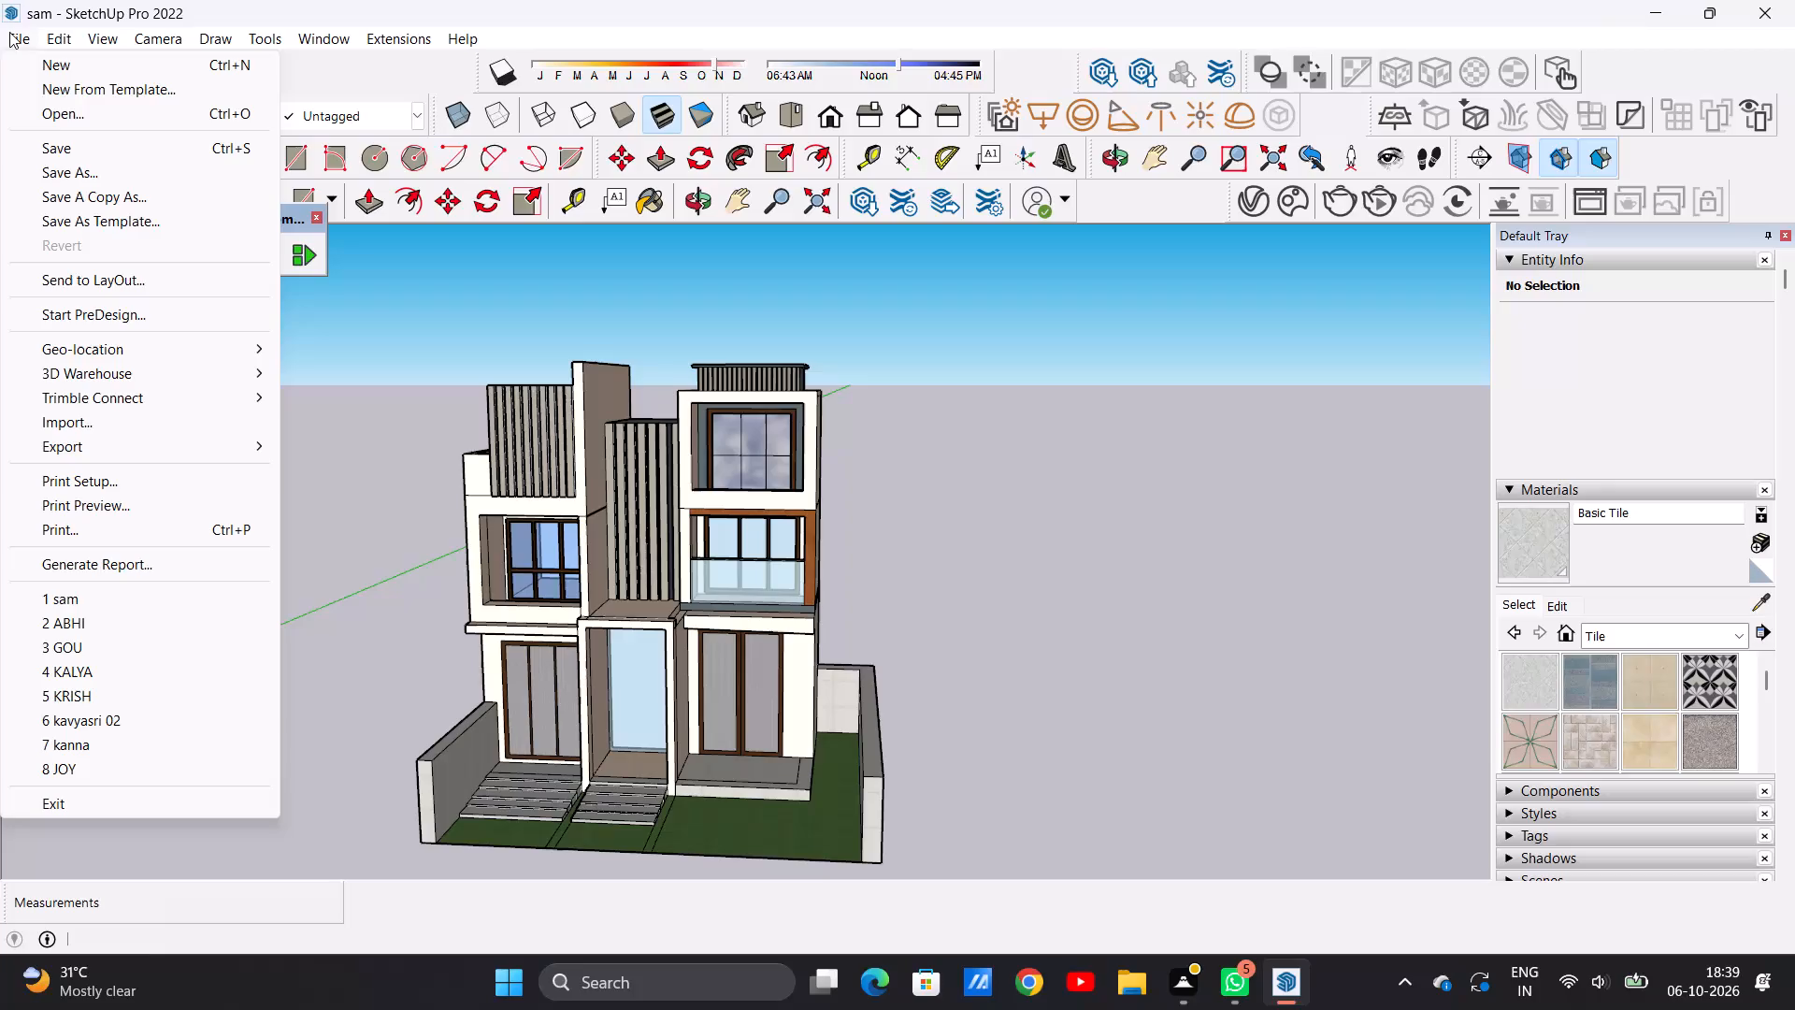
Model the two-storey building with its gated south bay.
Start a new model.
{"action": "left_click", "coordinate": [79, 66]}
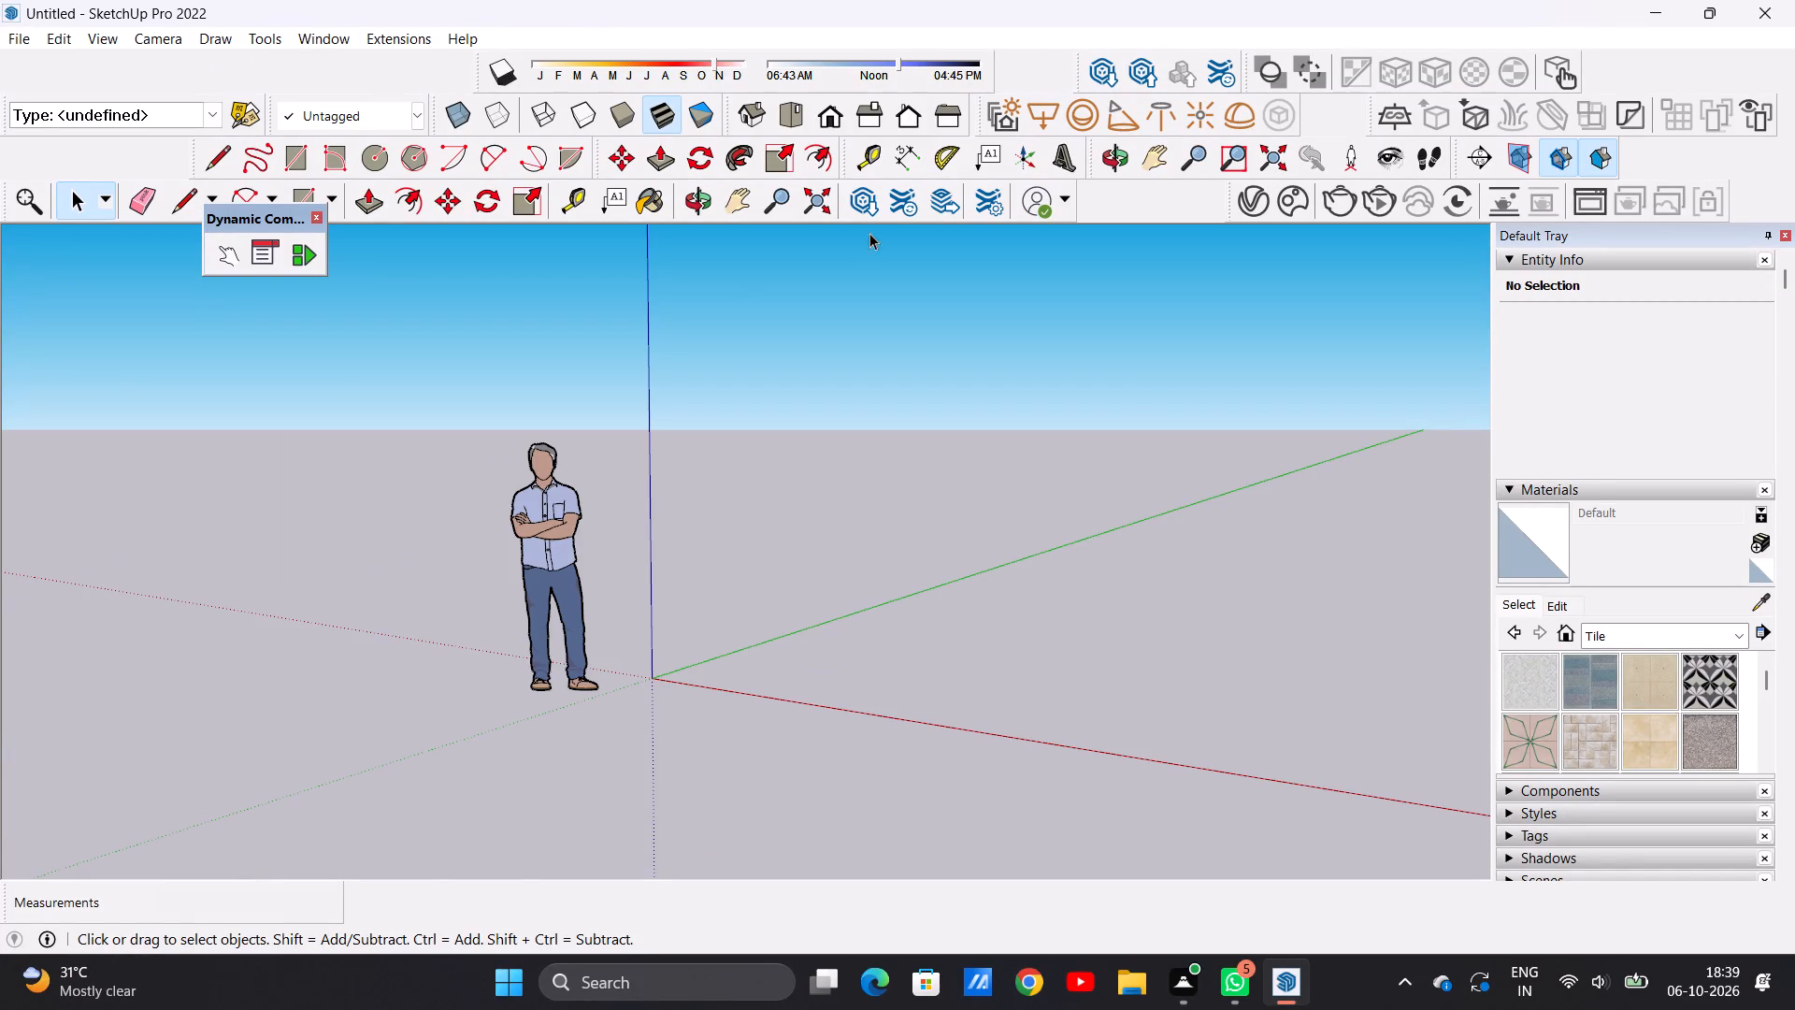
In top view, draw a ground rectangle about 14' 1 1/2" by 6' 7", offset from the origin along the red and green axes.
{"action": "scroll", "coordinate": [952, 577], "scroll_direction": "down", "scroll_amount": 6}
{"action": "scroll", "coordinate": [1180, 557], "scroll_direction": "up", "scroll_amount": 7}
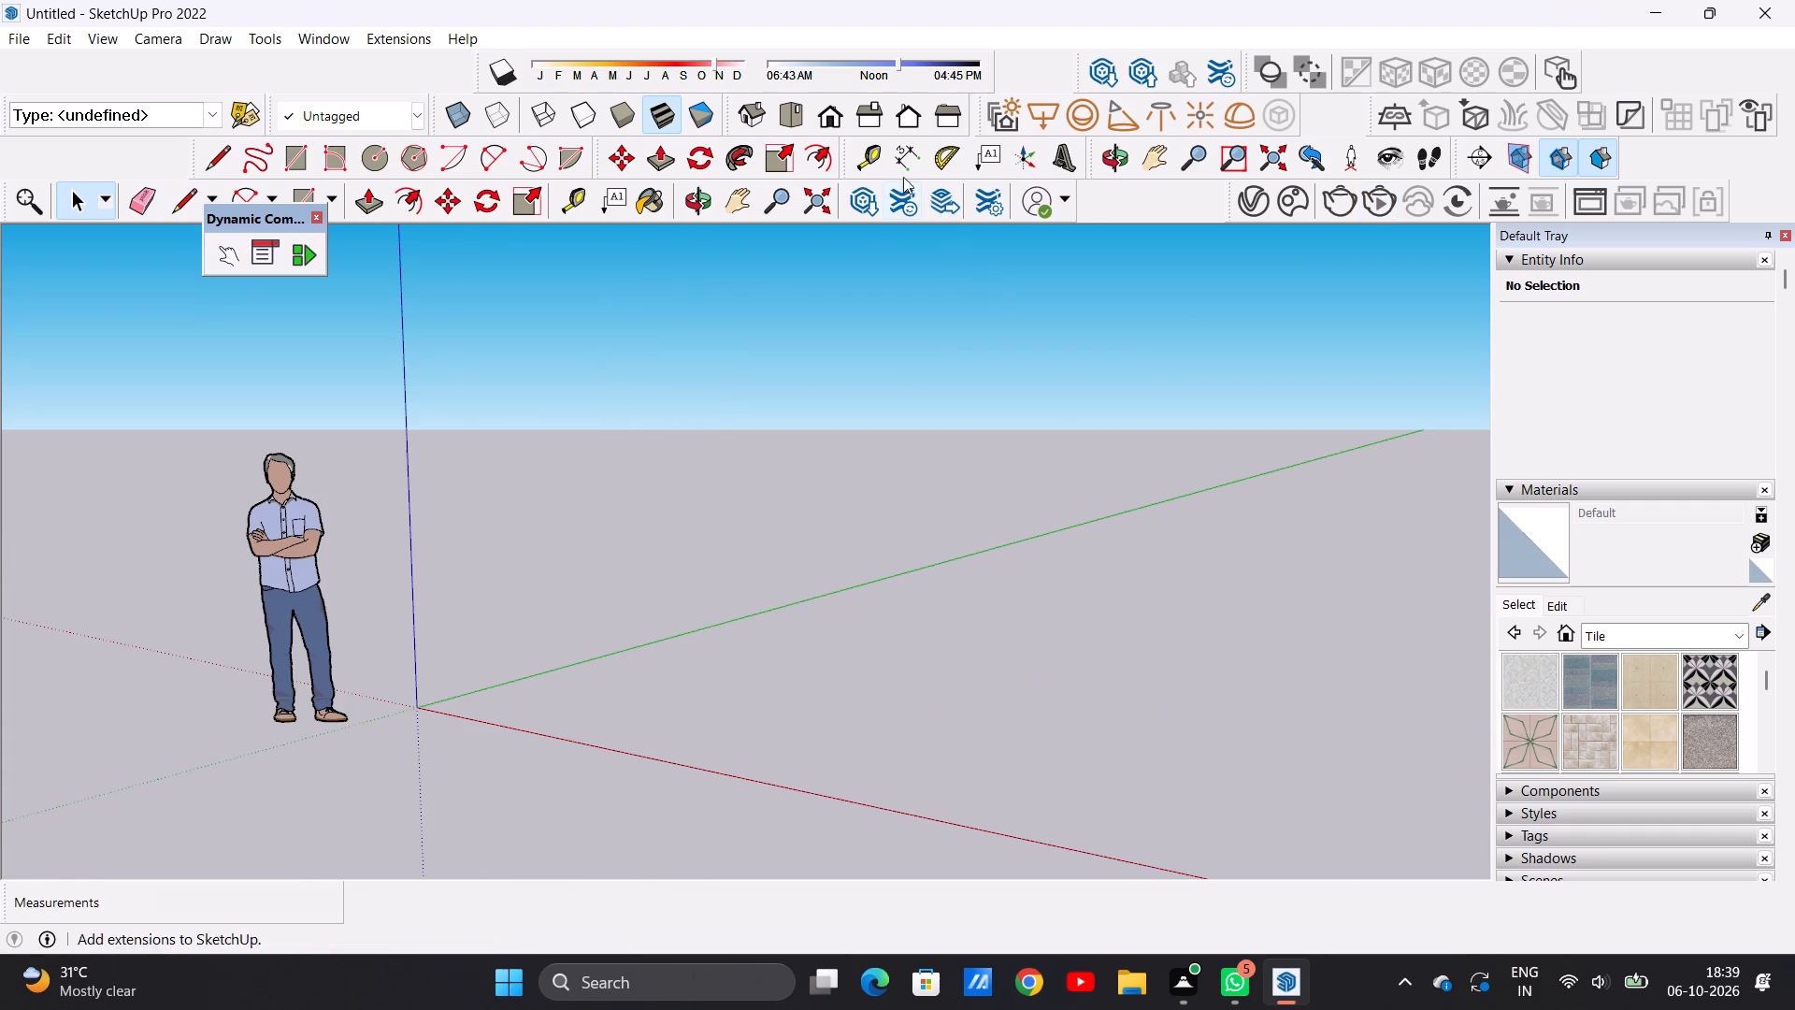
{"action": "left_click", "coordinate": [796, 120]}
{"action": "scroll", "coordinate": [1271, 319], "scroll_direction": "up", "scroll_amount": 11}
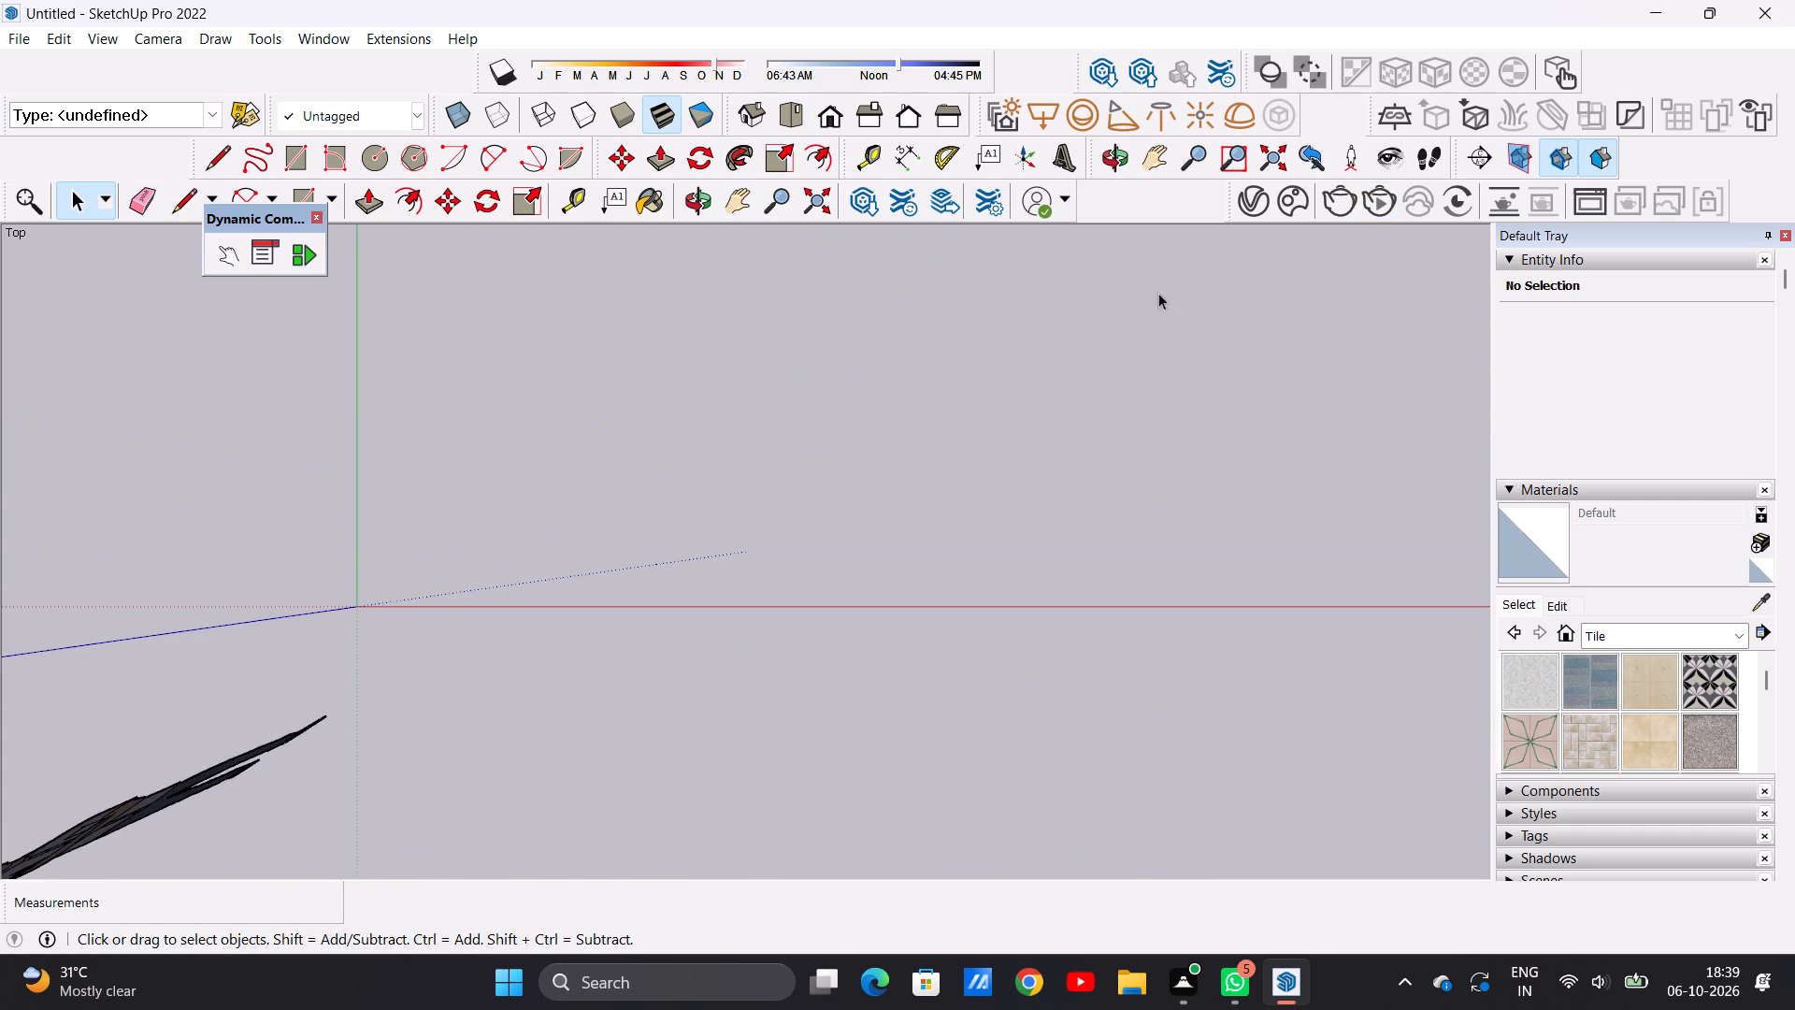
{"action": "left_click", "coordinate": [750, 203]}
{"action": "left_click_drag", "start_coordinate": [363, 596], "coordinate": [362, 596]}
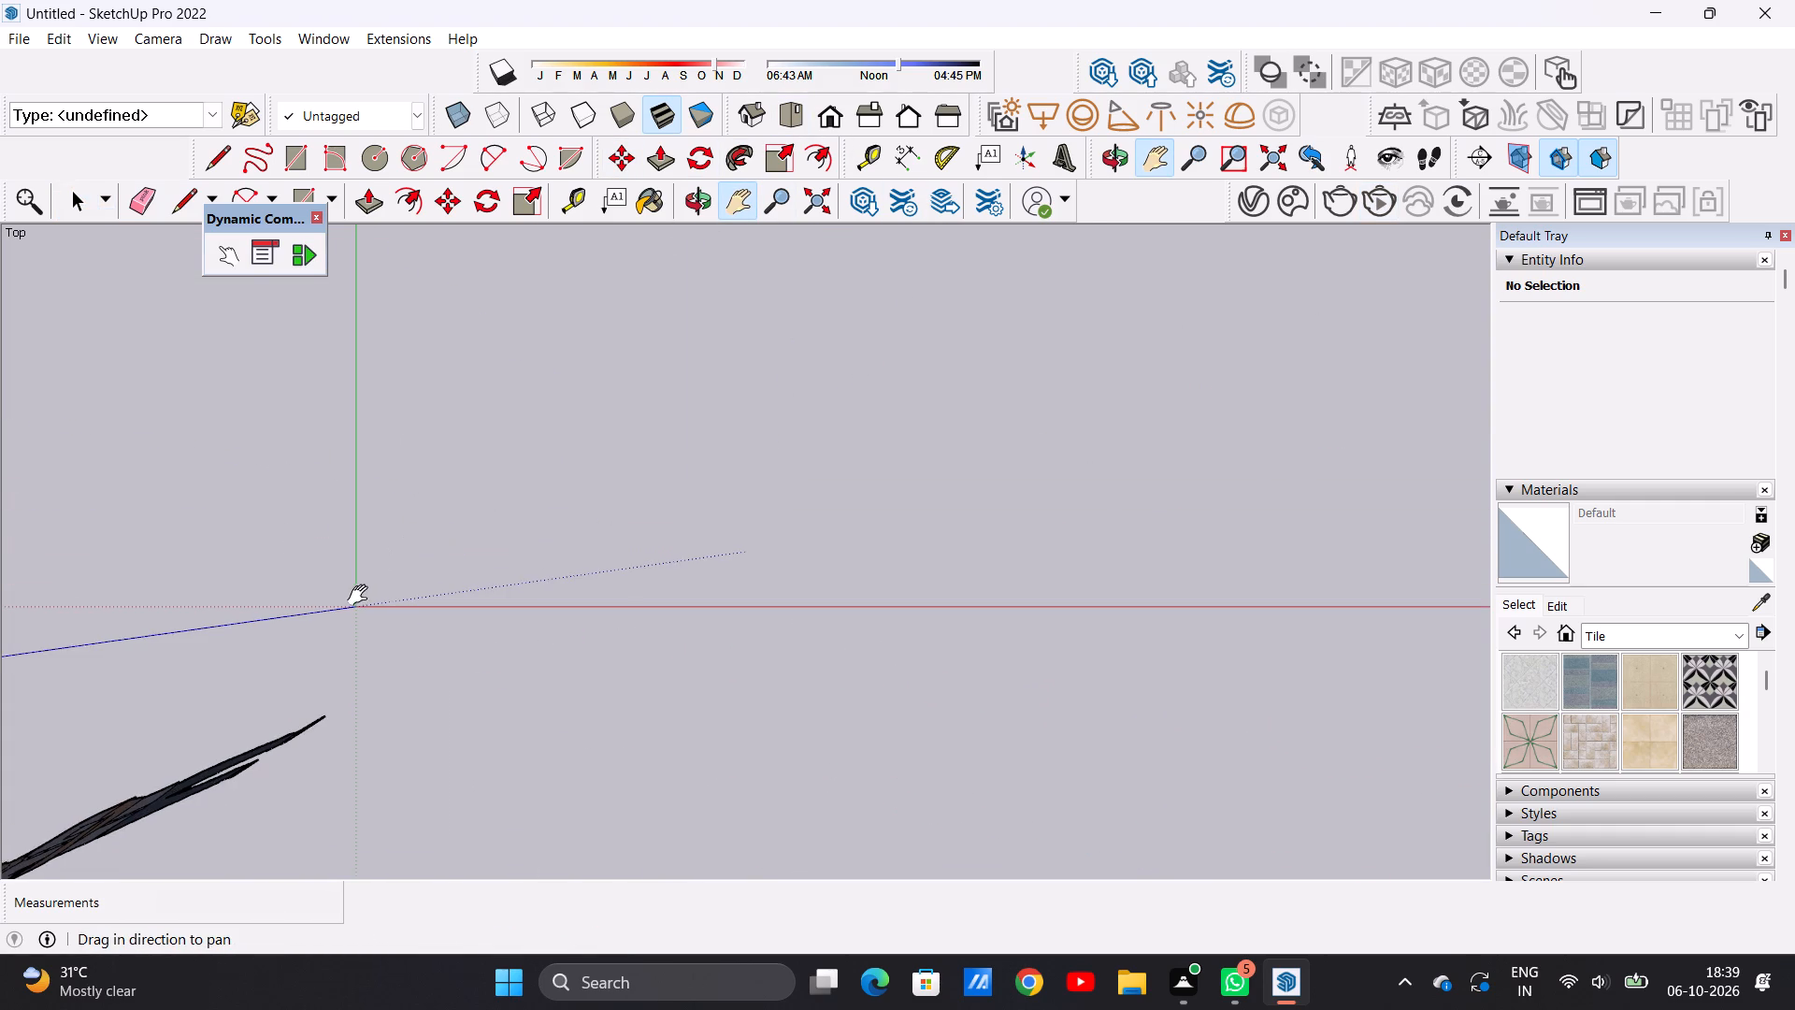
{"action": "left_click_drag", "start_coordinate": [362, 596], "coordinate": [56, 846]}
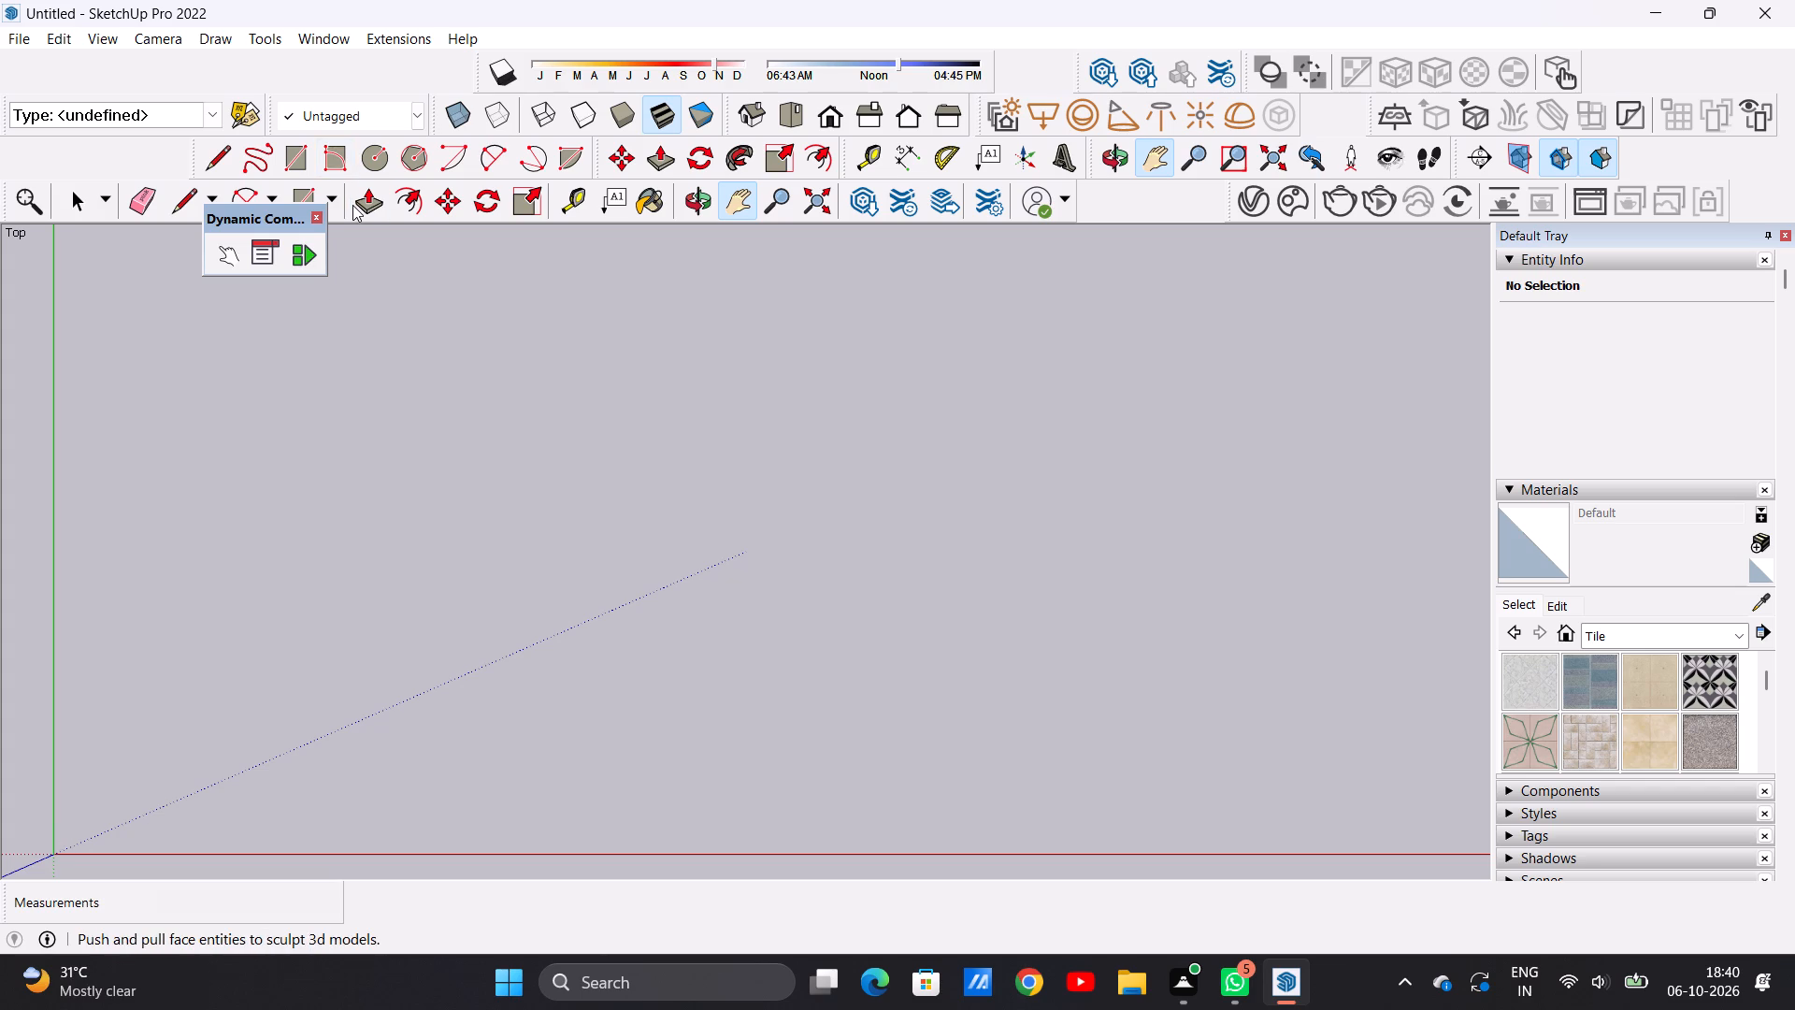
{"action": "key", "text": "space"}
{"action": "scroll", "coordinate": [969, 177], "scroll_direction": "right", "scroll_amount": 17}
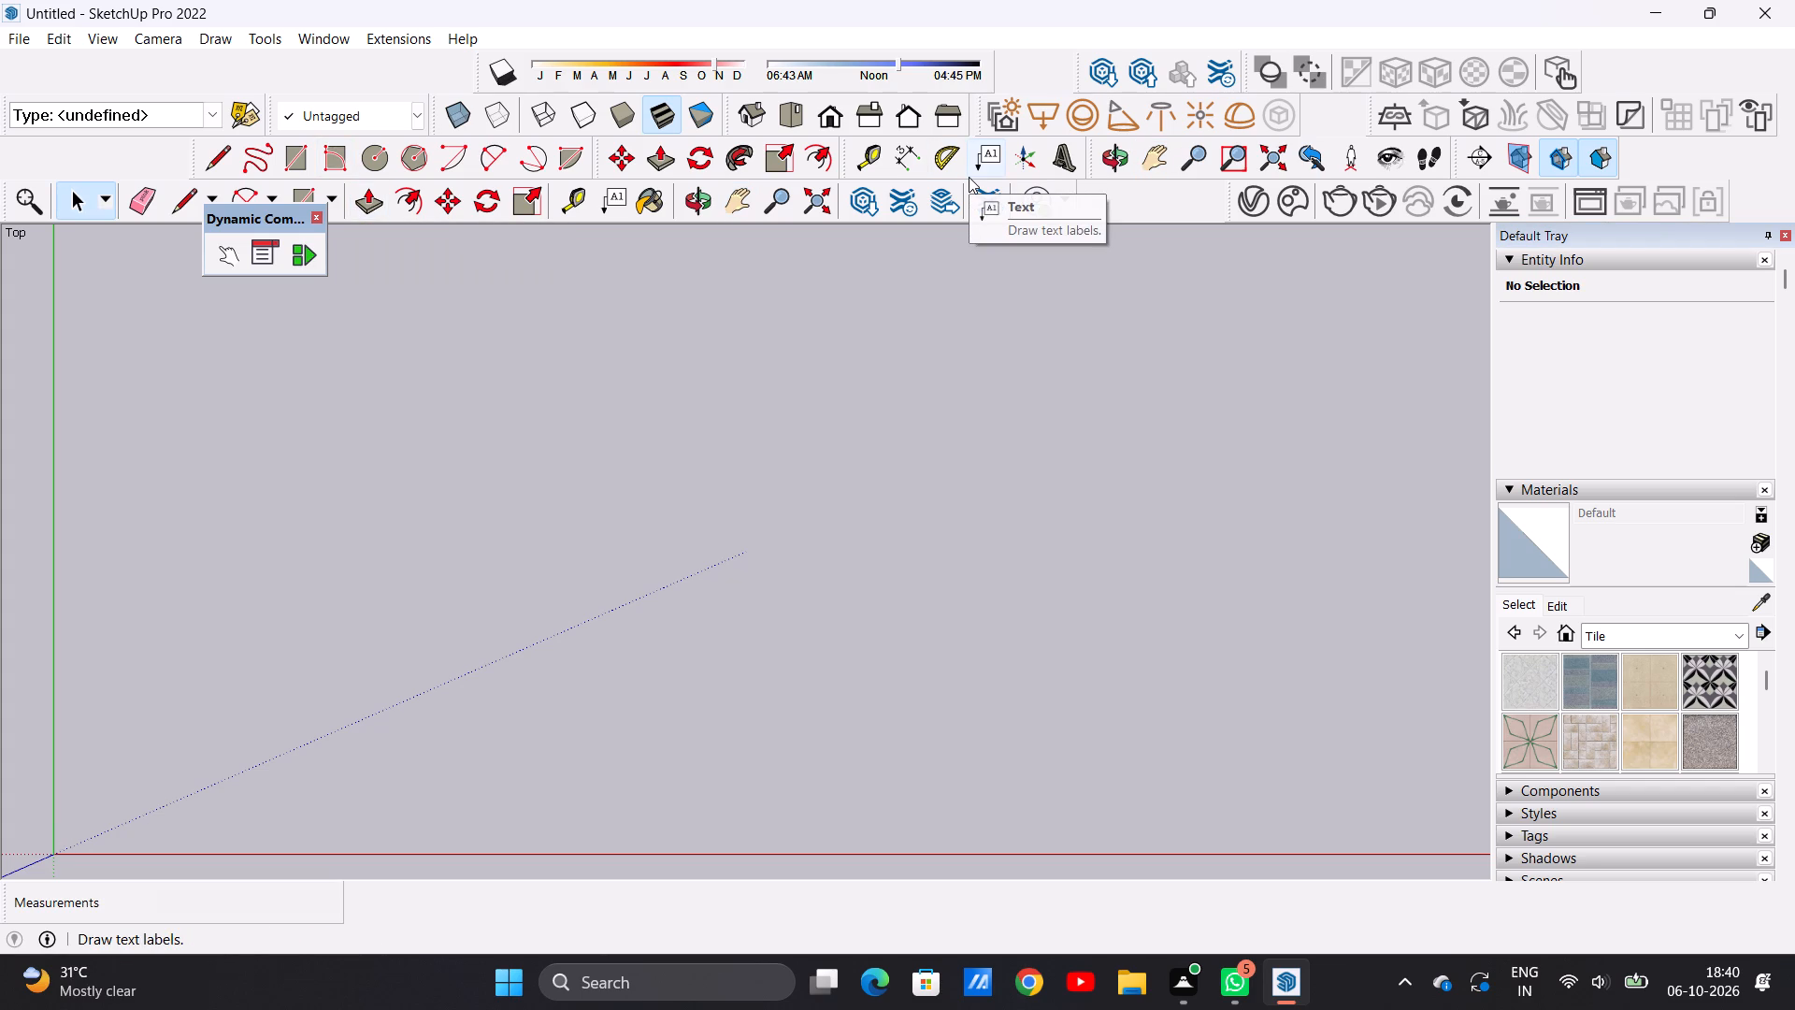
{"action": "key", "text": "r"}
{"action": "scroll", "coordinate": [660, 338], "scroll_direction": "down", "scroll_amount": 4}
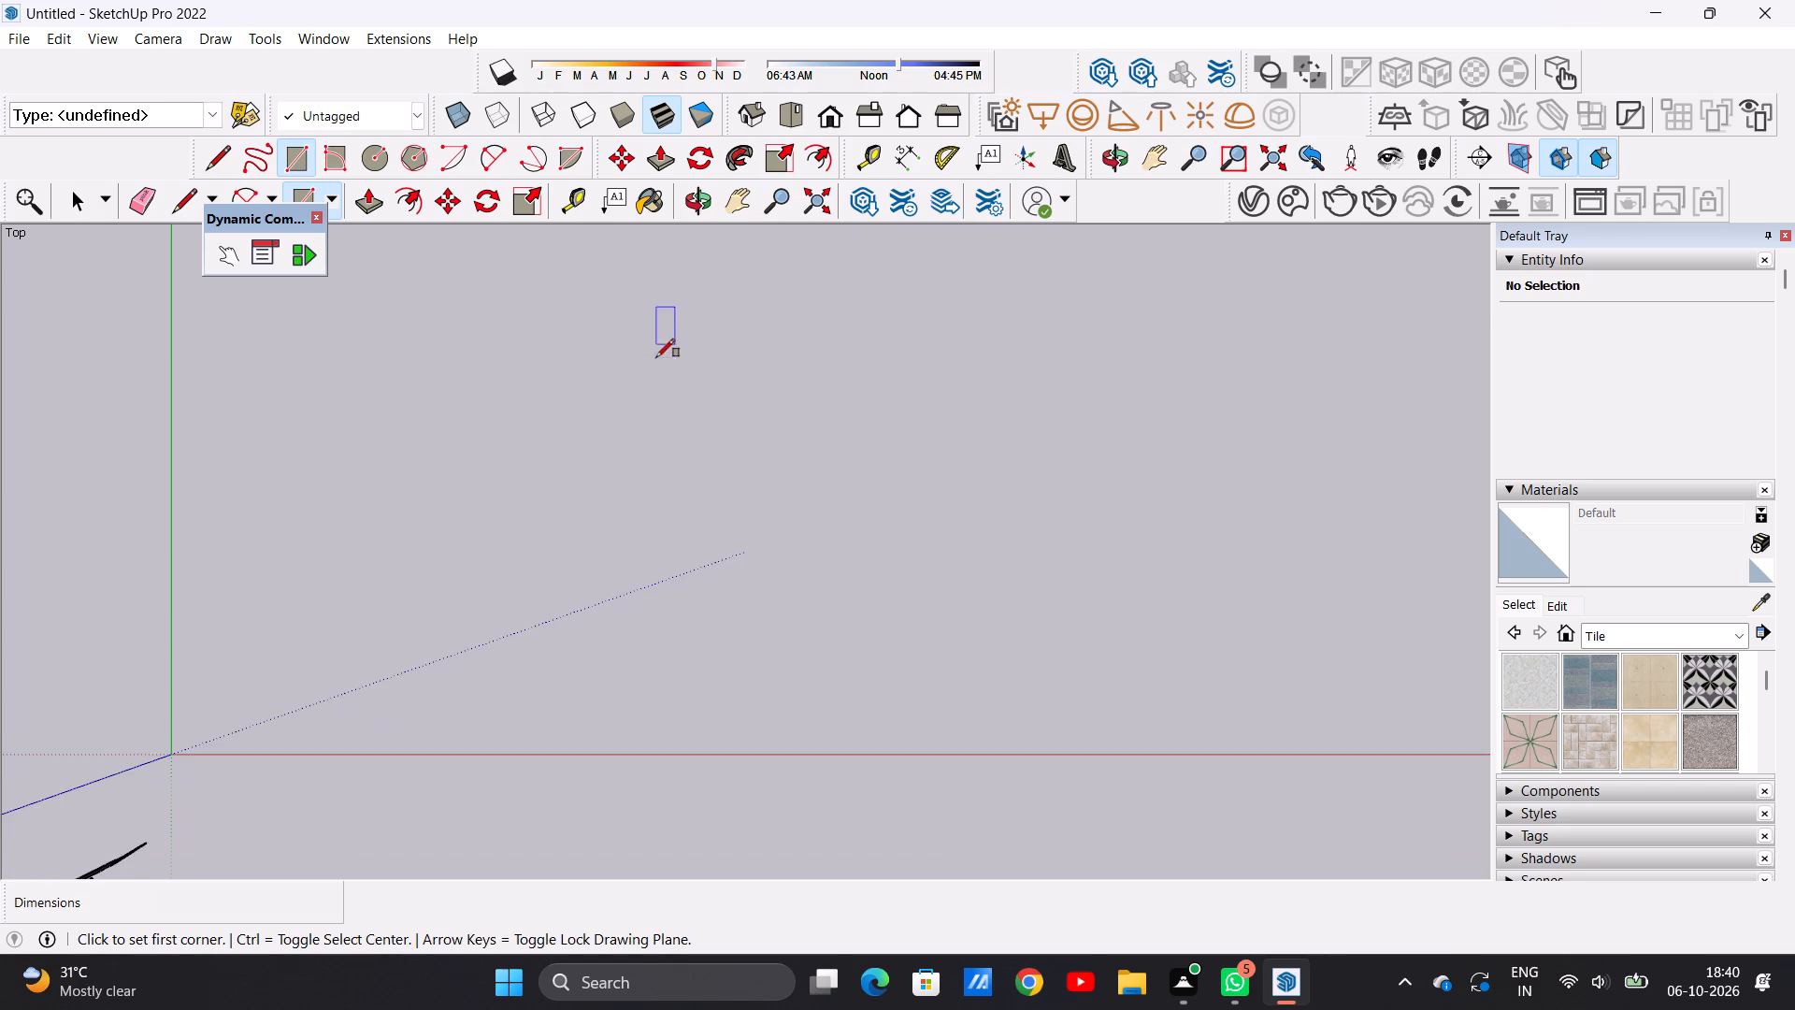
{"action": "scroll", "coordinate": [656, 357], "scroll_direction": "down", "scroll_amount": 2}
{"action": "scroll", "coordinate": [678, 420], "scroll_direction": "up", "scroll_amount": 5}
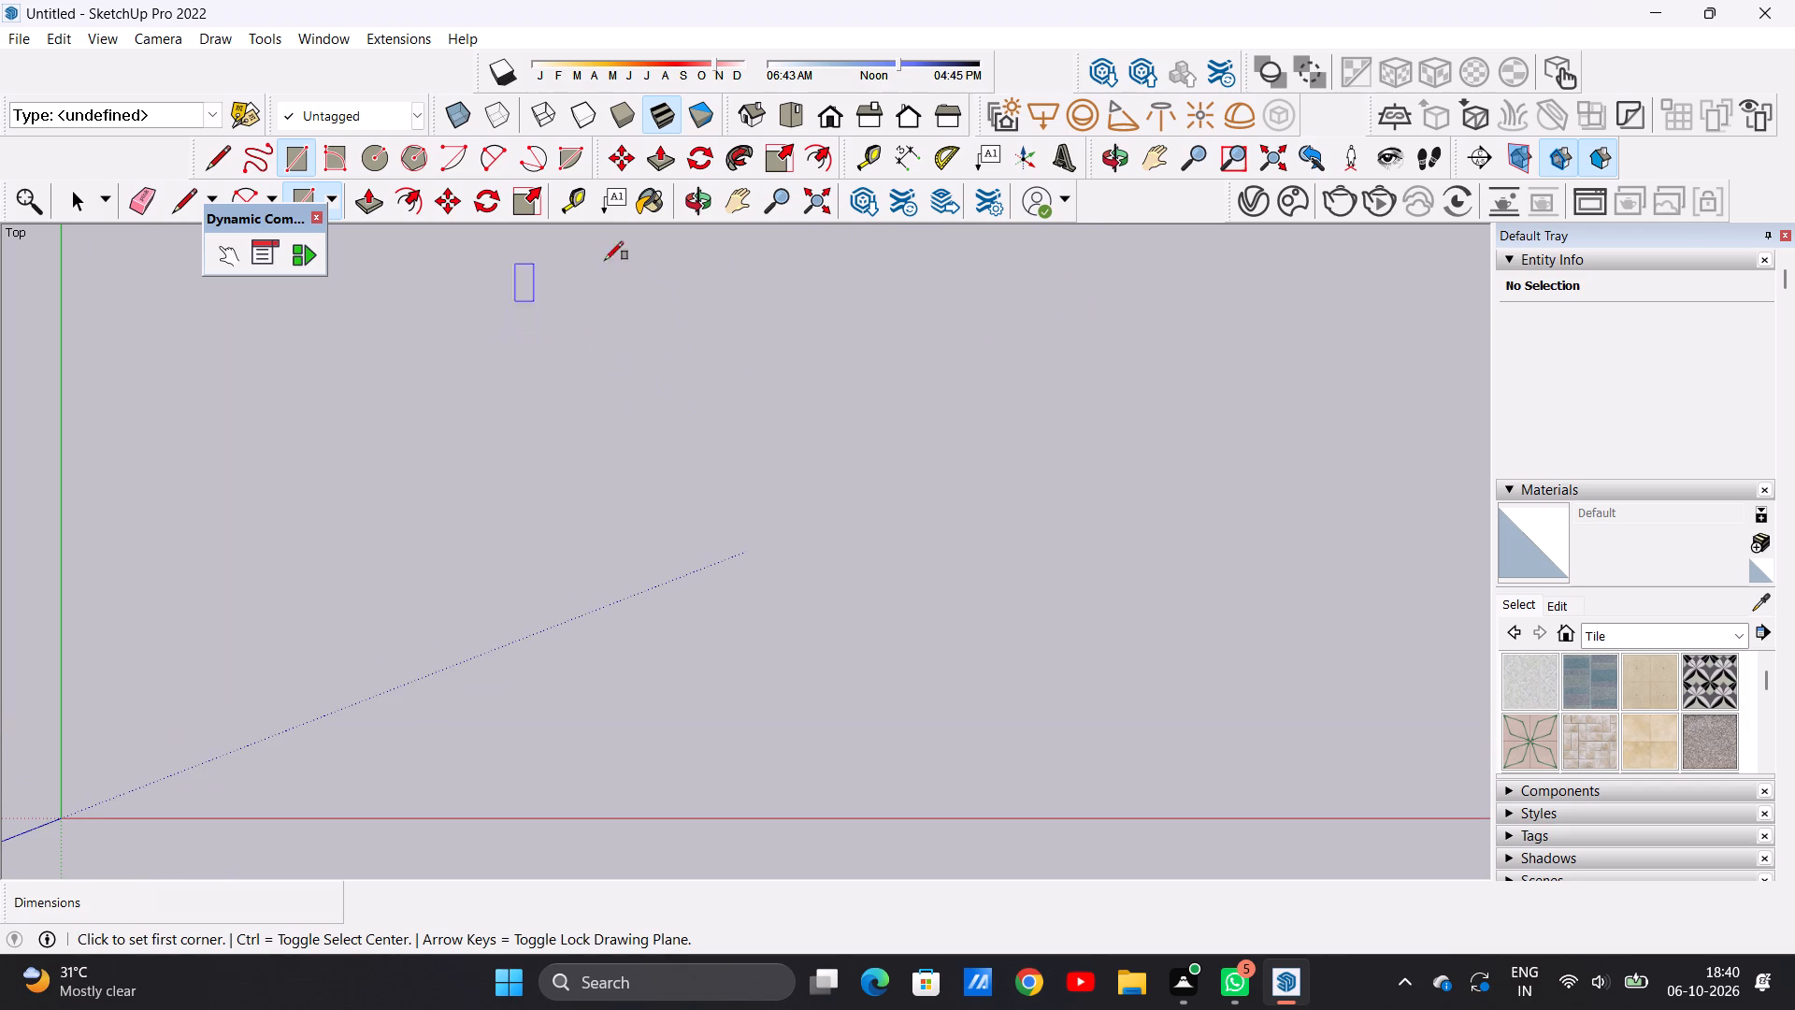
{"action": "left_click", "coordinate": [306, 313]}
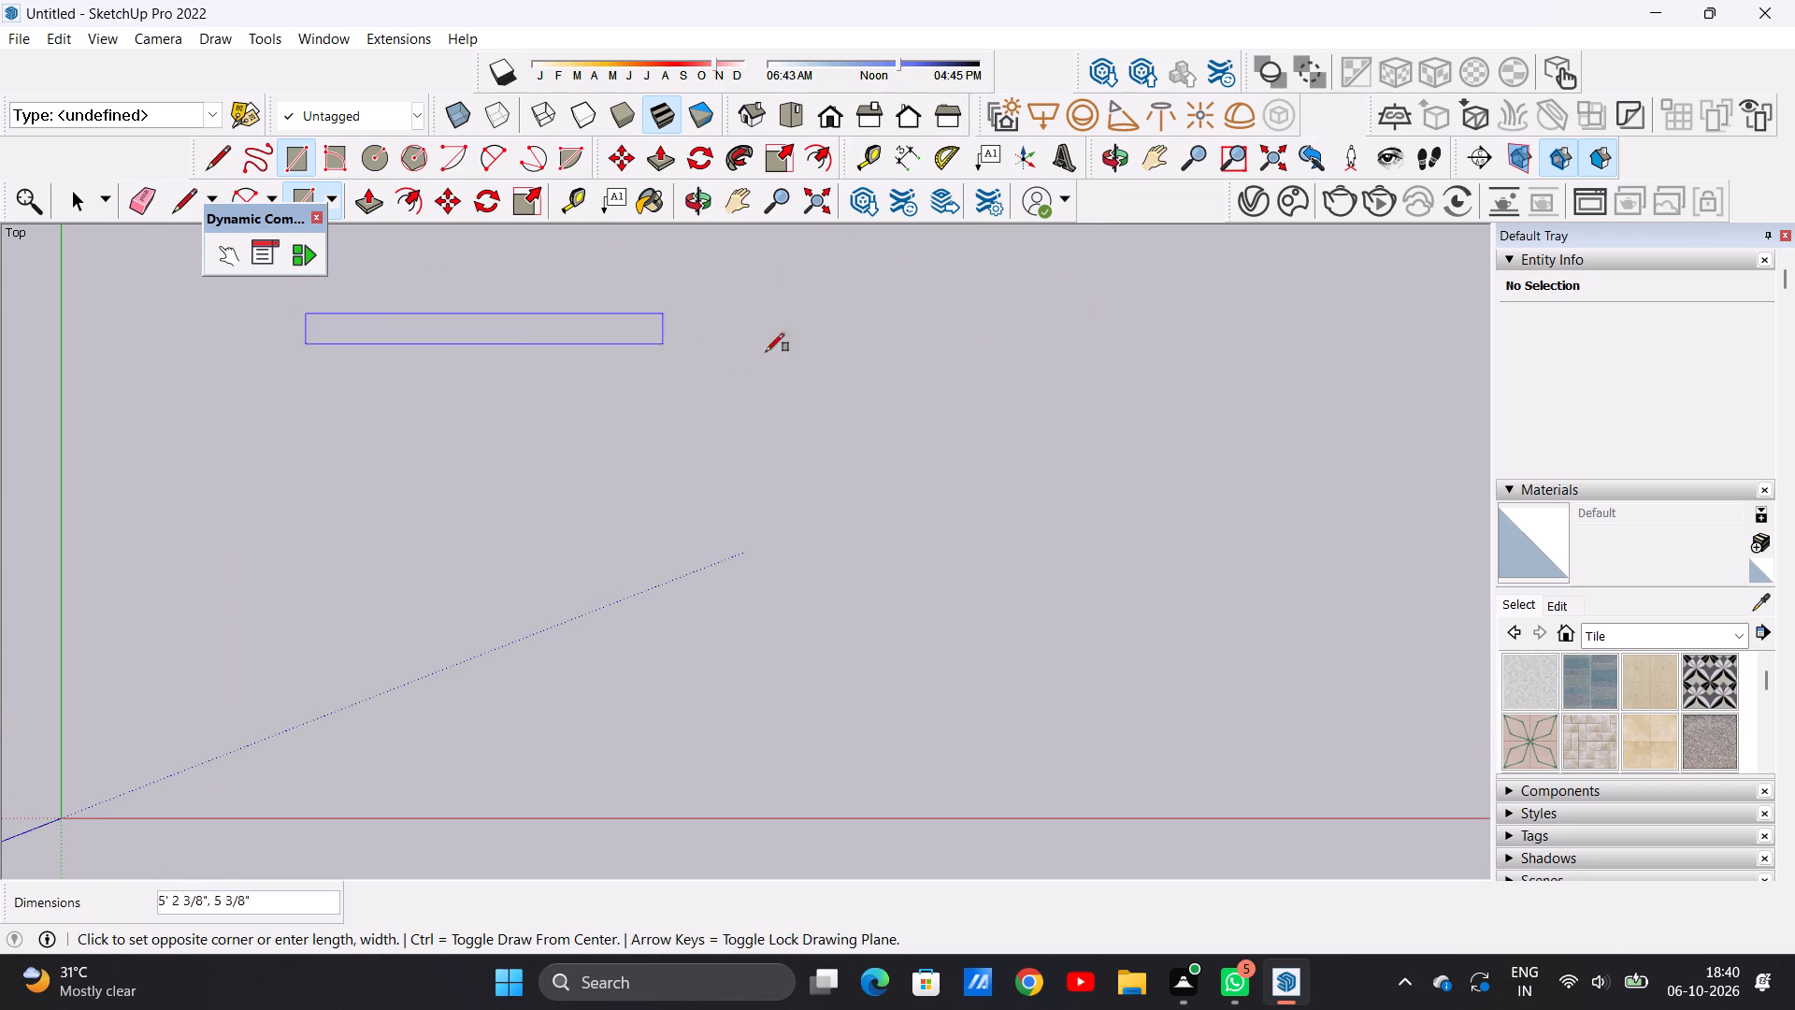
{"action": "left_click", "coordinate": [1276, 764]}
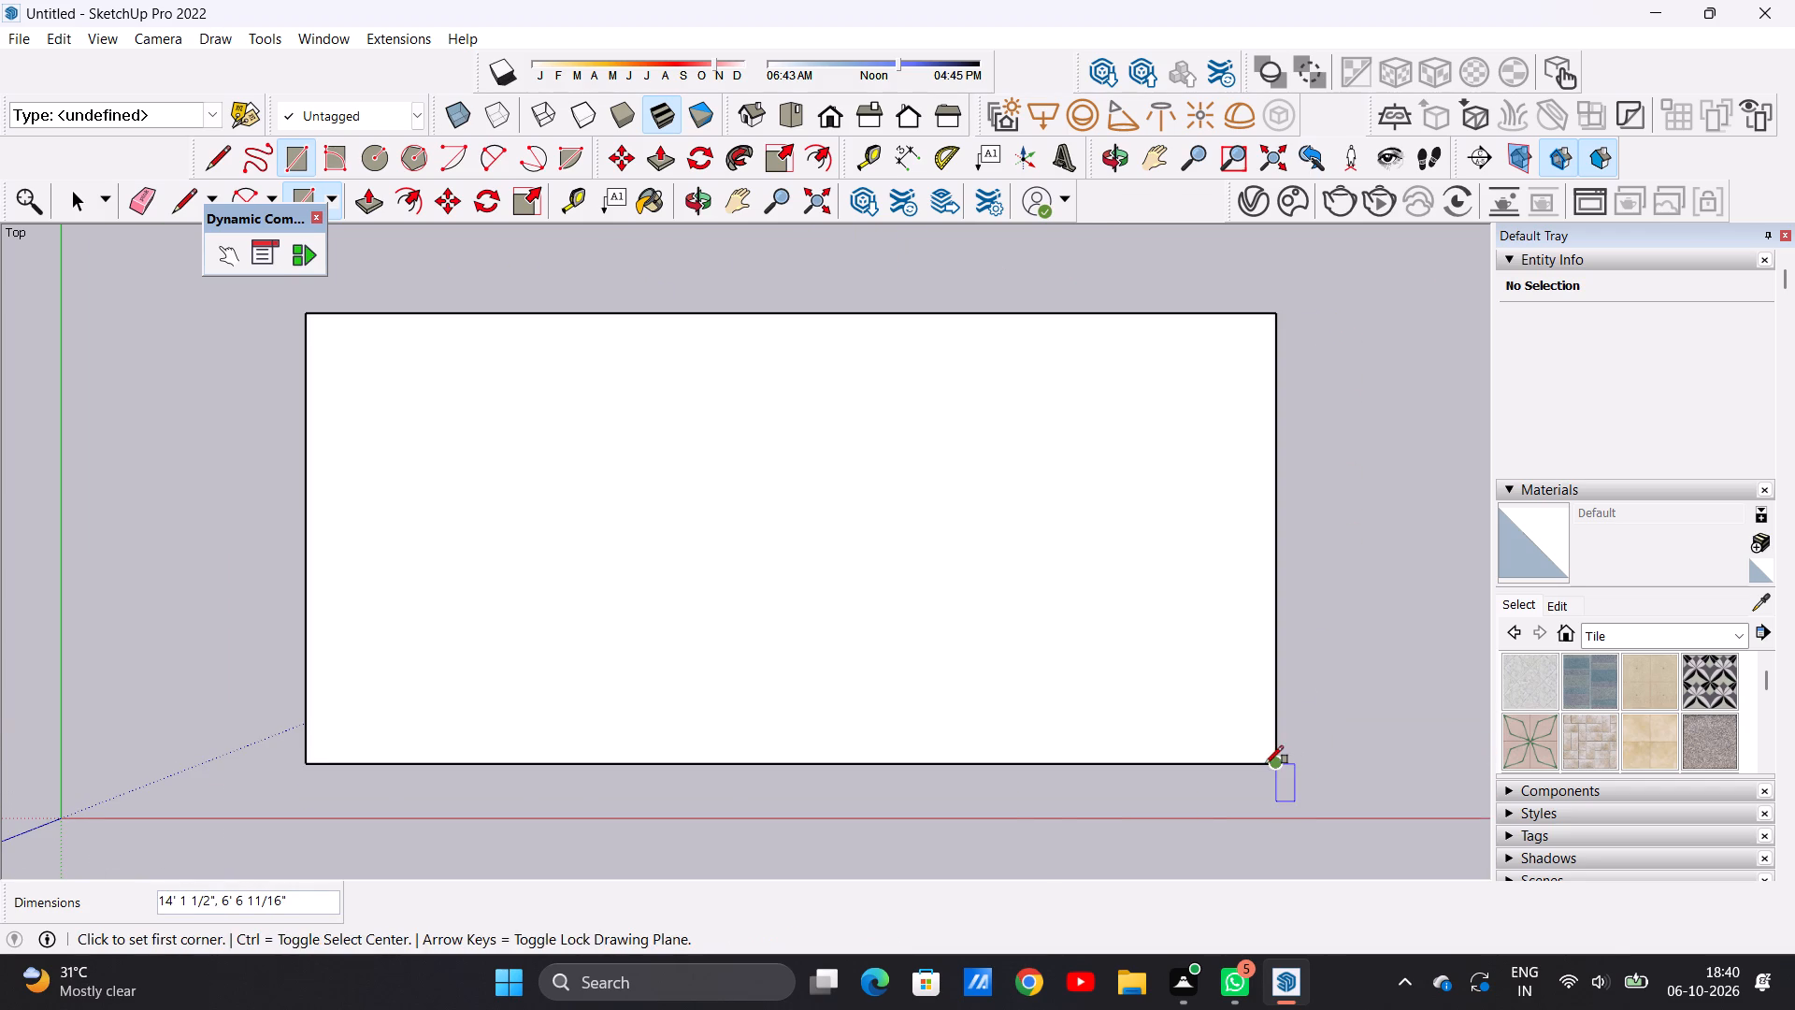
{"action": "key", "text": "space"}
Move the whole rectangle diagonally about 10' 1" away from the origin along the ground.
{"action": "scroll", "coordinate": [1013, 731], "scroll_direction": "down", "scroll_amount": 15}
{"action": "scroll", "coordinate": [1218, 563], "scroll_direction": "up", "scroll_amount": 11}
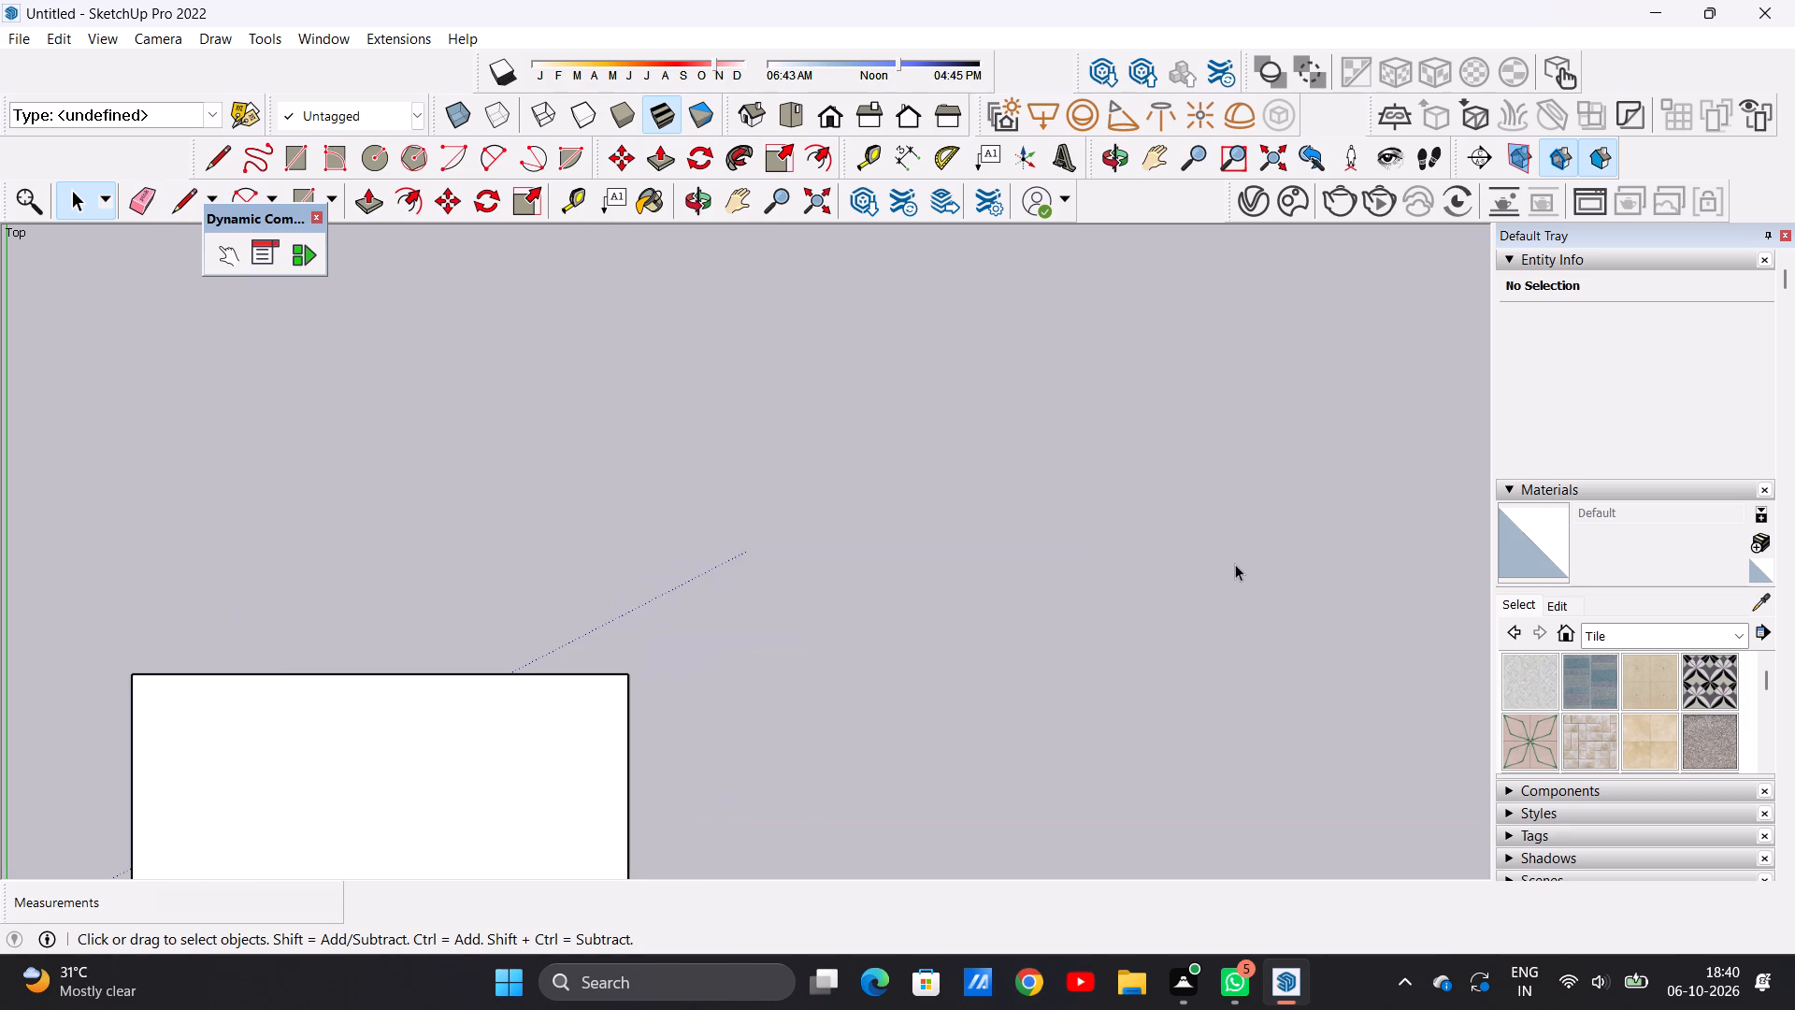
{"action": "scroll", "coordinate": [956, 530], "scroll_direction": "down", "scroll_amount": 6}
{"action": "scroll", "coordinate": [1039, 555], "scroll_direction": "up", "scroll_amount": 4}
{"action": "scroll", "coordinate": [1039, 555], "scroll_direction": "down", "scroll_amount": 3}
{"action": "scroll", "coordinate": [1048, 585], "scroll_direction": "up", "scroll_amount": 2}
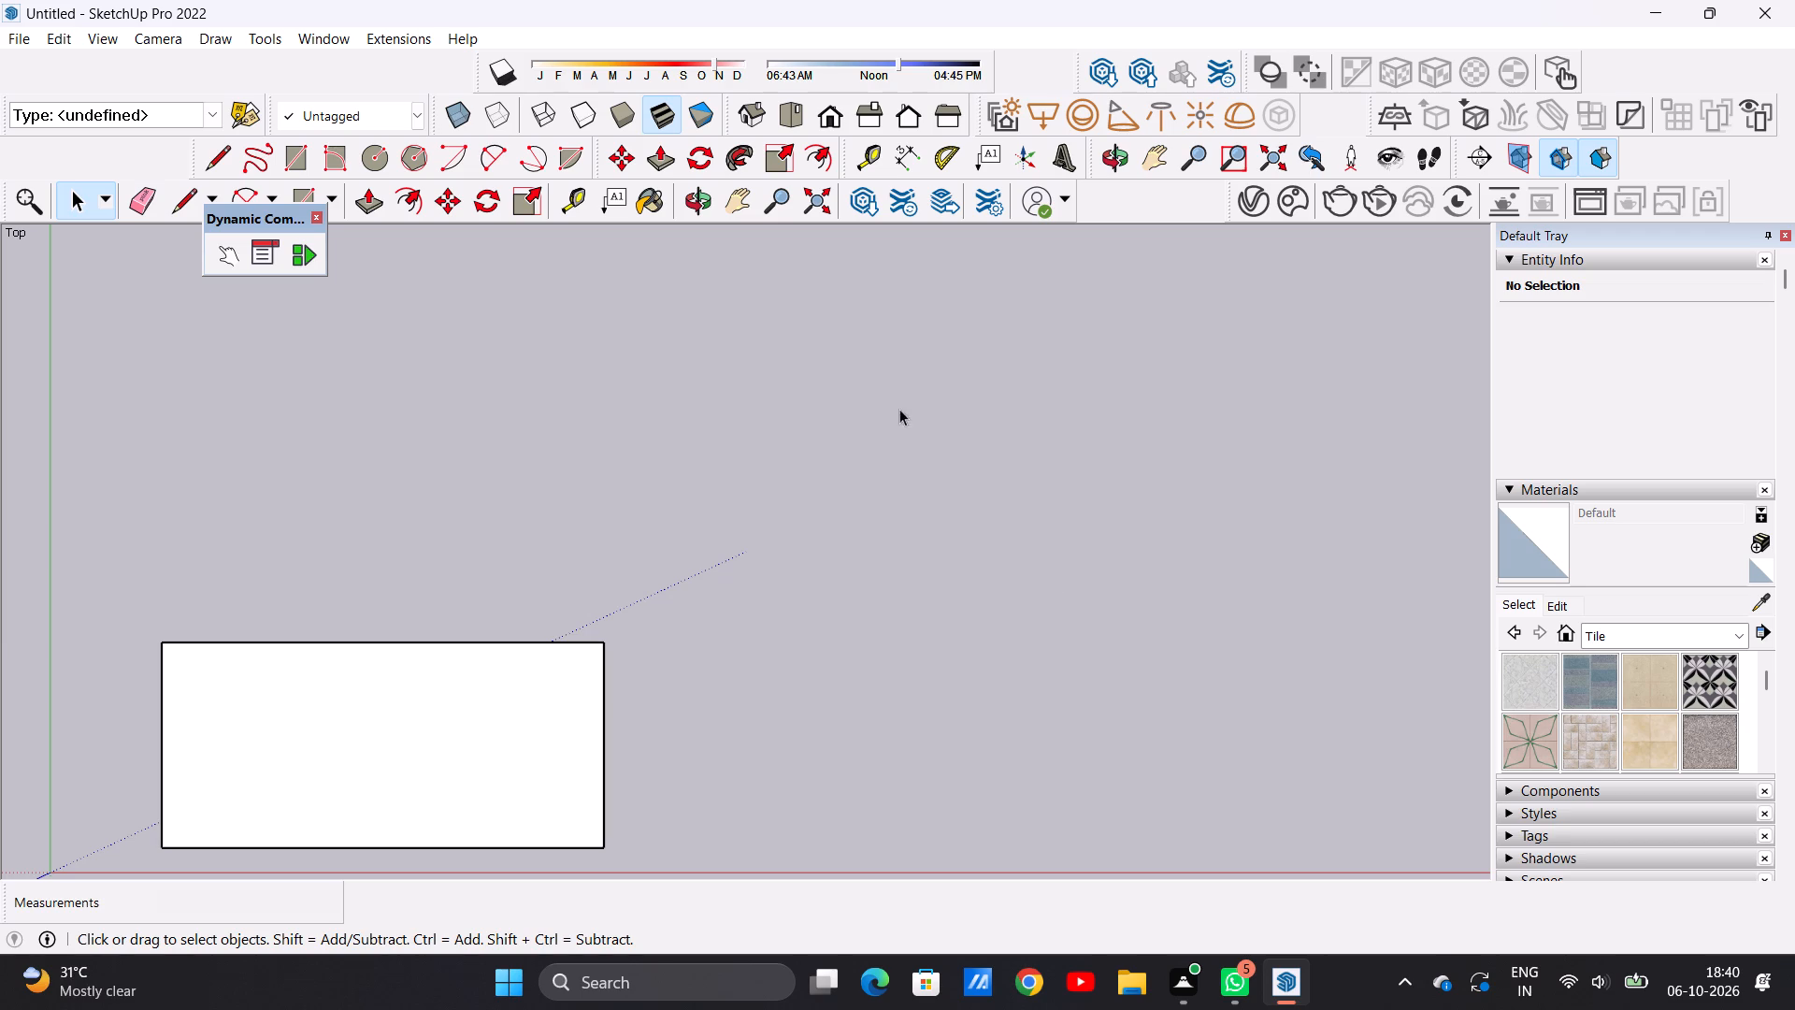
{"action": "scroll", "coordinate": [883, 409], "scroll_direction": "down", "scroll_amount": 6}
{"action": "scroll", "coordinate": [660, 604], "scroll_direction": "up", "scroll_amount": 6}
{"action": "double_click", "coordinate": [662, 605]}
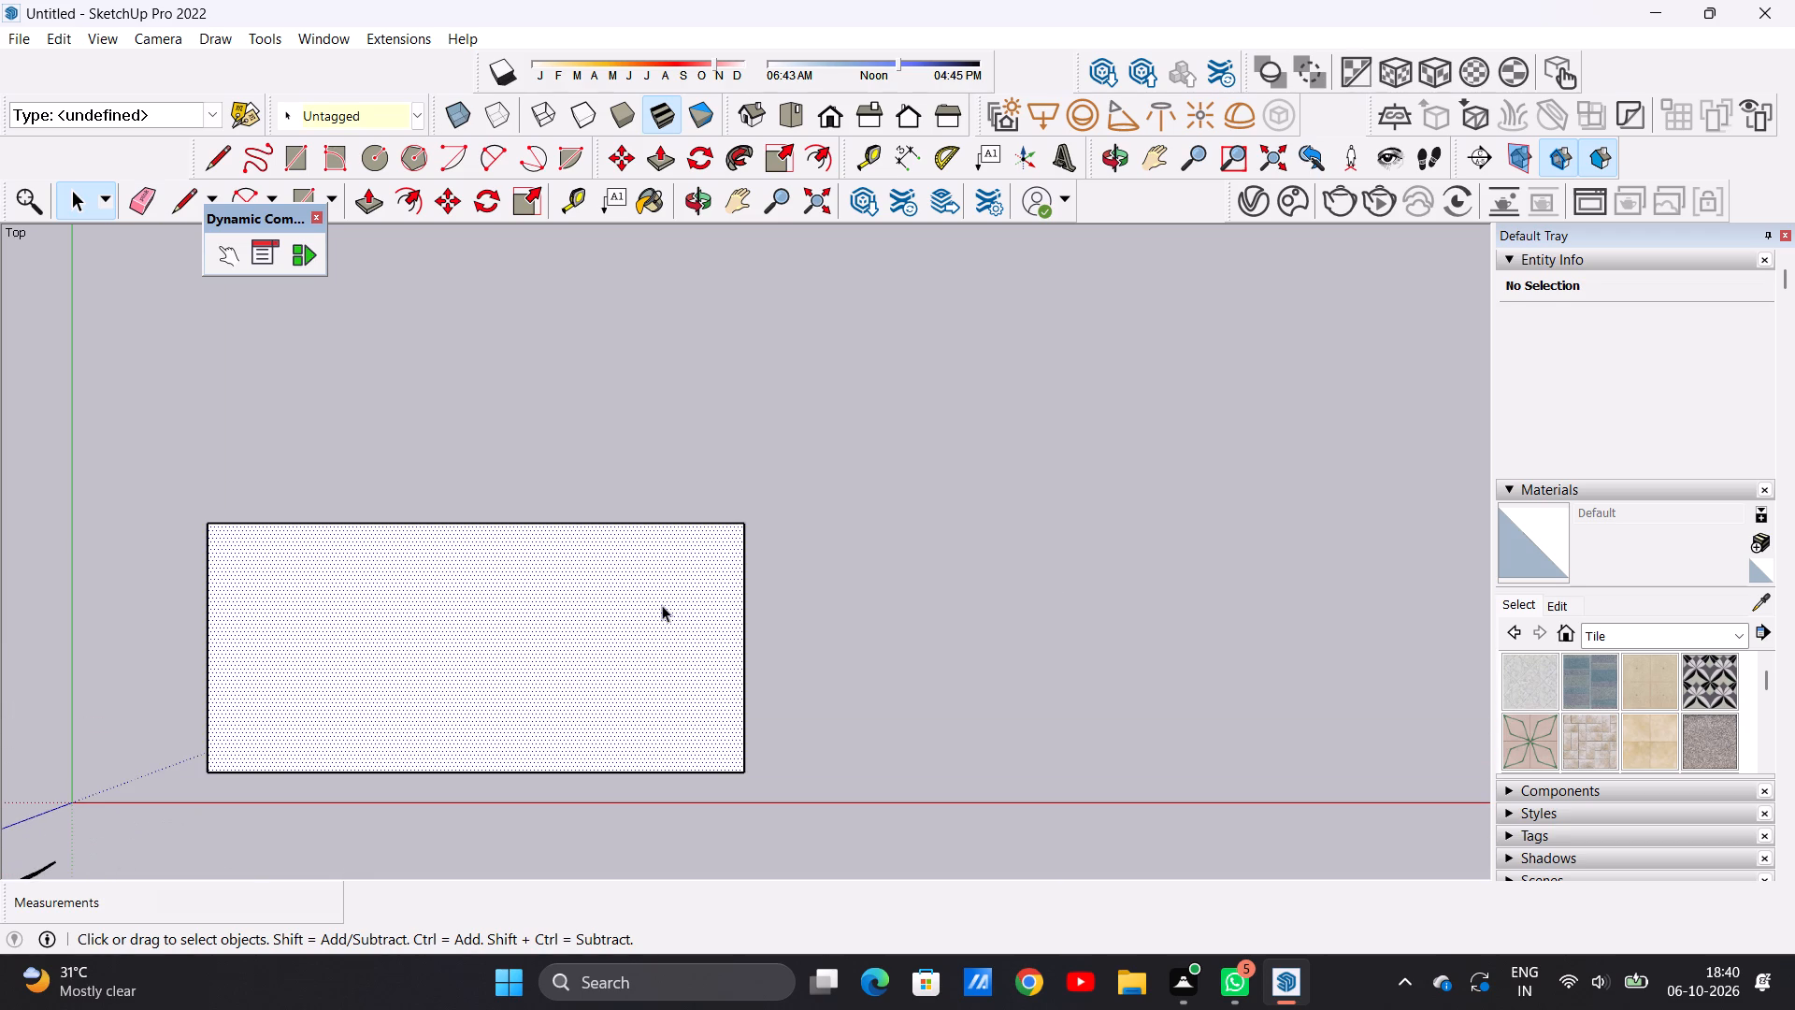
{"action": "key", "text": "m"}
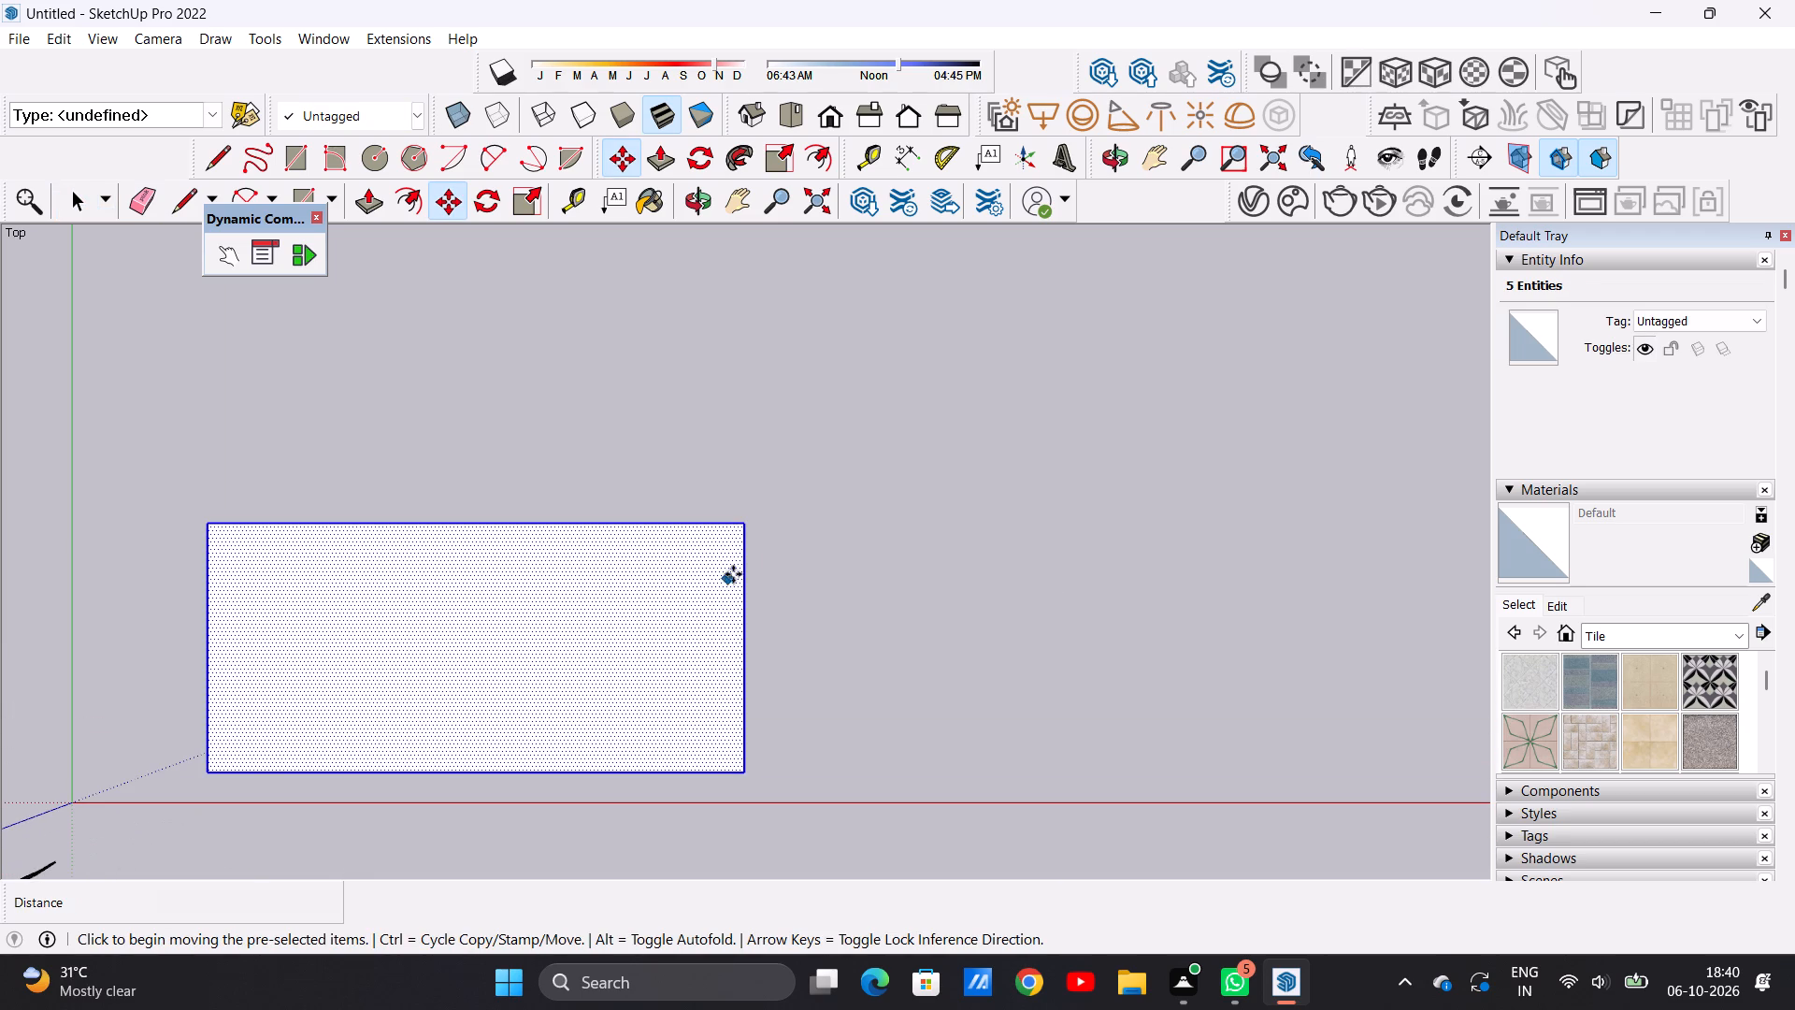
{"action": "left_click", "coordinate": [744, 528]}
{"action": "left_click", "coordinate": [1105, 389]}
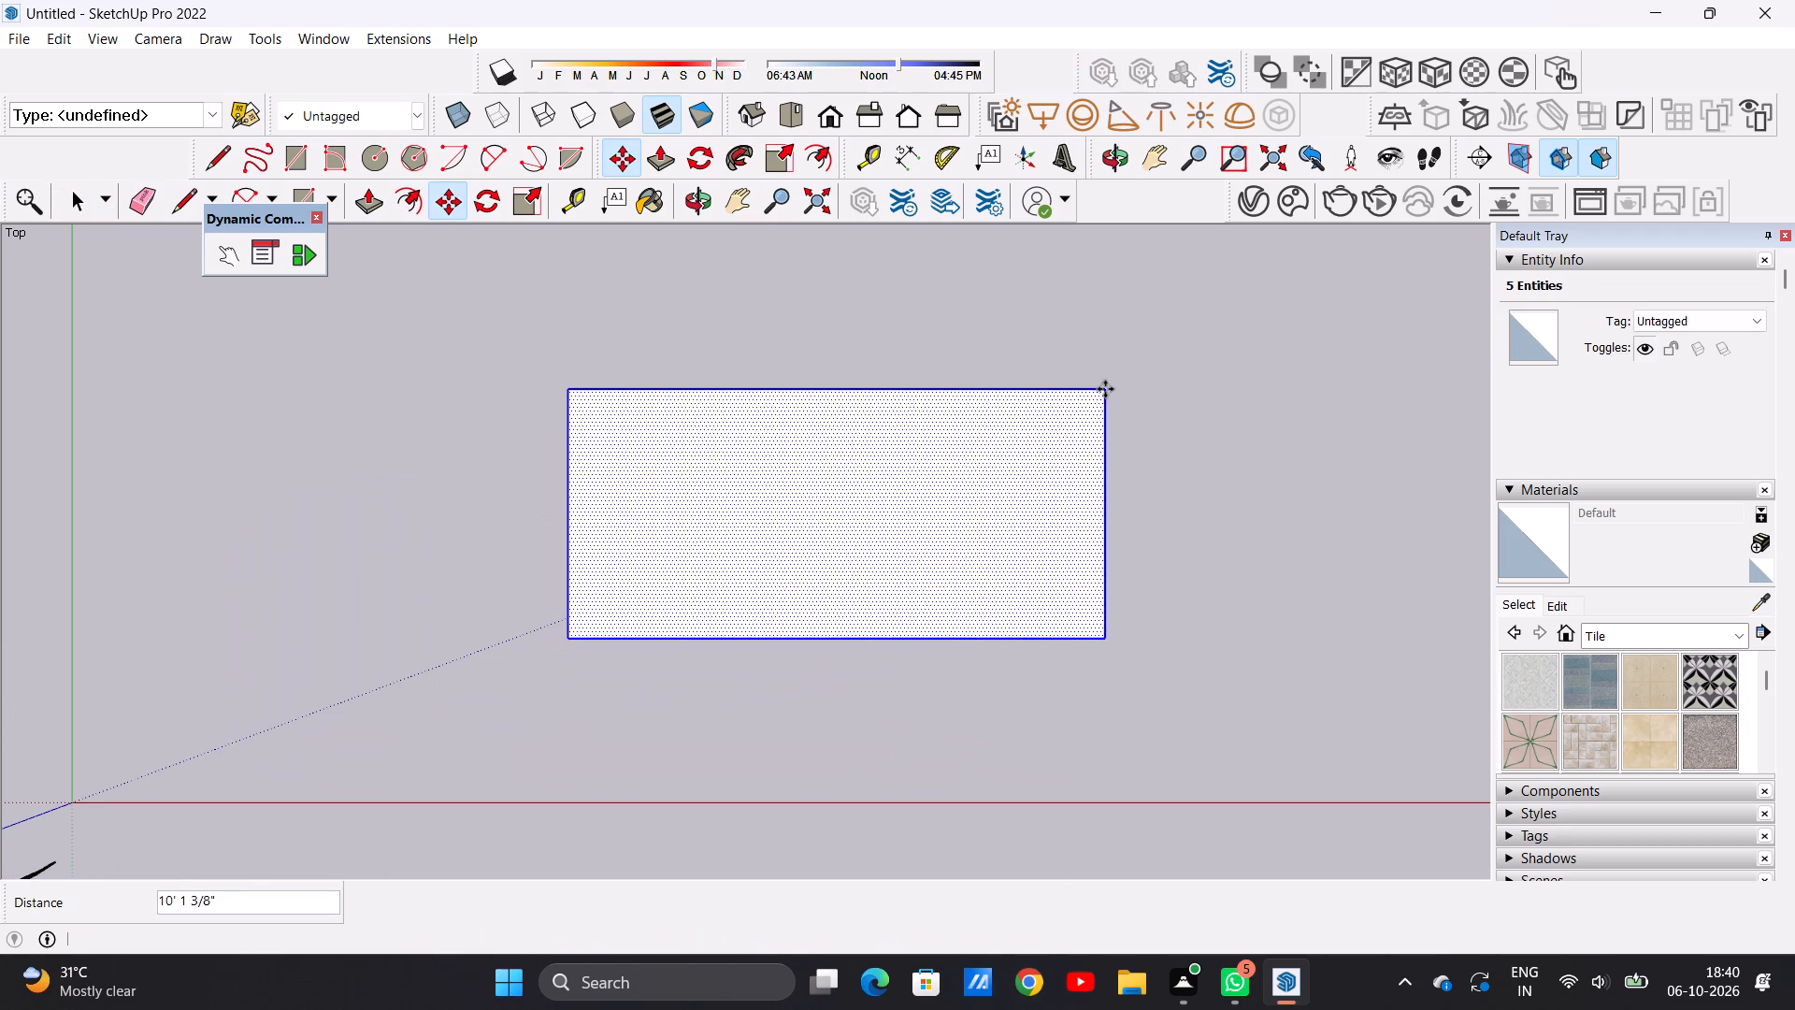
{"action": "key", "text": "space"}
{"action": "left_click", "coordinate": [1231, 433]}
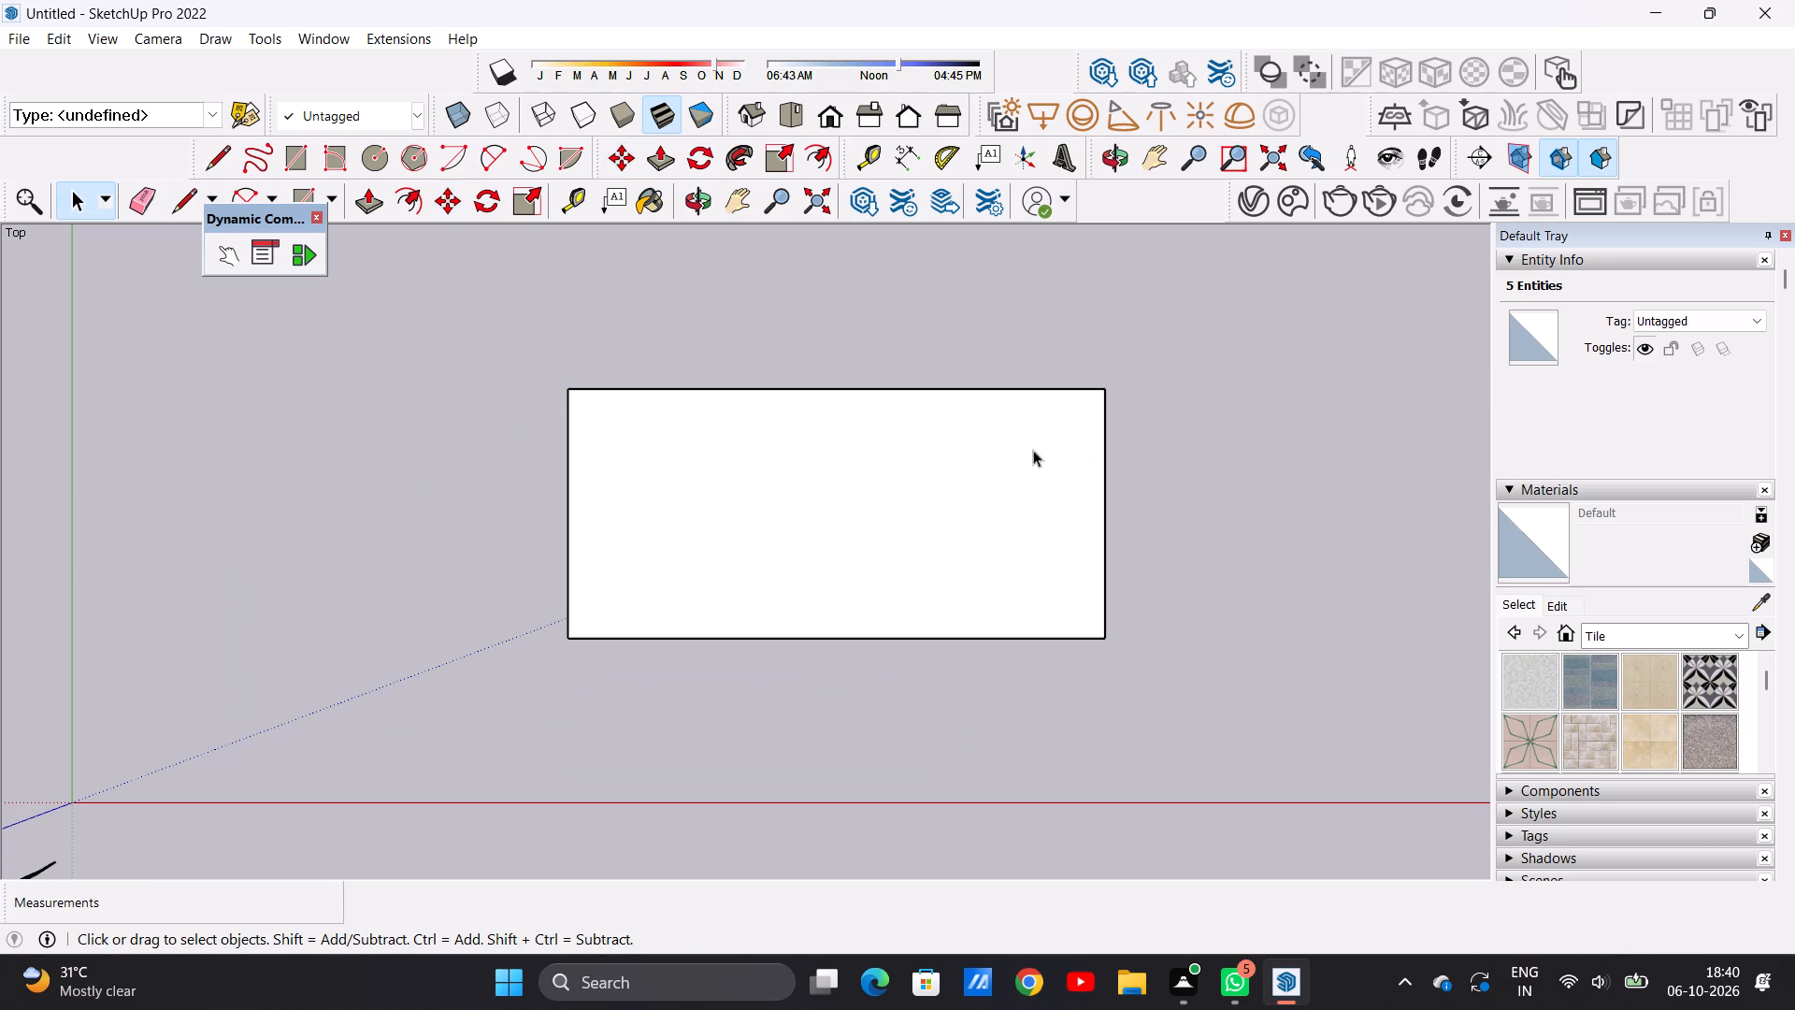
Add an adjoining rectangle about 14' 1 1/2" by 4' 1" along the full far edge of the first one.
{"action": "scroll", "coordinate": [788, 512], "scroll_direction": "down", "scroll_amount": 8}
{"action": "scroll", "coordinate": [1019, 429], "scroll_direction": "up", "scroll_amount": 7}
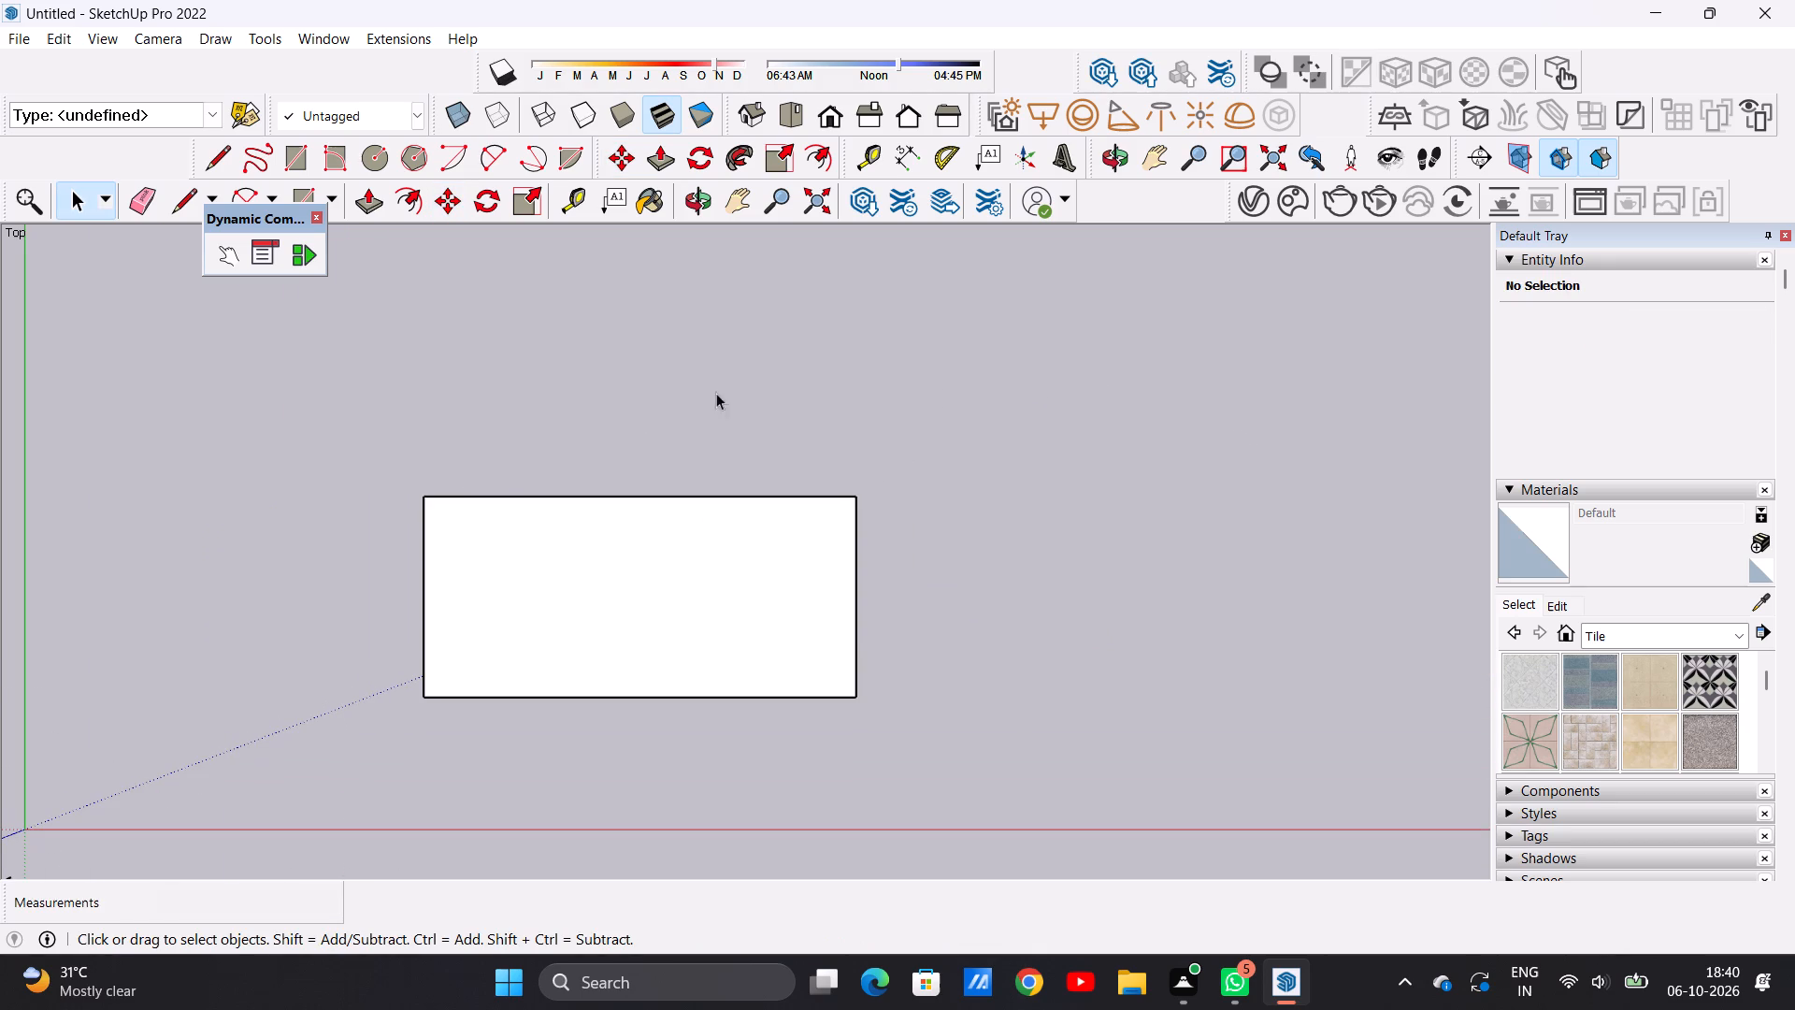
{"action": "key", "text": "r"}
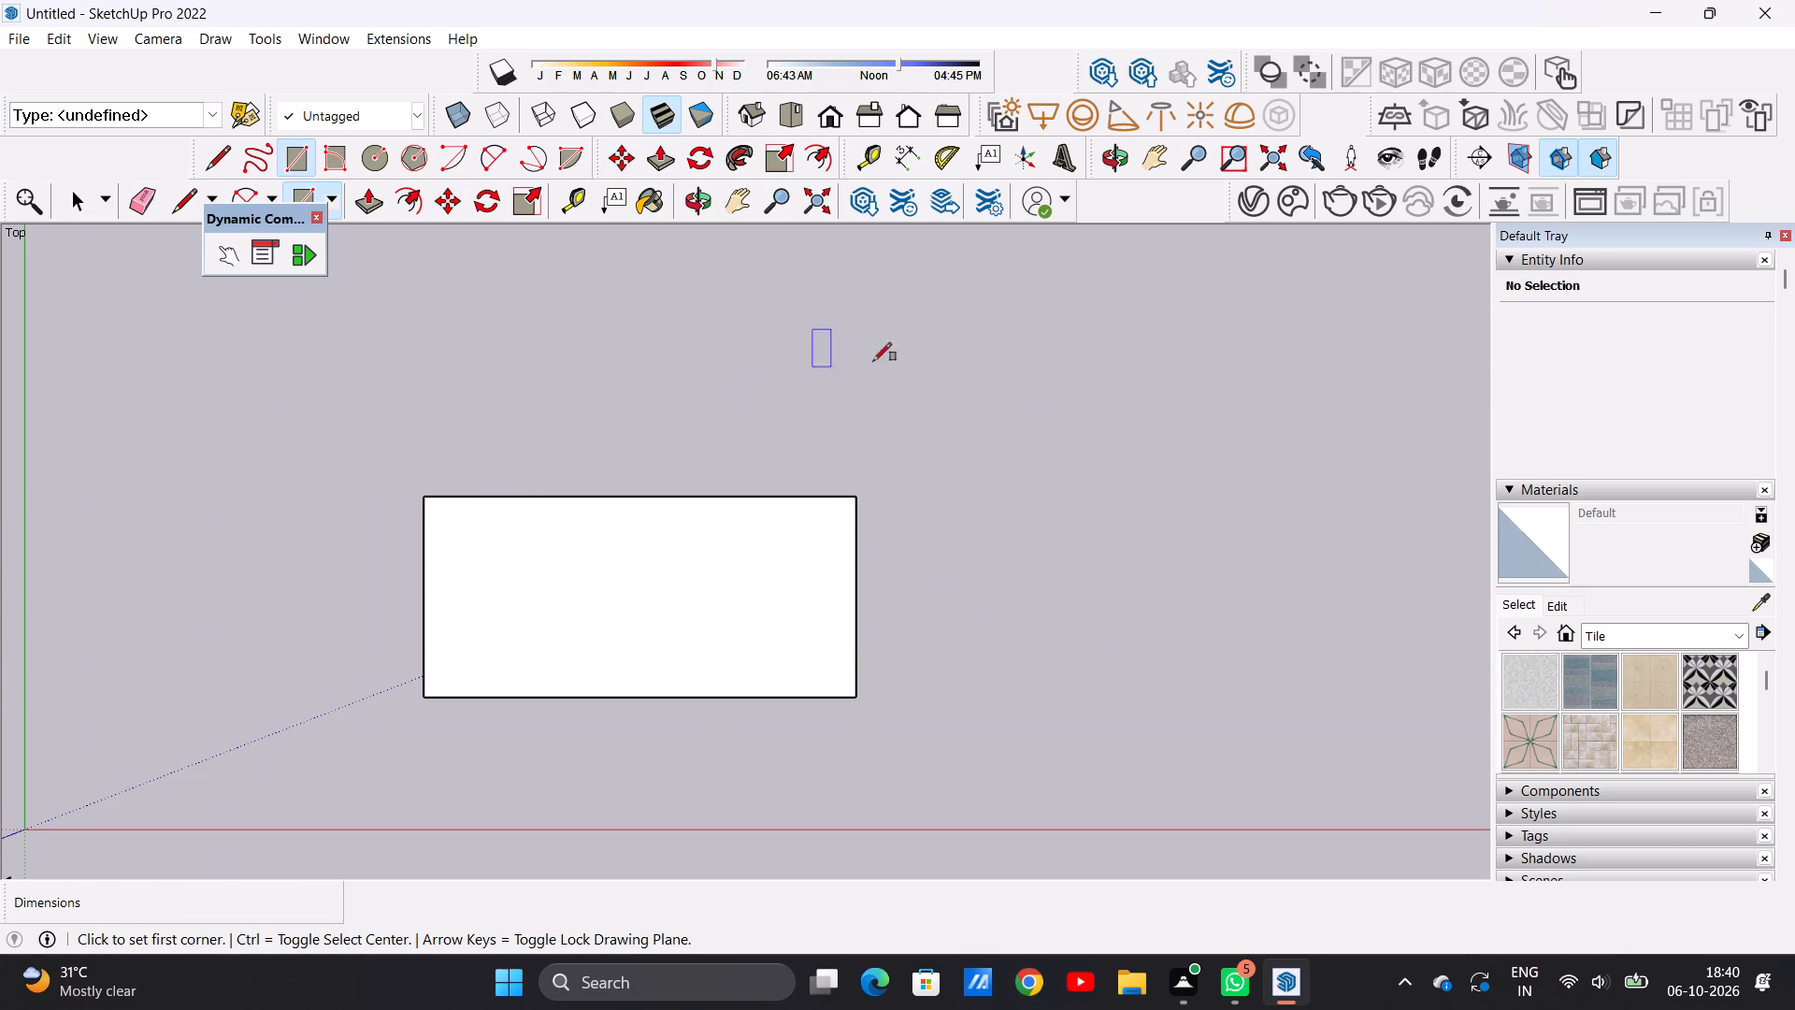
{"action": "left_click", "coordinate": [420, 499]}
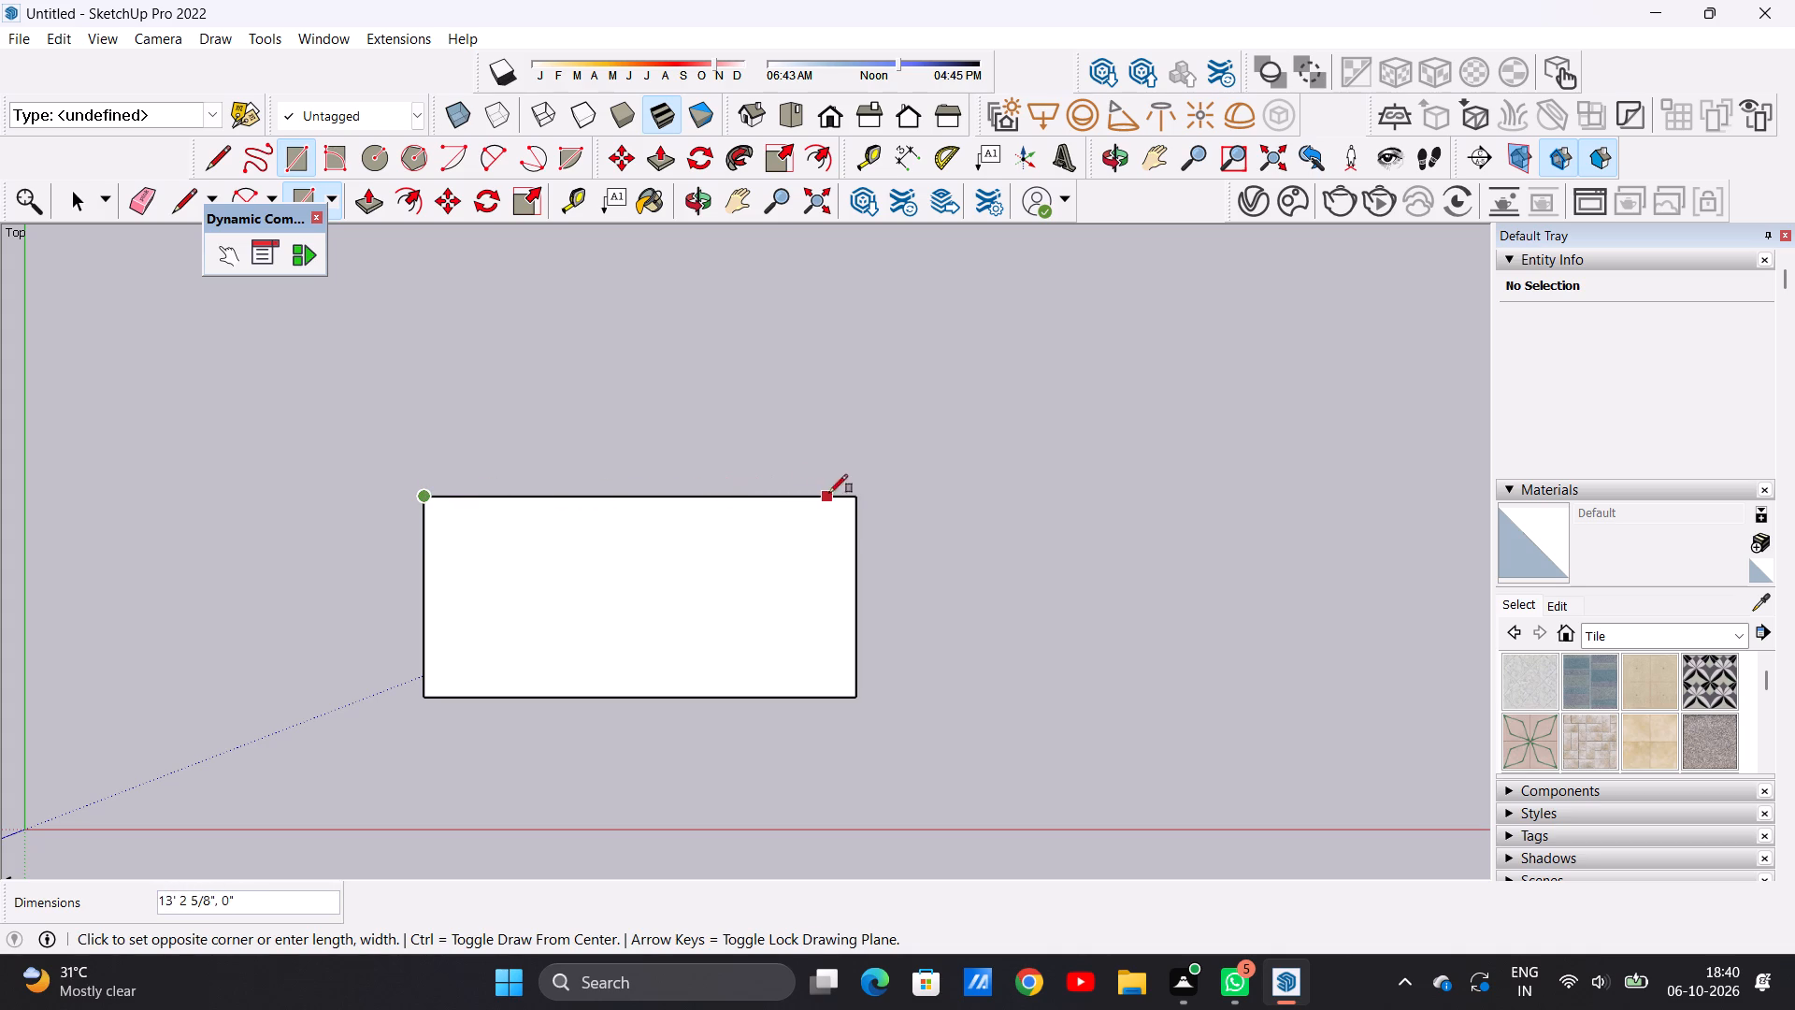
{"action": "left_click", "coordinate": [856, 496]}
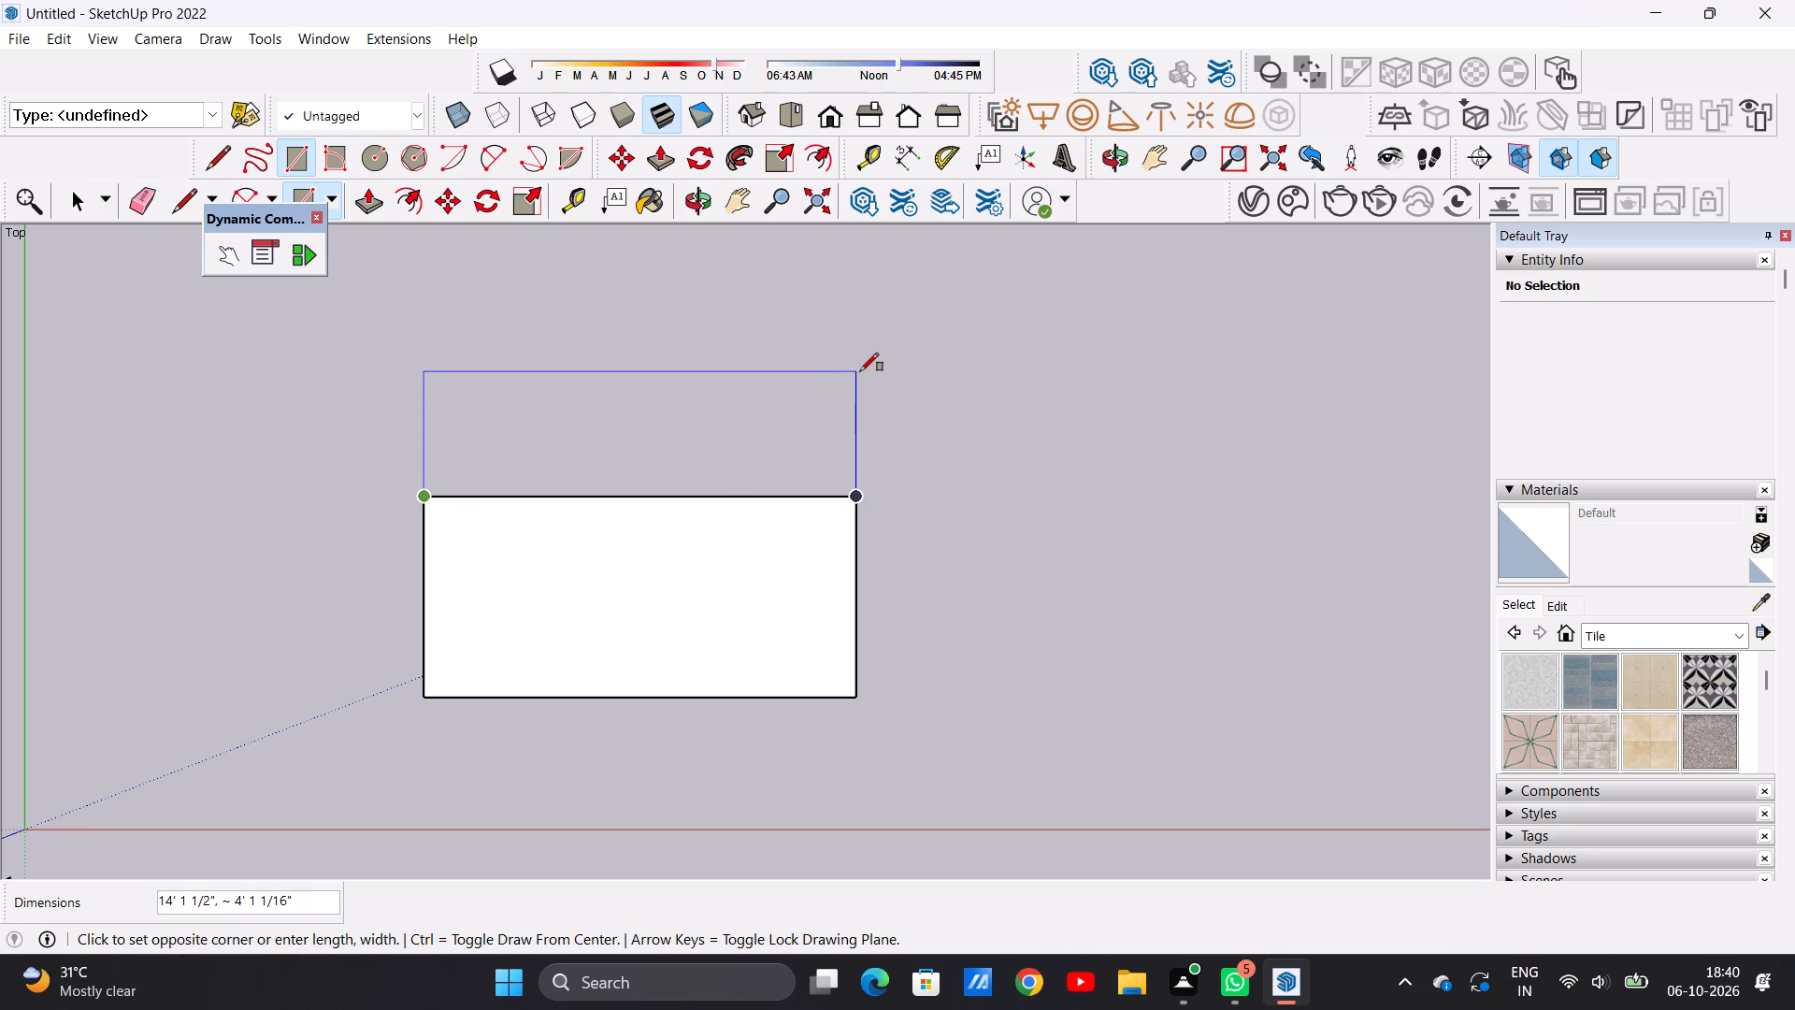
{"action": "left_click", "coordinate": [860, 371]}
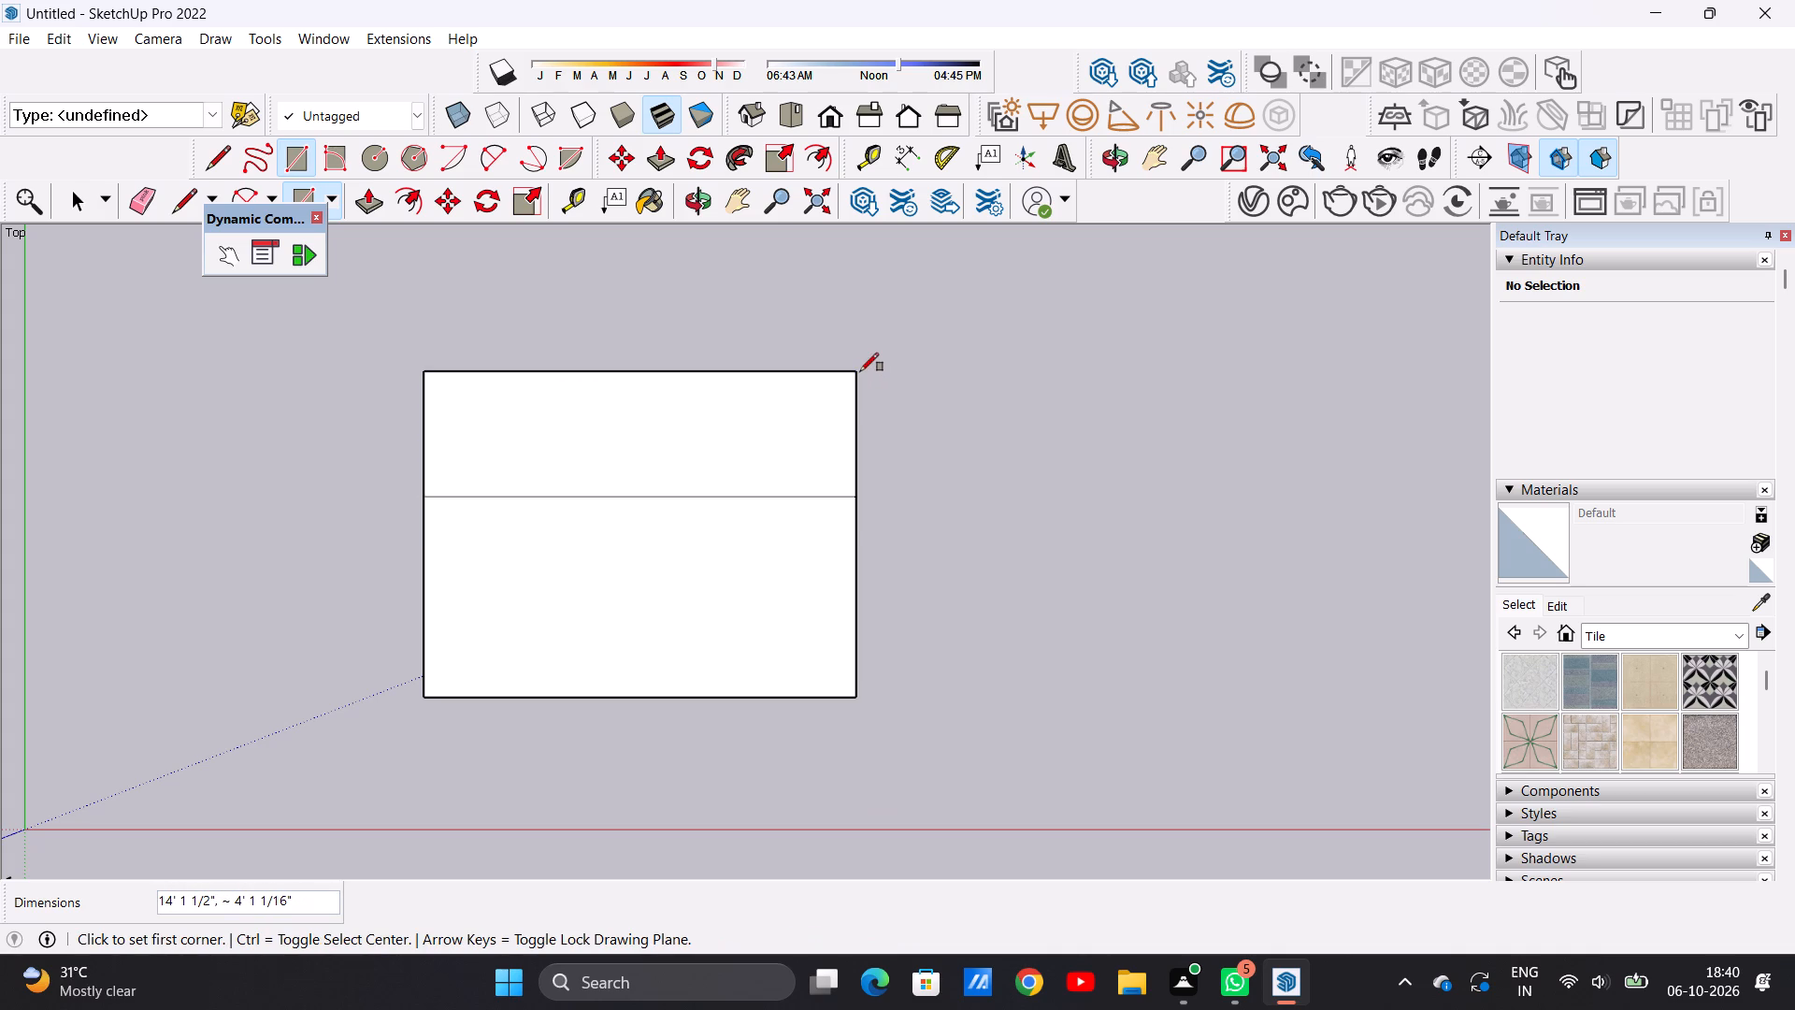
Add a strip about 3' wide along the end farthest from the green axis, spanning the combined depth of both rectangles.
{"action": "left_click", "coordinate": [855, 372]}
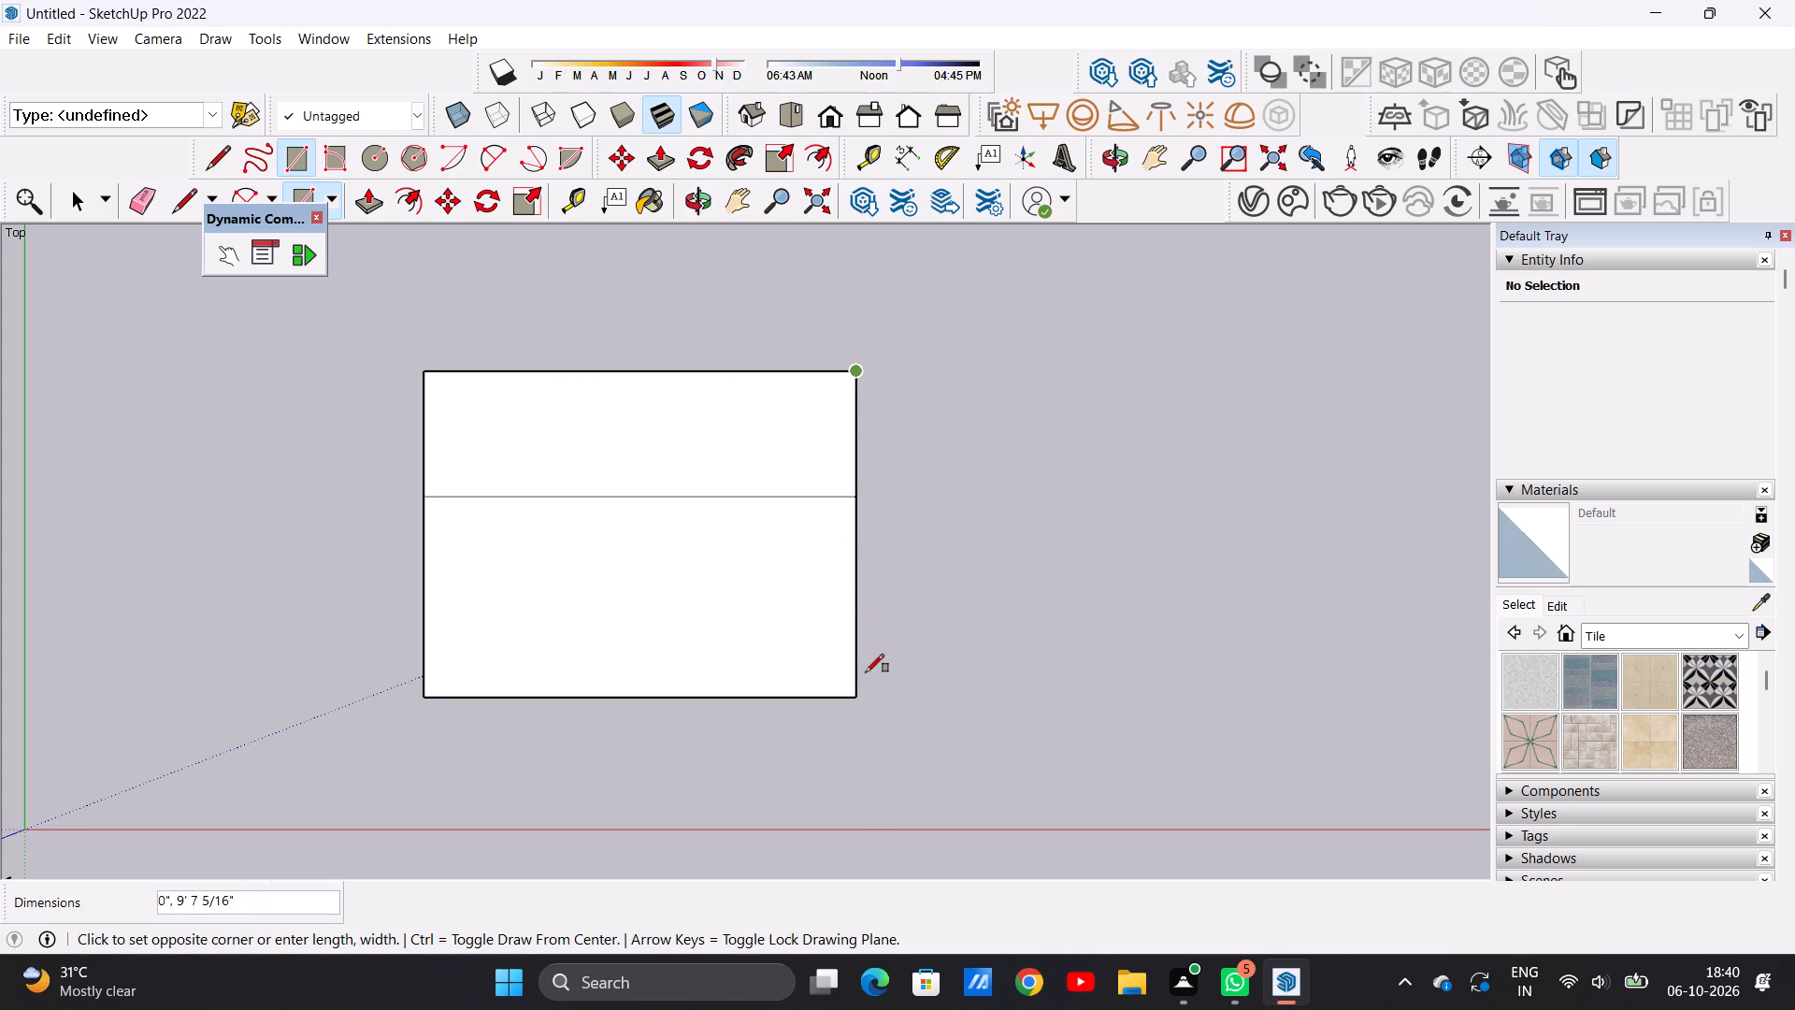
{"action": "left_click", "coordinate": [858, 696]}
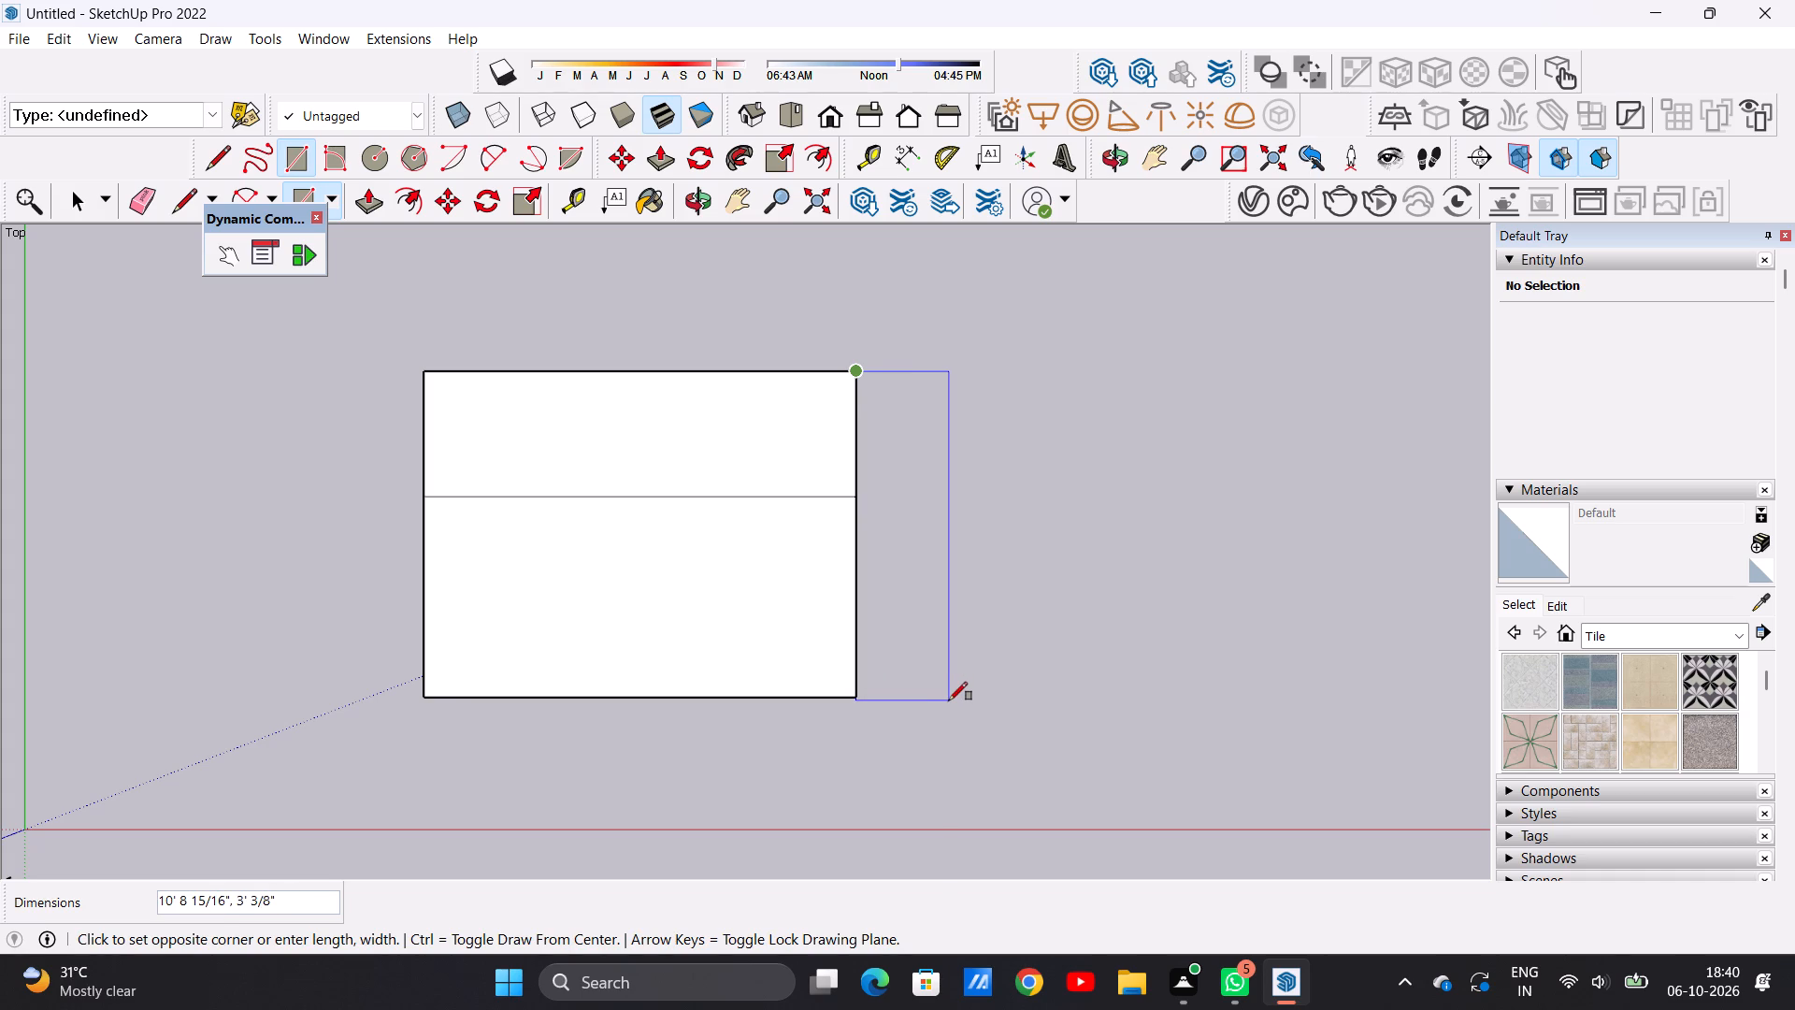
{"action": "left_click", "coordinate": [856, 699]}
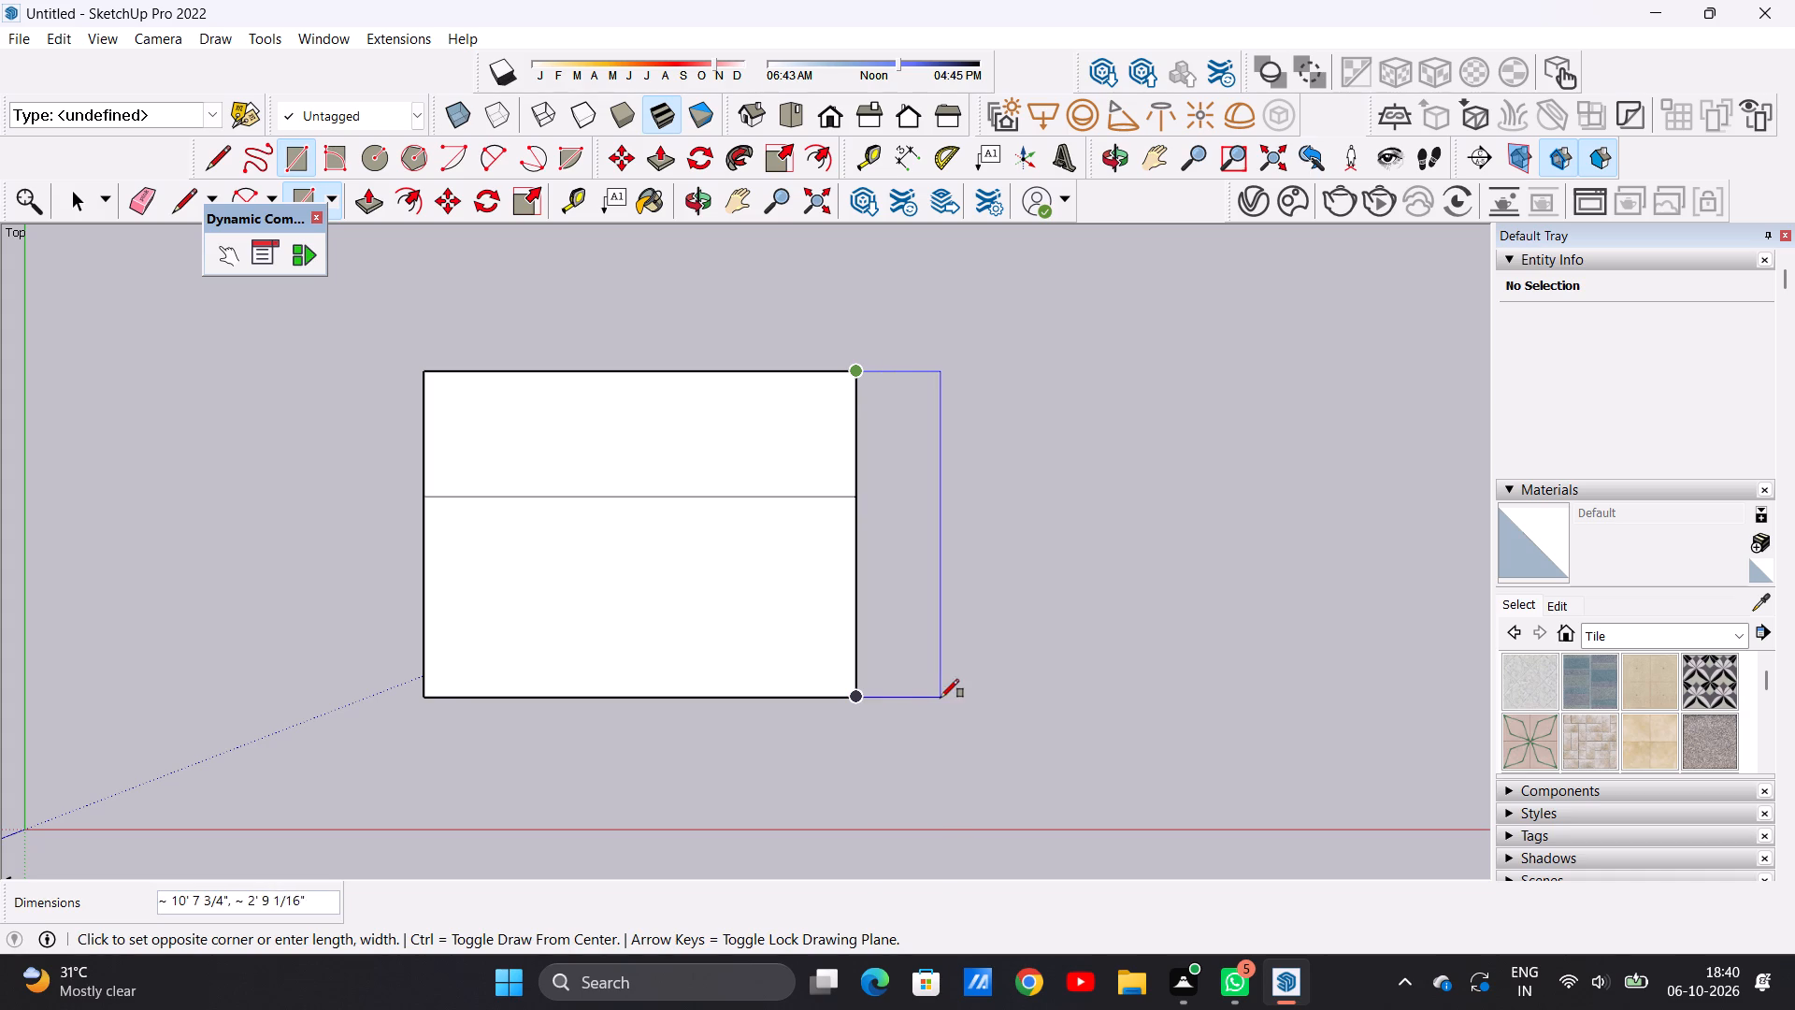
{"action": "left_click", "coordinate": [955, 700]}
{"action": "key", "text": "space"}
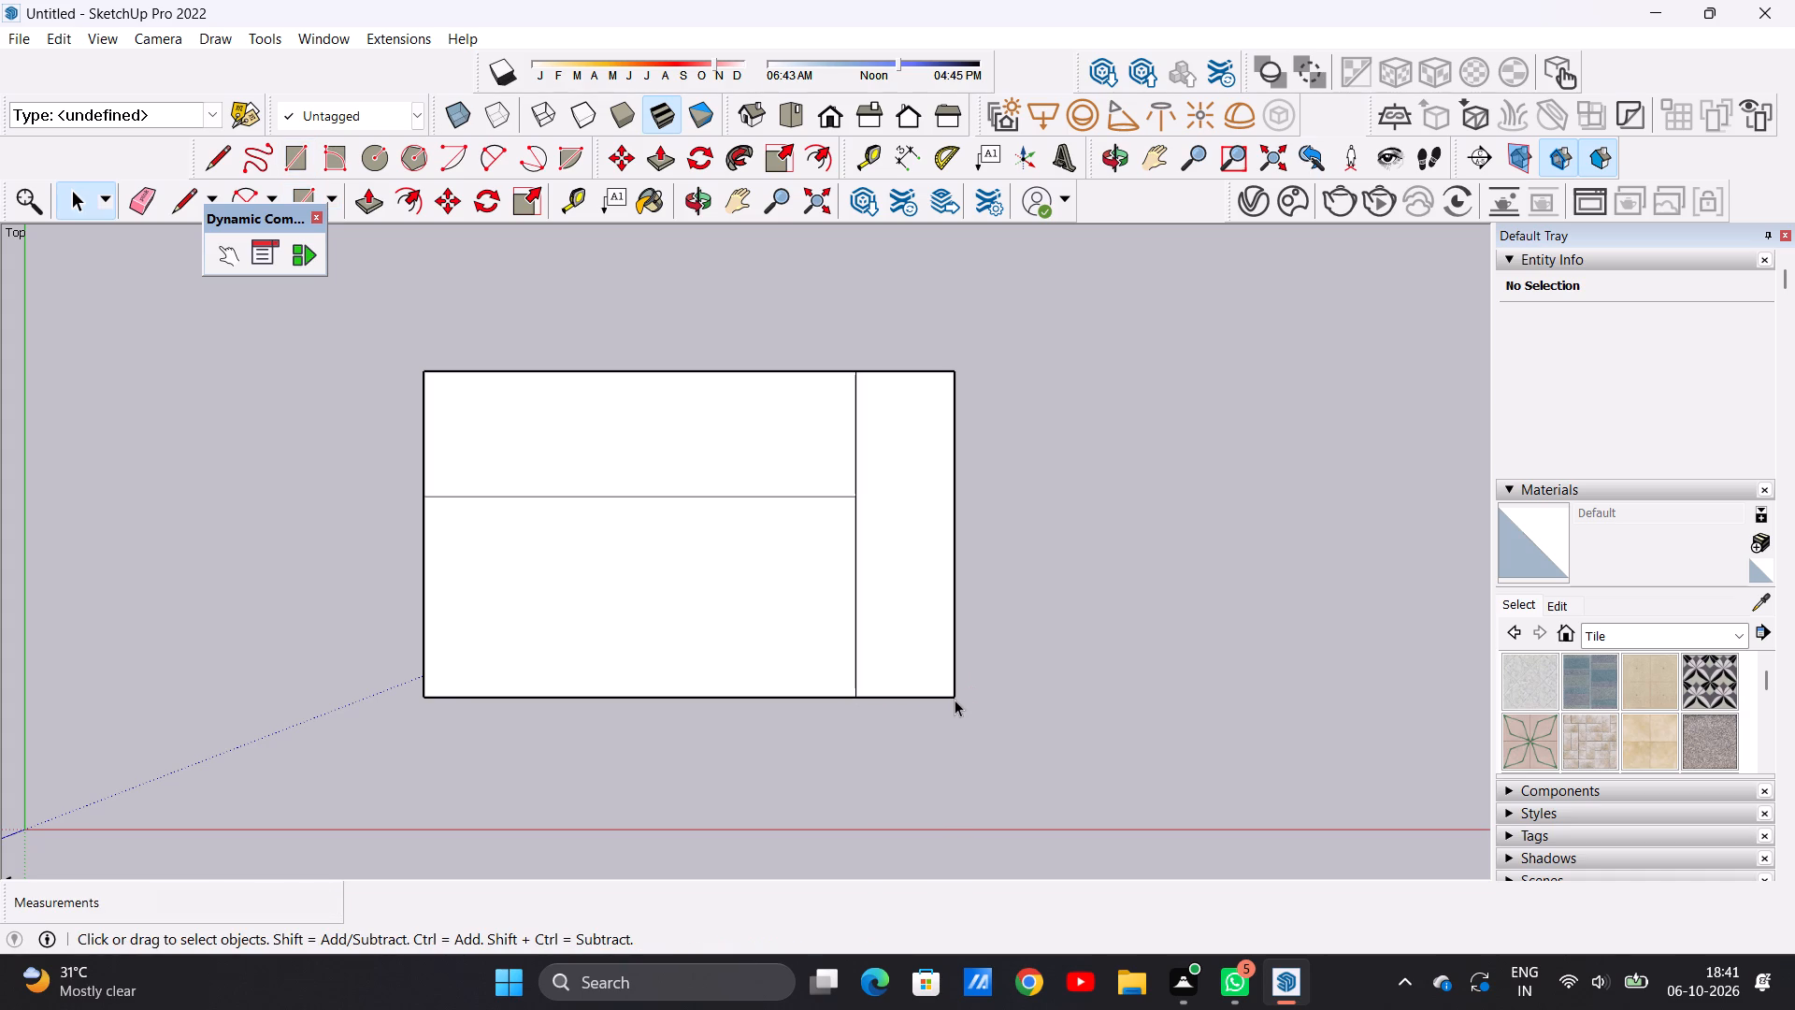
Erase the interior dividing lines so the three rectangles merge into one face.
{"action": "type", "text": "E"}
{"action": "left_click_drag", "start_coordinate": [834, 416], "coordinate": [862, 419]}
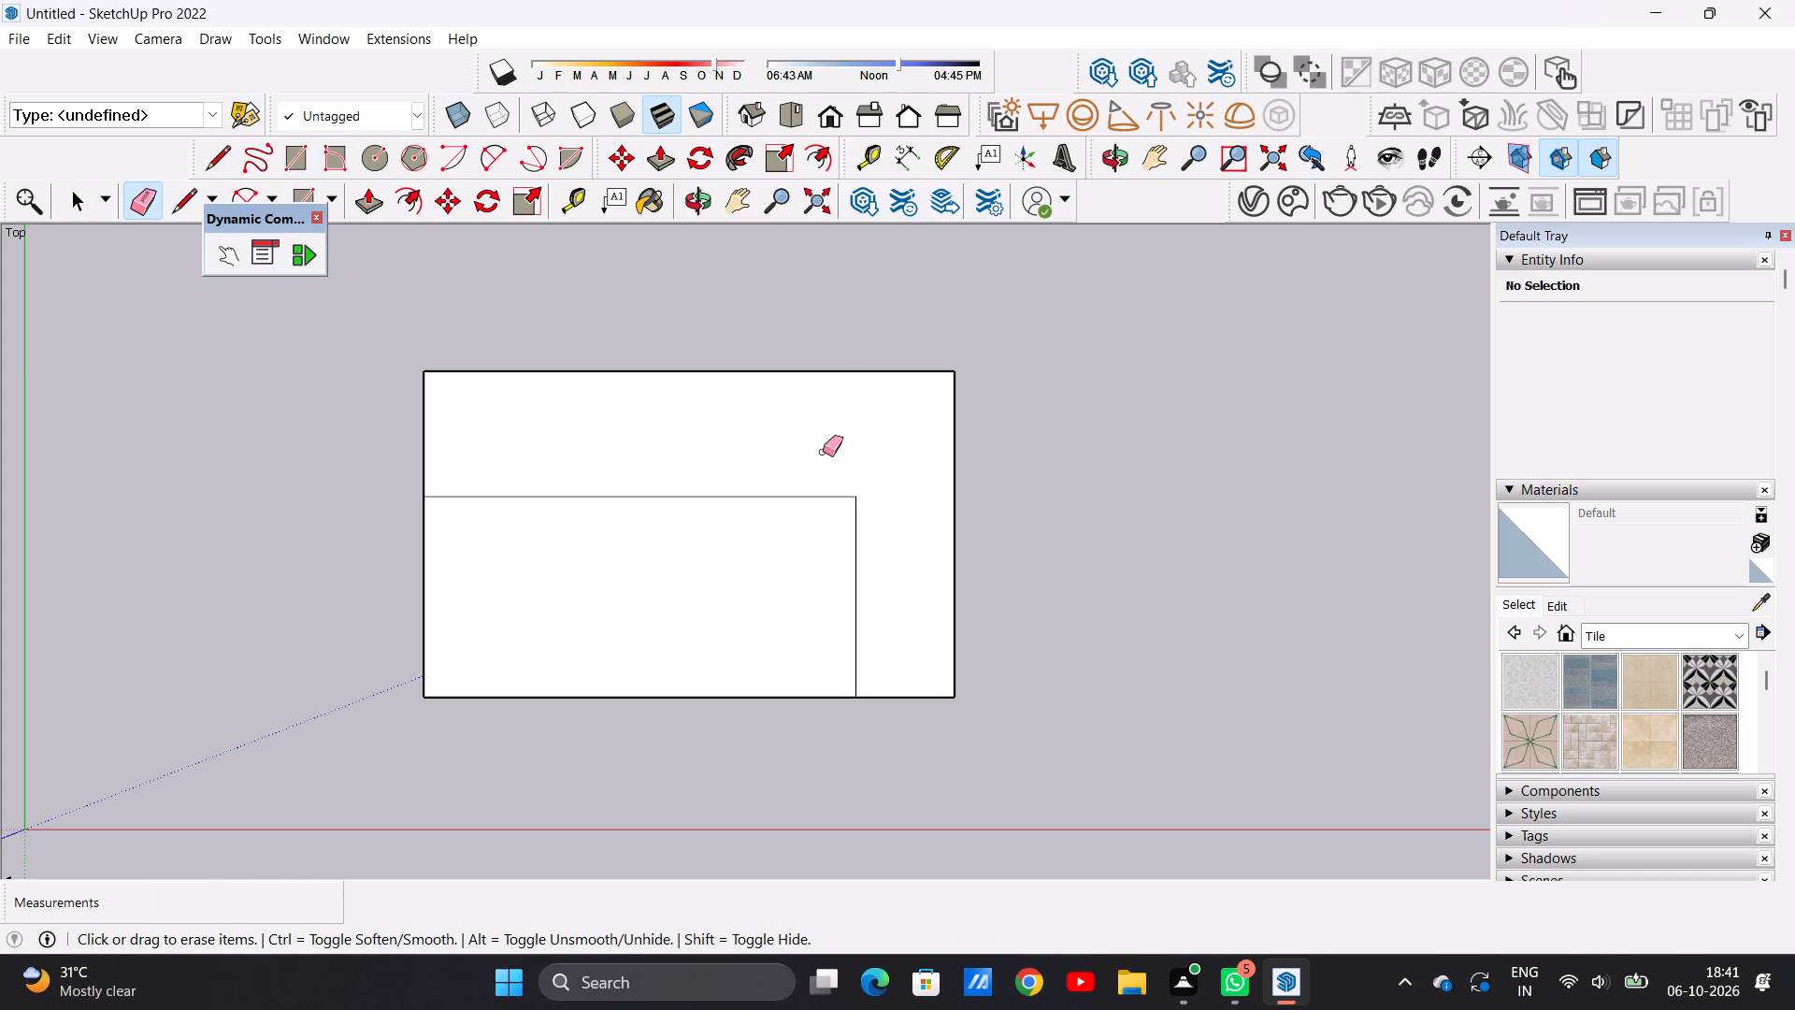
{"action": "left_click_drag", "start_coordinate": [823, 452], "coordinate": [826, 511]}
{"action": "left_click_drag", "start_coordinate": [843, 513], "coordinate": [873, 537]}
{"action": "scroll", "coordinate": [843, 523], "scroll_direction": "down", "scroll_amount": 5}
{"action": "scroll", "coordinate": [877, 616], "scroll_direction": "up", "scroll_amount": 6}
{"action": "key", "text": "space"}
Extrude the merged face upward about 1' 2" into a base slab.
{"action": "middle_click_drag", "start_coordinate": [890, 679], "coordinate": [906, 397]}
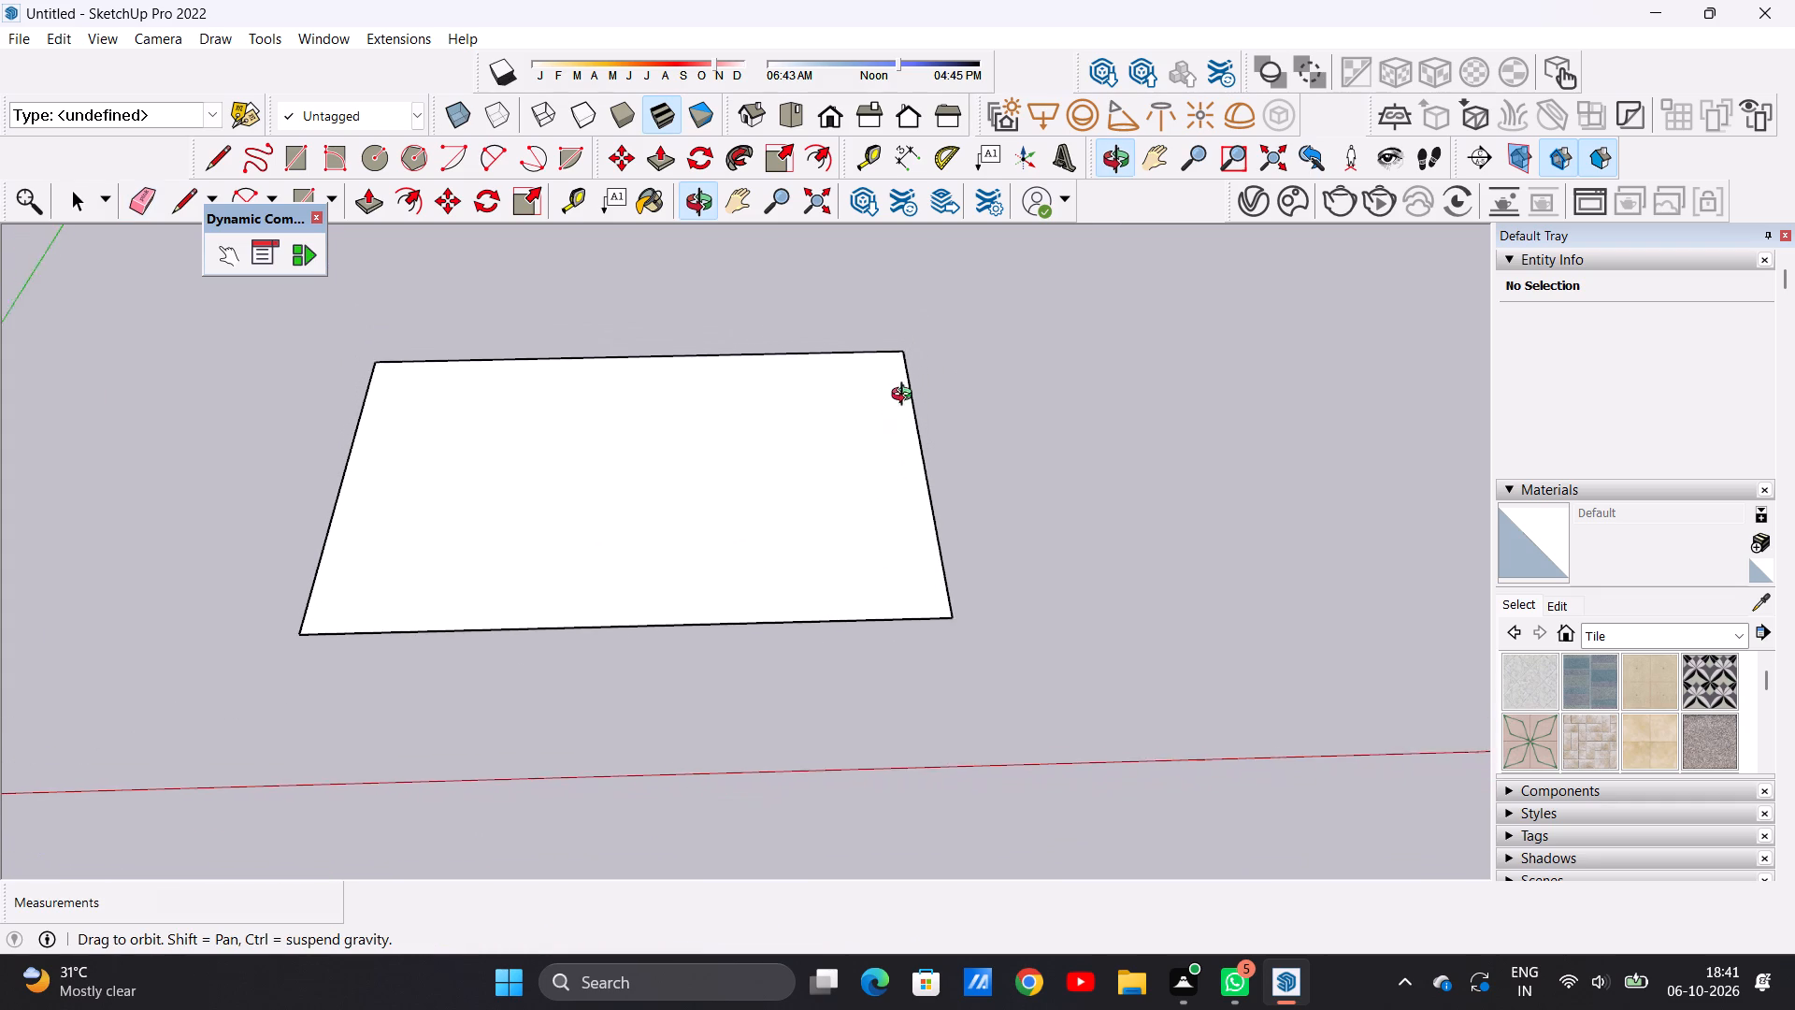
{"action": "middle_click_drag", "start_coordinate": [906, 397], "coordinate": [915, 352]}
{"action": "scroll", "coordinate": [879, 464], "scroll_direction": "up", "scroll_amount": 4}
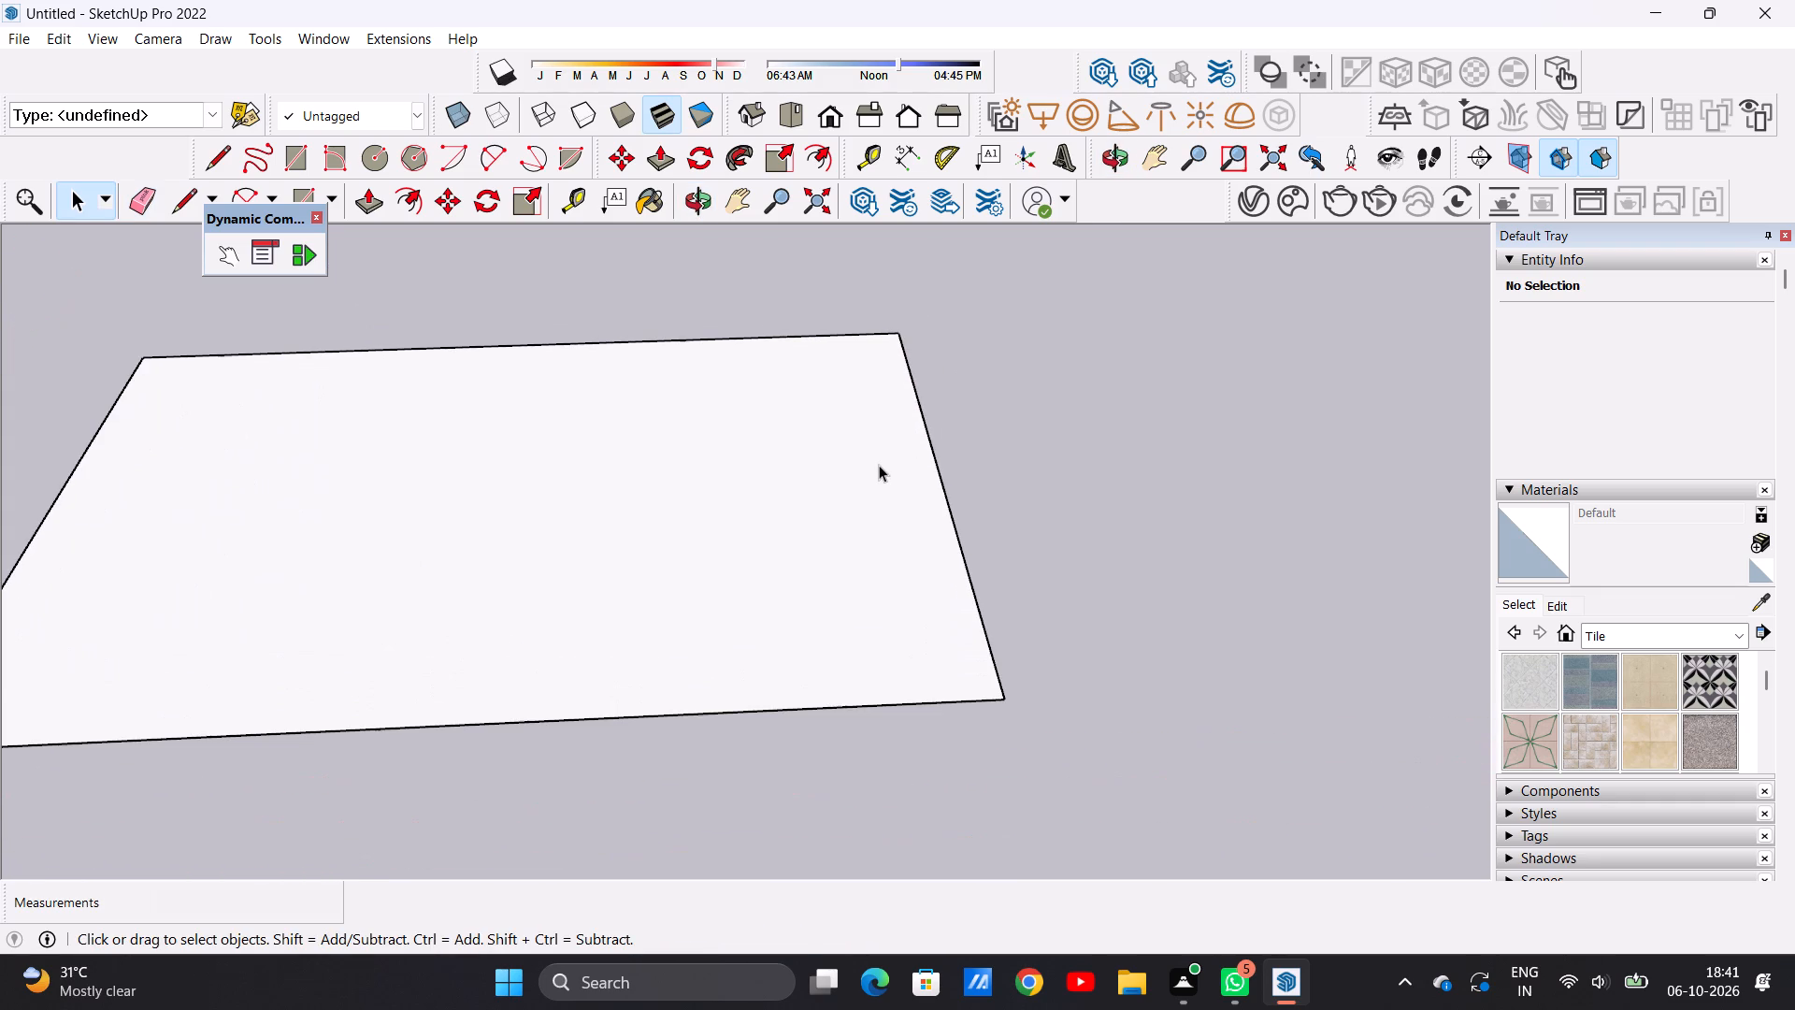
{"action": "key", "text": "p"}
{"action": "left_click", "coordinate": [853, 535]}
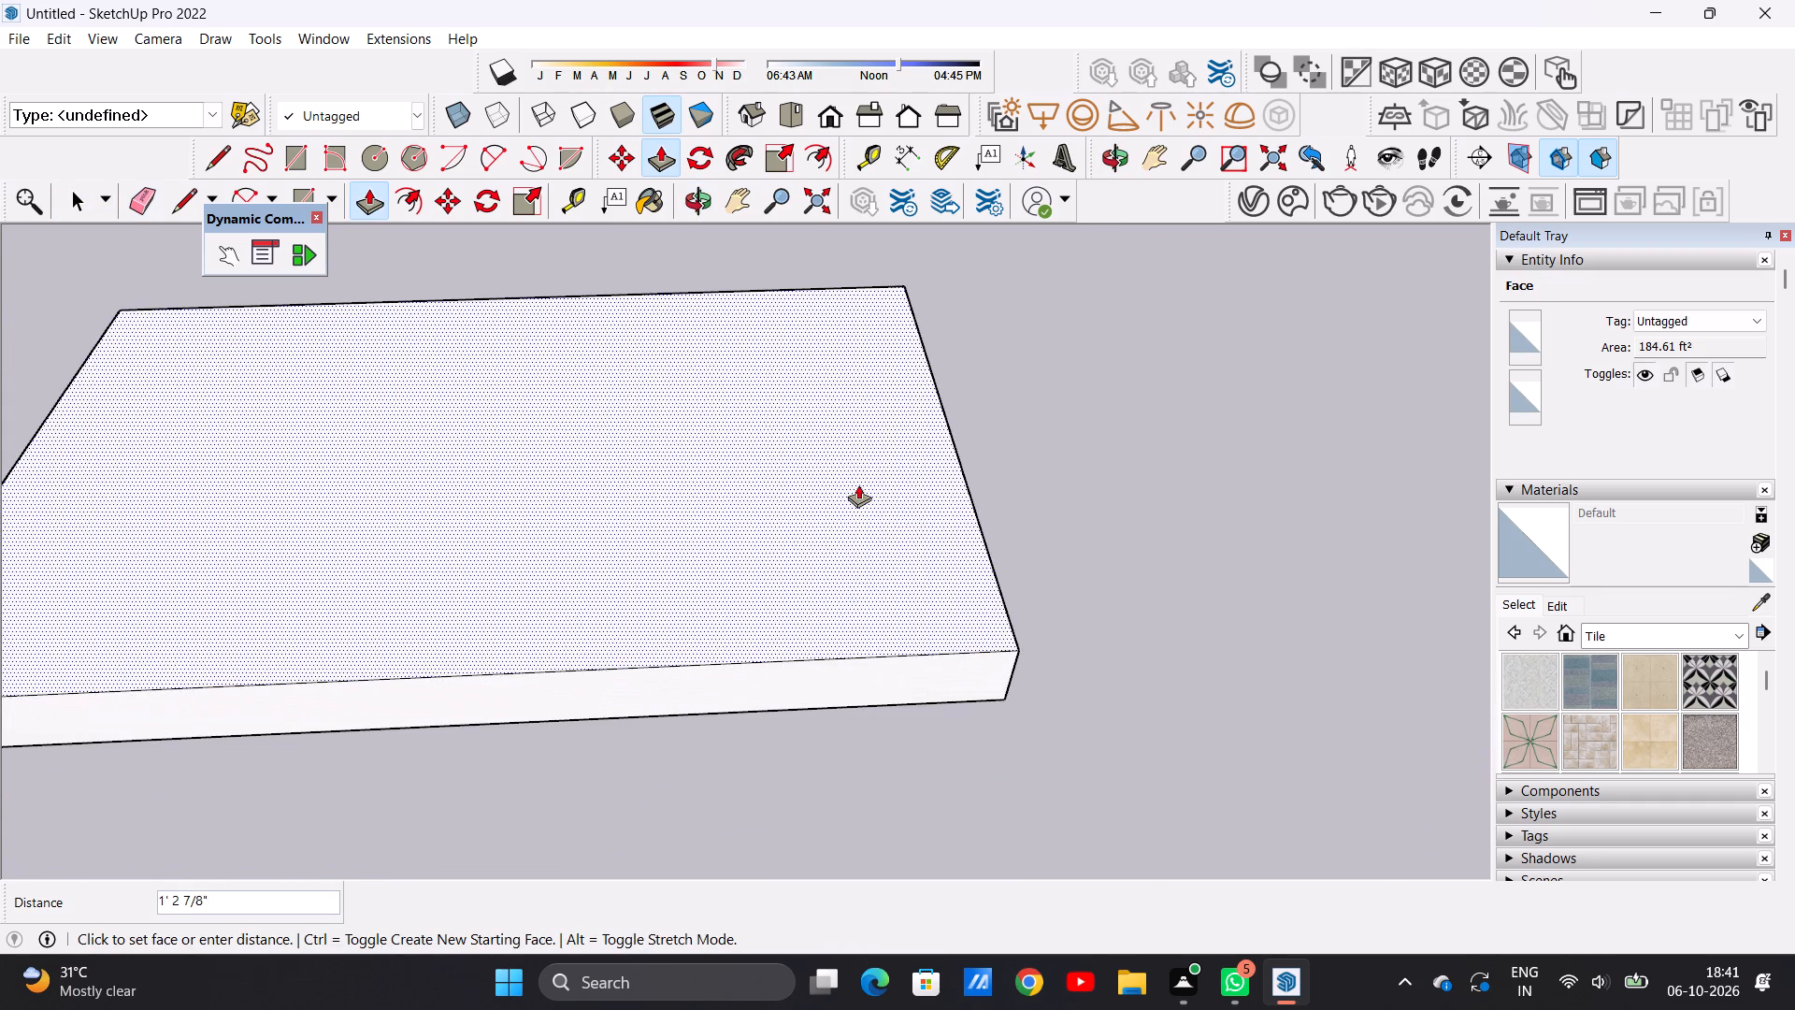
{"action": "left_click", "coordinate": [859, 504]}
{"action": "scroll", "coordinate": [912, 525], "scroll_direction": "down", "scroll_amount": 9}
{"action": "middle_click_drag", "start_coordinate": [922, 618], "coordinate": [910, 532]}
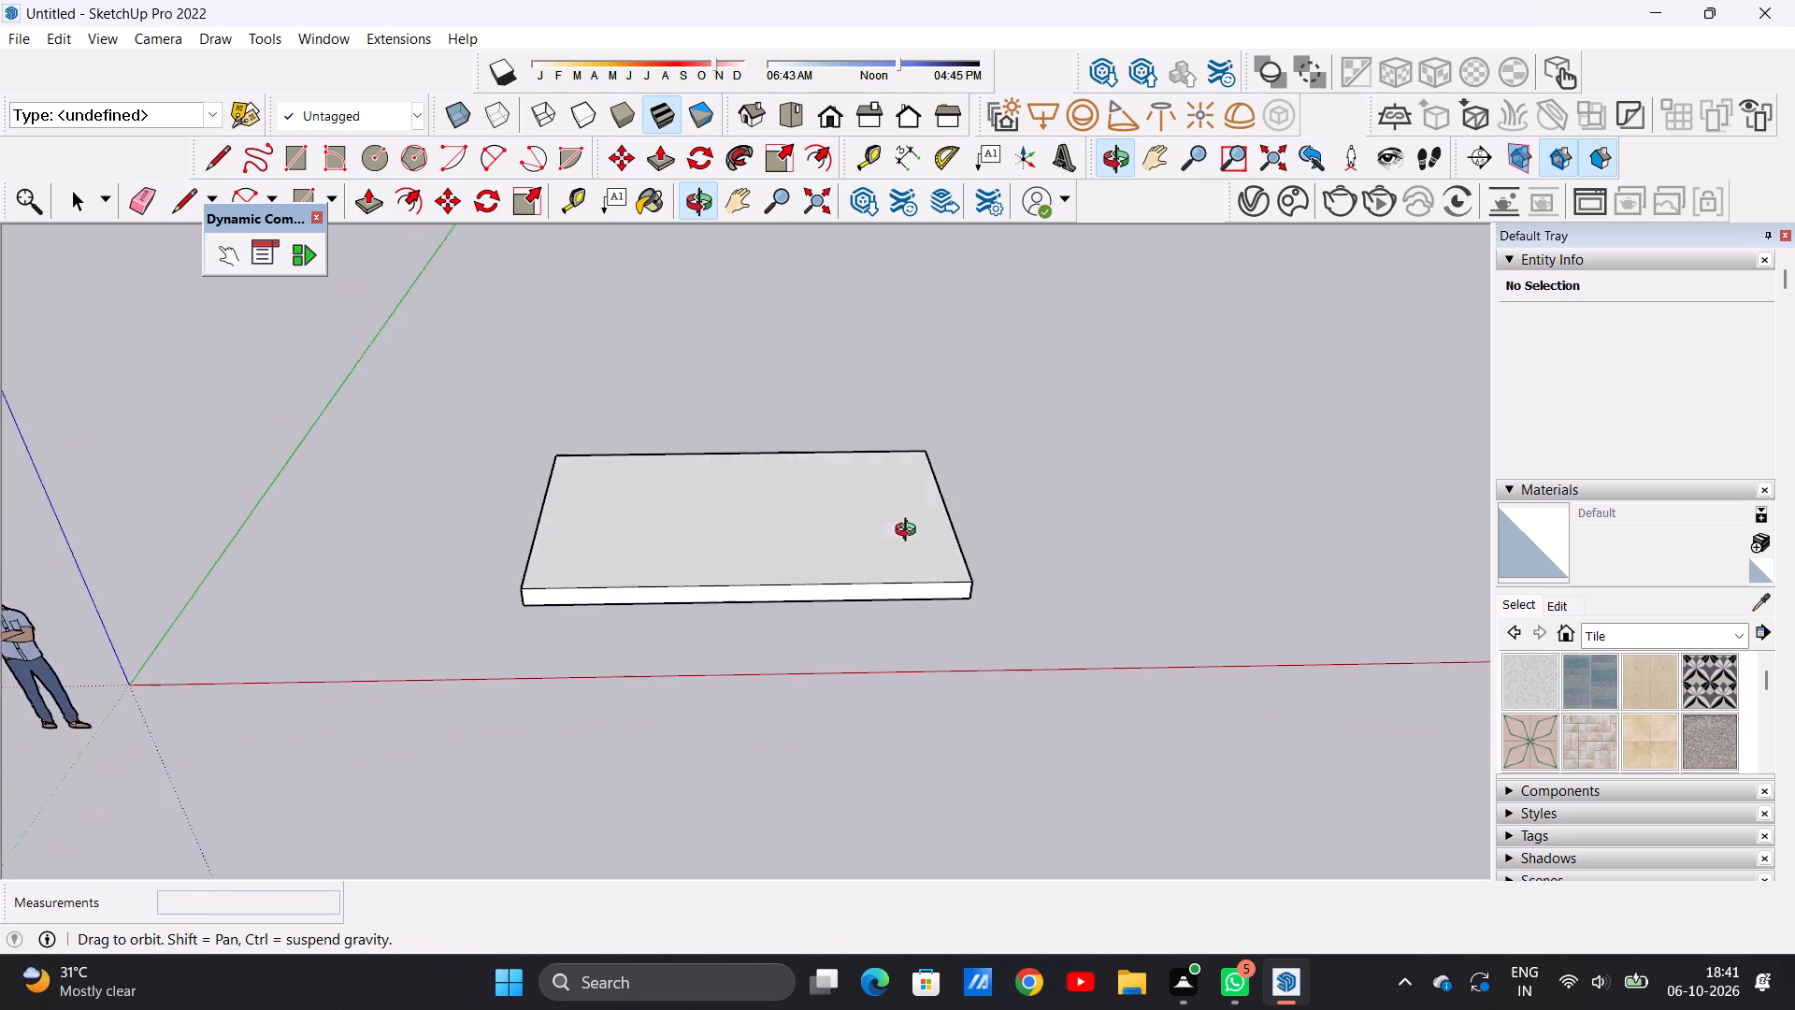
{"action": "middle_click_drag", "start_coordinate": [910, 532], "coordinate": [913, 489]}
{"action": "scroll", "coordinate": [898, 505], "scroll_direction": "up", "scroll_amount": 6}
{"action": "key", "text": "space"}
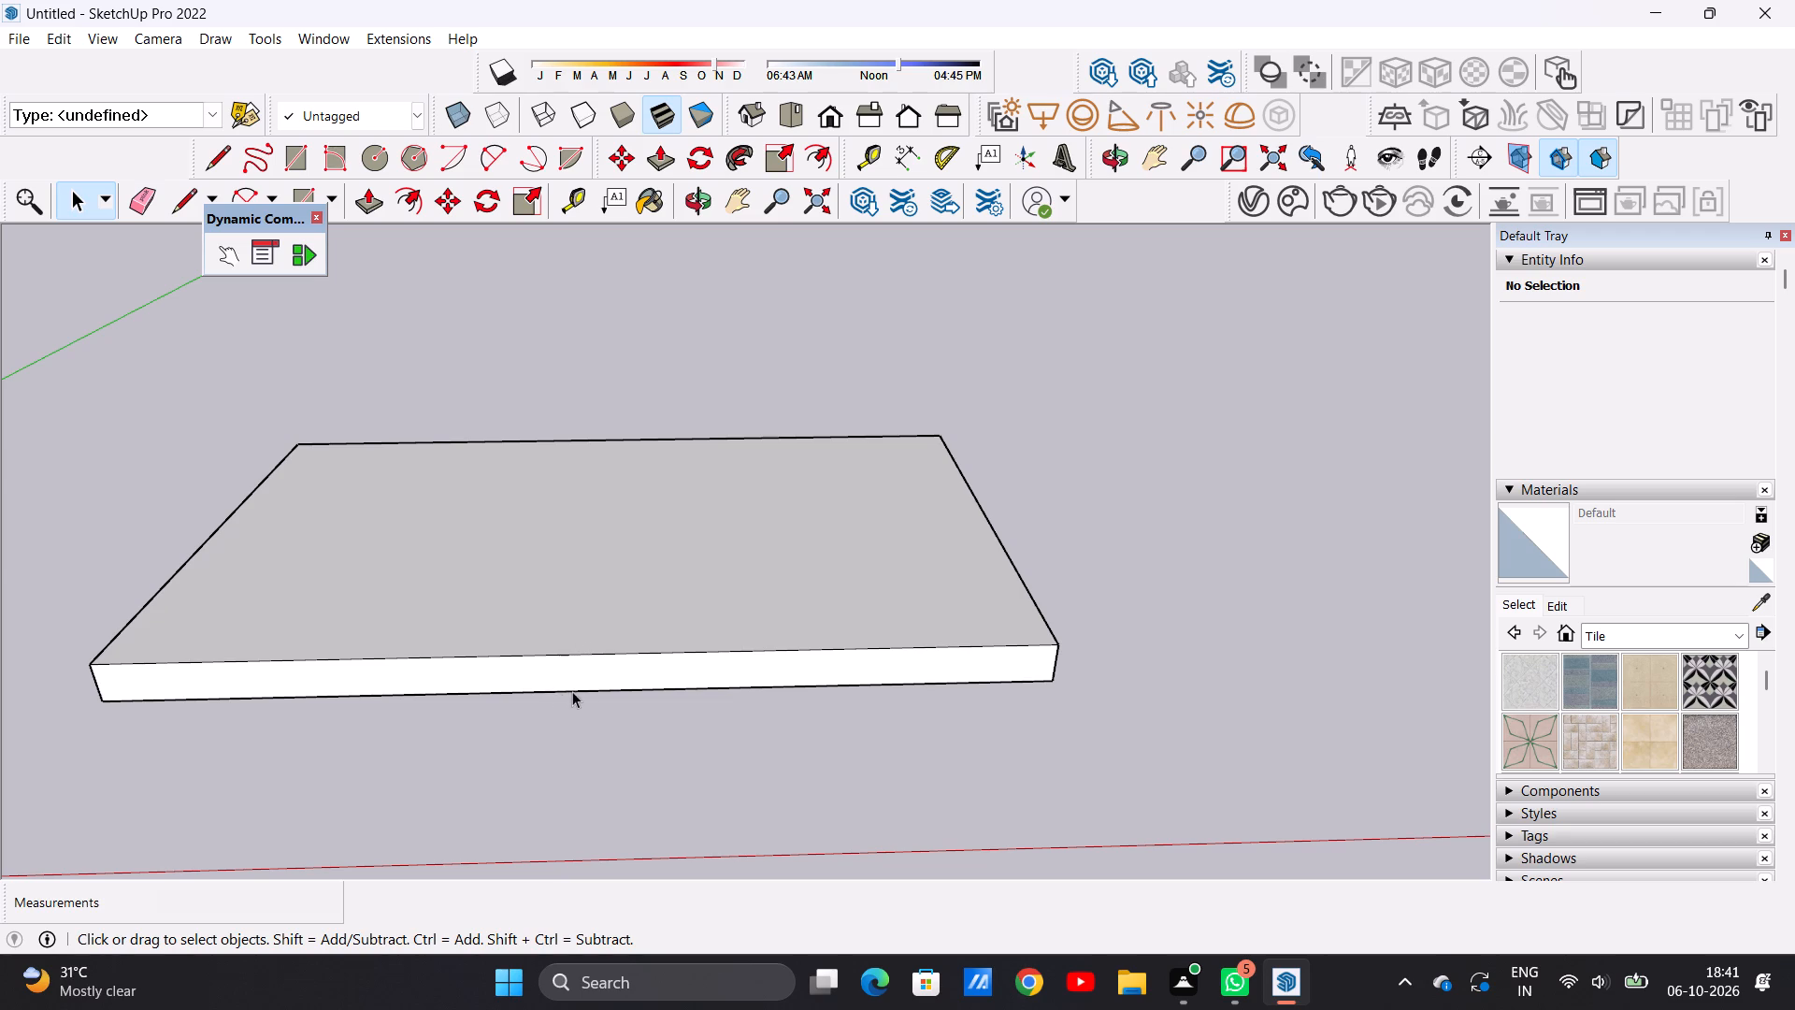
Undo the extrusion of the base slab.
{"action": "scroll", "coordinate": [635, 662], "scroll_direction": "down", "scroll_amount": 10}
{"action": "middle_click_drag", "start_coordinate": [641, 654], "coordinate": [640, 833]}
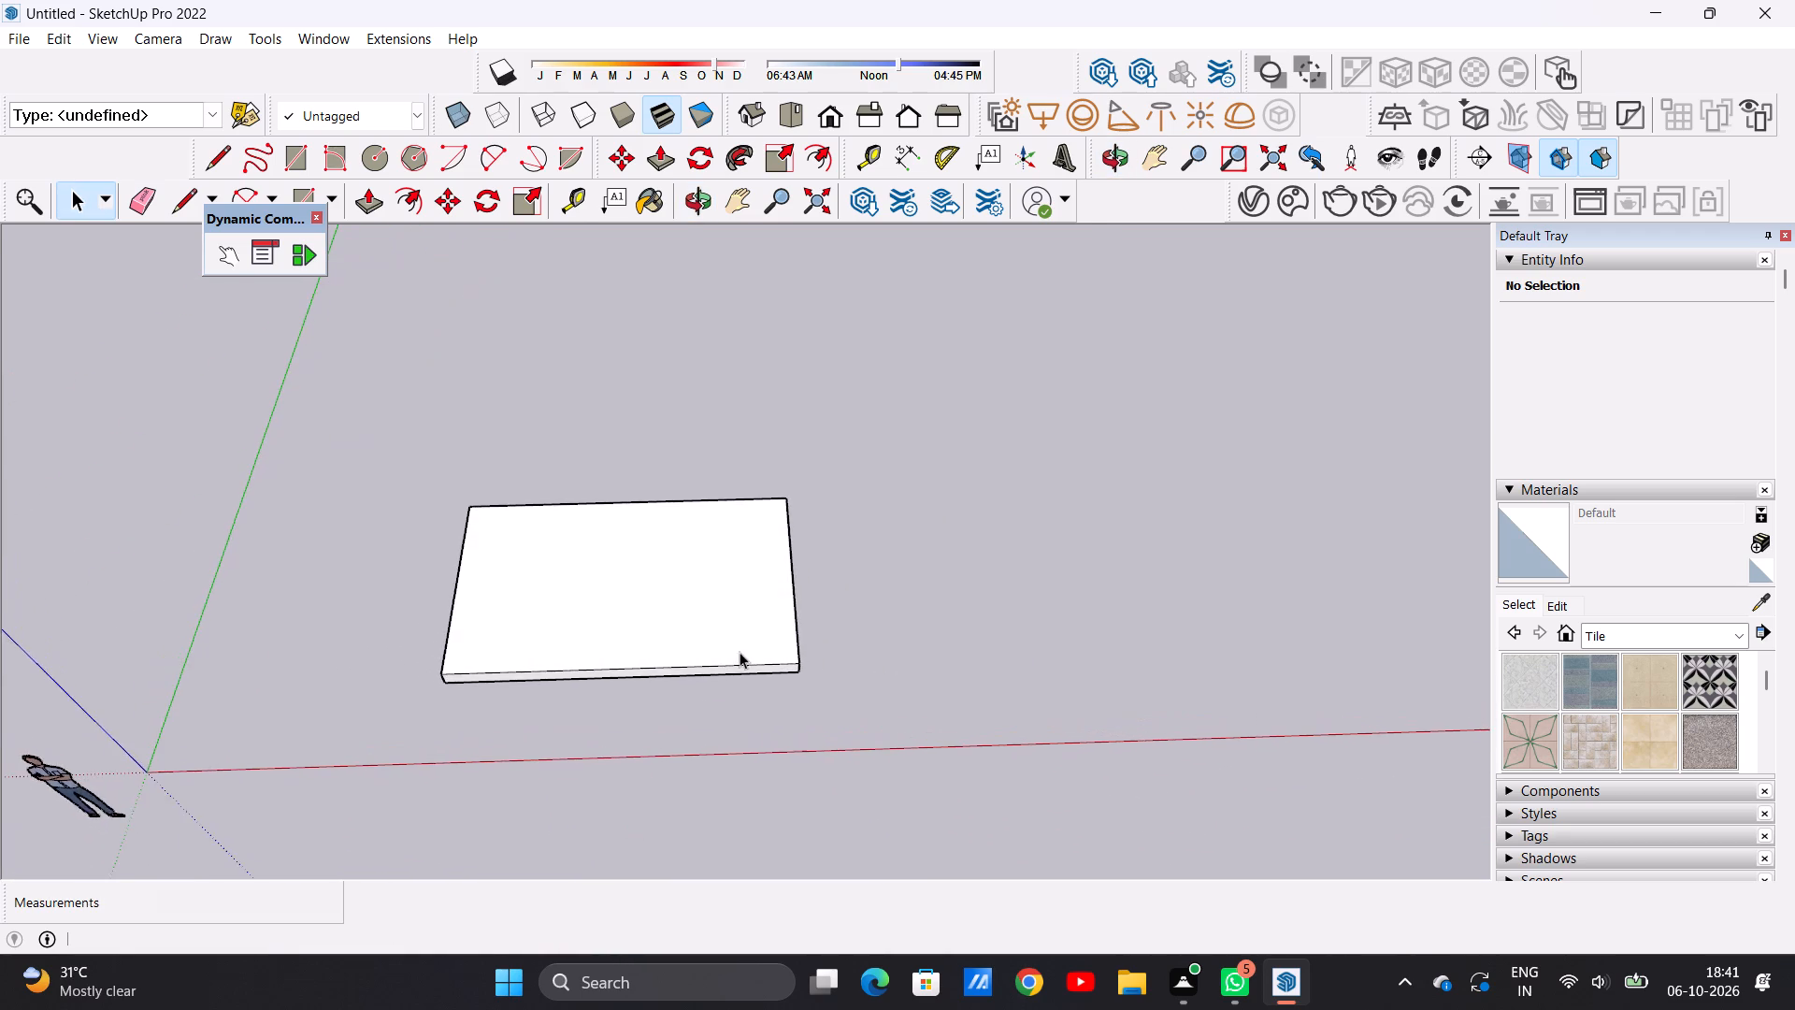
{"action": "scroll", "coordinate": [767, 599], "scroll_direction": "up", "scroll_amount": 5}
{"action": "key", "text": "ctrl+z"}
Extrude the merged rectangular face upward 9" into a base slab.
{"action": "scroll", "coordinate": [770, 533], "scroll_direction": "down", "scroll_amount": 9}
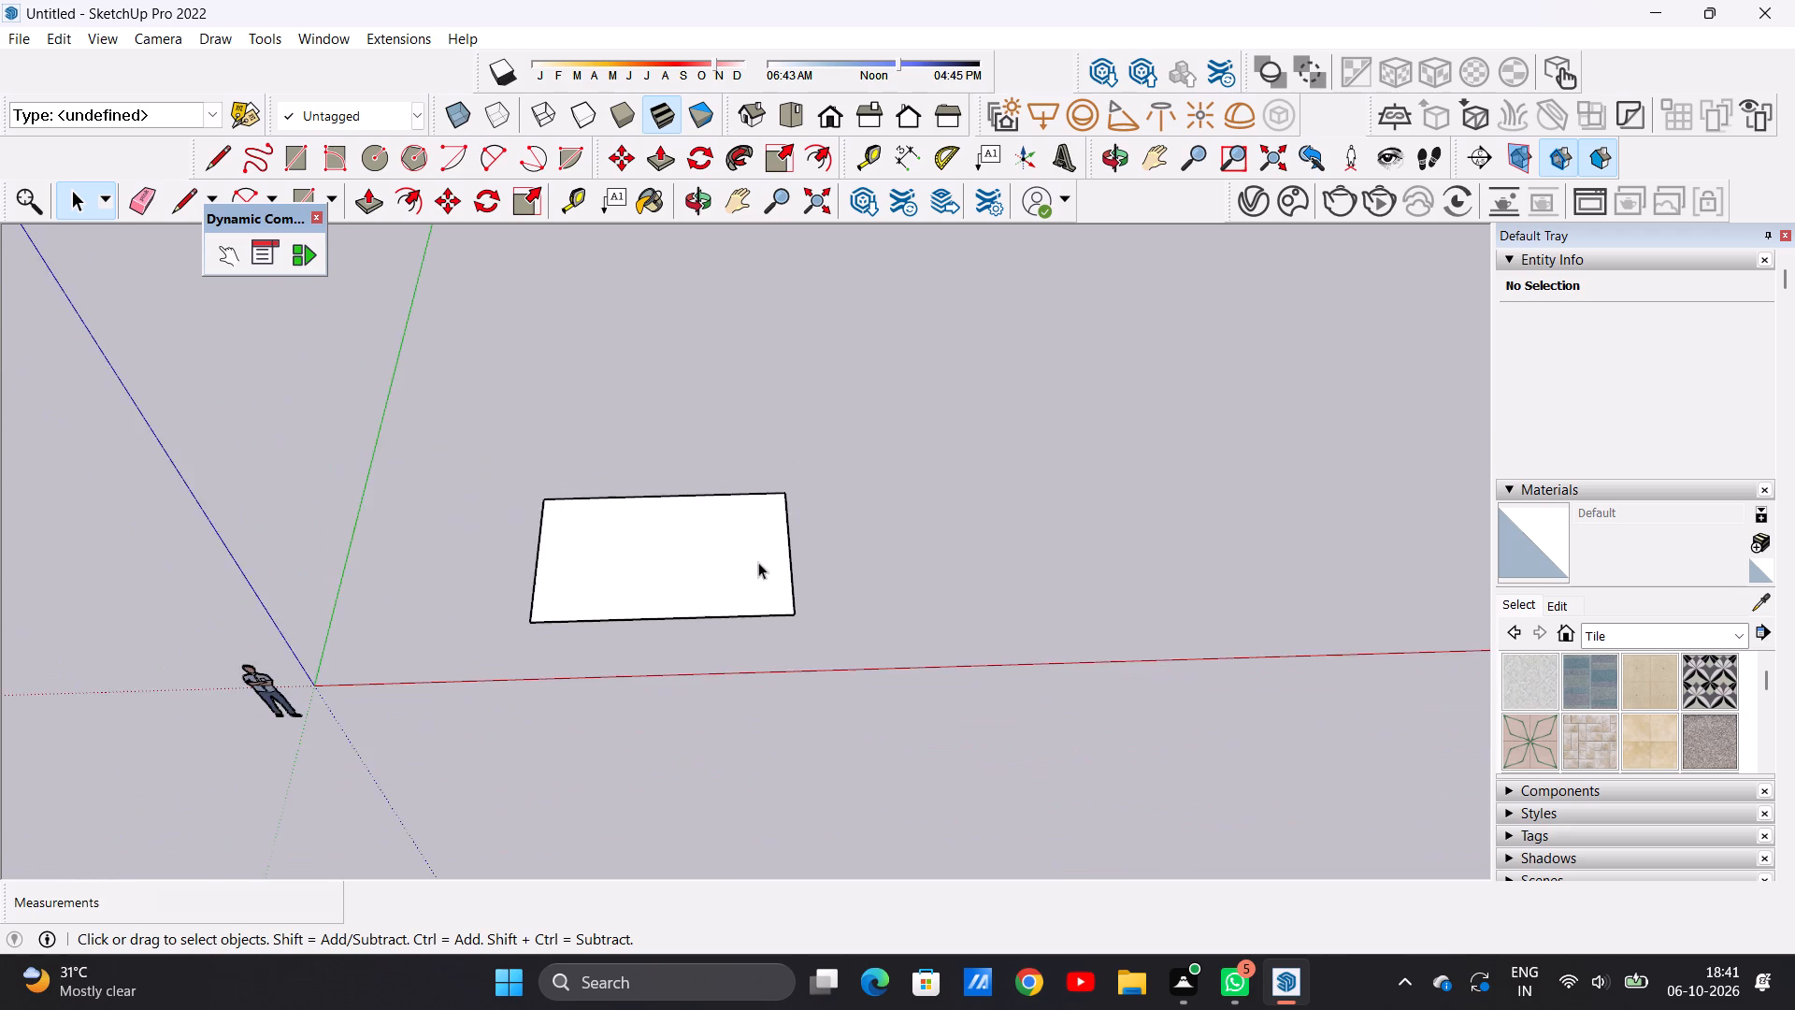
{"action": "middle_click_drag", "start_coordinate": [758, 571], "coordinate": [759, 729]}
{"action": "scroll", "coordinate": [885, 454], "scroll_direction": "up", "scroll_amount": 7}
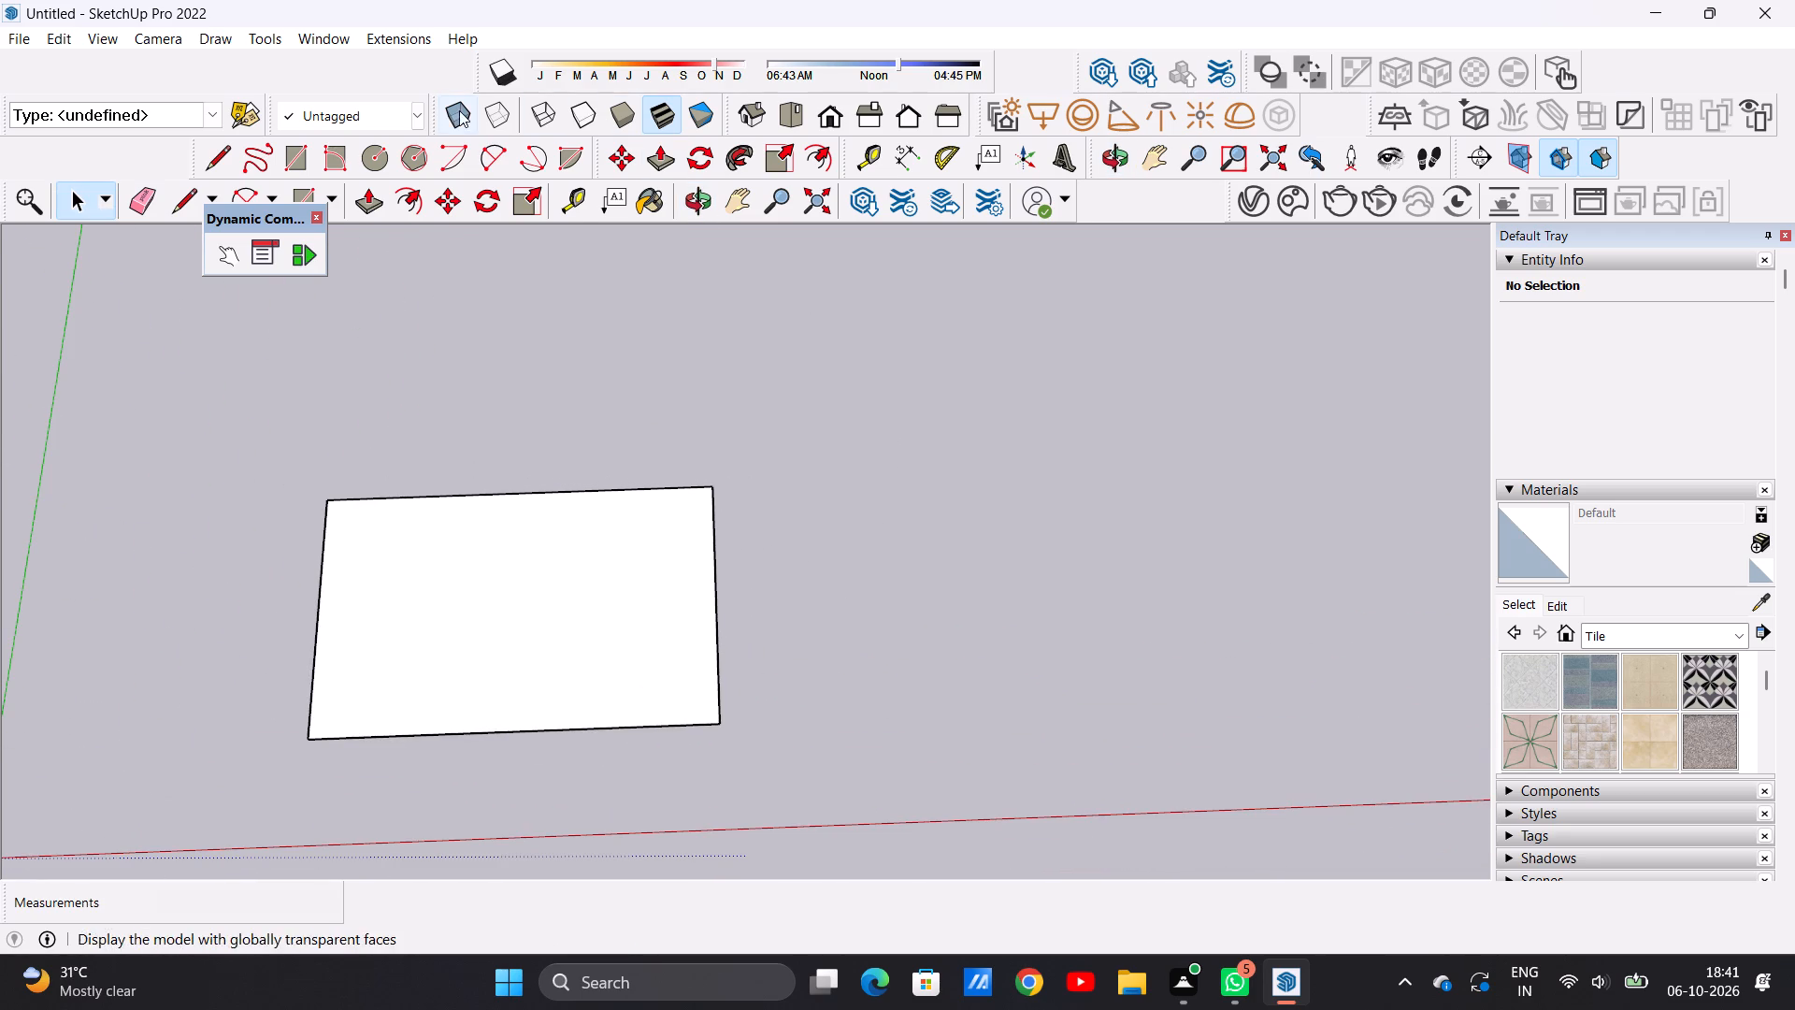
{"action": "left_click", "coordinate": [829, 118]}
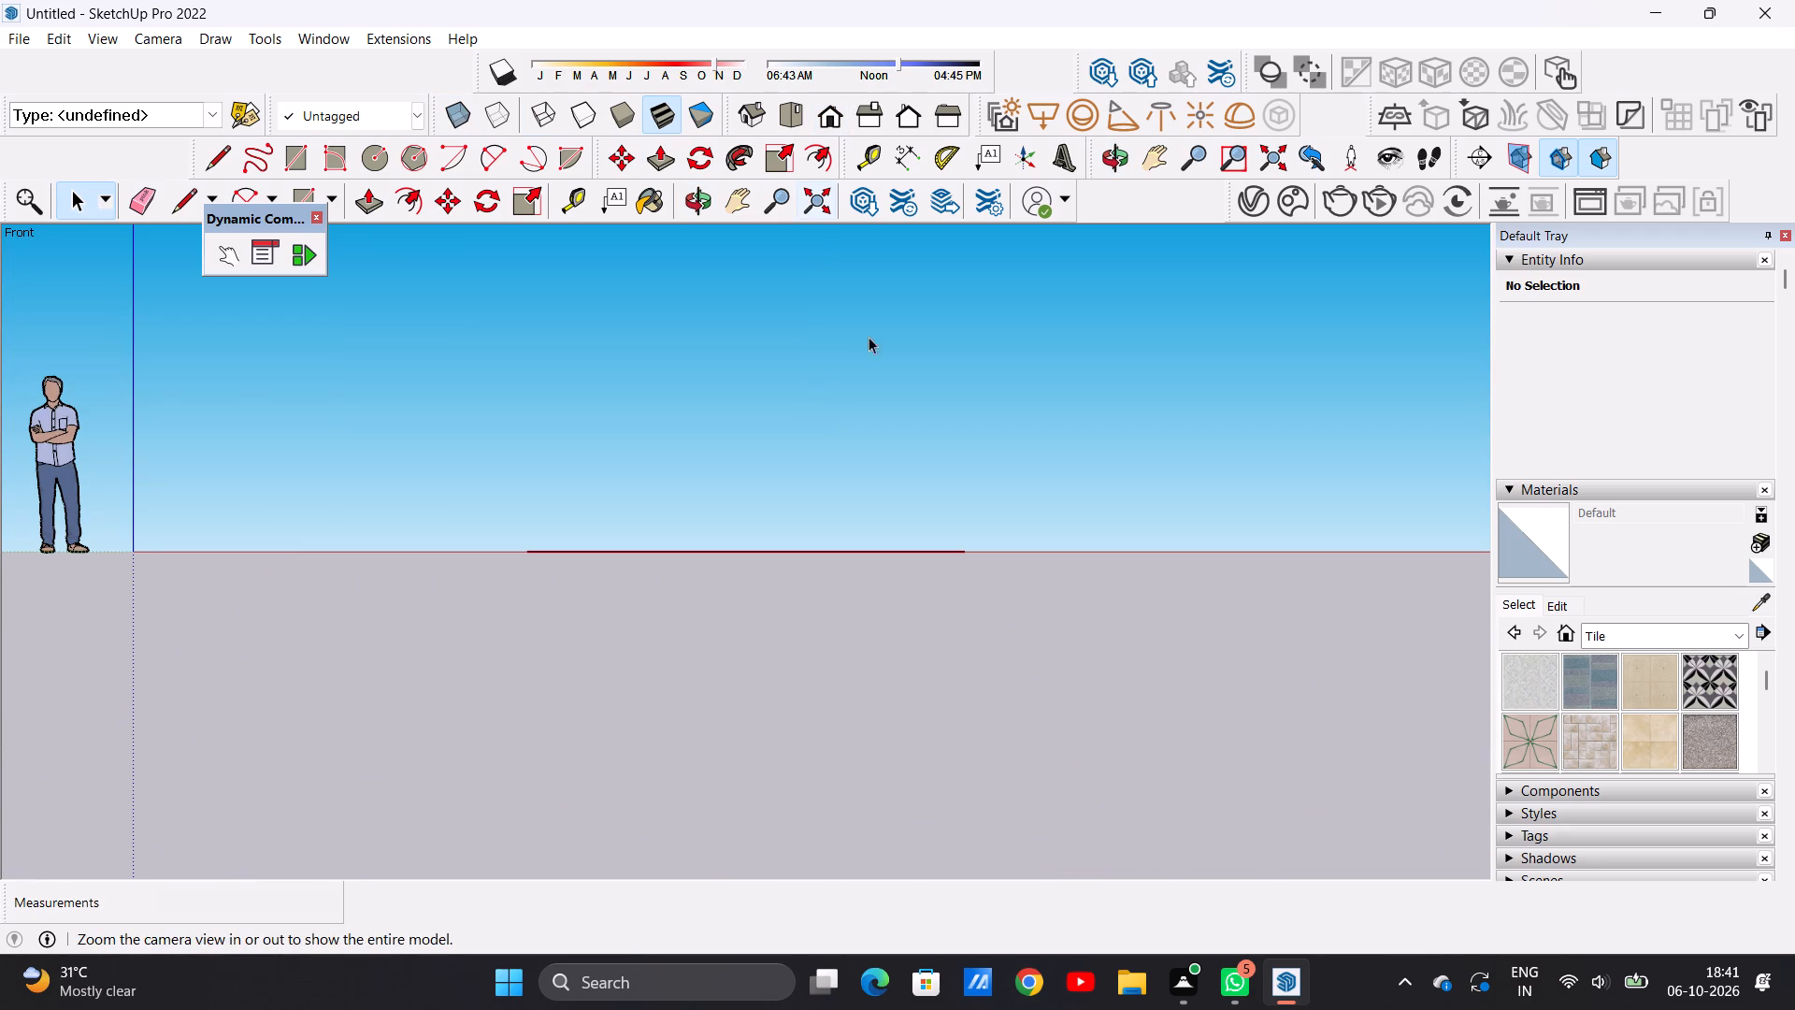
{"action": "left_click", "coordinate": [791, 106]}
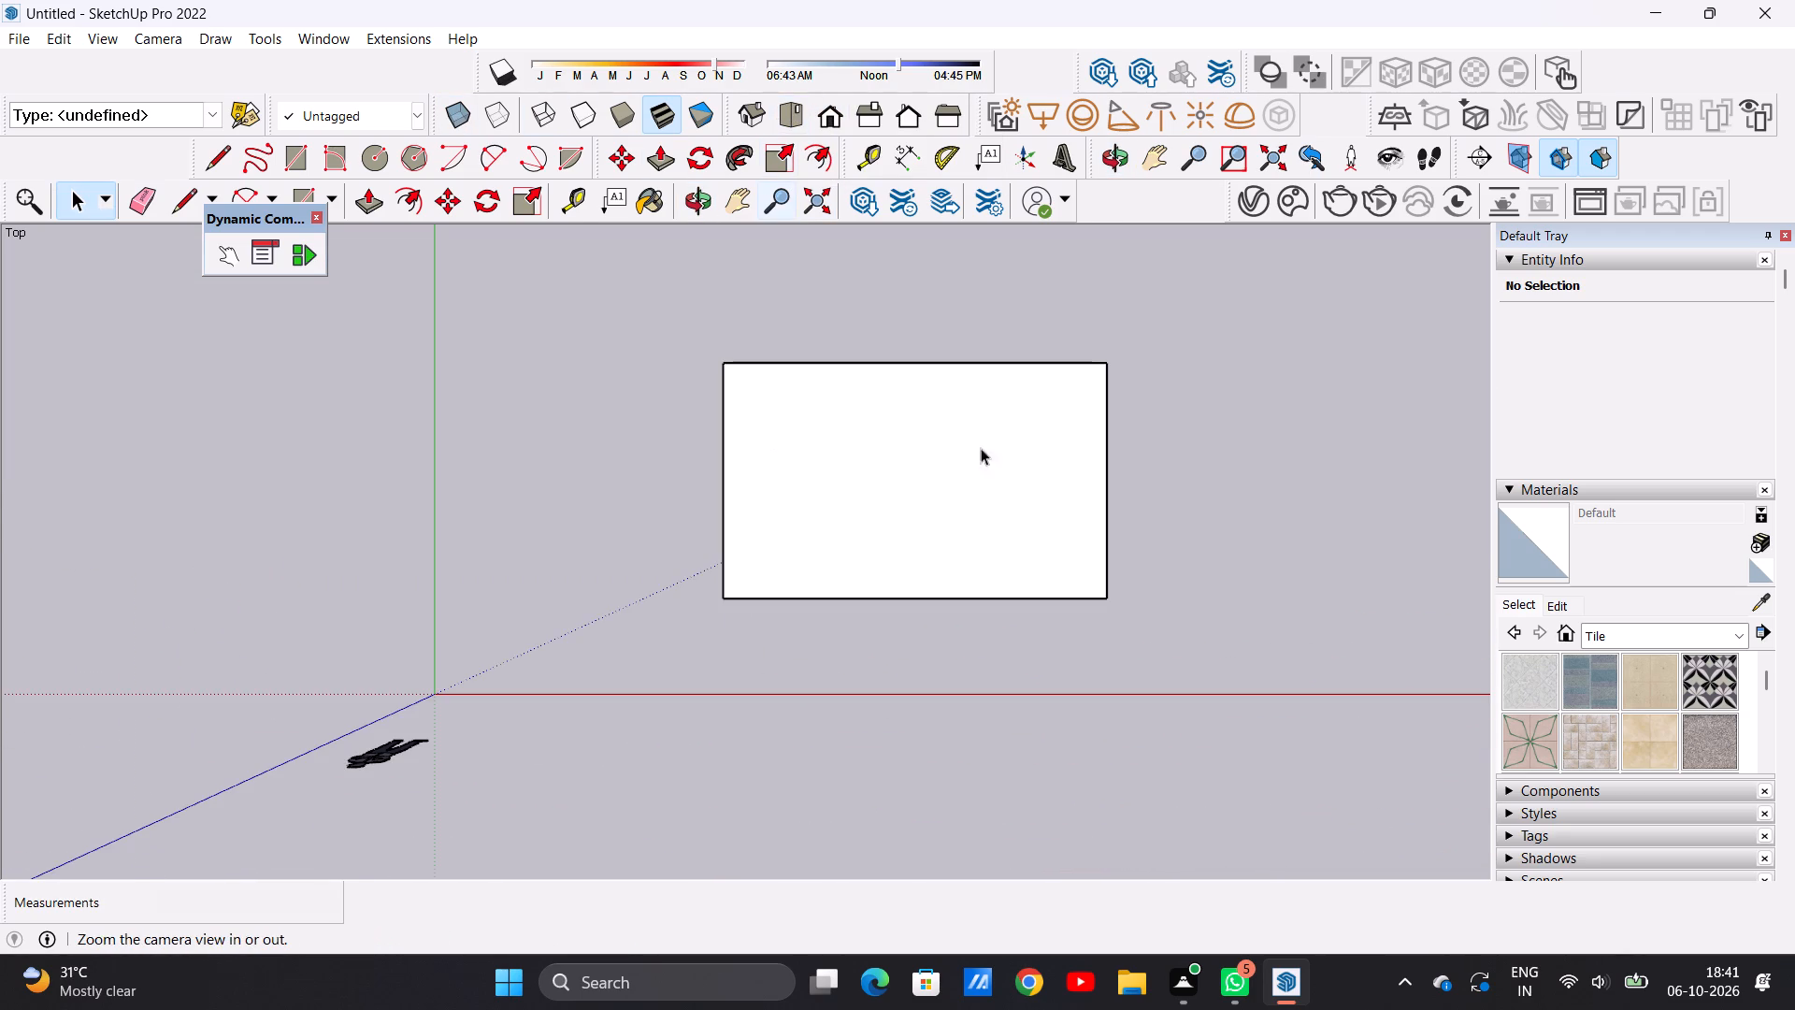
{"action": "scroll", "coordinate": [1228, 394], "scroll_direction": "up", "scroll_amount": 9}
{"action": "scroll", "coordinate": [1085, 370], "scroll_direction": "down", "scroll_amount": 3}
{"action": "scroll", "coordinate": [1127, 350], "scroll_direction": "up", "scroll_amount": 2}
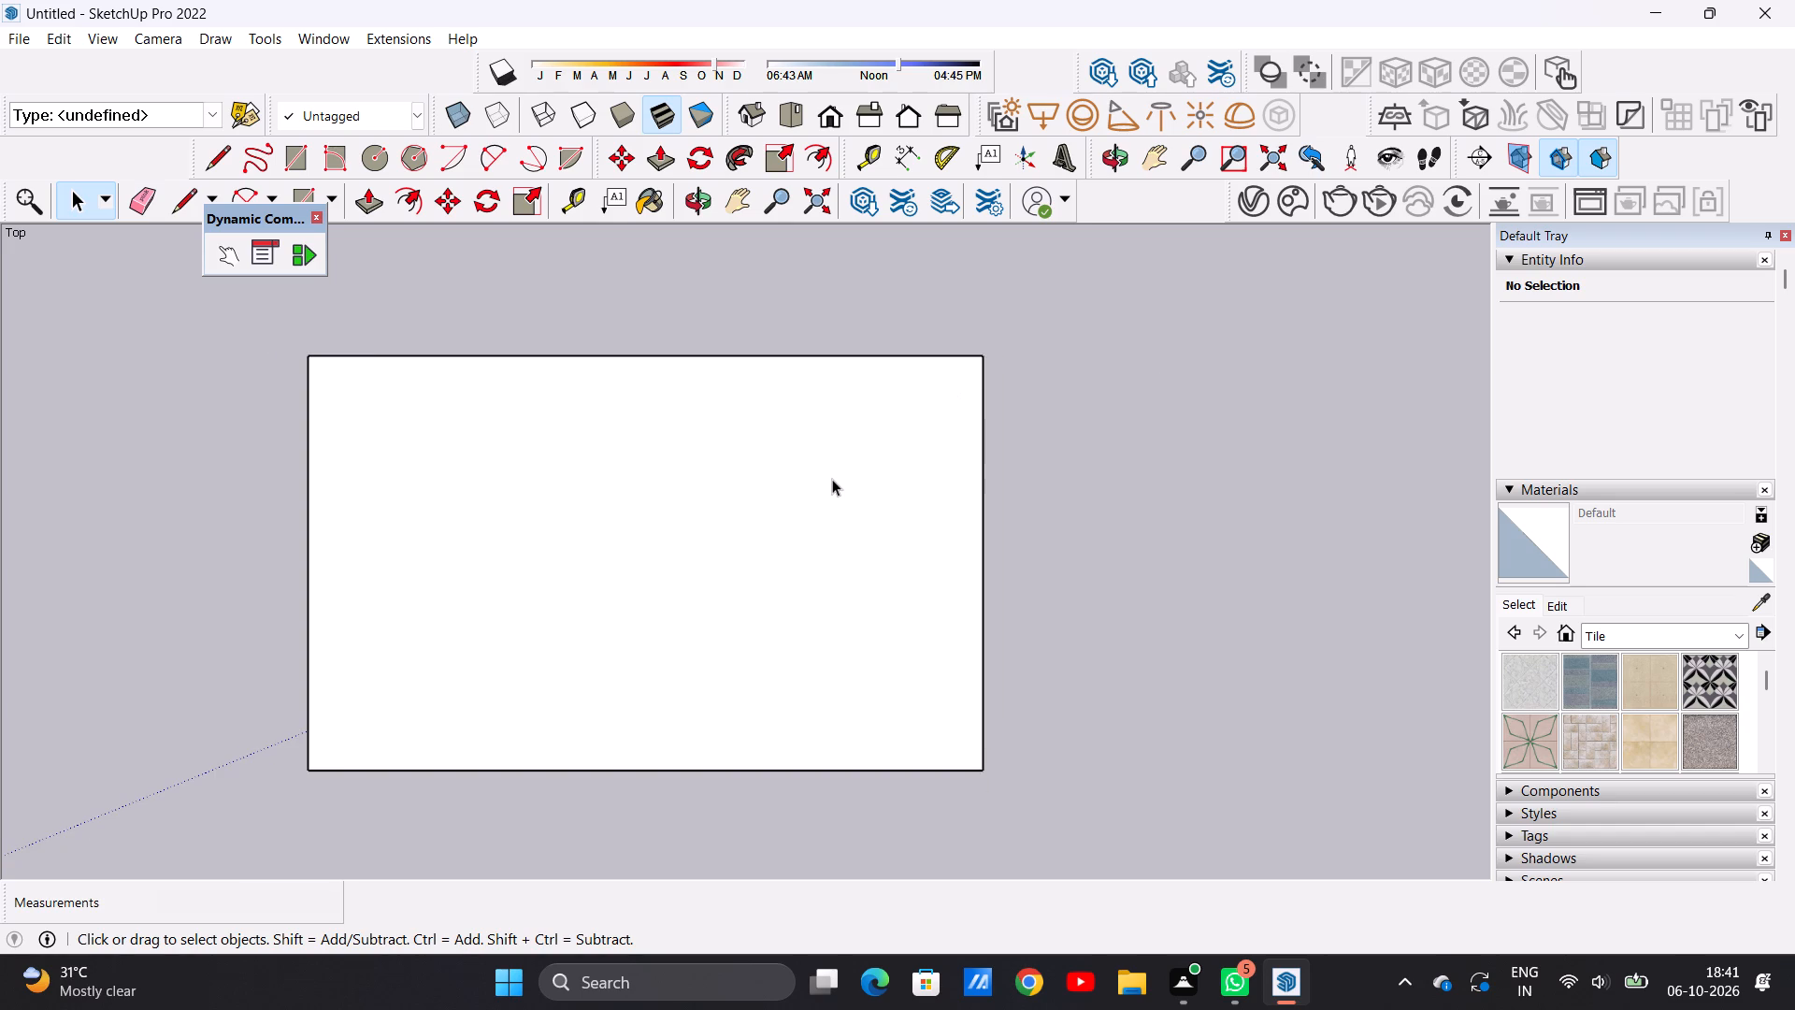
{"action": "key", "text": "p"}
{"action": "left_click", "coordinate": [814, 560]}
{"action": "middle_click_drag", "start_coordinate": [809, 532], "coordinate": [841, 265]}
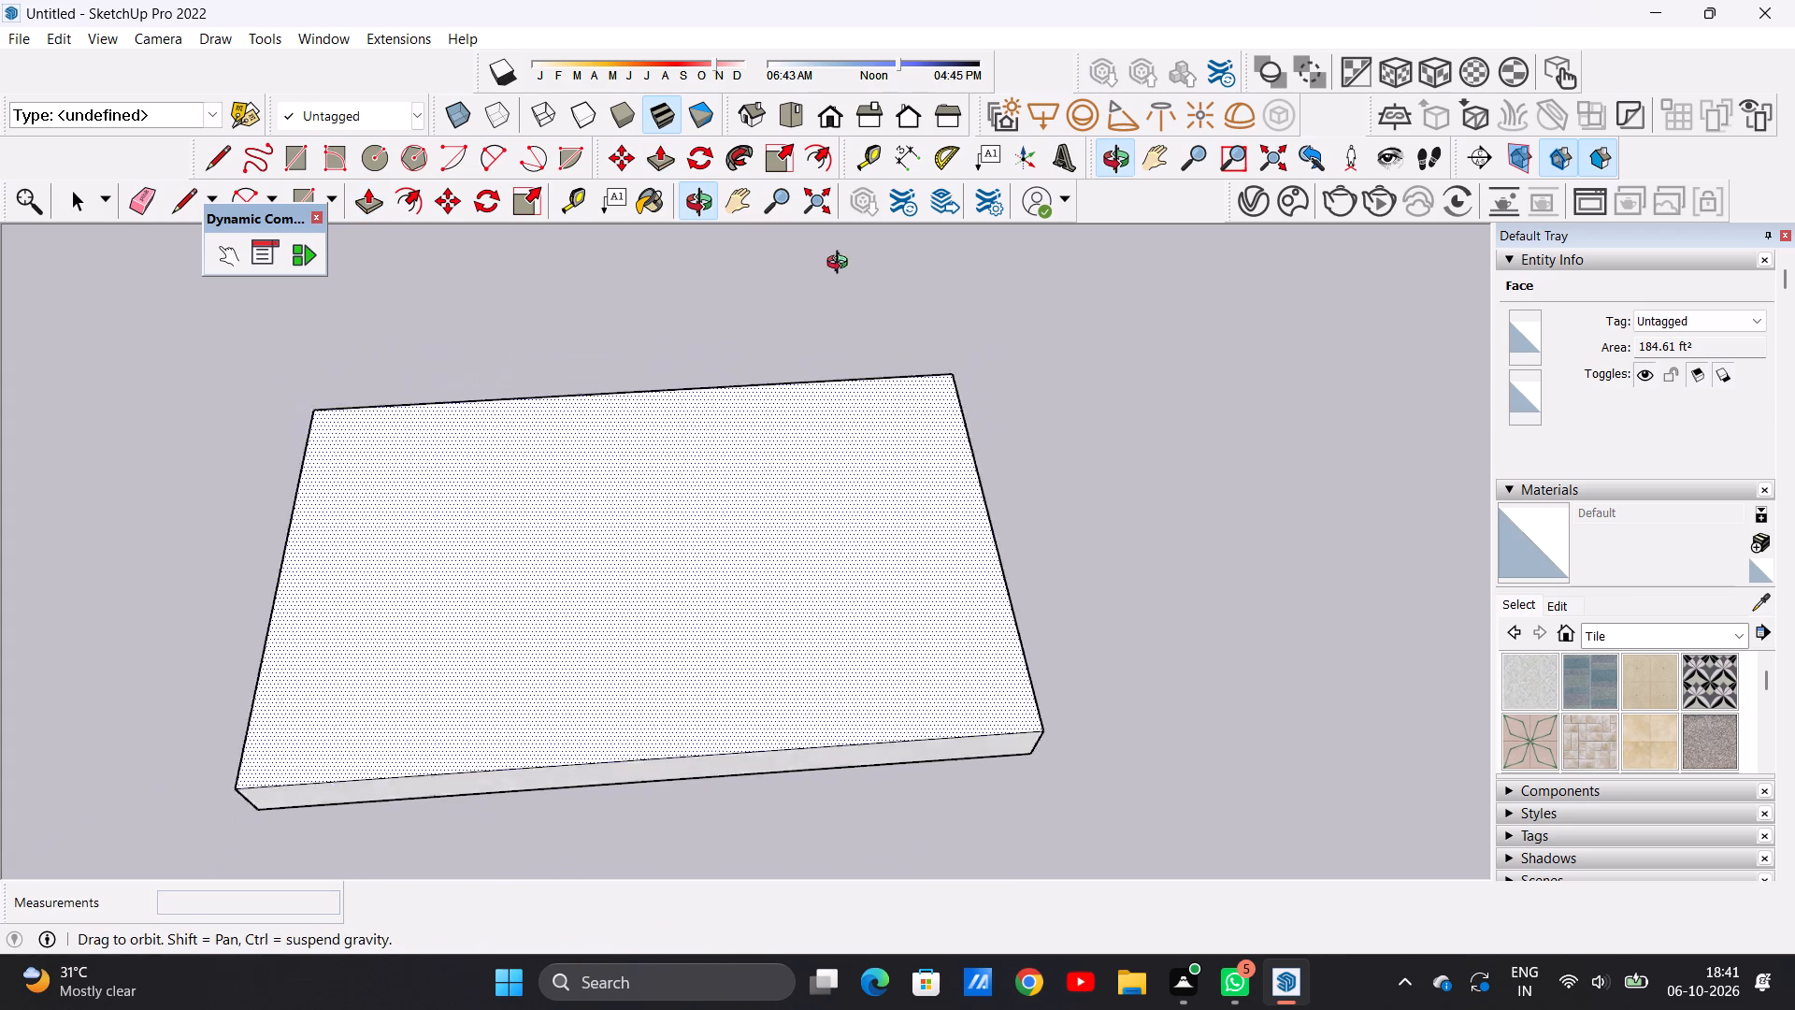
{"action": "middle_click_drag", "start_coordinate": [841, 265], "coordinate": [842, 258]}
{"action": "scroll", "coordinate": [821, 423], "scroll_direction": "down", "scroll_amount": 5}
{"action": "middle_click_drag", "start_coordinate": [842, 549], "coordinate": [836, 374]}
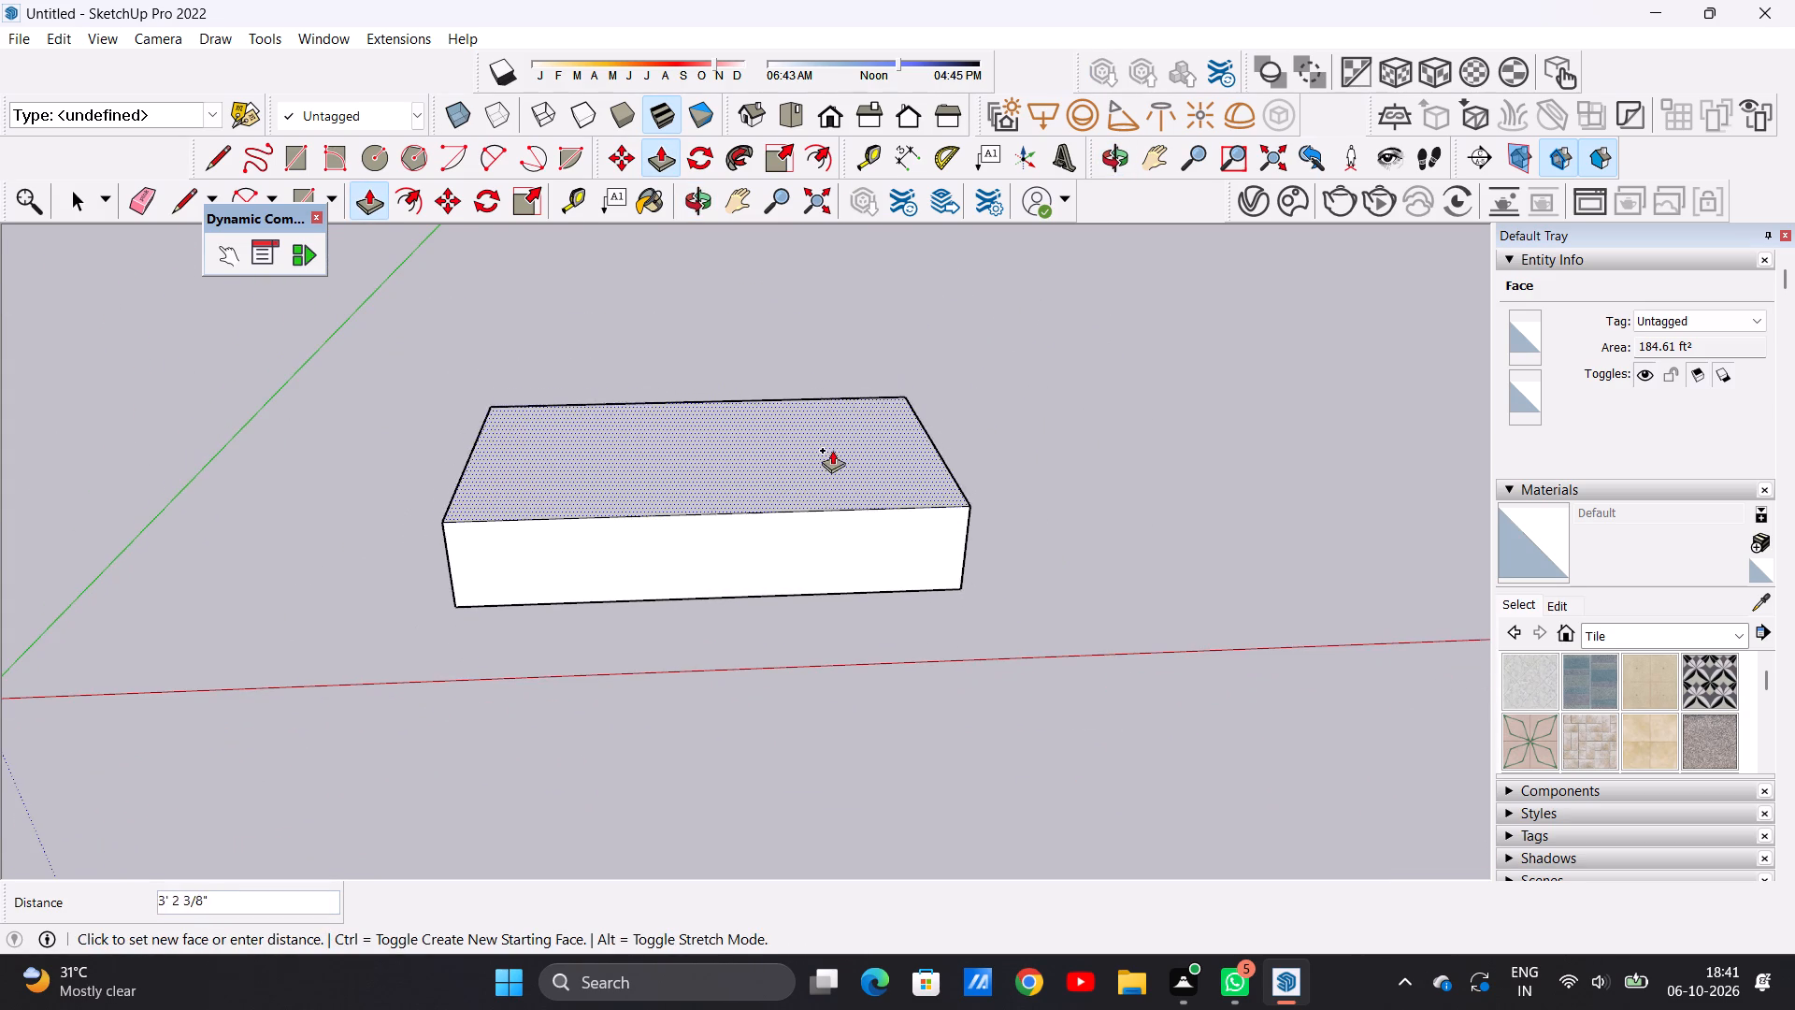
{"action": "type", "text": "9\""}
{"action": "key", "text": "Return"}
{"action": "key", "text": "space"}
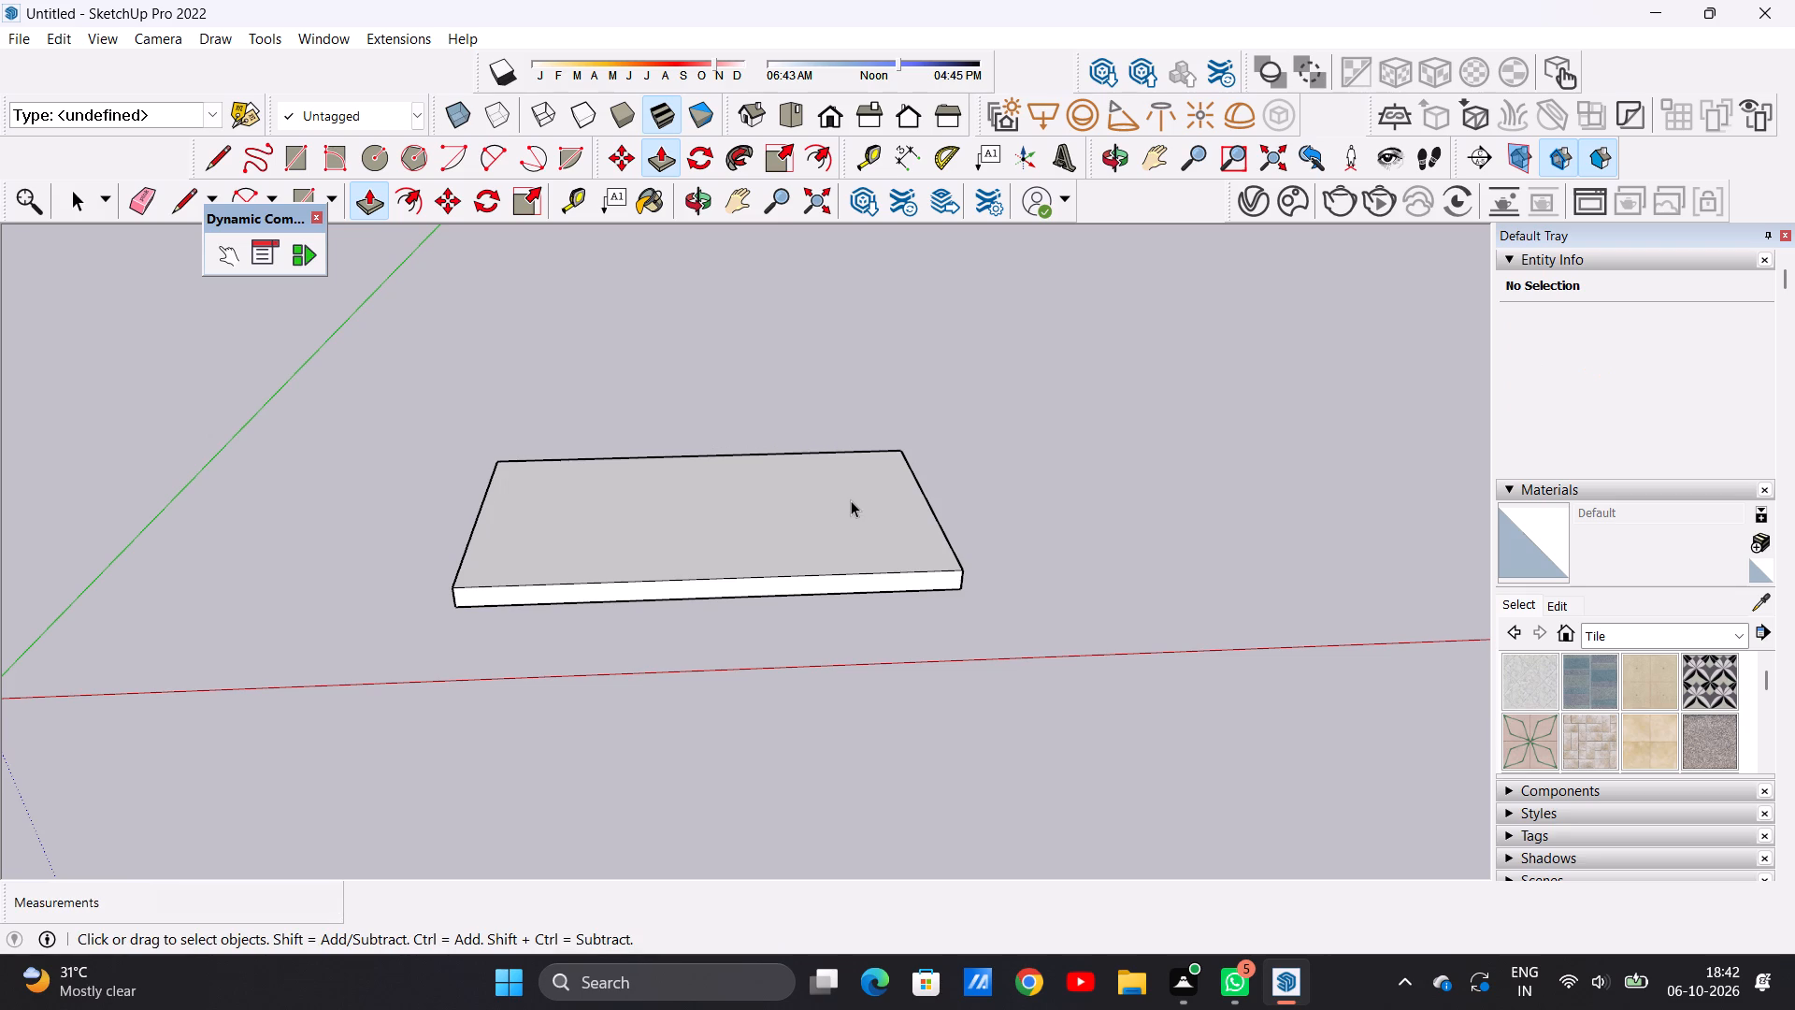
Offset the slab's top face outline inward by about 6 1/2" to form a border strip.
{"action": "left_click", "coordinate": [786, 102]}
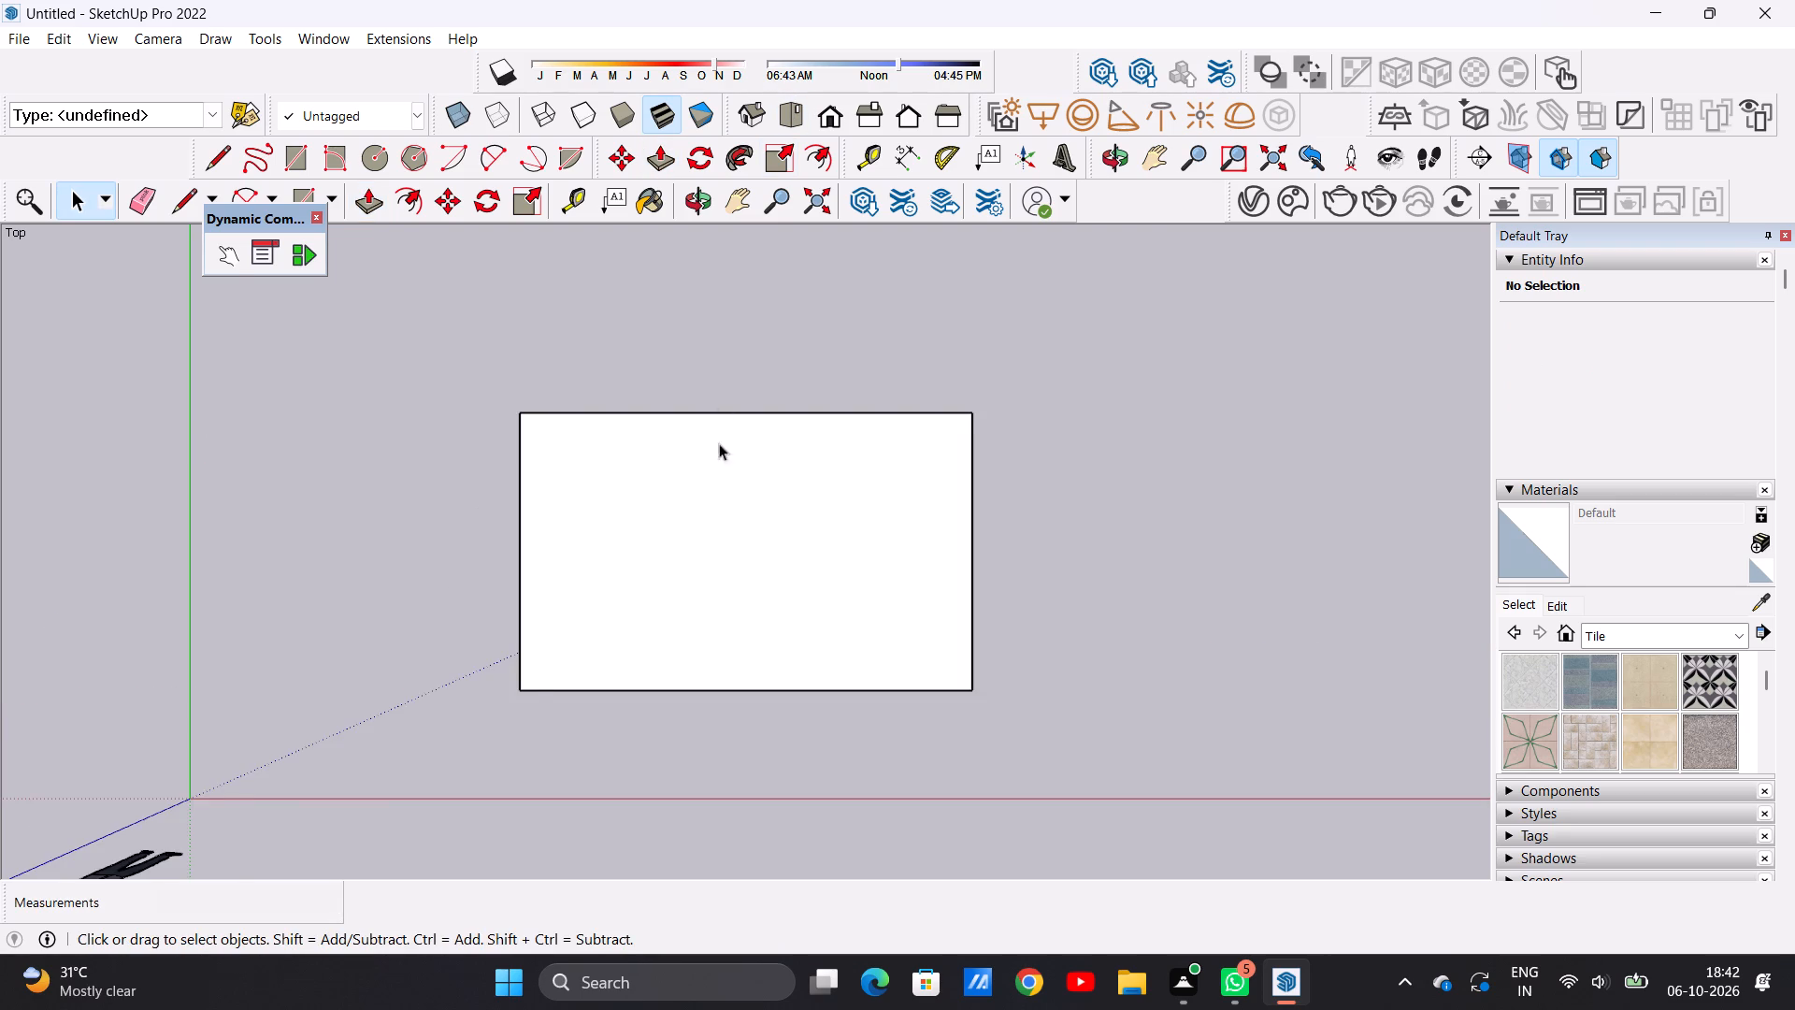
{"action": "scroll", "coordinate": [723, 514], "scroll_direction": "down", "scroll_amount": 3}
{"action": "scroll", "coordinate": [841, 534], "scroll_direction": "up", "scroll_amount": 5}
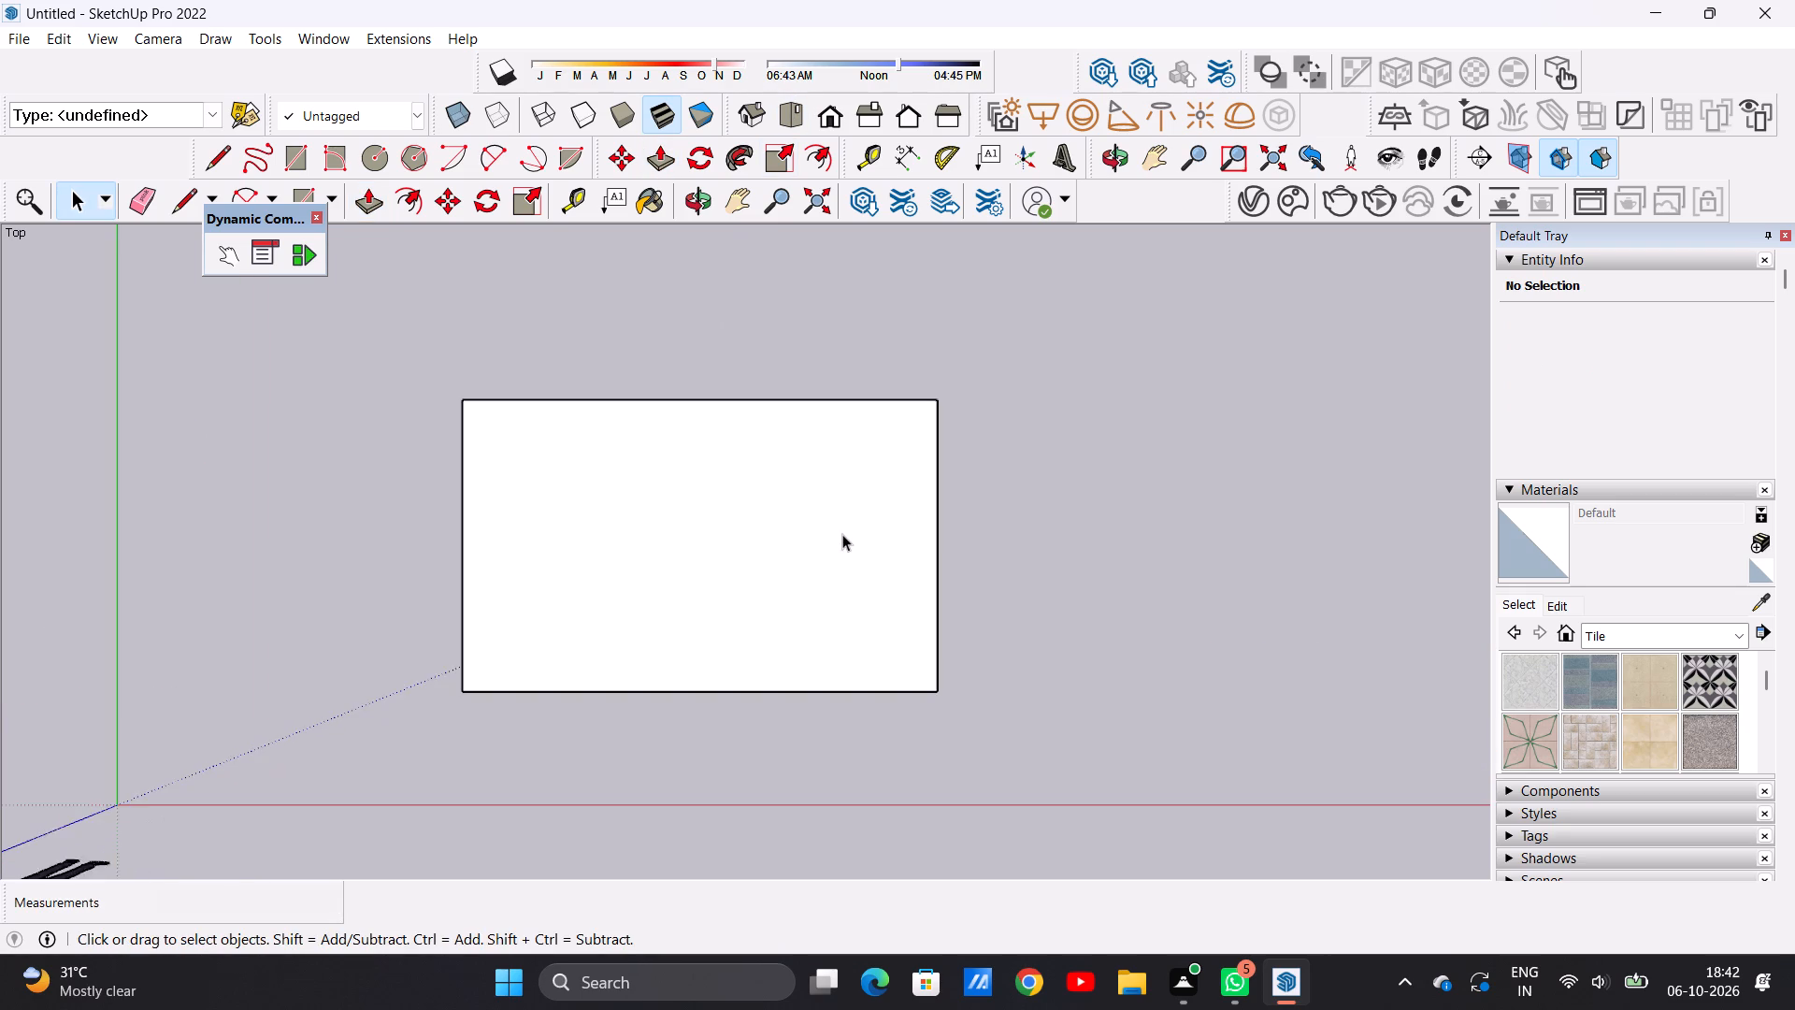
{"action": "scroll", "coordinate": [842, 534], "scroll_direction": "down", "scroll_amount": 2}
{"action": "scroll", "coordinate": [840, 531], "scroll_direction": "up", "scroll_amount": 1}
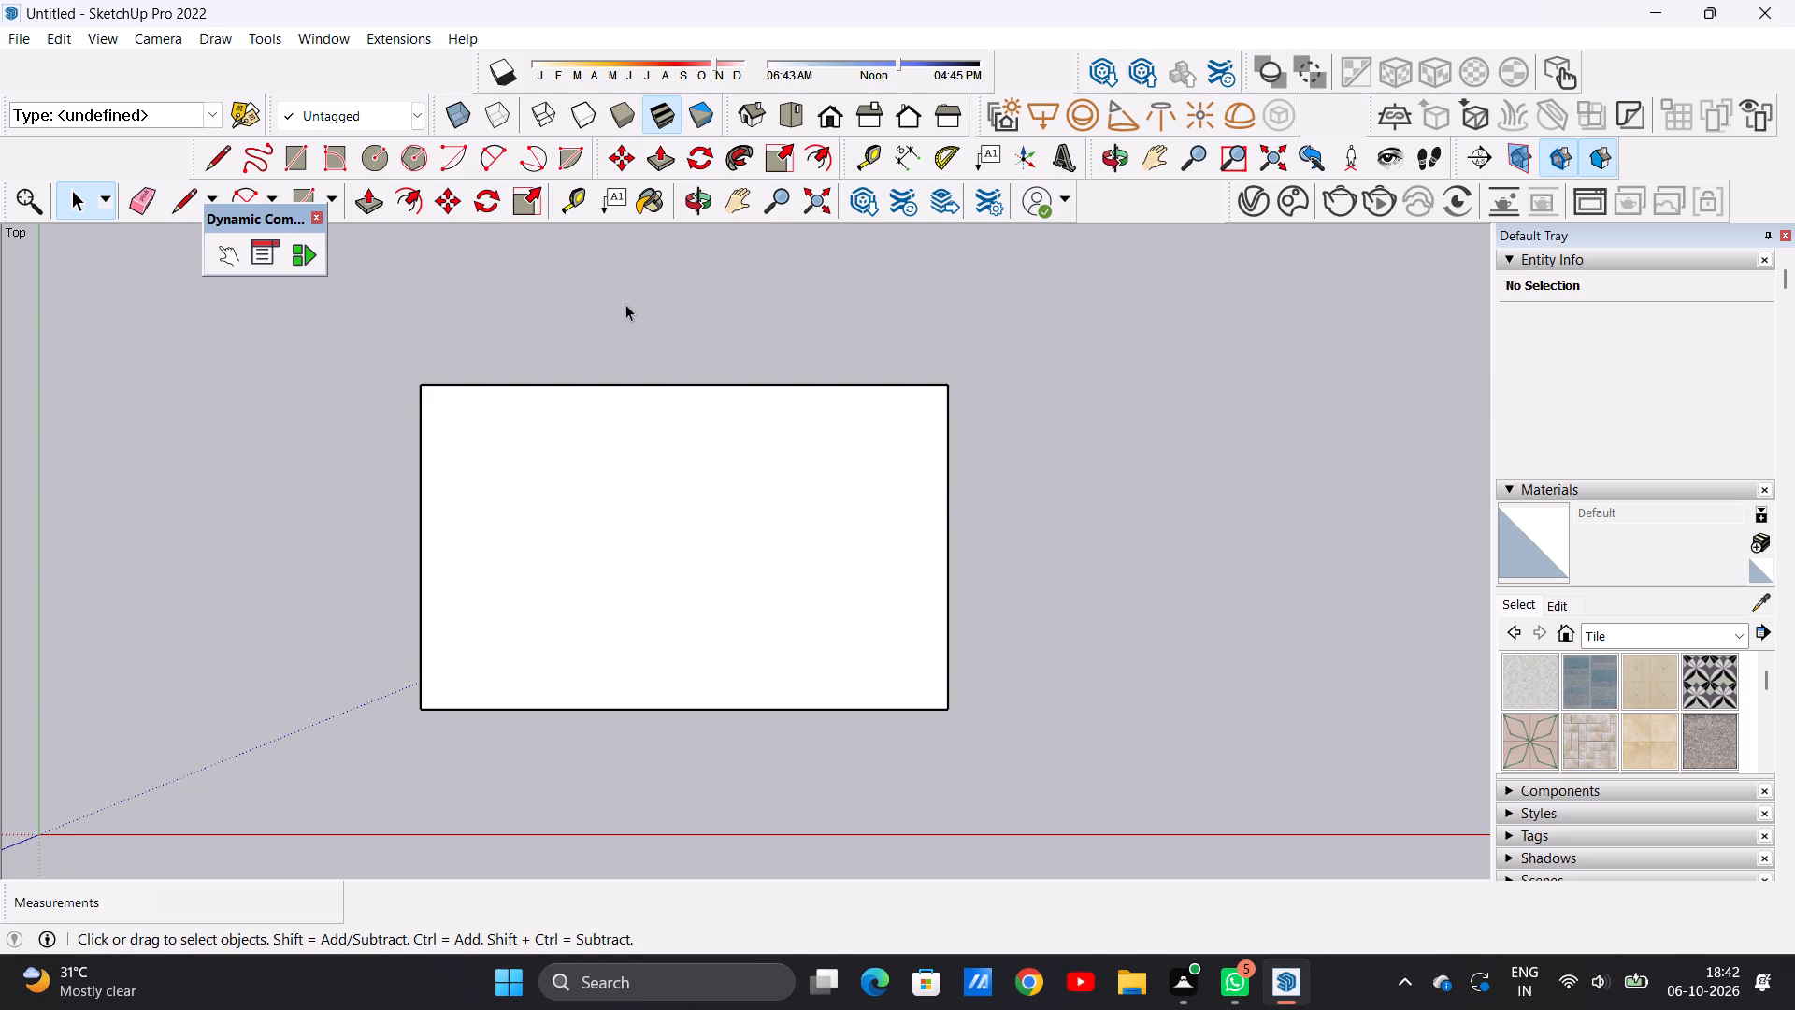
{"action": "scroll", "coordinate": [632, 314], "scroll_direction": "up", "scroll_amount": 2}
{"action": "left_click", "coordinate": [418, 209]}
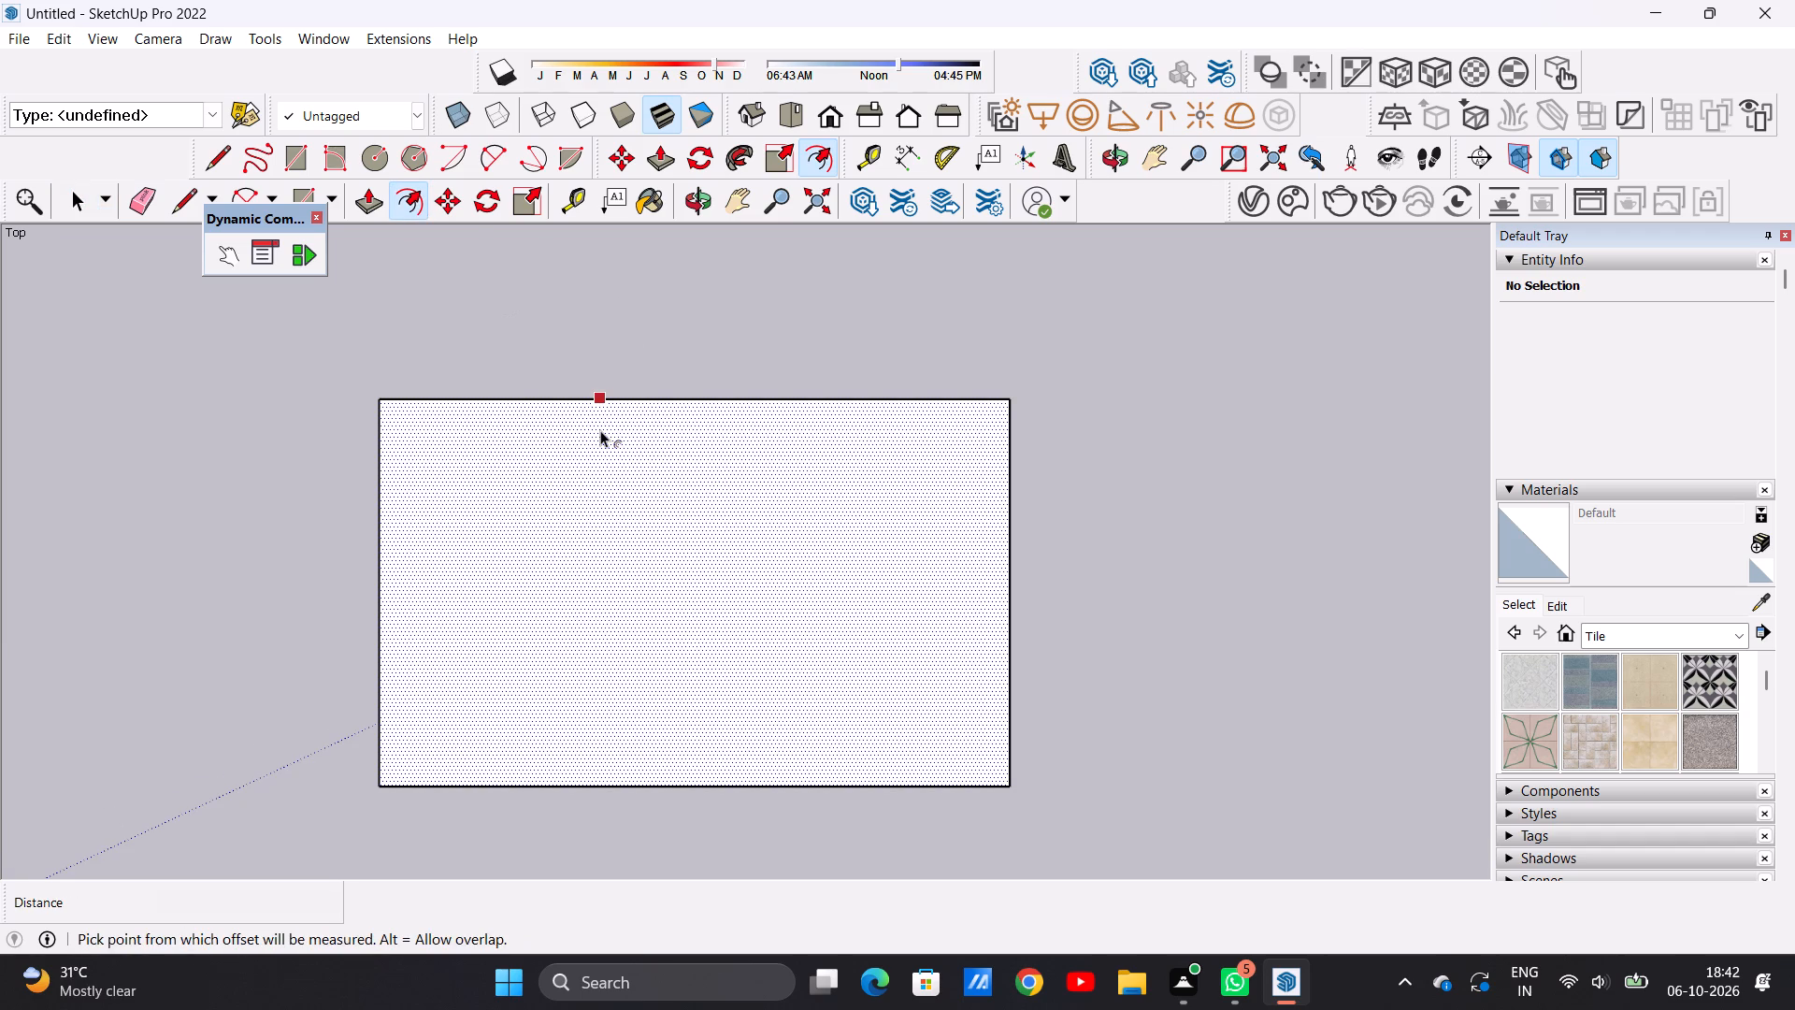
{"action": "left_click", "coordinate": [600, 430]}
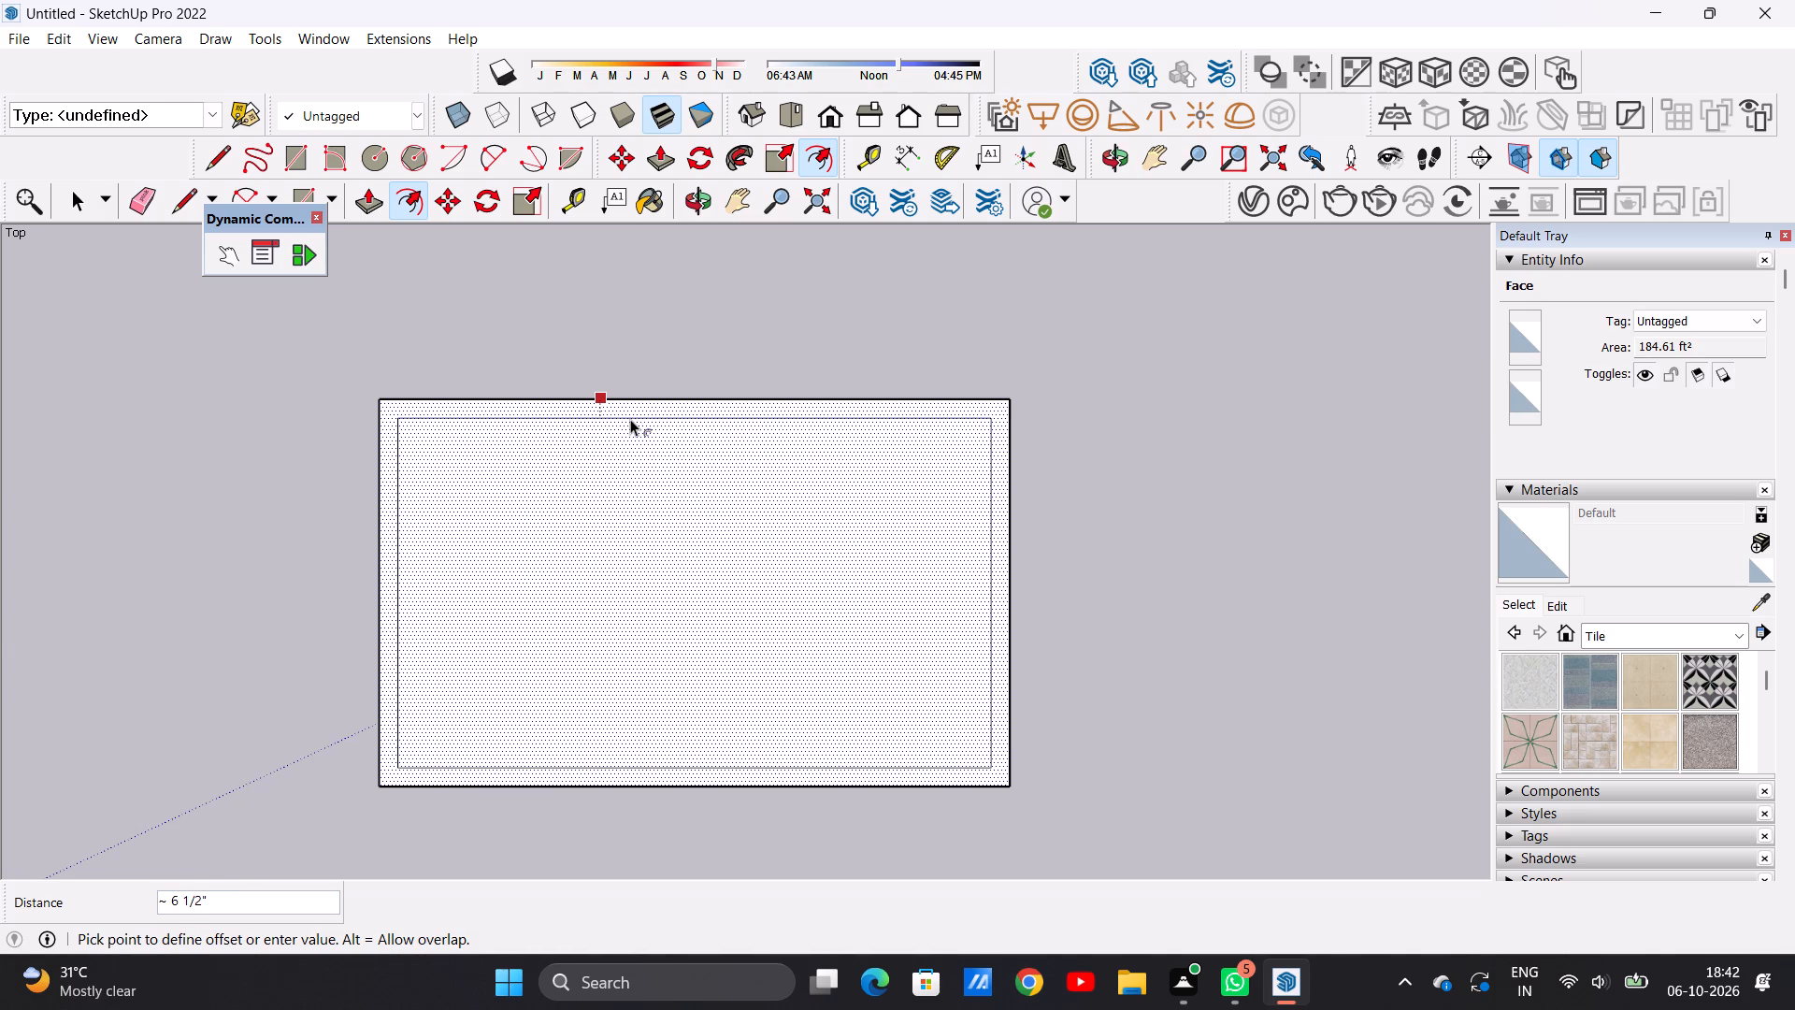
{"action": "left_click", "coordinate": [630, 419]}
{"action": "key", "text": "space"}
{"action": "key", "text": "space"}
{"action": "key", "text": "space"}
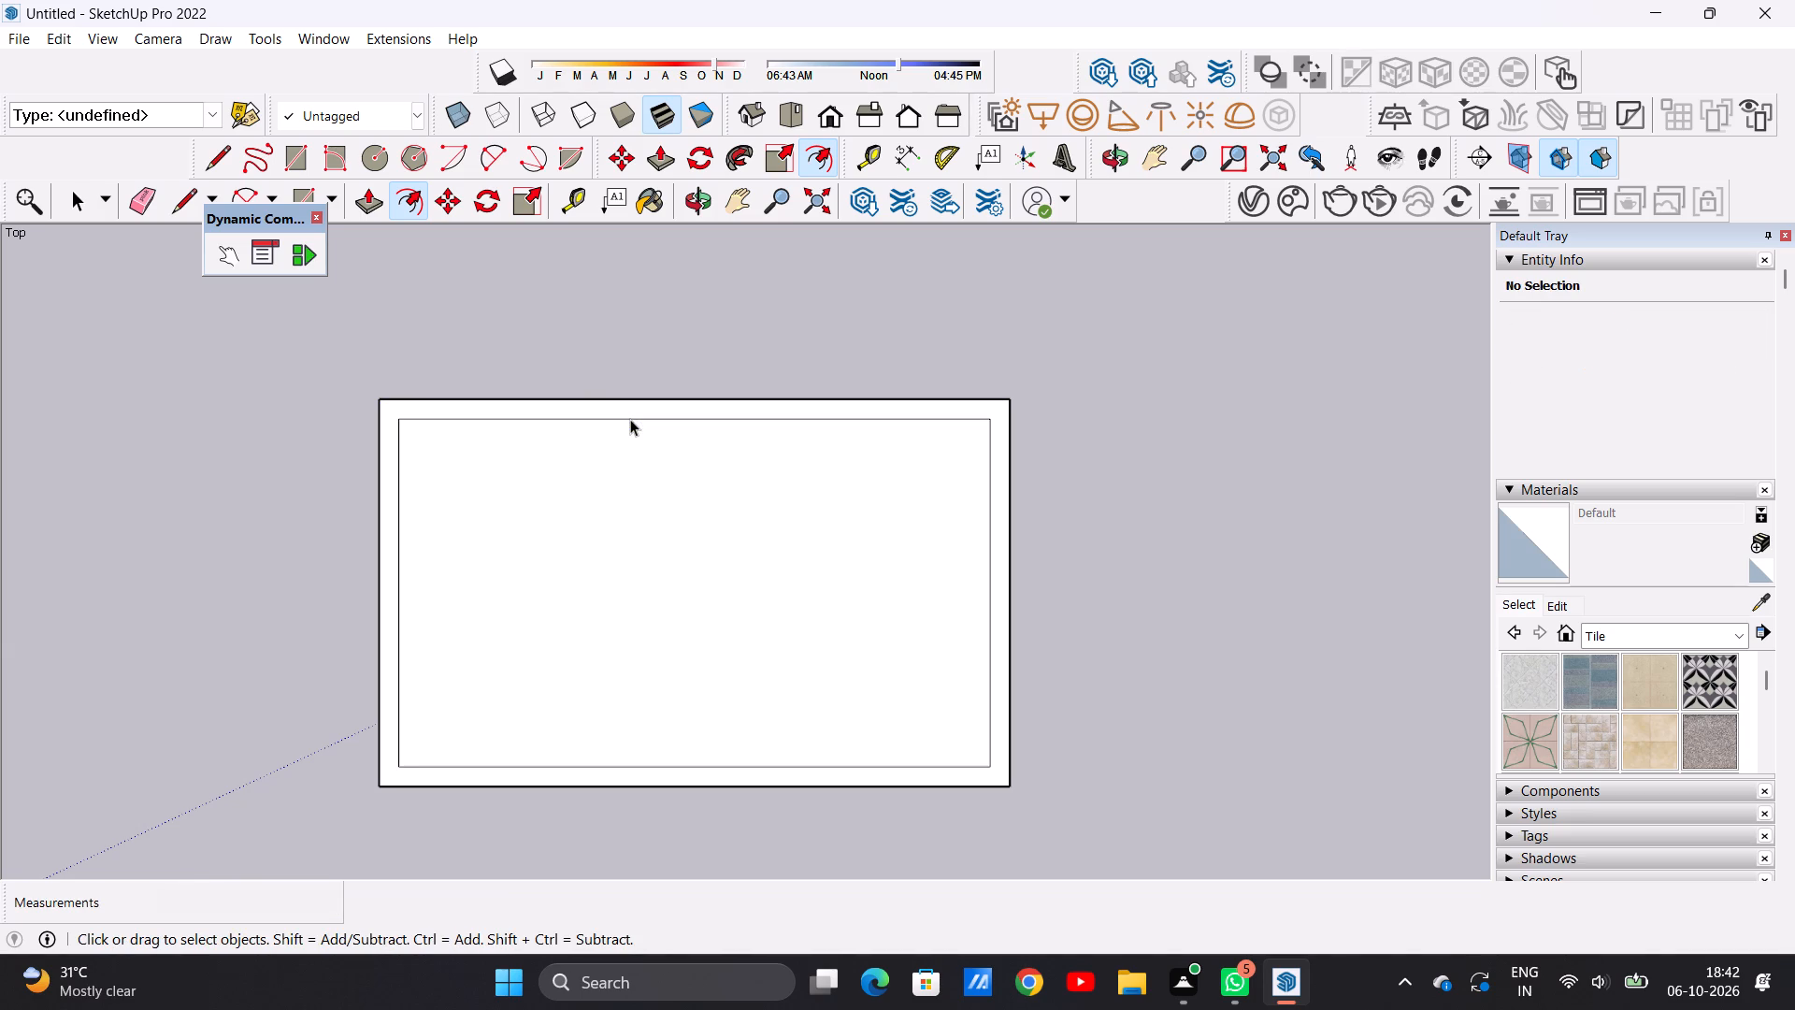
{"action": "key", "text": "space"}
{"action": "key", "text": "space"}
{"action": "key", "text": "space"}
Examine the slab and the inset outline on its top face from several angles and from above.
{"action": "scroll", "coordinate": [630, 419], "scroll_direction": "down", "scroll_amount": 6}
{"action": "scroll", "coordinate": [685, 426], "scroll_direction": "up", "scroll_amount": 5}
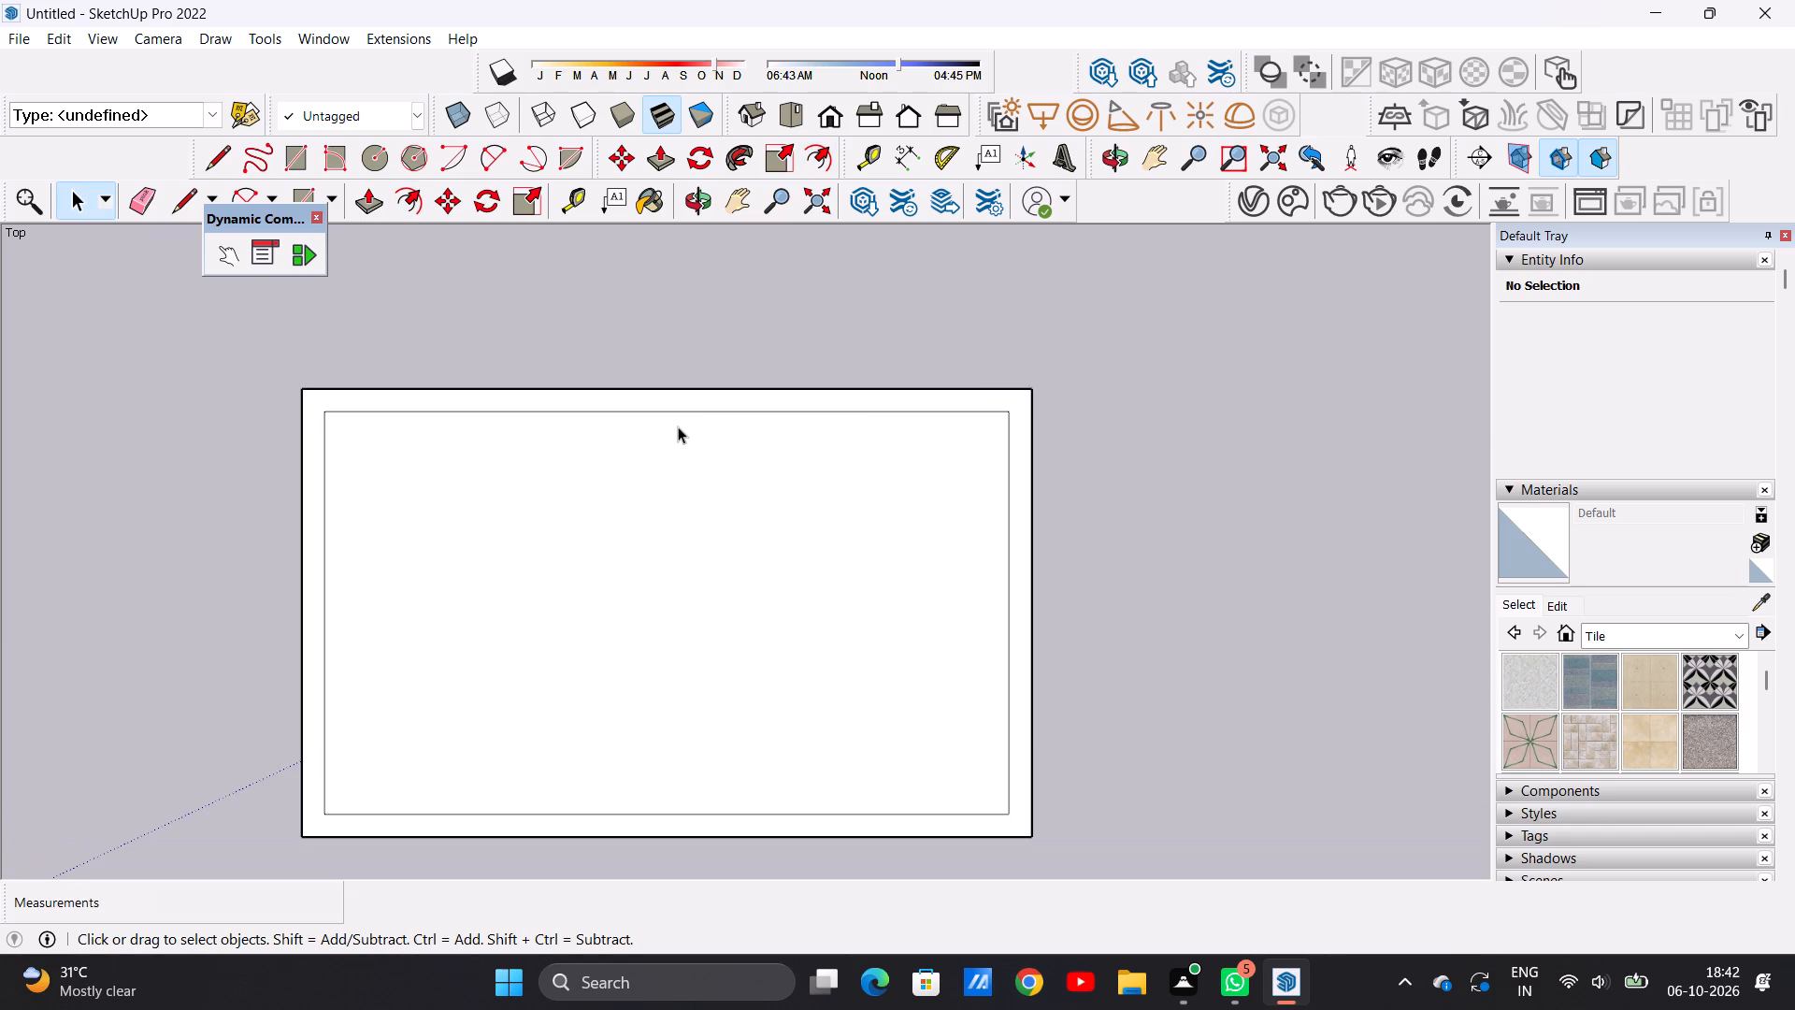
{"action": "scroll", "coordinate": [571, 322], "scroll_direction": "down", "scroll_amount": 2}
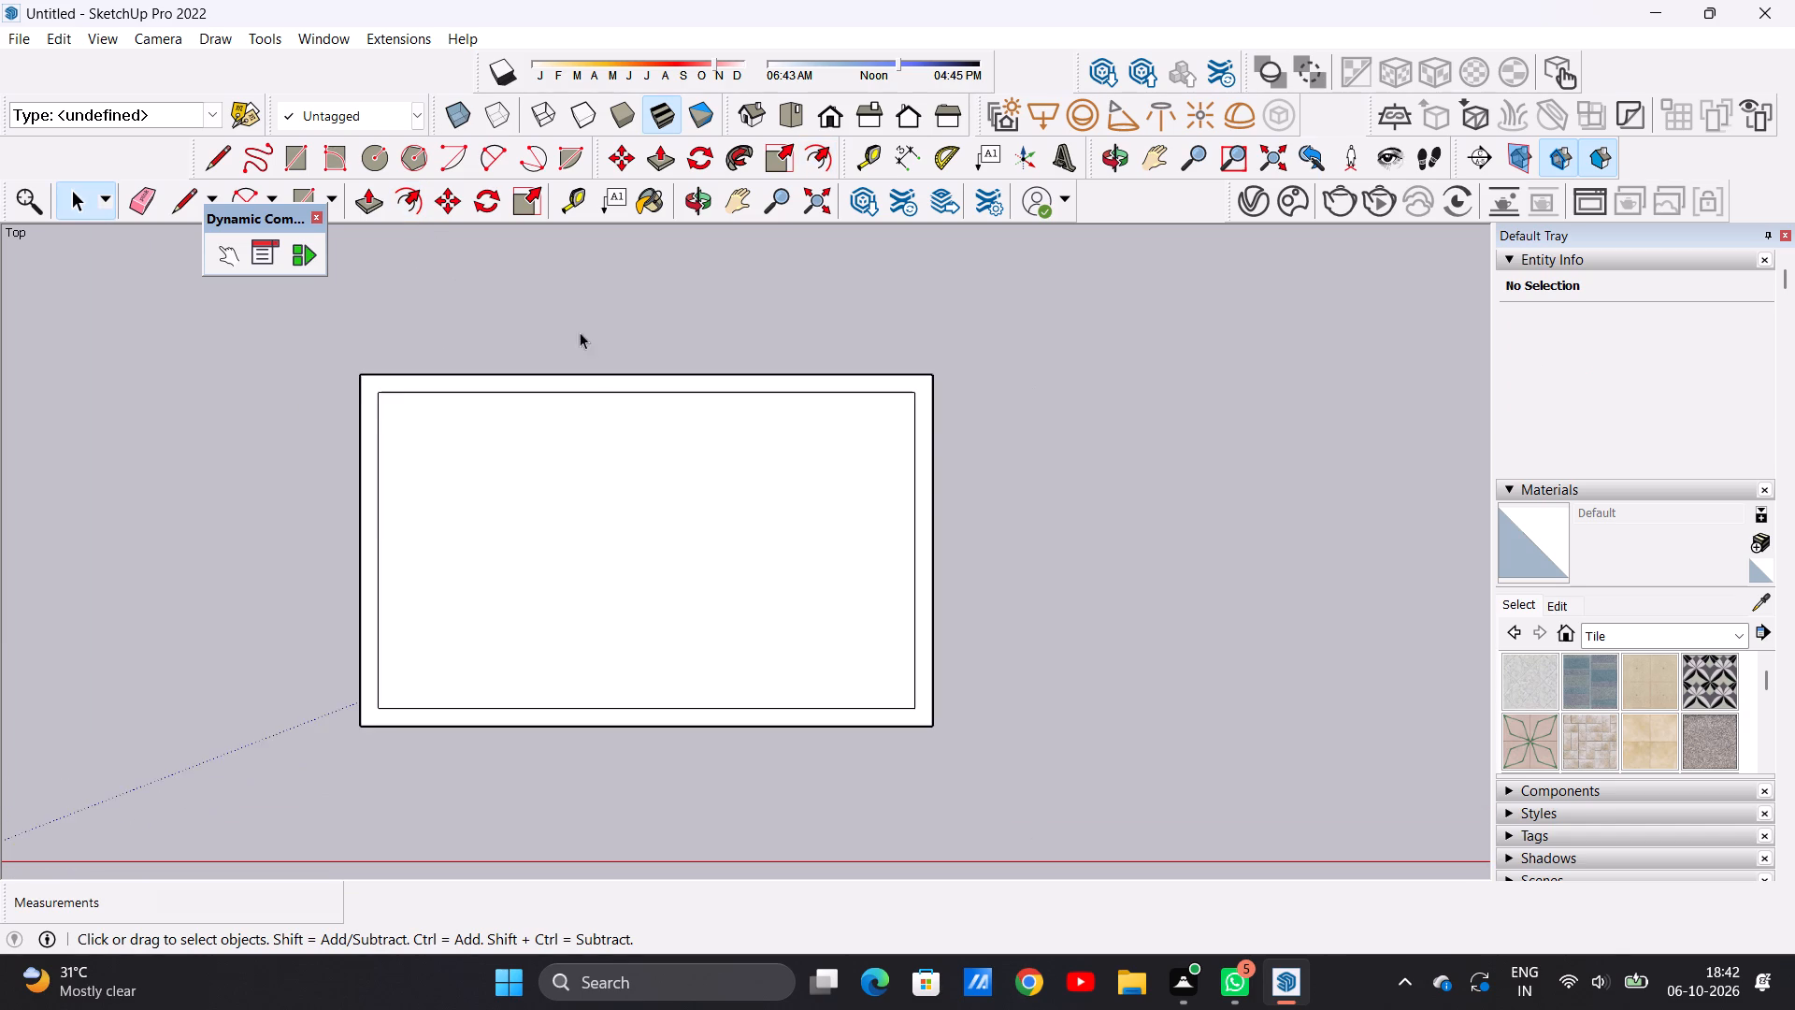
{"action": "scroll", "coordinate": [580, 332], "scroll_direction": "down", "scroll_amount": 1}
{"action": "middle_click_drag", "start_coordinate": [656, 466], "coordinate": [657, 311]}
{"action": "middle_click_drag", "start_coordinate": [763, 669], "coordinate": [766, 499]}
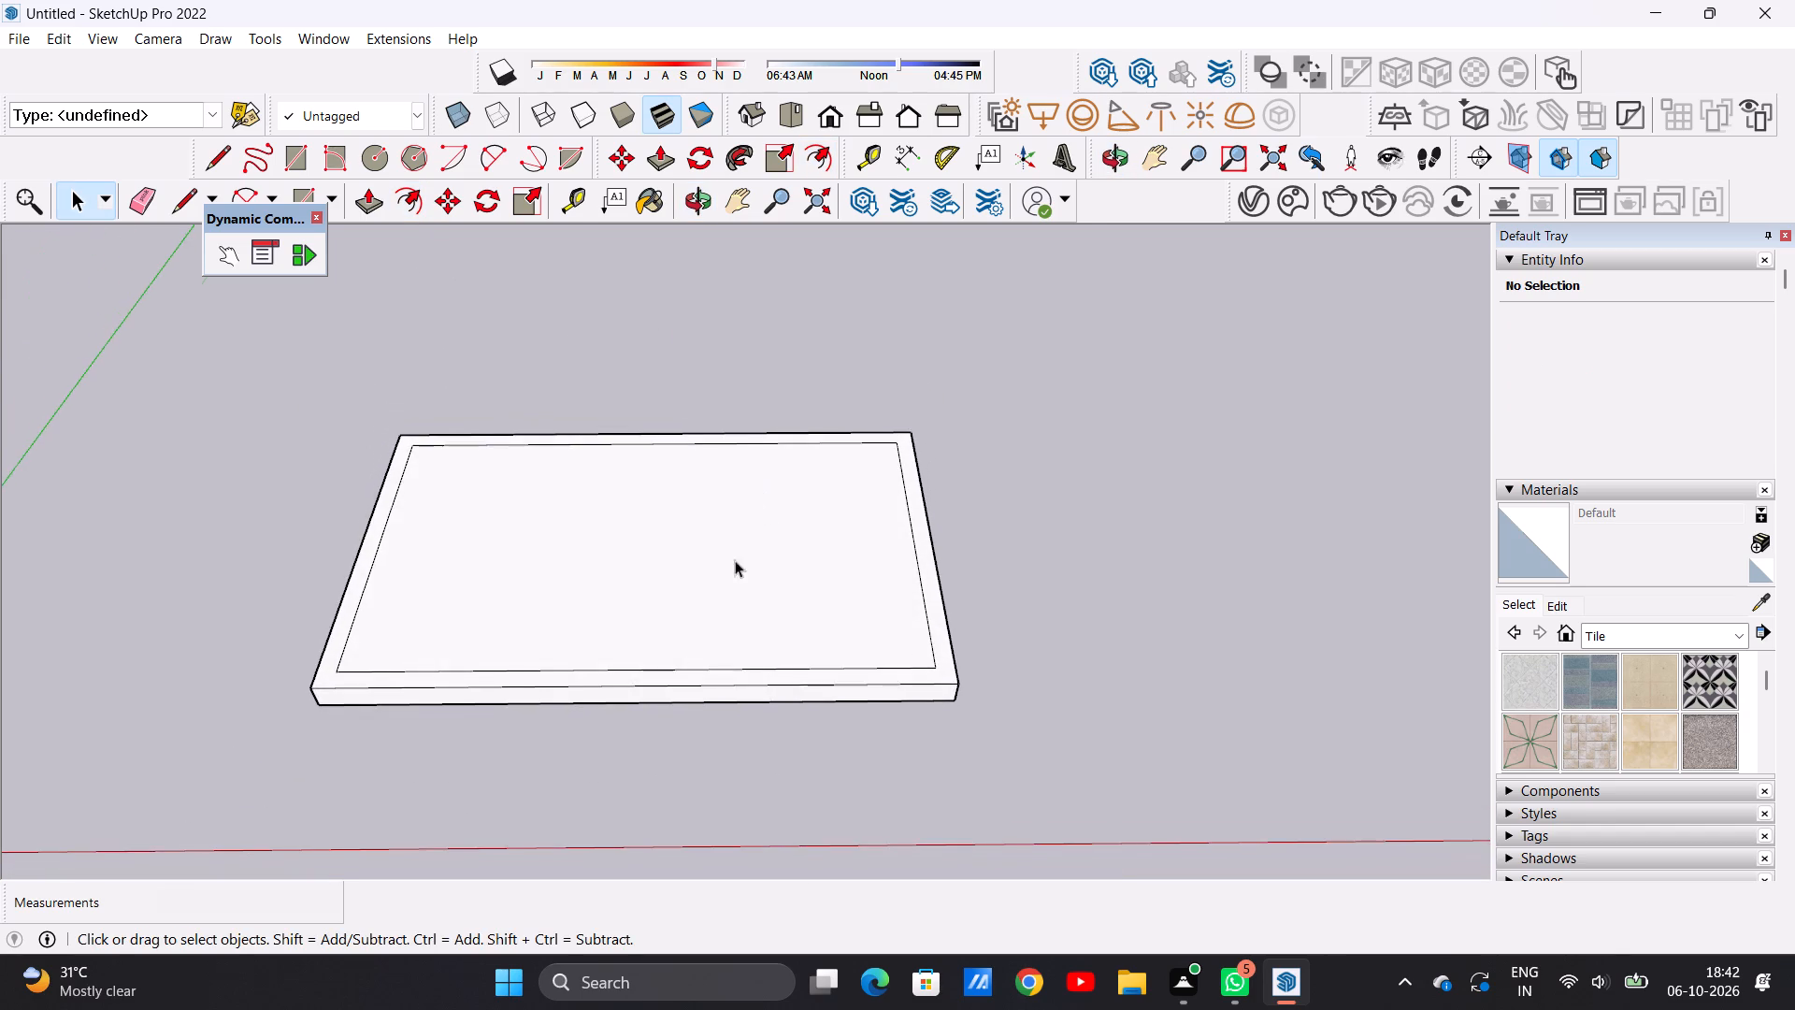
{"action": "scroll", "coordinate": [733, 618], "scroll_direction": "down", "scroll_amount": 4}
{"action": "scroll", "coordinate": [725, 508], "scroll_direction": "up", "scroll_amount": 7}
{"action": "middle_click_drag", "start_coordinate": [701, 517], "coordinate": [681, 600]}
{"action": "scroll", "coordinate": [725, 579], "scroll_direction": "down", "scroll_amount": 4}
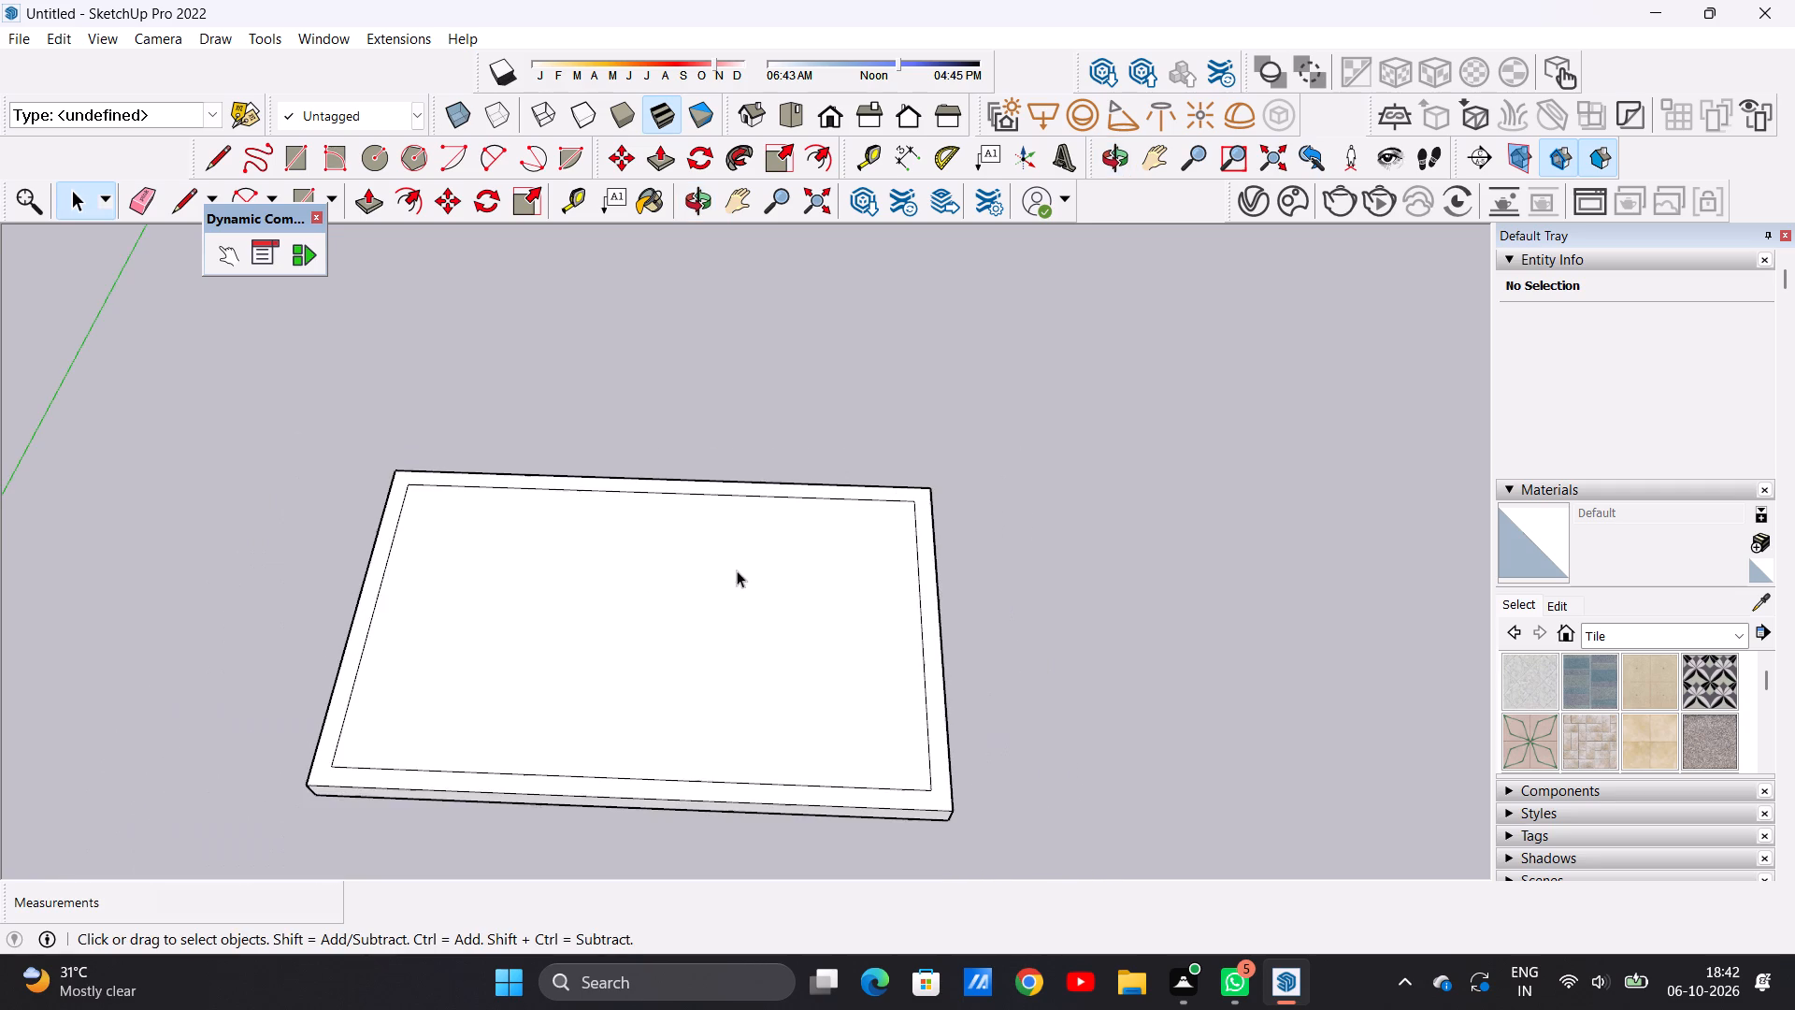
{"action": "middle_click_drag", "start_coordinate": [720, 613], "coordinate": [734, 706]}
{"action": "scroll", "coordinate": [753, 562], "scroll_direction": "up", "scroll_amount": 3}
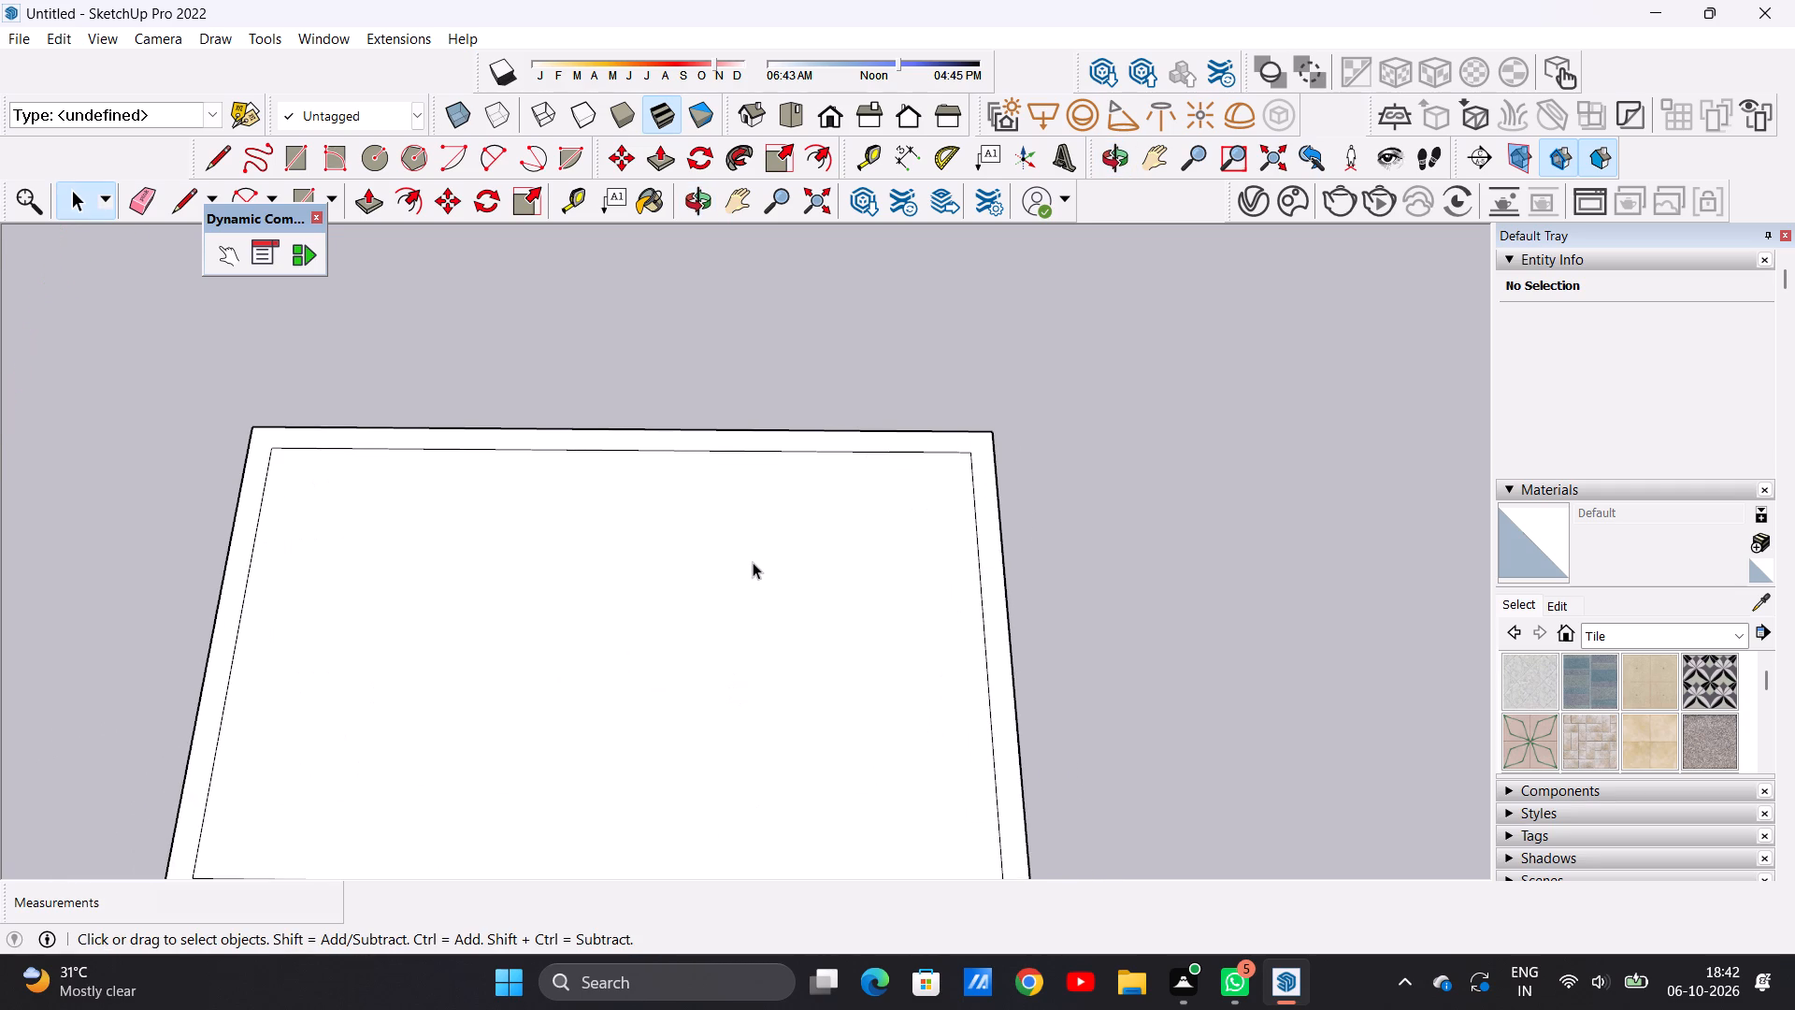
{"action": "scroll", "coordinate": [753, 562], "scroll_direction": "down", "scroll_amount": 6}
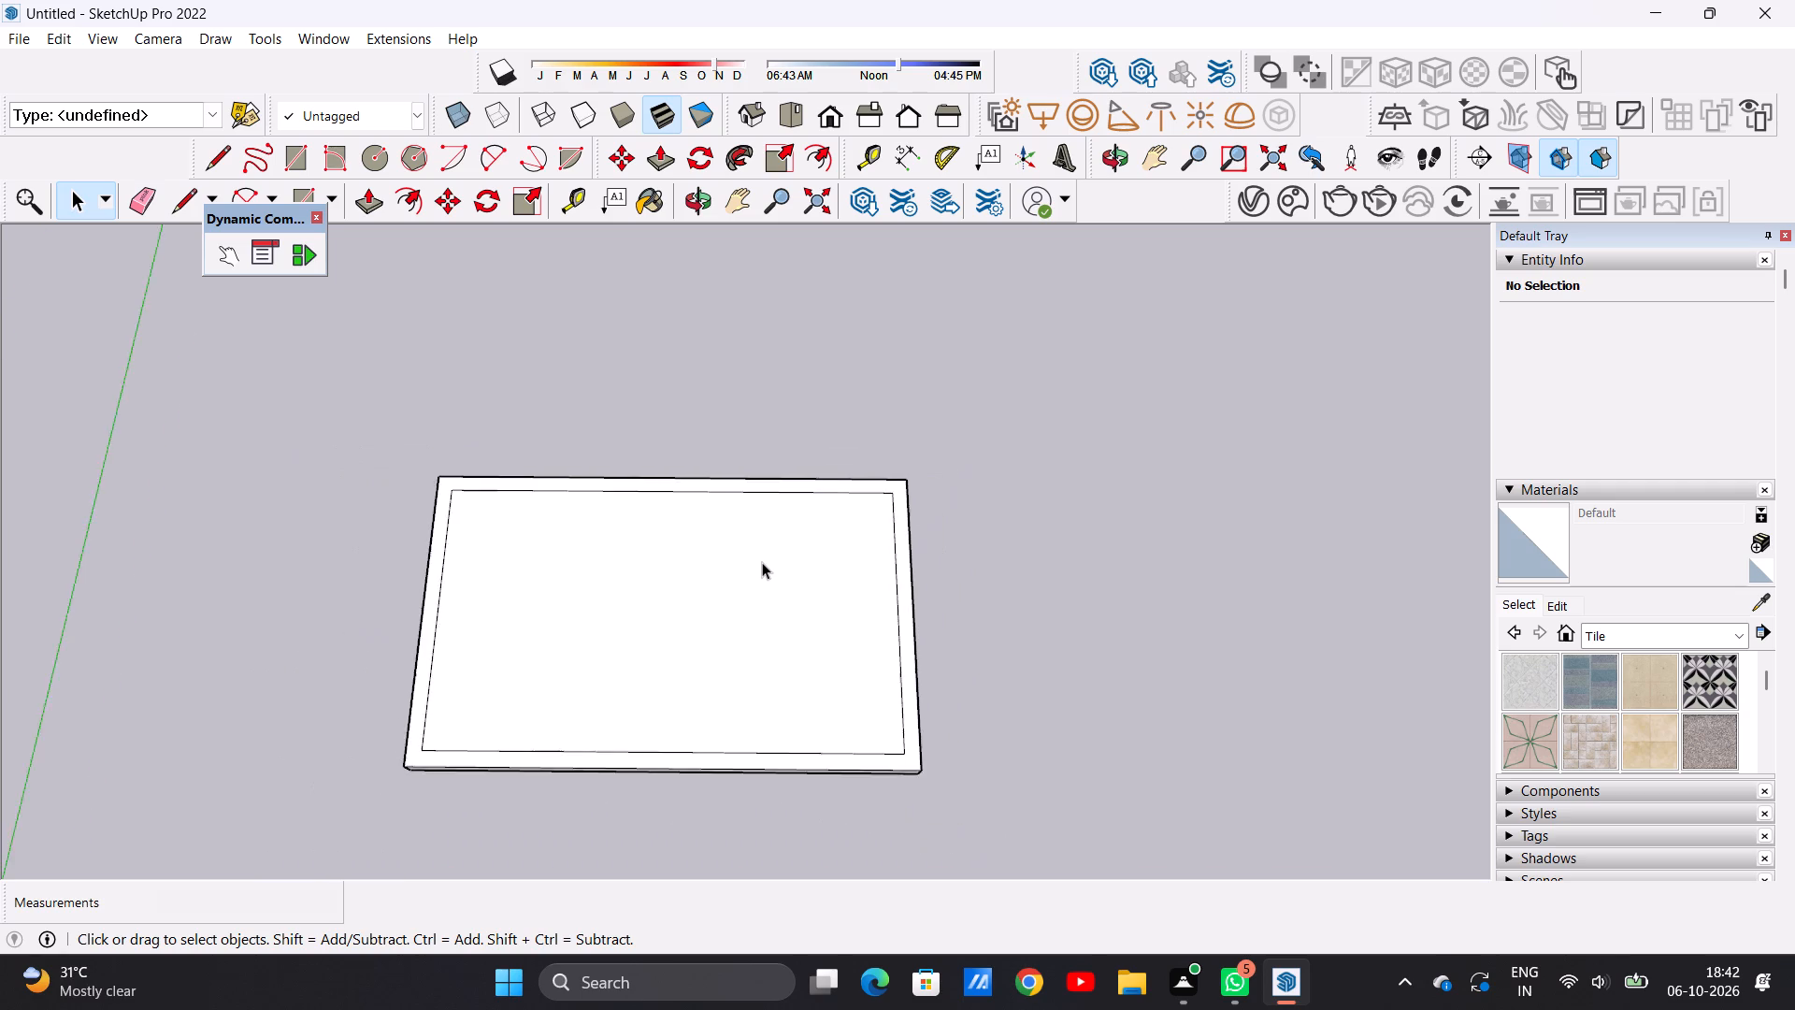
{"action": "scroll", "coordinate": [762, 562], "scroll_direction": "down", "scroll_amount": 2}
{"action": "scroll", "coordinate": [705, 729], "scroll_direction": "up", "scroll_amount": 3}
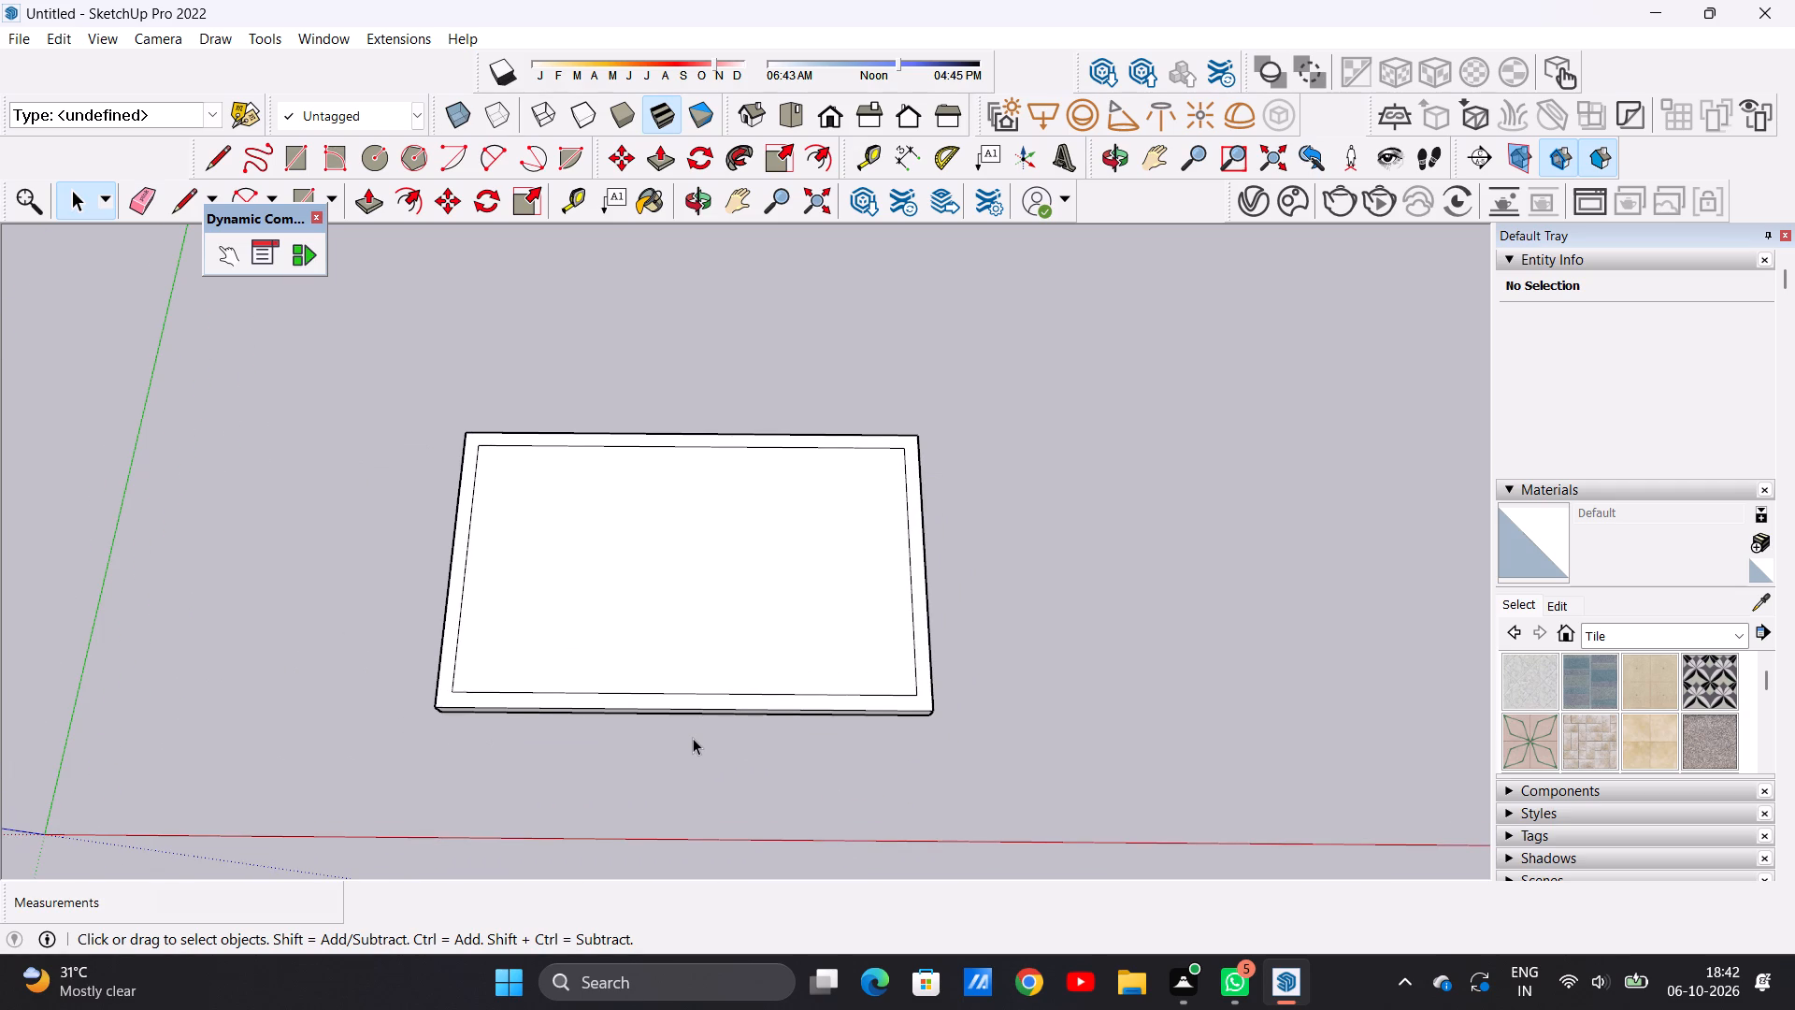
{"action": "scroll", "coordinate": [689, 734], "scroll_direction": "down", "scroll_amount": 3}
{"action": "middle_click_drag", "start_coordinate": [685, 723], "coordinate": [695, 501]}
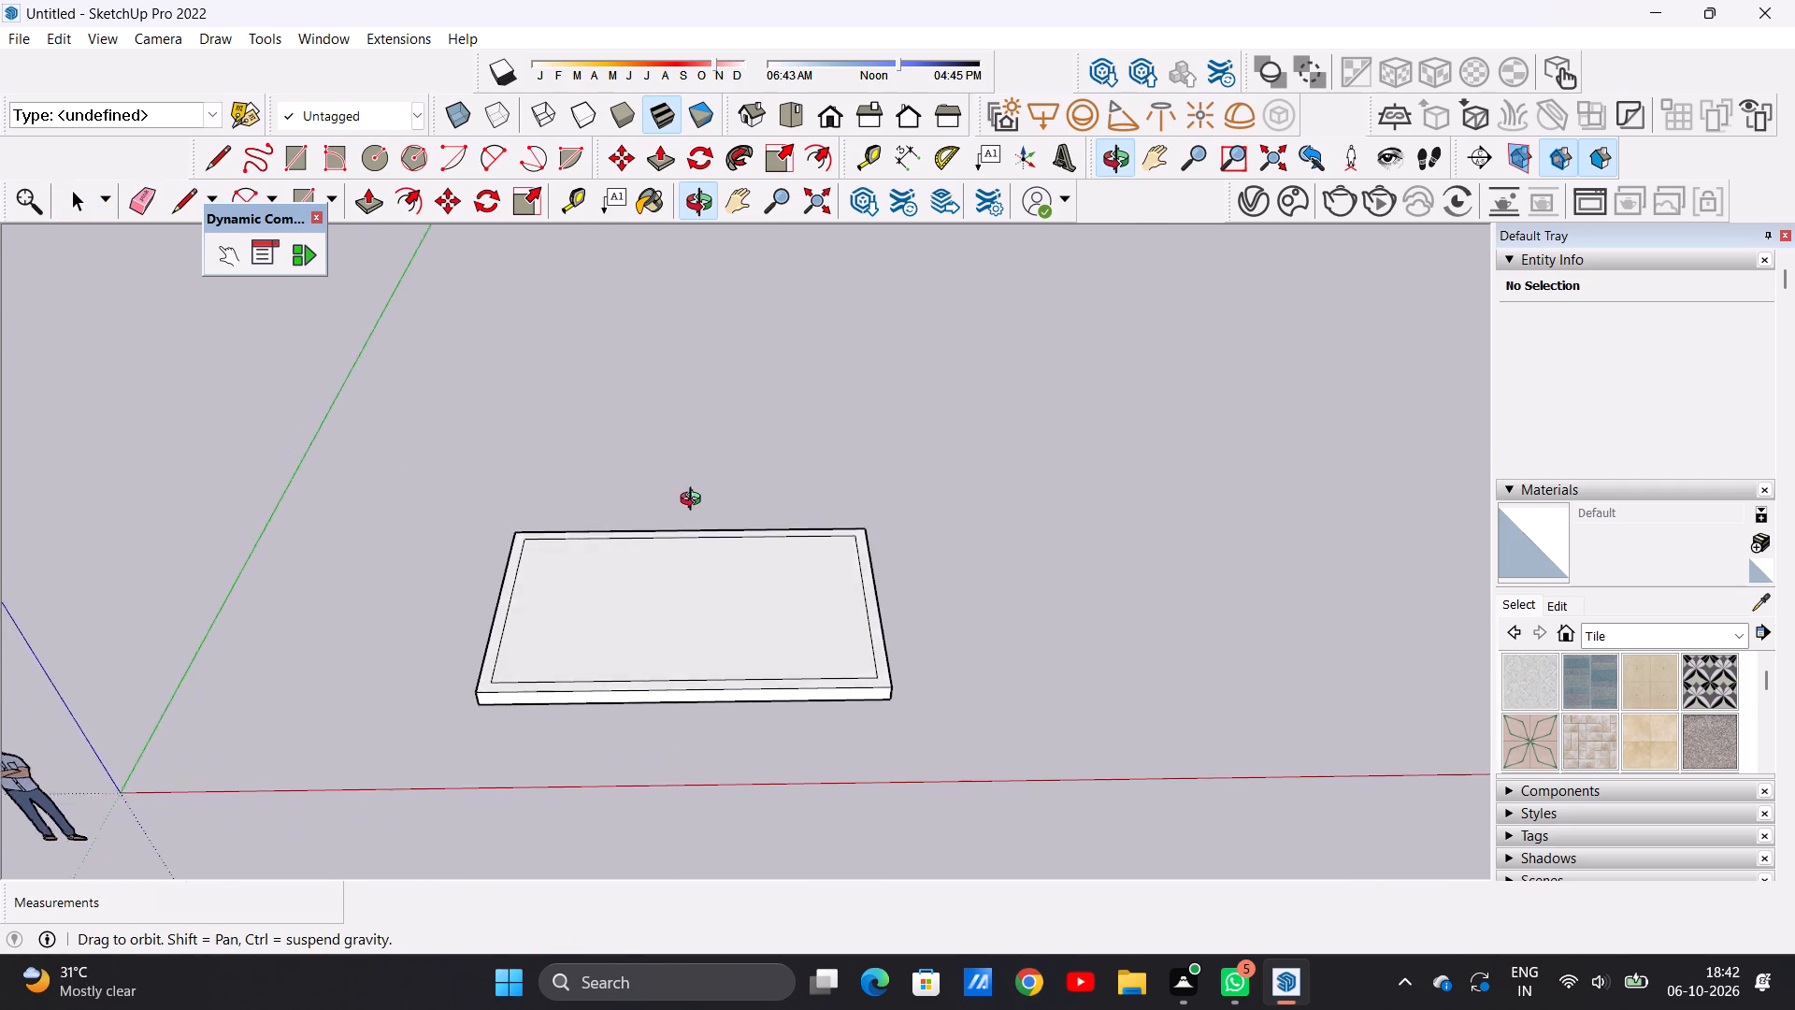
{"action": "middle_click_drag", "start_coordinate": [695, 501], "coordinate": [694, 496]}
{"action": "scroll", "coordinate": [706, 570], "scroll_direction": "up", "scroll_amount": 2}
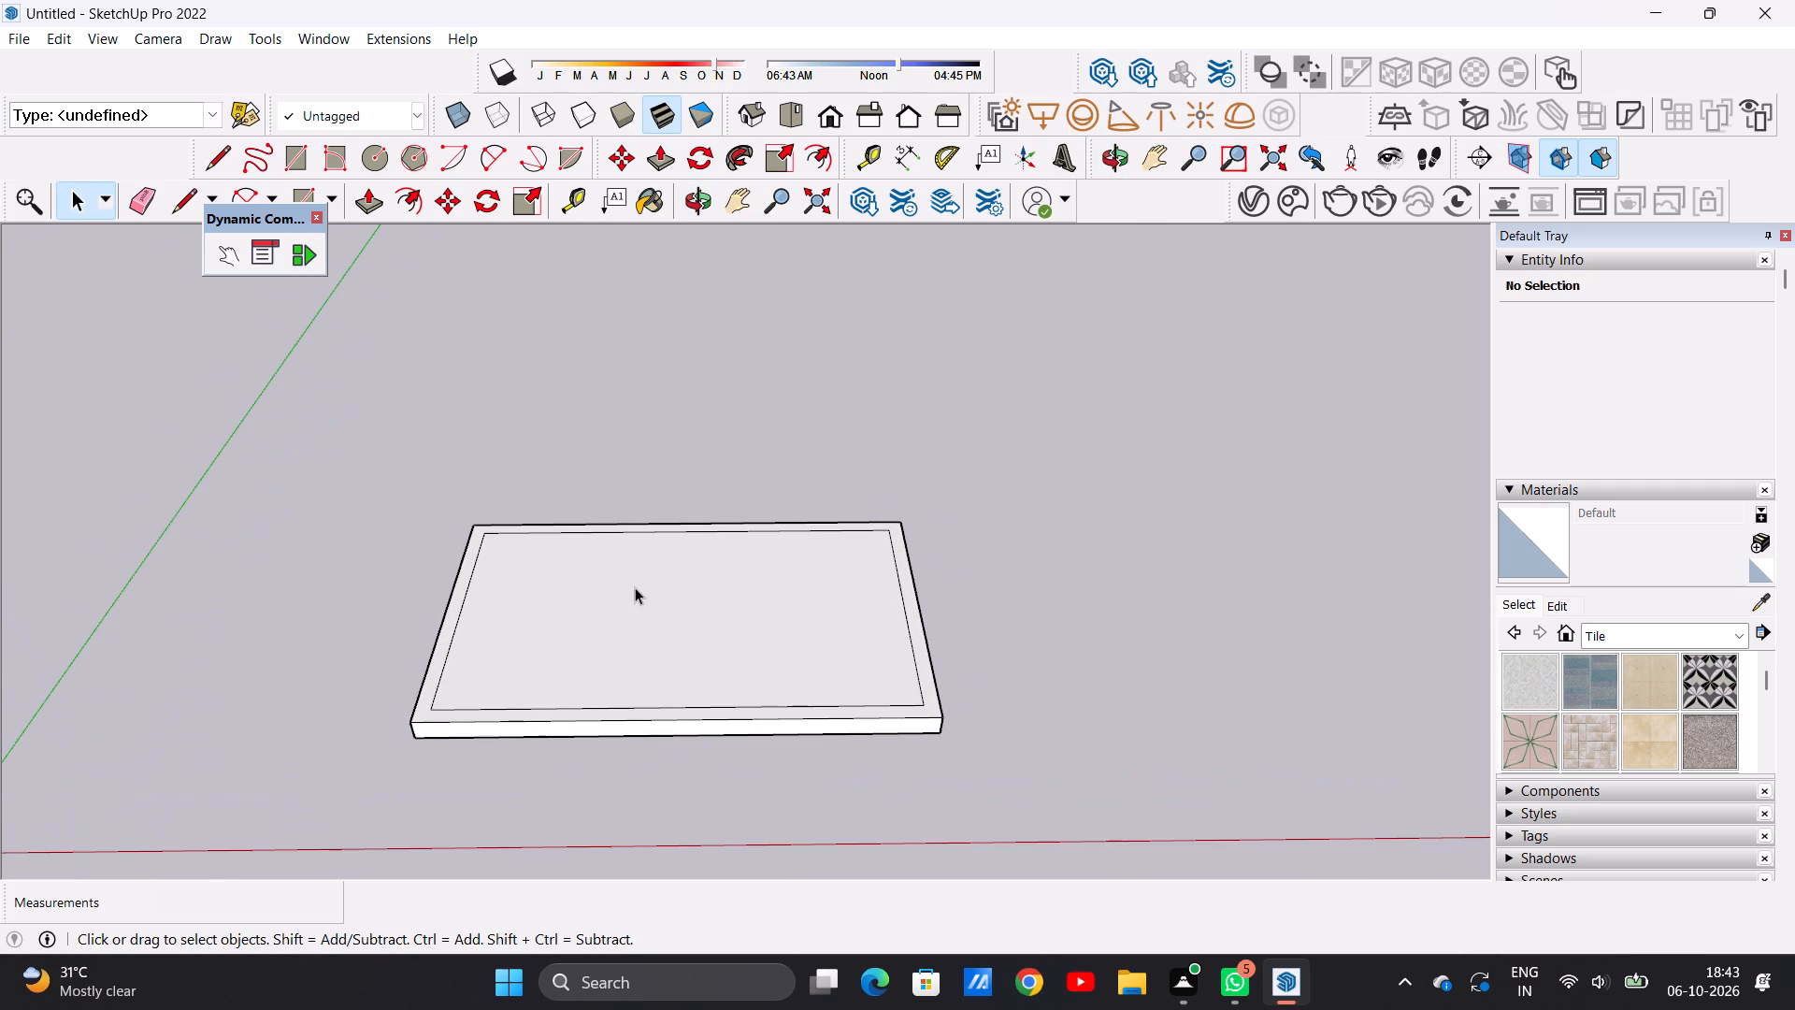
{"action": "scroll", "coordinate": [675, 563], "scroll_direction": "down", "scroll_amount": 4}
{"action": "middle_click_drag", "start_coordinate": [668, 565], "coordinate": [655, 752]}
{"action": "scroll", "coordinate": [722, 707], "scroll_direction": "up", "scroll_amount": 2}
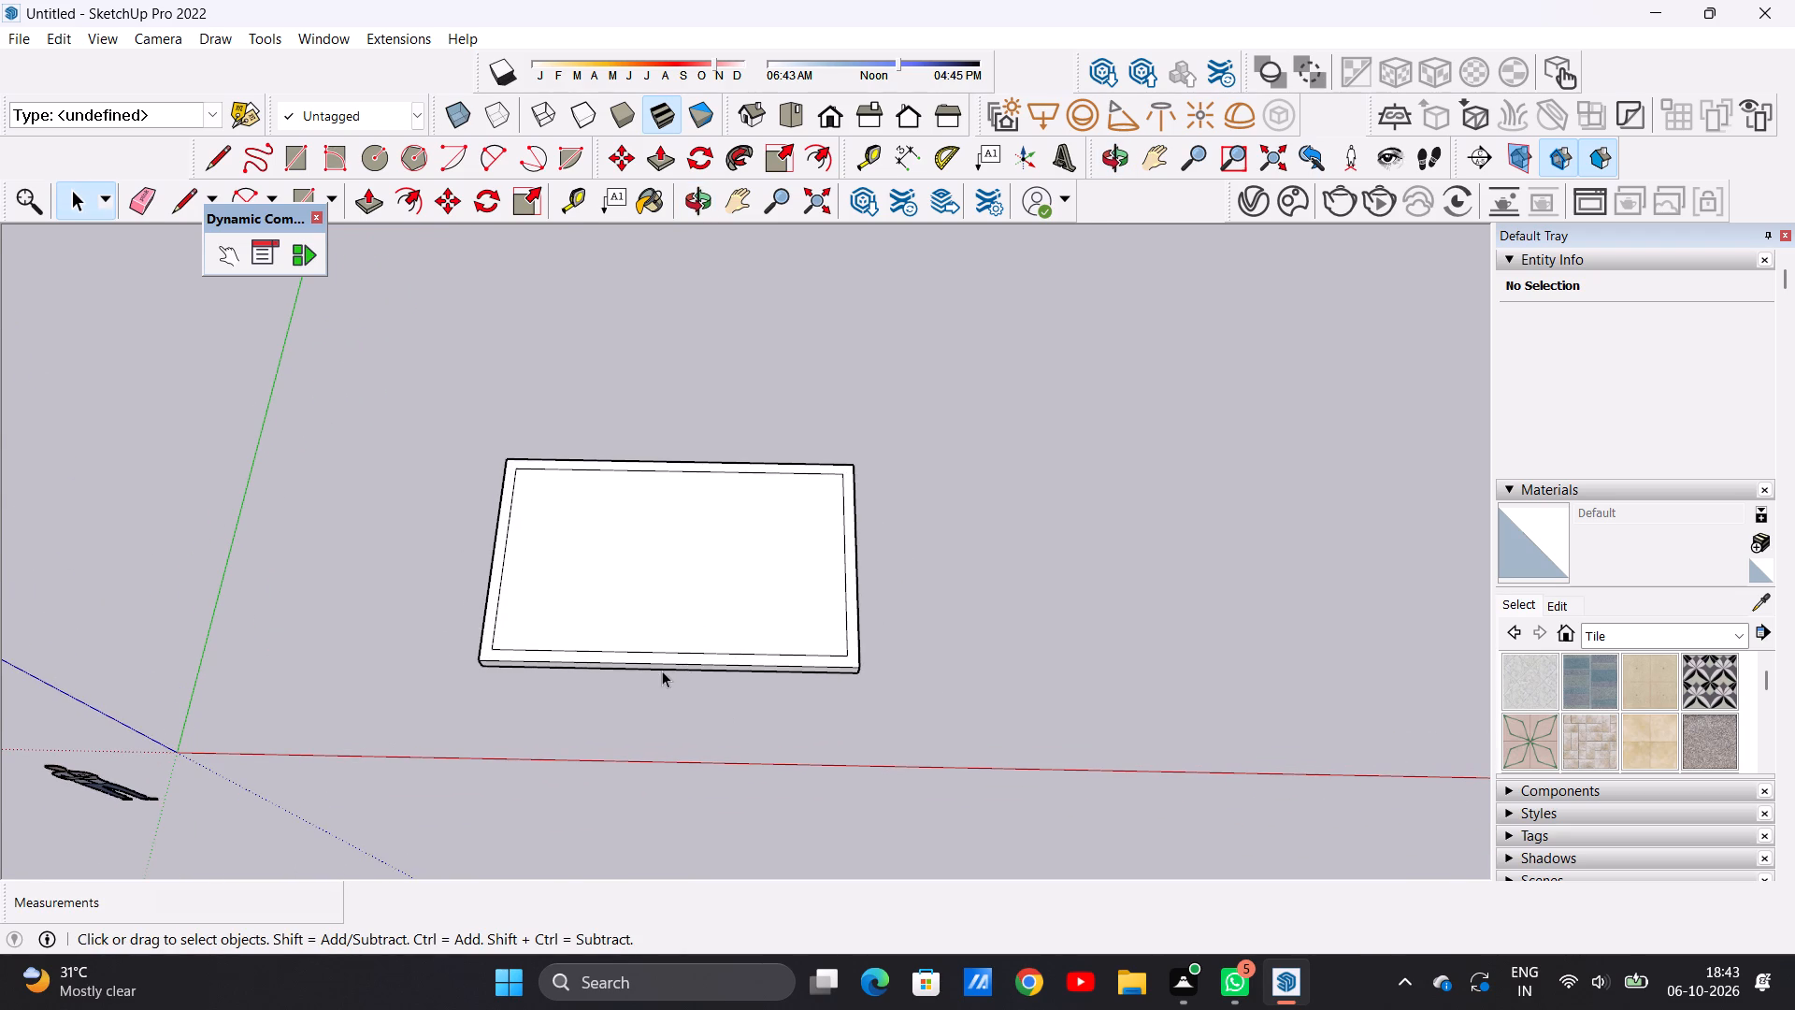
{"action": "middle_click_drag", "start_coordinate": [662, 671], "coordinate": [662, 675]}
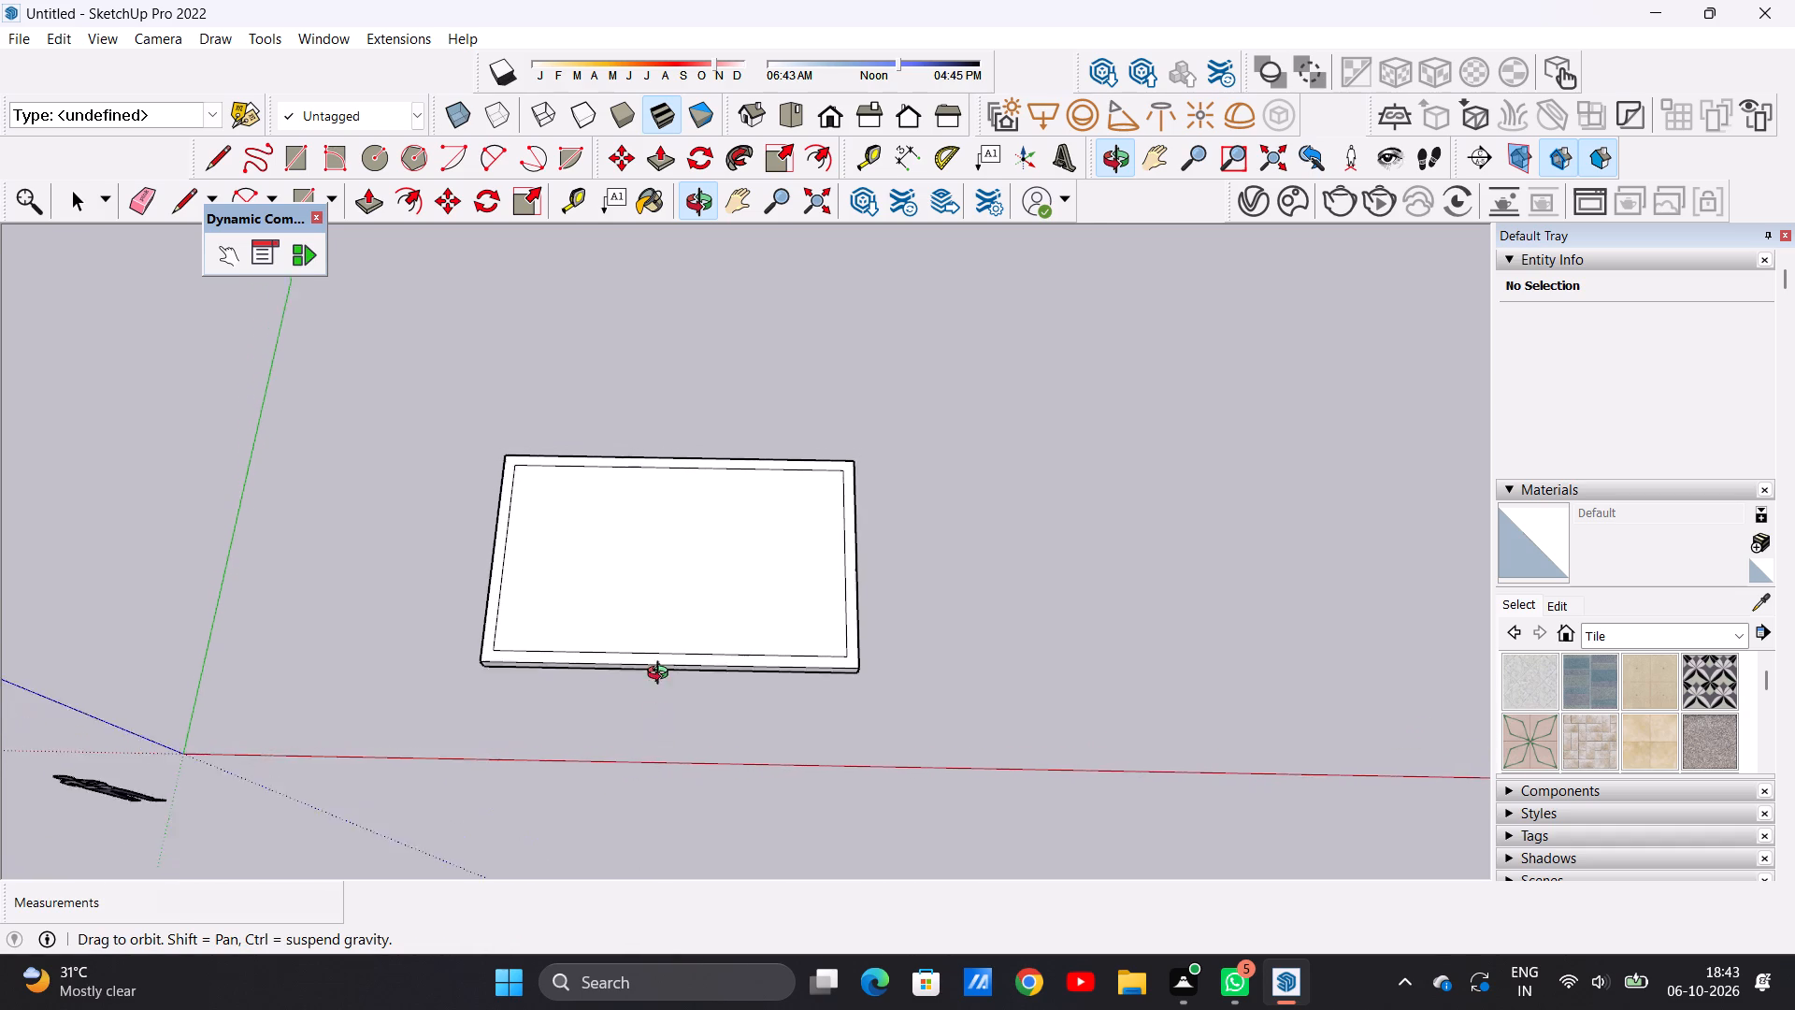
{"action": "middle_click_drag", "start_coordinate": [662, 675], "coordinate": [675, 497]}
{"action": "scroll", "coordinate": [613, 671], "scroll_direction": "up", "scroll_amount": 6}
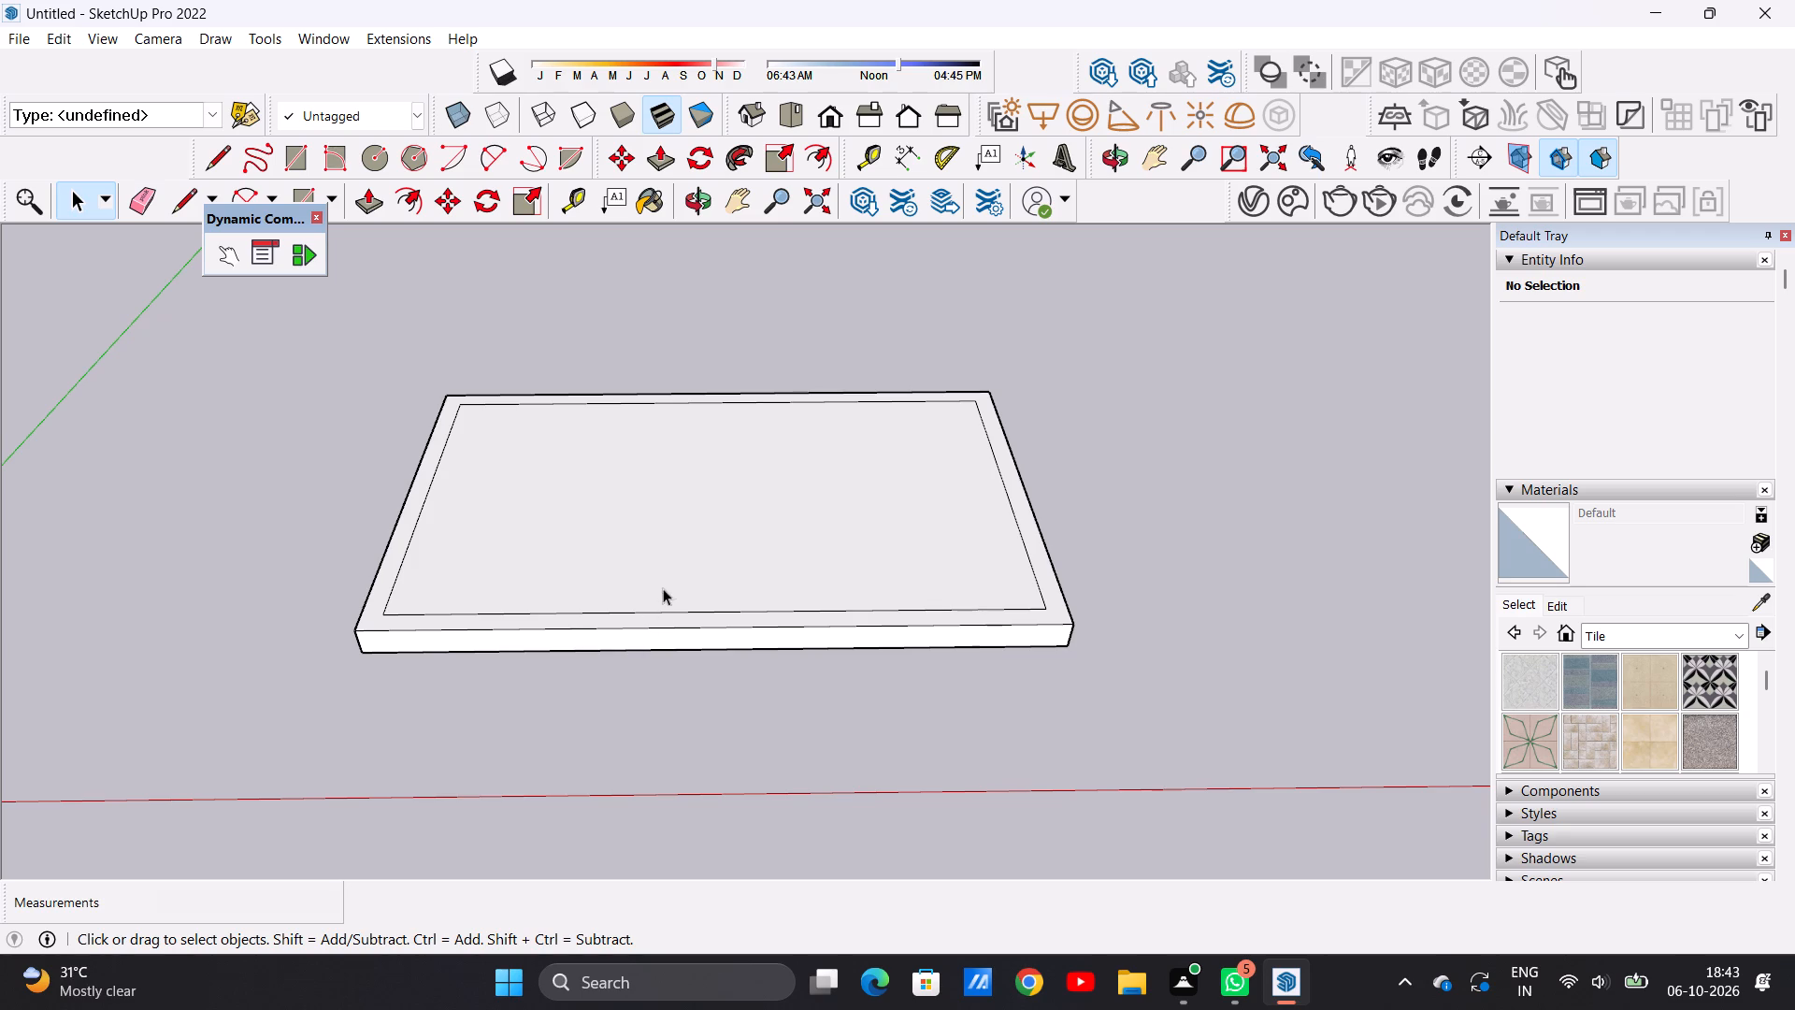
{"action": "middle_click_drag", "start_coordinate": [668, 582], "coordinate": [646, 816]}
{"action": "scroll", "coordinate": [692, 715], "scroll_direction": "down", "scroll_amount": 4}
{"action": "middle_click_drag", "start_coordinate": [709, 635], "coordinate": [724, 731]}
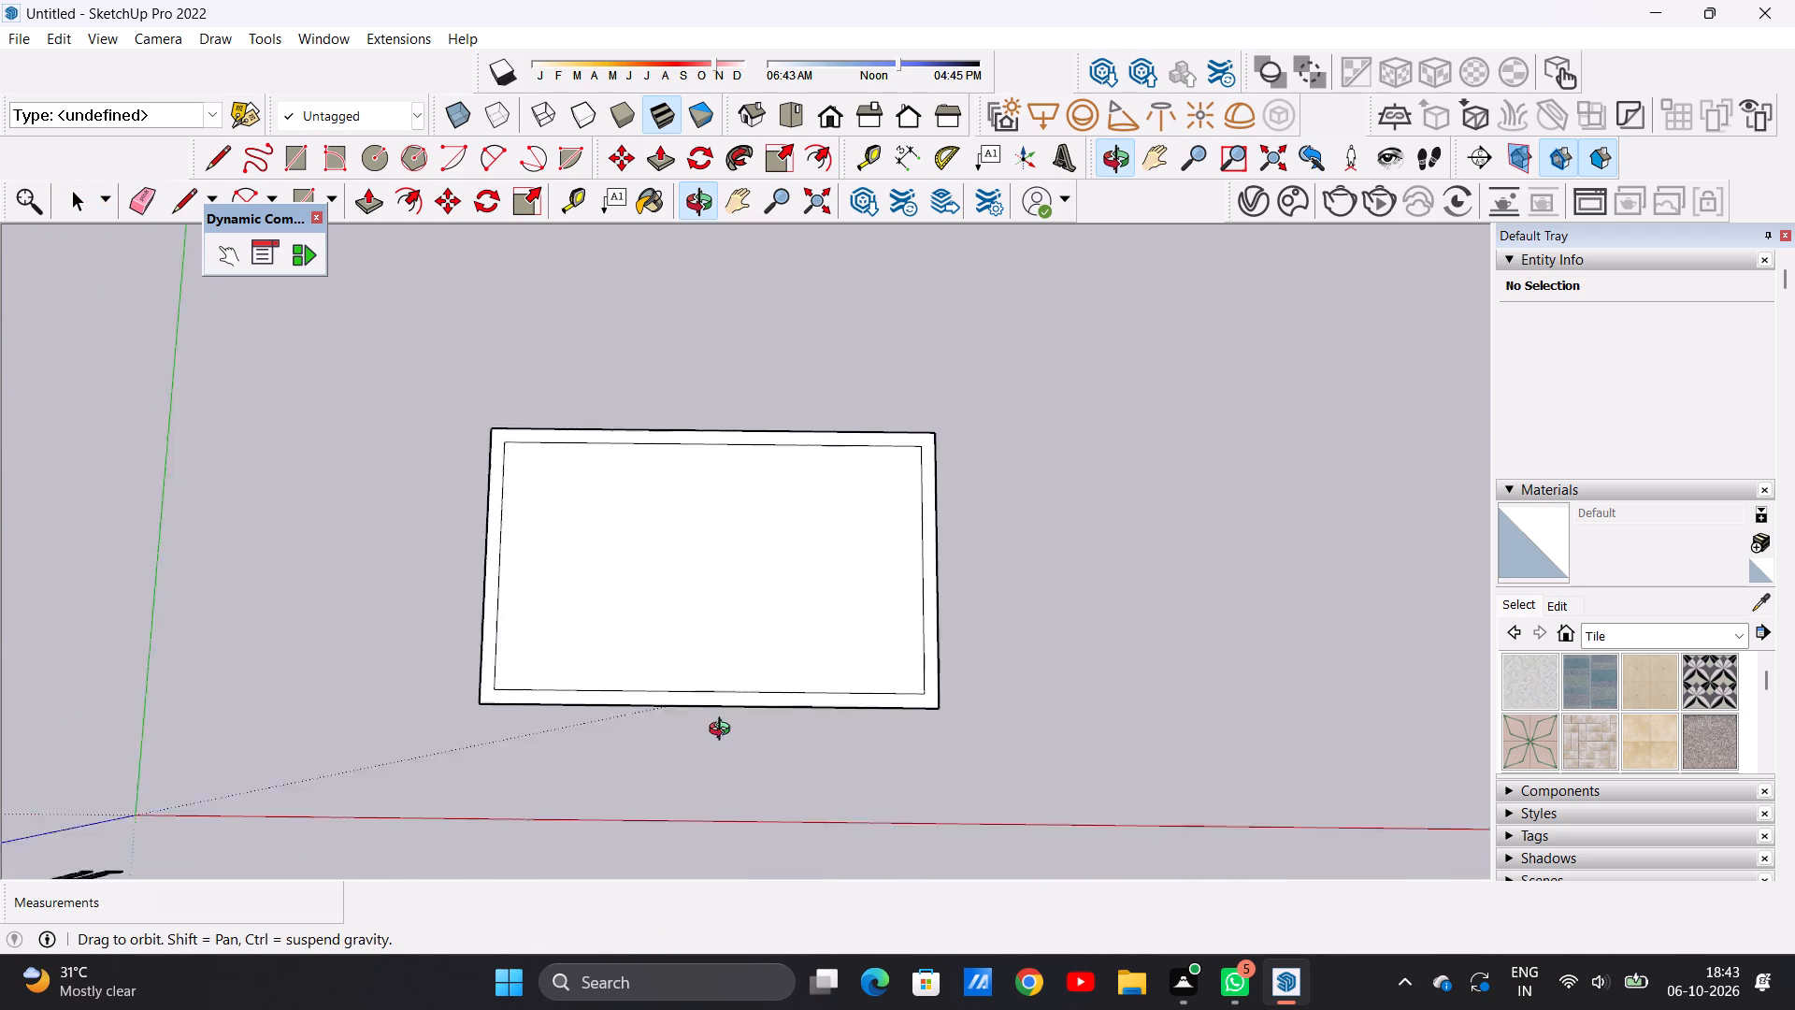
{"action": "middle_click_drag", "start_coordinate": [724, 731], "coordinate": [725, 762]}
{"action": "scroll", "coordinate": [780, 475], "scroll_direction": "up", "scroll_amount": 6}
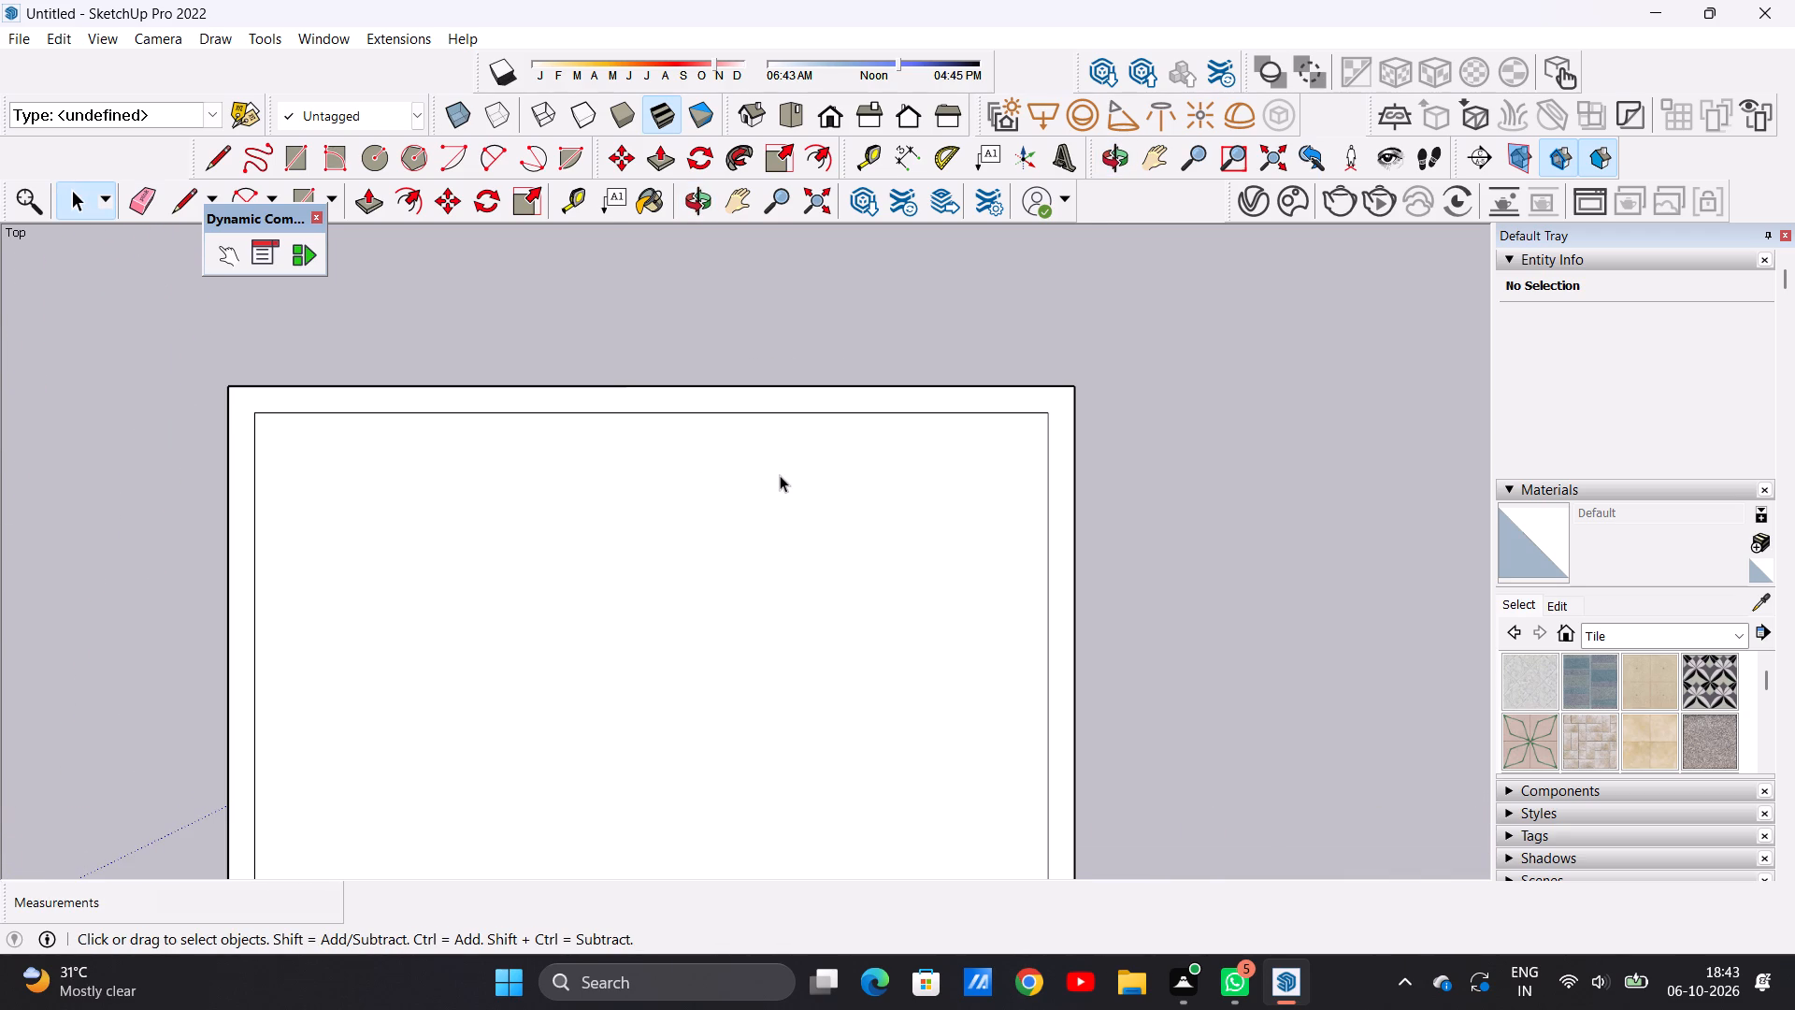
Draw two closely spaced parallel partition lines, about 9' 6 3/4" long, between the back and front edges of the inset outline.
{"action": "key", "text": "l"}
{"action": "scroll", "coordinate": [565, 434], "scroll_direction": "down", "scroll_amount": 7}
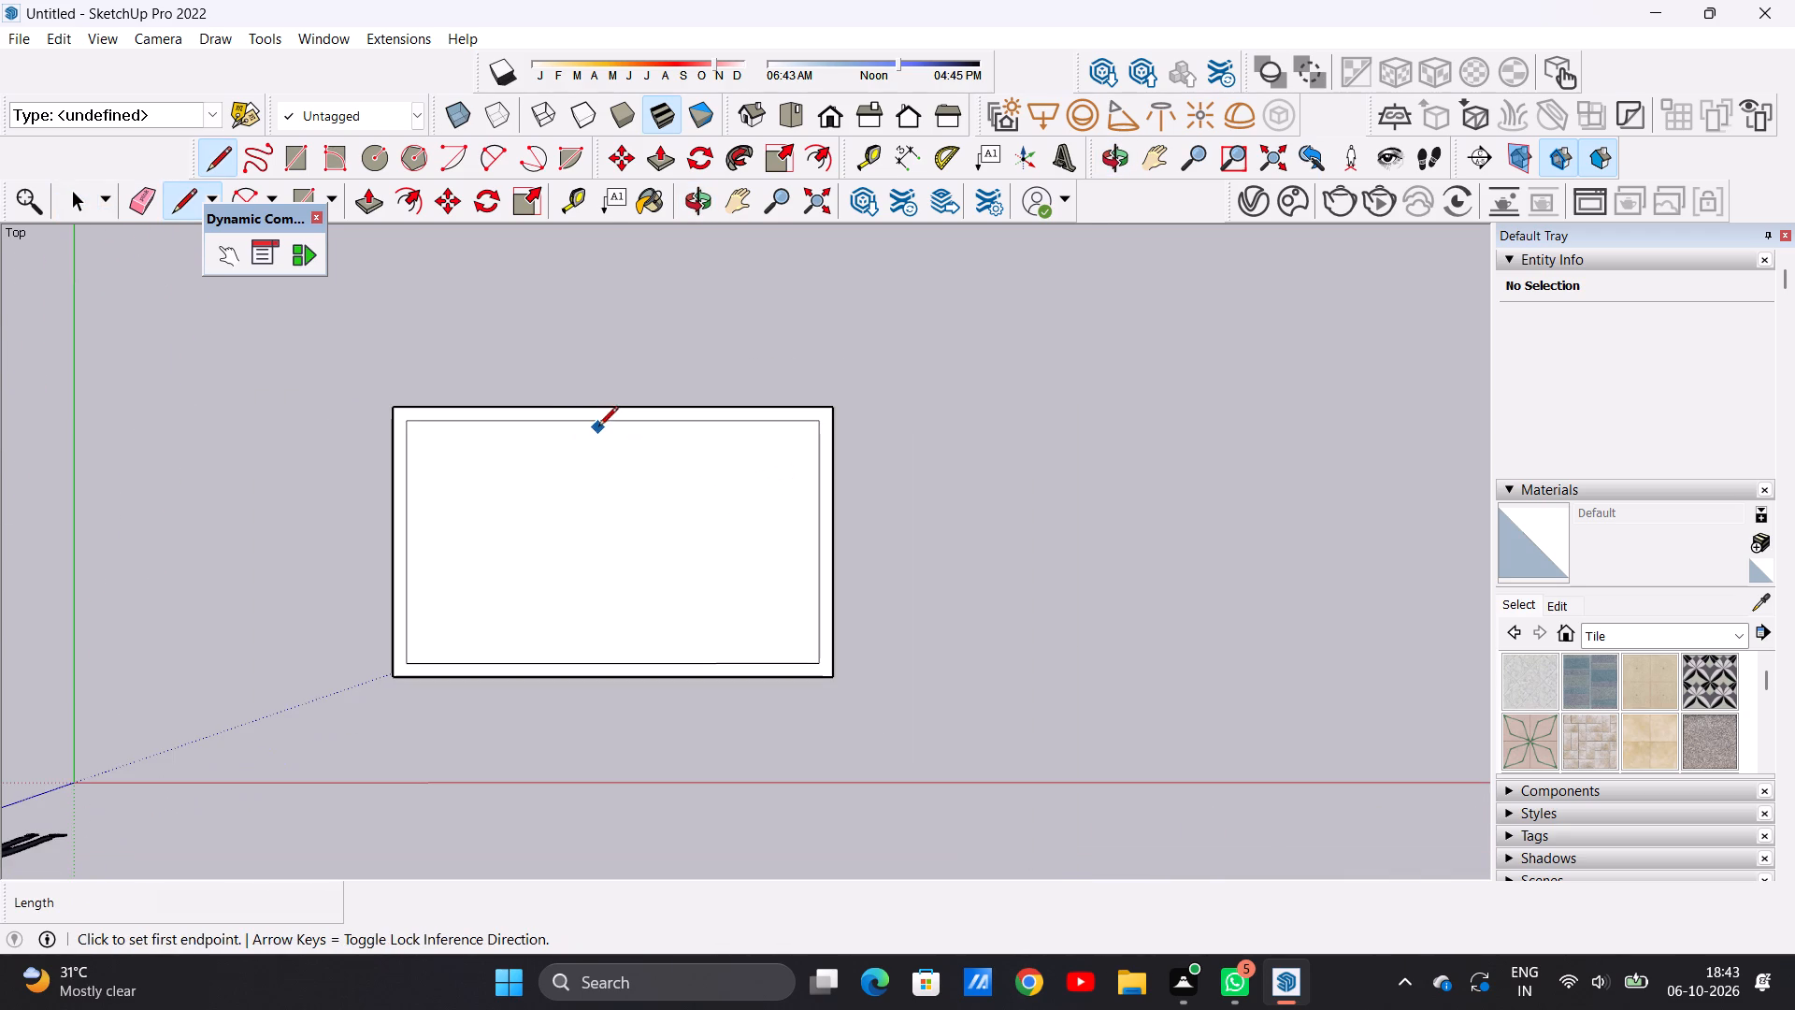
{"action": "scroll", "coordinate": [593, 429], "scroll_direction": "up", "scroll_amount": 5}
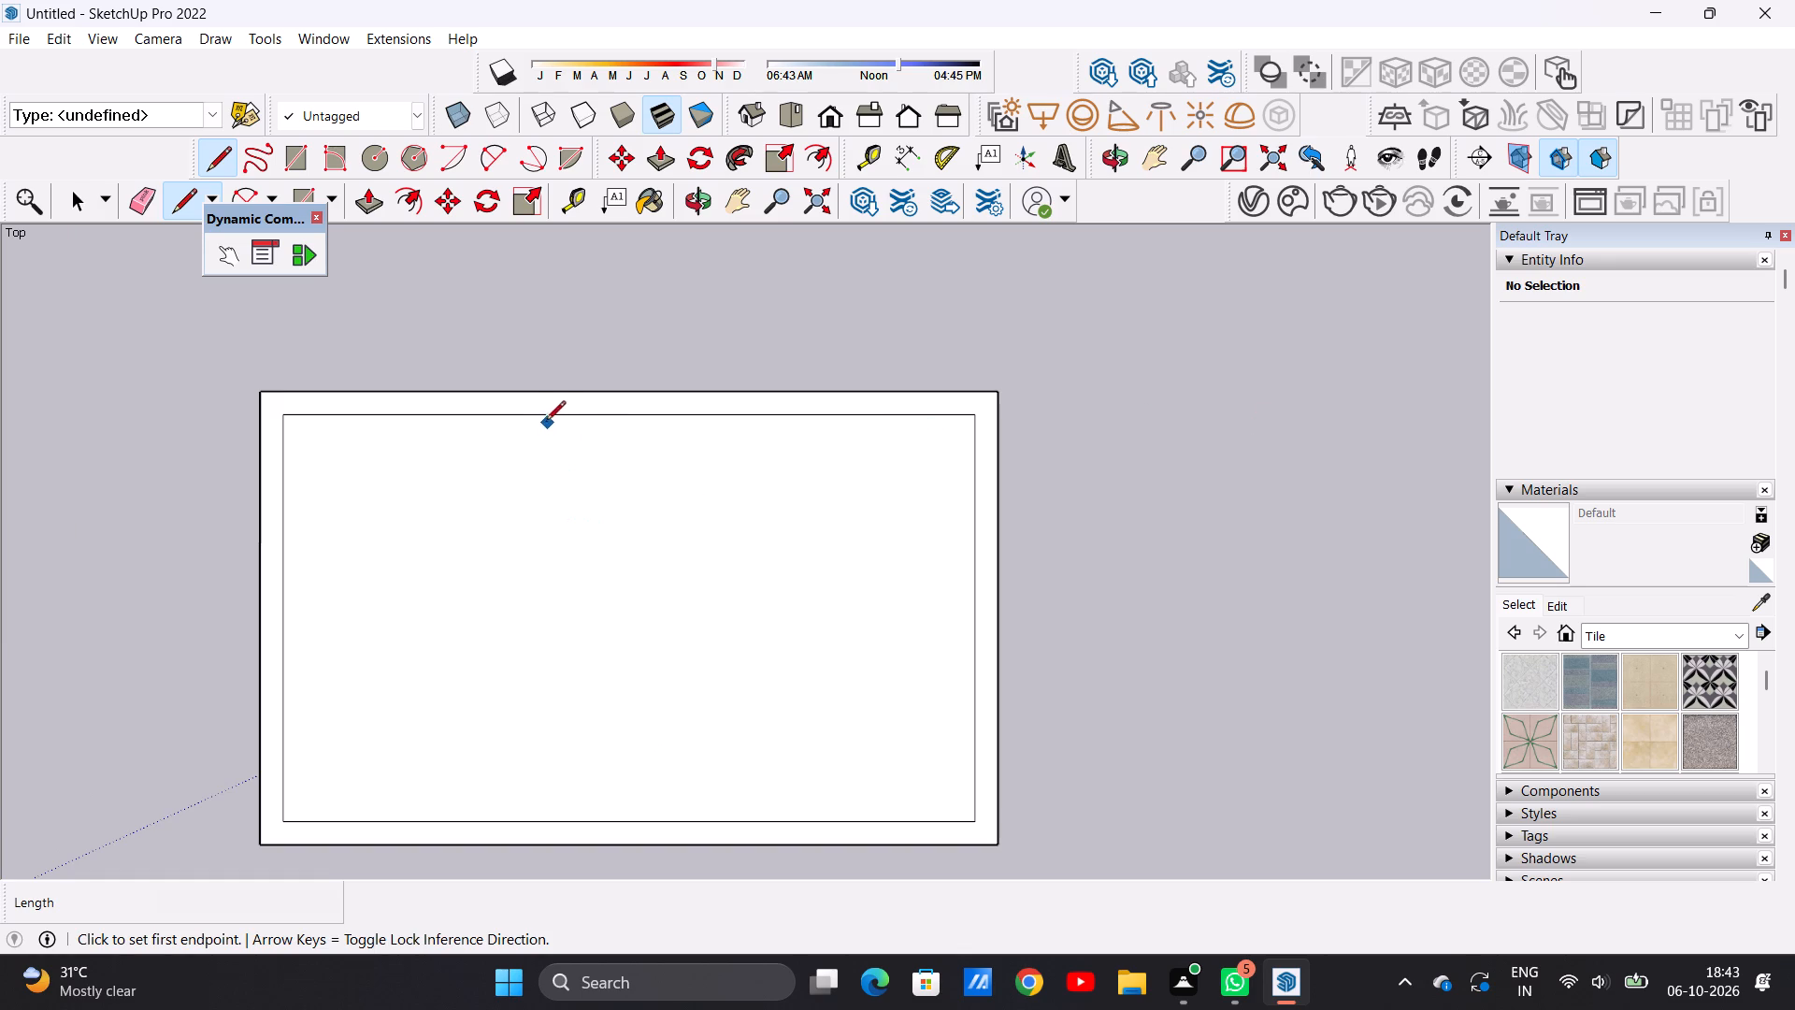
{"action": "left_click", "coordinate": [615, 419]}
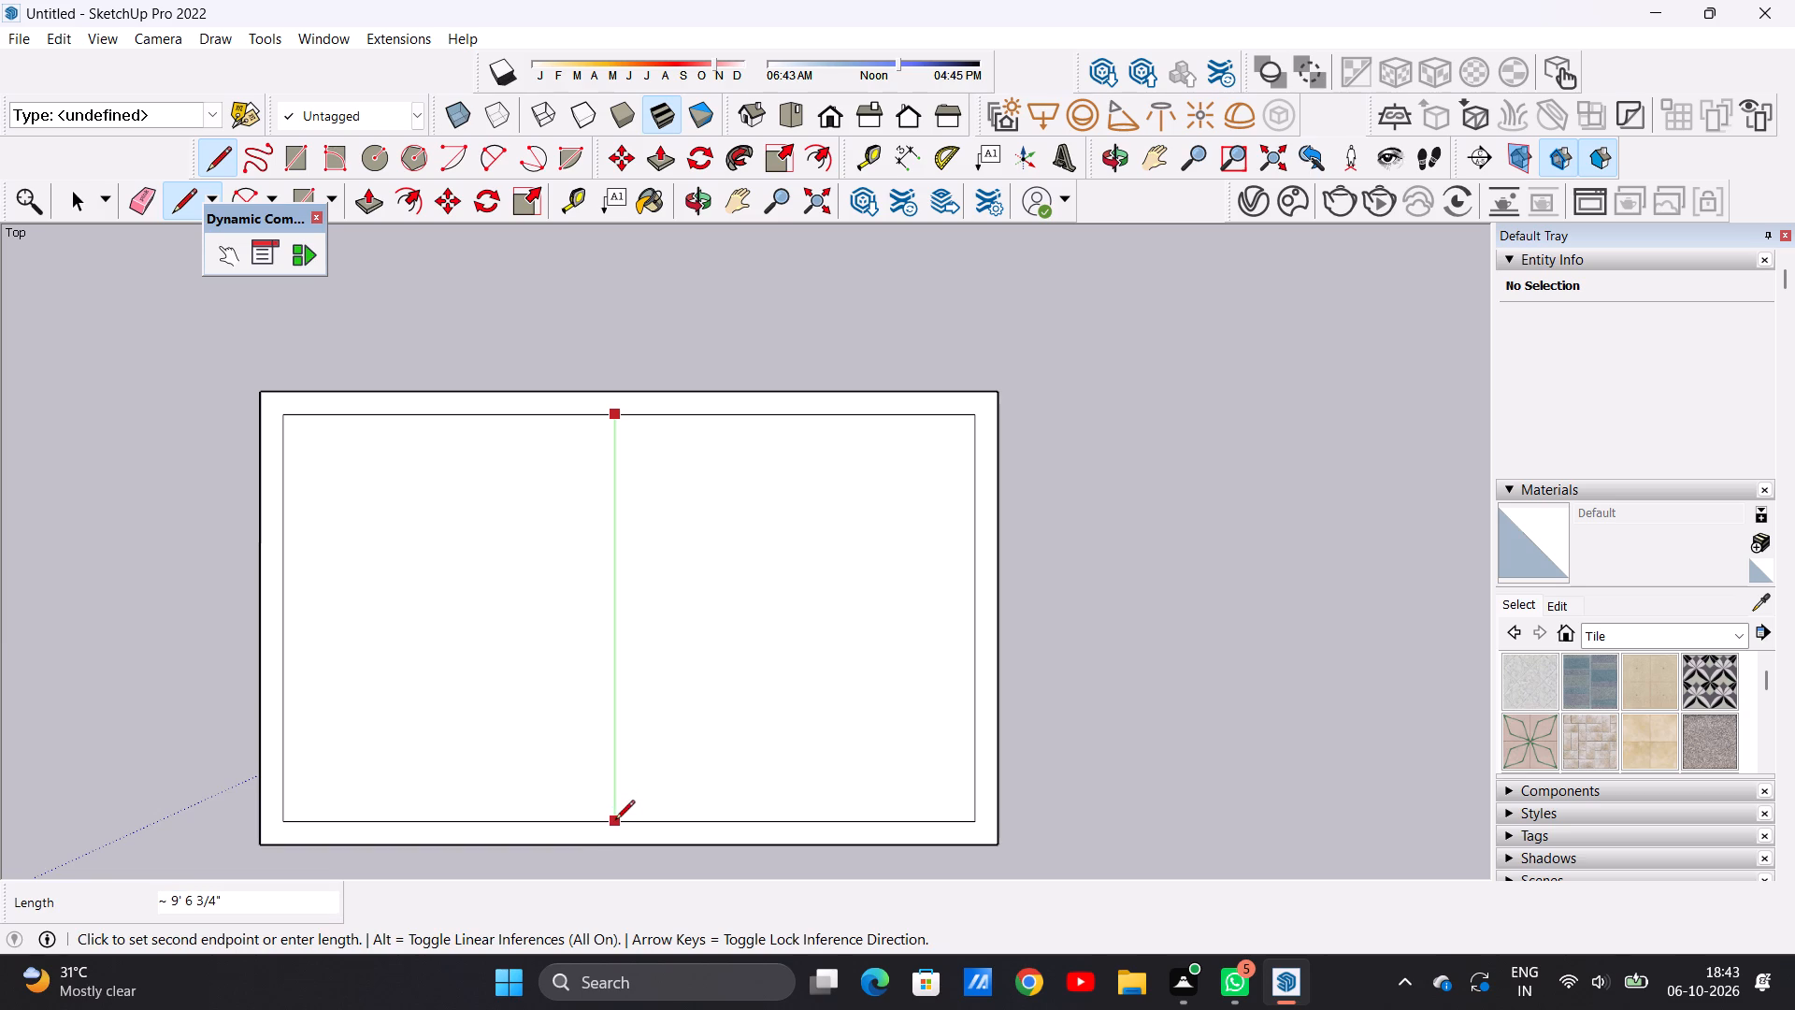
{"action": "left_click", "coordinate": [615, 821]}
{"action": "left_click", "coordinate": [640, 416]}
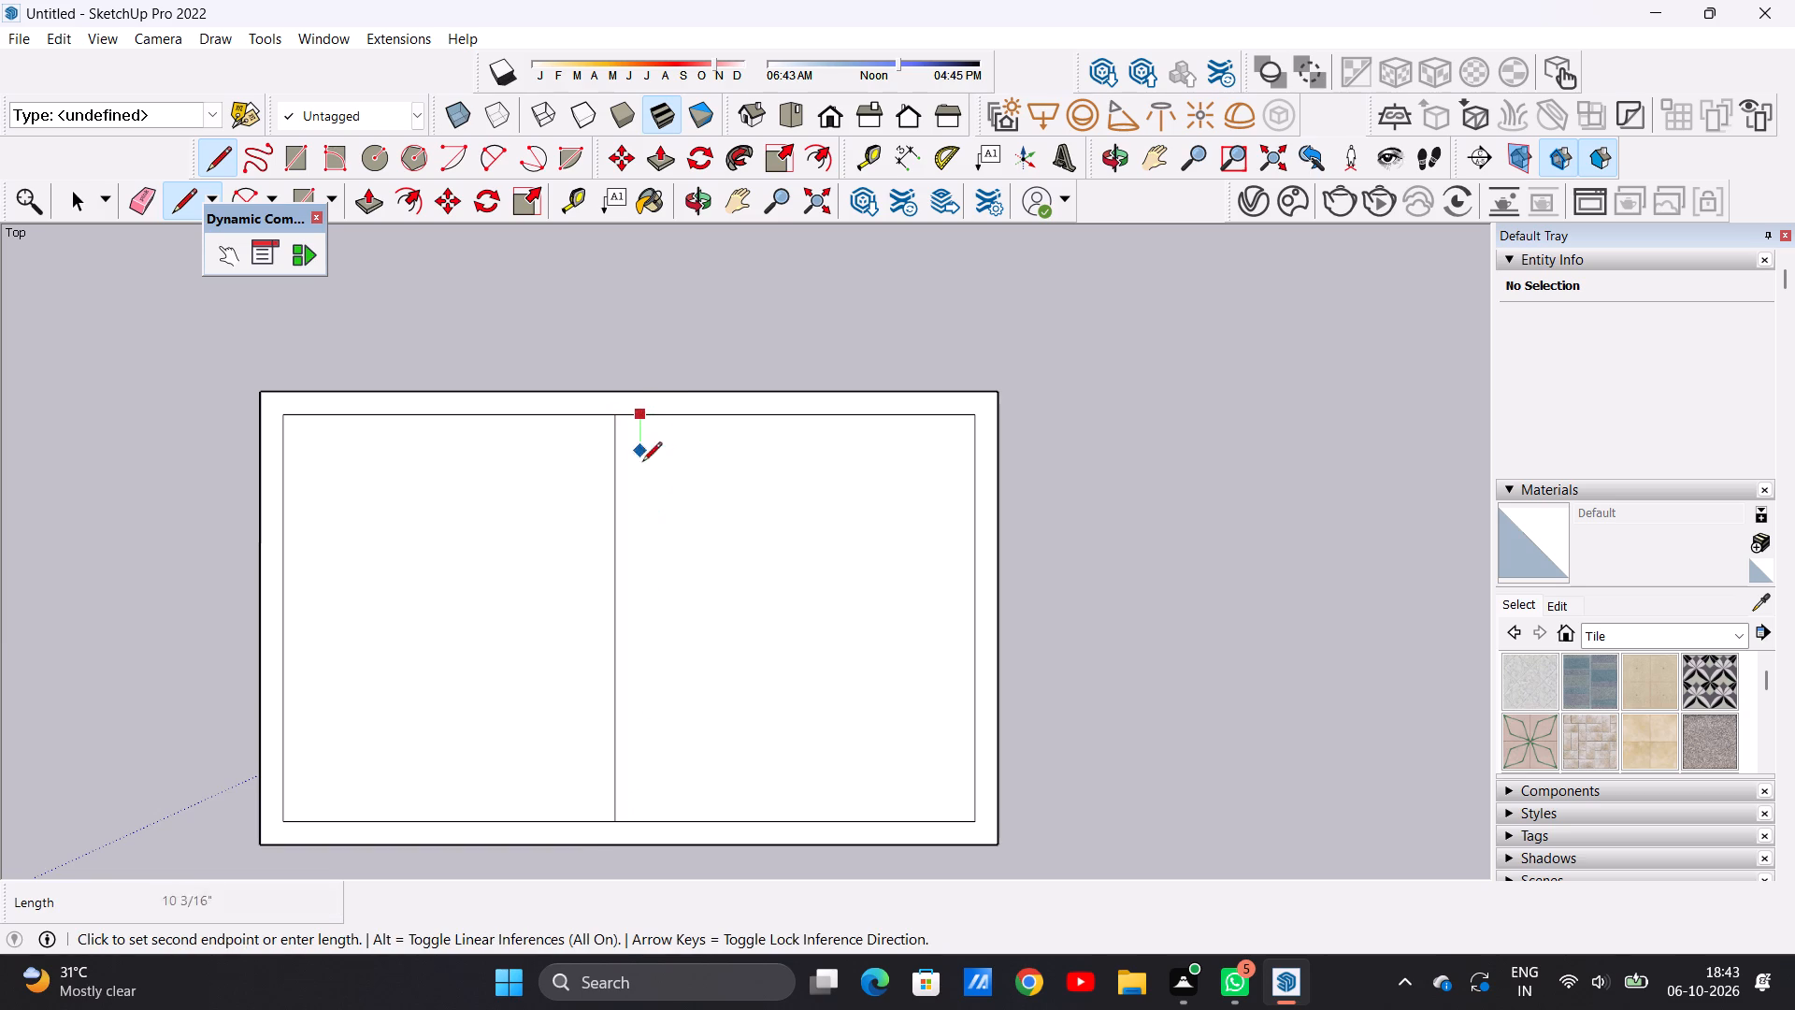
{"action": "left_click_drag", "start_coordinate": [643, 653], "coordinate": [641, 729]}
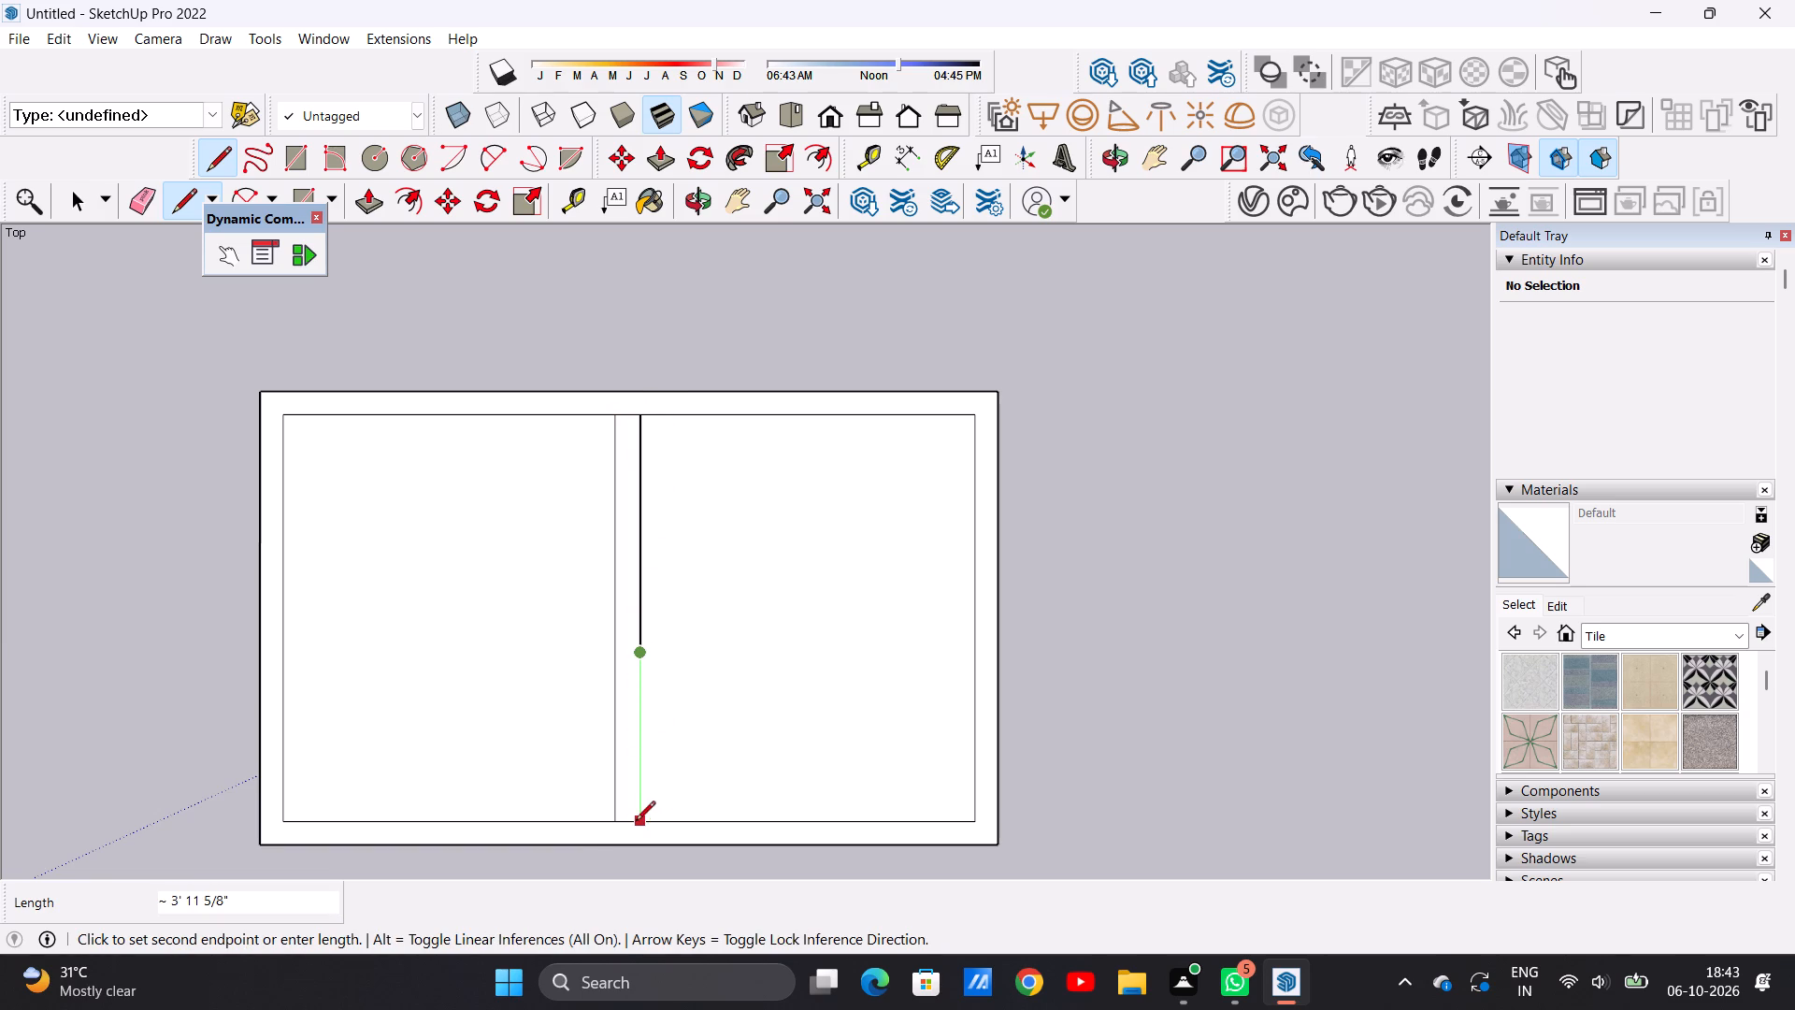
{"action": "left_click", "coordinate": [636, 822]}
{"action": "key", "text": "space"}
Extend the right-hand partition line across the border strip to the slab's front edge with a line about 6 1/2" long.
{"action": "scroll", "coordinate": [623, 689], "scroll_direction": "down", "scroll_amount": 5}
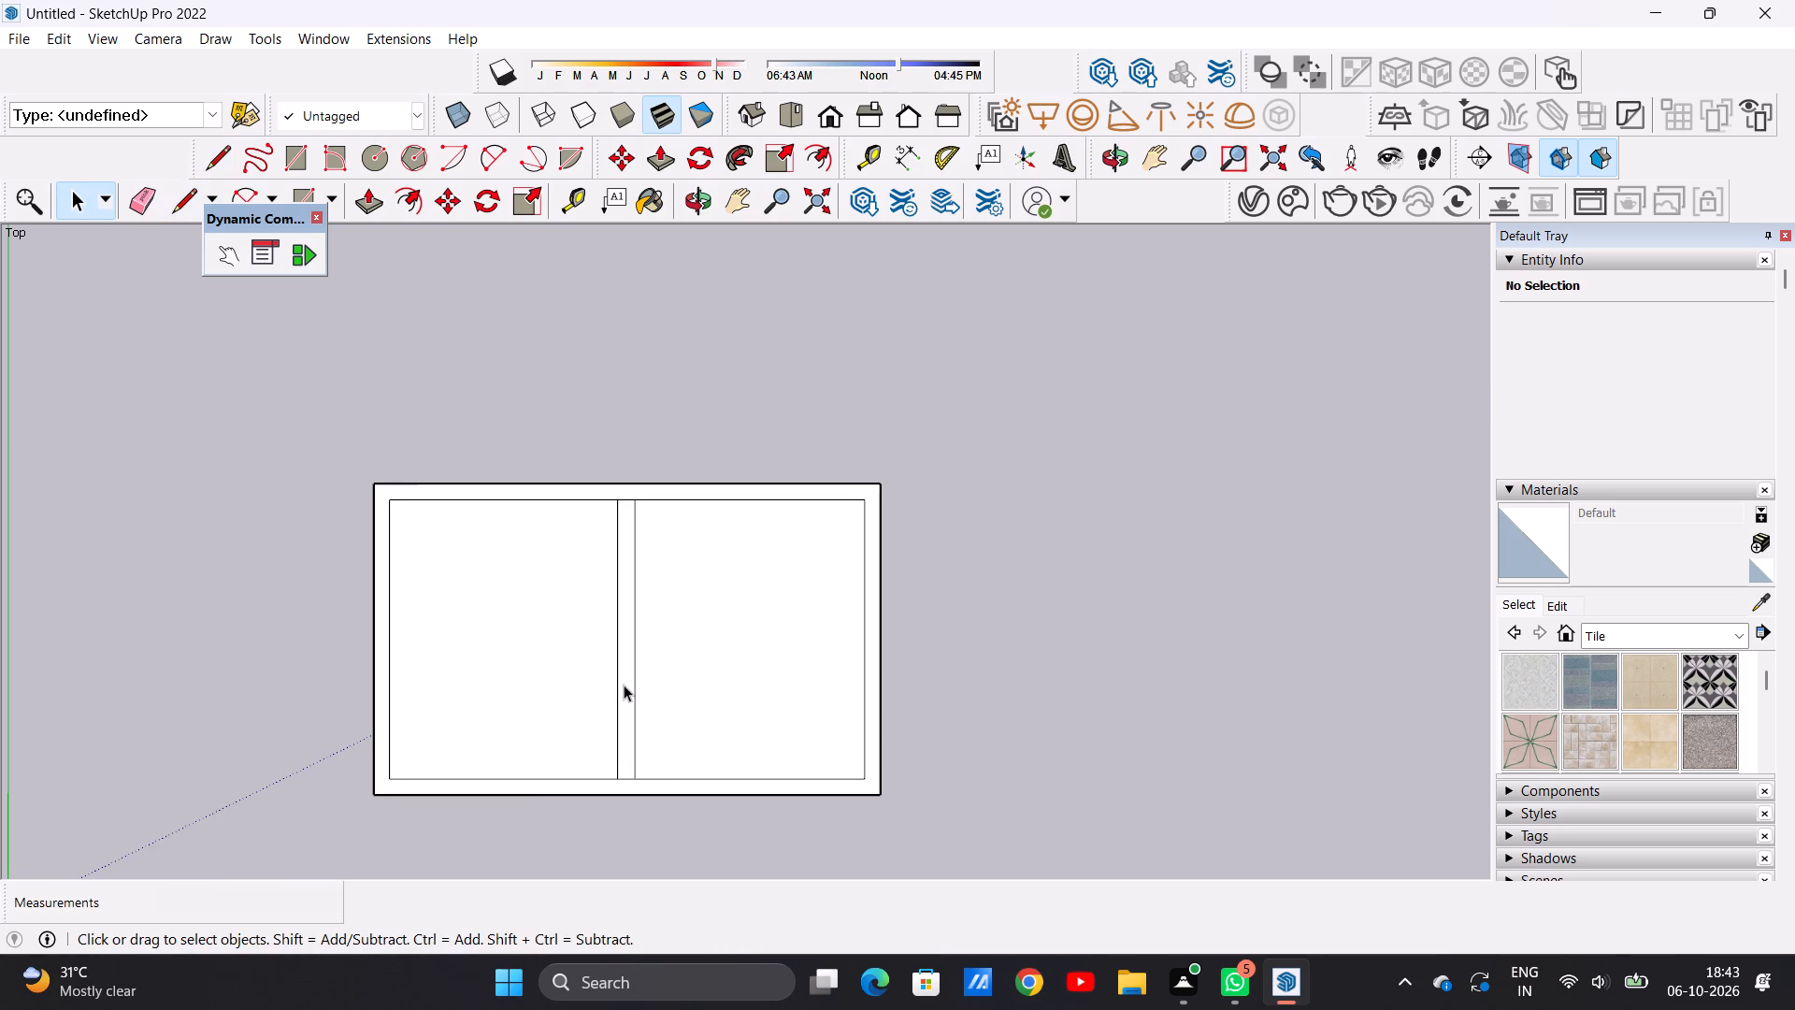
{"action": "scroll", "coordinate": [624, 685], "scroll_direction": "up", "scroll_amount": 1}
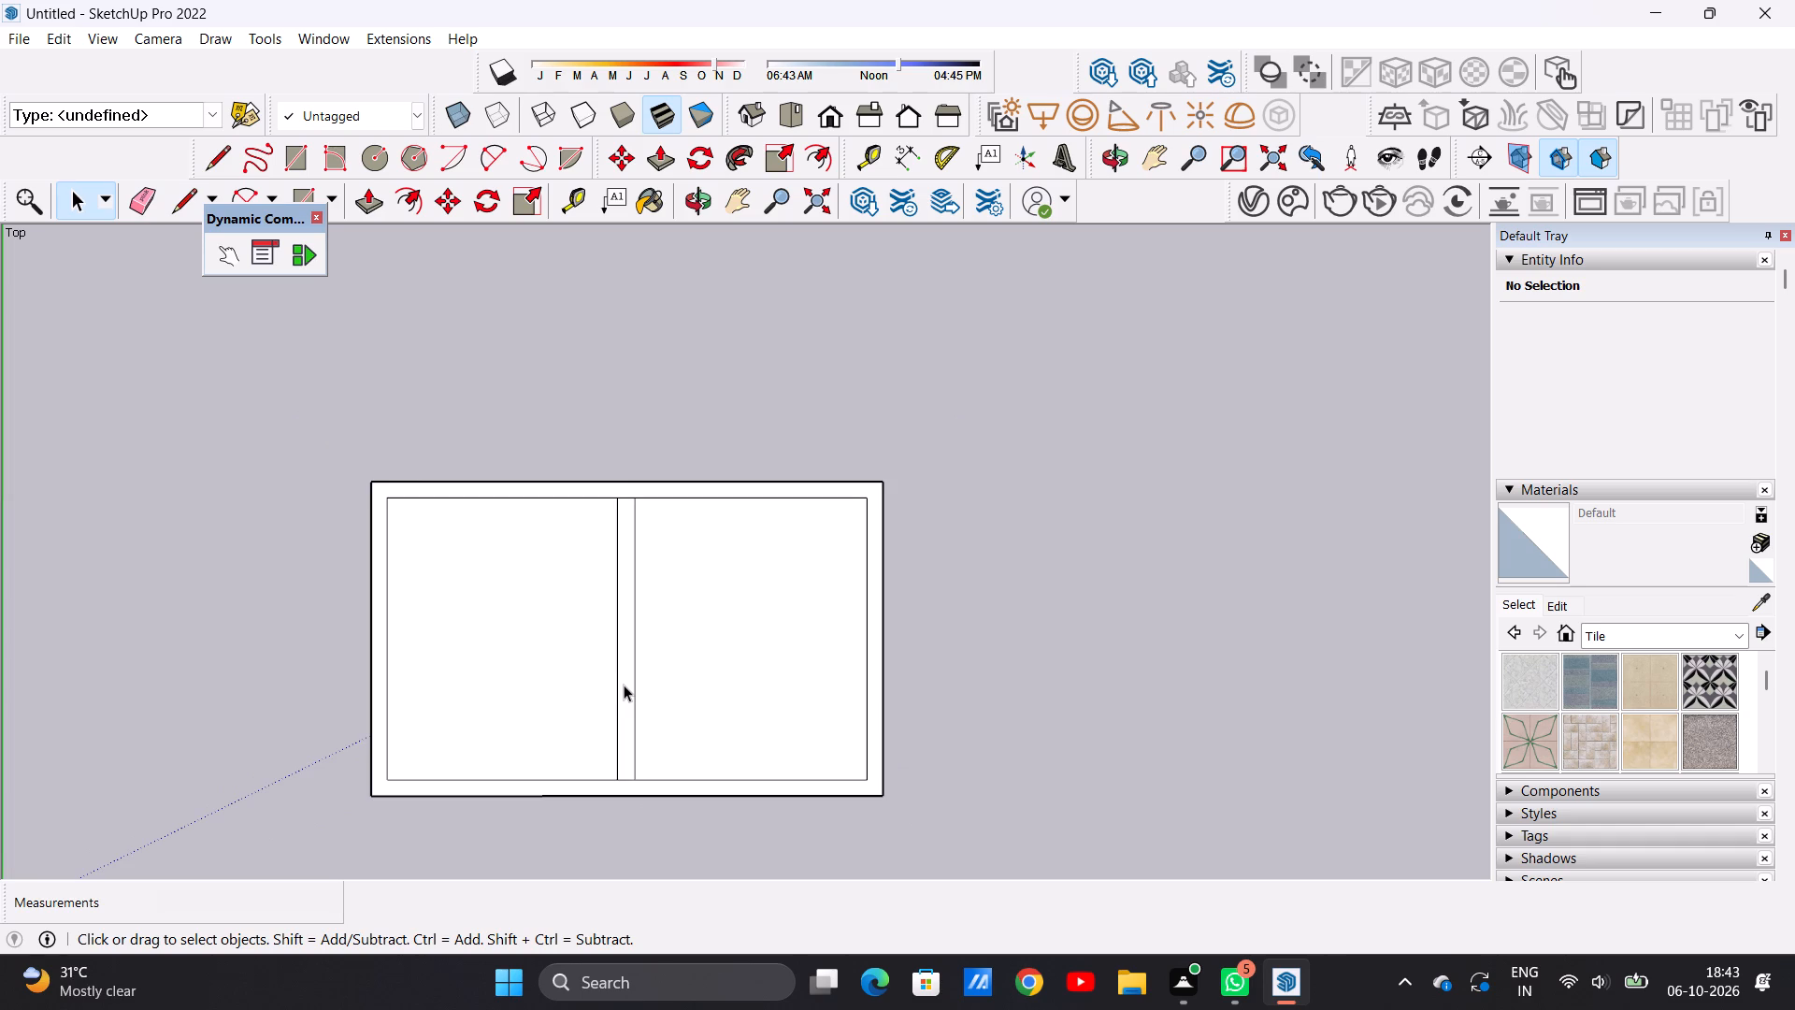
{"action": "scroll", "coordinate": [597, 771], "scroll_direction": "down", "scroll_amount": 3}
{"action": "scroll", "coordinate": [637, 801], "scroll_direction": "up", "scroll_amount": 5}
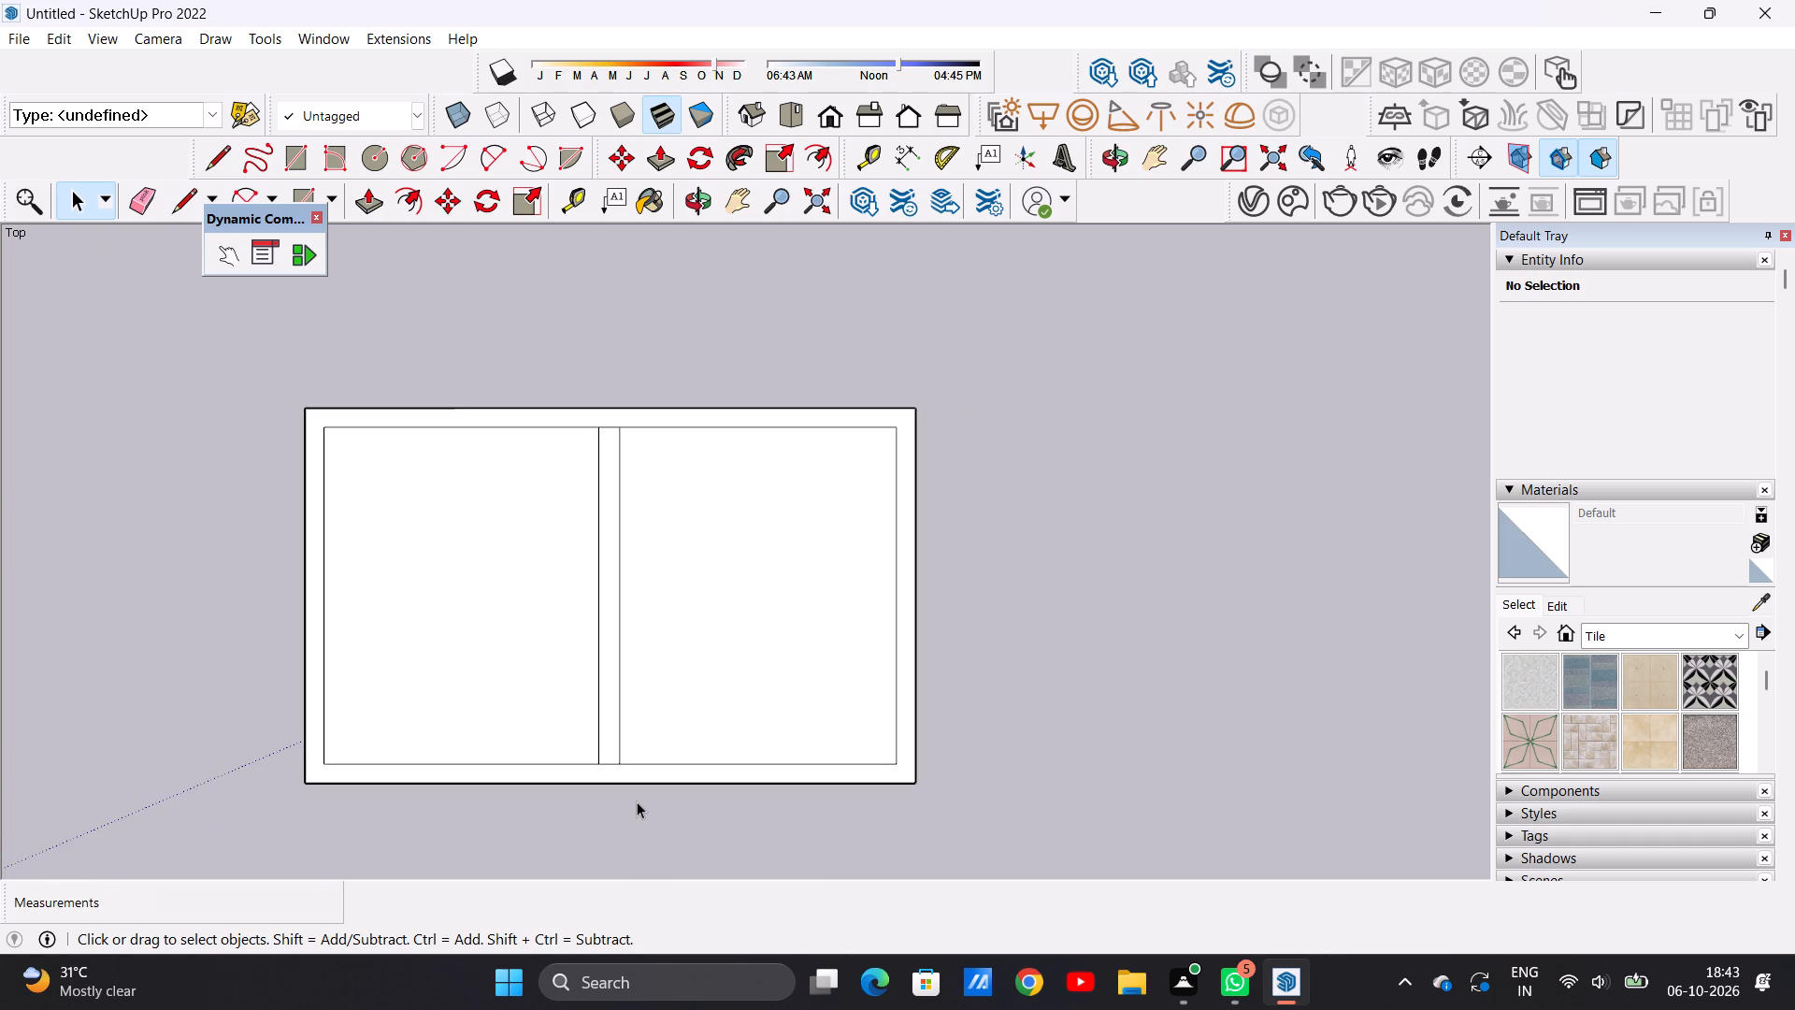
{"action": "scroll", "coordinate": [637, 801], "scroll_direction": "up", "scroll_amount": 6}
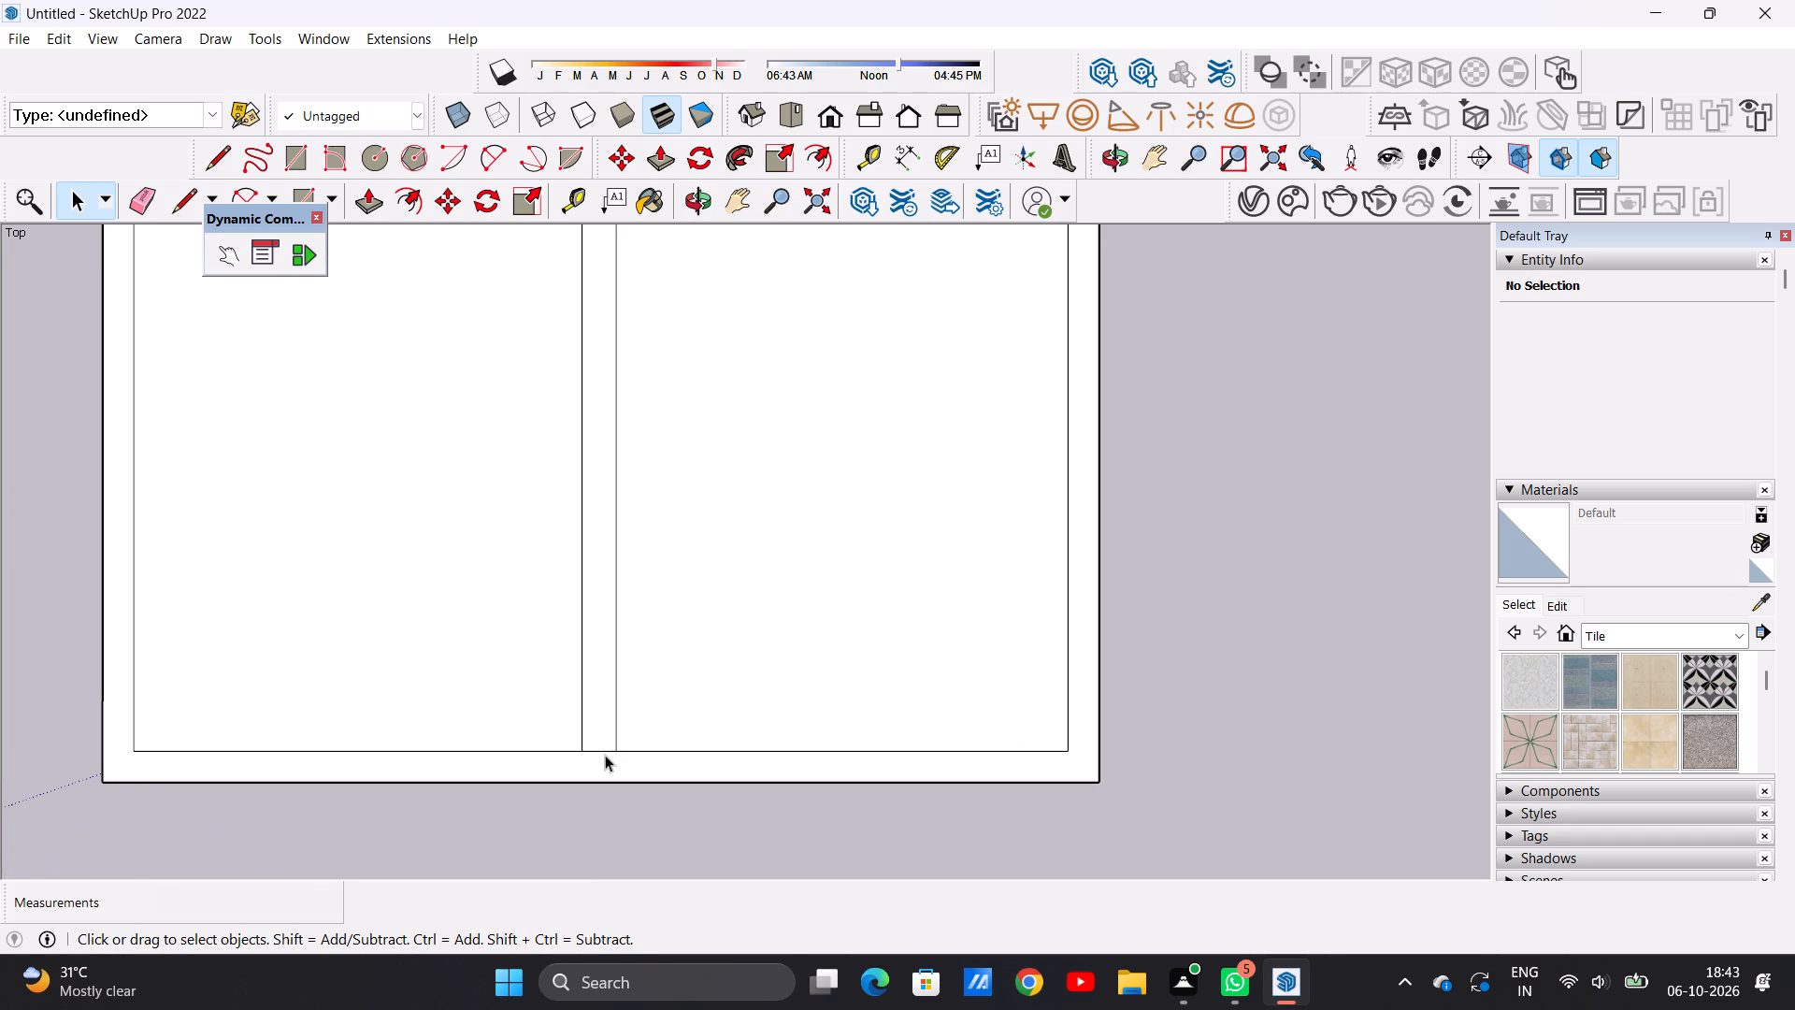
{"action": "key", "text": "l"}
{"action": "left_click", "coordinate": [613, 747]}
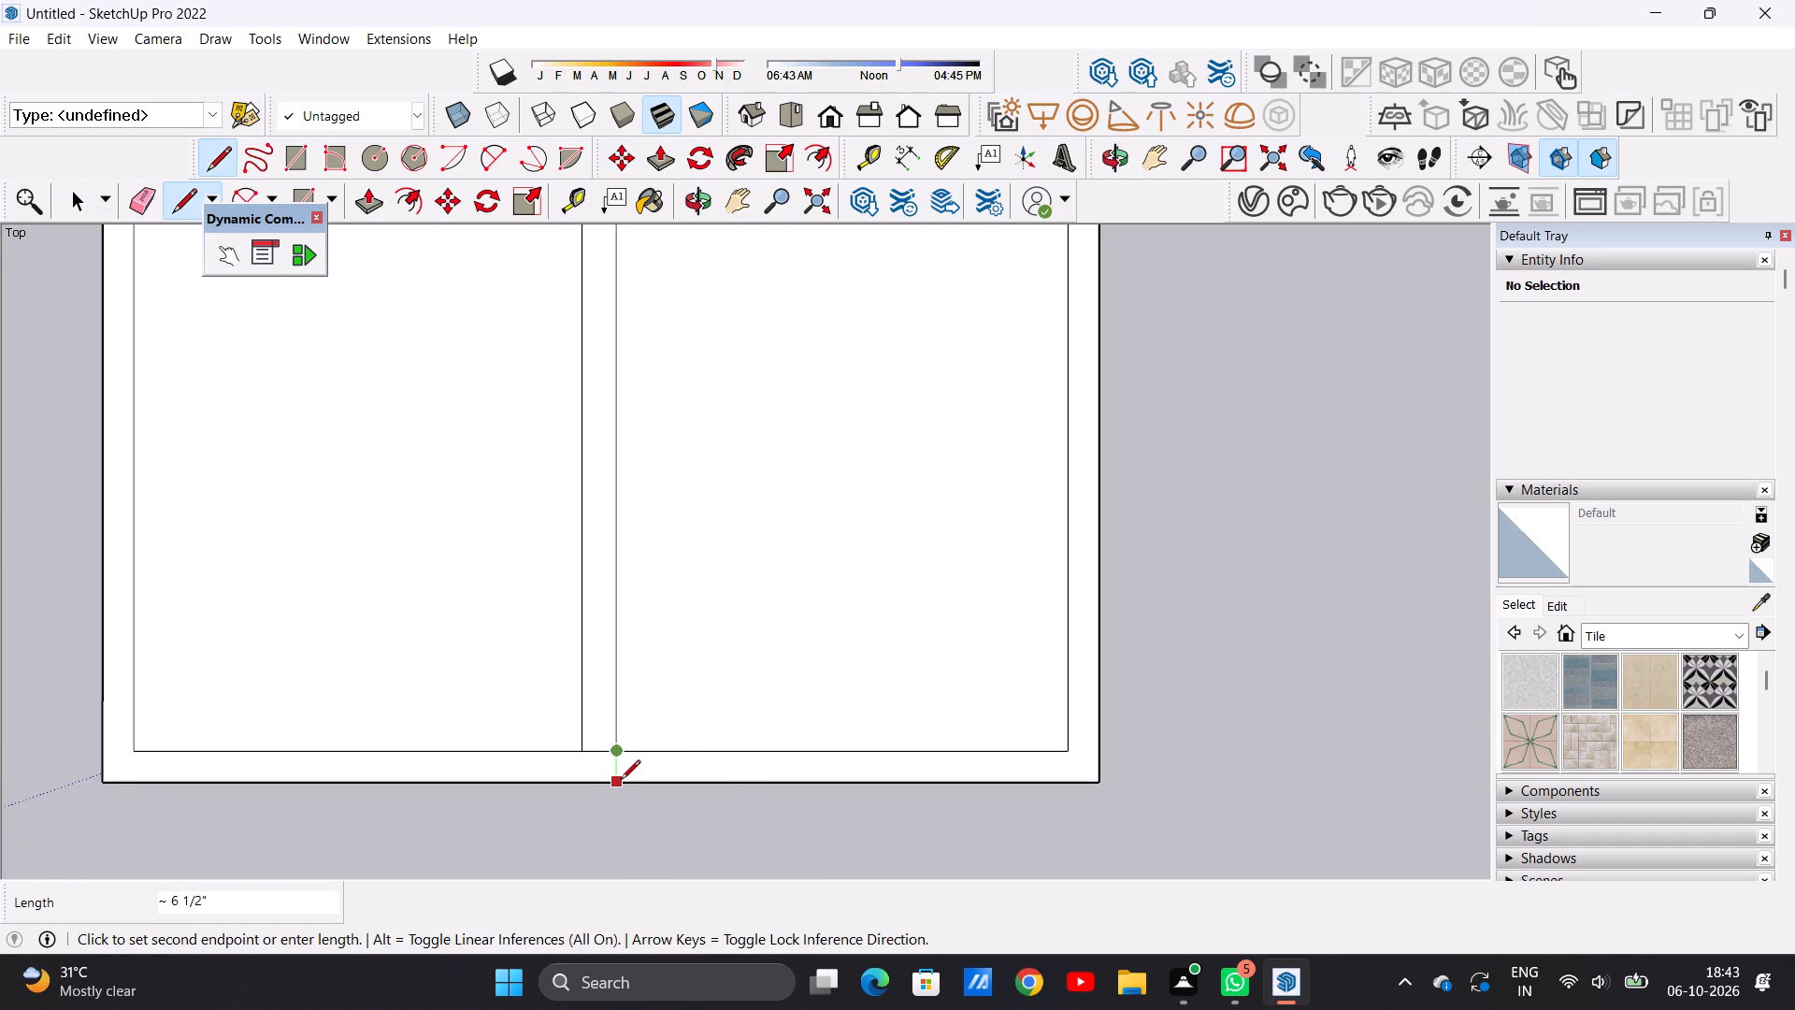
{"action": "left_click", "coordinate": [621, 781]}
Draw two lines about 6 1/2" long from the inset outline's front-right corner to the slab's front and right edges.
{"action": "scroll", "coordinate": [621, 781], "scroll_direction": "down", "scroll_amount": 3}
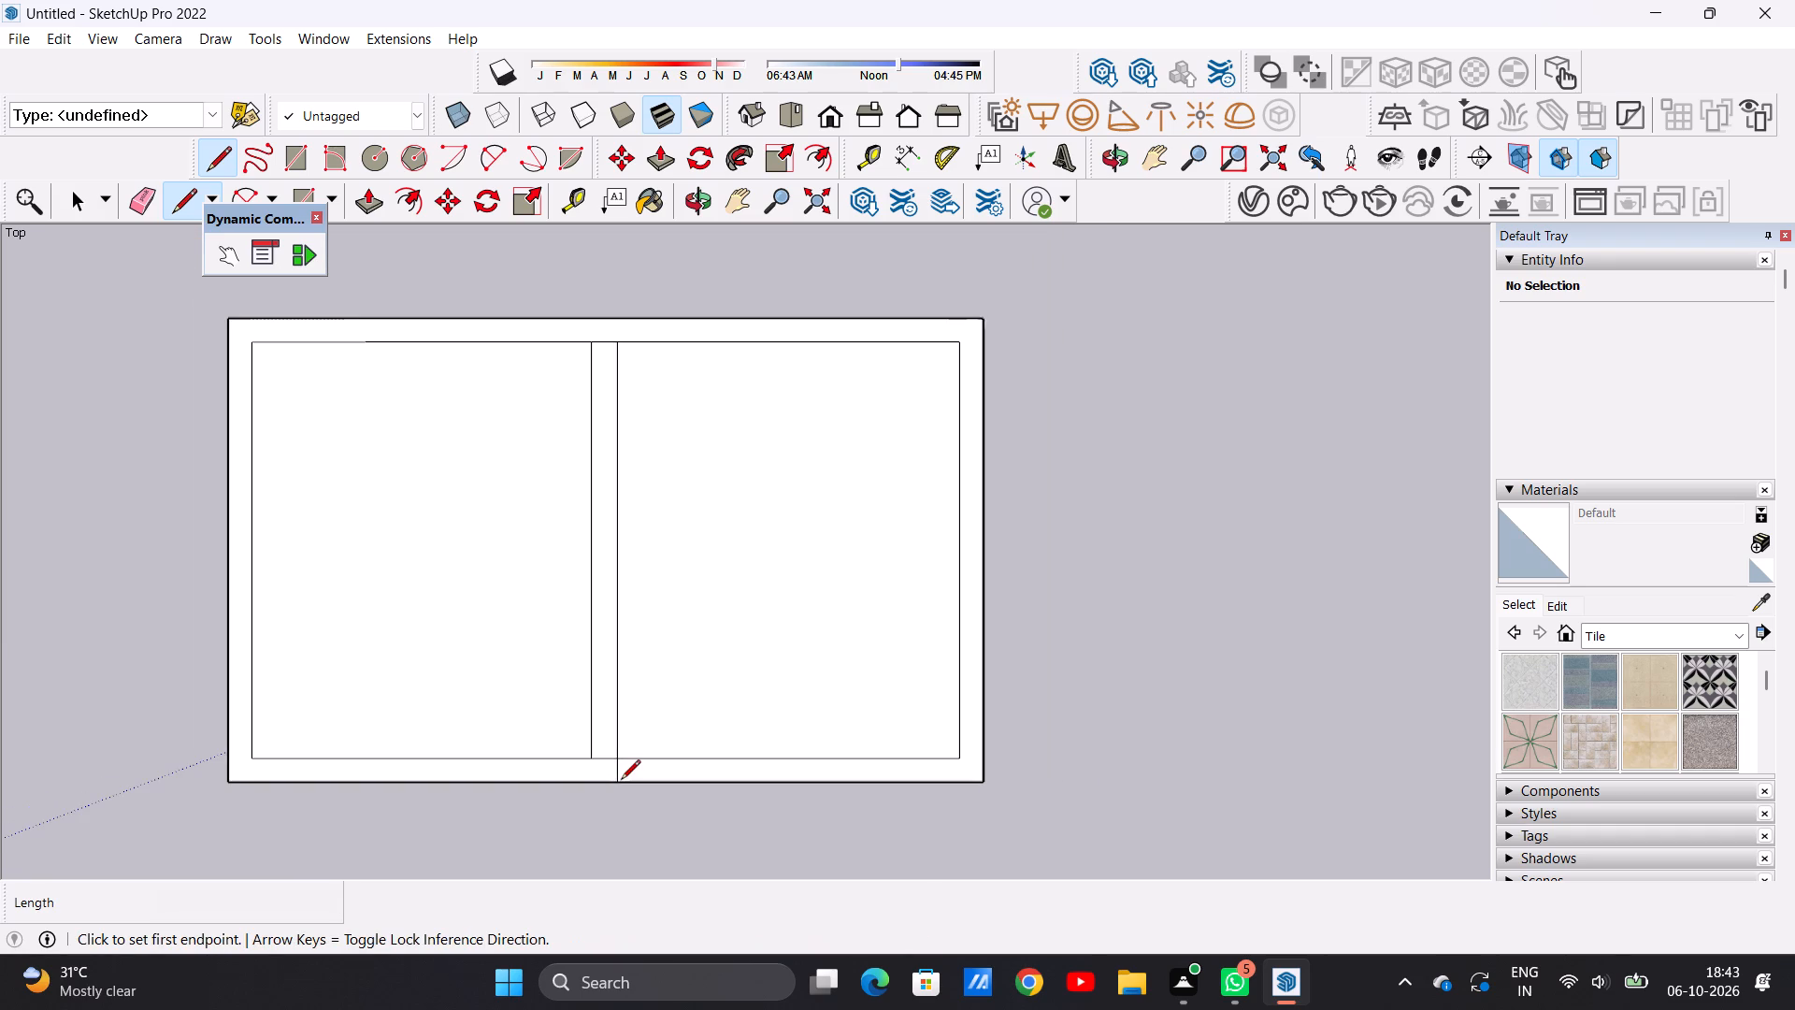
{"action": "scroll", "coordinate": [931, 772], "scroll_direction": "up", "scroll_amount": 5}
{"action": "left_click", "coordinate": [977, 744]}
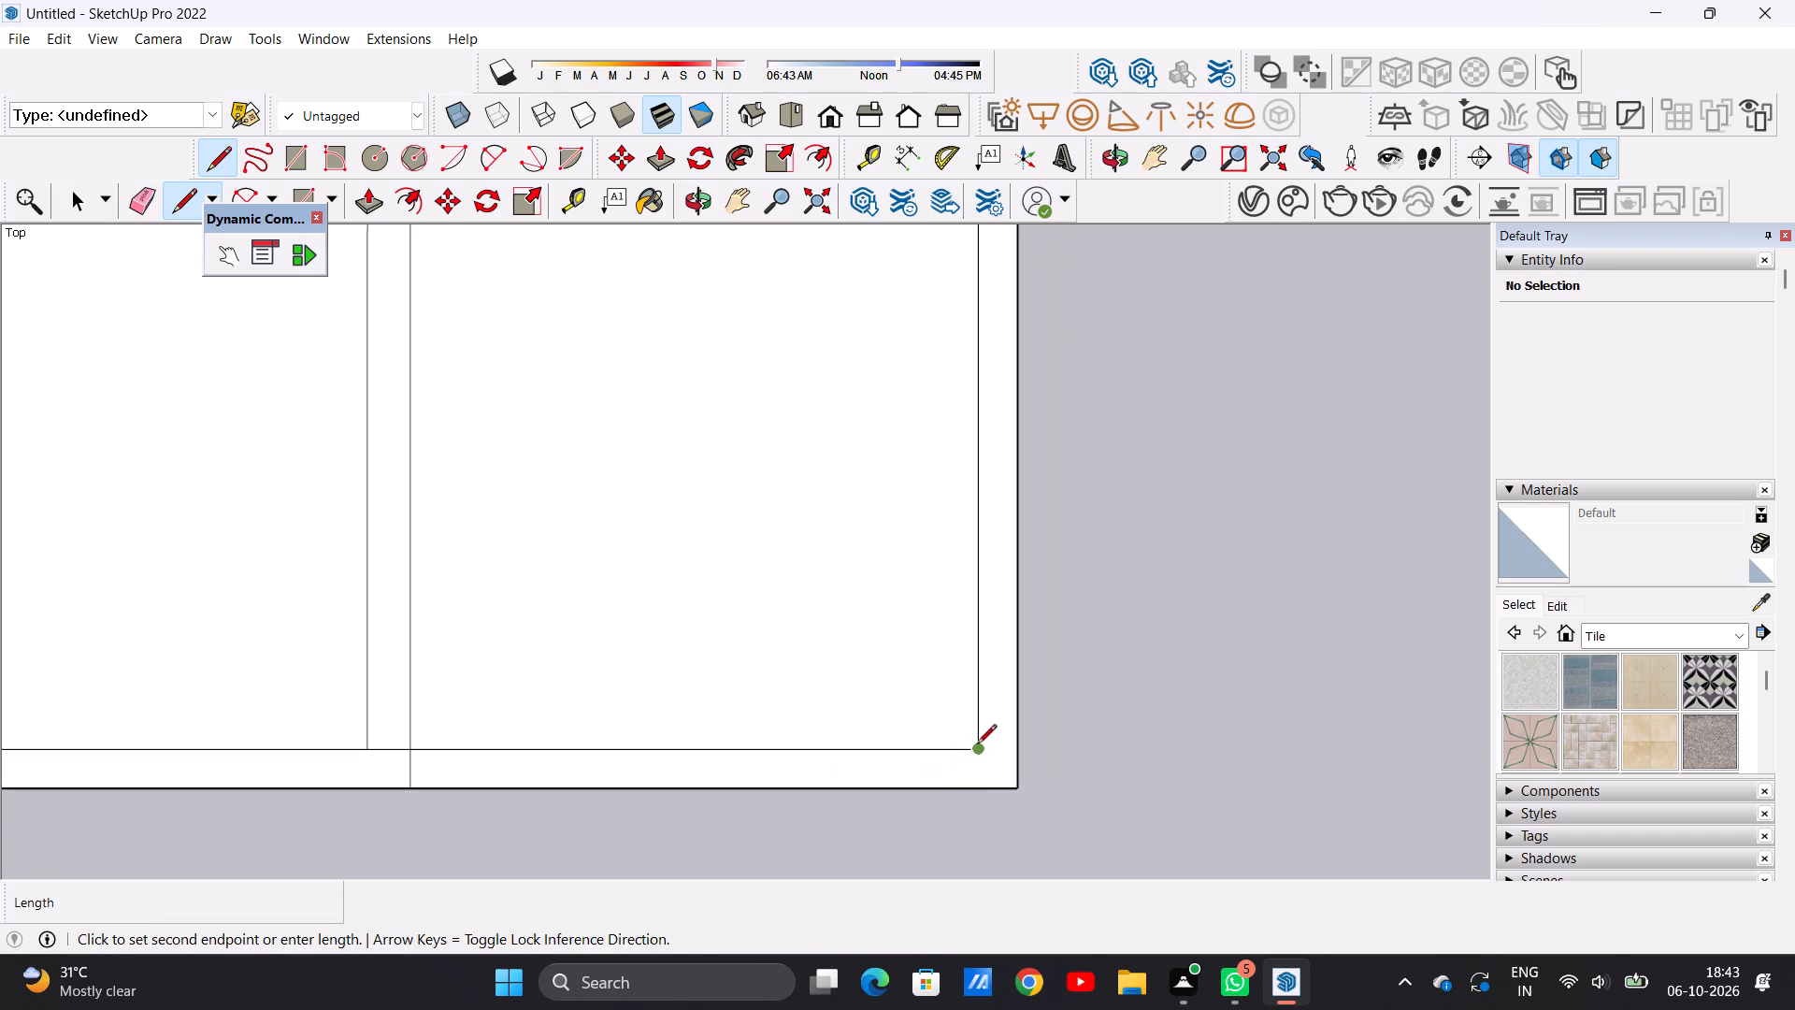
{"action": "left_click", "coordinate": [981, 787]}
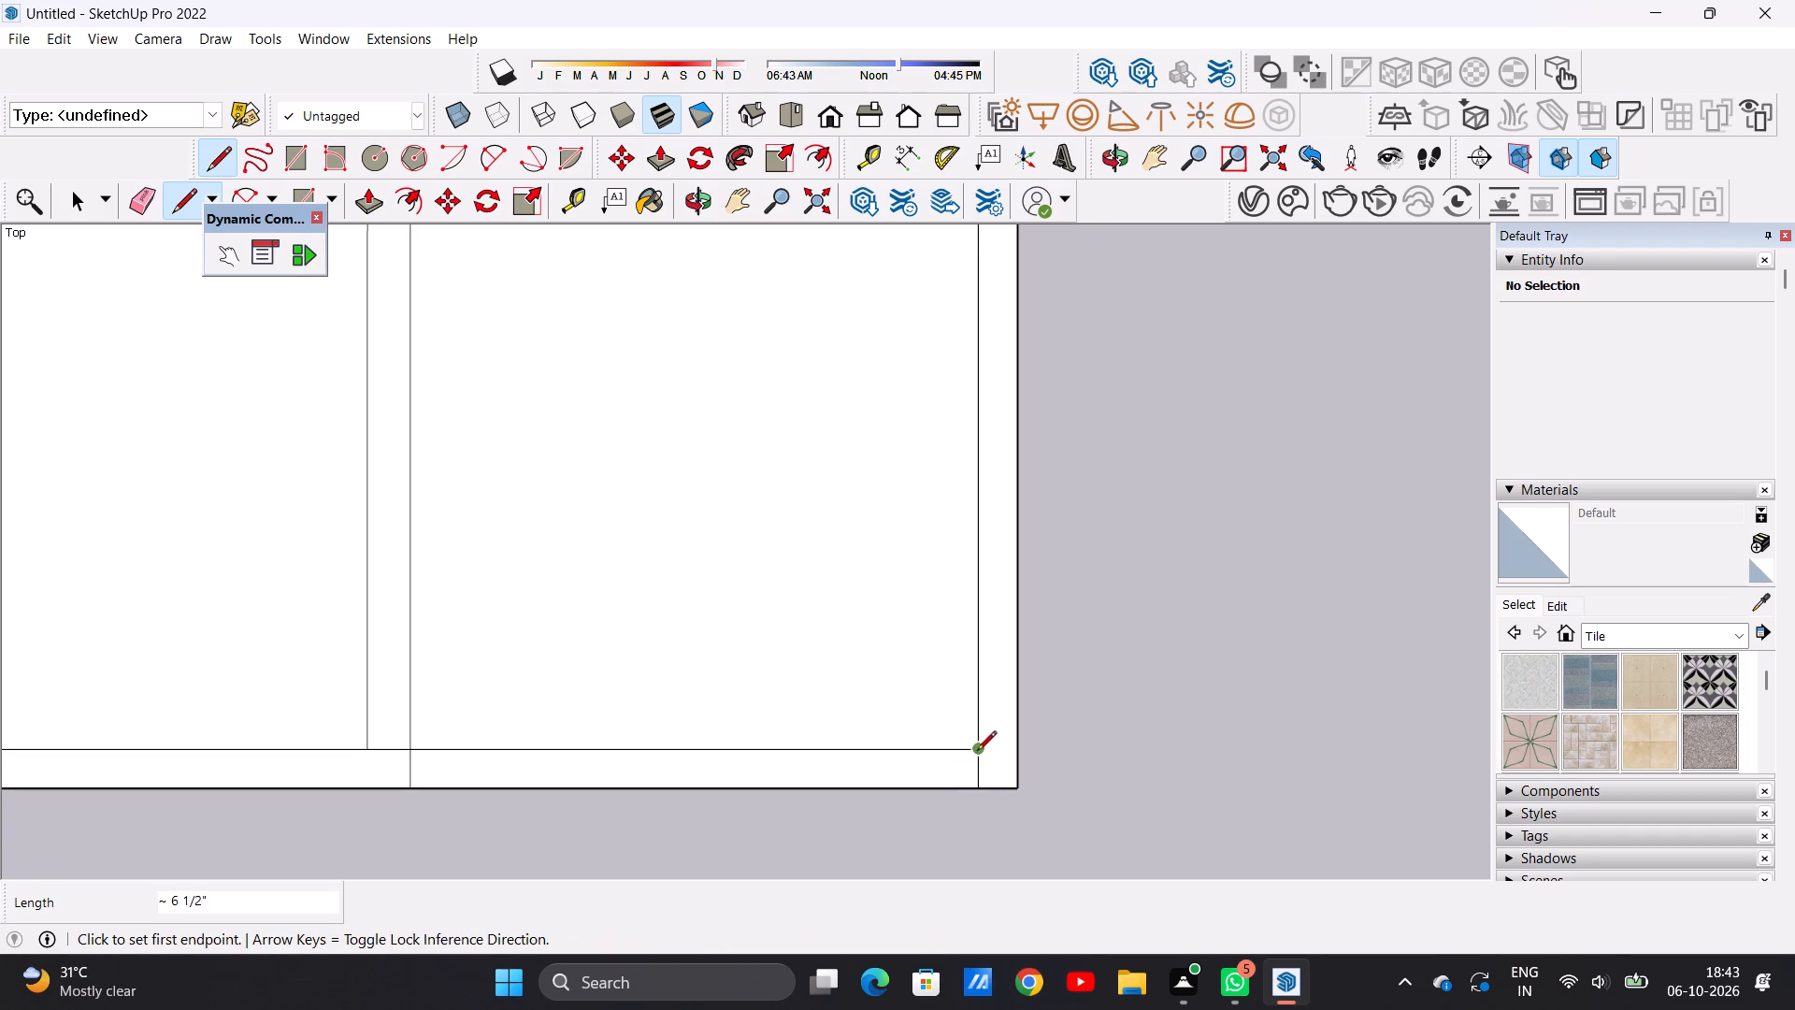
{"action": "left_click", "coordinate": [977, 751]}
{"action": "left_click", "coordinate": [1018, 747]}
Extend the left-hand partition line across the border strip to the slab's front edge.
{"action": "scroll", "coordinate": [966, 758], "scroll_direction": "down", "scroll_amount": 2}
{"action": "scroll", "coordinate": [980, 748], "scroll_direction": "up", "scroll_amount": 3}
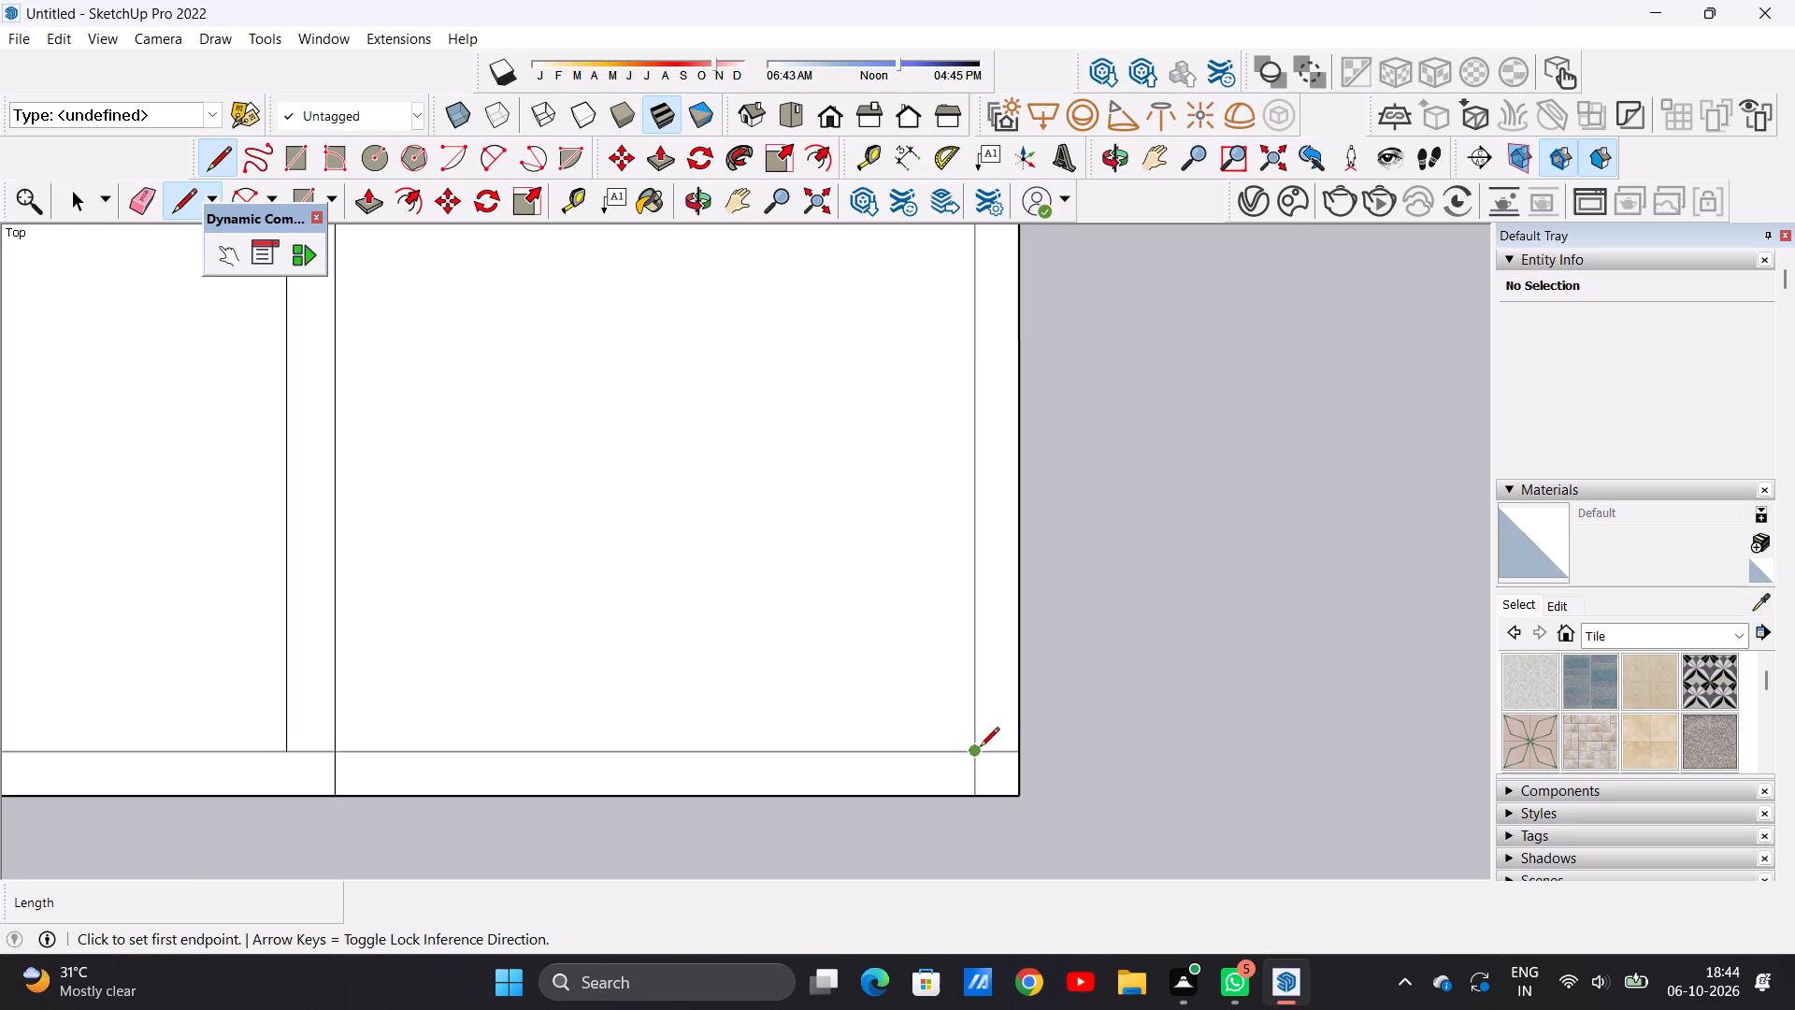
{"action": "scroll", "coordinate": [976, 751], "scroll_direction": "down", "scroll_amount": 8}
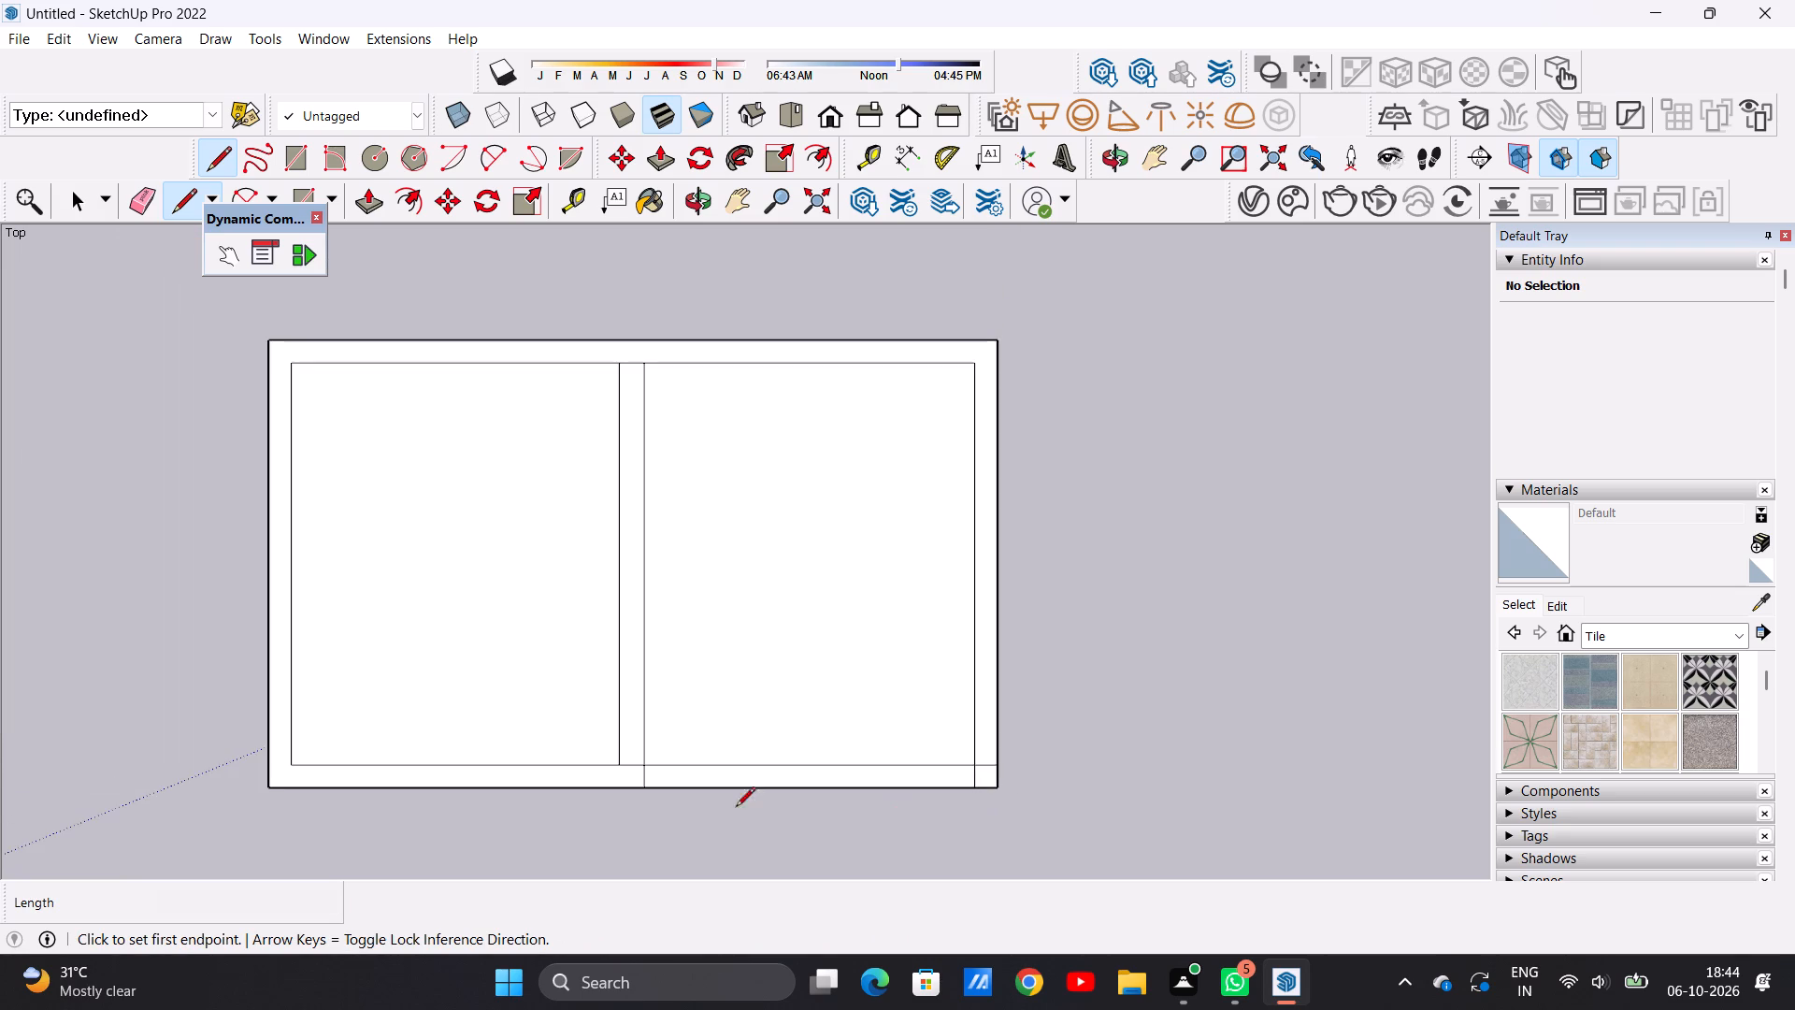
{"action": "scroll", "coordinate": [631, 781], "scroll_direction": "up", "scroll_amount": 6}
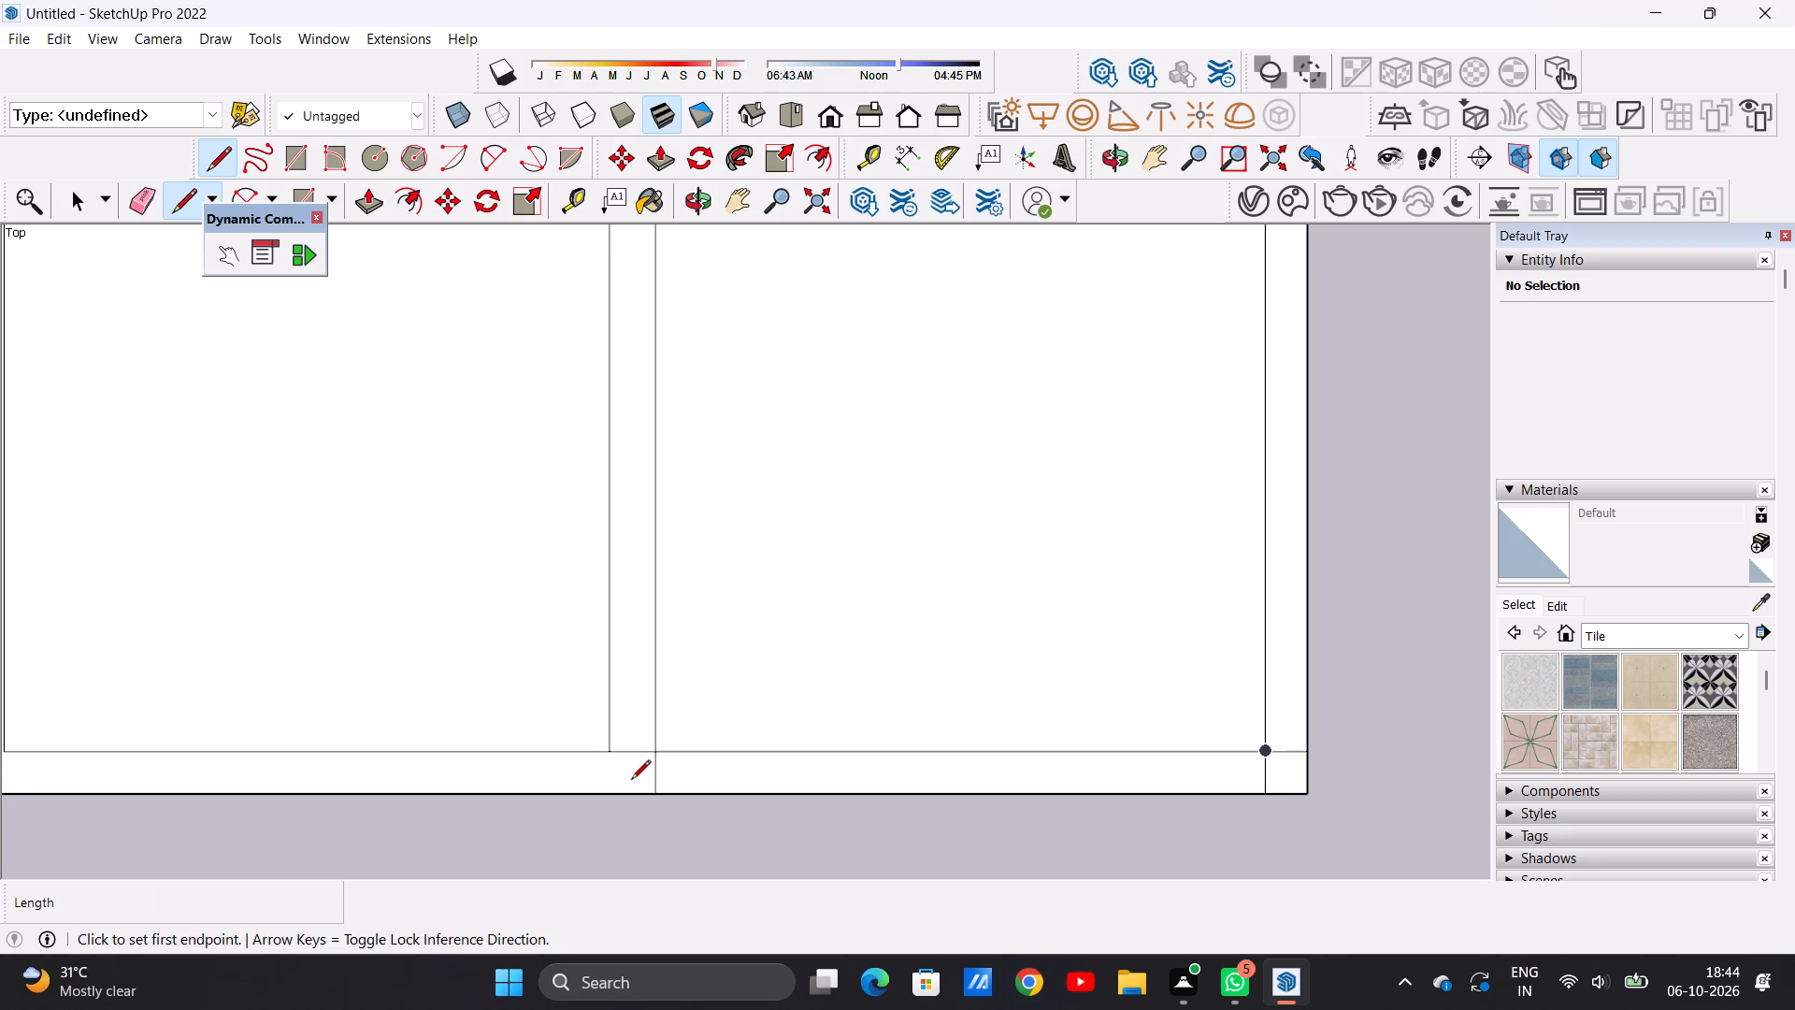
{"action": "scroll", "coordinate": [631, 781], "scroll_direction": "up", "scroll_amount": 5}
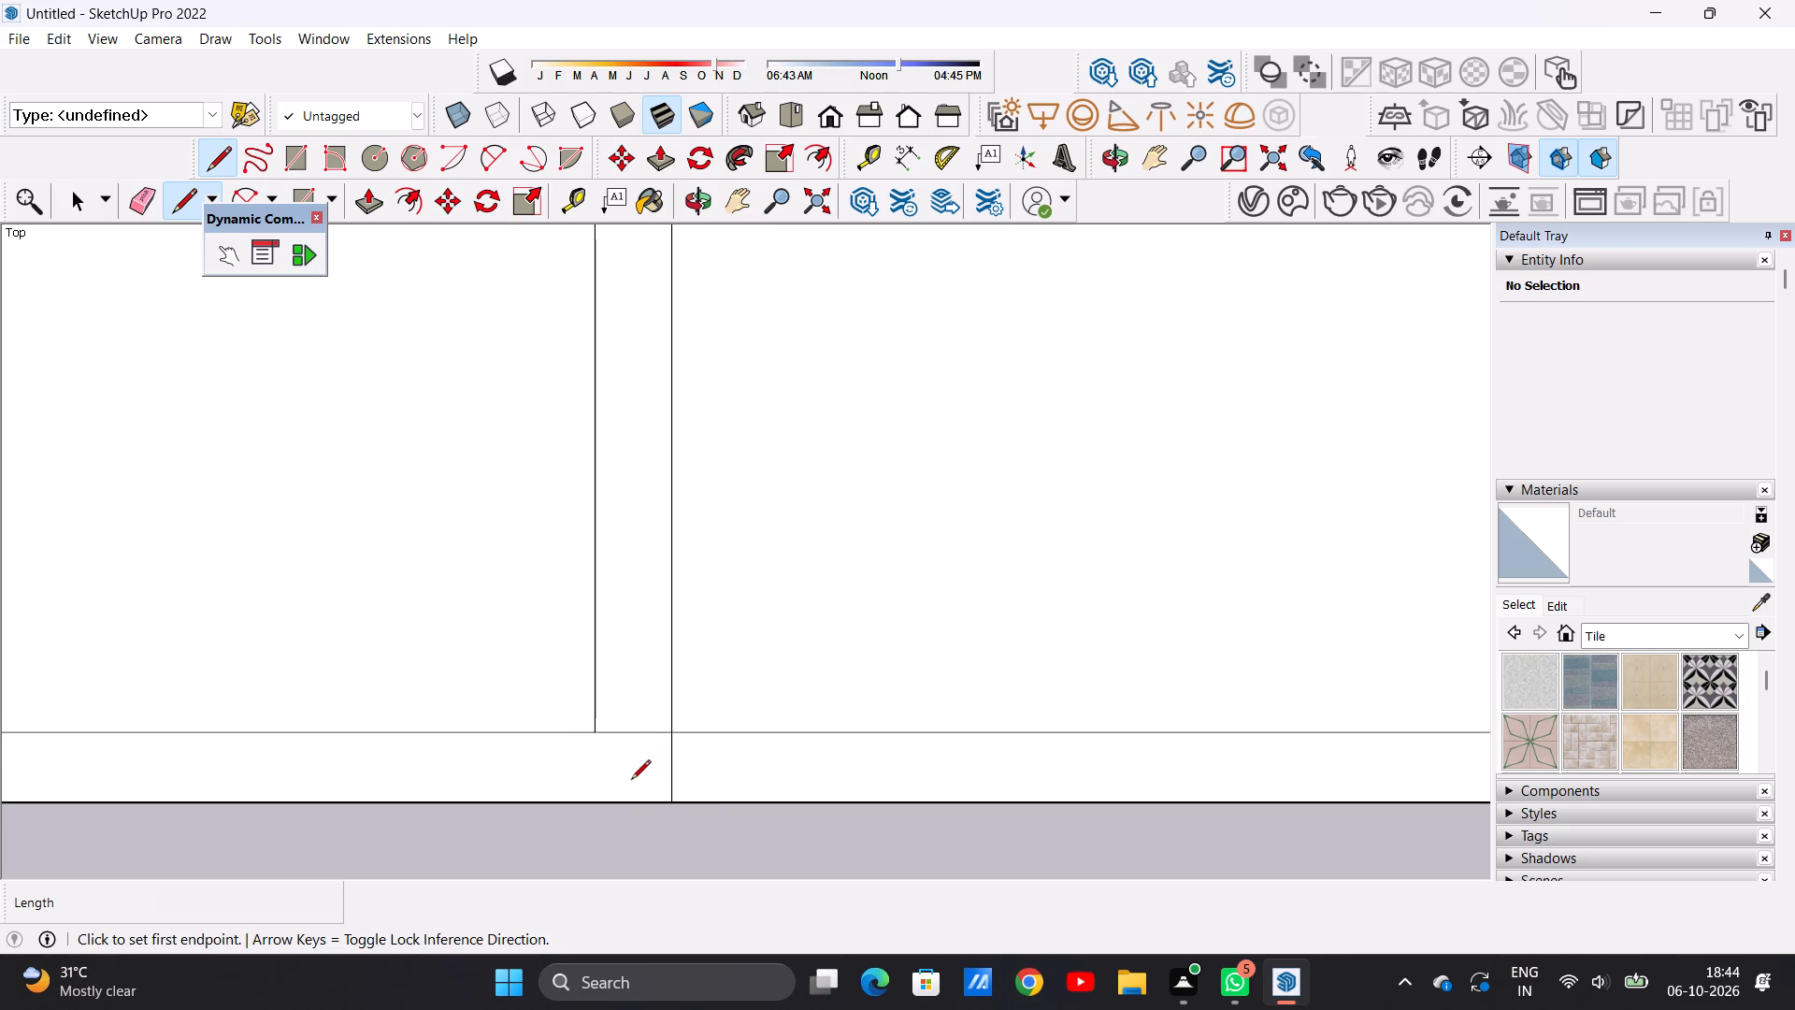
{"action": "left_click", "coordinate": [585, 737]}
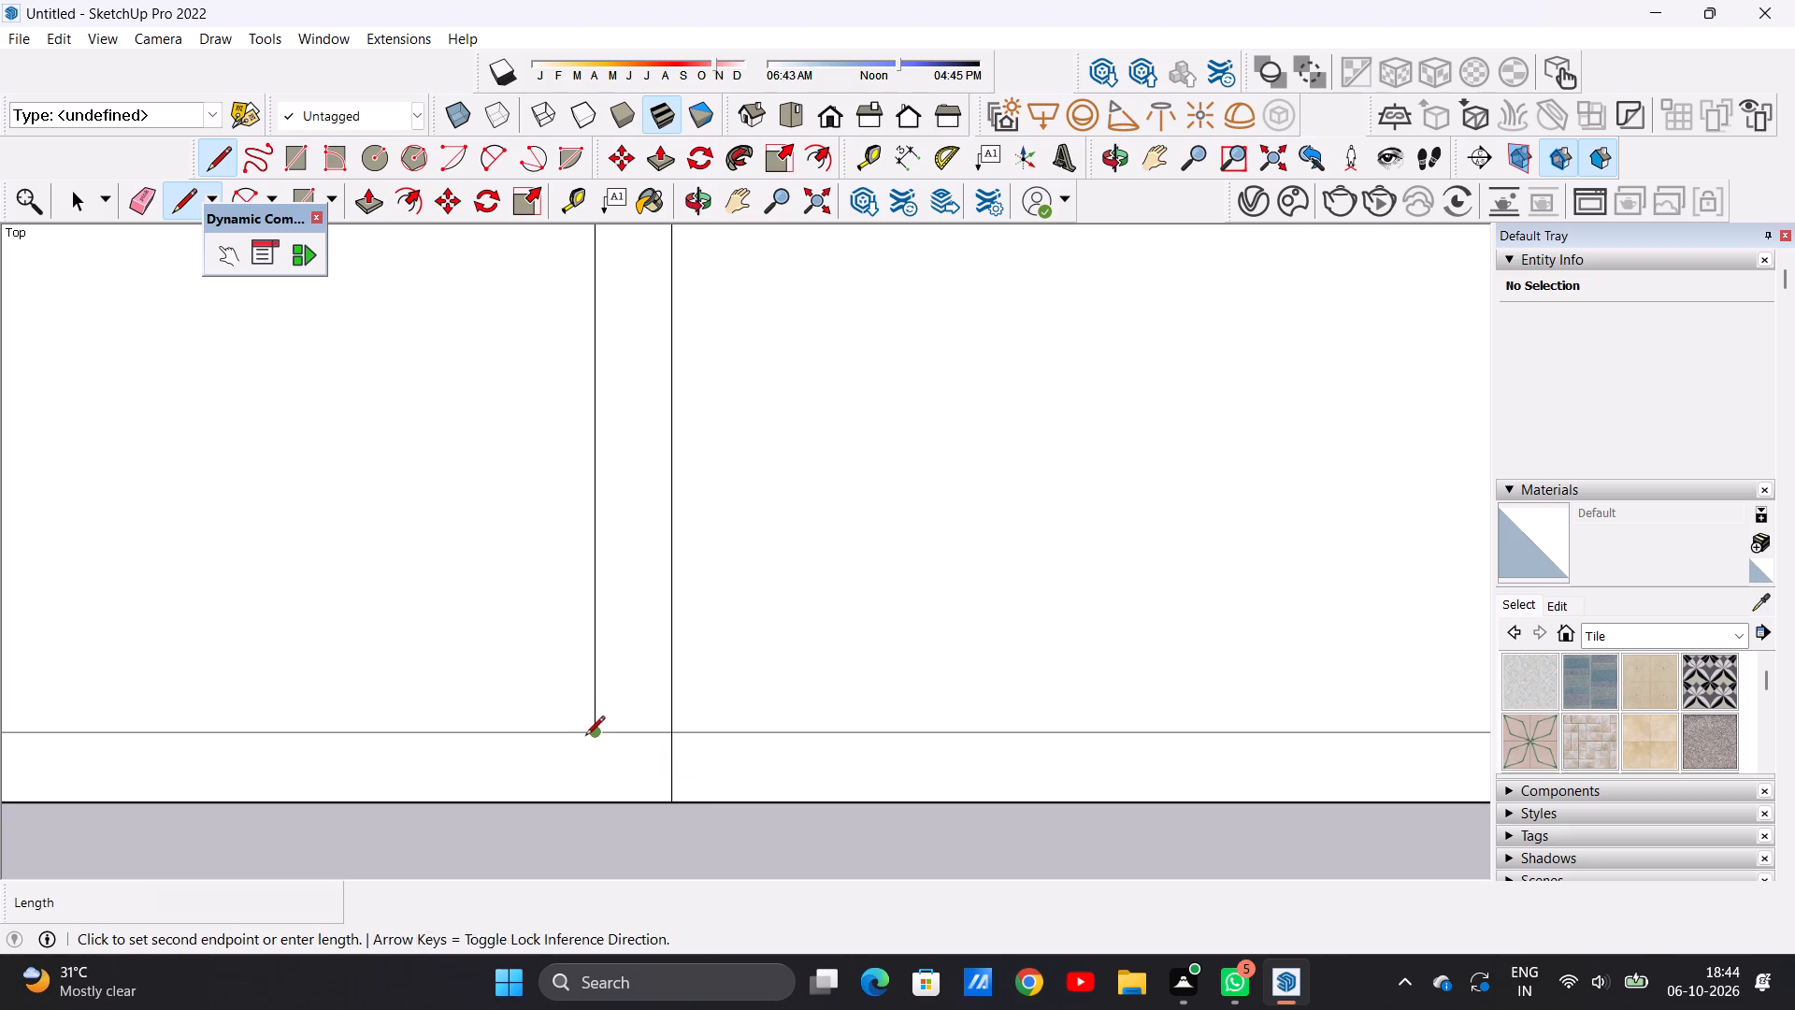
{"action": "left_click", "coordinate": [599, 798]}
{"action": "key", "text": "space"}
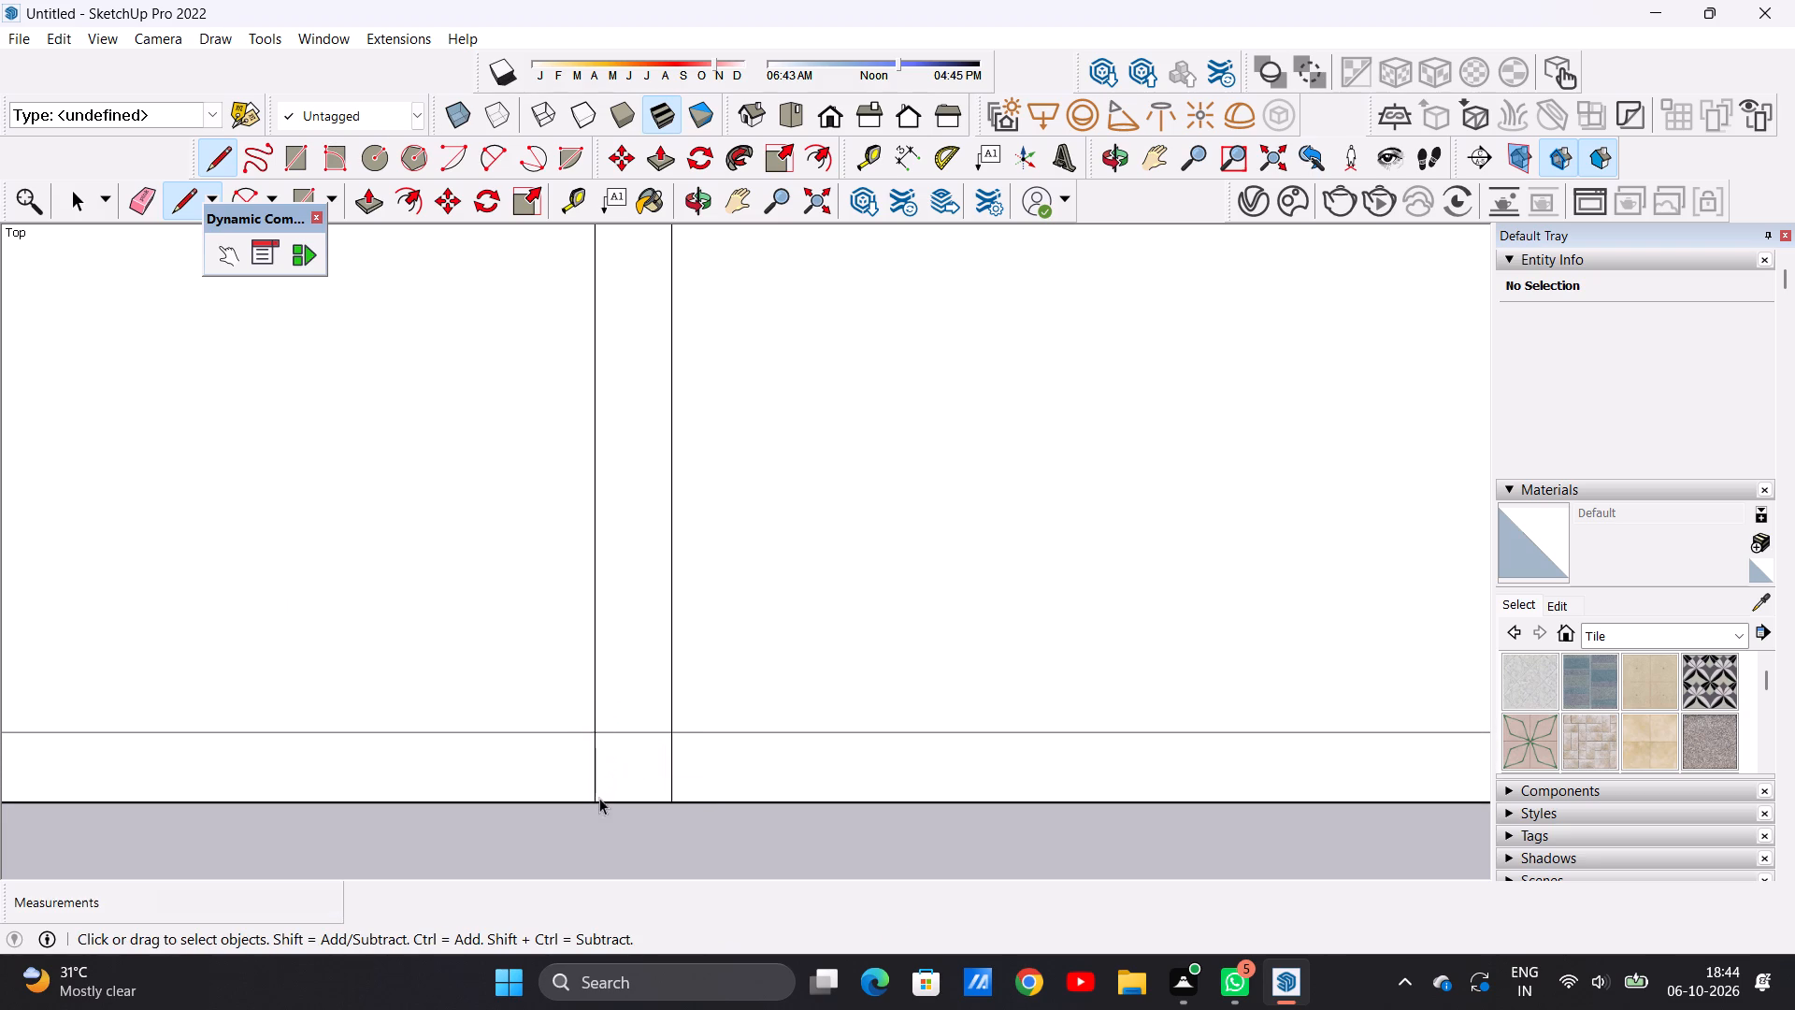
Examine the partition and border lines on the slab from several angles, from the front and from above.
{"action": "scroll", "coordinate": [608, 724], "scroll_direction": "down", "scroll_amount": 17}
{"action": "scroll", "coordinate": [621, 752], "scroll_direction": "up", "scroll_amount": 6}
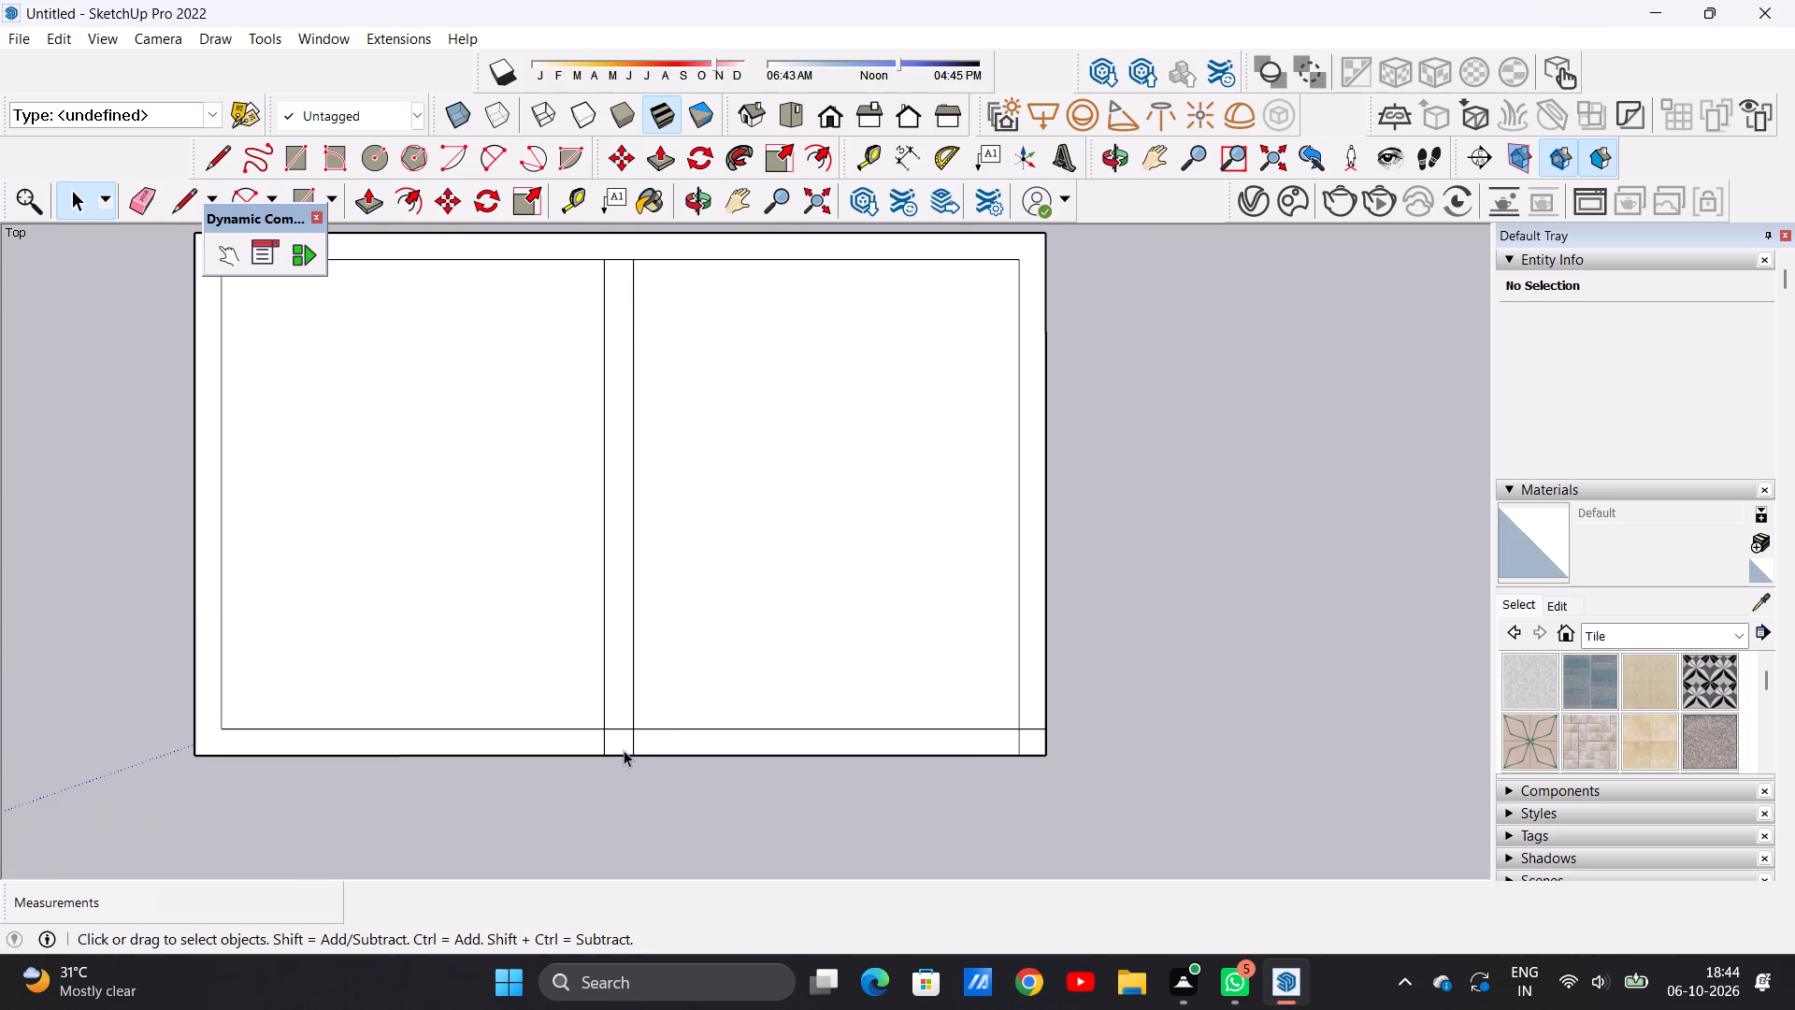
{"action": "scroll", "coordinate": [624, 750], "scroll_direction": "down", "scroll_amount": 3}
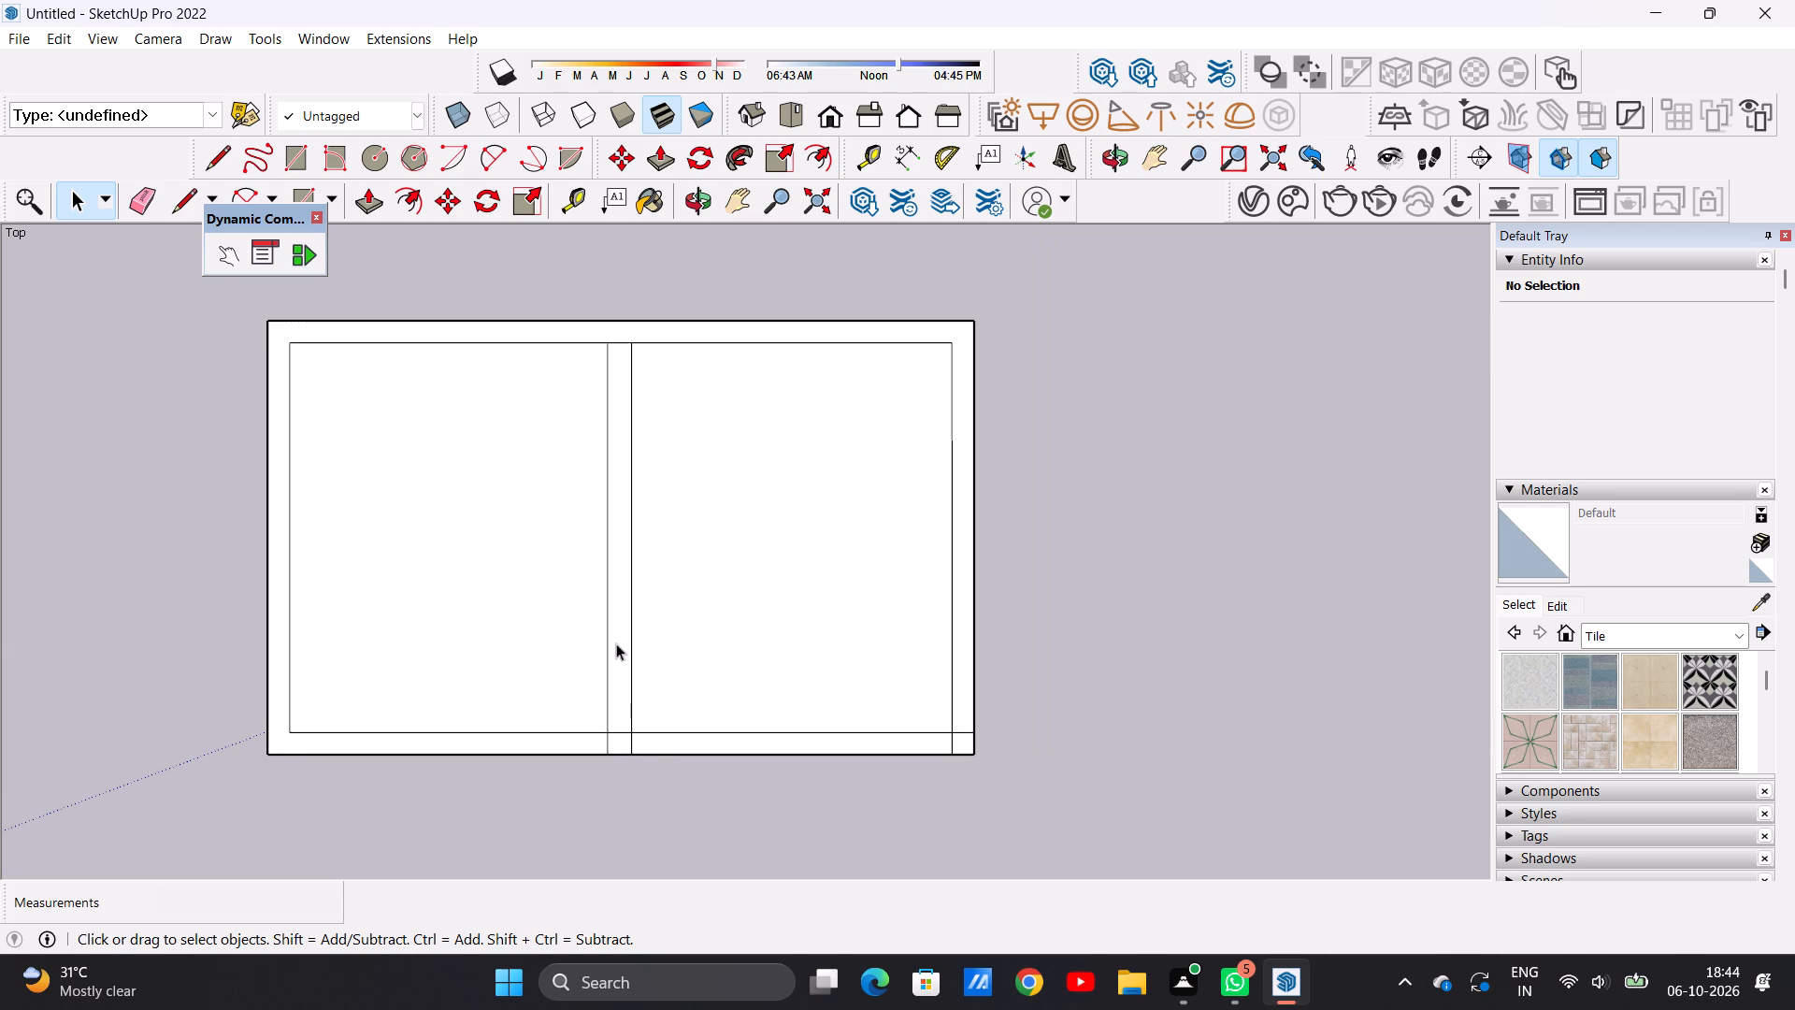
{"action": "scroll", "coordinate": [616, 643], "scroll_direction": "down", "scroll_amount": 4}
{"action": "scroll", "coordinate": [614, 643], "scroll_direction": "up", "scroll_amount": 4}
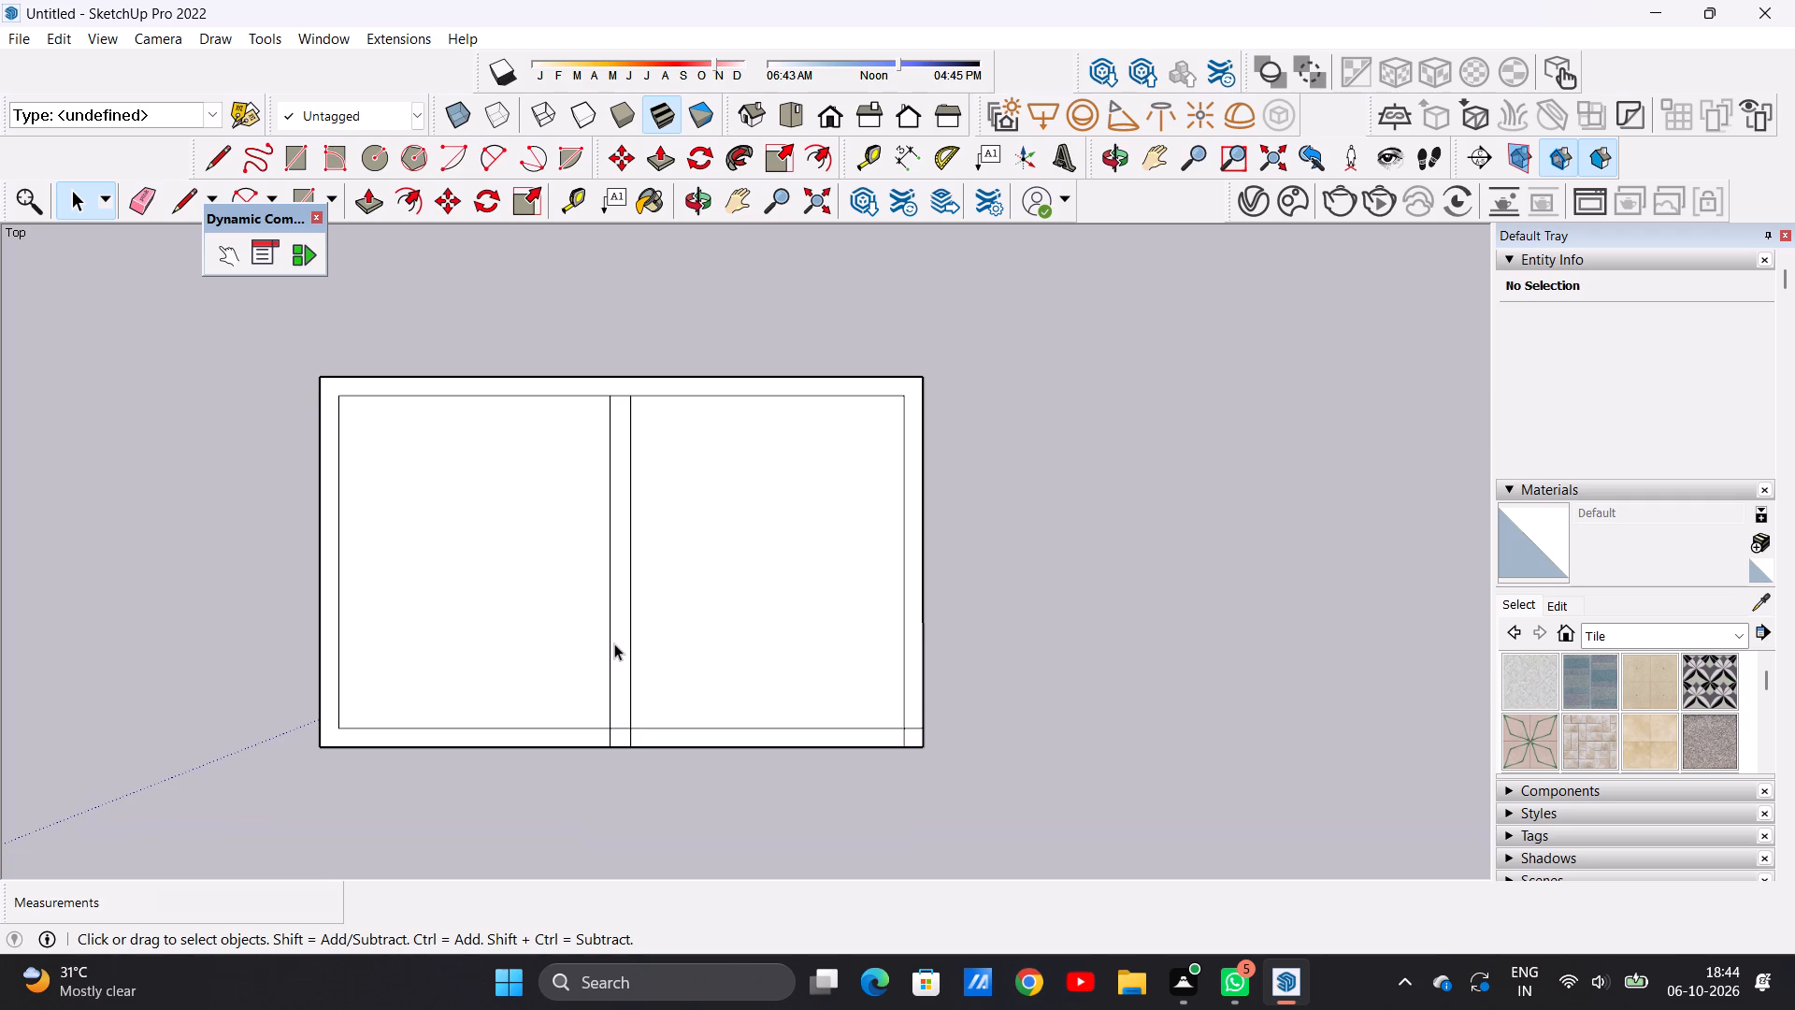
{"action": "scroll", "coordinate": [626, 627], "scroll_direction": "down", "scroll_amount": 4}
{"action": "middle_click_drag", "start_coordinate": [666, 692], "coordinate": [670, 362]}
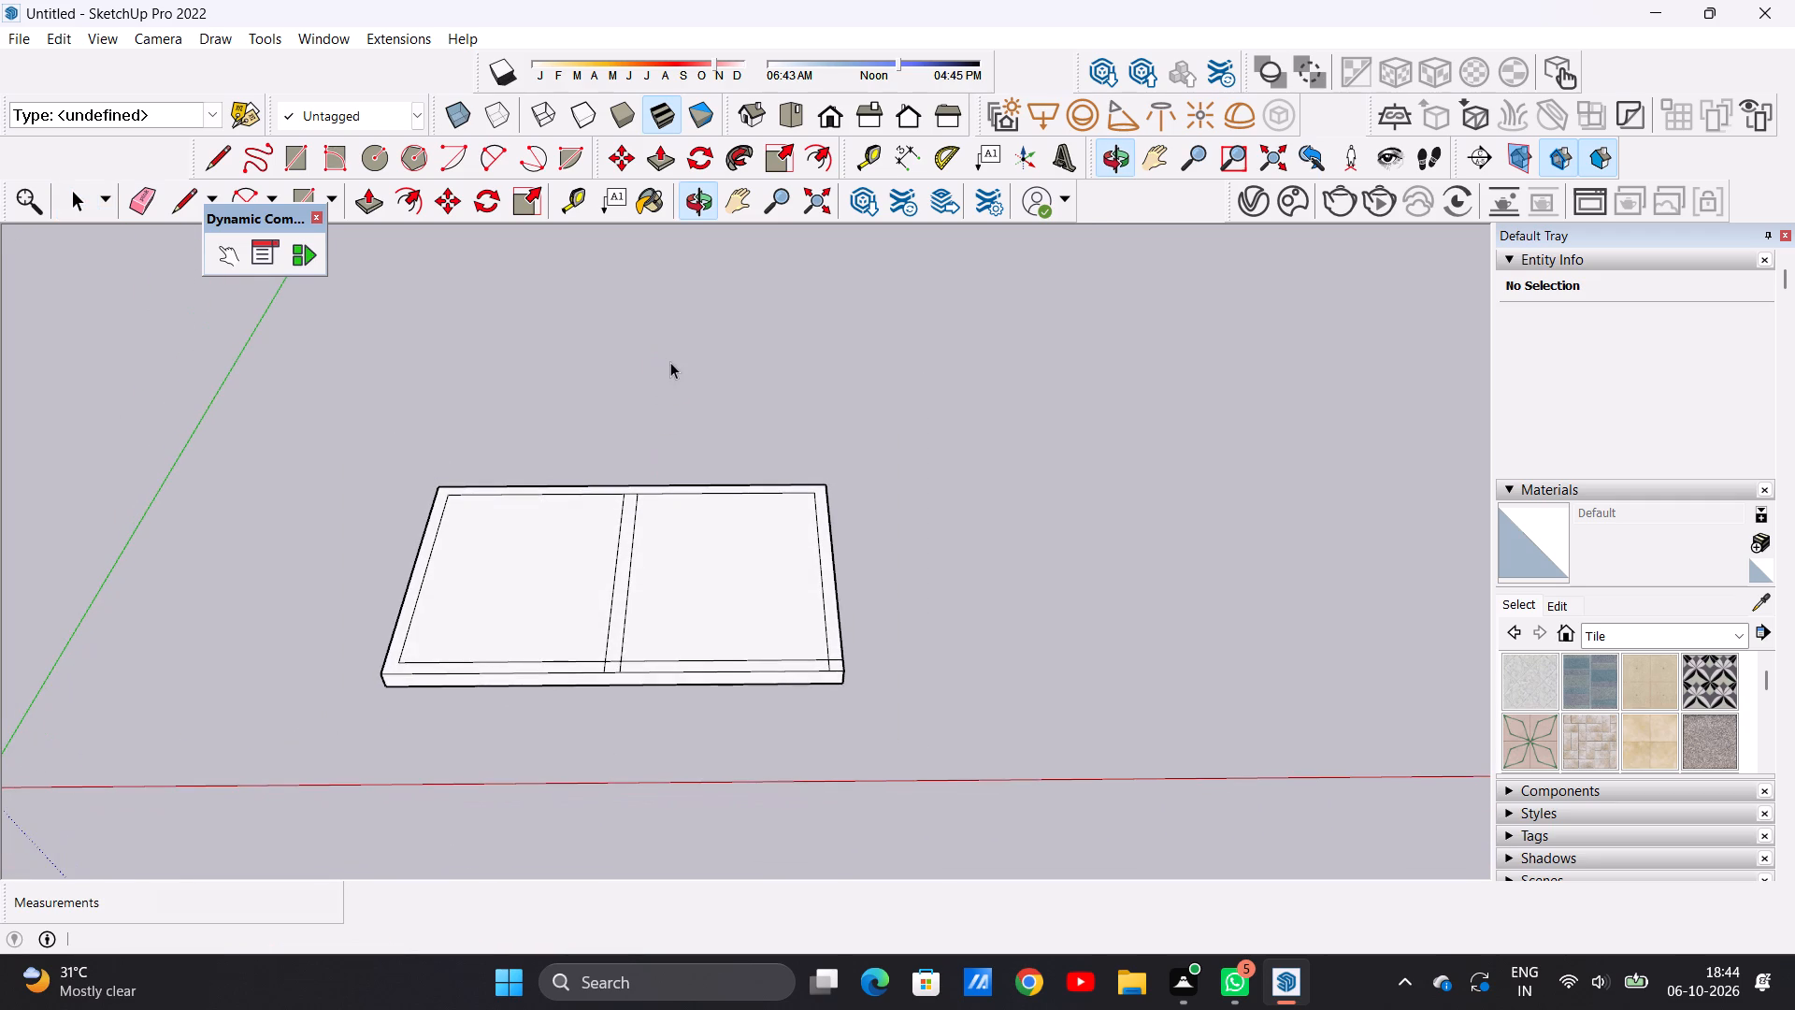
{"action": "scroll", "coordinate": [667, 429], "scroll_direction": "down", "scroll_amount": 5}
{"action": "scroll", "coordinate": [669, 550], "scroll_direction": "up", "scroll_amount": 7}
{"action": "middle_click_drag", "start_coordinate": [669, 550], "coordinate": [626, 669]}
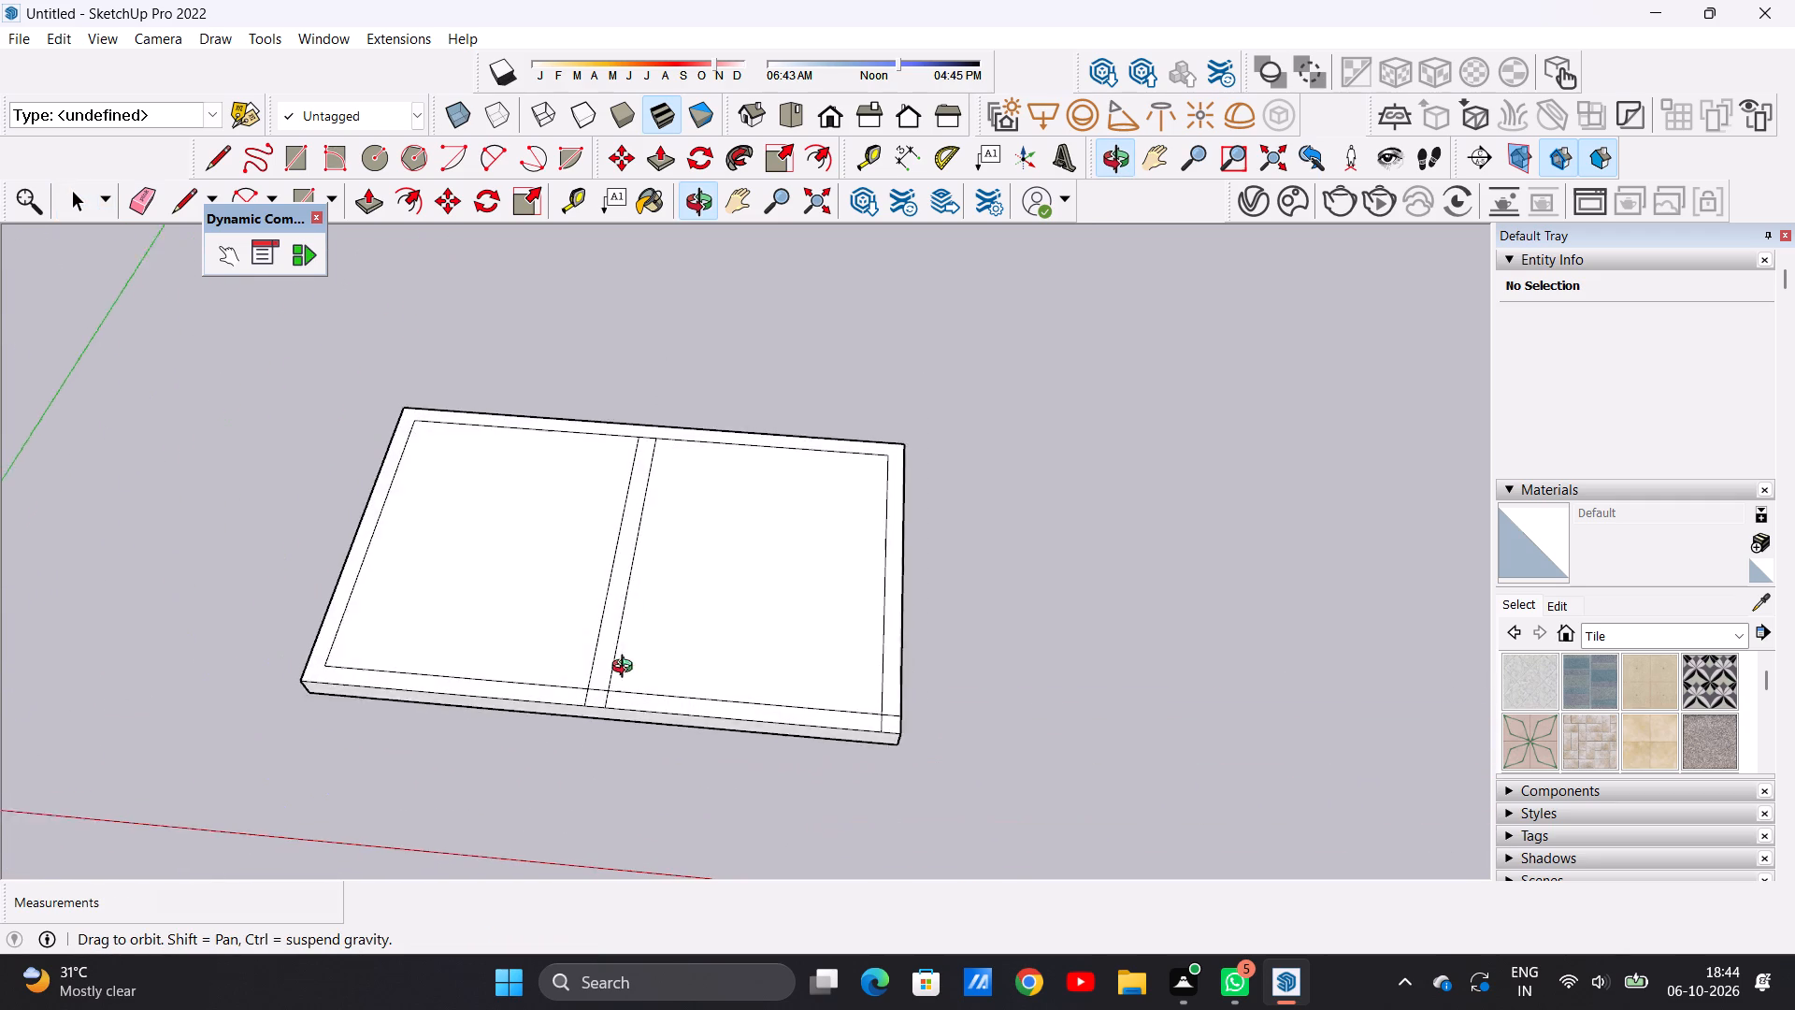
{"action": "middle_click_drag", "start_coordinate": [626, 669], "coordinate": [659, 683]}
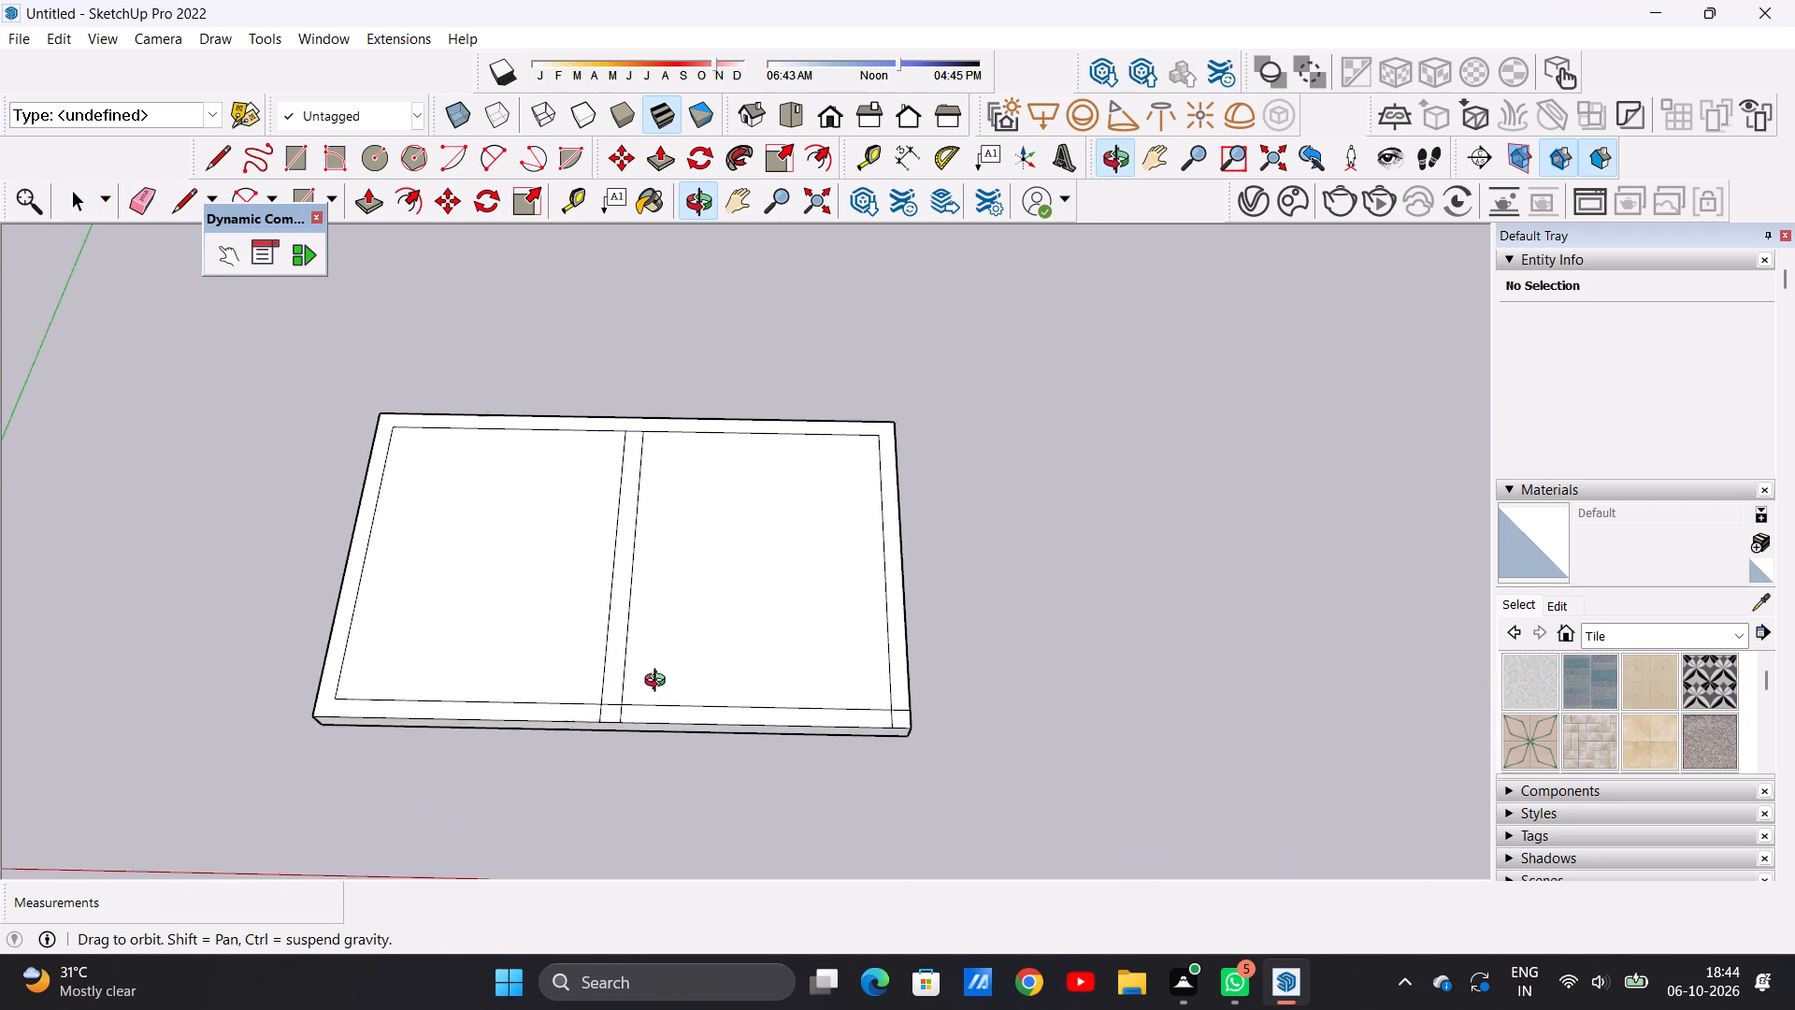
{"action": "middle_click_drag", "start_coordinate": [659, 683], "coordinate": [669, 701]}
{"action": "scroll", "coordinate": [697, 623], "scroll_direction": "up", "scroll_amount": 2}
{"action": "middle_click_drag", "start_coordinate": [690, 644], "coordinate": [687, 608]}
{"action": "scroll", "coordinate": [705, 564], "scroll_direction": "up", "scroll_amount": 5}
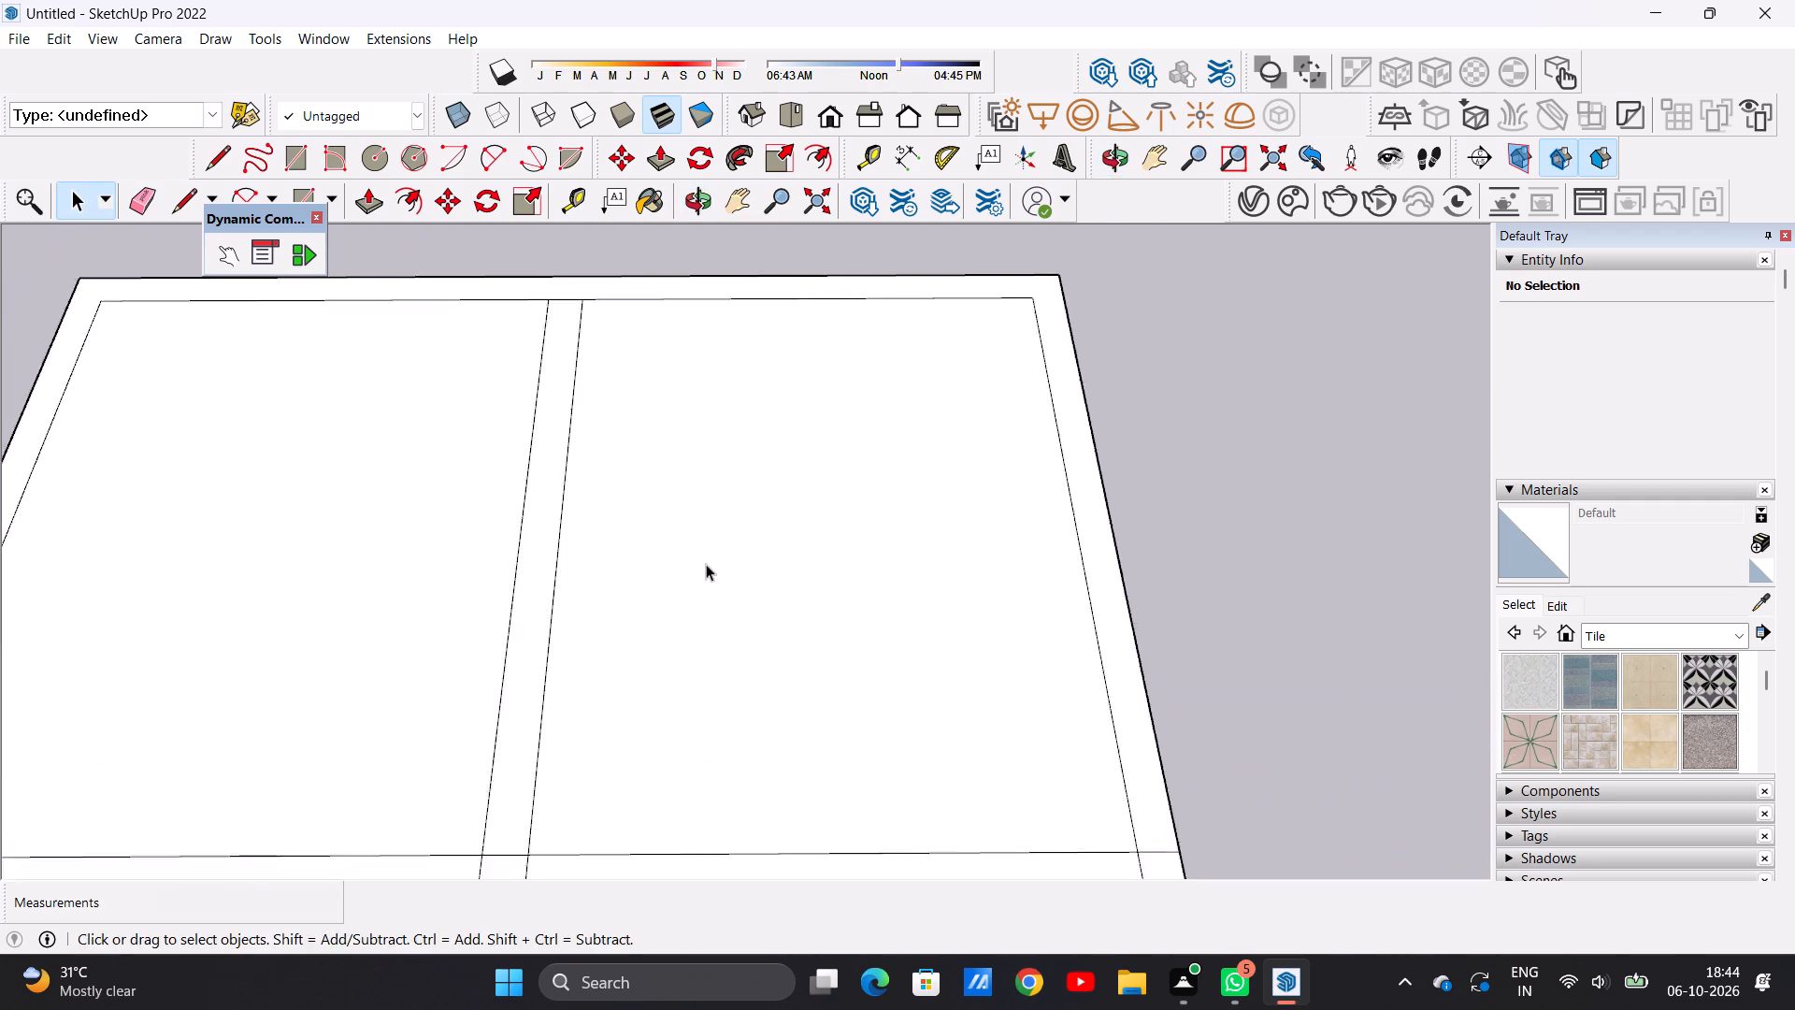
{"action": "scroll", "coordinate": [706, 564], "scroll_direction": "down", "scroll_amount": 3}
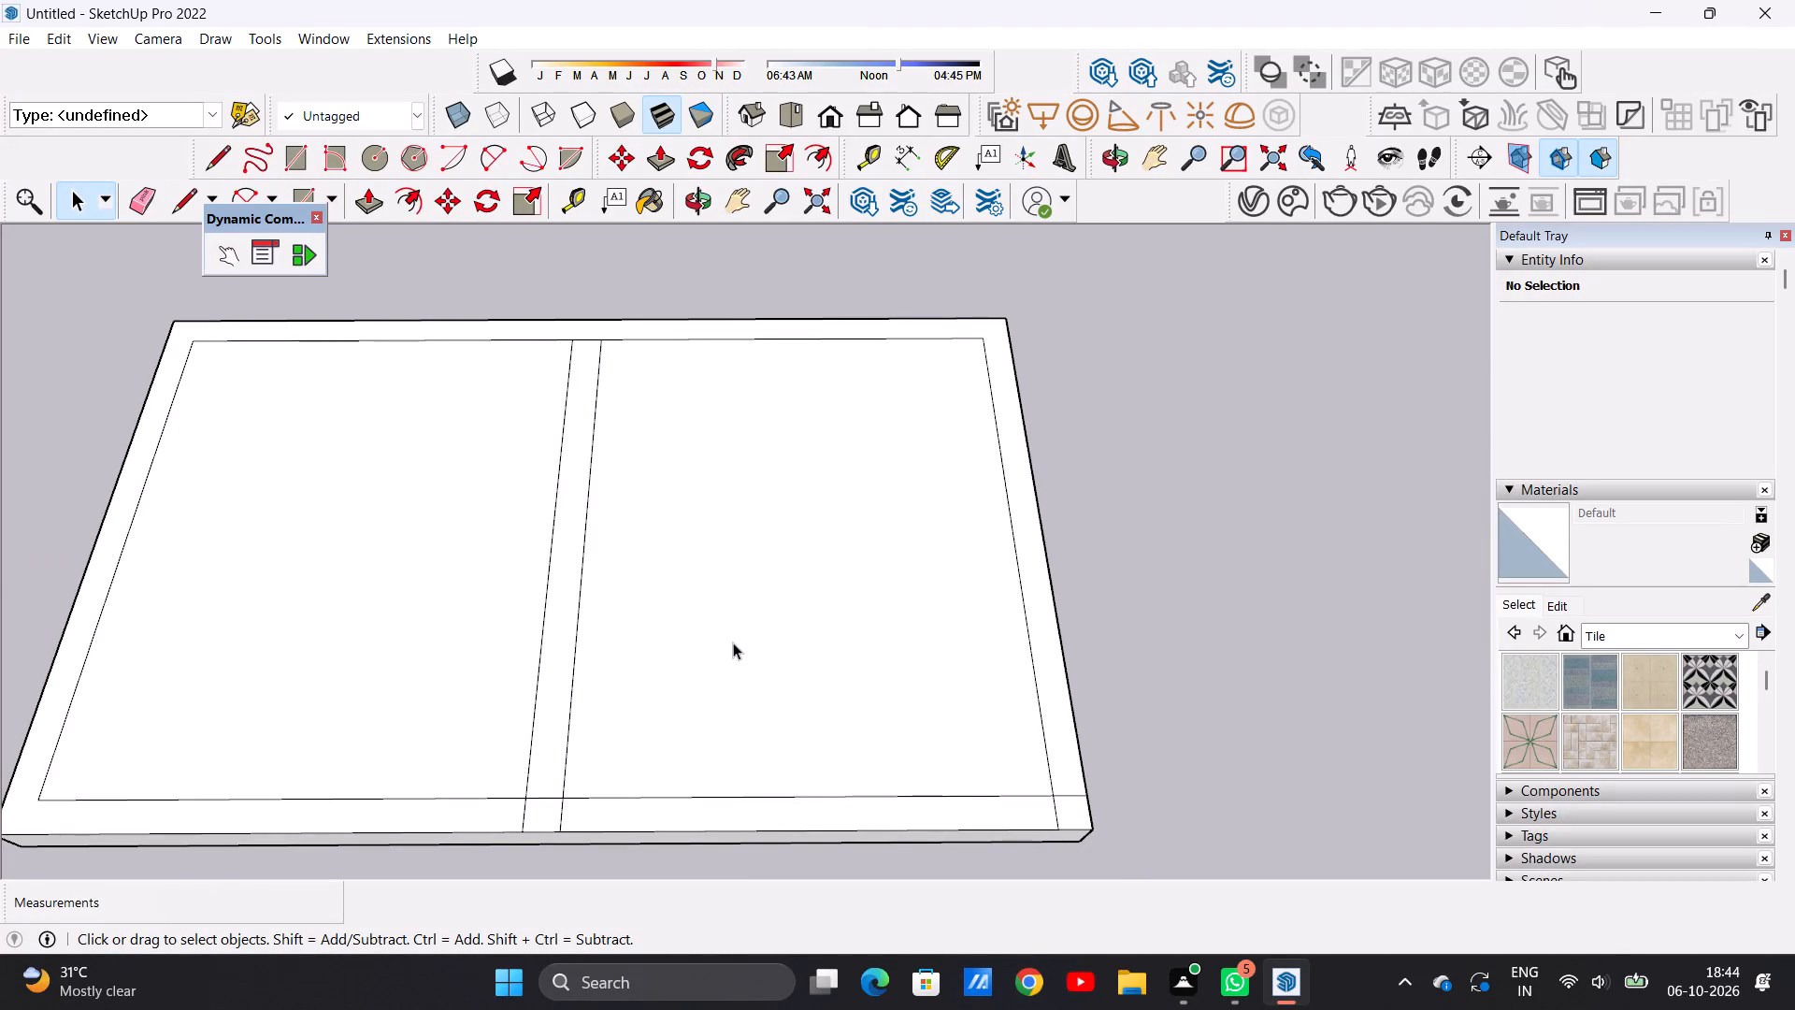
{"action": "scroll", "coordinate": [684, 656], "scroll_direction": "down", "scroll_amount": 5}
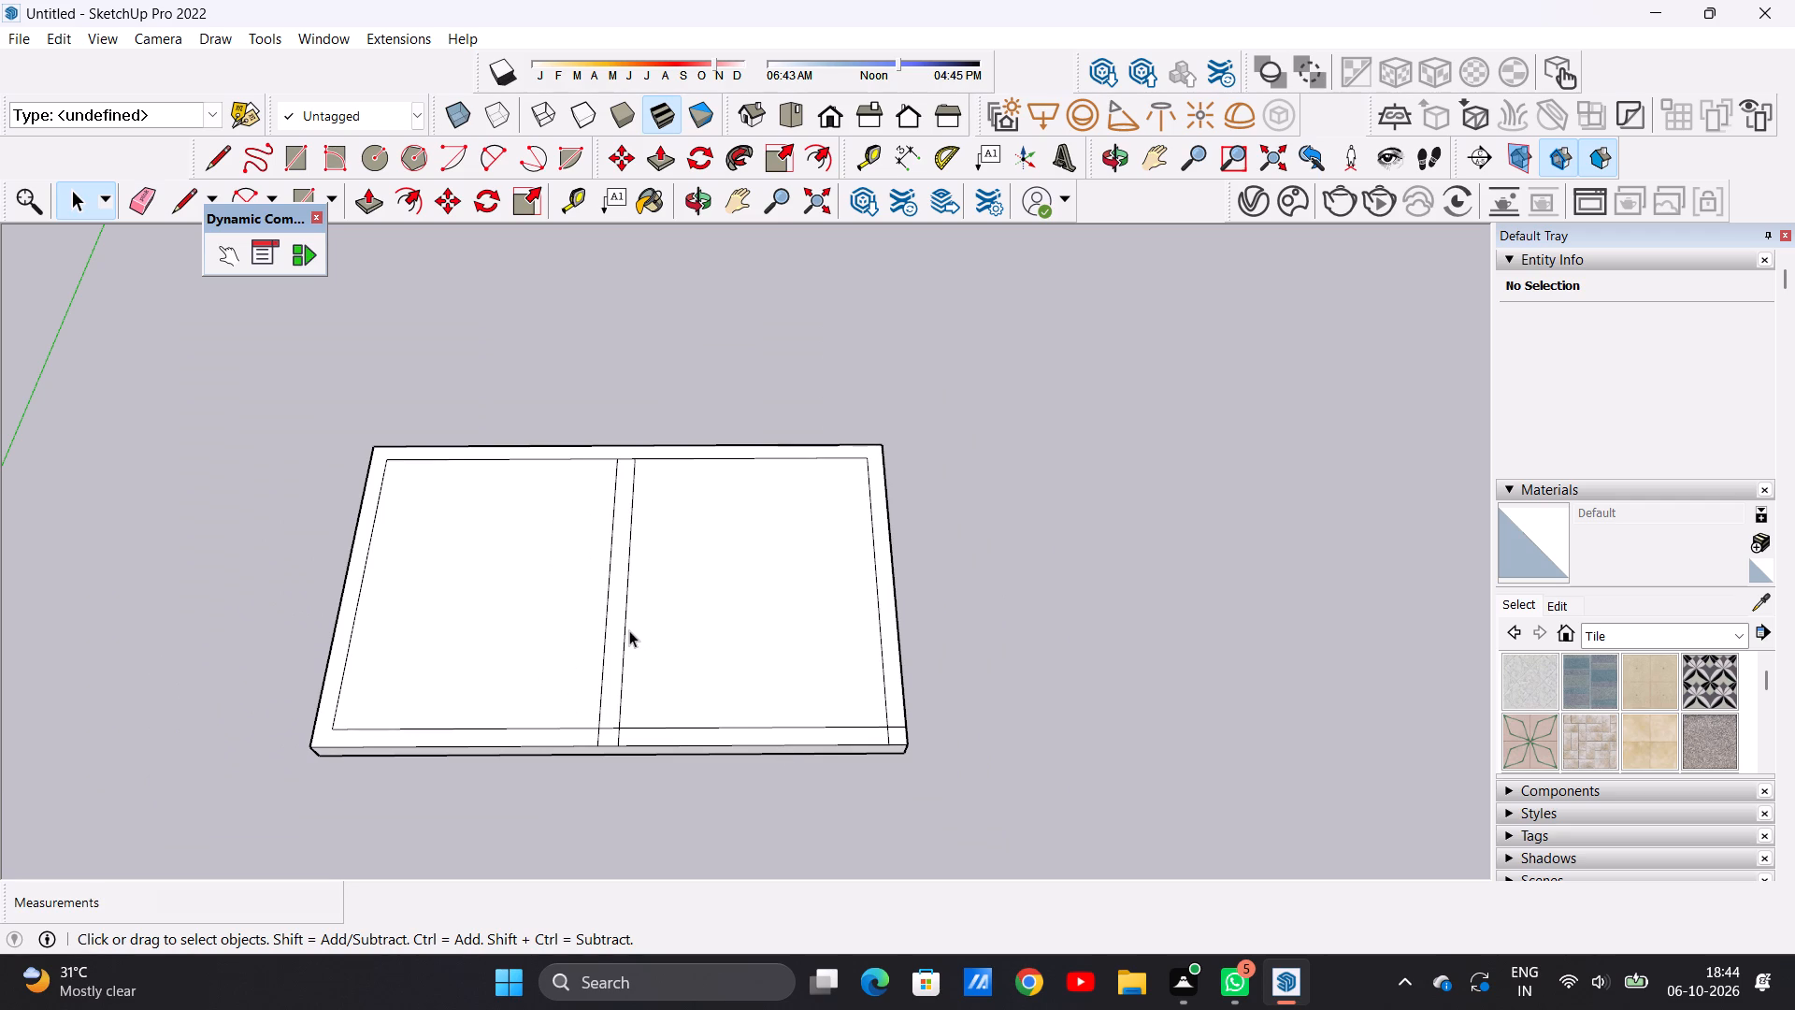
{"action": "scroll", "coordinate": [629, 630], "scroll_direction": "down", "scroll_amount": 4}
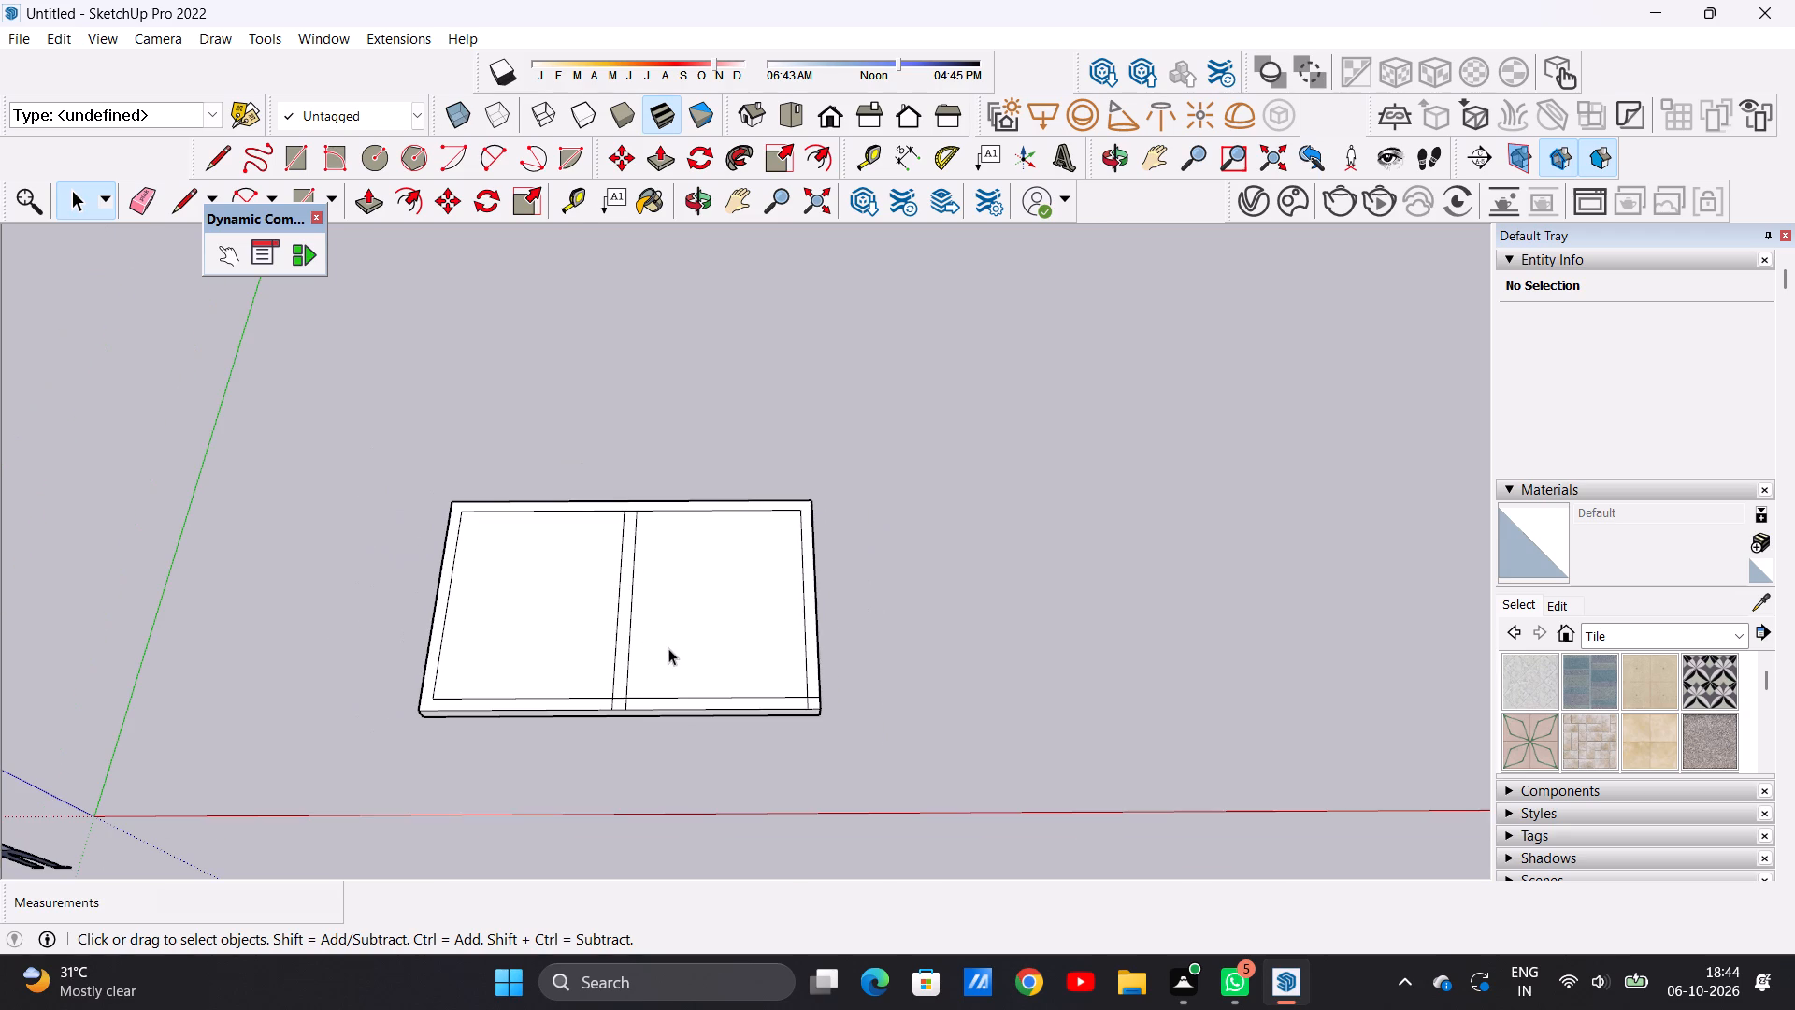
{"action": "scroll", "coordinate": [668, 648], "scroll_direction": "down", "scroll_amount": 3}
{"action": "middle_click_drag", "start_coordinate": [707, 690], "coordinate": [703, 532]}
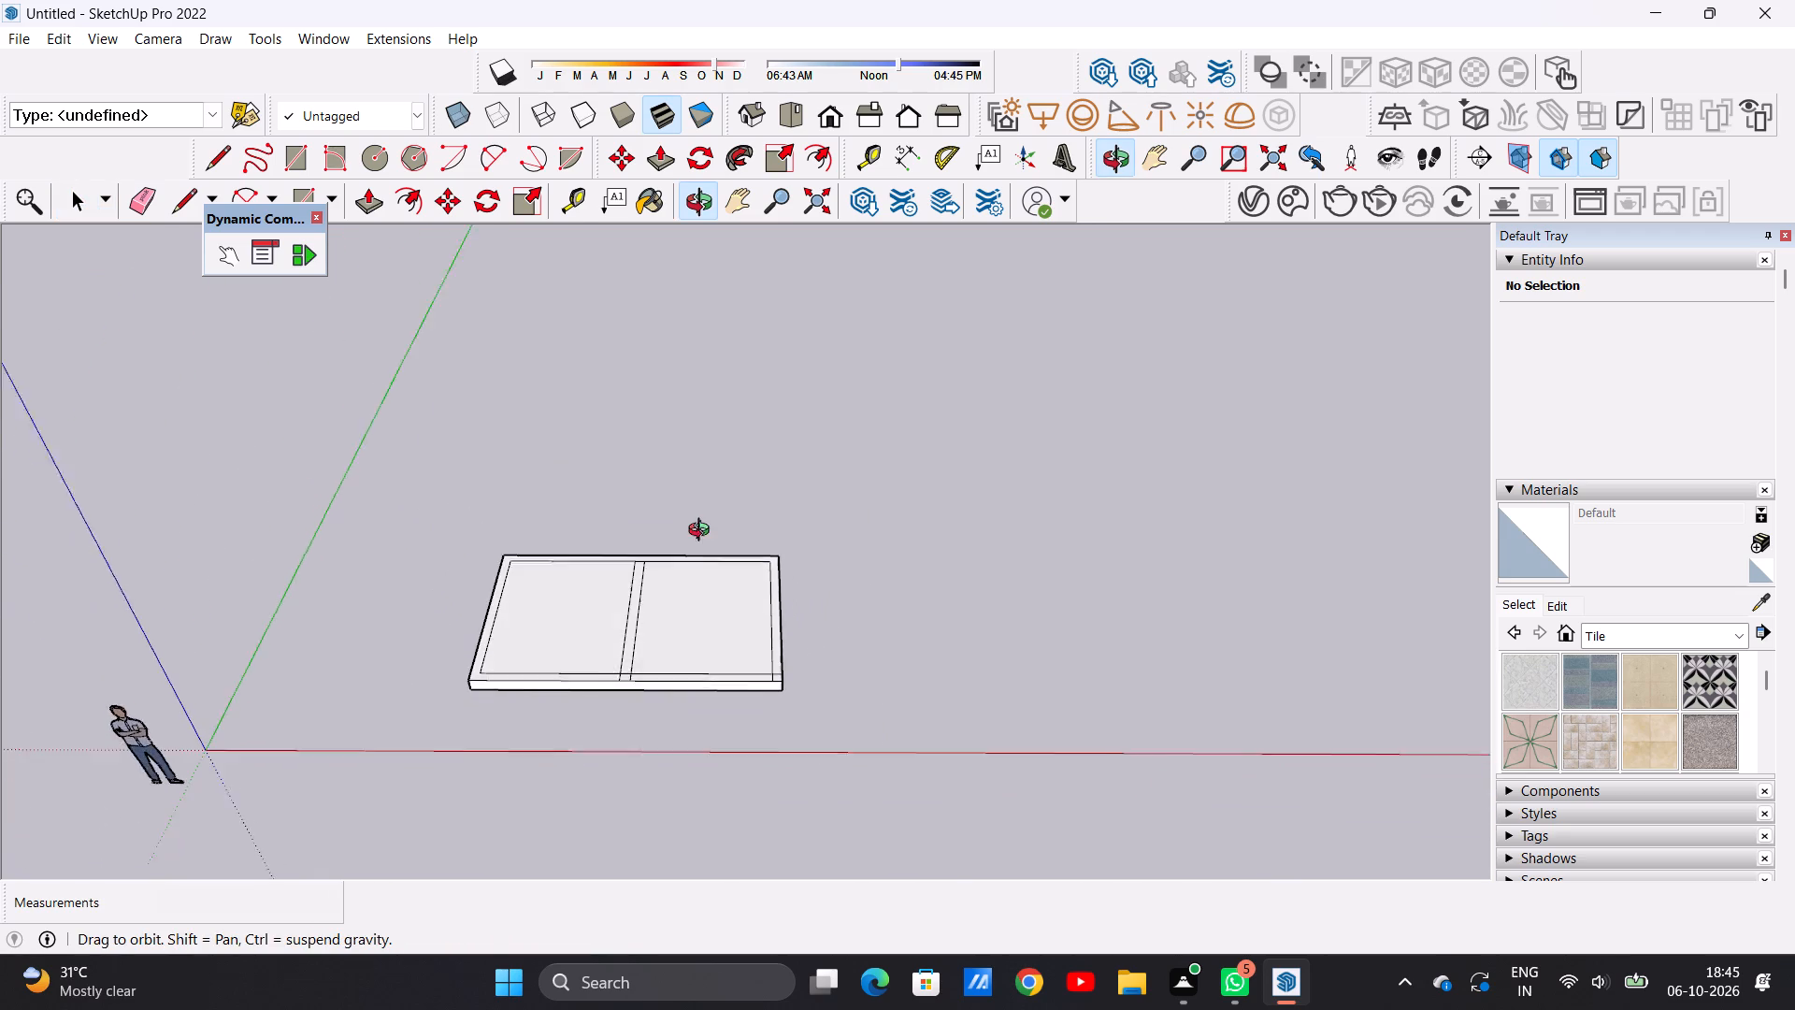
{"action": "middle_click_drag", "start_coordinate": [703, 532], "coordinate": [703, 517]}
{"action": "scroll", "coordinate": [703, 517], "scroll_direction": "down", "scroll_amount": 1}
{"action": "scroll", "coordinate": [757, 544], "scroll_direction": "up", "scroll_amount": 11}
{"action": "middle_click_drag", "start_coordinate": [751, 551], "coordinate": [754, 646]}
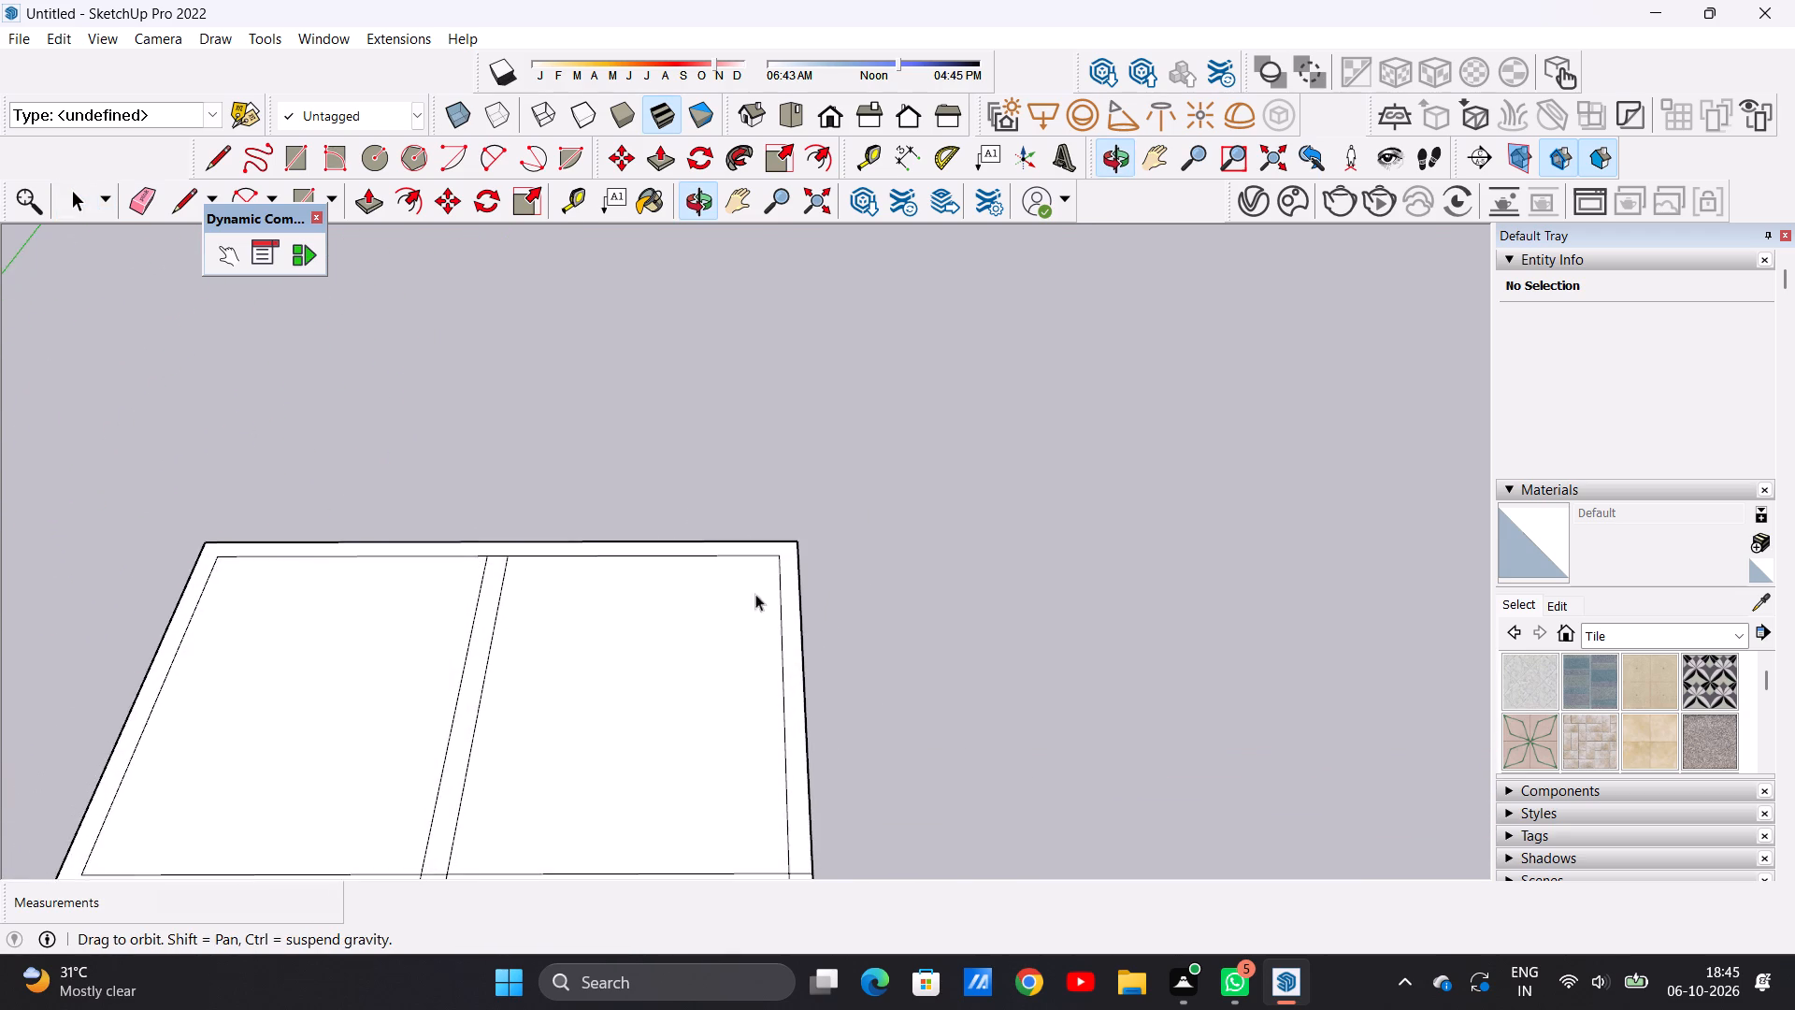
{"action": "scroll", "coordinate": [751, 587], "scroll_direction": "down", "scroll_amount": 16}
{"action": "scroll", "coordinate": [882, 532], "scroll_direction": "up", "scroll_amount": 7}
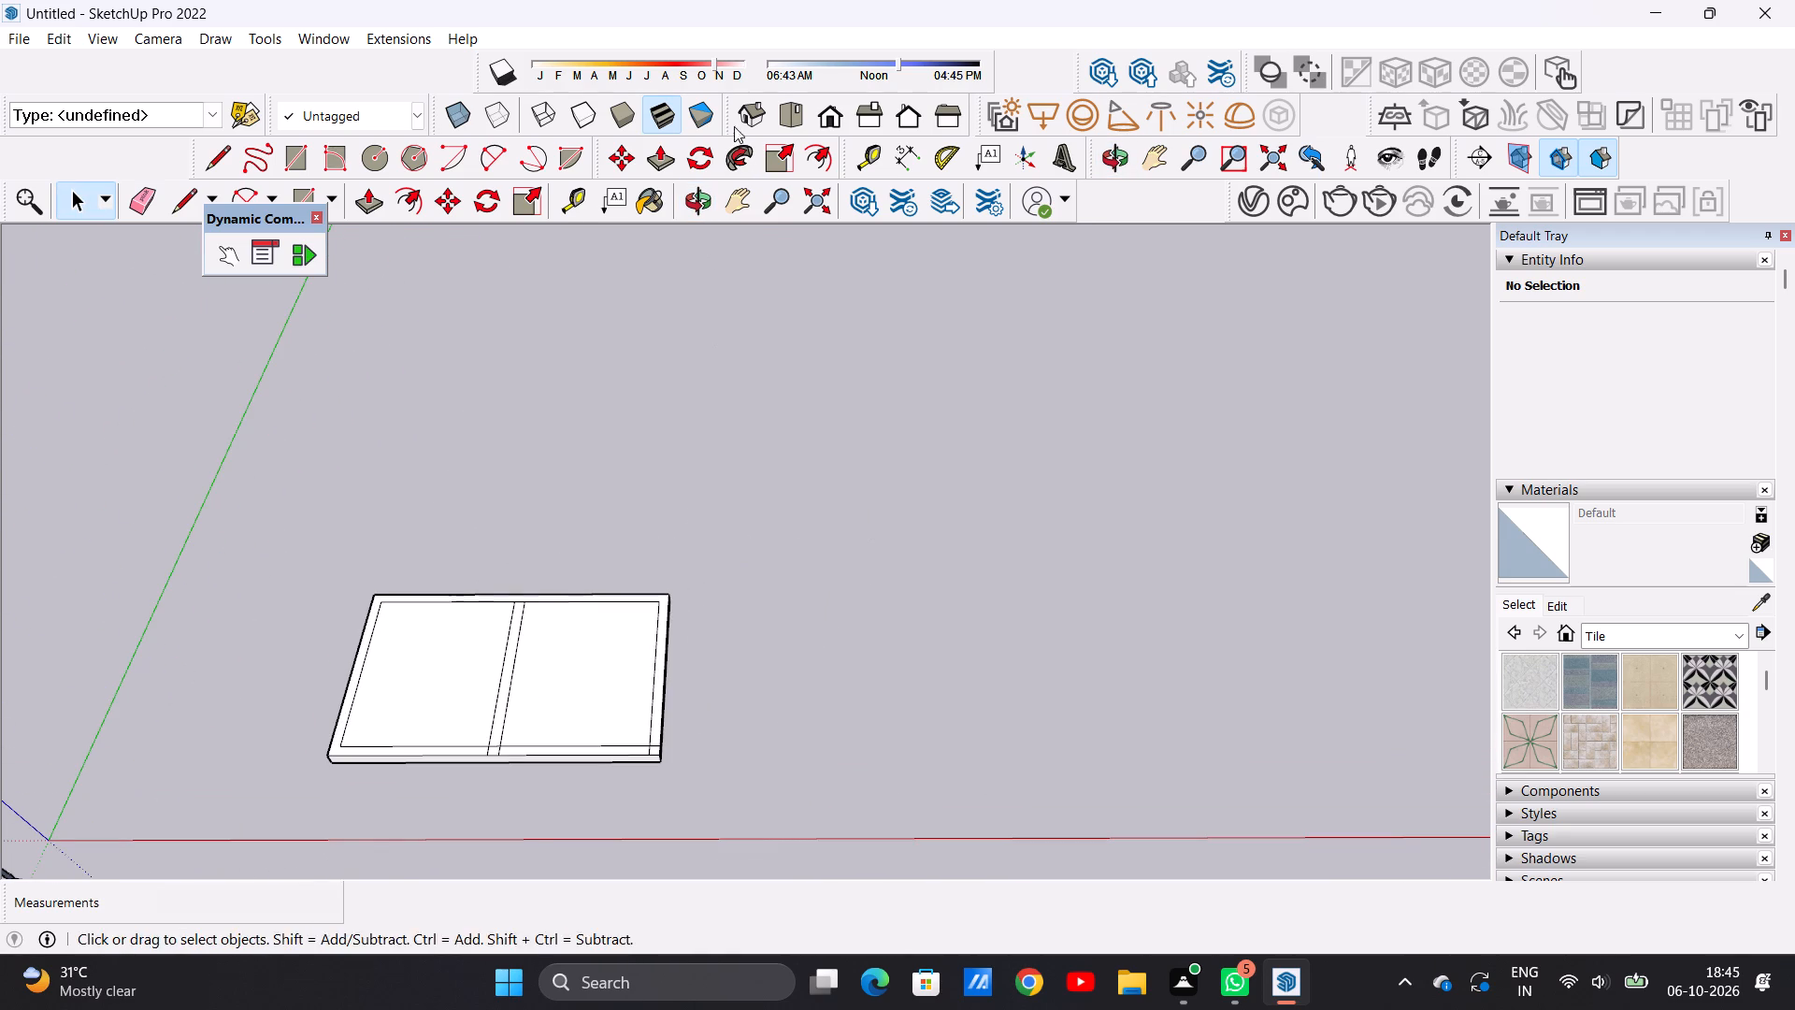
{"action": "left_click", "coordinate": [828, 118]}
{"action": "scroll", "coordinate": [871, 386], "scroll_direction": "up", "scroll_amount": 4}
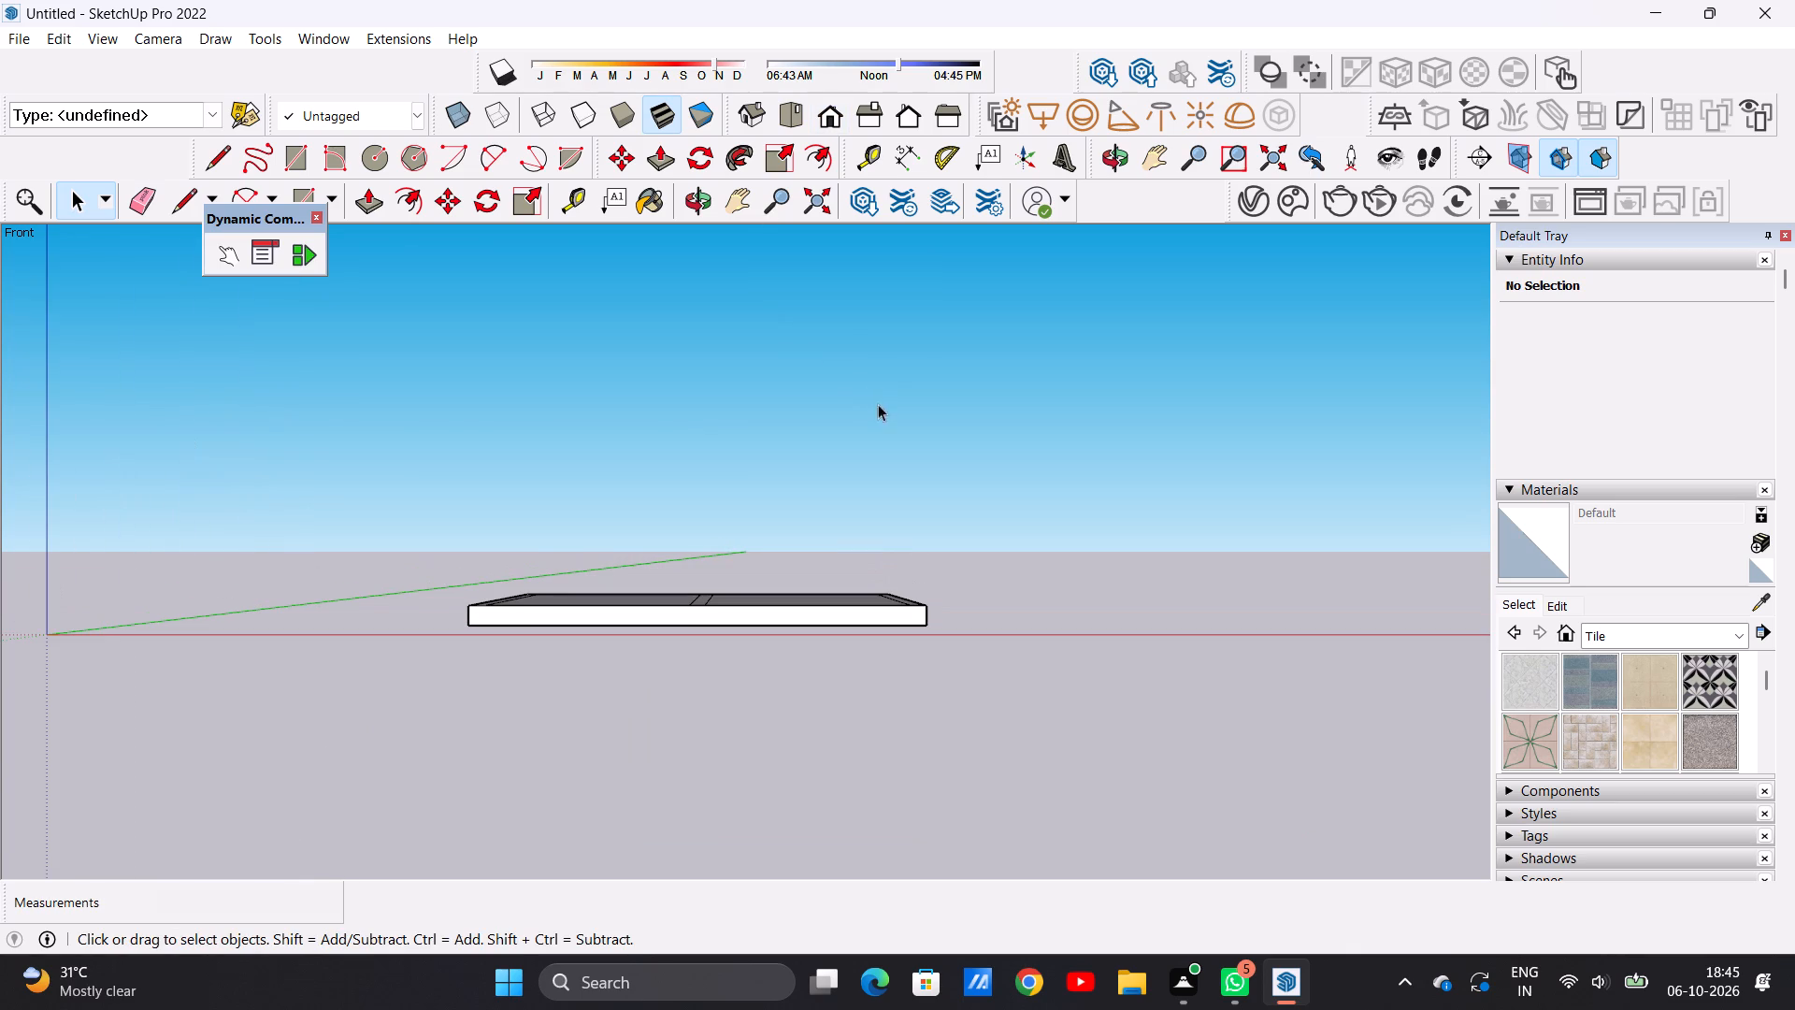
{"action": "left_click", "coordinate": [791, 119]}
{"action": "scroll", "coordinate": [1024, 507], "scroll_direction": "up", "scroll_amount": 2}
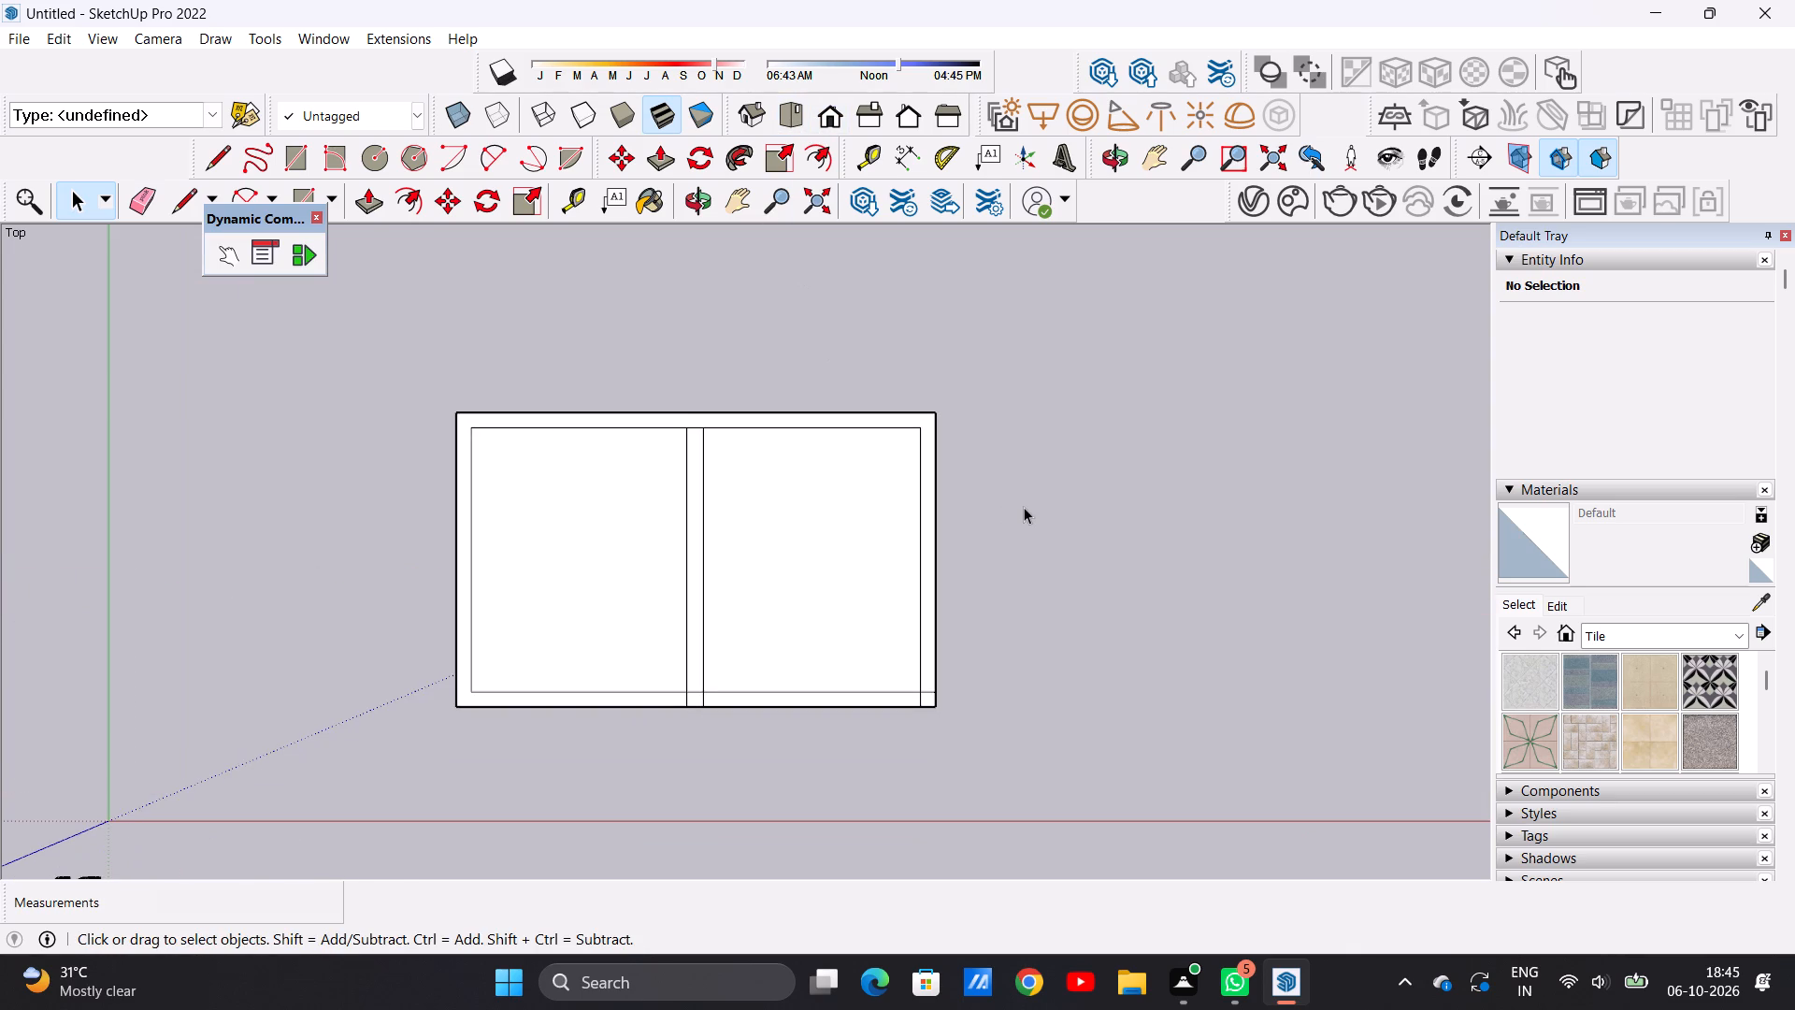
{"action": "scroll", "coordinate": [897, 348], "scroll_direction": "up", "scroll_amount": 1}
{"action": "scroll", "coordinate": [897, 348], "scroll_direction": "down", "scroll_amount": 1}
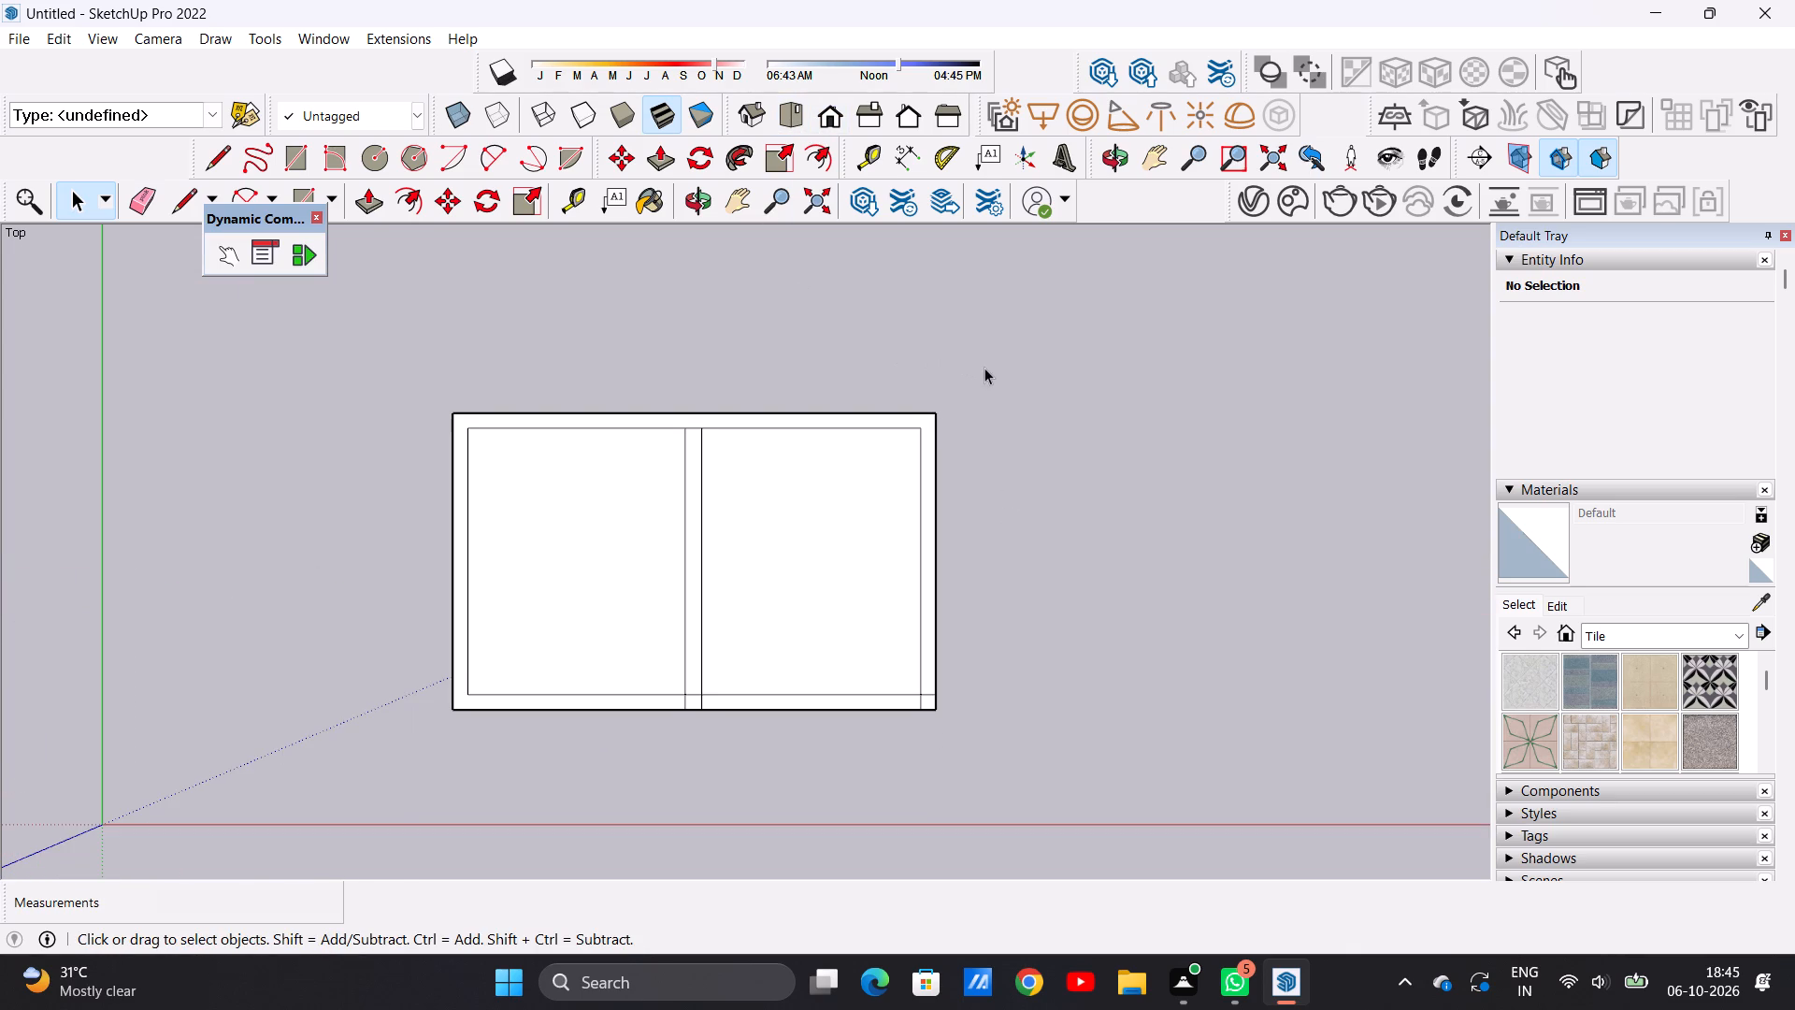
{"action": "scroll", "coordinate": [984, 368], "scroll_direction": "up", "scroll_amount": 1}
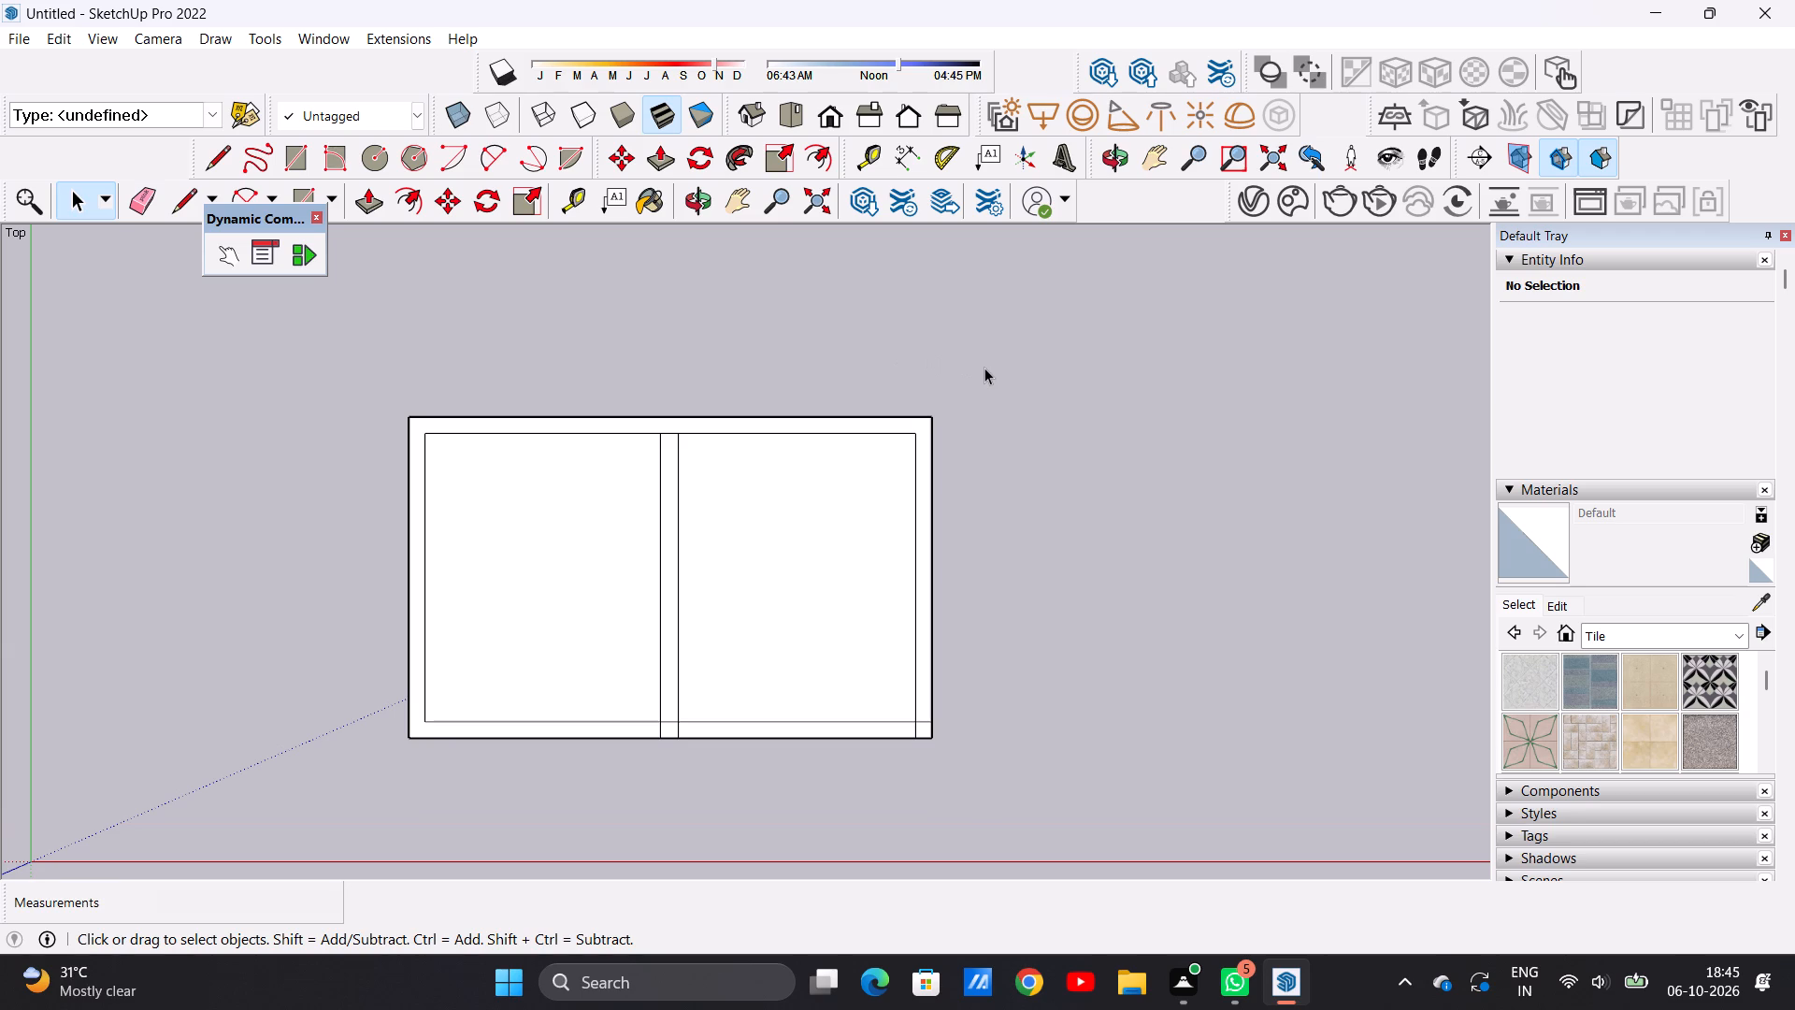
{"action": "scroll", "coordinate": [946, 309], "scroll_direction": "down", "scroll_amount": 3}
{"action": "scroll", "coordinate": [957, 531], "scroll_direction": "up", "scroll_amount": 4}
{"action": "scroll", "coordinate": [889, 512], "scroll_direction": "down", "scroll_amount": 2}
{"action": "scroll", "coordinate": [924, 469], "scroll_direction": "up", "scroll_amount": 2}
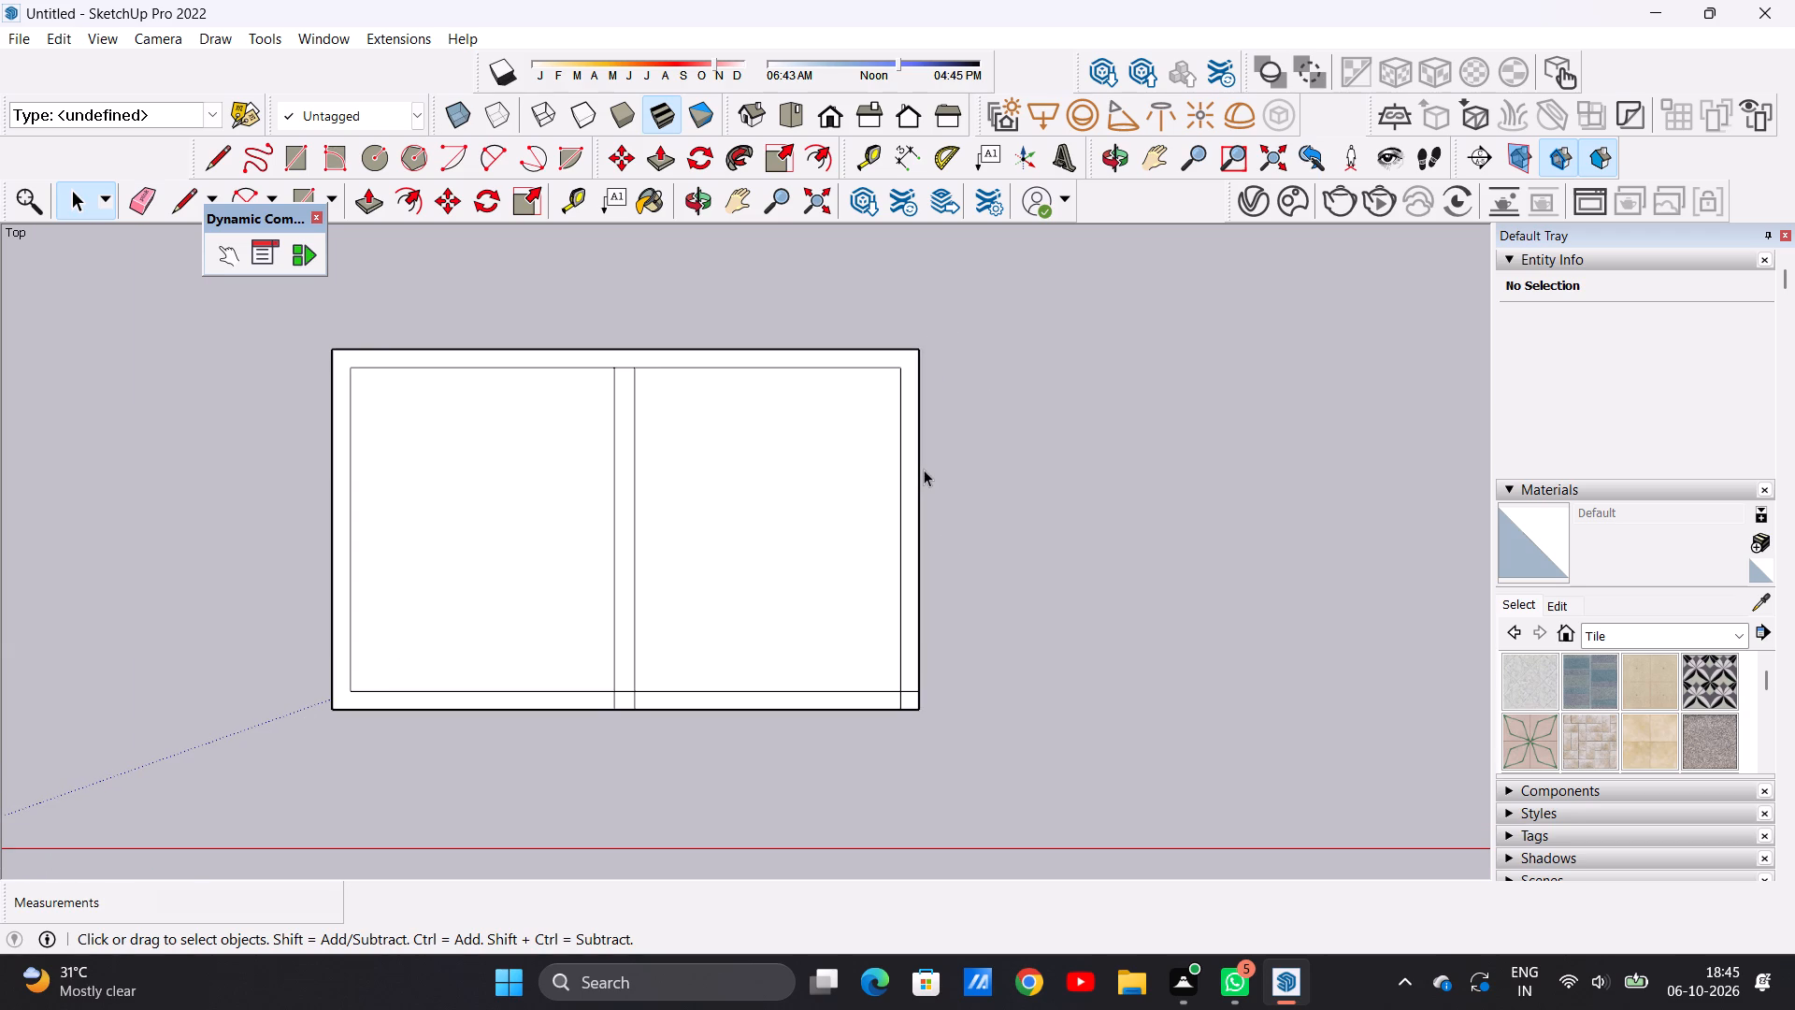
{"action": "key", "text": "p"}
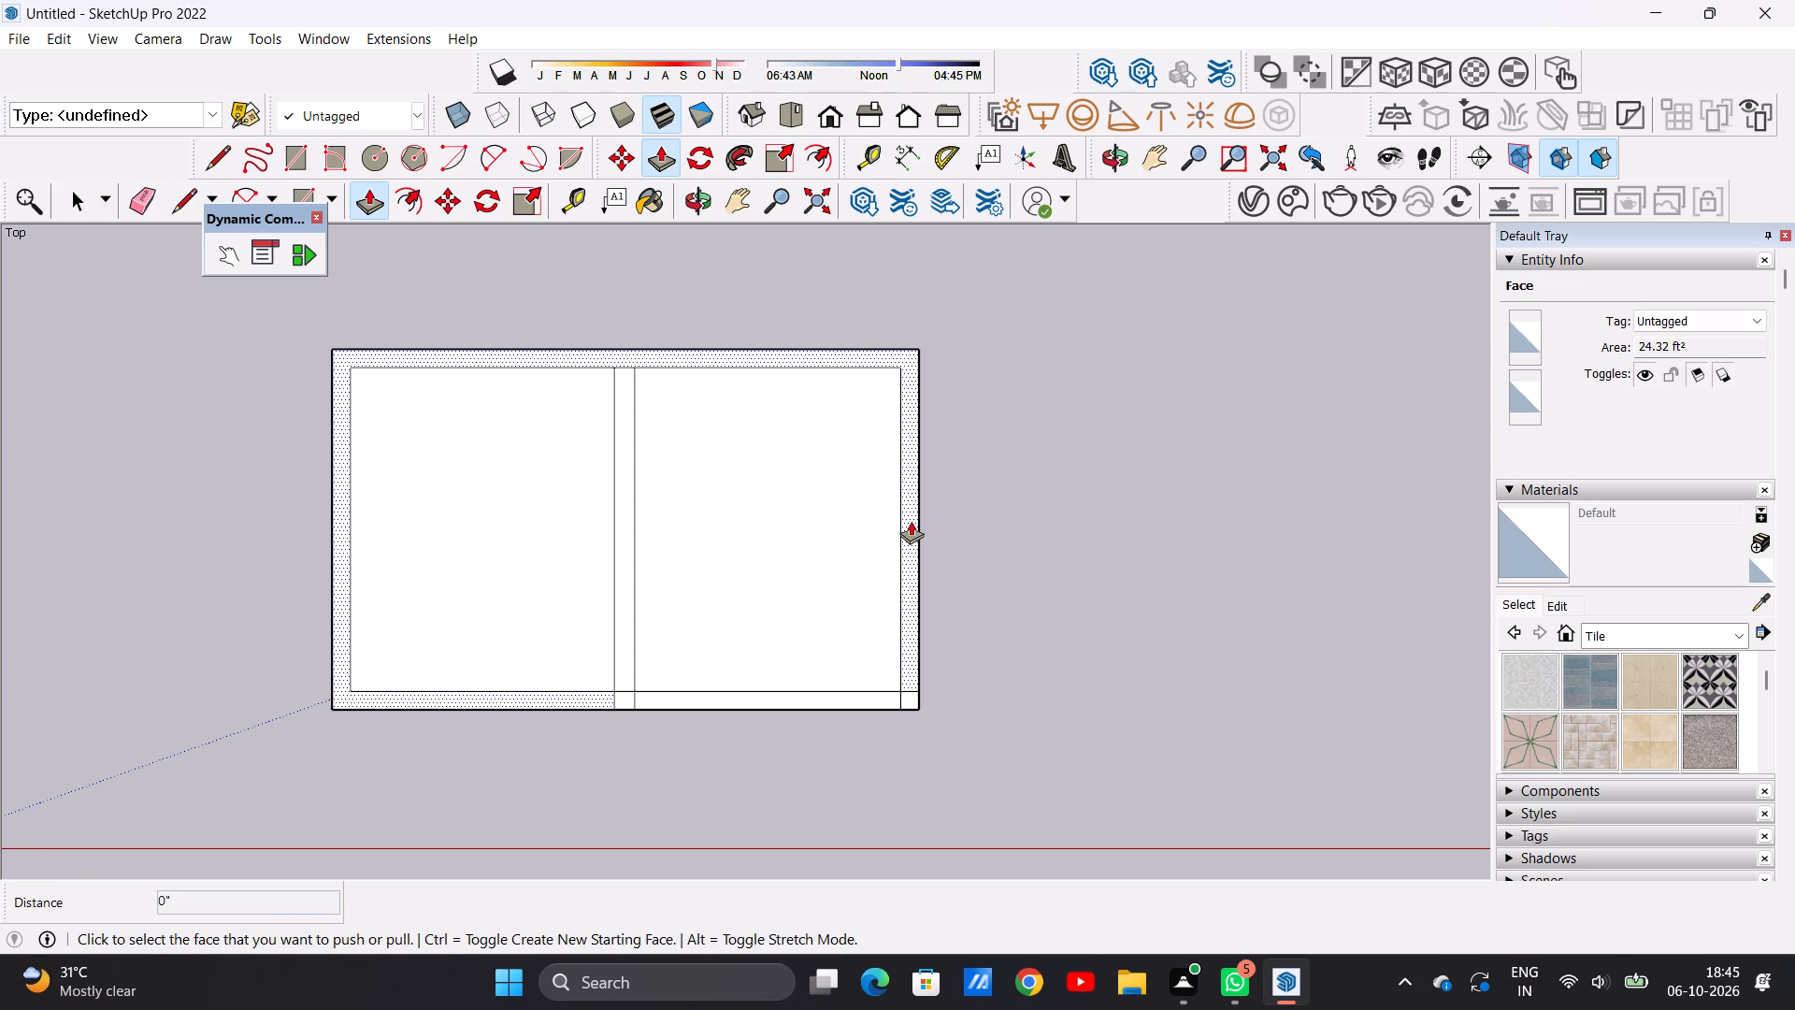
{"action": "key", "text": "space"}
Draw a line about 6 1/2" long from the inset outline's front-left corner across the border to the slab's left edge.
{"action": "scroll", "coordinate": [372, 736], "scroll_direction": "up", "scroll_amount": 6}
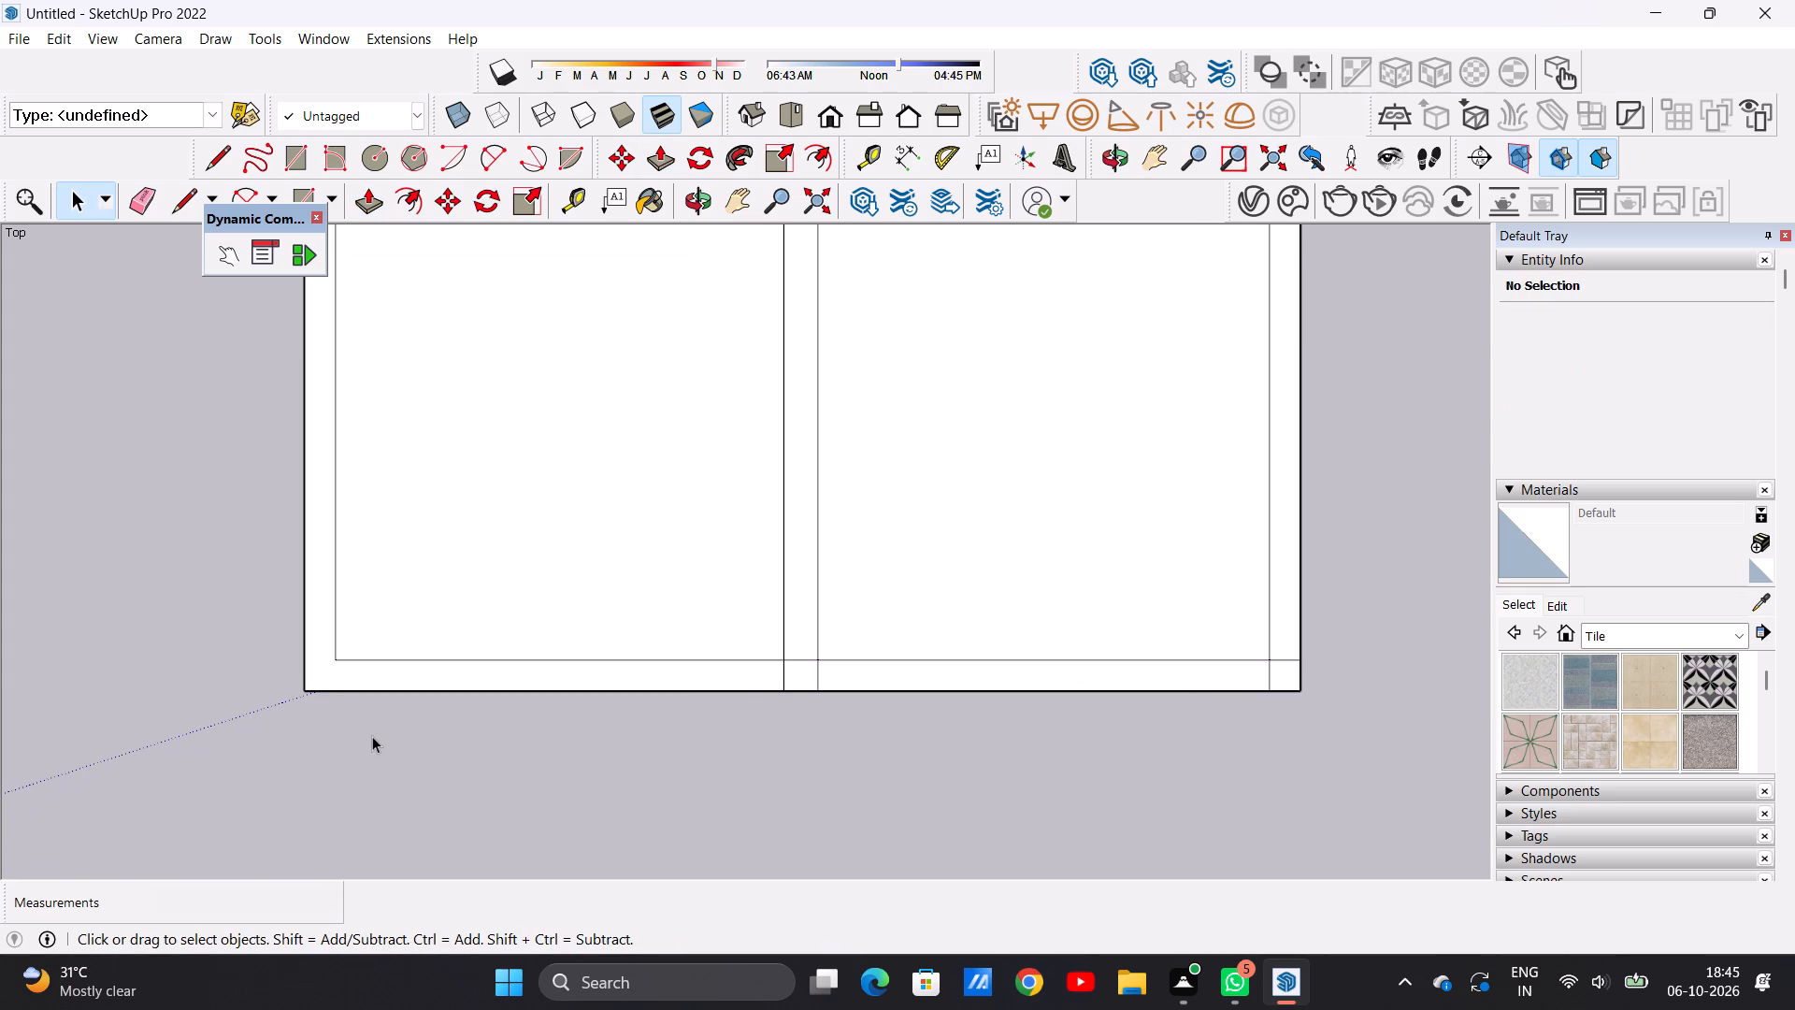
{"action": "key", "text": "l"}
{"action": "left_click", "coordinate": [329, 655]}
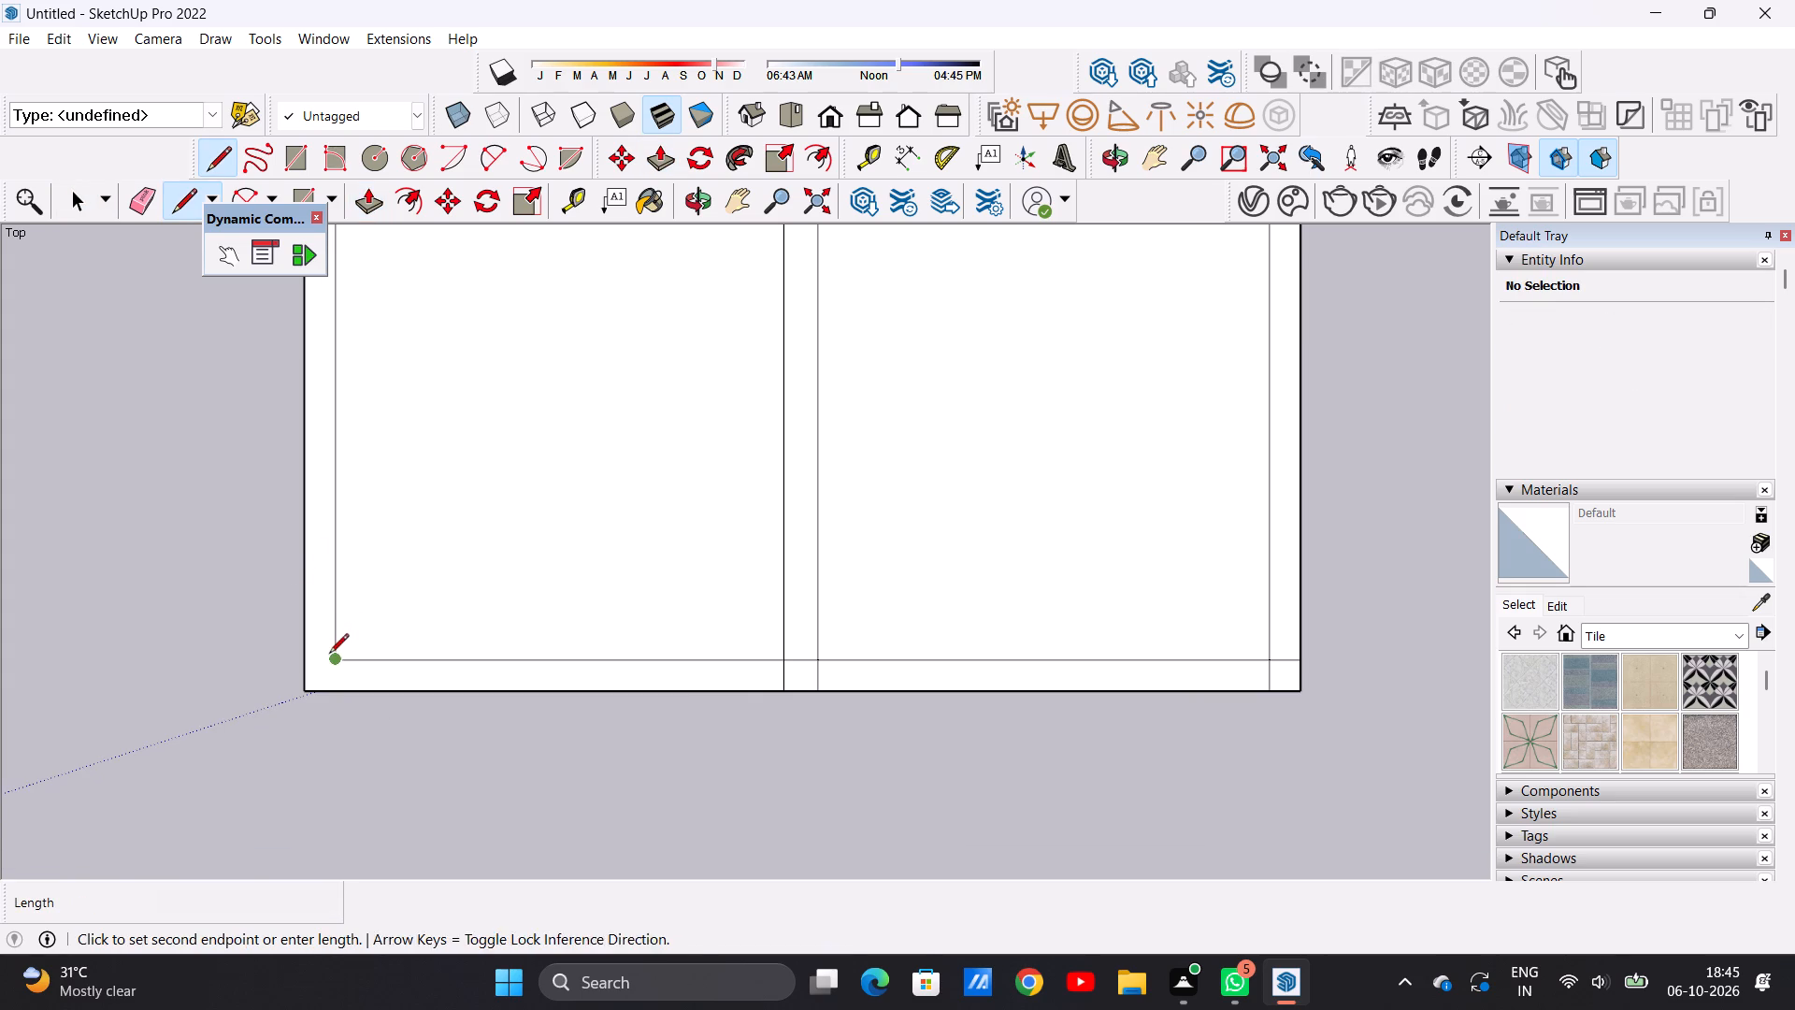
{"action": "left_click", "coordinate": [307, 656]}
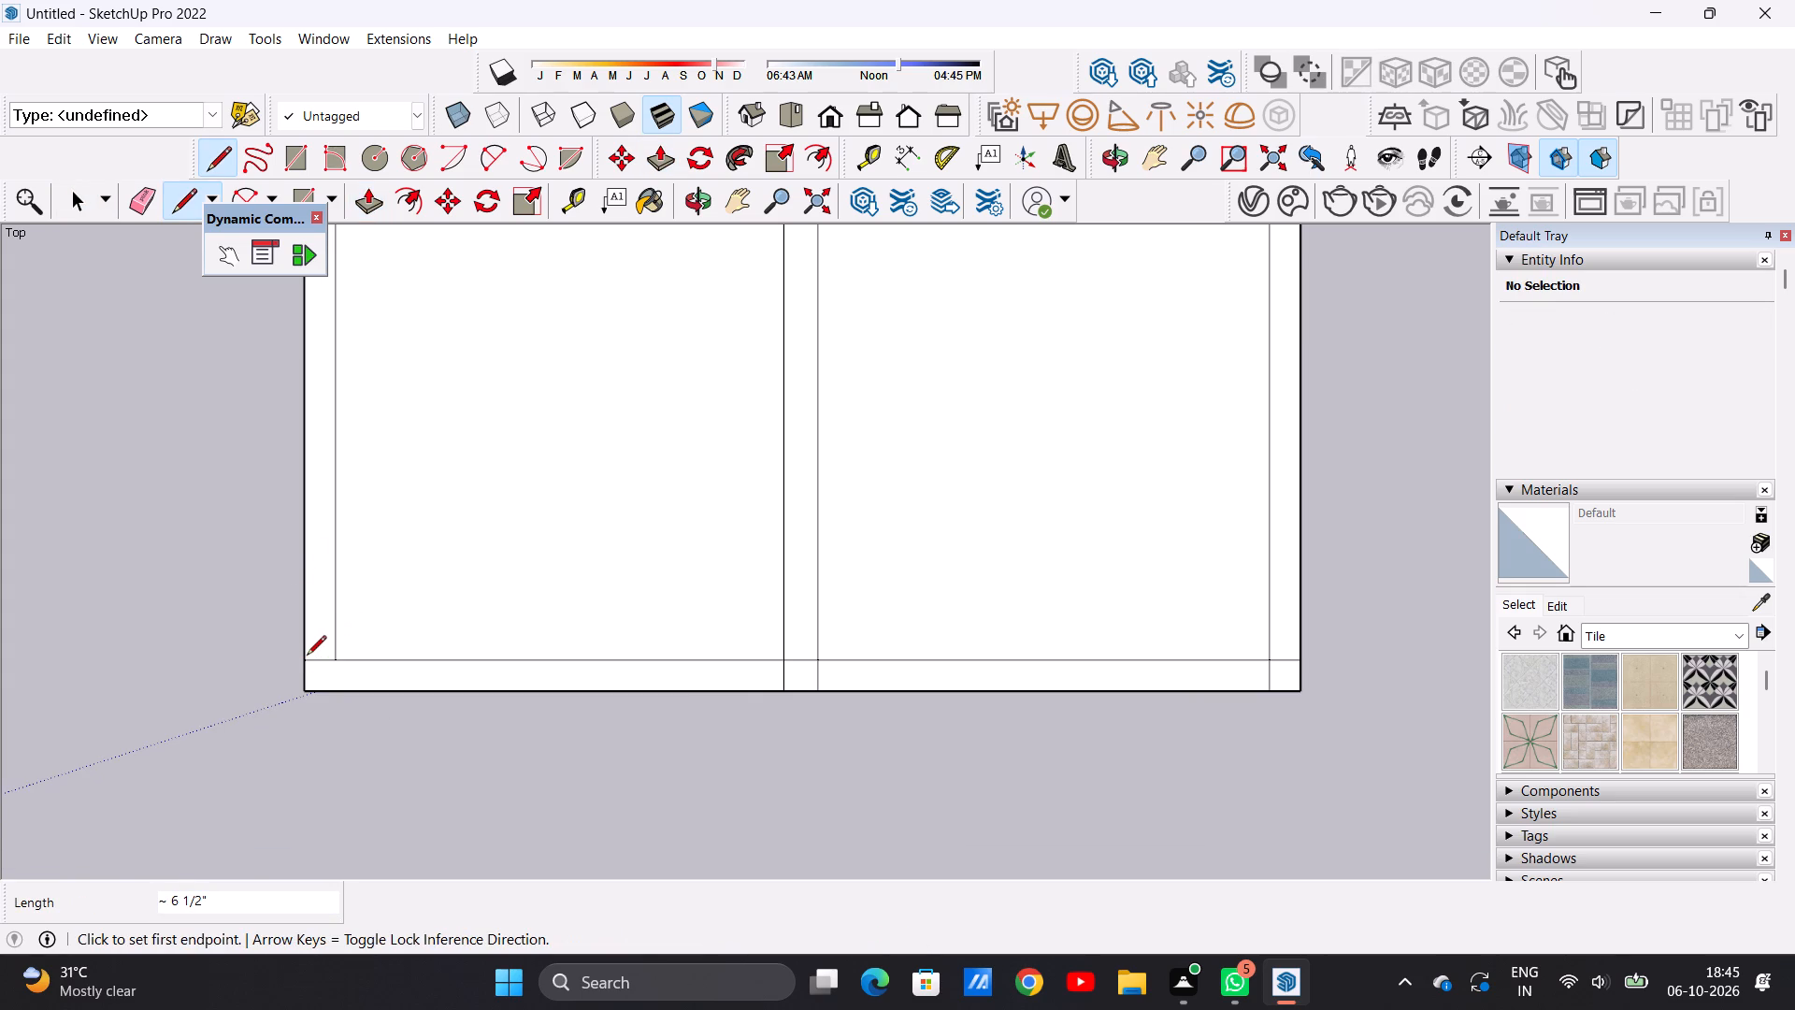
{"action": "key", "text": "space"}
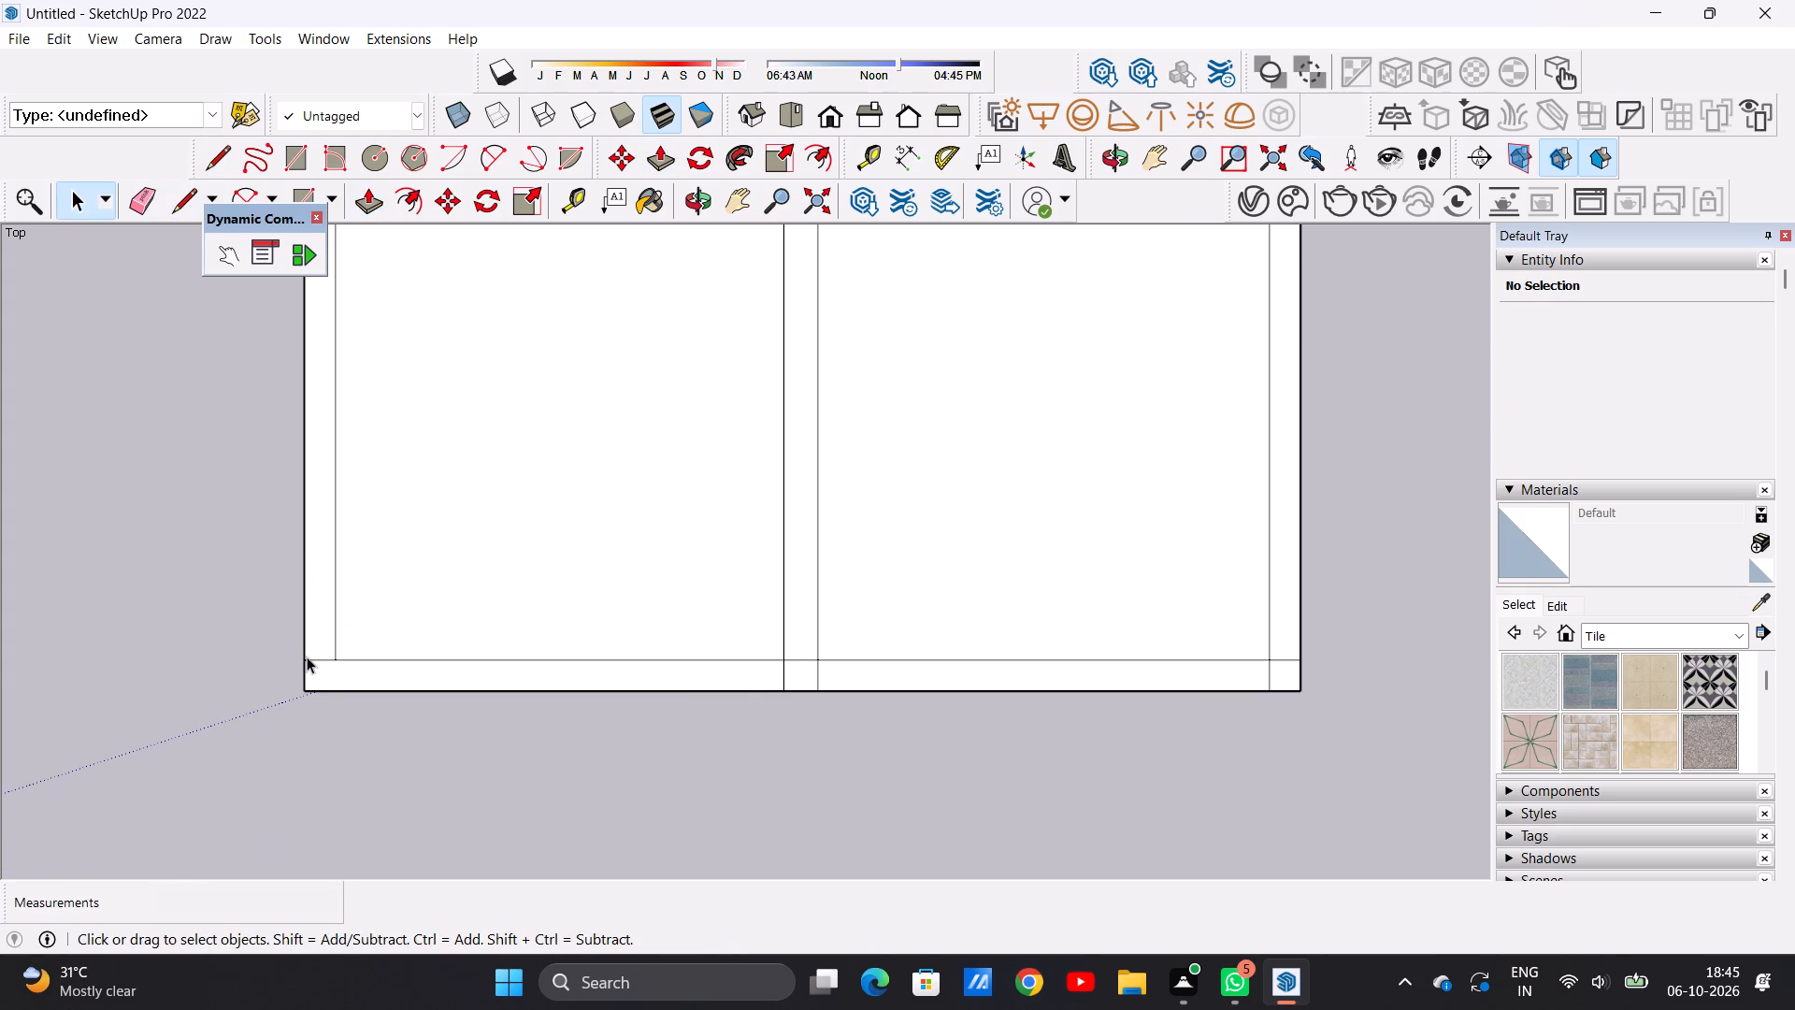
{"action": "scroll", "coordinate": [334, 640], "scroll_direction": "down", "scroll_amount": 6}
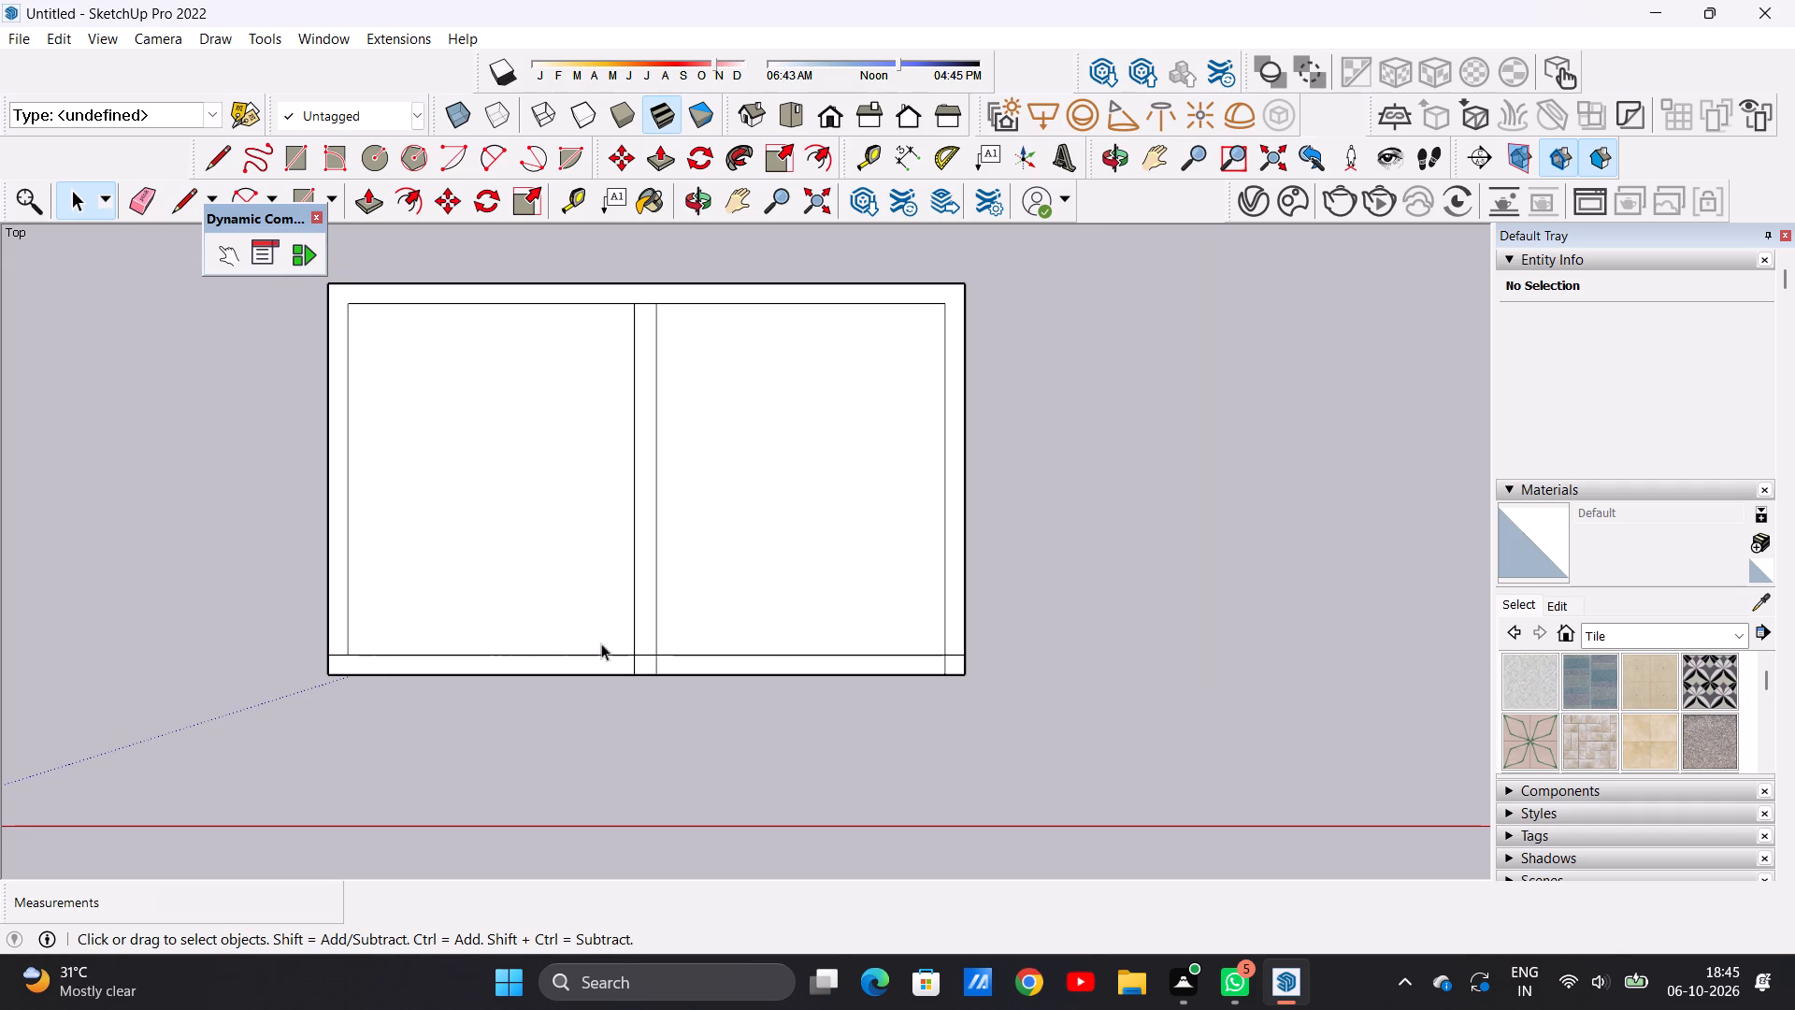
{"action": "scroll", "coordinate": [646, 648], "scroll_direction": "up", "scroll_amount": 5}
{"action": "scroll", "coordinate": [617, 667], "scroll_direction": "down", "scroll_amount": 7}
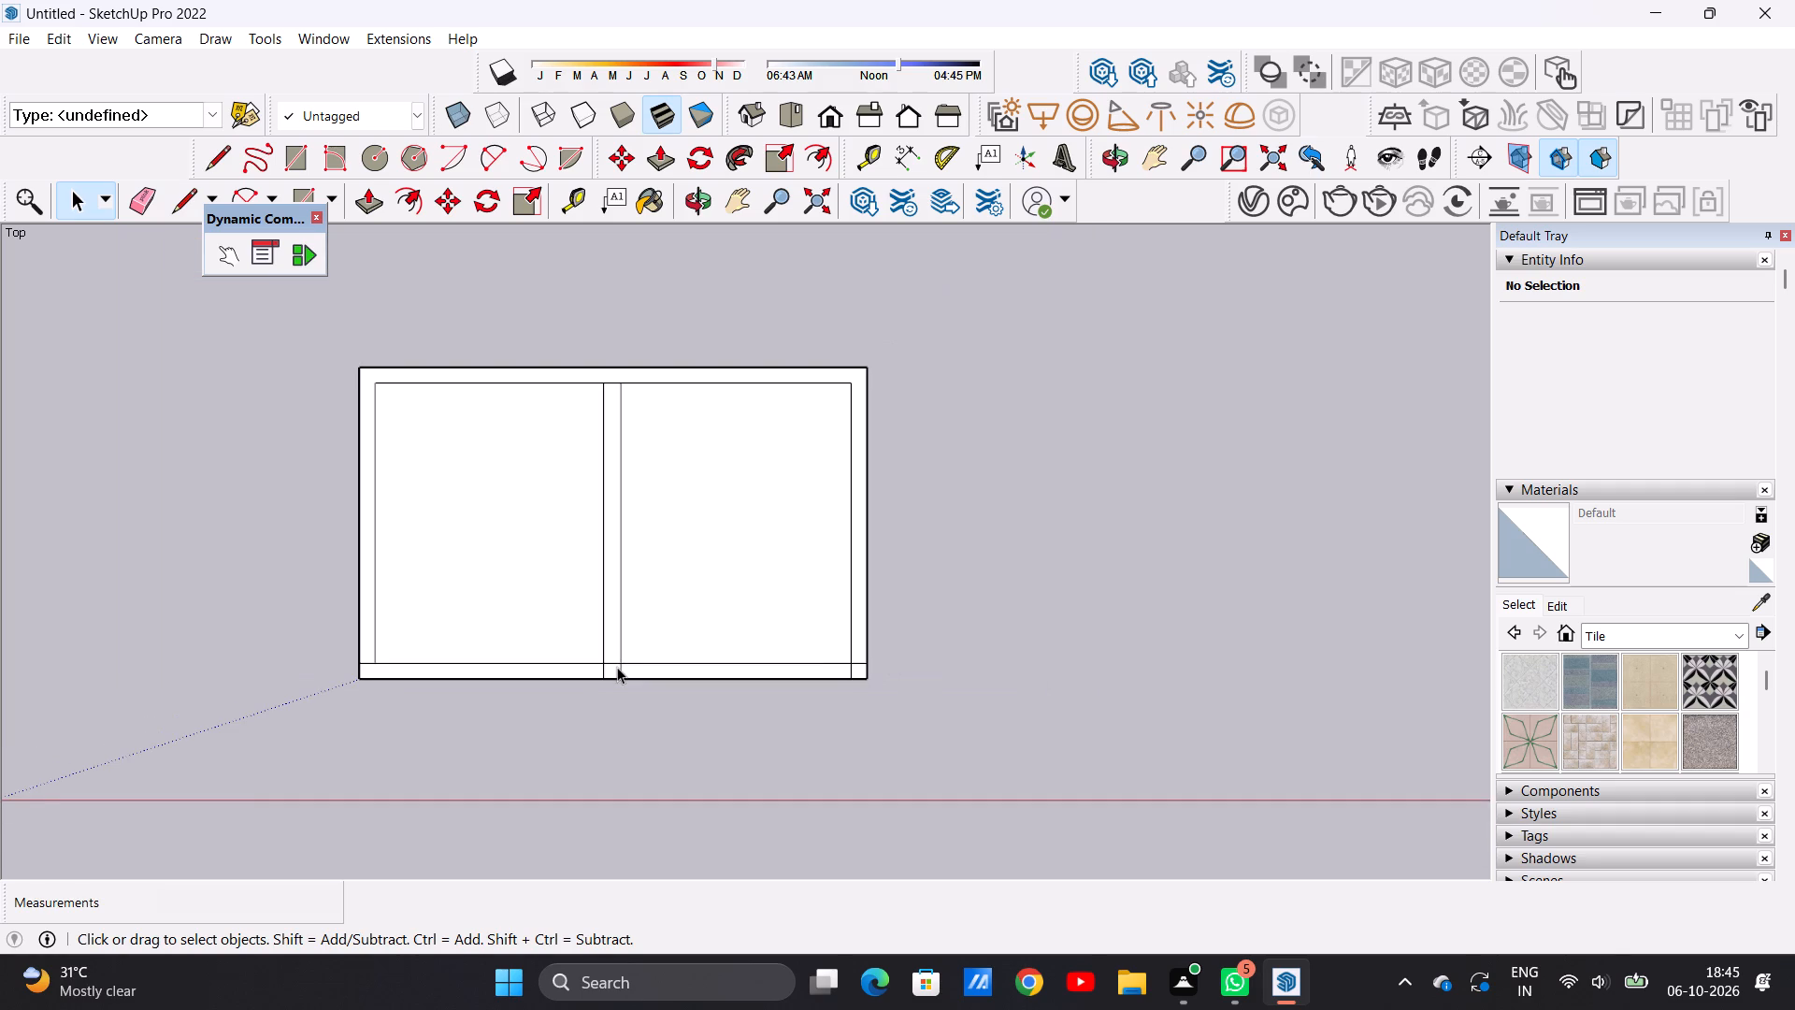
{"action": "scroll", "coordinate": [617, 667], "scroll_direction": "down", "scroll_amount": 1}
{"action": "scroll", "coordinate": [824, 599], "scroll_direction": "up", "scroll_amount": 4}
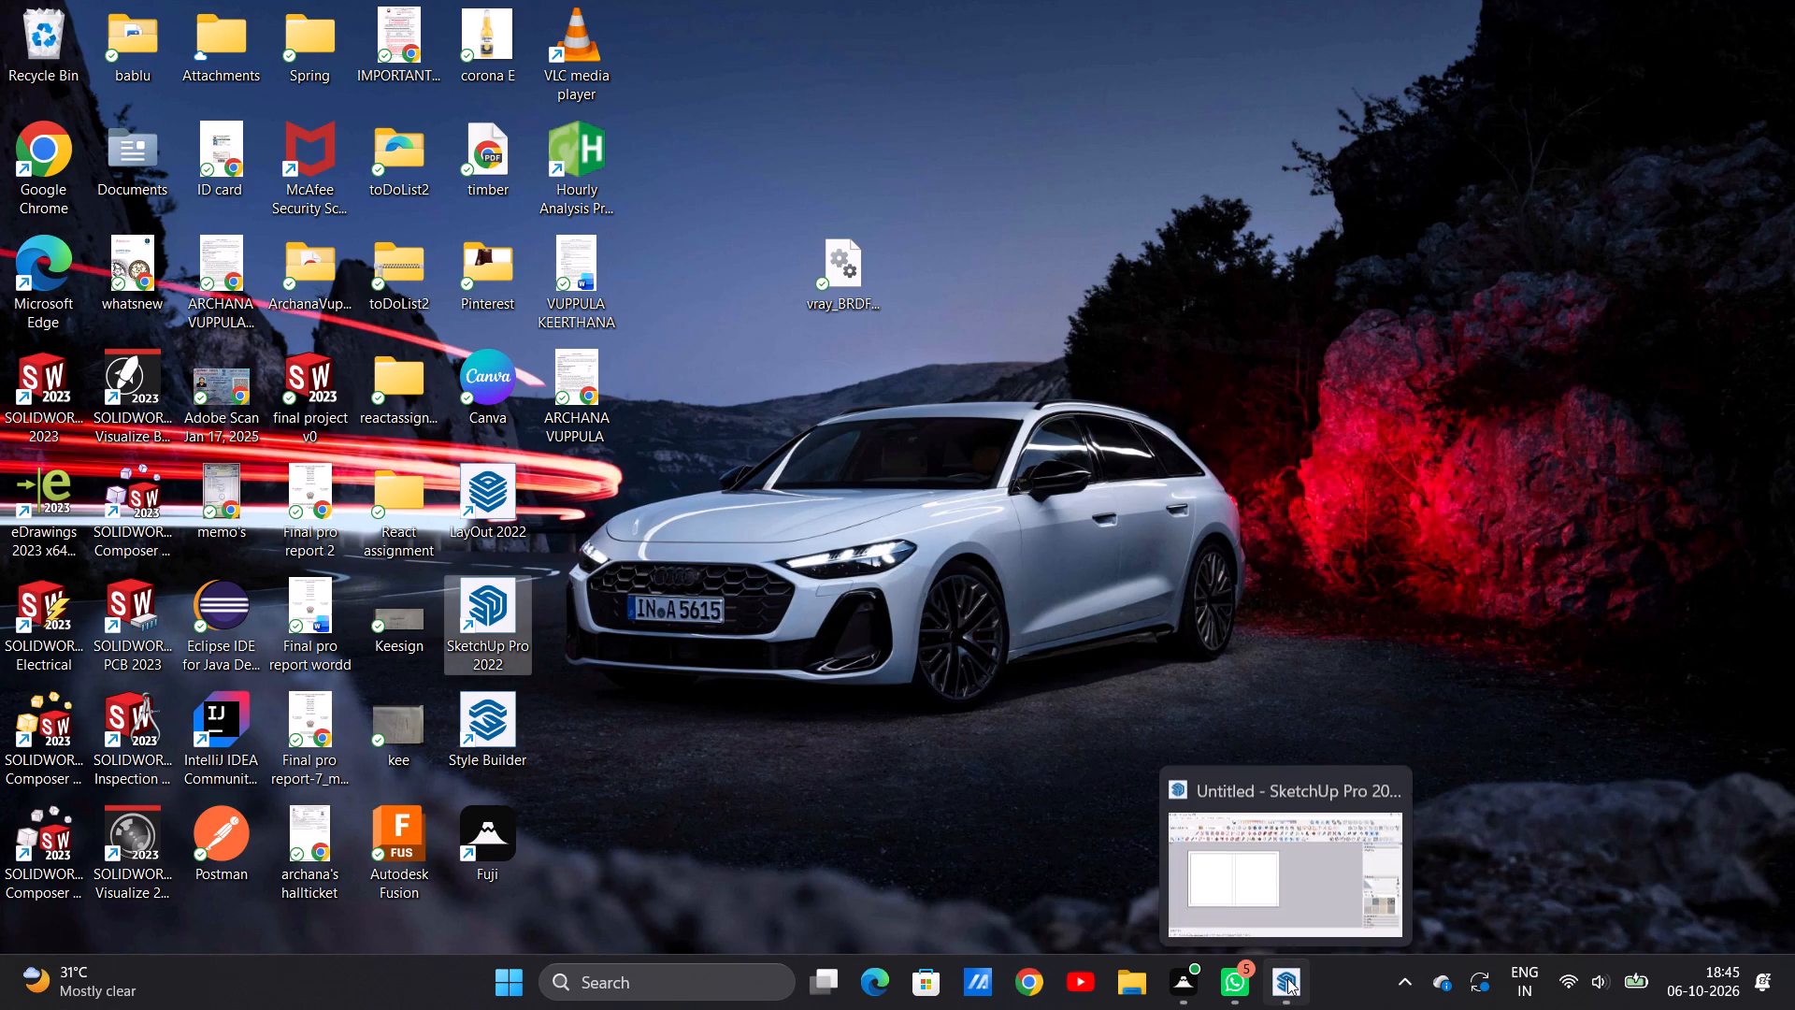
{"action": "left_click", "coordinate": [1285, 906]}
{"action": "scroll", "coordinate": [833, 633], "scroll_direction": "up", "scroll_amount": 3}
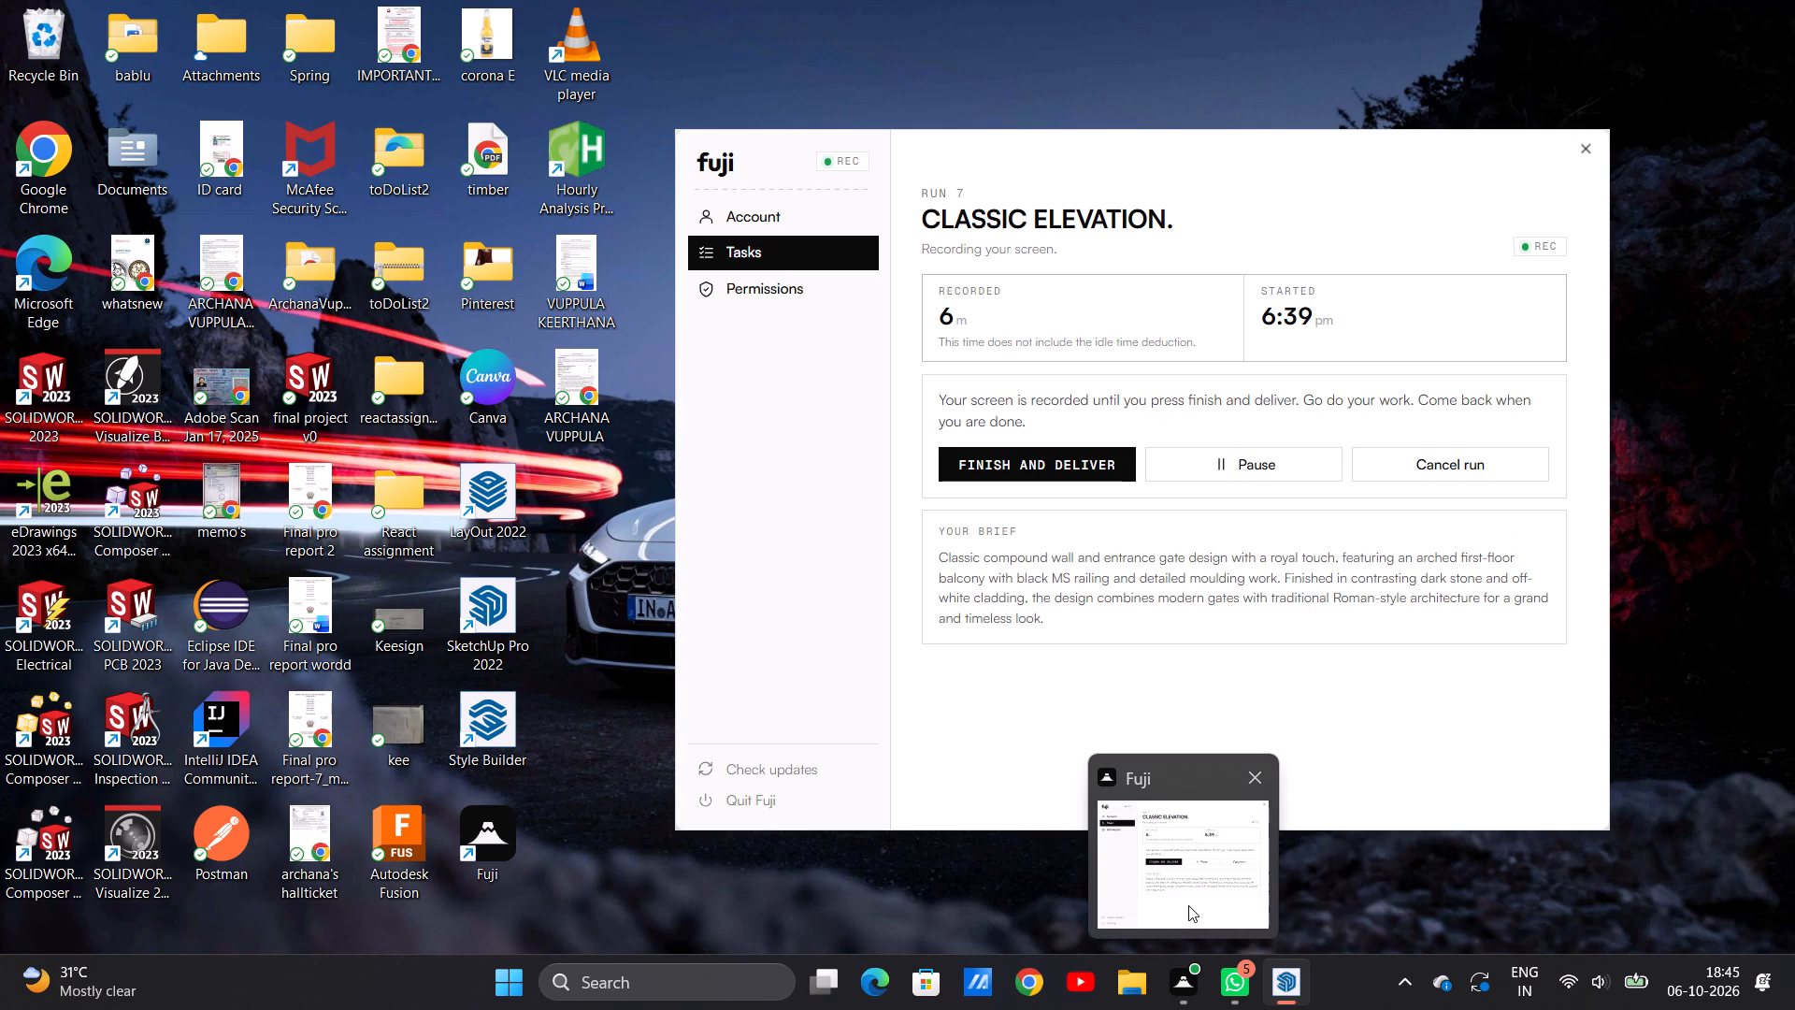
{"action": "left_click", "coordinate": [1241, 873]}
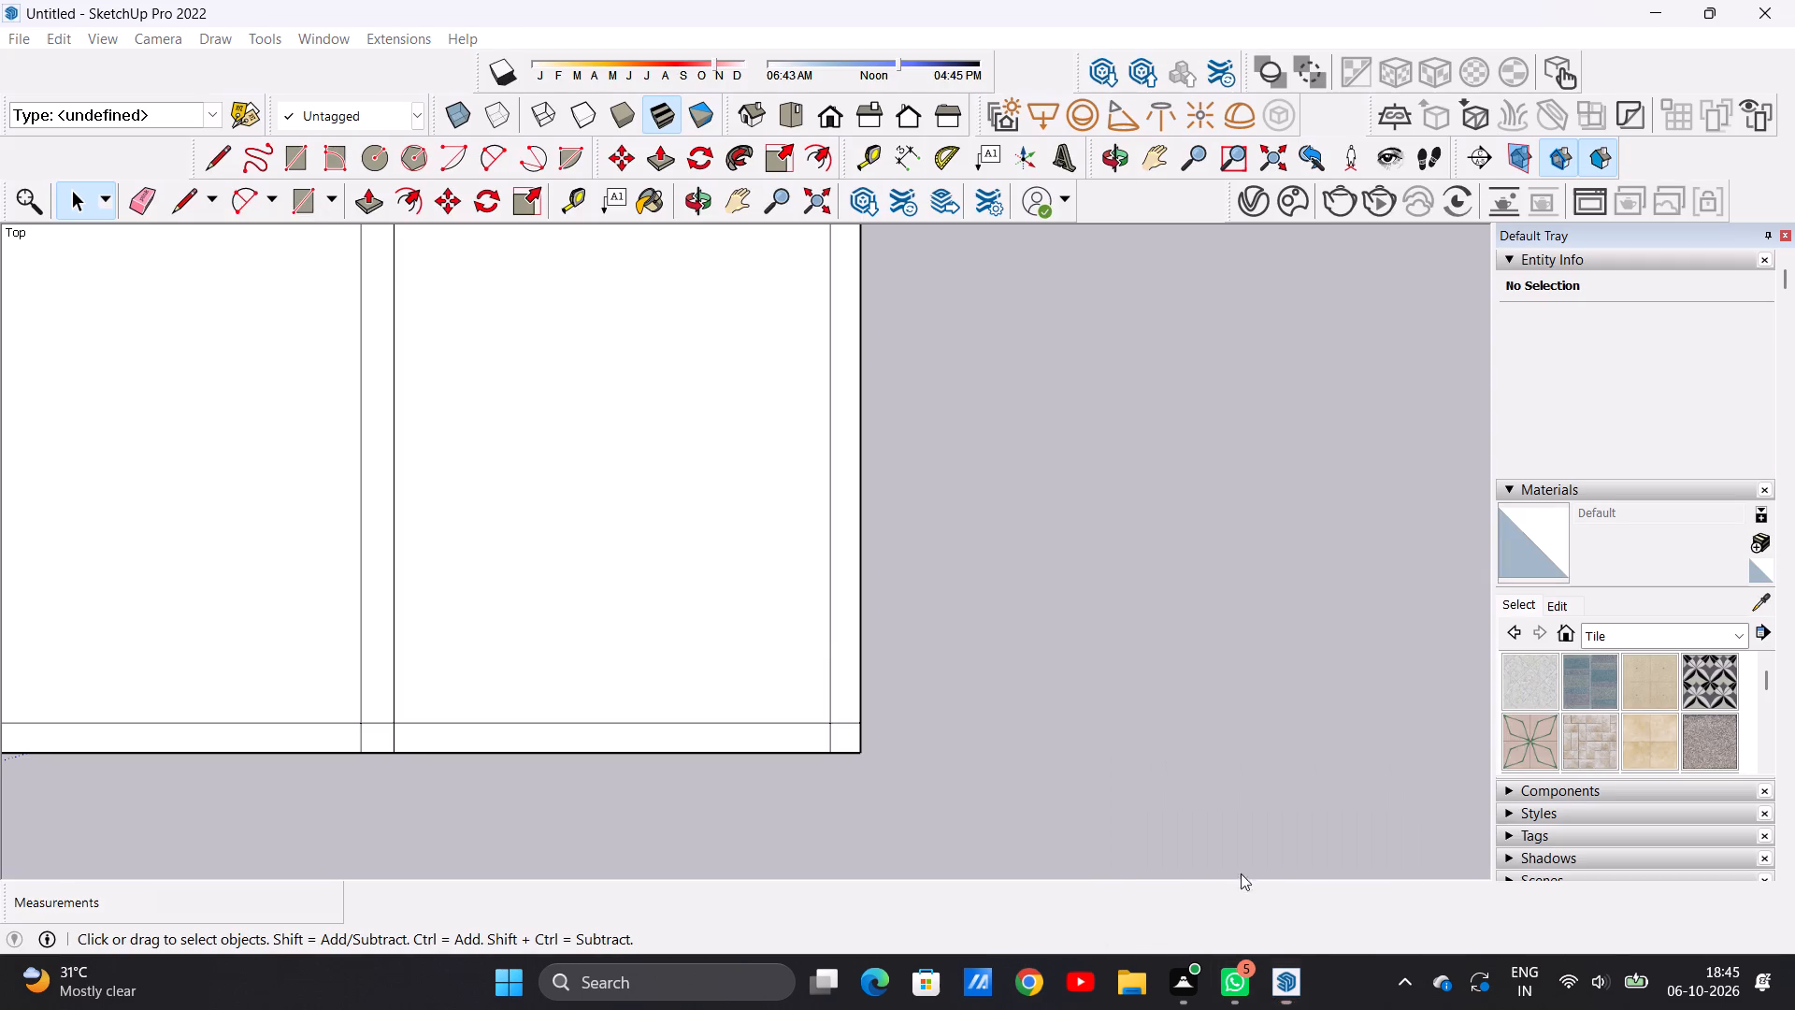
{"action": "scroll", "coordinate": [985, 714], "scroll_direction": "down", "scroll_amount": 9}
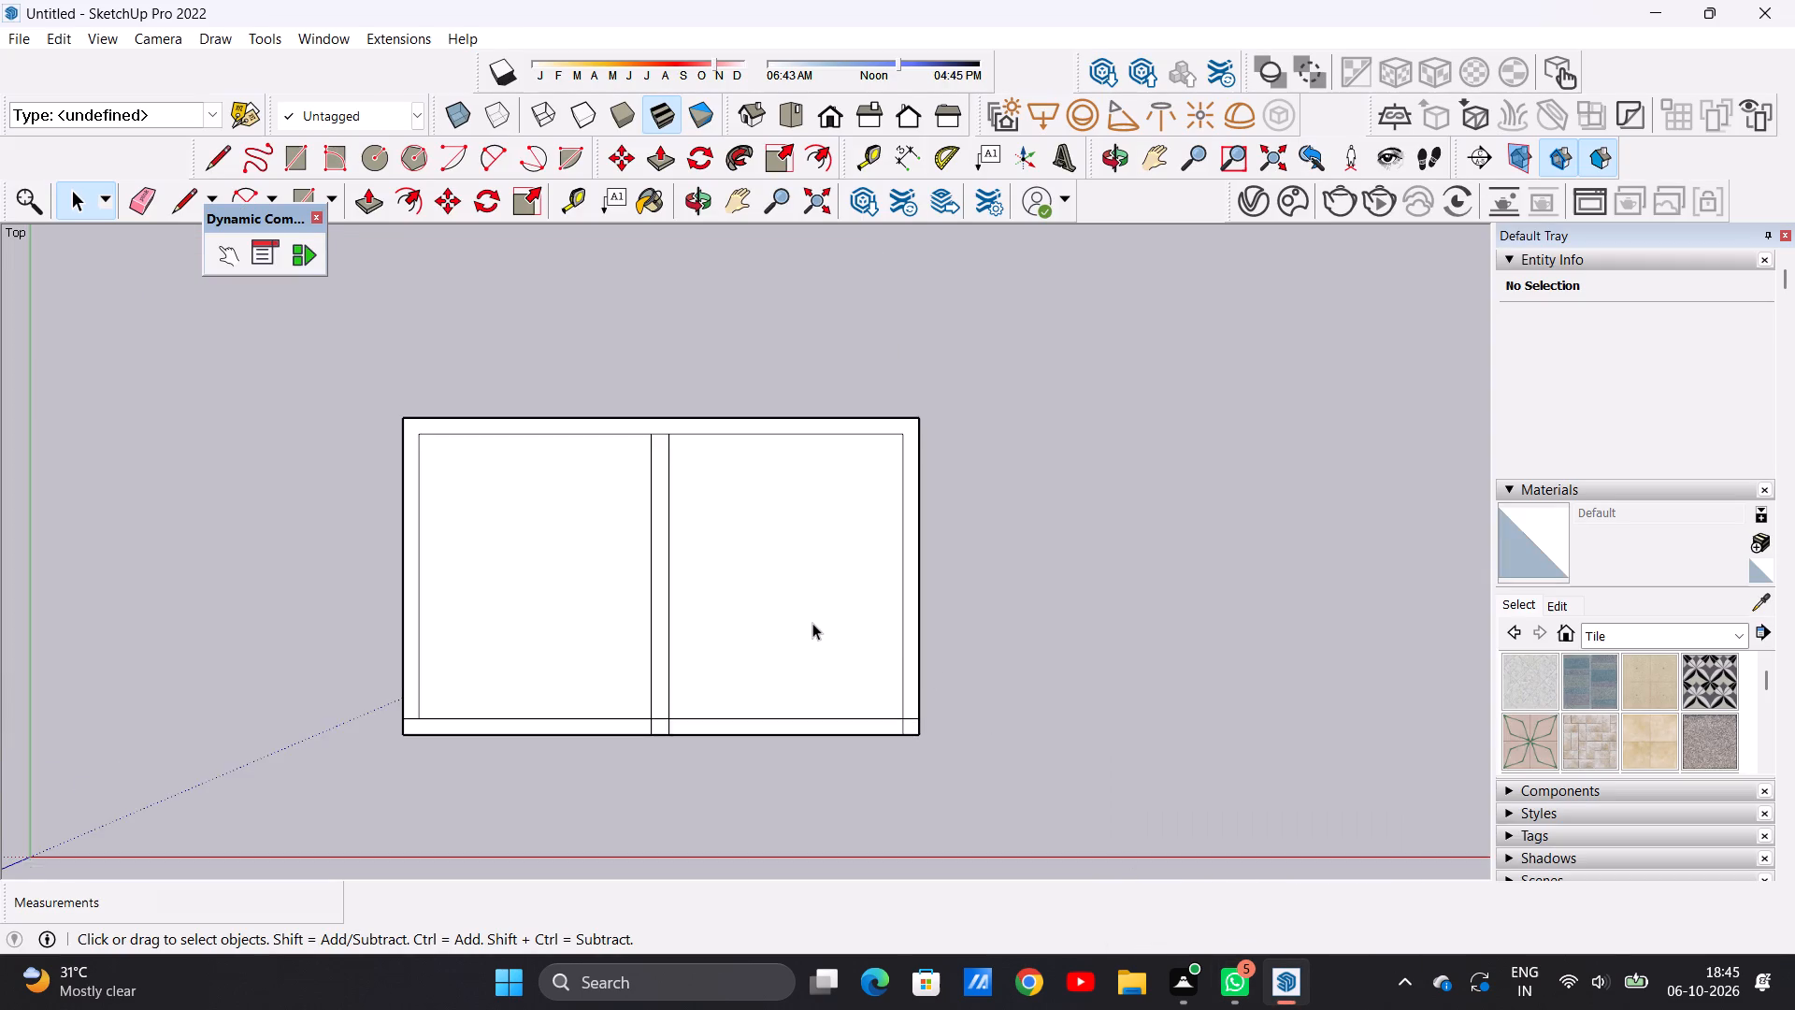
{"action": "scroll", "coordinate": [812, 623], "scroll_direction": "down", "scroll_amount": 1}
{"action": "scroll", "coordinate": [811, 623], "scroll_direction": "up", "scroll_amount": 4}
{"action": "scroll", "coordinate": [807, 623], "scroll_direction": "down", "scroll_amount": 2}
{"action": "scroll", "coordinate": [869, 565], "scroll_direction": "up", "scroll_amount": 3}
Push/Pull the U-shaped border strip along the slab's back and sides up 10' to form the outer walls.
{"action": "key", "text": "p"}
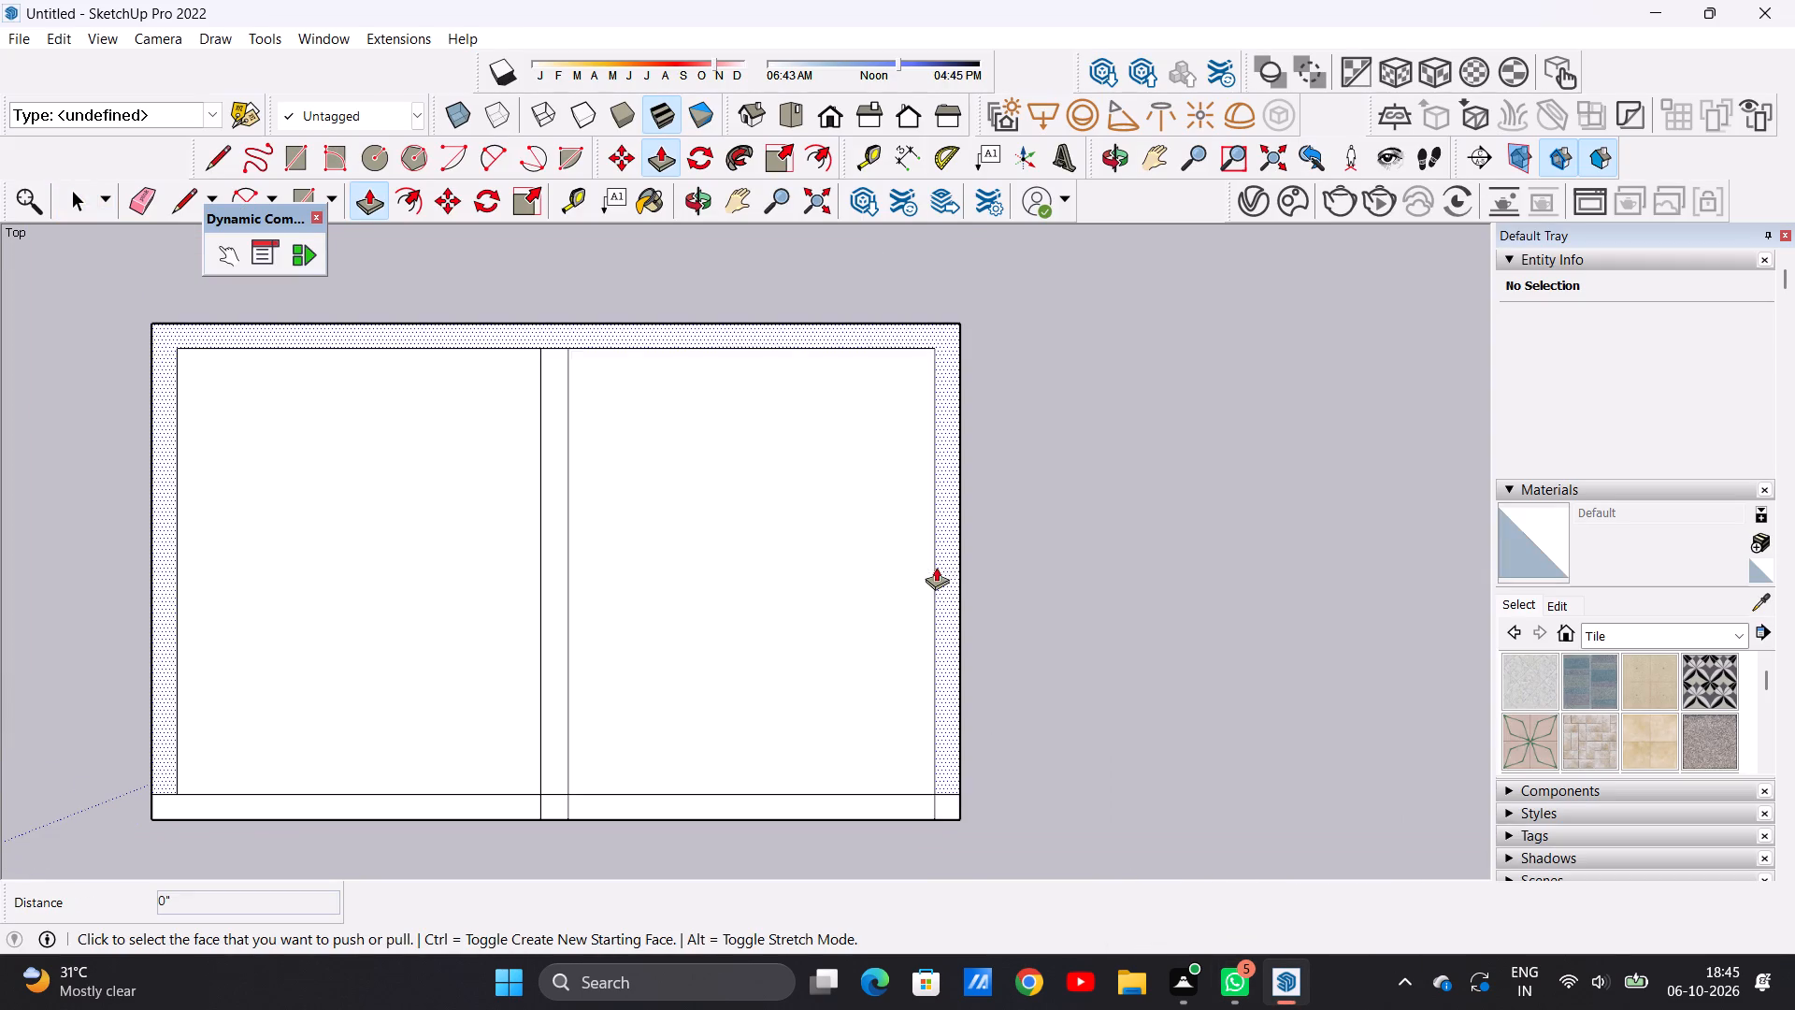
{"action": "scroll", "coordinate": [940, 571], "scroll_direction": "up", "scroll_amount": 4}
{"action": "left_click", "coordinate": [941, 573]}
{"action": "scroll", "coordinate": [941, 514], "scroll_direction": "down", "scroll_amount": 5}
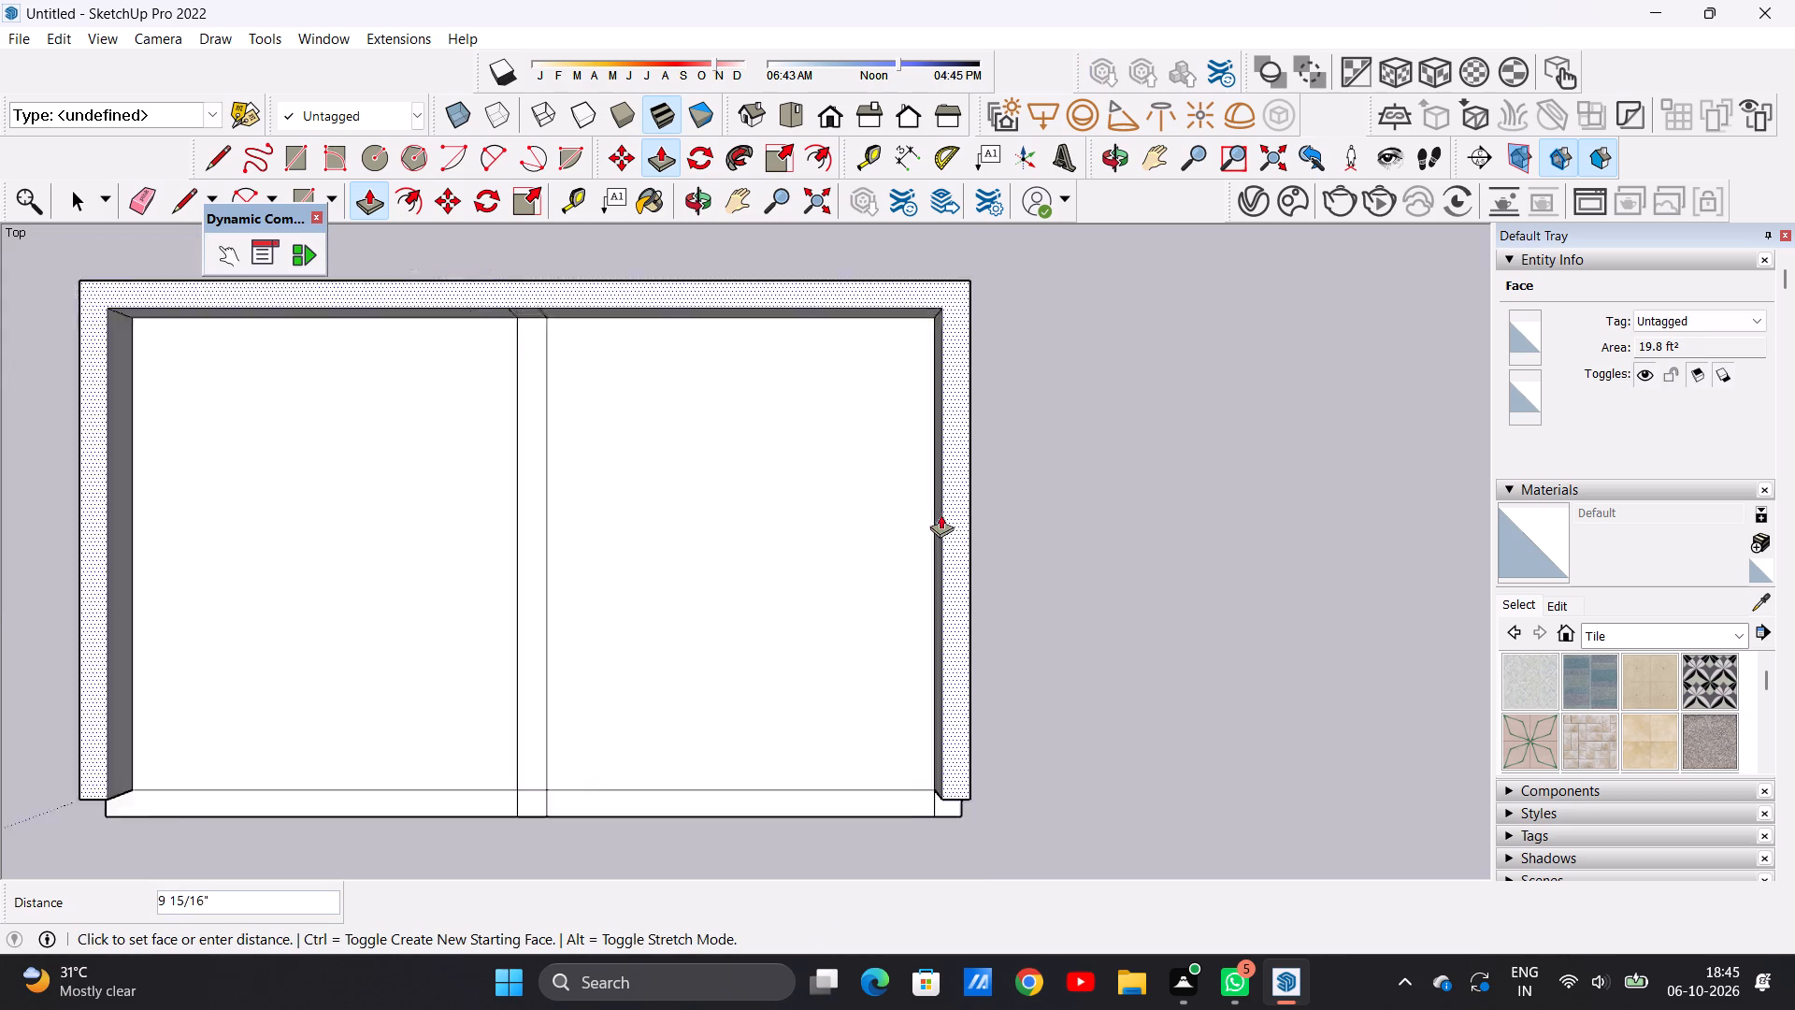
{"action": "scroll", "coordinate": [941, 514], "scroll_direction": "down", "scroll_amount": 11}
{"action": "middle_click_drag", "start_coordinate": [941, 560], "coordinate": [946, 389]}
{"action": "middle_click_drag", "start_coordinate": [974, 493], "coordinate": [976, 392]}
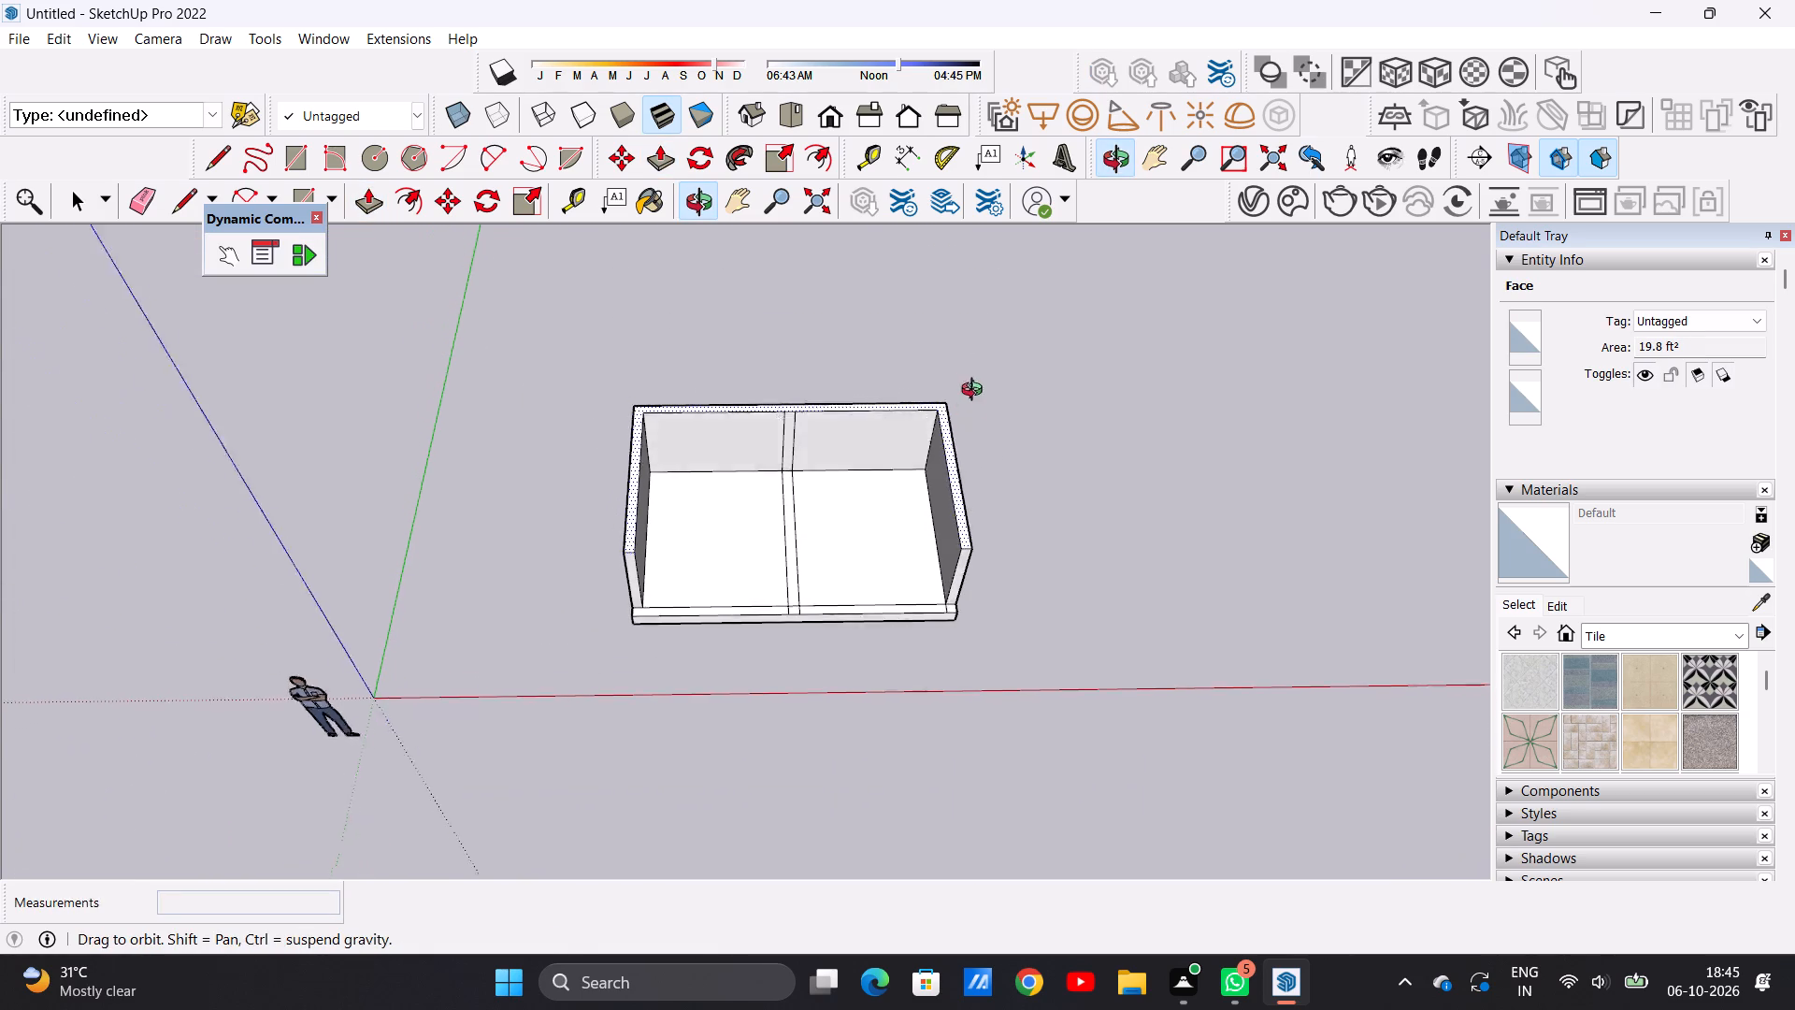
{"action": "middle_click_drag", "start_coordinate": [976, 392], "coordinate": [977, 346]}
{"action": "middle_click_drag", "start_coordinate": [963, 458], "coordinate": [974, 346]}
{"action": "scroll", "coordinate": [974, 398], "scroll_direction": "up", "scroll_amount": 1}
{"action": "scroll", "coordinate": [974, 400], "scroll_direction": "down", "scroll_amount": 1}
{"action": "scroll", "coordinate": [974, 400], "scroll_direction": "up", "scroll_amount": 1}
{"action": "type", "text": "10'"}
{"action": "key", "text": "Return"}
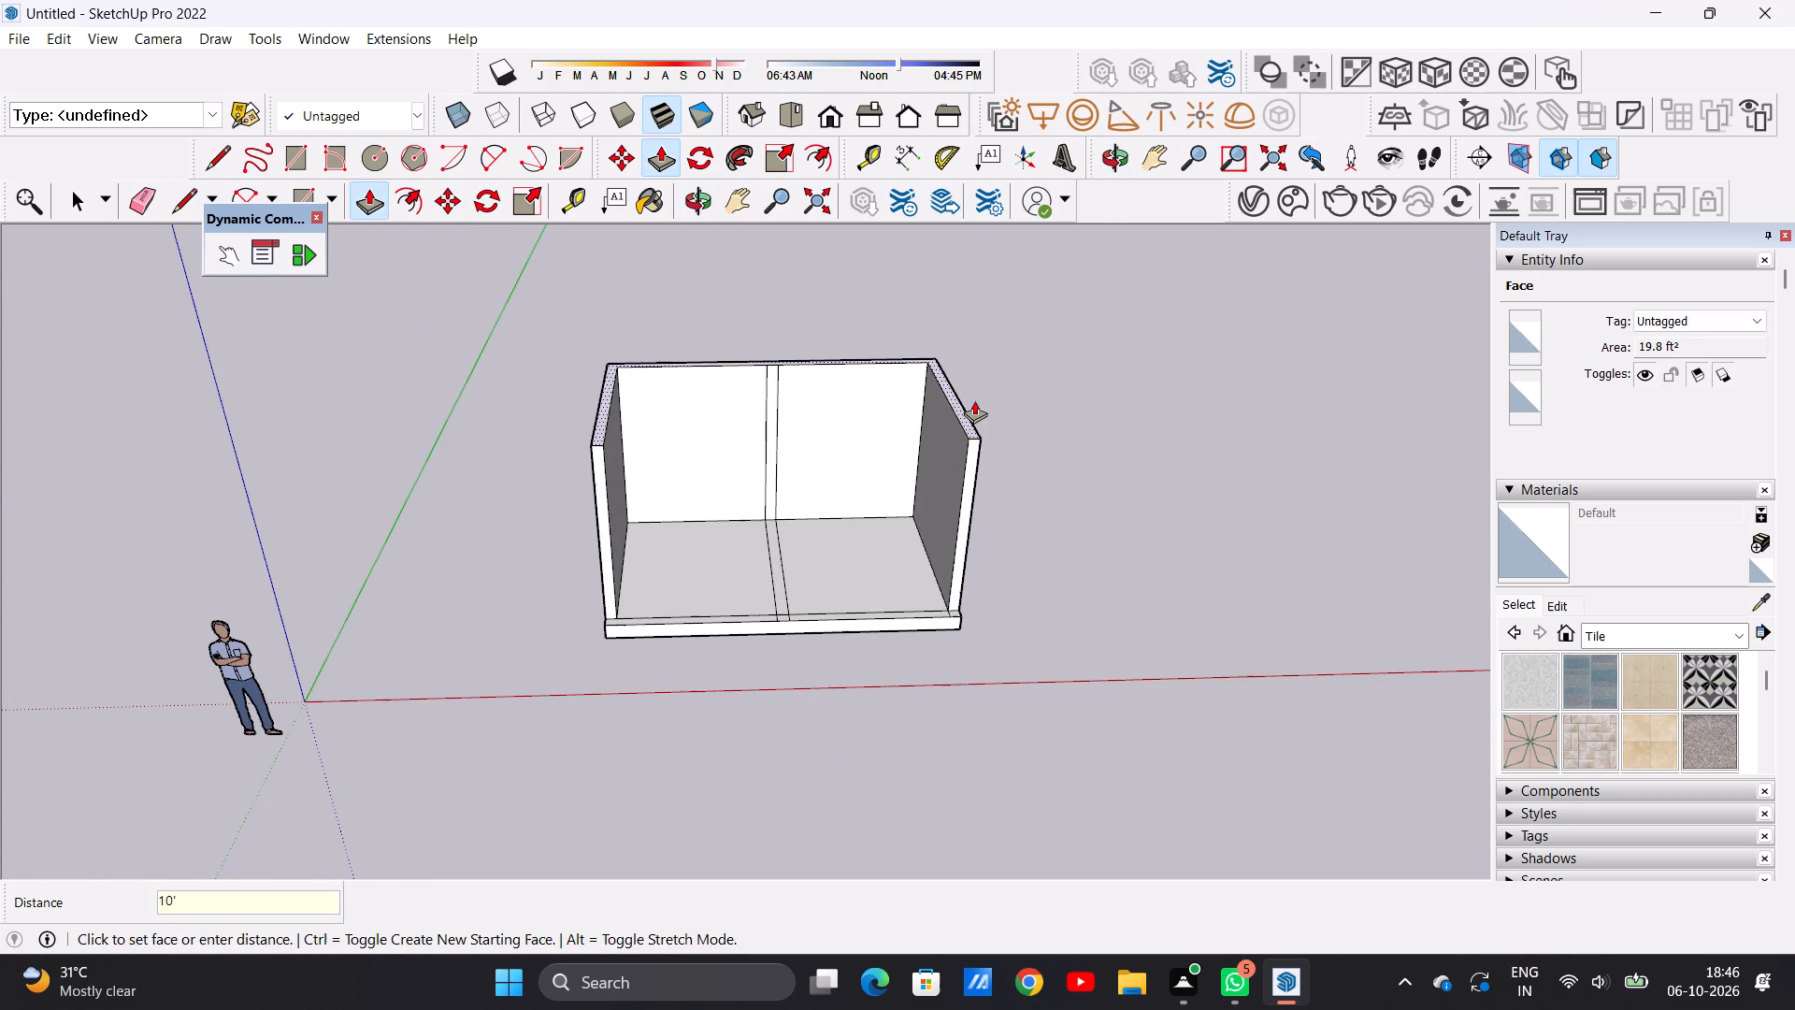
{"action": "key", "text": "space"}
Examine the raised outer walls and the floor's partition strip from the front, from above and at an angle.
{"action": "scroll", "coordinate": [923, 504], "scroll_direction": "down", "scroll_amount": 4}
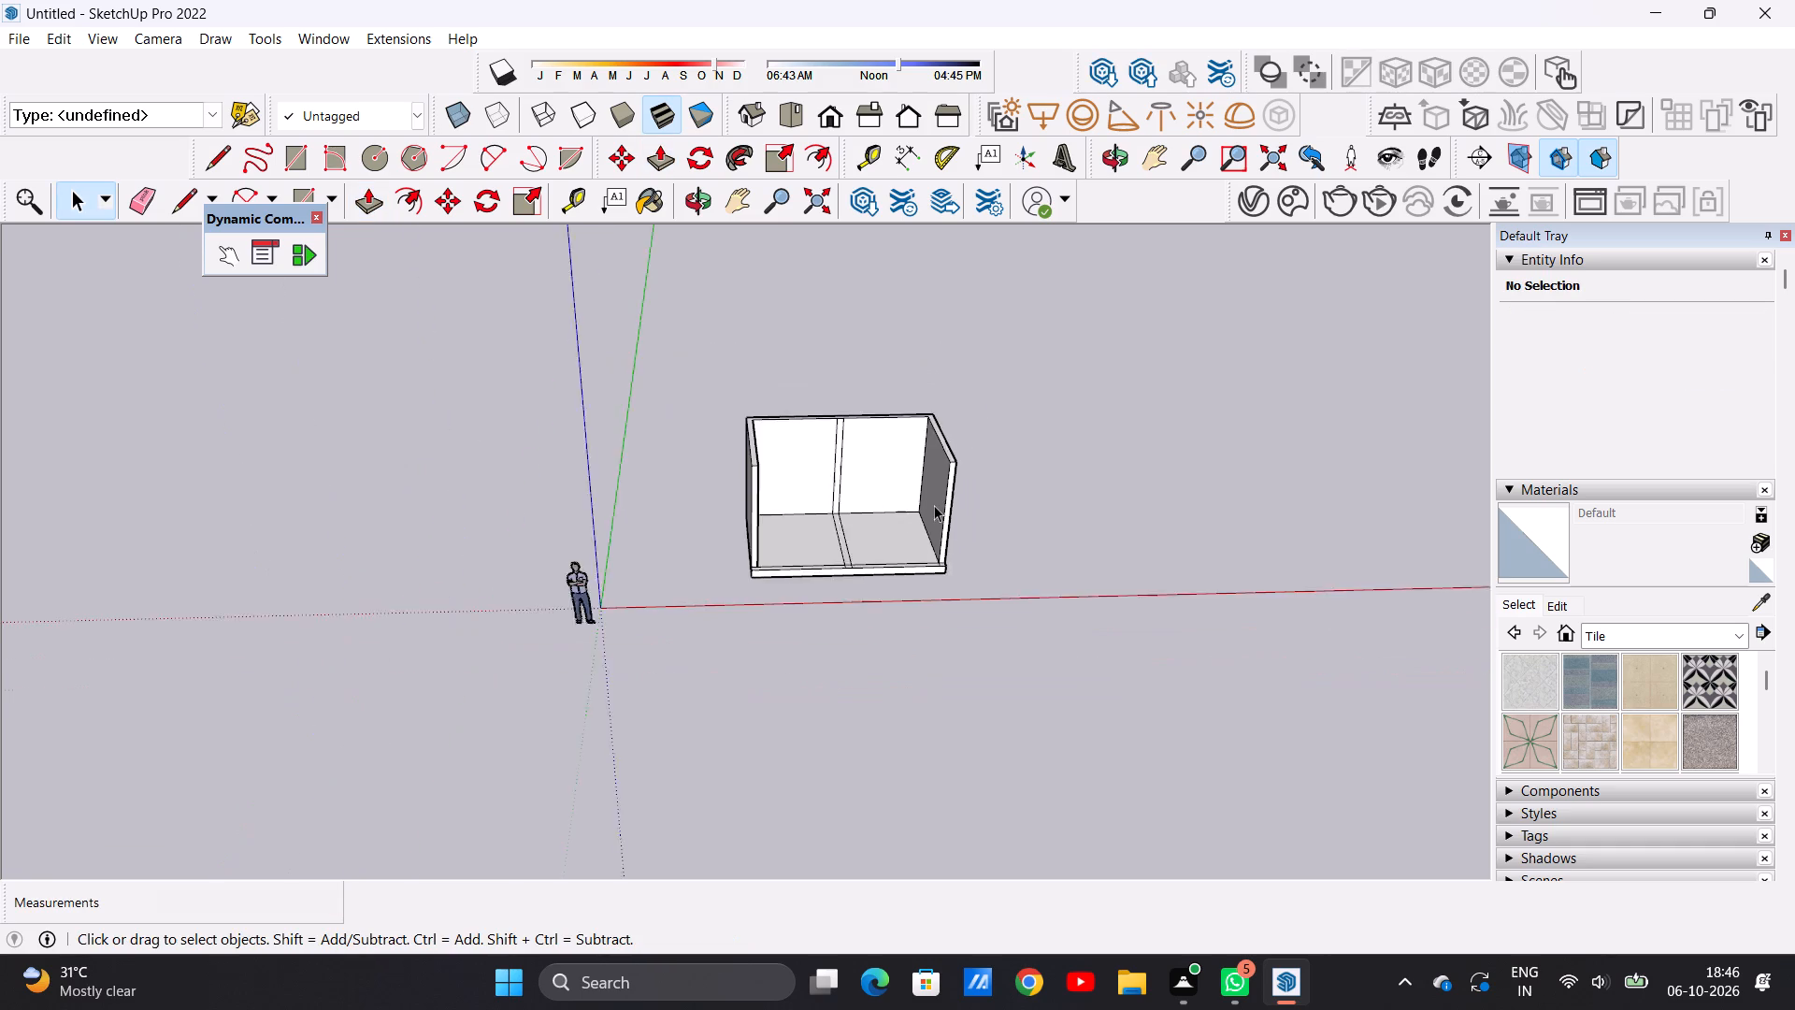
{"action": "scroll", "coordinate": [934, 505], "scroll_direction": "down", "scroll_amount": 3}
{"action": "middle_click_drag", "start_coordinate": [991, 528], "coordinate": [961, 426]}
{"action": "scroll", "coordinate": [967, 420], "scroll_direction": "up", "scroll_amount": 6}
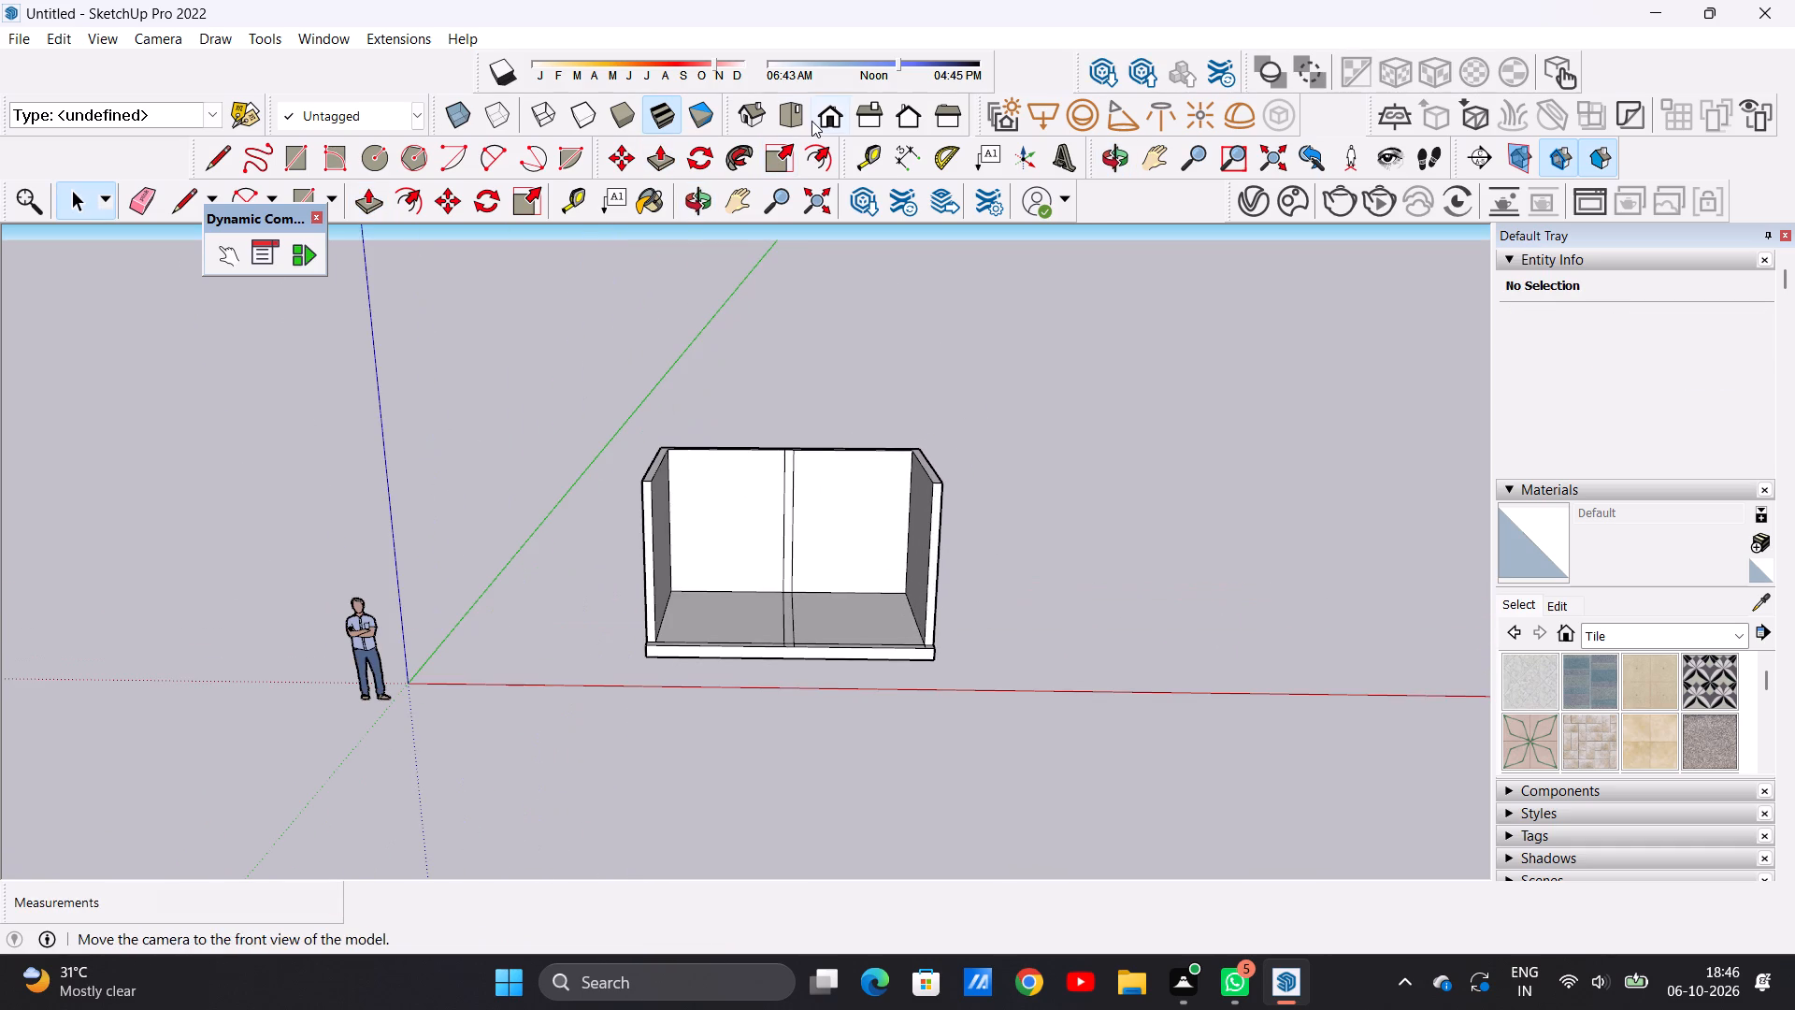
{"action": "left_click", "coordinate": [791, 118]}
{"action": "scroll", "coordinate": [1063, 413], "scroll_direction": "up", "scroll_amount": 6}
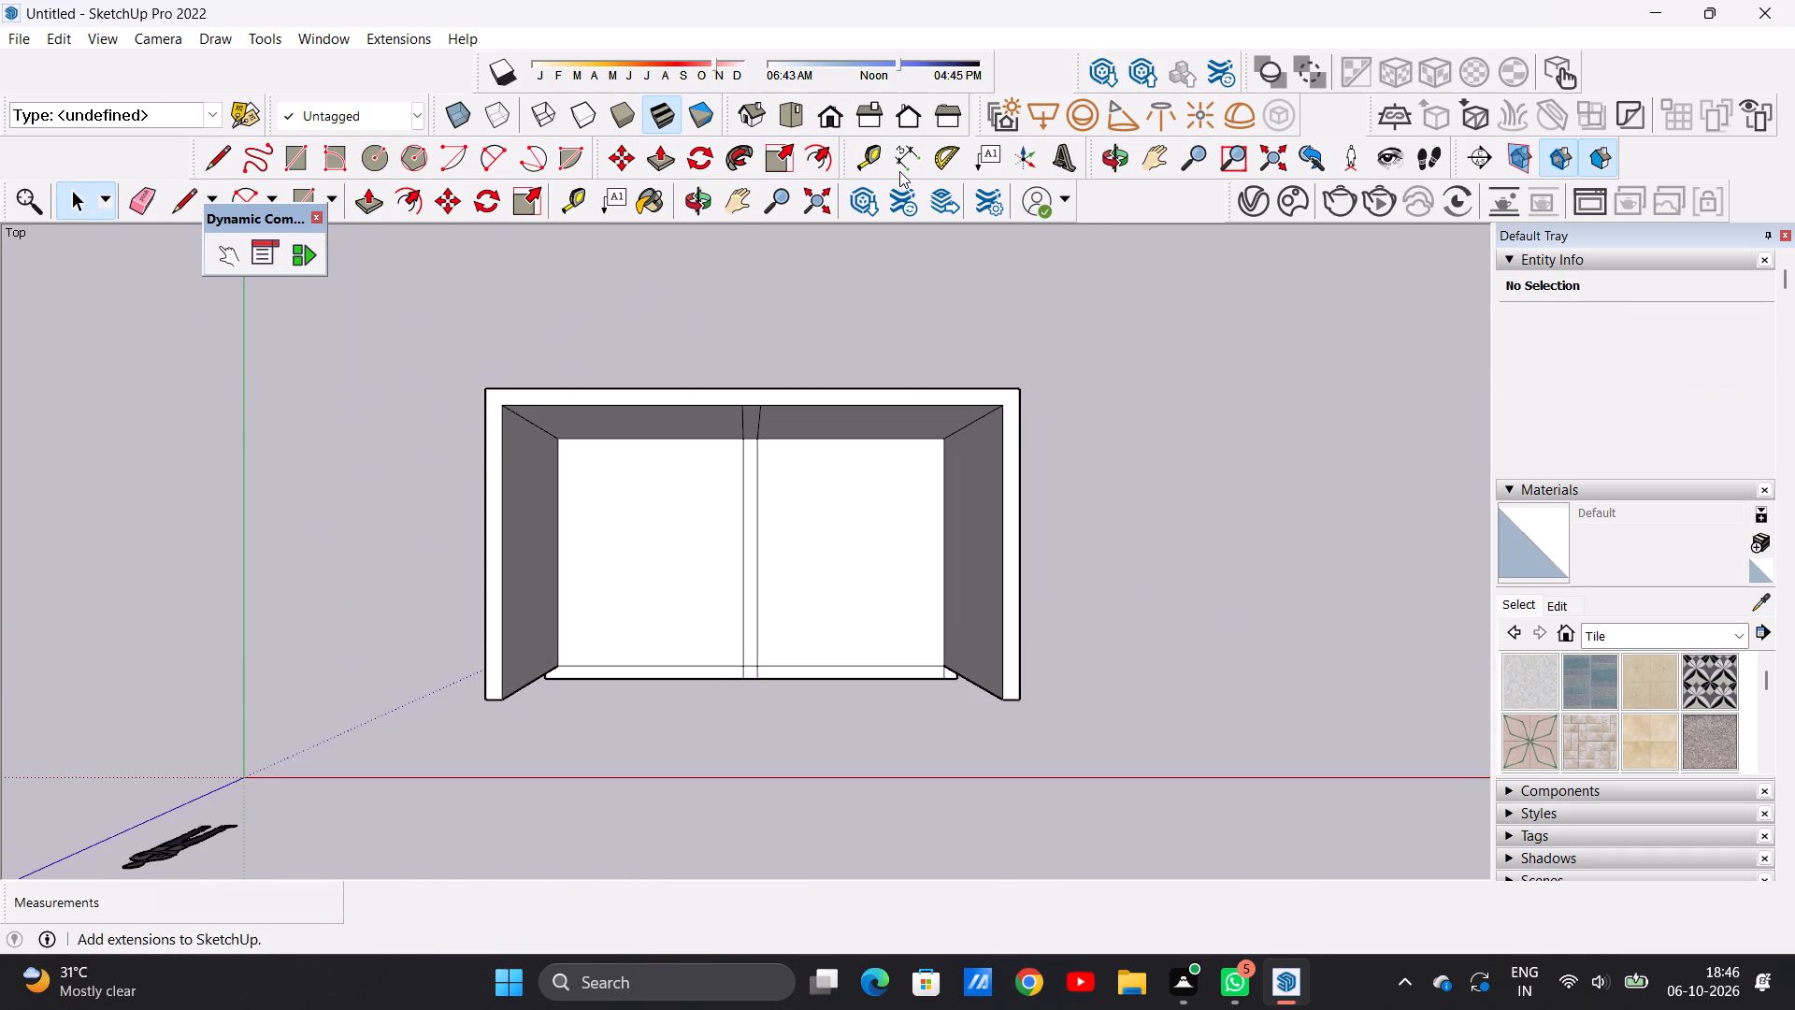
{"action": "left_click", "coordinate": [836, 129]}
{"action": "scroll", "coordinate": [1211, 527], "scroll_direction": "up", "scroll_amount": 5}
{"action": "middle_click_drag", "start_coordinate": [1029, 516], "coordinate": [998, 750]}
{"action": "scroll", "coordinate": [876, 654], "scroll_direction": "up", "scroll_amount": 2}
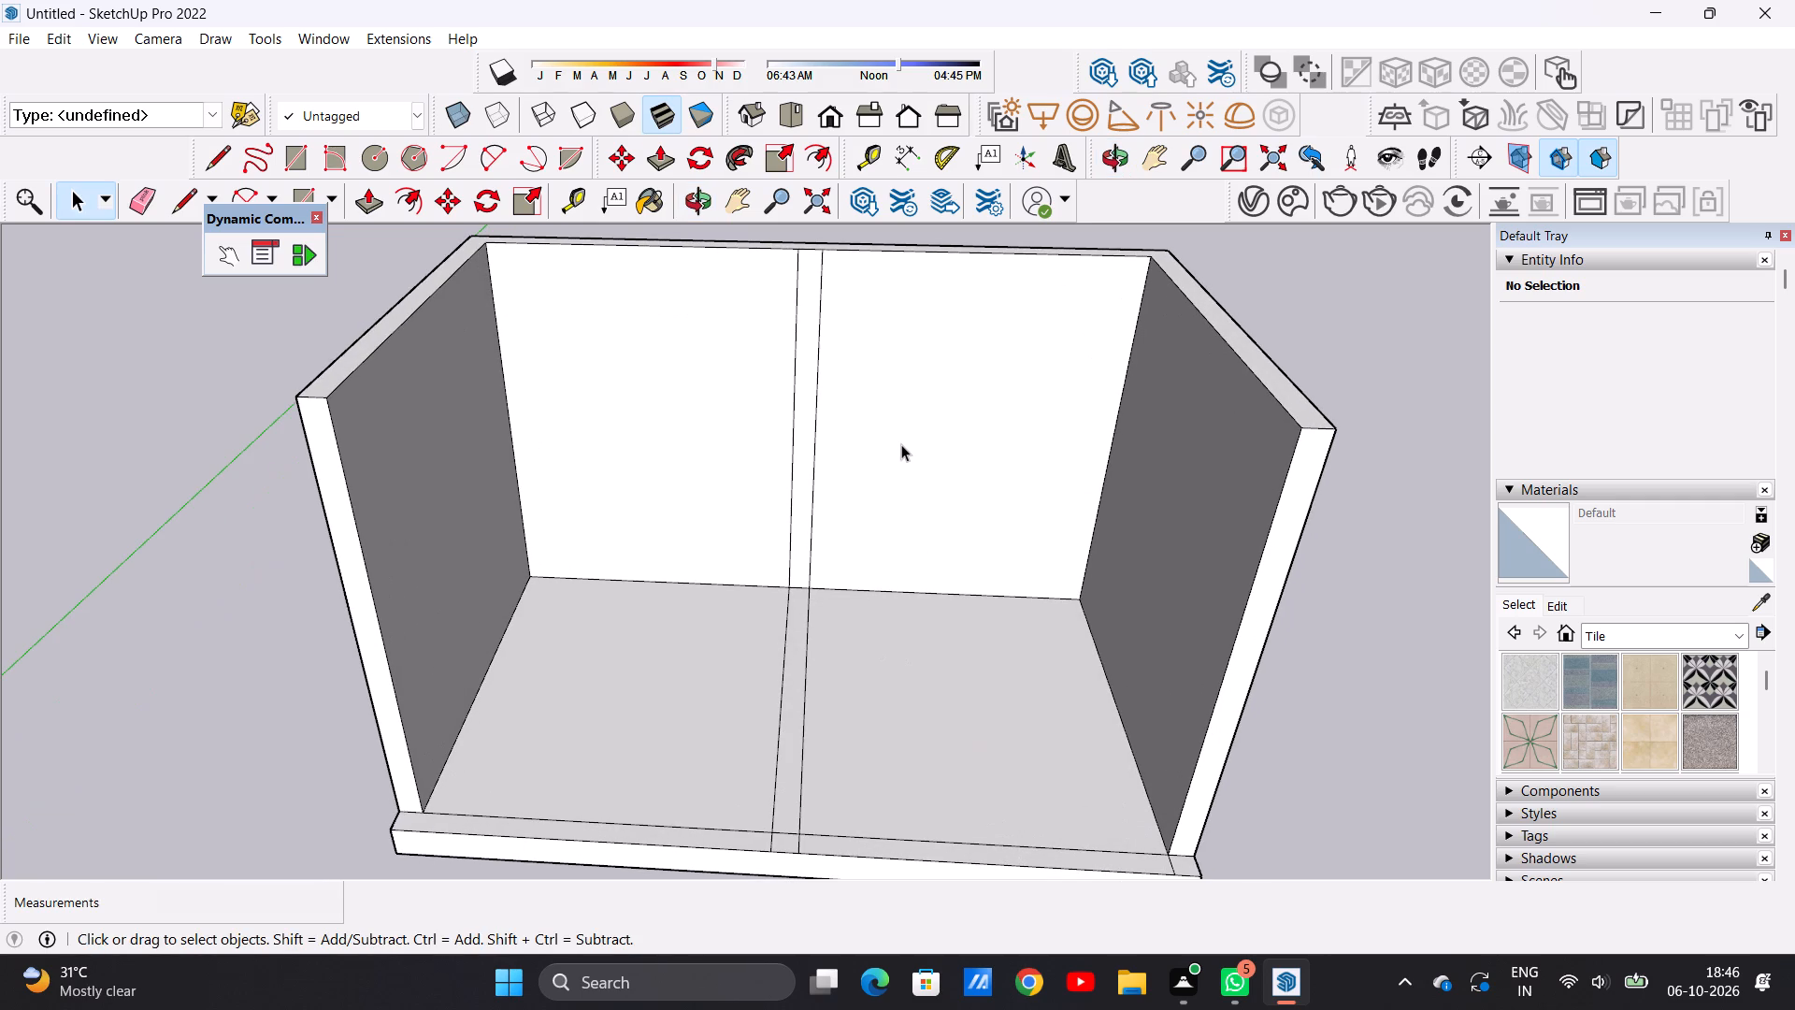
{"action": "scroll", "coordinate": [882, 462], "scroll_direction": "down", "scroll_amount": 4}
{"action": "middle_click_drag", "start_coordinate": [867, 490], "coordinate": [867, 513]}
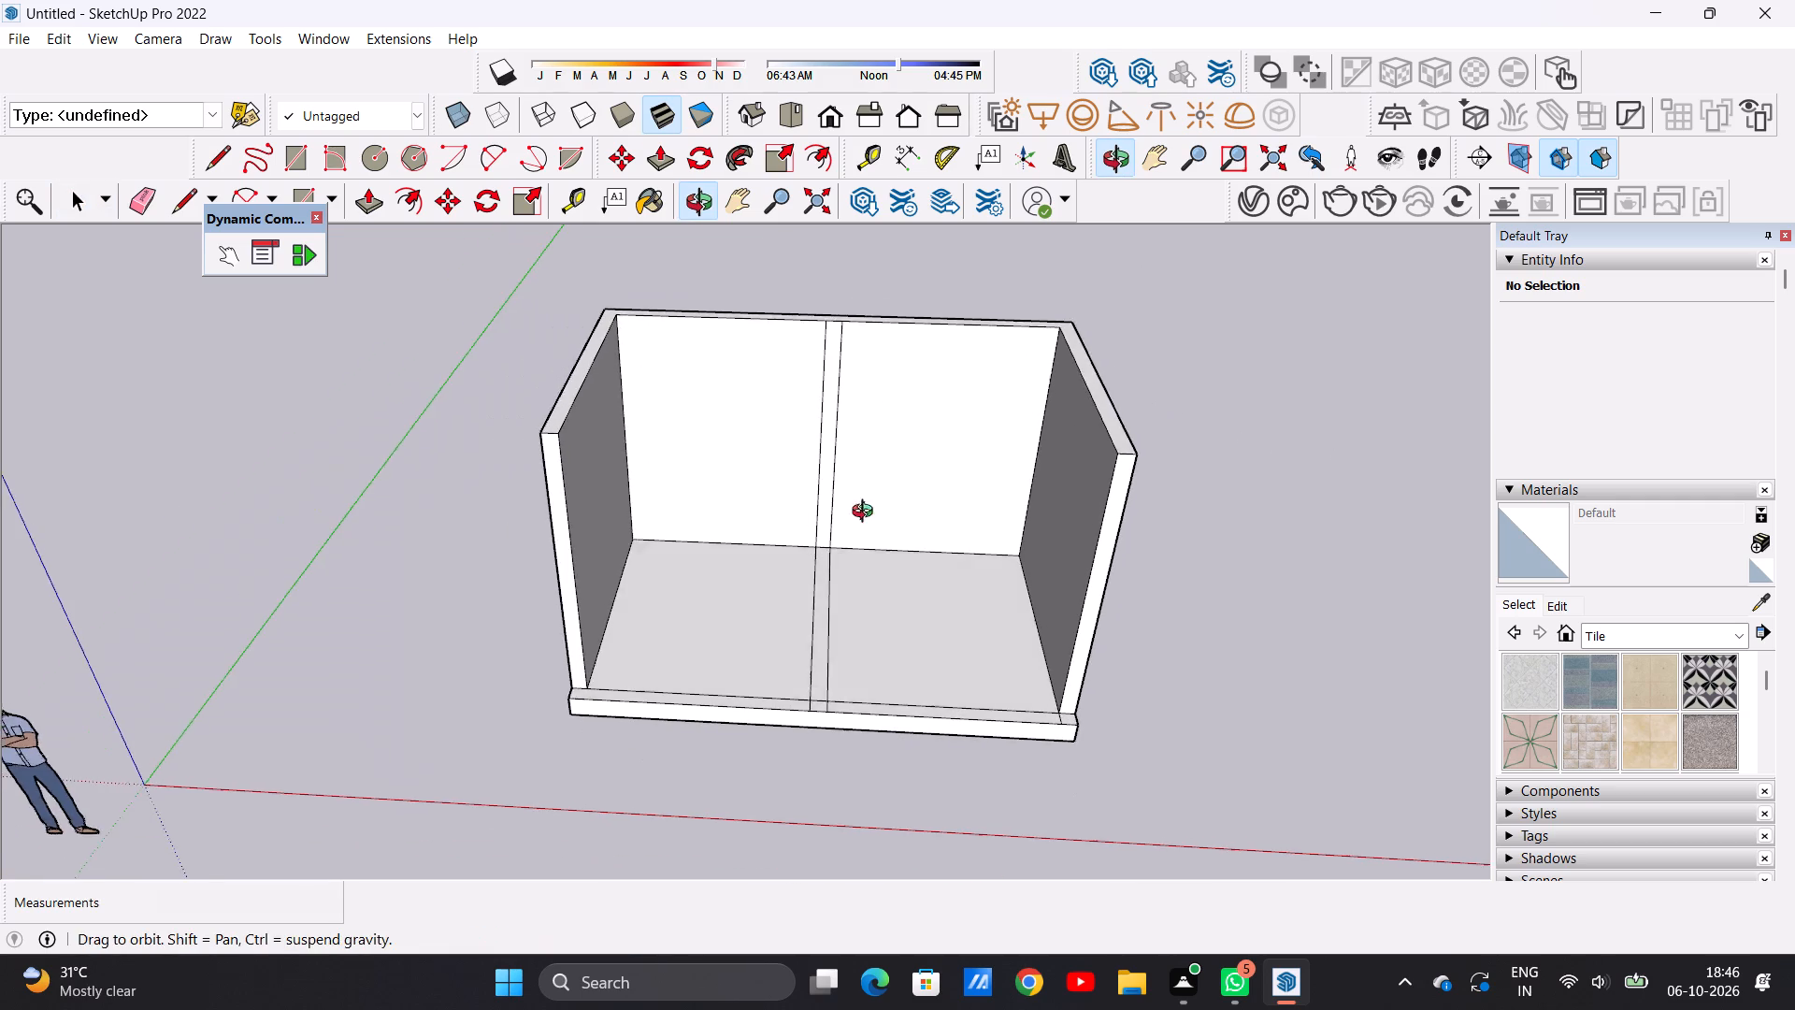
{"action": "middle_click_drag", "start_coordinate": [867, 513], "coordinate": [873, 601]}
{"action": "scroll", "coordinate": [828, 635], "scroll_direction": "up", "scroll_amount": 5}
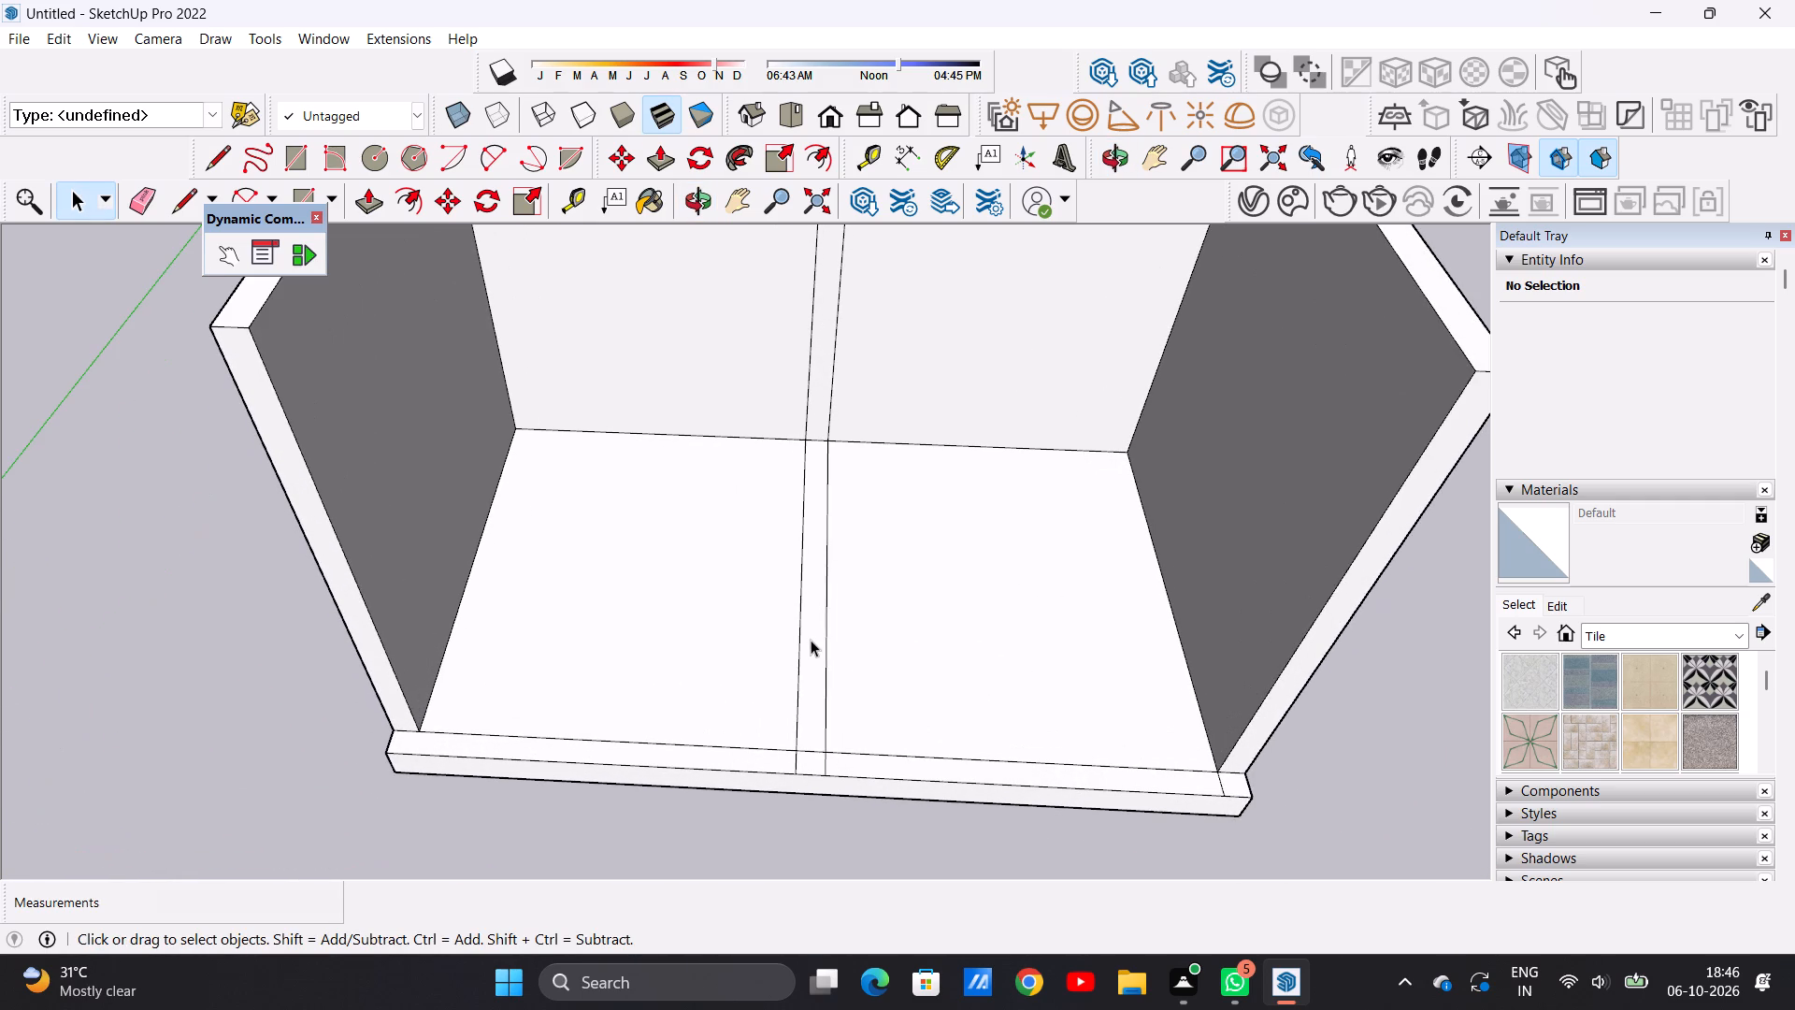
Push/Pull the central partition strip on the floor up 10', level with the top of the back wall.
{"action": "key", "text": "p"}
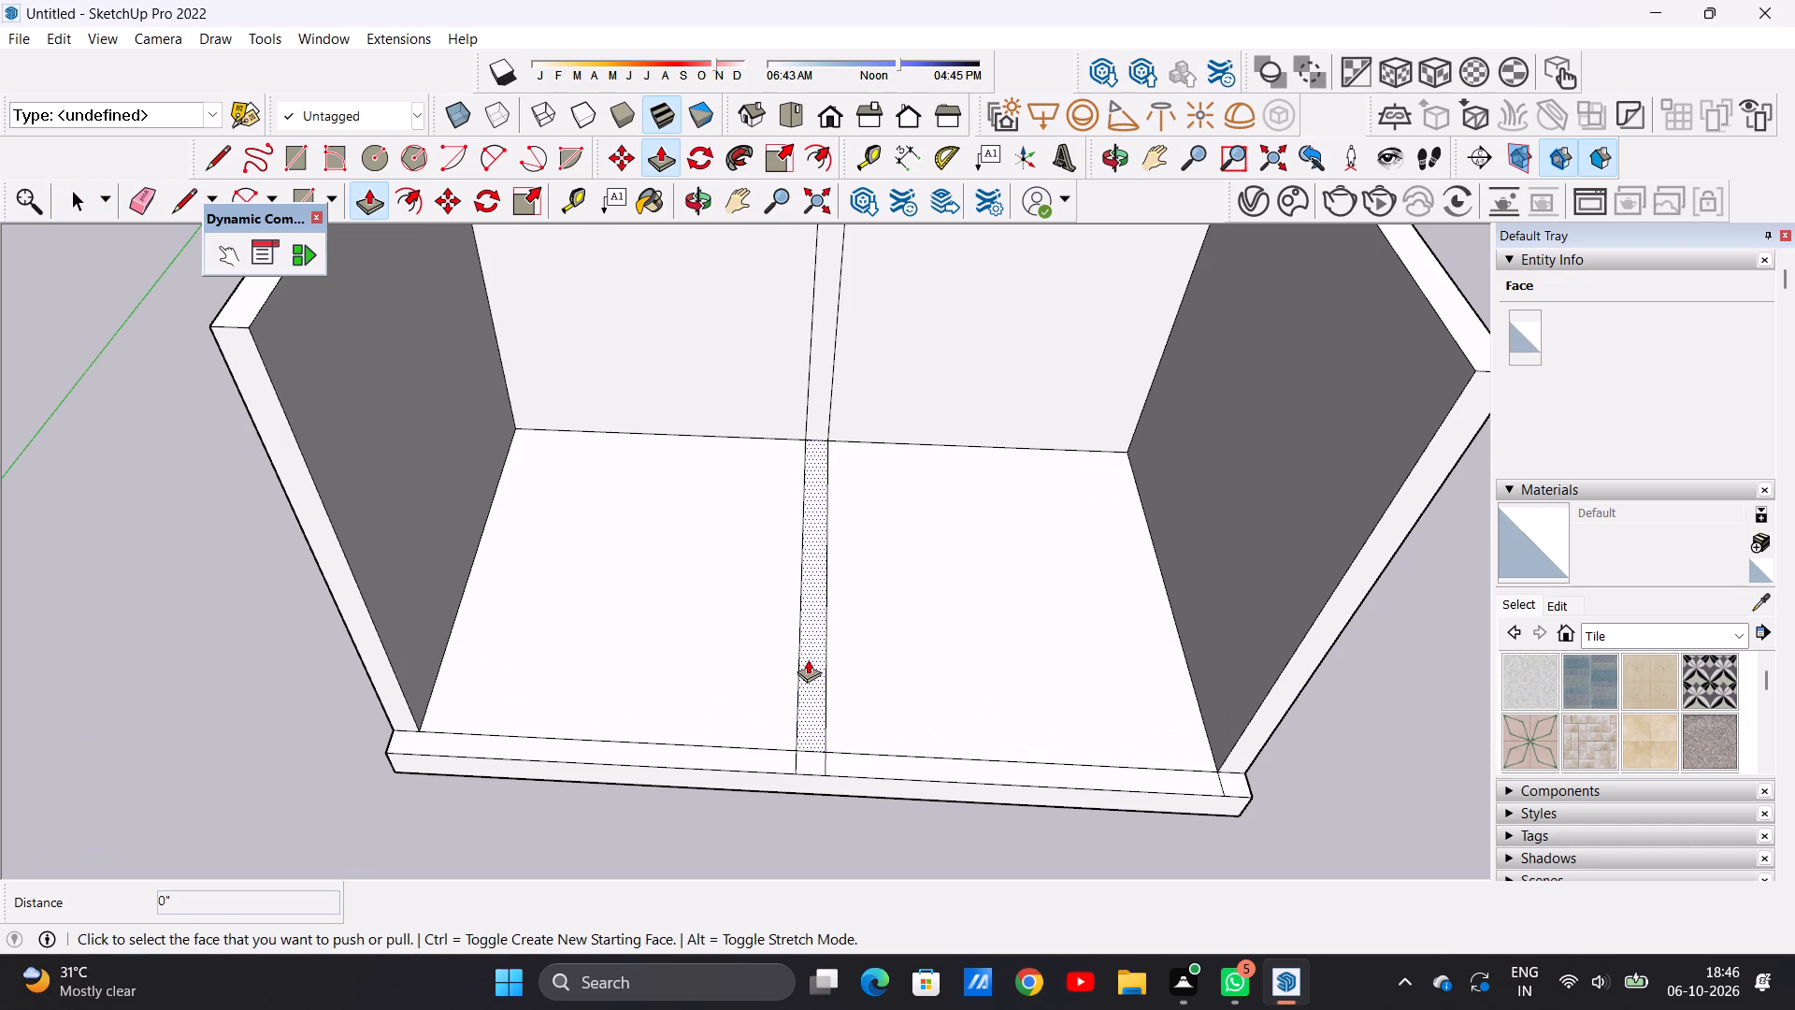
{"action": "left_click", "coordinate": [808, 659]}
{"action": "scroll", "coordinate": [825, 559], "scroll_direction": "down", "scroll_amount": 12}
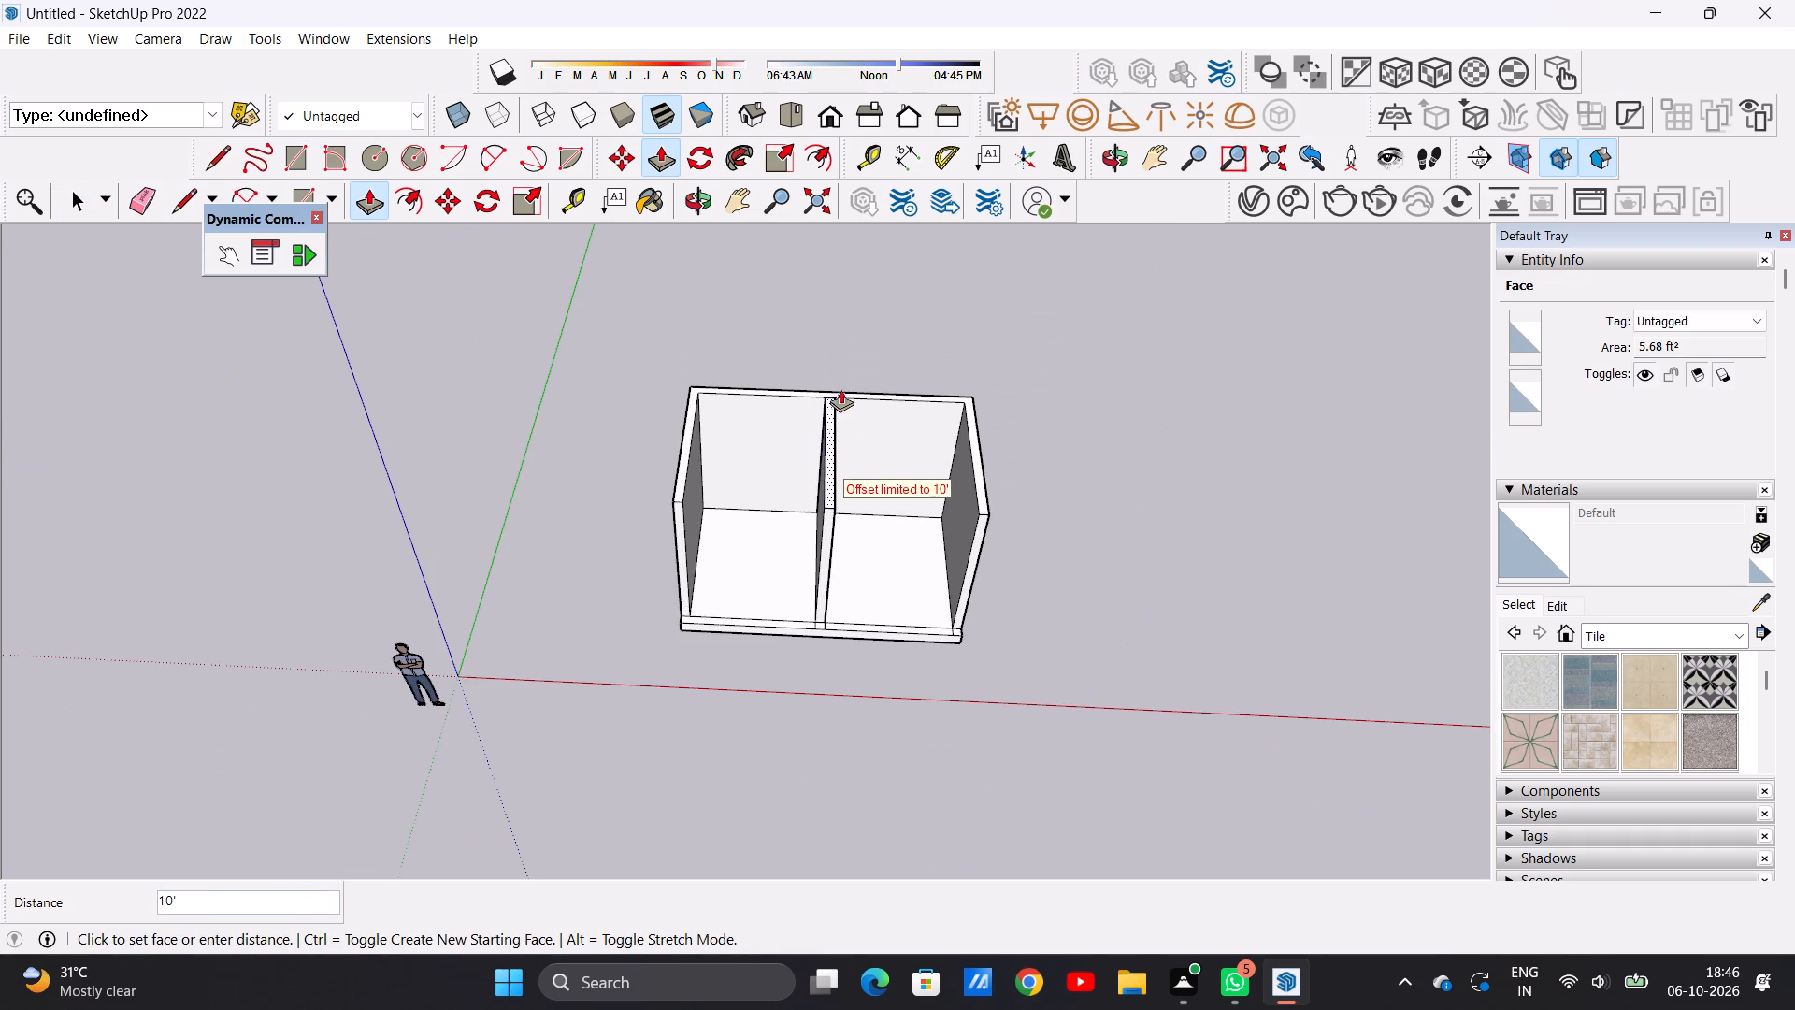
{"action": "scroll", "coordinate": [840, 384], "scroll_direction": "up", "scroll_amount": 20}
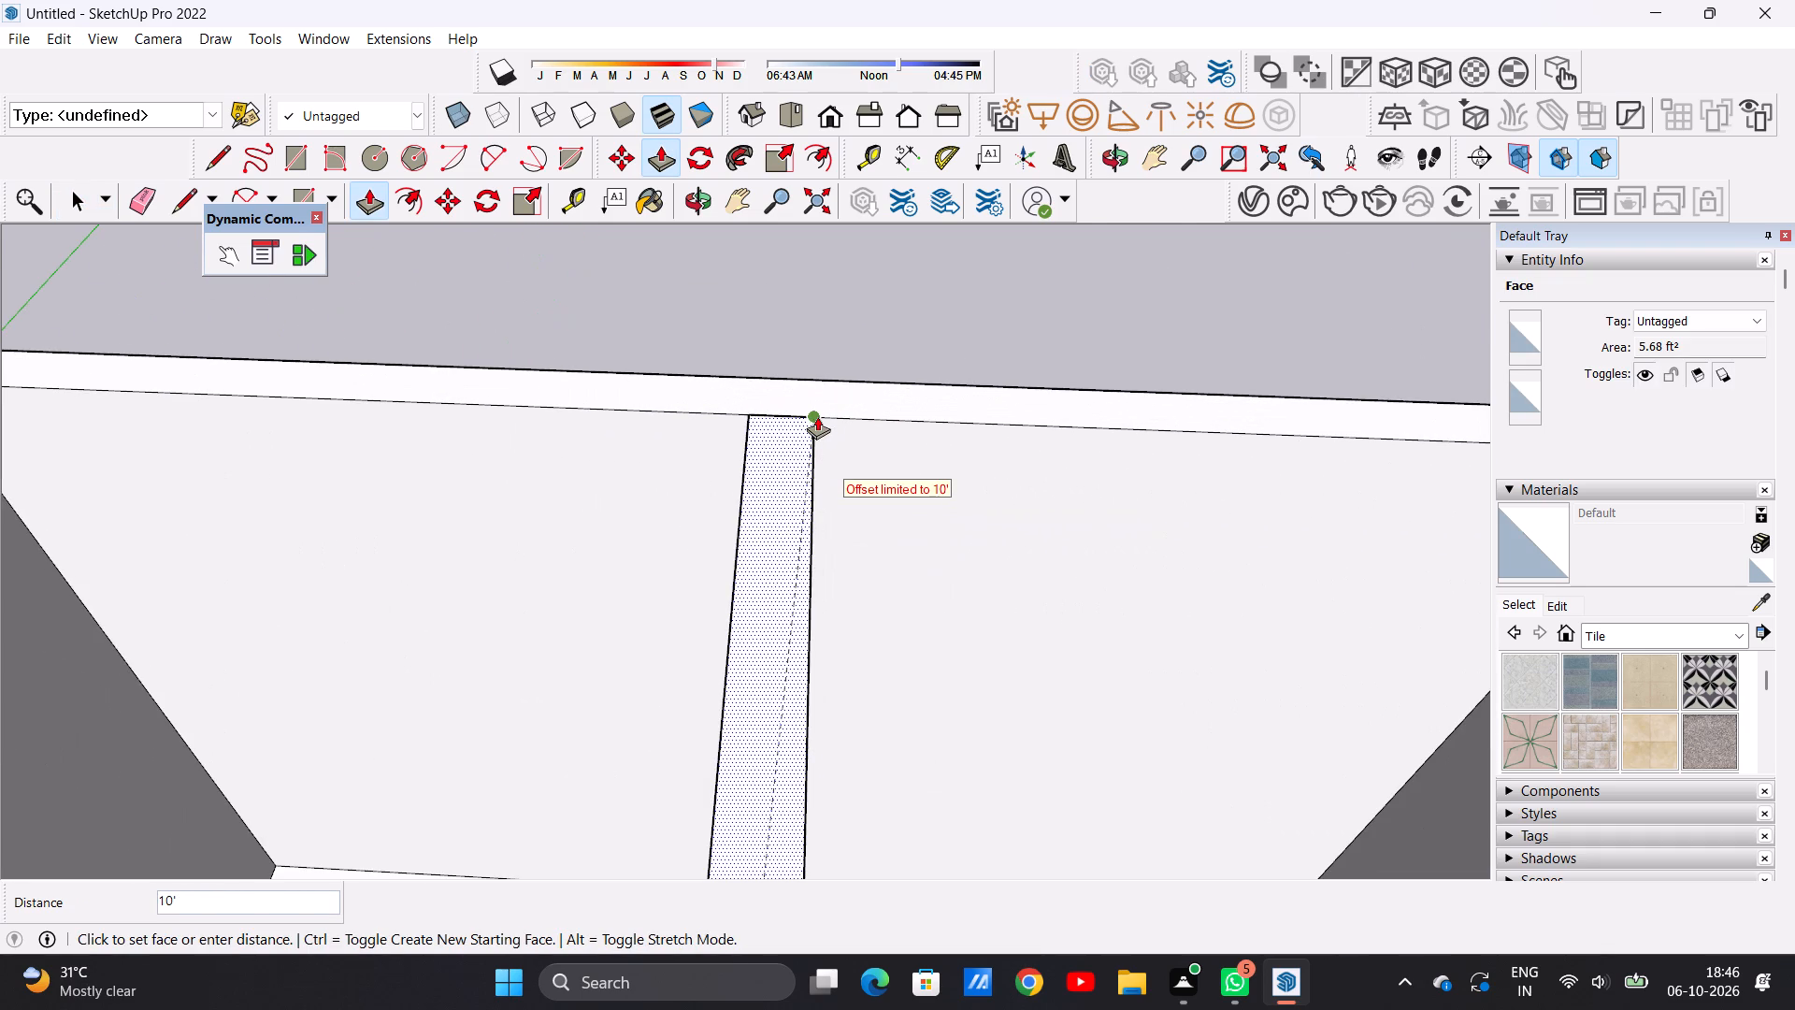
{"action": "left_click", "coordinate": [817, 416]}
{"action": "key", "text": "space"}
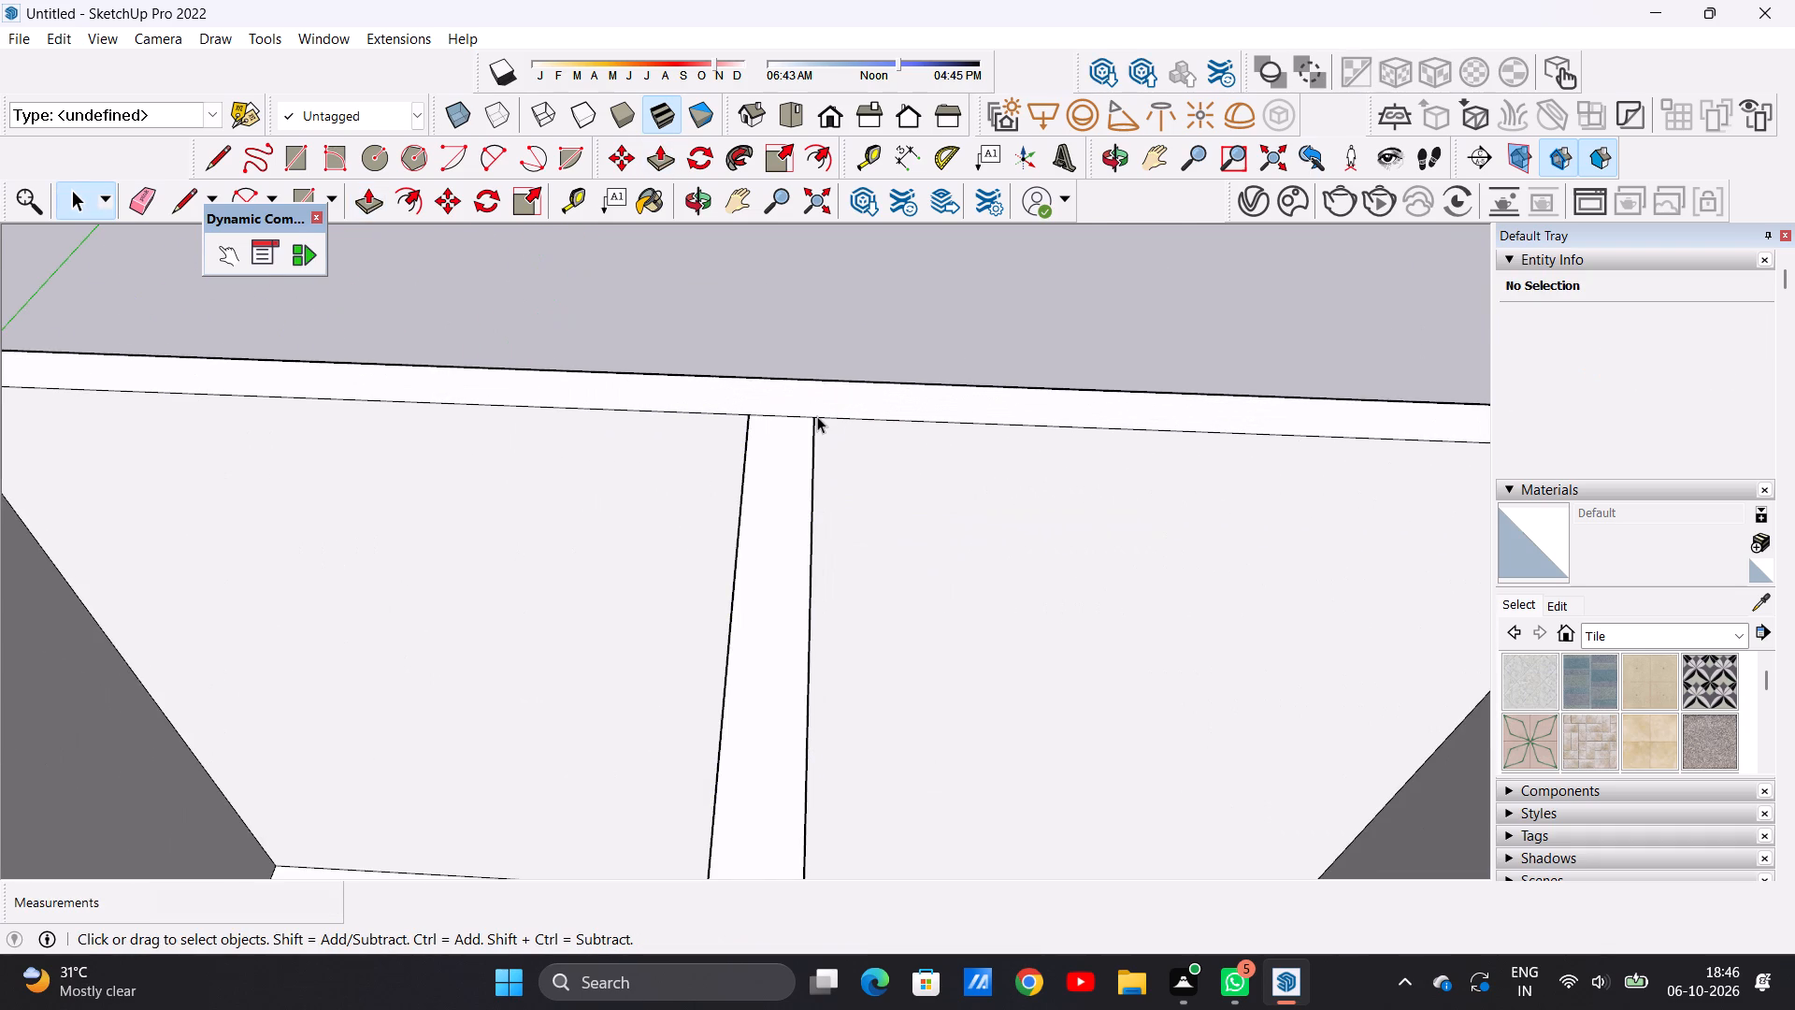
Examine the central partition wall from several angles, including its front end at the slab's front border strip.
{"action": "scroll", "coordinate": [816, 417], "scroll_direction": "down", "scroll_amount": 10}
{"action": "scroll", "coordinate": [809, 462], "scroll_direction": "up", "scroll_amount": 1}
{"action": "scroll", "coordinate": [809, 462], "scroll_direction": "down", "scroll_amount": 11}
{"action": "middle_click_drag", "start_coordinate": [841, 759], "coordinate": [854, 668]}
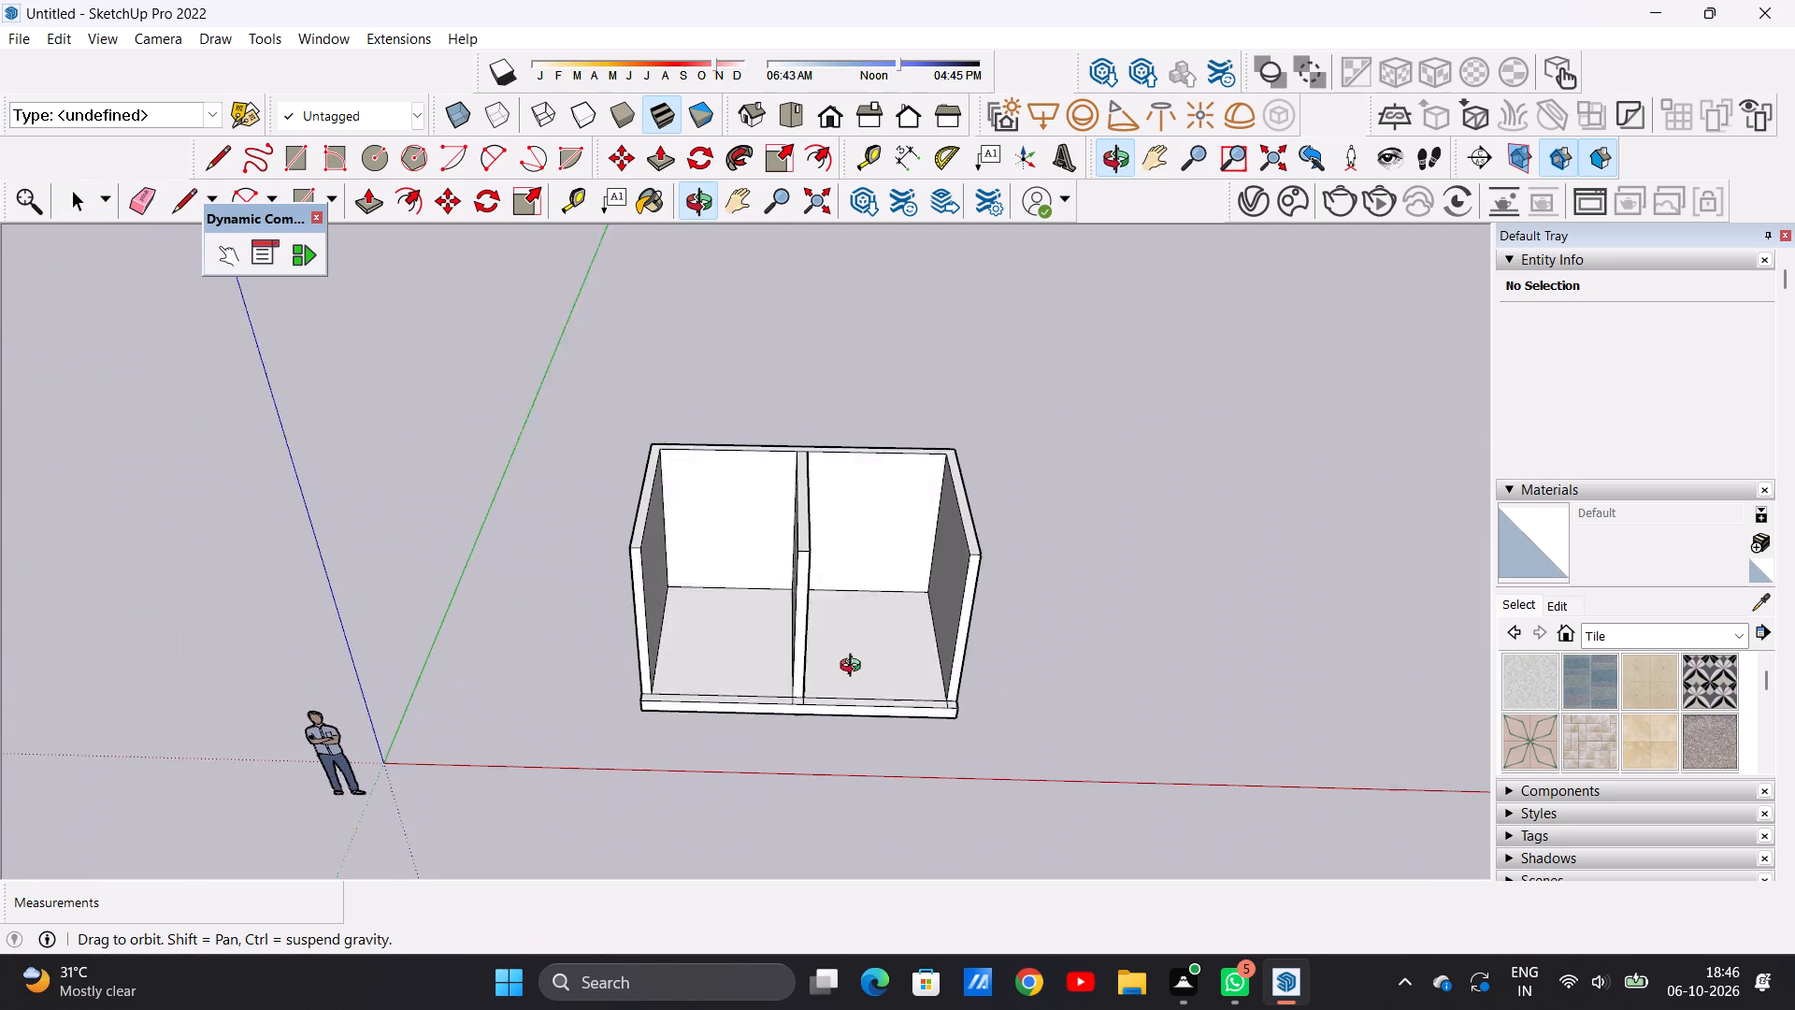
{"action": "middle_click_drag", "start_coordinate": [854, 668], "coordinate": [847, 574]}
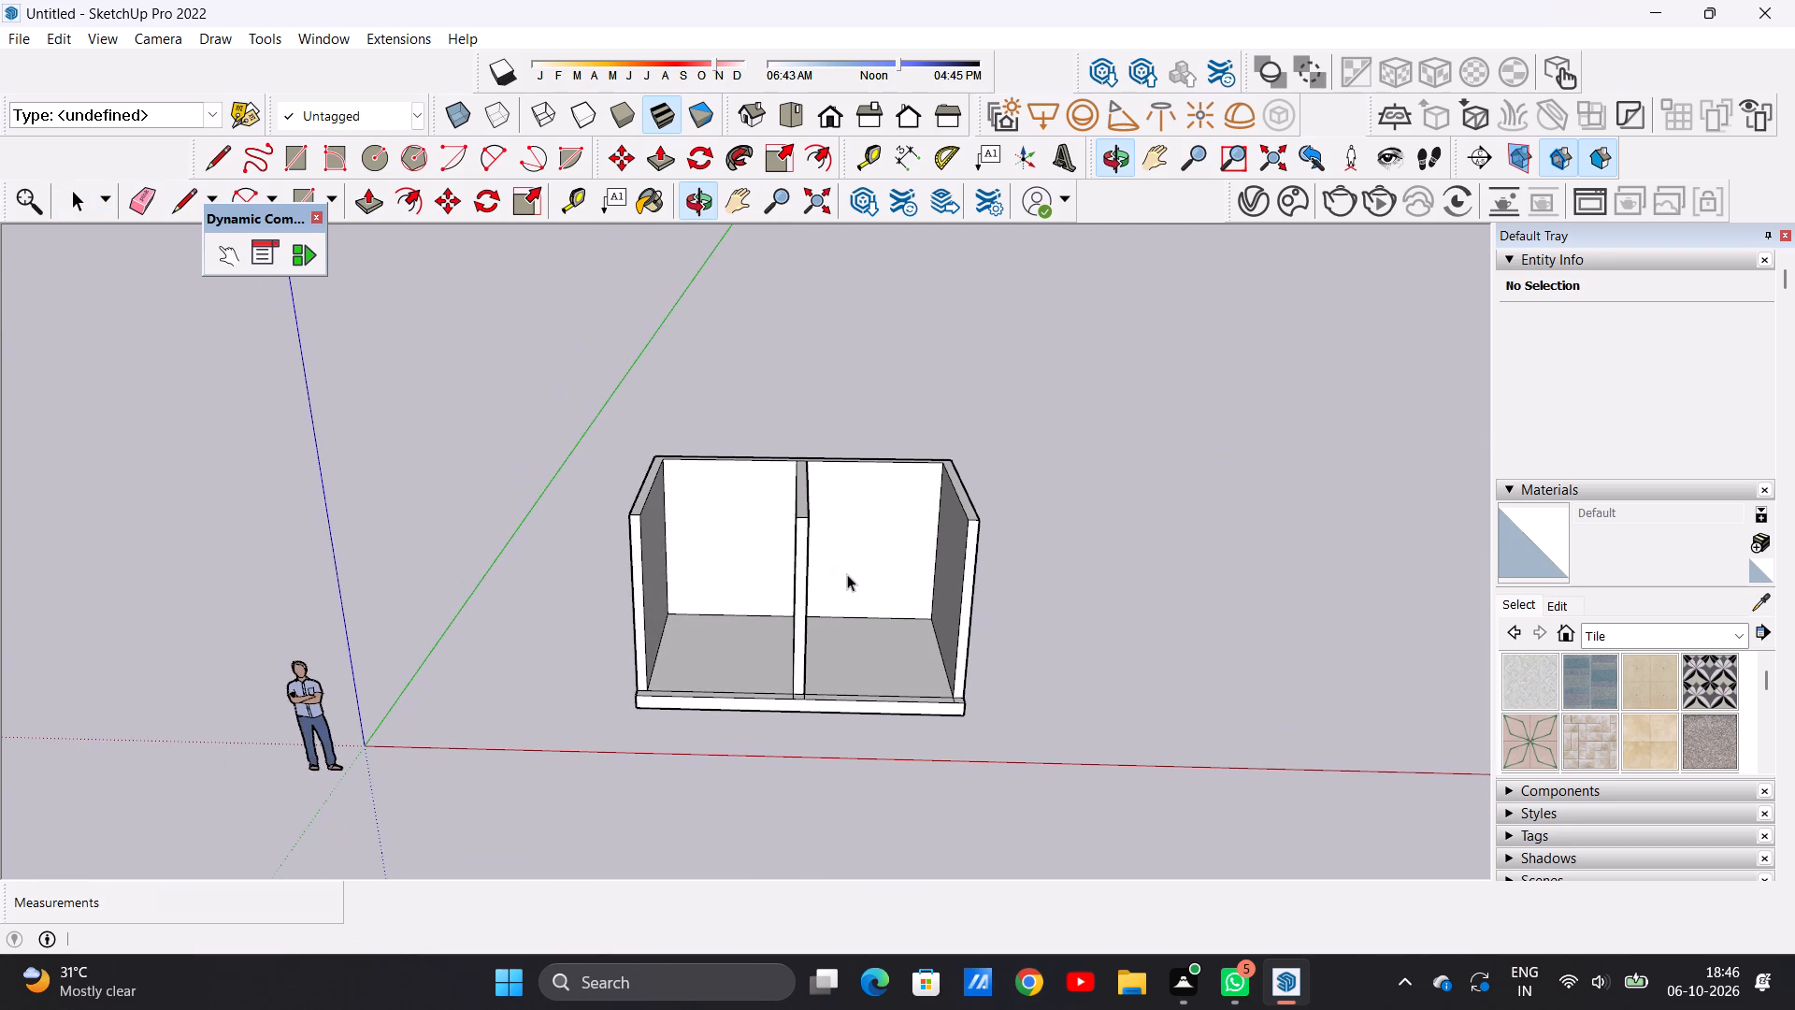
{"action": "scroll", "coordinate": [847, 574], "scroll_direction": "down", "scroll_amount": 3}
{"action": "scroll", "coordinate": [855, 574], "scroll_direction": "up", "scroll_amount": 2}
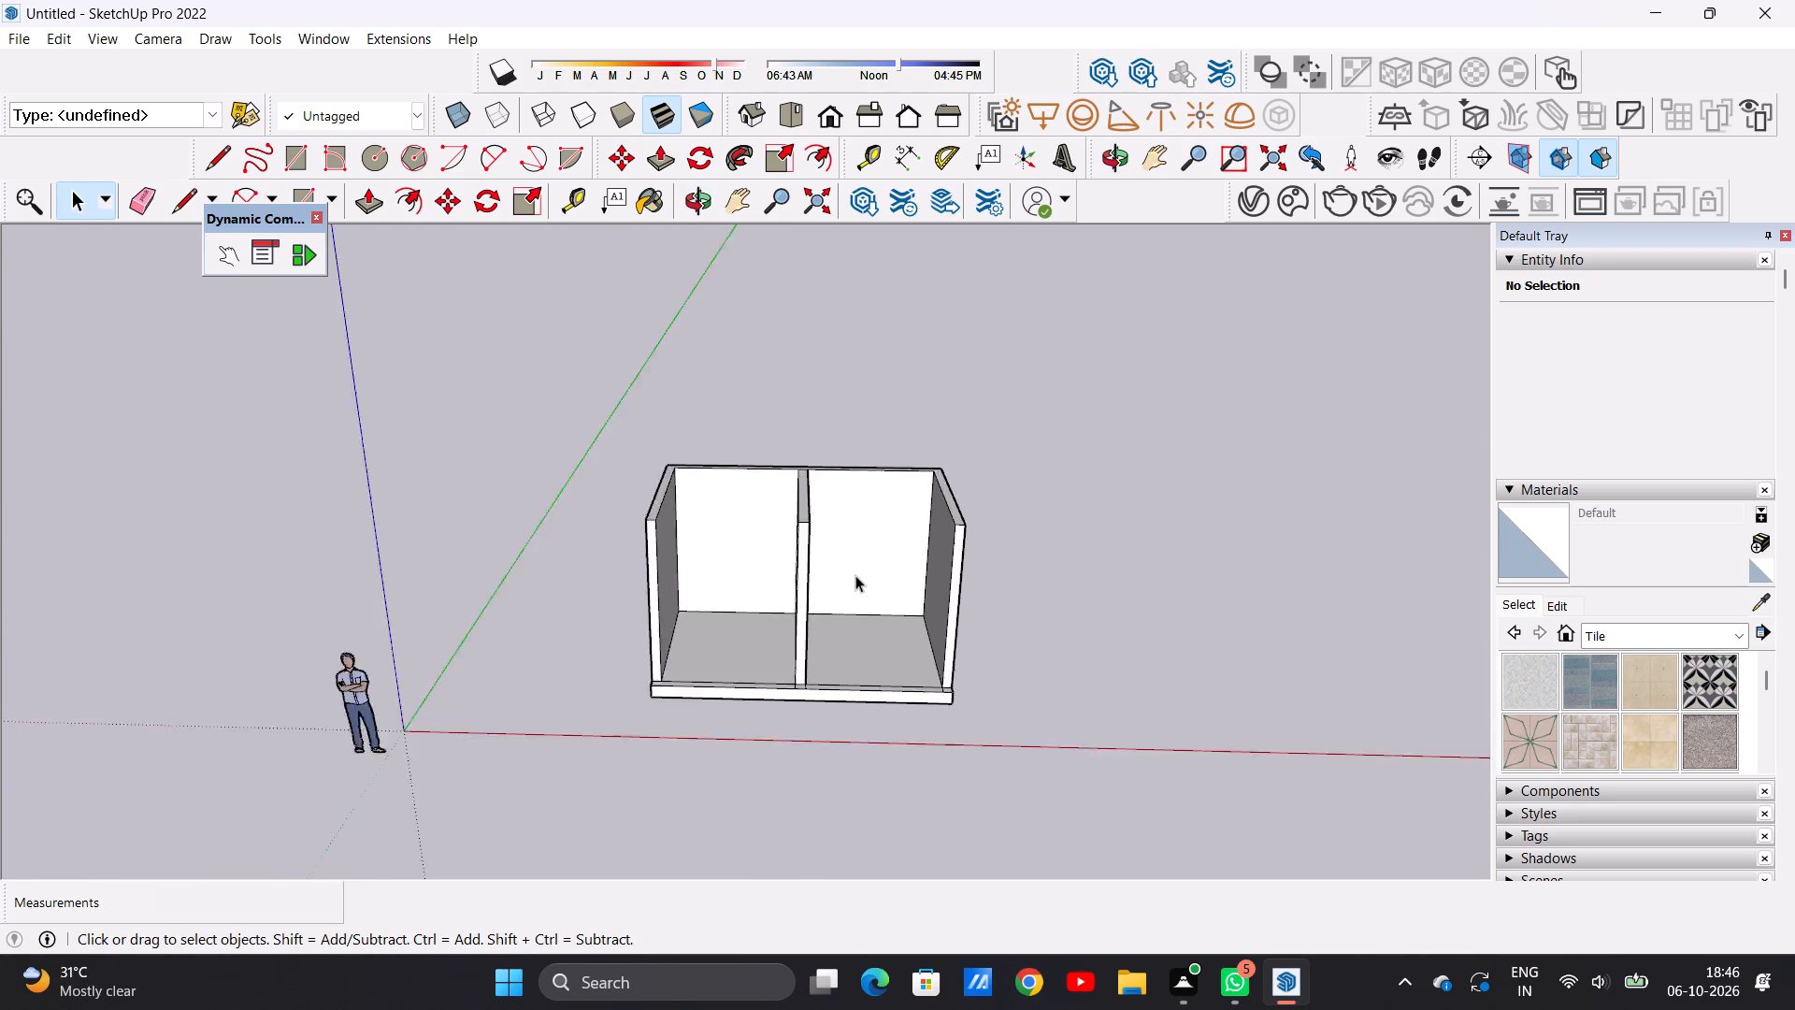
{"action": "scroll", "coordinate": [855, 575], "scroll_direction": "up", "scroll_amount": 5}
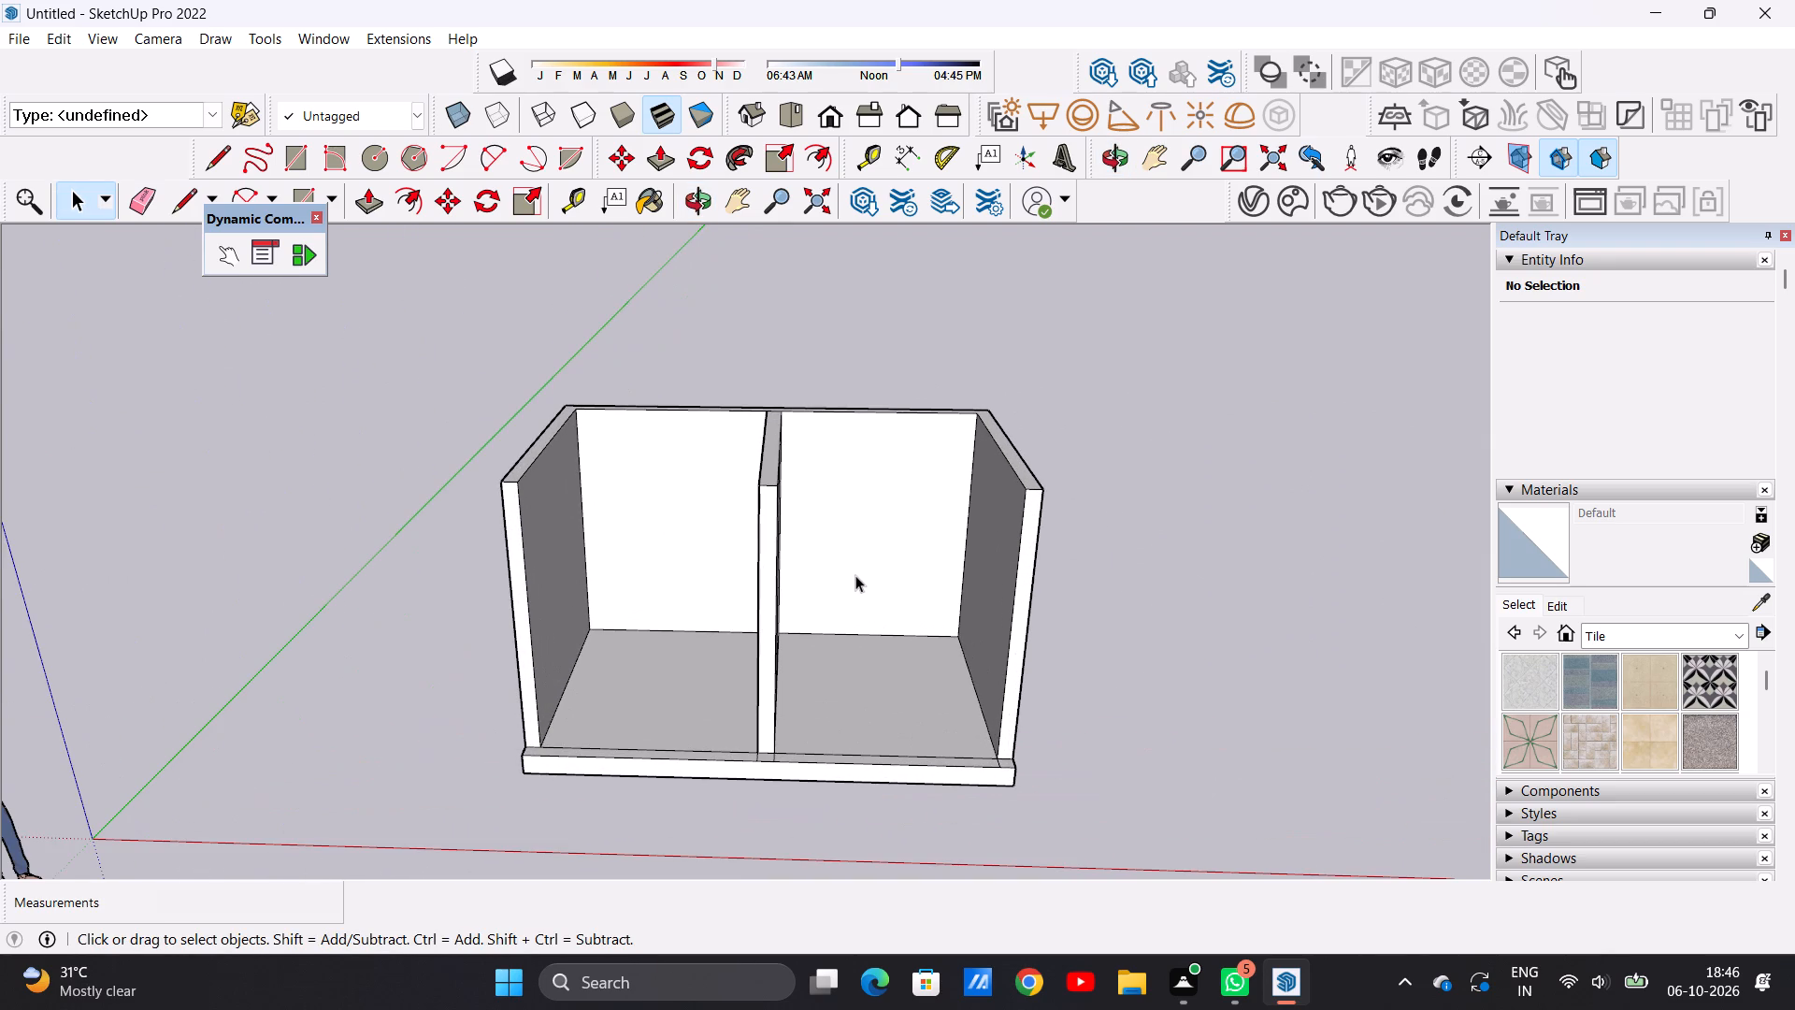
{"action": "scroll", "coordinate": [855, 575], "scroll_direction": "down", "scroll_amount": 3}
{"action": "middle_click_drag", "start_coordinate": [857, 642], "coordinate": [869, 546]}
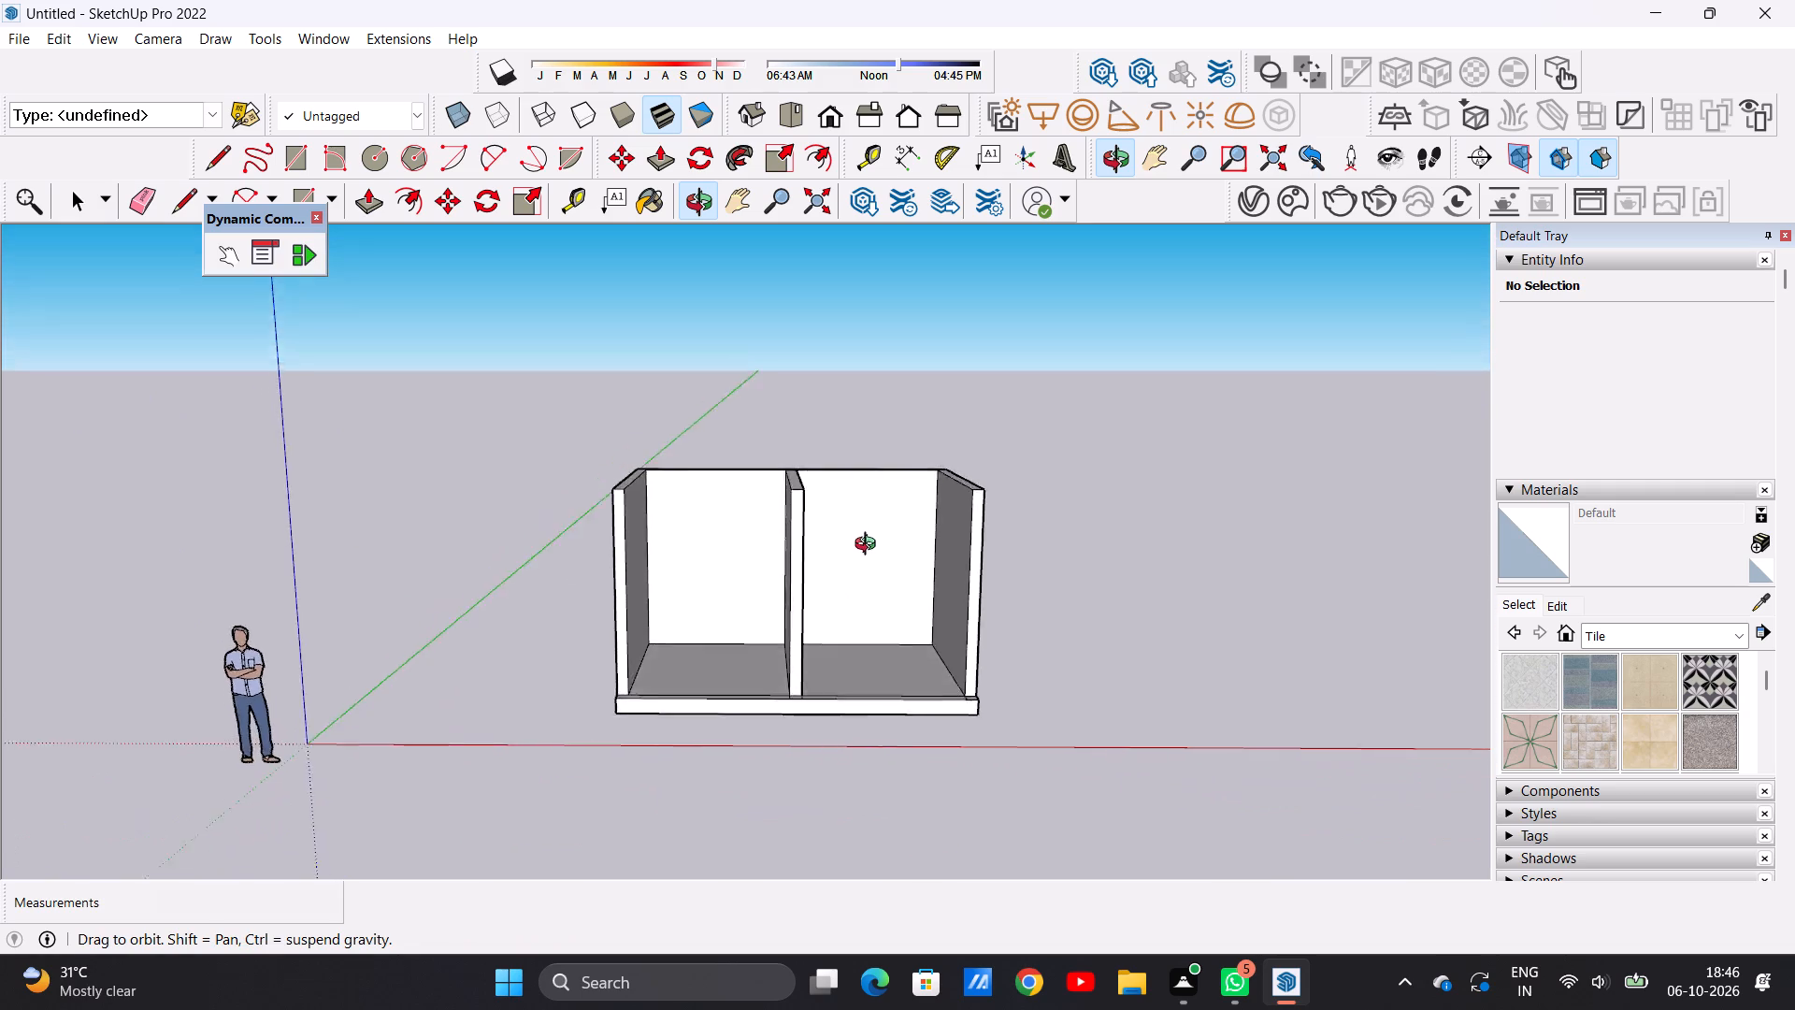
{"action": "middle_click_drag", "start_coordinate": [869, 546], "coordinate": [839, 512]}
{"action": "middle_click_drag", "start_coordinate": [820, 522], "coordinate": [846, 793]}
{"action": "scroll", "coordinate": [783, 728], "scroll_direction": "up", "scroll_amount": 3}
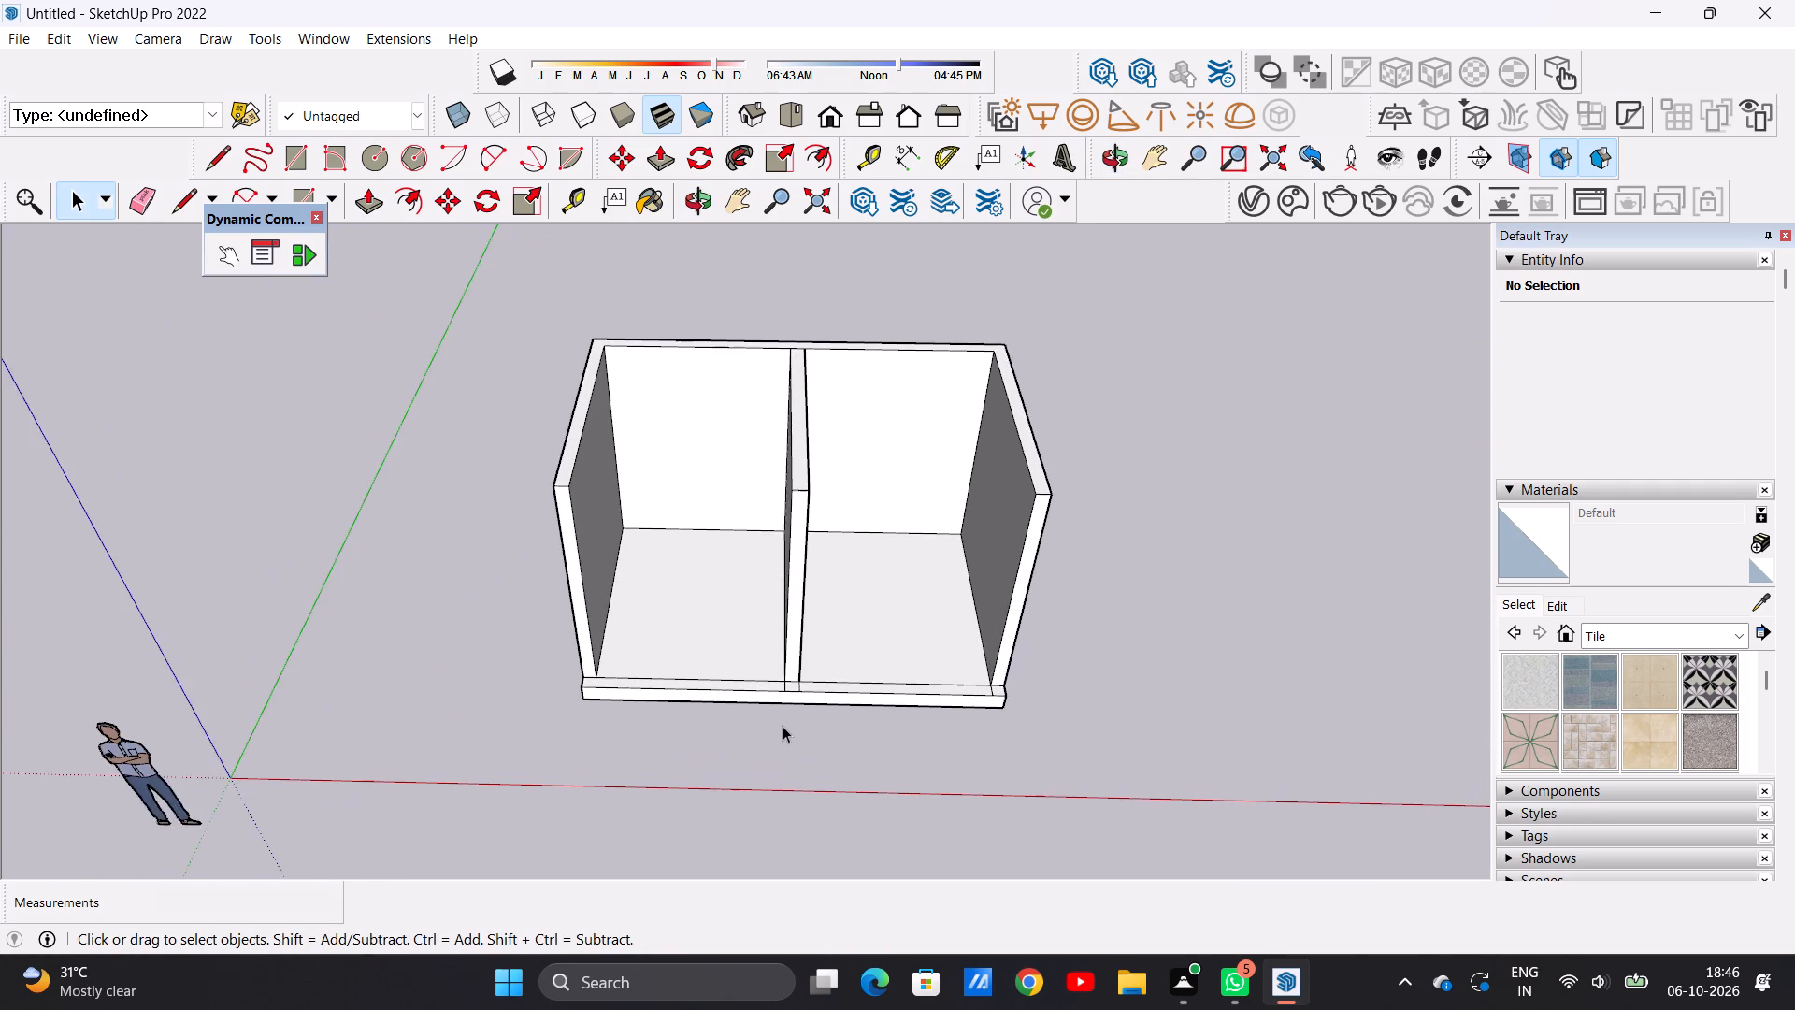
{"action": "scroll", "coordinate": [783, 726], "scroll_direction": "up", "scroll_amount": 12}
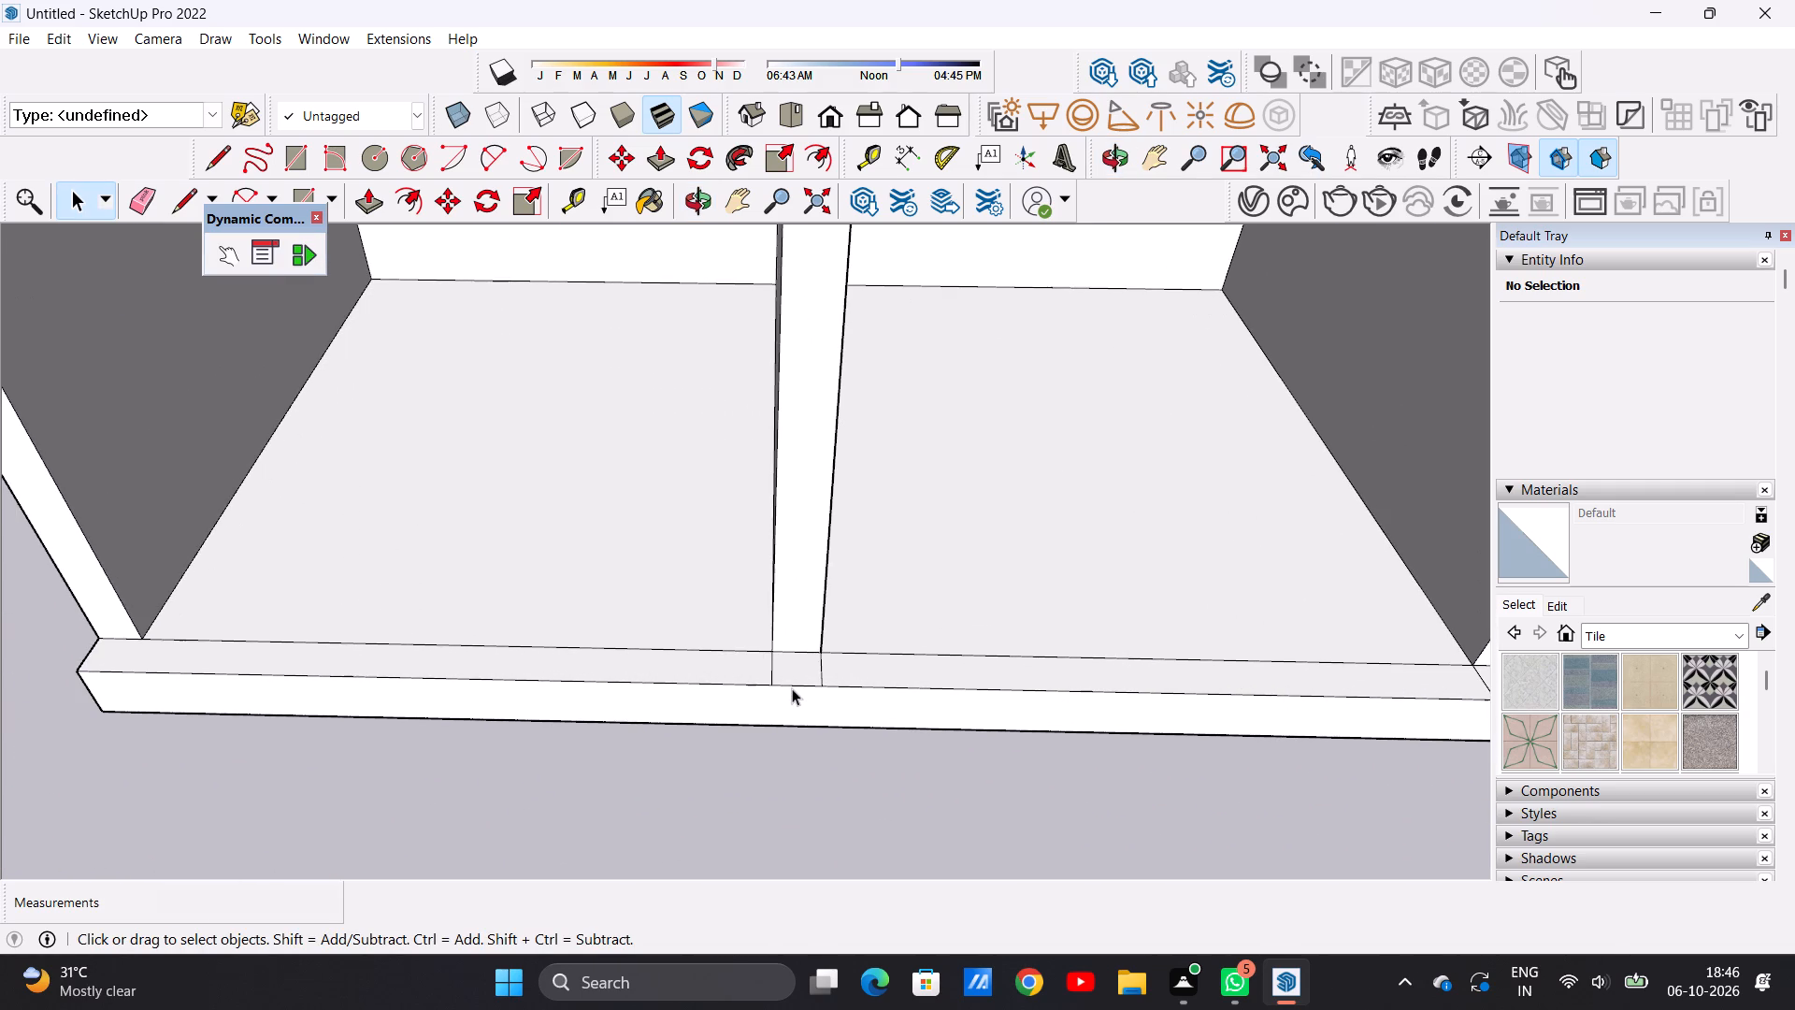
Examine the central partition's front end, the front border strip and both bays' floors from the front and from above.
{"action": "scroll", "coordinate": [792, 688], "scroll_direction": "down", "scroll_amount": 7}
{"action": "middle_click_drag", "start_coordinate": [792, 703], "coordinate": [793, 858]}
{"action": "scroll", "coordinate": [822, 757], "scroll_direction": "up", "scroll_amount": 3}
{"action": "middle_click_drag", "start_coordinate": [822, 784], "coordinate": [829, 598]}
{"action": "scroll", "coordinate": [822, 784], "scroll_direction": "up", "scroll_amount": 1}
{"action": "scroll", "coordinate": [784, 671], "scroll_direction": "down", "scroll_amount": 8}
{"action": "middle_click_drag", "start_coordinate": [839, 714], "coordinate": [841, 642]}
{"action": "scroll", "coordinate": [809, 608], "scroll_direction": "up", "scroll_amount": 1}
{"action": "scroll", "coordinate": [809, 608], "scroll_direction": "down", "scroll_amount": 1}
{"action": "scroll", "coordinate": [809, 608], "scroll_direction": "up", "scroll_amount": 5}
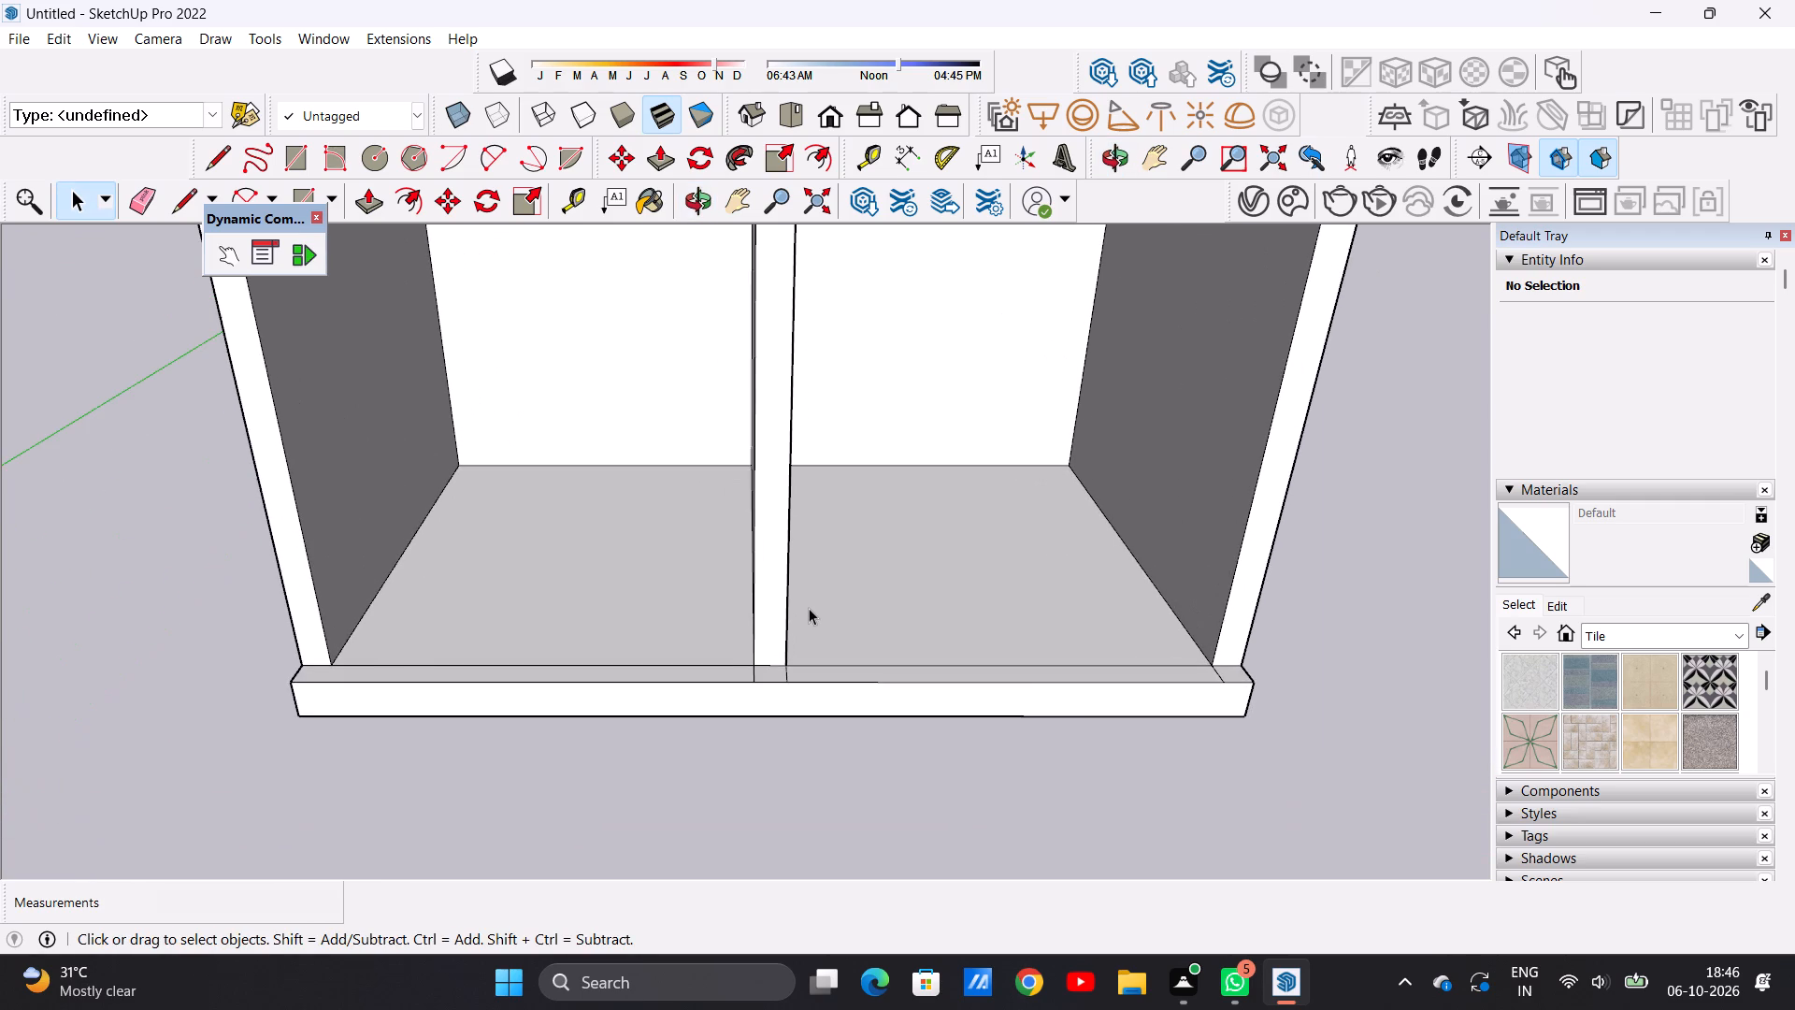
{"action": "scroll", "coordinate": [797, 615], "scroll_direction": "down", "scroll_amount": 7}
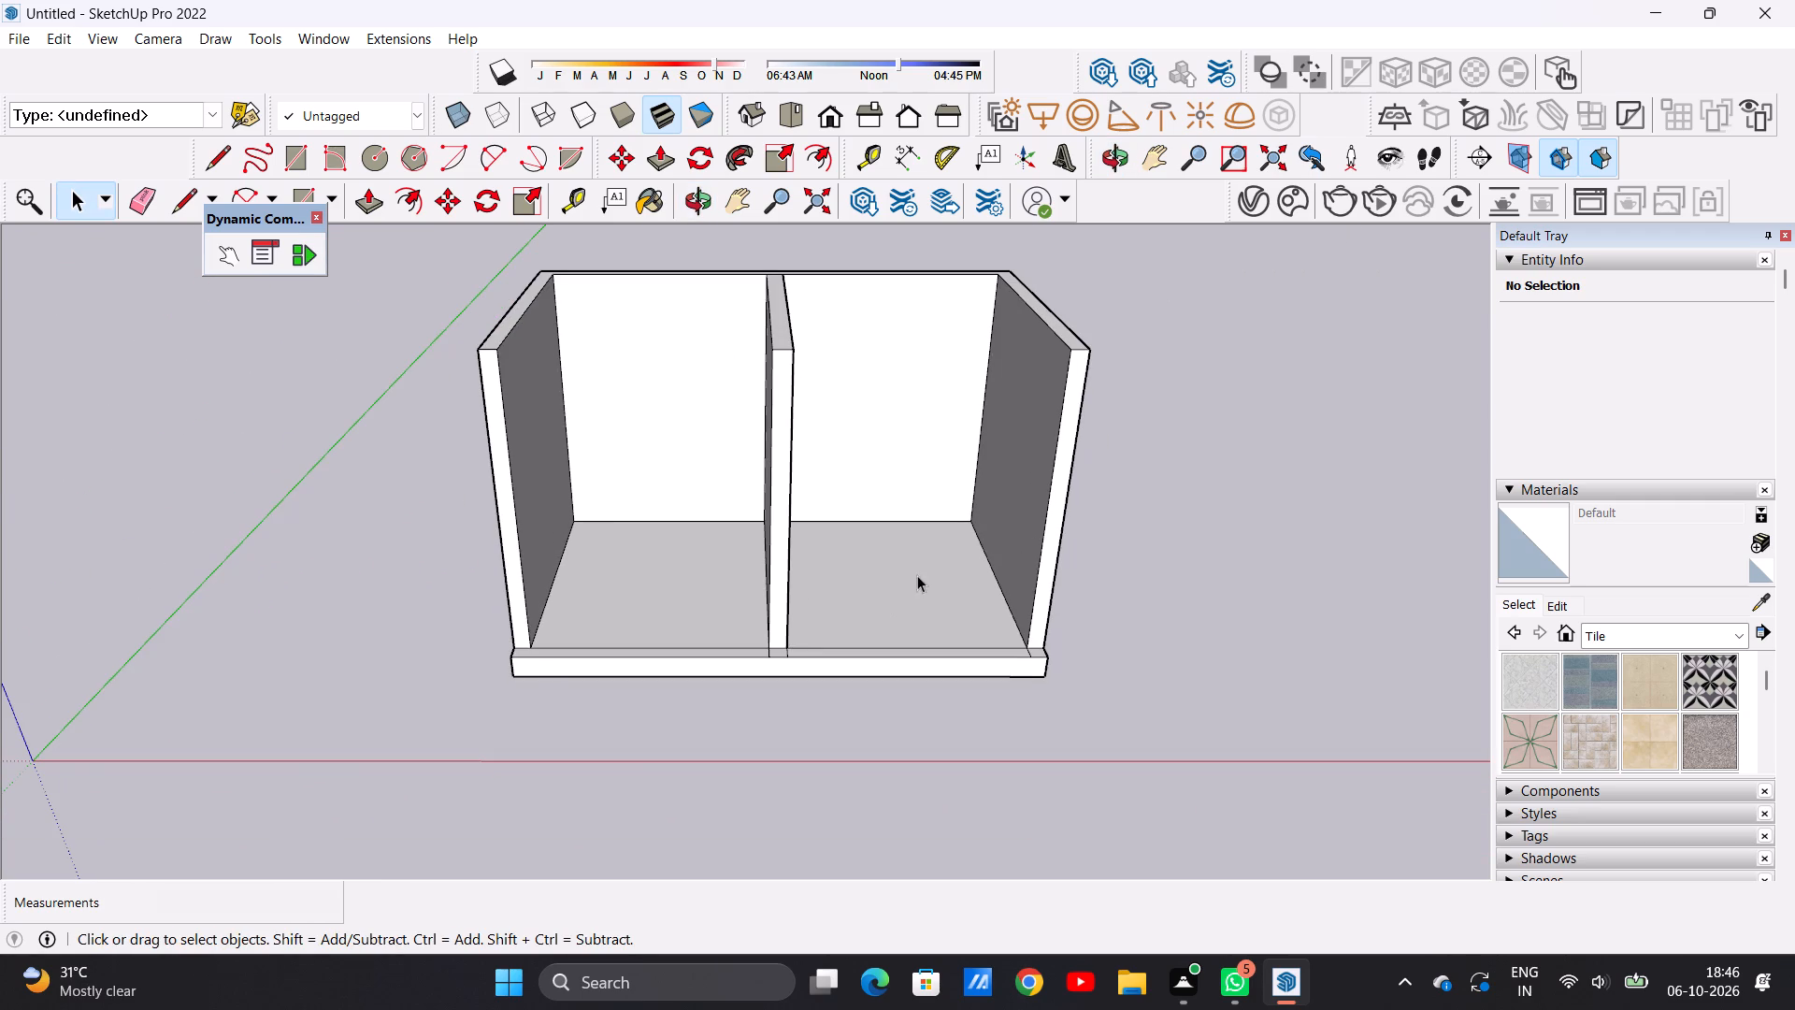
{"action": "middle_click_drag", "start_coordinate": [917, 575], "coordinate": [793, 733]}
{"action": "middle_click_drag", "start_coordinate": [840, 739], "coordinate": [962, 790]}
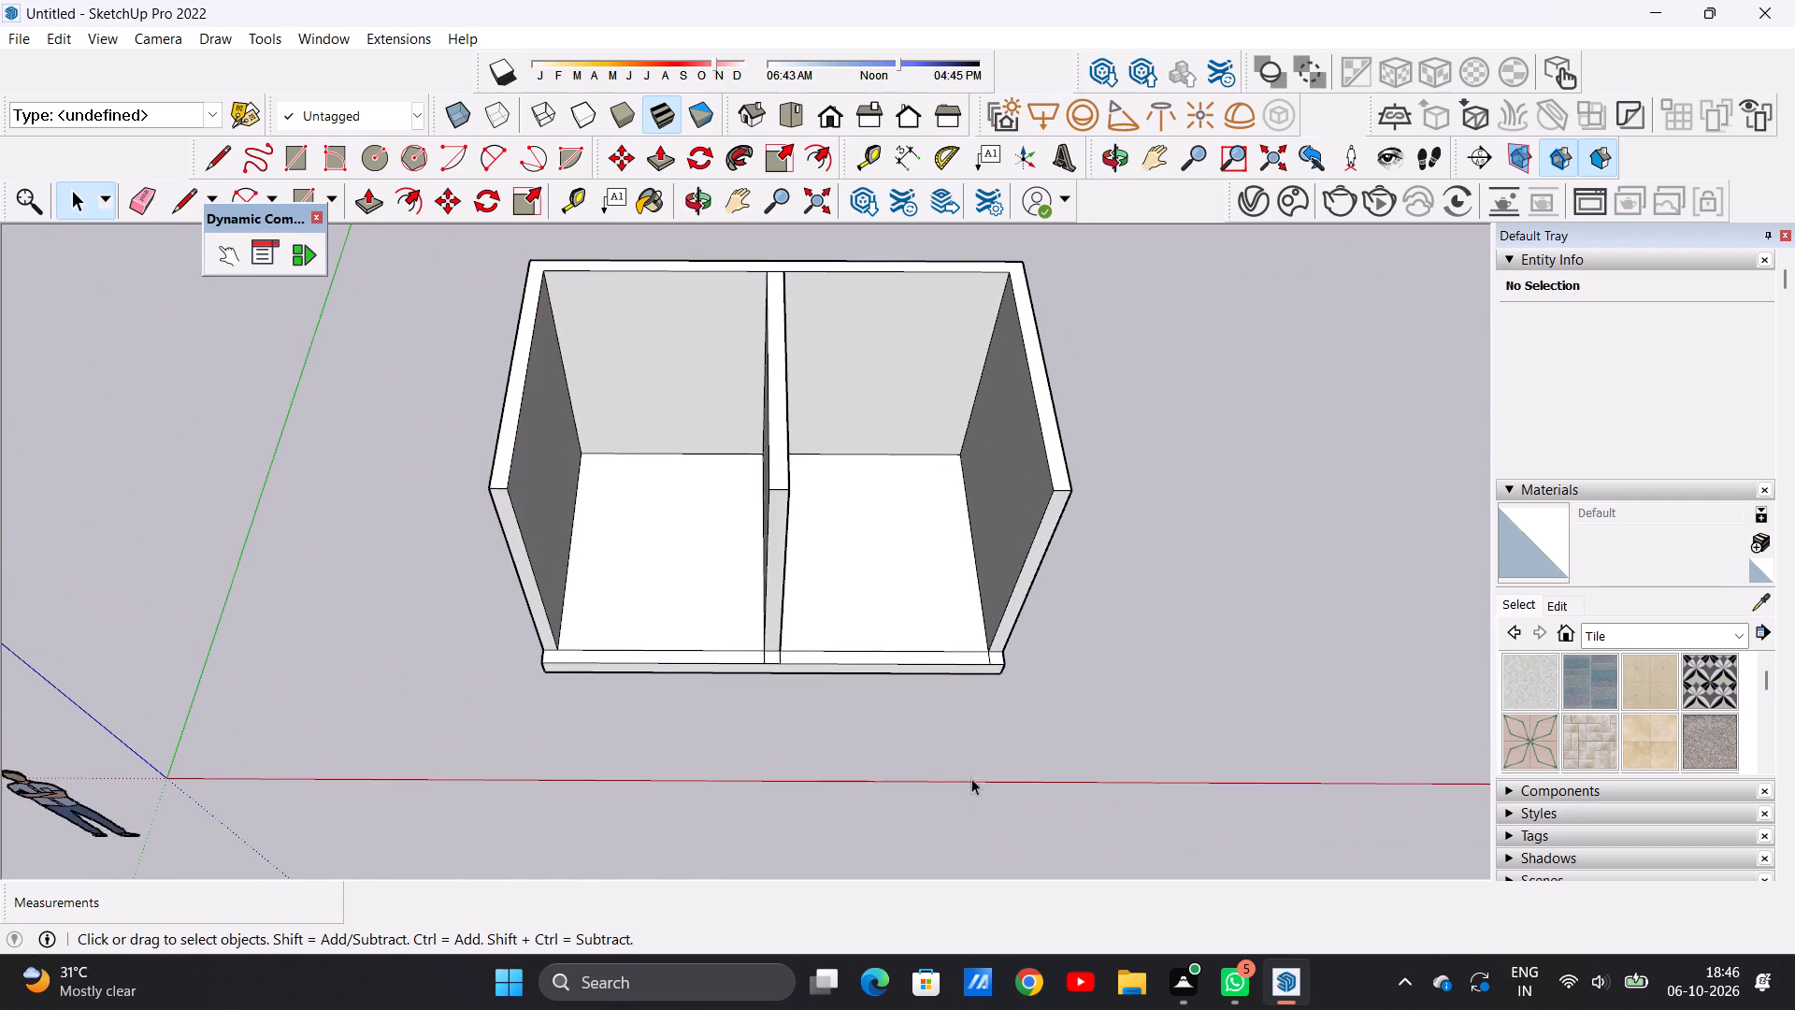
{"action": "scroll", "coordinate": [965, 671], "scroll_direction": "up", "scroll_amount": 4}
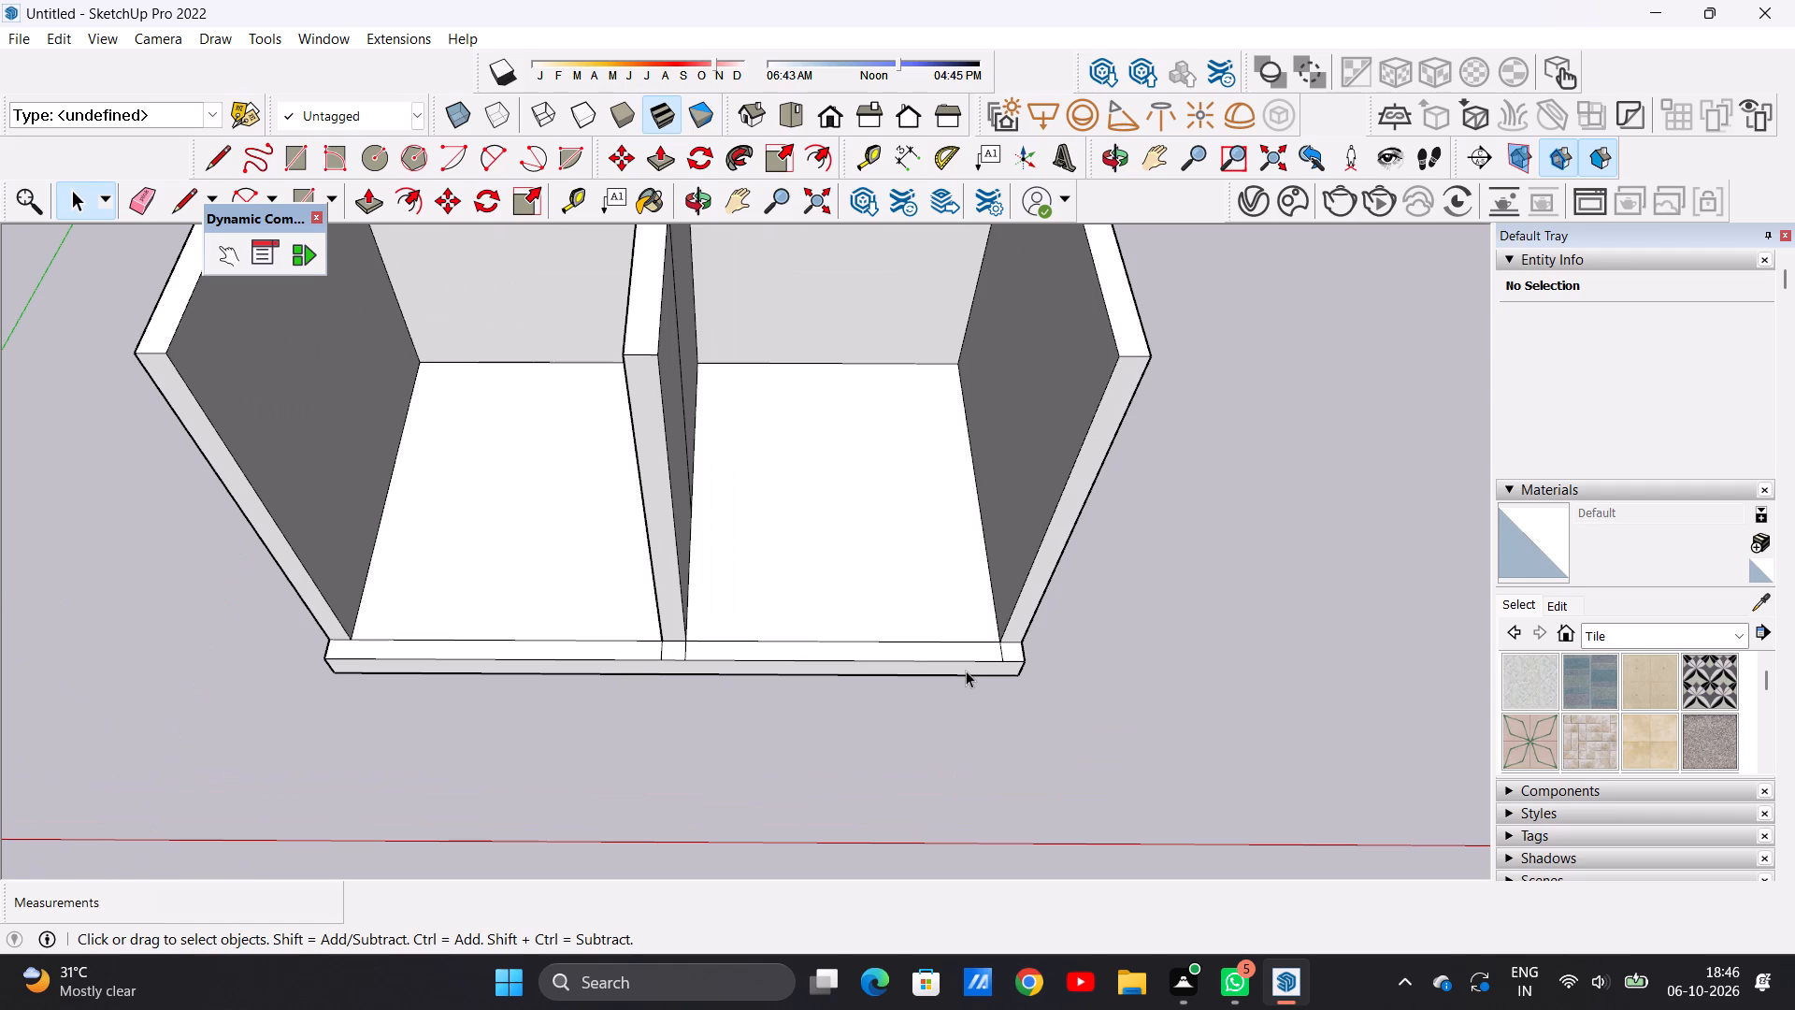
Draw two closely spaced parallel lines, each about 7' 10 5/16" long, across the right-hand bay's floor from the partition to the outer wall.
{"action": "key", "text": "l"}
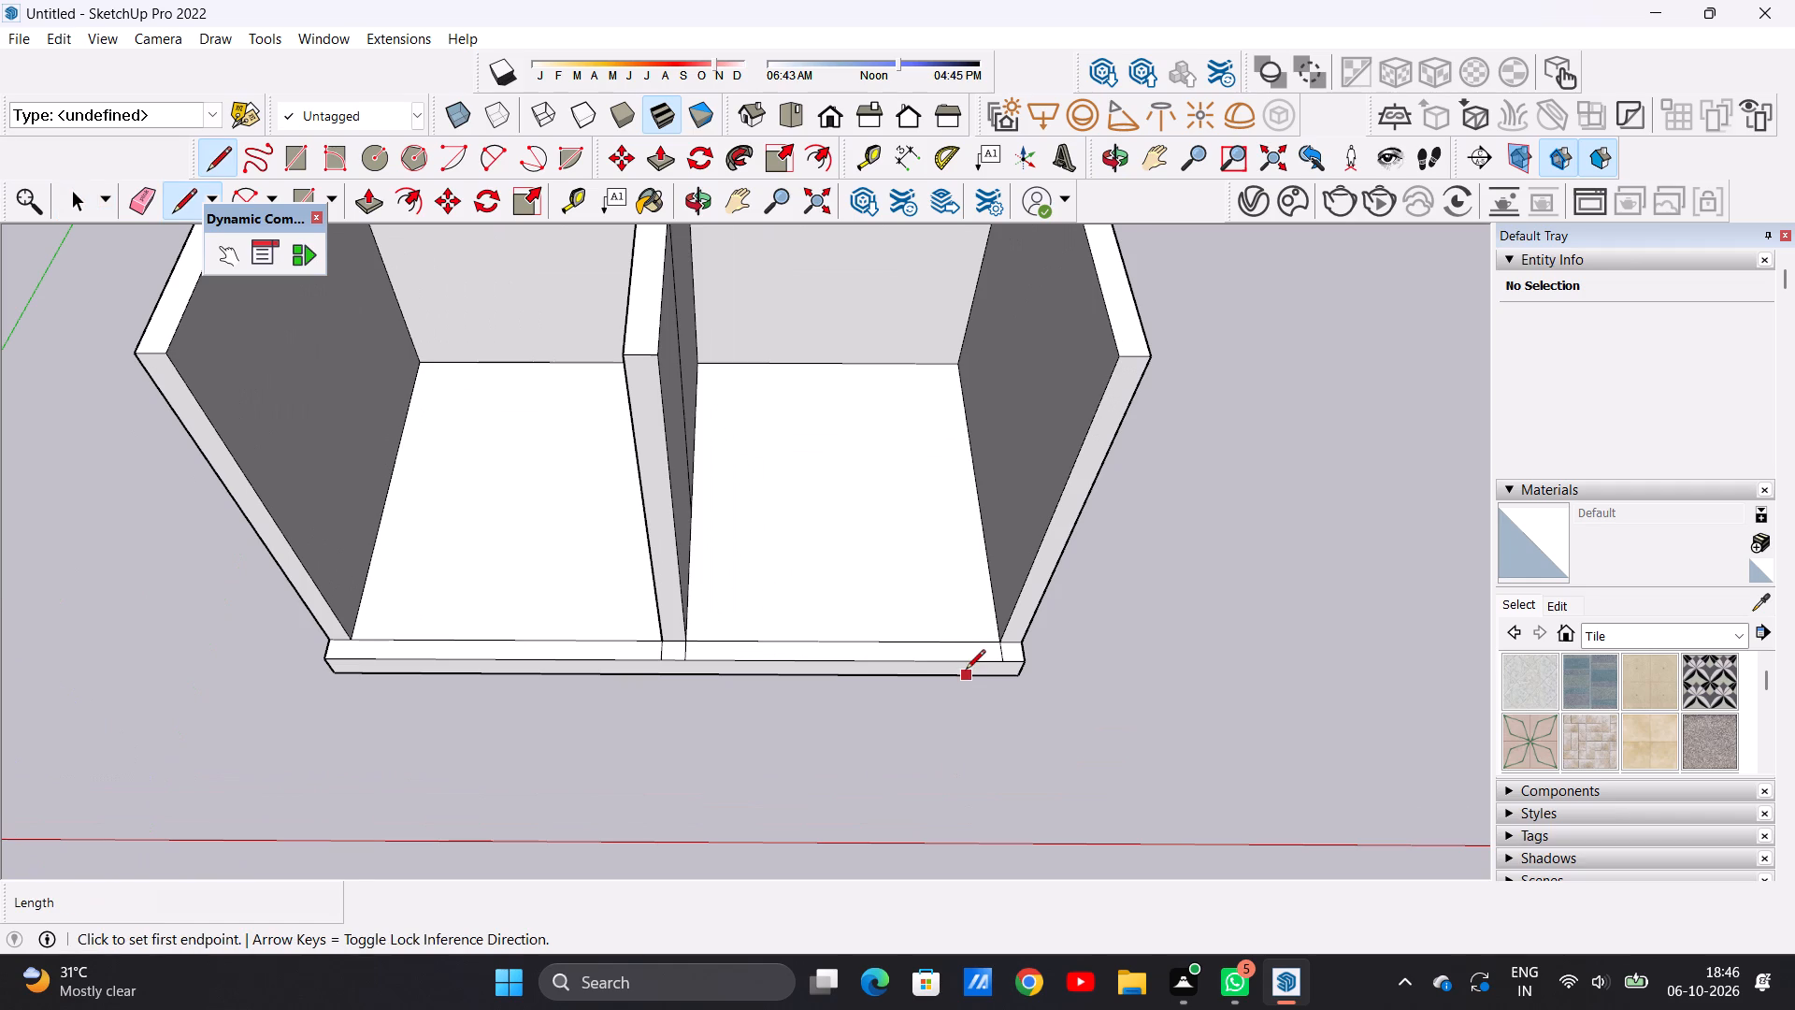
{"action": "scroll", "coordinate": [928, 559], "scroll_direction": "up", "scroll_amount": 6}
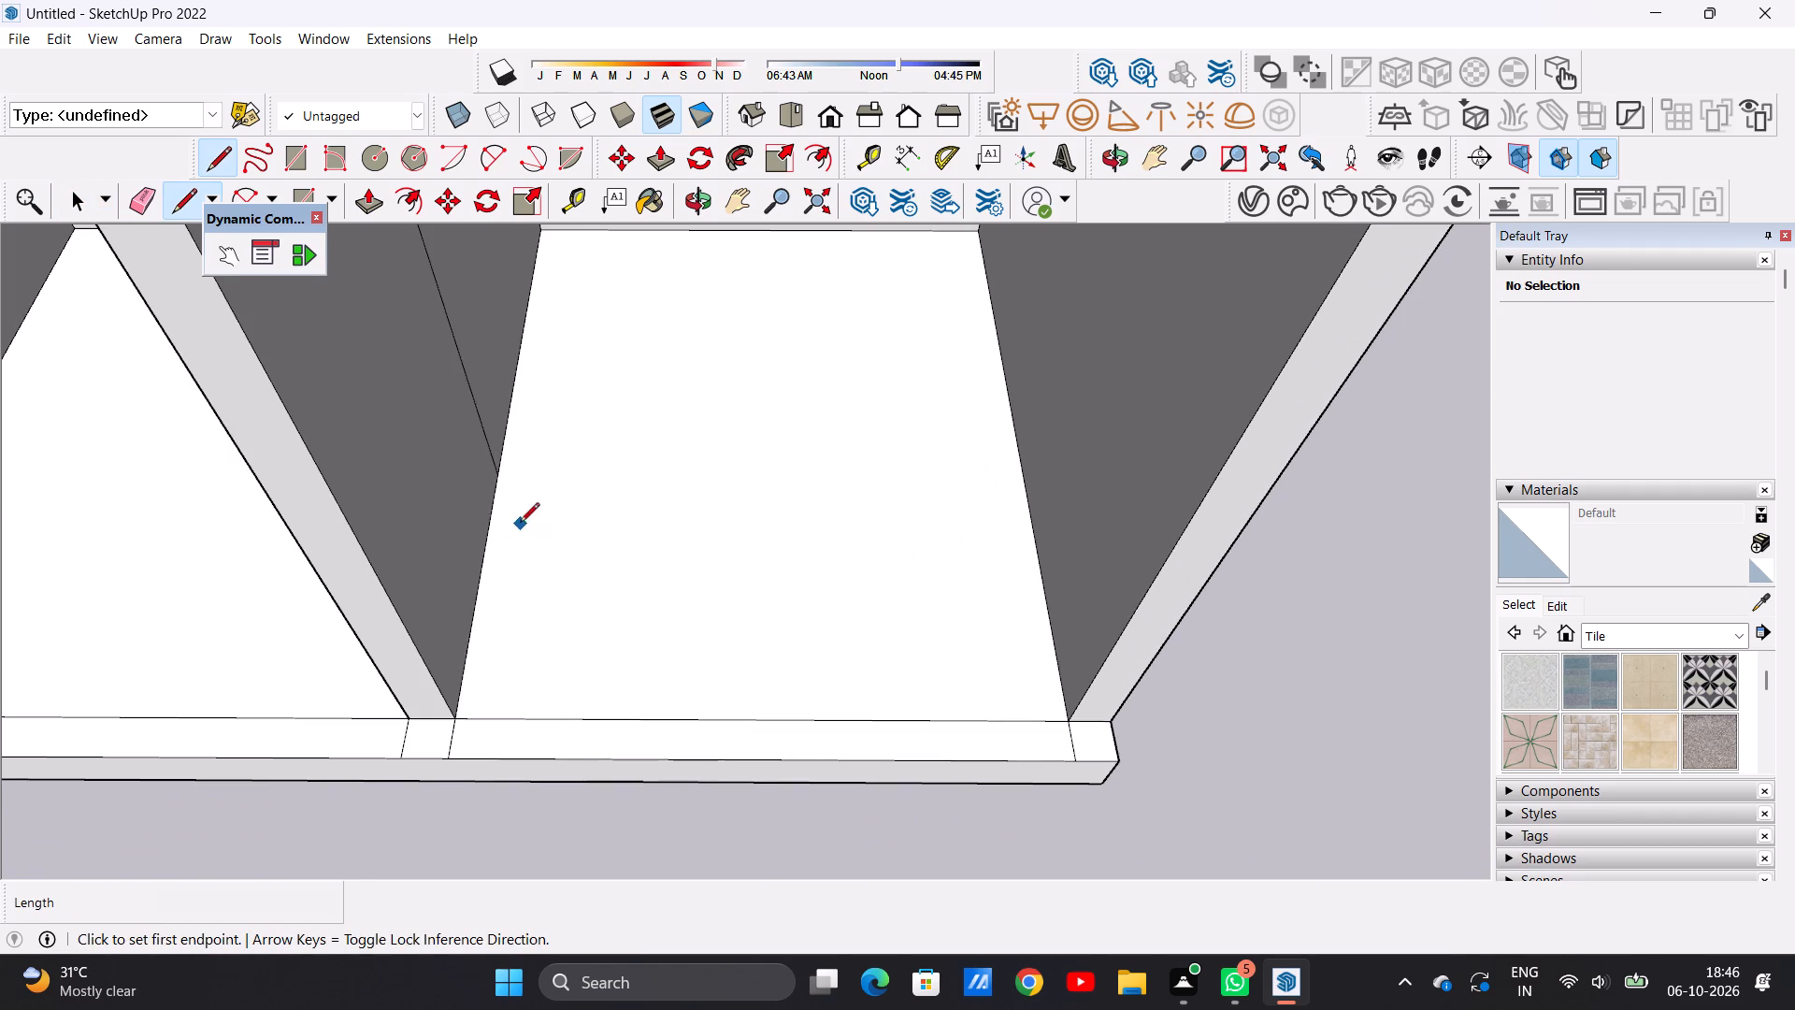
{"action": "left_click", "coordinate": [473, 600]}
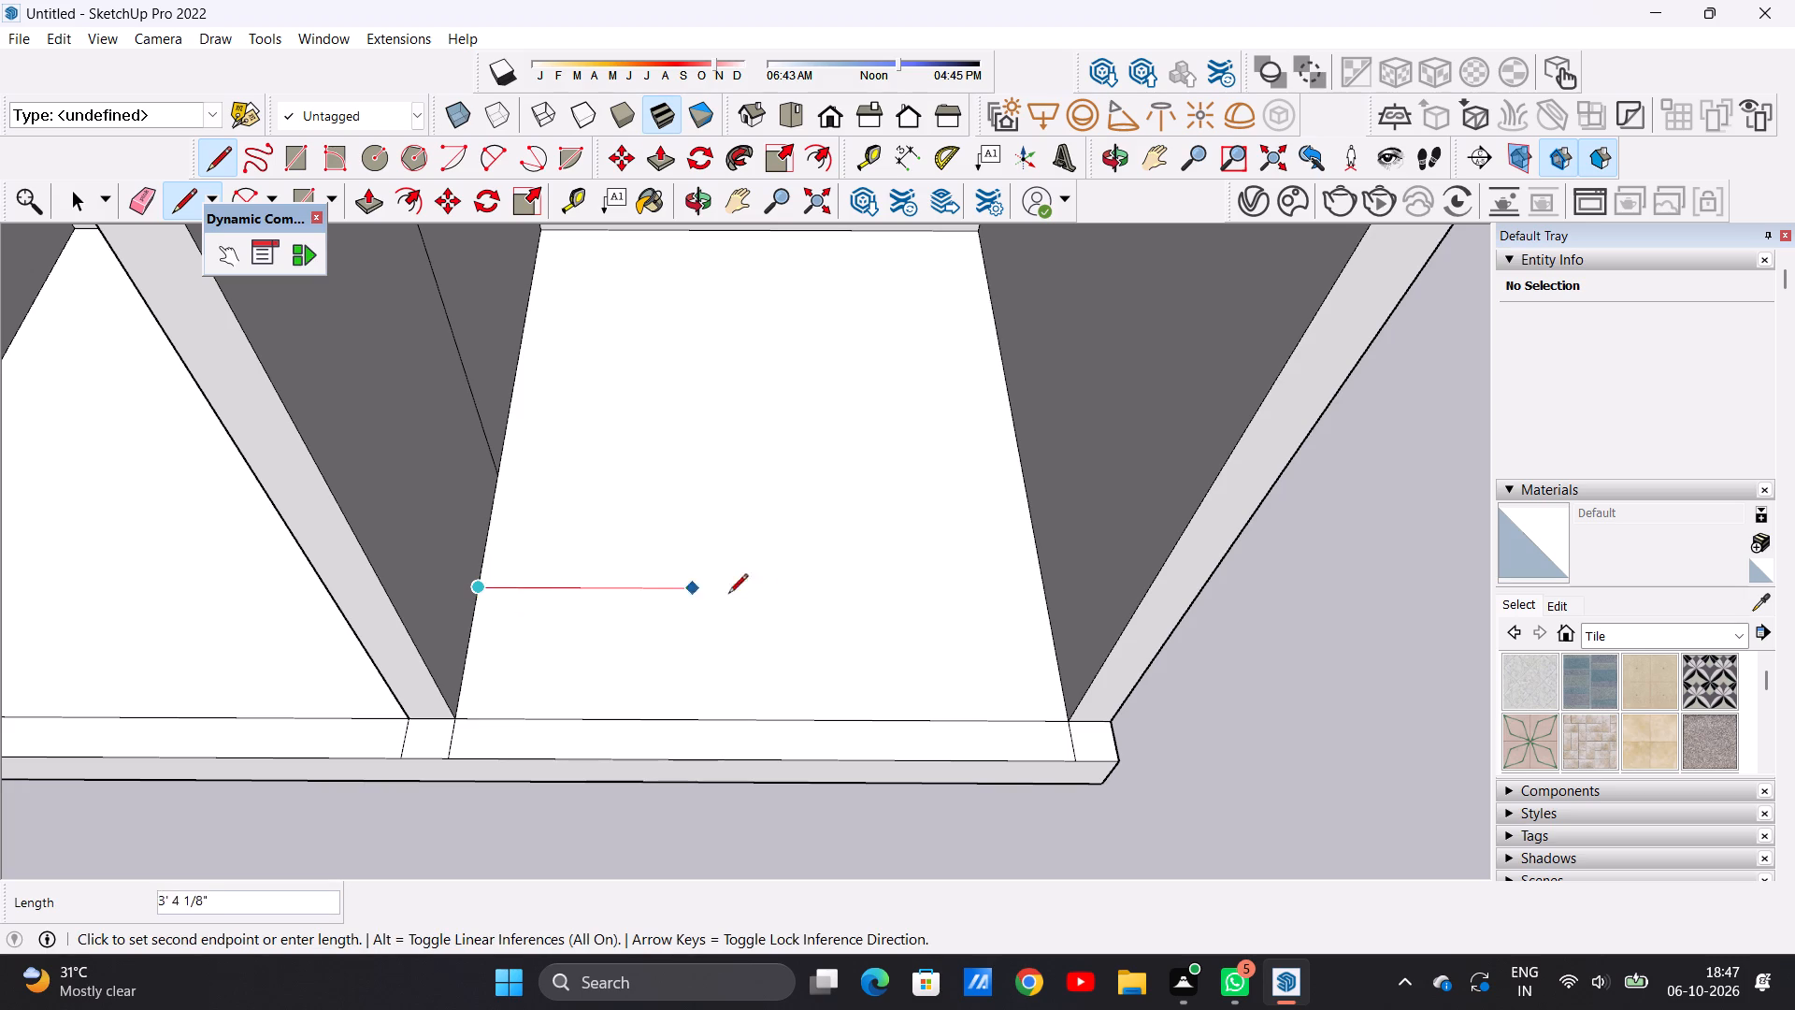
{"action": "left_click", "coordinate": [1048, 586]}
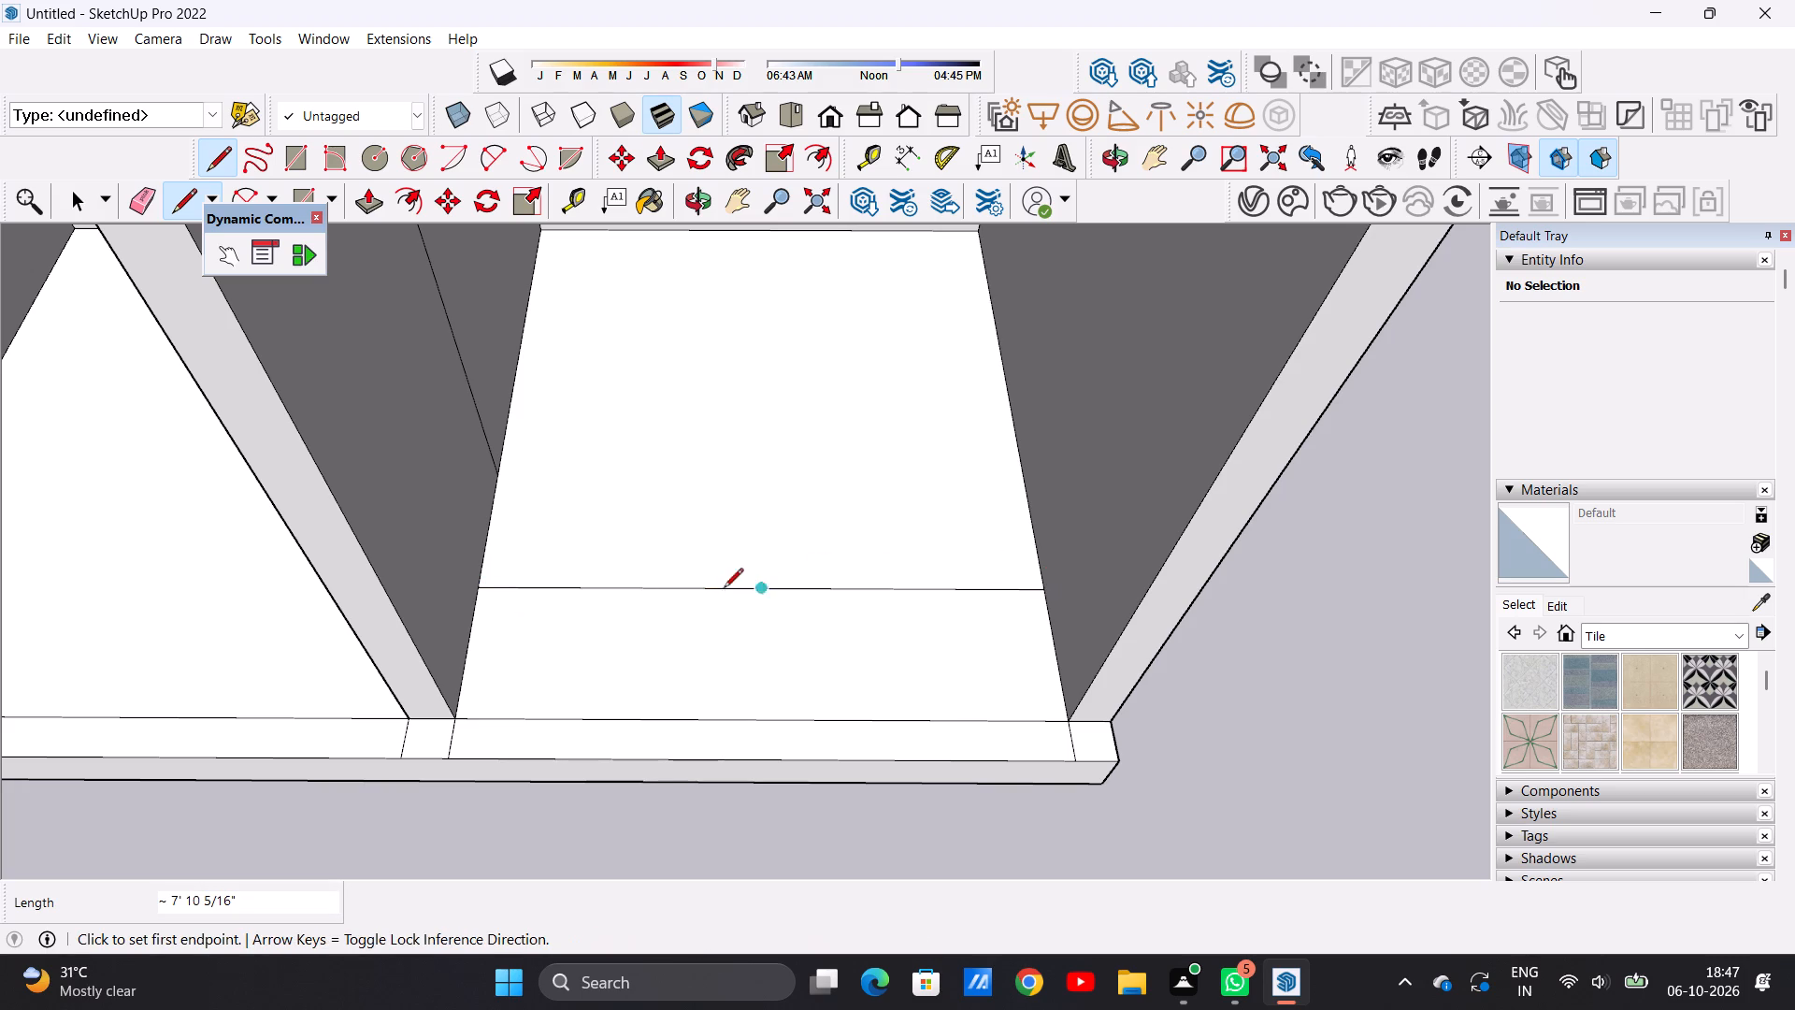
{"action": "left_click", "coordinate": [473, 614]}
{"action": "left_click", "coordinate": [1052, 618]}
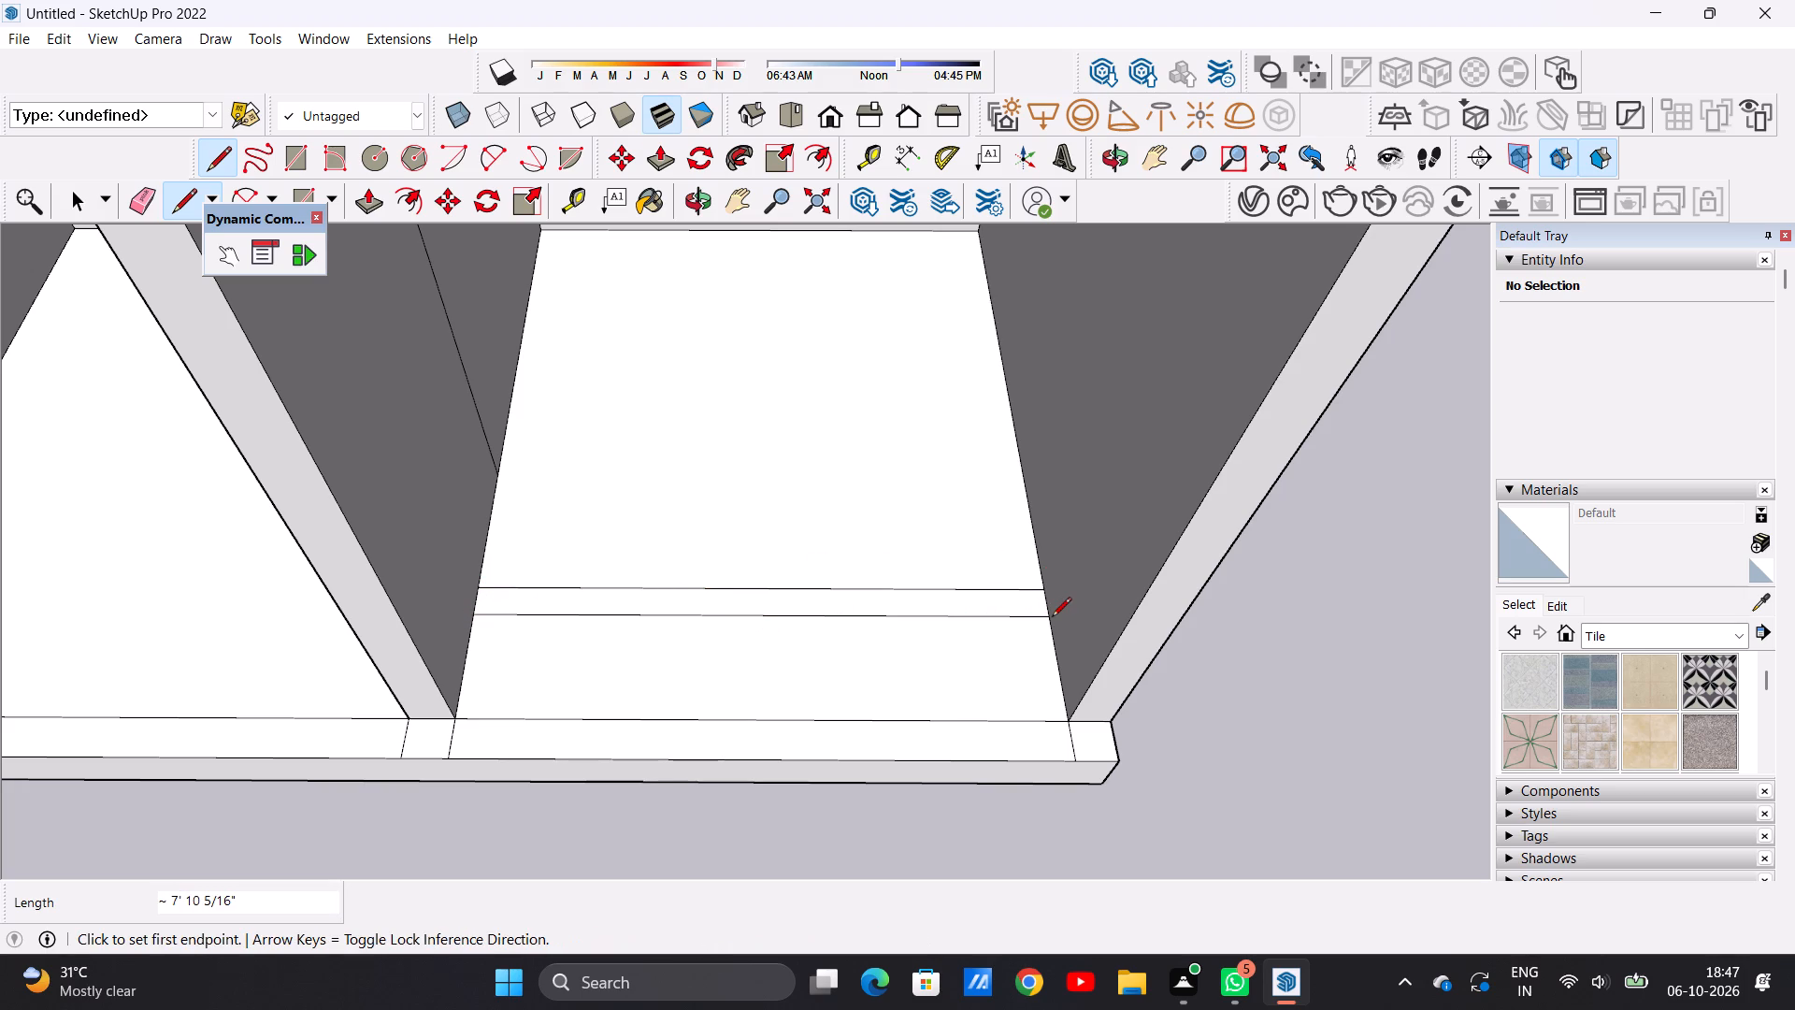
{"action": "key", "text": "space"}
Push/Pull the narrow strip across the right-hand bay's floor up 10', level with the tops of the adjoining walls.
{"action": "key", "text": "p"}
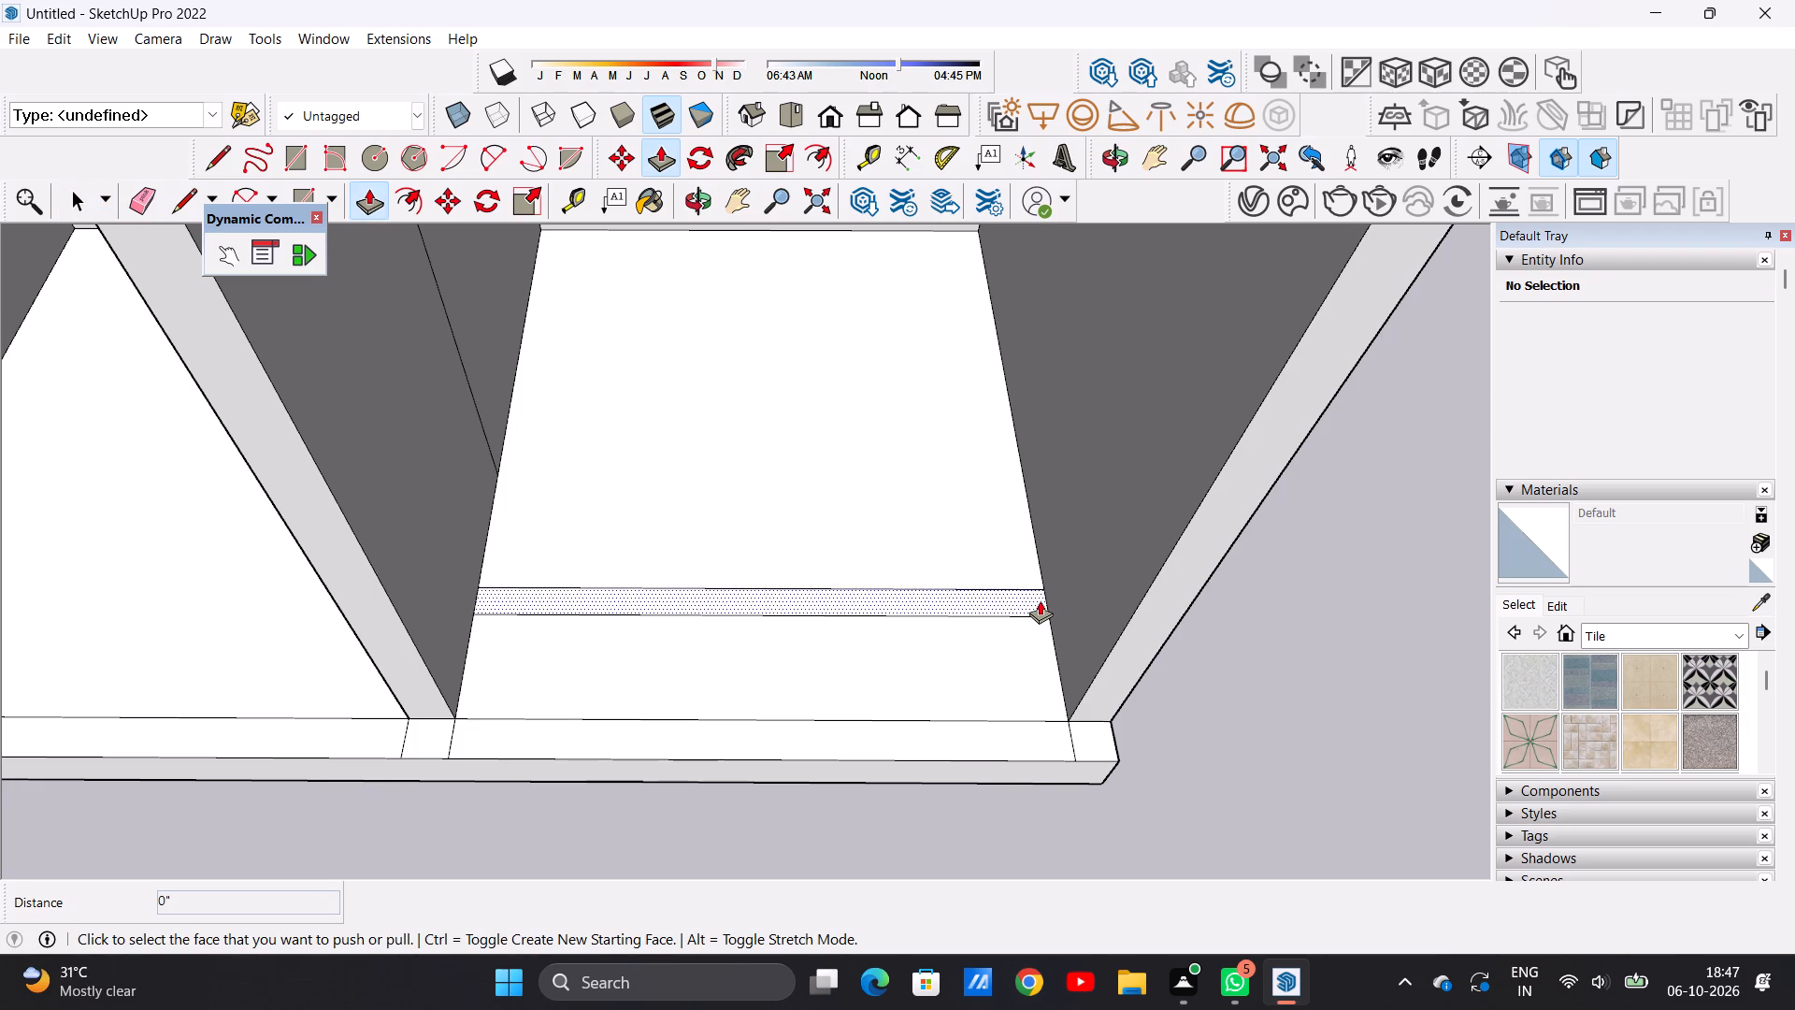
{"action": "scroll", "coordinate": [1040, 598], "scroll_direction": "up", "scroll_amount": 6}
{"action": "left_click", "coordinate": [1040, 598]}
{"action": "scroll", "coordinate": [1049, 527], "scroll_direction": "down", "scroll_amount": 8}
{"action": "scroll", "coordinate": [1048, 527], "scroll_direction": "up", "scroll_amount": 1}
{"action": "scroll", "coordinate": [1048, 527], "scroll_direction": "down", "scroll_amount": 10}
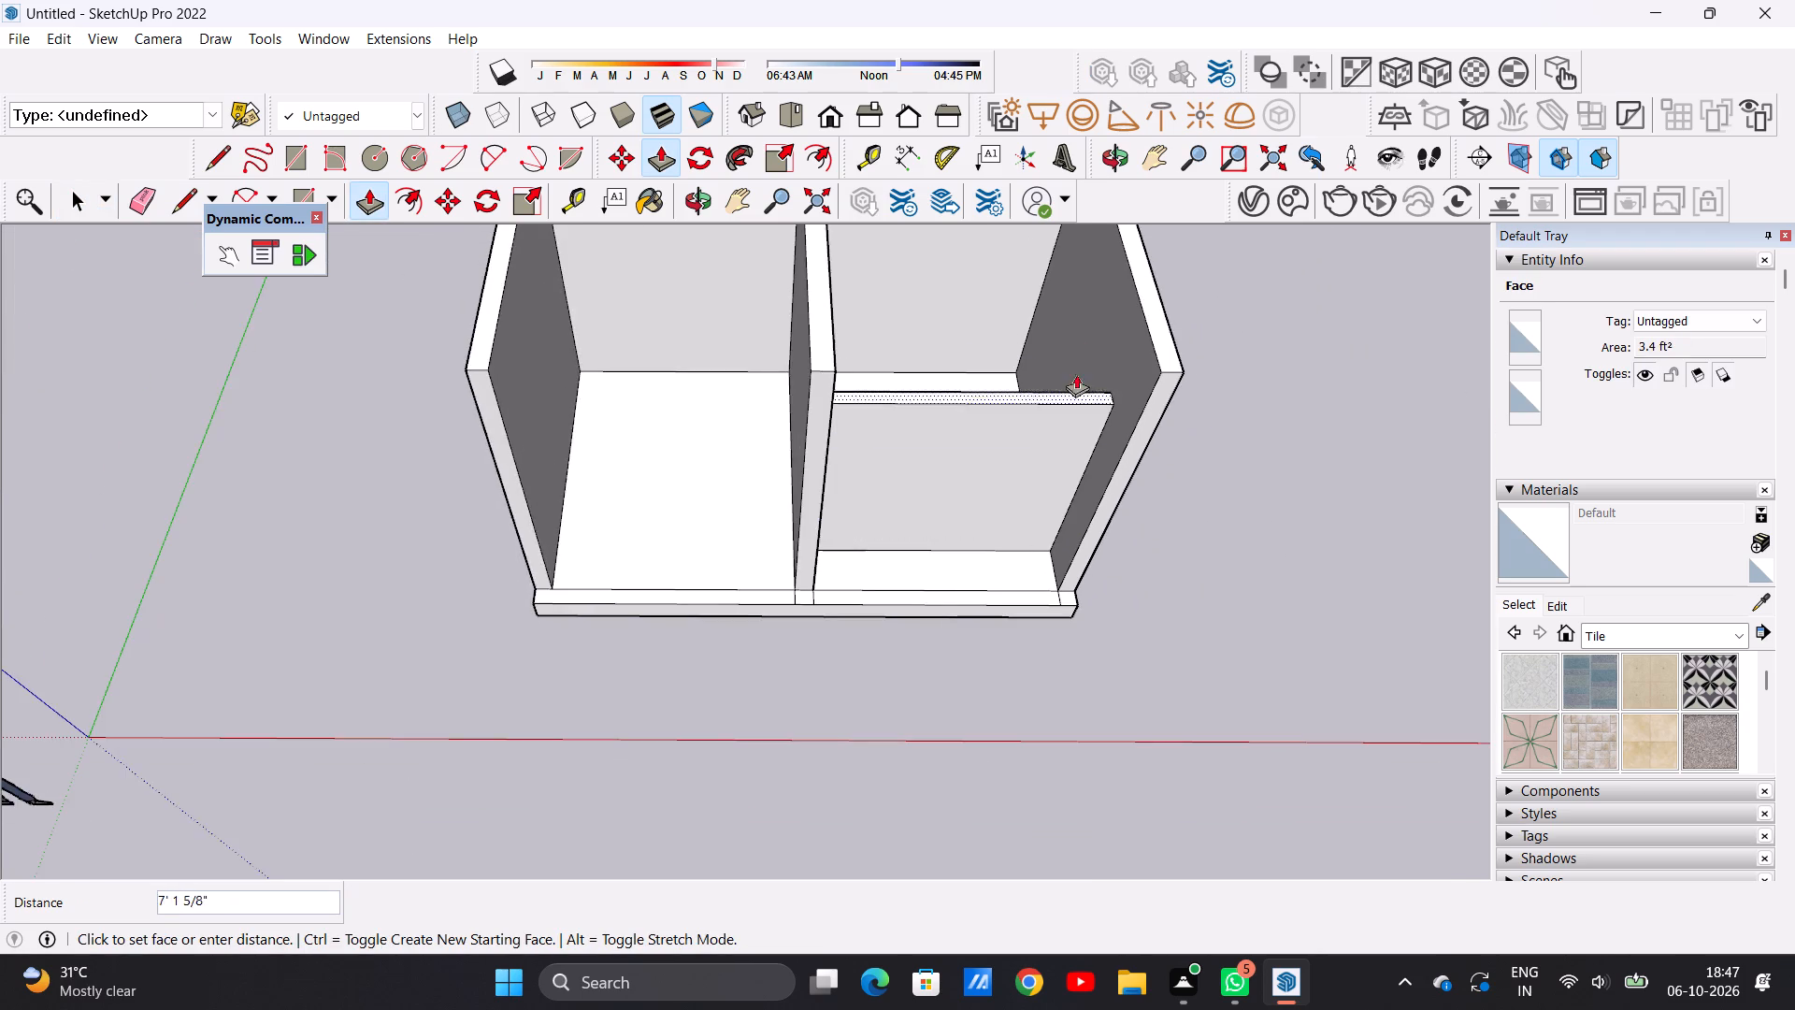
{"action": "scroll", "coordinate": [1086, 345], "scroll_direction": "up", "scroll_amount": 10}
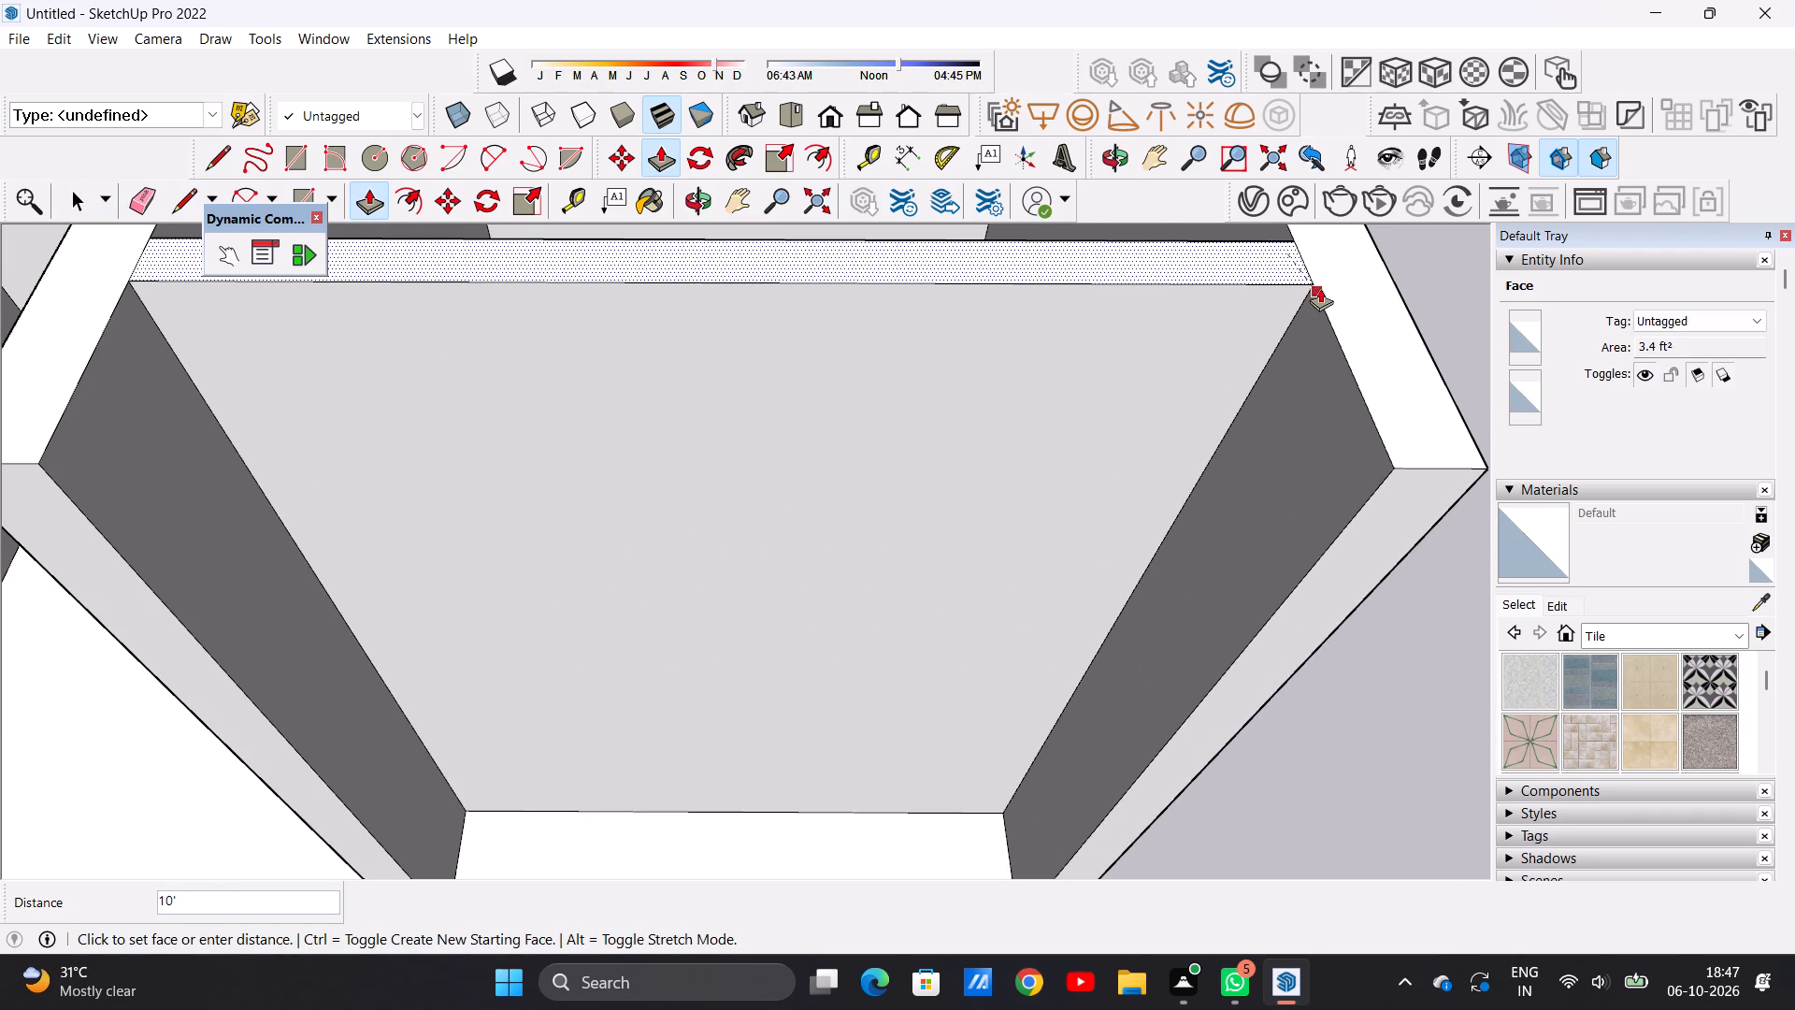
{"action": "left_click", "coordinate": [1315, 284]}
{"action": "key", "text": "space"}
Examine the top junction where the new cross wall meets the right-hand outer wall.
{"action": "scroll", "coordinate": [1141, 389], "scroll_direction": "down", "scroll_amount": 6}
{"action": "middle_click_drag", "start_coordinate": [1188, 399], "coordinate": [848, 255]}
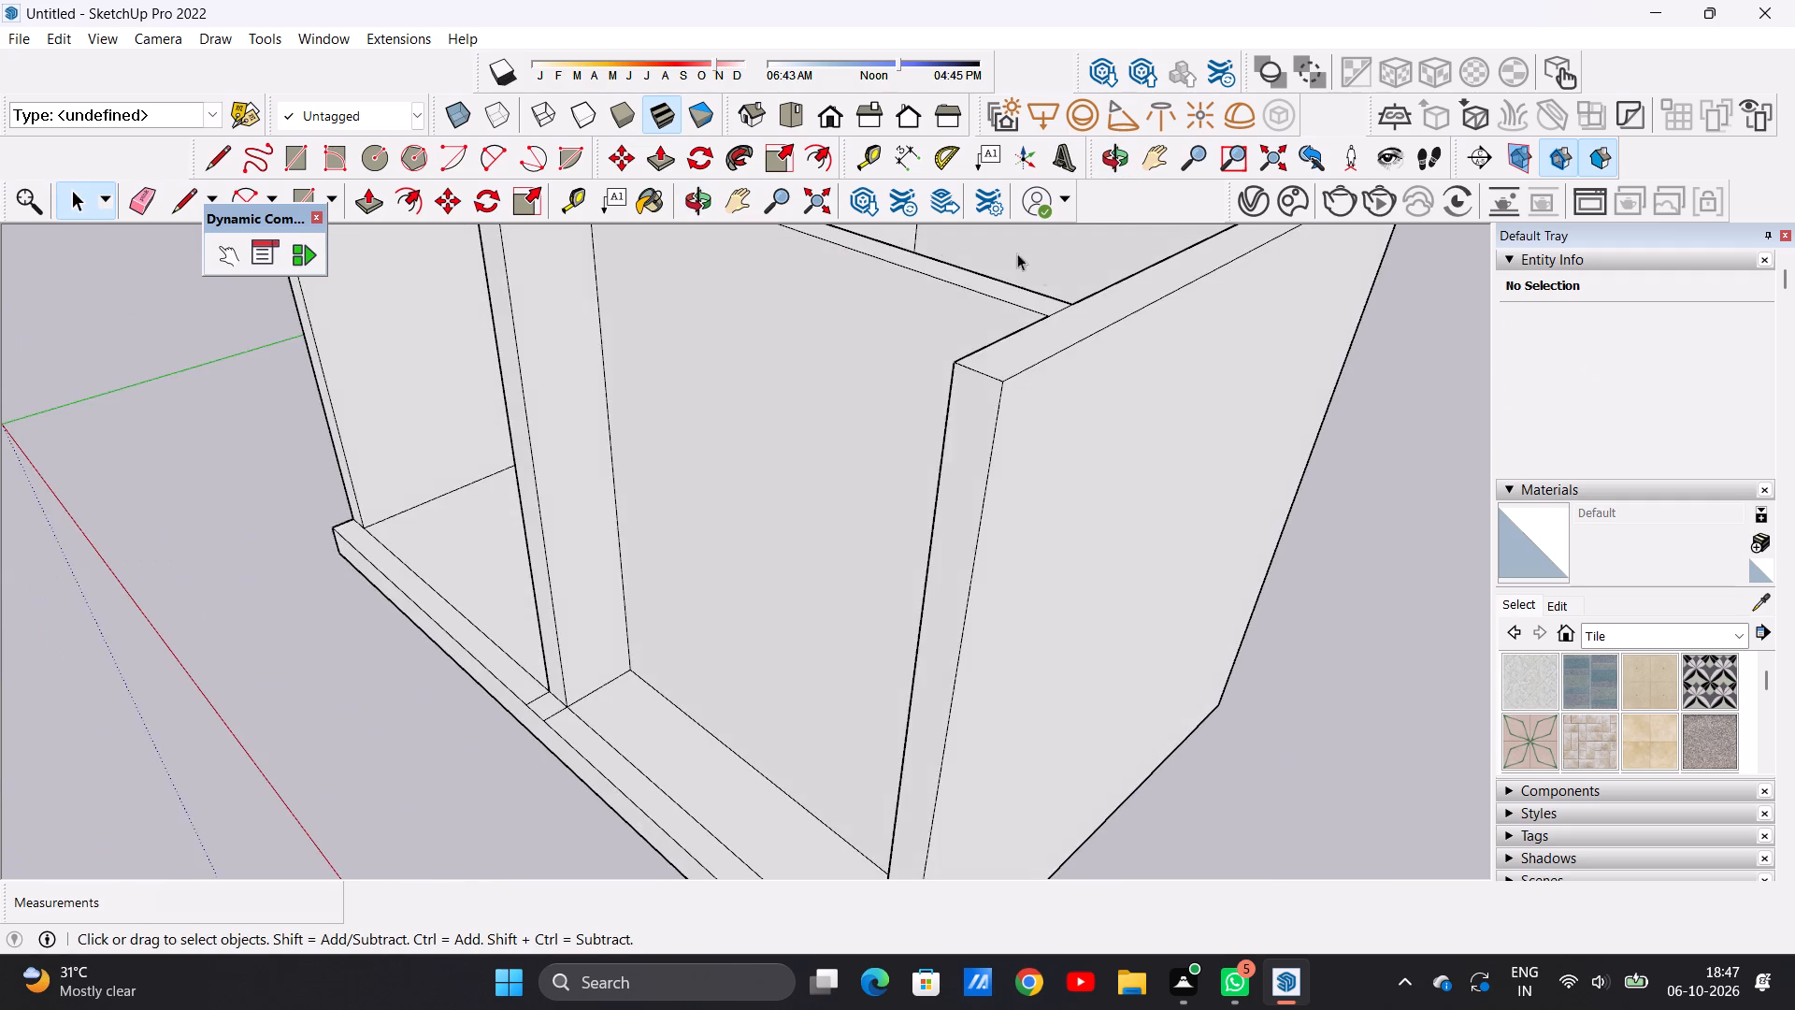
{"action": "scroll", "coordinate": [1054, 283], "scroll_direction": "up", "scroll_amount": 8}
{"action": "scroll", "coordinate": [1064, 473], "scroll_direction": "down", "scroll_amount": 5}
{"action": "scroll", "coordinate": [1083, 503], "scroll_direction": "up", "scroll_amount": 13}
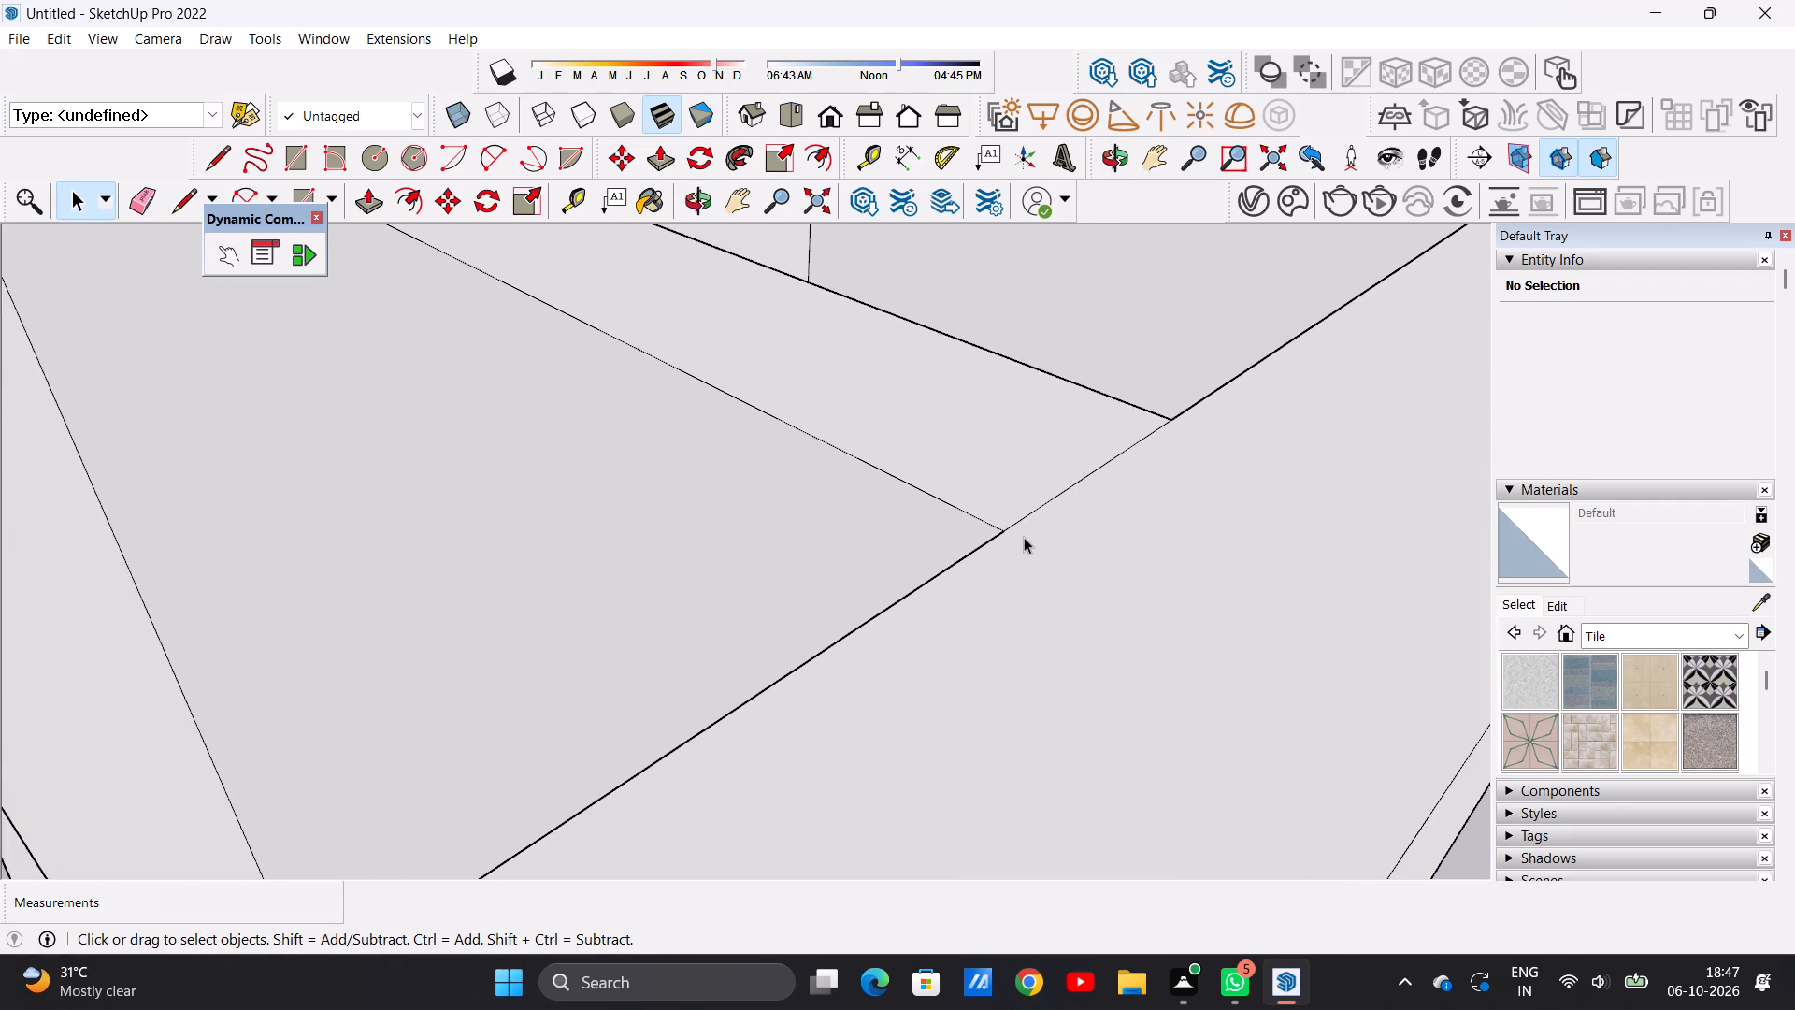
{"action": "scroll", "coordinate": [1024, 537], "scroll_direction": "up", "scroll_amount": 13}
{"action": "scroll", "coordinate": [981, 533], "scroll_direction": "up", "scroll_amount": 9}
{"action": "scroll", "coordinate": [981, 533], "scroll_direction": "down", "scroll_amount": 7}
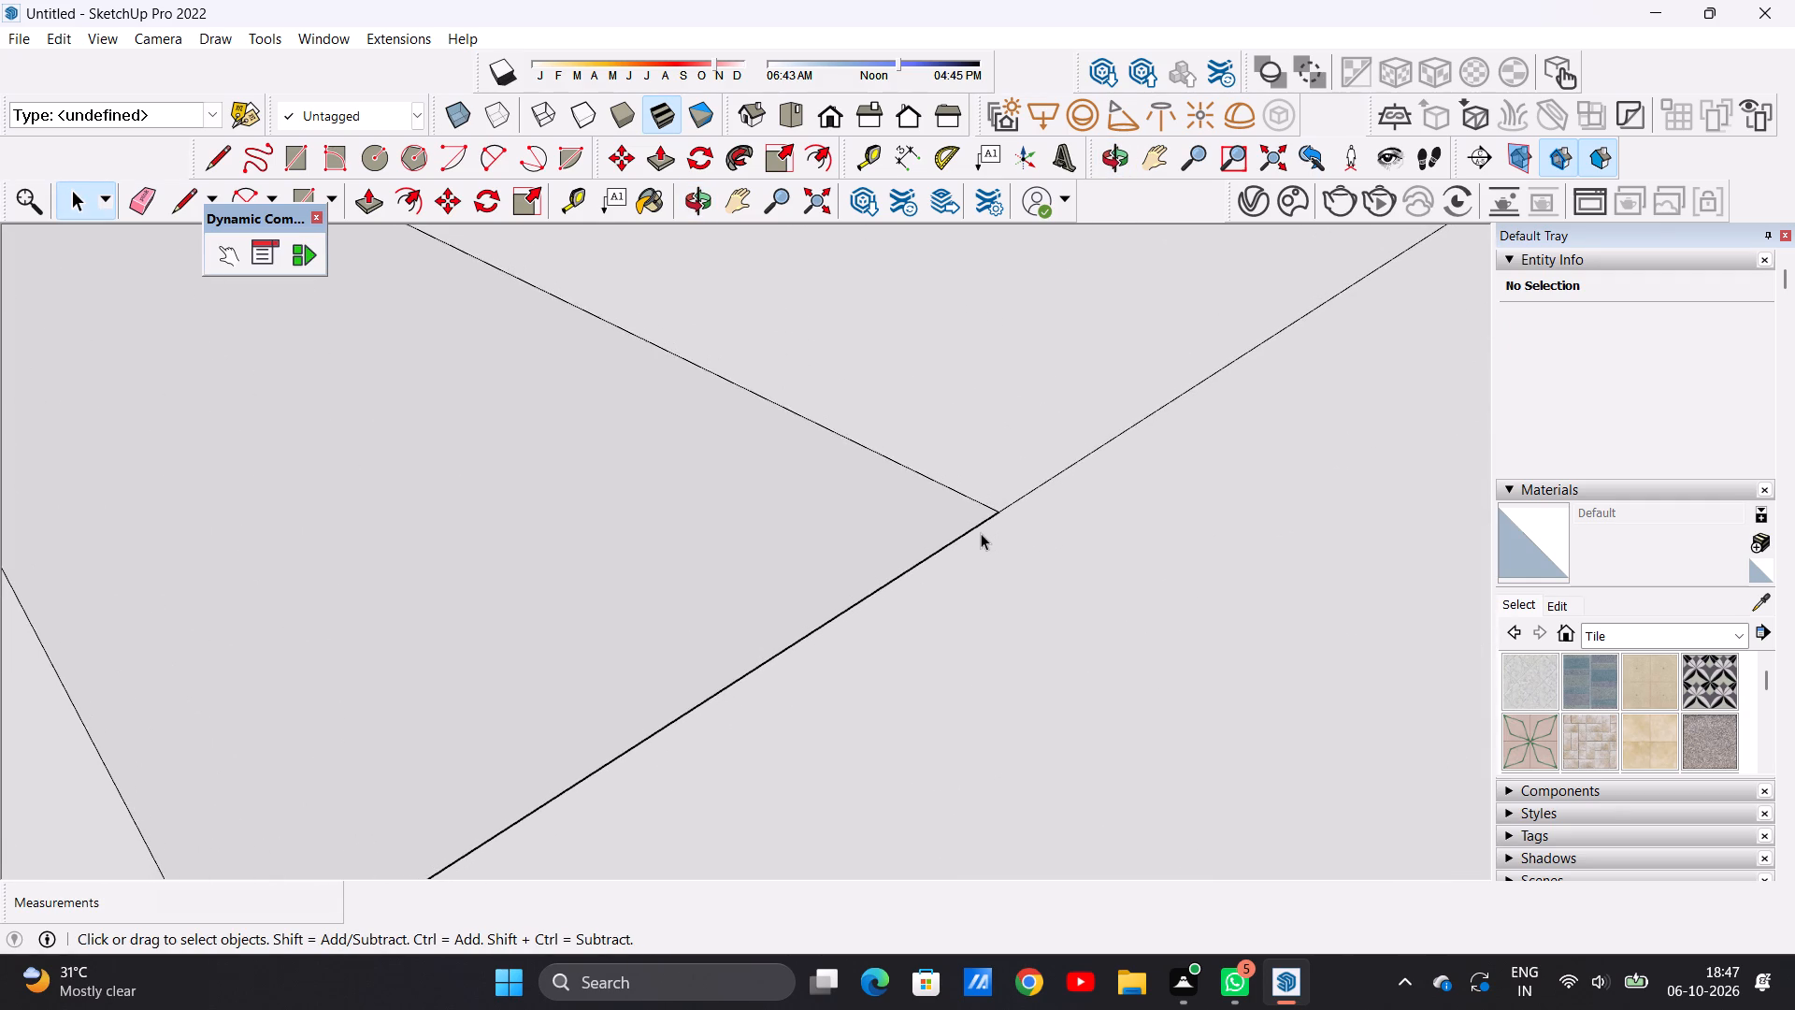
{"action": "scroll", "coordinate": [981, 533], "scroll_direction": "down", "scroll_amount": 20}
{"action": "scroll", "coordinate": [981, 533], "scroll_direction": "down", "scroll_amount": 20}
{"action": "scroll", "coordinate": [981, 533], "scroll_direction": "down", "scroll_amount": 8}
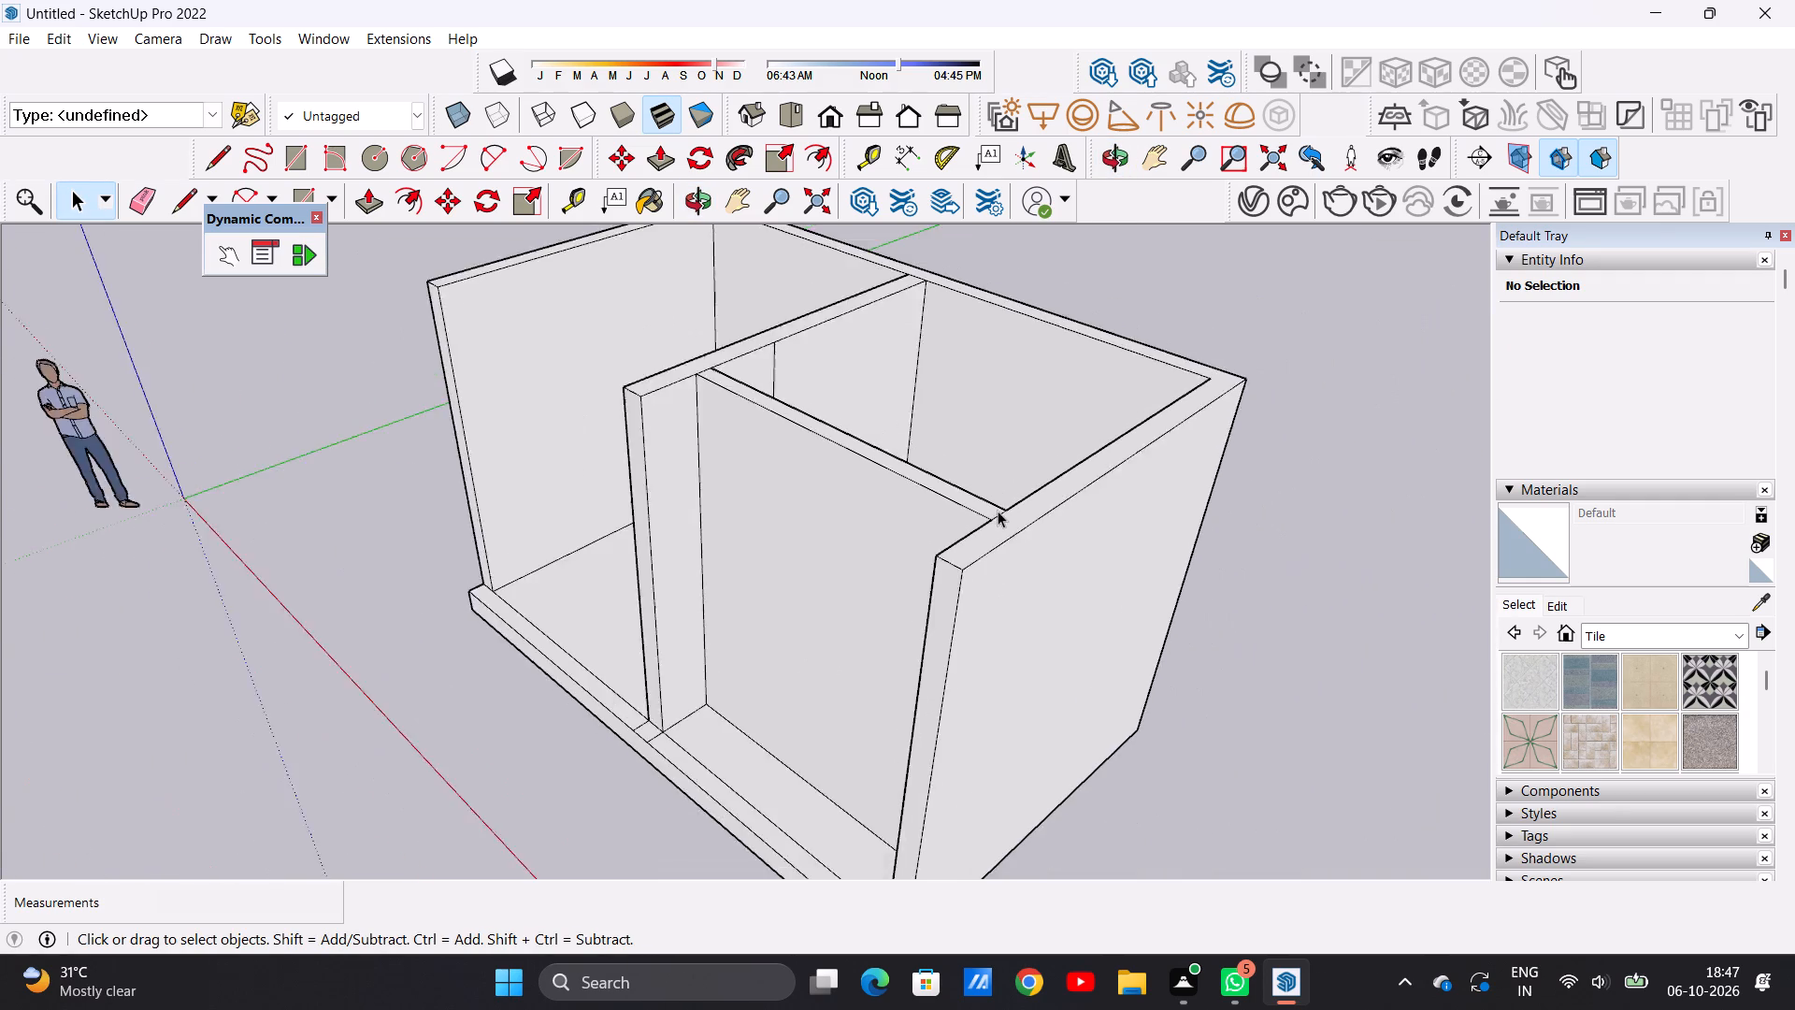
{"action": "scroll", "coordinate": [998, 511], "scroll_direction": "down", "scroll_amount": 2}
Examine both bays, the cross wall and the front border strip from the front and from above.
{"action": "middle_click_drag", "start_coordinate": [823, 547], "coordinate": [1113, 359]}
{"action": "scroll", "coordinate": [909, 445], "scroll_direction": "up", "scroll_amount": 2}
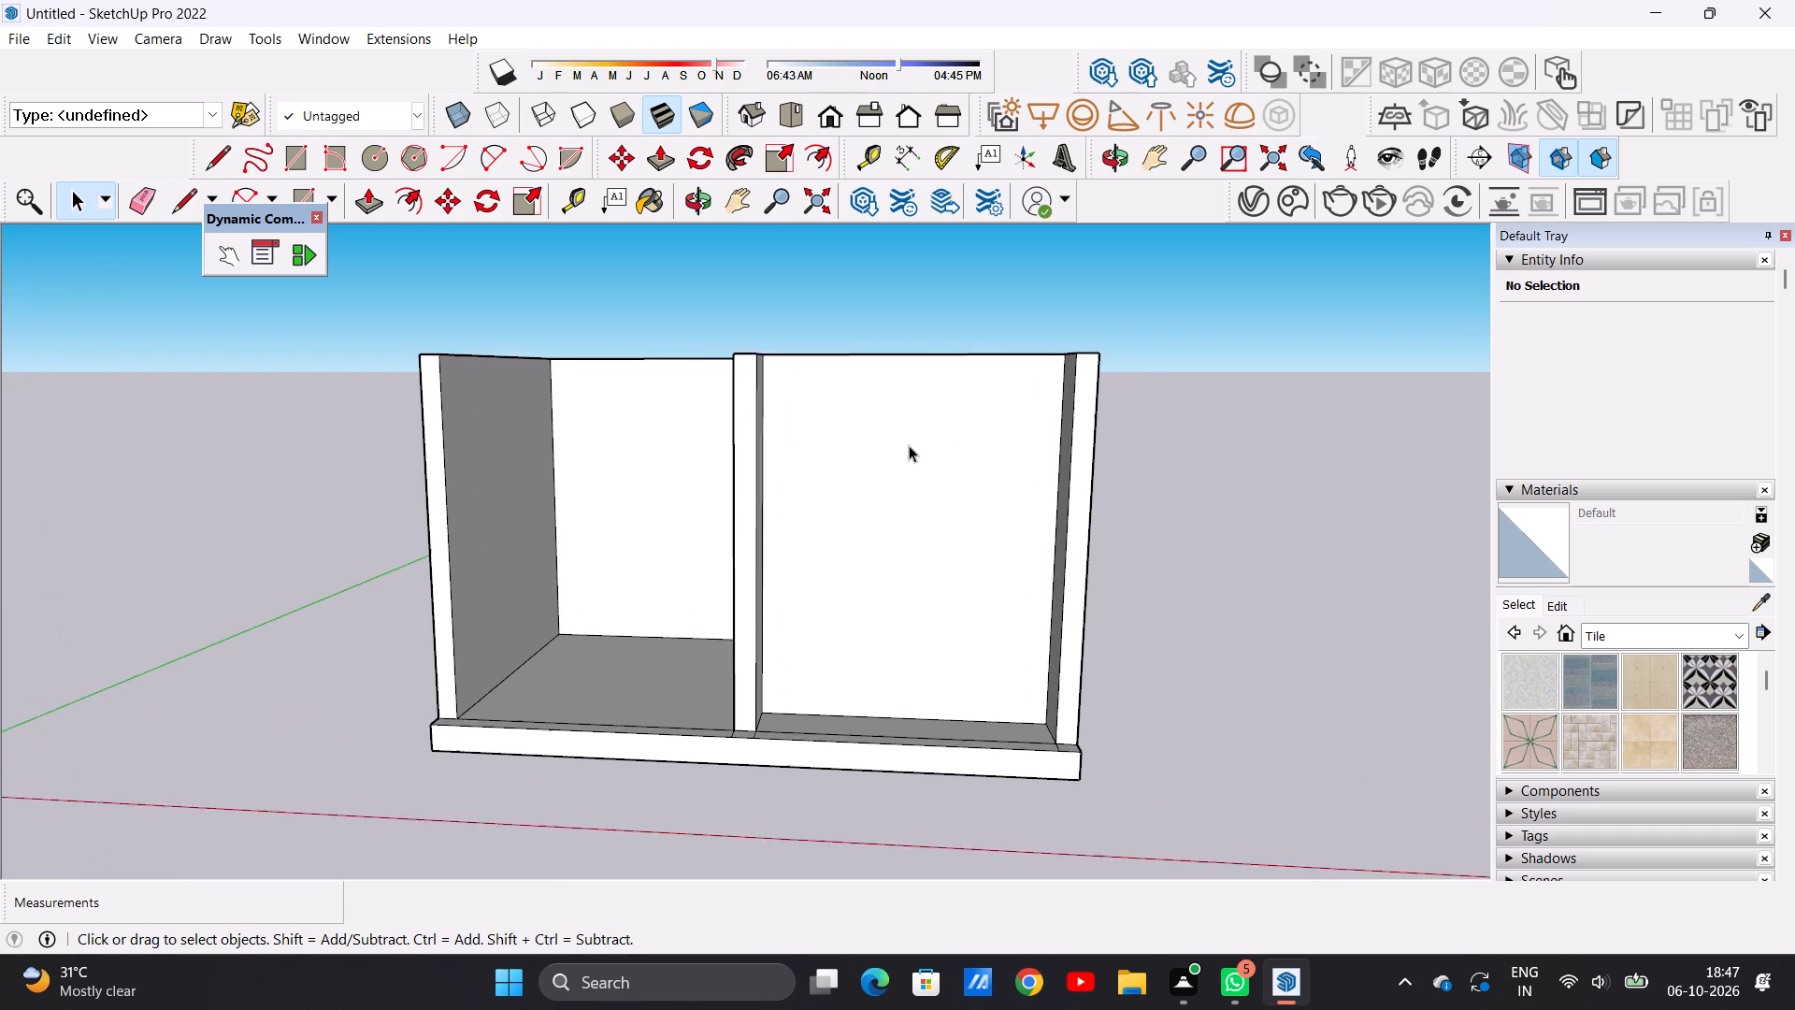
{"action": "scroll", "coordinate": [909, 445], "scroll_direction": "up", "scroll_amount": 5}
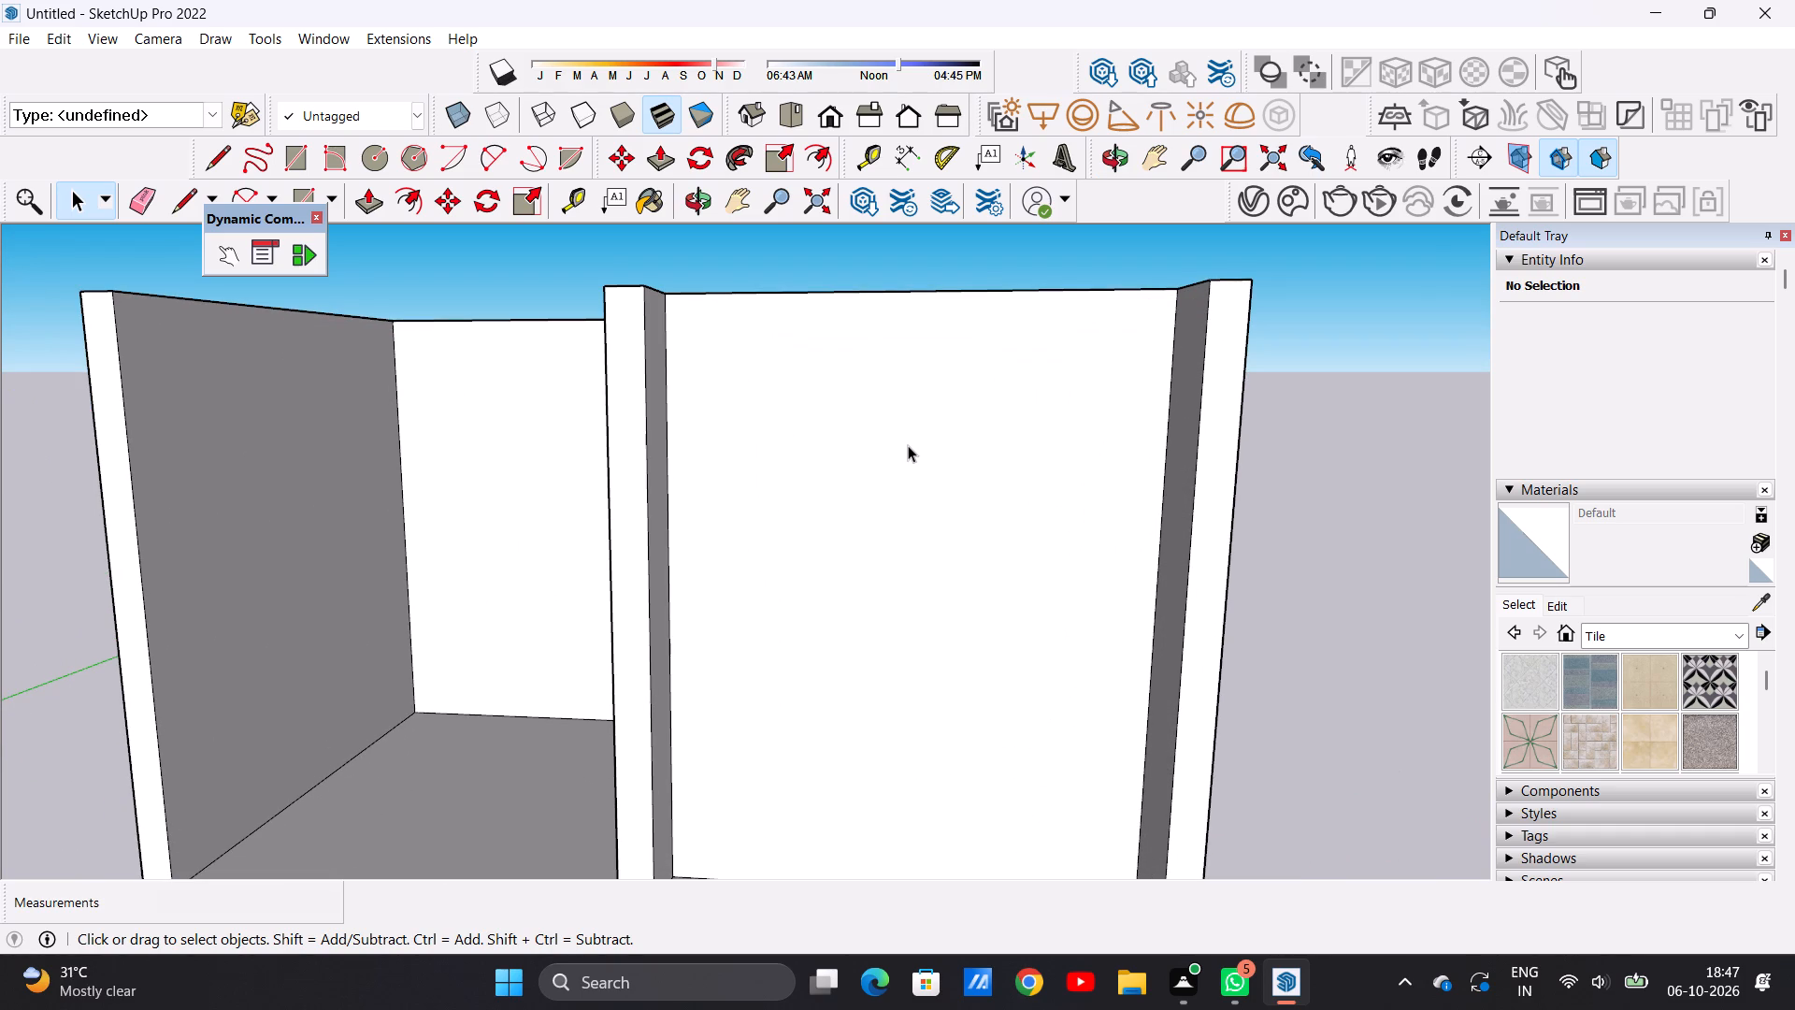
{"action": "scroll", "coordinate": [908, 445], "scroll_direction": "down", "scroll_amount": 10}
{"action": "scroll", "coordinate": [787, 462], "scroll_direction": "up", "scroll_amount": 3}
{"action": "middle_click_drag", "start_coordinate": [843, 474], "coordinate": [1027, 465]}
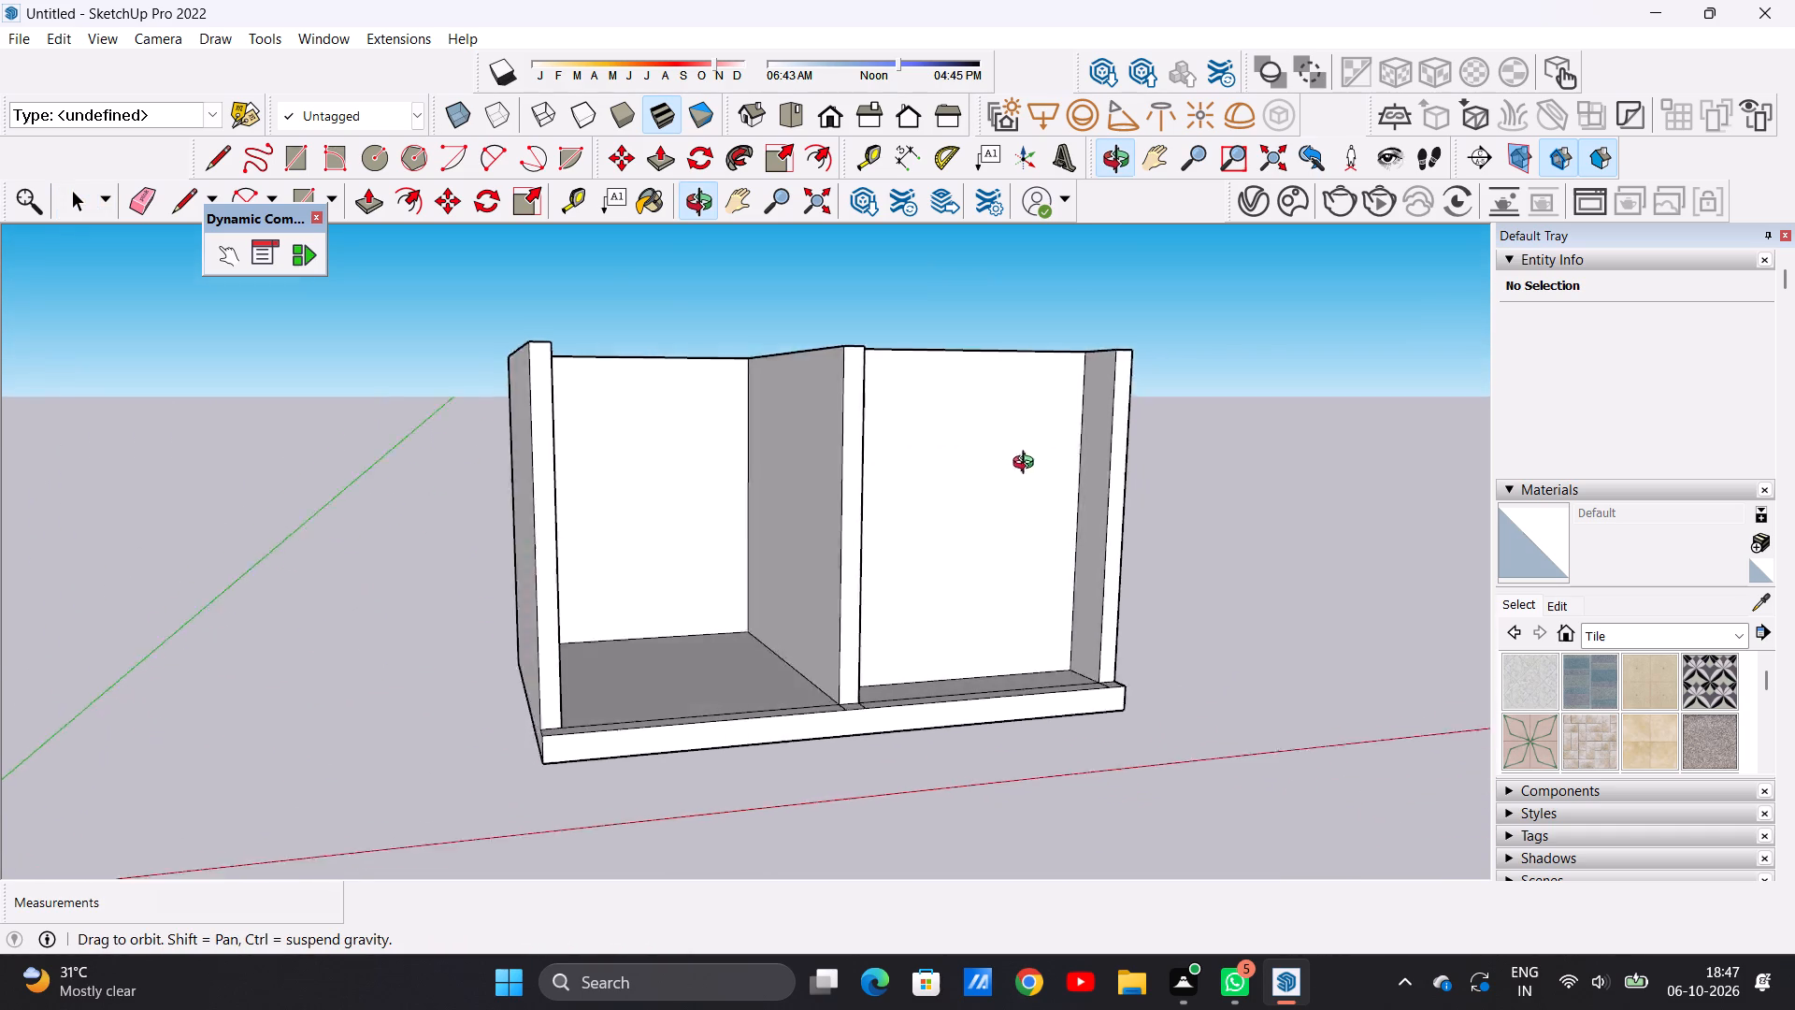
{"action": "middle_click_drag", "start_coordinate": [1027, 465], "coordinate": [871, 451]}
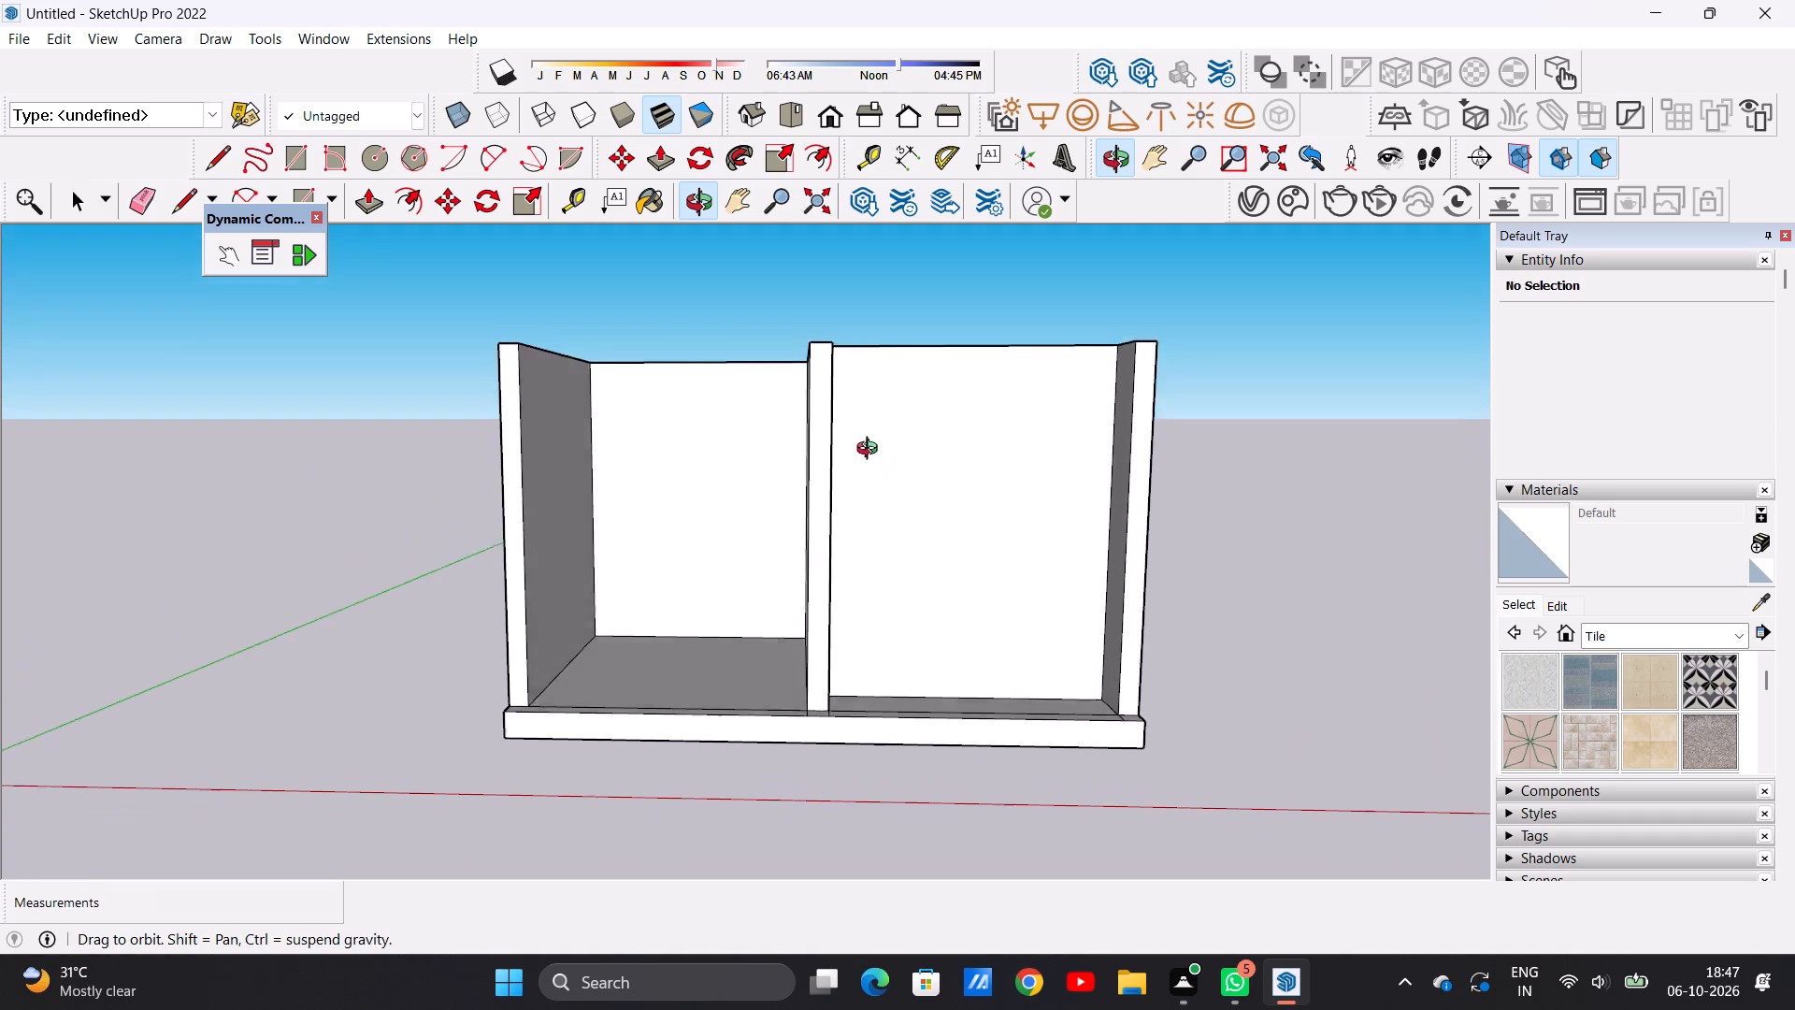
{"action": "middle_click_drag", "start_coordinate": [871, 451], "coordinate": [869, 442]}
{"action": "scroll", "coordinate": [943, 433], "scroll_direction": "up", "scroll_amount": 13}
{"action": "scroll", "coordinate": [792, 525], "scroll_direction": "down", "scroll_amount": 13}
{"action": "middle_click_drag", "start_coordinate": [899, 510], "coordinate": [872, 513]}
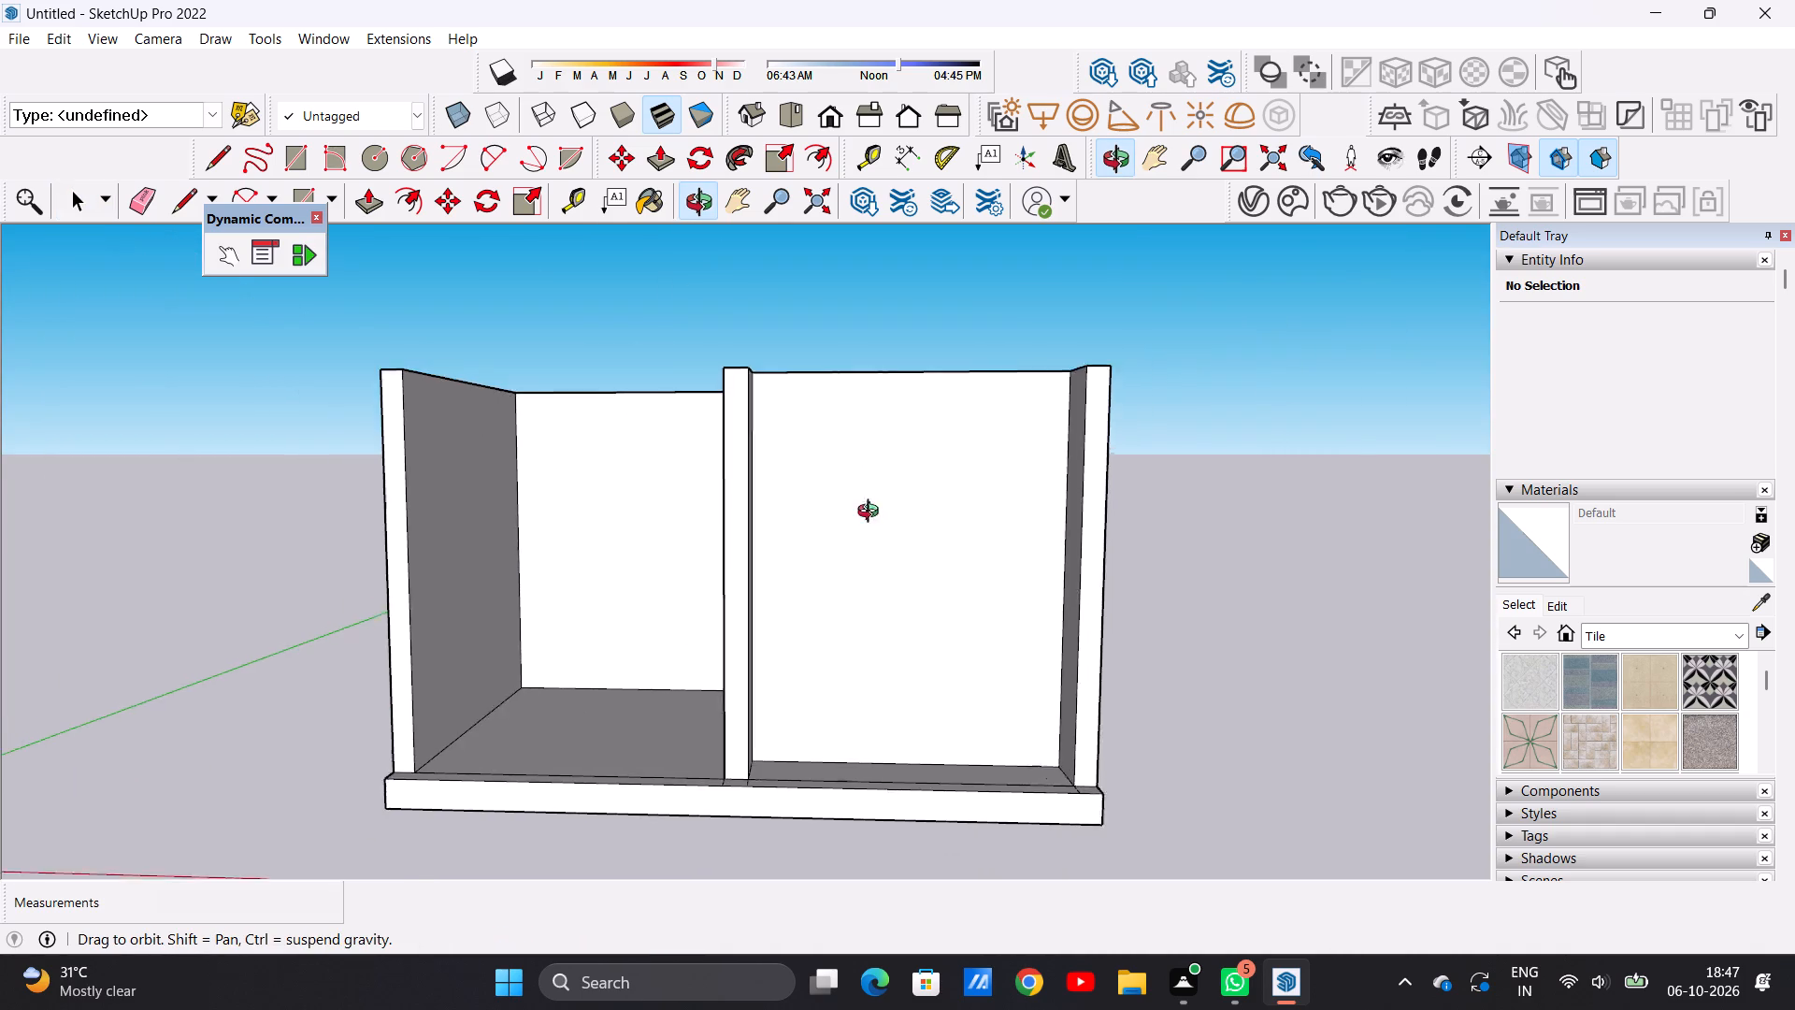
{"action": "middle_click_drag", "start_coordinate": [872, 513], "coordinate": [912, 683]}
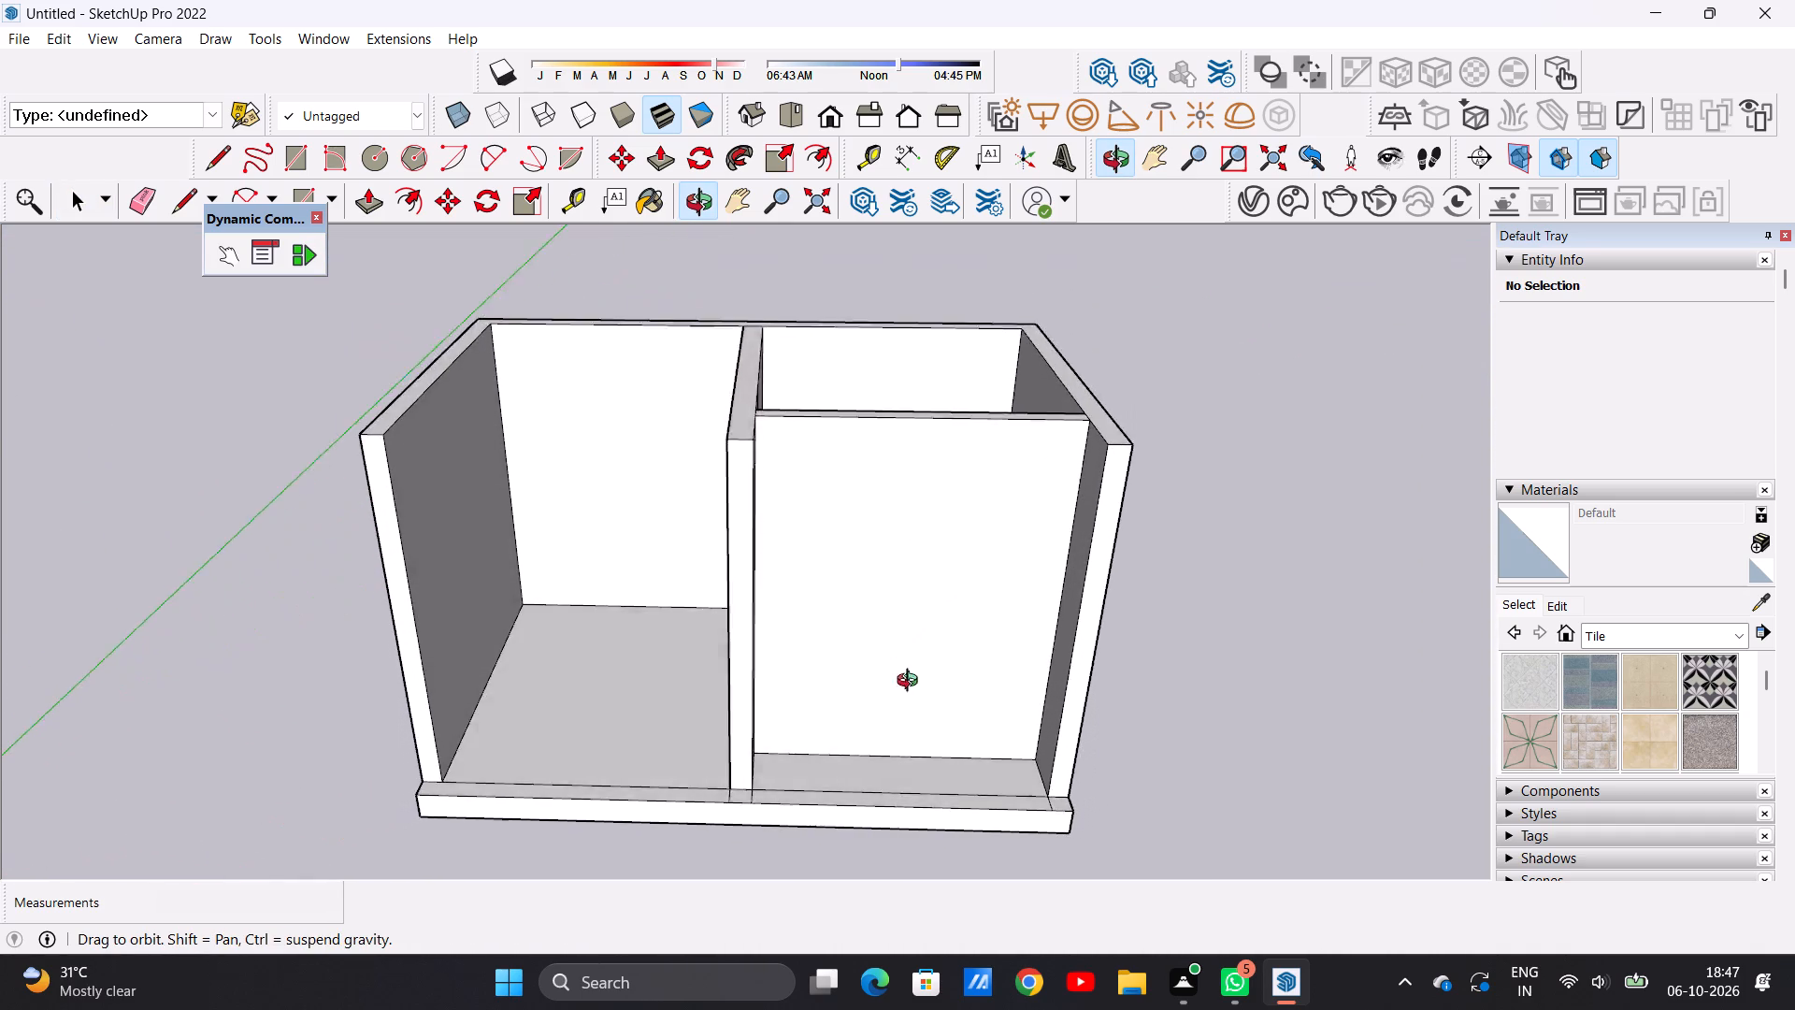
{"action": "middle_click_drag", "start_coordinate": [912, 683], "coordinate": [920, 754]}
{"action": "middle_click", "coordinate": [920, 754]}
{"action": "scroll", "coordinate": [920, 754], "scroll_direction": "up", "scroll_amount": 6}
{"action": "scroll", "coordinate": [815, 679], "scroll_direction": "down", "scroll_amount": 5}
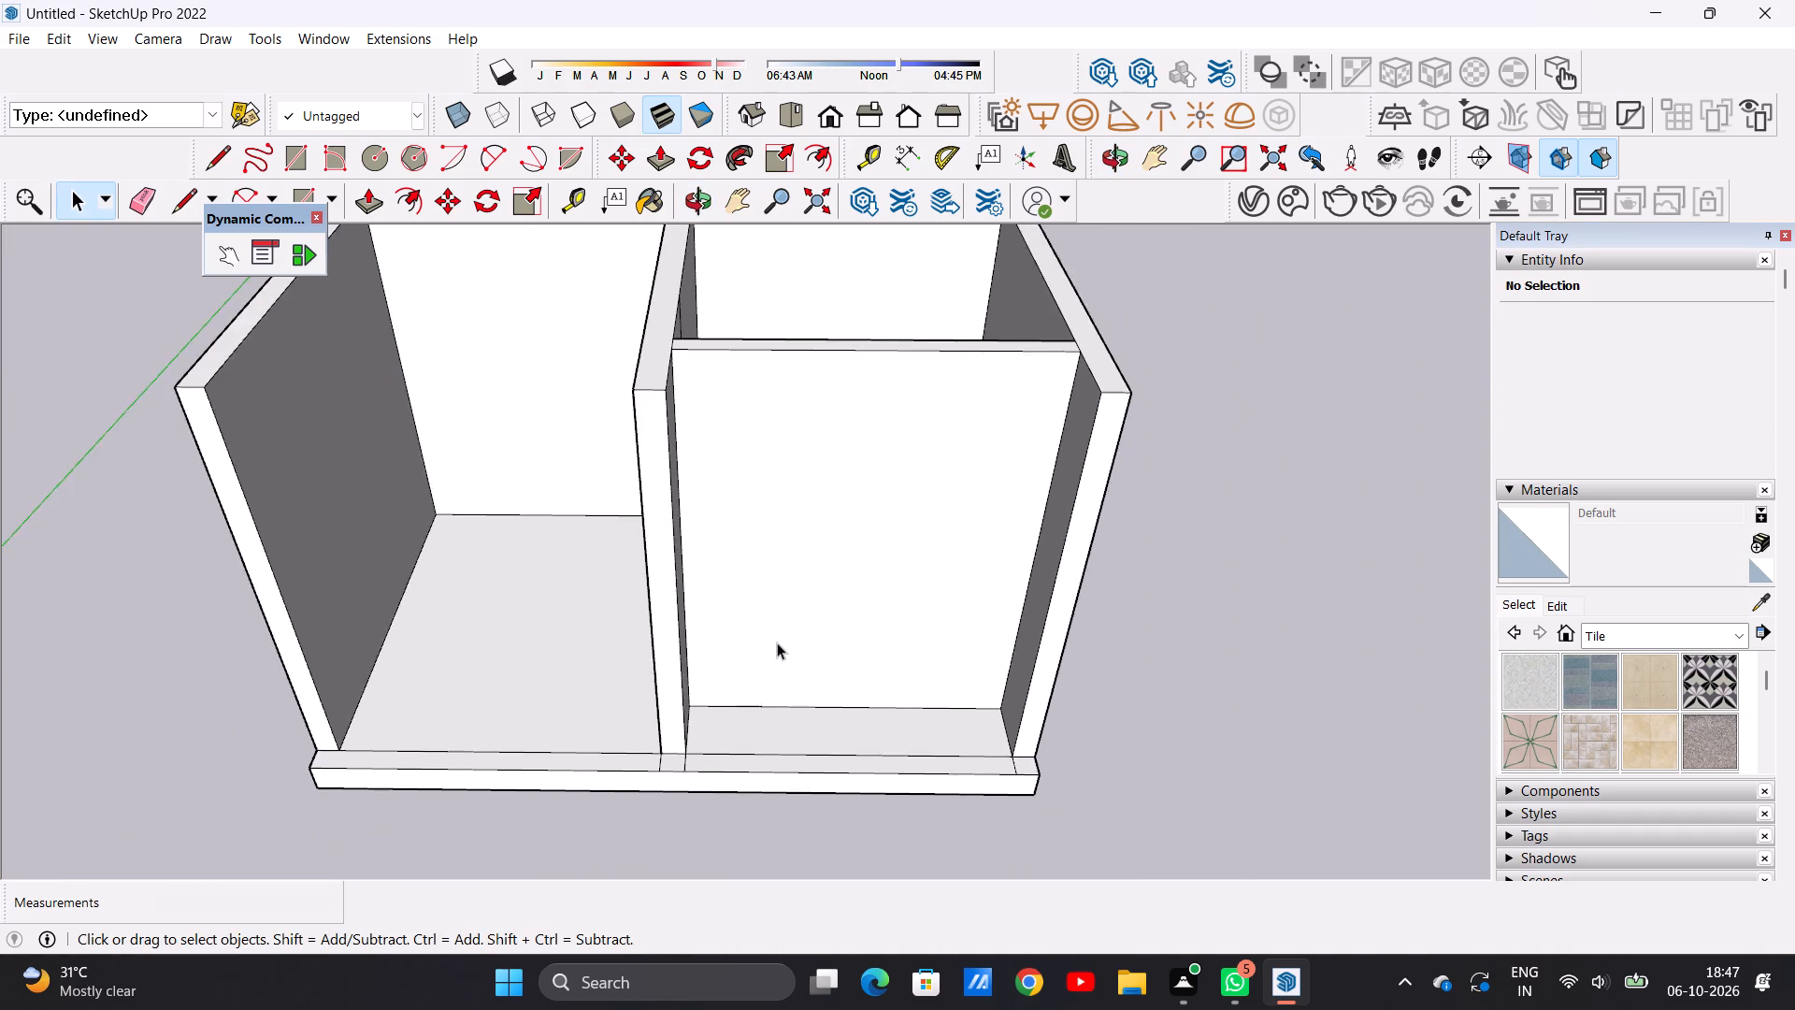
{"action": "scroll", "coordinate": [777, 642], "scroll_direction": "down", "scroll_amount": 1}
{"action": "scroll", "coordinate": [800, 641], "scroll_direction": "up", "scroll_amount": 3}
Push/Pull the small border-strip face in front of the central partition up about 7' 4 1/2", using a new starting face.
{"action": "key", "text": "p"}
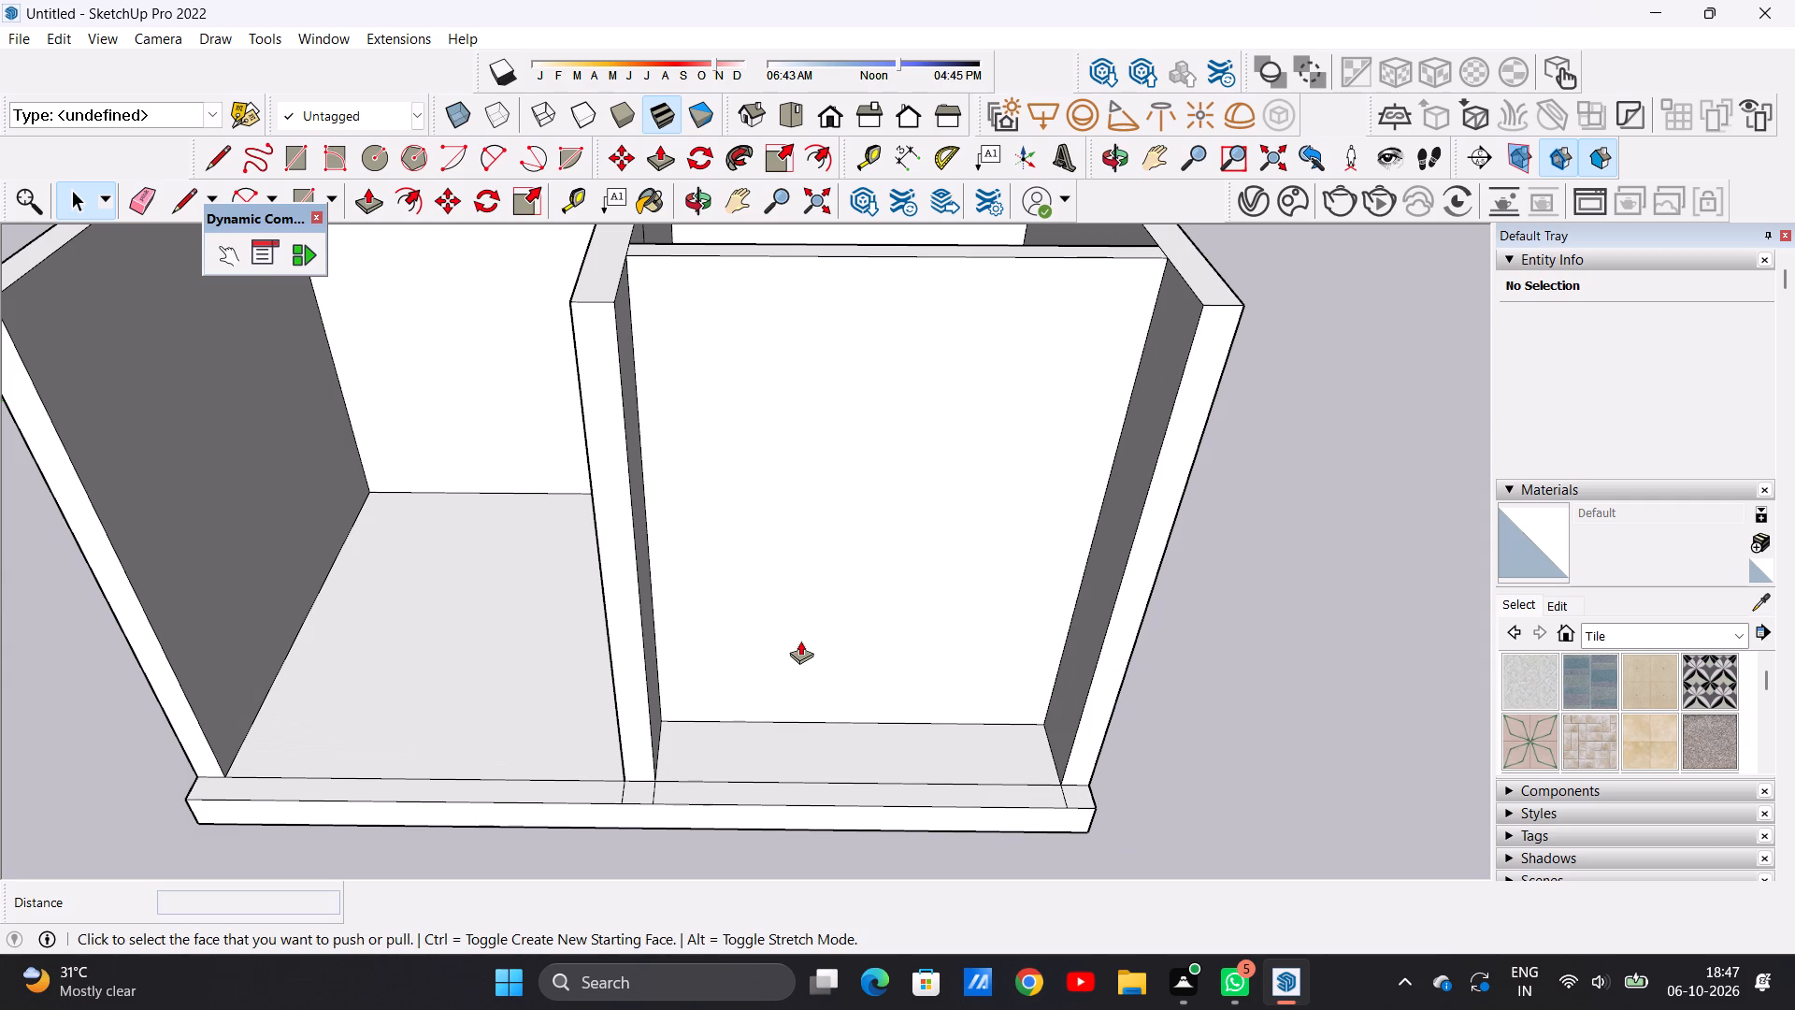
{"action": "scroll", "coordinate": [627, 801], "scroll_direction": "up", "scroll_amount": 11}
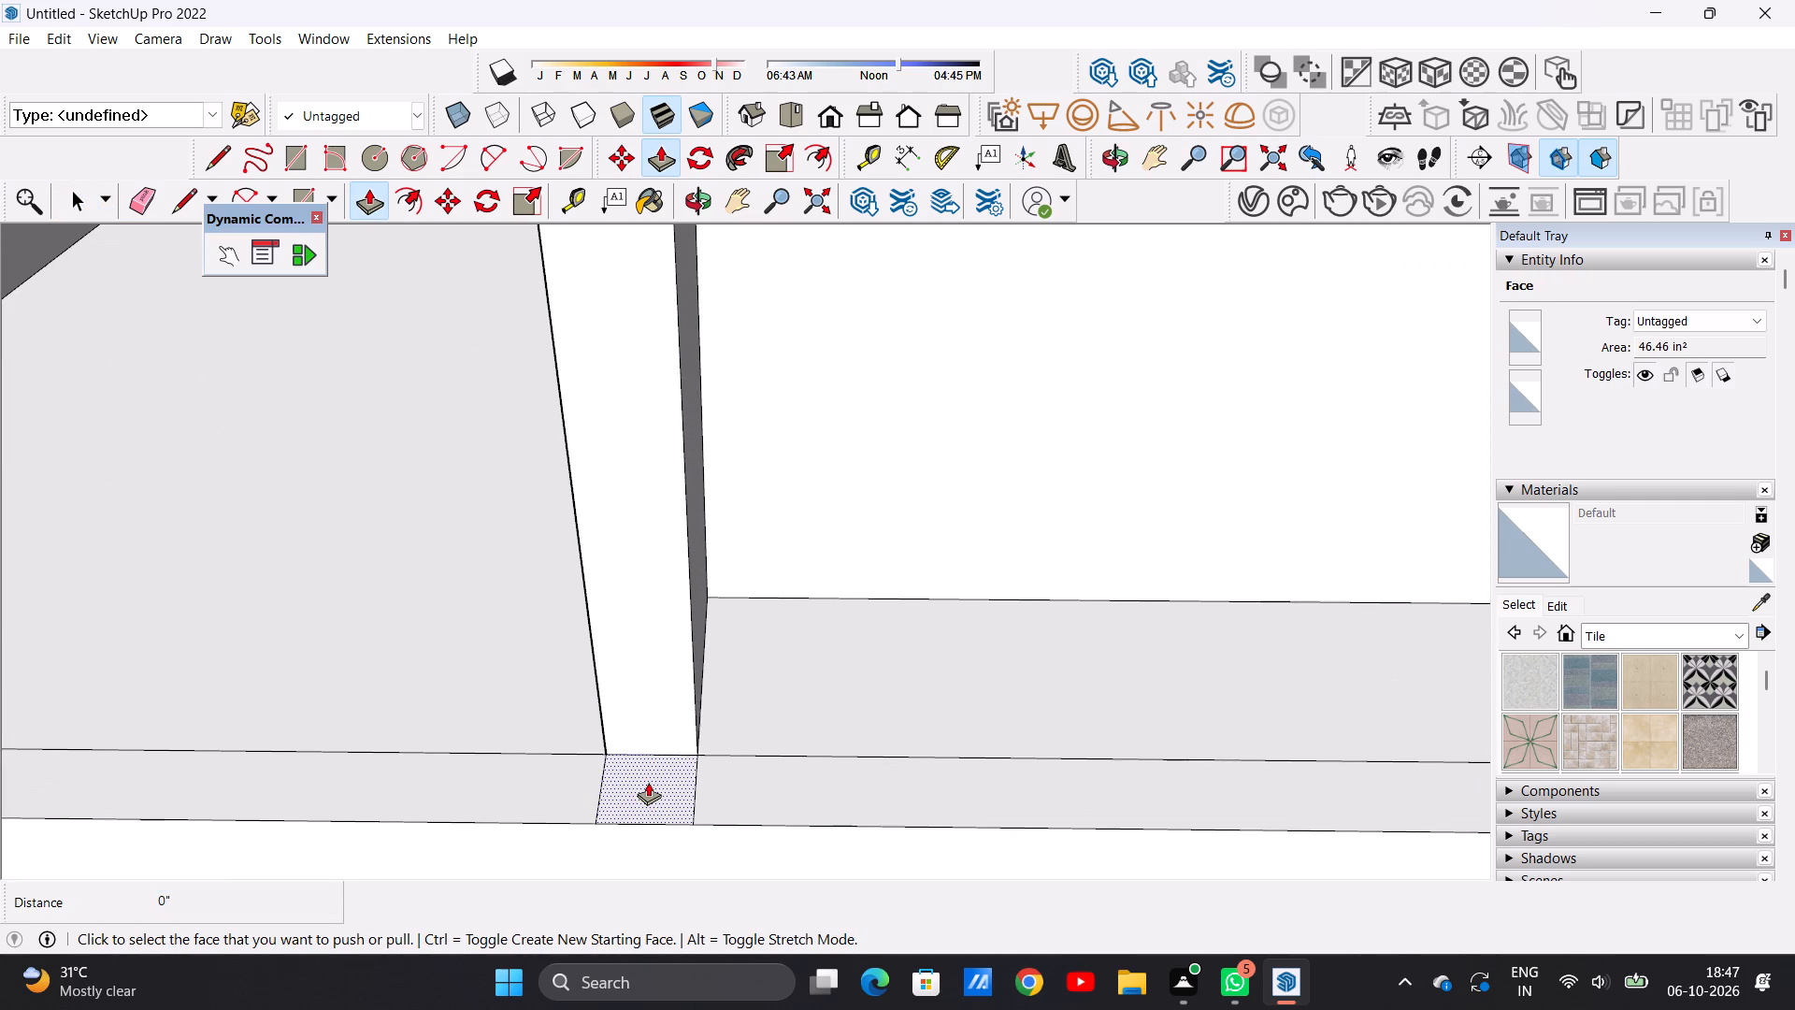
{"action": "left_click", "coordinate": [648, 782]}
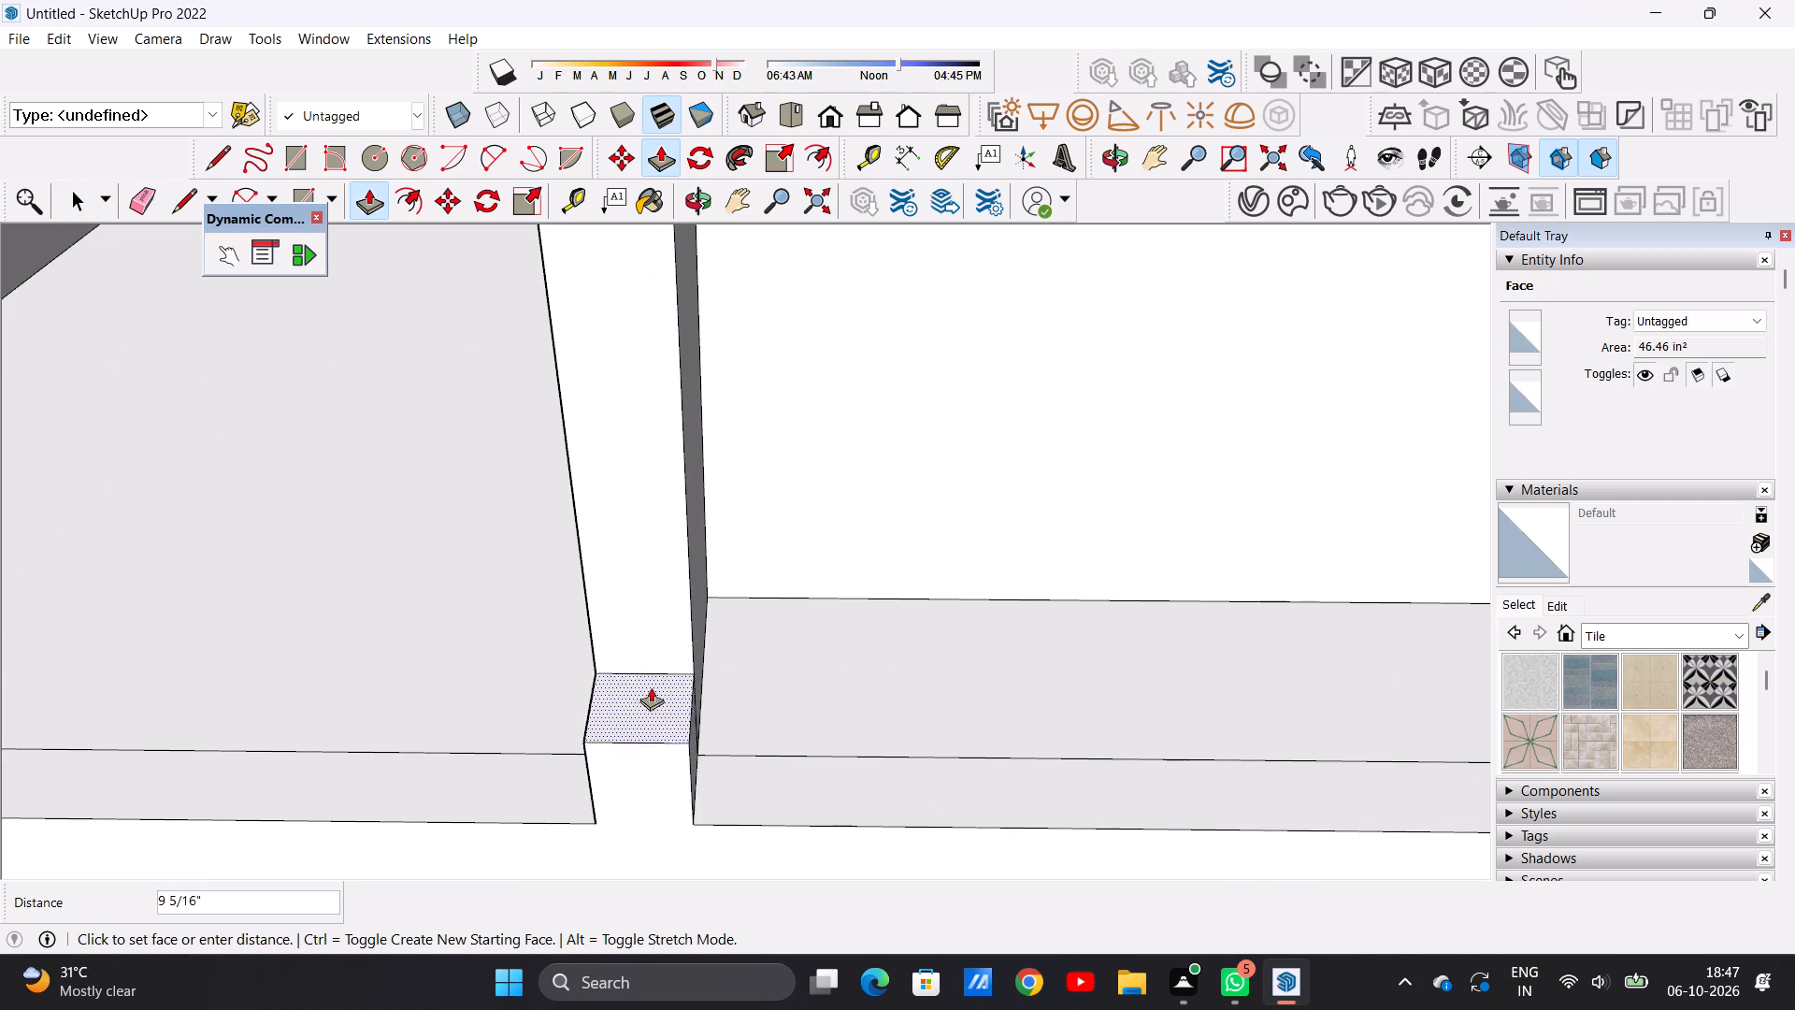
{"action": "scroll", "coordinate": [651, 672], "scroll_direction": "down", "scroll_amount": 6}
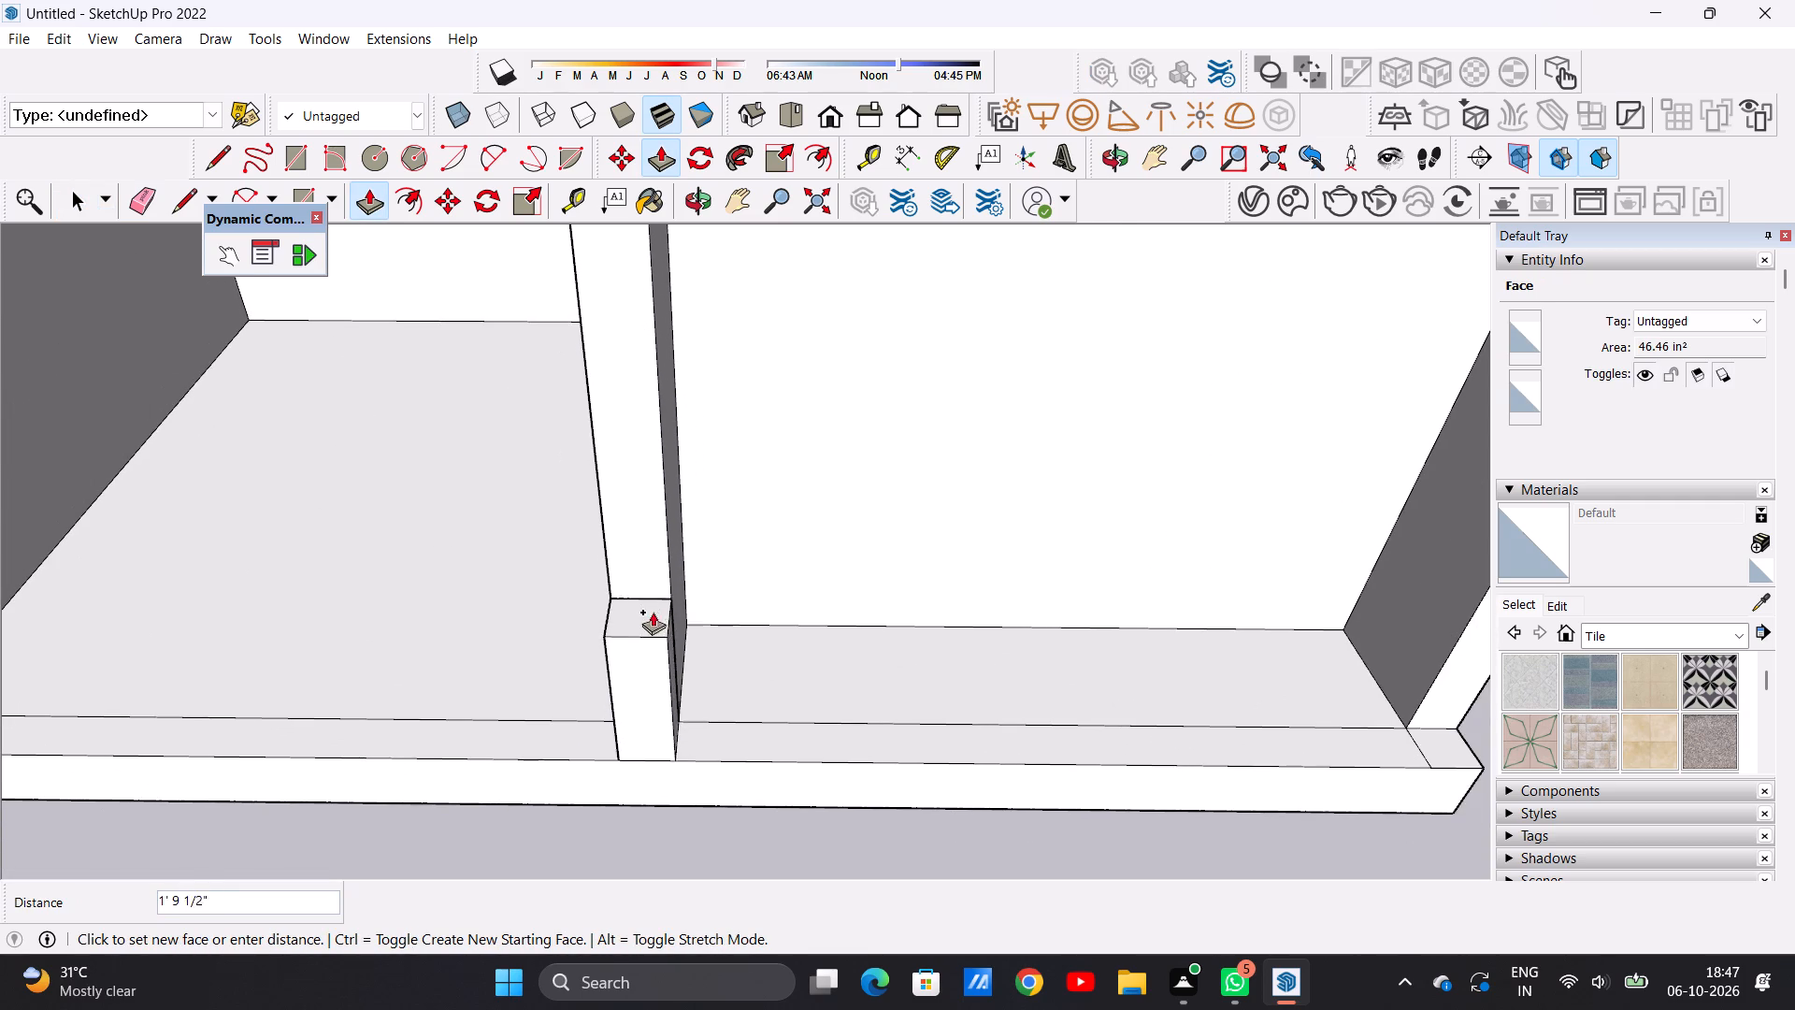
{"action": "scroll", "coordinate": [653, 612], "scroll_direction": "down", "scroll_amount": 12}
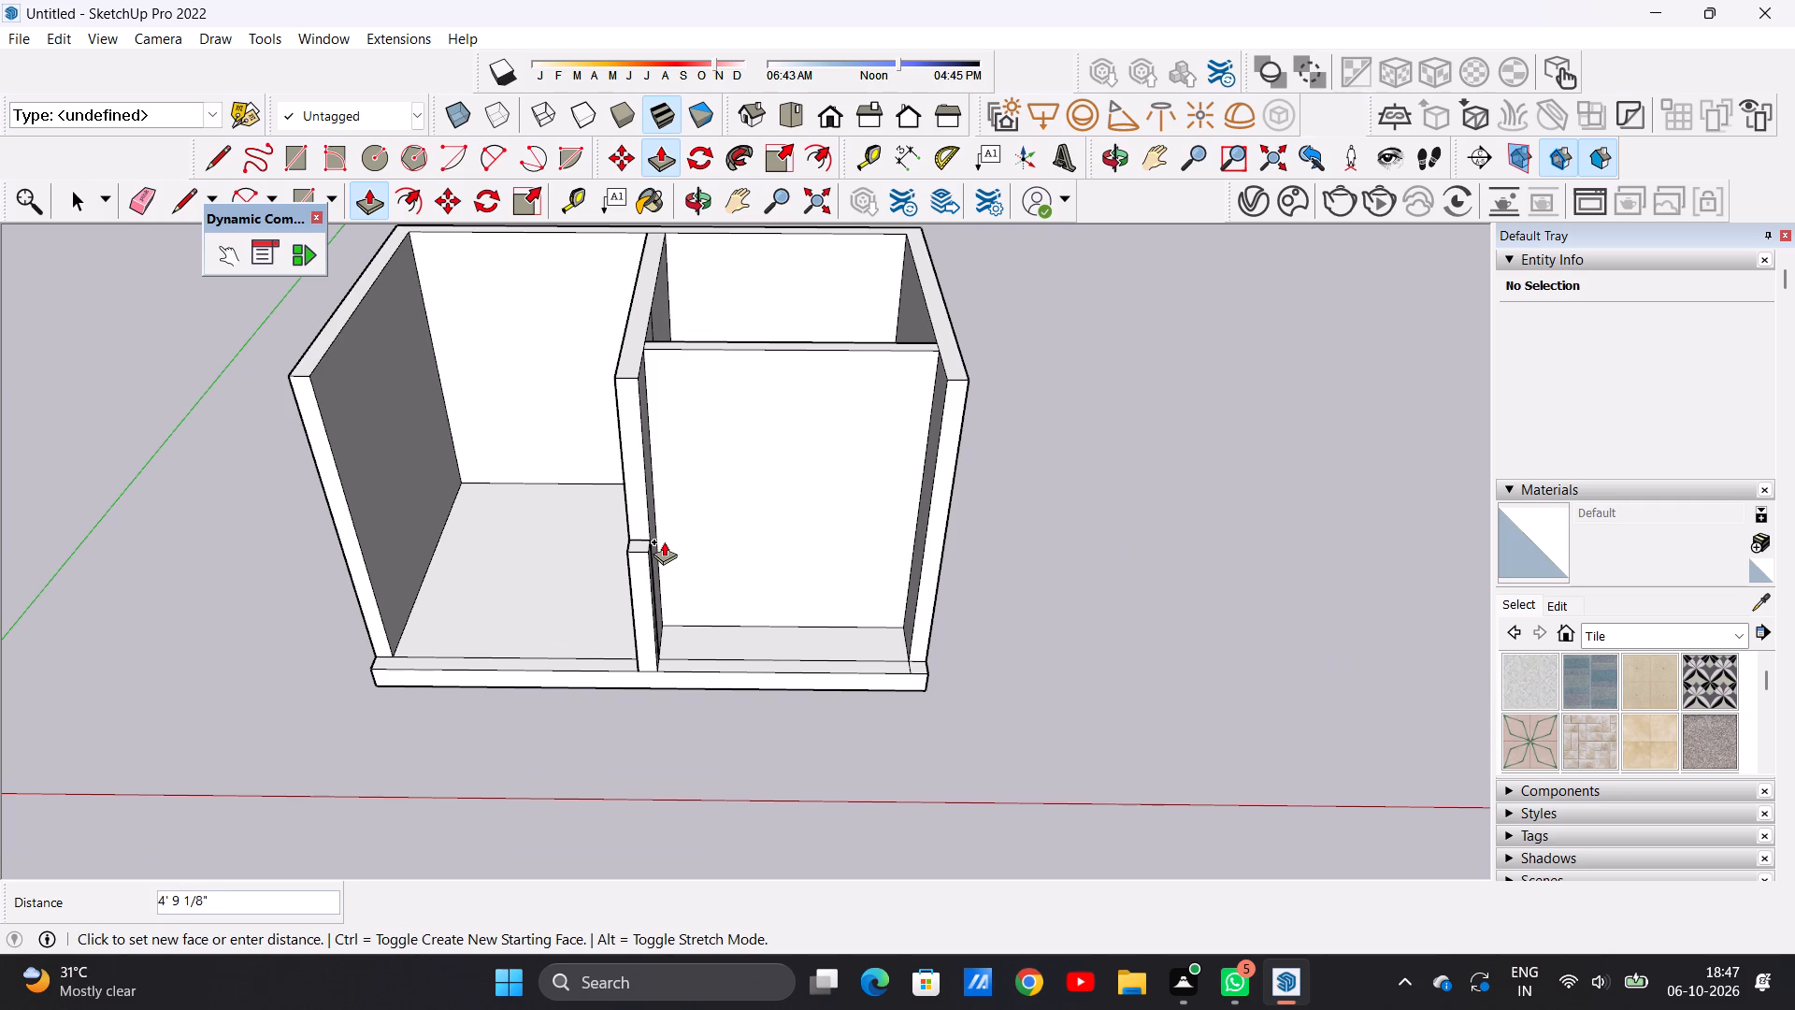
{"action": "left_click", "coordinate": [649, 468]}
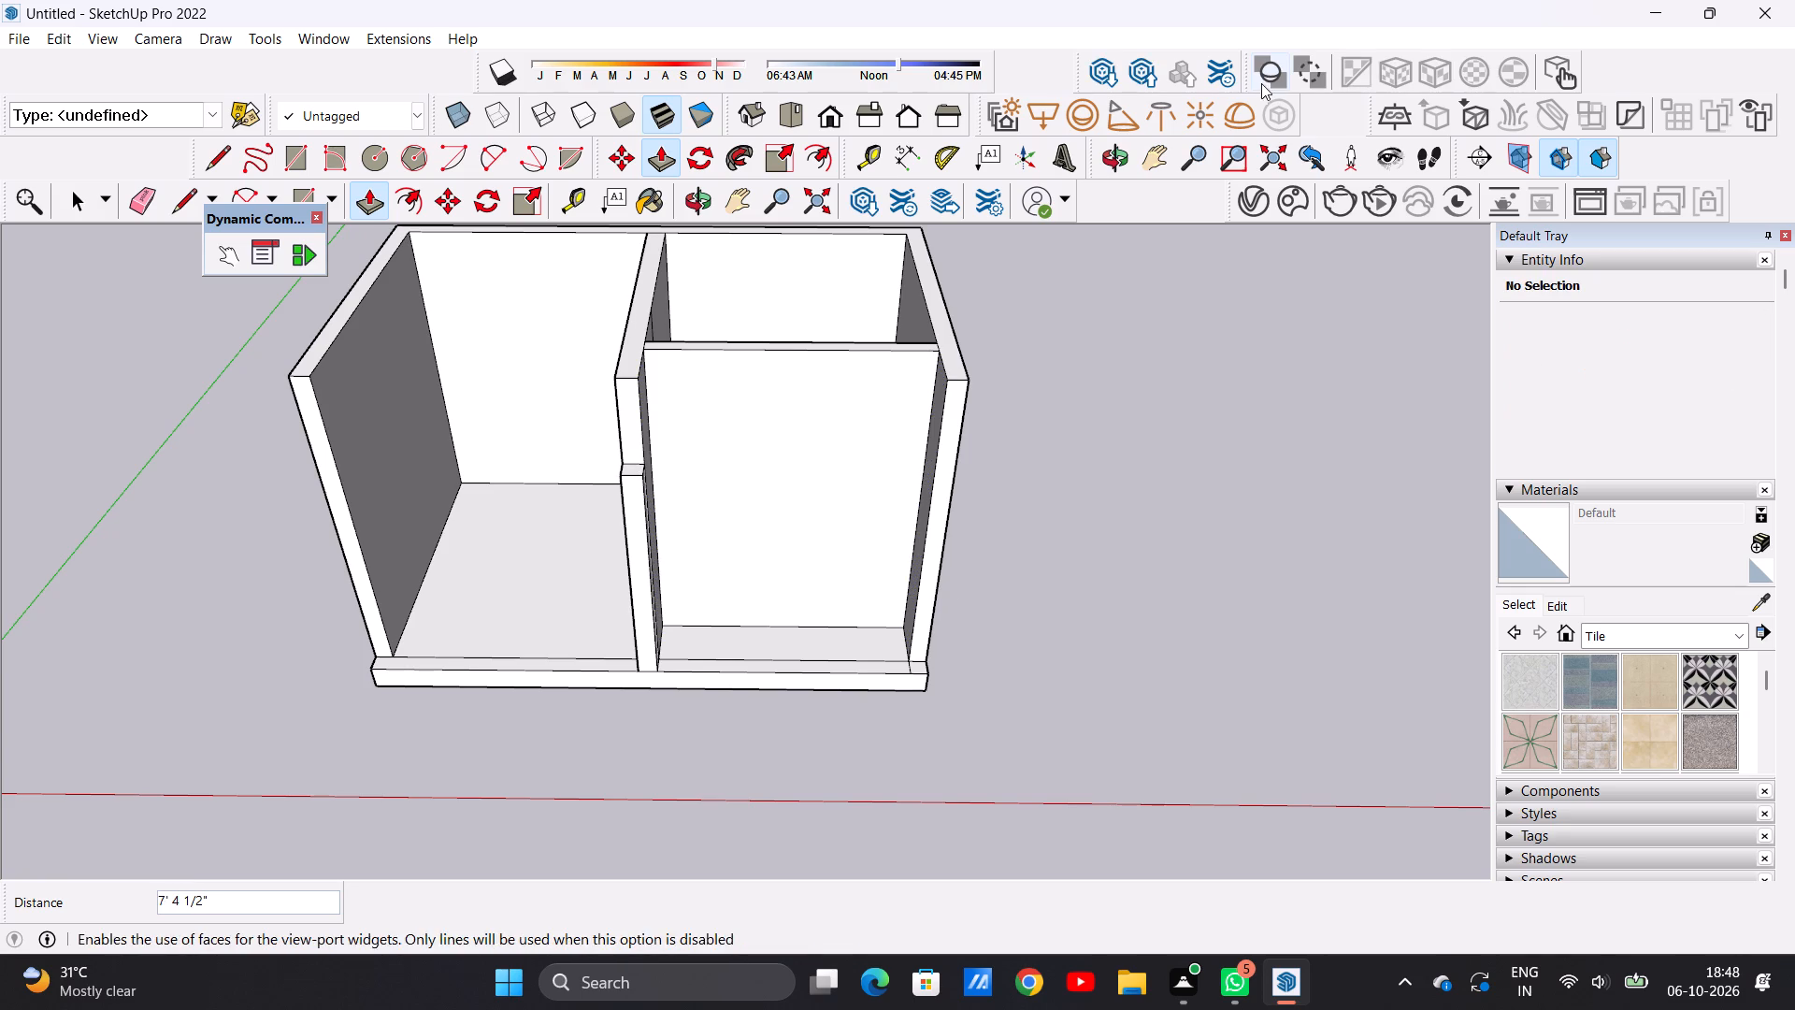
Push/Pull the border strip's right-hand corner face up 7' 4 1/2", matching the height of the post at the central partition.
{"action": "scroll", "coordinate": [913, 620], "scroll_direction": "up", "scroll_amount": 10}
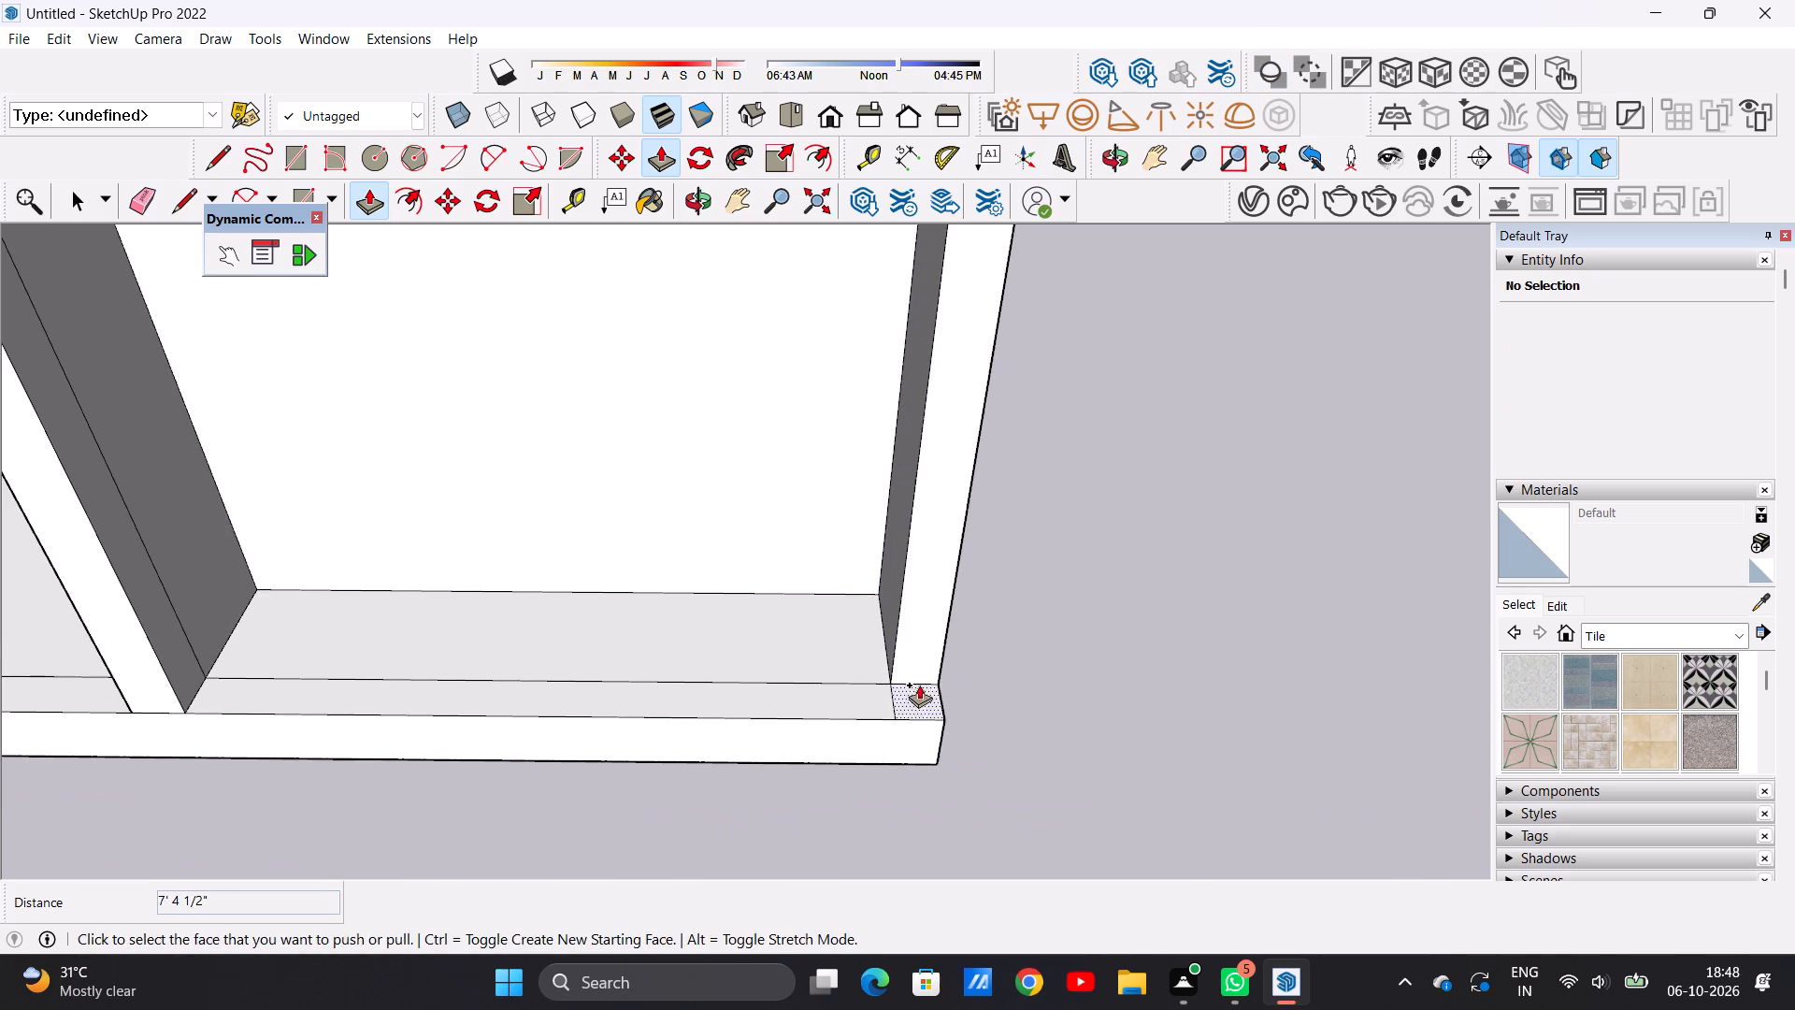
{"action": "left_click", "coordinate": [925, 698]}
{"action": "scroll", "coordinate": [932, 531], "scroll_direction": "down", "scroll_amount": 8}
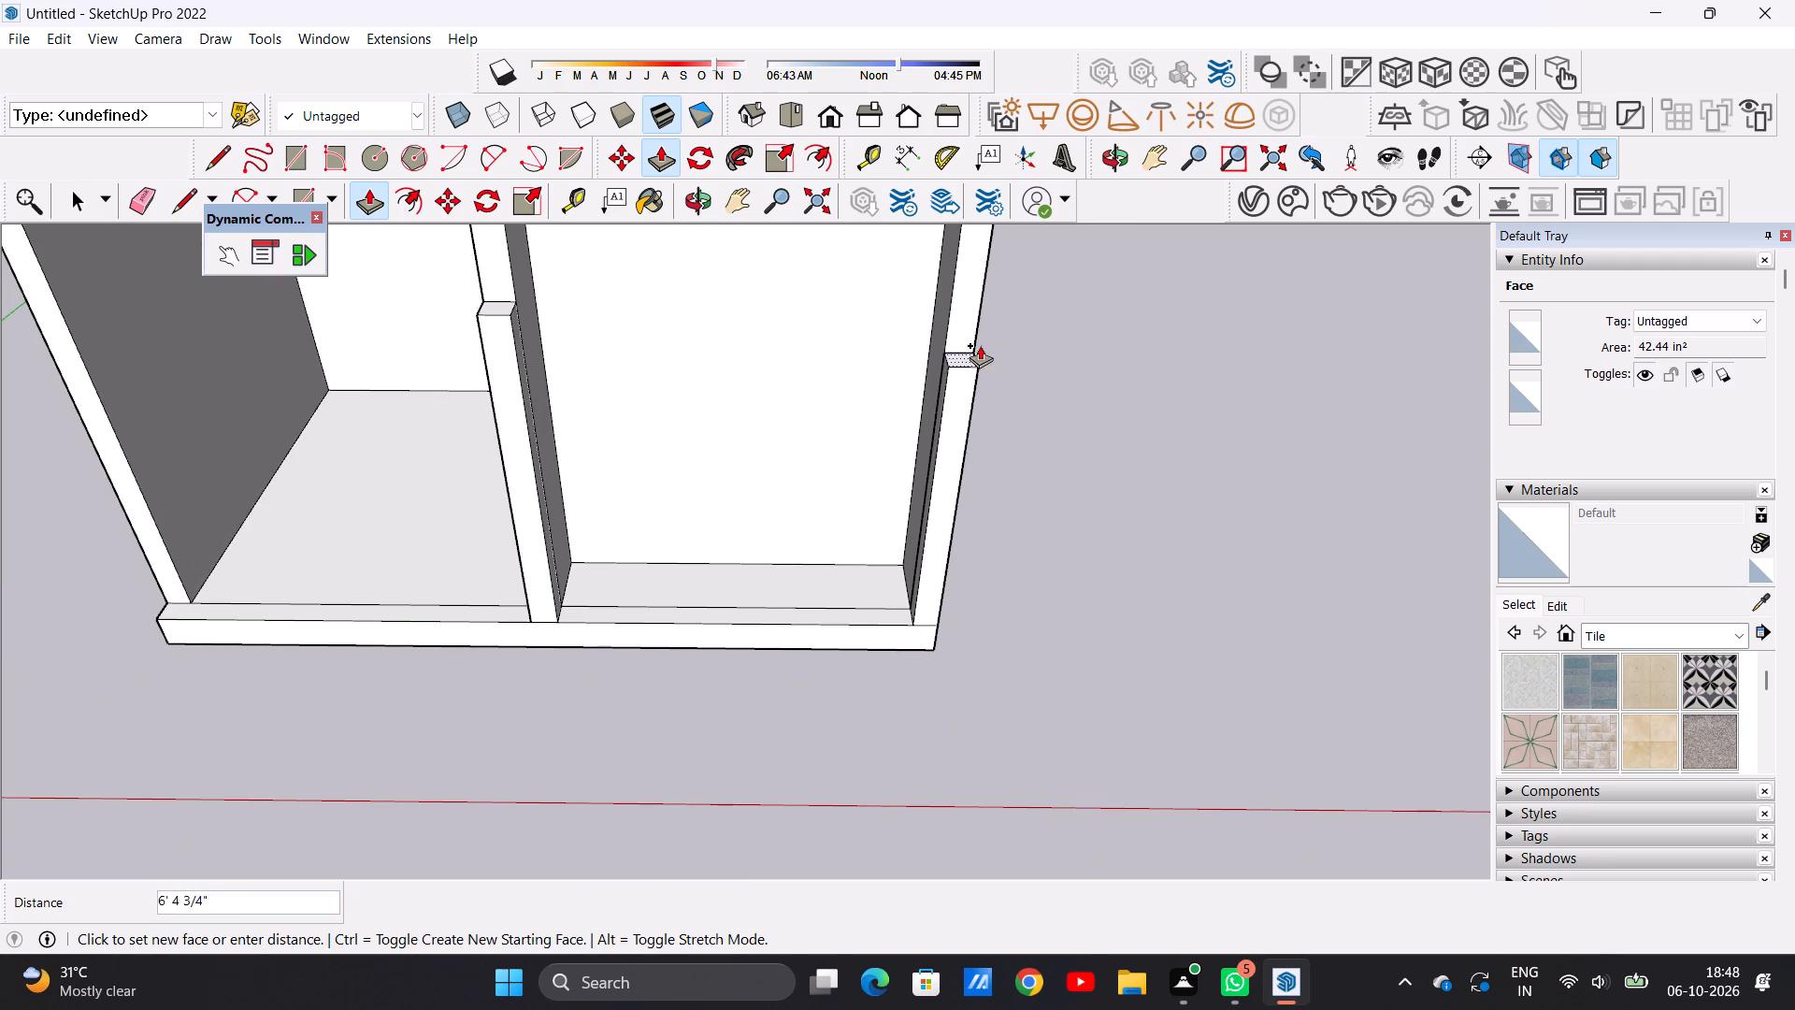
{"action": "left_click", "coordinate": [516, 315]}
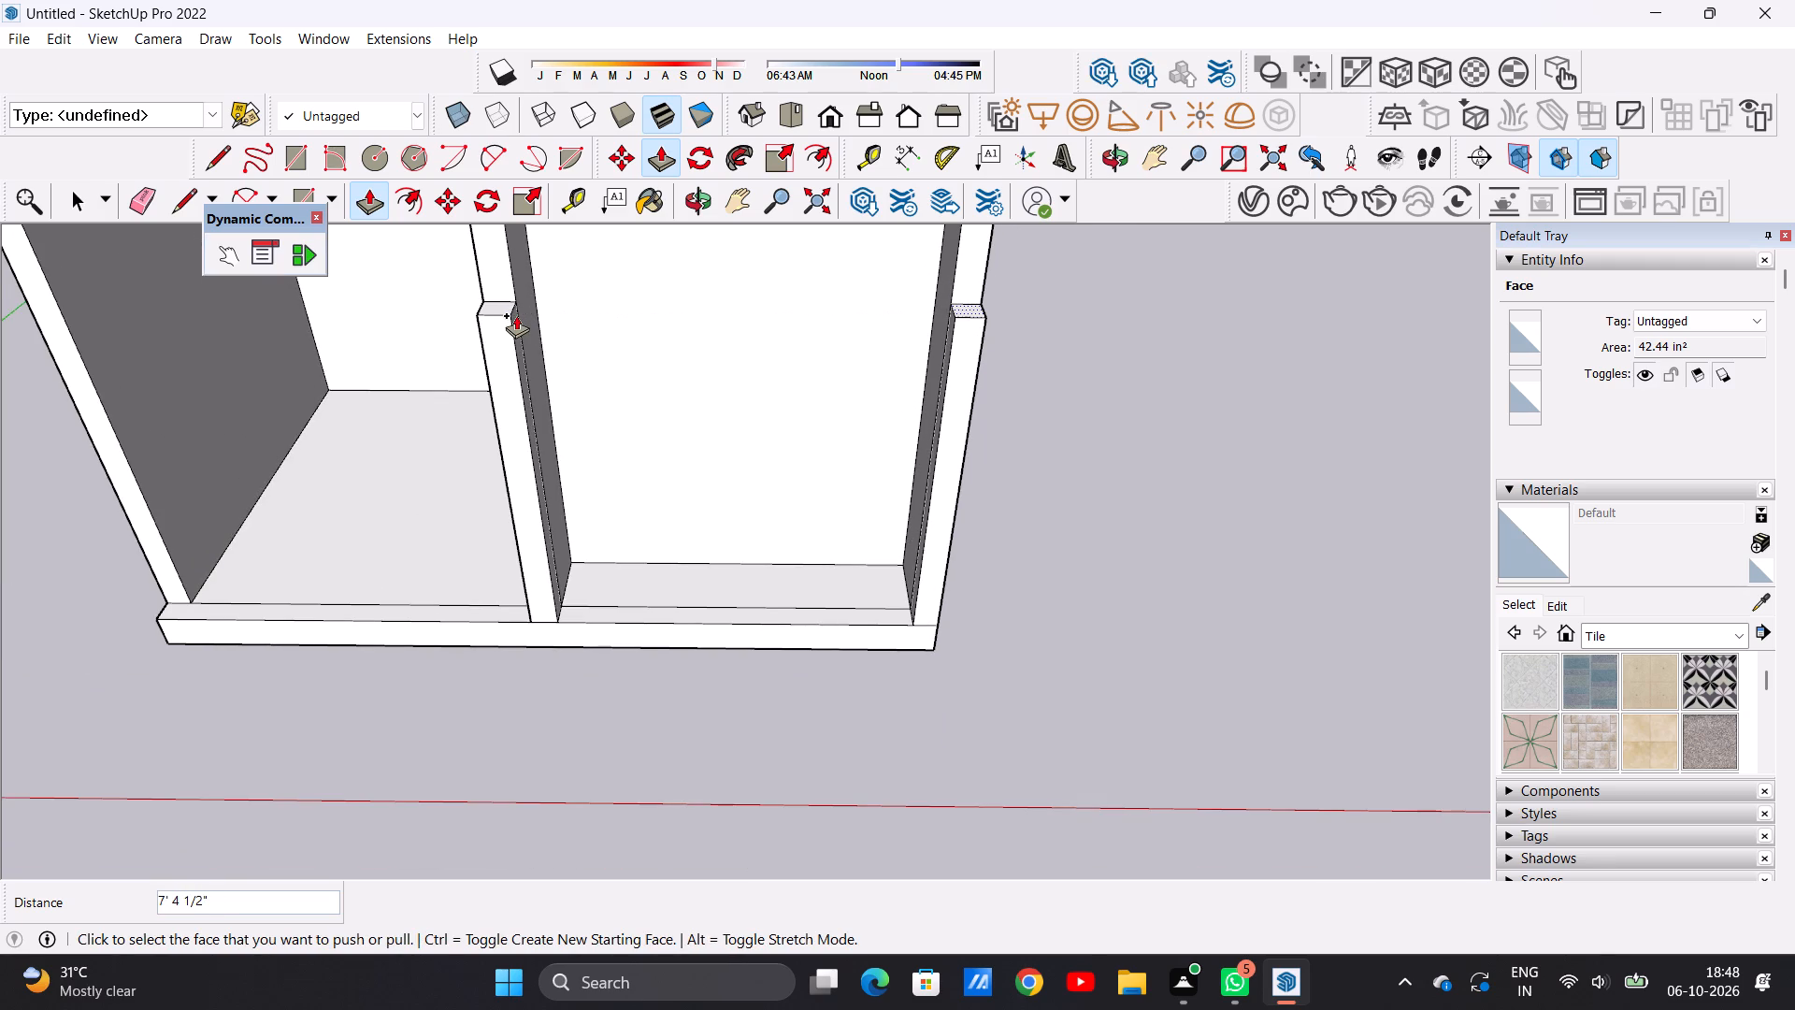
{"action": "key", "text": "space"}
{"action": "scroll", "coordinate": [566, 399], "scroll_direction": "down", "scroll_amount": 10}
{"action": "middle_click_drag", "start_coordinate": [648, 440], "coordinate": [695, 233]}
{"action": "scroll", "coordinate": [767, 357], "scroll_direction": "up", "scroll_amount": 2}
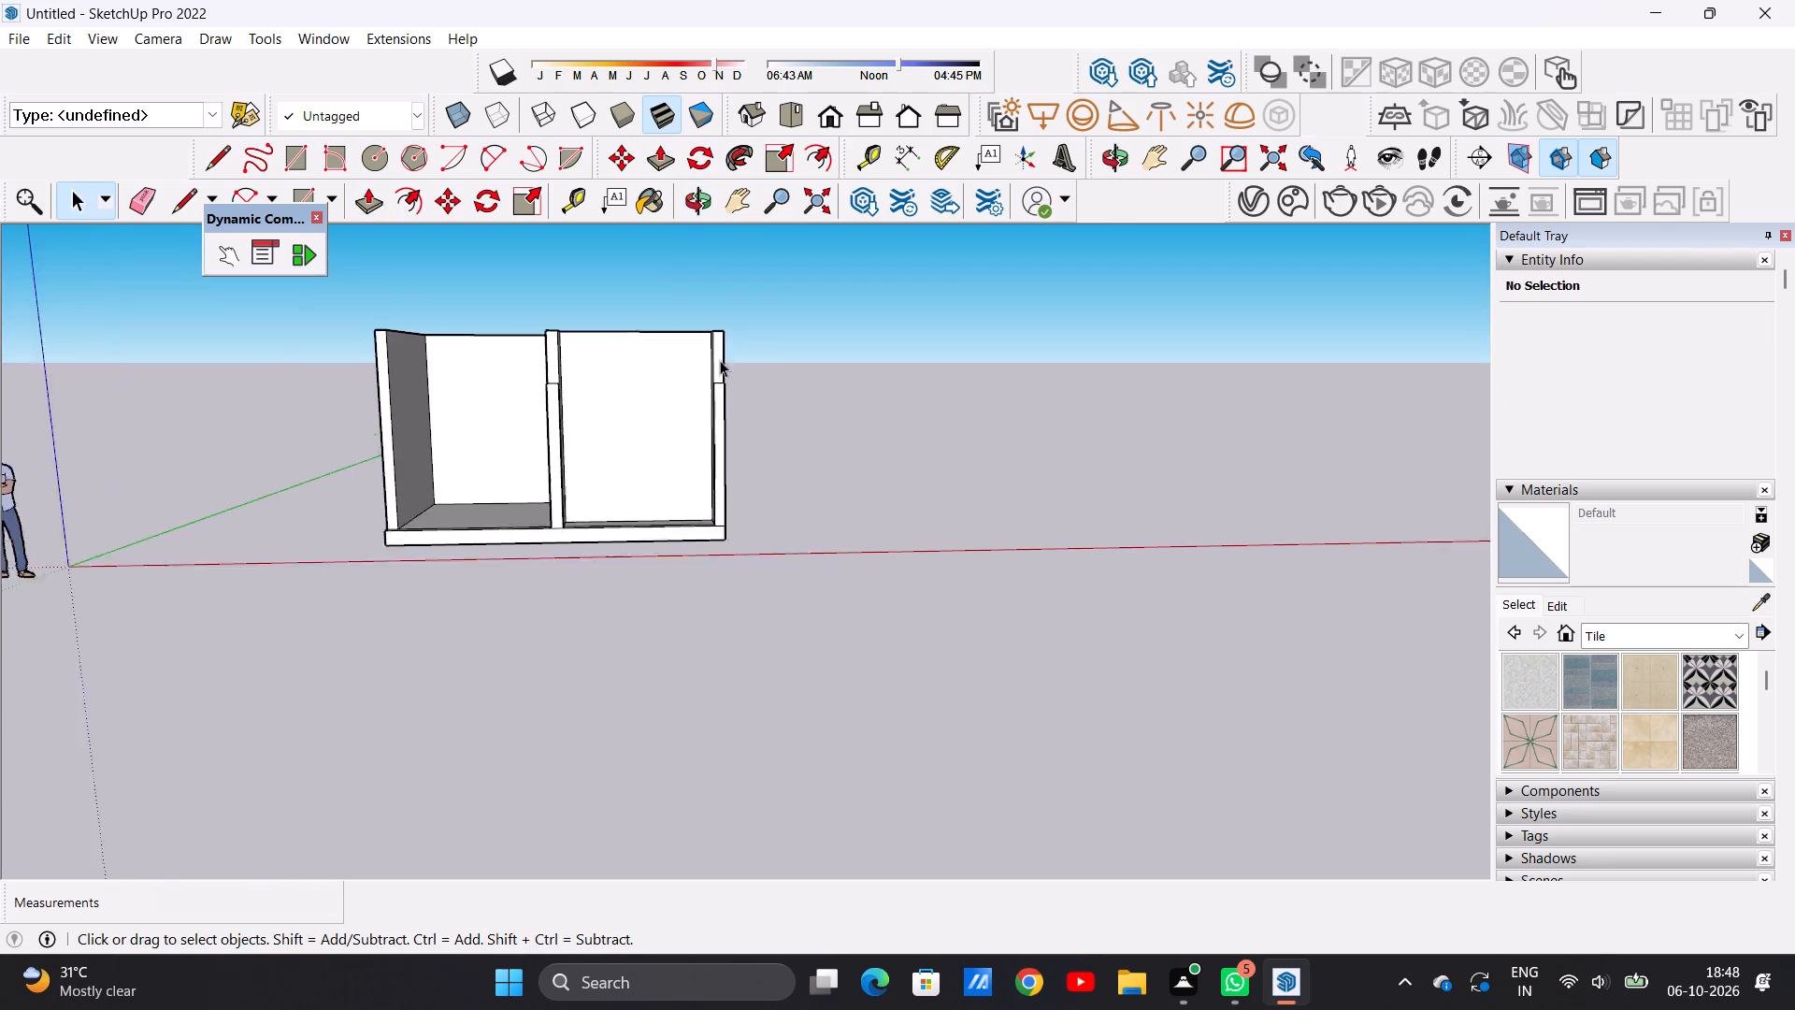
Examine the two front posts and the cross wall of the right-hand bay from the front and above.
{"action": "scroll", "coordinate": [720, 360], "scroll_direction": "up", "scroll_amount": 6}
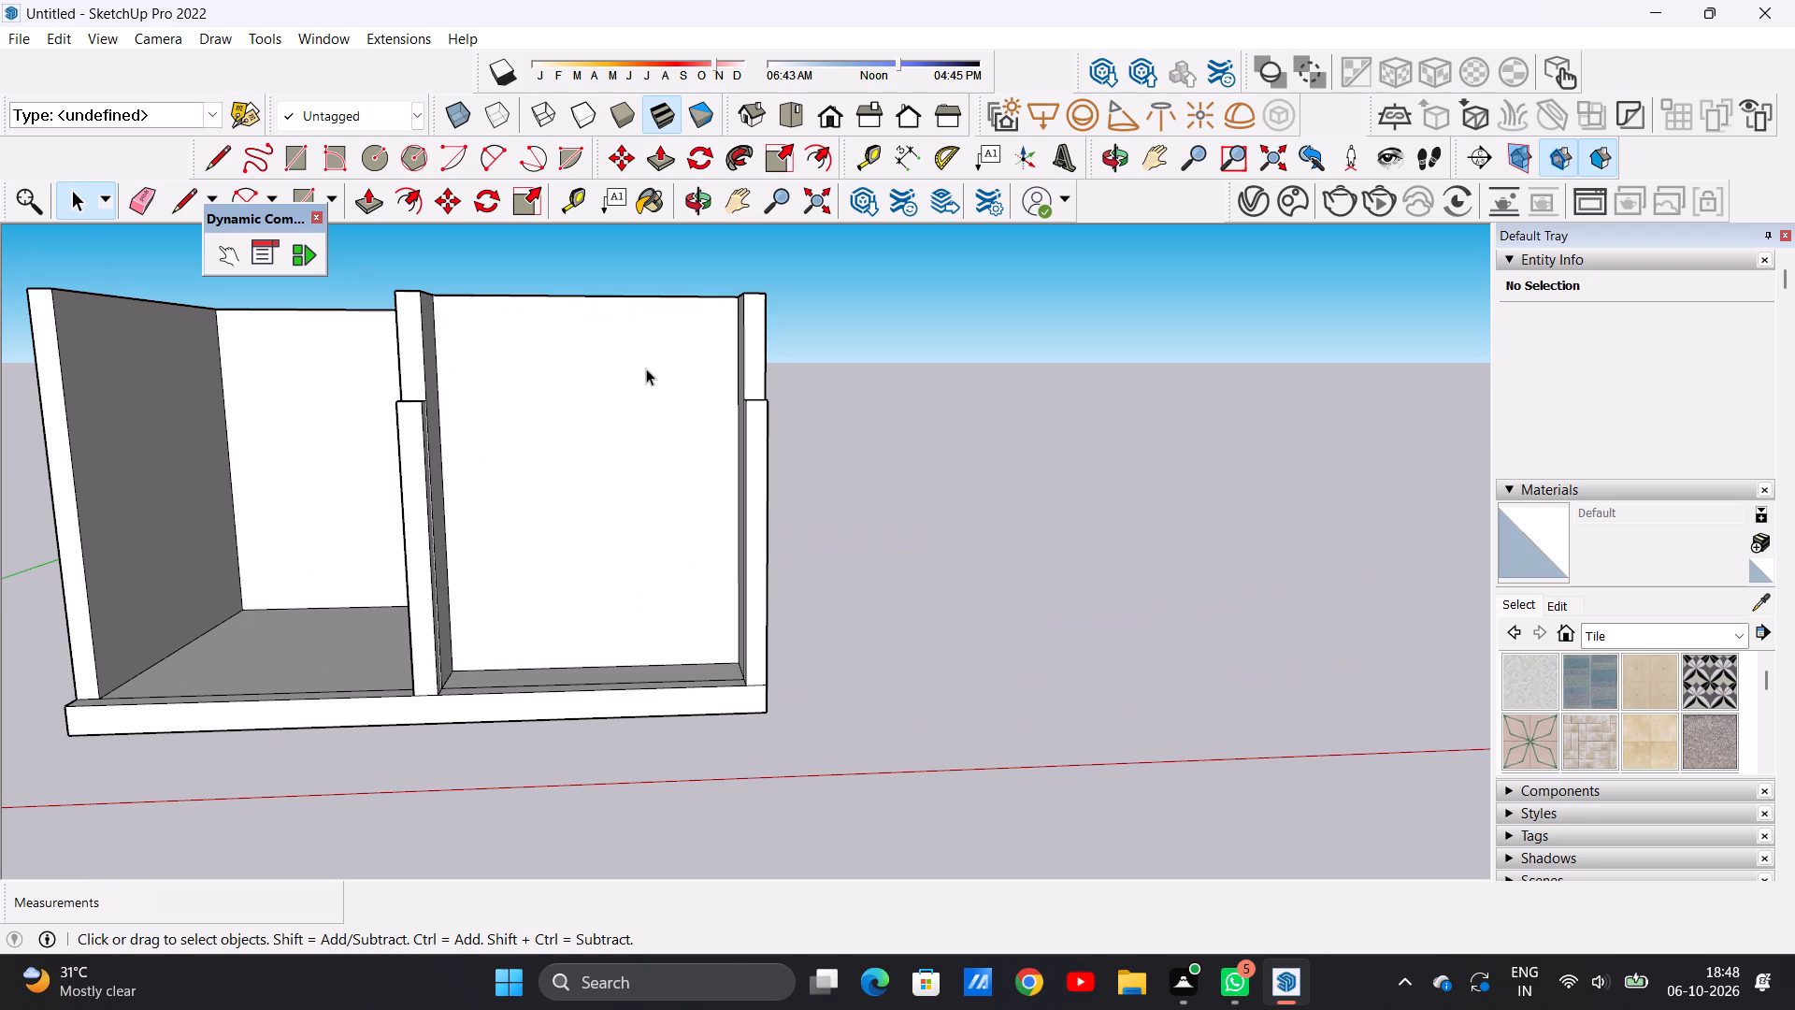
{"action": "scroll", "coordinate": [611, 361], "scroll_direction": "down", "scroll_amount": 4}
{"action": "middle_click_drag", "start_coordinate": [626, 353], "coordinate": [538, 466]}
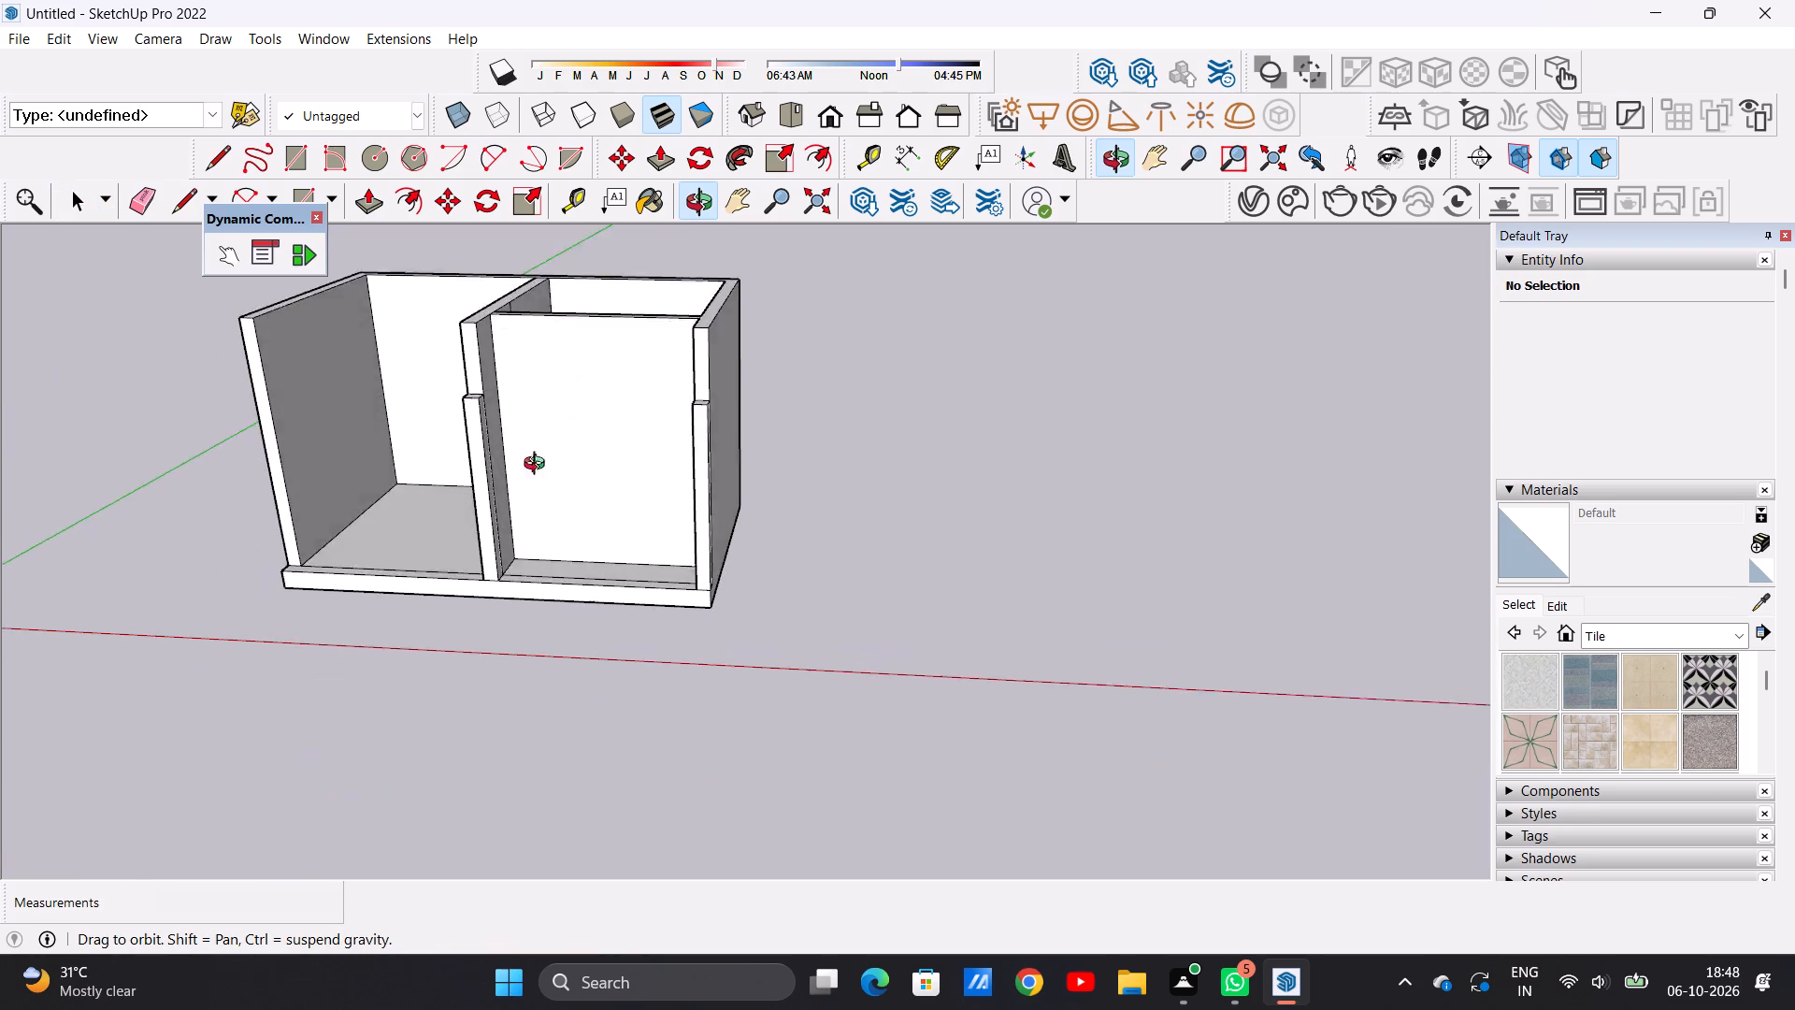
{"action": "middle_click_drag", "start_coordinate": [538, 466], "coordinate": [550, 579]}
{"action": "scroll", "coordinate": [612, 432], "scroll_direction": "up", "scroll_amount": 1}
{"action": "scroll", "coordinate": [610, 423], "scroll_direction": "down", "scroll_amount": 1}
{"action": "scroll", "coordinate": [610, 423], "scroll_direction": "up", "scroll_amount": 1}
{"action": "middle_click_drag", "start_coordinate": [538, 380], "coordinate": [569, 357]}
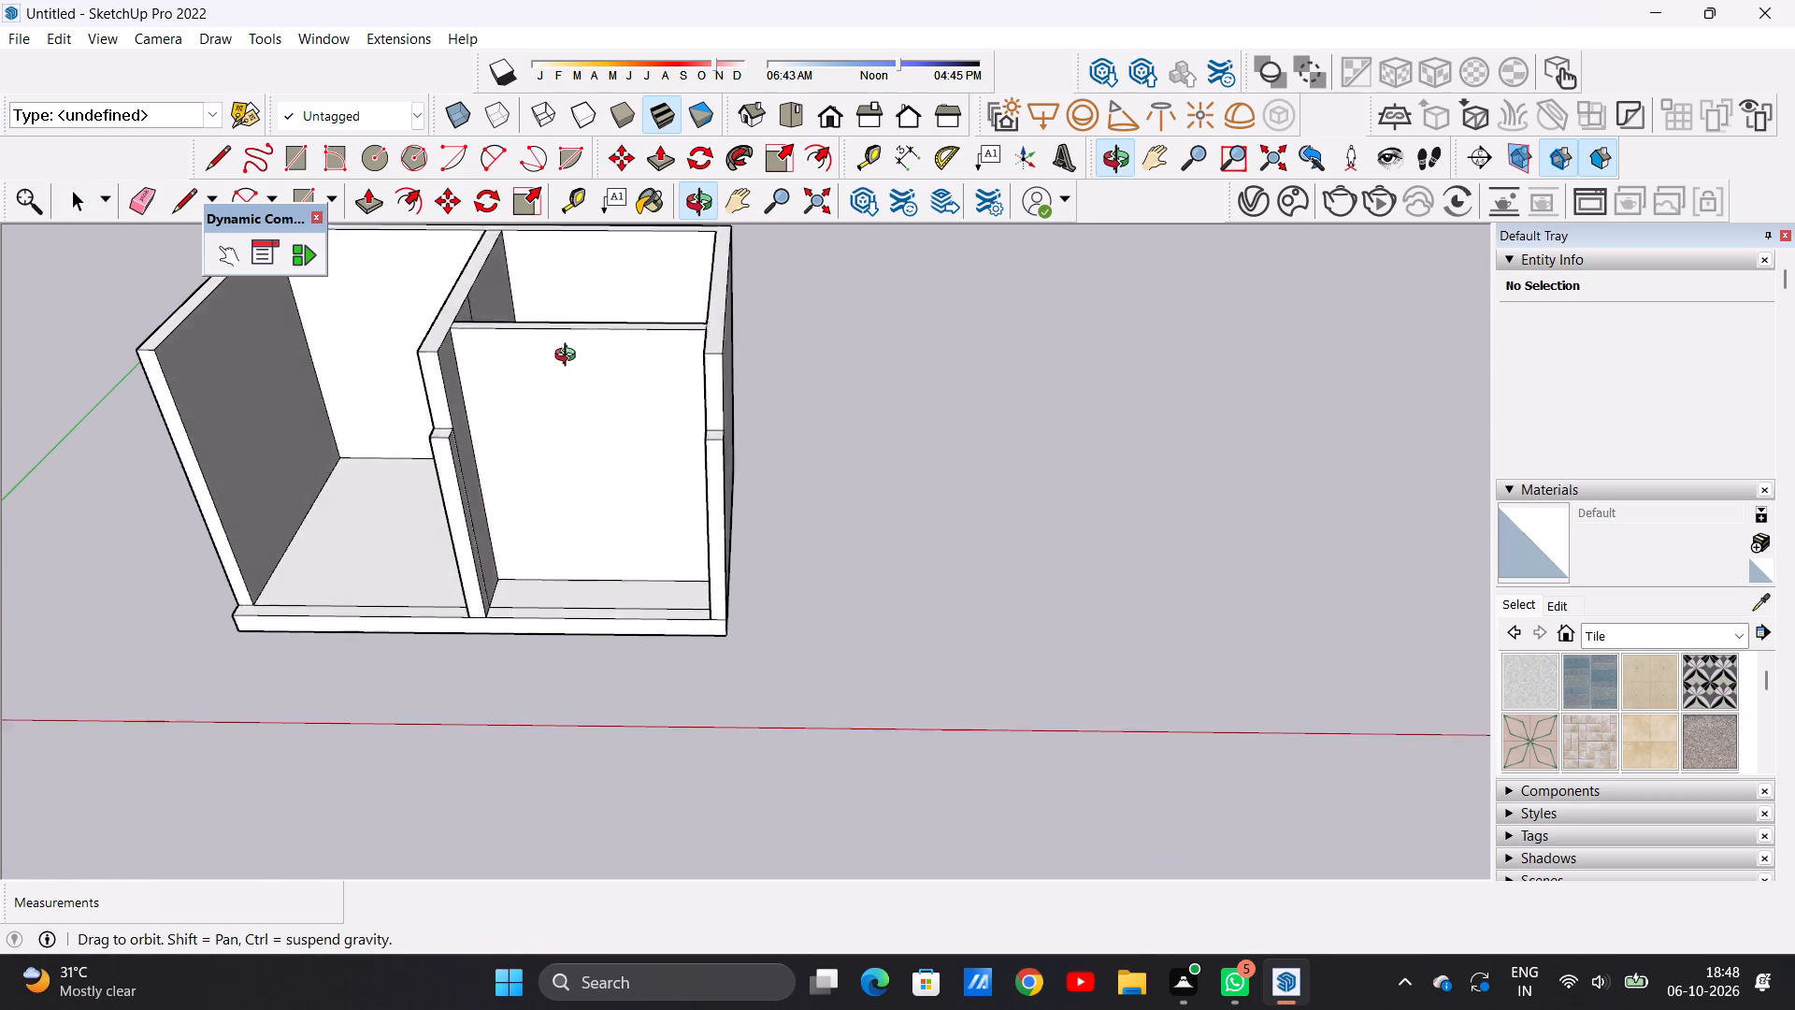
{"action": "middle_click_drag", "start_coordinate": [569, 357], "coordinate": [692, 299]}
{"action": "scroll", "coordinate": [695, 389], "scroll_direction": "up", "scroll_amount": 2}
{"action": "middle_click_drag", "start_coordinate": [672, 402], "coordinate": [612, 419]}
{"action": "scroll", "coordinate": [633, 404], "scroll_direction": "up", "scroll_amount": 2}
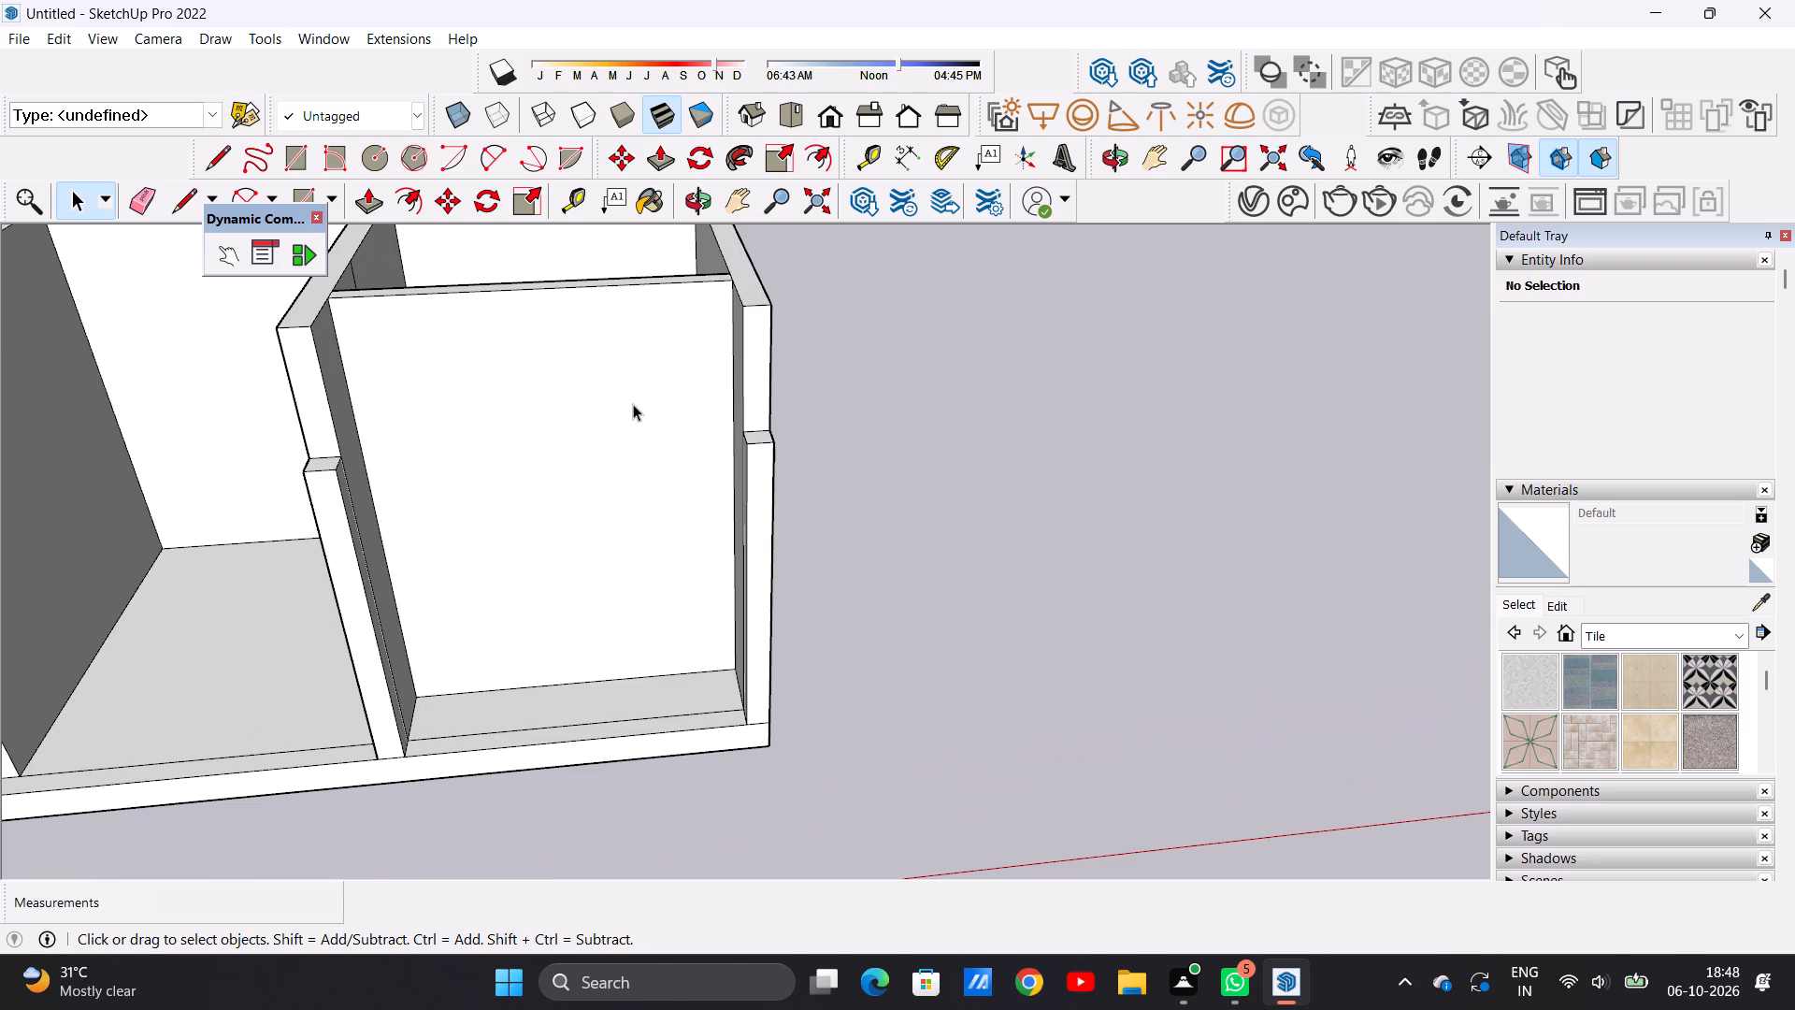
{"action": "scroll", "coordinate": [633, 404], "scroll_direction": "down", "scroll_amount": 6}
{"action": "middle_click_drag", "start_coordinate": [609, 476], "coordinate": [604, 376]}
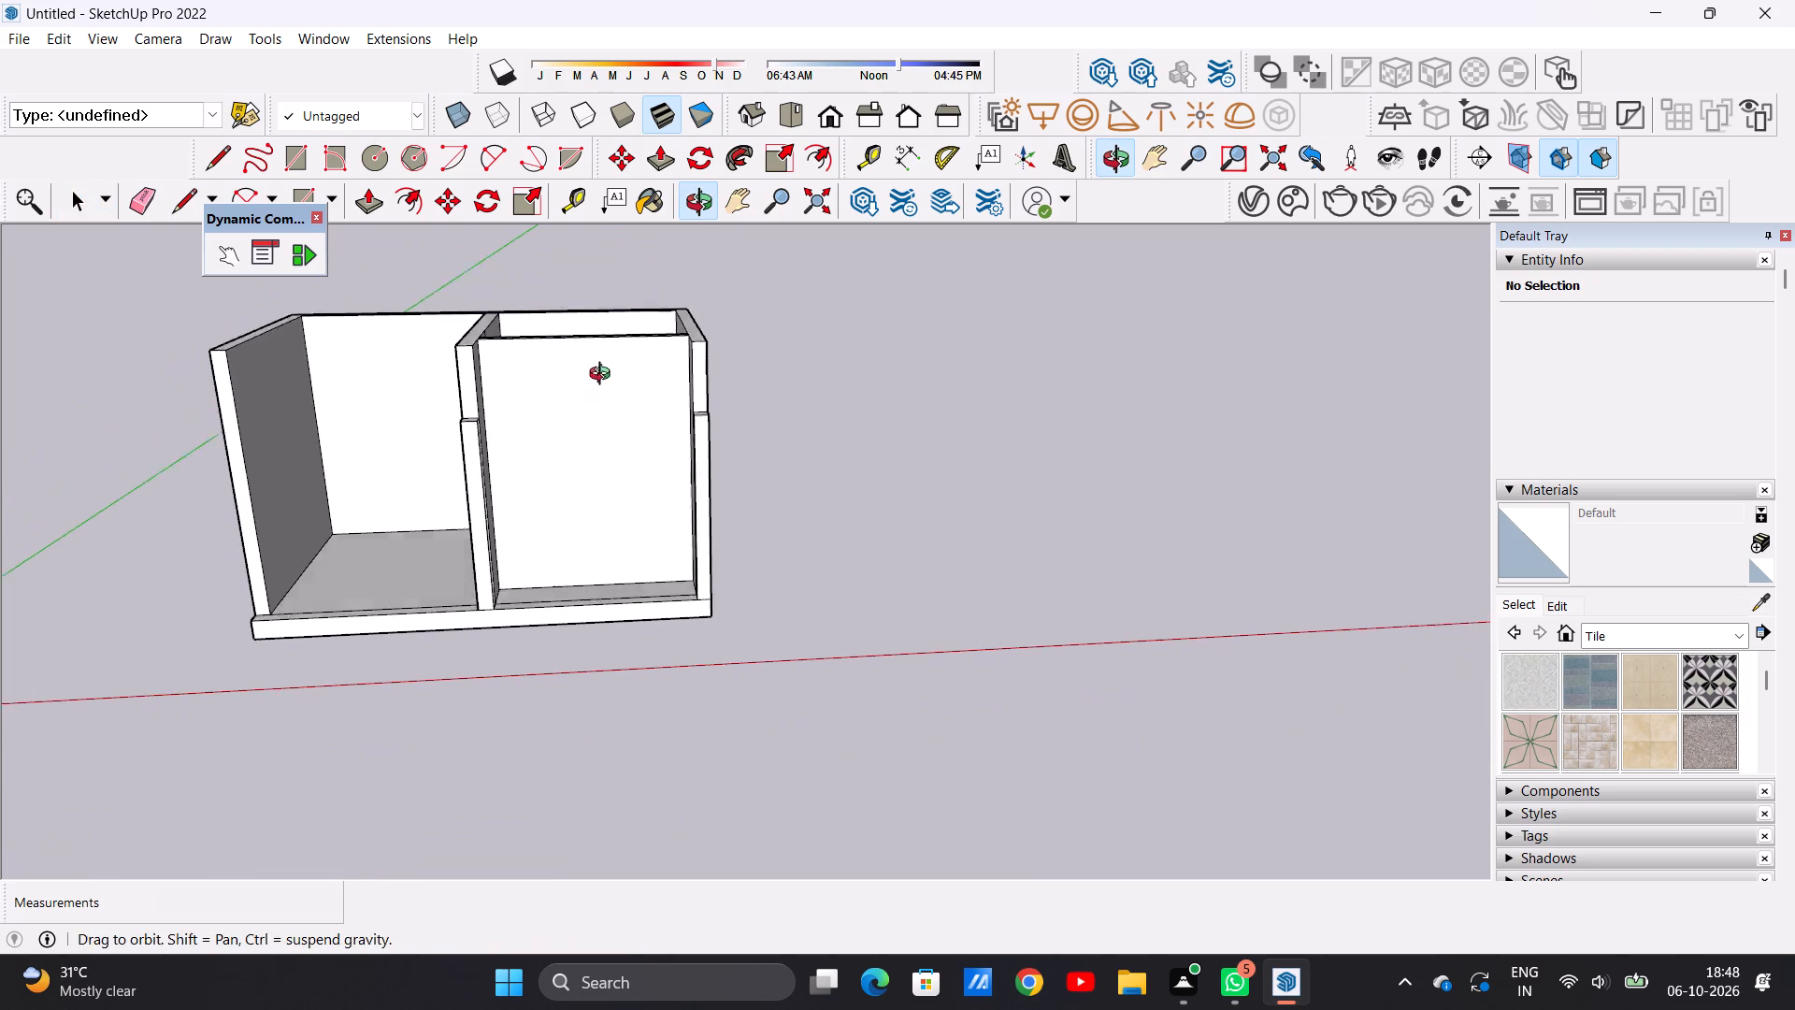
{"action": "middle_click_drag", "start_coordinate": [604, 376], "coordinate": [605, 373]}
{"action": "scroll", "coordinate": [608, 397], "scroll_direction": "up", "scroll_amount": 1}
{"action": "scroll", "coordinate": [608, 398], "scroll_direction": "down", "scroll_amount": 1}
{"action": "scroll", "coordinate": [608, 398], "scroll_direction": "up", "scroll_amount": 5}
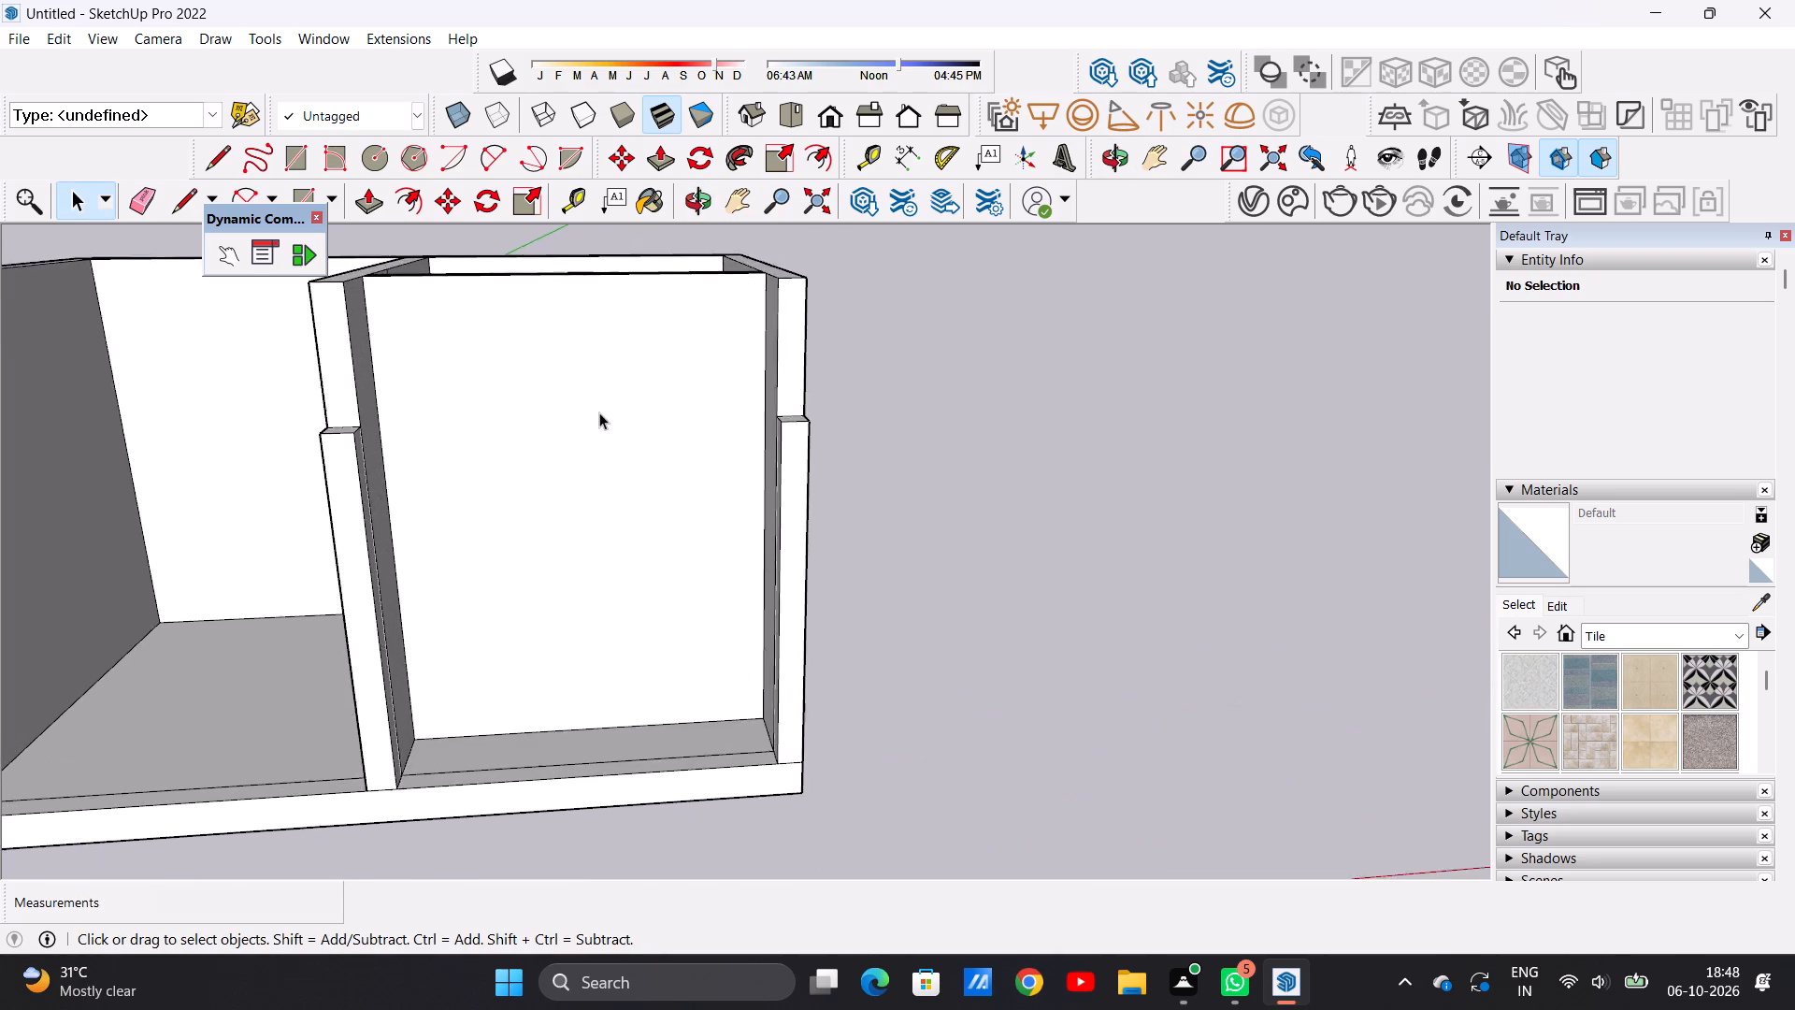
{"action": "scroll", "coordinate": [599, 412], "scroll_direction": "up", "scroll_amount": 3}
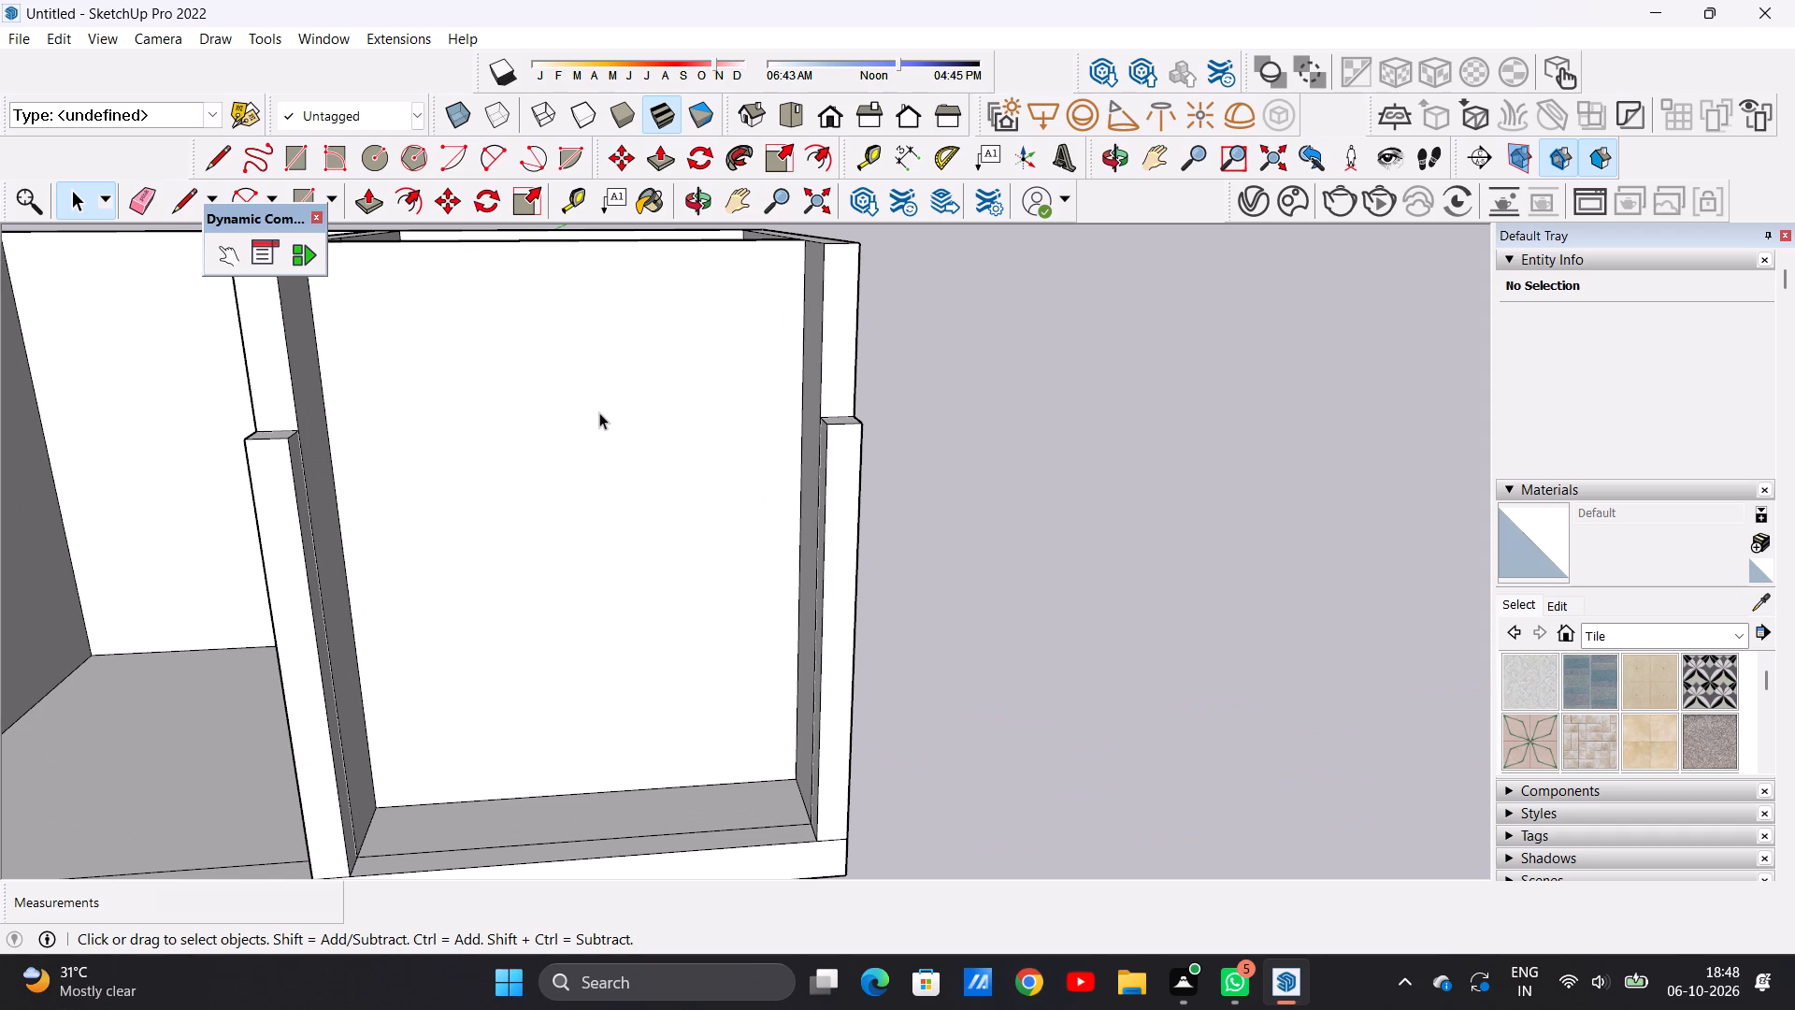
{"action": "scroll", "coordinate": [595, 417], "scroll_direction": "down", "scroll_amount": 6}
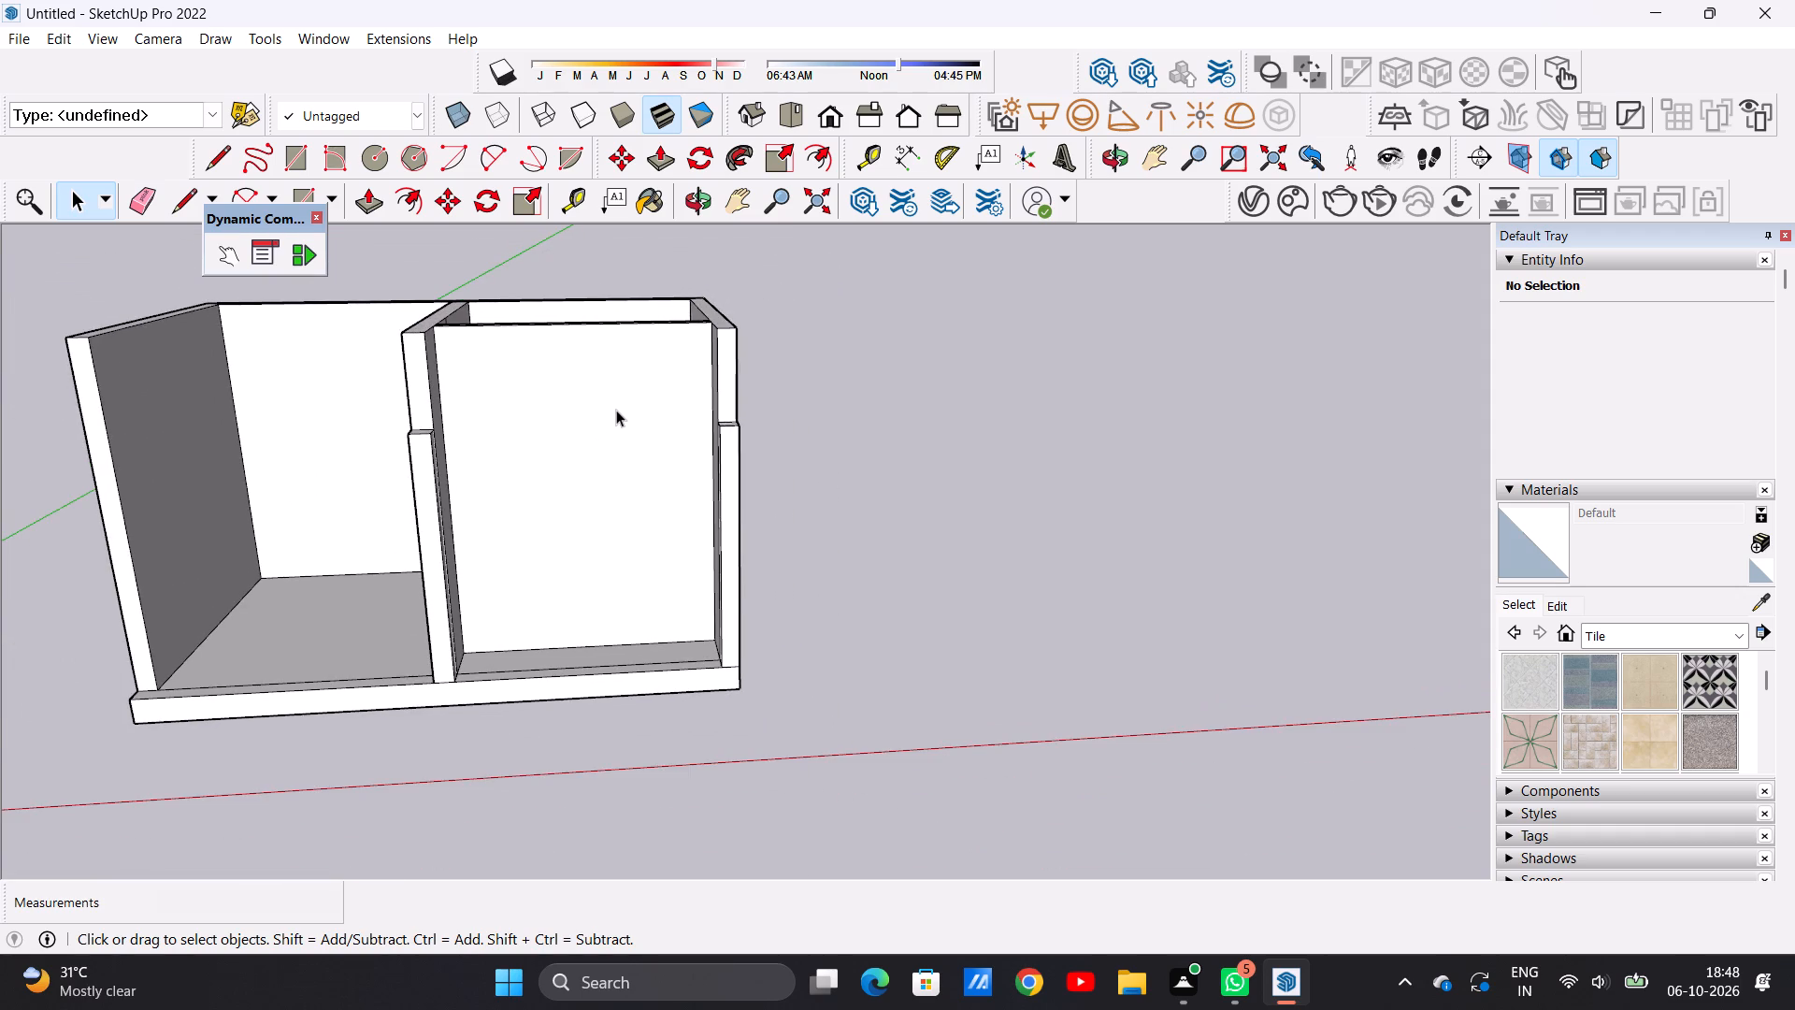
{"action": "scroll", "coordinate": [632, 401], "scroll_direction": "up", "scroll_amount": 3}
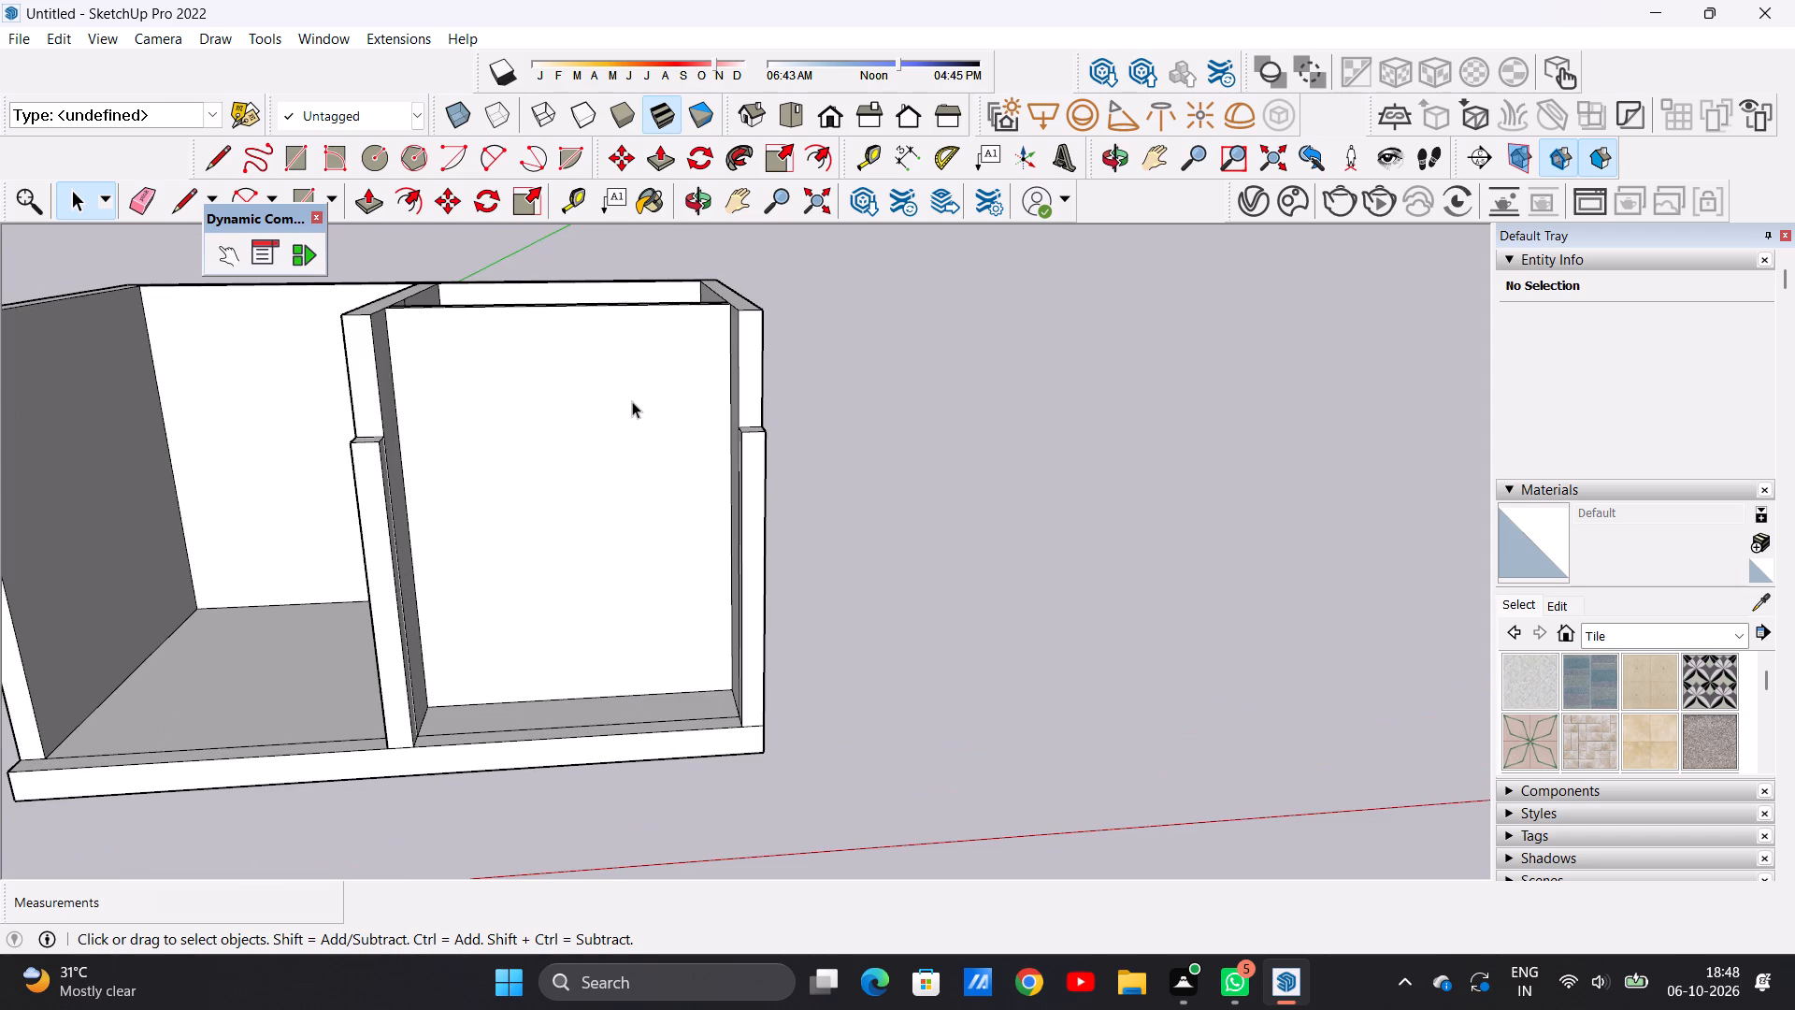
{"action": "scroll", "coordinate": [668, 401], "scroll_direction": "up", "scroll_amount": 1}
{"action": "middle_click_drag", "start_coordinate": [665, 405], "coordinate": [645, 441]}
{"action": "scroll", "coordinate": [657, 432], "scroll_direction": "up", "scroll_amount": 1}
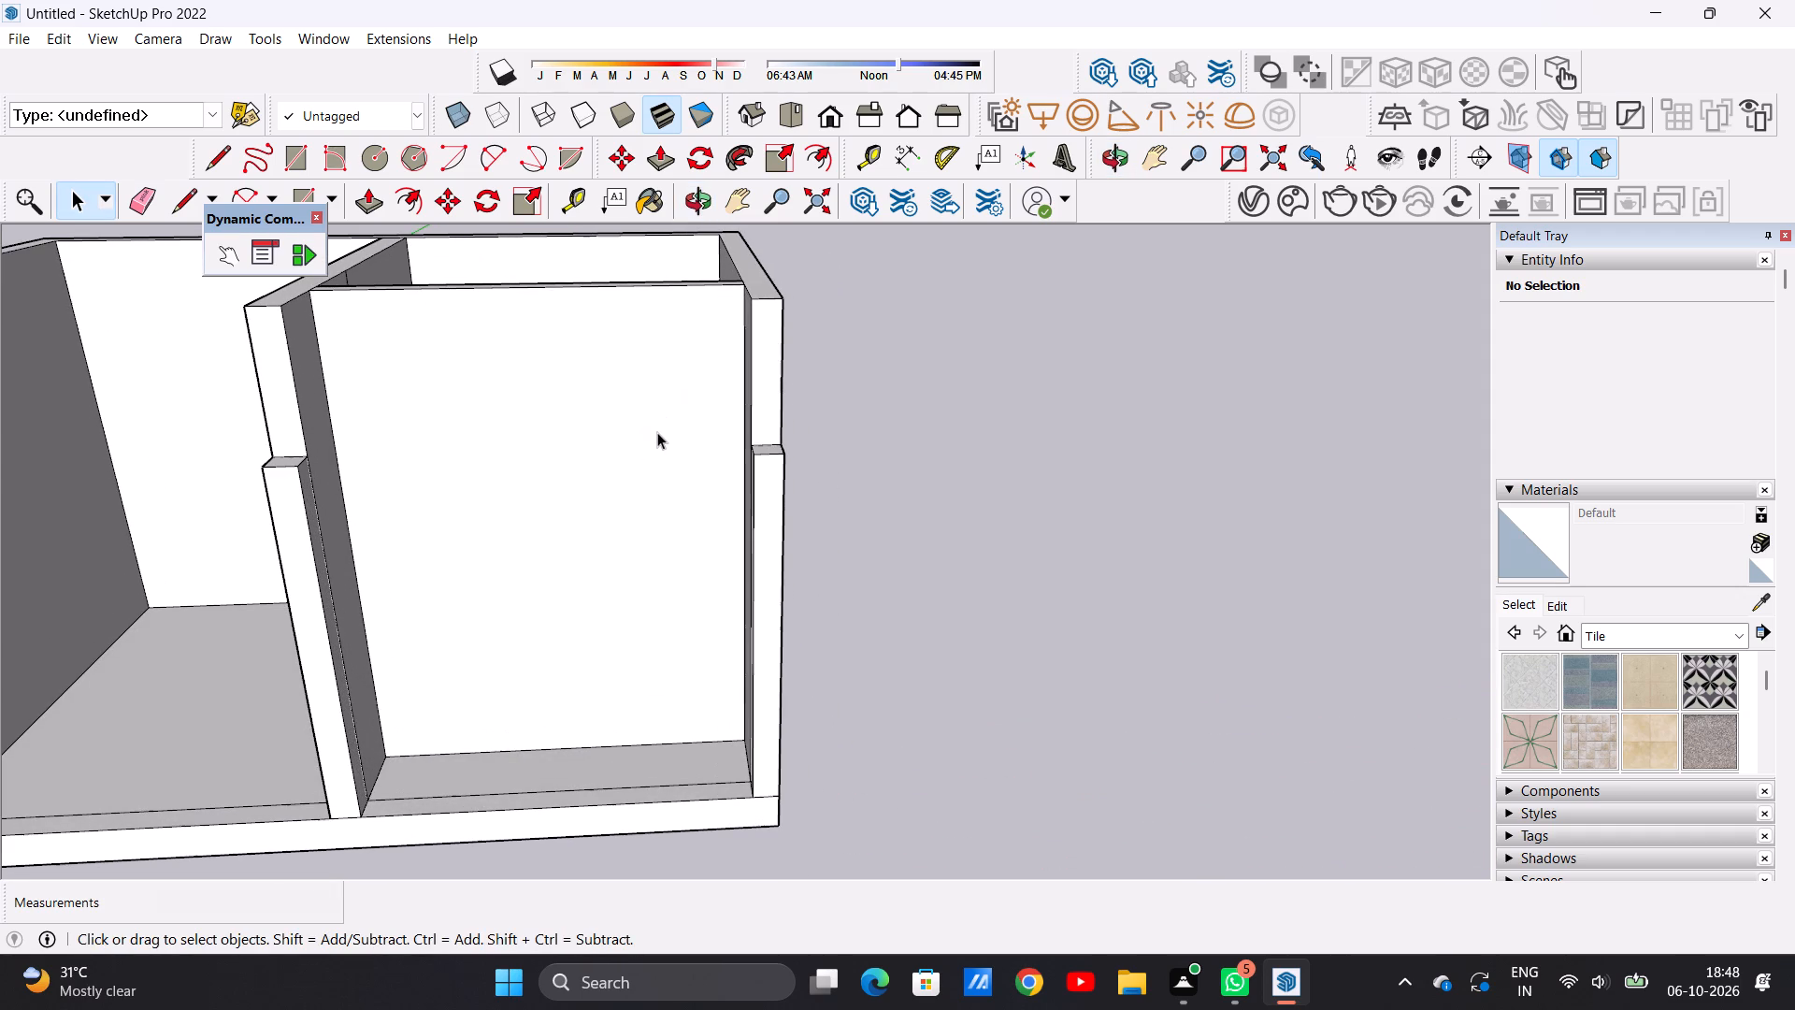
Draw a line about 7' 10 5/16" long across the upper front face of the cross wall, from the partition to the right-hand wall.
{"action": "key", "text": "l"}
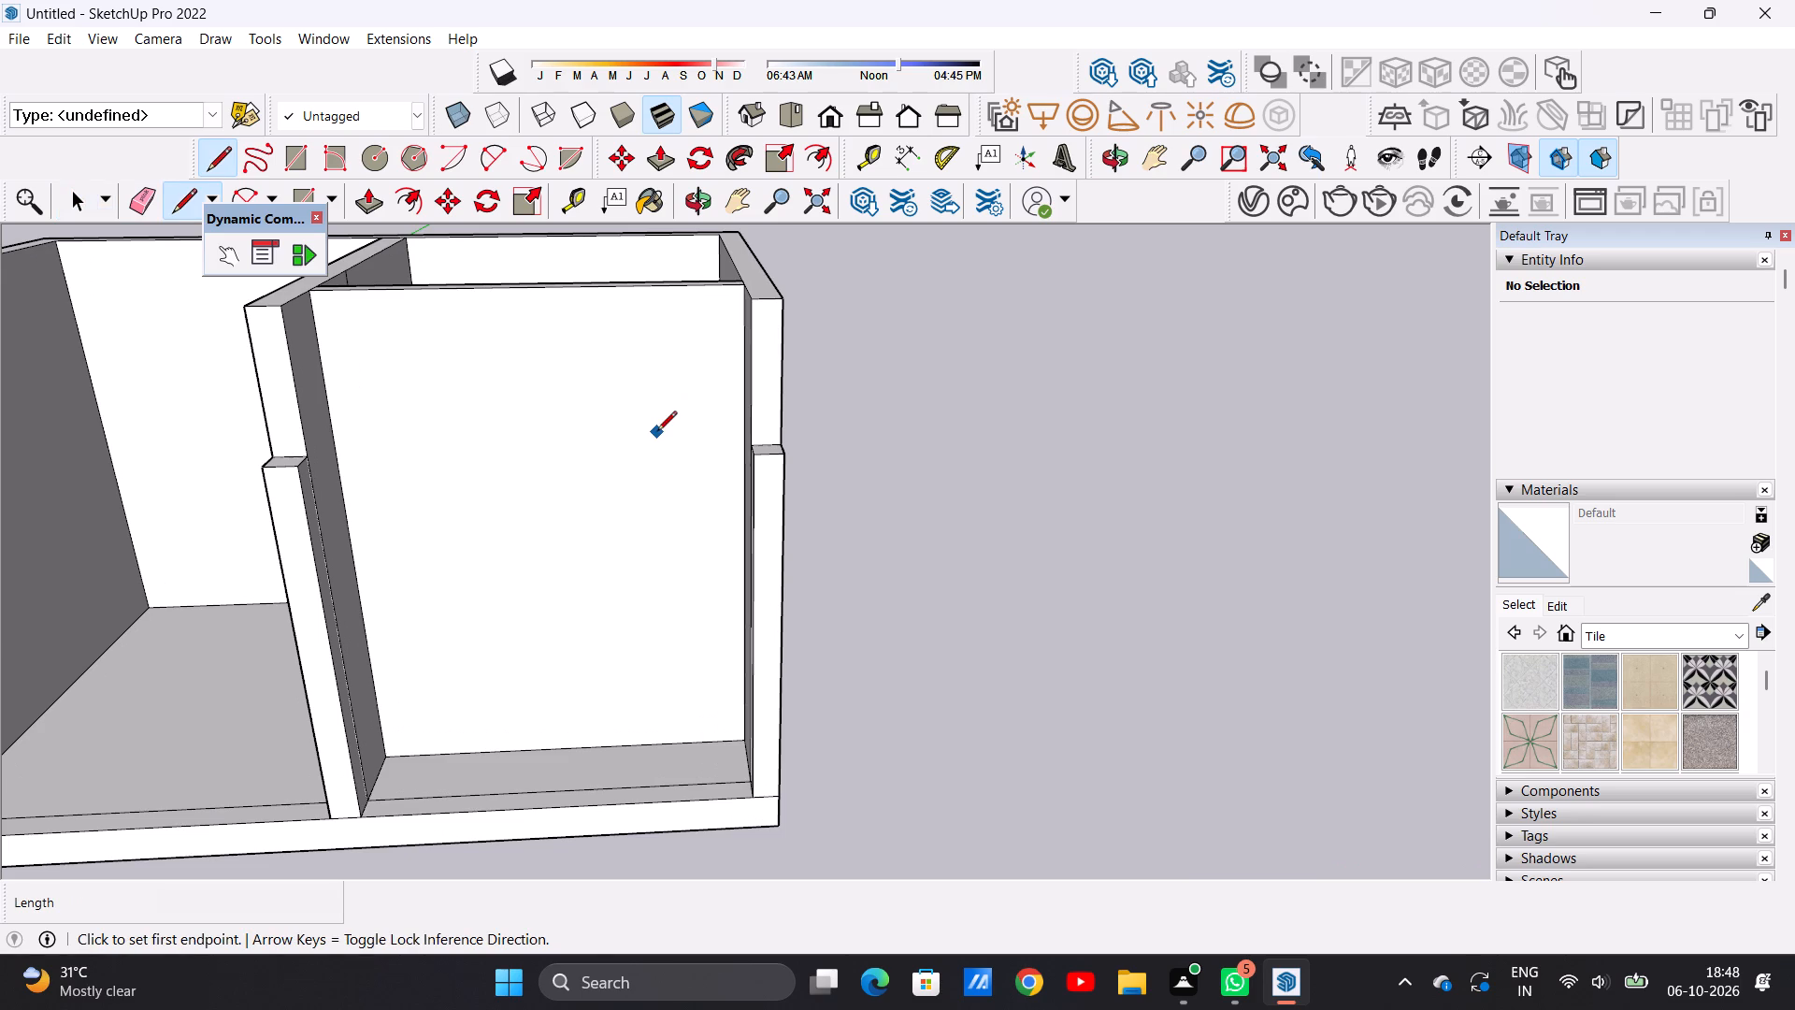
{"action": "left_click", "coordinate": [335, 425]}
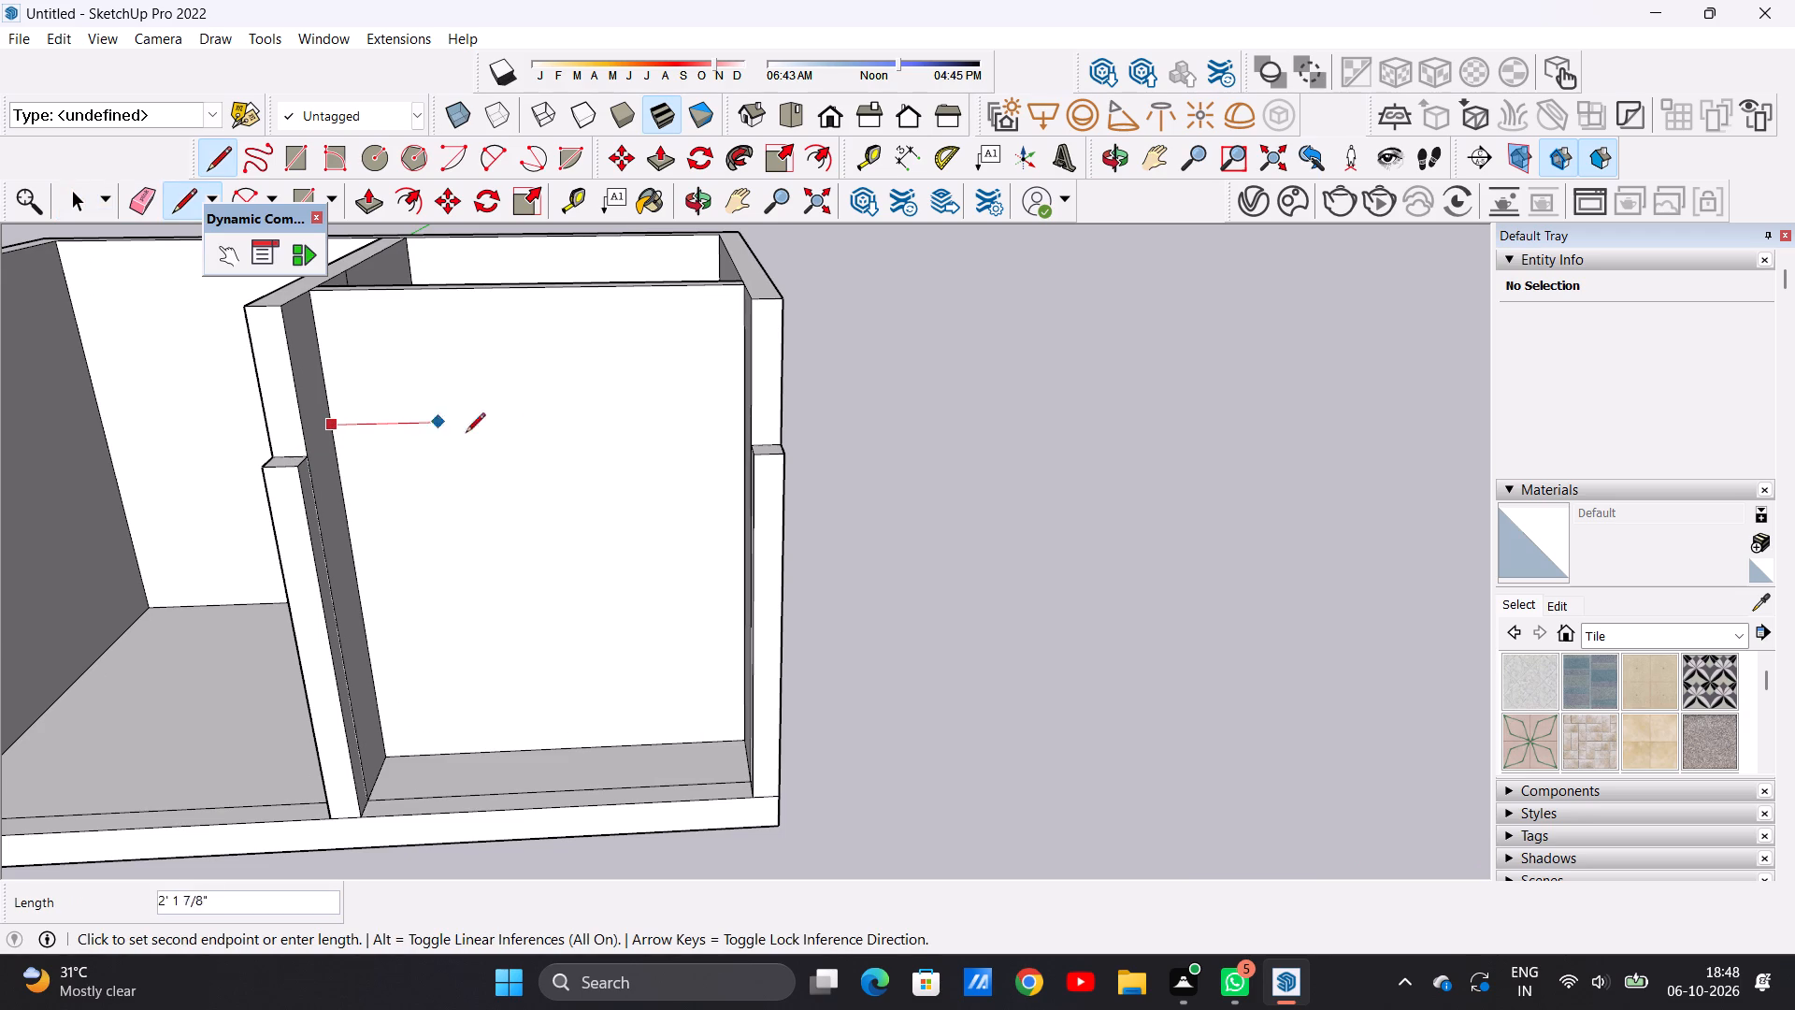
{"action": "scroll", "coordinate": [653, 418], "scroll_direction": "down", "scroll_amount": 5}
{"action": "middle_click_drag", "start_coordinate": [654, 418], "coordinate": [698, 412]}
{"action": "scroll", "coordinate": [707, 407], "scroll_direction": "up", "scroll_amount": 11}
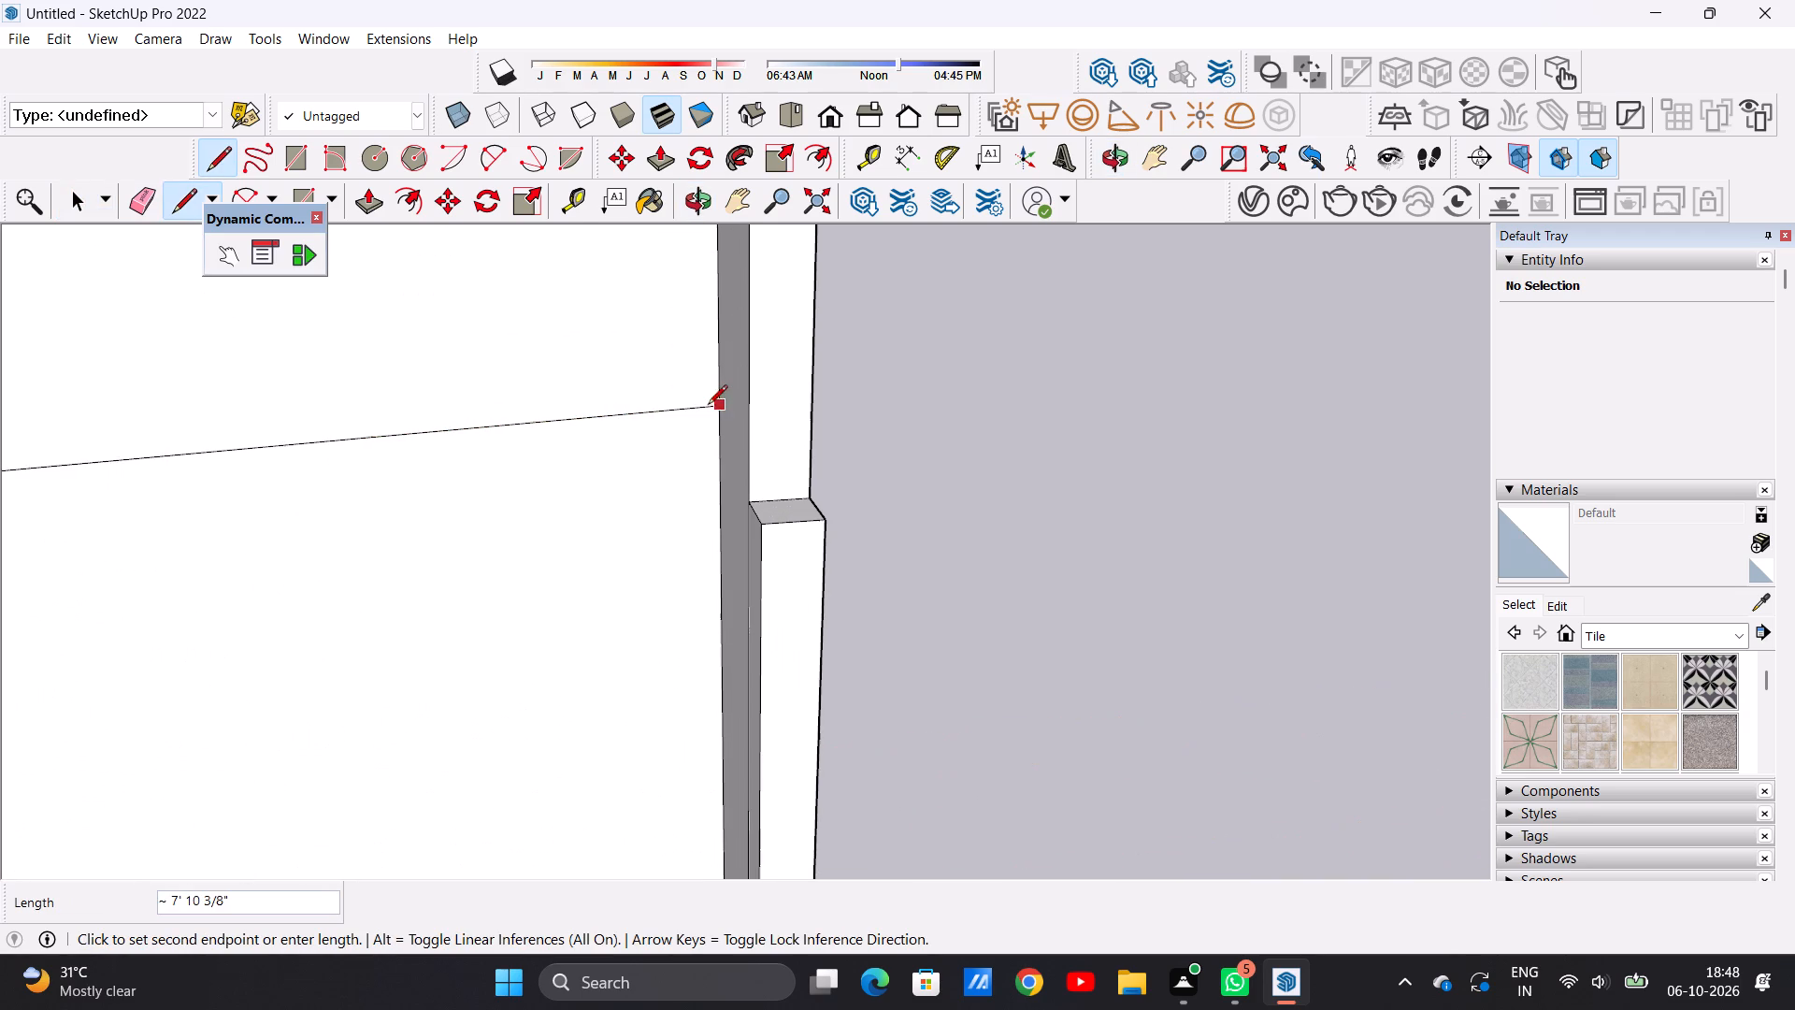
{"action": "left_click", "coordinate": [715, 439]}
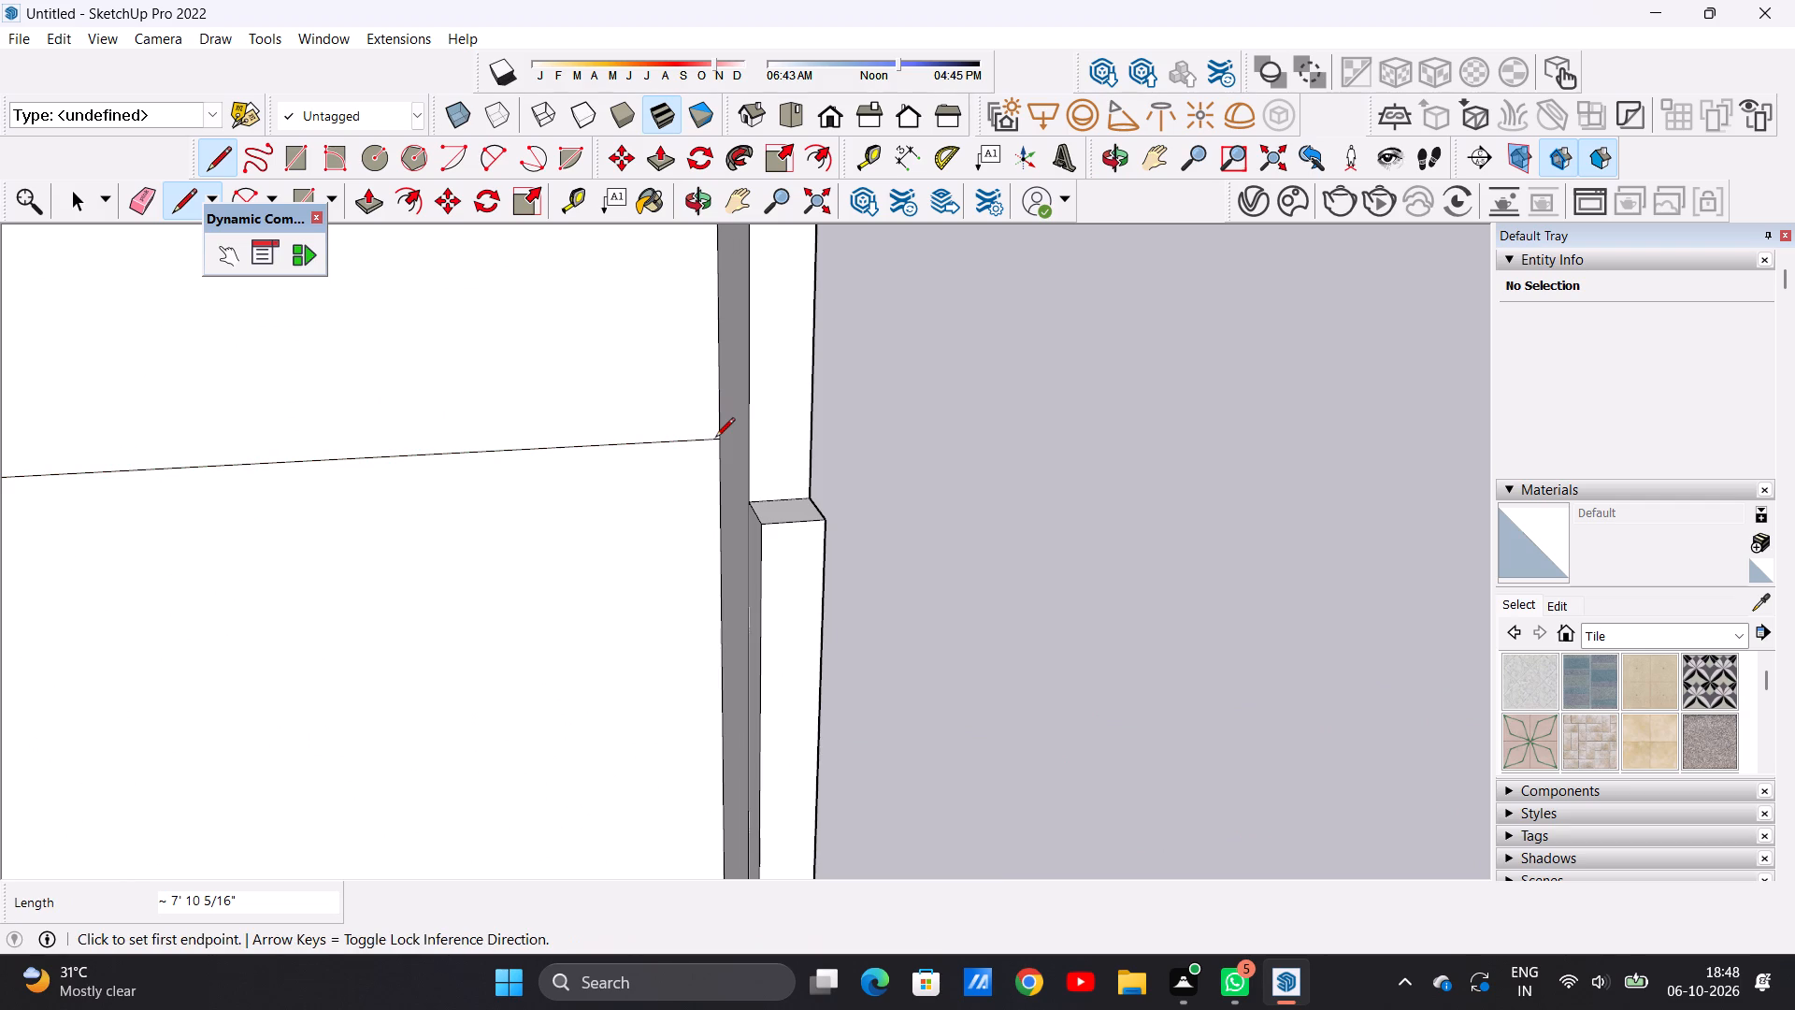
{"action": "key", "text": "space"}
Push/Pull the cross wall's upper band forward about 1' 6 5/8", flush with the front ends of the partition and right-hand wall.
{"action": "scroll", "coordinate": [717, 437], "scroll_direction": "down", "scroll_amount": 13}
{"action": "middle_click_drag", "start_coordinate": [553, 433], "coordinate": [632, 410]}
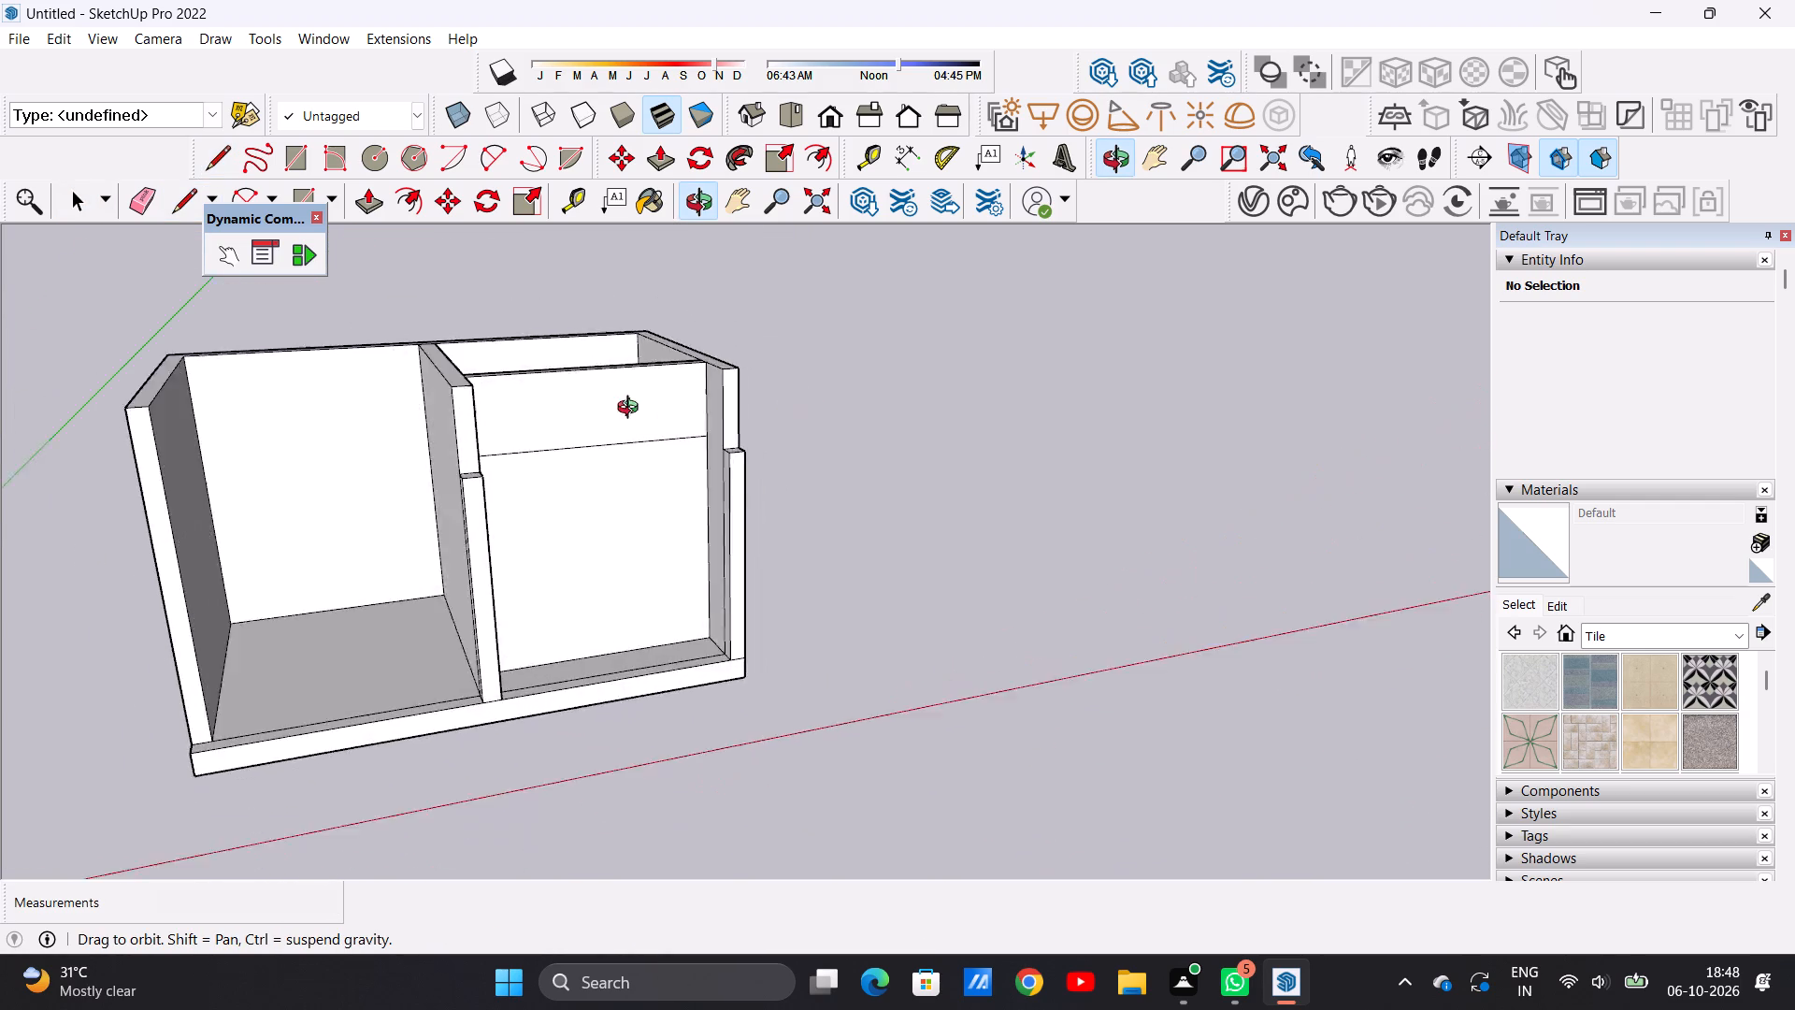
{"action": "middle_click_drag", "start_coordinate": [632, 410], "coordinate": [553, 395]}
{"action": "scroll", "coordinate": [601, 405], "scroll_direction": "up", "scroll_amount": 1}
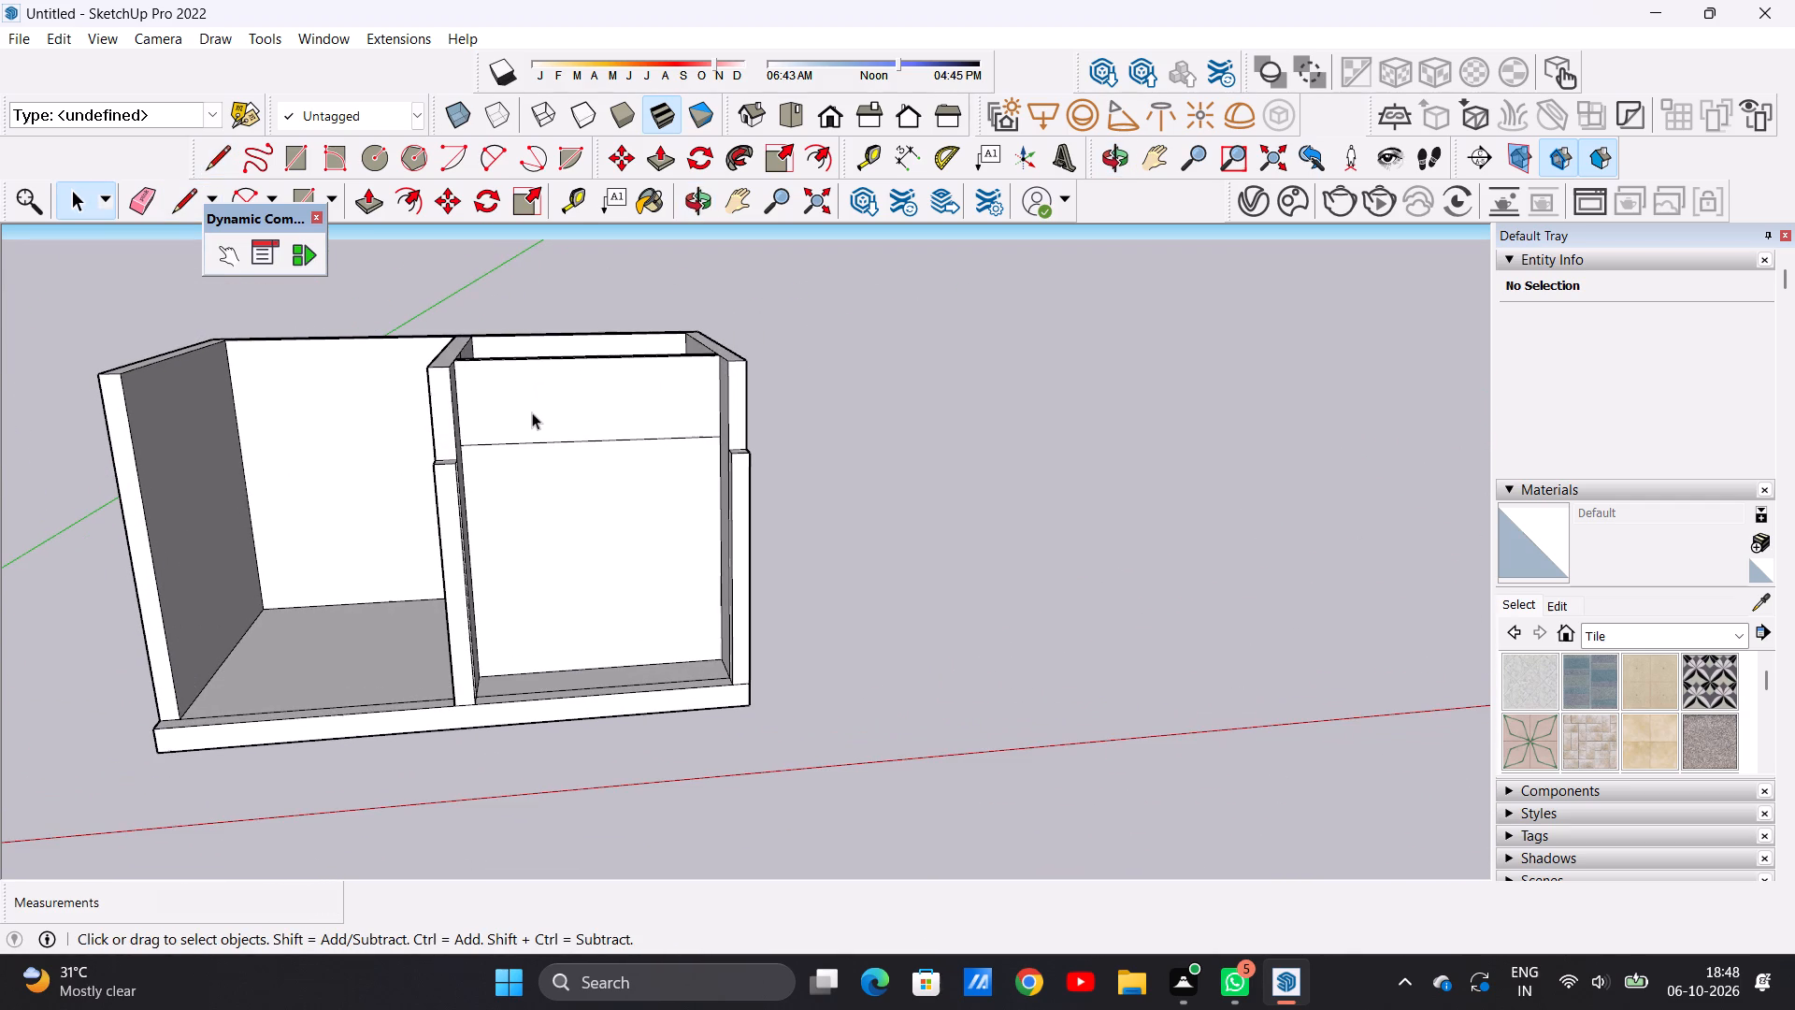
{"action": "middle_click_drag", "start_coordinate": [526, 415], "coordinate": [686, 463]}
{"action": "scroll", "coordinate": [689, 452], "scroll_direction": "up", "scroll_amount": 2}
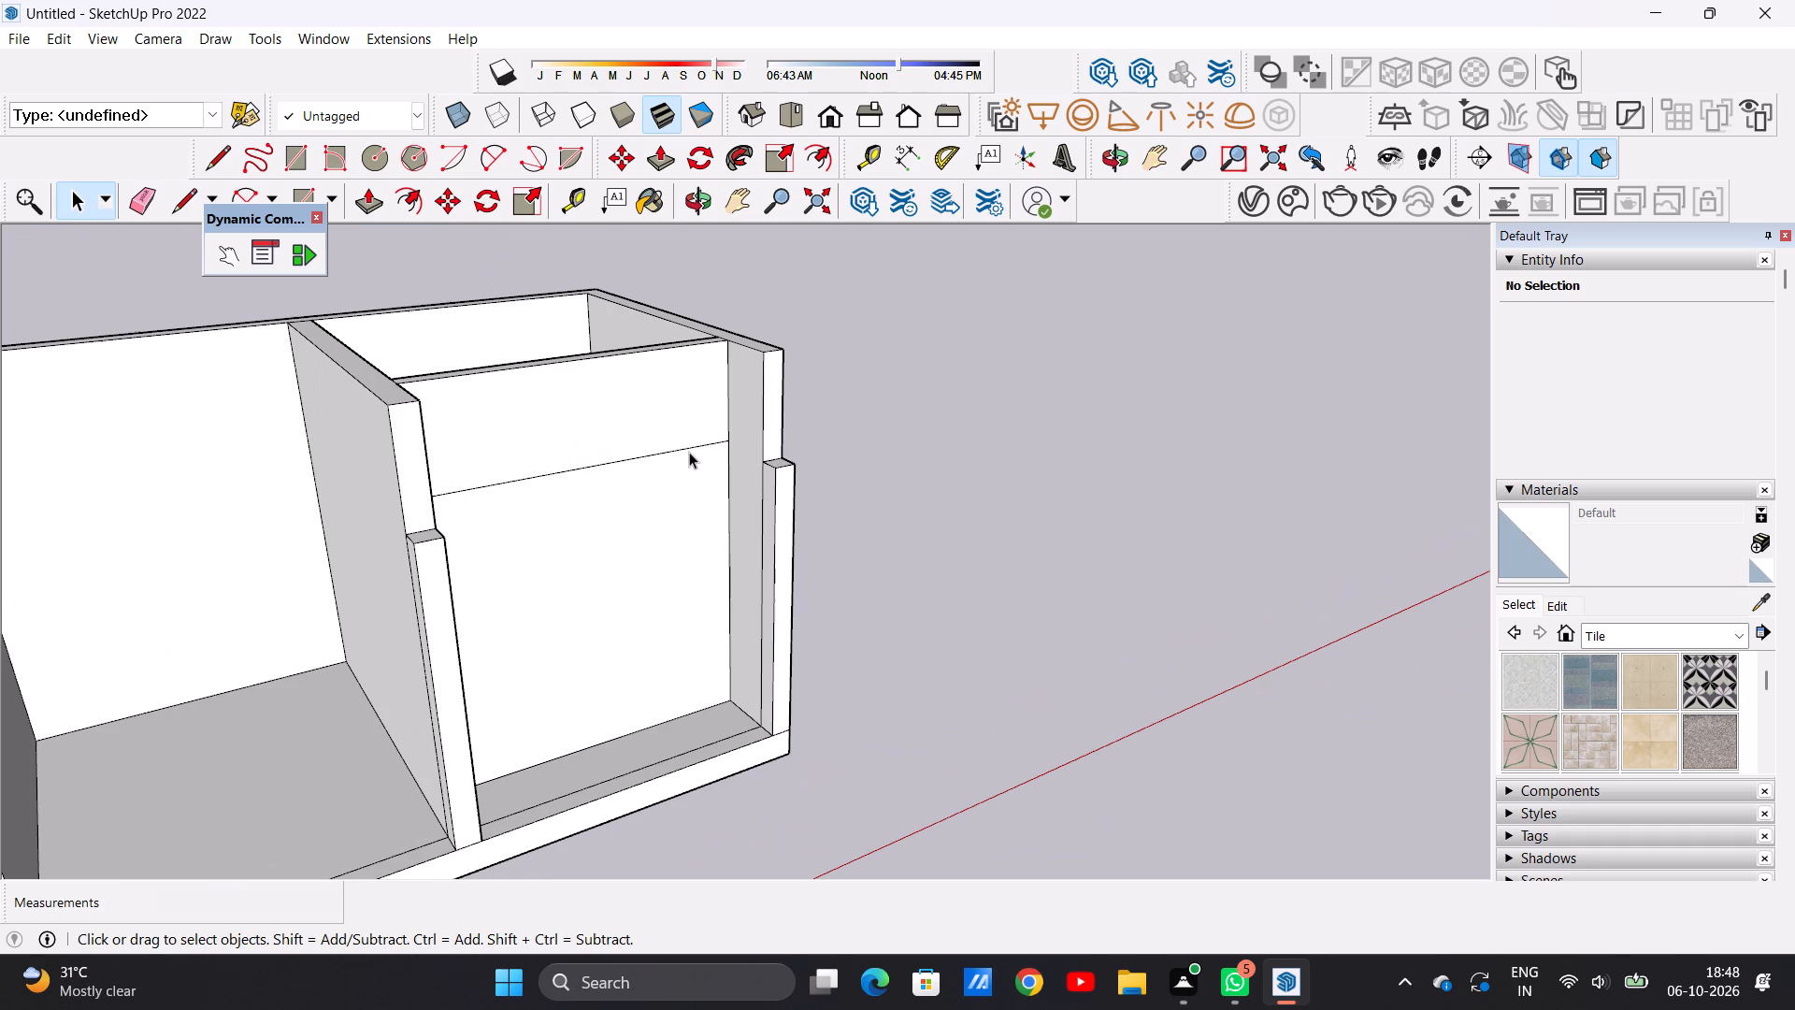
{"action": "key", "text": "p"}
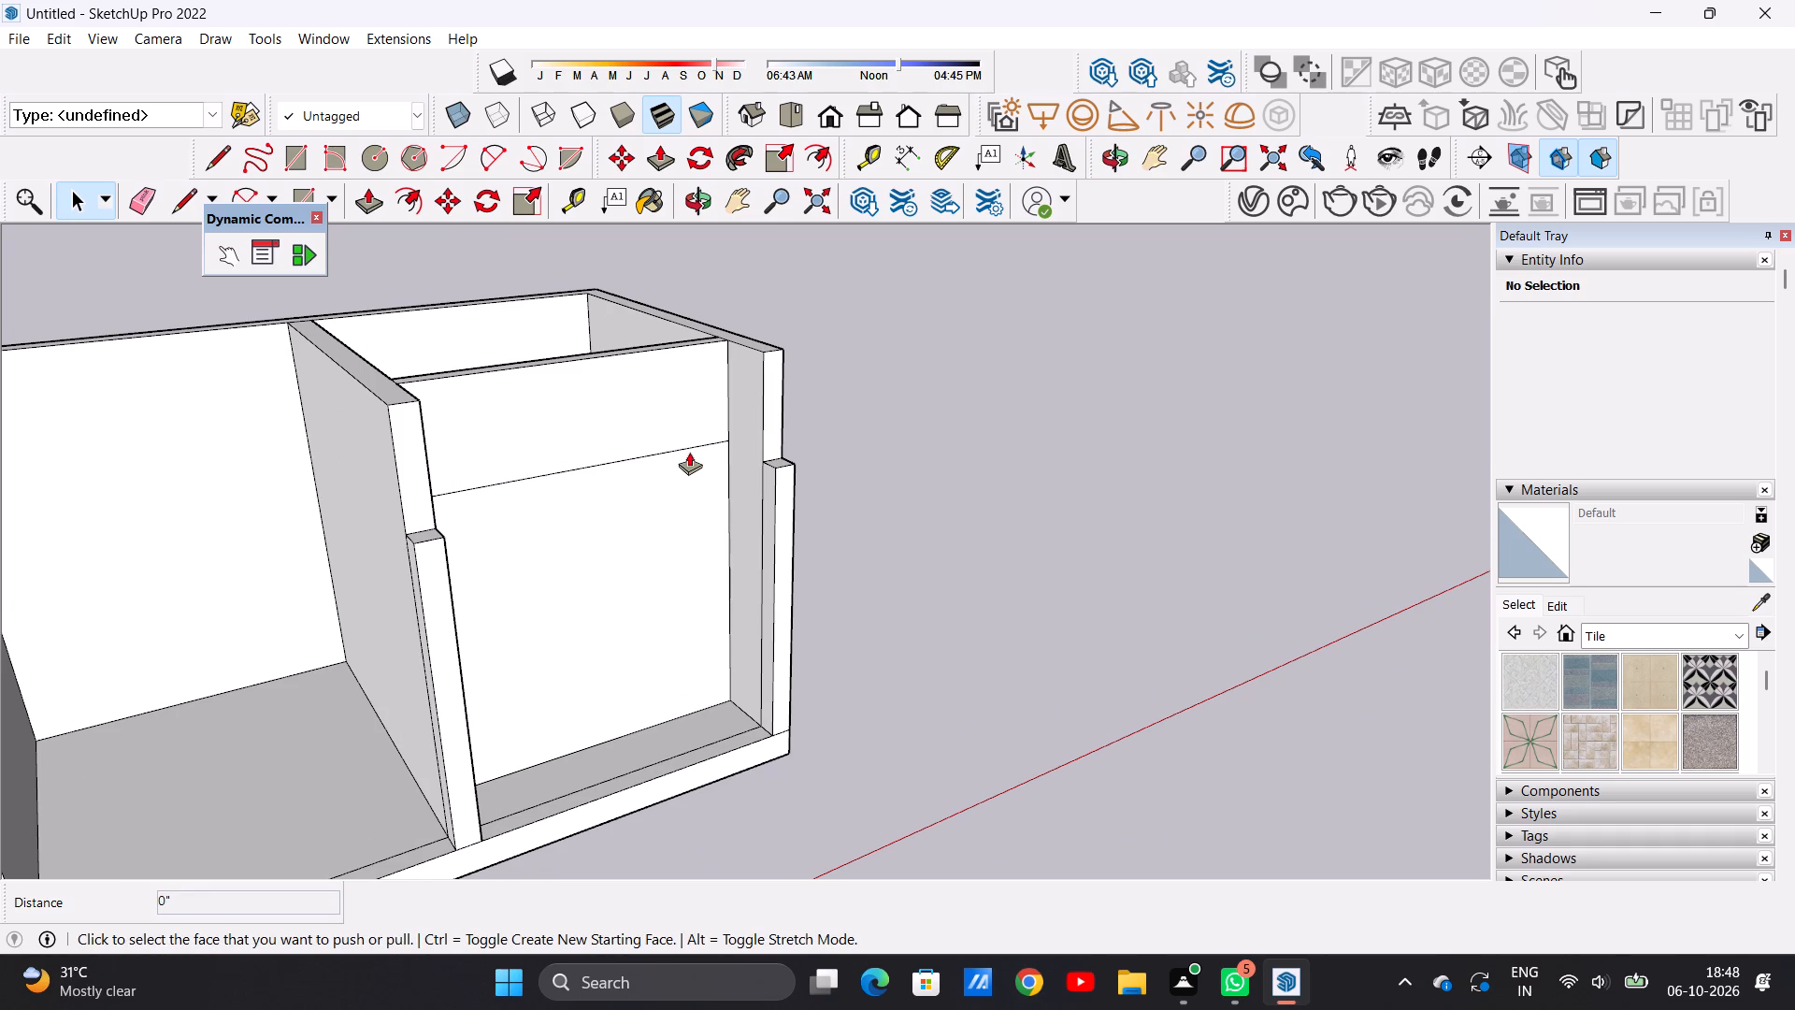
{"action": "left_click", "coordinate": [588, 383]}
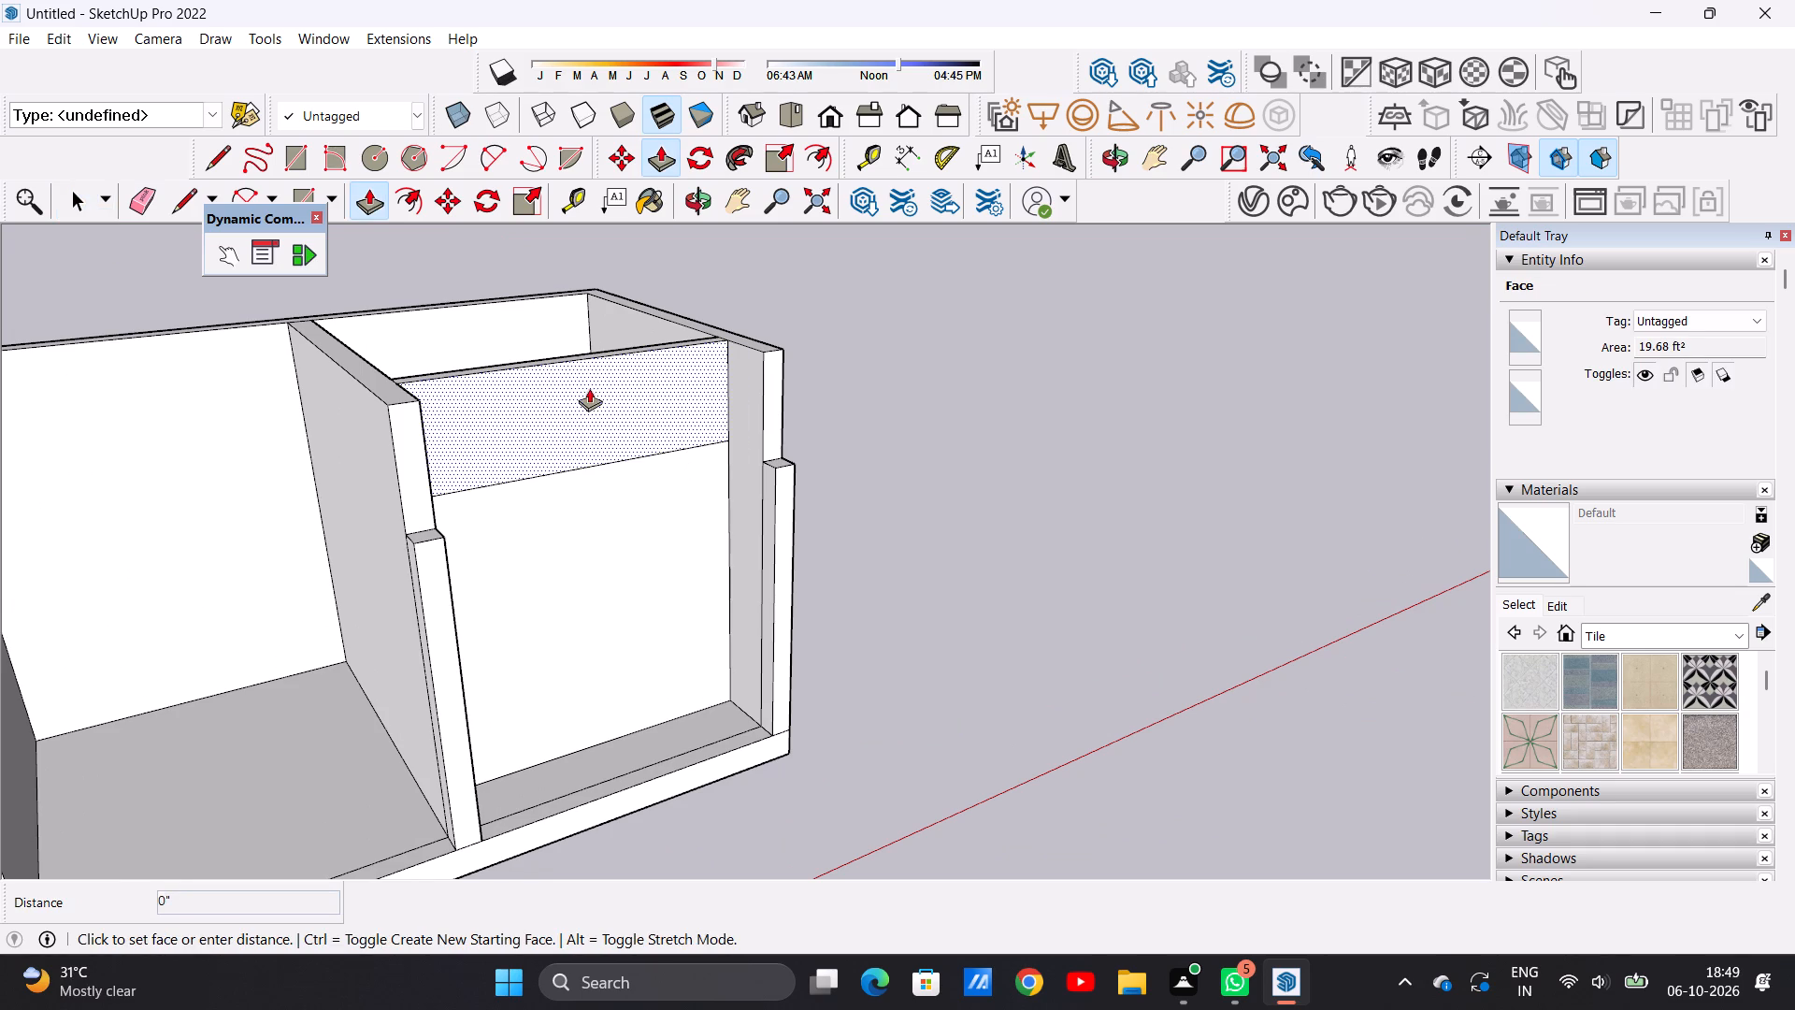
{"action": "left_click", "coordinate": [418, 400]}
{"action": "key", "text": "space"}
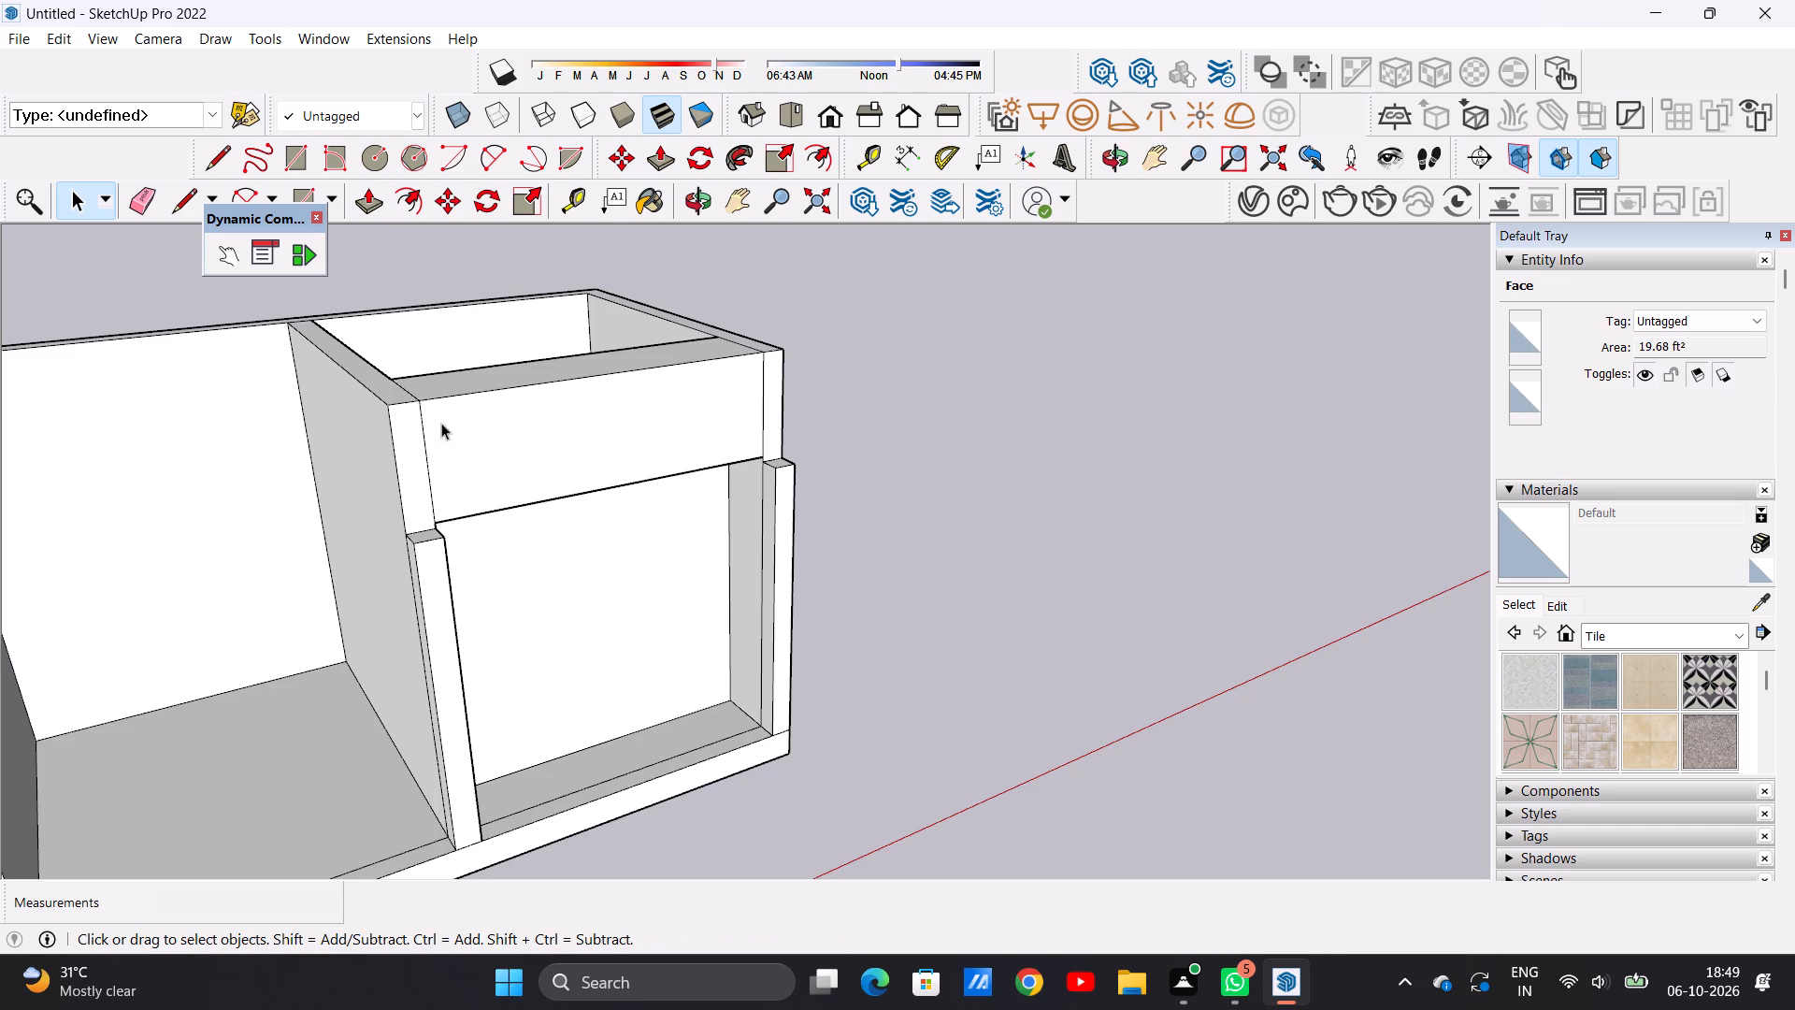
Examine the projecting upper band and its junctions with the partition and right-hand wall from the front and above.
{"action": "scroll", "coordinate": [553, 432], "scroll_direction": "down", "scroll_amount": 5}
{"action": "middle_click_drag", "start_coordinate": [613, 428], "coordinate": [381, 404]}
{"action": "scroll", "coordinate": [646, 385], "scroll_direction": "up", "scroll_amount": 4}
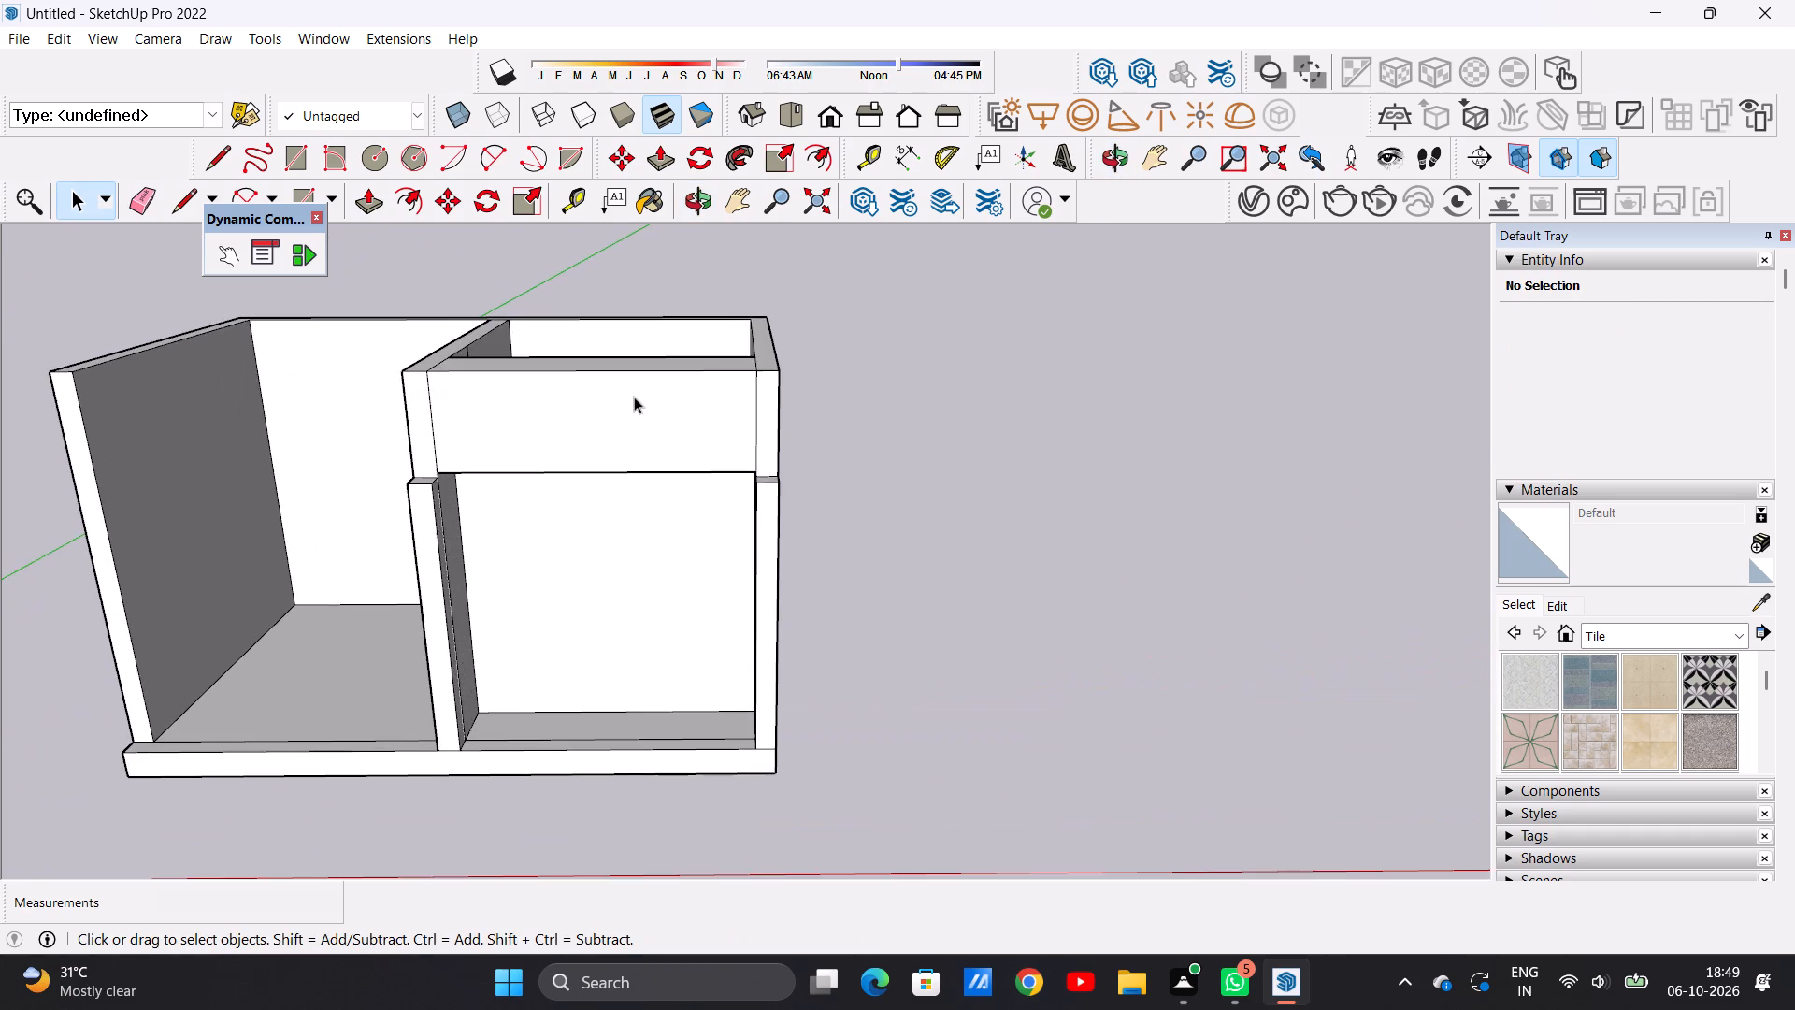
{"action": "middle_click_drag", "start_coordinate": [623, 408], "coordinate": [605, 523]}
{"action": "scroll", "coordinate": [622, 507], "scroll_direction": "up", "scroll_amount": 2}
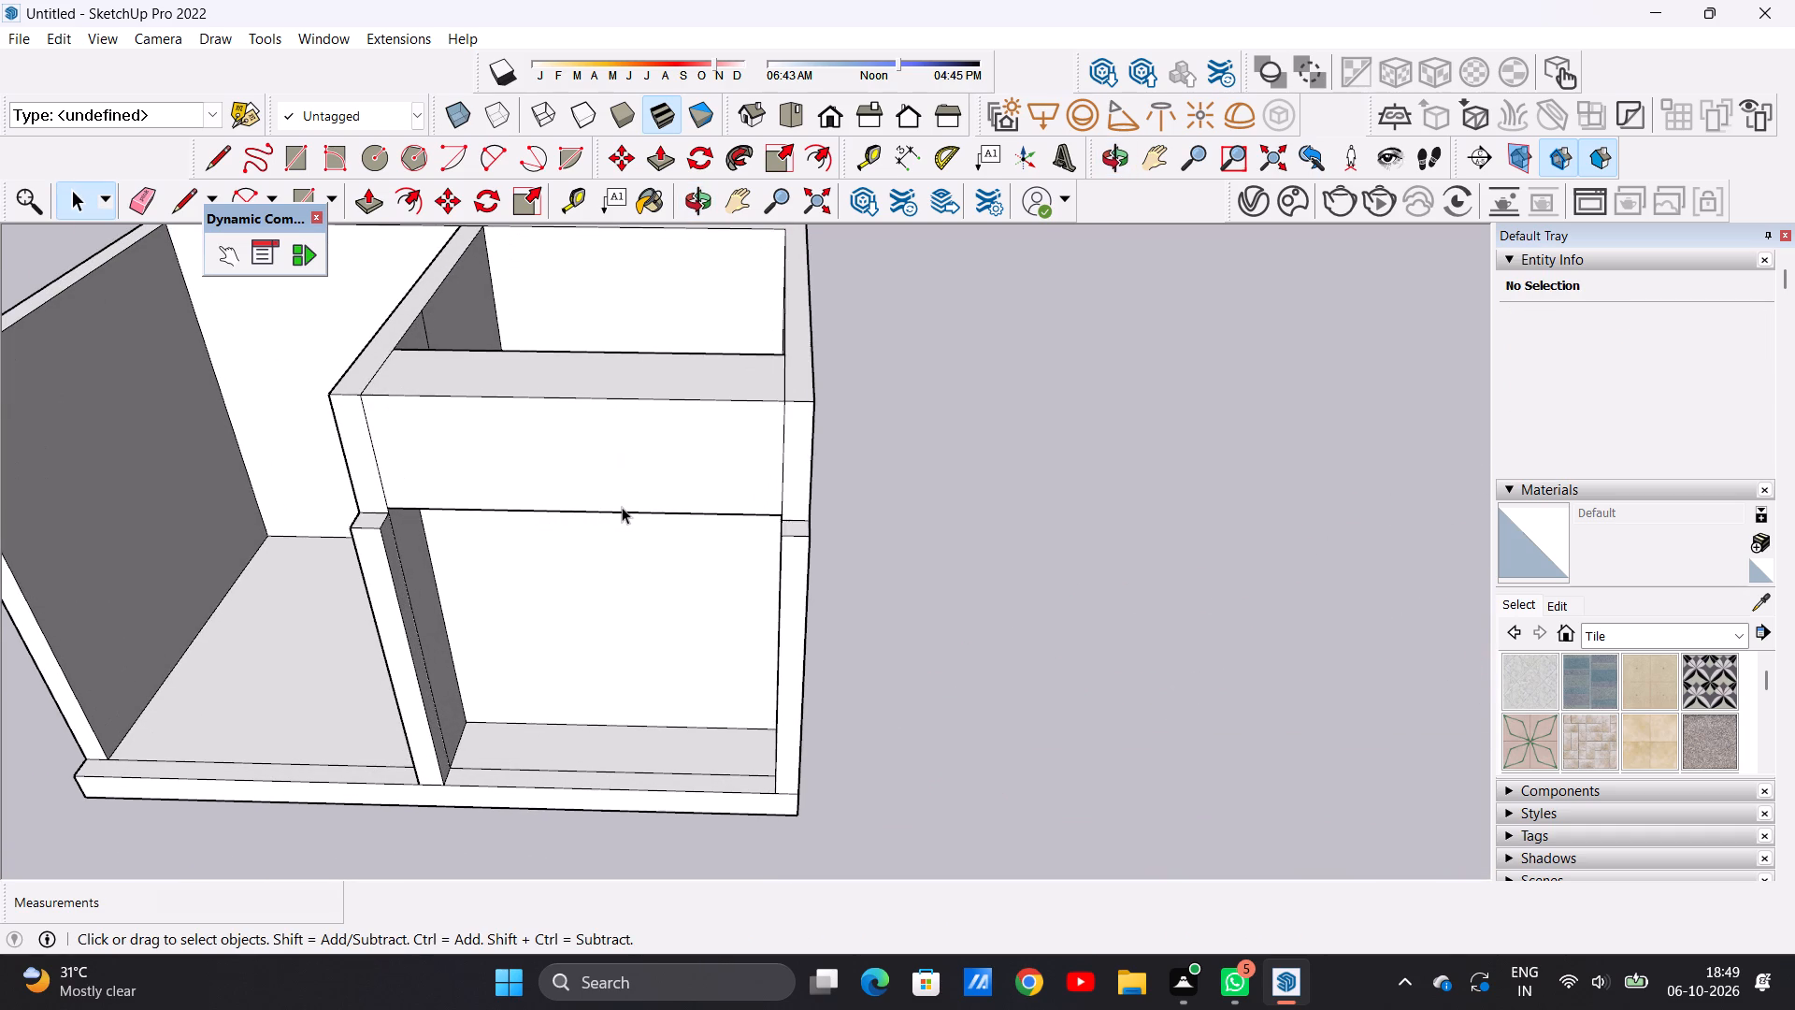
{"action": "scroll", "coordinate": [622, 506], "scroll_direction": "down", "scroll_amount": 2}
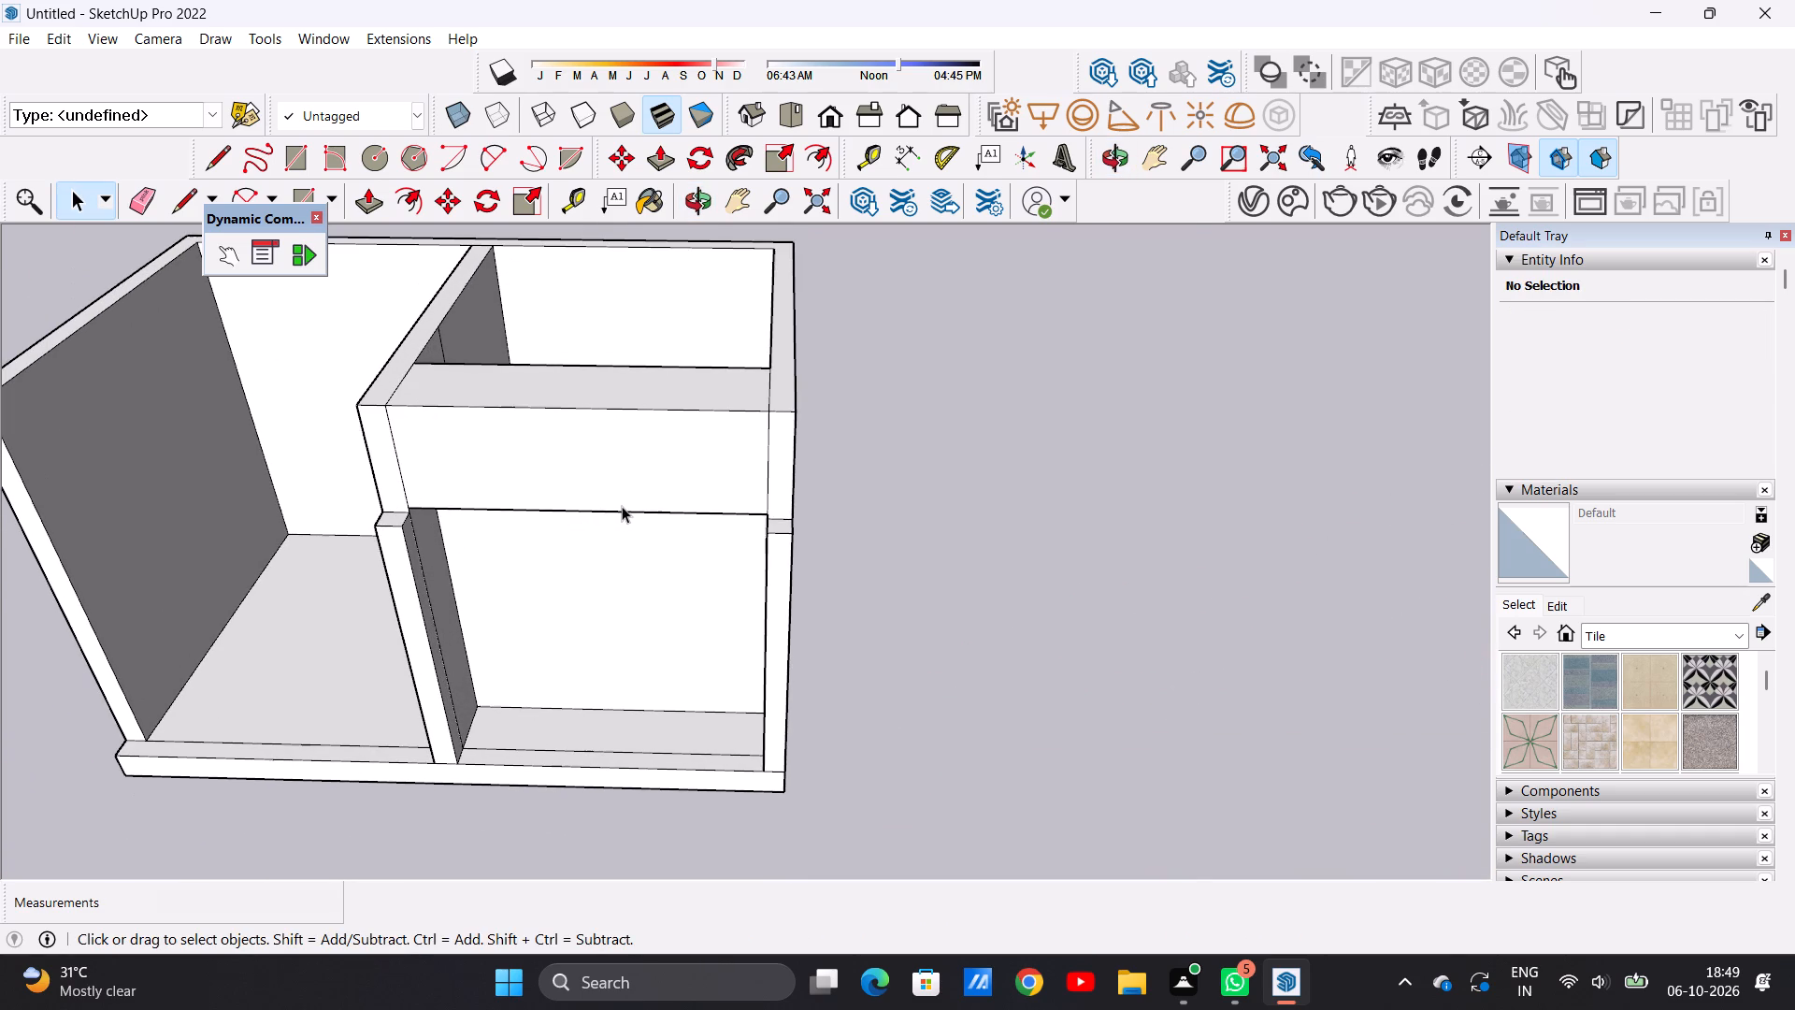
{"action": "scroll", "coordinate": [622, 506], "scroll_direction": "down", "scroll_amount": 3}
{"action": "scroll", "coordinate": [604, 471], "scroll_direction": "up", "scroll_amount": 2}
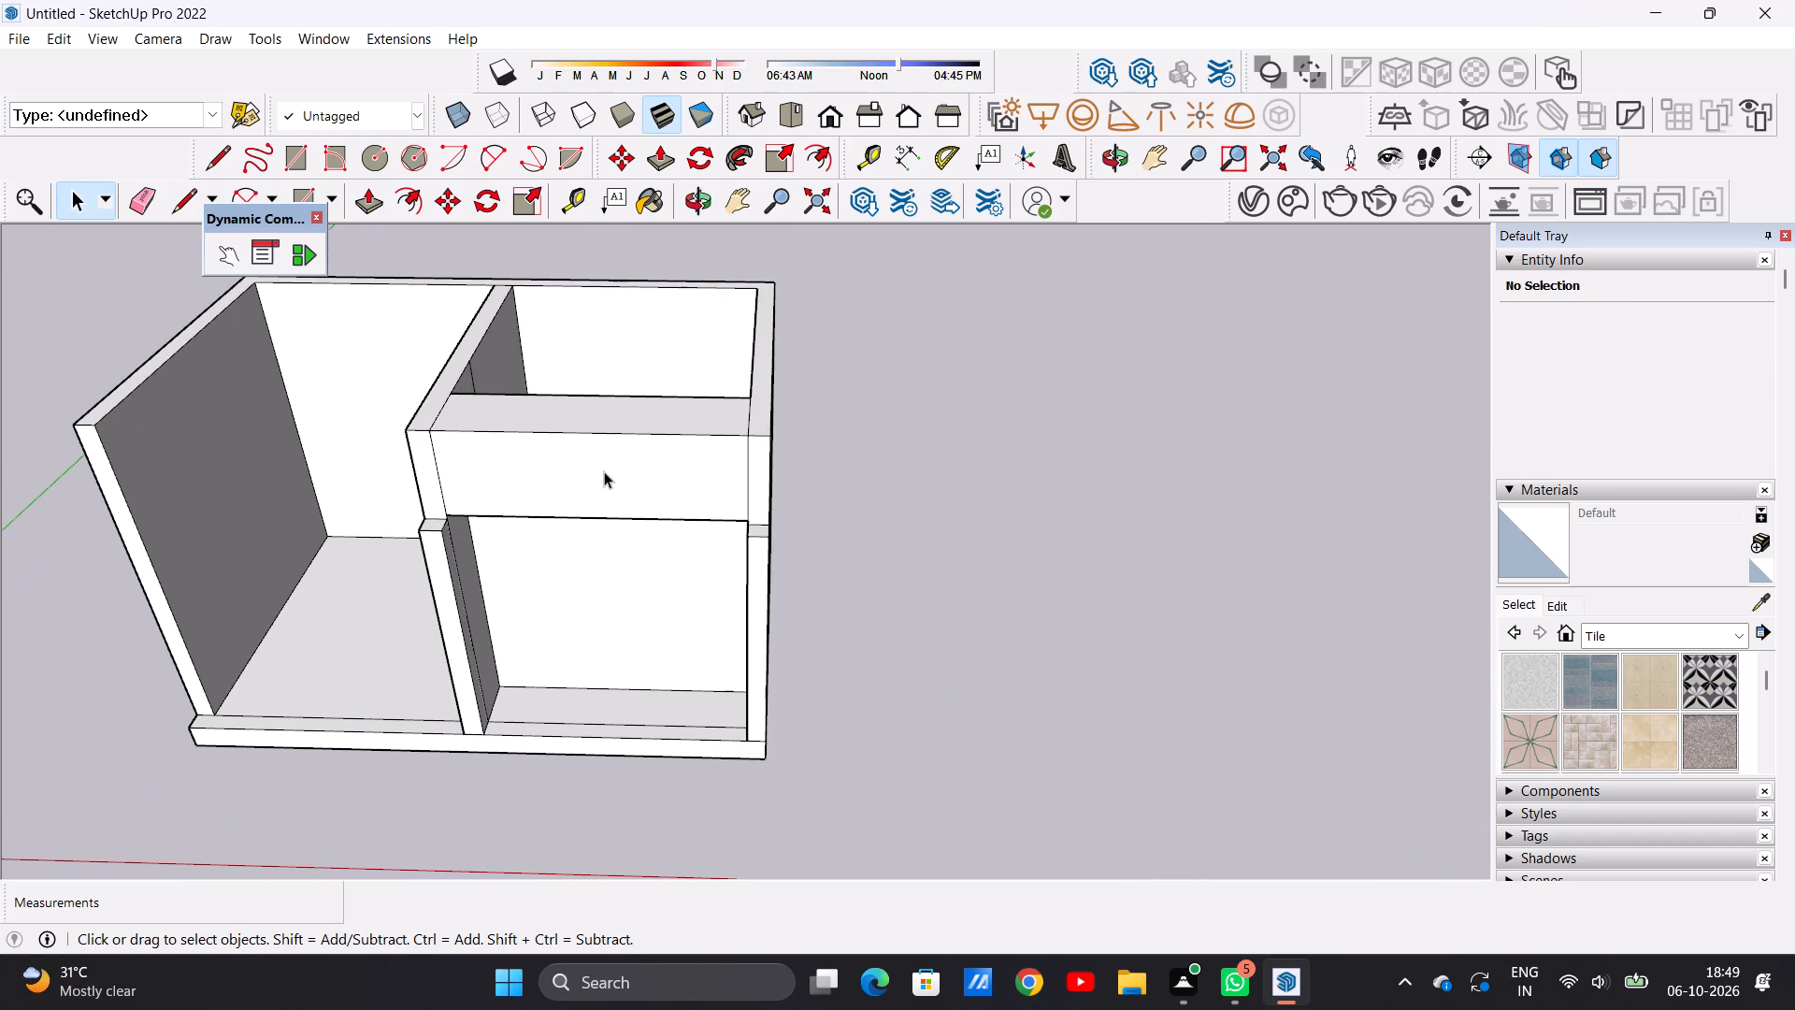
{"action": "scroll", "coordinate": [604, 471], "scroll_direction": "down", "scroll_amount": 4}
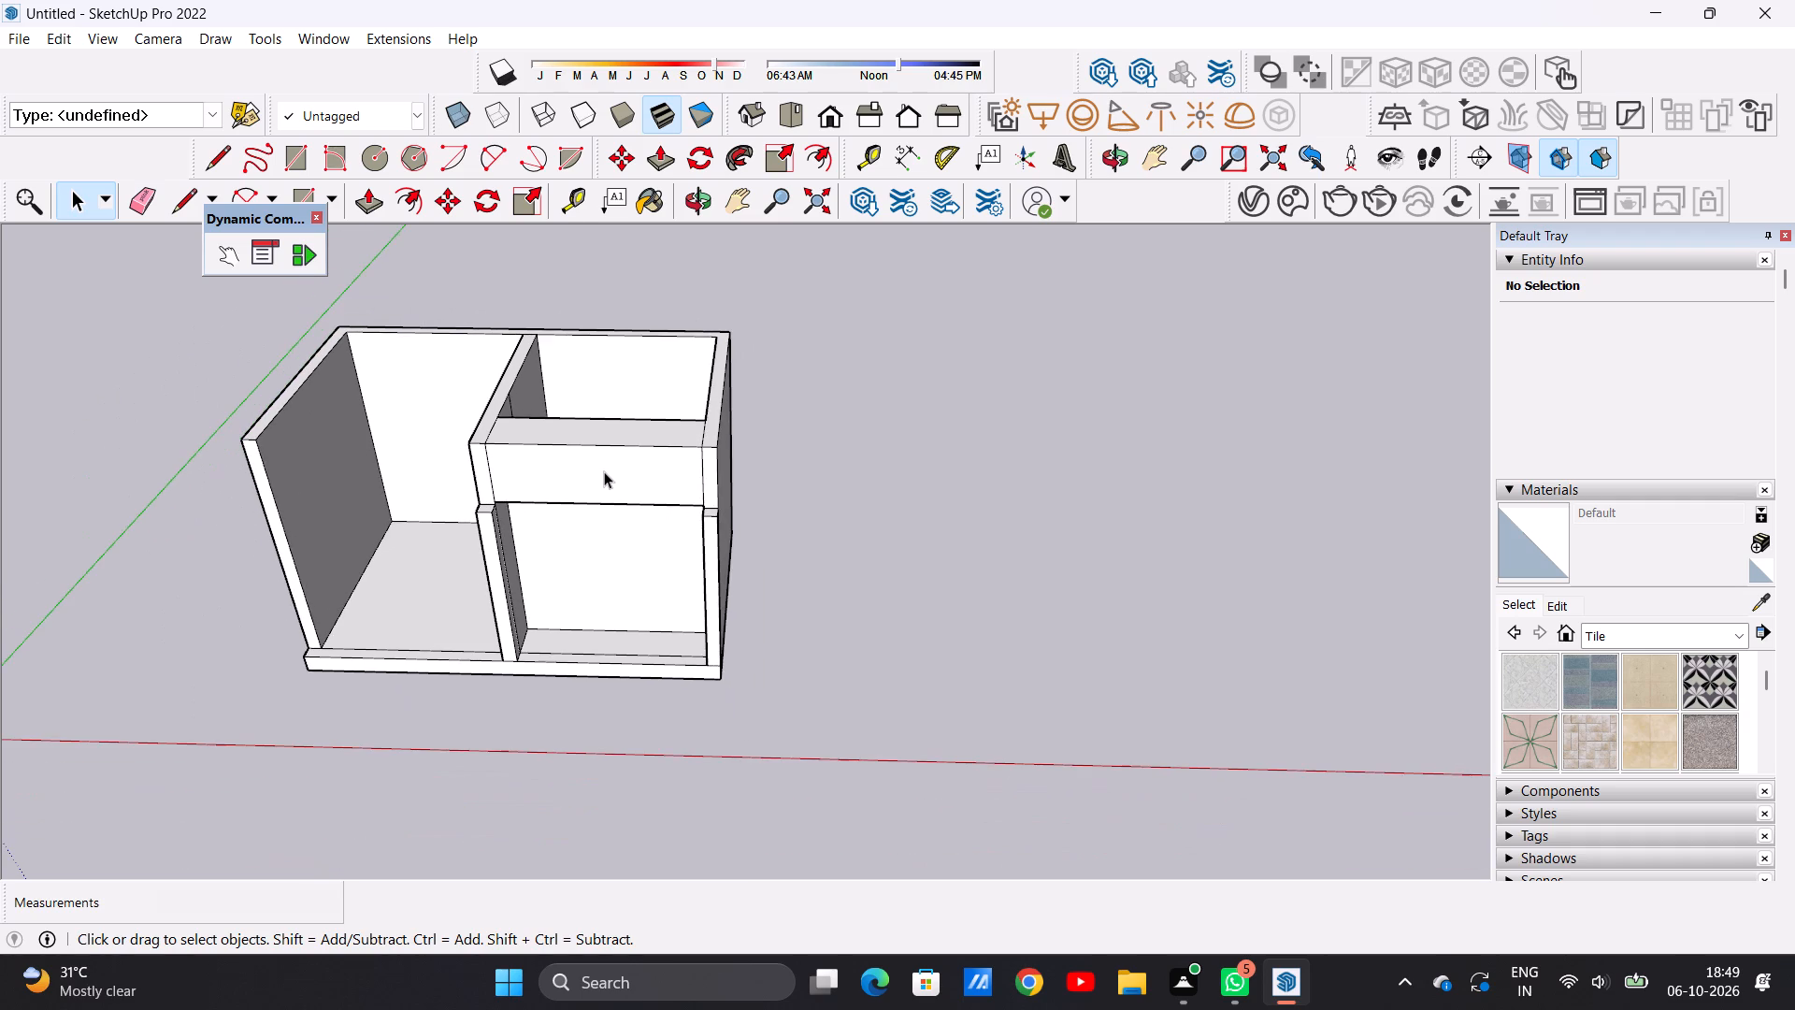
{"action": "scroll", "coordinate": [604, 471], "scroll_direction": "up", "scroll_amount": 2}
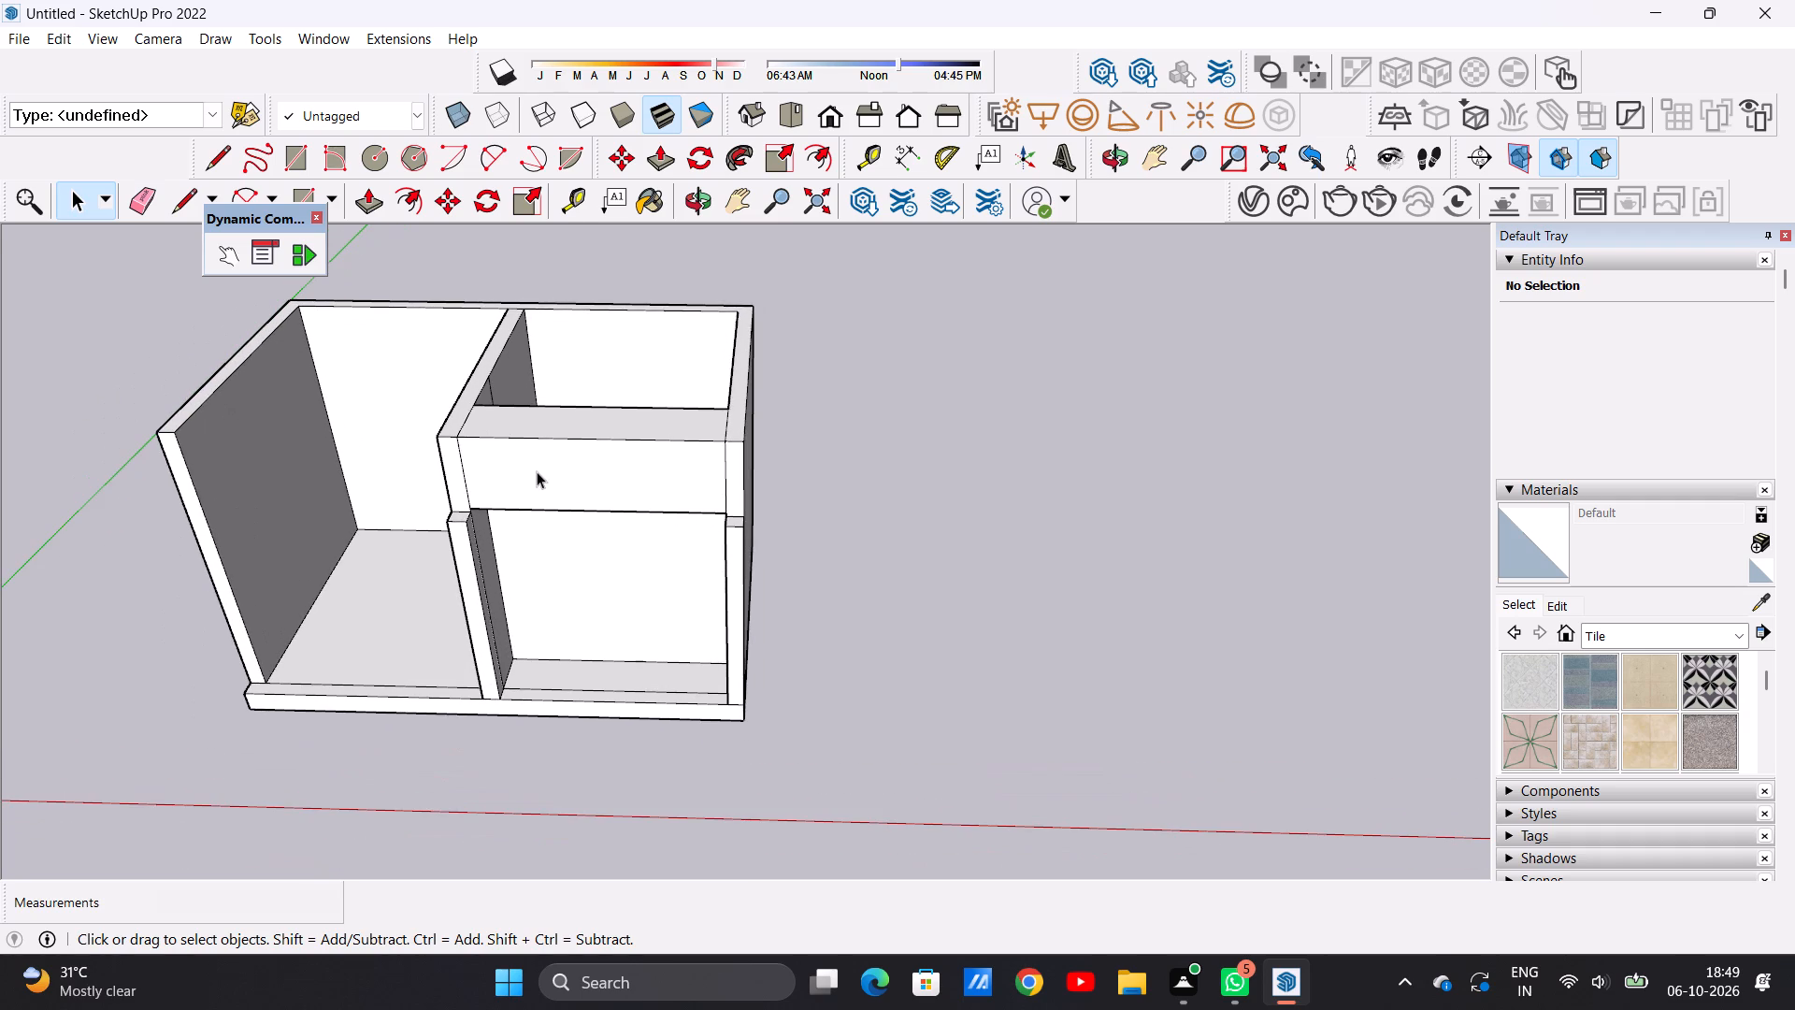
{"action": "scroll", "coordinate": [534, 471], "scroll_direction": "up", "scroll_amount": 1}
{"action": "middle_click_drag", "start_coordinate": [534, 471], "coordinate": [594, 425]}
{"action": "scroll", "coordinate": [703, 441], "scroll_direction": "up", "scroll_amount": 3}
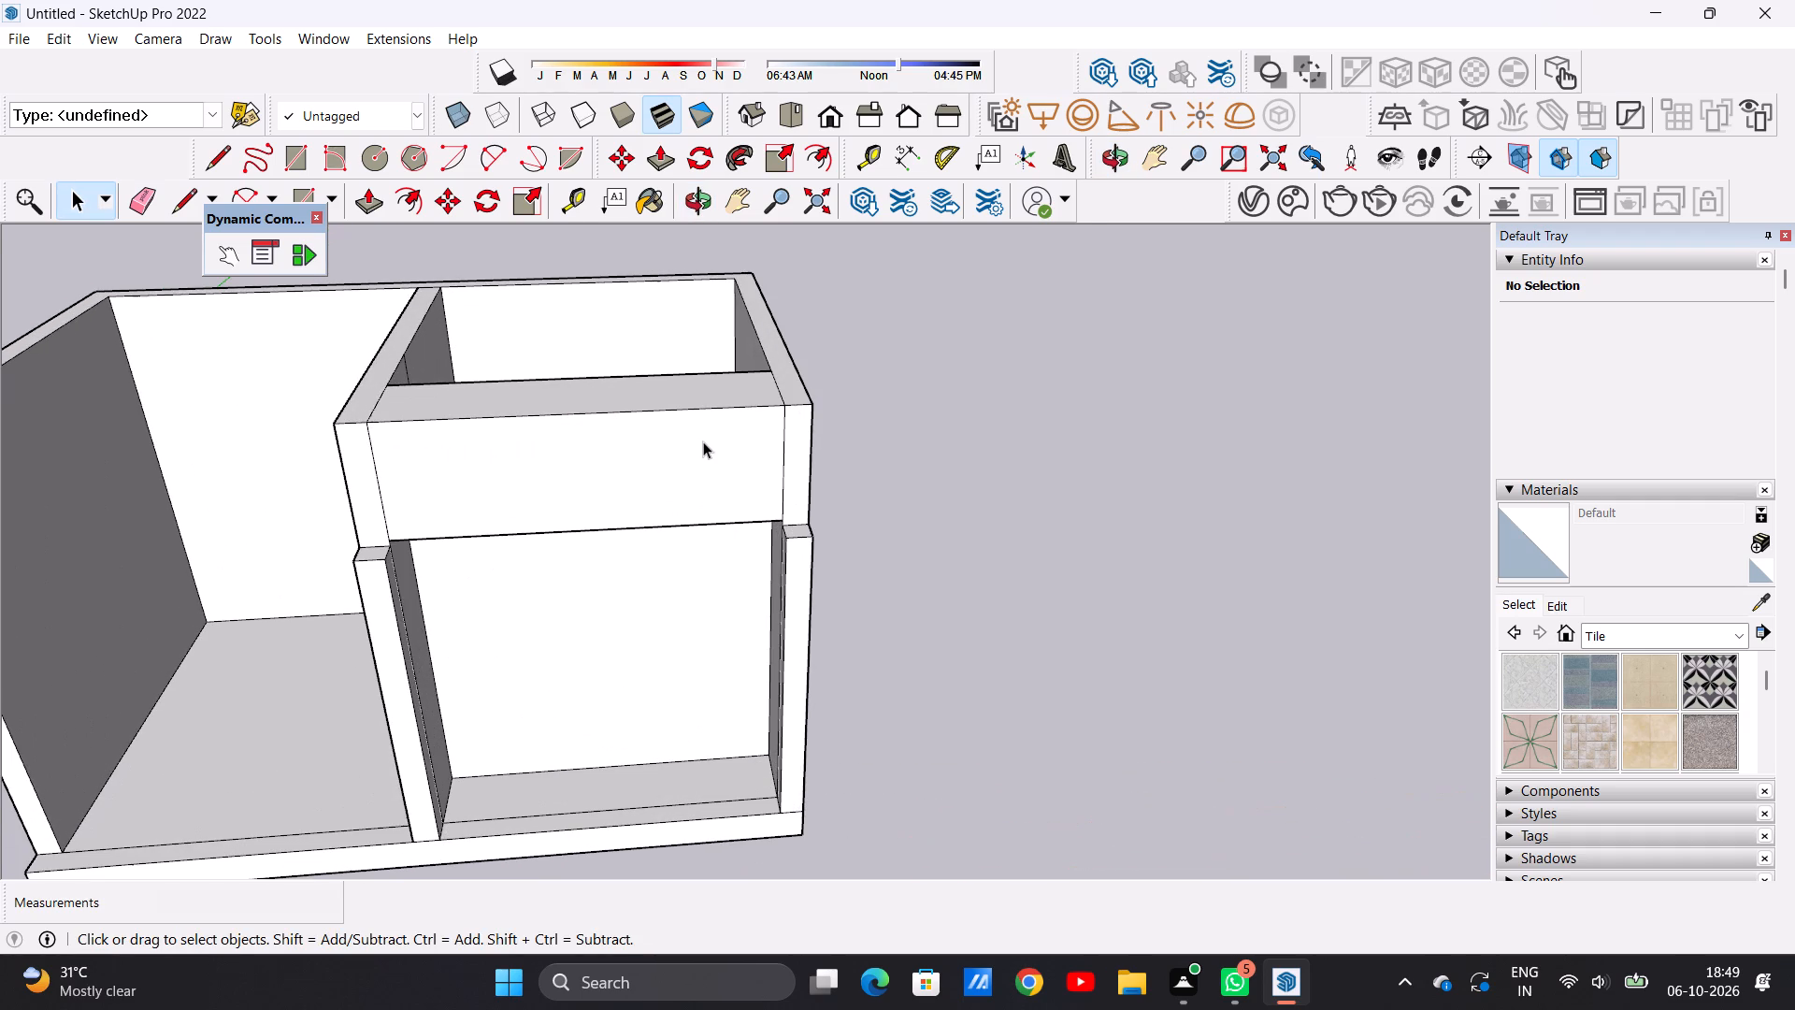
{"action": "key", "text": "l"}
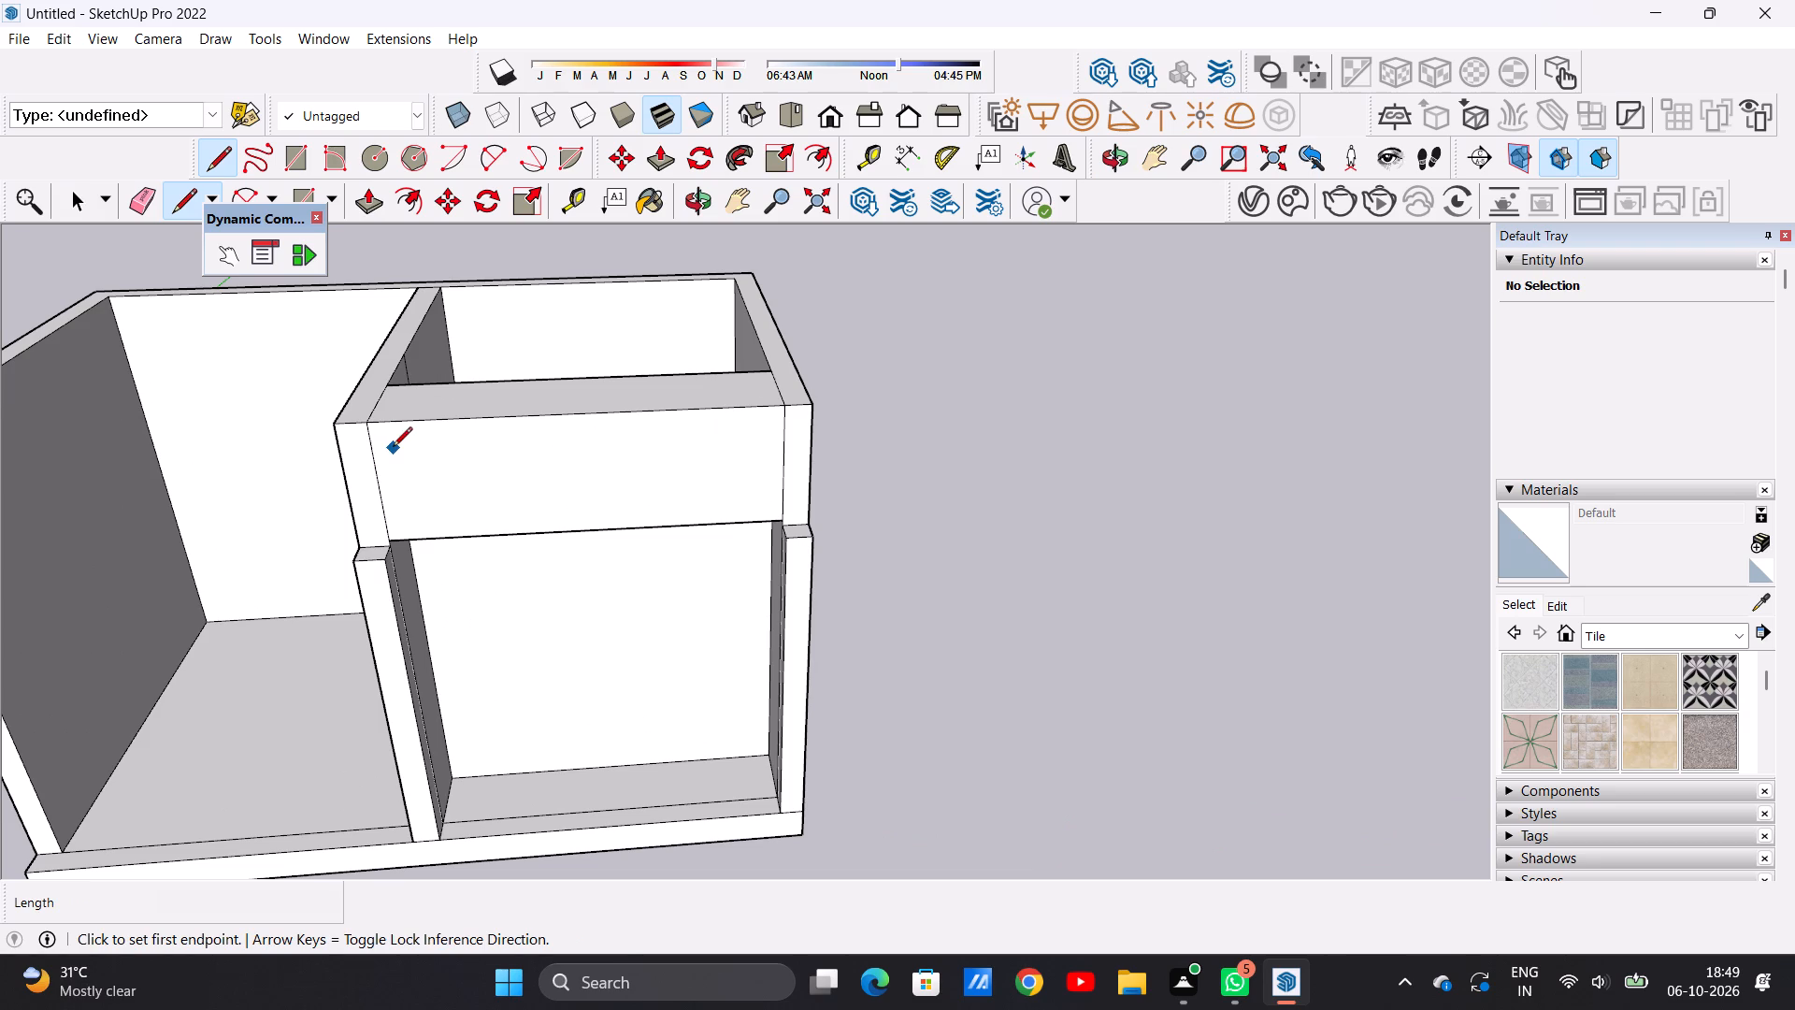
{"action": "key", "text": "space"}
Erase the two vertical seam lines where the projecting band's front face meets the partition end and the right-hand wall end.
{"action": "scroll", "coordinate": [422, 456], "scroll_direction": "down", "scroll_amount": 12}
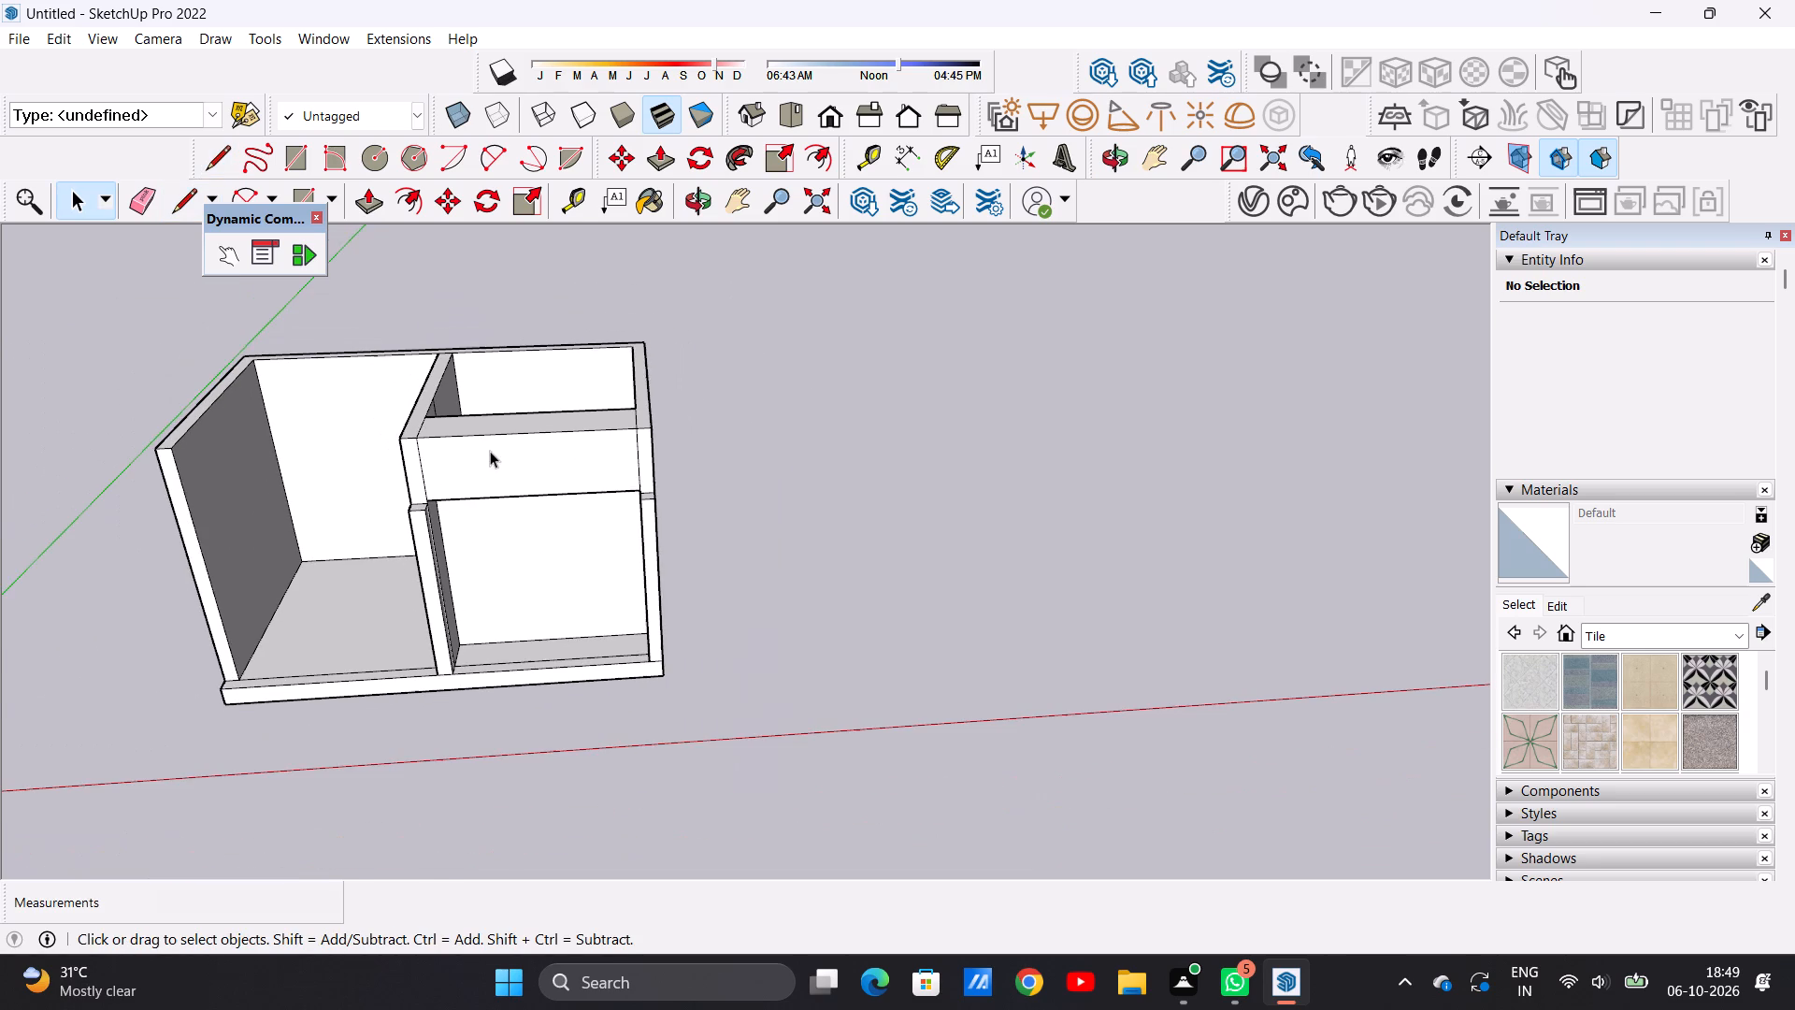
{"action": "scroll", "coordinate": [415, 476], "scroll_direction": "up", "scroll_amount": 9}
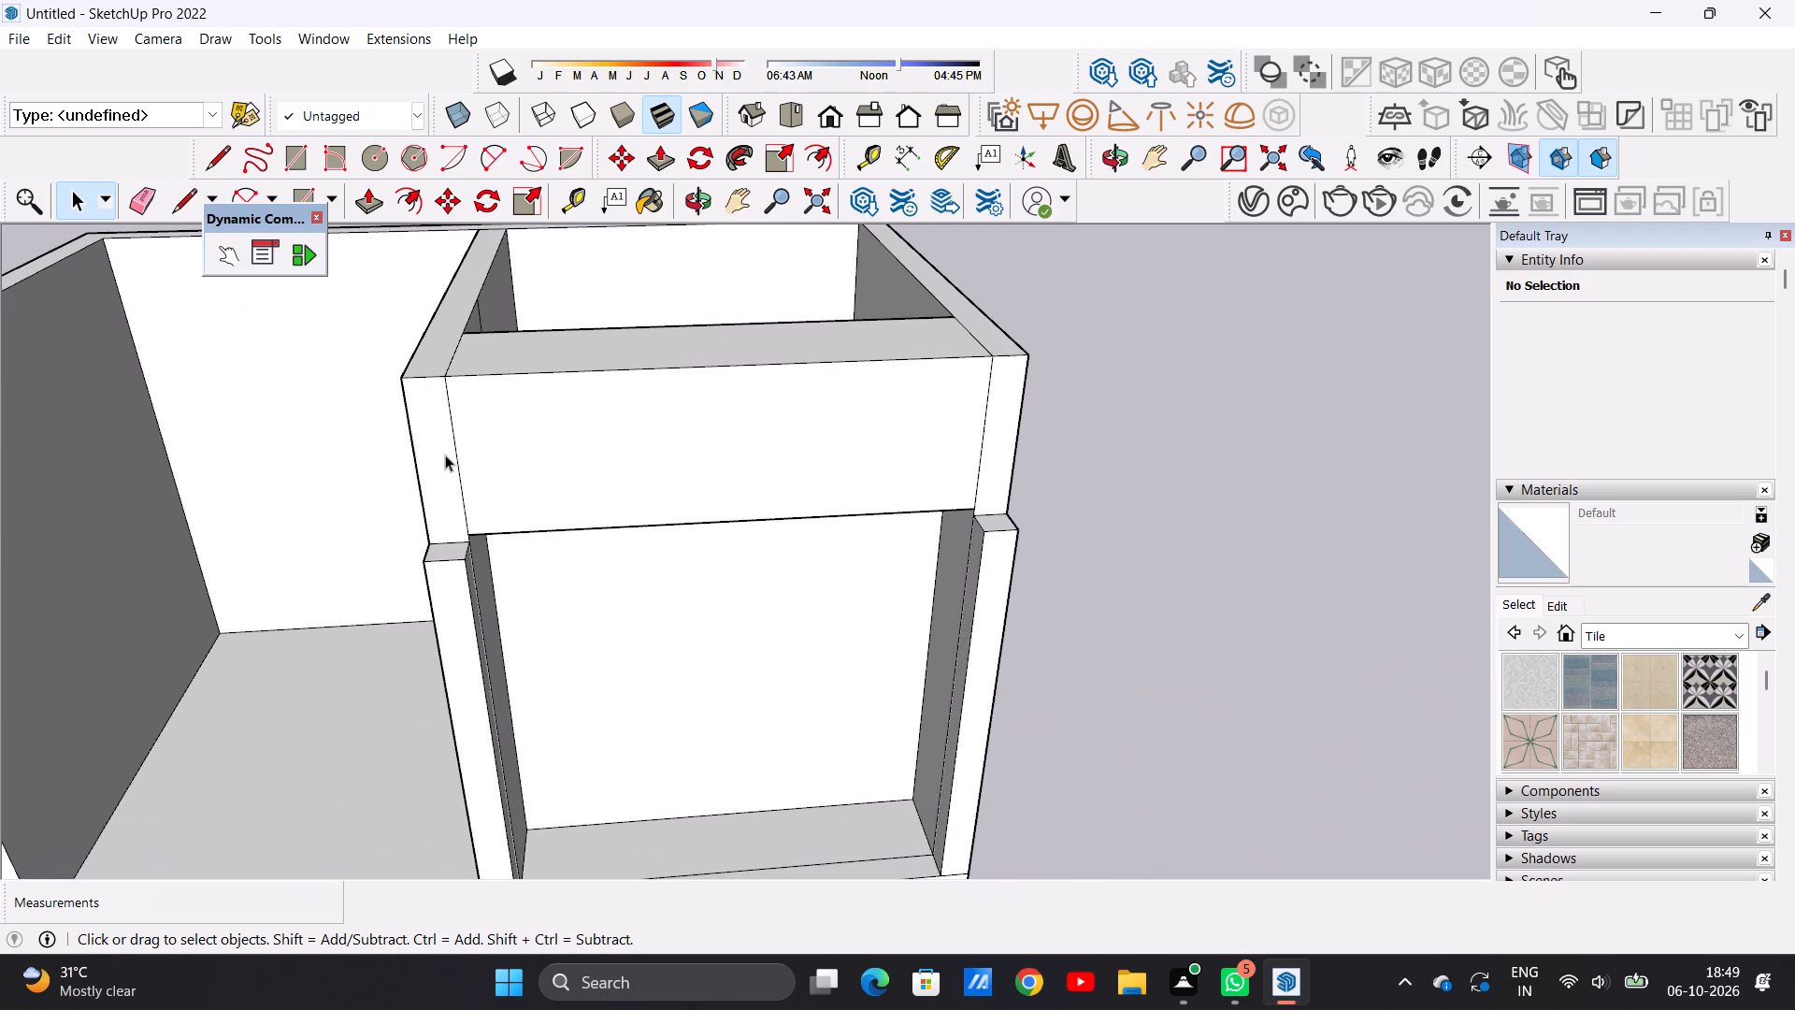
{"action": "key", "text": "e"}
{"action": "left_click", "coordinate": [452, 448]}
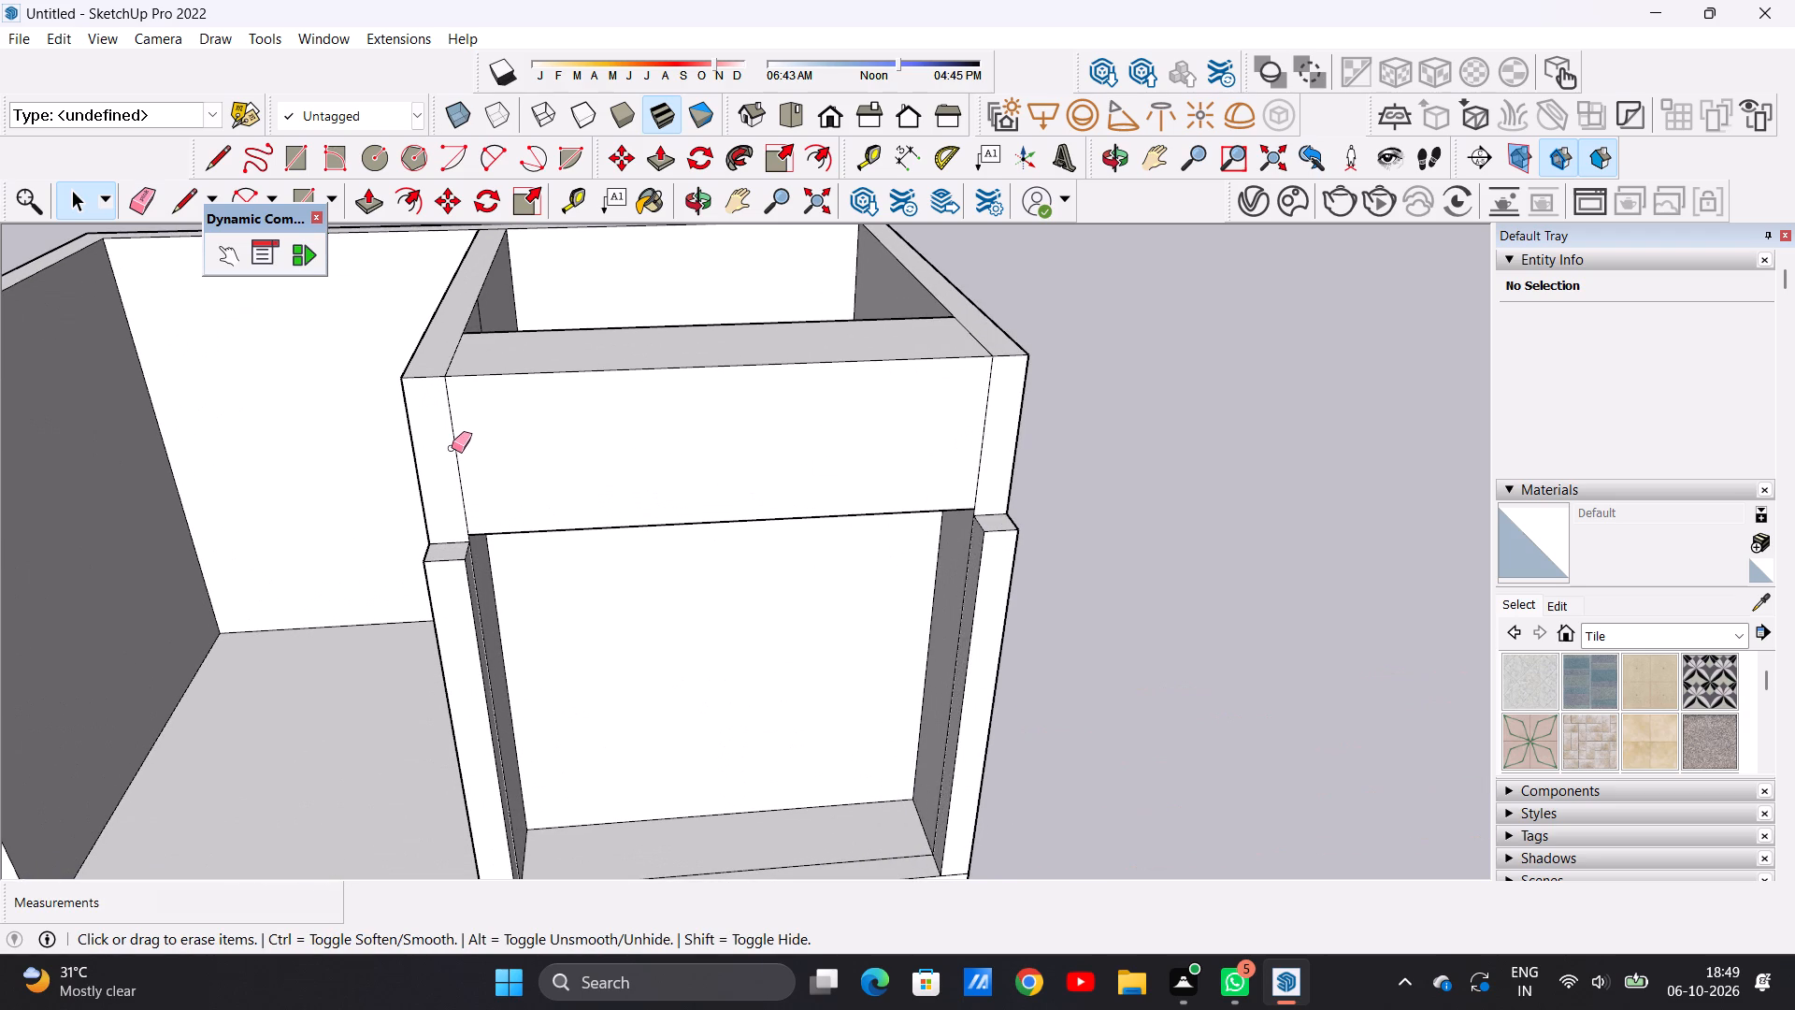
{"action": "left_click", "coordinate": [456, 445]}
{"action": "scroll", "coordinate": [448, 459], "scroll_direction": "down", "scroll_amount": 5}
{"action": "scroll", "coordinate": [811, 434], "scroll_direction": "up", "scroll_amount": 4}
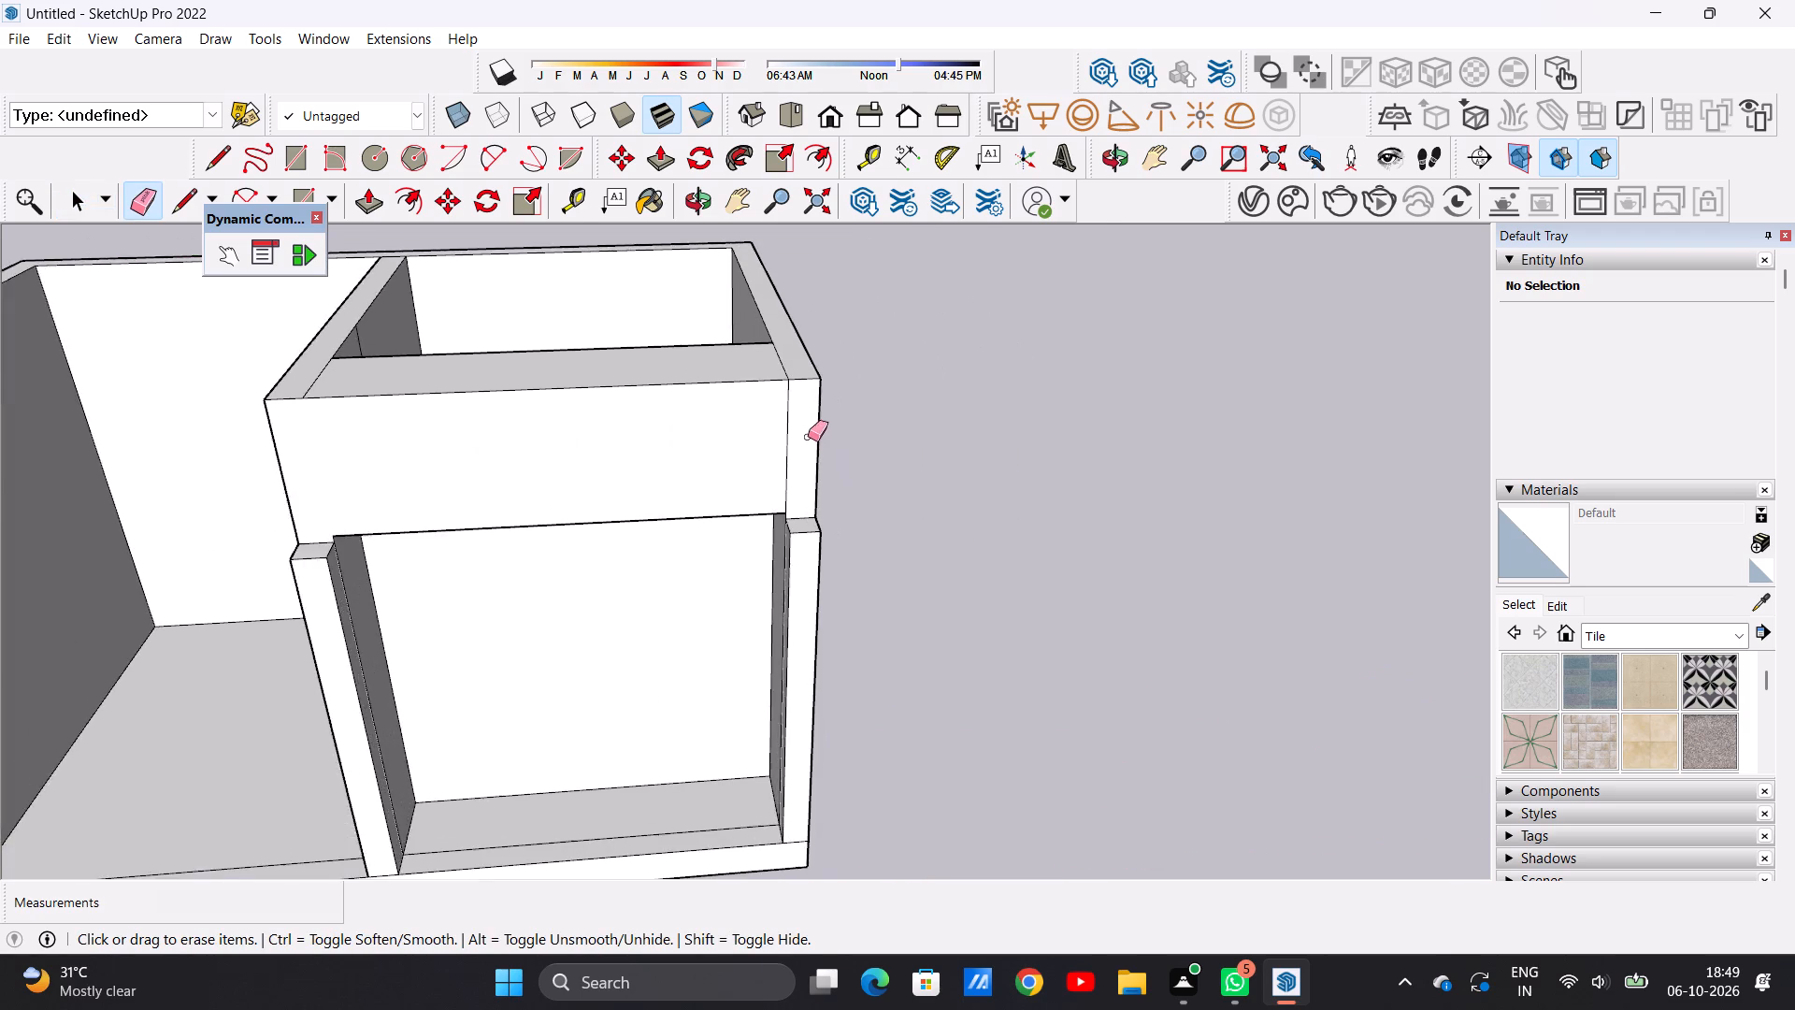
{"action": "scroll", "coordinate": [808, 437], "scroll_direction": "up", "scroll_amount": 4}
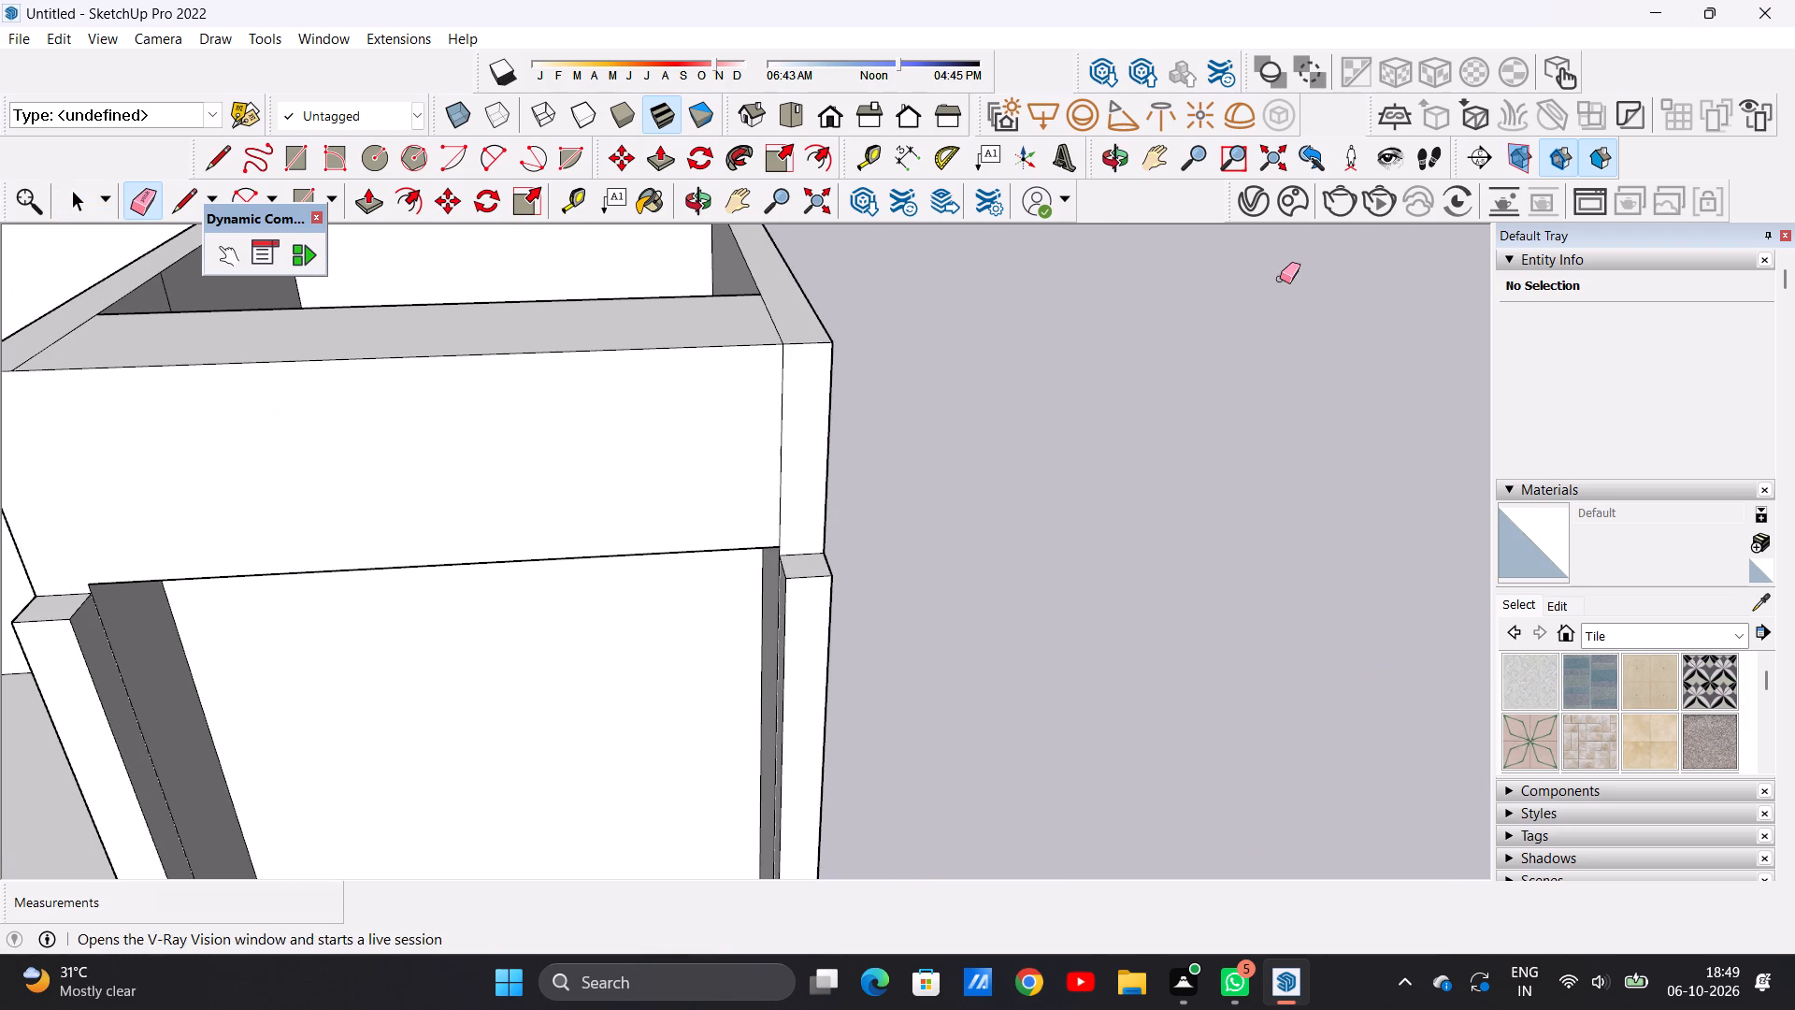
{"action": "scroll", "coordinate": [893, 488], "scroll_direction": "down", "scroll_amount": 12}
{"action": "scroll", "coordinate": [734, 516], "scroll_direction": "up", "scroll_amount": 1}
{"action": "scroll", "coordinate": [876, 467], "scroll_direction": "up", "scroll_amount": 15}
{"action": "left_click", "coordinate": [814, 472]}
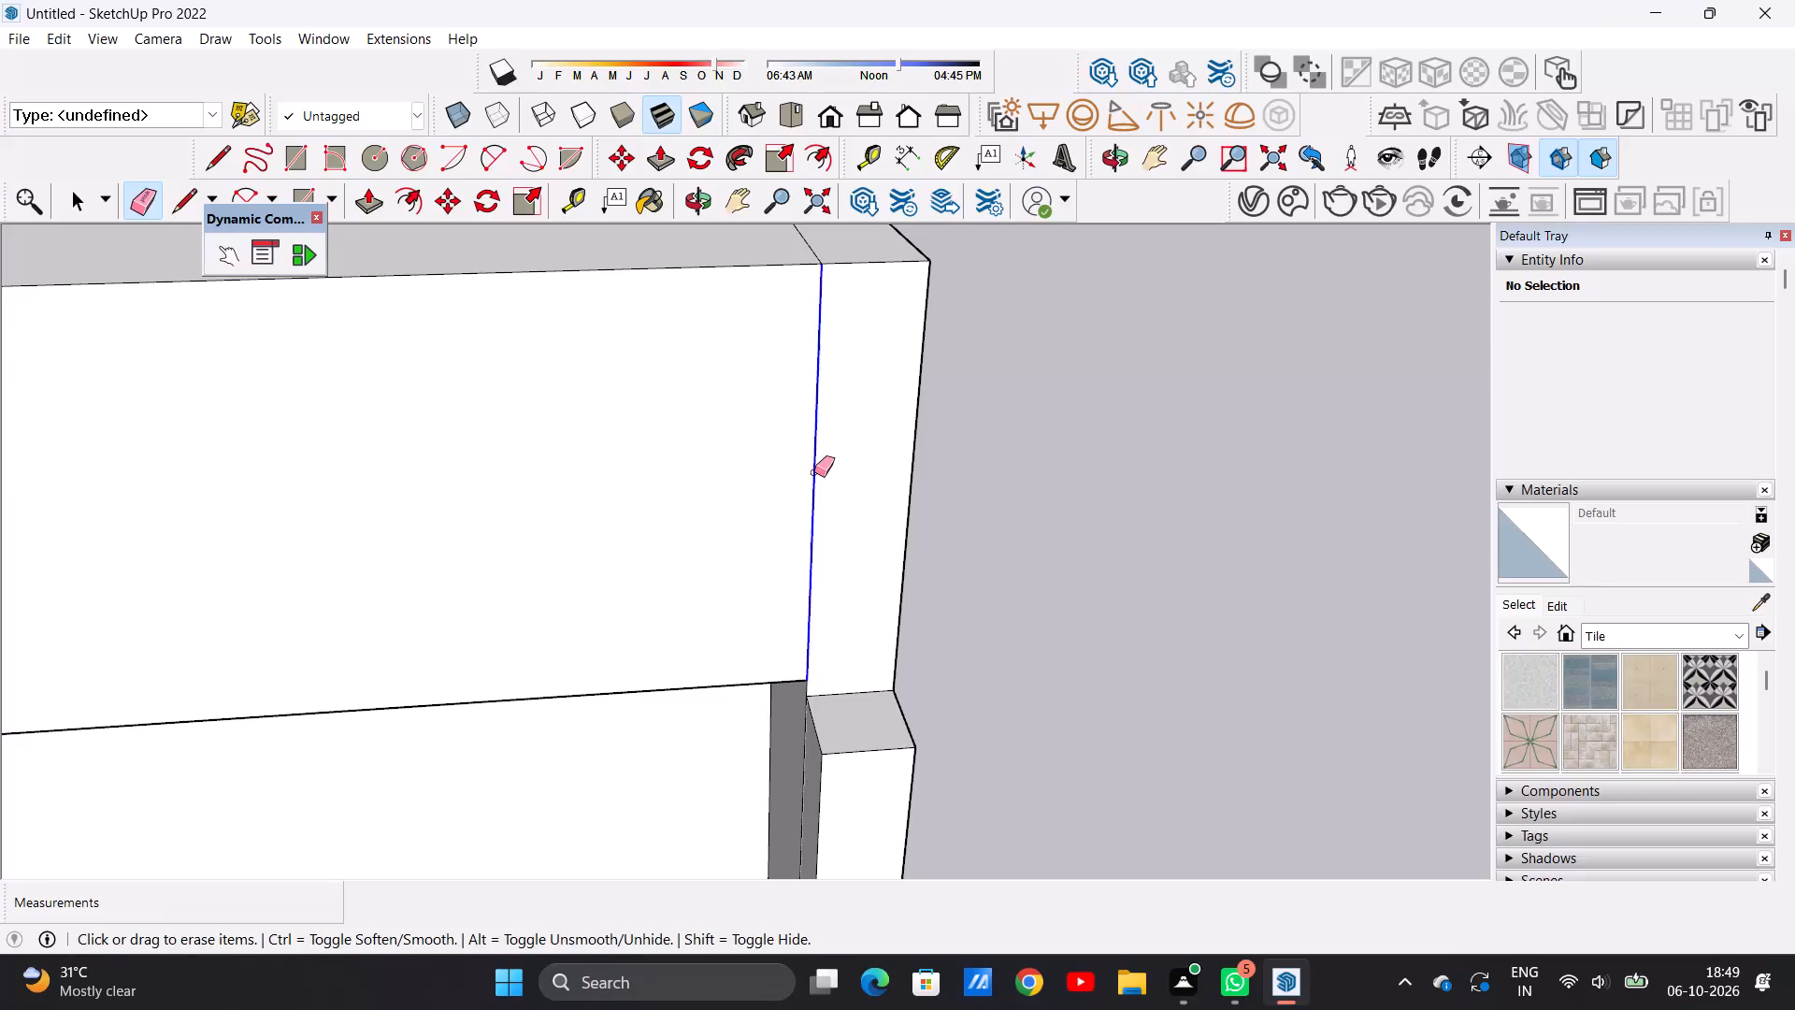
{"action": "key", "text": "space"}
{"action": "scroll", "coordinate": [815, 472], "scroll_direction": "down", "scroll_amount": 15}
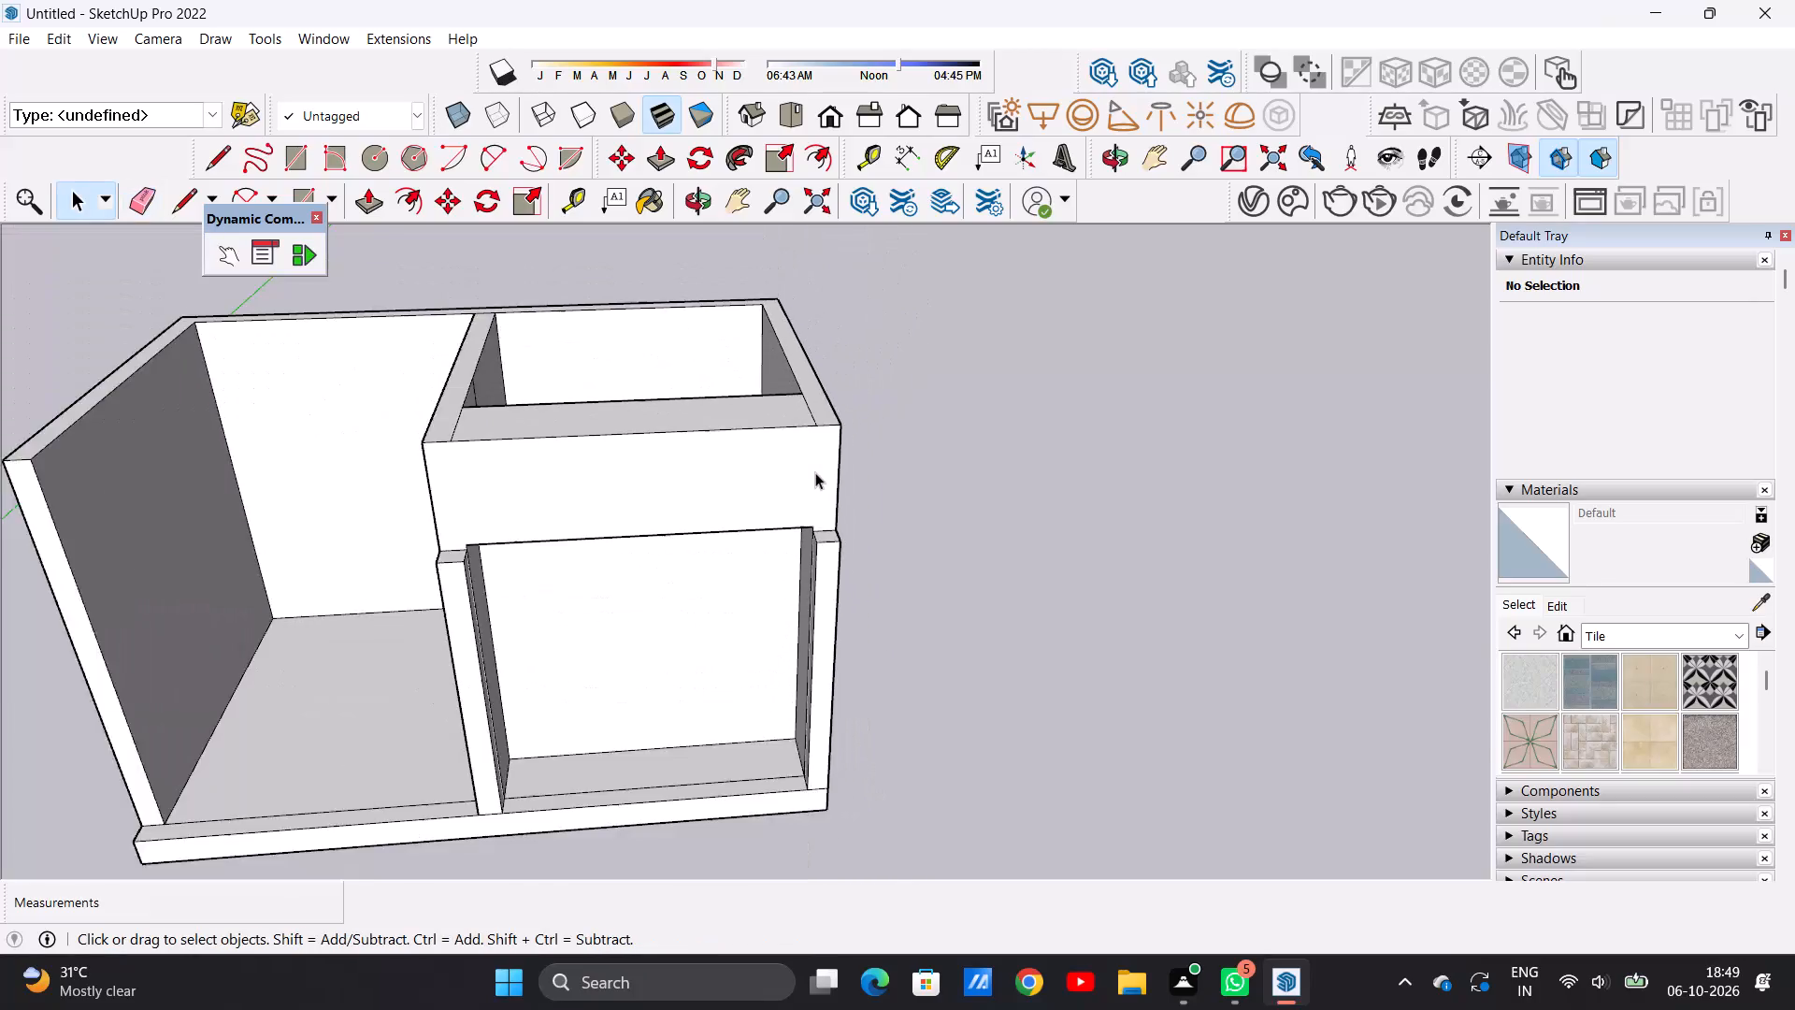
Examine the projecting upper band, the two front posts and the open bay from the front and above.
{"action": "scroll", "coordinate": [815, 472], "scroll_direction": "down", "scroll_amount": 7}
{"action": "middle_click_drag", "start_coordinate": [811, 440], "coordinate": [825, 346]}
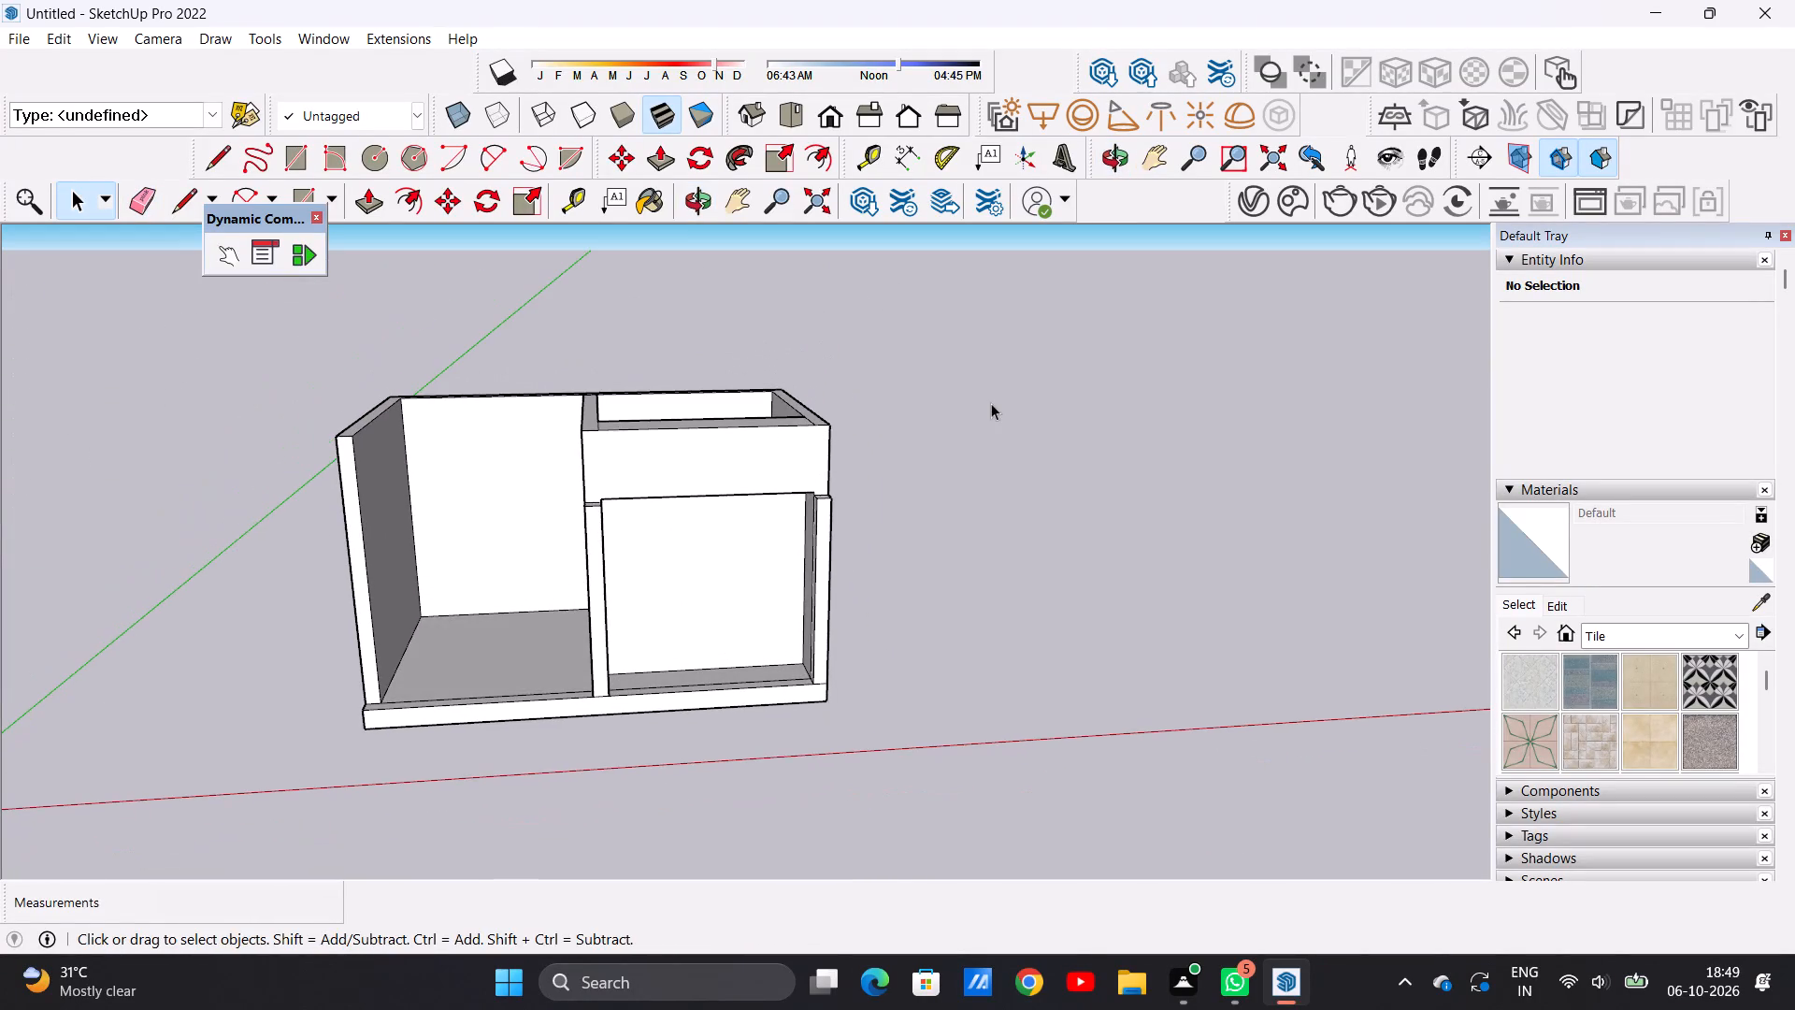
{"action": "middle_click_drag", "start_coordinate": [970, 423], "coordinate": [891, 458]}
{"action": "scroll", "coordinate": [849, 469], "scroll_direction": "up", "scroll_amount": 6}
{"action": "scroll", "coordinate": [854, 465], "scroll_direction": "down", "scroll_amount": 5}
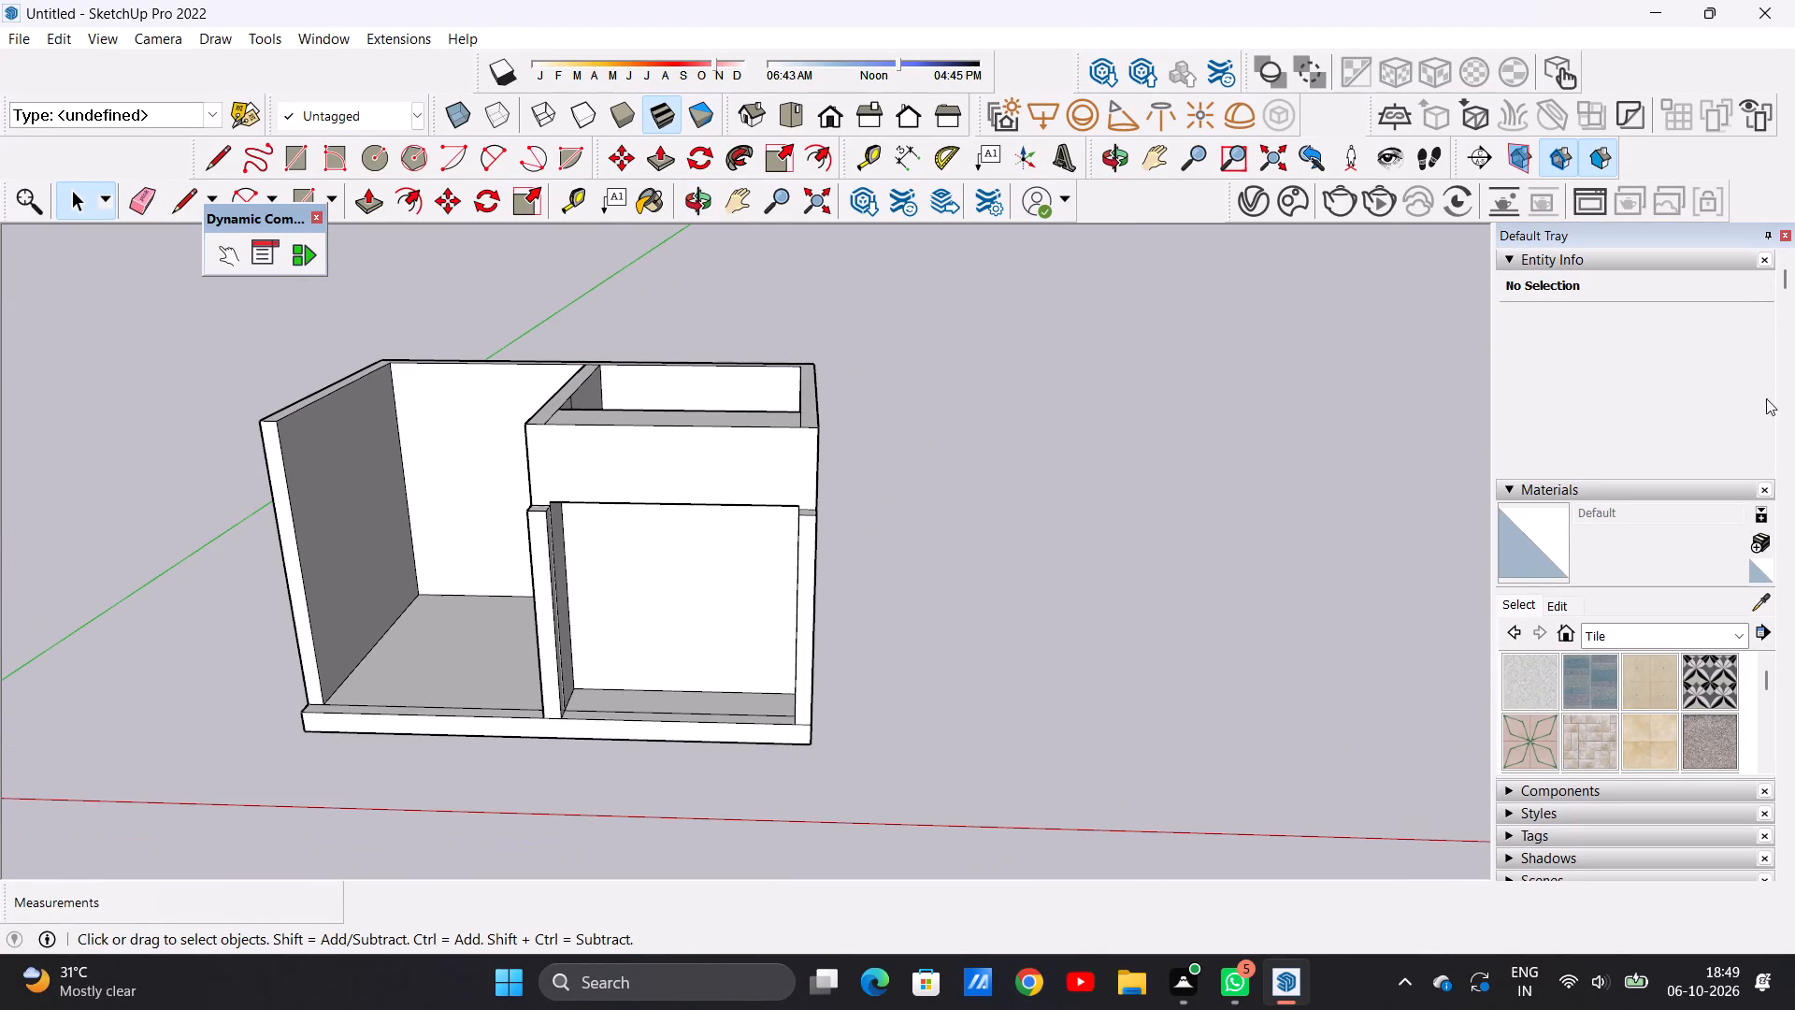
{"action": "scroll", "coordinate": [711, 477], "scroll_direction": "up", "scroll_amount": 3}
{"action": "middle_click_drag", "start_coordinate": [719, 472], "coordinate": [836, 444]}
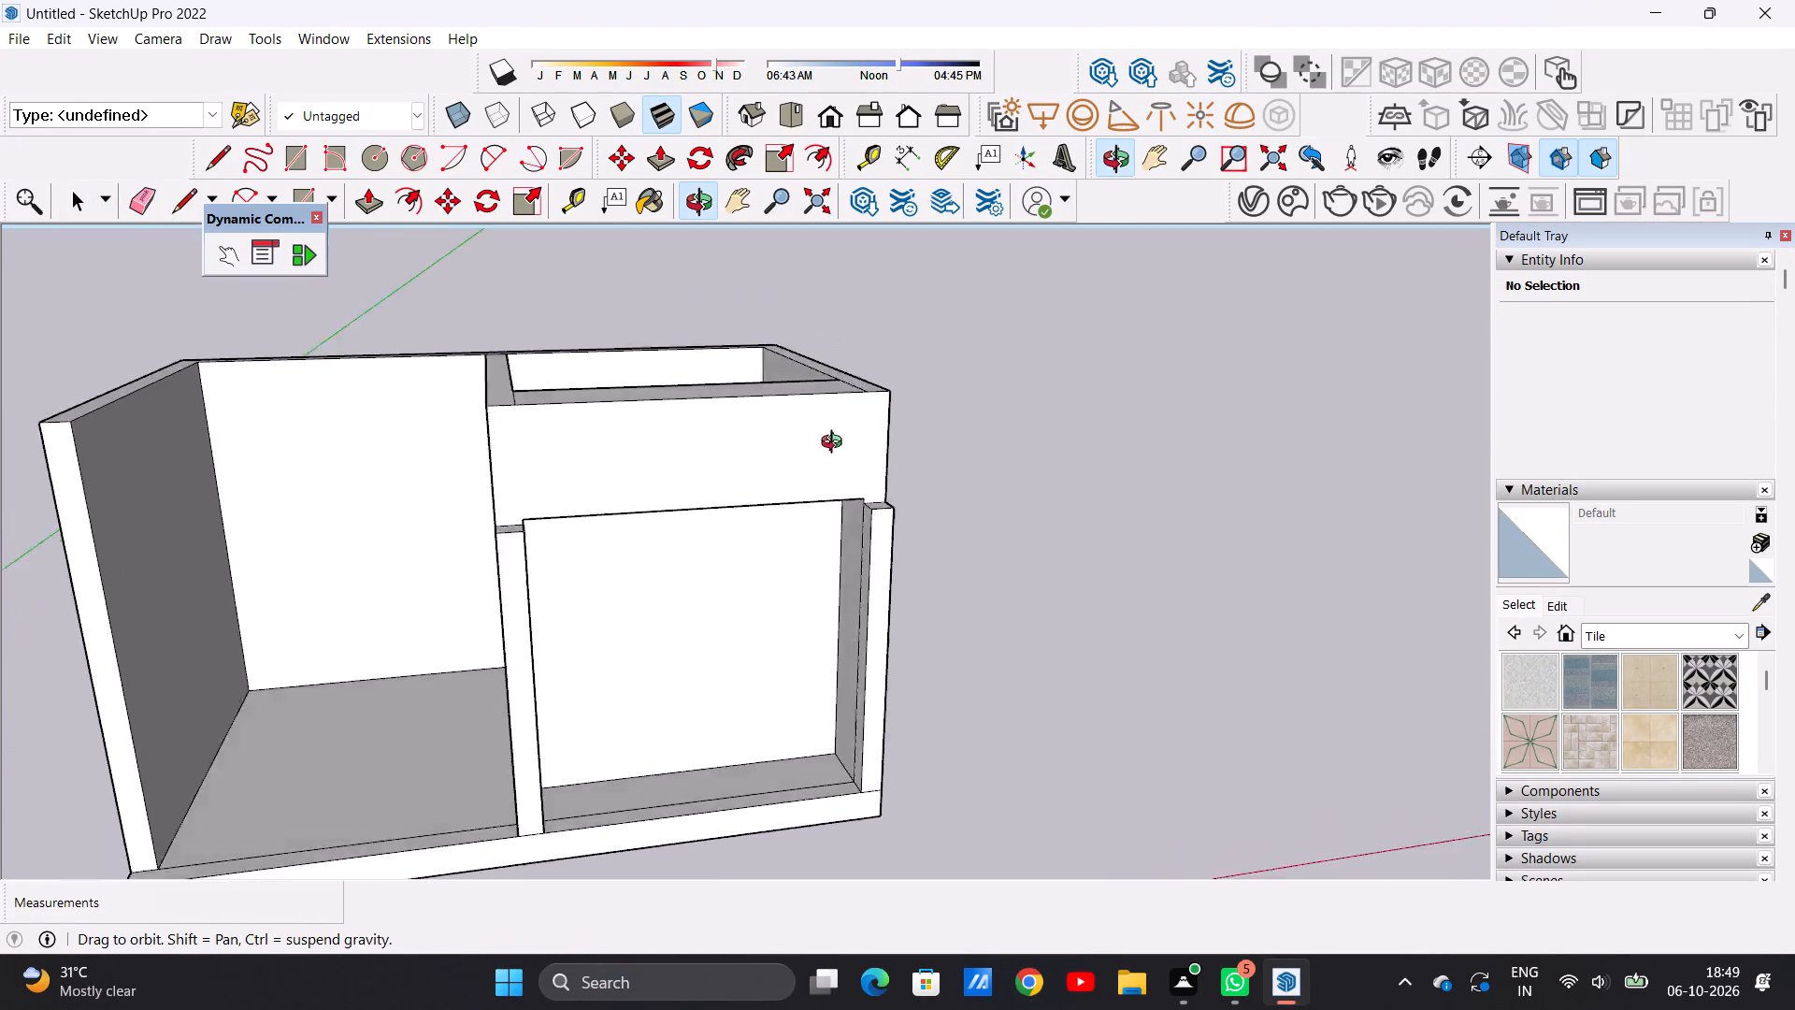
{"action": "middle_click_drag", "start_coordinate": [836, 444], "coordinate": [786, 422]}
{"action": "scroll", "coordinate": [801, 403], "scroll_direction": "down", "scroll_amount": 12}
{"action": "middle_click_drag", "start_coordinate": [938, 486], "coordinate": [879, 490]}
{"action": "scroll", "coordinate": [827, 481], "scroll_direction": "up", "scroll_amount": 3}
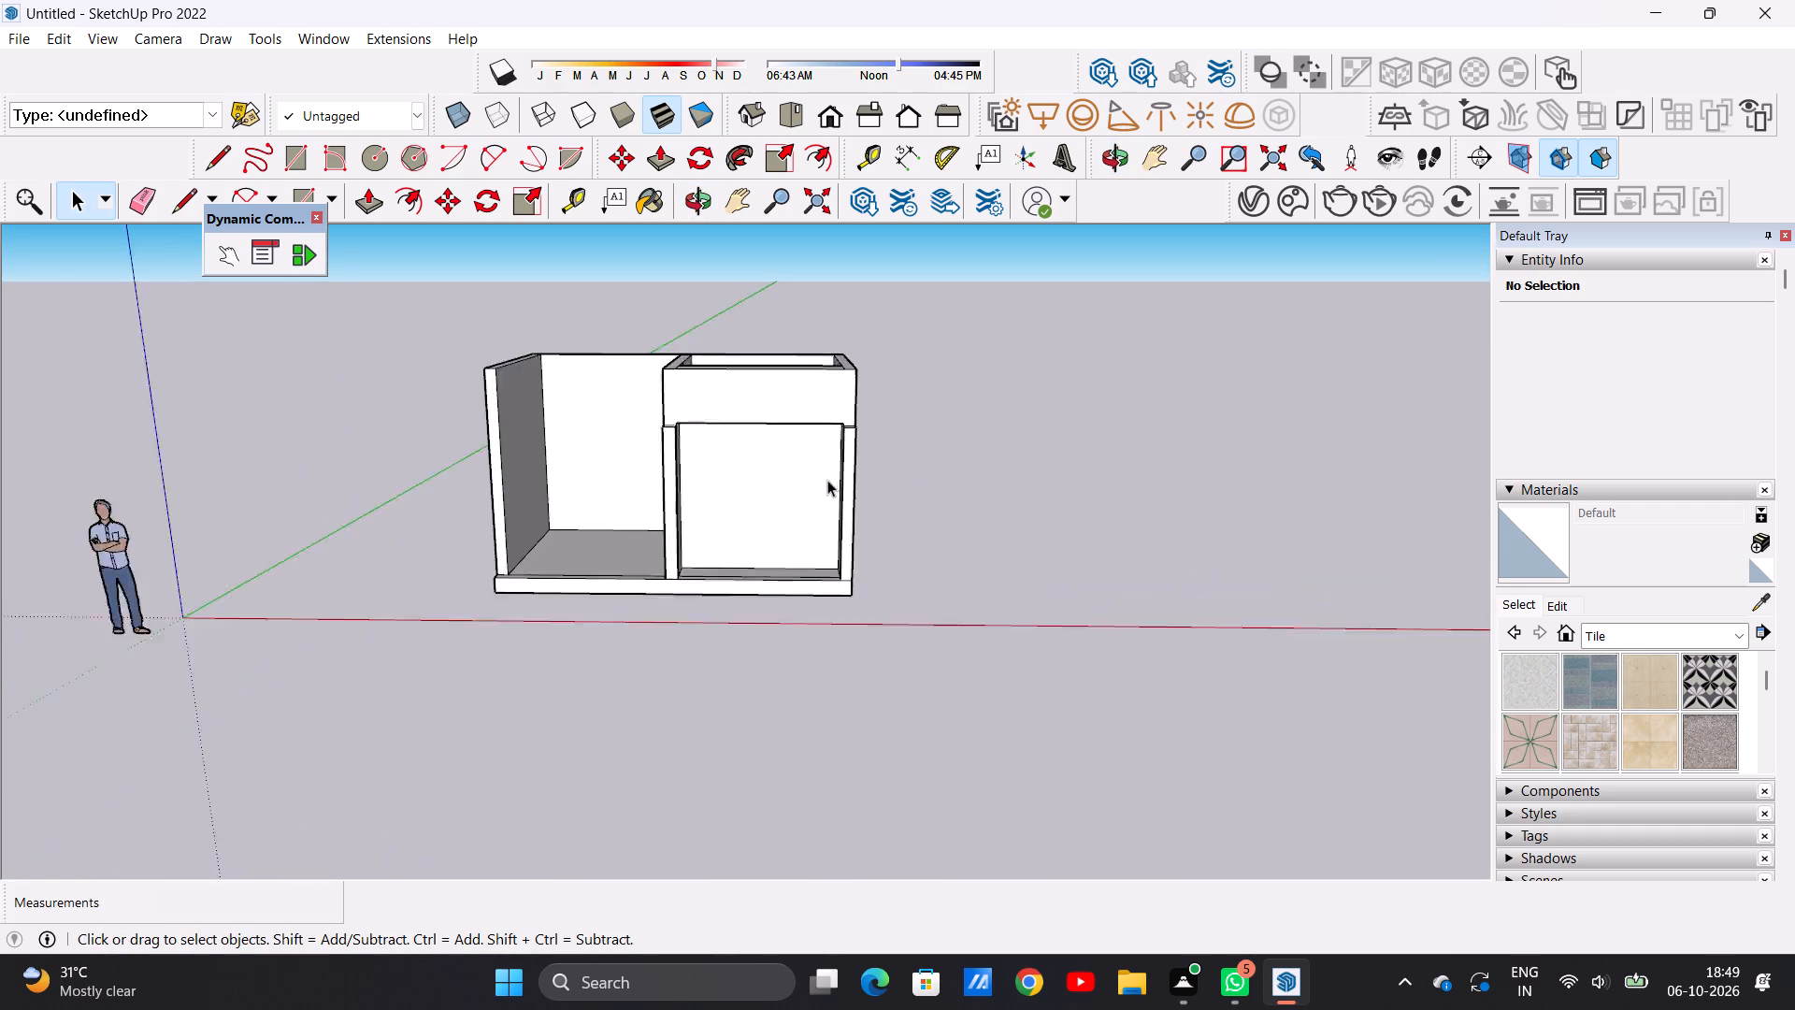
{"action": "scroll", "coordinate": [827, 480], "scroll_direction": "up", "scroll_amount": 4}
{"action": "scroll", "coordinate": [852, 458], "scroll_direction": "down", "scroll_amount": 10}
{"action": "scroll", "coordinate": [833, 417], "scroll_direction": "up", "scroll_amount": 7}
{"action": "scroll", "coordinate": [836, 415], "scroll_direction": "down", "scroll_amount": 8}
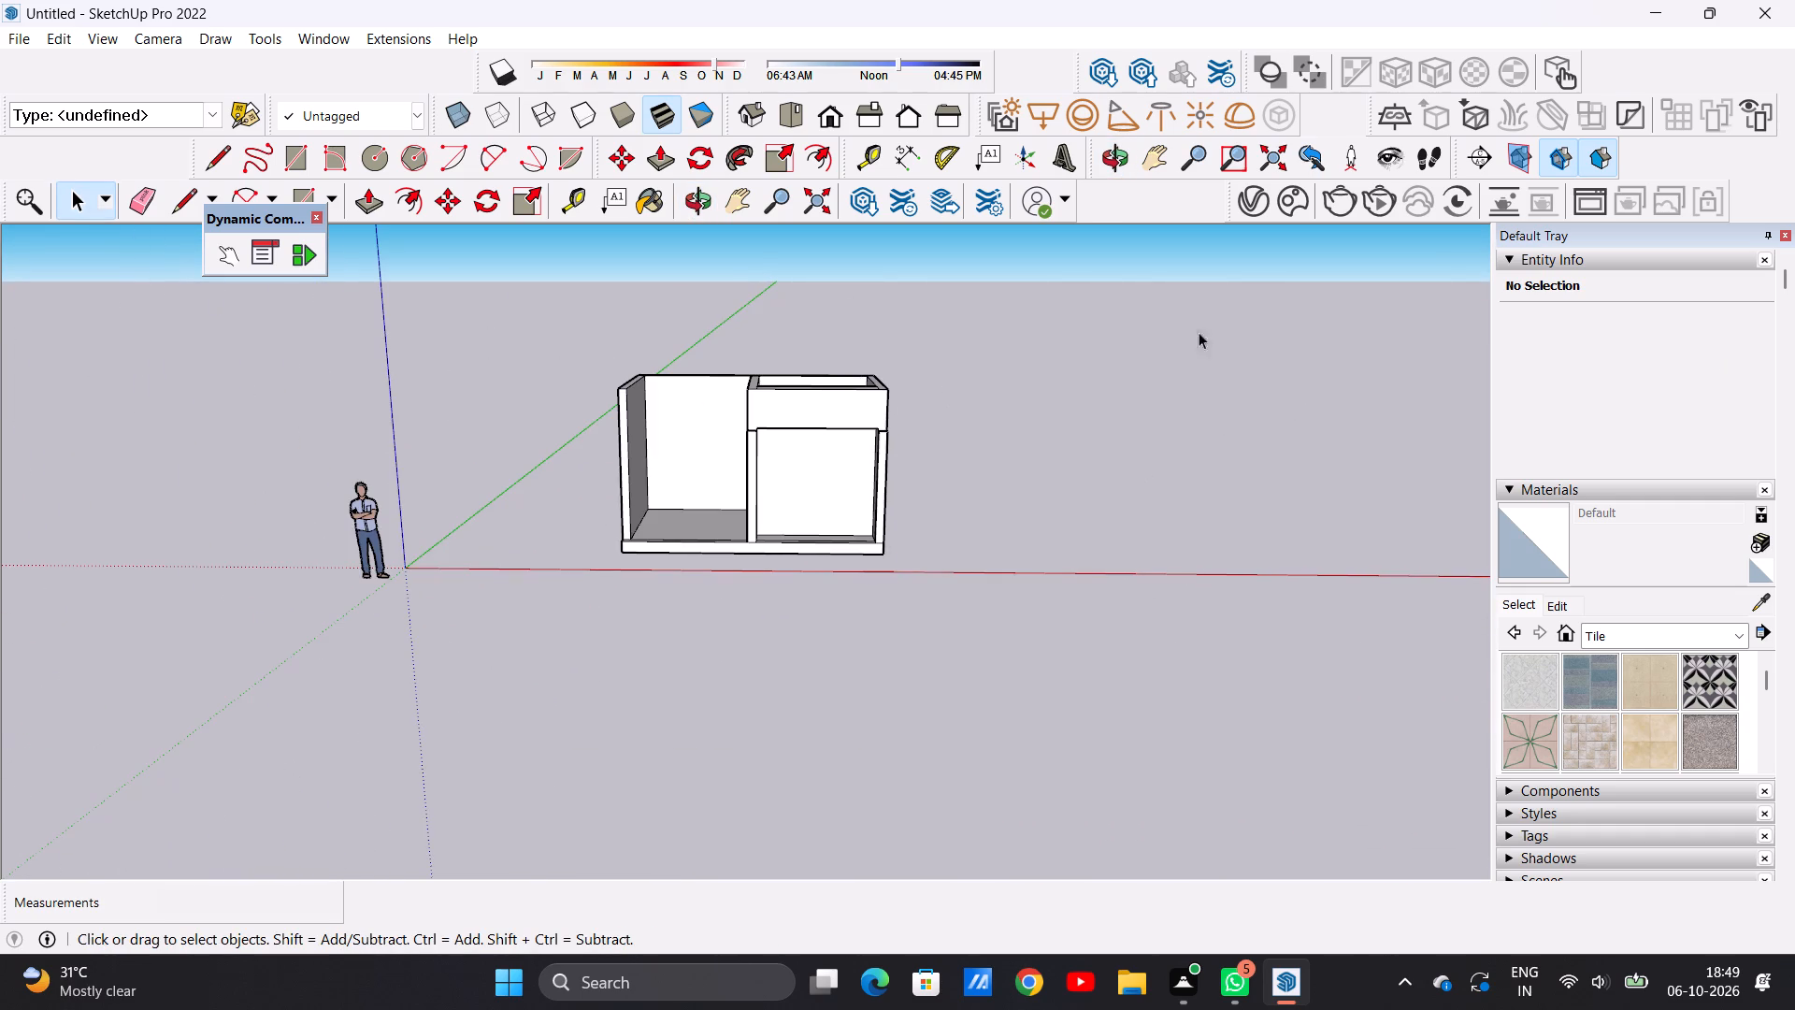
{"action": "scroll", "coordinate": [662, 475], "scroll_direction": "up", "scroll_amount": 11}
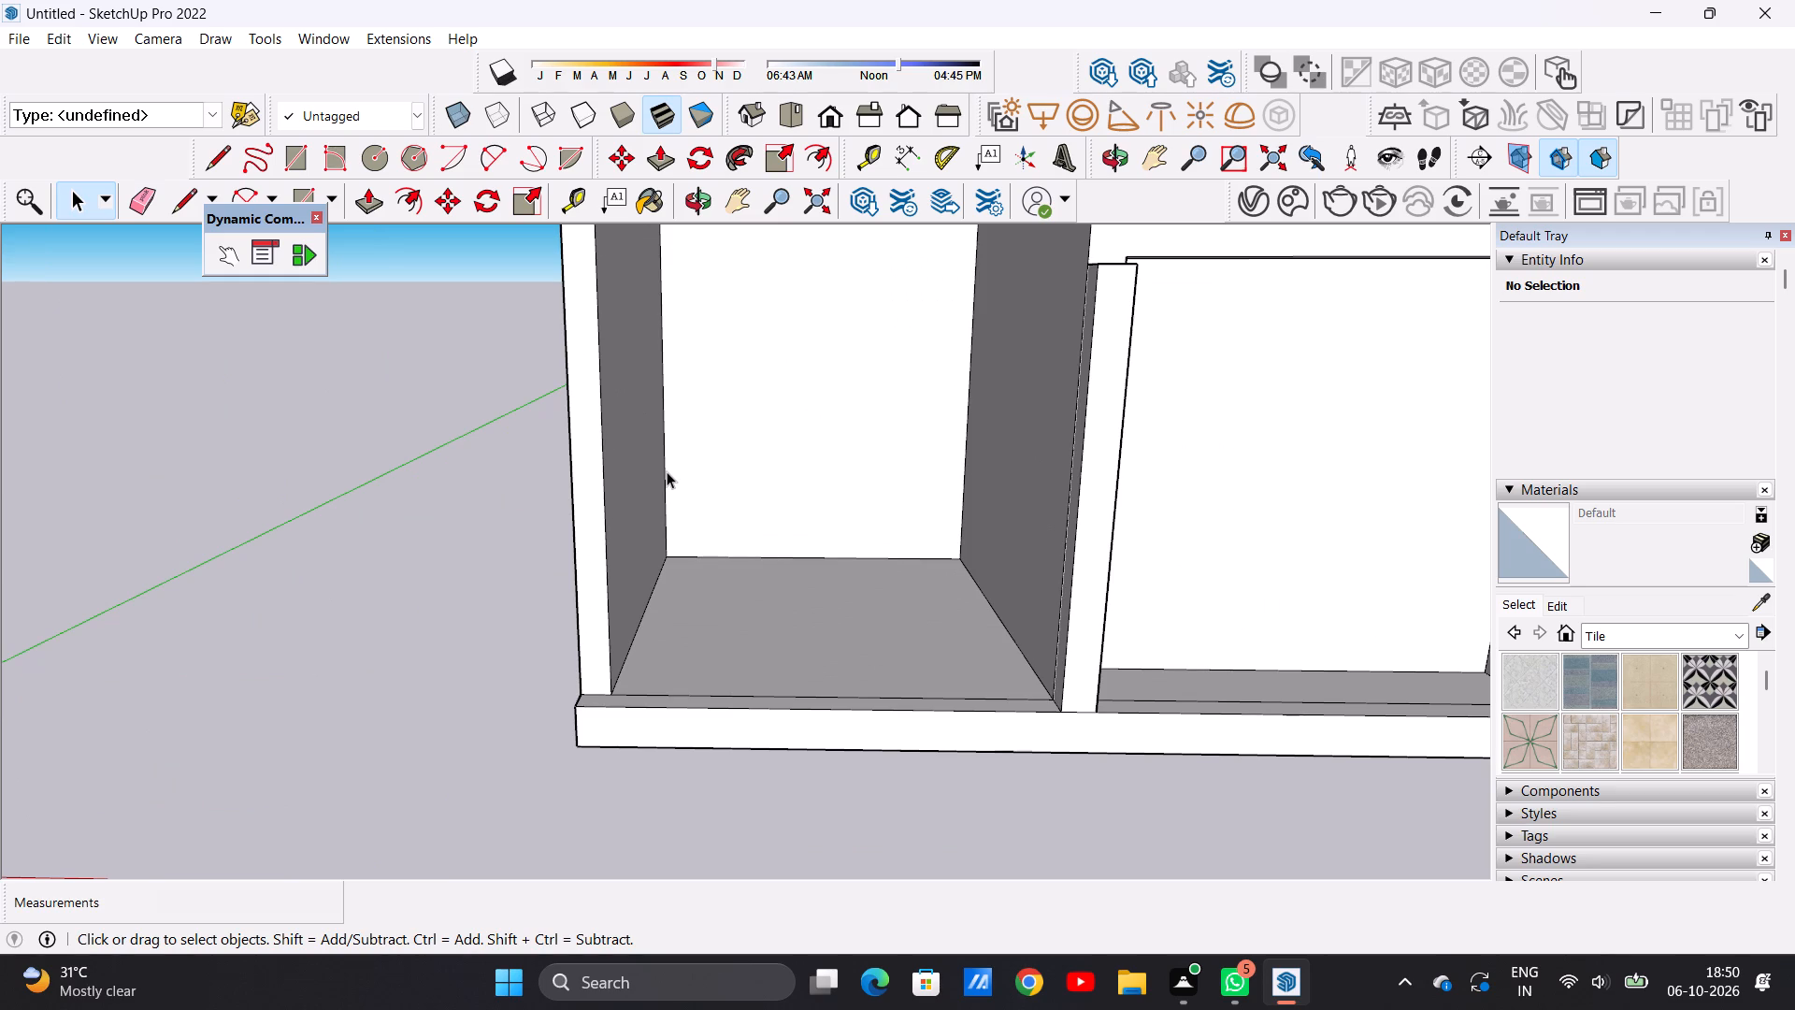
{"action": "scroll", "coordinate": [668, 502], "scroll_direction": "down", "scroll_amount": 4}
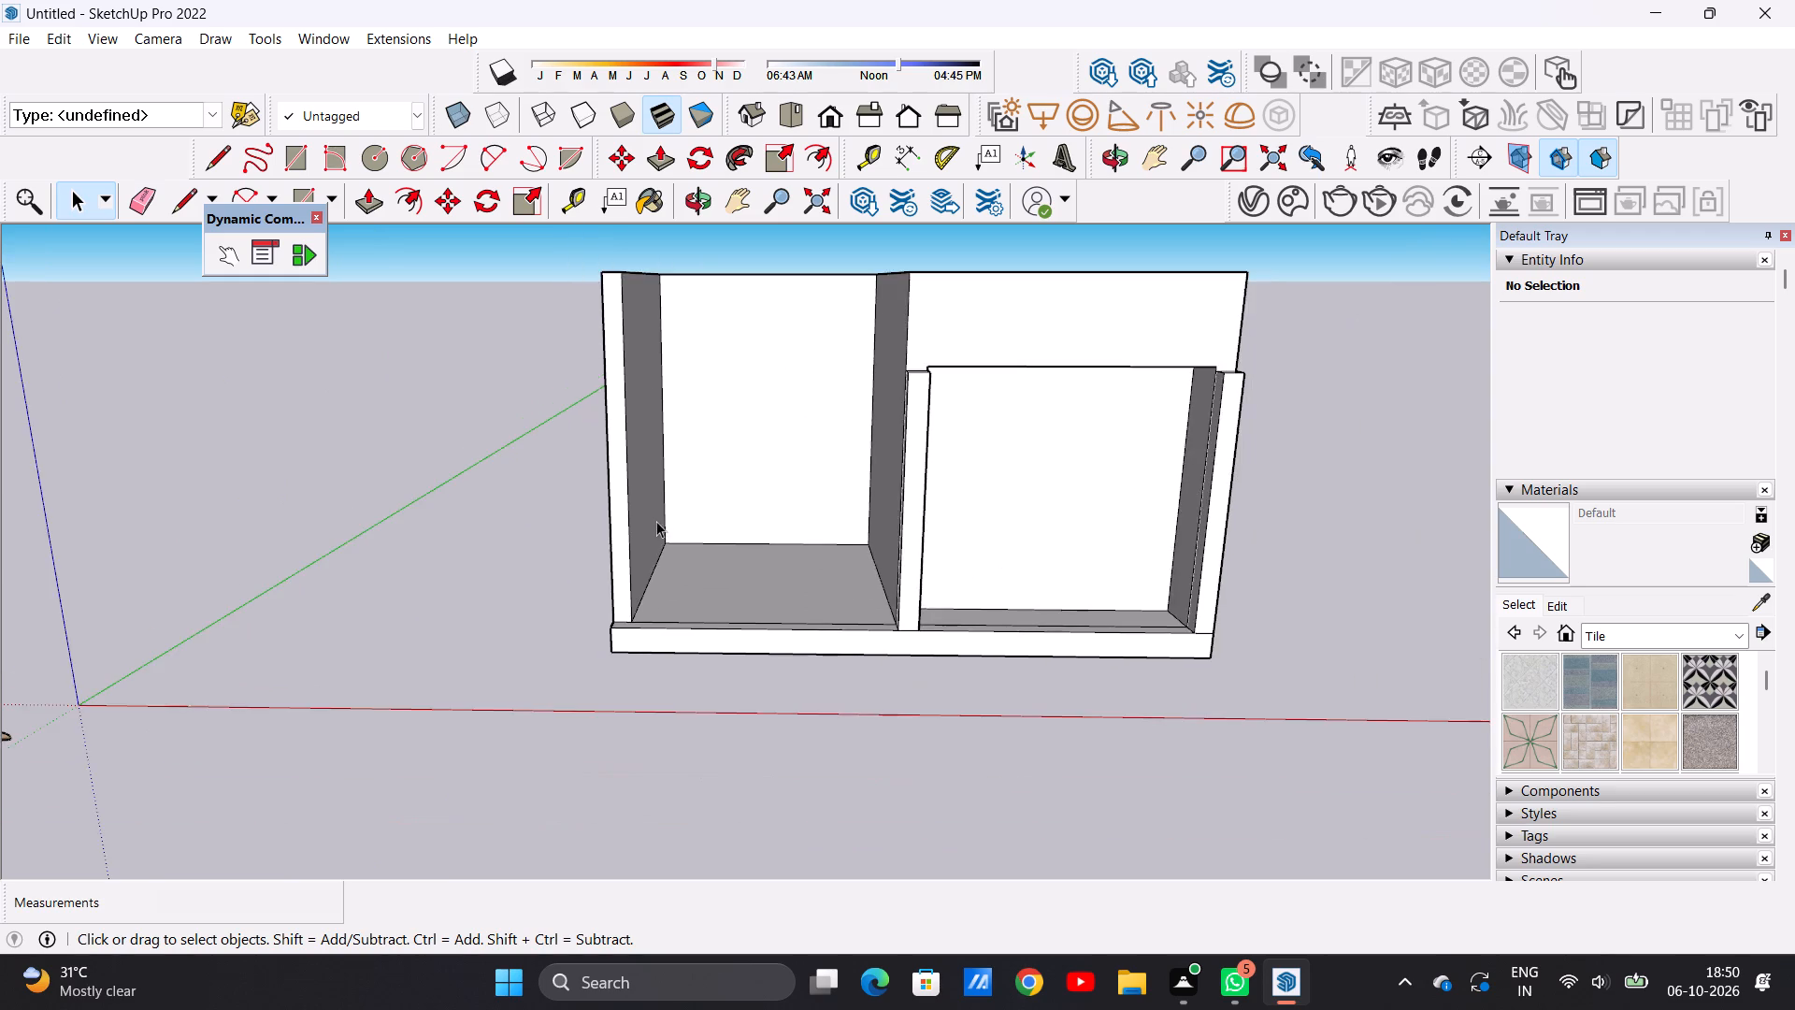
{"action": "scroll", "coordinate": [656, 521], "scroll_direction": "down", "scroll_amount": 3}
{"action": "scroll", "coordinate": [945, 381], "scroll_direction": "up", "scroll_amount": 7}
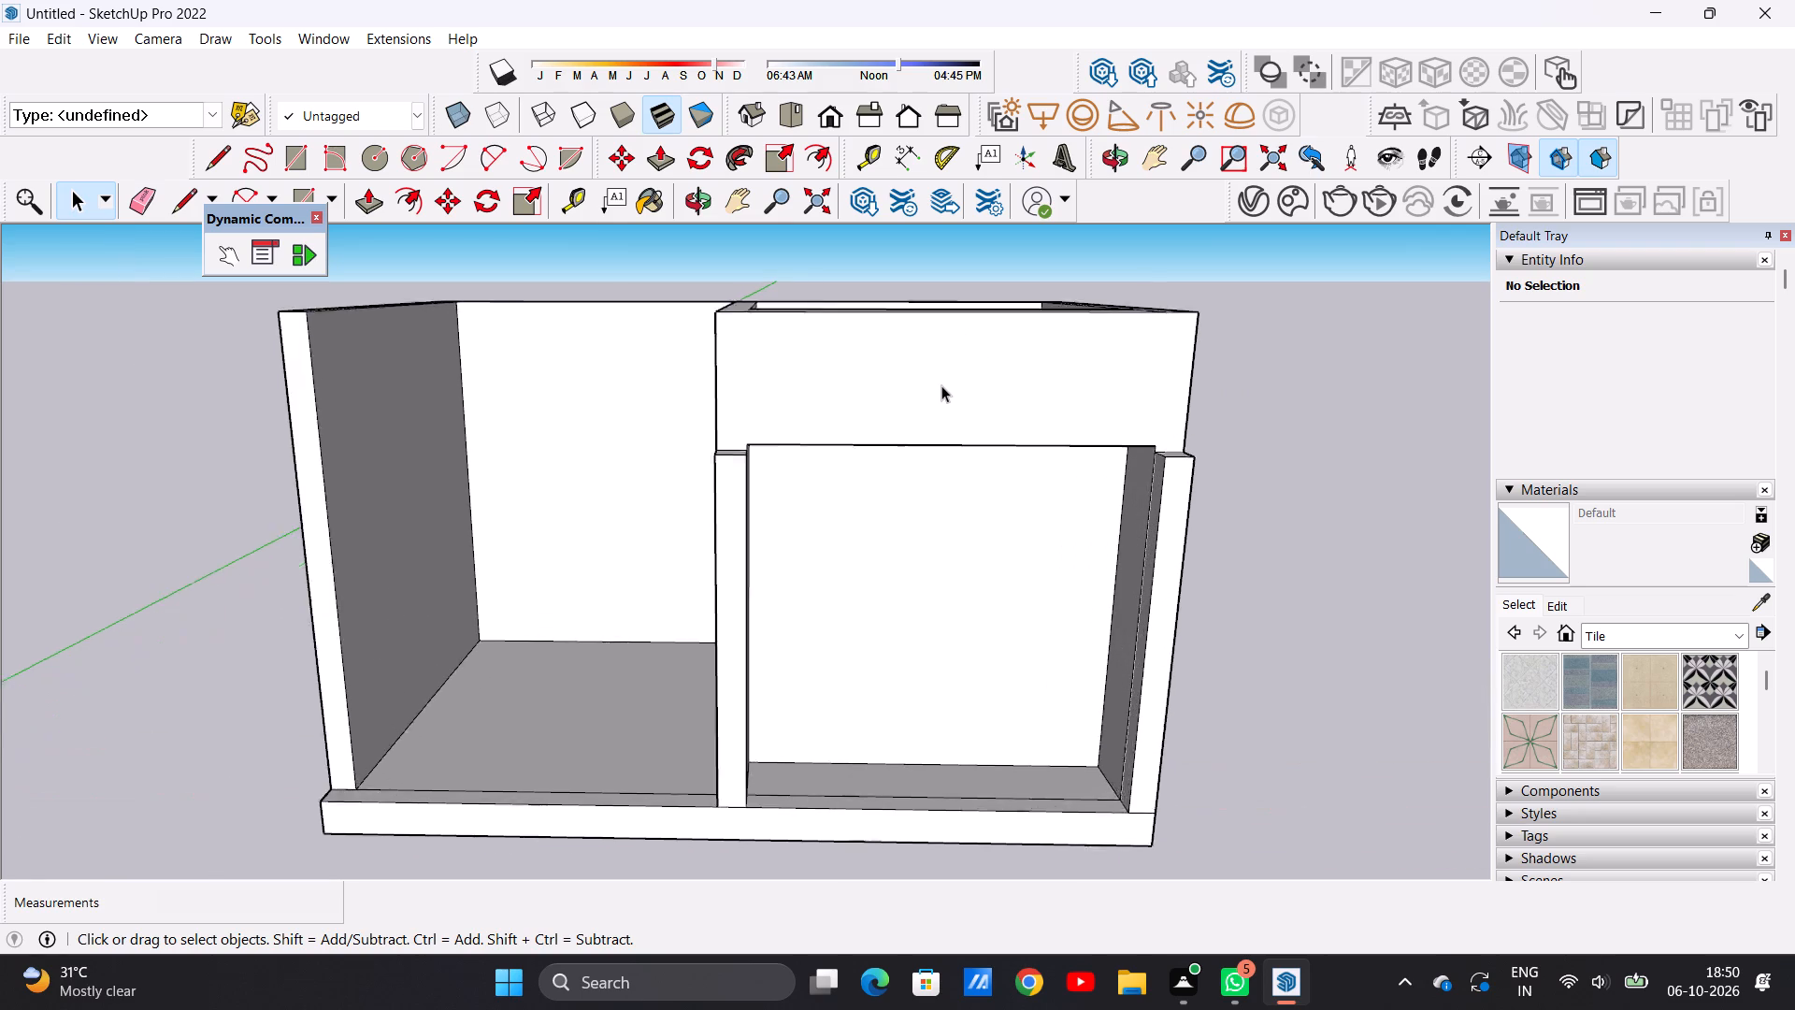
{"action": "scroll", "coordinate": [941, 385], "scroll_direction": "up", "scroll_amount": 3}
{"action": "scroll", "coordinate": [941, 385], "scroll_direction": "down", "scroll_amount": 9}
{"action": "middle_click_drag", "start_coordinate": [1063, 403], "coordinate": [1100, 355]}
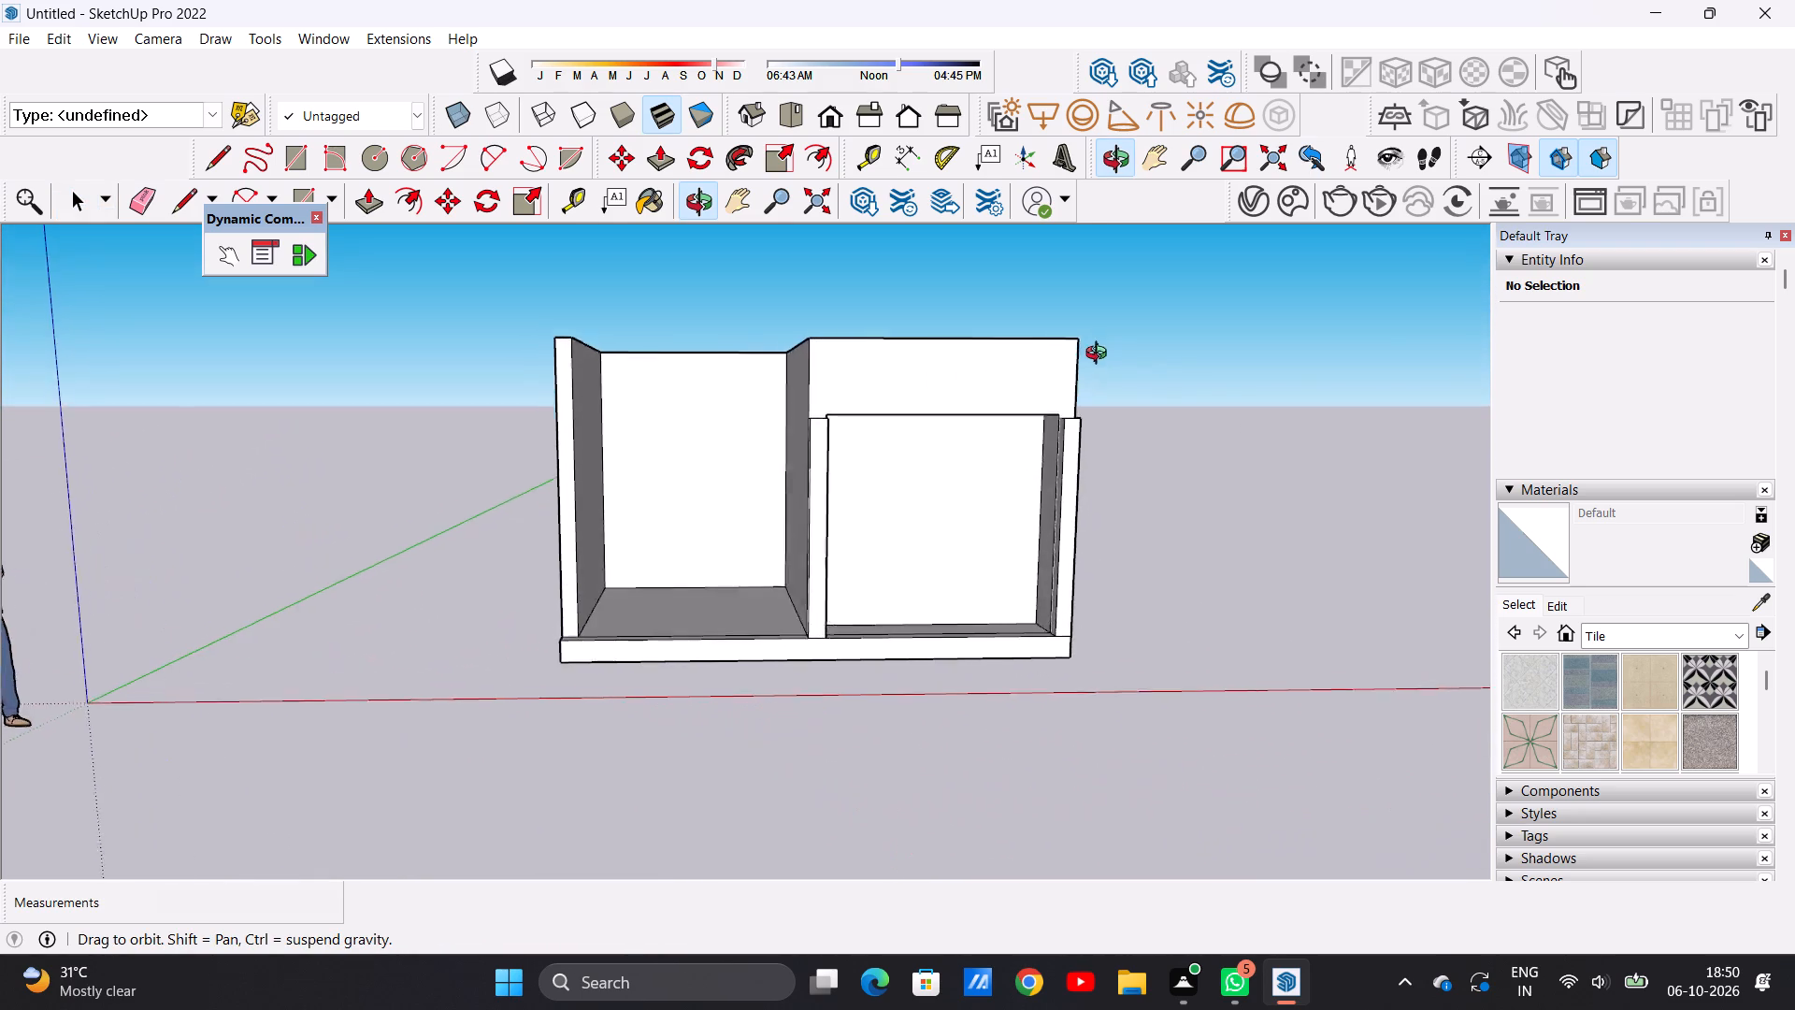
{"action": "middle_click_drag", "start_coordinate": [1100, 355], "coordinate": [1122, 359]}
{"action": "scroll", "coordinate": [896, 395], "scroll_direction": "down", "scroll_amount": 5}
{"action": "middle_click_drag", "start_coordinate": [991, 368], "coordinate": [911, 393]}
{"action": "scroll", "coordinate": [934, 374], "scroll_direction": "up", "scroll_amount": 5}
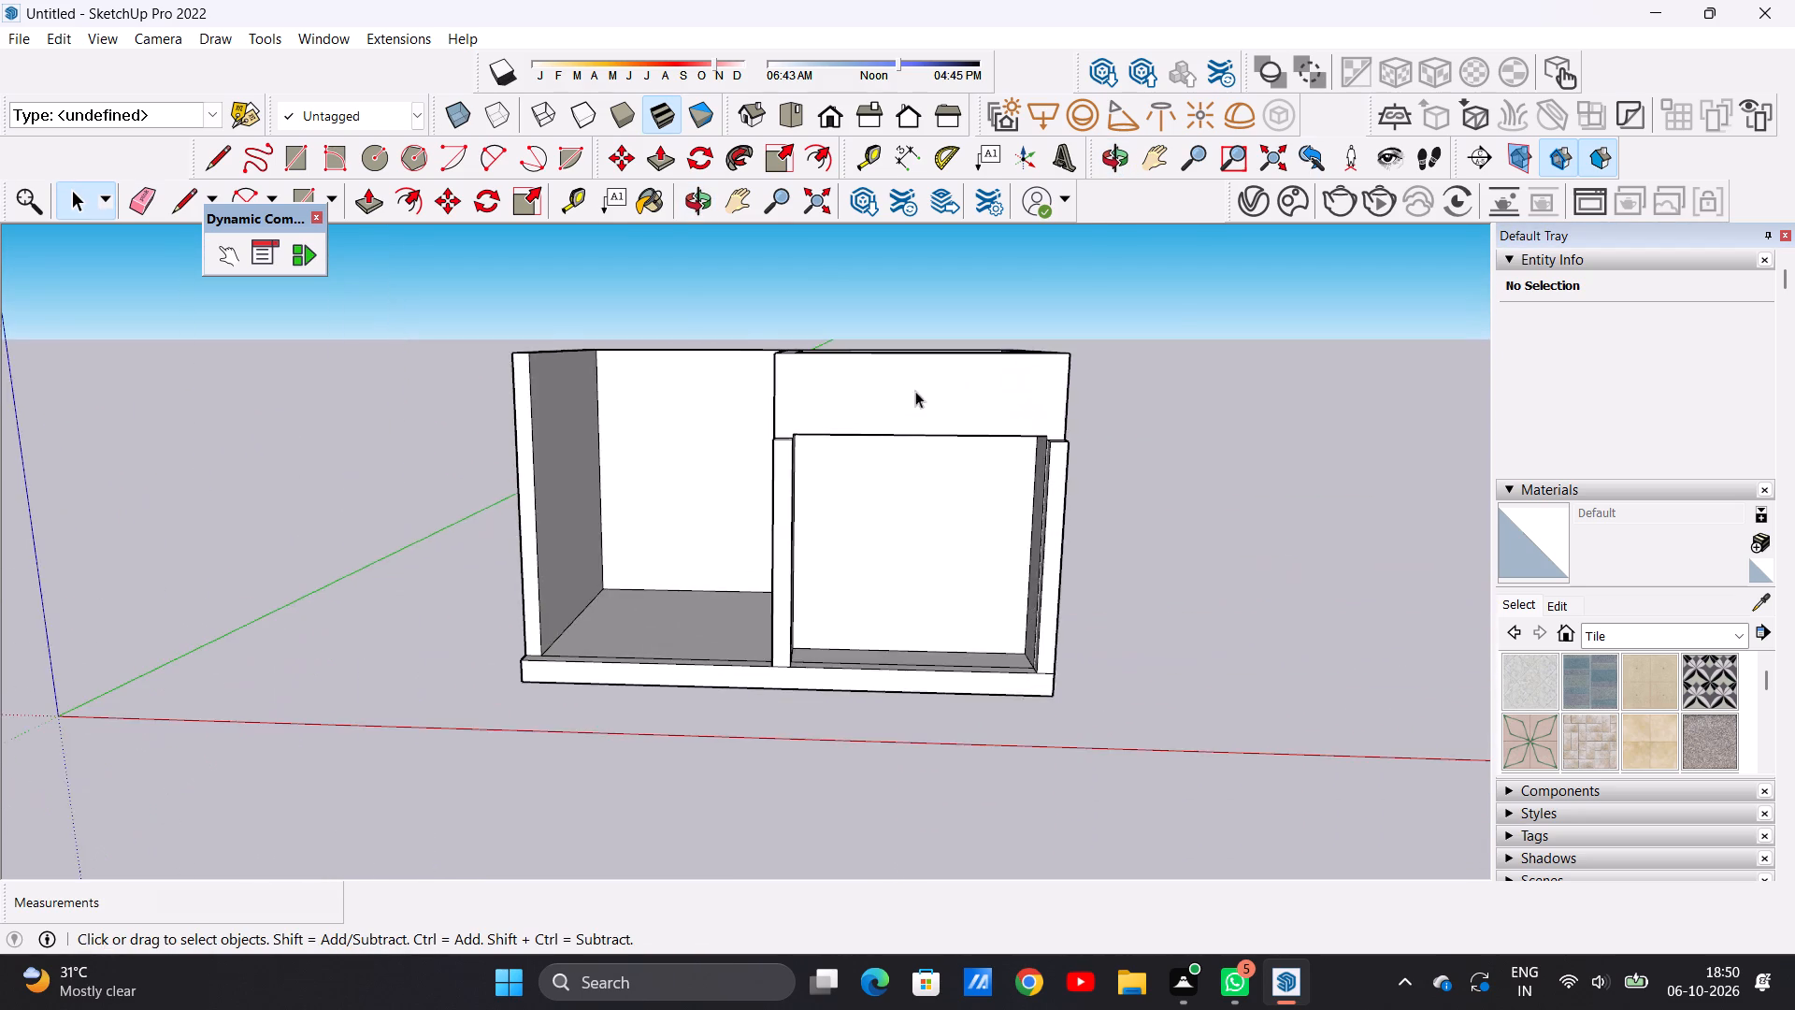
{"action": "scroll", "coordinate": [882, 427], "scroll_direction": "up", "scroll_amount": 5}
{"action": "scroll", "coordinate": [797, 514], "scroll_direction": "down", "scroll_amount": 10}
Draw three horizontal lines, each about 8' 11 15/16" long, across the upper half of the projecting band's front face.
{"action": "scroll", "coordinate": [925, 432], "scroll_direction": "up", "scroll_amount": 13}
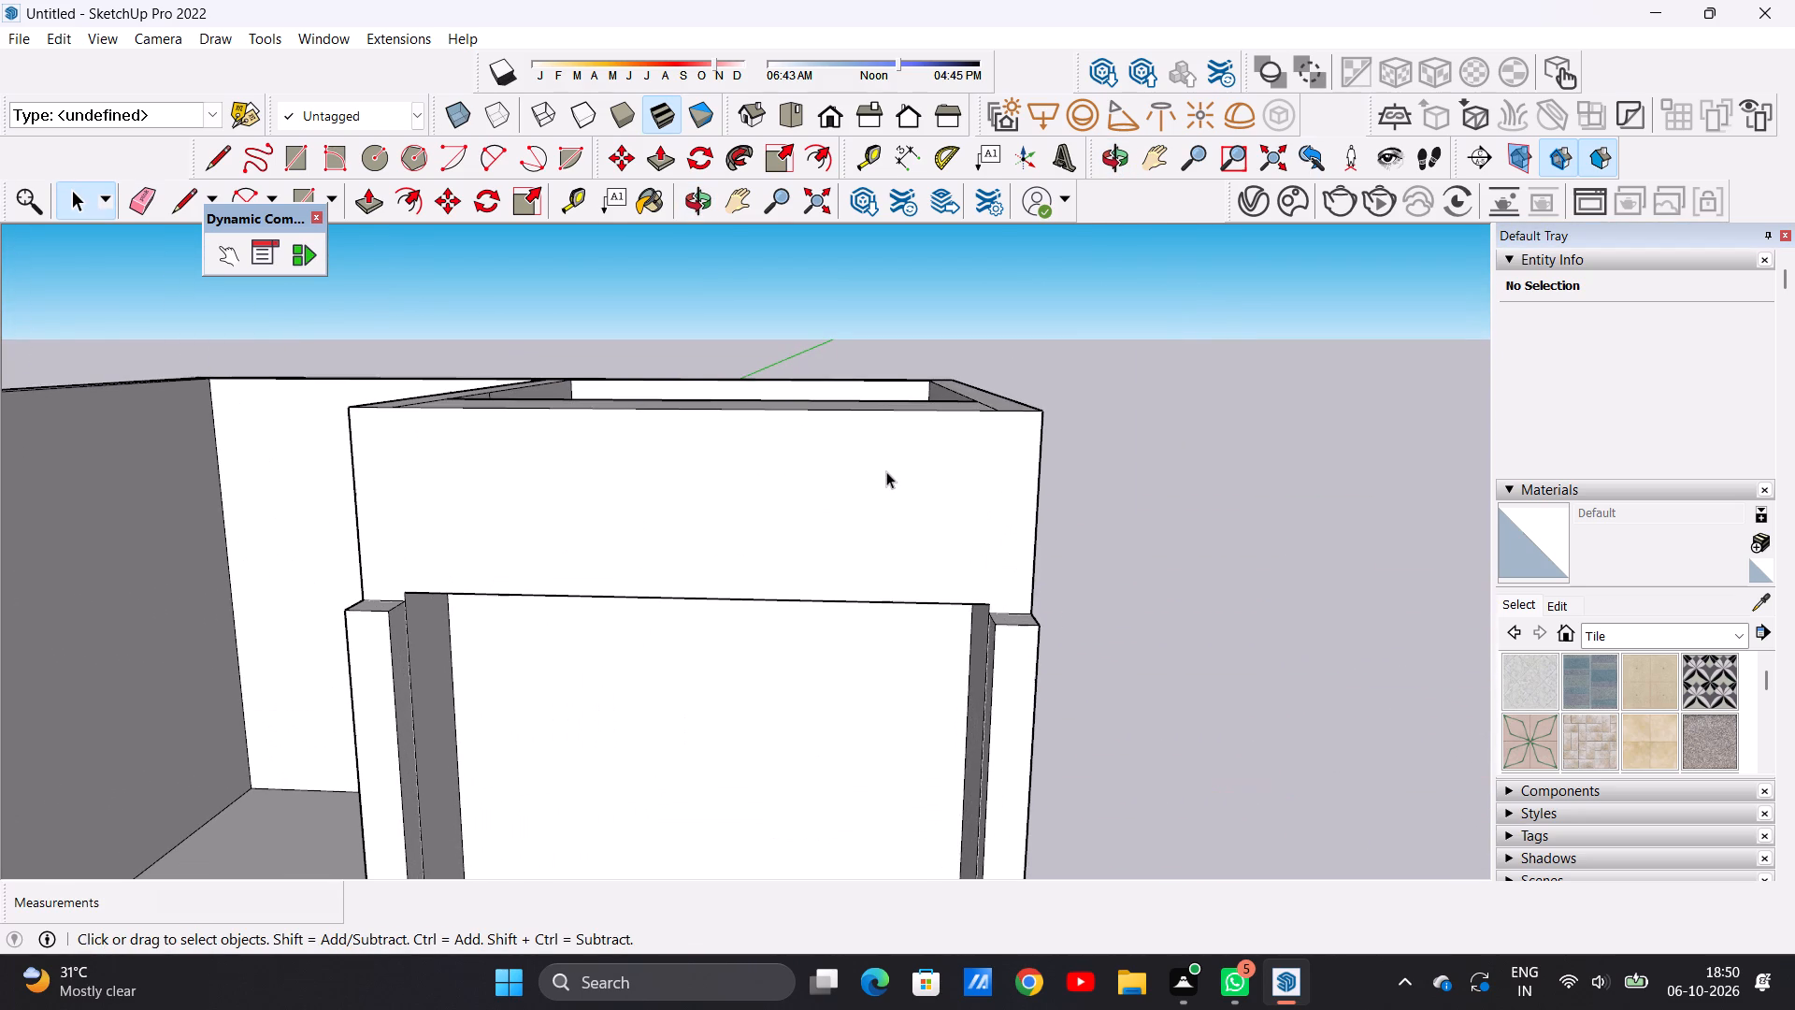
{"action": "key", "text": "l"}
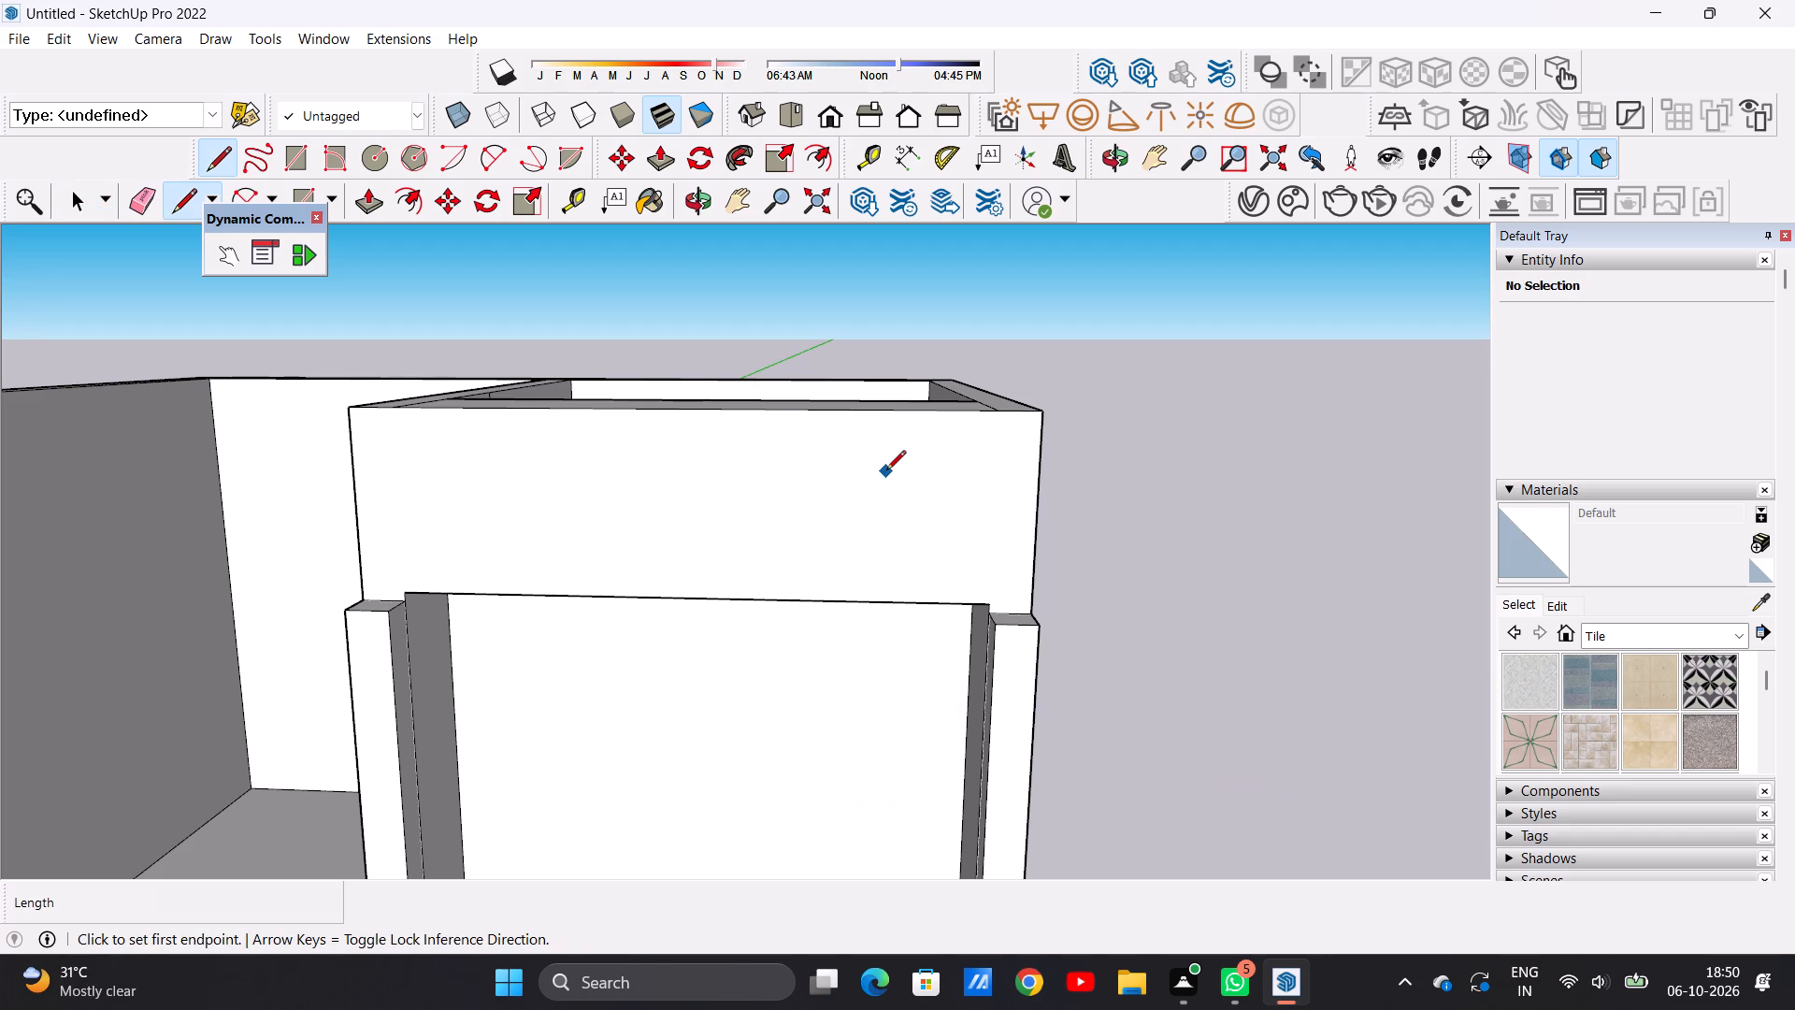
{"action": "scroll", "coordinate": [506, 416], "scroll_direction": "down", "scroll_amount": 5}
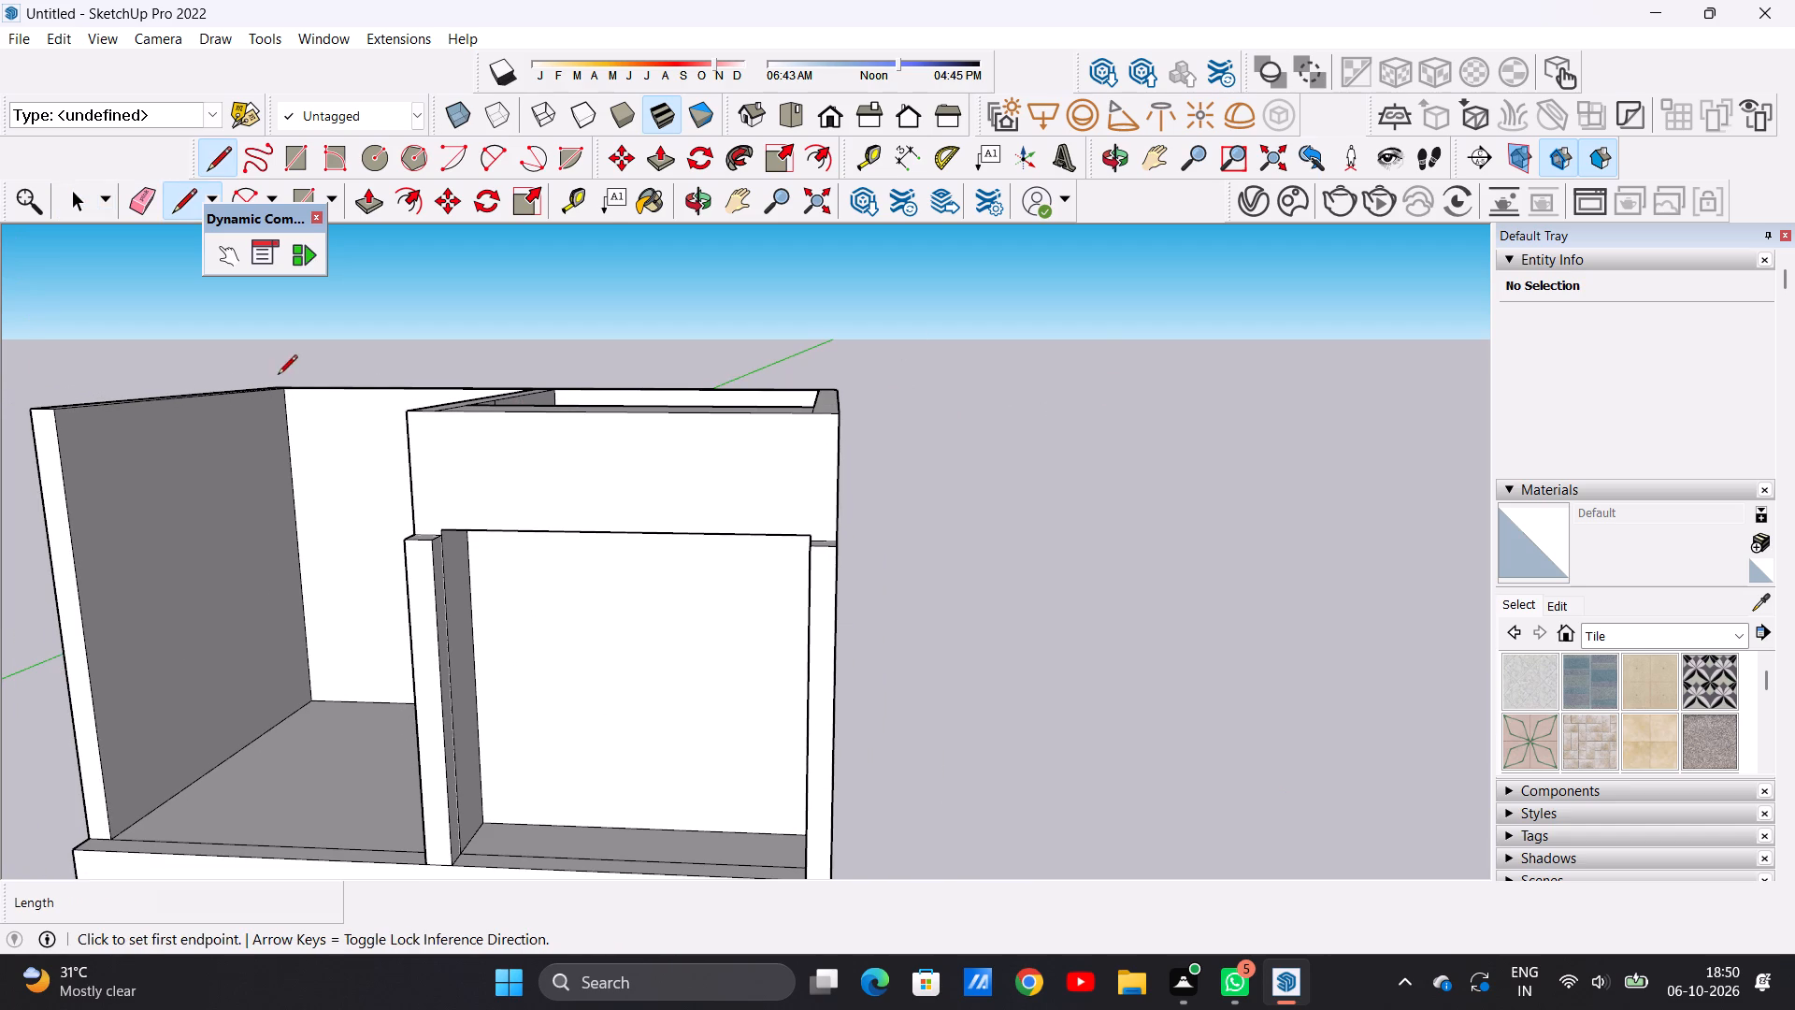
{"action": "scroll", "coordinate": [400, 454], "scroll_direction": "up", "scroll_amount": 5}
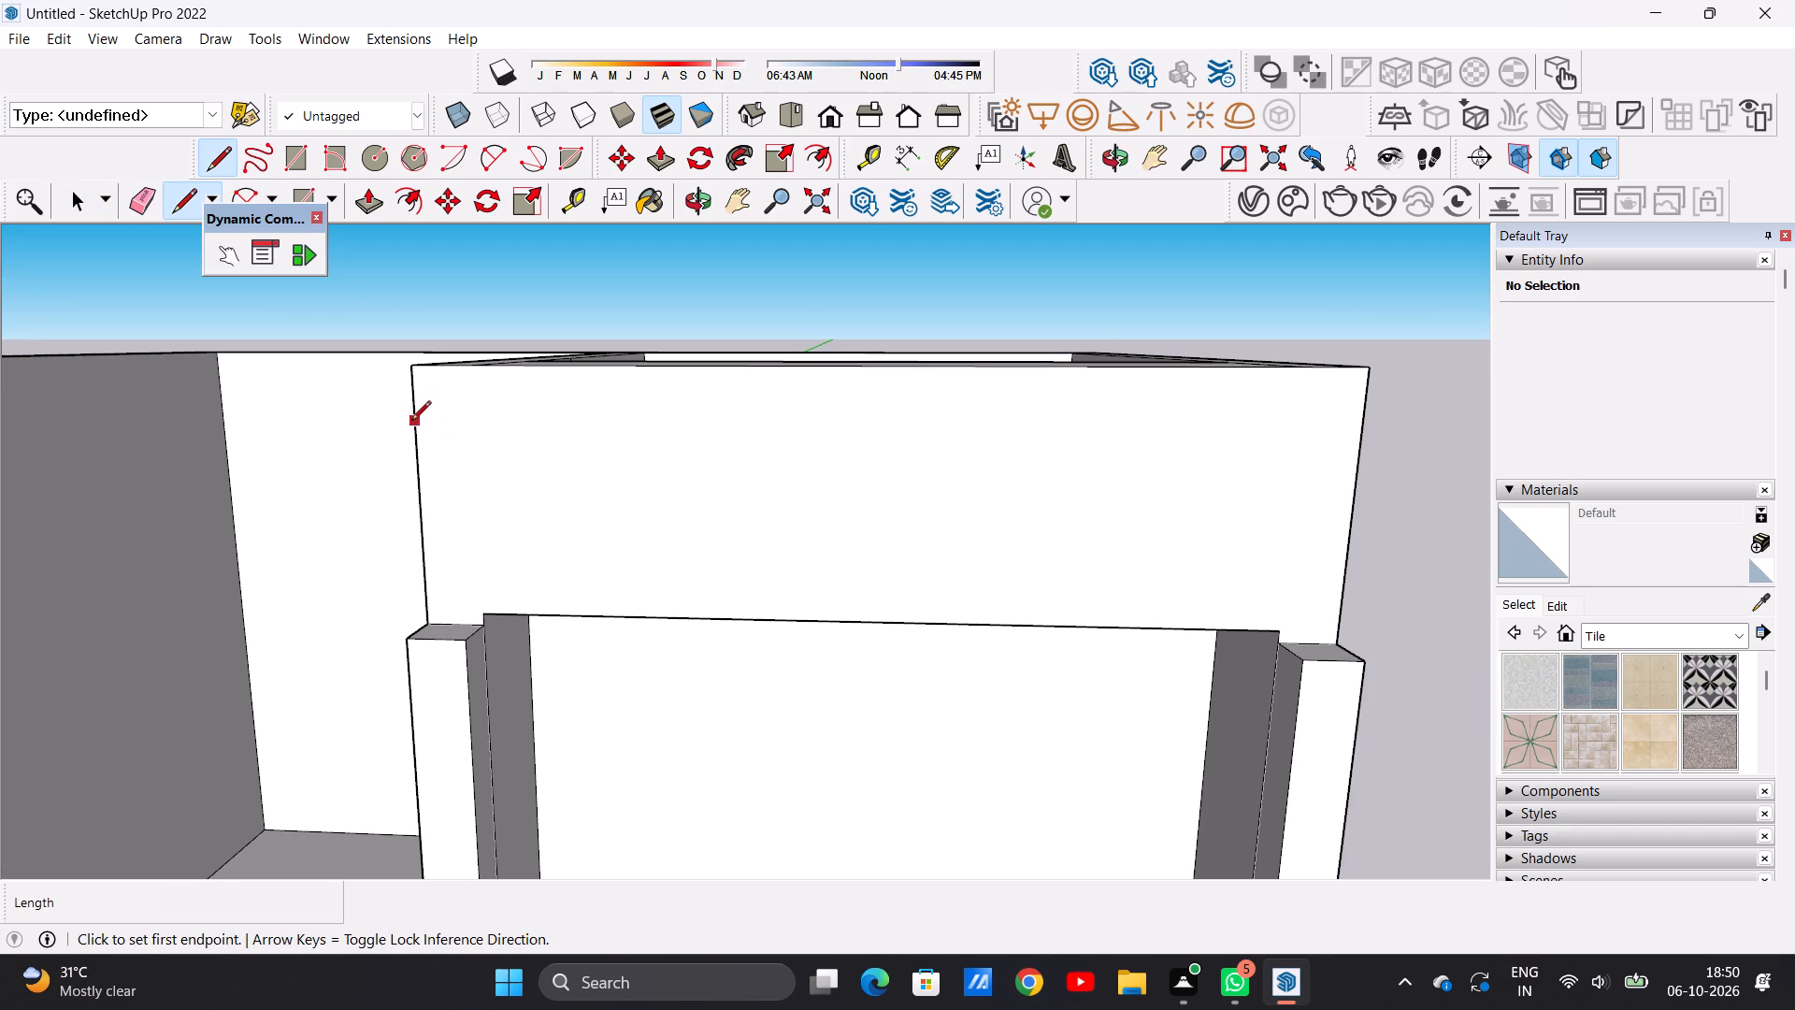
{"action": "left_click", "coordinate": [420, 429]}
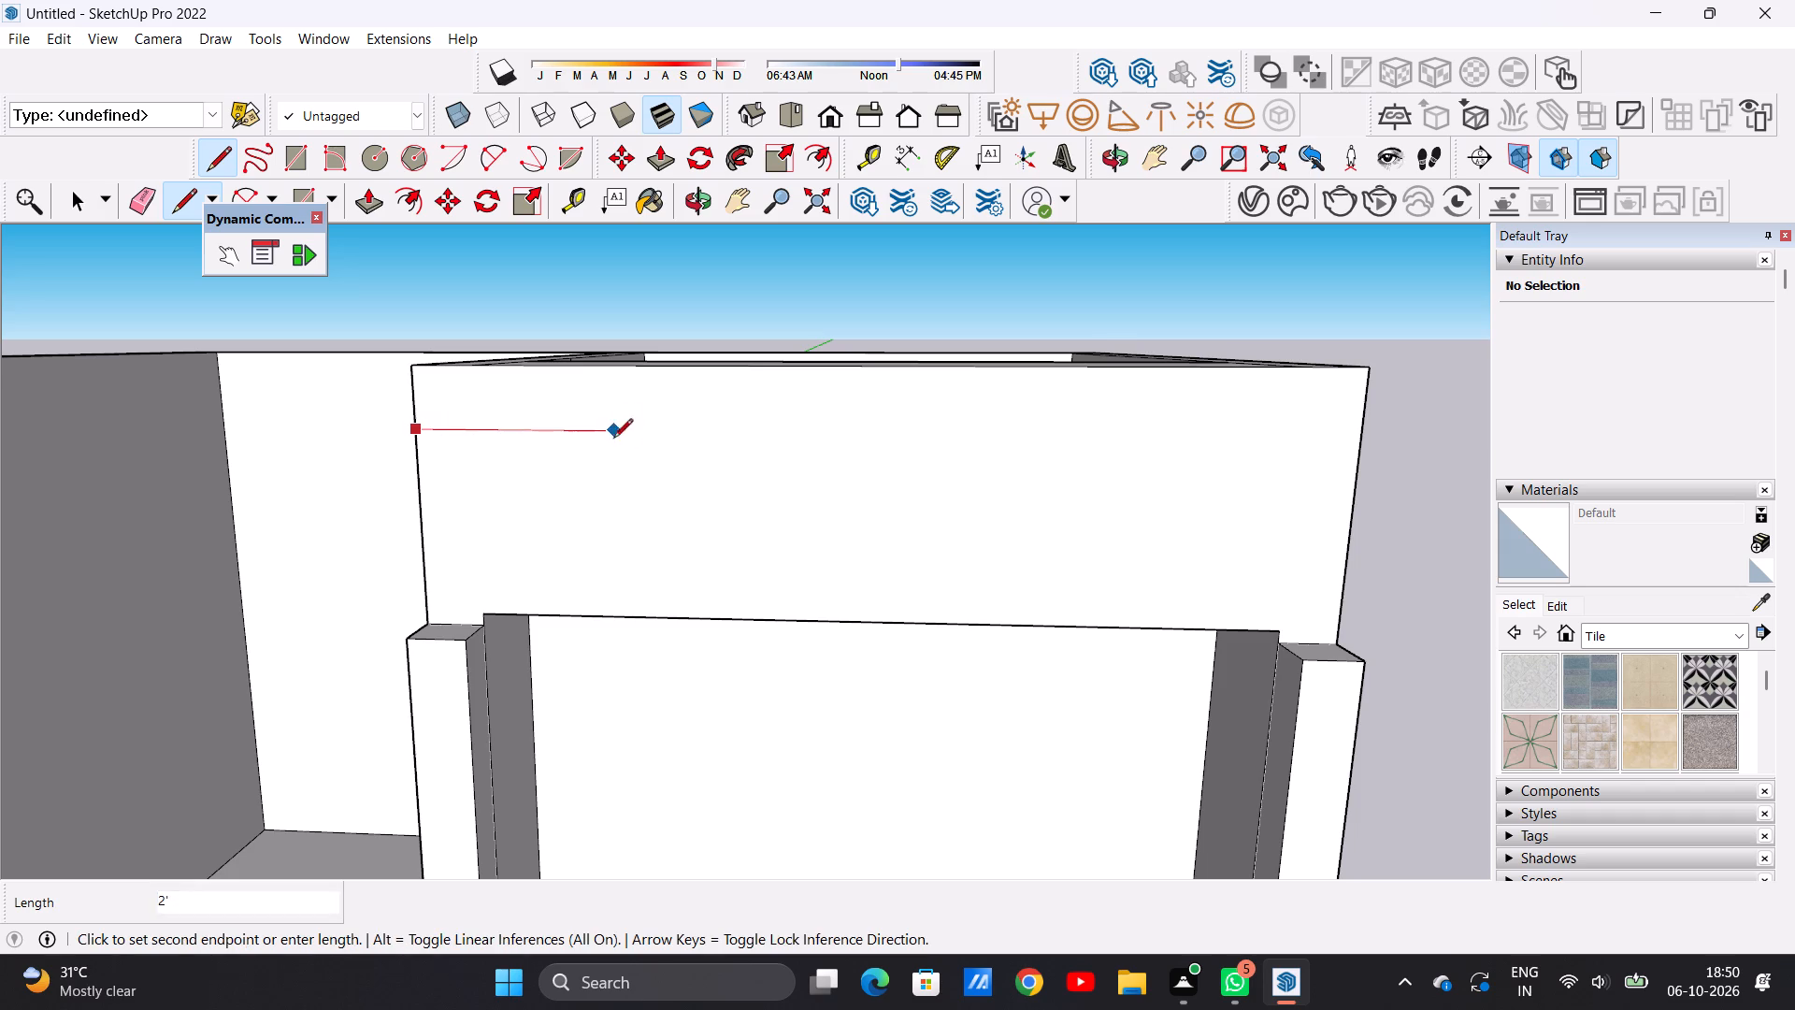
{"action": "scroll", "coordinate": [625, 447], "scroll_direction": "down", "scroll_amount": 3}
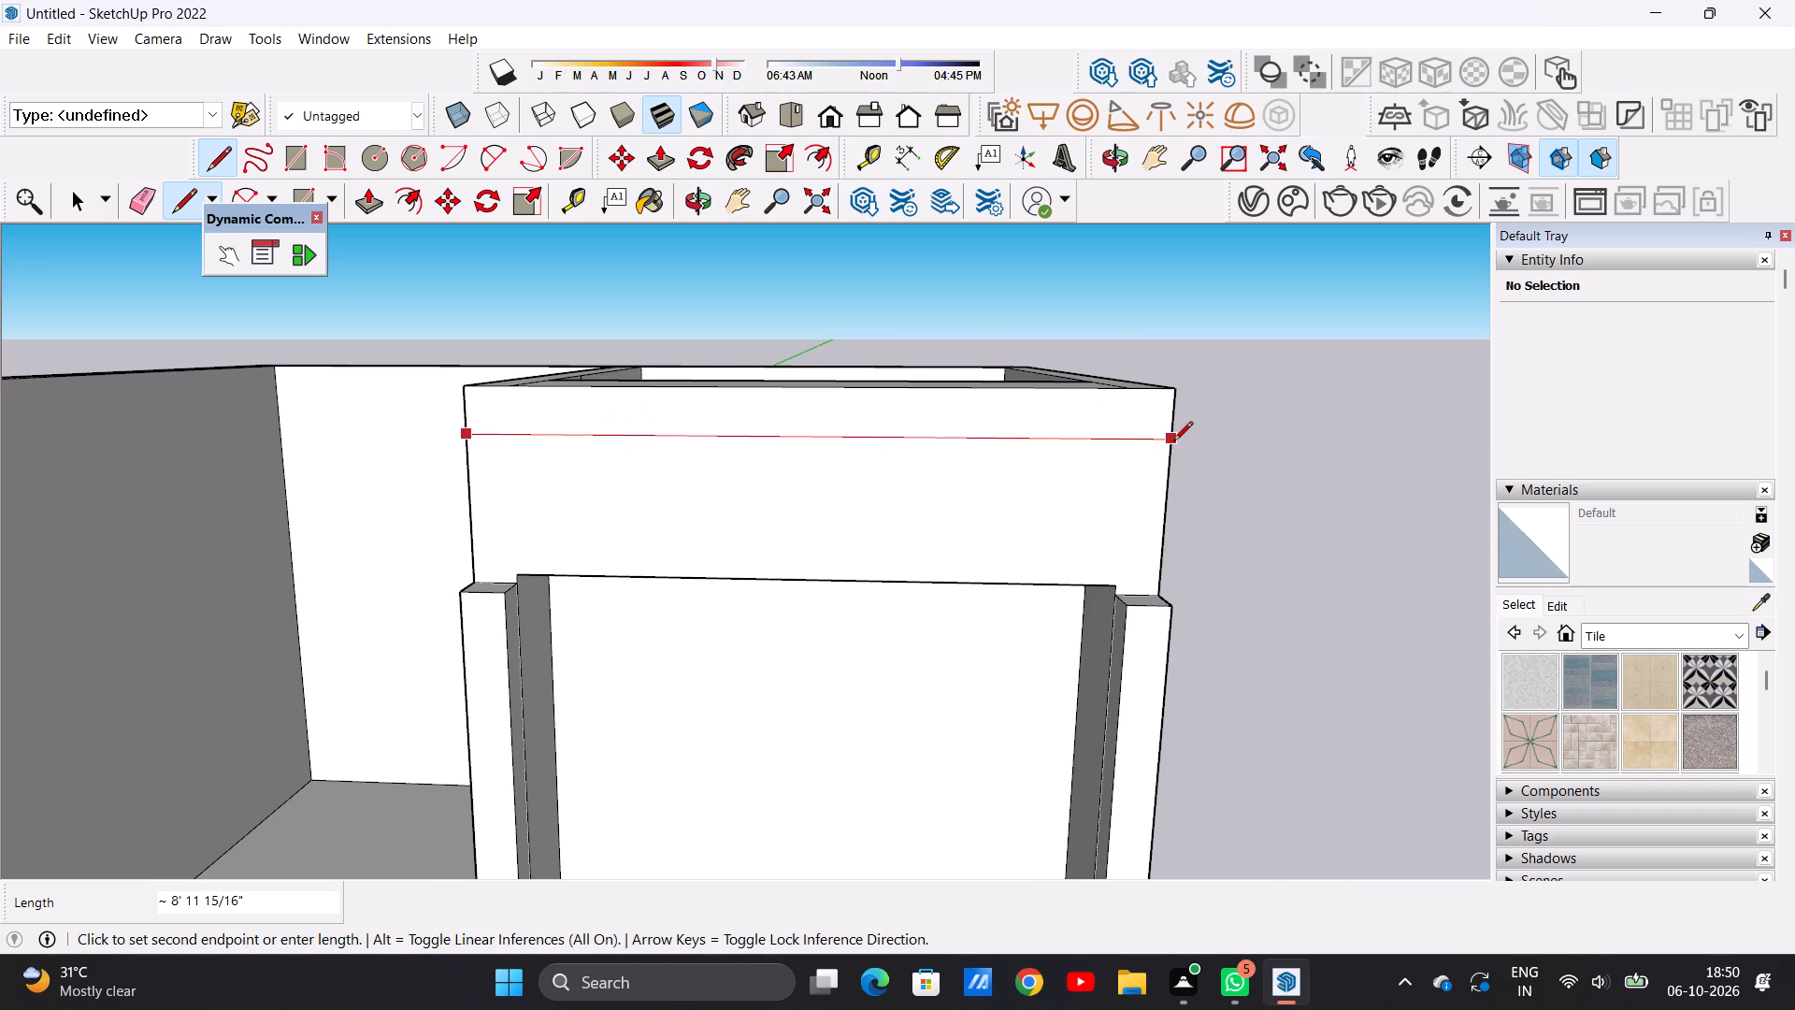
{"action": "left_click", "coordinate": [1173, 442]}
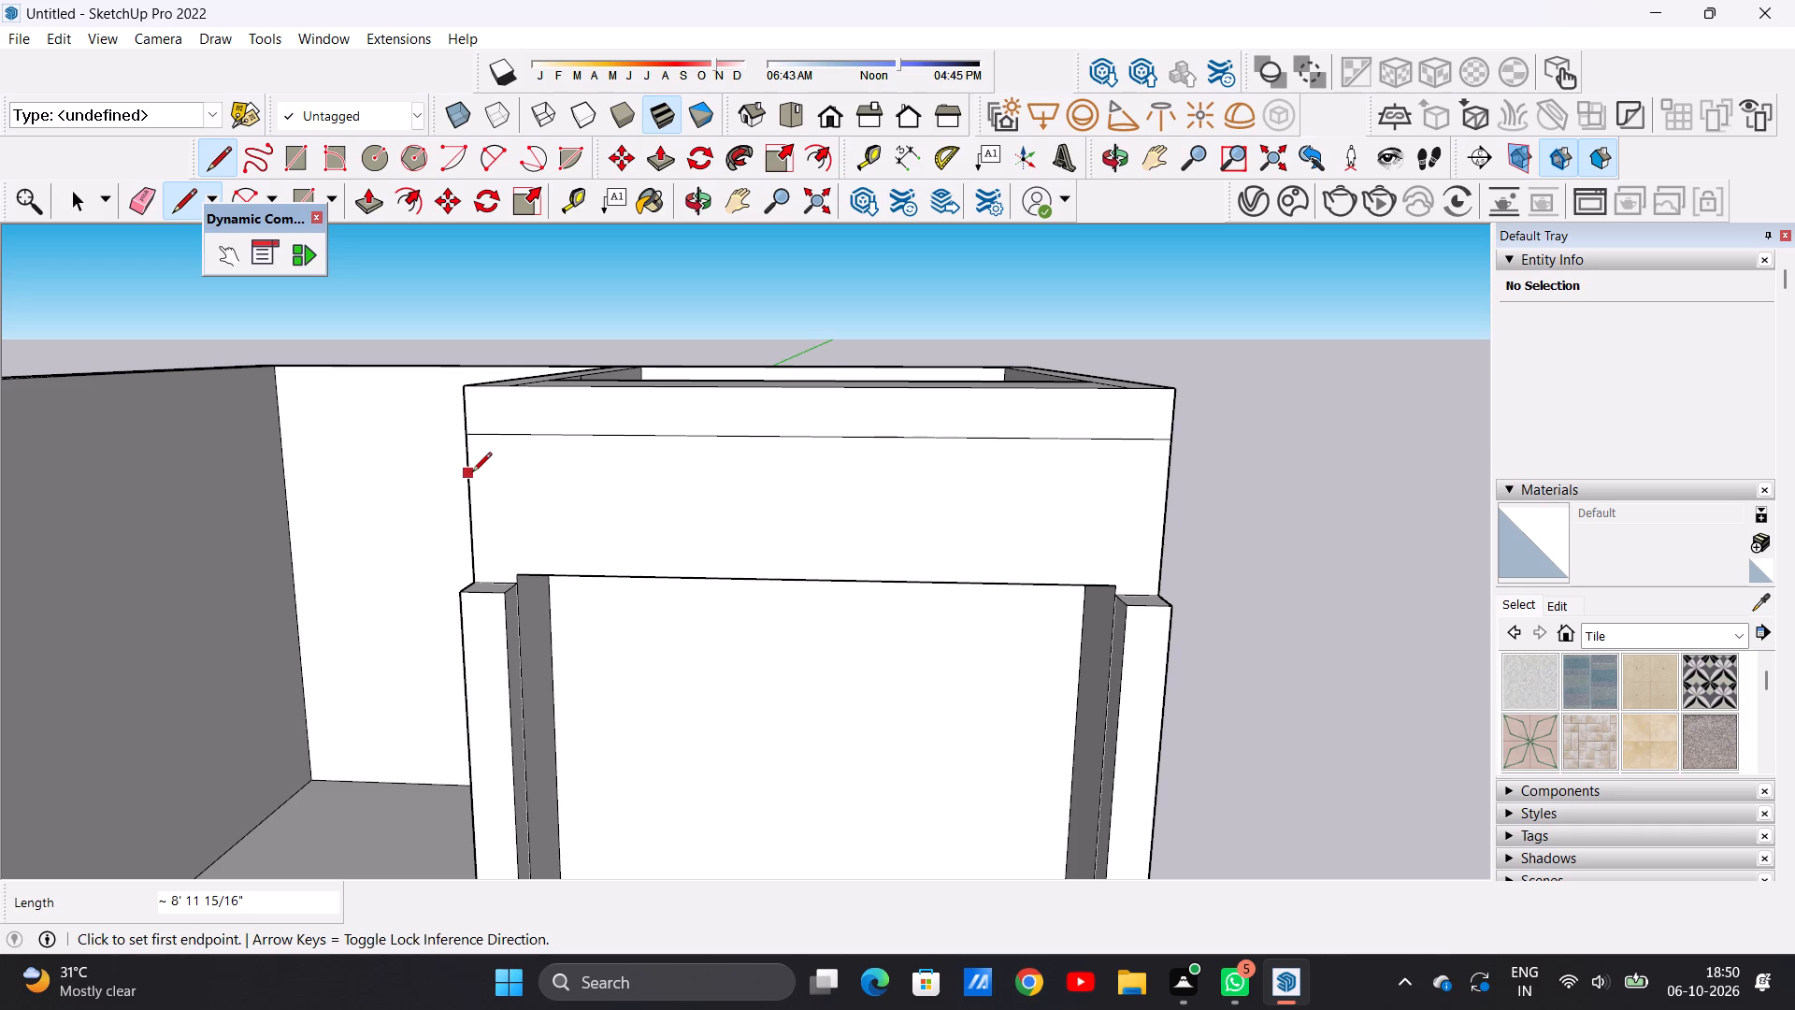
{"action": "left_click", "coordinate": [472, 473]}
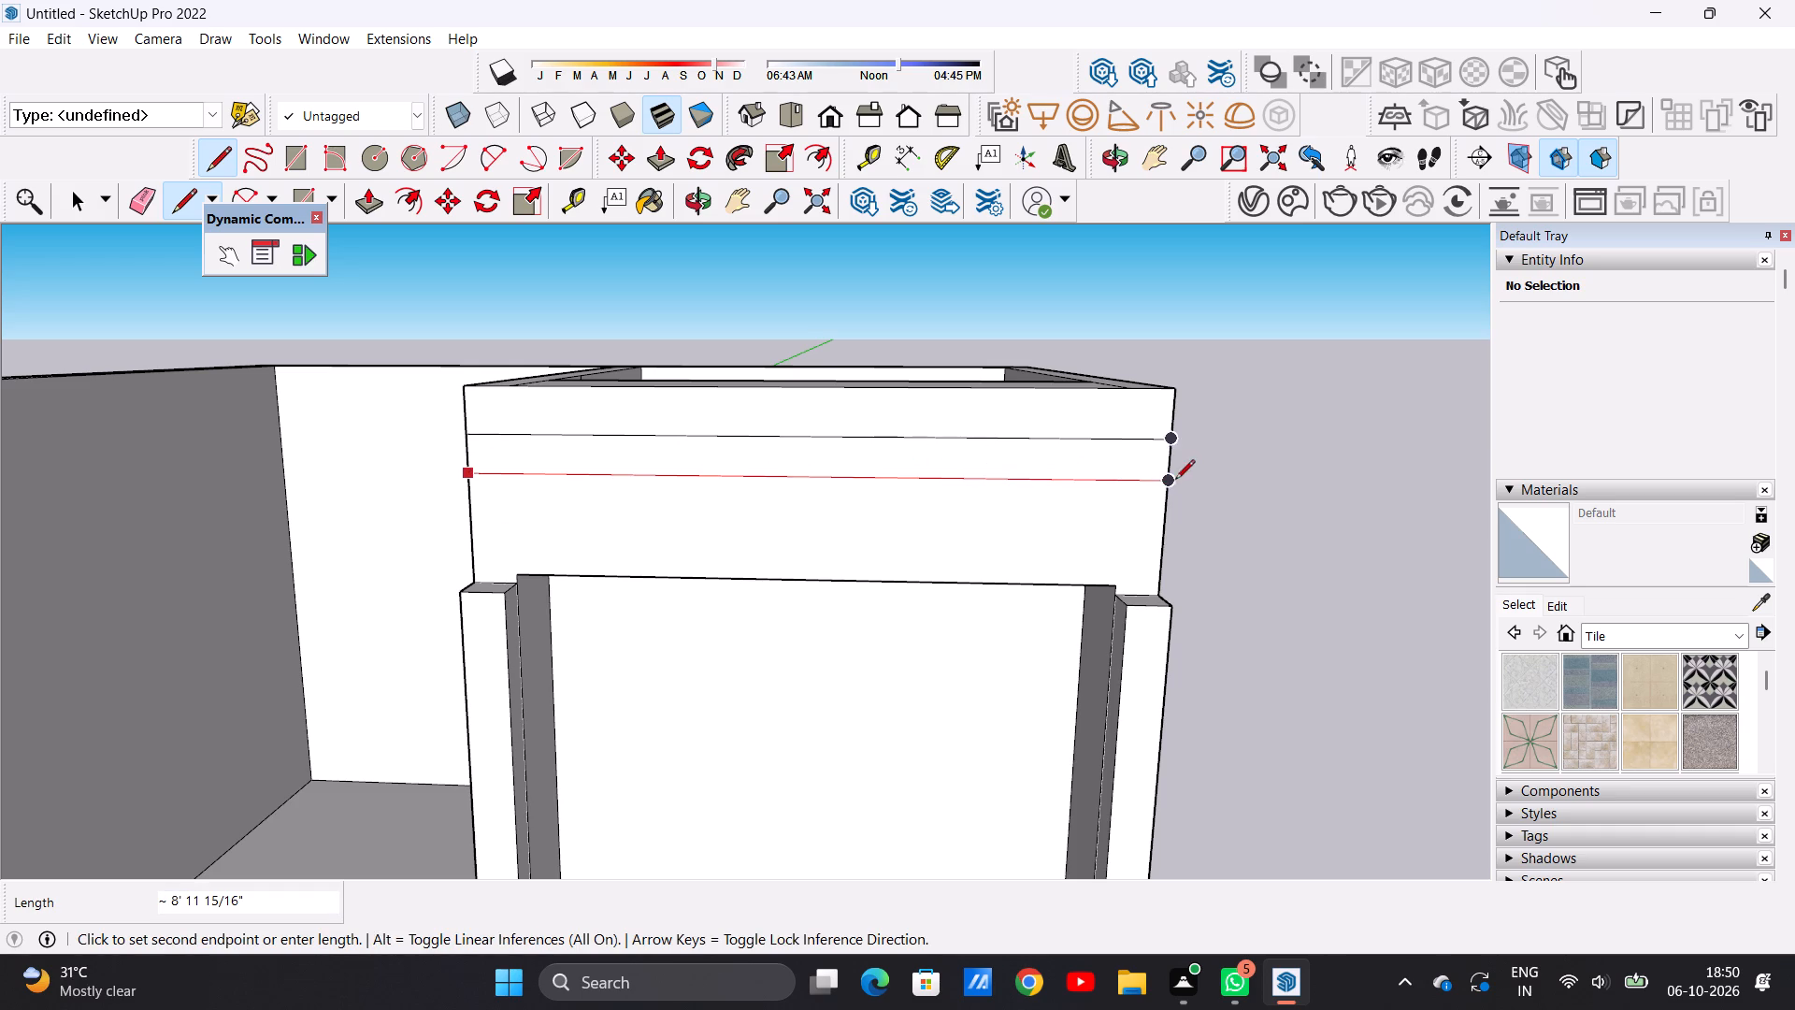
{"action": "left_click", "coordinate": [1171, 482]}
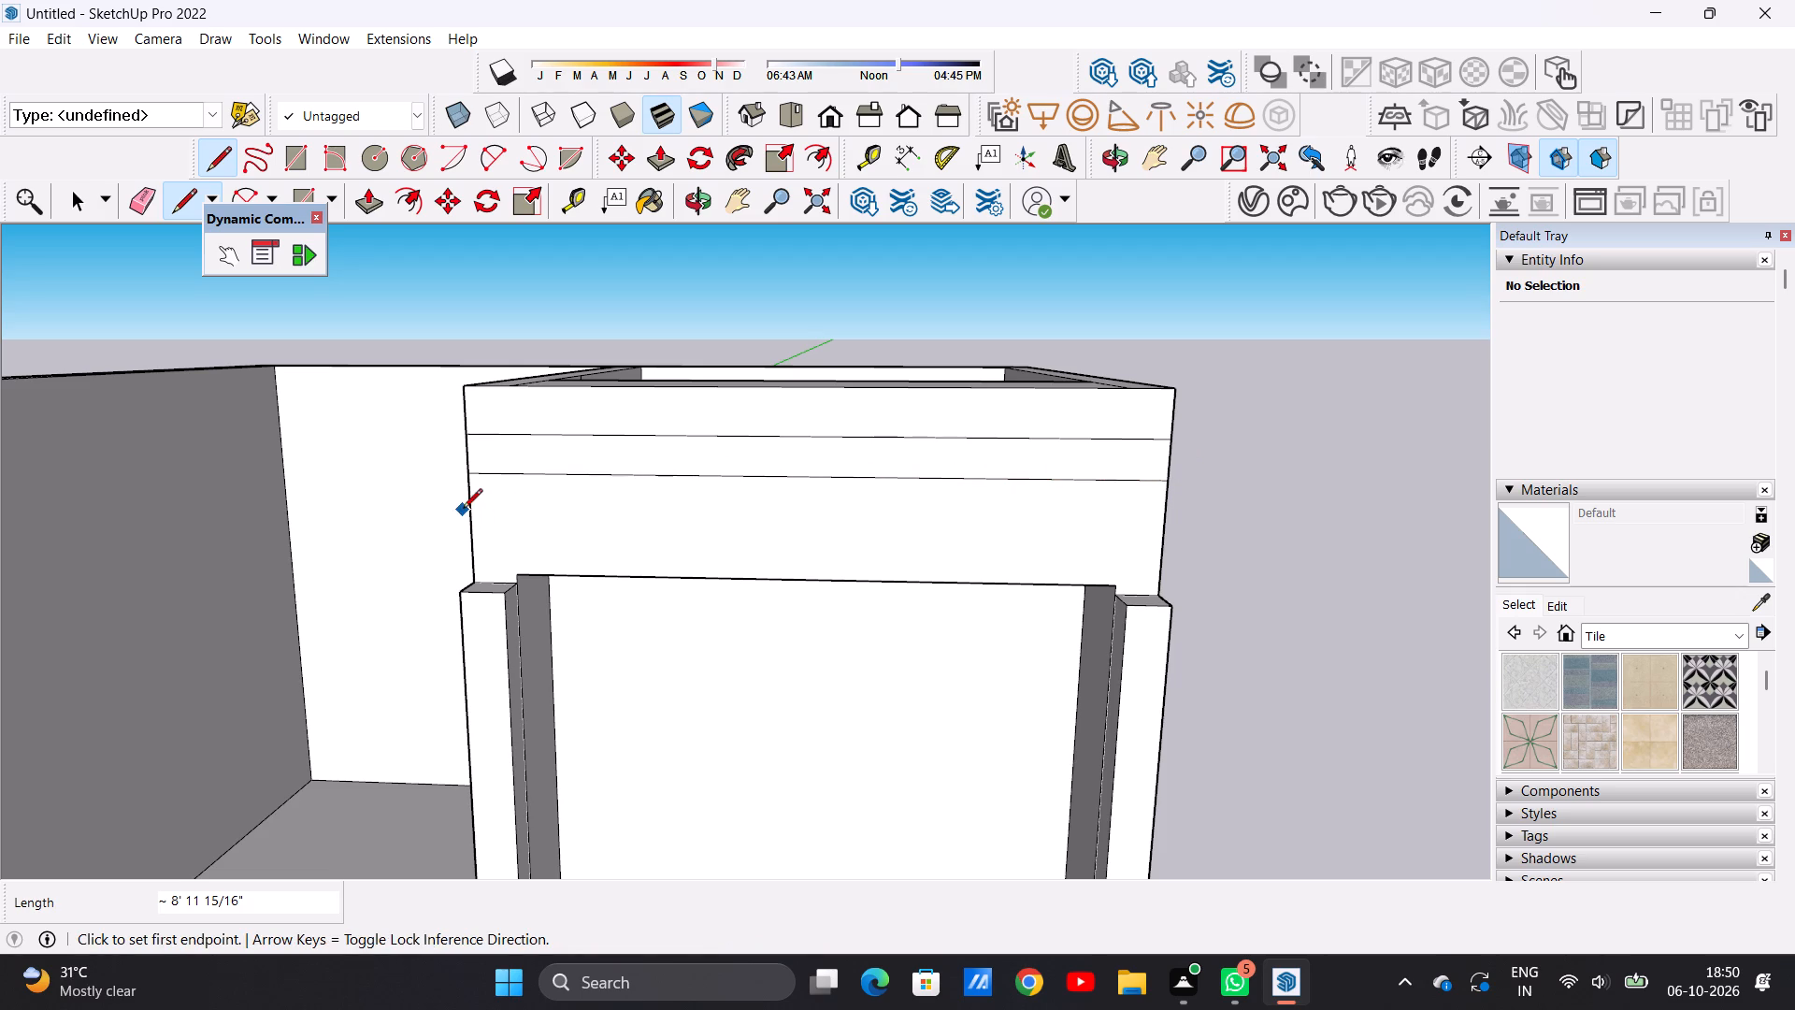
{"action": "left_click", "coordinate": [472, 507]}
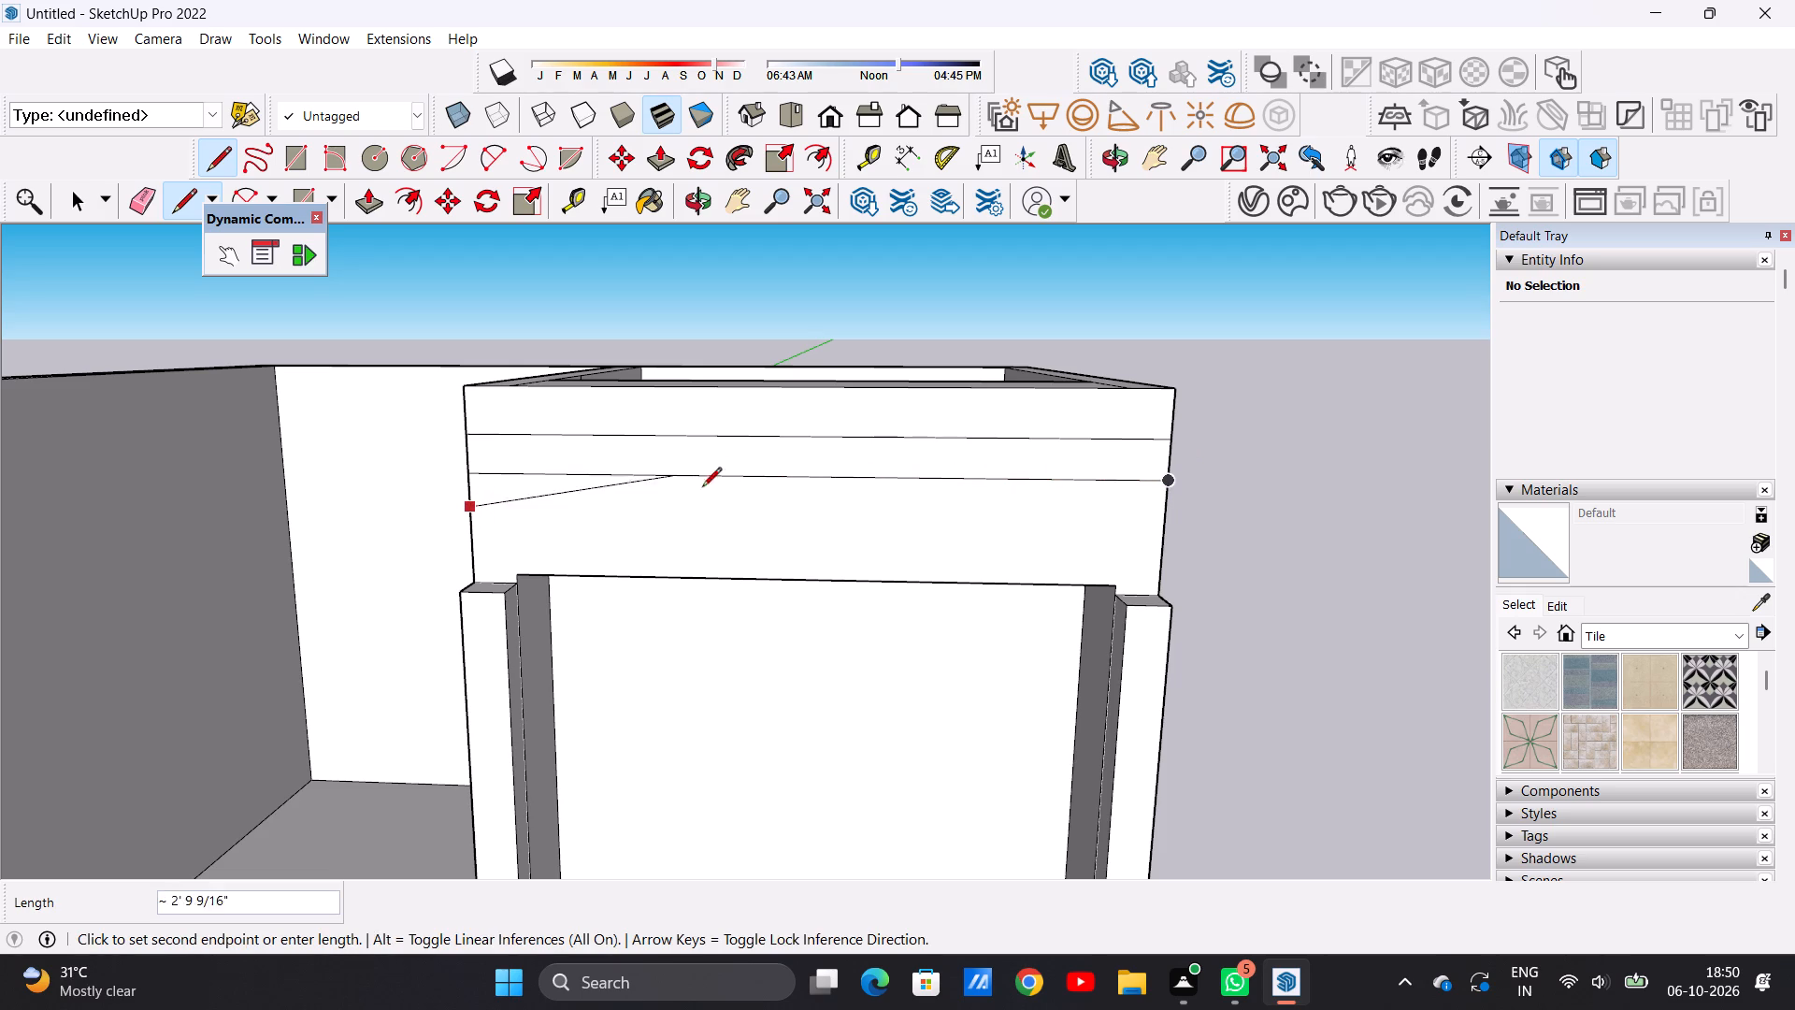
{"action": "left_click", "coordinate": [1170, 513]}
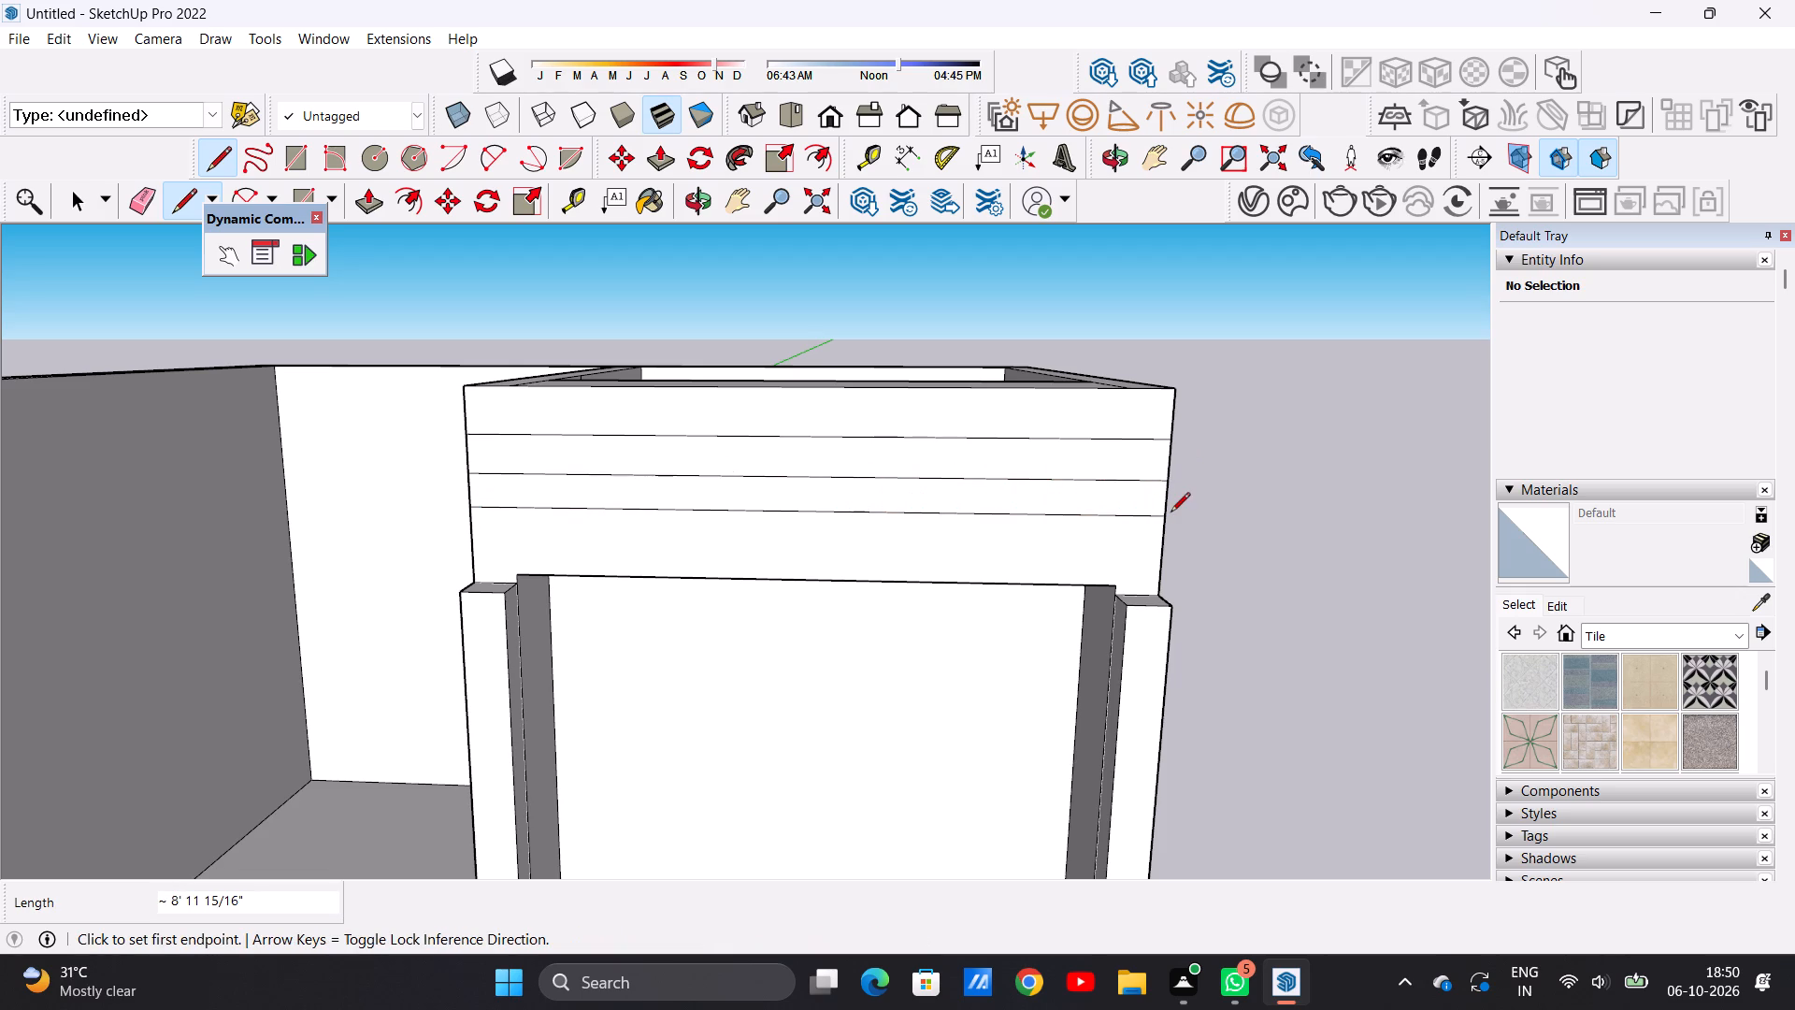
{"action": "key", "text": "space"}
Examine the lined upper band, the post tops and the overall front elevation from above and straight on.
{"action": "scroll", "coordinate": [759, 572], "scroll_direction": "down", "scroll_amount": 8}
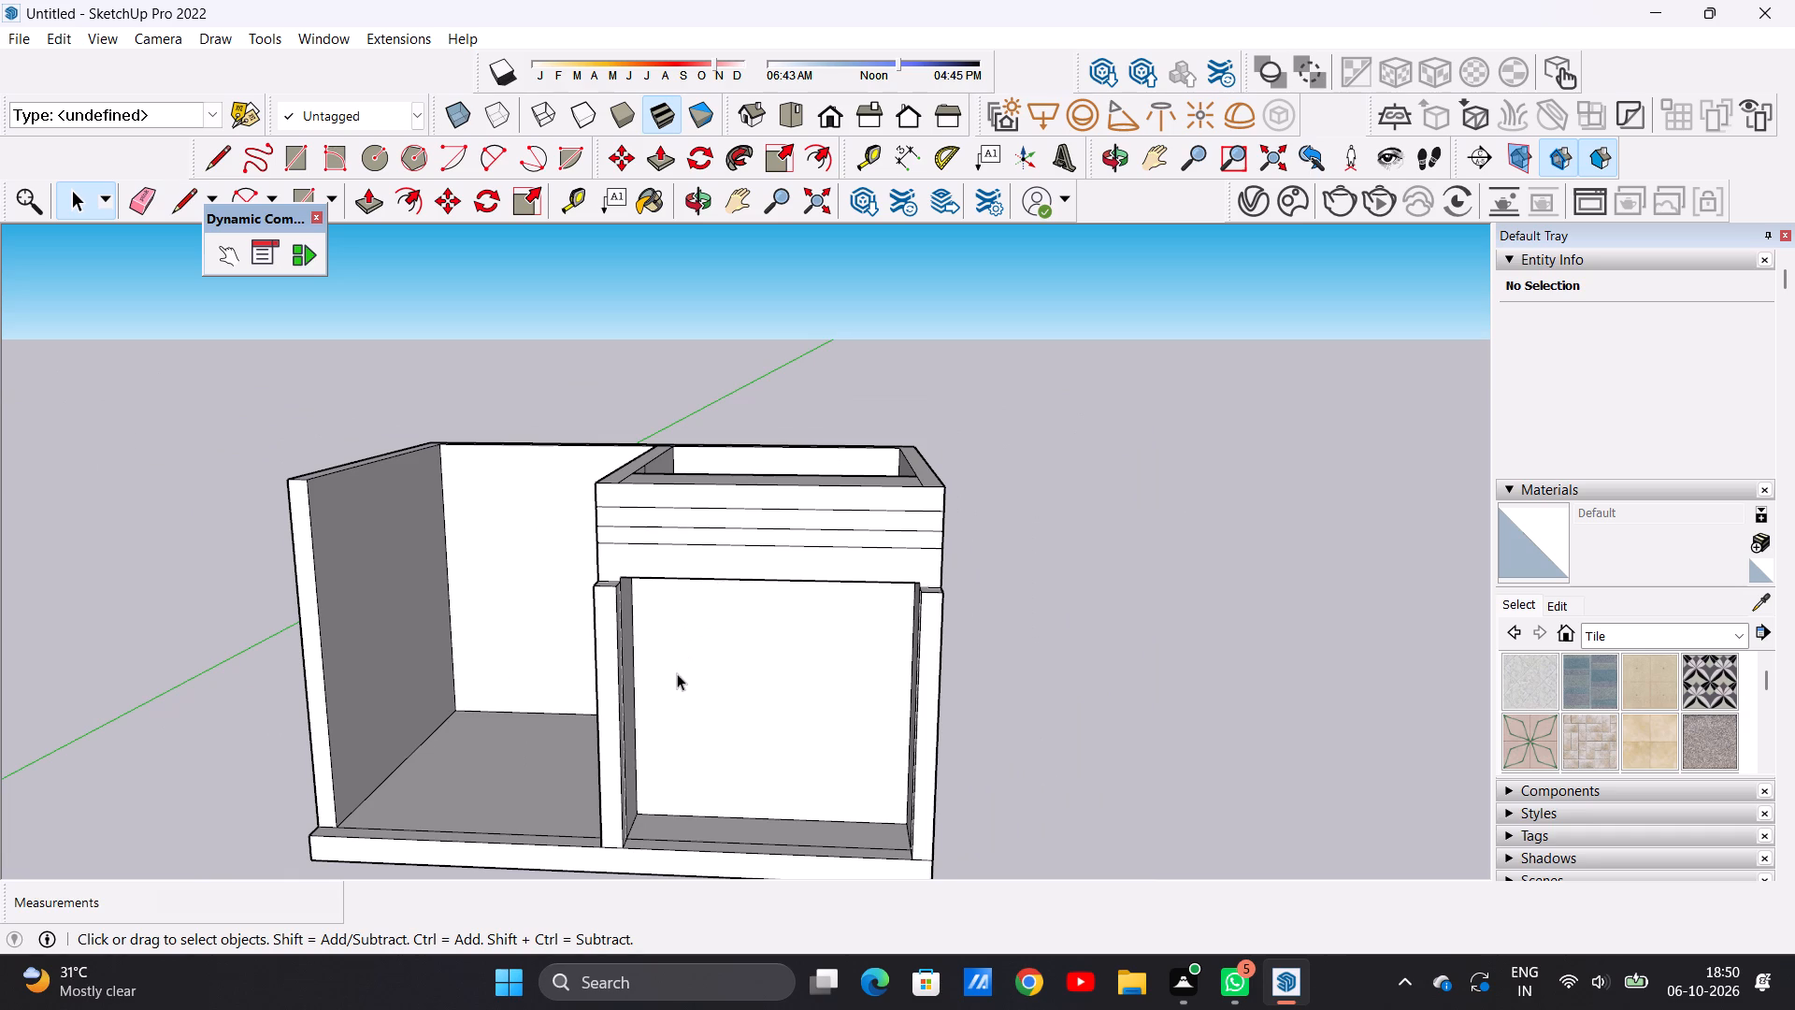
{"action": "scroll", "coordinate": [678, 657], "scroll_direction": "up", "scroll_amount": 4}
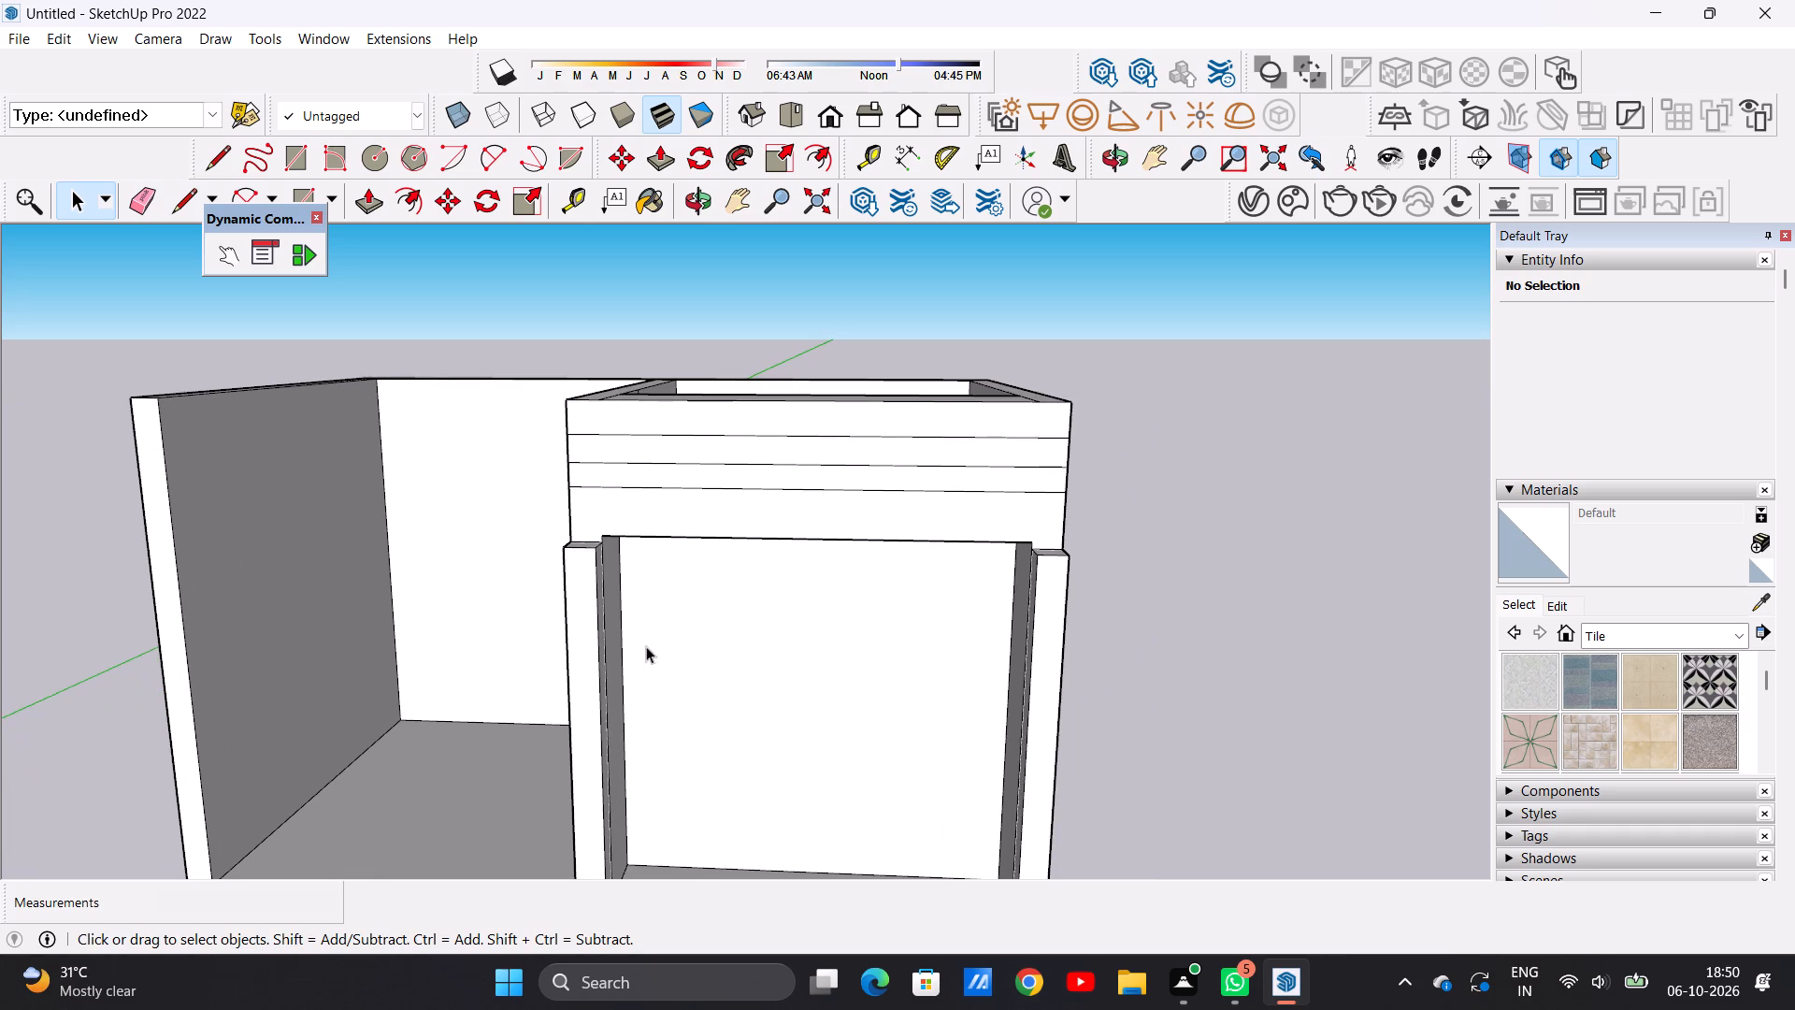
{"action": "middle_click_drag", "start_coordinate": [646, 646], "coordinate": [779, 729]}
{"action": "scroll", "coordinate": [696, 579], "scroll_direction": "up", "scroll_amount": 4}
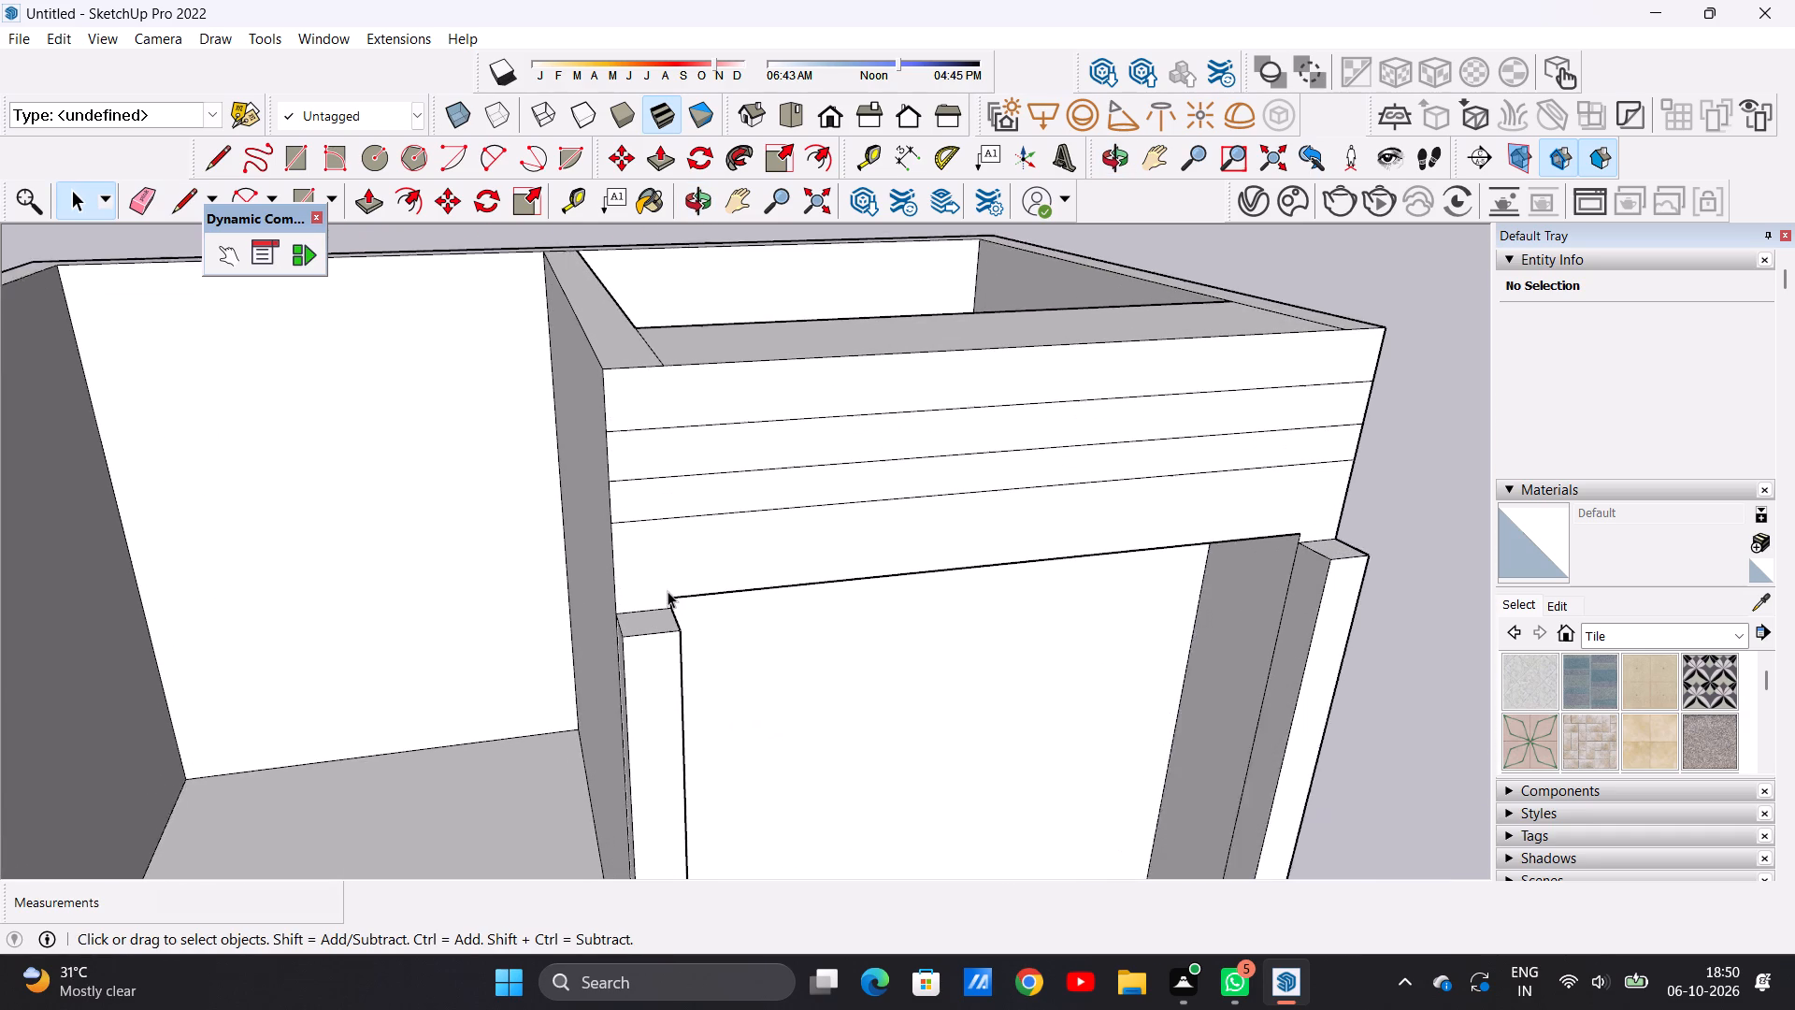
{"action": "scroll", "coordinate": [668, 591], "scroll_direction": "up", "scroll_amount": 3}
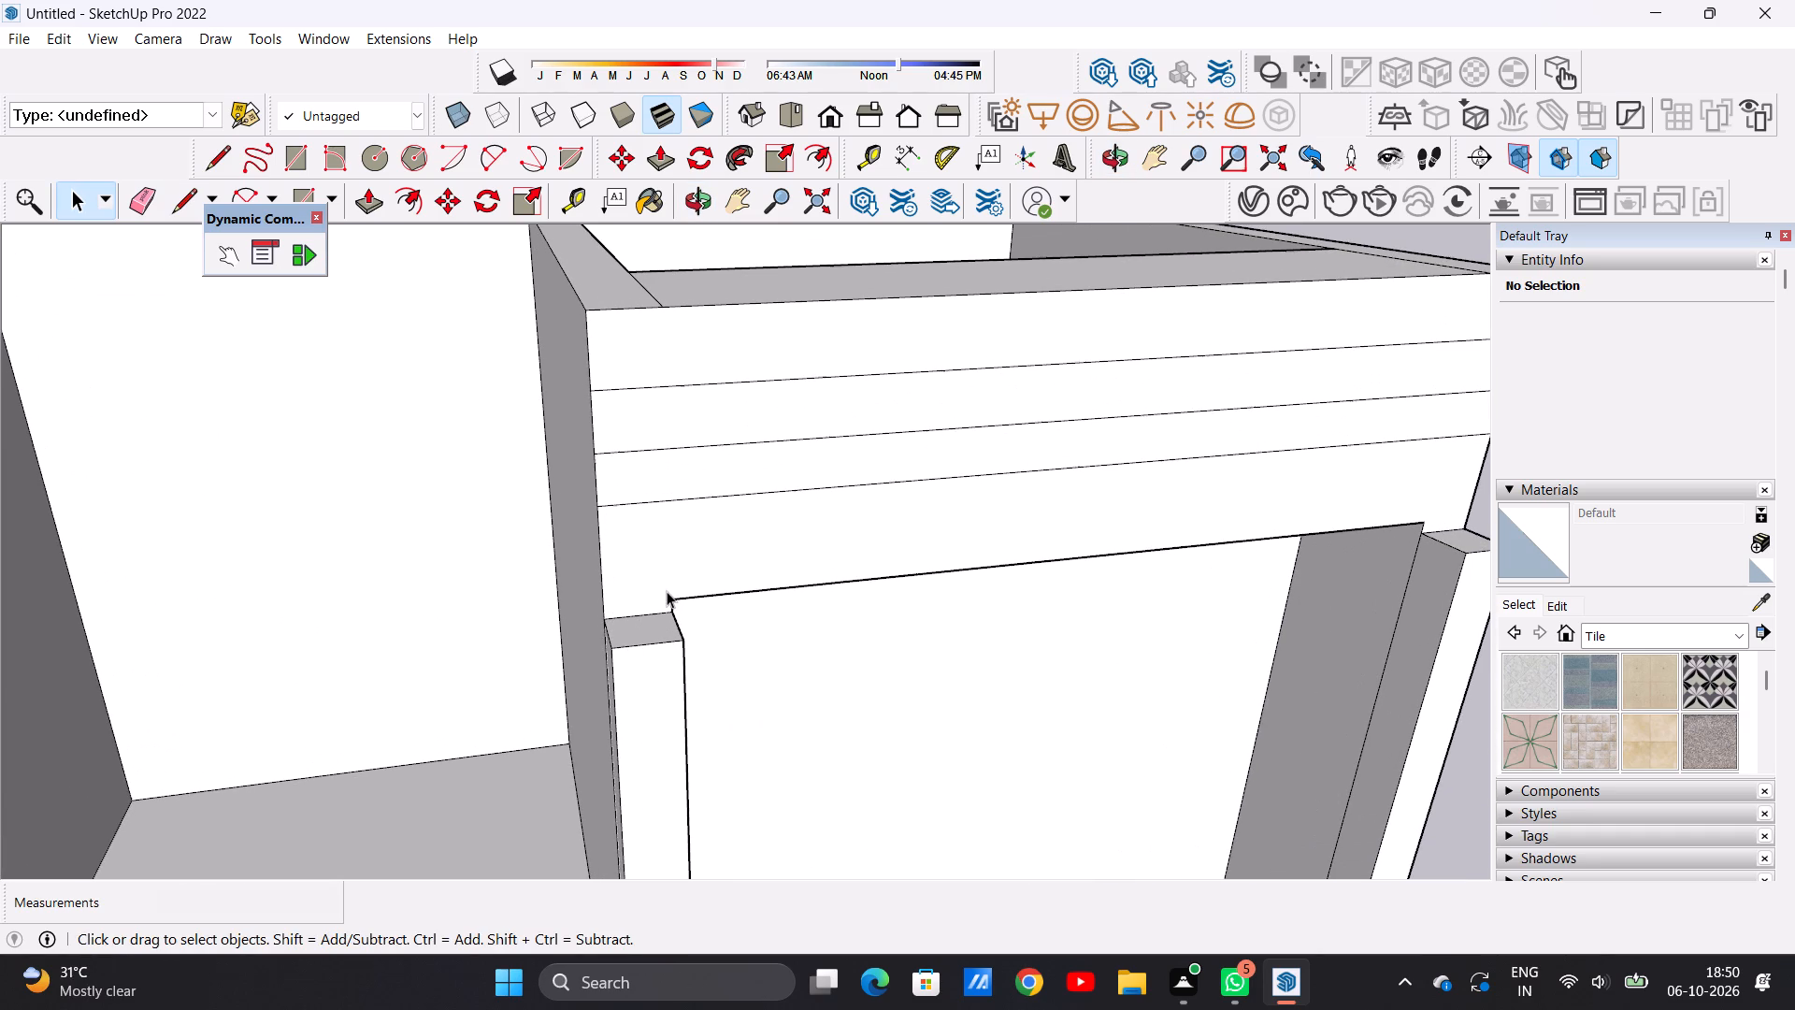
{"action": "scroll", "coordinate": [674, 582], "scroll_direction": "down", "scroll_amount": 10}
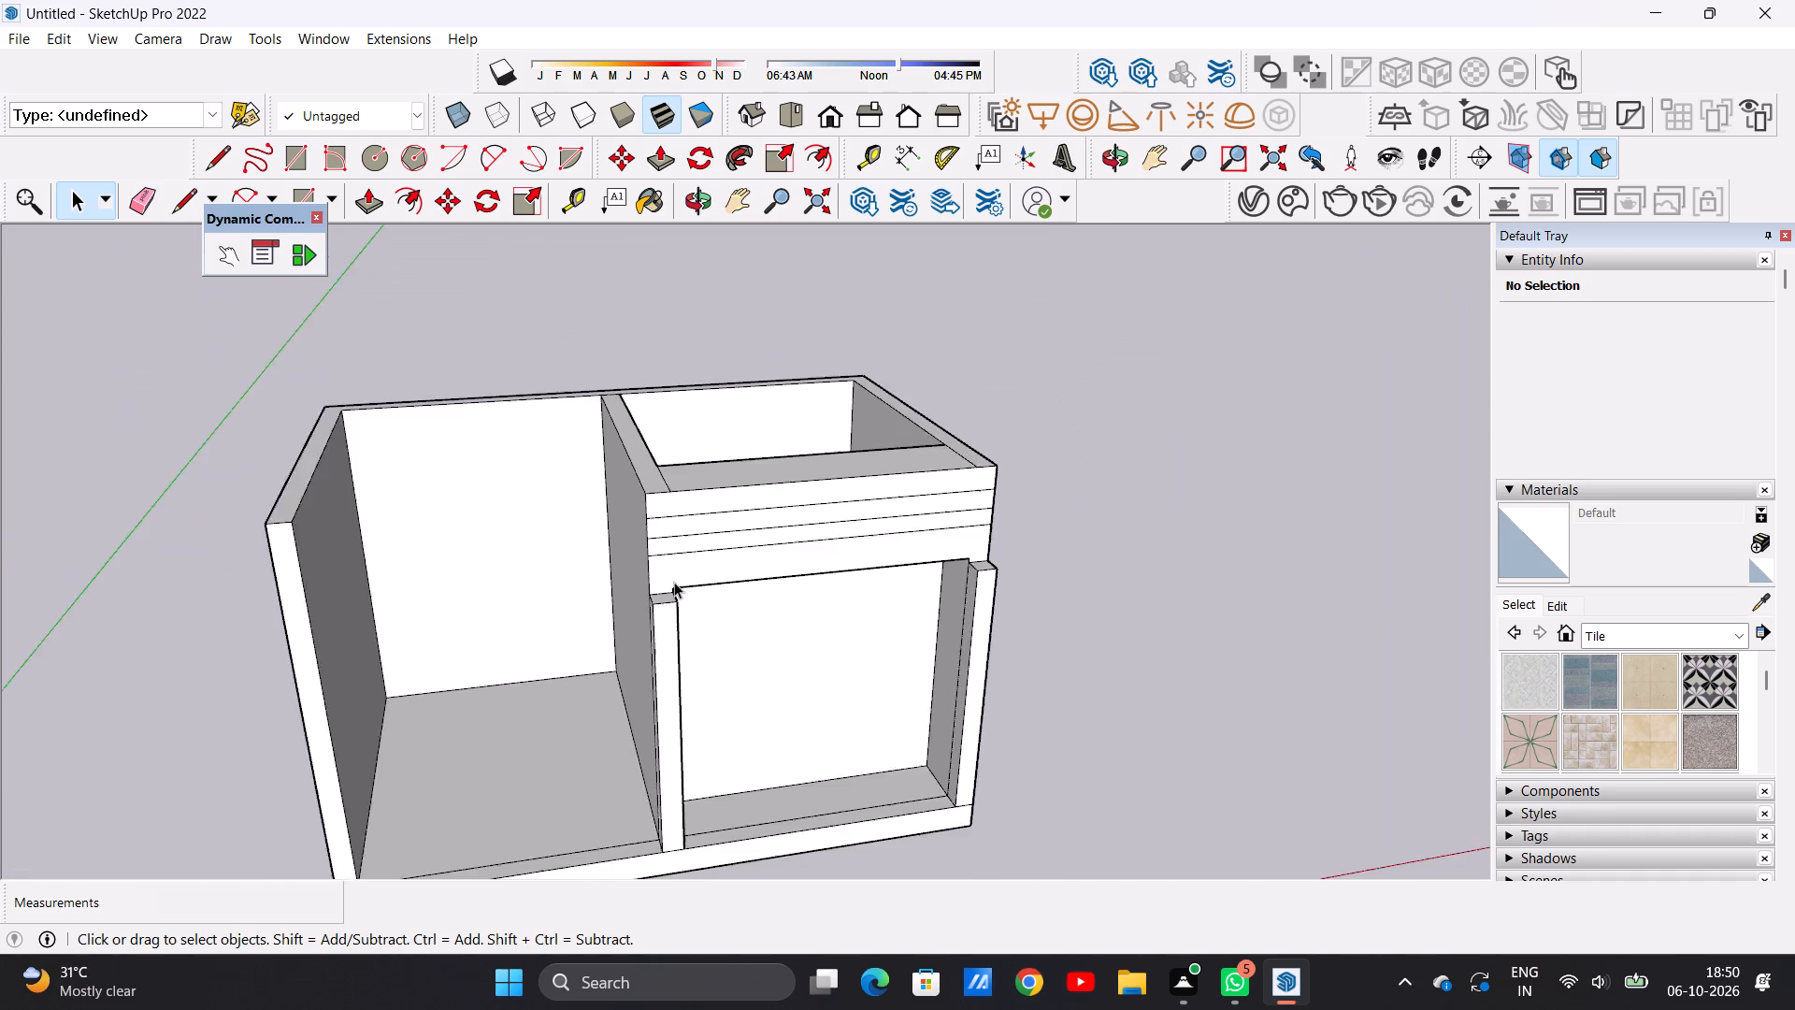
{"action": "scroll", "coordinate": [674, 582], "scroll_direction": "down", "scroll_amount": 5}
{"action": "middle_click_drag", "start_coordinate": [765, 625], "coordinate": [682, 501]}
{"action": "scroll", "coordinate": [801, 568], "scroll_direction": "up", "scroll_amount": 2}
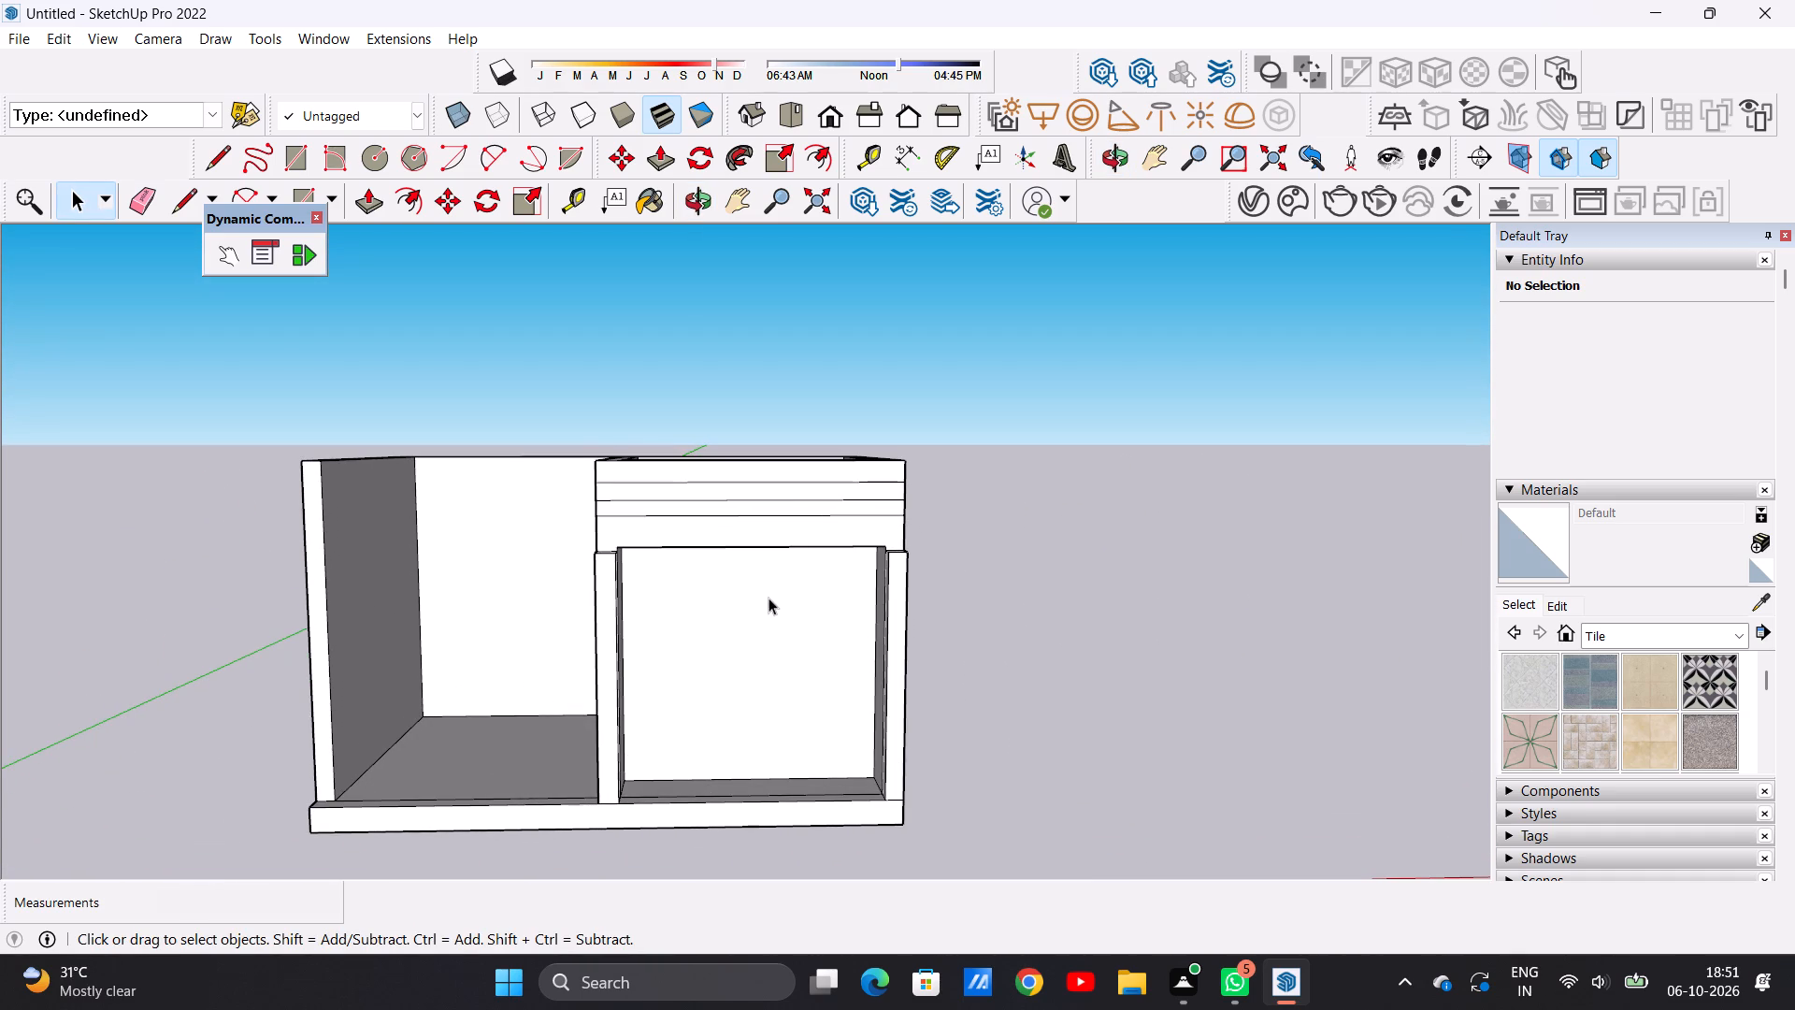
{"action": "scroll", "coordinate": [626, 644], "scroll_direction": "down", "scroll_amount": 2}
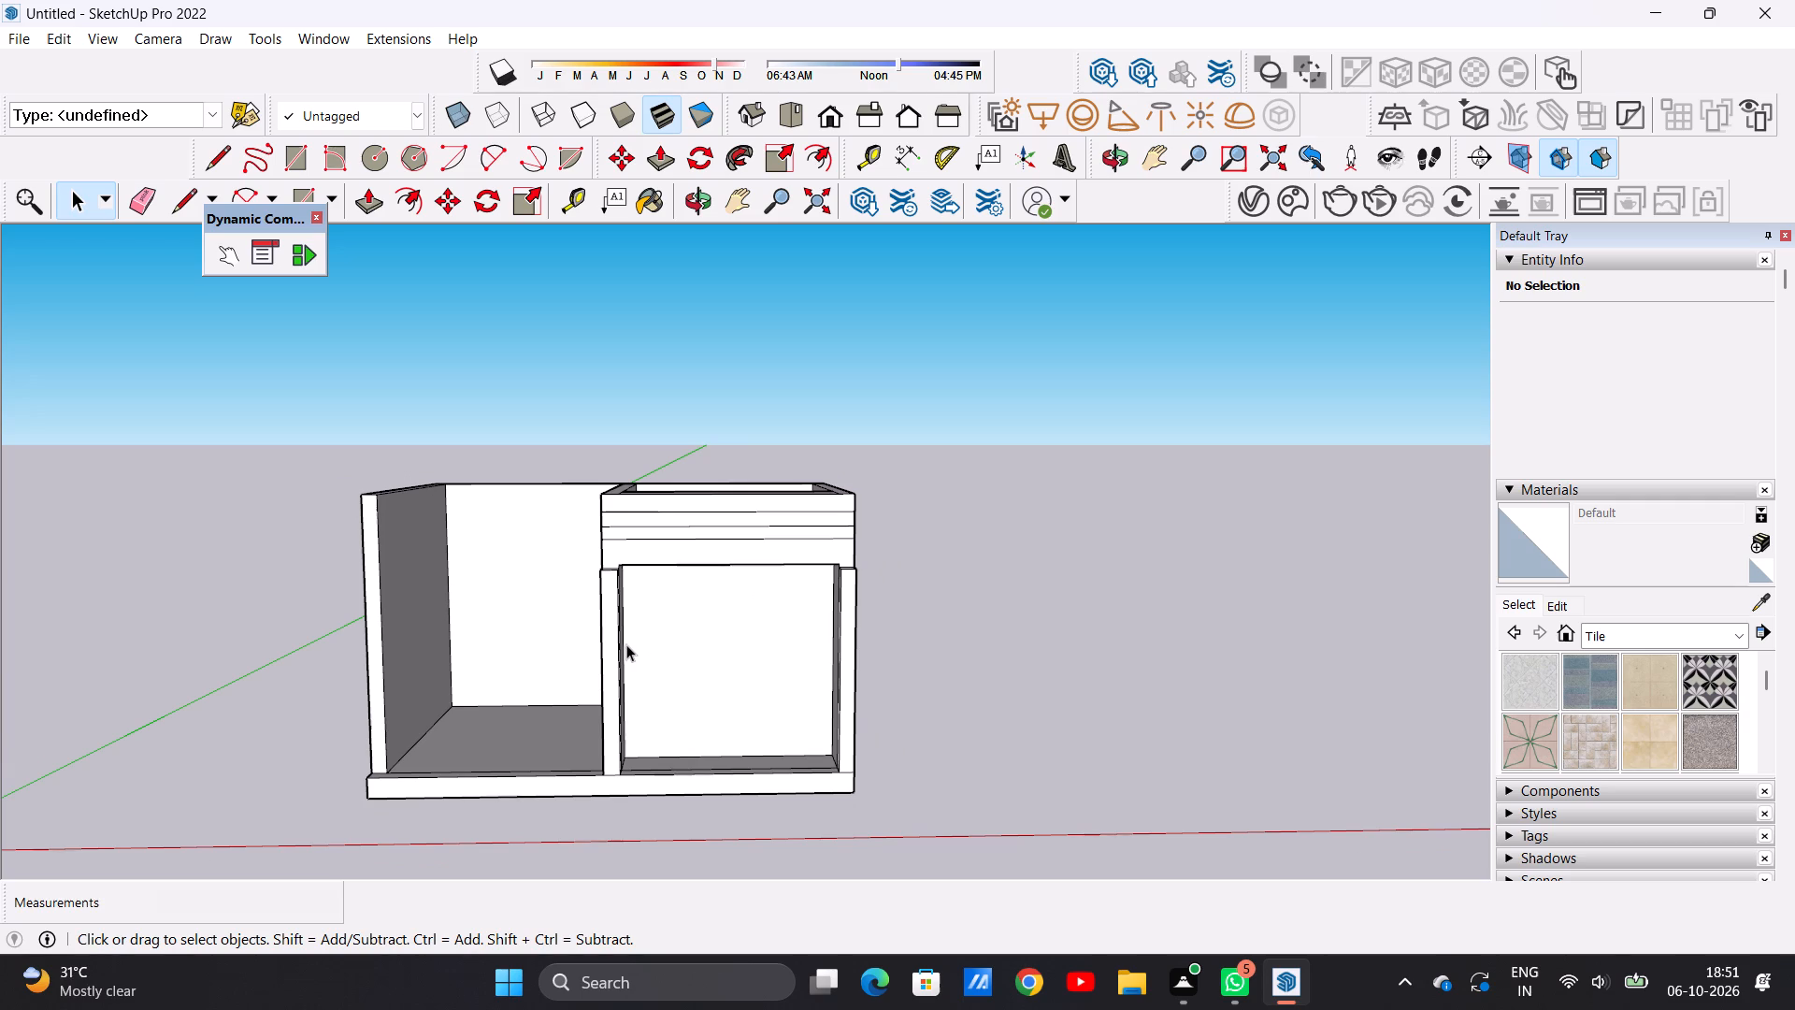
{"action": "scroll", "coordinate": [626, 644], "scroll_direction": "down", "scroll_amount": 4}
{"action": "scroll", "coordinate": [601, 767], "scroll_direction": "up", "scroll_amount": 1}
{"action": "scroll", "coordinate": [601, 767], "scroll_direction": "down", "scroll_amount": 1}
{"action": "scroll", "coordinate": [601, 767], "scroll_direction": "up", "scroll_amount": 7}
{"action": "scroll", "coordinate": [615, 748], "scroll_direction": "down", "scroll_amount": 1}
Draw two 9" vertical lines on the base slab's front face, below the partition post's left edge and just right of the post.
{"action": "scroll", "coordinate": [614, 748], "scroll_direction": "up", "scroll_amount": 4}
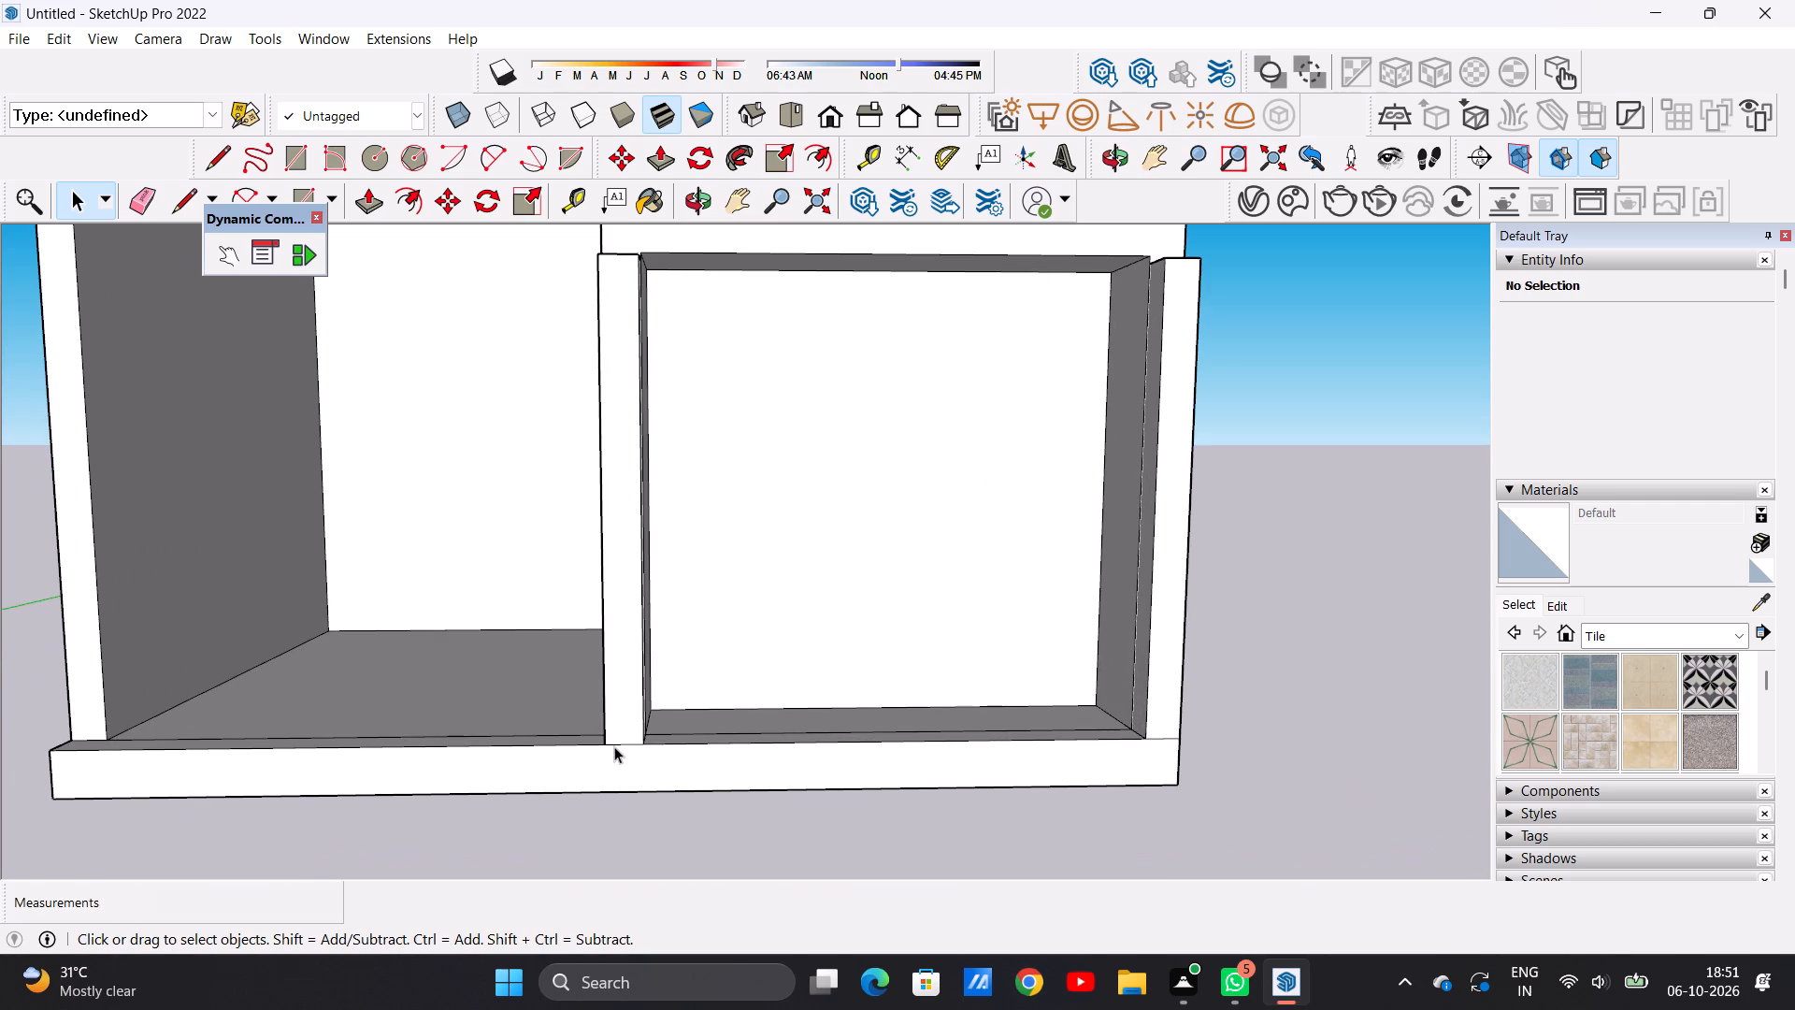
{"action": "key", "text": "l"}
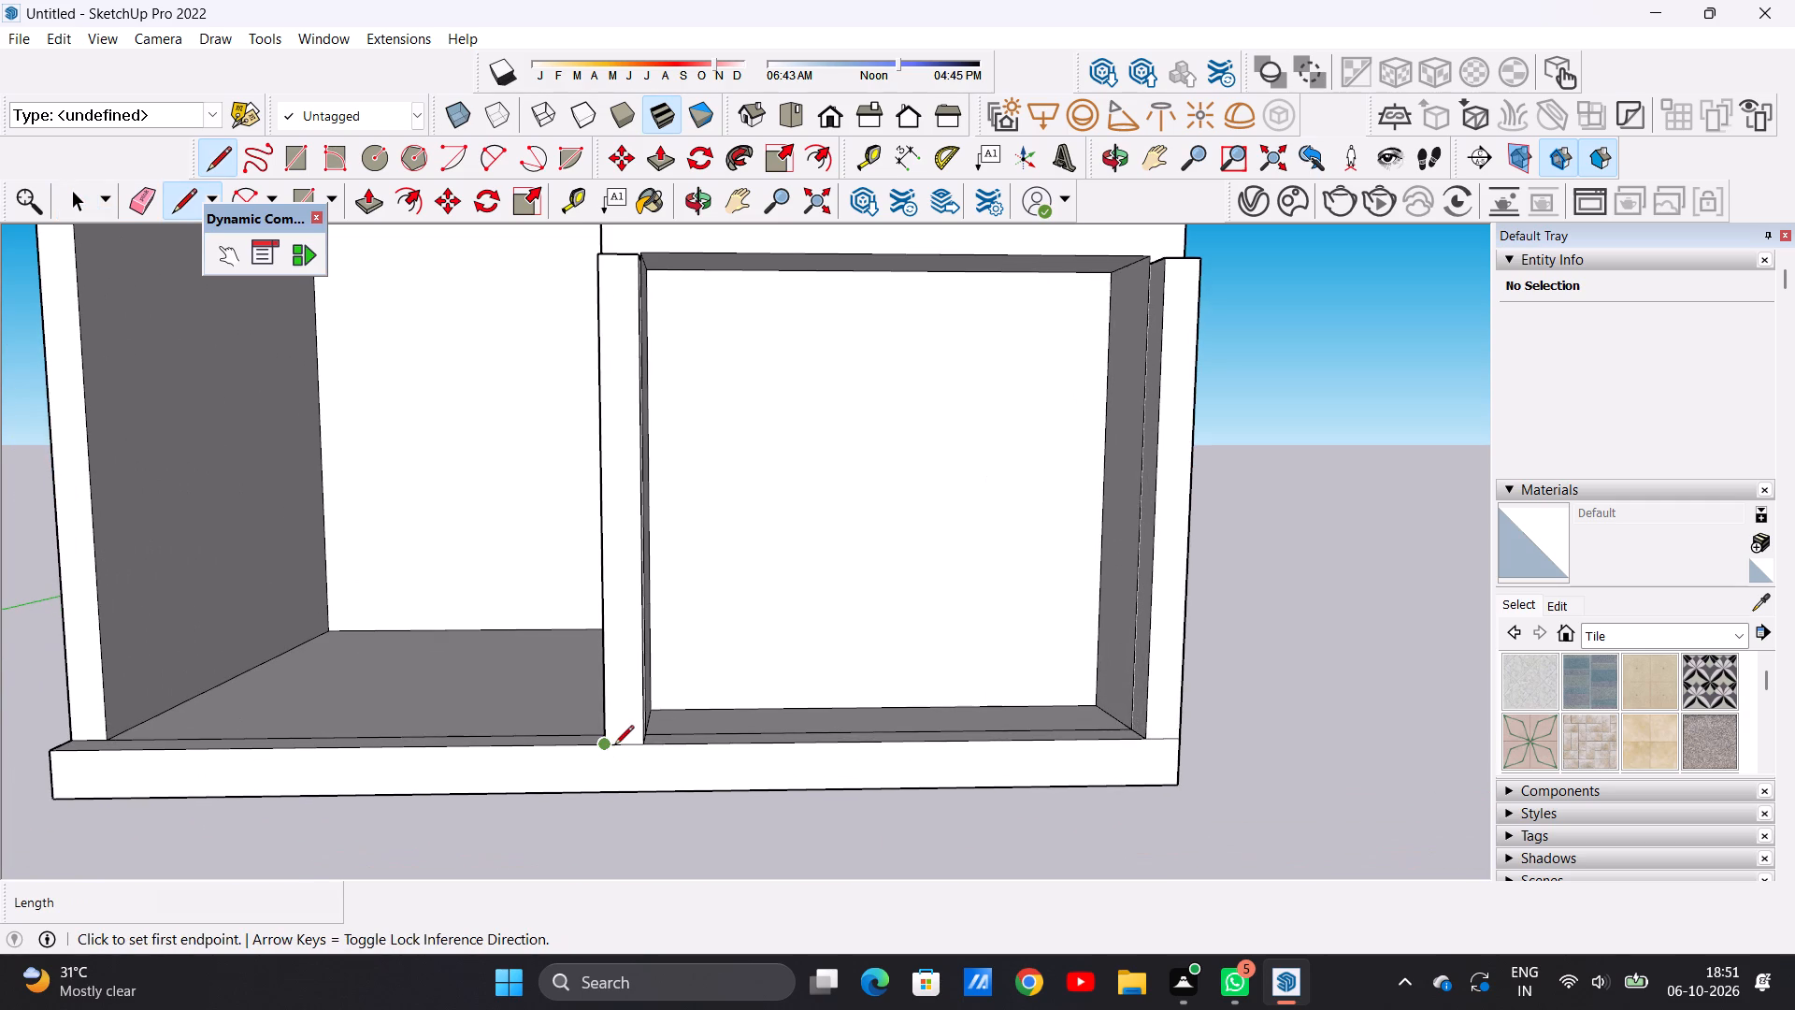
{"action": "scroll", "coordinate": [612, 747], "scroll_direction": "up", "scroll_amount": 9}
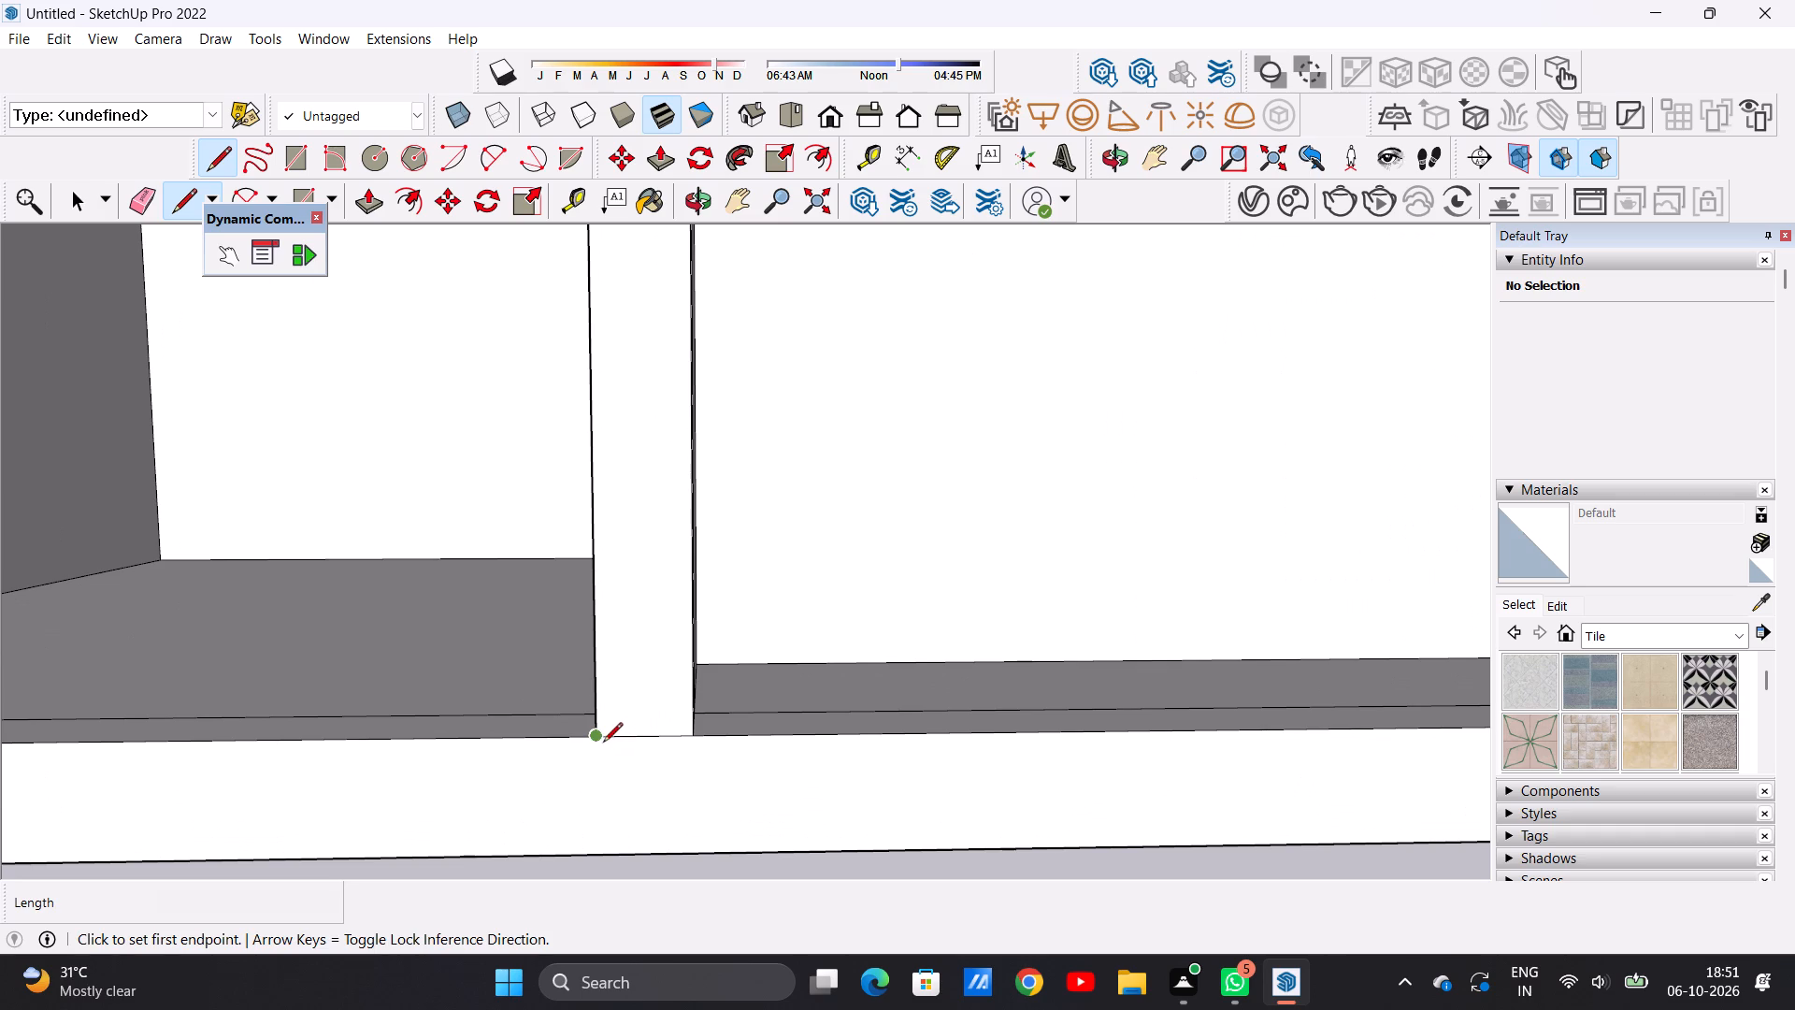
{"action": "left_click", "coordinate": [600, 743]}
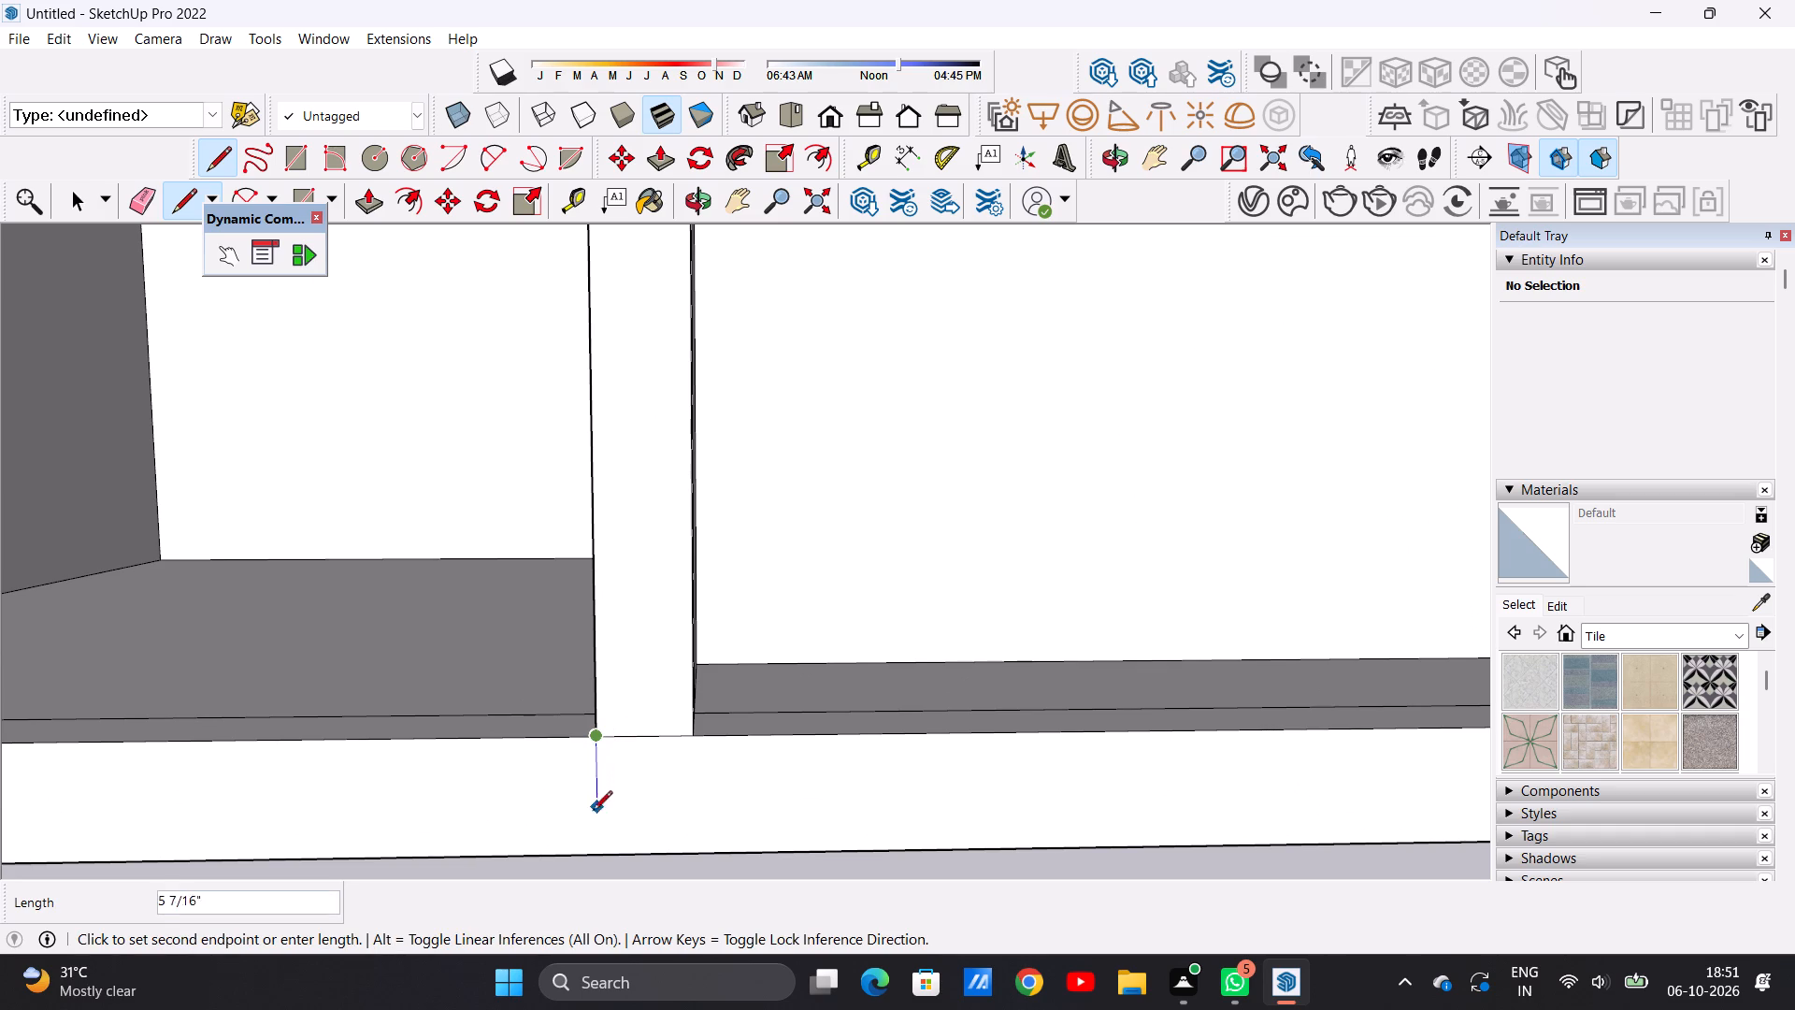
{"action": "left_click", "coordinate": [602, 858]}
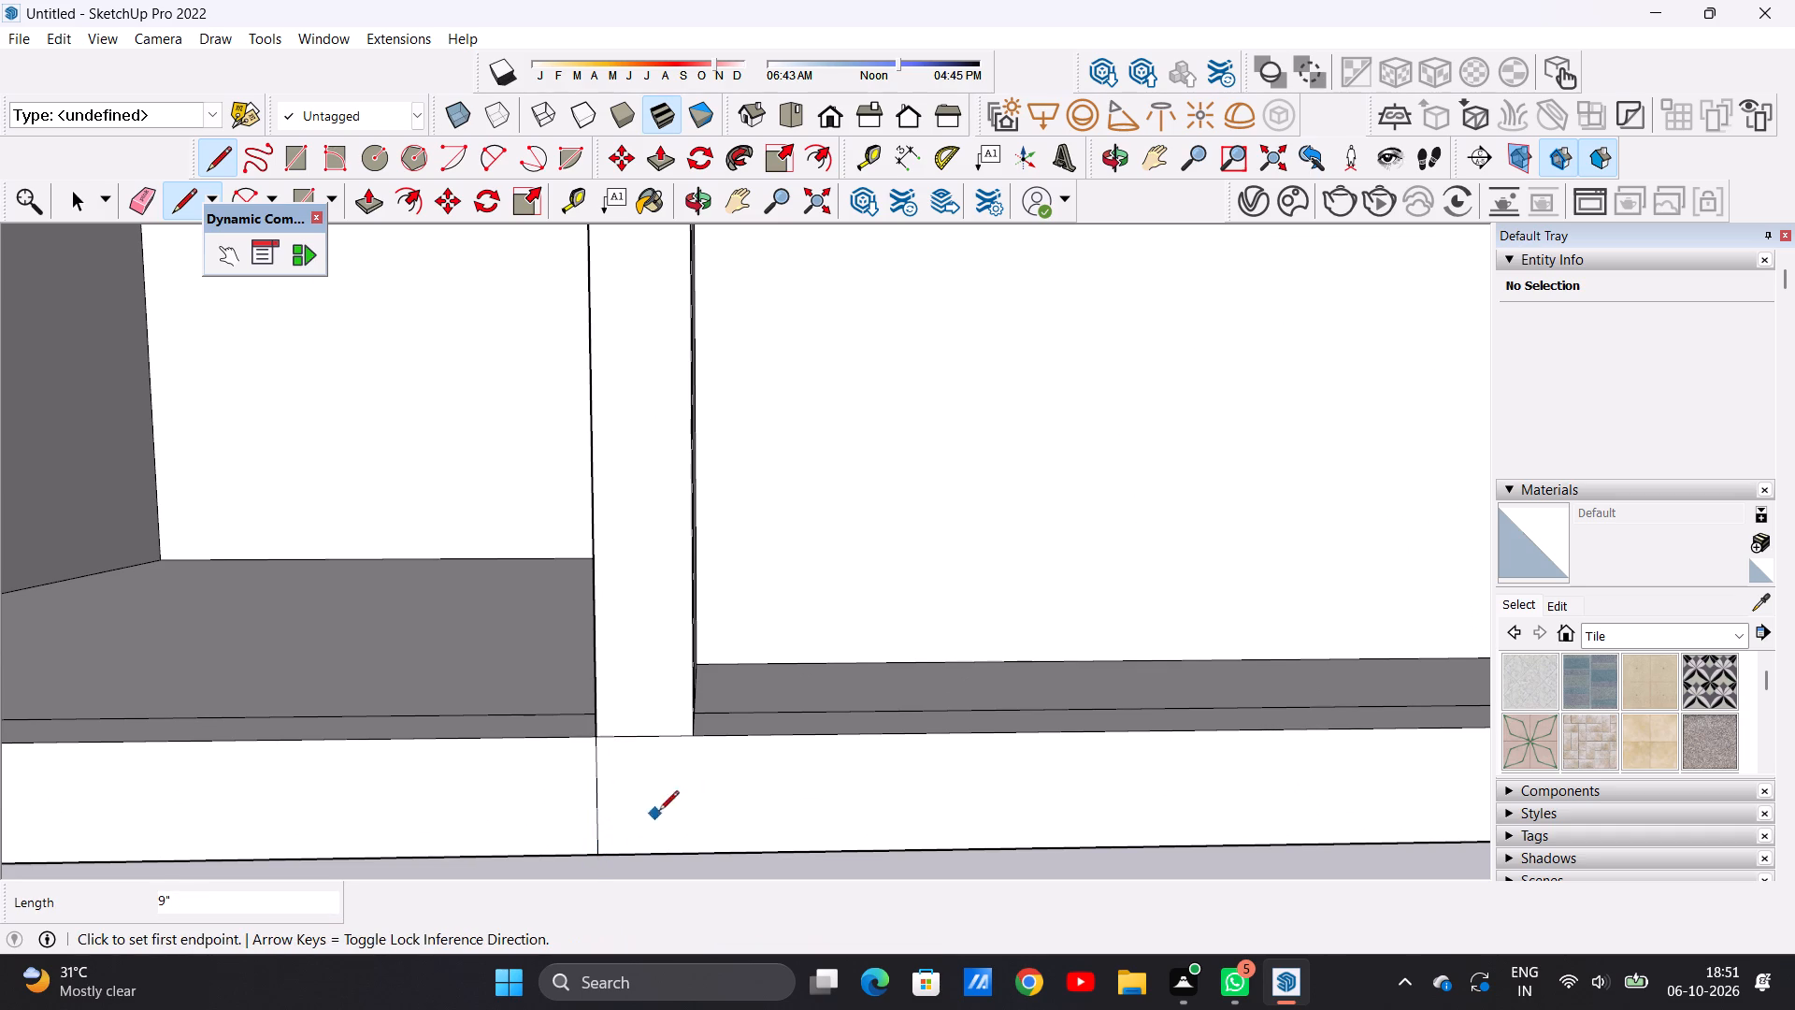
{"action": "left_click", "coordinate": [732, 737]}
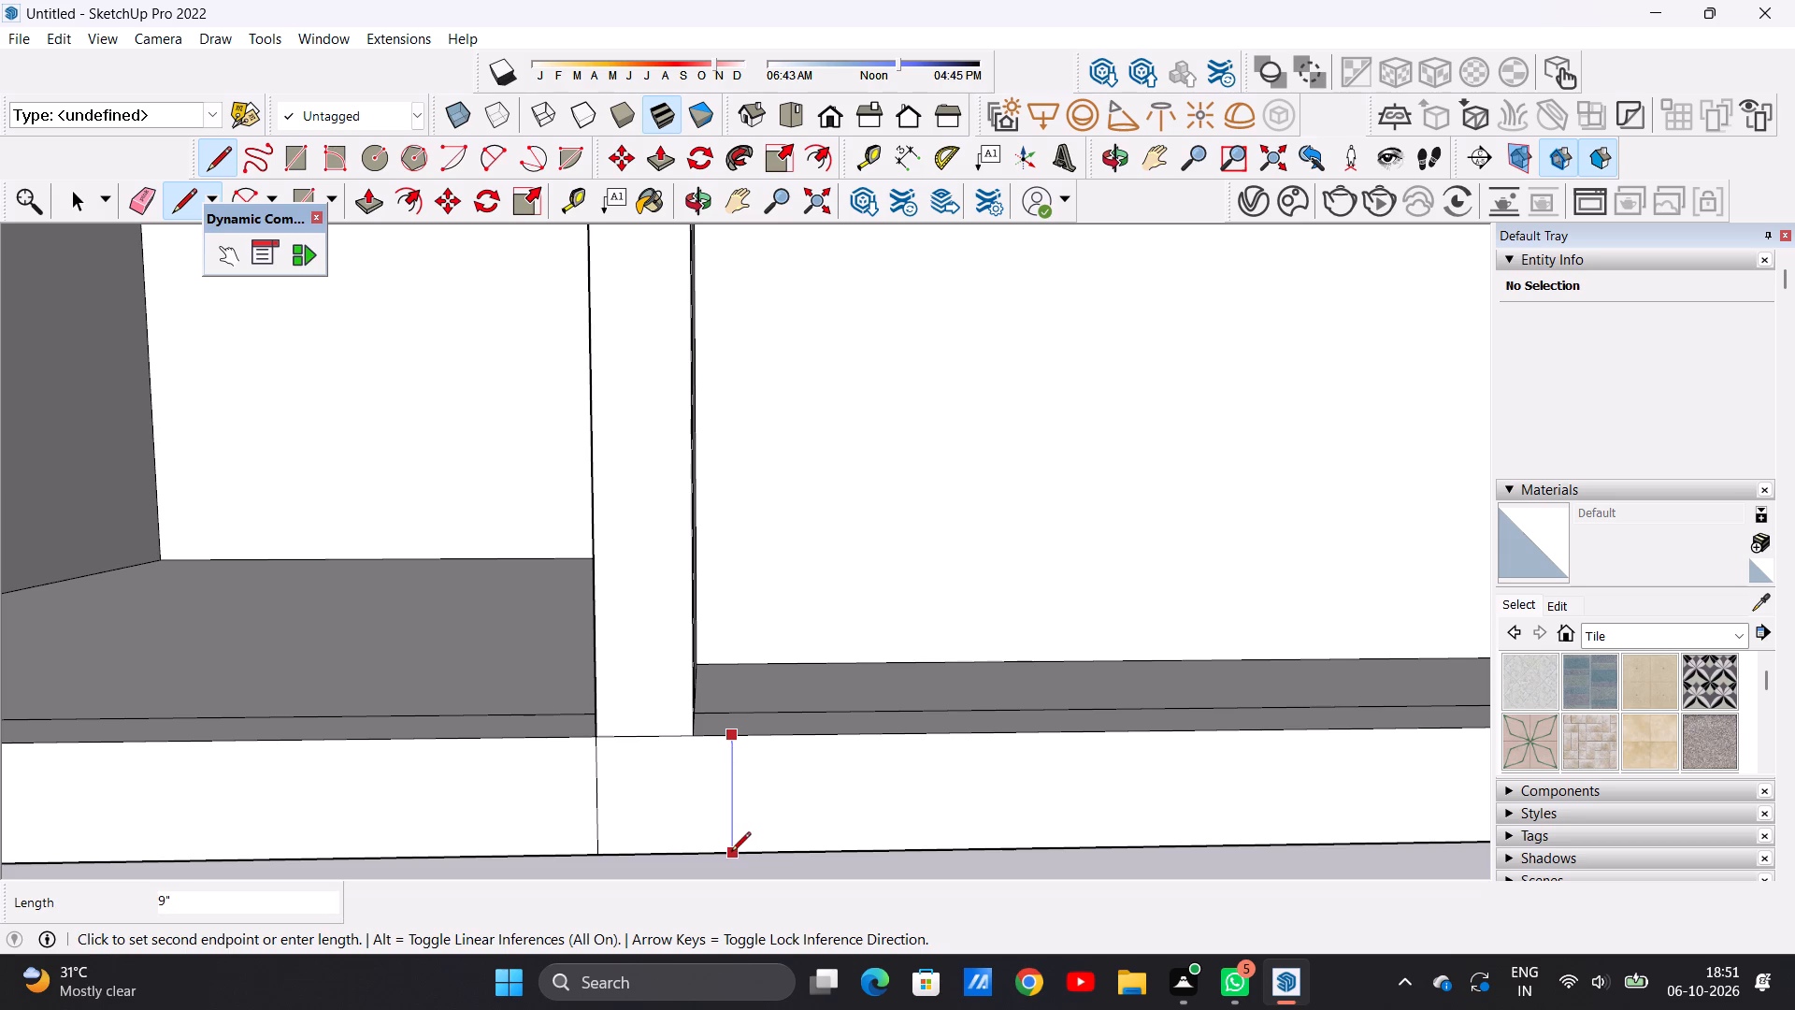
{"action": "left_click", "coordinate": [731, 853]}
{"action": "key", "text": "space"}
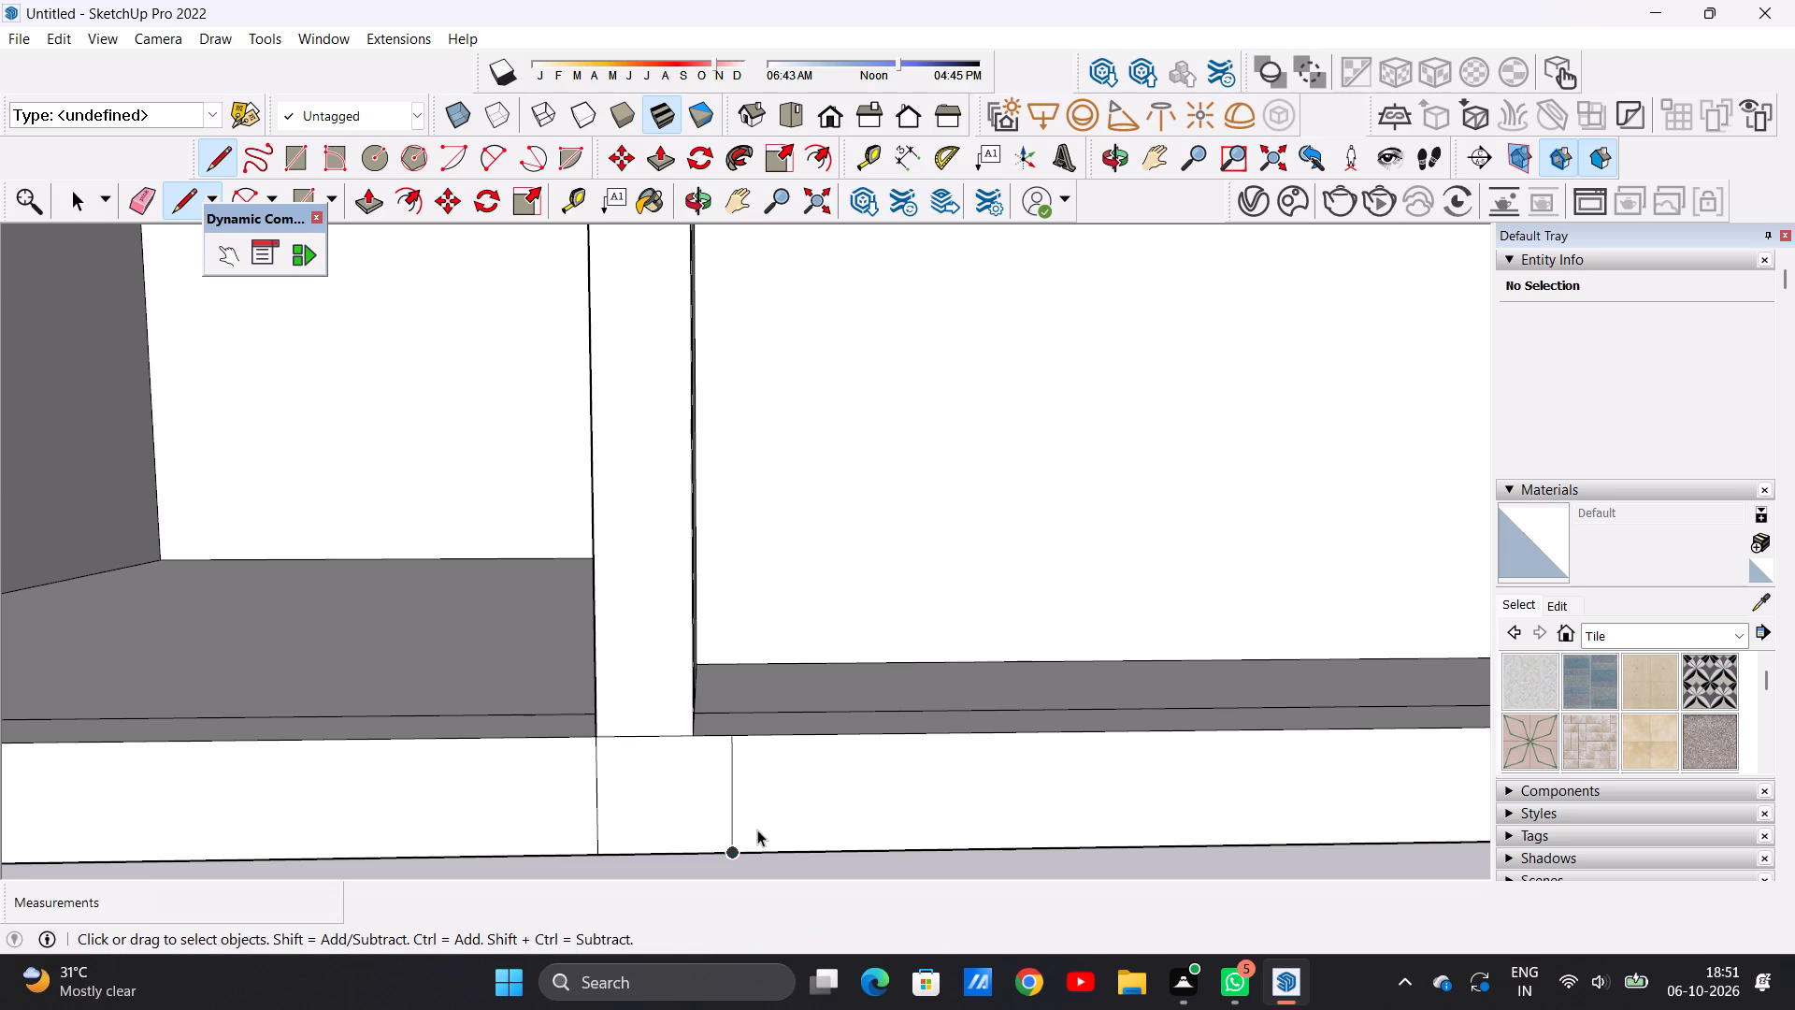
Erase the vertical line on the base slab's front face below the partition post's left edge.
{"action": "type", "text": "E"}
{"action": "scroll", "coordinate": [605, 795], "scroll_direction": "up", "scroll_amount": 6}
{"action": "left_click_drag", "start_coordinate": [584, 773], "coordinate": [606, 768]}
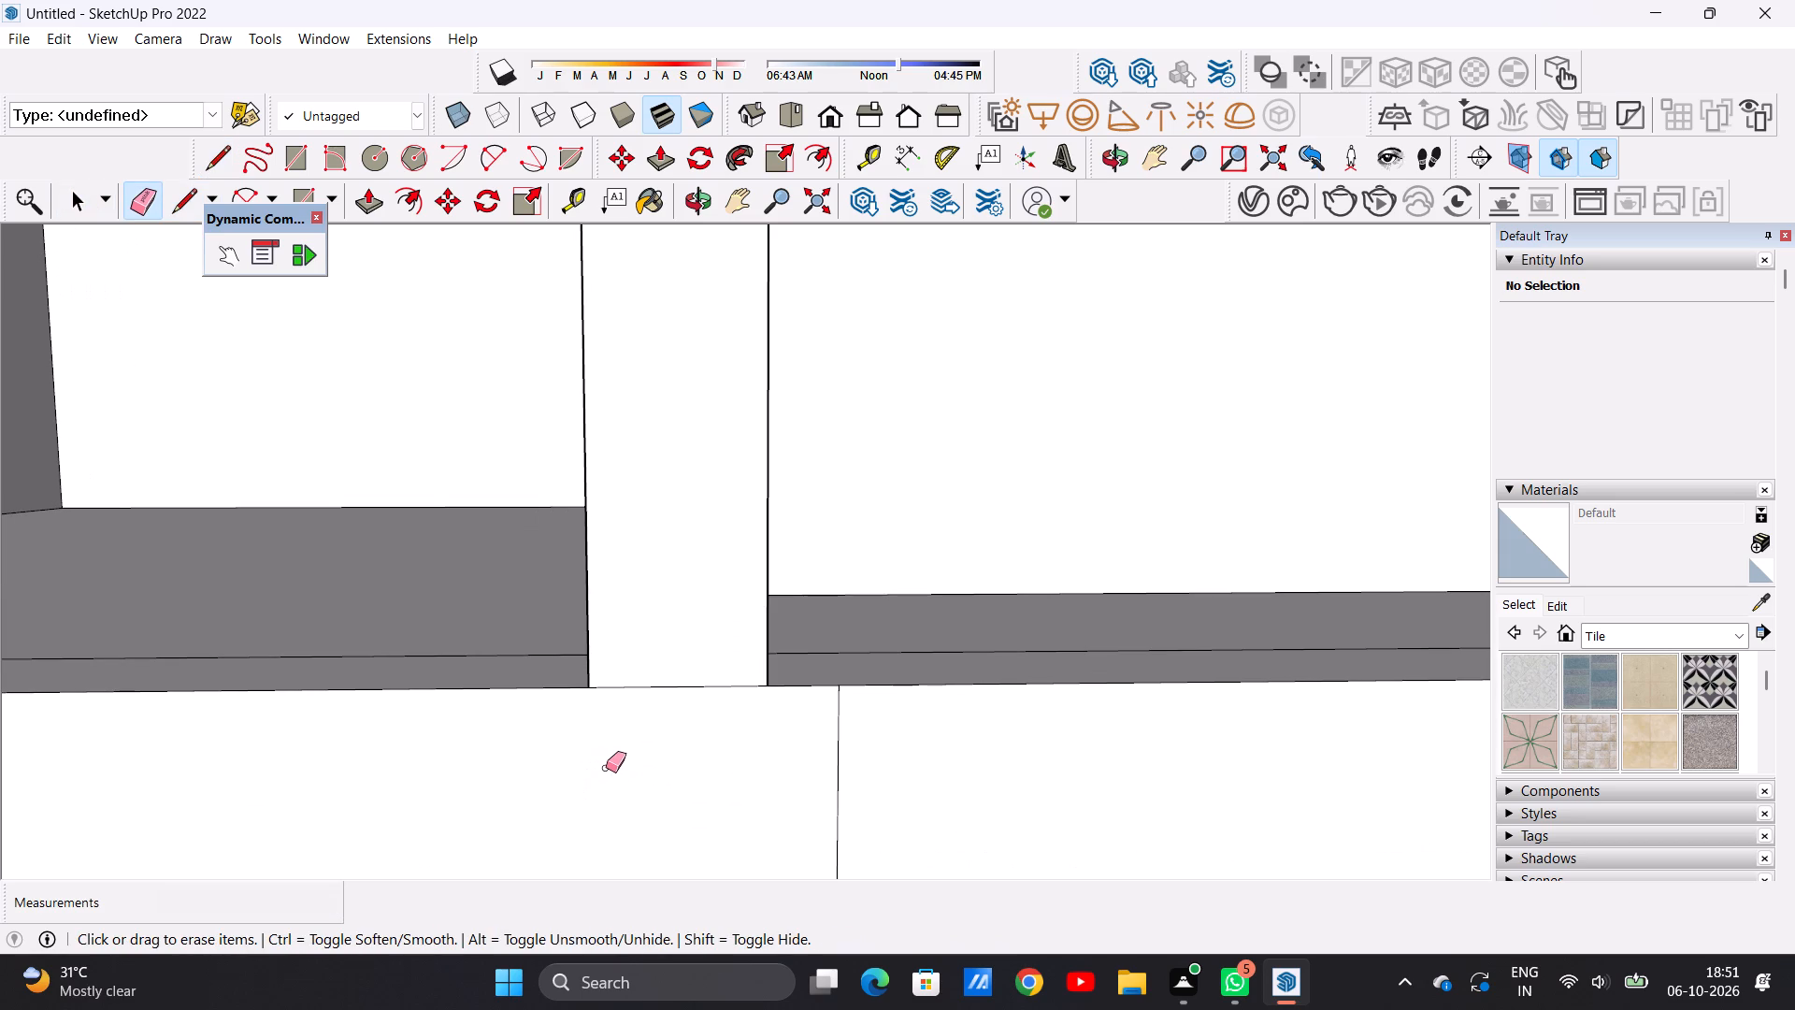
Draw a 9" vertical line on the base slab's front face, a short distance left of the partition post.
{"action": "key", "text": "l"}
{"action": "scroll", "coordinate": [585, 675], "scroll_direction": "up", "scroll_amount": 5}
{"action": "scroll", "coordinate": [561, 658], "scroll_direction": "down", "scroll_amount": 11}
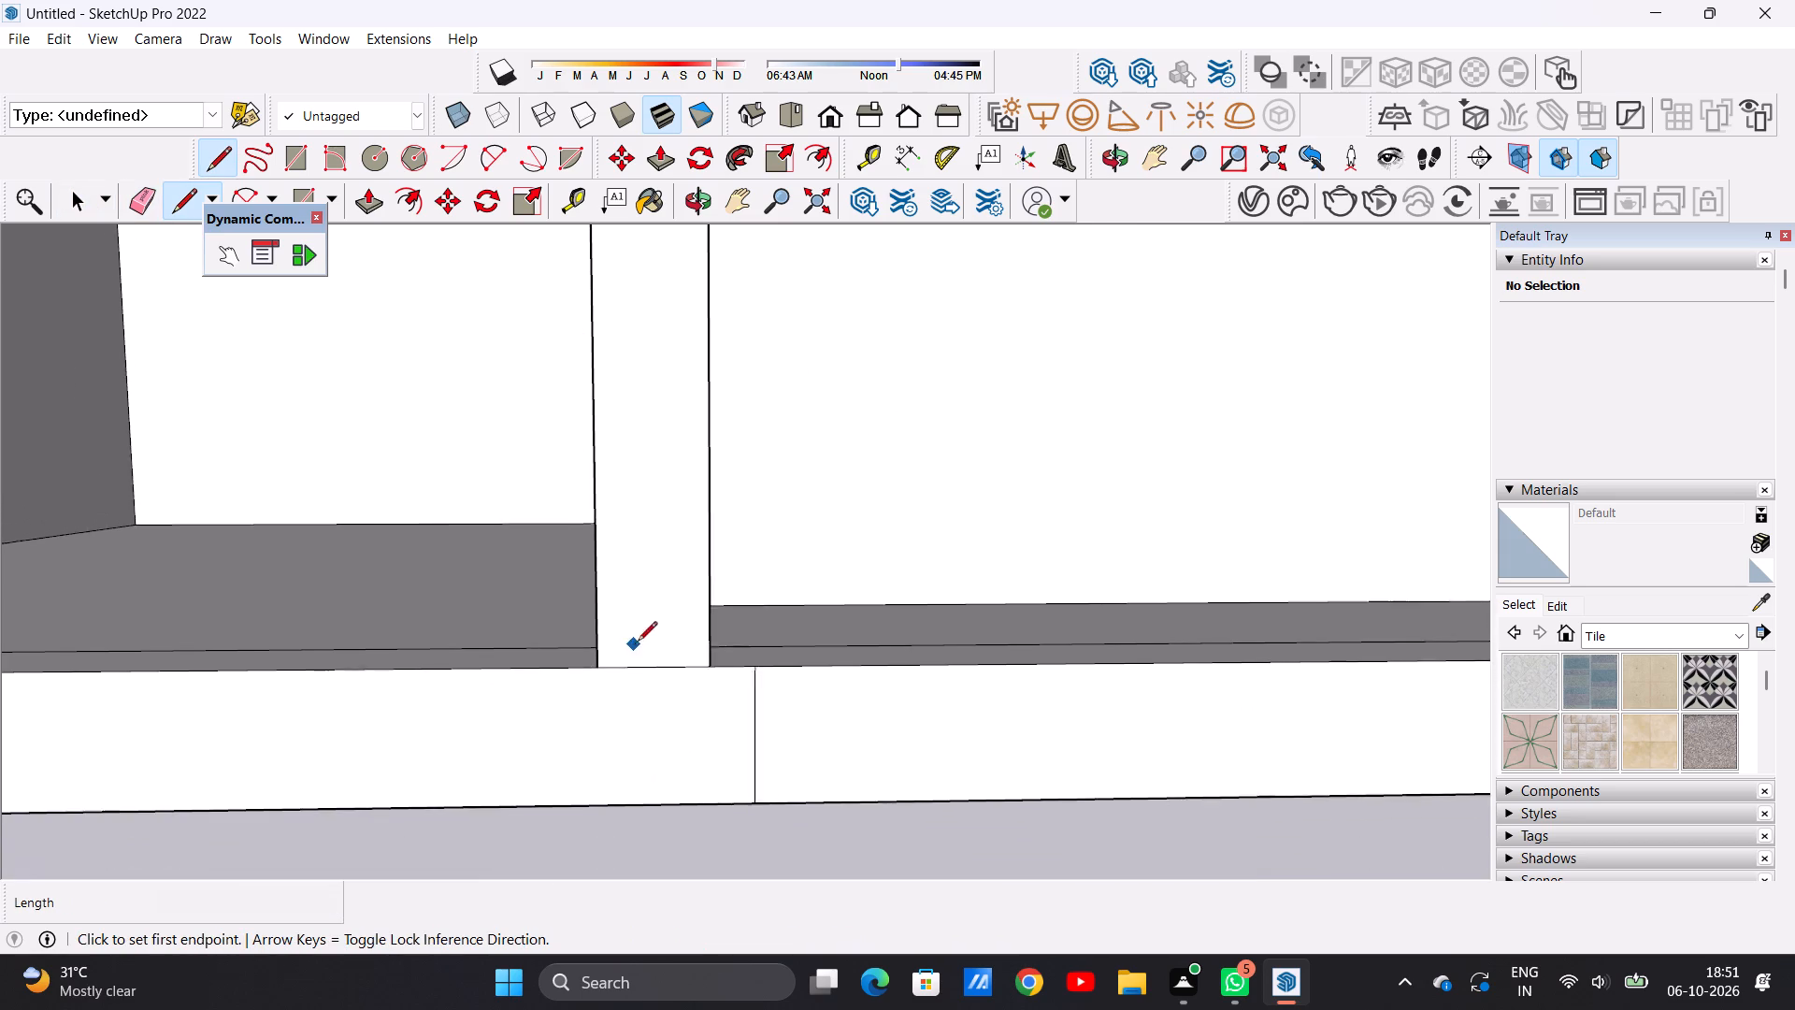
{"action": "scroll", "coordinate": [509, 673], "scroll_direction": "up", "scroll_amount": 4}
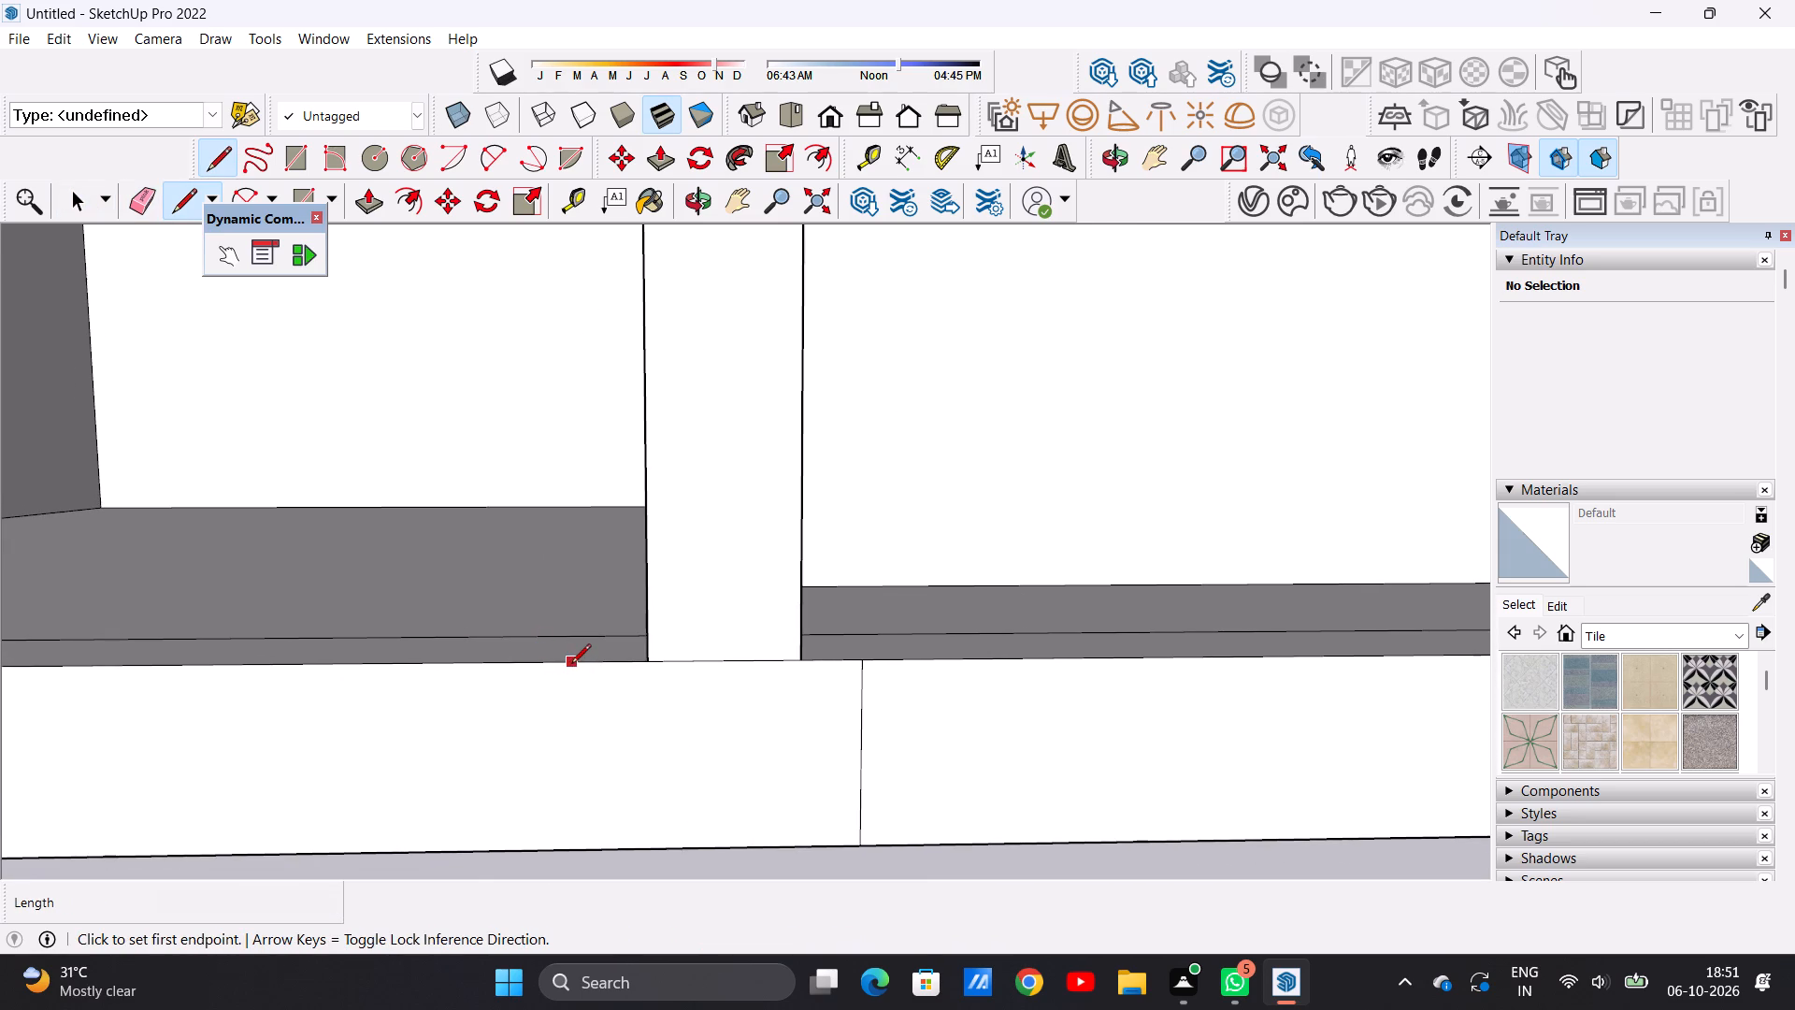
{"action": "left_click", "coordinate": [571, 665]}
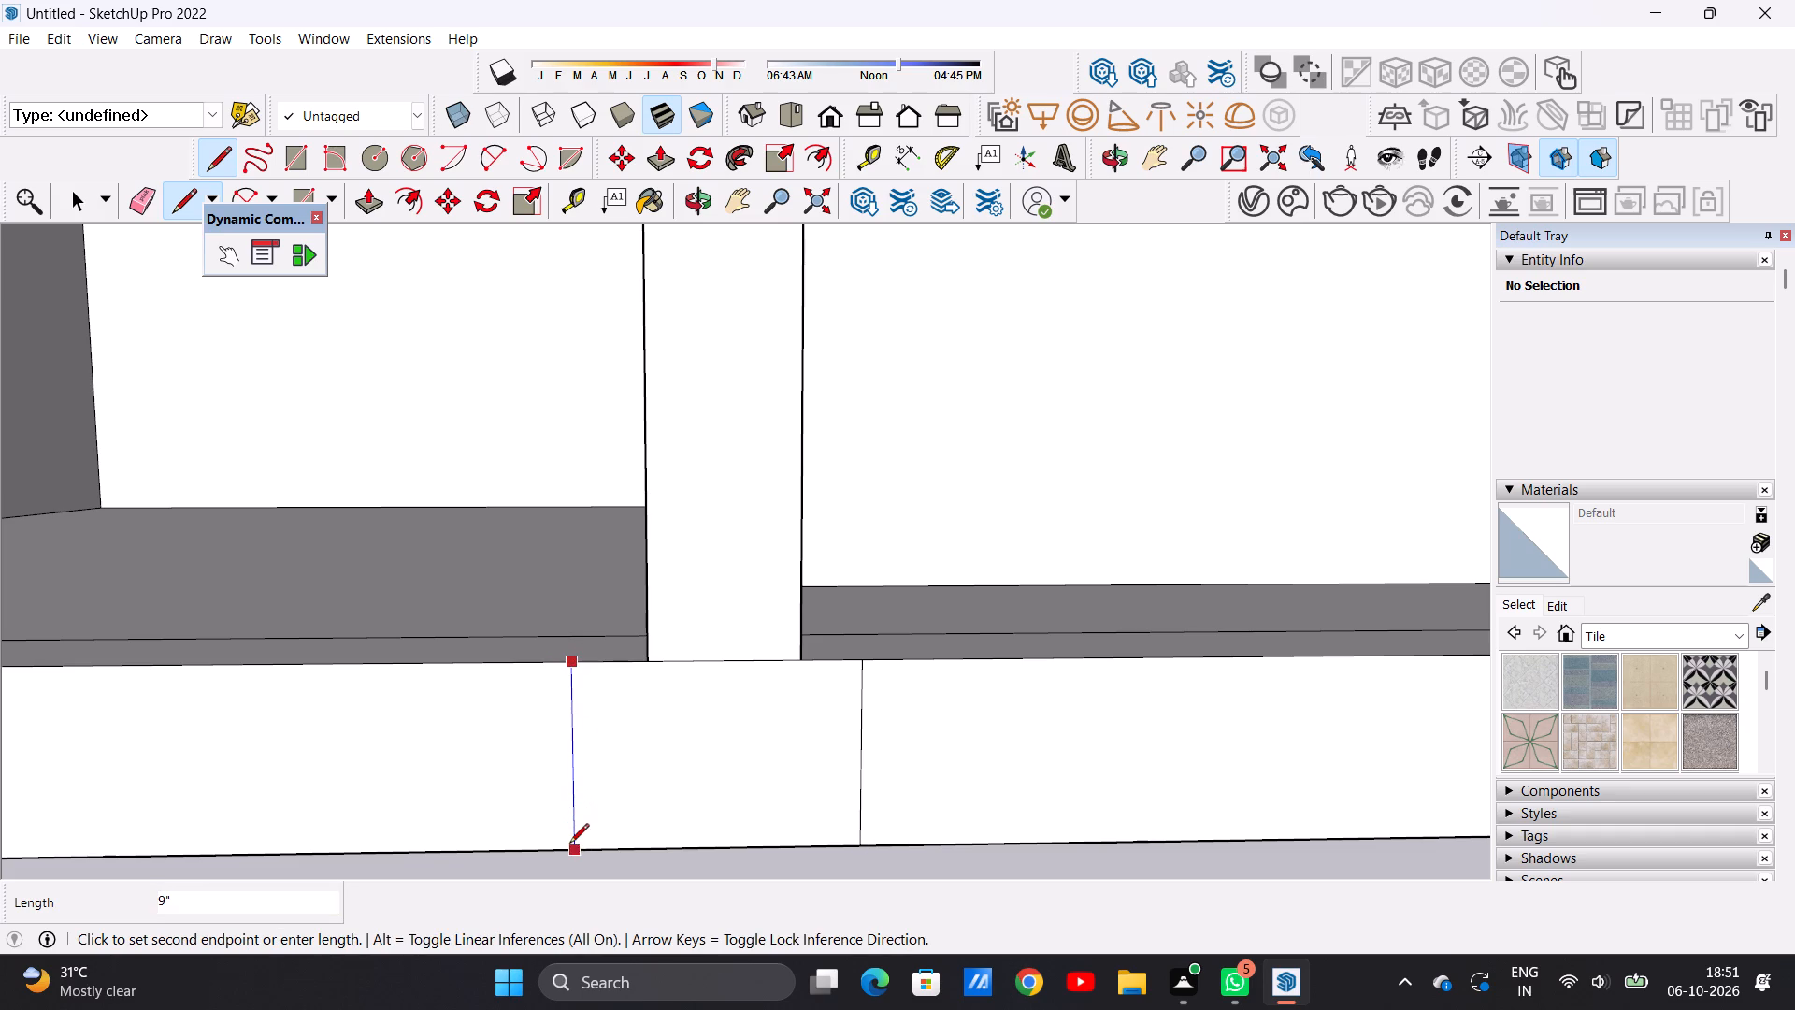
{"action": "left_click", "coordinate": [569, 844]}
{"action": "key", "text": "space"}
Examine the slab's front divisions around the partition post and the overall front elevation.
{"action": "scroll", "coordinate": [615, 731], "scroll_direction": "down", "scroll_amount": 3}
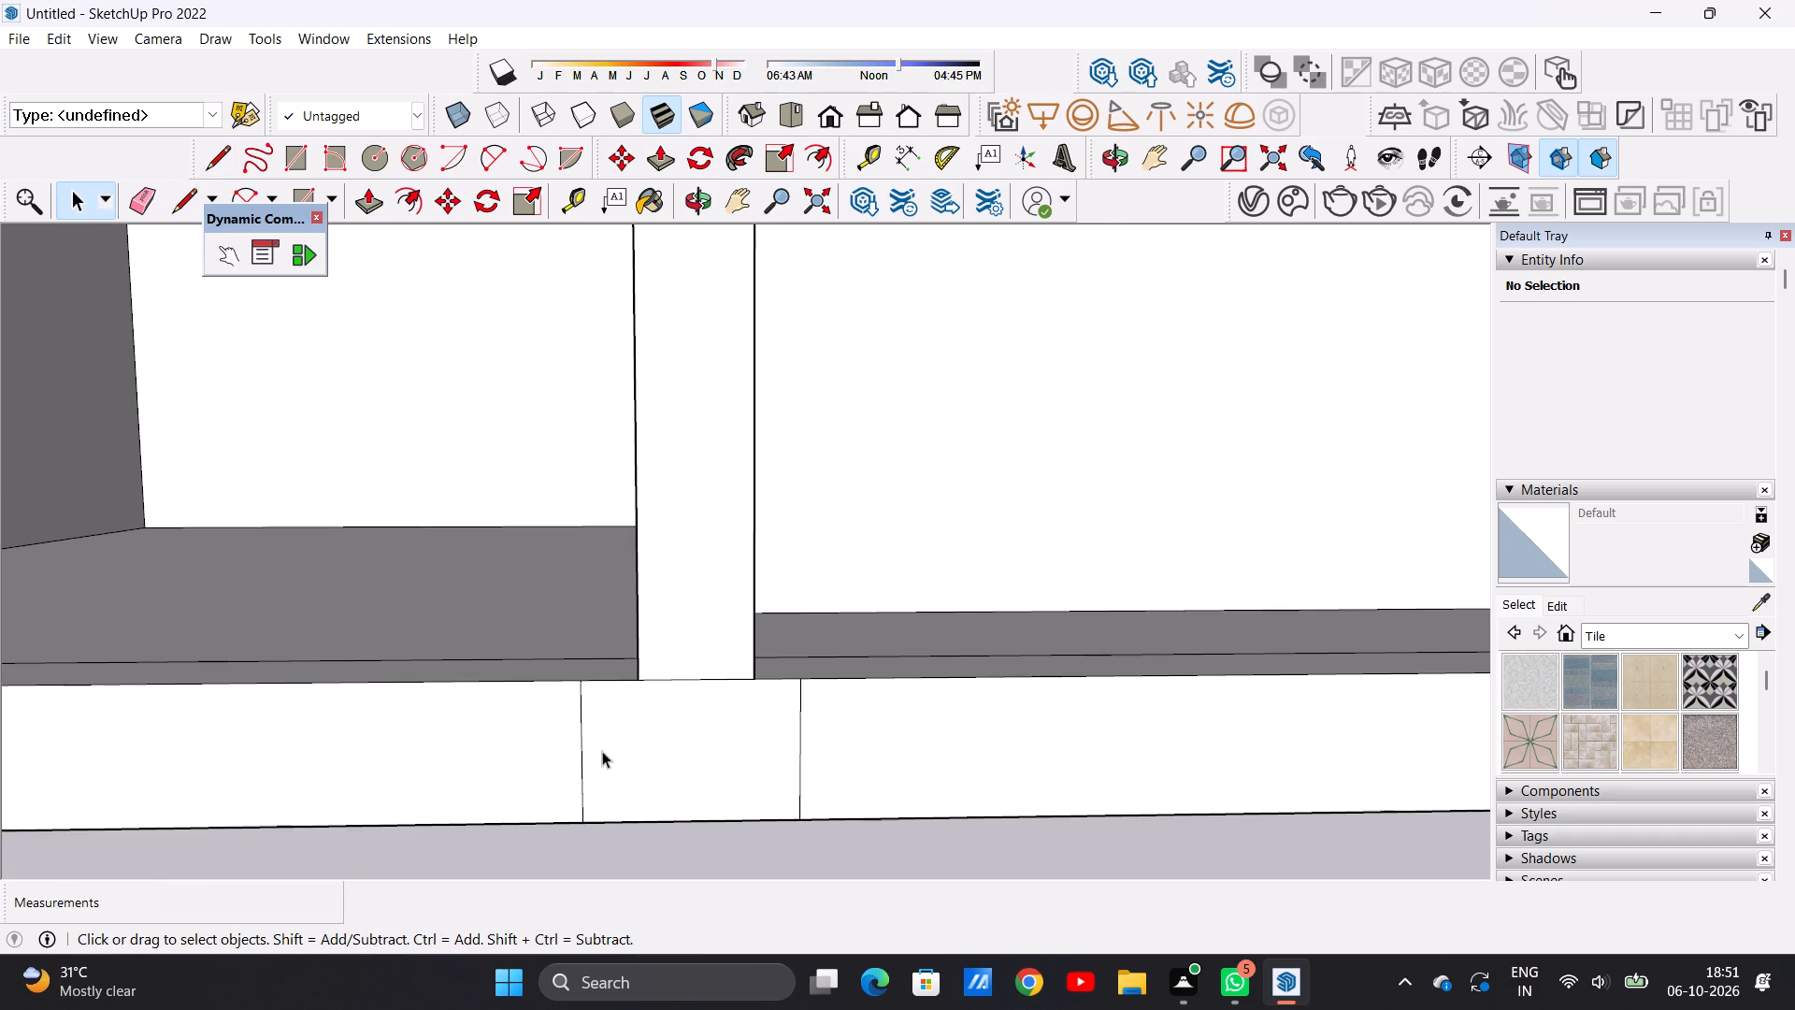
{"action": "scroll", "coordinate": [602, 751], "scroll_direction": "down", "scroll_amount": 12}
{"action": "scroll", "coordinate": [602, 752], "scroll_direction": "up", "scroll_amount": 1}
{"action": "scroll", "coordinate": [602, 752], "scroll_direction": "down", "scroll_amount": 5}
{"action": "scroll", "coordinate": [655, 739], "scroll_direction": "up", "scroll_amount": 10}
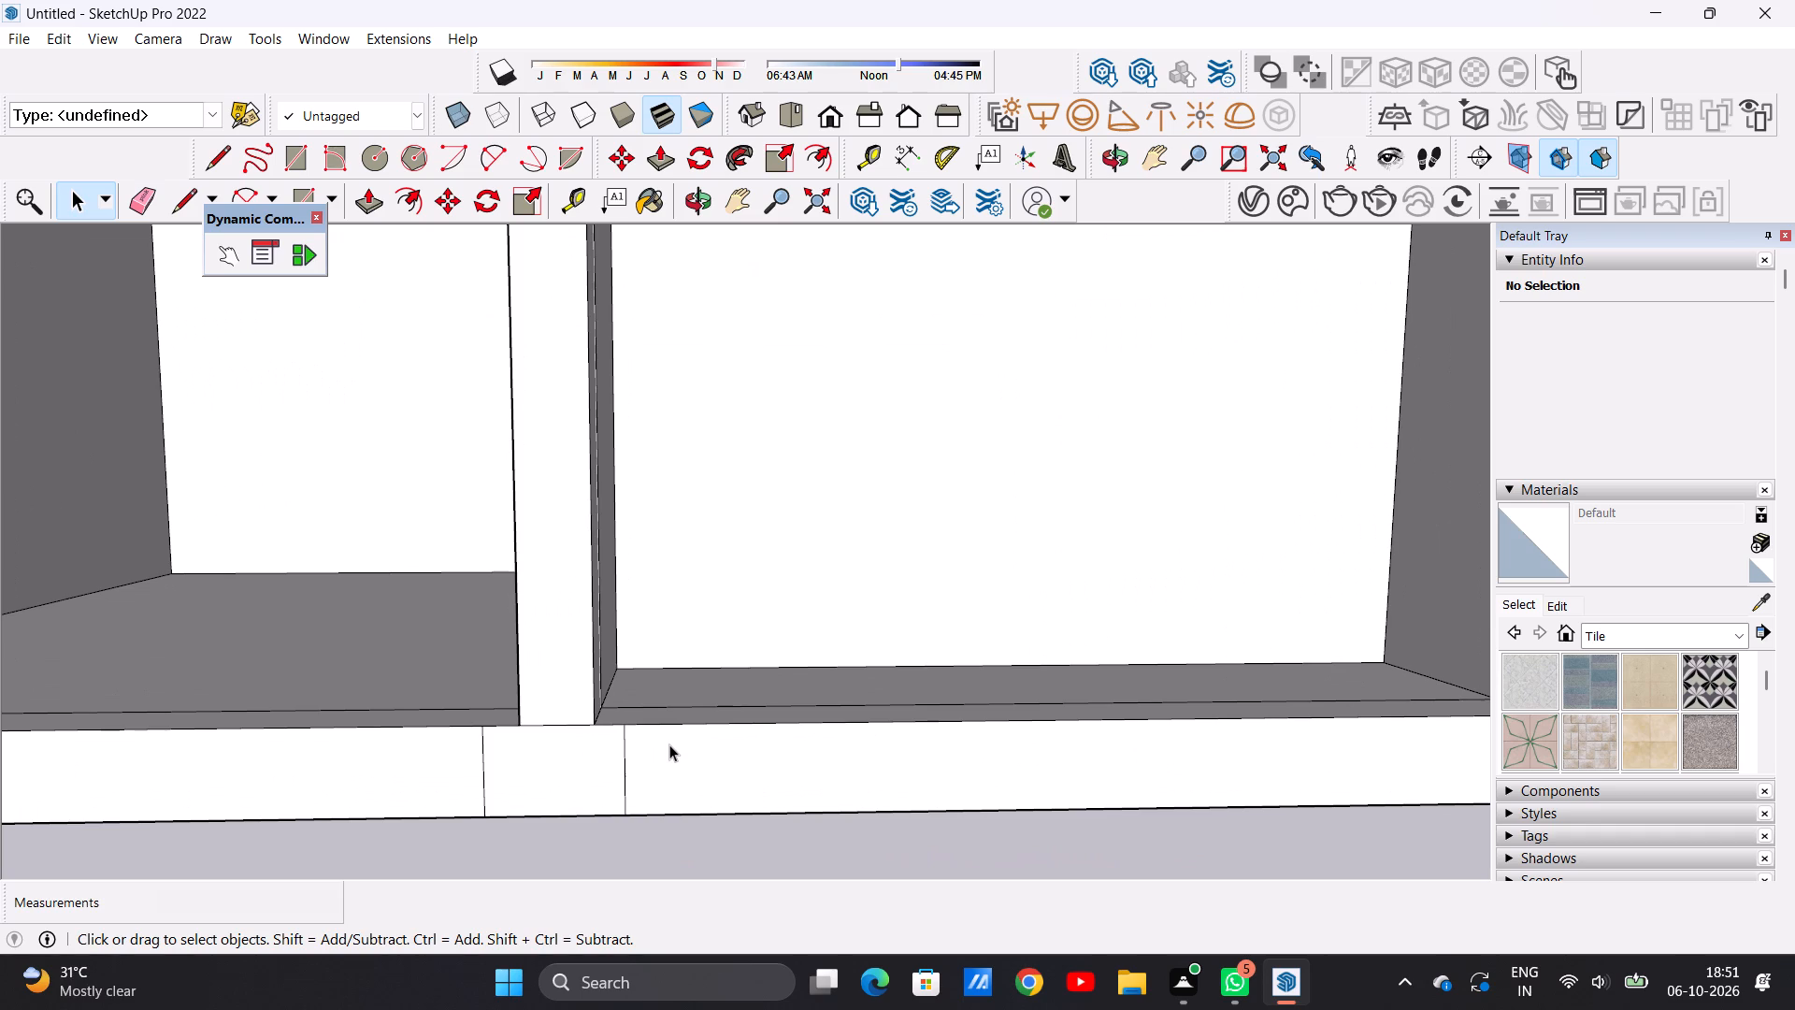
{"action": "scroll", "coordinate": [653, 763], "scroll_direction": "down", "scroll_amount": 5}
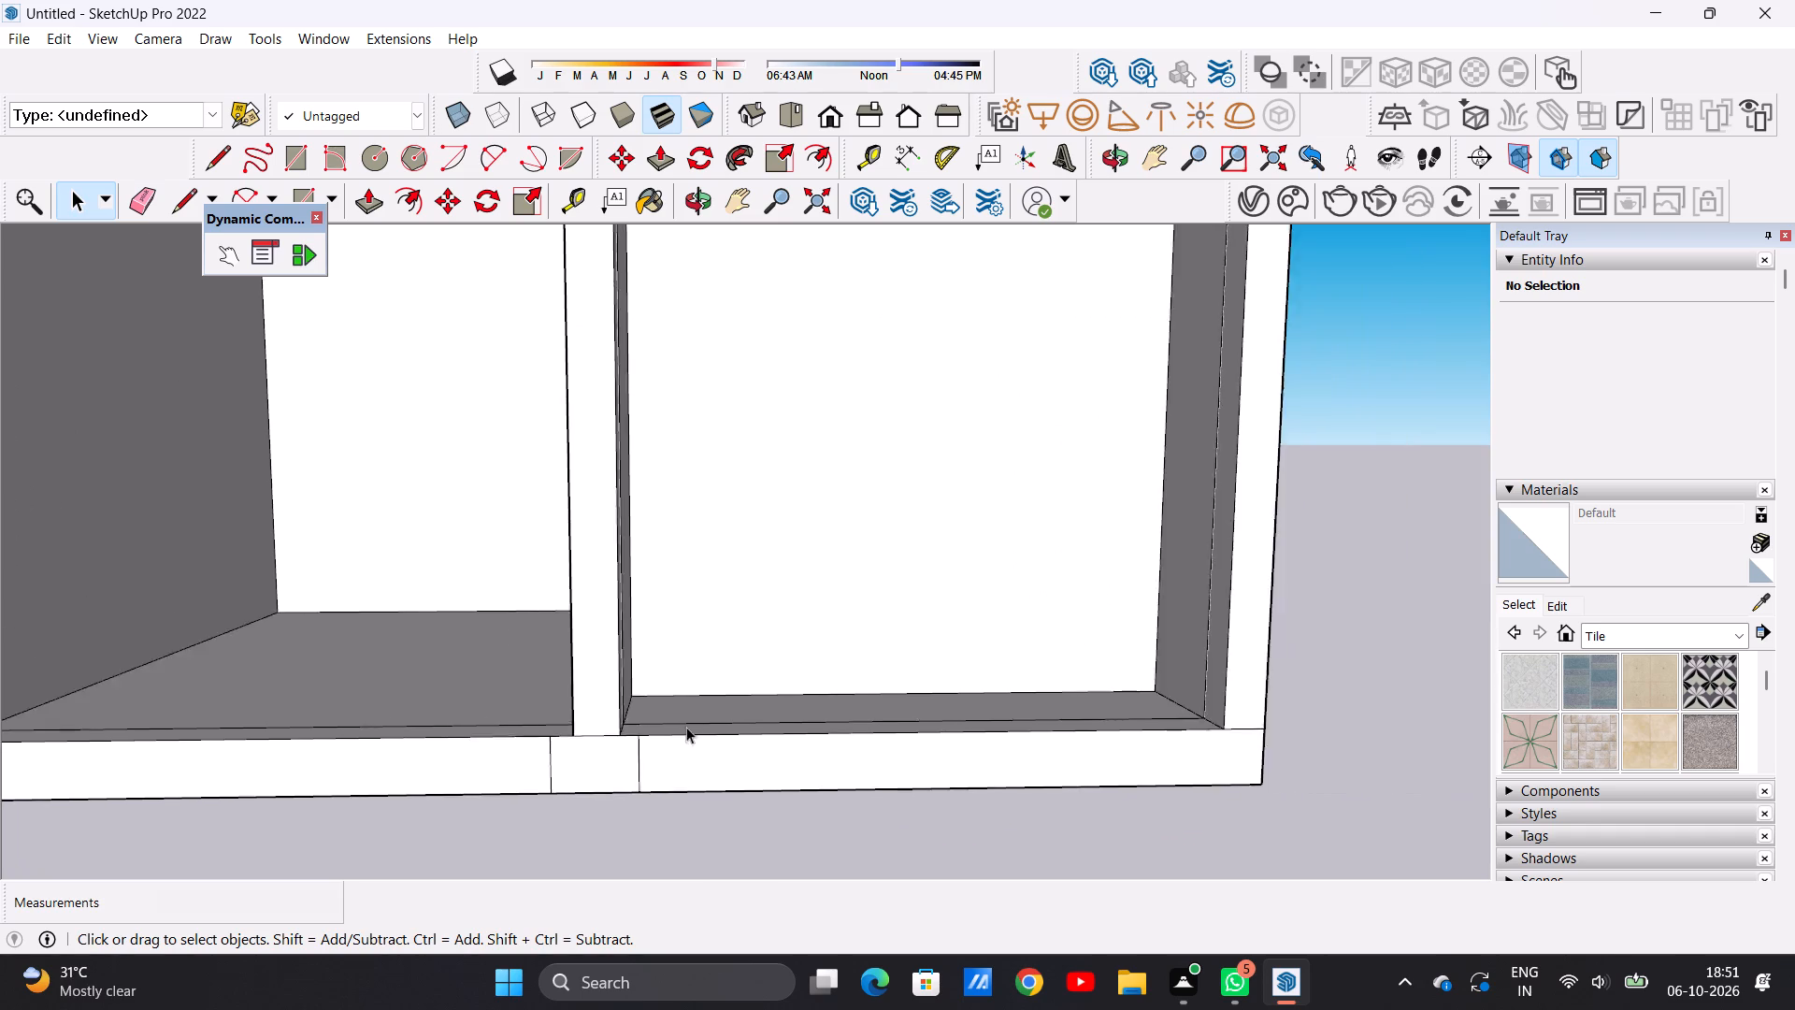
{"action": "scroll", "coordinate": [686, 727], "scroll_direction": "down", "scroll_amount": 10}
{"action": "scroll", "coordinate": [833, 589], "scroll_direction": "up", "scroll_amount": 1}
{"action": "scroll", "coordinate": [840, 580], "scroll_direction": "down", "scroll_amount": 1}
{"action": "scroll", "coordinate": [840, 580], "scroll_direction": "up", "scroll_amount": 4}
{"action": "scroll", "coordinate": [852, 575], "scroll_direction": "down", "scroll_amount": 4}
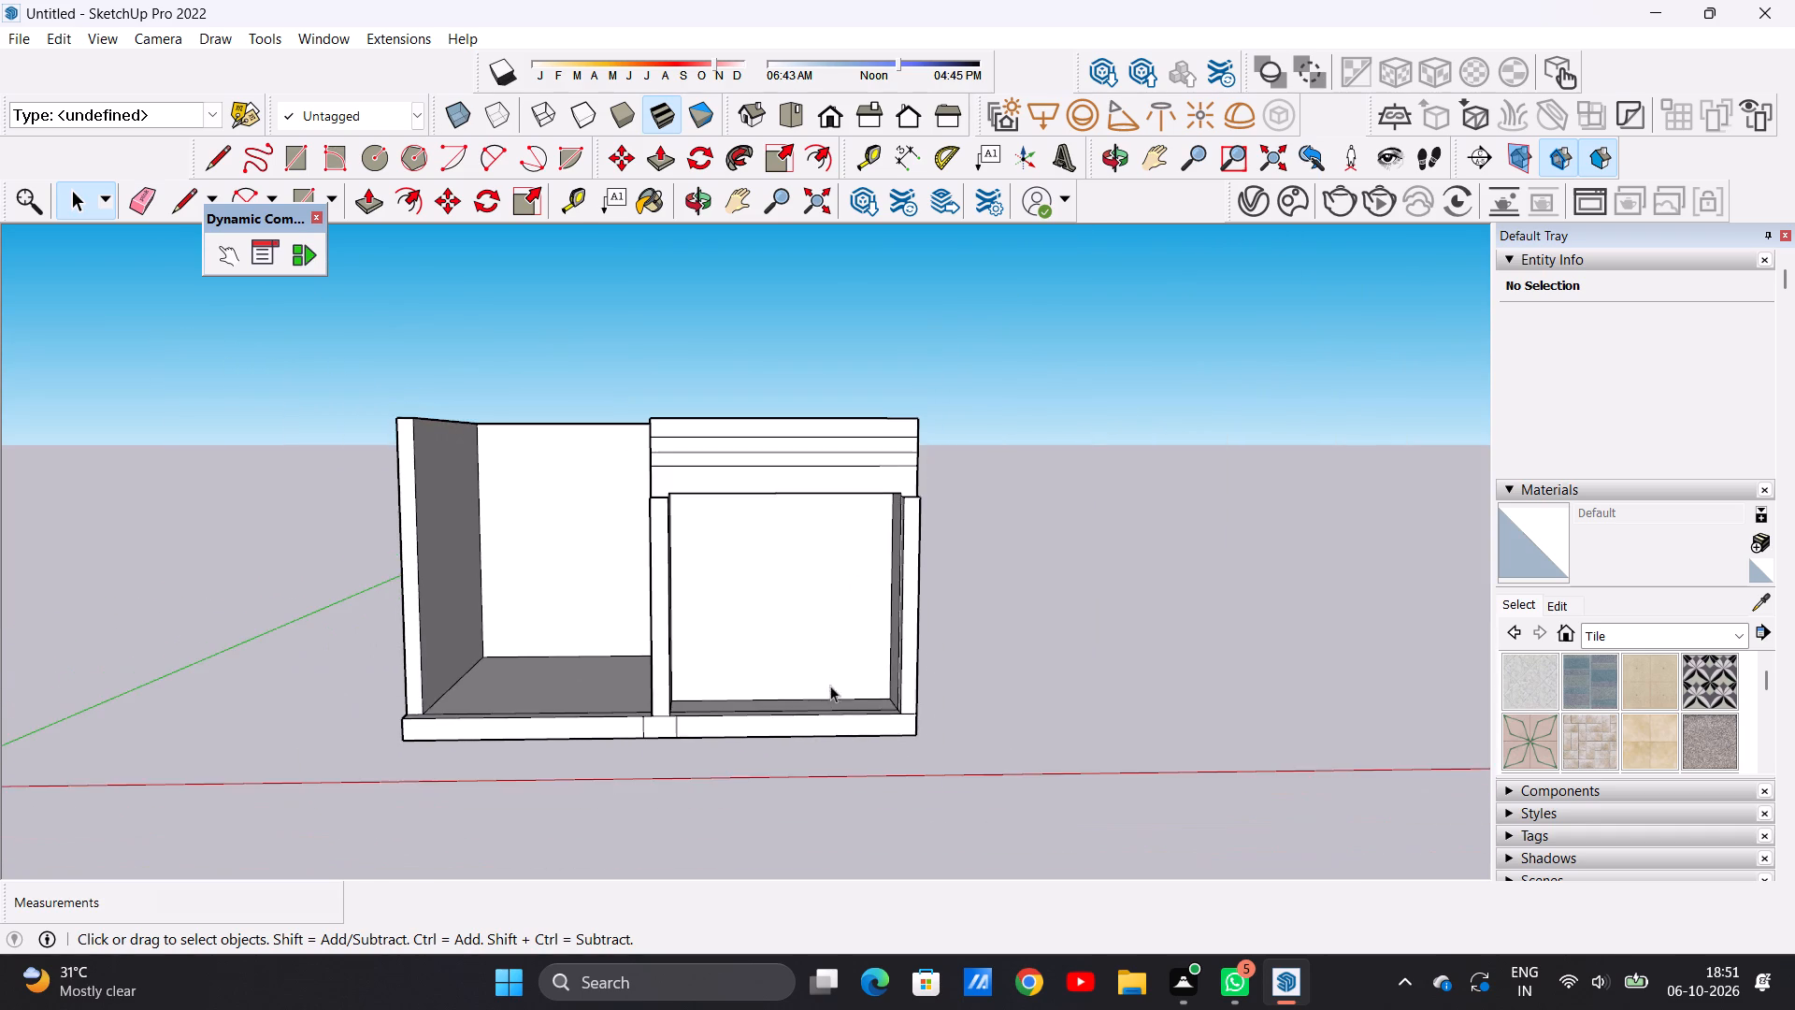
{"action": "scroll", "coordinate": [826, 694], "scroll_direction": "up", "scroll_amount": 4}
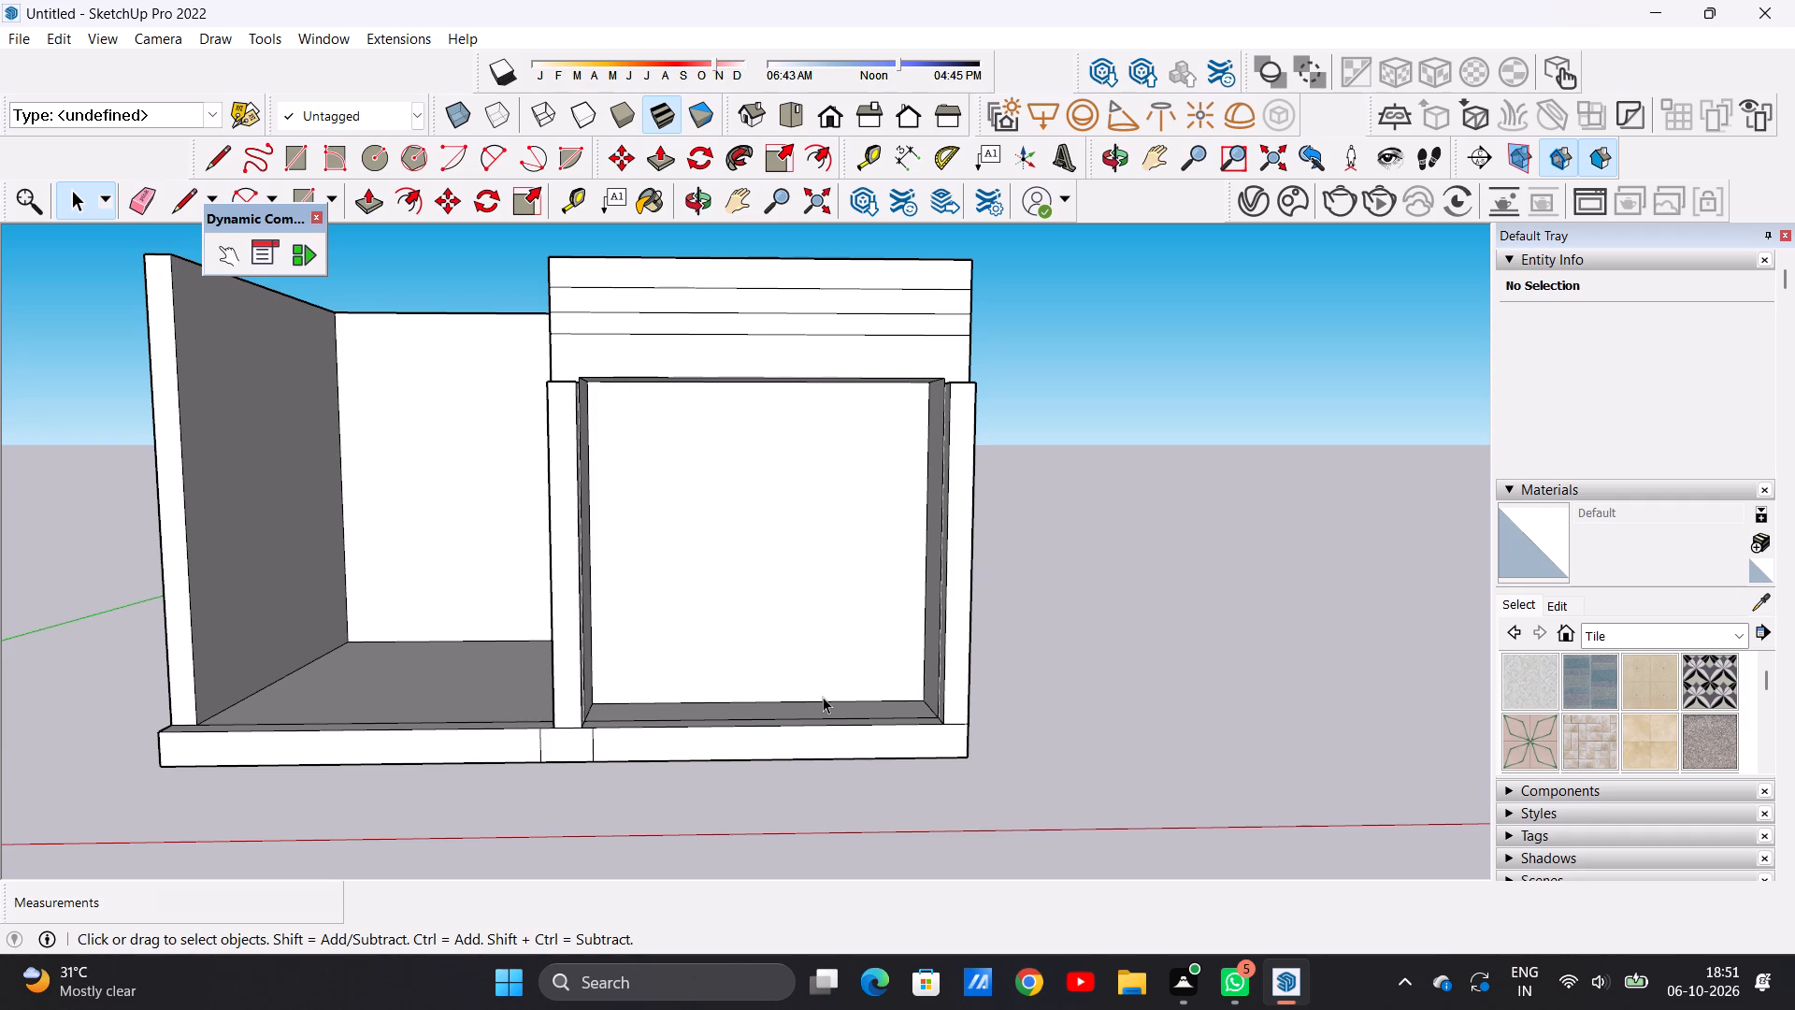
{"action": "scroll", "coordinate": [800, 613], "scroll_direction": "down", "scroll_amount": 5}
{"action": "scroll", "coordinate": [836, 628], "scroll_direction": "up", "scroll_amount": 1}
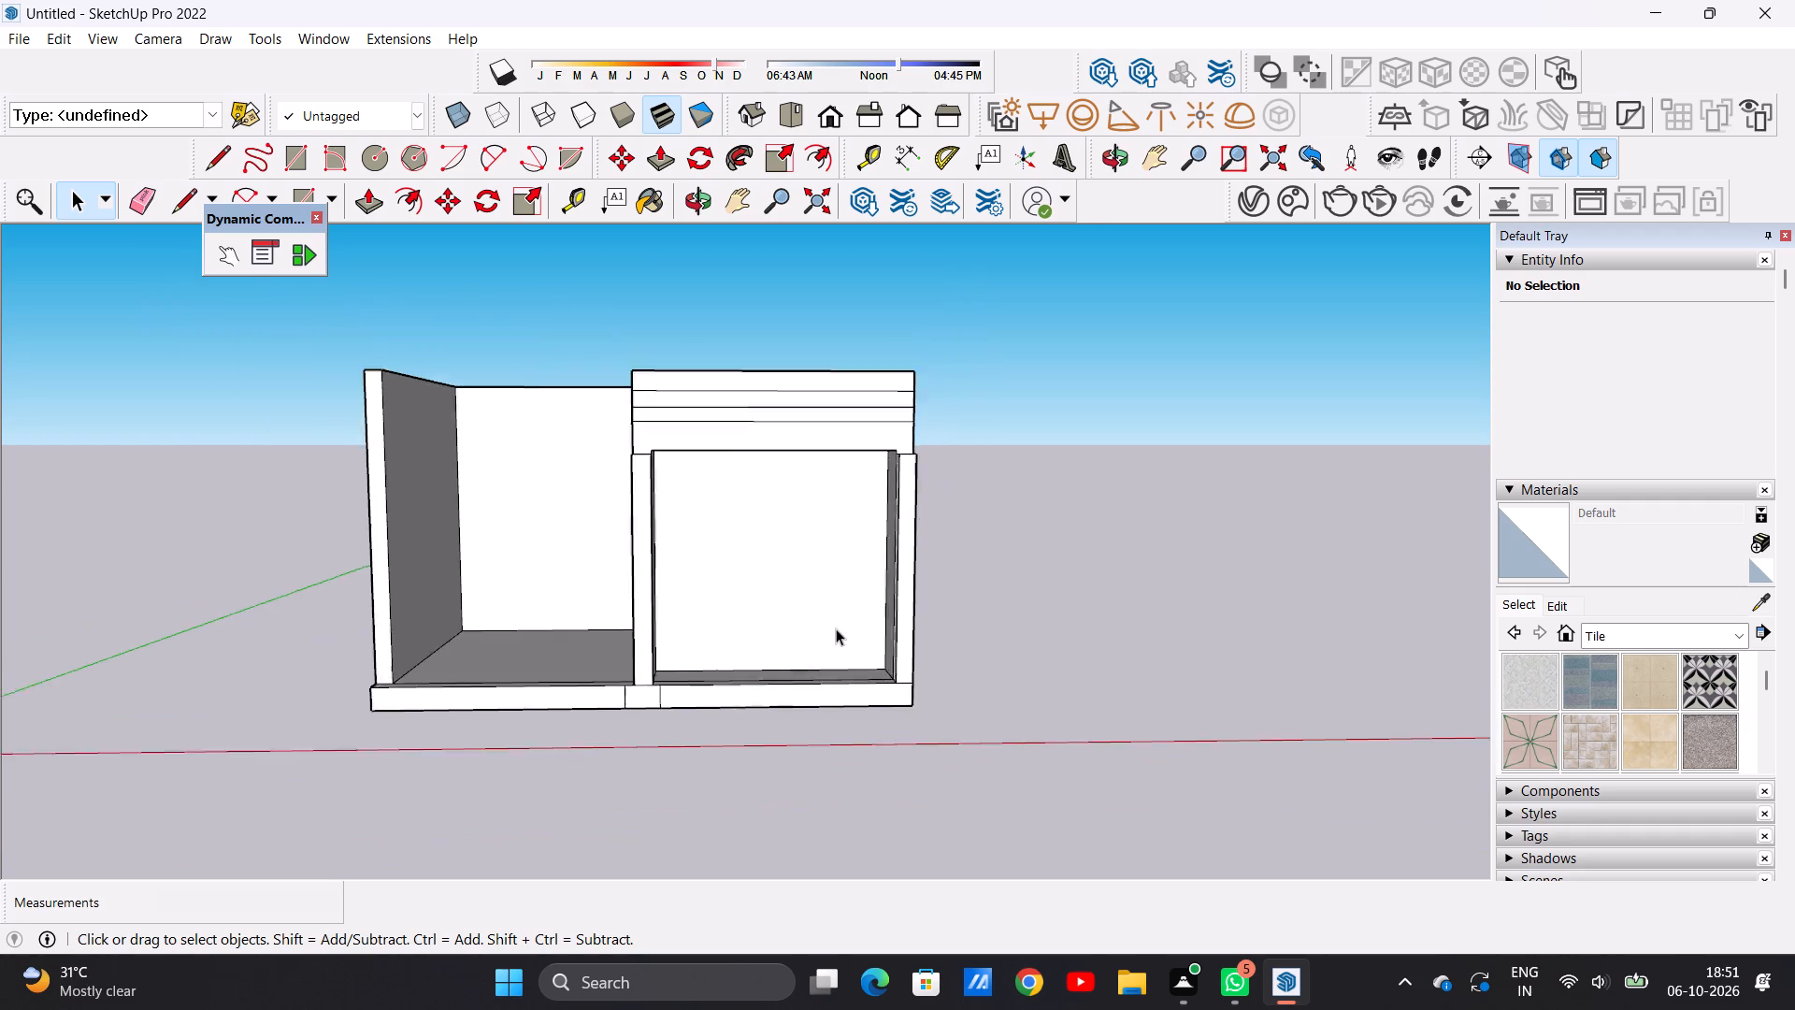
{"action": "scroll", "coordinate": [836, 628], "scroll_direction": "up", "scroll_amount": 3}
{"action": "scroll", "coordinate": [832, 631], "scroll_direction": "down", "scroll_amount": 2}
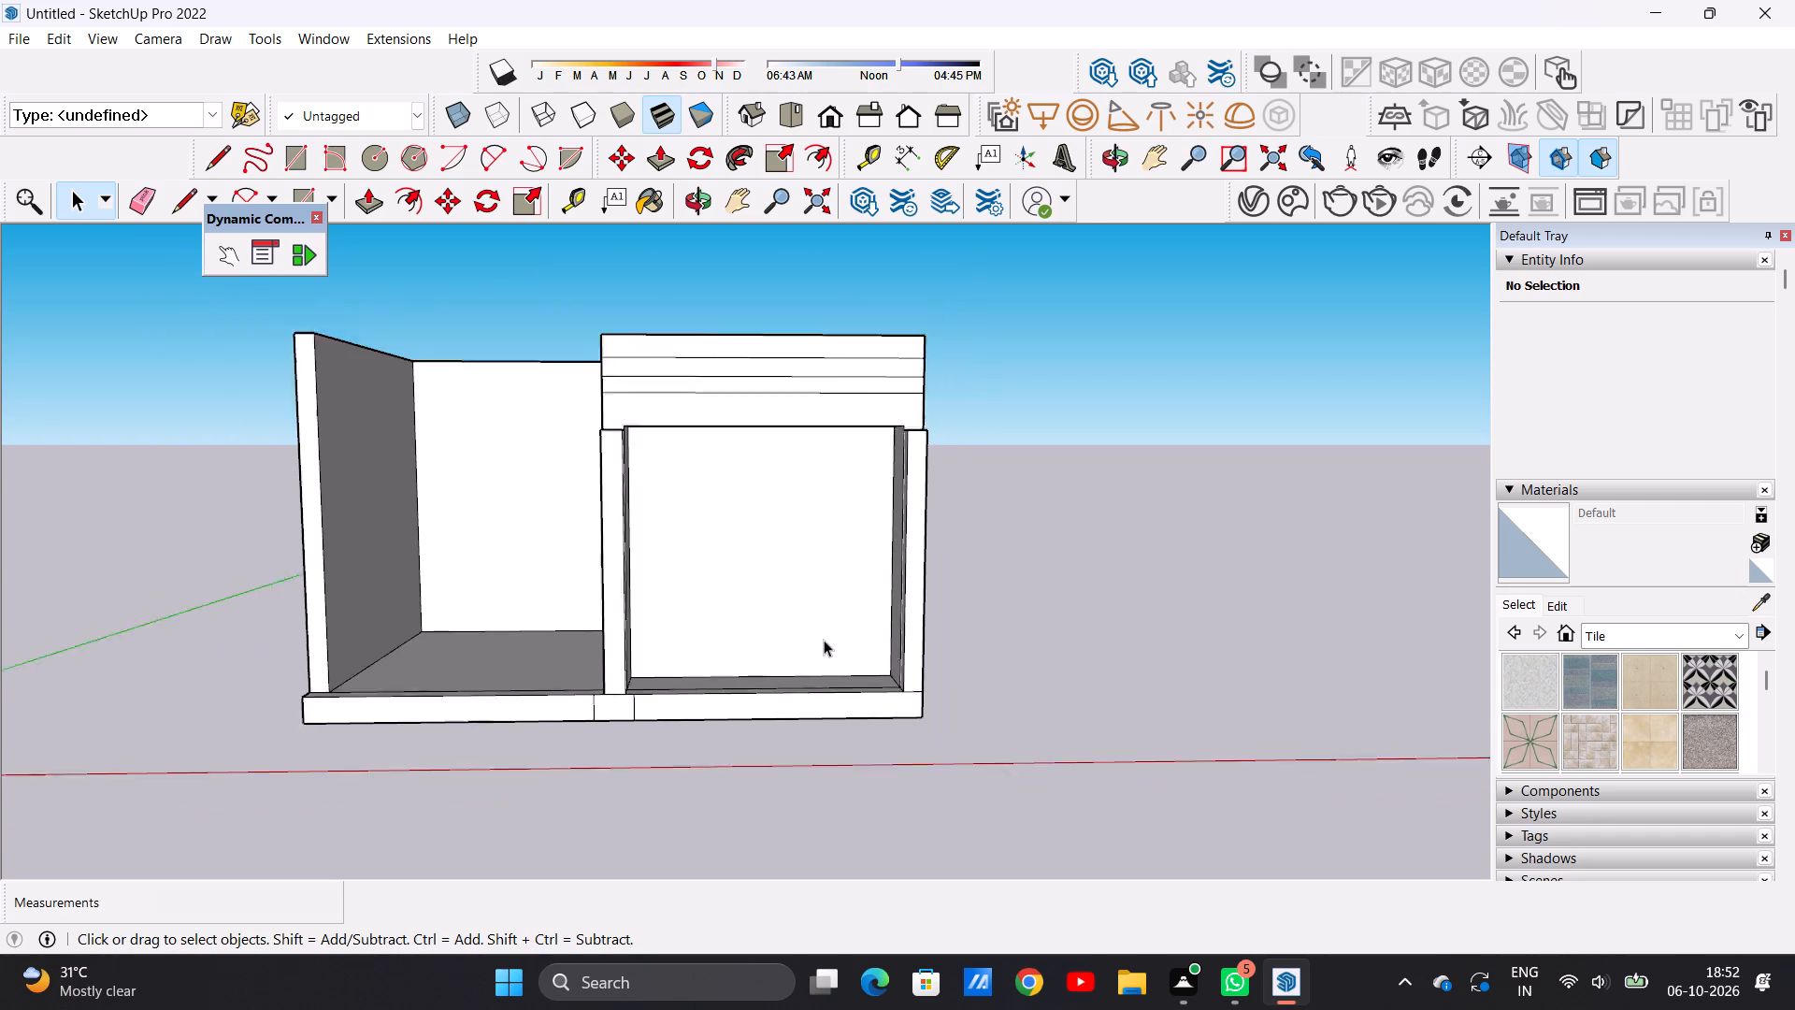
{"action": "scroll", "coordinate": [824, 640], "scroll_direction": "down", "scroll_amount": 1}
Draw a 9" vertical line on the base slab's front face, just left of the right end post.
{"action": "scroll", "coordinate": [933, 720], "scroll_direction": "up", "scroll_amount": 10}
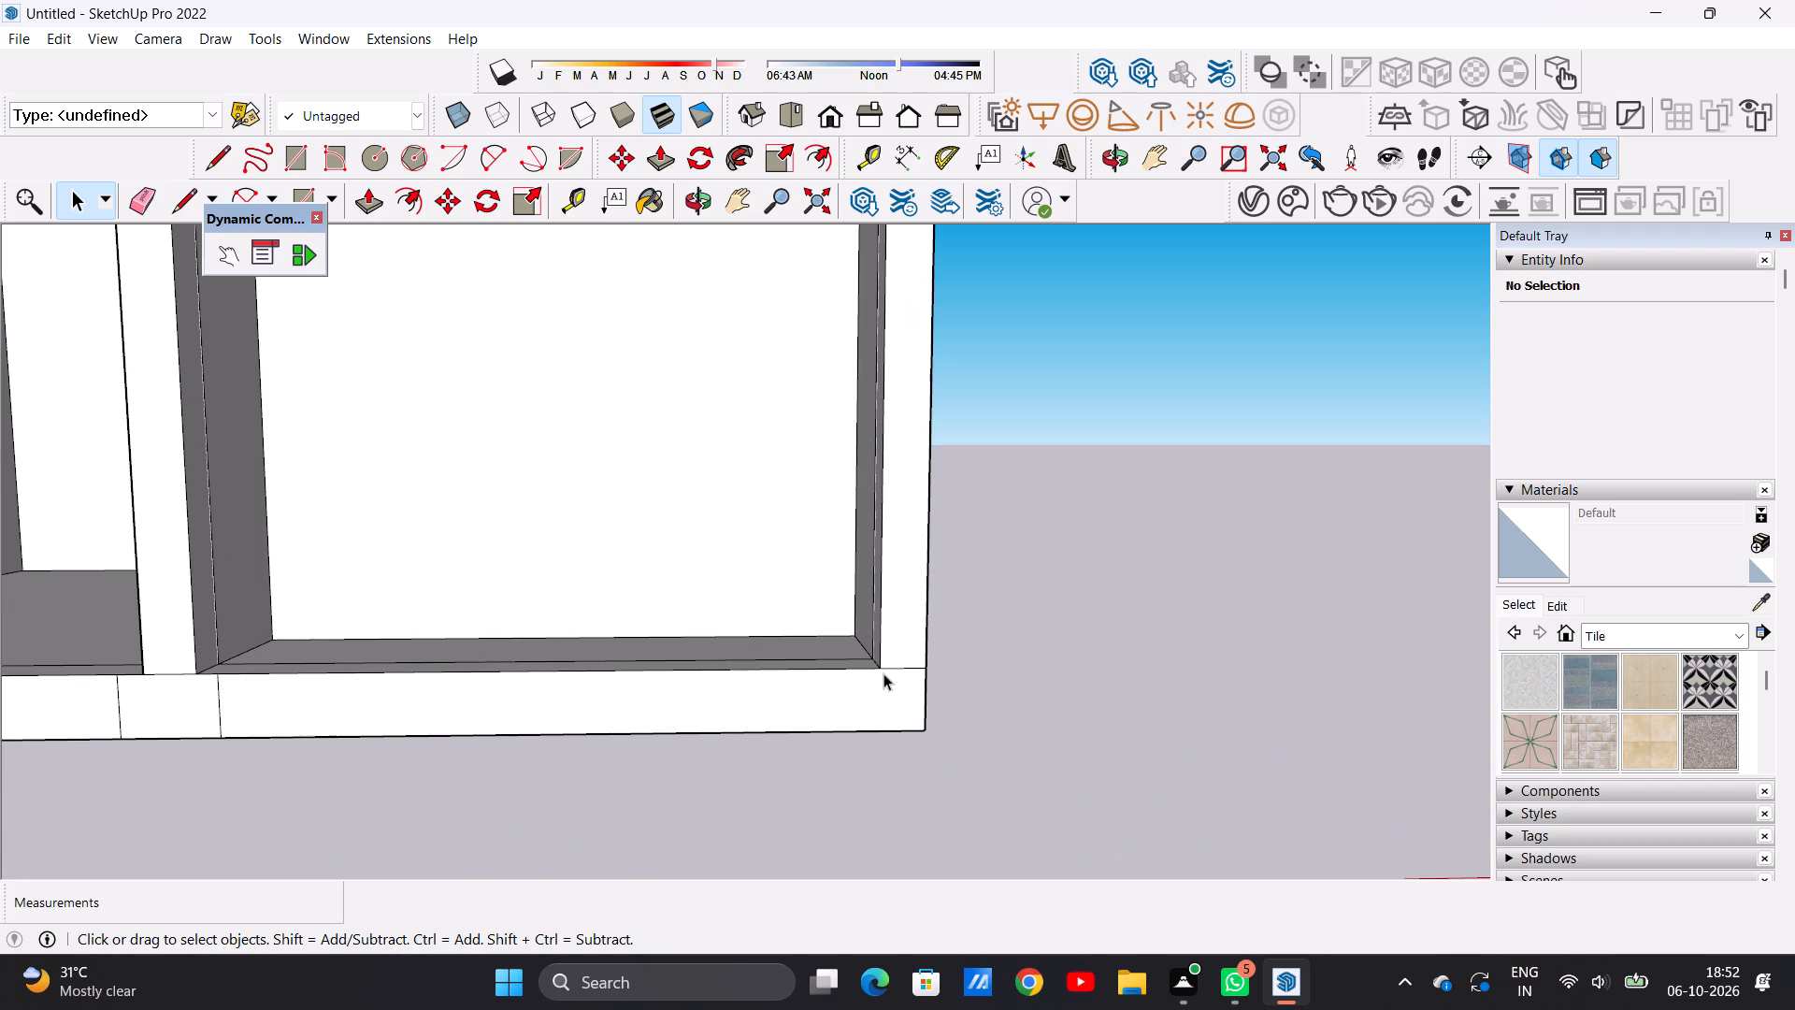
{"action": "key", "text": "l"}
{"action": "scroll", "coordinate": [847, 680], "scroll_direction": "up", "scroll_amount": 4}
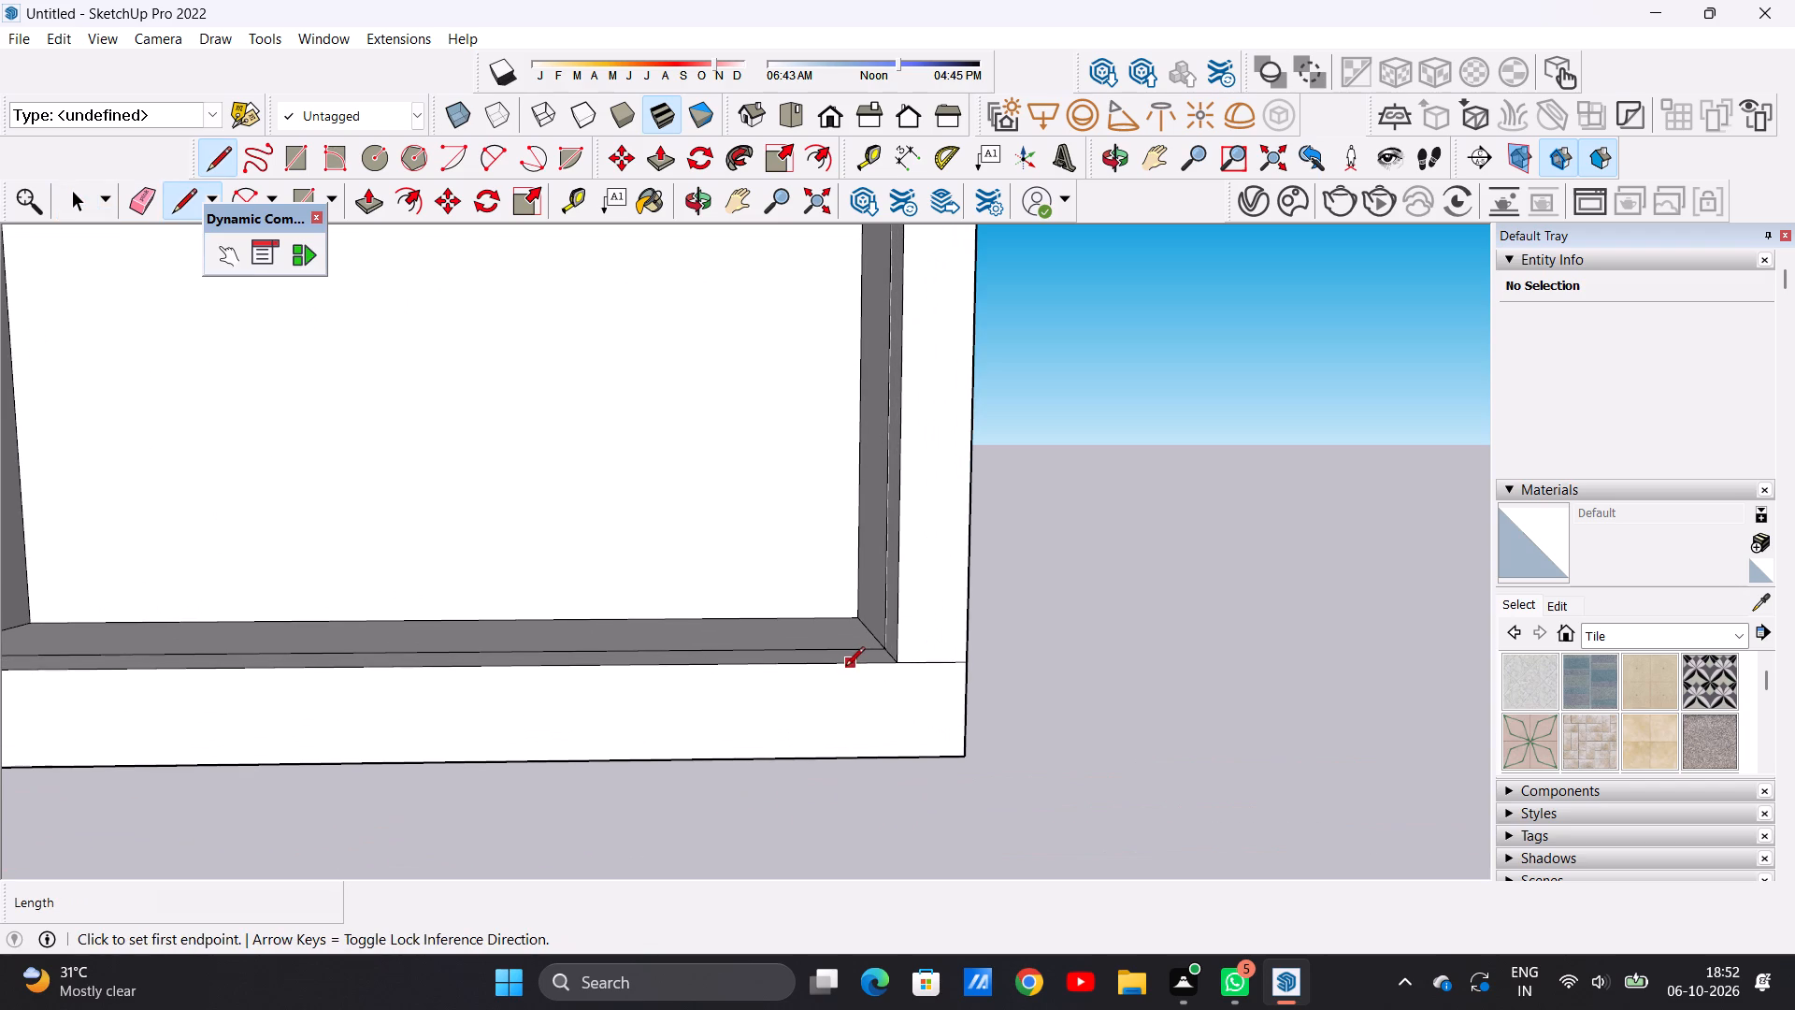
{"action": "left_click", "coordinate": [840, 670]}
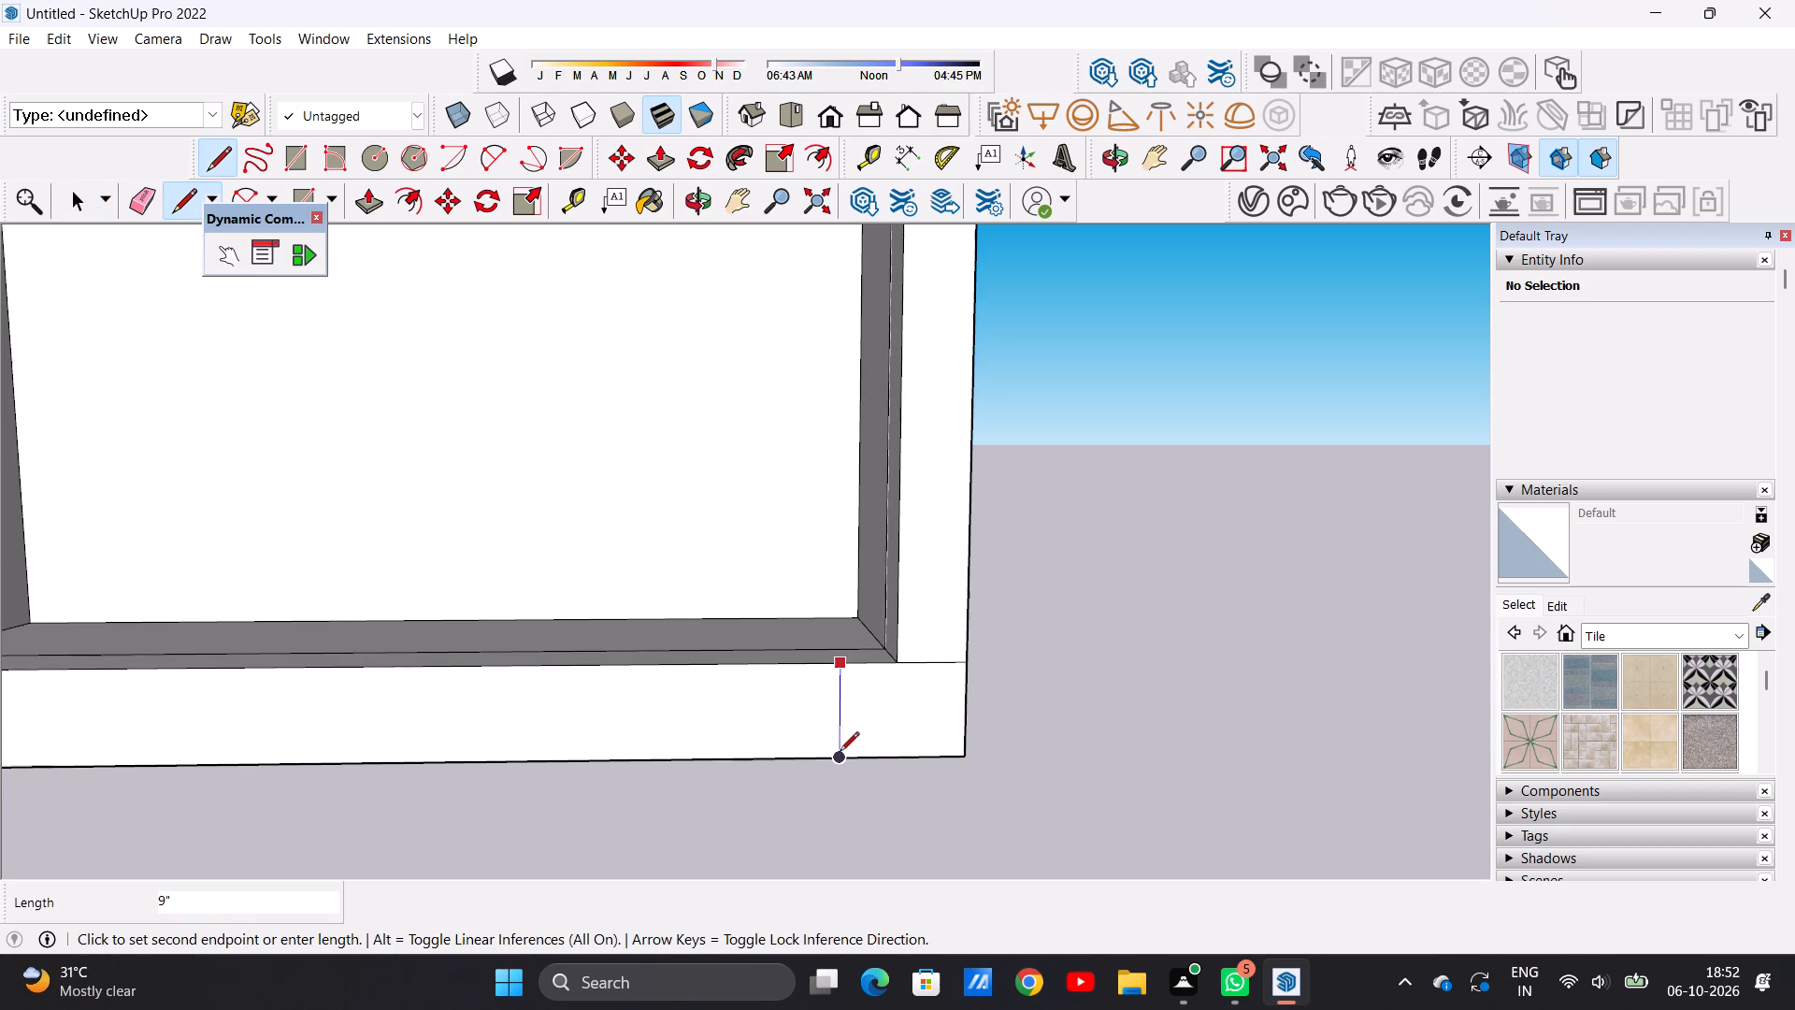
{"action": "left_click", "coordinate": [840, 753]}
{"action": "key", "text": "space"}
Push/Pull the right end post's inner side face about 5 5/16" into the bay, up to the slab's vertical line.
{"action": "scroll", "coordinate": [871, 684], "scroll_direction": "down", "scroll_amount": 20}
{"action": "scroll", "coordinate": [871, 684], "scroll_direction": "down", "scroll_amount": 4}
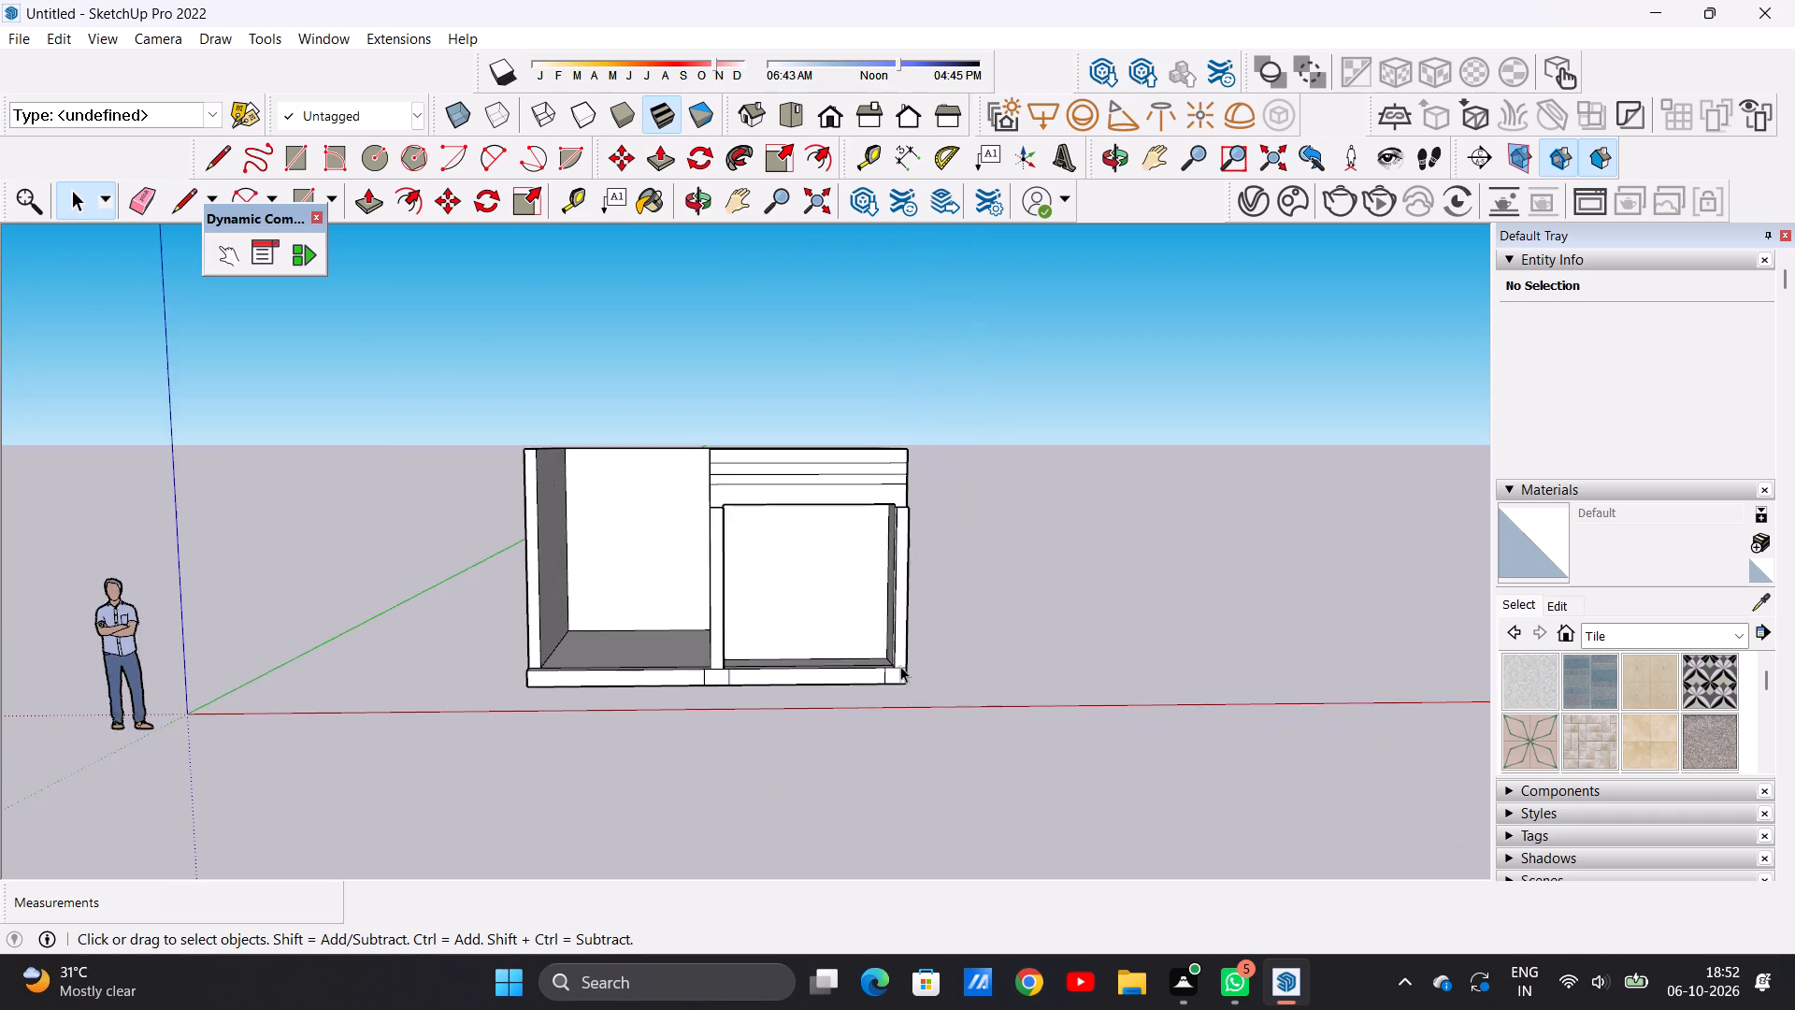
{"action": "scroll", "coordinate": [912, 661], "scroll_direction": "up", "scroll_amount": 3}
{"action": "scroll", "coordinate": [912, 661], "scroll_direction": "down", "scroll_amount": 1}
{"action": "scroll", "coordinate": [912, 661], "scroll_direction": "up", "scroll_amount": 4}
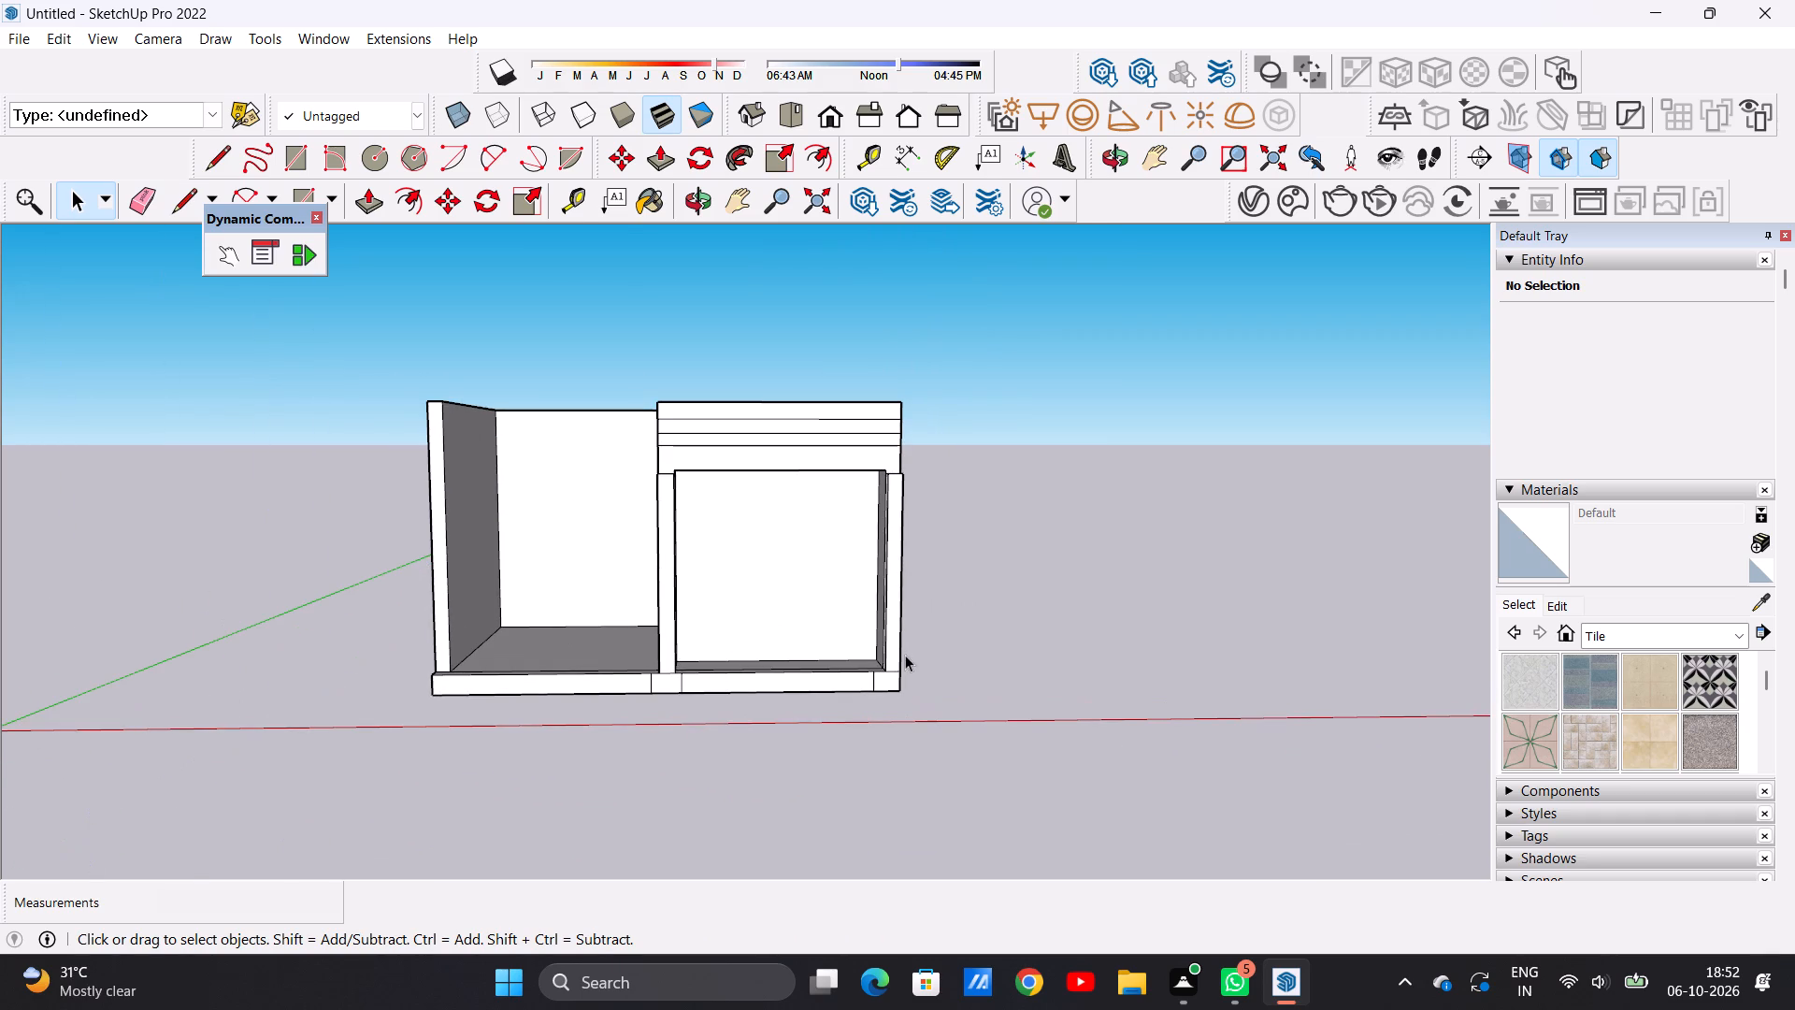
{"action": "scroll", "coordinate": [911, 648], "scroll_direction": "up", "scroll_amount": 3}
{"action": "middle_click_drag", "start_coordinate": [895, 640], "coordinate": [935, 661]}
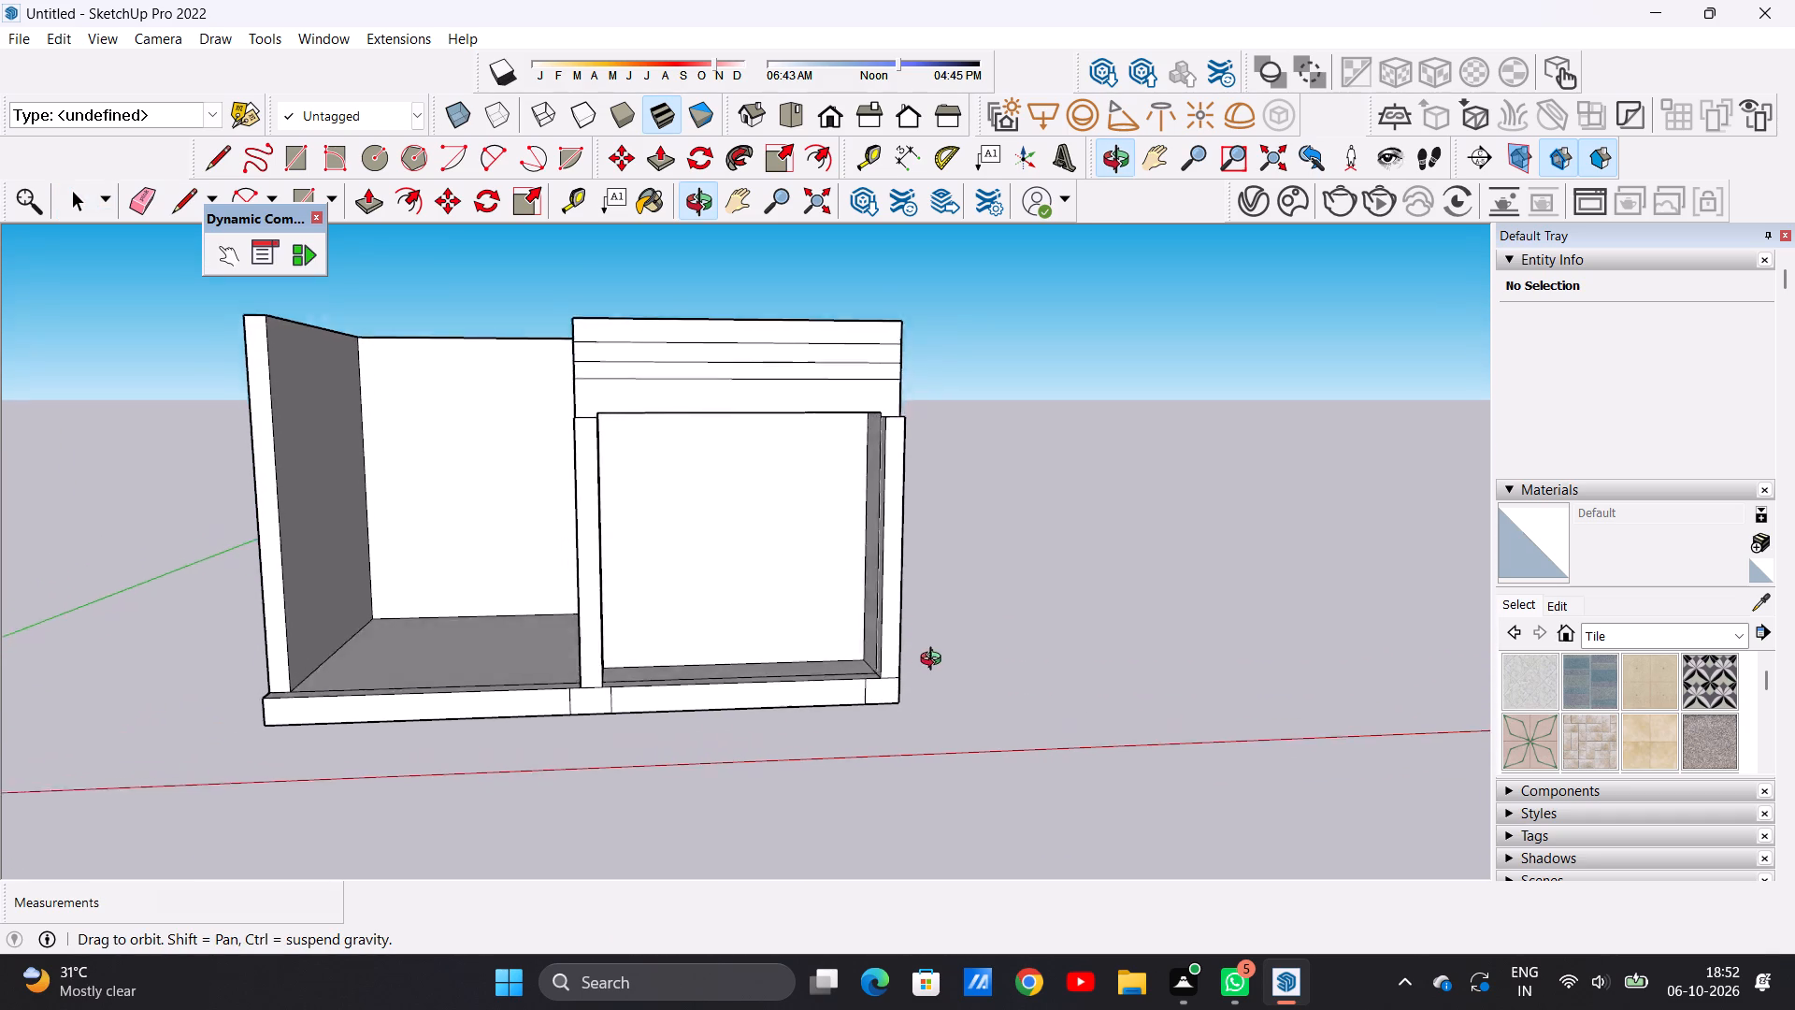
{"action": "middle_click_drag", "start_coordinate": [935, 661], "coordinate": [978, 687]}
{"action": "scroll", "coordinate": [905, 595], "scroll_direction": "up", "scroll_amount": 6}
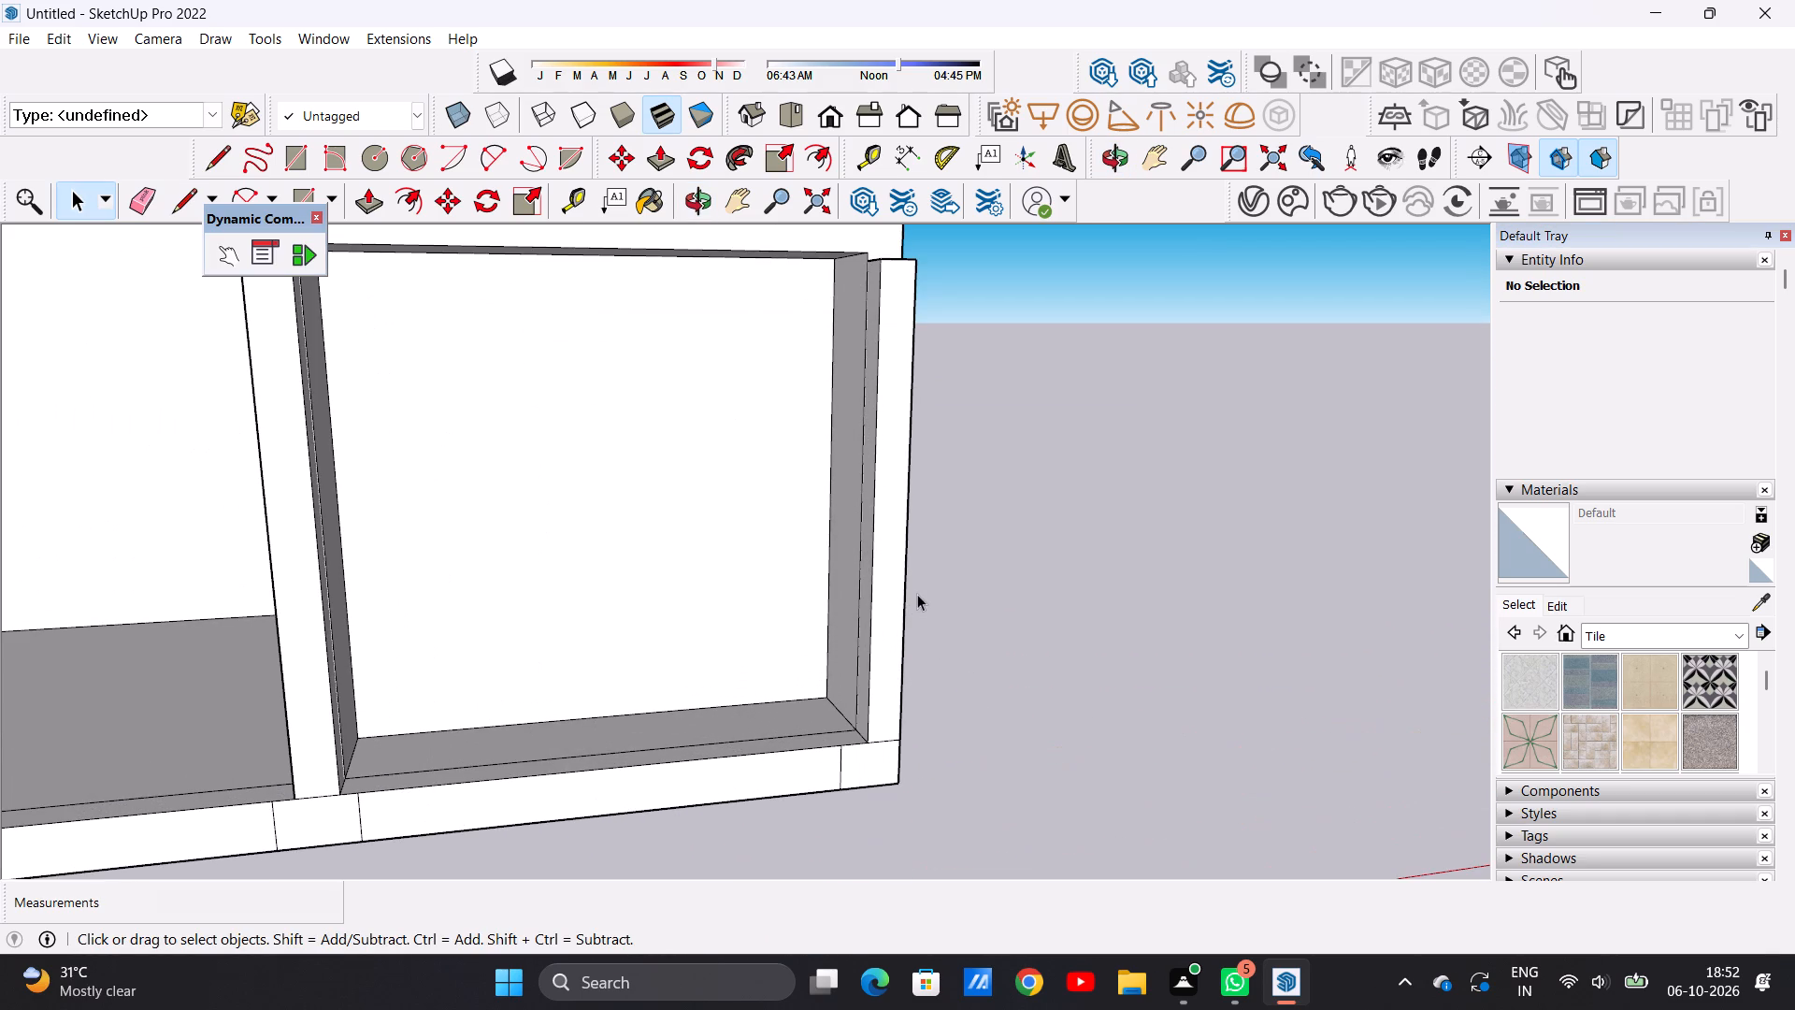
{"action": "key", "text": "p"}
{"action": "middle_click_drag", "start_coordinate": [908, 595], "coordinate": [998, 615]}
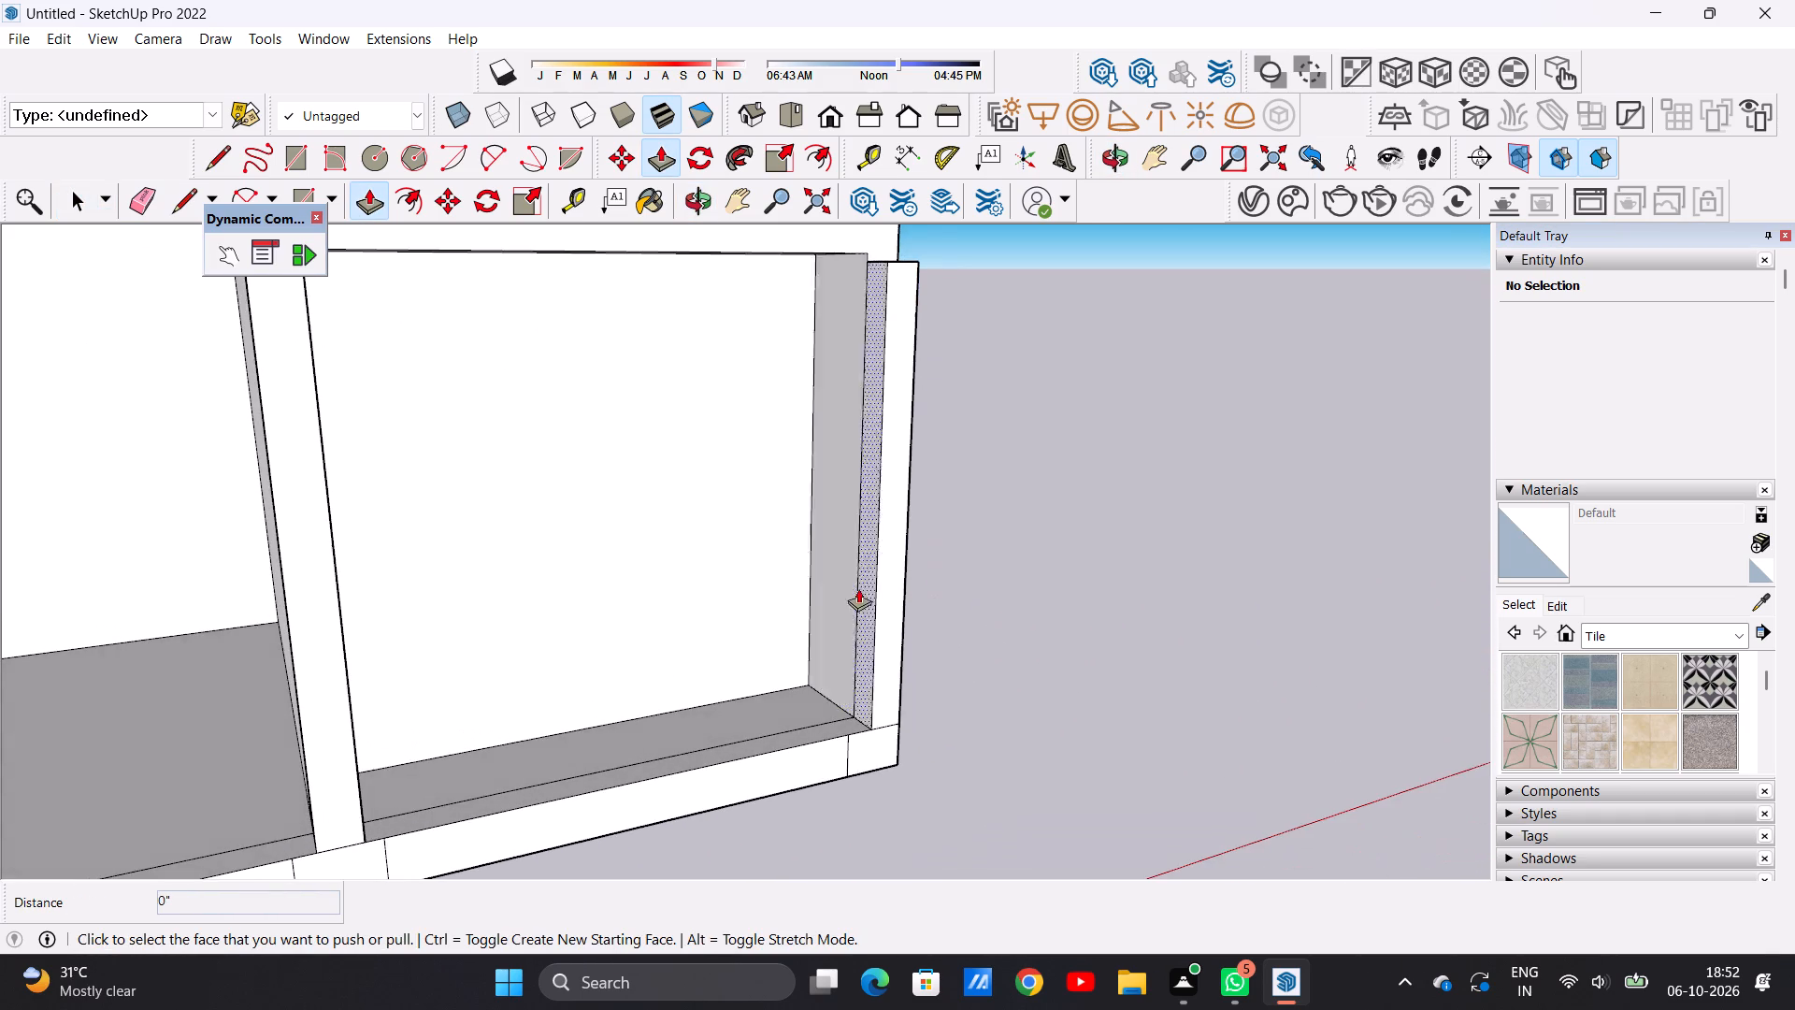
{"action": "scroll", "coordinate": [859, 588], "scroll_direction": "up", "scroll_amount": 5}
{"action": "left_click", "coordinate": [870, 591]}
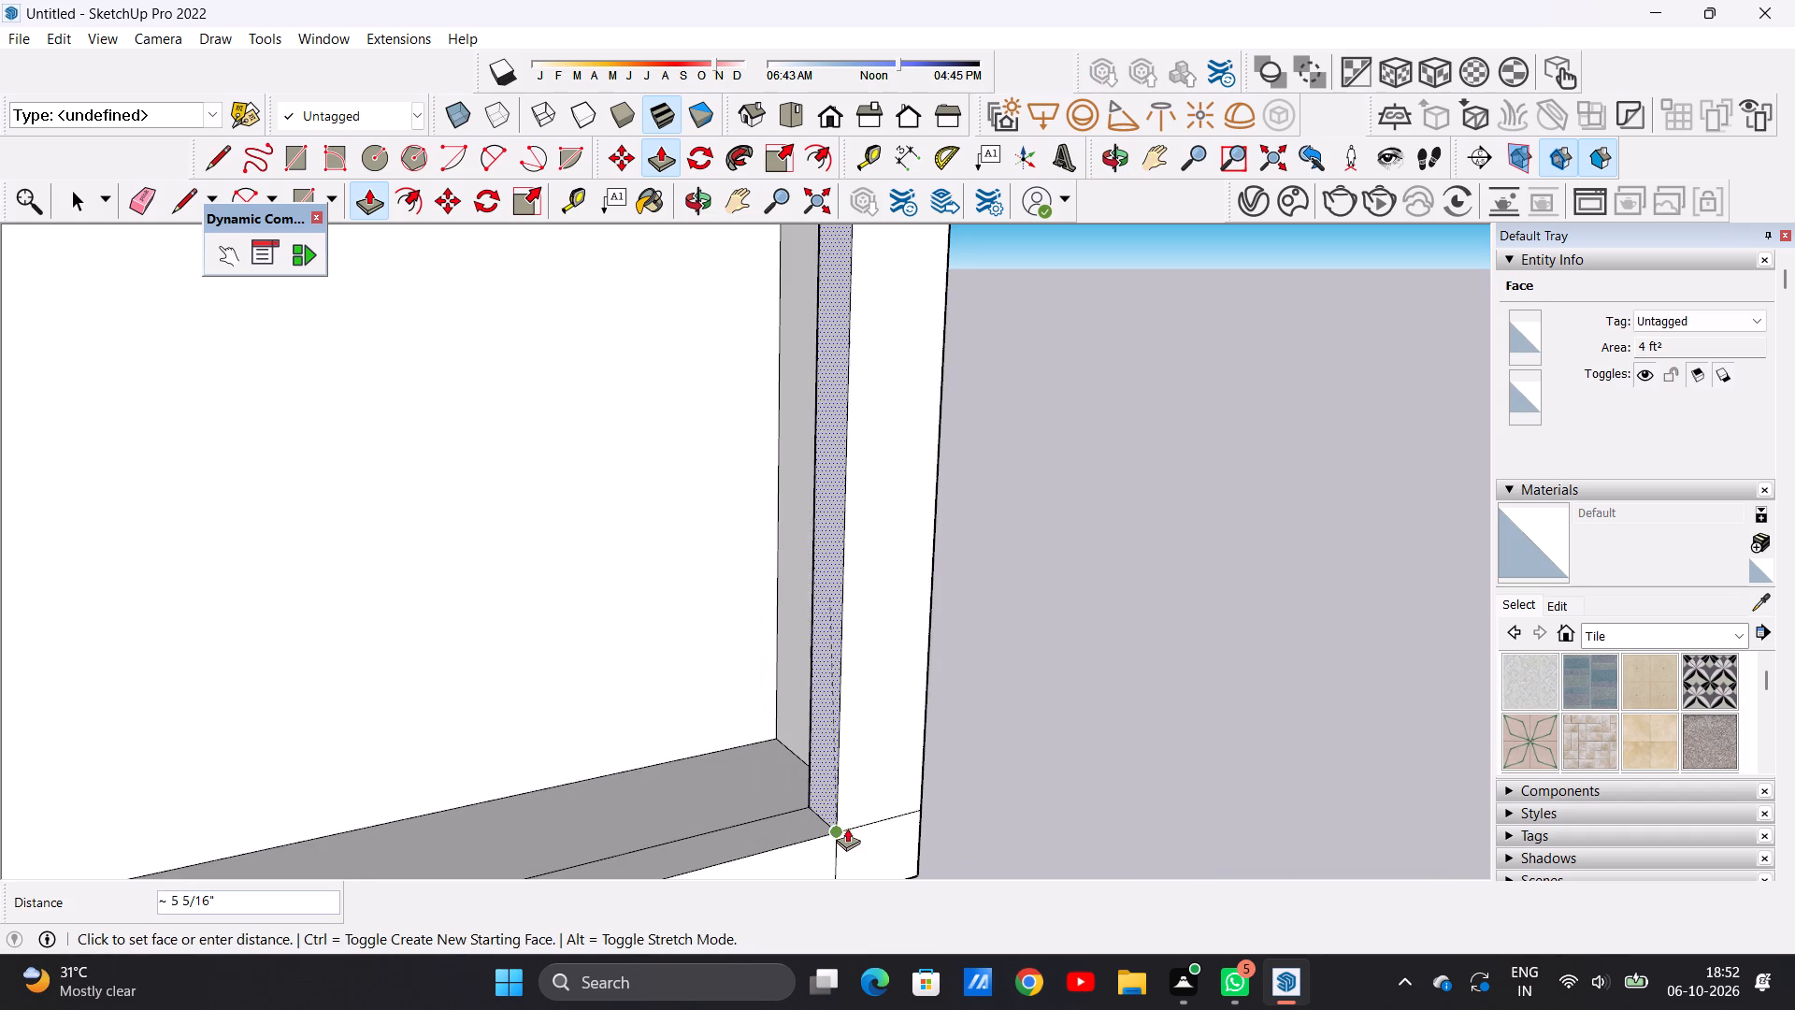
{"action": "left_click", "coordinate": [836, 830]}
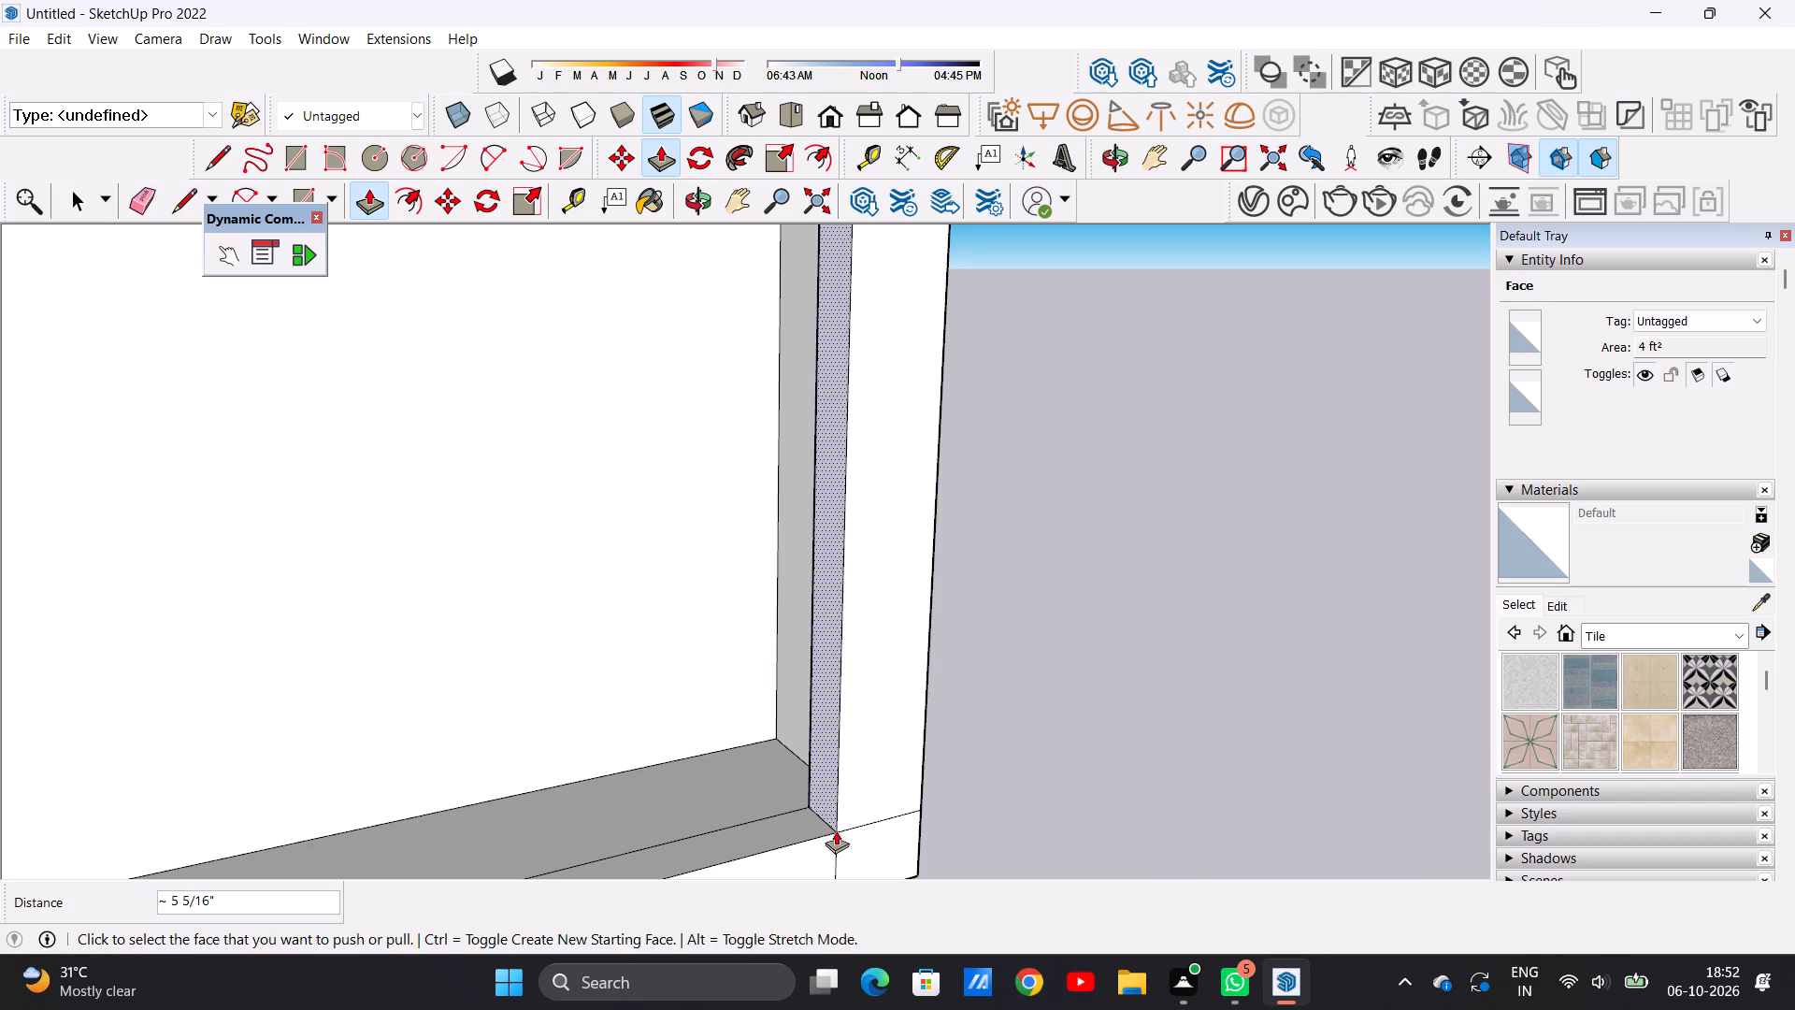
{"action": "key", "text": "space"}
Push/Pull the partition post's bay-side face about 2 7/8" into the bay, up to the slab's vertical line.
{"action": "scroll", "coordinate": [841, 645], "scroll_direction": "down", "scroll_amount": 9}
{"action": "middle_click_drag", "start_coordinate": [962, 588], "coordinate": [766, 541]}
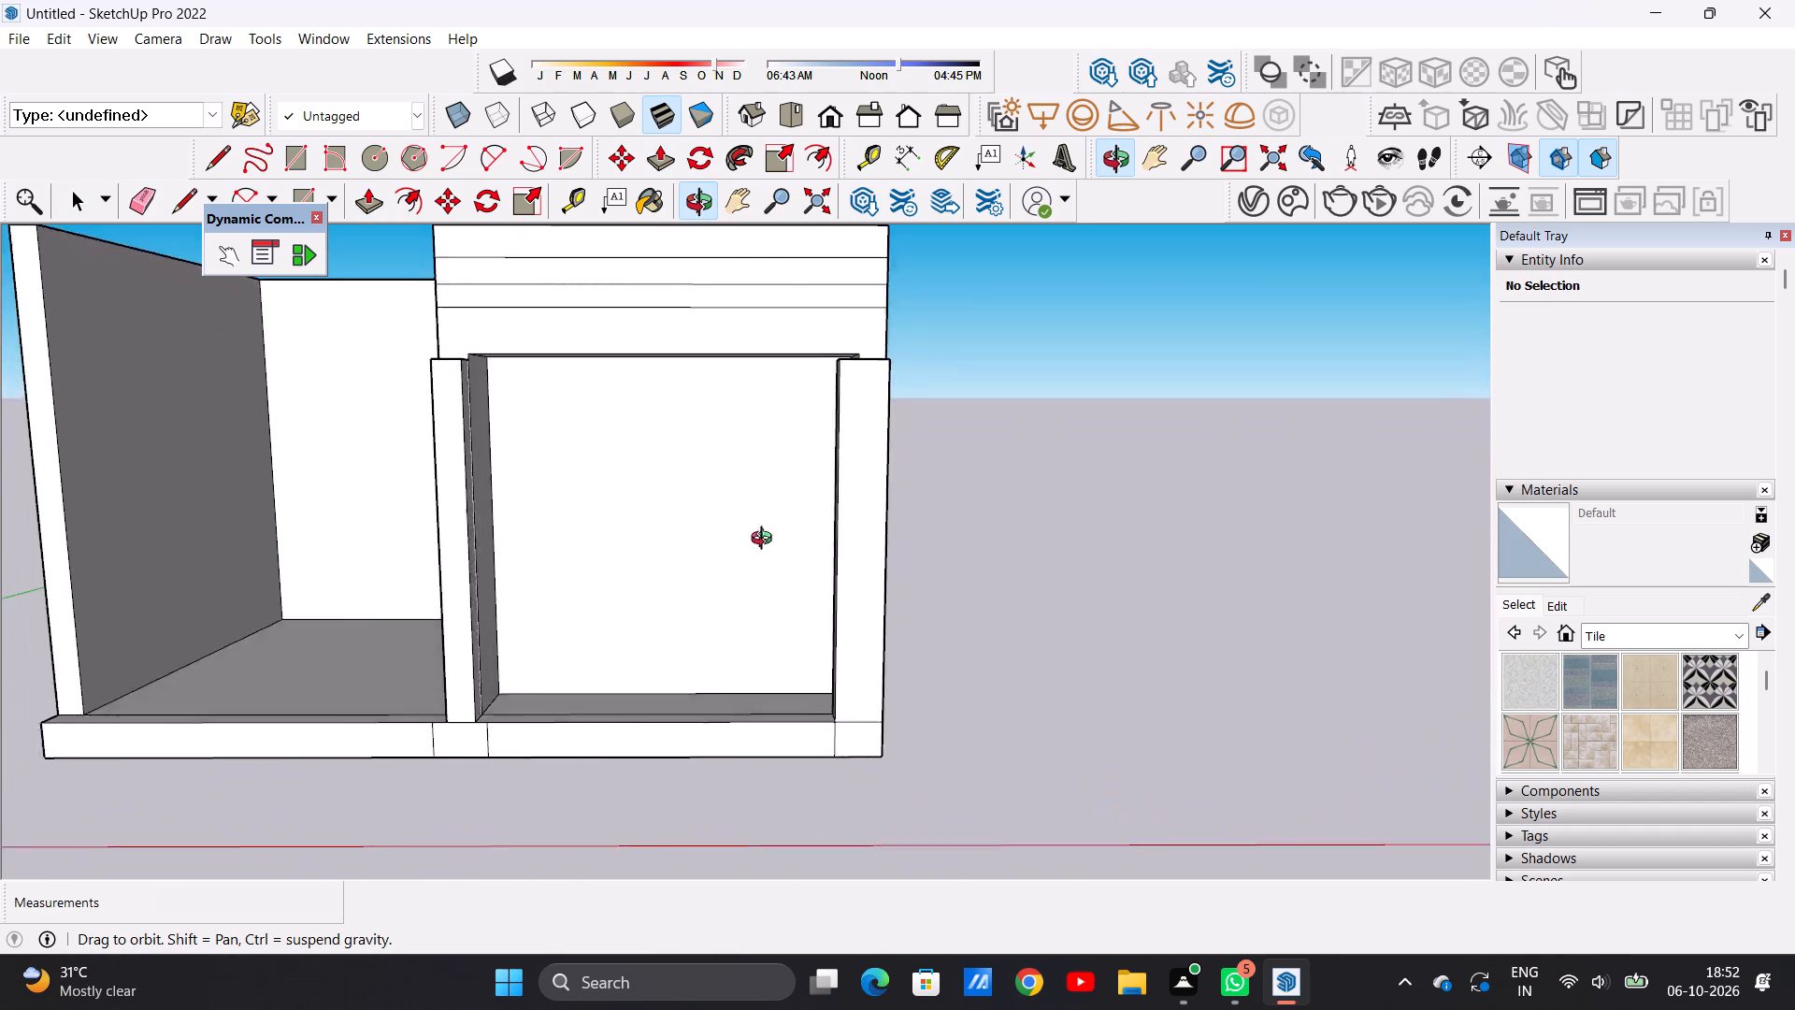
{"action": "middle_click_drag", "start_coordinate": [766, 541], "coordinate": [572, 590]}
{"action": "scroll", "coordinate": [525, 579], "scroll_direction": "up", "scroll_amount": 7}
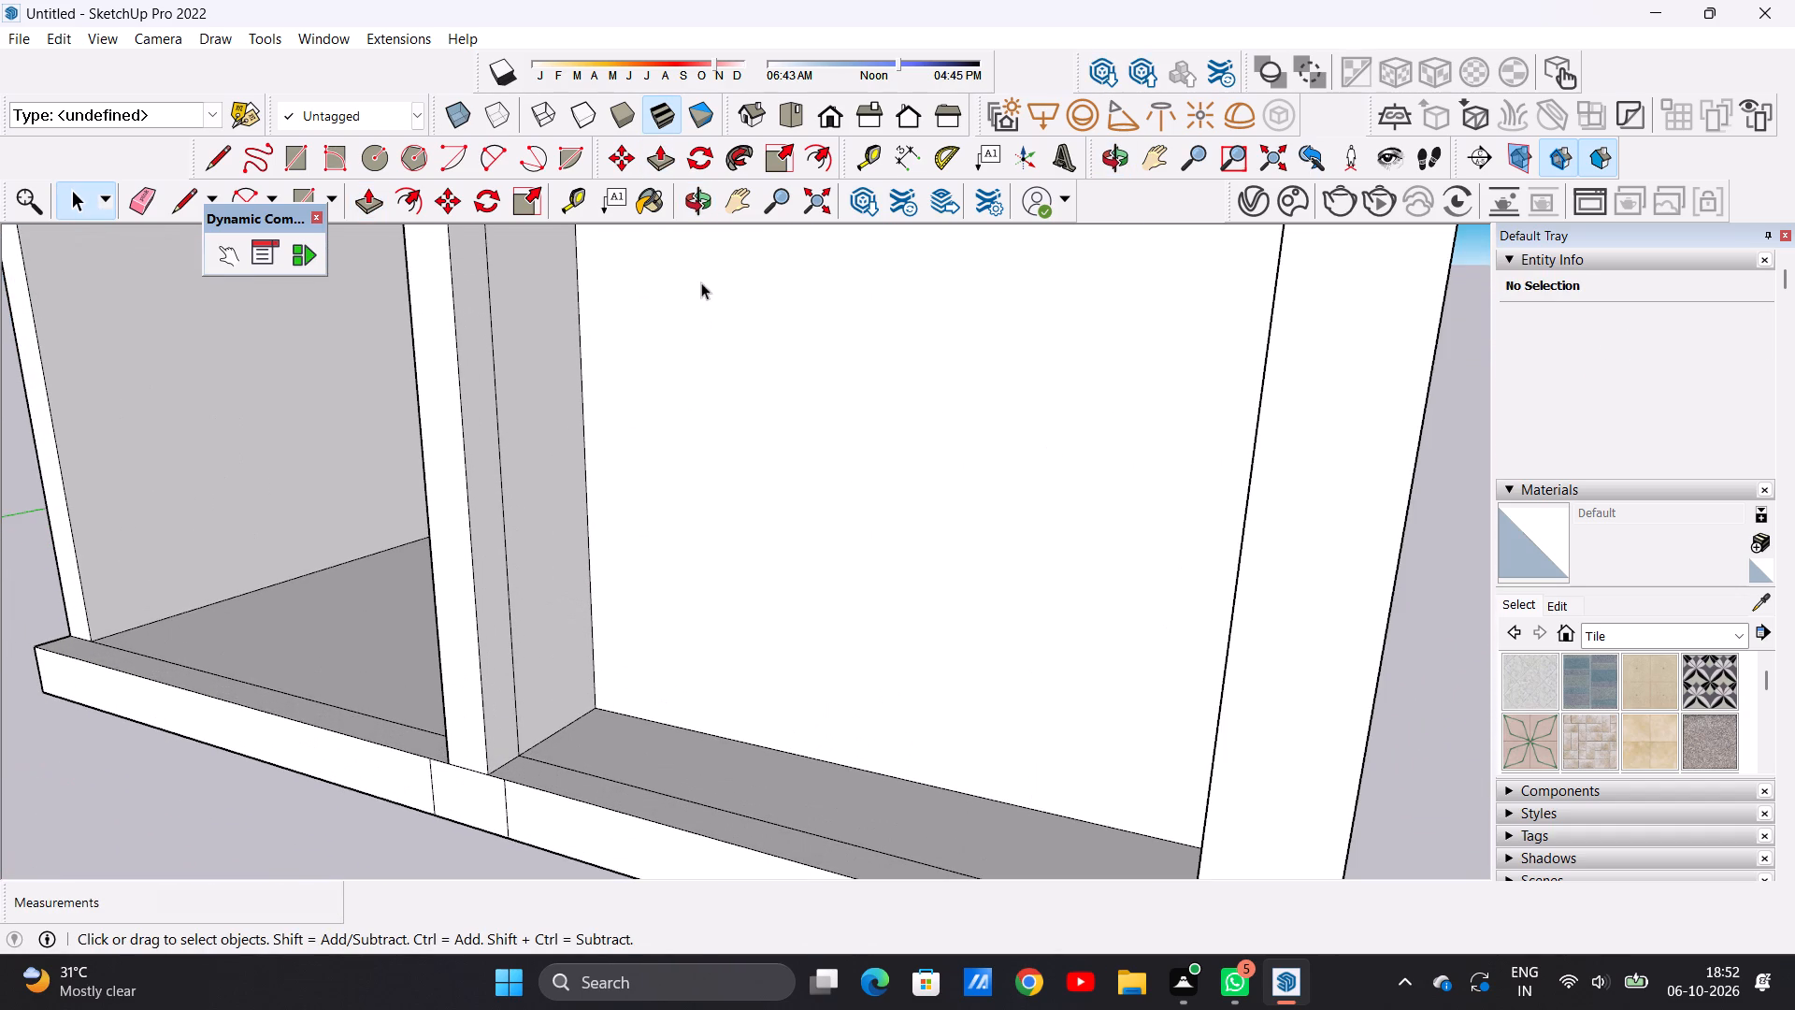
{"action": "key", "text": "p"}
{"action": "left_click", "coordinate": [481, 458]}
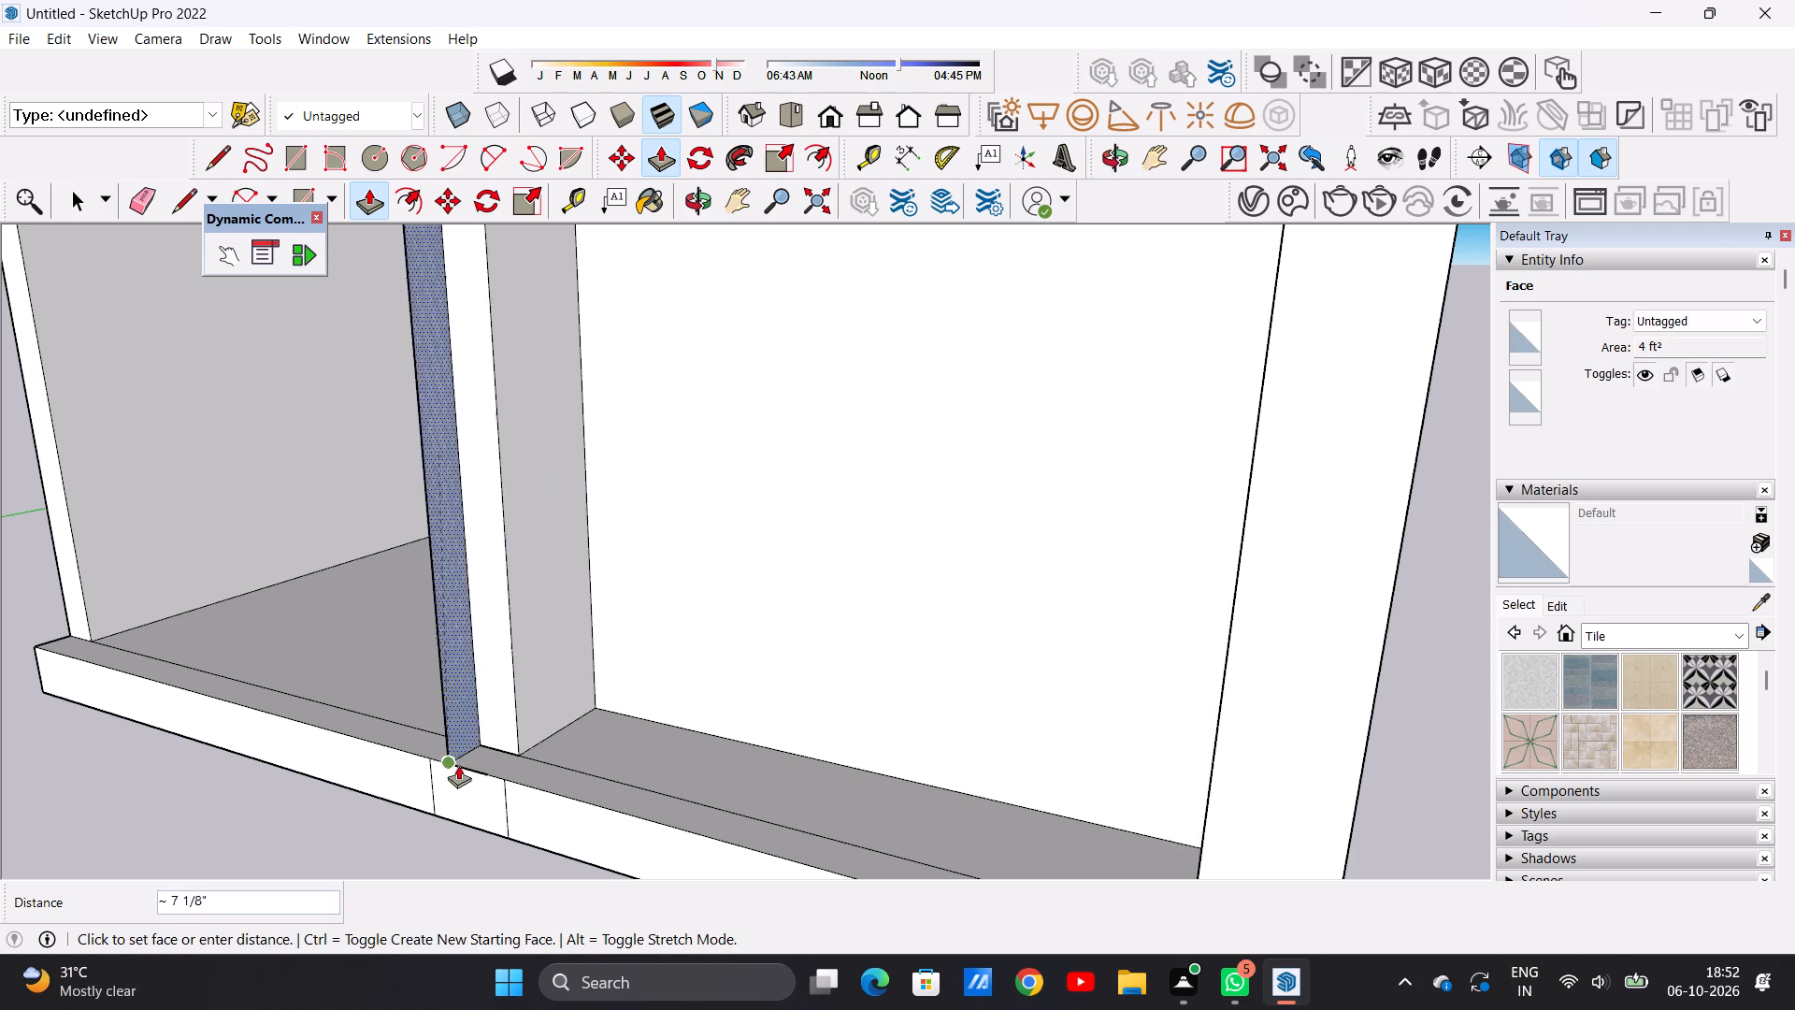
{"action": "left_click", "coordinate": [508, 777]}
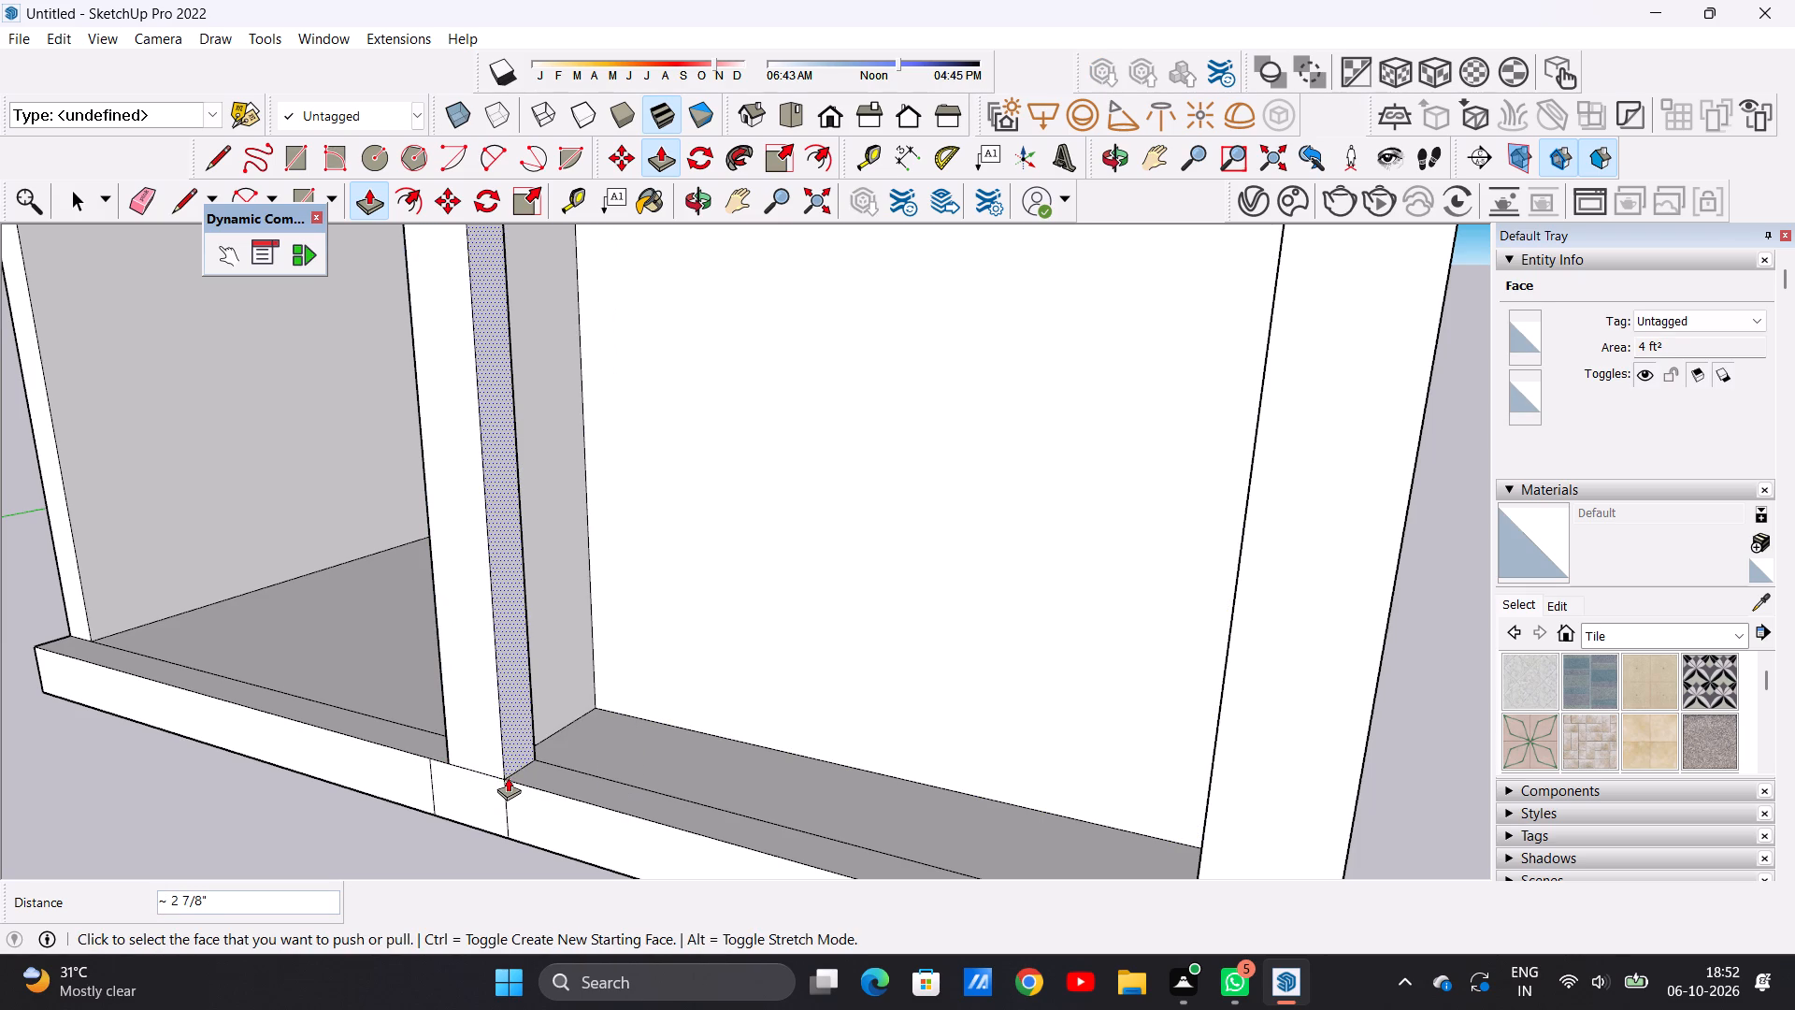
{"action": "key", "text": "space"}
Examine the widened posts, the lined upper band and the open bay from the front and above.
{"action": "scroll", "coordinate": [627, 525], "scroll_direction": "down", "scroll_amount": 11}
{"action": "middle_click_drag", "start_coordinate": [618, 538], "coordinate": [774, 467]}
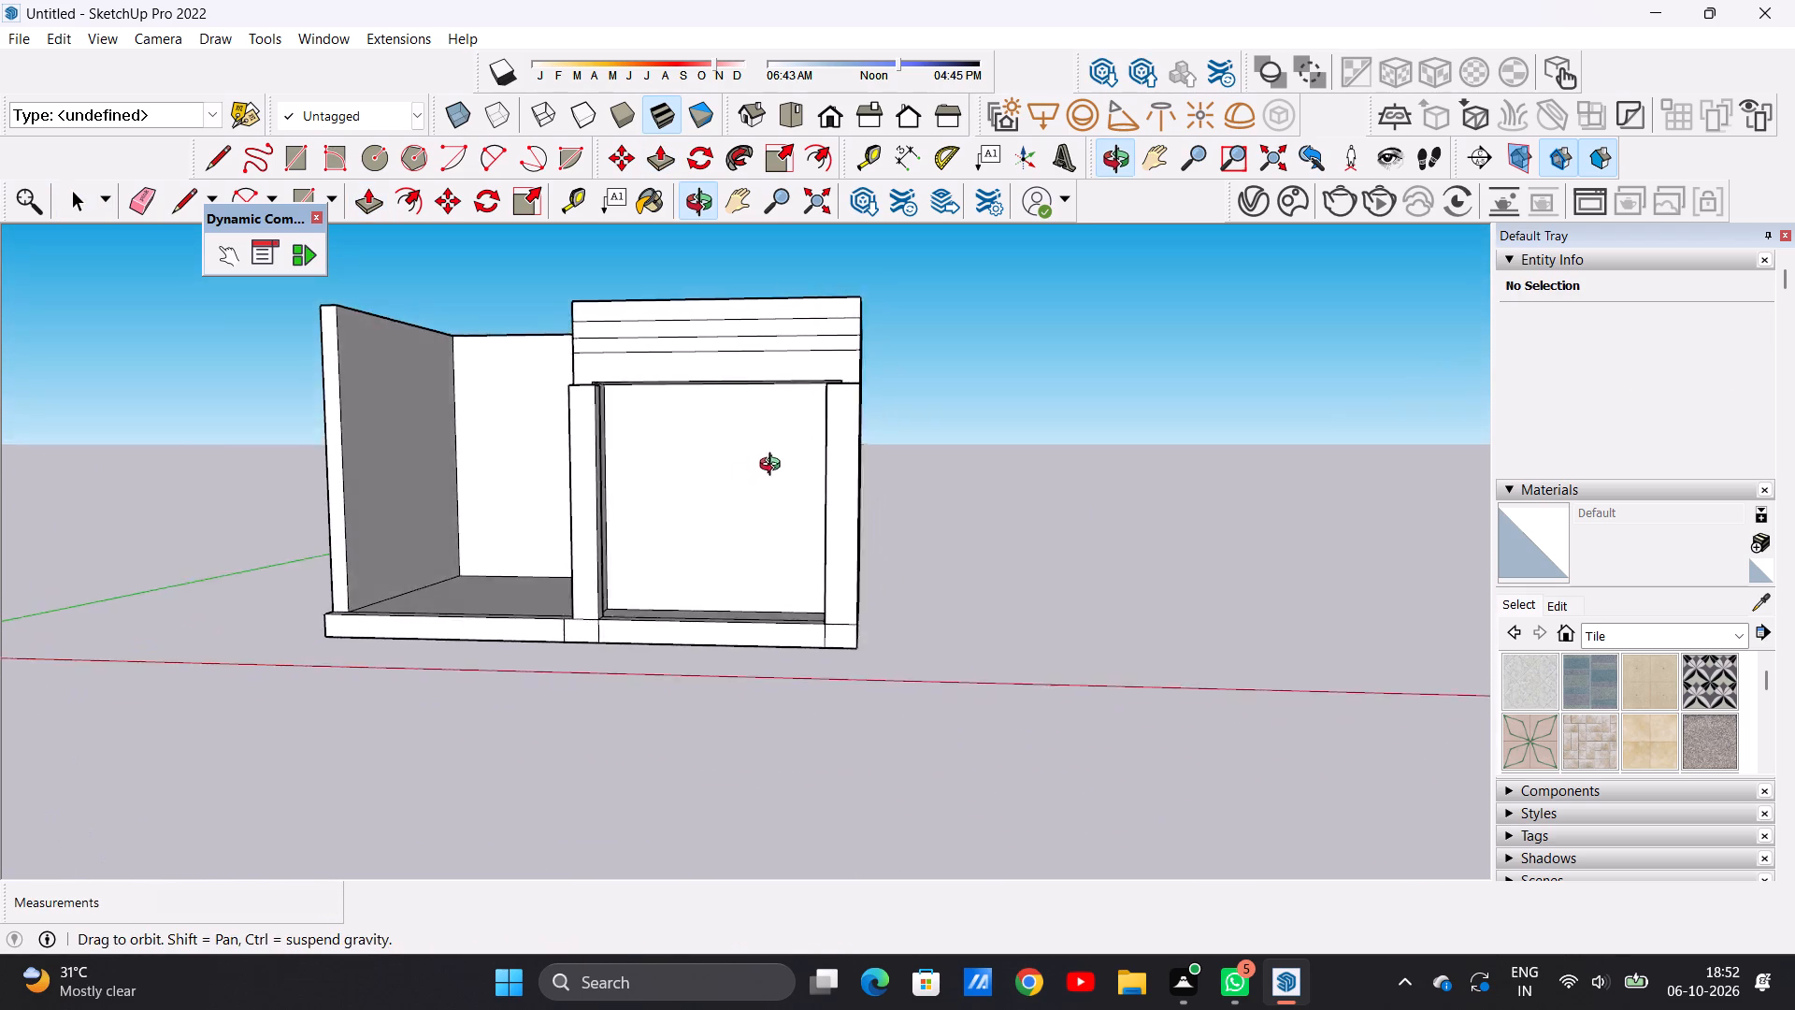
{"action": "middle_click_drag", "start_coordinate": [774, 467], "coordinate": [786, 455]}
{"action": "scroll", "coordinate": [785, 456], "scroll_direction": "down", "scroll_amount": 5}
{"action": "scroll", "coordinate": [862, 436], "scroll_direction": "up", "scroll_amount": 1}
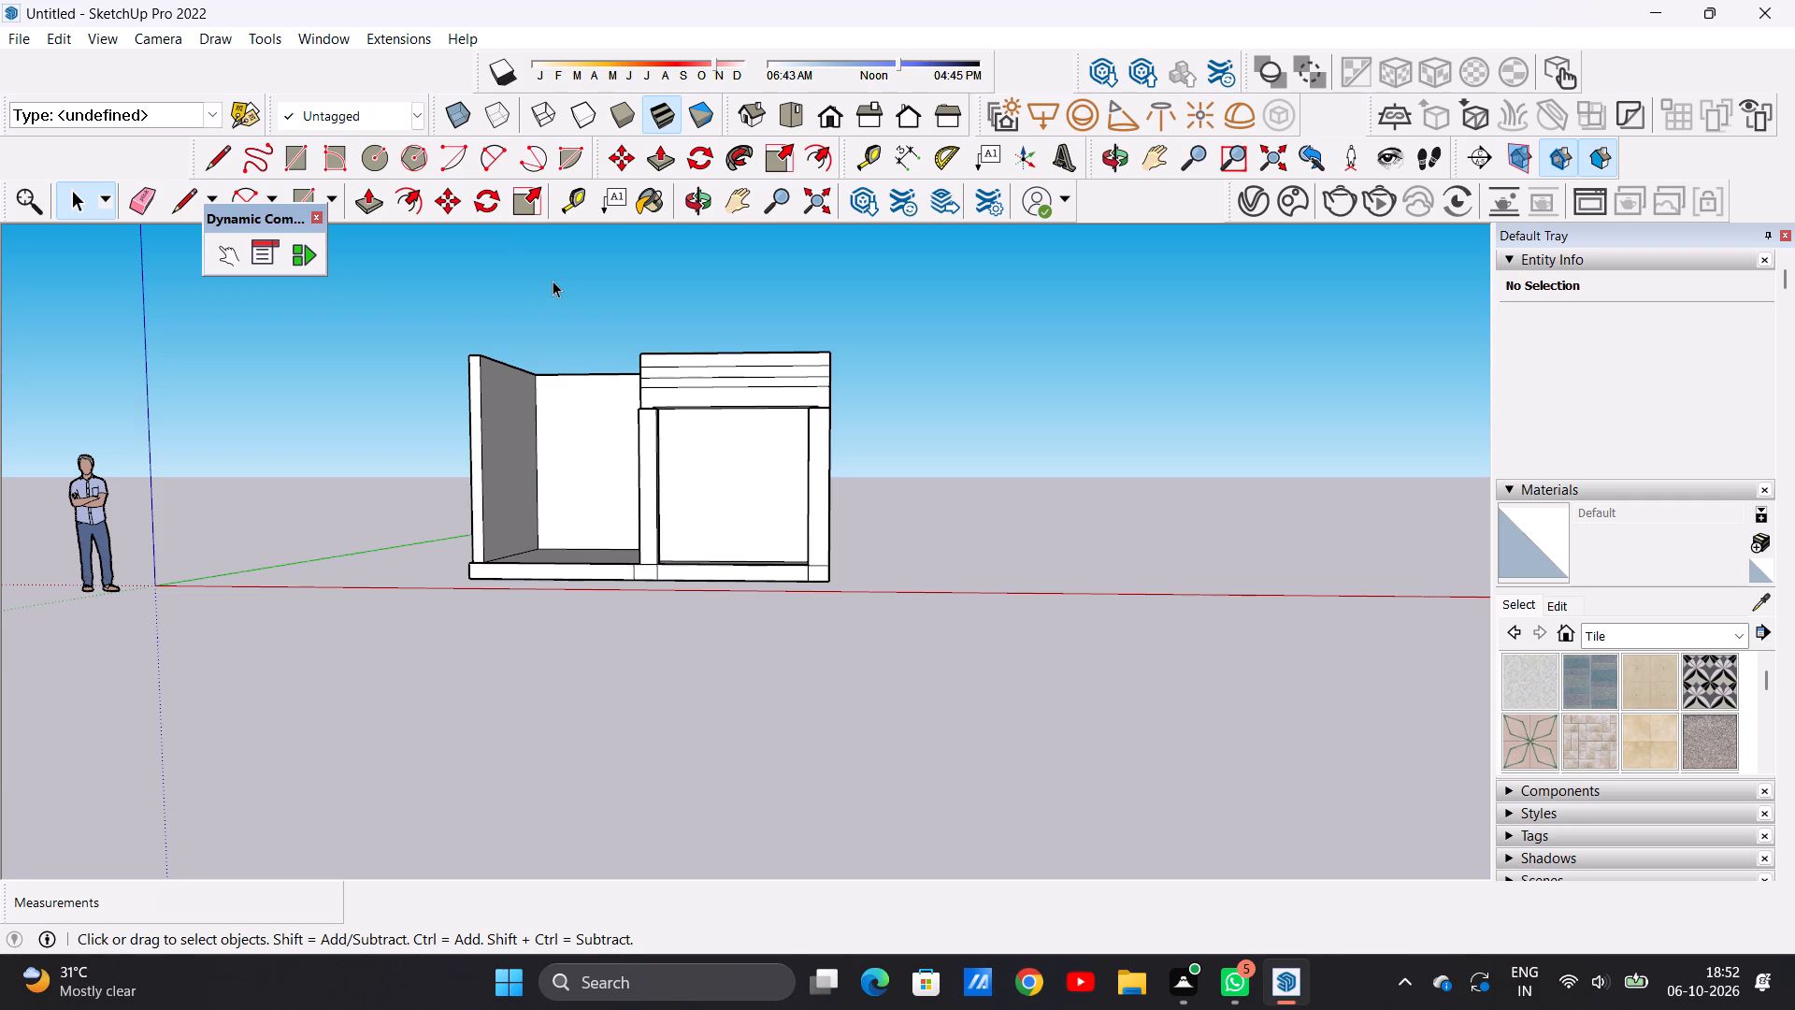
{"action": "scroll", "coordinate": [741, 404], "scroll_direction": "up", "scroll_amount": 5}
{"action": "scroll", "coordinate": [664, 411], "scroll_direction": "up", "scroll_amount": 3}
{"action": "middle_click_drag", "start_coordinate": [633, 440], "coordinate": [633, 441]}
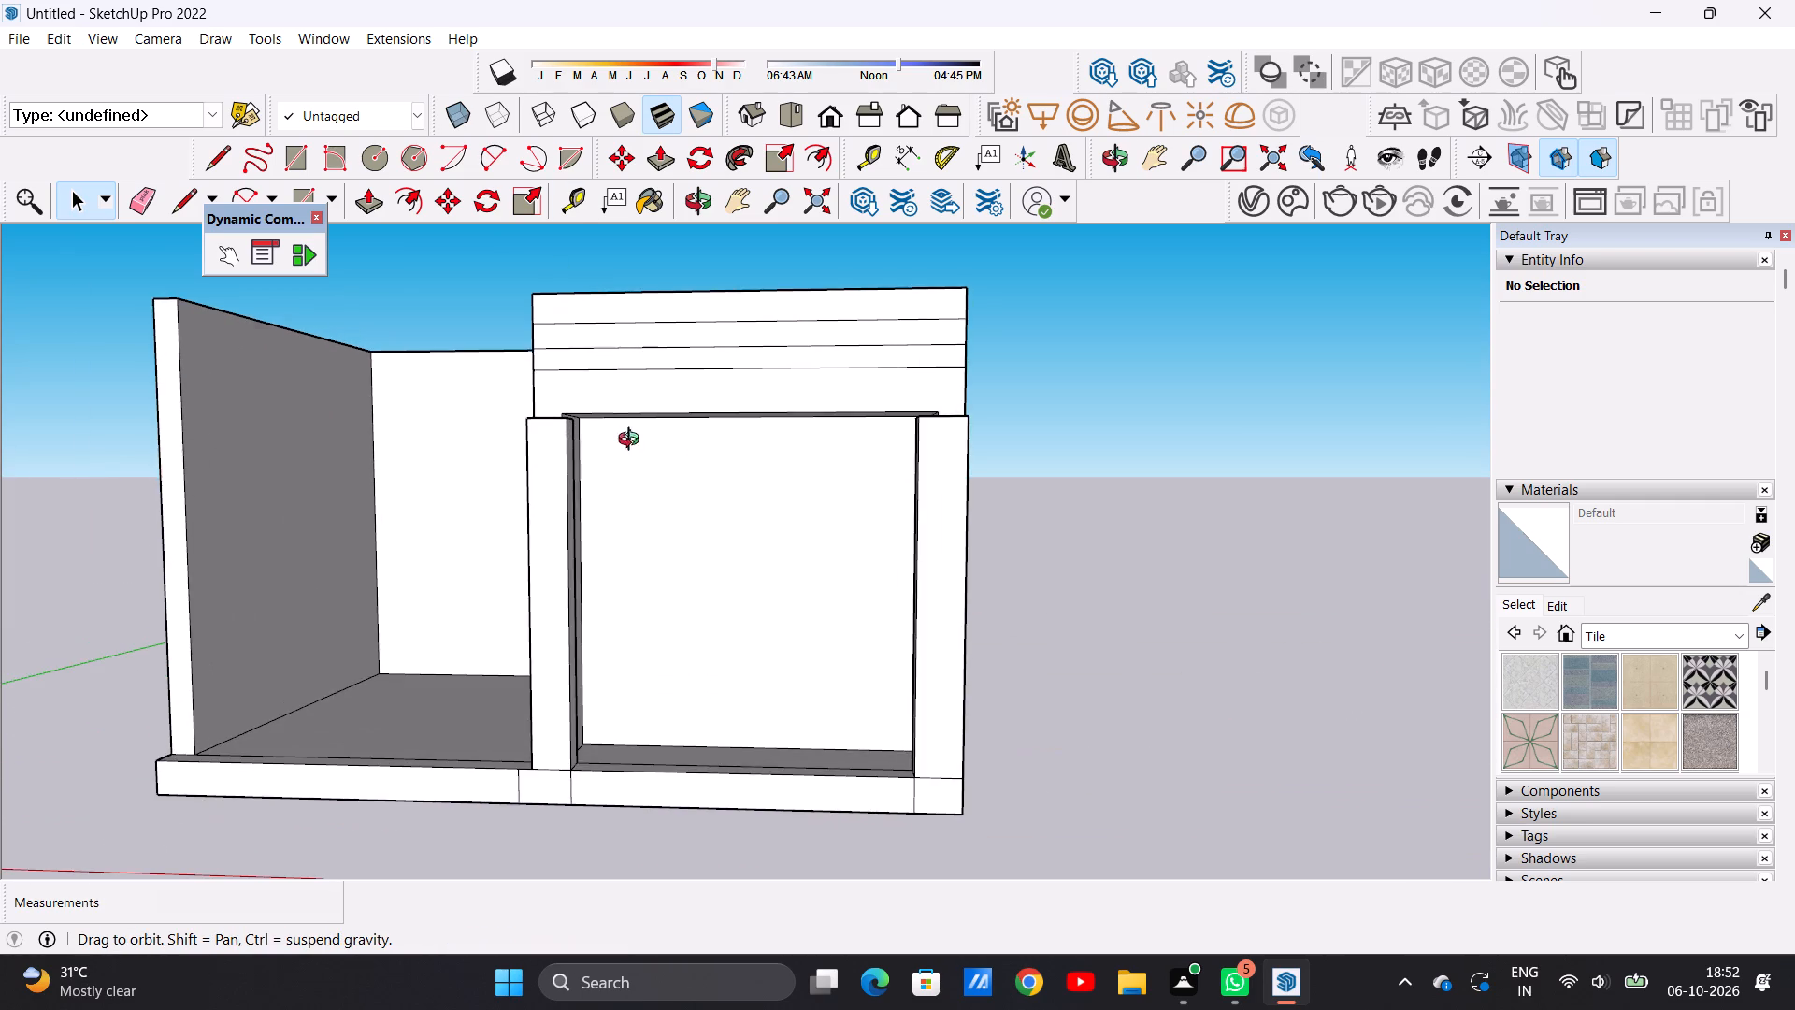
{"action": "middle_click_drag", "start_coordinate": [633, 441], "coordinate": [675, 463]}
{"action": "scroll", "coordinate": [675, 463], "scroll_direction": "down", "scroll_amount": 4}
{"action": "scroll", "coordinate": [759, 475], "scroll_direction": "down", "scroll_amount": 1}
{"action": "scroll", "coordinate": [759, 475], "scroll_direction": "up", "scroll_amount": 3}
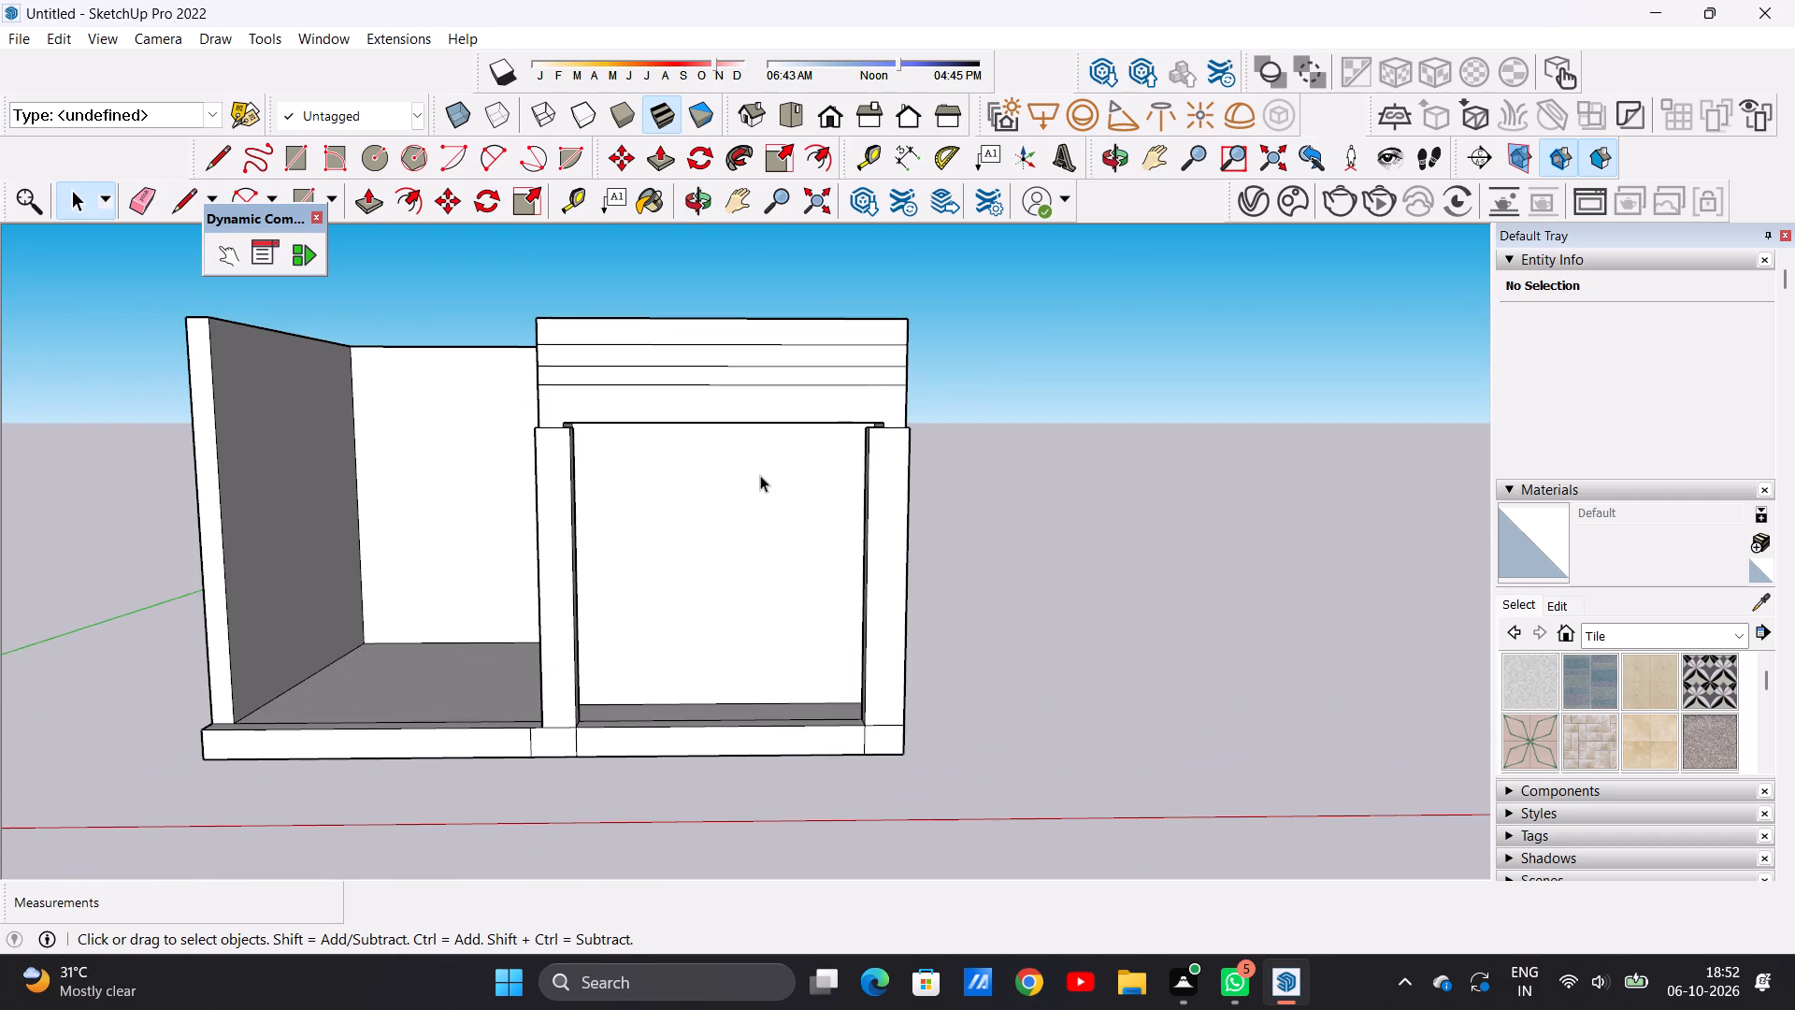
{"action": "scroll", "coordinate": [663, 411], "scroll_direction": "up", "scroll_amount": 2}
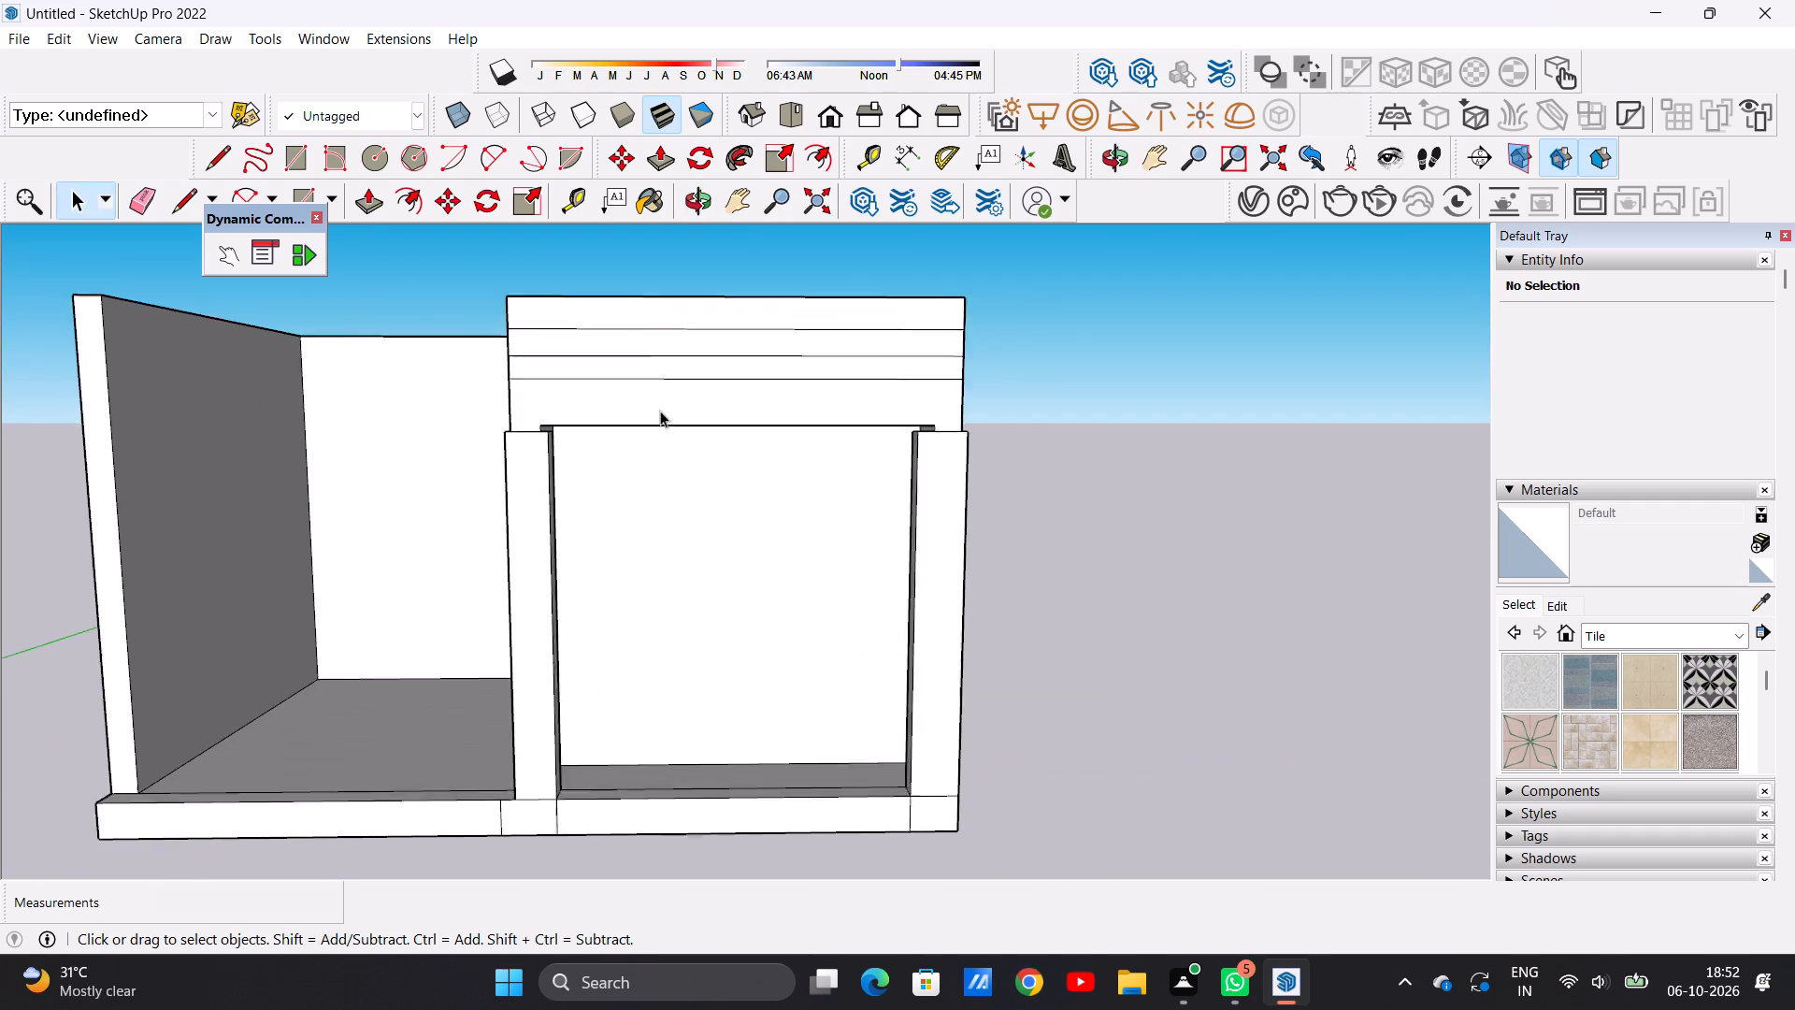
{"action": "scroll", "coordinate": [660, 411], "scroll_direction": "up", "scroll_amount": 3}
{"action": "scroll", "coordinate": [660, 411], "scroll_direction": "down", "scroll_amount": 5}
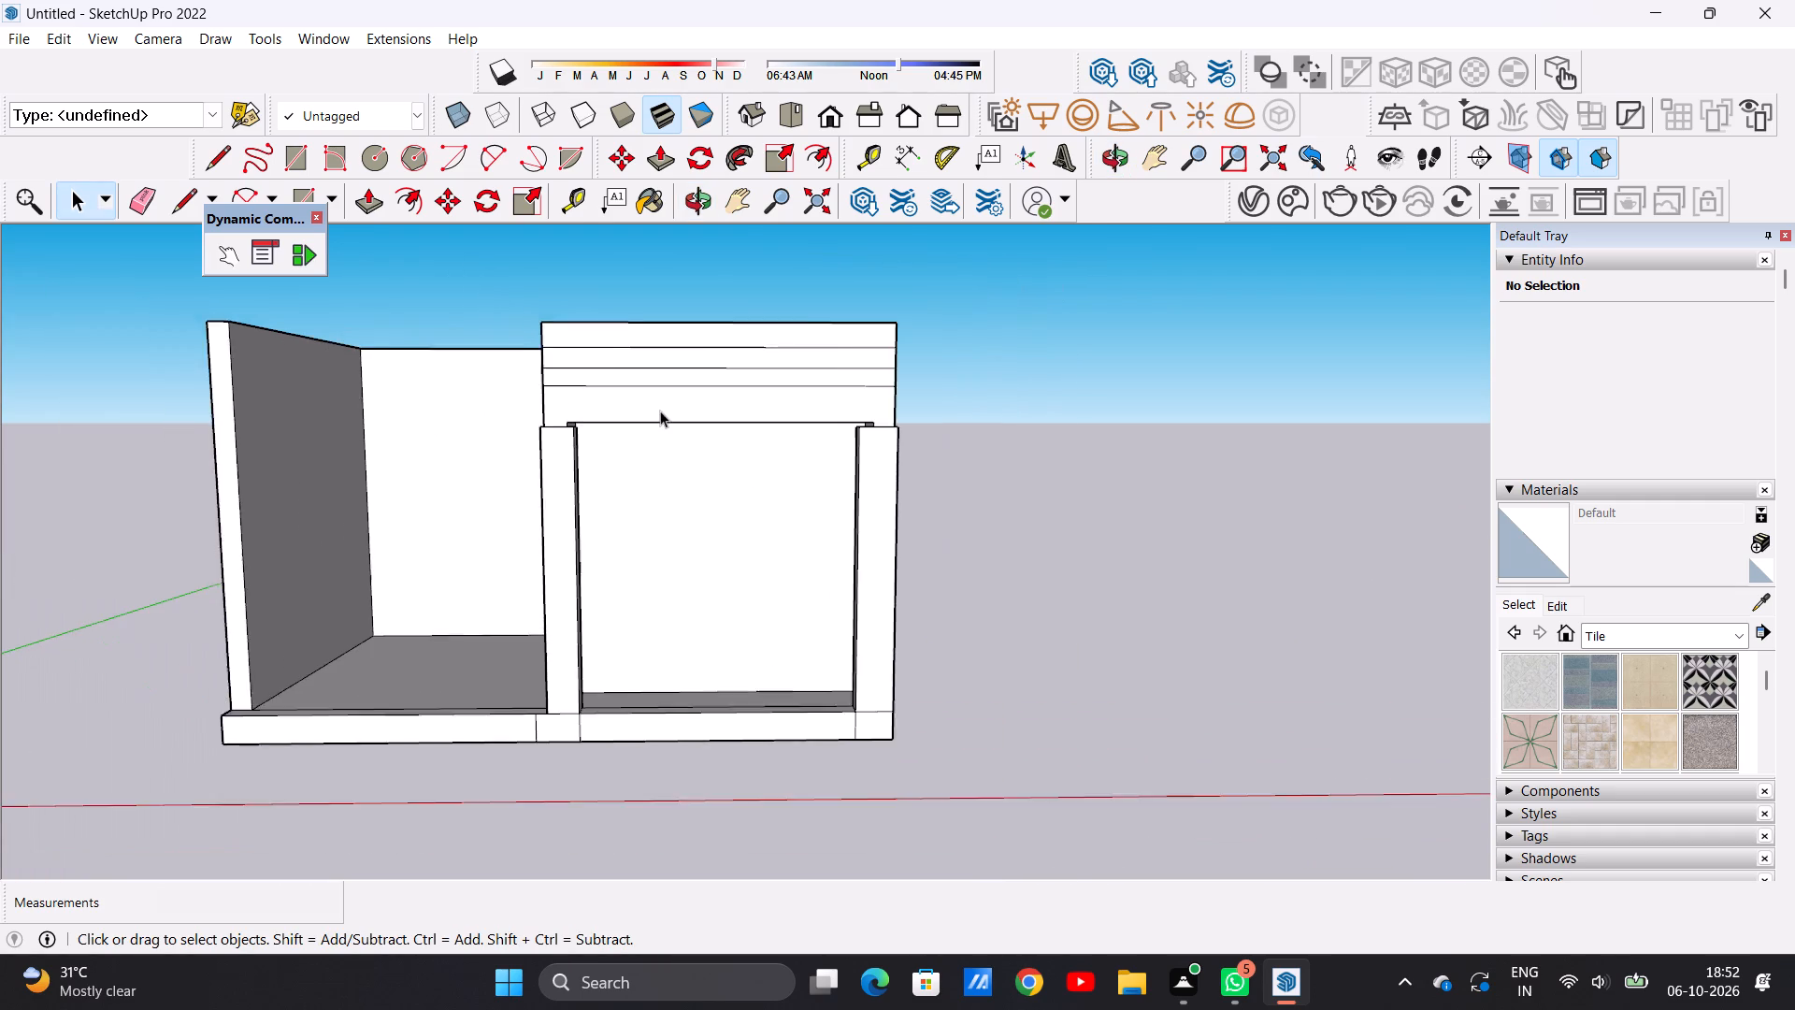
{"action": "scroll", "coordinate": [660, 411], "scroll_direction": "down", "scroll_amount": 2}
{"action": "middle_click_drag", "start_coordinate": [549, 347], "coordinate": [572, 417]}
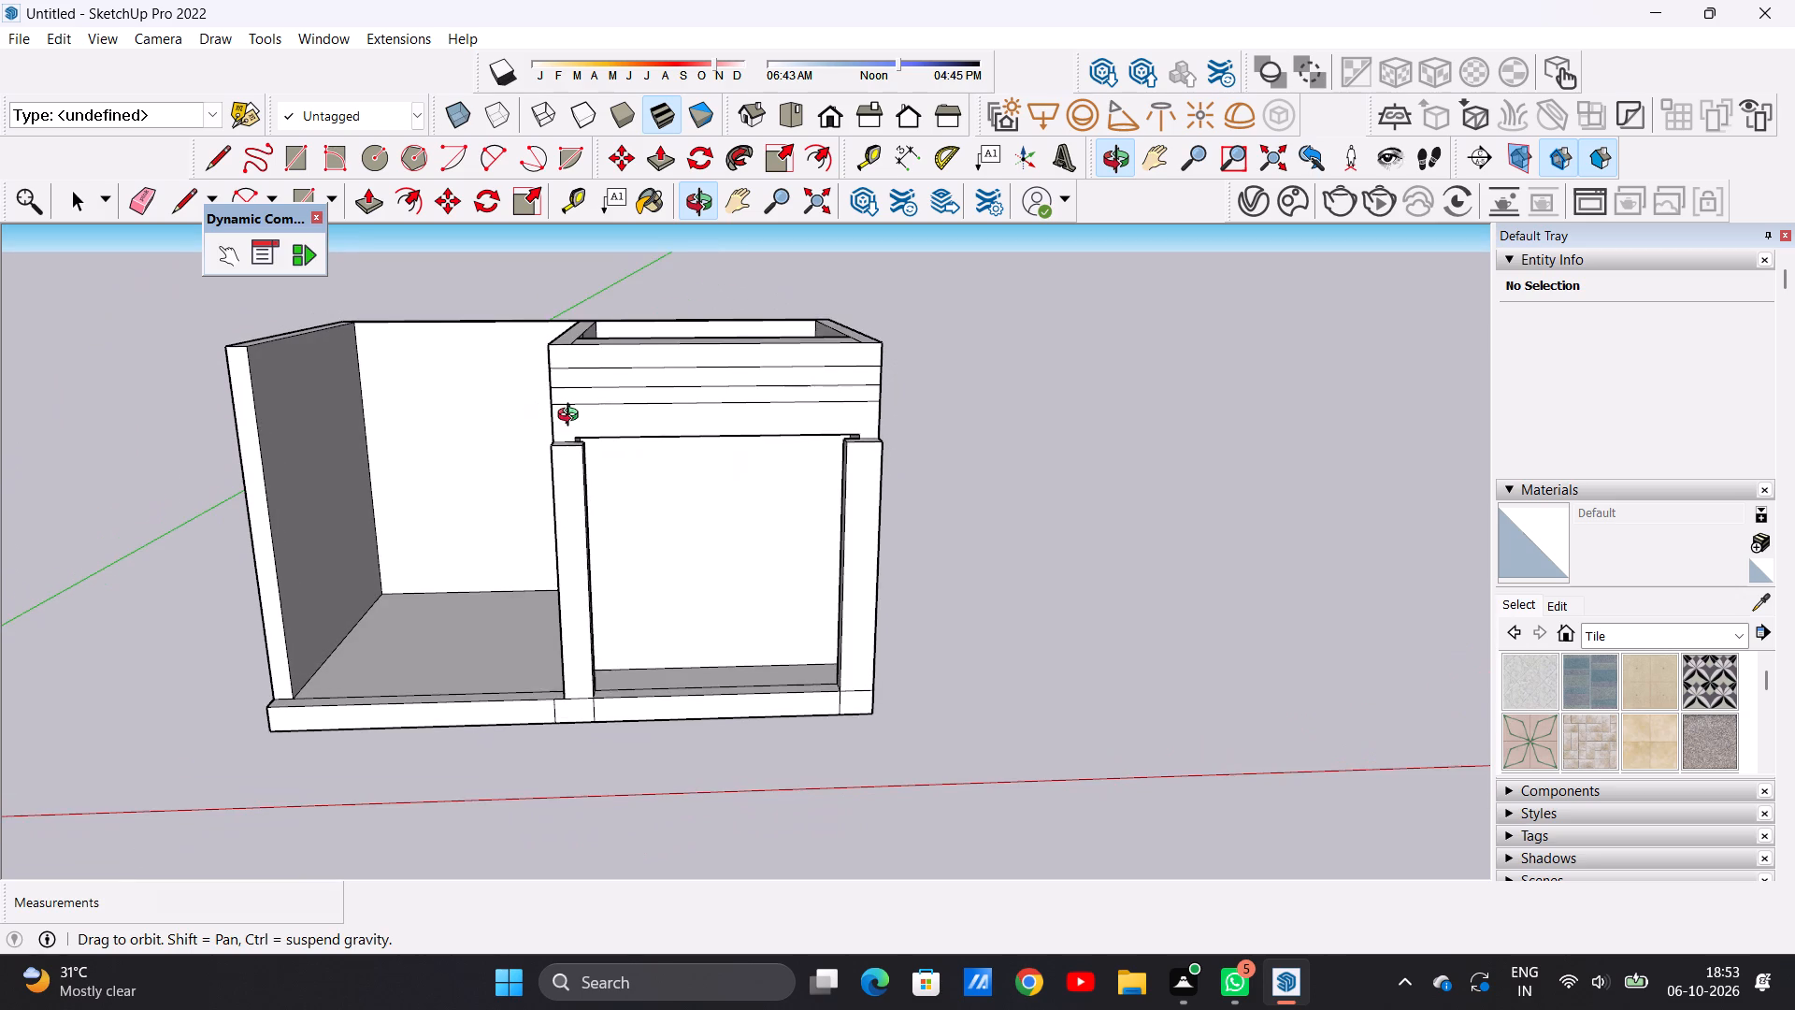
{"action": "middle_click_drag", "start_coordinate": [572, 417], "coordinate": [570, 419]}
{"action": "scroll", "coordinate": [666, 472], "scroll_direction": "up", "scroll_amount": 2}
{"action": "scroll", "coordinate": [664, 475], "scroll_direction": "down", "scroll_amount": 2}
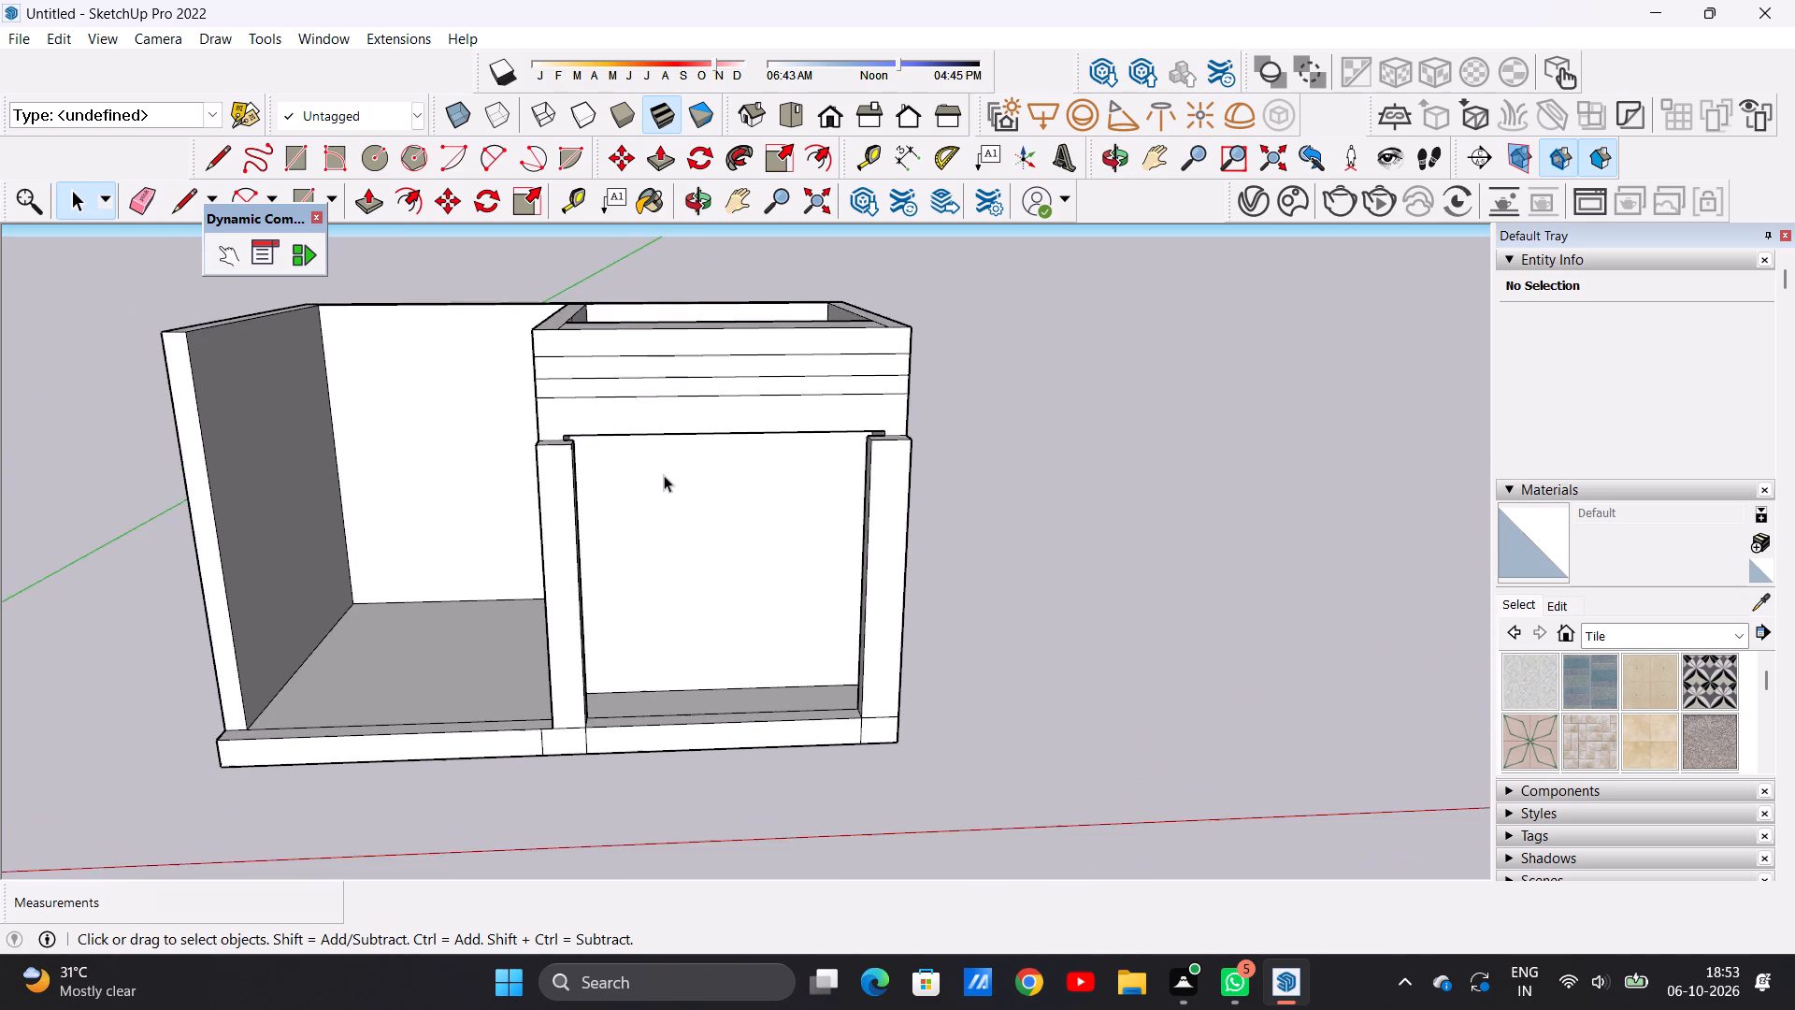
{"action": "scroll", "coordinate": [664, 475], "scroll_direction": "down", "scroll_amount": 1}
{"action": "middle_click_drag", "start_coordinate": [756, 541], "coordinate": [751, 574]}
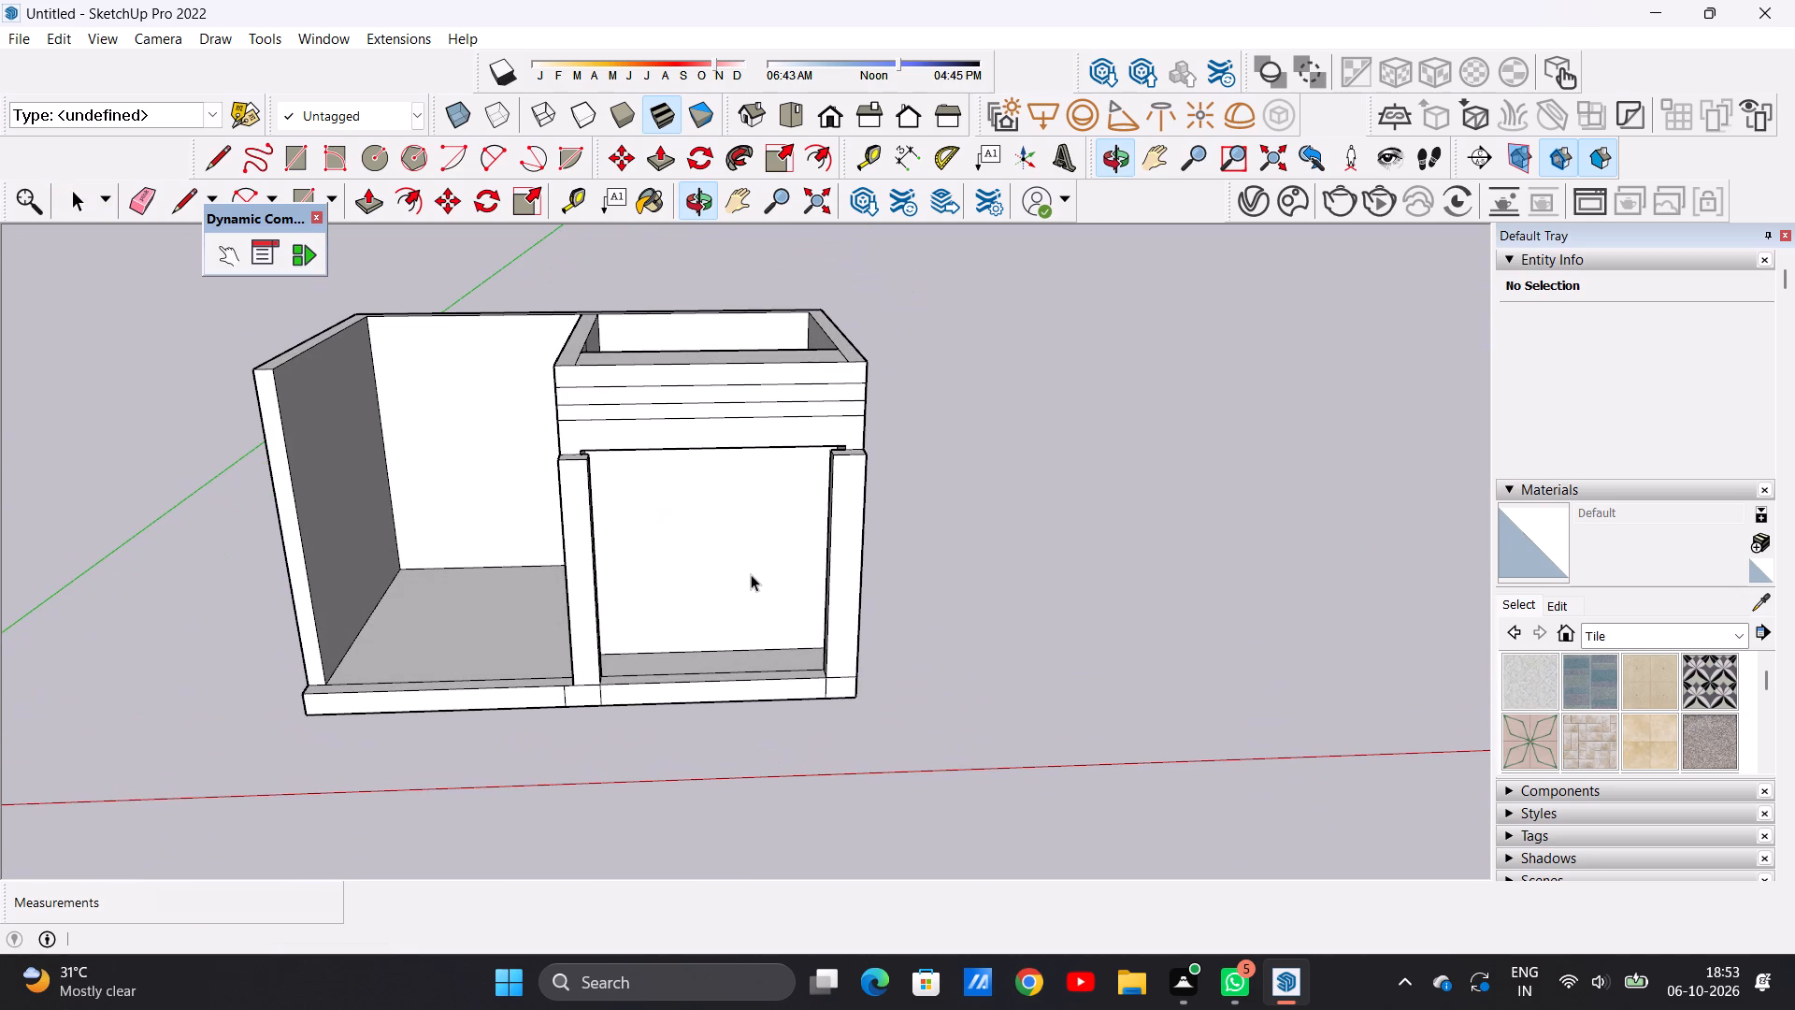
{"action": "scroll", "coordinate": [751, 574], "scroll_direction": "down", "scroll_amount": 3}
{"action": "scroll", "coordinate": [751, 574], "scroll_direction": "up", "scroll_amount": 5}
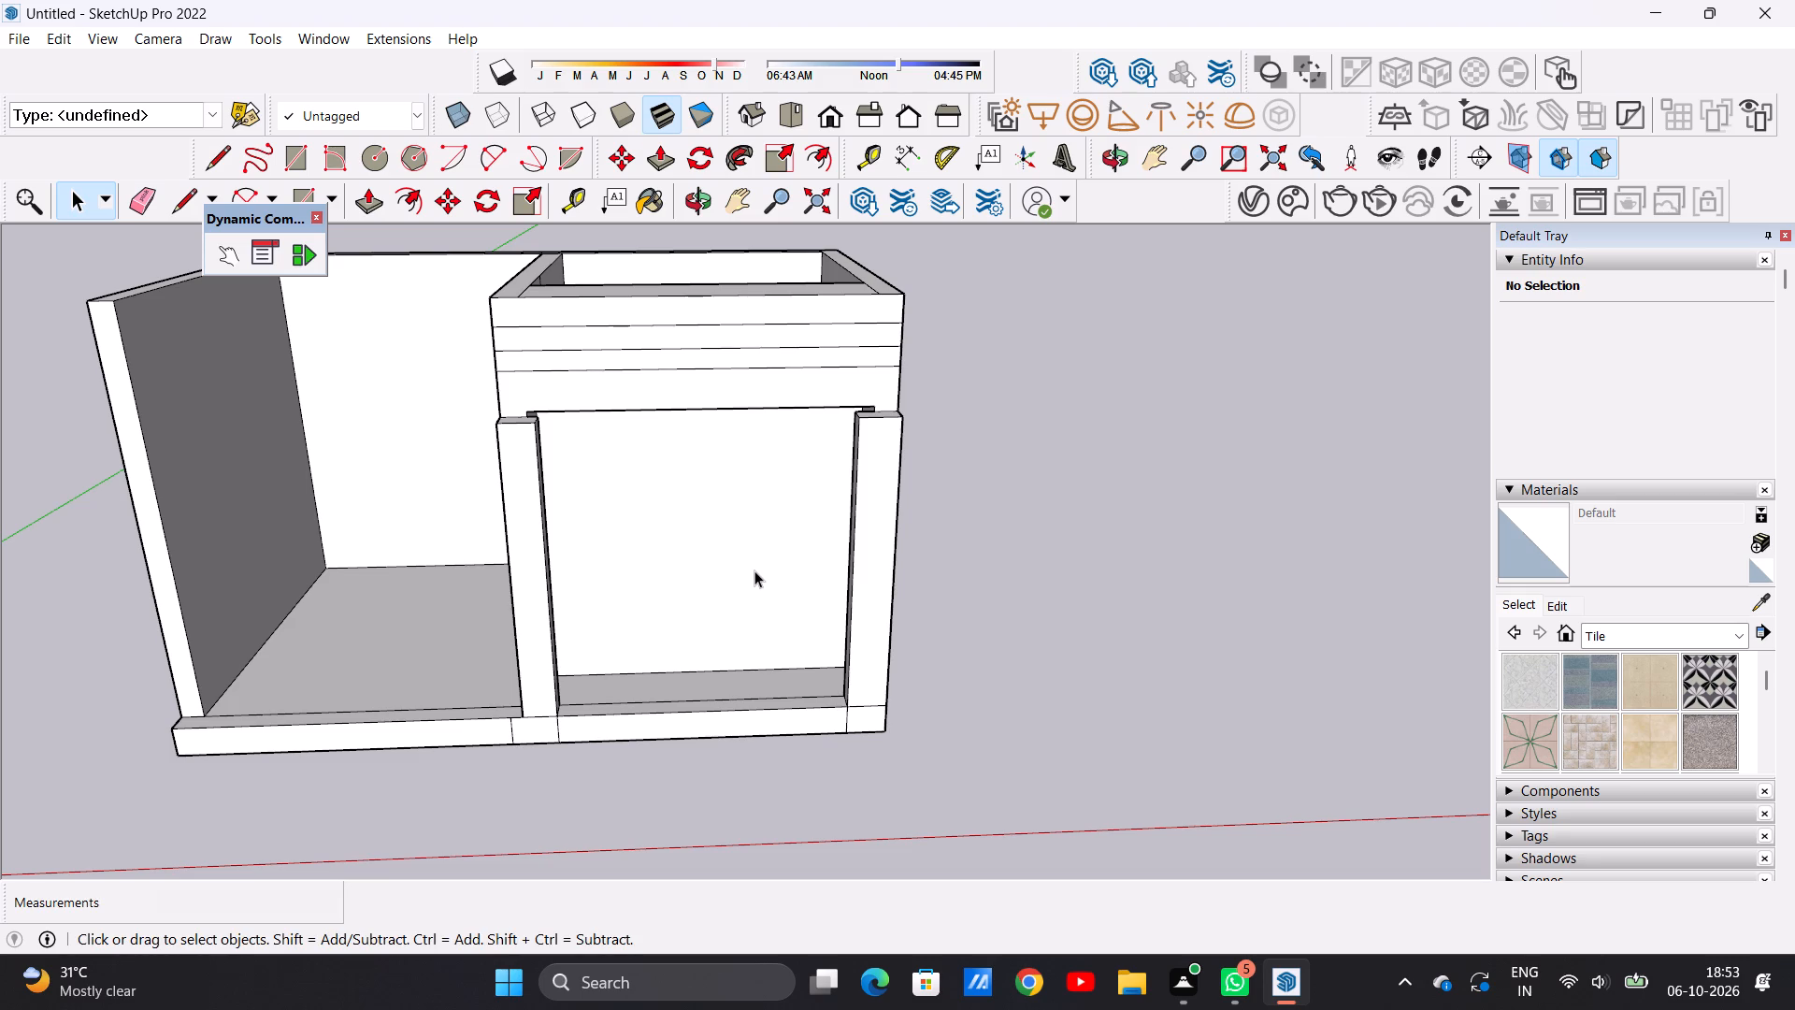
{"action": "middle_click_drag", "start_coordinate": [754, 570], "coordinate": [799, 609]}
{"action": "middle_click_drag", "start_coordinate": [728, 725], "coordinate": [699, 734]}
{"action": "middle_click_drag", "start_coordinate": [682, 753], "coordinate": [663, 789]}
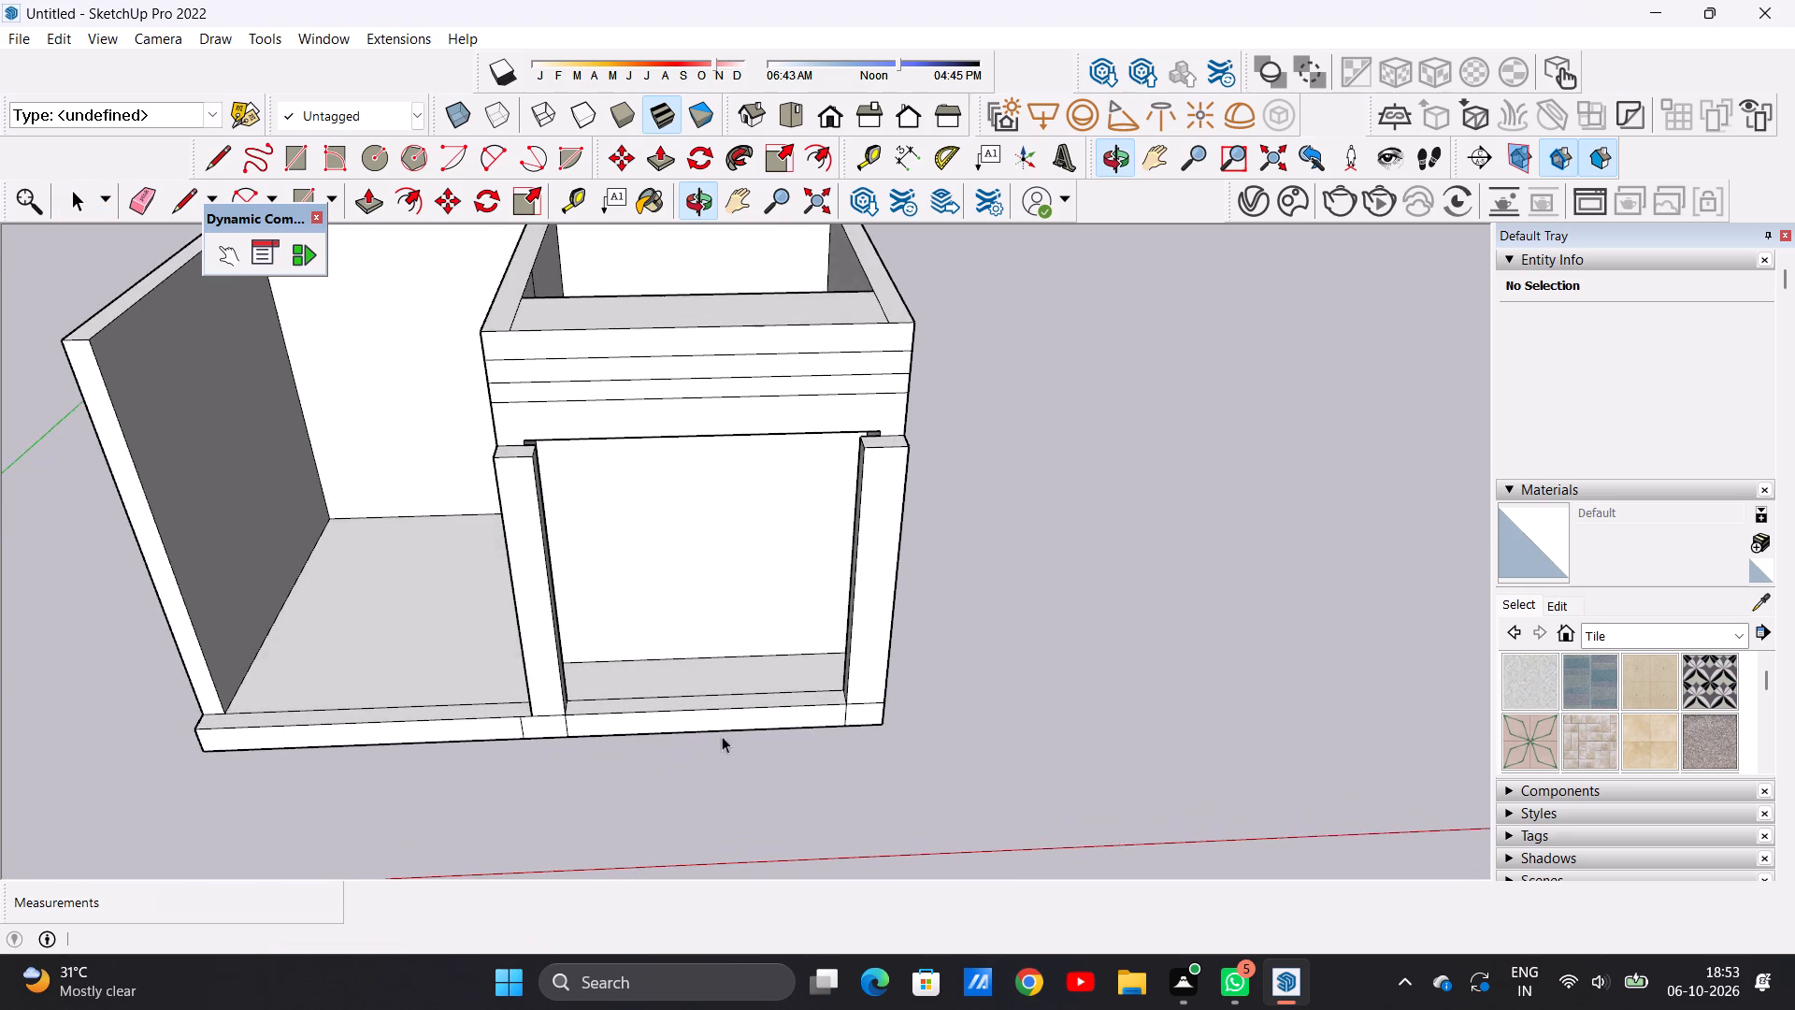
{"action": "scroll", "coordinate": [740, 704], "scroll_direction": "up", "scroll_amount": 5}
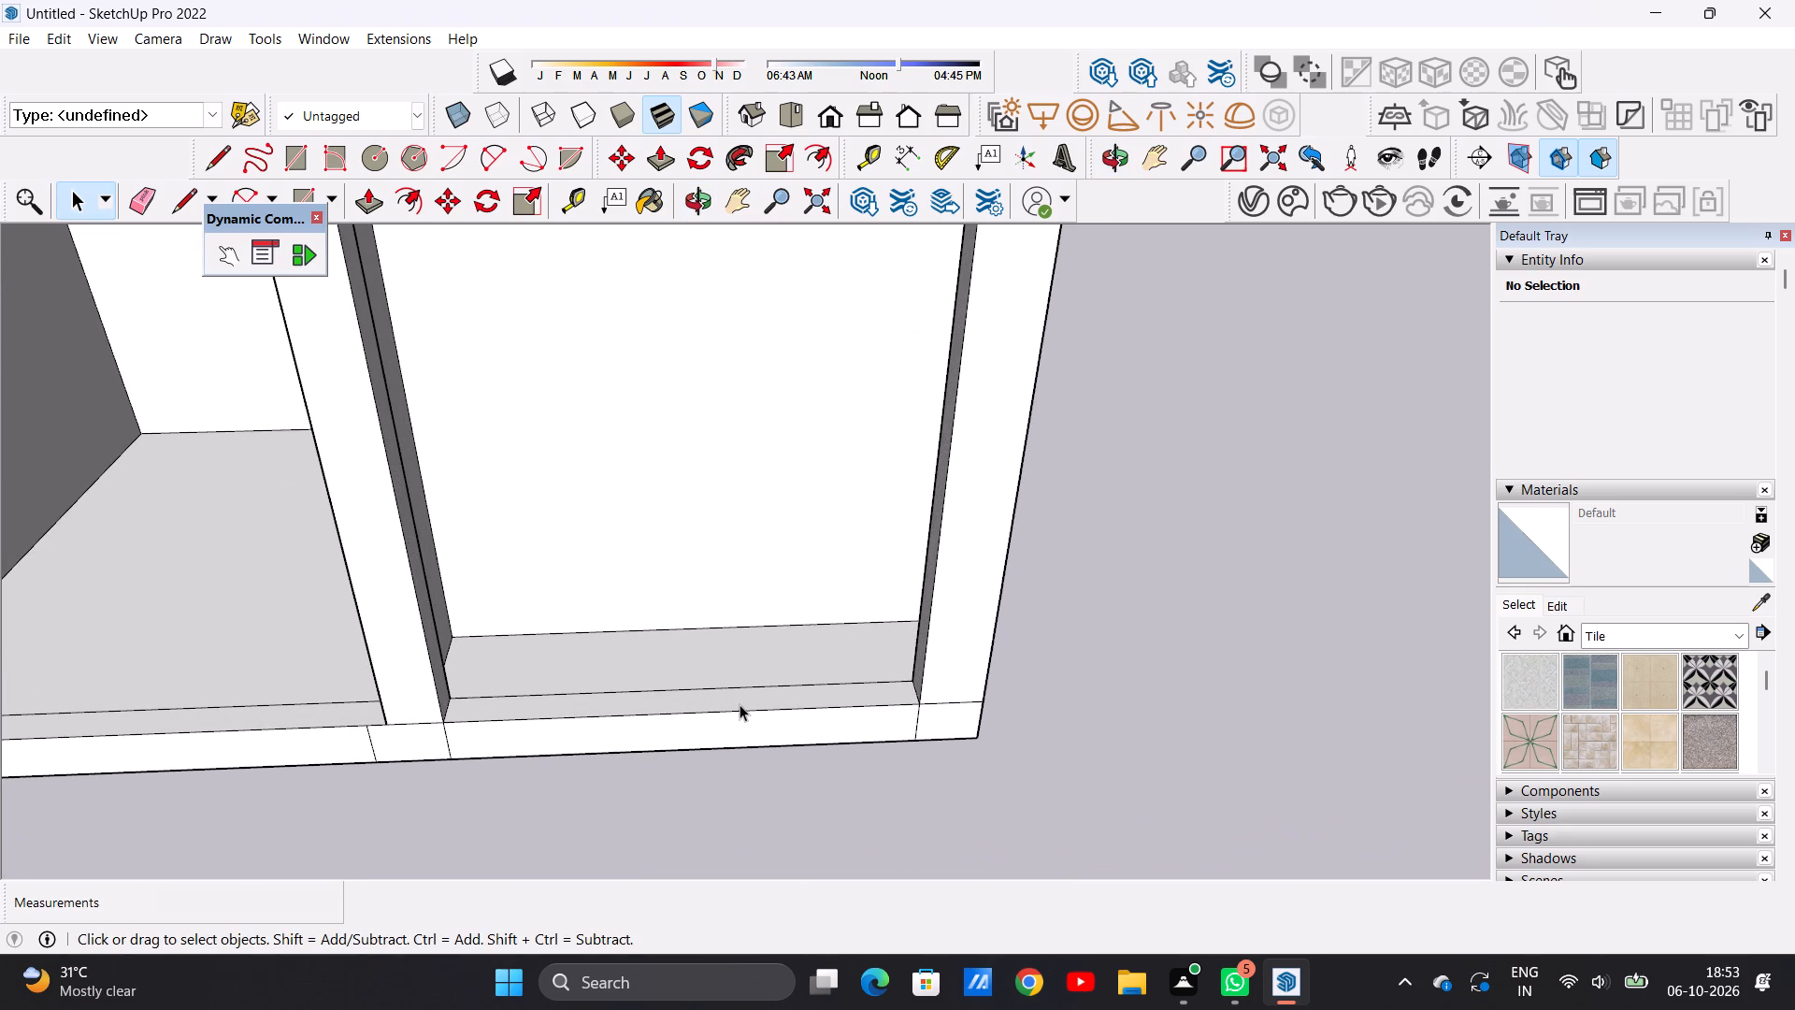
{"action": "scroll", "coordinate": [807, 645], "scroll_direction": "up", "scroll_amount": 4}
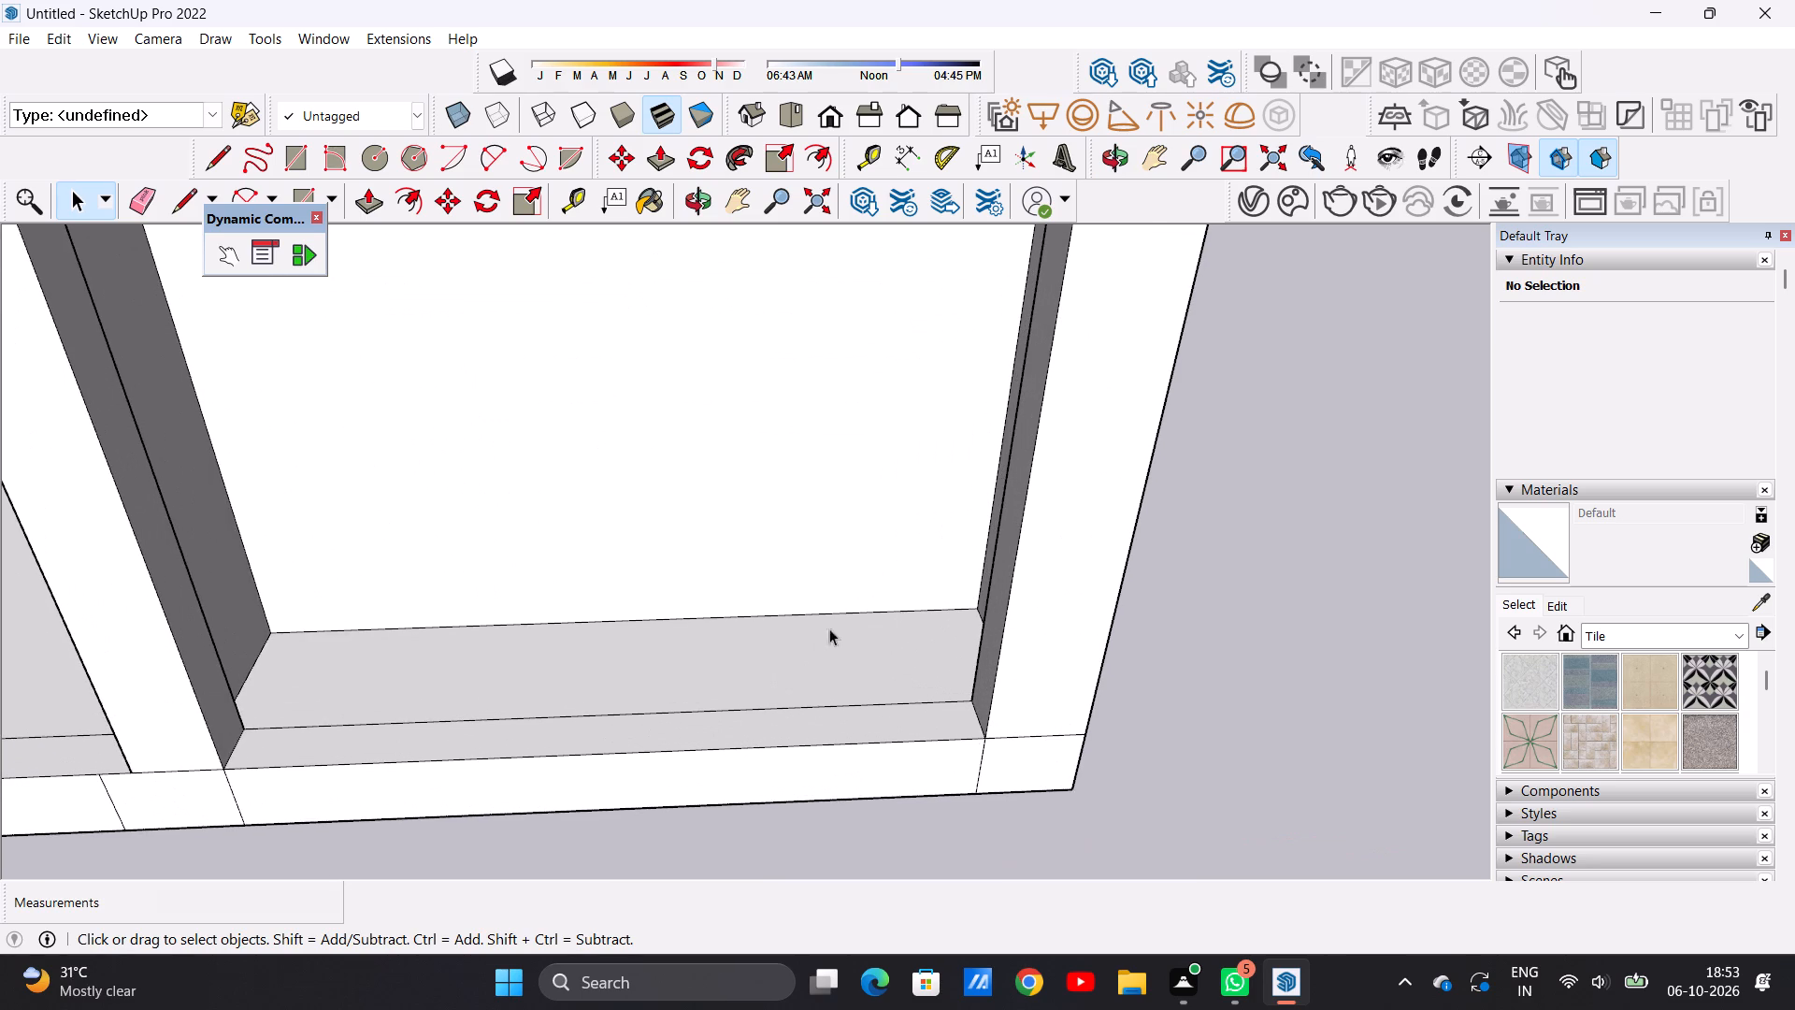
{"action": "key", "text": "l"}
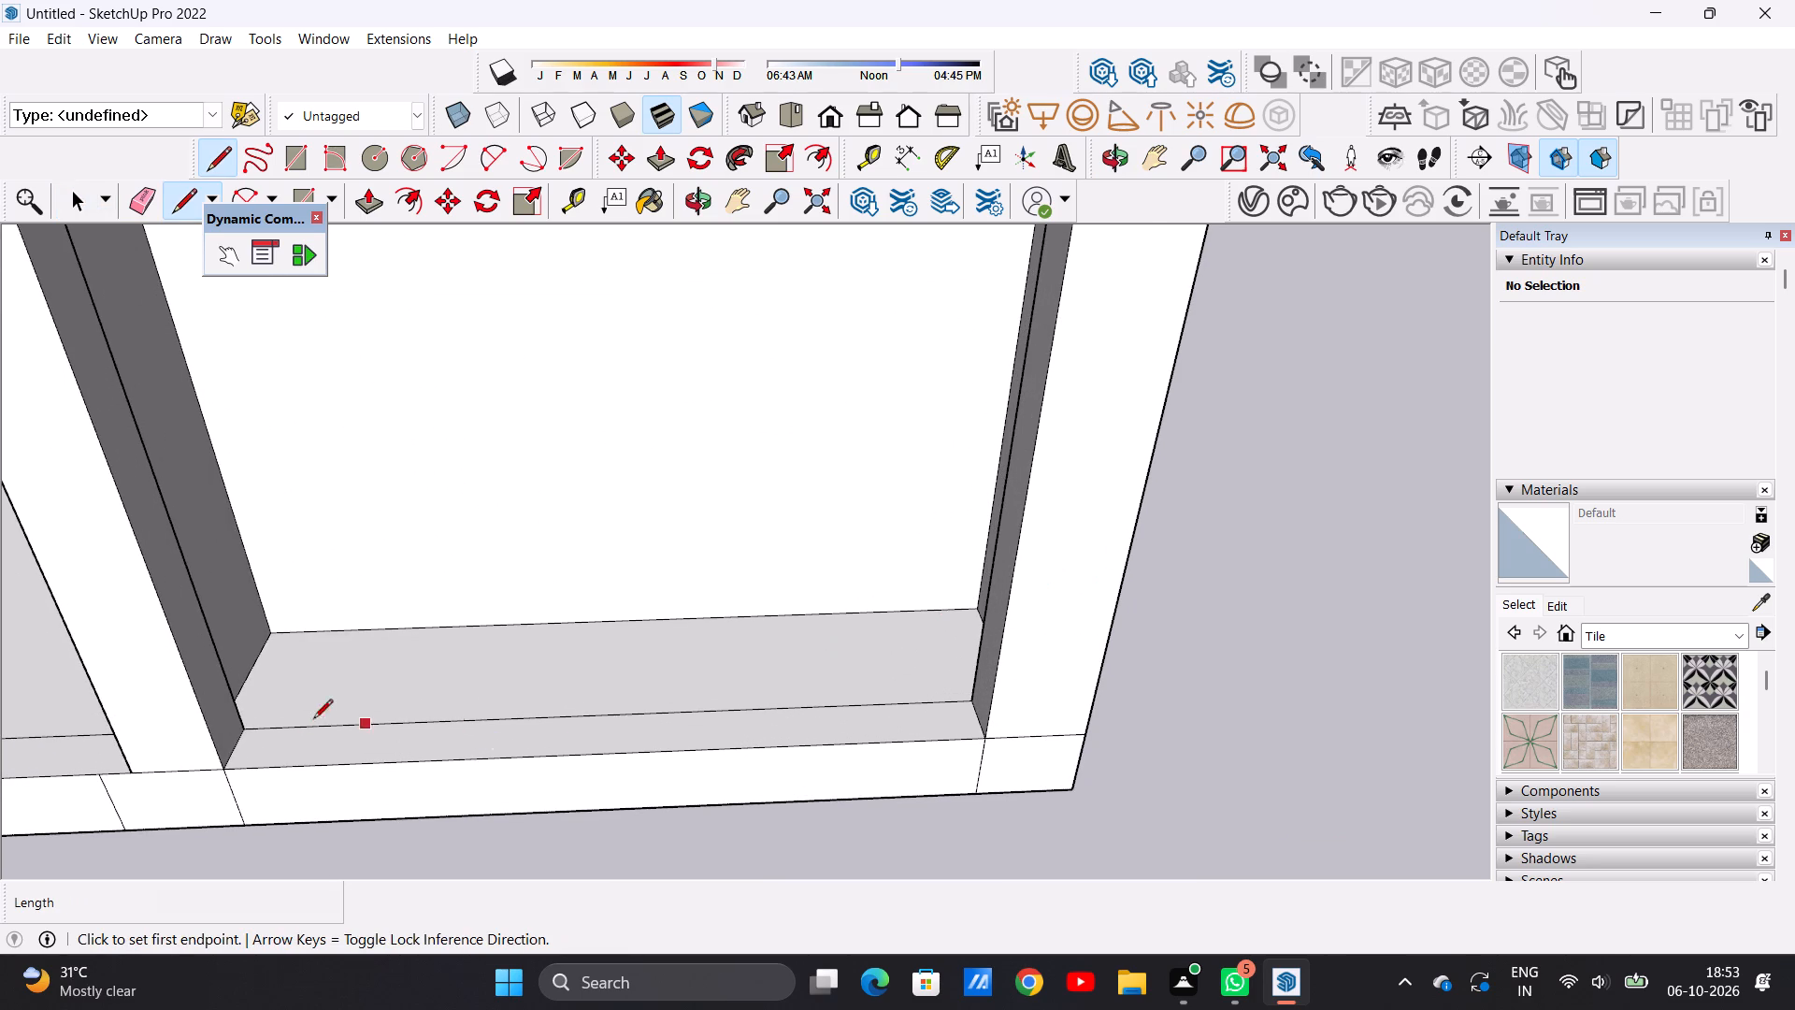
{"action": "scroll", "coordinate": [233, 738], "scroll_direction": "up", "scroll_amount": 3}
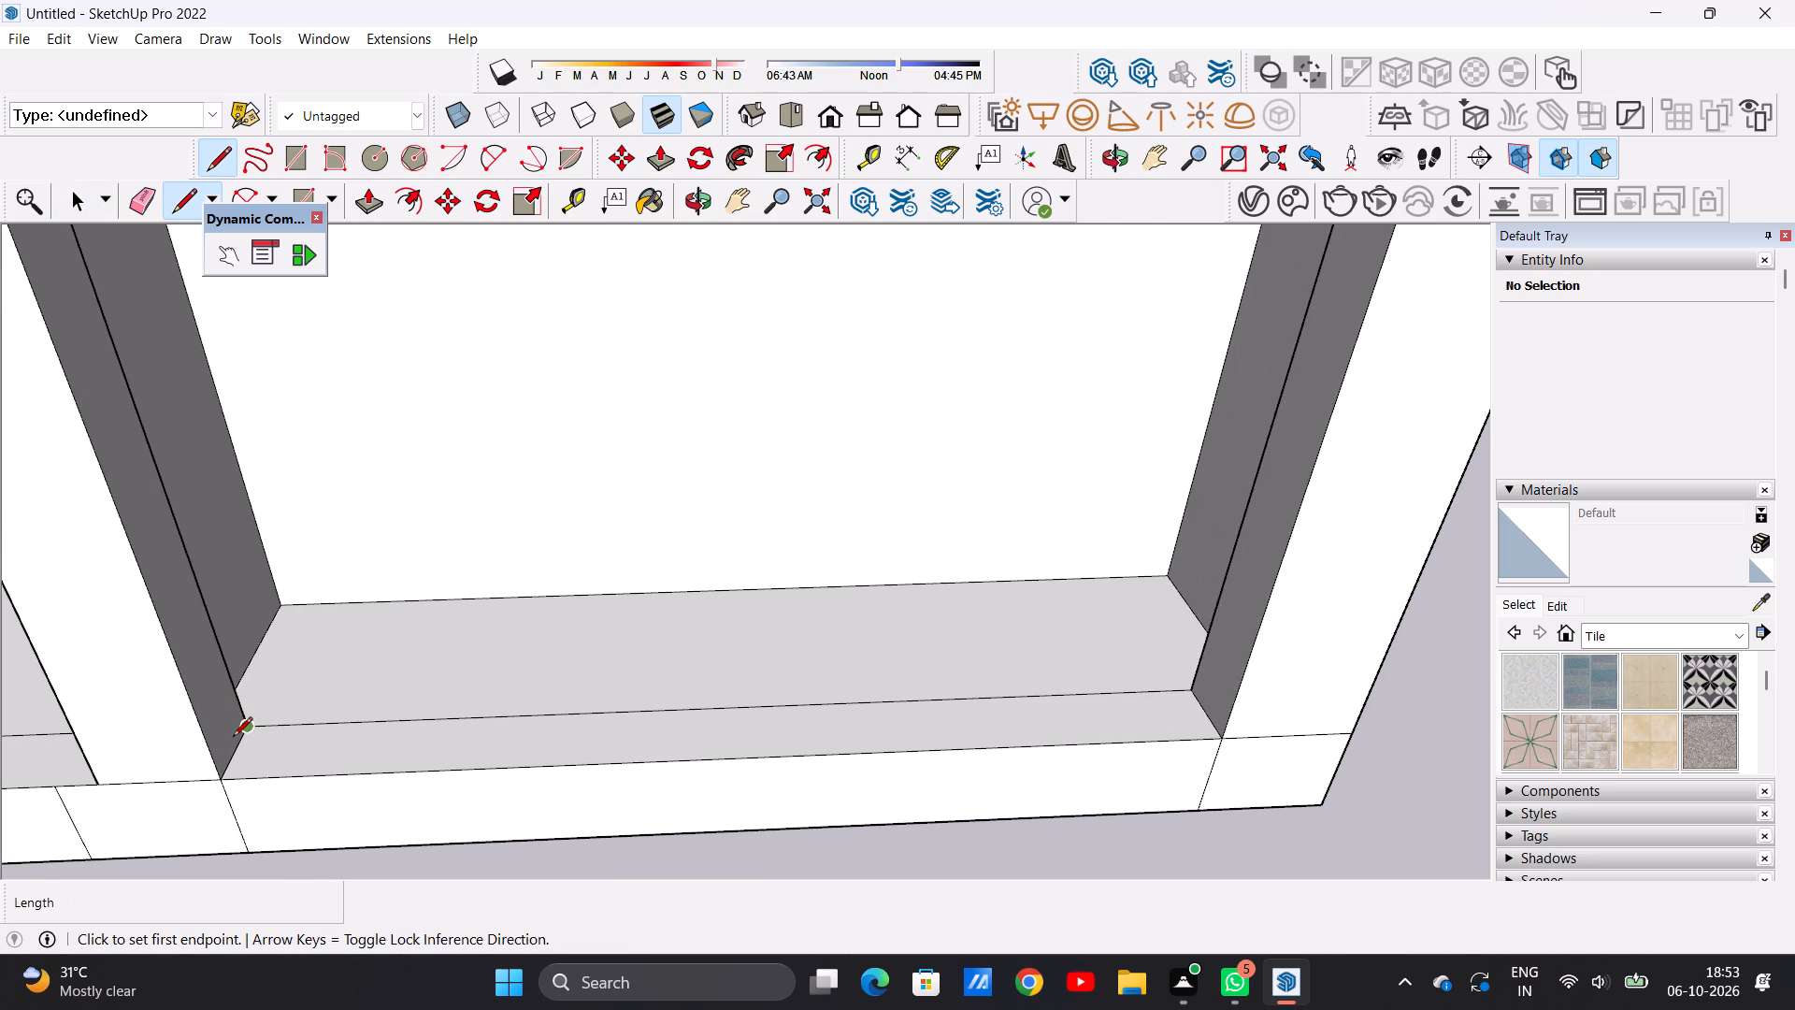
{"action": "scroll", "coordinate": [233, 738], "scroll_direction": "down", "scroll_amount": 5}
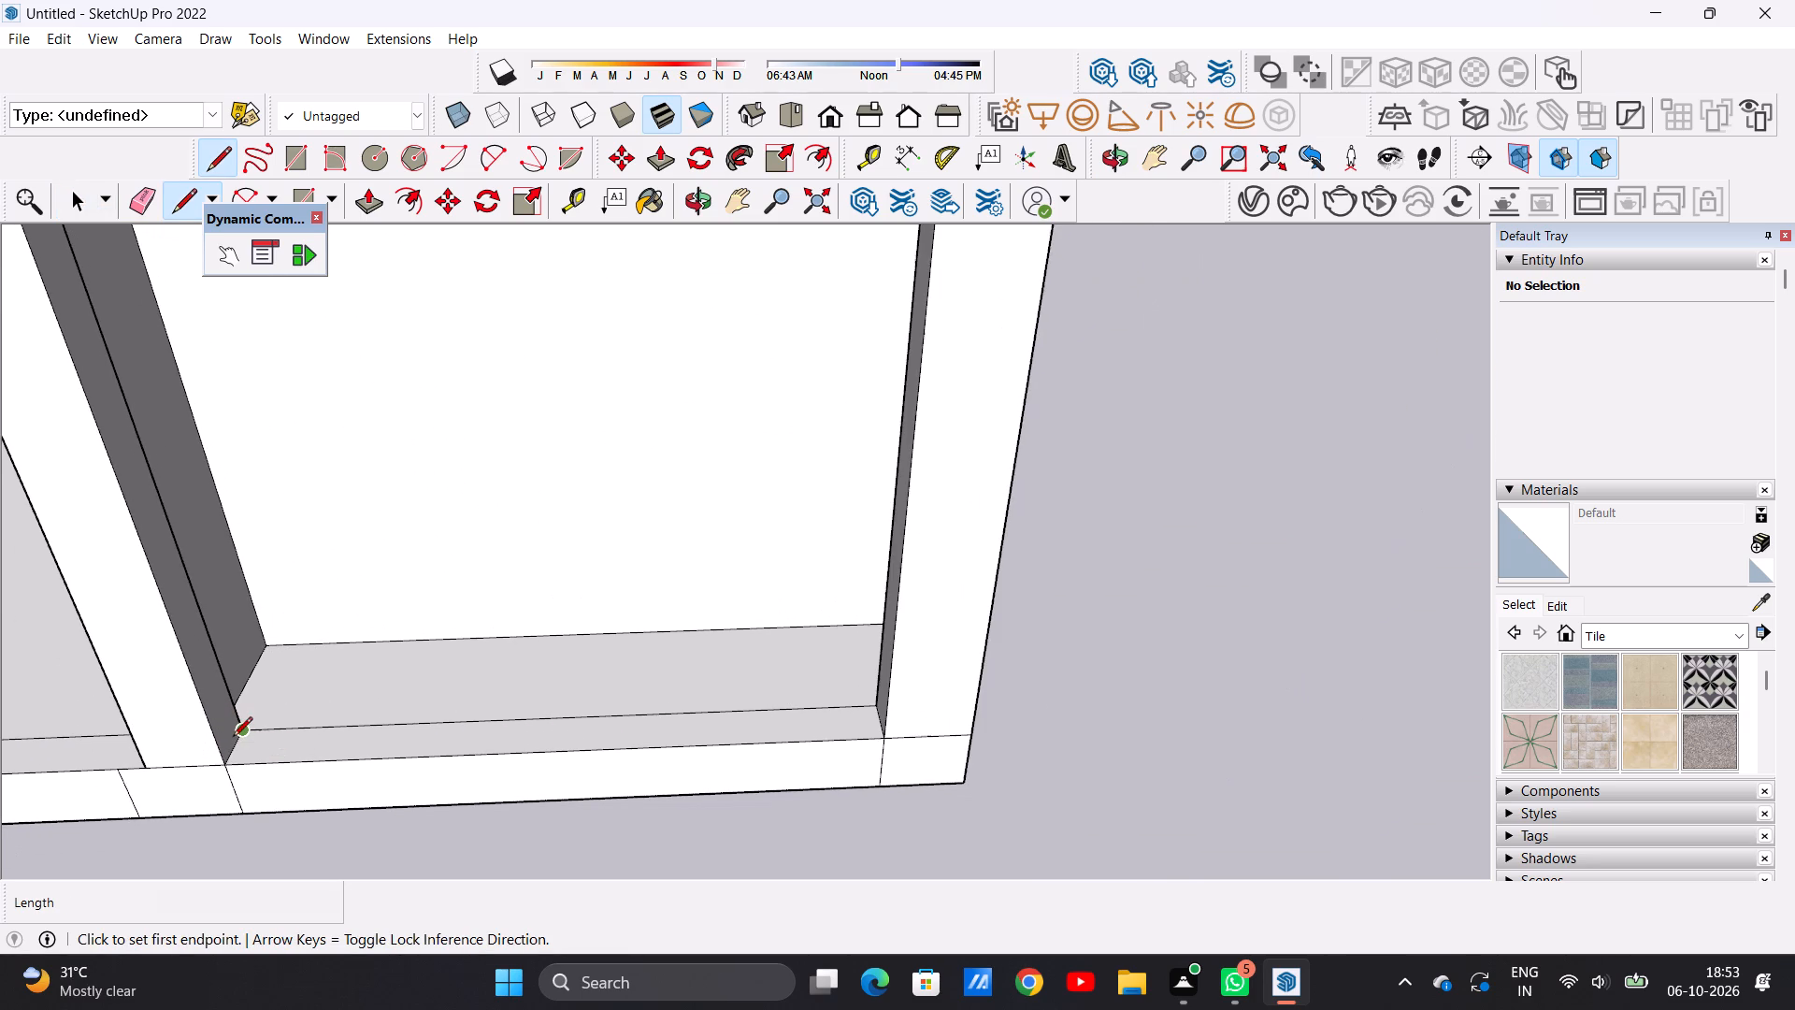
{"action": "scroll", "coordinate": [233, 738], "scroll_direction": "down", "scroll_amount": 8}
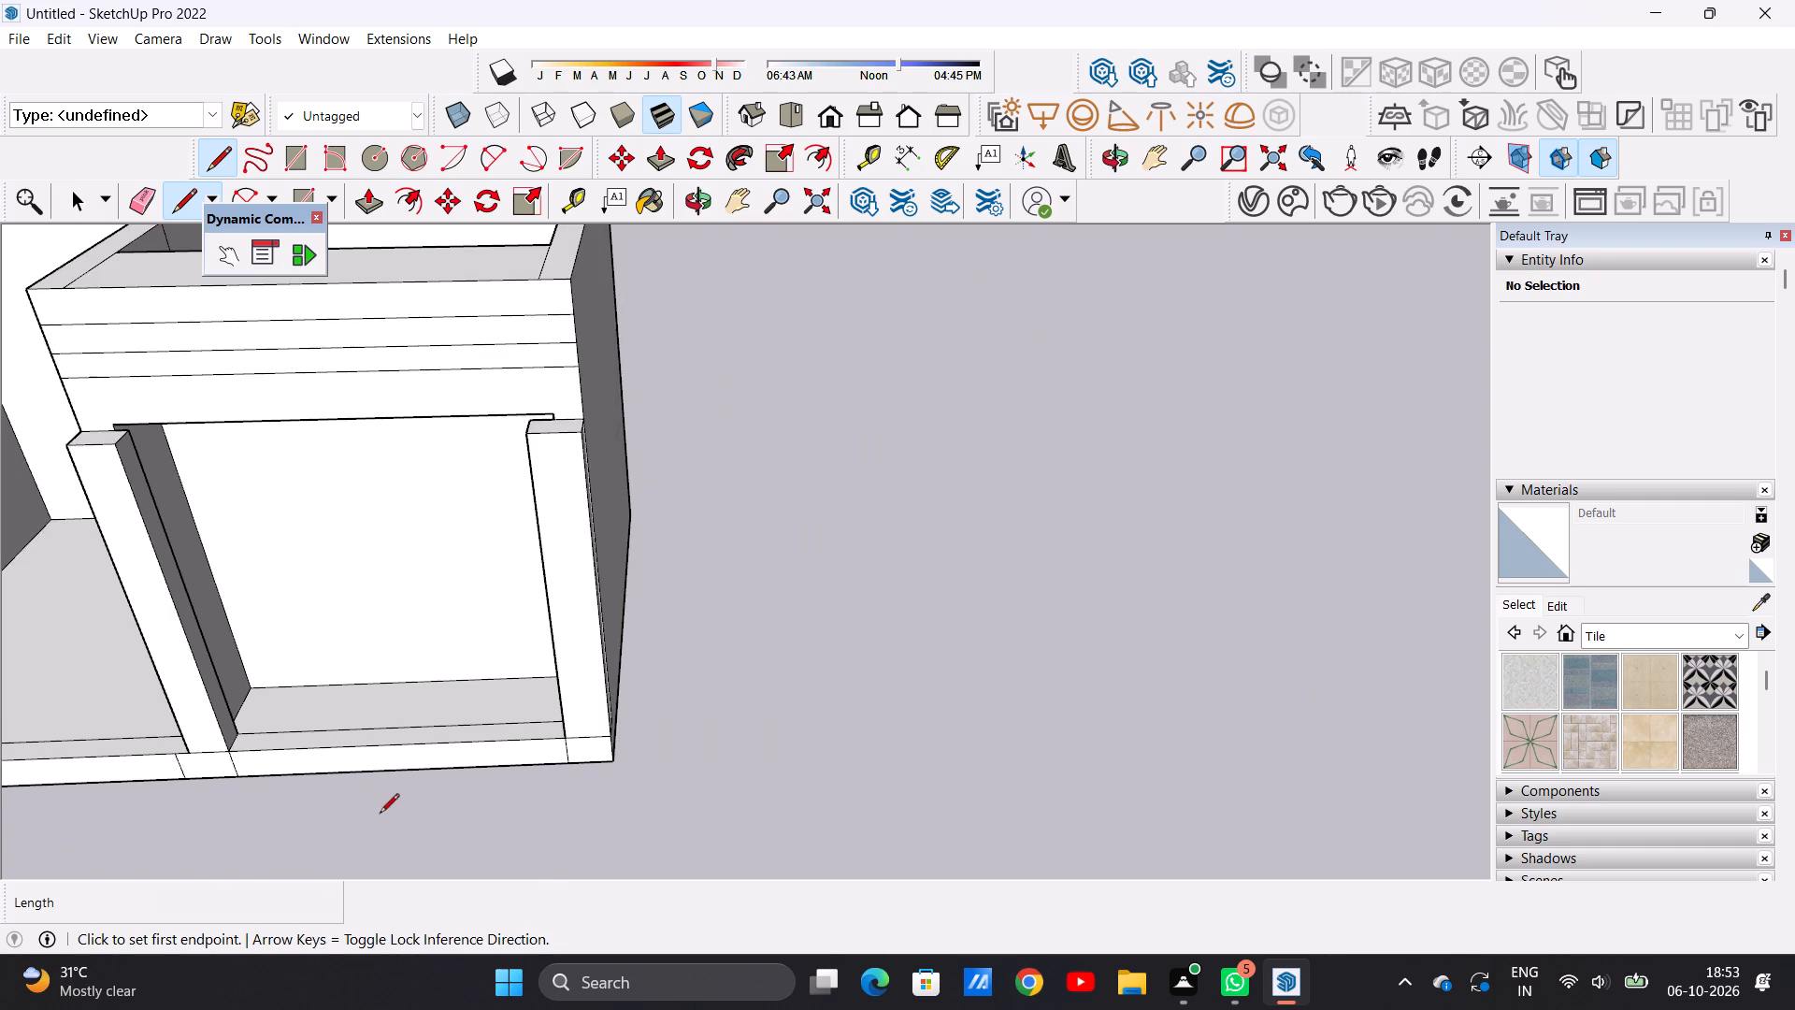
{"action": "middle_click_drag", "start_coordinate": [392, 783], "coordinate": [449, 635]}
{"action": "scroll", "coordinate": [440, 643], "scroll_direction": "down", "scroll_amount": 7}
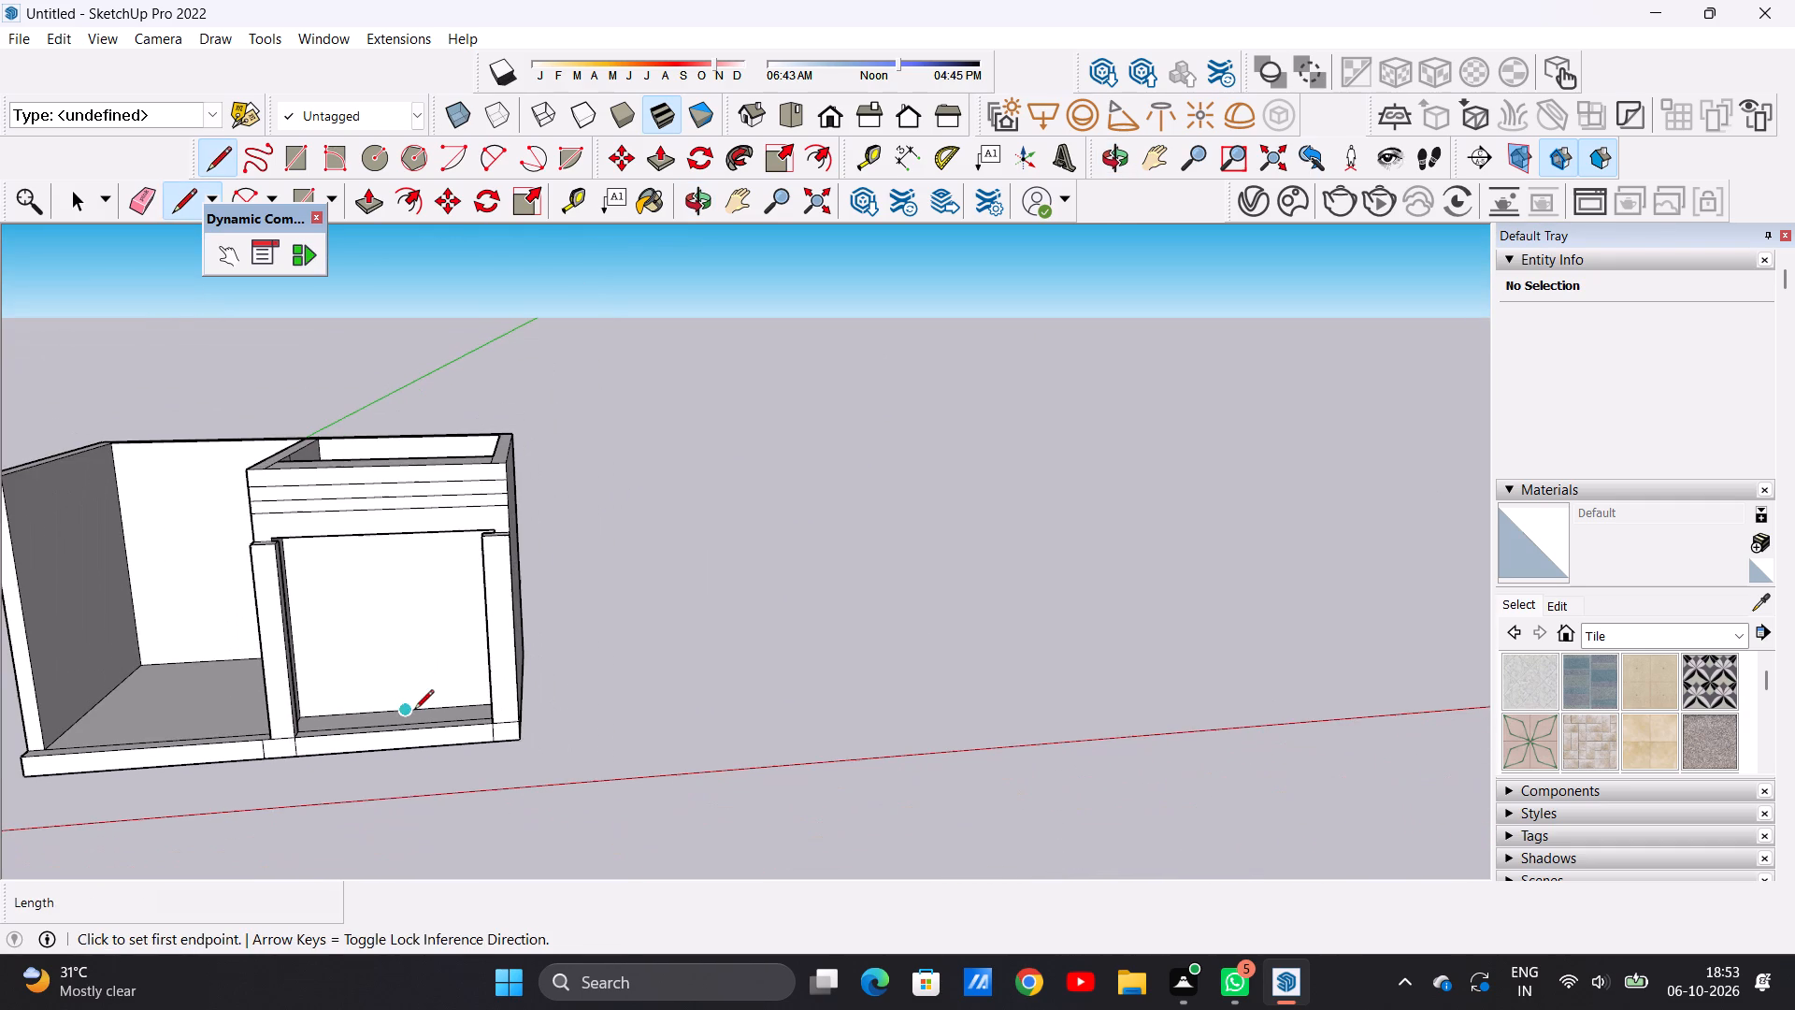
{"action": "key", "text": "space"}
Draw two closely spaced horizontal lines, each about 6 1/2" long, across the right end post's bay-side face near its top.
{"action": "scroll", "coordinate": [395, 612], "scroll_direction": "up", "scroll_amount": 6}
{"action": "scroll", "coordinate": [395, 607], "scroll_direction": "down", "scroll_amount": 6}
{"action": "middle_click_drag", "start_coordinate": [384, 622], "coordinate": [524, 613]}
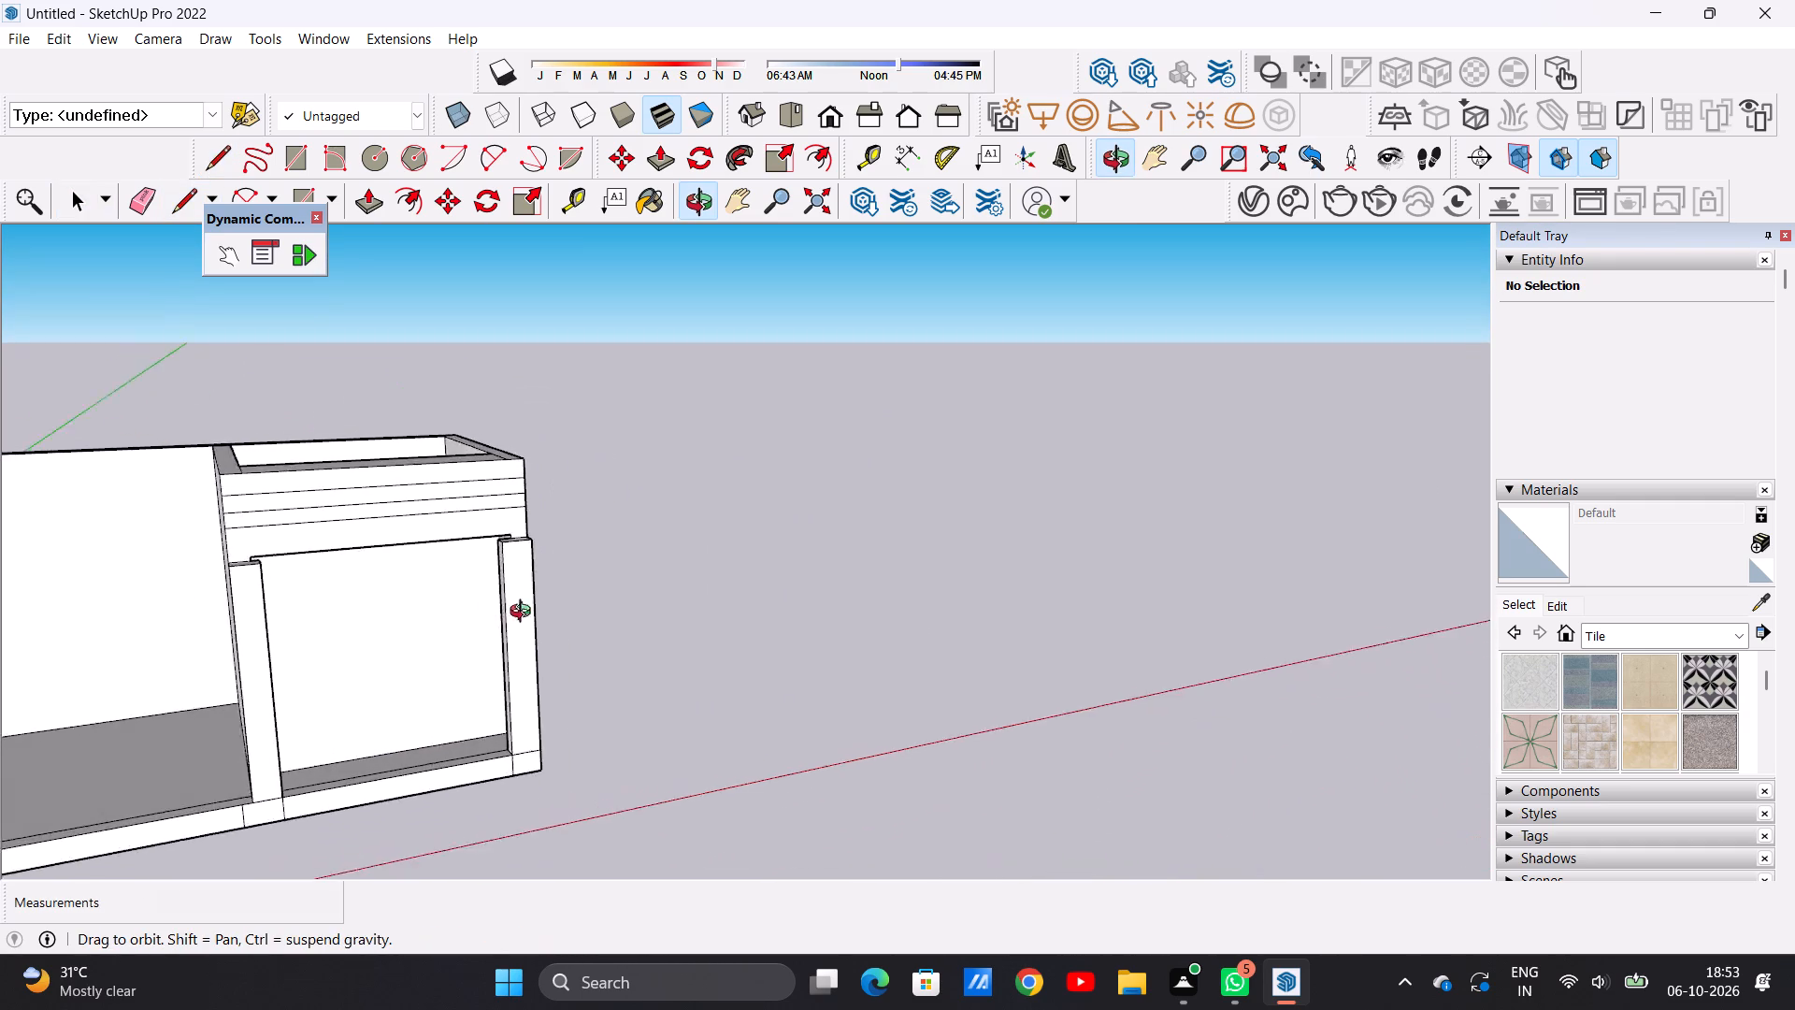
{"action": "middle_click_drag", "start_coordinate": [524, 613], "coordinate": [576, 615]}
{"action": "scroll", "coordinate": [547, 639], "scroll_direction": "up", "scroll_amount": 6}
{"action": "key", "text": "l"}
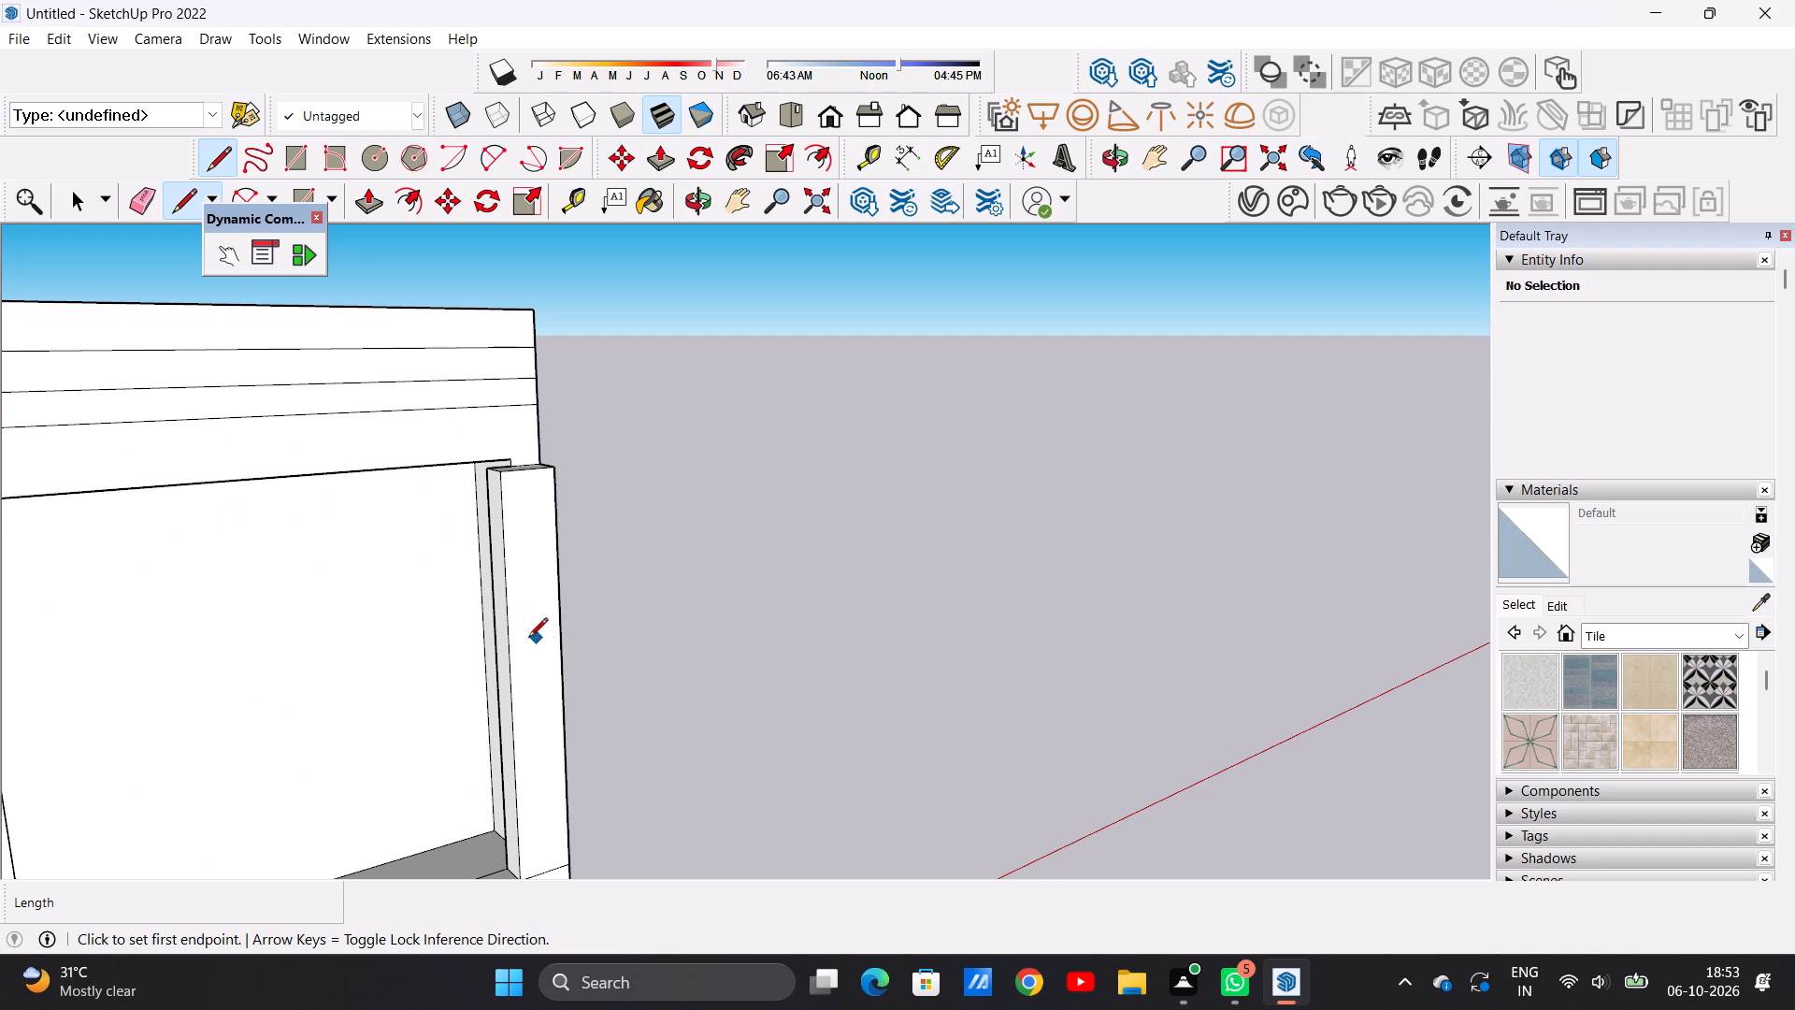
{"action": "middle_click_drag", "start_coordinate": [452, 567], "coordinate": [573, 582]}
{"action": "scroll", "coordinate": [568, 588], "scroll_direction": "up", "scroll_amount": 3}
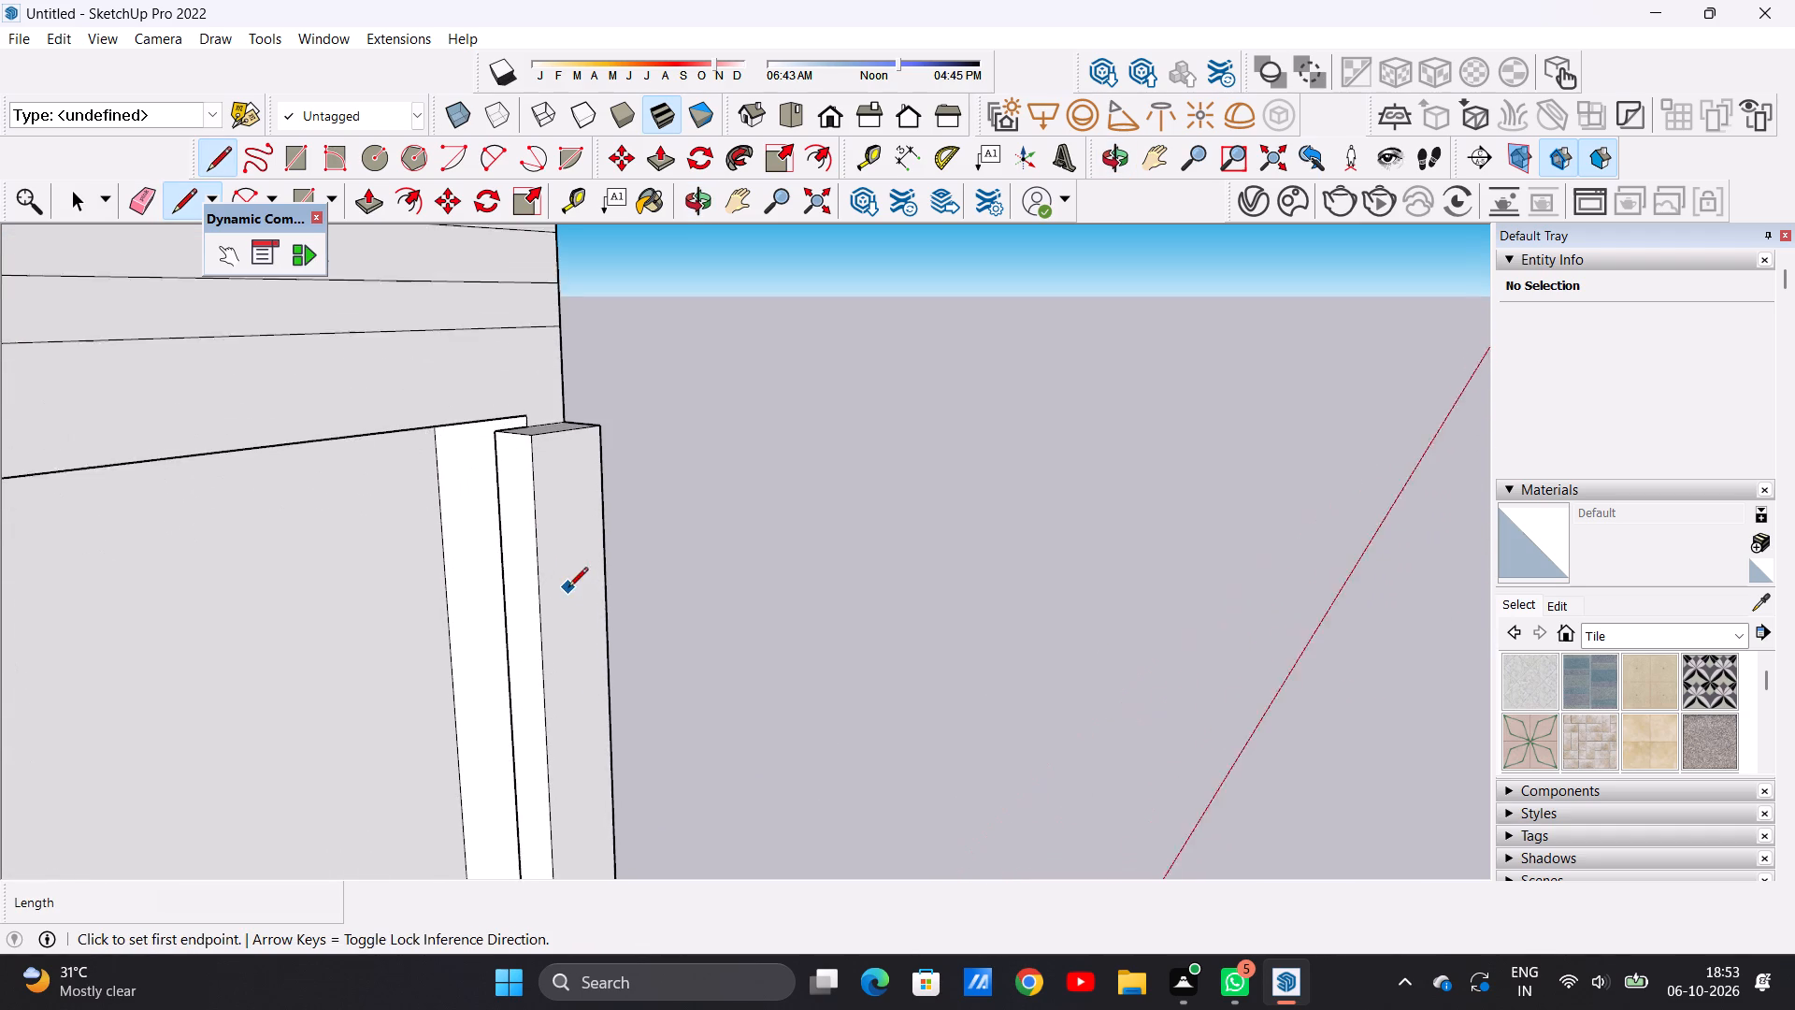
{"action": "scroll", "coordinate": [568, 588], "scroll_direction": "up", "scroll_amount": 2}
{"action": "left_click", "coordinate": [495, 525]}
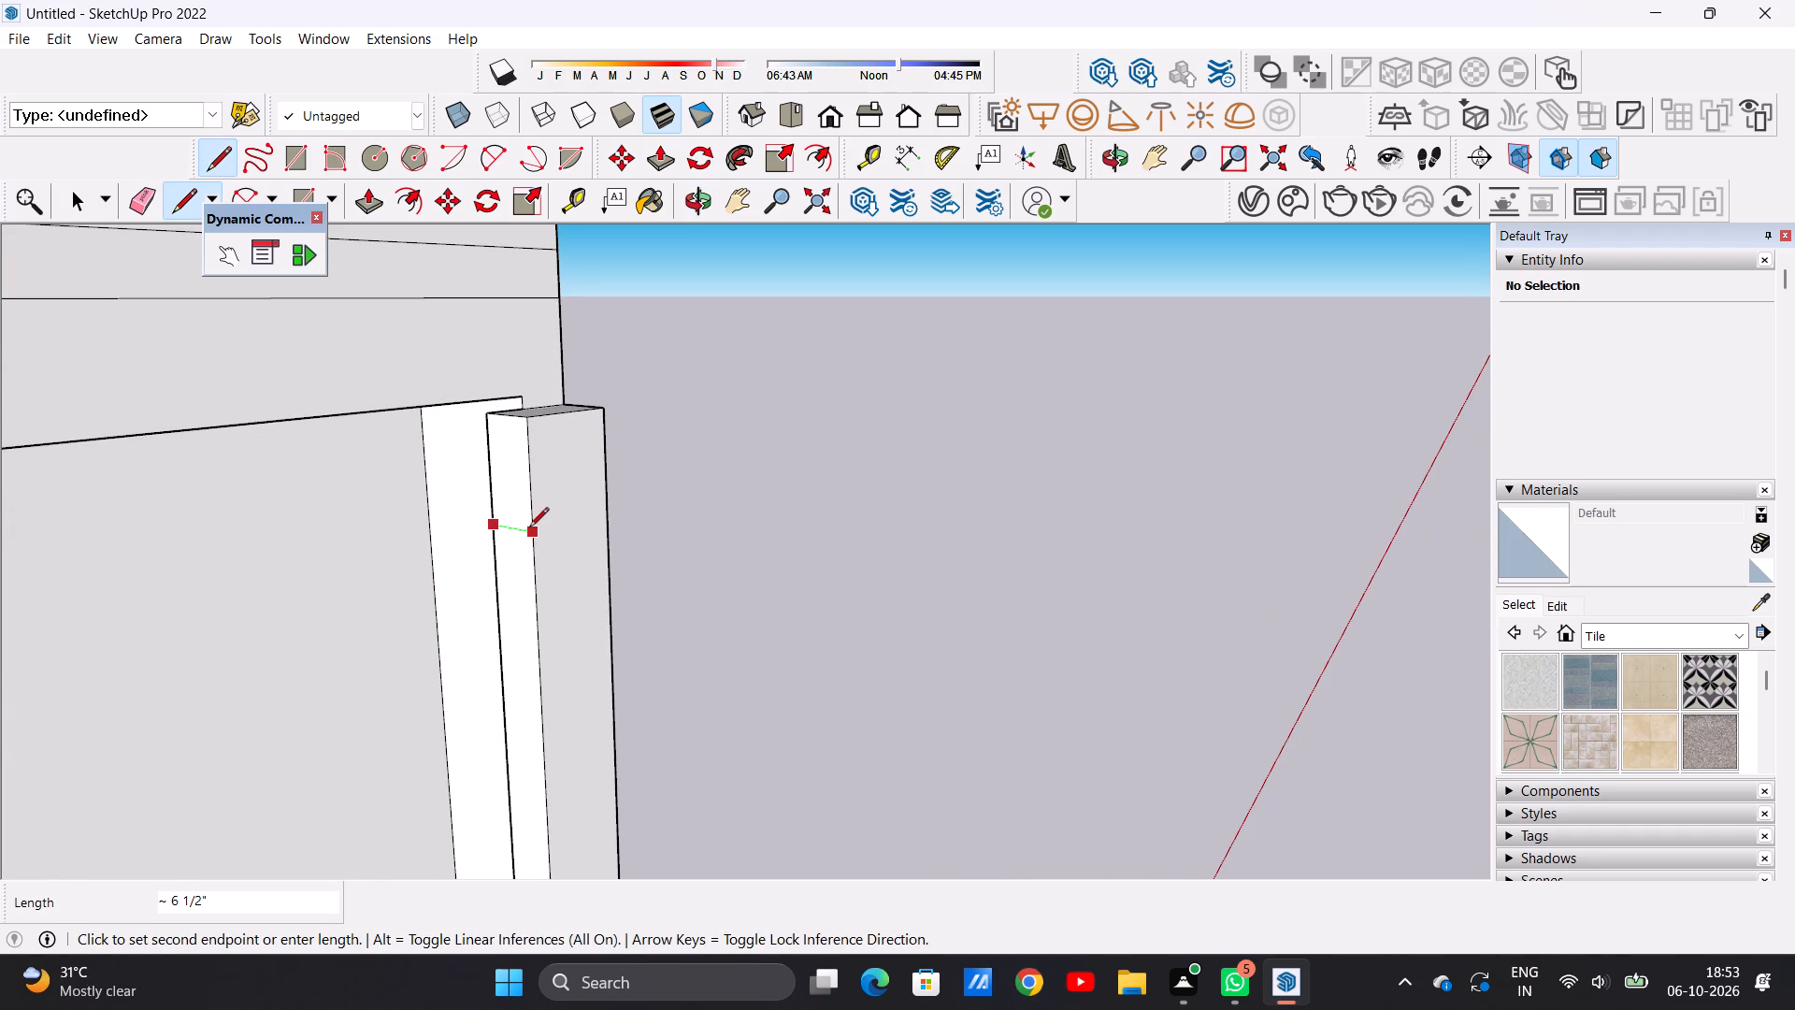
{"action": "left_click", "coordinate": [530, 528]}
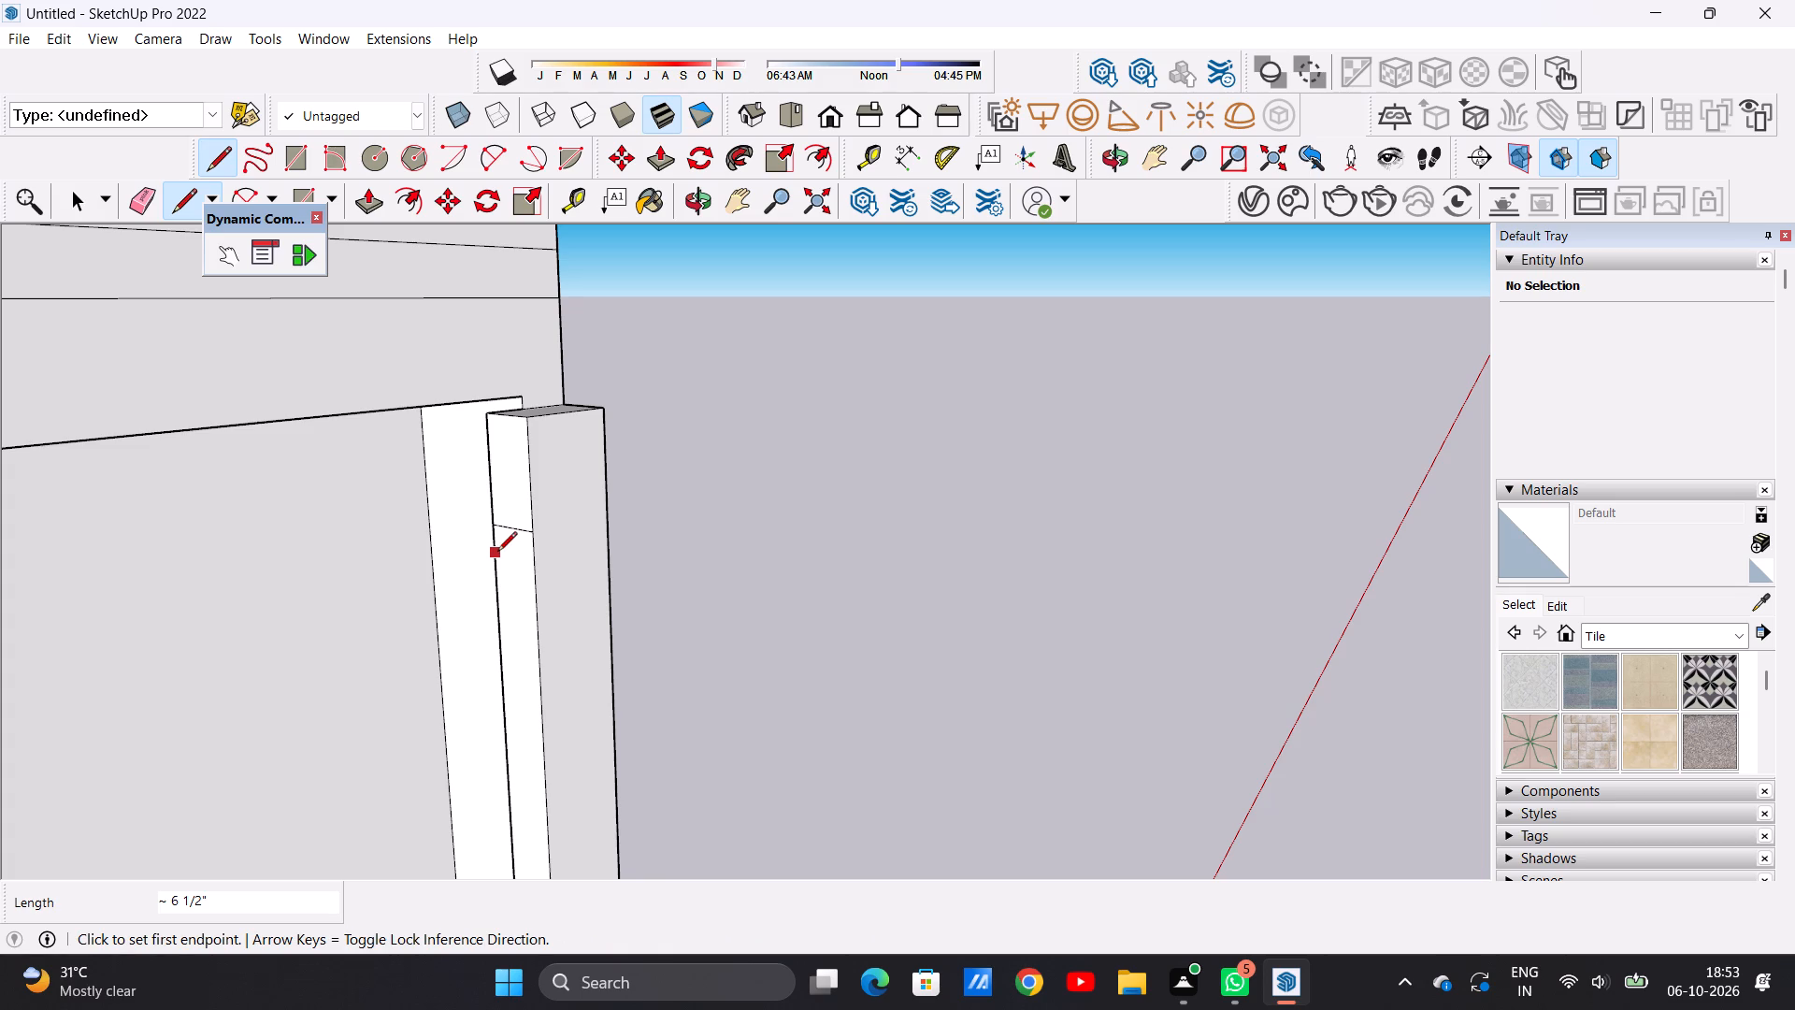
{"action": "left_click", "coordinate": [495, 551]}
{"action": "left_click", "coordinate": [528, 562]}
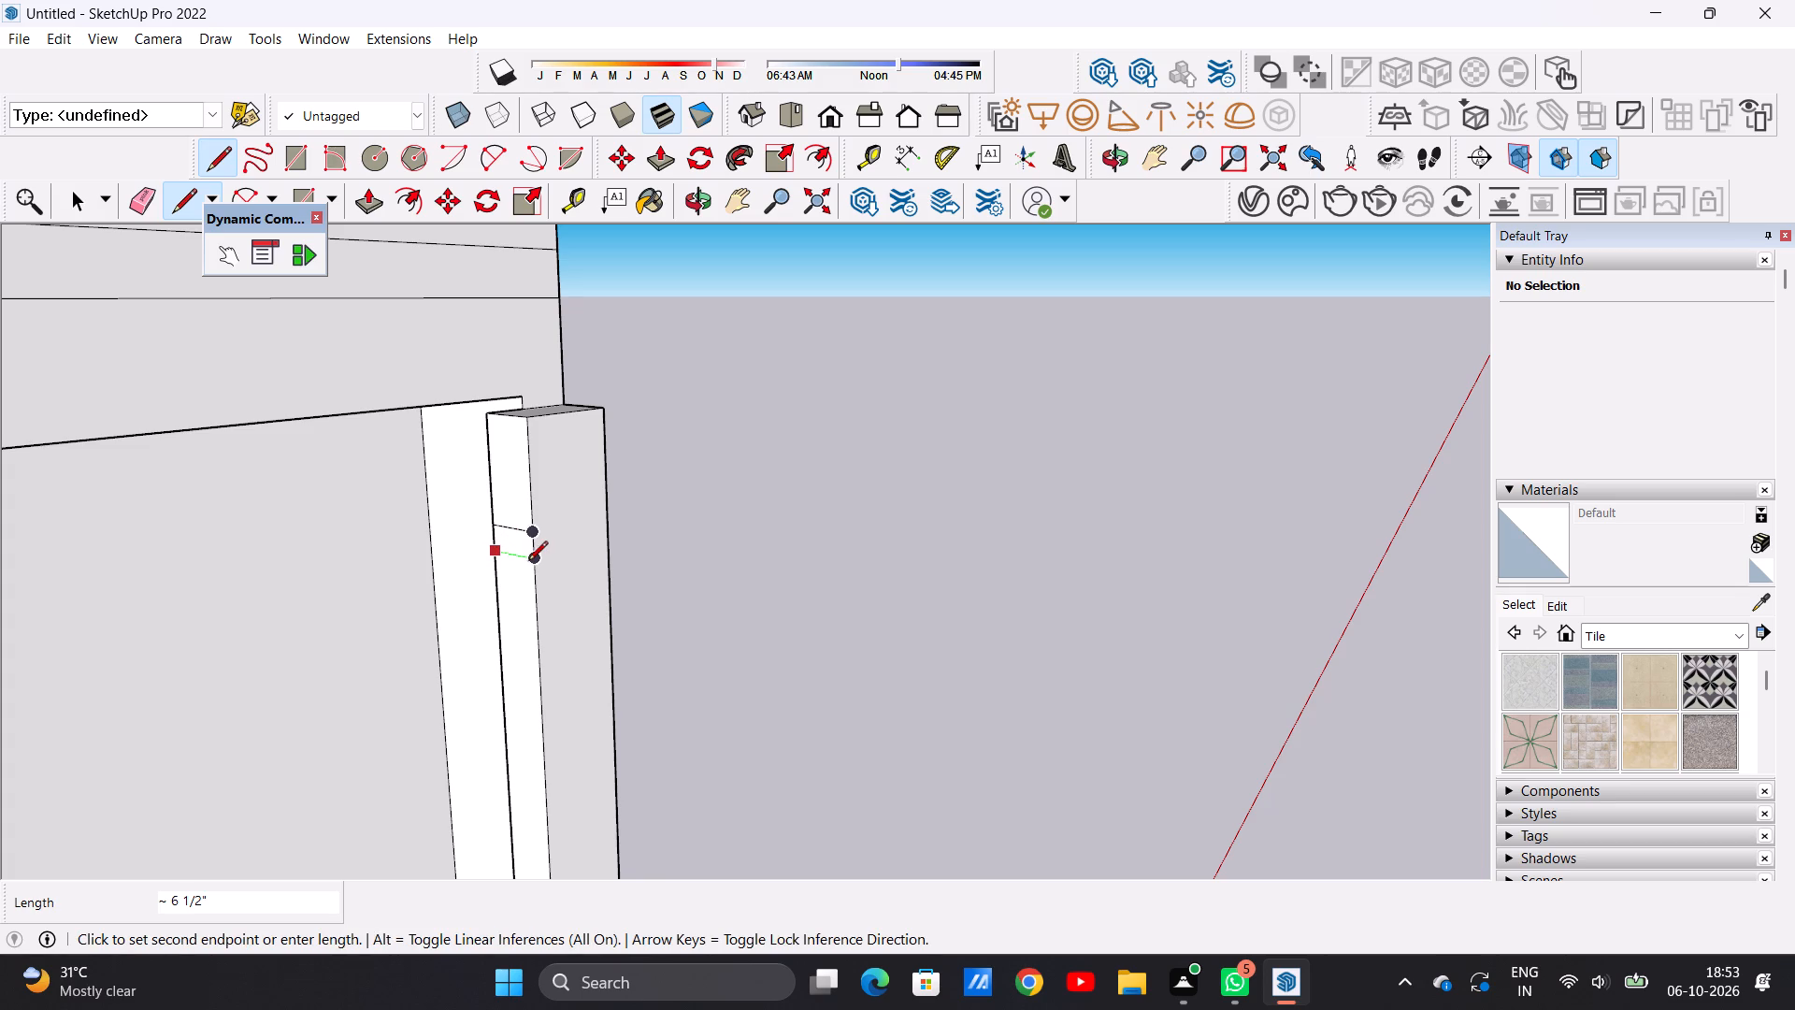
{"action": "key", "text": "space"}
Push/Pull the narrow strip on the right end post about 7' 2 3/4" across the bay to the partition post, forming a crossbar.
{"action": "key", "text": "p"}
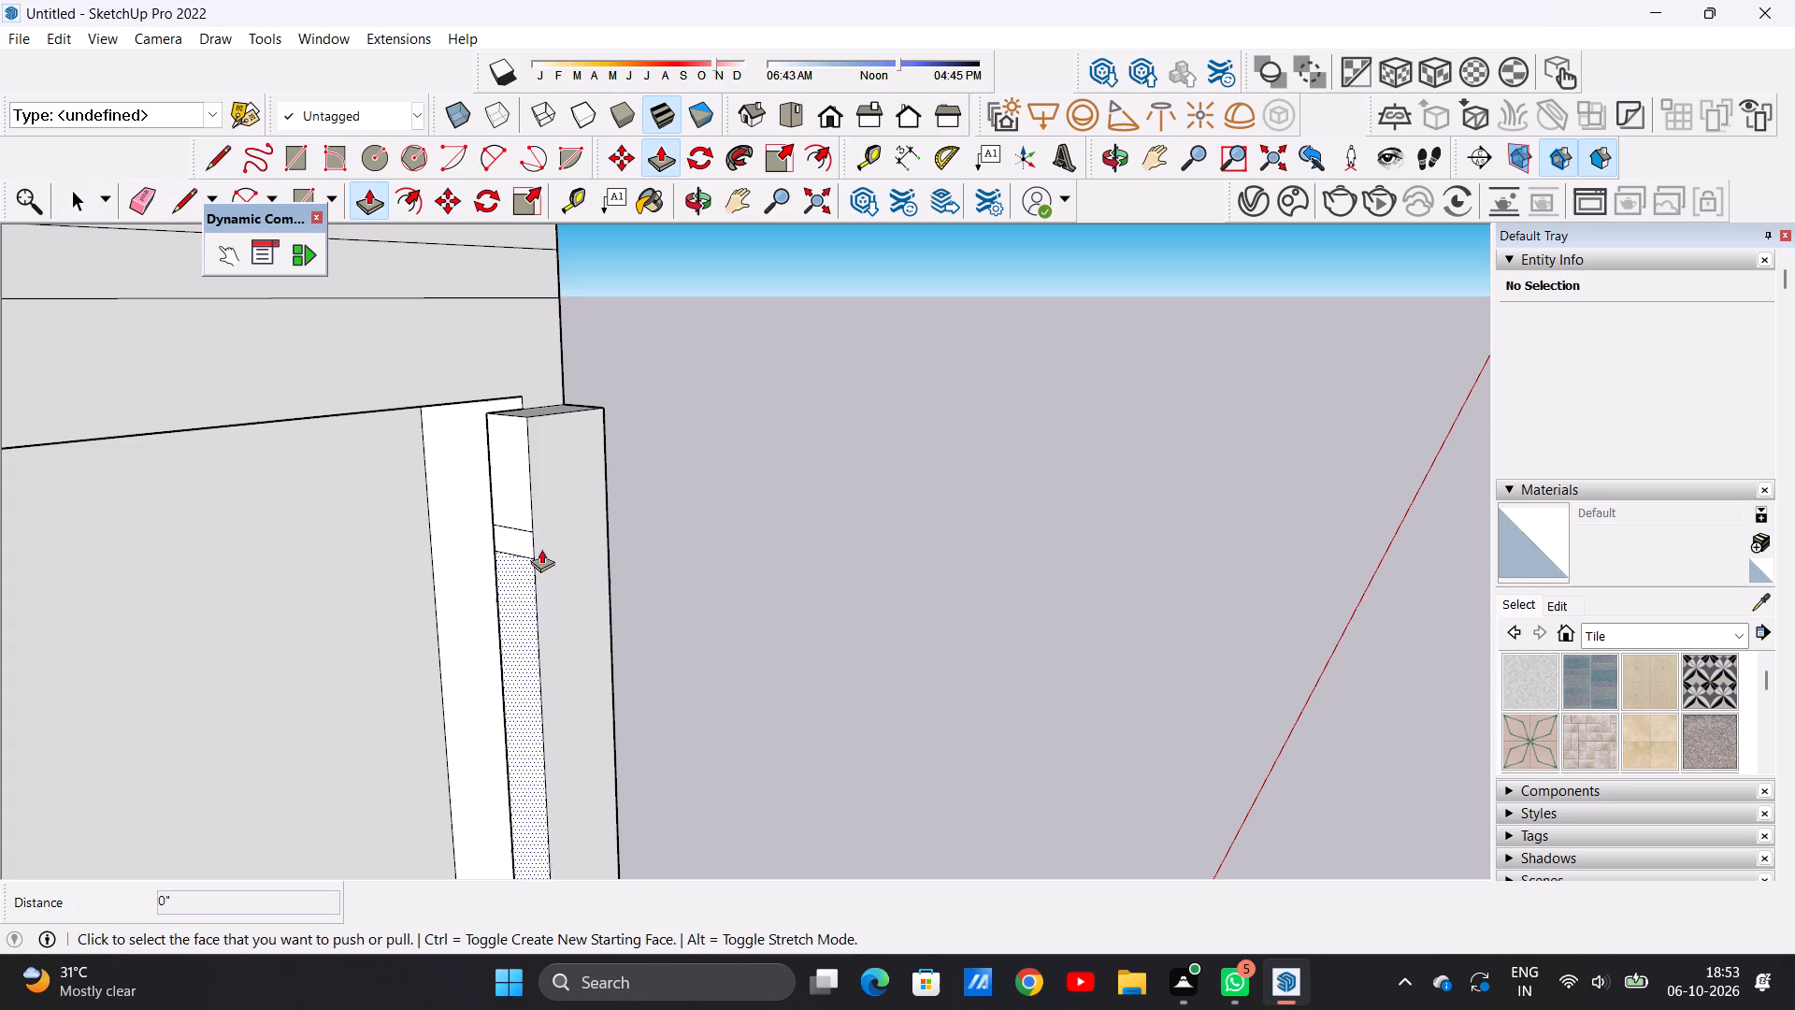
{"action": "scroll", "coordinate": [553, 531], "scroll_direction": "down", "scroll_amount": 5}
{"action": "scroll", "coordinate": [526, 524], "scroll_direction": "up", "scroll_amount": 10}
{"action": "left_click", "coordinate": [535, 550]}
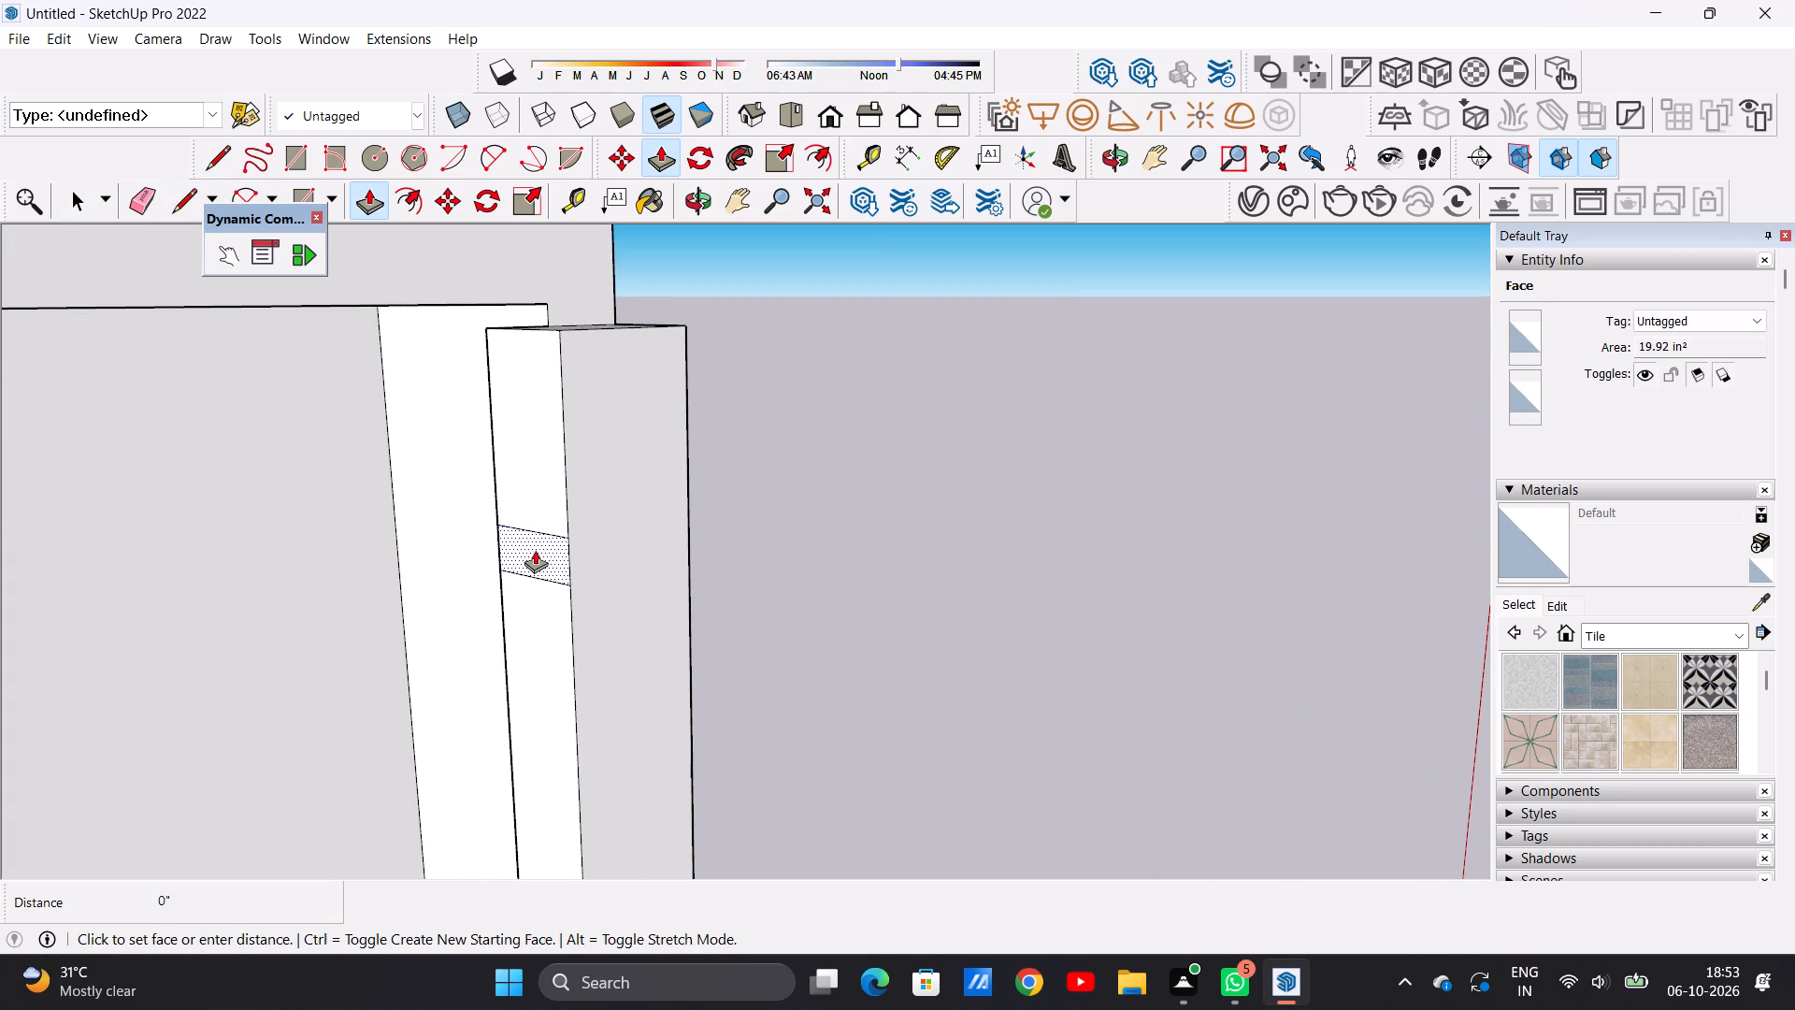
{"action": "scroll", "coordinate": [346, 589], "scroll_direction": "down", "scroll_amount": 20}
{"action": "scroll", "coordinate": [346, 589], "scroll_direction": "down", "scroll_amount": 3}
{"action": "scroll", "coordinate": [402, 547], "scroll_direction": "up", "scroll_amount": 1}
{"action": "scroll", "coordinate": [402, 547], "scroll_direction": "down", "scroll_amount": 3}
{"action": "middle_click_drag", "start_coordinate": [360, 557], "coordinate": [264, 585]}
{"action": "scroll", "coordinate": [352, 537], "scroll_direction": "up", "scroll_amount": 5}
{"action": "middle_click_drag", "start_coordinate": [352, 541], "coordinate": [246, 553]}
{"action": "scroll", "coordinate": [273, 534], "scroll_direction": "up", "scroll_amount": 7}
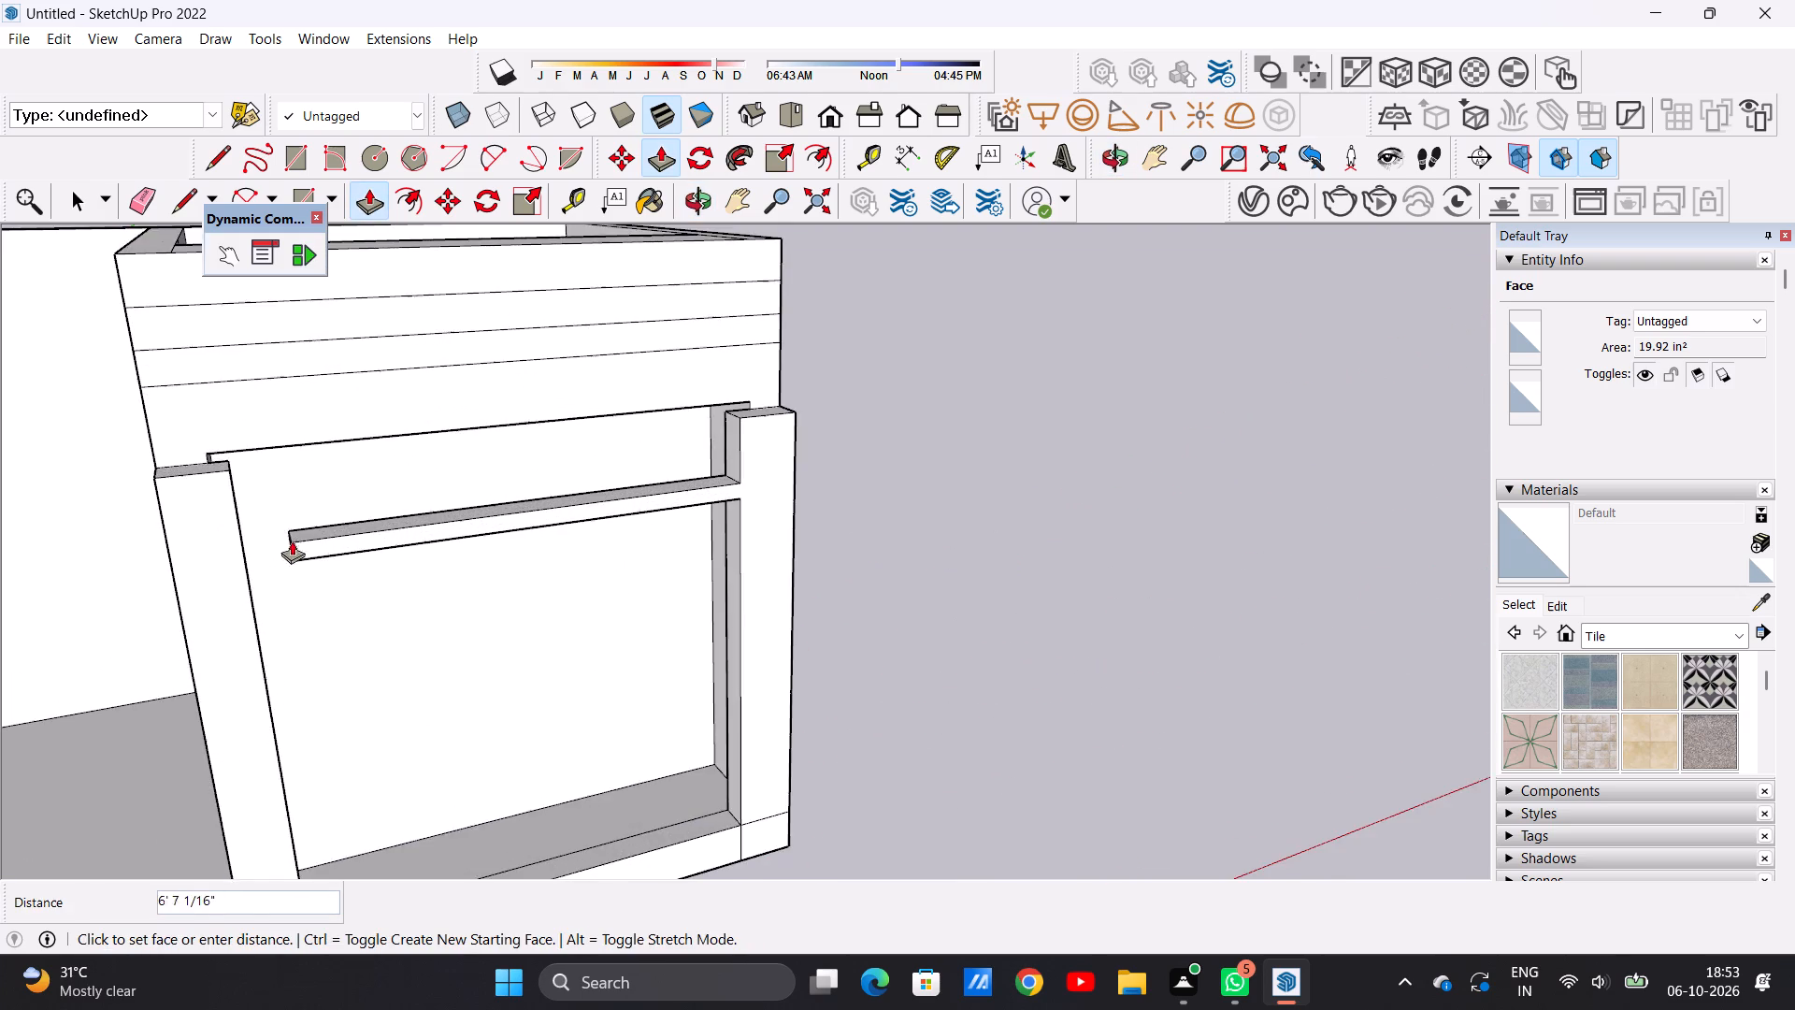
{"action": "middle_click_drag", "start_coordinate": [292, 541], "coordinate": [212, 534]}
{"action": "scroll", "coordinate": [249, 507], "scroll_direction": "up", "scroll_amount": 13}
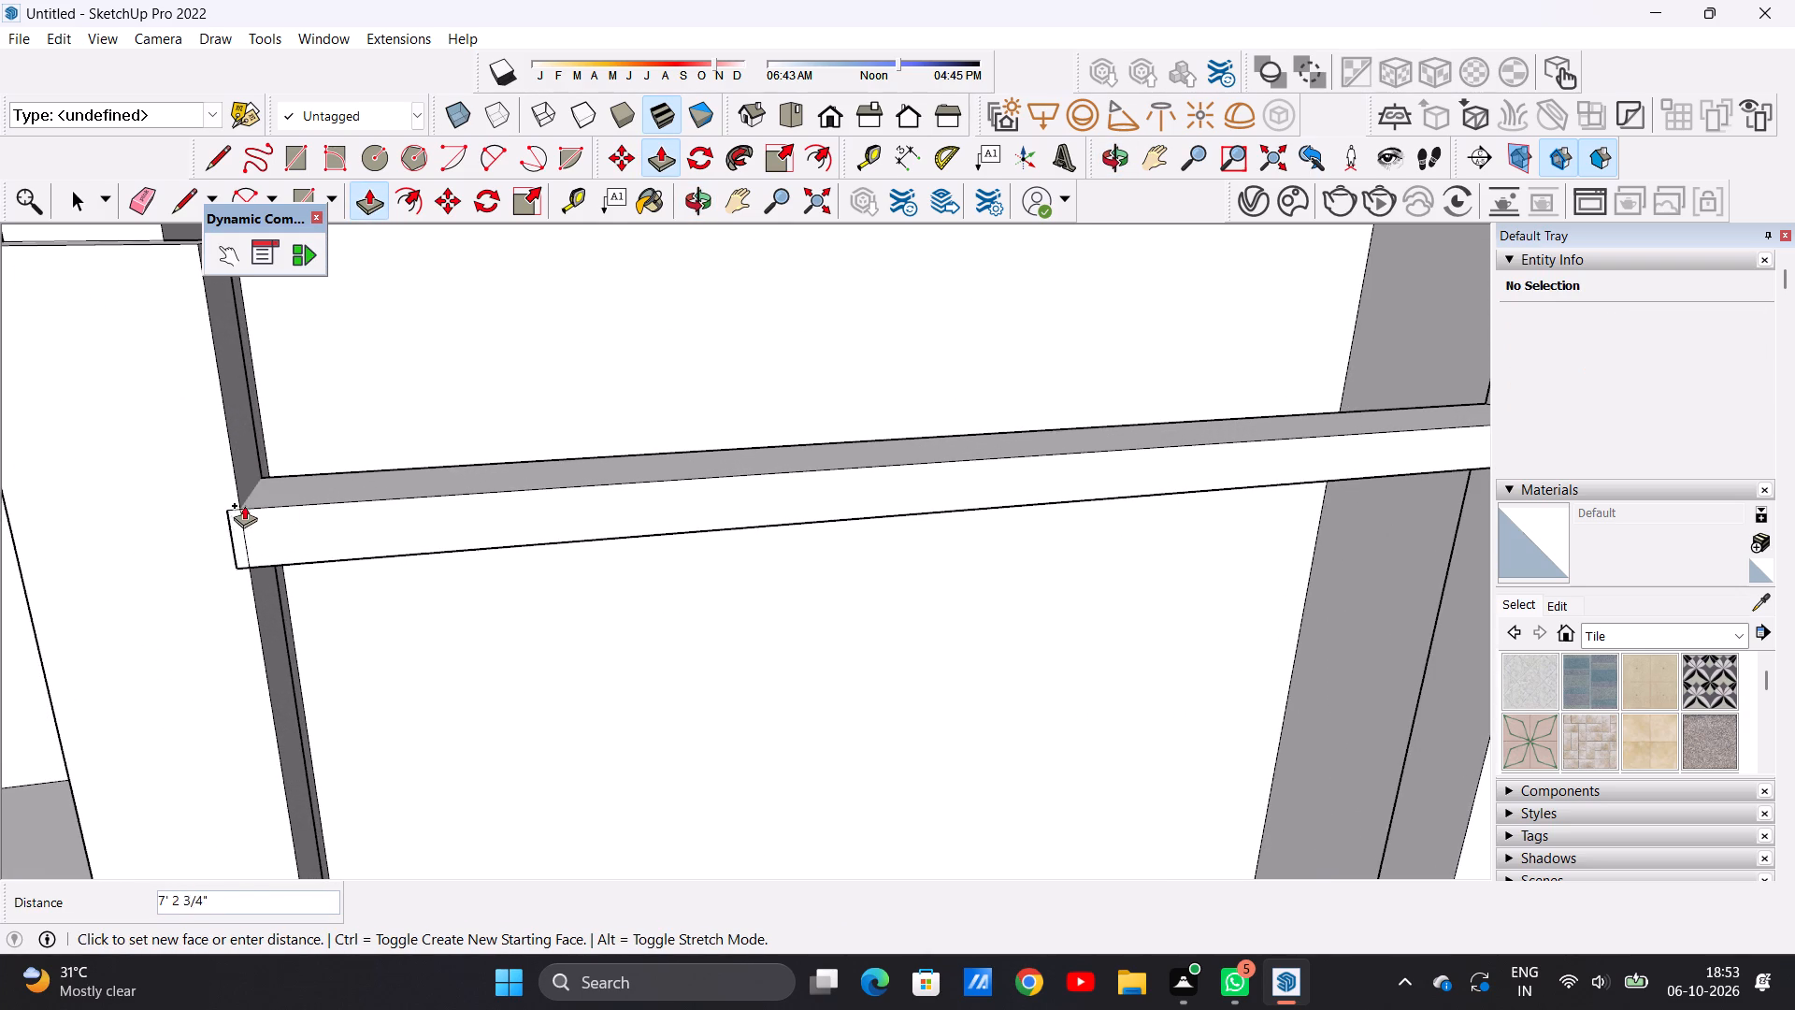
{"action": "left_click", "coordinate": [245, 503]}
{"action": "key", "text": "space"}
Examine the crossbar between the two front posts from the front and at a distance.
{"action": "scroll", "coordinate": [479, 532], "scroll_direction": "down", "scroll_amount": 4}
{"action": "scroll", "coordinate": [485, 530], "scroll_direction": "up", "scroll_amount": 1}
{"action": "scroll", "coordinate": [487, 529], "scroll_direction": "down", "scroll_amount": 4}
{"action": "scroll", "coordinate": [487, 529], "scroll_direction": "up", "scroll_amount": 1}
{"action": "scroll", "coordinate": [487, 529], "scroll_direction": "down", "scroll_amount": 6}
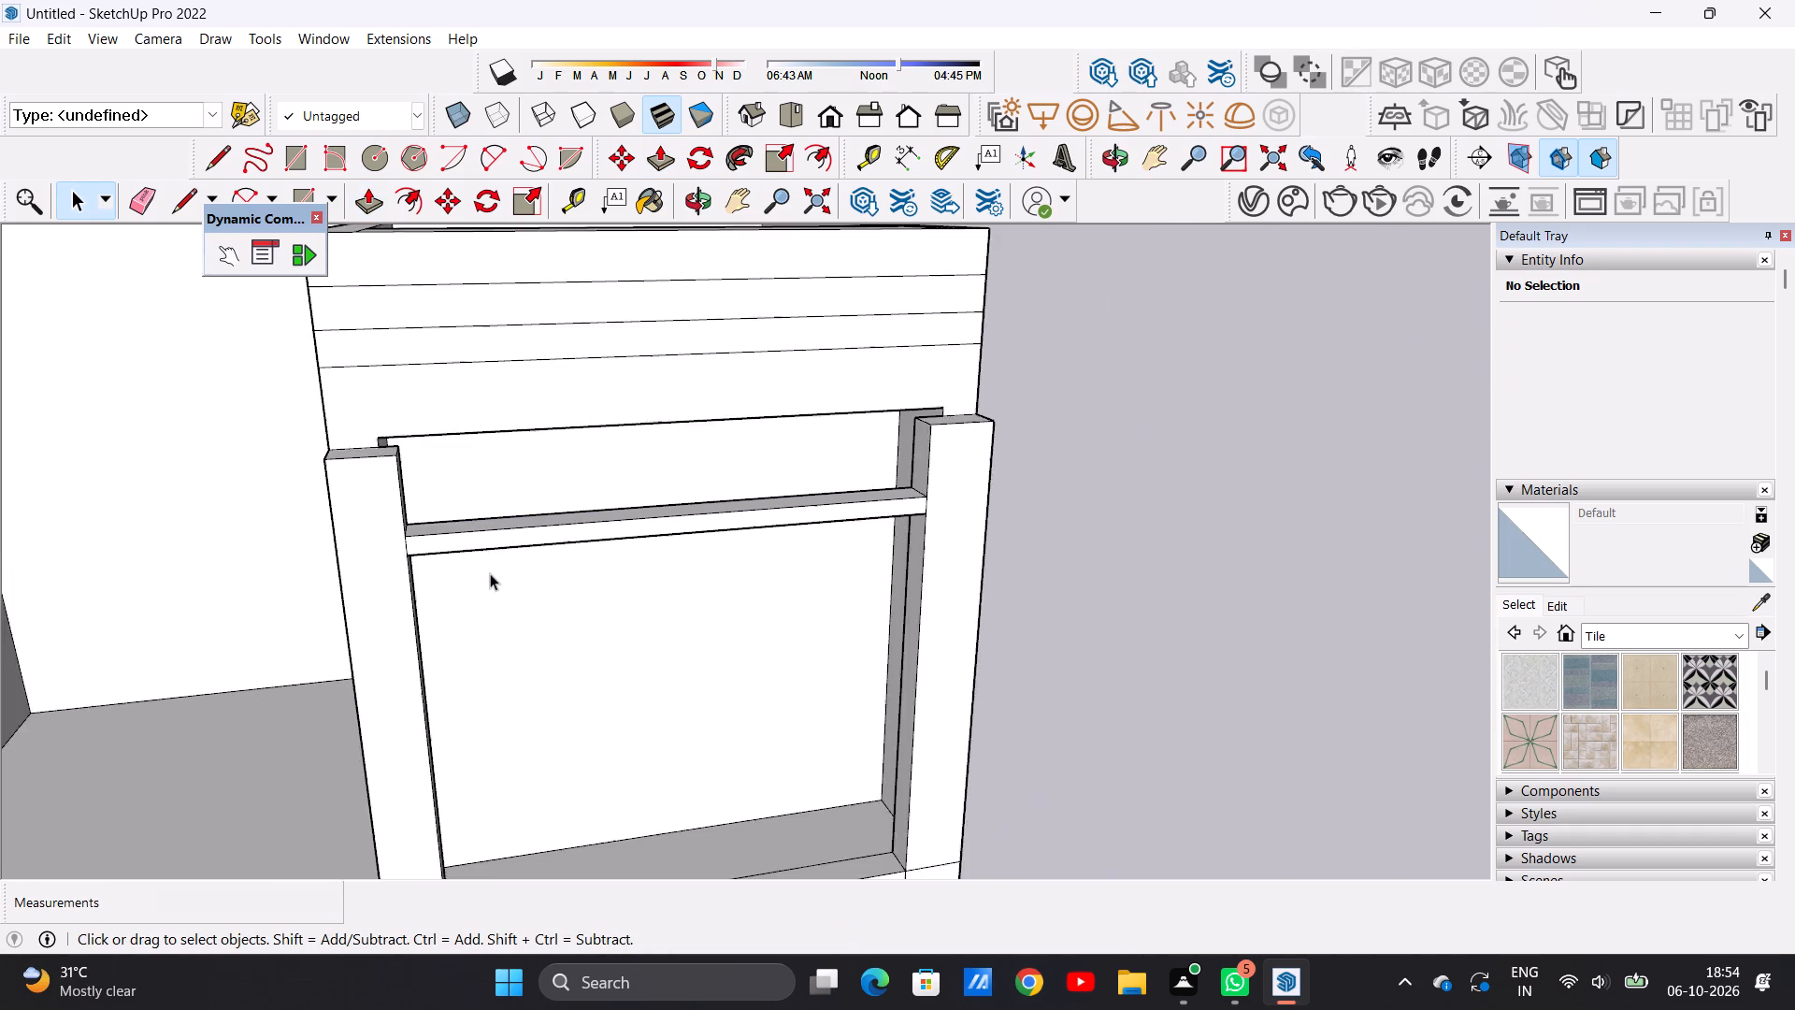
{"action": "scroll", "coordinate": [490, 573], "scroll_direction": "down", "scroll_amount": 9}
{"action": "middle_click_drag", "start_coordinate": [593, 595], "coordinate": [570, 534]}
{"action": "scroll", "coordinate": [570, 532], "scroll_direction": "up", "scroll_amount": 1}
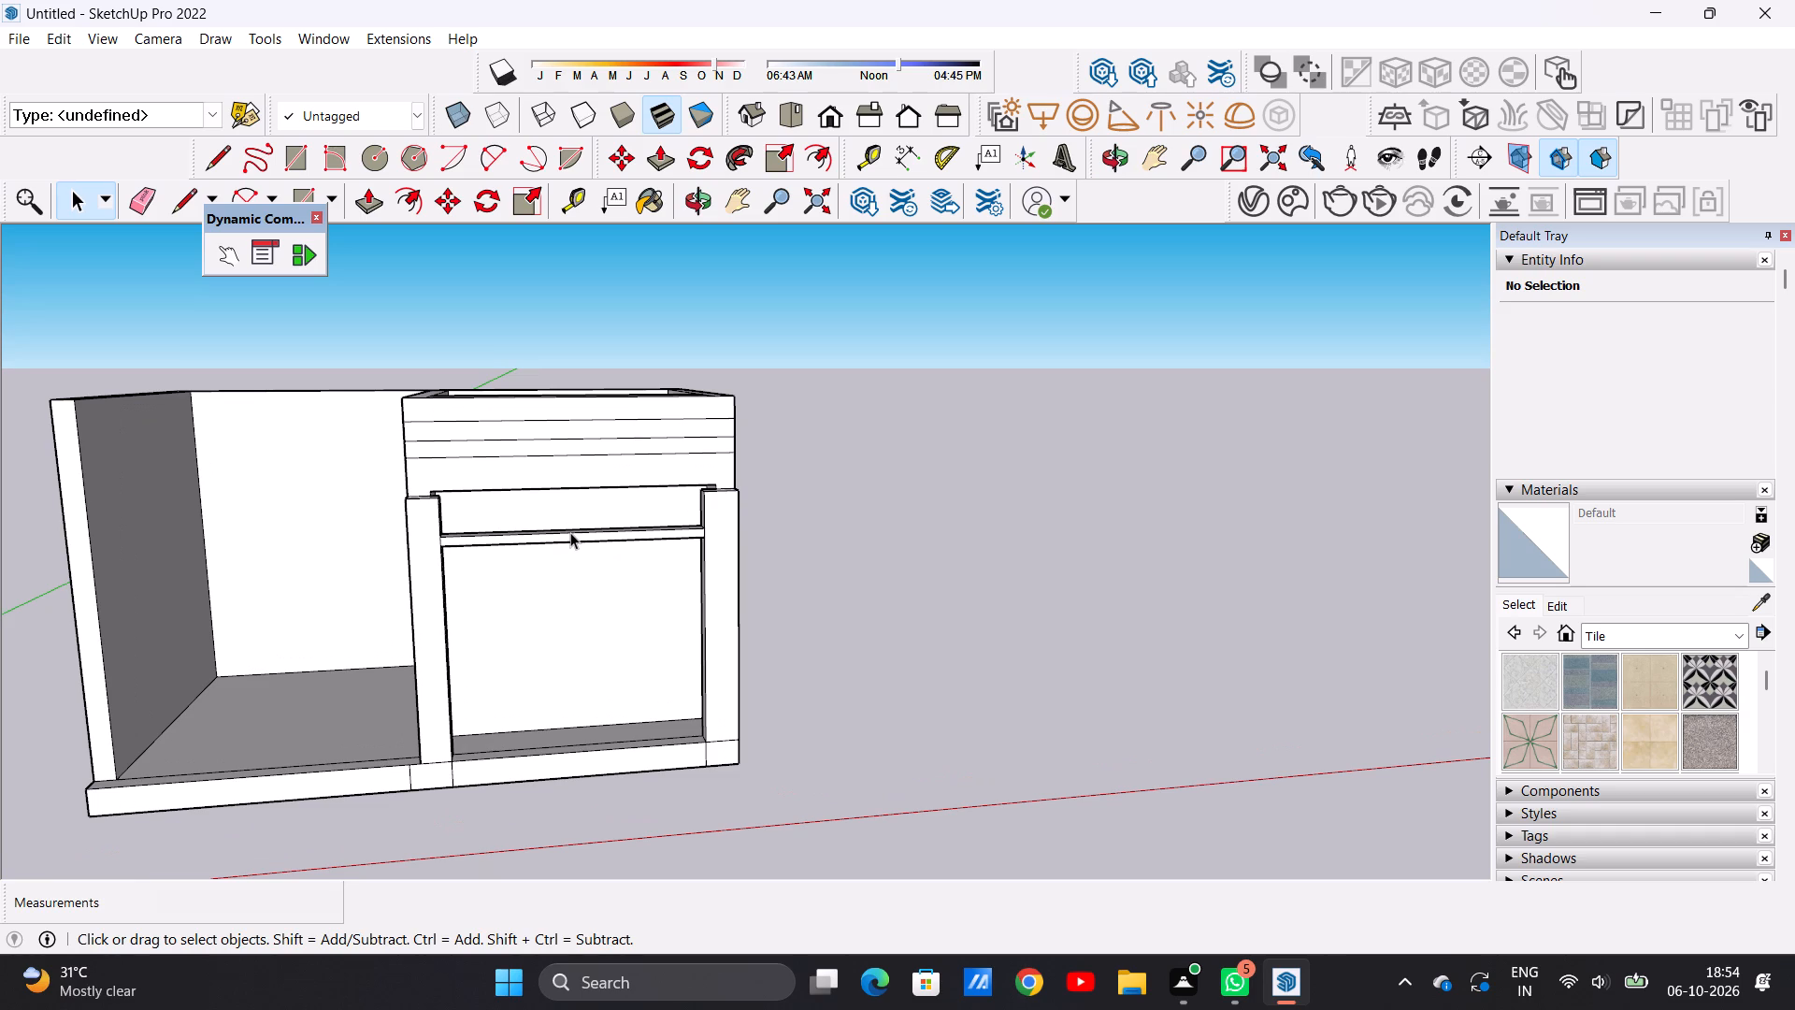
{"action": "scroll", "coordinate": [489, 519], "scroll_direction": "up", "scroll_amount": 4}
{"action": "scroll", "coordinate": [610, 465], "scroll_direction": "down", "scroll_amount": 9}
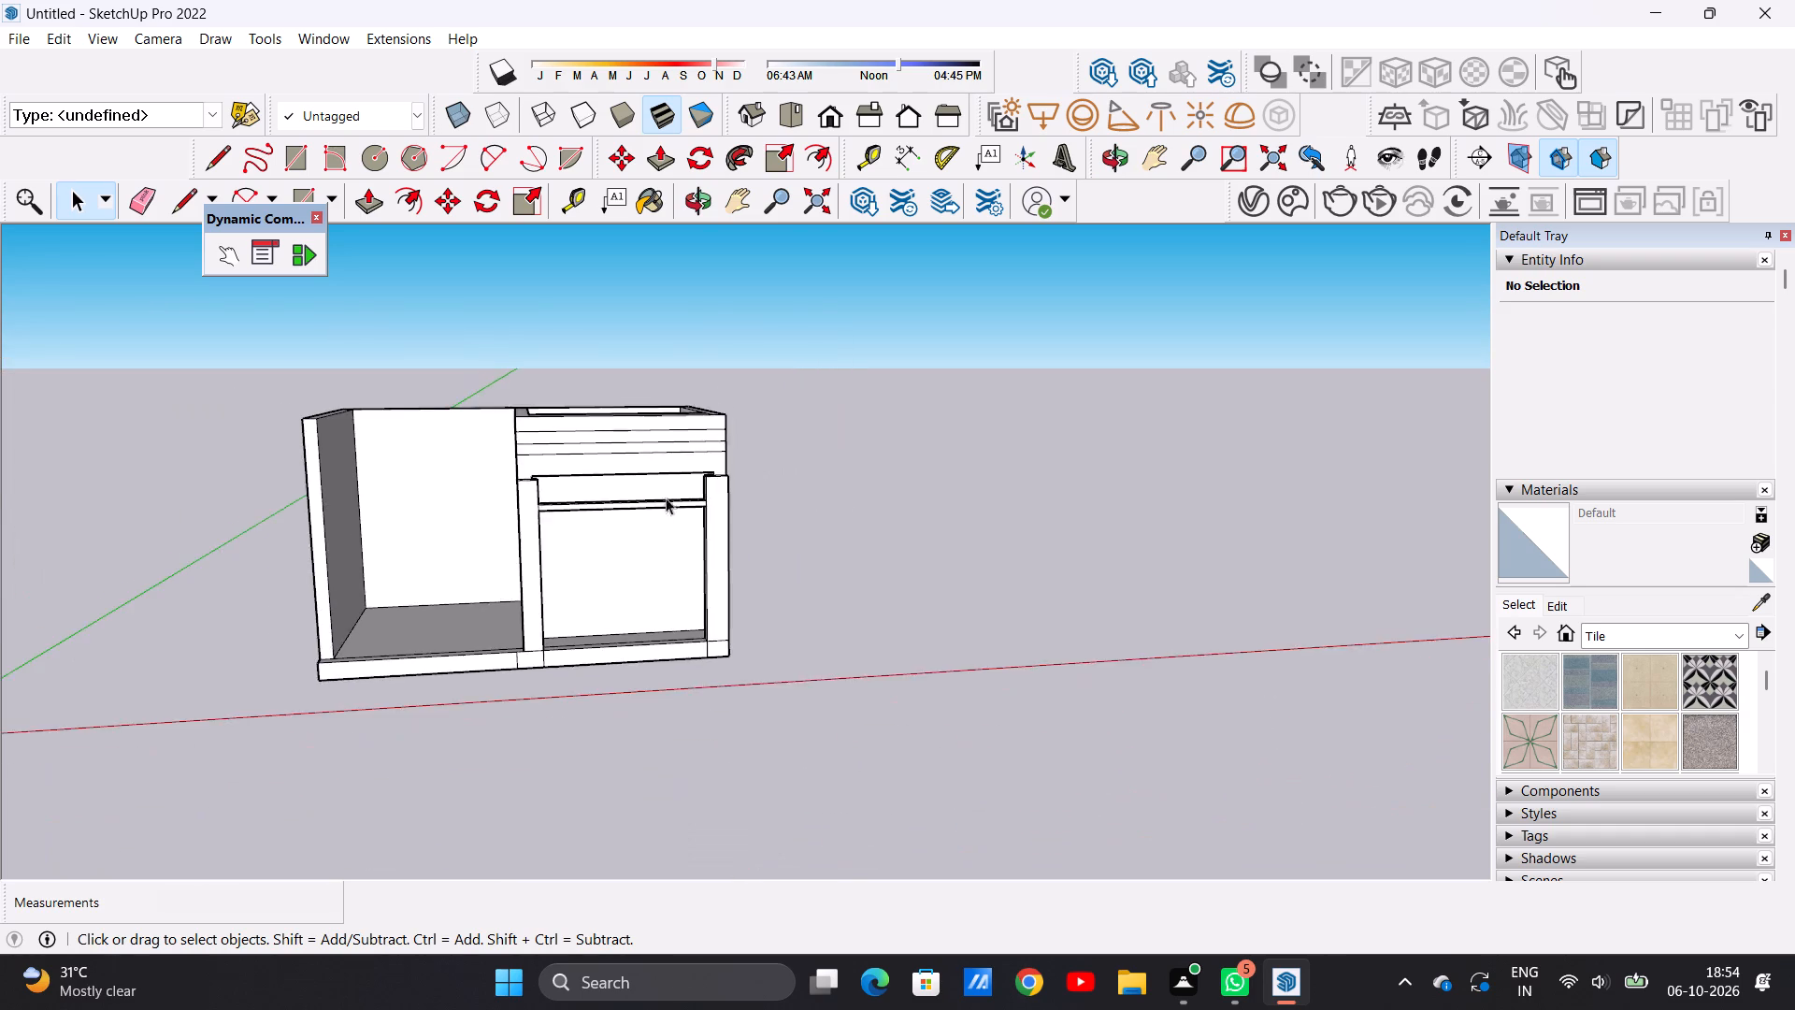
Draw three parallel lines, each about 6 1/2" long, across the base slab's front ledge near the bay's middle, the third midway between the others.
{"action": "middle_click_drag", "start_coordinate": [637, 523], "coordinate": [573, 725]}
{"action": "scroll", "coordinate": [627, 658], "scroll_direction": "up", "scroll_amount": 10}
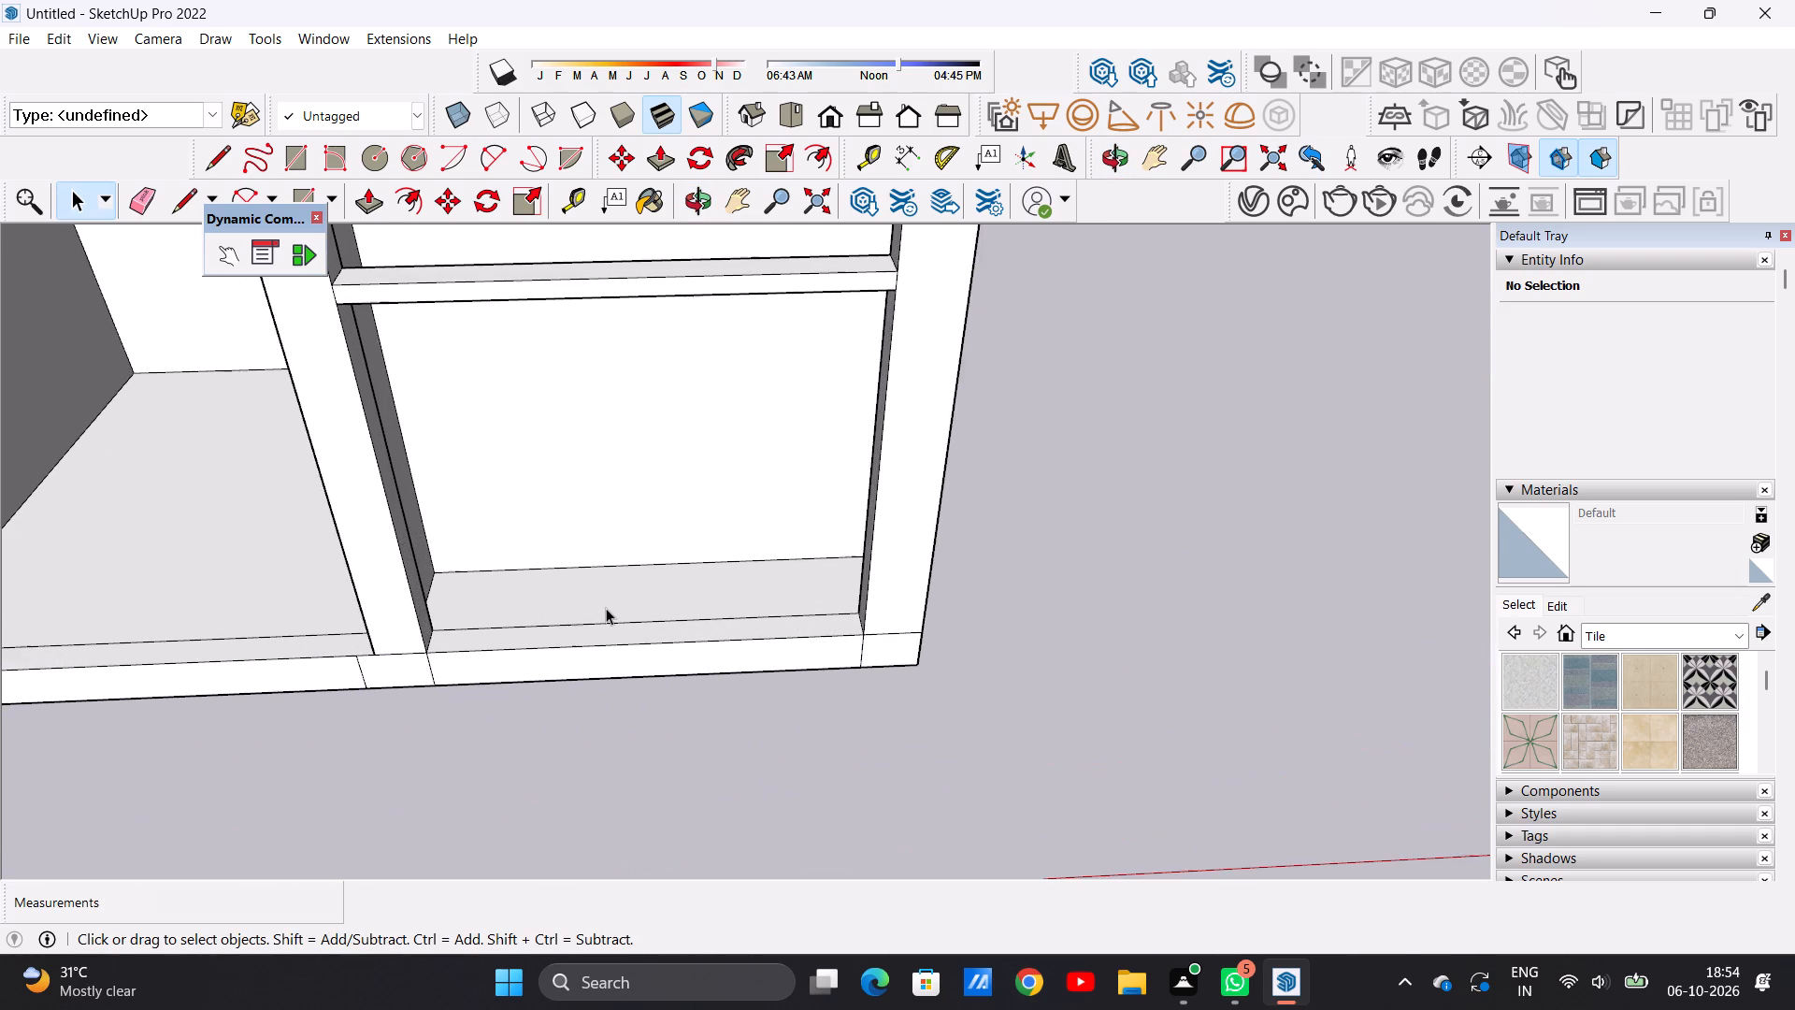
{"action": "scroll", "coordinate": [606, 608], "scroll_direction": "down", "scroll_amount": 1}
{"action": "scroll", "coordinate": [613, 619], "scroll_direction": "up", "scroll_amount": 2}
{"action": "middle_click_drag", "start_coordinate": [610, 656], "coordinate": [605, 690]}
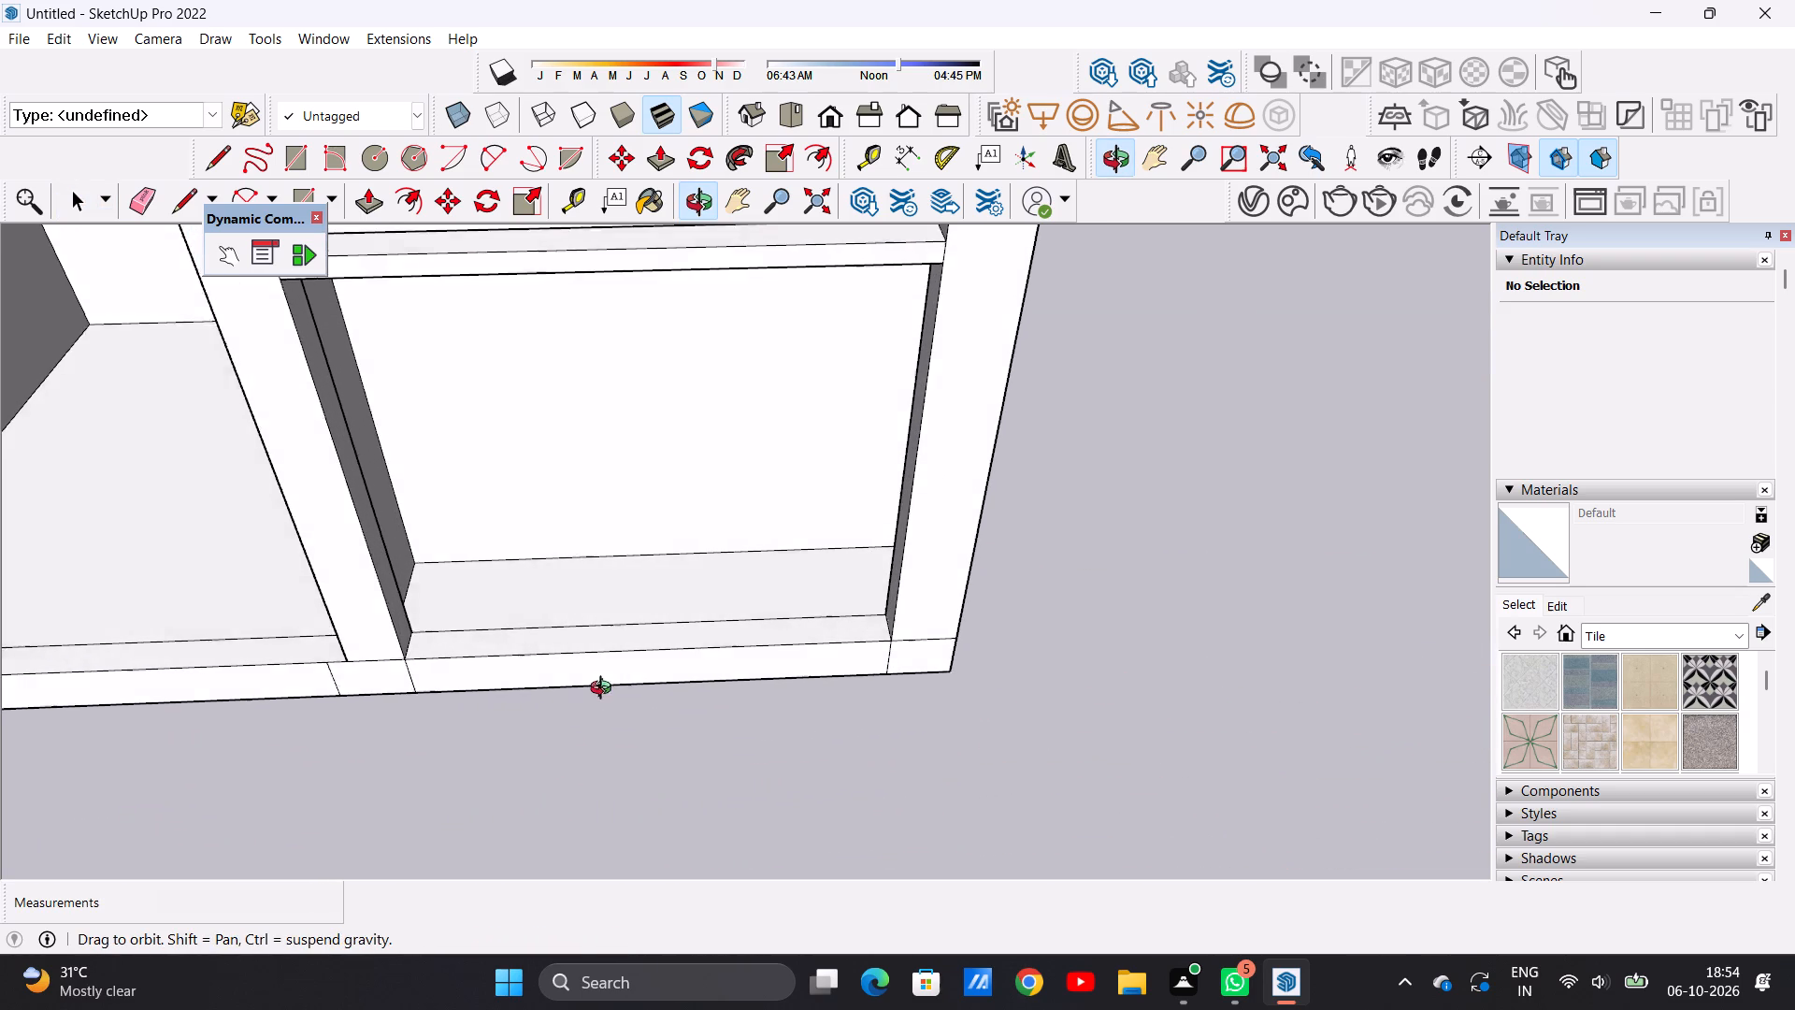
{"action": "middle_click_drag", "start_coordinate": [605, 690], "coordinate": [605, 700]}
{"action": "scroll", "coordinate": [635, 660], "scroll_direction": "up", "scroll_amount": 3}
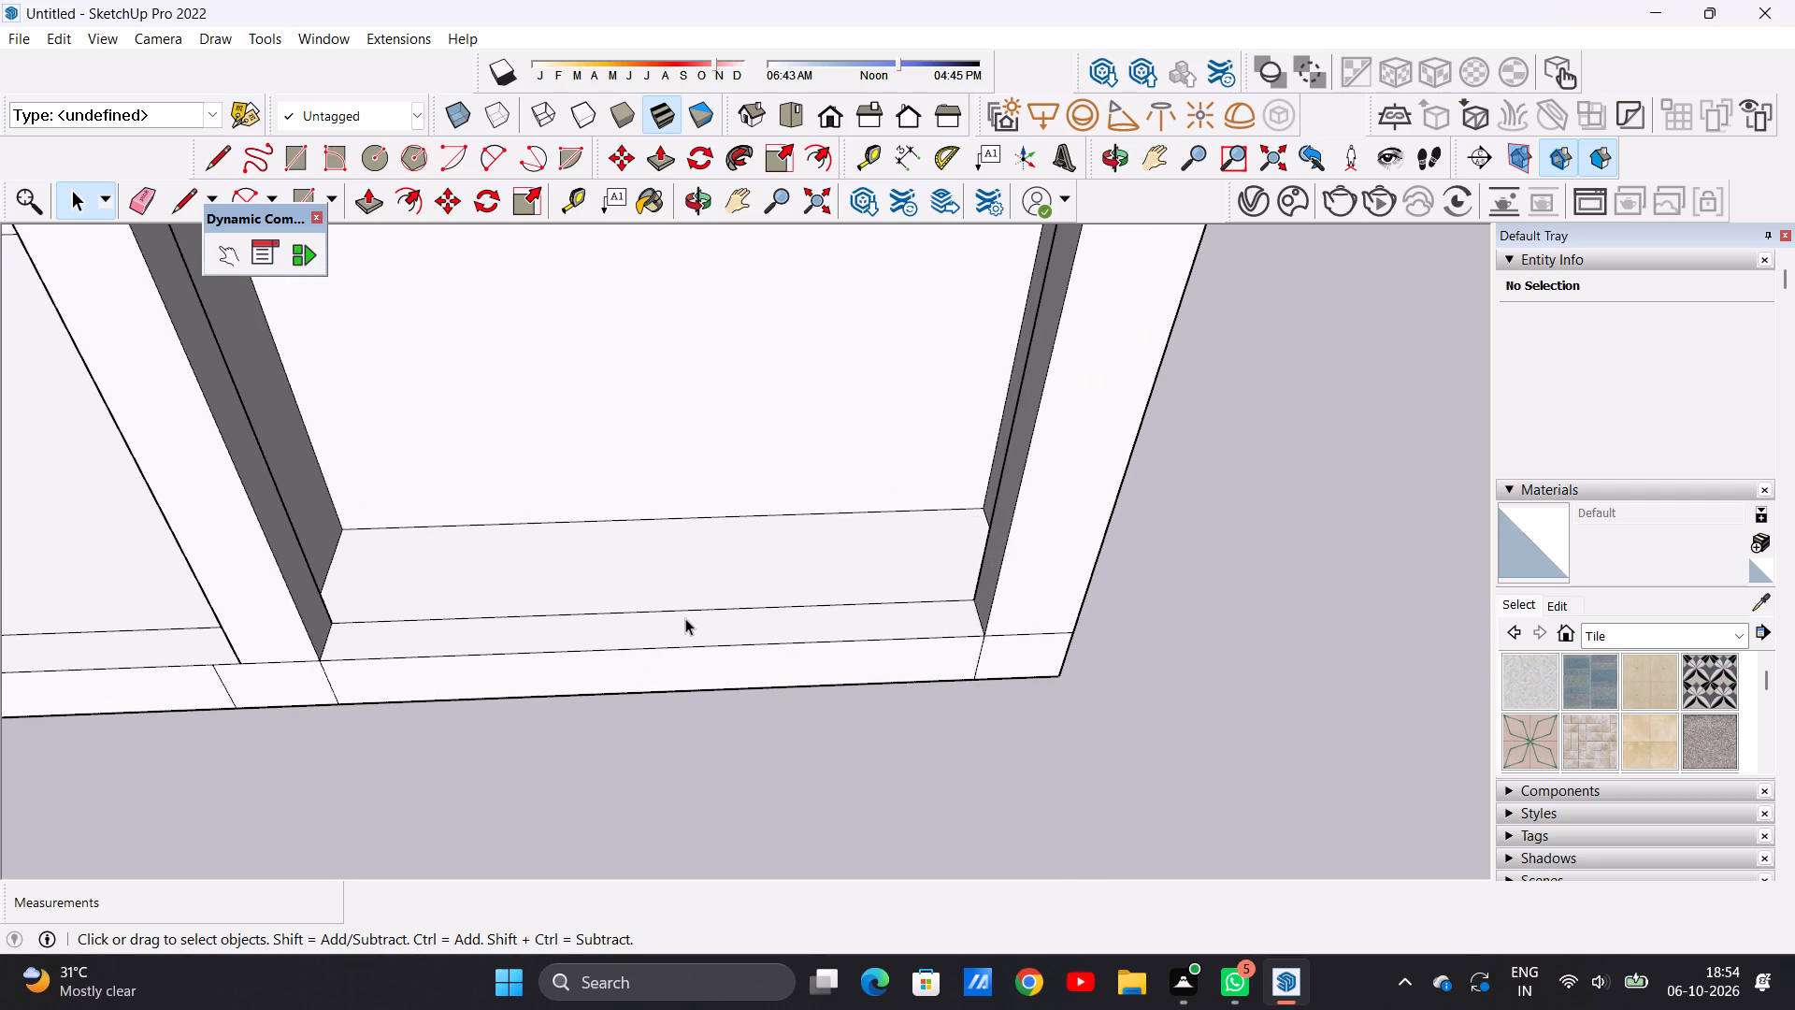
{"action": "middle_click_drag", "start_coordinate": [687, 616], "coordinate": [641, 672]}
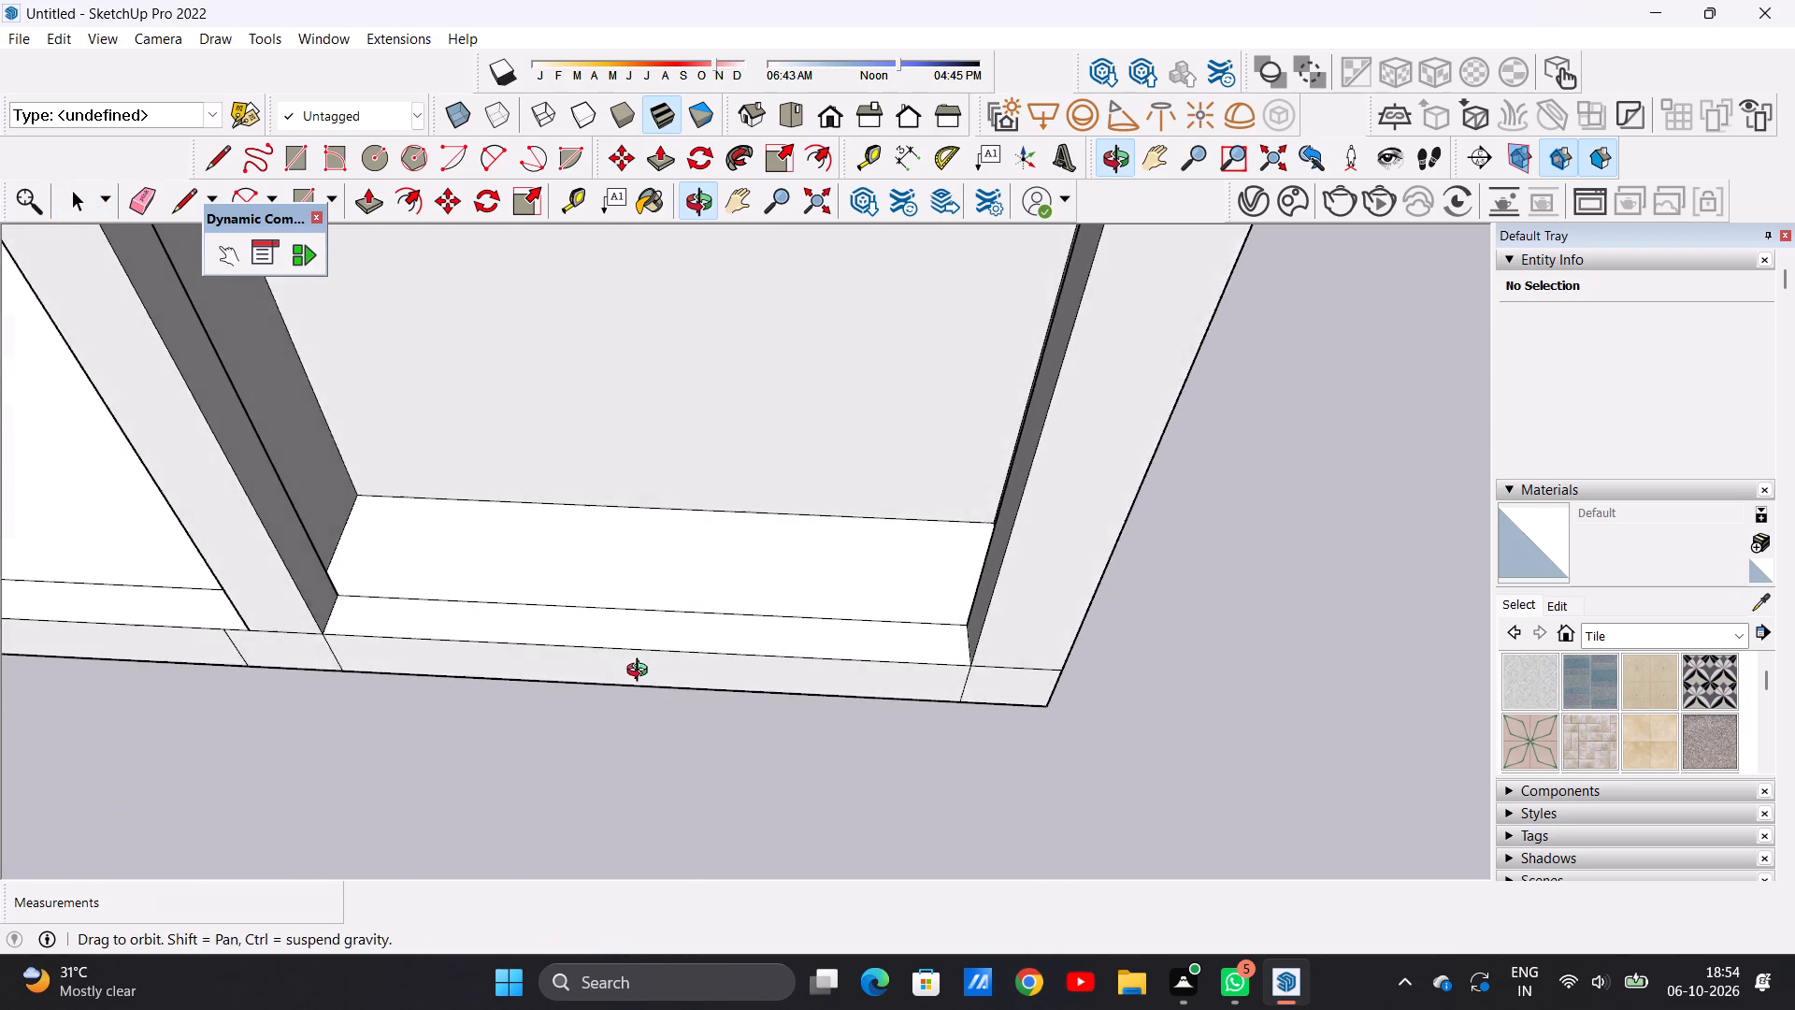
{"action": "middle_click_drag", "start_coordinate": [641, 672], "coordinate": [647, 703]}
{"action": "middle_click_drag", "start_coordinate": [638, 677], "coordinate": [659, 710]}
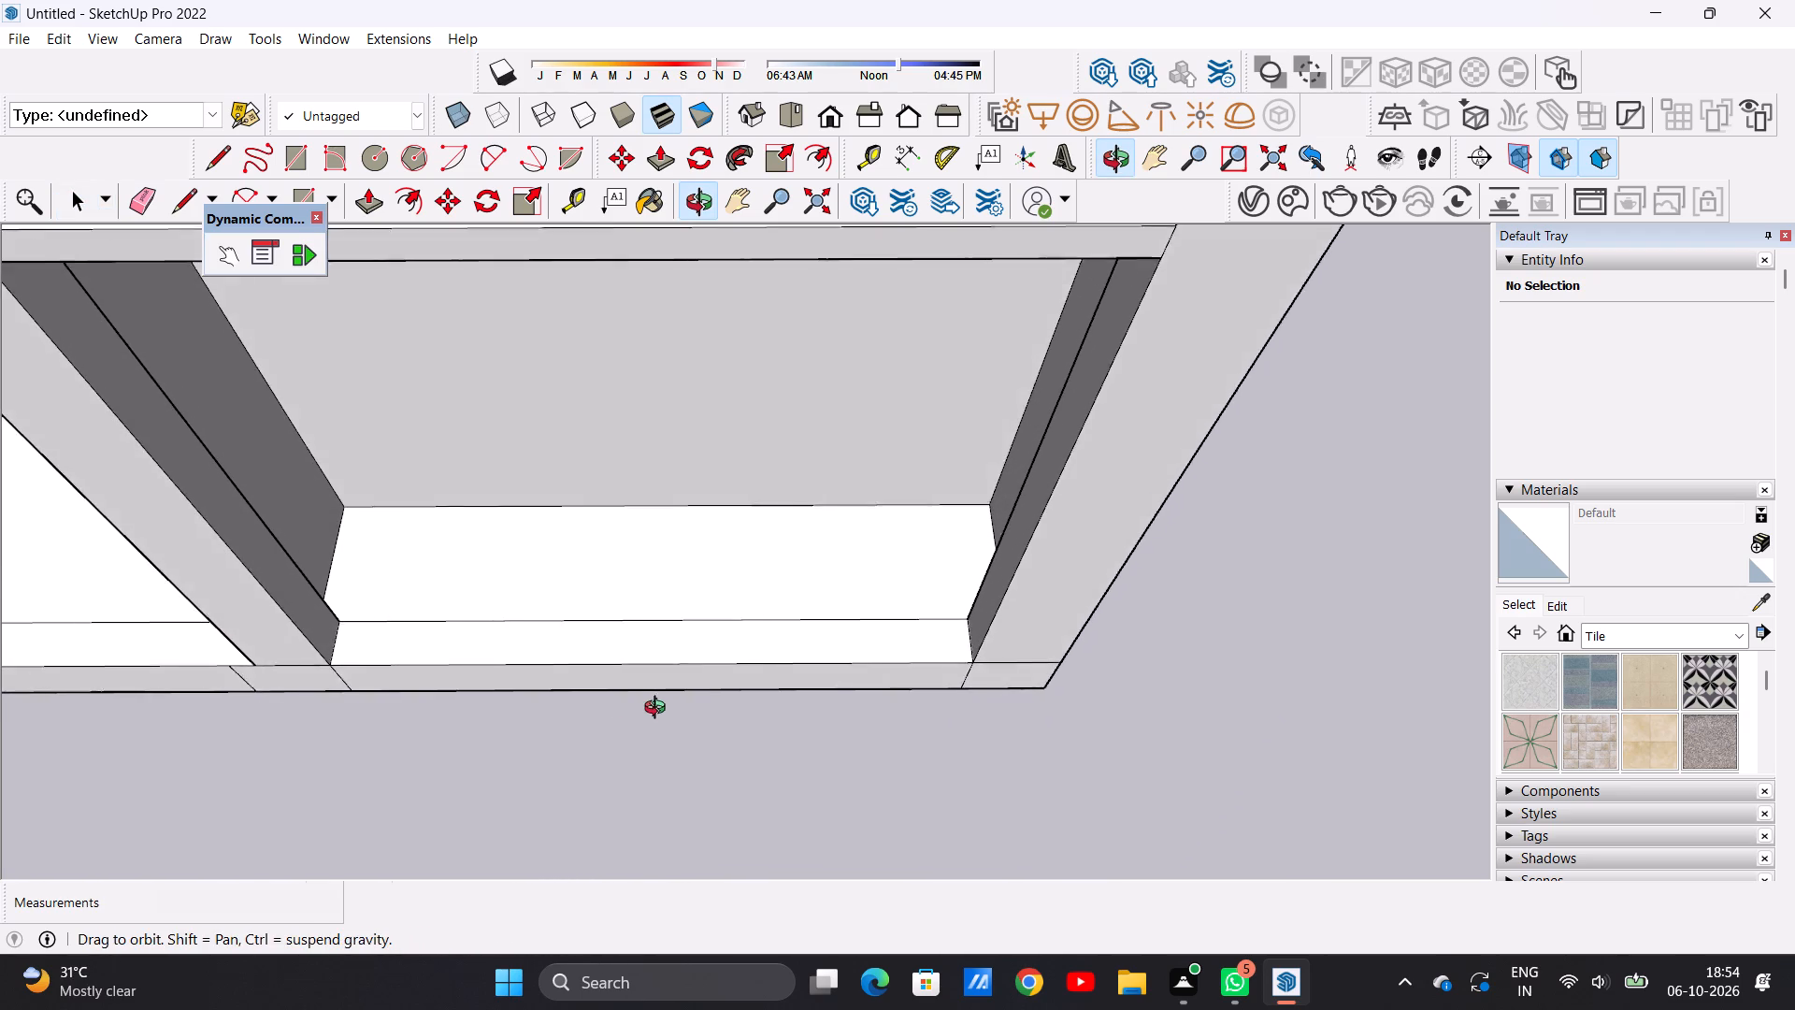
{"action": "middle_click_drag", "start_coordinate": [659, 710], "coordinate": [662, 716]}
{"action": "scroll", "coordinate": [653, 654], "scroll_direction": "up", "scroll_amount": 2}
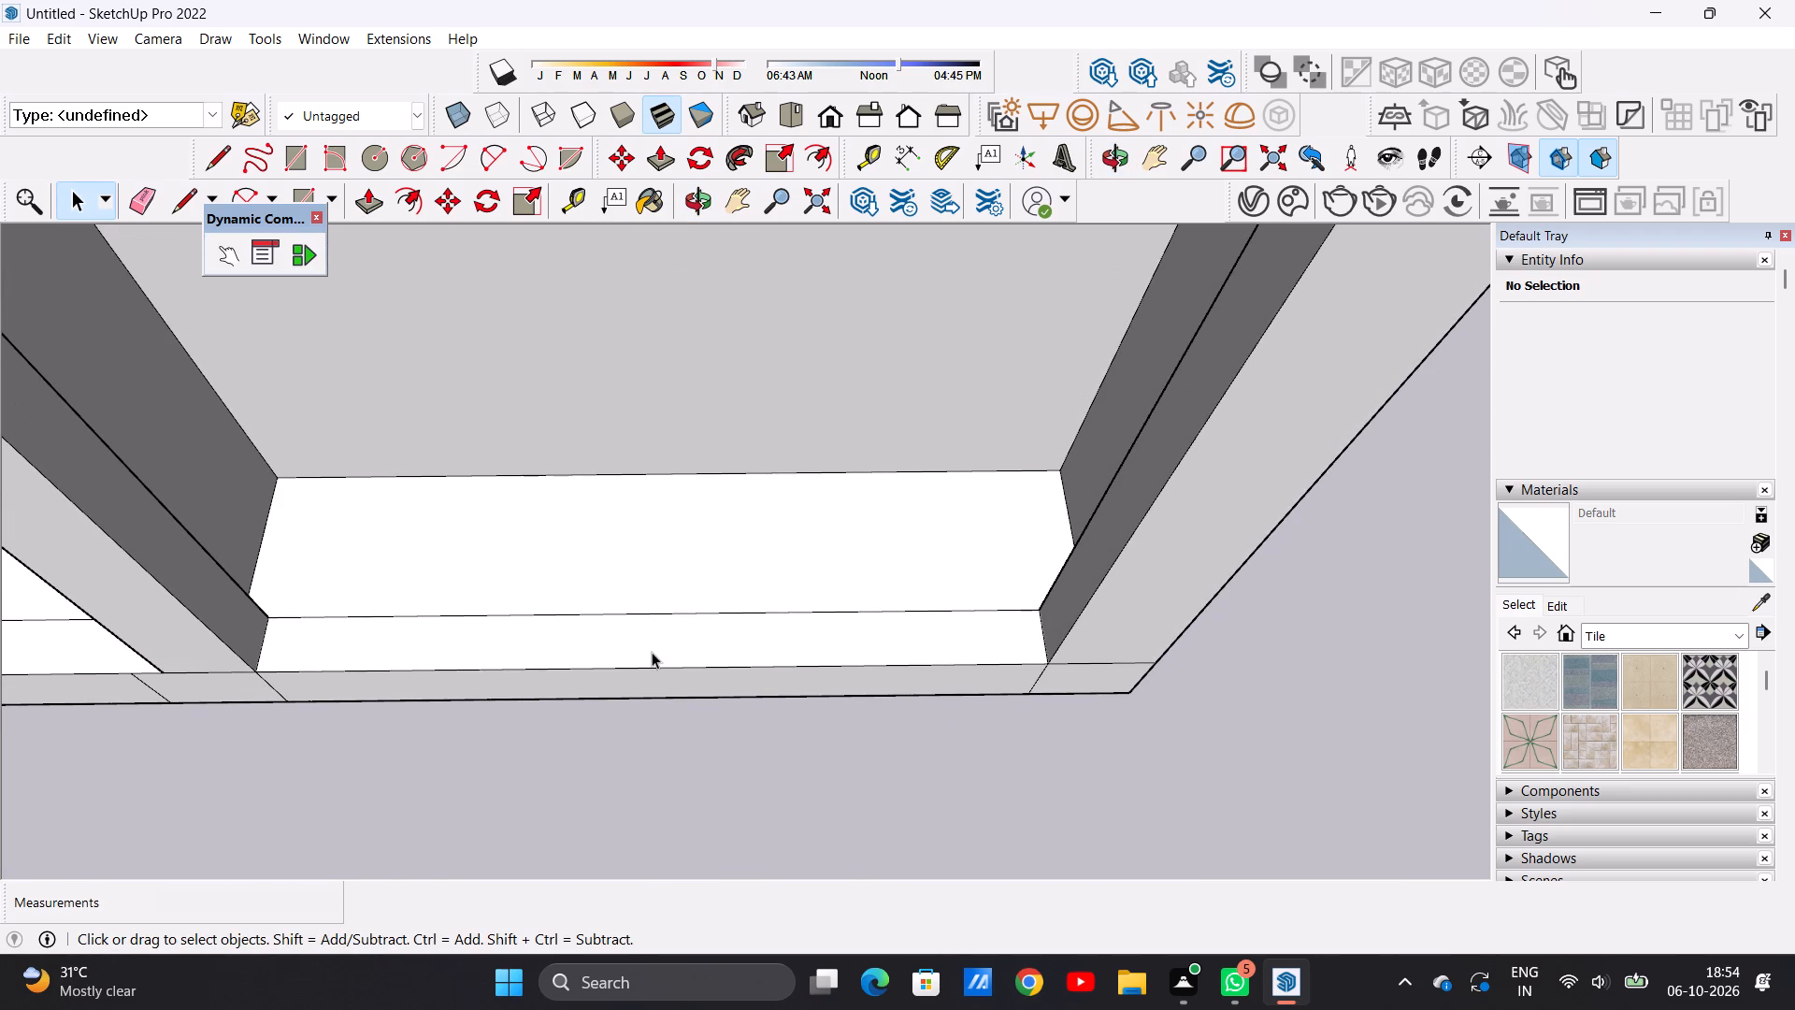
{"action": "key", "text": "l"}
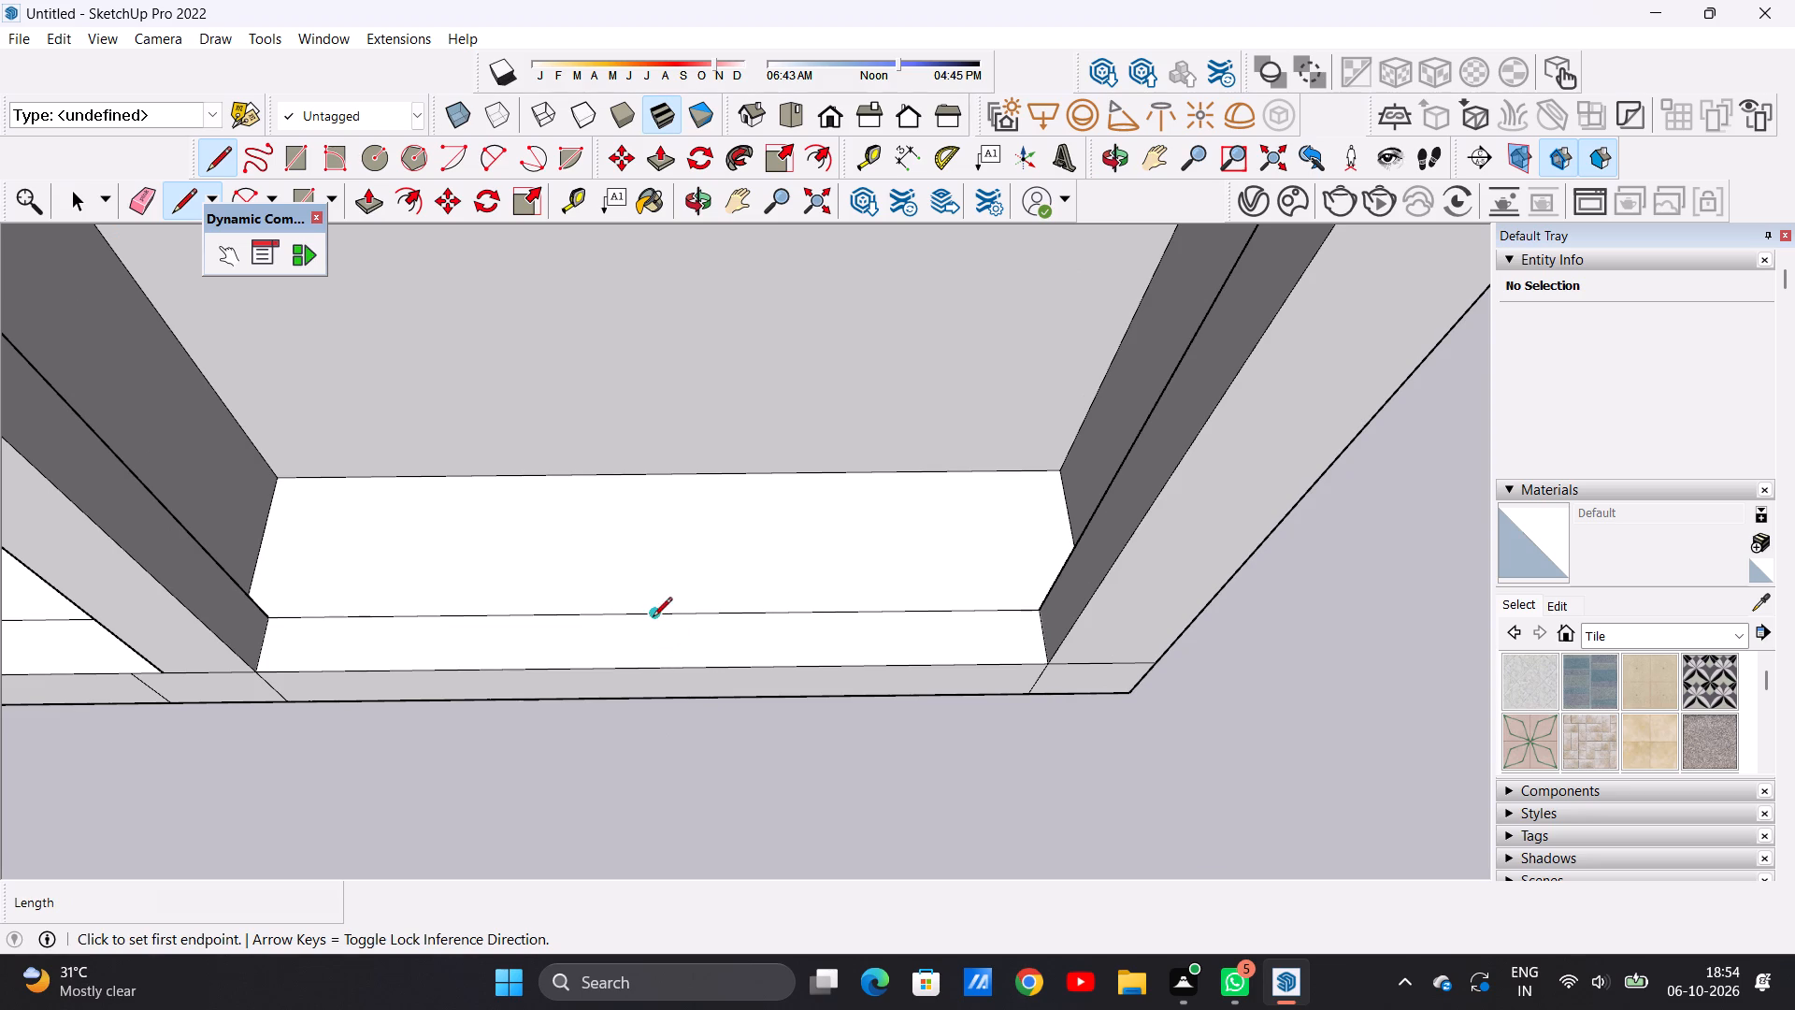
{"action": "left_click", "coordinate": [635, 616]}
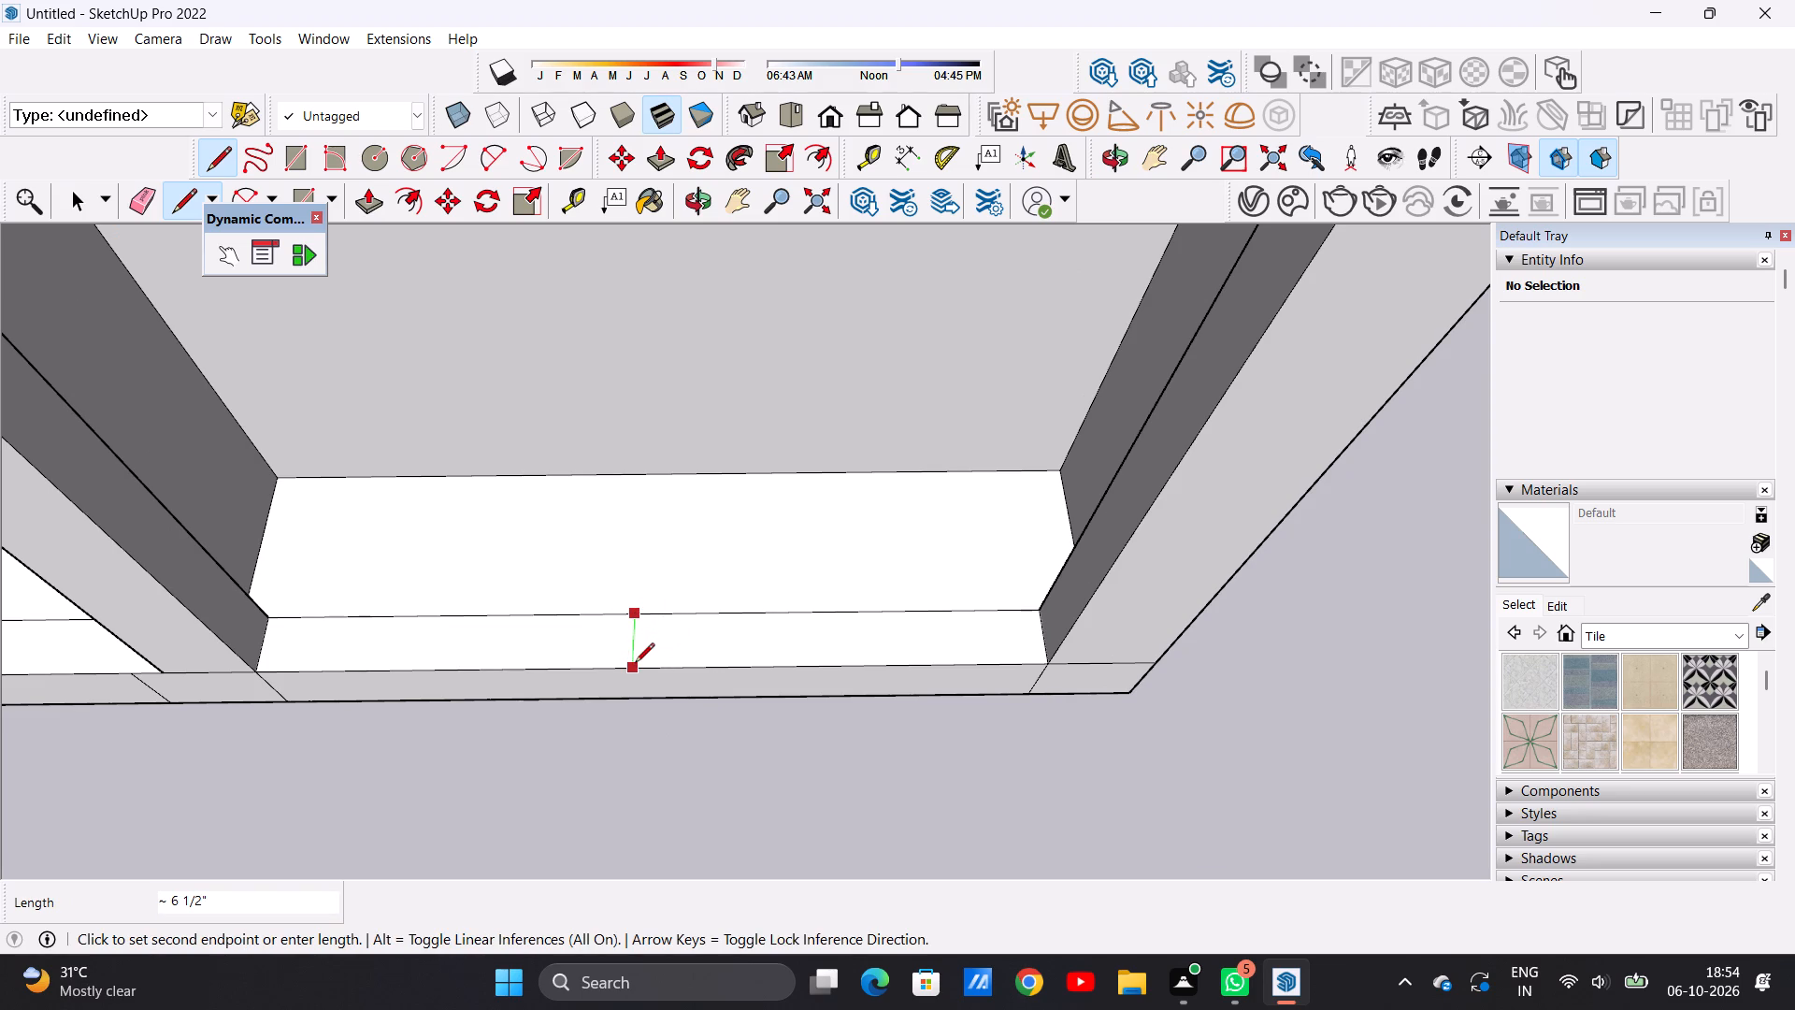
{"action": "left_click", "coordinate": [634, 665]}
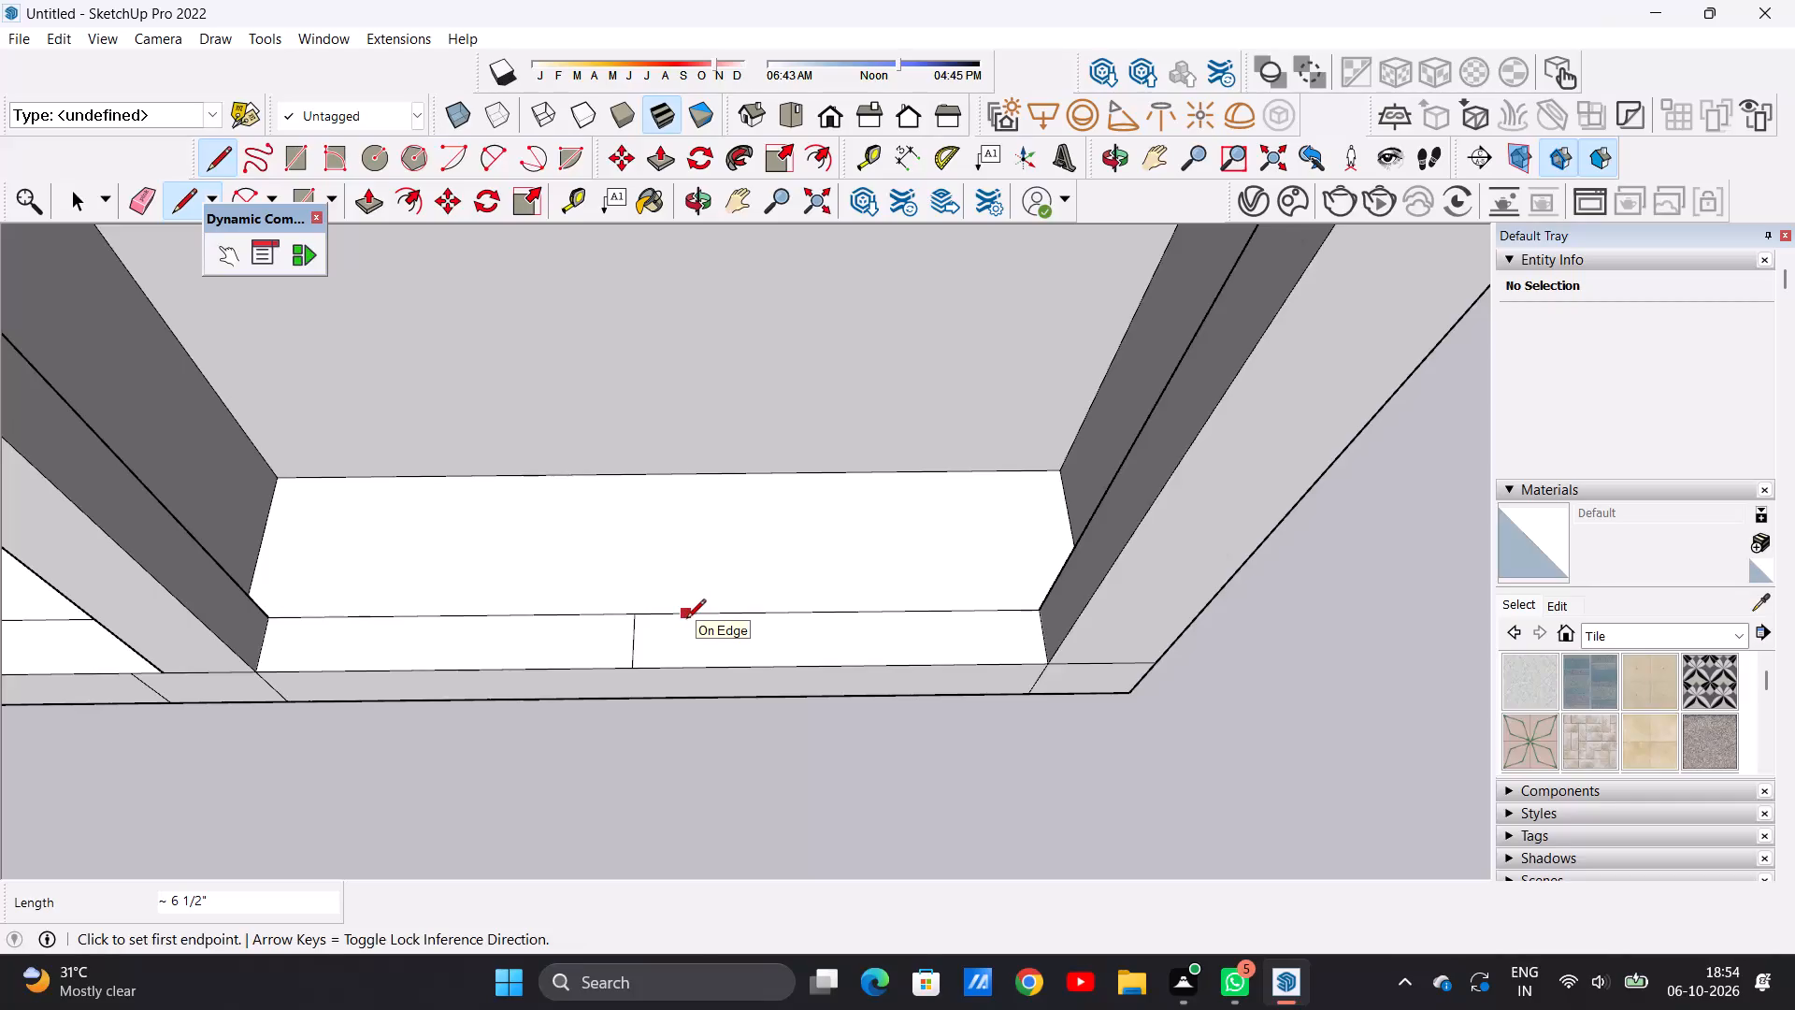
{"action": "left_click", "coordinate": [686, 620]}
{"action": "left_click", "coordinate": [687, 671]}
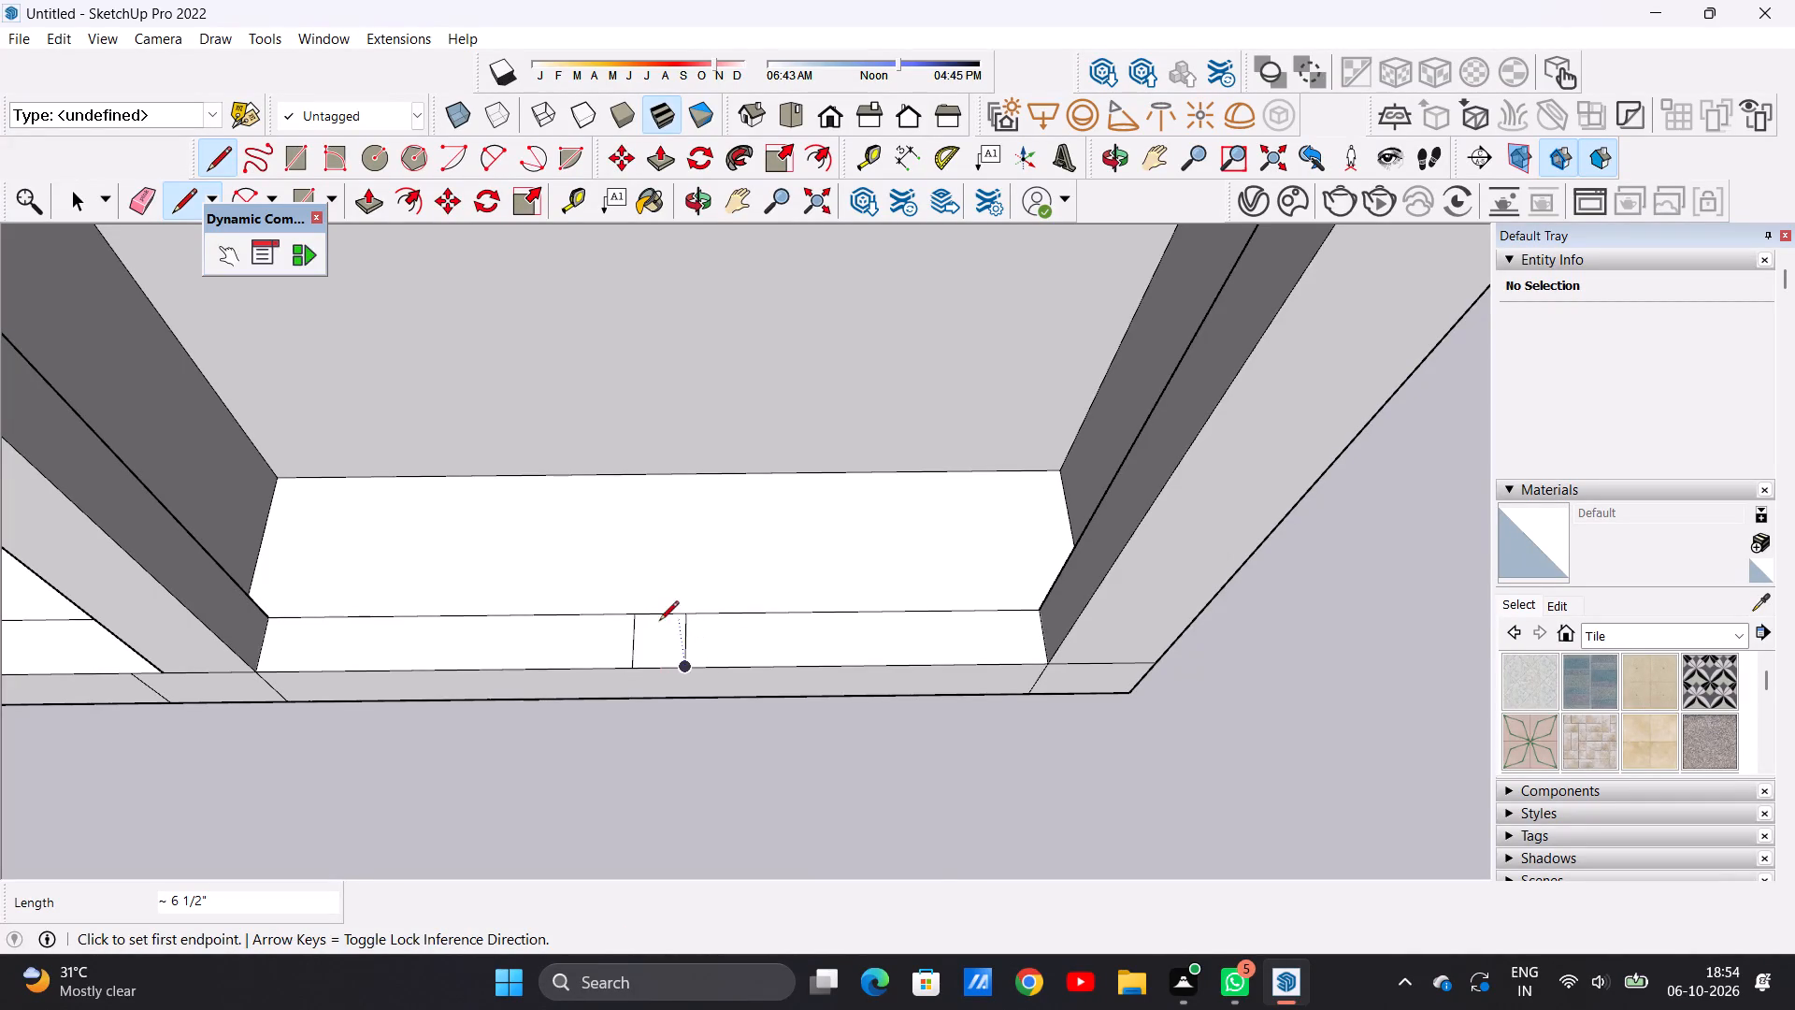
{"action": "left_click", "coordinate": [657, 617]}
{"action": "left_click", "coordinate": [663, 664]}
{"action": "key", "text": "space"}
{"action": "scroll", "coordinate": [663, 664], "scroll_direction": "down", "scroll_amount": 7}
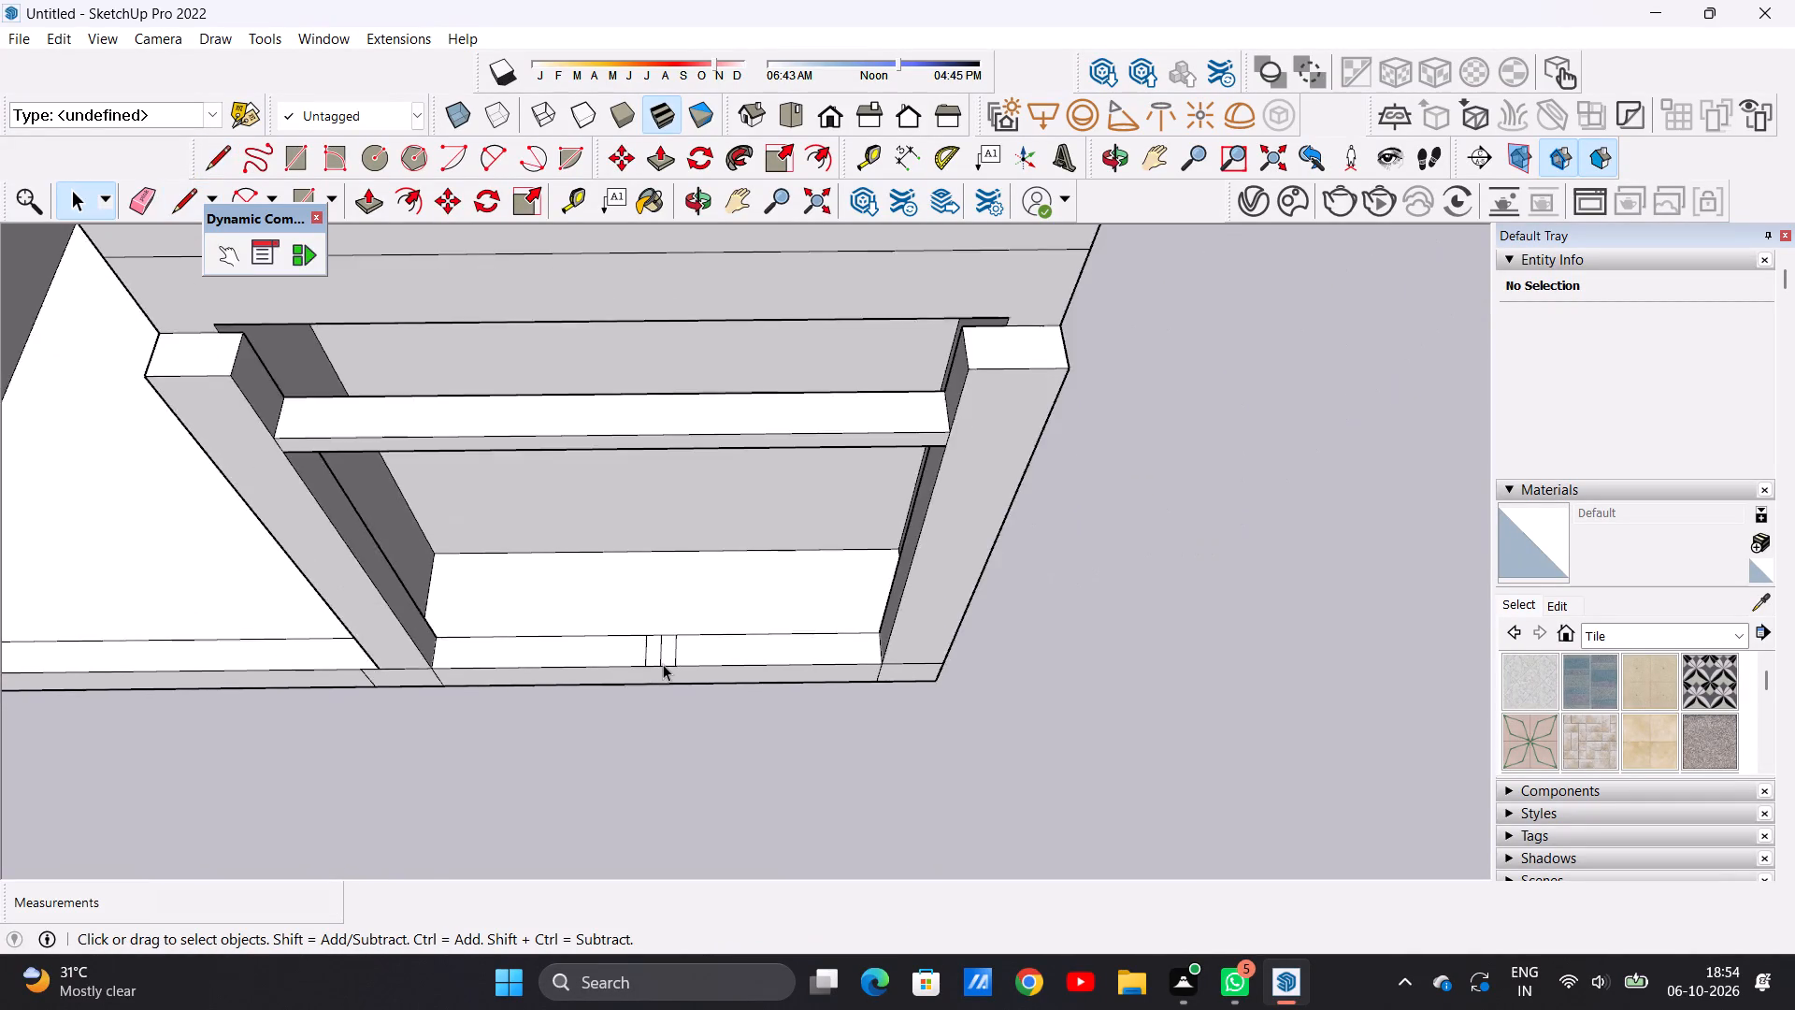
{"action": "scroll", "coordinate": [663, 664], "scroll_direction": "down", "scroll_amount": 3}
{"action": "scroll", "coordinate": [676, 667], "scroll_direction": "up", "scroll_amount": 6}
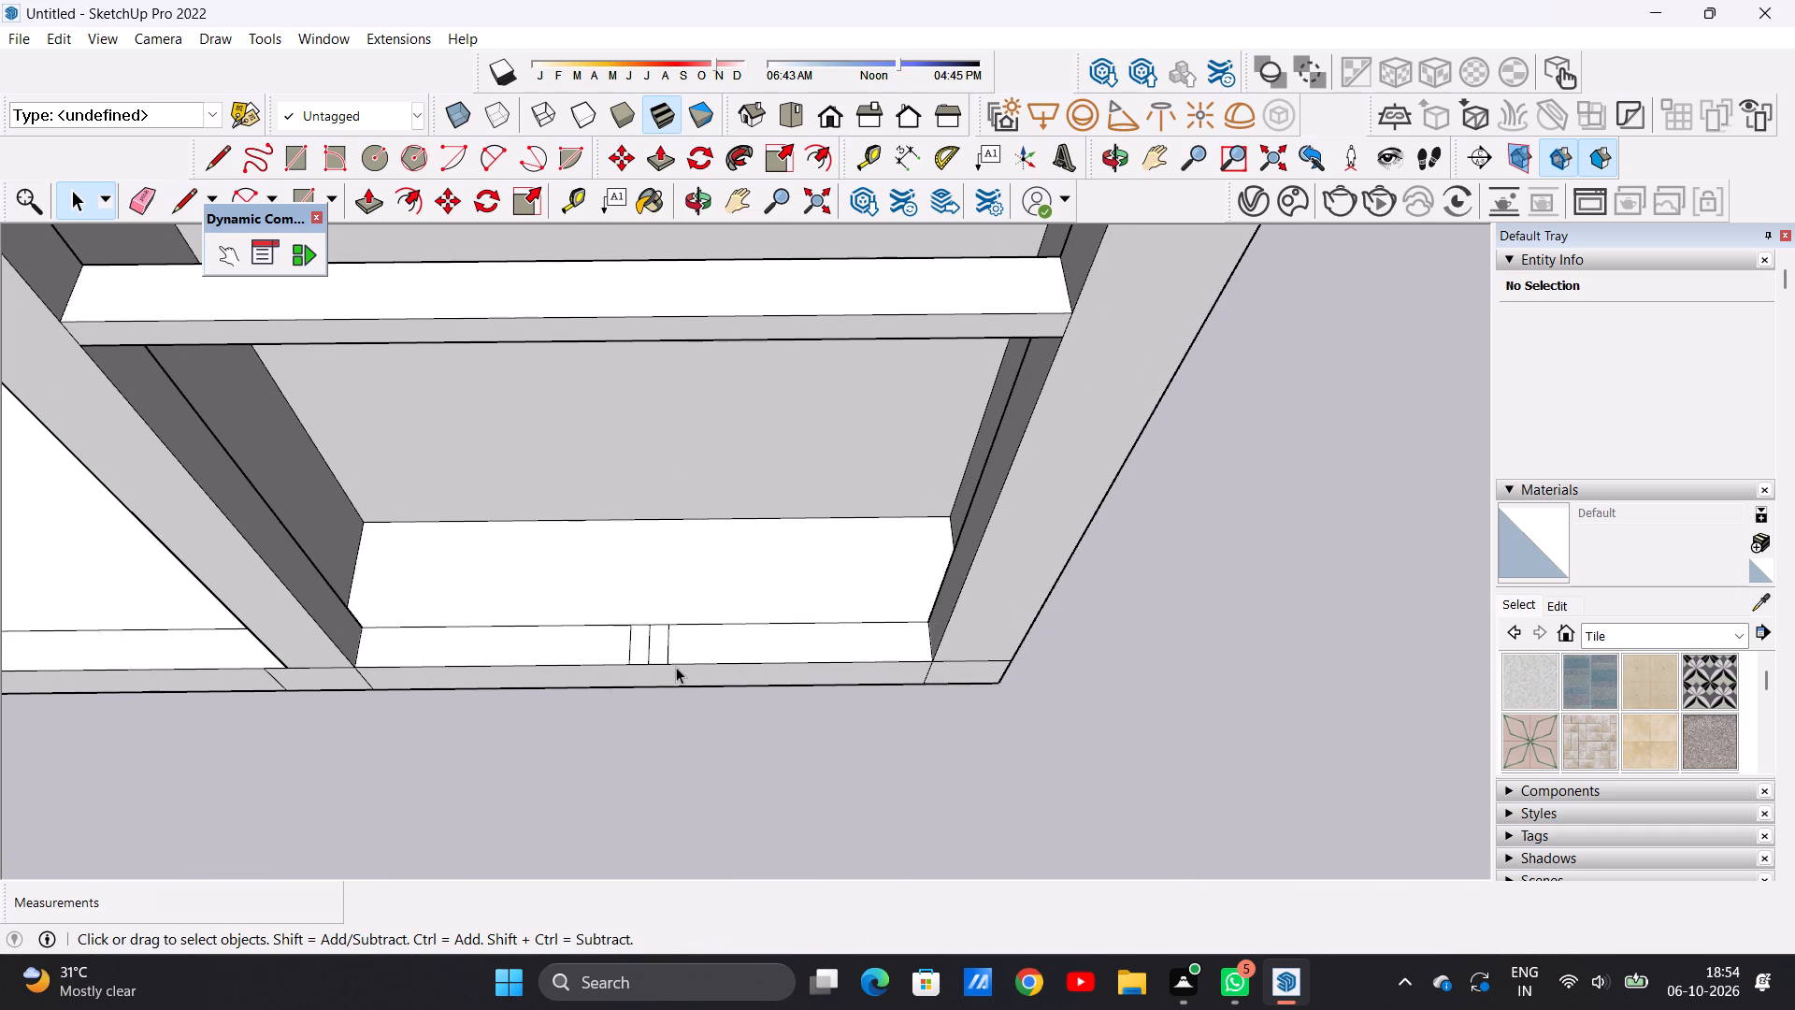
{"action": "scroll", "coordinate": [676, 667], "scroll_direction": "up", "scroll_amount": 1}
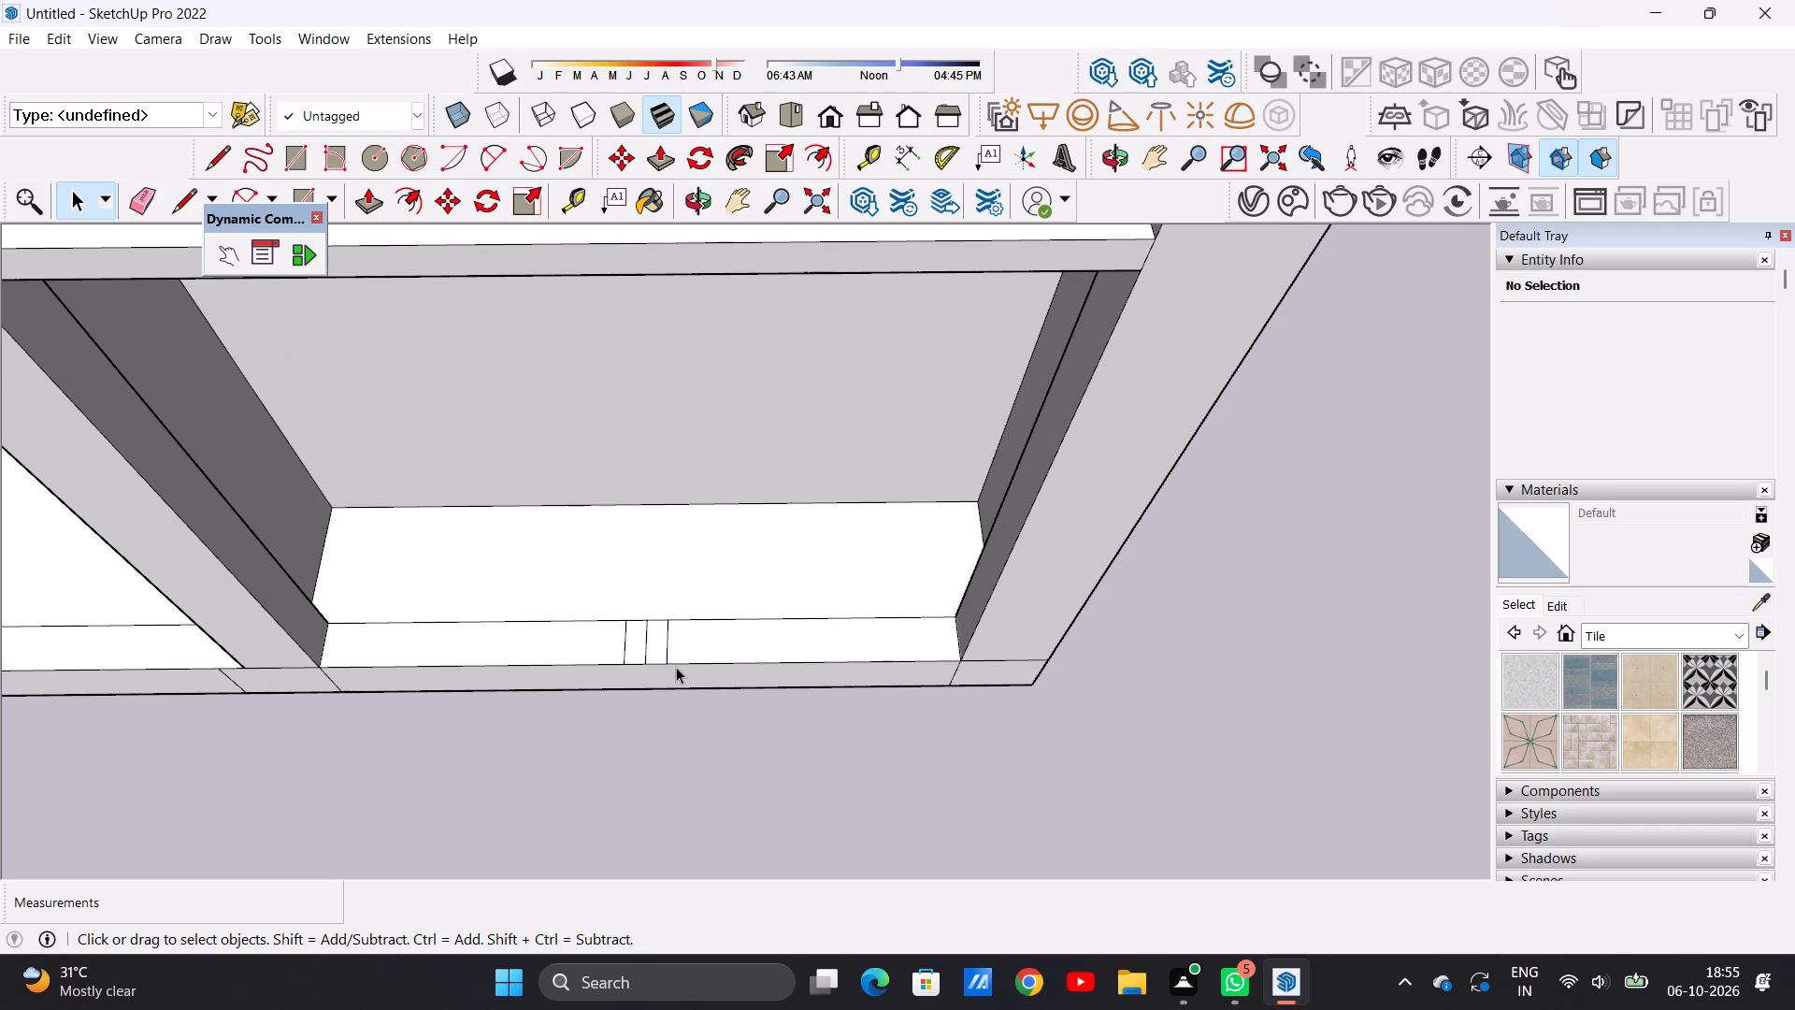
Push/Pull the ledge strip nearer the right end post about 6' 13/16" up to the crossbar's underside, forming half of a mullion.
{"action": "scroll", "coordinate": [655, 644], "scroll_direction": "up", "scroll_amount": 5}
{"action": "scroll", "coordinate": [655, 644], "scroll_direction": "down", "scroll_amount": 8}
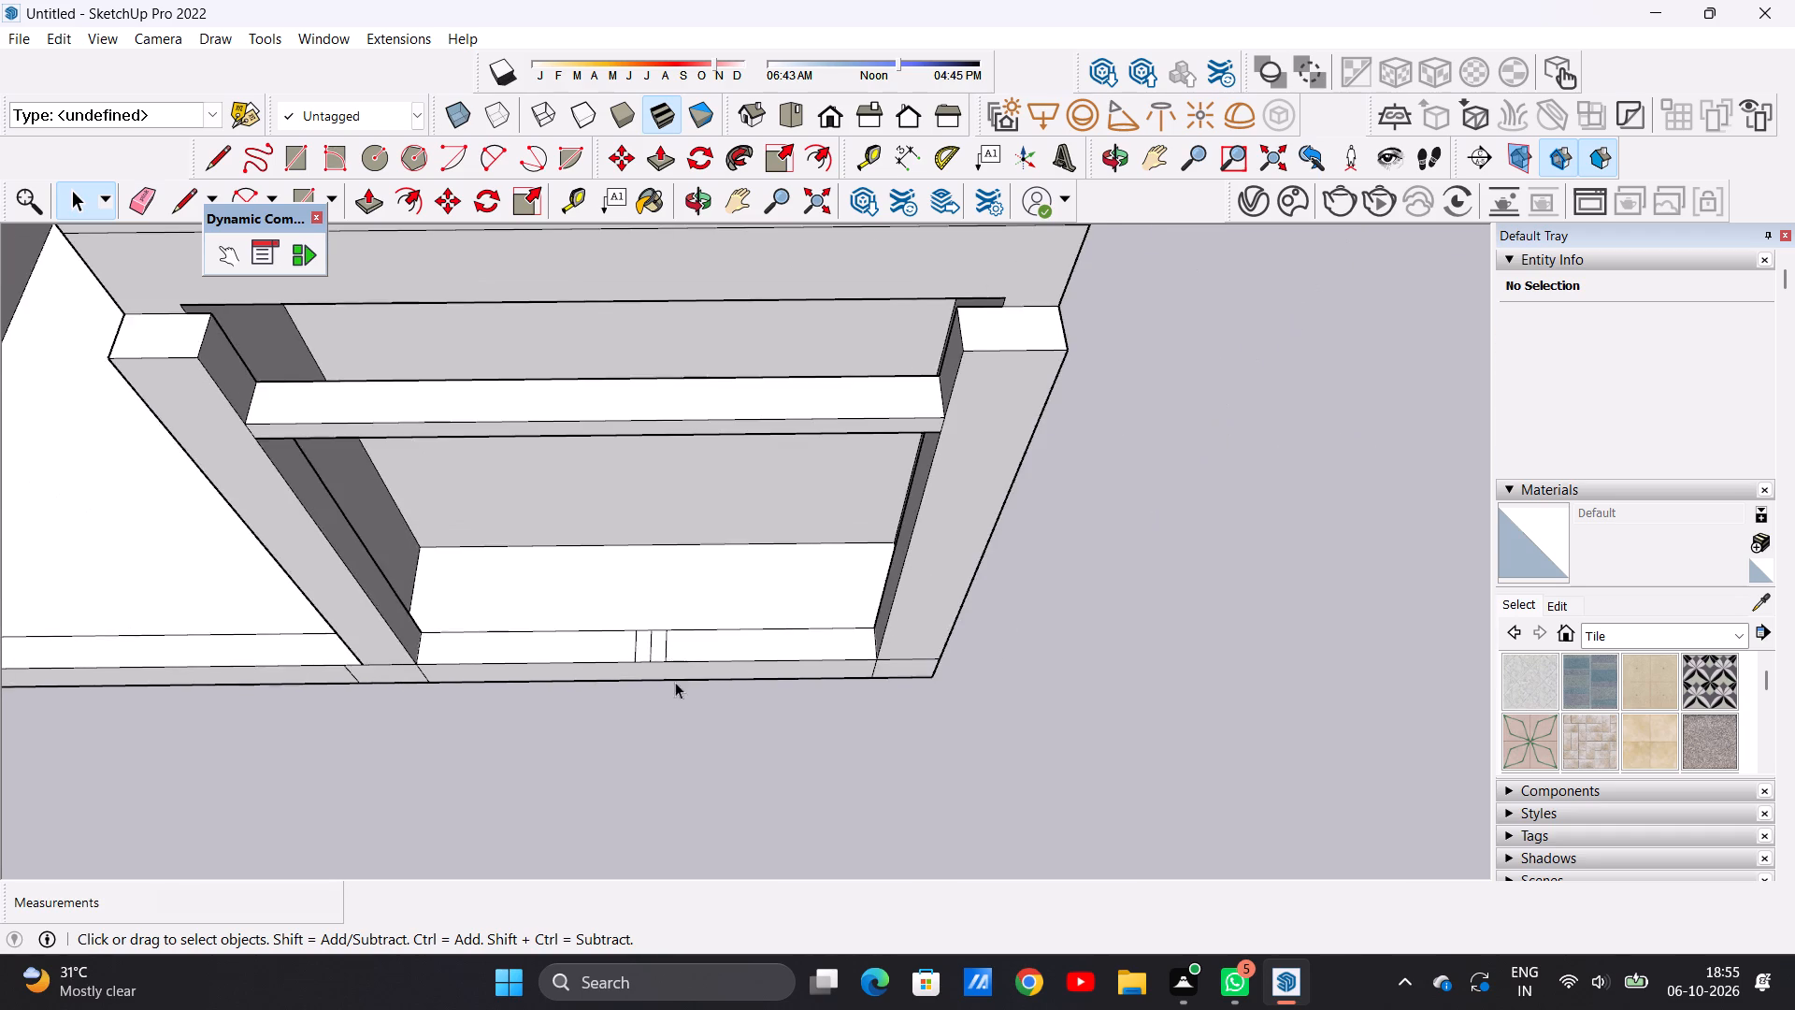
{"action": "scroll", "coordinate": [675, 682], "scroll_direction": "down", "scroll_amount": 1}
{"action": "middle_click_drag", "start_coordinate": [708, 736], "coordinate": [725, 787]}
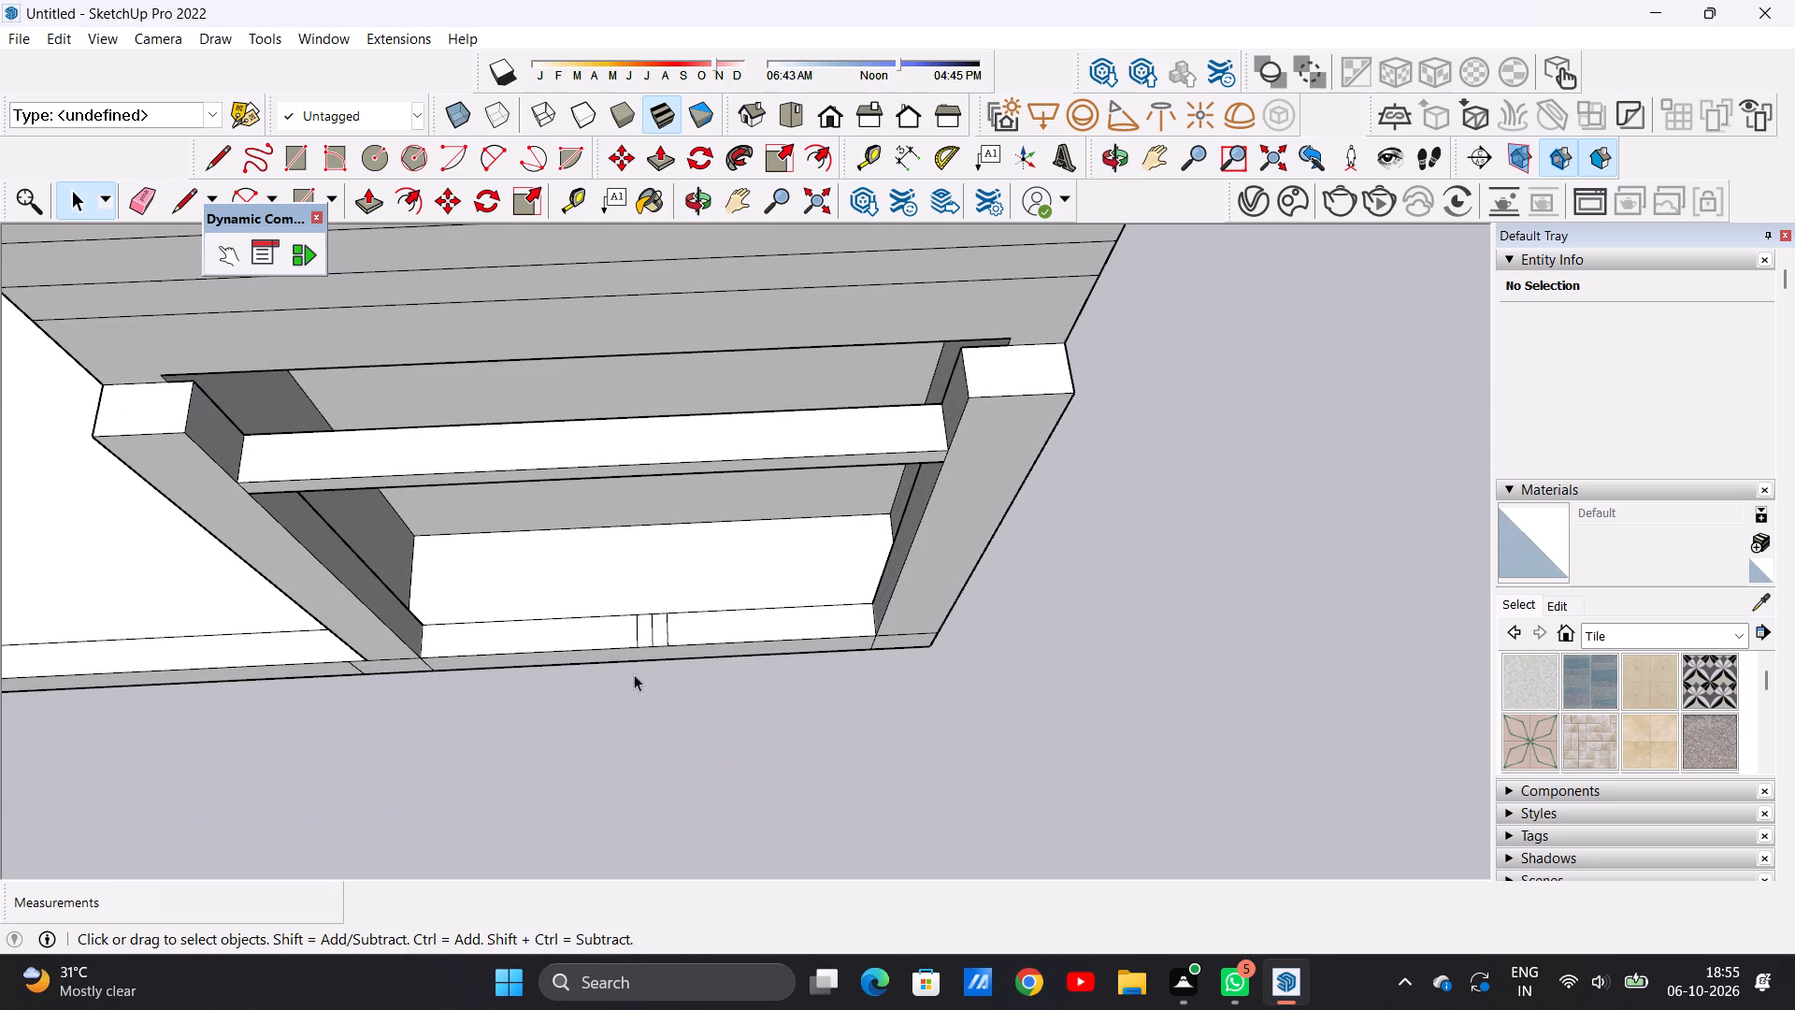
{"action": "scroll", "coordinate": [670, 623], "scroll_direction": "up", "scroll_amount": 5}
{"action": "middle_click_drag", "start_coordinate": [653, 667], "coordinate": [653, 691]}
{"action": "scroll", "coordinate": [667, 667], "scroll_direction": "up", "scroll_amount": 5}
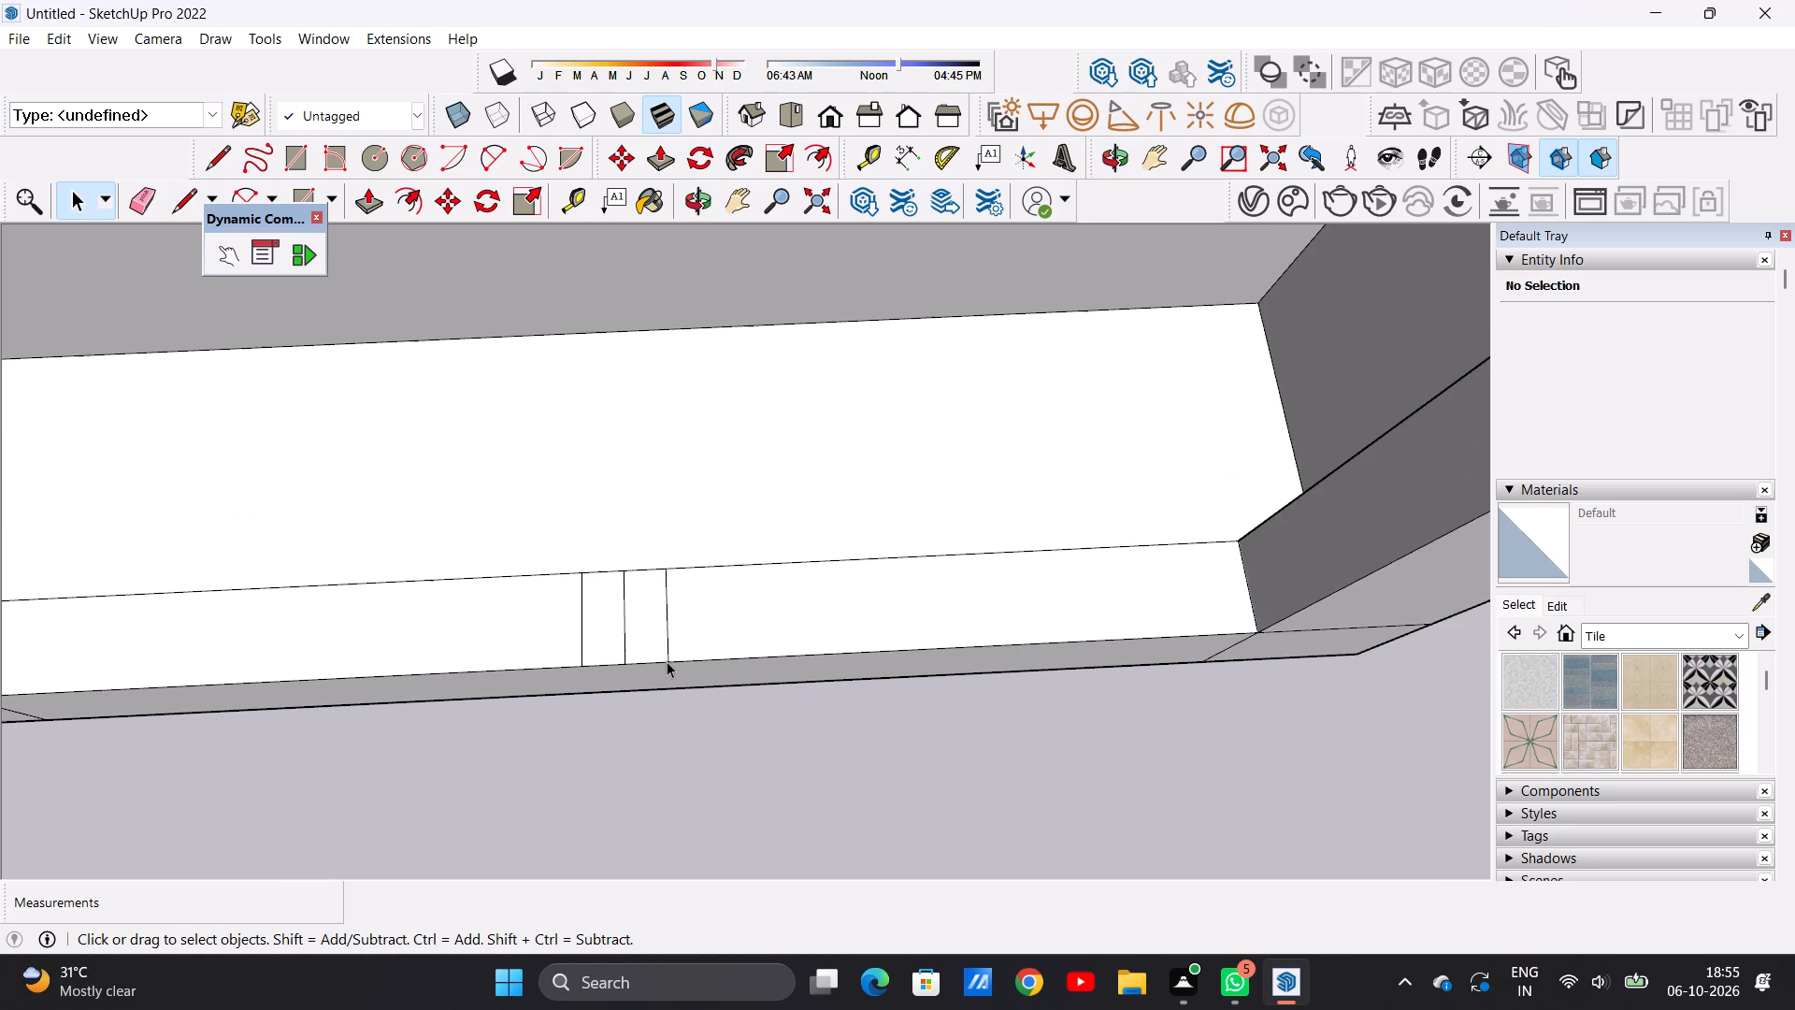
{"action": "key", "text": "p"}
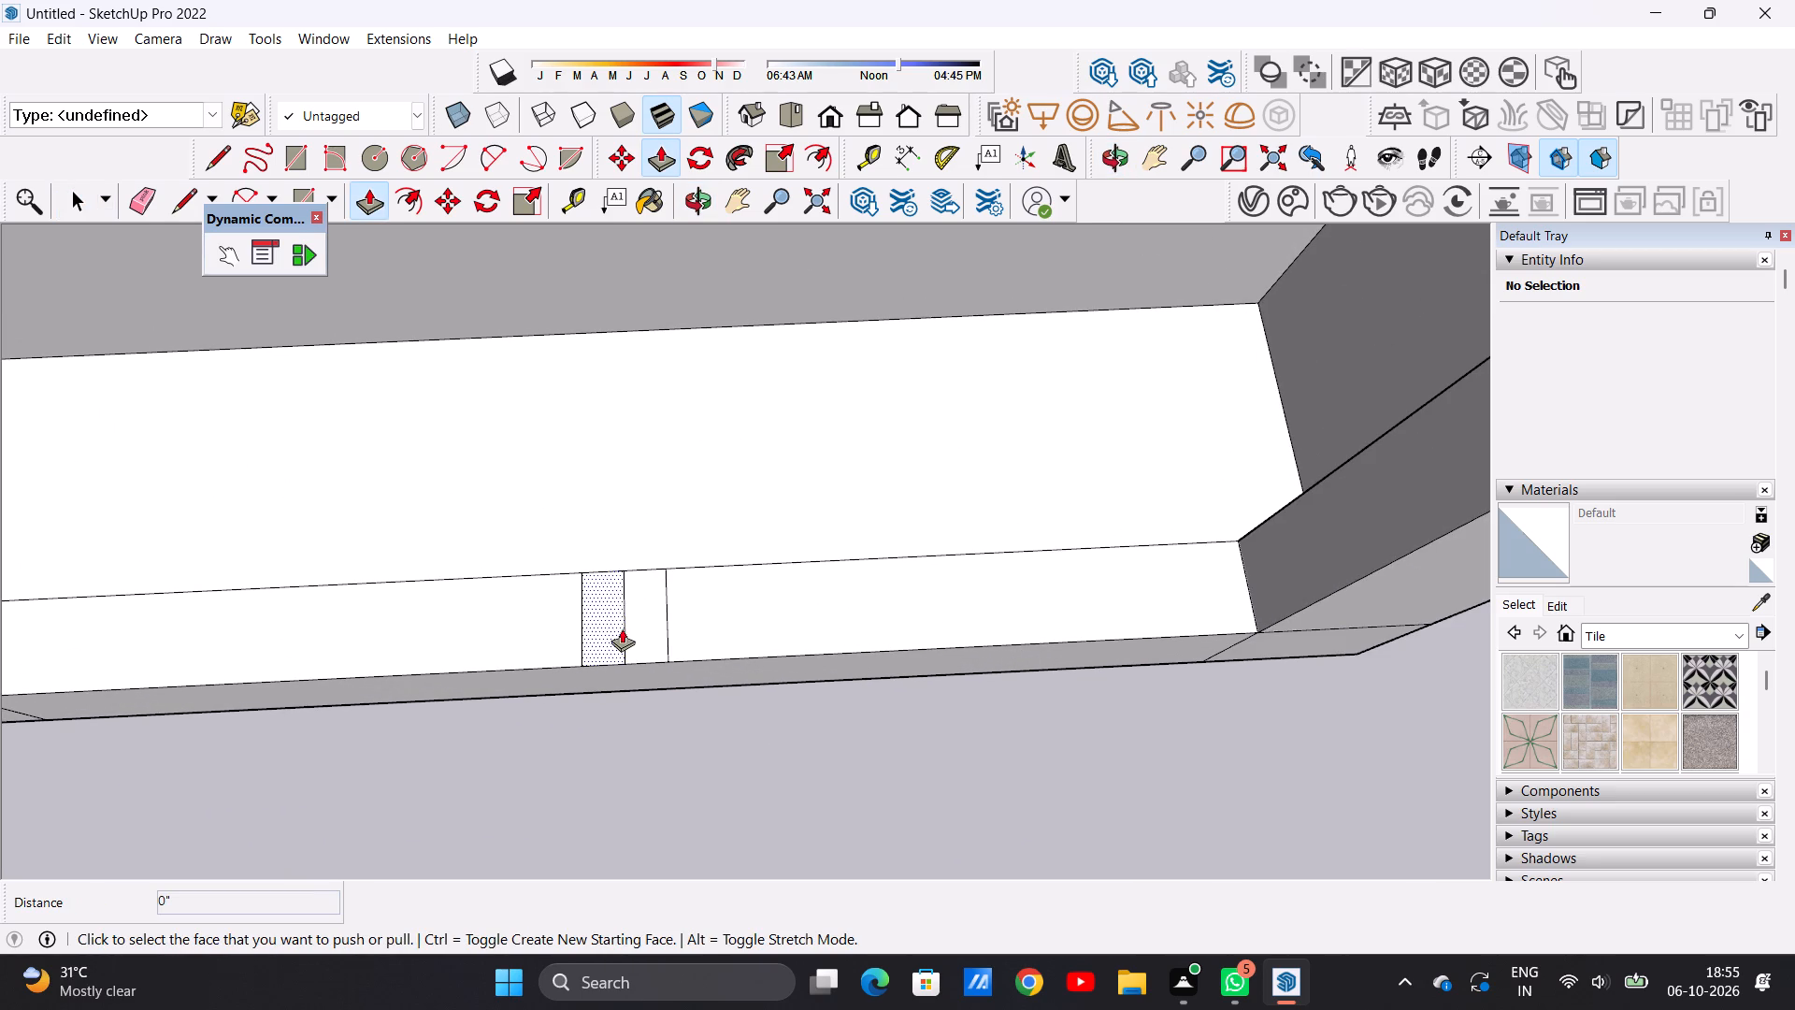
{"action": "left_click", "coordinate": [639, 615]}
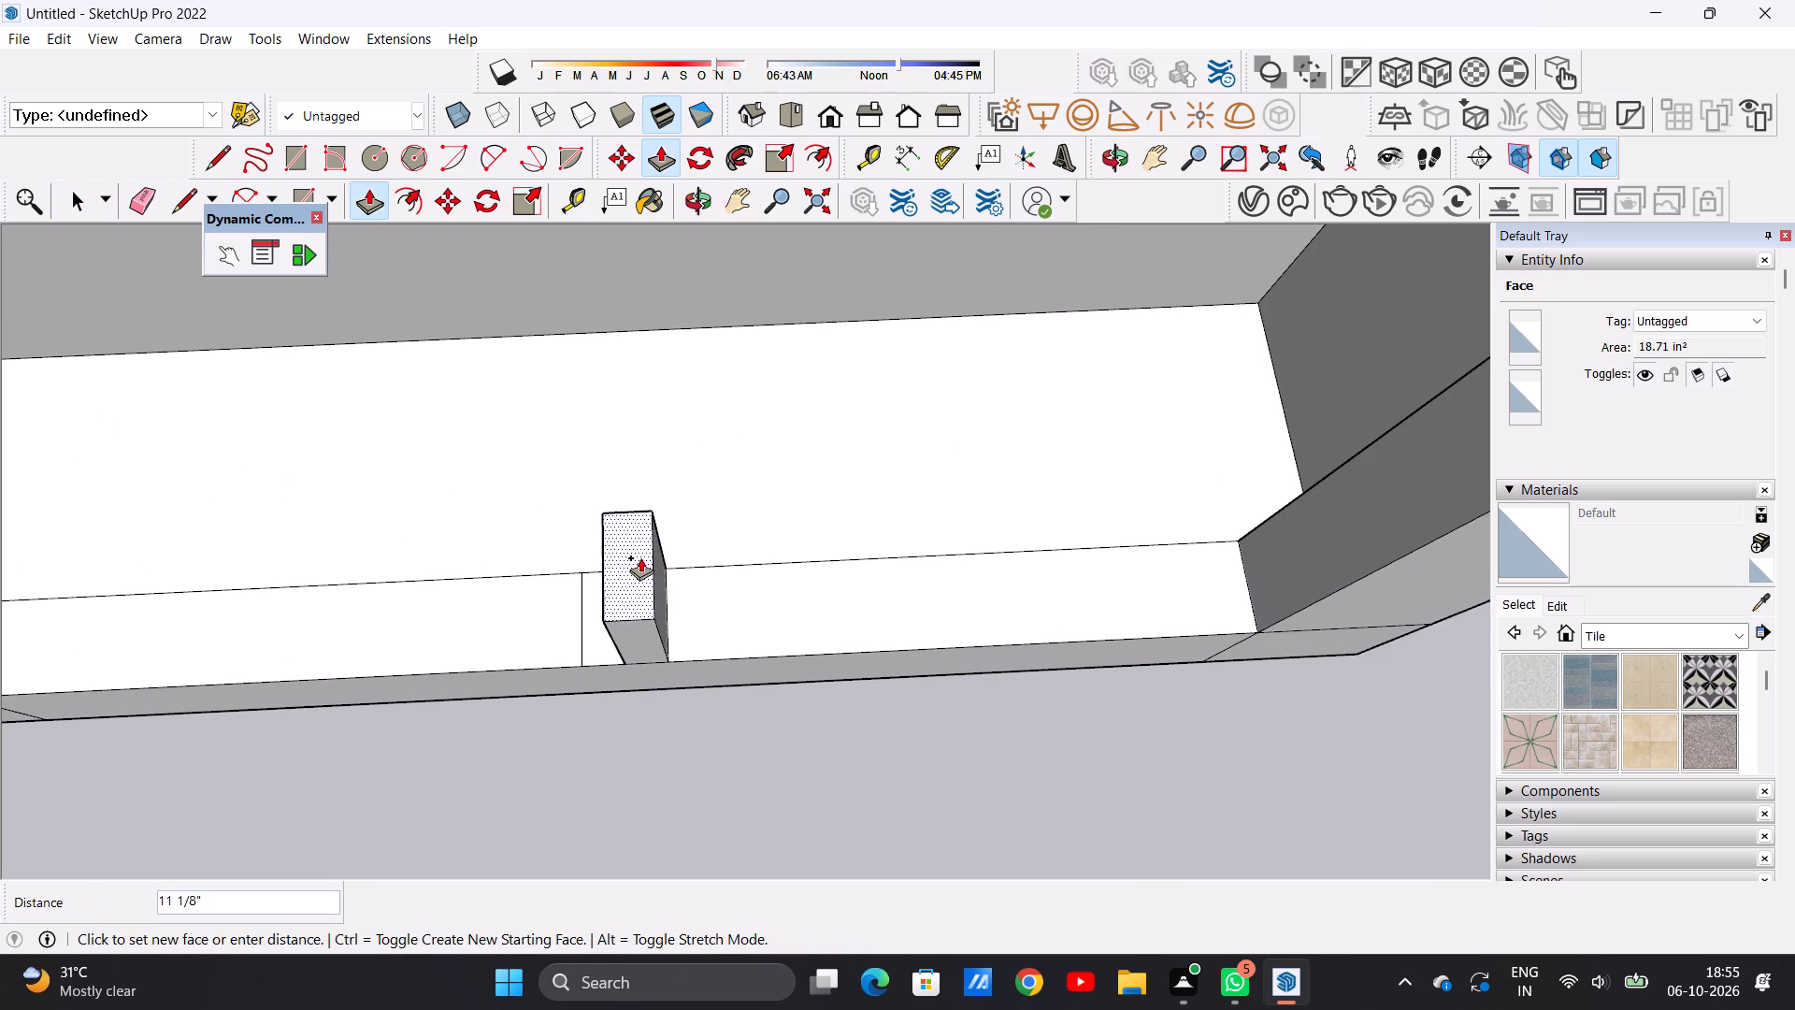
{"action": "scroll", "coordinate": [640, 557], "scroll_direction": "down", "scroll_amount": 16}
{"action": "middle_click_drag", "start_coordinate": [640, 556], "coordinate": [639, 452]}
{"action": "scroll", "coordinate": [630, 454], "scroll_direction": "up", "scroll_amount": 7}
{"action": "middle_click_drag", "start_coordinate": [625, 458], "coordinate": [636, 319]}
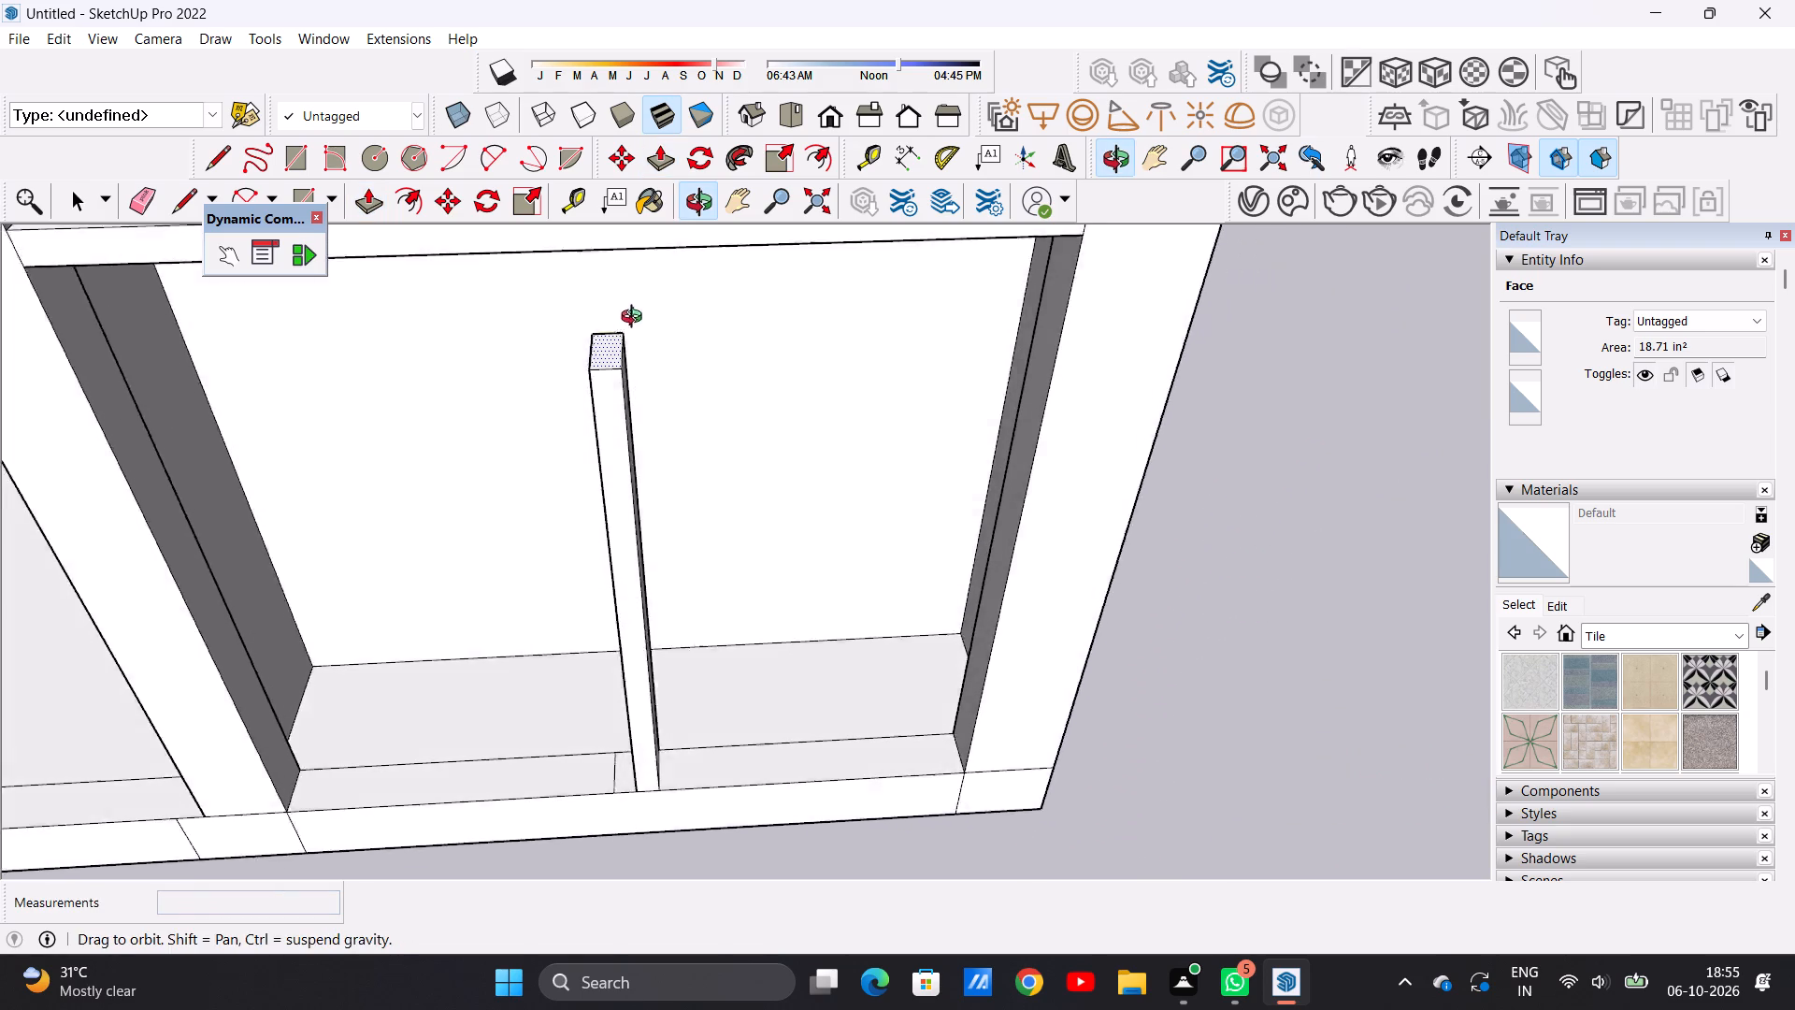
{"action": "middle_click_drag", "start_coordinate": [636, 319], "coordinate": [638, 269]}
{"action": "scroll", "coordinate": [600, 349], "scroll_direction": "down", "scroll_amount": 10}
{"action": "scroll", "coordinate": [614, 382], "scroll_direction": "up", "scroll_amount": 1}
{"action": "scroll", "coordinate": [614, 382], "scroll_direction": "down", "scroll_amount": 5}
{"action": "scroll", "coordinate": [611, 338], "scroll_direction": "up", "scroll_amount": 12}
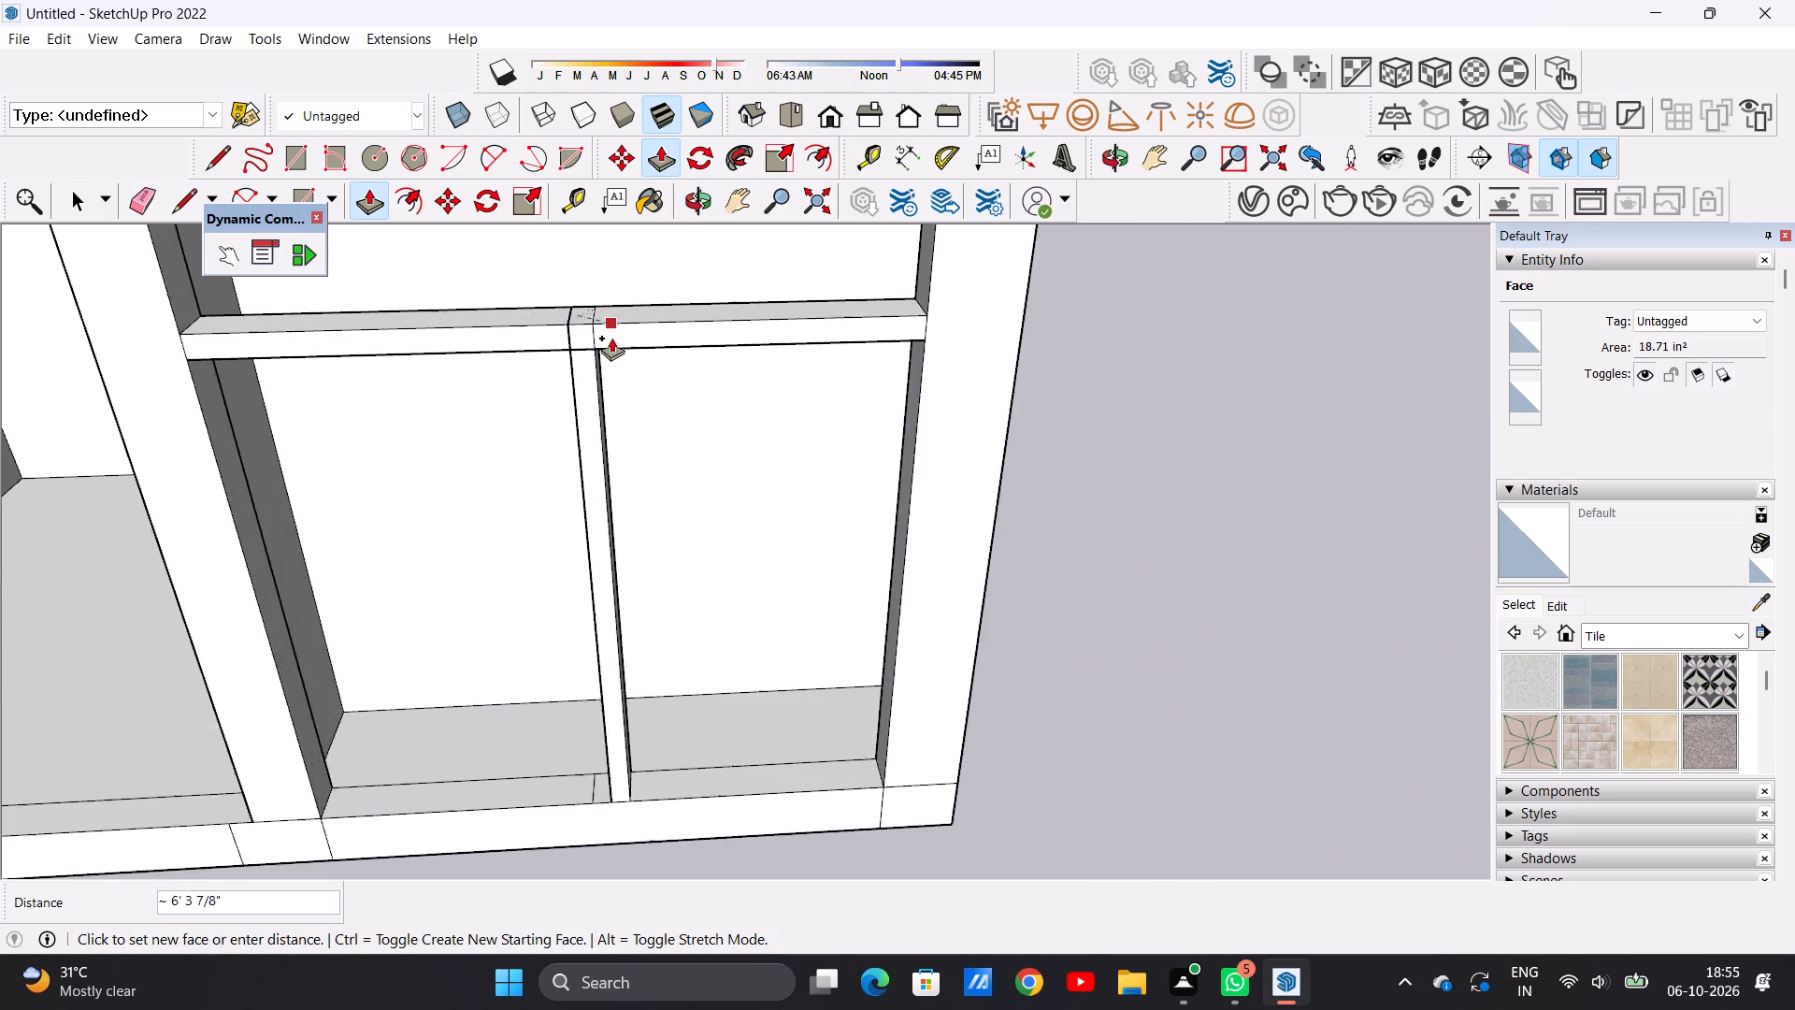
{"action": "scroll", "coordinate": [611, 338], "scroll_direction": "up", "scroll_amount": 7}
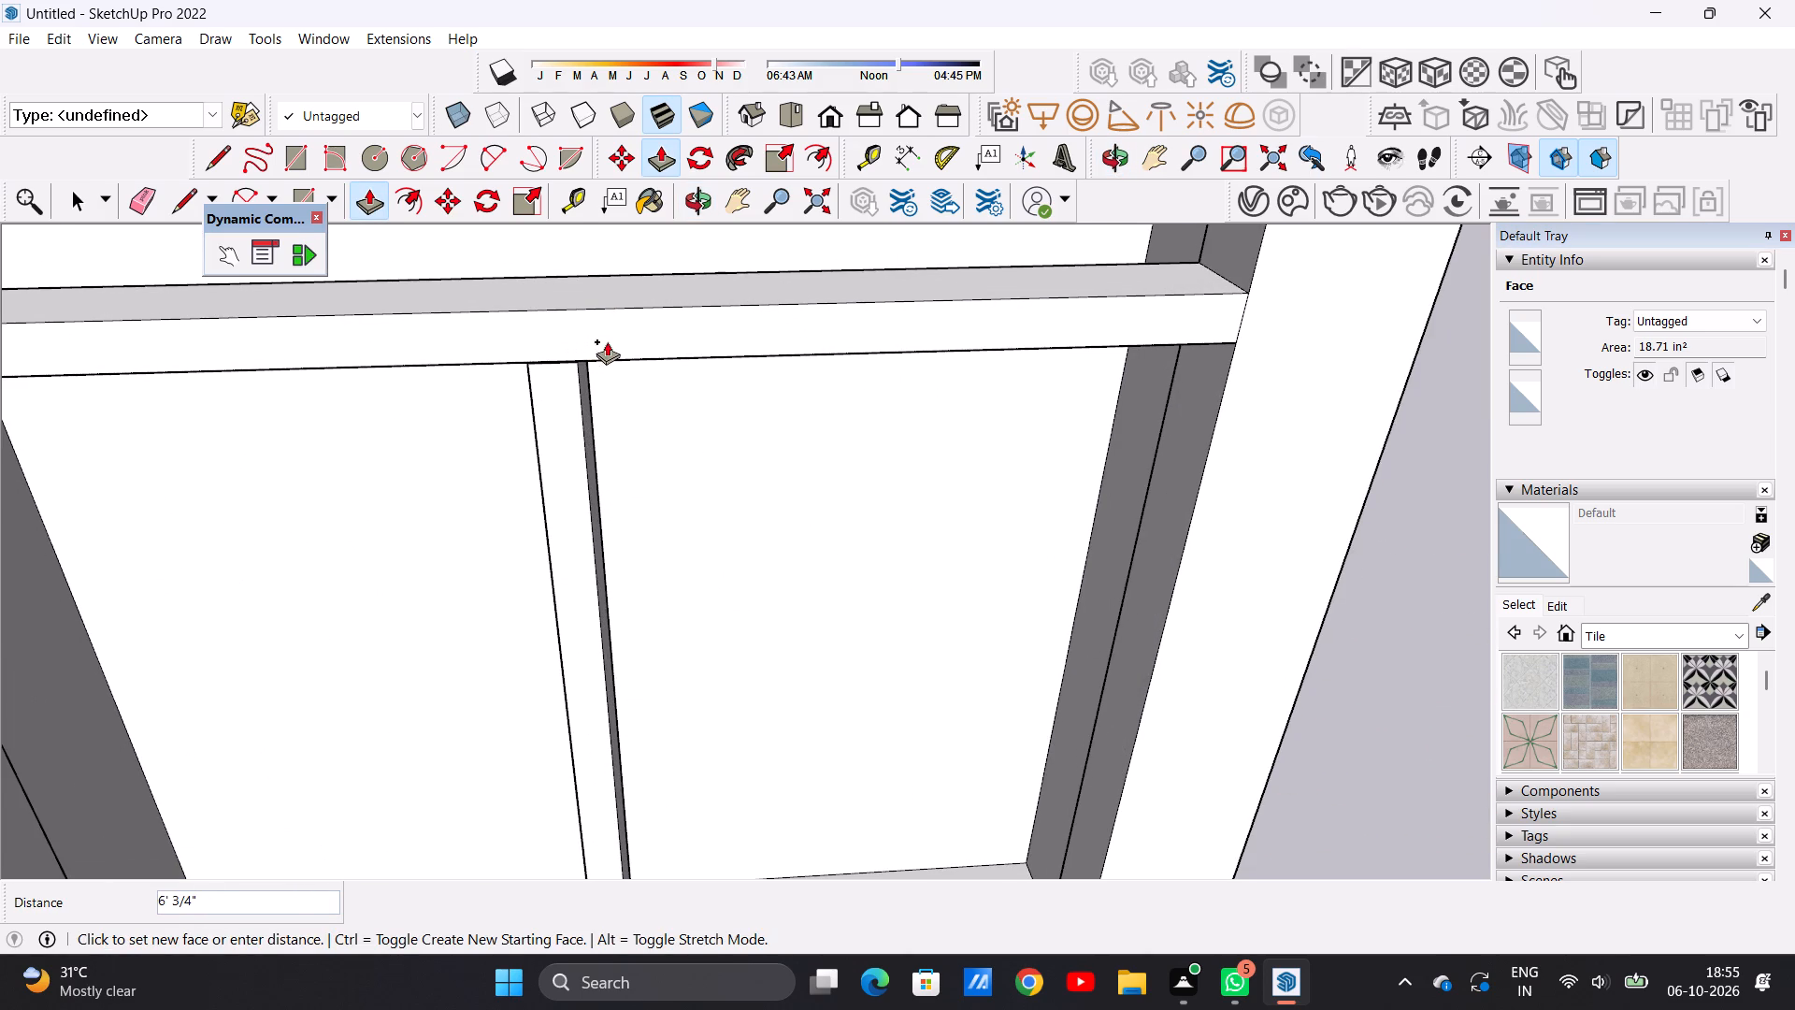
{"action": "left_click", "coordinate": [535, 358]}
Push/Pull the remaining adjacent ledge strip about 6' 13/16" up to the crossbar's underside, completing the central mullion.
{"action": "scroll", "coordinate": [567, 461], "scroll_direction": "down", "scroll_amount": 13}
{"action": "scroll", "coordinate": [568, 678], "scroll_direction": "up", "scroll_amount": 4}
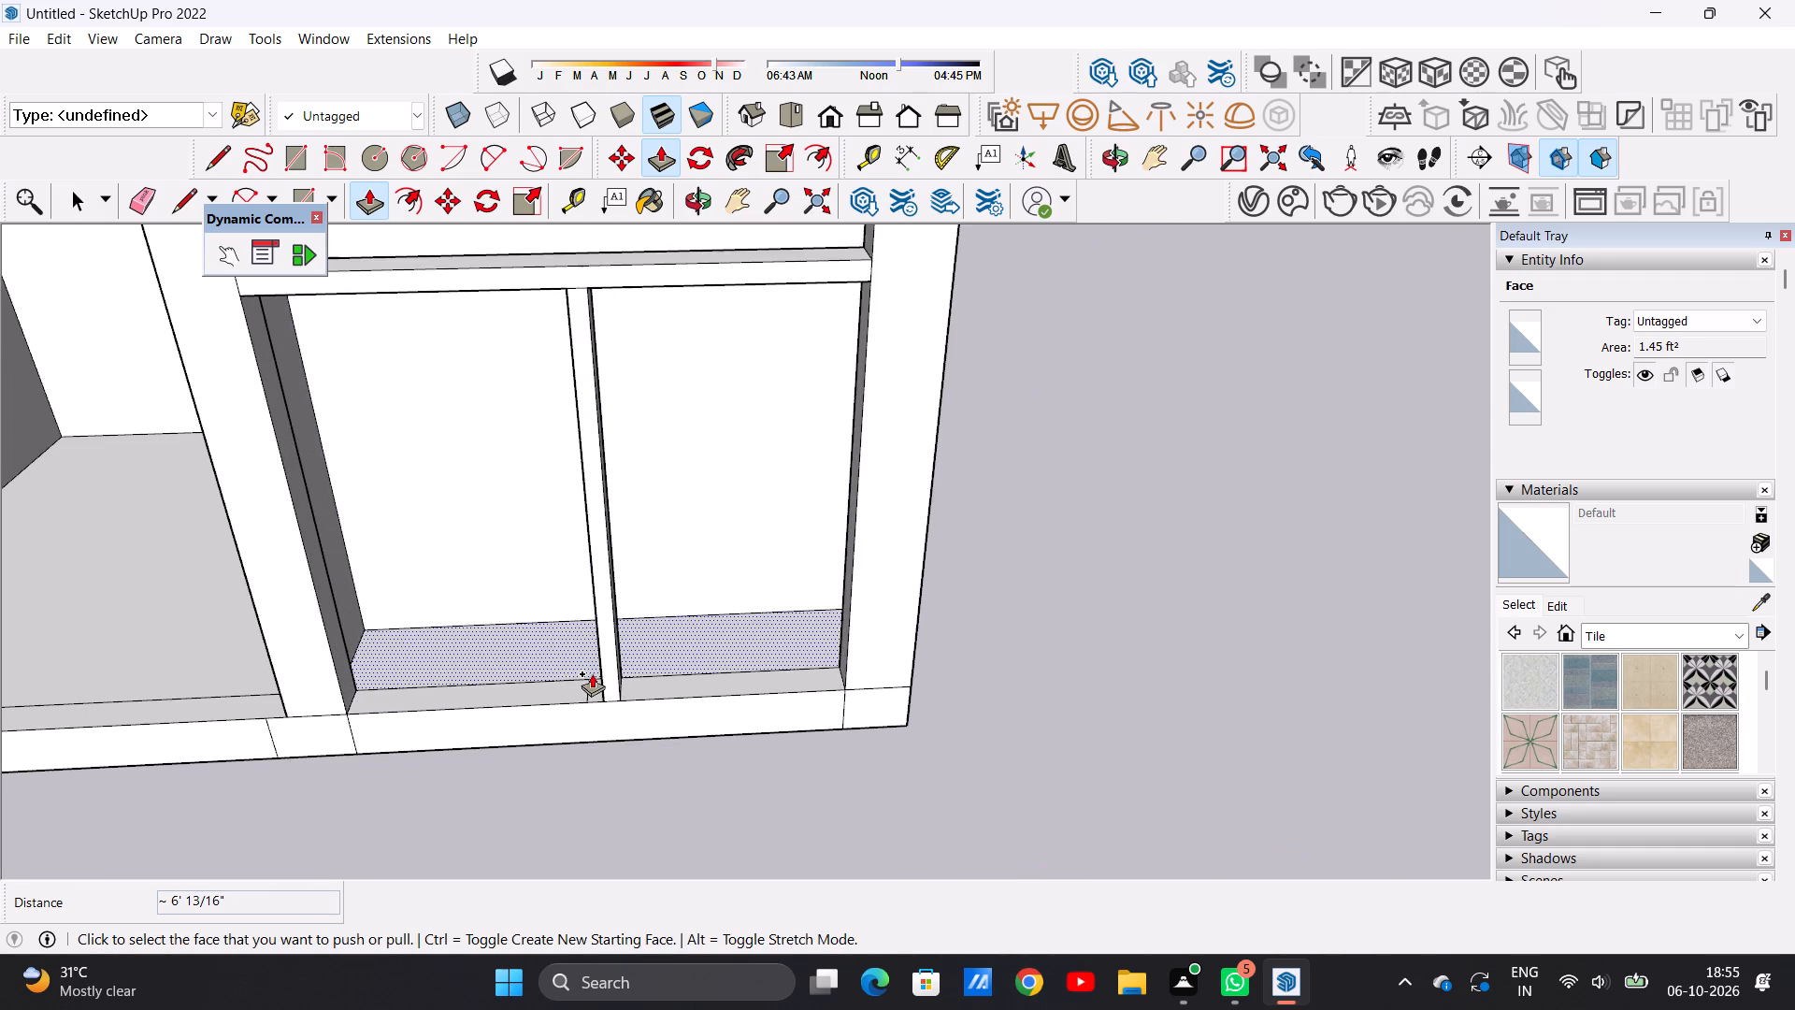
{"action": "middle_click_drag", "start_coordinate": [592, 673], "coordinate": [595, 761]}
{"action": "scroll", "coordinate": [603, 689], "scroll_direction": "up", "scroll_amount": 11}
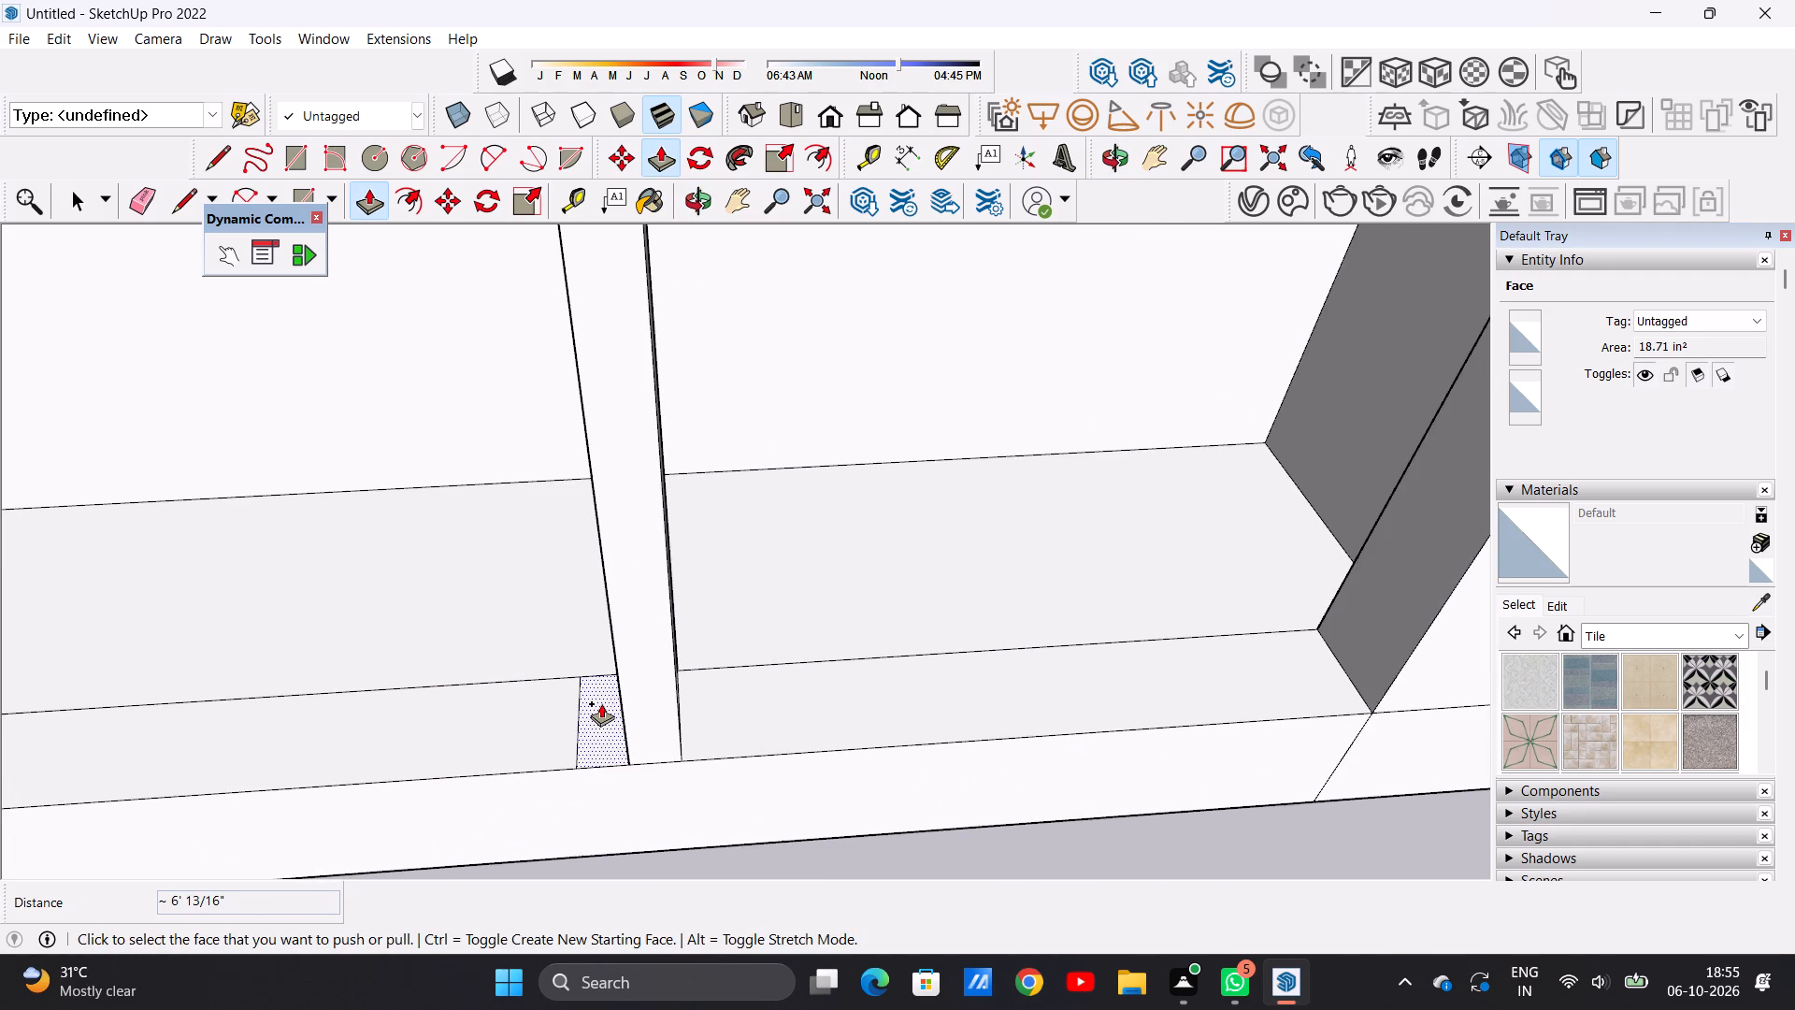
{"action": "left_click", "coordinate": [601, 703]}
{"action": "scroll", "coordinate": [609, 581], "scroll_direction": "down", "scroll_amount": 20}
{"action": "scroll", "coordinate": [609, 581], "scroll_direction": "down", "scroll_amount": 7}
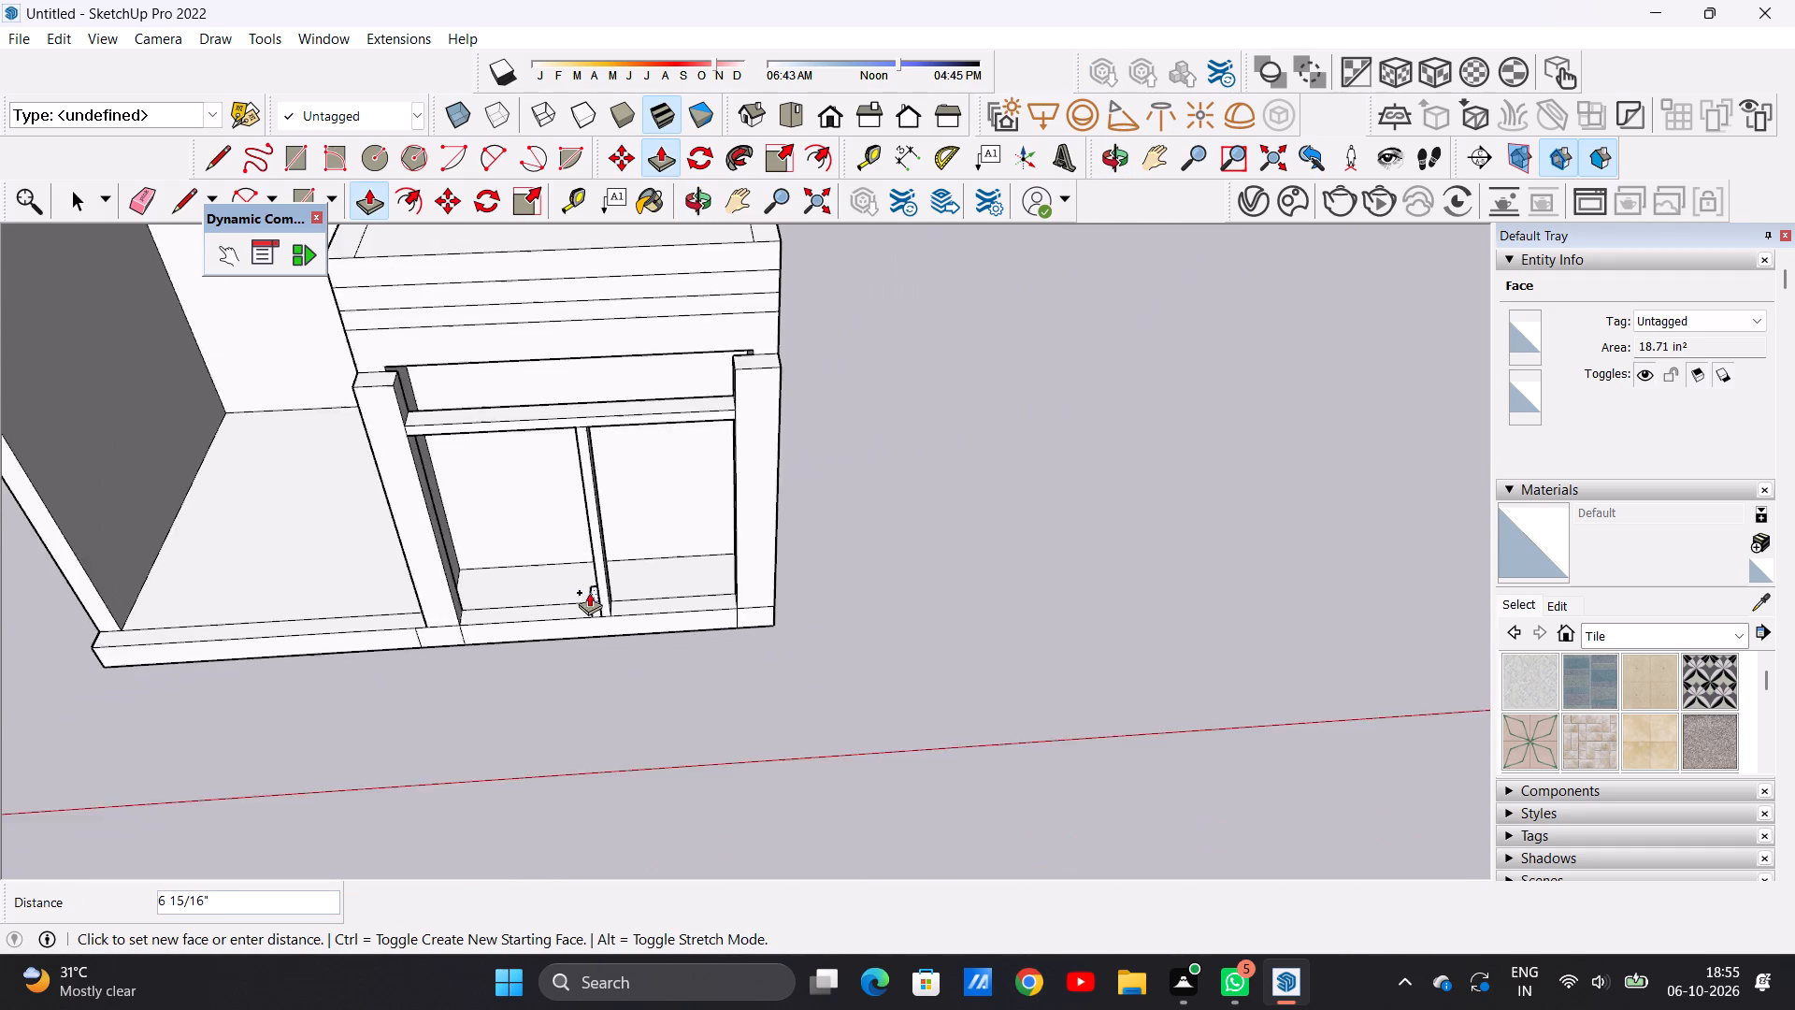
{"action": "scroll", "coordinate": [589, 592], "scroll_direction": "down", "scroll_amount": 3}
{"action": "scroll", "coordinate": [583, 498], "scroll_direction": "up", "scroll_amount": 9}
{"action": "scroll", "coordinate": [567, 516], "scroll_direction": "down", "scroll_amount": 1}
{"action": "scroll", "coordinate": [567, 516], "scroll_direction": "up", "scroll_amount": 11}
{"action": "middle_click_drag", "start_coordinate": [585, 532], "coordinate": [597, 458]}
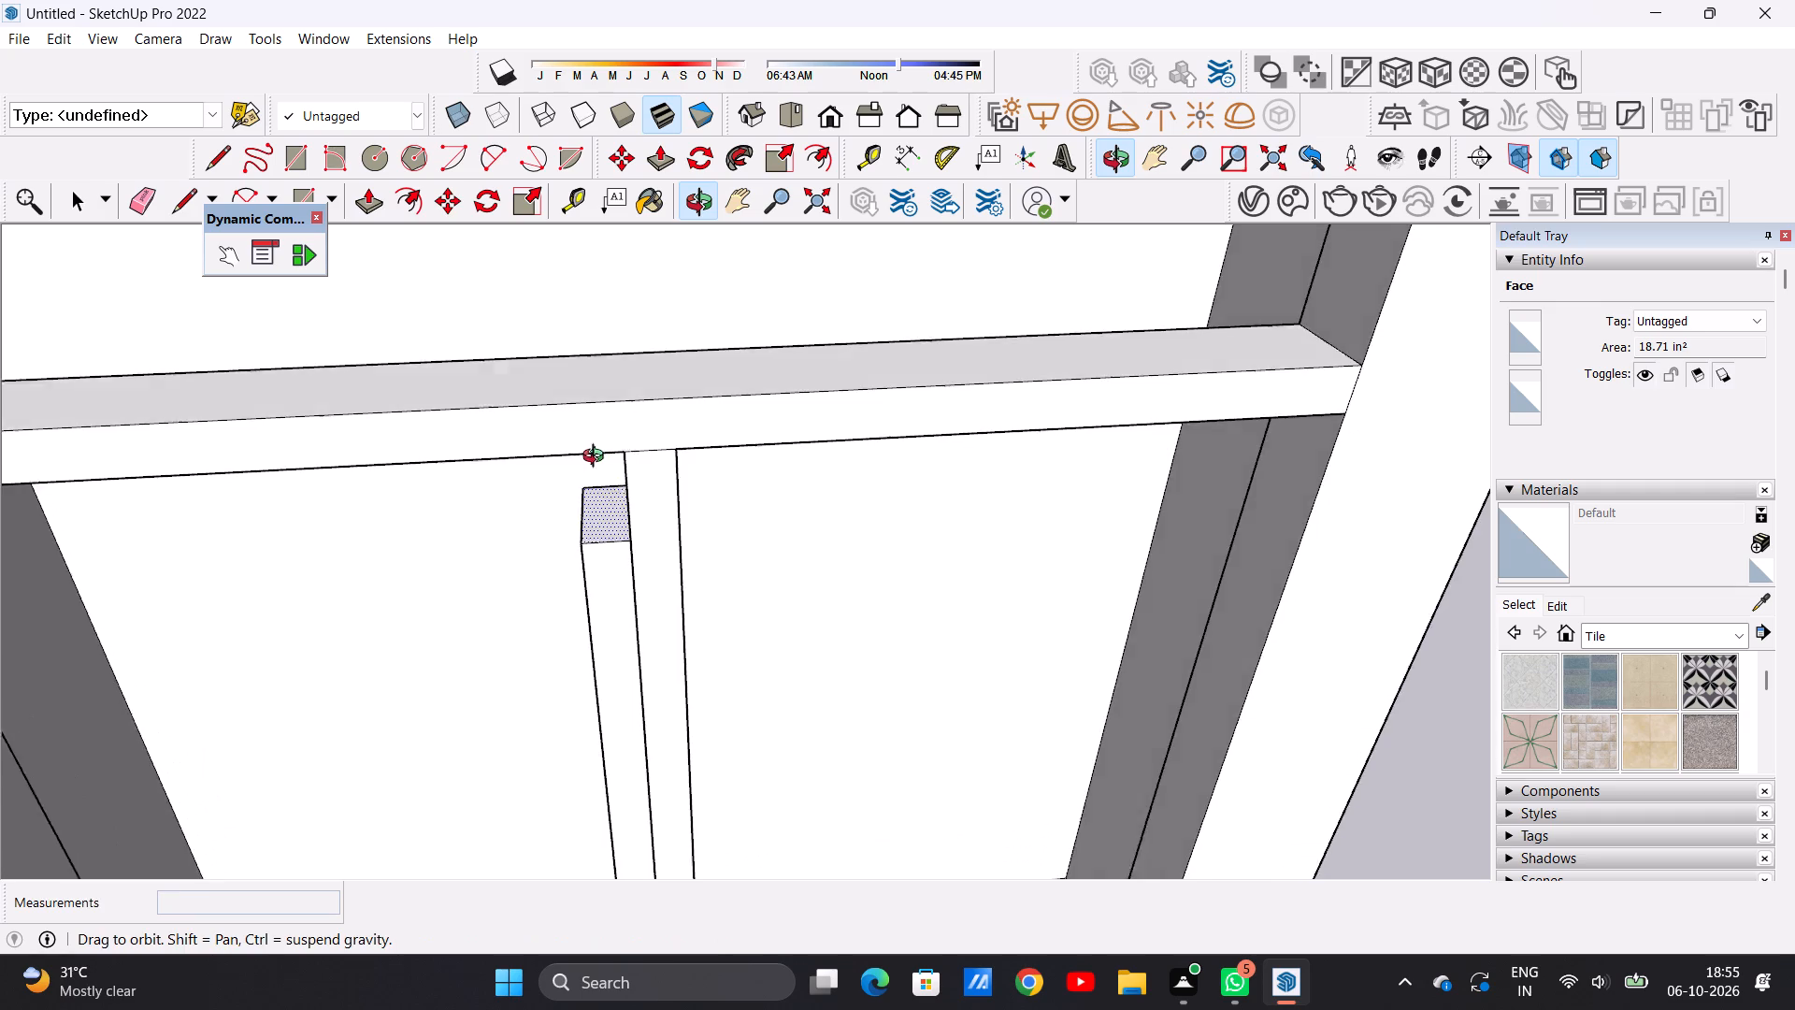
{"action": "middle_click_drag", "start_coordinate": [597, 458], "coordinate": [603, 421]}
{"action": "scroll", "coordinate": [608, 414], "scroll_direction": "up", "scroll_amount": 10}
{"action": "left_click", "coordinate": [667, 440]}
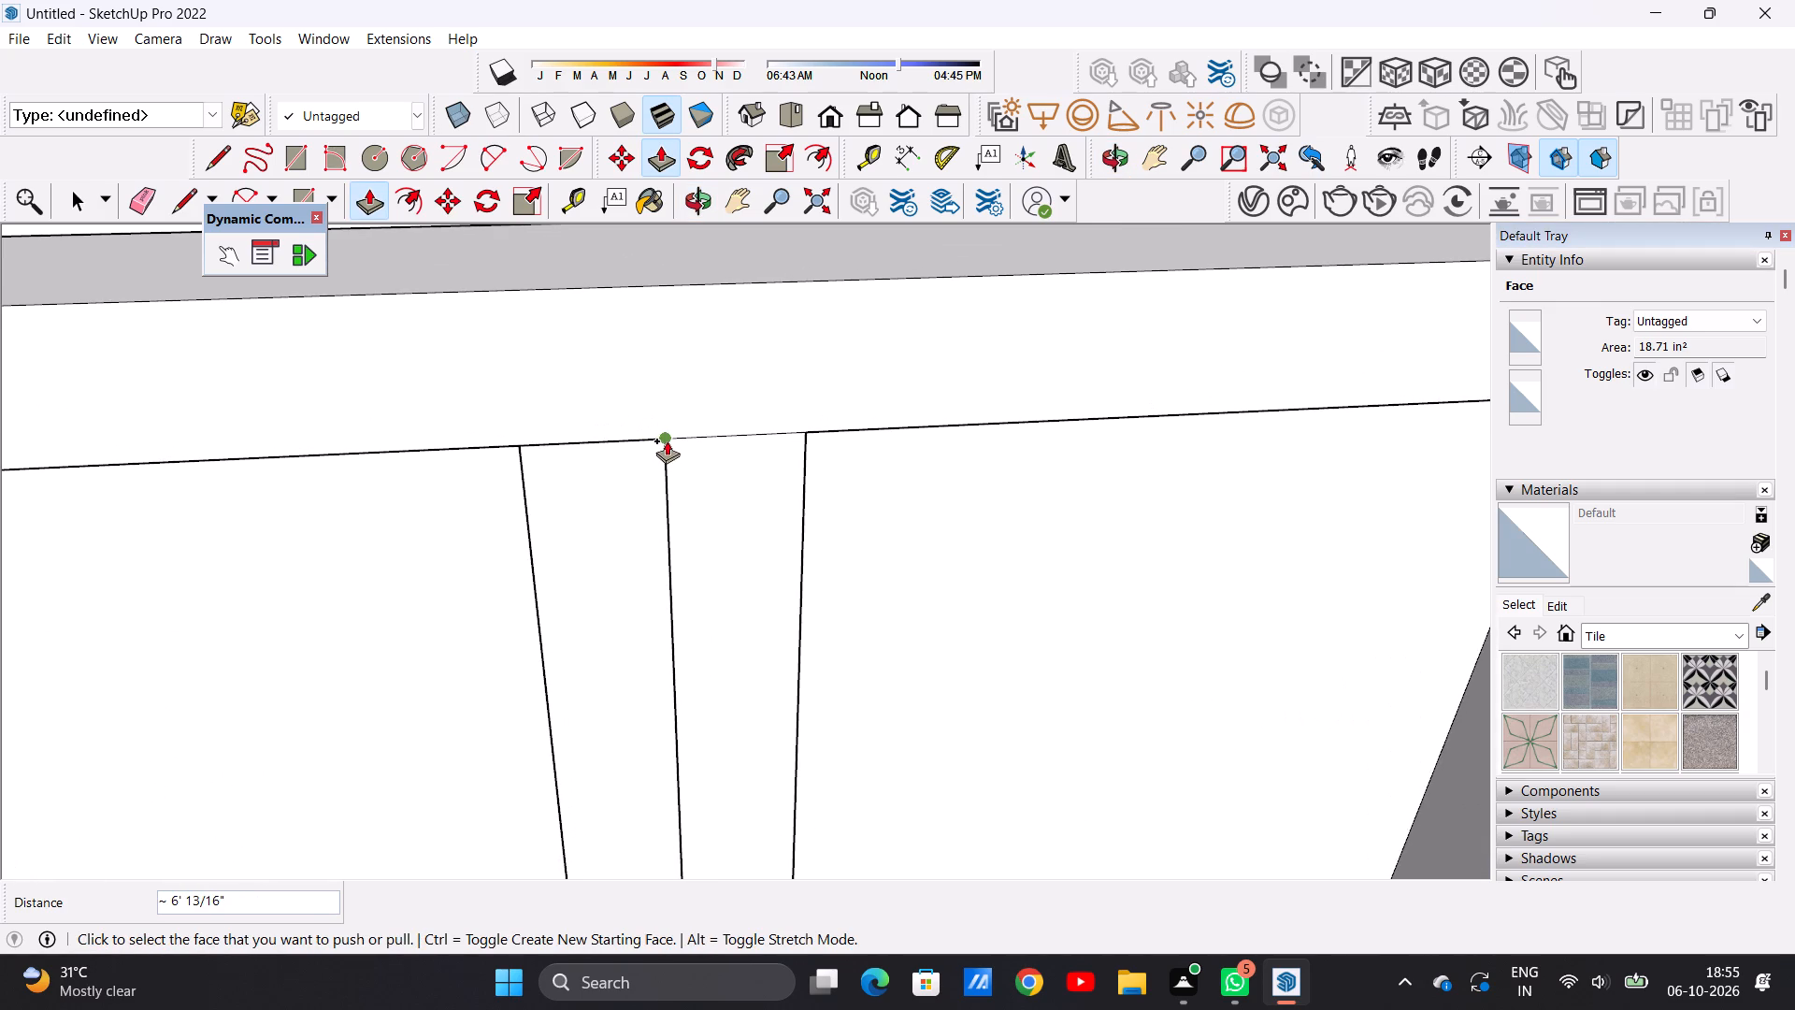
{"action": "scroll", "coordinate": [664, 551], "scroll_direction": "down", "scroll_amount": 20}
{"action": "scroll", "coordinate": [664, 551], "scroll_direction": "down", "scroll_amount": 6}
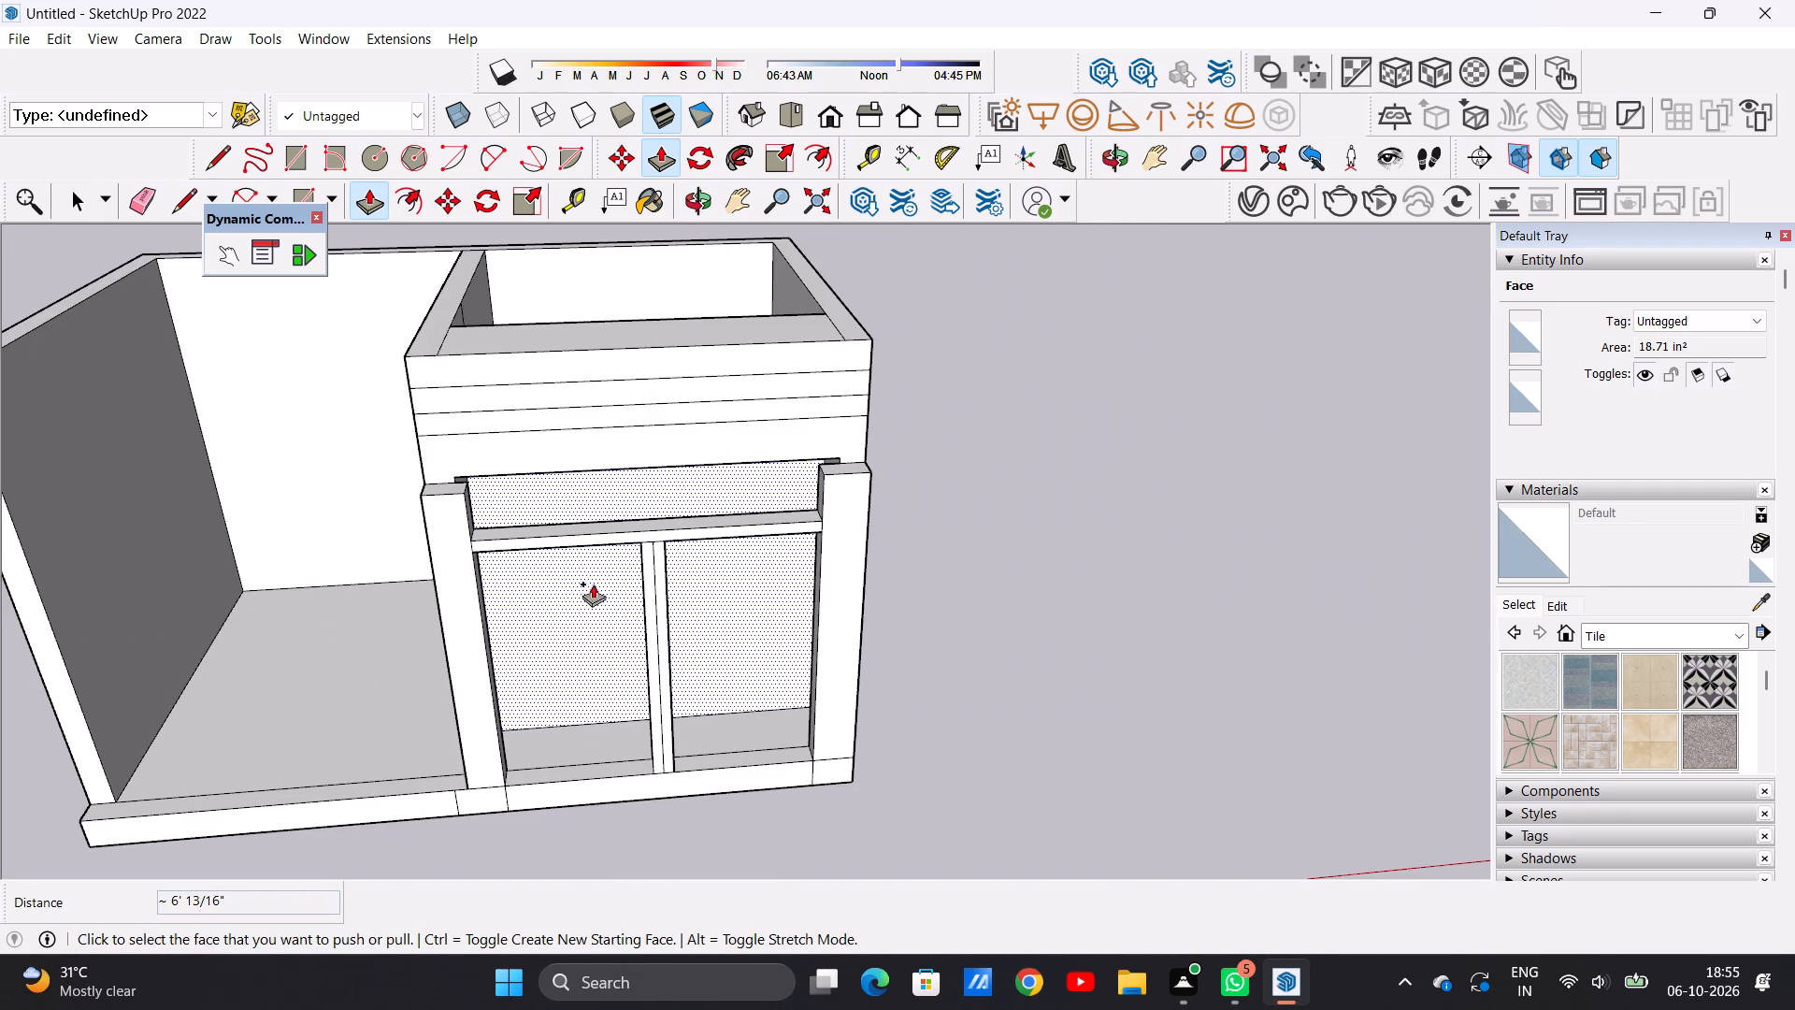
{"action": "key", "text": "space"}
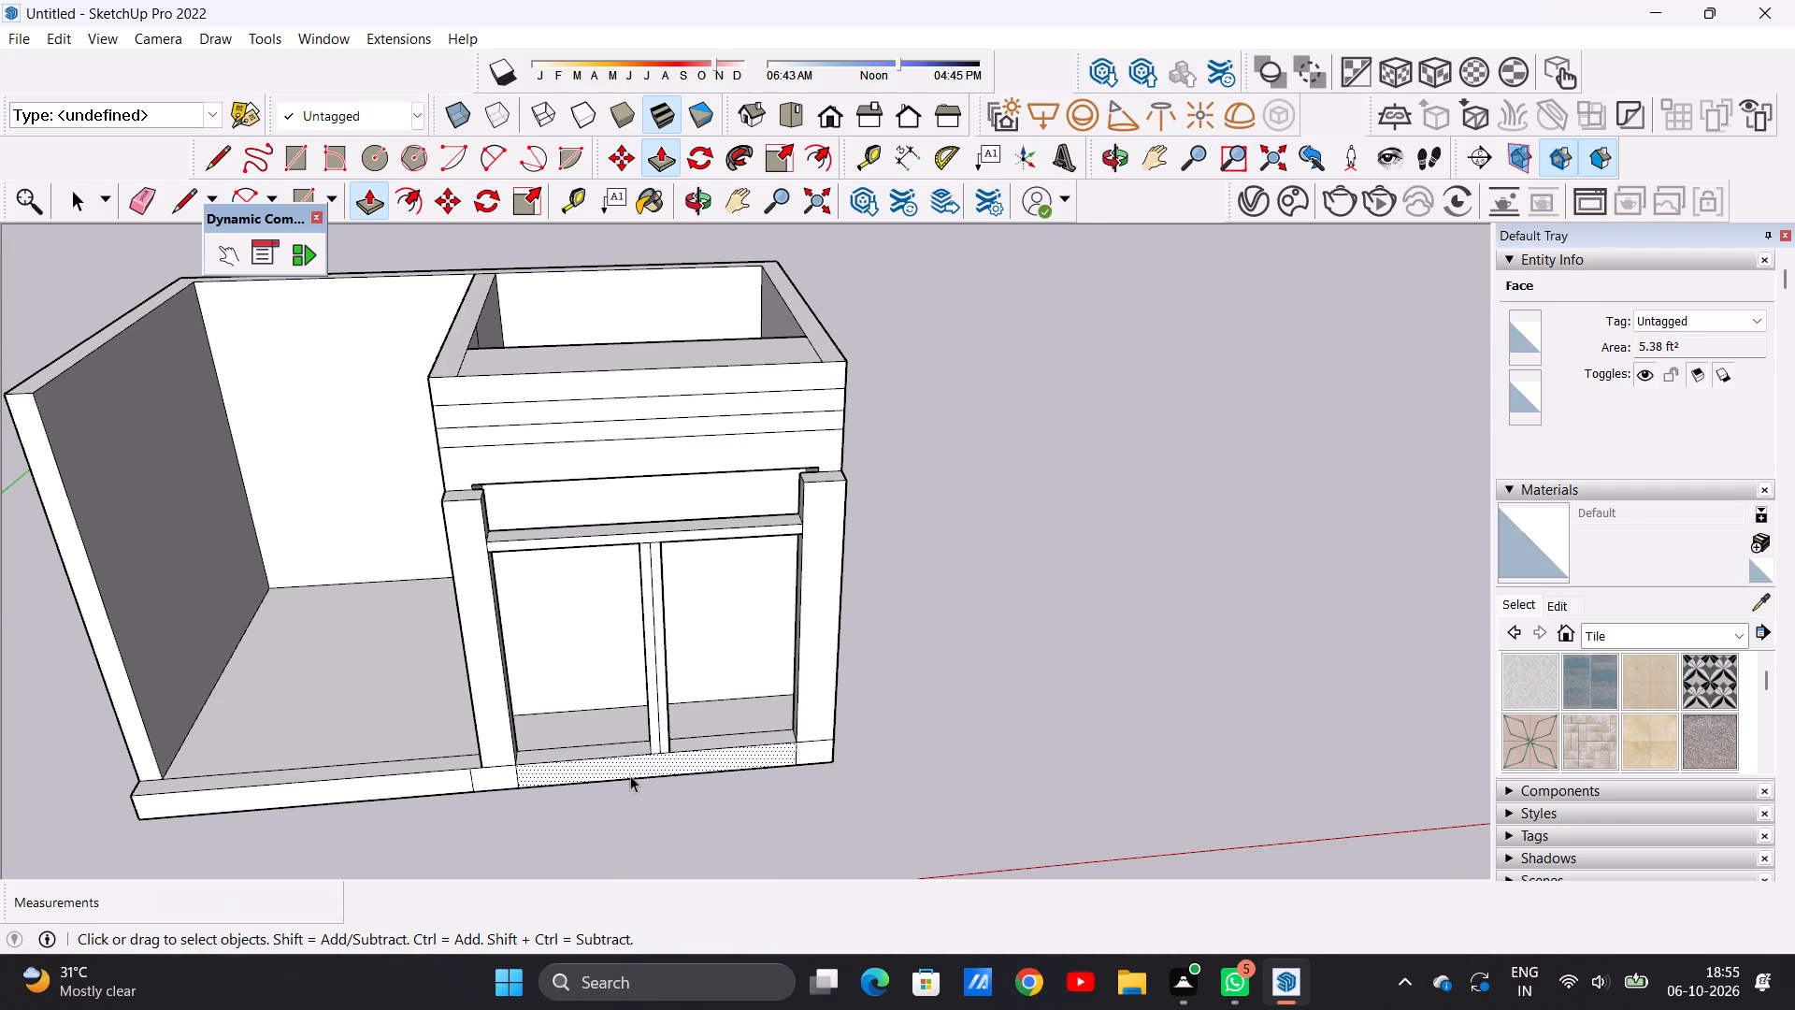
Draw a horizontal line about 7' 2 1/8" long at mid-height across the base slab's front face, between the bay's two post edges.
{"action": "key", "text": "l"}
{"action": "middle_click_drag", "start_coordinate": [650, 812], "coordinate": [645, 730]}
{"action": "scroll", "coordinate": [619, 772], "scroll_direction": "up", "scroll_amount": 3}
{"action": "scroll", "coordinate": [620, 775], "scroll_direction": "down", "scroll_amount": 1}
{"action": "scroll", "coordinate": [620, 775], "scroll_direction": "up", "scroll_amount": 3}
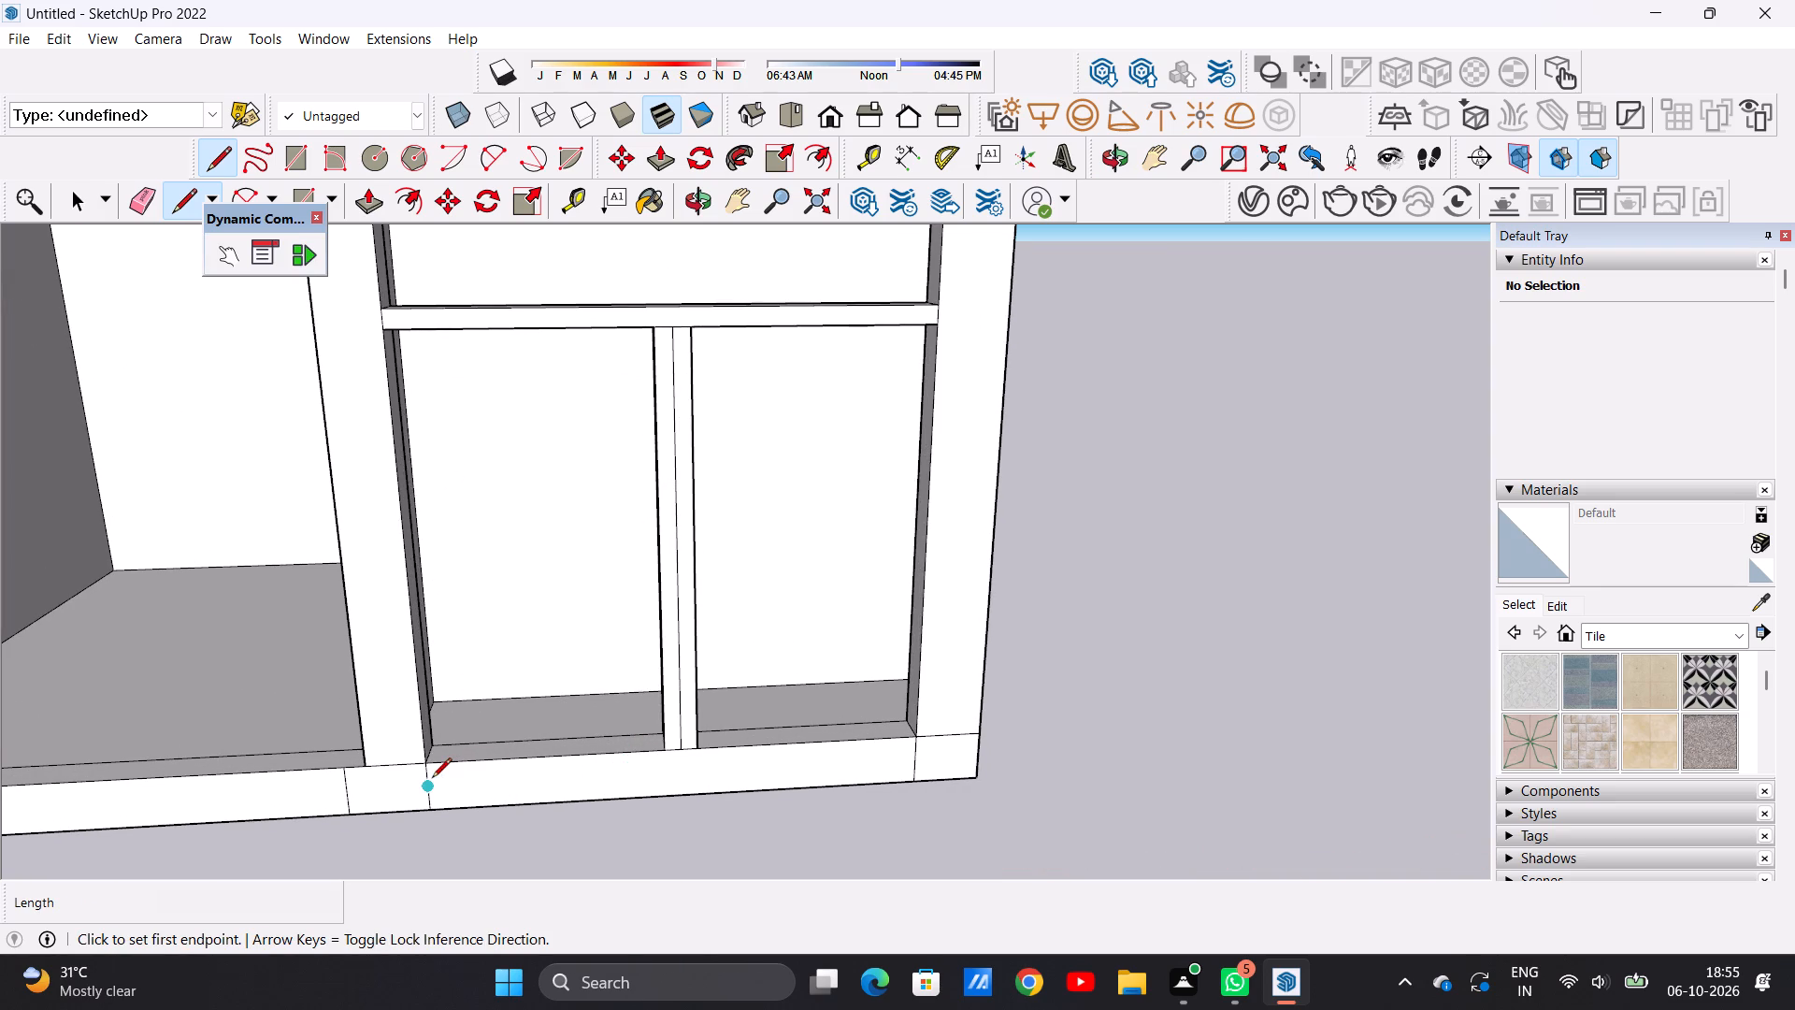
{"action": "left_click", "coordinate": [432, 779]}
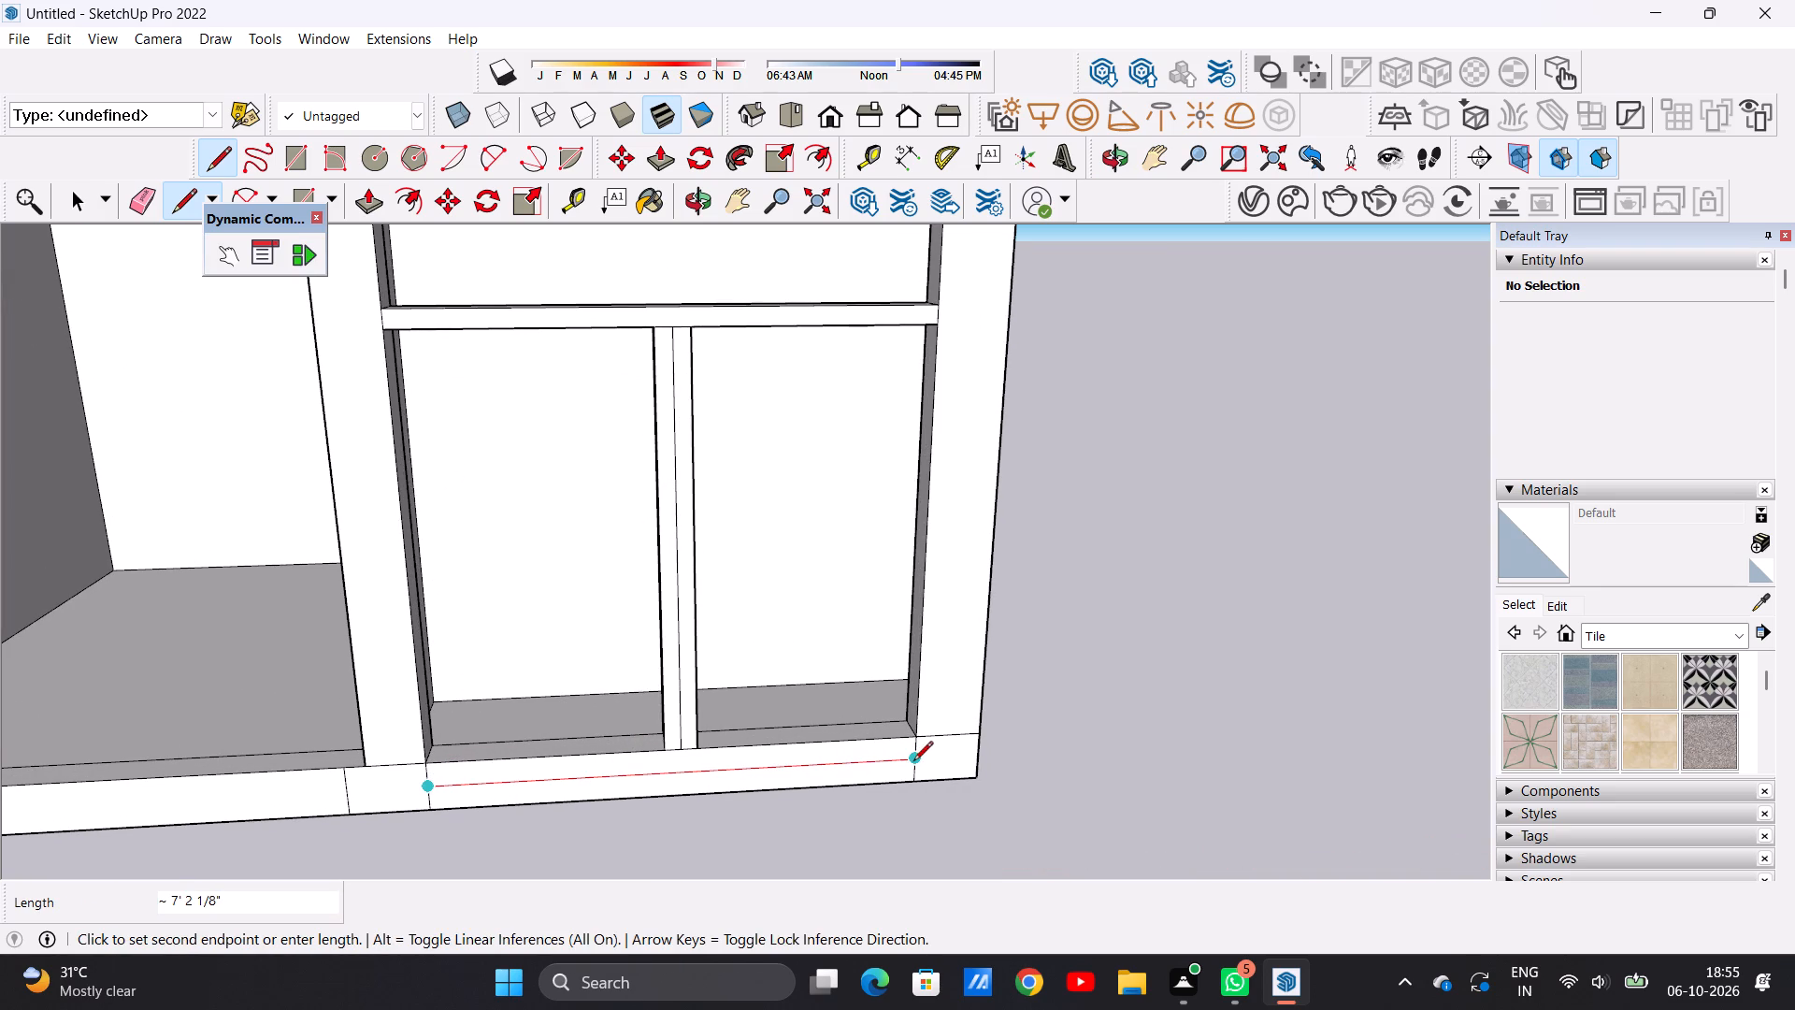
{"action": "left_click", "coordinate": [913, 761]}
{"action": "key", "text": "space"}
Examine the bay's posts, crossbar and central mullion from several angles and distances.
{"action": "scroll", "coordinate": [628, 739], "scroll_direction": "down", "scroll_amount": 7}
{"action": "middle_click_drag", "start_coordinate": [668, 722], "coordinate": [476, 586]}
{"action": "scroll", "coordinate": [530, 524], "scroll_direction": "up", "scroll_amount": 7}
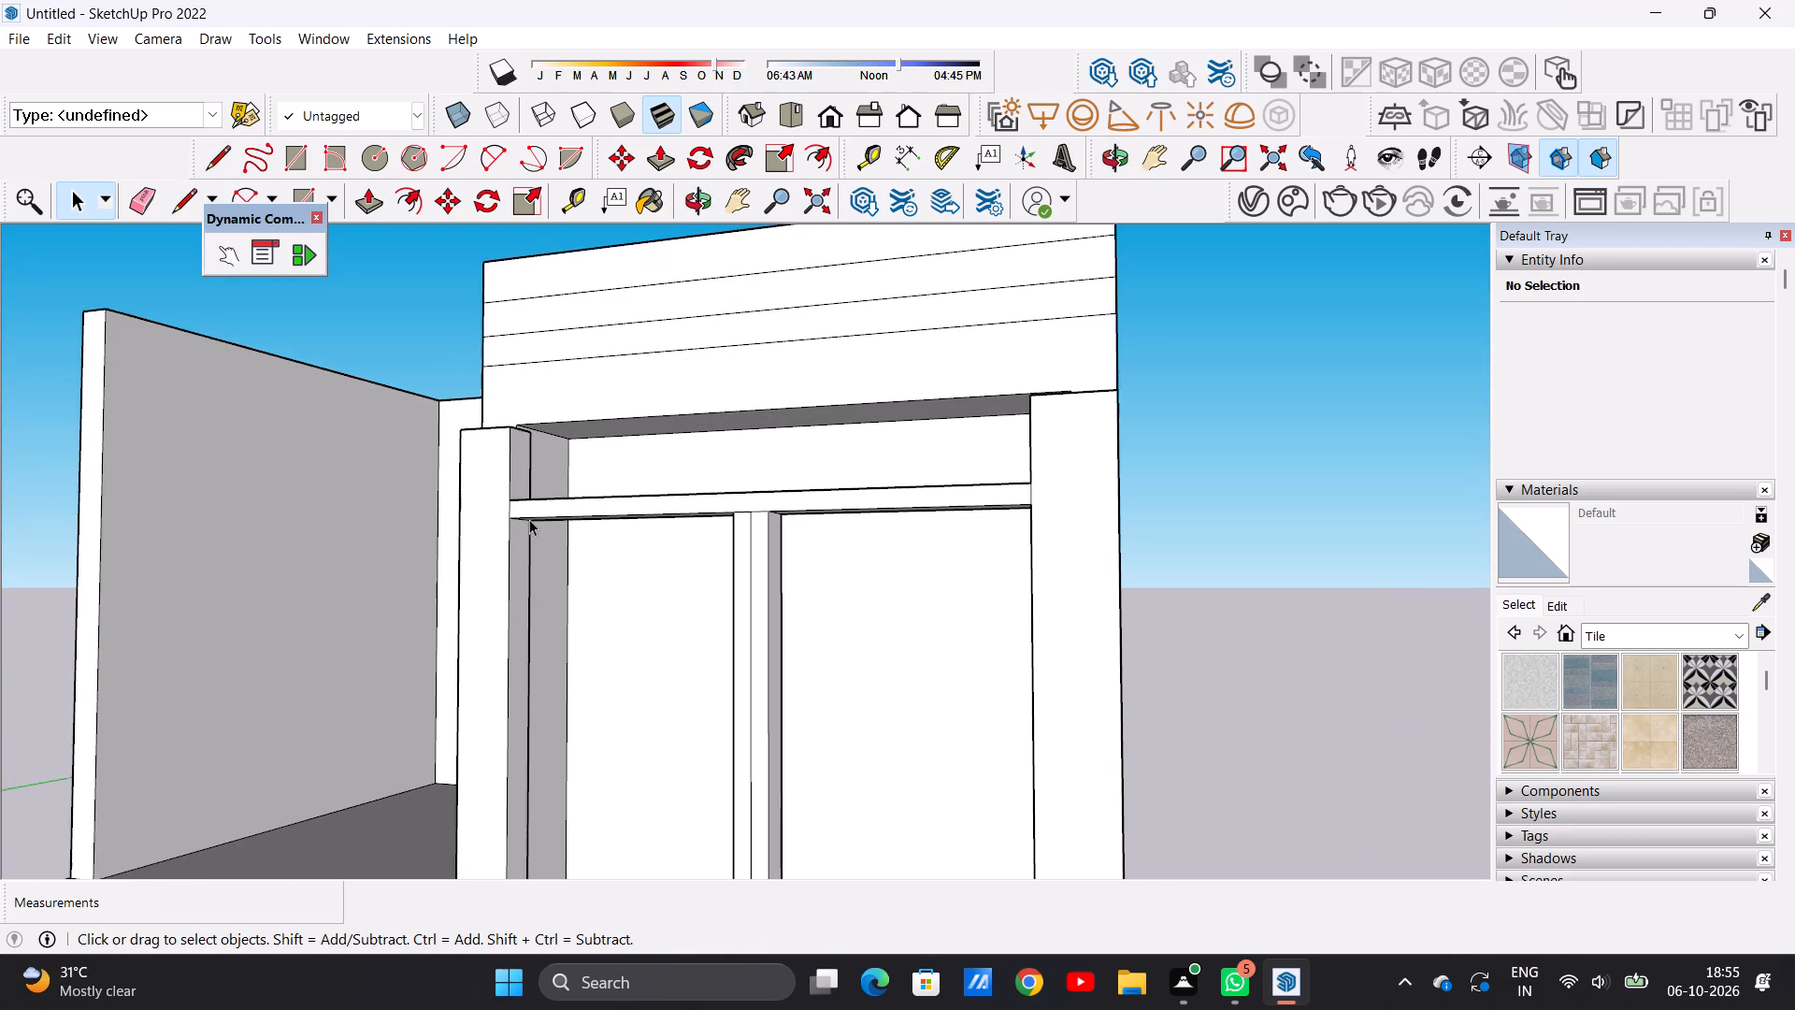
{"action": "middle_click_drag", "start_coordinate": [518, 530], "coordinate": [428, 591]}
{"action": "scroll", "coordinate": [493, 536], "scroll_direction": "up", "scroll_amount": 4}
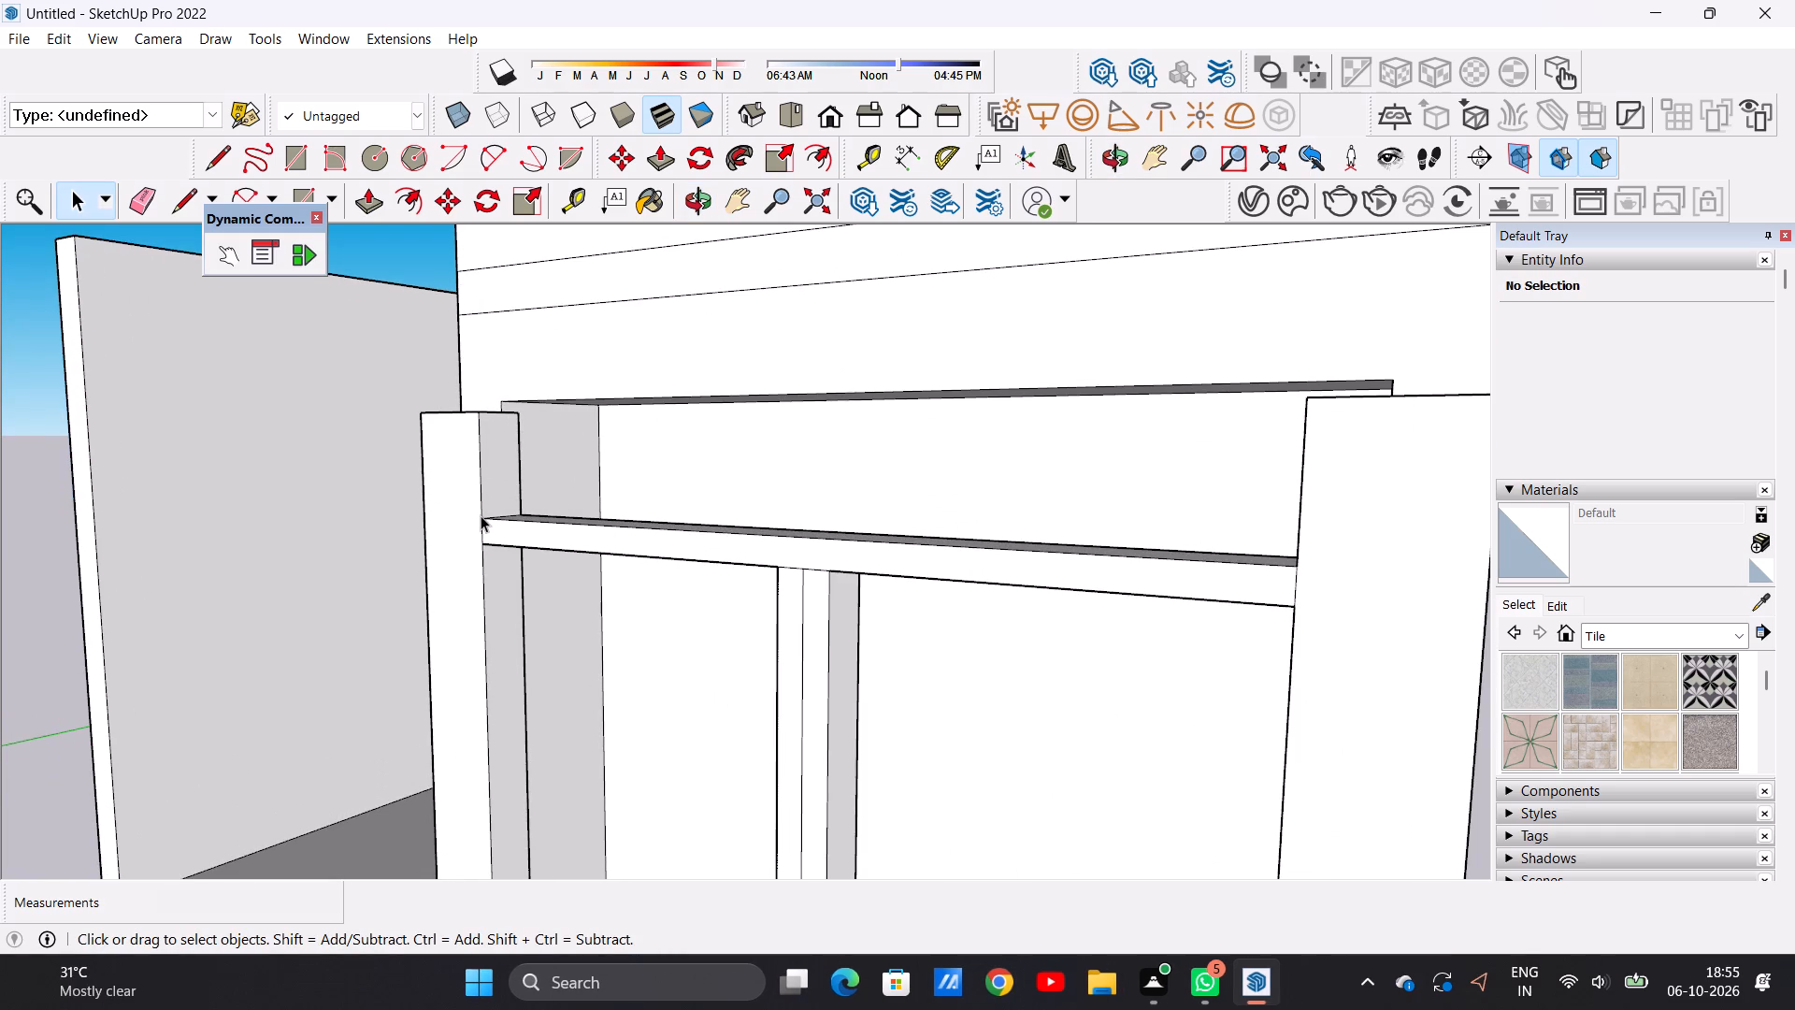
{"action": "scroll", "coordinate": [521, 599], "scroll_direction": "down", "scroll_amount": 10}
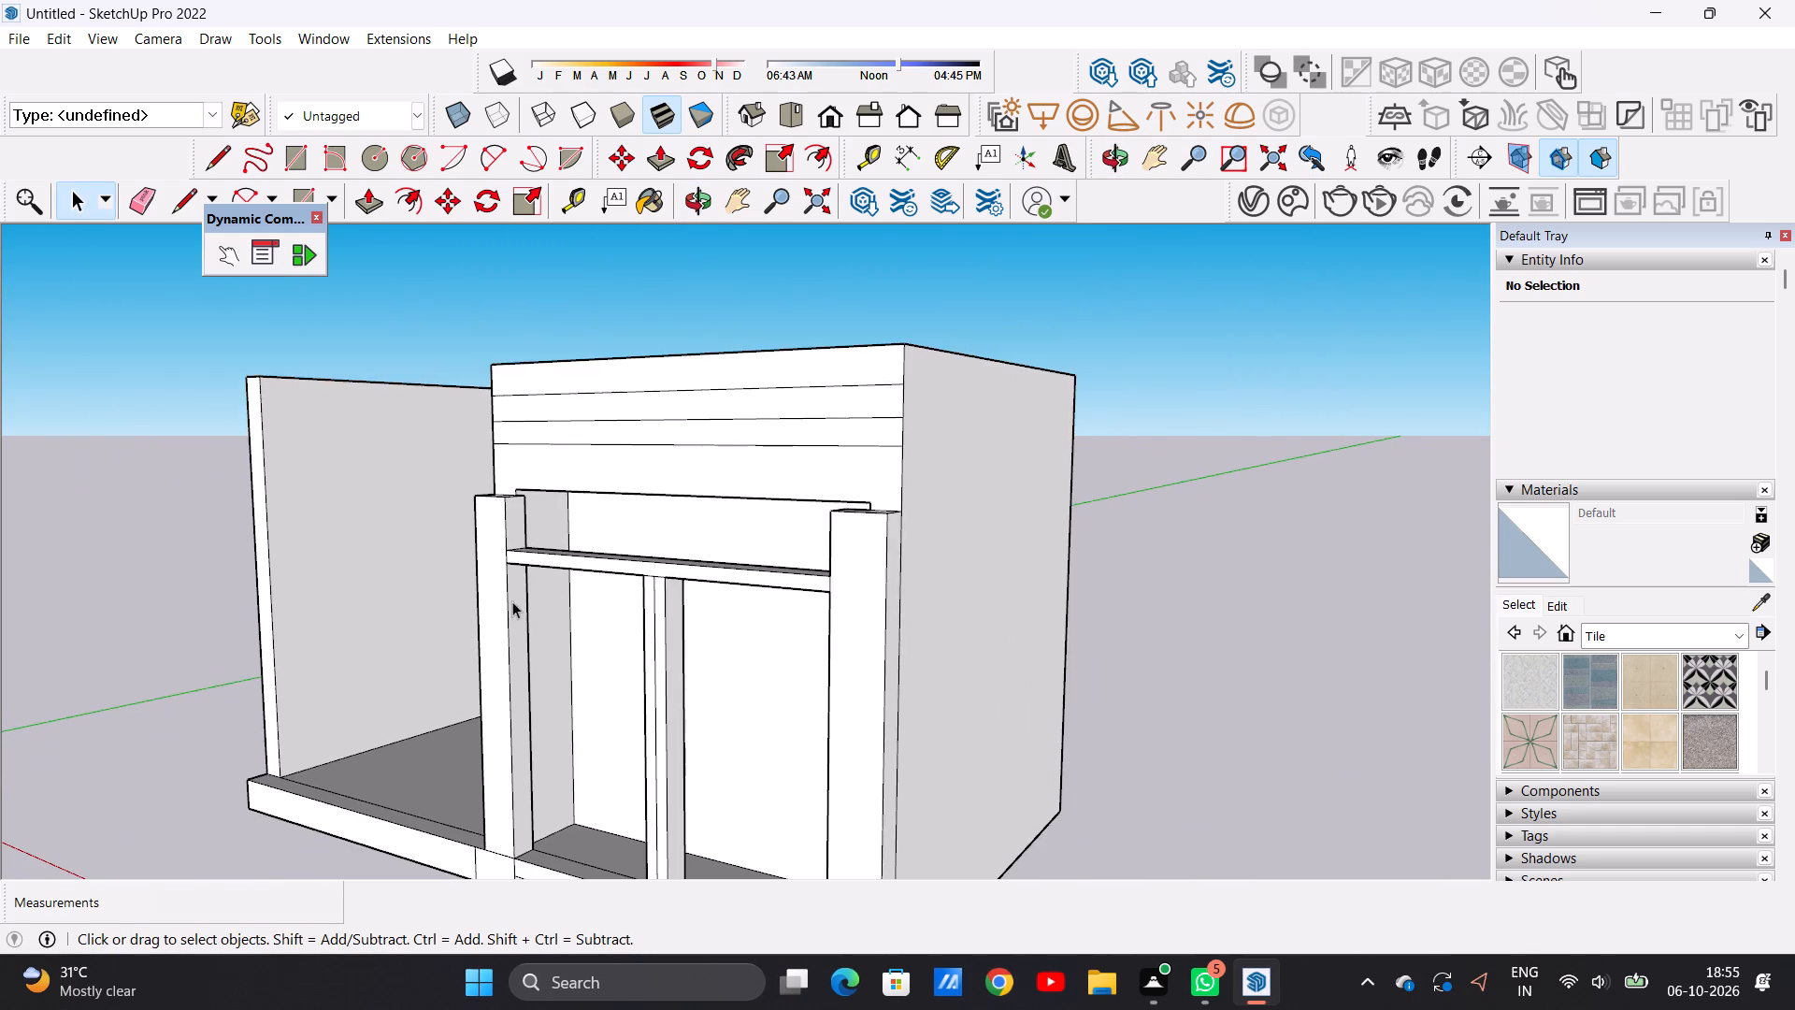
{"action": "middle_click_drag", "start_coordinate": [523, 625], "coordinate": [783, 699]}
{"action": "middle_click_drag", "start_coordinate": [788, 682], "coordinate": [764, 639]}
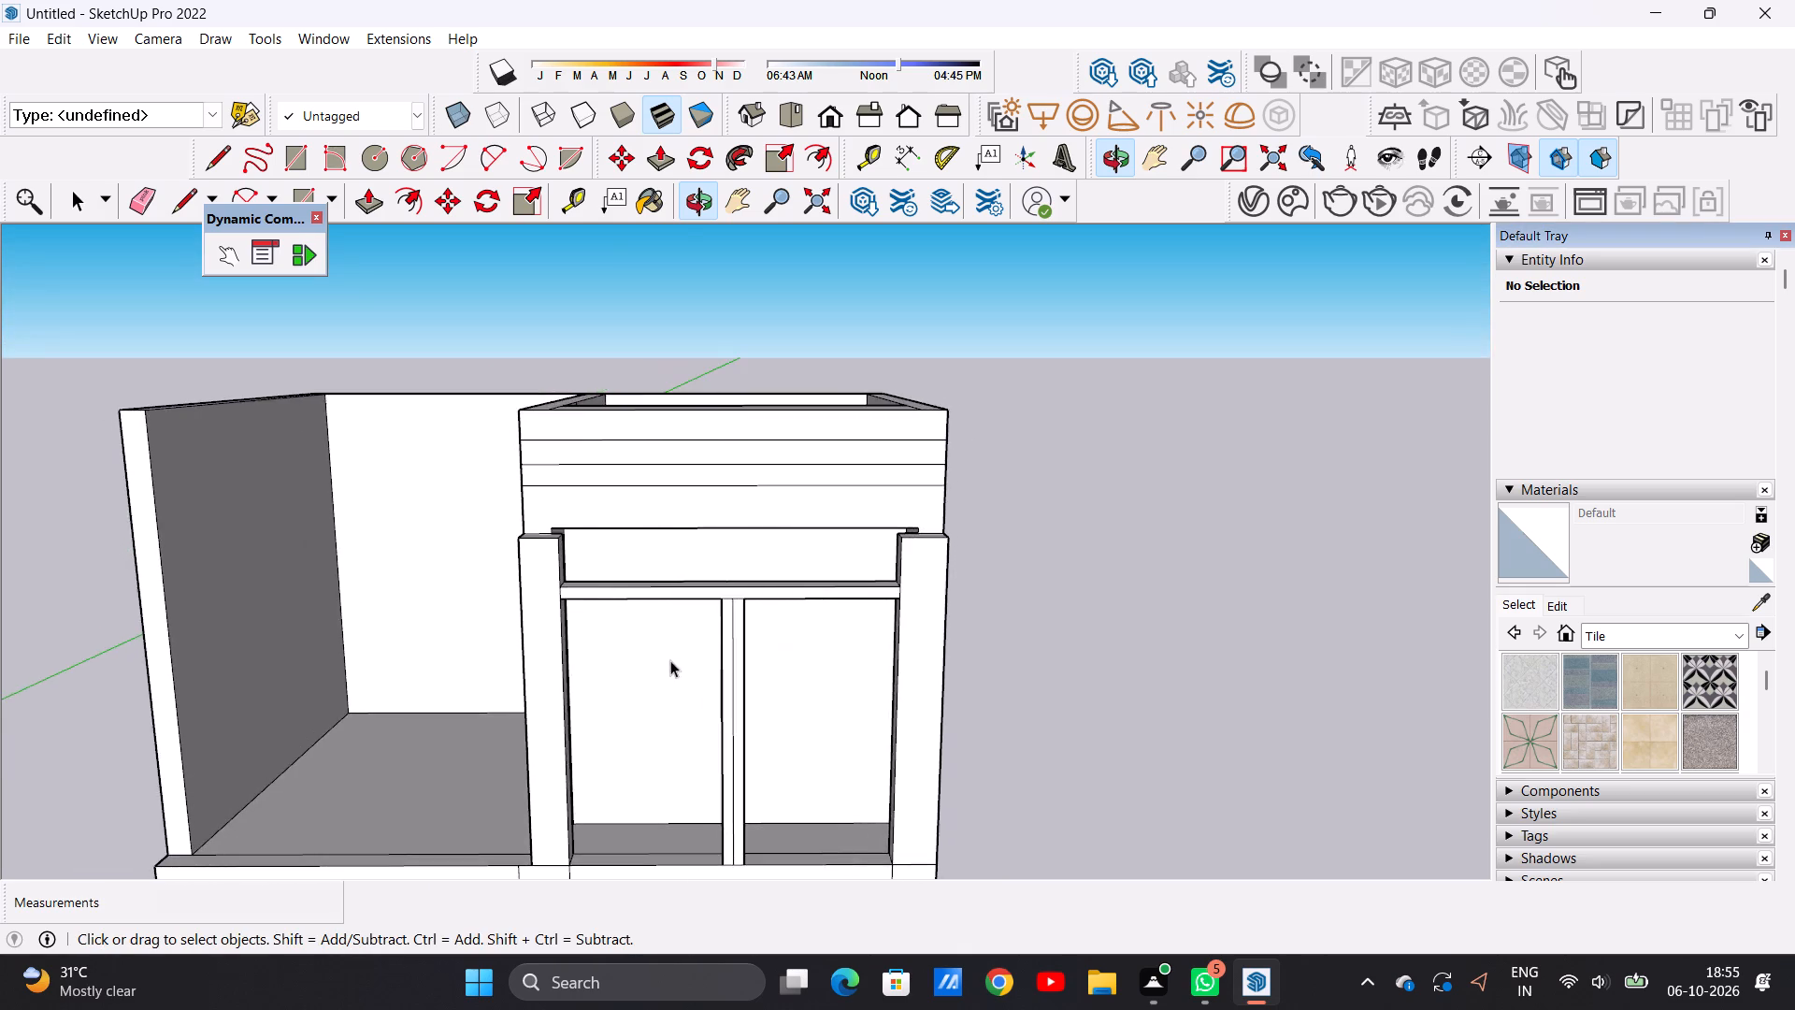
{"action": "scroll", "coordinate": [670, 661], "scroll_direction": "down", "scroll_amount": 4}
{"action": "middle_click_drag", "start_coordinate": [697, 708], "coordinate": [564, 660]}
{"action": "scroll", "coordinate": [596, 629], "scroll_direction": "up", "scroll_amount": 2}
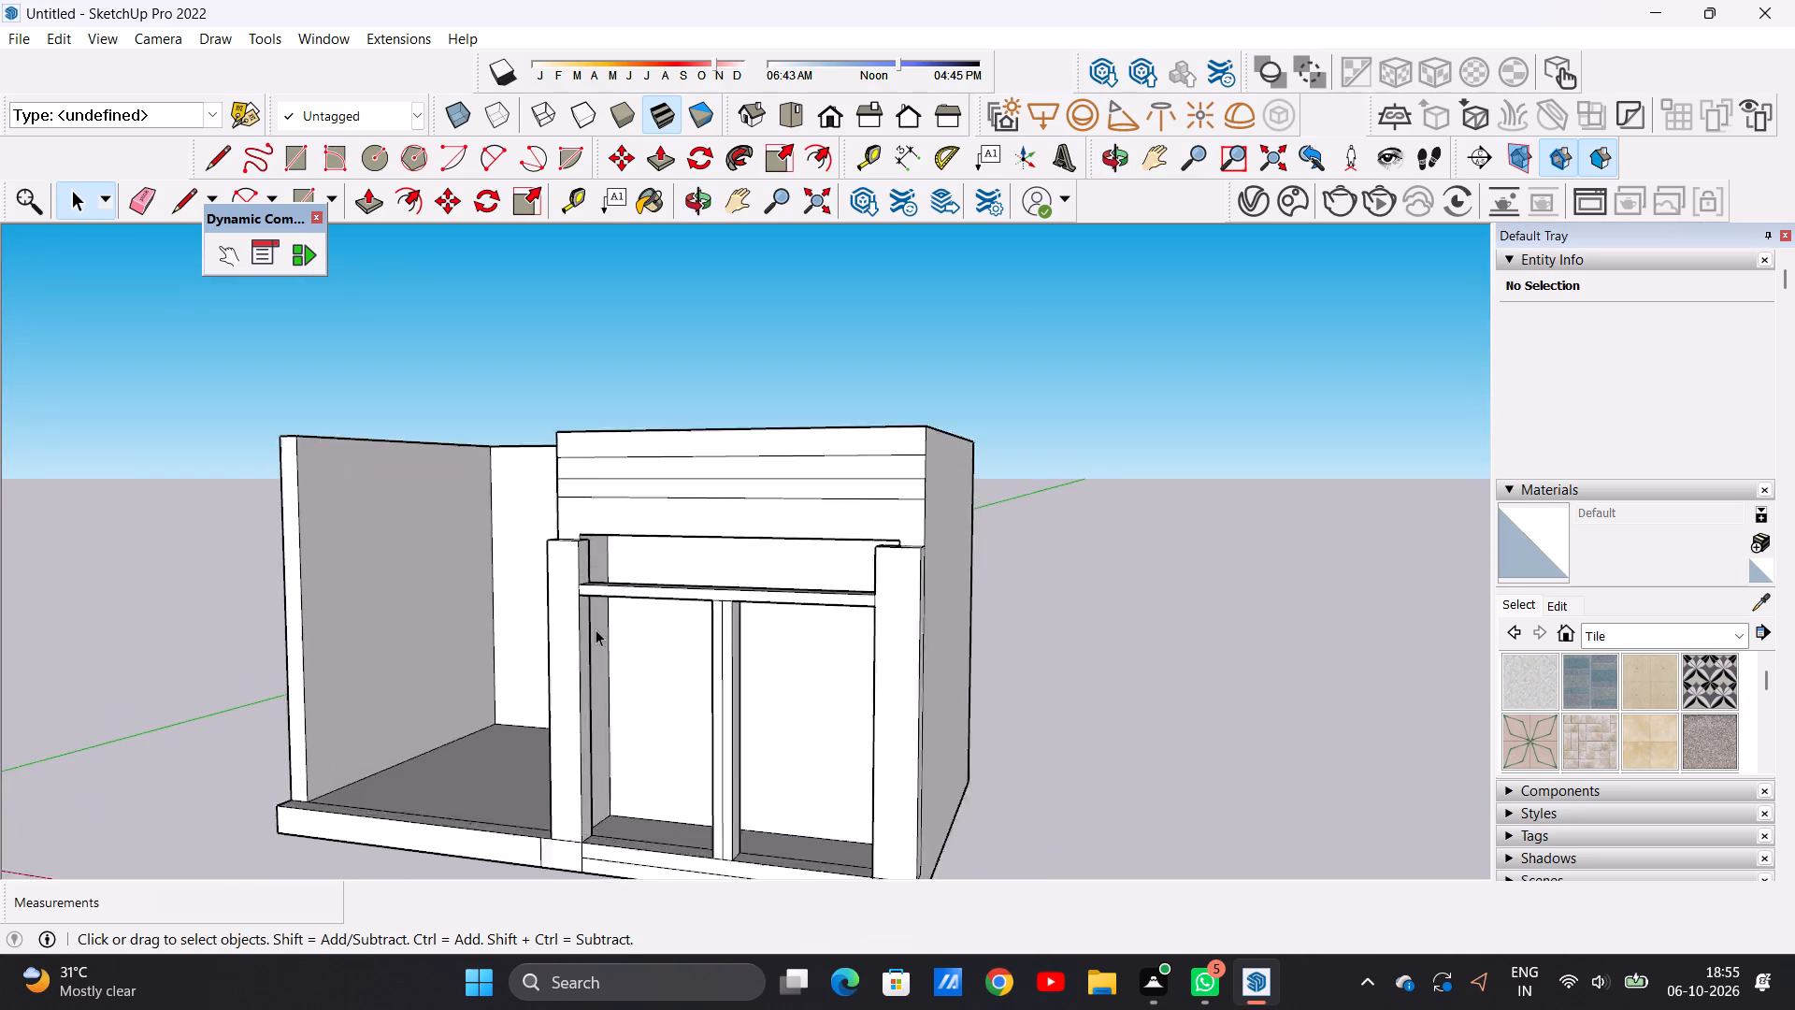
{"action": "scroll", "coordinate": [596, 629], "scroll_direction": "up", "scroll_amount": 9}
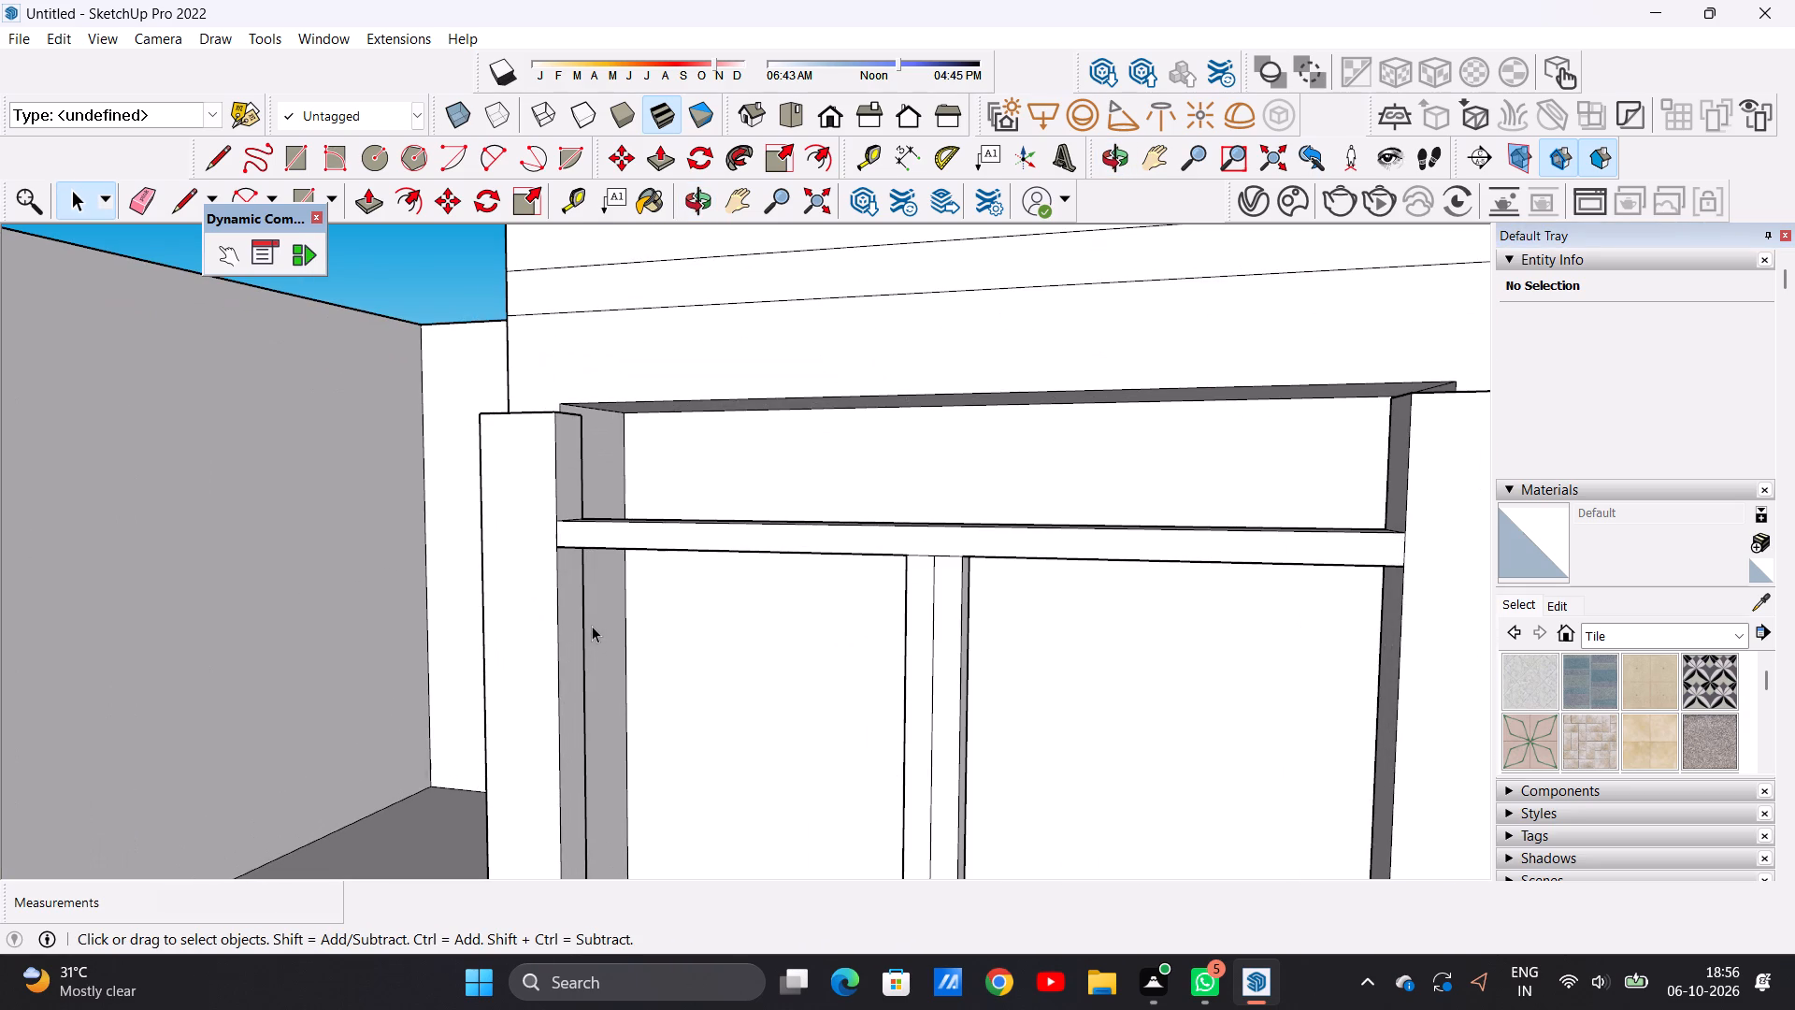
{"action": "scroll", "coordinate": [610, 612], "scroll_direction": "down", "scroll_amount": 14}
{"action": "middle_click_drag", "start_coordinate": [600, 667], "coordinate": [760, 727]}
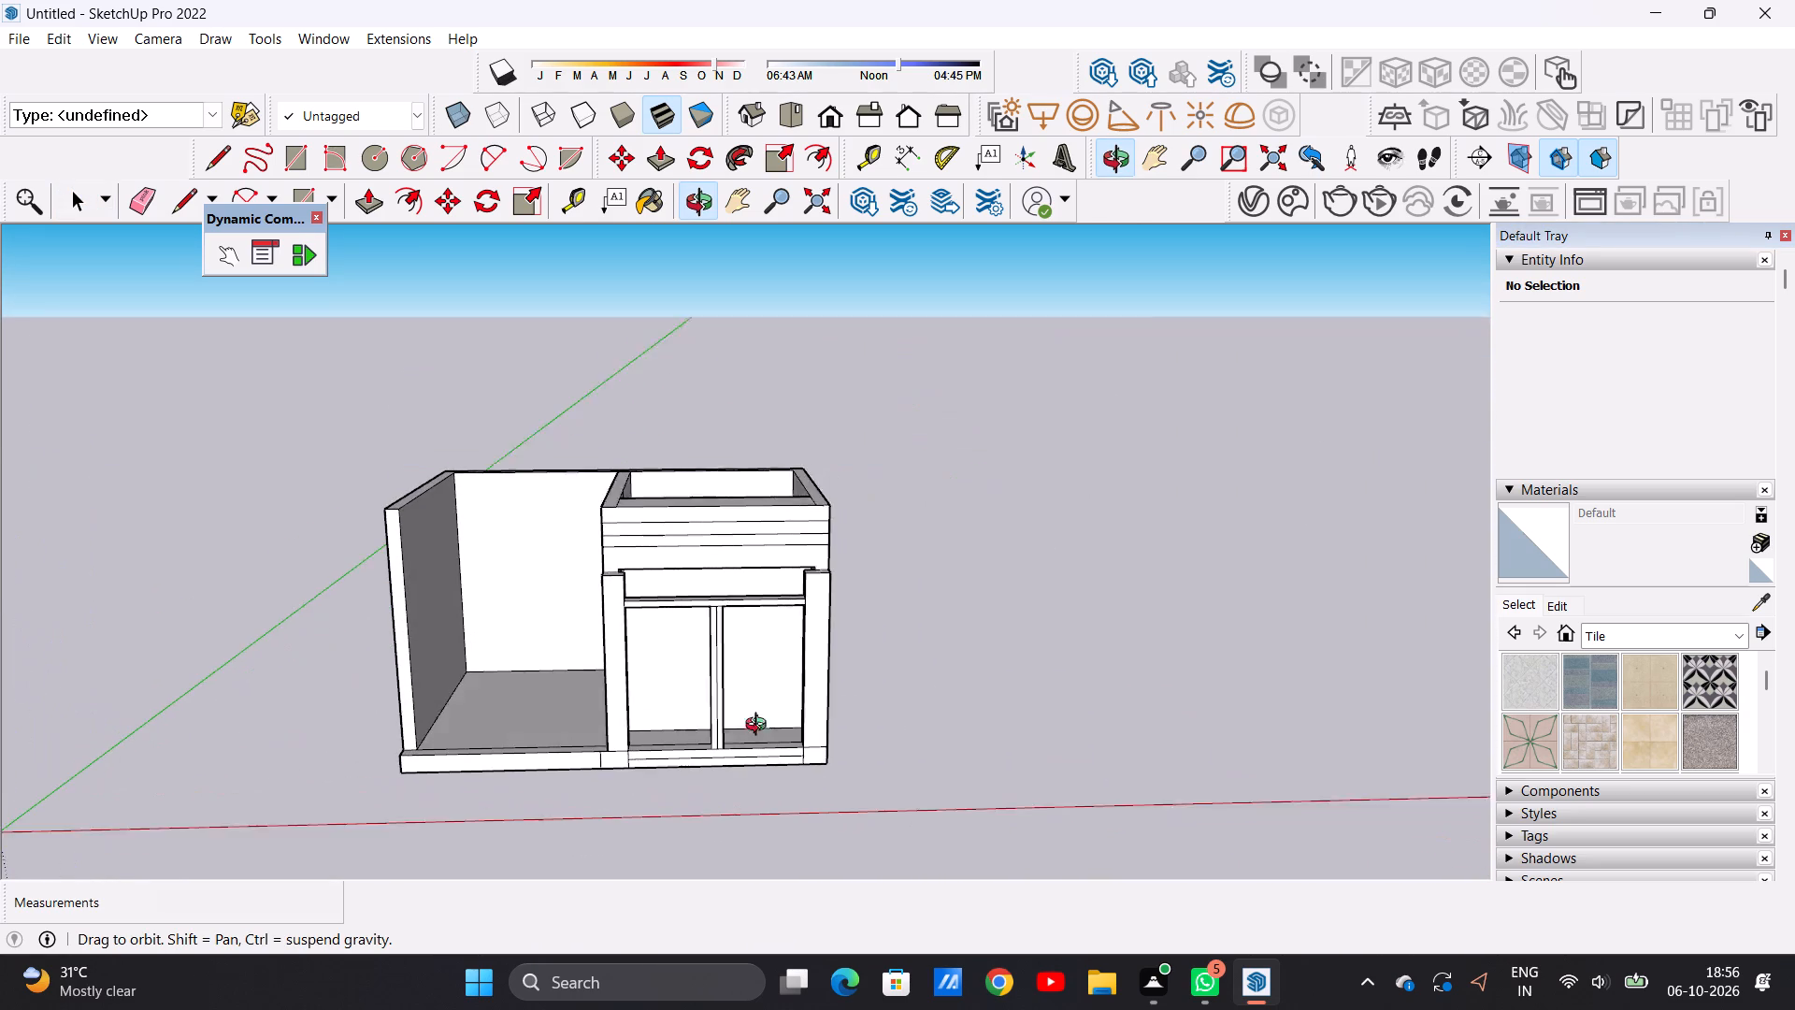
{"action": "middle_click_drag", "start_coordinate": [760, 727], "coordinate": [582, 719]}
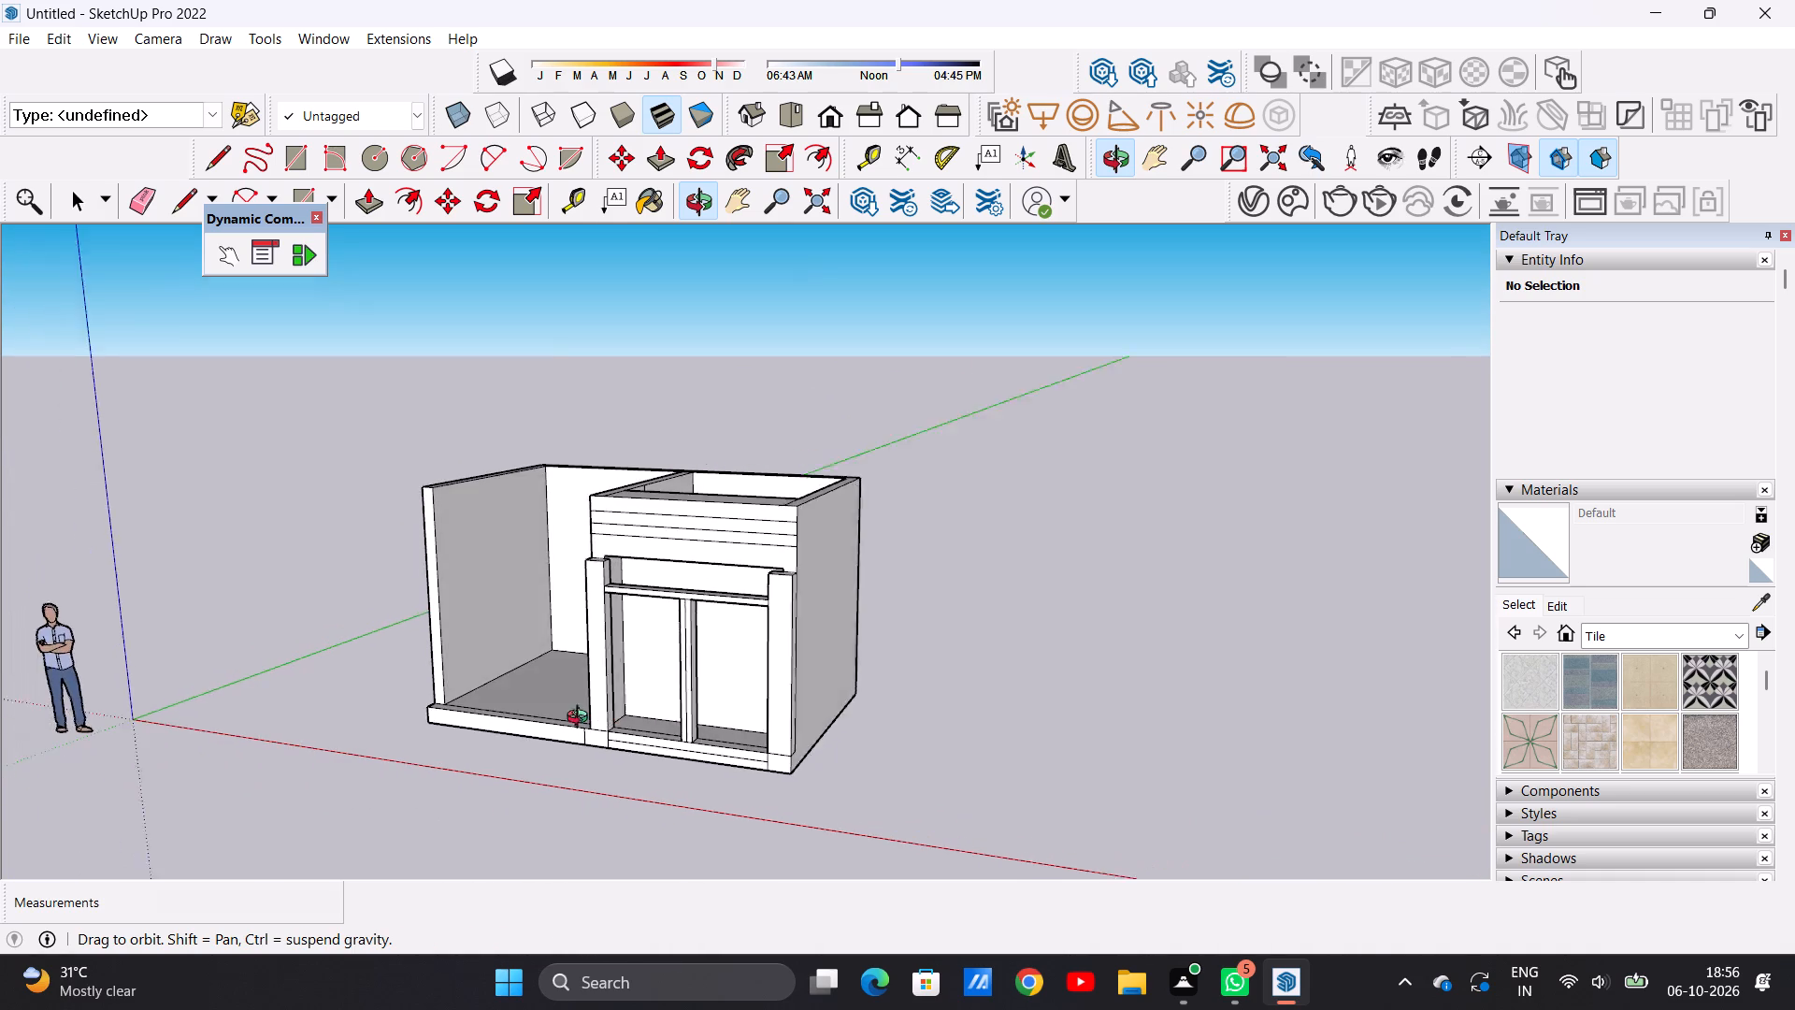
{"action": "middle_click_drag", "start_coordinate": [582, 719], "coordinate": [541, 735]}
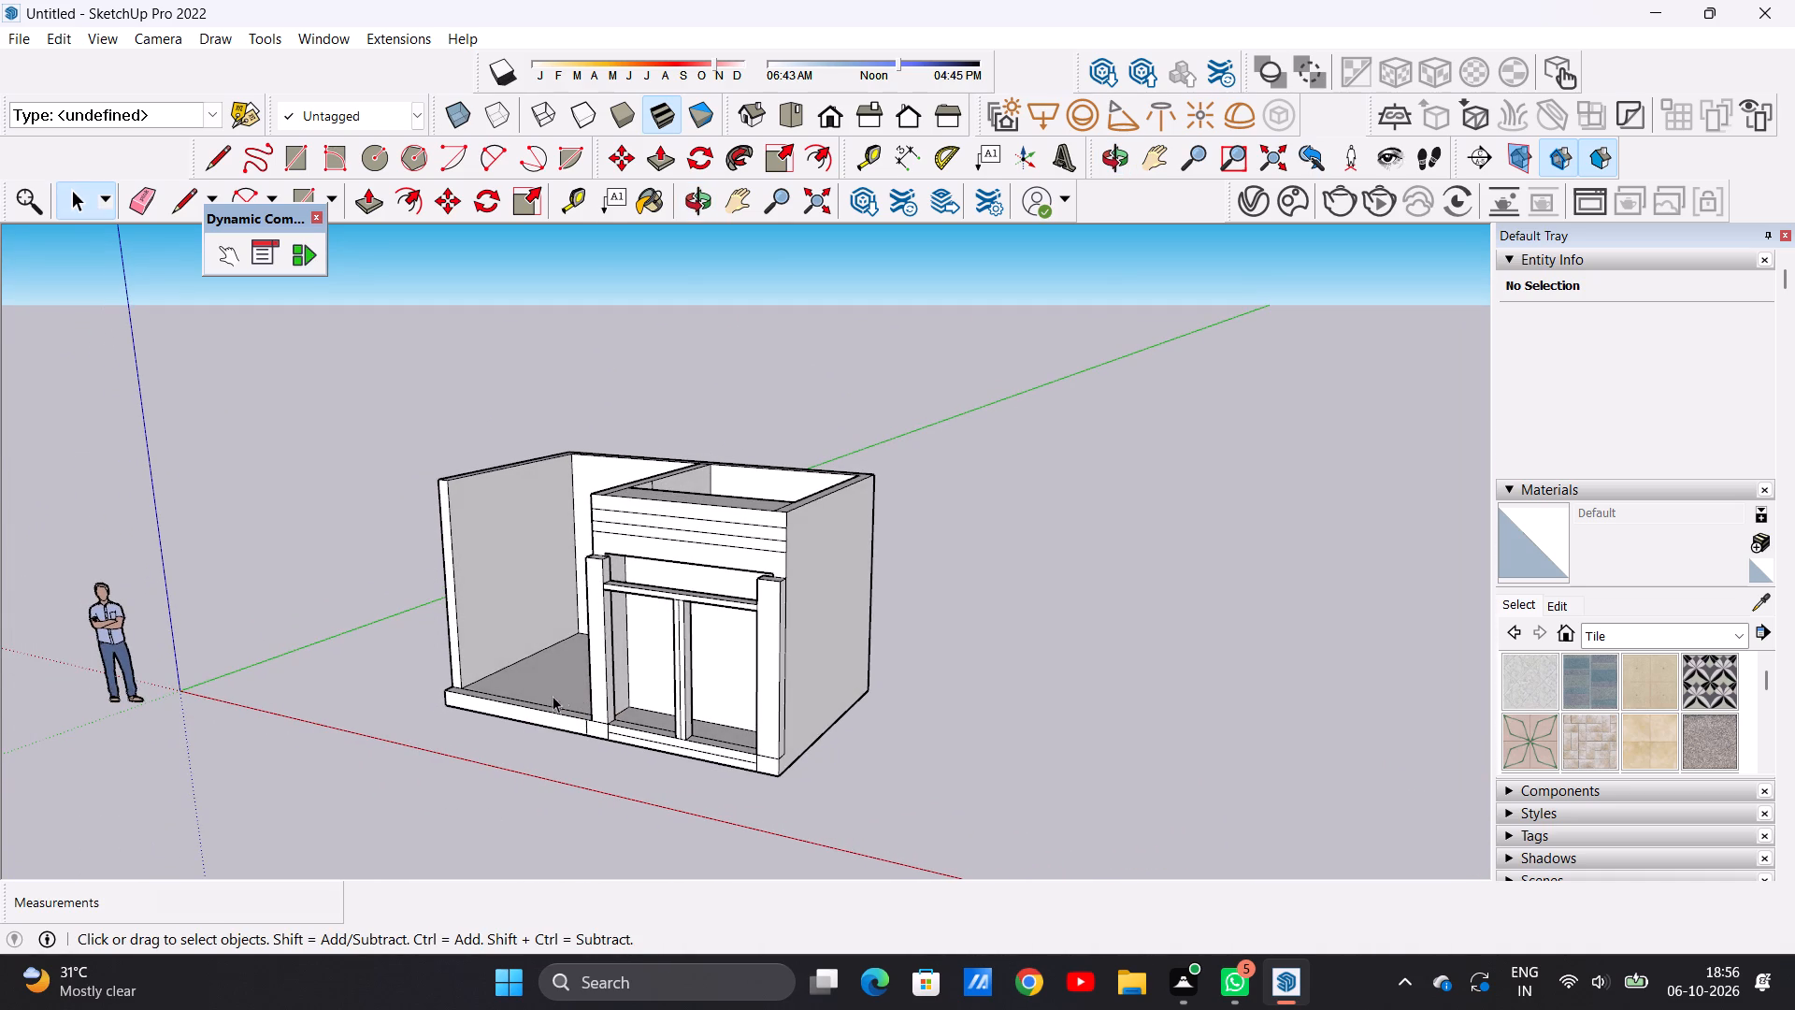
{"action": "scroll", "coordinate": [595, 658], "scroll_direction": "up", "scroll_amount": 10}
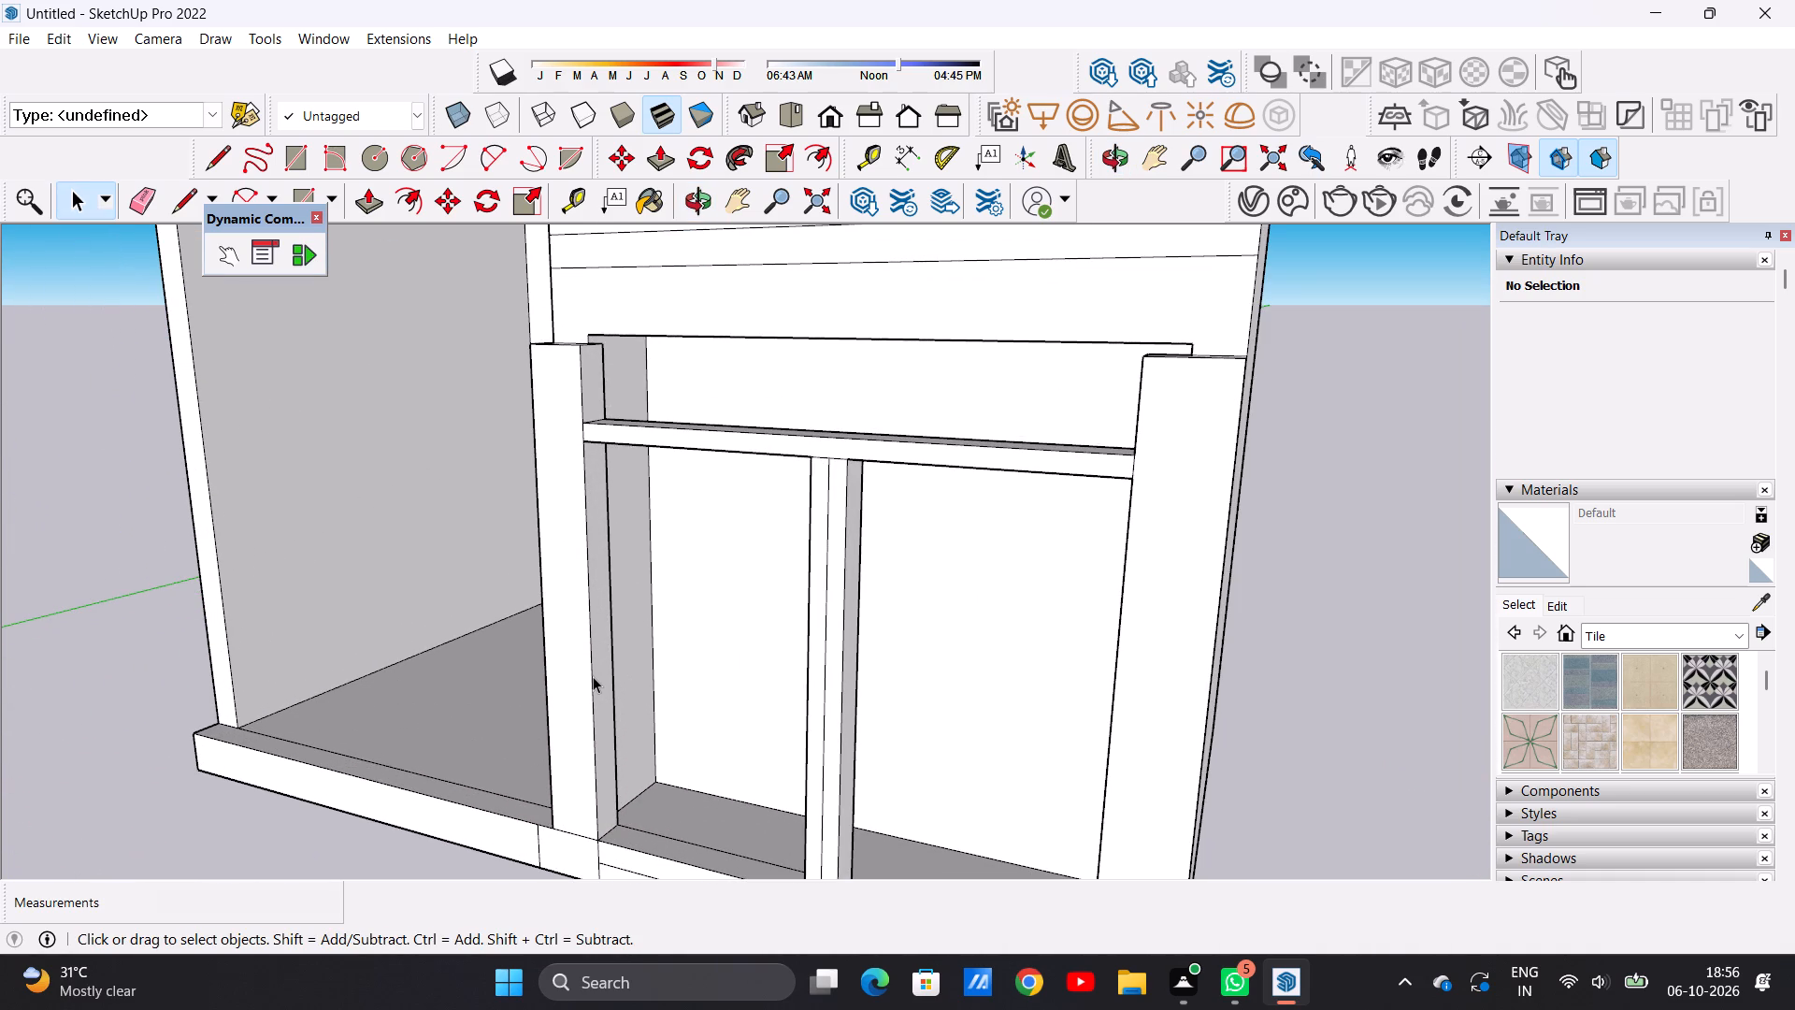
{"action": "scroll", "coordinate": [633, 640], "scroll_direction": "down", "scroll_amount": 3}
{"action": "middle_click_drag", "start_coordinate": [636, 641], "coordinate": [842, 781]}
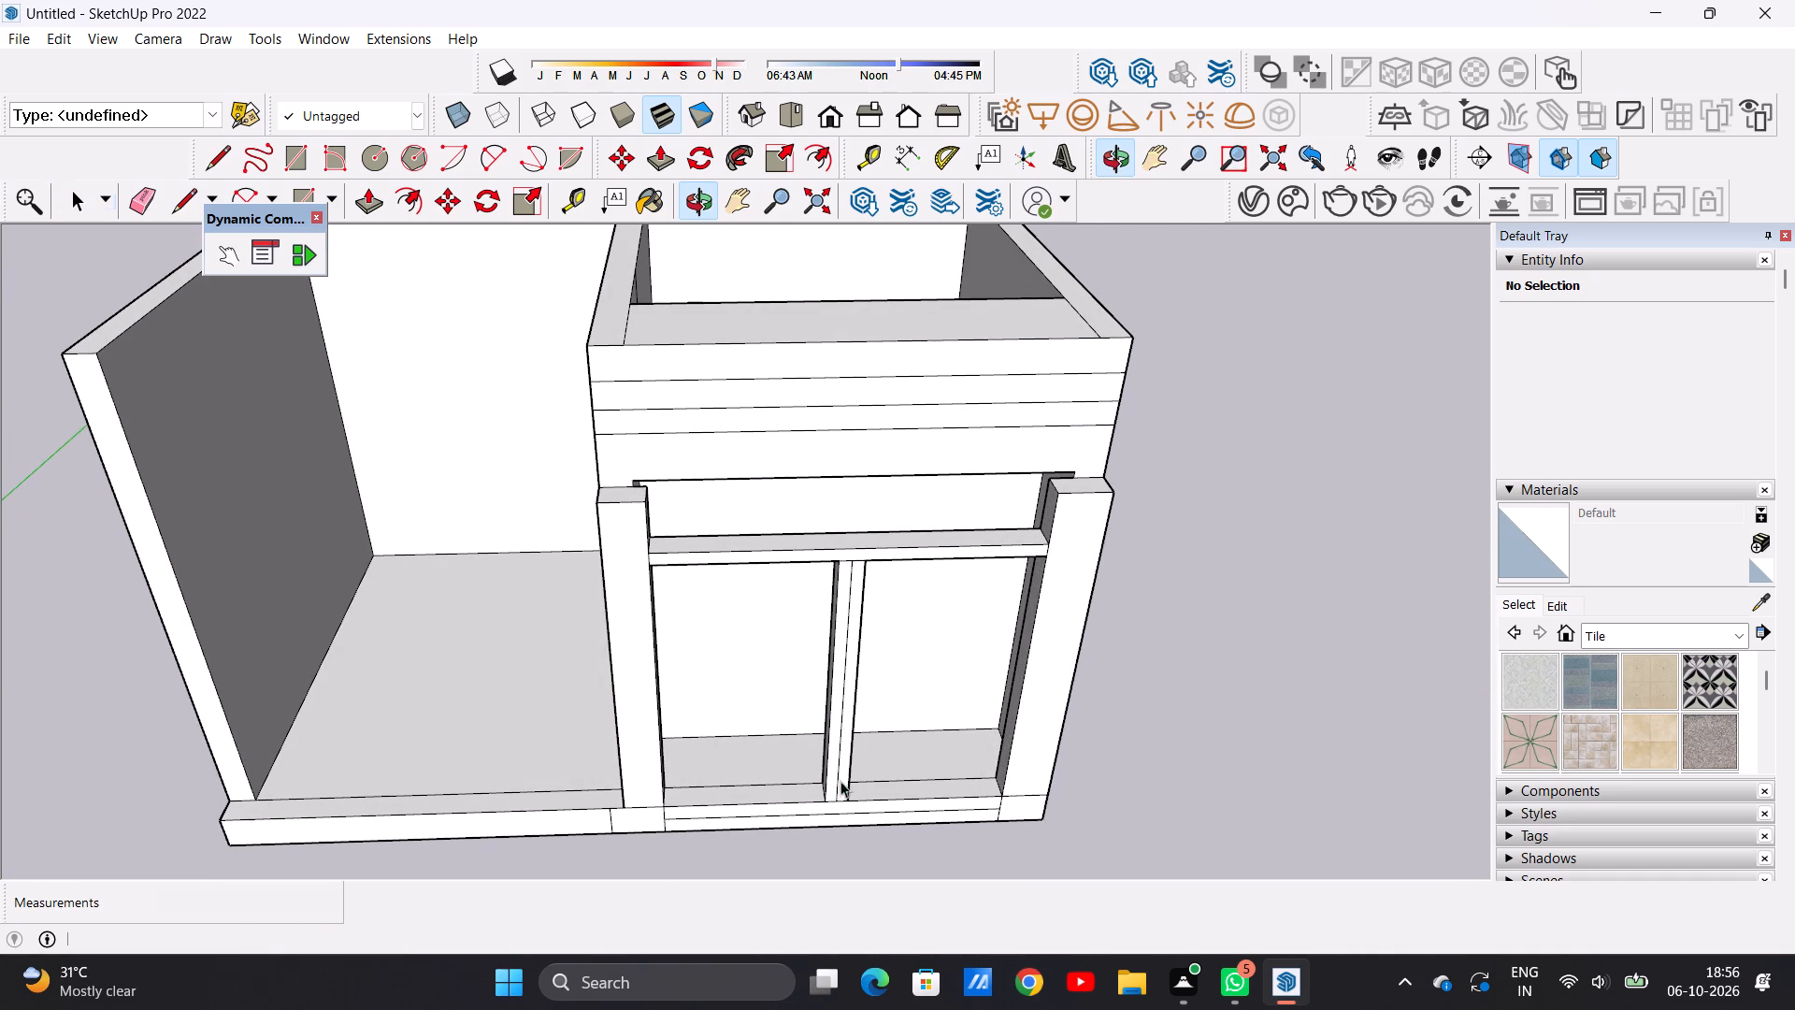
{"action": "middle_click", "coordinate": [828, 788]}
{"action": "middle_click_drag", "start_coordinate": [751, 805], "coordinate": [748, 827]}
Draw a line about 6 1/2" long across the bay's front ledge, close beside and parallel to the partition post's inner face.
{"action": "scroll", "coordinate": [710, 765], "scroll_direction": "up", "scroll_amount": 6}
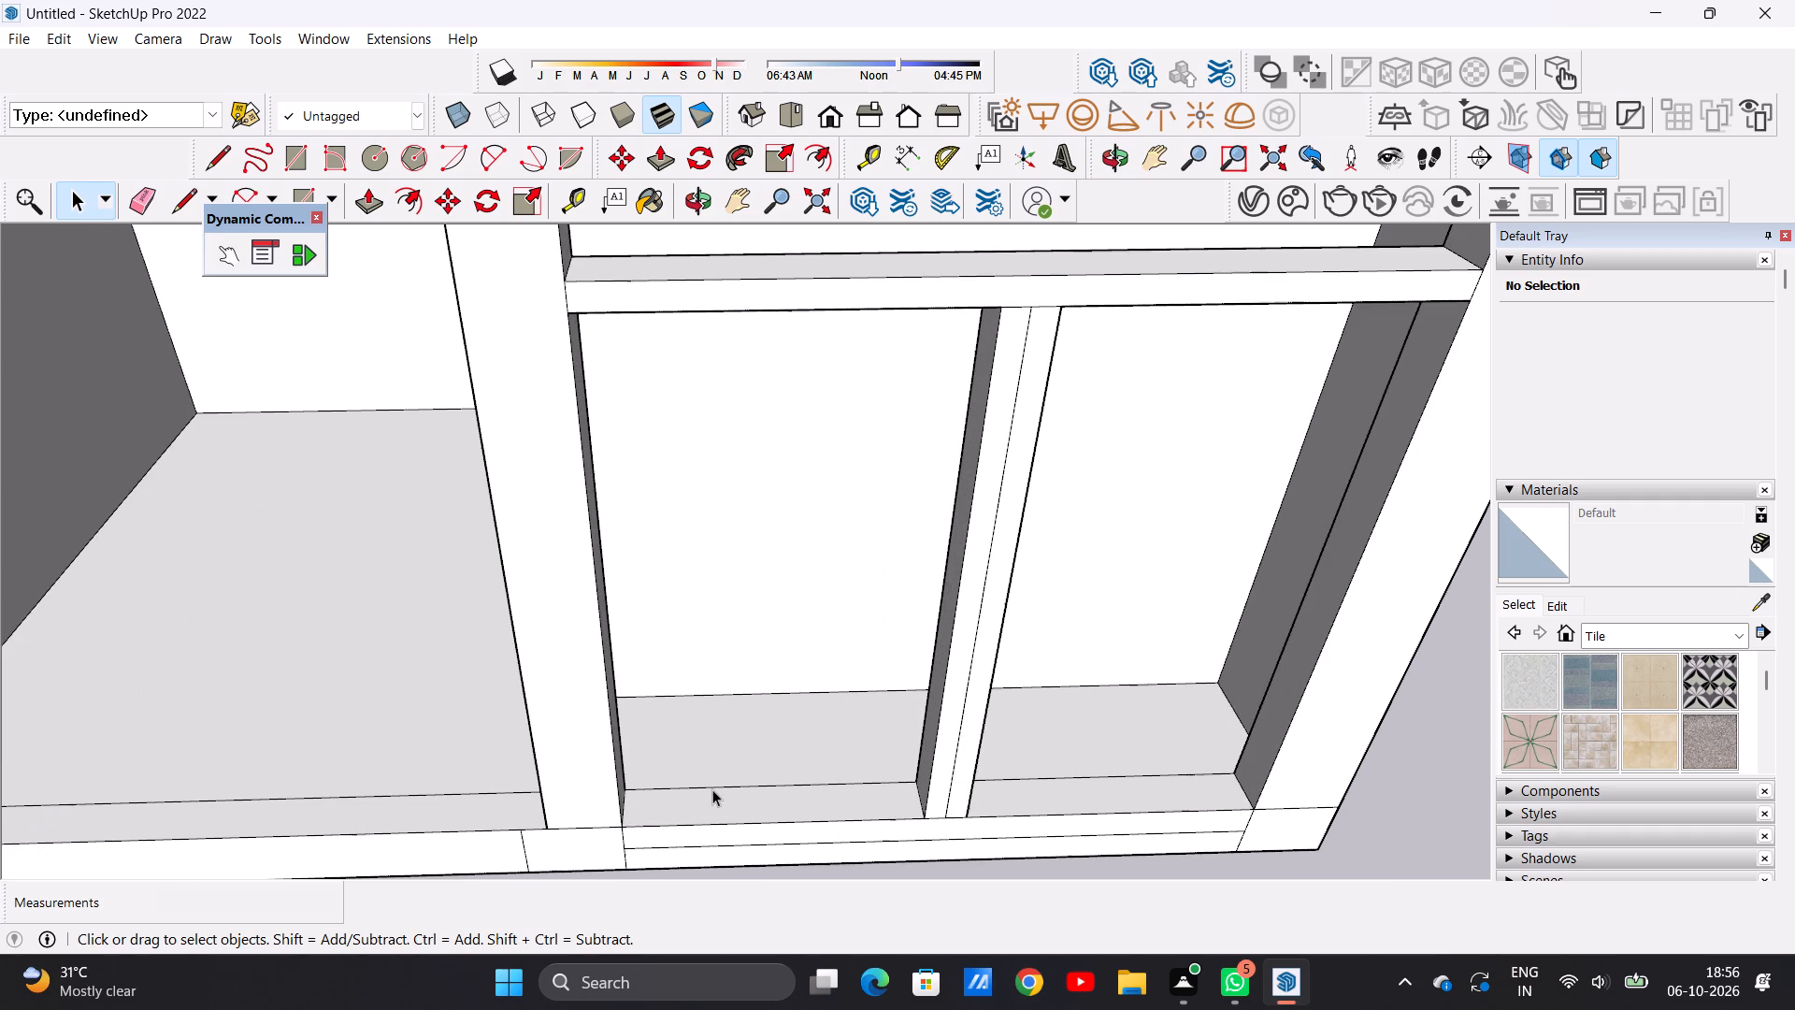
{"action": "key", "text": "l"}
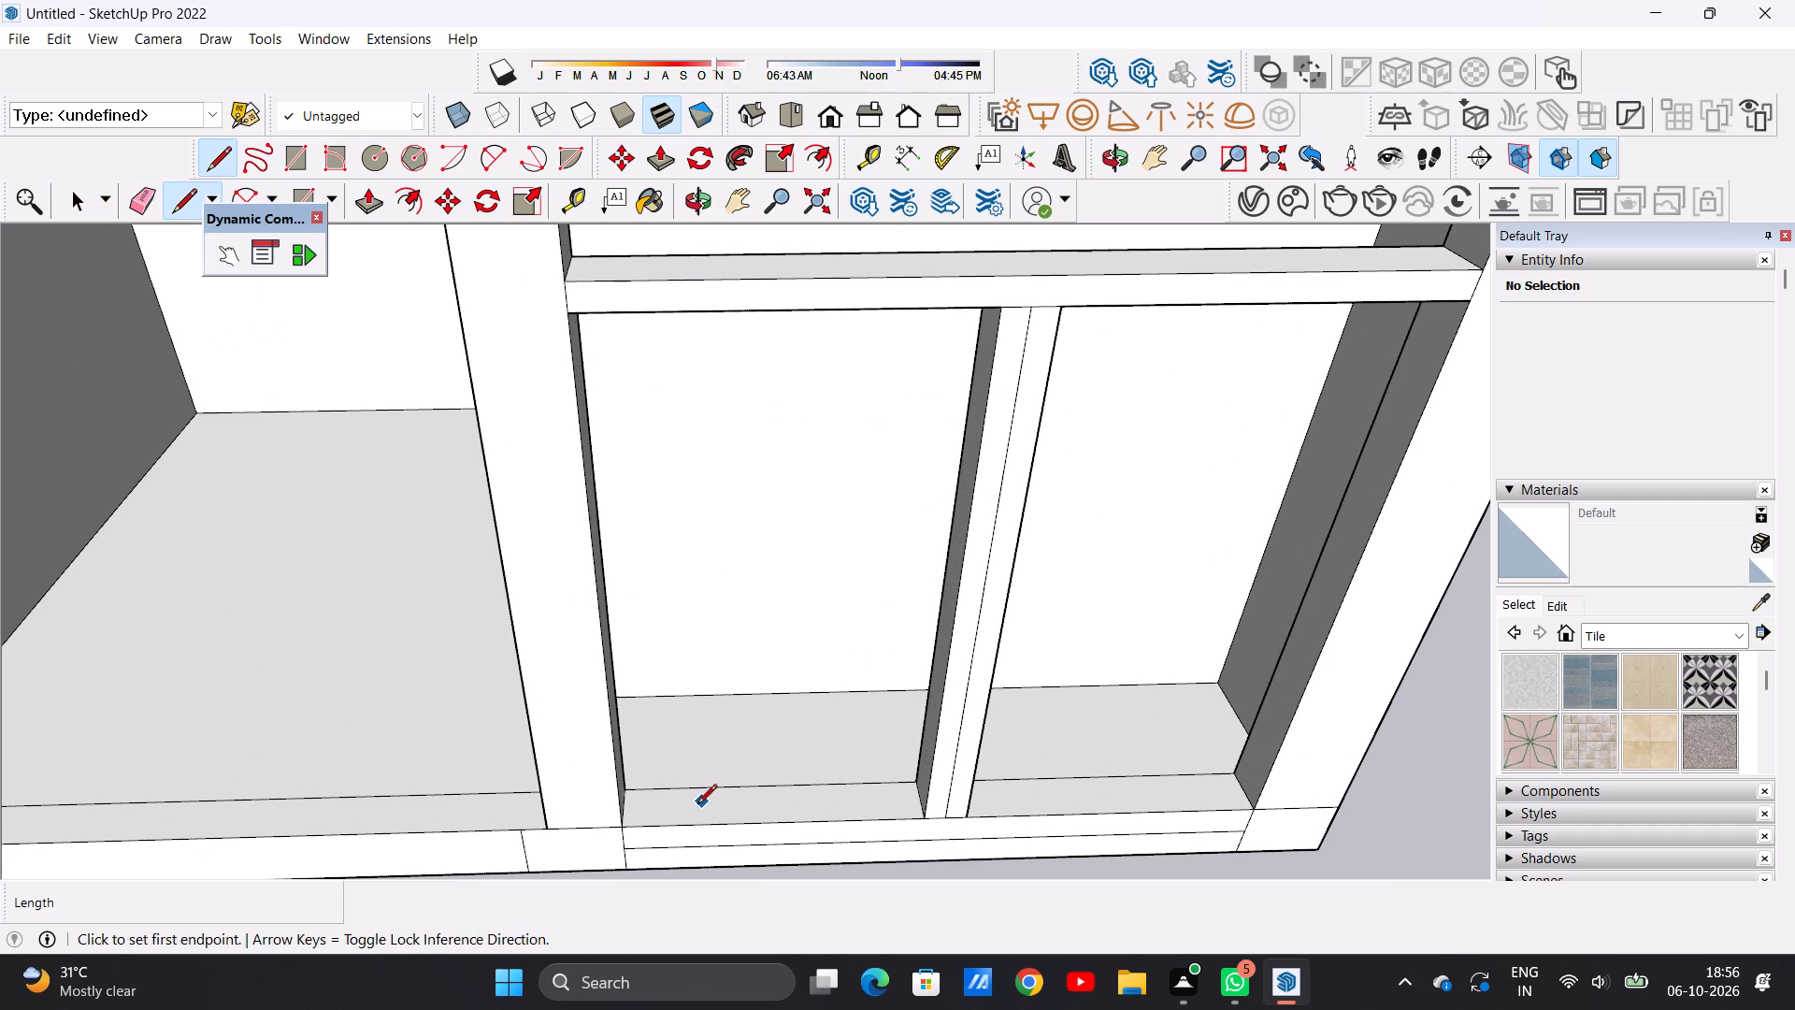
{"action": "scroll", "coordinate": [657, 860], "scroll_direction": "up", "scroll_amount": 8}
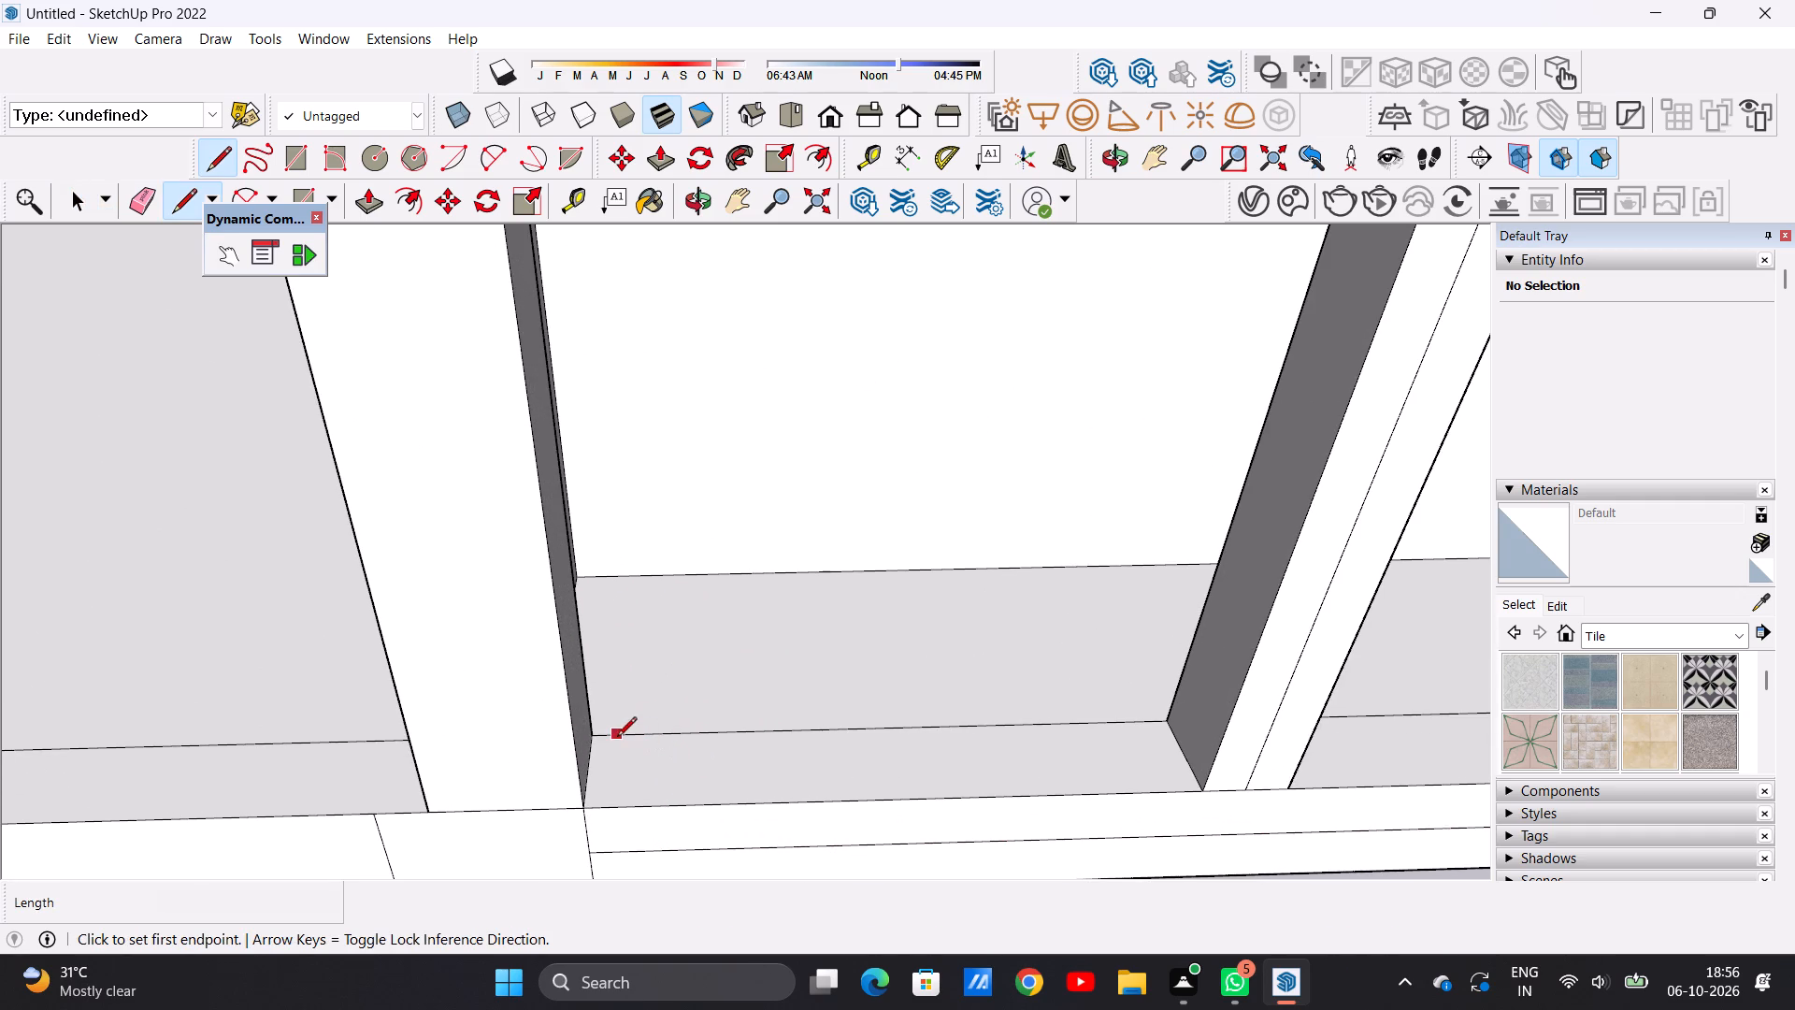
{"action": "scroll", "coordinate": [602, 739], "scroll_direction": "up", "scroll_amount": 8}
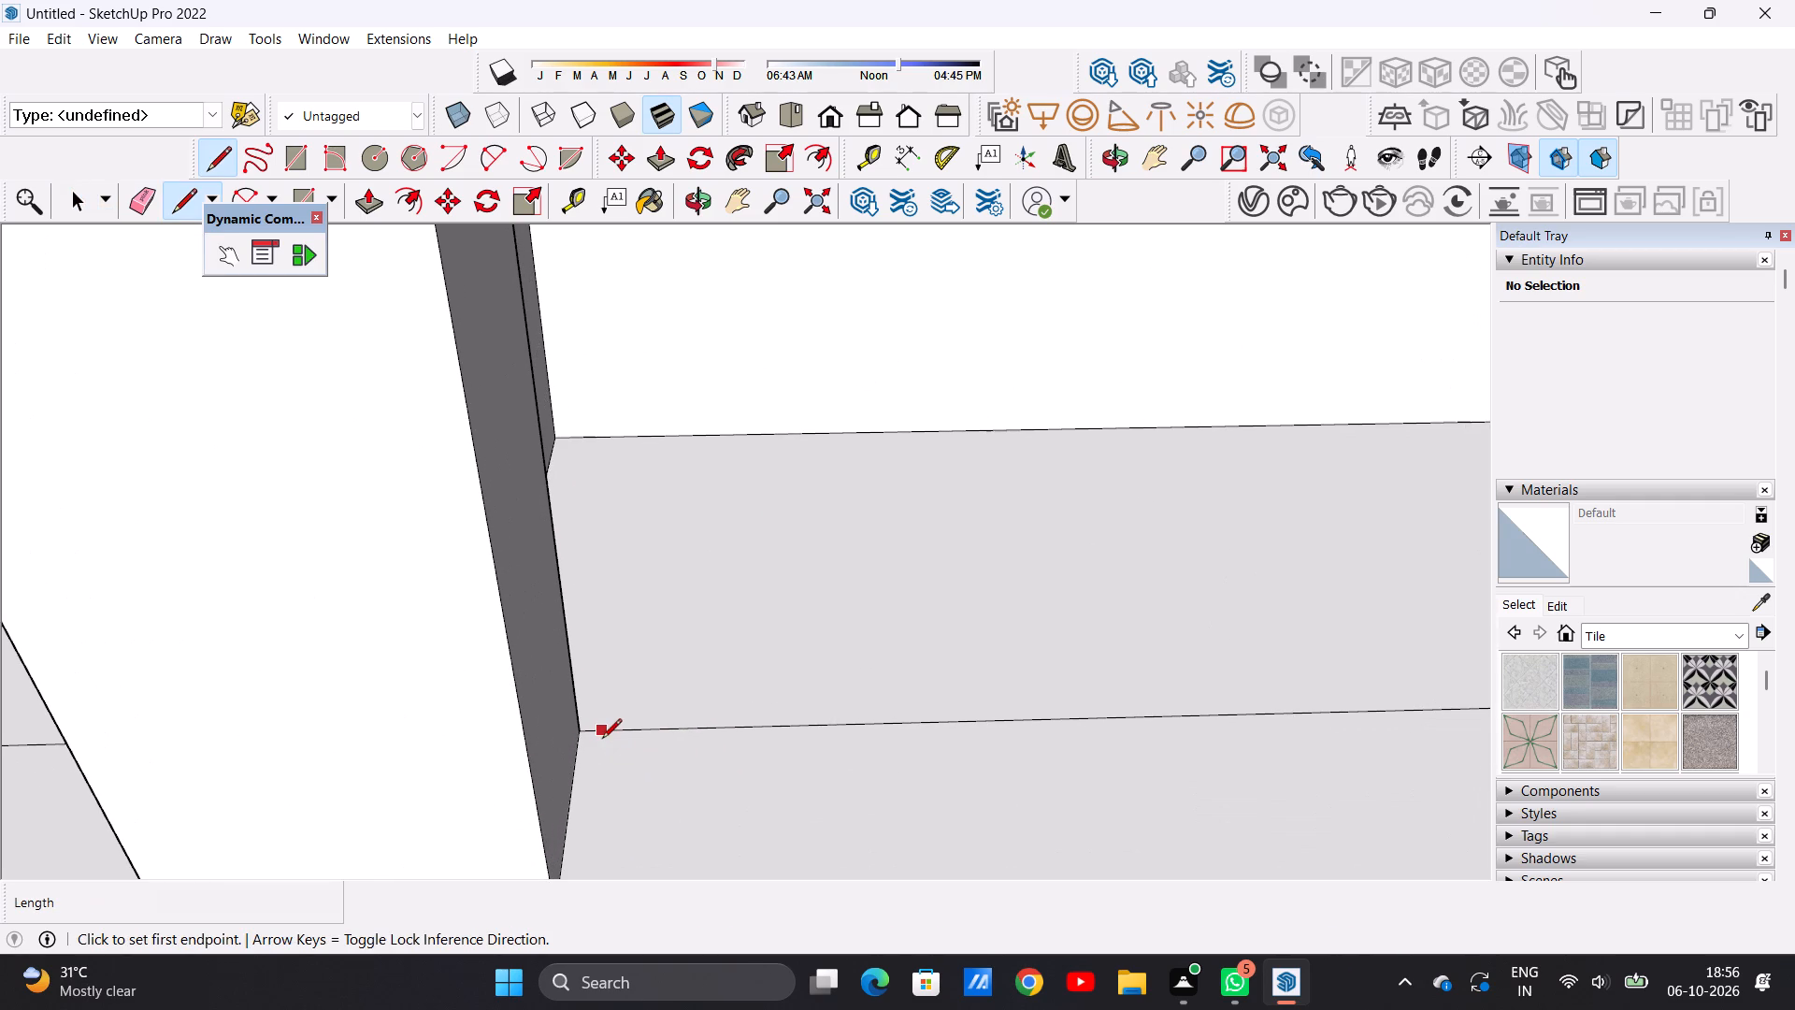
{"action": "left_click", "coordinate": [607, 736]}
{"action": "scroll", "coordinate": [629, 753], "scroll_direction": "down", "scroll_amount": 6}
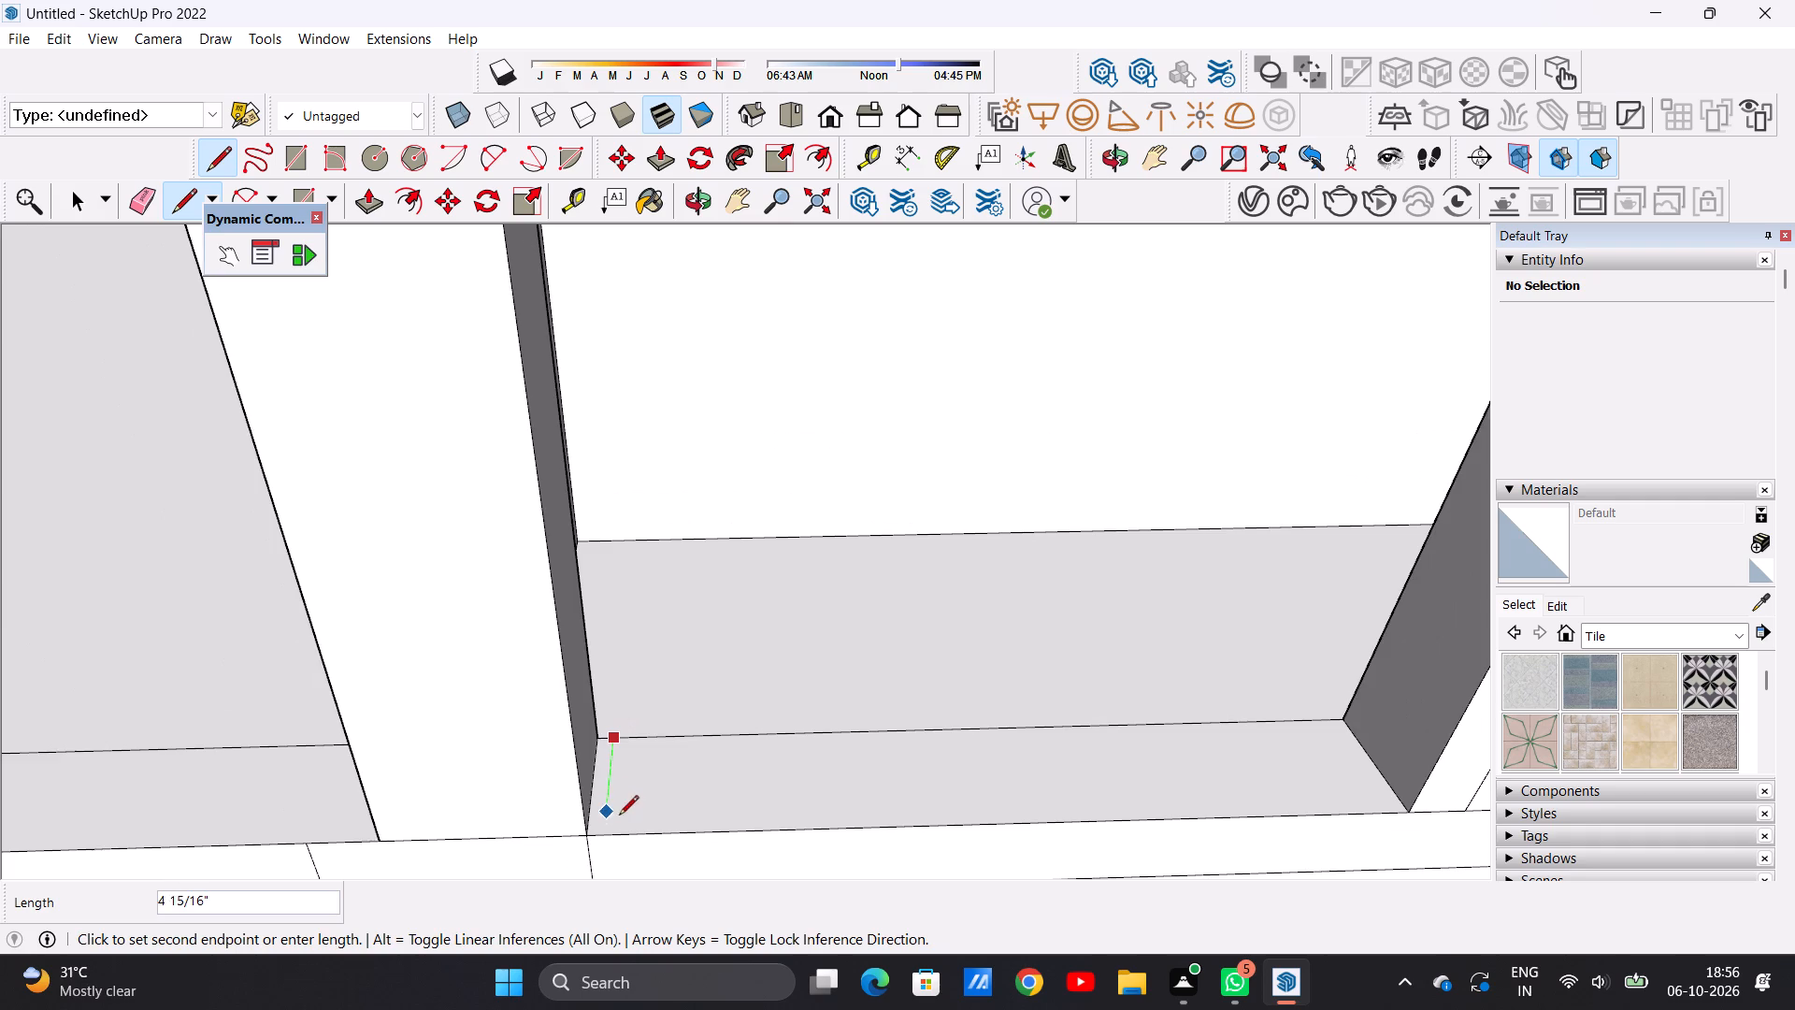
{"action": "scroll", "coordinate": [620, 820], "scroll_direction": "up", "scroll_amount": 5}
{"action": "left_click", "coordinate": [595, 851]}
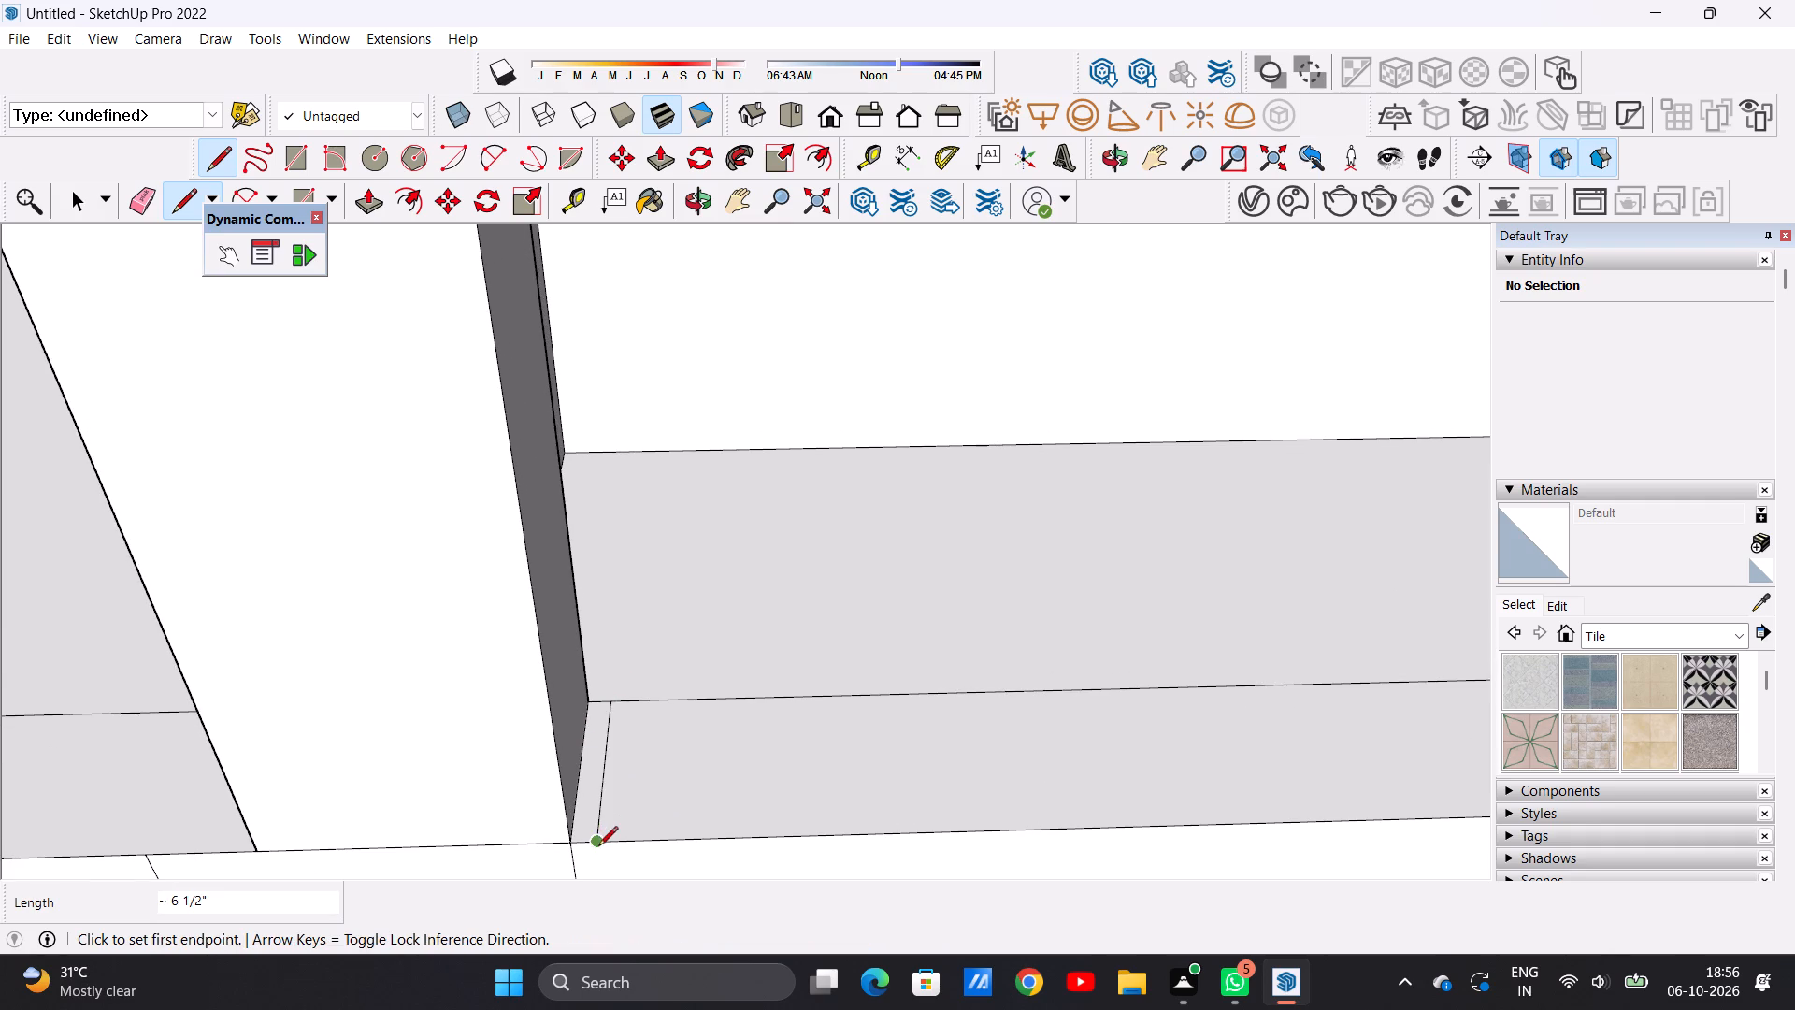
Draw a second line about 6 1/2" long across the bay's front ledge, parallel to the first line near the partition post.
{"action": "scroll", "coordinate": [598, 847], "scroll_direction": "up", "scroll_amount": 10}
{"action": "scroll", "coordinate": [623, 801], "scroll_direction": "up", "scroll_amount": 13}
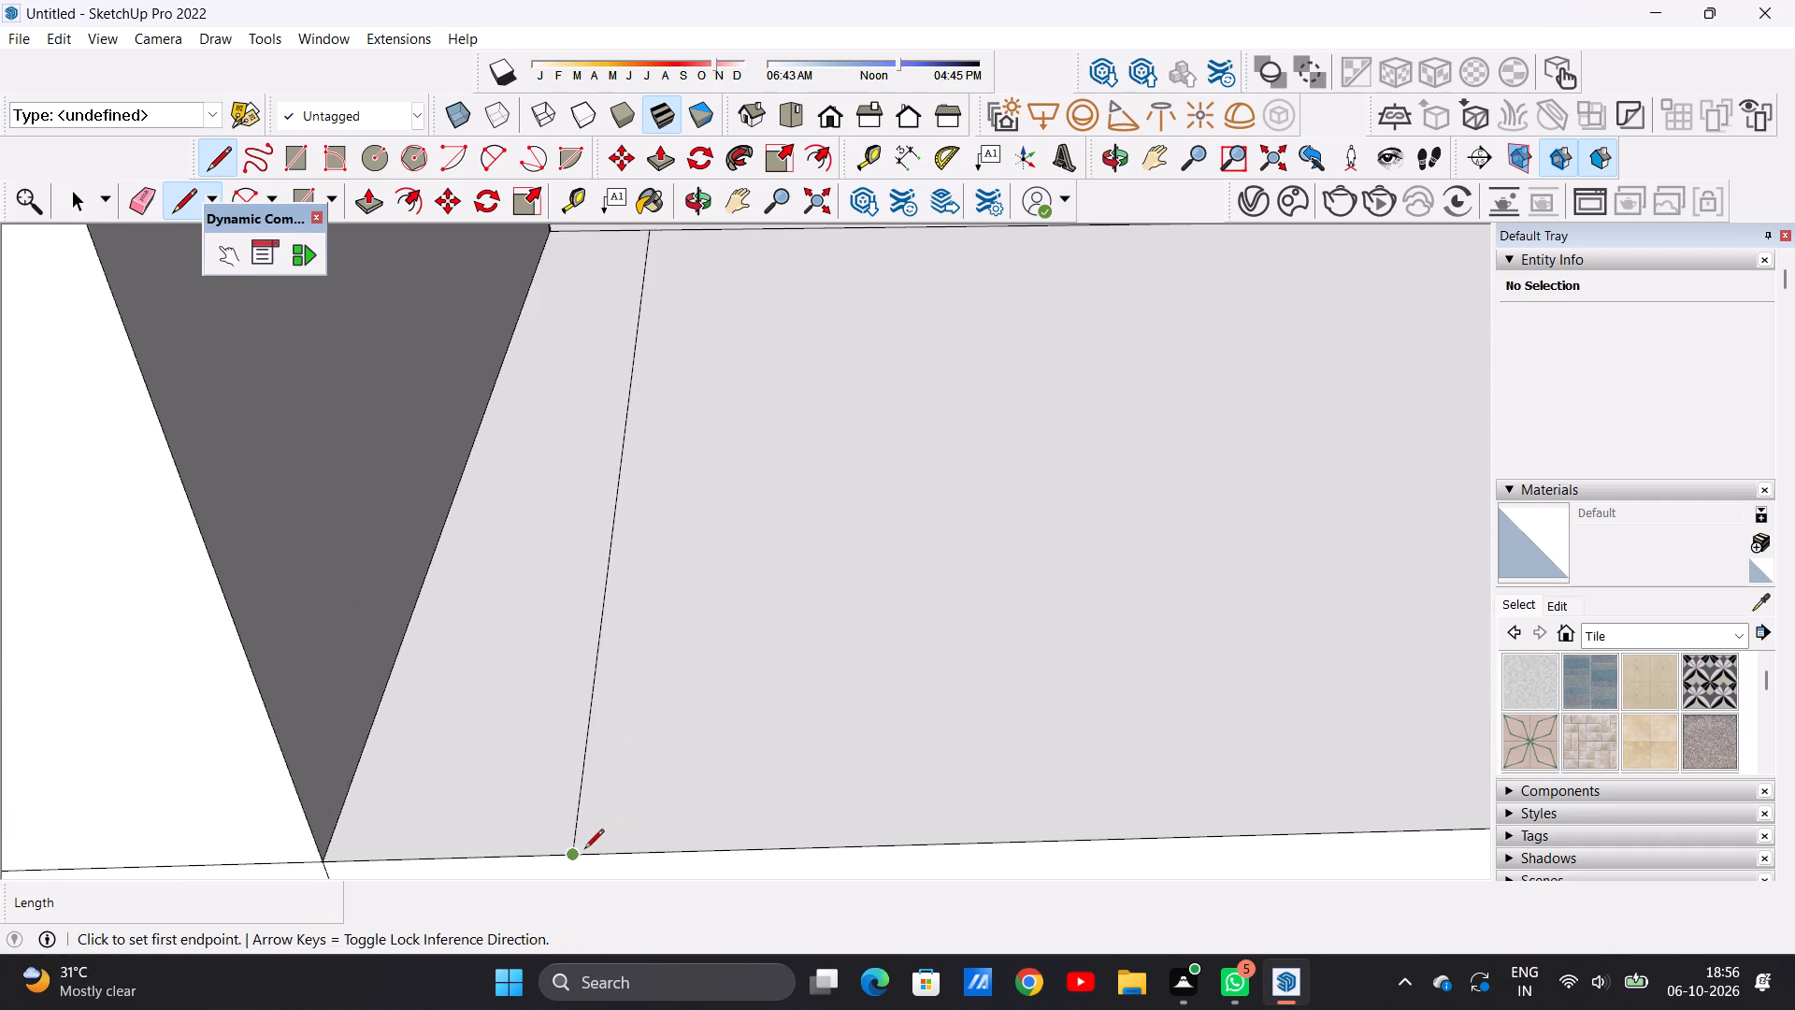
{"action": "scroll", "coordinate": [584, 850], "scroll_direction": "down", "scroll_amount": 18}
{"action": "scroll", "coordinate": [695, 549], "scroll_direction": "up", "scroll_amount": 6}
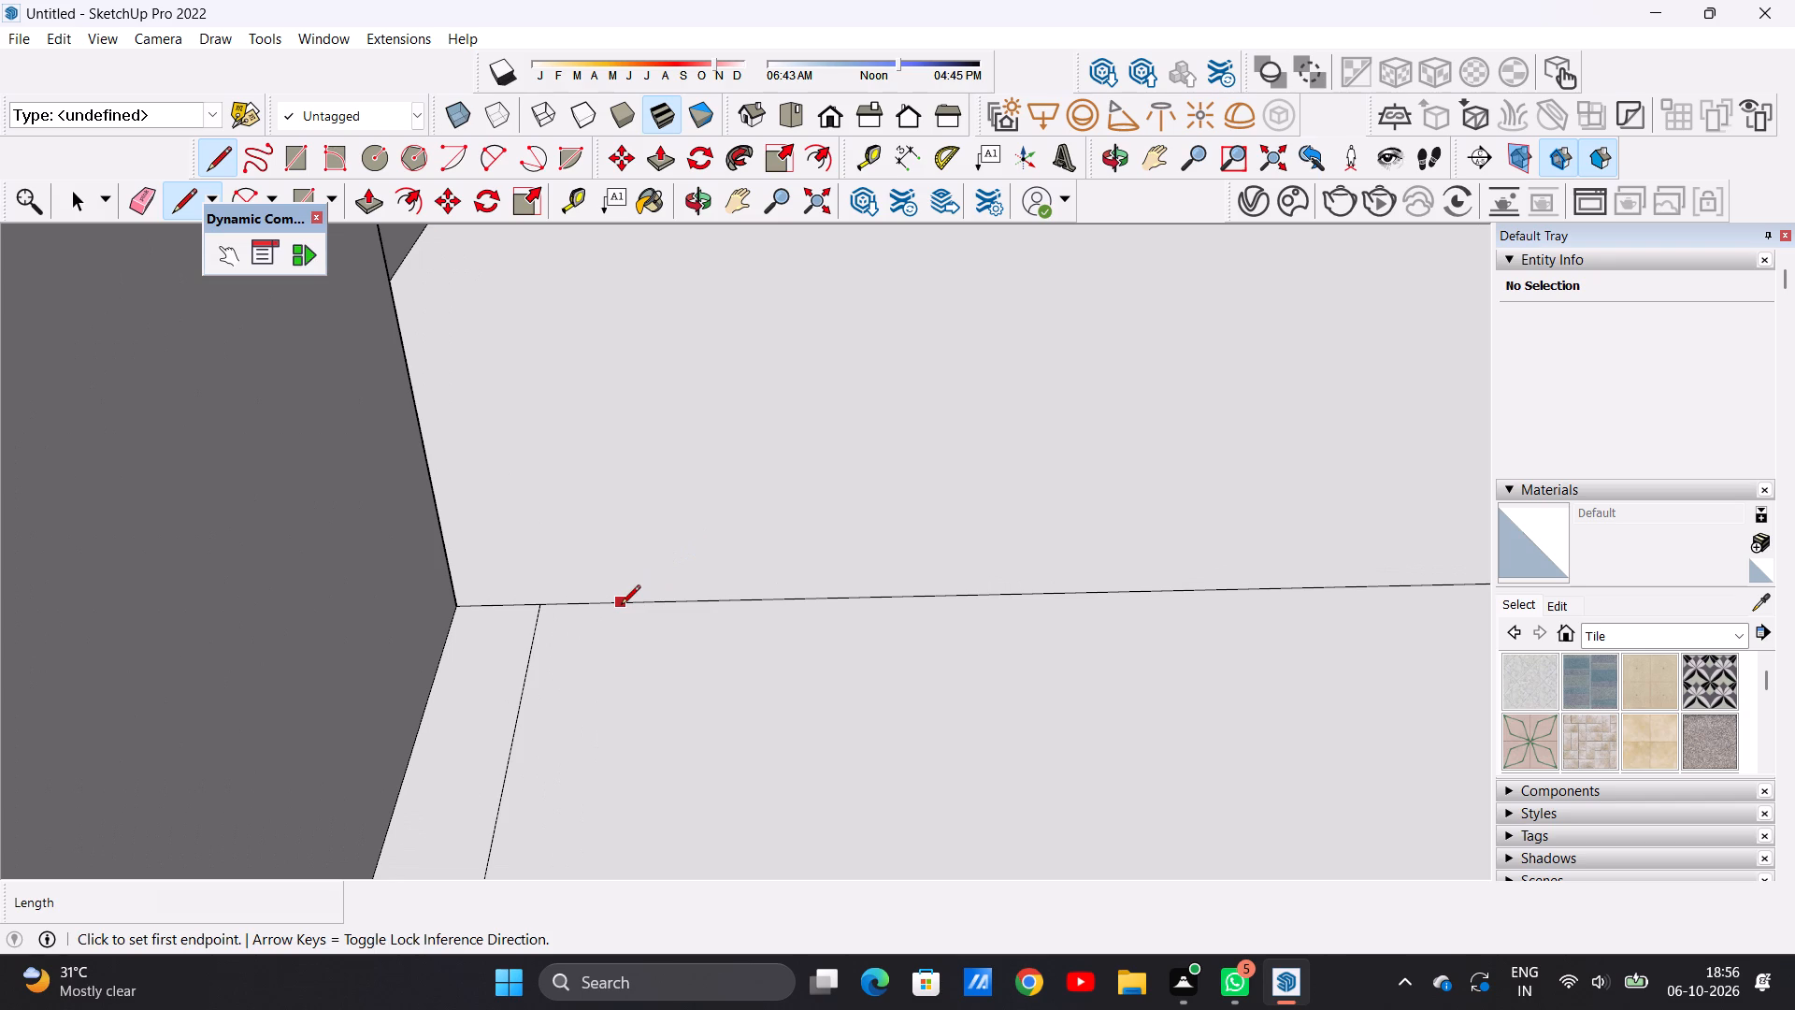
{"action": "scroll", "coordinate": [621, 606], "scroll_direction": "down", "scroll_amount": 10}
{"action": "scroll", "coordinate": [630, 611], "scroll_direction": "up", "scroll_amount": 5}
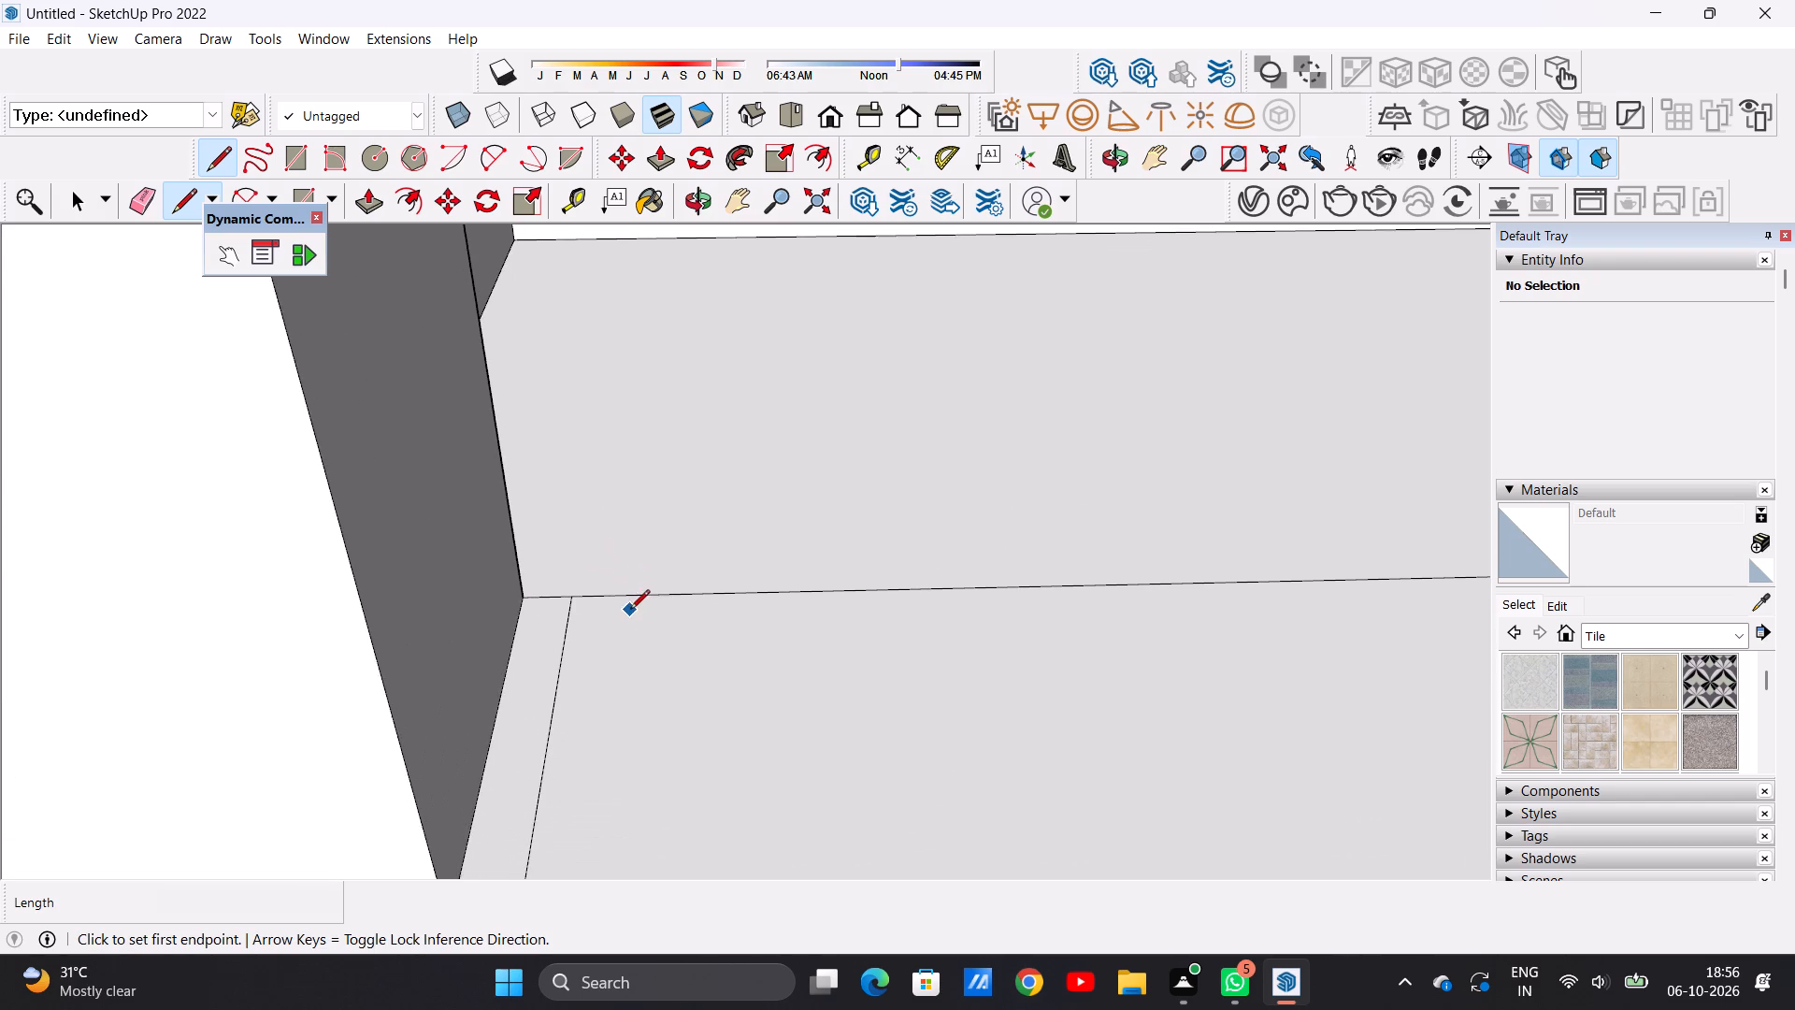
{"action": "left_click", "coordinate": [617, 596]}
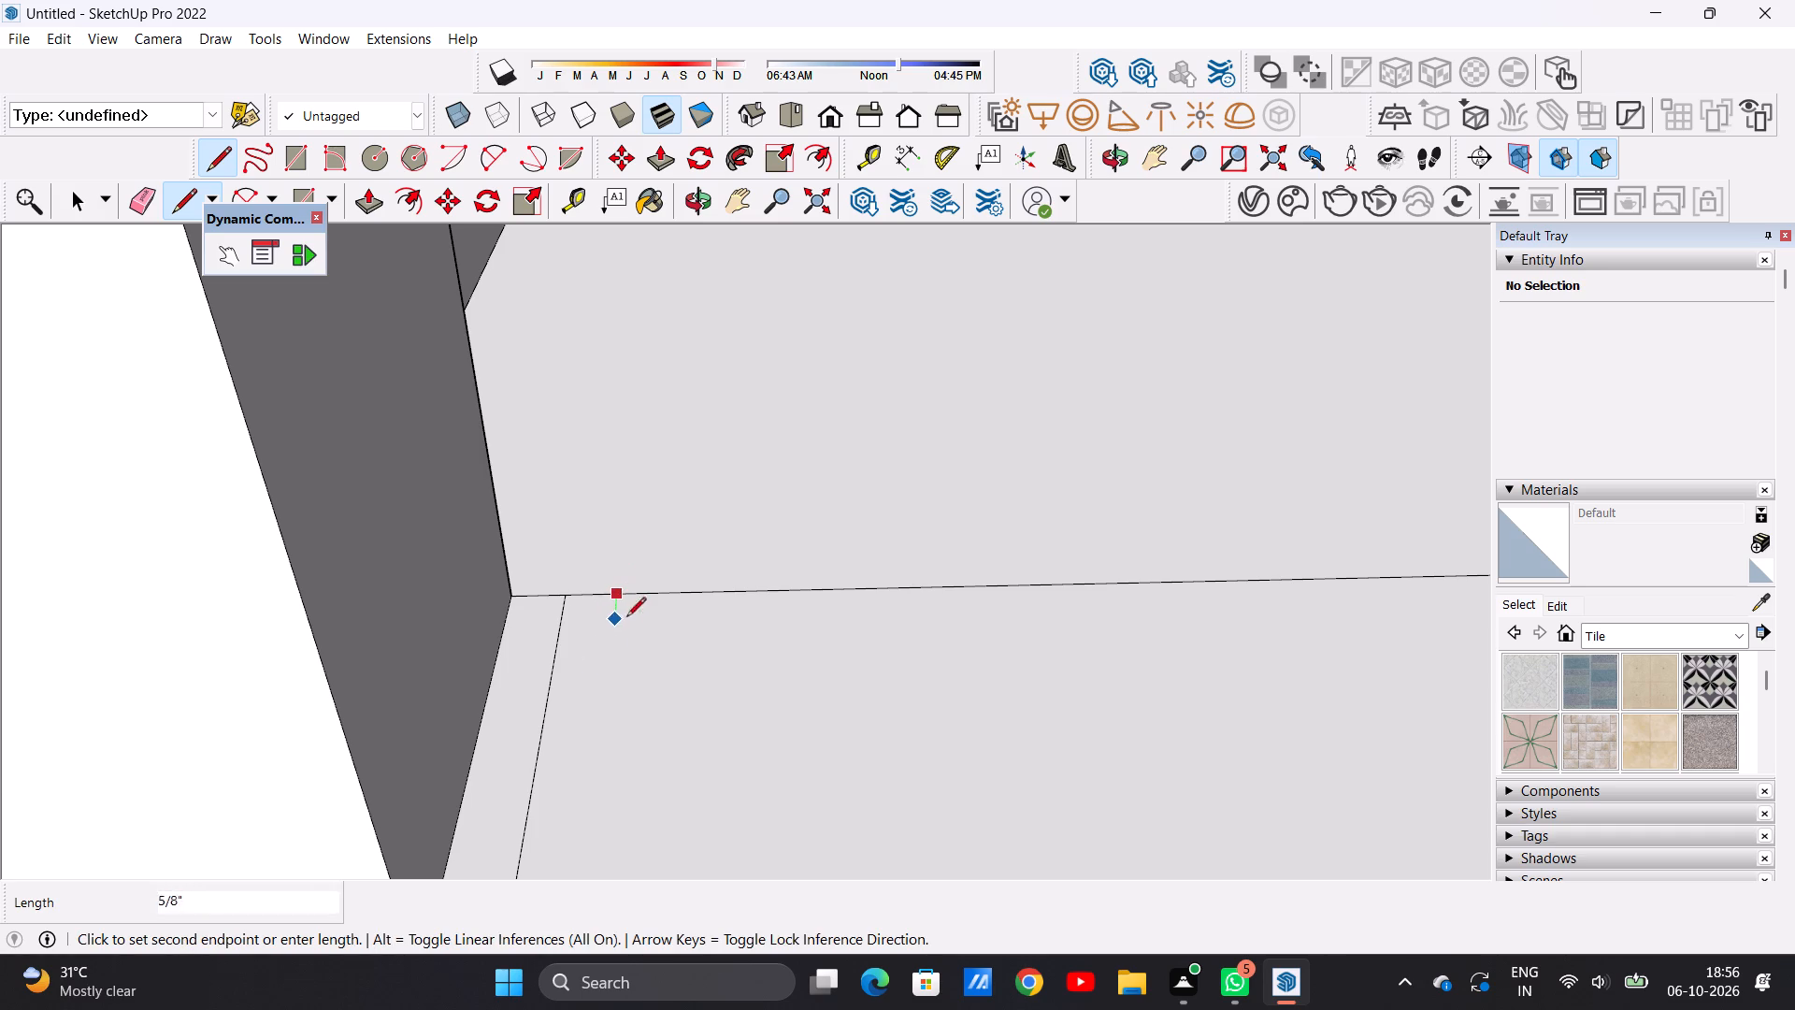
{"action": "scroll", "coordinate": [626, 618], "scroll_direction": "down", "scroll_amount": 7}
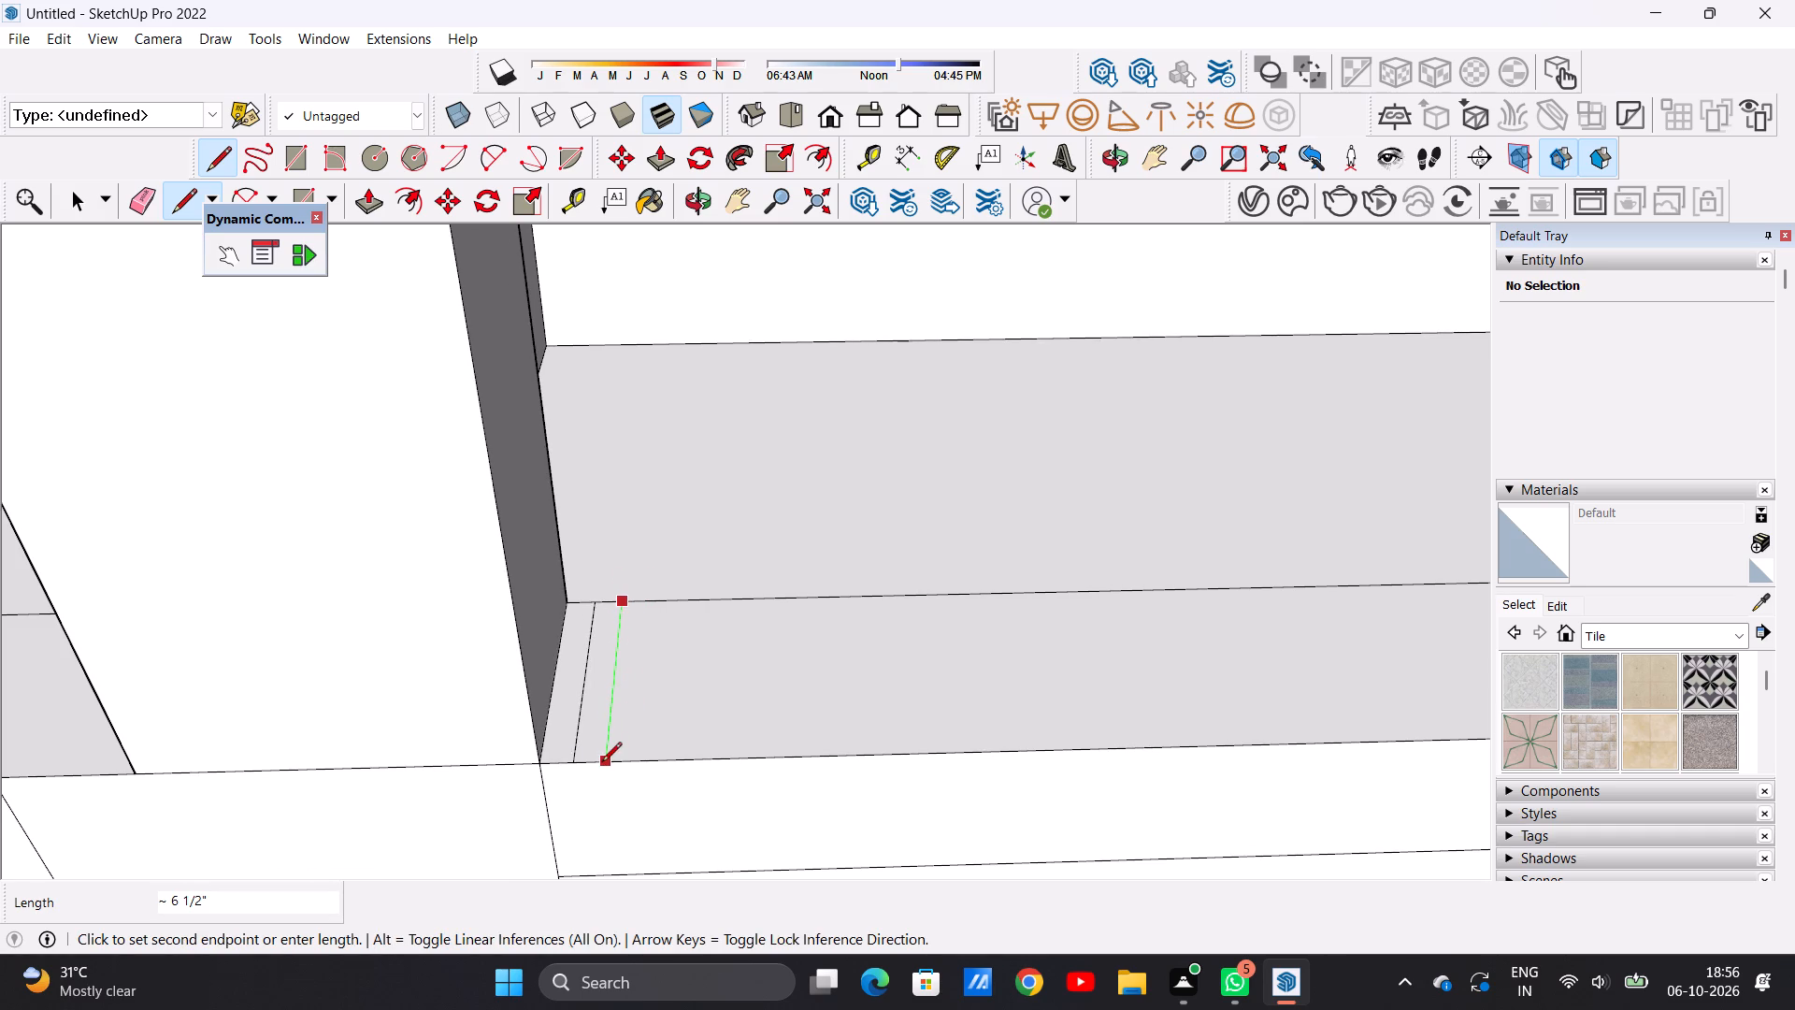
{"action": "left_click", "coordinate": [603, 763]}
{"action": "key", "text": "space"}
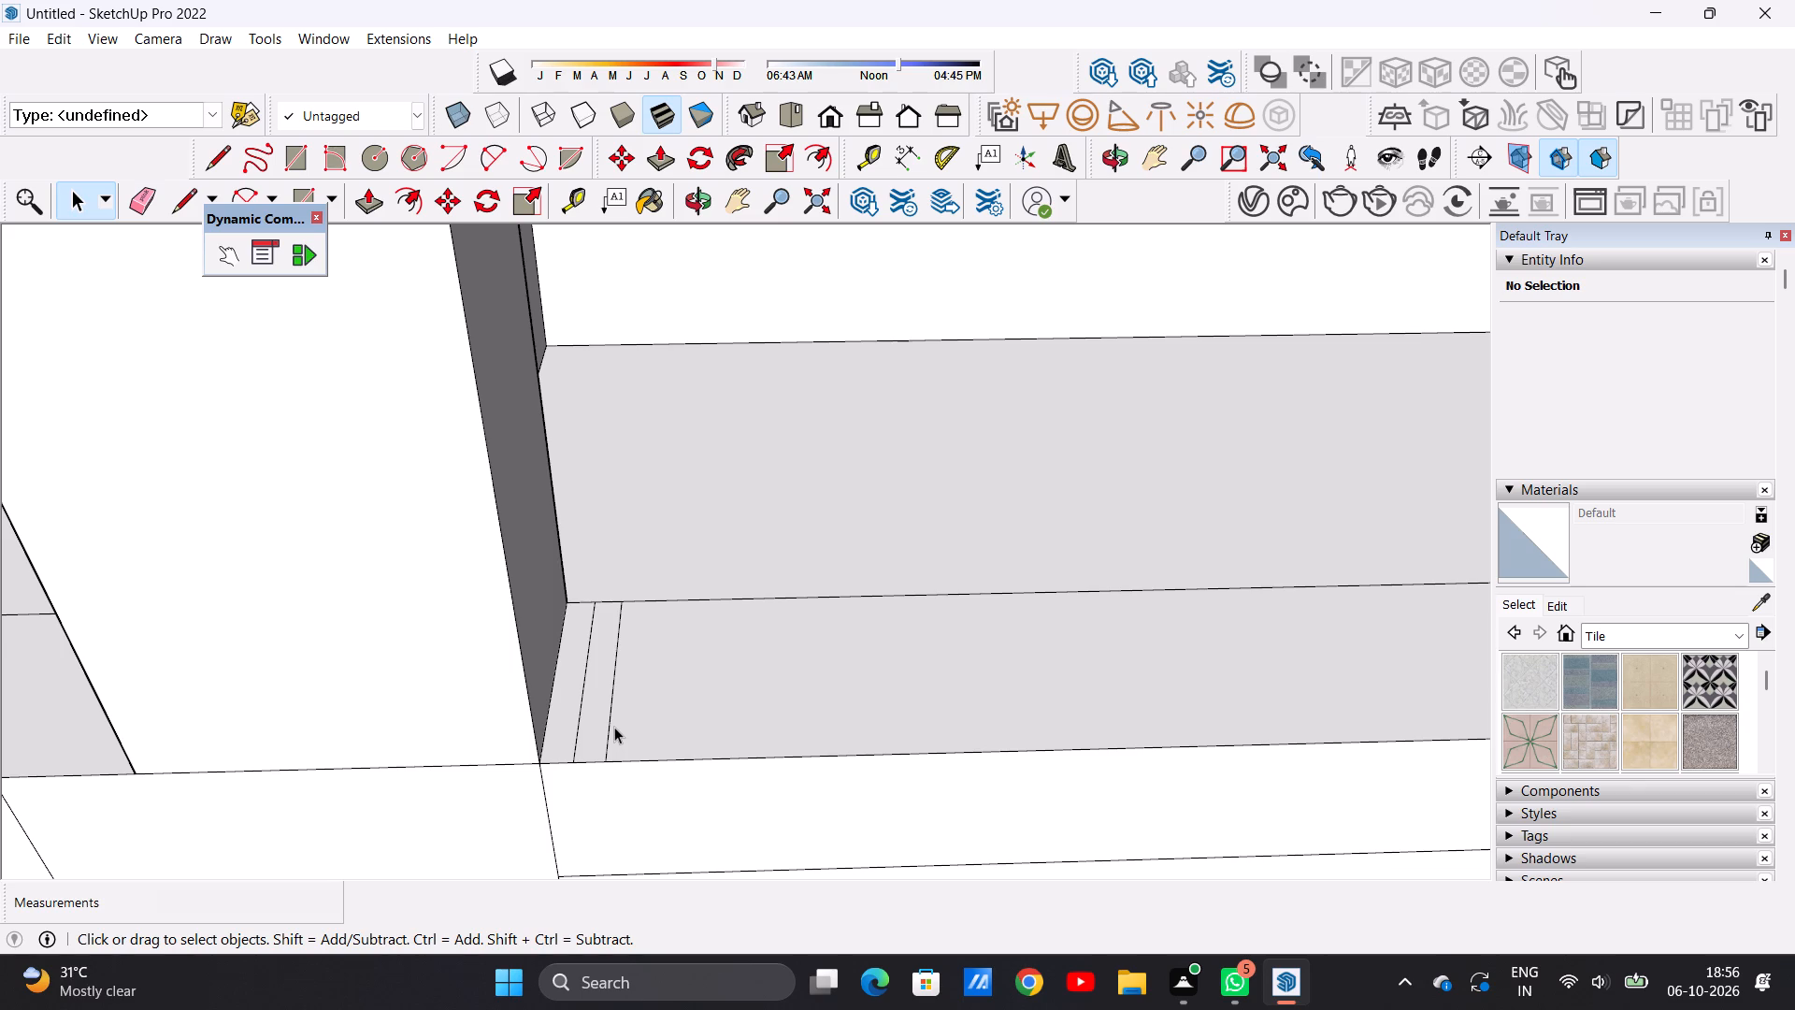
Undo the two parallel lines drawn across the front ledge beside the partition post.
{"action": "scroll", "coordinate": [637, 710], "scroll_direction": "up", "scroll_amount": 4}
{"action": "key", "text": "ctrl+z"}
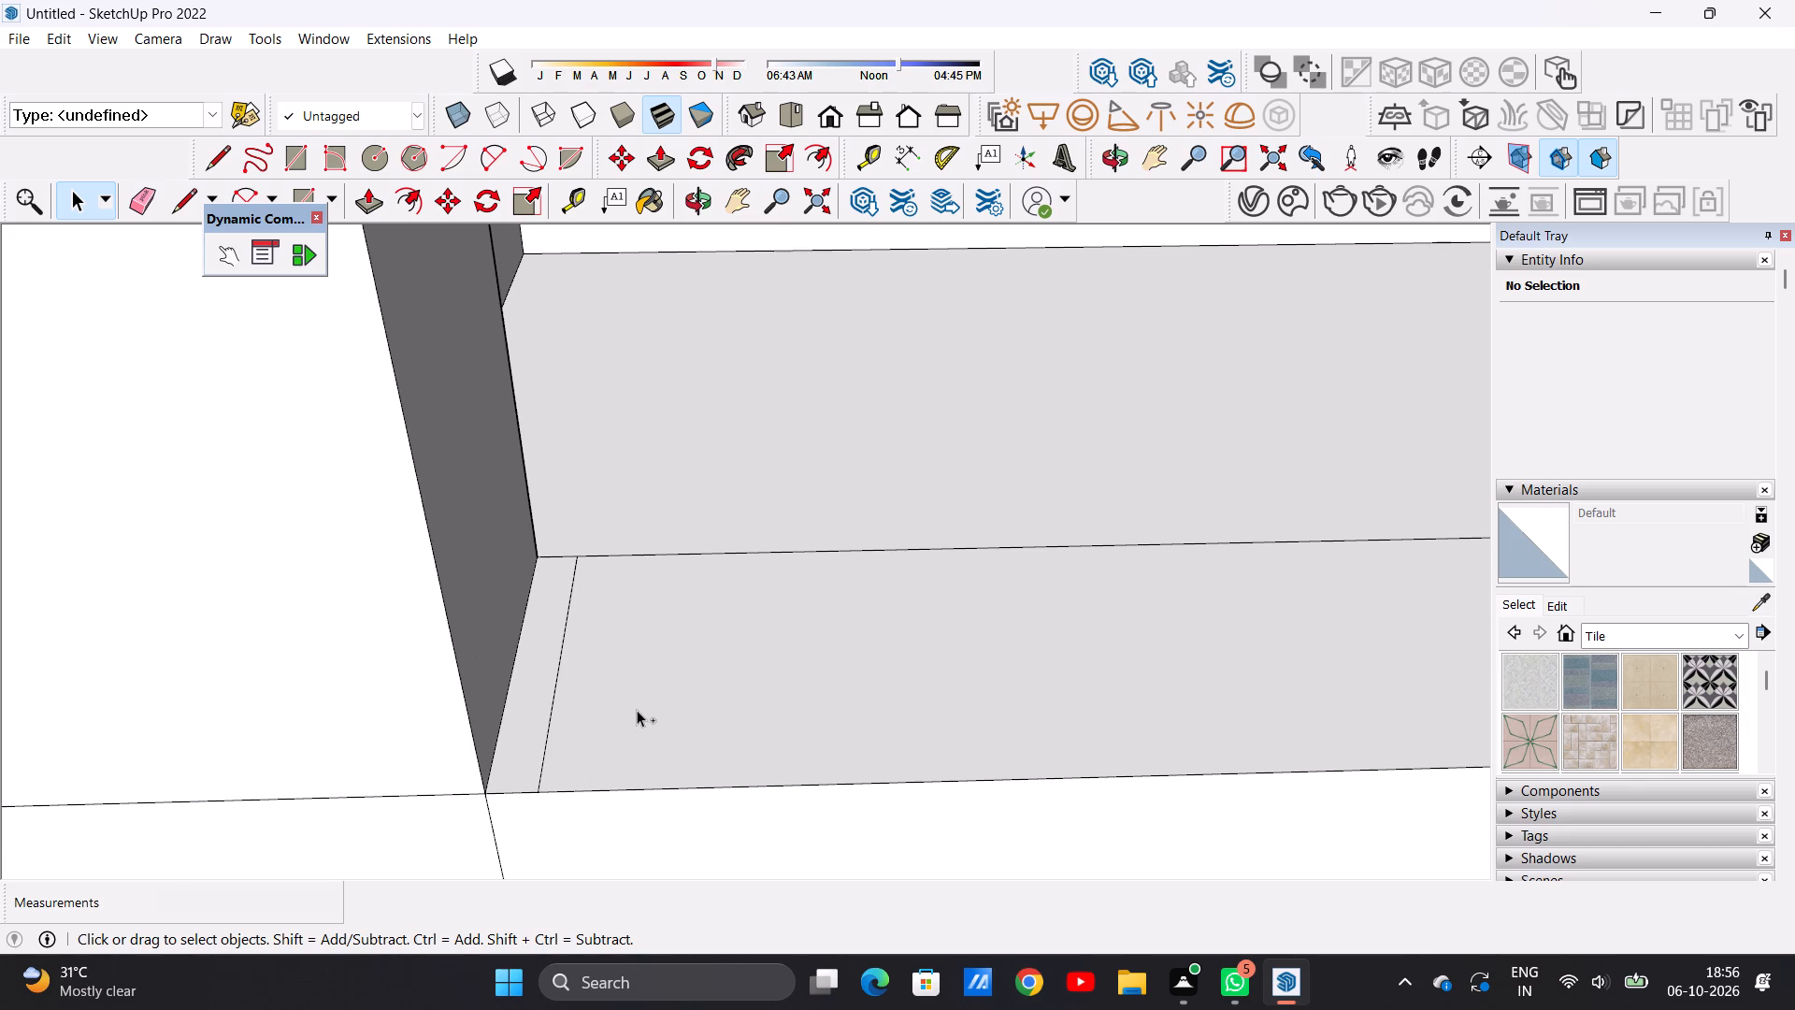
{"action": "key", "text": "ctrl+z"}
Draw a circle of about 1" radius on the bay's front ledge, close beside the partition post.
{"action": "scroll", "coordinate": [637, 708], "scroll_direction": "down", "scroll_amount": 8}
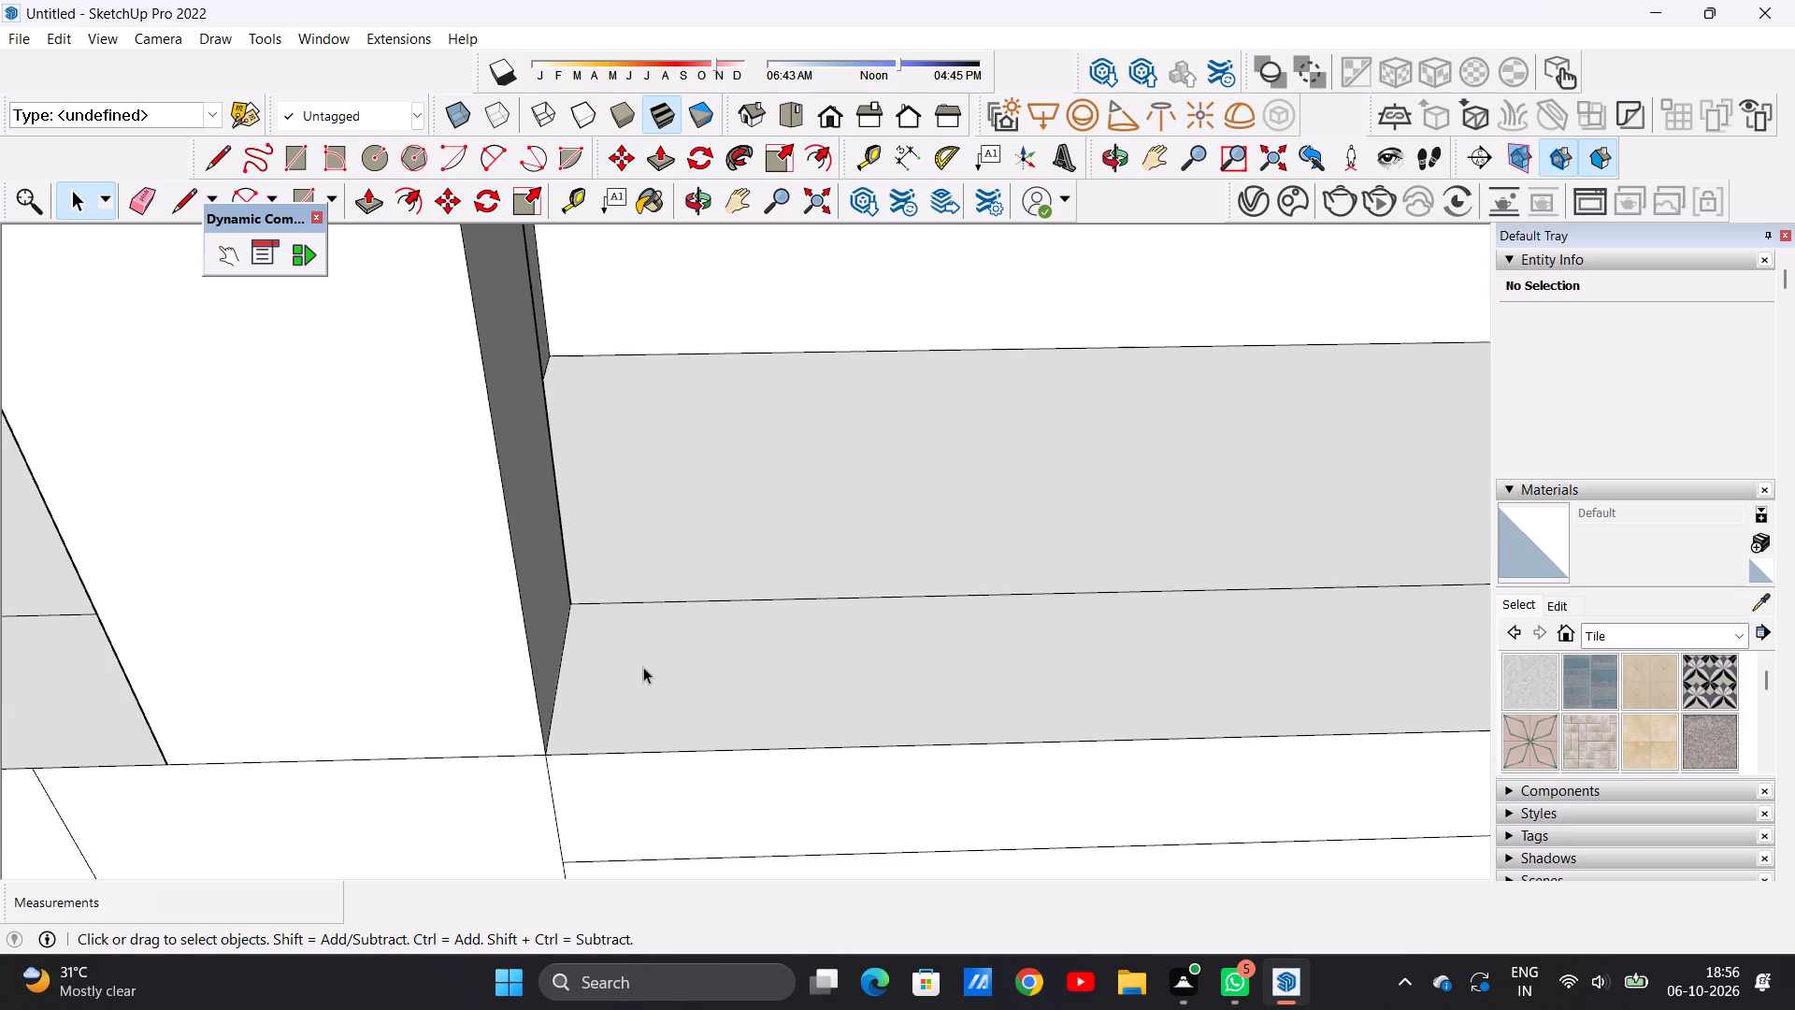
{"action": "scroll", "coordinate": [643, 667], "scroll_direction": "down", "scroll_amount": 19}
{"action": "scroll", "coordinate": [671, 641], "scroll_direction": "up", "scroll_amount": 4}
{"action": "middle_click_drag", "start_coordinate": [708, 658], "coordinate": [708, 659]}
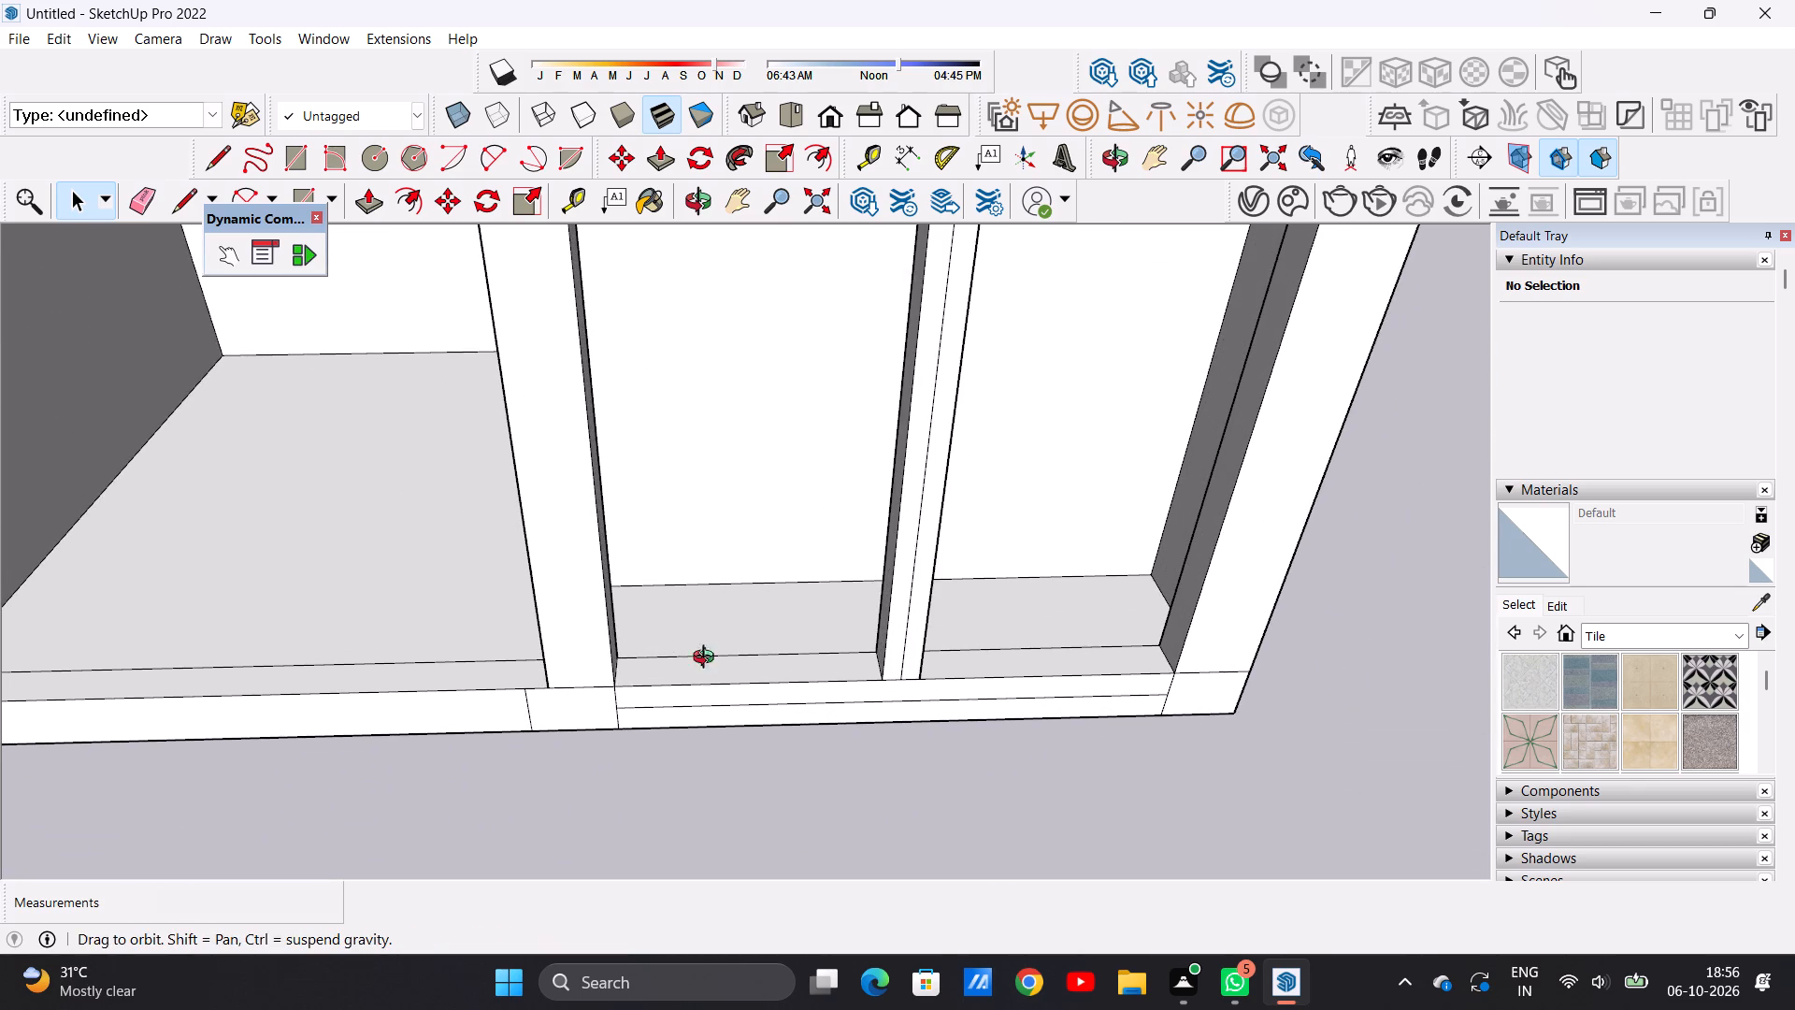
{"action": "middle_click_drag", "start_coordinate": [708, 659], "coordinate": [700, 730]}
{"action": "scroll", "coordinate": [722, 709], "scroll_direction": "up", "scroll_amount": 6}
{"action": "key", "text": "c"}
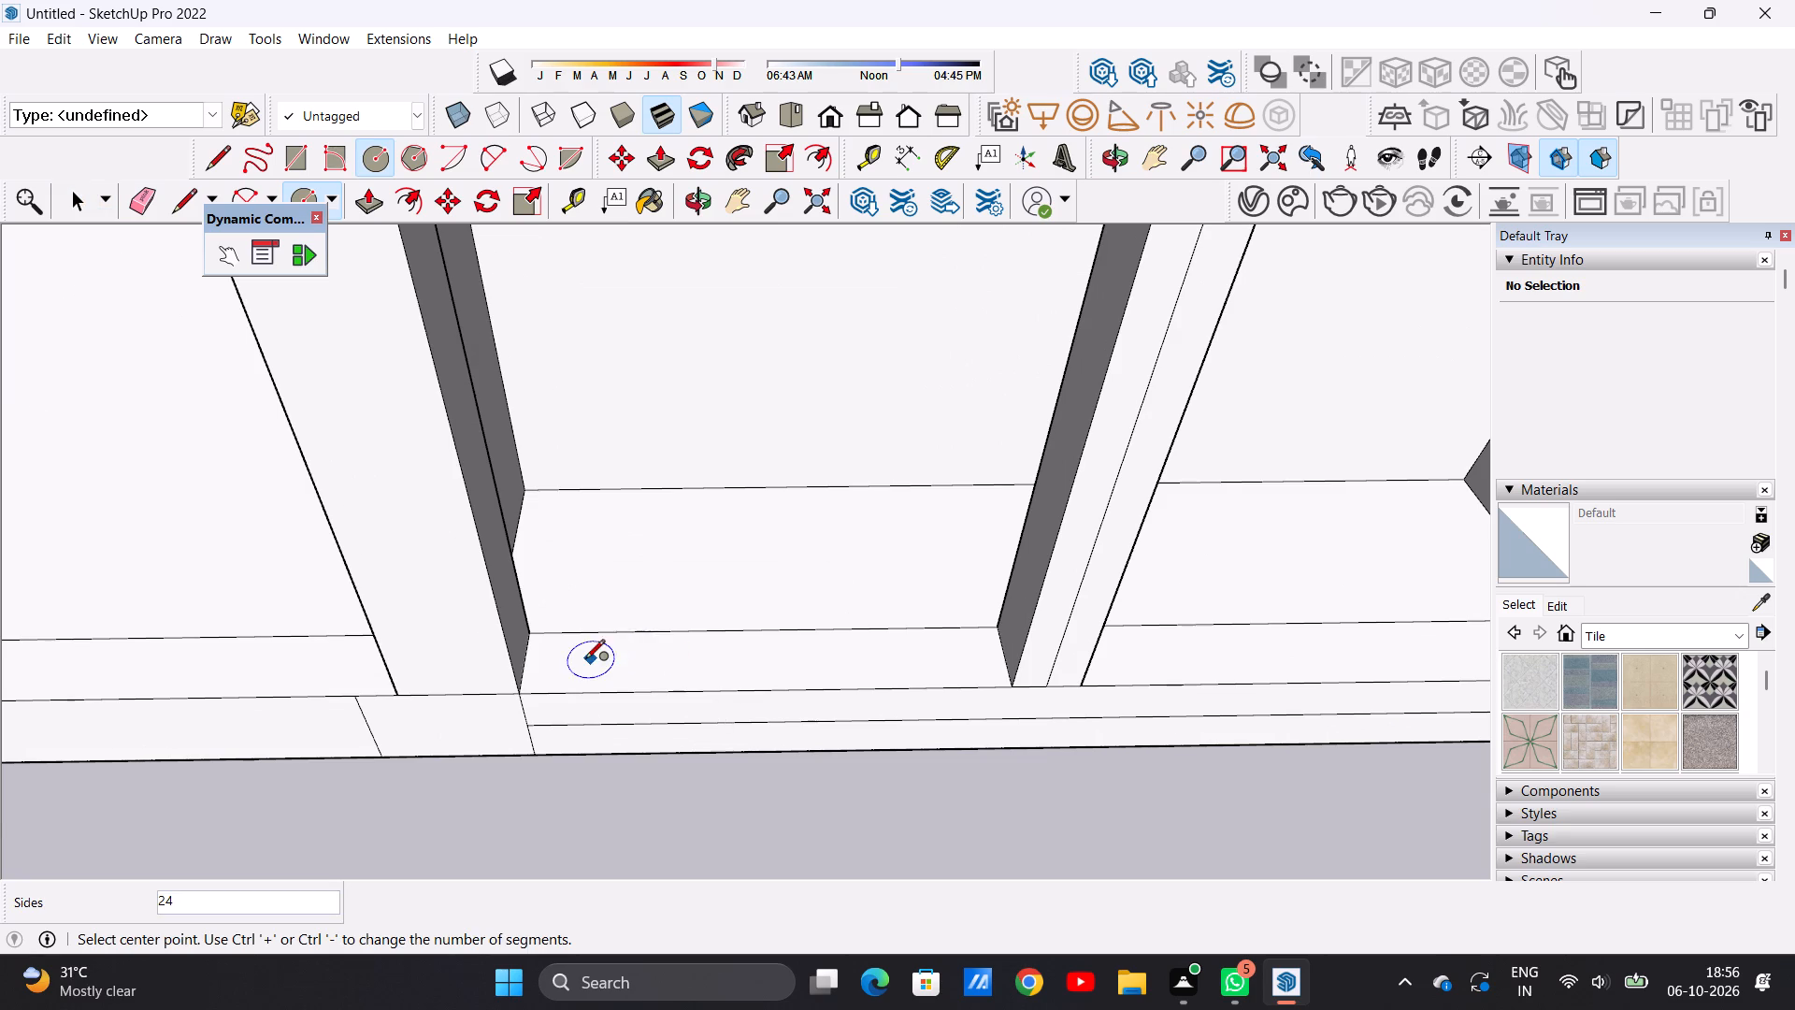
{"action": "scroll", "coordinate": [585, 660], "scroll_direction": "up", "scroll_amount": 9}
{"action": "left_click", "coordinate": [496, 658]}
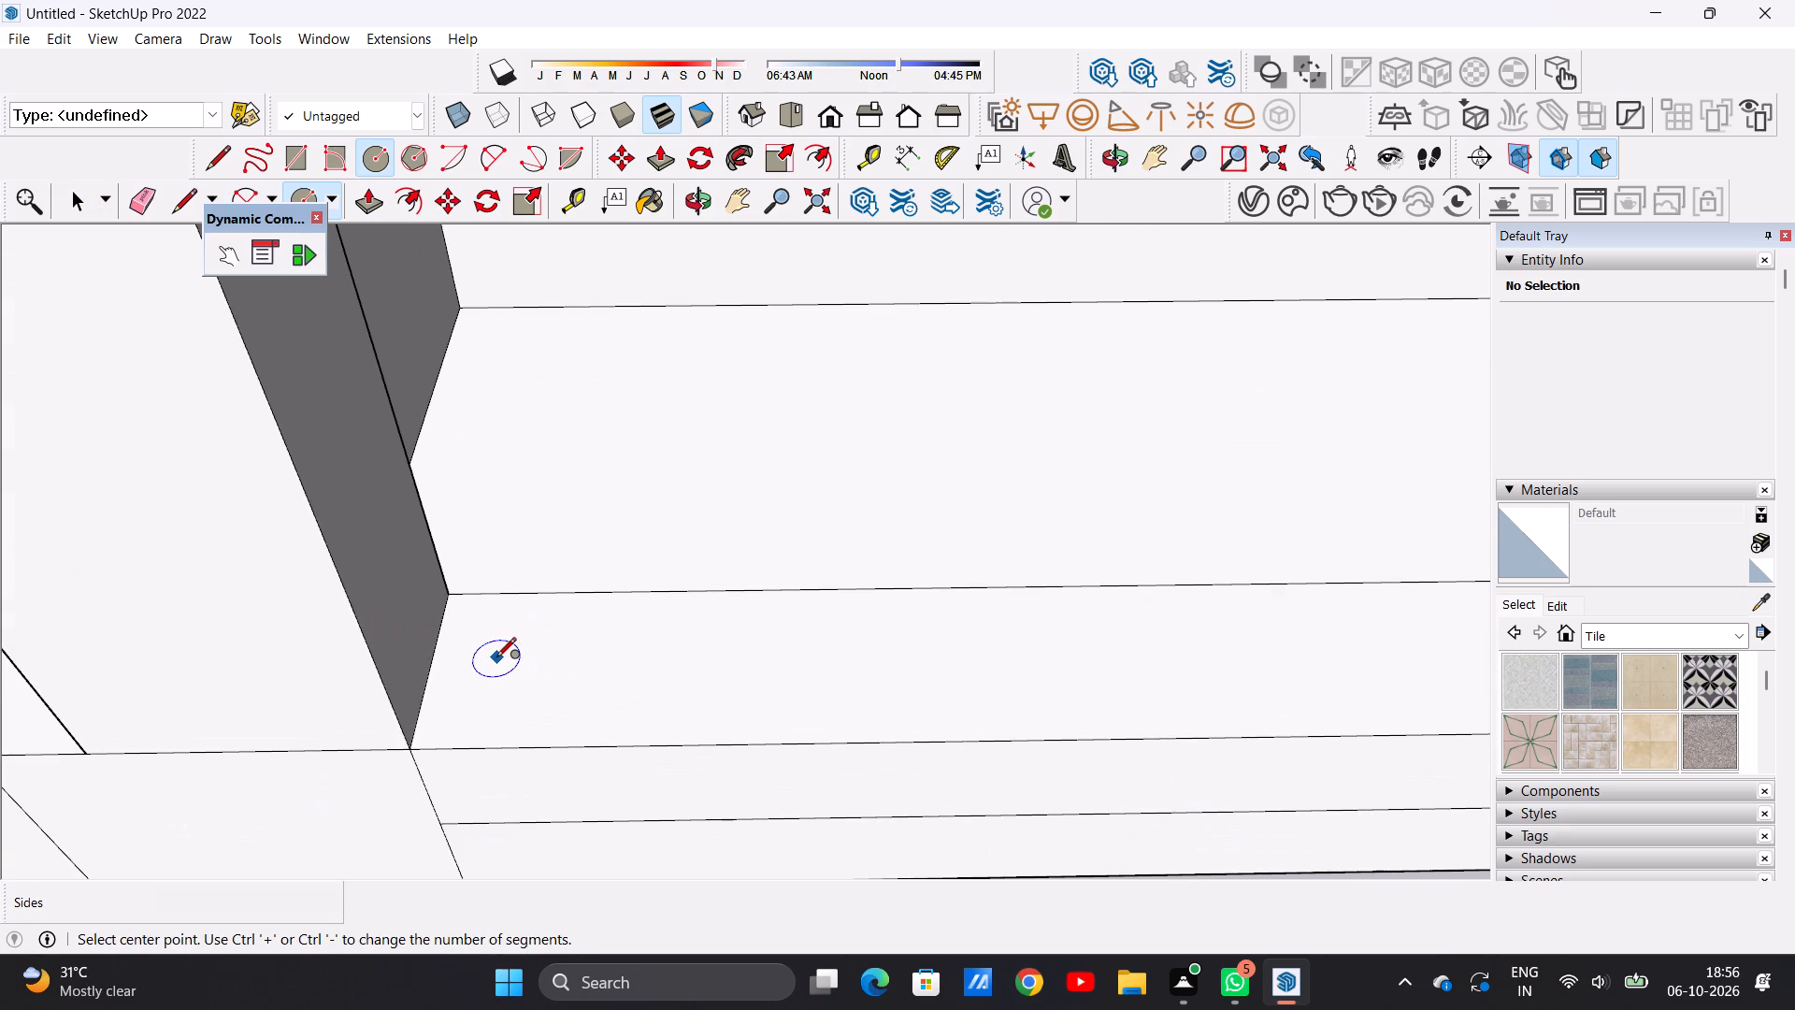
{"action": "left_click", "coordinate": [489, 634]}
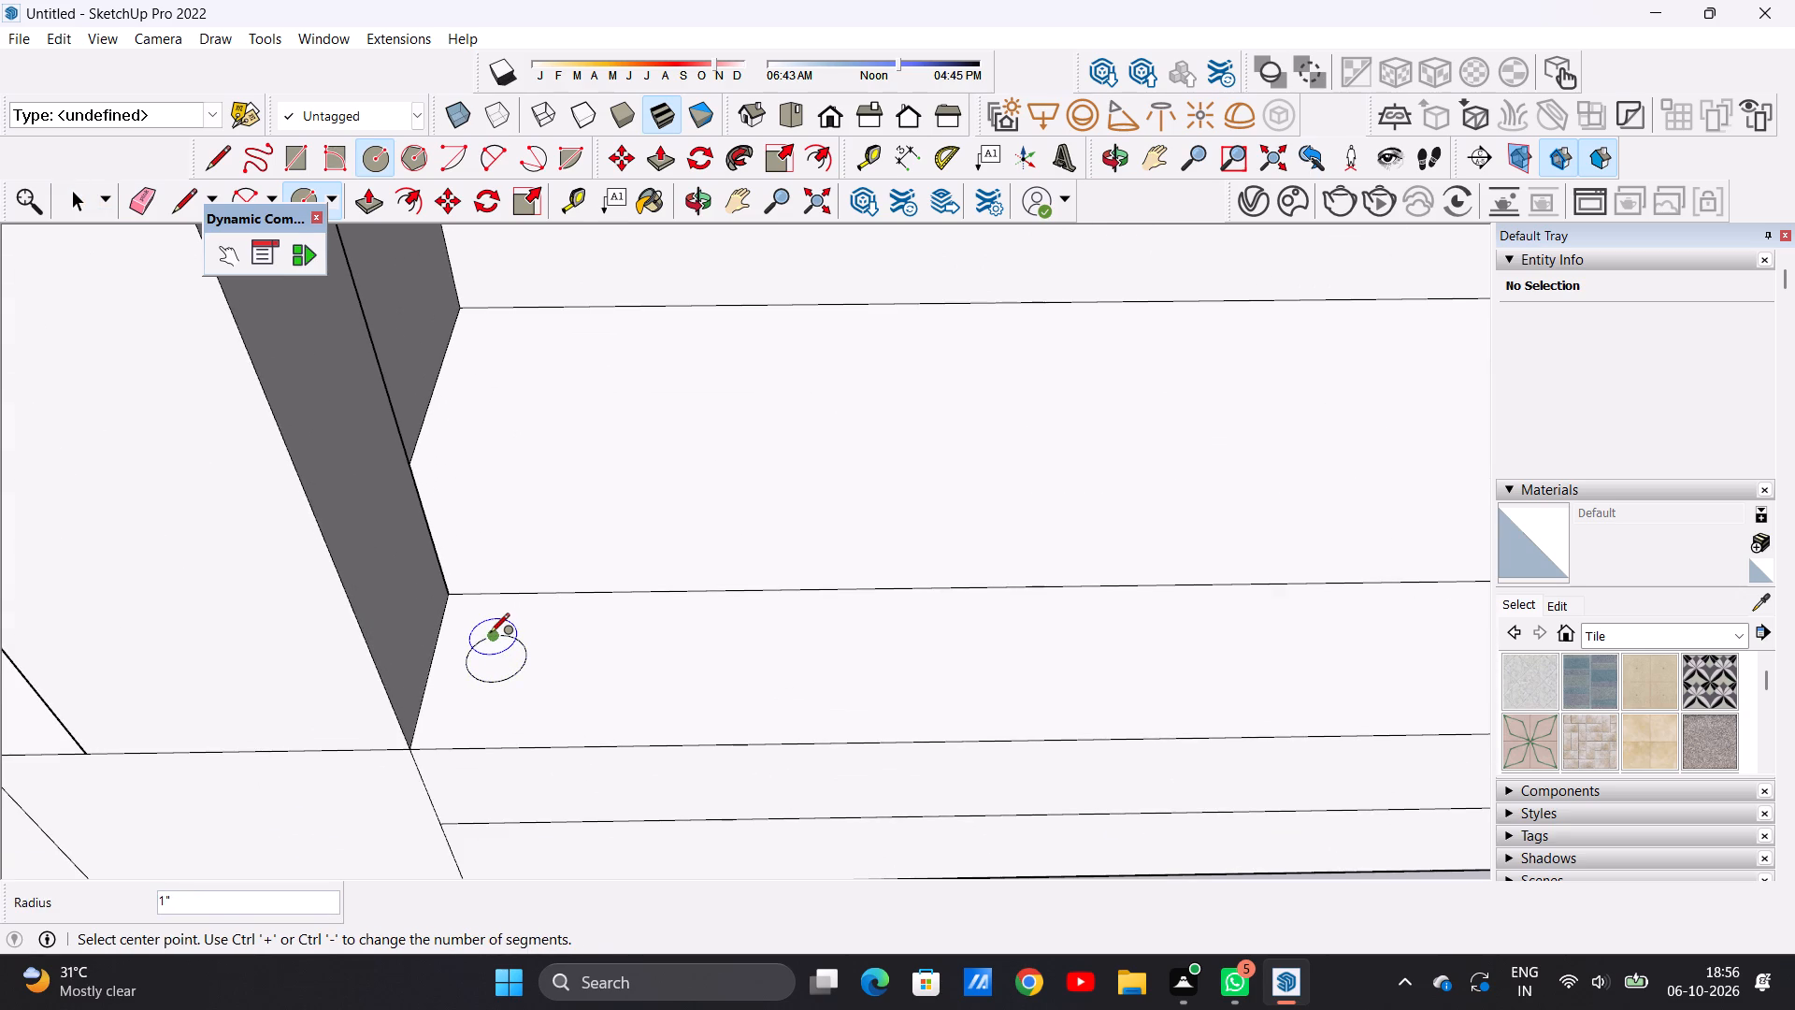
{"action": "key", "text": "space"}
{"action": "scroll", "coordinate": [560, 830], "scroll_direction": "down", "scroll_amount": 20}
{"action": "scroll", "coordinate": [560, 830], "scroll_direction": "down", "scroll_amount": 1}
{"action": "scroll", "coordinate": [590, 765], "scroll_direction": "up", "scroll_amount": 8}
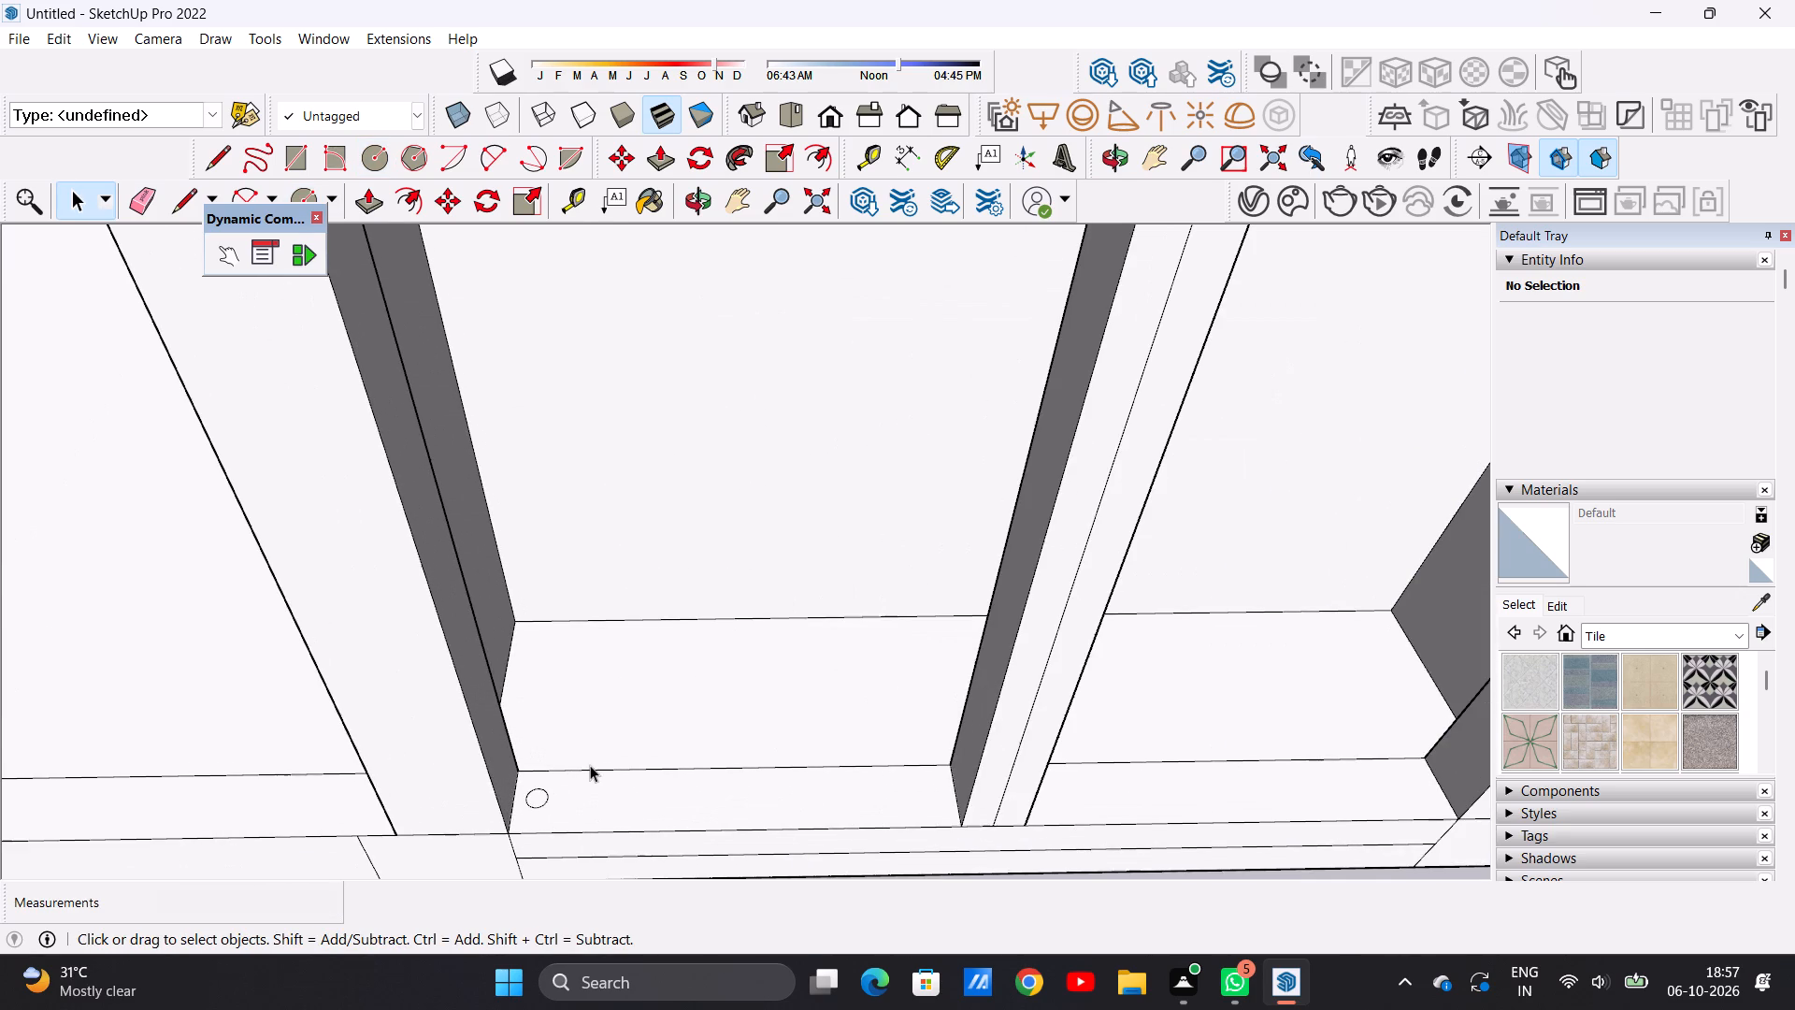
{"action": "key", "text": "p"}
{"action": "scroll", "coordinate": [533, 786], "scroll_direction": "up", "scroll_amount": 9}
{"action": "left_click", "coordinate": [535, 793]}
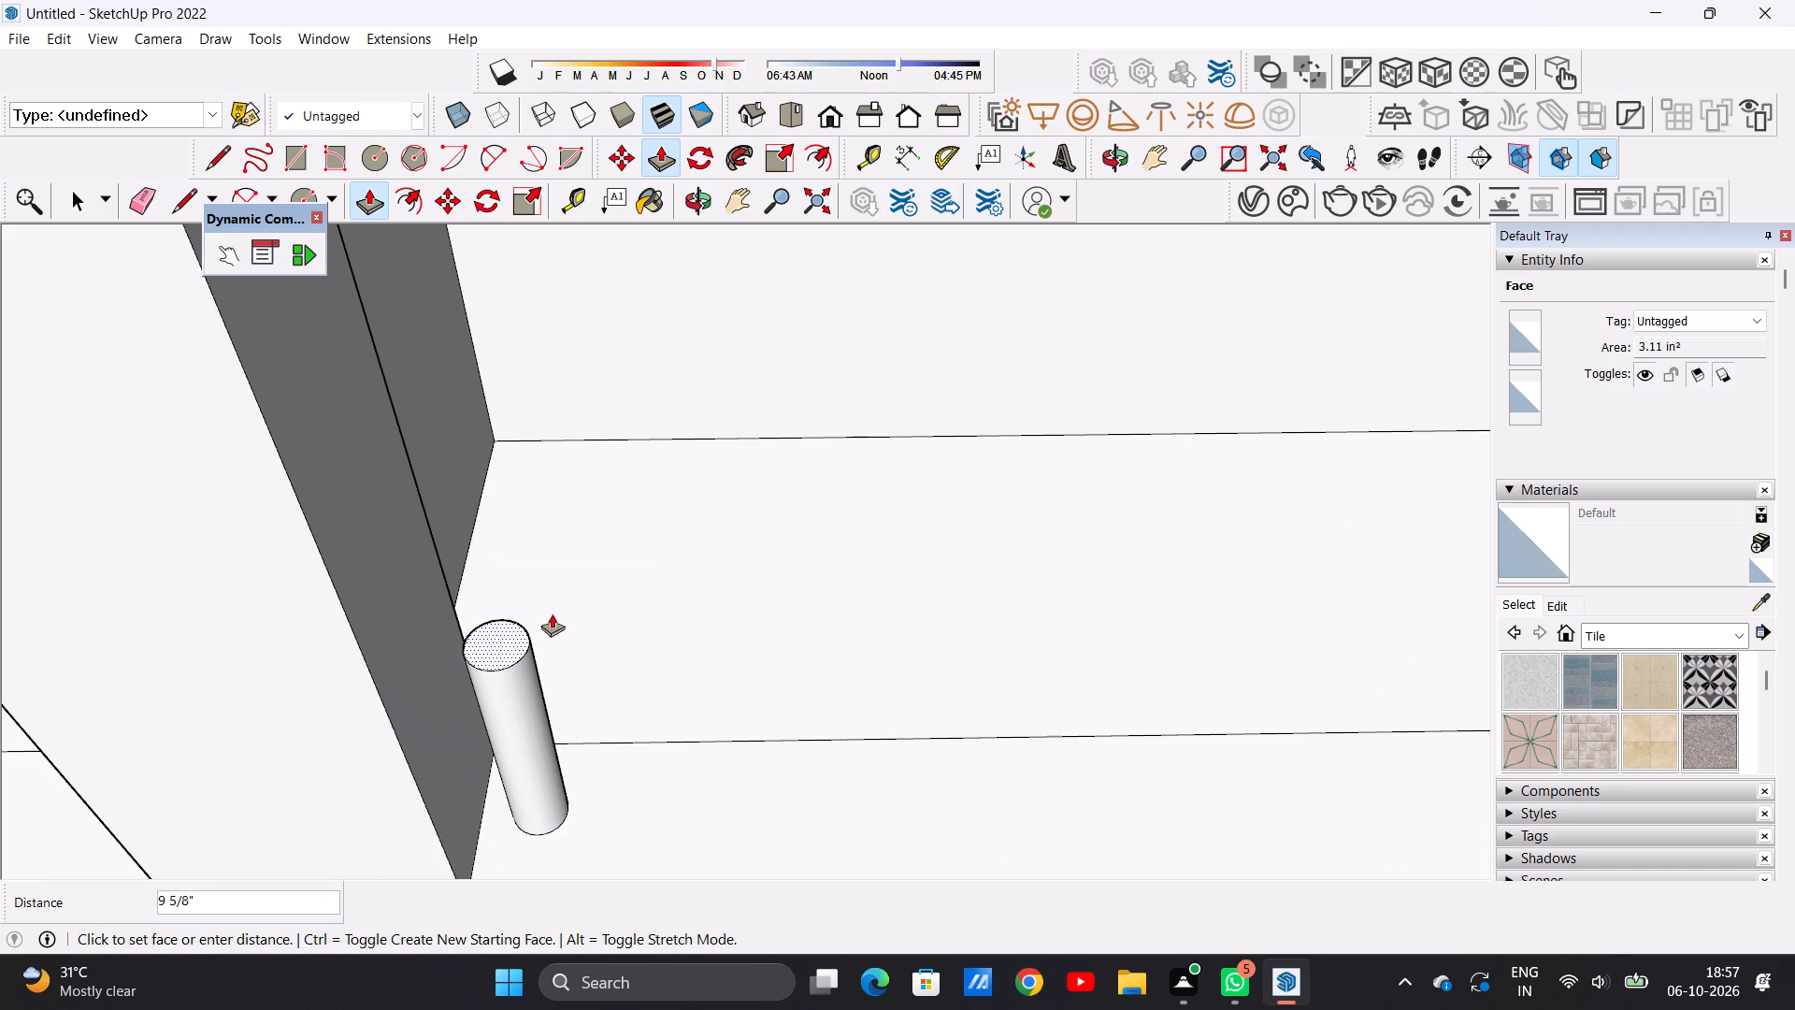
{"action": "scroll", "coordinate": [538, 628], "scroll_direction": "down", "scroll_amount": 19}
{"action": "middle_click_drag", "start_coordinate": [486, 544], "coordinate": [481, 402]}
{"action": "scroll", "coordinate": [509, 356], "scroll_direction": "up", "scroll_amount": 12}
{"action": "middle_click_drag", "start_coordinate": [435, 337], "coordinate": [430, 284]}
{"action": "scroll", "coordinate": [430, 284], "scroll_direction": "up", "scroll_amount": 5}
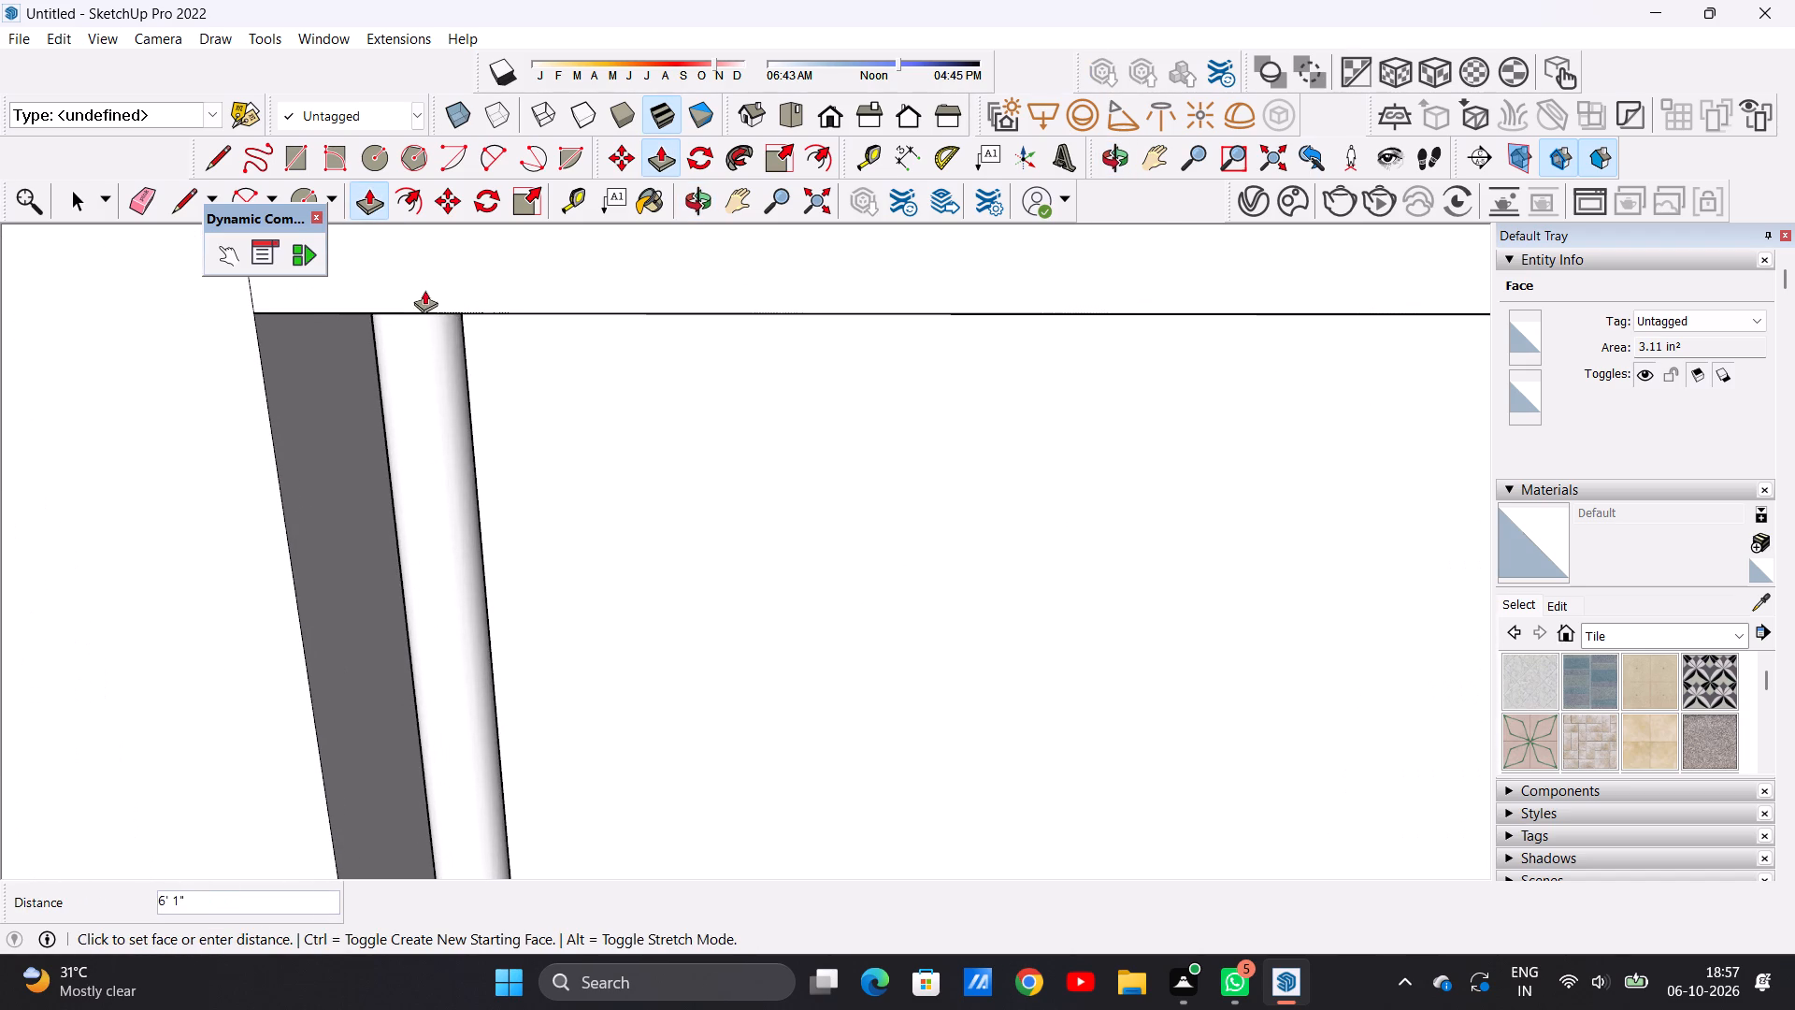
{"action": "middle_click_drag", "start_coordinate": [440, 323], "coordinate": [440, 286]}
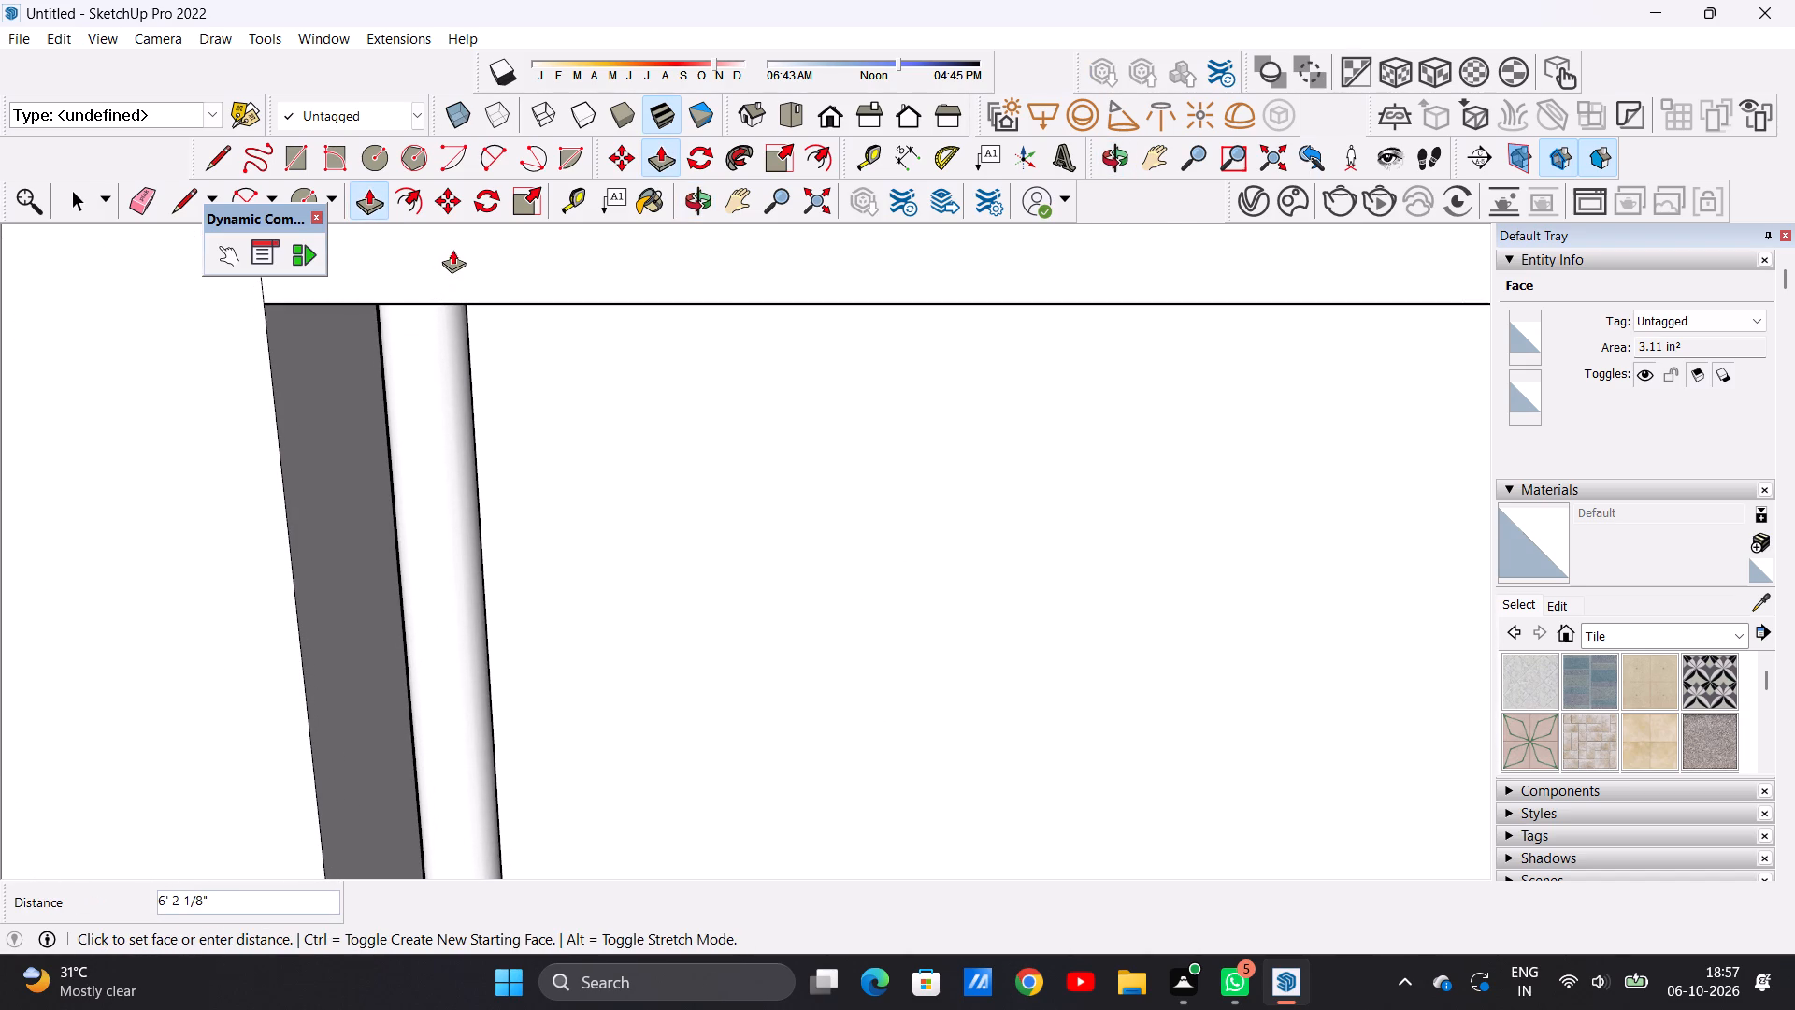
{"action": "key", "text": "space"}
Copy the ledge circle about 3' along the ledge, placing the copy close beside the central mullion.
{"action": "scroll", "coordinate": [504, 501], "scroll_direction": "down", "scroll_amount": 13}
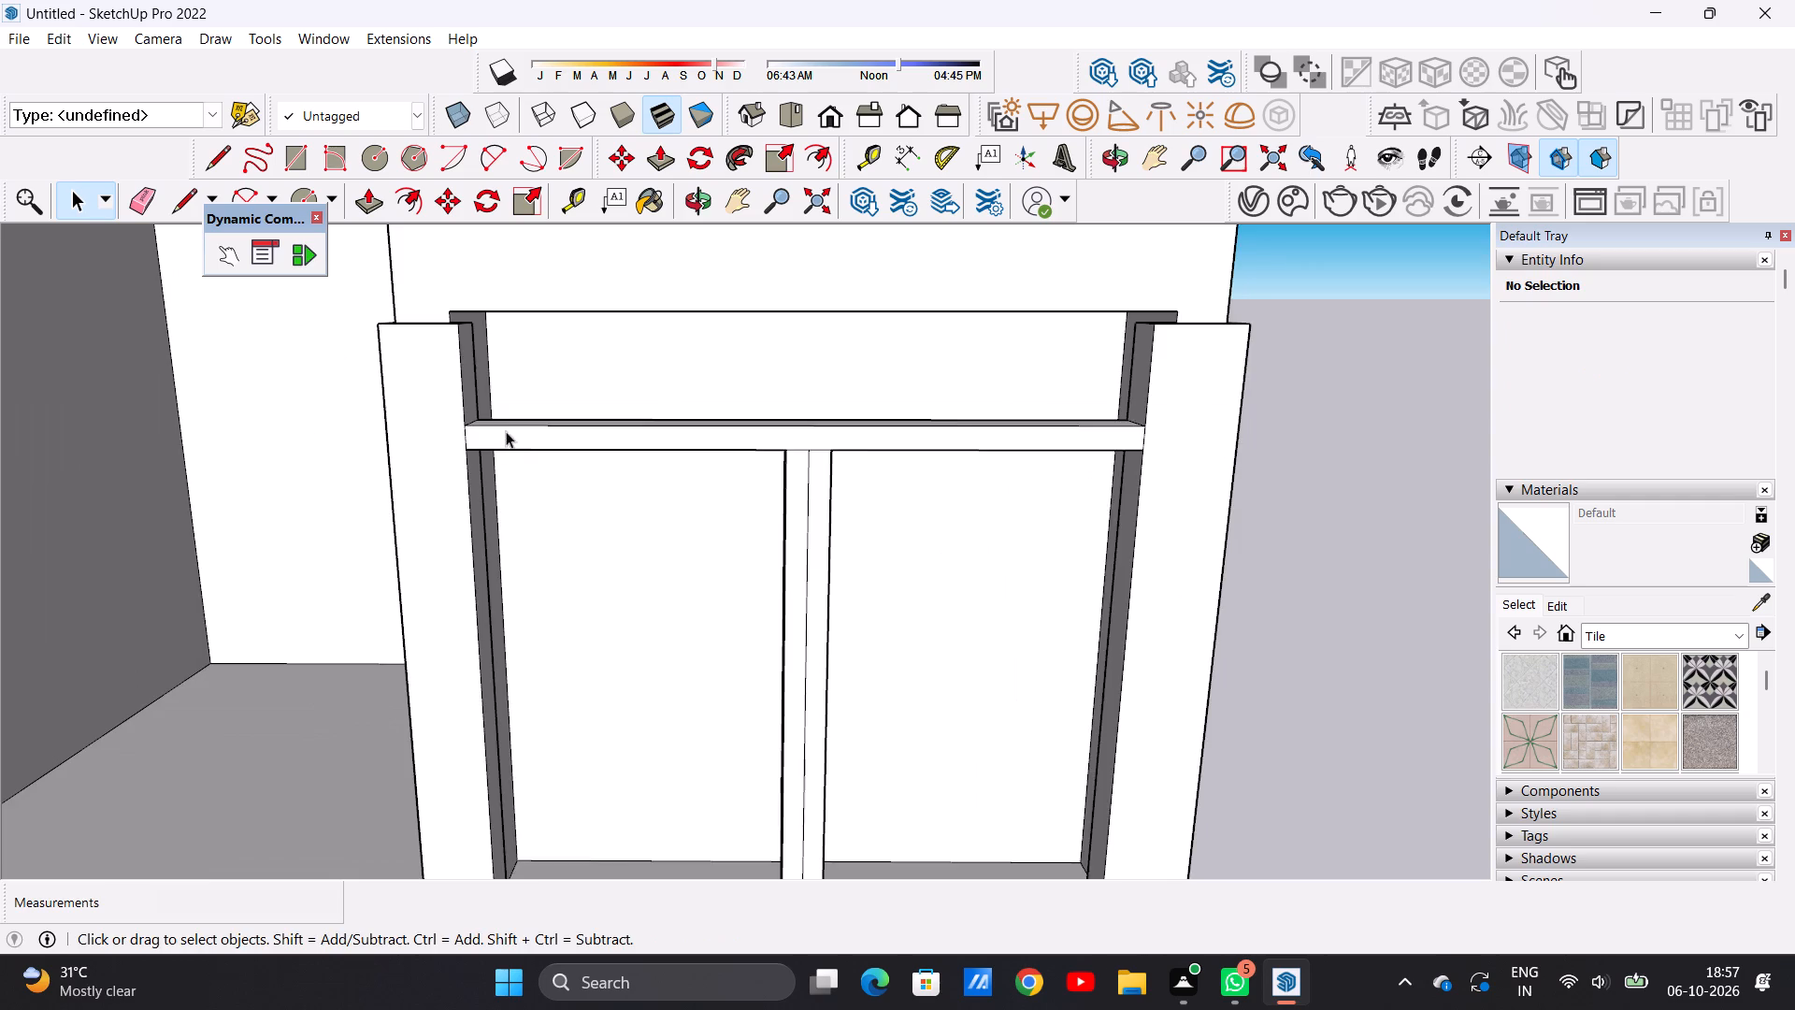
{"action": "scroll", "coordinate": [506, 431], "scroll_direction": "down", "scroll_amount": 2}
{"action": "middle_click_drag", "start_coordinate": [510, 553], "coordinate": [540, 699]}
{"action": "scroll", "coordinate": [548, 622], "scroll_direction": "down", "scroll_amount": 6}
{"action": "scroll", "coordinate": [674, 791], "scroll_direction": "up", "scroll_amount": 6}
{"action": "middle_click_drag", "start_coordinate": [563, 701], "coordinate": [554, 748]}
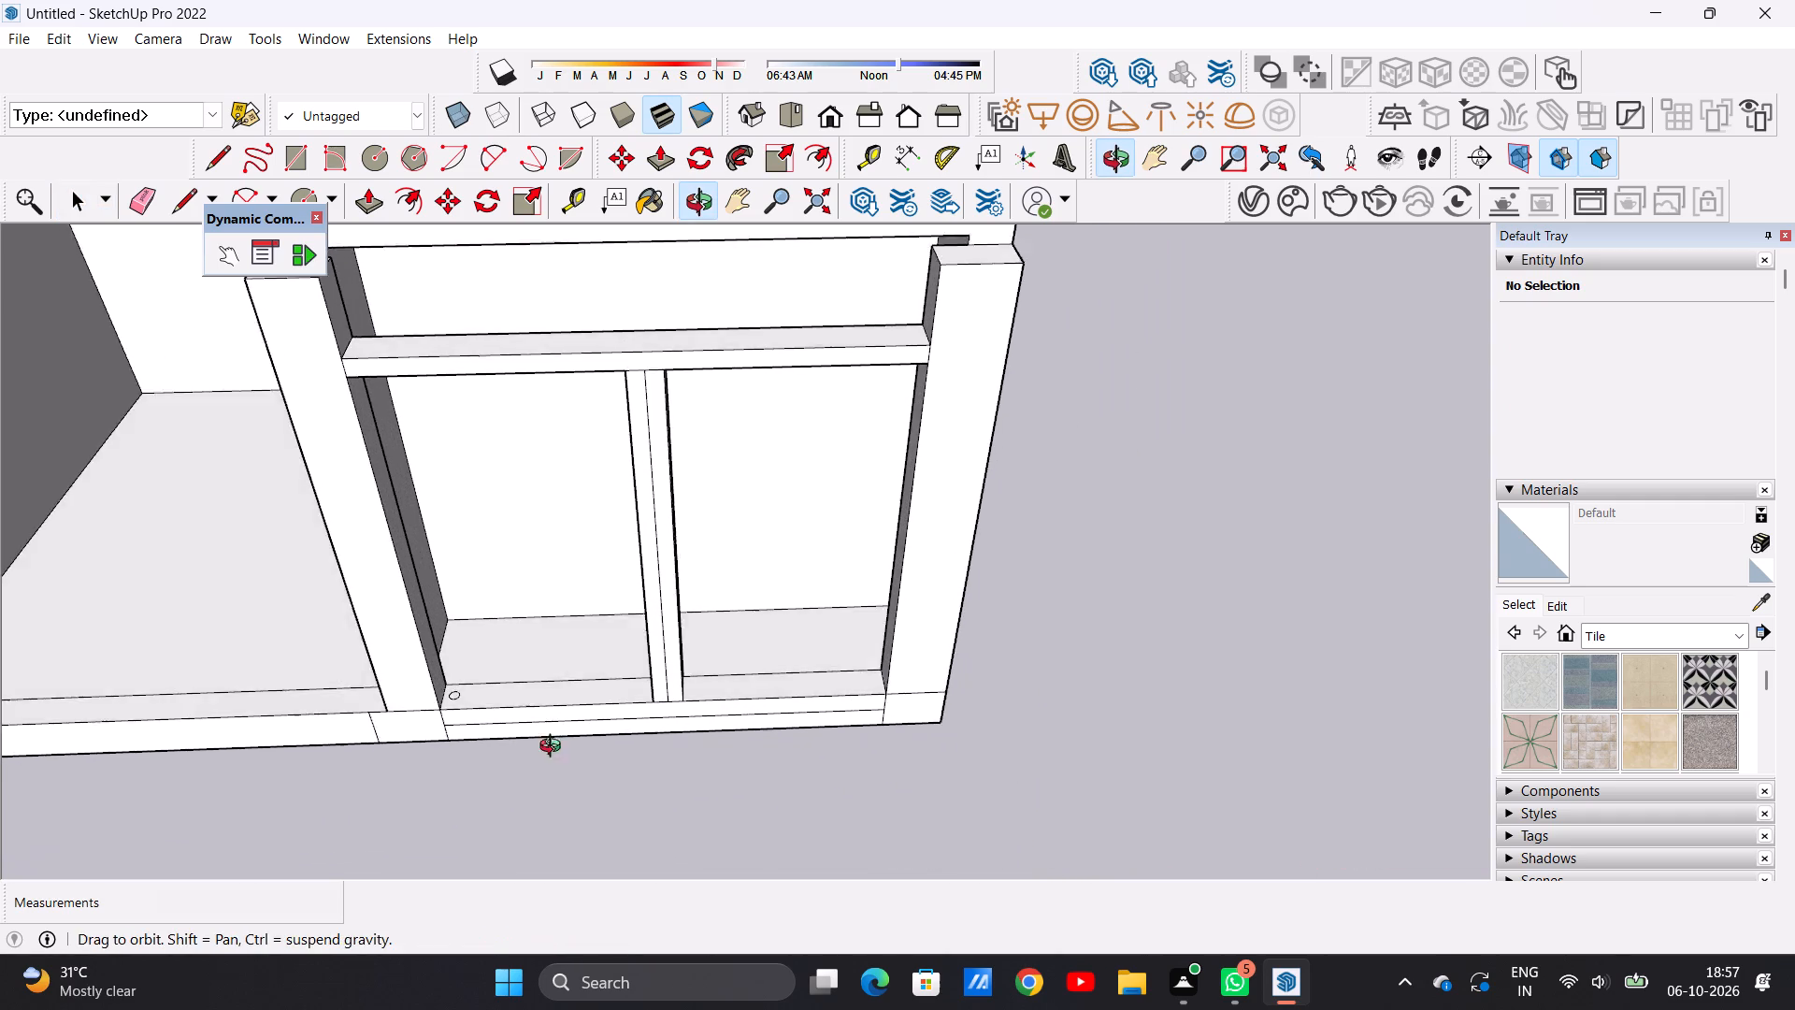
{"action": "middle_click_drag", "start_coordinate": [554, 748], "coordinate": [550, 777]}
{"action": "scroll", "coordinate": [550, 777], "scroll_direction": "up", "scroll_amount": 2}
{"action": "scroll", "coordinate": [441, 657], "scroll_direction": "up", "scroll_amount": 1}
{"action": "scroll", "coordinate": [442, 656], "scroll_direction": "down", "scroll_amount": 1}
{"action": "scroll", "coordinate": [444, 655], "scroll_direction": "up", "scroll_amount": 11}
{"action": "double_click", "coordinate": [431, 692]}
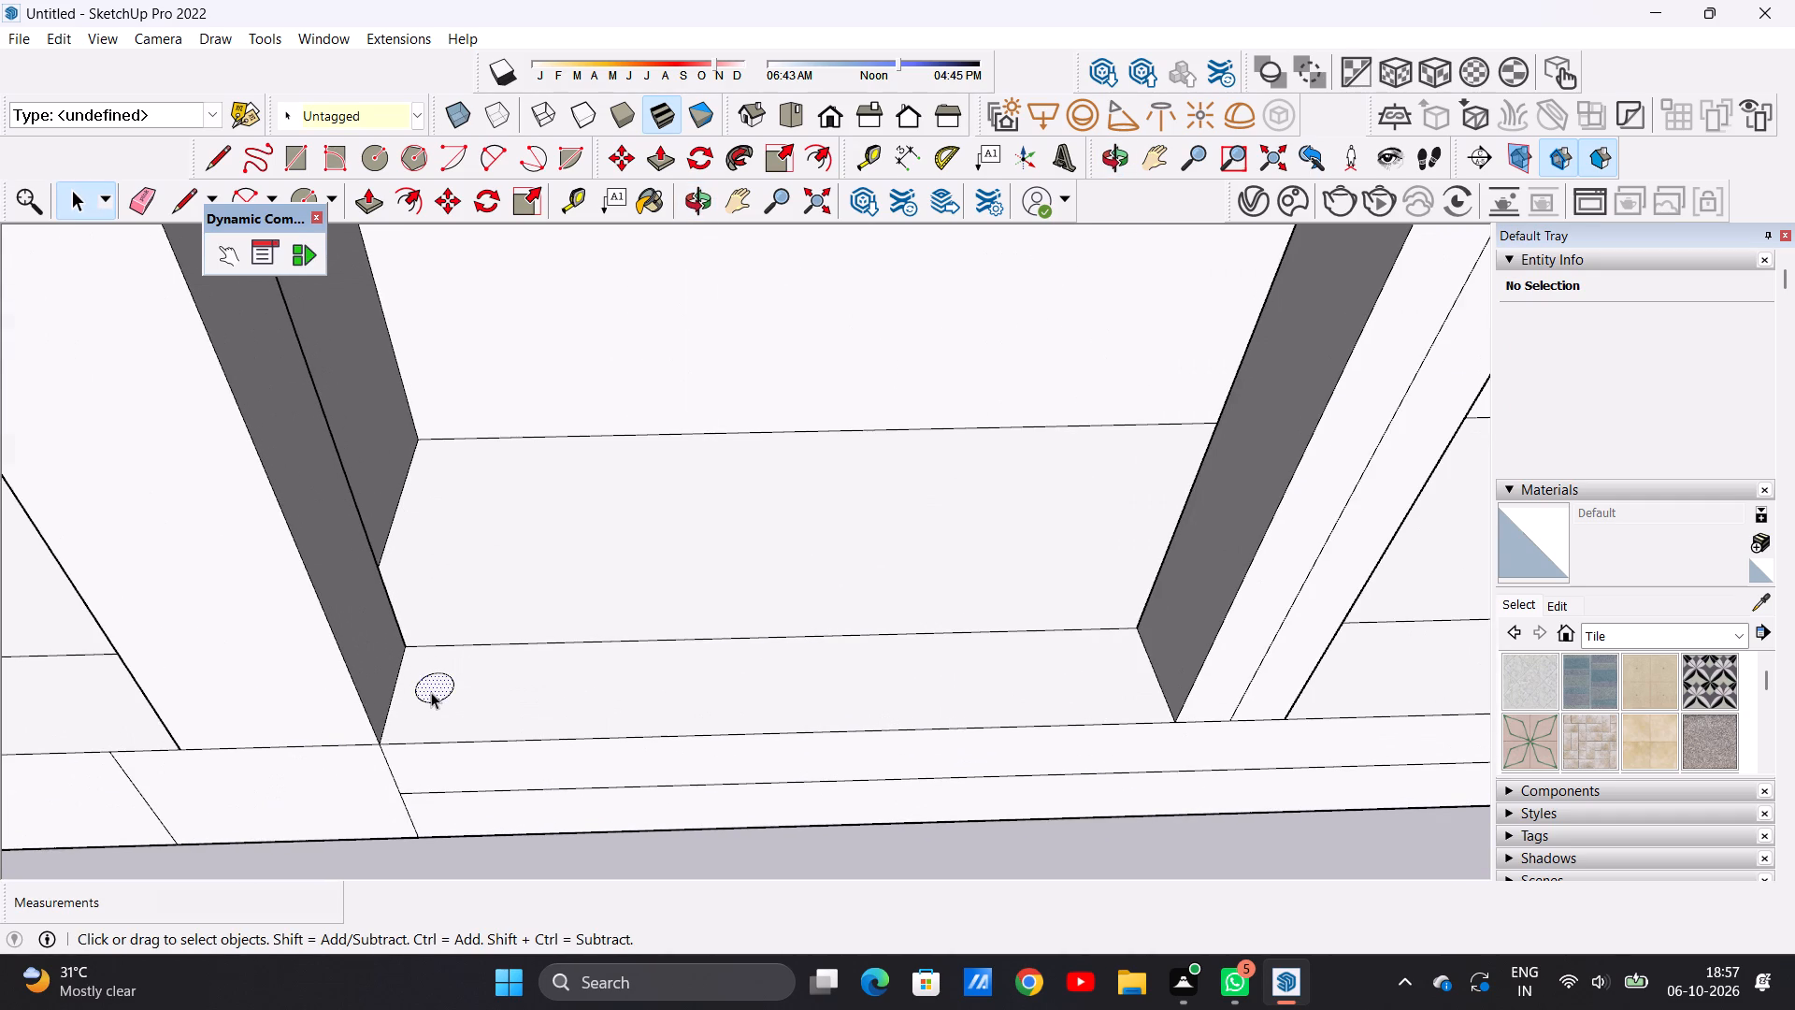
{"action": "key", "text": "m"}
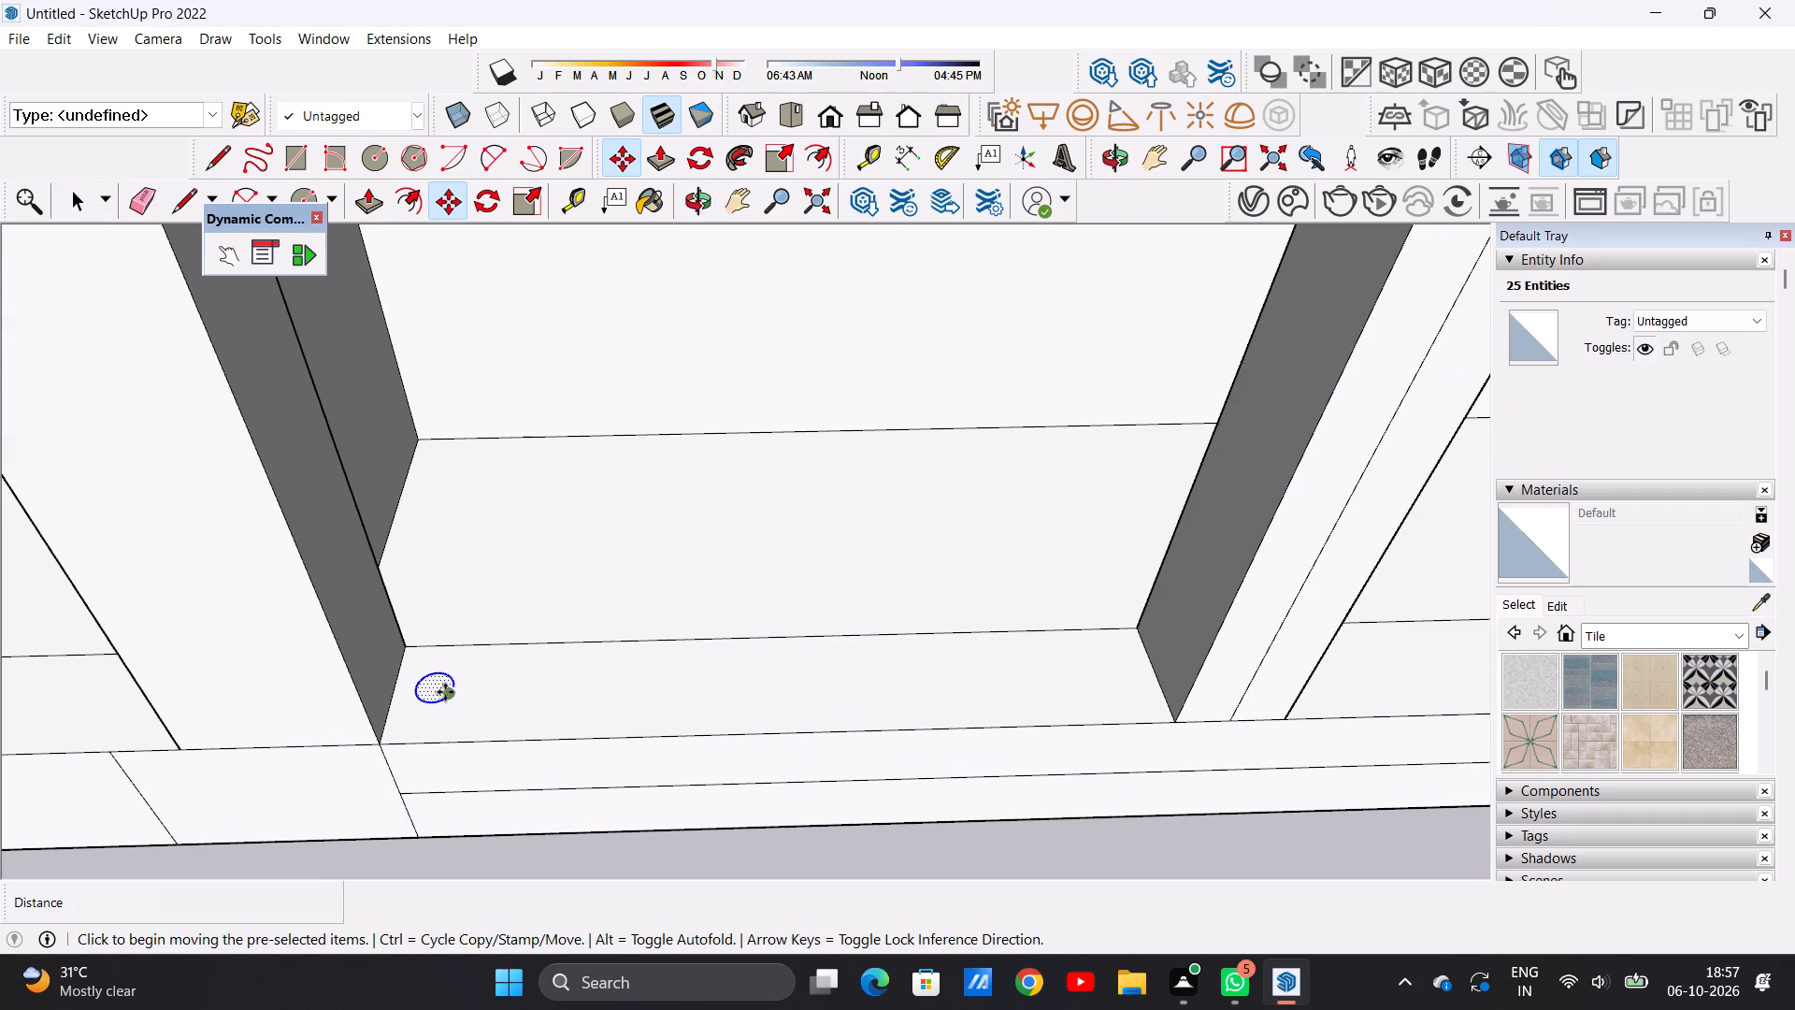
{"action": "left_click", "coordinate": [445, 692]}
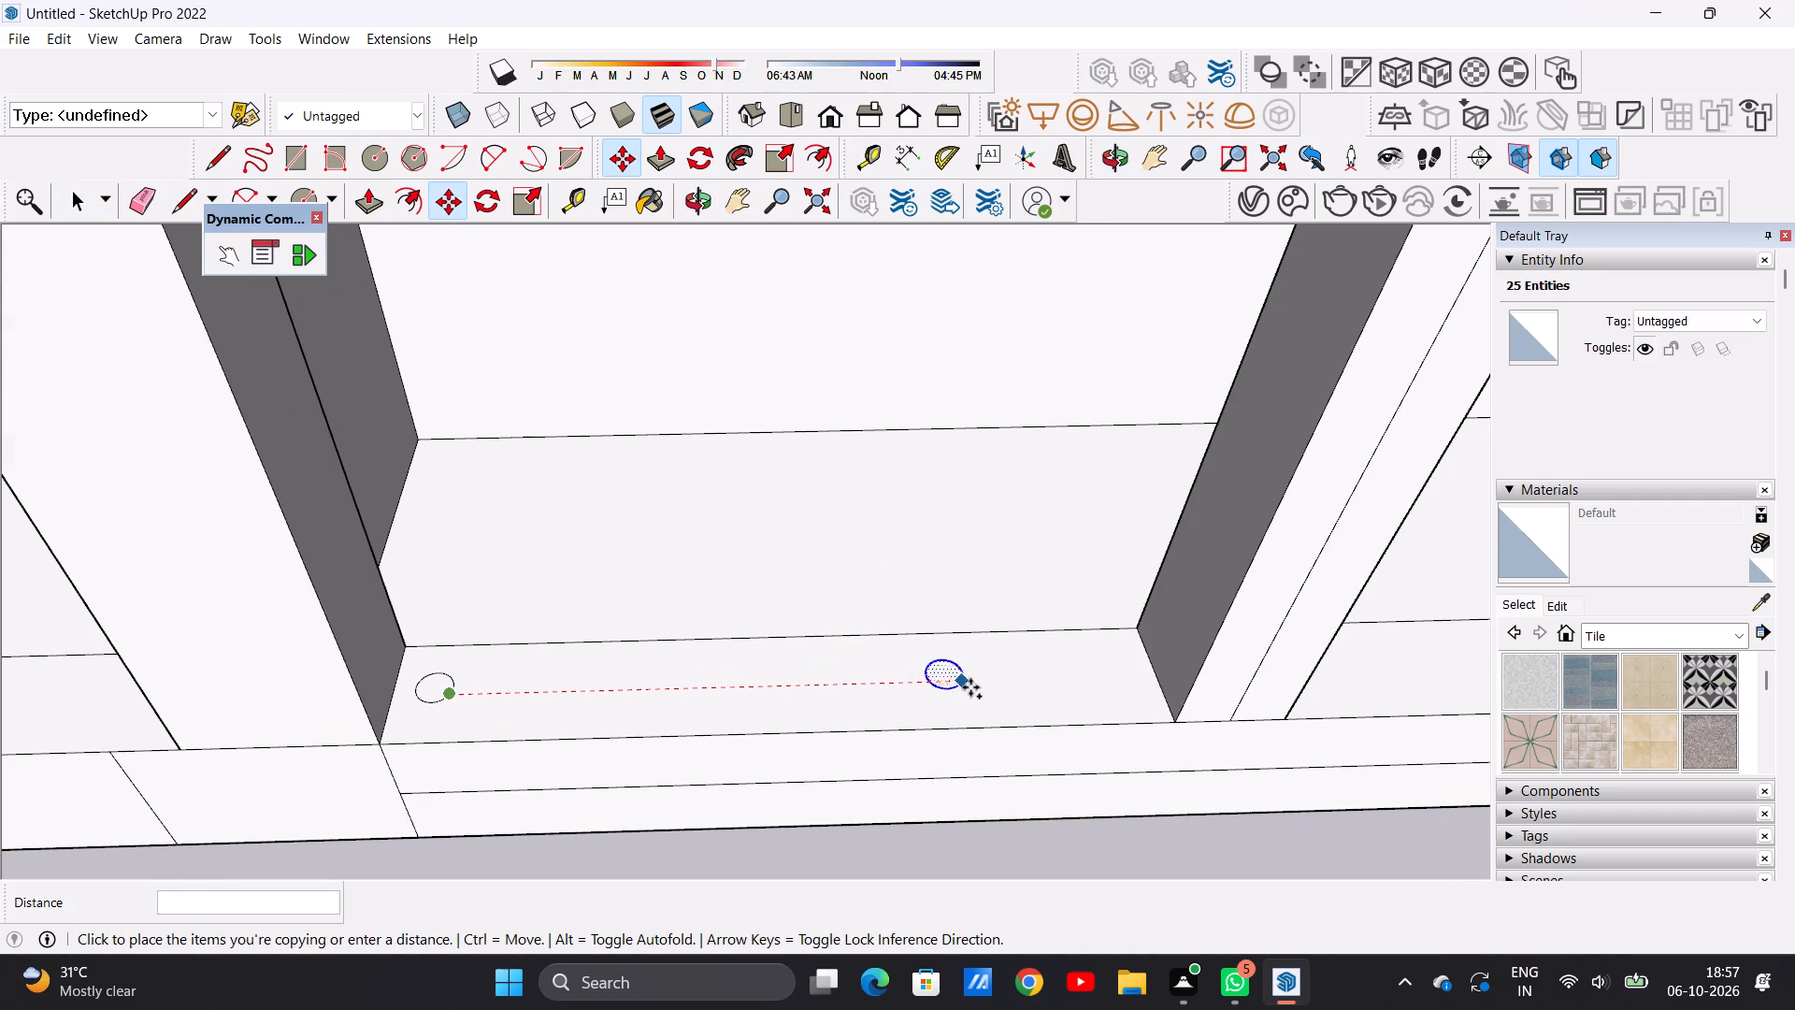
{"action": "left_click", "coordinate": [1123, 675]}
Fill the ledge between the two end circles with seven more copies in a straight row, about 4 1/2" apart.
{"action": "left_click", "coordinate": [1120, 680]}
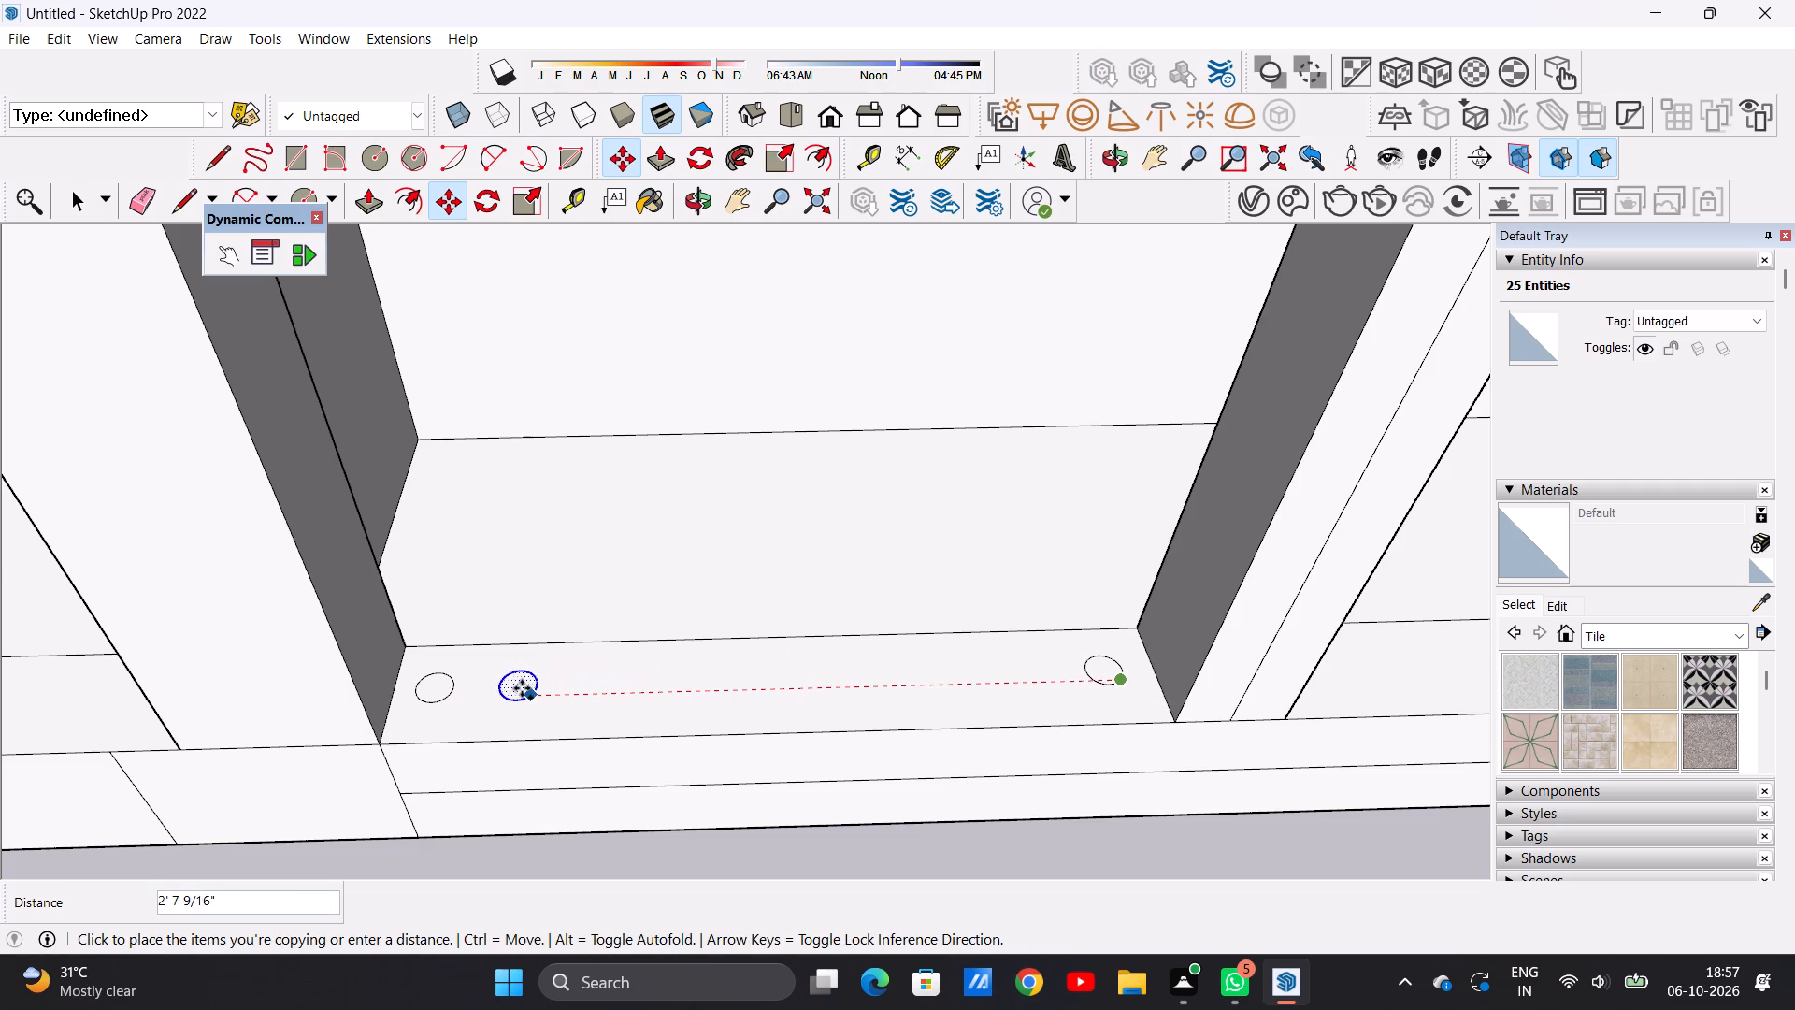
{"action": "left_click", "coordinate": [522, 688]}
{"action": "left_click", "coordinate": [522, 688]}
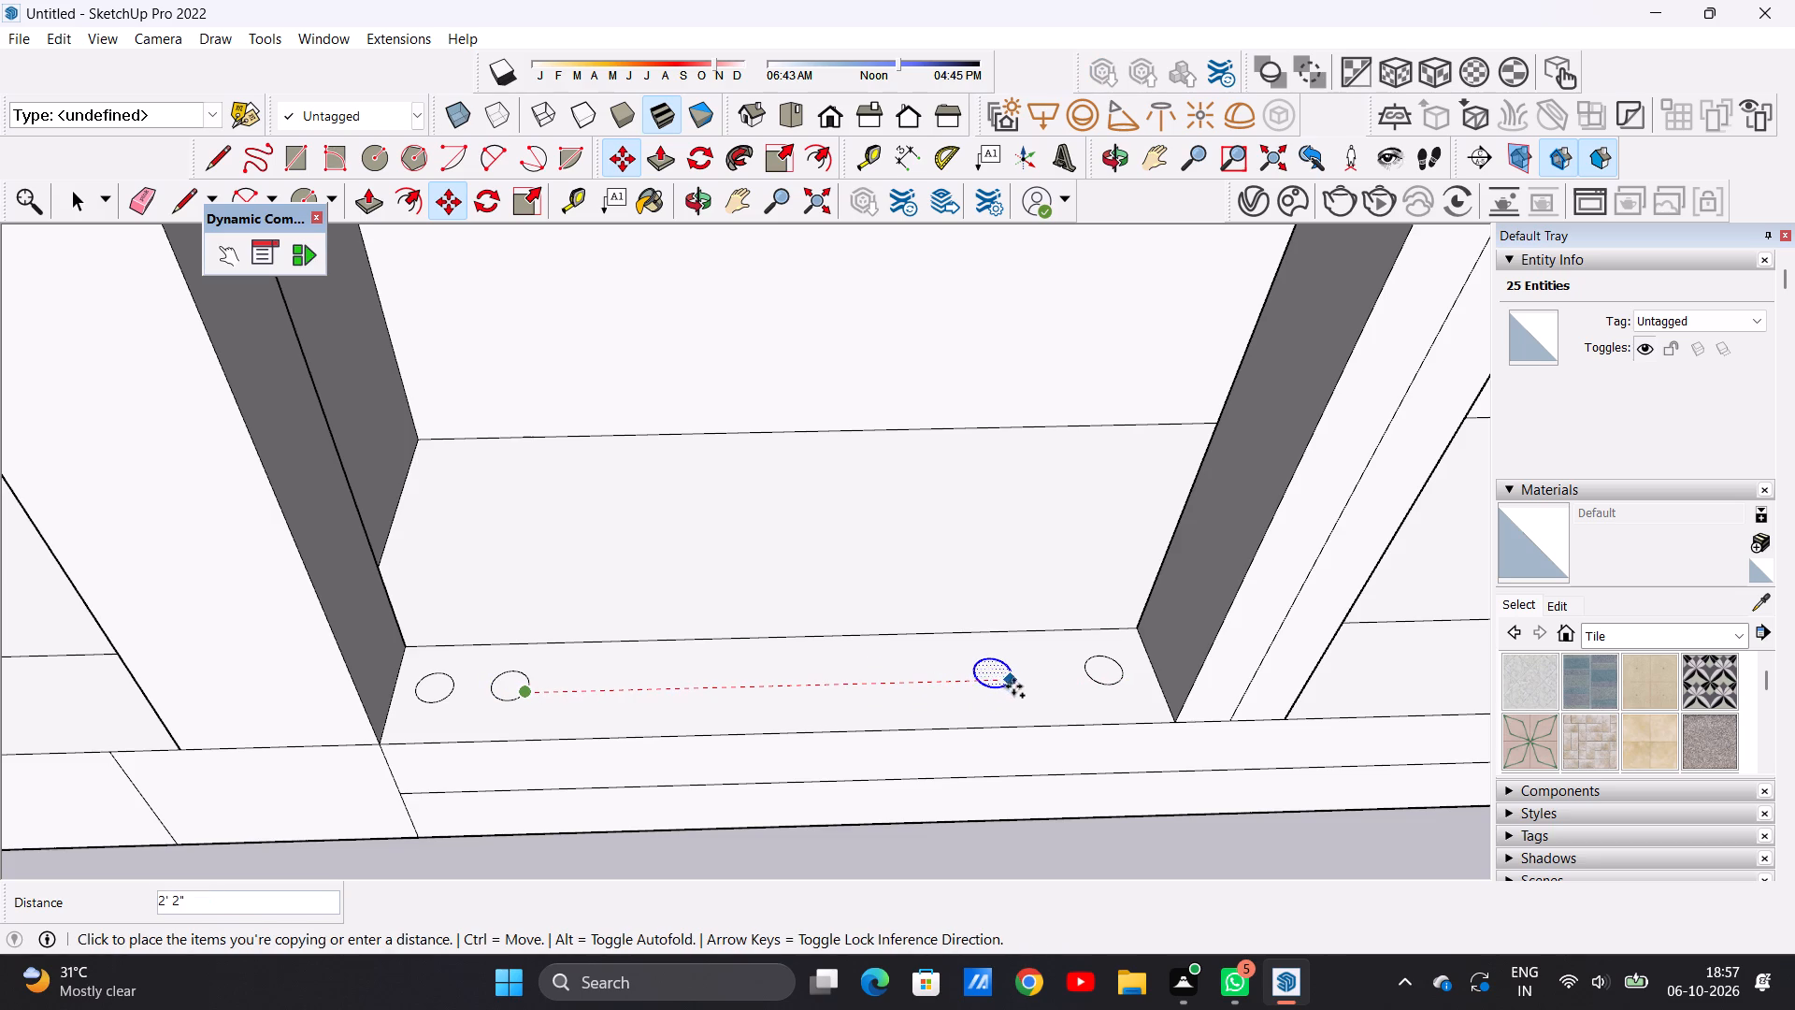
{"action": "left_click", "coordinate": [1041, 685]}
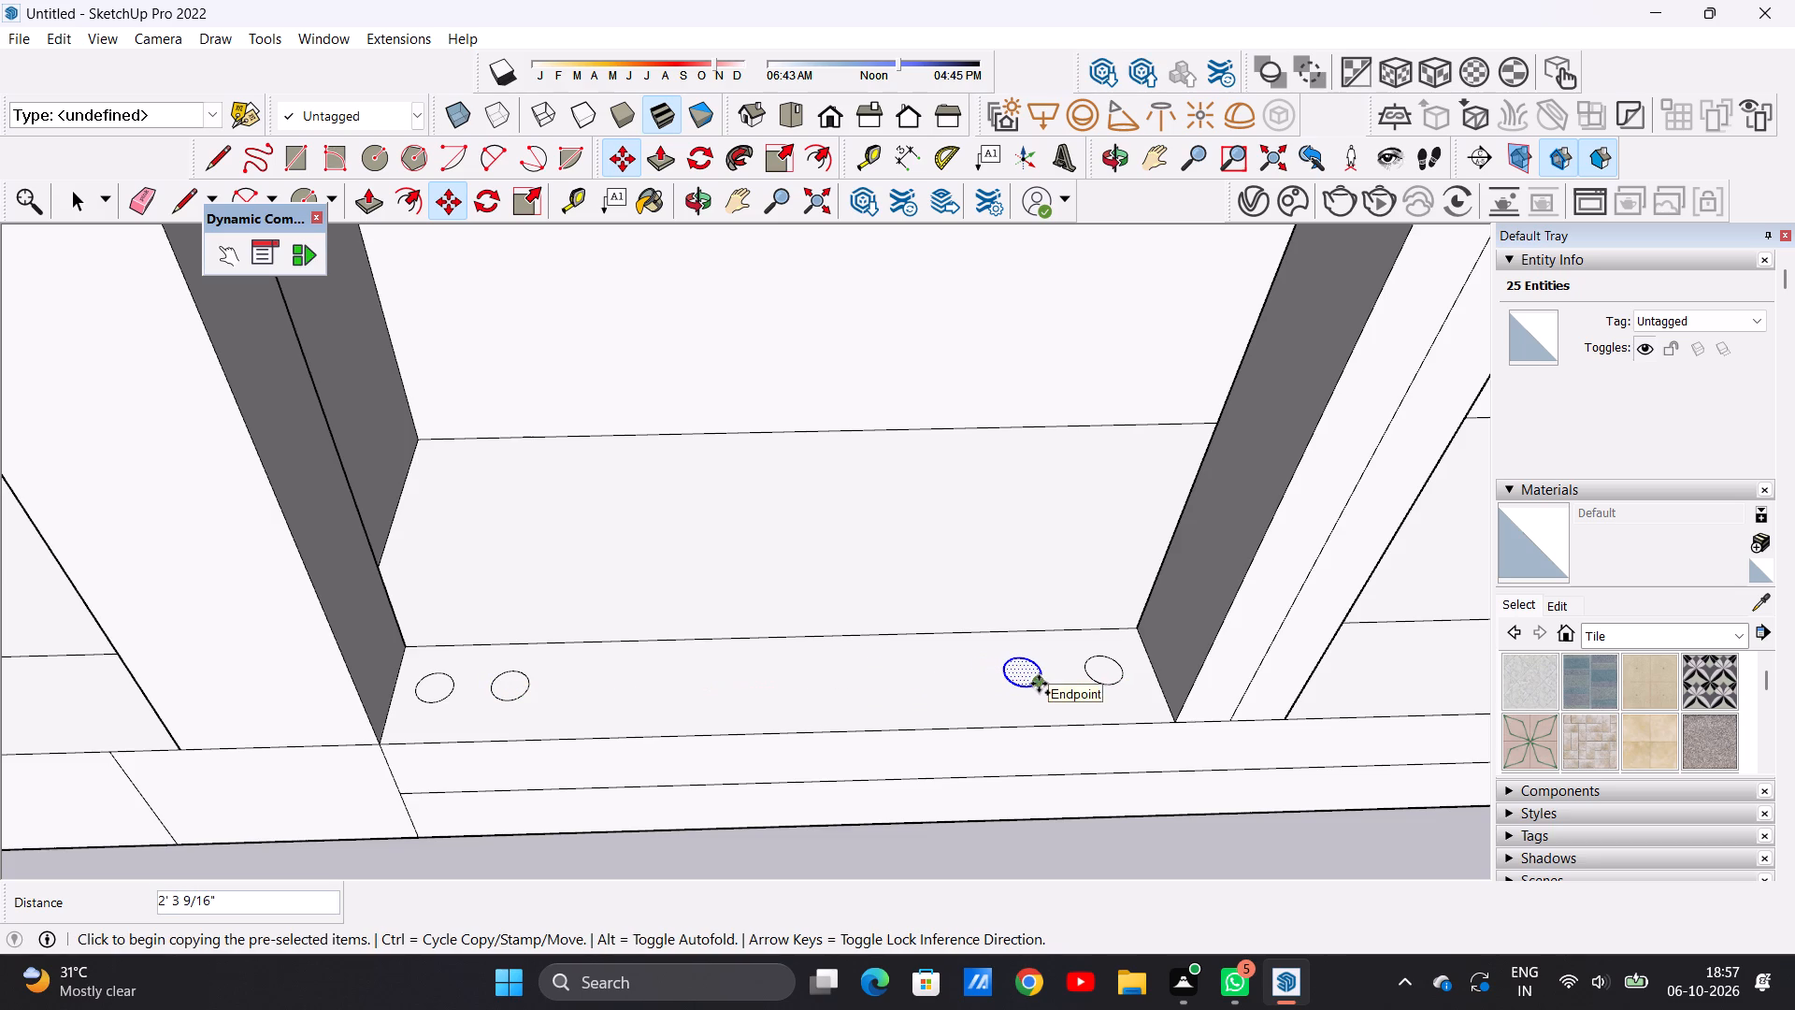
{"action": "left_click", "coordinate": [1039, 684]}
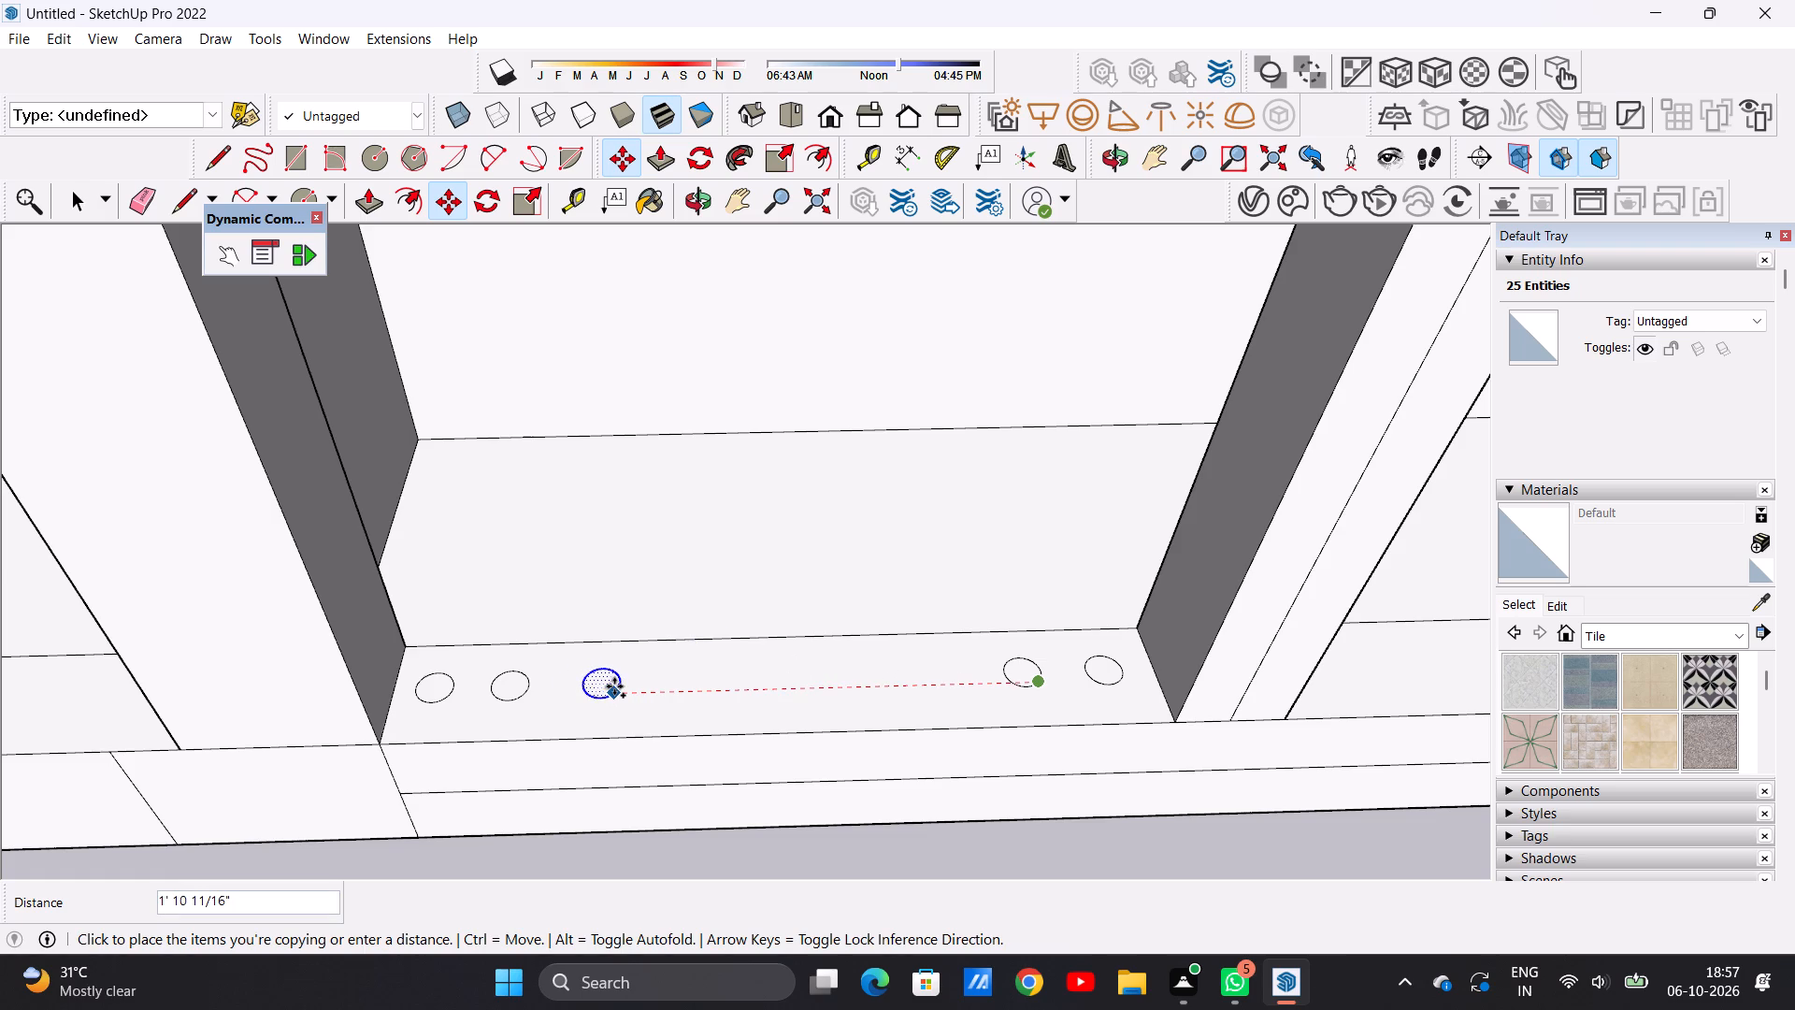
{"action": "left_click", "coordinate": [610, 686]}
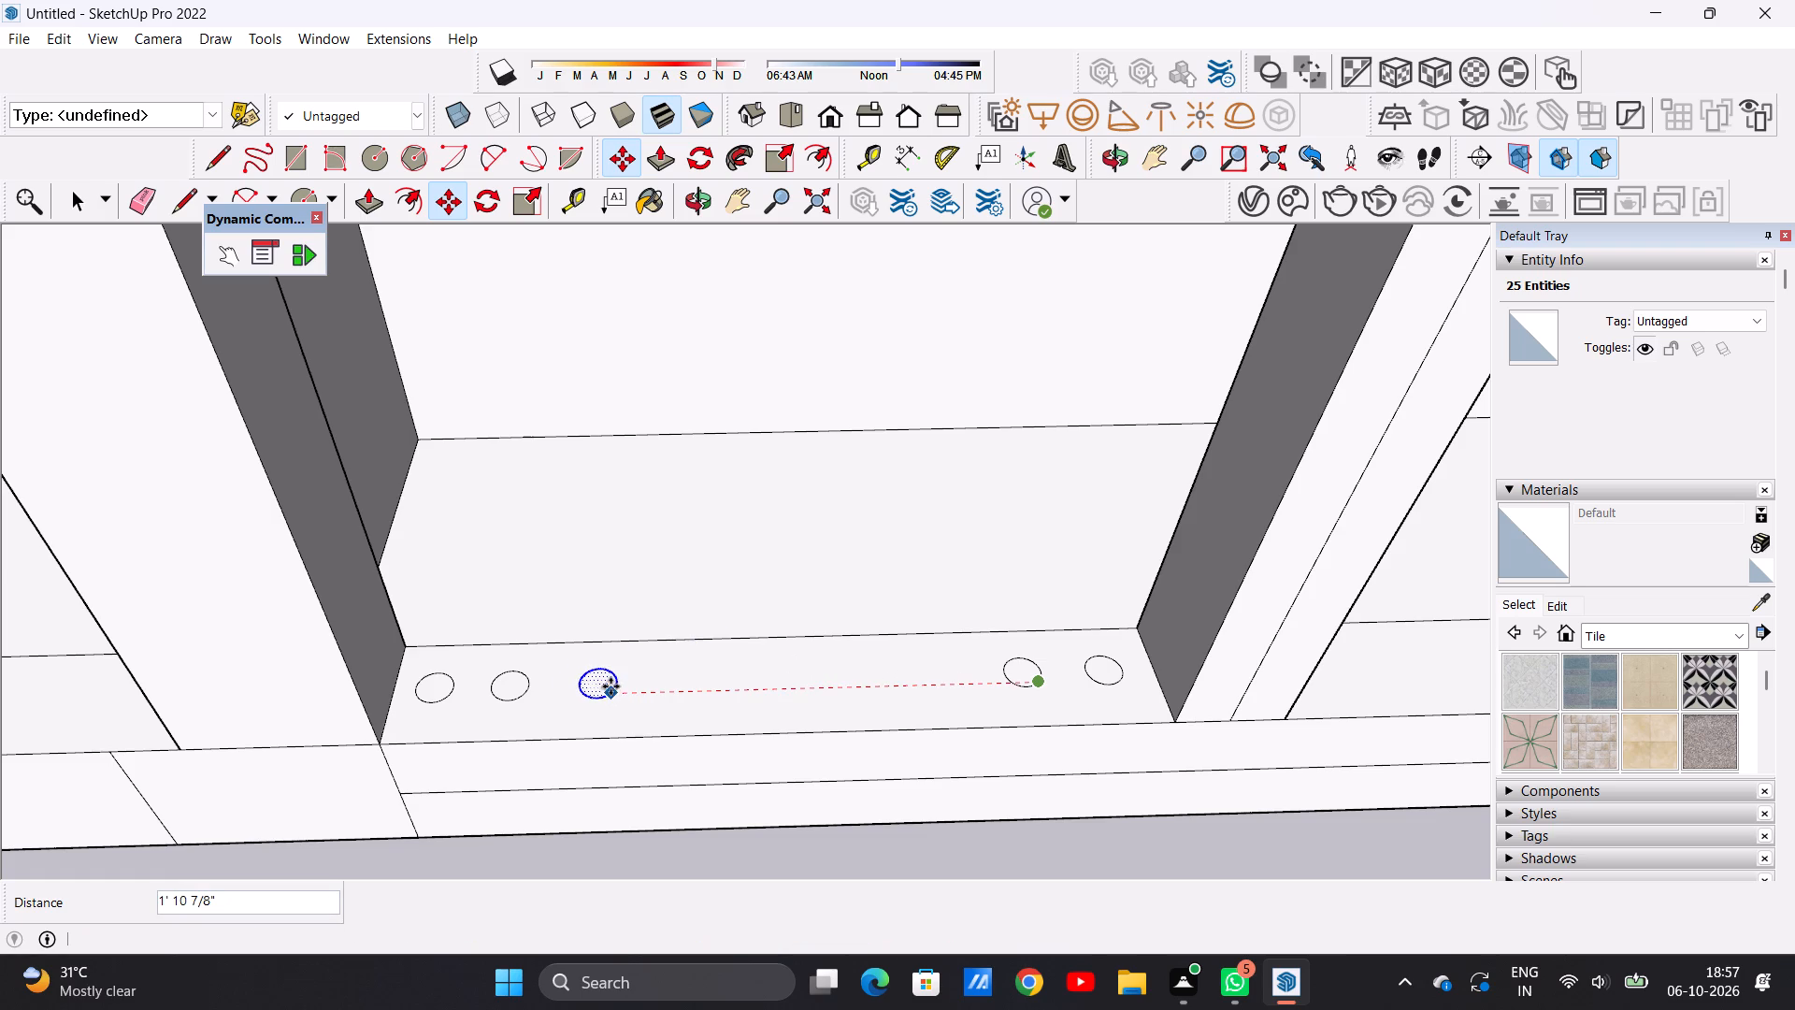
{"action": "left_click", "coordinate": [615, 683]}
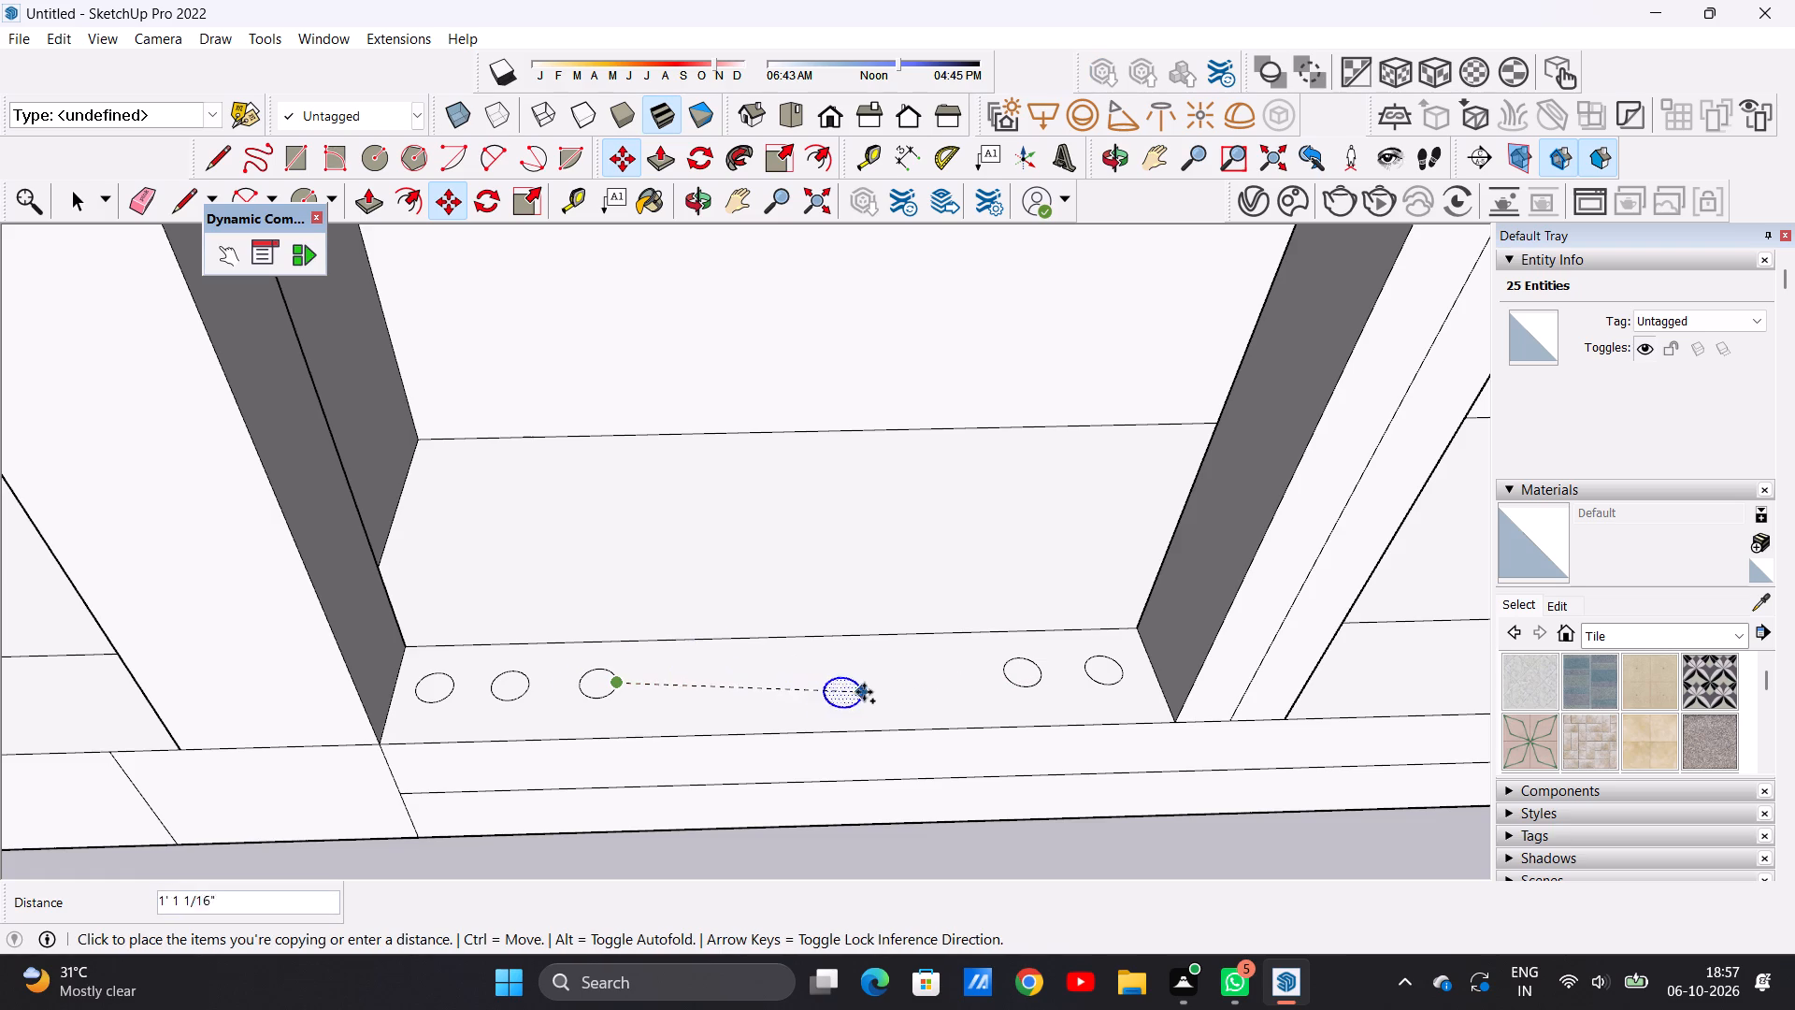
{"action": "left_click", "coordinate": [948, 676]}
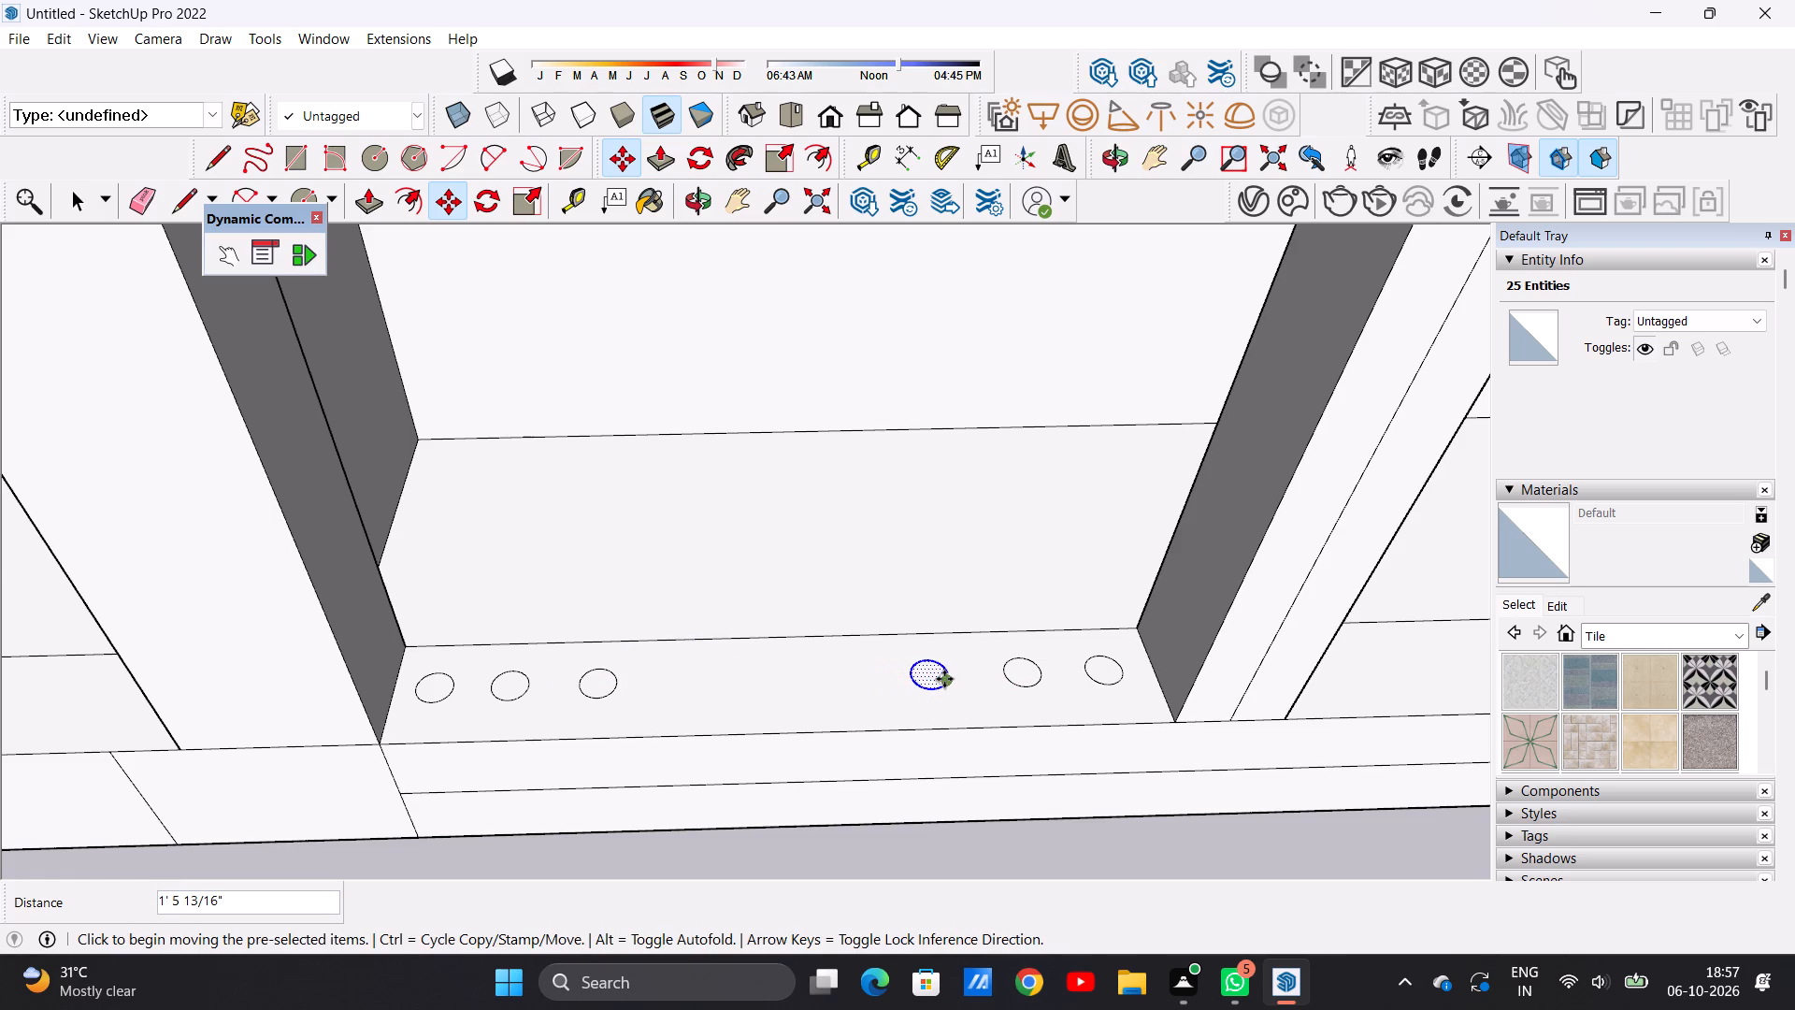
{"action": "left_click", "coordinate": [944, 679]}
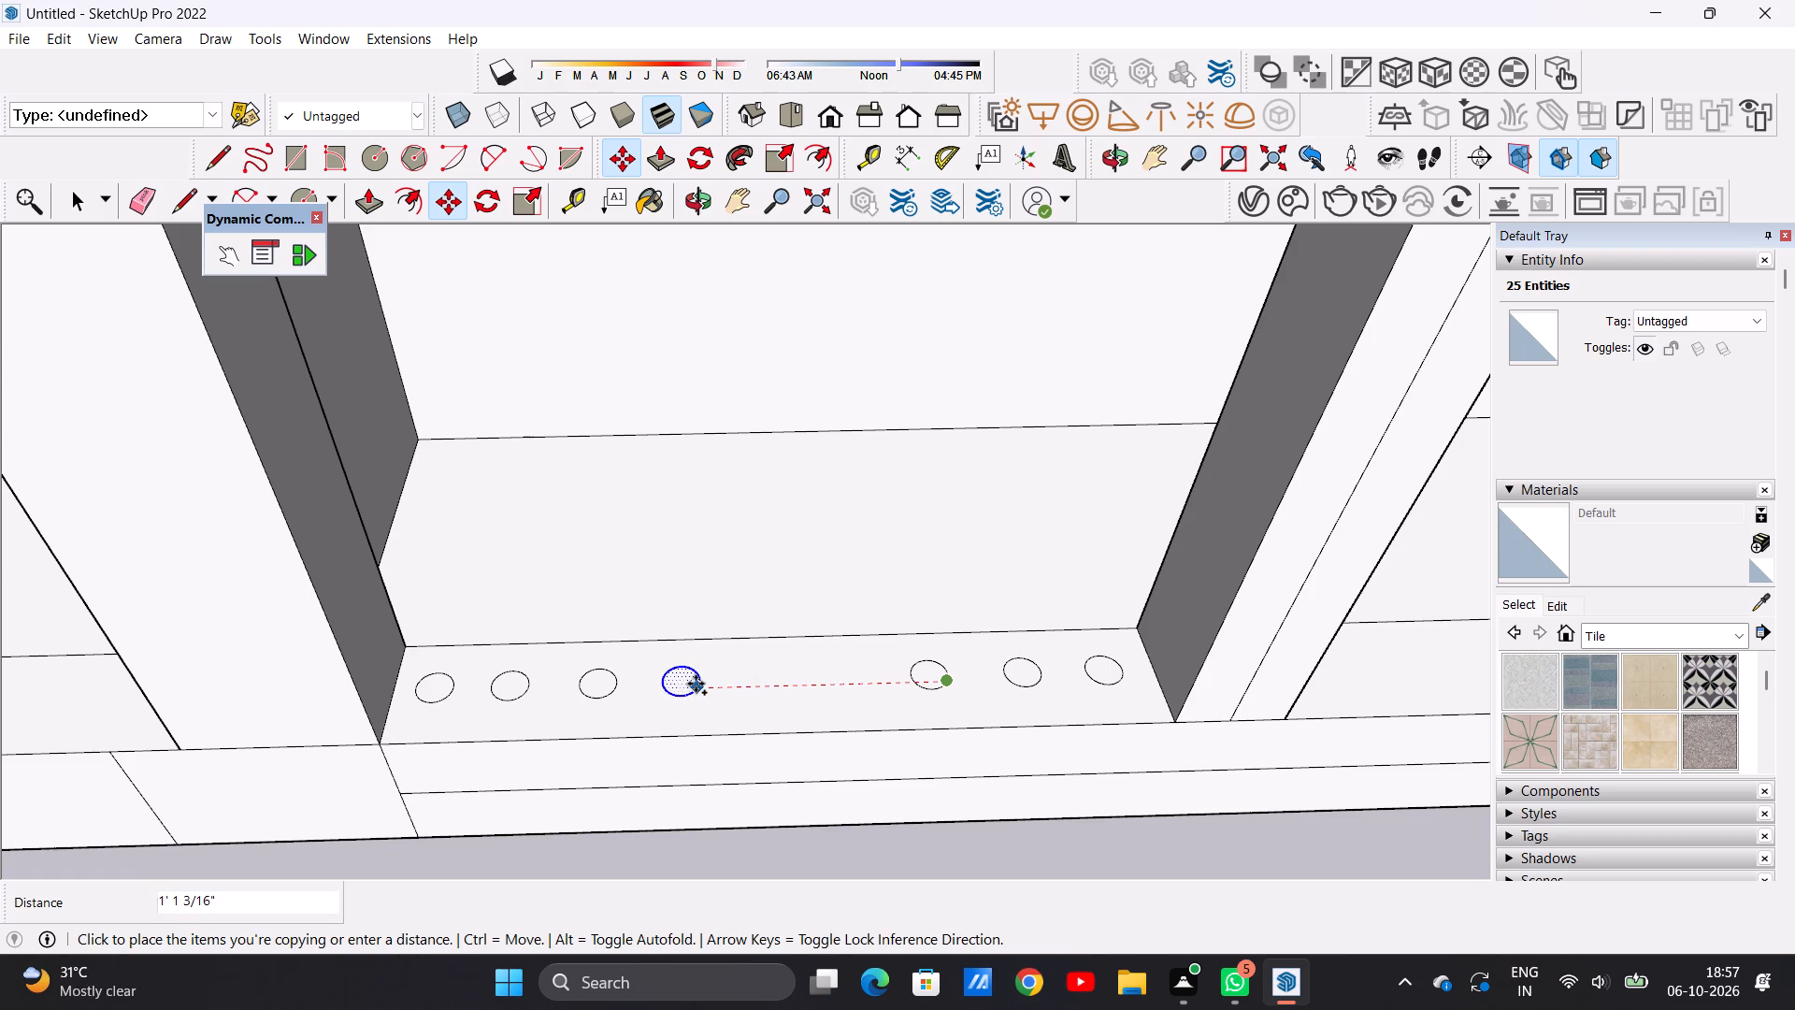
{"action": "left_click", "coordinate": [699, 680]}
{"action": "left_click", "coordinate": [699, 680]}
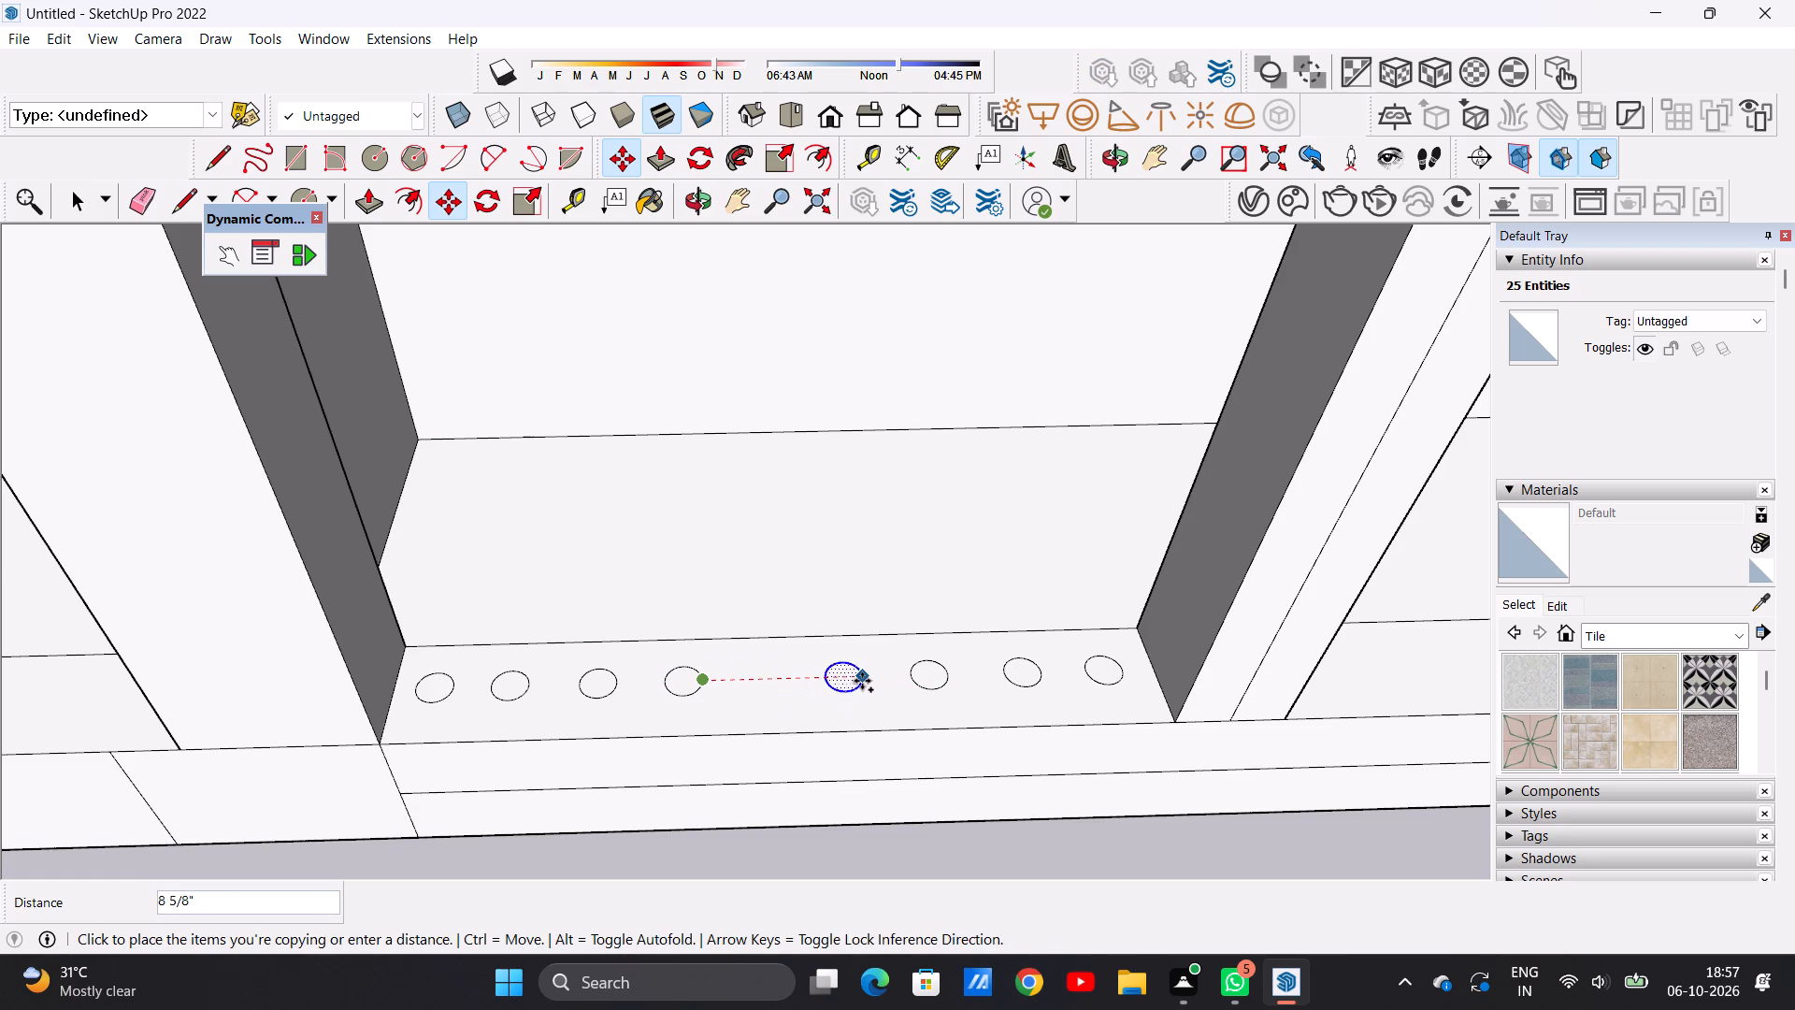
{"action": "left_click", "coordinate": [864, 679]}
{"action": "left_click", "coordinate": [863, 680]}
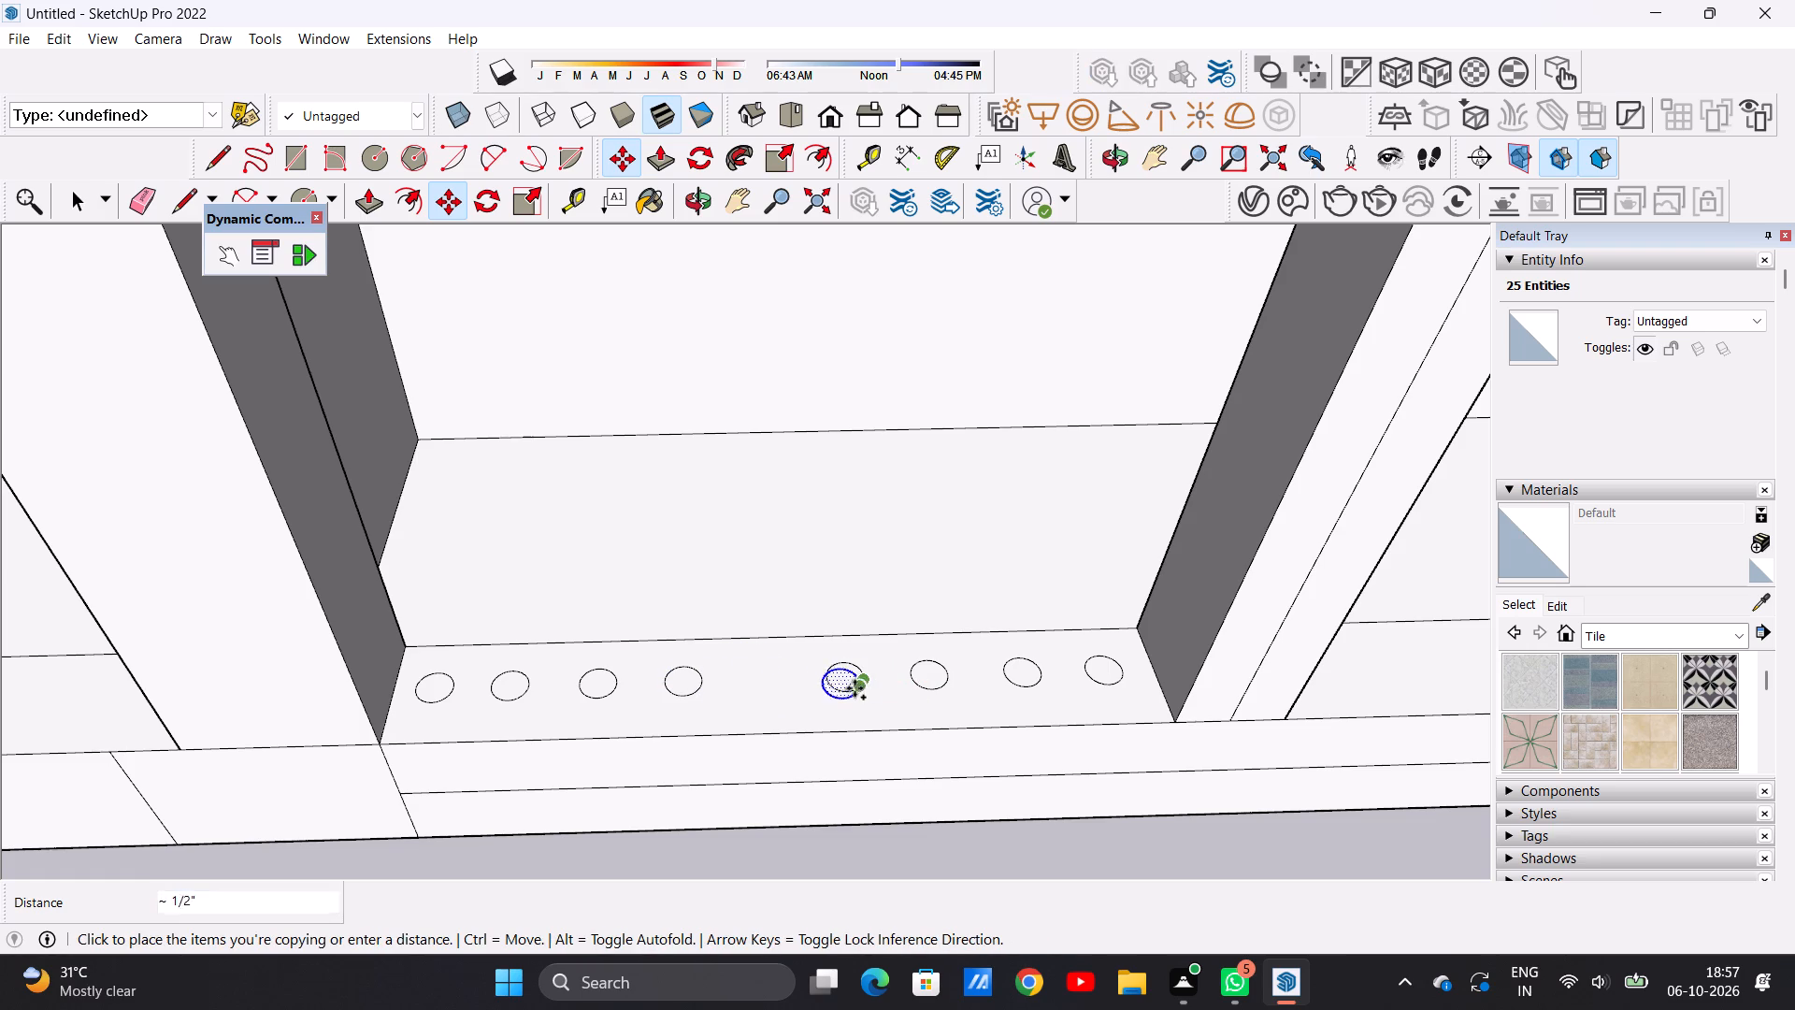
{"action": "left_click", "coordinate": [781, 673]}
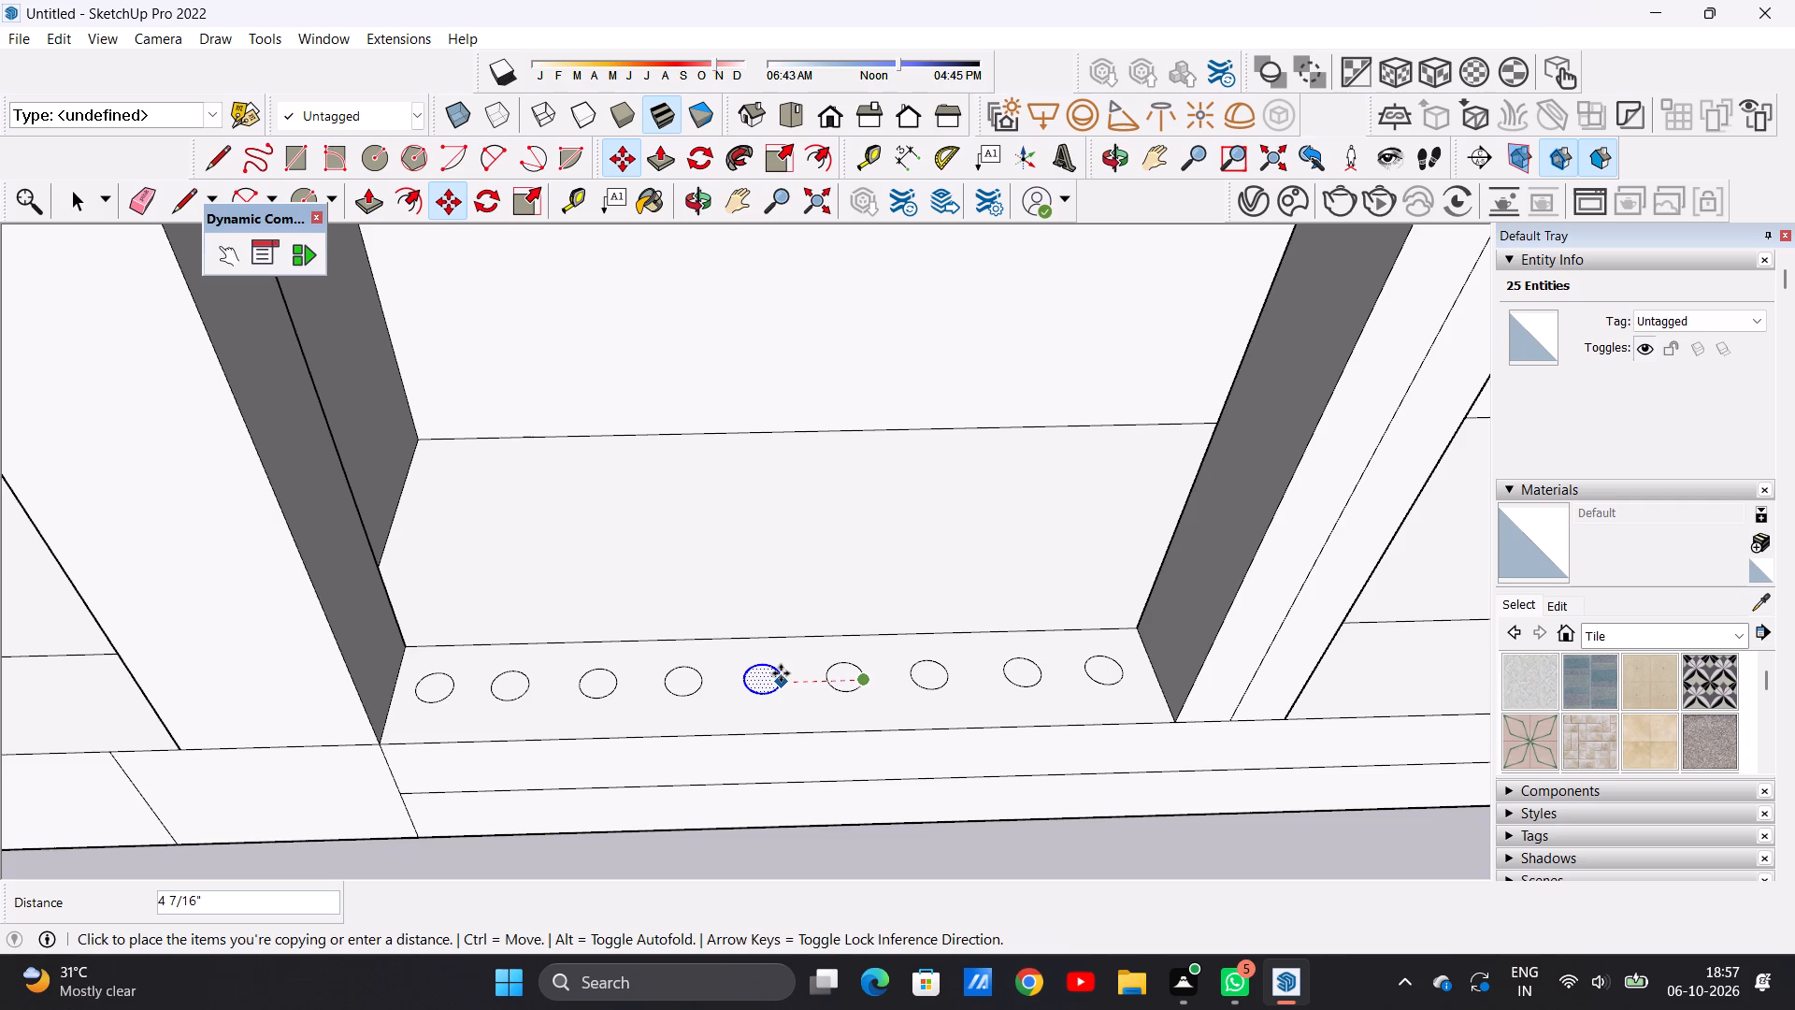
Copy a ledge circle about 2' 7" past the central mullion onto the bay's other half, and nudge it into place close beside the mullion.
{"action": "left_click", "coordinate": [775, 679]}
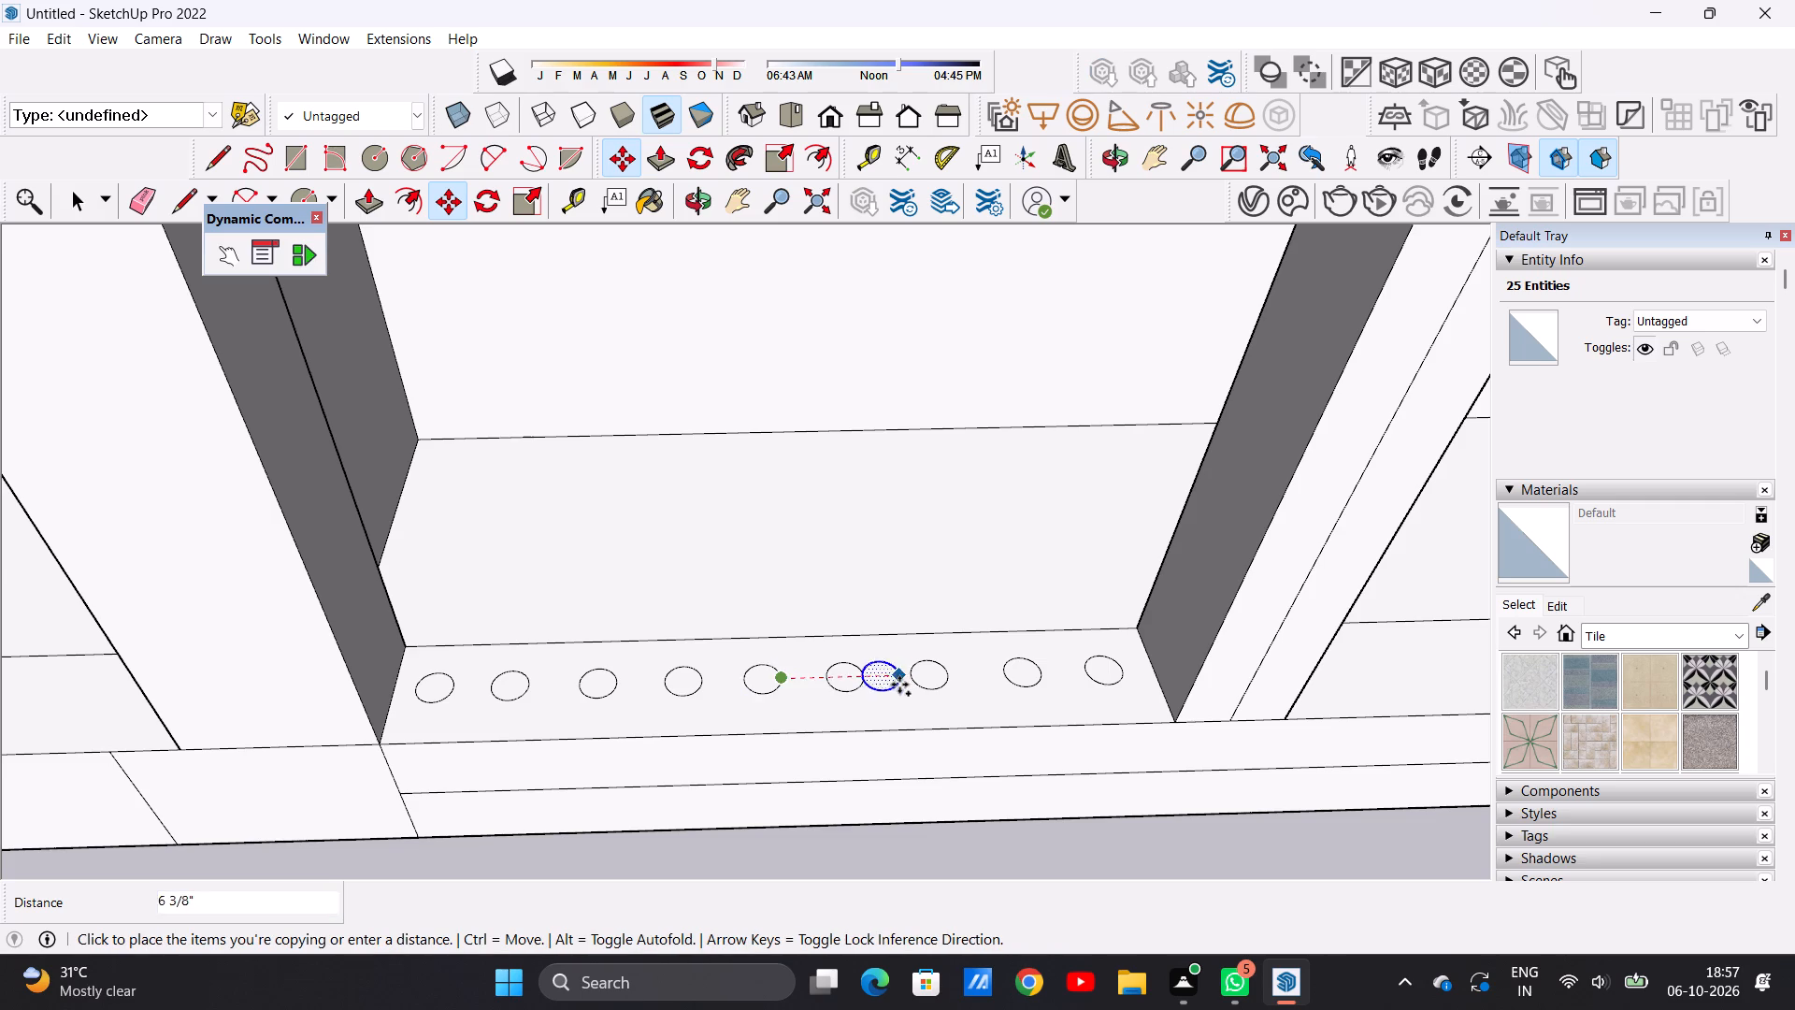
{"action": "scroll", "coordinate": [778, 685], "scroll_direction": "down", "scroll_amount": 11}
{"action": "scroll", "coordinate": [1047, 685], "scroll_direction": "up", "scroll_amount": 8}
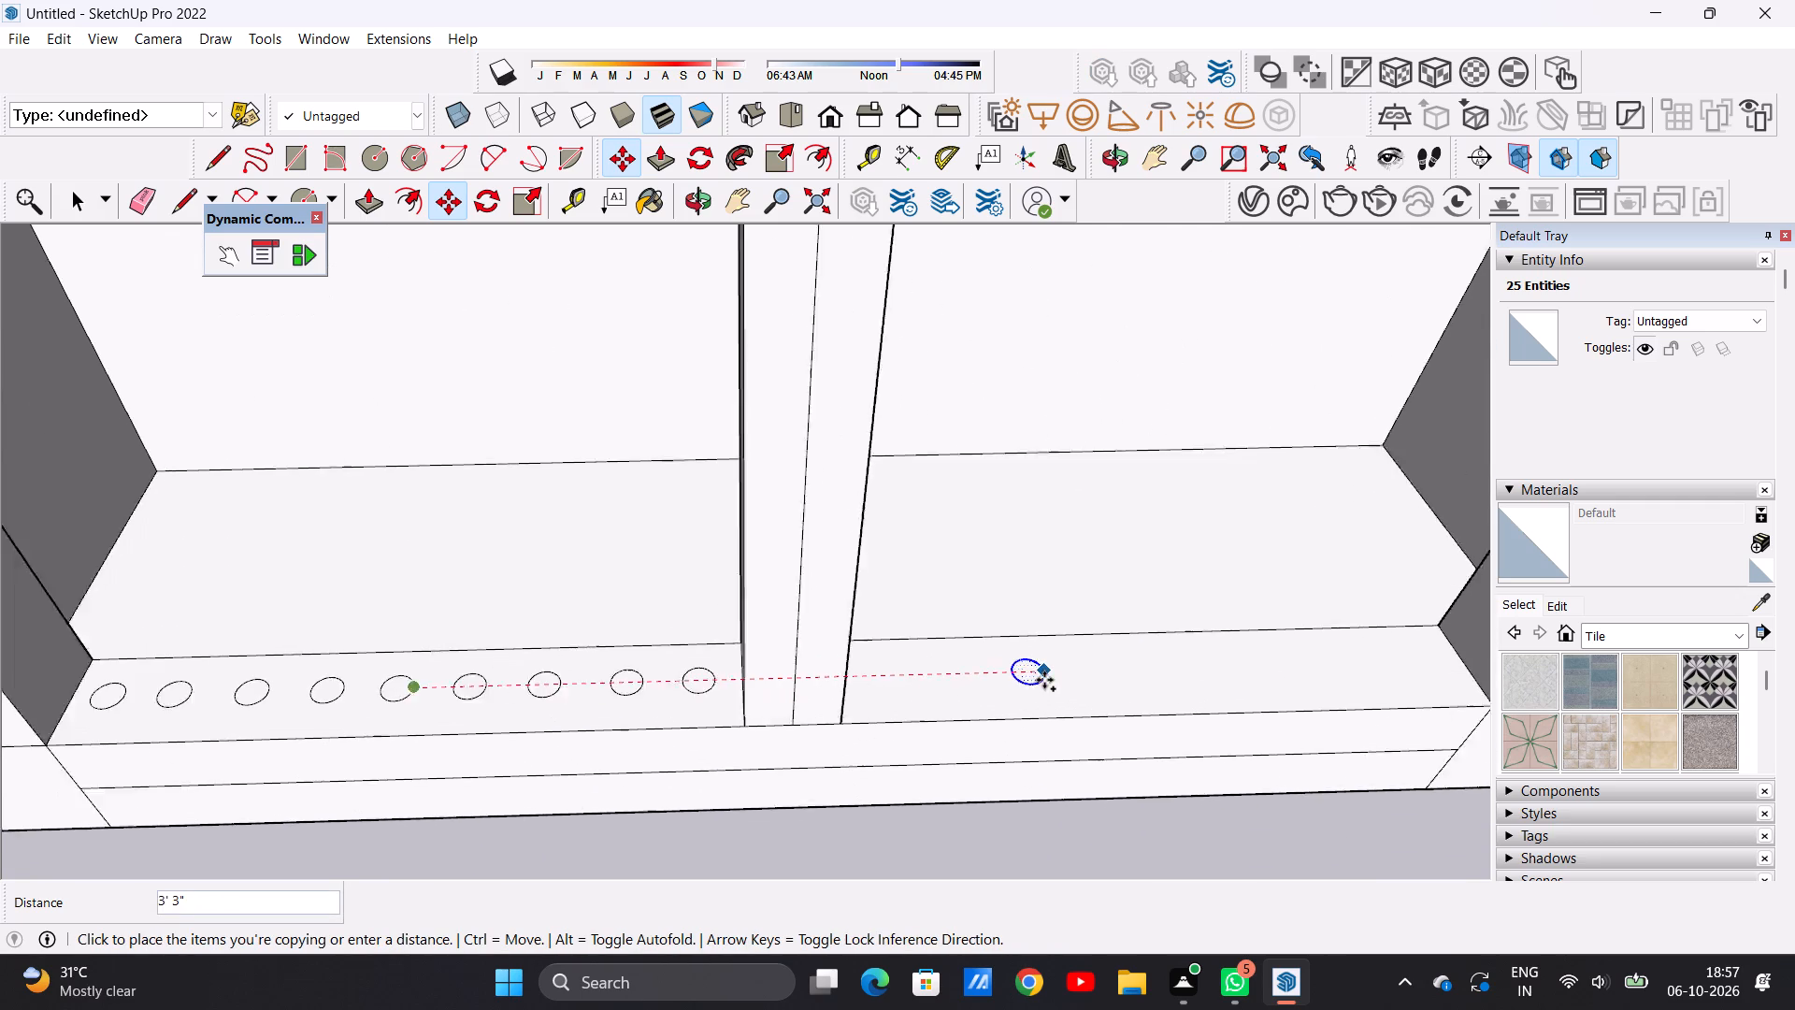
{"action": "scroll", "coordinate": [1044, 680], "scroll_direction": "up", "scroll_amount": 2}
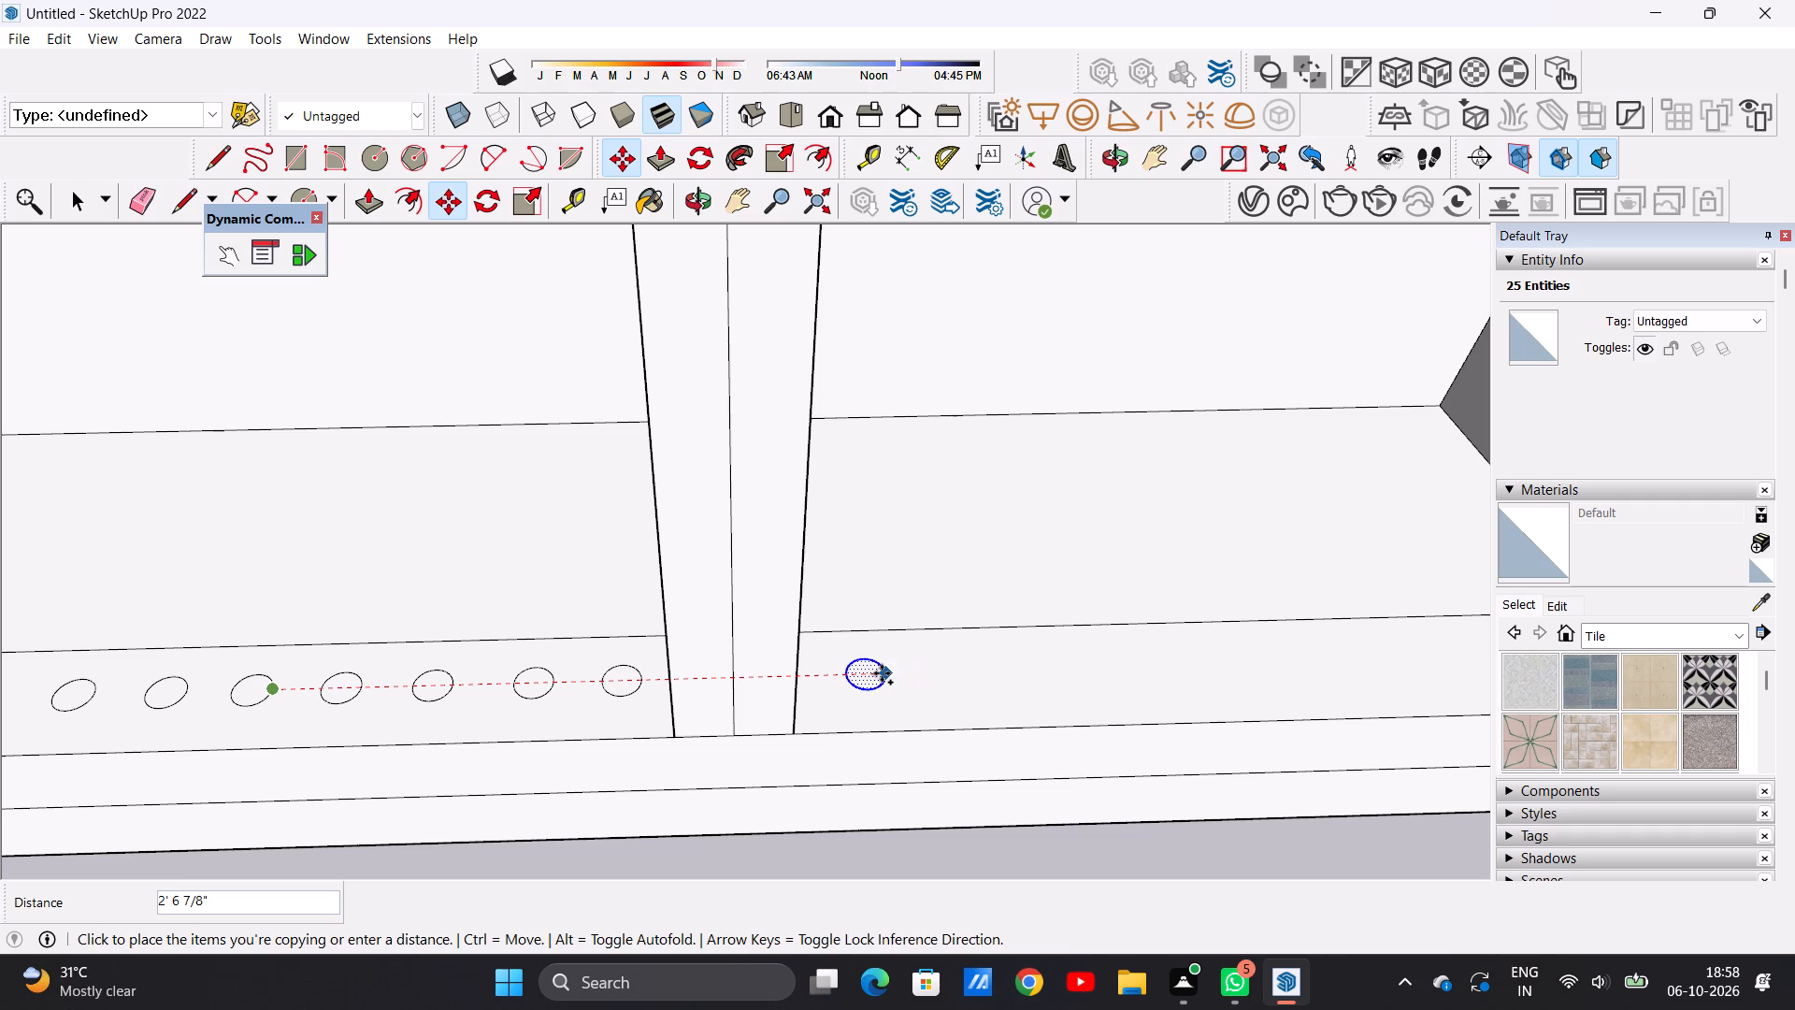
{"action": "left_click", "coordinate": [881, 673]}
{"action": "scroll", "coordinate": [861, 664], "scroll_direction": "down", "scroll_amount": 9}
{"action": "middle_click_drag", "start_coordinate": [949, 673], "coordinate": [864, 672]}
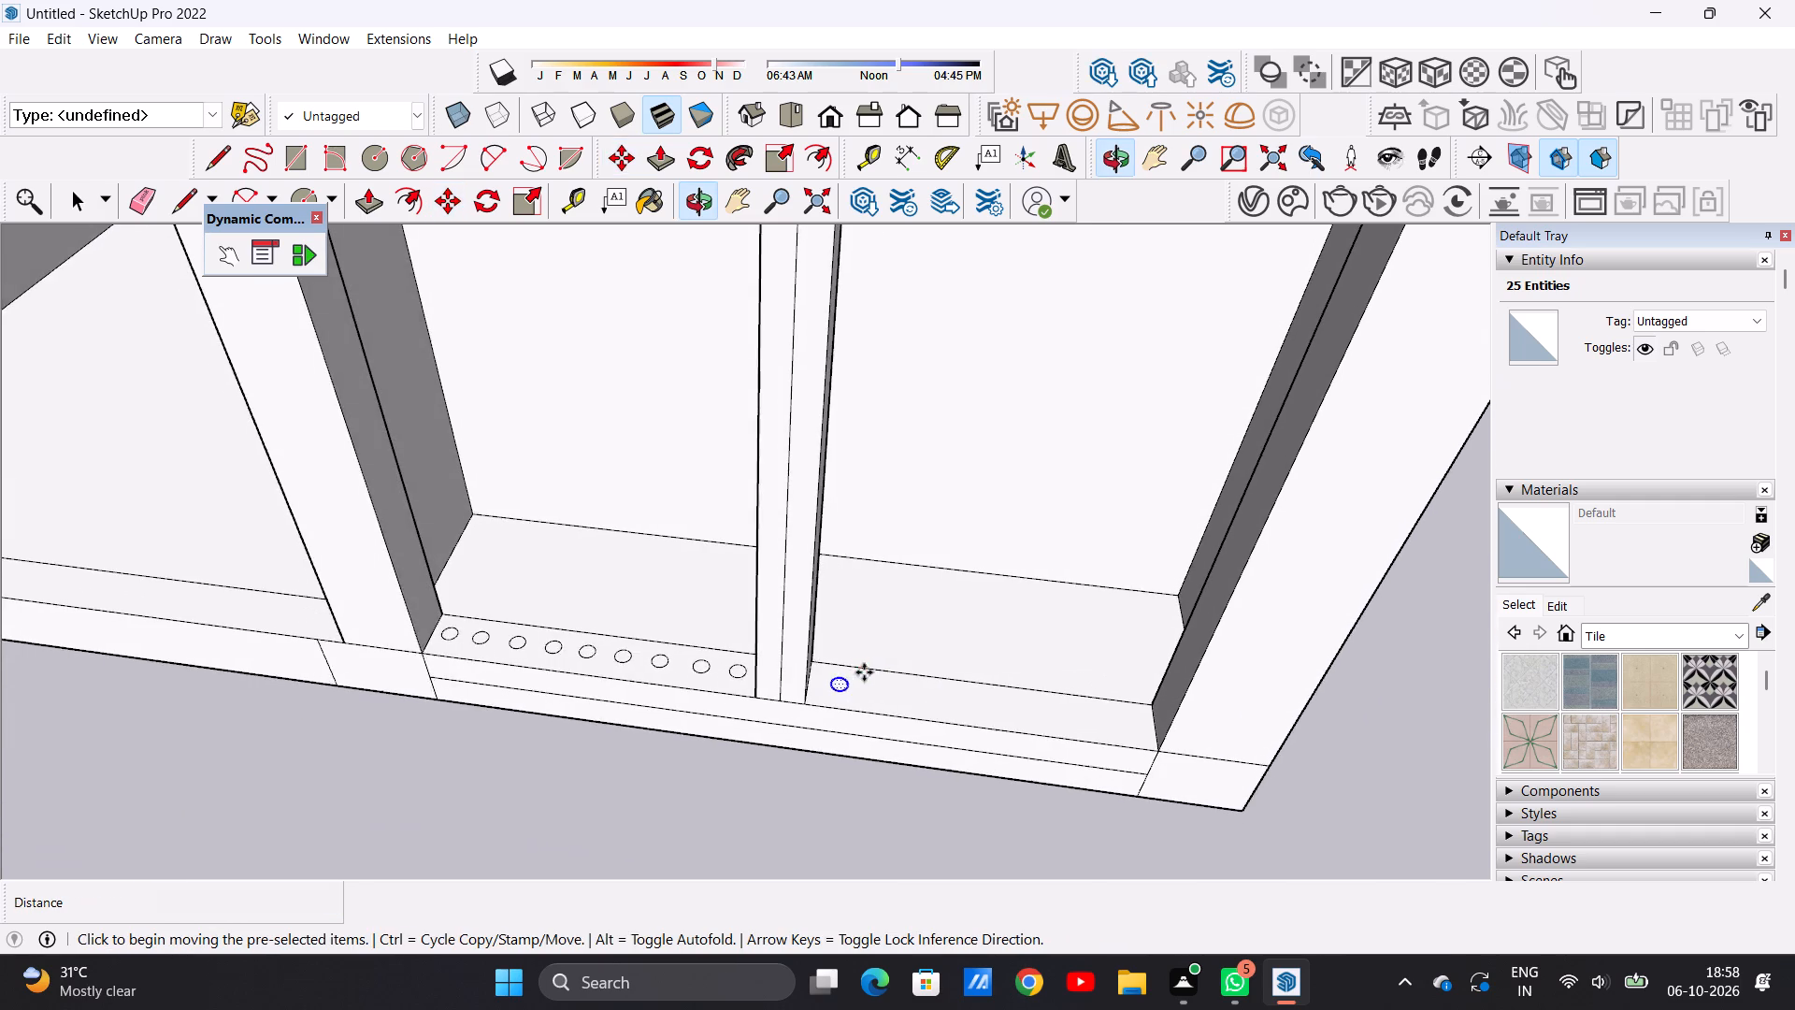
{"action": "middle_click_drag", "start_coordinate": [864, 672], "coordinate": [865, 671]}
{"action": "scroll", "coordinate": [849, 688], "scroll_direction": "down", "scroll_amount": 1}
{"action": "scroll", "coordinate": [849, 688], "scroll_direction": "up", "scroll_amount": 9}
{"action": "left_click", "coordinate": [851, 688]}
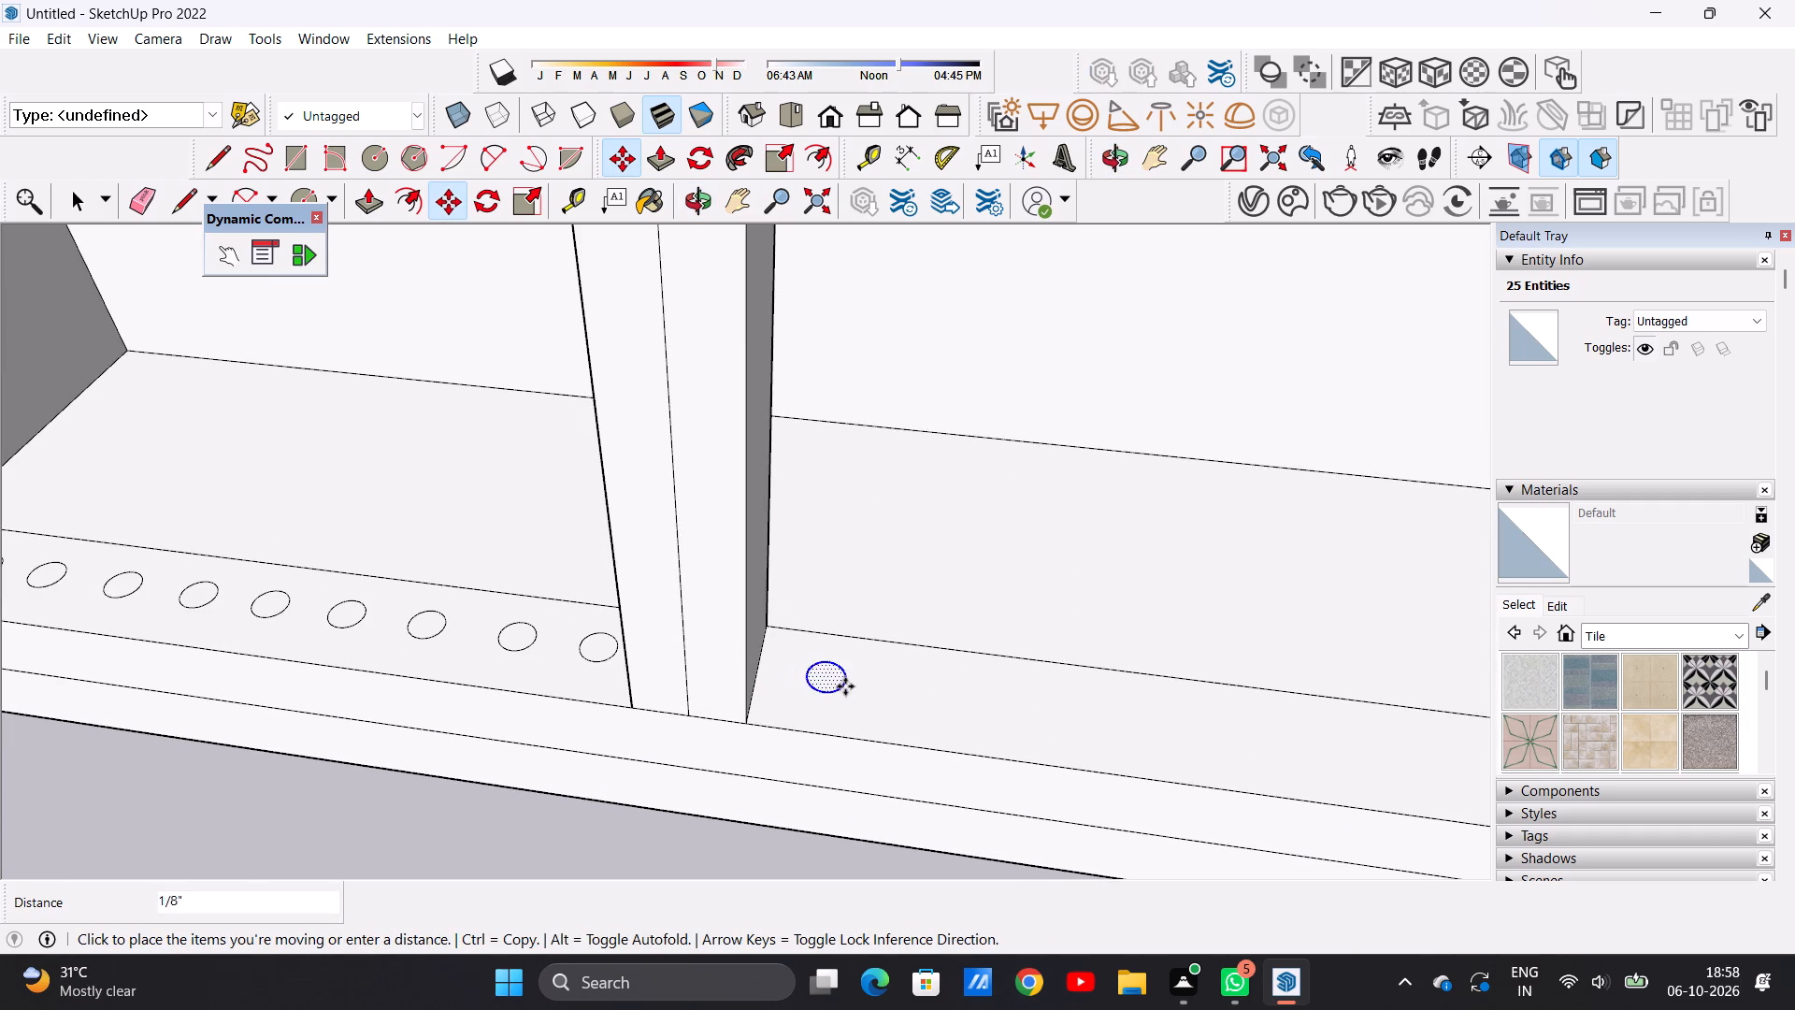
{"action": "left_click", "coordinate": [839, 693]}
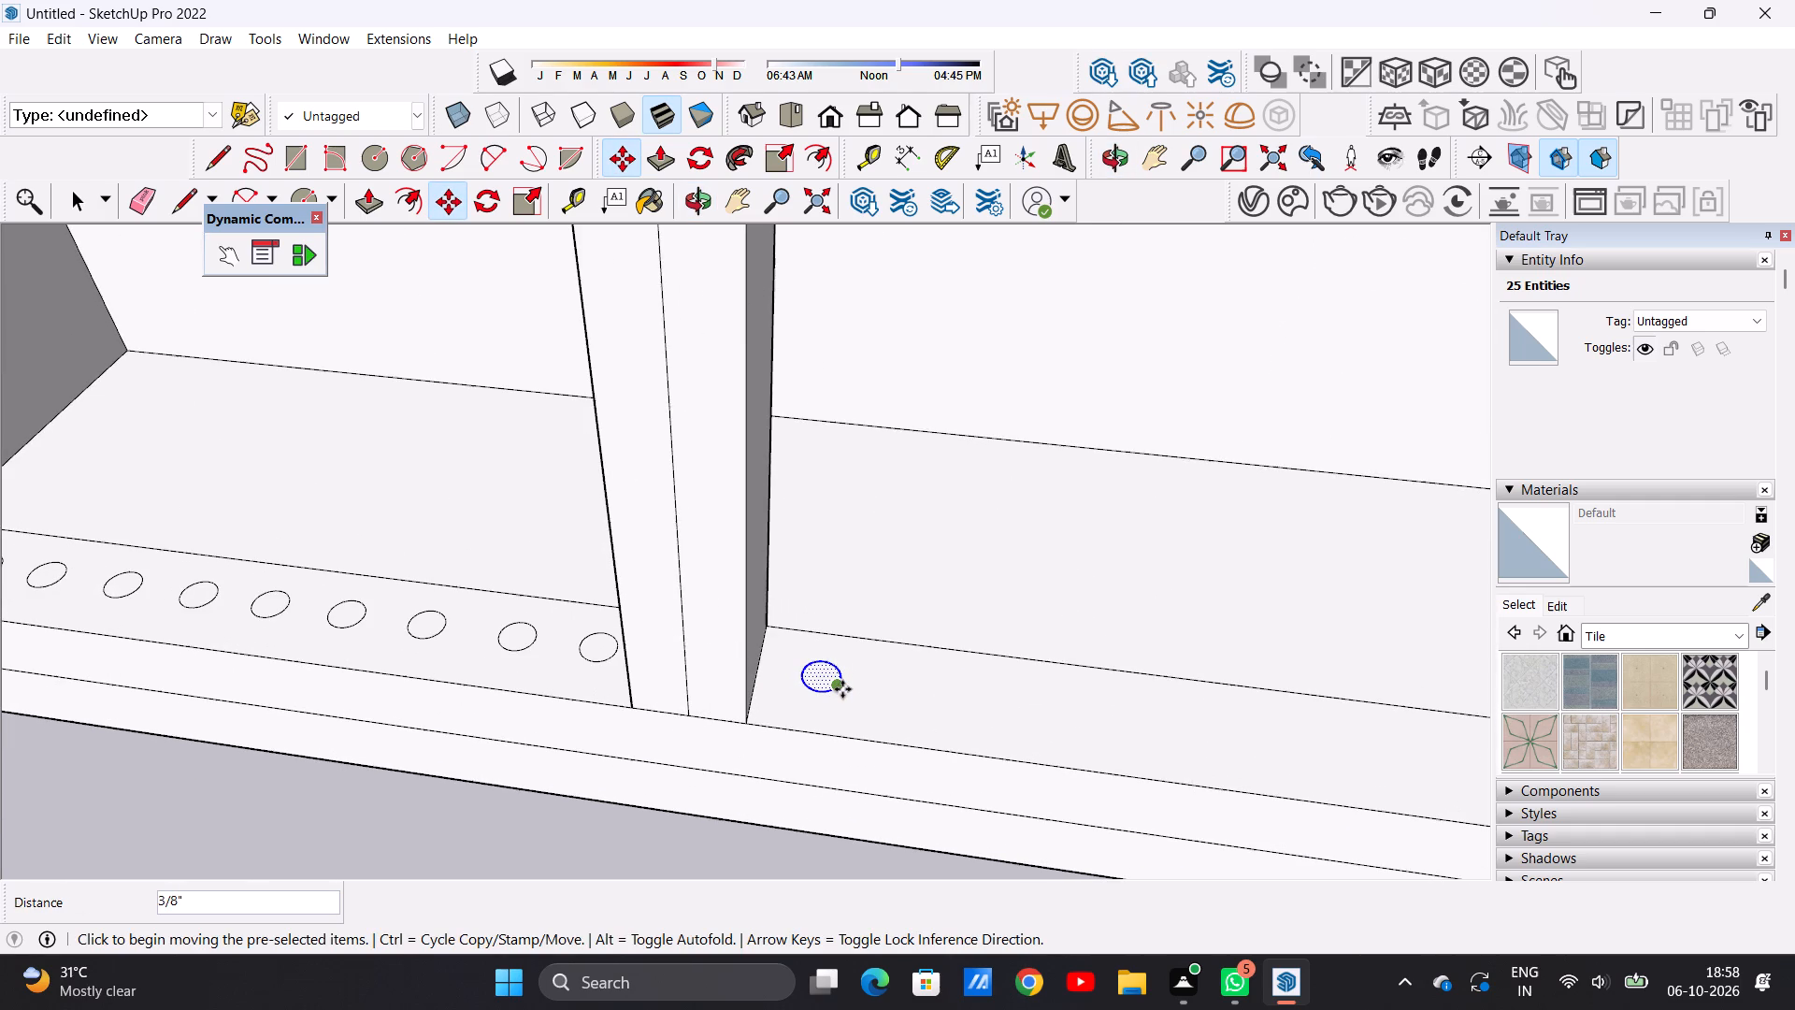
Copy the circle beside the mullion about 2' 9 7/16" along the ledge, placing the copy close beside the outer post.
{"action": "left_click", "coordinate": [842, 689]}
{"action": "scroll", "coordinate": [875, 707], "scroll_direction": "down", "scroll_amount": 3}
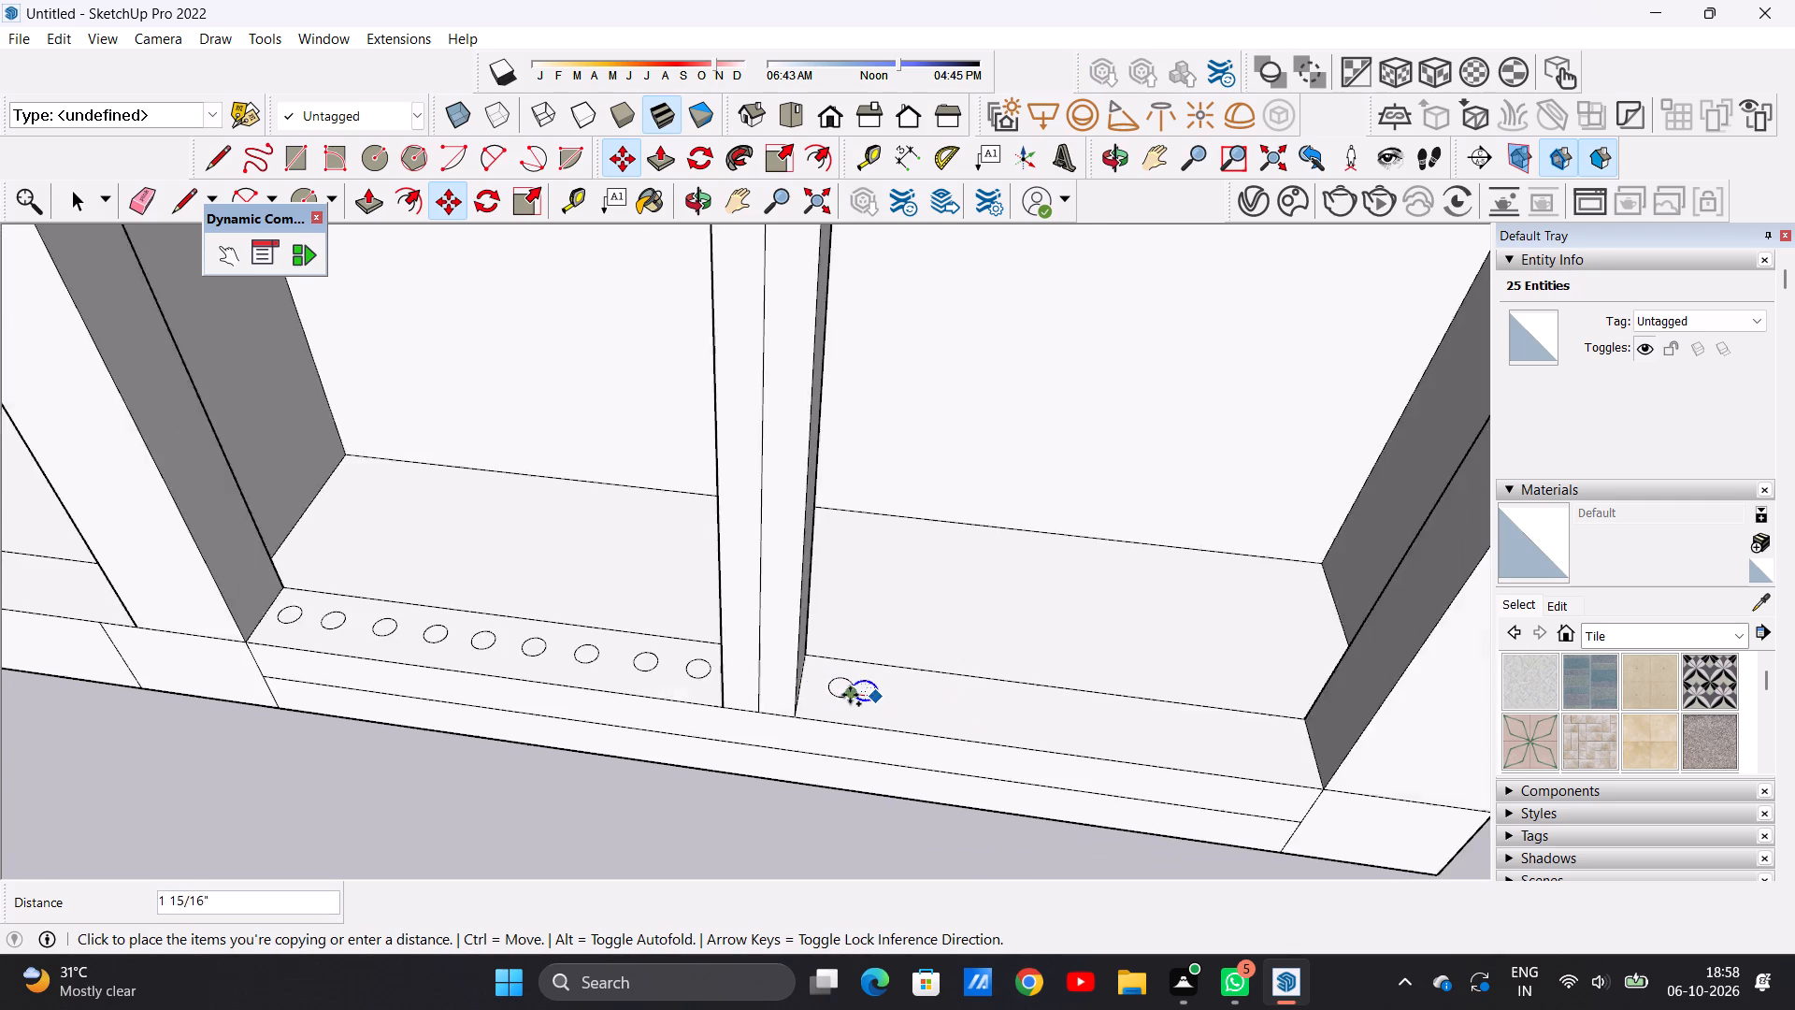
{"action": "scroll", "coordinate": [850, 695], "scroll_direction": "down", "scroll_amount": 7}
{"action": "scroll", "coordinate": [1113, 730], "scroll_direction": "up", "scroll_amount": 4}
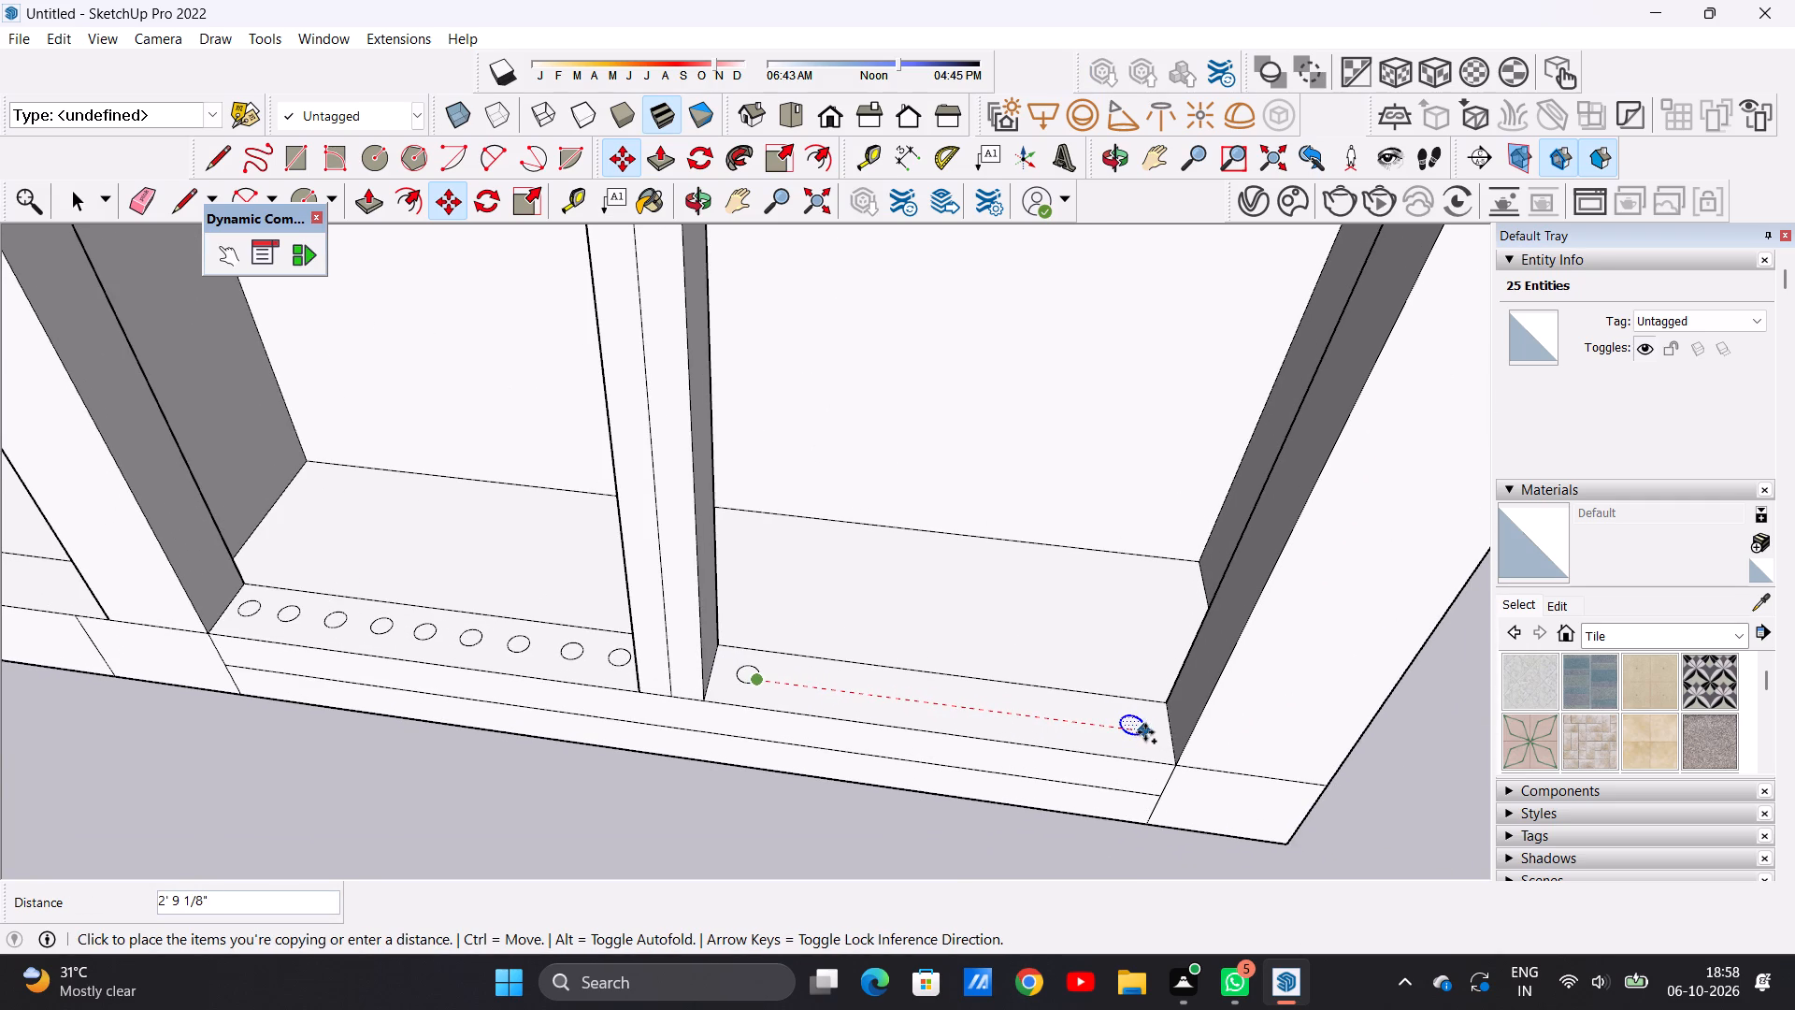
{"action": "left_click", "coordinate": [1148, 728]}
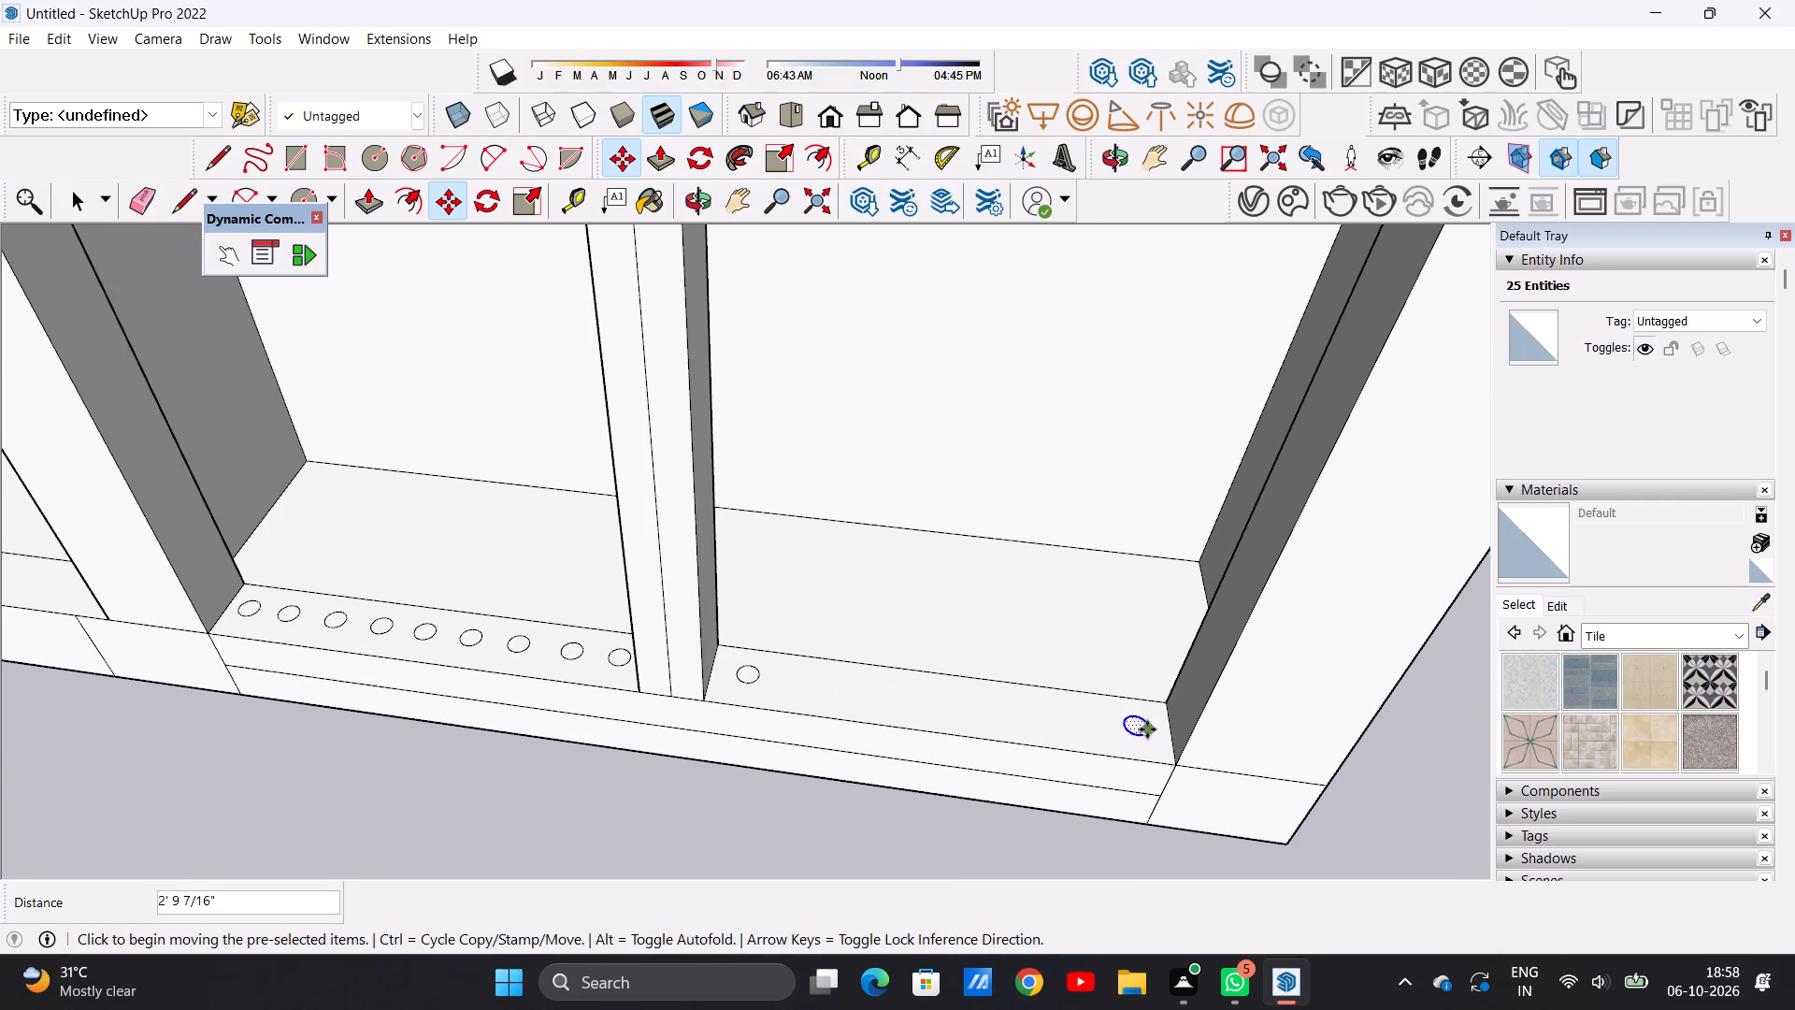
Fill the second ledge half between its two end circles with six more copies in a straight, roughly evenly spaced row.
{"action": "left_click", "coordinate": [1147, 729]}
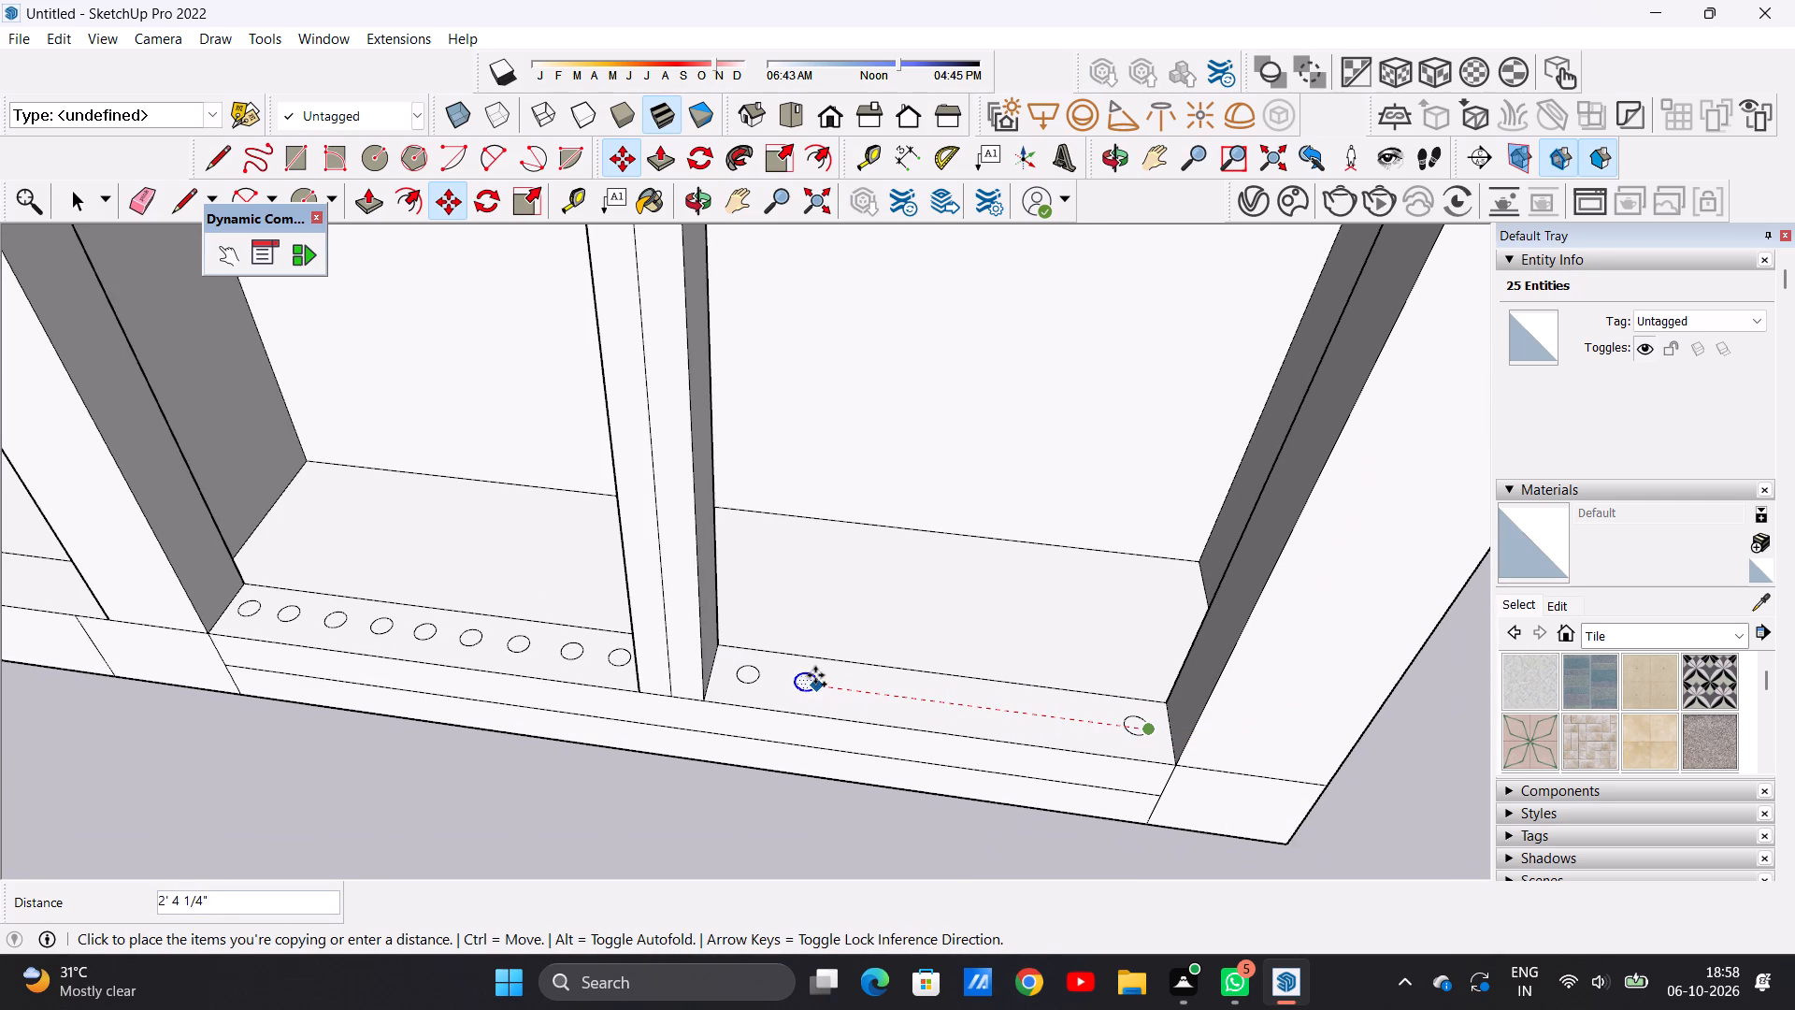
{"action": "left_click", "coordinate": [811, 675]}
{"action": "left_click", "coordinate": [814, 684]}
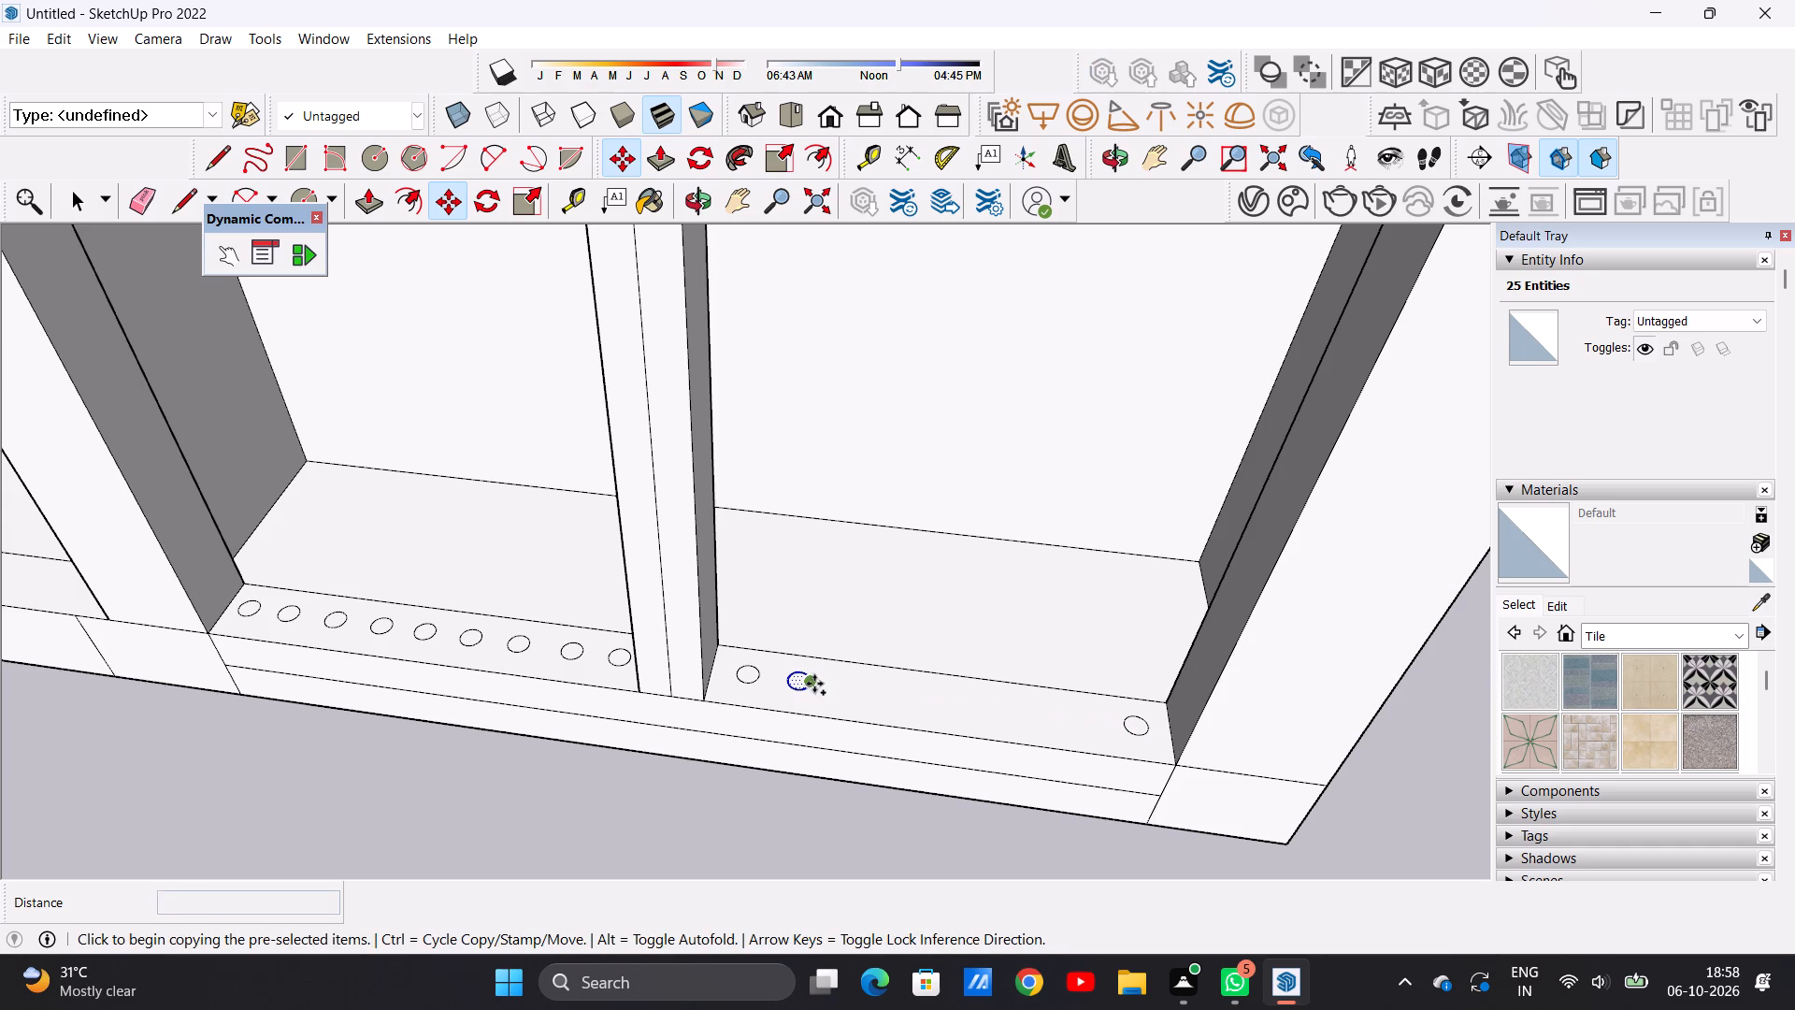
{"action": "left_click", "coordinate": [1096, 713]}
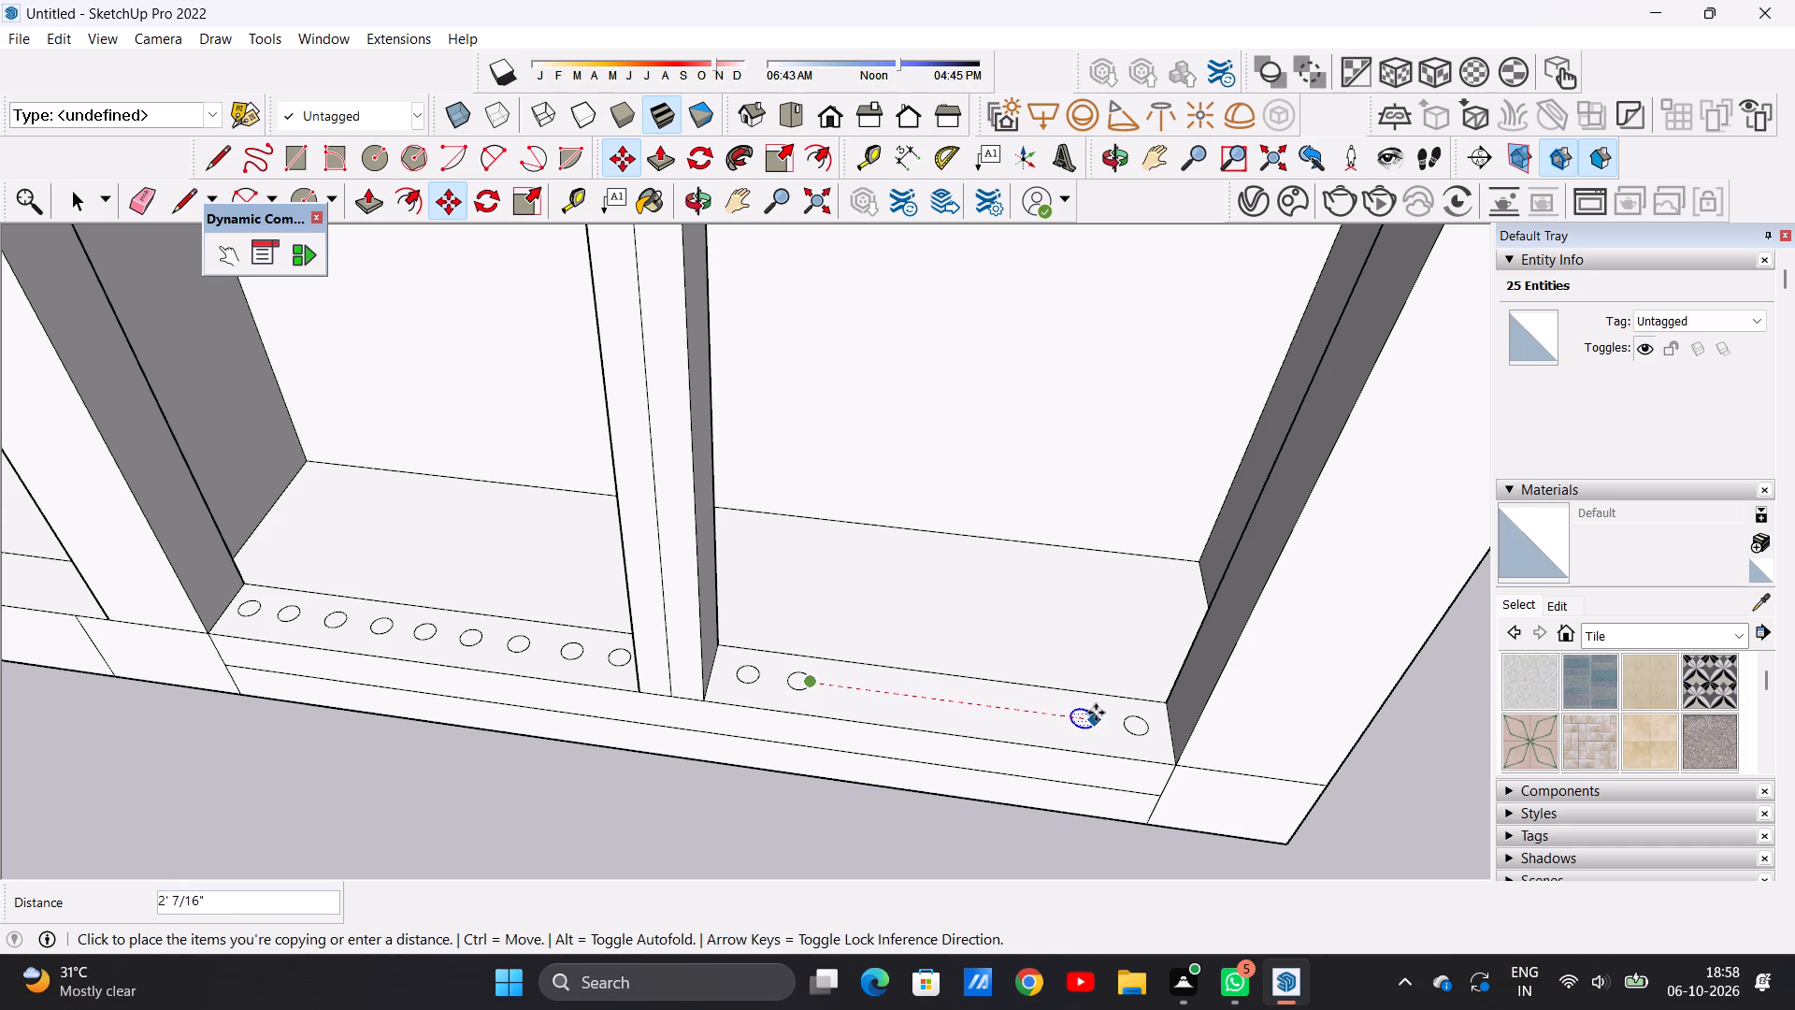
{"action": "left_click", "coordinate": [1094, 721]}
{"action": "left_click", "coordinate": [860, 686]}
{"action": "left_click", "coordinate": [860, 688]}
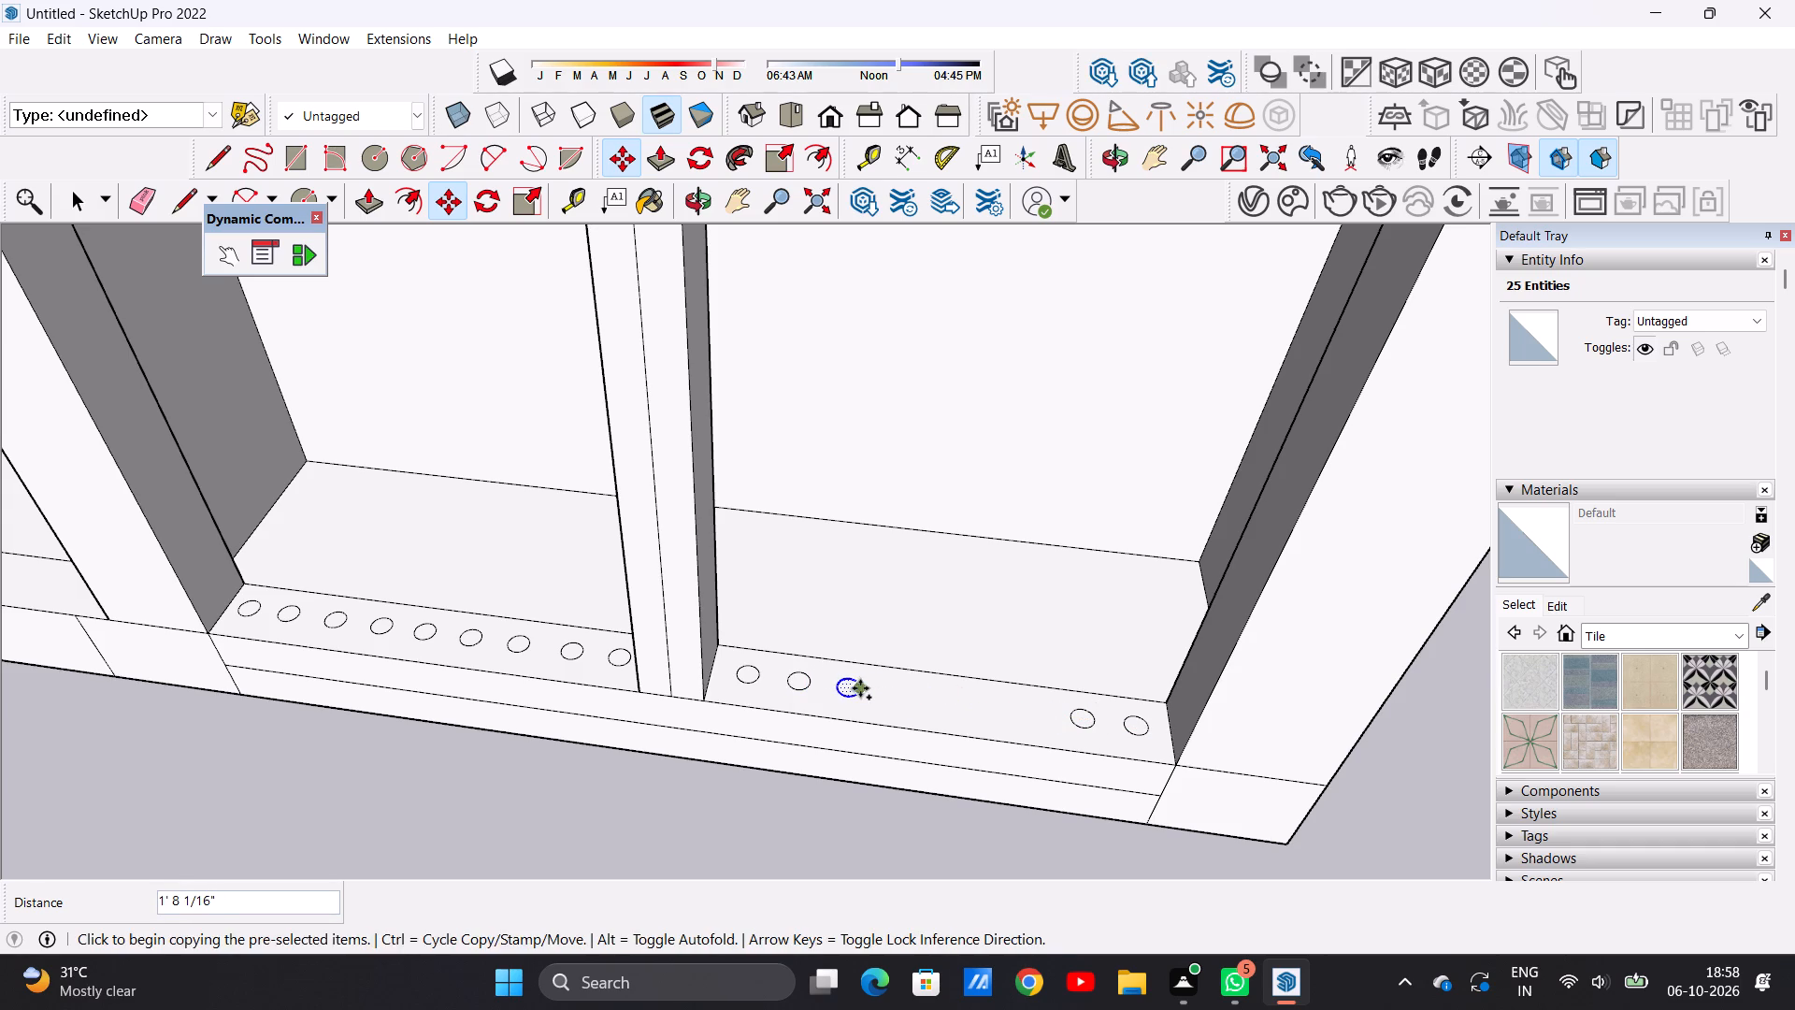
{"action": "left_click", "coordinate": [1036, 709]}
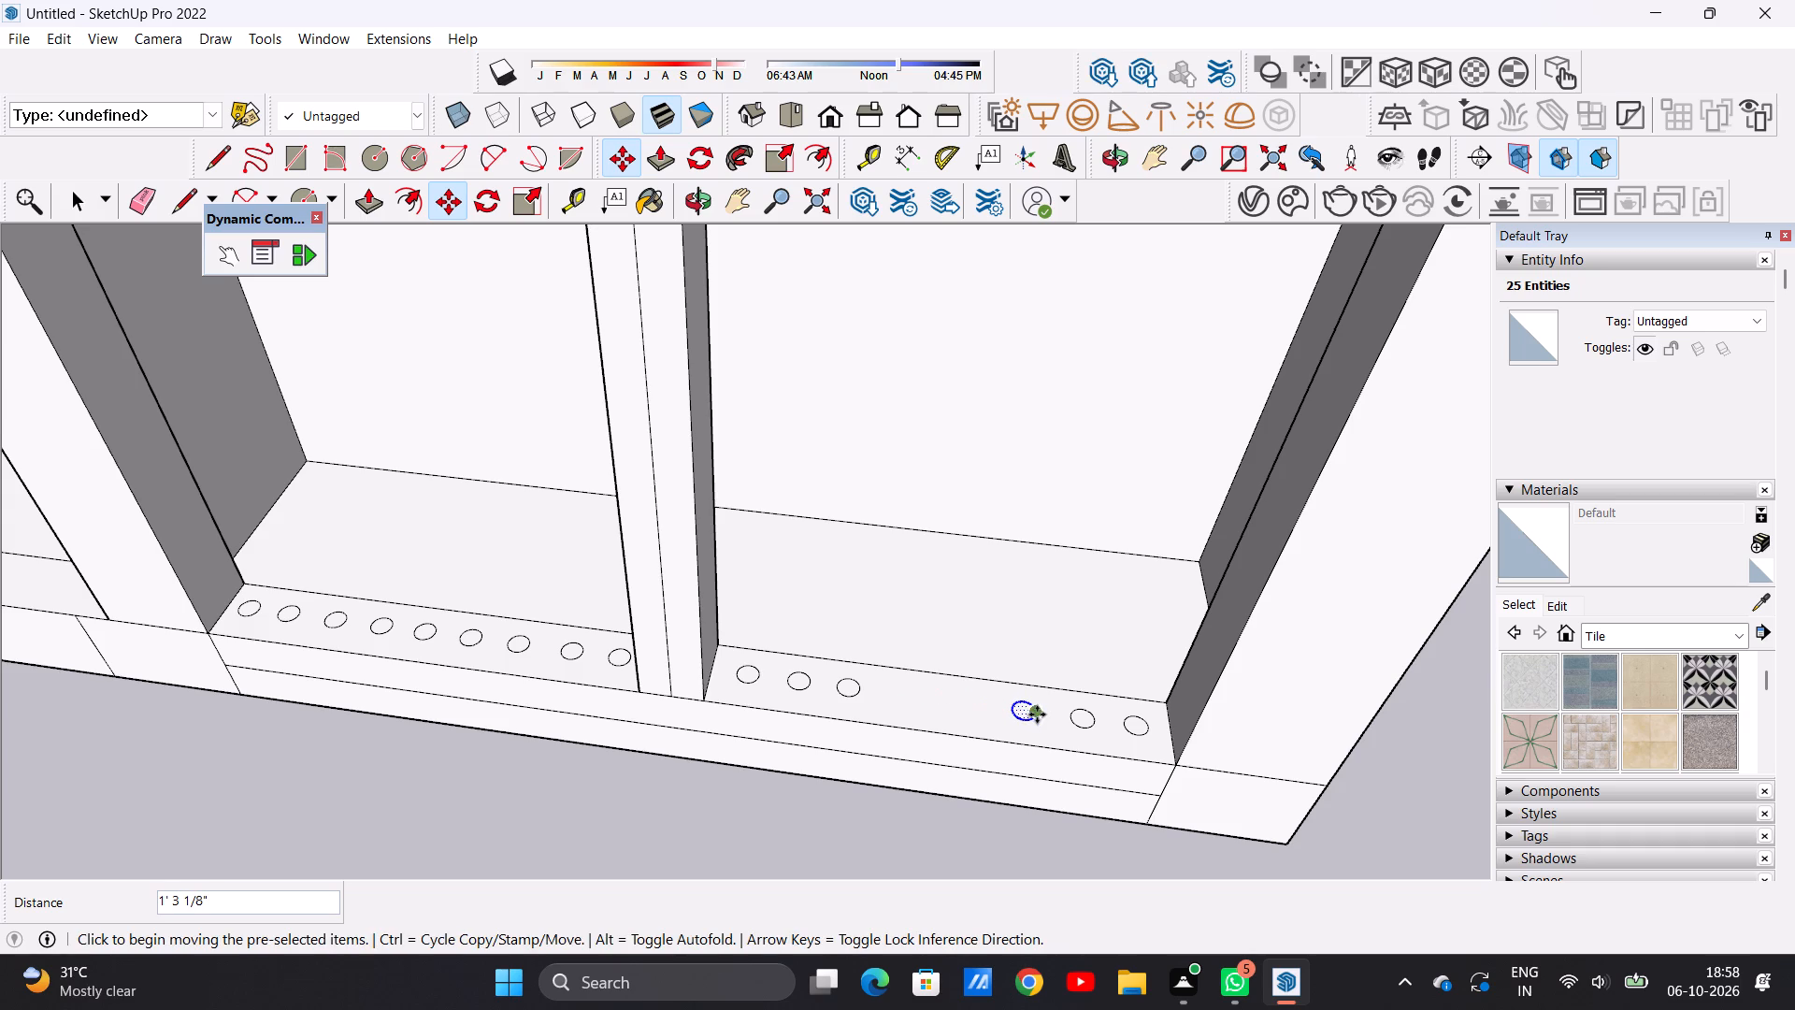
{"action": "left_click", "coordinate": [1037, 714]}
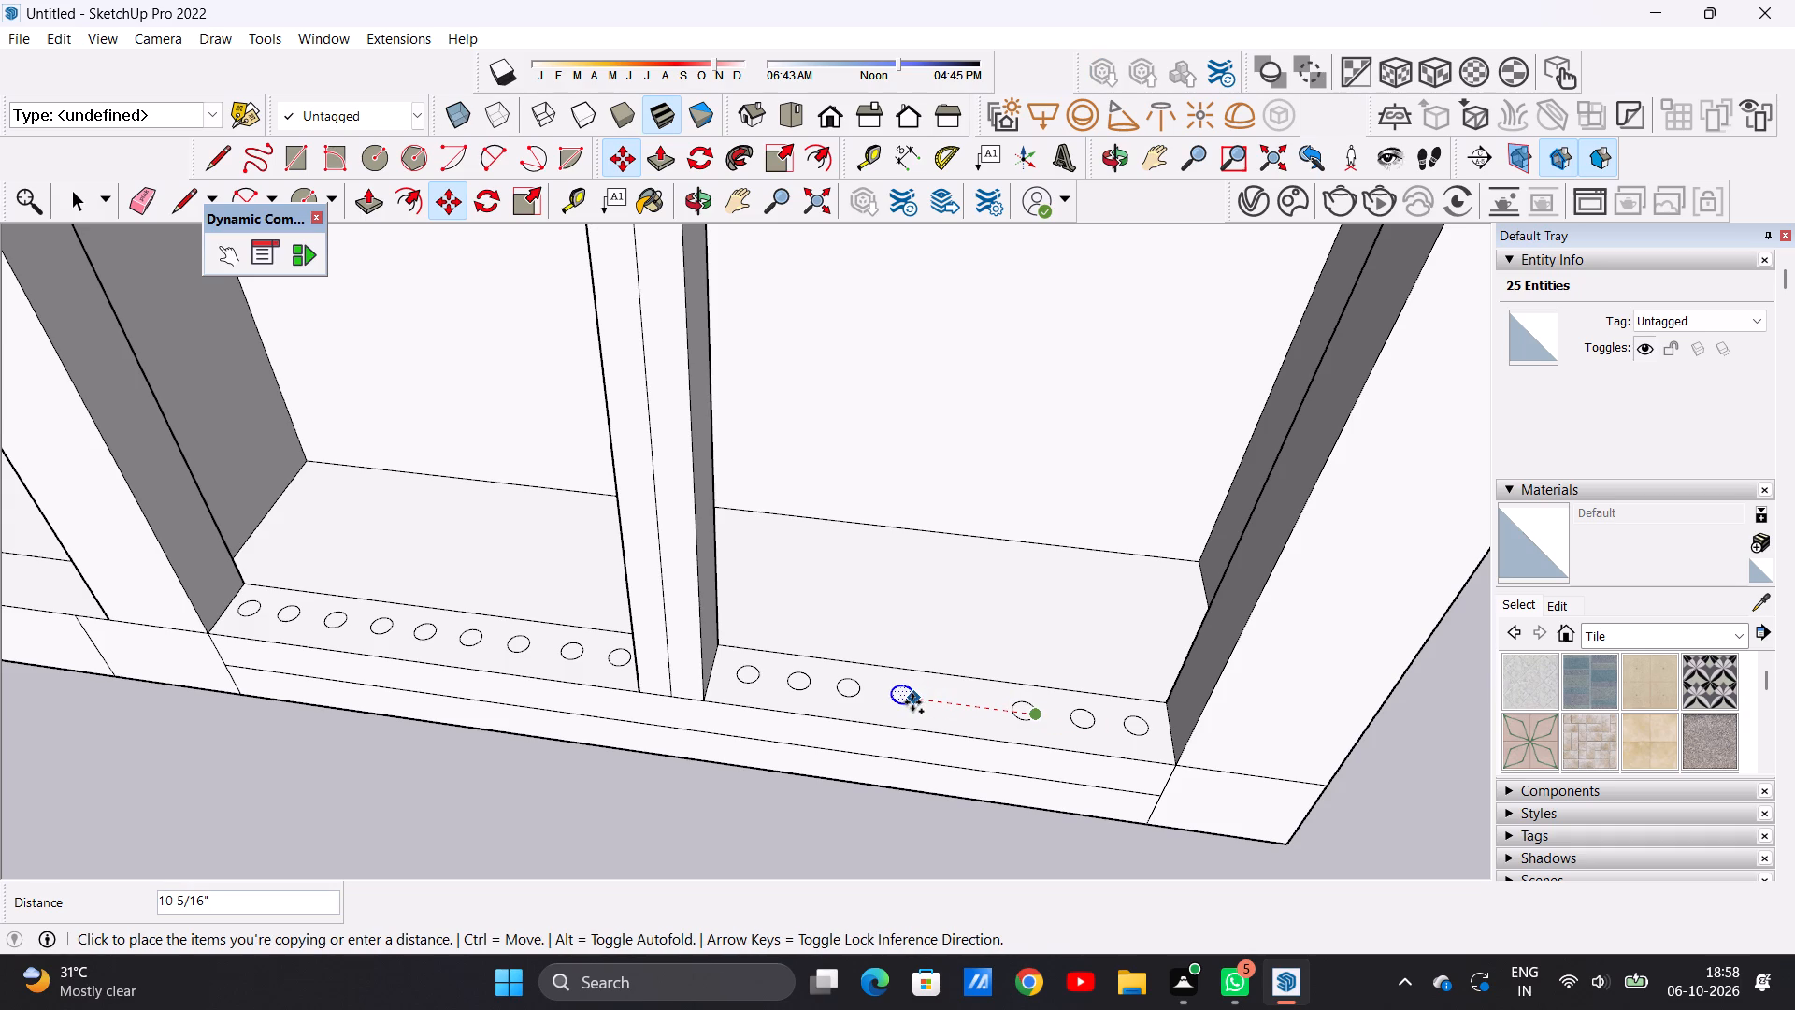
{"action": "left_click", "coordinate": [916, 701]}
{"action": "left_click", "coordinate": [916, 700]}
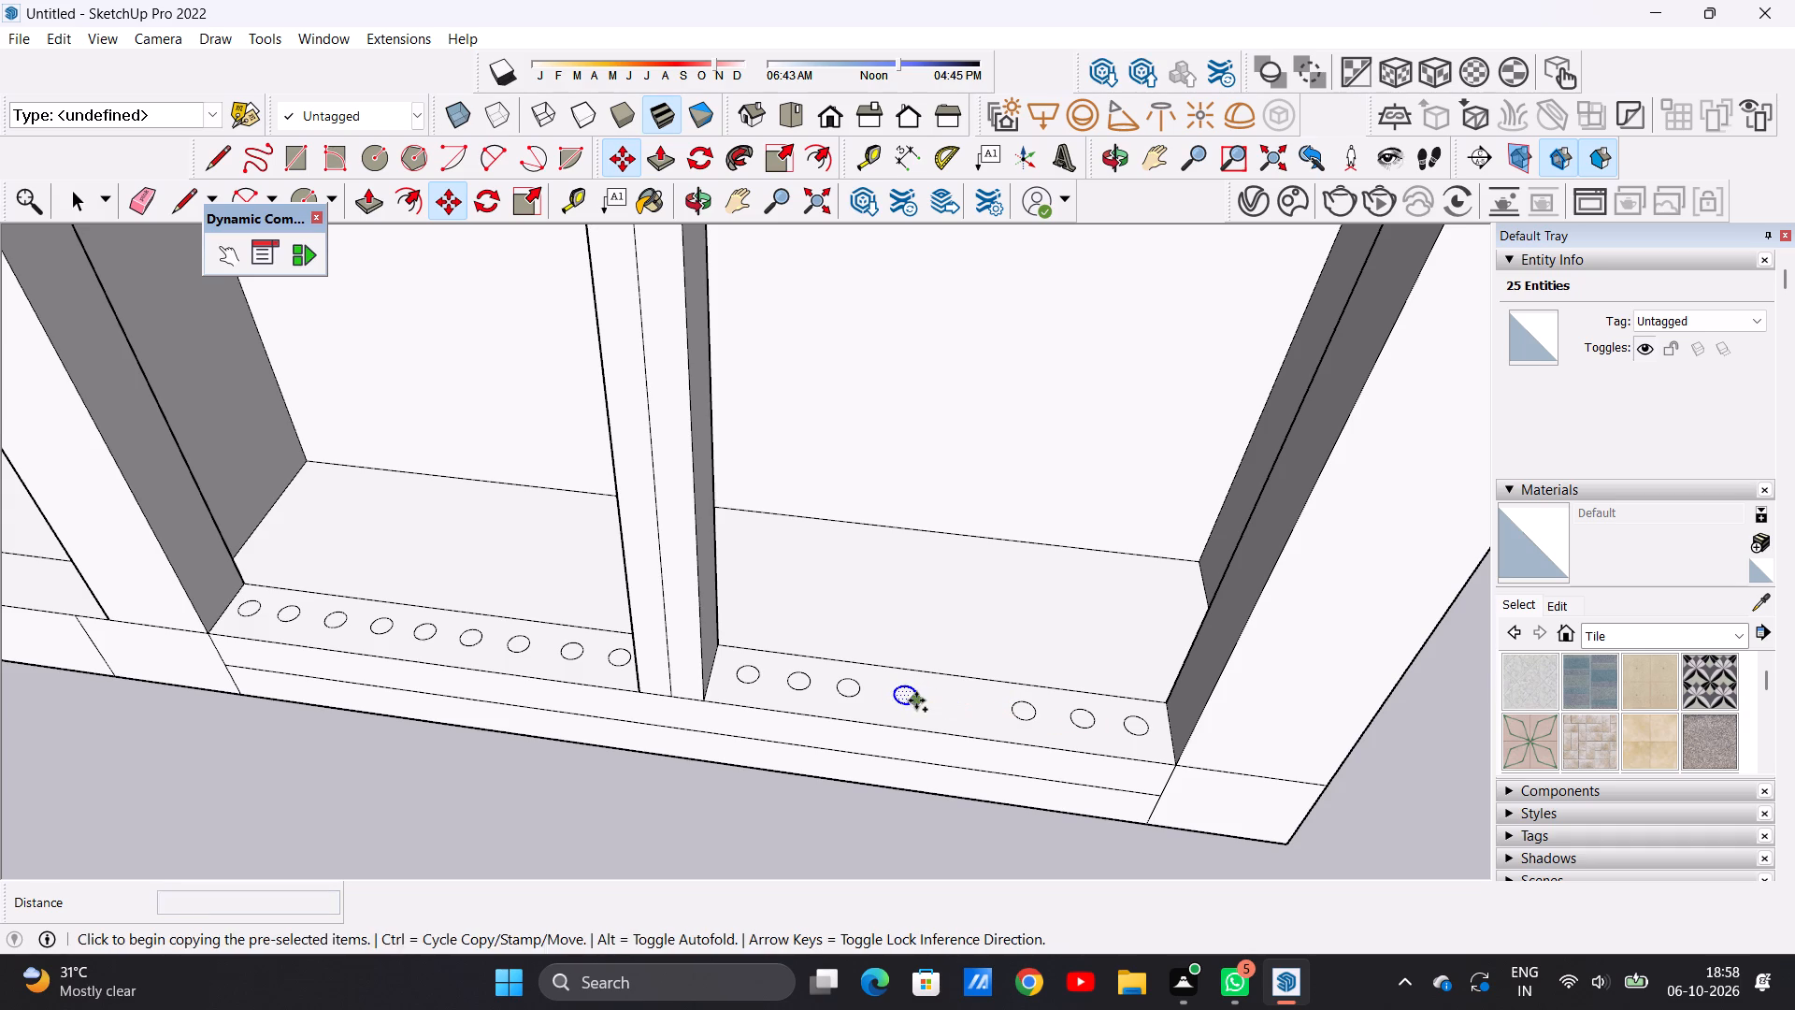
{"action": "left_click", "coordinate": [978, 709]}
{"action": "key", "text": "space"}
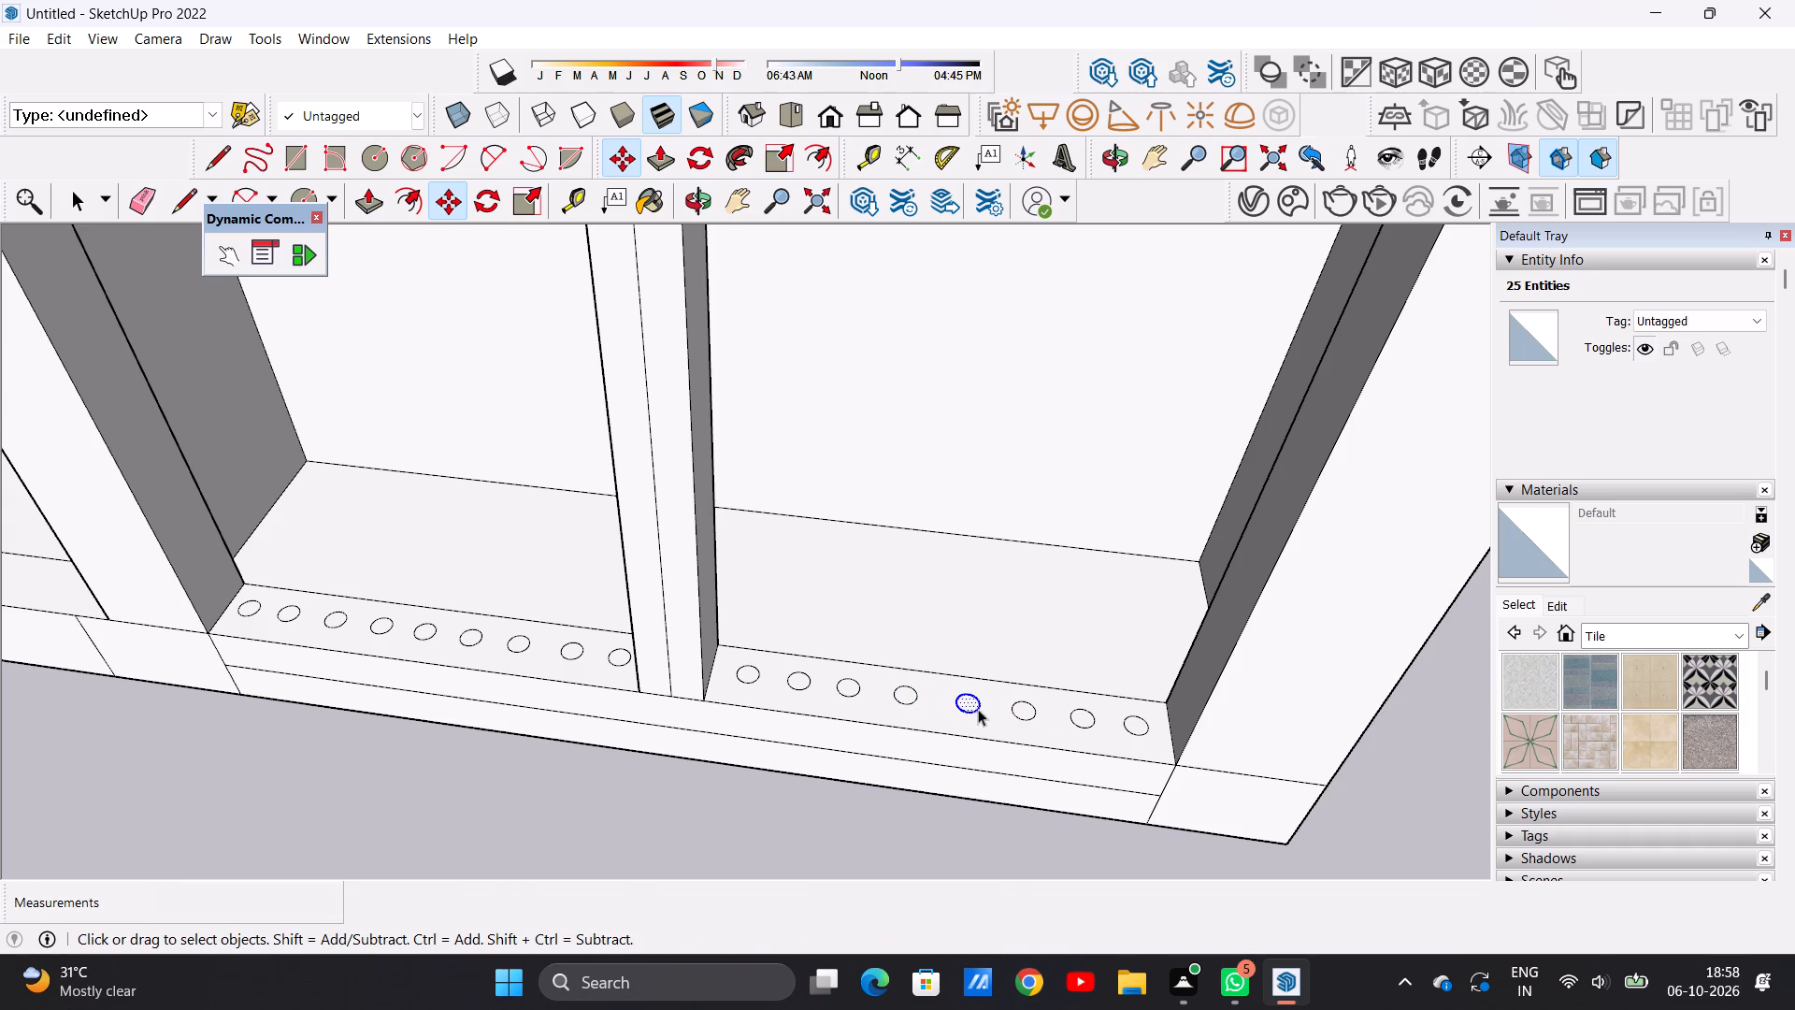
{"action": "left_click", "coordinate": [775, 830]}
Push/Pull the first half's ledge circle nearest the mullion up to the crossbeam's underside, about 6' 13/16", to form a round bar.
{"action": "scroll", "coordinate": [866, 508], "scroll_direction": "down", "scroll_amount": 5}
{"action": "middle_click_drag", "start_coordinate": [864, 621], "coordinate": [875, 727]}
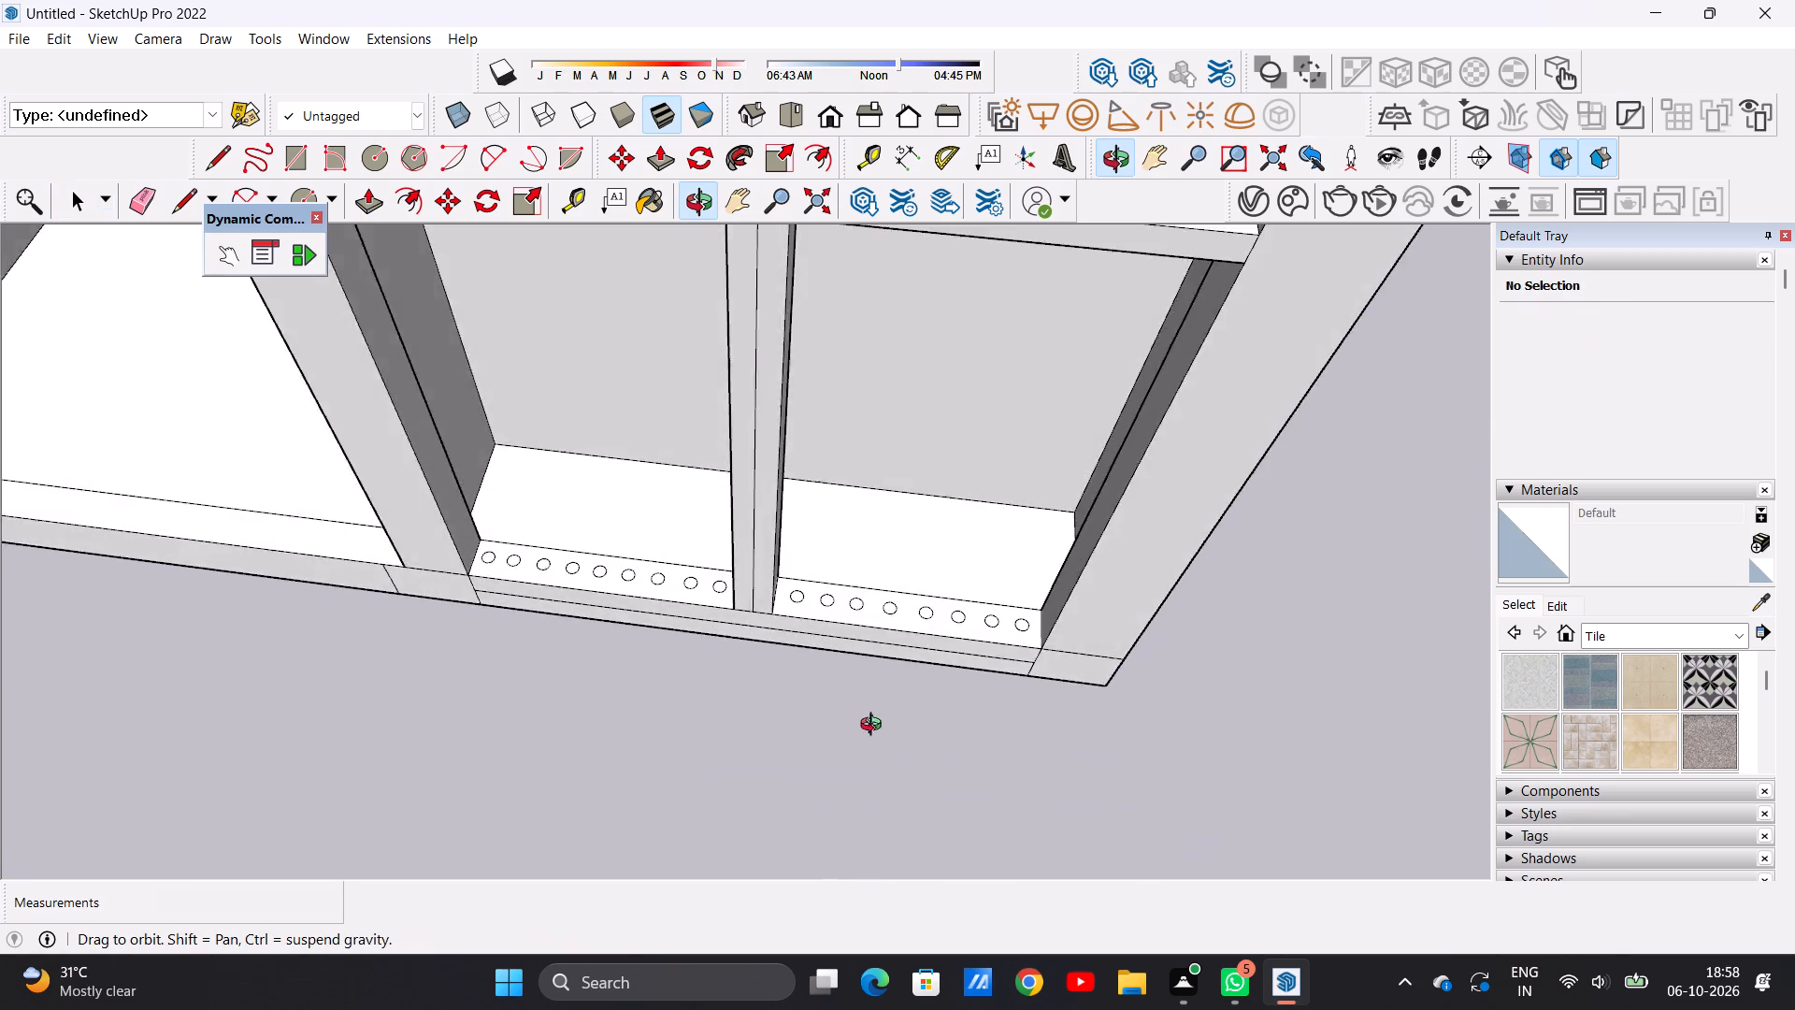
{"action": "middle_click_drag", "start_coordinate": [875, 727], "coordinate": [926, 764]}
{"action": "scroll", "coordinate": [856, 663], "scroll_direction": "down", "scroll_amount": 15}
{"action": "scroll", "coordinate": [783, 660], "scroll_direction": "up", "scroll_amount": 4}
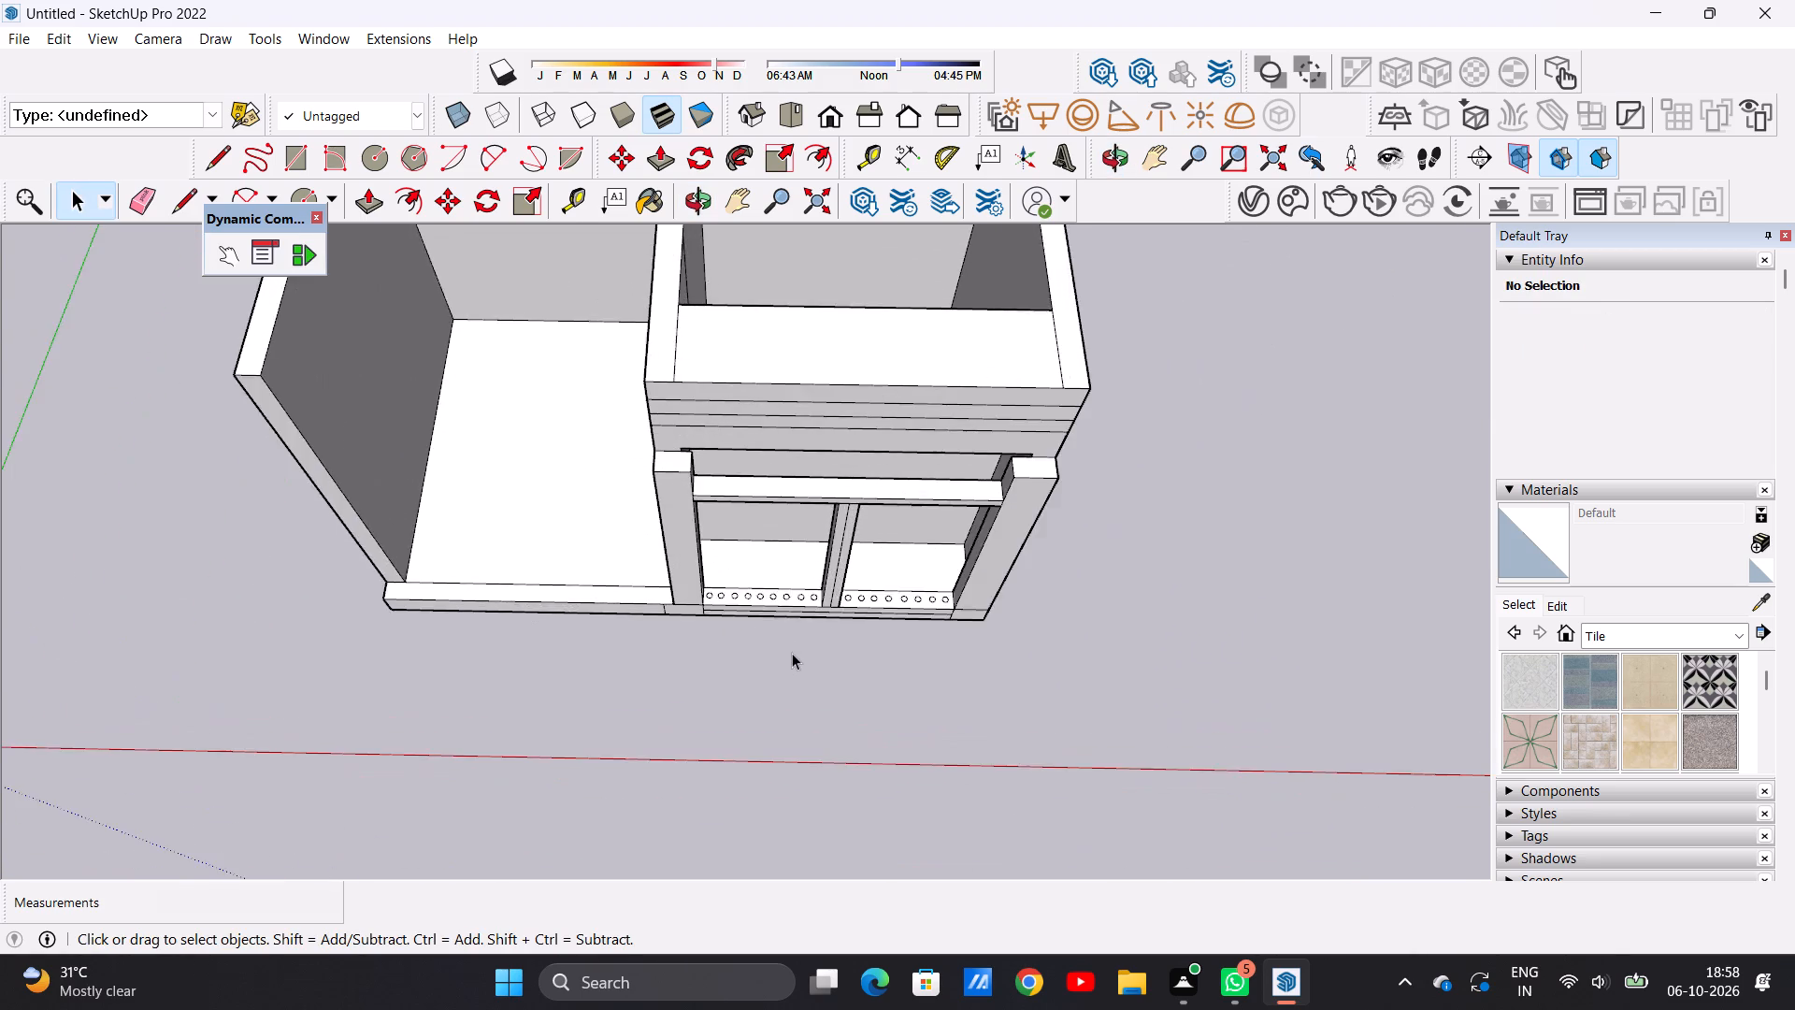
{"action": "scroll", "coordinate": [792, 653], "scroll_direction": "up", "scroll_amount": 5}
{"action": "scroll", "coordinate": [813, 564], "scroll_direction": "up", "scroll_amount": 13}
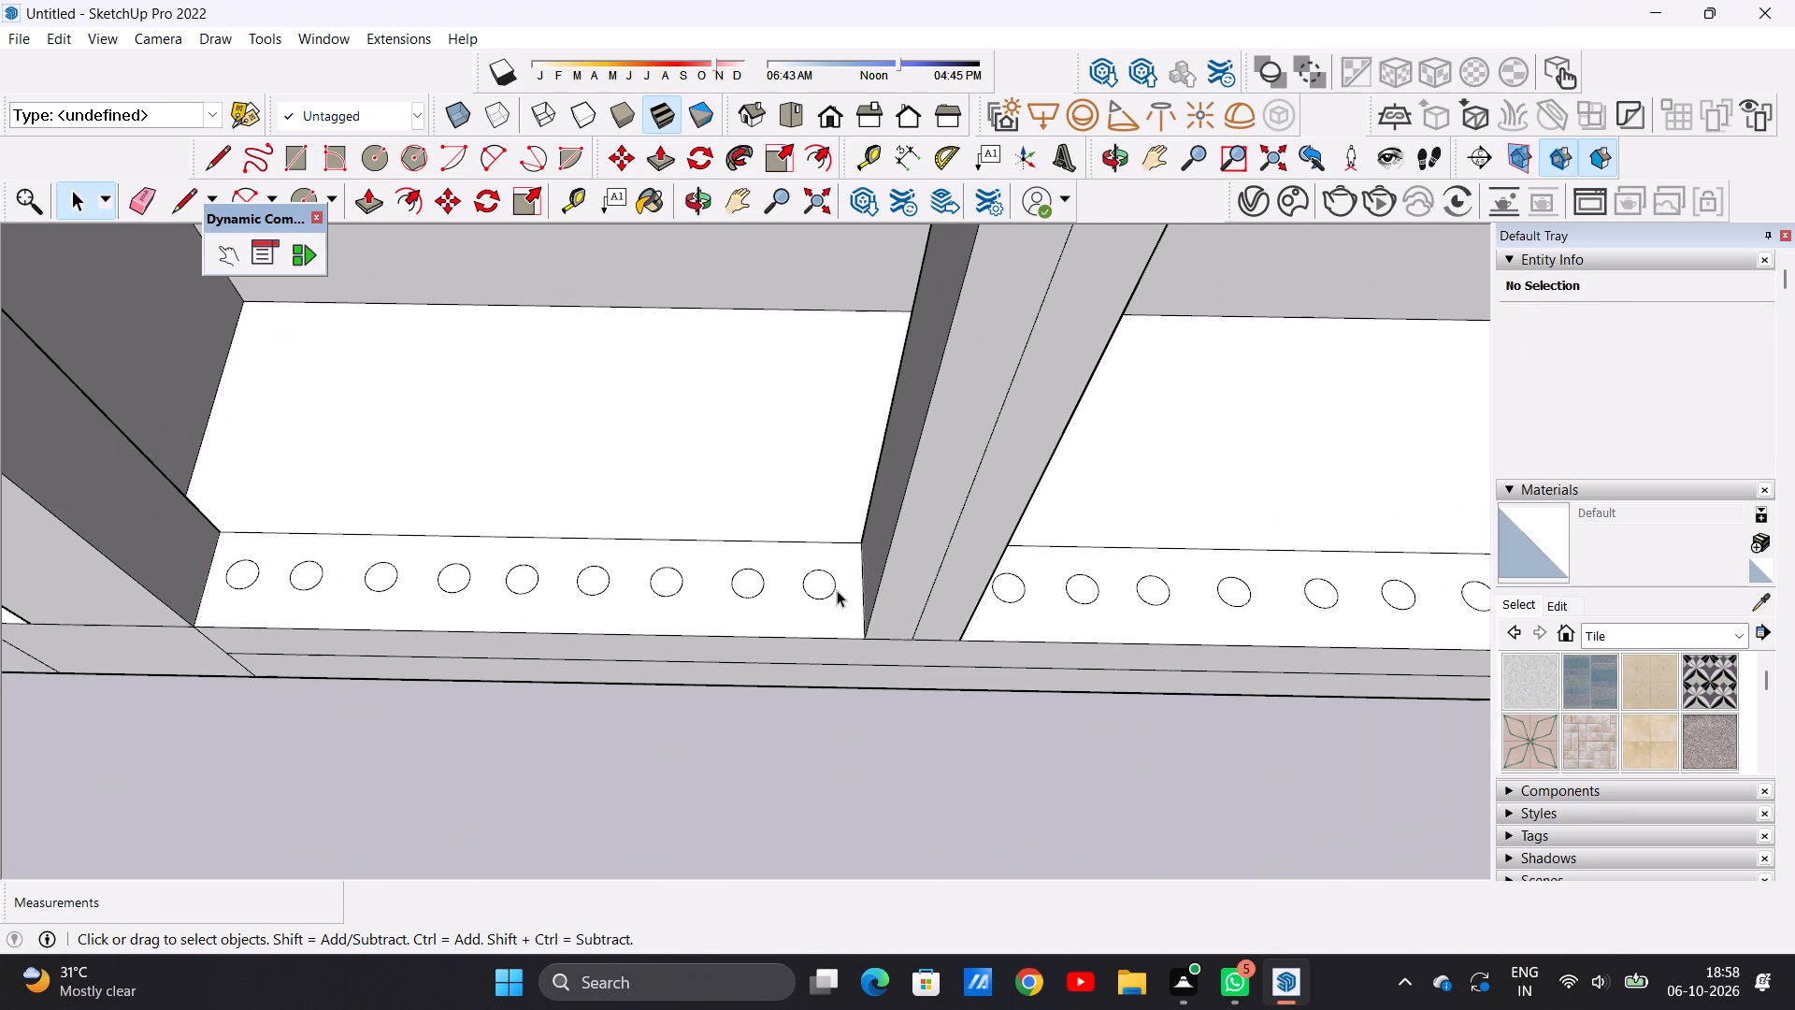
{"action": "key", "text": "p"}
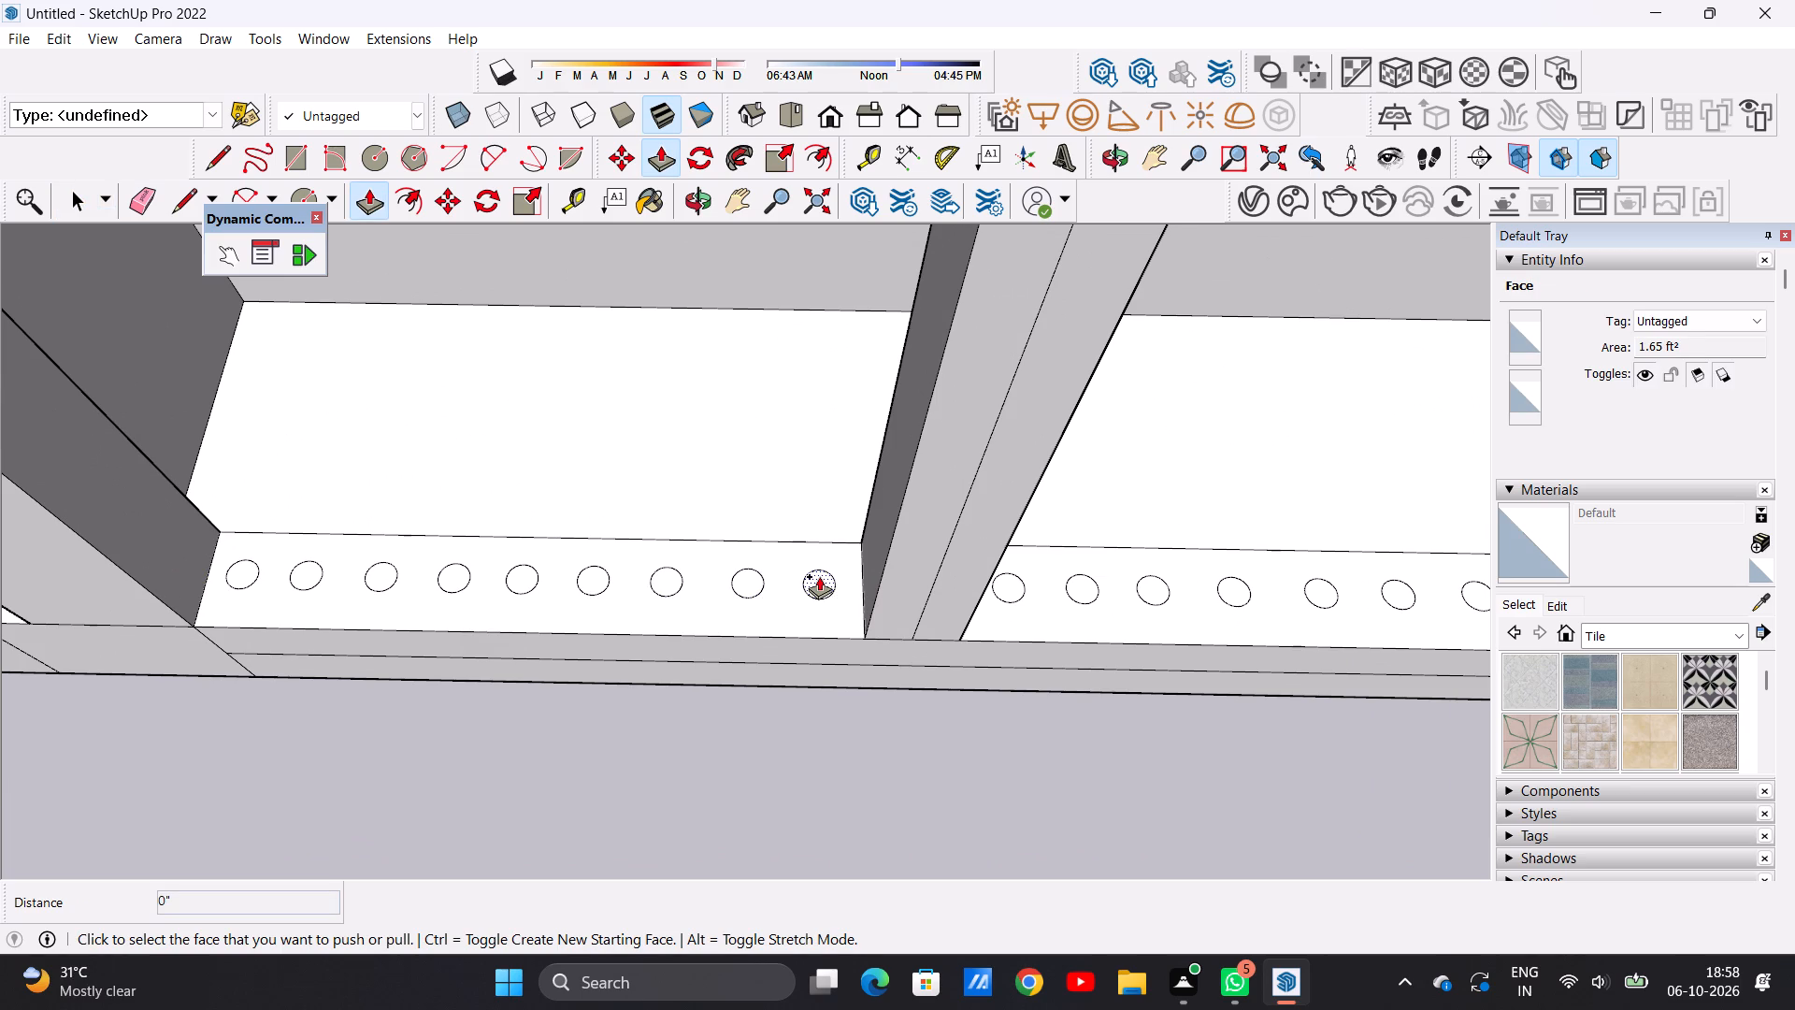
{"action": "left_click", "coordinate": [819, 576]}
{"action": "scroll", "coordinate": [814, 490], "scroll_direction": "down", "scroll_amount": 5}
{"action": "scroll", "coordinate": [805, 499], "scroll_direction": "up", "scroll_amount": 1}
{"action": "scroll", "coordinate": [804, 500], "scroll_direction": "down", "scroll_amount": 13}
{"action": "middle_click_drag", "start_coordinate": [811, 377], "coordinate": [811, 355]}
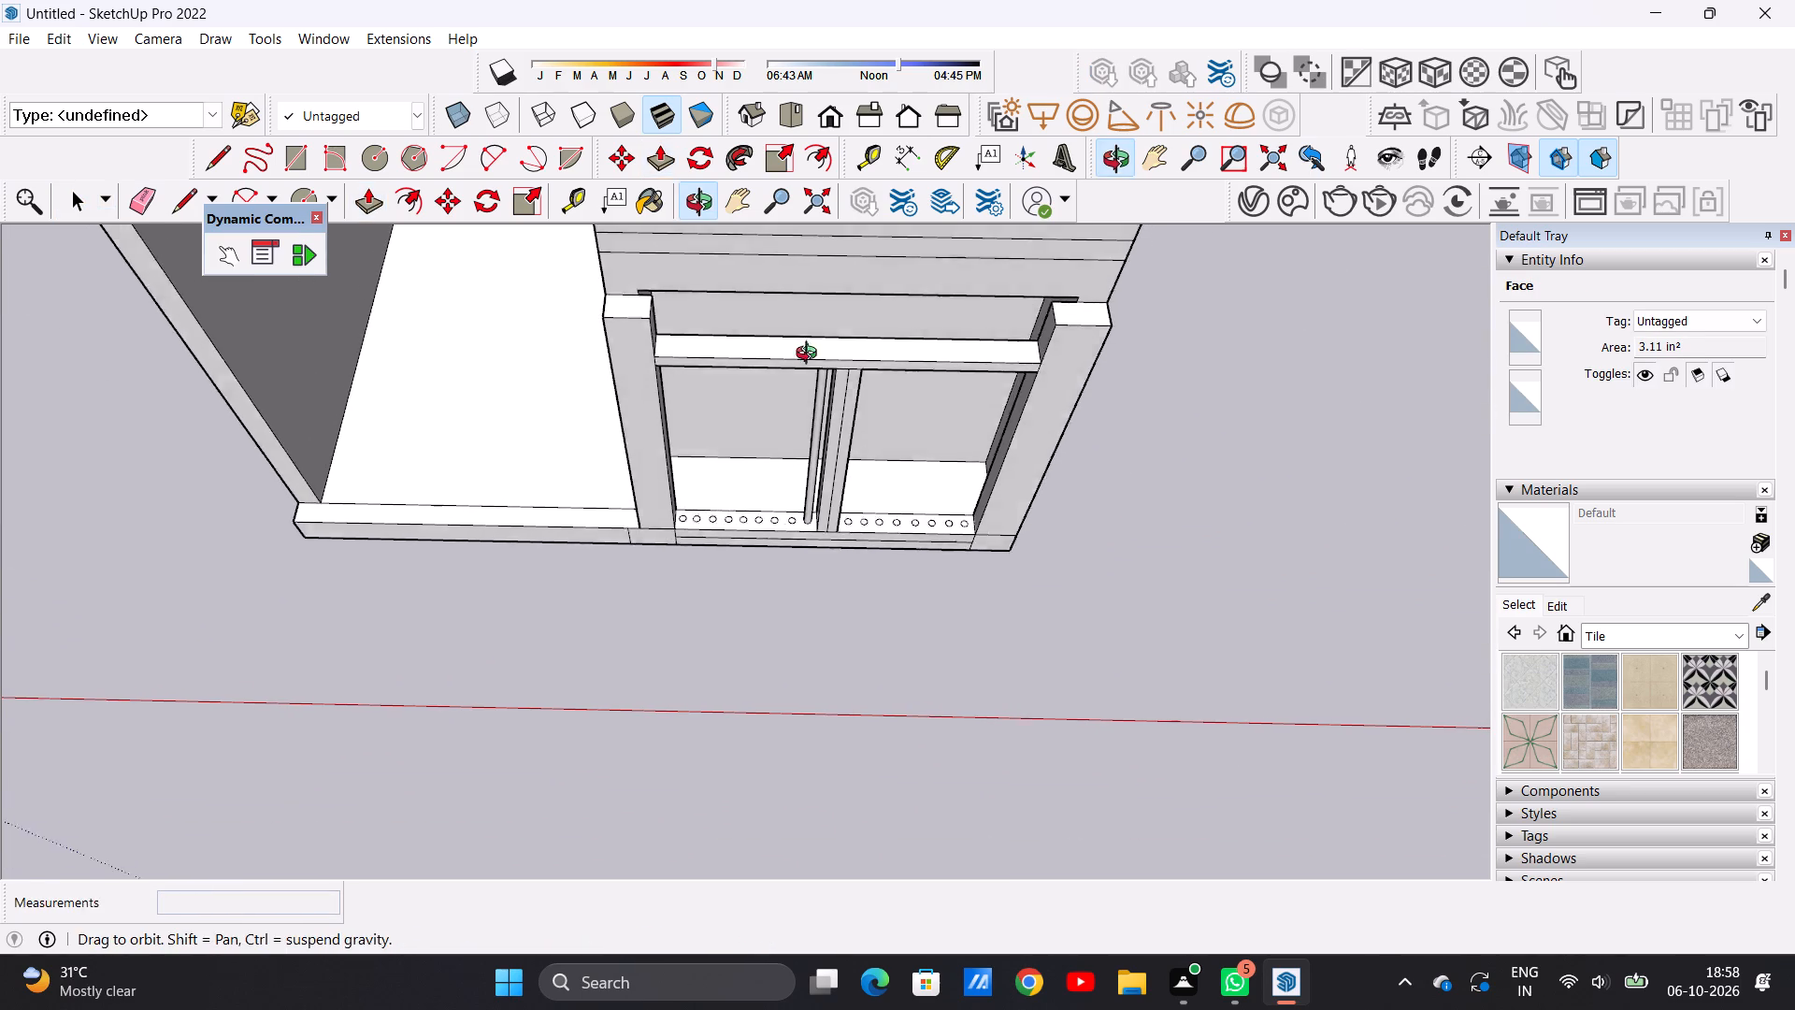
{"action": "middle_click_drag", "start_coordinate": [811, 355], "coordinate": [813, 327]}
{"action": "scroll", "coordinate": [815, 360], "scroll_direction": "up", "scroll_amount": 5}
{"action": "middle_click_drag", "start_coordinate": [814, 375], "coordinate": [836, 209]}
{"action": "scroll", "coordinate": [843, 243], "scroll_direction": "up", "scroll_amount": 4}
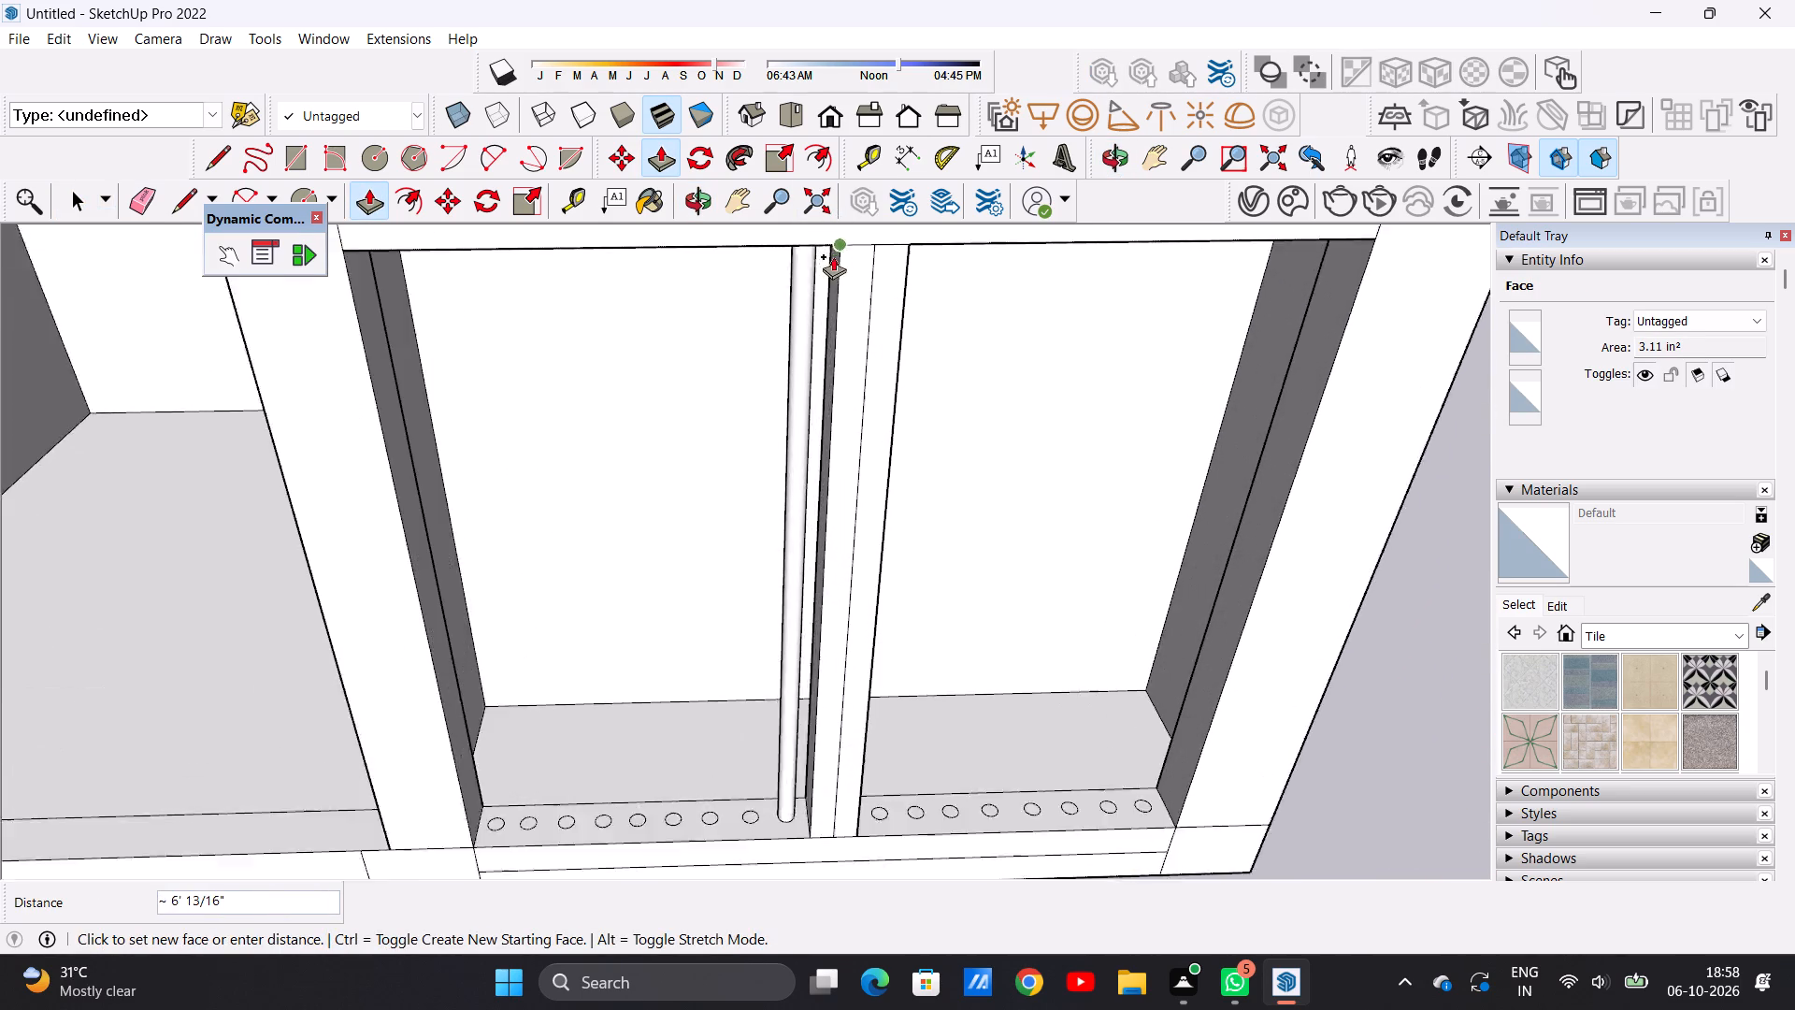
{"action": "scroll", "coordinate": [833, 256], "scroll_direction": "up", "scroll_amount": 8}
{"action": "left_click", "coordinate": [850, 233]}
Push/Pull the second circle from the mullion in the same half up to the crossbeam's underside, about 6' 13/16".
{"action": "scroll", "coordinate": [803, 354], "scroll_direction": "down", "scroll_amount": 3}
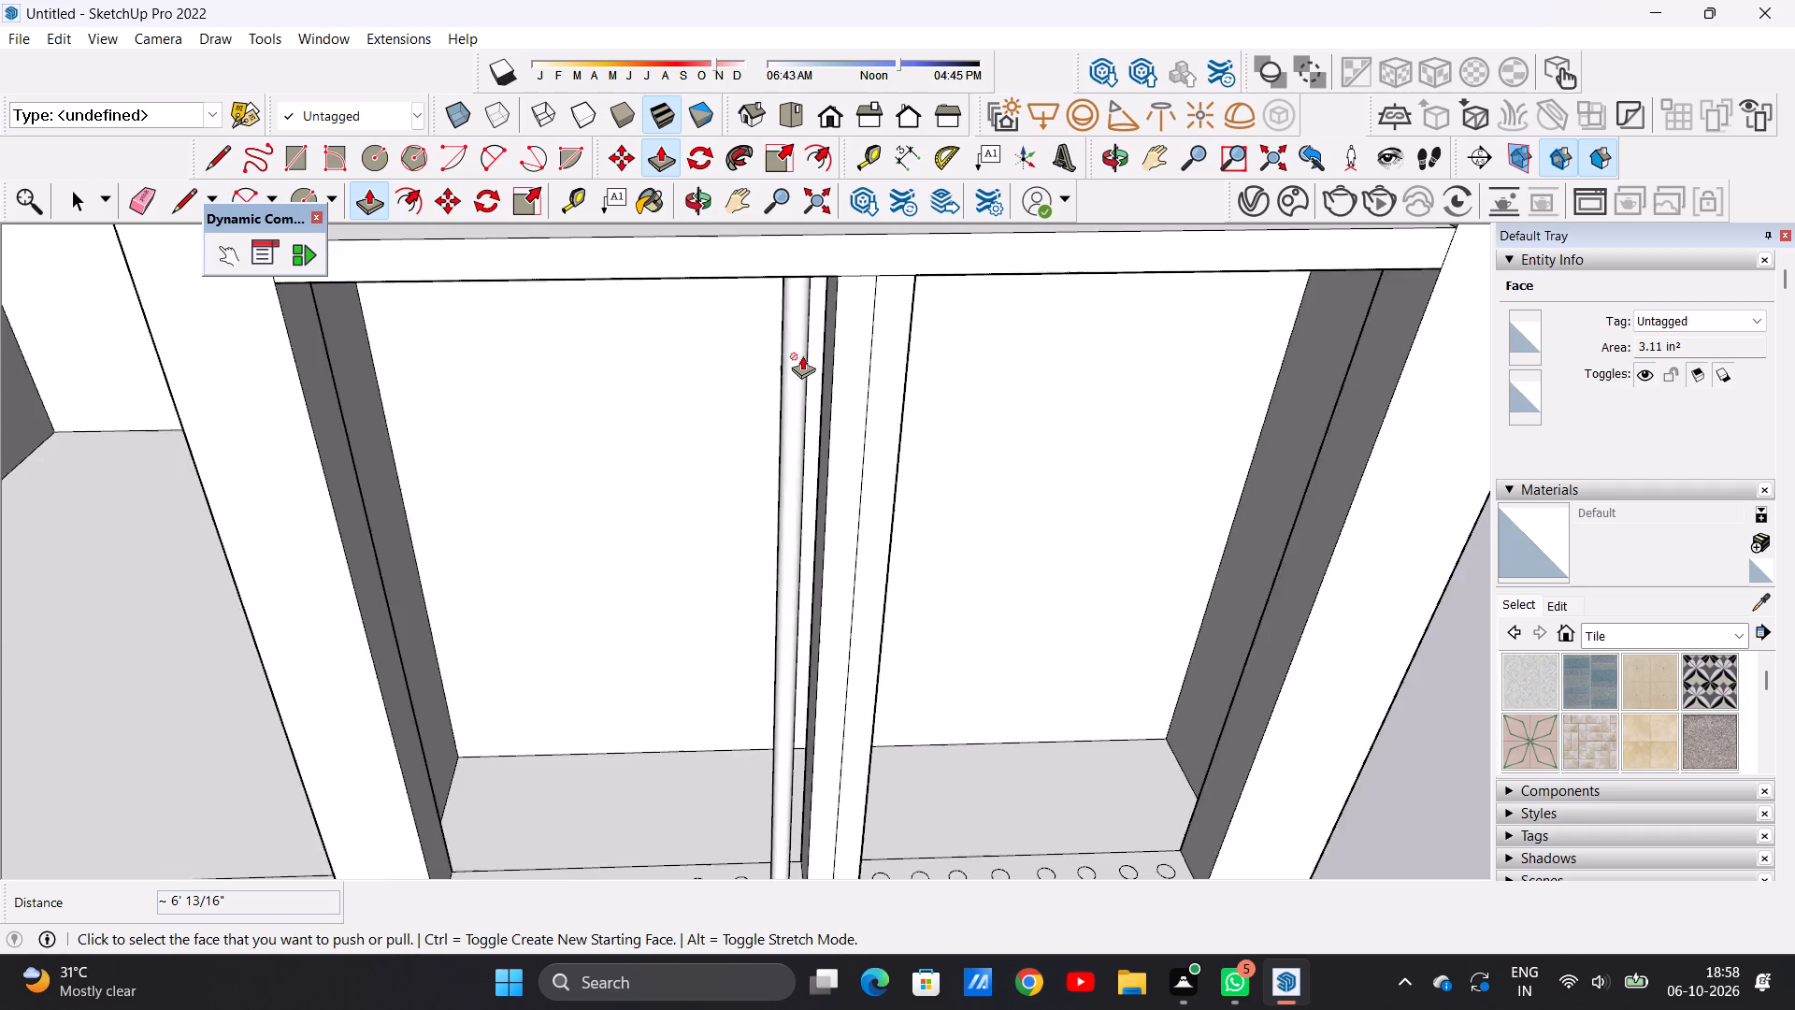
{"action": "scroll", "coordinate": [802, 355], "scroll_direction": "down", "scroll_amount": 10}
{"action": "middle_click_drag", "start_coordinate": [747, 572], "coordinate": [723, 785]}
{"action": "scroll", "coordinate": [752, 589], "scroll_direction": "up", "scroll_amount": 2}
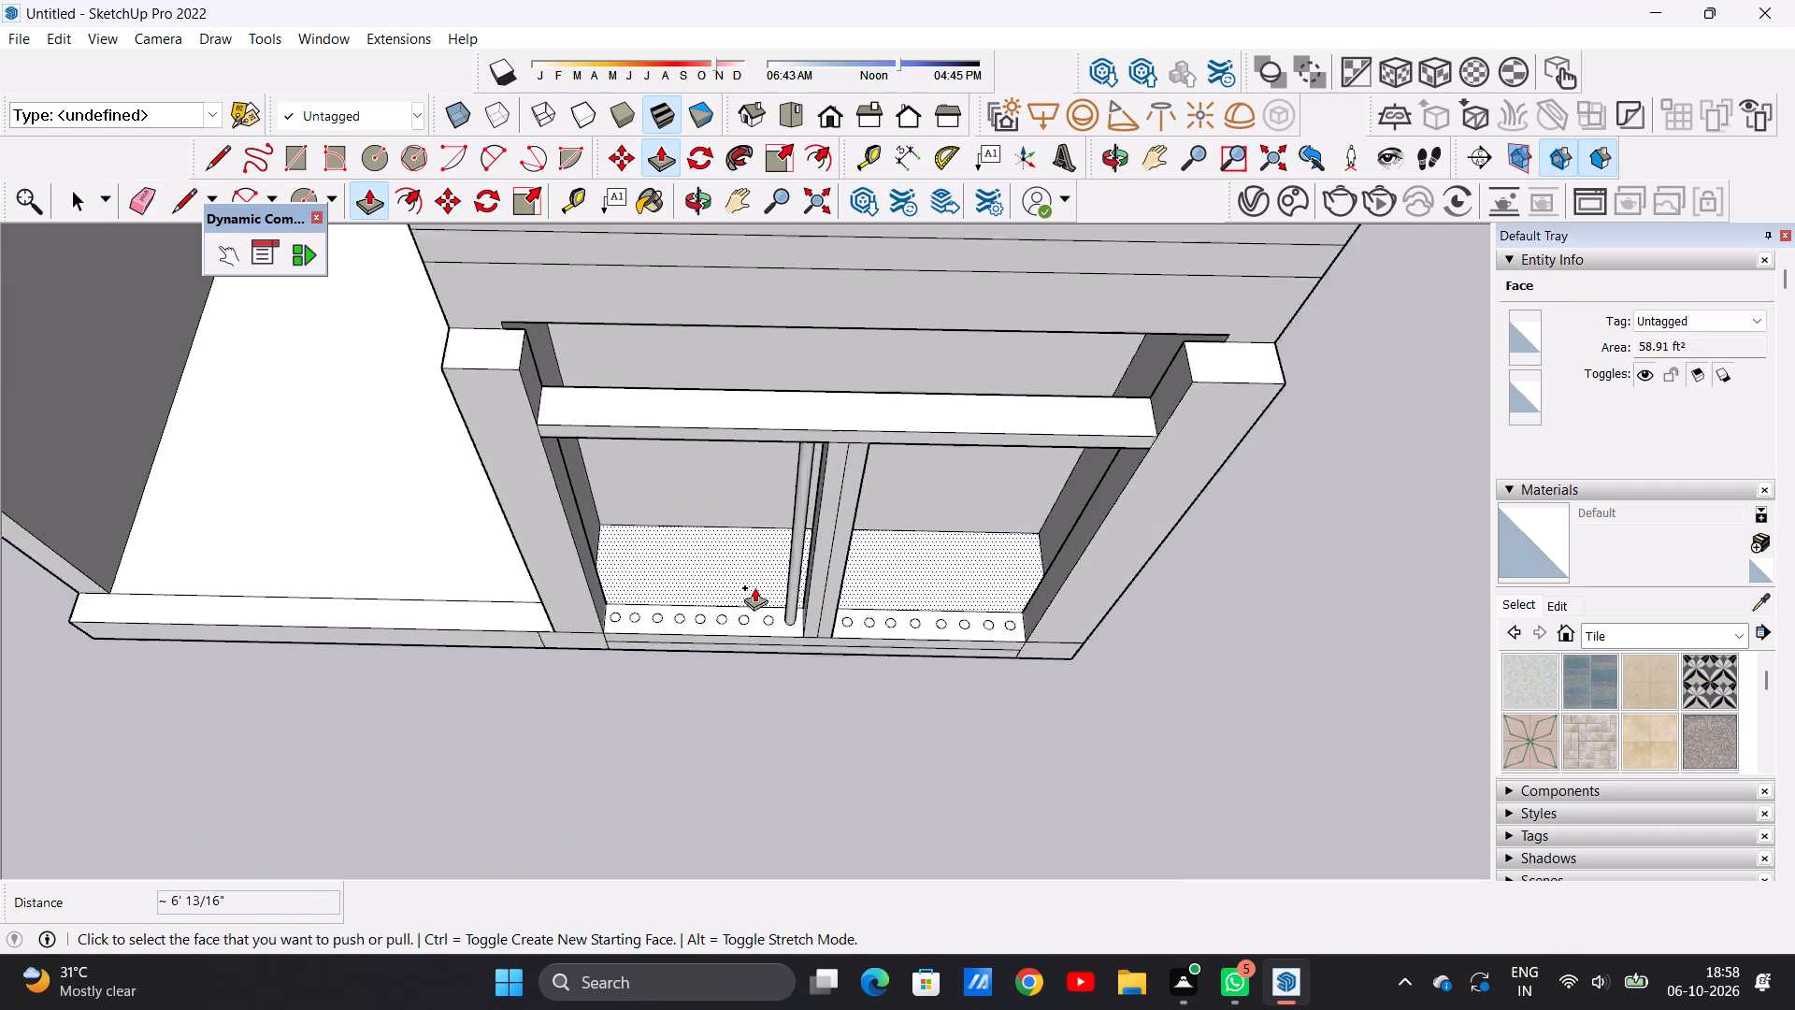
{"action": "scroll", "coordinate": [754, 587], "scroll_direction": "up", "scroll_amount": 7}
{"action": "scroll", "coordinate": [778, 627], "scroll_direction": "down", "scroll_amount": 1}
{"action": "scroll", "coordinate": [778, 627], "scroll_direction": "up", "scroll_amount": 9}
{"action": "left_click", "coordinate": [792, 668]}
{"action": "scroll", "coordinate": [783, 513], "scroll_direction": "down", "scroll_amount": 20}
{"action": "scroll", "coordinate": [783, 513], "scroll_direction": "down", "scroll_amount": 3}
{"action": "scroll", "coordinate": [765, 451], "scroll_direction": "up", "scroll_amount": 6}
{"action": "middle_click_drag", "start_coordinate": [755, 462], "coordinate": [771, 311]}
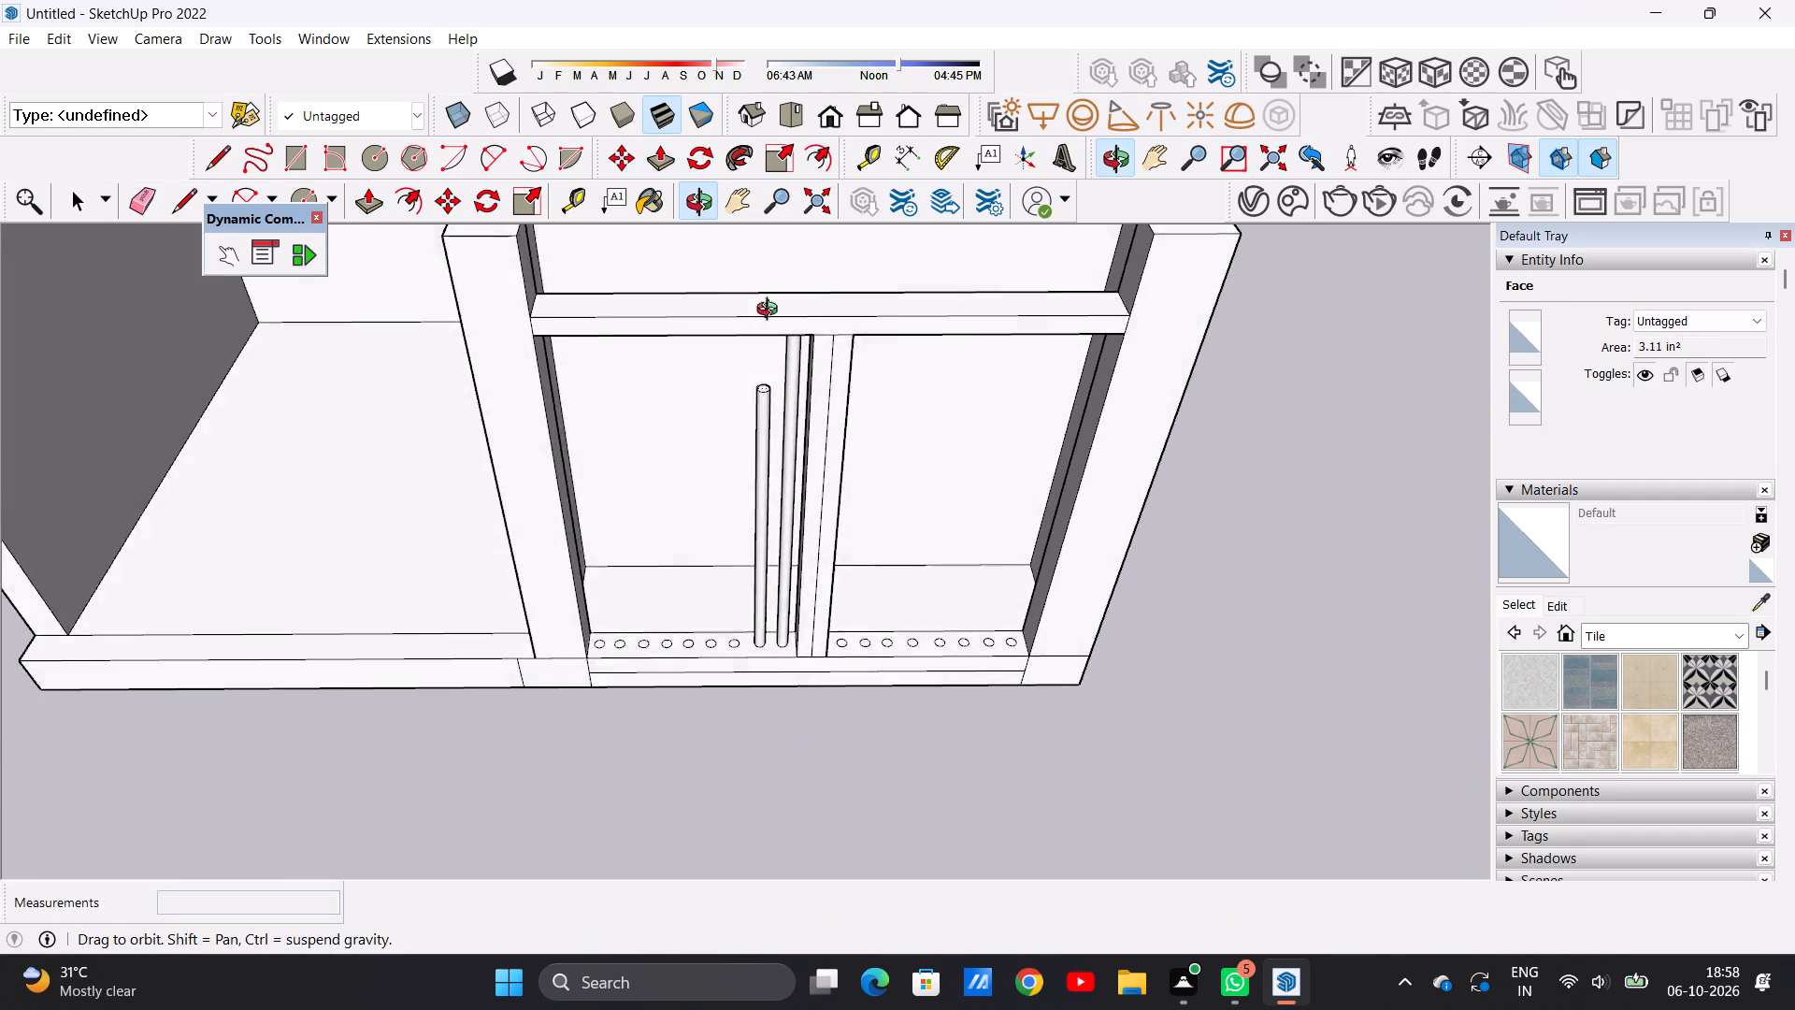
{"action": "middle_click_drag", "start_coordinate": [771, 311], "coordinate": [777, 248]}
{"action": "scroll", "coordinate": [773, 315], "scroll_direction": "up", "scroll_amount": 5}
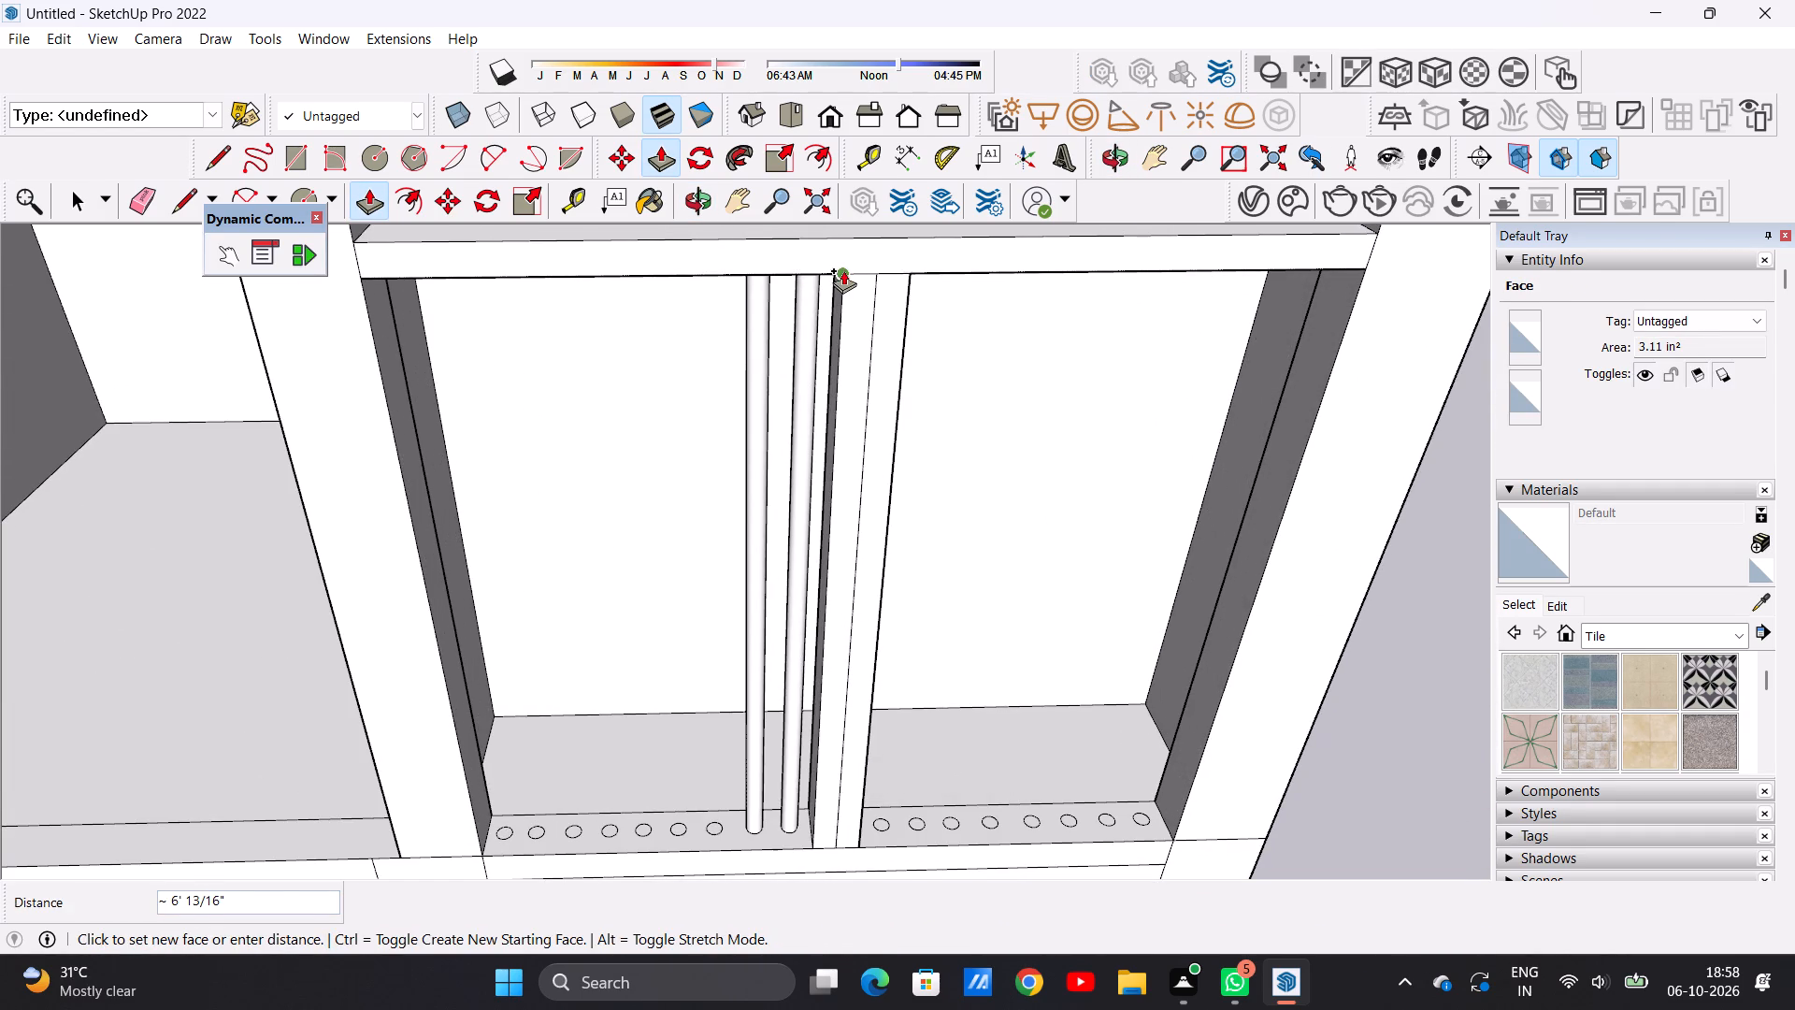
{"action": "left_click", "coordinate": [843, 270]}
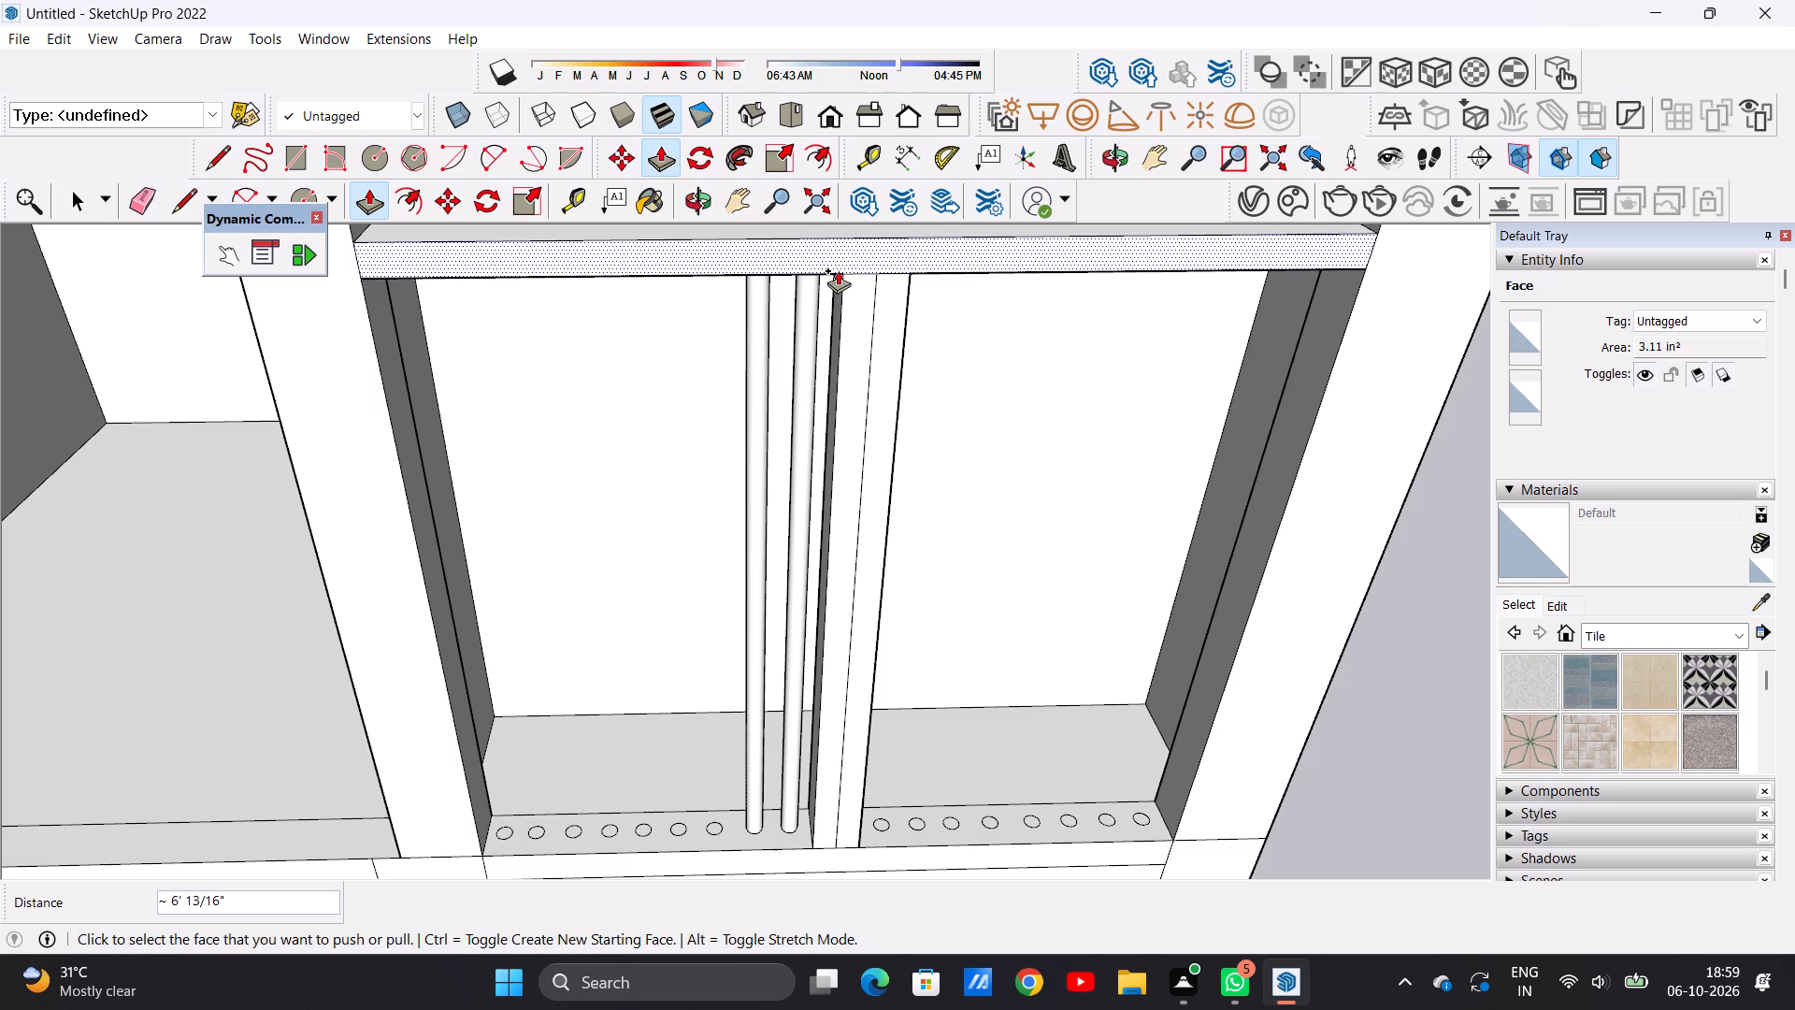
Push/Pull the third circle from the mullion in the same half up to the crossbeam's underside, about 6' 13/16".
{"action": "scroll", "coordinate": [655, 400], "scroll_direction": "down", "scroll_amount": 8}
{"action": "scroll", "coordinate": [653, 572], "scroll_direction": "up", "scroll_amount": 8}
{"action": "scroll", "coordinate": [694, 647], "scroll_direction": "down", "scroll_amount": 1}
{"action": "scroll", "coordinate": [690, 652], "scroll_direction": "up", "scroll_amount": 17}
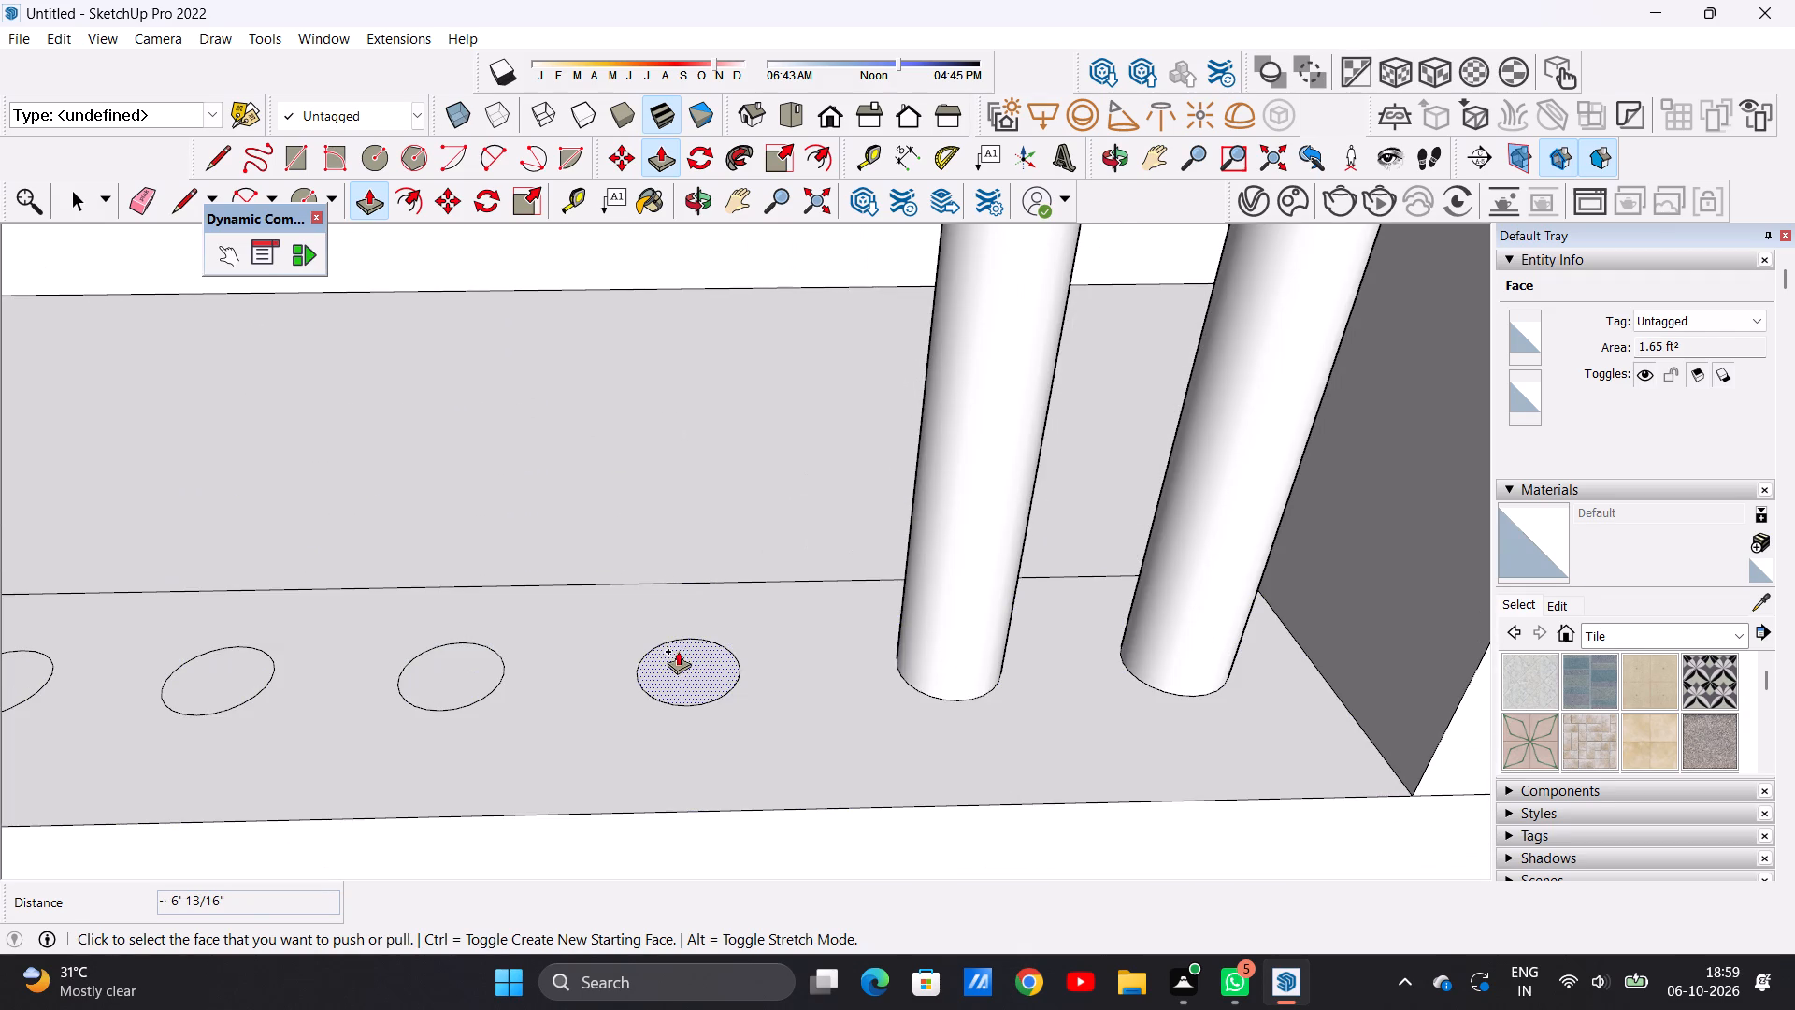
{"action": "left_click", "coordinate": [678, 651]}
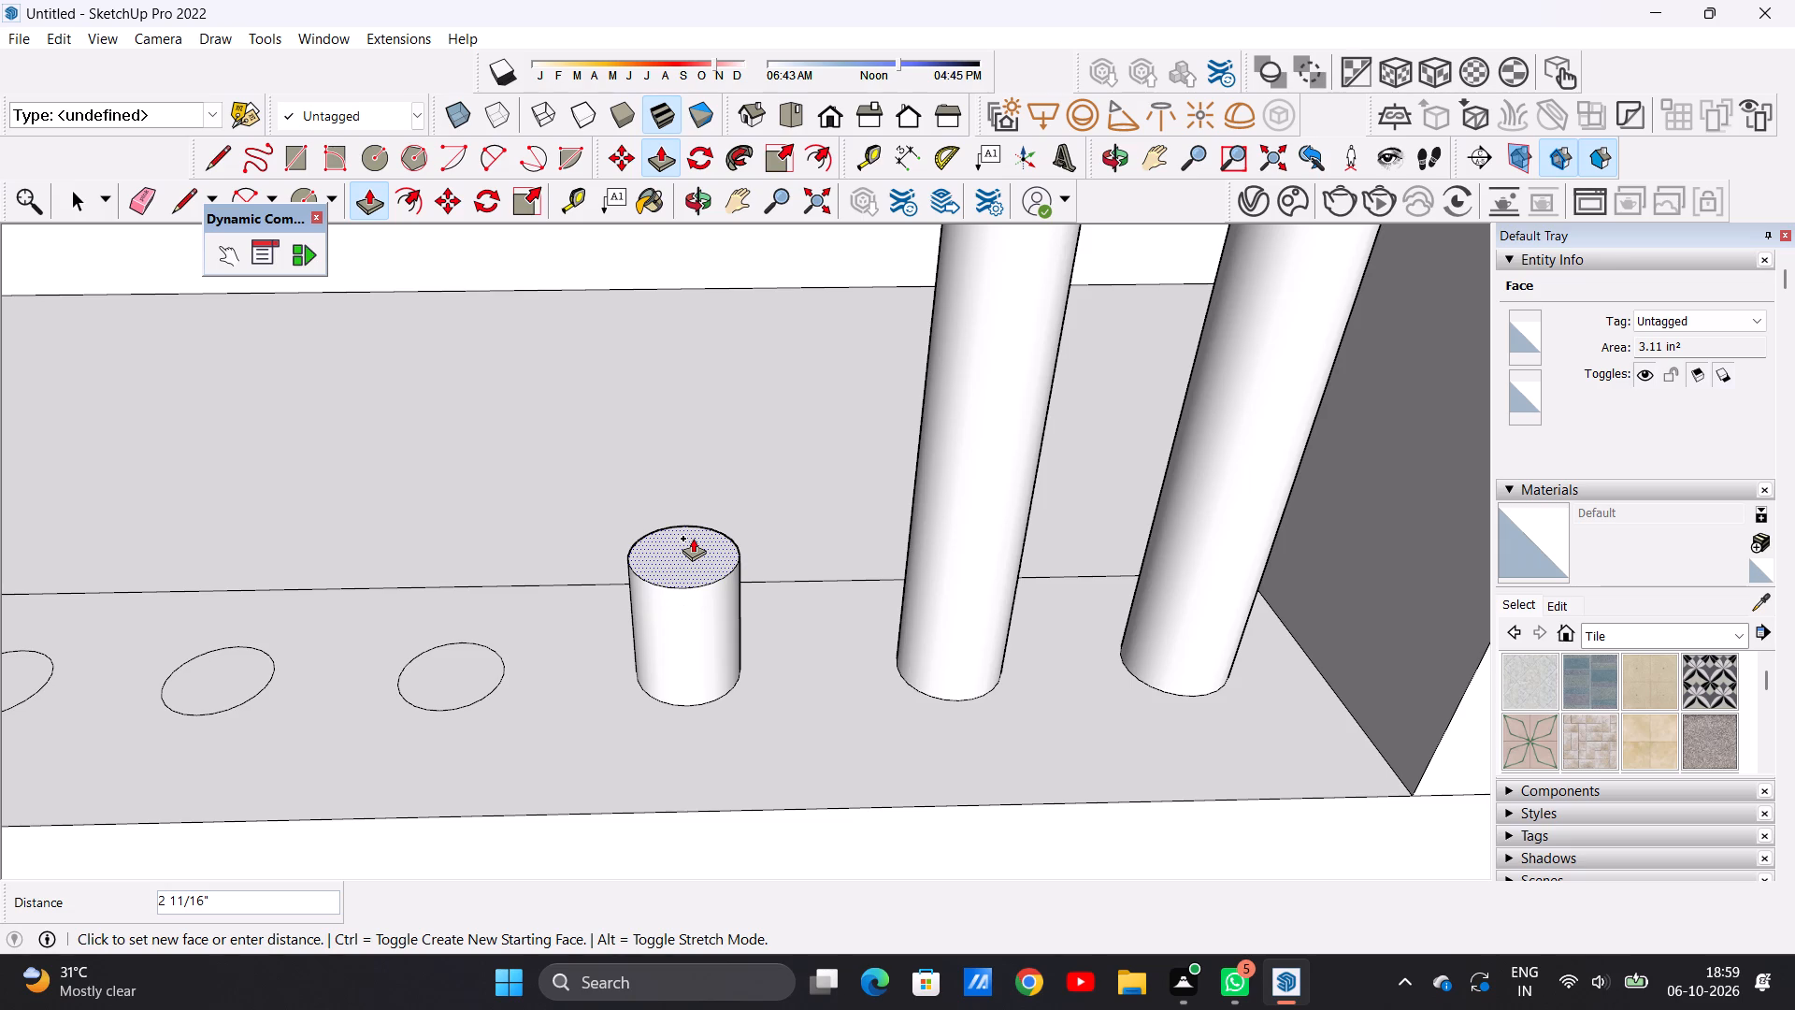
{"action": "scroll", "coordinate": [693, 538], "scroll_direction": "down", "scroll_amount": 20}
{"action": "scroll", "coordinate": [693, 538], "scroll_direction": "down", "scroll_amount": 6}
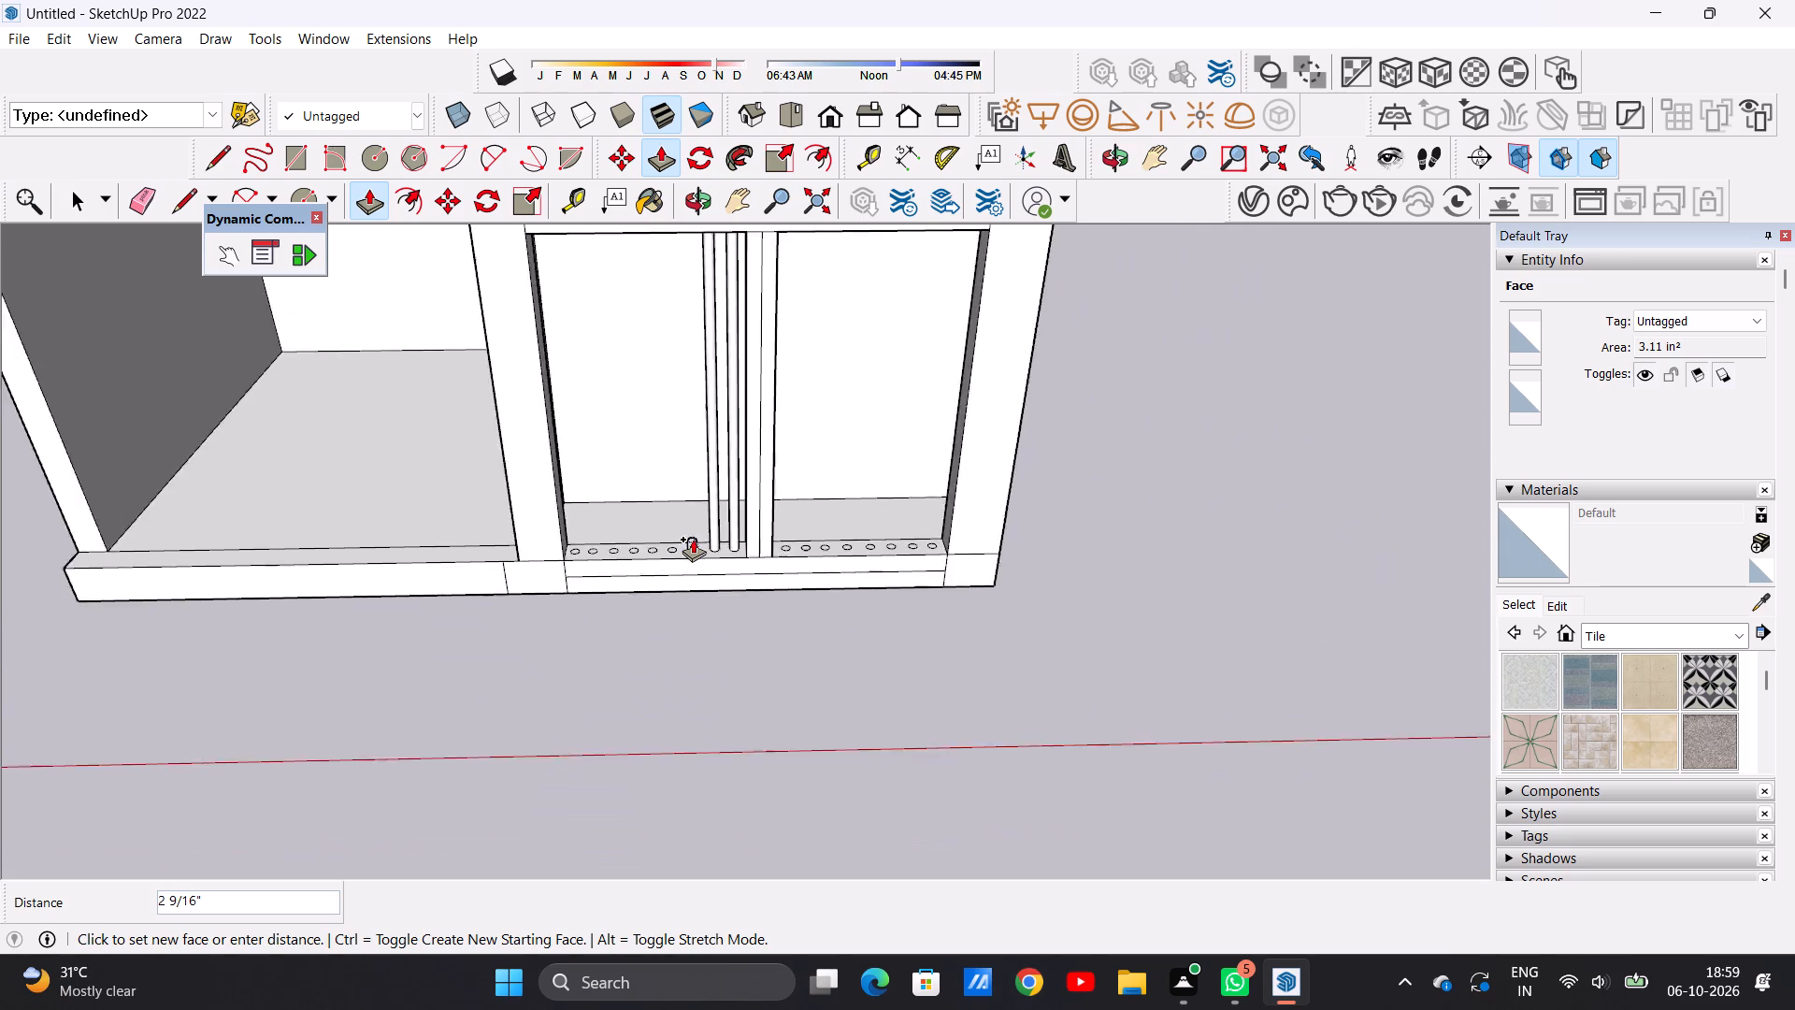
{"action": "scroll", "coordinate": [693, 539], "scroll_direction": "down", "scroll_amount": 11}
{"action": "scroll", "coordinate": [688, 427], "scroll_direction": "up", "scroll_amount": 7}
{"action": "scroll", "coordinate": [667, 501], "scroll_direction": "up", "scroll_amount": 7}
{"action": "middle_click_drag", "start_coordinate": [666, 503], "coordinate": [662, 483]}
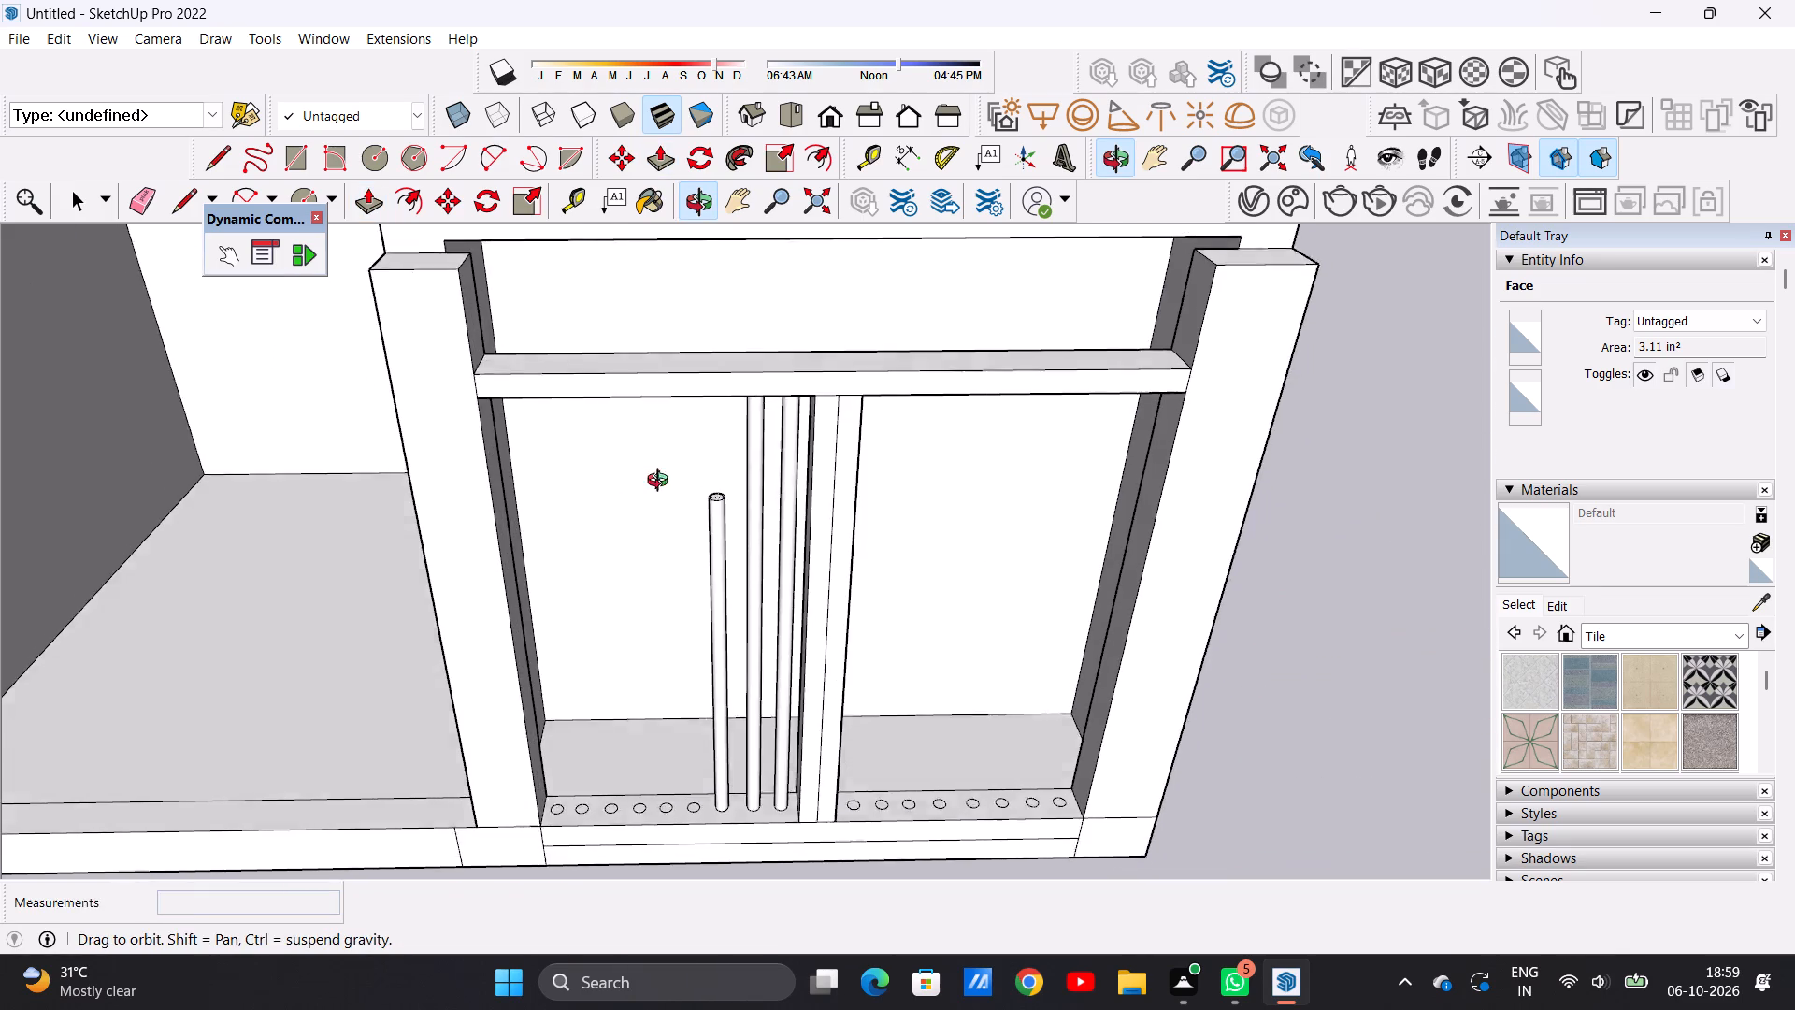
{"action": "middle_click_drag", "start_coordinate": [662, 483], "coordinate": [667, 437]}
{"action": "scroll", "coordinate": [686, 418], "scroll_direction": "up", "scroll_amount": 6}
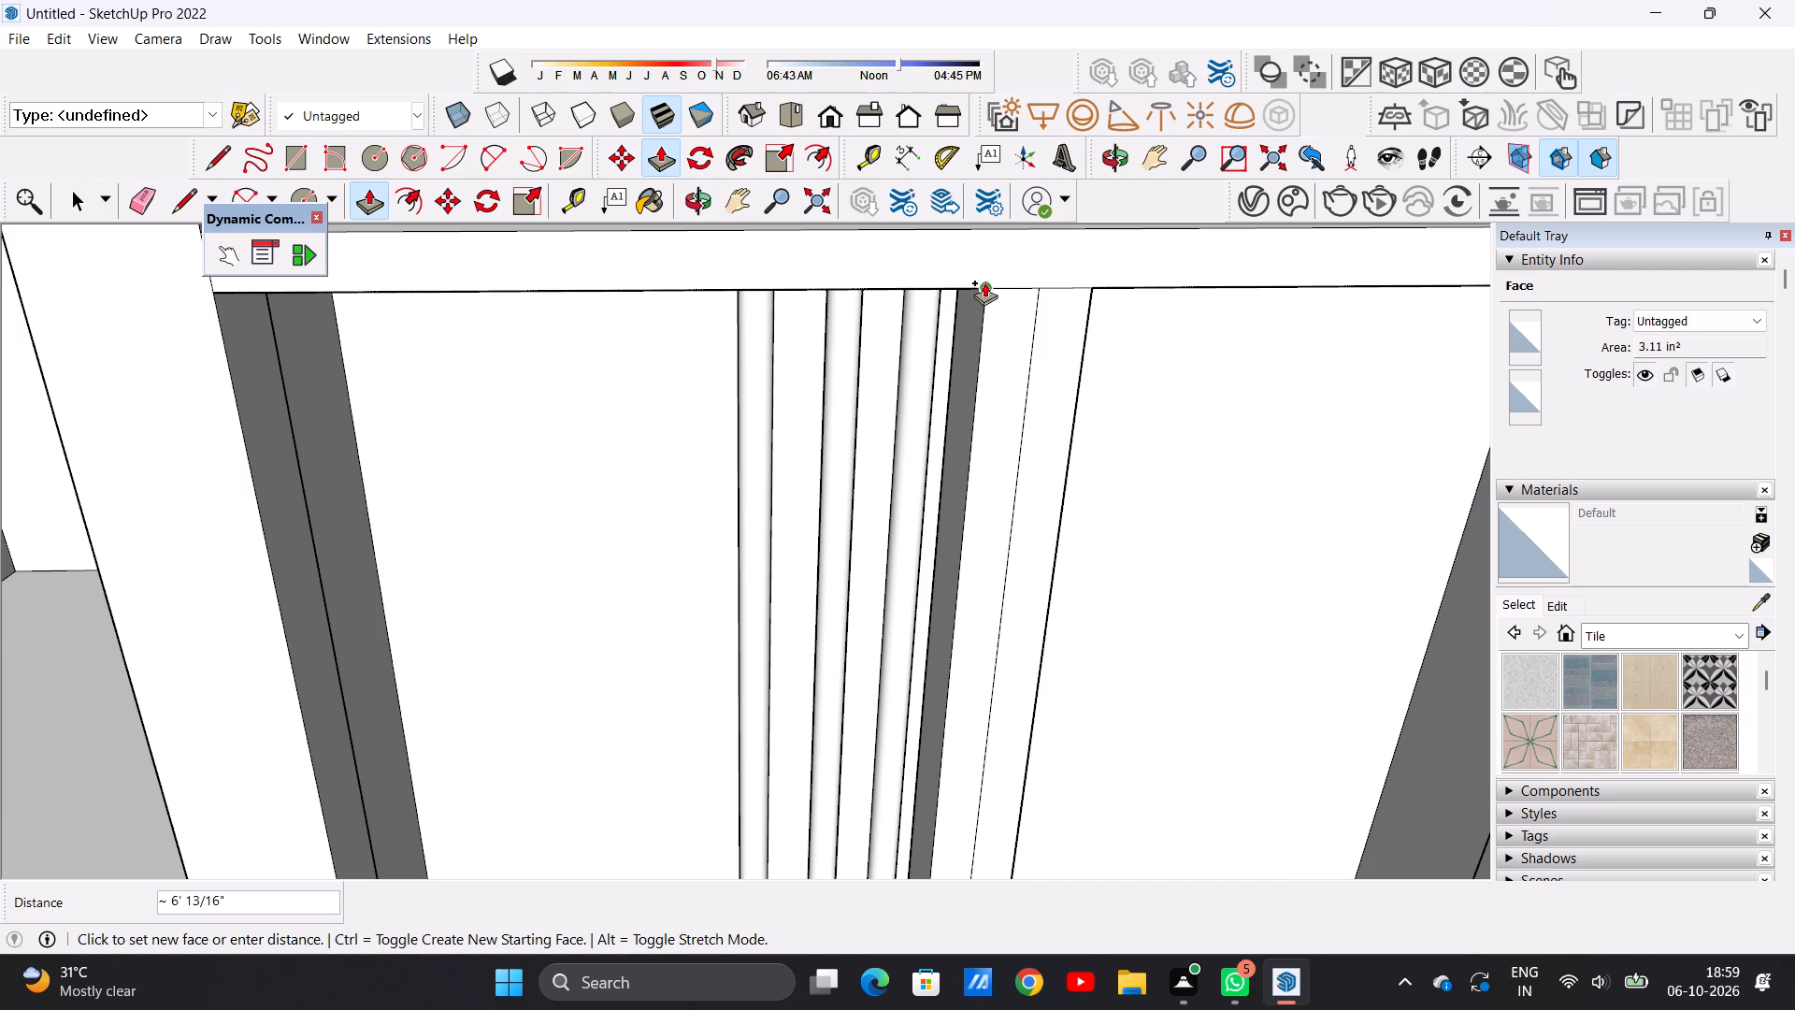
{"action": "left_click", "coordinate": [984, 282]}
Push/Pull the fourth circle from the mullion in the first ledge half up to the crossbeam's underside, about 6' 13/16".
{"action": "scroll", "coordinate": [623, 483], "scroll_direction": "down", "scroll_amount": 11}
{"action": "scroll", "coordinate": [664, 455], "scroll_direction": "up", "scroll_amount": 1}
{"action": "middle_click_drag", "start_coordinate": [640, 656], "coordinate": [624, 852]}
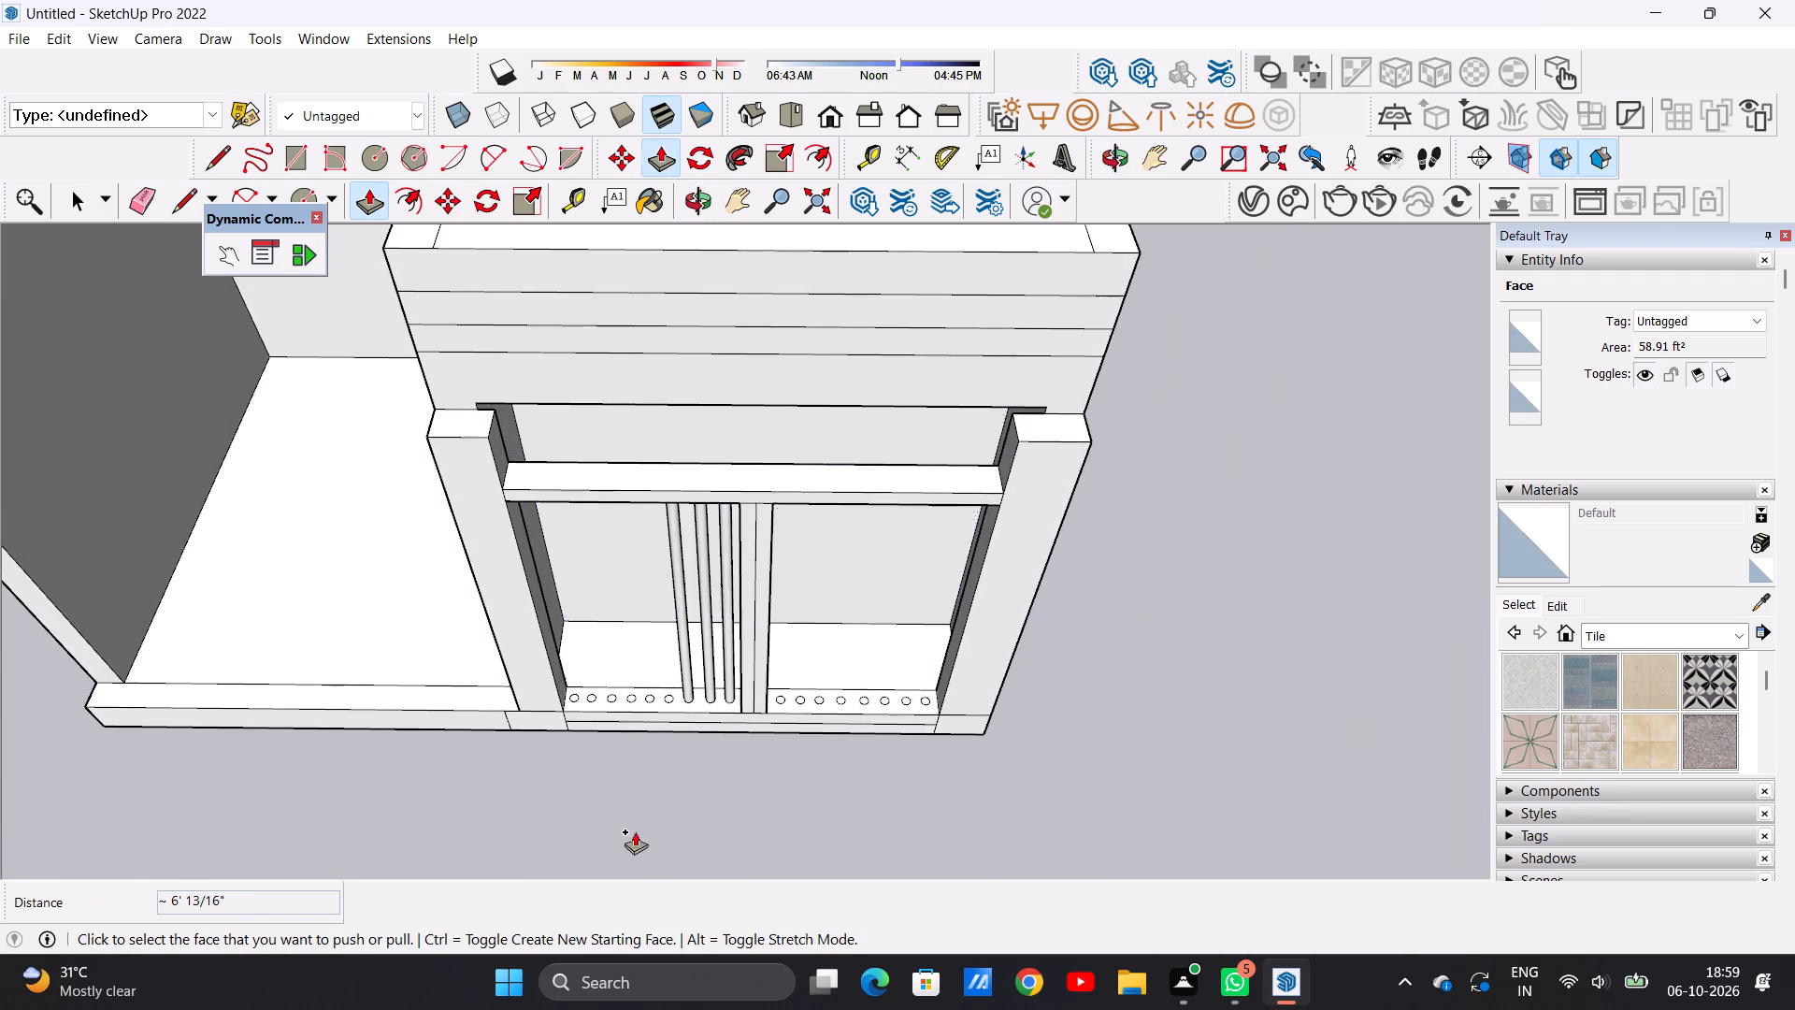
{"action": "scroll", "coordinate": [653, 684], "scroll_direction": "up", "scroll_amount": 17}
{"action": "left_click", "coordinate": [725, 770]}
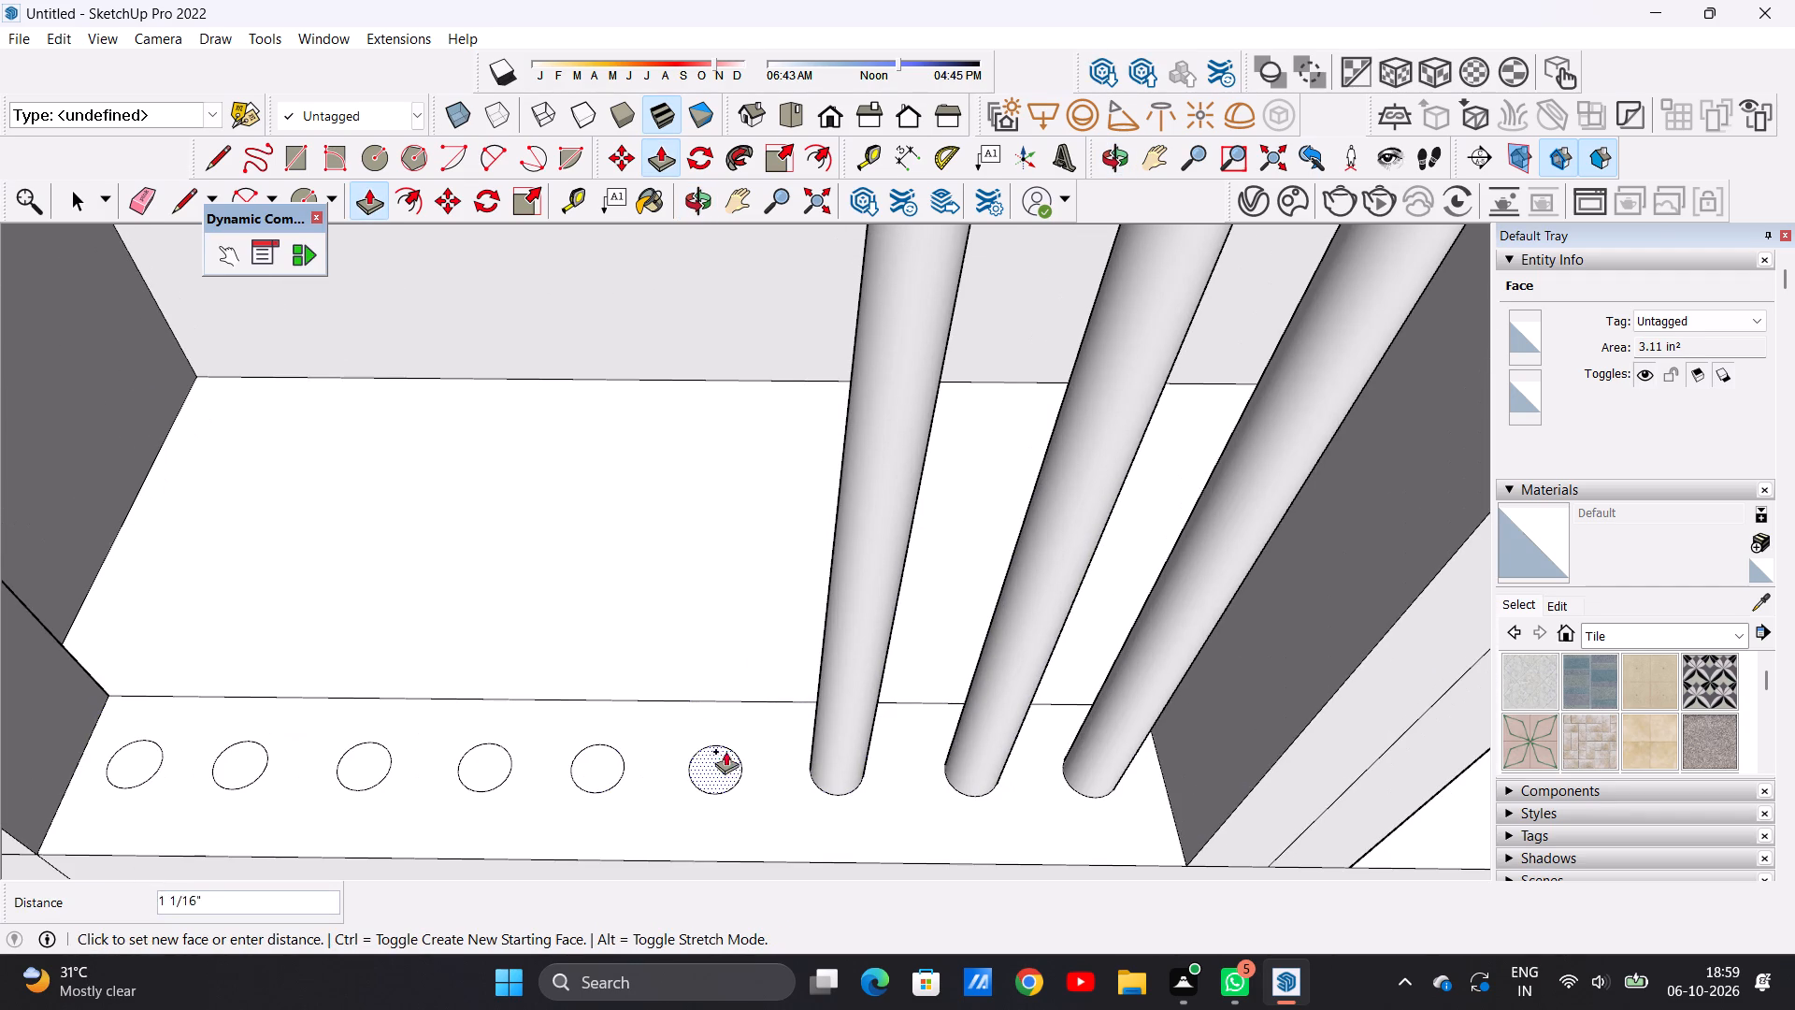
{"action": "scroll", "coordinate": [729, 623], "scroll_direction": "down", "scroll_amount": 20}
{"action": "scroll", "coordinate": [729, 623], "scroll_direction": "down", "scroll_amount": 1}
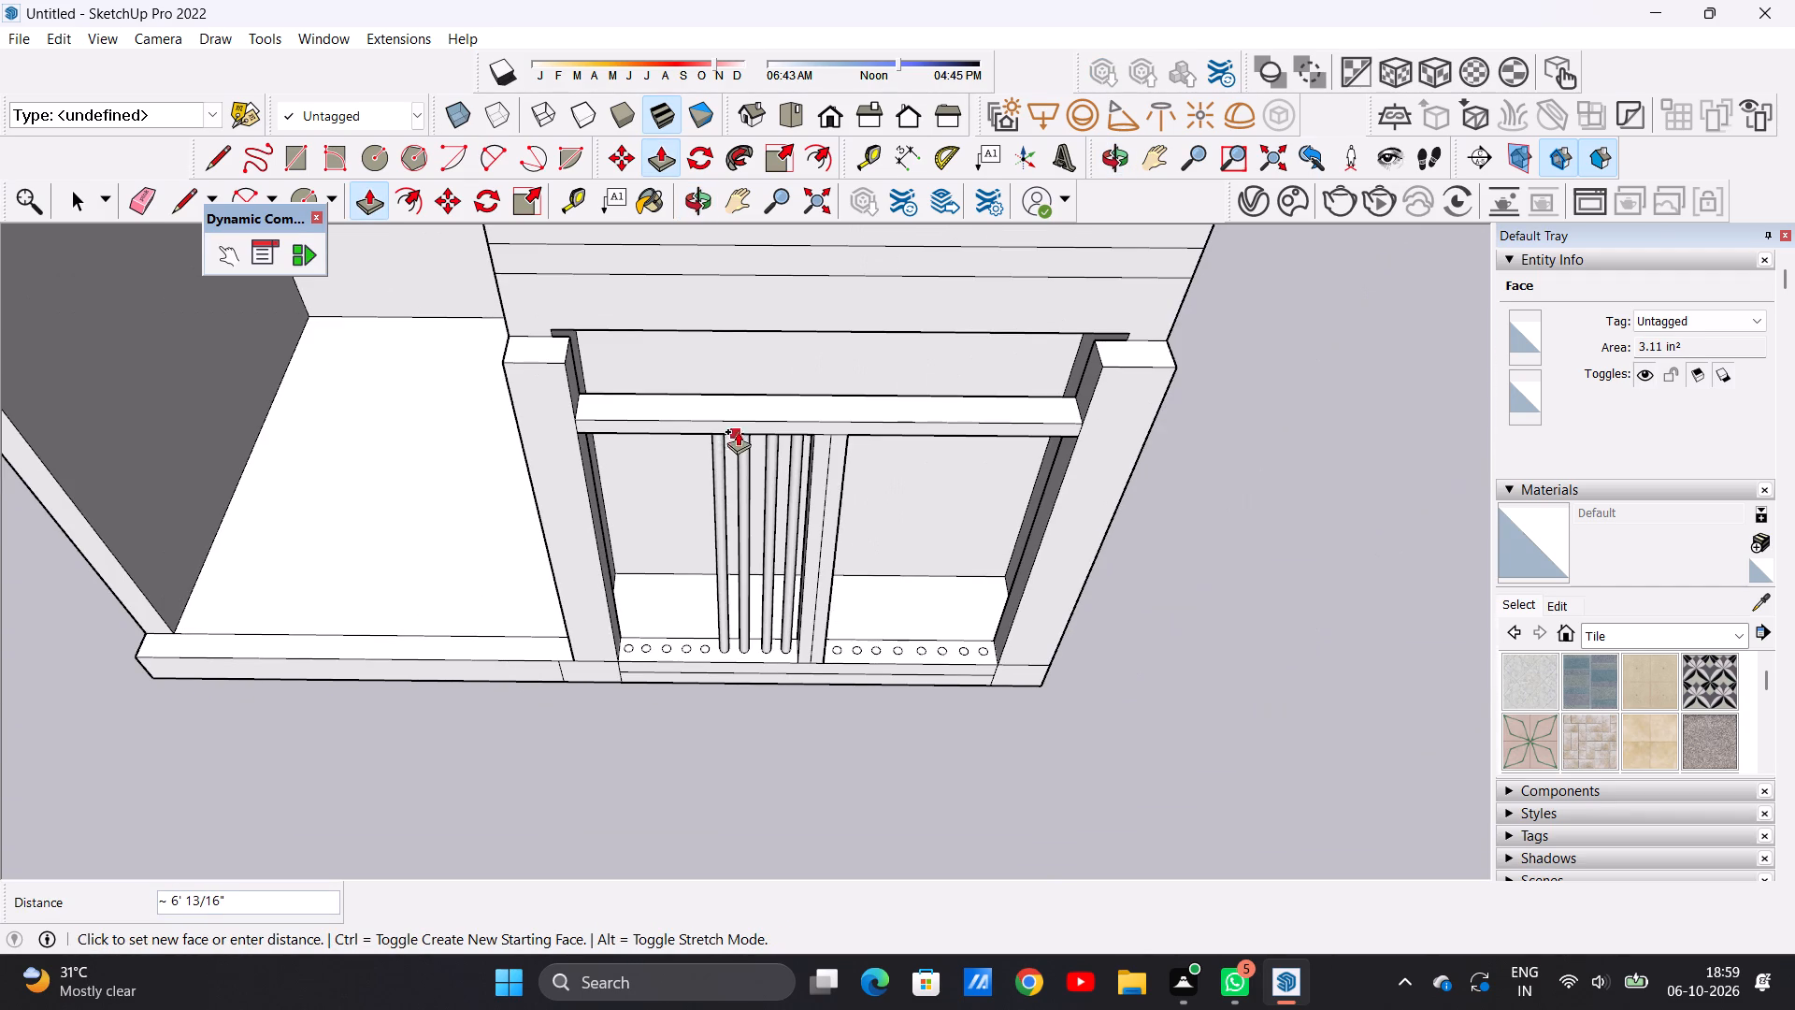
{"action": "left_click", "coordinate": [838, 431]}
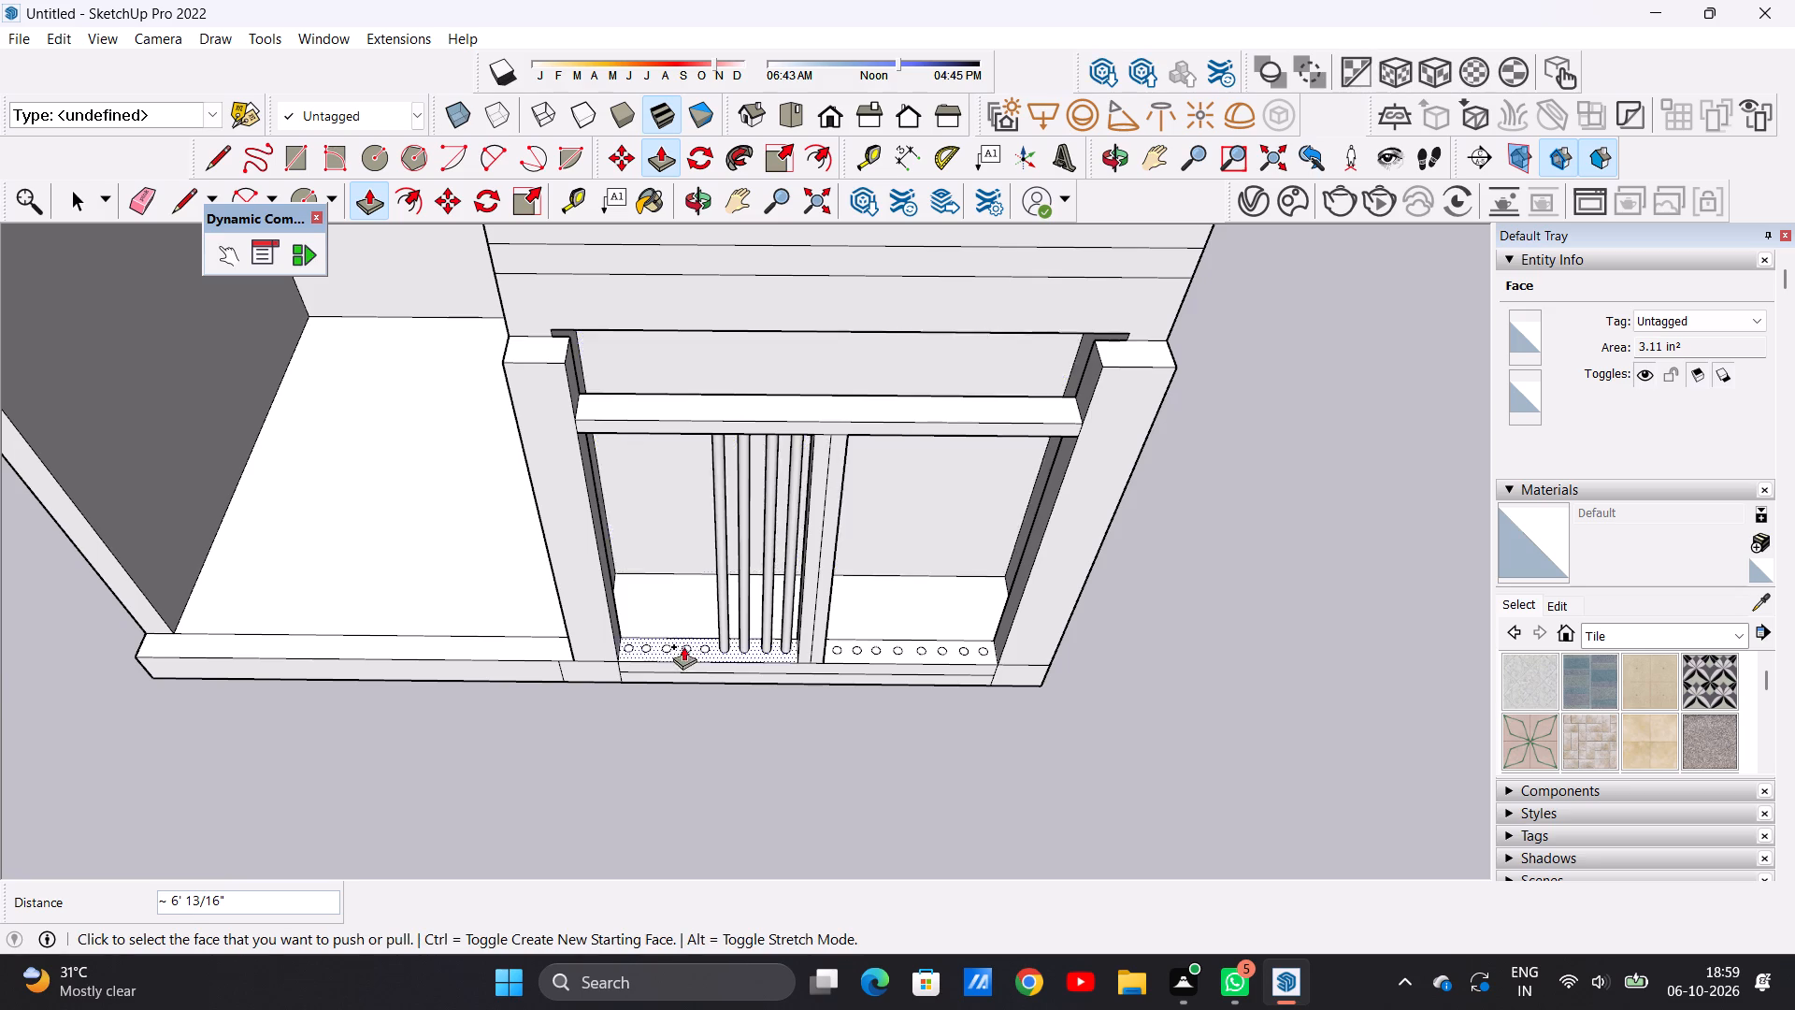
Push/Pull the fifth circle from the mullion in the first half up to the crossbeam's underside, about 6' 13/16".
{"action": "scroll", "coordinate": [689, 646], "scroll_direction": "up", "scroll_amount": 19}
{"action": "left_click", "coordinate": [714, 667]}
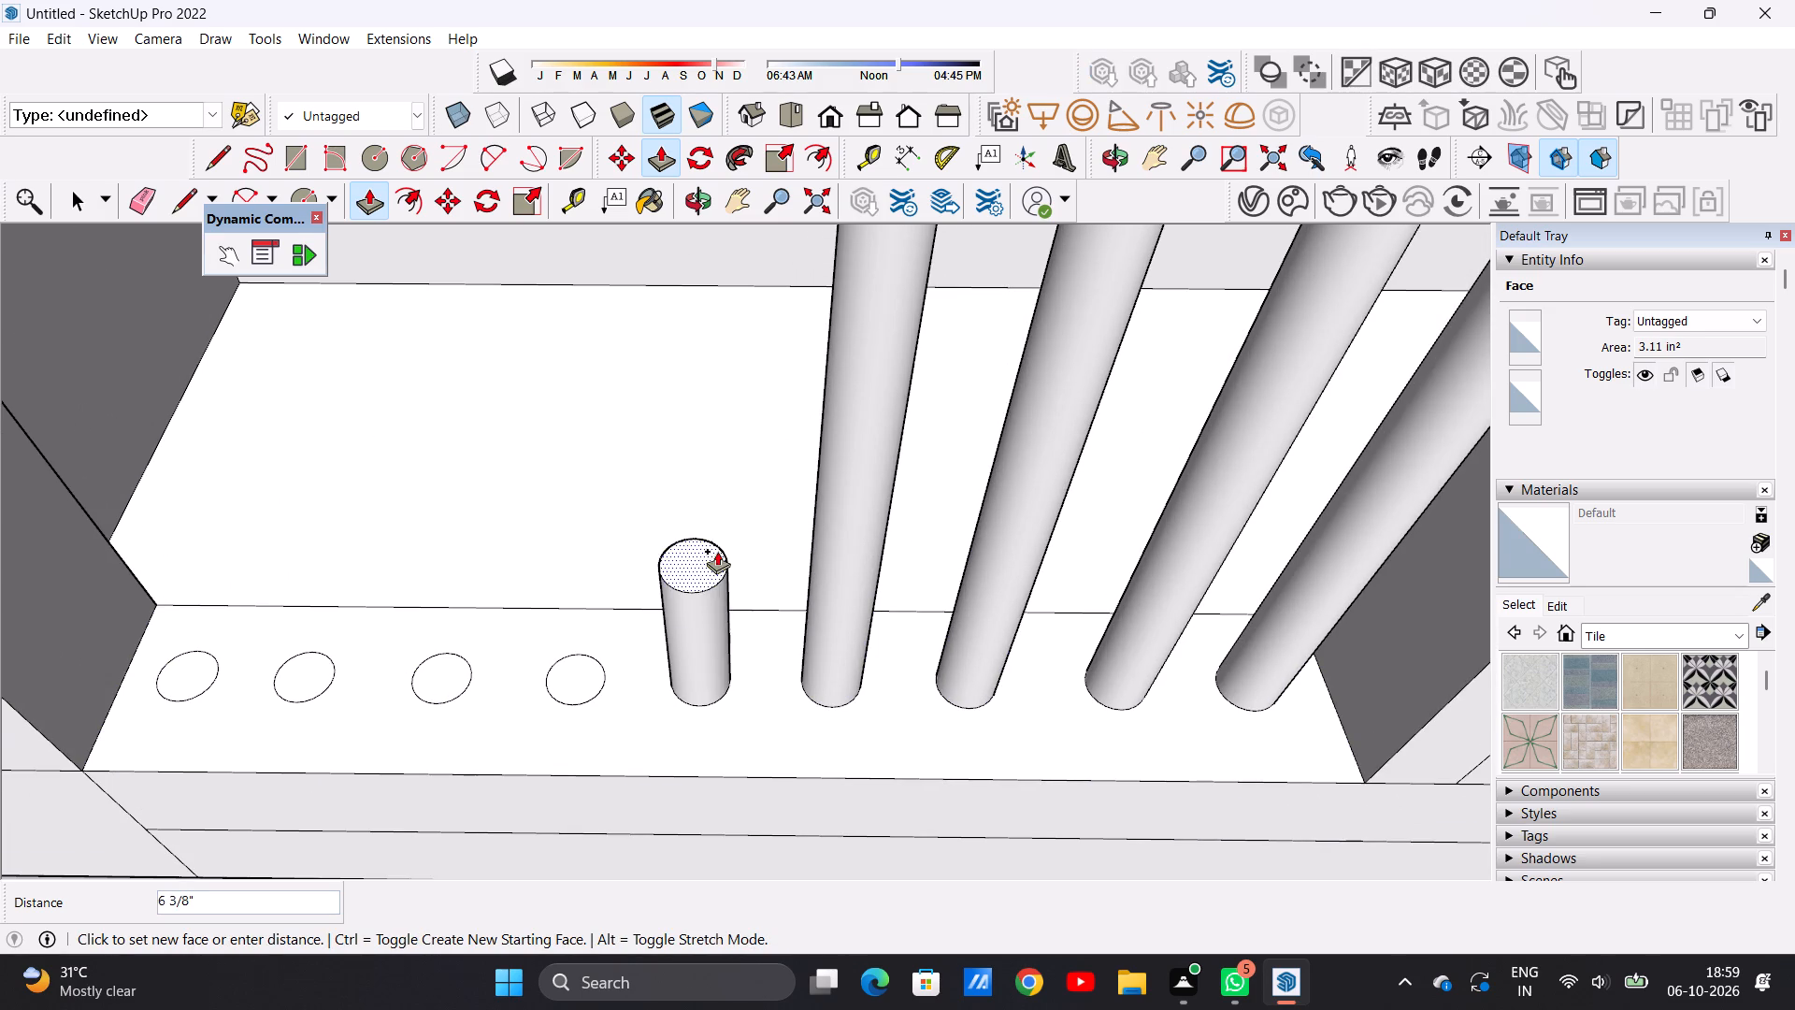
{"action": "scroll", "coordinate": [712, 555], "scroll_direction": "down", "scroll_amount": 20}
{"action": "scroll", "coordinate": [712, 555], "scroll_direction": "down", "scroll_amount": 7}
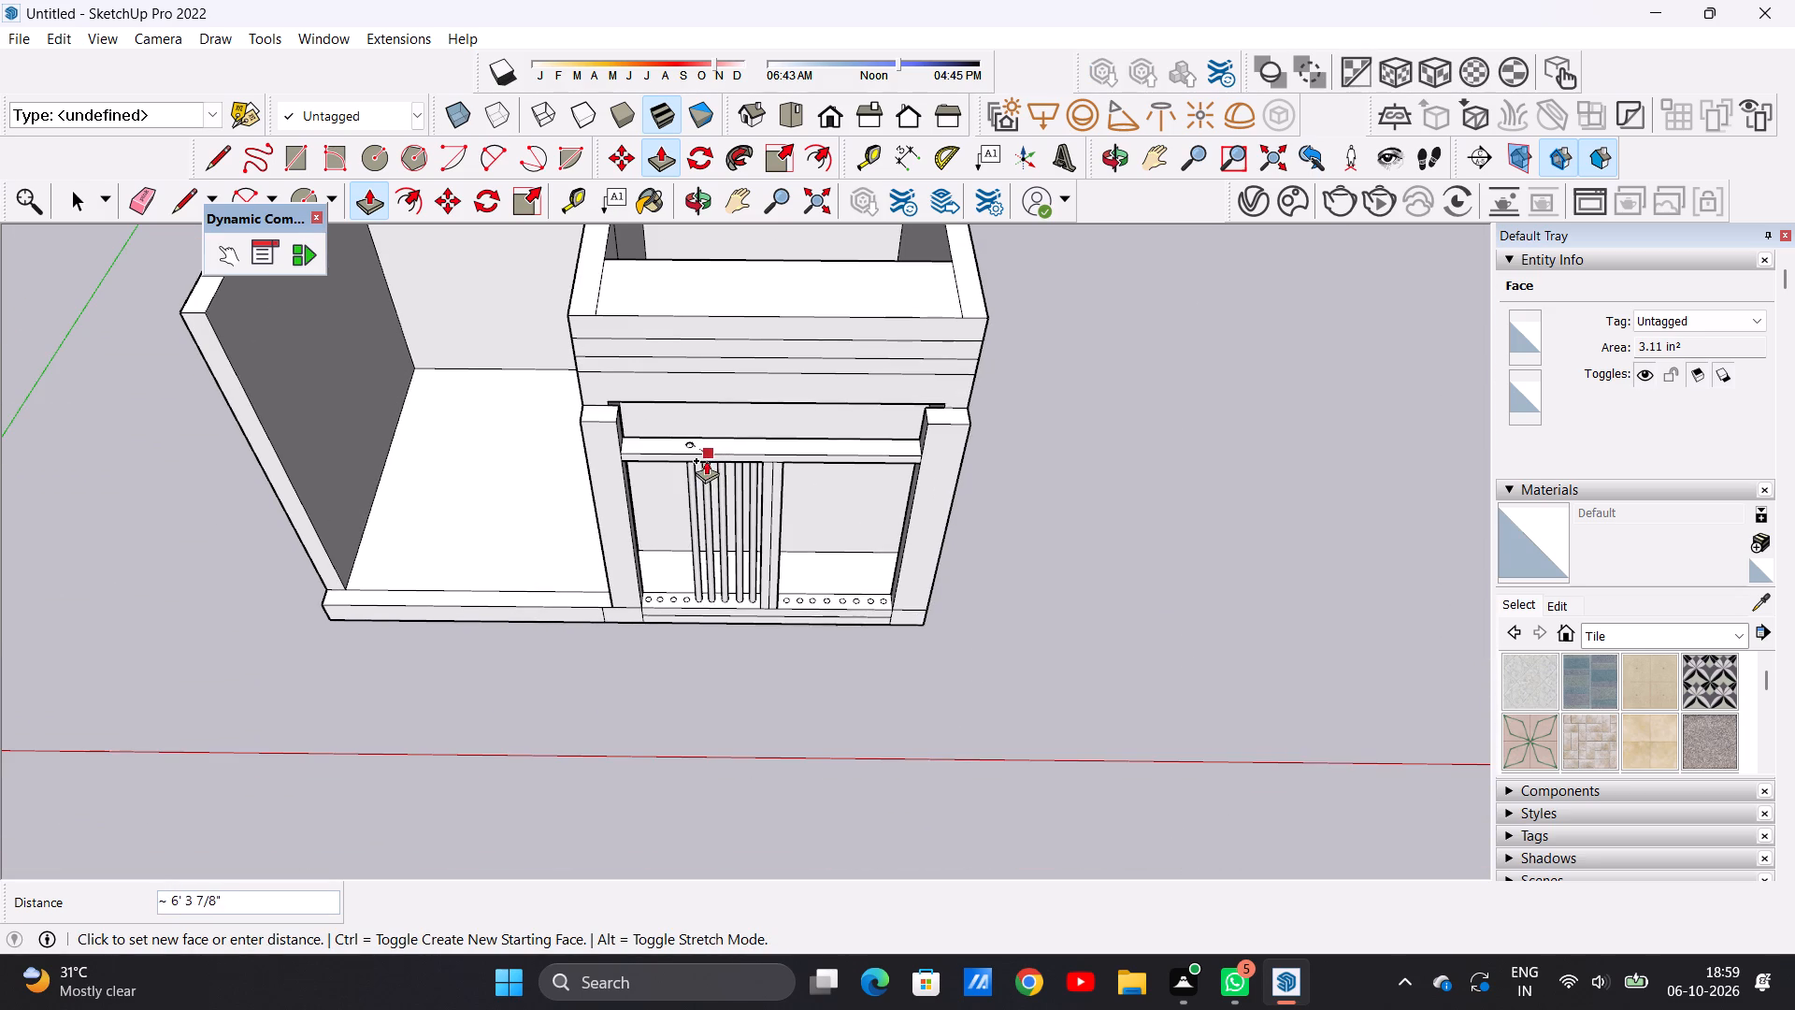
{"action": "left_click", "coordinate": [763, 464]}
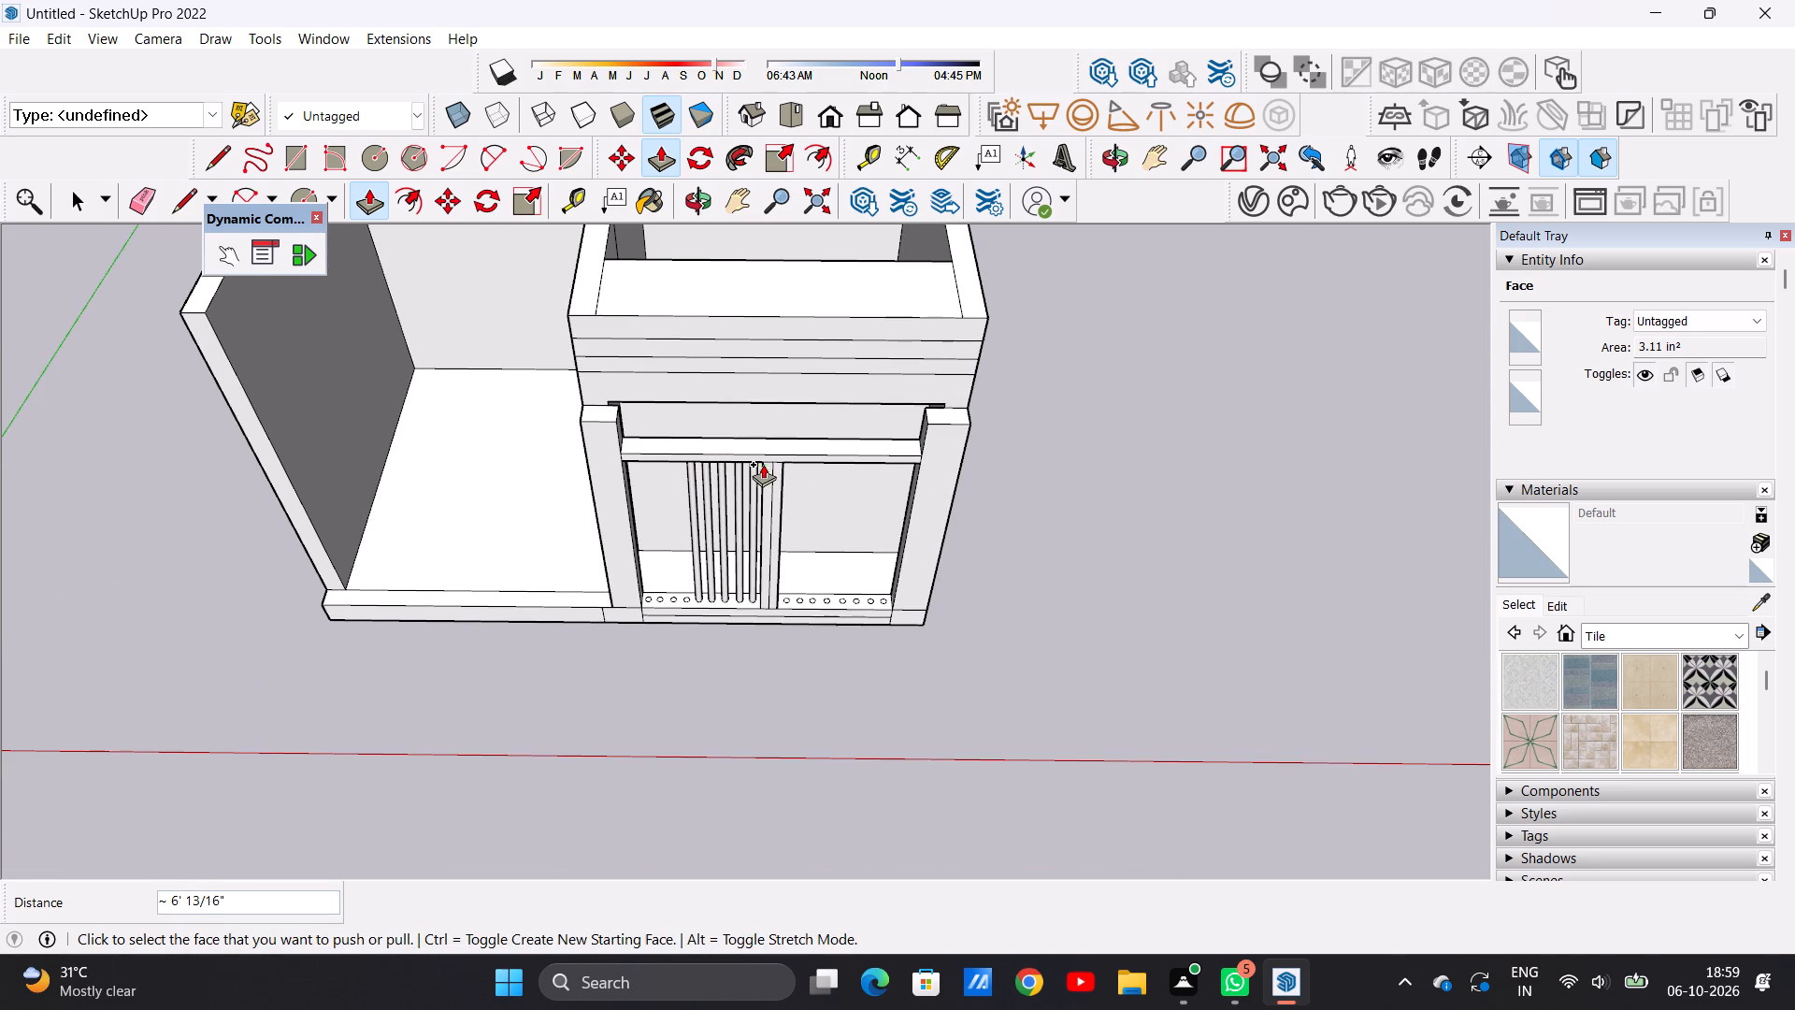
Push/Pull the sixth circle from the mullion in the first half up to the crossbeam's underside, about 6' 13/16".
{"action": "scroll", "coordinate": [672, 597], "scroll_direction": "up", "scroll_amount": 6}
{"action": "scroll", "coordinate": [703, 580], "scroll_direction": "down", "scroll_amount": 1}
{"action": "scroll", "coordinate": [703, 580], "scroll_direction": "up", "scroll_amount": 8}
{"action": "scroll", "coordinate": [696, 588], "scroll_direction": "down", "scroll_amount": 1}
{"action": "scroll", "coordinate": [696, 588], "scroll_direction": "up", "scroll_amount": 11}
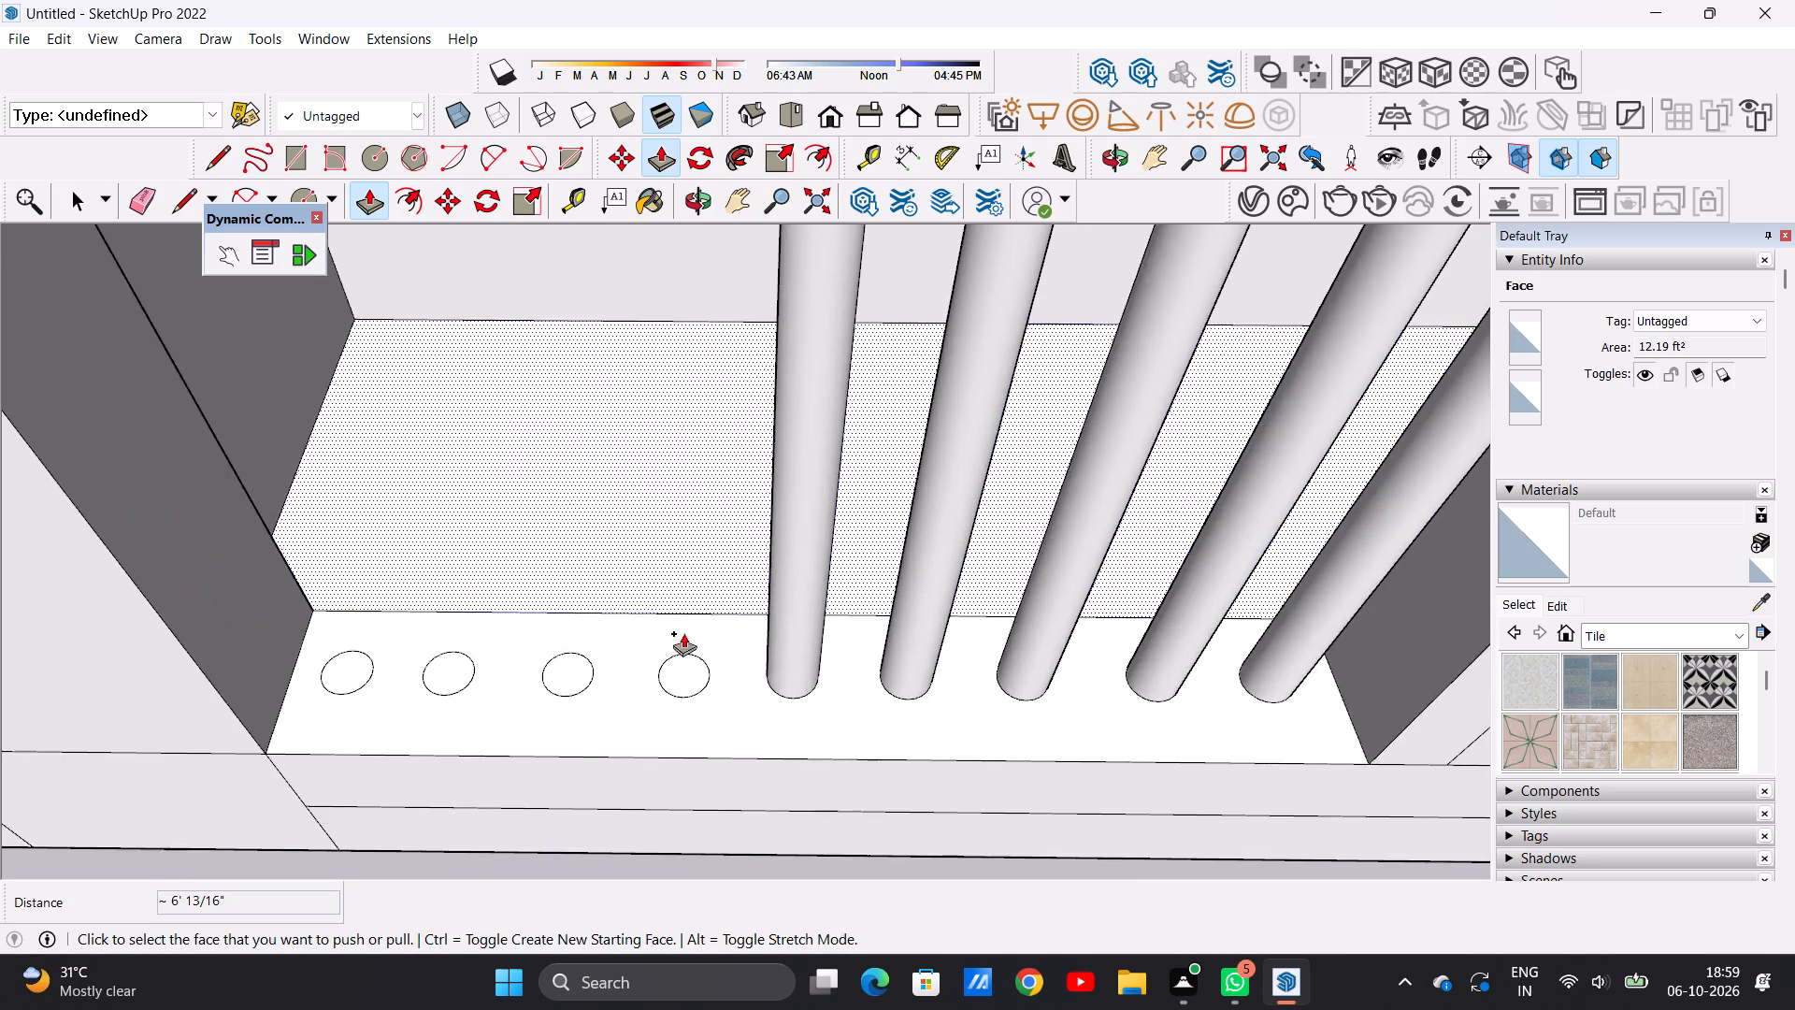
{"action": "left_click", "coordinate": [675, 682]}
{"action": "scroll", "coordinate": [637, 609], "scroll_direction": "down", "scroll_amount": 17}
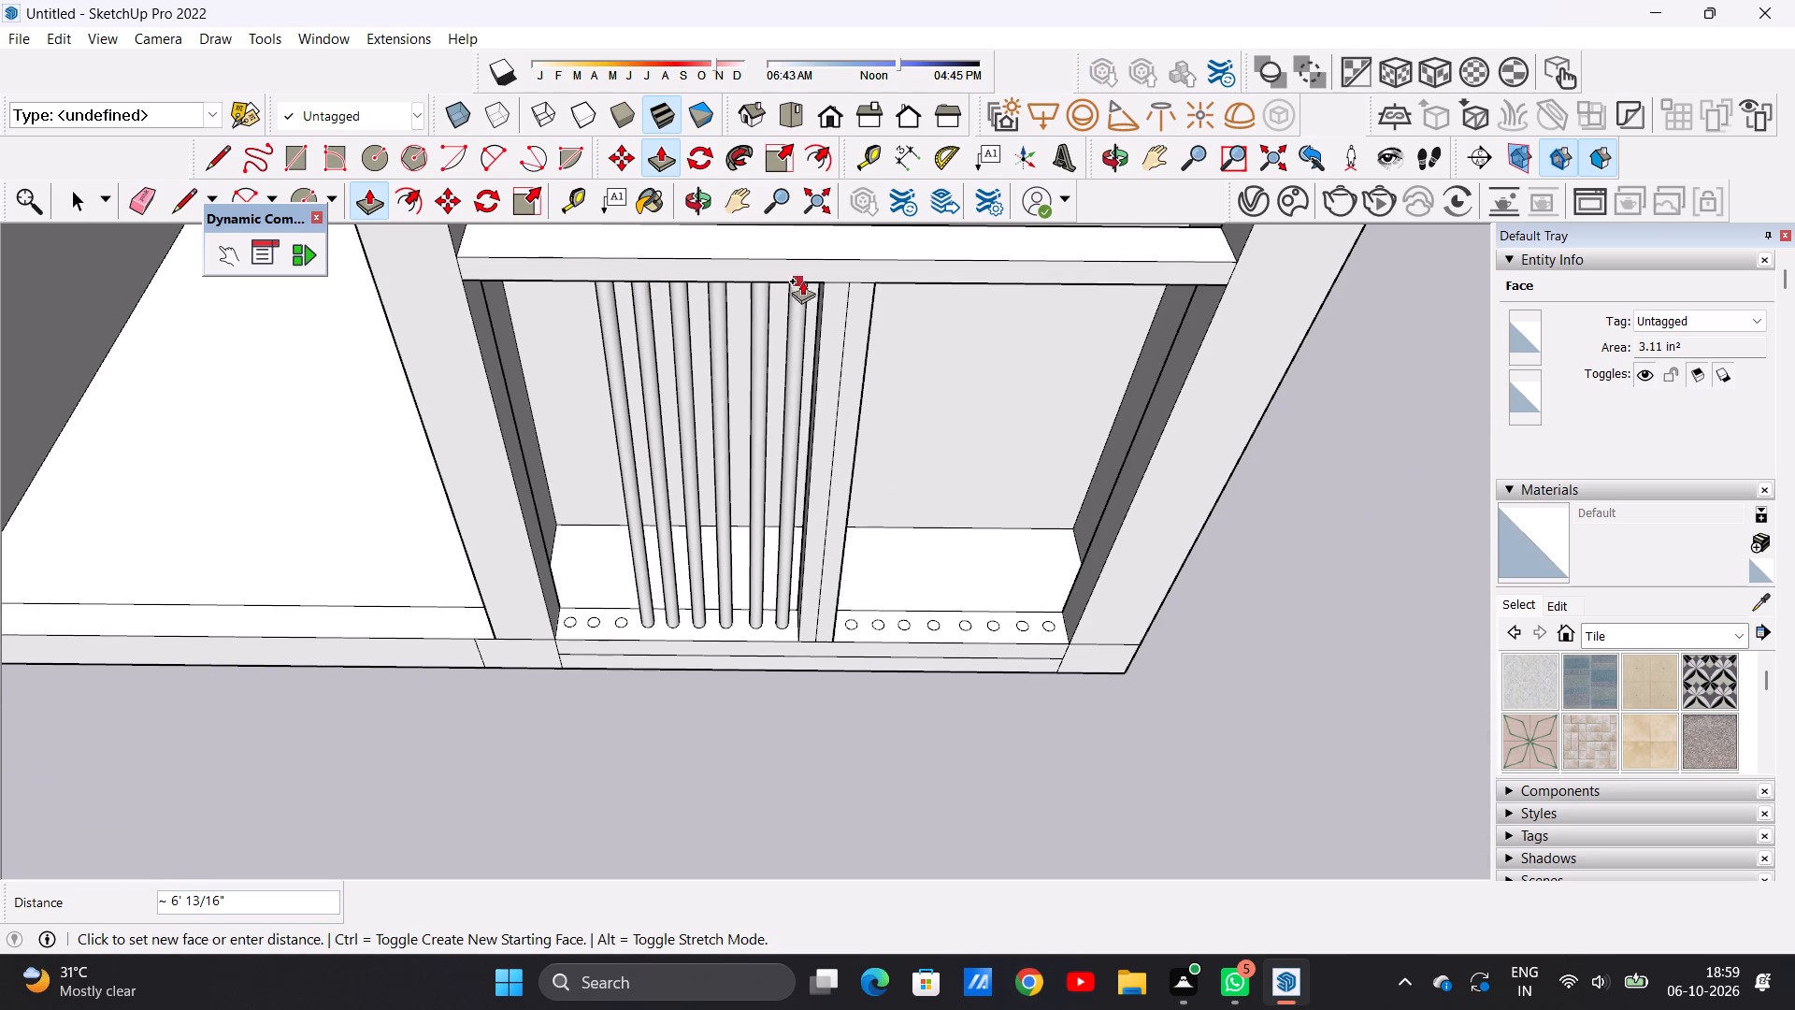
{"action": "left_click", "coordinate": [822, 281]}
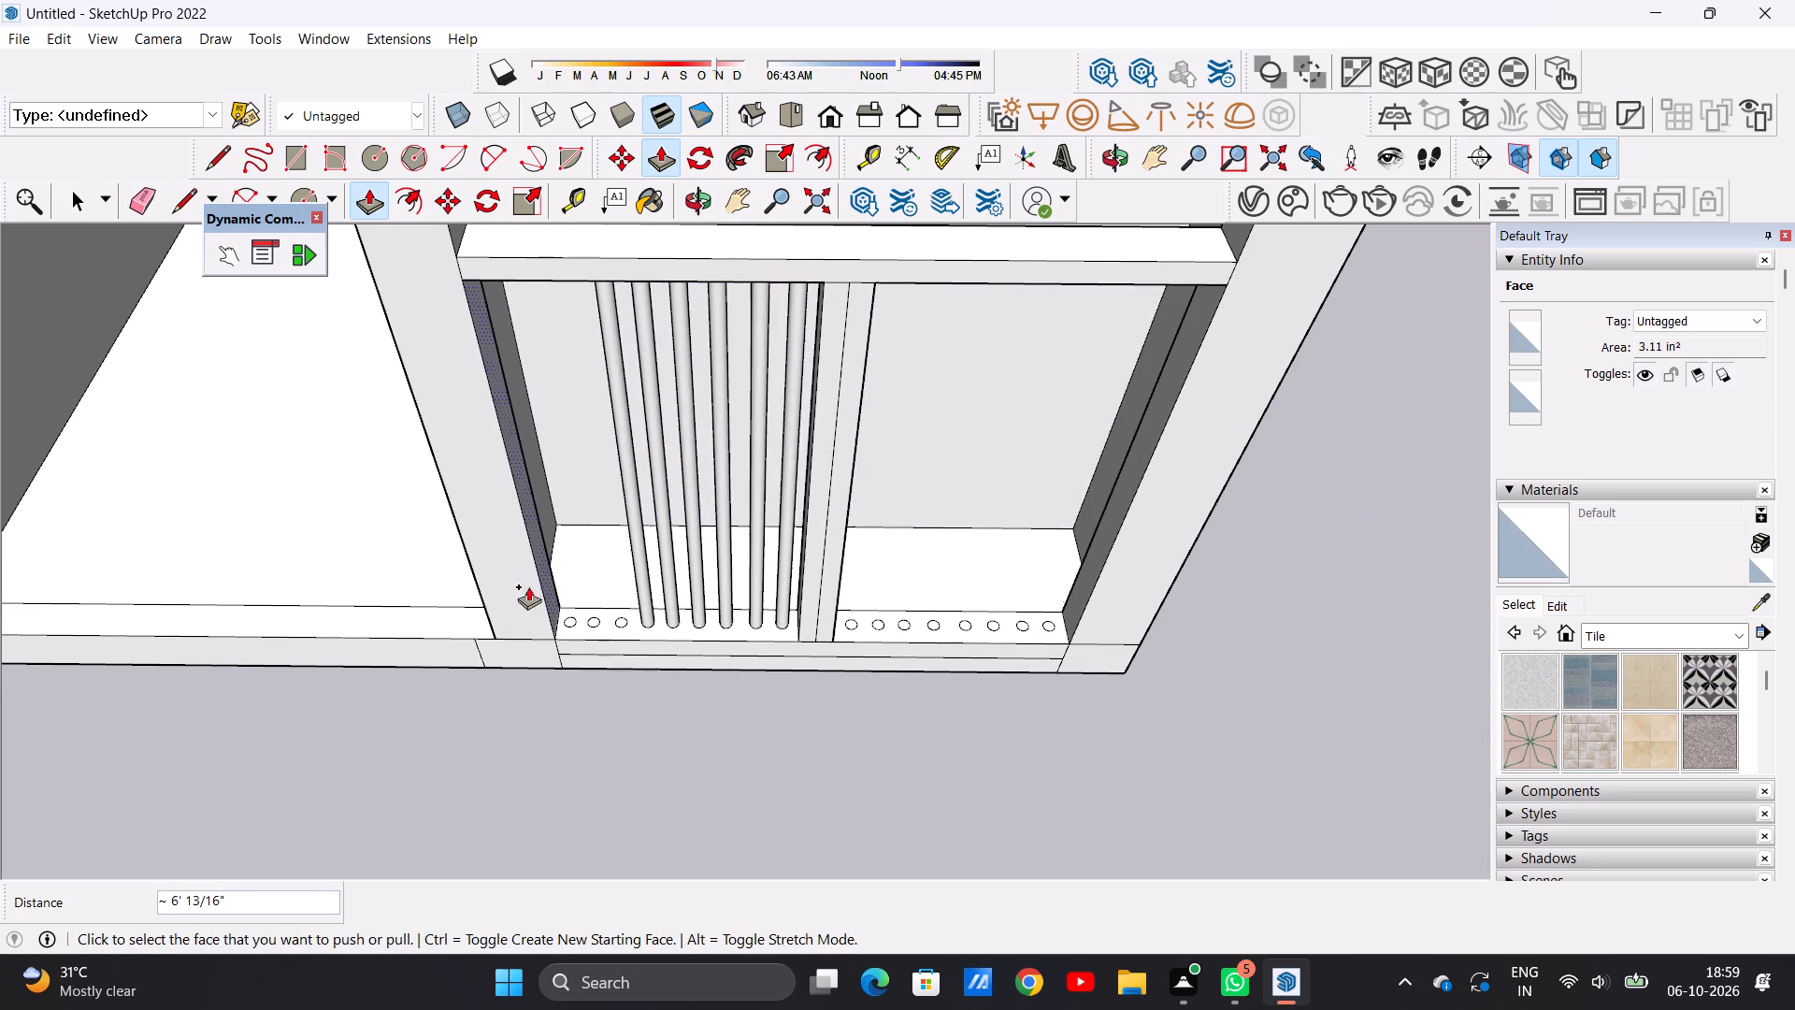
Push/Pull the seventh circle from the mullion in the first half up to the crossbeam's underside, about 6' 13/16".
{"action": "scroll", "coordinate": [607, 614], "scroll_direction": "up", "scroll_amount": 20}
{"action": "scroll", "coordinate": [607, 614], "scroll_direction": "up", "scroll_amount": 2}
{"action": "left_click", "coordinate": [657, 648]}
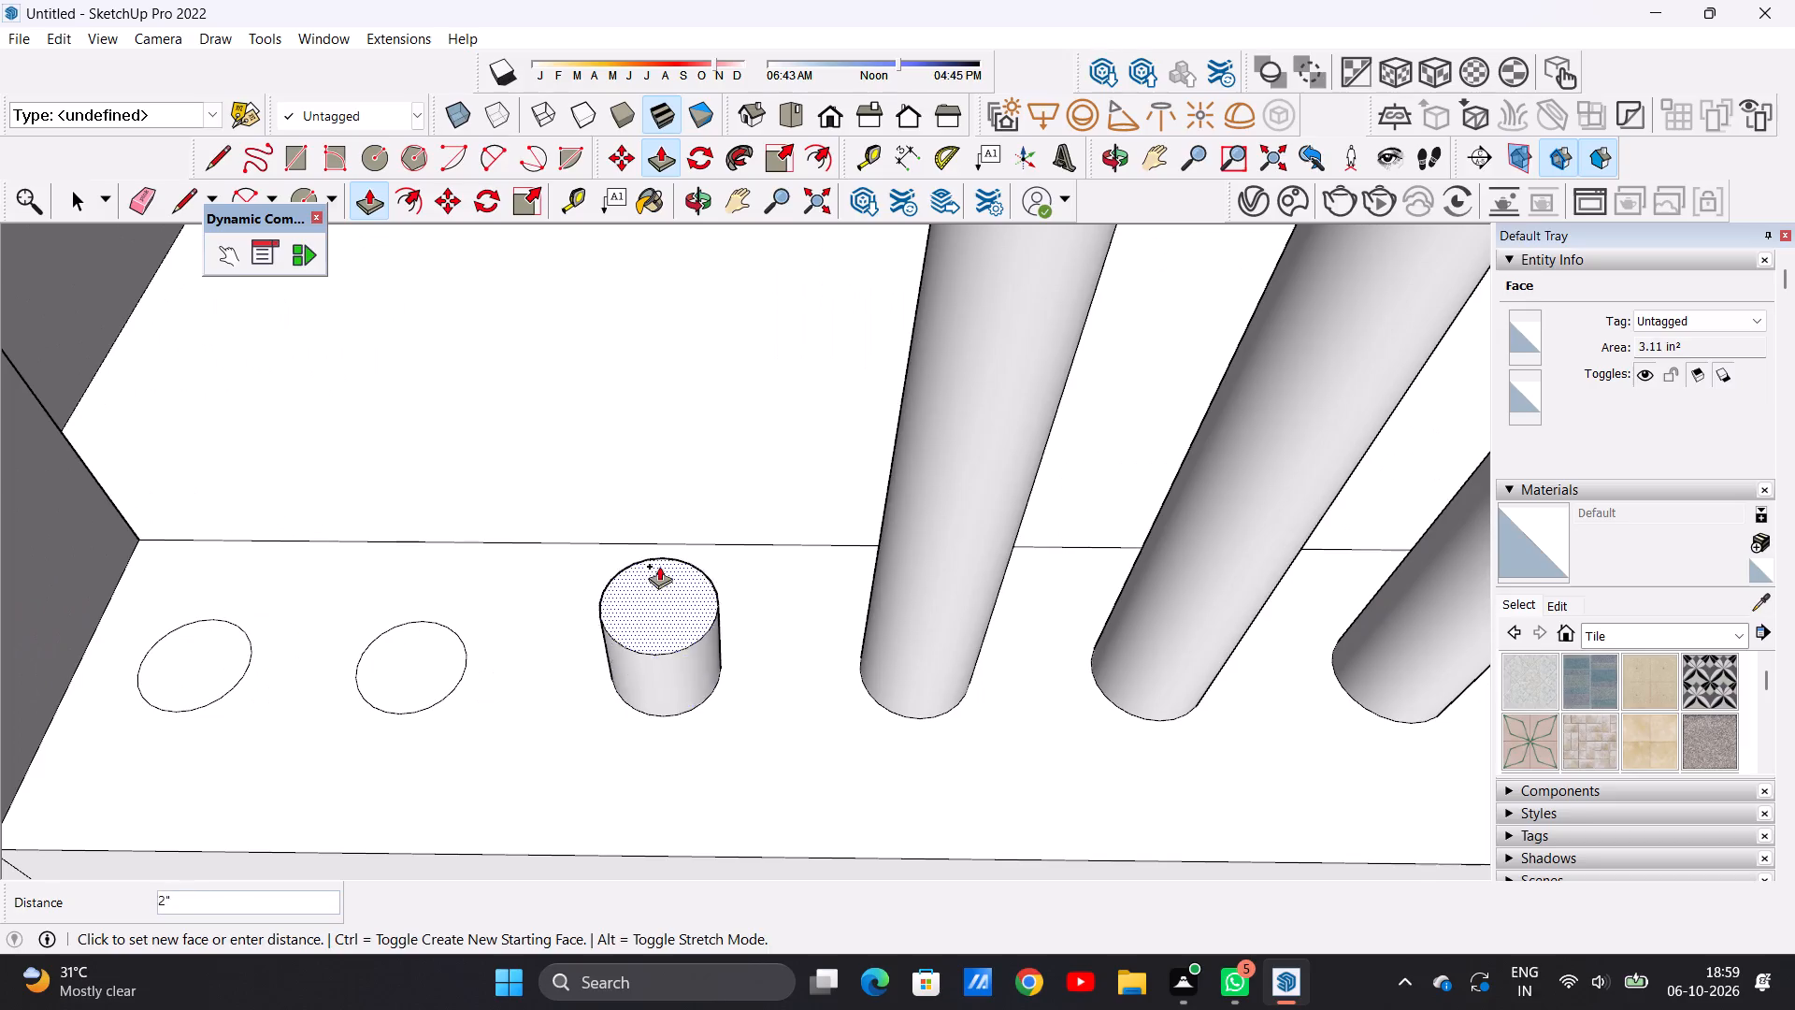
{"action": "scroll", "coordinate": [655, 504], "scroll_direction": "down", "scroll_amount": 20}
{"action": "scroll", "coordinate": [655, 504], "scroll_direction": "down", "scroll_amount": 10}
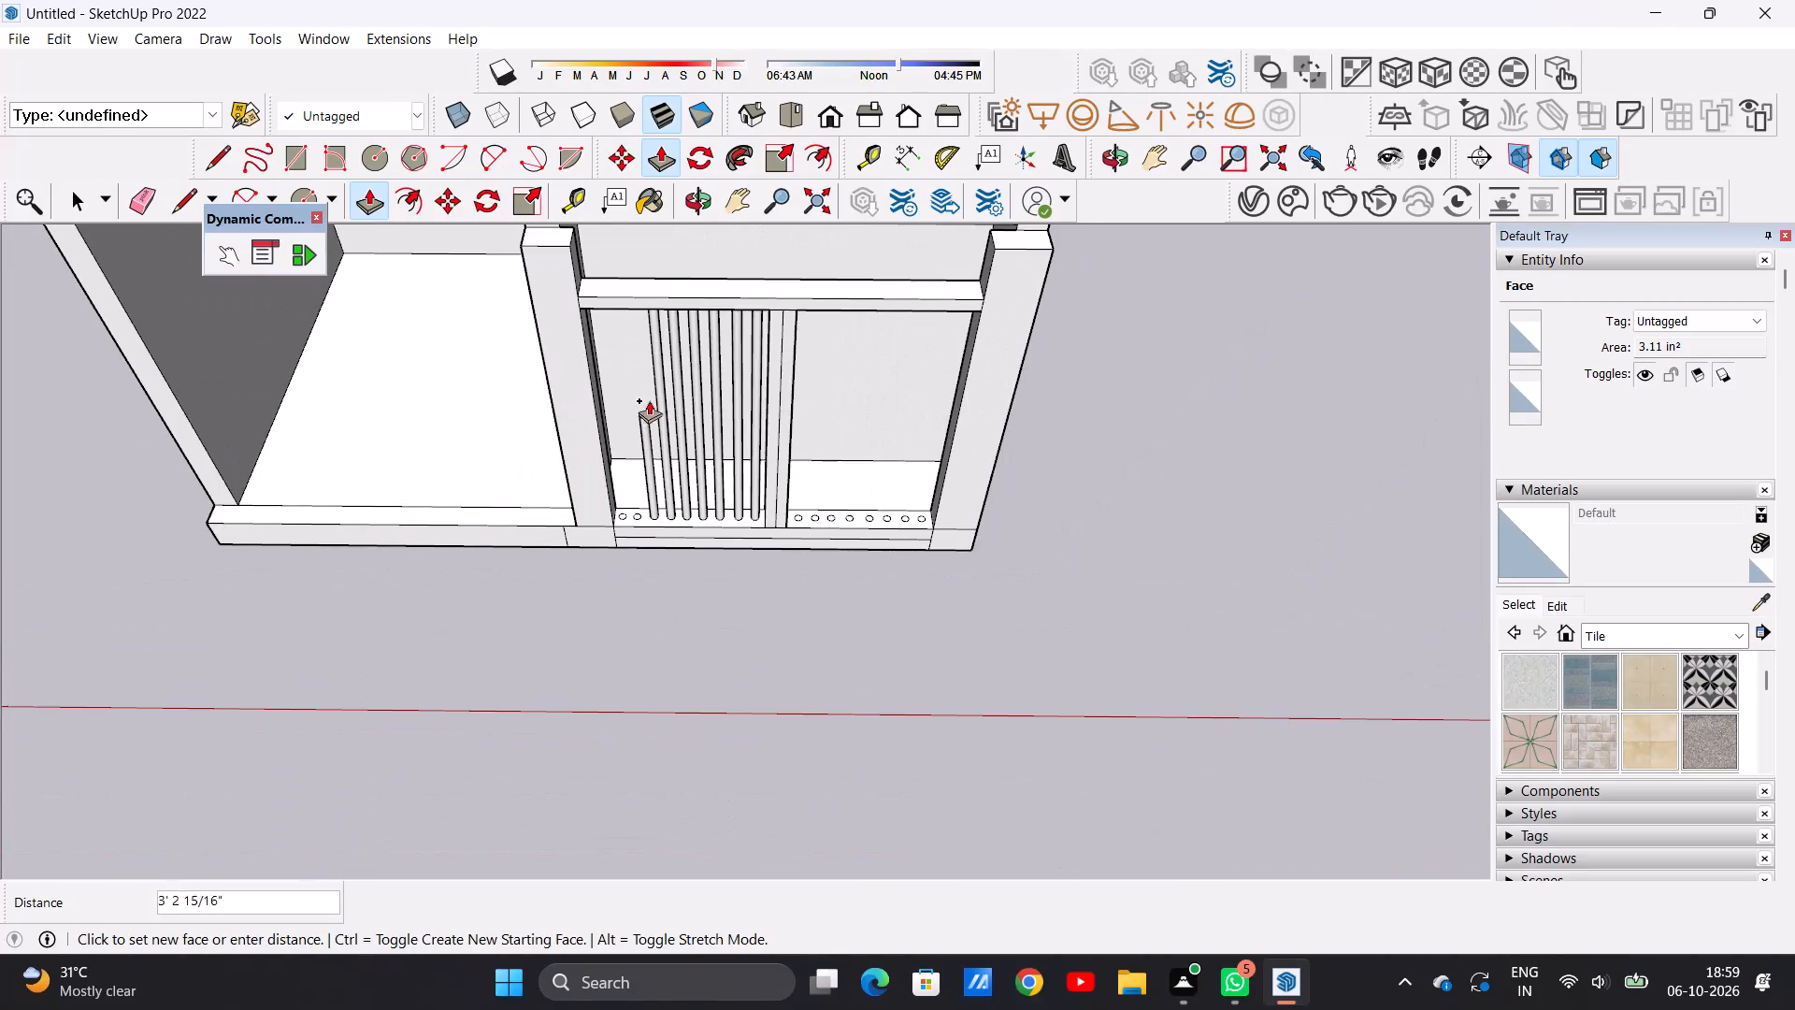
{"action": "scroll", "coordinate": [647, 336], "scroll_direction": "up", "scroll_amount": 10}
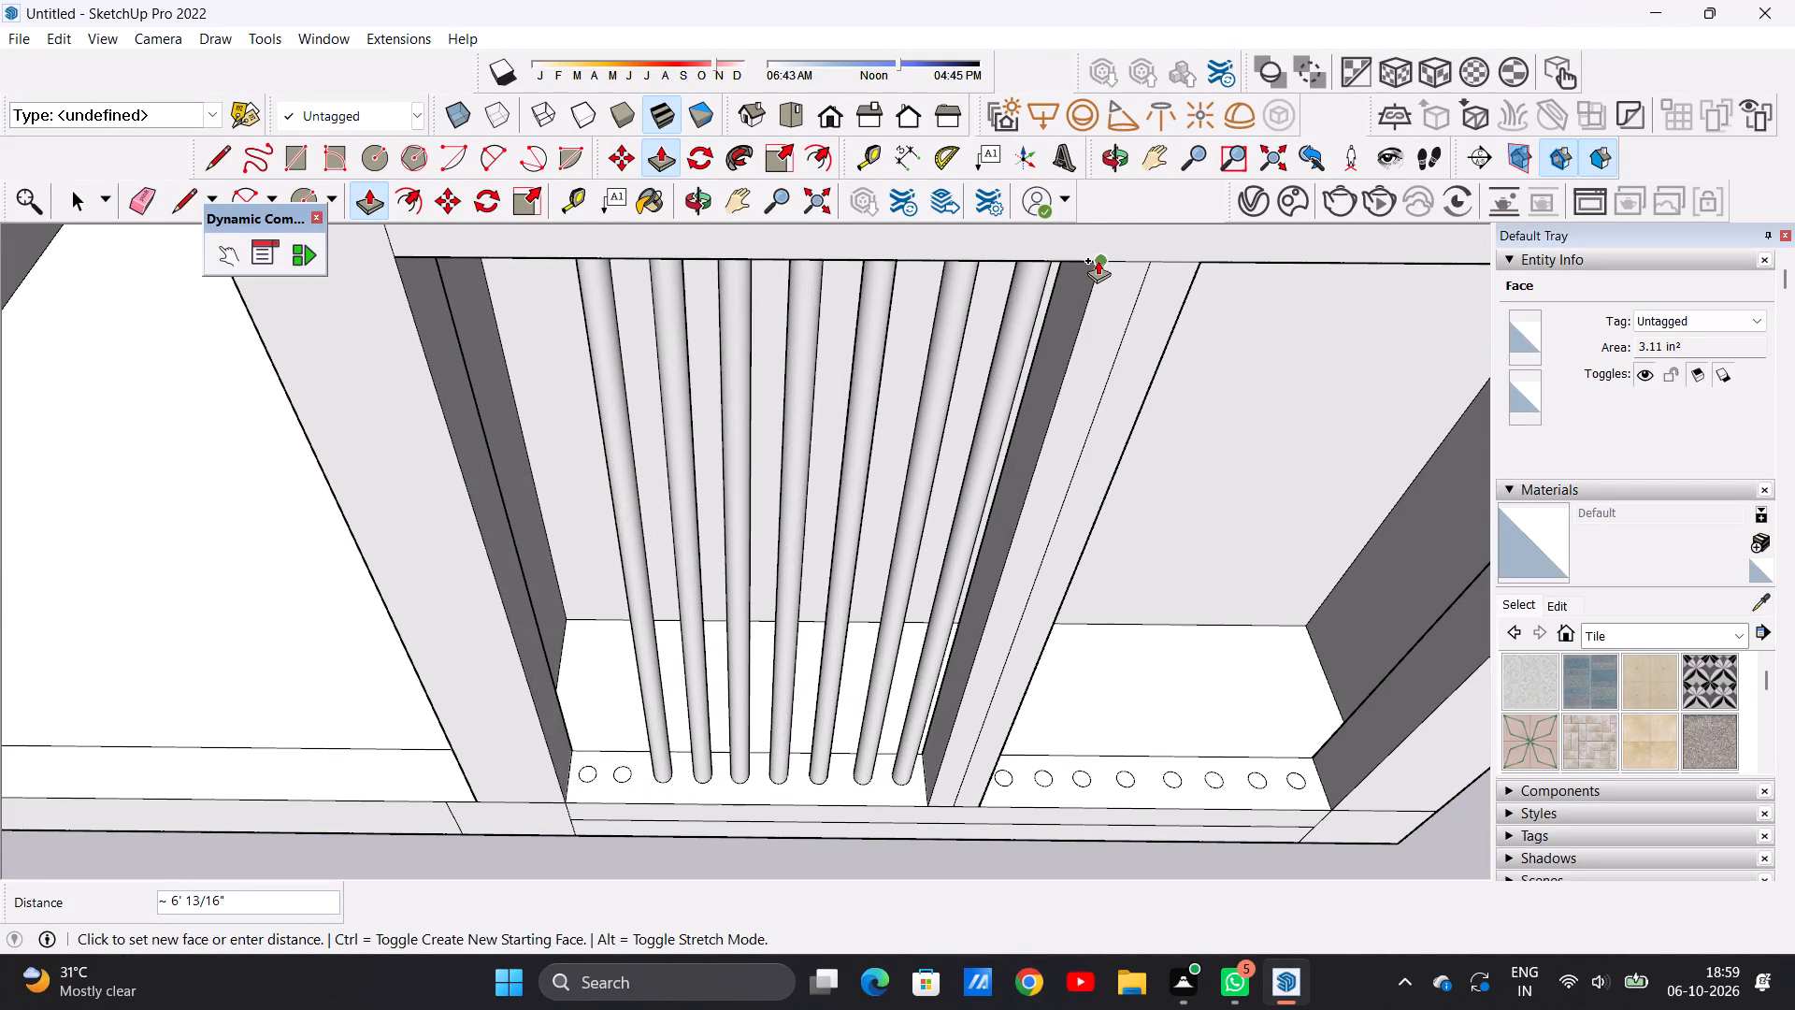
{"action": "left_click", "coordinate": [1099, 261]}
Push/Pull the eighth circle from the mullion in the first half up to the crossbeam's underside, about 6' 13/16".
{"action": "scroll", "coordinate": [722, 661], "scroll_direction": "down", "scroll_amount": 3}
{"action": "scroll", "coordinate": [639, 729], "scroll_direction": "up", "scroll_amount": 15}
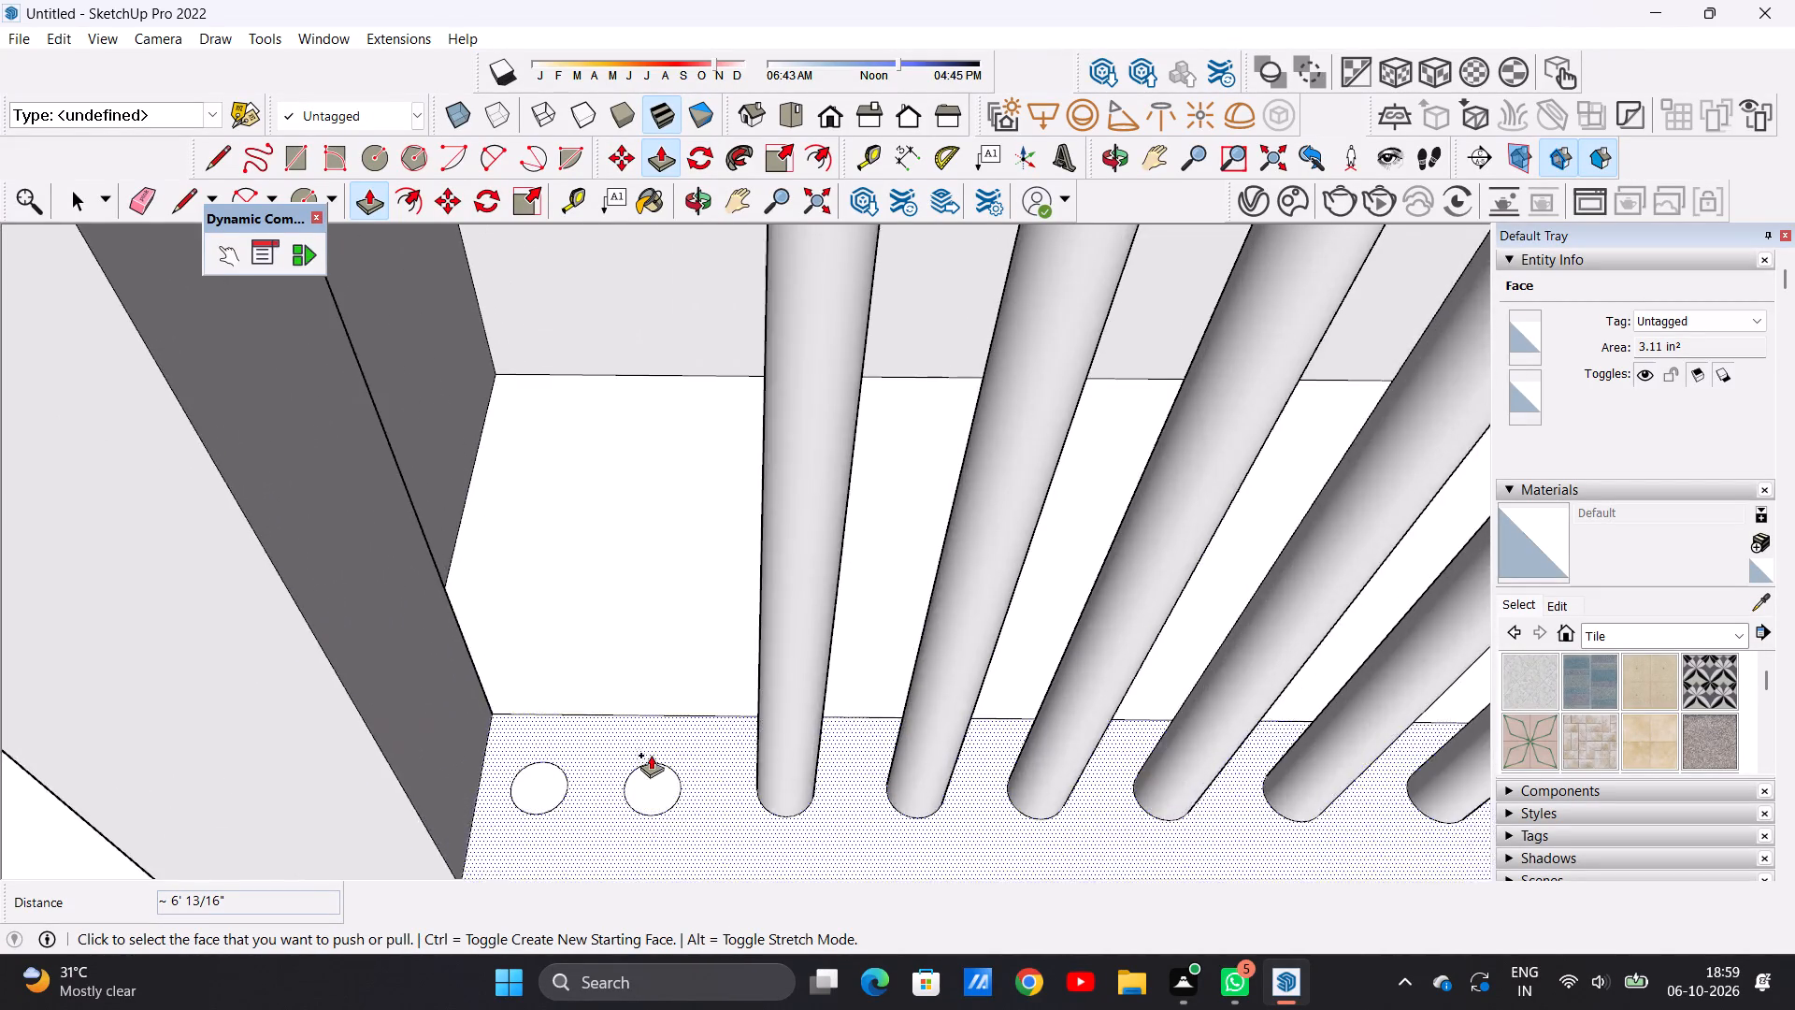
{"action": "scroll", "coordinate": [651, 755], "scroll_direction": "up", "scroll_amount": 5}
{"action": "left_click", "coordinate": [654, 792]}
{"action": "scroll", "coordinate": [644, 652], "scroll_direction": "down", "scroll_amount": 20}
{"action": "scroll", "coordinate": [644, 652], "scroll_direction": "down", "scroll_amount": 8}
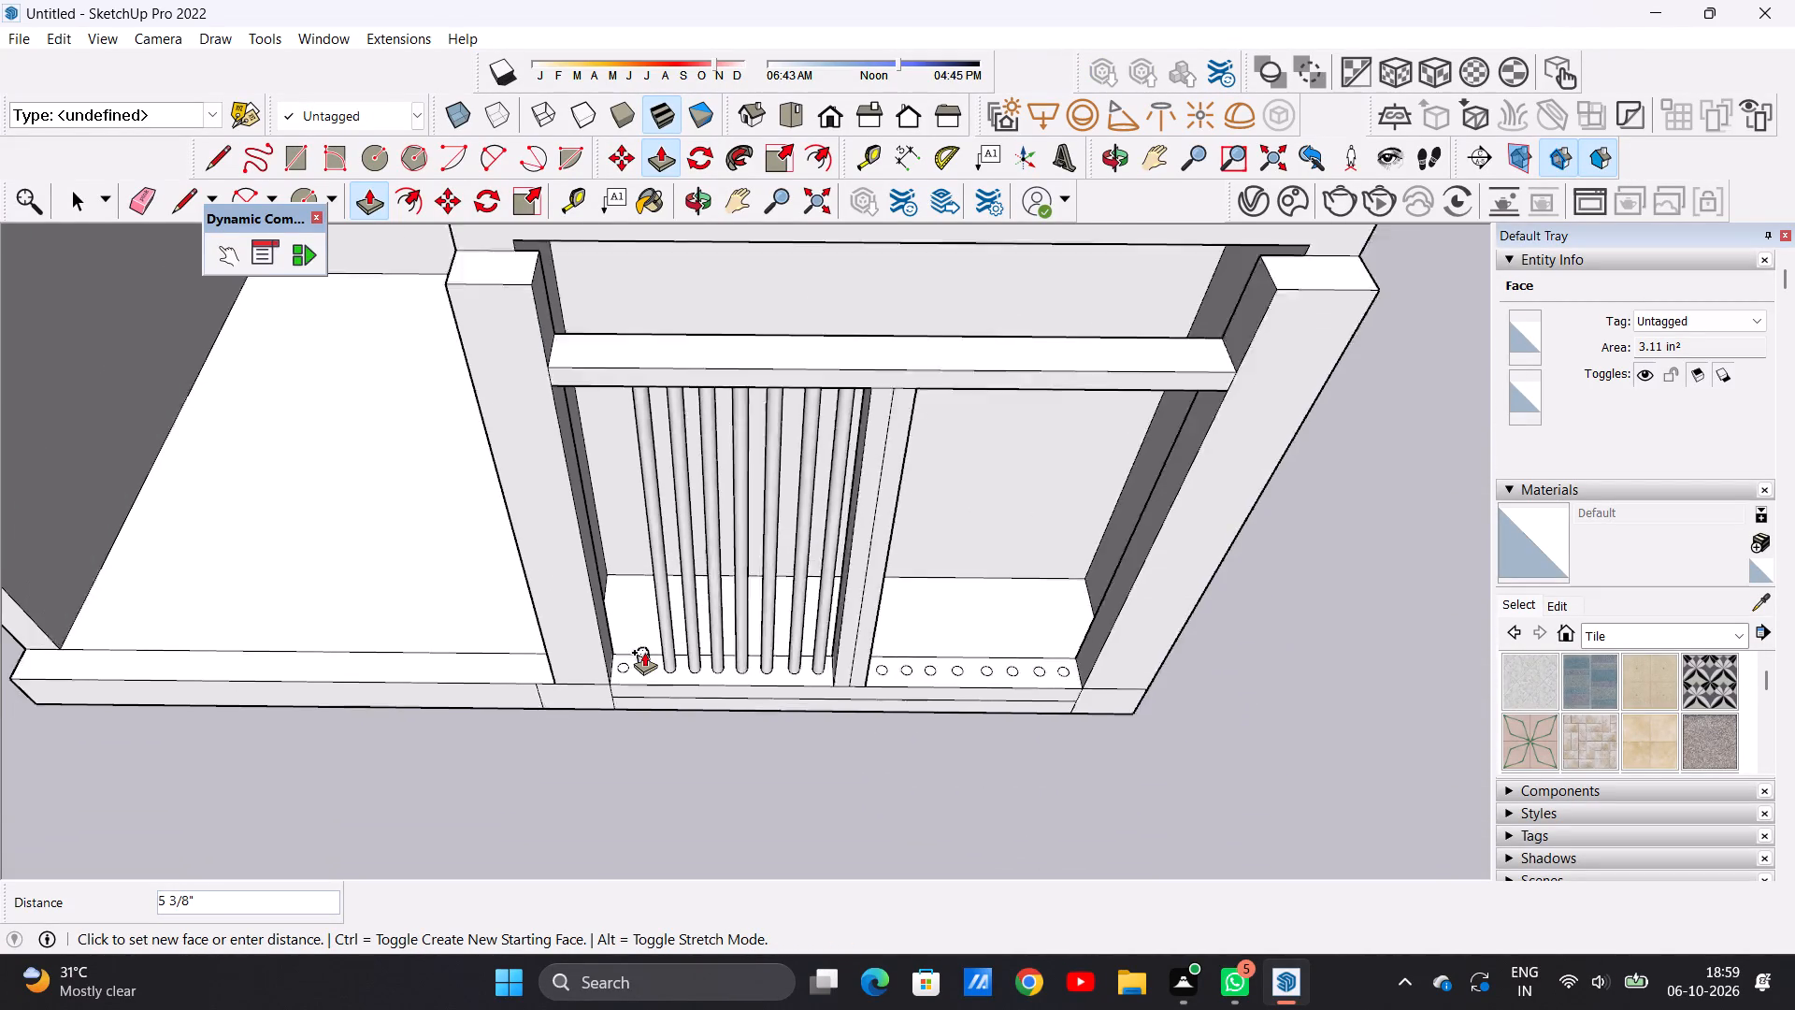
{"action": "scroll", "coordinate": [644, 652], "scroll_direction": "down", "scroll_amount": 2}
{"action": "left_click", "coordinate": [801, 466]}
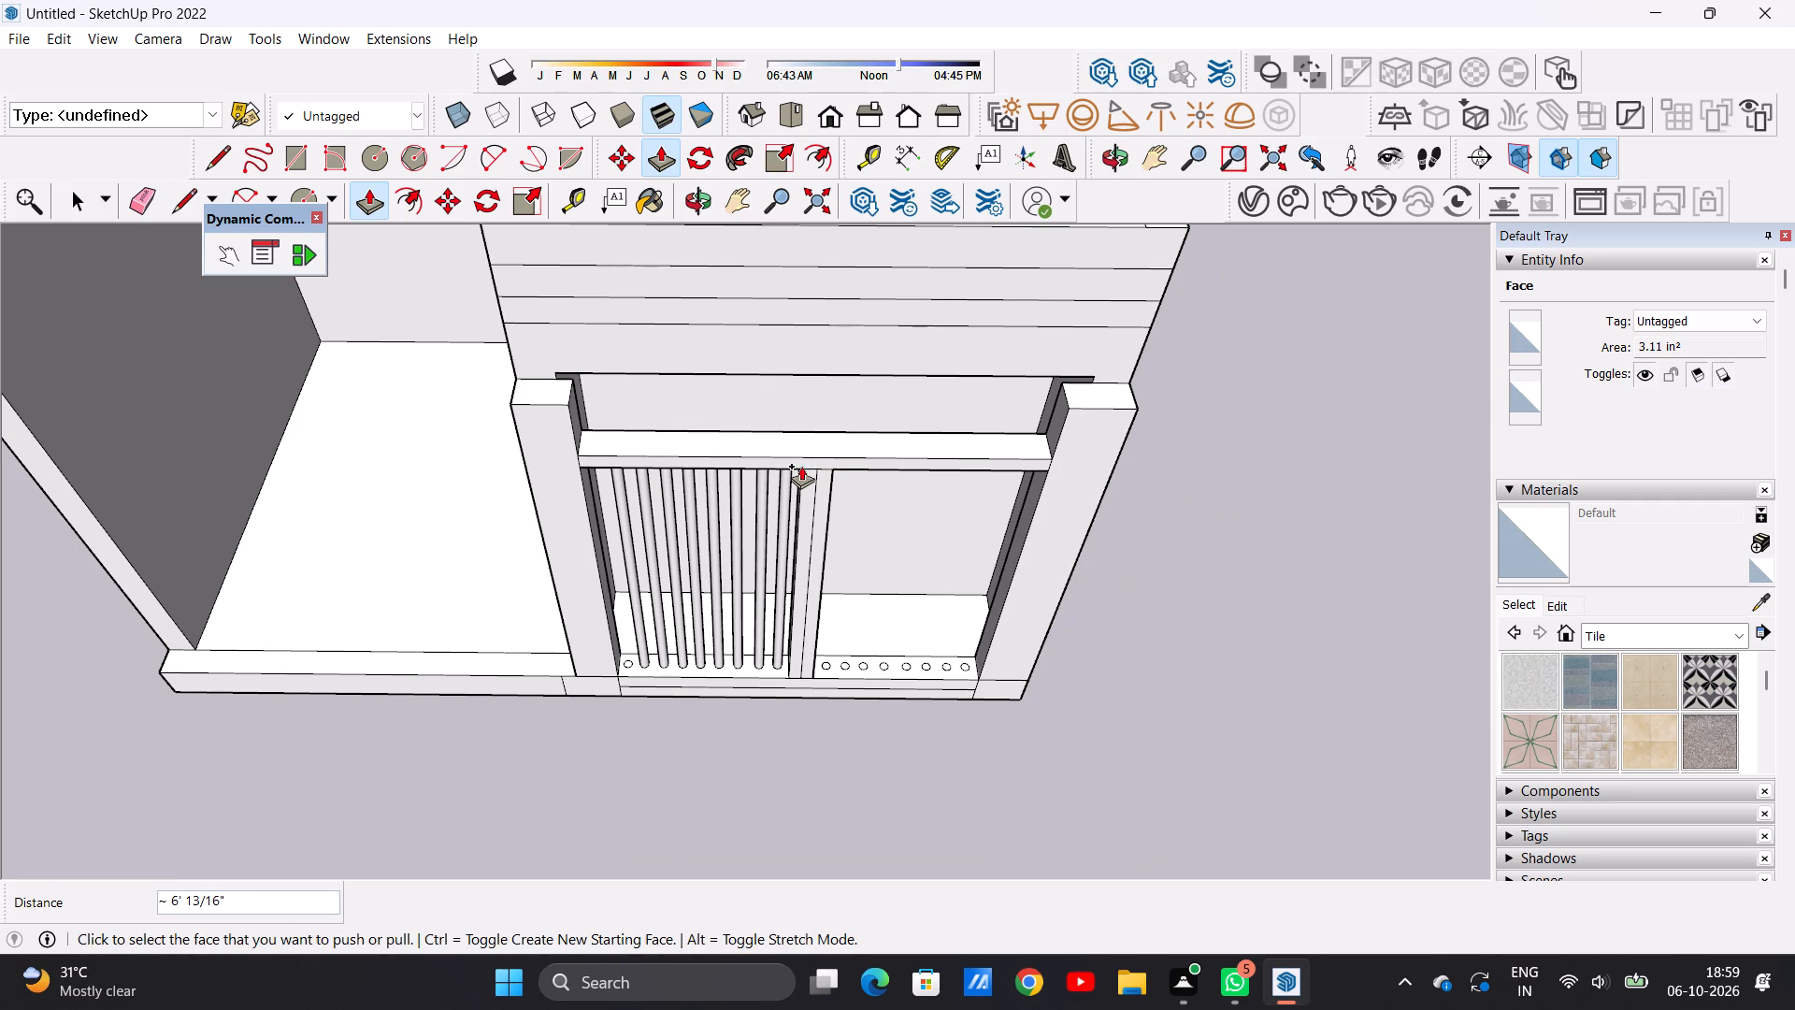
Push/Pull the first half's last circle, beside the outer post, up to the crossbeam's underside, about 6' 13/16".
{"action": "scroll", "coordinate": [641, 661], "scroll_direction": "up", "scroll_amount": 7}
{"action": "scroll", "coordinate": [614, 642], "scroll_direction": "up", "scroll_amount": 15}
{"action": "scroll", "coordinate": [605, 697], "scroll_direction": "down", "scroll_amount": 1}
{"action": "scroll", "coordinate": [604, 698], "scroll_direction": "up", "scroll_amount": 3}
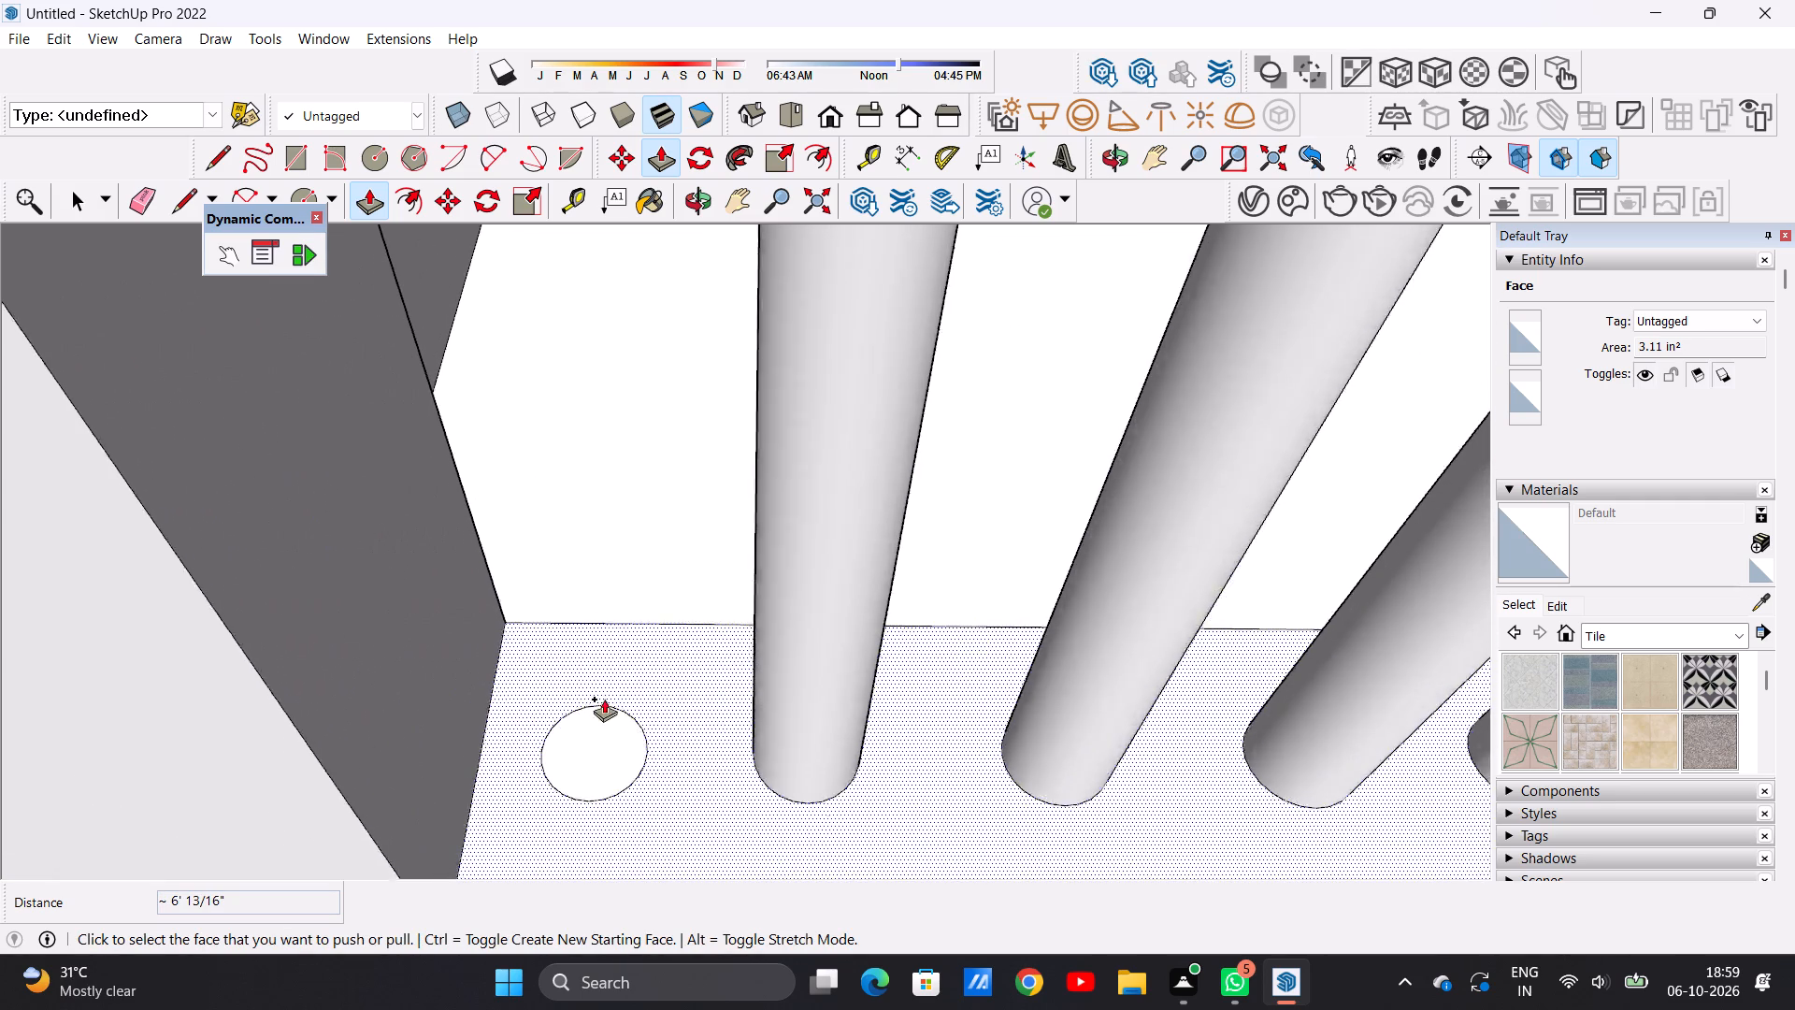
{"action": "scroll", "coordinate": [604, 699], "scroll_direction": "up", "scroll_amount": 1}
{"action": "left_click", "coordinate": [592, 741]}
{"action": "scroll", "coordinate": [596, 571], "scroll_direction": "down", "scroll_amount": 20}
{"action": "scroll", "coordinate": [596, 571], "scroll_direction": "down", "scroll_amount": 11}
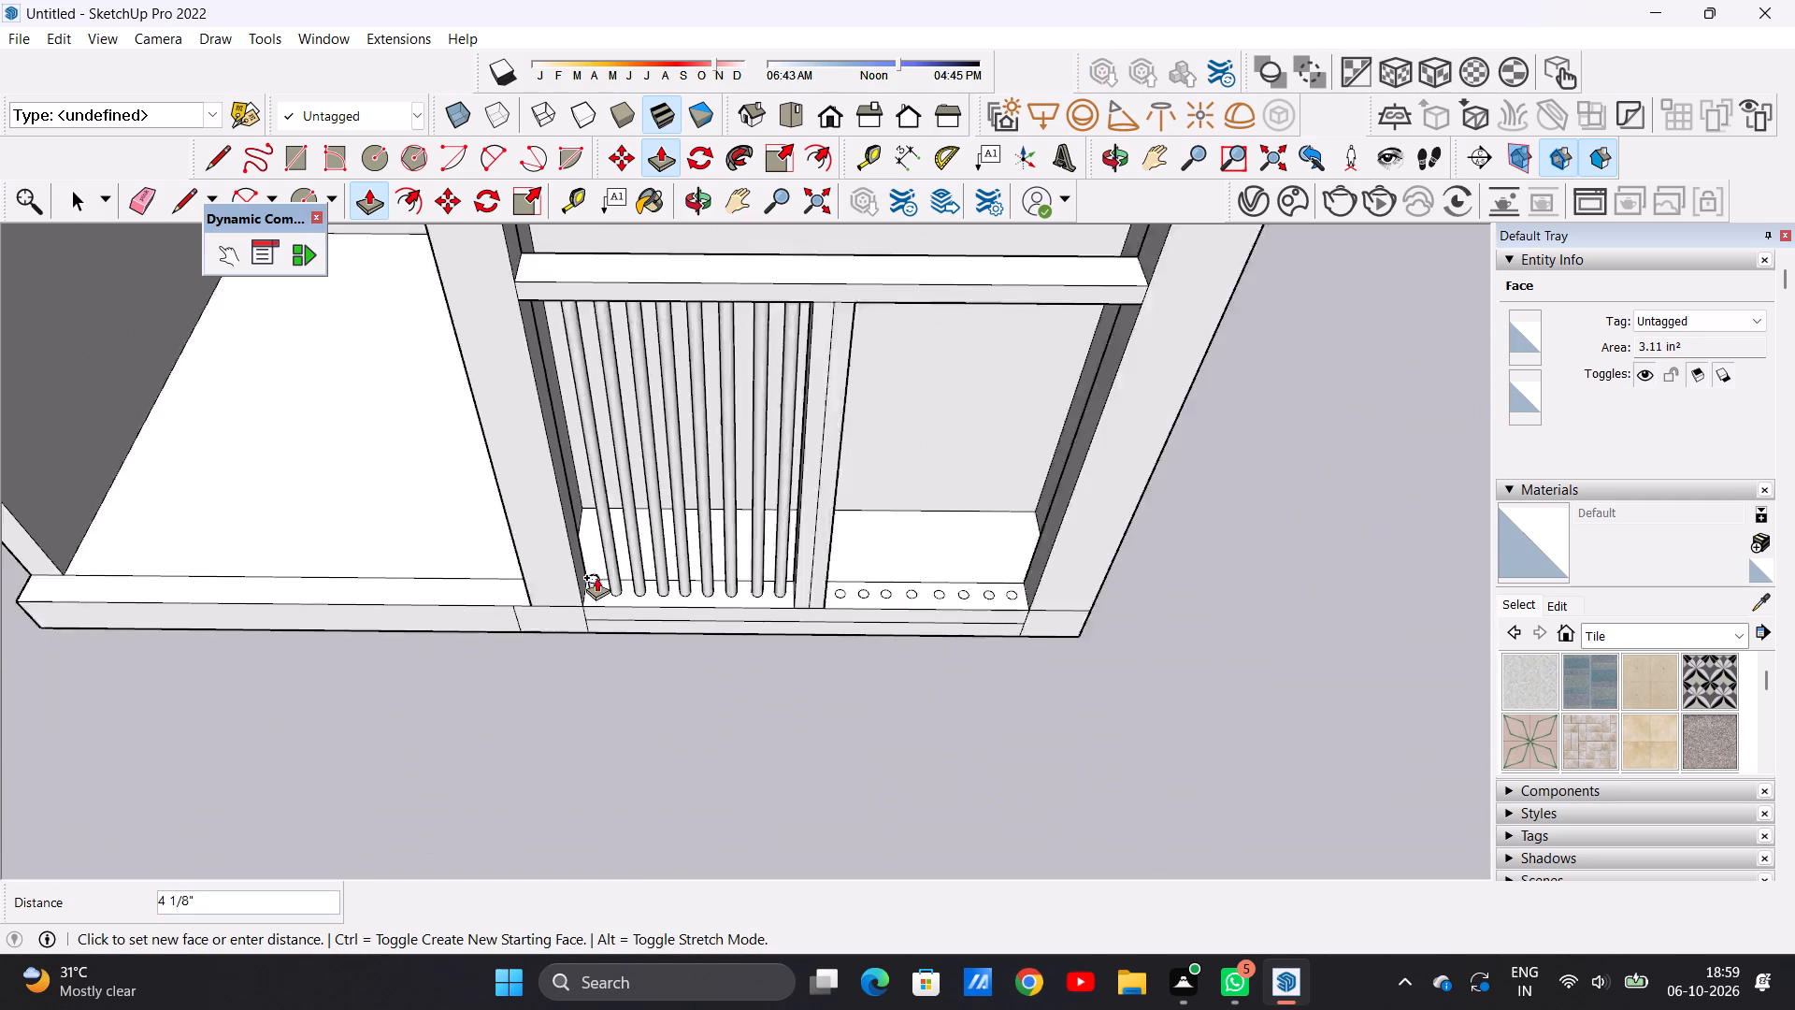
{"action": "scroll", "coordinate": [596, 577], "scroll_direction": "down", "scroll_amount": 2}
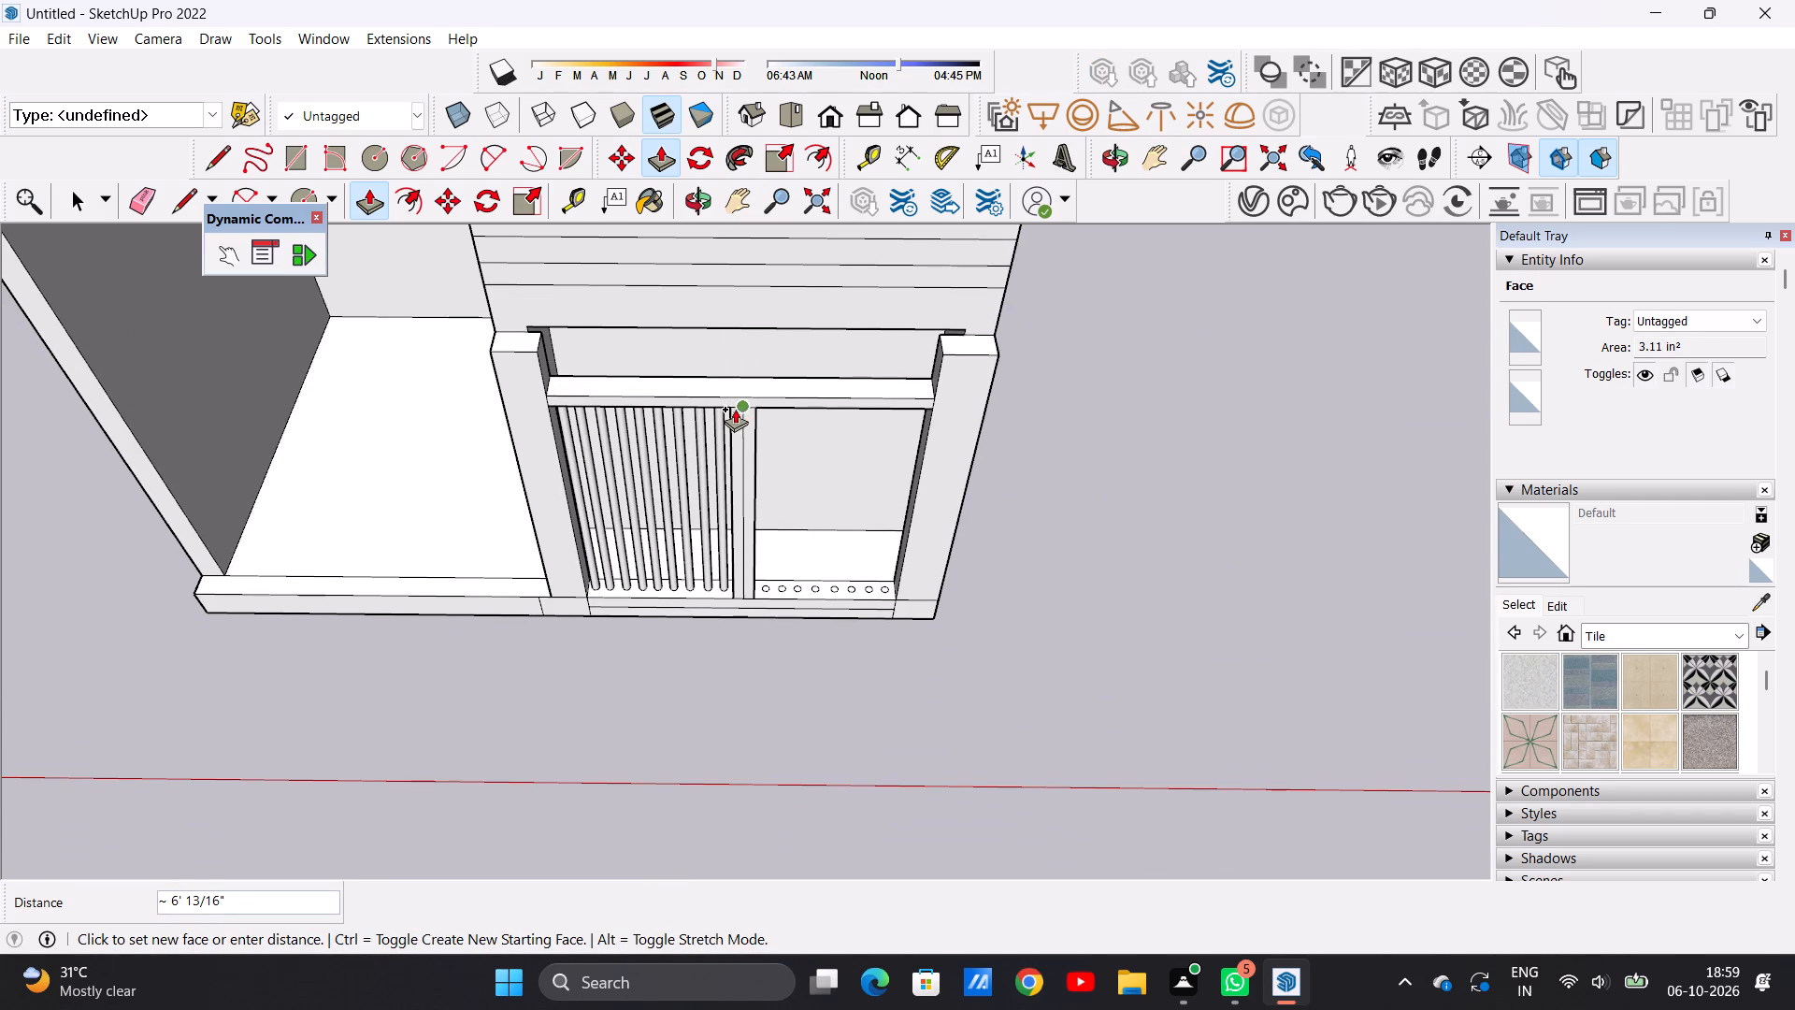
{"action": "left_click", "coordinate": [735, 409]}
Push/Pull the second half's ledge circle nearest the mullion up to the crossbeam's underside, about 6' 13/16".
{"action": "scroll", "coordinate": [845, 563], "scroll_direction": "up", "scroll_amount": 5}
{"action": "scroll", "coordinate": [729, 599], "scroll_direction": "up", "scroll_amount": 9}
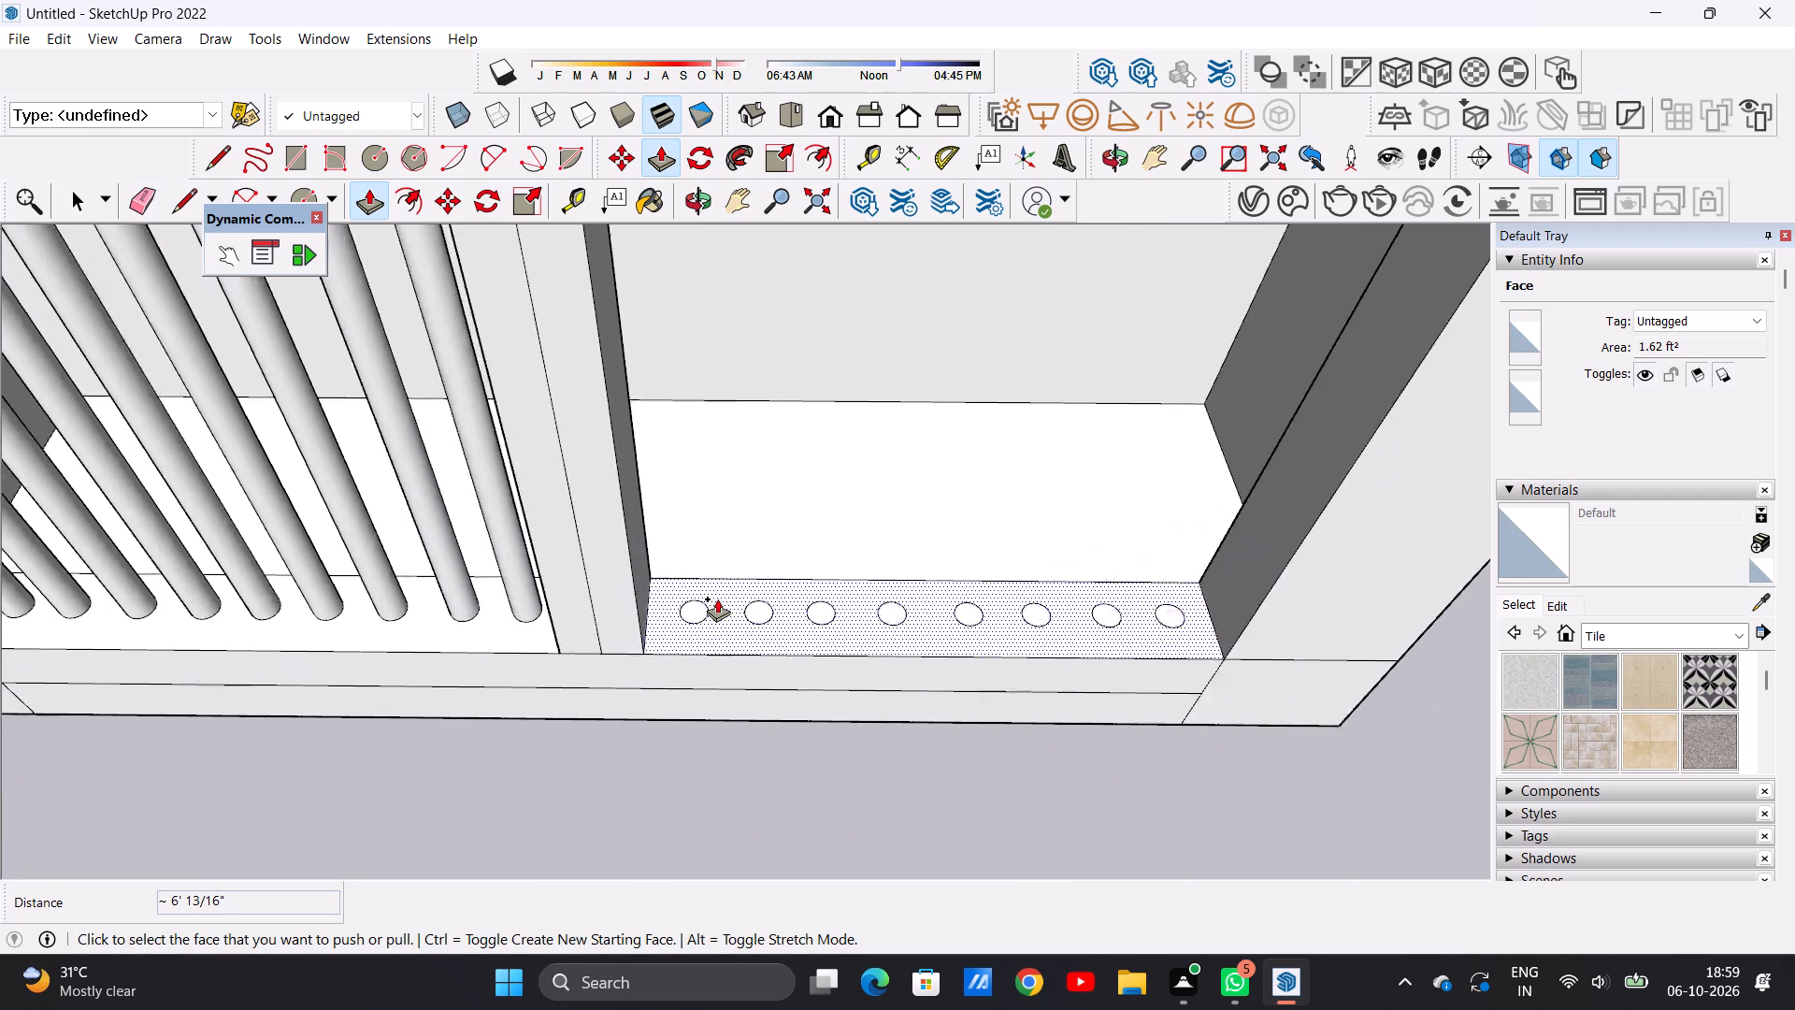
{"action": "scroll", "coordinate": [717, 599], "scroll_direction": "up", "scroll_amount": 7}
{"action": "left_click", "coordinate": [679, 611]}
{"action": "scroll", "coordinate": [675, 525], "scroll_direction": "down", "scroll_amount": 13}
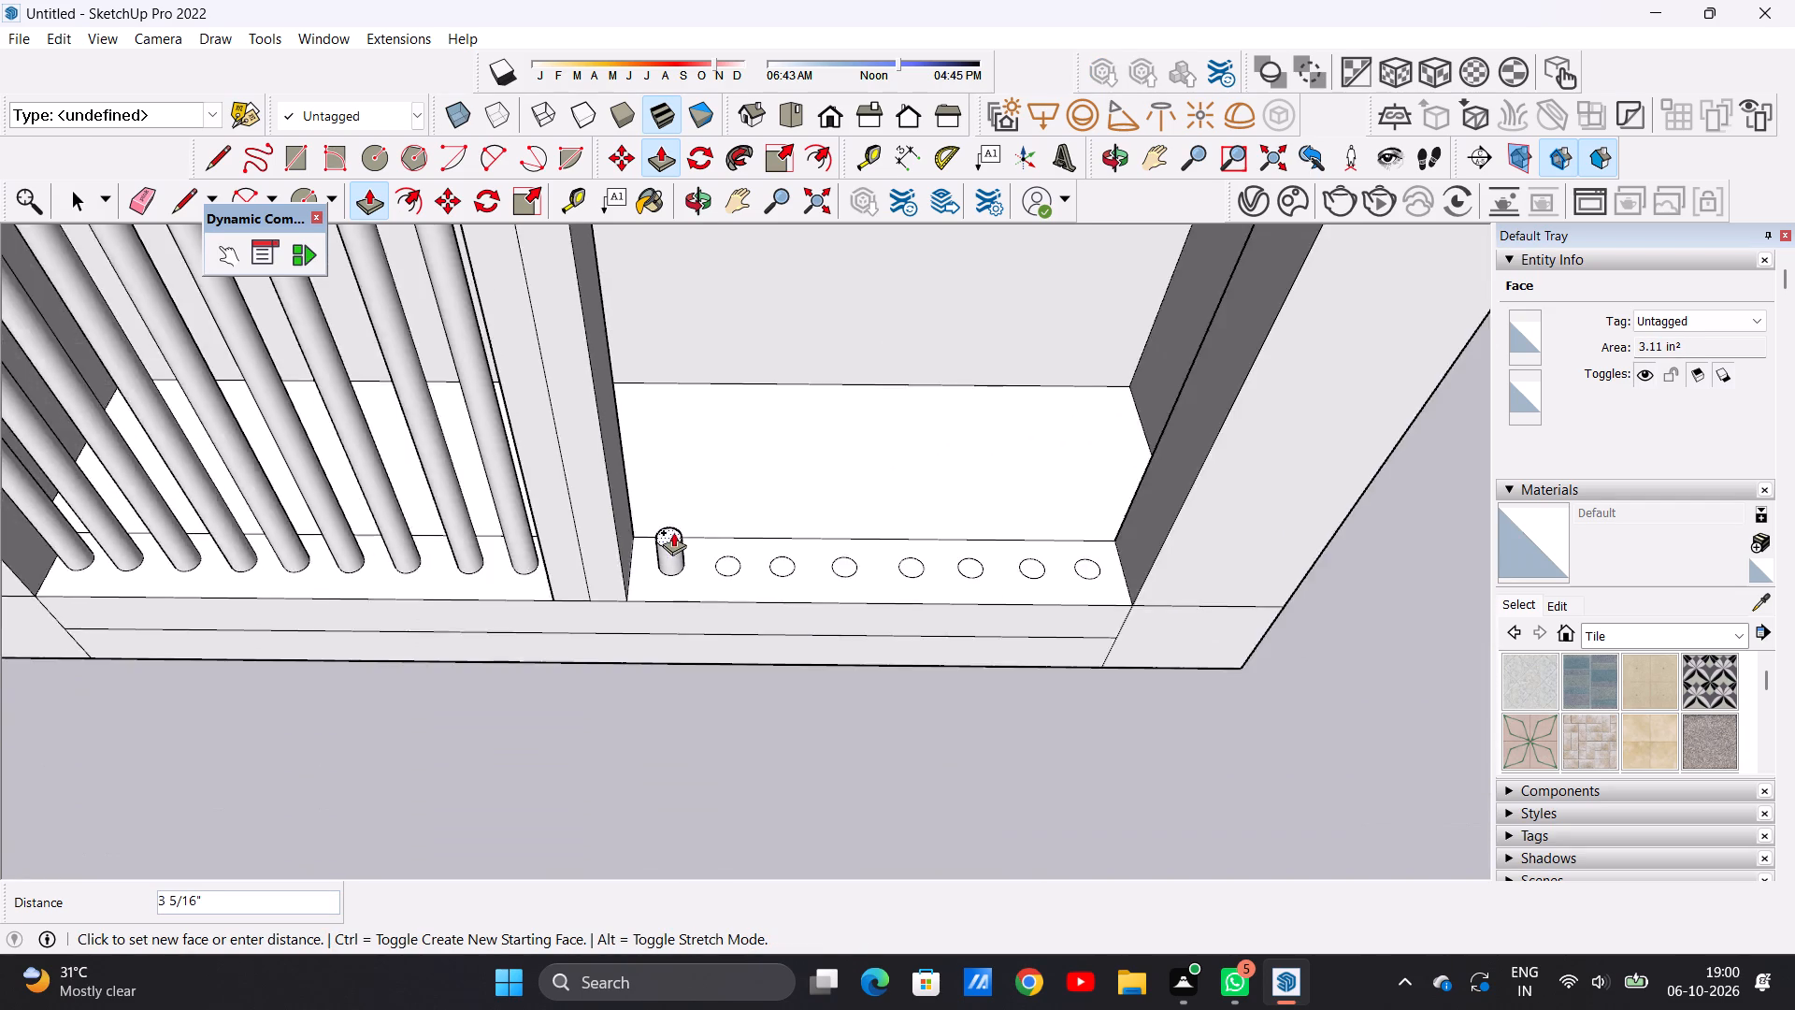
{"action": "scroll", "coordinate": [673, 532], "scroll_direction": "down", "scroll_amount": 11}
{"action": "scroll", "coordinate": [668, 453], "scroll_direction": "down", "scroll_amount": 11}
{"action": "scroll", "coordinate": [667, 411], "scroll_direction": "up", "scroll_amount": 16}
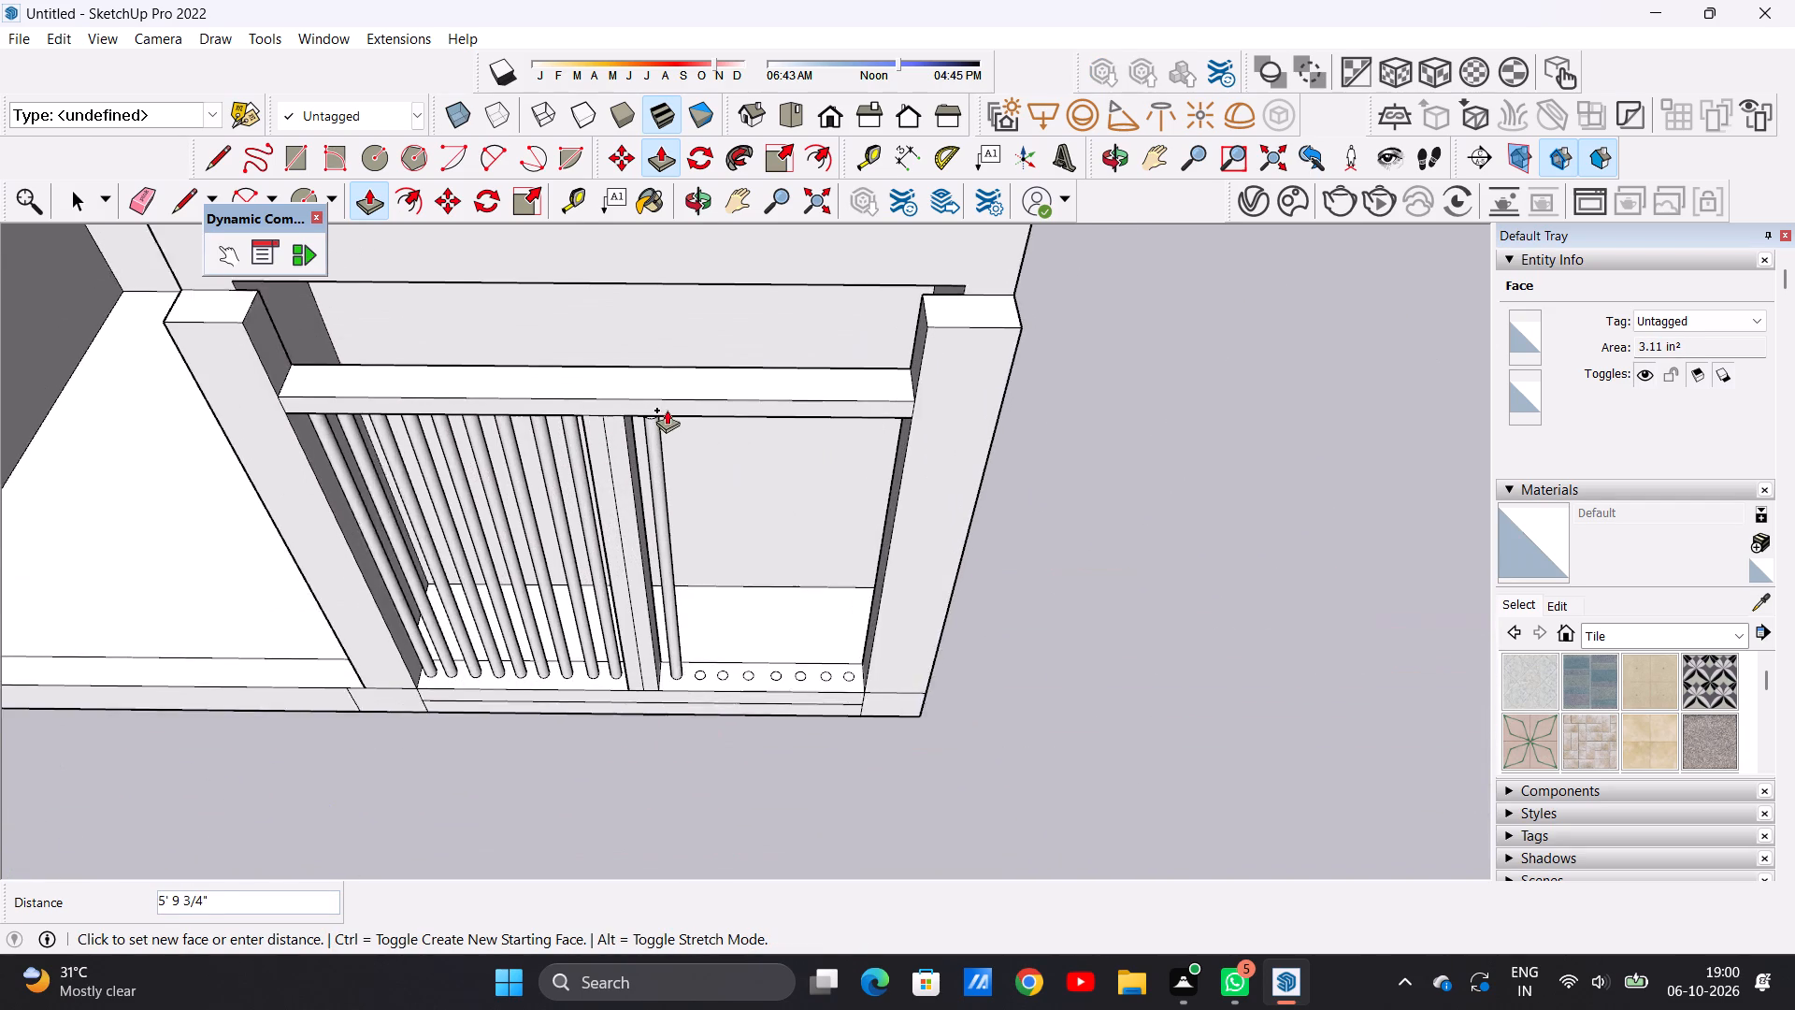
{"action": "left_click", "coordinate": [933, 416]}
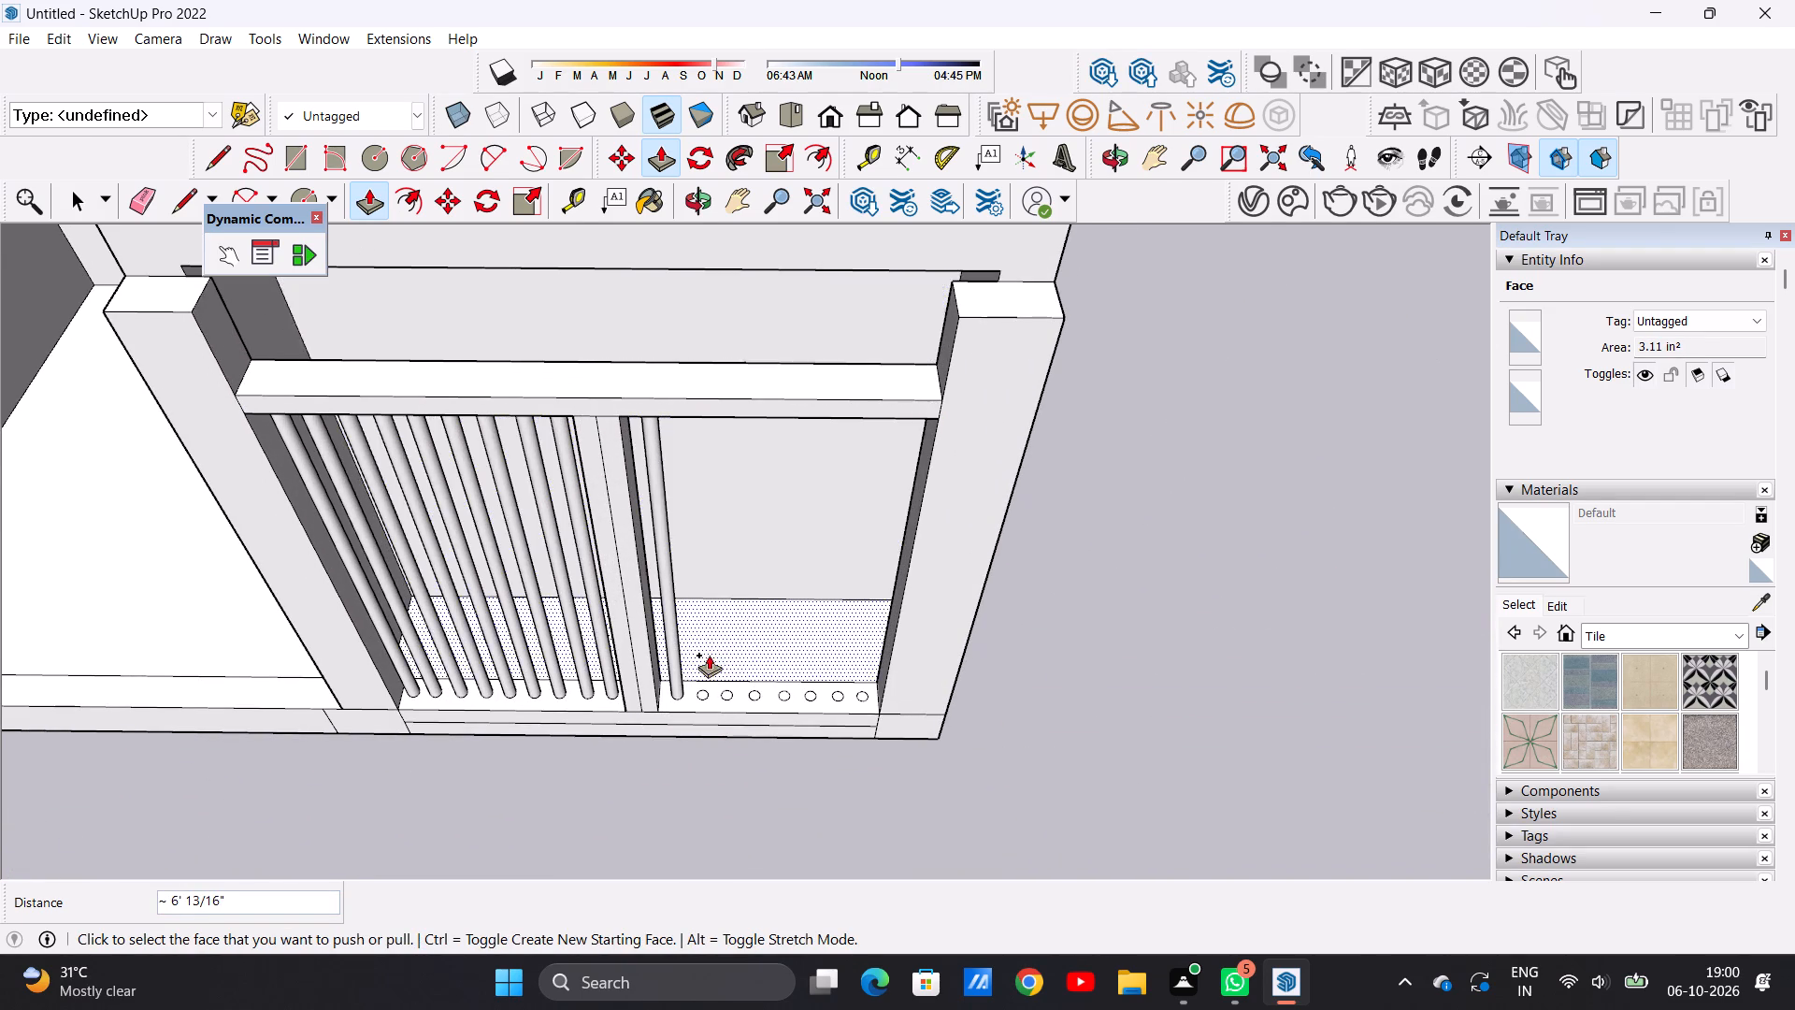
Push/Pull the second circle from the mullion in the second half up to the crossbeam's underside, about 6' 13/16".
{"action": "scroll", "coordinate": [708, 656], "scroll_direction": "up", "scroll_amount": 17}
{"action": "left_click", "coordinate": [686, 740]}
{"action": "scroll", "coordinate": [690, 514], "scroll_direction": "down", "scroll_amount": 9}
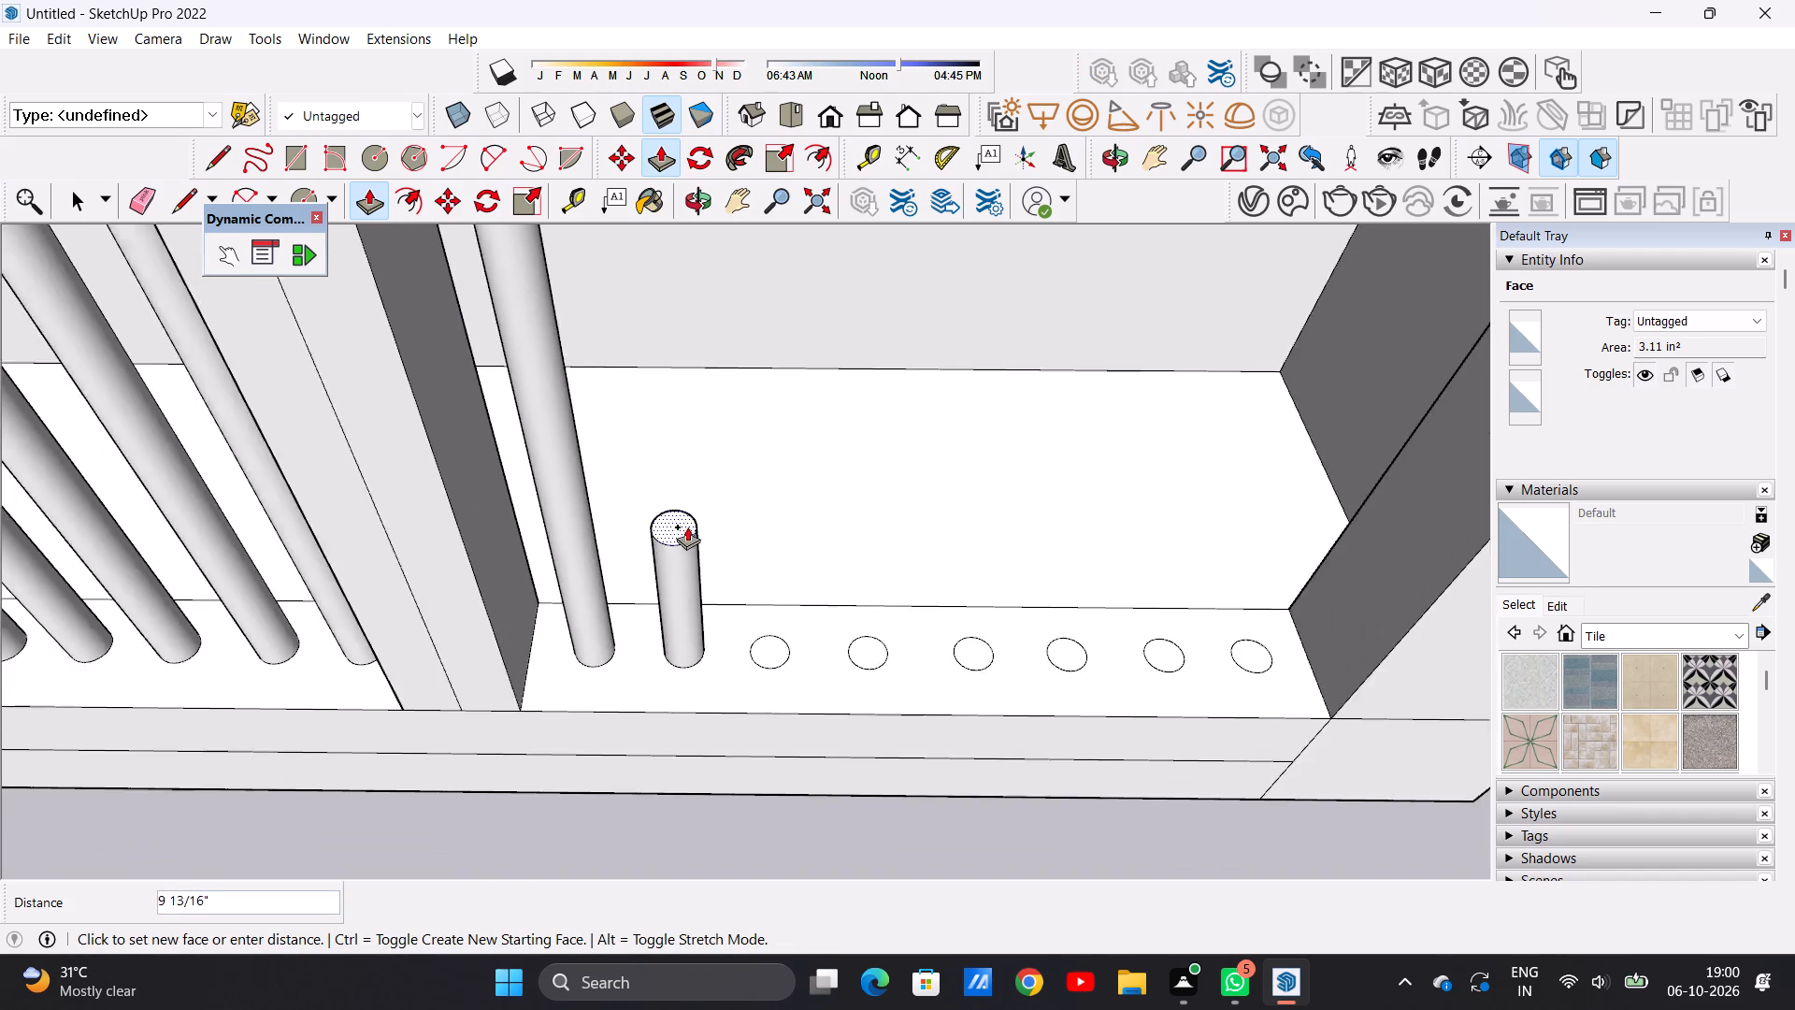
{"action": "scroll", "coordinate": [687, 527], "scroll_direction": "down", "scroll_amount": 20}
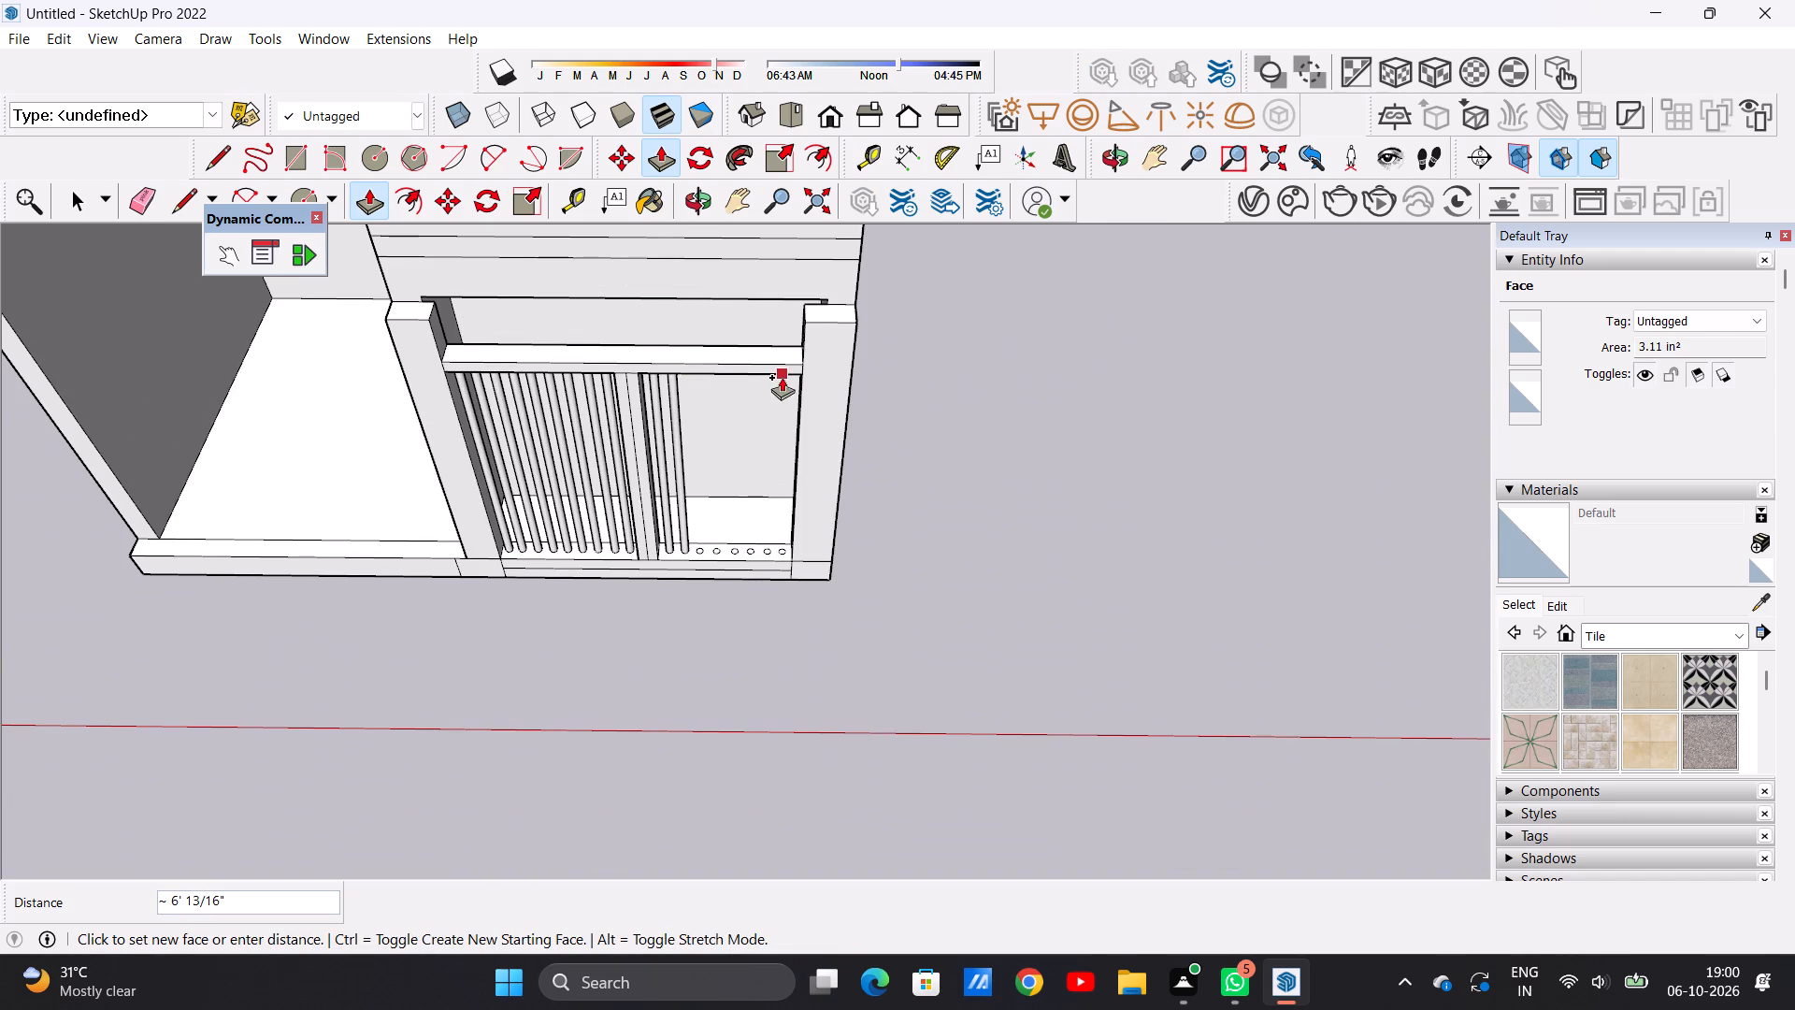
{"action": "left_click", "coordinate": [795, 376]}
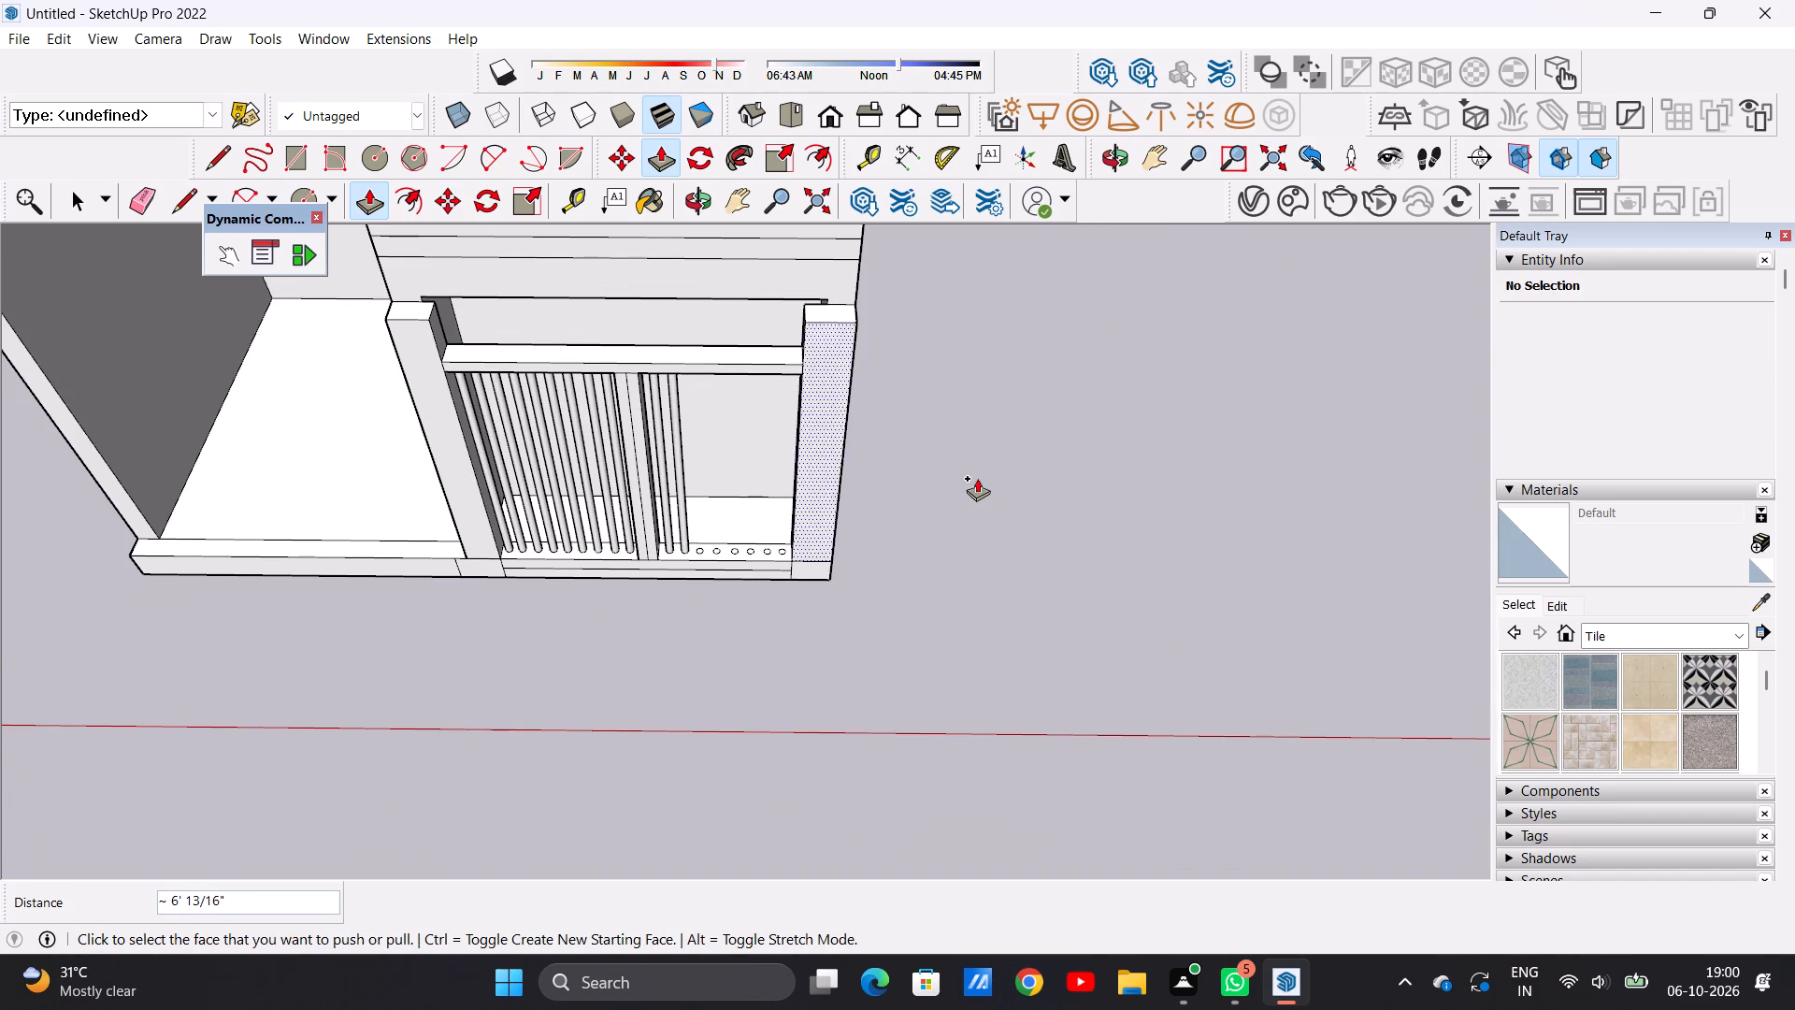
Push/Pull the third circle from the mullion in the second half up to the crossbeam's underside, about 6' 13/16".
{"action": "scroll", "coordinate": [977, 478], "scroll_direction": "down", "scroll_amount": 14}
{"action": "scroll", "coordinate": [975, 353], "scroll_direction": "up", "scroll_amount": 17}
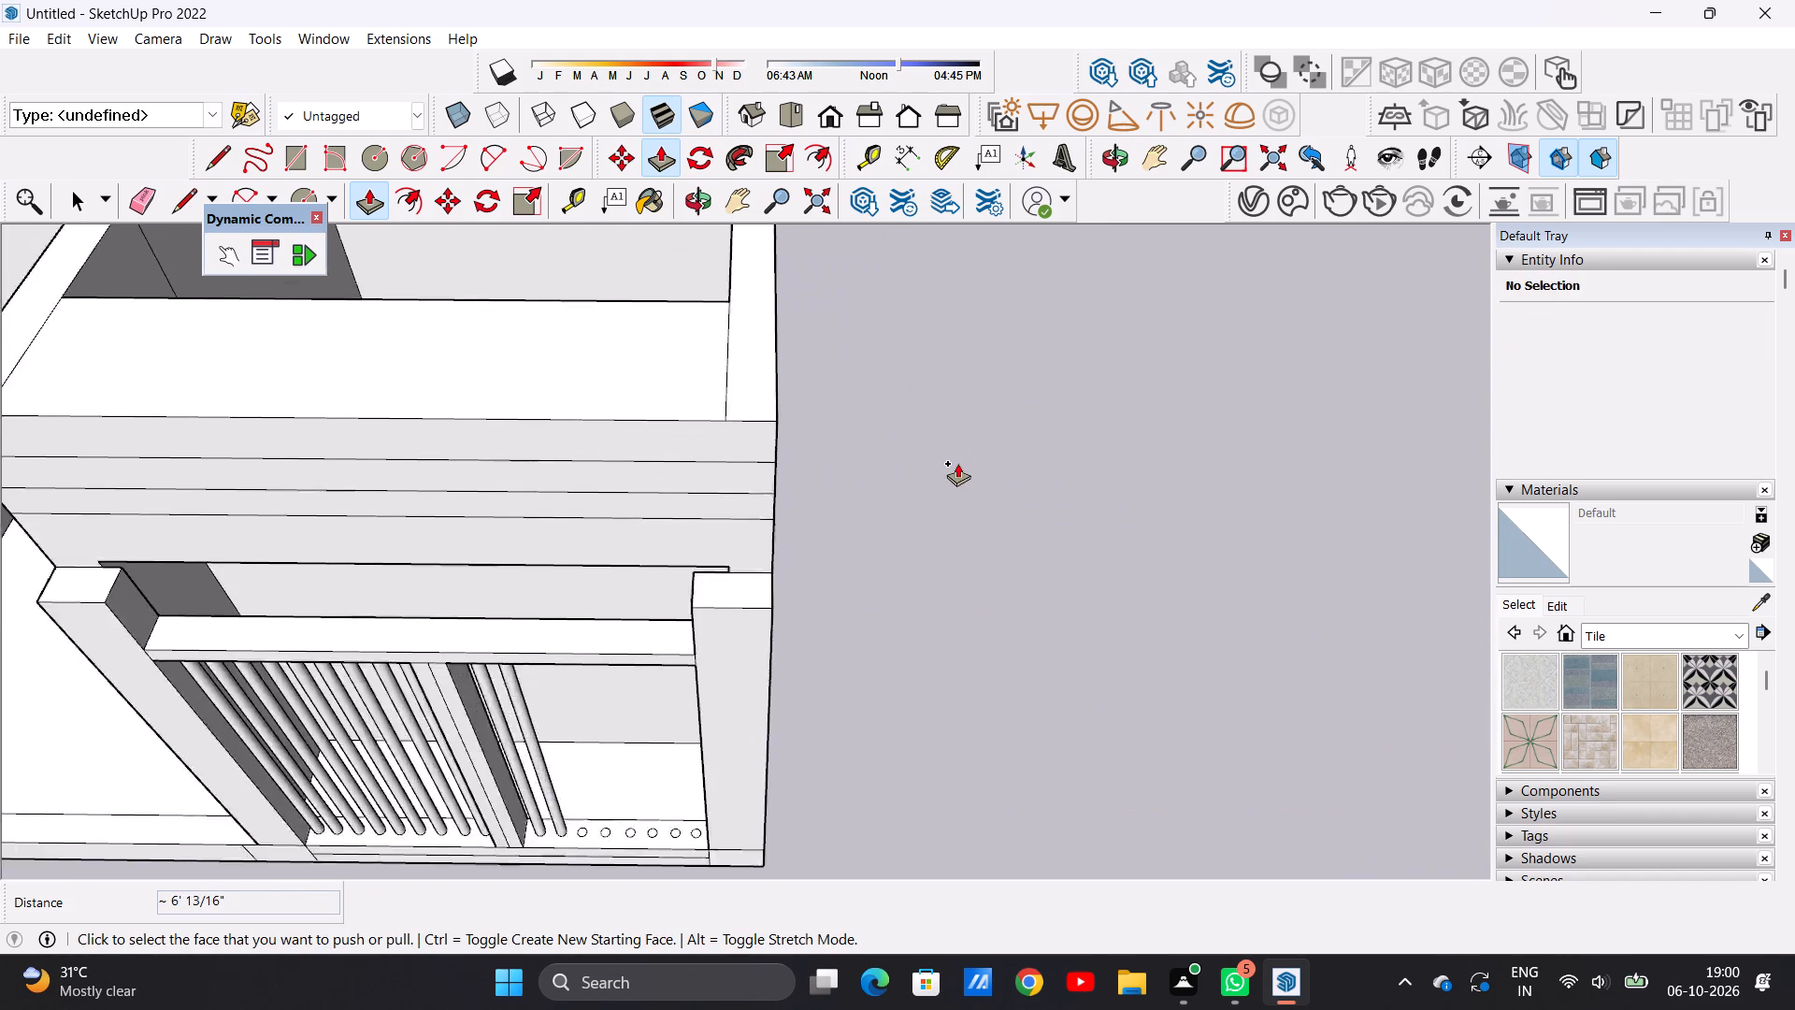
{"action": "scroll", "coordinate": [957, 463], "scroll_direction": "up", "scroll_amount": 3}
{"action": "scroll", "coordinate": [917, 433], "scroll_direction": "down", "scroll_amount": 4}
{"action": "scroll", "coordinate": [753, 763], "scroll_direction": "up", "scroll_amount": 12}
{"action": "scroll", "coordinate": [534, 773], "scroll_direction": "down", "scroll_amount": 1}
{"action": "scroll", "coordinate": [533, 773], "scroll_direction": "up", "scroll_amount": 1}
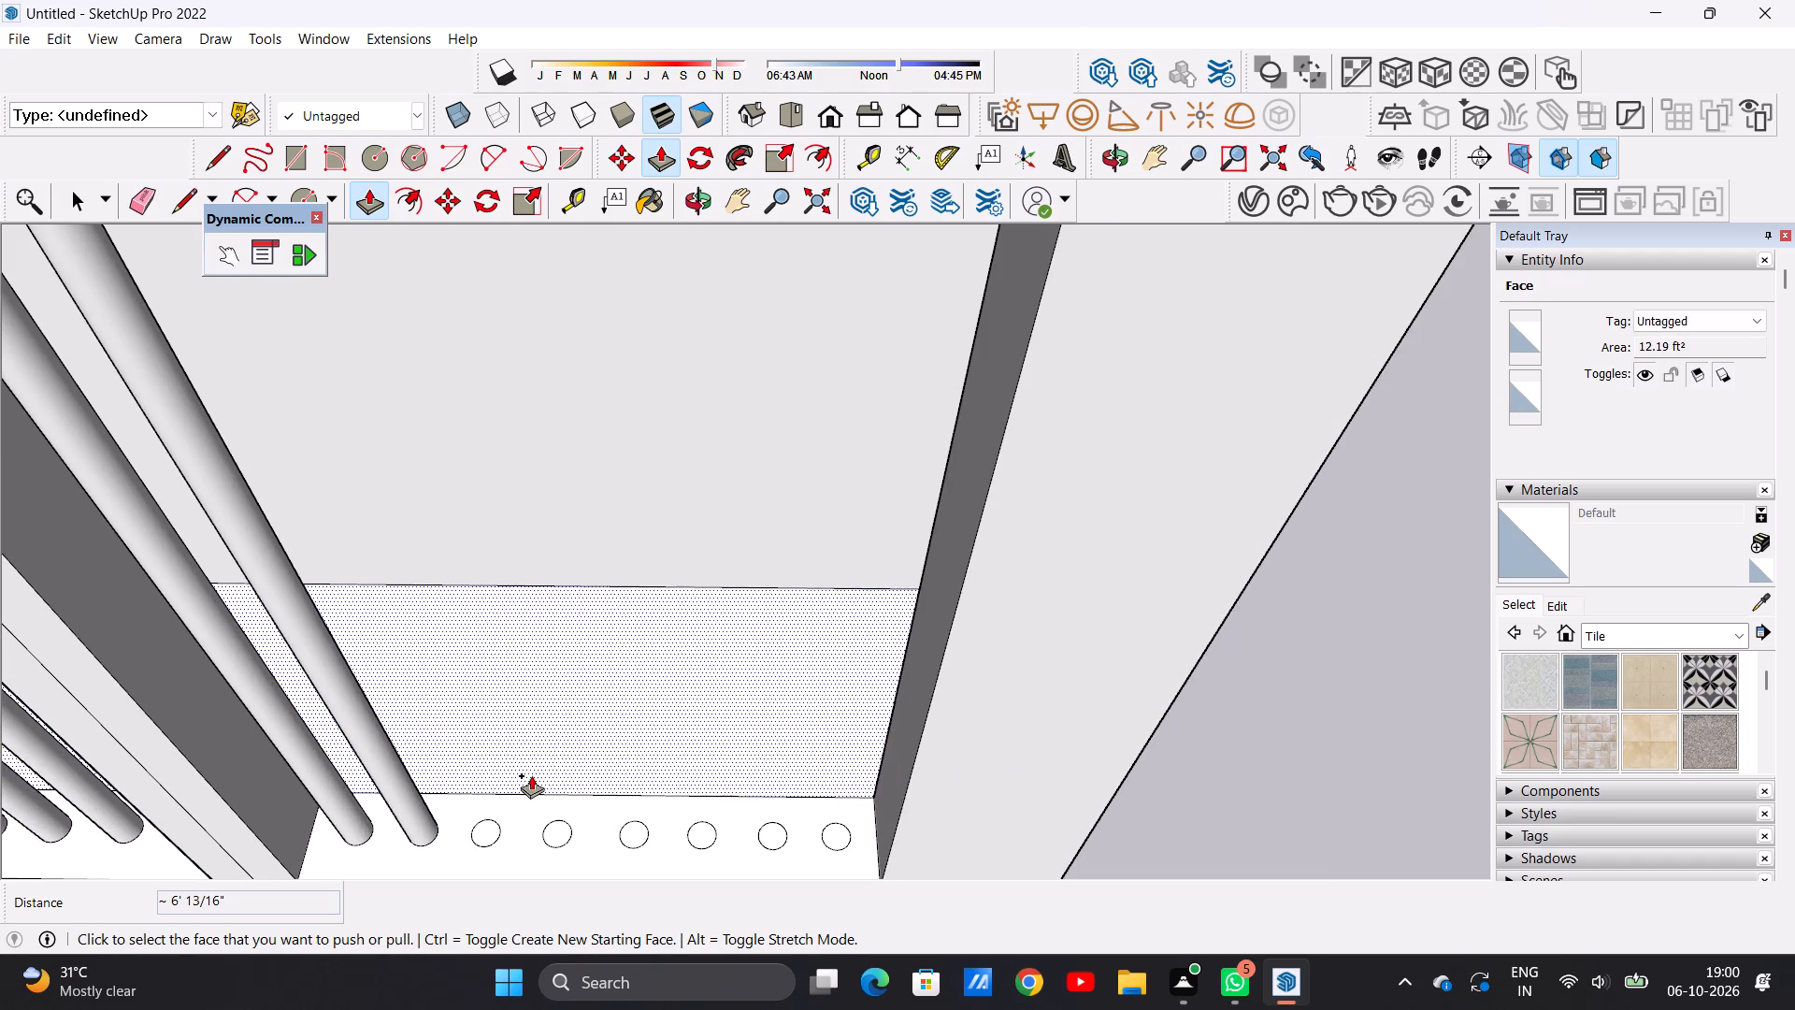
{"action": "left_click", "coordinate": [483, 828]}
{"action": "scroll", "coordinate": [463, 549], "scroll_direction": "down", "scroll_amount": 7}
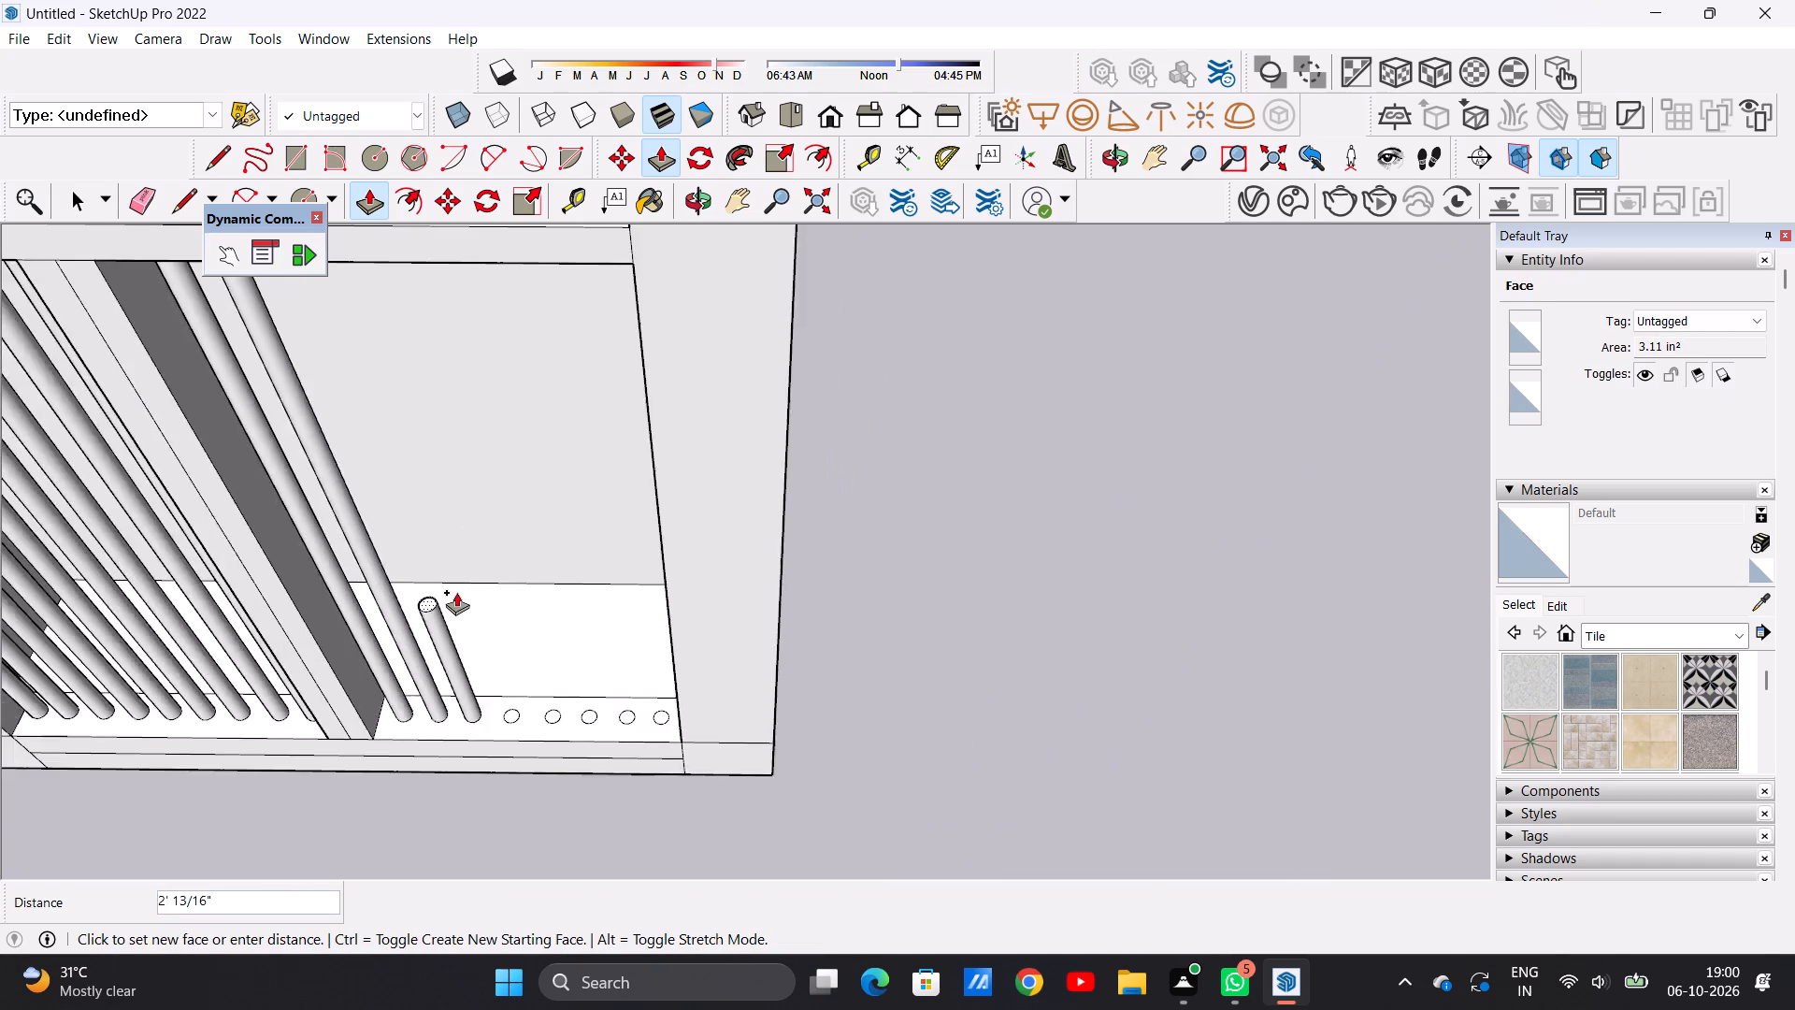
{"action": "scroll", "coordinate": [456, 592], "scroll_direction": "down", "scroll_amount": 11}
{"action": "left_click", "coordinate": [495, 533]}
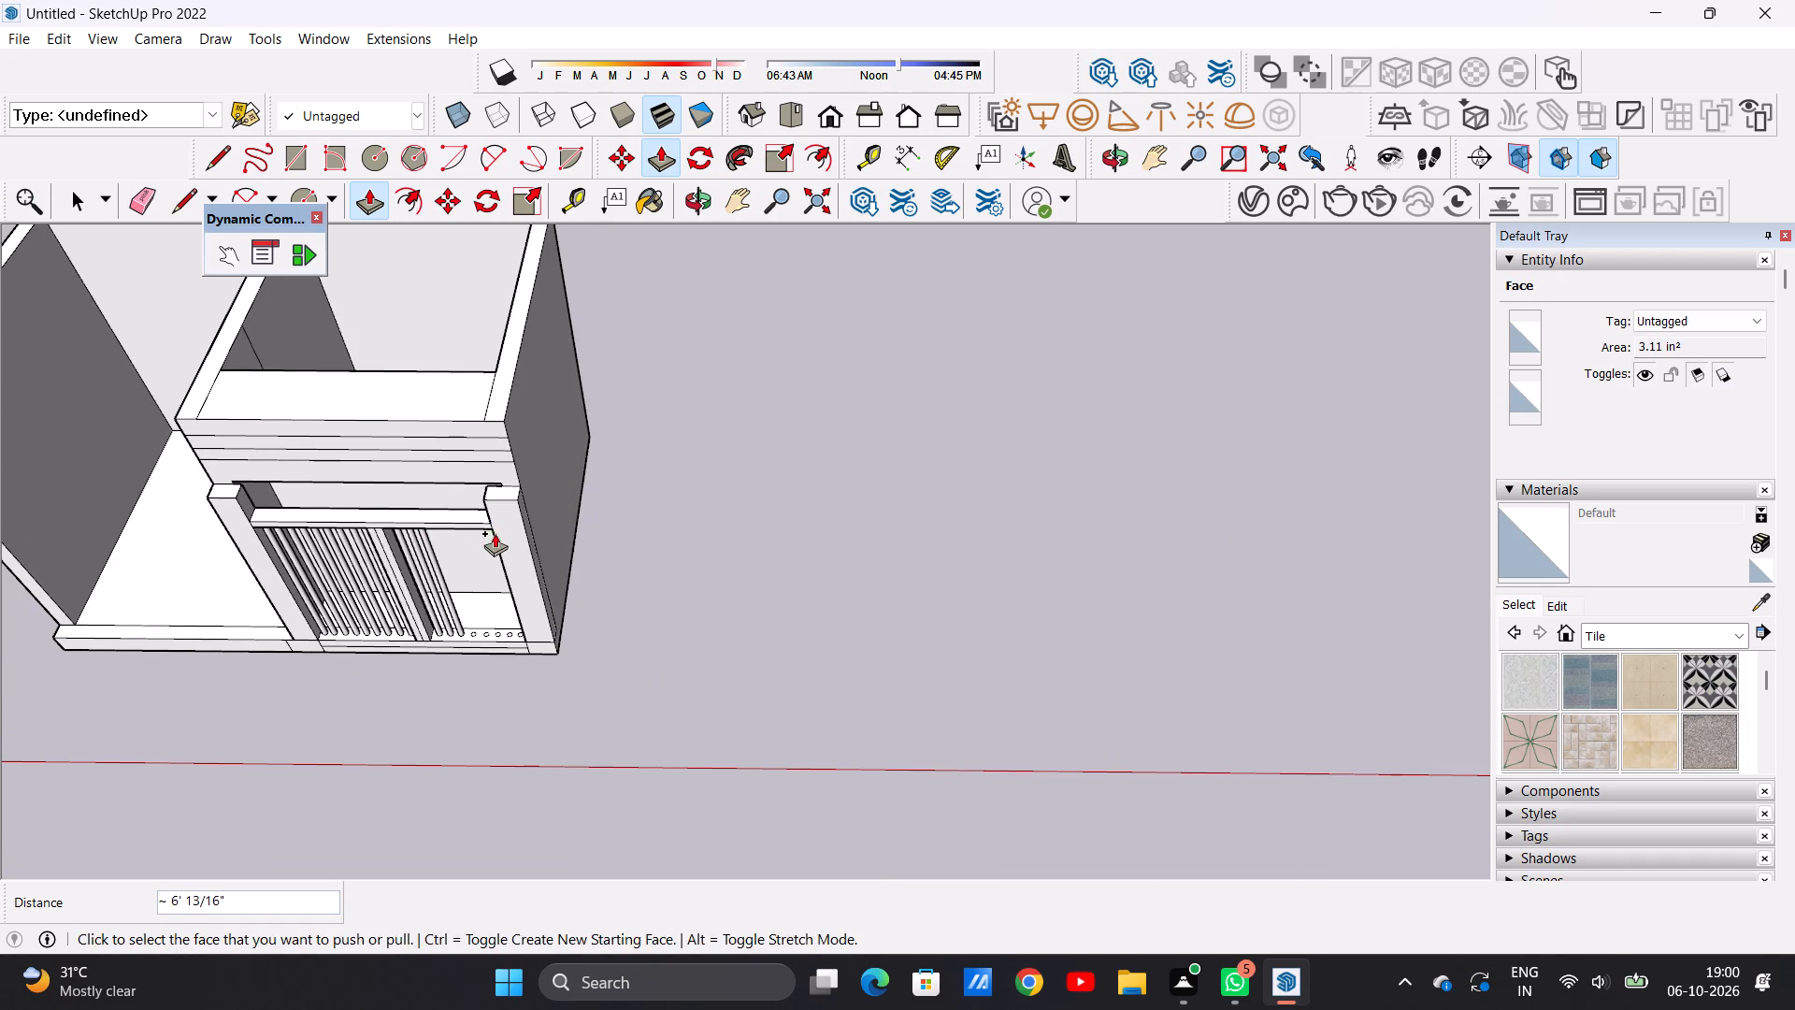
Push/Pull the fourth circle from the mullion in the second half up about 1 3/16".
{"action": "middle_click_drag", "start_coordinate": [448, 595], "coordinate": [589, 586]}
{"action": "scroll", "coordinate": [518, 714], "scroll_direction": "up", "scroll_amount": 12}
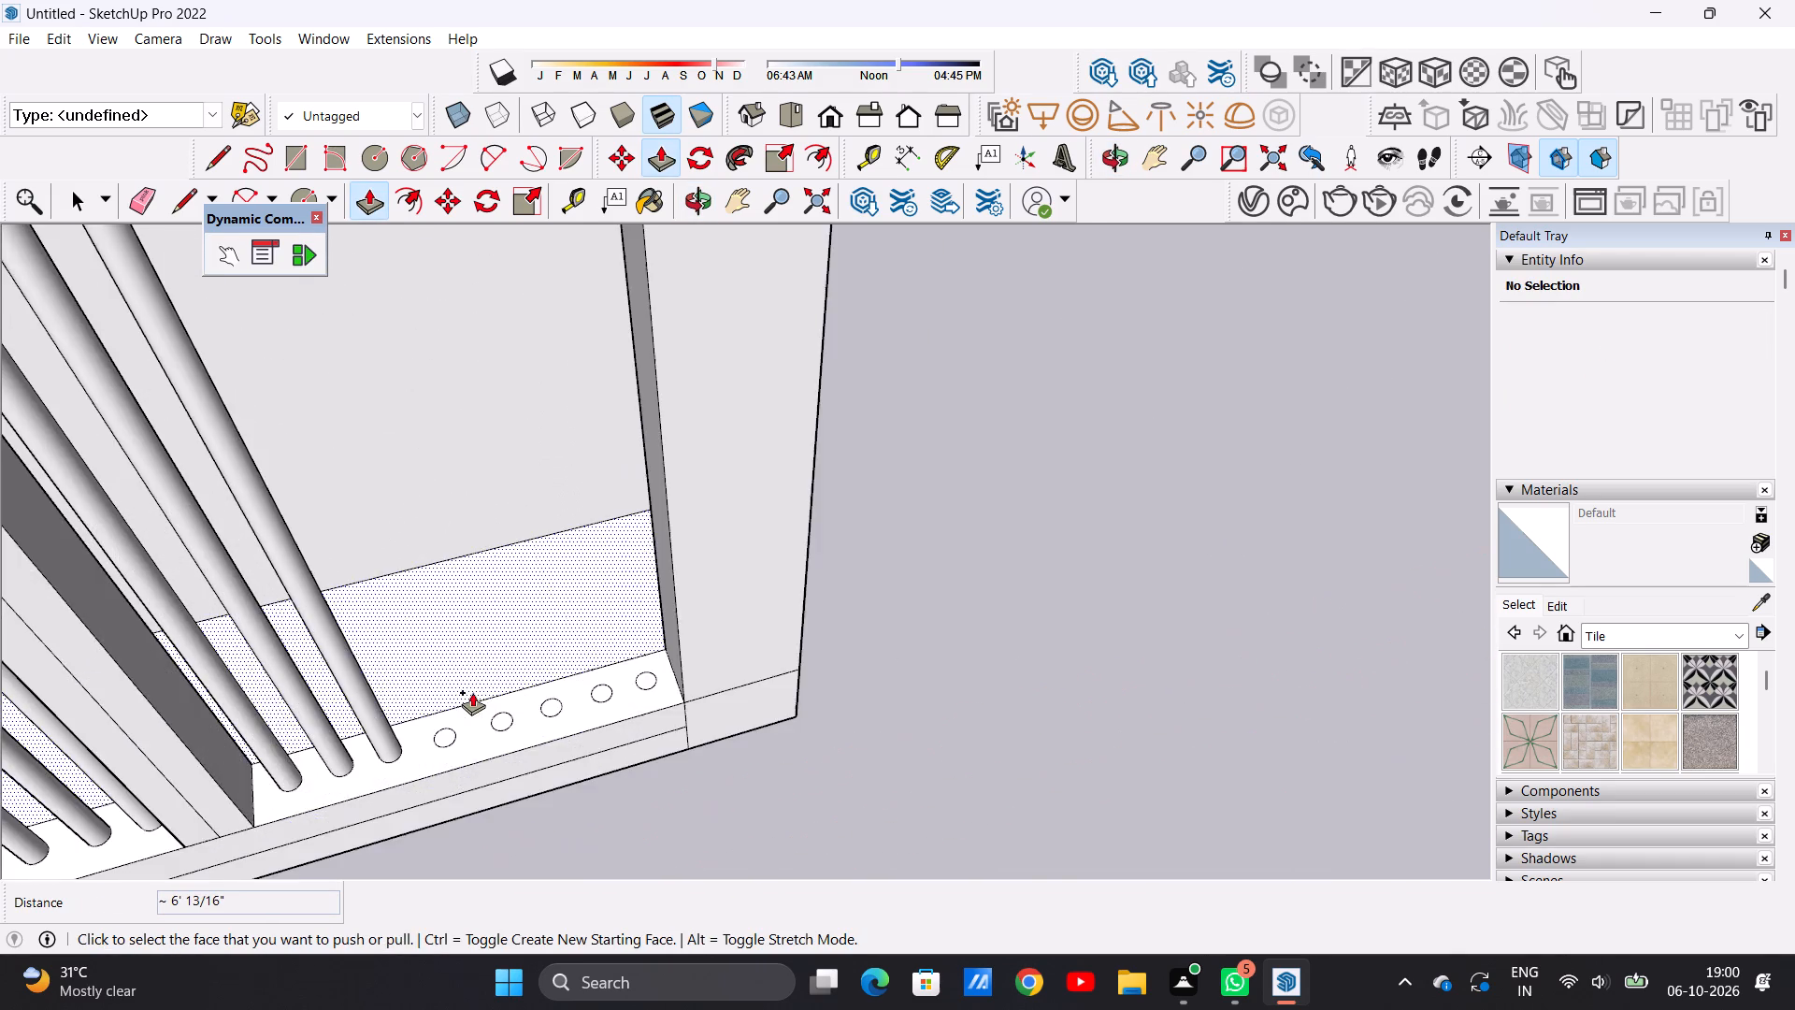
{"action": "scroll", "coordinate": [472, 692], "scroll_direction": "up", "scroll_amount": 8}
{"action": "left_click_drag", "start_coordinate": [451, 739], "coordinate": [451, 725]}
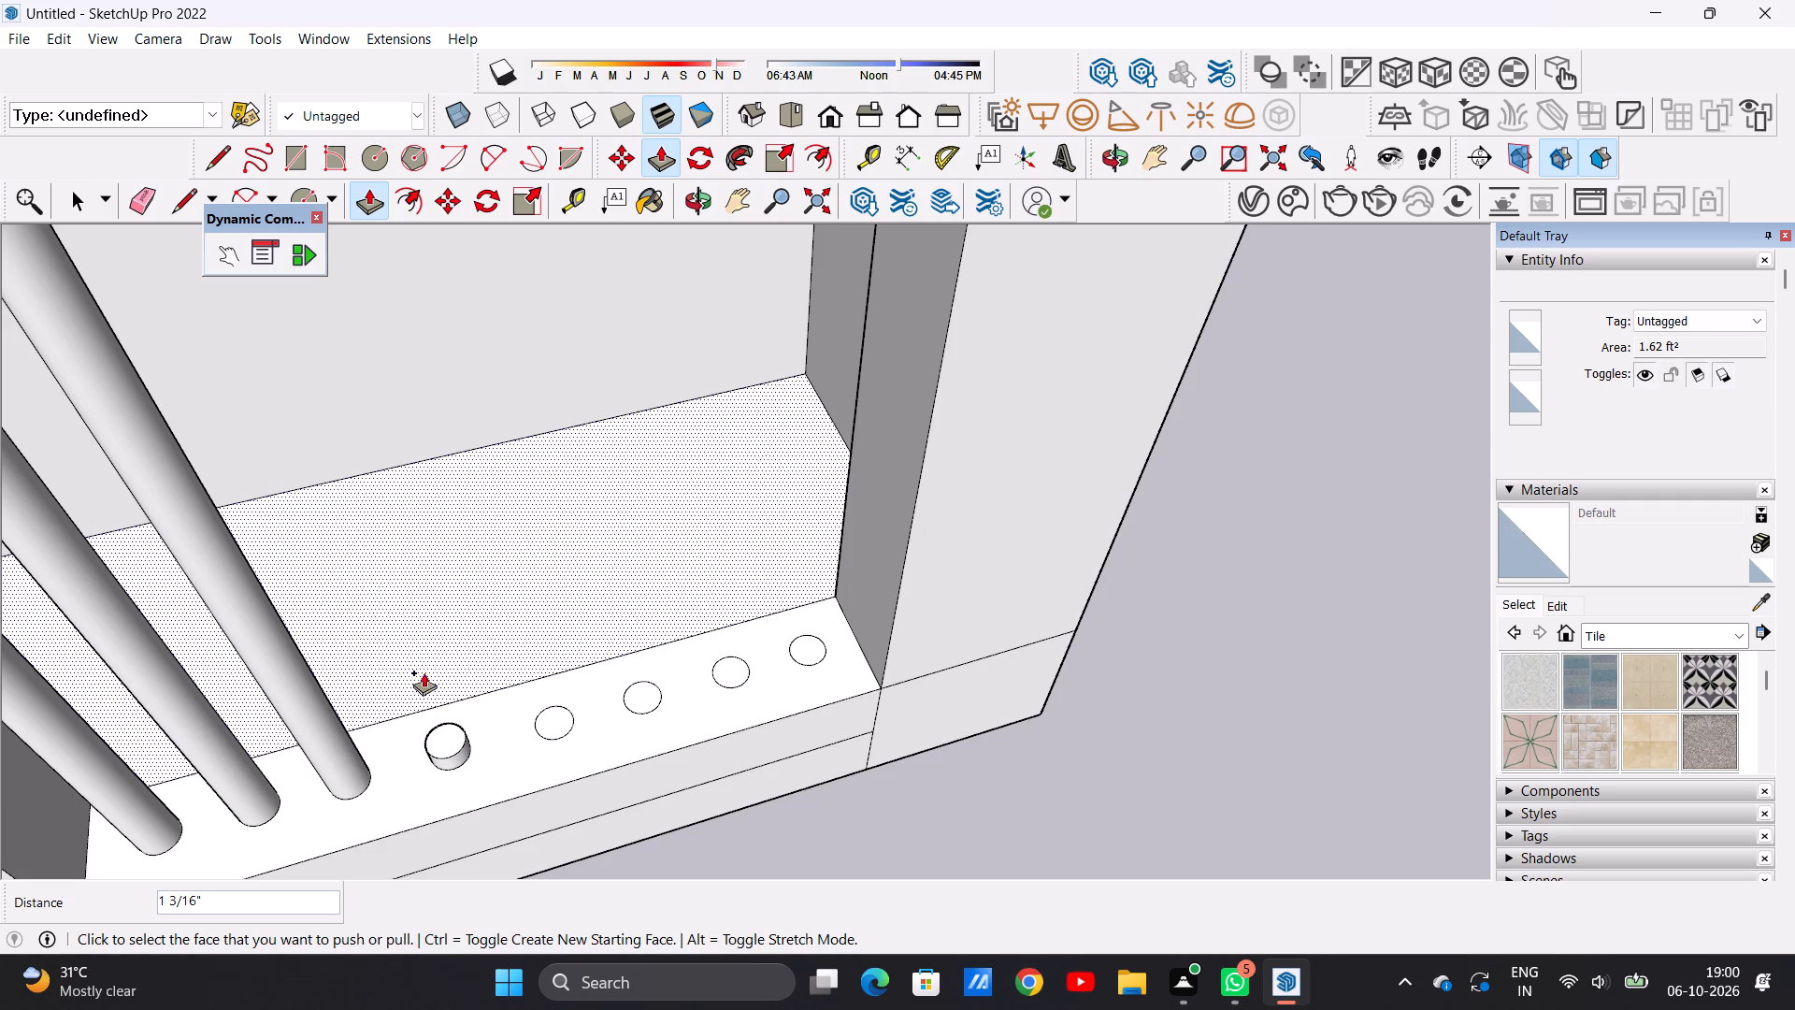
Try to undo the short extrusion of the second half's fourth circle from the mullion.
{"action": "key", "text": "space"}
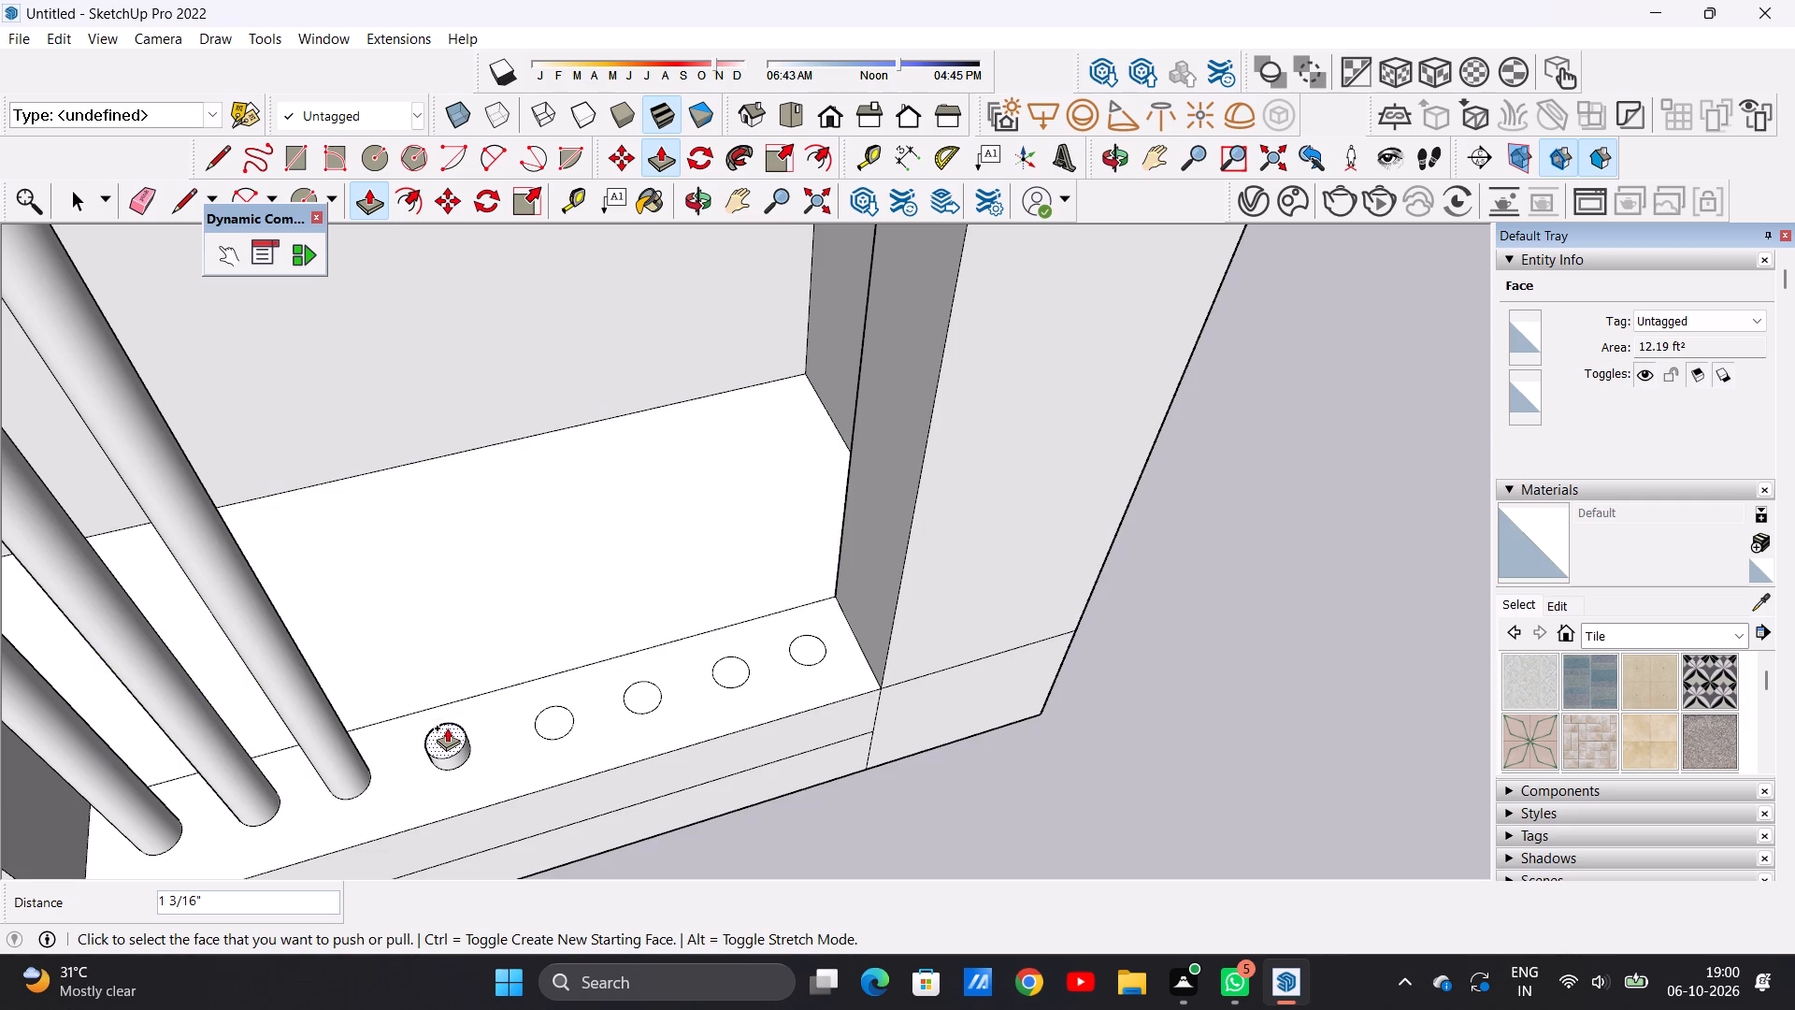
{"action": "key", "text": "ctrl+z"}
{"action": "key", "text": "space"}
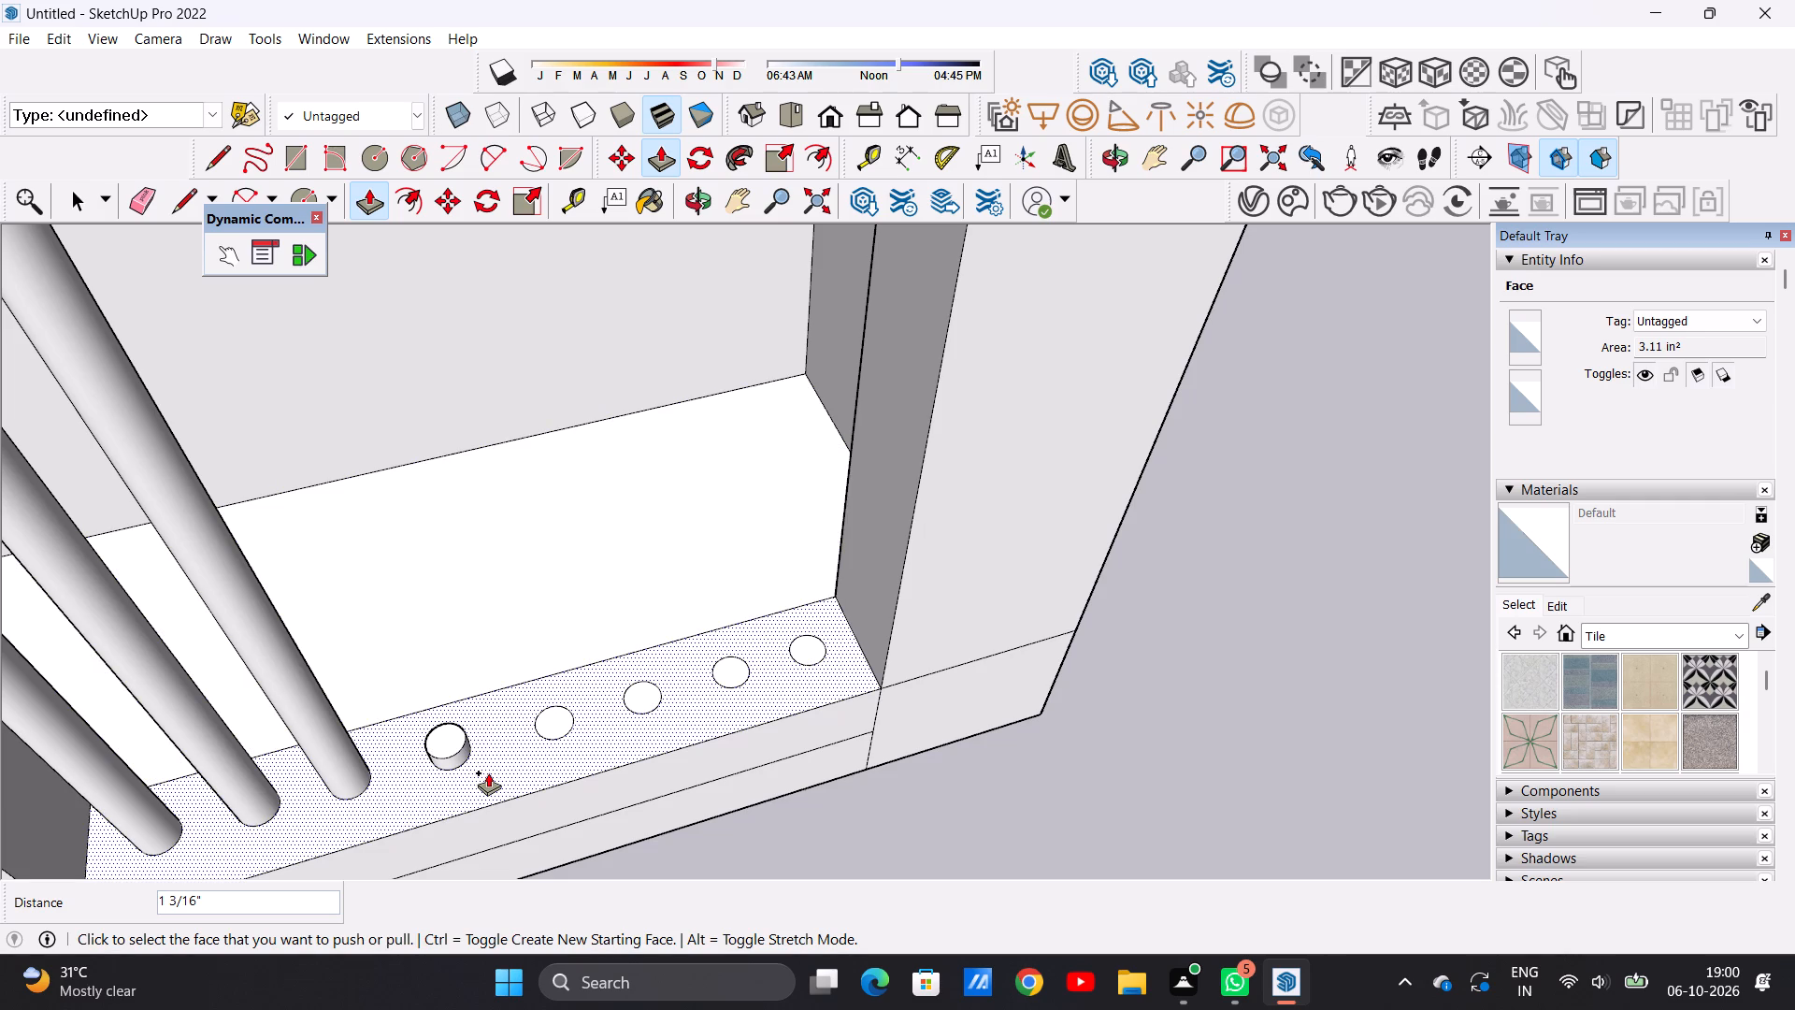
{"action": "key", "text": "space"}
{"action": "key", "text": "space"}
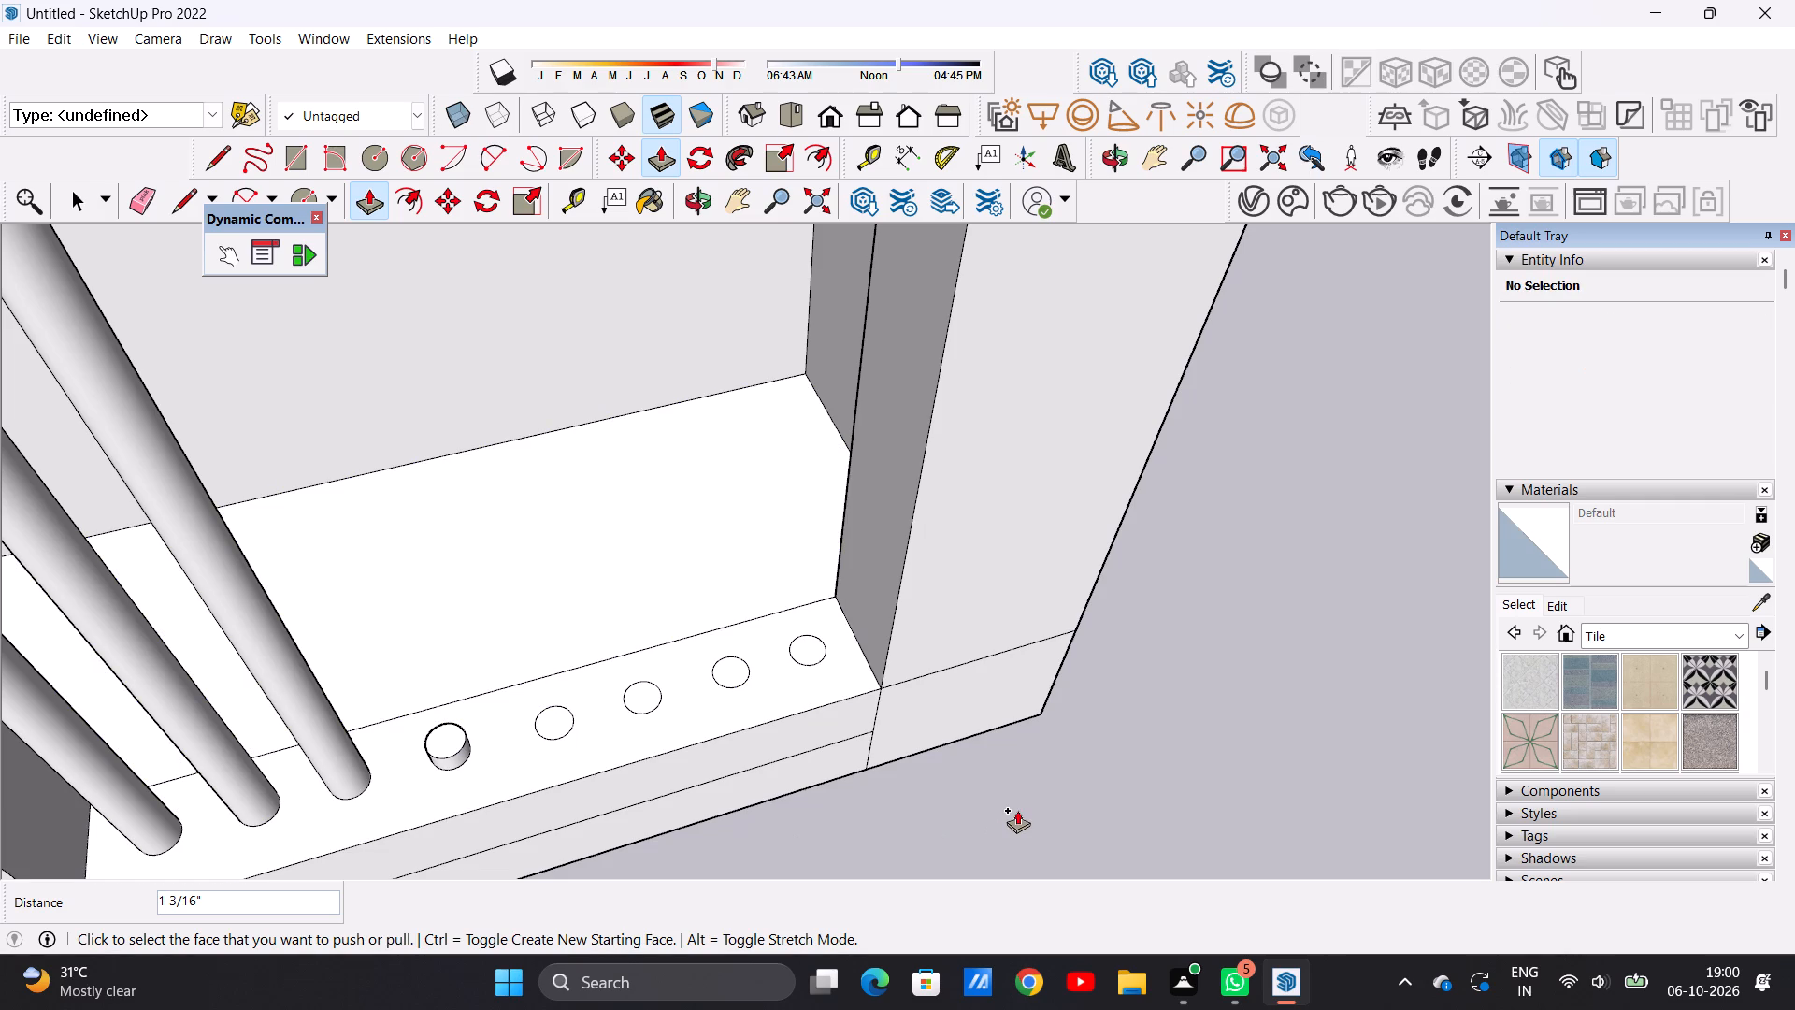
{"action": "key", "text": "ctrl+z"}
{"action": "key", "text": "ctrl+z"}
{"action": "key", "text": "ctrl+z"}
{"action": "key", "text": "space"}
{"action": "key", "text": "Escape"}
Push/Pull the fifth circle from the mullion in the second half up to the crossbeam's underside, about 6' 13/16".
{"action": "scroll", "coordinate": [981, 661], "scroll_direction": "down", "scroll_amount": 17}
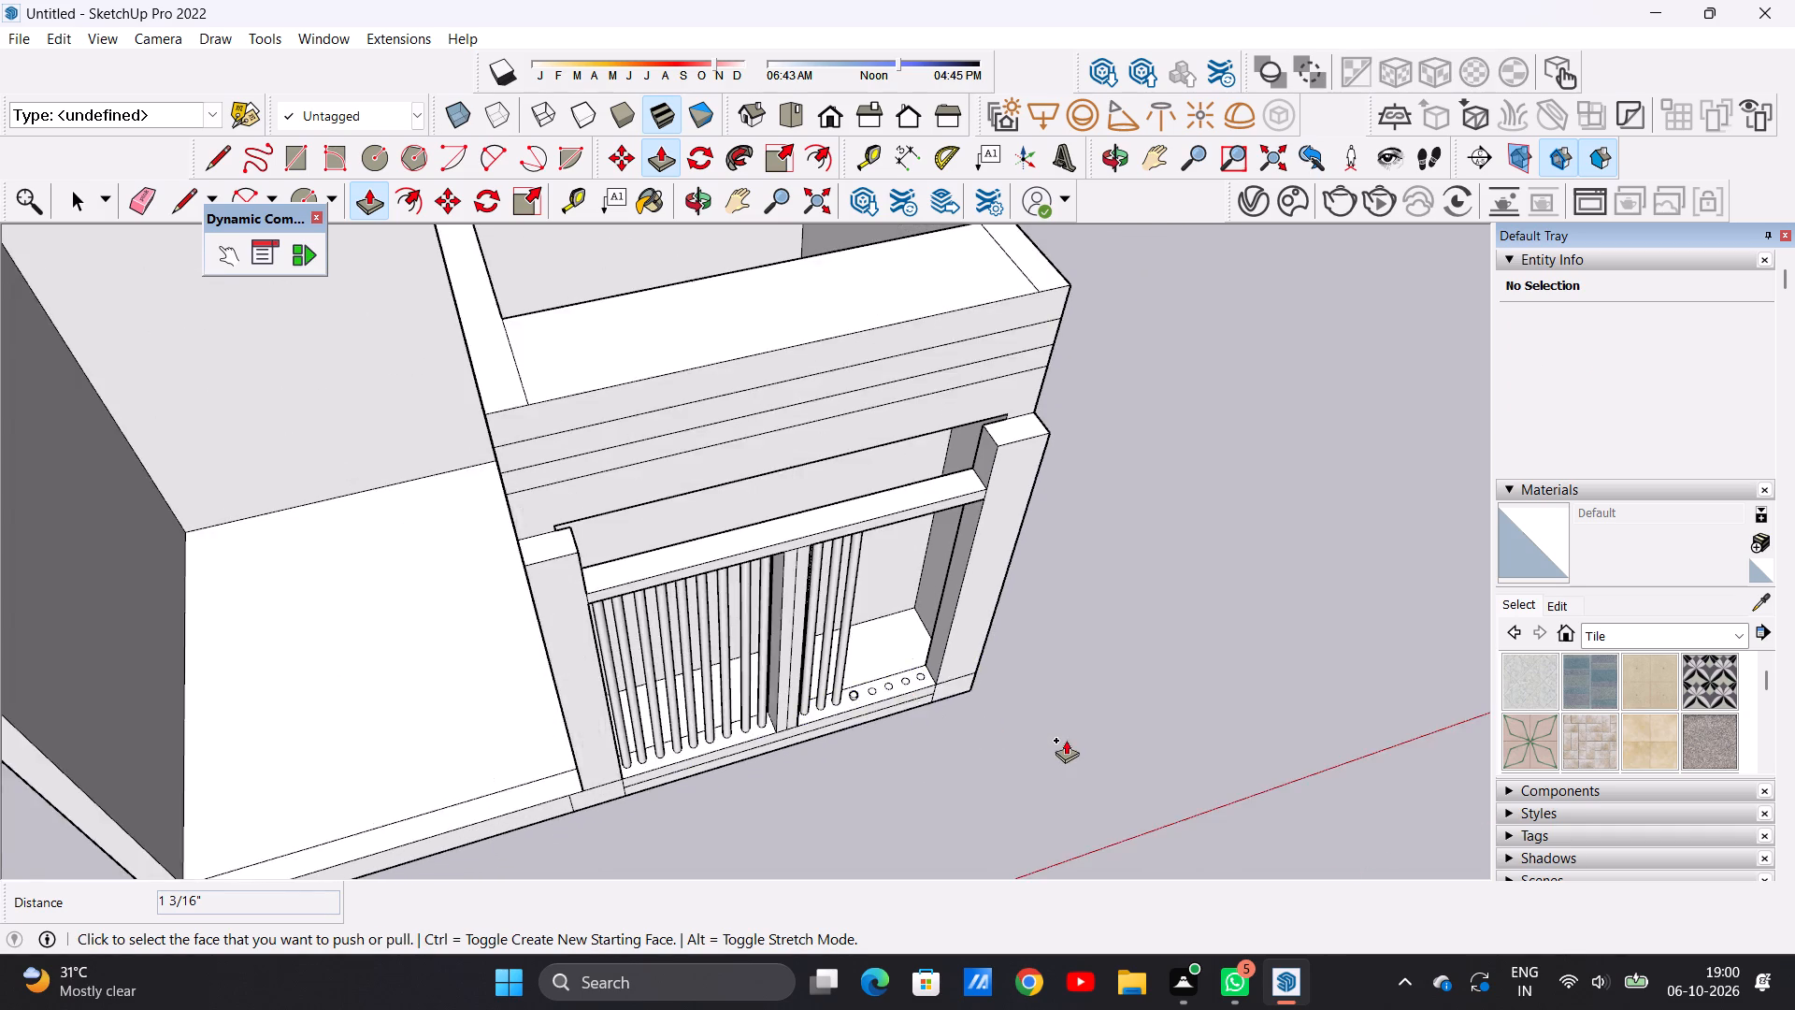
{"action": "scroll", "coordinate": [1066, 740], "scroll_direction": "up", "scroll_amount": 6}
{"action": "scroll", "coordinate": [972, 719], "scroll_direction": "down", "scroll_amount": 1}
{"action": "scroll", "coordinate": [918, 709], "scroll_direction": "up", "scroll_amount": 1}
{"action": "scroll", "coordinate": [733, 656], "scroll_direction": "up", "scroll_amount": 19}
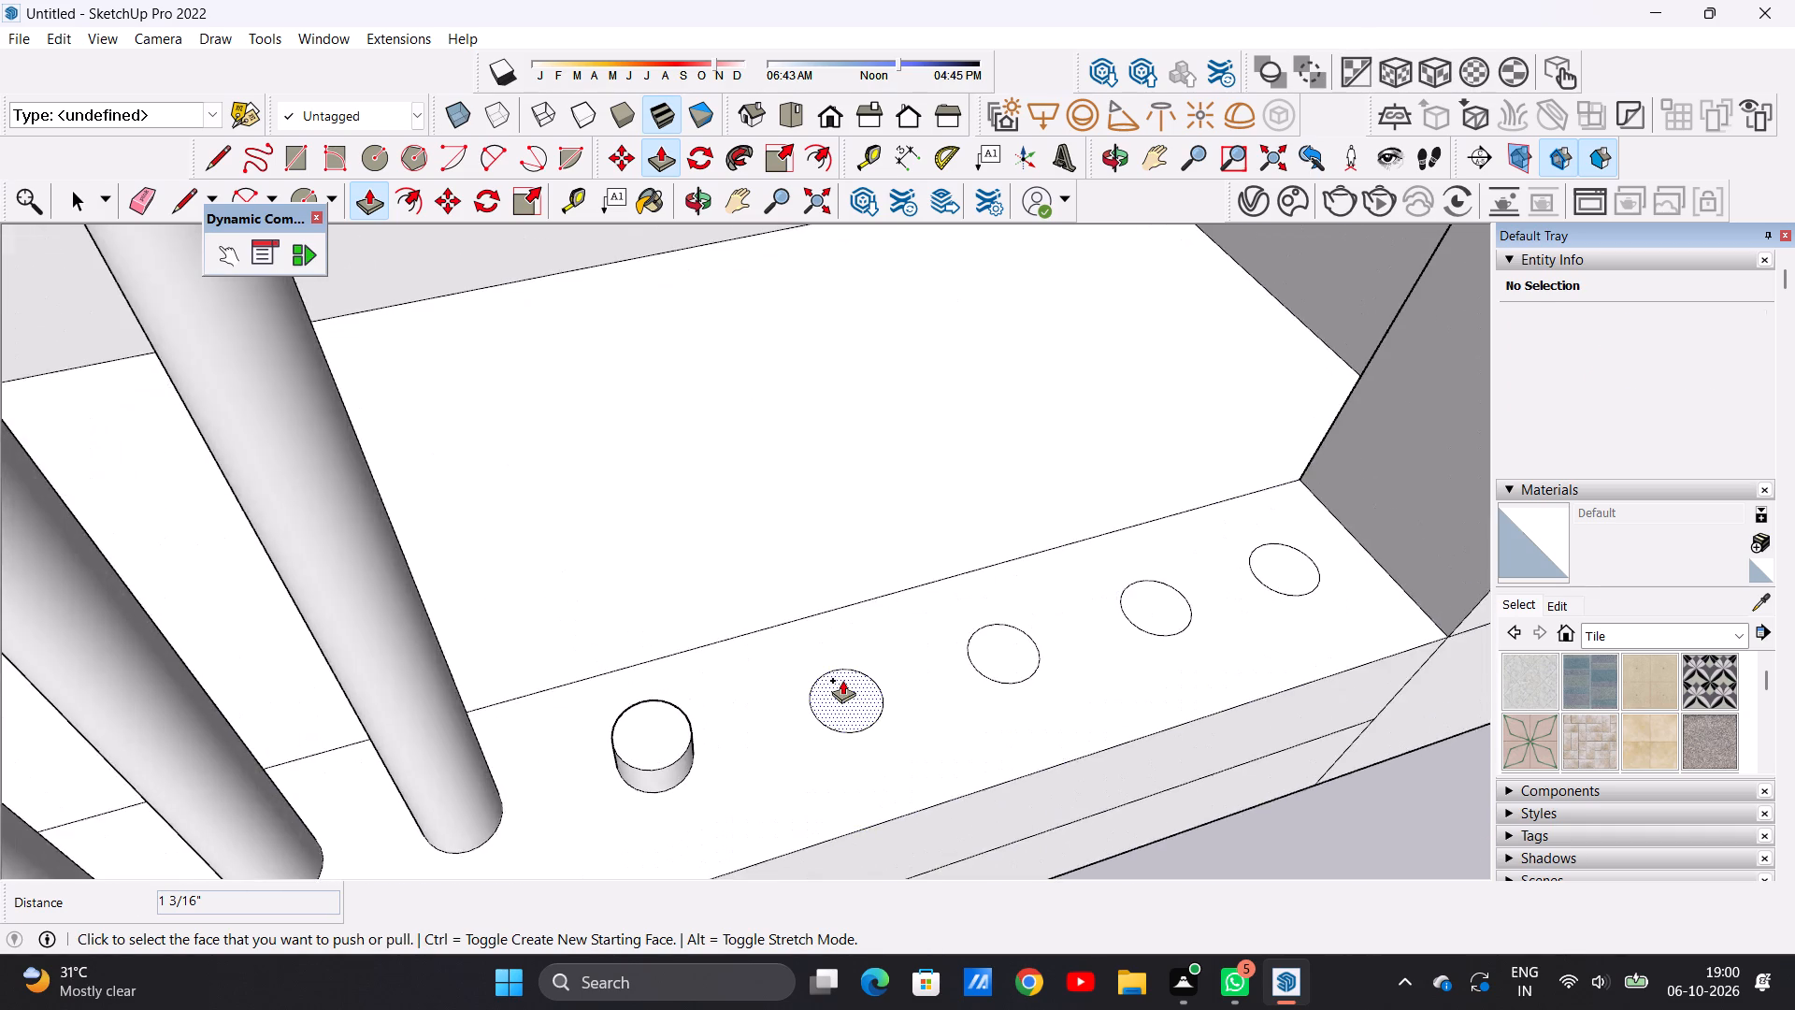
{"action": "left_click", "coordinate": [842, 680]}
{"action": "scroll", "coordinate": [835, 596], "scroll_direction": "down", "scroll_amount": 20}
{"action": "scroll", "coordinate": [835, 596], "scroll_direction": "down", "scroll_amount": 12}
{"action": "scroll", "coordinate": [845, 499], "scroll_direction": "up", "scroll_amount": 10}
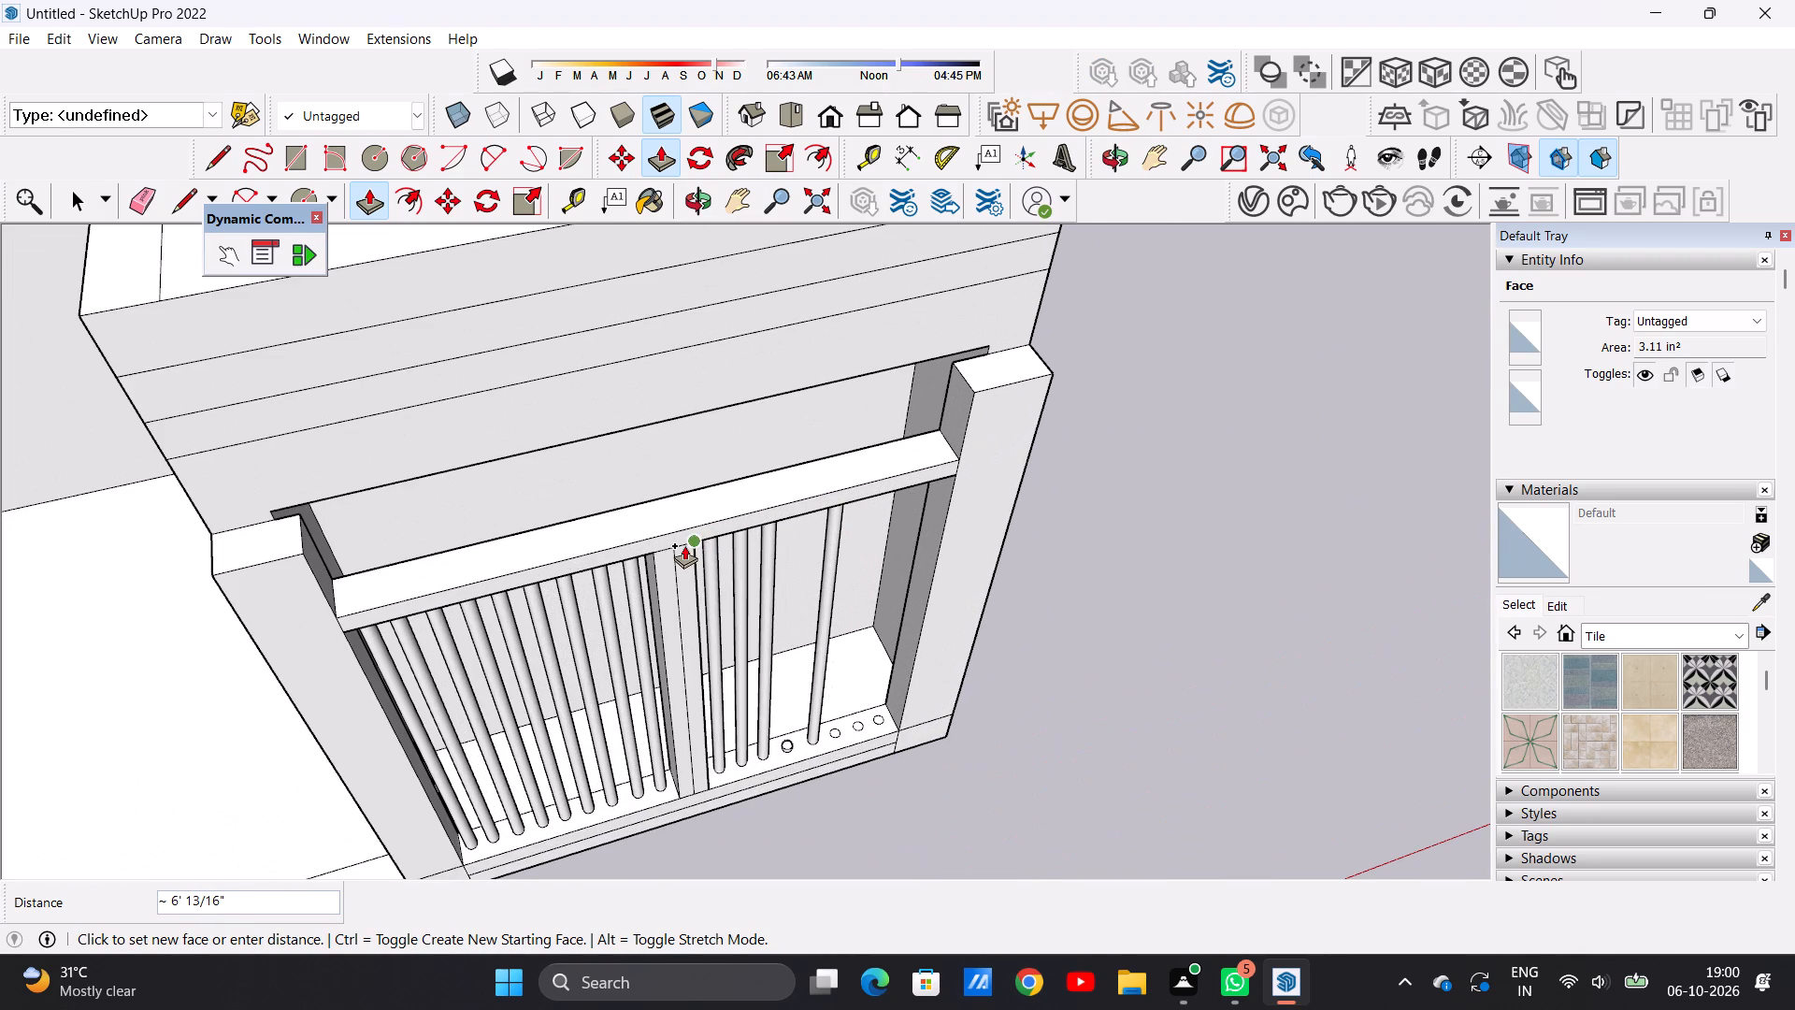
{"action": "left_click", "coordinate": [683, 545]}
Push/Pull the sixth circle from the mullion in the second half up to the crossbeam's underside, about 6' 13/16".
{"action": "scroll", "coordinate": [1365, 6], "scroll_direction": "up", "scroll_amount": 5}
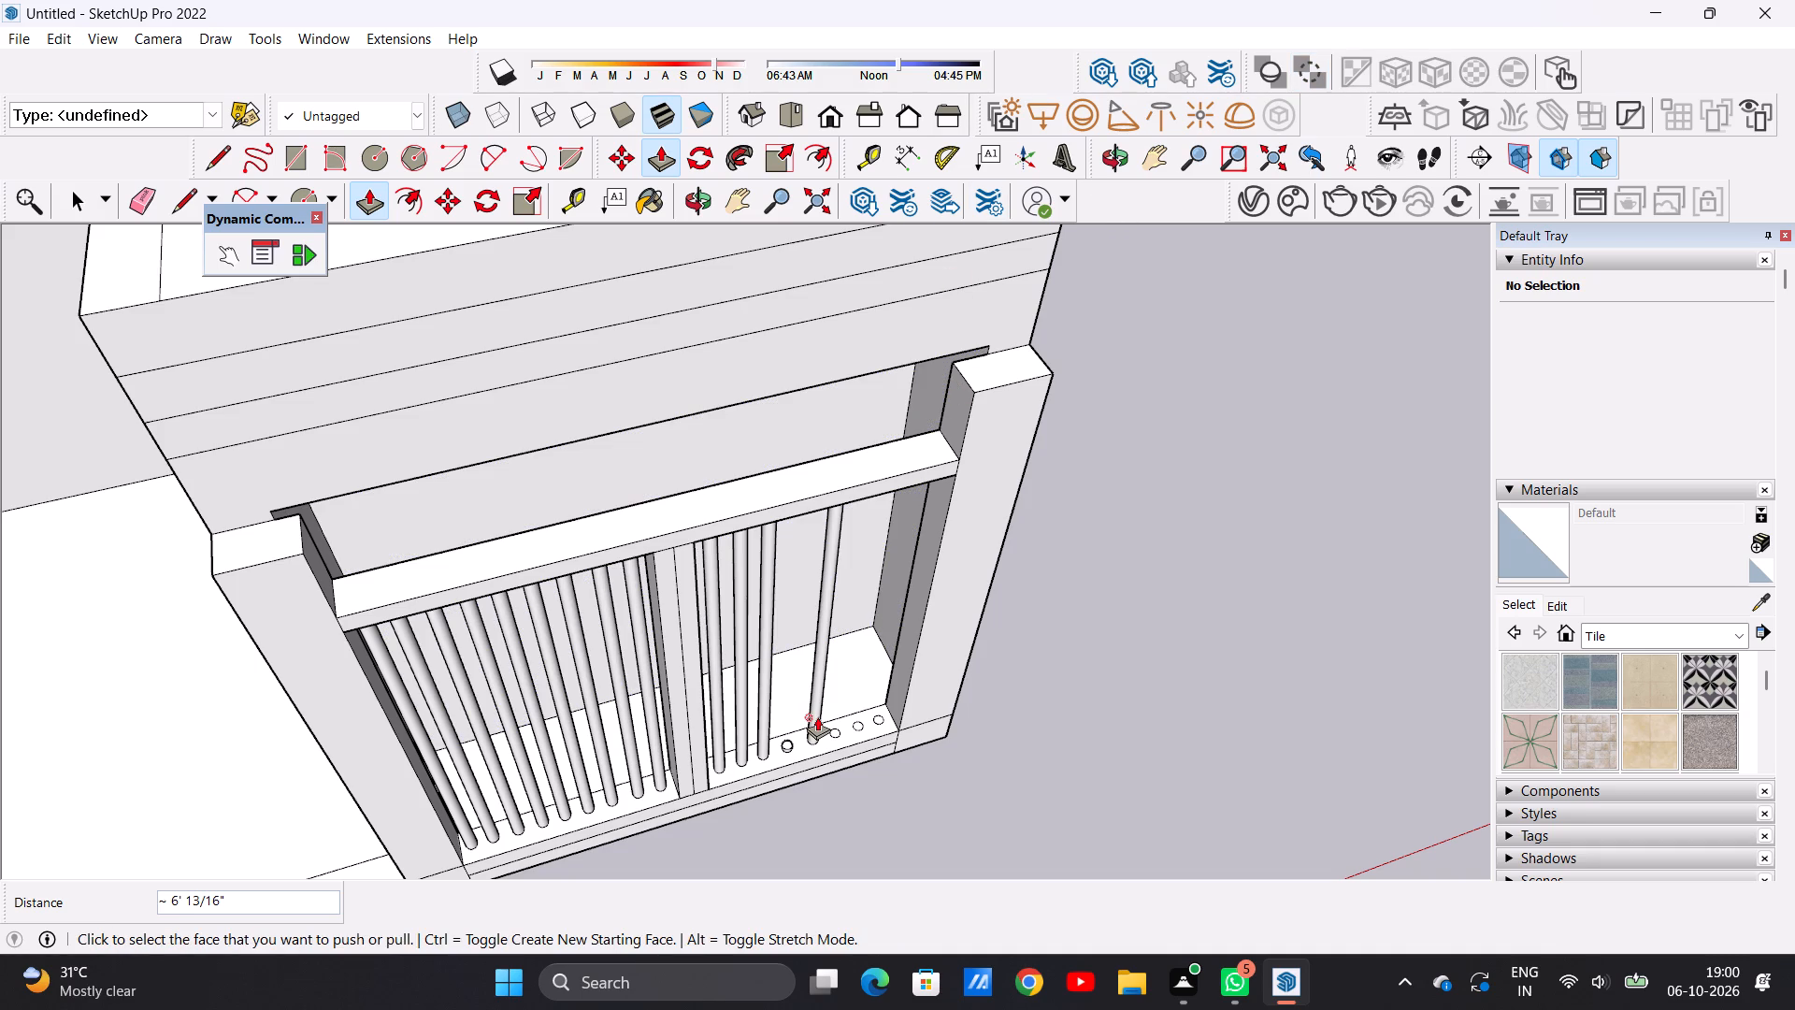
{"action": "scroll", "coordinate": [844, 724], "scroll_direction": "up", "scroll_amount": 17}
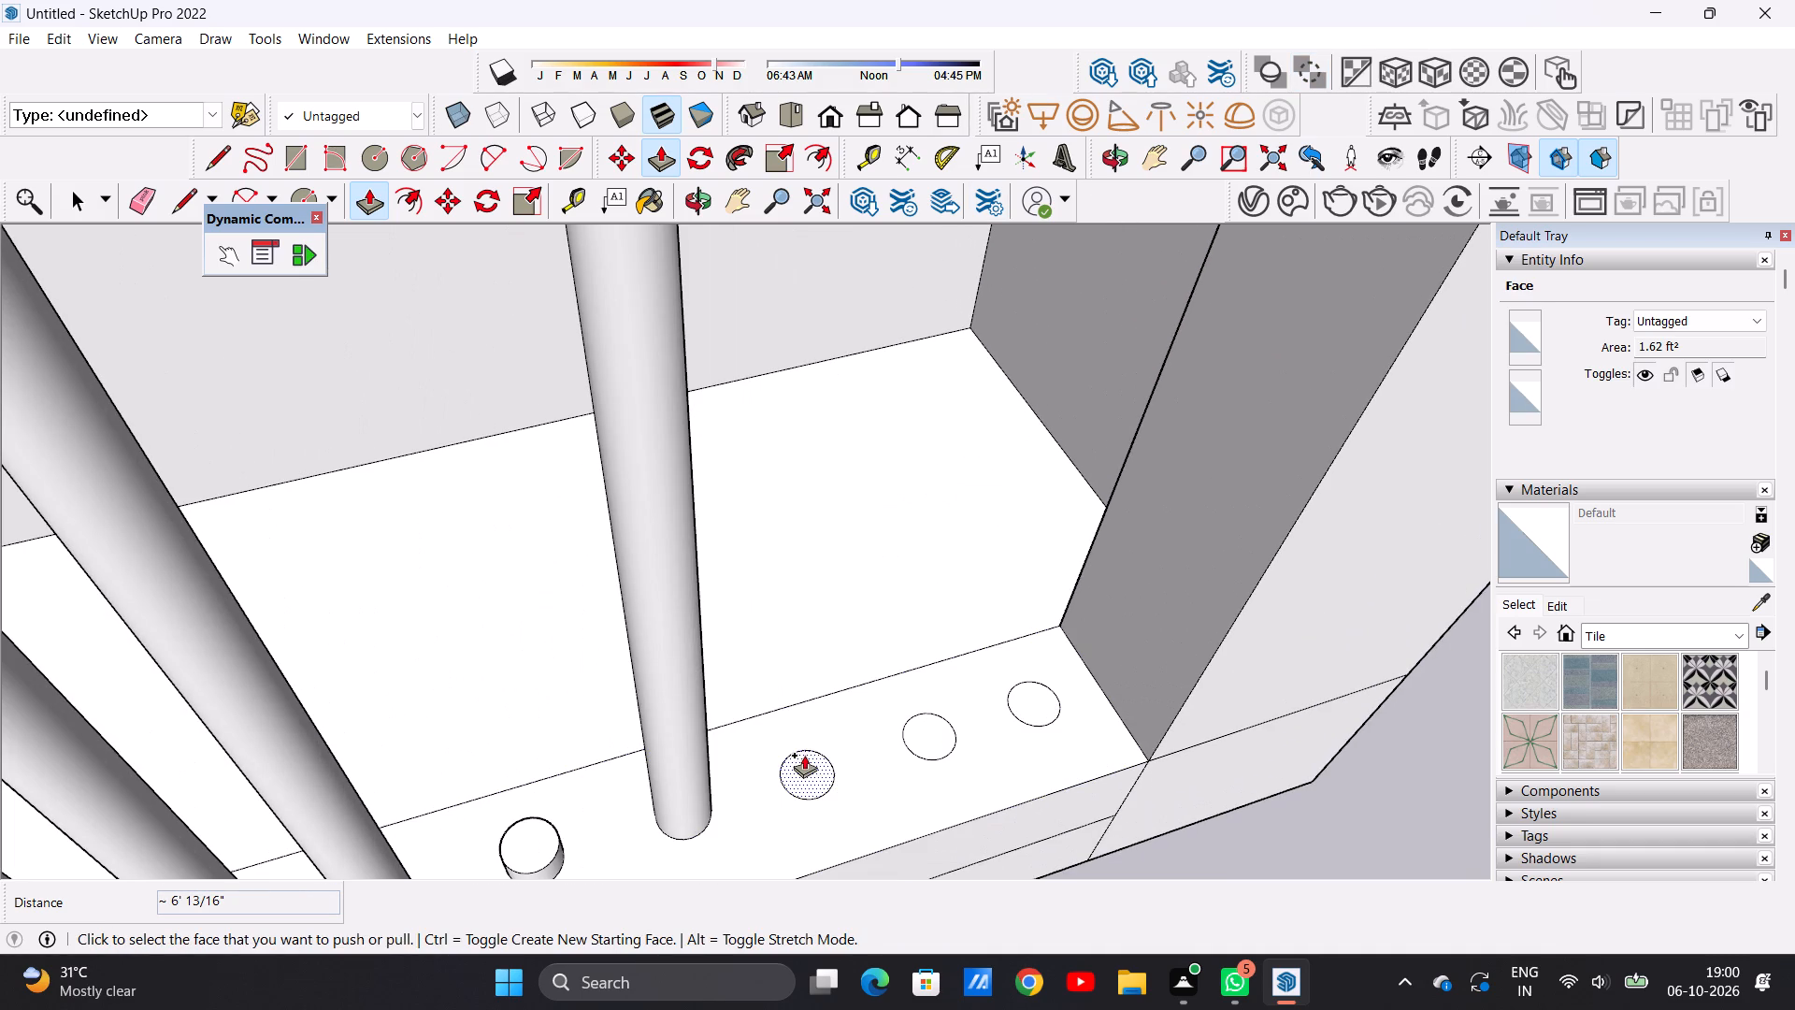
{"action": "left_click", "coordinate": [803, 761]}
{"action": "scroll", "coordinate": [781, 640], "scroll_direction": "down", "scroll_amount": 9}
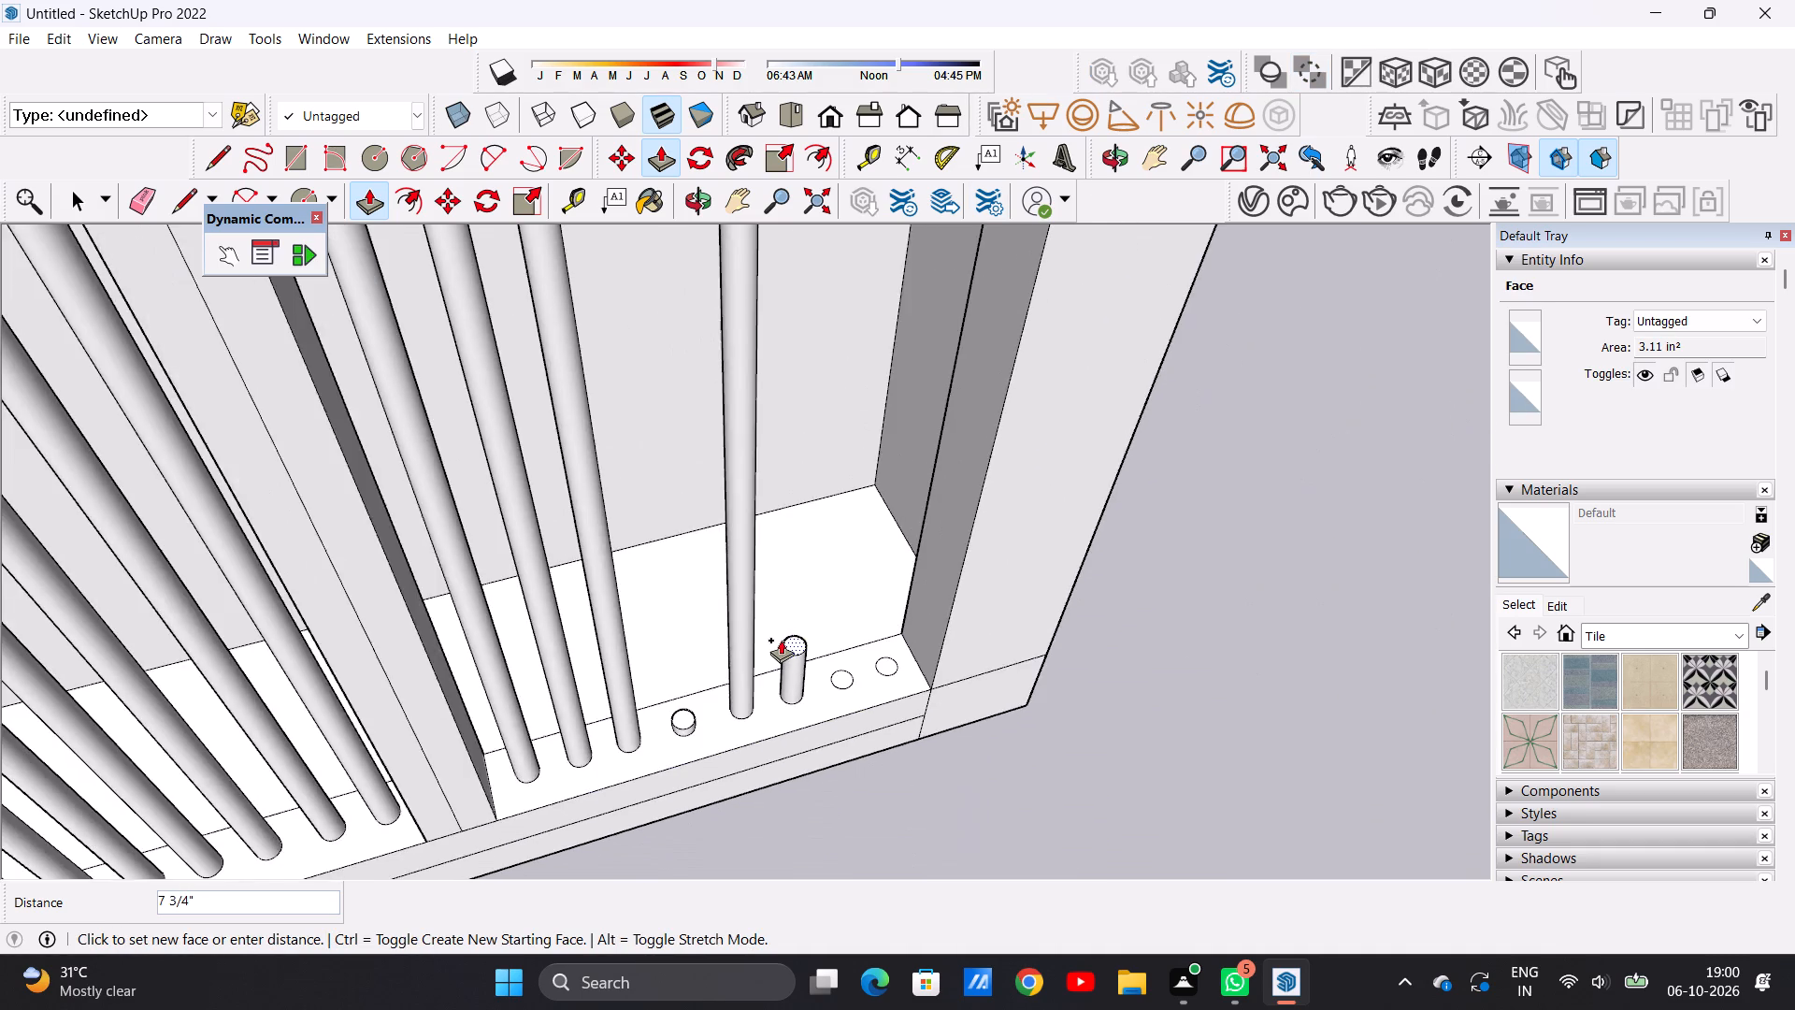
{"action": "scroll", "coordinate": [781, 640], "scroll_direction": "down", "scroll_amount": 12}
{"action": "scroll", "coordinate": [806, 415], "scroll_direction": "up", "scroll_amount": 5}
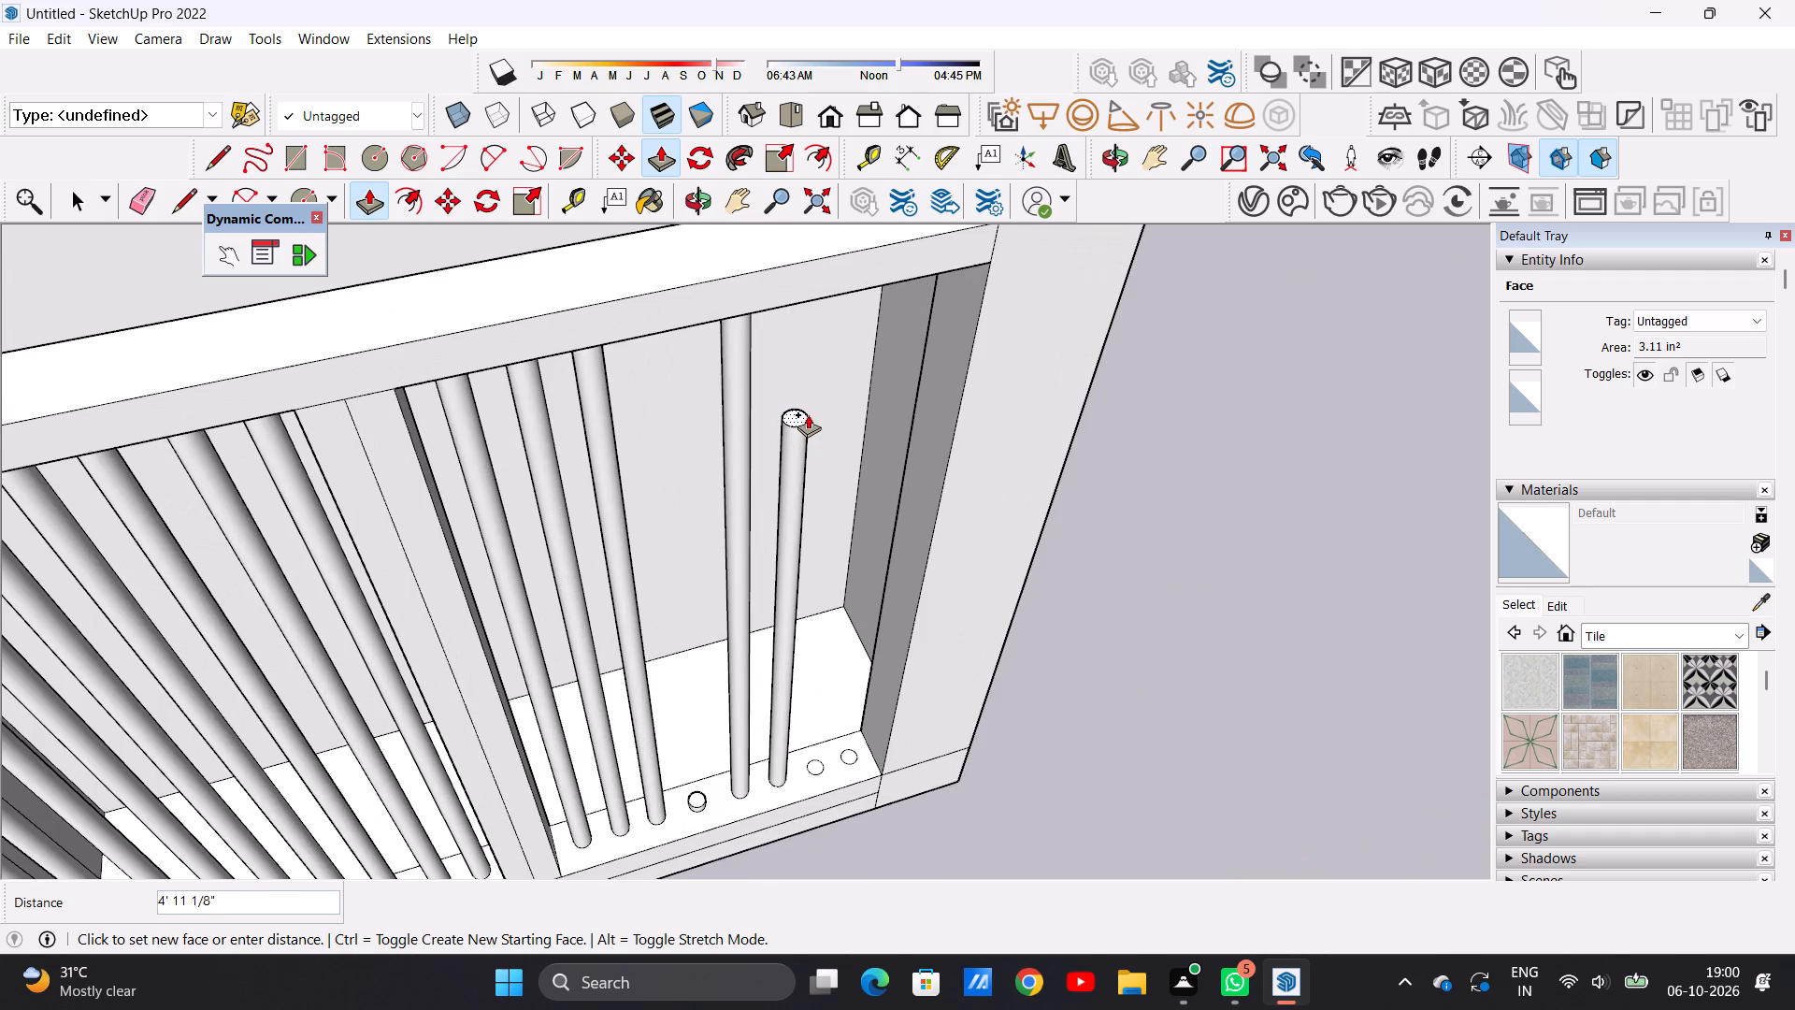
{"action": "middle_click_drag", "start_coordinate": [808, 414], "coordinate": [790, 377]}
{"action": "scroll", "coordinate": [790, 376], "scroll_direction": "up", "scroll_amount": 1}
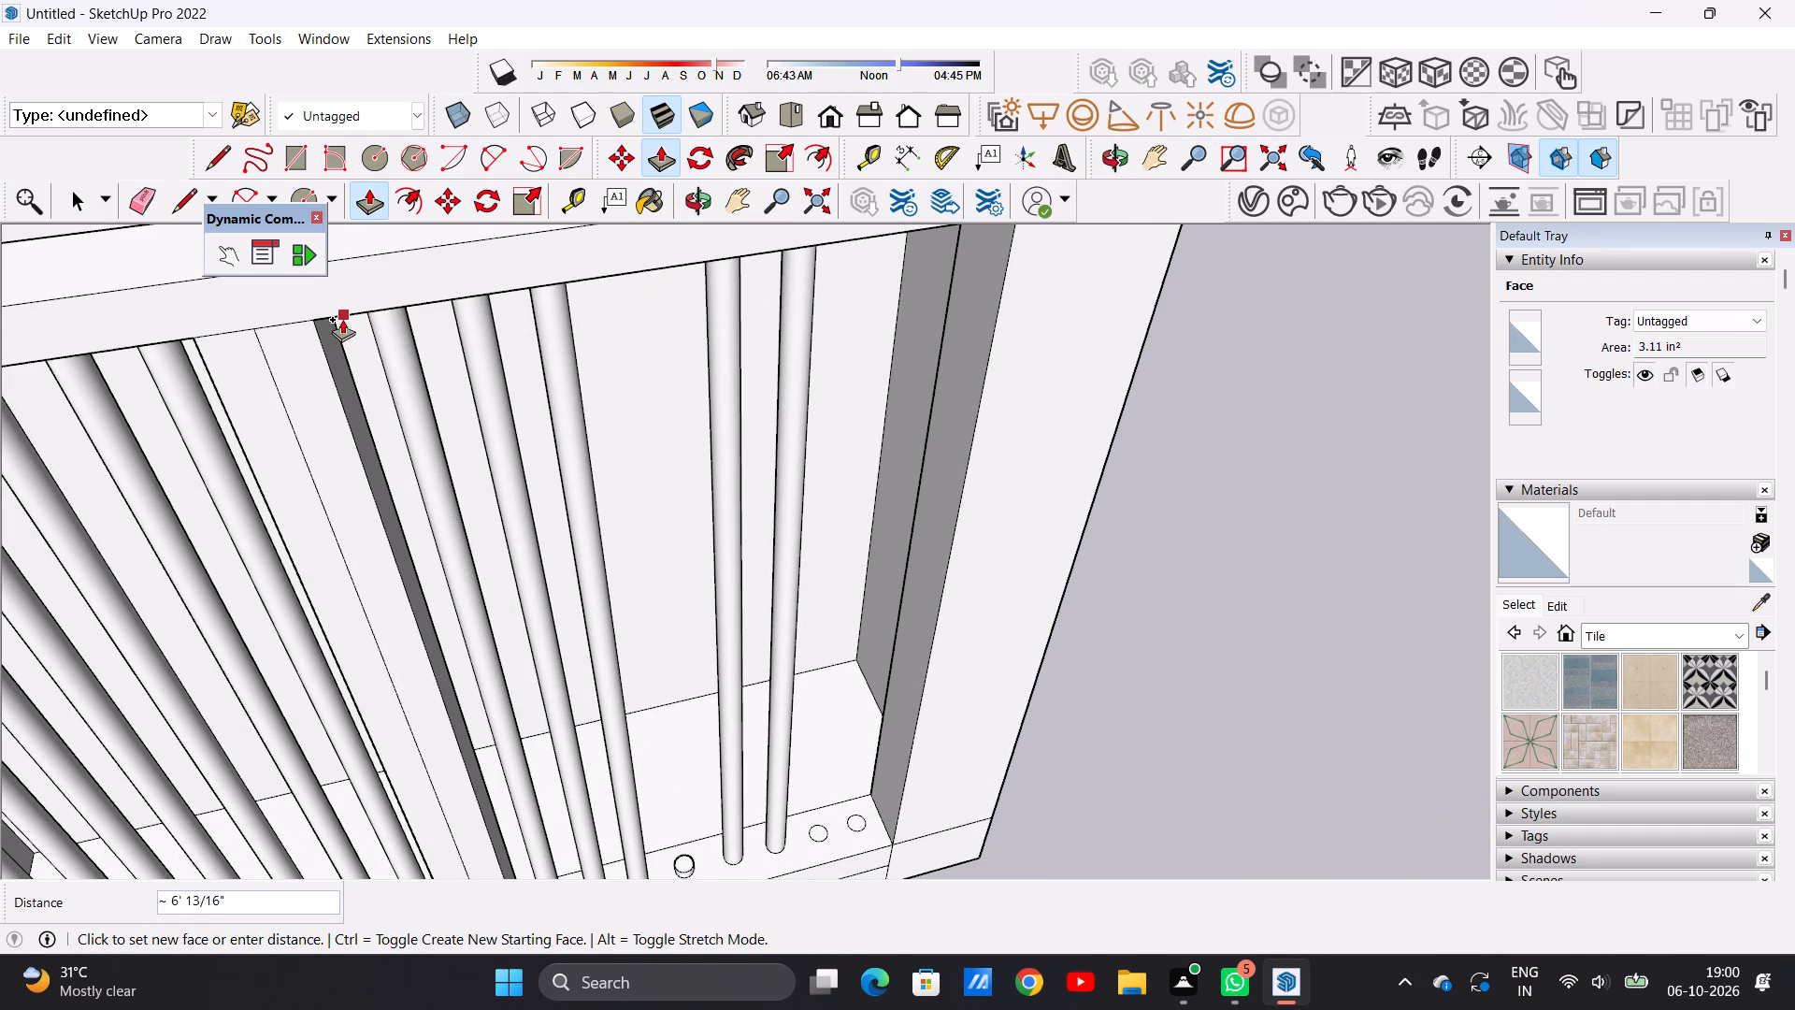
{"action": "left_click", "coordinate": [320, 320]}
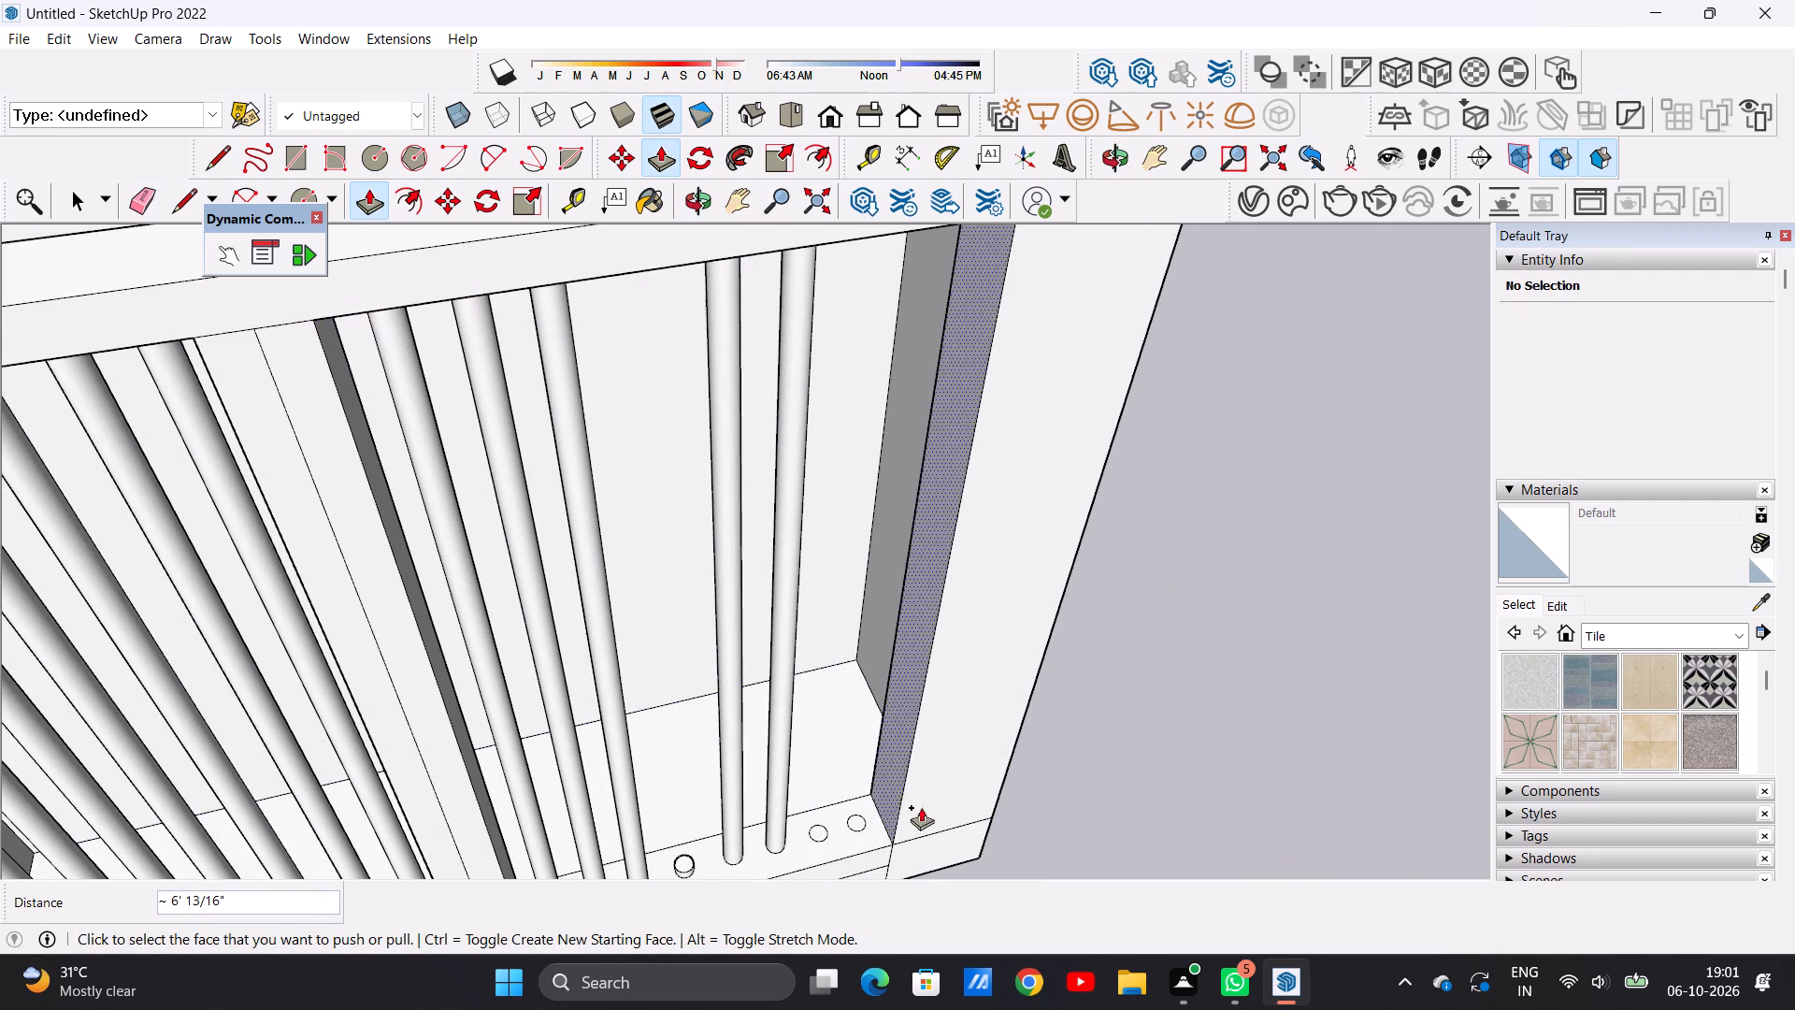
Push/Pull the seventh circle from the mullion in the second half up to the crossbeam's underside, about 6' 13/16".
{"action": "scroll", "coordinate": [838, 831], "scroll_direction": "up", "scroll_amount": 13}
{"action": "left_click", "coordinate": [780, 823]}
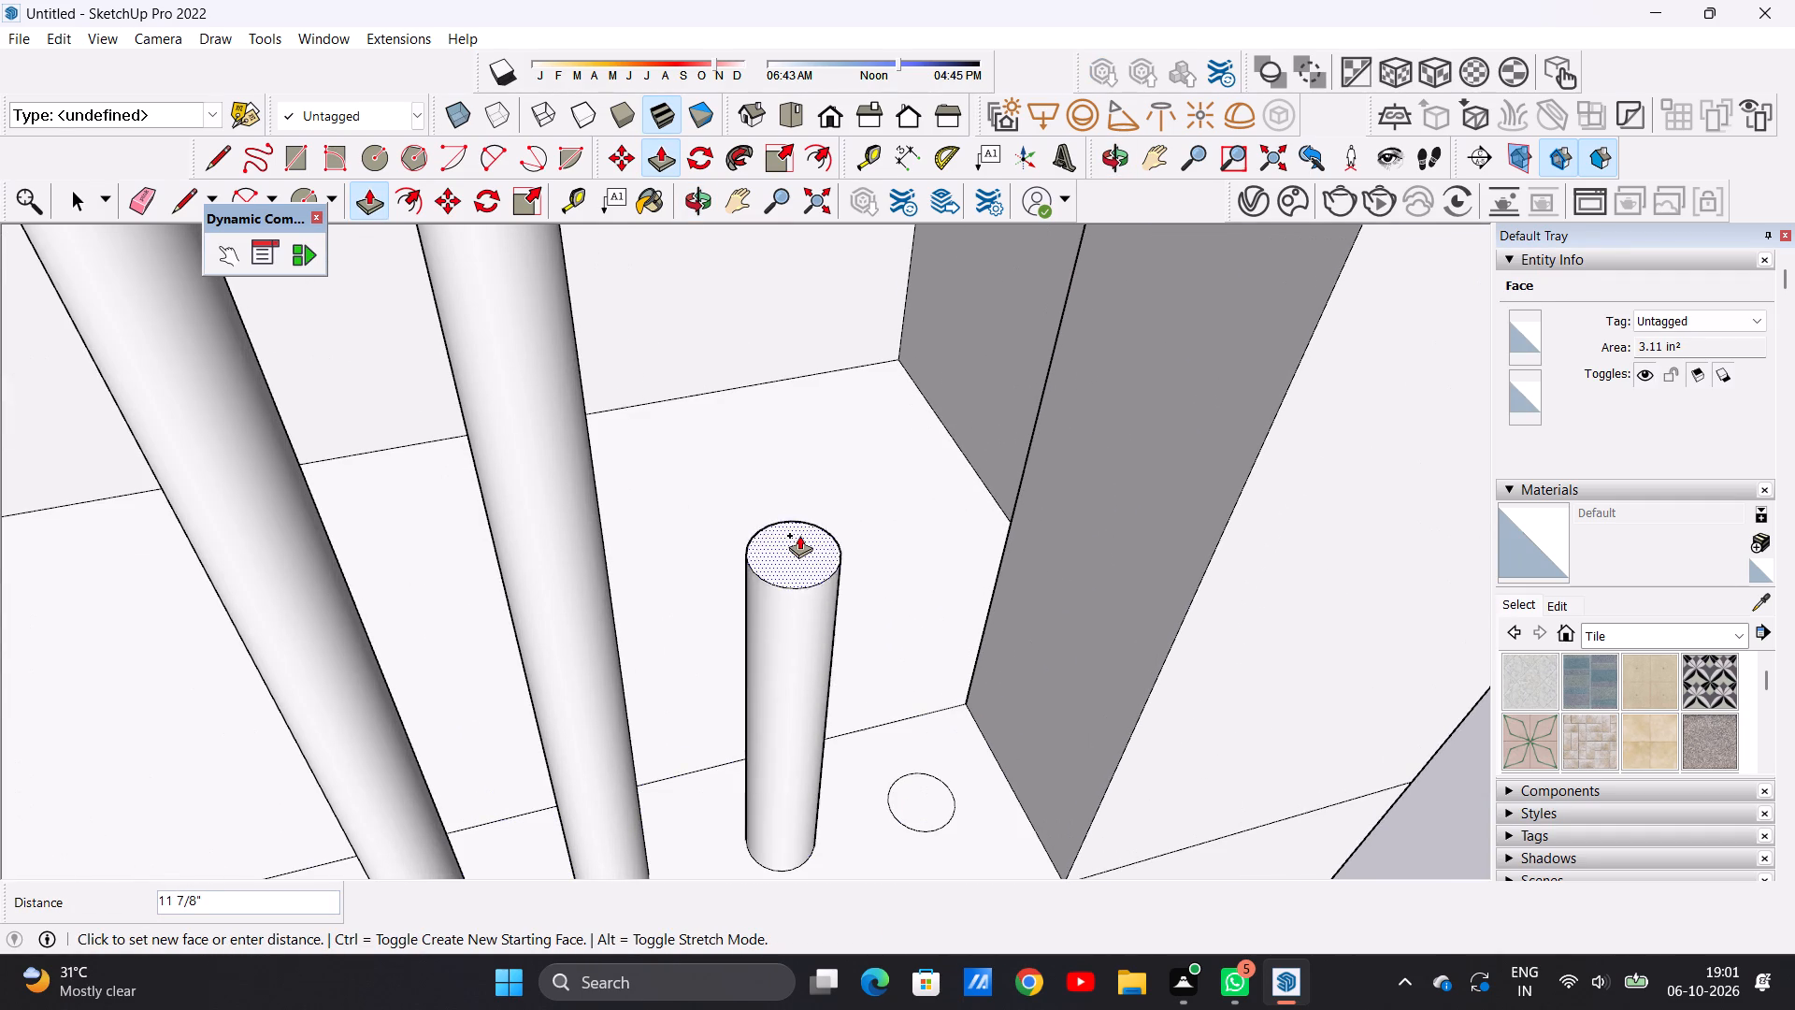
{"action": "scroll", "coordinate": [799, 534], "scroll_direction": "down", "scroll_amount": 20}
{"action": "scroll", "coordinate": [799, 534], "scroll_direction": "down", "scroll_amount": 2}
{"action": "scroll", "coordinate": [798, 538], "scroll_direction": "up", "scroll_amount": 1}
{"action": "scroll", "coordinate": [798, 538], "scroll_direction": "down", "scroll_amount": 17}
{"action": "scroll", "coordinate": [812, 451], "scroll_direction": "up", "scroll_amount": 13}
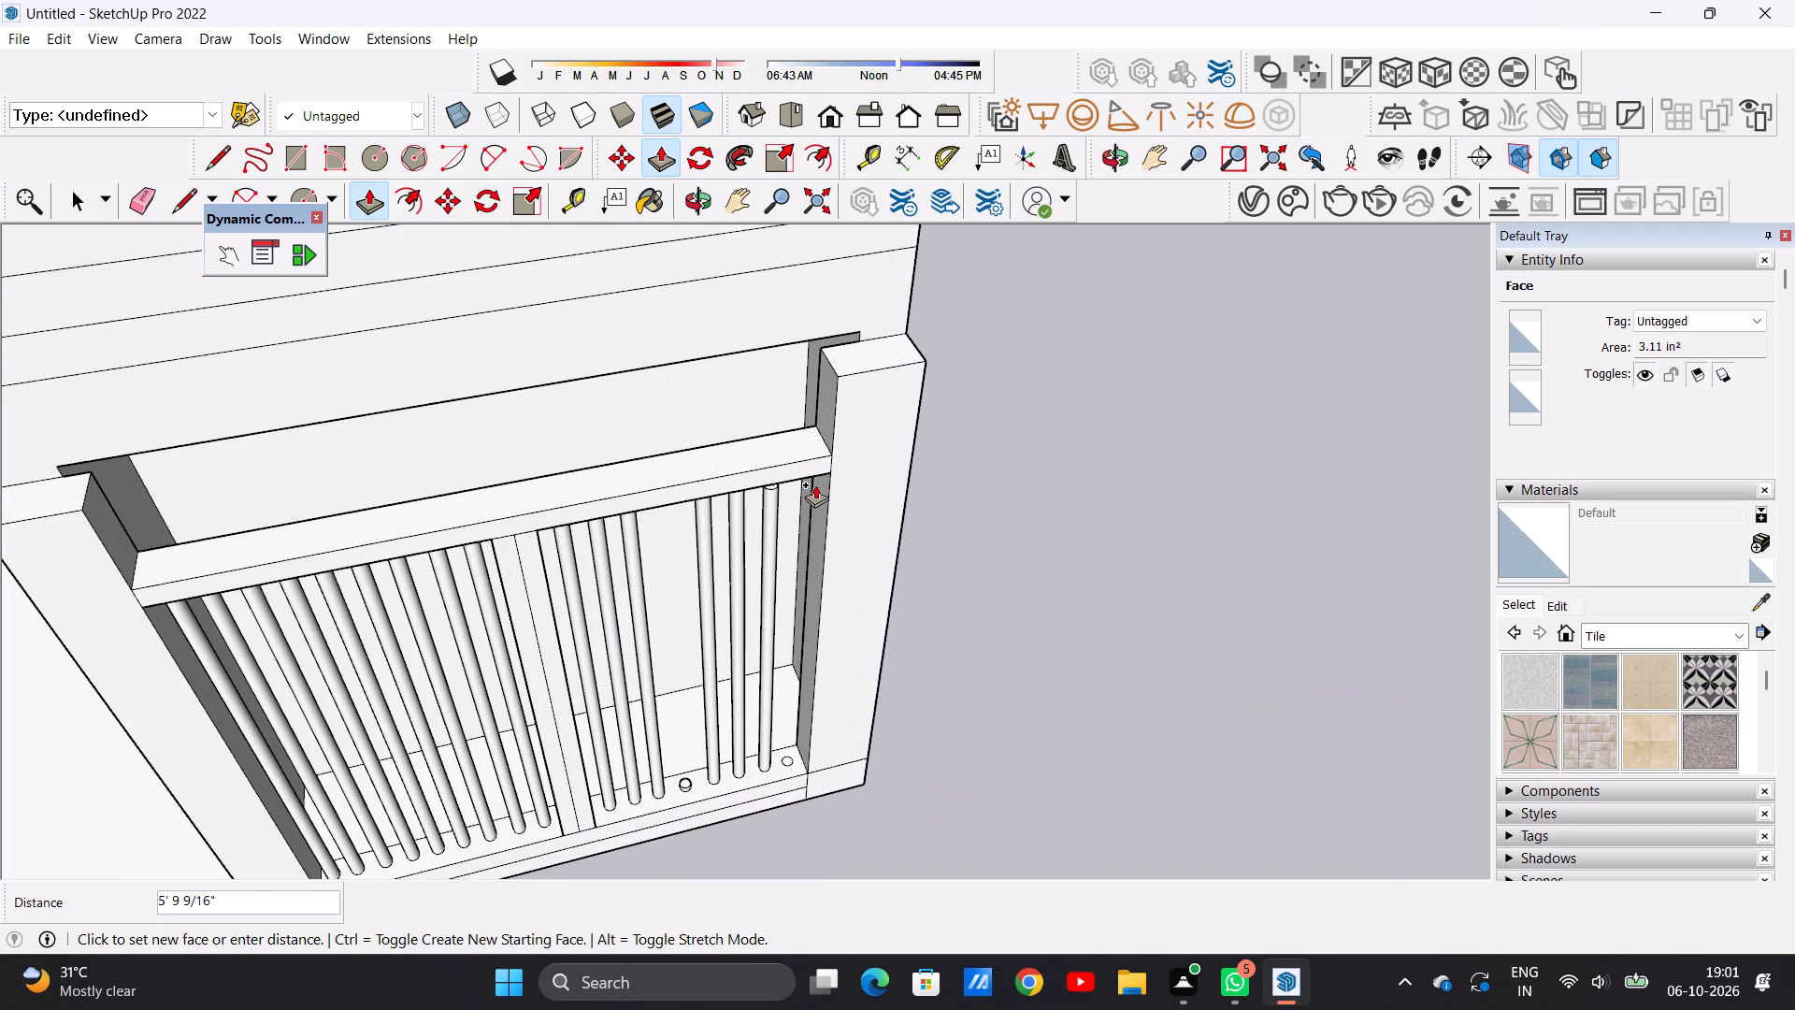
{"action": "left_click", "coordinate": [831, 475]}
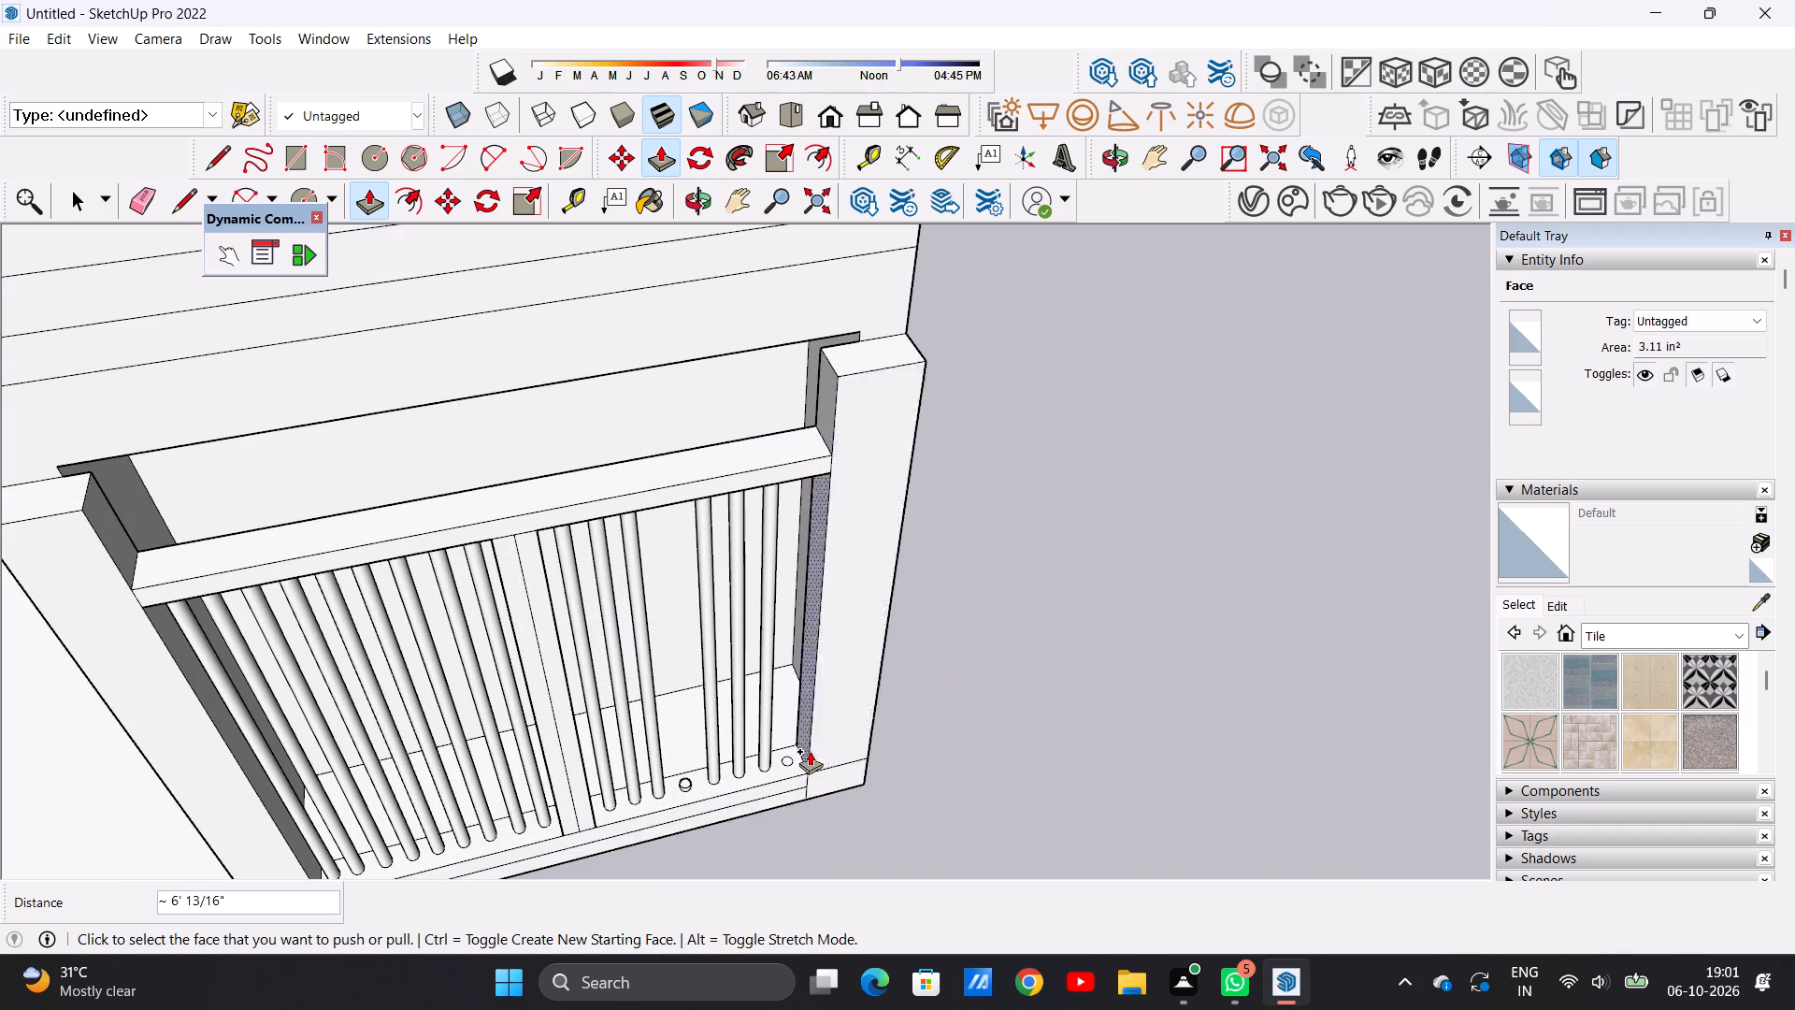
Push/Pull the eighth circle, nearest the outer post, up to the crossbeam's underside, about 6' 13/16".
{"action": "scroll", "coordinate": [810, 747], "scroll_direction": "up", "scroll_amount": 17}
{"action": "left_click", "coordinate": [753, 810]}
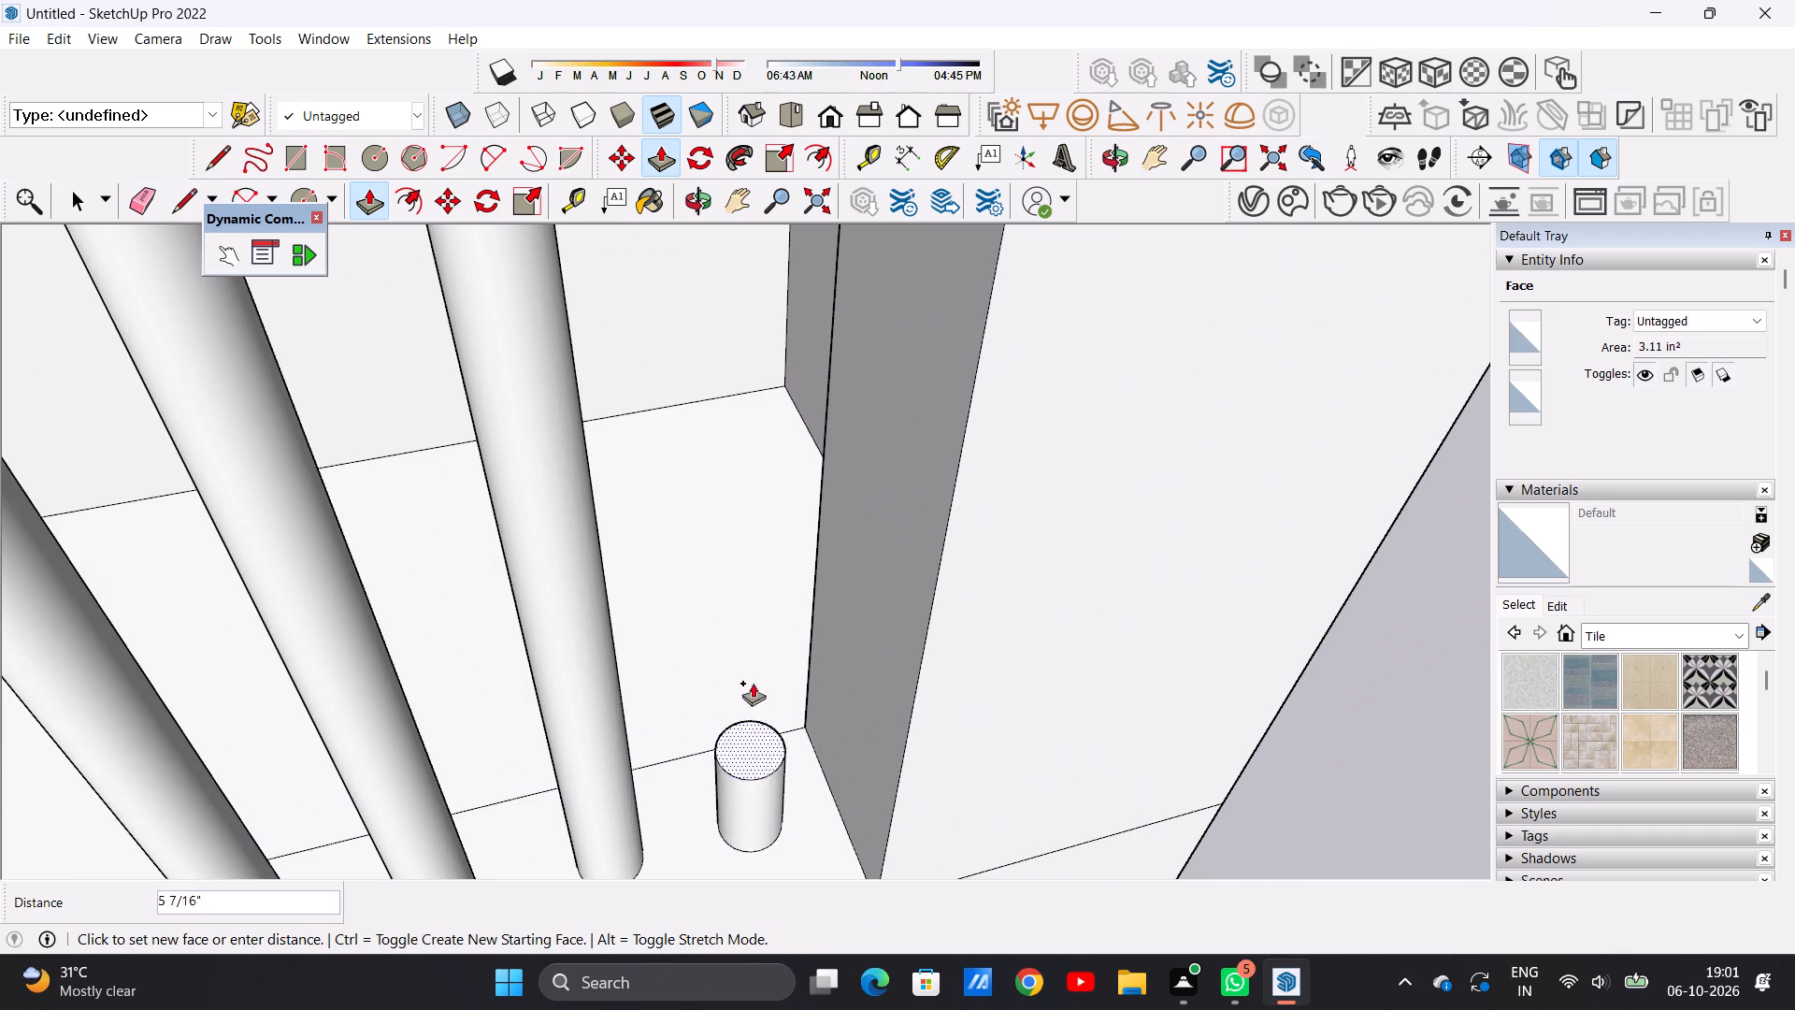
{"action": "scroll", "coordinate": [745, 582], "scroll_direction": "down", "scroll_amount": 20}
{"action": "scroll", "coordinate": [745, 582], "scroll_direction": "down", "scroll_amount": 6}
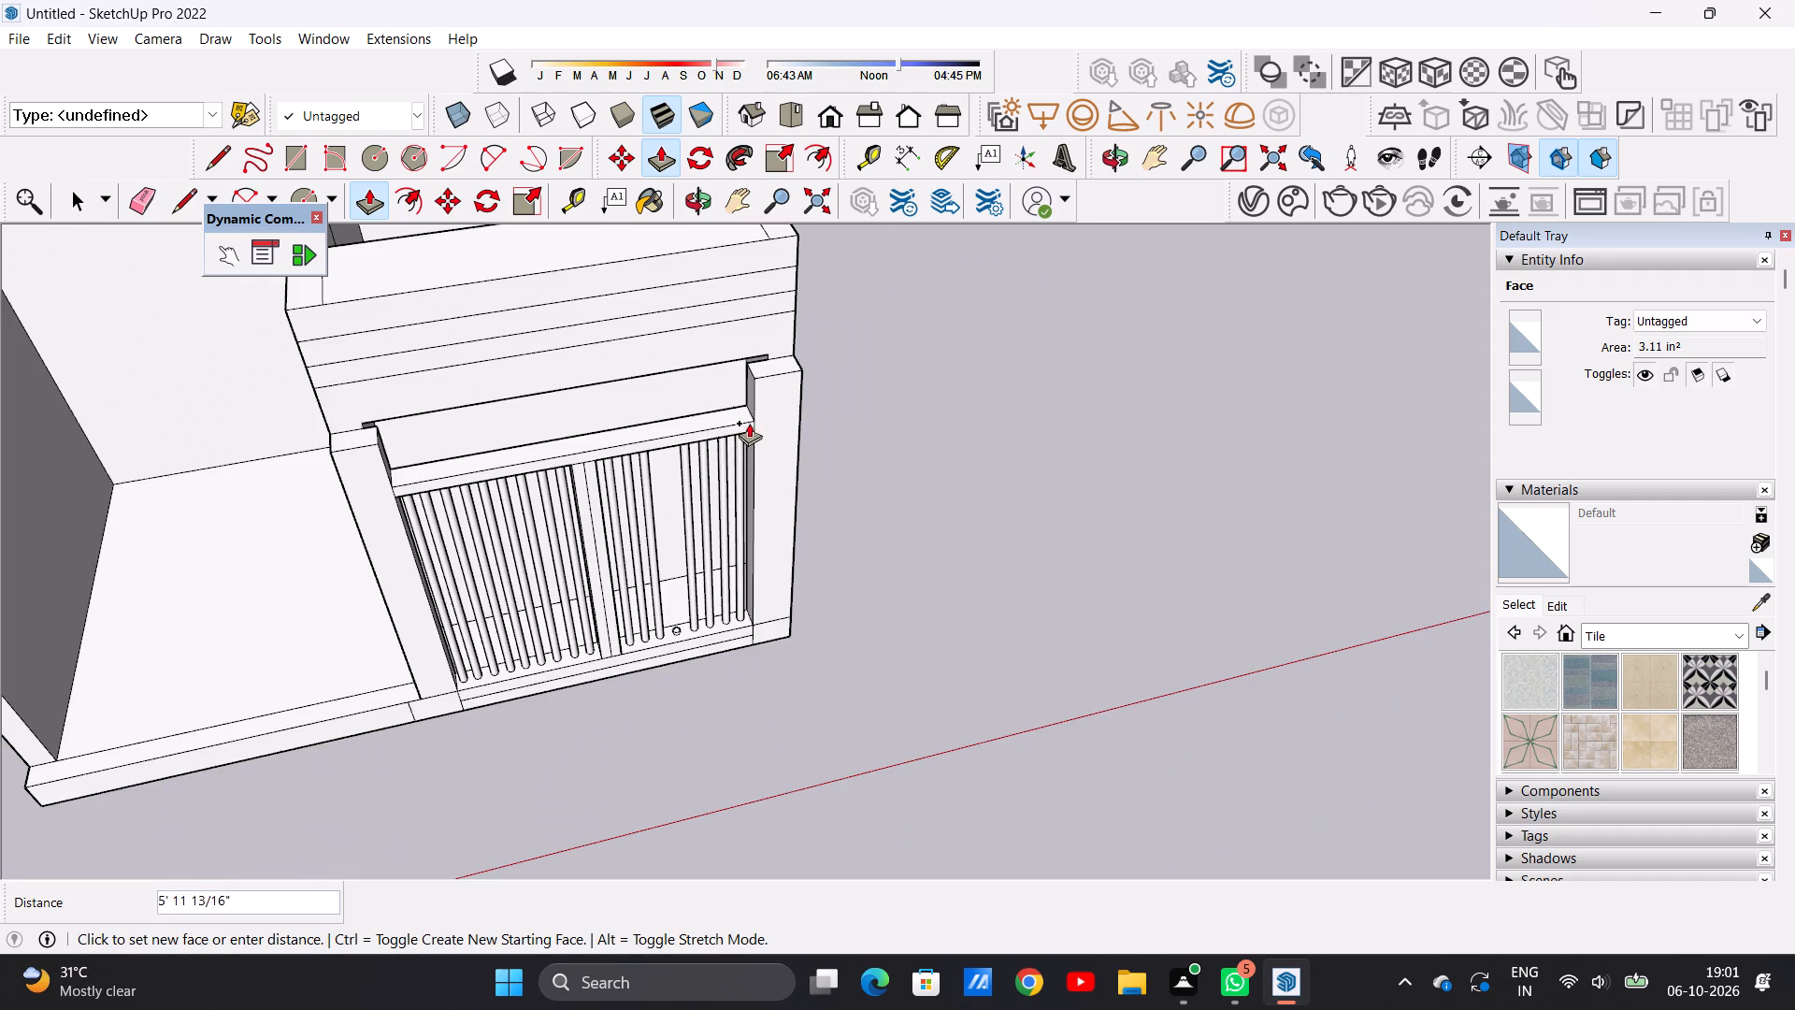
{"action": "scroll", "coordinate": [750, 422], "scroll_direction": "up", "scroll_amount": 7}
{"action": "scroll", "coordinate": [750, 422], "scroll_direction": "down", "scroll_amount": 1}
{"action": "scroll", "coordinate": [750, 422], "scroll_direction": "up", "scroll_amount": 5}
{"action": "left_click", "coordinate": [764, 445]}
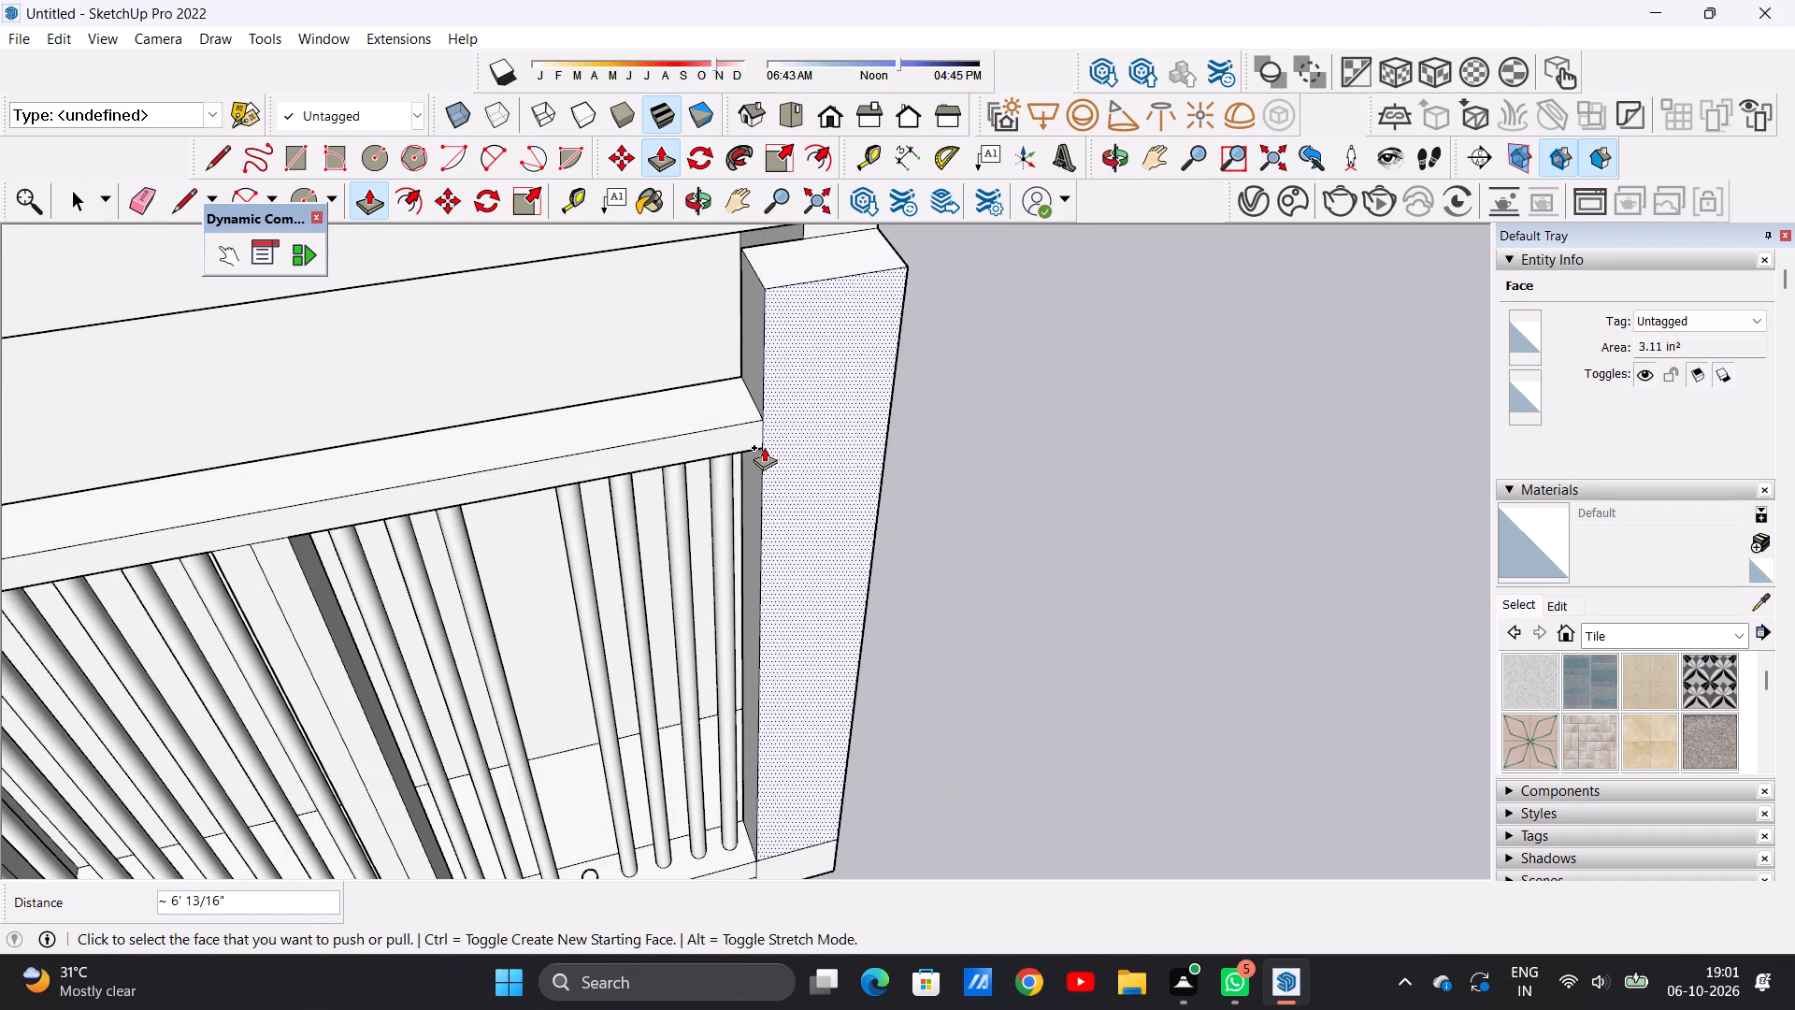
{"action": "key", "text": "space"}
Push/Pull the top of the short fourth bar stub up to the crossbeam's underside, about 5' 11 5/8".
{"action": "scroll", "coordinate": [747, 582], "scroll_direction": "down", "scroll_amount": 9}
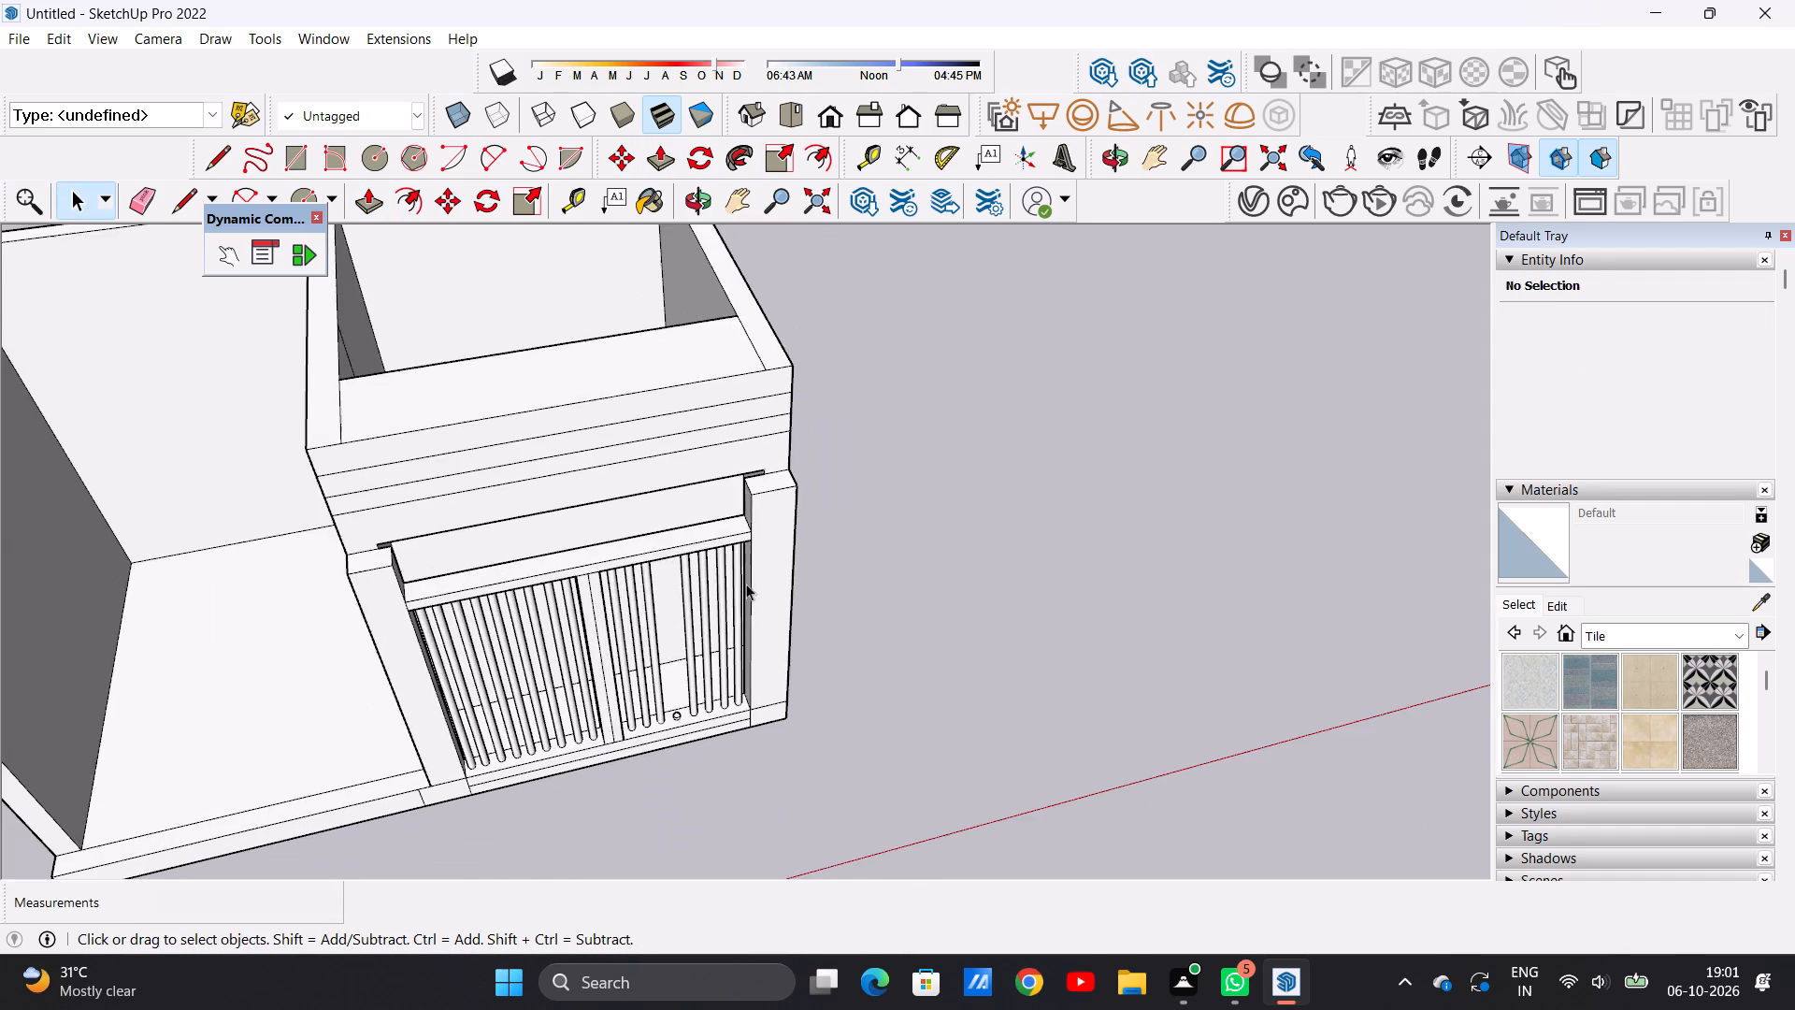
{"action": "scroll", "coordinate": [746, 584], "scroll_direction": "down", "scroll_amount": 1}
{"action": "scroll", "coordinate": [714, 738], "scroll_direction": "up", "scroll_amount": 6}
{"action": "middle_click_drag", "start_coordinate": [676, 703], "coordinate": [632, 720]}
{"action": "scroll", "coordinate": [655, 697], "scroll_direction": "up", "scroll_amount": 11}
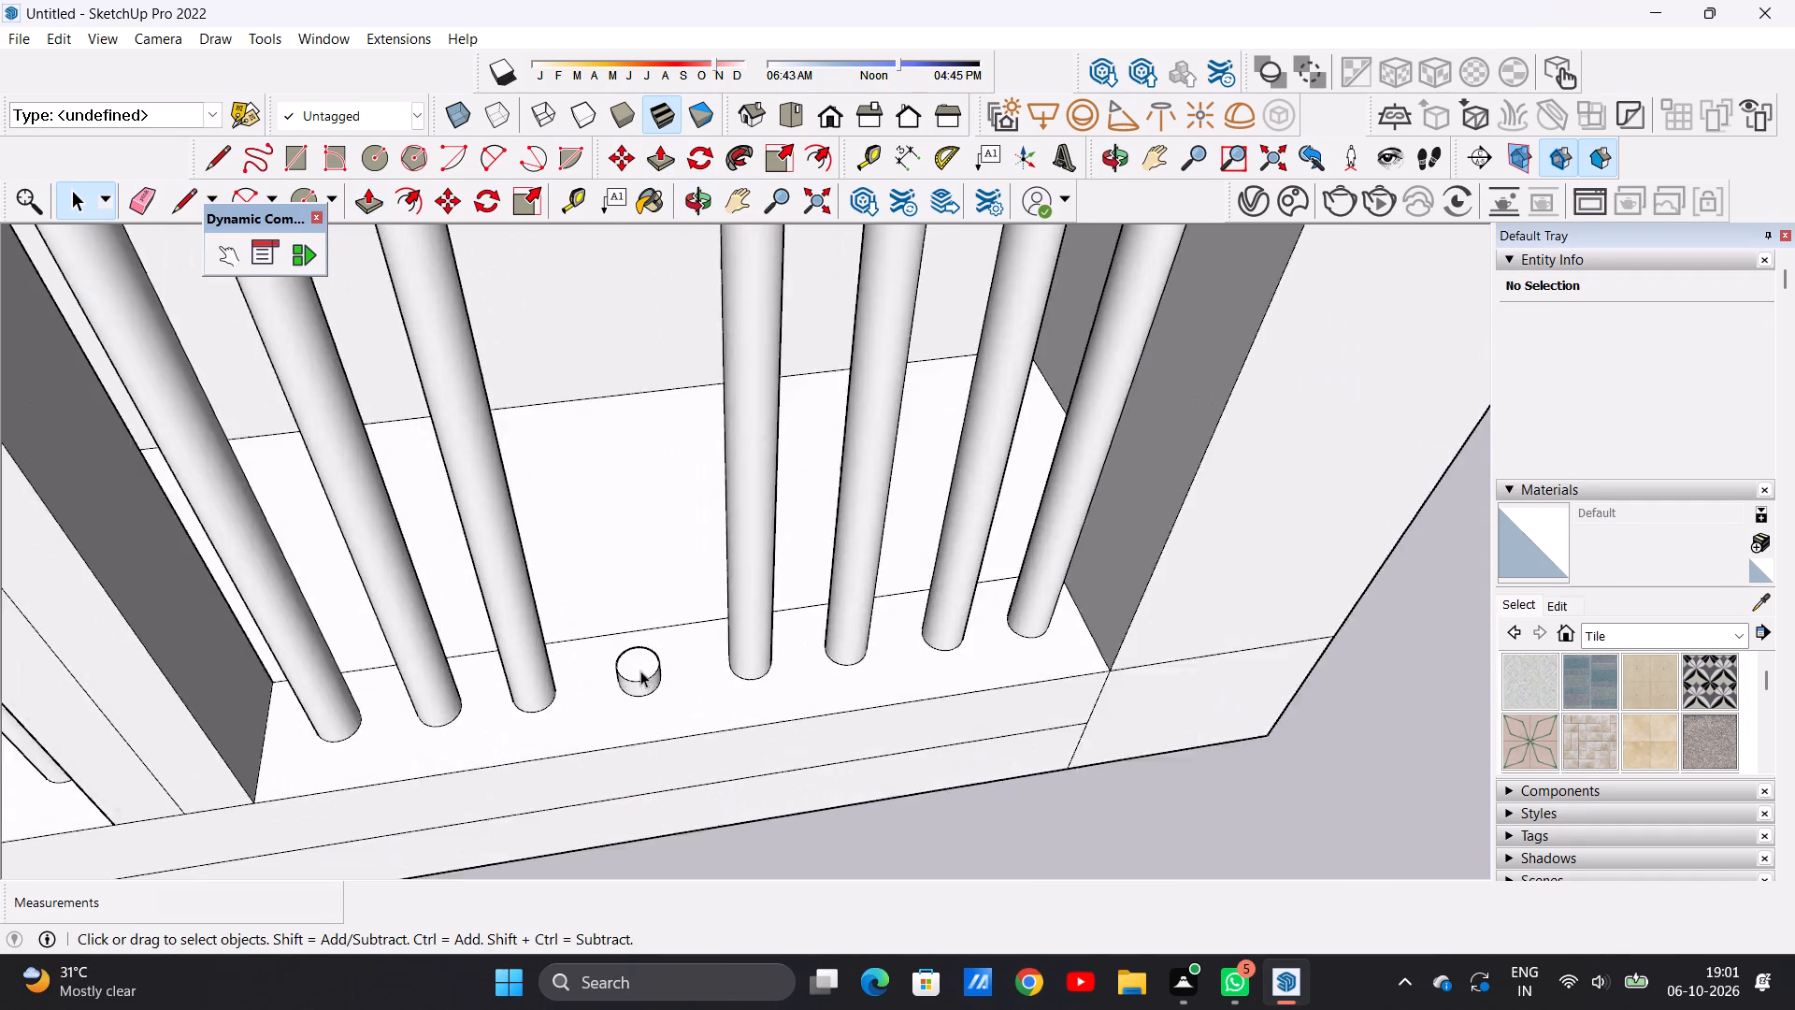
{"action": "scroll", "coordinate": [640, 671], "scroll_direction": "up", "scroll_amount": 13}
{"action": "key", "text": "p"}
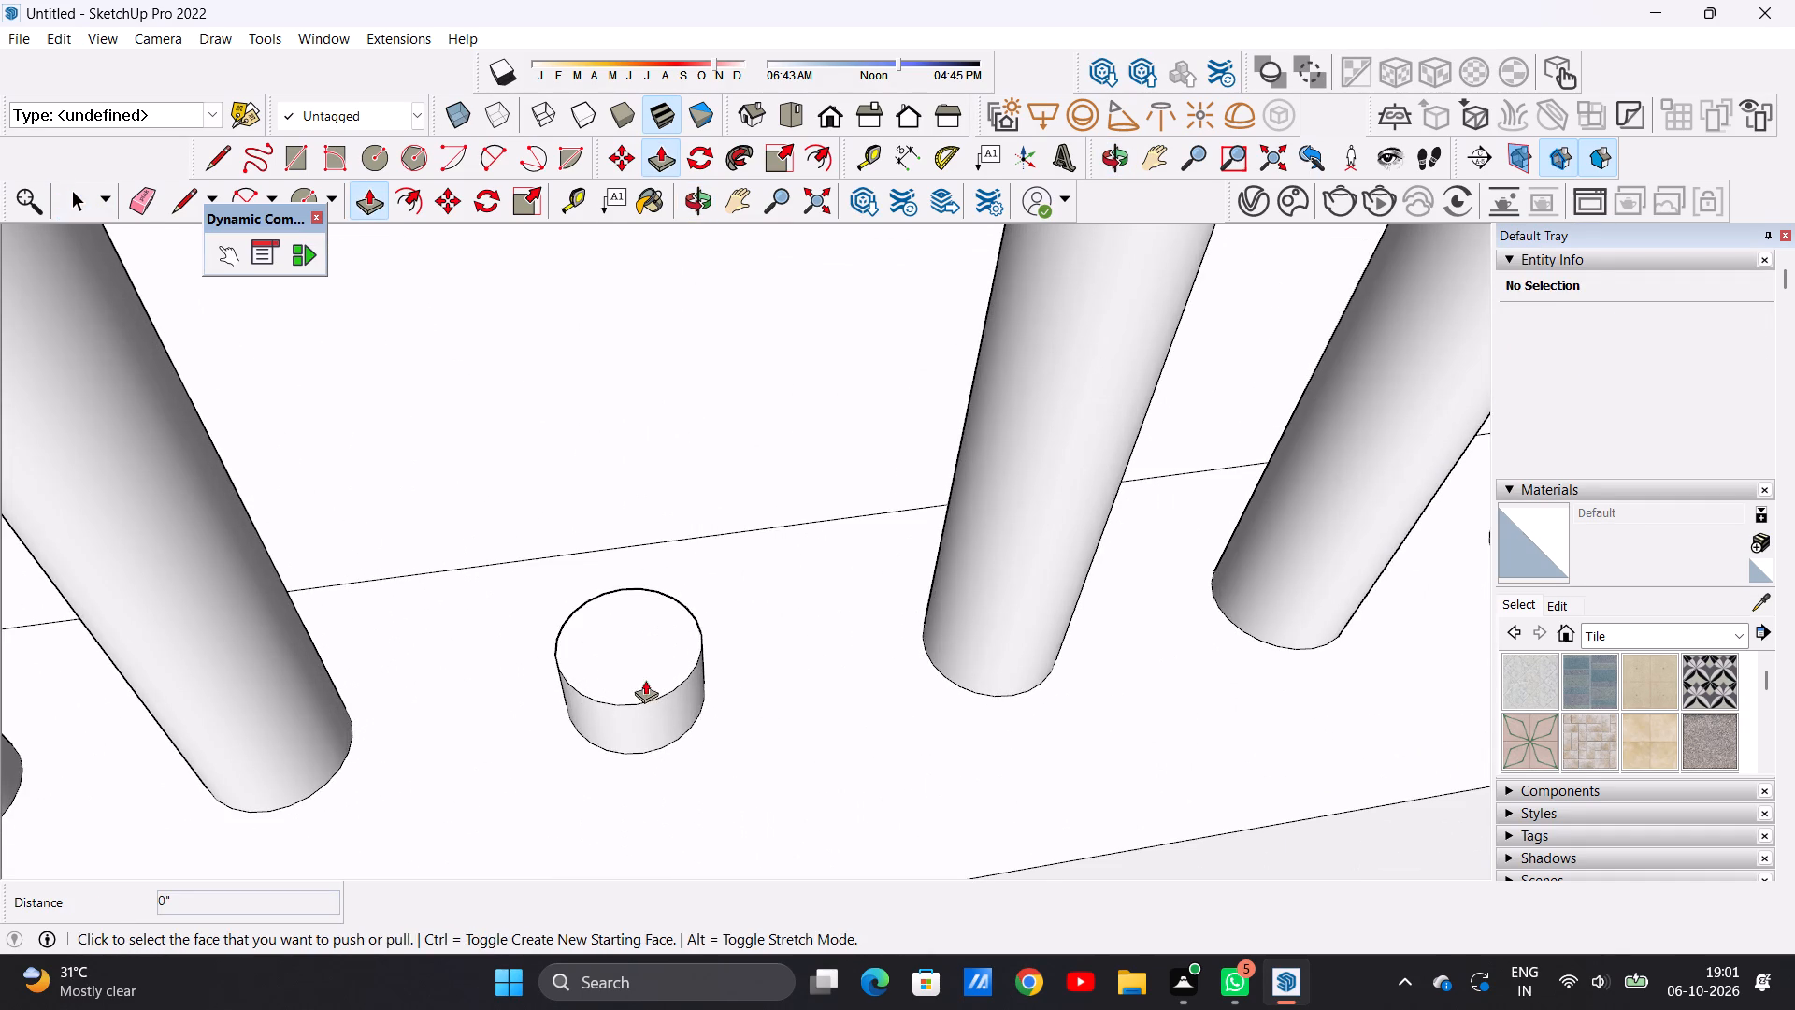
{"action": "left_click", "coordinate": [629, 654]}
{"action": "scroll", "coordinate": [644, 557], "scroll_direction": "down", "scroll_amount": 16}
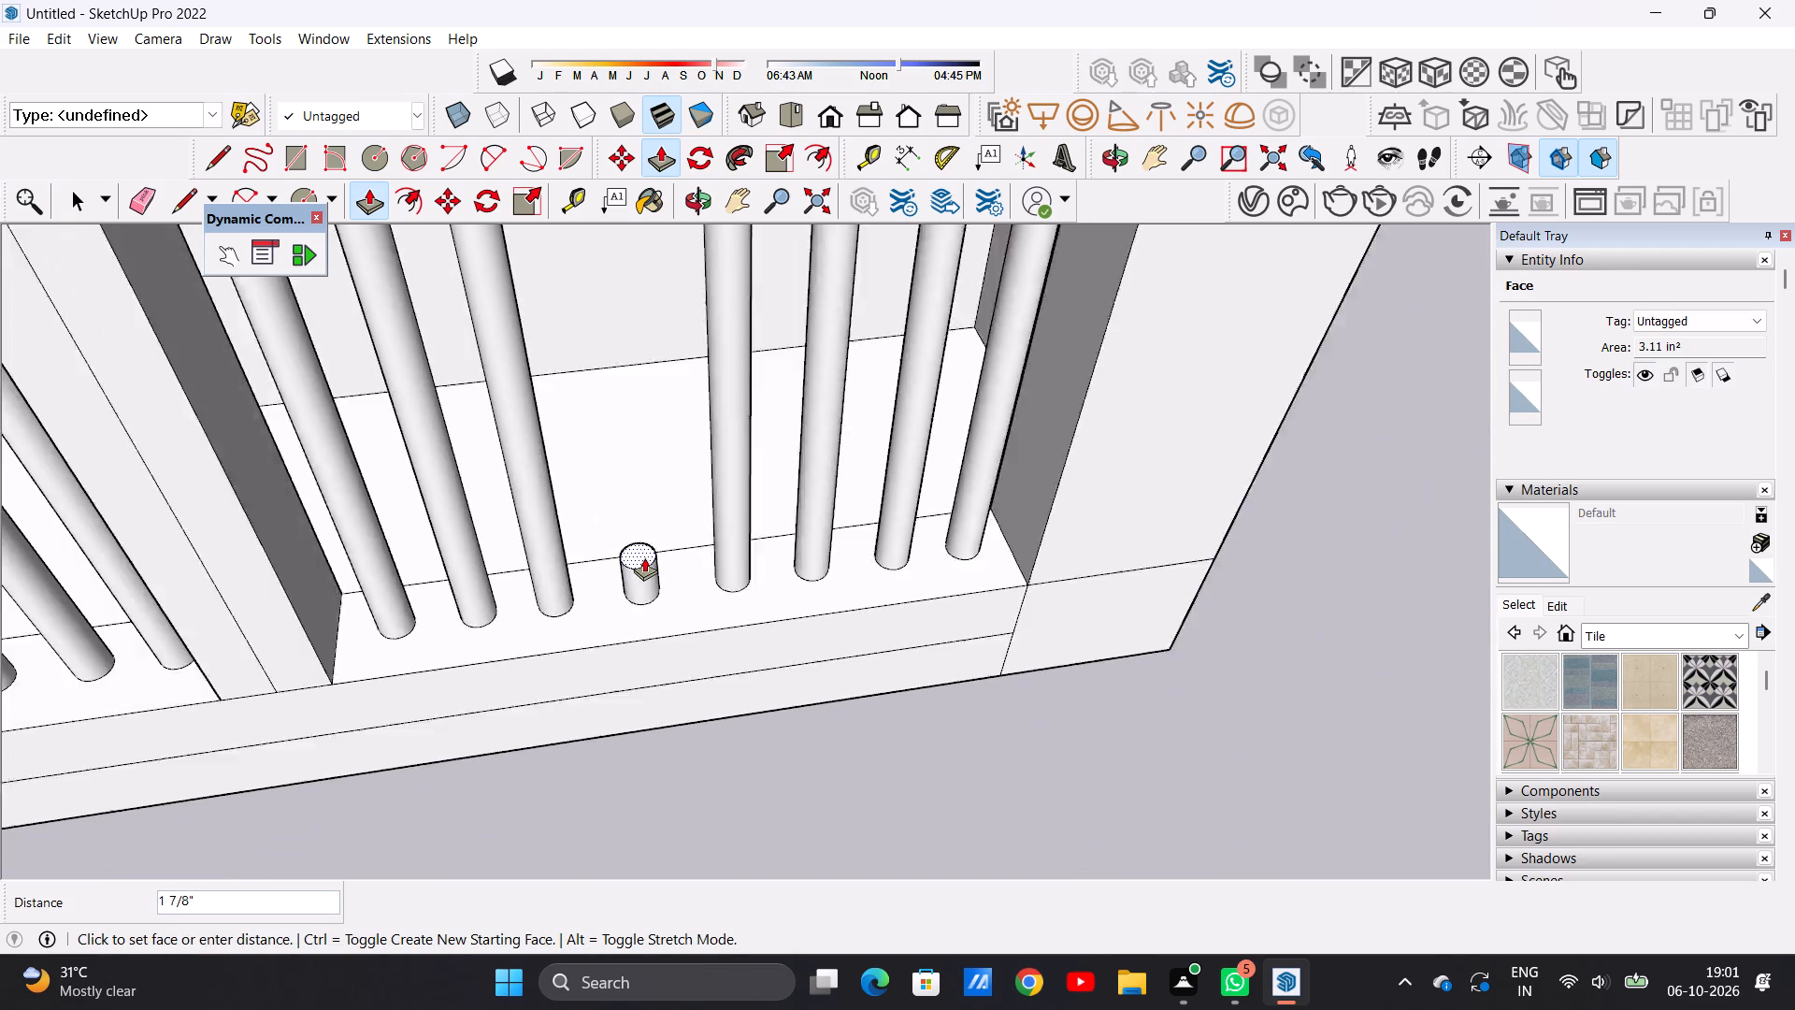
{"action": "scroll", "coordinate": [644, 557], "scroll_direction": "down", "scroll_amount": 13}
{"action": "scroll", "coordinate": [650, 391], "scroll_direction": "down", "scroll_amount": 8}
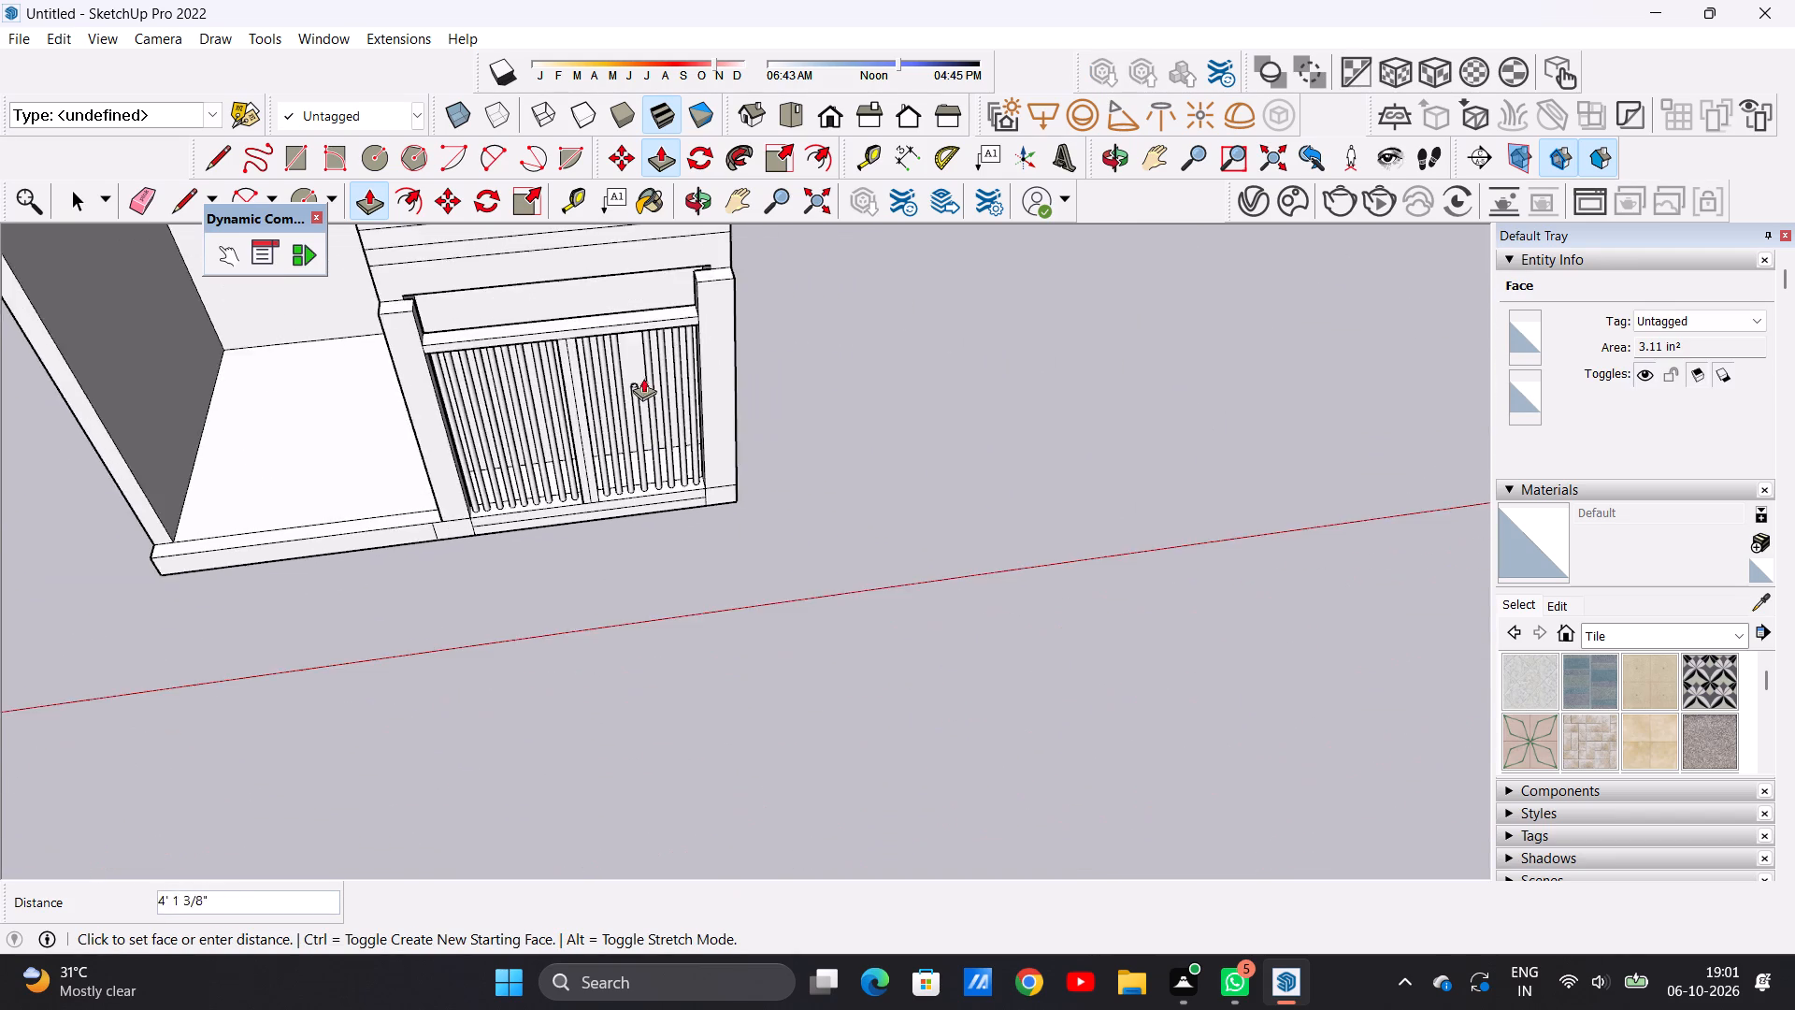
{"action": "scroll", "coordinate": [643, 367], "scroll_direction": "up", "scroll_amount": 7}
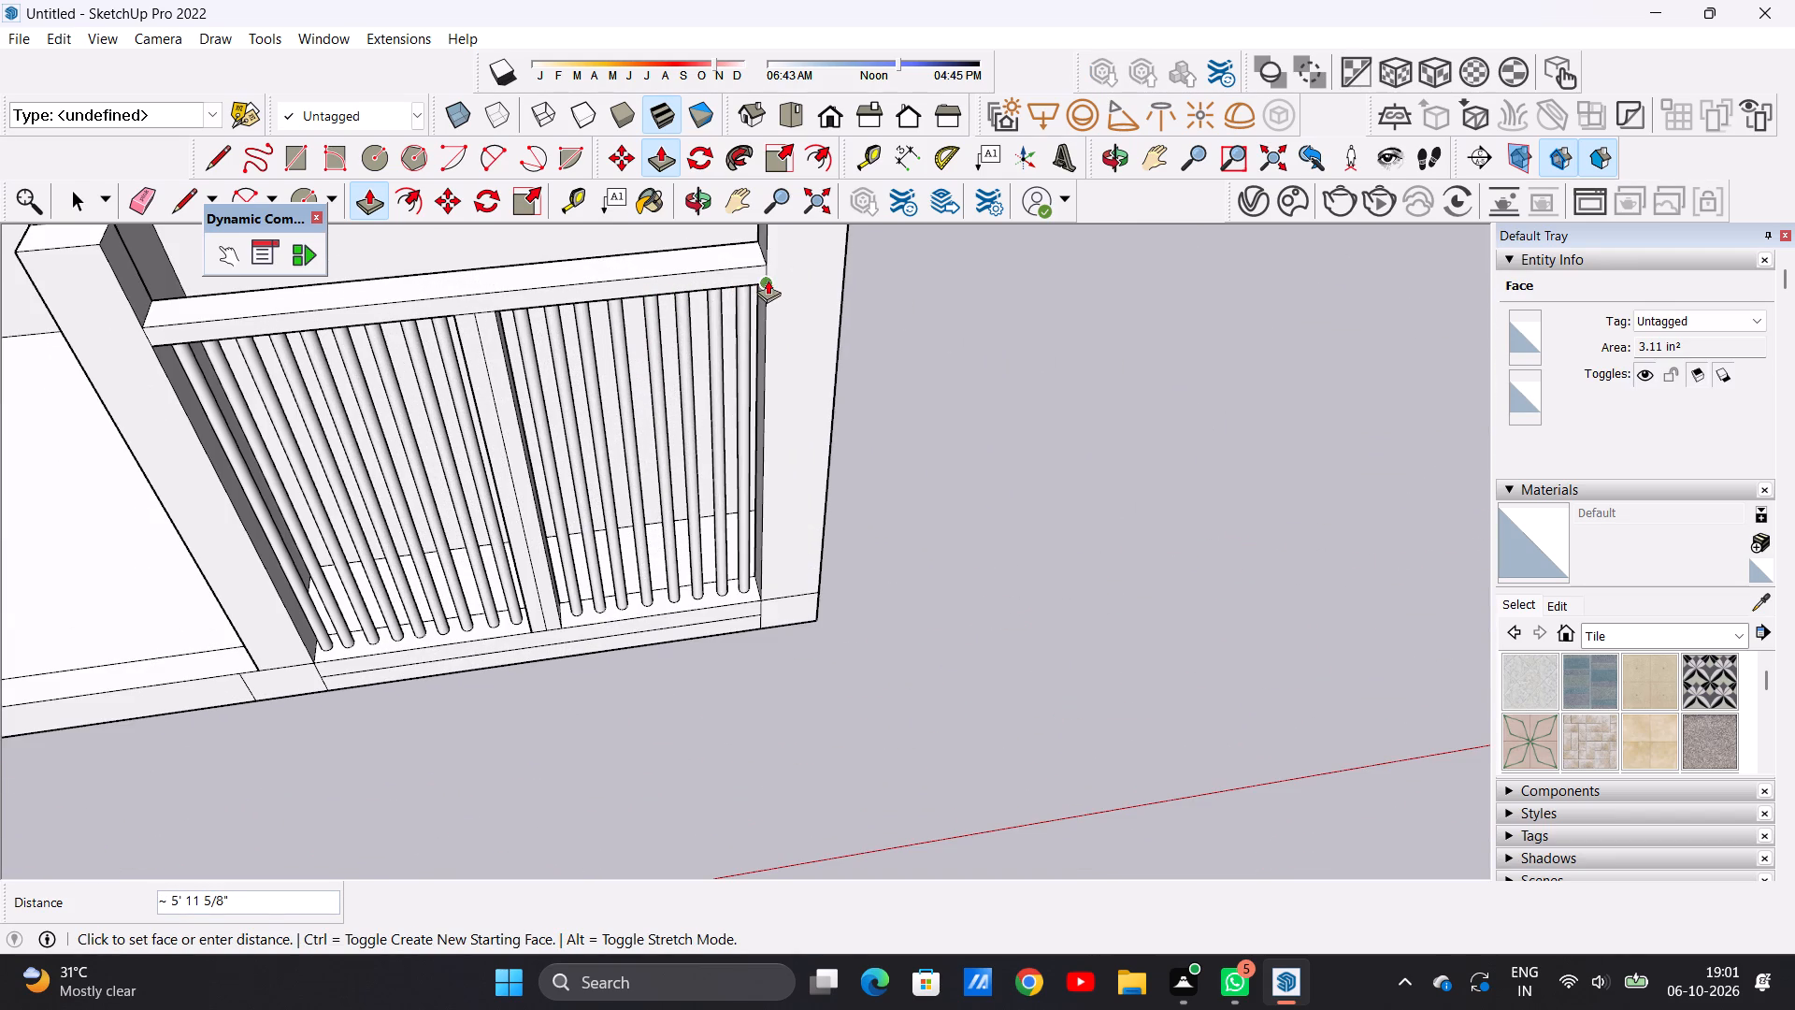
{"action": "left_click", "coordinate": [768, 280]}
{"action": "key", "text": "space"}
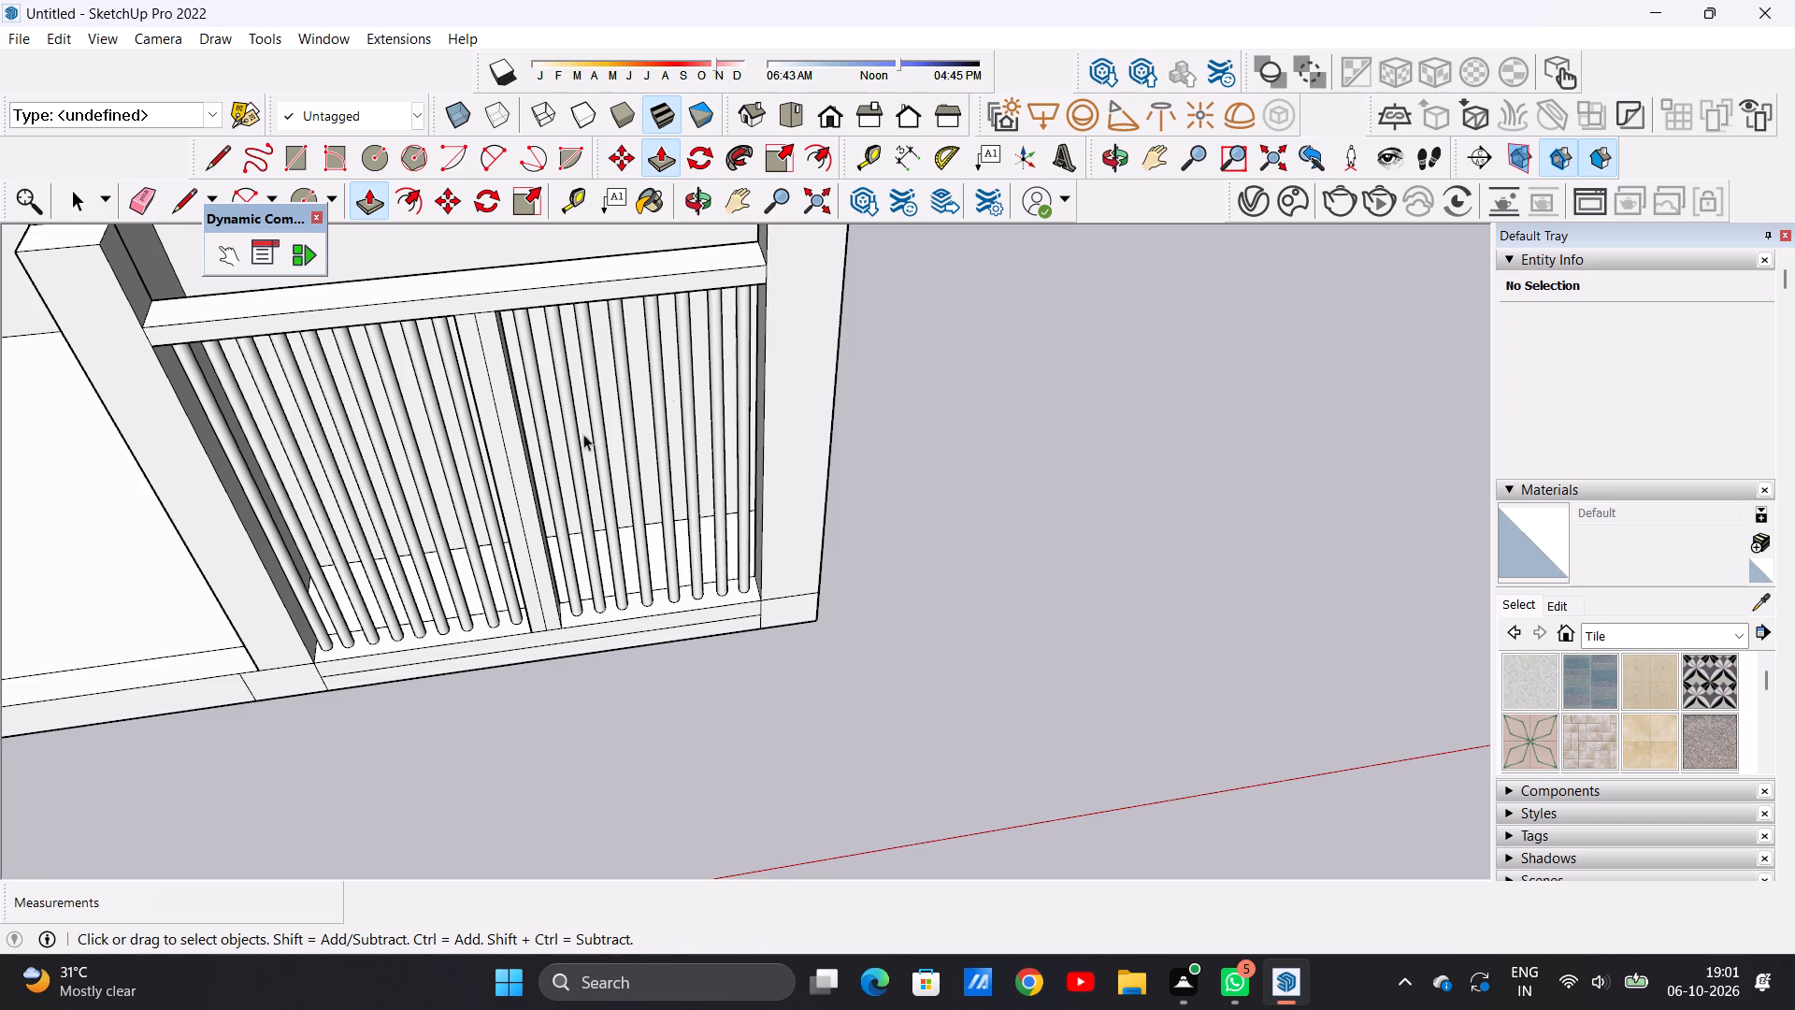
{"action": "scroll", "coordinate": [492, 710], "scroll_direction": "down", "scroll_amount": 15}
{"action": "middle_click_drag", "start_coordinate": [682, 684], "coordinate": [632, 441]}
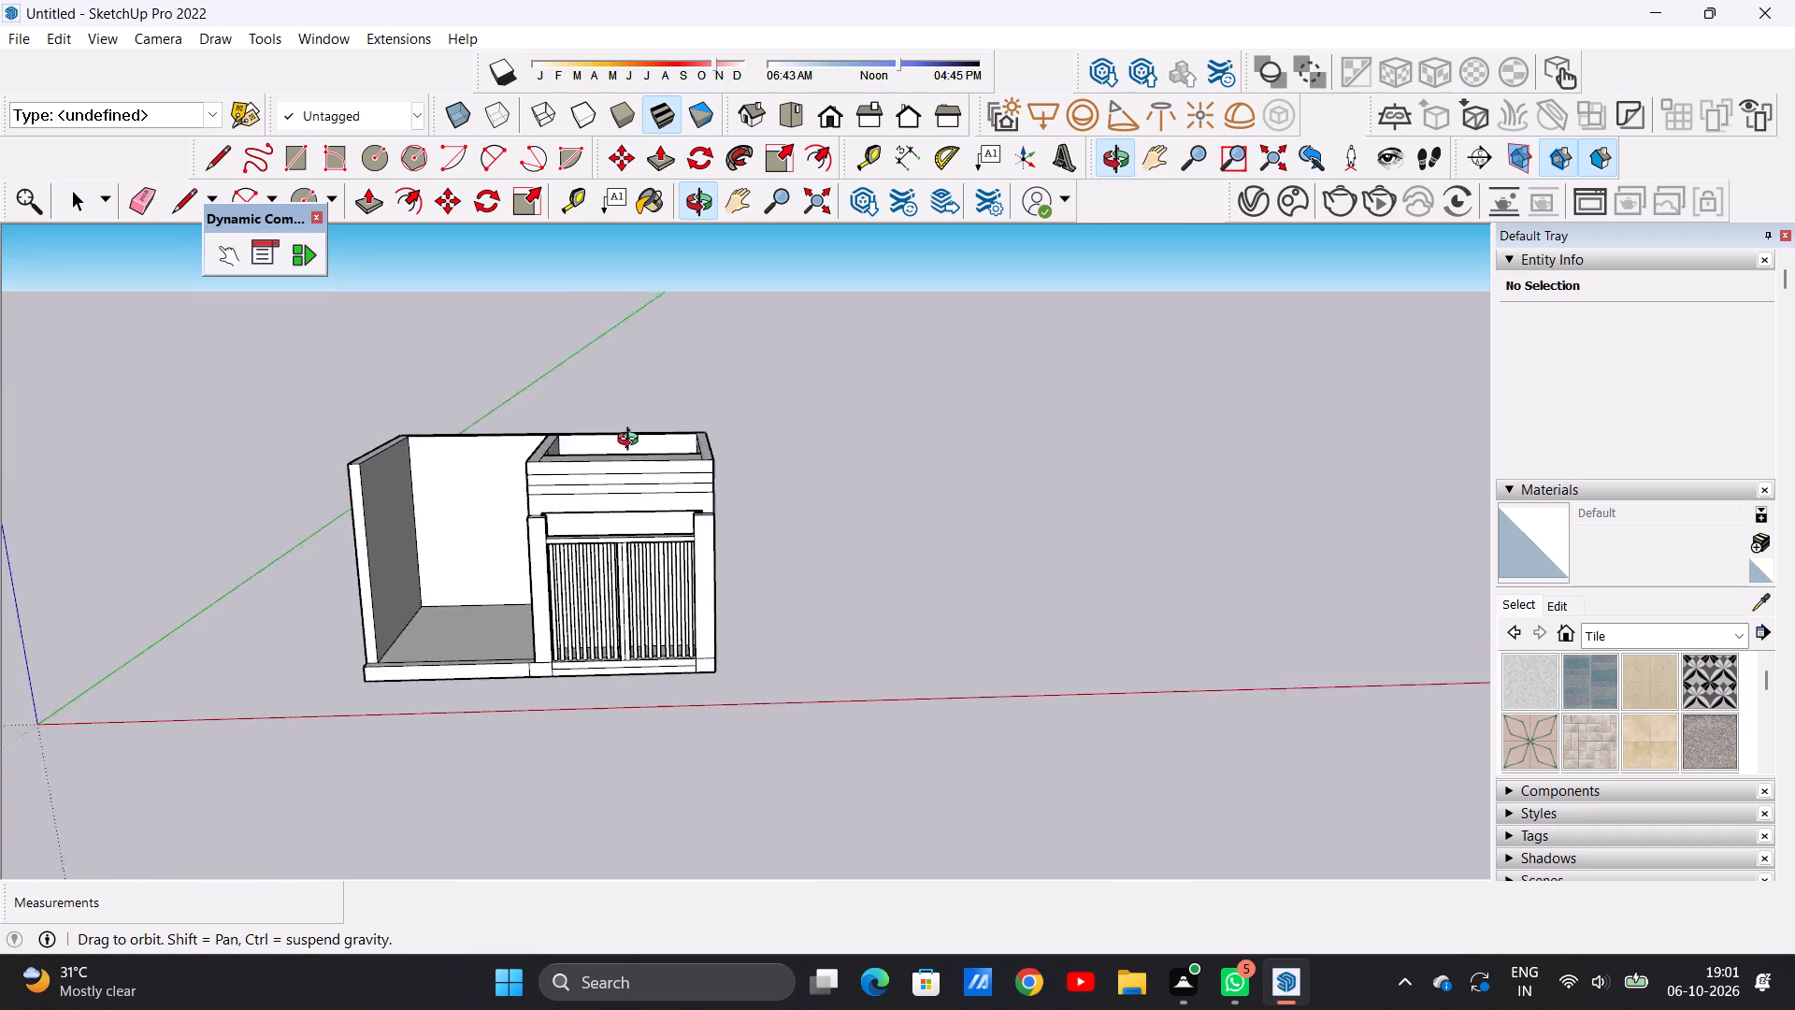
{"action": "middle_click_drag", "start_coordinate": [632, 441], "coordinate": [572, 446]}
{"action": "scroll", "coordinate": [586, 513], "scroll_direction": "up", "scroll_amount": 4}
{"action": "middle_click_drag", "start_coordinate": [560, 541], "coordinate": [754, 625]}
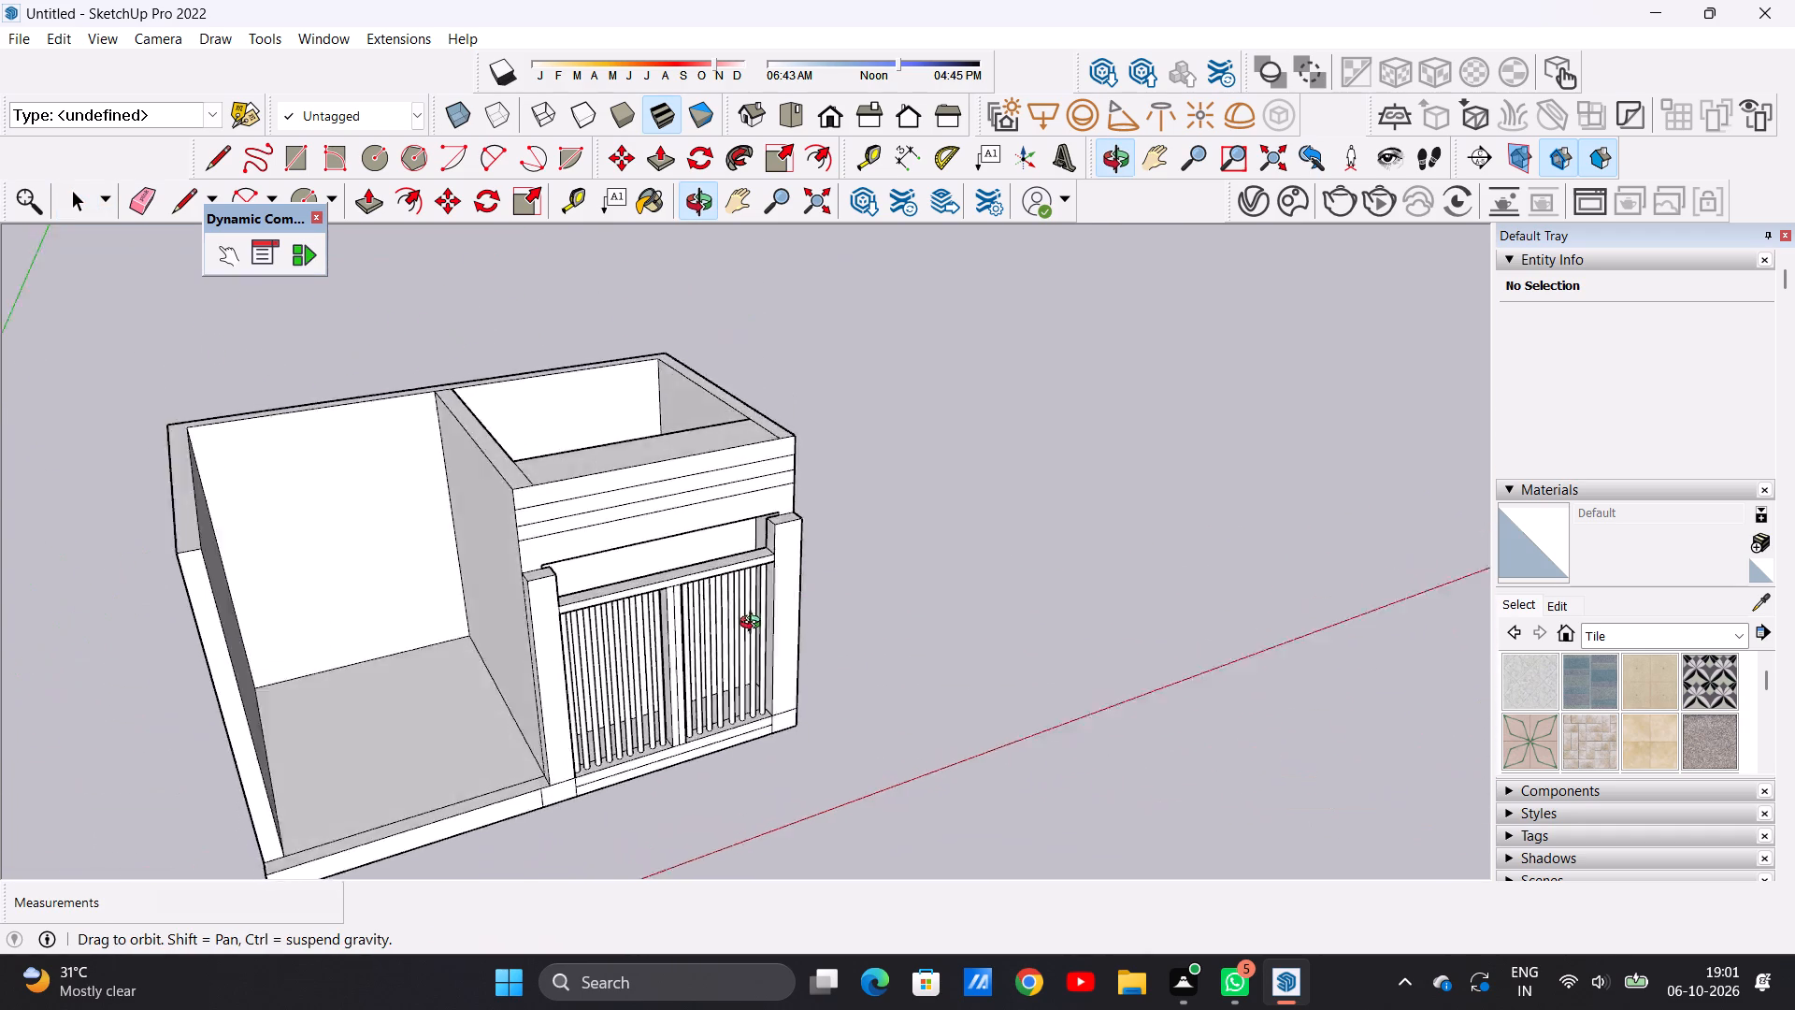
Examine the barred bay, crossbeam and lined band from the front and from above.
{"action": "middle_click_drag", "start_coordinate": [754, 625], "coordinate": [629, 506]}
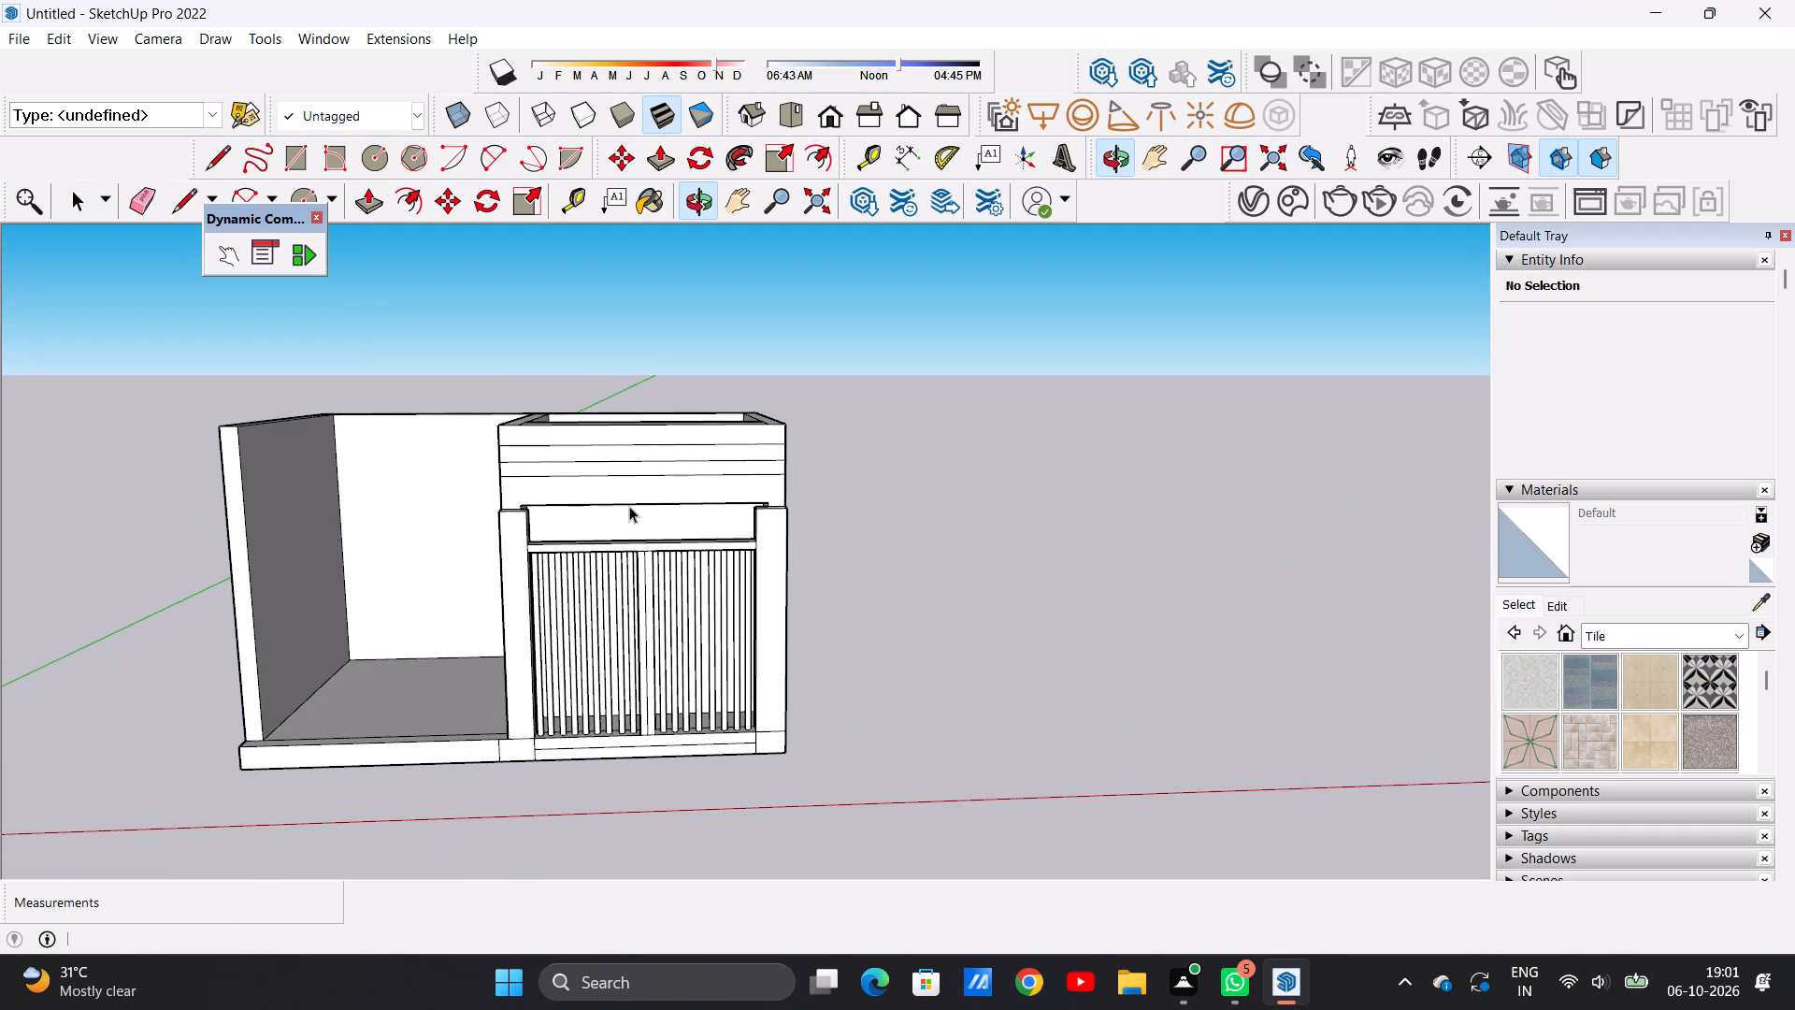
{"action": "scroll", "coordinate": [706, 595], "scroll_direction": "down", "scroll_amount": 4}
{"action": "scroll", "coordinate": [625, 489], "scroll_direction": "up", "scroll_amount": 7}
{"action": "scroll", "coordinate": [659, 592], "scroll_direction": "up", "scroll_amount": 6}
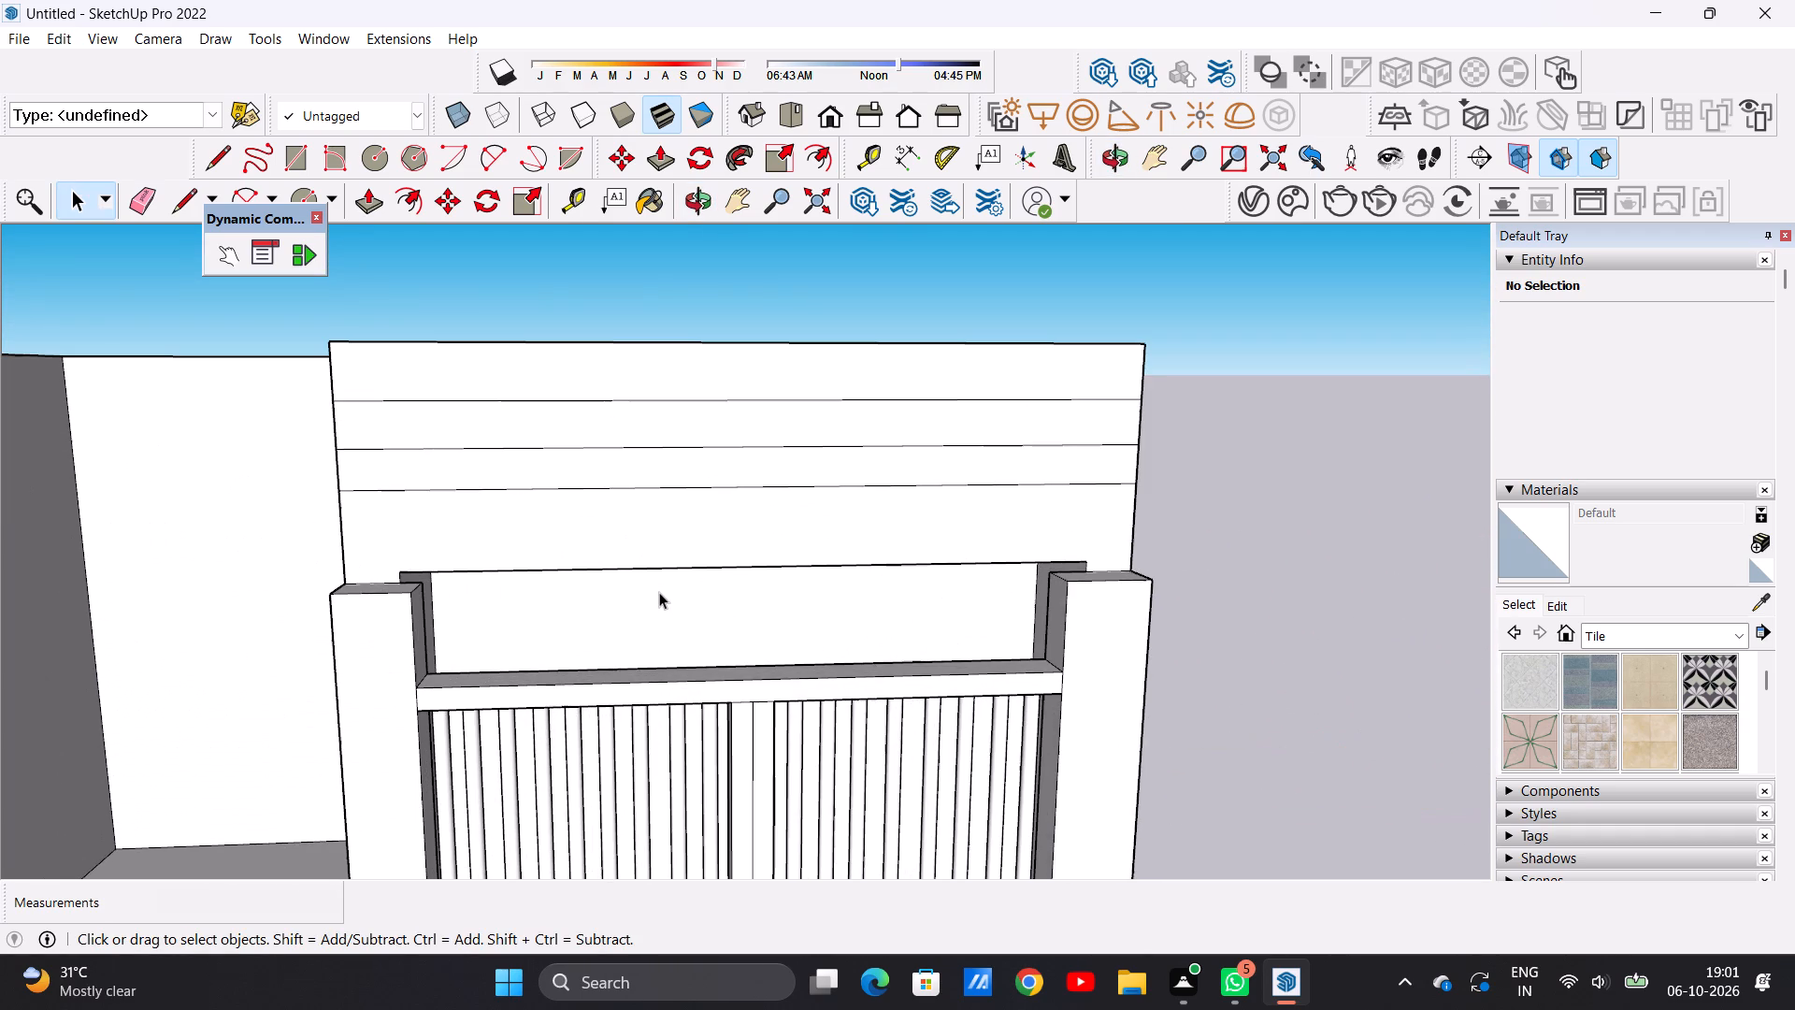
{"action": "scroll", "coordinate": [656, 603], "scroll_direction": "down", "scroll_amount": 12}
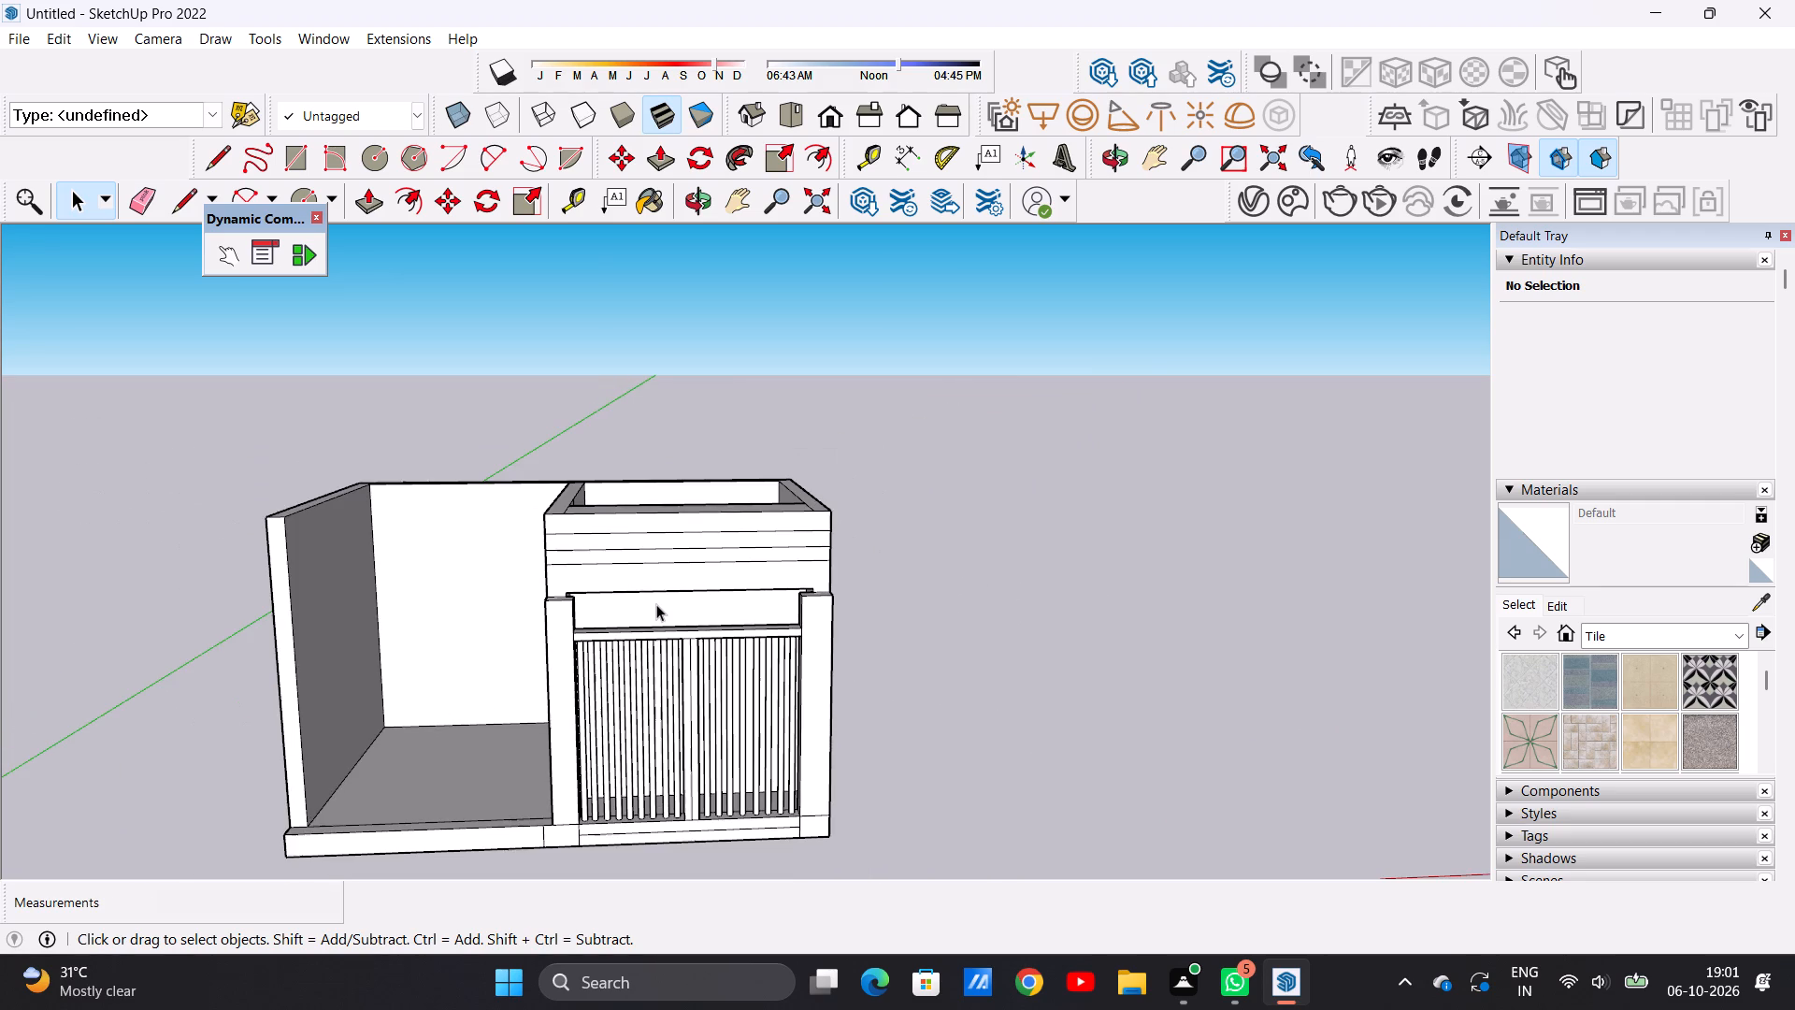
{"action": "scroll", "coordinate": [657, 601], "scroll_direction": "up", "scroll_amount": 2}
{"action": "scroll", "coordinate": [703, 555], "scroll_direction": "down", "scroll_amount": 6}
{"action": "middle_click_drag", "start_coordinate": [611, 638], "coordinate": [553, 814]}
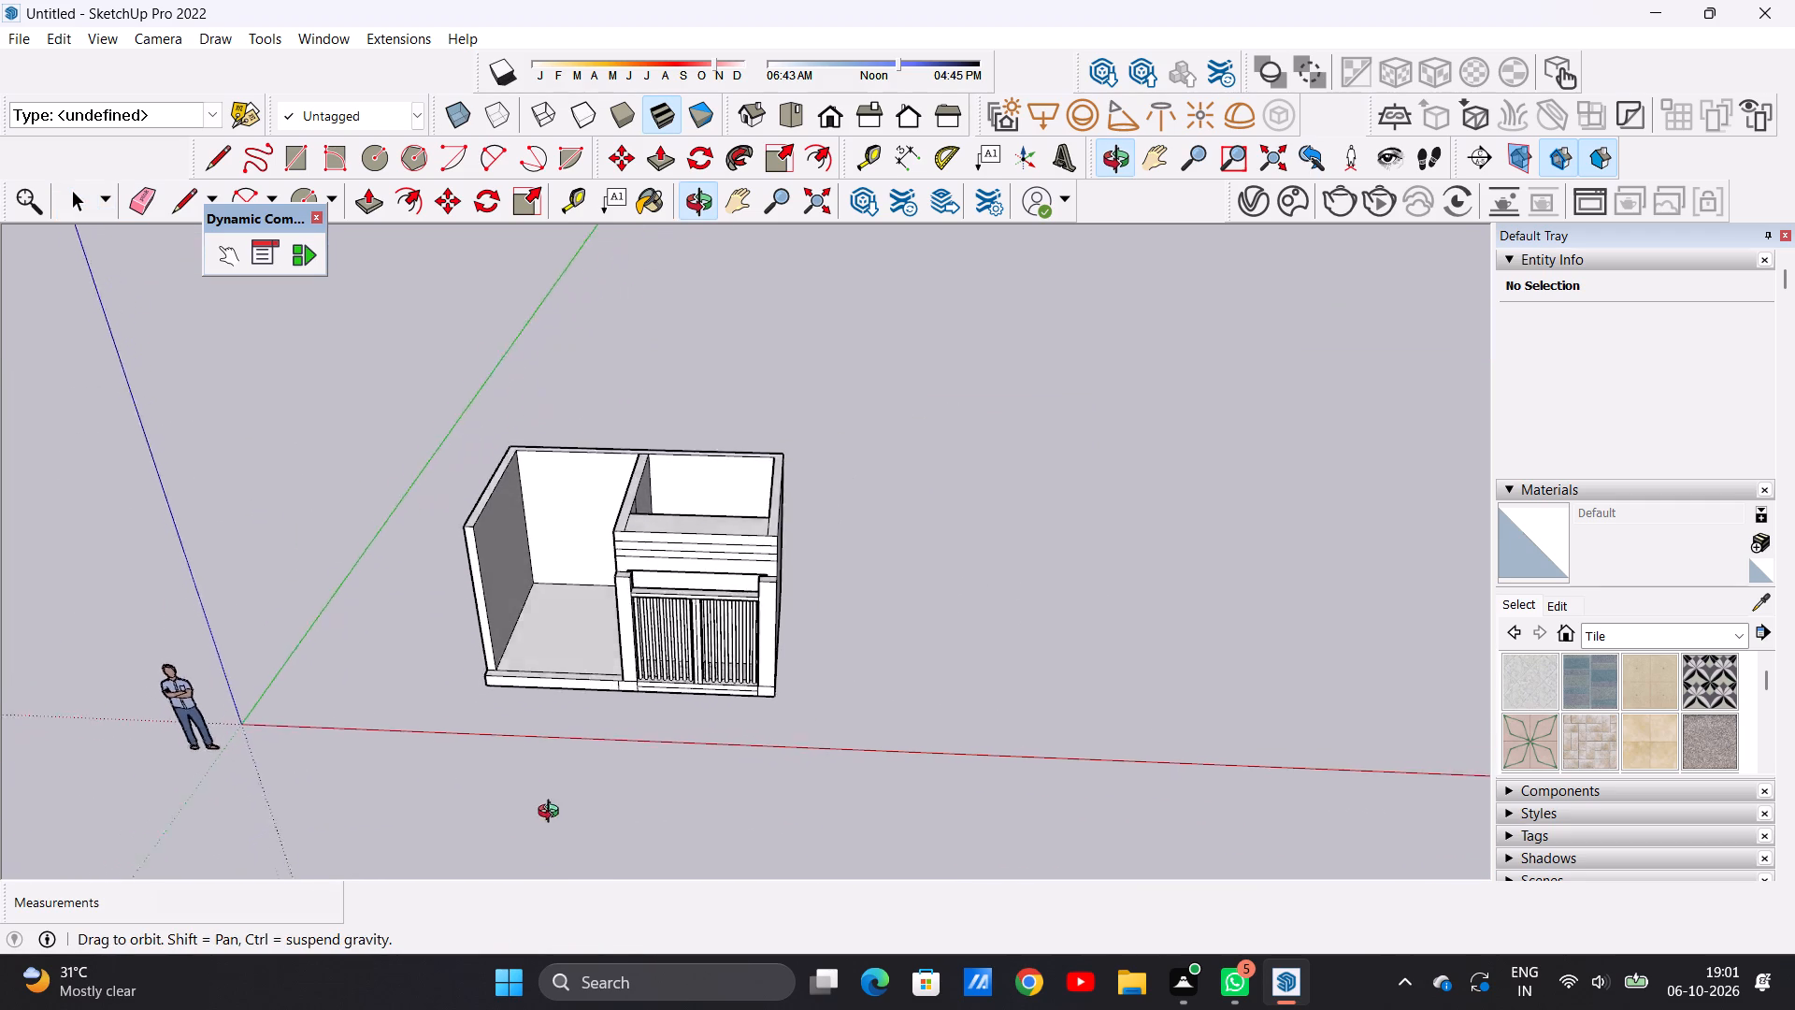
{"action": "middle_click_drag", "start_coordinate": [553, 814], "coordinate": [567, 855]}
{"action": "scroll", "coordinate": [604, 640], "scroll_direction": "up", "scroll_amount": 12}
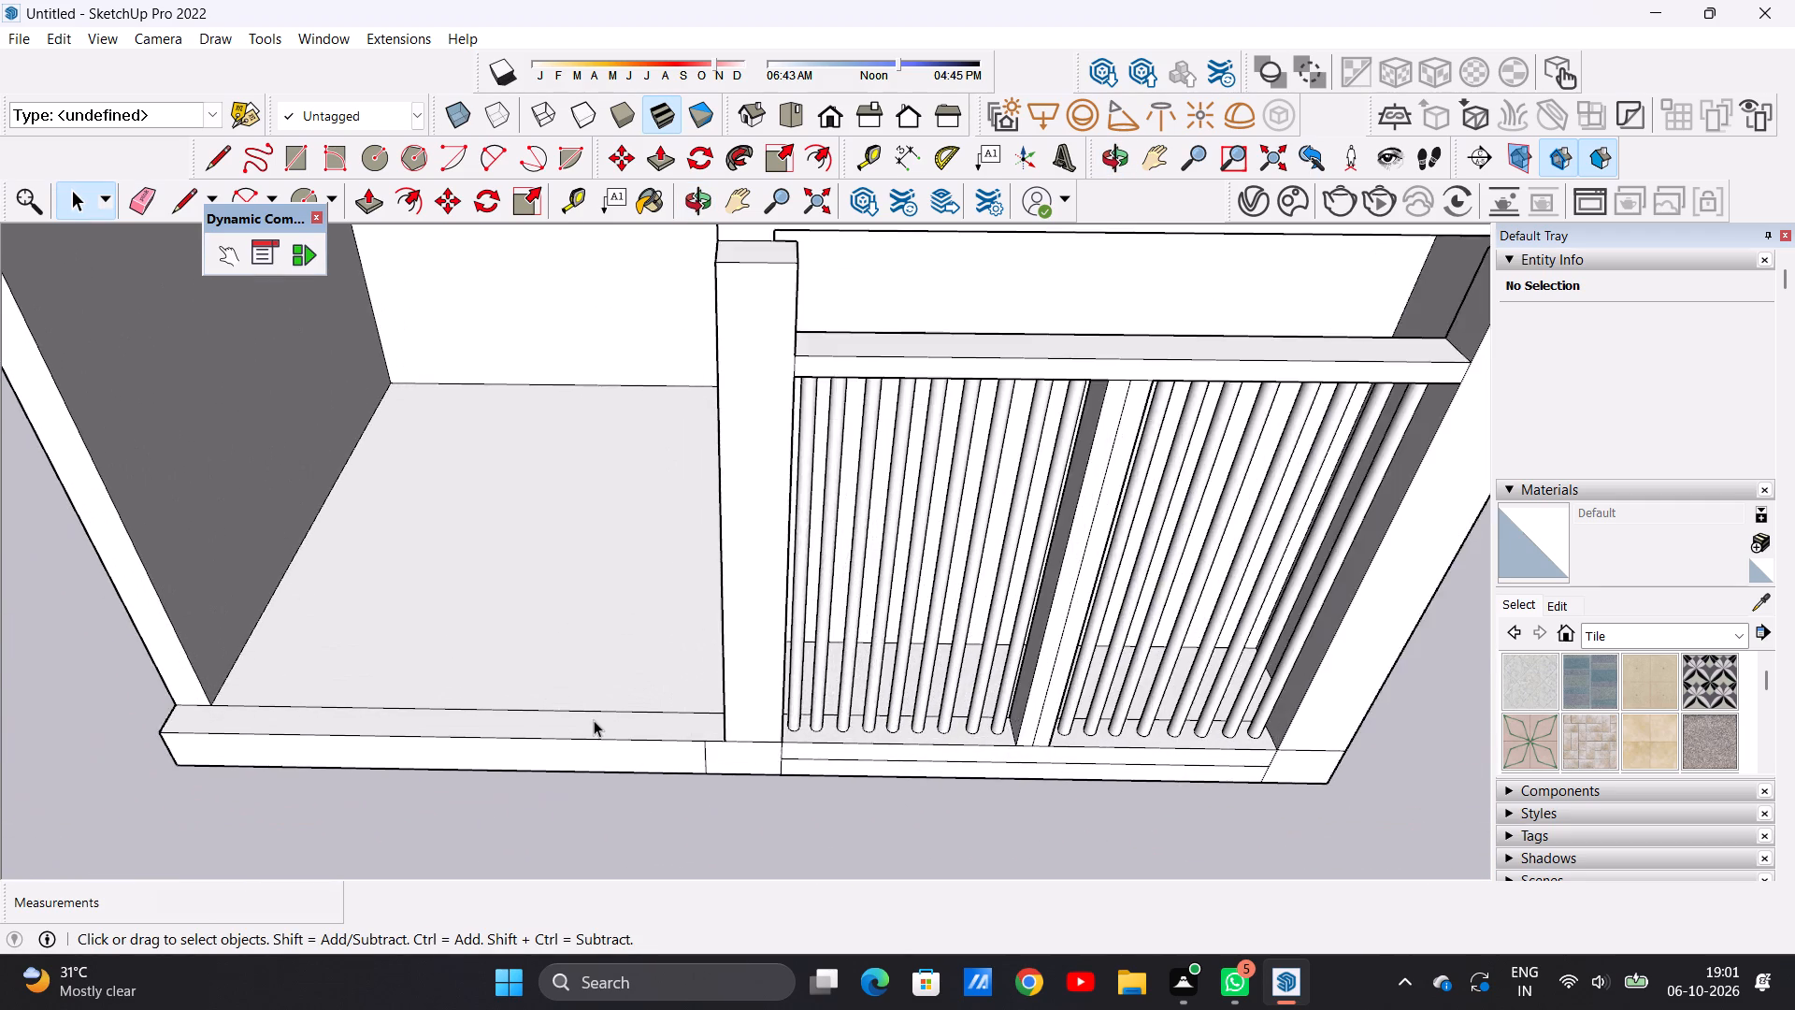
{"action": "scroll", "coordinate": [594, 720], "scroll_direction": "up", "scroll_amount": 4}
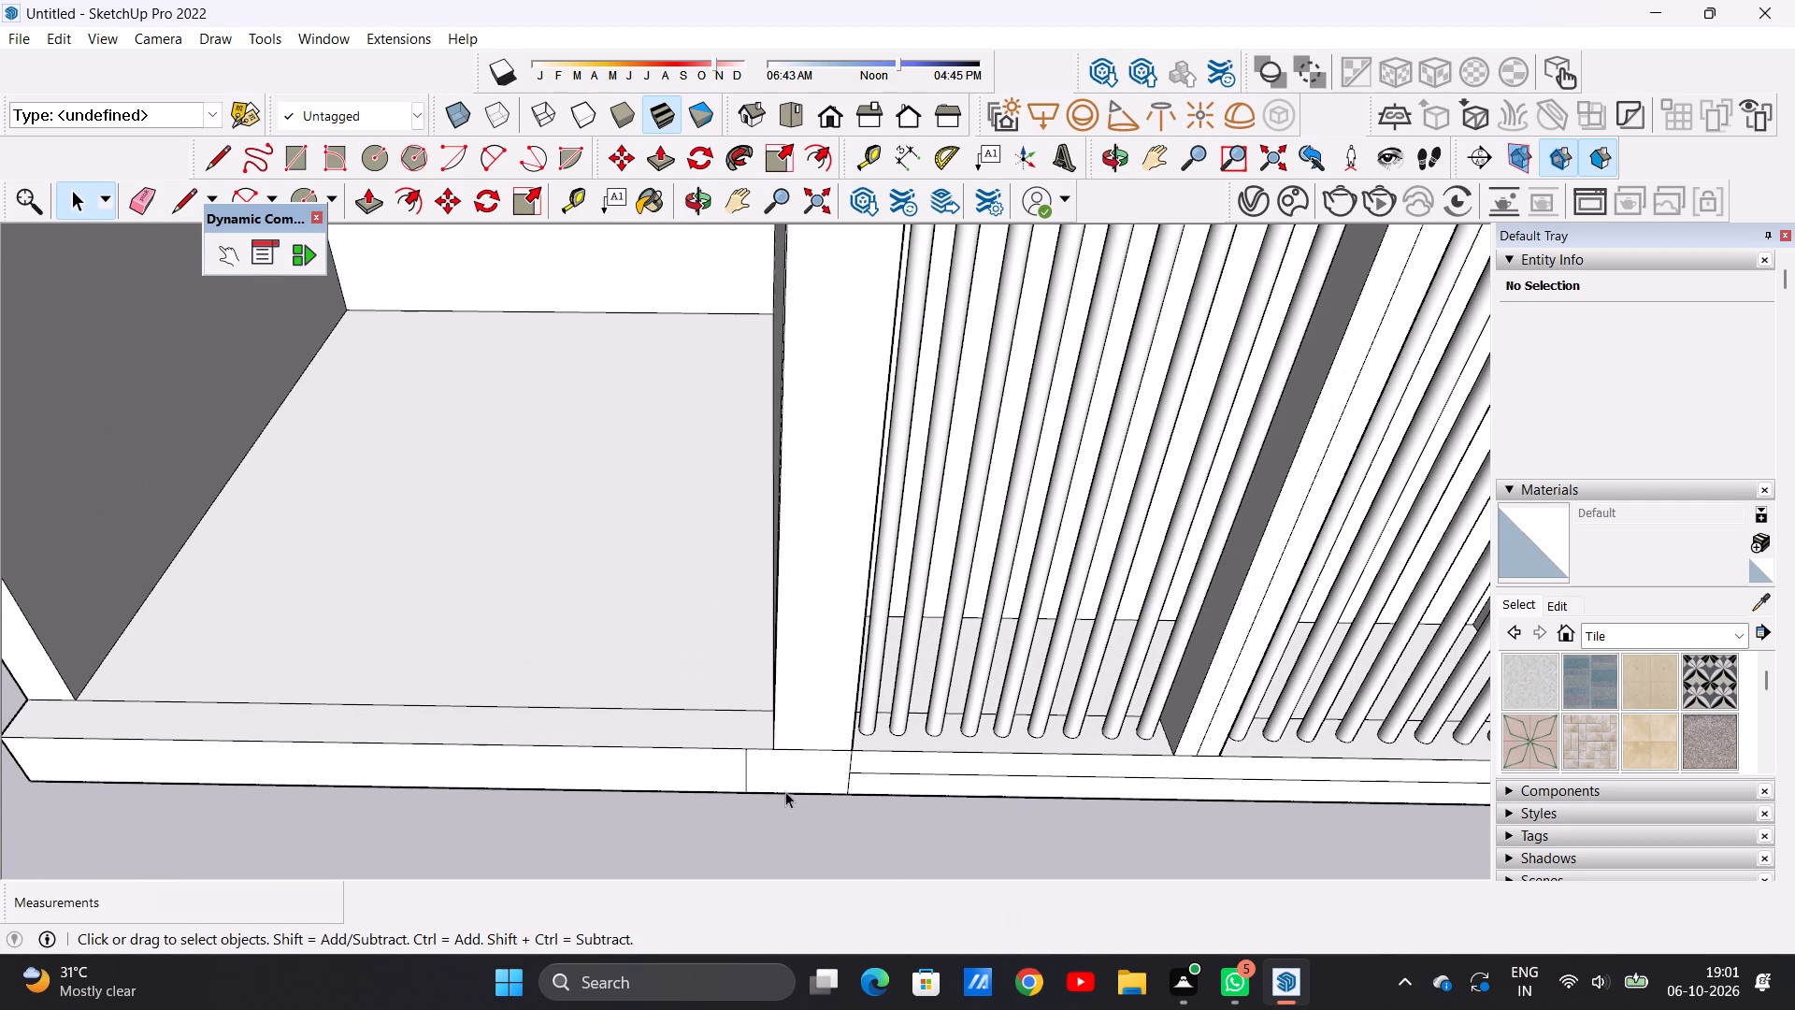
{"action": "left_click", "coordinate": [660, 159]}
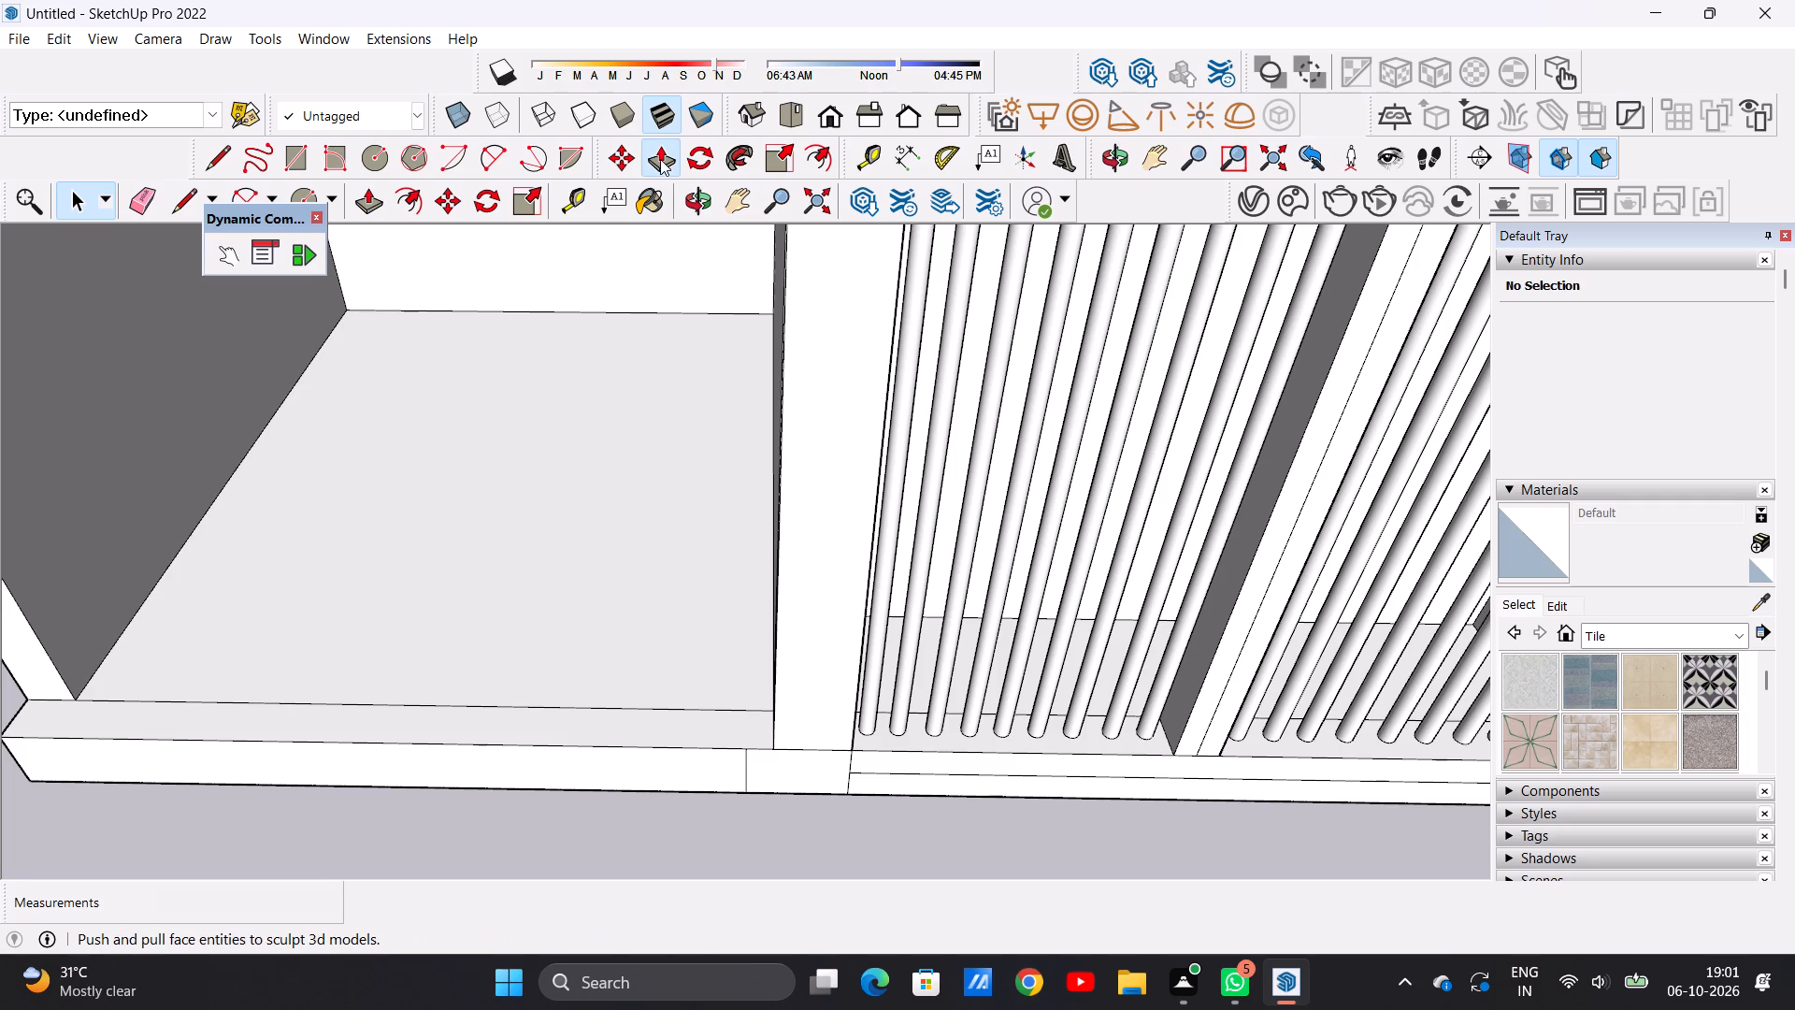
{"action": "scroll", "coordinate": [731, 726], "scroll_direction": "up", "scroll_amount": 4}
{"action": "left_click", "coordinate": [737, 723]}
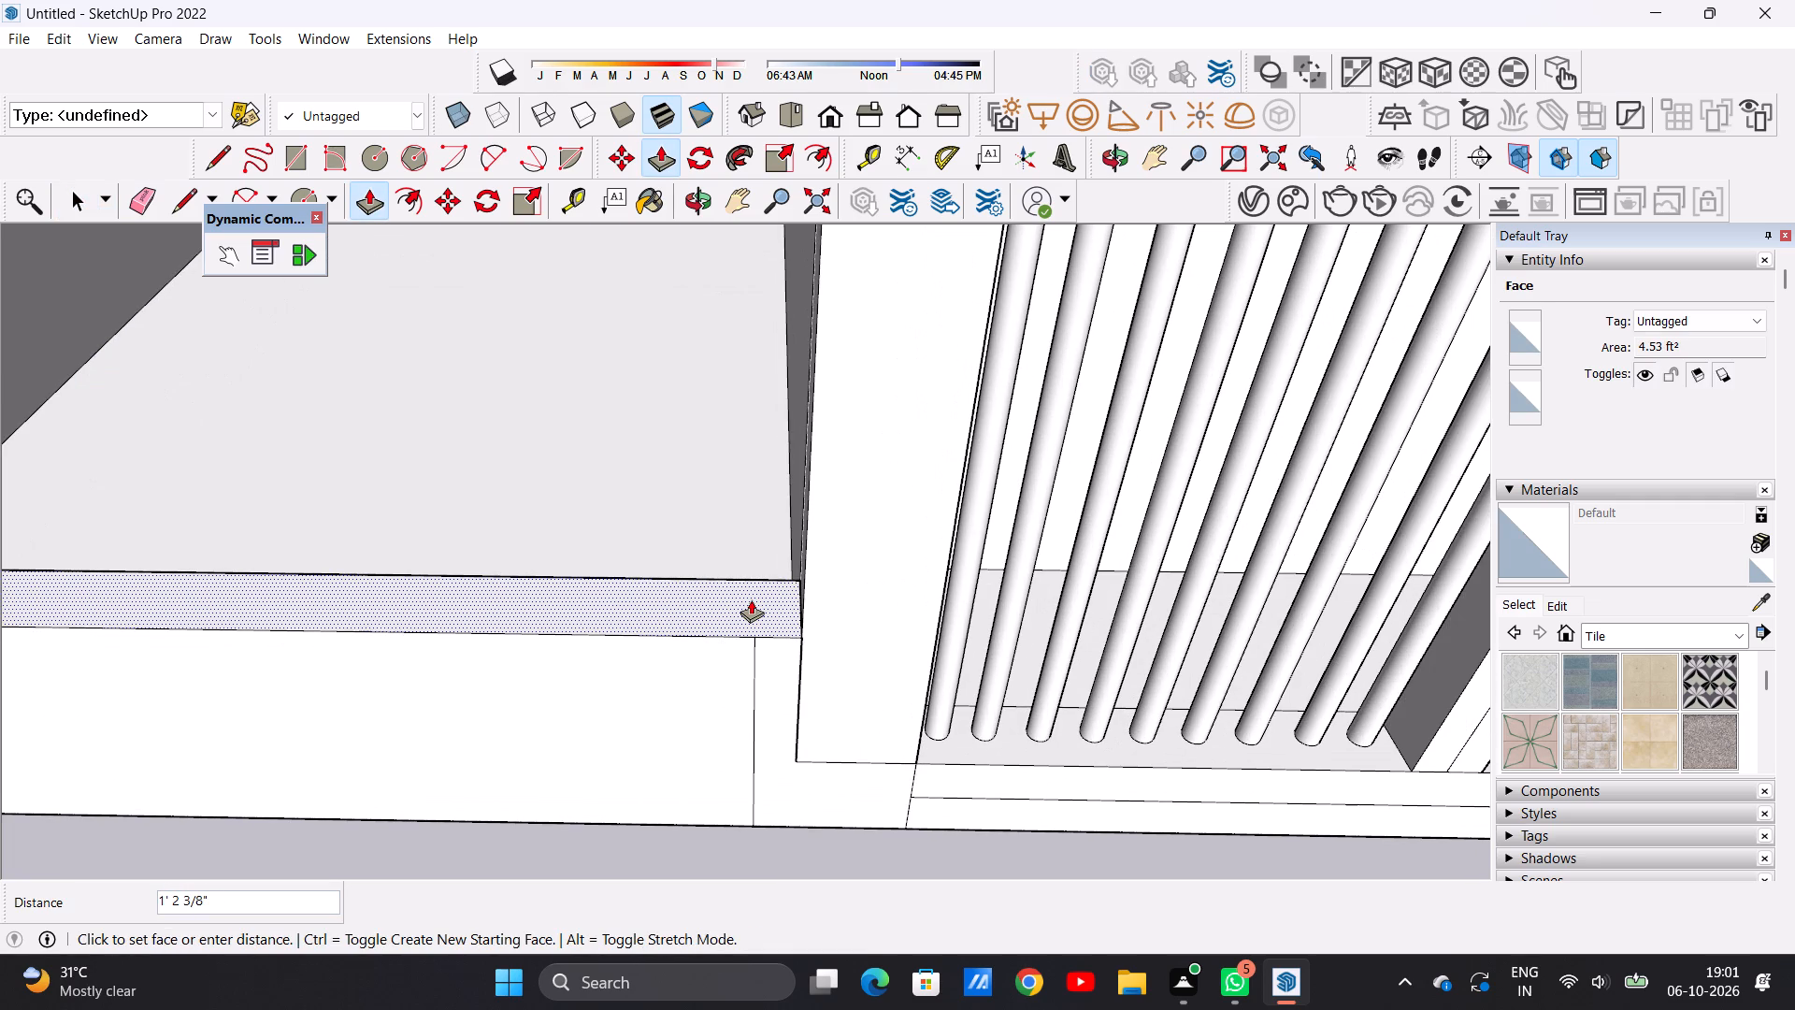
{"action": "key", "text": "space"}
Erase the short vertical line on the slab's front face beside the inner post.
{"action": "scroll", "coordinate": [761, 863], "scroll_direction": "up", "scroll_amount": 4}
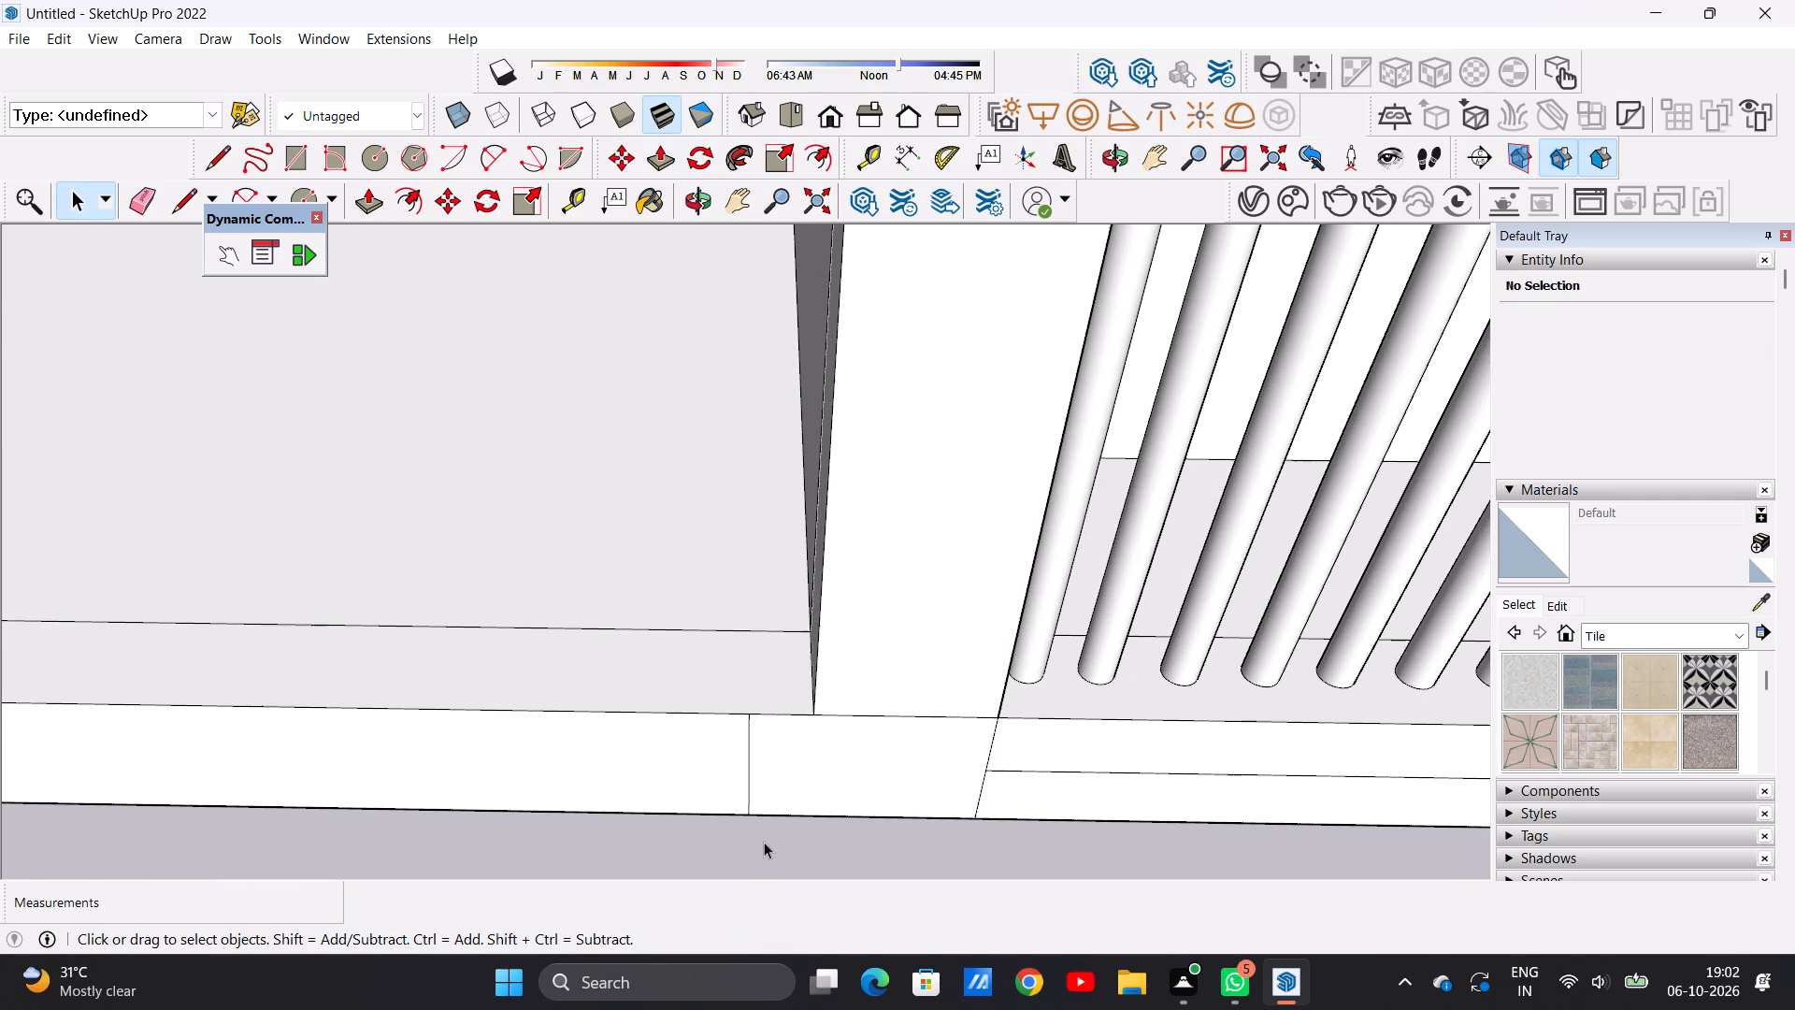
{"action": "key", "text": "e"}
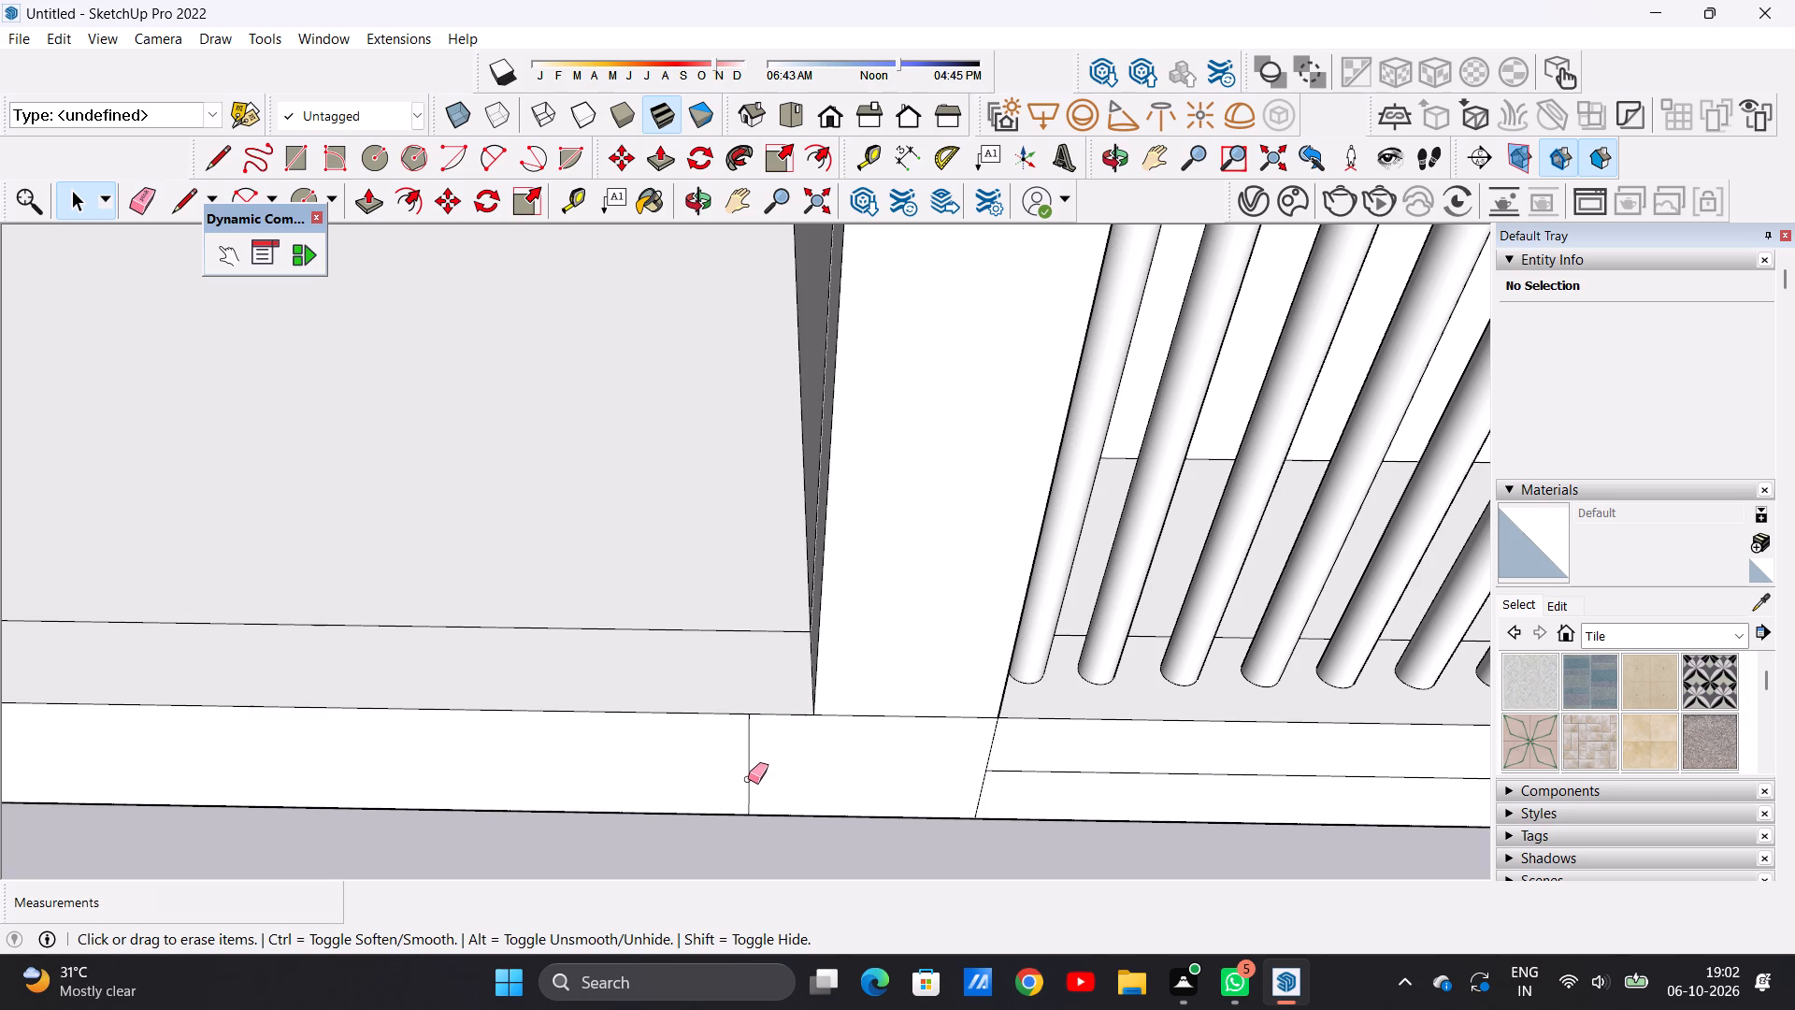
{"action": "left_click", "coordinate": [750, 772]}
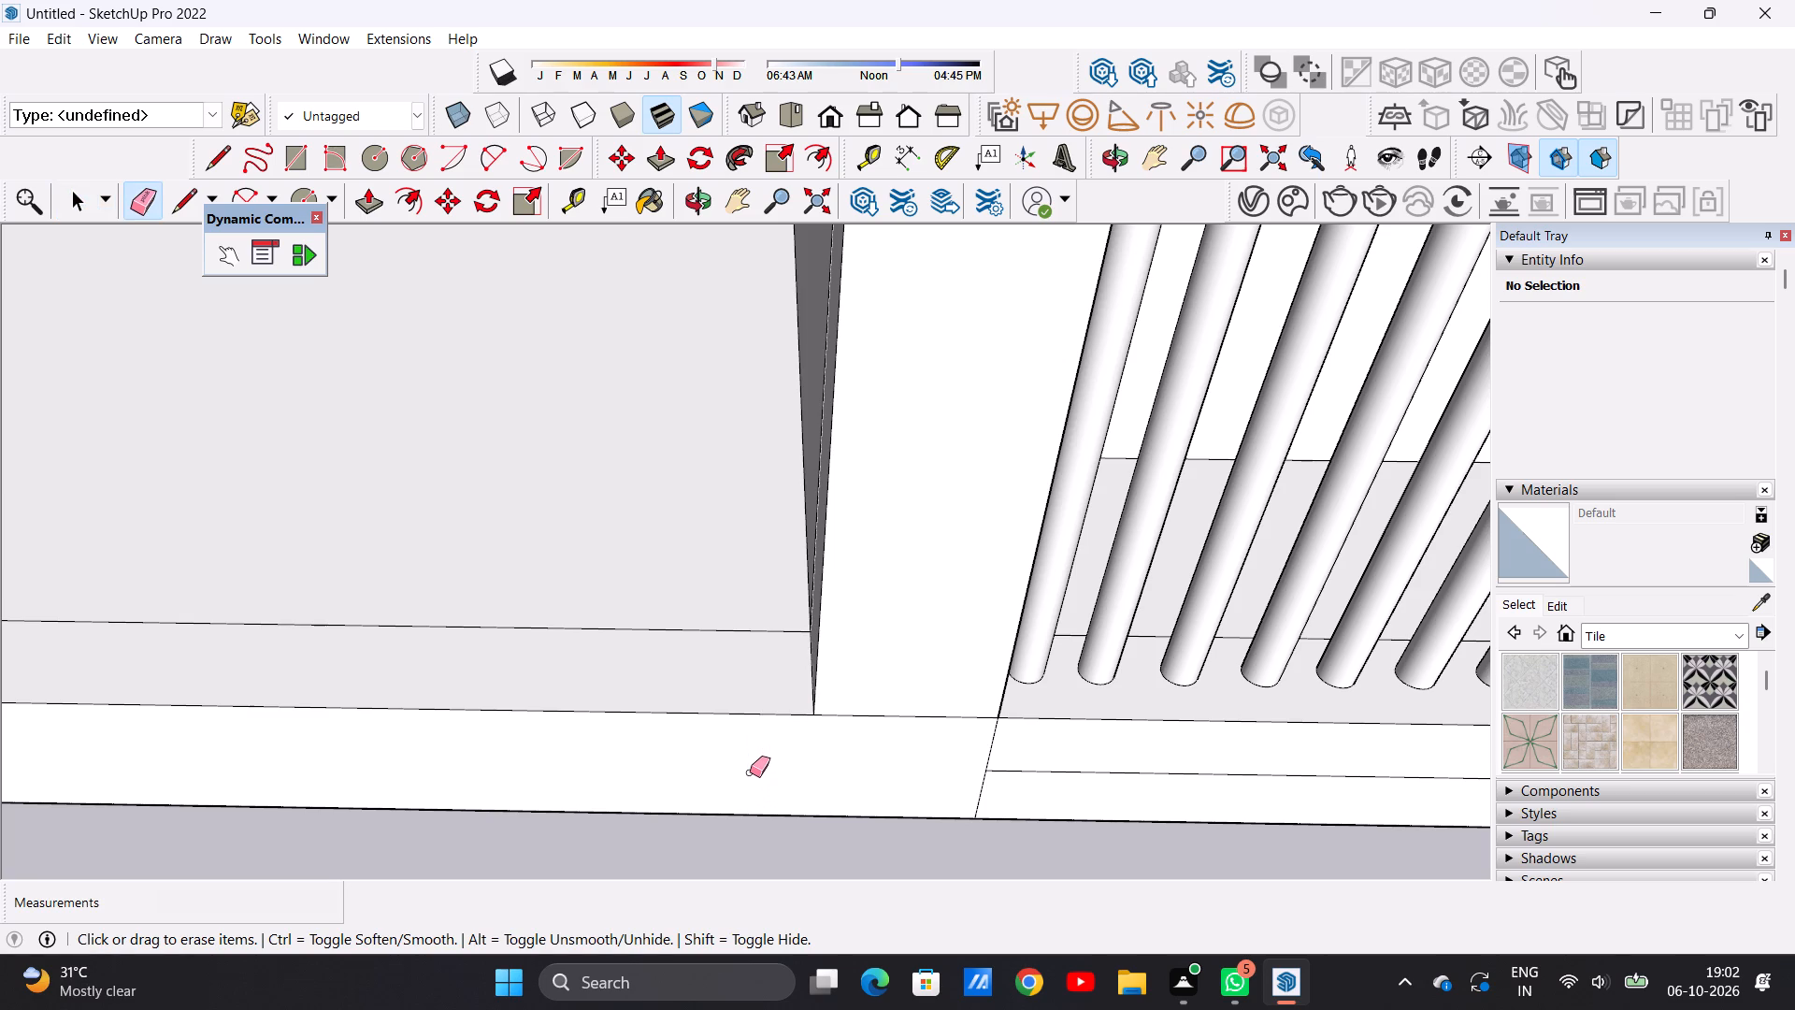
Push/Pull the front floor strip of the open room up 10' to the wall top to form its front wall.
{"action": "scroll", "coordinate": [662, 783], "scroll_direction": "down", "scroll_amount": 6}
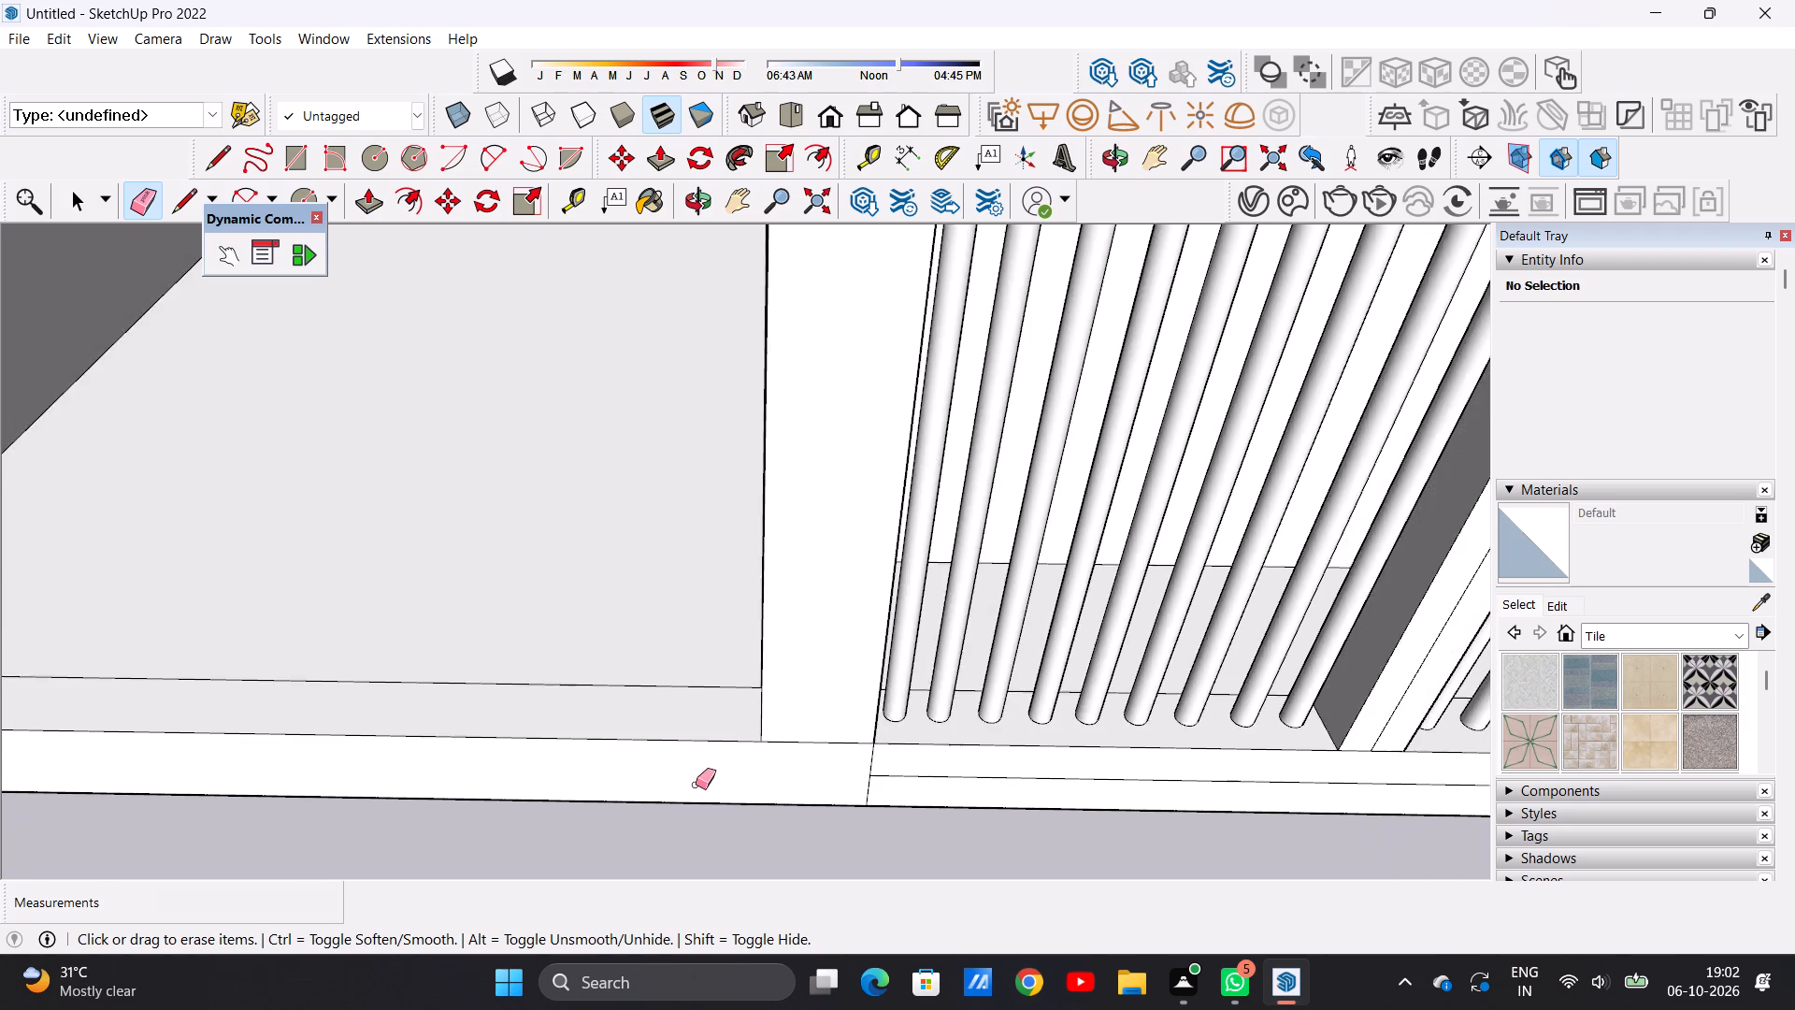
{"action": "scroll", "coordinate": [696, 785], "scroll_direction": "down", "scroll_amount": 14}
{"action": "scroll", "coordinate": [670, 758], "scroll_direction": "up", "scroll_amount": 7}
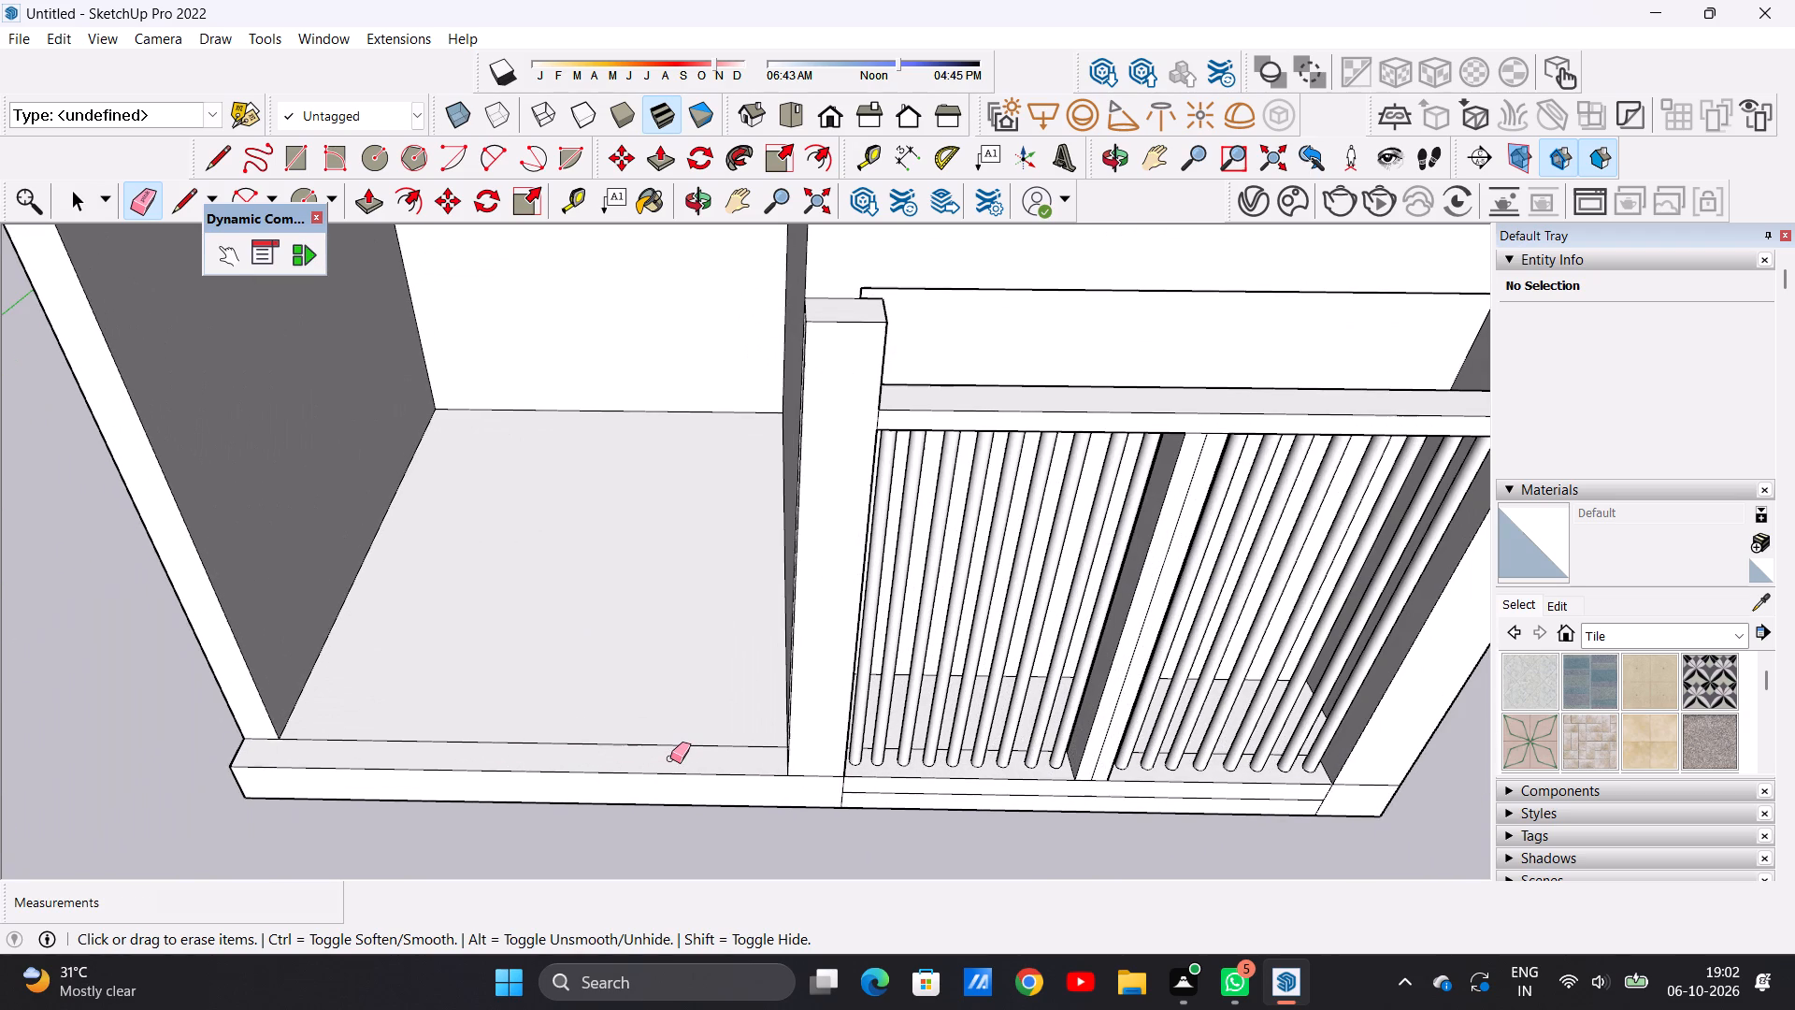
{"action": "key", "text": "p"}
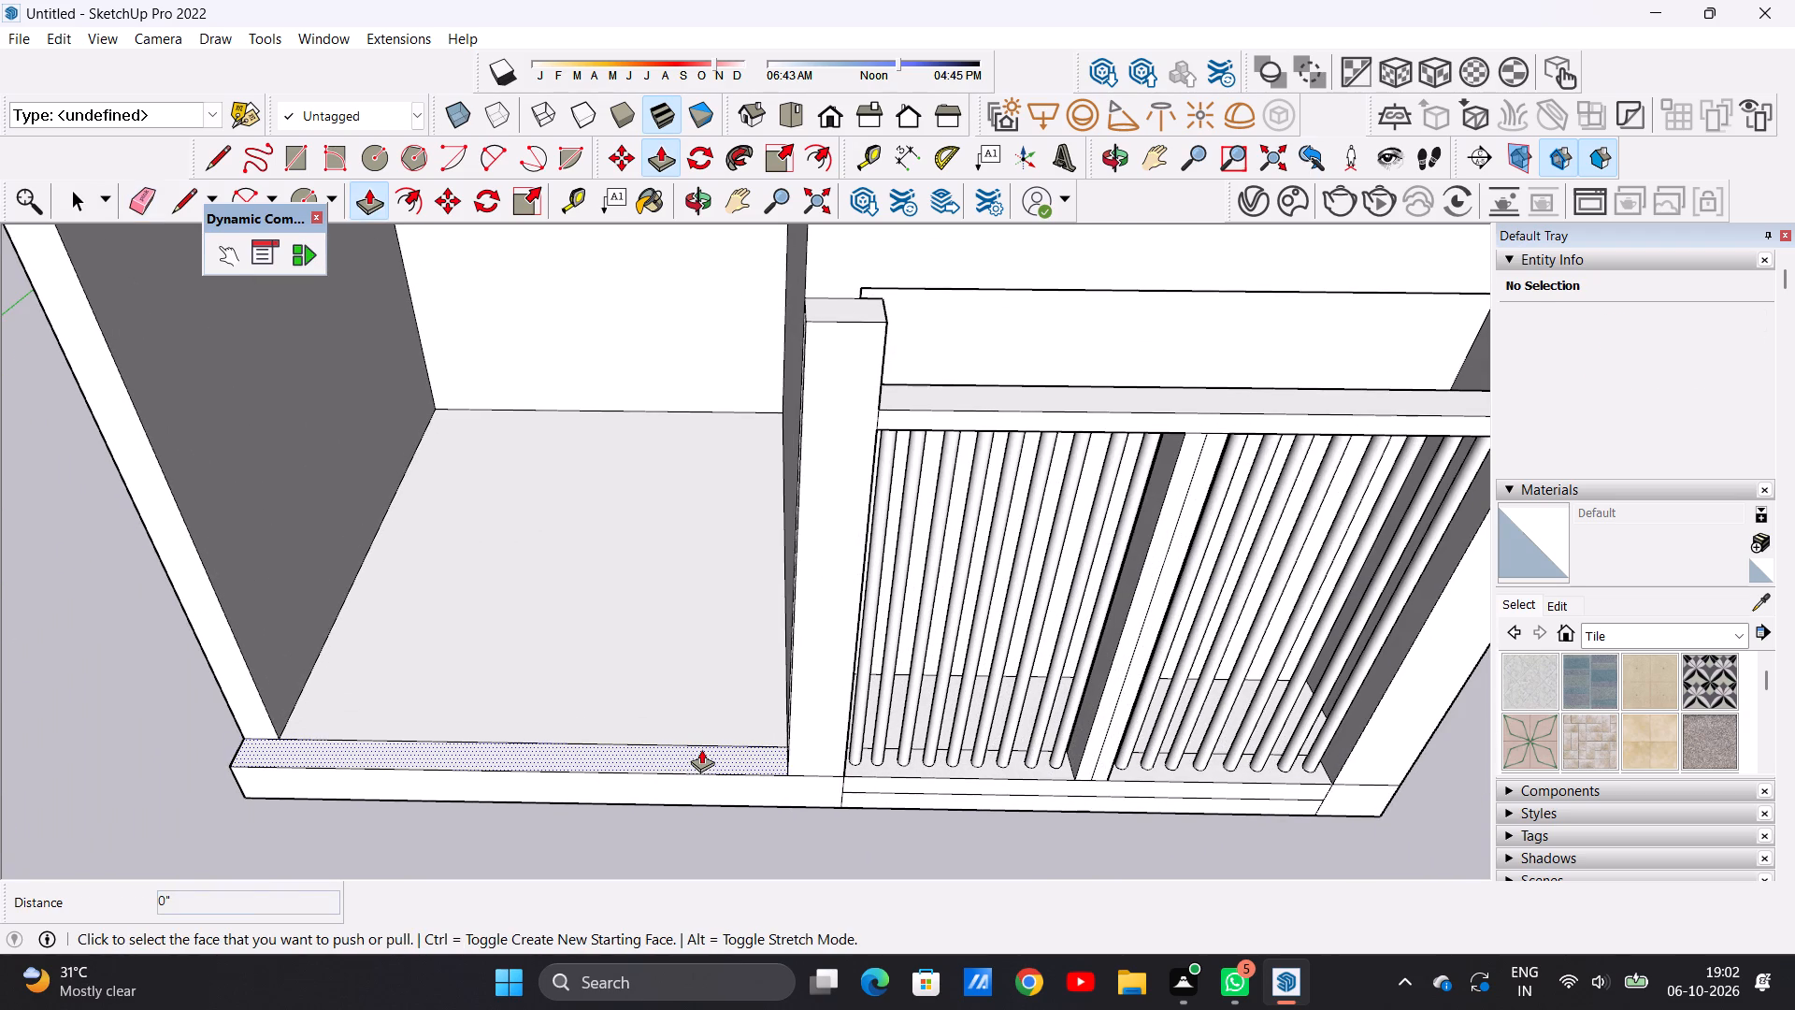
{"action": "left_click", "coordinate": [701, 749]}
{"action": "scroll", "coordinate": [709, 579], "scroll_direction": "down", "scroll_amount": 15}
{"action": "scroll", "coordinate": [707, 582], "scroll_direction": "up", "scroll_amount": 1}
{"action": "scroll", "coordinate": [706, 583], "scroll_direction": "down", "scroll_amount": 3}
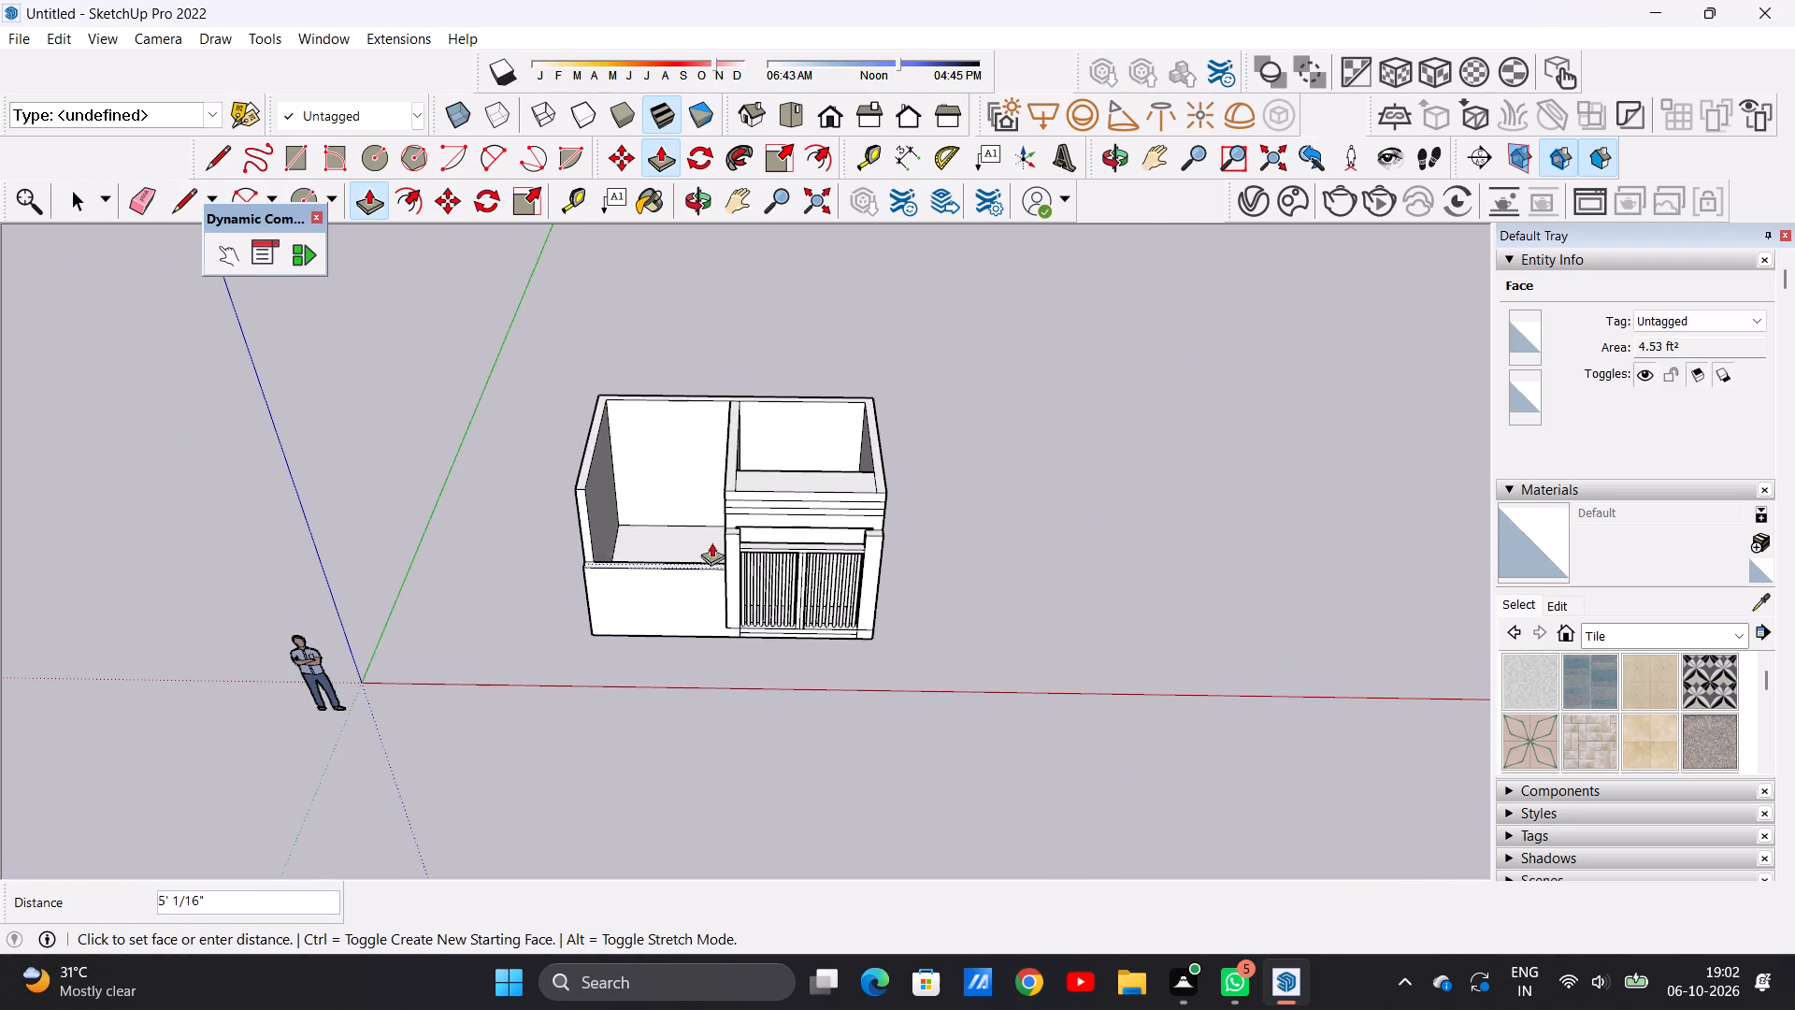
{"action": "scroll", "coordinate": [721, 494], "scroll_direction": "up", "scroll_amount": 5}
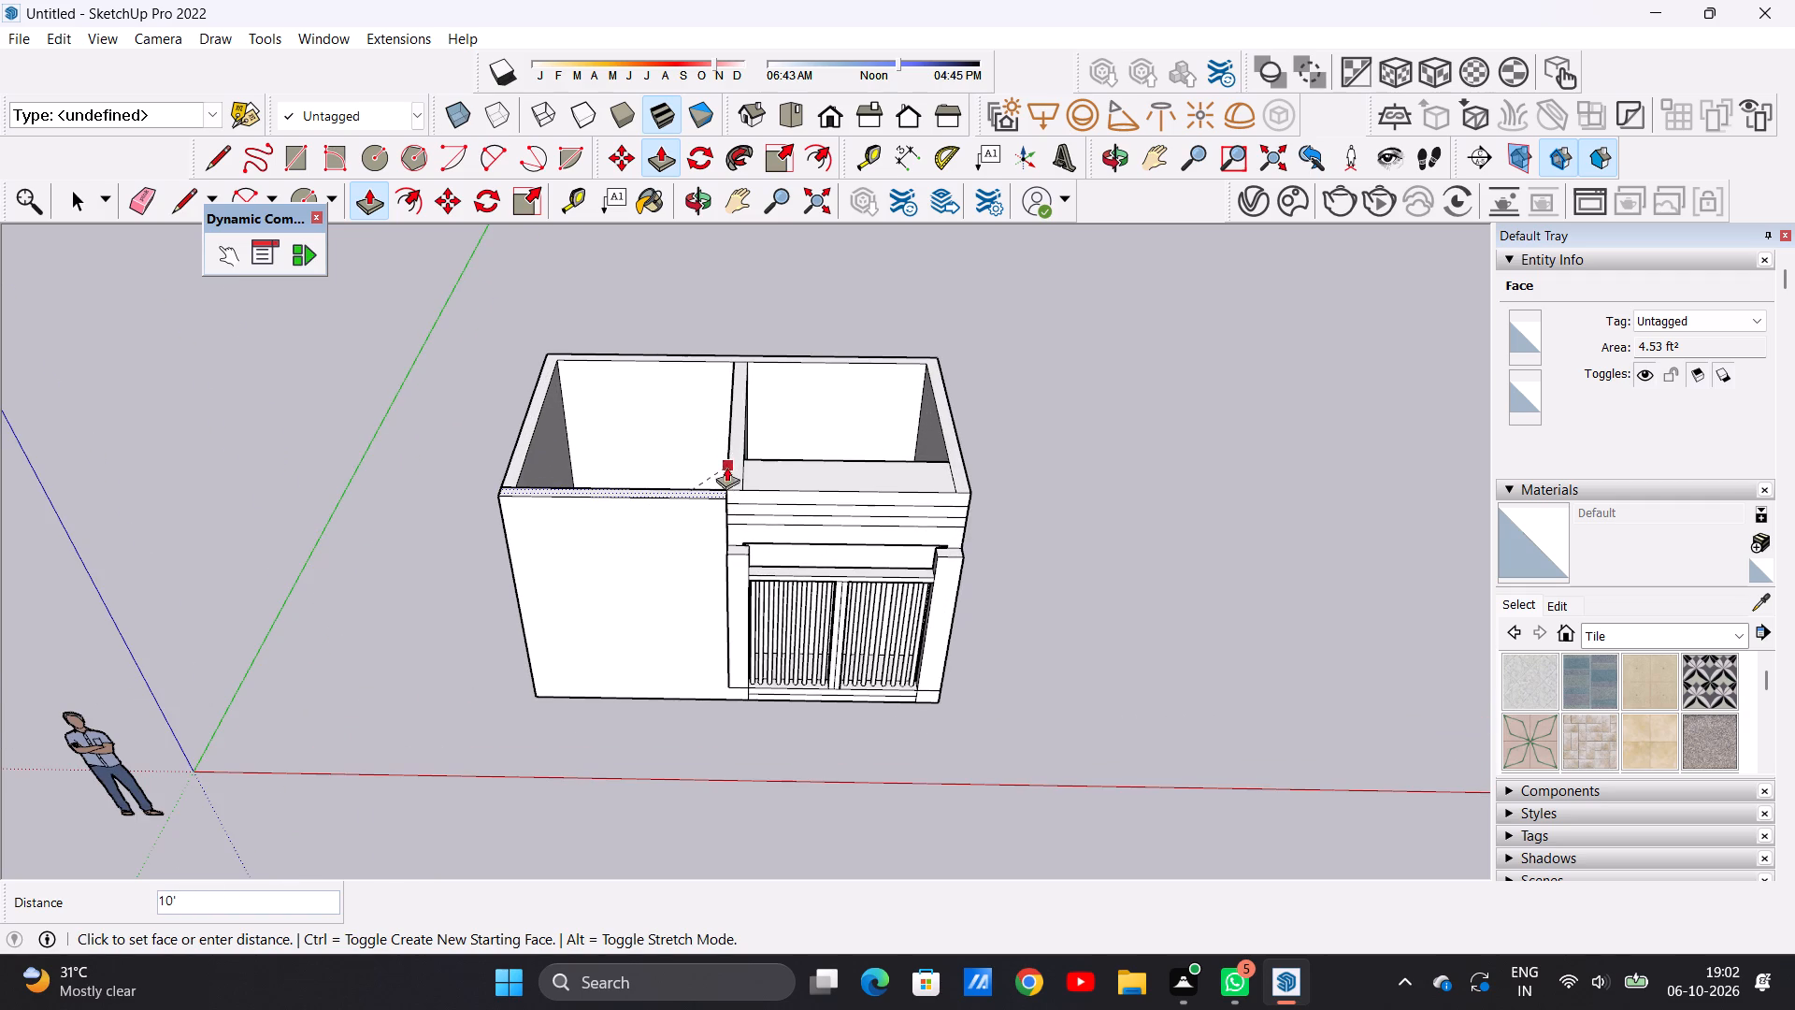
{"action": "left_click", "coordinate": [727, 484]}
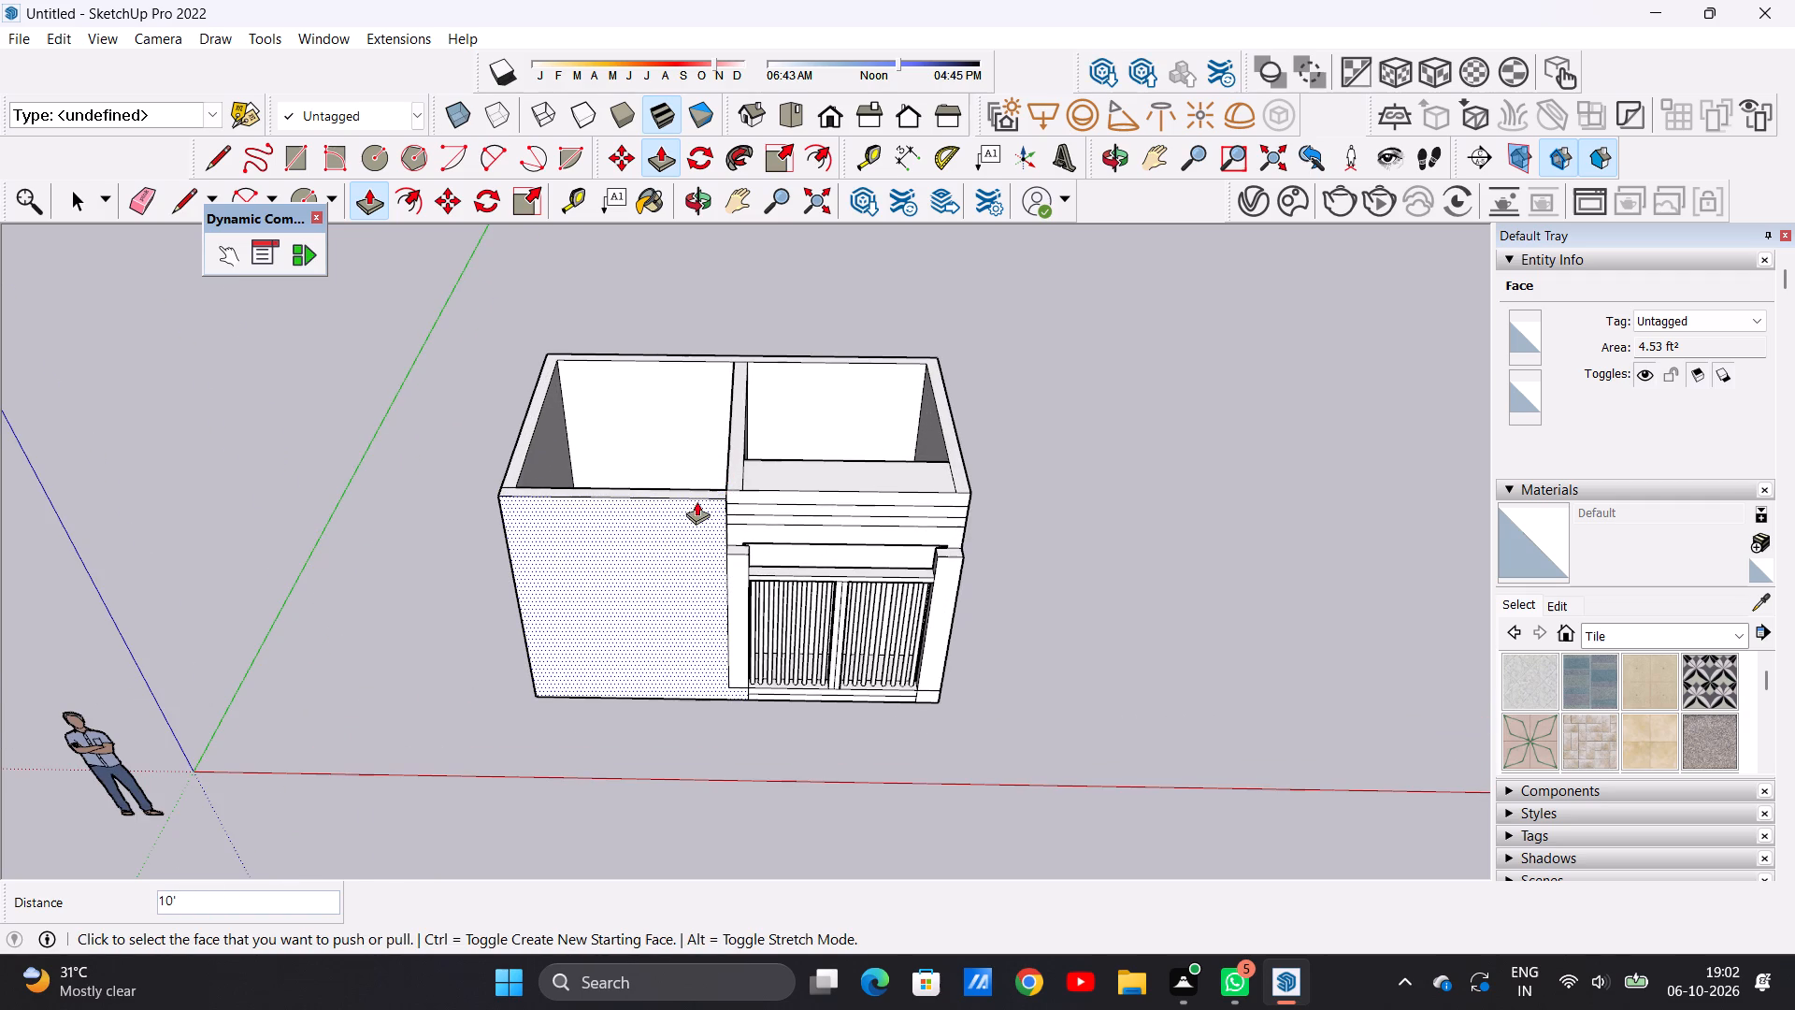
{"action": "key", "text": "space"}
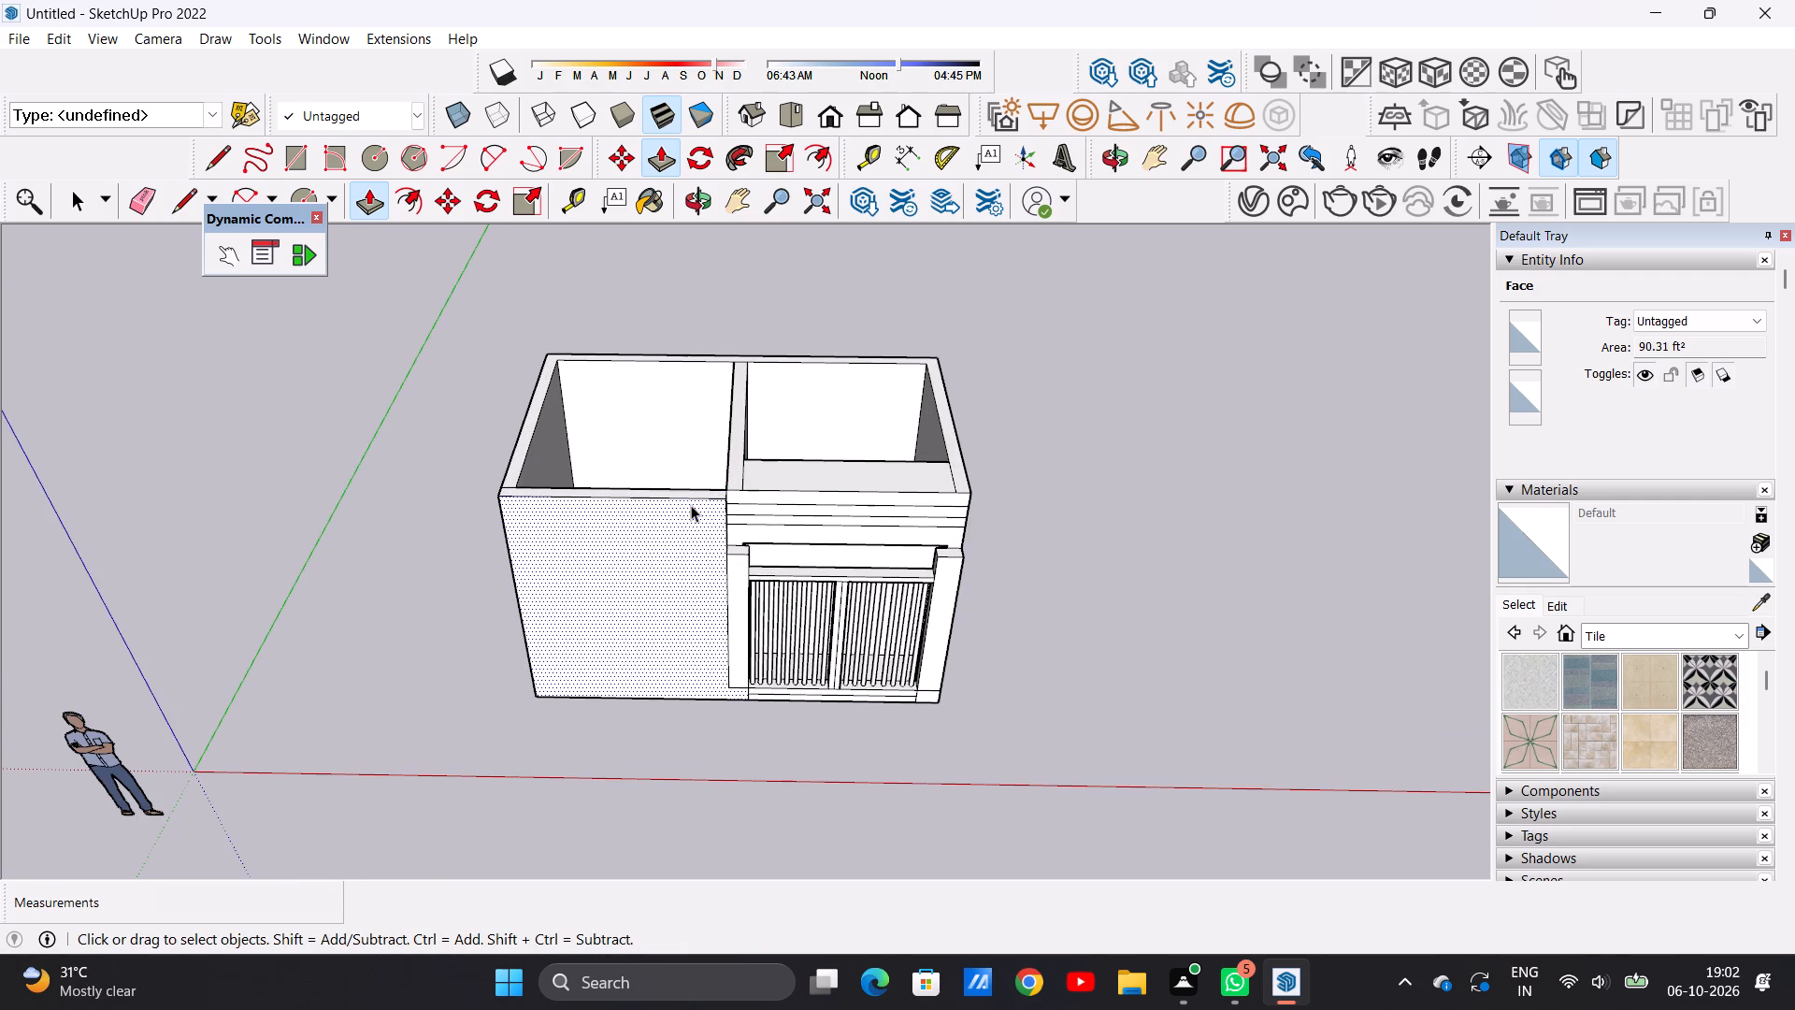
Inspect the new front wall and its junction with the lined upper band and inner post from several angles.
{"action": "middle_click_drag", "start_coordinate": [686, 471], "coordinate": [707, 466]}
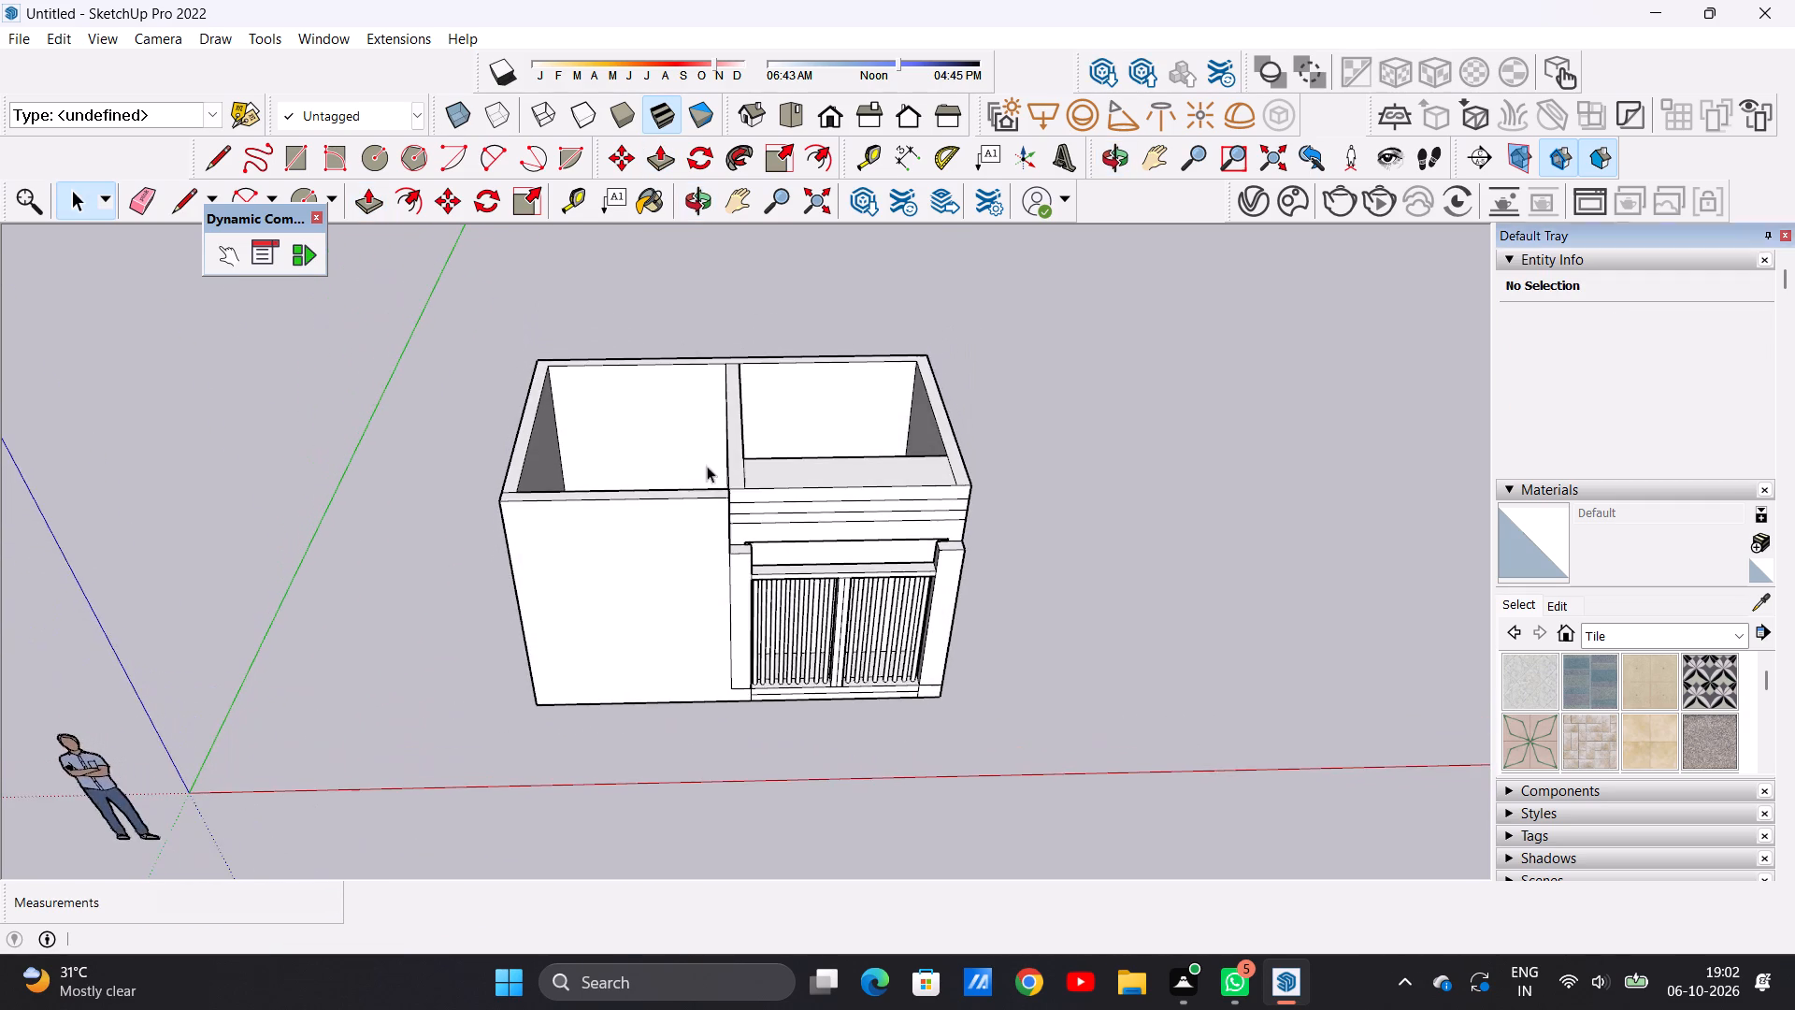
{"action": "middle_click_drag", "start_coordinate": [733, 638], "coordinate": [728, 437]}
{"action": "scroll", "coordinate": [610, 686], "scroll_direction": "down", "scroll_amount": 2}
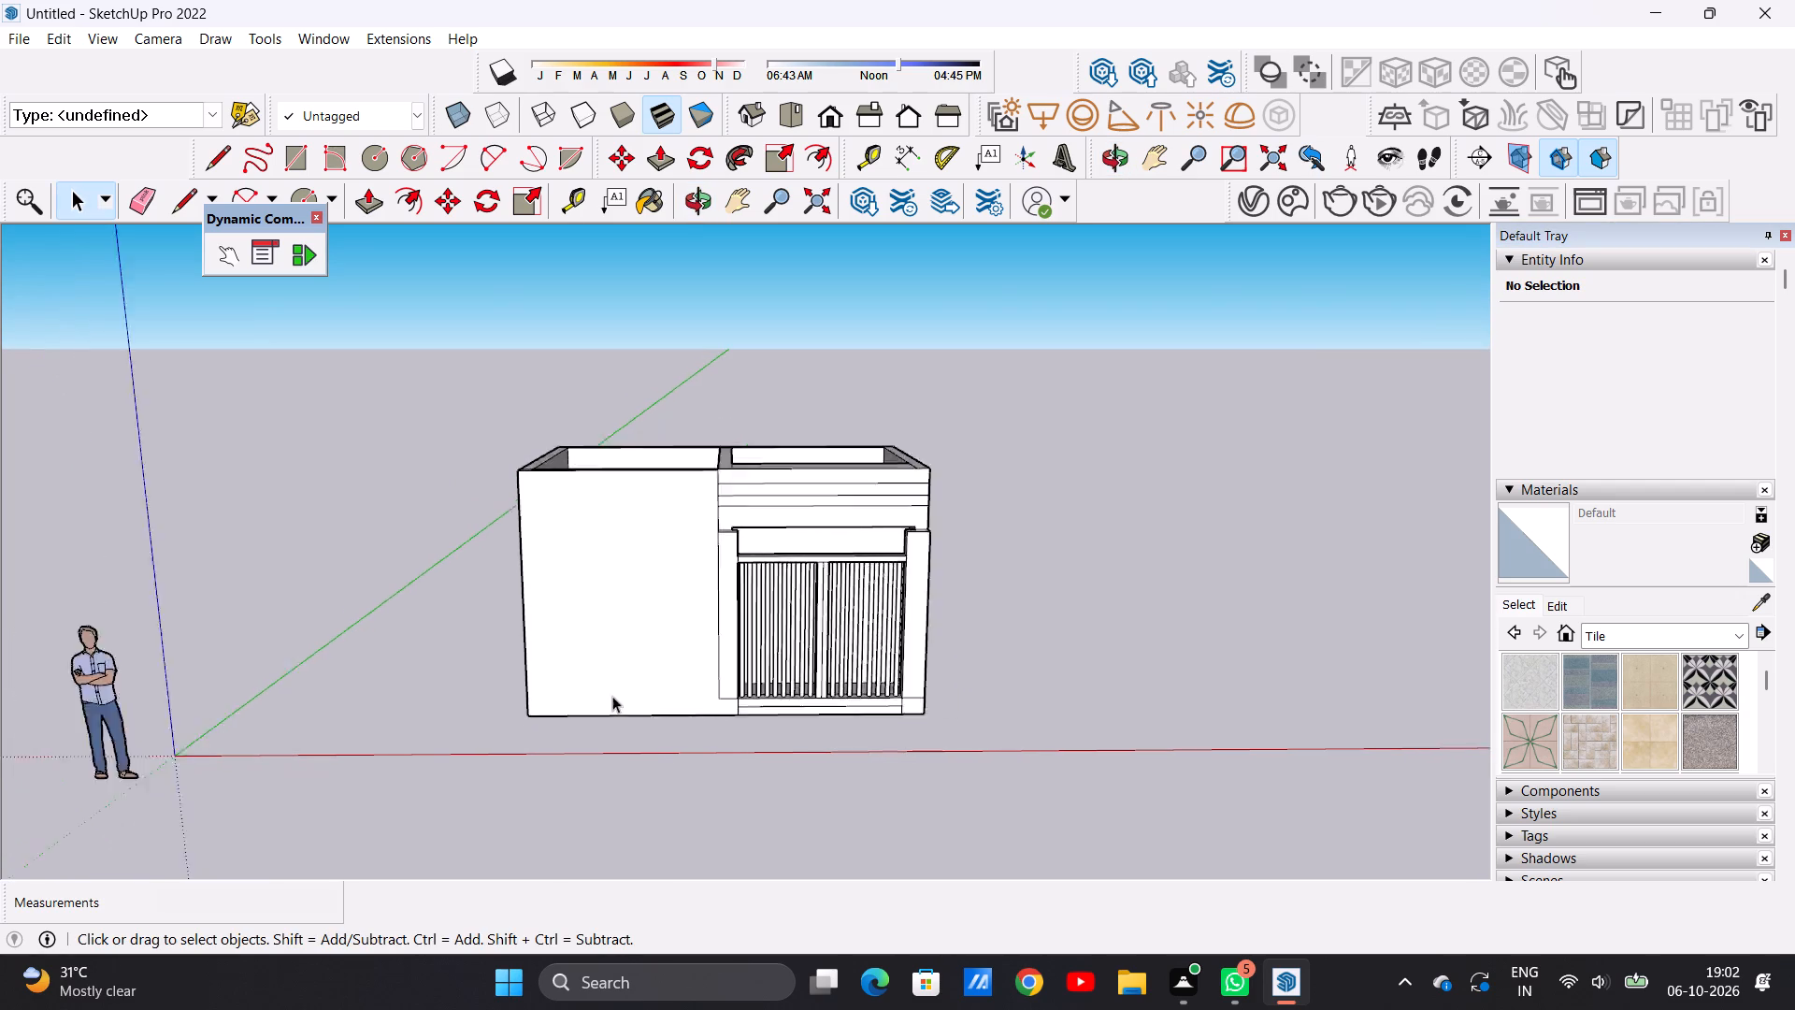
{"action": "scroll", "coordinate": [612, 696], "scroll_direction": "down", "scroll_amount": 4}
{"action": "scroll", "coordinate": [729, 572], "scroll_direction": "up", "scroll_amount": 14}
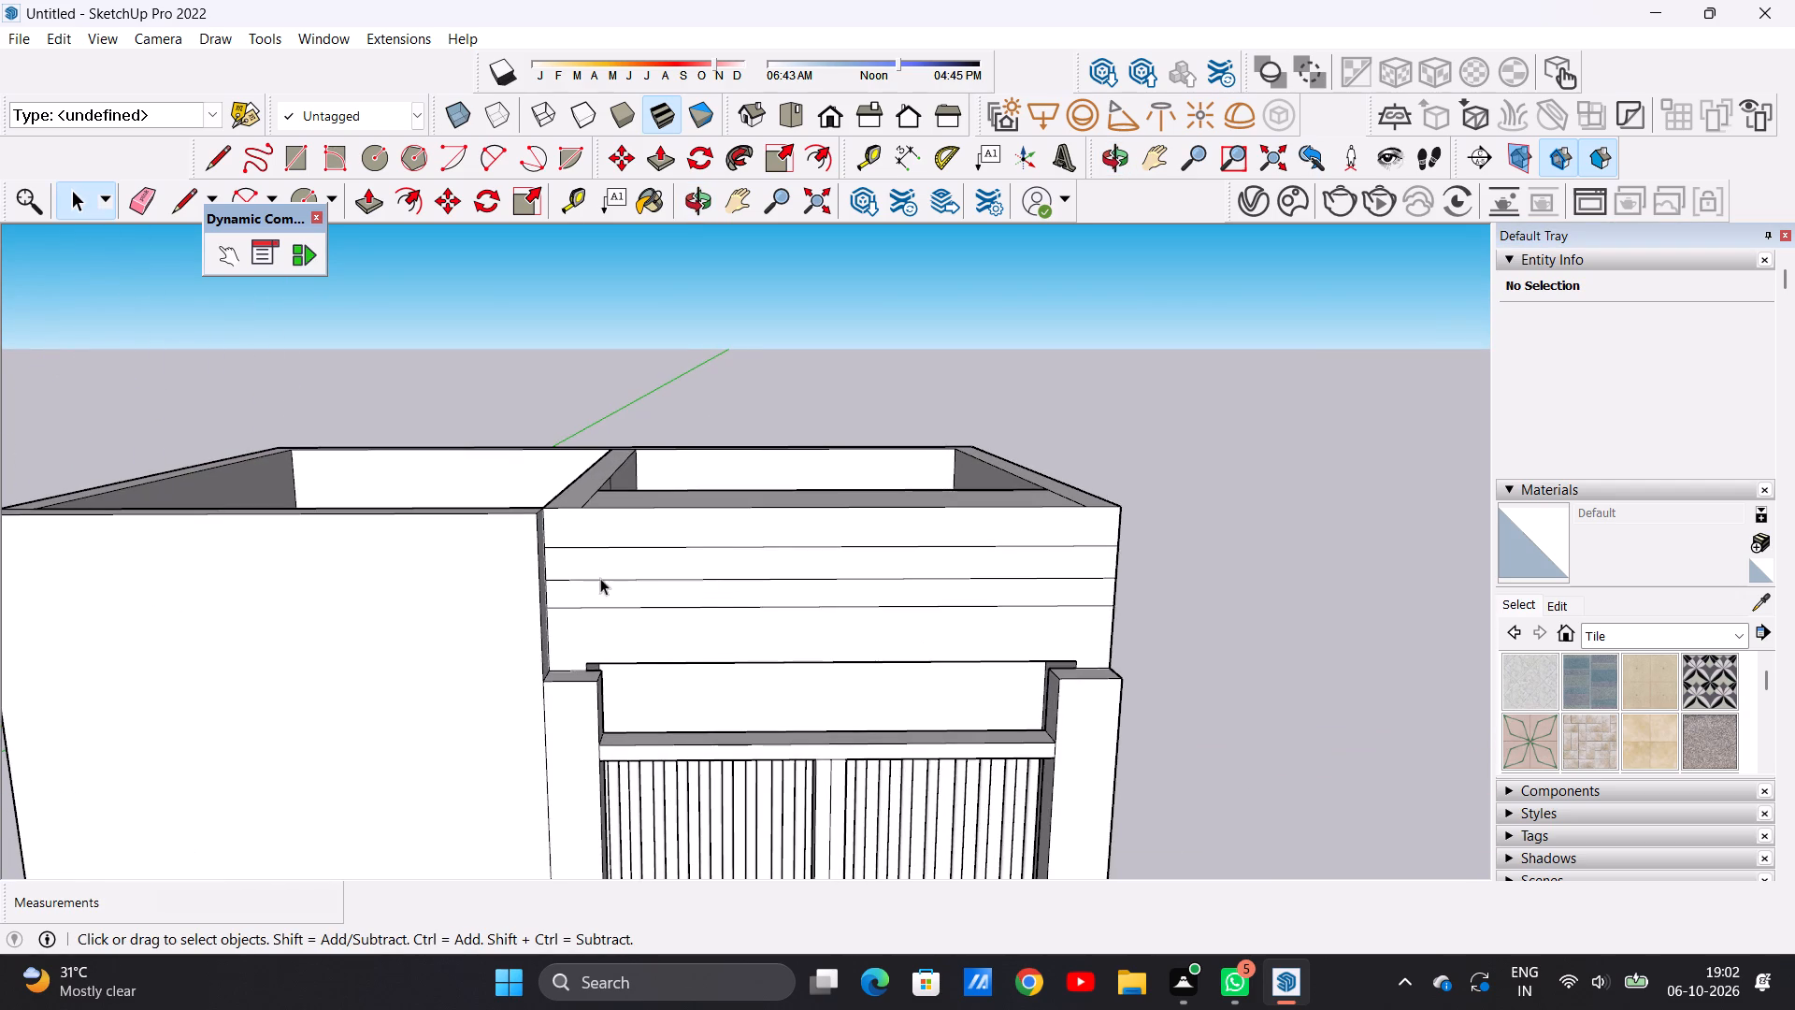
{"action": "middle_click_drag", "start_coordinate": [595, 578], "coordinate": [354, 615]}
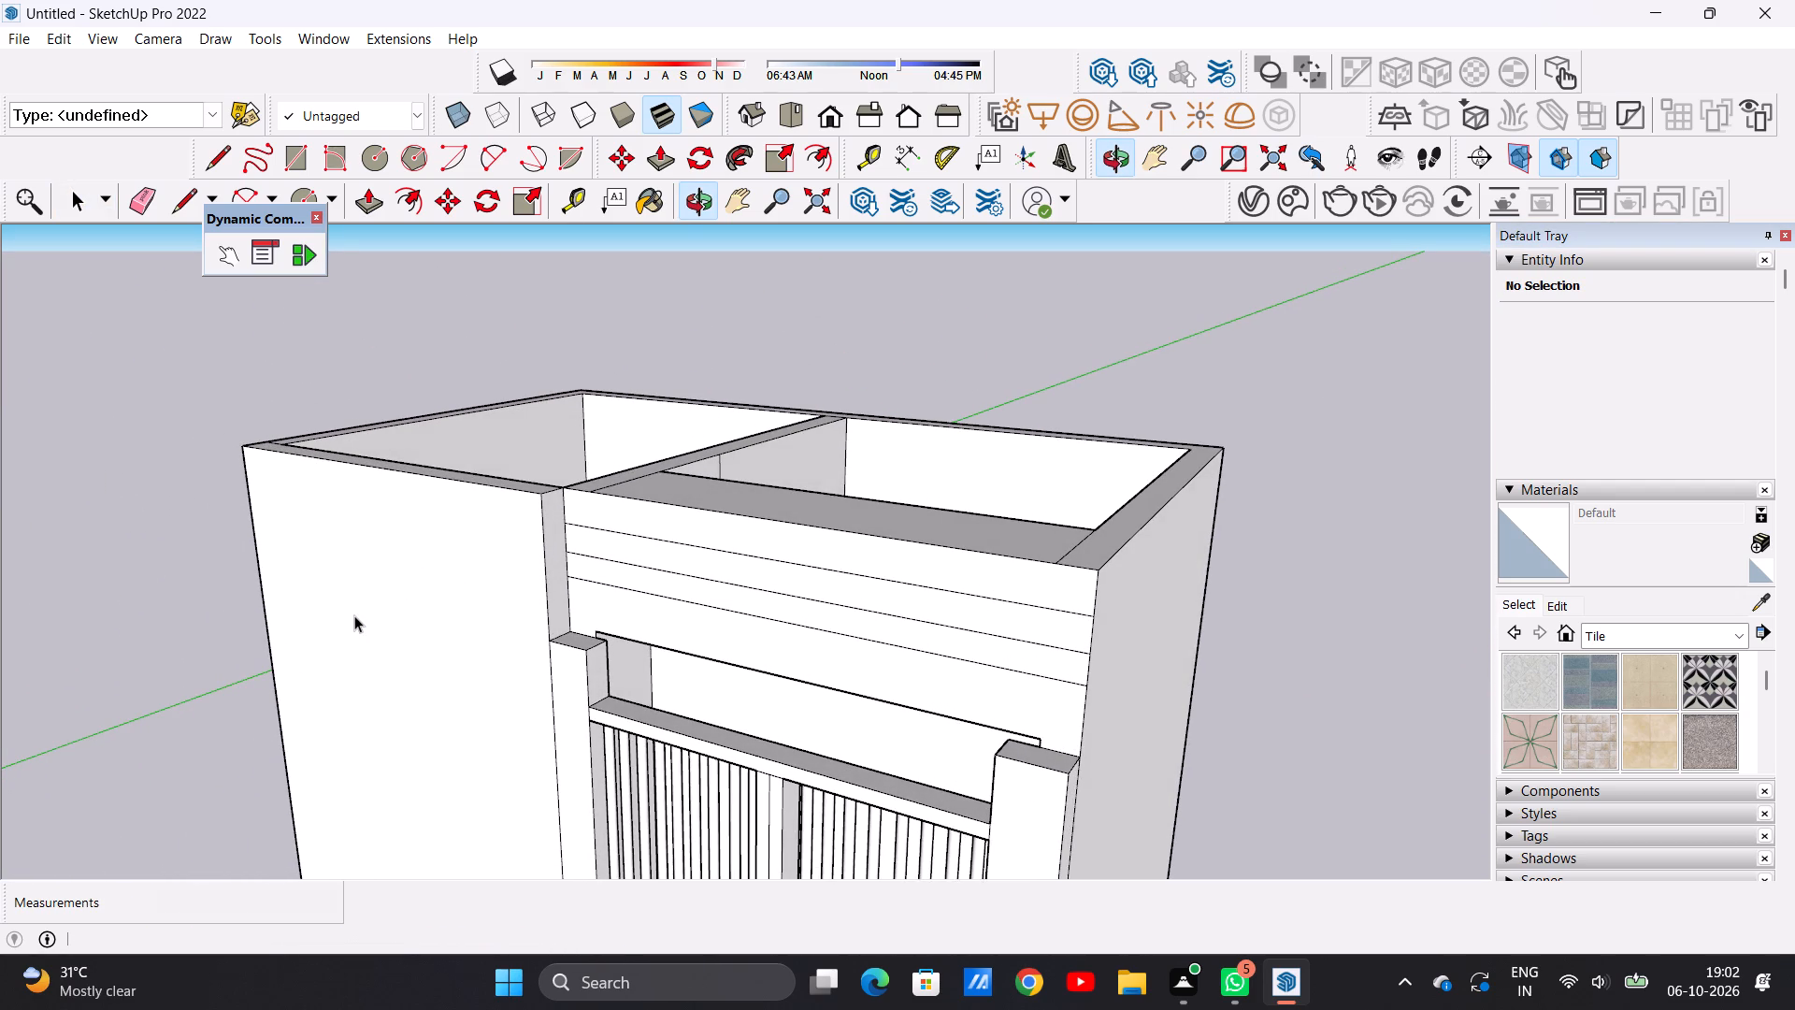
{"action": "scroll", "coordinate": [422, 612], "scroll_direction": "down", "scroll_amount": 6}
{"action": "middle_click_drag", "start_coordinate": [463, 601], "coordinate": [677, 671]}
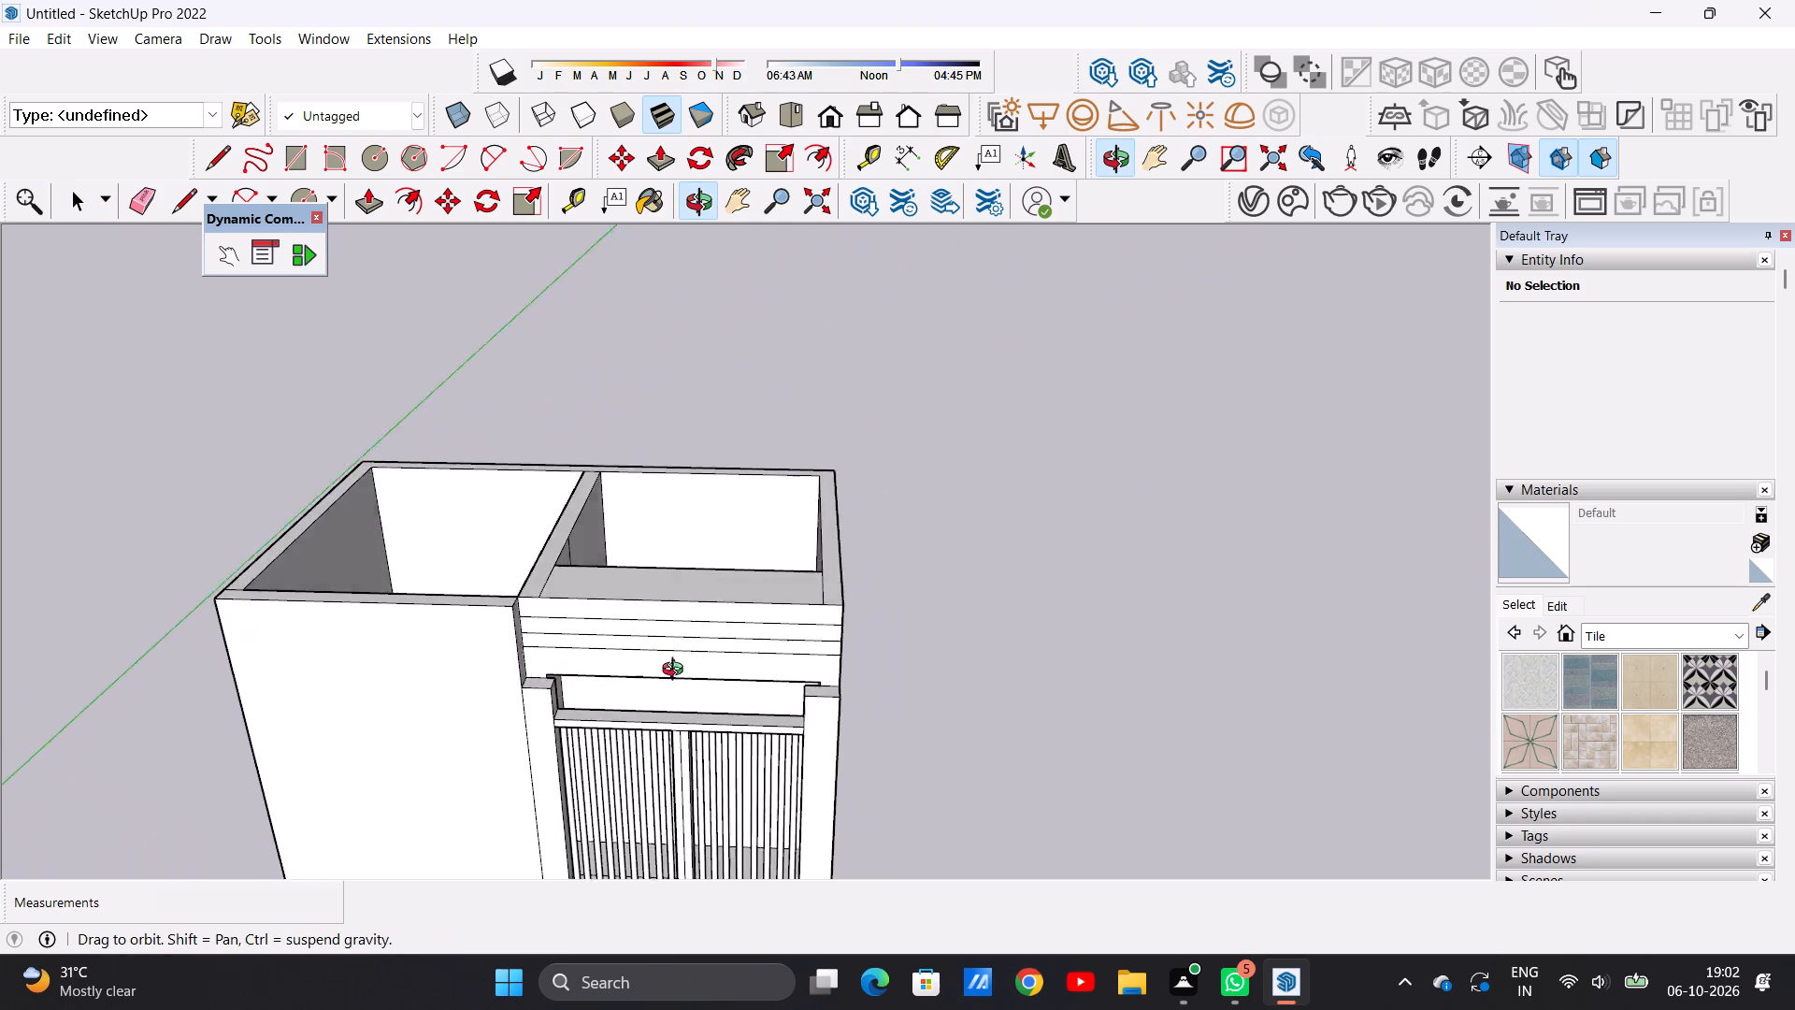
{"action": "middle_click_drag", "start_coordinate": [677, 671], "coordinate": [757, 666]}
{"action": "scroll", "coordinate": [717, 654], "scroll_direction": "up", "scroll_amount": 4}
{"action": "middle_click_drag", "start_coordinate": [767, 658], "coordinate": [567, 687]}
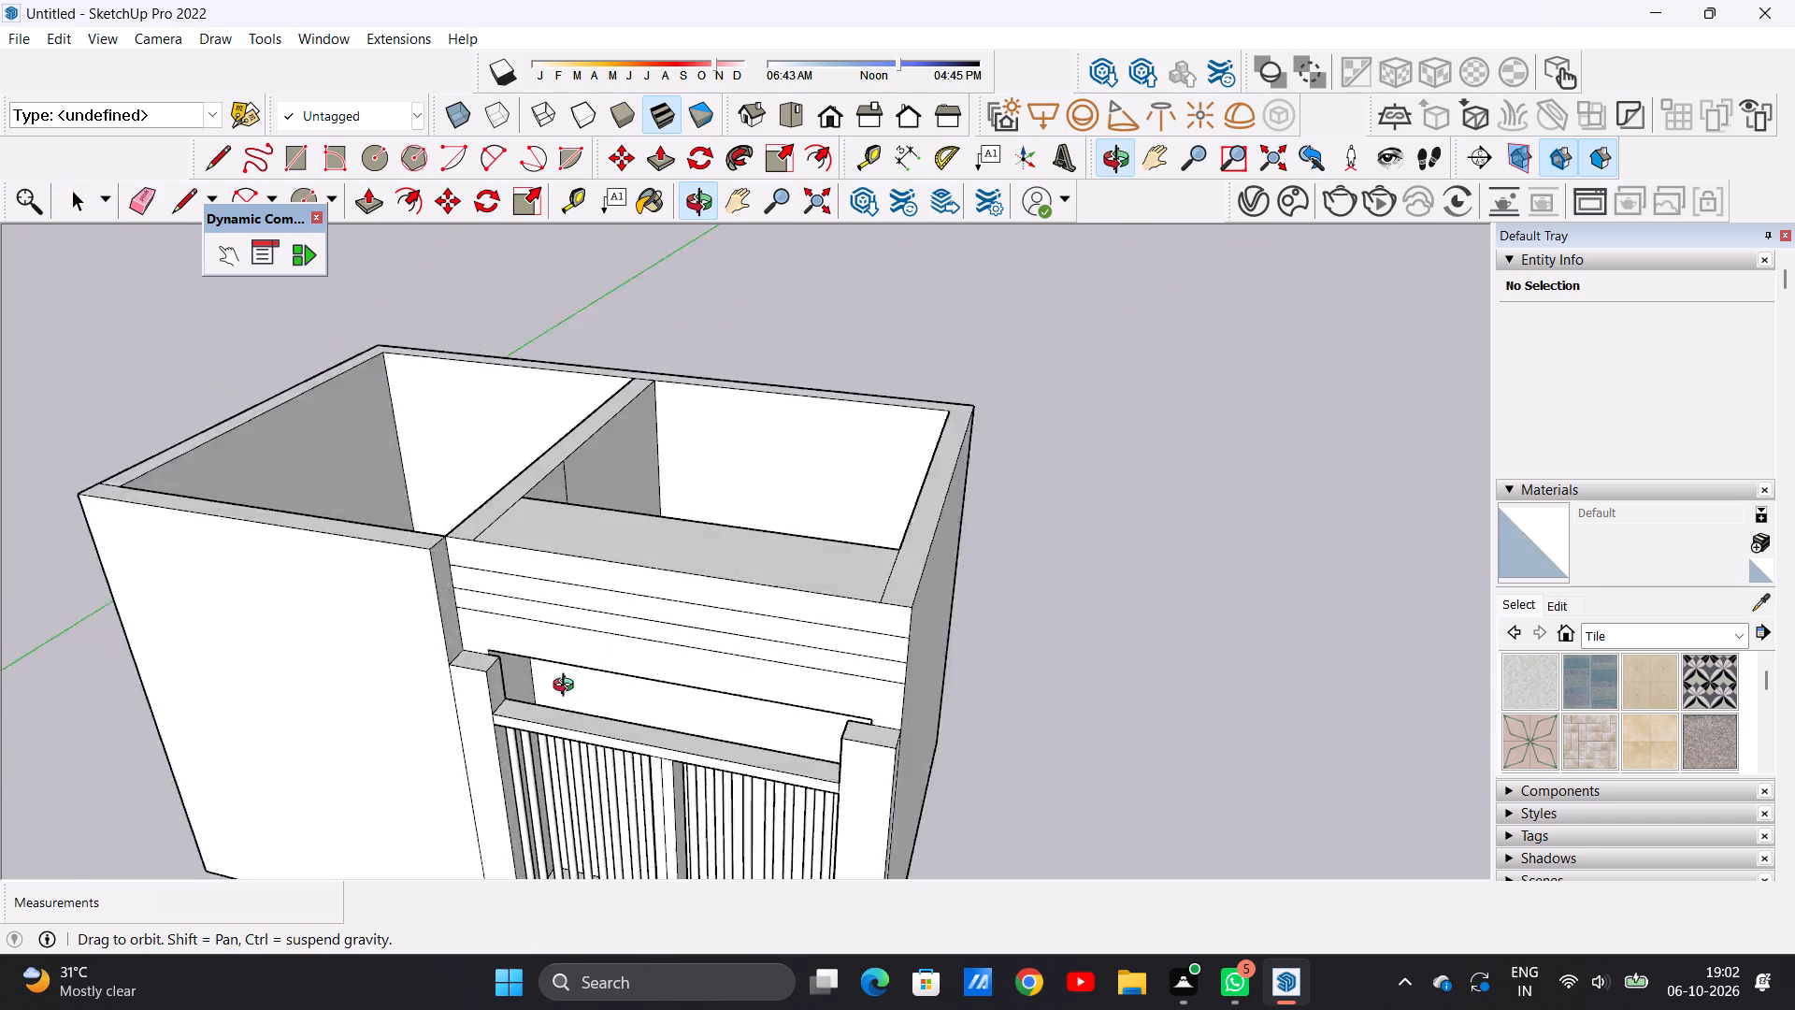
{"action": "middle_click_drag", "start_coordinate": [567, 687], "coordinate": [394, 714]}
{"action": "middle_click_drag", "start_coordinate": [774, 823], "coordinate": [620, 793]}
{"action": "scroll", "coordinate": [697, 711], "scroll_direction": "up", "scroll_amount": 2}
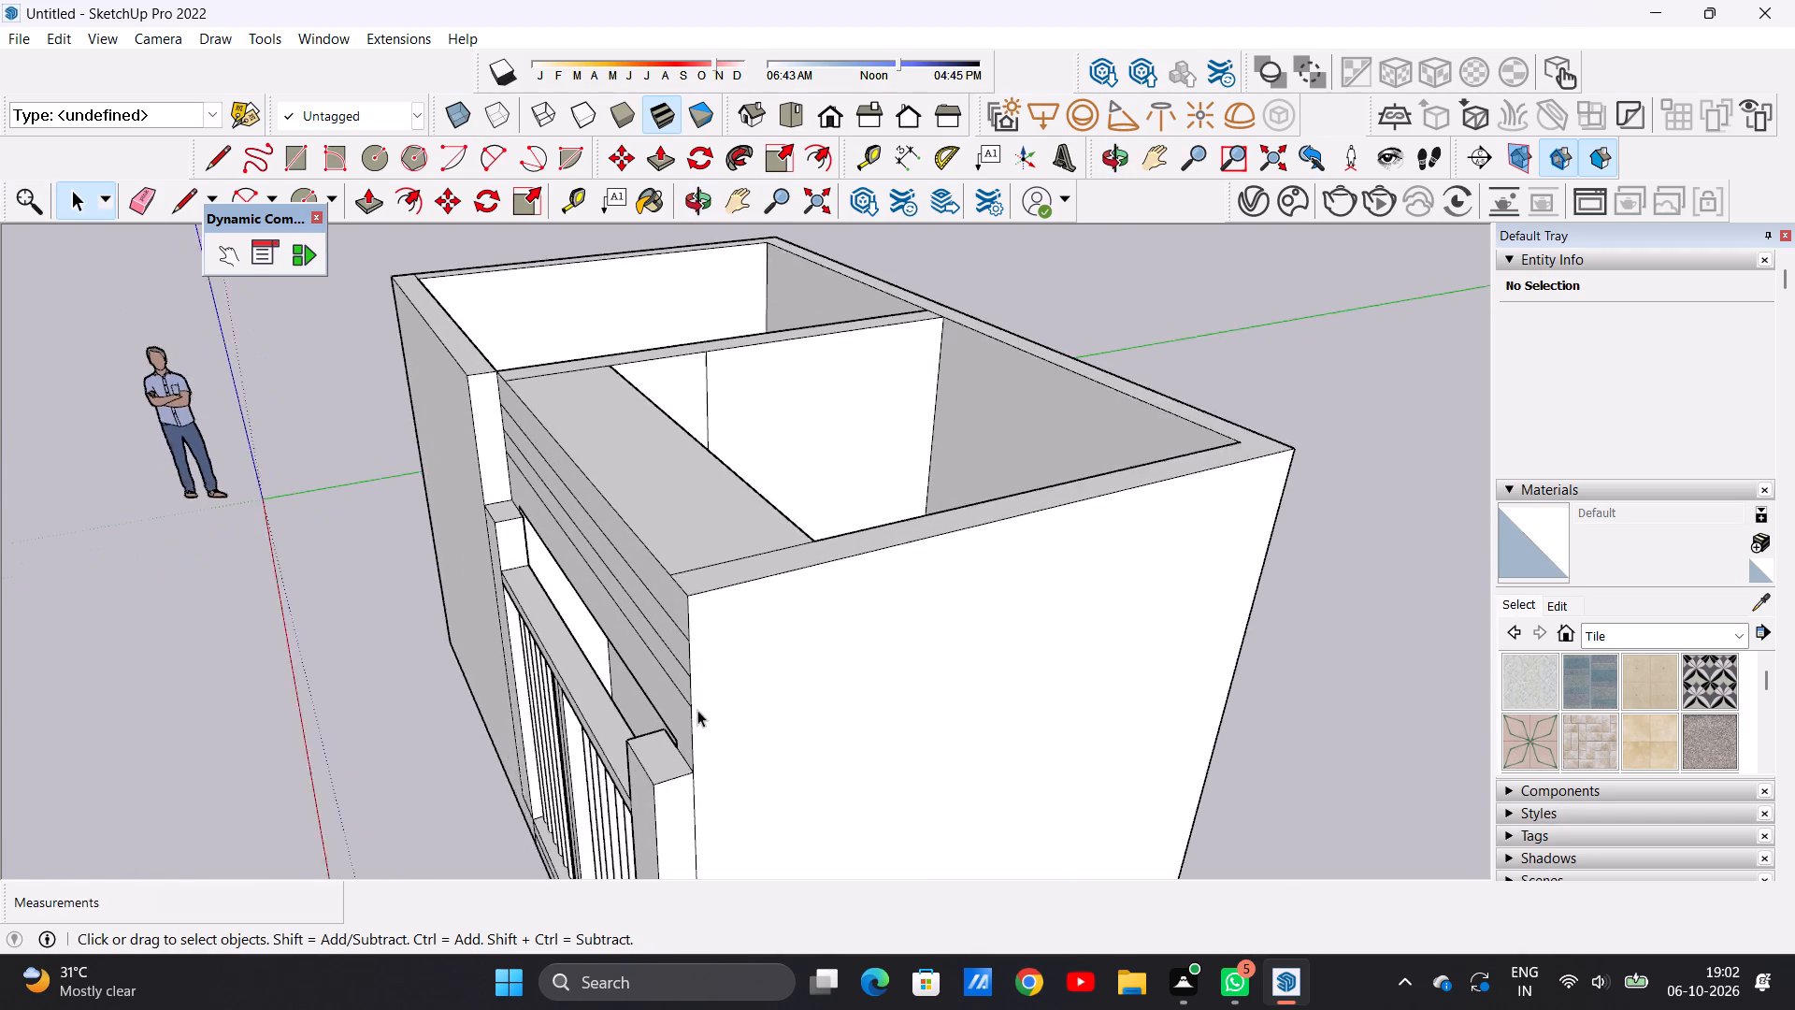
{"action": "scroll", "coordinate": [697, 710], "scroll_direction": "up", "scroll_amount": 16}
{"action": "scroll", "coordinate": [681, 786], "scroll_direction": "down", "scroll_amount": 20}
{"action": "scroll", "coordinate": [681, 786], "scroll_direction": "down", "scroll_amount": 6}
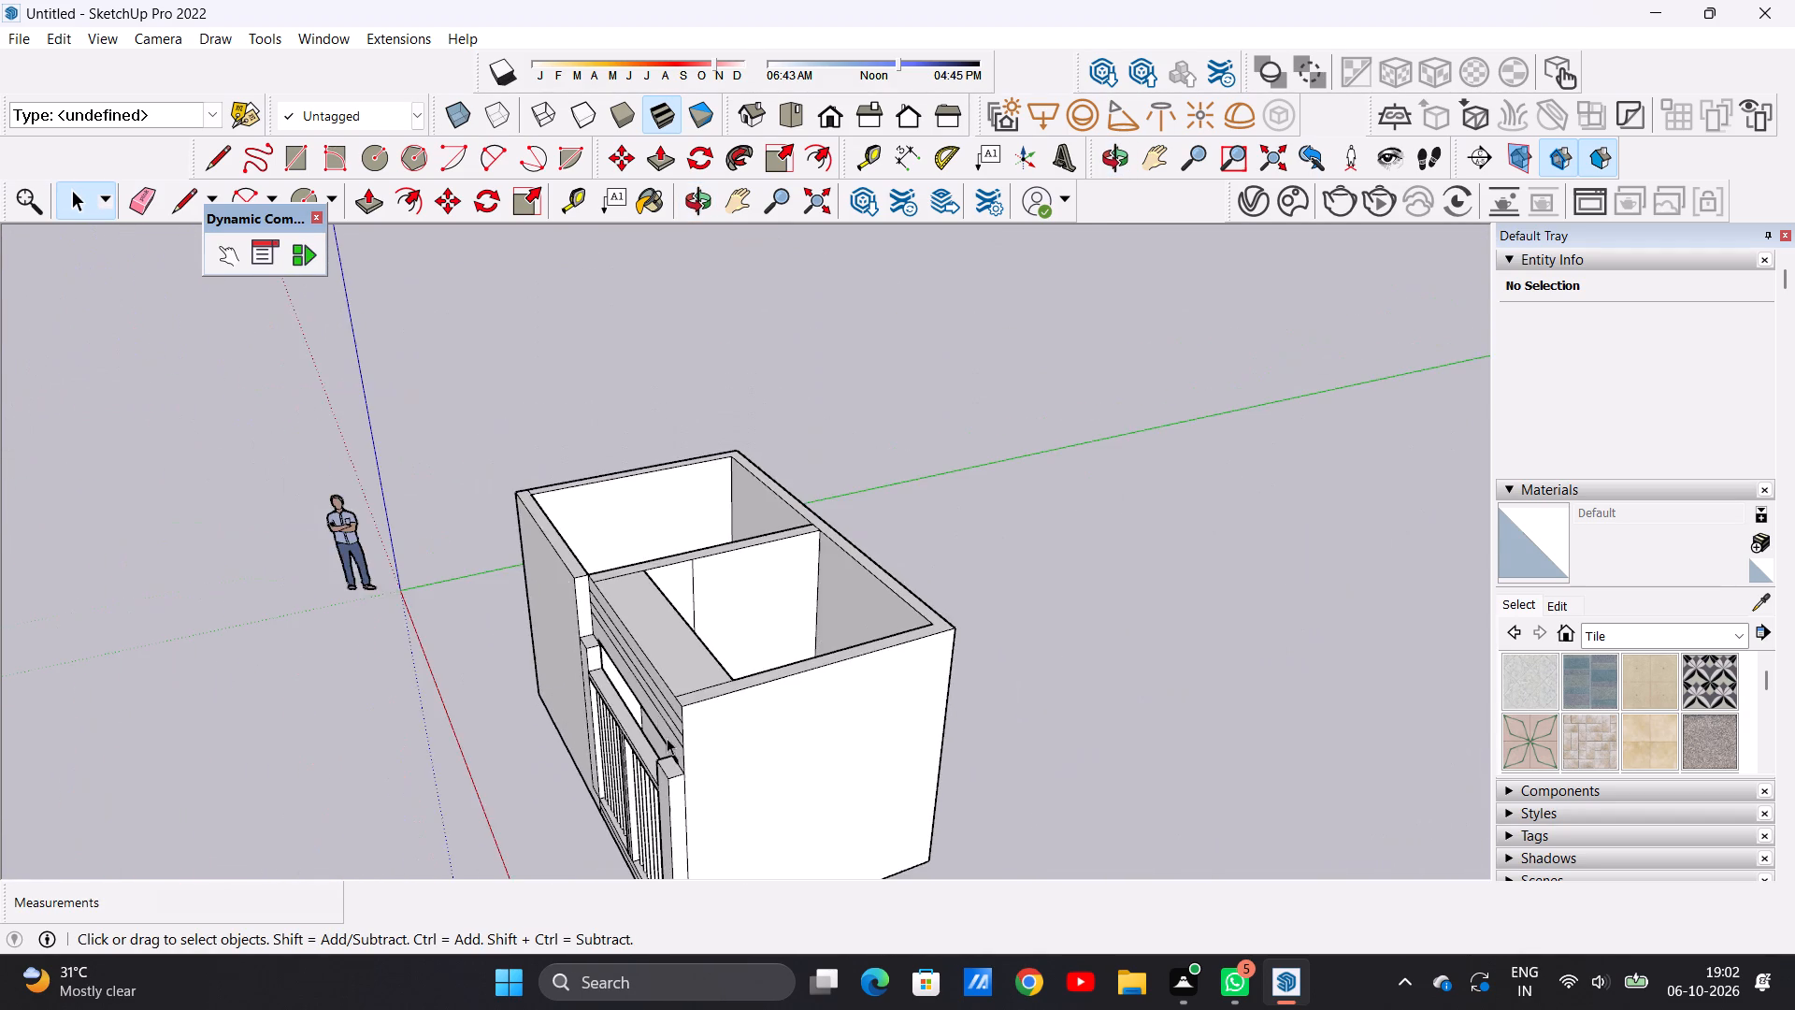
{"action": "middle_click_drag", "start_coordinate": [574, 632], "coordinate": [901, 656]}
{"action": "middle_click_drag", "start_coordinate": [565, 754], "coordinate": [837, 726]}
{"action": "scroll", "coordinate": [800, 682], "scroll_direction": "up", "scroll_amount": 7}
{"action": "middle_click_drag", "start_coordinate": [786, 688], "coordinate": [537, 656]}
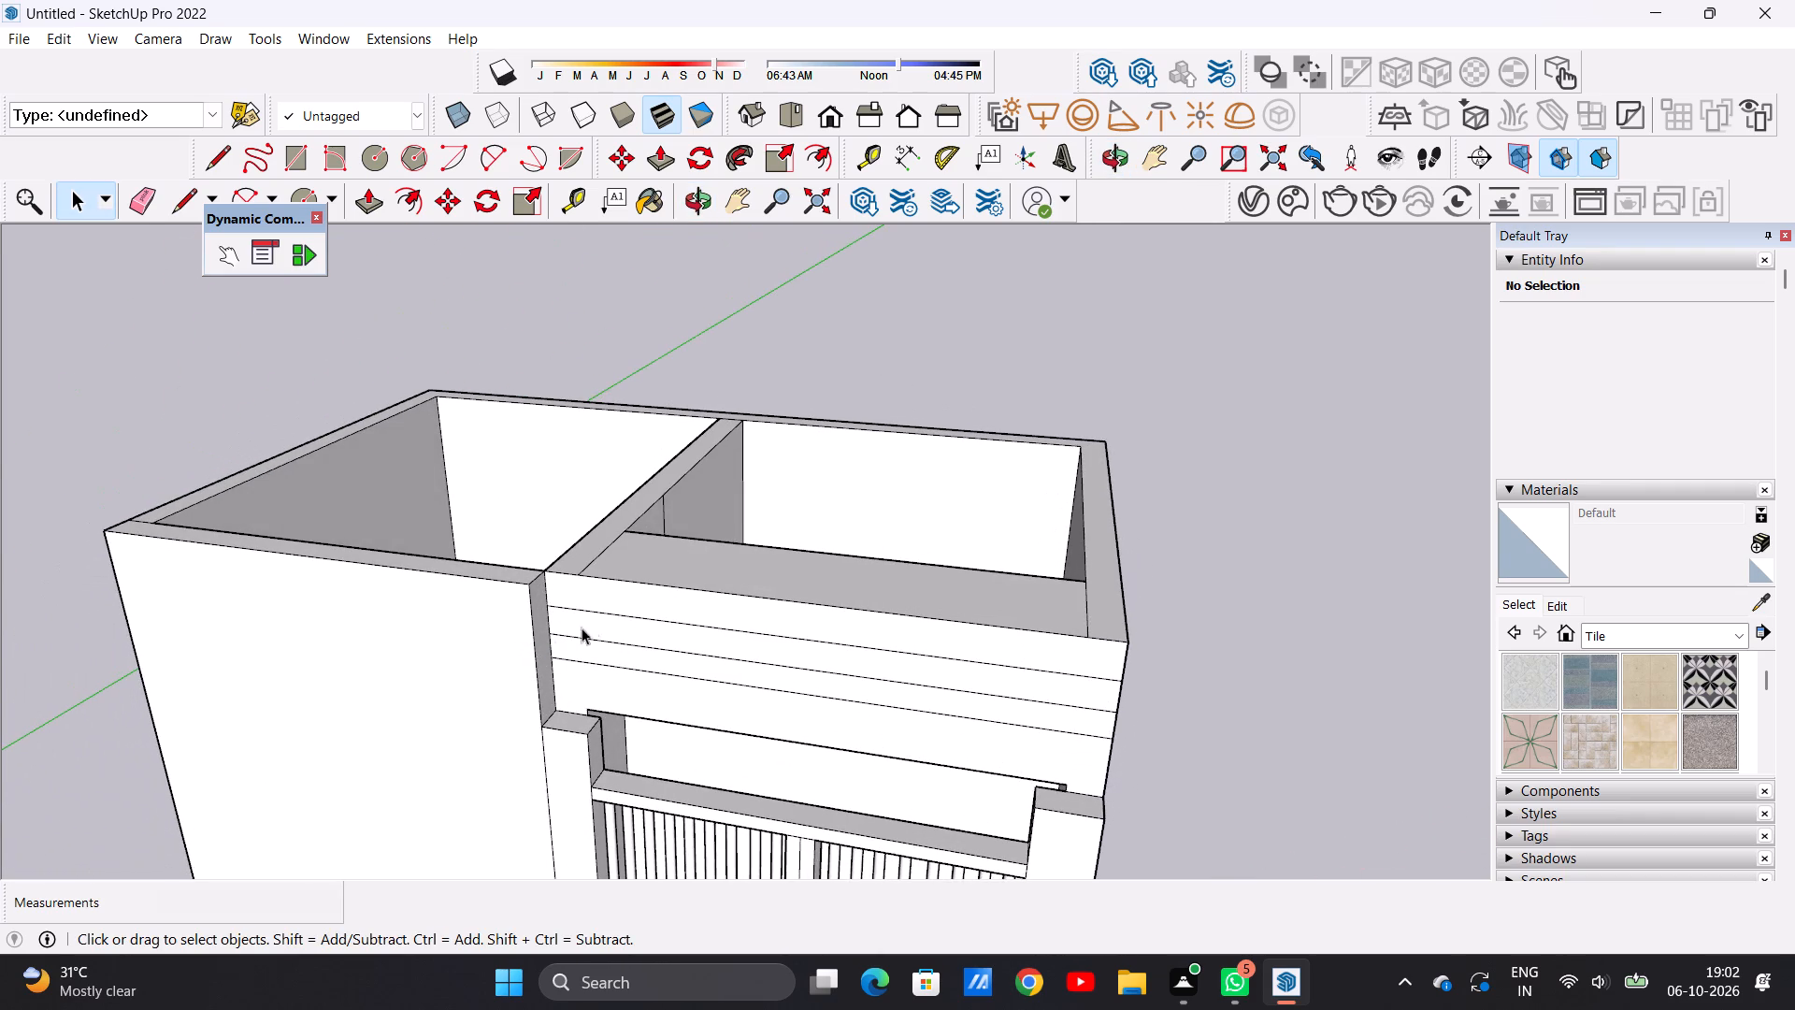
{"action": "scroll", "coordinate": [588, 625], "scroll_direction": "up", "scroll_amount": 5}
{"action": "scroll", "coordinate": [588, 625], "scroll_direction": "down", "scroll_amount": 4}
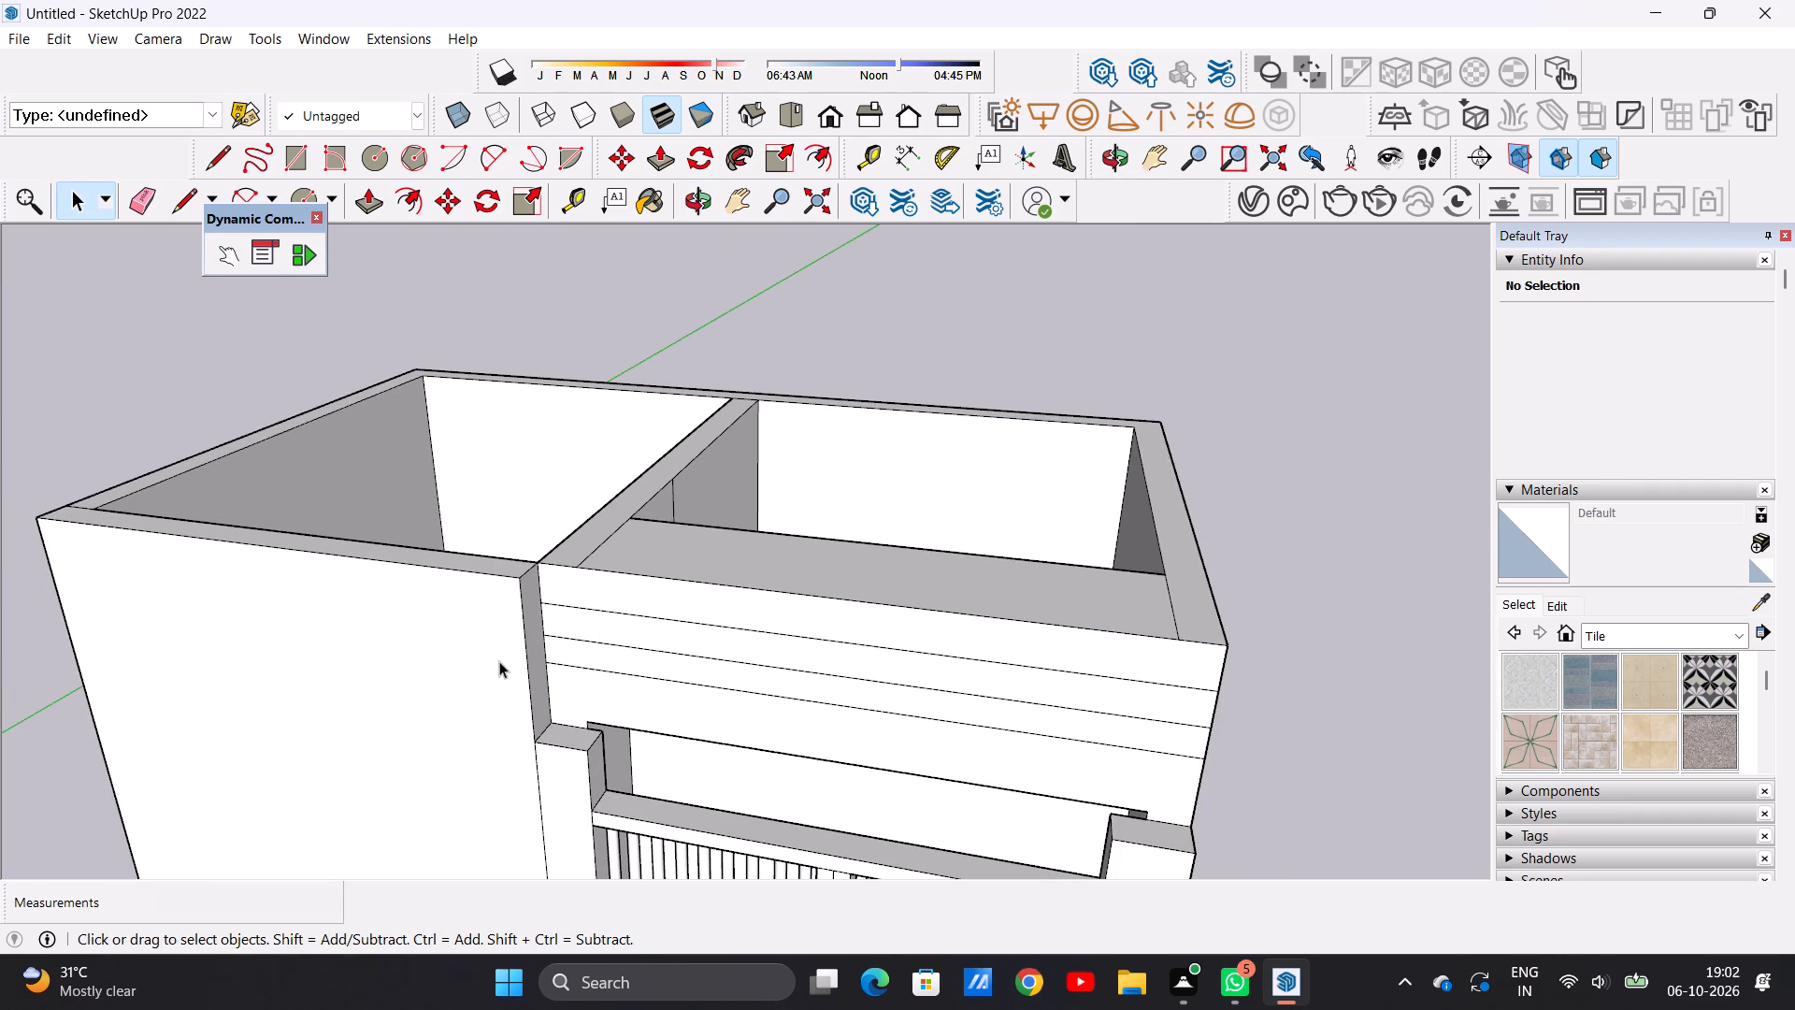
{"action": "scroll", "coordinate": [517, 628], "scroll_direction": "down", "scroll_amount": 17}
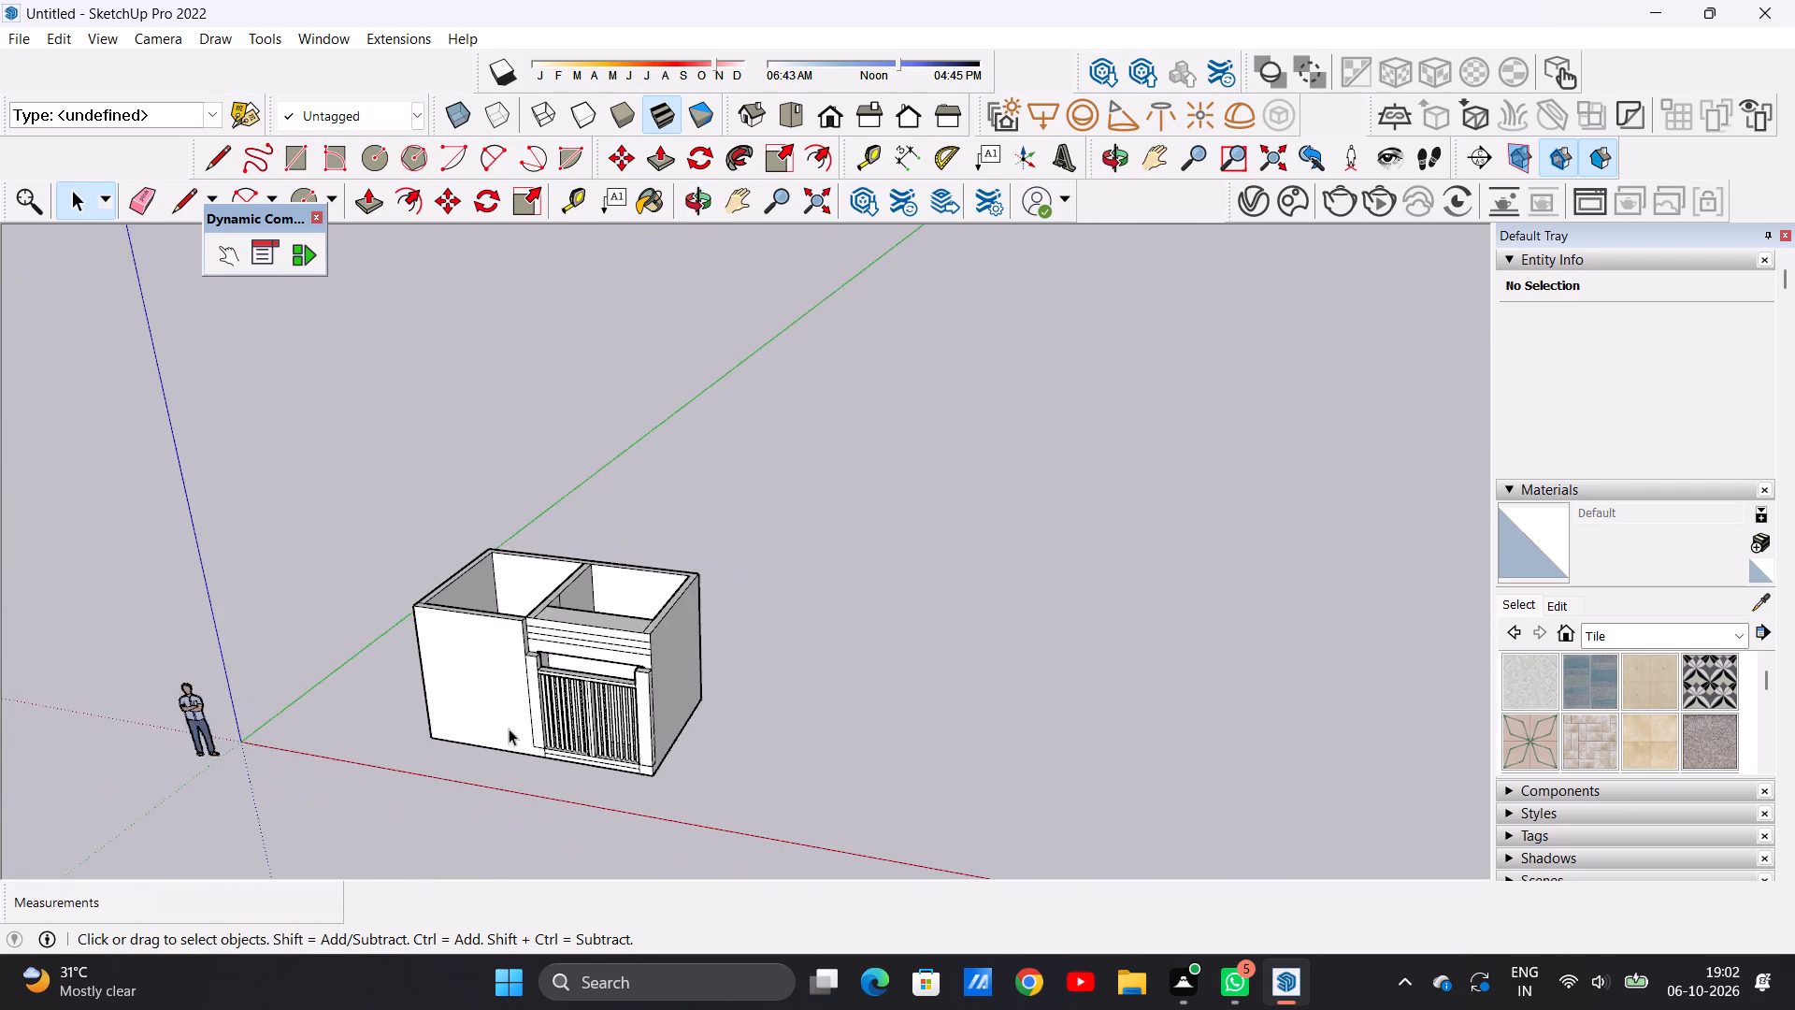
{"action": "scroll", "coordinate": [511, 729], "scroll_direction": "up", "scroll_amount": 9}
{"action": "scroll", "coordinate": [595, 480], "scroll_direction": "up", "scroll_amount": 7}
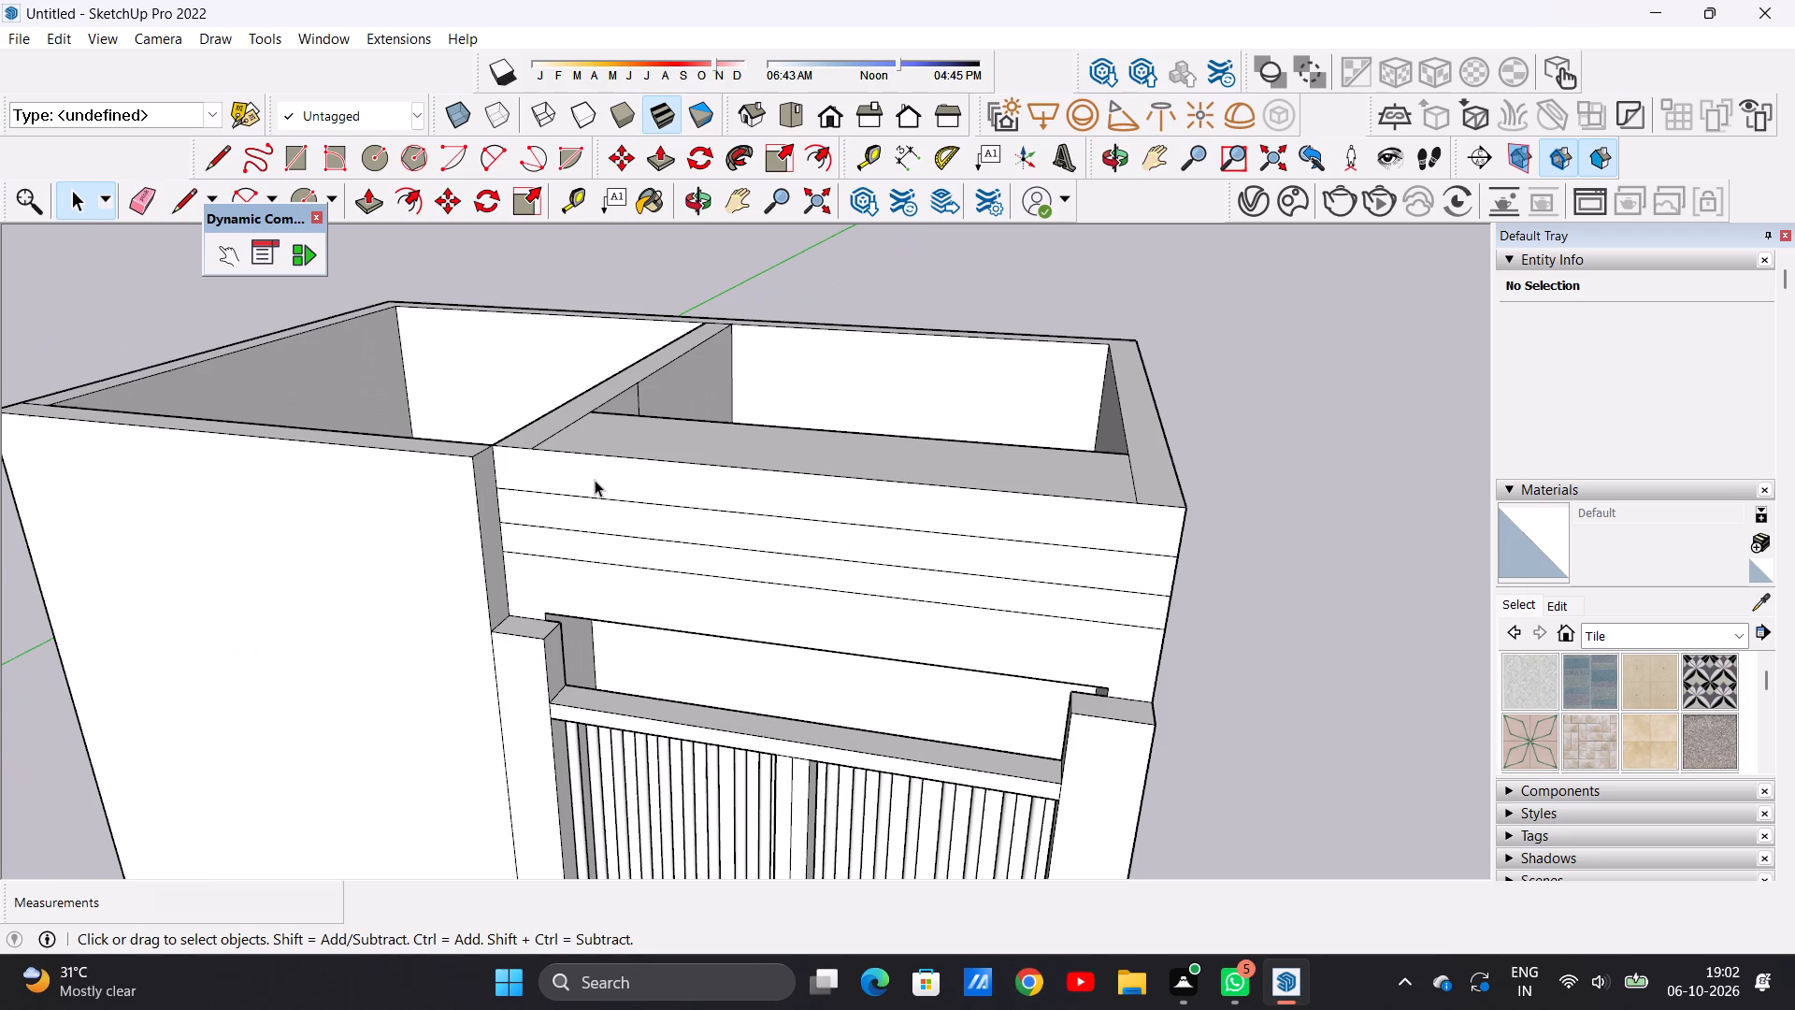
Copy the floor face and its edges in the room behind the barred bay 10' up to the wall top.
{"action": "middle_click_drag", "start_coordinate": [446, 459], "coordinate": [540, 606]}
{"action": "scroll", "coordinate": [482, 431], "scroll_direction": "down", "scroll_amount": 11}
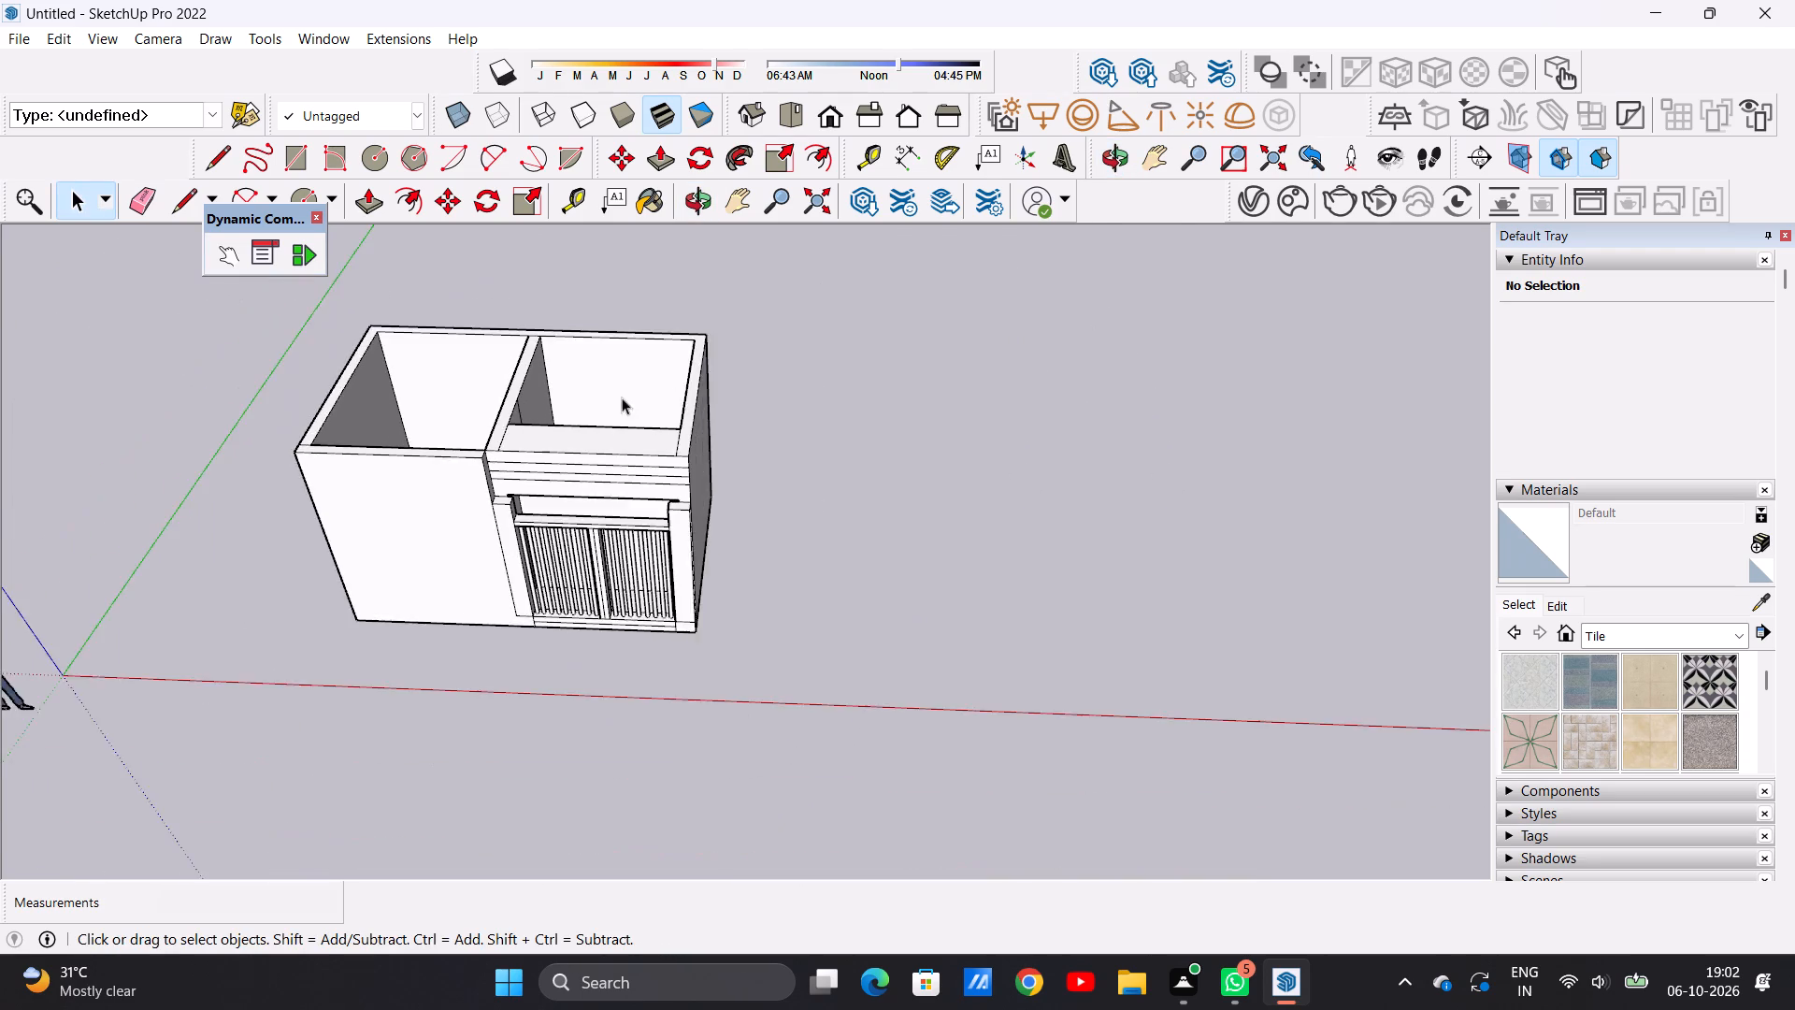
{"action": "middle_click_drag", "start_coordinate": [622, 397], "coordinate": [649, 711]}
{"action": "scroll", "coordinate": [580, 389], "scroll_direction": "up", "scroll_amount": 6}
{"action": "double_click", "coordinate": [554, 488]}
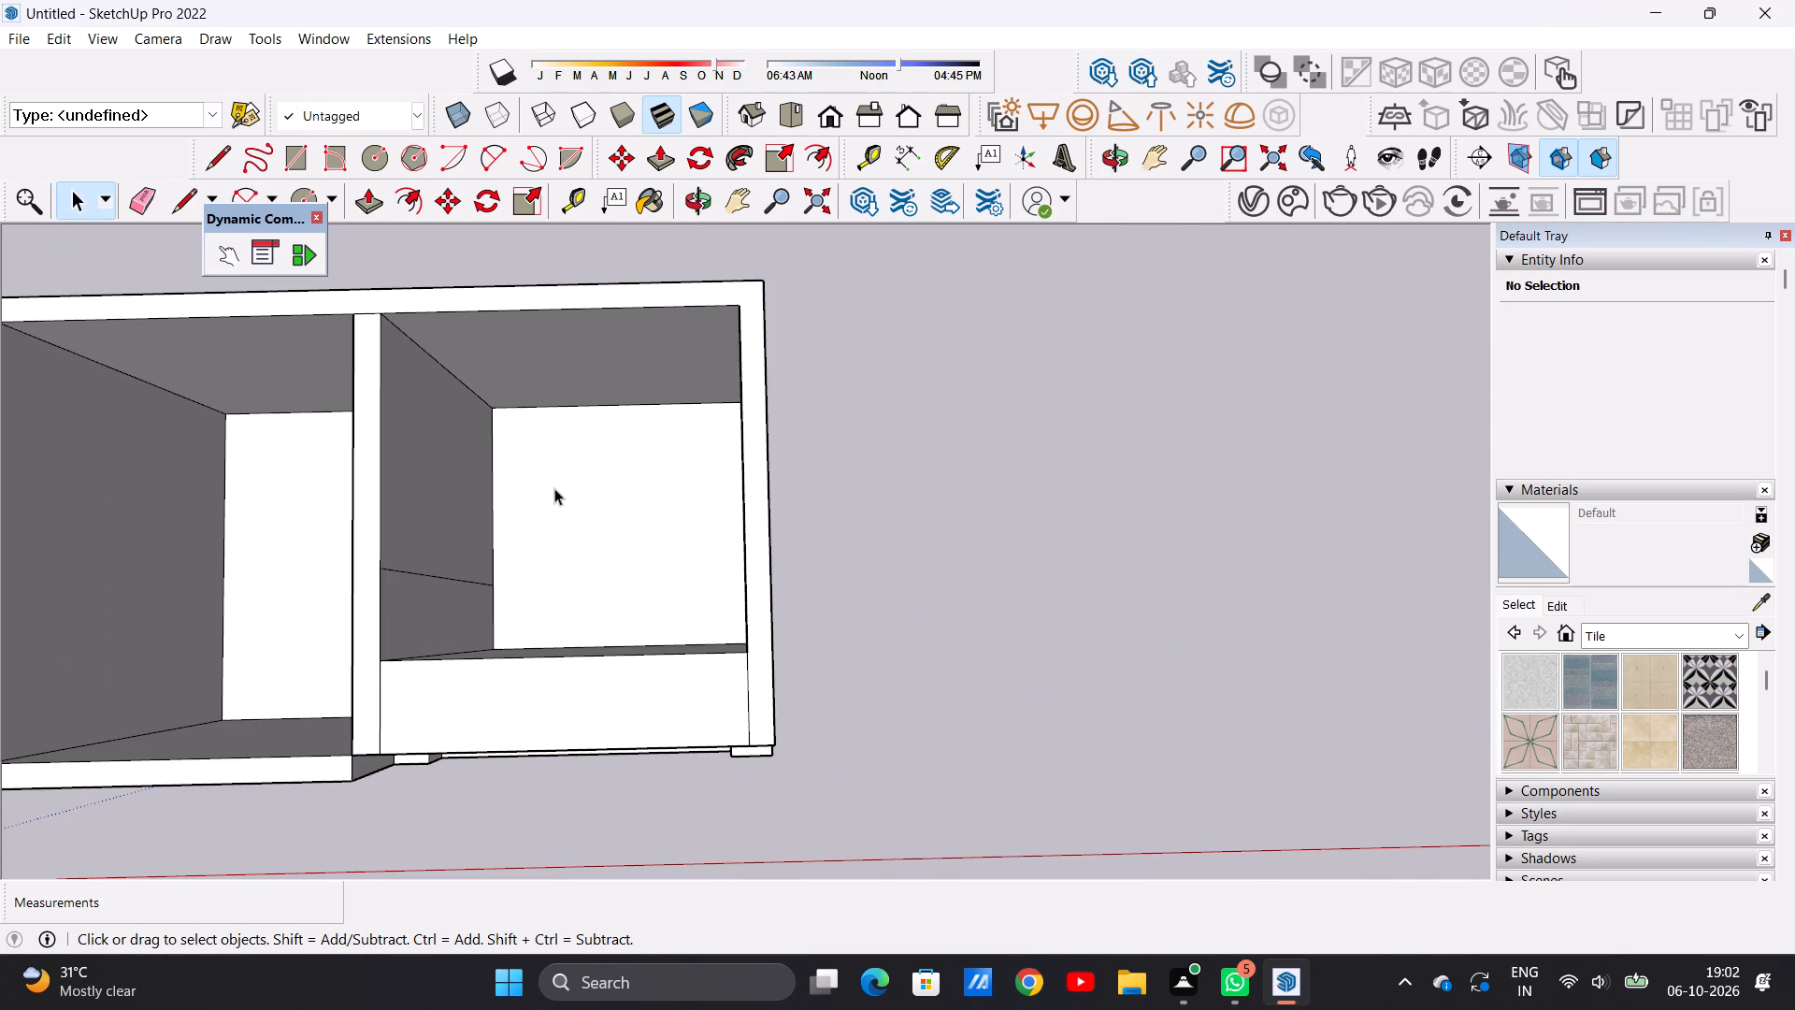
{"action": "key", "text": "m"}
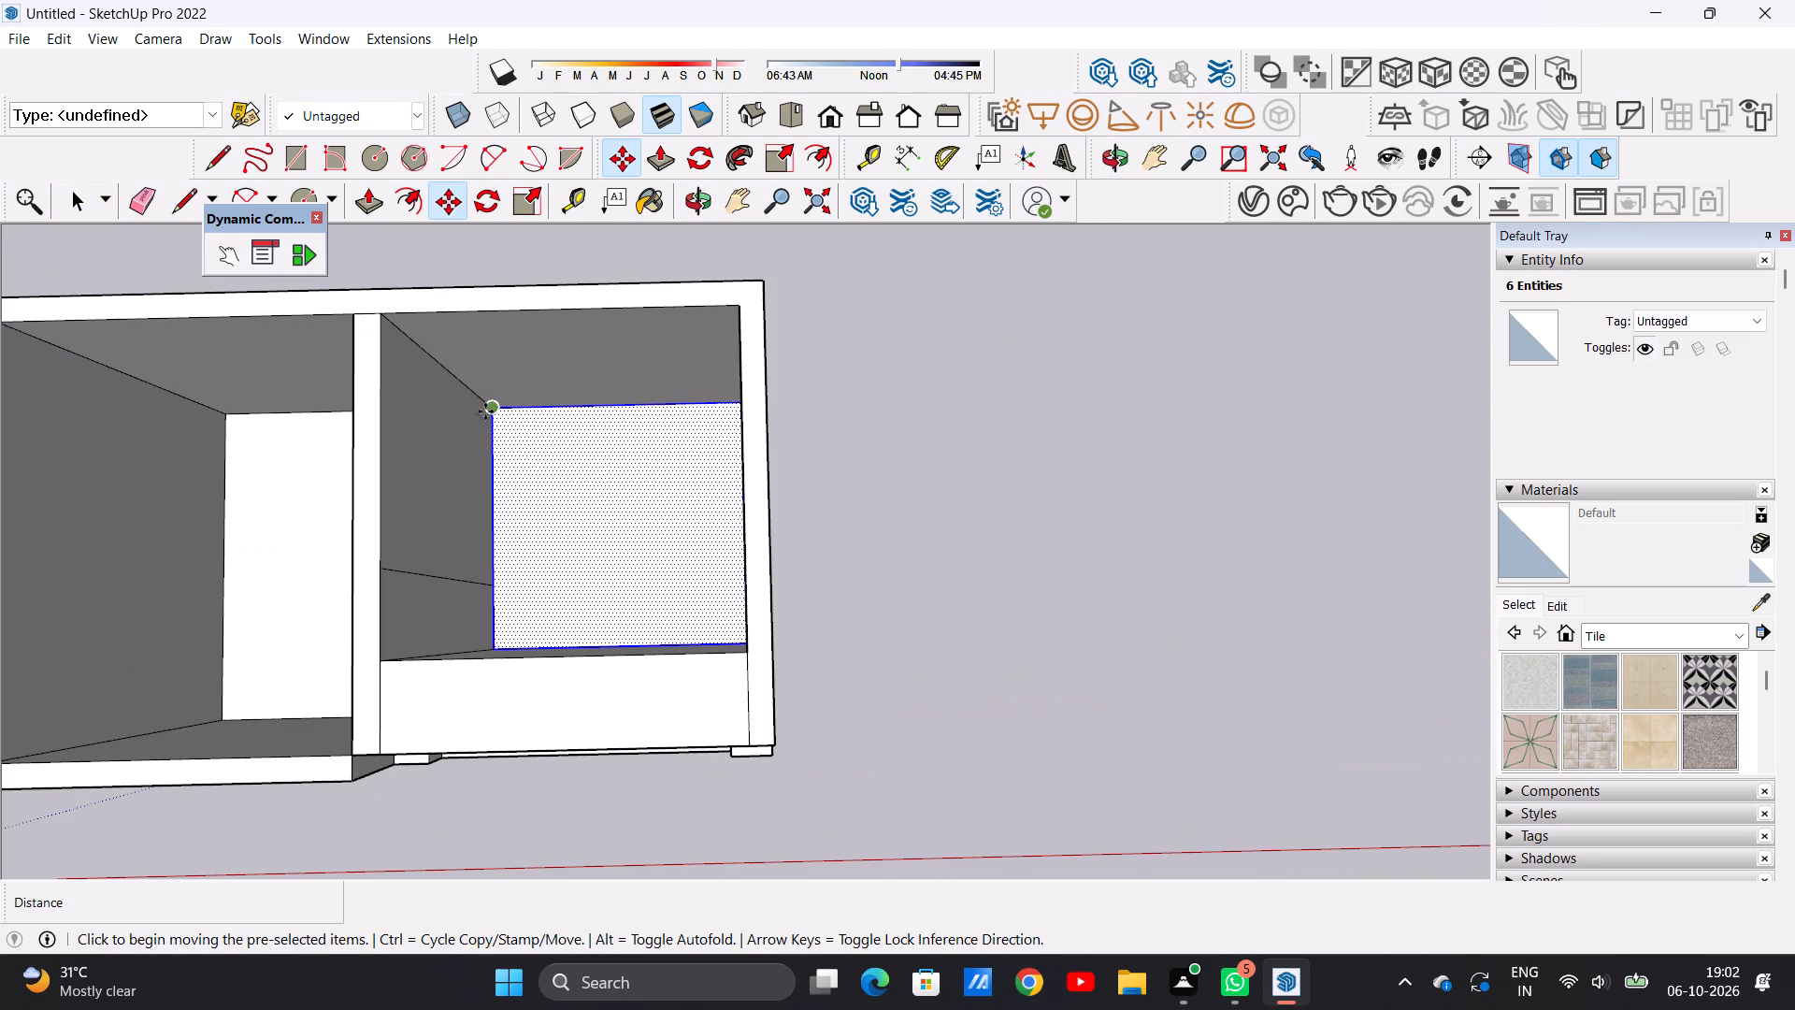
{"action": "left_click", "coordinate": [485, 411]}
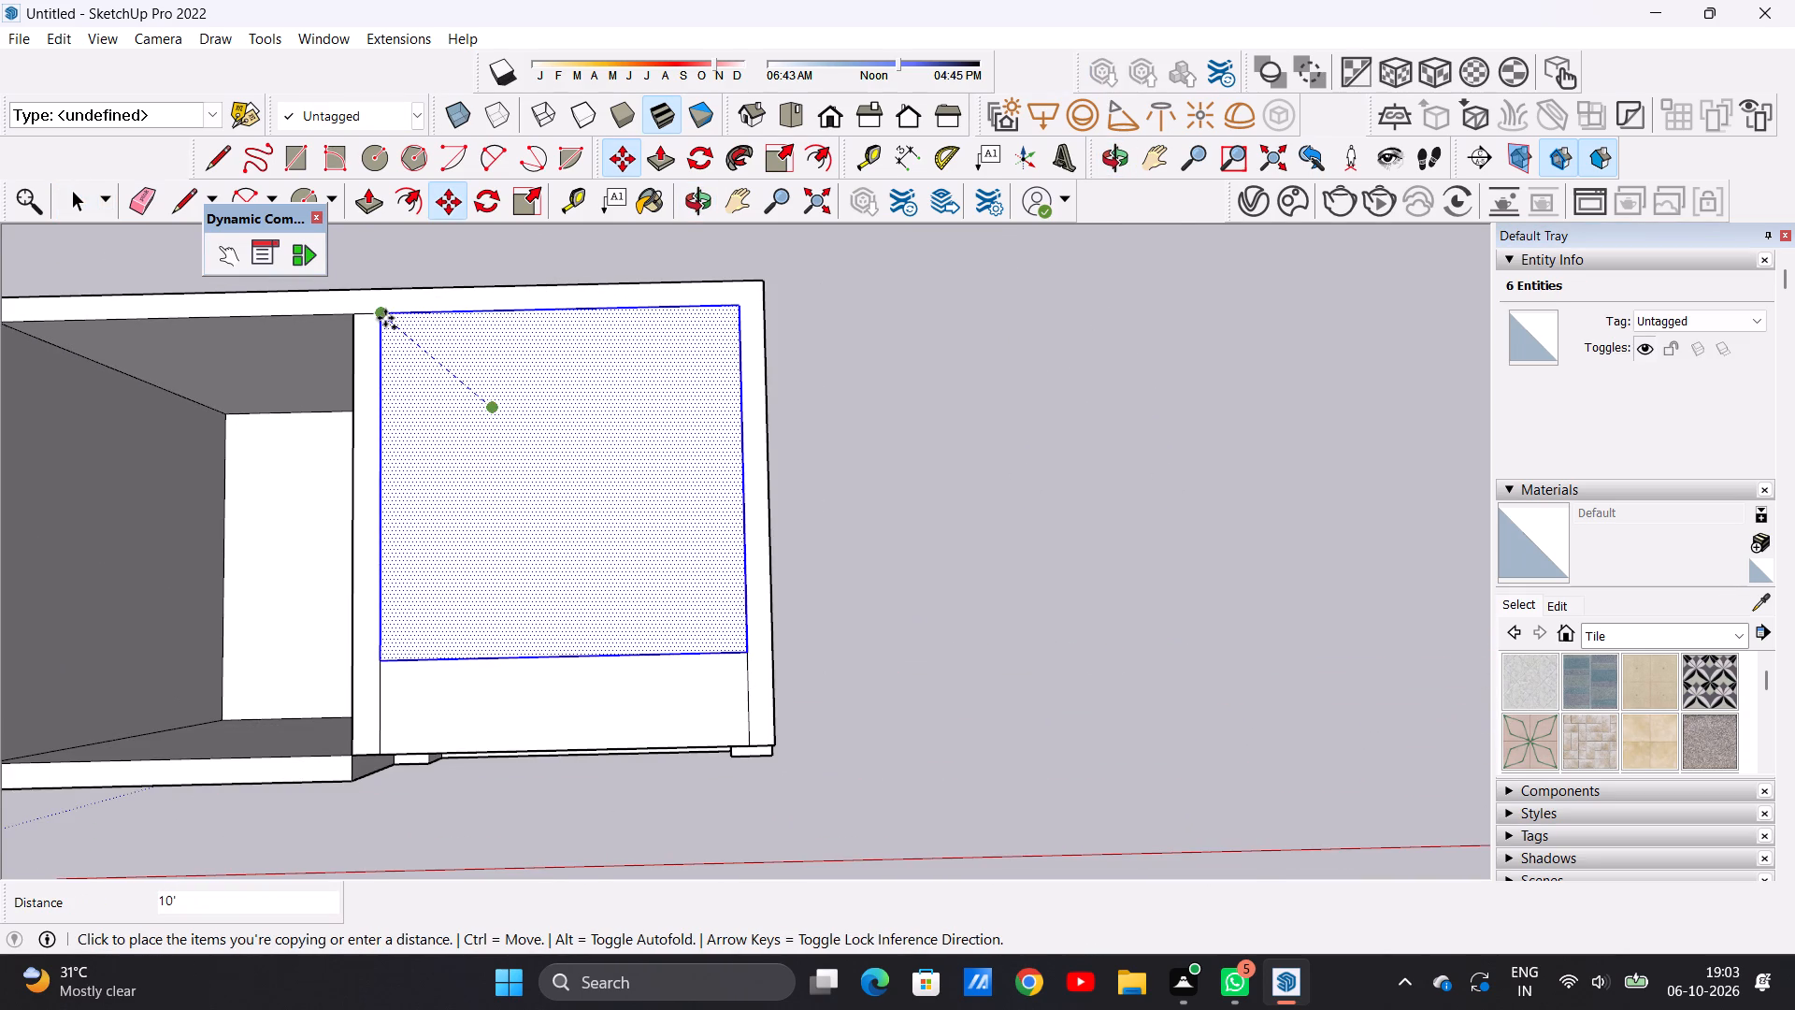
{"action": "left_click", "coordinate": [385, 318]}
{"action": "key", "text": "space"}
{"action": "left_click", "coordinate": [941, 417]}
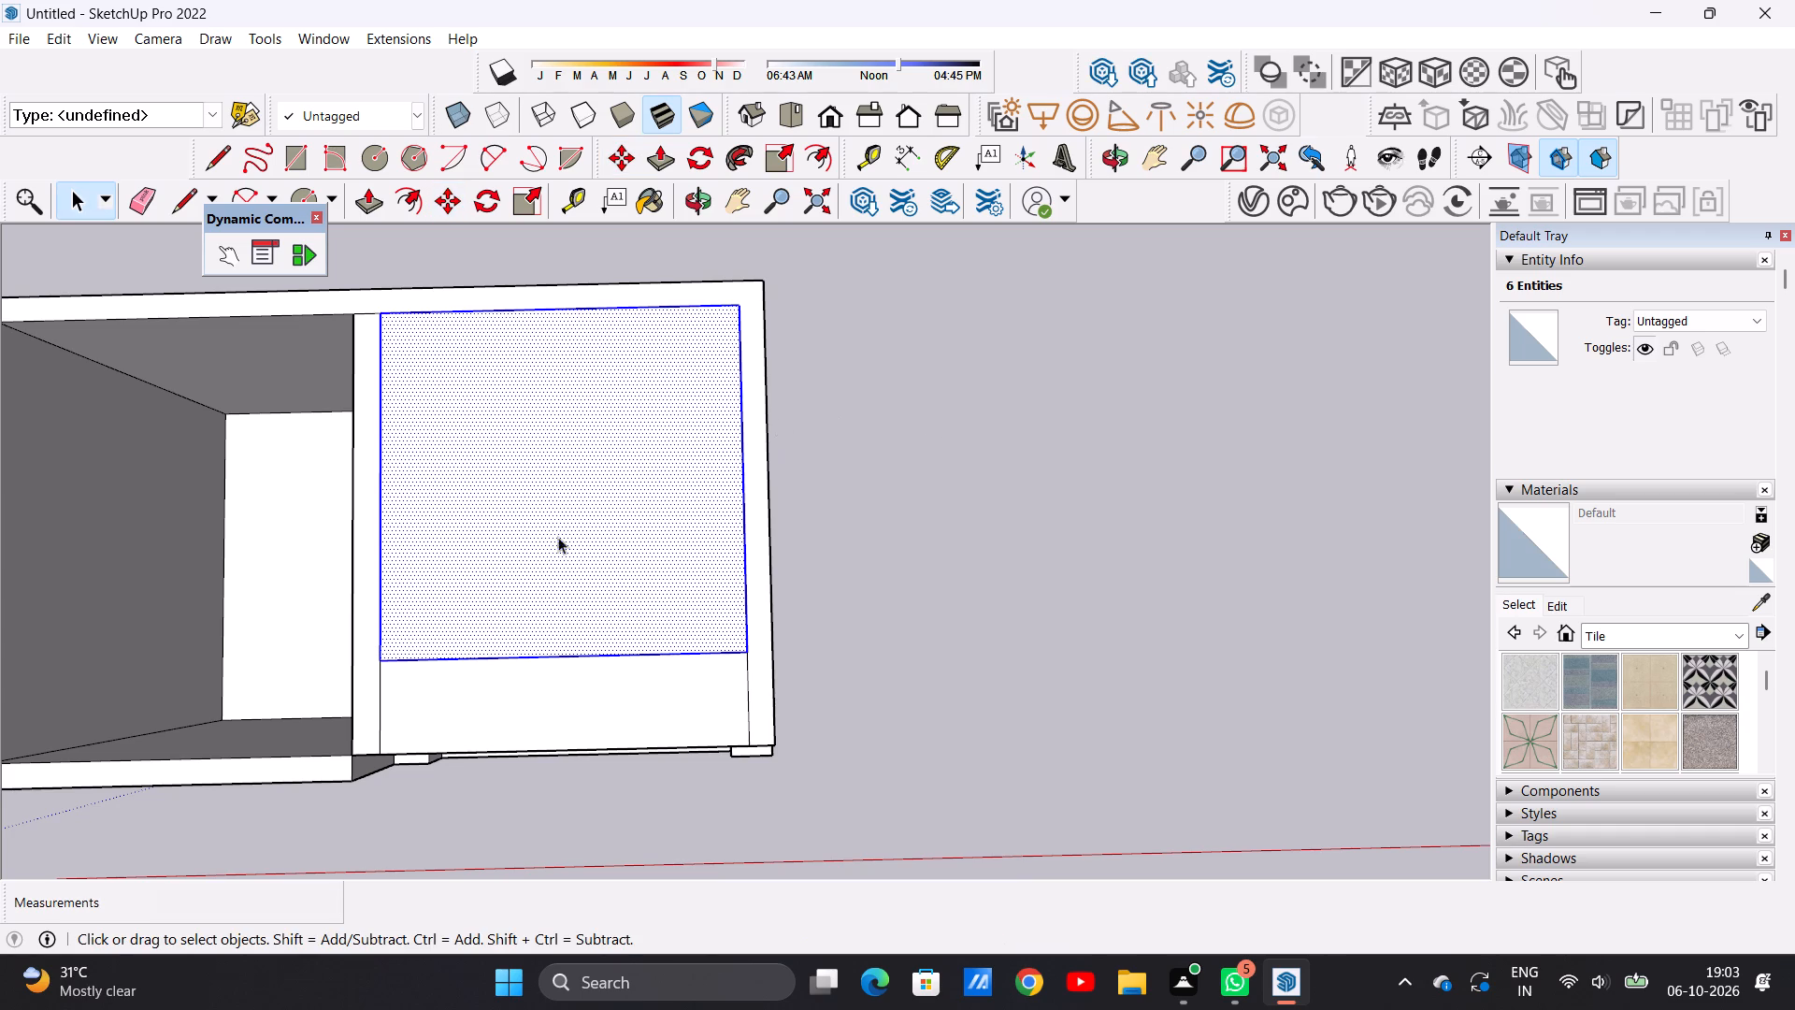
Copy the floor face and its edges in the remaining open room 10' up to the wall top.
{"action": "scroll", "coordinate": [555, 546], "scroll_direction": "down", "scroll_amount": 8}
{"action": "scroll", "coordinate": [499, 537], "scroll_direction": "up", "scroll_amount": 7}
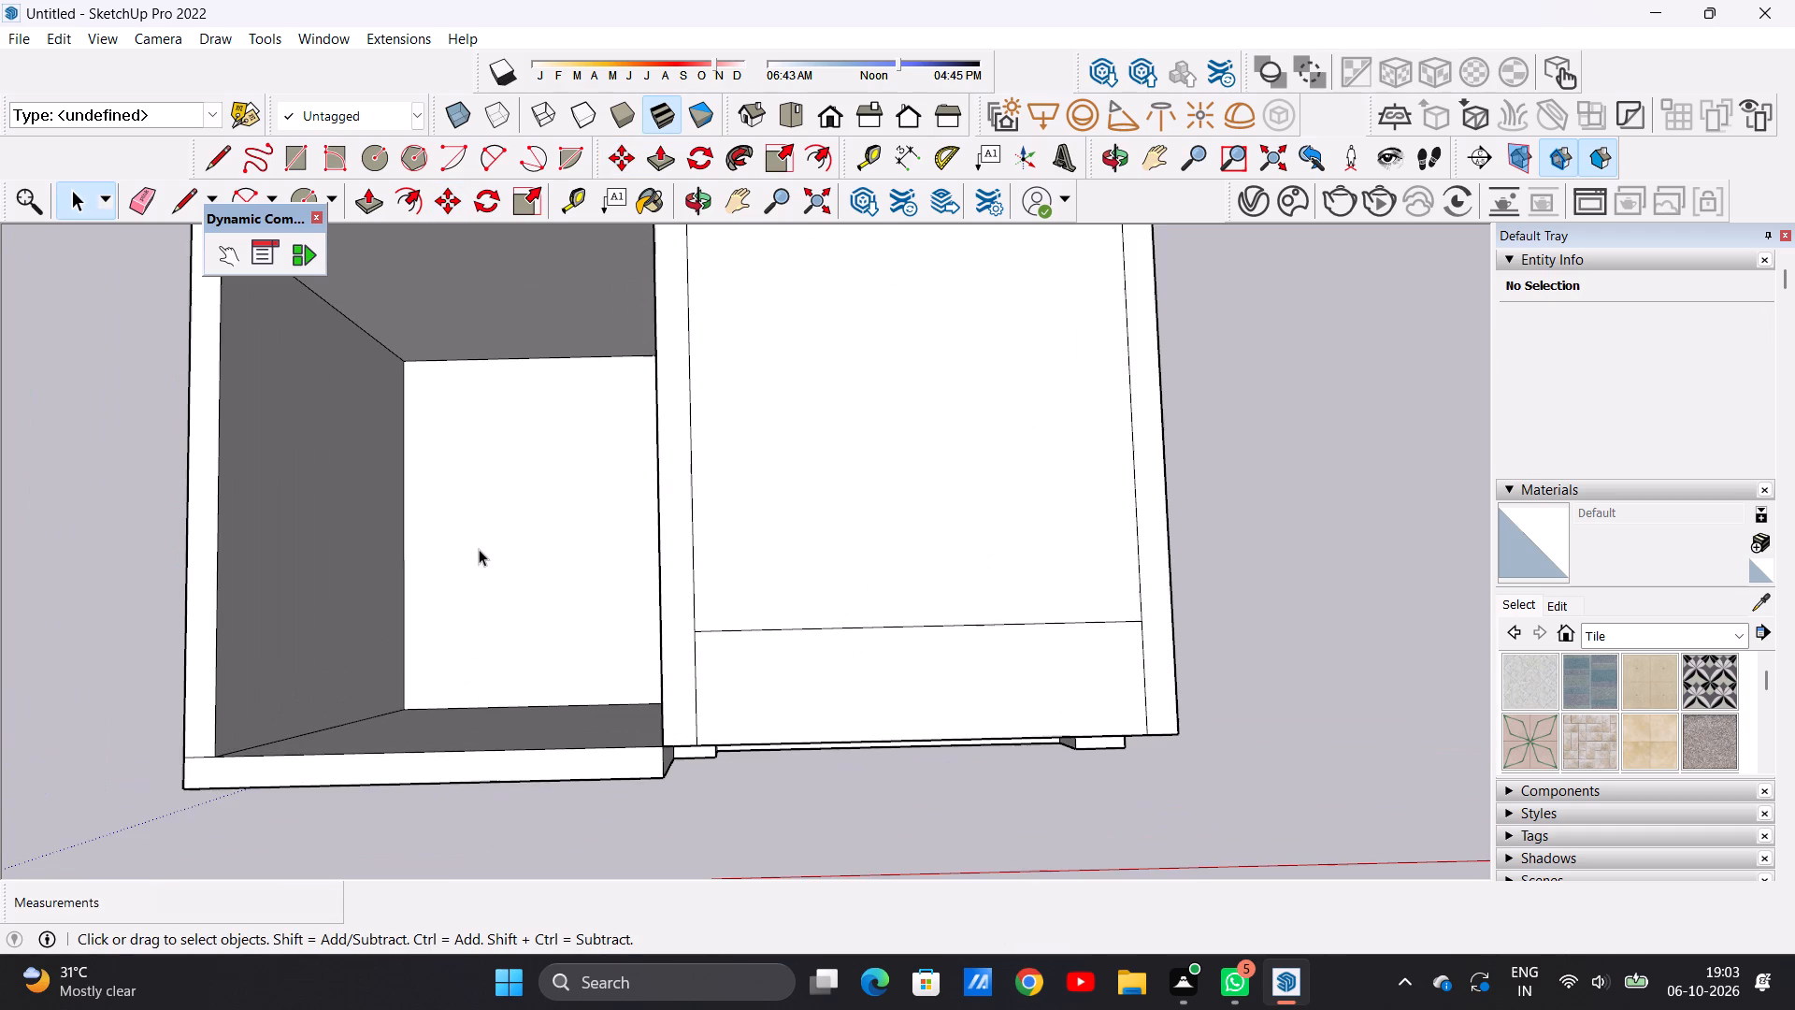
{"action": "double_click", "coordinate": [479, 549]}
{"action": "key", "text": "m"}
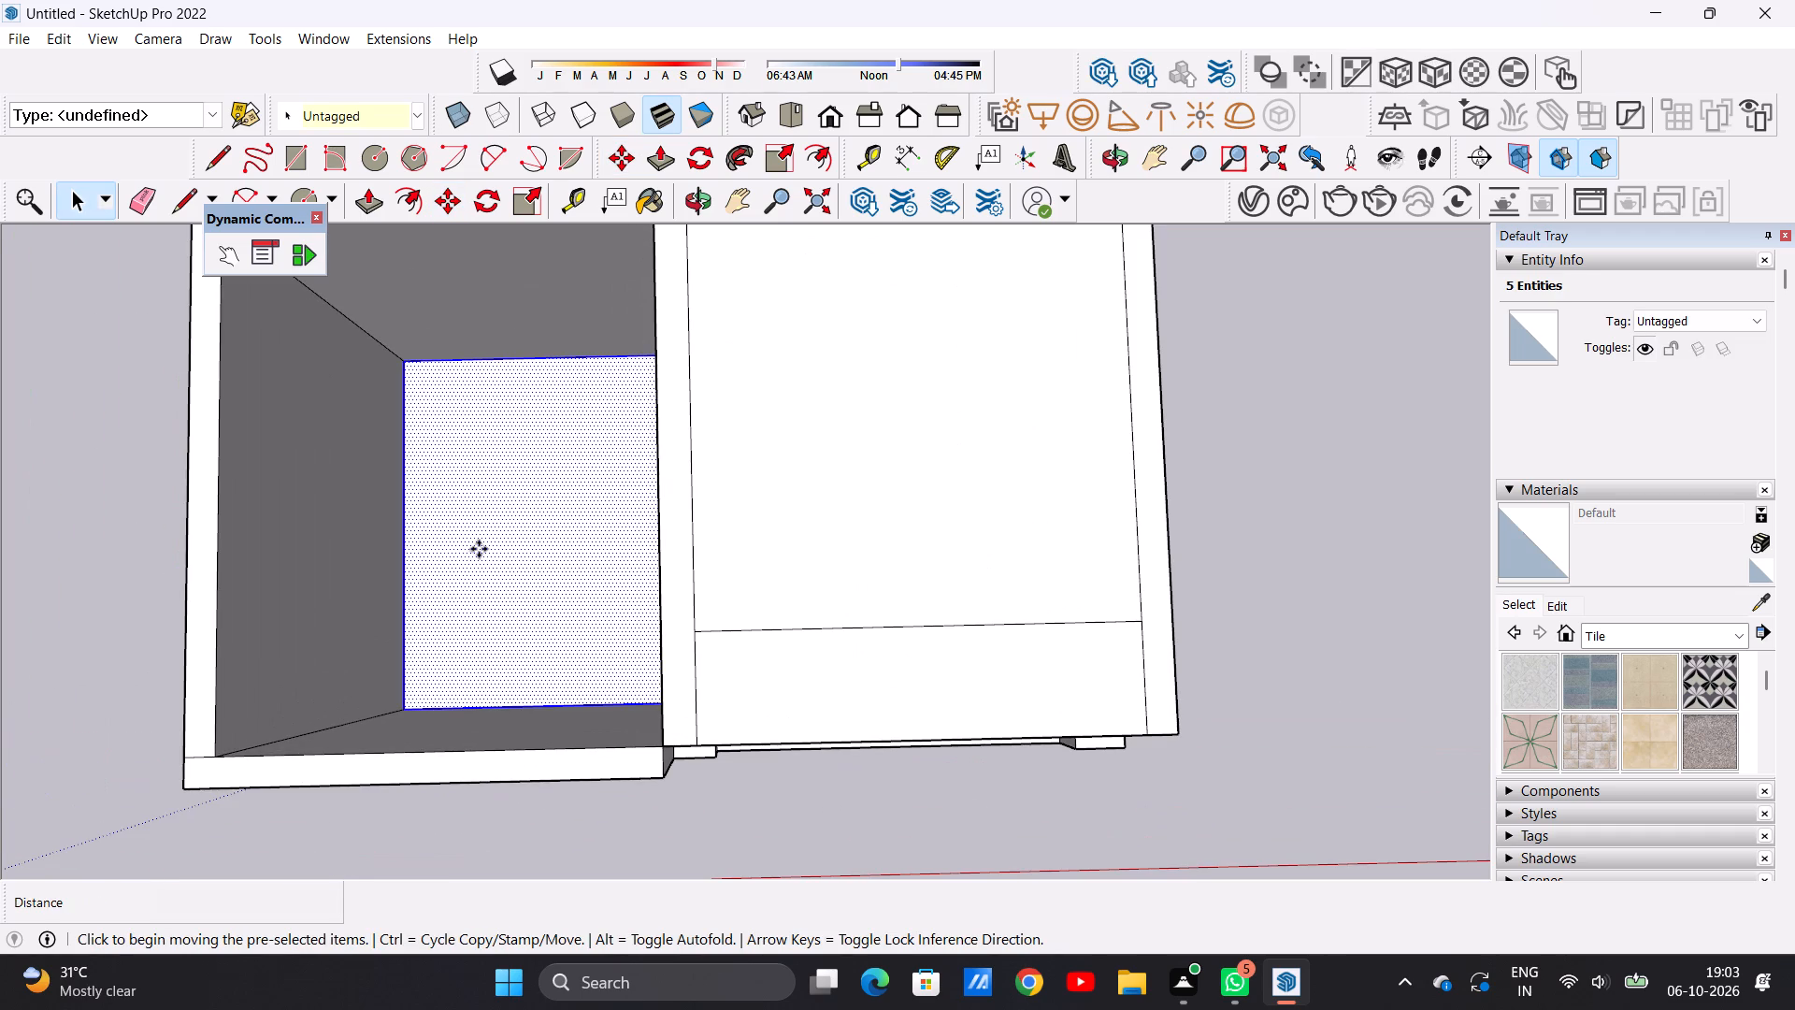
{"action": "left_click", "coordinate": [409, 357]}
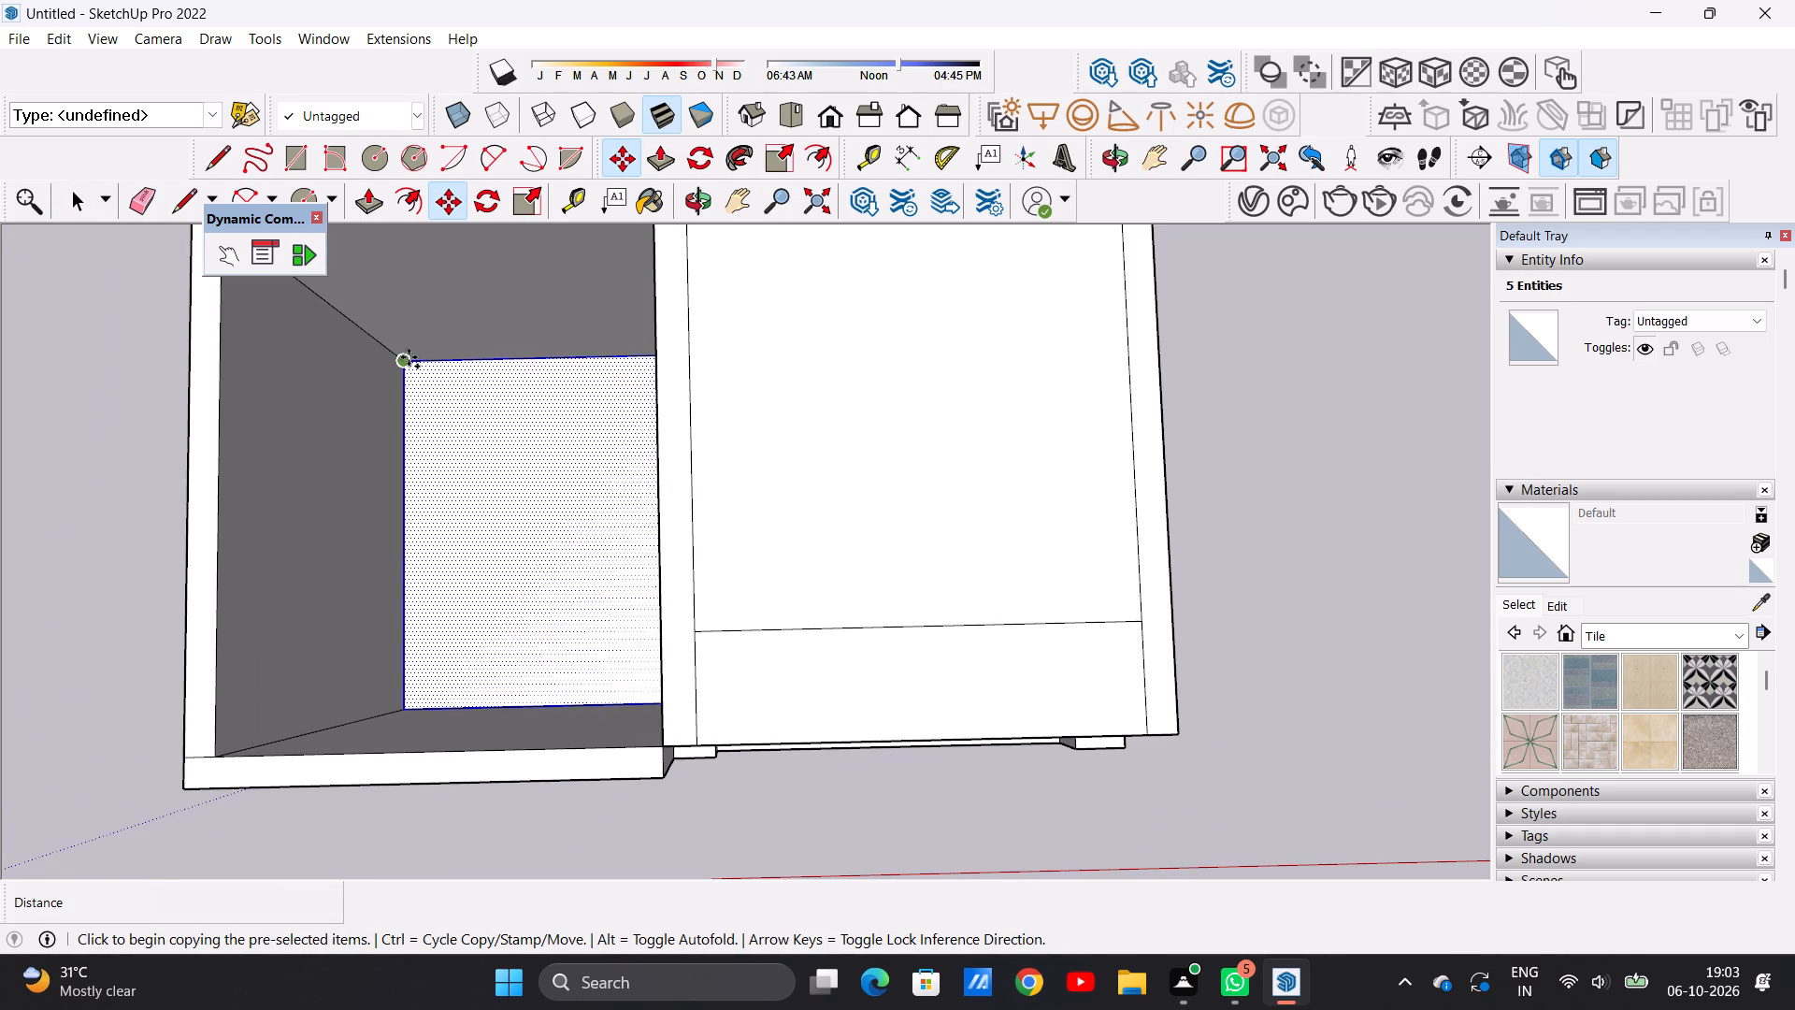
{"action": "scroll", "coordinate": [352, 324], "scroll_direction": "down", "scroll_amount": 12}
{"action": "scroll", "coordinate": [310, 297], "scroll_direction": "up", "scroll_amount": 11}
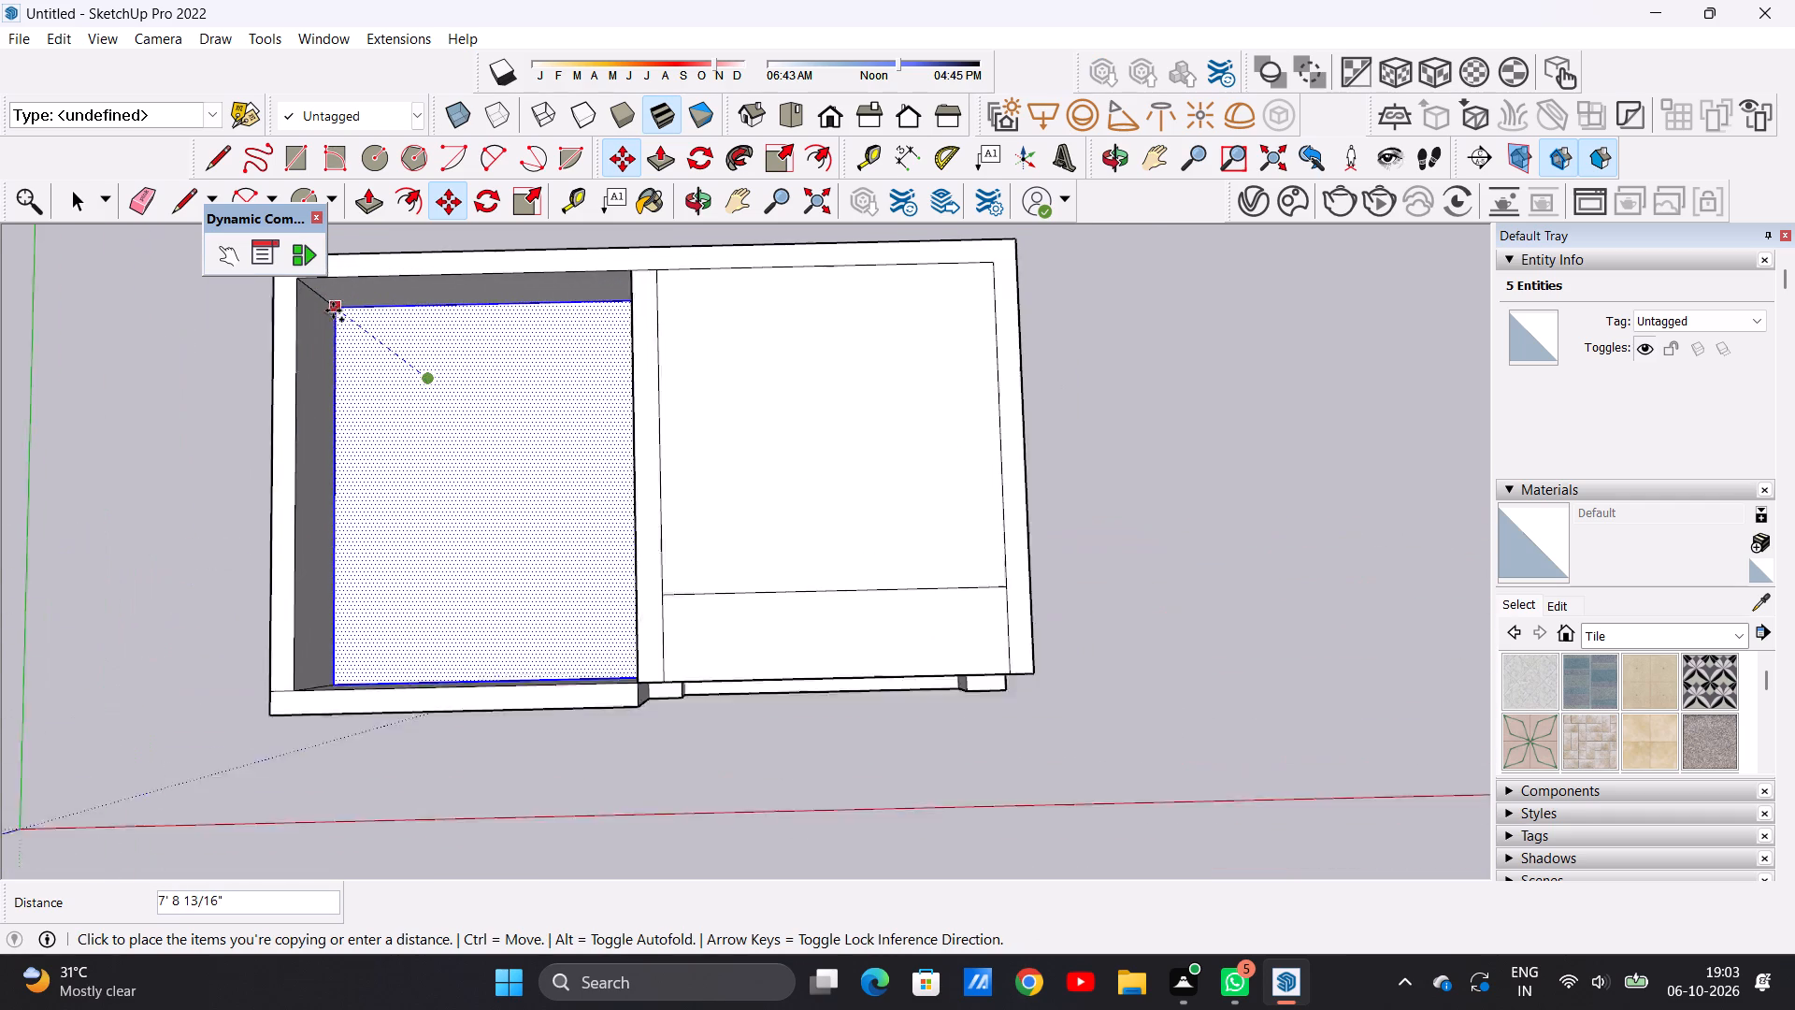
{"action": "scroll", "coordinate": [319, 318], "scroll_direction": "down", "scroll_amount": 7}
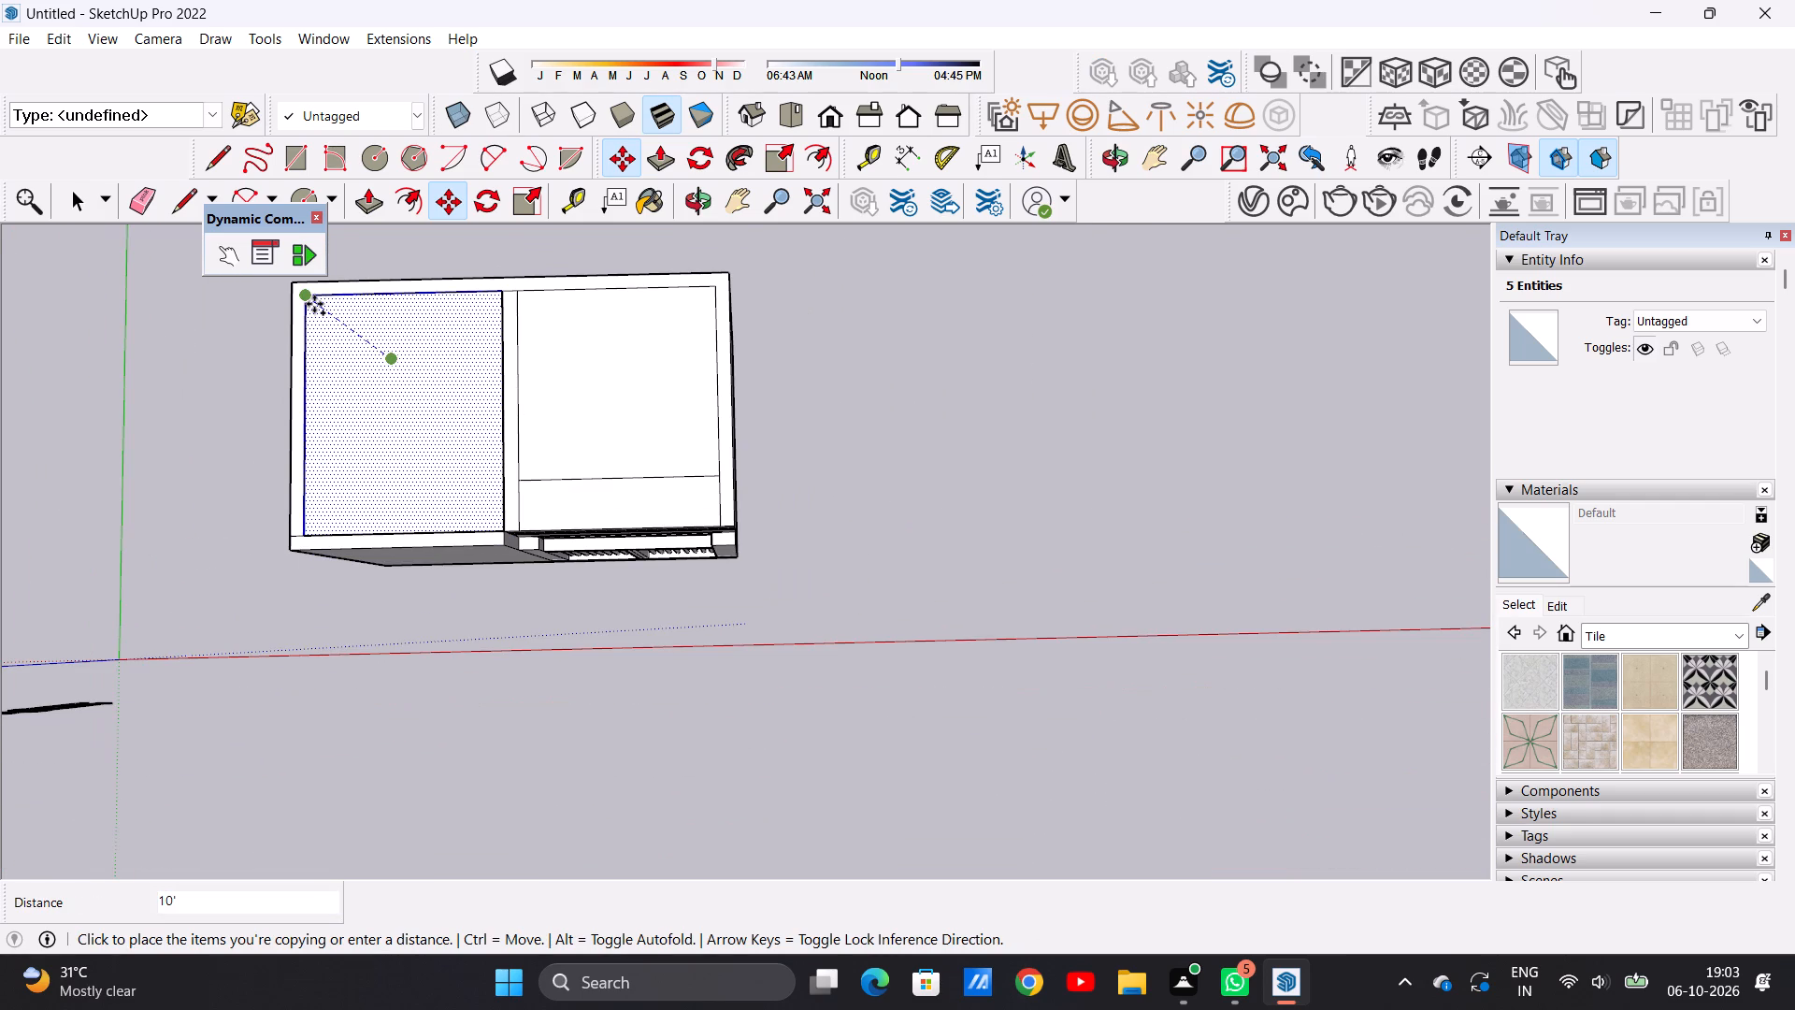
{"action": "left_click", "coordinate": [314, 304]}
{"action": "key", "text": "space"}
{"action": "left_click", "coordinate": [942, 389]}
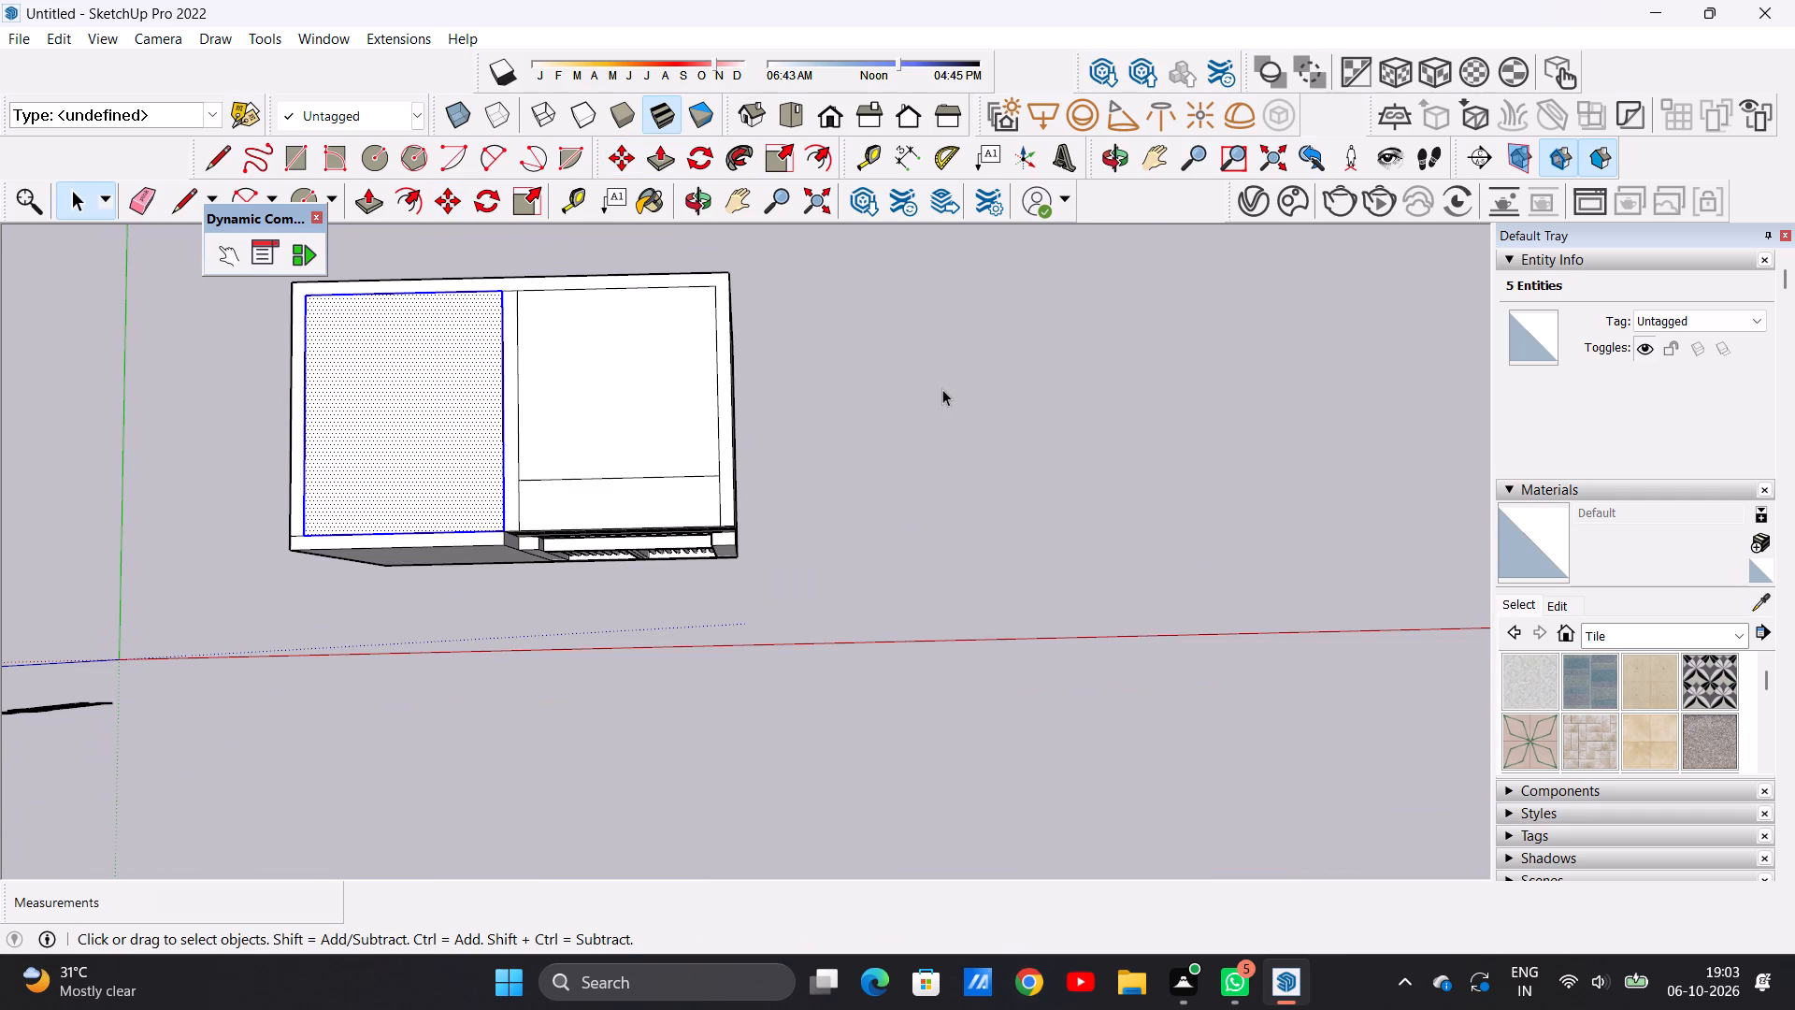
Inspect the closed block from several angles, checking the top, plain front wall, lined band and barred bay.
{"action": "scroll", "coordinate": [459, 388], "scroll_direction": "up", "scroll_amount": 2}
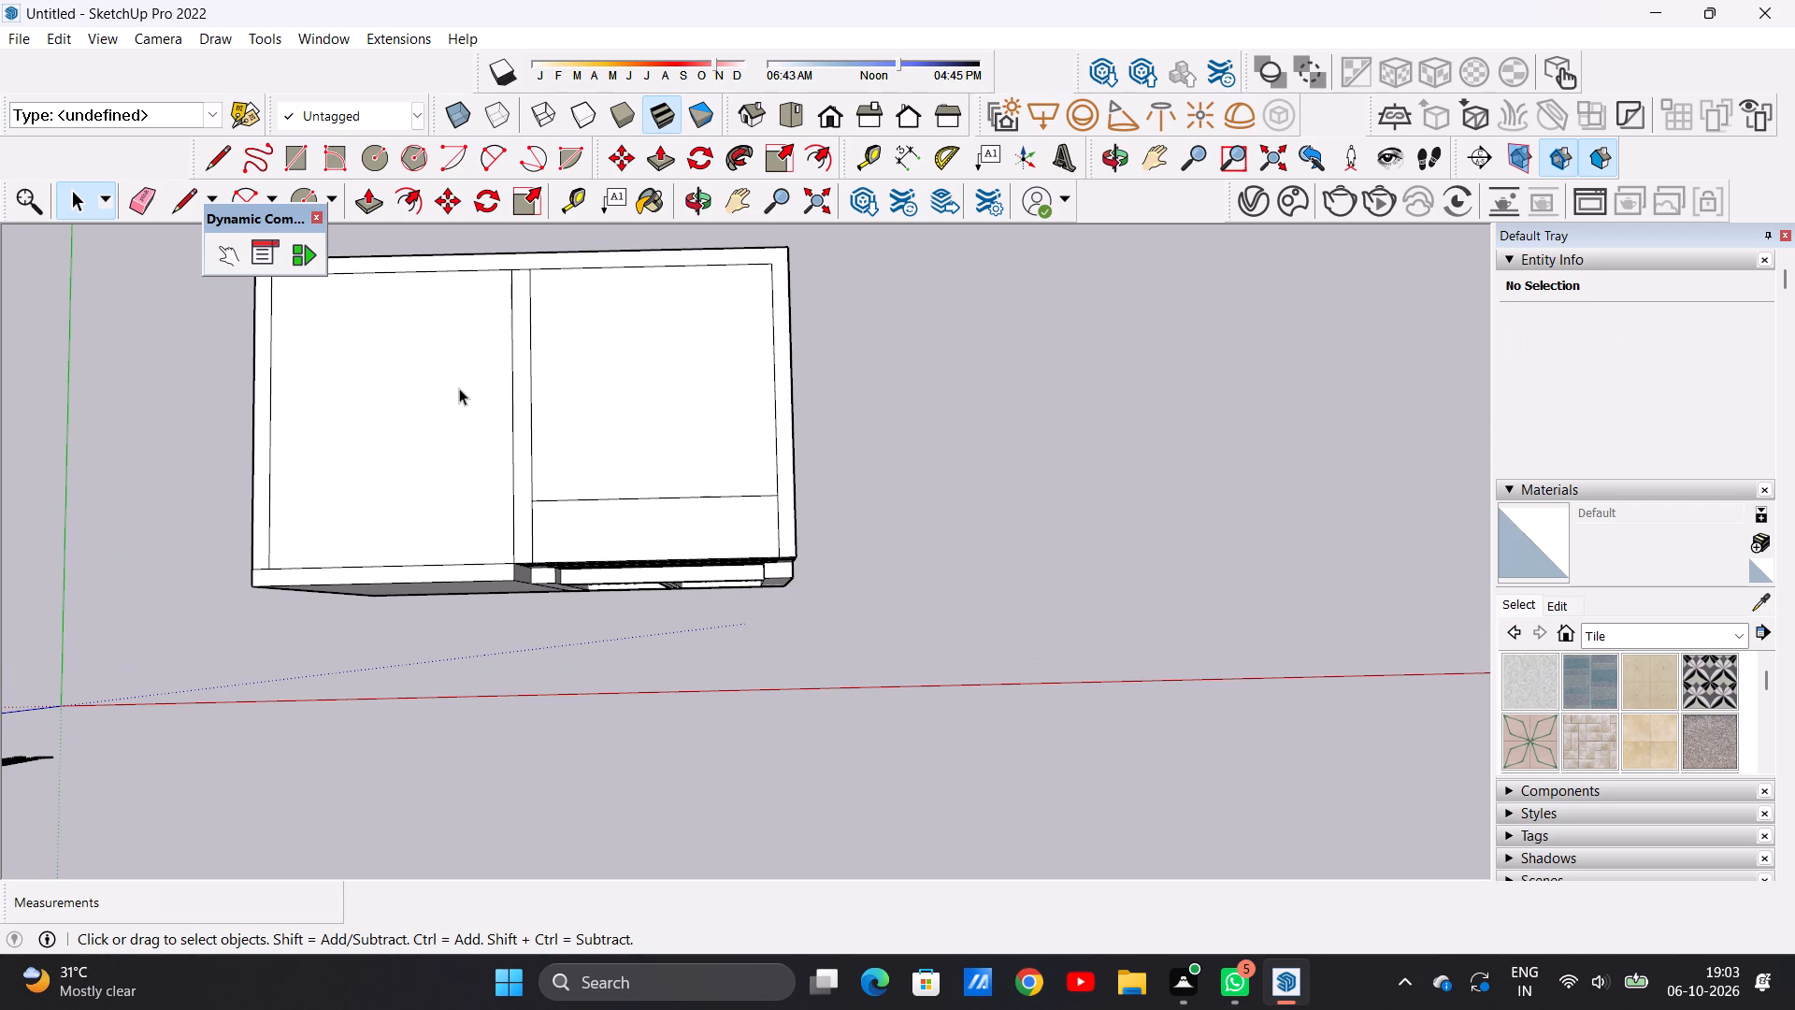
{"action": "scroll", "coordinate": [687, 454], "scroll_direction": "down", "scroll_amount": 13}
{"action": "scroll", "coordinate": [668, 491], "scroll_direction": "up", "scroll_amount": 8}
{"action": "middle_click_drag", "start_coordinate": [676, 568], "coordinate": [693, 355]}
{"action": "scroll", "coordinate": [732, 423], "scroll_direction": "up", "scroll_amount": 6}
{"action": "middle_click_drag", "start_coordinate": [739, 454], "coordinate": [578, 432]}
{"action": "scroll", "coordinate": [548, 397], "scroll_direction": "up", "scroll_amount": 5}
{"action": "scroll", "coordinate": [605, 418], "scroll_direction": "down", "scroll_amount": 5}
{"action": "middle_click_drag", "start_coordinate": [694, 449], "coordinate": [689, 375]}
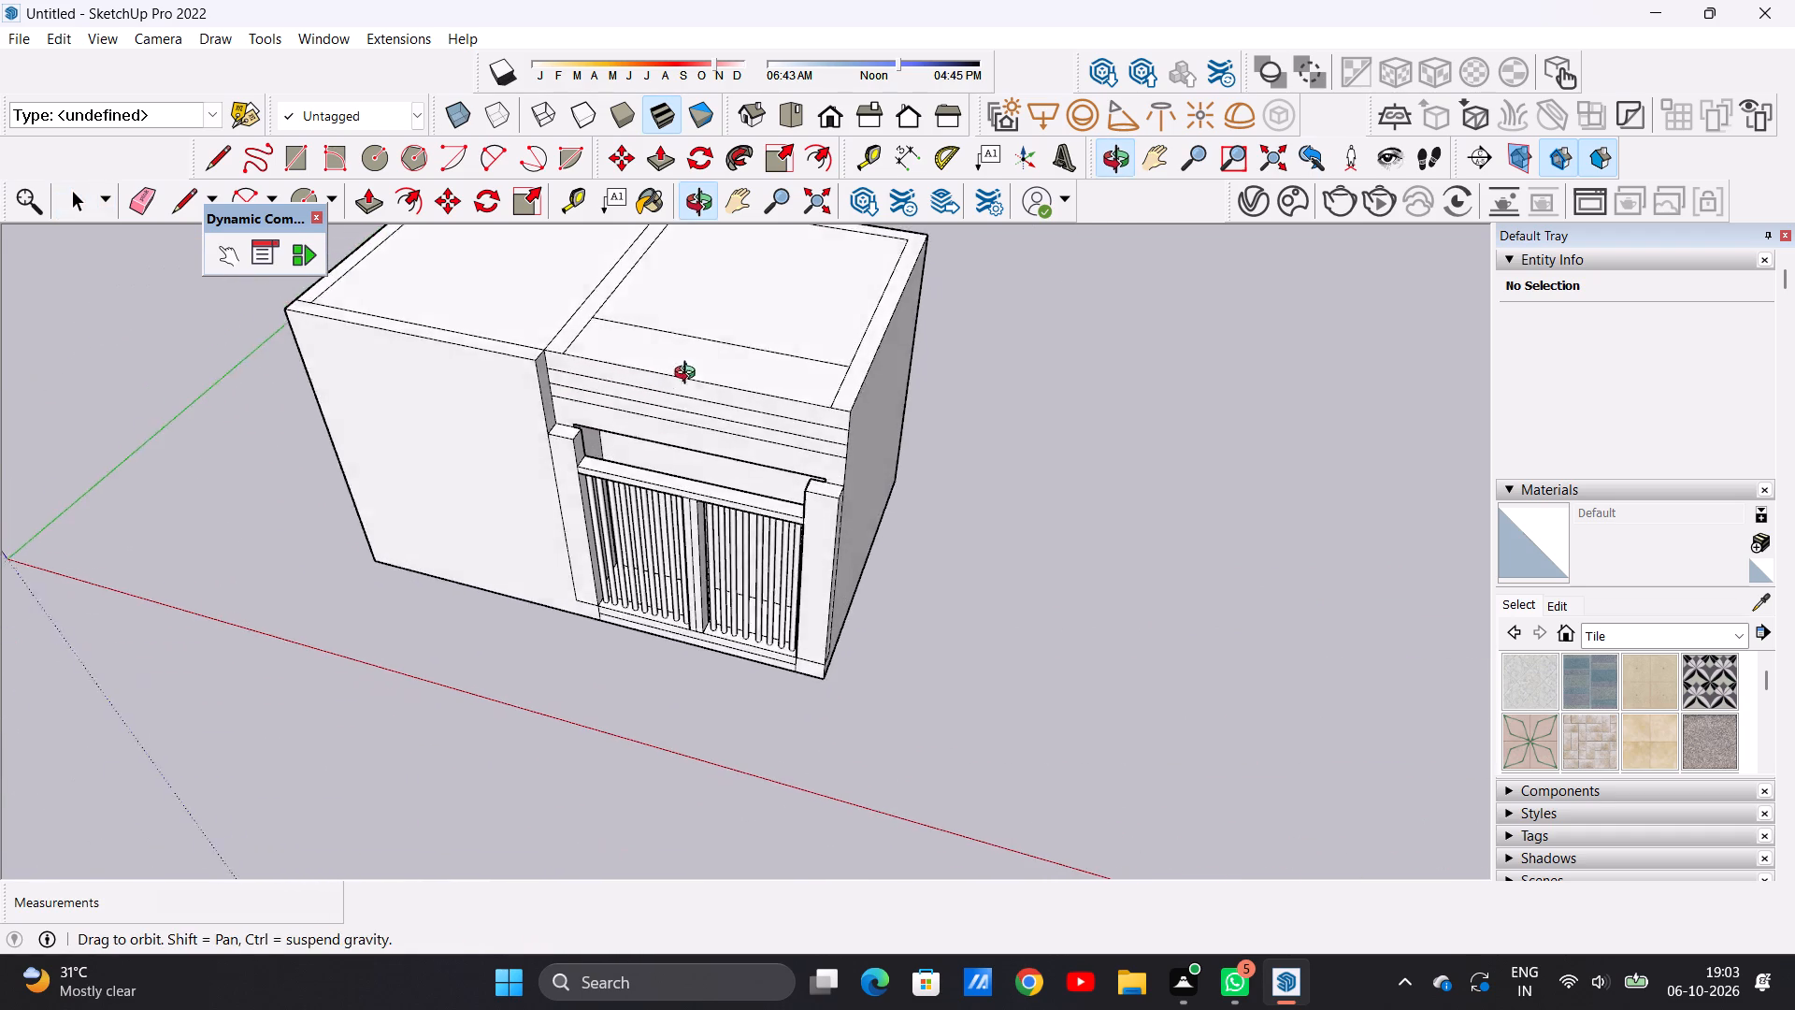
{"action": "middle_click_drag", "start_coordinate": [689, 375], "coordinate": [686, 363]}
{"action": "scroll", "coordinate": [683, 382], "scroll_direction": "up", "scroll_amount": 4}
{"action": "scroll", "coordinate": [682, 386], "scroll_direction": "down", "scroll_amount": 1}
{"action": "scroll", "coordinate": [682, 386], "scroll_direction": "up", "scroll_amount": 2}
{"action": "scroll", "coordinate": [671, 470], "scroll_direction": "down", "scroll_amount": 7}
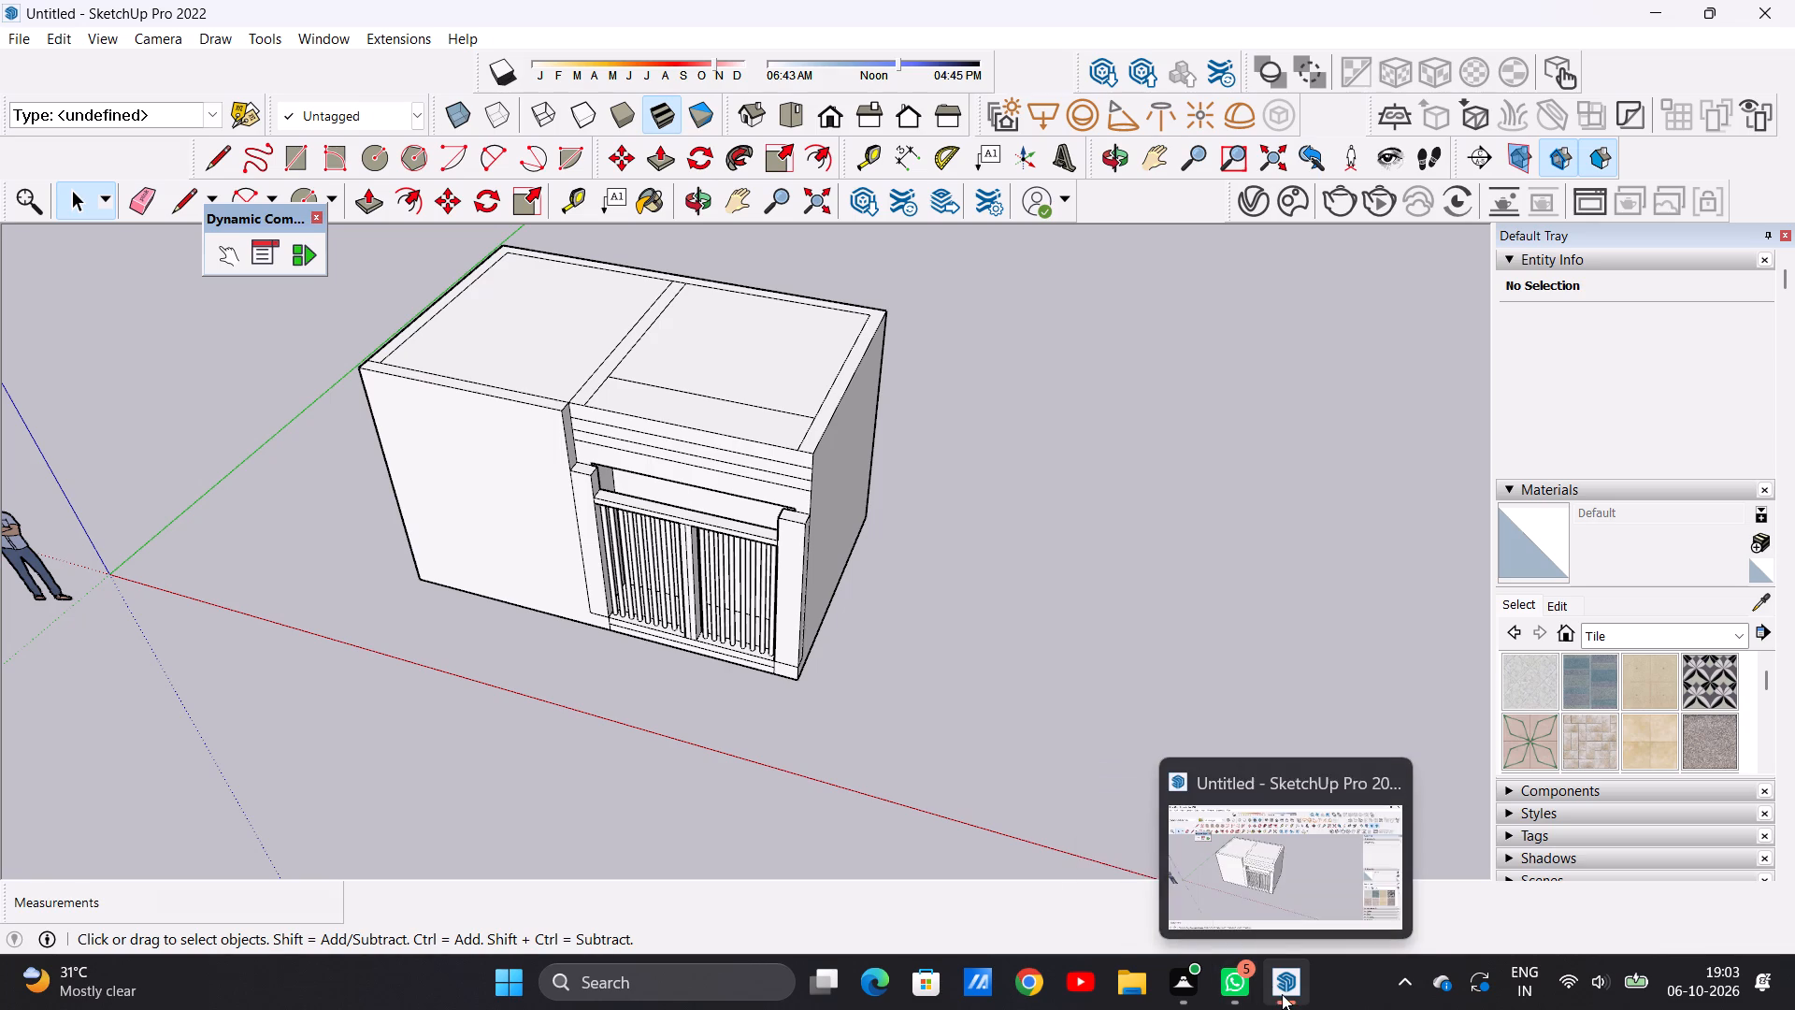
{"action": "left_click", "coordinate": [1267, 853]}
{"action": "scroll", "coordinate": [794, 570], "scroll_direction": "down", "scroll_amount": 4}
{"action": "scroll", "coordinate": [693, 522], "scroll_direction": "up", "scroll_amount": 6}
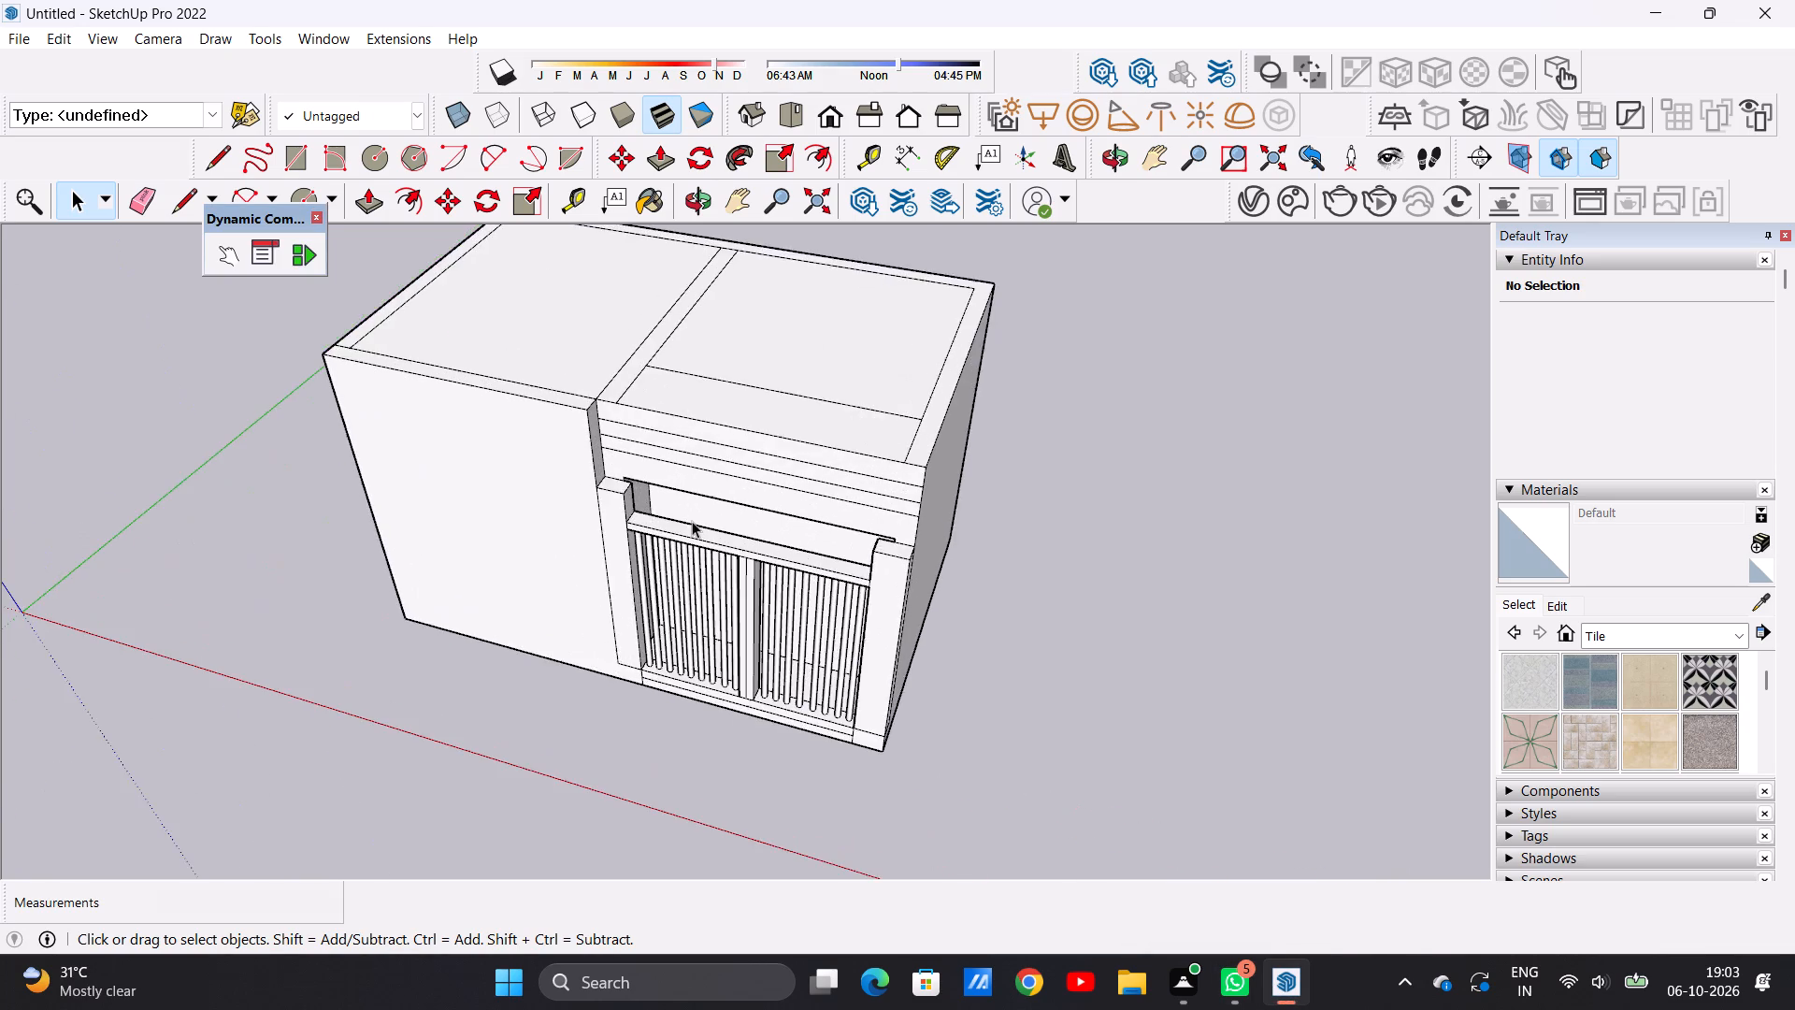
{"action": "scroll", "coordinate": [692, 521], "scroll_direction": "down", "scroll_amount": 6}
{"action": "middle_click_drag", "start_coordinate": [709, 507], "coordinate": [735, 392]}
{"action": "scroll", "coordinate": [643, 504], "scroll_direction": "up", "scroll_amount": 8}
{"action": "scroll", "coordinate": [642, 508], "scroll_direction": "down", "scroll_amount": 7}
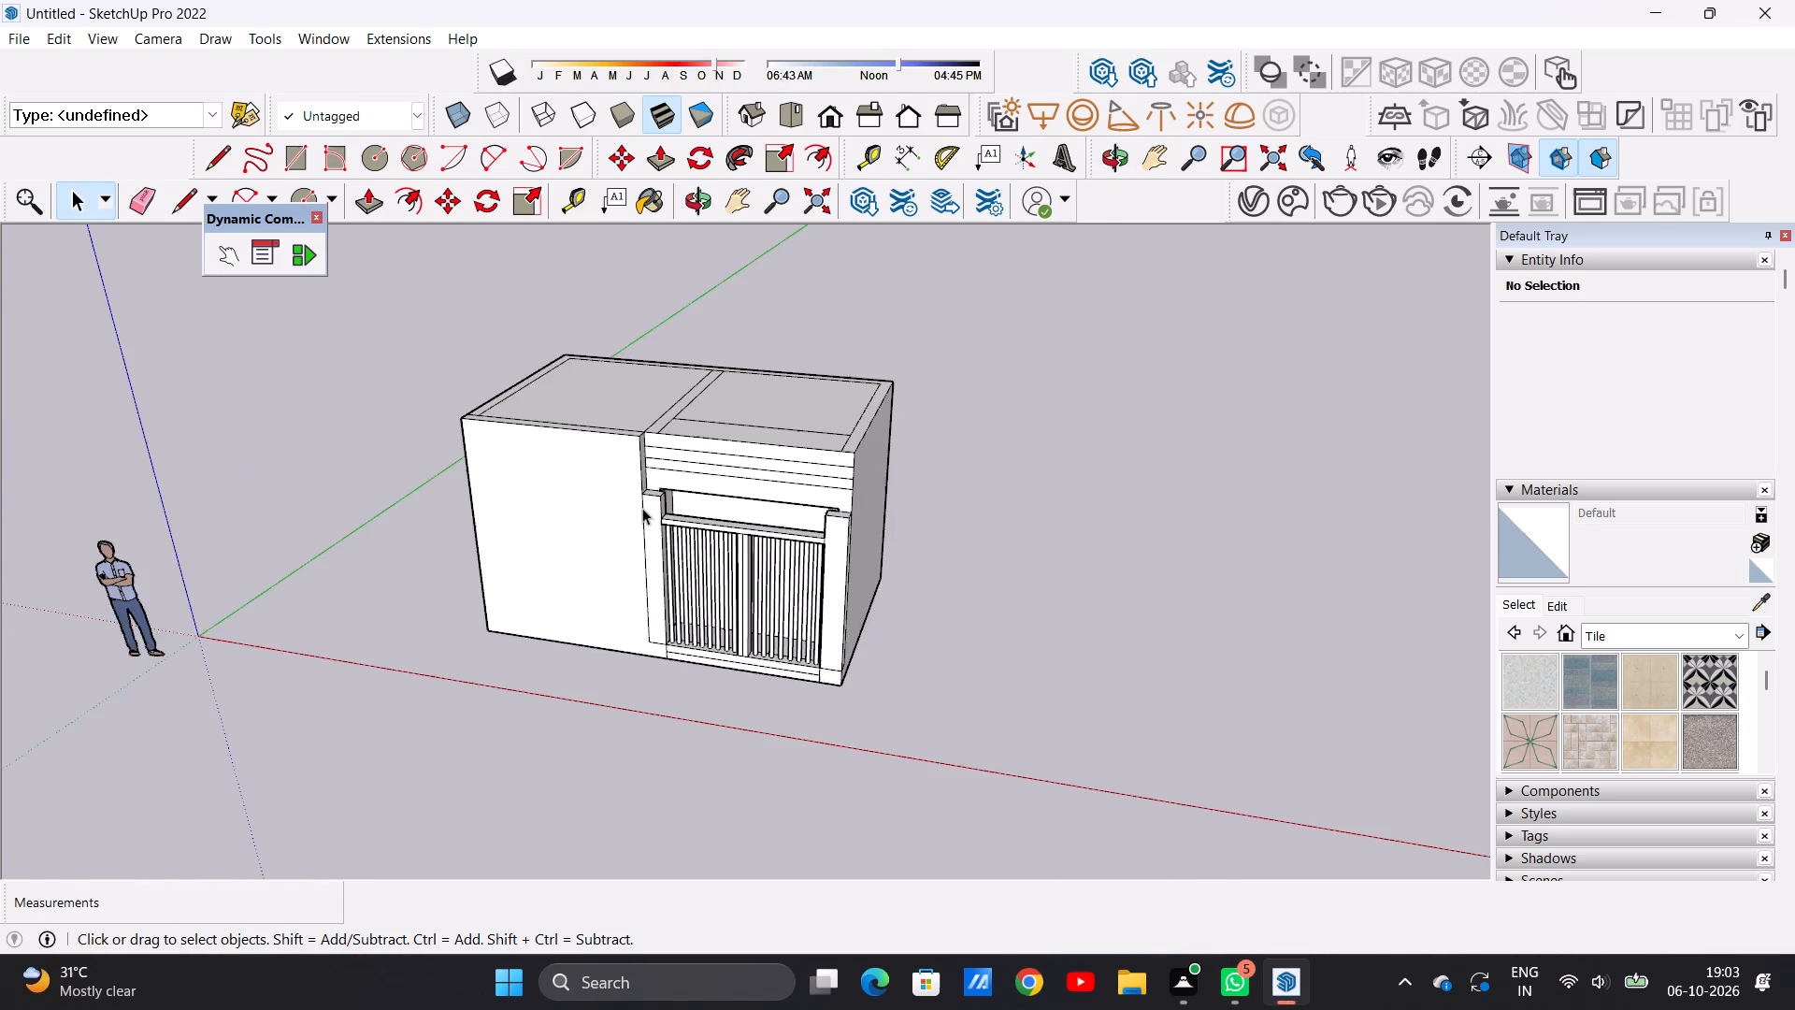
{"action": "scroll", "coordinate": [746, 408], "scroll_direction": "up", "scroll_amount": 8}
{"action": "scroll", "coordinate": [420, 540], "scroll_direction": "up", "scroll_amount": 3}
{"action": "scroll", "coordinate": [467, 499], "scroll_direction": "down", "scroll_amount": 6}
{"action": "middle_click_drag", "start_coordinate": [307, 558], "coordinate": [552, 536]}
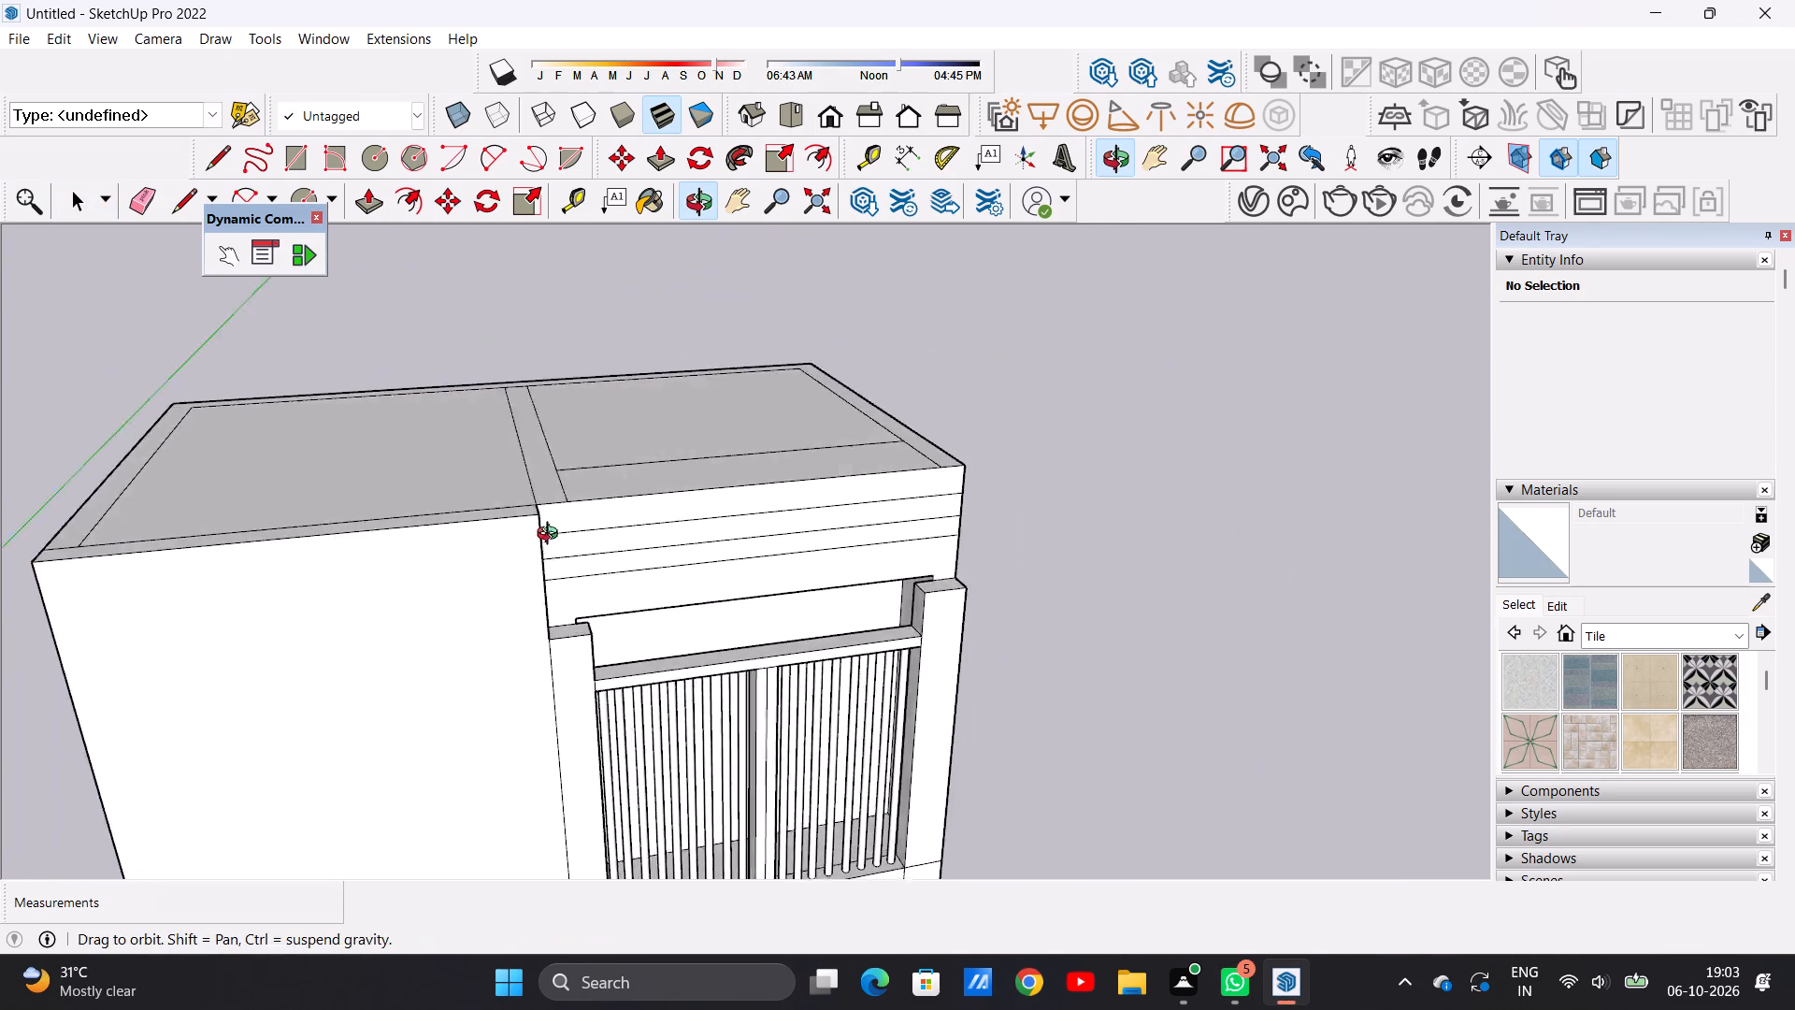
{"action": "middle_click_drag", "start_coordinate": [552, 536], "coordinate": [682, 511]}
{"action": "scroll", "coordinate": [630, 496], "scroll_direction": "down", "scroll_amount": 10}
{"action": "middle_click_drag", "start_coordinate": [341, 596], "coordinate": [358, 561]}
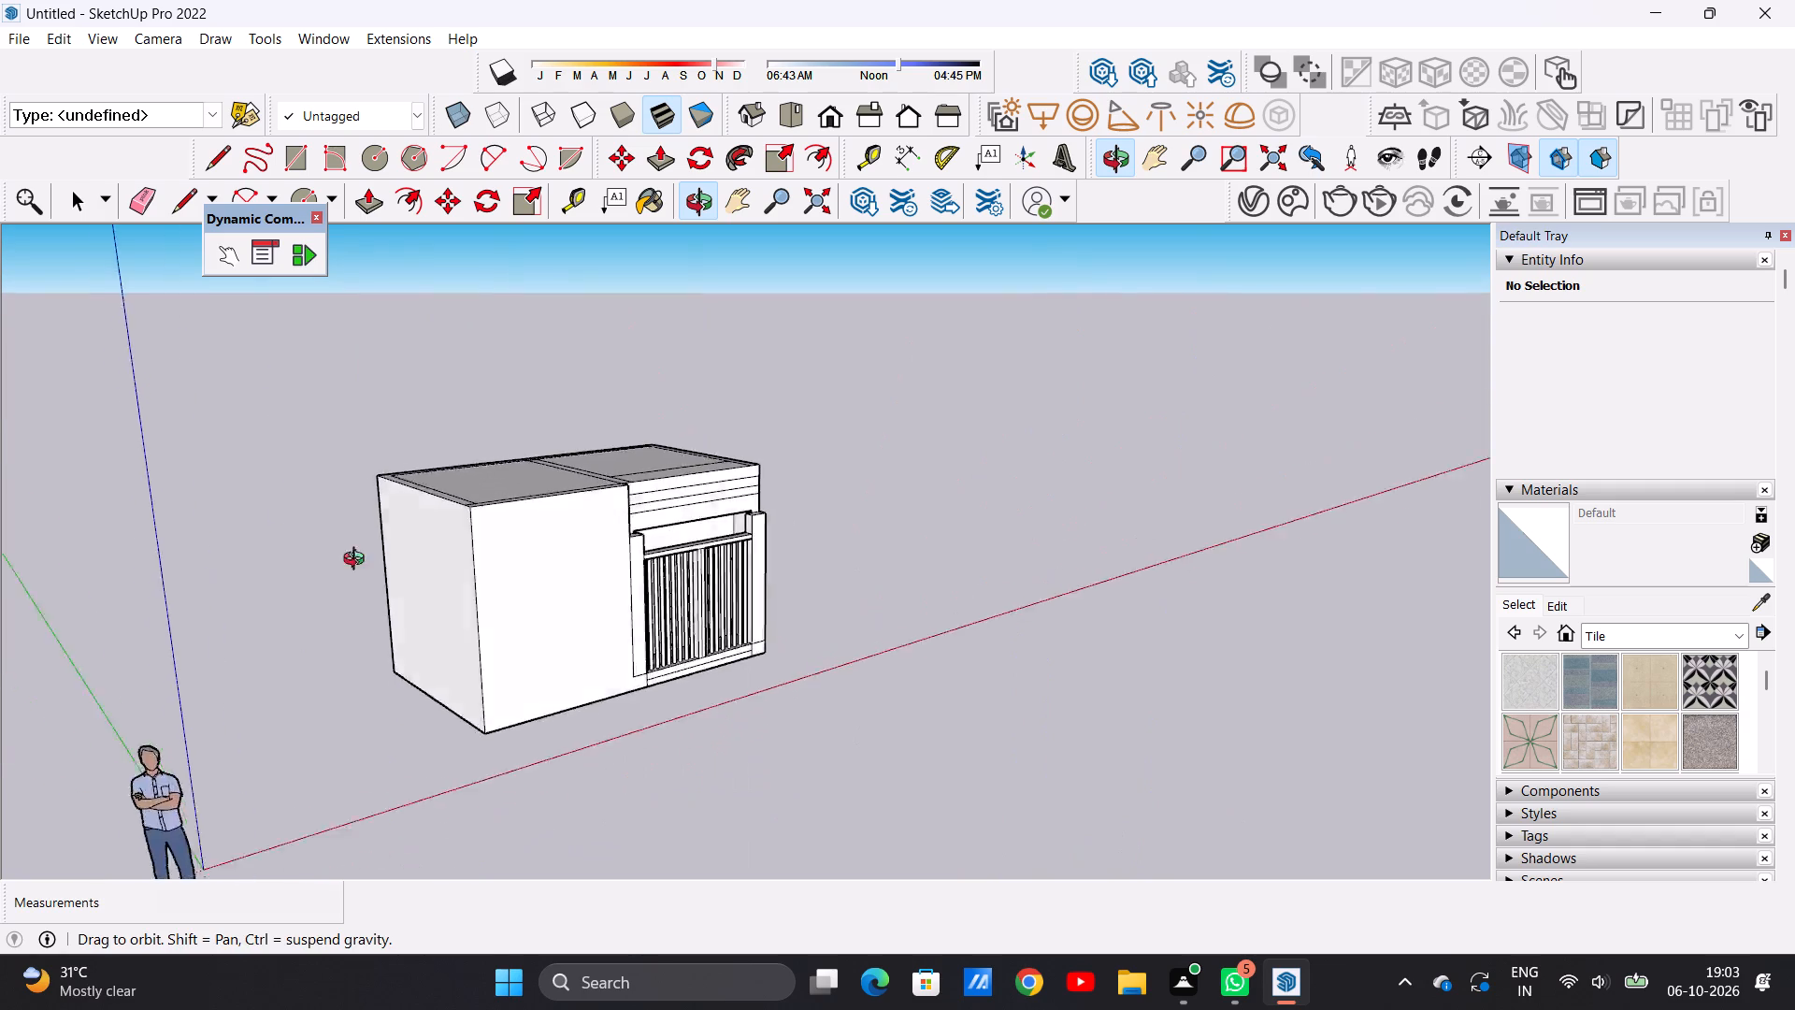
{"action": "middle_click_drag", "start_coordinate": [358, 561], "coordinate": [184, 561]}
{"action": "scroll", "coordinate": [620, 570], "scroll_direction": "up", "scroll_amount": 12}
{"action": "scroll", "coordinate": [467, 533], "scroll_direction": "down", "scroll_amount": 14}
{"action": "middle_click_drag", "start_coordinate": [736, 469], "coordinate": [683, 469]}
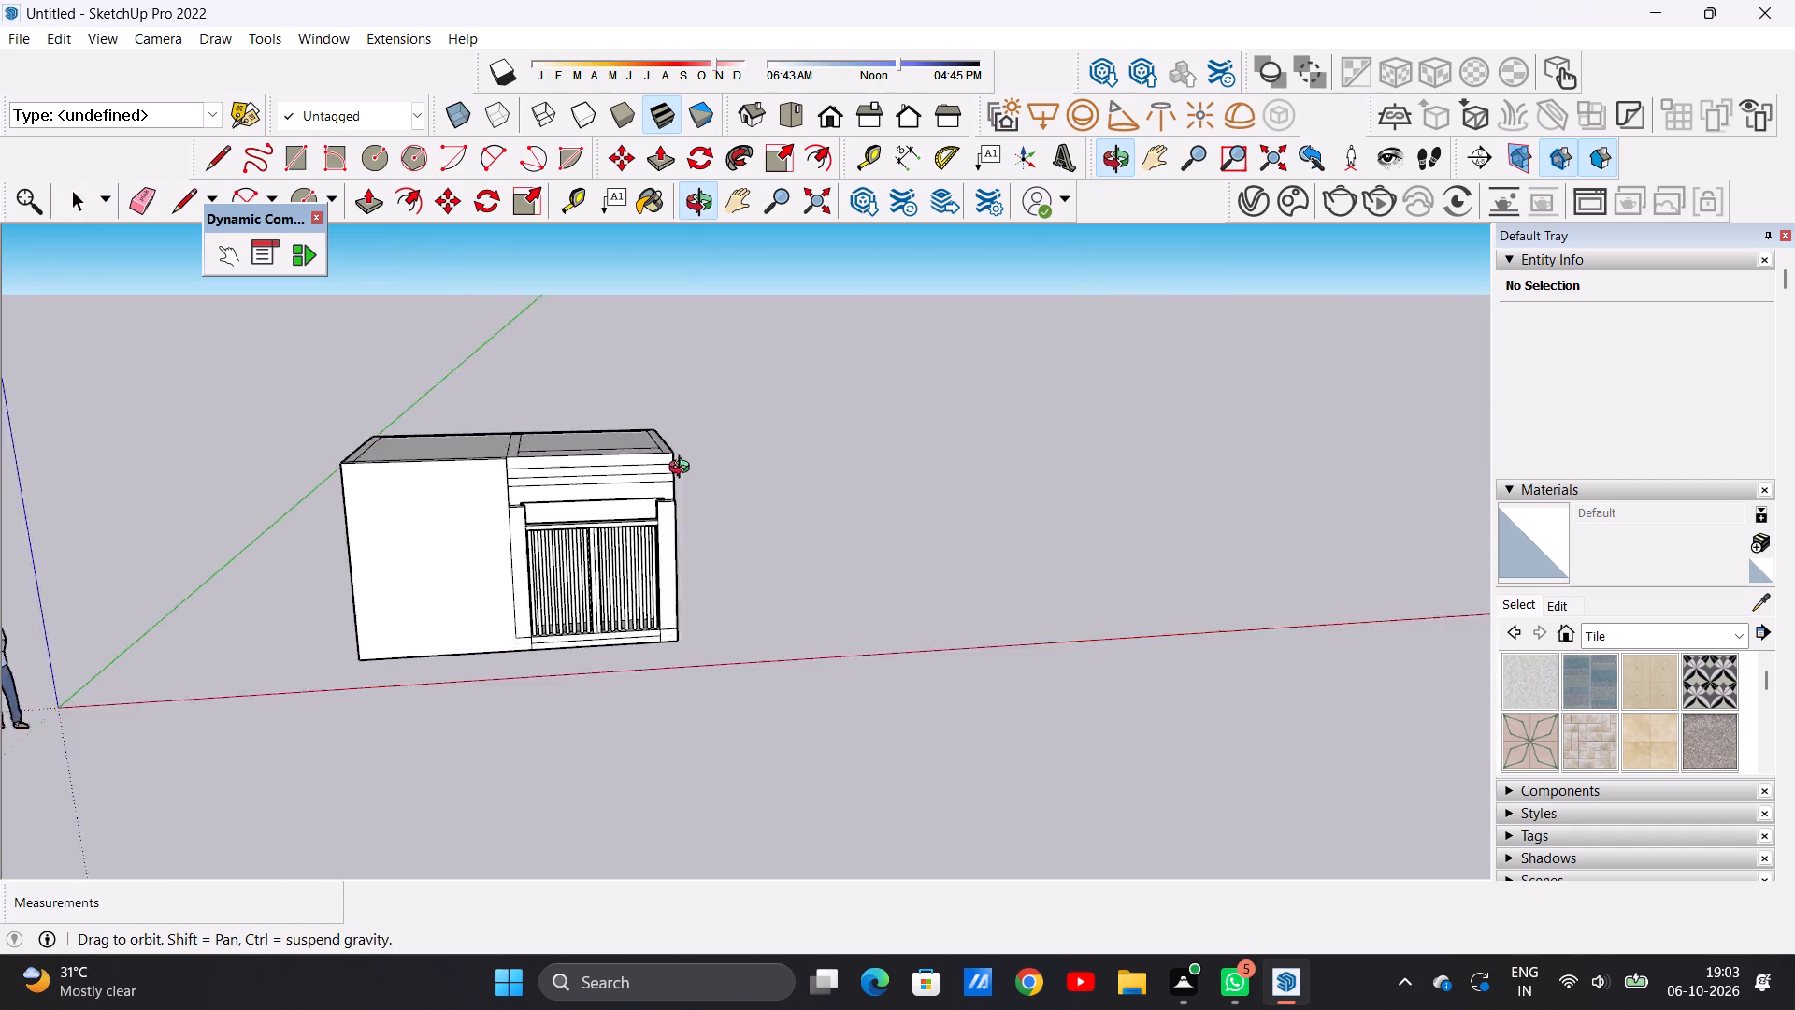
{"action": "middle_click_drag", "start_coordinate": [683, 469], "coordinate": [419, 486]}
{"action": "scroll", "coordinate": [772, 453], "scroll_direction": "up", "scroll_amount": 12}
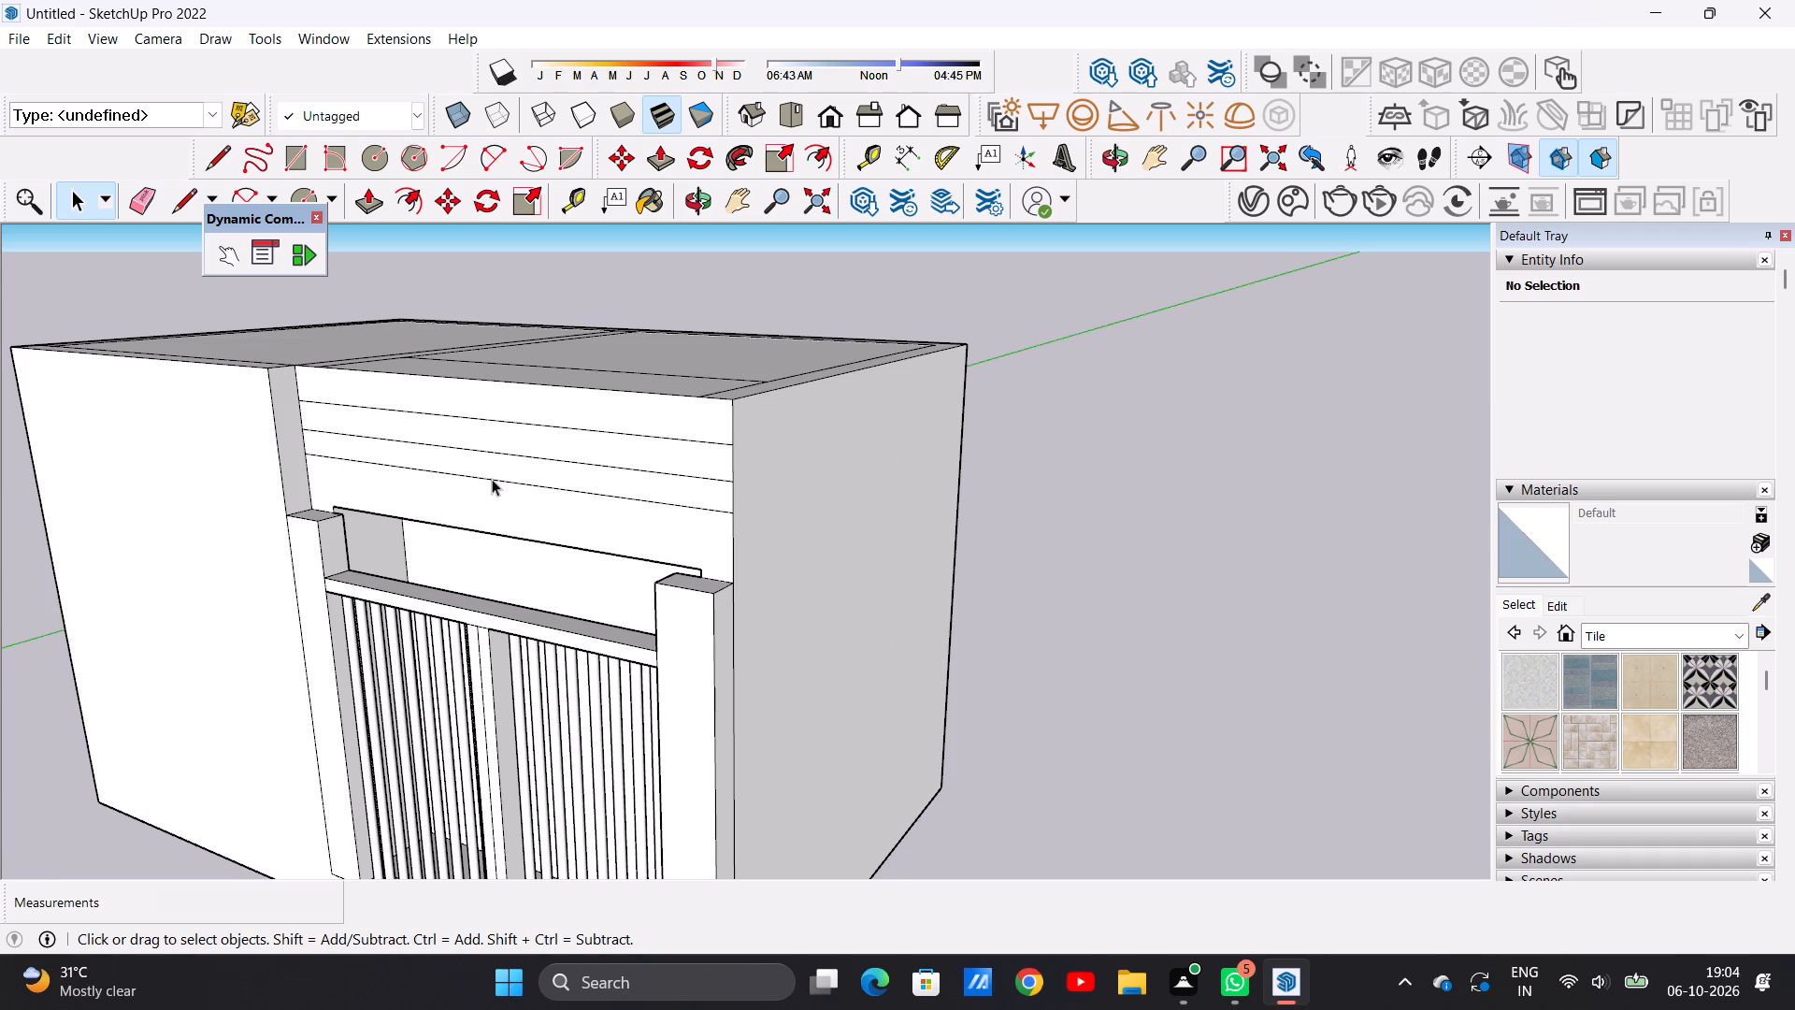
{"action": "scroll", "coordinate": [597, 438], "scroll_direction": "down", "scroll_amount": 6}
{"action": "scroll", "coordinate": [750, 439], "scroll_direction": "down", "scroll_amount": 2}
Examine the top faces of both rooms and the dividing wall from above.
{"action": "middle_click_drag", "start_coordinate": [701, 368], "coordinate": [583, 491]}
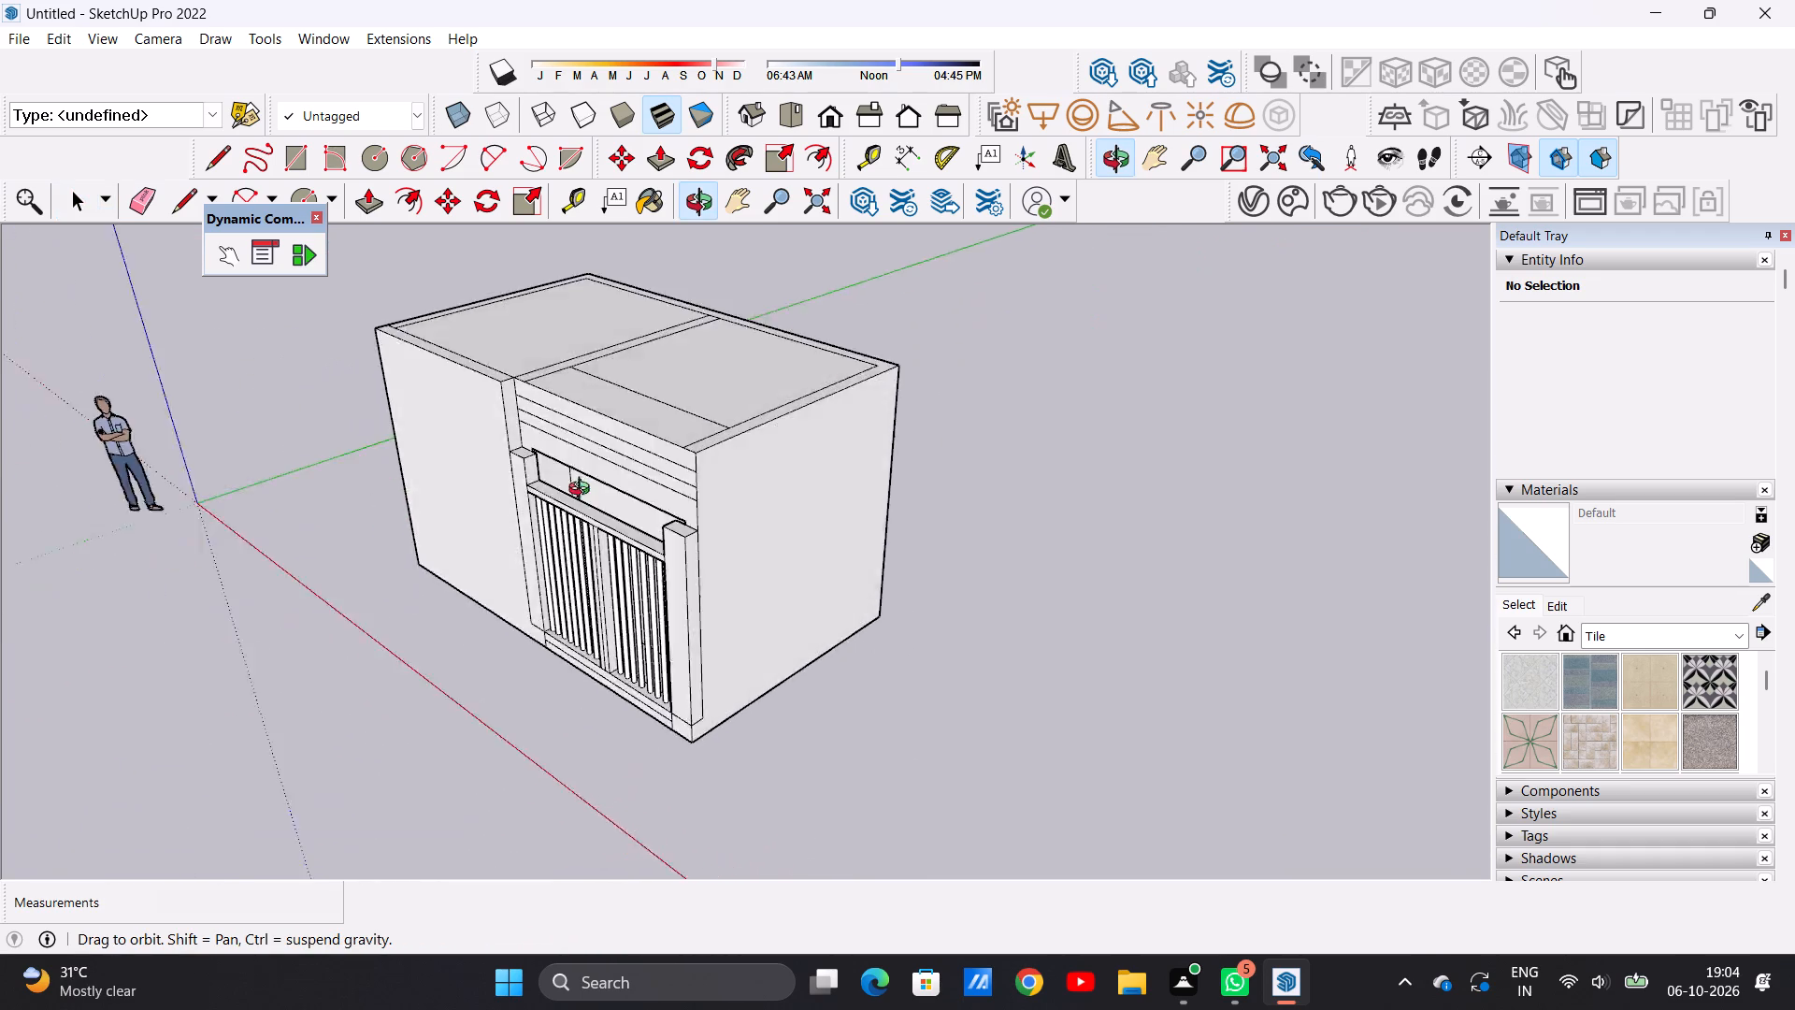
{"action": "middle_click_drag", "start_coordinate": [583, 491], "coordinate": [556, 664]}
{"action": "scroll", "coordinate": [707, 343], "scroll_direction": "up", "scroll_amount": 6}
{"action": "scroll", "coordinate": [606, 489], "scroll_direction": "down", "scroll_amount": 10}
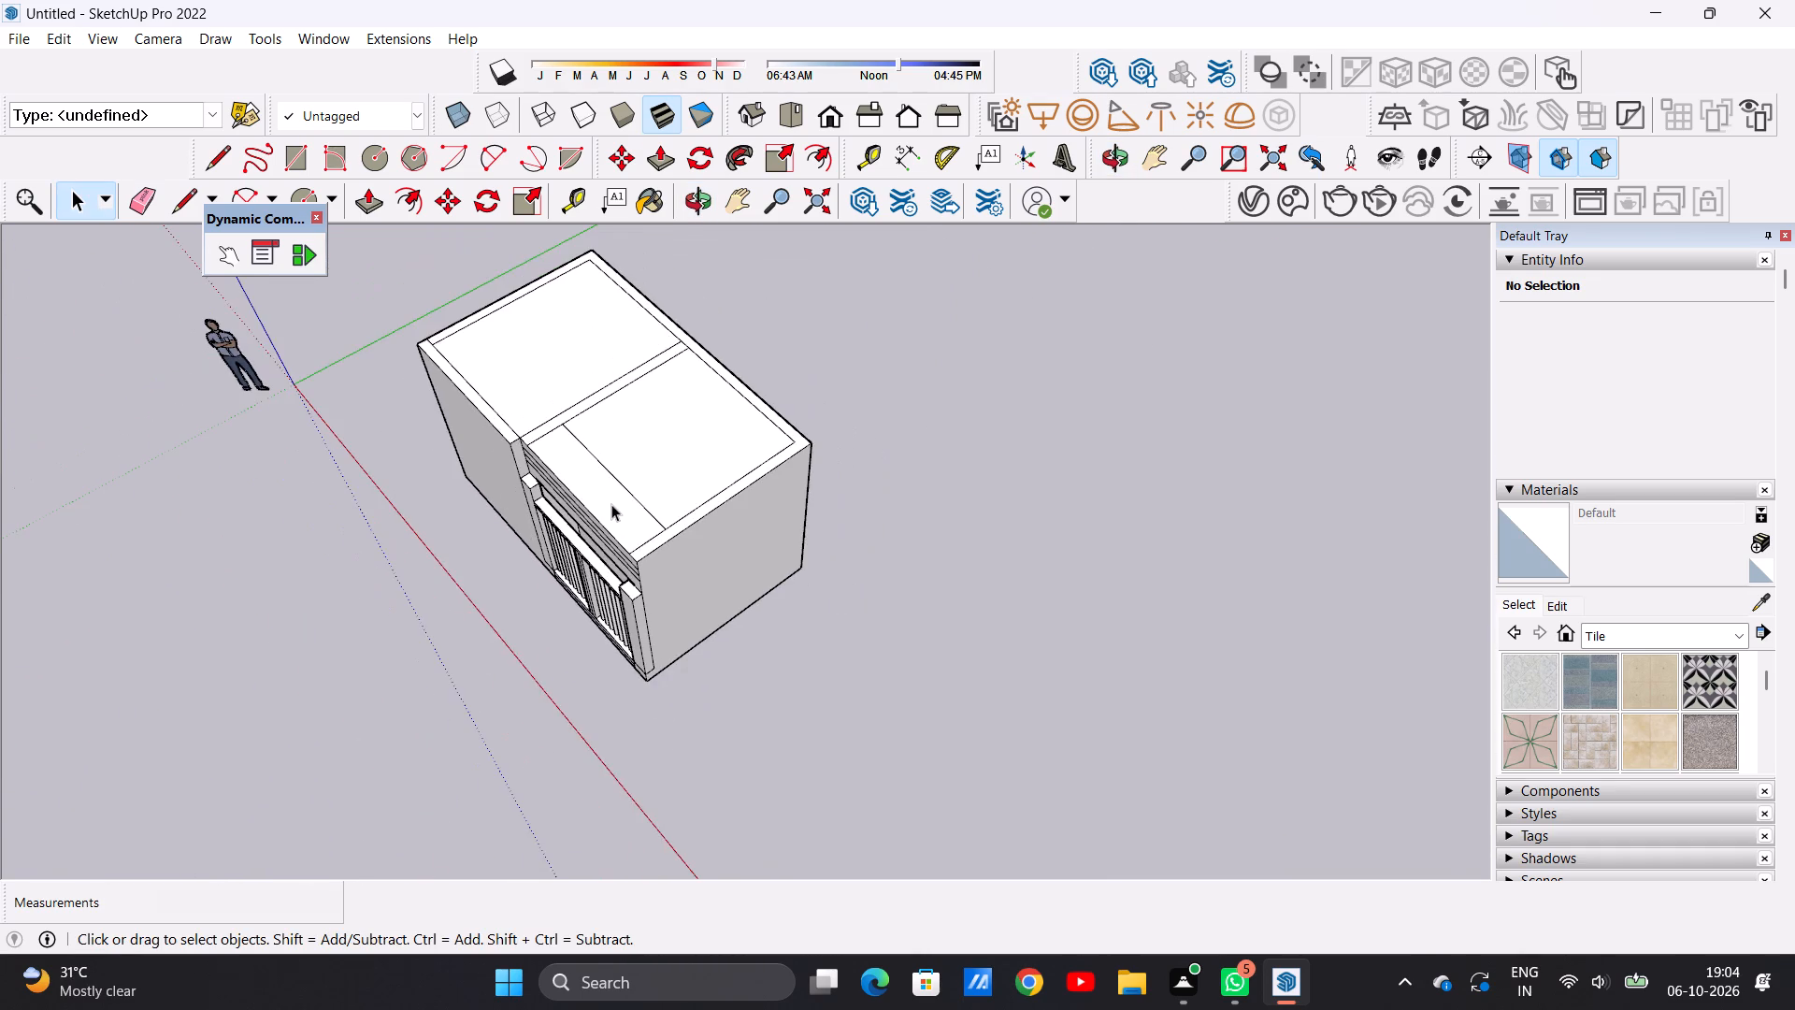
{"action": "scroll", "coordinate": [611, 504], "scroll_direction": "down", "scroll_amount": 1}
{"action": "scroll", "coordinate": [647, 455], "scroll_direction": "up", "scroll_amount": 7}
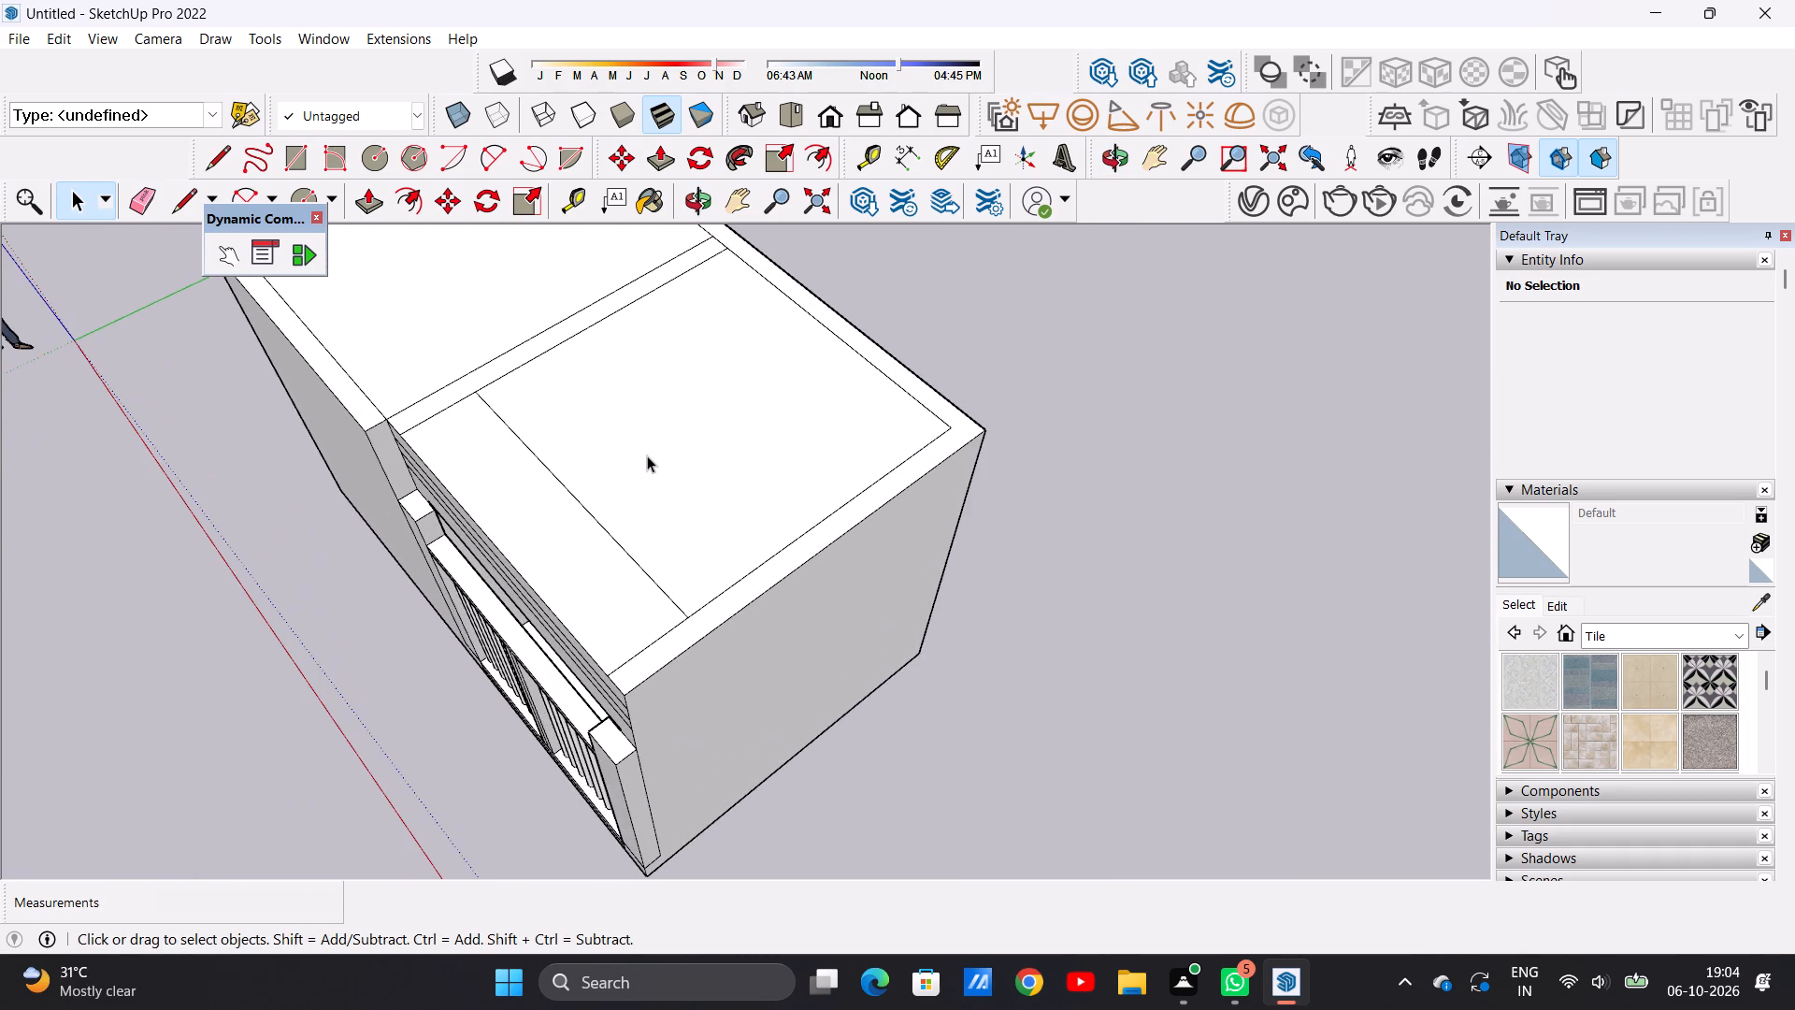
{"action": "scroll", "coordinate": [658, 446], "scroll_direction": "down", "scroll_amount": 4}
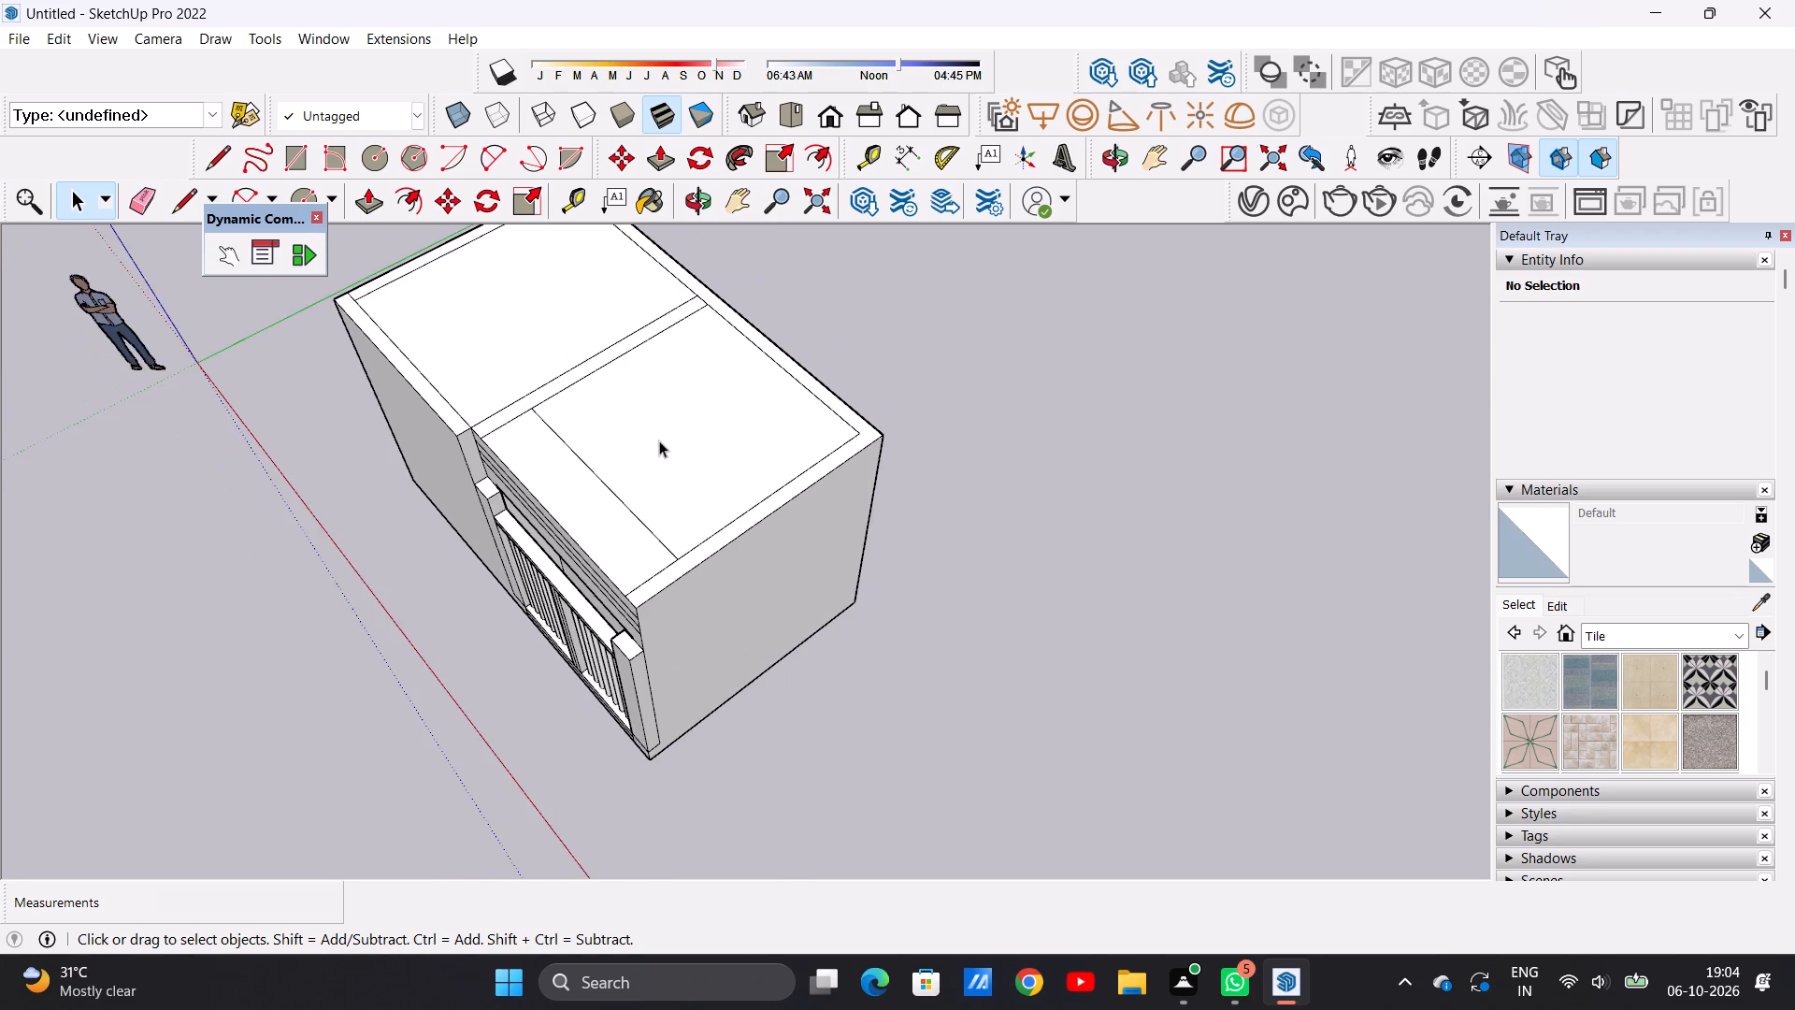
{"action": "scroll", "coordinate": [659, 440], "scroll_direction": "down", "scroll_amount": 2}
Examine the front elevation, including the barred bay and the base of the inner post.
{"action": "middle_click_drag", "start_coordinate": [622, 507], "coordinate": [827, 255]}
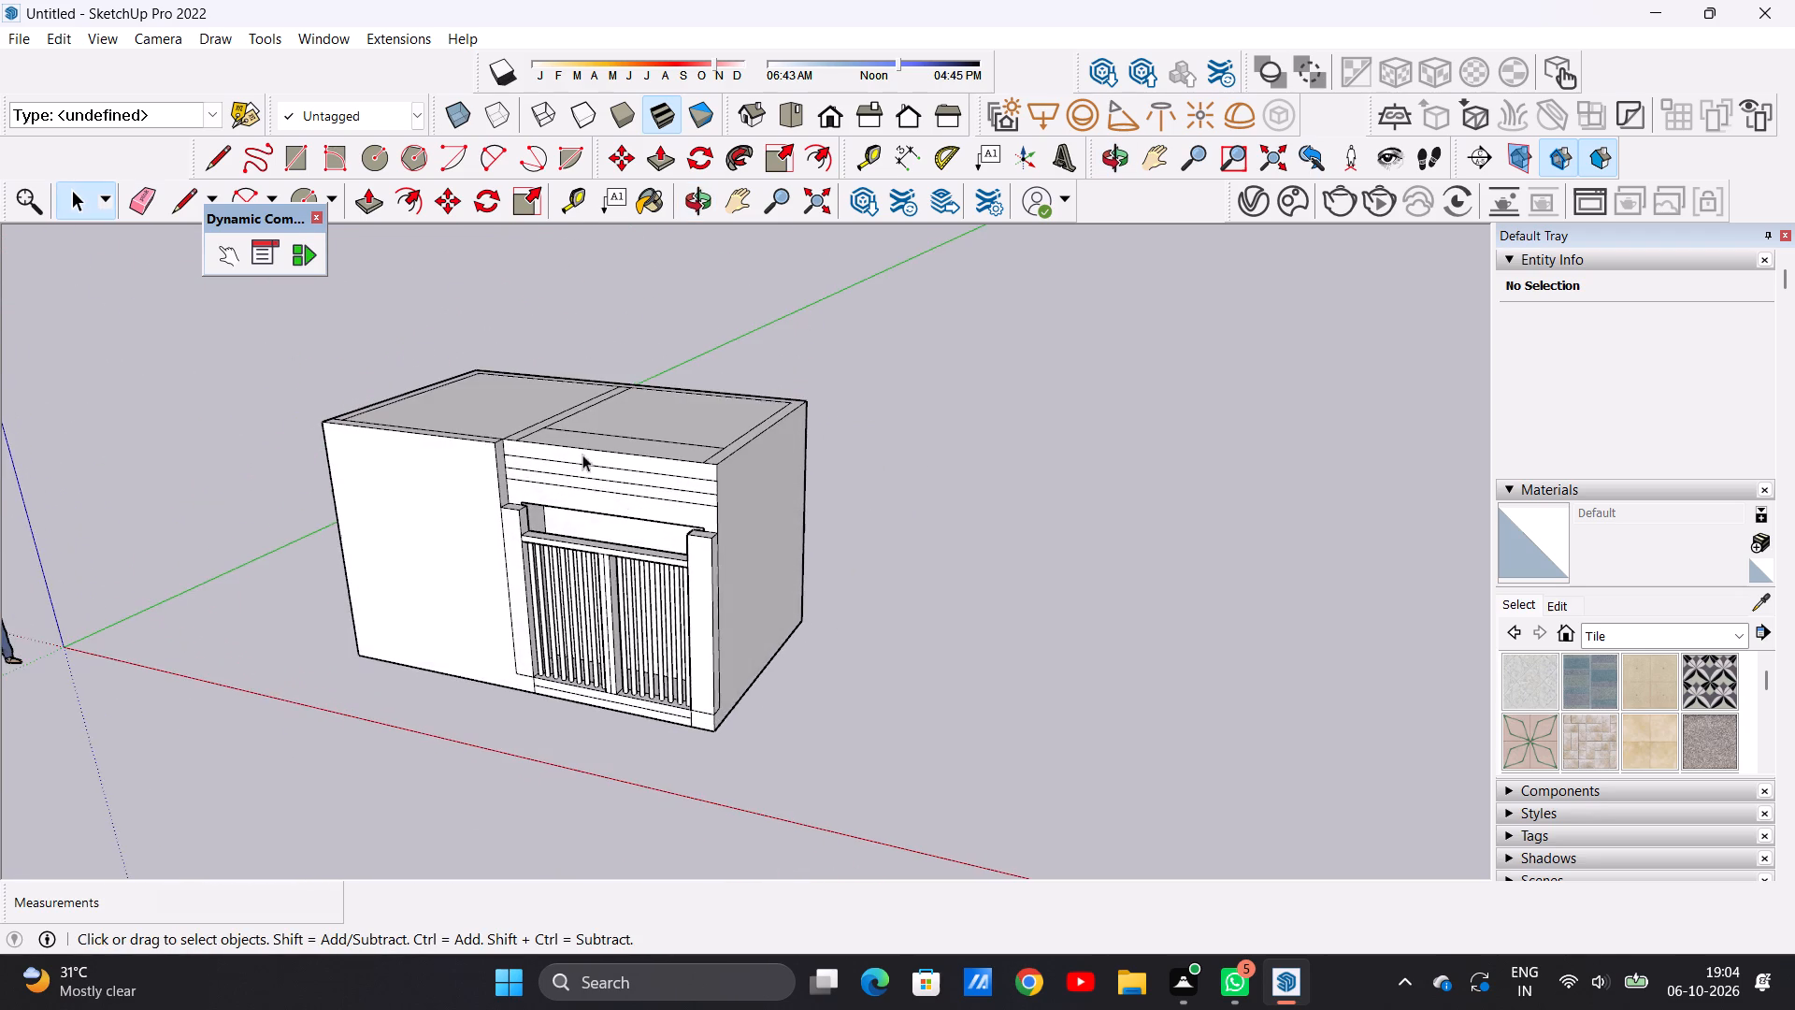
{"action": "scroll", "coordinate": [536, 514], "scroll_direction": "up", "scroll_amount": 6}
{"action": "scroll", "coordinate": [668, 411], "scroll_direction": "down", "scroll_amount": 3}
{"action": "middle_click_drag", "start_coordinate": [649, 645], "coordinate": [772, 500]}
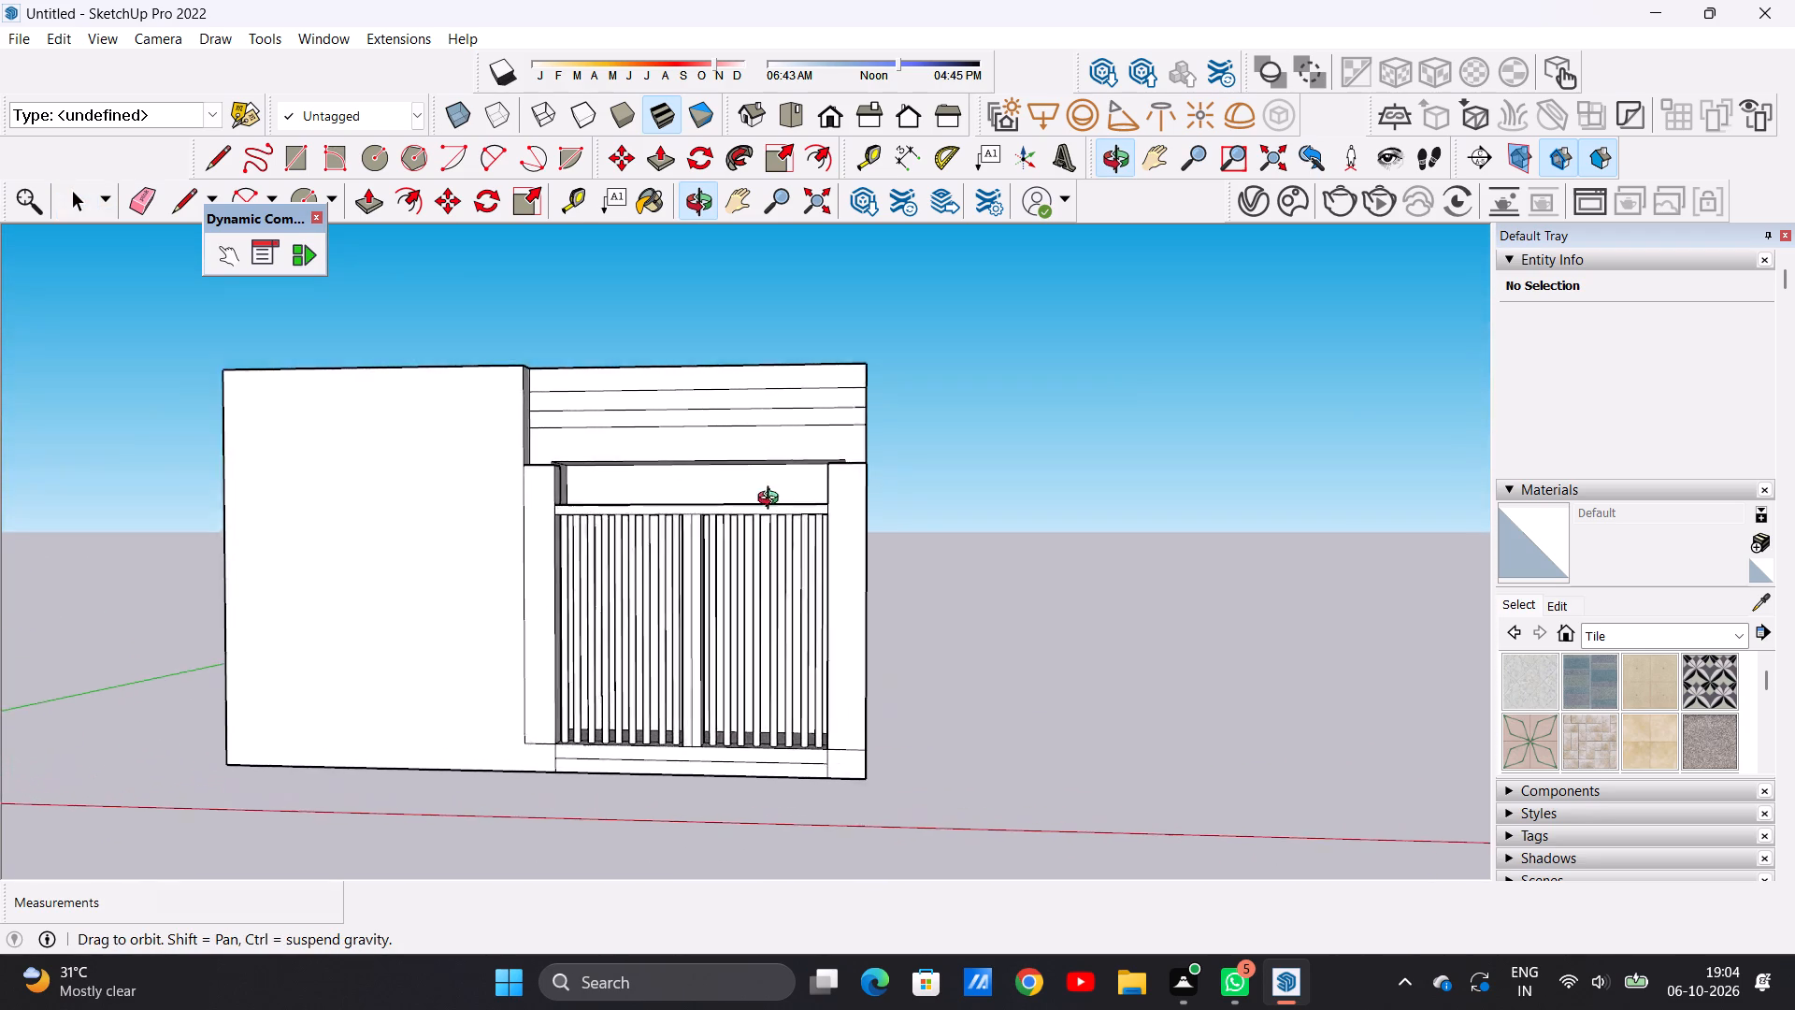
{"action": "middle_click_drag", "start_coordinate": [772, 500], "coordinate": [784, 543]}
{"action": "scroll", "coordinate": [630, 639], "scroll_direction": "up", "scroll_amount": 7}
{"action": "scroll", "coordinate": [639, 631], "scroll_direction": "down", "scroll_amount": 6}
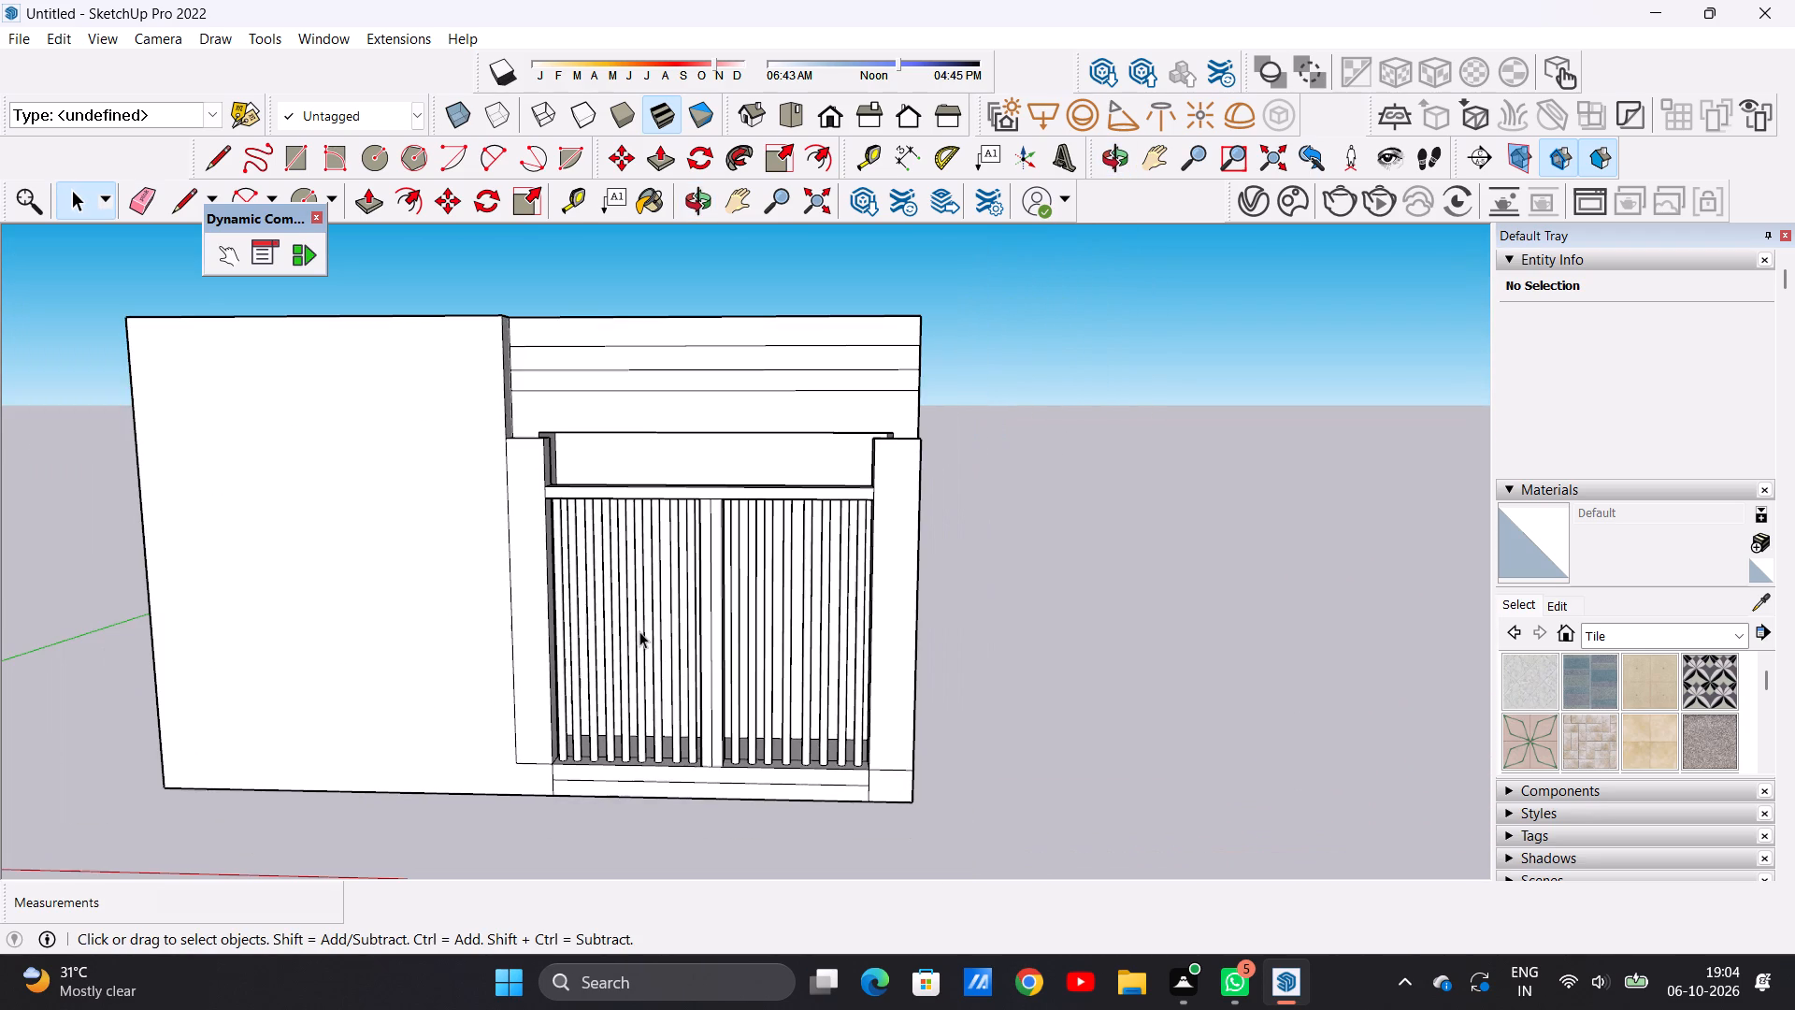
{"action": "scroll", "coordinate": [639, 630], "scroll_direction": "down", "scroll_amount": 4}
{"action": "scroll", "coordinate": [574, 791], "scroll_direction": "up", "scroll_amount": 2}
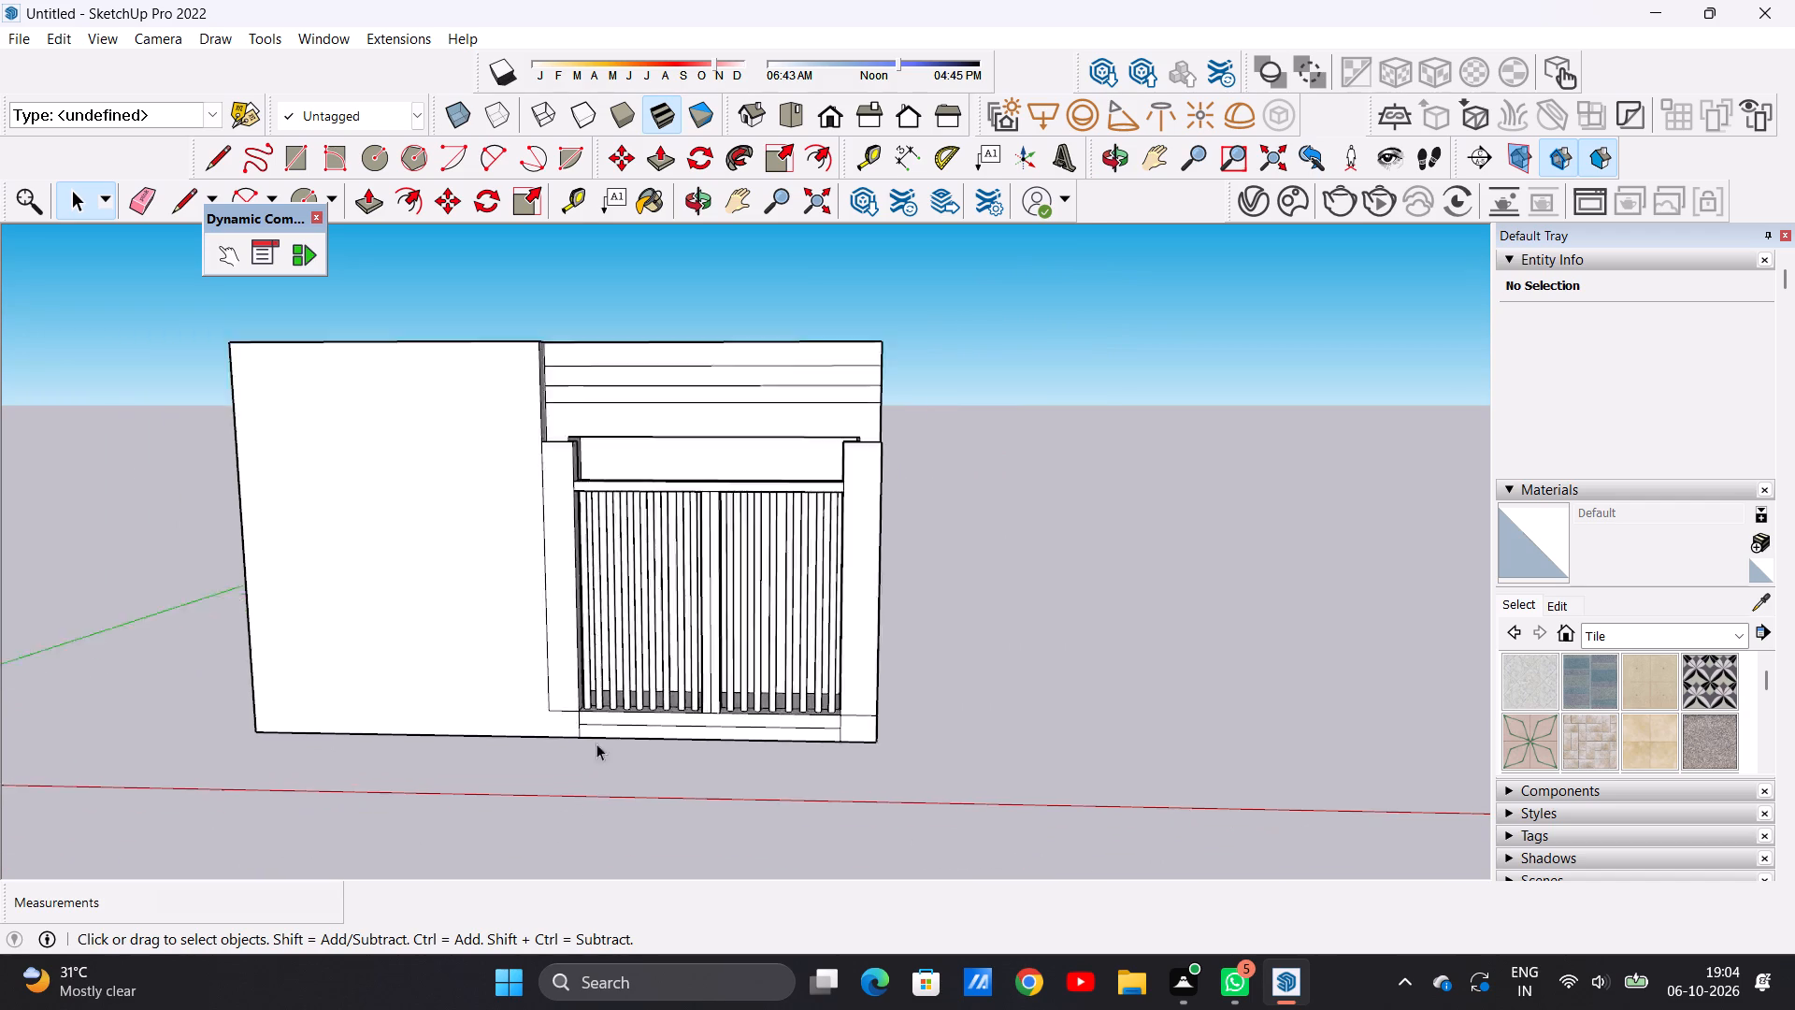
{"action": "scroll", "coordinate": [596, 743], "scroll_direction": "up", "scroll_amount": 9}
{"action": "scroll", "coordinate": [530, 717], "scroll_direction": "down", "scroll_amount": 4}
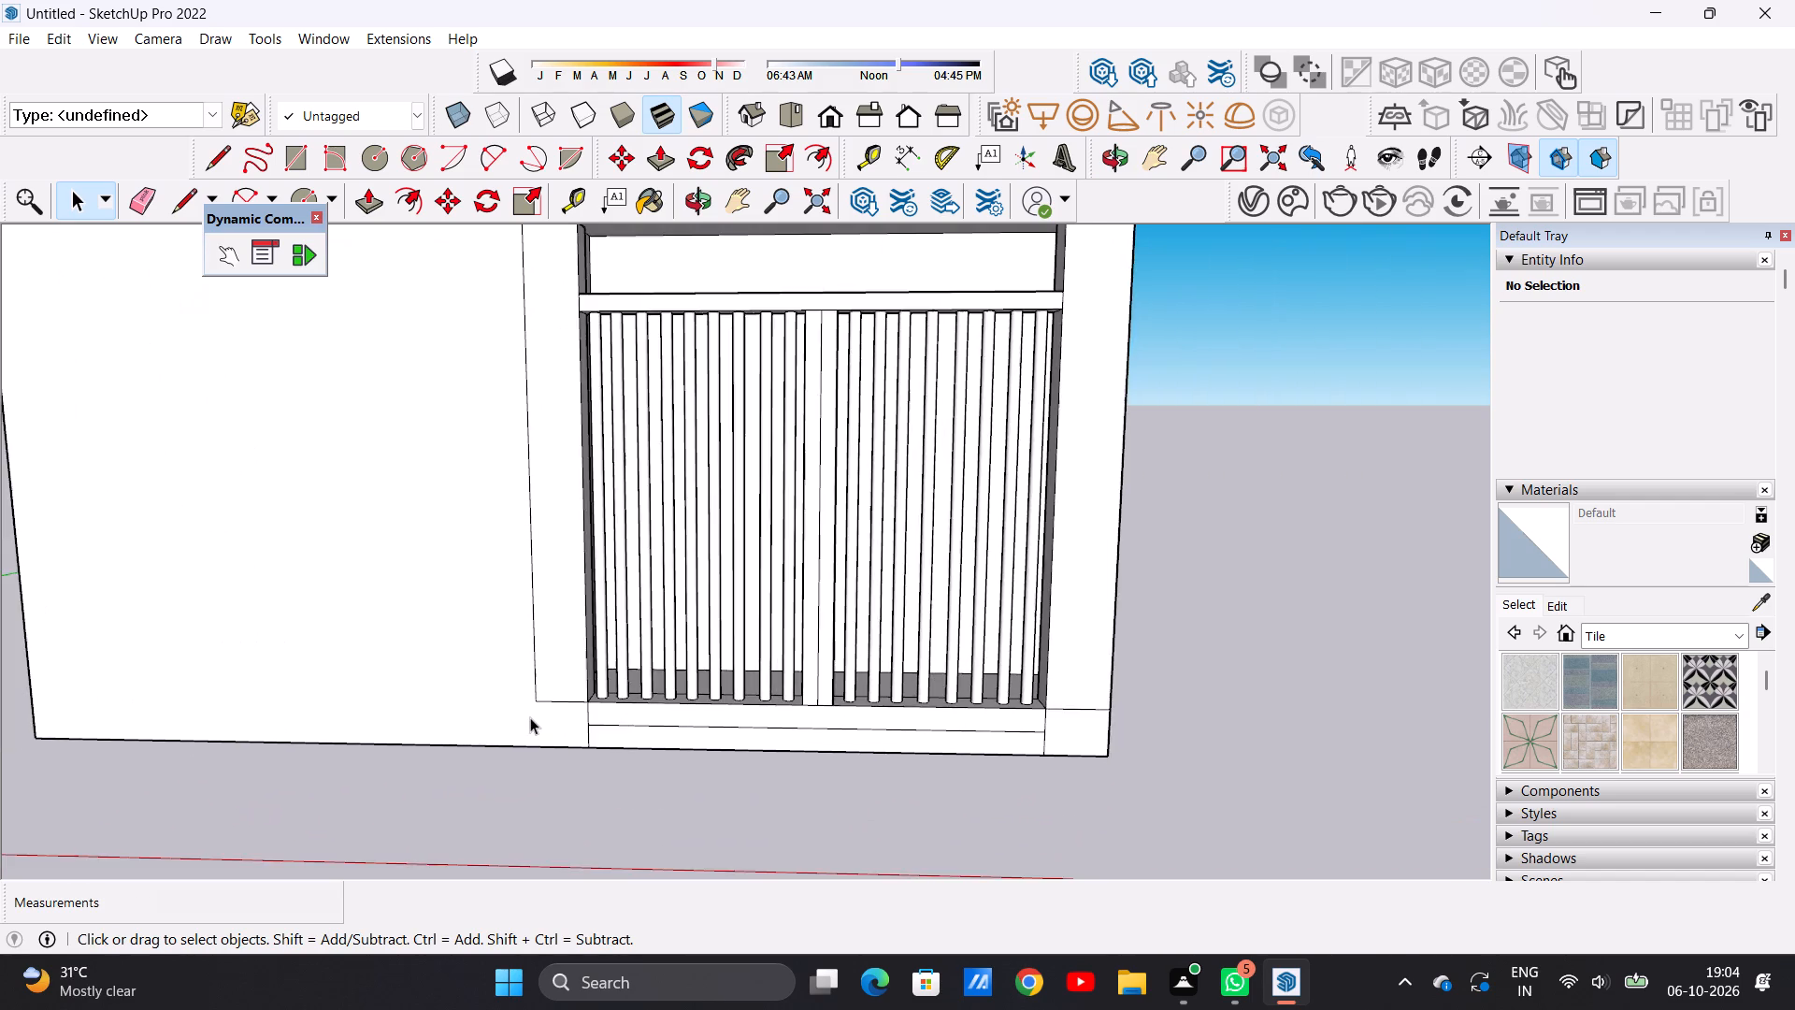
{"action": "scroll", "coordinate": [532, 716], "scroll_direction": "down", "scroll_amount": 9}
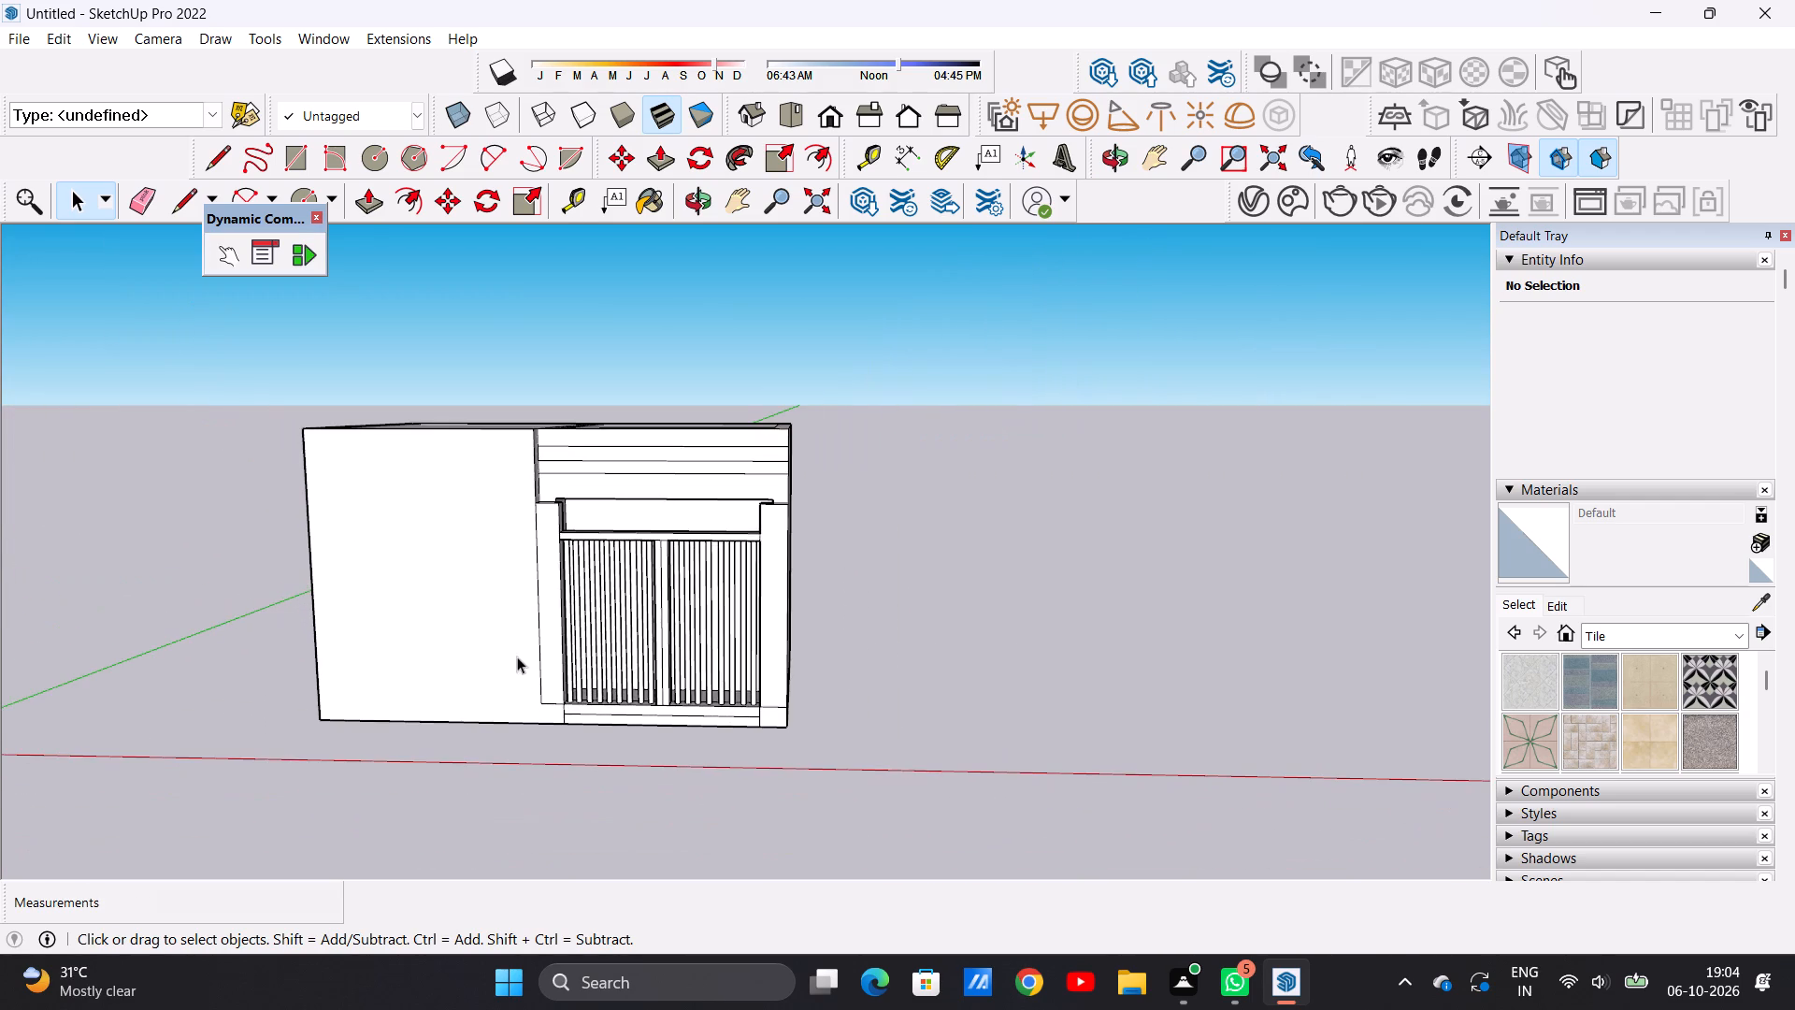
Draw a short line outward from the inner post's bottom outer corner and a 9" line down to the slab's bottom edge.
{"action": "middle_click_drag", "start_coordinate": [509, 650], "coordinate": [639, 710]}
{"action": "scroll", "coordinate": [574, 681], "scroll_direction": "up", "scroll_amount": 6}
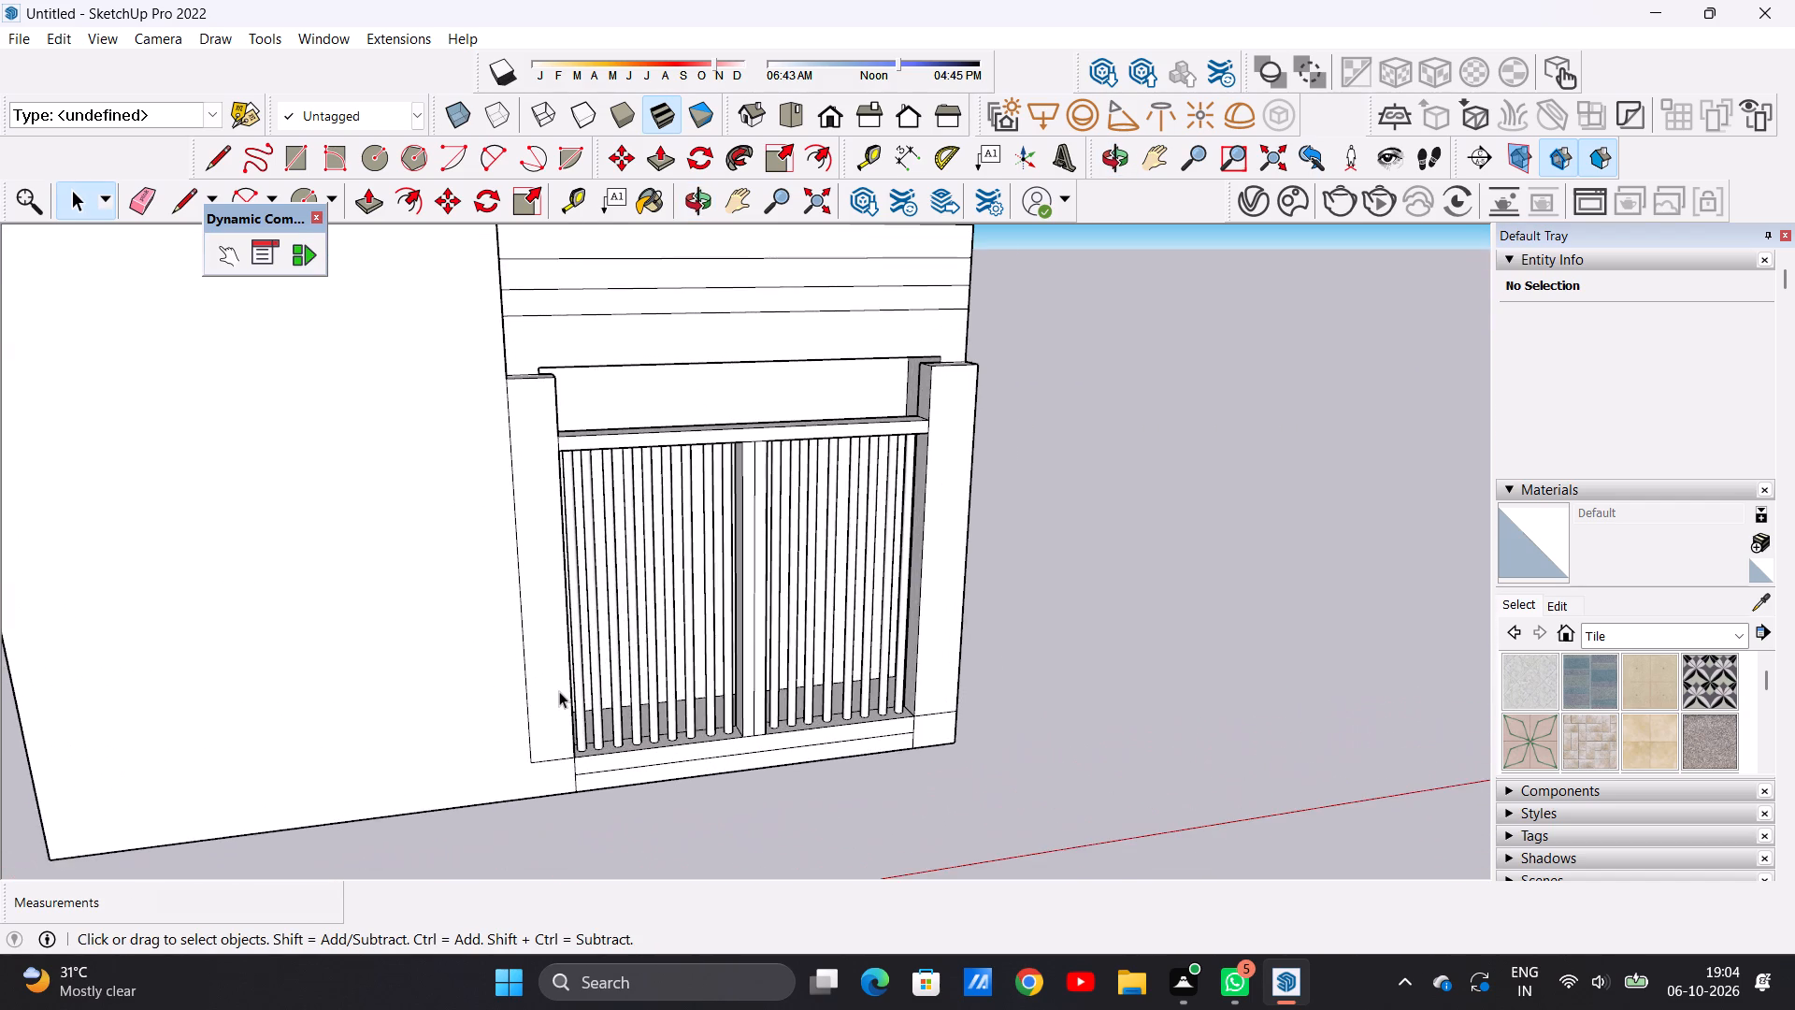
{"action": "scroll", "coordinate": [559, 691], "scroll_direction": "up", "scroll_amount": 1}
{"action": "scroll", "coordinate": [548, 768], "scroll_direction": "up", "scroll_amount": 5}
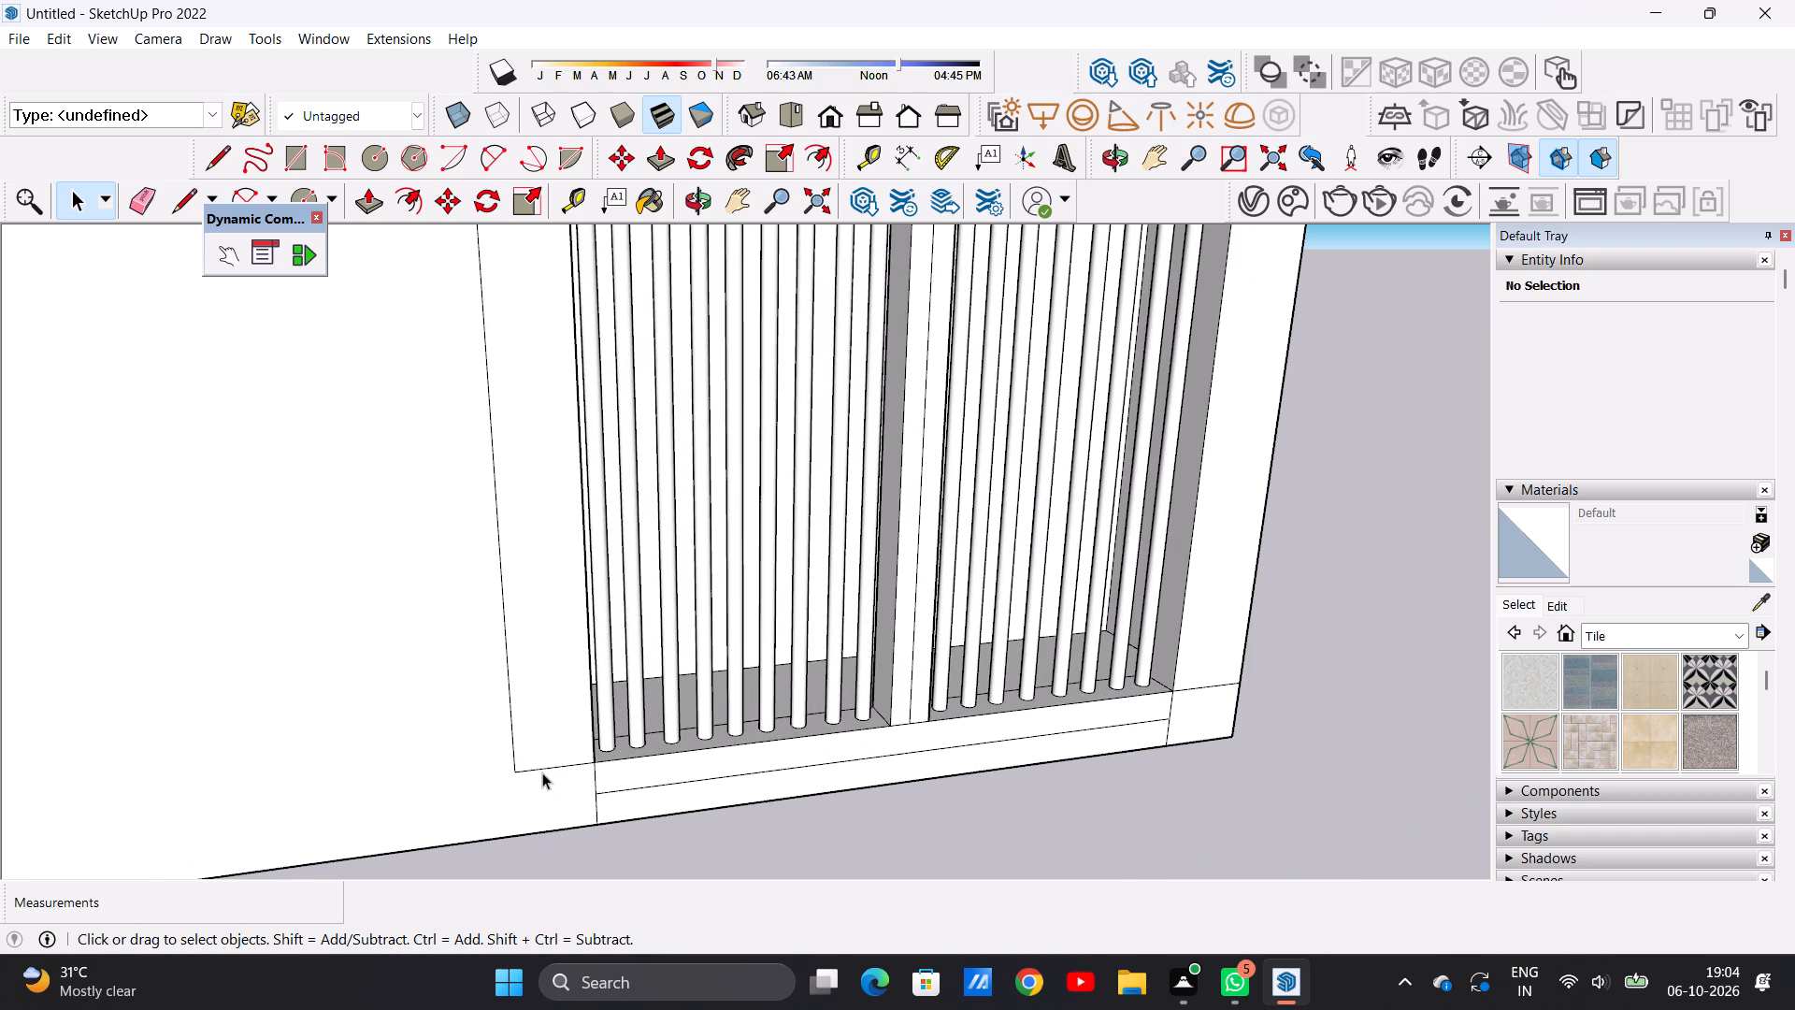
{"action": "key", "text": "l"}
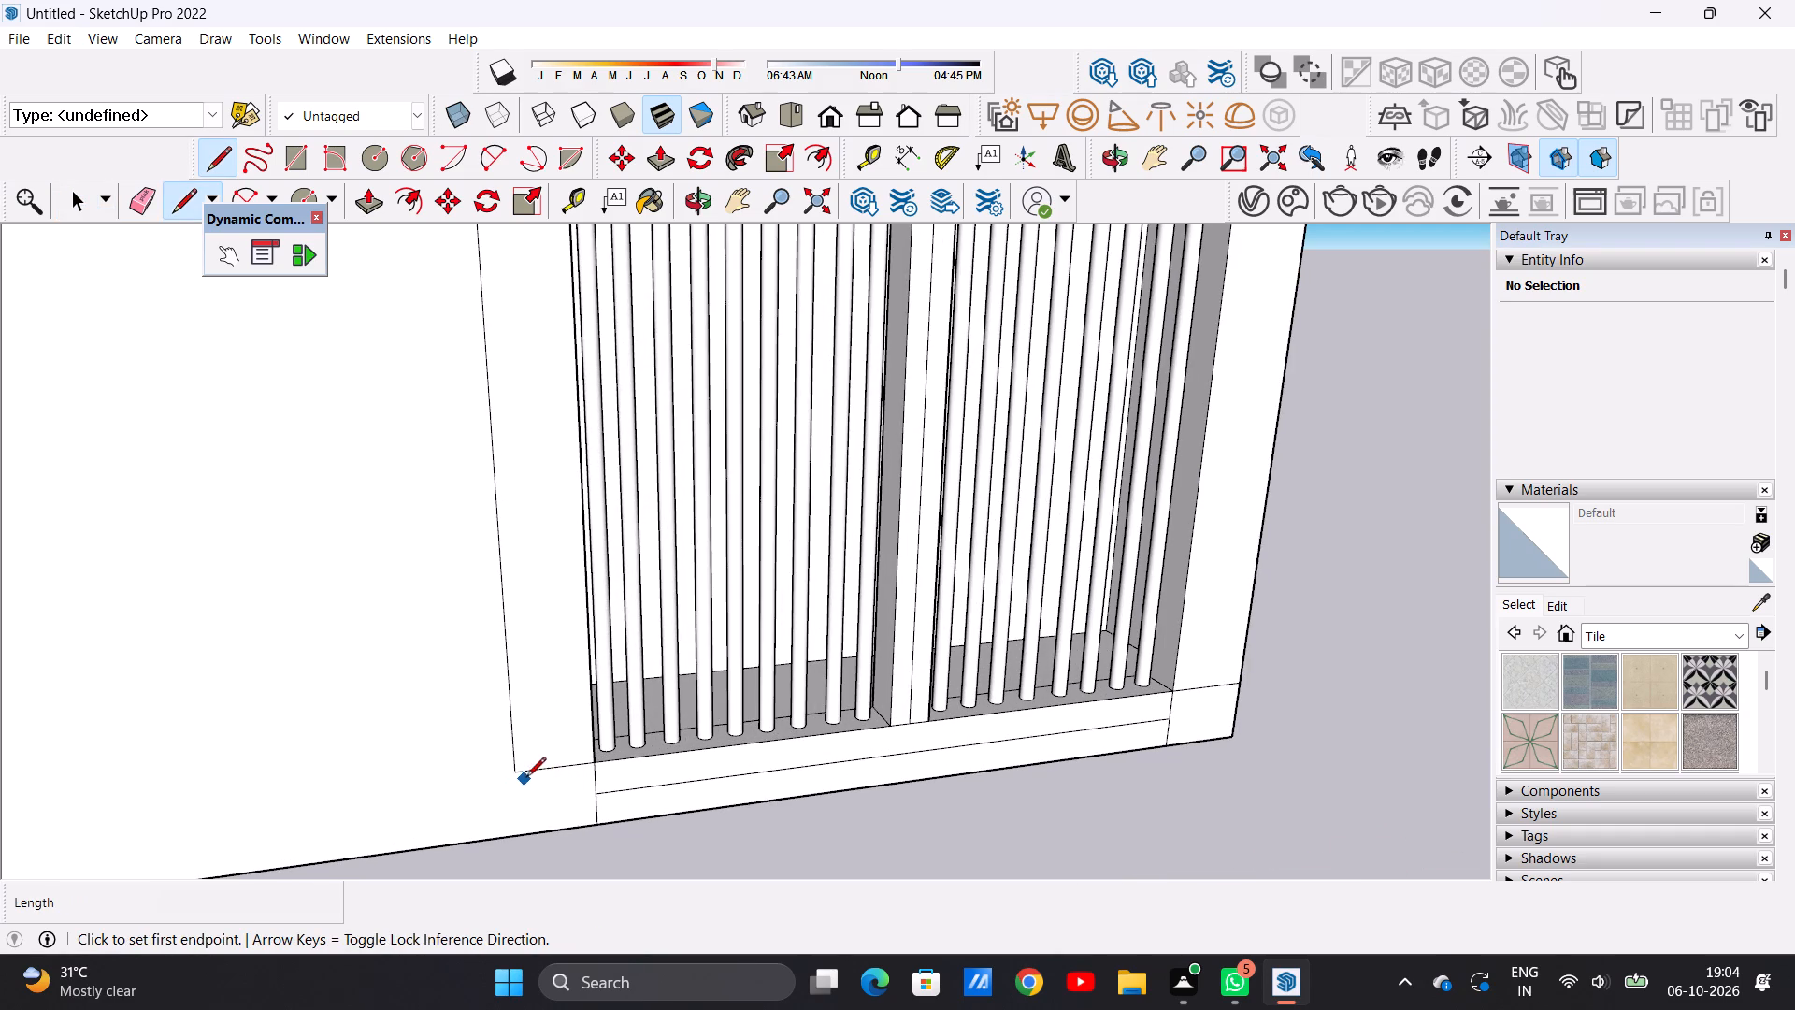
{"action": "left_click", "coordinate": [513, 774]}
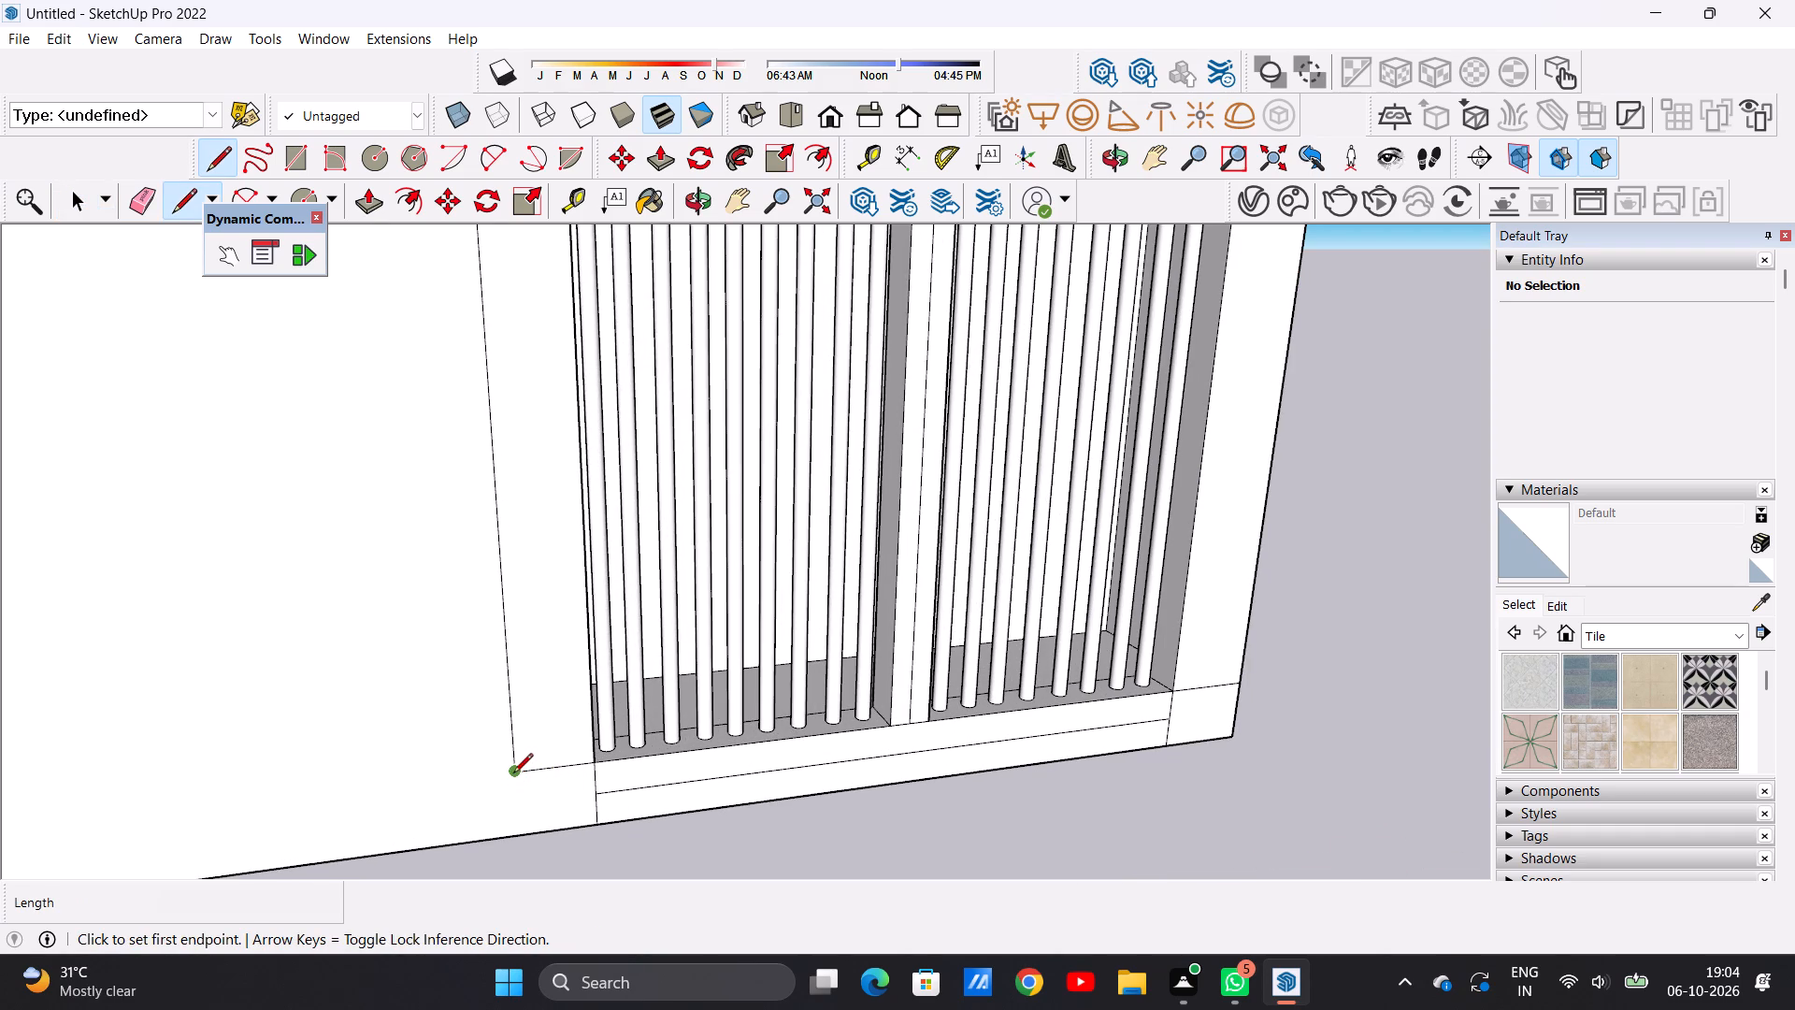
{"action": "left_click", "coordinate": [495, 773]}
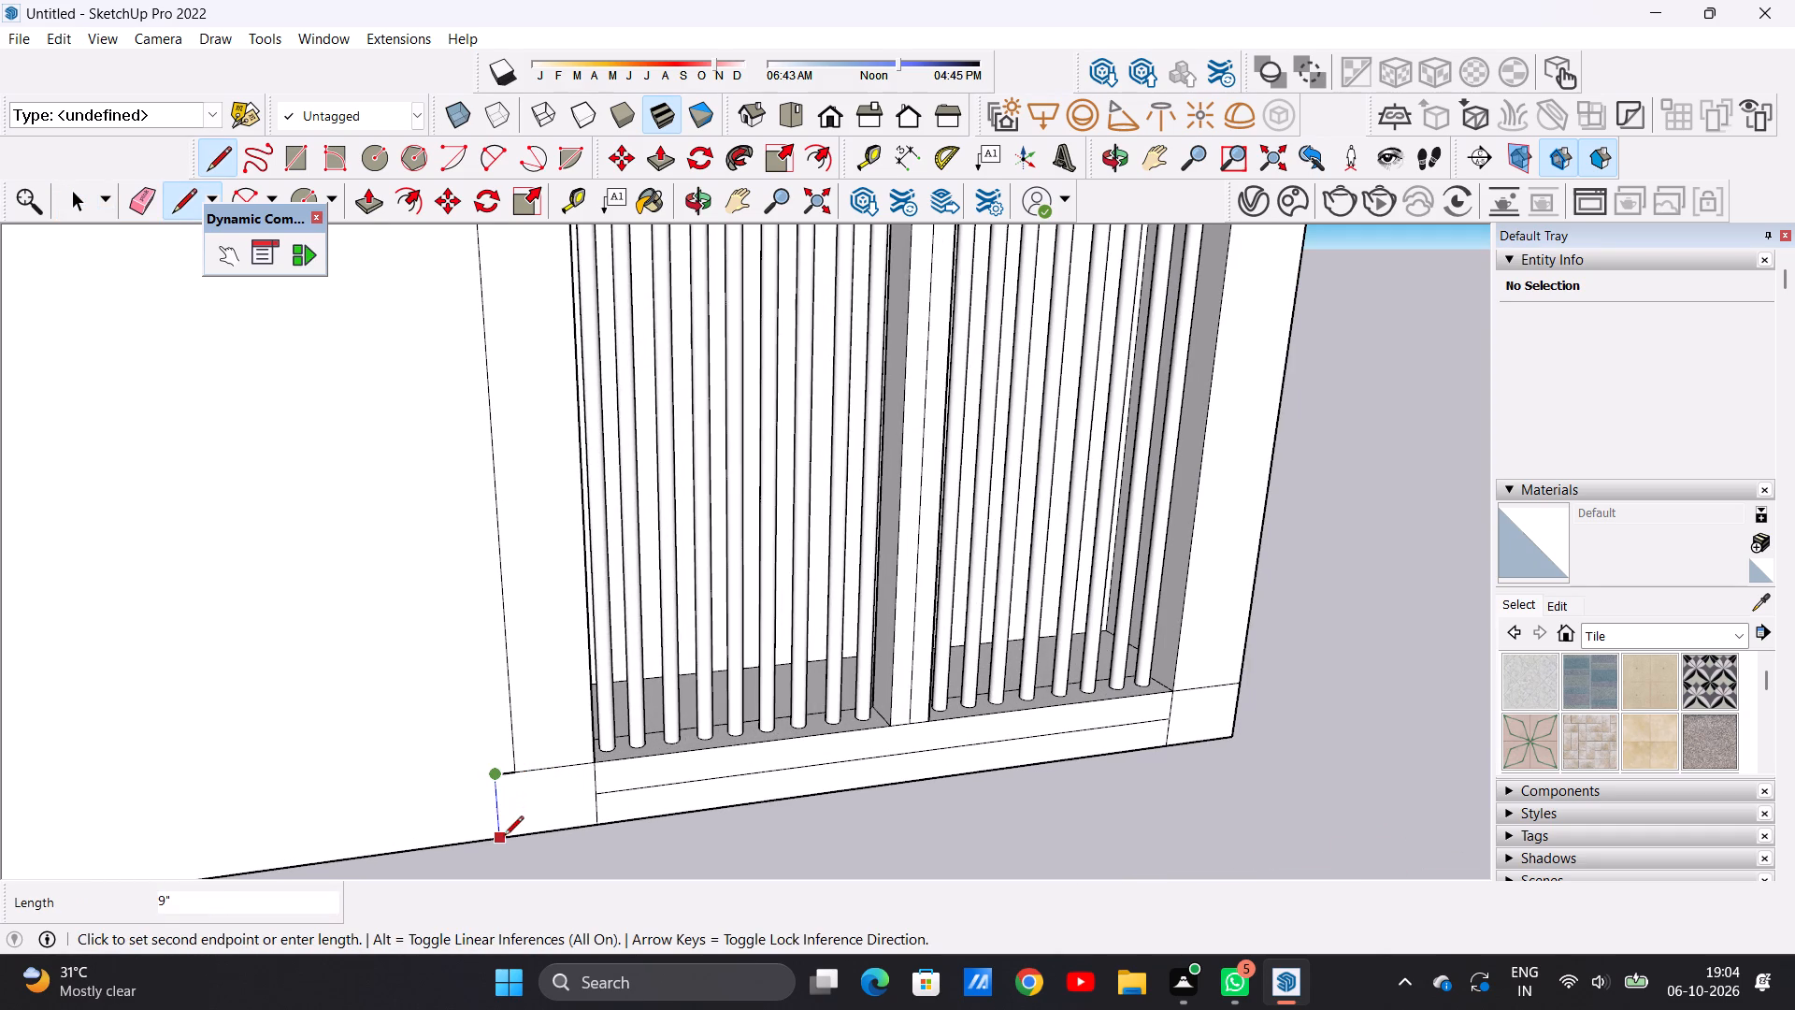
{"action": "left_click", "coordinate": [504, 839]}
{"action": "key", "text": "space"}
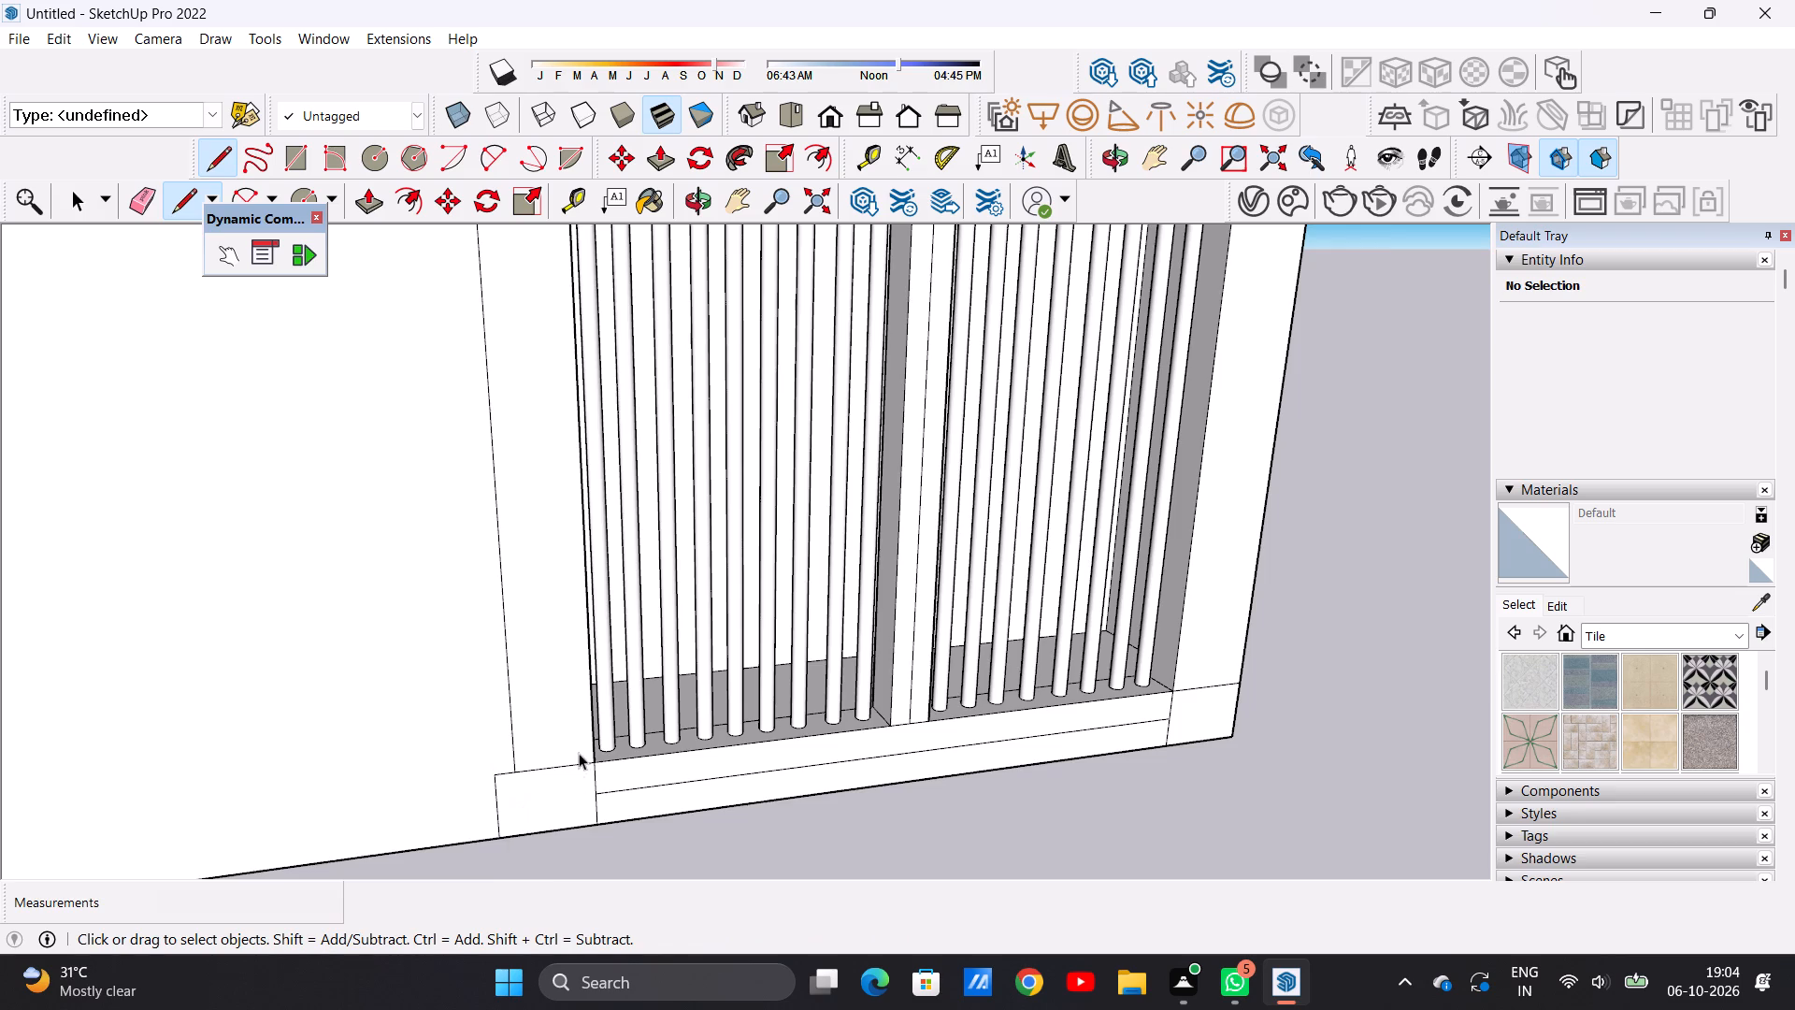
Erase the horizontal lines separating the inner and outer post faces from the slab's front face.
{"action": "scroll", "coordinate": [579, 753], "scroll_direction": "up", "scroll_amount": 7}
{"action": "key", "text": "e"}
{"action": "left_click_drag", "start_coordinate": [554, 757], "coordinate": [559, 792]}
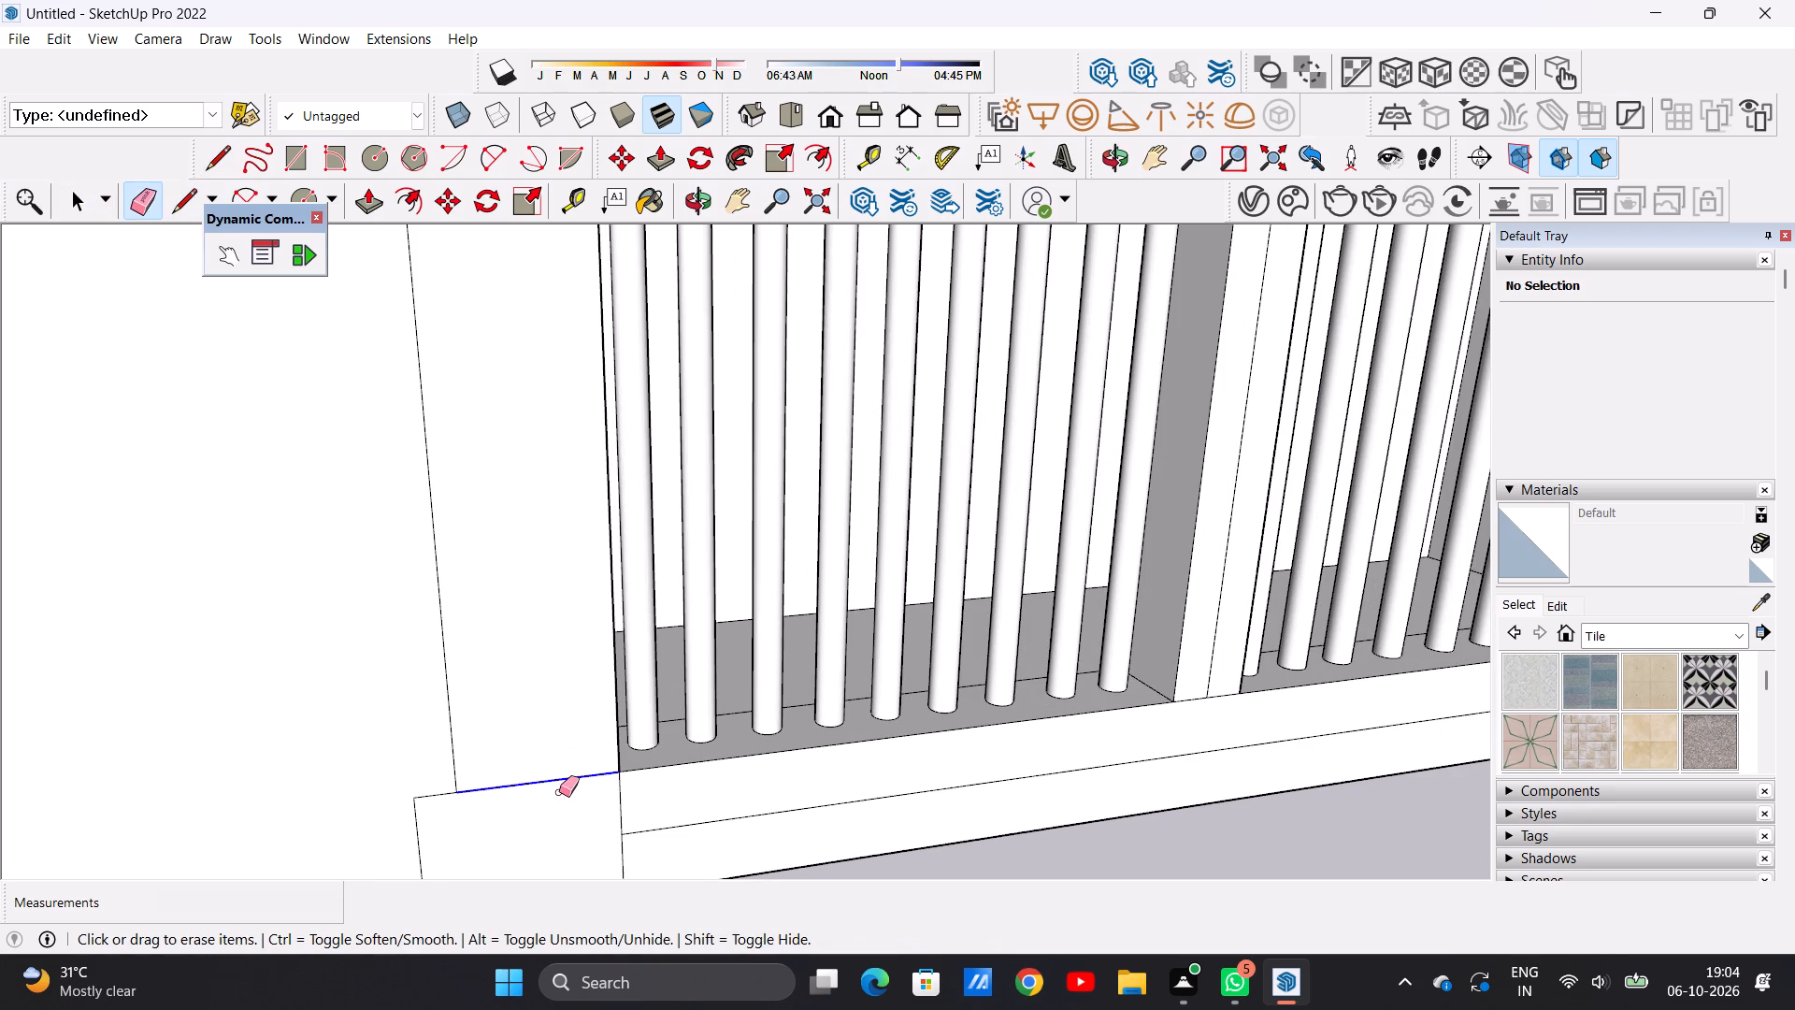
{"action": "scroll", "coordinate": [559, 792], "scroll_direction": "down", "scroll_amount": 16}
{"action": "scroll", "coordinate": [907, 733], "scroll_direction": "up", "scroll_amount": 8}
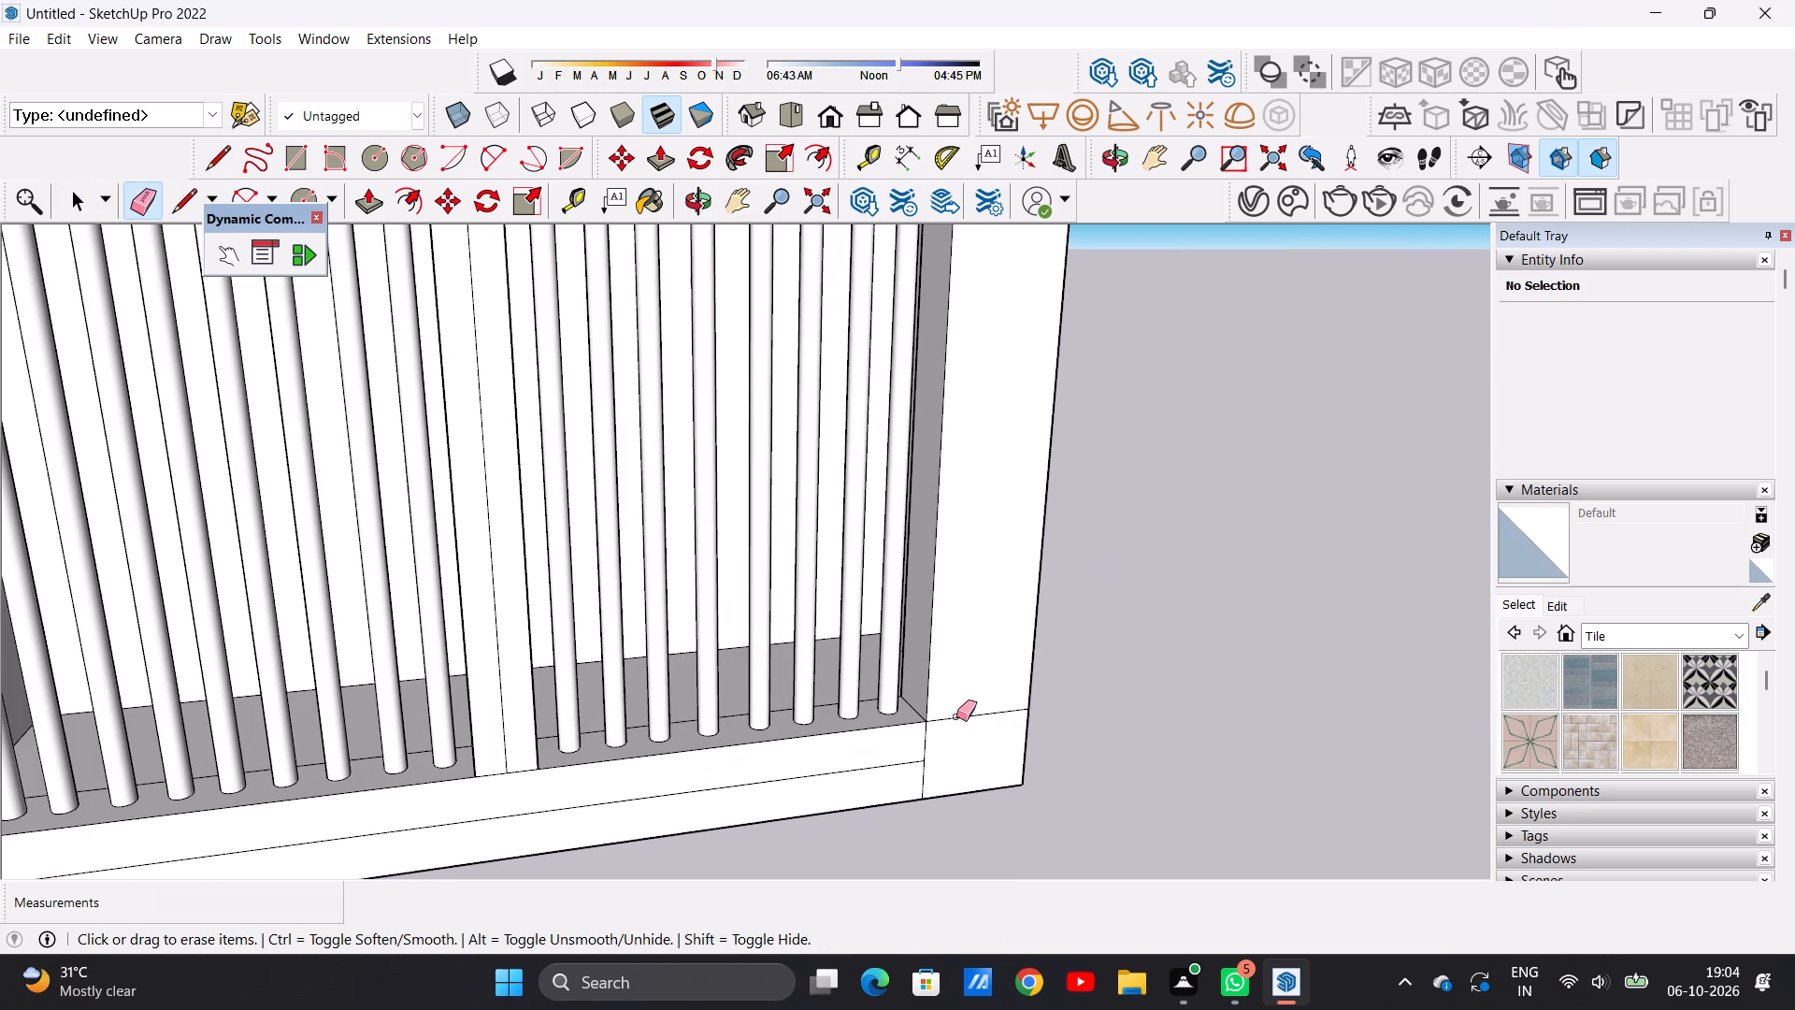
{"action": "left_click_drag", "start_coordinate": [956, 707], "coordinate": [971, 748]}
{"action": "scroll", "coordinate": [971, 750], "scroll_direction": "down", "scroll_amount": 18}
{"action": "scroll", "coordinate": [971, 750], "scroll_direction": "up", "scroll_amount": 5}
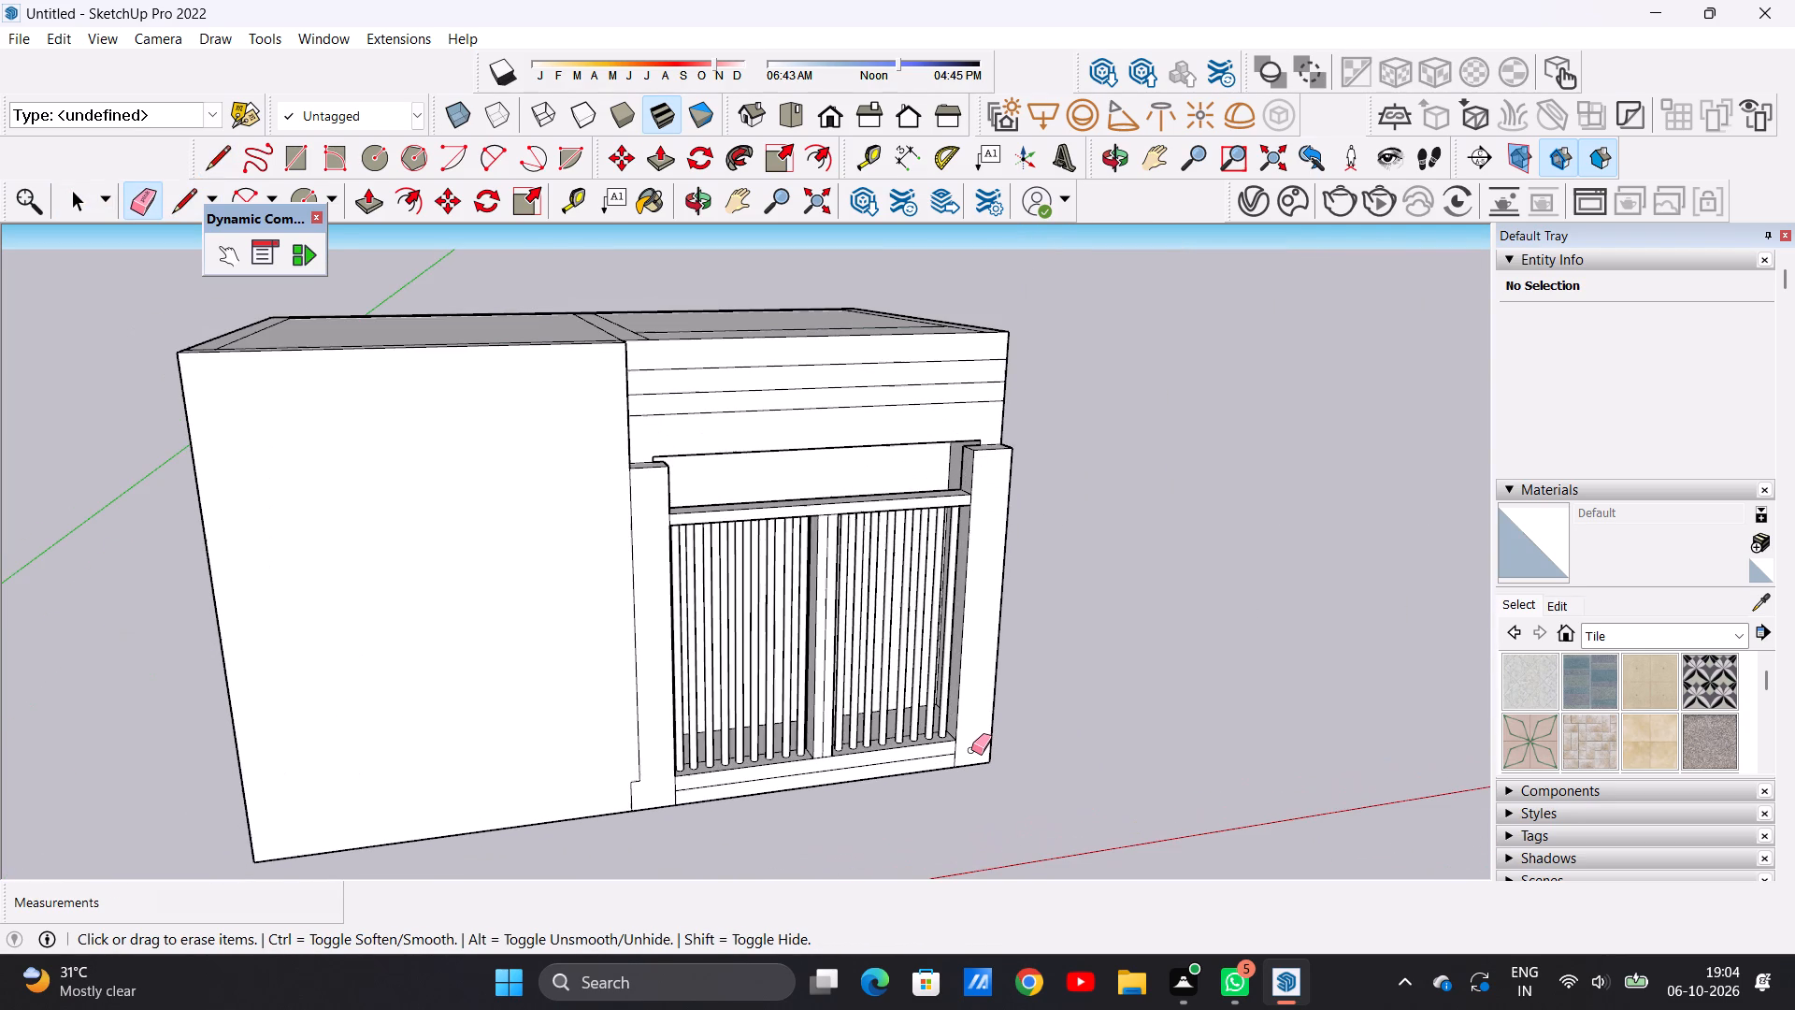
Pull the front faces of the inner and outer posts forward 7 3/8" each with Push/Pull.
{"action": "key", "text": "p"}
{"action": "left_click", "coordinate": [655, 696]}
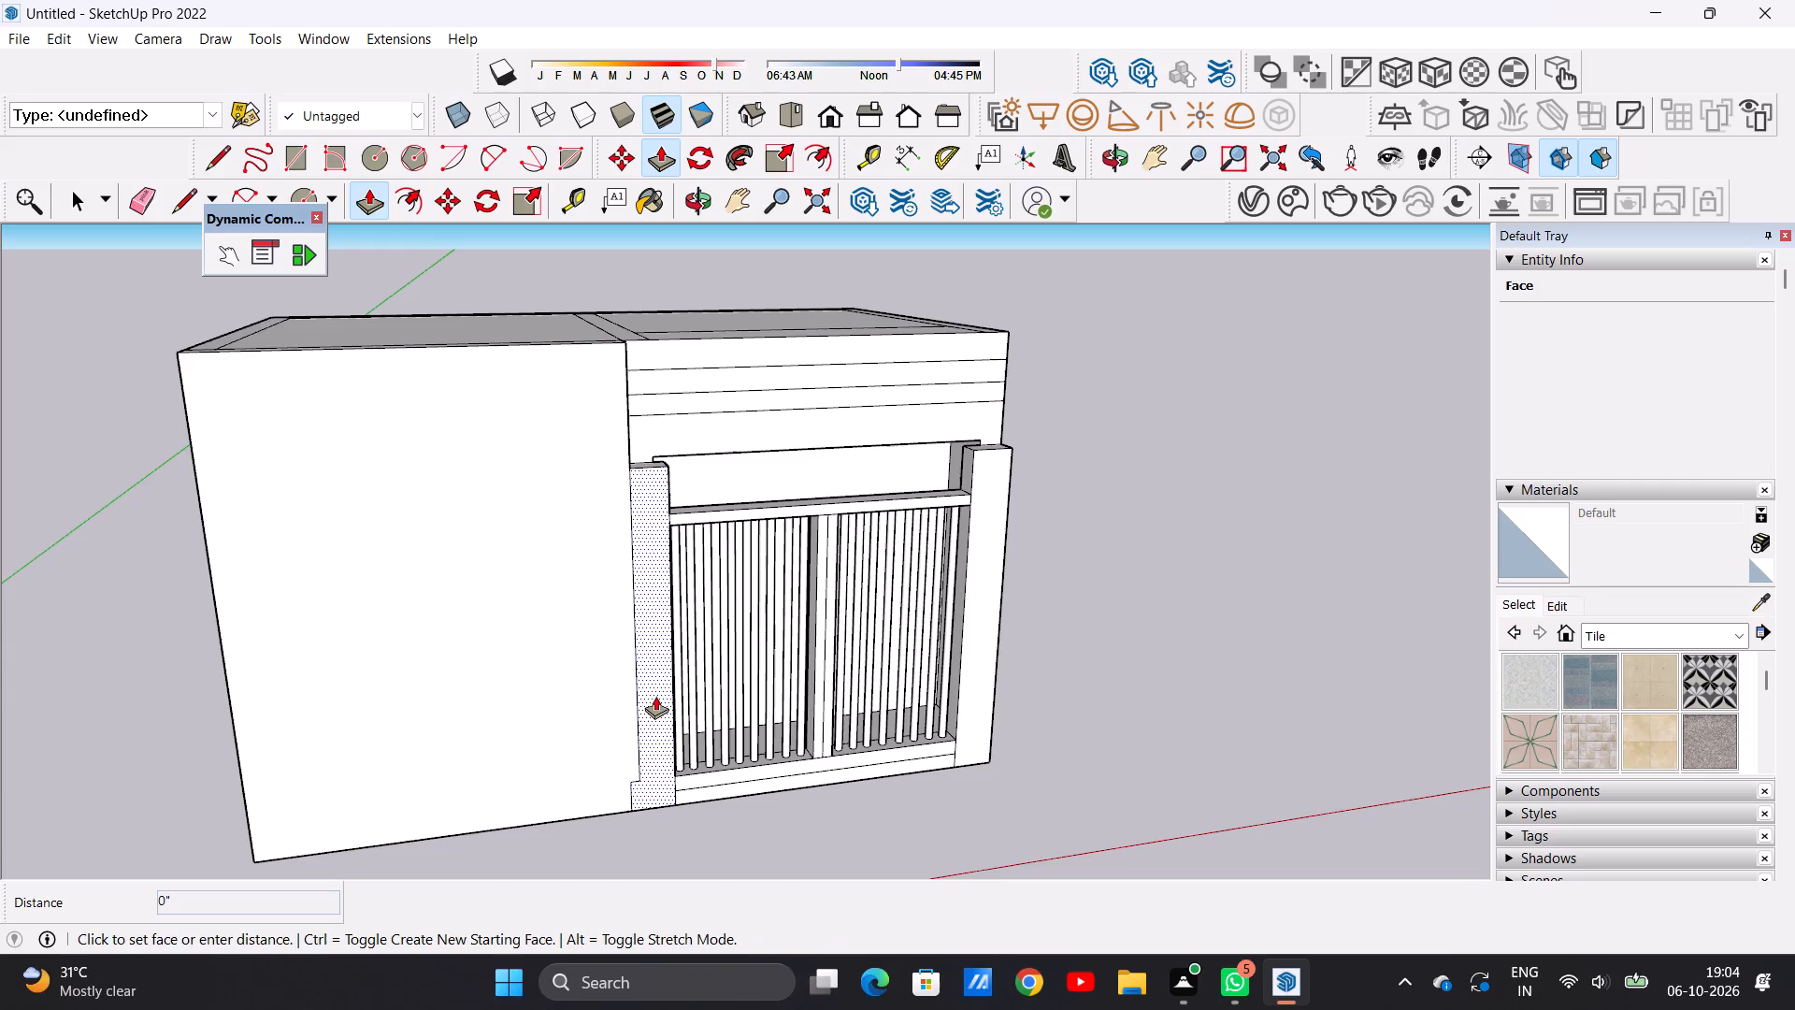
{"action": "left_click", "coordinate": [662, 706]}
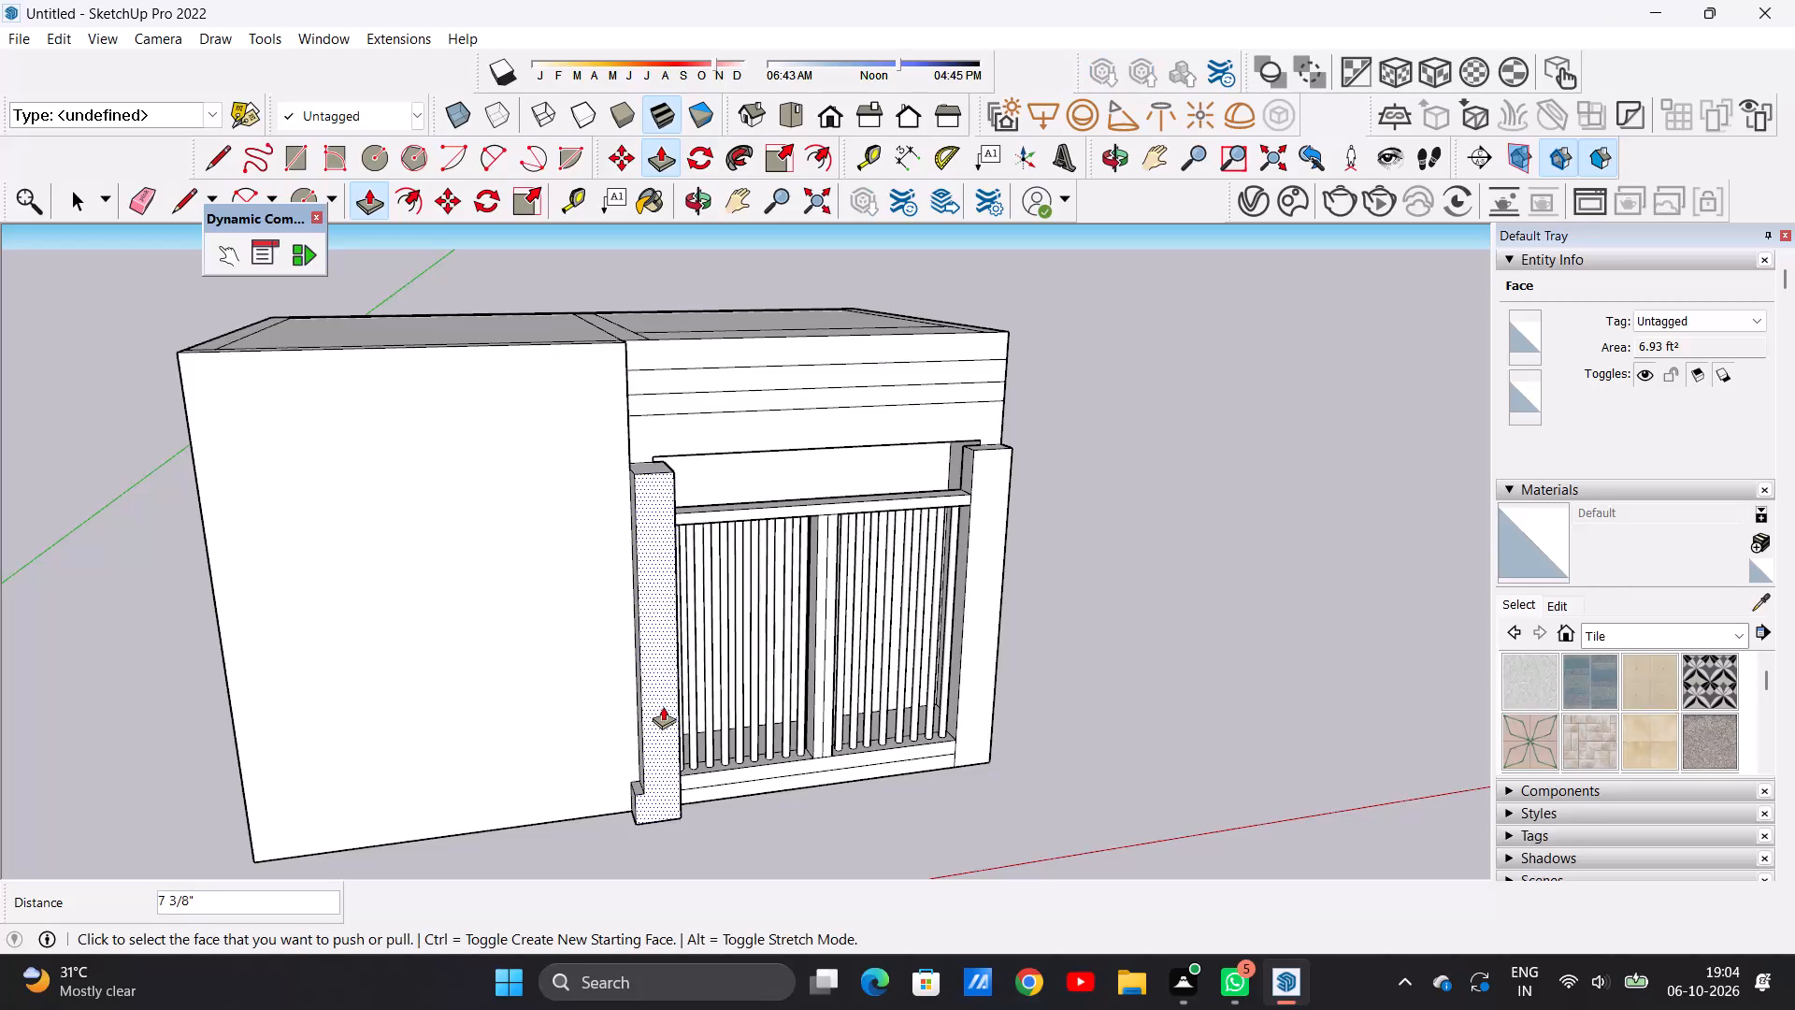
{"action": "left_click", "coordinate": [988, 666]}
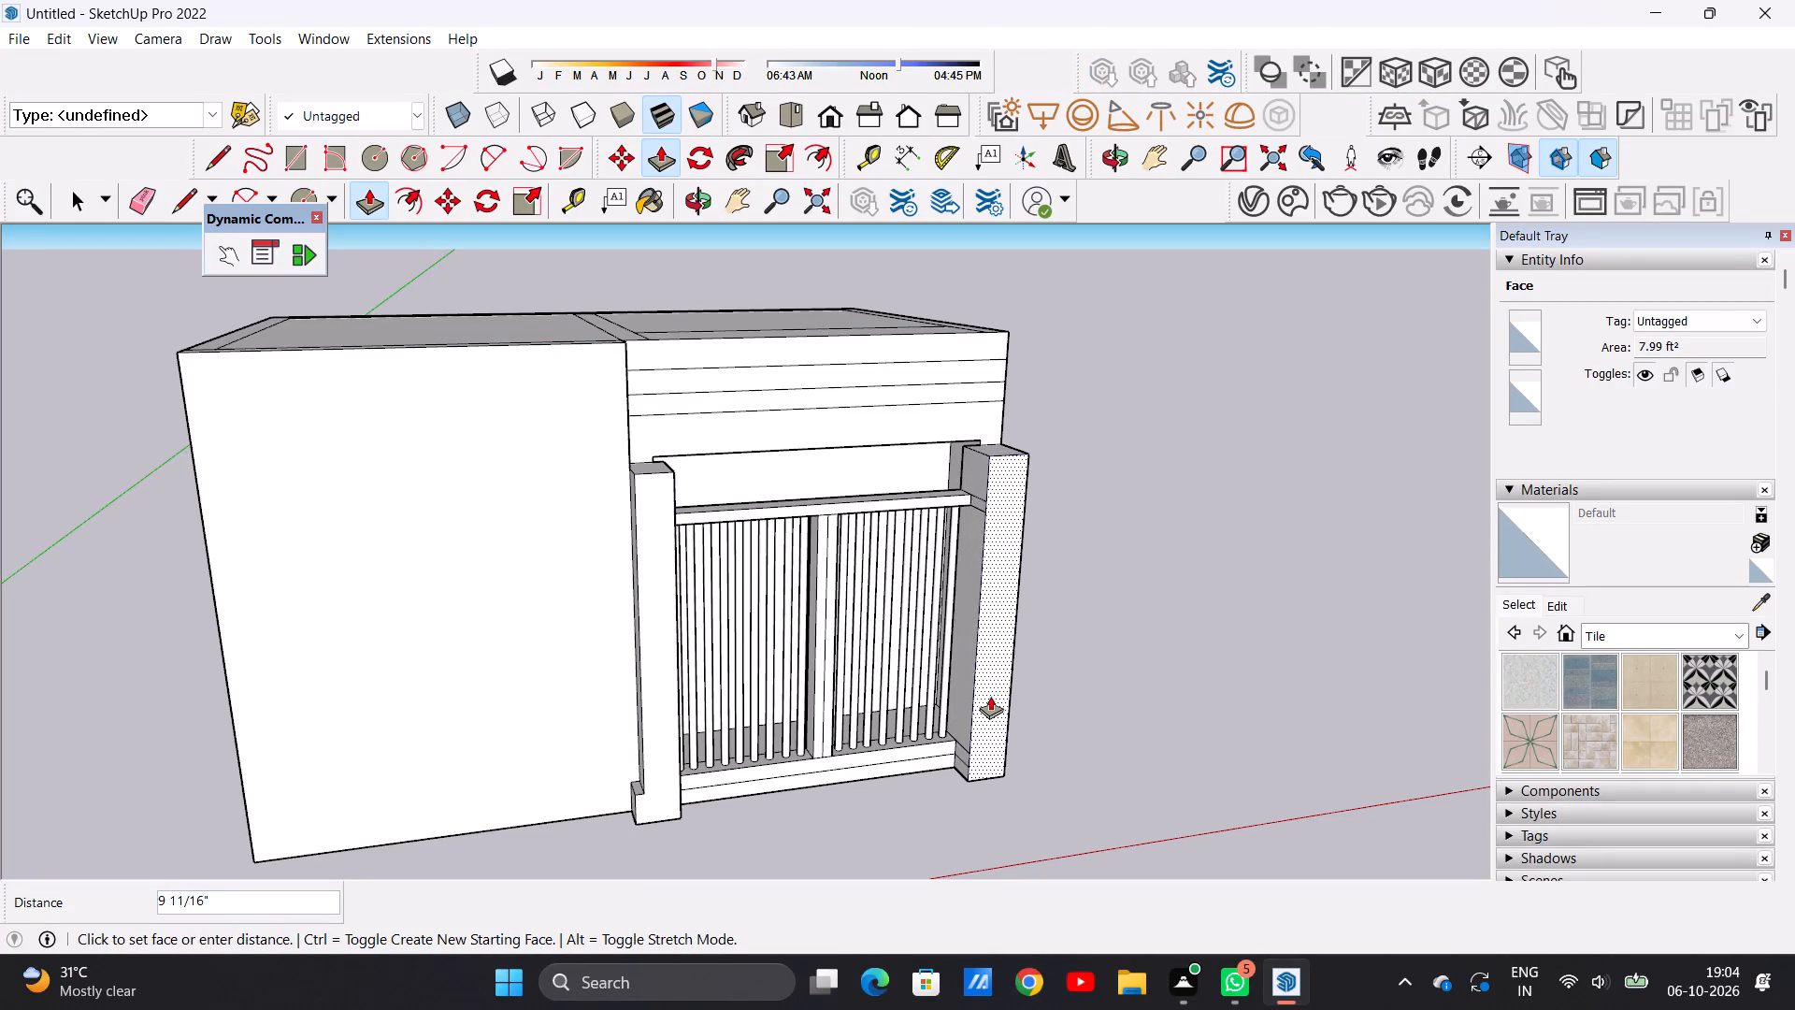
{"action": "left_click", "coordinate": [678, 811]}
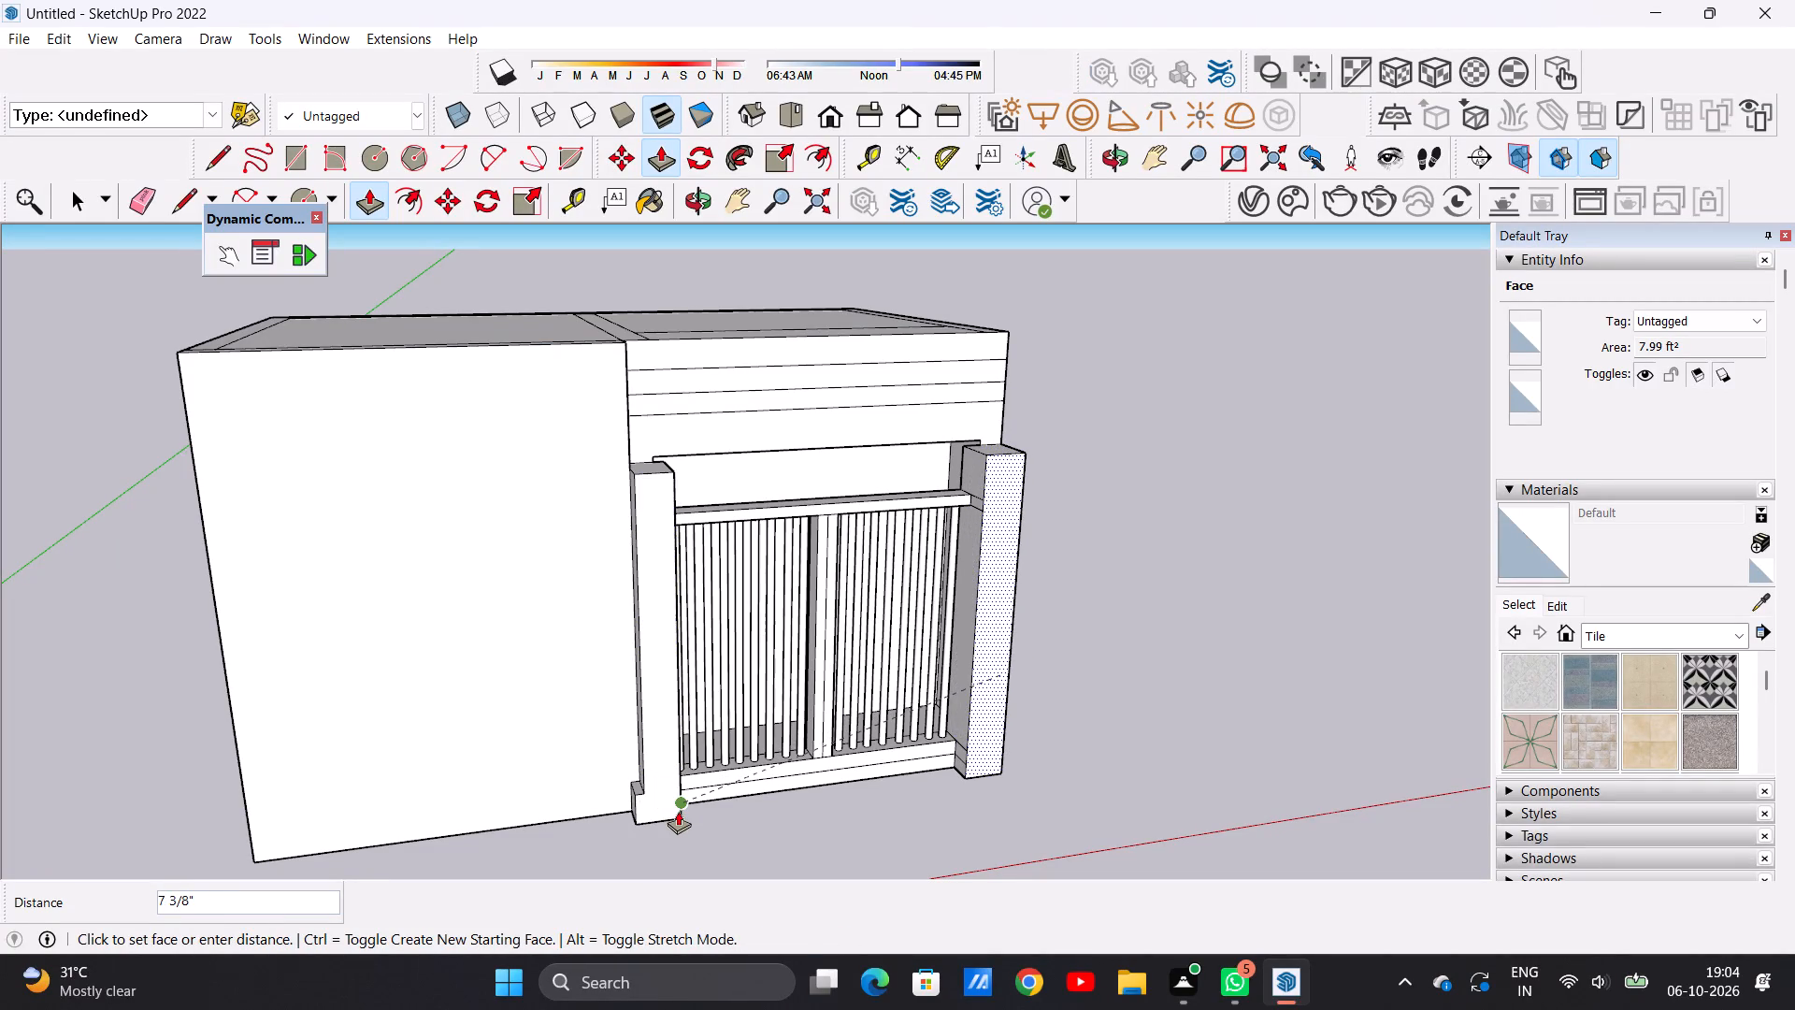
{"action": "key", "text": "space"}
Erase the two leftover horizontal lines at the base of the outer post's bay-facing side.
{"action": "scroll", "coordinate": [758, 682], "scroll_direction": "down", "scroll_amount": 5}
{"action": "middle_click_drag", "start_coordinate": [870, 685], "coordinate": [567, 624]}
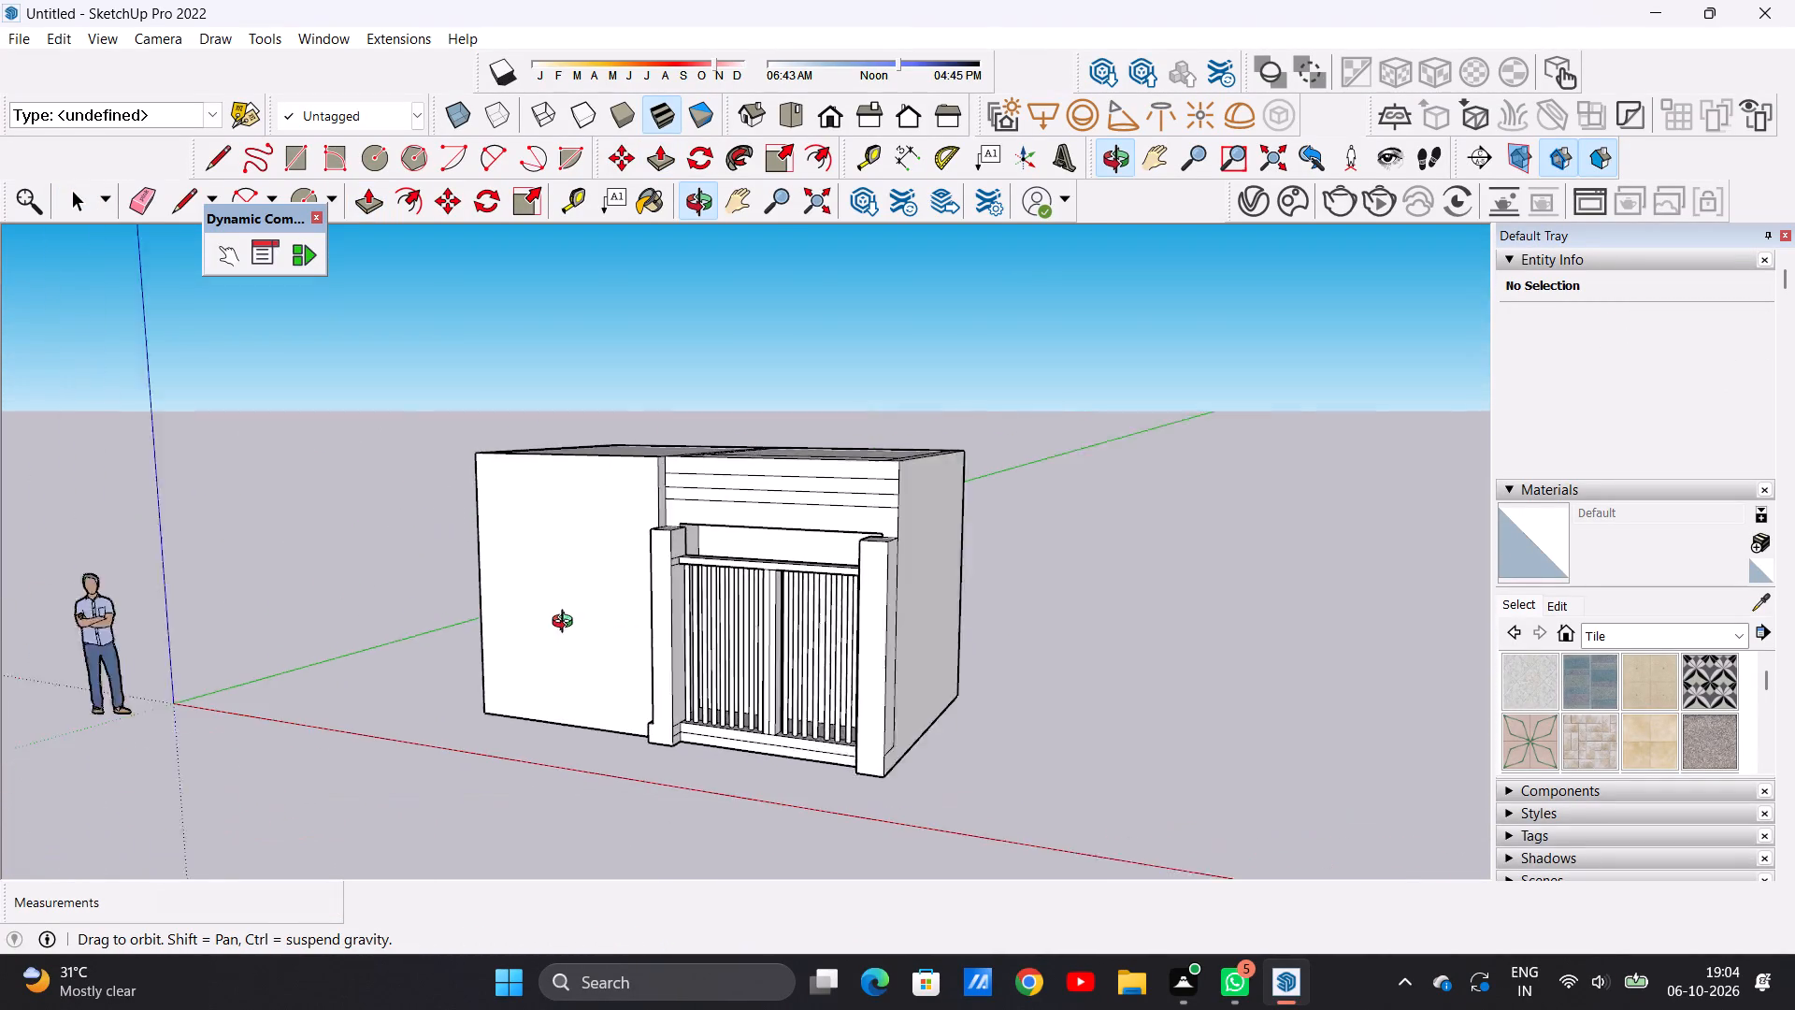
{"action": "middle_click_drag", "start_coordinate": [567, 624], "coordinate": [987, 656]}
{"action": "scroll", "coordinate": [903, 757], "scroll_direction": "up", "scroll_amount": 8}
{"action": "scroll", "coordinate": [874, 675], "scroll_direction": "down", "scroll_amount": 1}
{"action": "scroll", "coordinate": [874, 672], "scroll_direction": "up", "scroll_amount": 3}
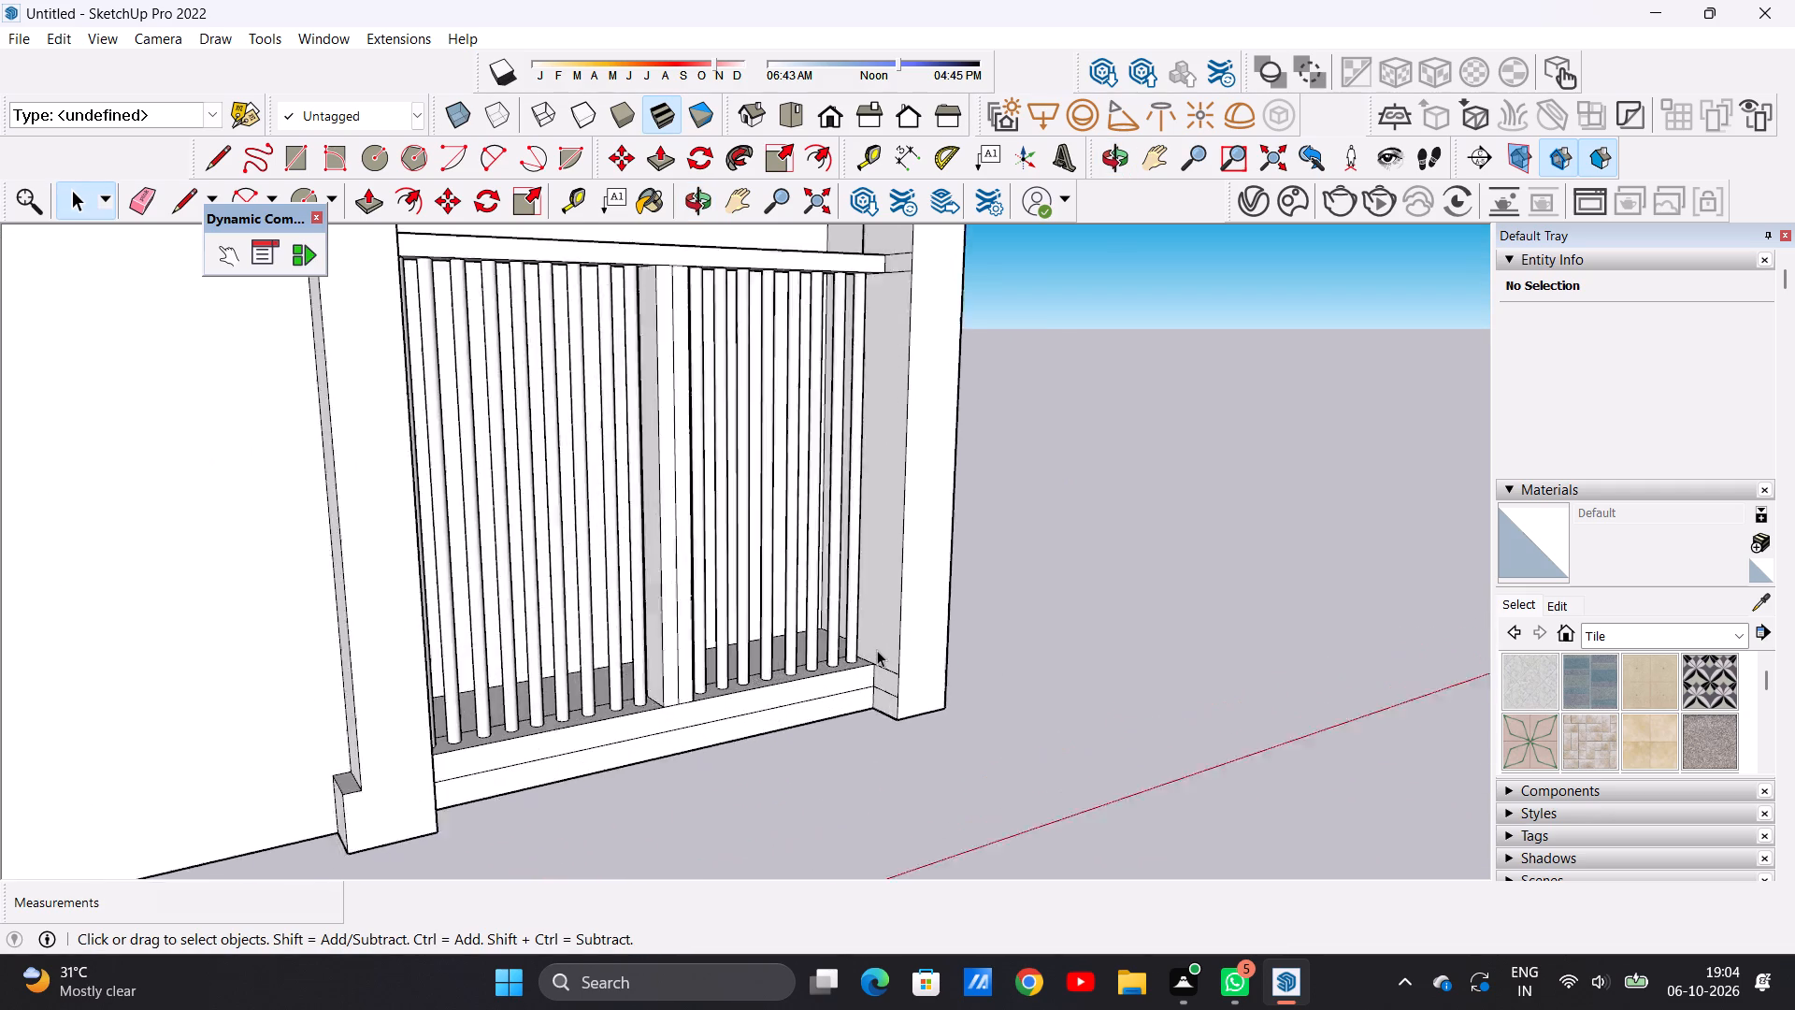
{"action": "scroll", "coordinate": [877, 650], "scroll_direction": "up", "scroll_amount": 9}
{"action": "key", "text": "e"}
{"action": "scroll", "coordinate": [880, 685], "scroll_direction": "up", "scroll_amount": 1}
{"action": "scroll", "coordinate": [880, 685], "scroll_direction": "down", "scroll_amount": 1}
{"action": "scroll", "coordinate": [880, 685], "scroll_direction": "up", "scroll_amount": 6}
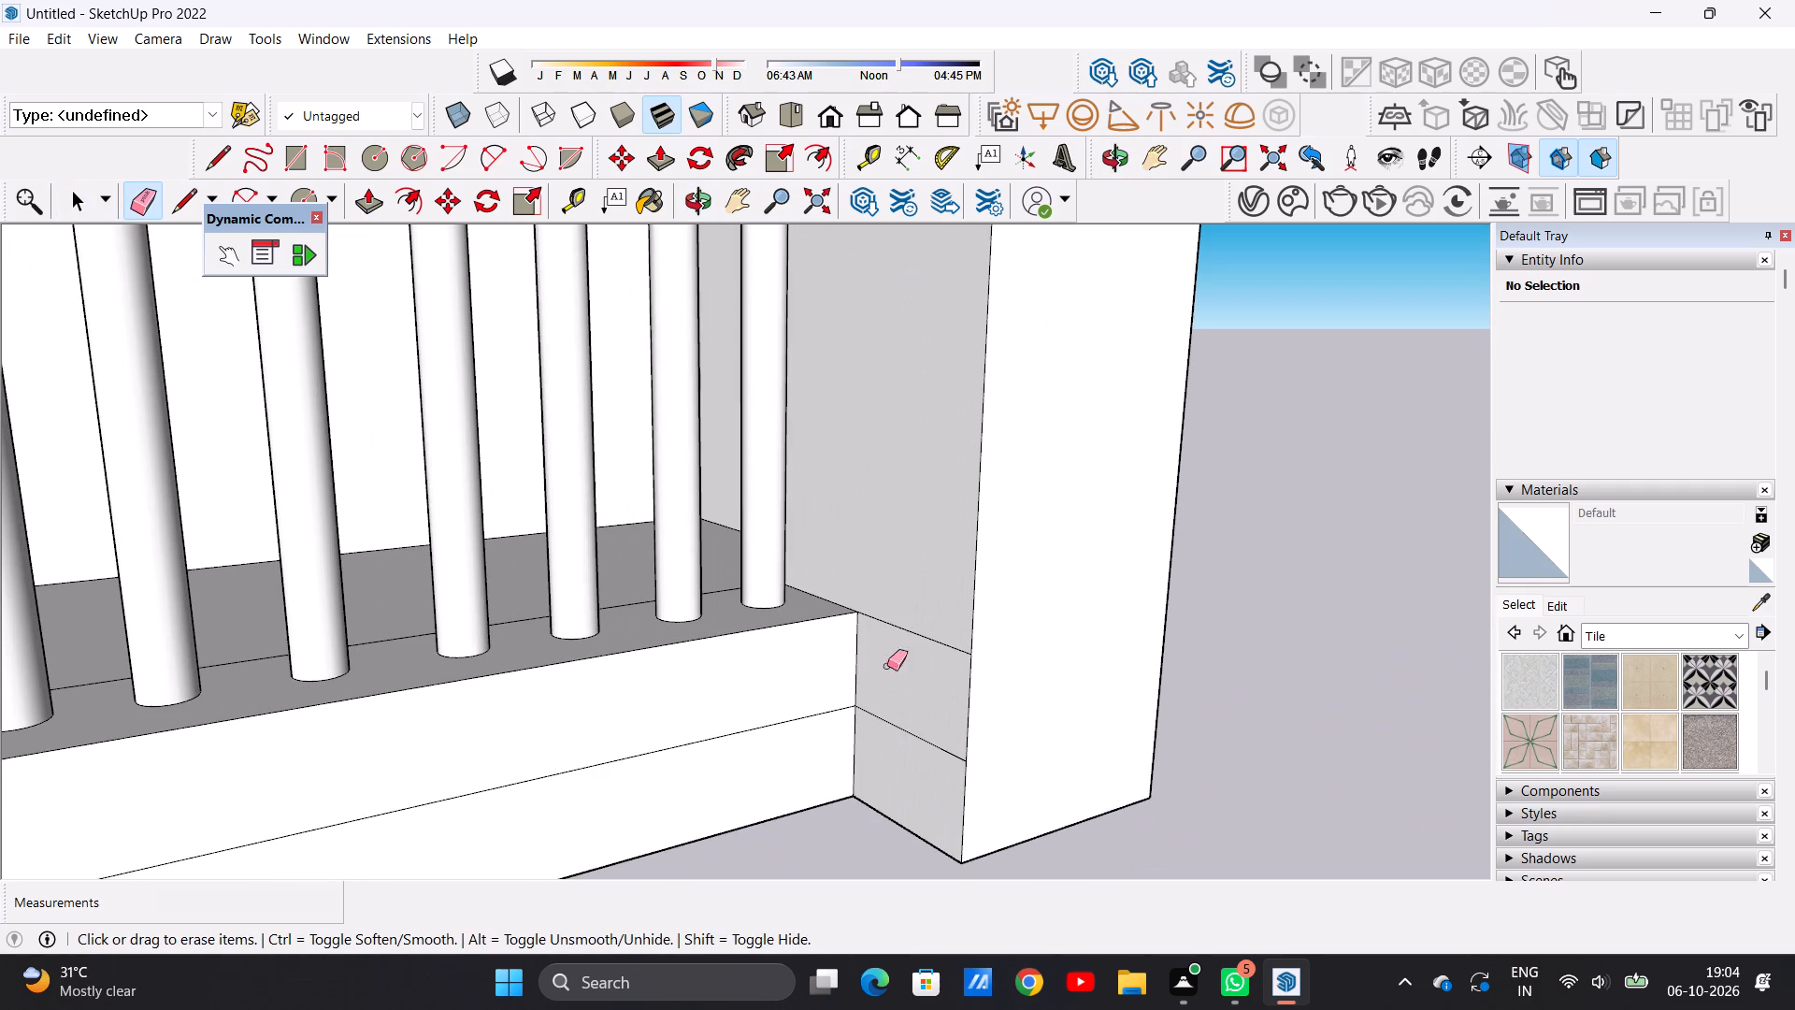
{"action": "left_click_drag", "start_coordinate": [912, 613], "coordinate": [912, 672]}
{"action": "left_click_drag", "start_coordinate": [907, 706], "coordinate": [907, 743]}
{"action": "scroll", "coordinate": [903, 743], "scroll_direction": "down", "scroll_amount": 12}
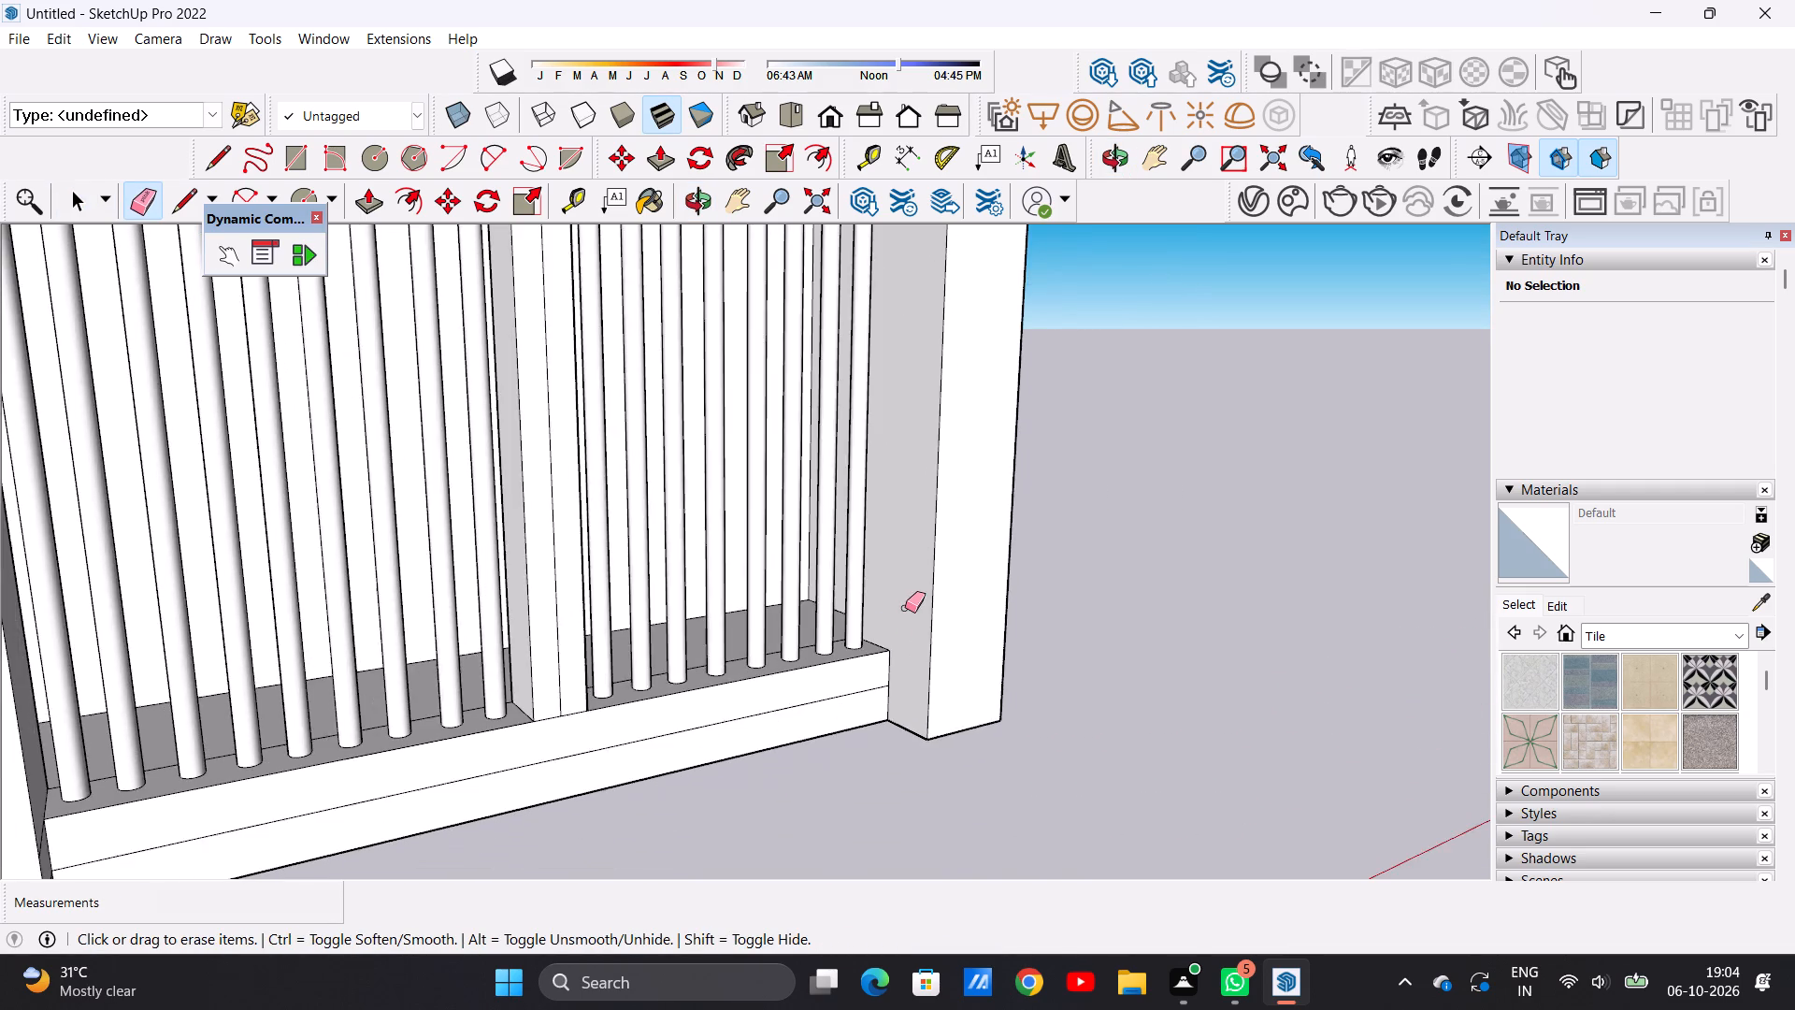
Erase the two leftover horizontal lines at the base of the inner post's bay-facing side.
{"action": "scroll", "coordinate": [905, 608], "scroll_direction": "down", "scroll_amount": 4}
{"action": "middle_click_drag", "start_coordinate": [769, 757], "coordinate": [375, 793]}
{"action": "scroll", "coordinate": [508, 587], "scroll_direction": "up", "scroll_amount": 11}
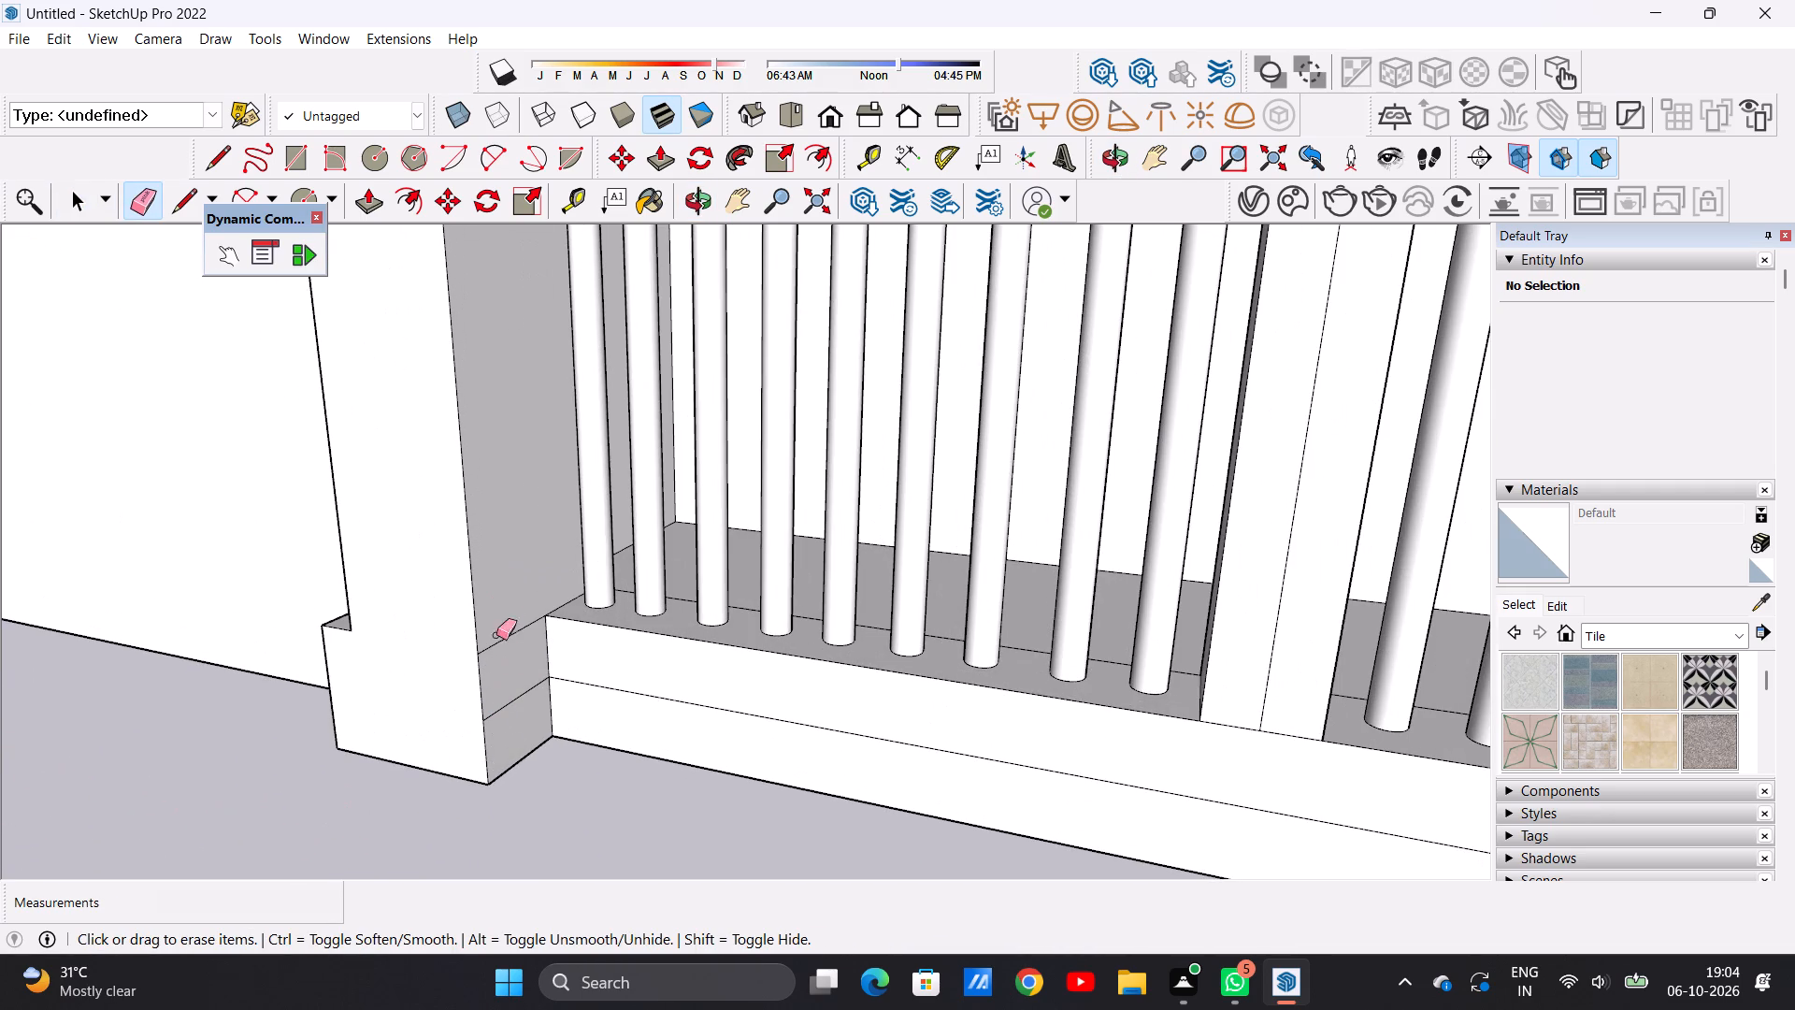
{"action": "left_click_drag", "start_coordinate": [501, 621], "coordinate": [509, 671]}
{"action": "left_click_drag", "start_coordinate": [509, 680], "coordinate": [523, 729]}
{"action": "scroll", "coordinate": [535, 787], "scroll_direction": "down", "scroll_amount": 14}
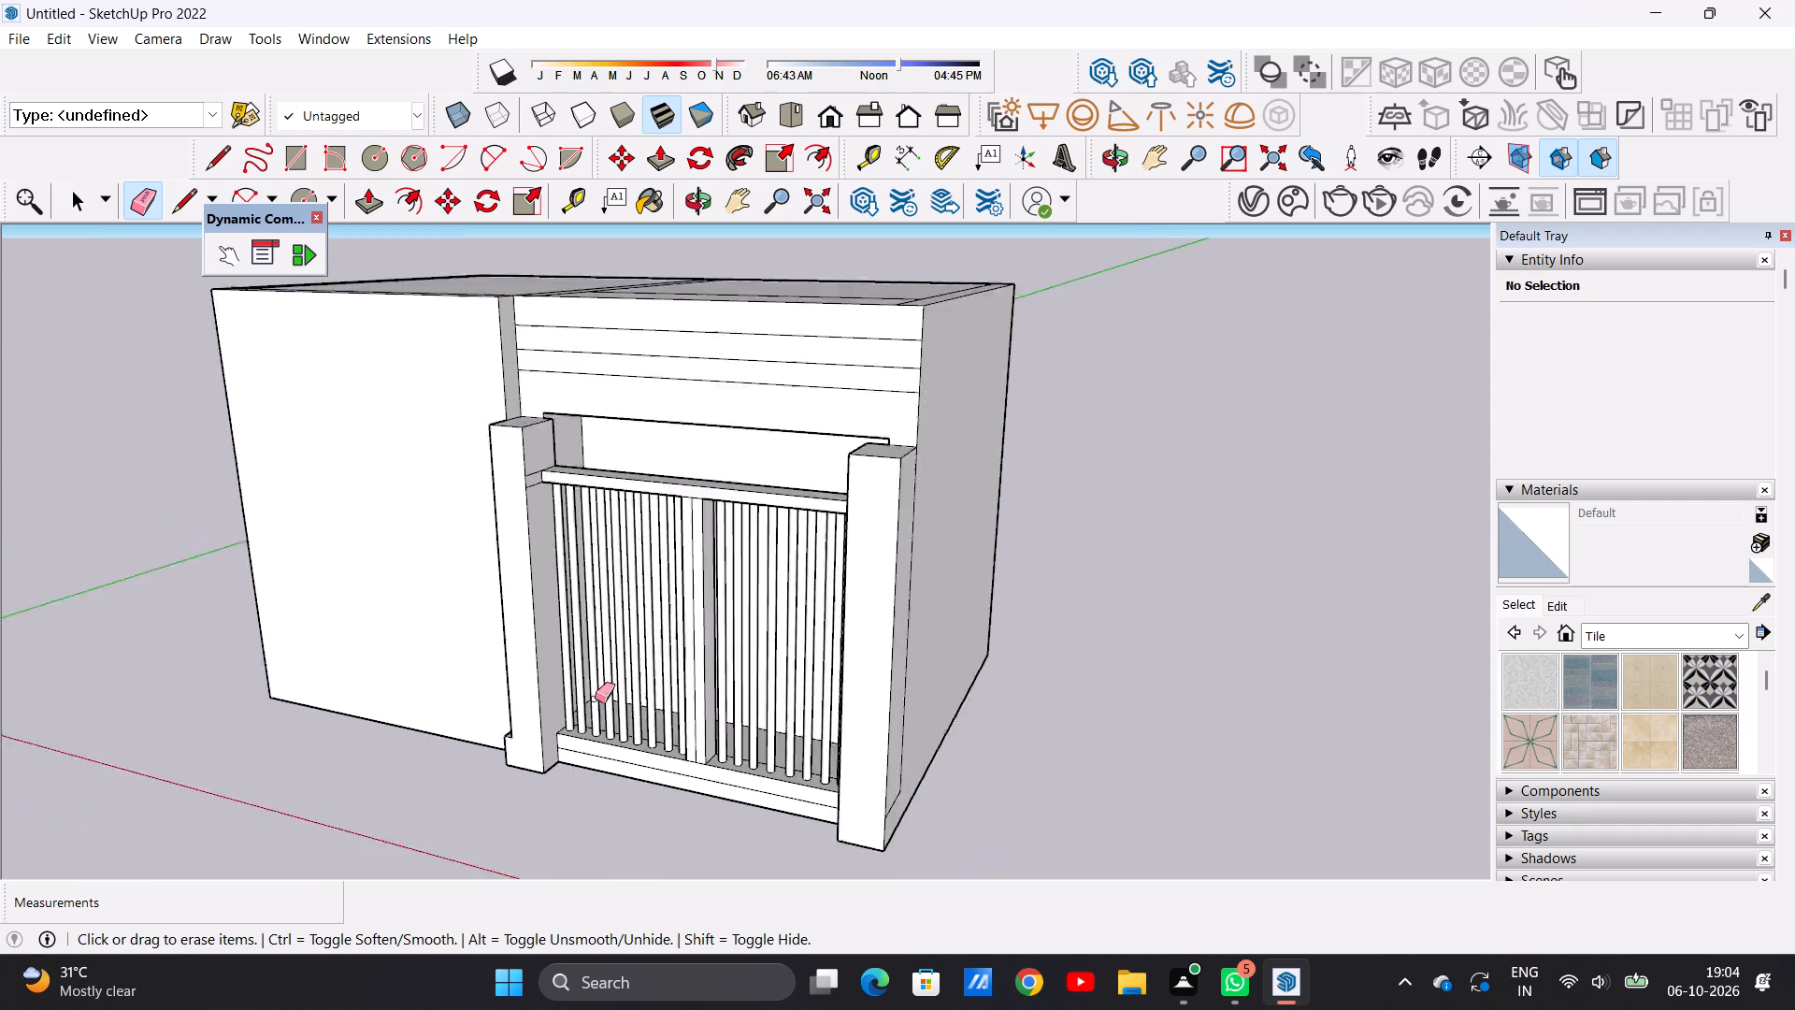
Erase the leftover lines at rail height on the outer post's bay-facing side.
{"action": "scroll", "coordinate": [595, 699], "scroll_direction": "down", "scroll_amount": 7}
{"action": "middle_click_drag", "start_coordinate": [524, 774], "coordinate": [1098, 697]}
{"action": "scroll", "coordinate": [813, 554], "scroll_direction": "up", "scroll_amount": 5}
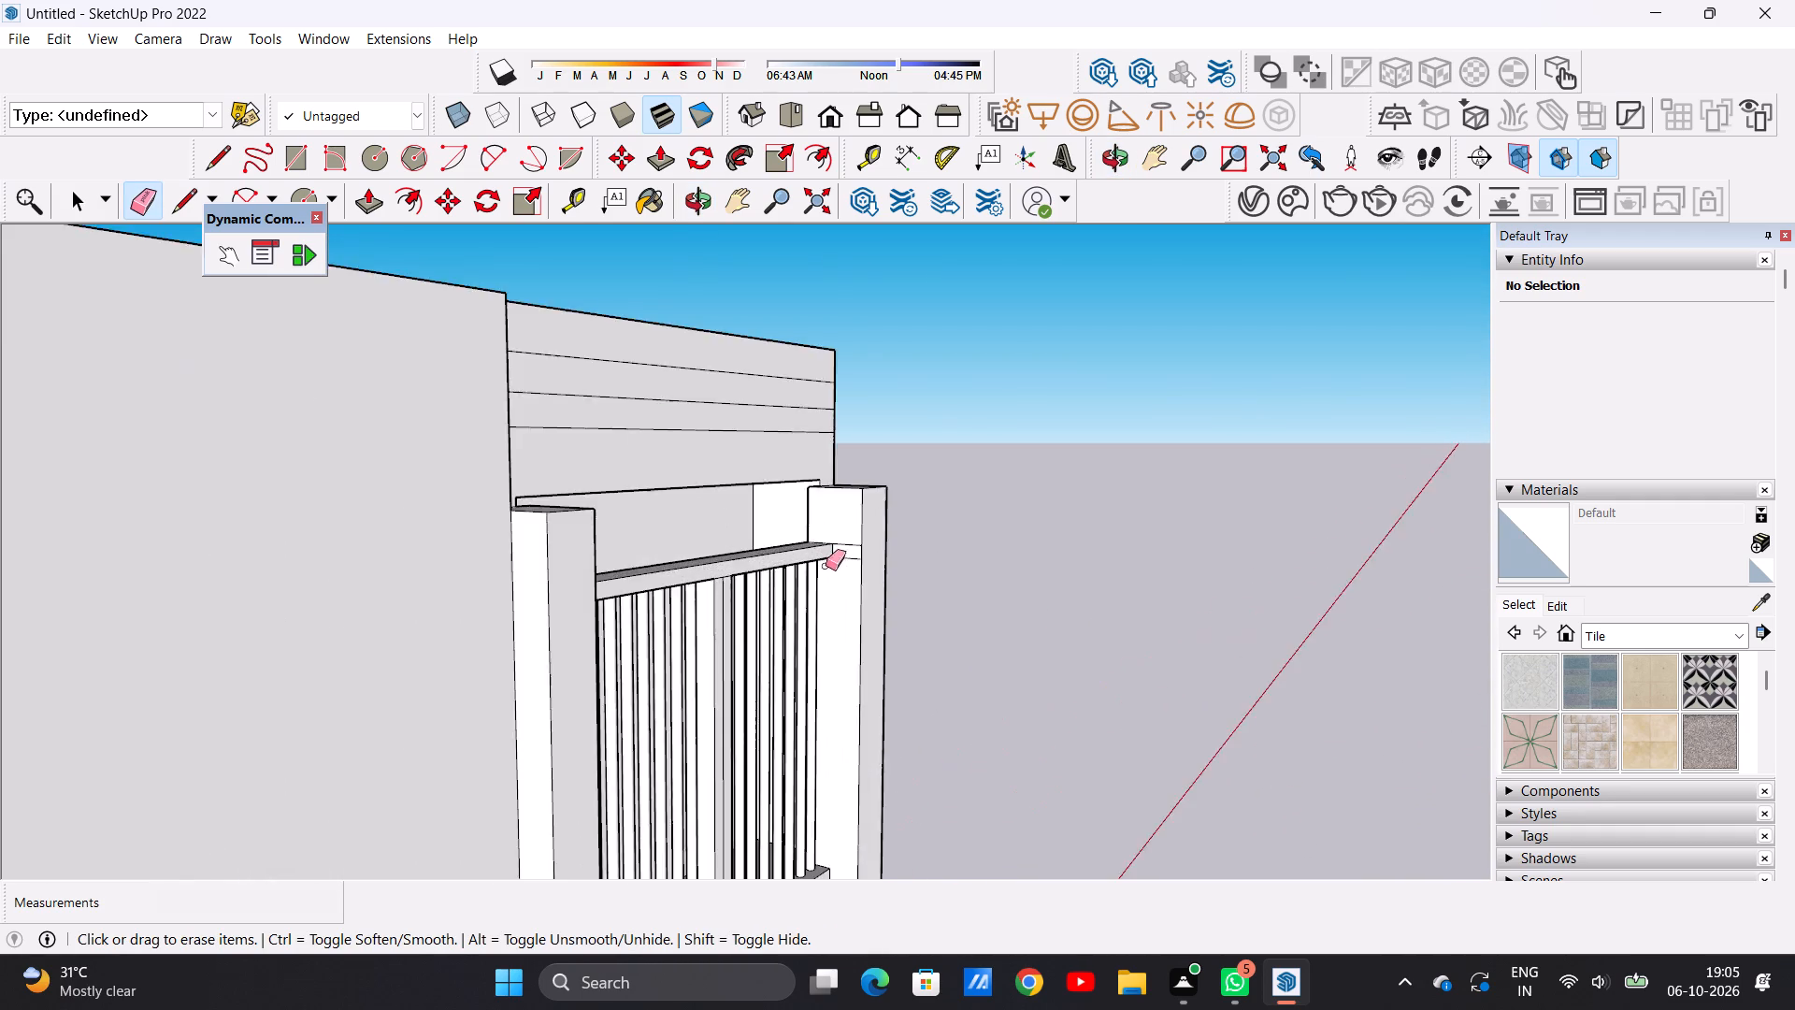
{"action": "scroll", "coordinate": [826, 566], "scroll_direction": "up", "scroll_amount": 12}
{"action": "left_click_drag", "start_coordinate": [837, 454], "coordinate": [840, 528]}
{"action": "scroll", "coordinate": [834, 533], "scroll_direction": "down", "scroll_amount": 9}
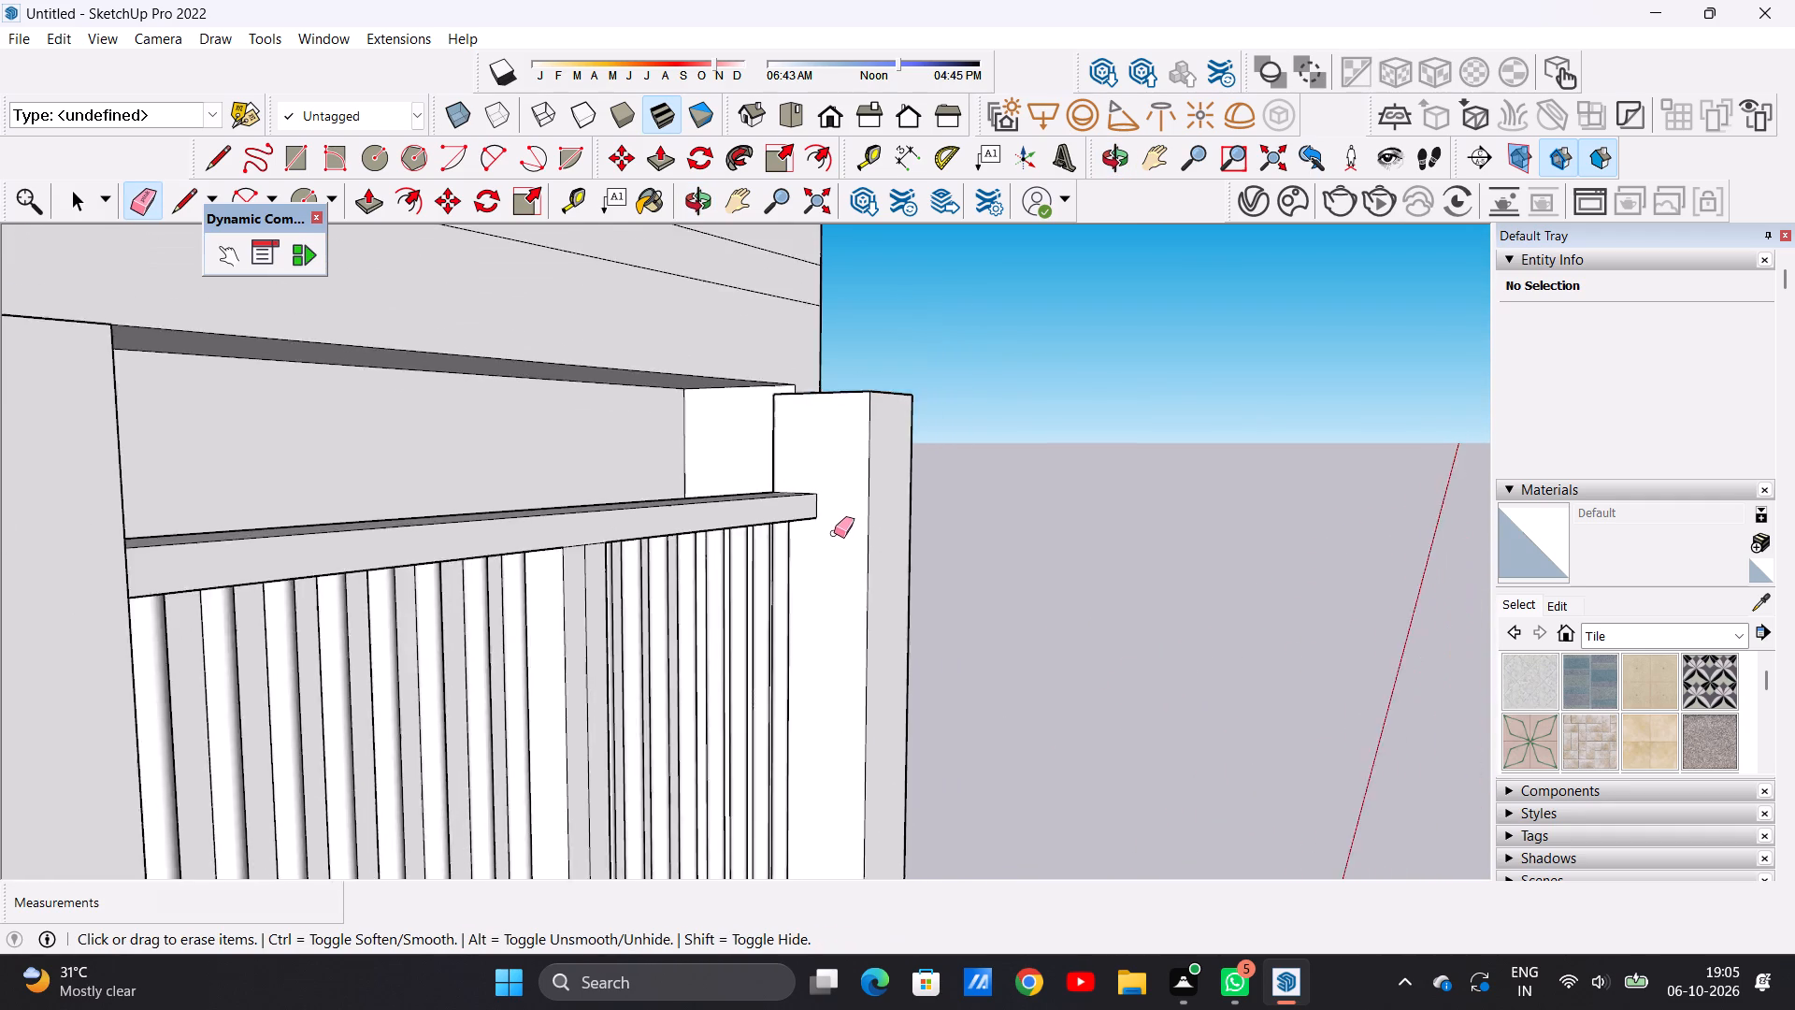
Erase the leftover lines at rail height on the inner post's bay-facing side.
{"action": "scroll", "coordinate": [834, 533], "scroll_direction": "down", "scroll_amount": 10}
{"action": "middle_click_drag", "start_coordinate": [914, 543], "coordinate": [255, 605]}
{"action": "scroll", "coordinate": [666, 527], "scroll_direction": "up", "scroll_amount": 4}
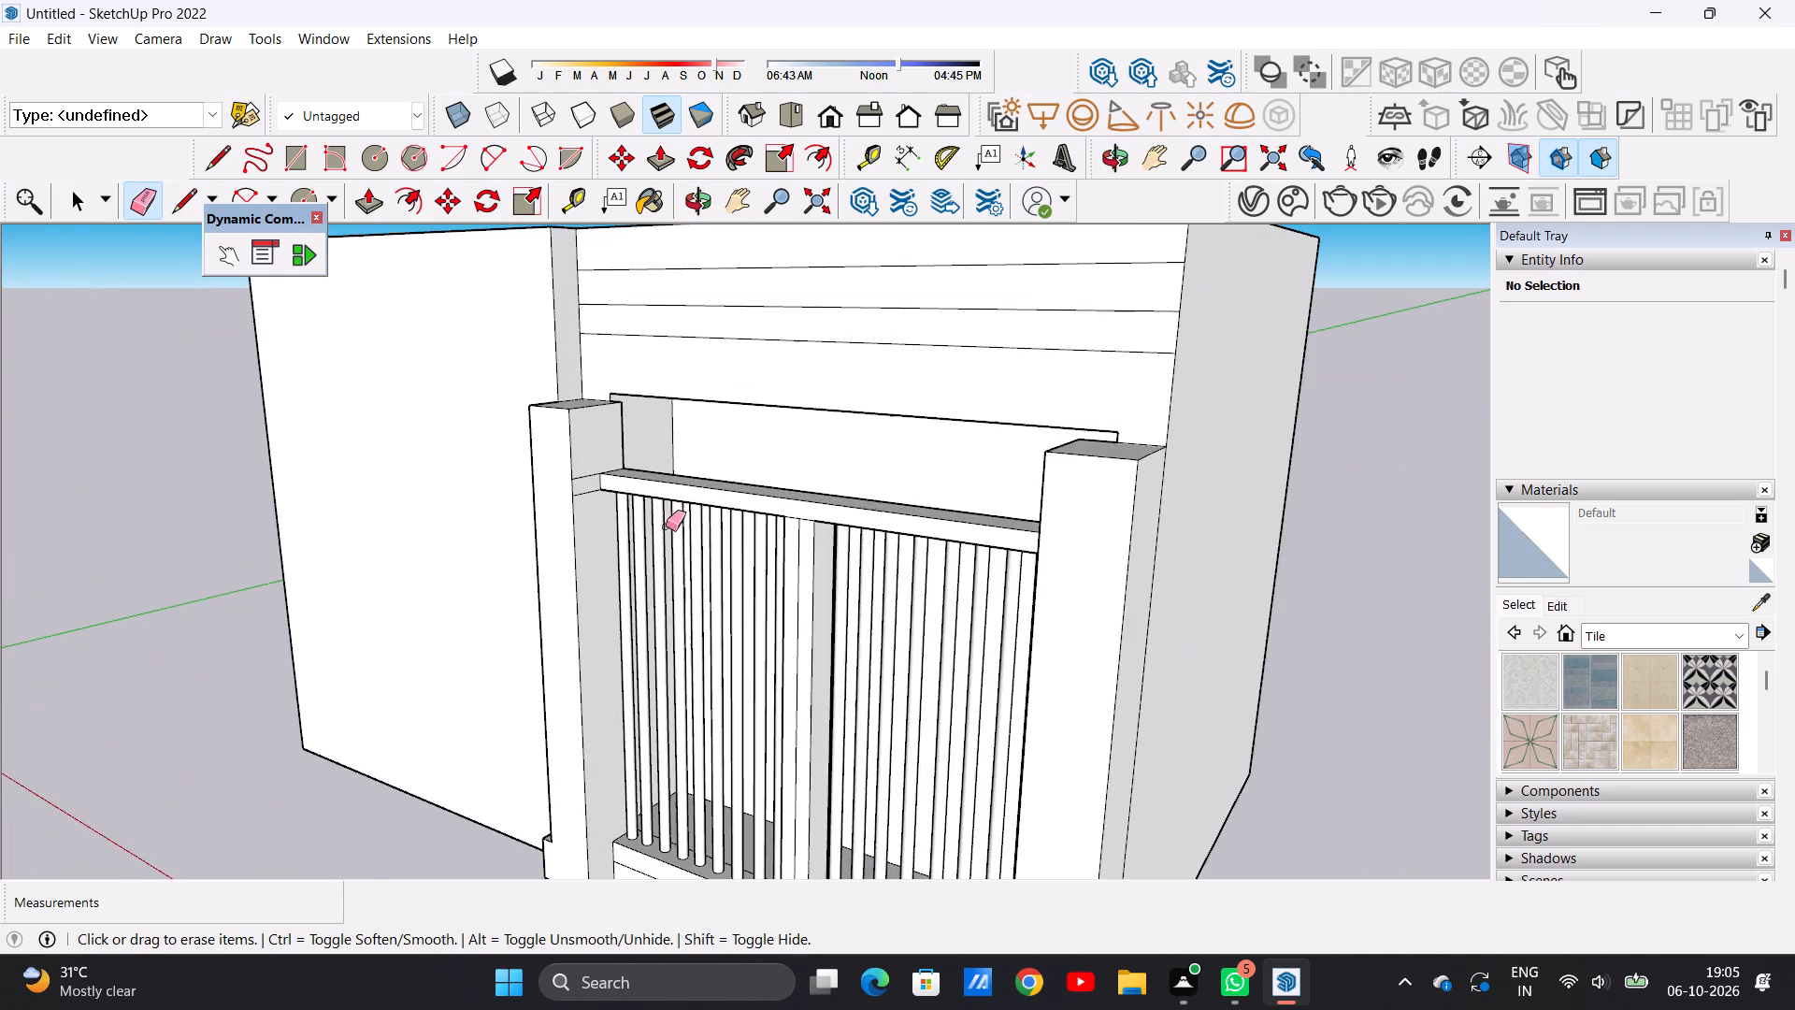
{"action": "scroll", "coordinate": [666, 527], "scroll_direction": "up", "scroll_amount": 9}
{"action": "left_click_drag", "start_coordinate": [543, 412], "coordinate": [548, 468]}
{"action": "scroll", "coordinate": [573, 700], "scroll_direction": "down", "scroll_amount": 7}
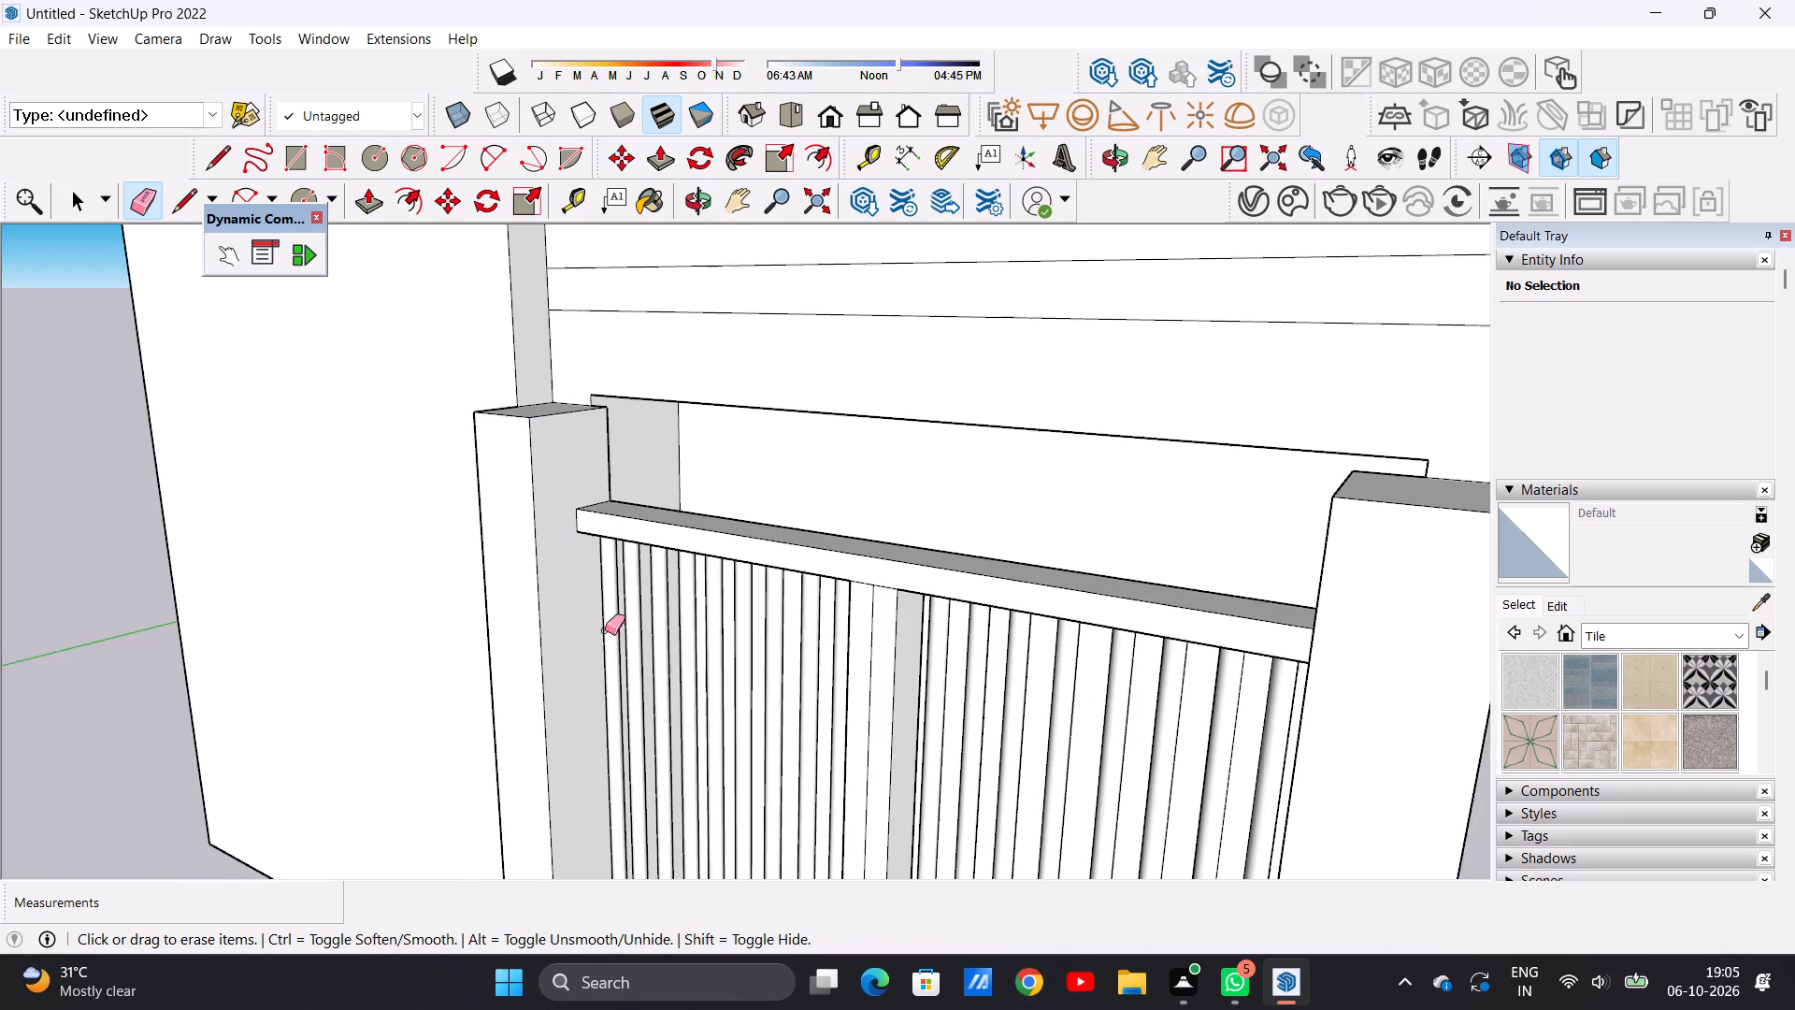
Pull the lowest strip of the lined upper band forward about 6 1/2", flush with the adjoining front wall.
{"action": "scroll", "coordinate": [605, 630], "scroll_direction": "down", "scroll_amount": 12}
{"action": "middle_click_drag", "start_coordinate": [563, 671], "coordinate": [821, 584]}
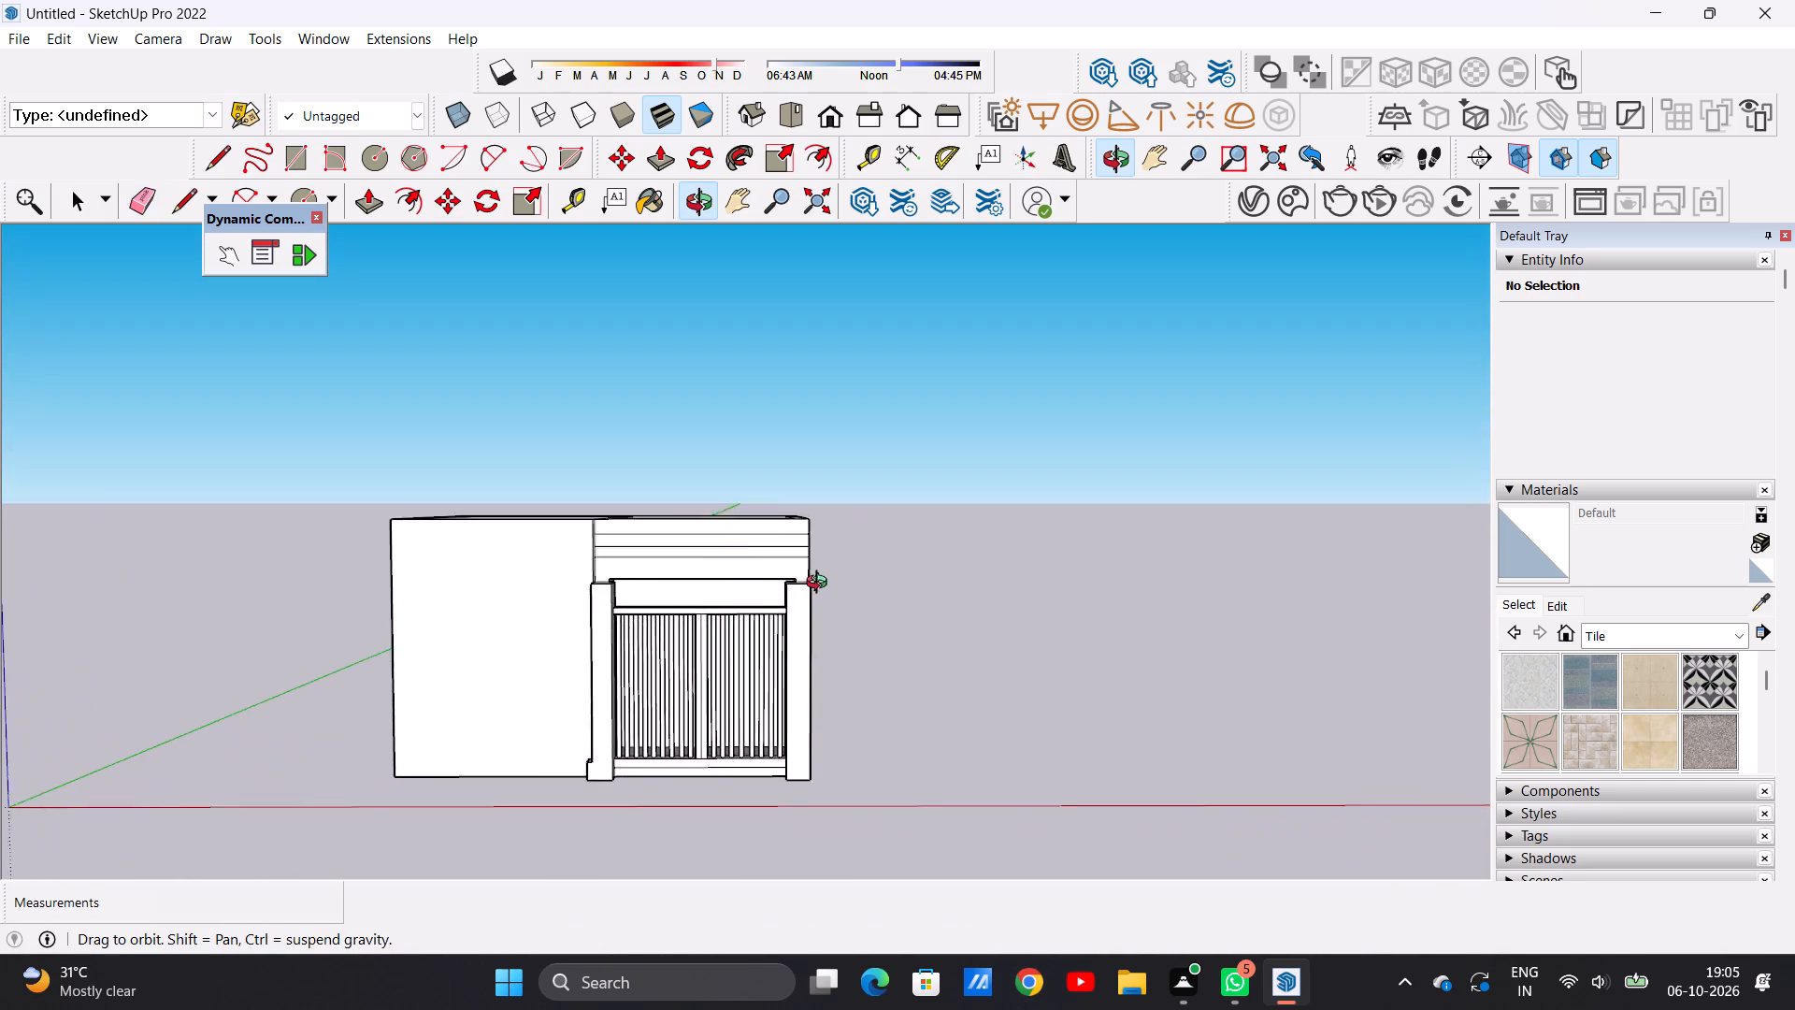
{"action": "middle_click_drag", "start_coordinate": [821, 584], "coordinate": [834, 576]}
{"action": "scroll", "coordinate": [718, 588], "scroll_direction": "up", "scroll_amount": 9}
{"action": "key", "text": "space"}
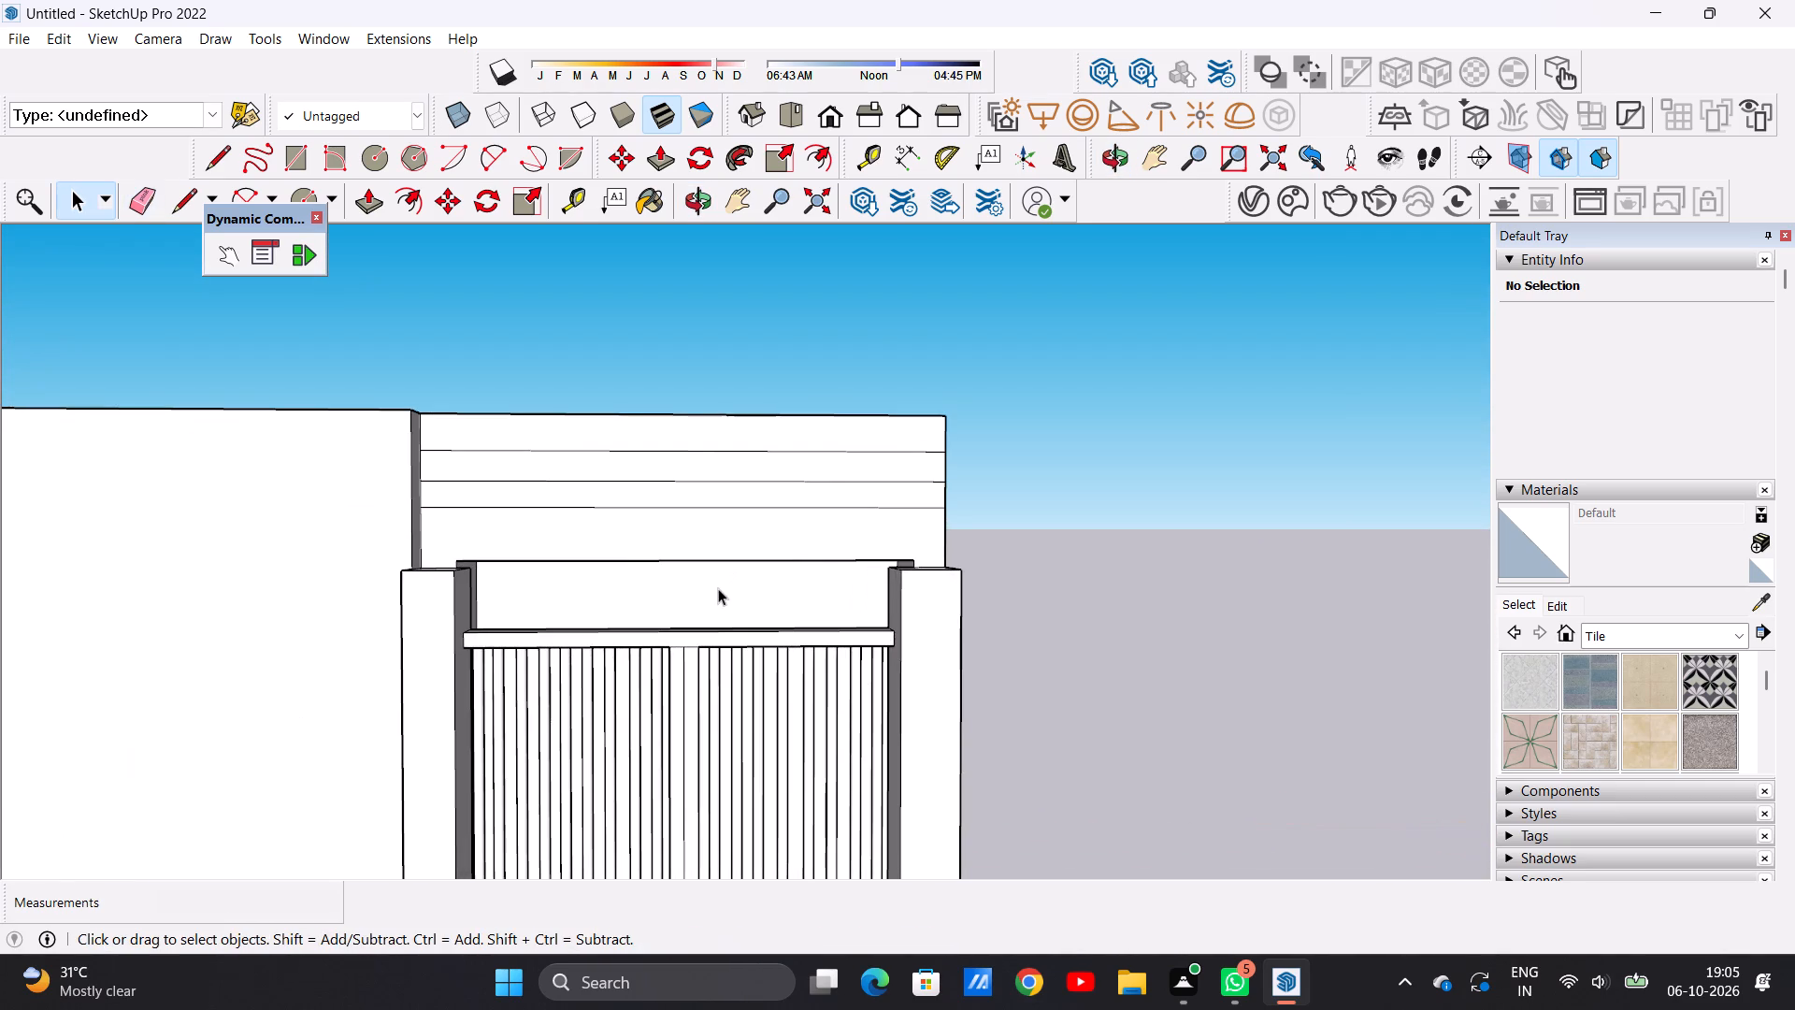
{"action": "scroll", "coordinate": [339, 479], "scroll_direction": "down", "scroll_amount": 5}
{"action": "middle_click_drag", "start_coordinate": [359, 467], "coordinate": [537, 663]}
{"action": "scroll", "coordinate": [479, 547], "scroll_direction": "up", "scroll_amount": 4}
{"action": "middle_click_drag", "start_coordinate": [538, 584], "coordinate": [107, 598]}
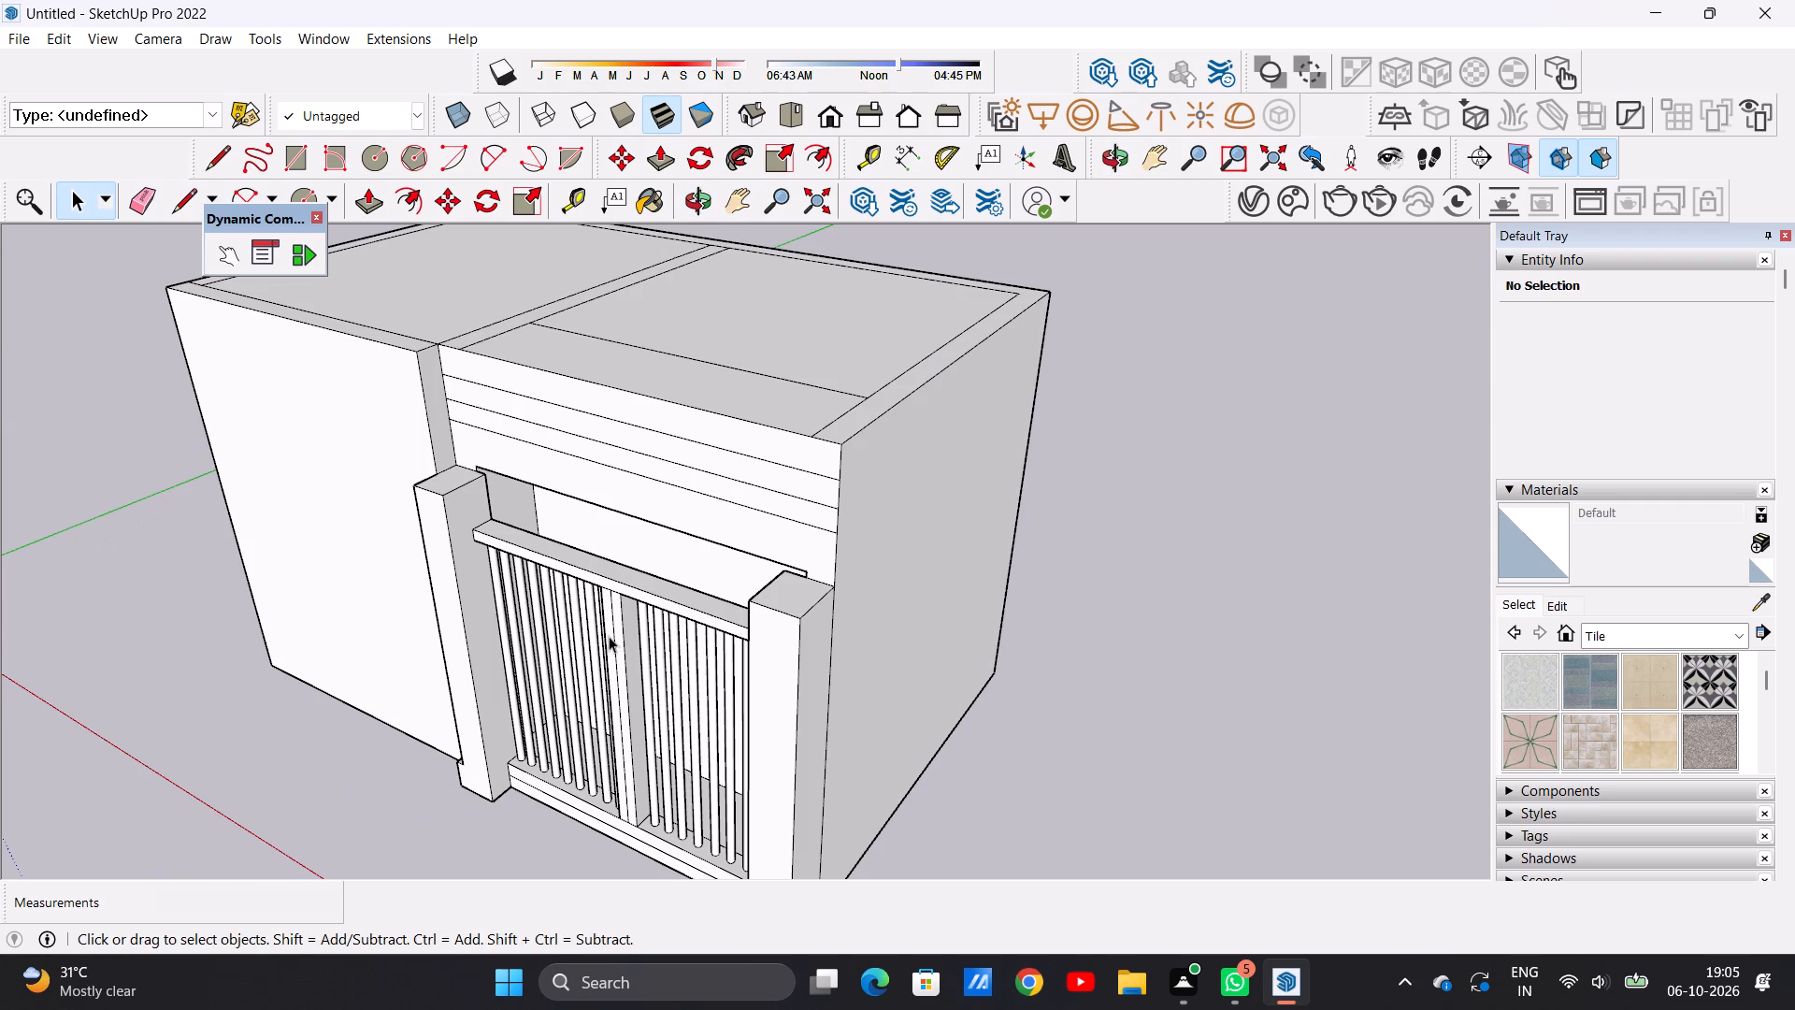
{"action": "scroll", "coordinate": [700, 623], "scroll_direction": "up", "scroll_amount": 6}
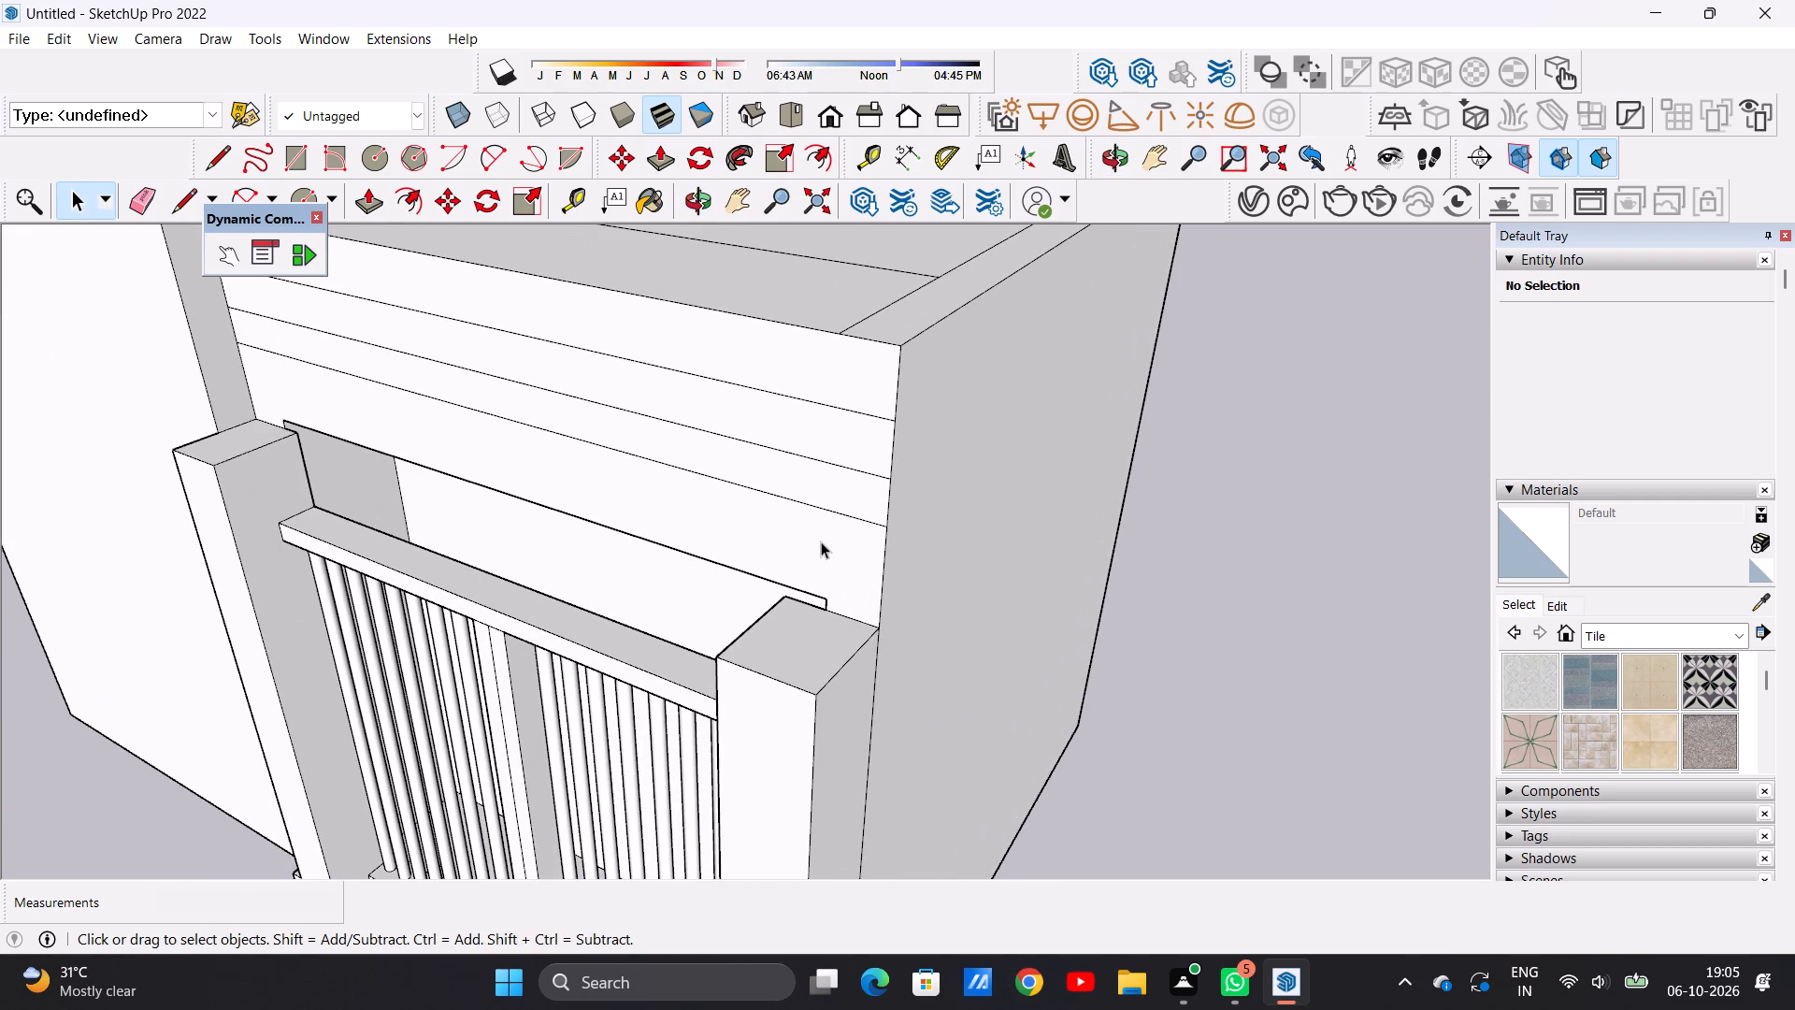
{"action": "key", "text": "p"}
{"action": "left_click", "coordinate": [811, 541]}
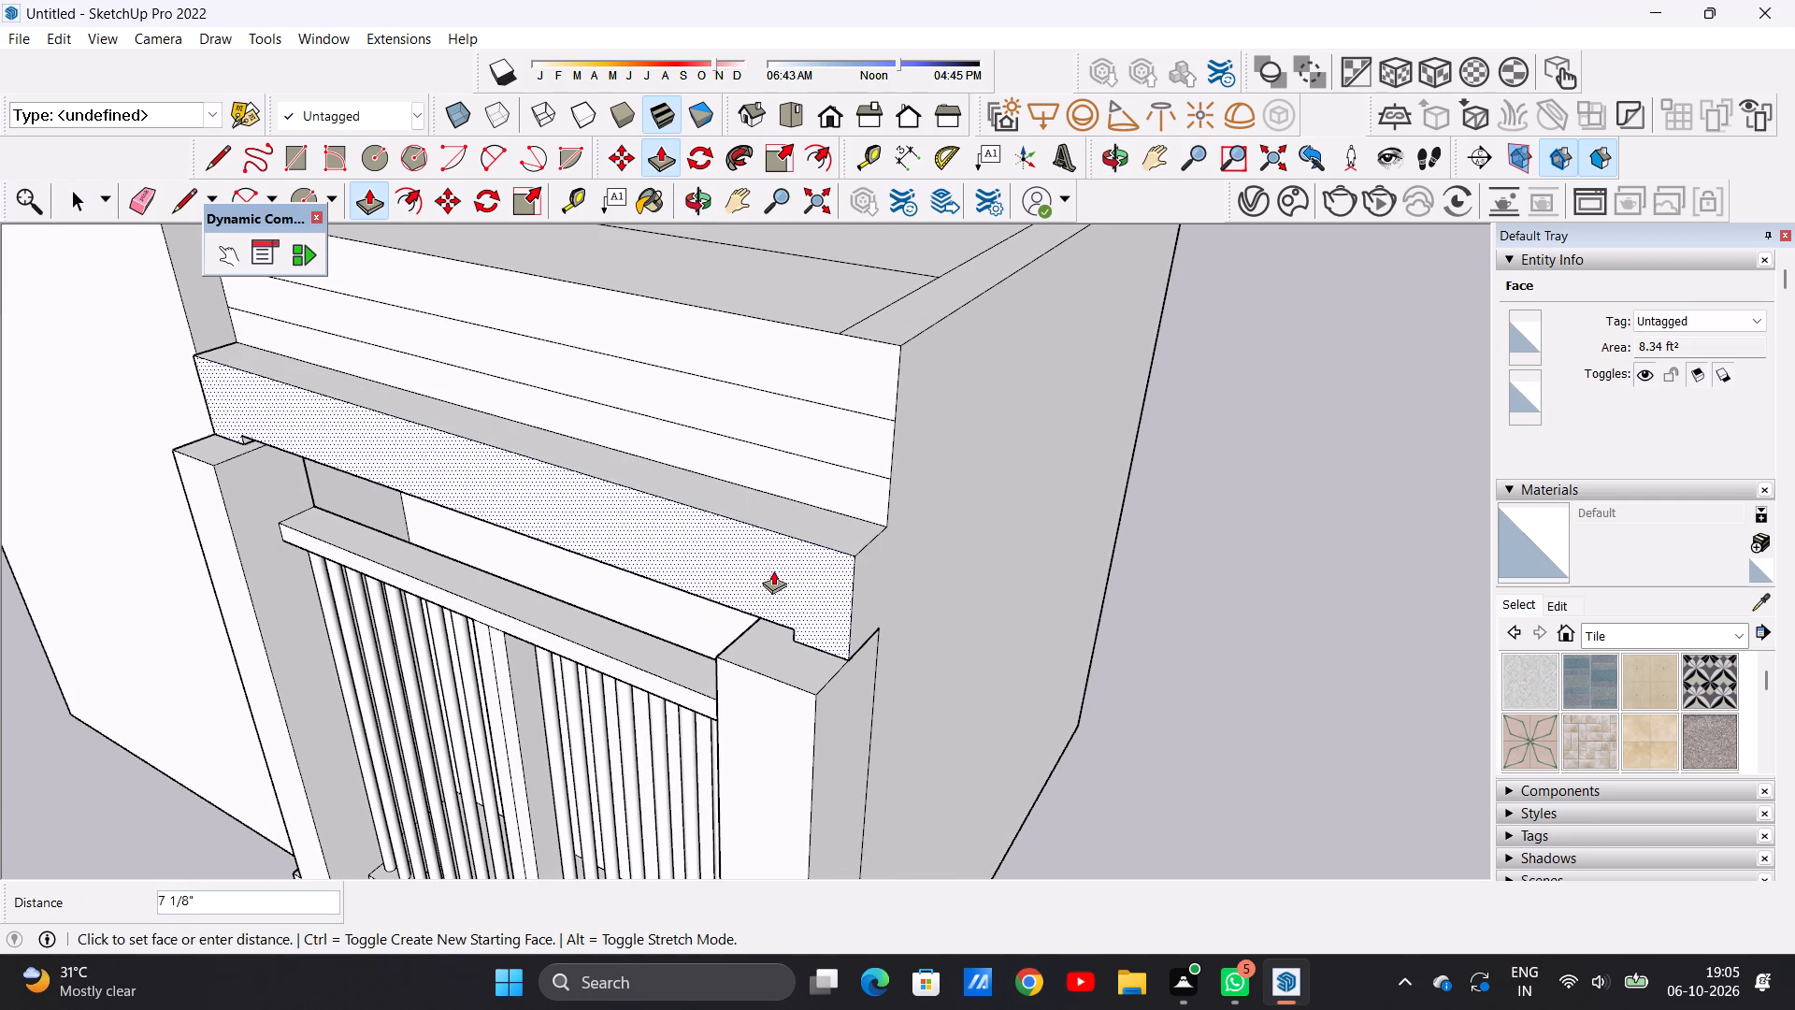
{"action": "left_click", "coordinate": [194, 356]}
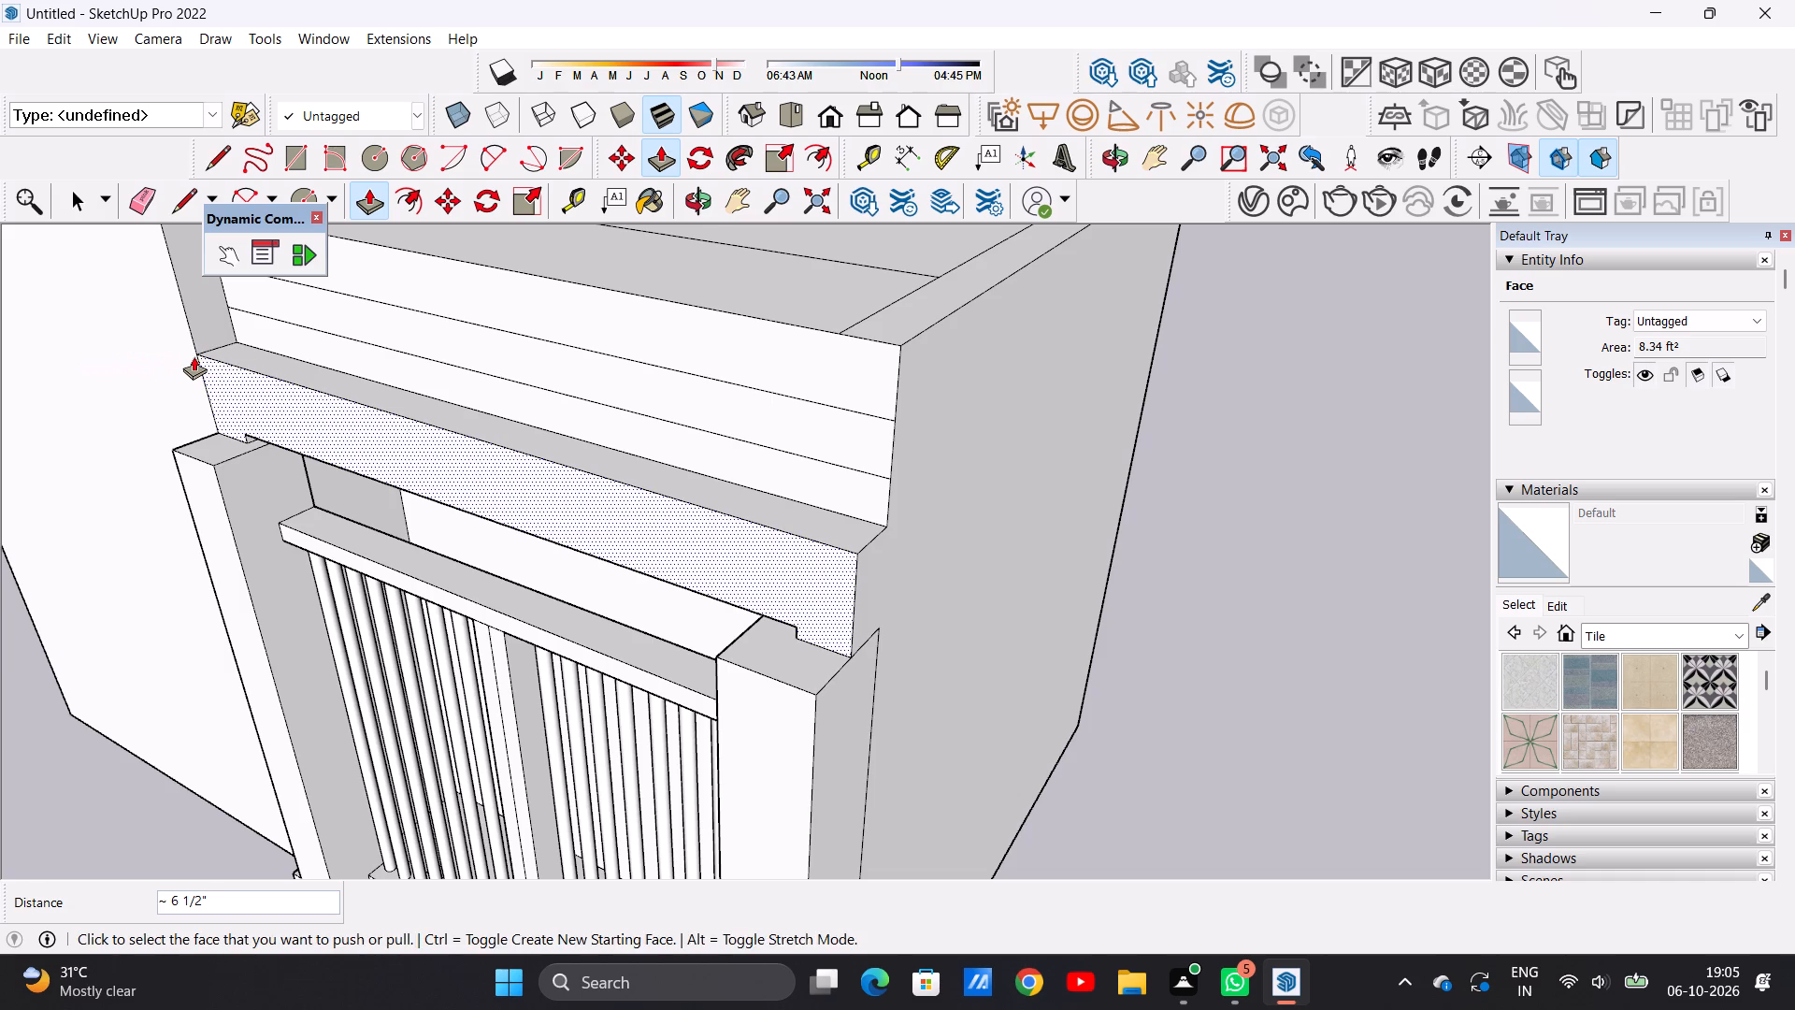
{"action": "key", "text": "space"}
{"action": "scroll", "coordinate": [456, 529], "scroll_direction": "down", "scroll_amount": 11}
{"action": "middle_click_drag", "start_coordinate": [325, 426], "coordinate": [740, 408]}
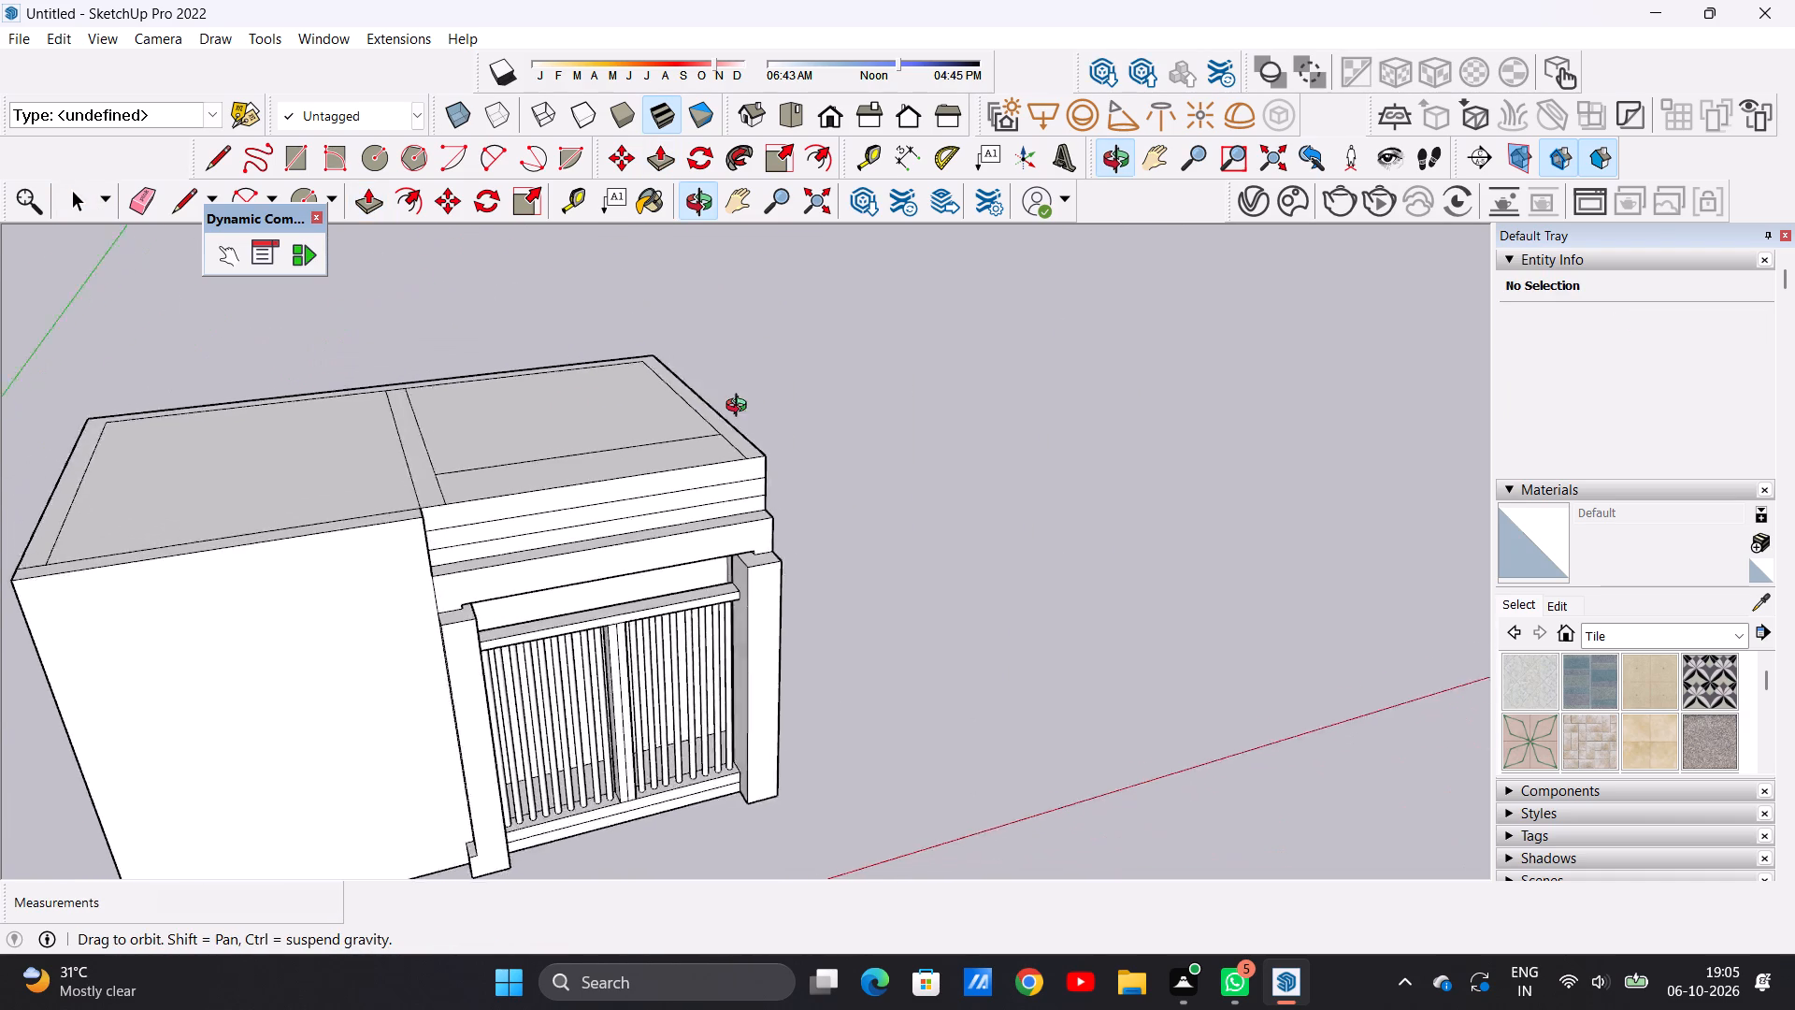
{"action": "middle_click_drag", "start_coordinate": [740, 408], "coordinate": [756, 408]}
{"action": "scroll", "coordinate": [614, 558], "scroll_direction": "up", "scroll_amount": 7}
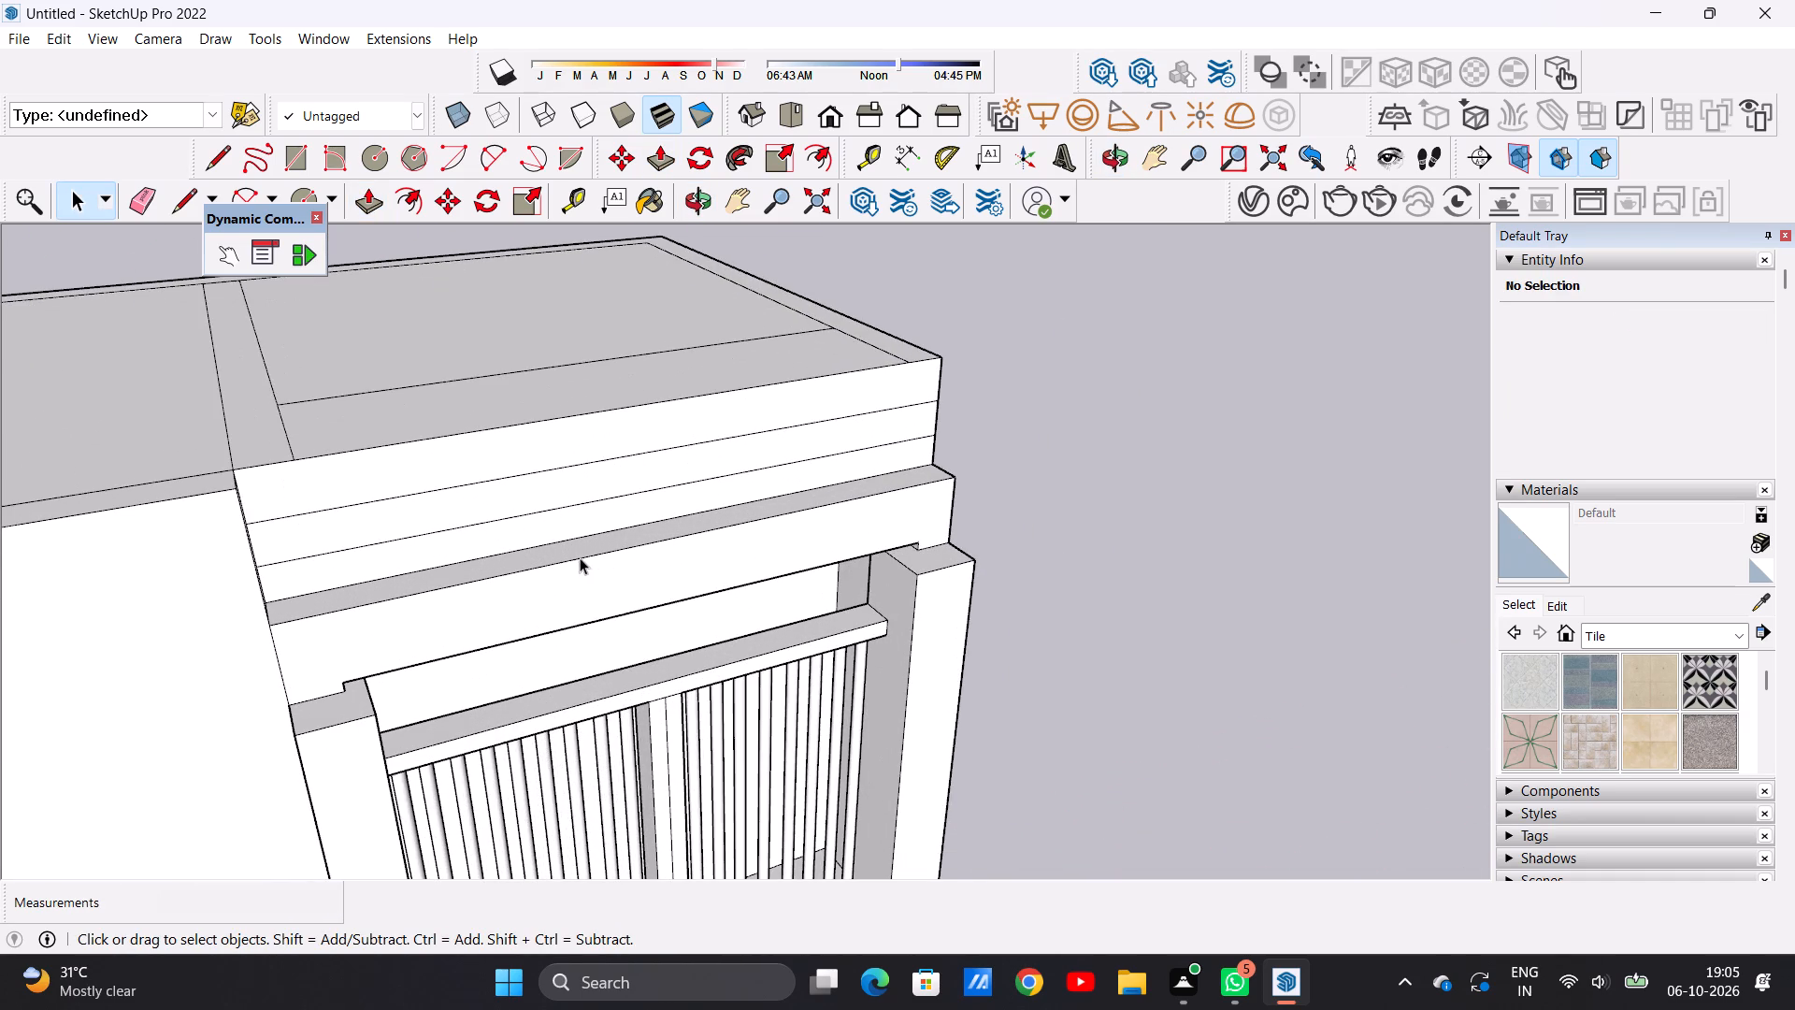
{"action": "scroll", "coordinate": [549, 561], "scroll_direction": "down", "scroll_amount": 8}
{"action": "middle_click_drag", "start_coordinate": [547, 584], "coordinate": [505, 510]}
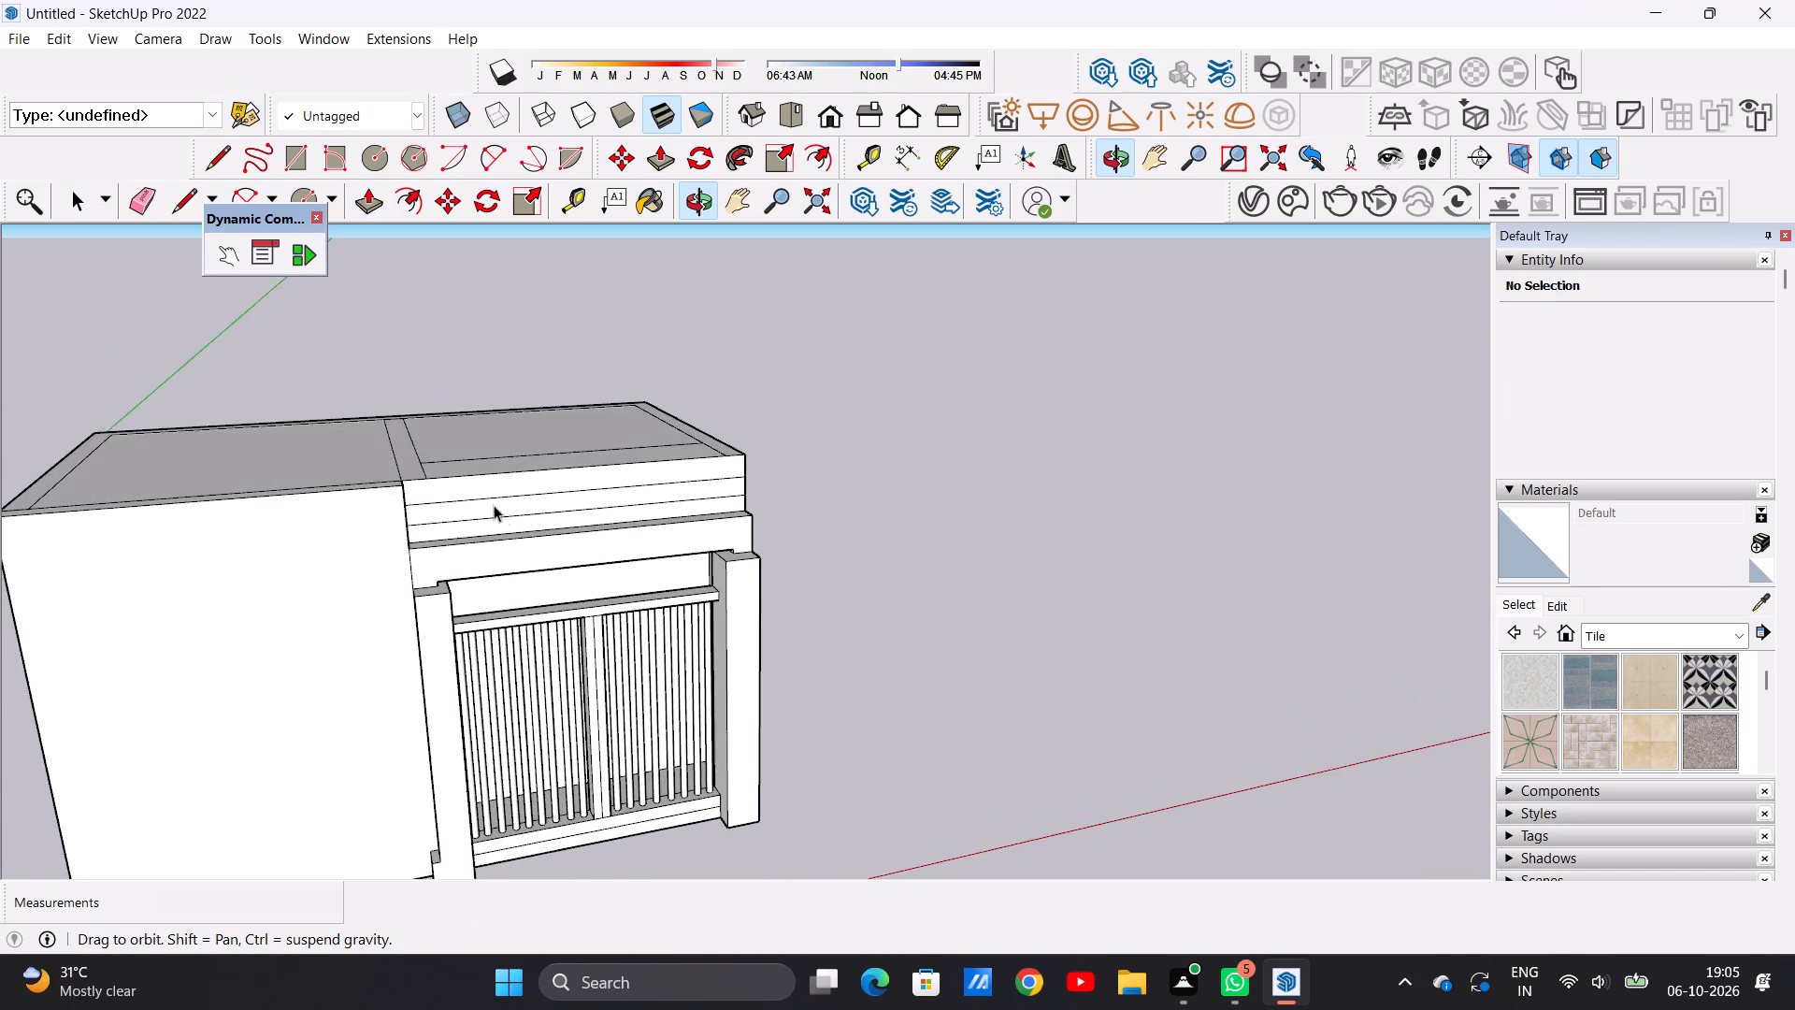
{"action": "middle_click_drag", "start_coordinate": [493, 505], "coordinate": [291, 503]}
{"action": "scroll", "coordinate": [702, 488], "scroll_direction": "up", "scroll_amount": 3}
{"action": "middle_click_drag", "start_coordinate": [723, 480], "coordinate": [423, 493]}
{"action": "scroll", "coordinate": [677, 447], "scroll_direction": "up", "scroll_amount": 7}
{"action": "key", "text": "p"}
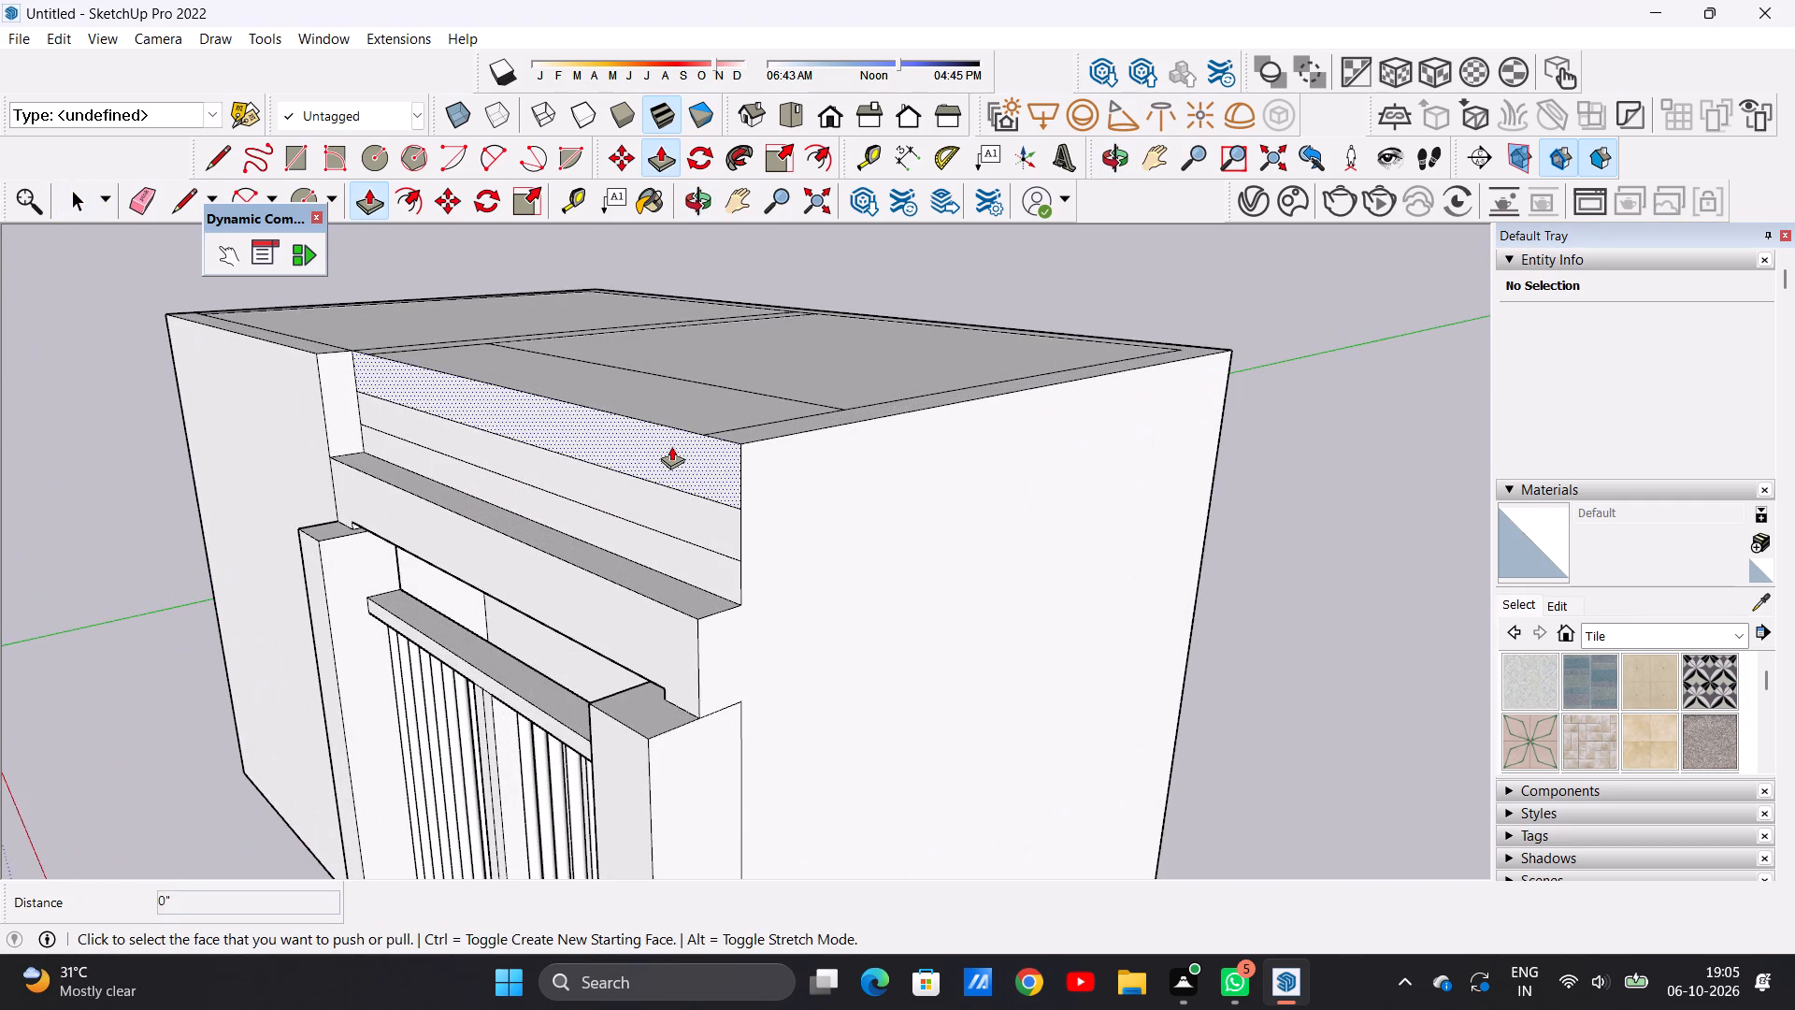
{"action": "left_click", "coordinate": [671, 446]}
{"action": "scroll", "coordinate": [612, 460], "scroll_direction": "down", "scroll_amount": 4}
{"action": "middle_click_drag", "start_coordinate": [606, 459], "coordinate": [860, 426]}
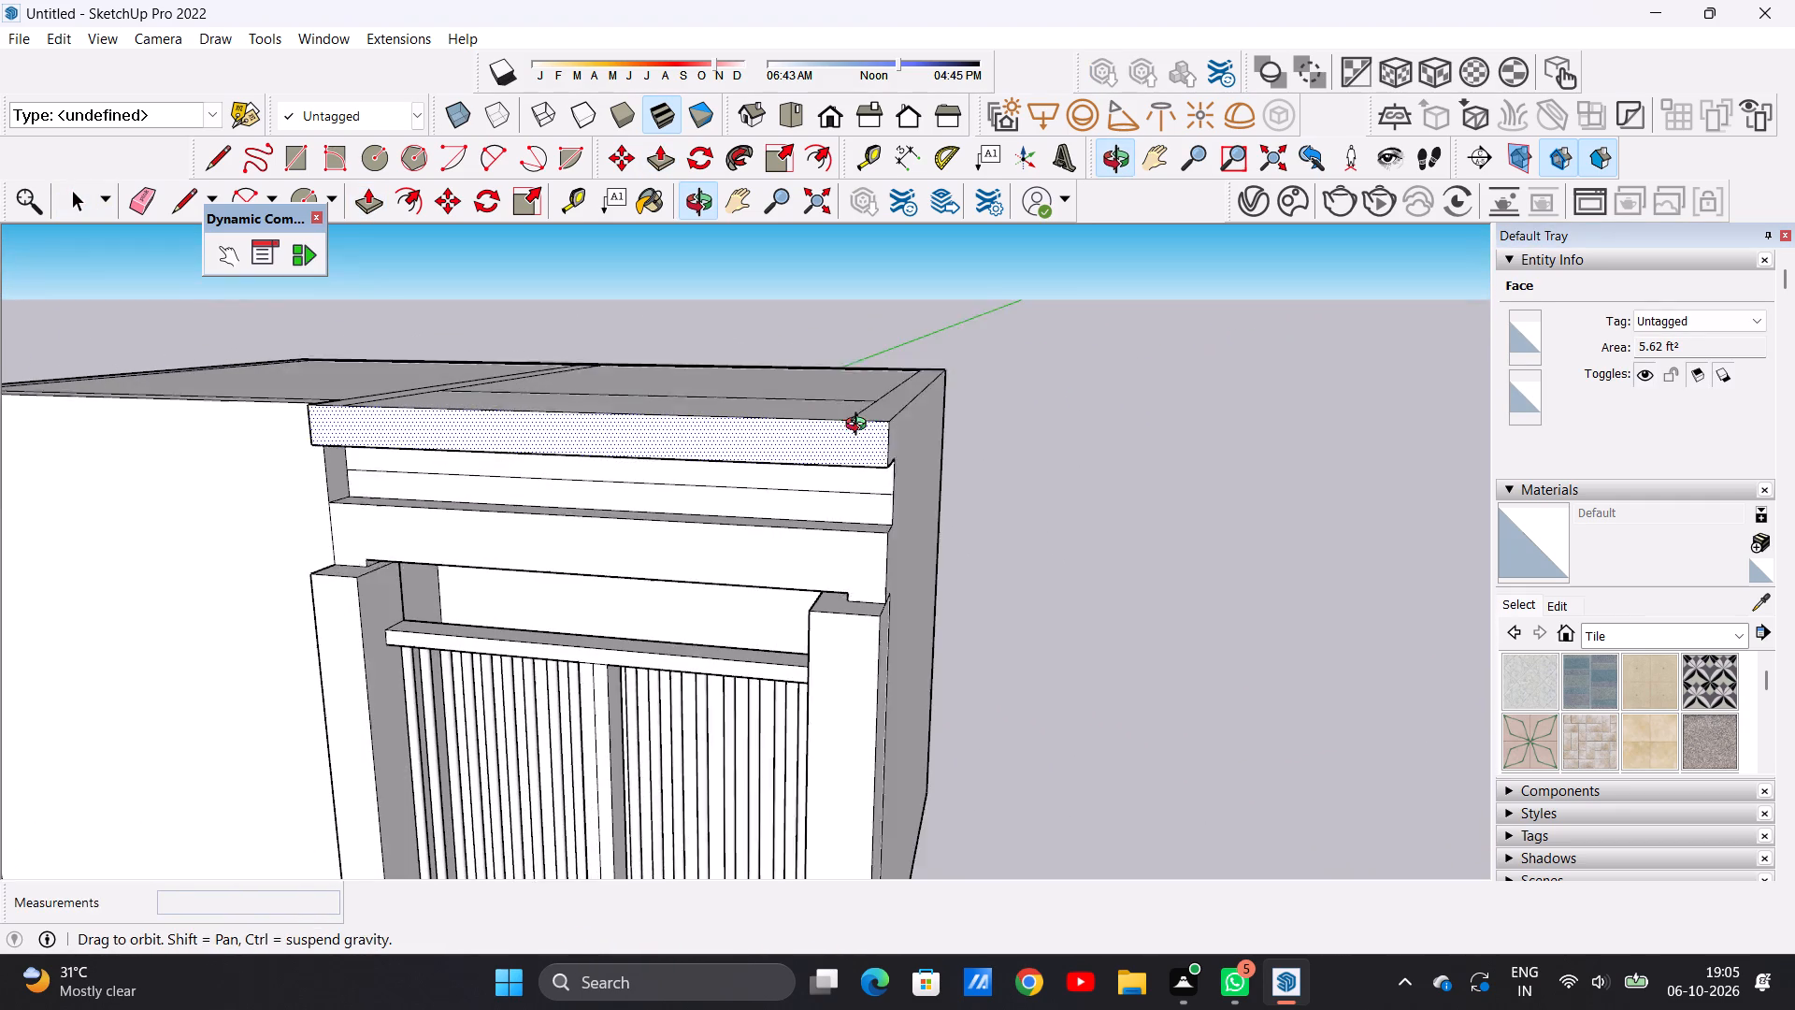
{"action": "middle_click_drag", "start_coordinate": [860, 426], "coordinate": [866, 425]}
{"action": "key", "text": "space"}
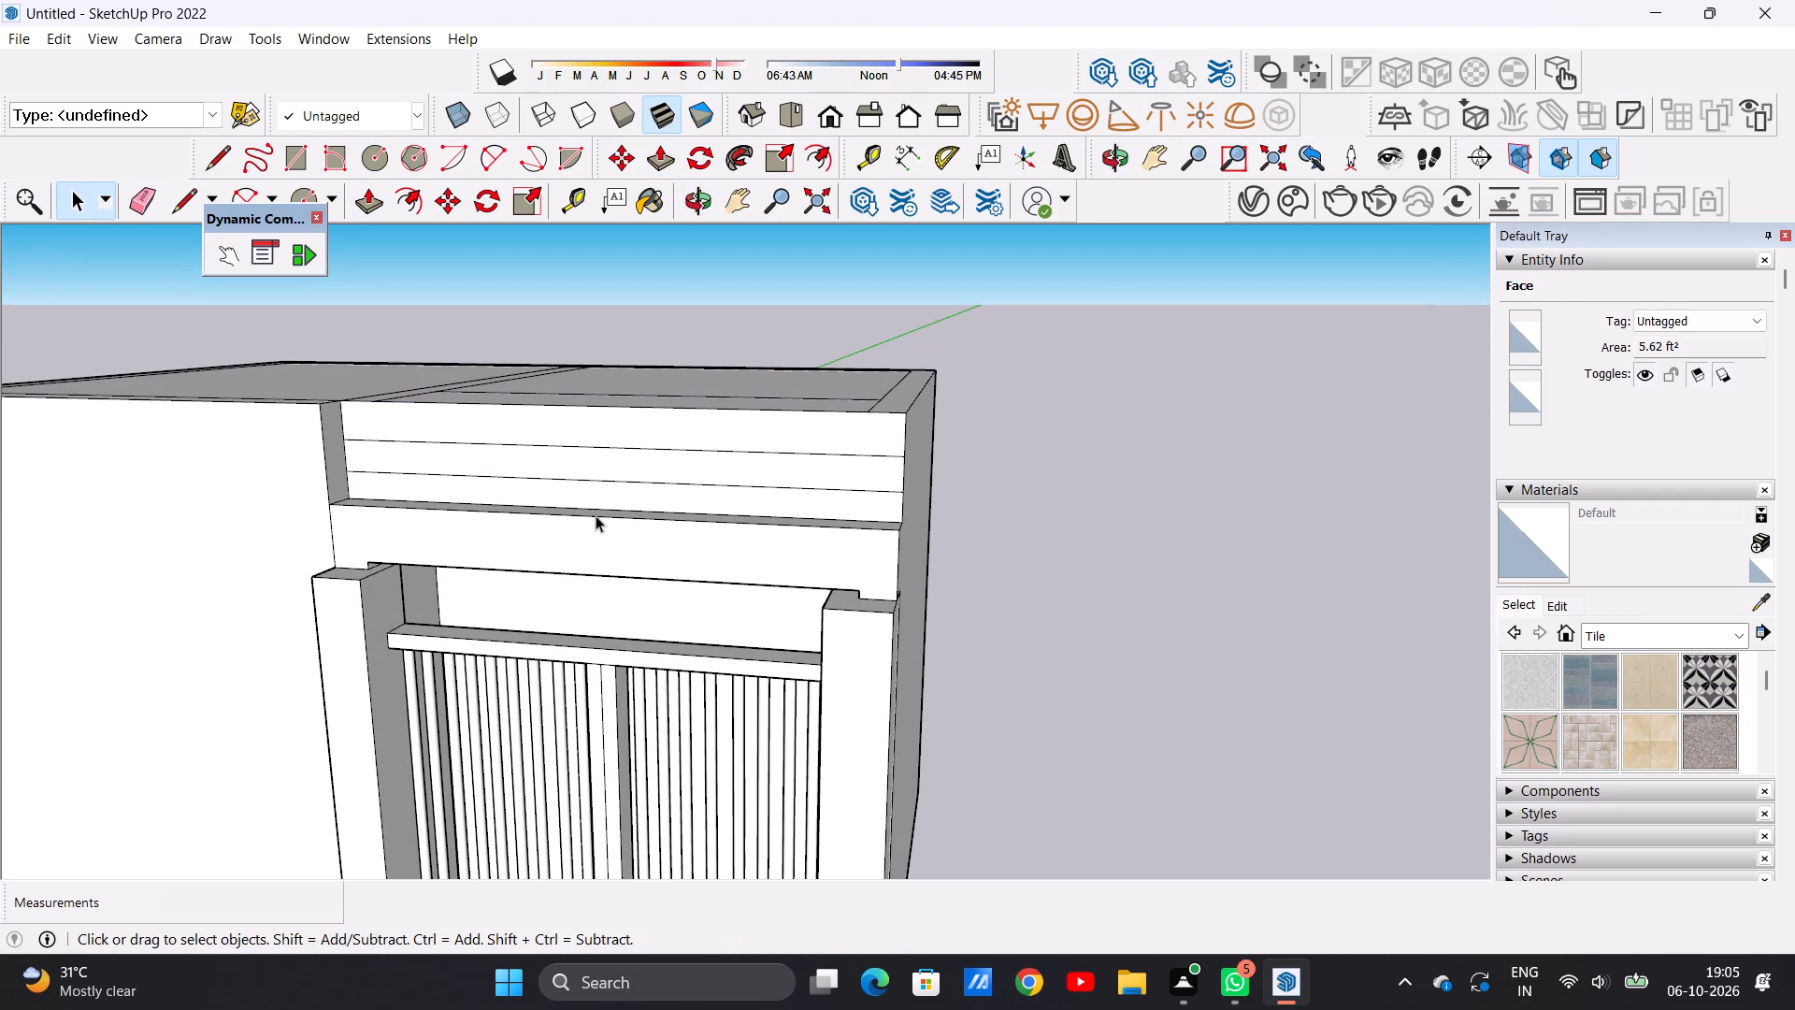
Examine the whole building from the front, the side and above, including the projecting posts and stepped upper band.
{"action": "scroll", "coordinate": [648, 520], "scroll_direction": "down", "scroll_amount": 20}
{"action": "scroll", "coordinate": [648, 520], "scroll_direction": "down", "scroll_amount": 1}
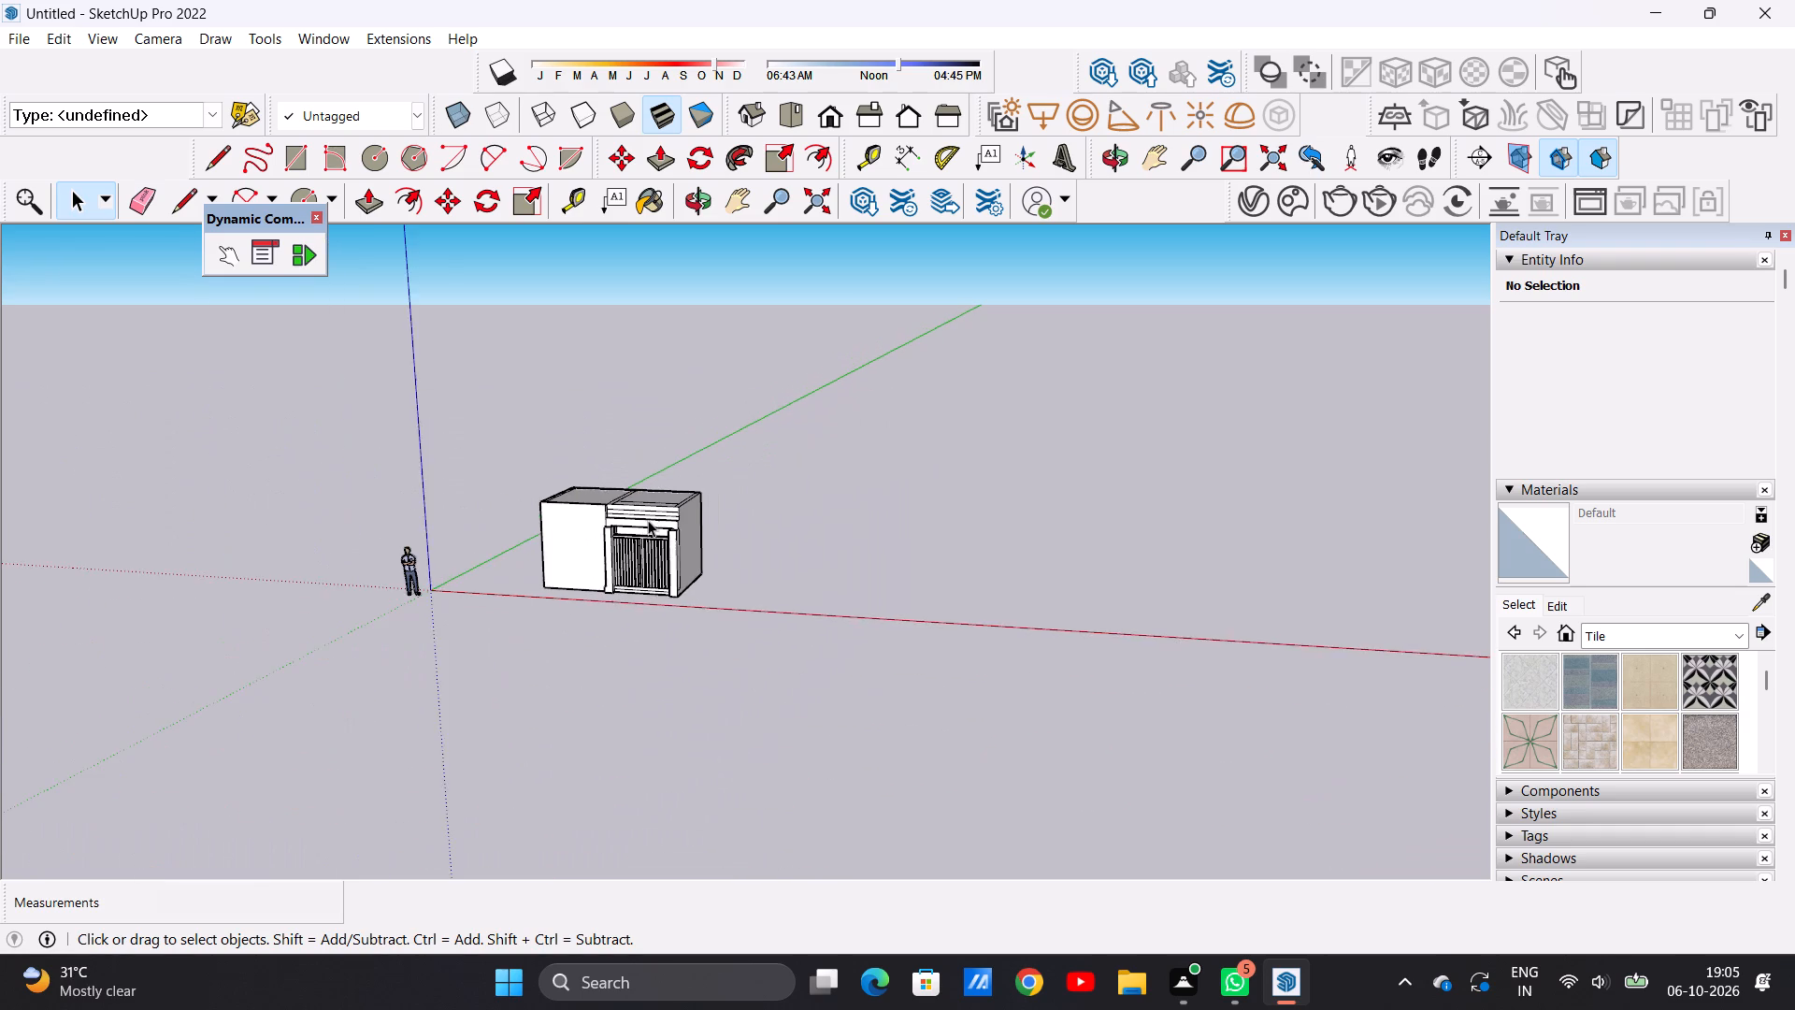
{"action": "scroll", "coordinate": [648, 520], "scroll_direction": "down", "scroll_amount": 3}
{"action": "scroll", "coordinate": [633, 502], "scroll_direction": "up", "scroll_amount": 12}
{"action": "middle_click_drag", "start_coordinate": [594, 597], "coordinate": [699, 565]}
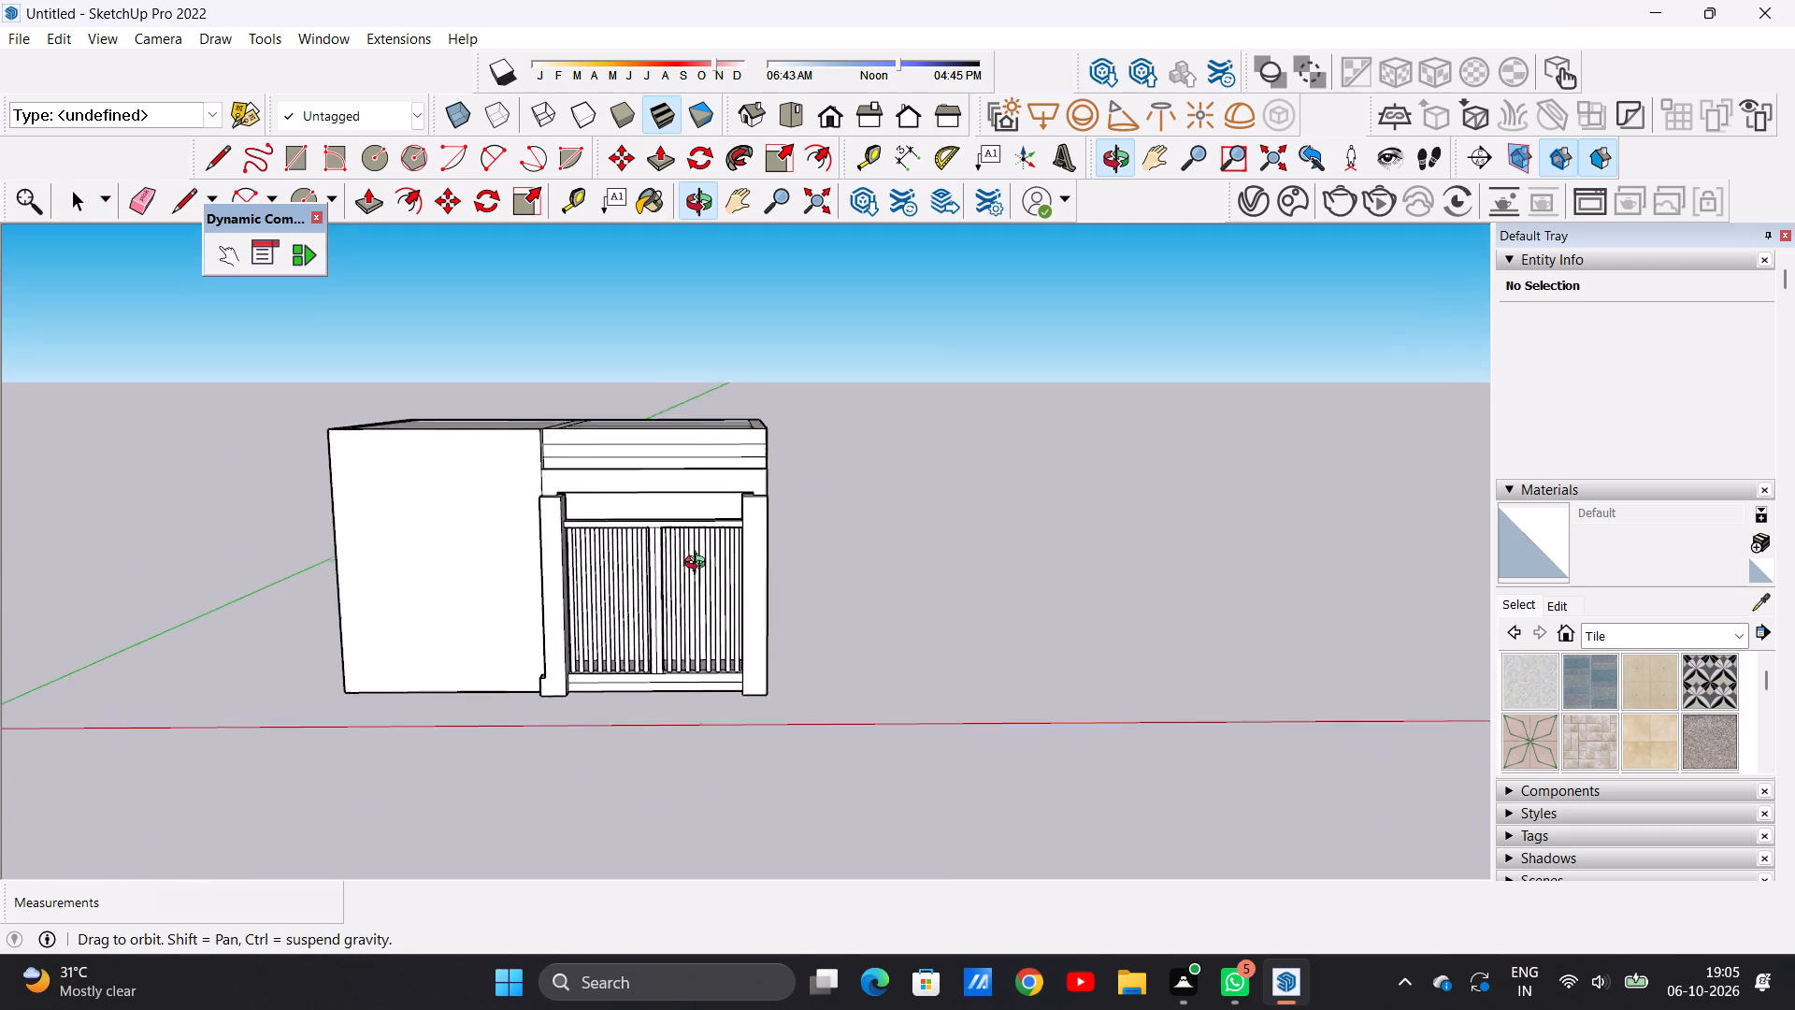
{"action": "middle_click_drag", "start_coordinate": [699, 565], "coordinate": [688, 570]}
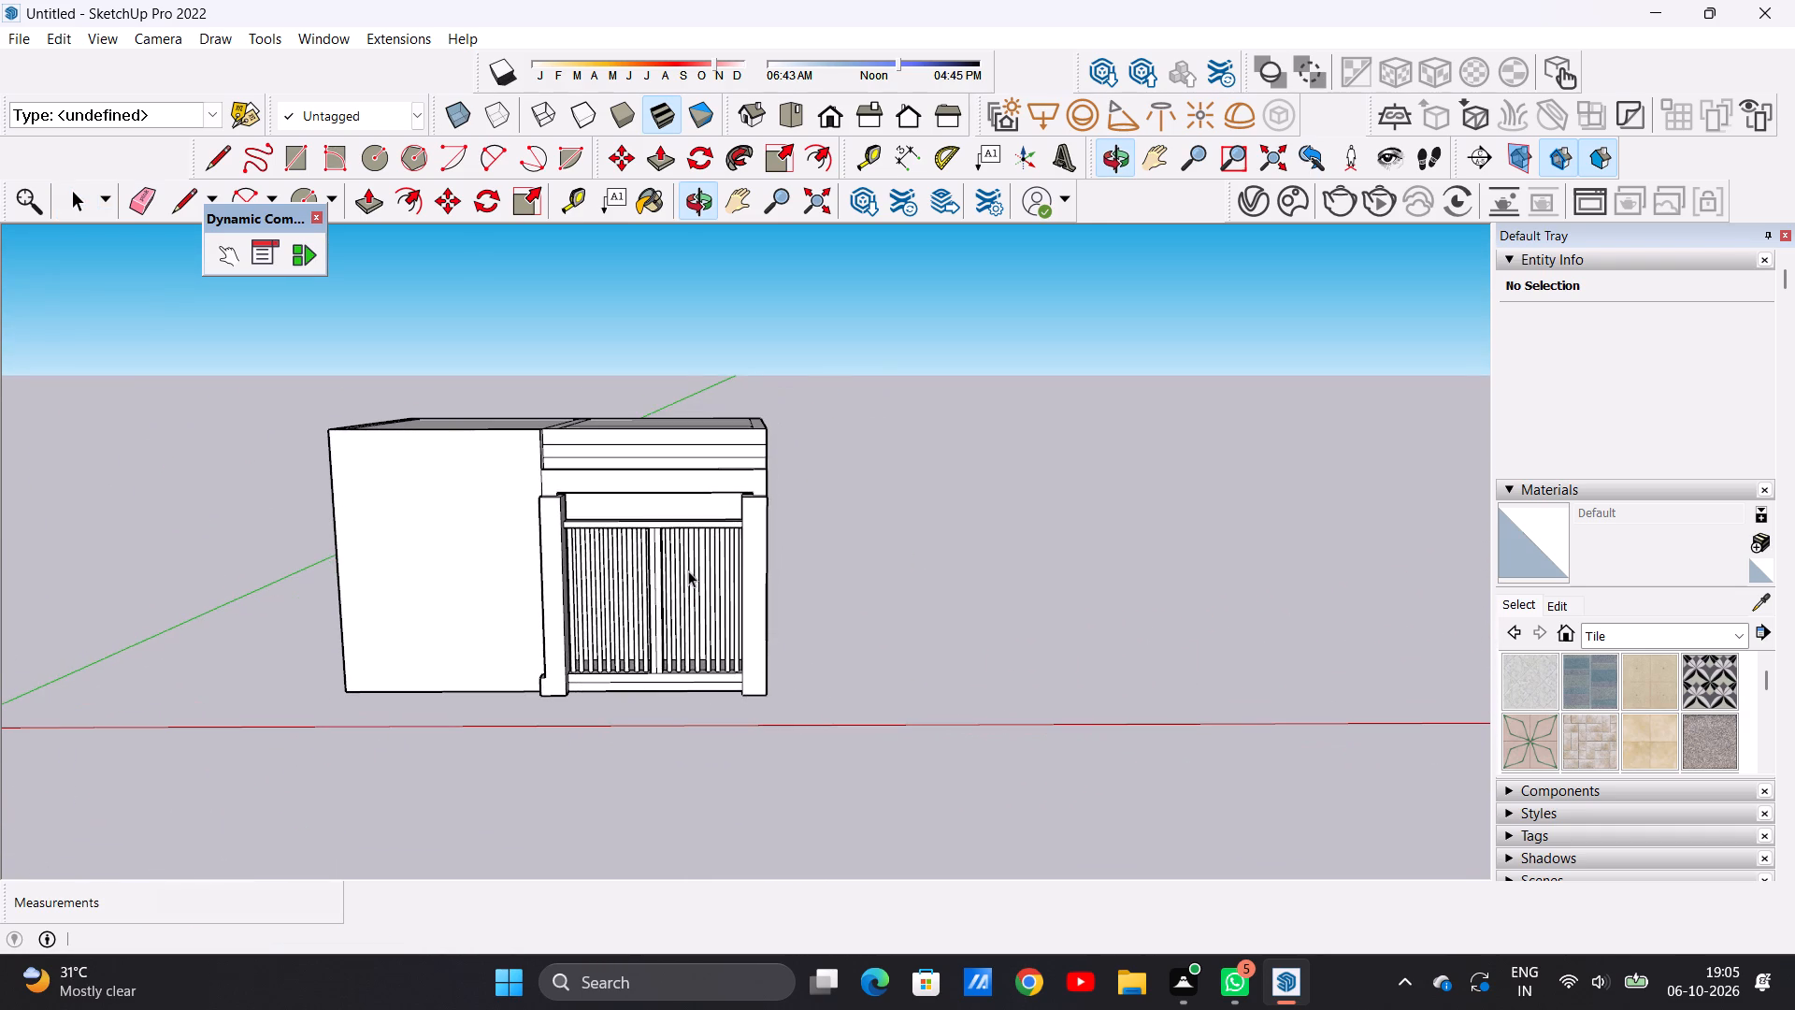
{"action": "scroll", "coordinate": [688, 570], "scroll_direction": "down", "scroll_amount": 3}
{"action": "middle_click_drag", "start_coordinate": [627, 468], "coordinate": [596, 503]}
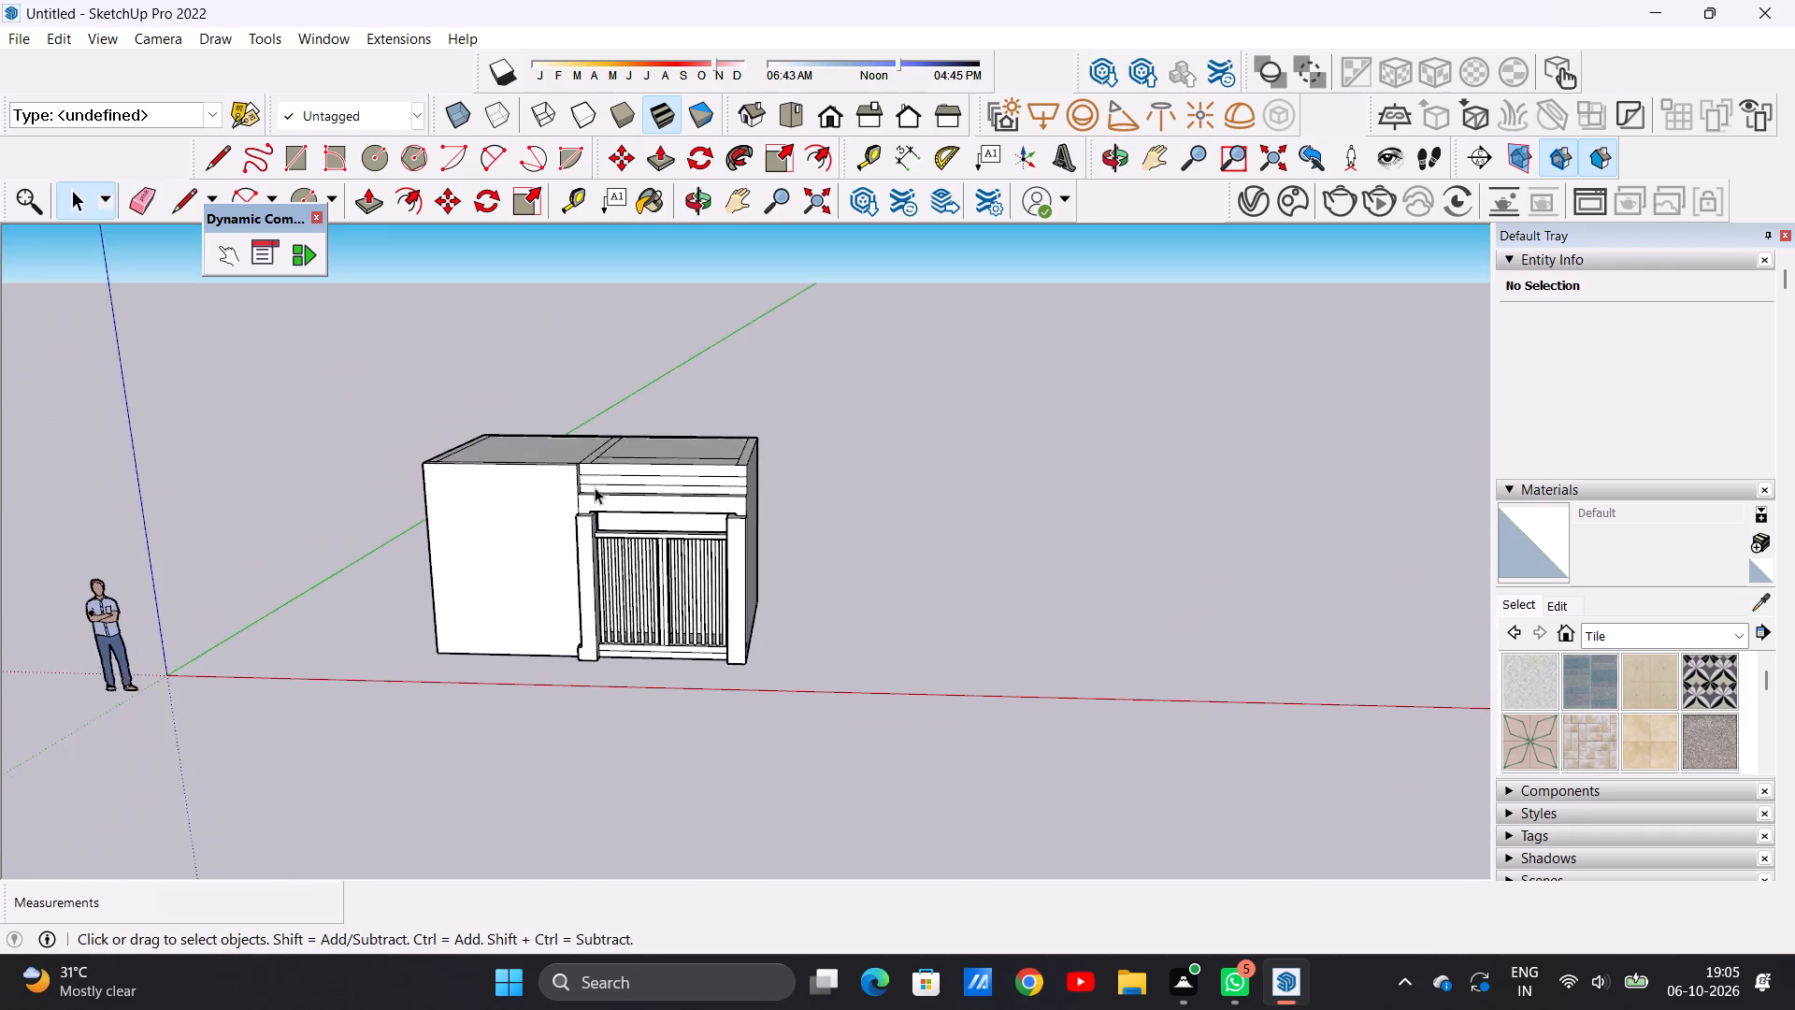
{"action": "scroll", "coordinate": [587, 484], "scroll_direction": "up", "scroll_amount": 14}
{"action": "scroll", "coordinate": [584, 484], "scroll_direction": "down", "scroll_amount": 6}
{"action": "middle_click_drag", "start_coordinate": [687, 477], "coordinate": [342, 720]}
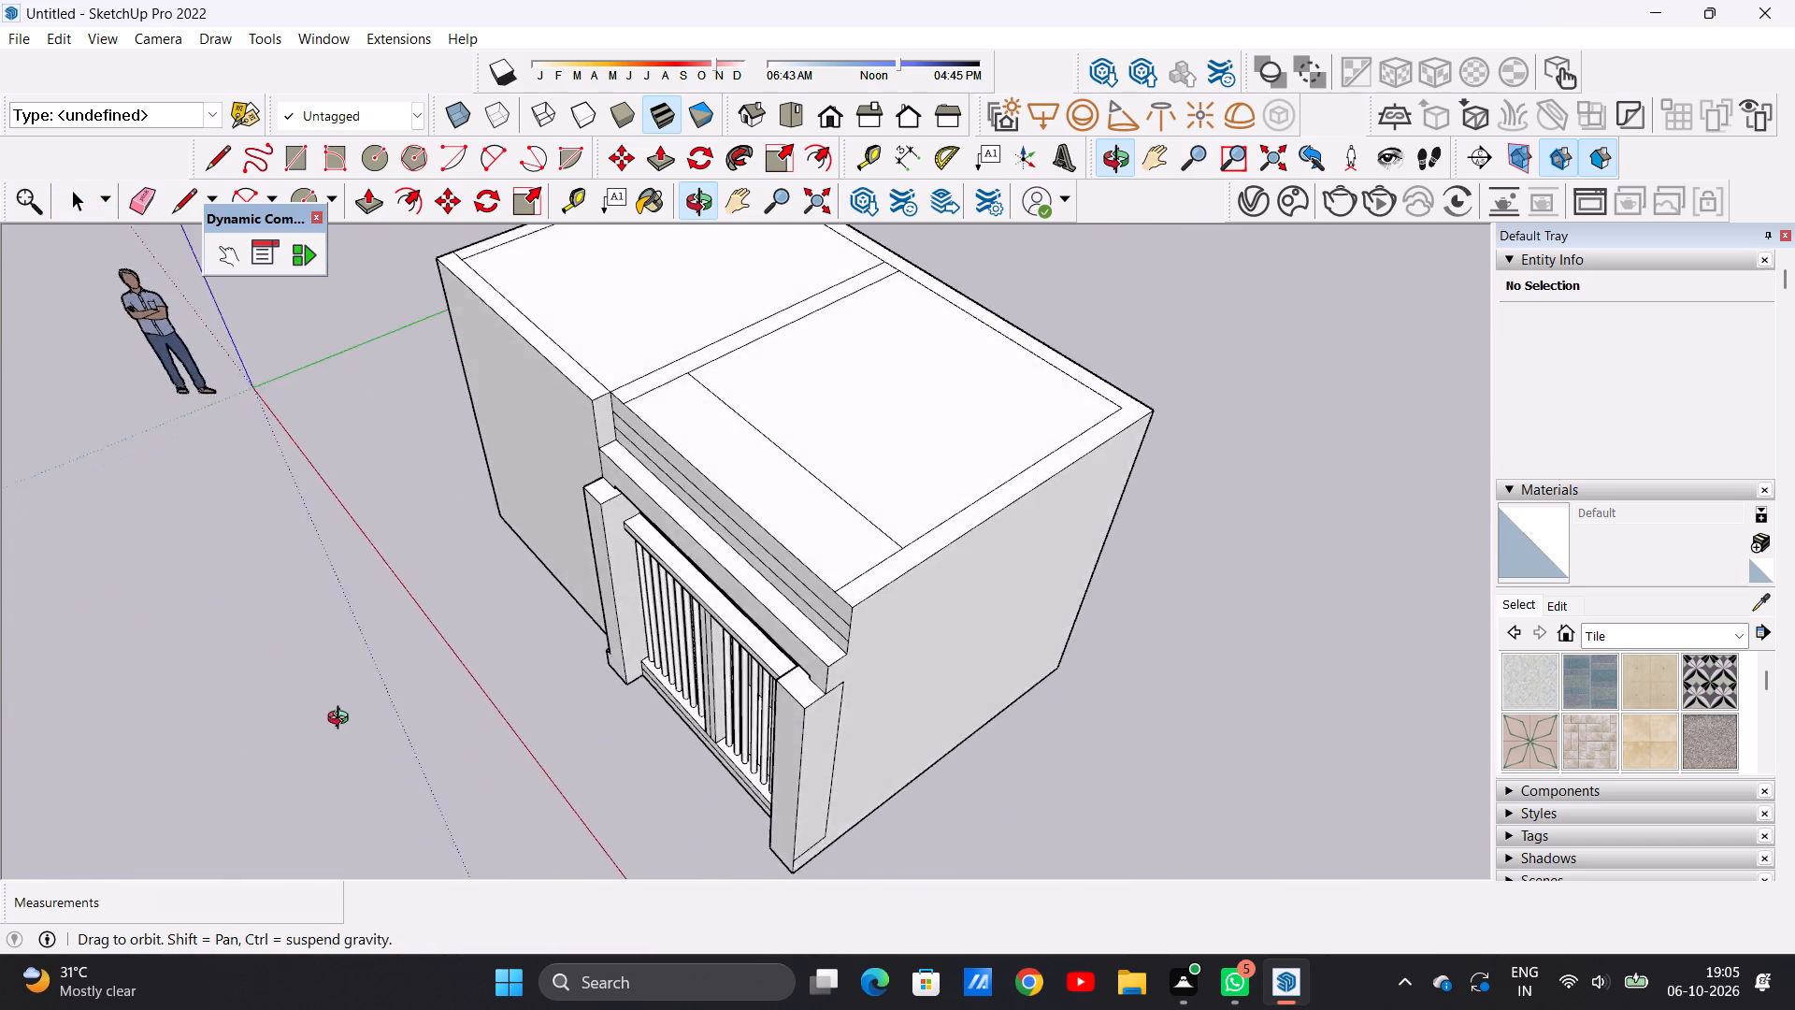
{"action": "middle_click_drag", "start_coordinate": [342, 720], "coordinate": [729, 425]}
{"action": "scroll", "coordinate": [607, 555], "scroll_direction": "down", "scroll_amount": 6}
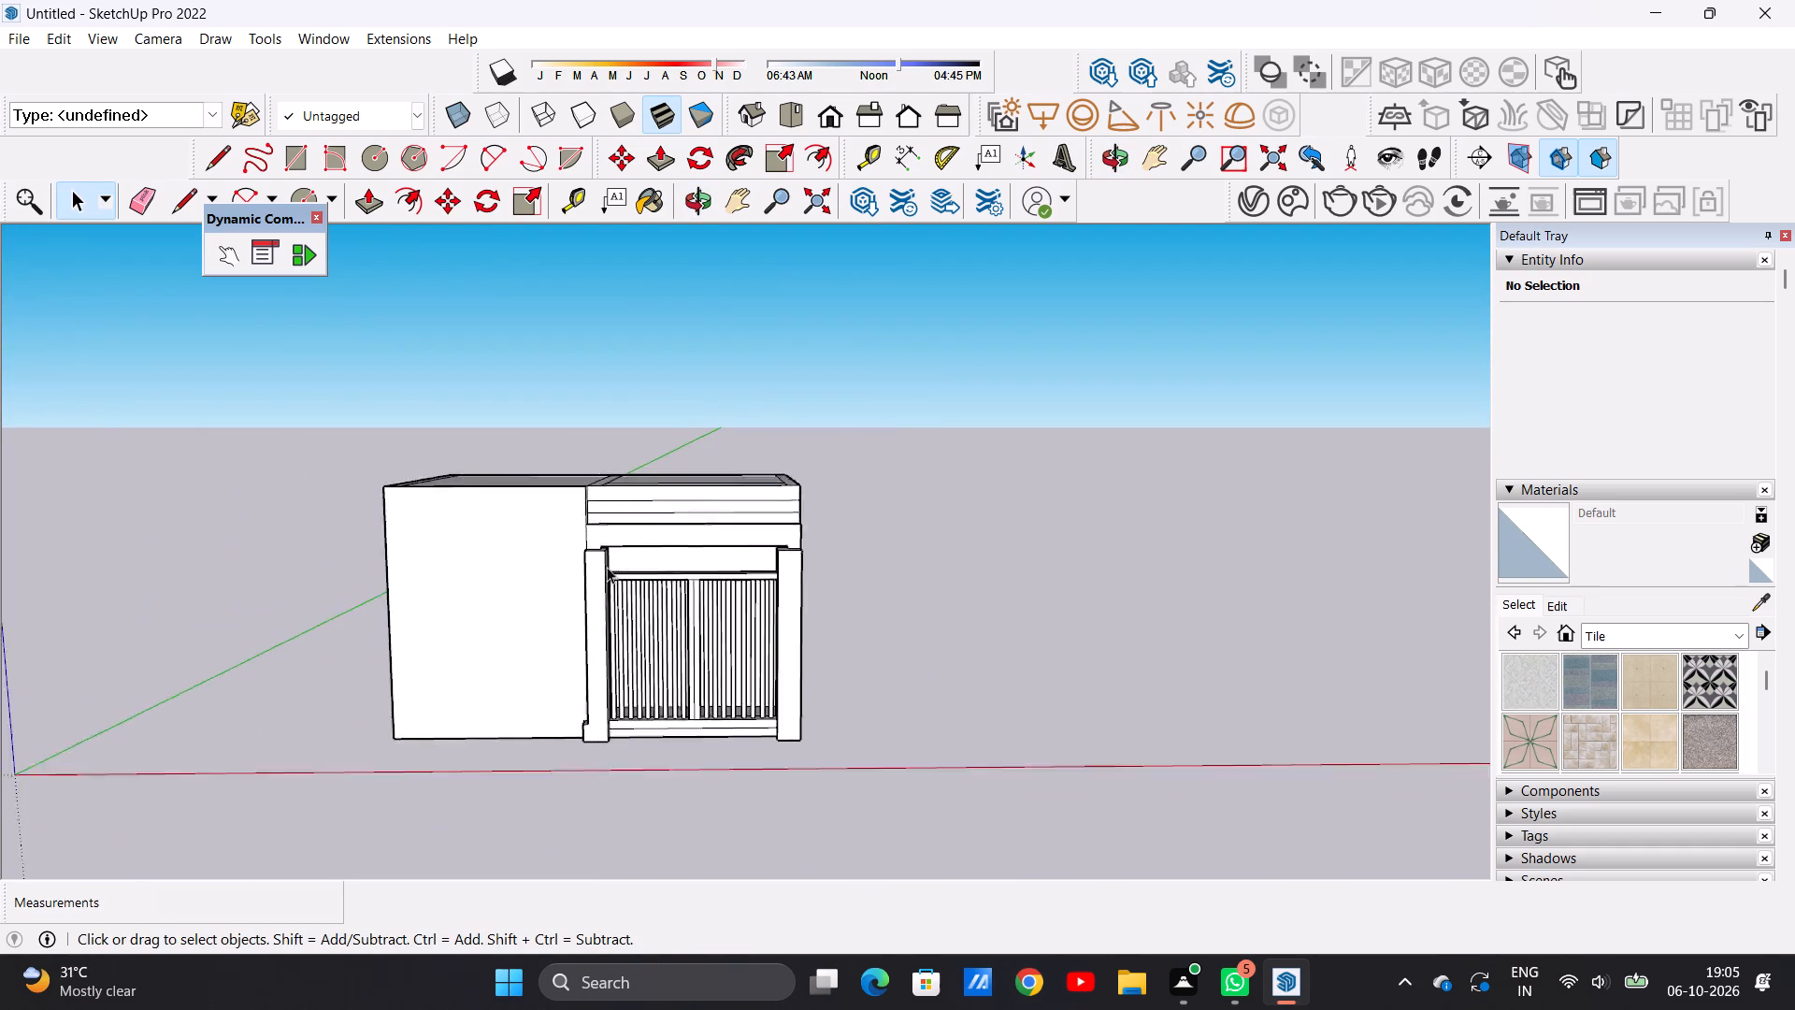
{"action": "scroll", "coordinate": [607, 567], "scroll_direction": "down", "scroll_amount": 2}
{"action": "scroll", "coordinate": [553, 667], "scroll_direction": "up", "scroll_amount": 6}
{"action": "middle_click_drag", "start_coordinate": [533, 483], "coordinate": [510, 778]}
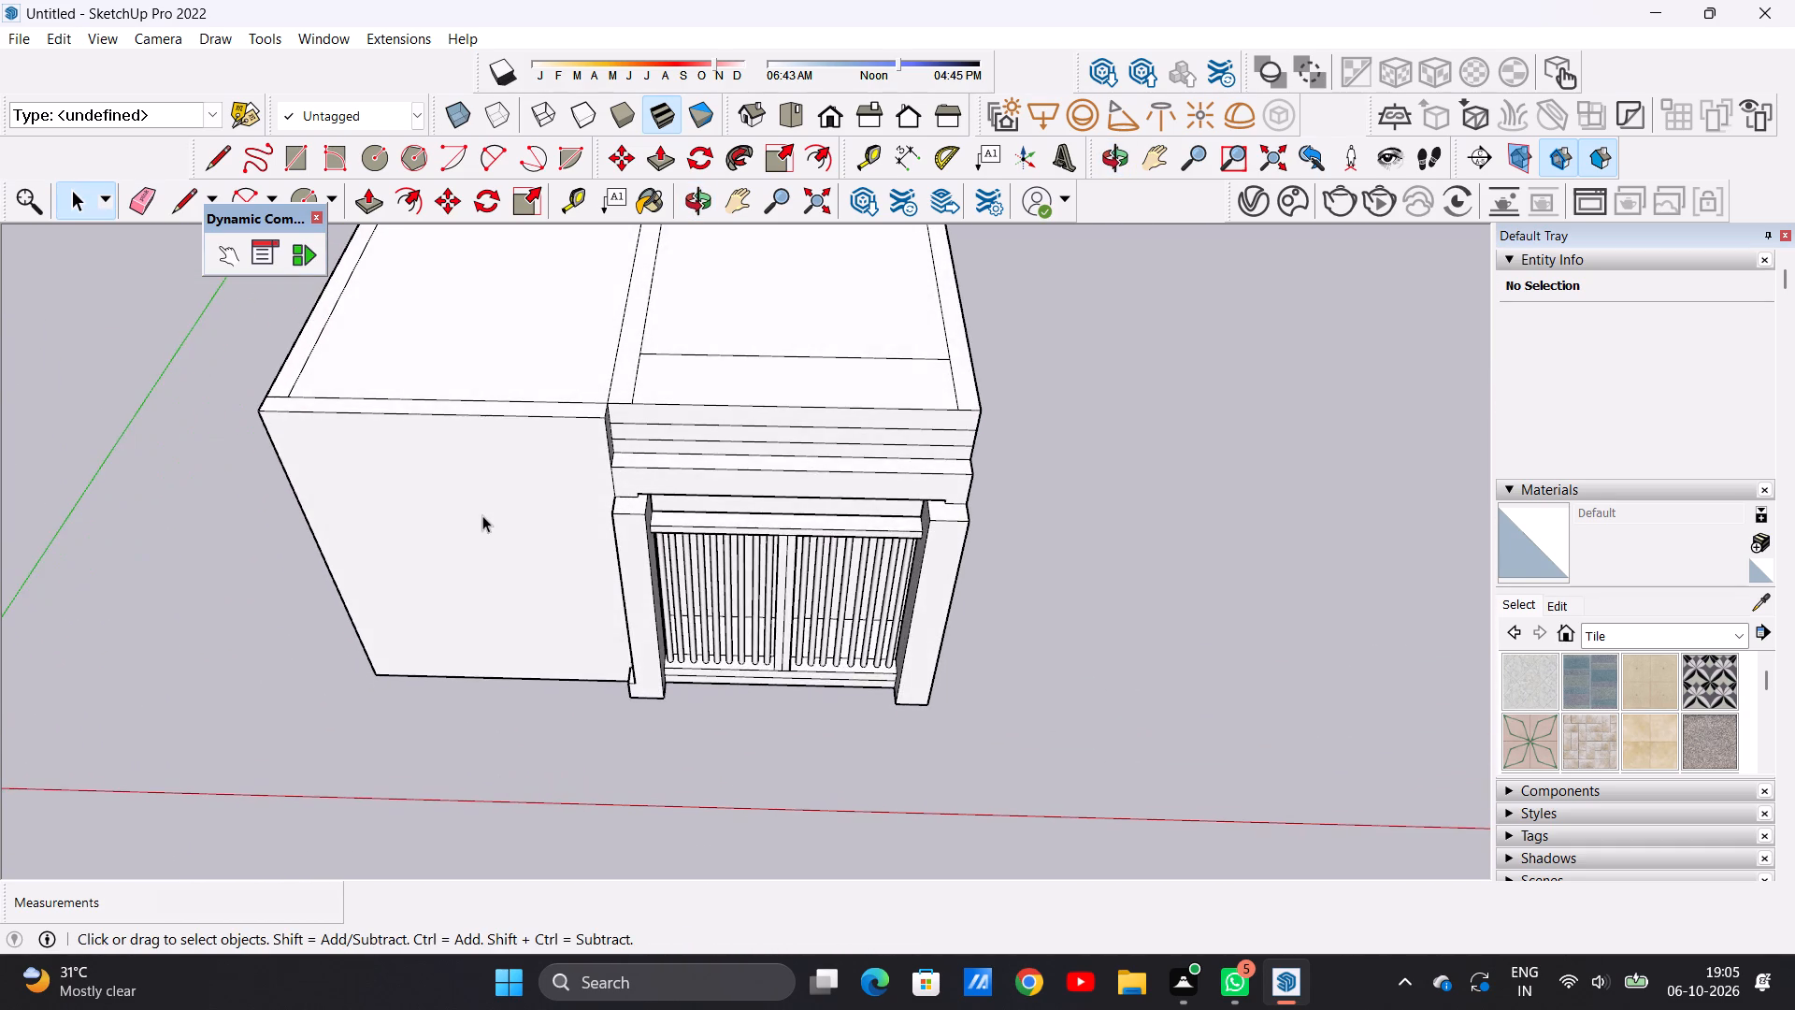
{"action": "scroll", "coordinate": [482, 498], "scroll_direction": "down", "scroll_amount": 8}
{"action": "middle_click_drag", "start_coordinate": [502, 553], "coordinate": [502, 638]}
{"action": "middle_click", "coordinate": [502, 639]}
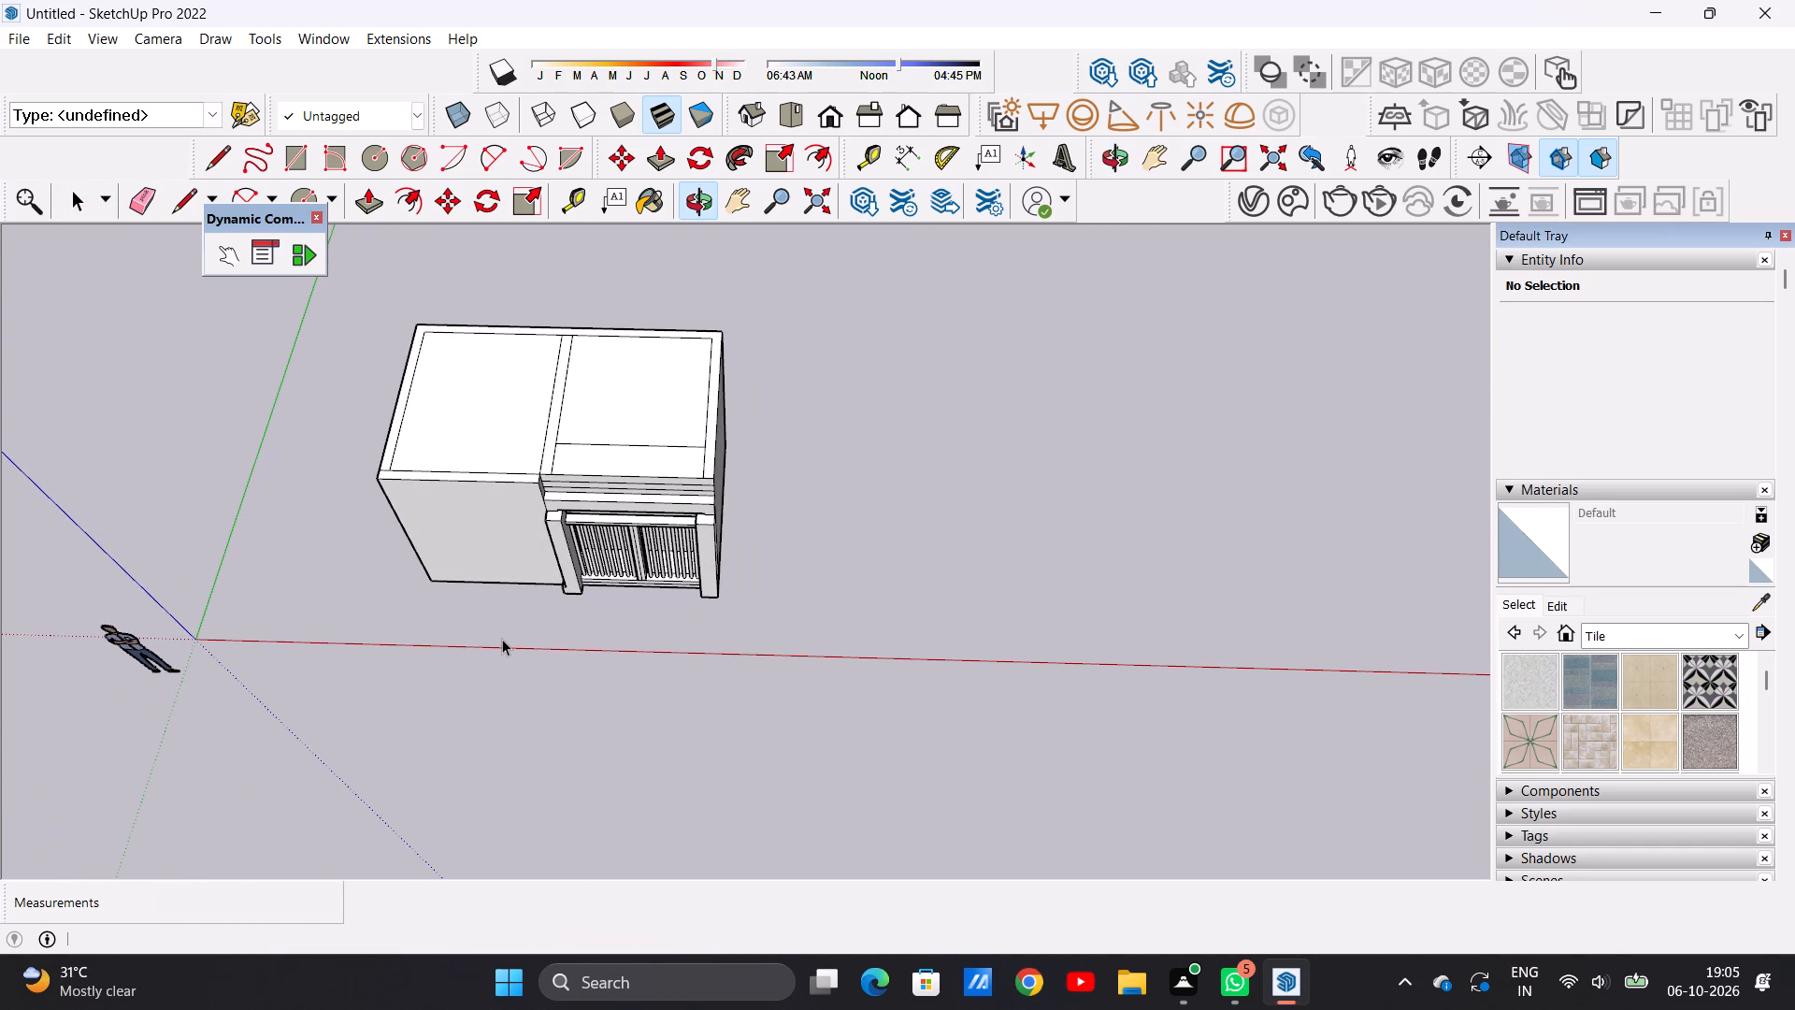
{"action": "scroll", "coordinate": [502, 639], "scroll_direction": "down", "scroll_amount": 5}
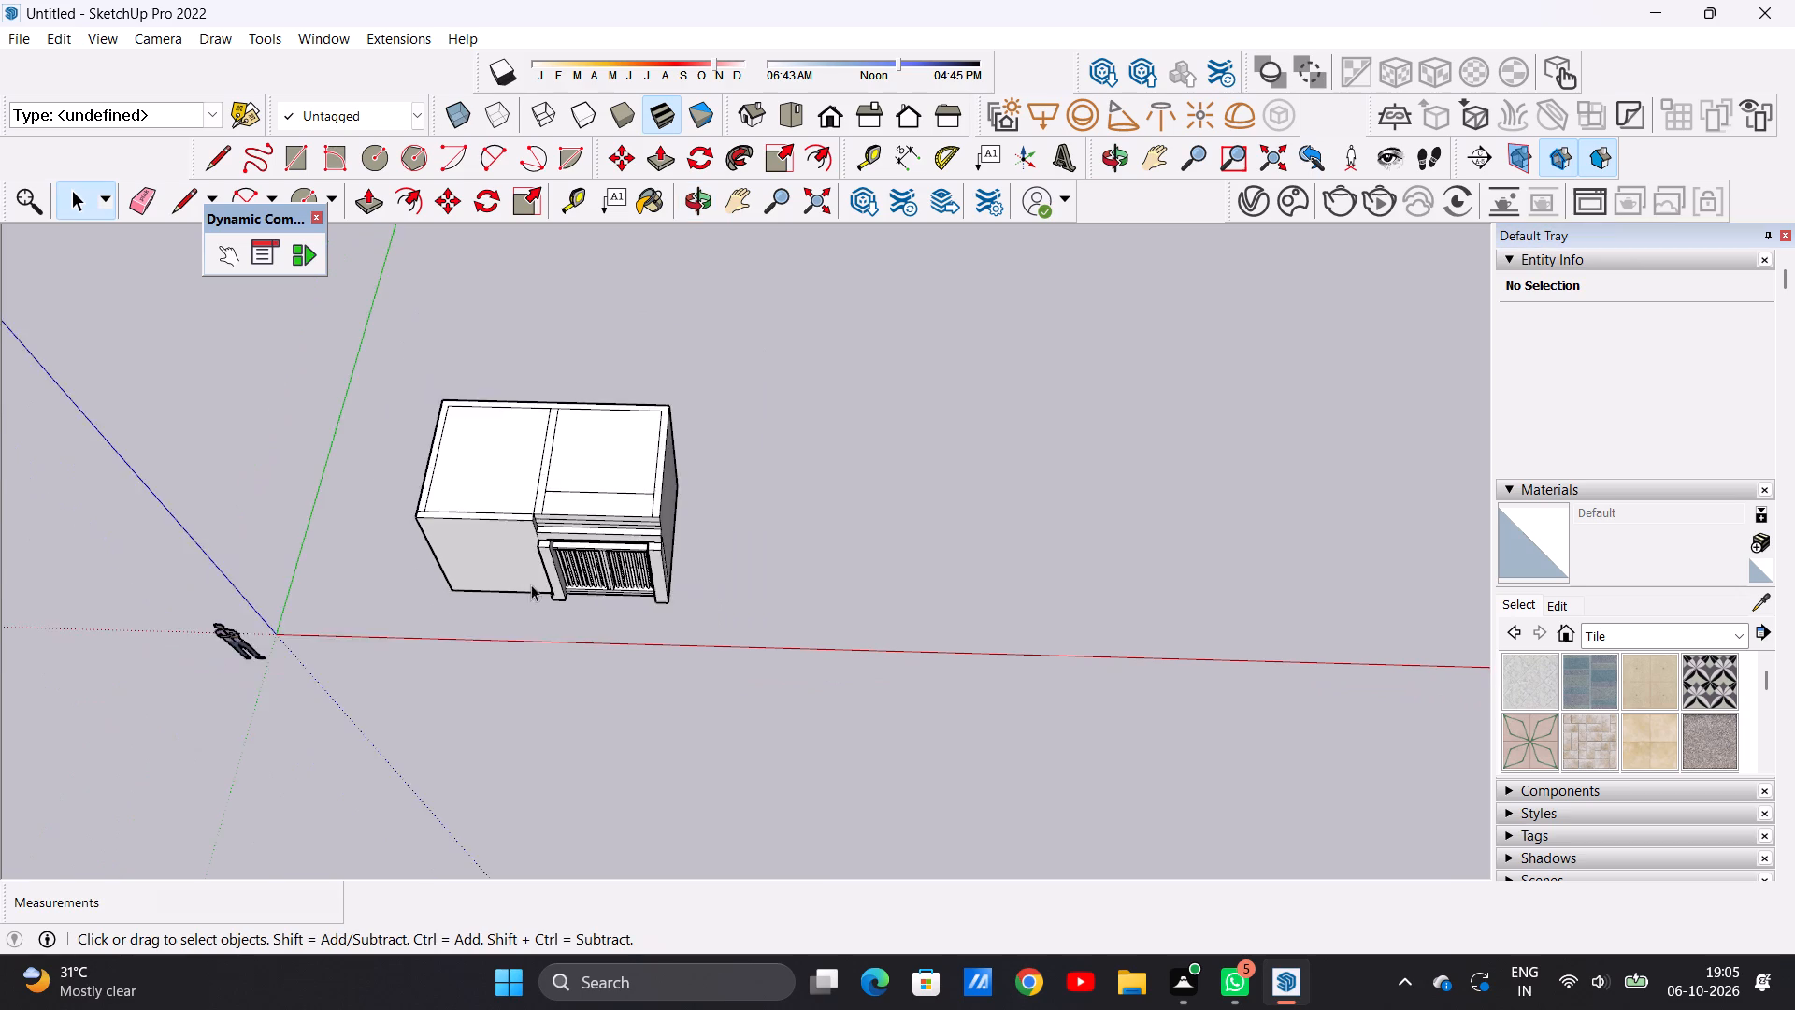
Pull the top strip of the plain front wall beside the barred bay up about 7'.
{"action": "scroll", "coordinate": [497, 587], "scroll_direction": "up", "scroll_amount": 16}
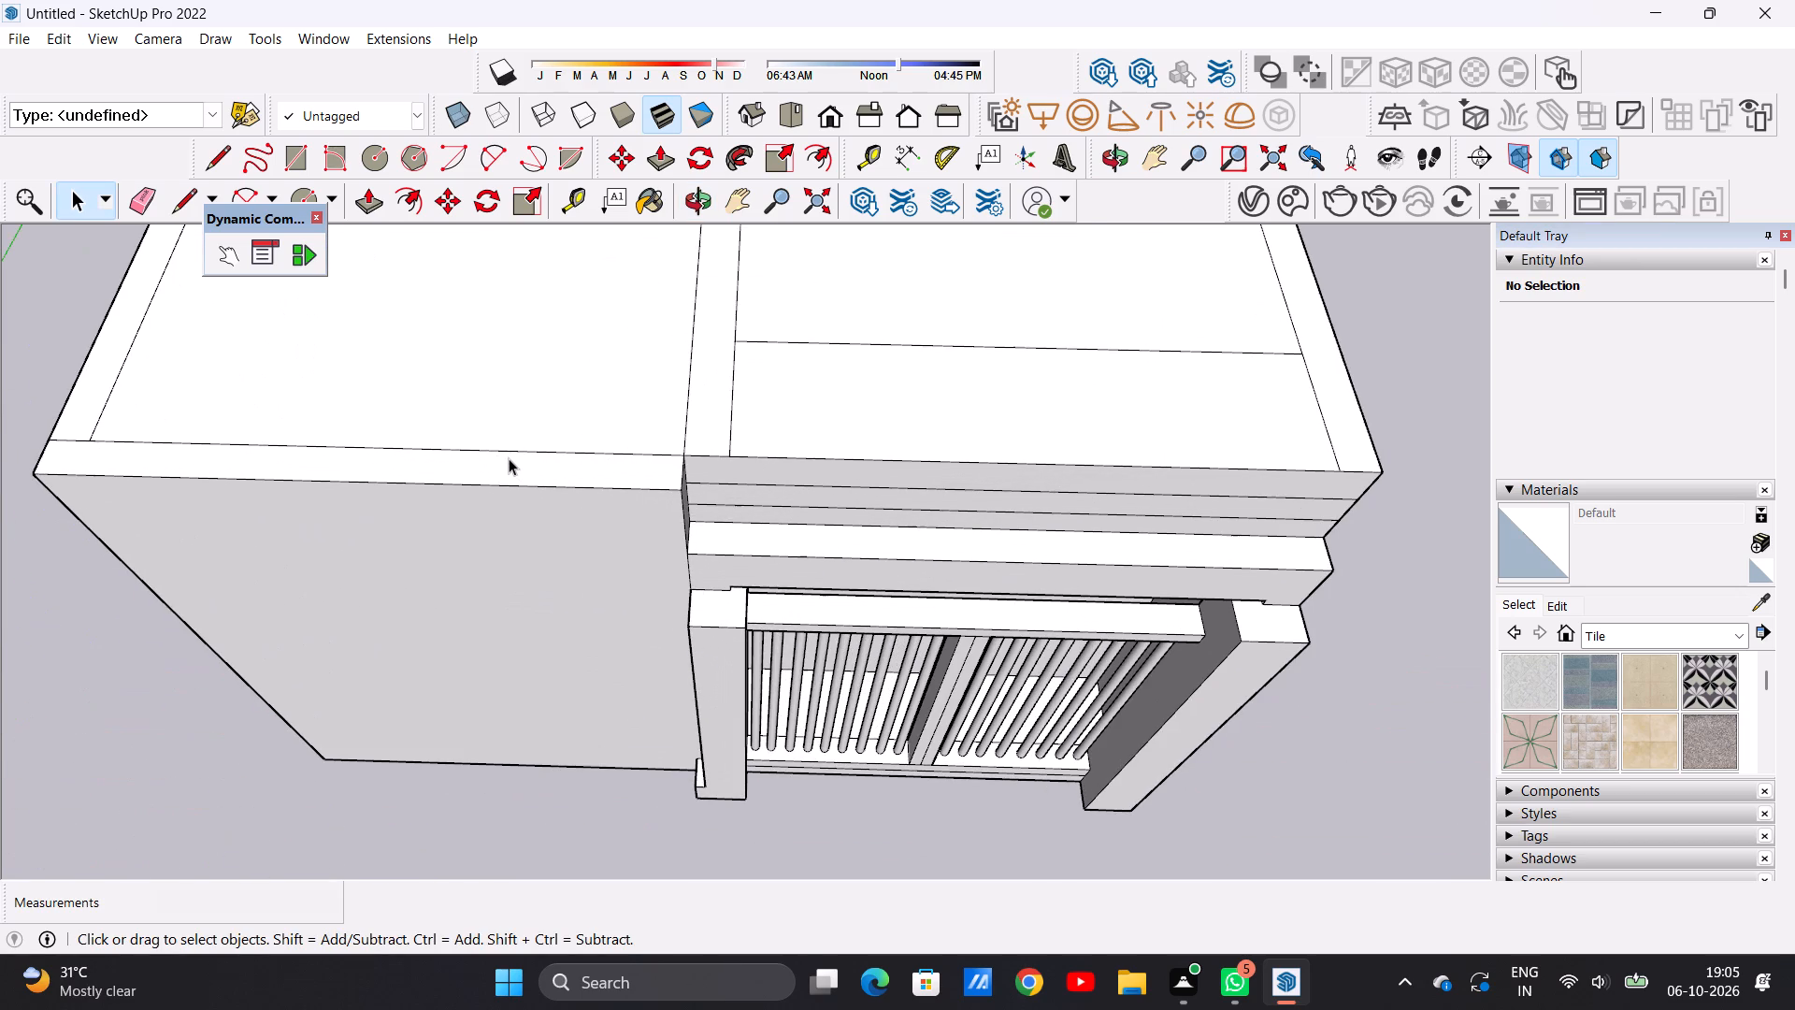
{"action": "key", "text": "p"}
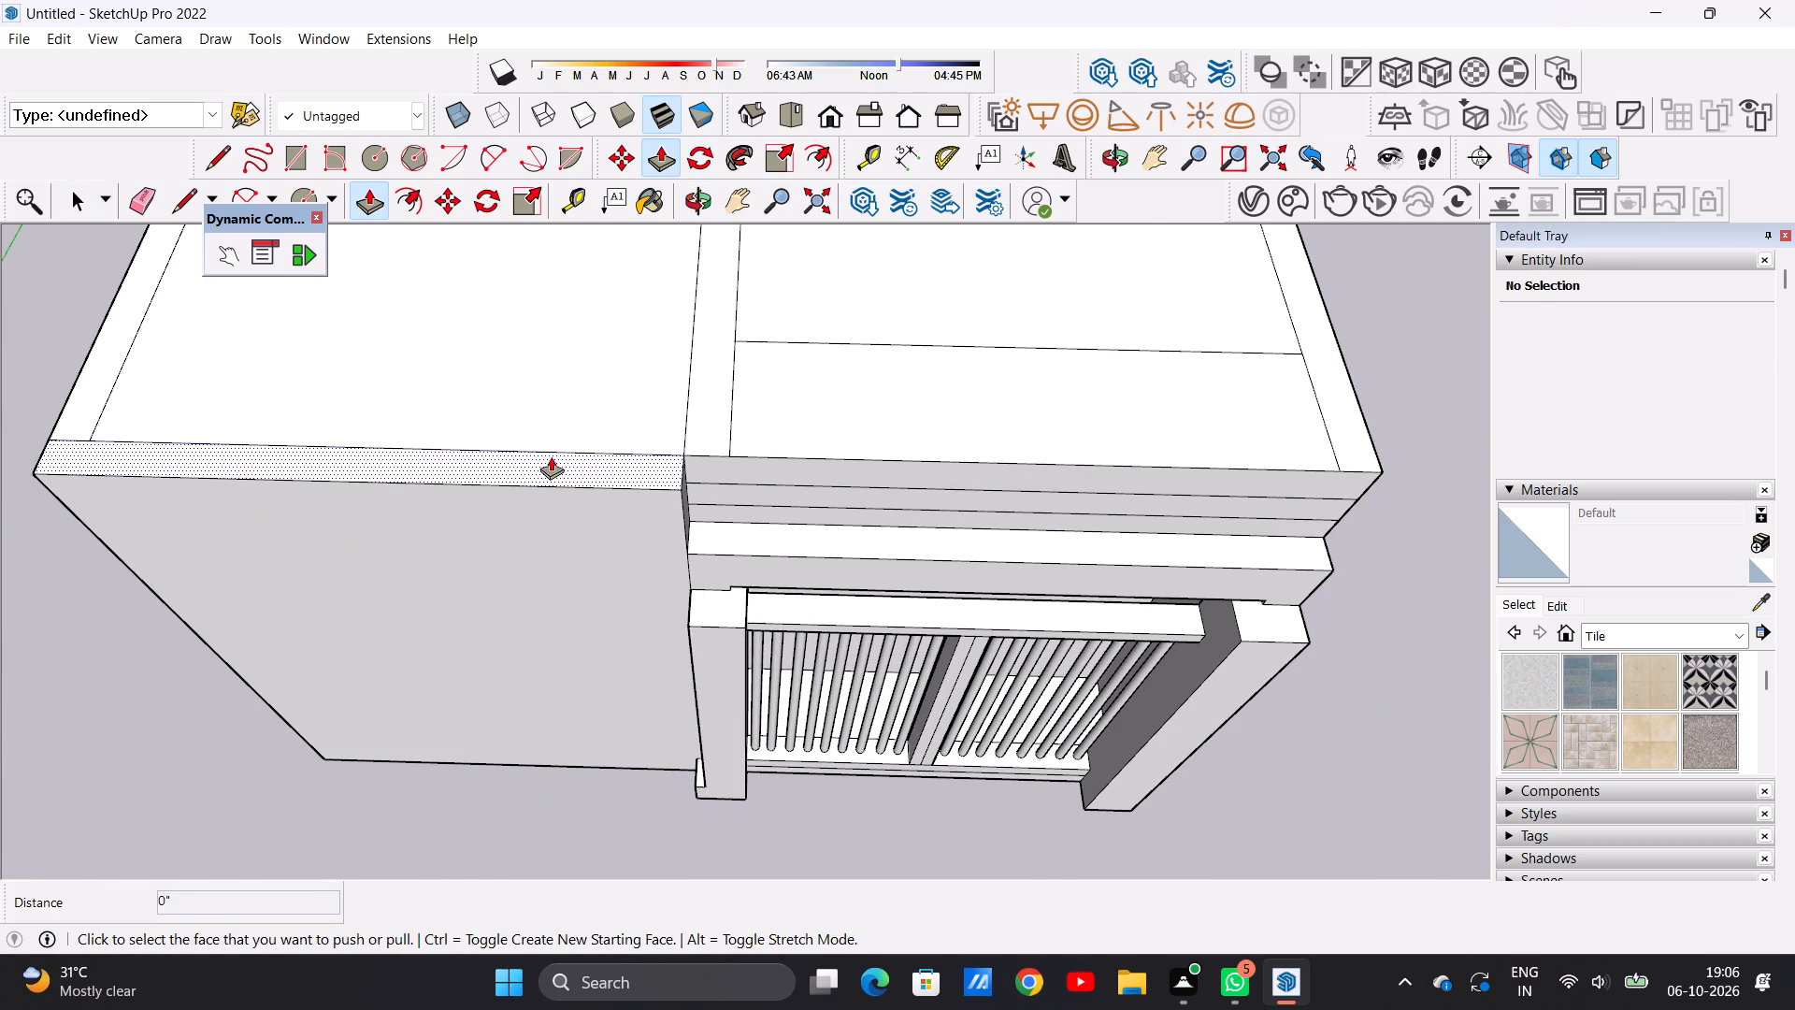
{"action": "left_click", "coordinate": [551, 456]}
{"action": "scroll", "coordinate": [530, 383], "scroll_direction": "down", "scroll_amount": 14}
{"action": "scroll", "coordinate": [535, 433], "scroll_direction": "up", "scroll_amount": 1}
{"action": "scroll", "coordinate": [543, 459], "scroll_direction": "down", "scroll_amount": 5}
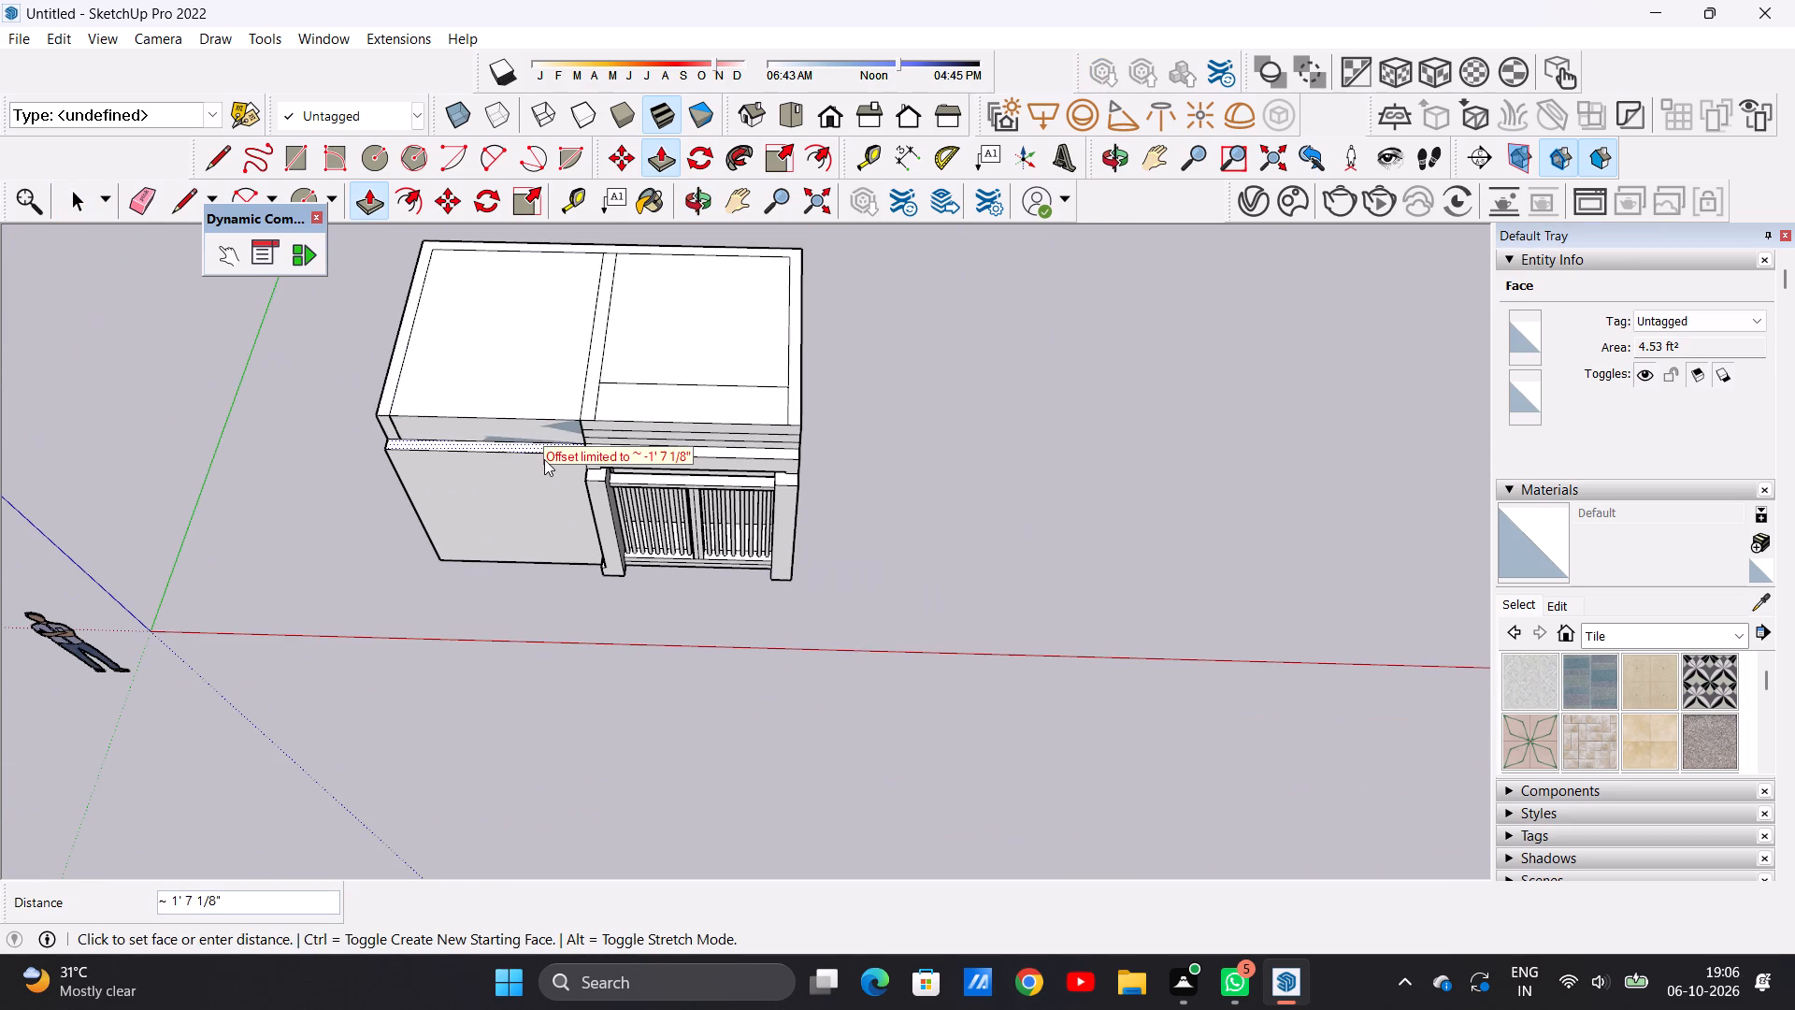
{"action": "middle_click_drag", "start_coordinate": [510, 342], "coordinate": [536, 236]}
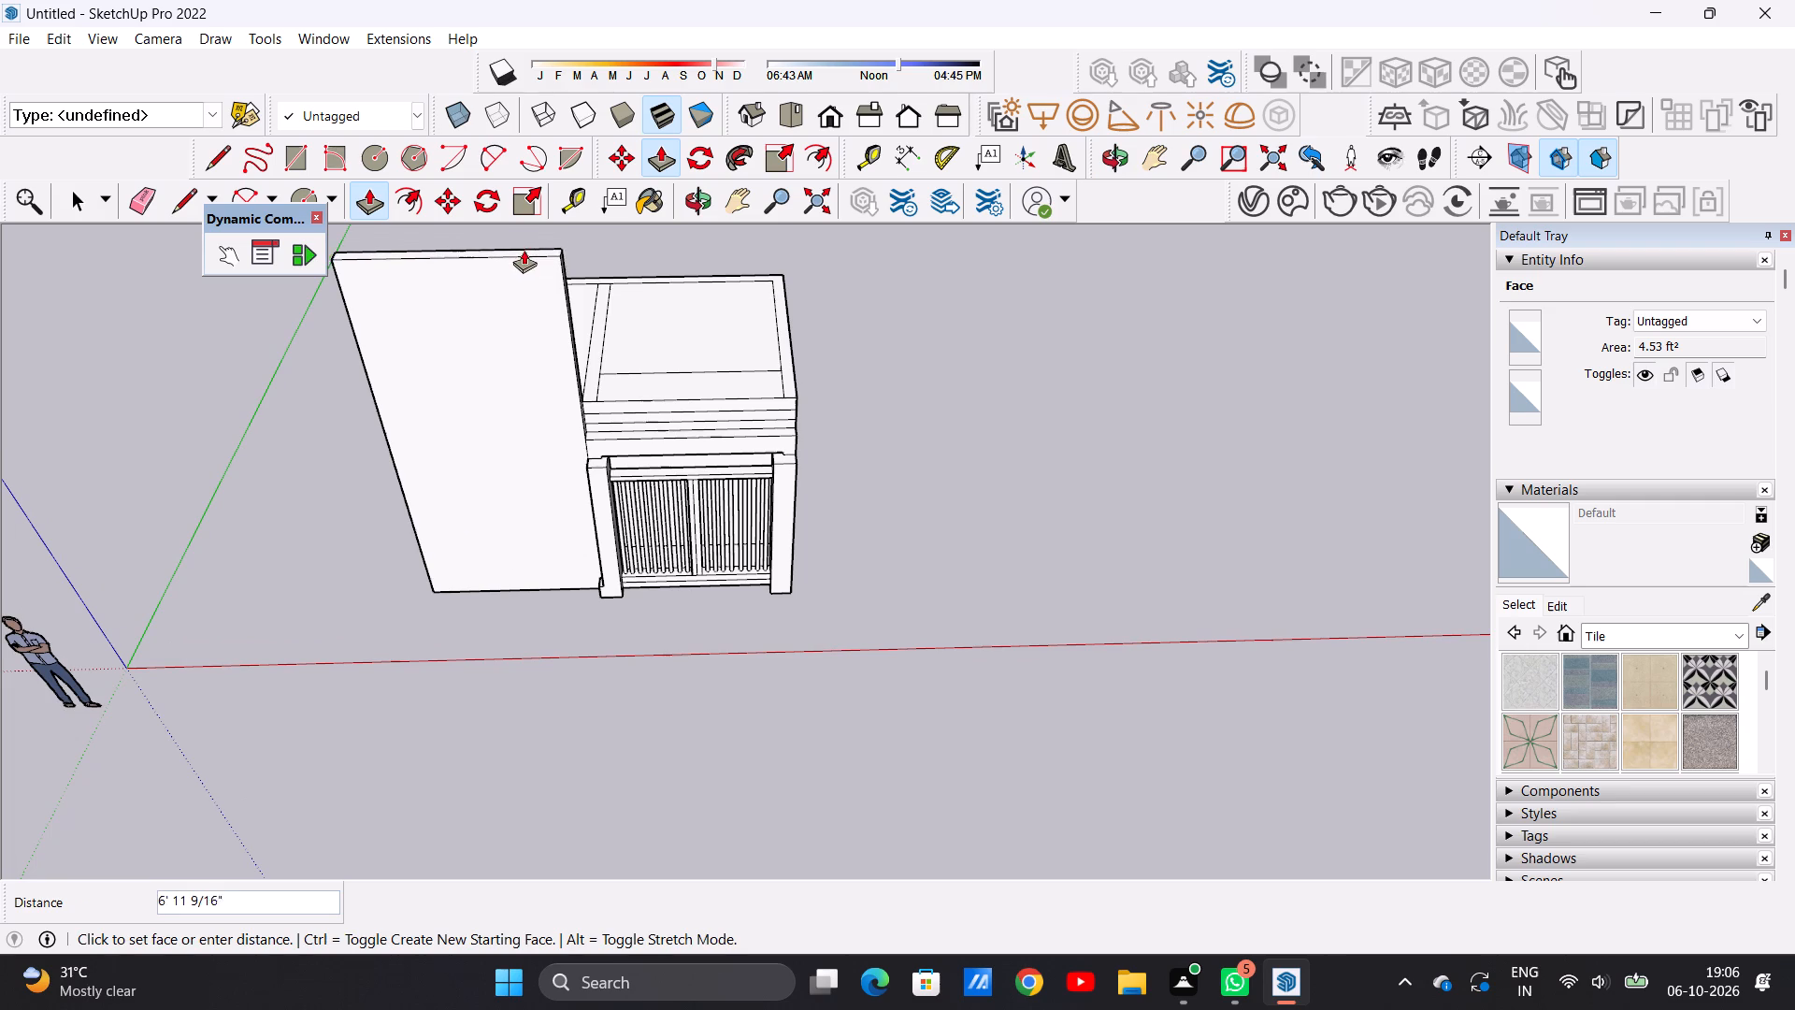
{"action": "left_click", "coordinate": [529, 260]}
{"action": "key", "text": "space"}
{"action": "scroll", "coordinate": [552, 468], "scroll_direction": "down", "scroll_amount": 8}
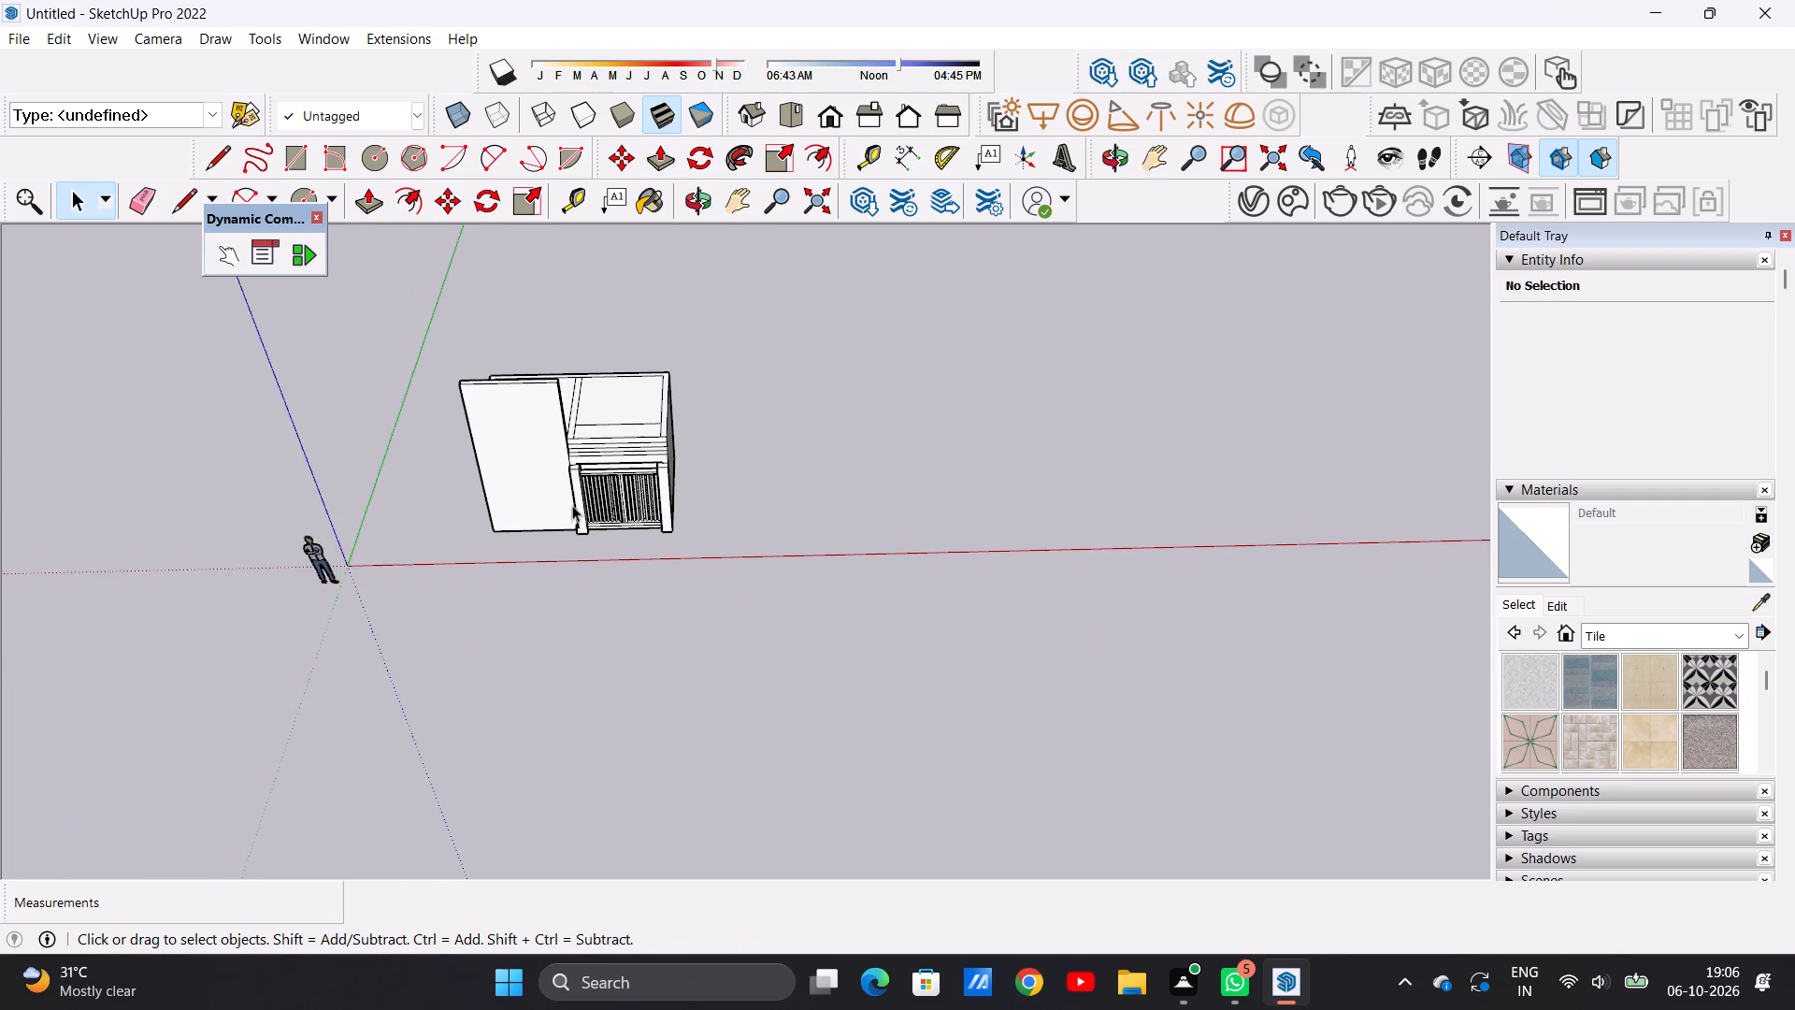
Pull the partition strip between the two roof areas up 10'.
{"action": "middle_click_drag", "start_coordinate": [573, 516], "coordinate": [571, 249]}
{"action": "middle_click_drag", "start_coordinate": [583, 443], "coordinate": [299, 541]}
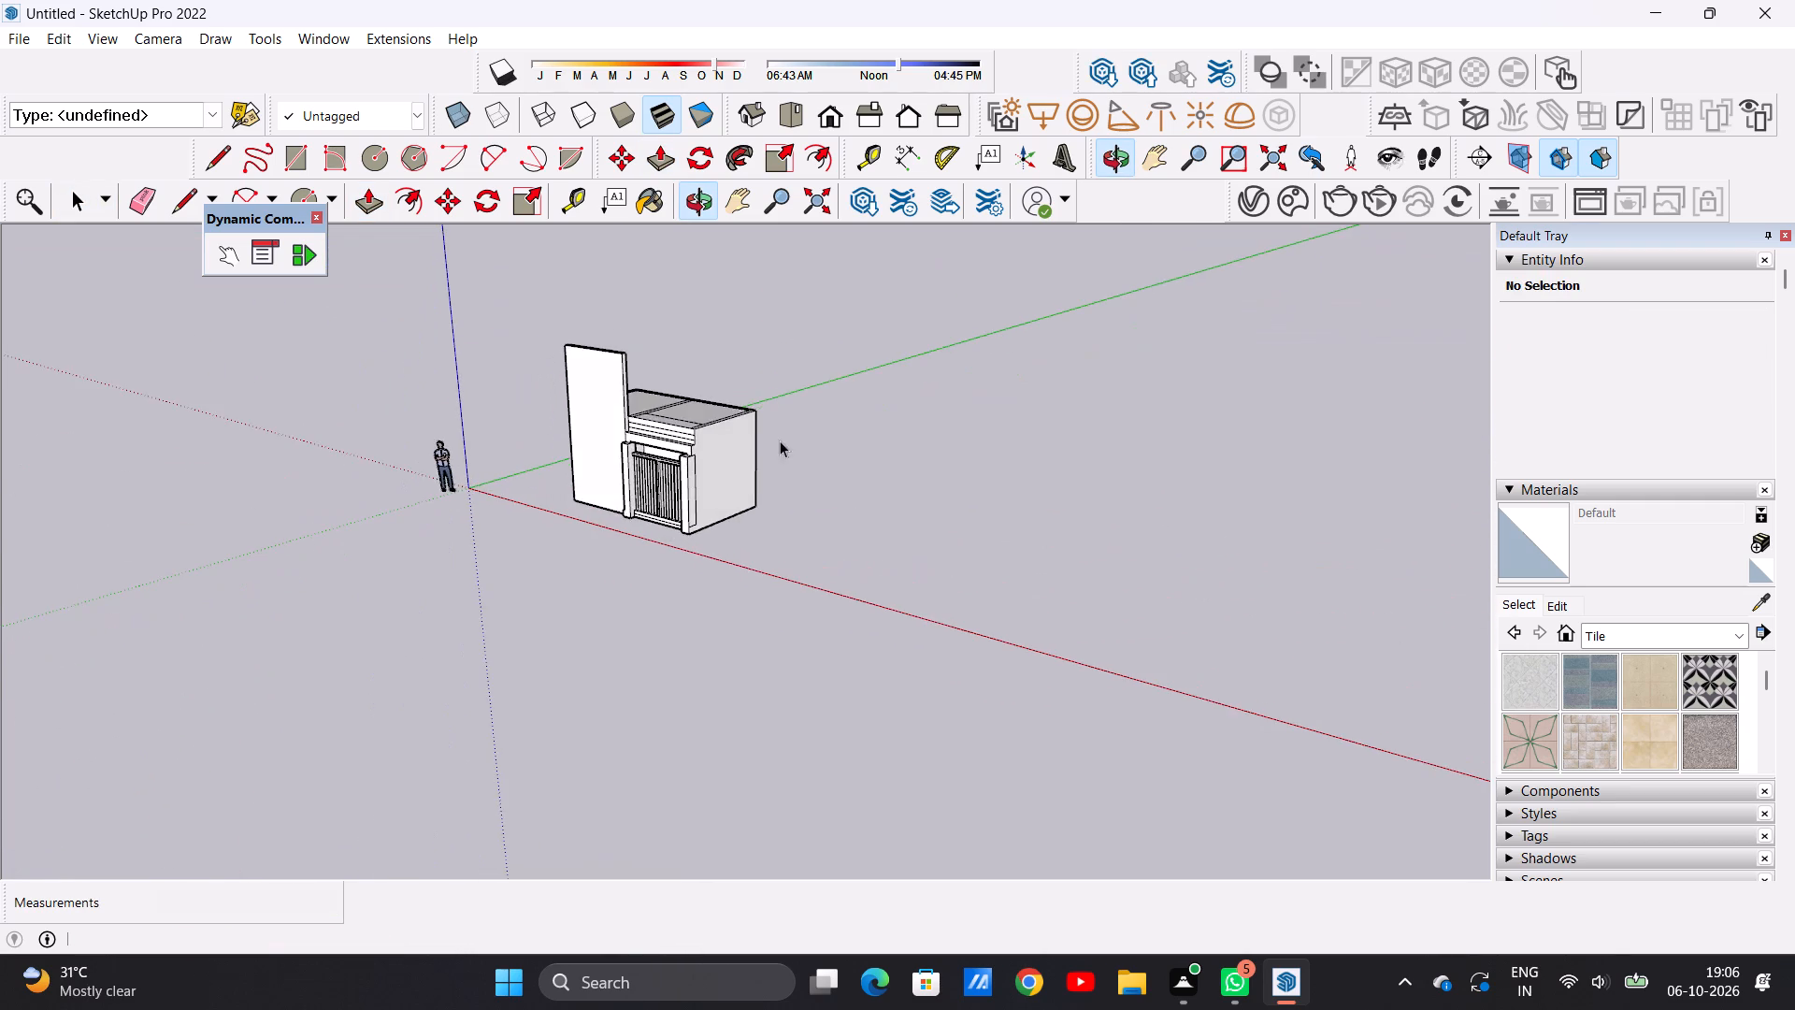
{"action": "middle_click_drag", "start_coordinate": [794, 429], "coordinate": [366, 443]}
{"action": "middle_click_drag", "start_coordinate": [937, 430], "coordinate": [546, 643]}
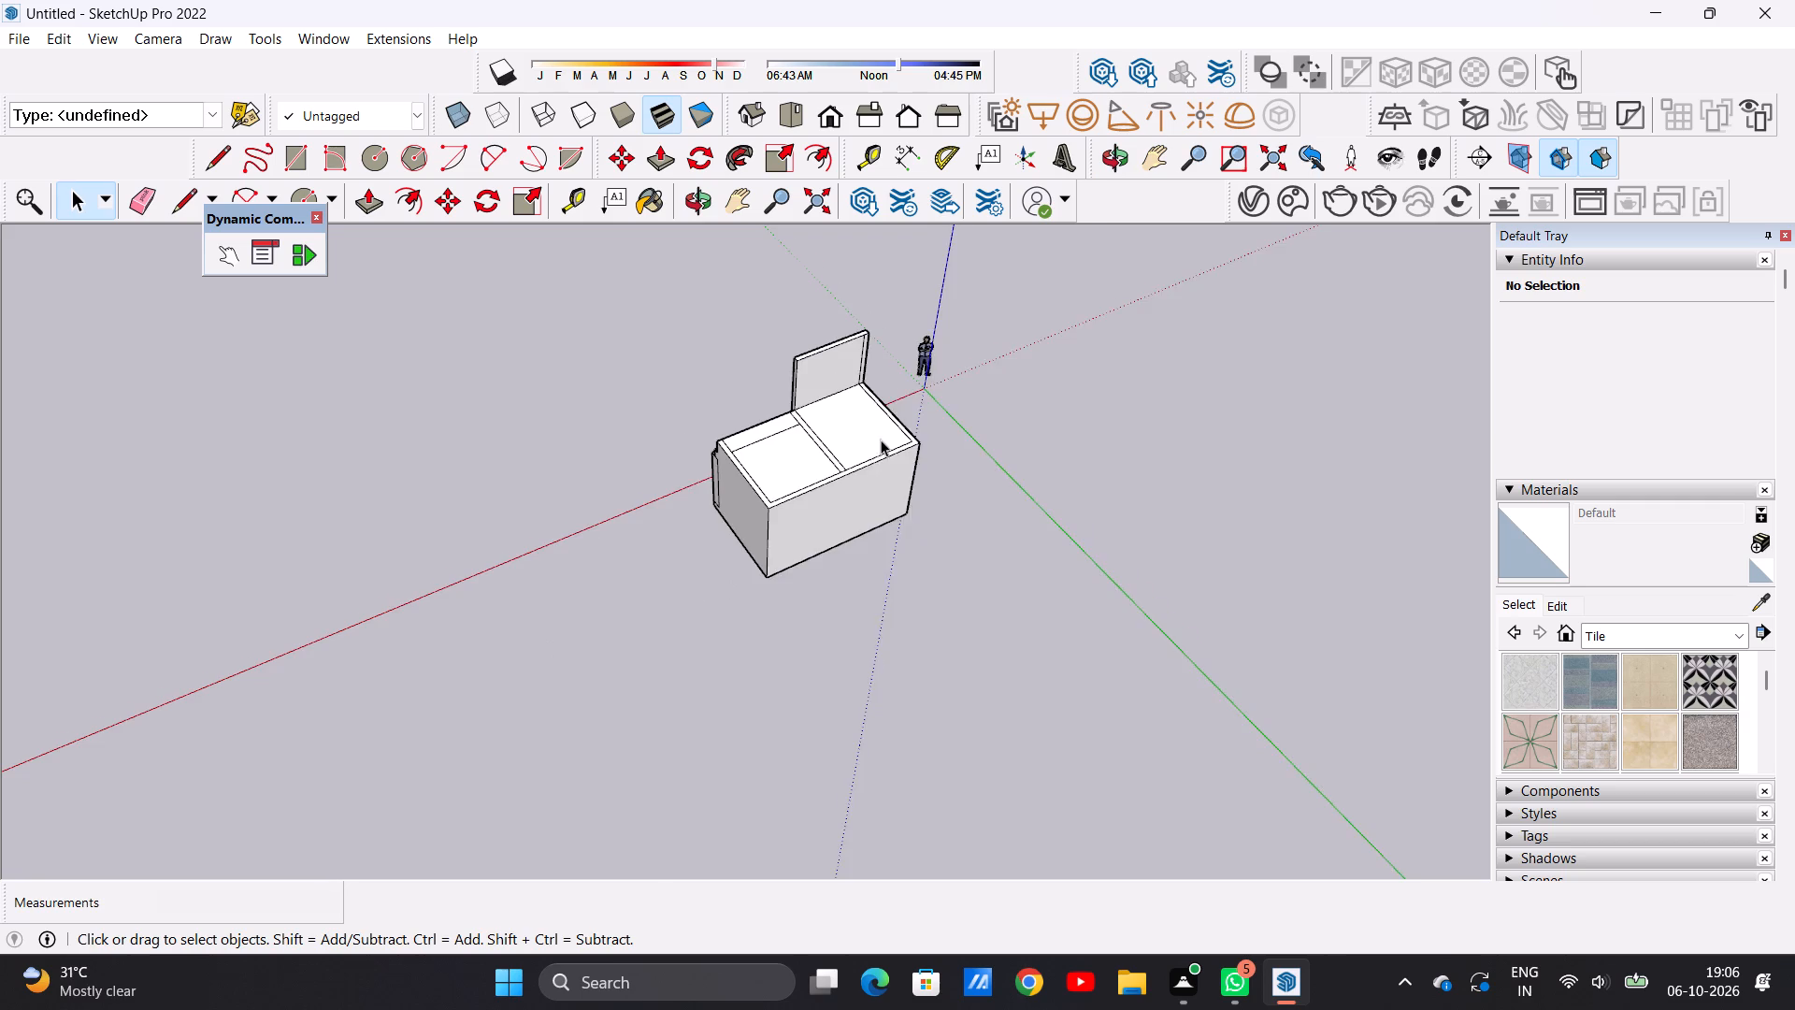
{"action": "scroll", "coordinate": [881, 439], "scroll_direction": "up", "scroll_amount": 12}
{"action": "scroll", "coordinate": [814, 428], "scroll_direction": "down", "scroll_amount": 3}
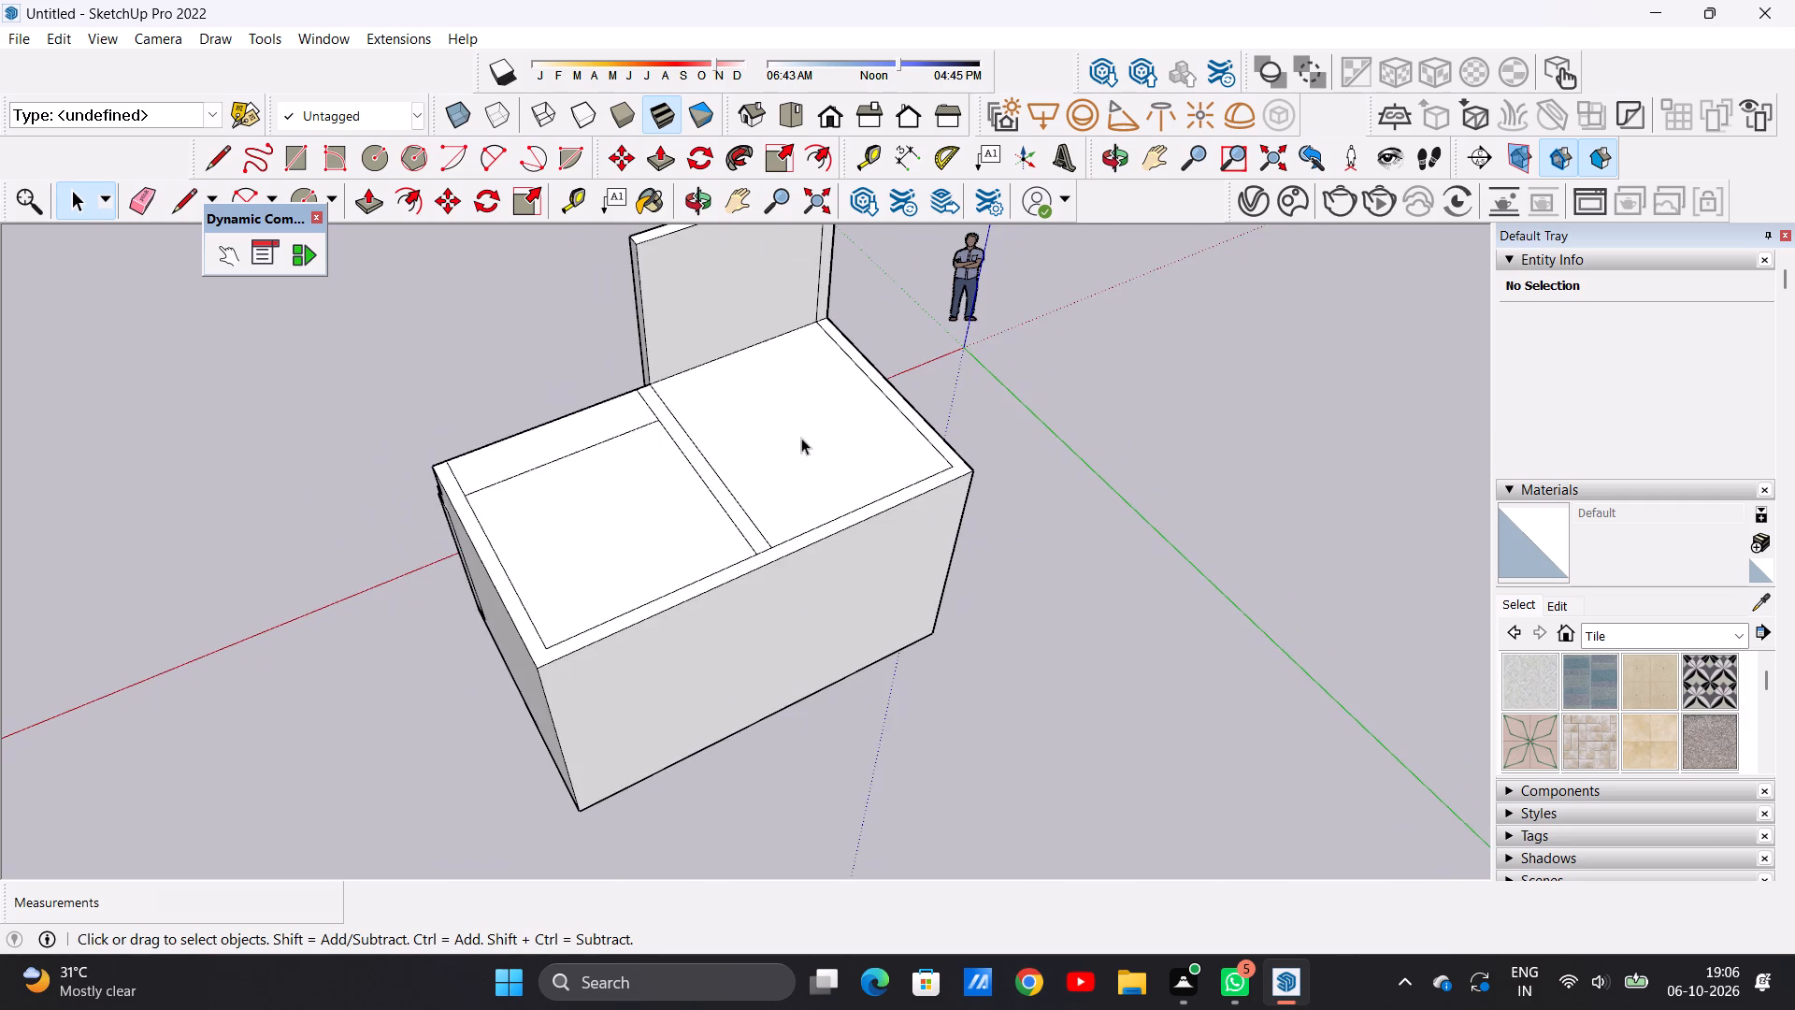
{"action": "scroll", "coordinate": [820, 466], "scroll_direction": "up", "scroll_amount": 1}
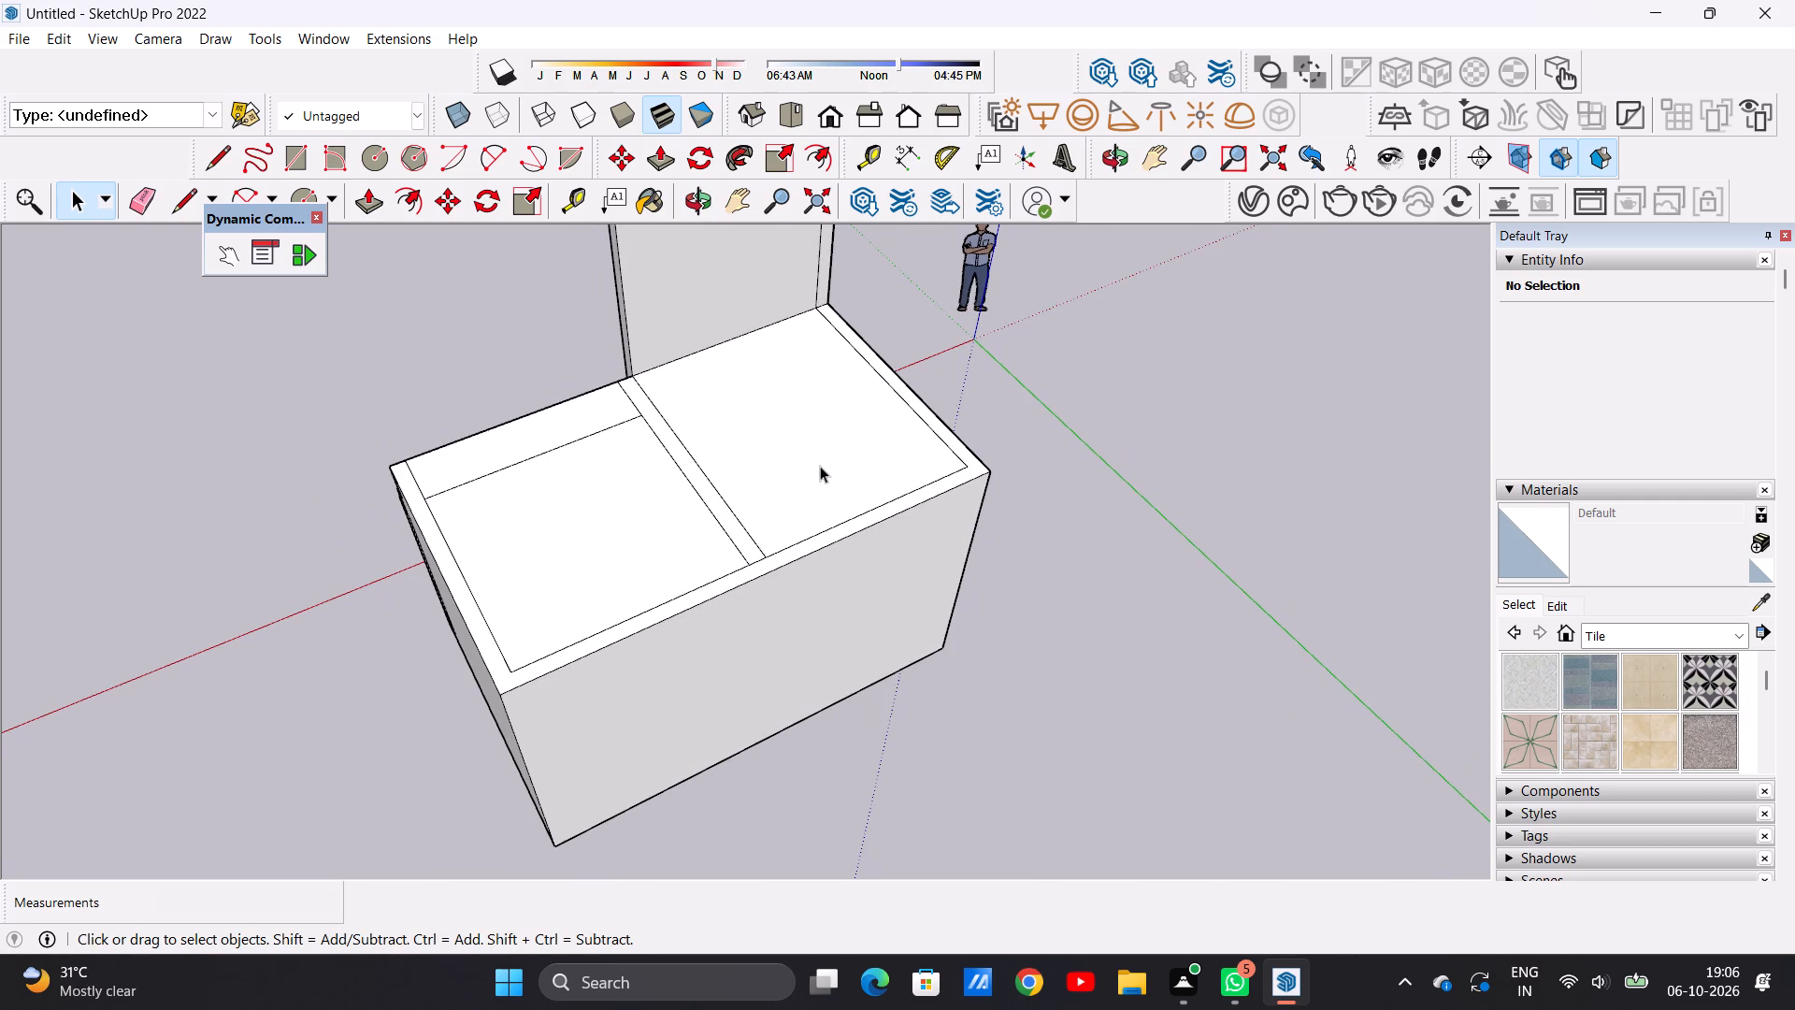
{"action": "scroll", "coordinate": [775, 464], "scroll_direction": "down", "scroll_amount": 4}
{"action": "scroll", "coordinate": [918, 437], "scroll_direction": "up", "scroll_amount": 4}
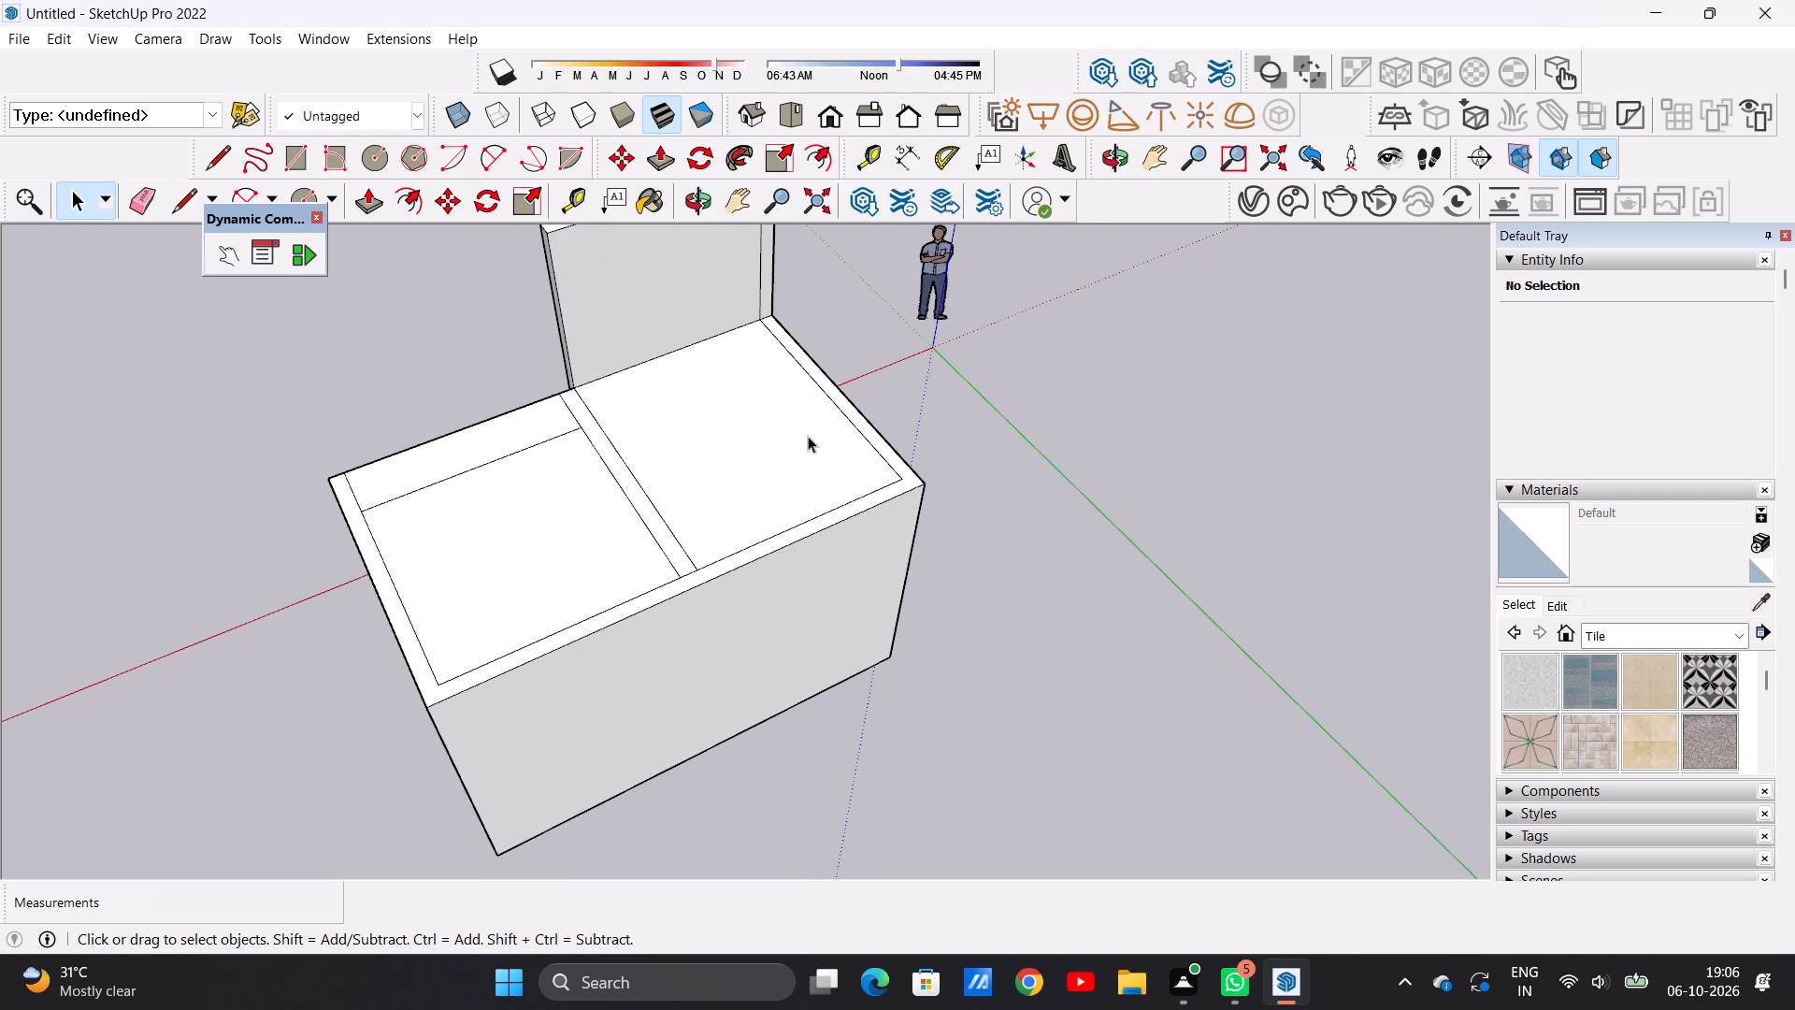
{"action": "scroll", "coordinate": [845, 434], "scroll_direction": "up", "scroll_amount": 2}
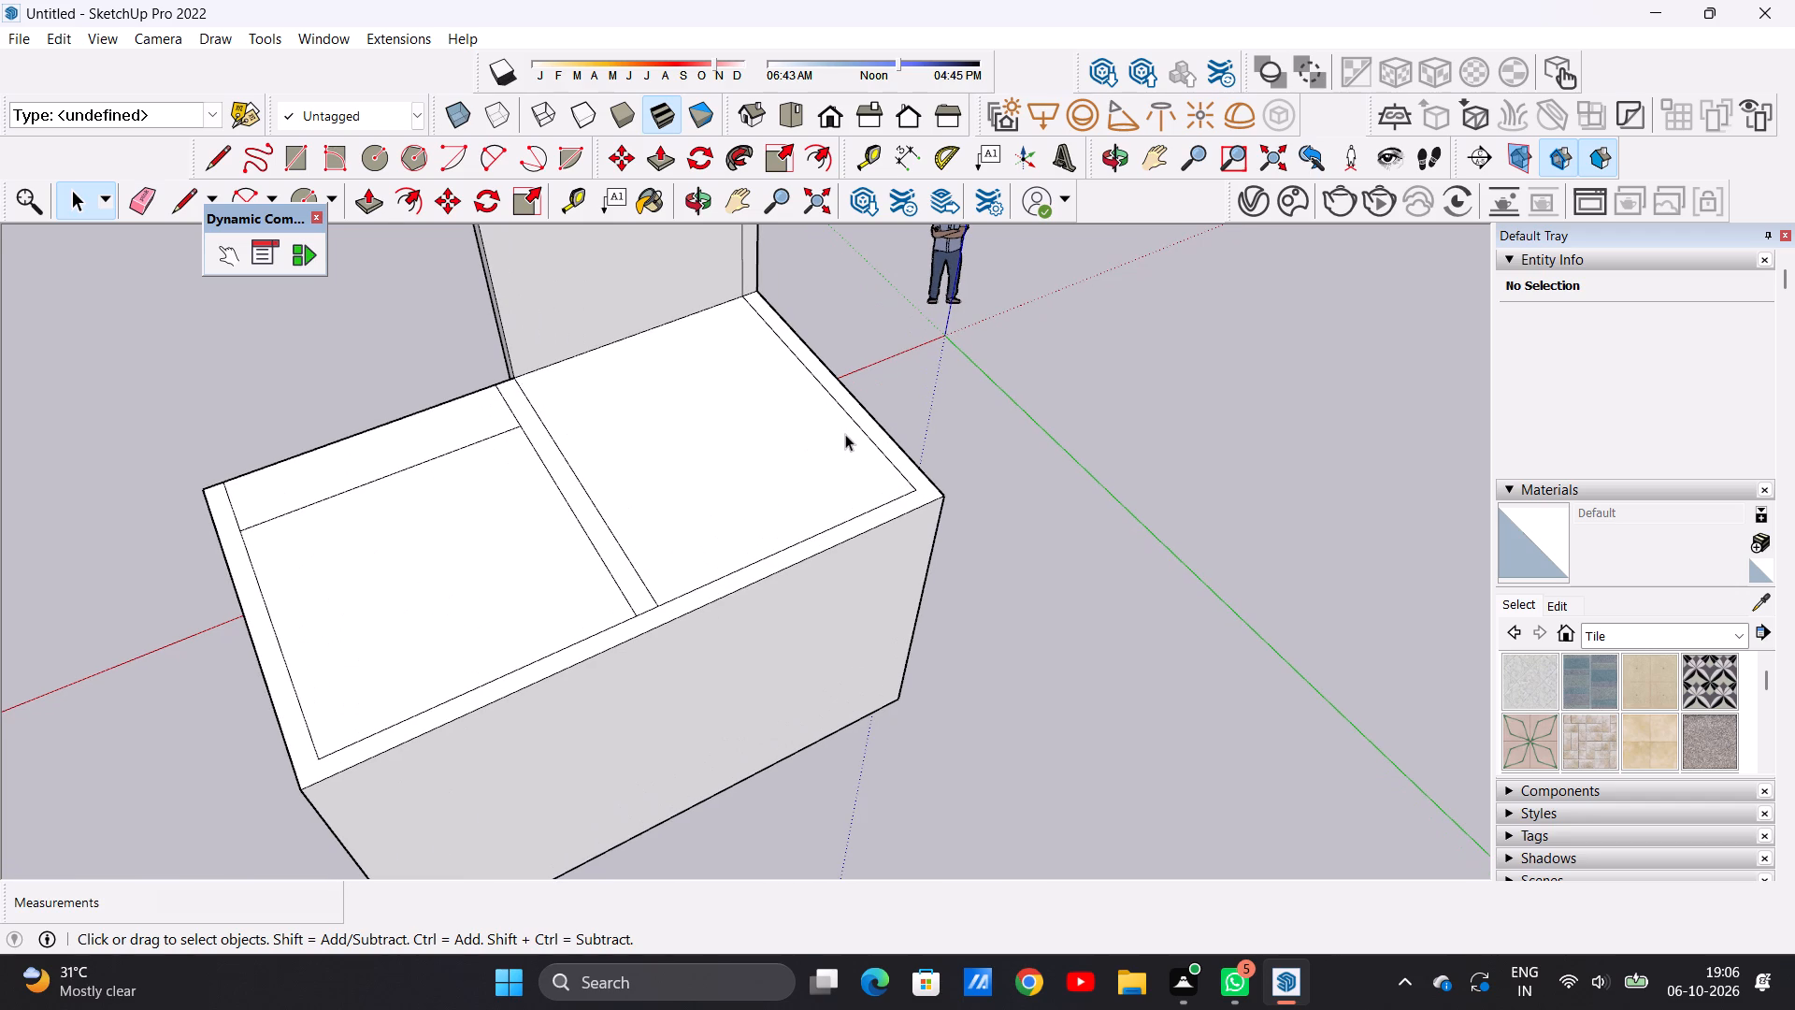
{"action": "key", "text": "p"}
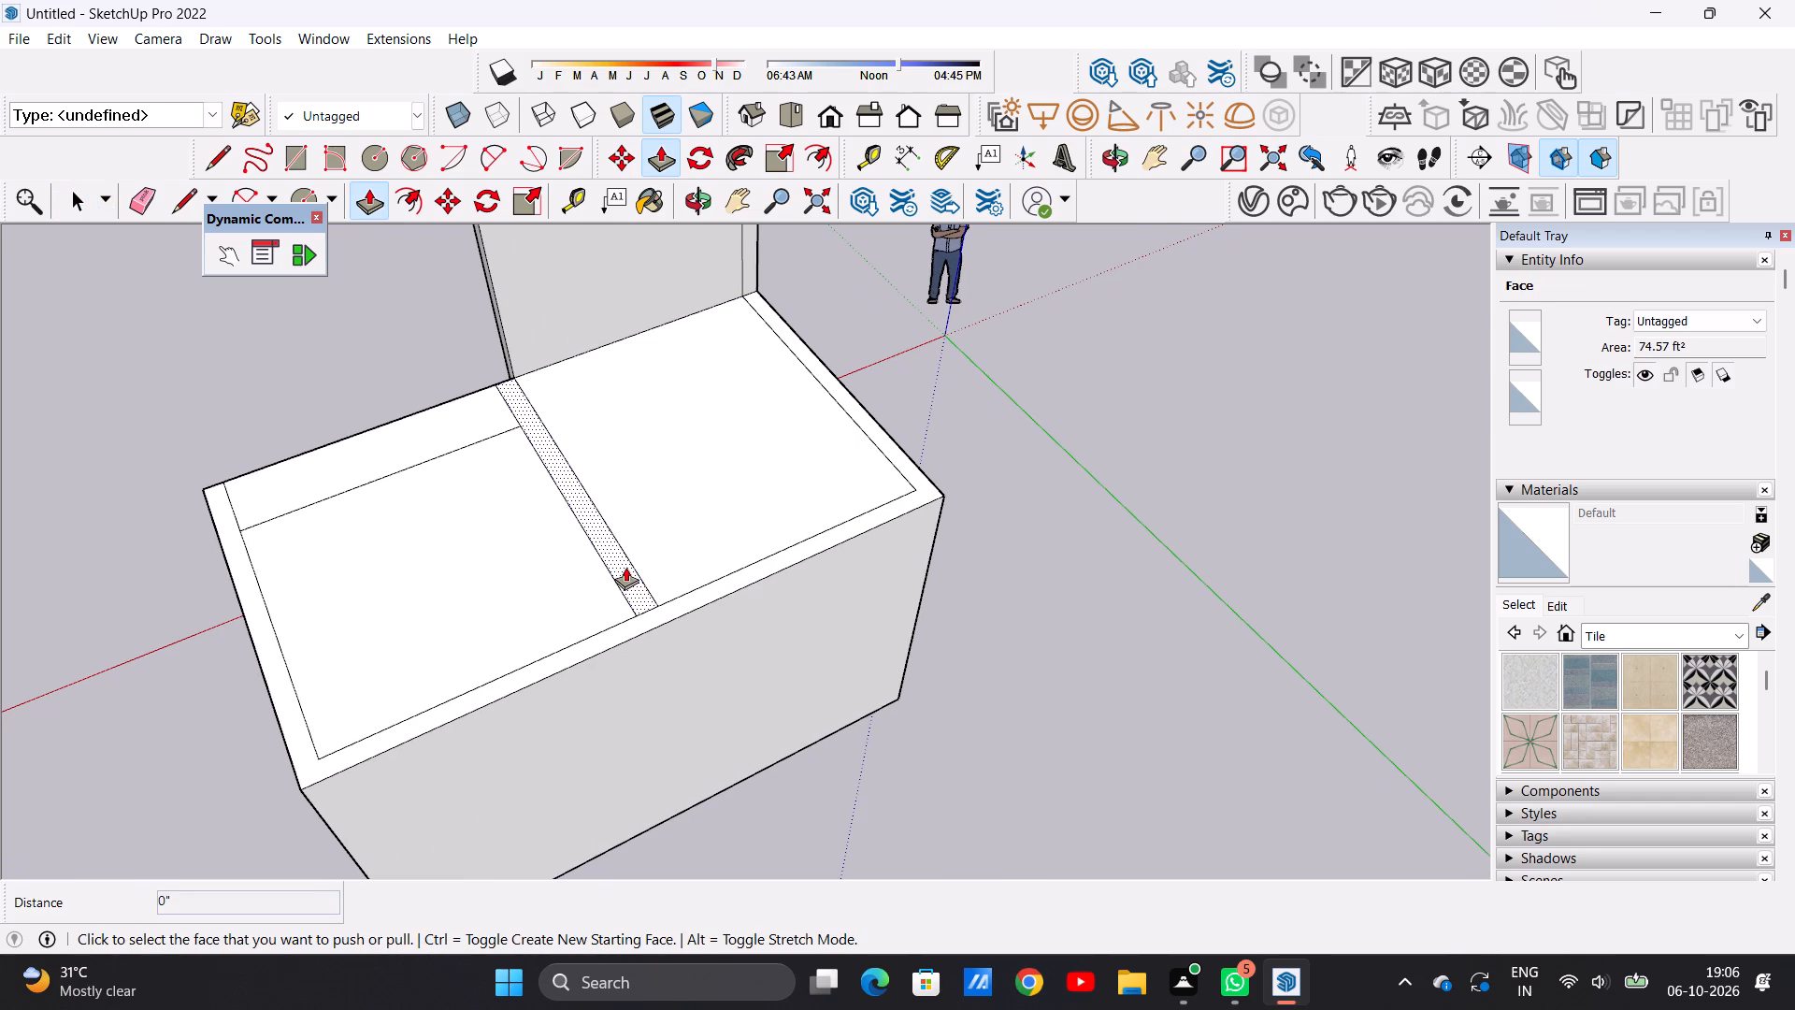
{"action": "left_click", "coordinate": [625, 567]}
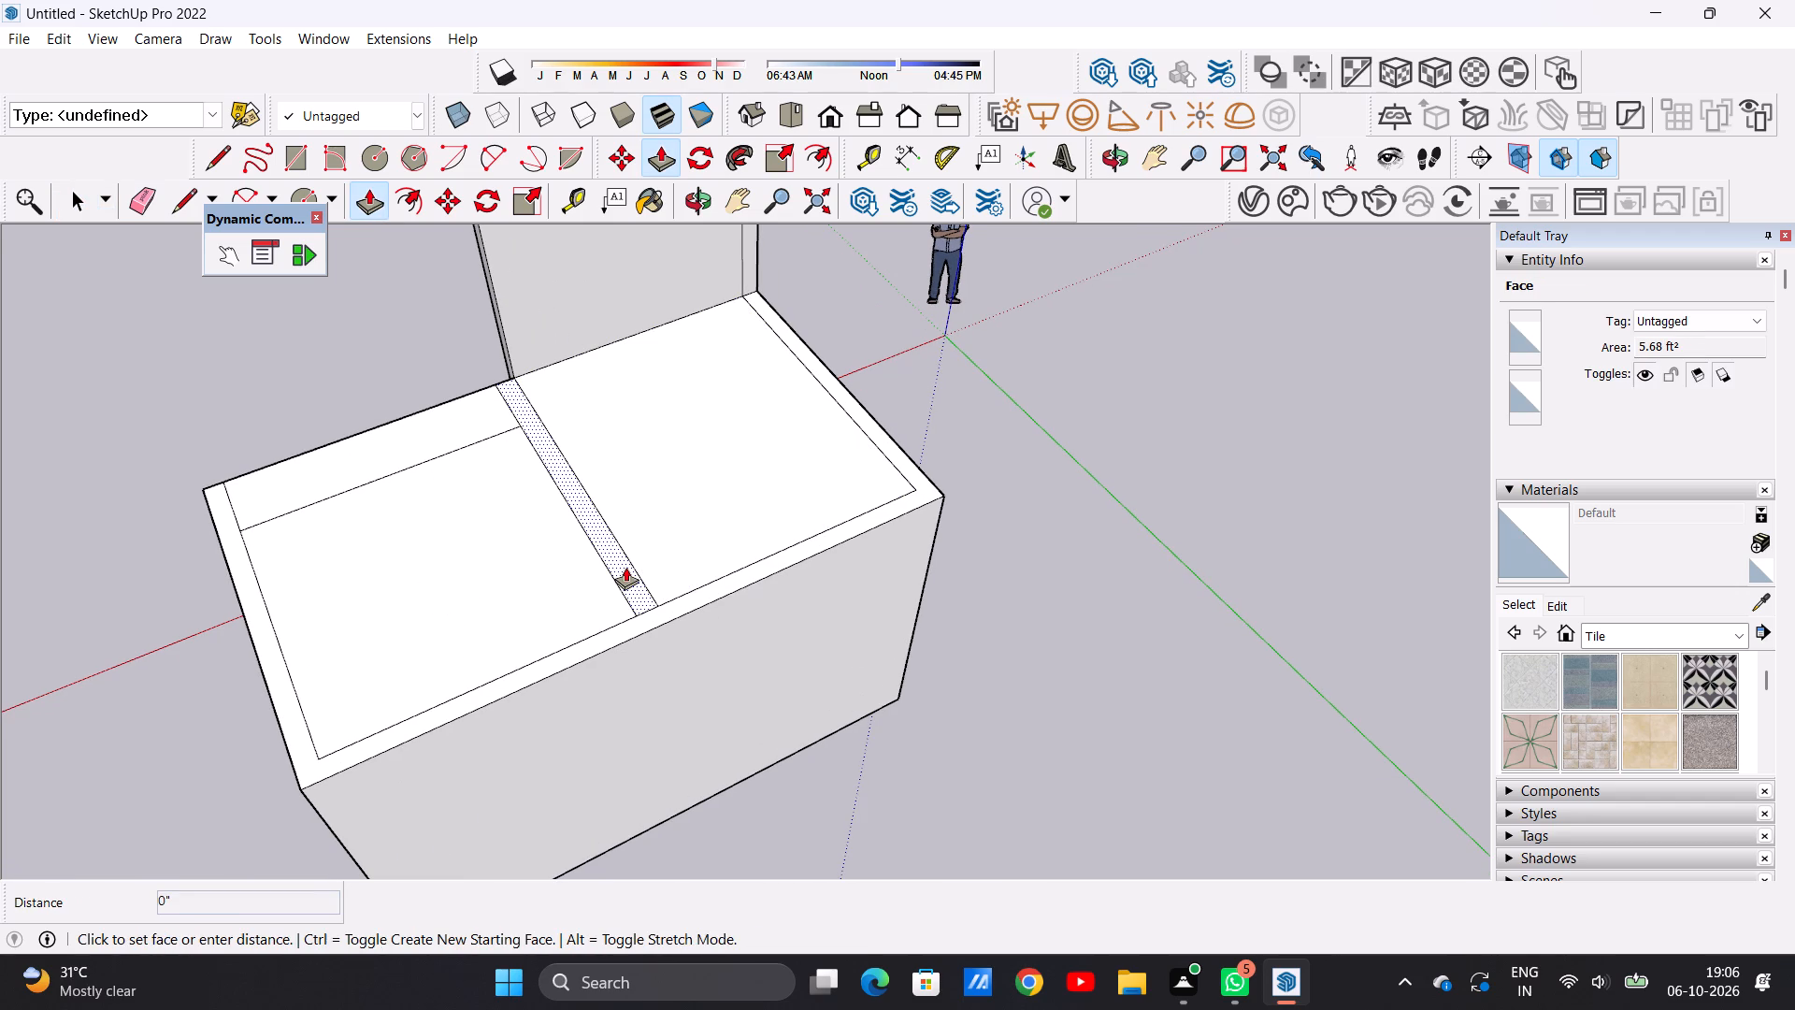
{"action": "scroll", "coordinate": [564, 569], "scroll_direction": "down", "scroll_amount": 4}
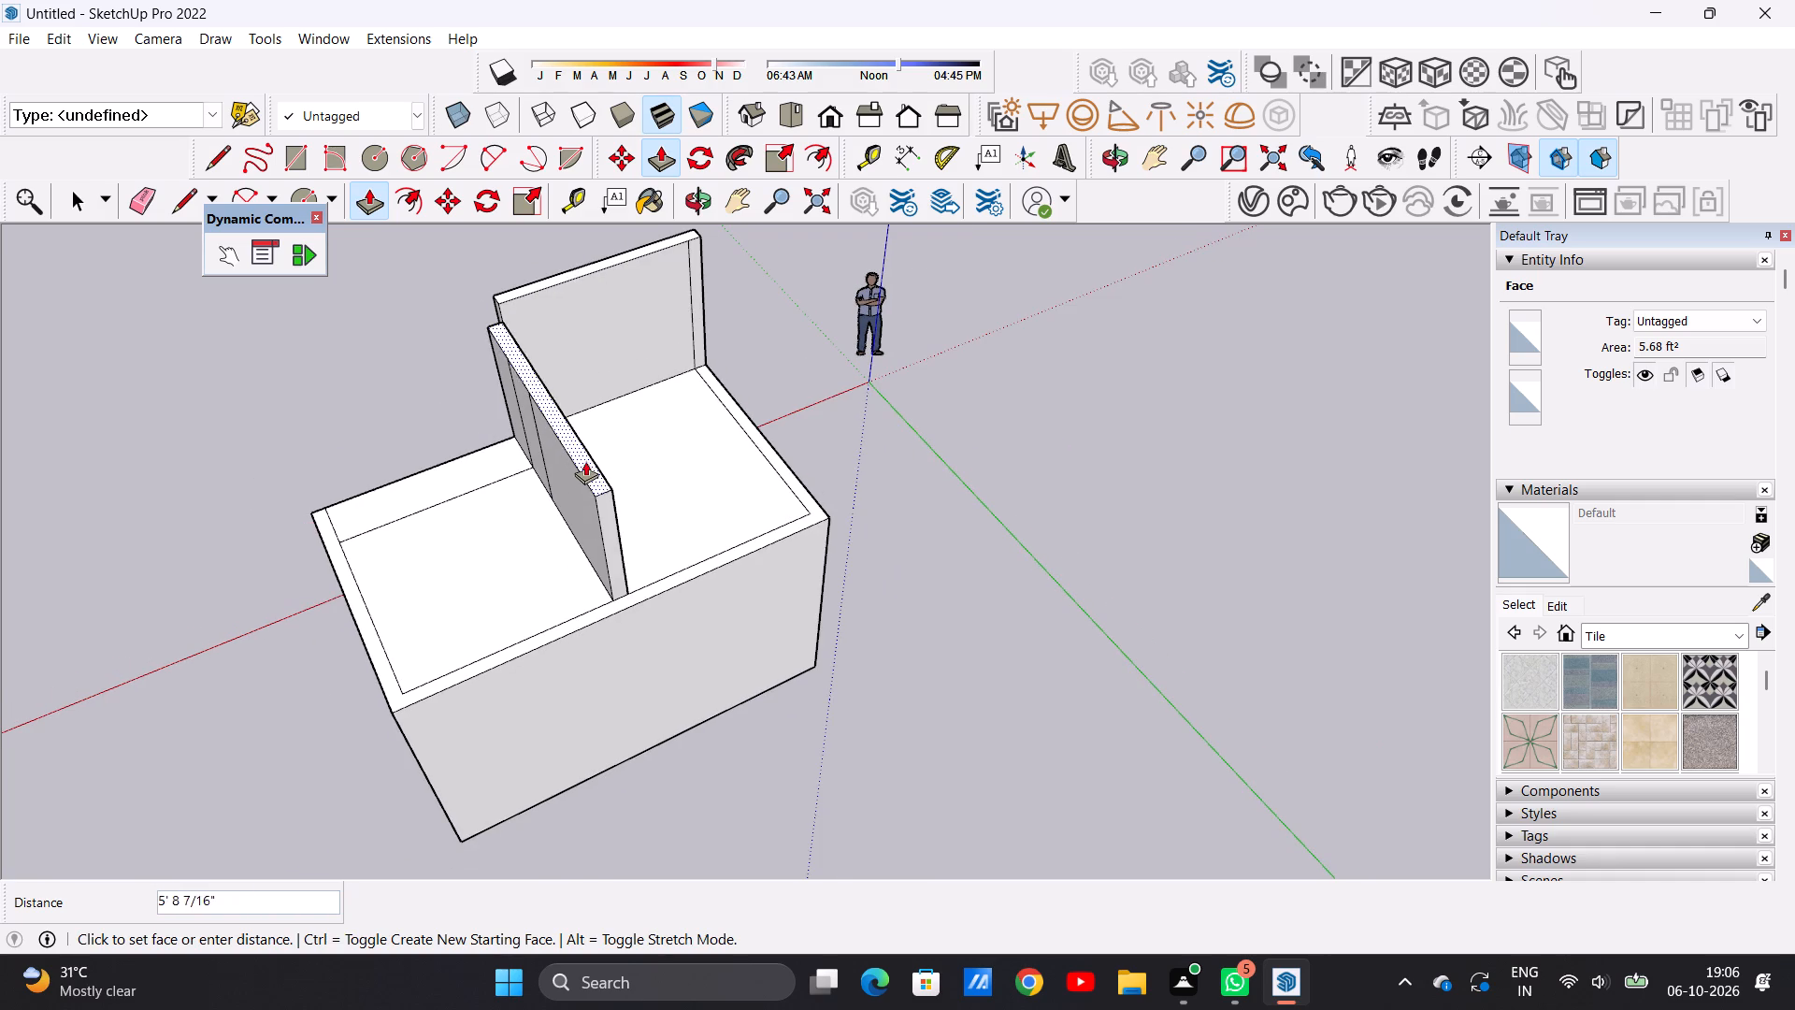
{"action": "type", "text": "10'"}
{"action": "key", "text": "Return"}
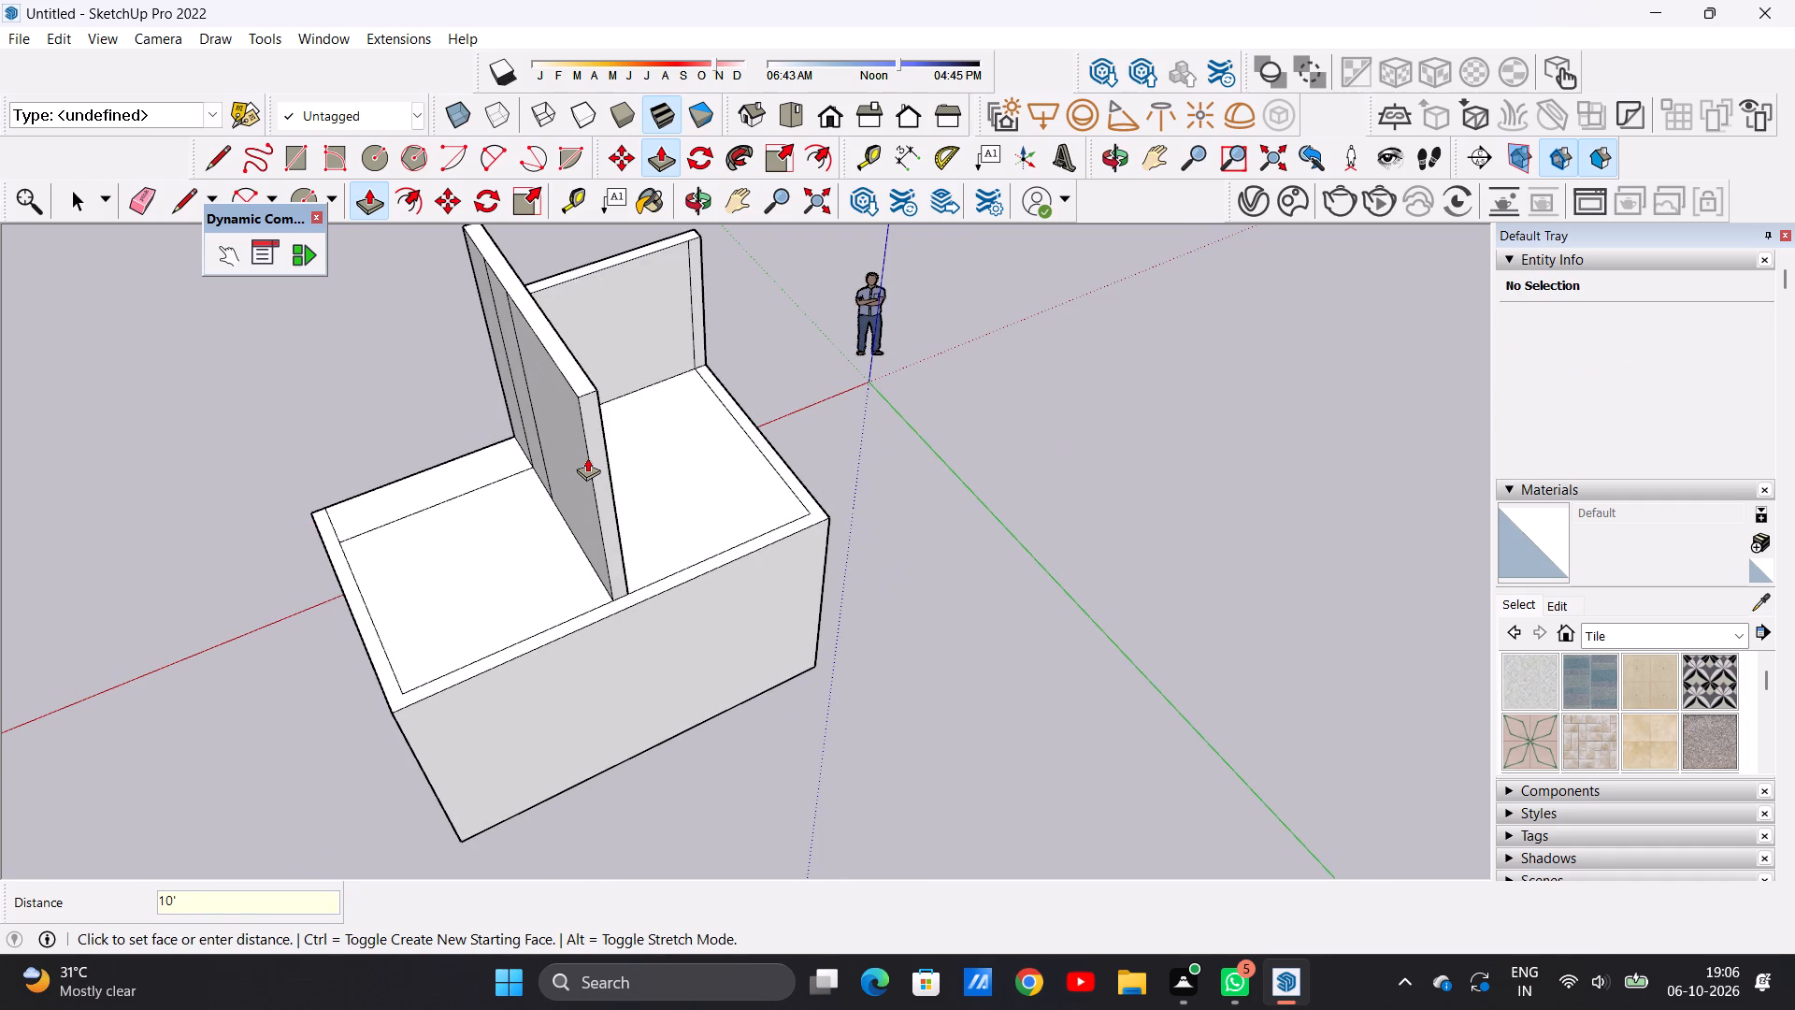
{"action": "key", "text": "space"}
Push the top of the raised partition wall down about 2', slightly above the raised front wall.
{"action": "scroll", "coordinate": [664, 473], "scroll_direction": "down", "scroll_amount": 9}
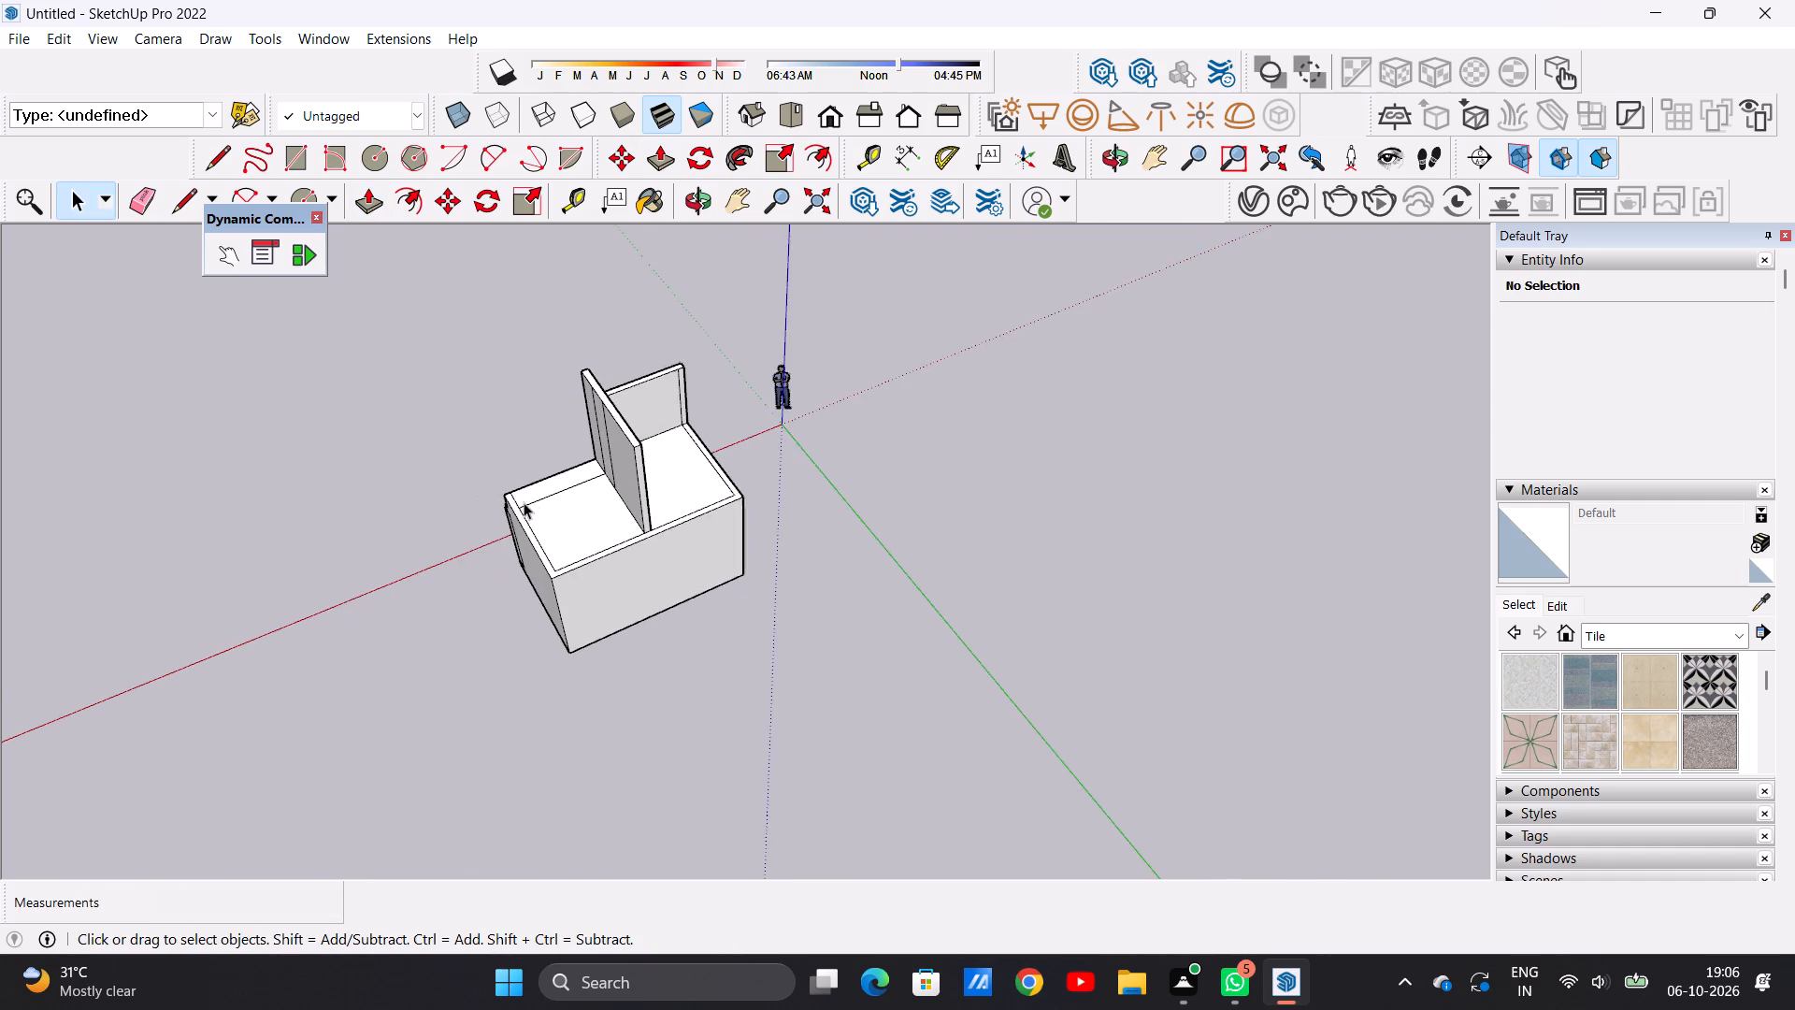
{"action": "middle_click_drag", "start_coordinate": [524, 502], "coordinate": [957, 394]}
{"action": "middle_click_drag", "start_coordinate": [660, 523], "coordinate": [1039, 447]}
{"action": "middle_click_drag", "start_coordinate": [645, 603], "coordinate": [913, 547]}
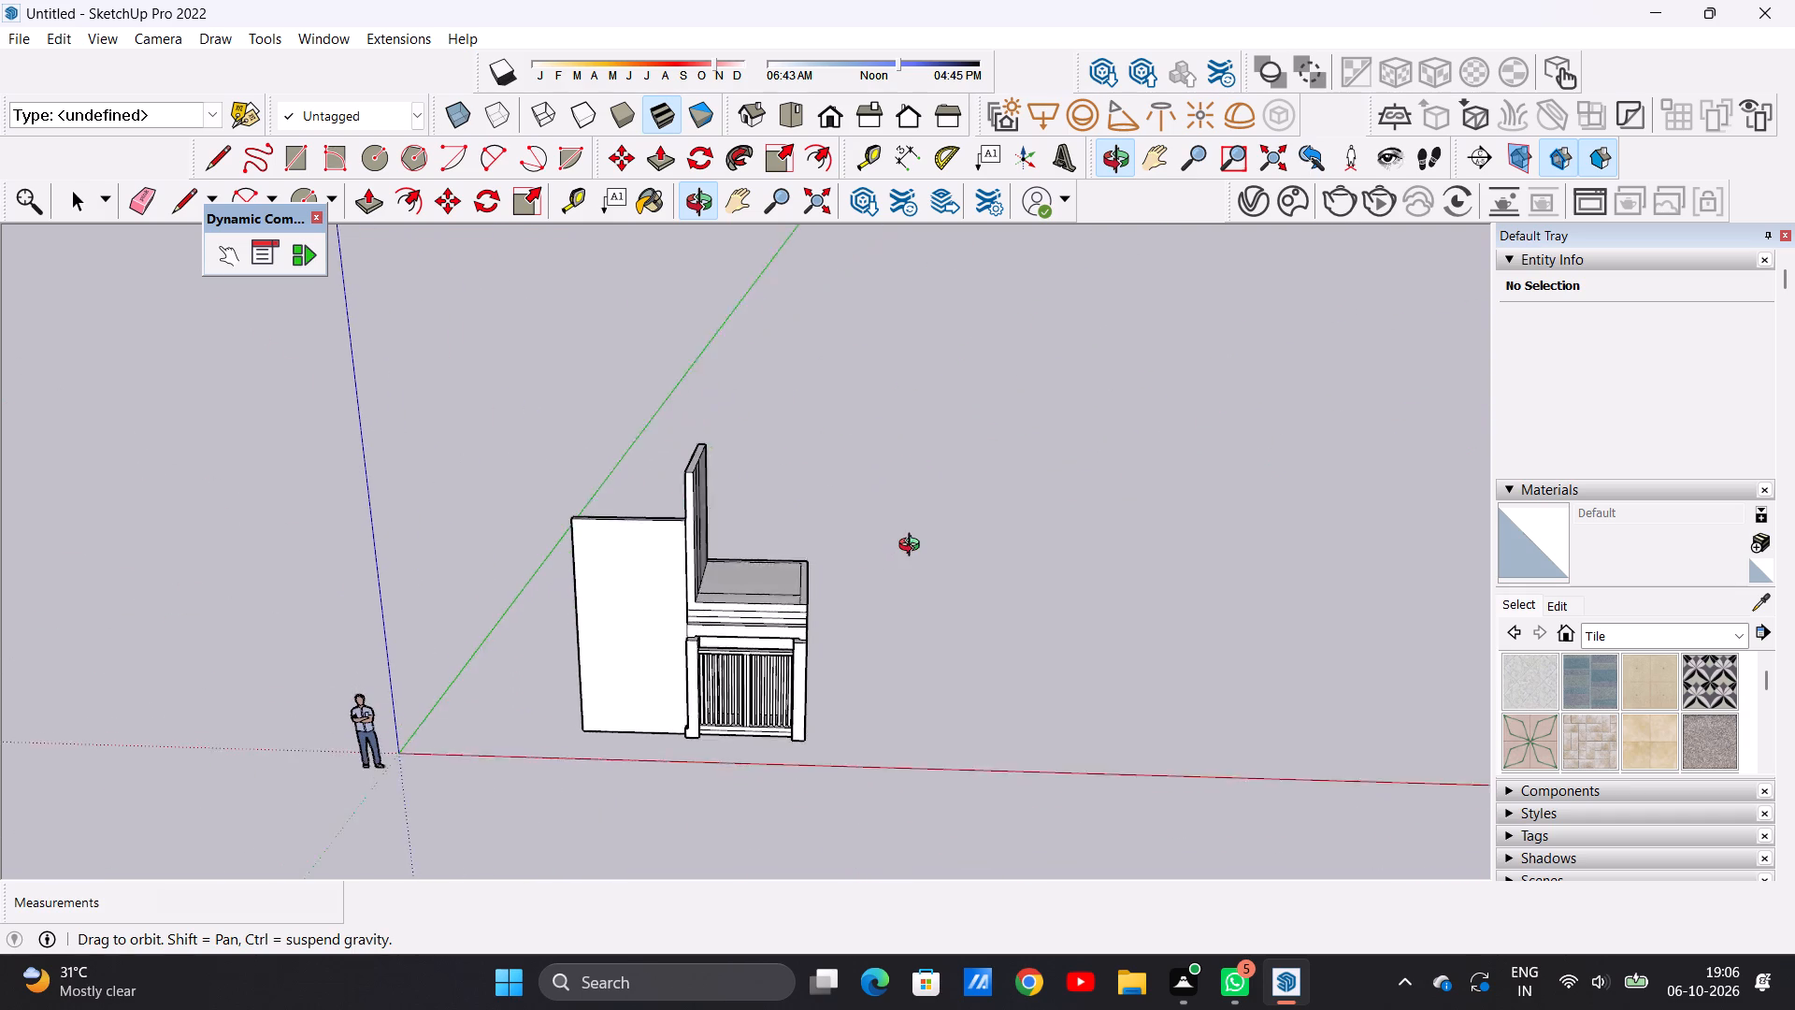
{"action": "middle_click_drag", "start_coordinate": [913, 547], "coordinate": [913, 481]}
{"action": "middle_click", "coordinate": [913, 481]}
{"action": "scroll", "coordinate": [668, 447], "scroll_direction": "up", "scroll_amount": 5}
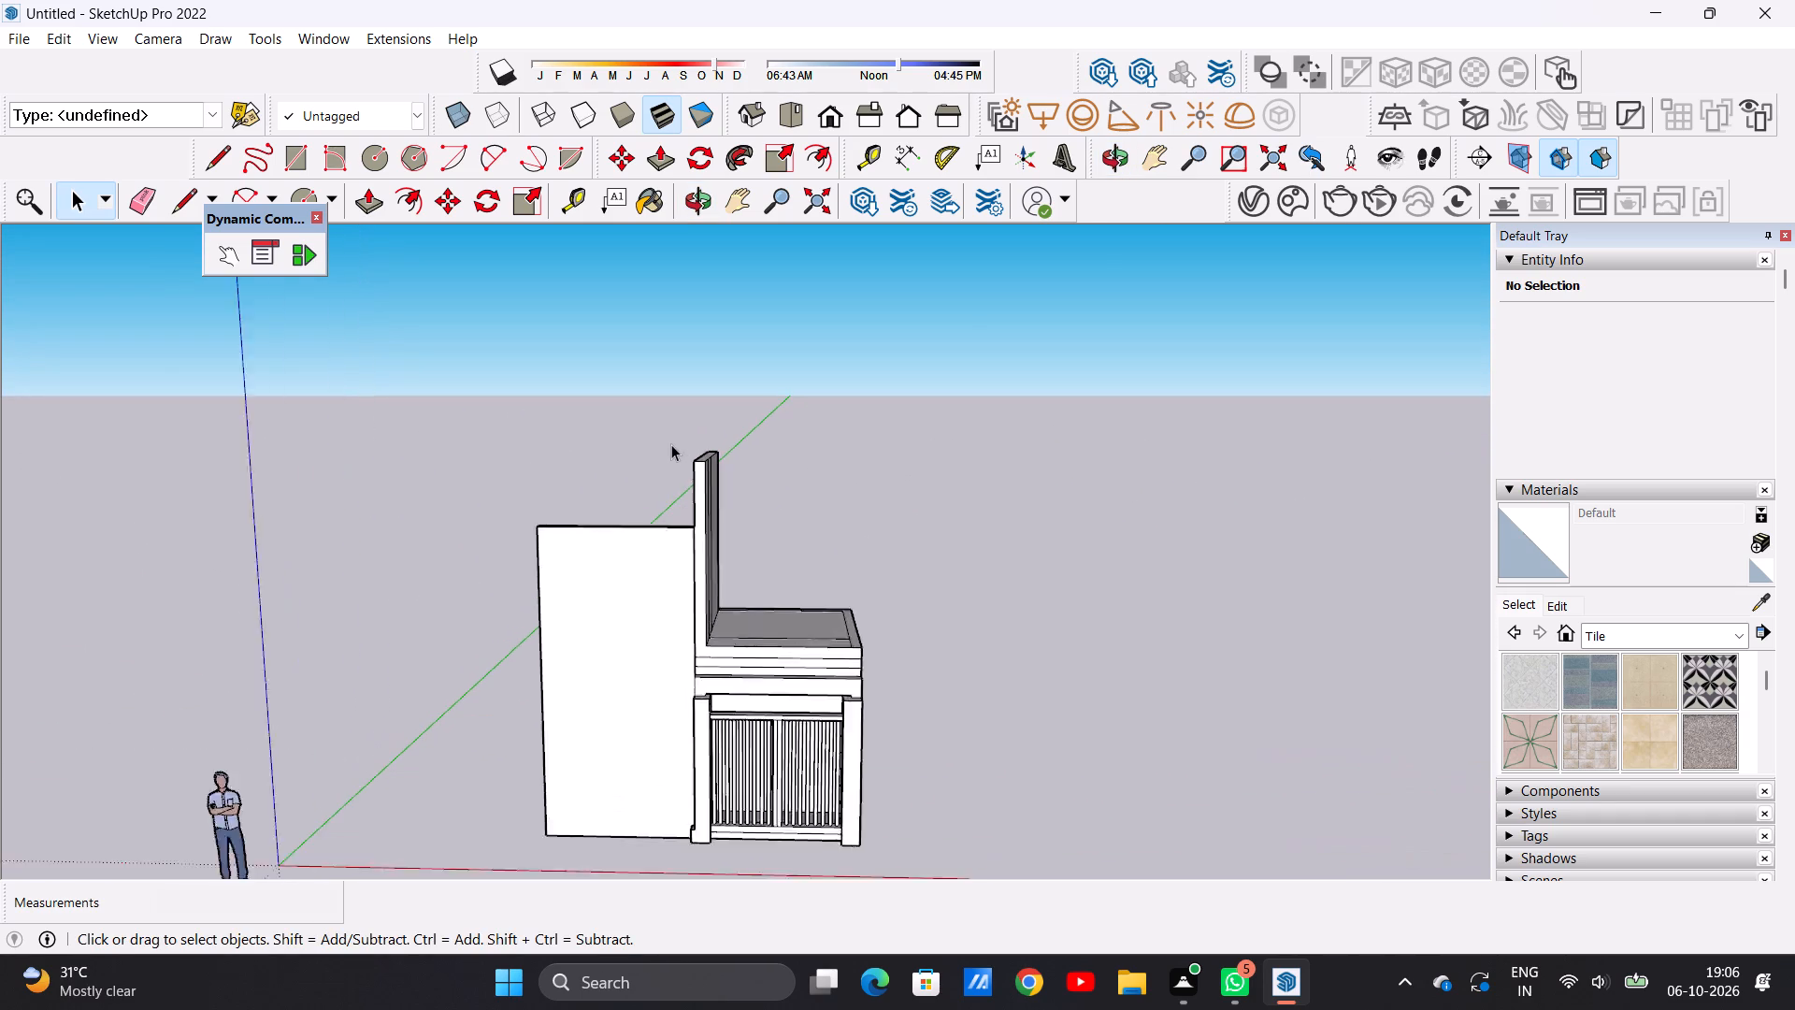
{"action": "scroll", "coordinate": [671, 444], "scroll_direction": "up", "scroll_amount": 1}
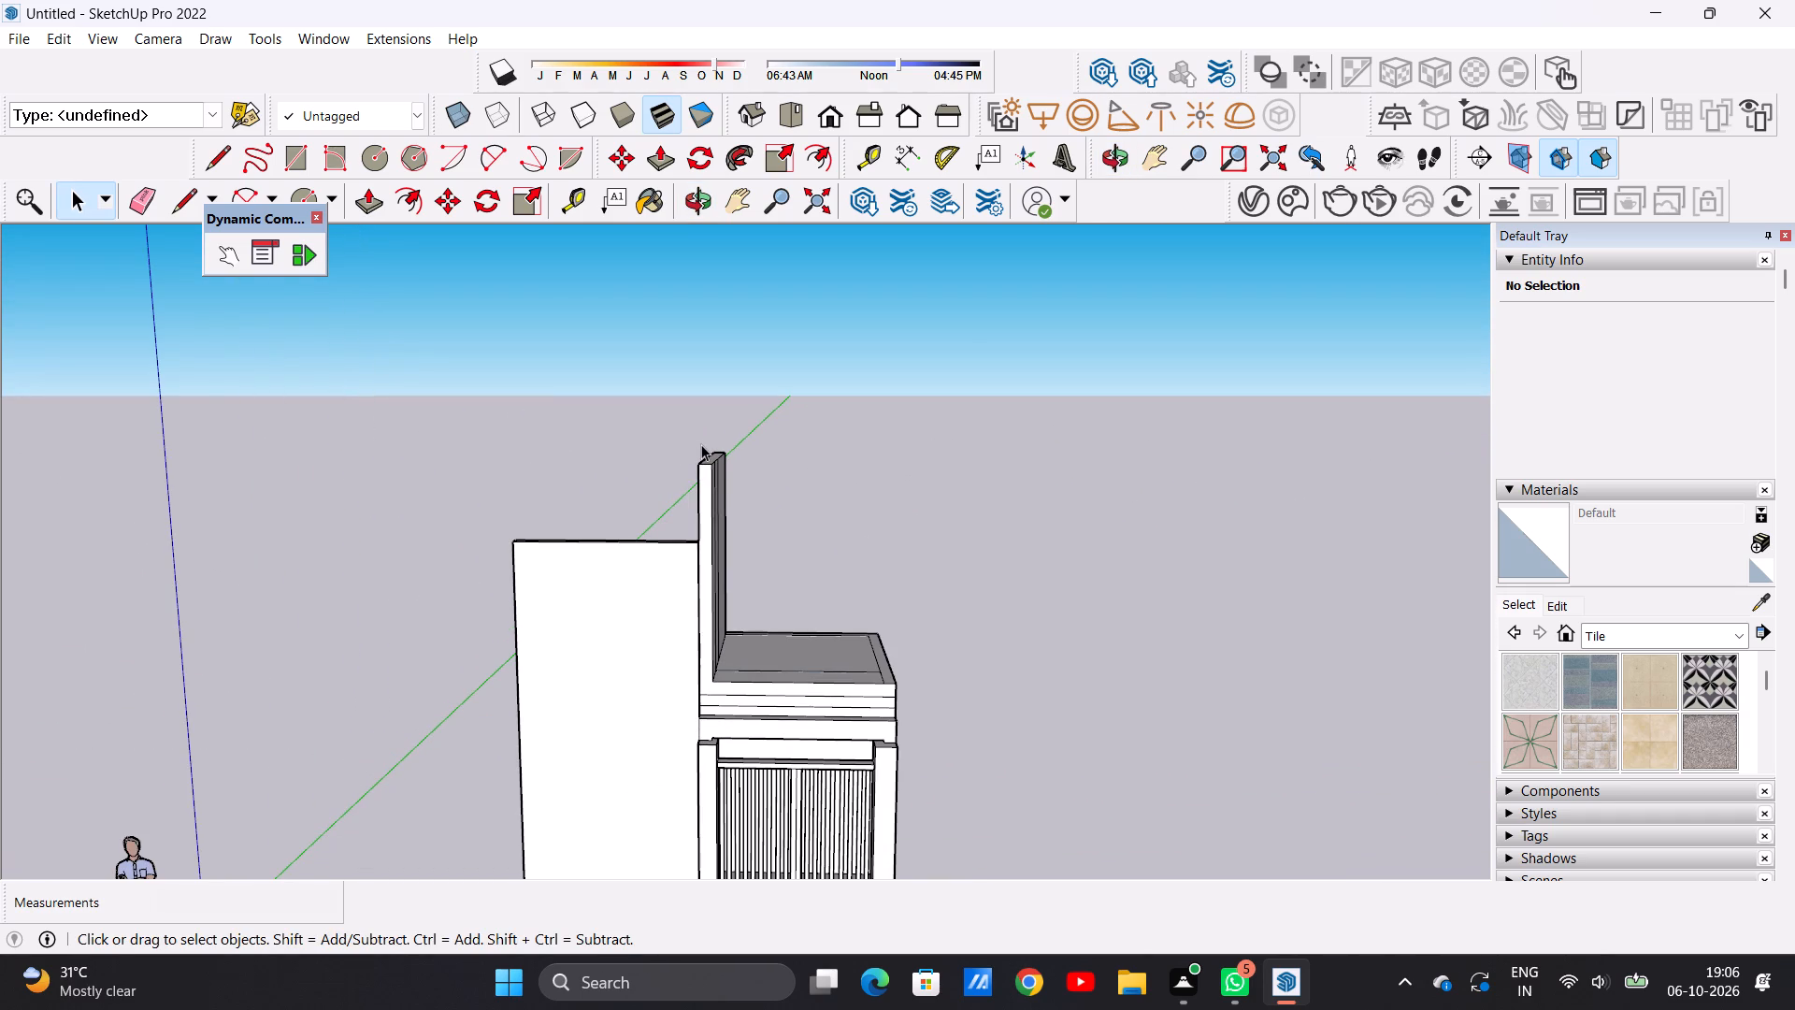
{"action": "scroll", "coordinate": [701, 450], "scroll_direction": "down", "scroll_amount": 10}
{"action": "scroll", "coordinate": [729, 483], "scroll_direction": "up", "scroll_amount": 10}
{"action": "middle_click_drag", "start_coordinate": [687, 463], "coordinate": [682, 648]}
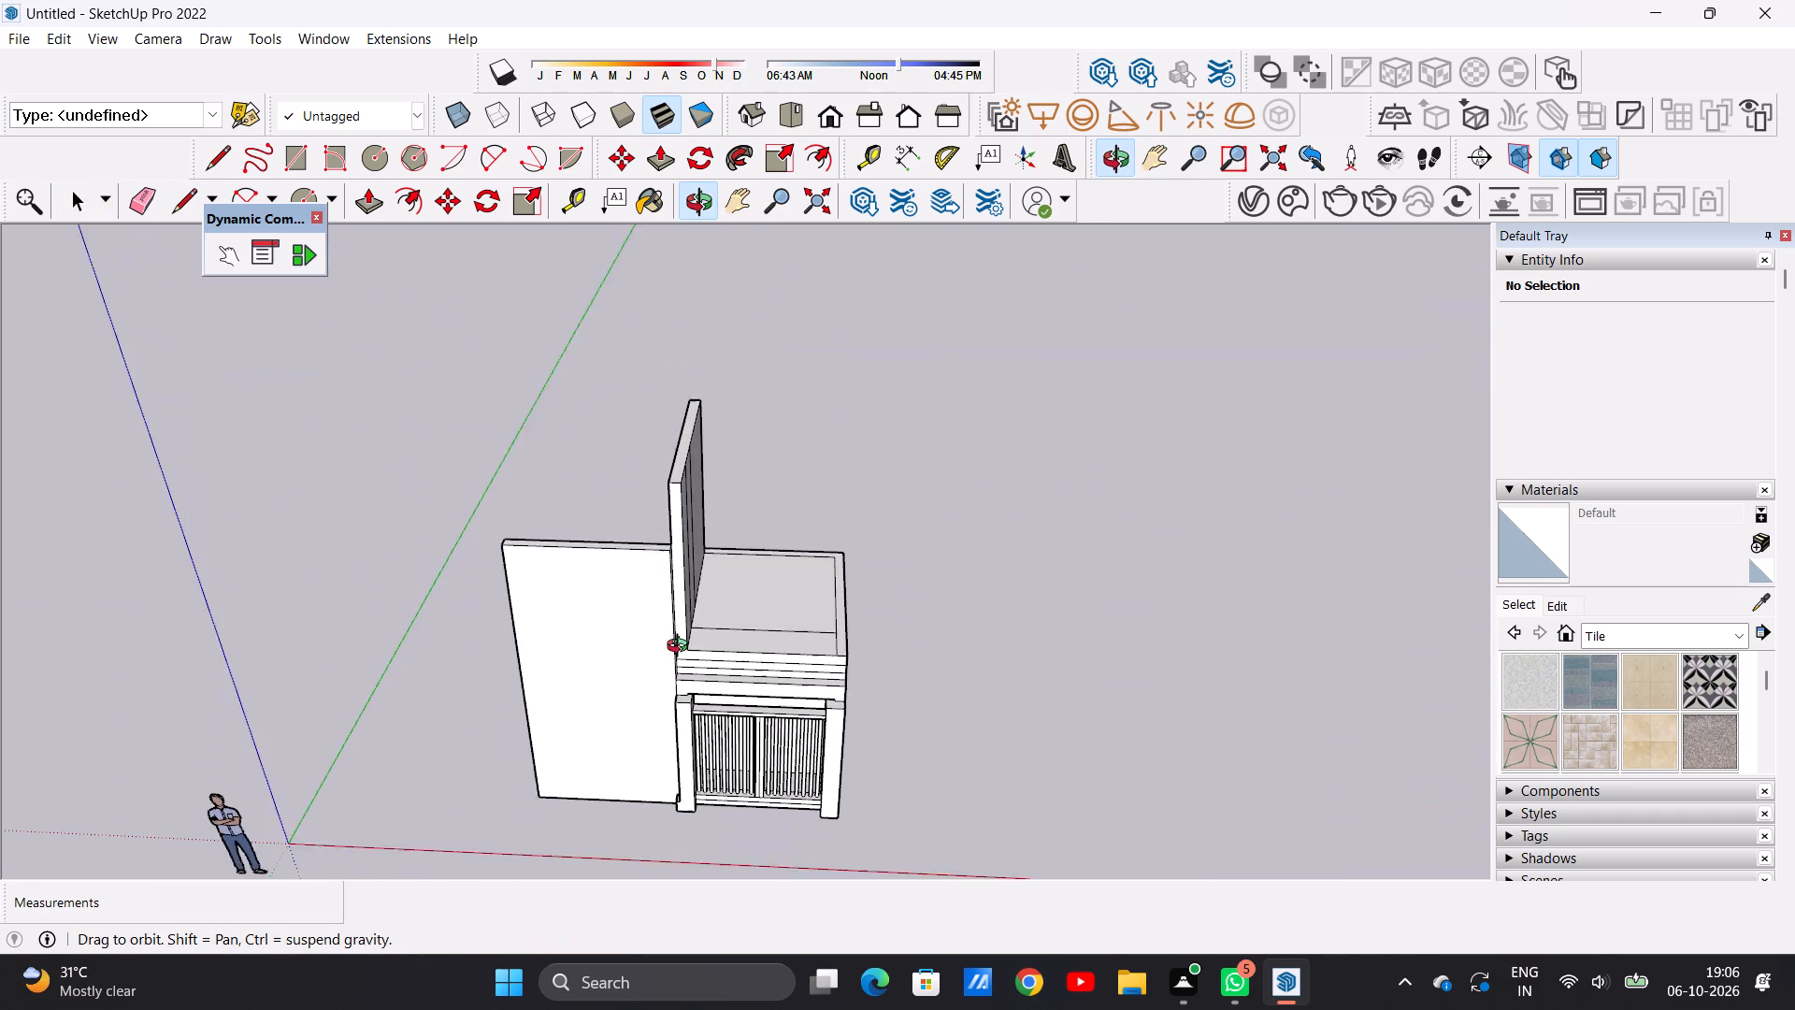
{"action": "middle_click_drag", "start_coordinate": [682, 648], "coordinate": [682, 649]}
{"action": "scroll", "coordinate": [682, 488], "scroll_direction": "up", "scroll_amount": 7}
{"action": "key", "text": "p"}
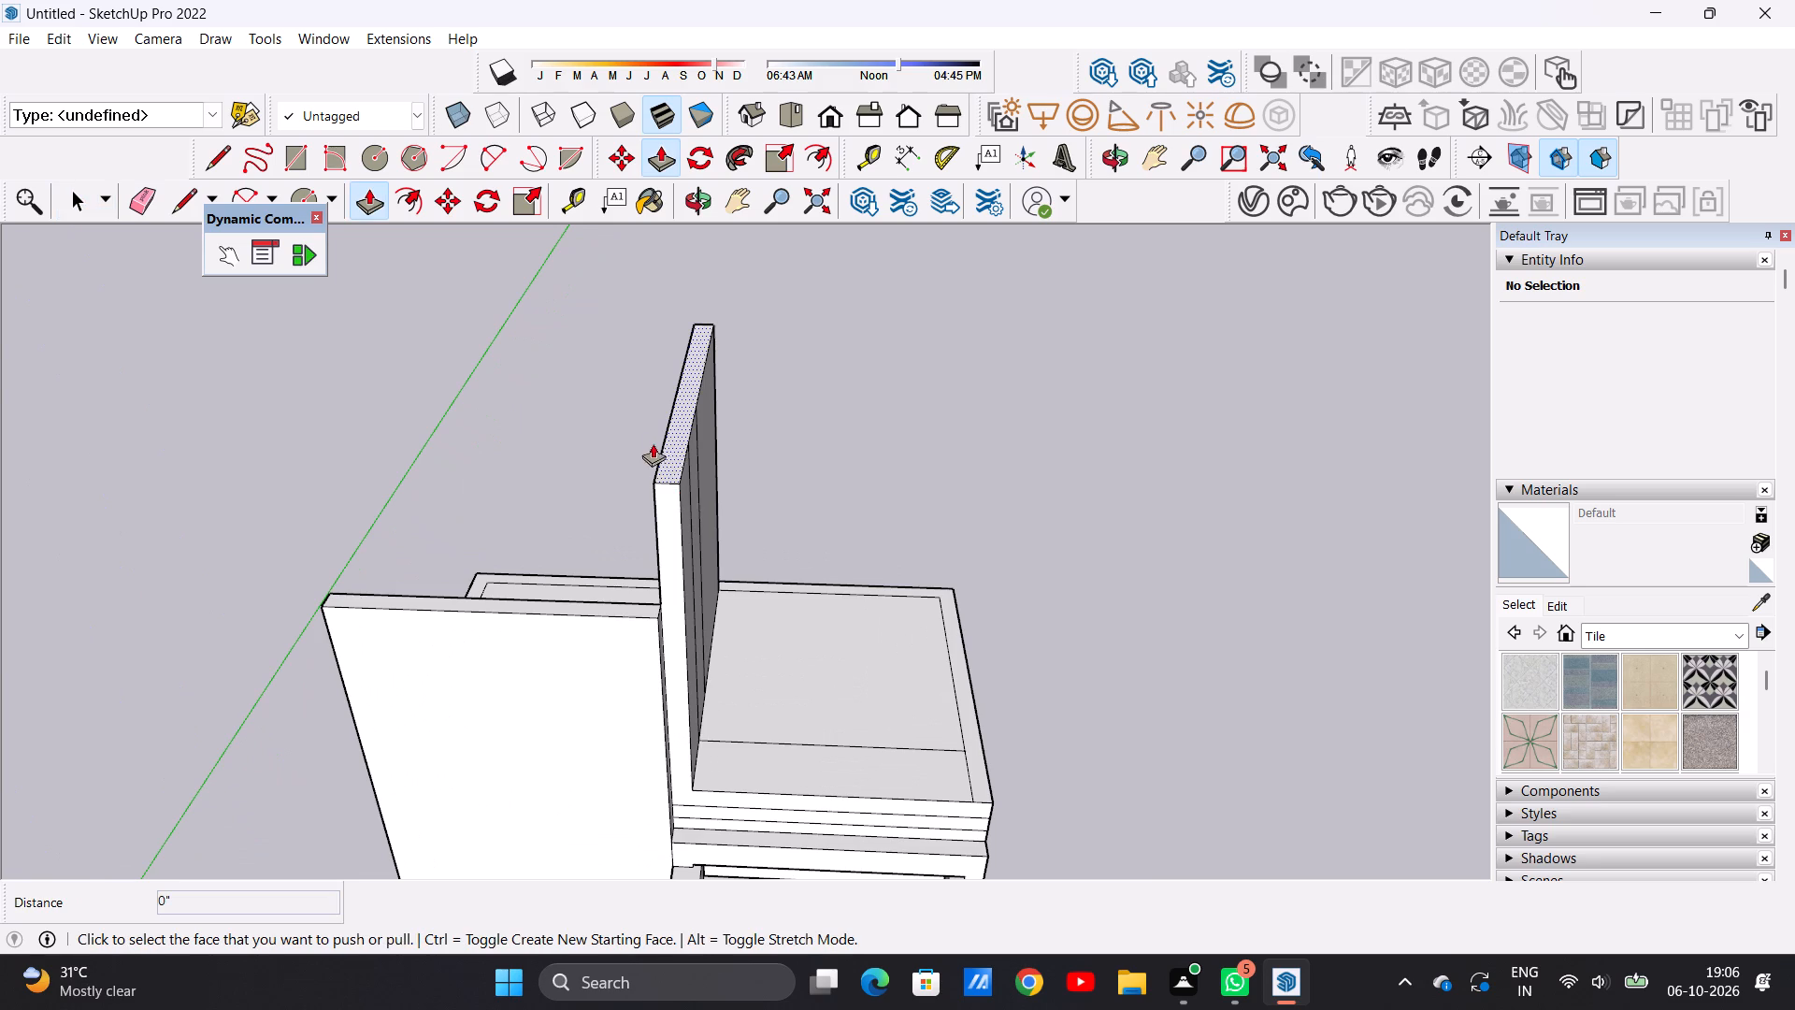
{"action": "scroll", "coordinate": [663, 443], "scroll_direction": "up", "scroll_amount": 4}
{"action": "left_click", "coordinate": [670, 463]}
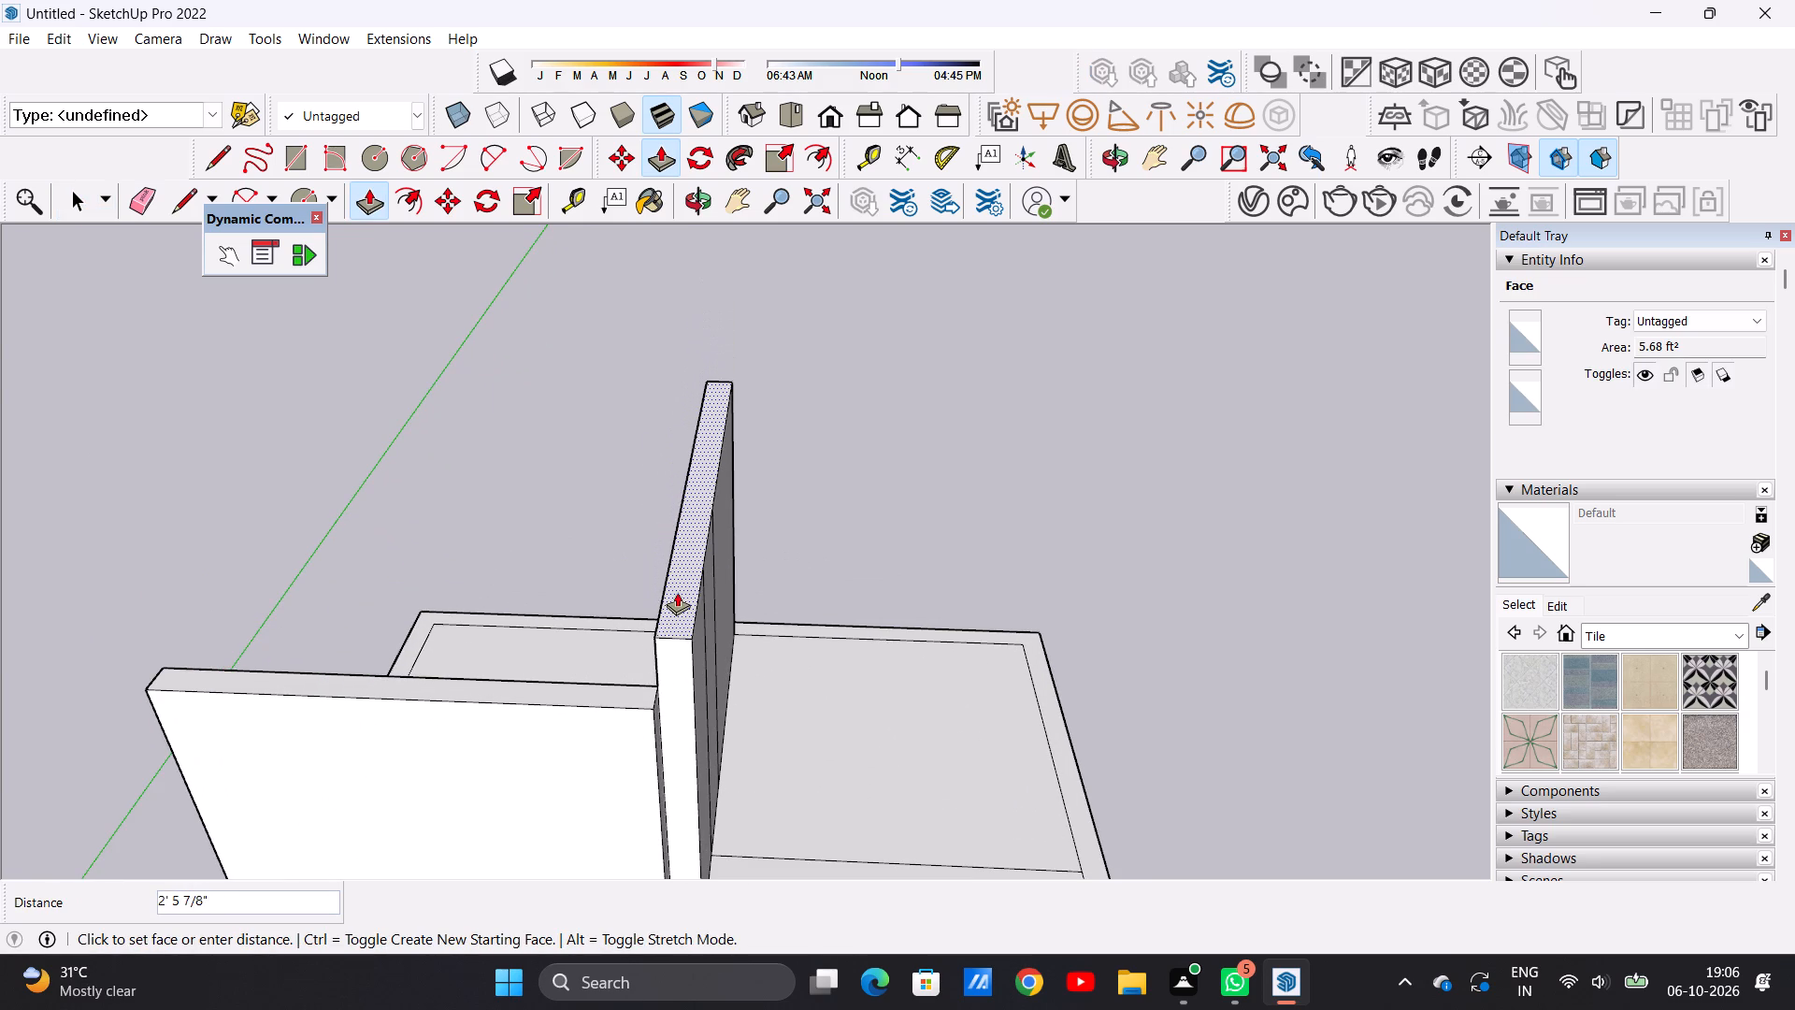
{"action": "left_click", "coordinate": [683, 570]}
{"action": "key", "text": "space"}
{"action": "scroll", "coordinate": [742, 619], "scroll_direction": "down", "scroll_amount": 7}
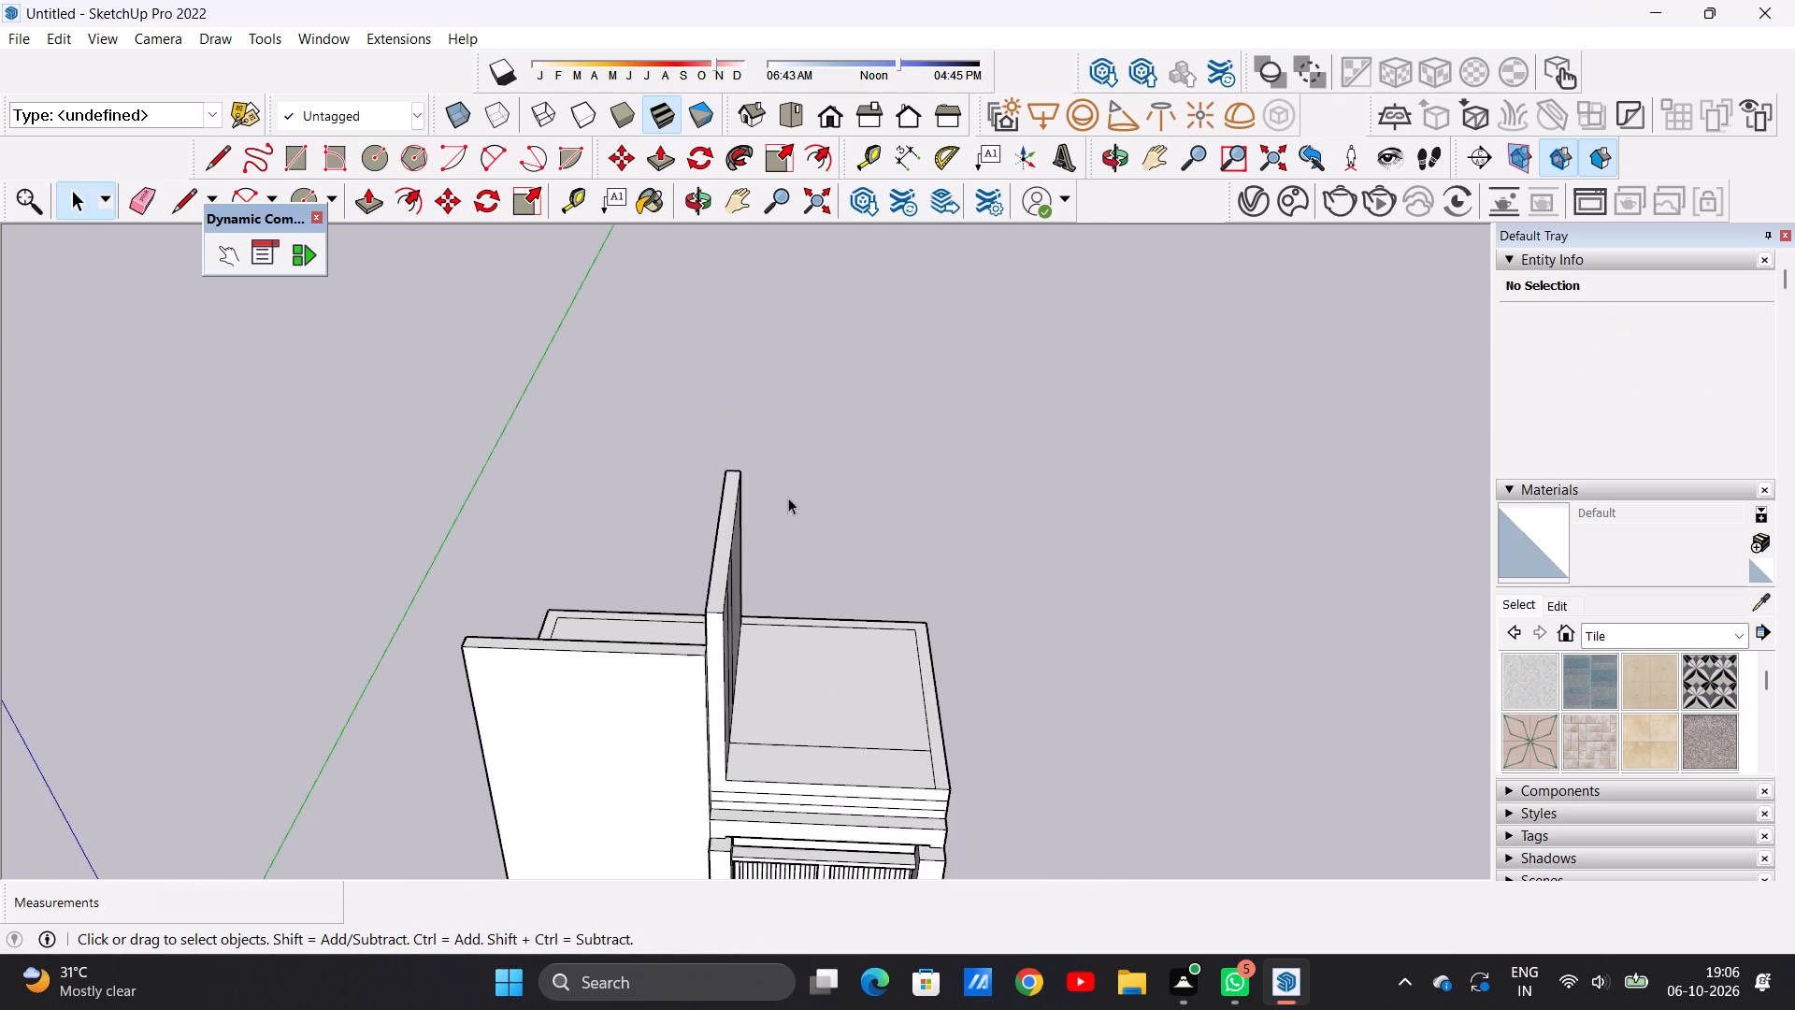
Pull the perimeter wall strip along the sides and rear up about 7' 11 3/8" with a new starting face, level with the partition's top.
{"action": "middle_click_drag", "start_coordinate": [726, 745], "coordinate": [740, 596]}
{"action": "scroll", "coordinate": [617, 603], "scroll_direction": "down", "scroll_amount": 3}
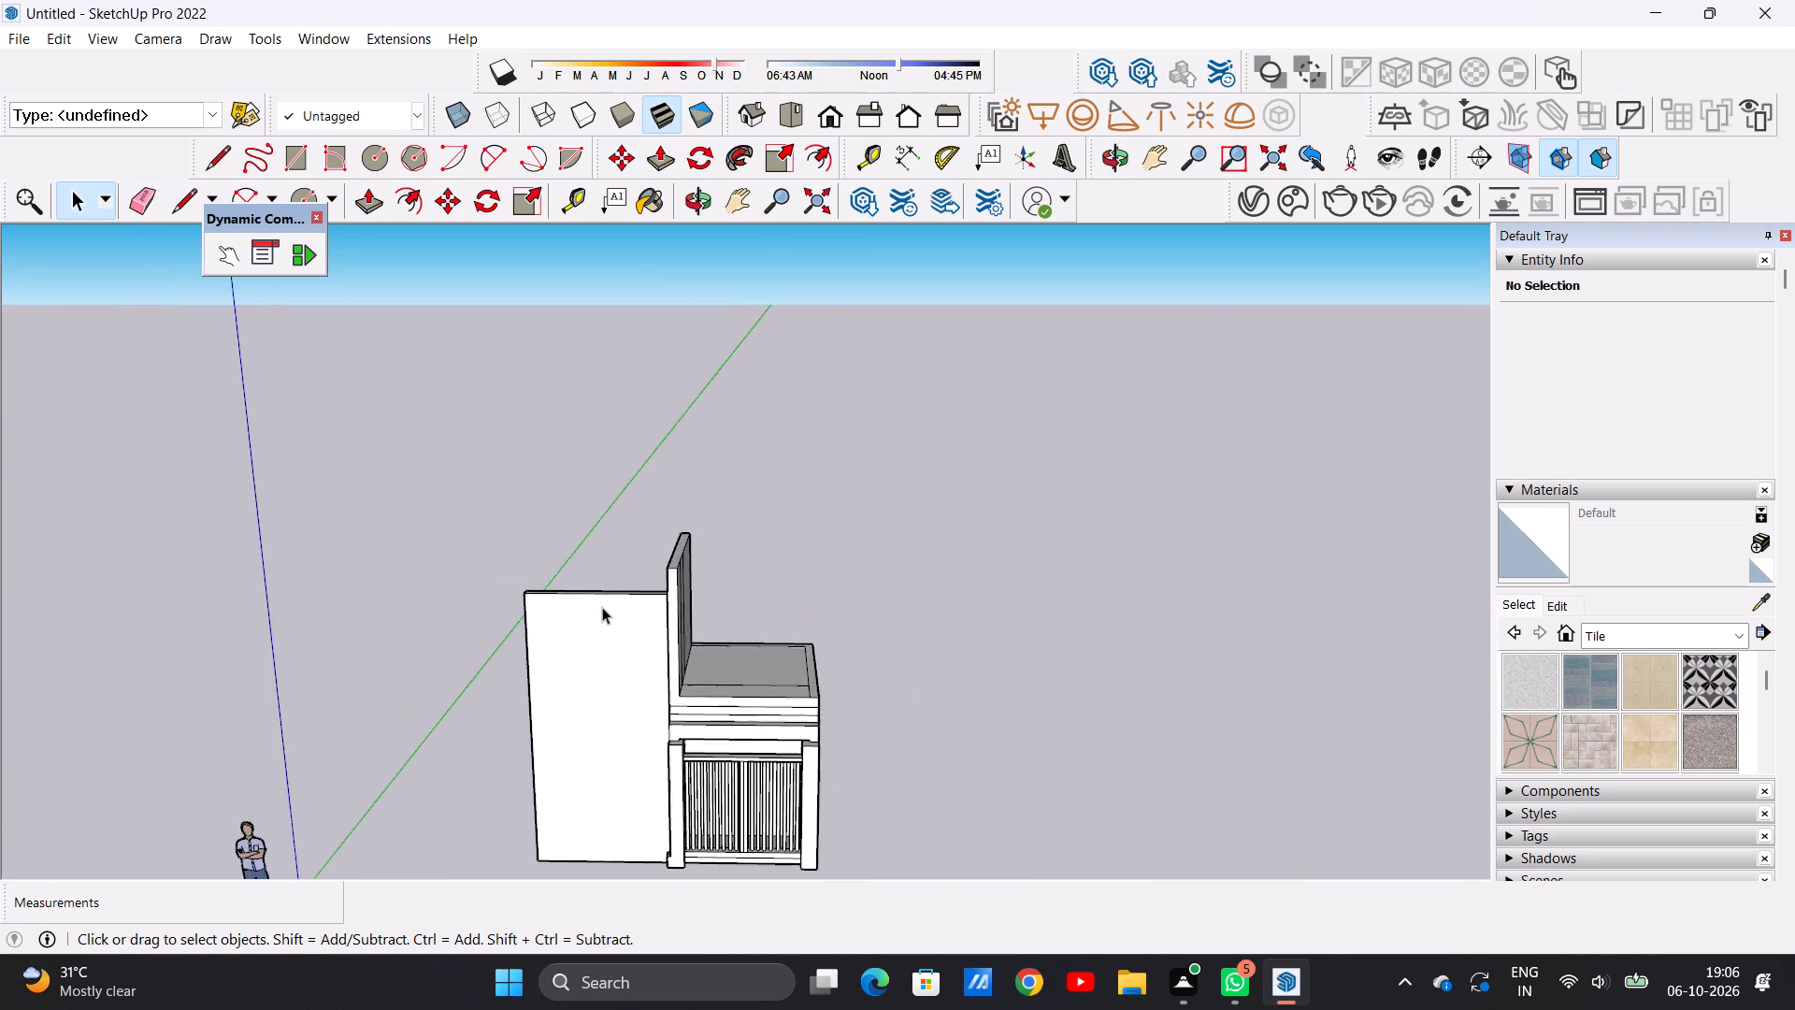
{"action": "scroll", "coordinate": [602, 607], "scroll_direction": "down", "scroll_amount": 4}
{"action": "middle_click_drag", "start_coordinate": [841, 632], "coordinate": [706, 807]}
{"action": "scroll", "coordinate": [794, 622], "scroll_direction": "up", "scroll_amount": 8}
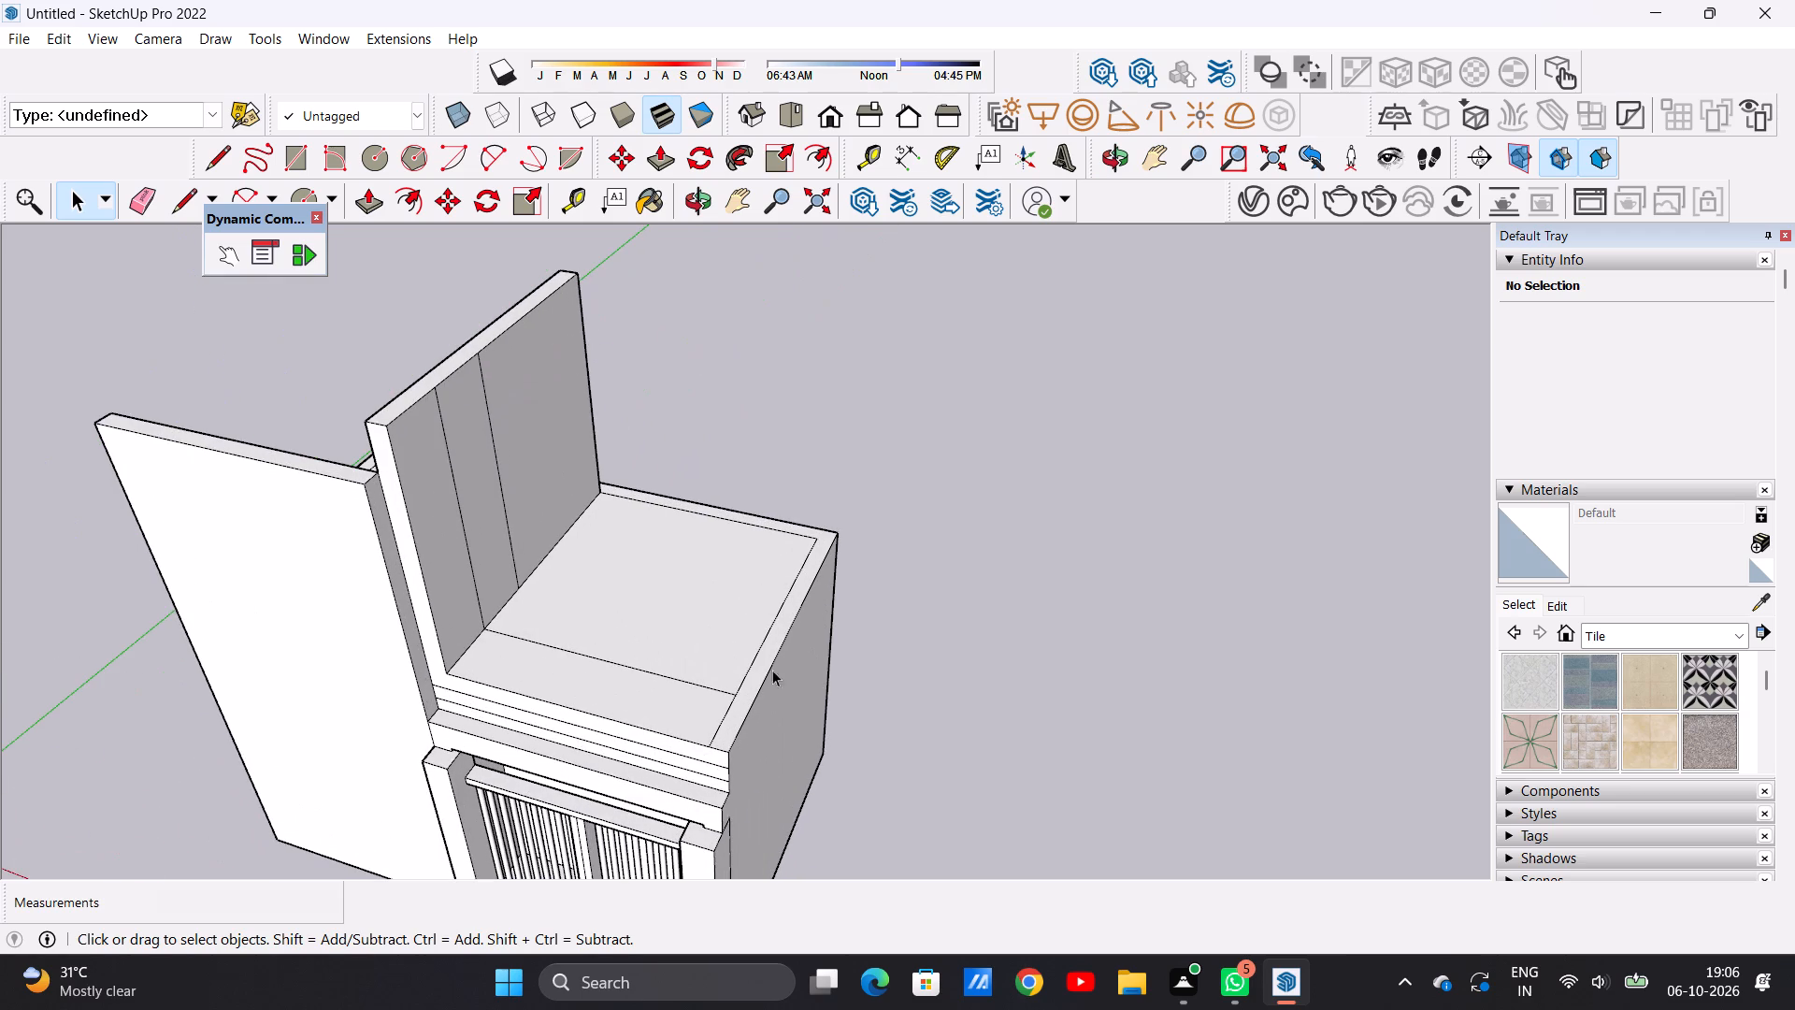
{"action": "middle_click_drag", "start_coordinate": [664, 639], "coordinate": [669, 768]}
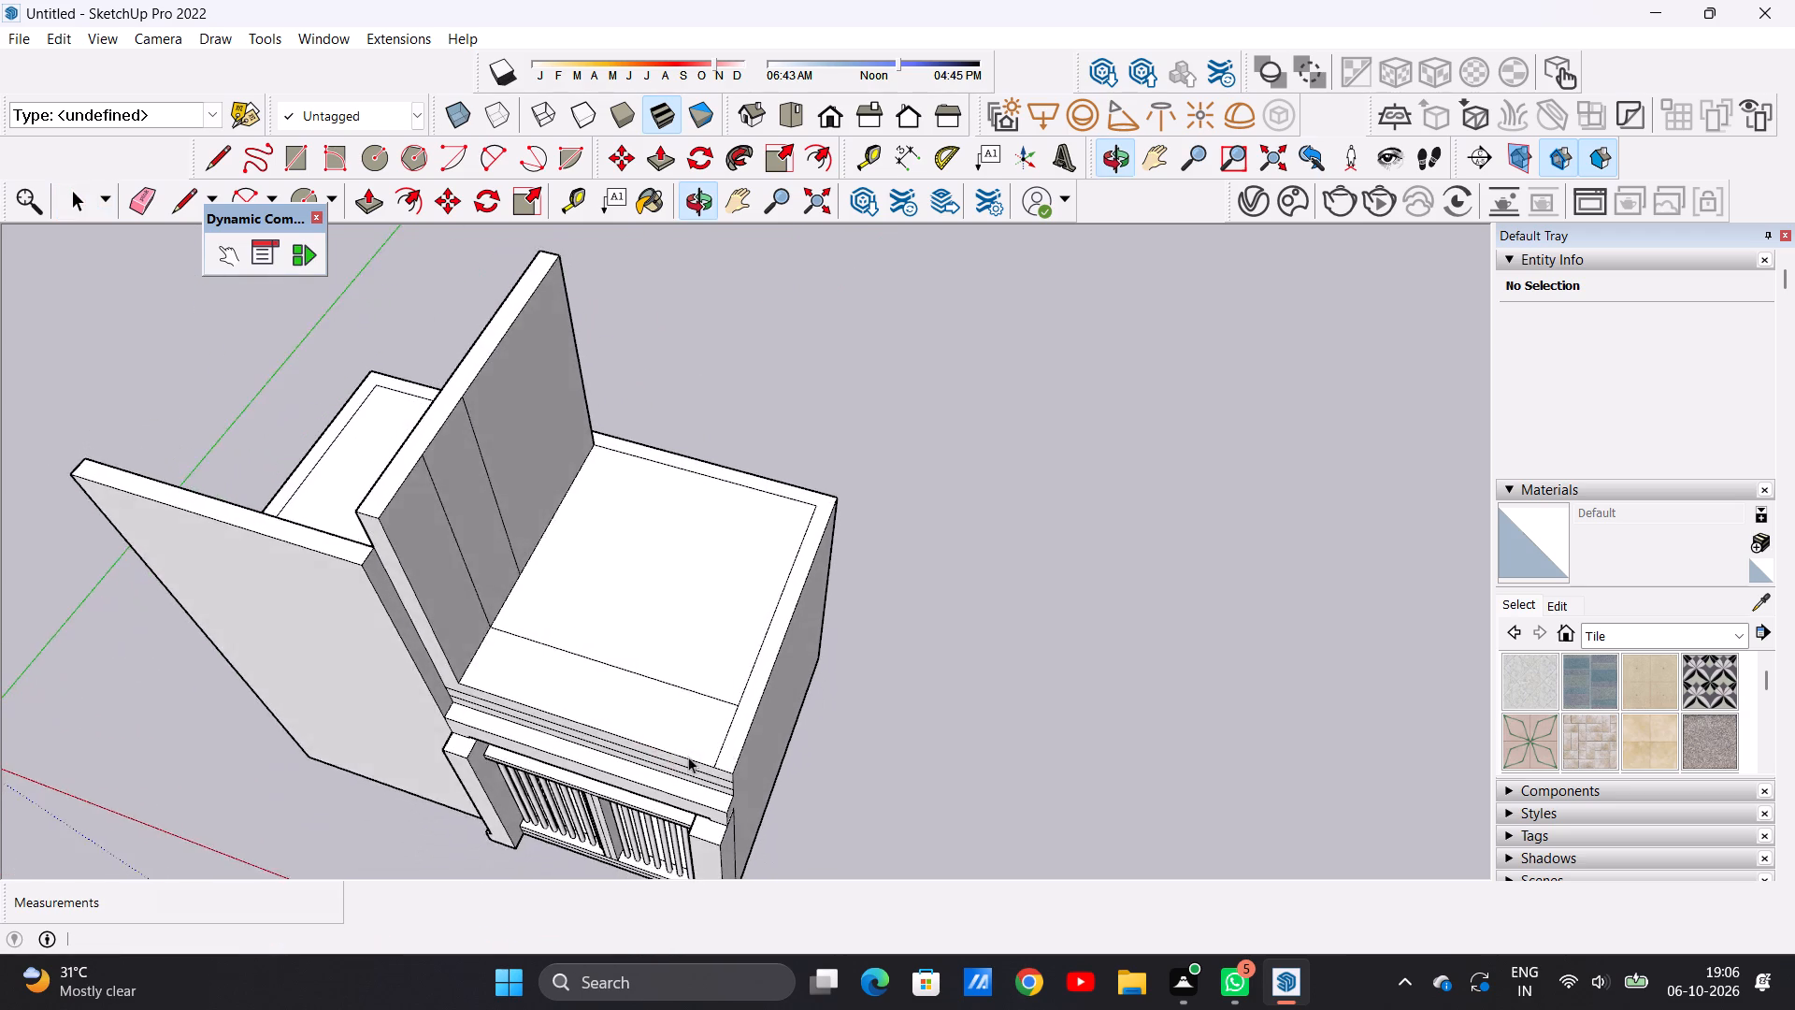
{"action": "scroll", "coordinate": [725, 747], "scroll_direction": "up", "scroll_amount": 7}
{"action": "key", "text": "p"}
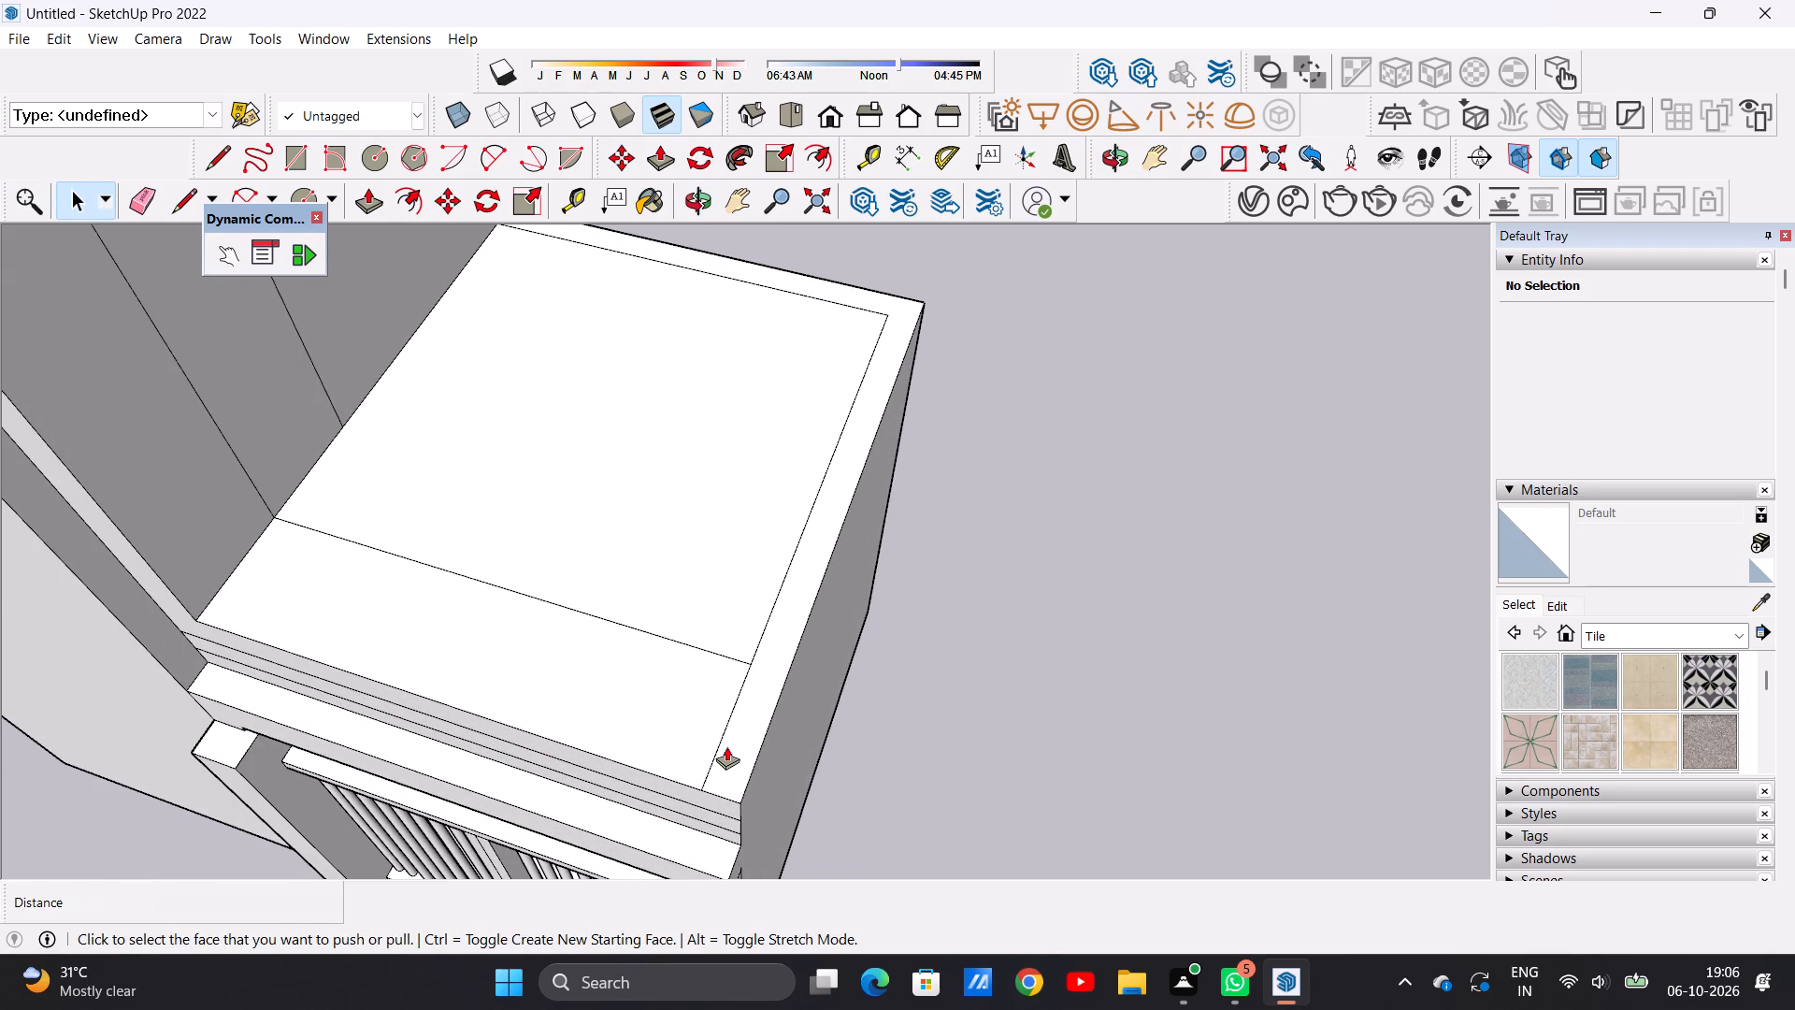
{"action": "left_click", "coordinate": [732, 746]}
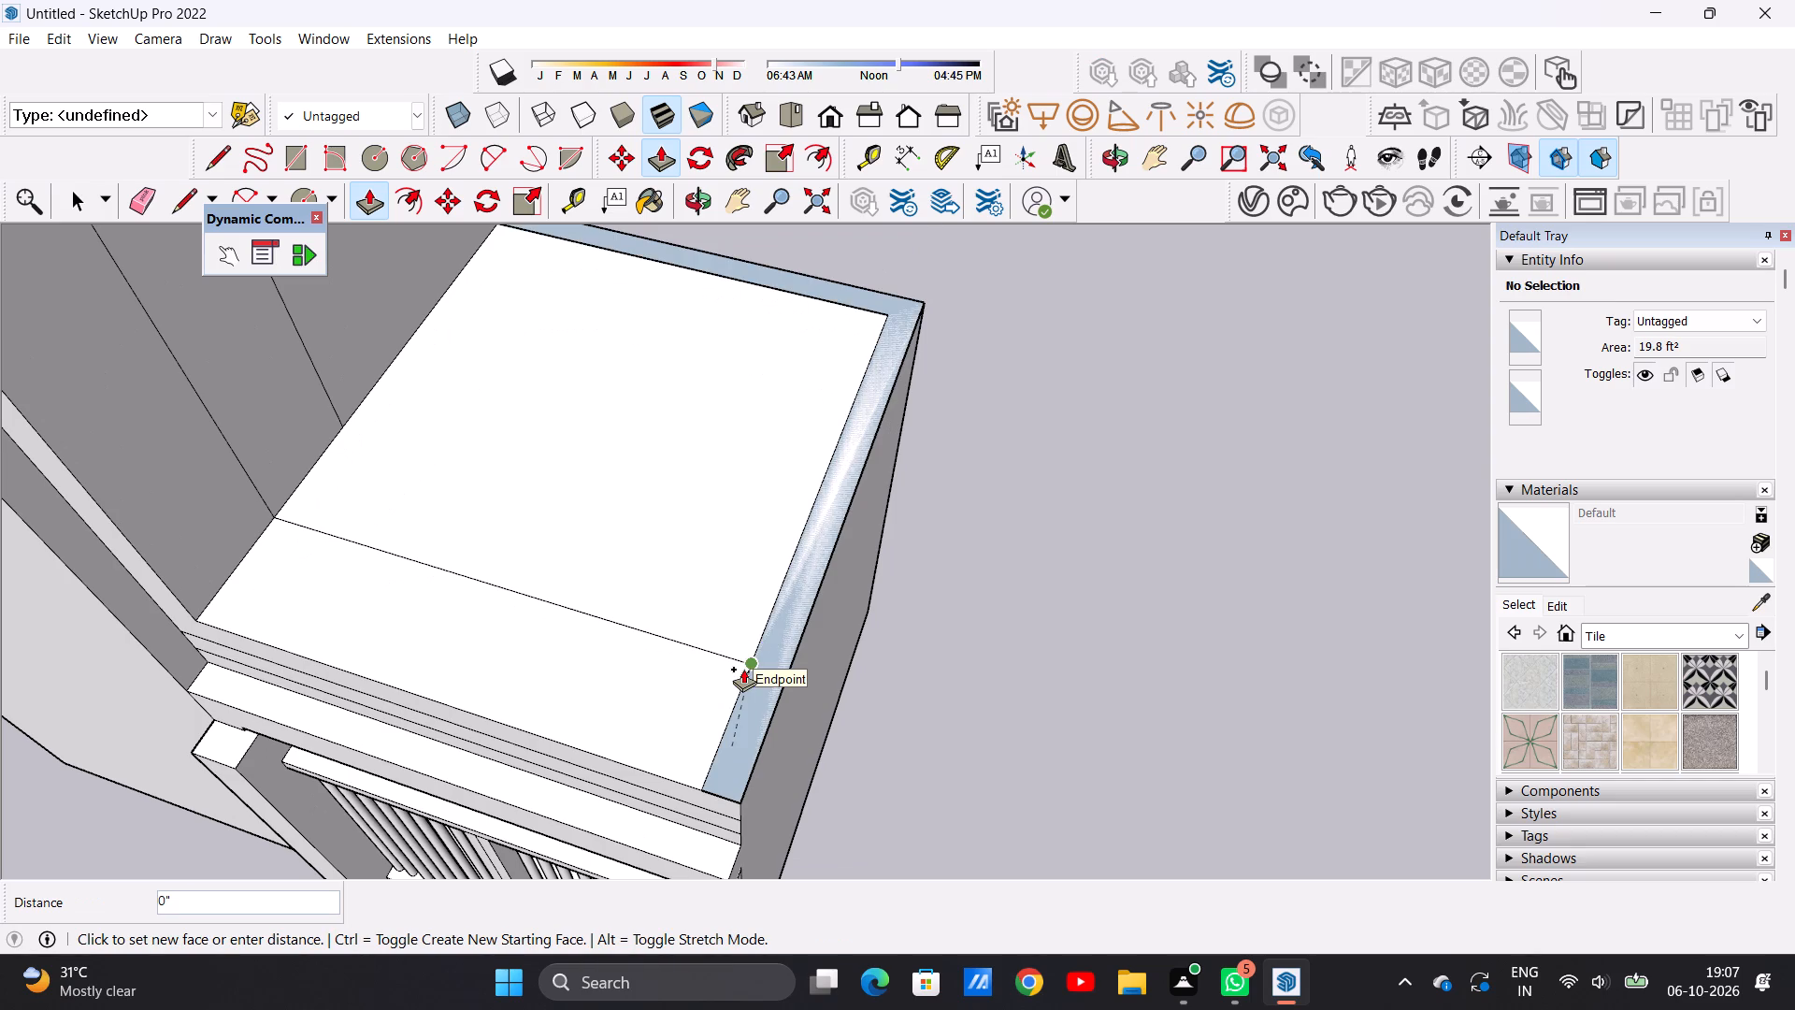
{"action": "scroll", "coordinate": [722, 657], "scroll_direction": "down", "scroll_amount": 7}
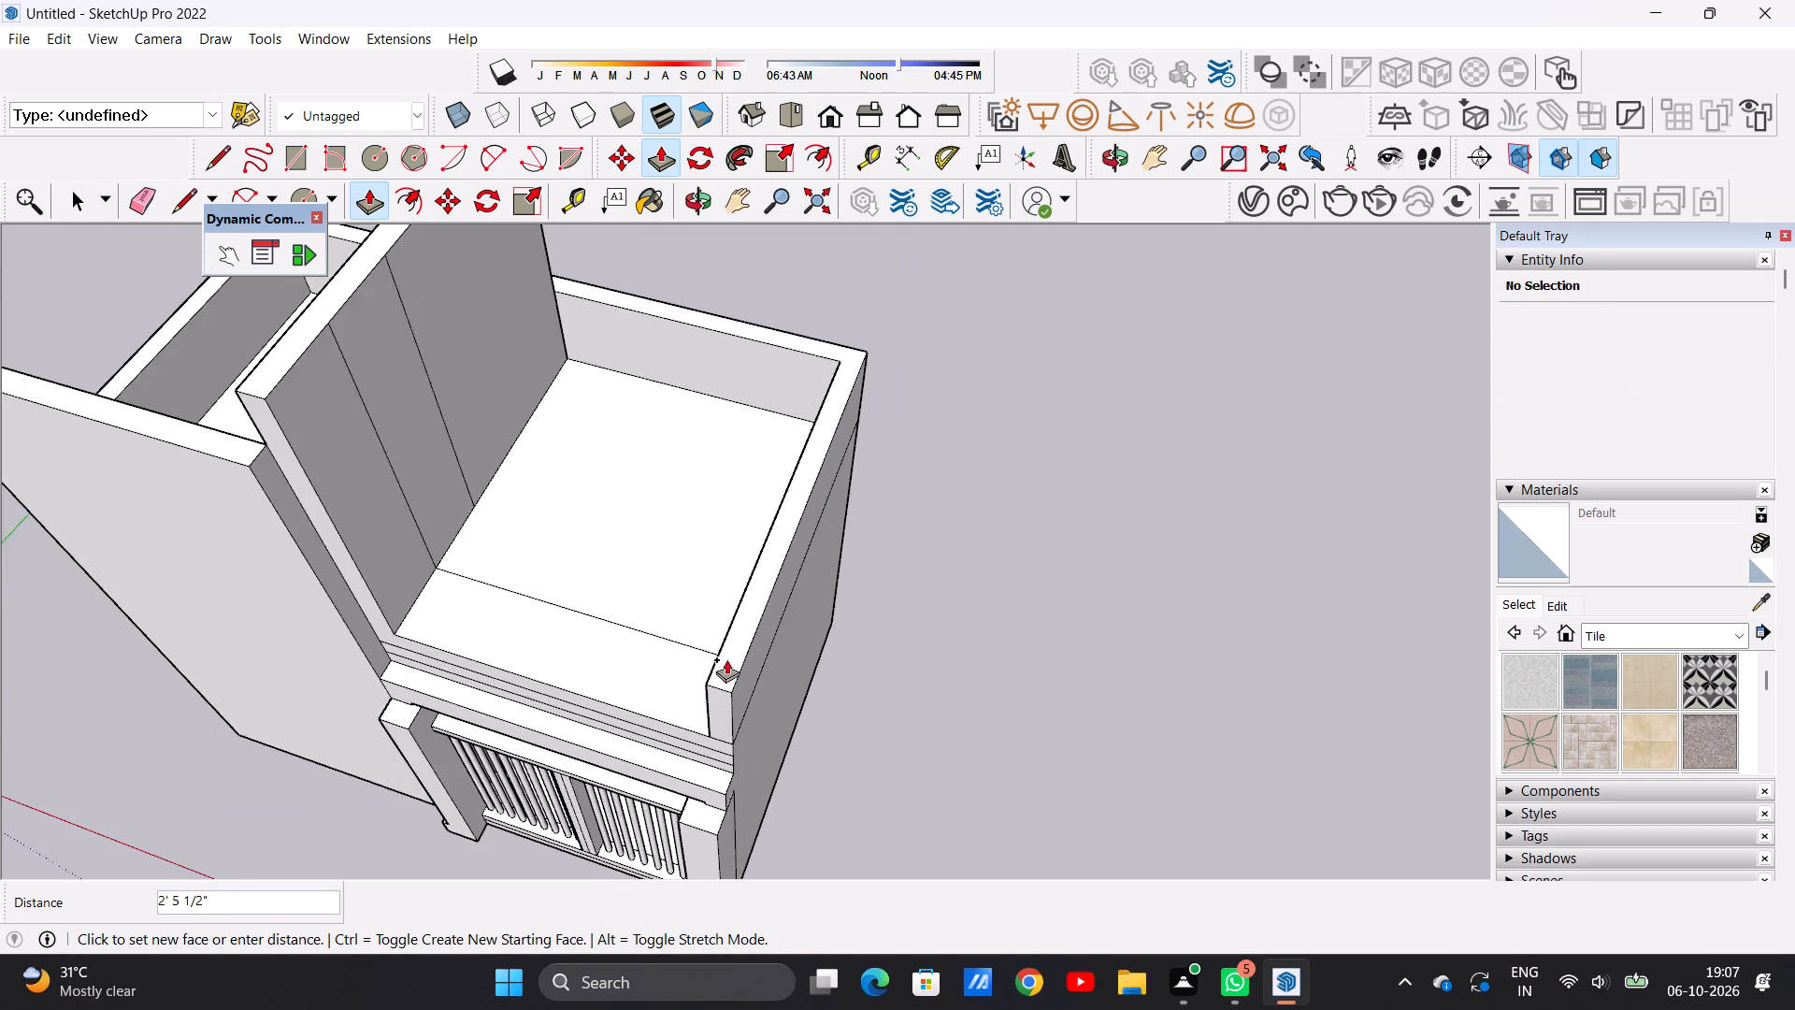
{"action": "scroll", "coordinate": [726, 659], "scroll_direction": "down", "scroll_amount": 9}
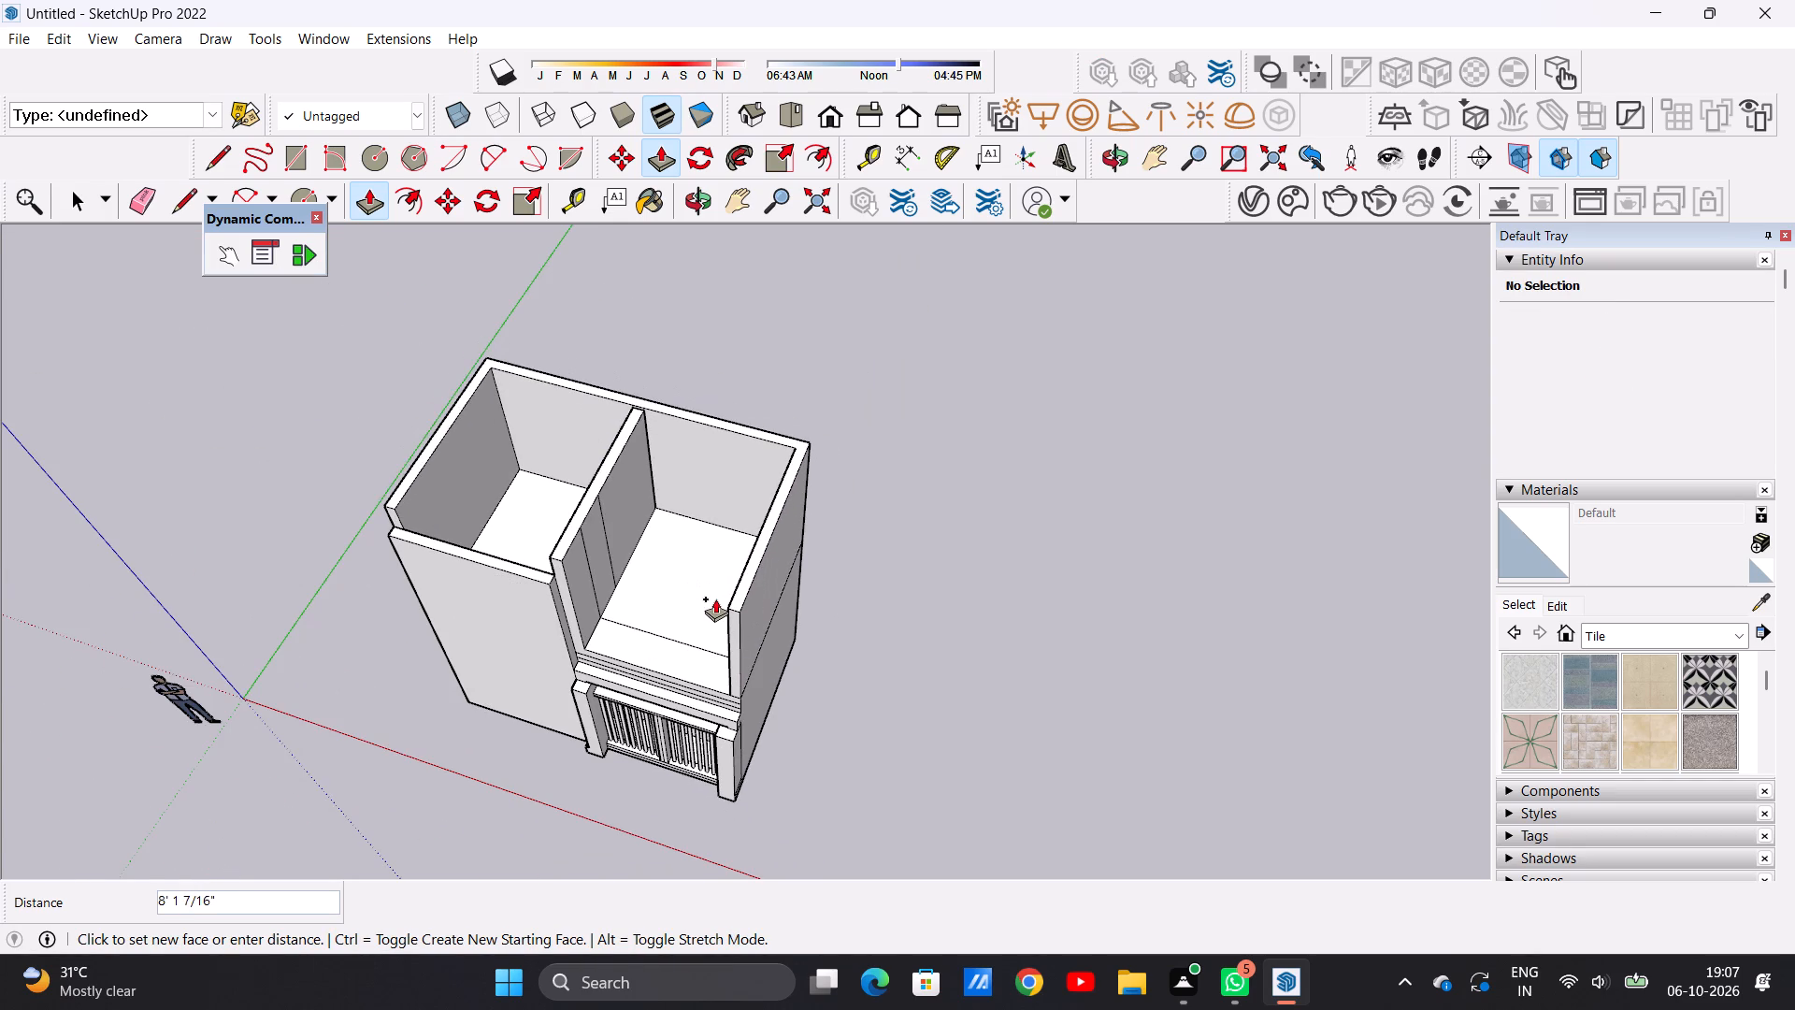
{"action": "left_click", "coordinate": [566, 561]}
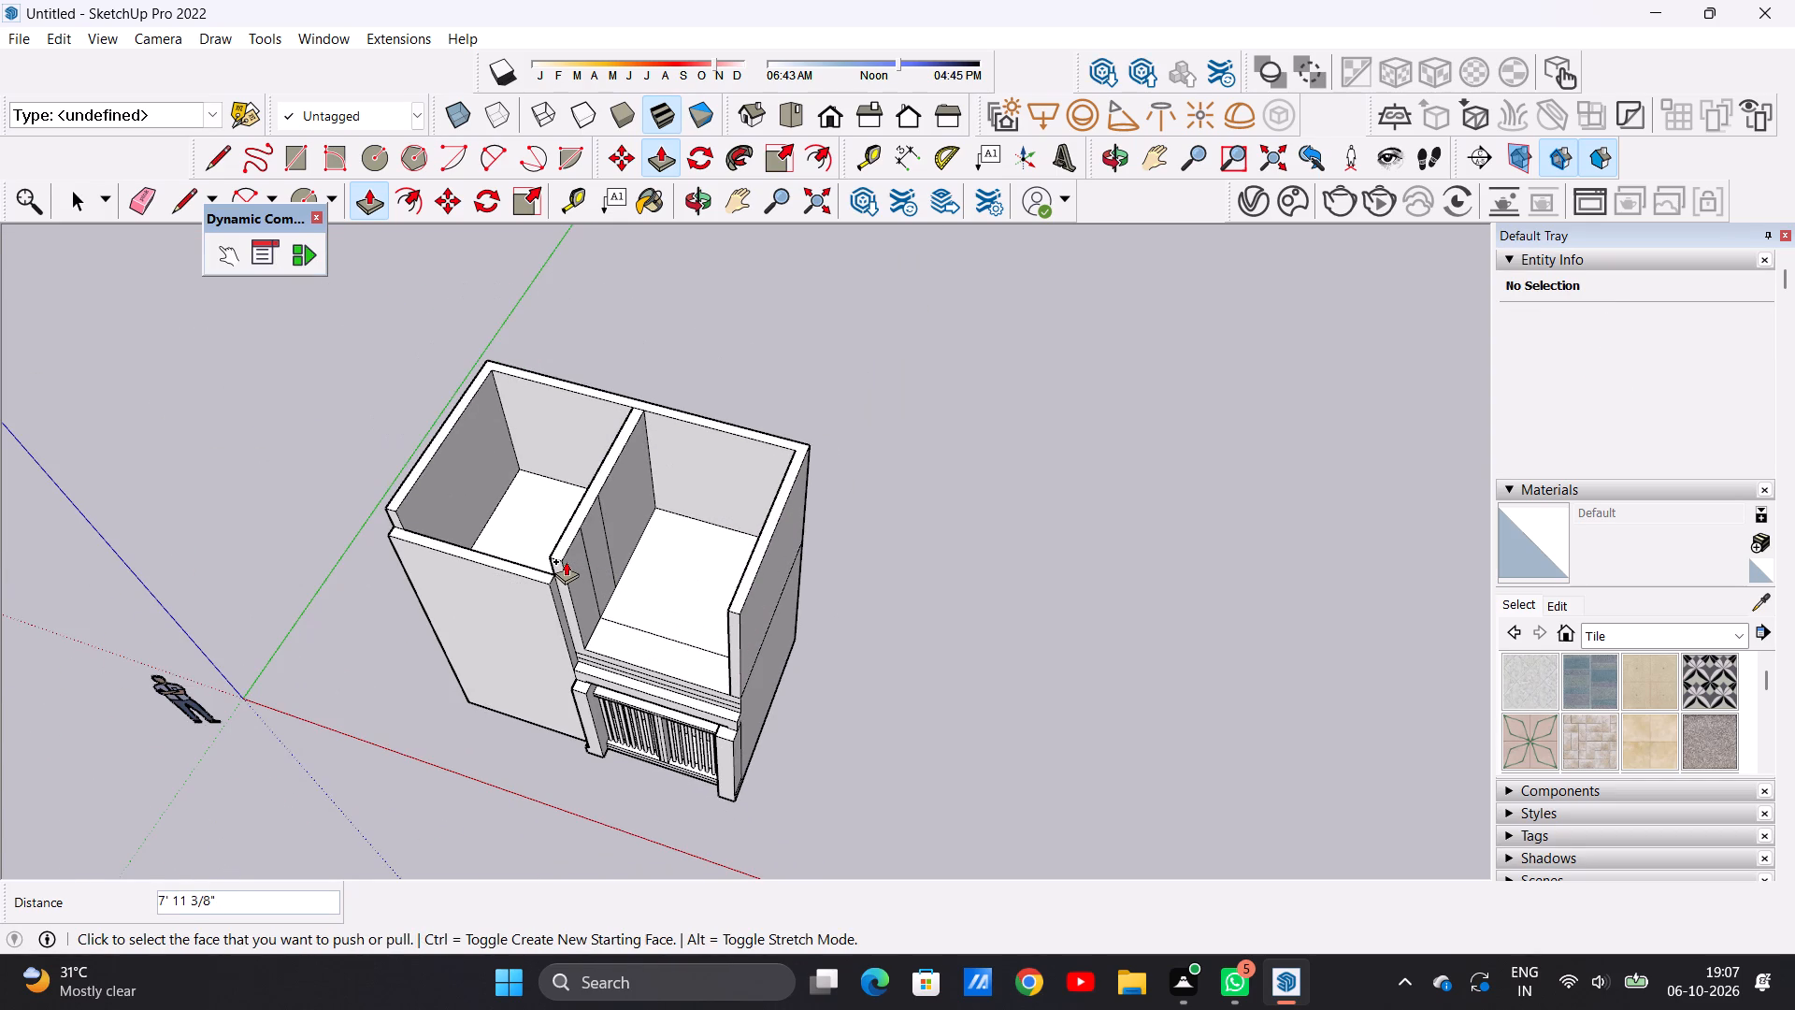
{"action": "key", "text": "space"}
Examine the raised upper-storey walls and partition from the front and from above.
{"action": "scroll", "coordinate": [599, 562], "scroll_direction": "down", "scroll_amount": 8}
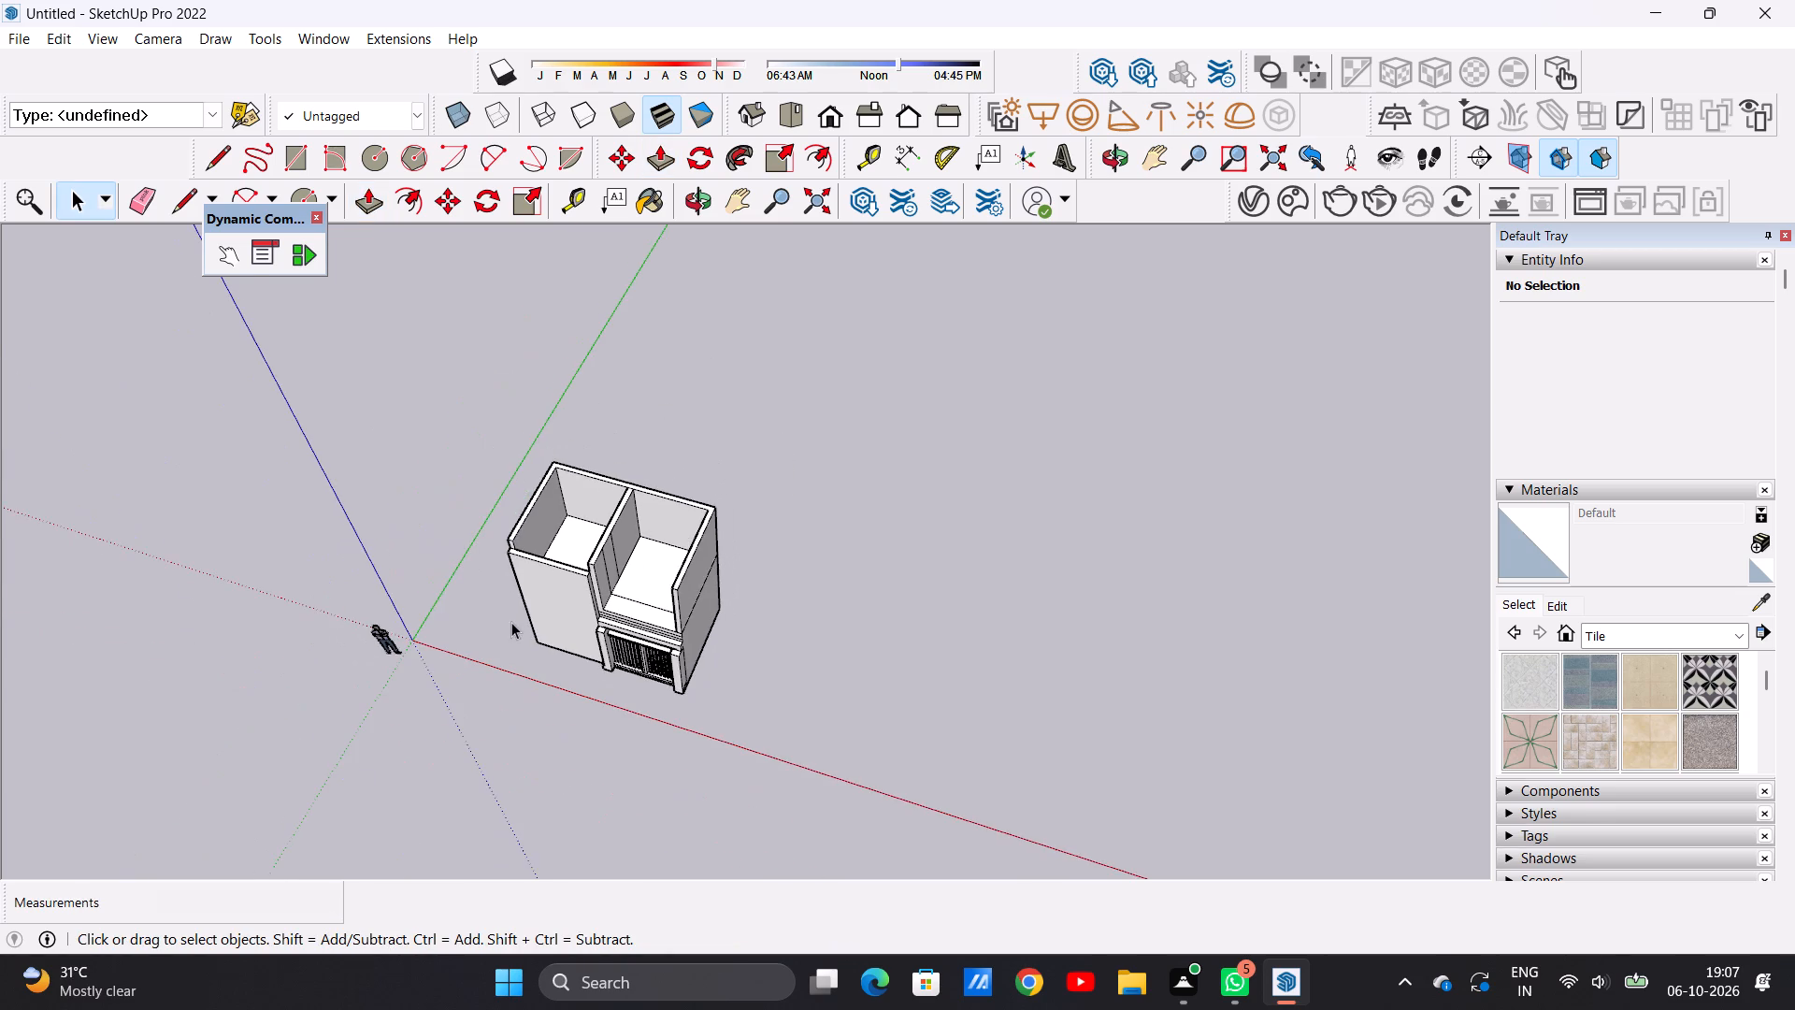
{"action": "middle_click_drag", "start_coordinate": [511, 622], "coordinate": [633, 416]}
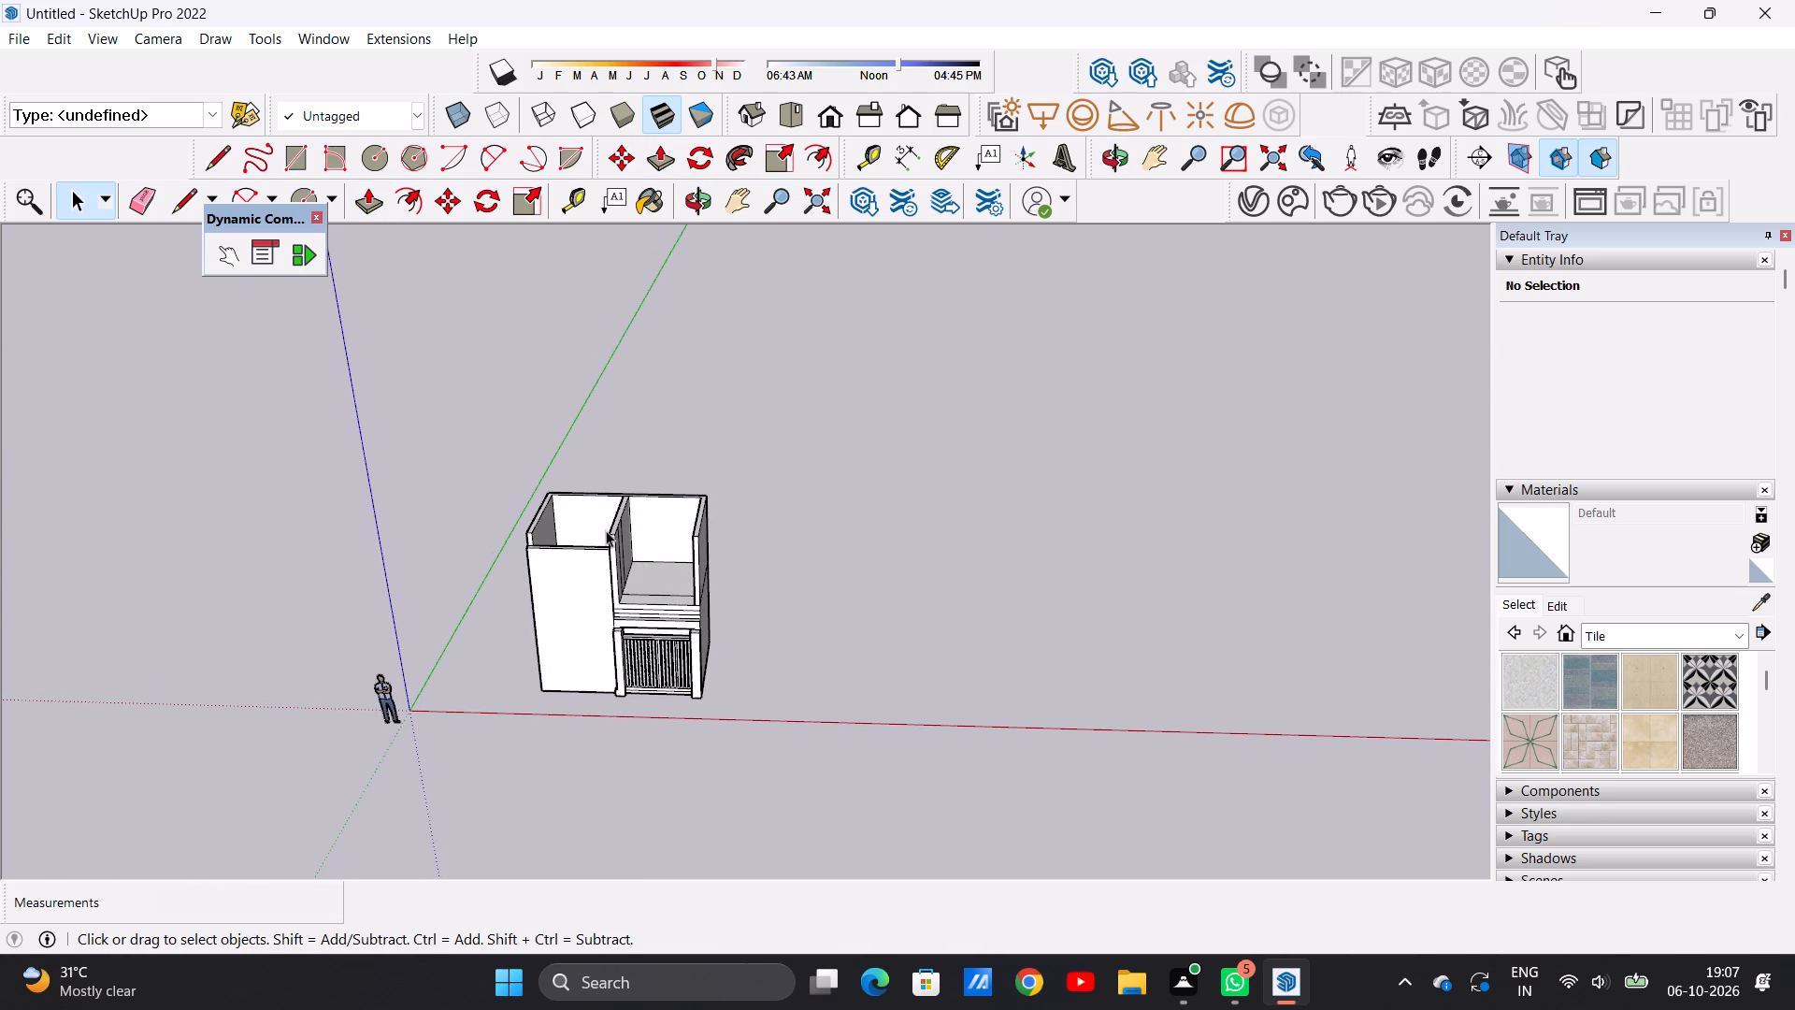
{"action": "scroll", "coordinate": [606, 565], "scroll_direction": "up", "scroll_amount": 9}
{"action": "scroll", "coordinate": [642, 518], "scroll_direction": "down", "scroll_amount": 6}
{"action": "middle_click_drag", "start_coordinate": [812, 533], "coordinate": [807, 530]}
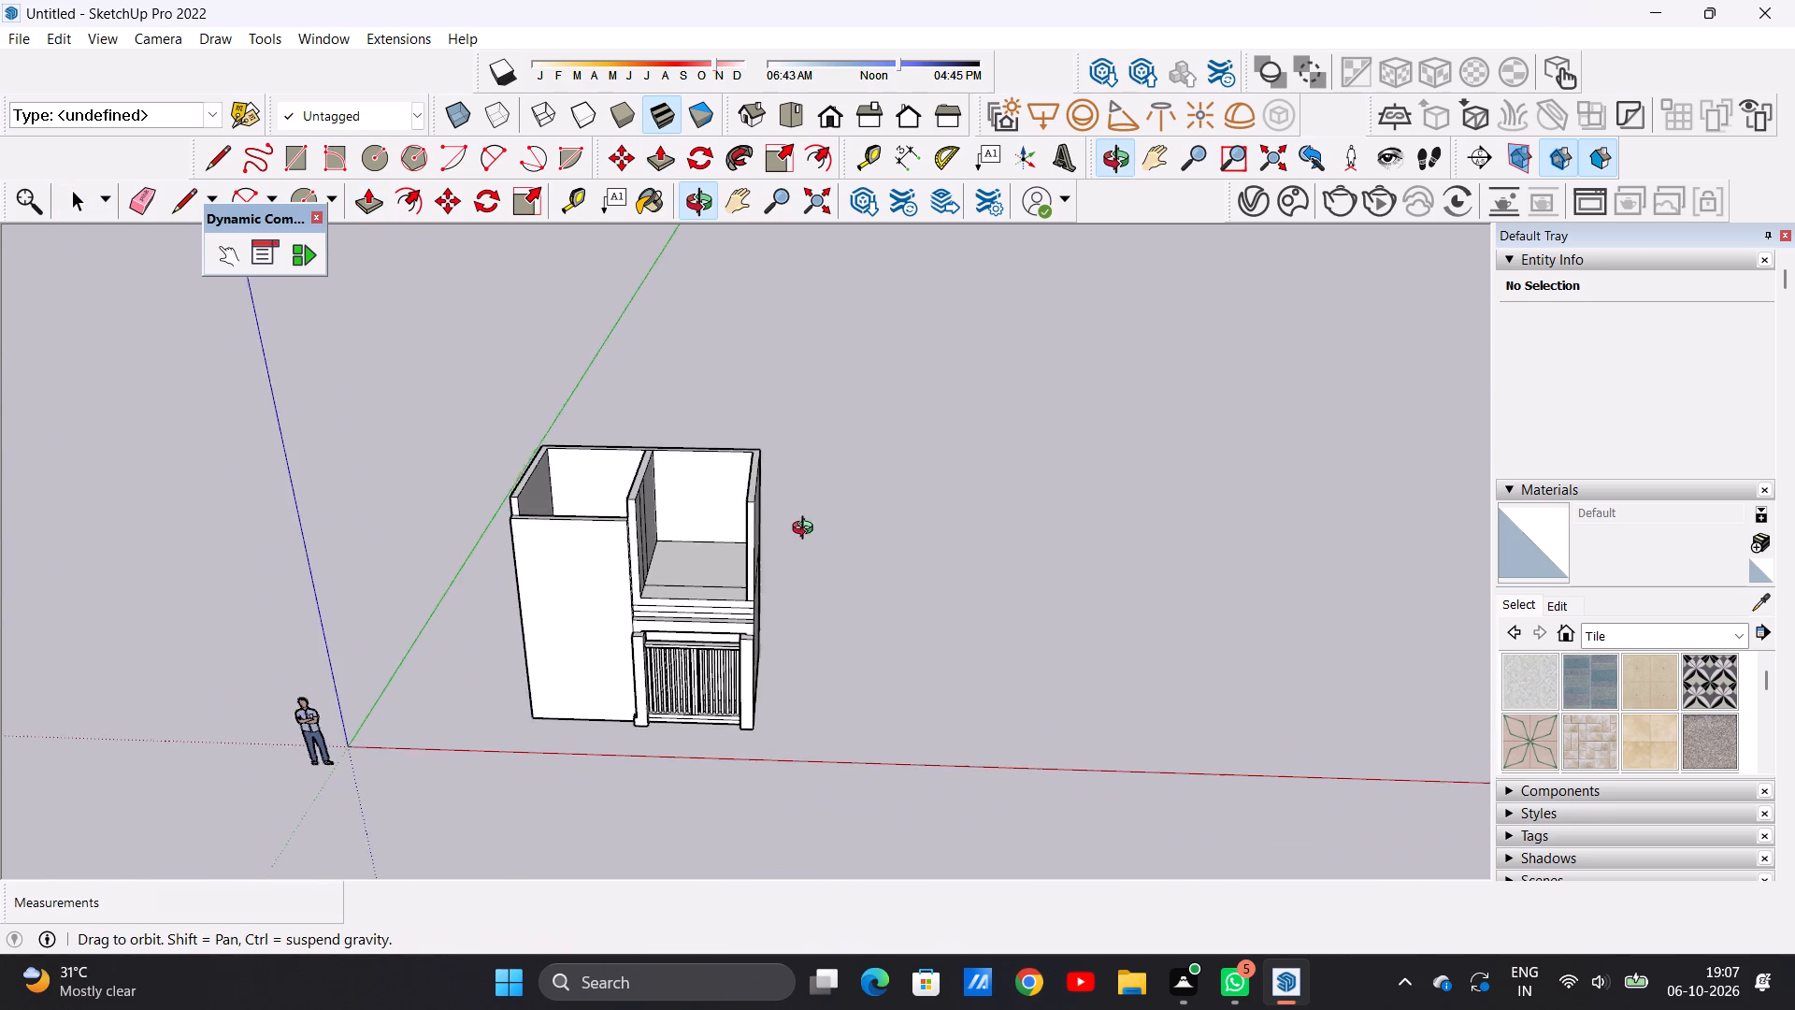
{"action": "middle_click_drag", "start_coordinate": [807, 530], "coordinate": [927, 544]}
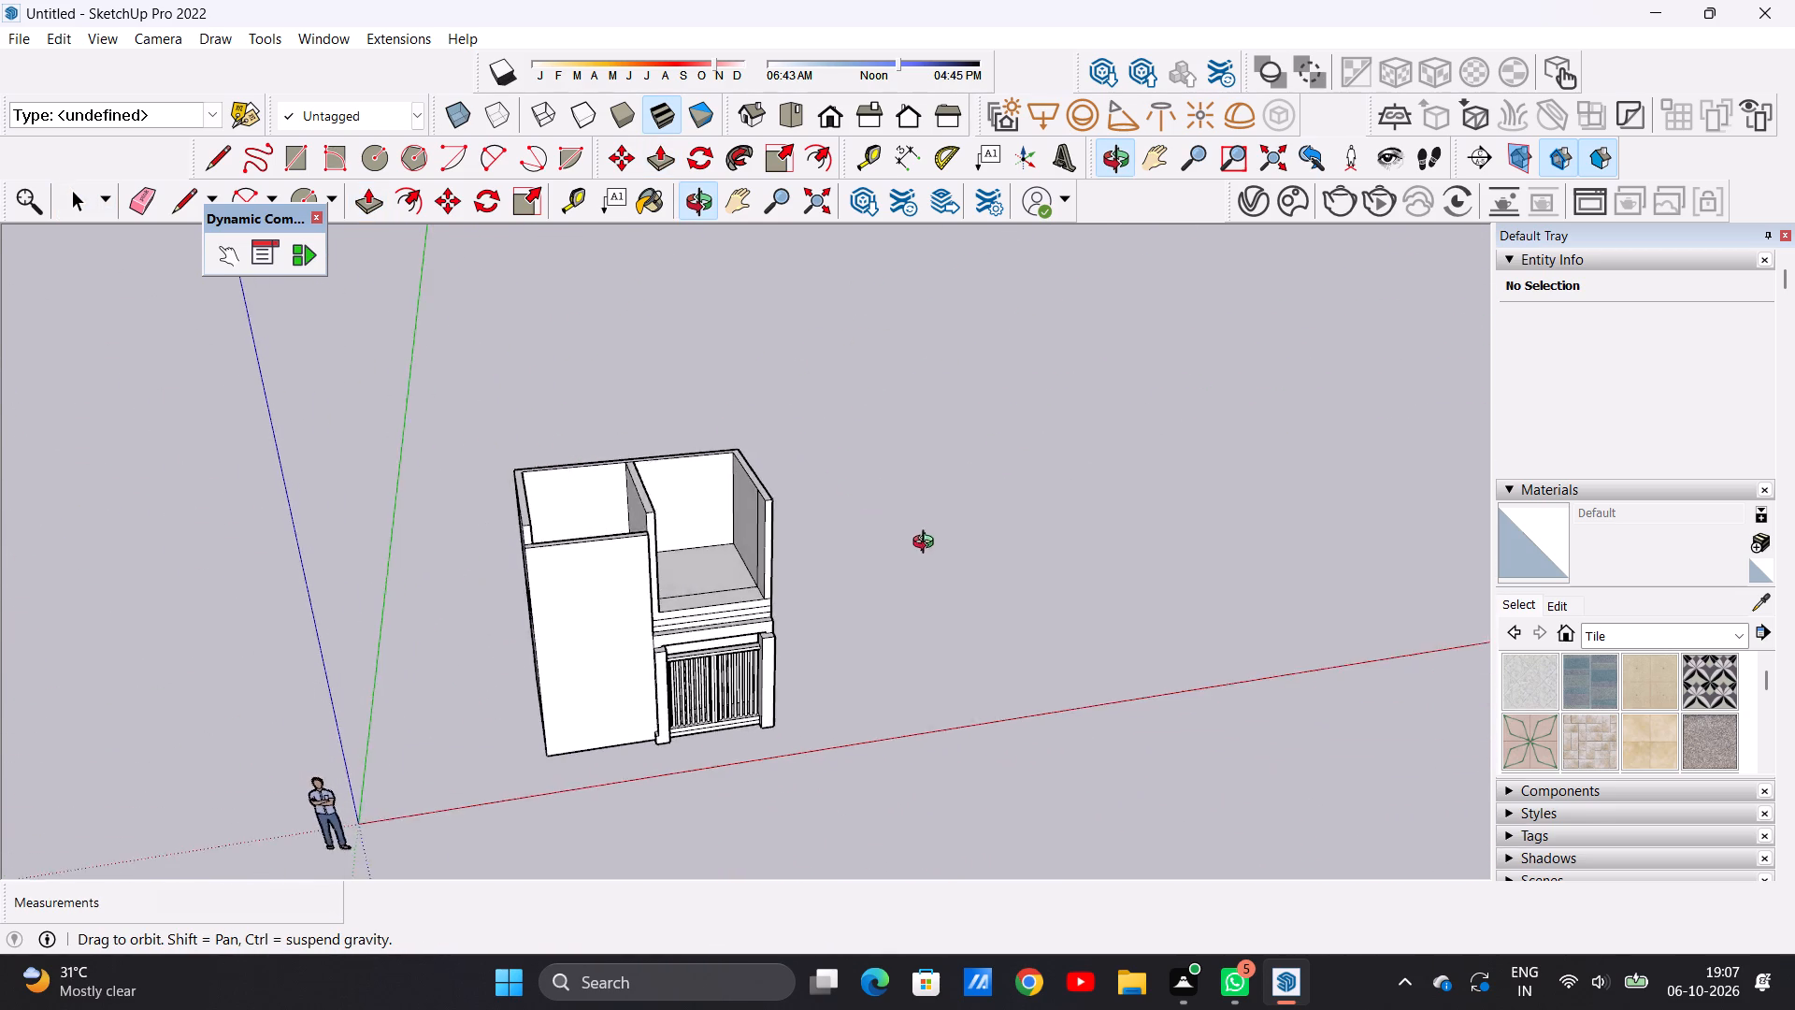
{"action": "middle_click_drag", "start_coordinate": [927, 544], "coordinate": [620, 657]}
{"action": "scroll", "coordinate": [653, 563], "scroll_direction": "up", "scroll_amount": 6}
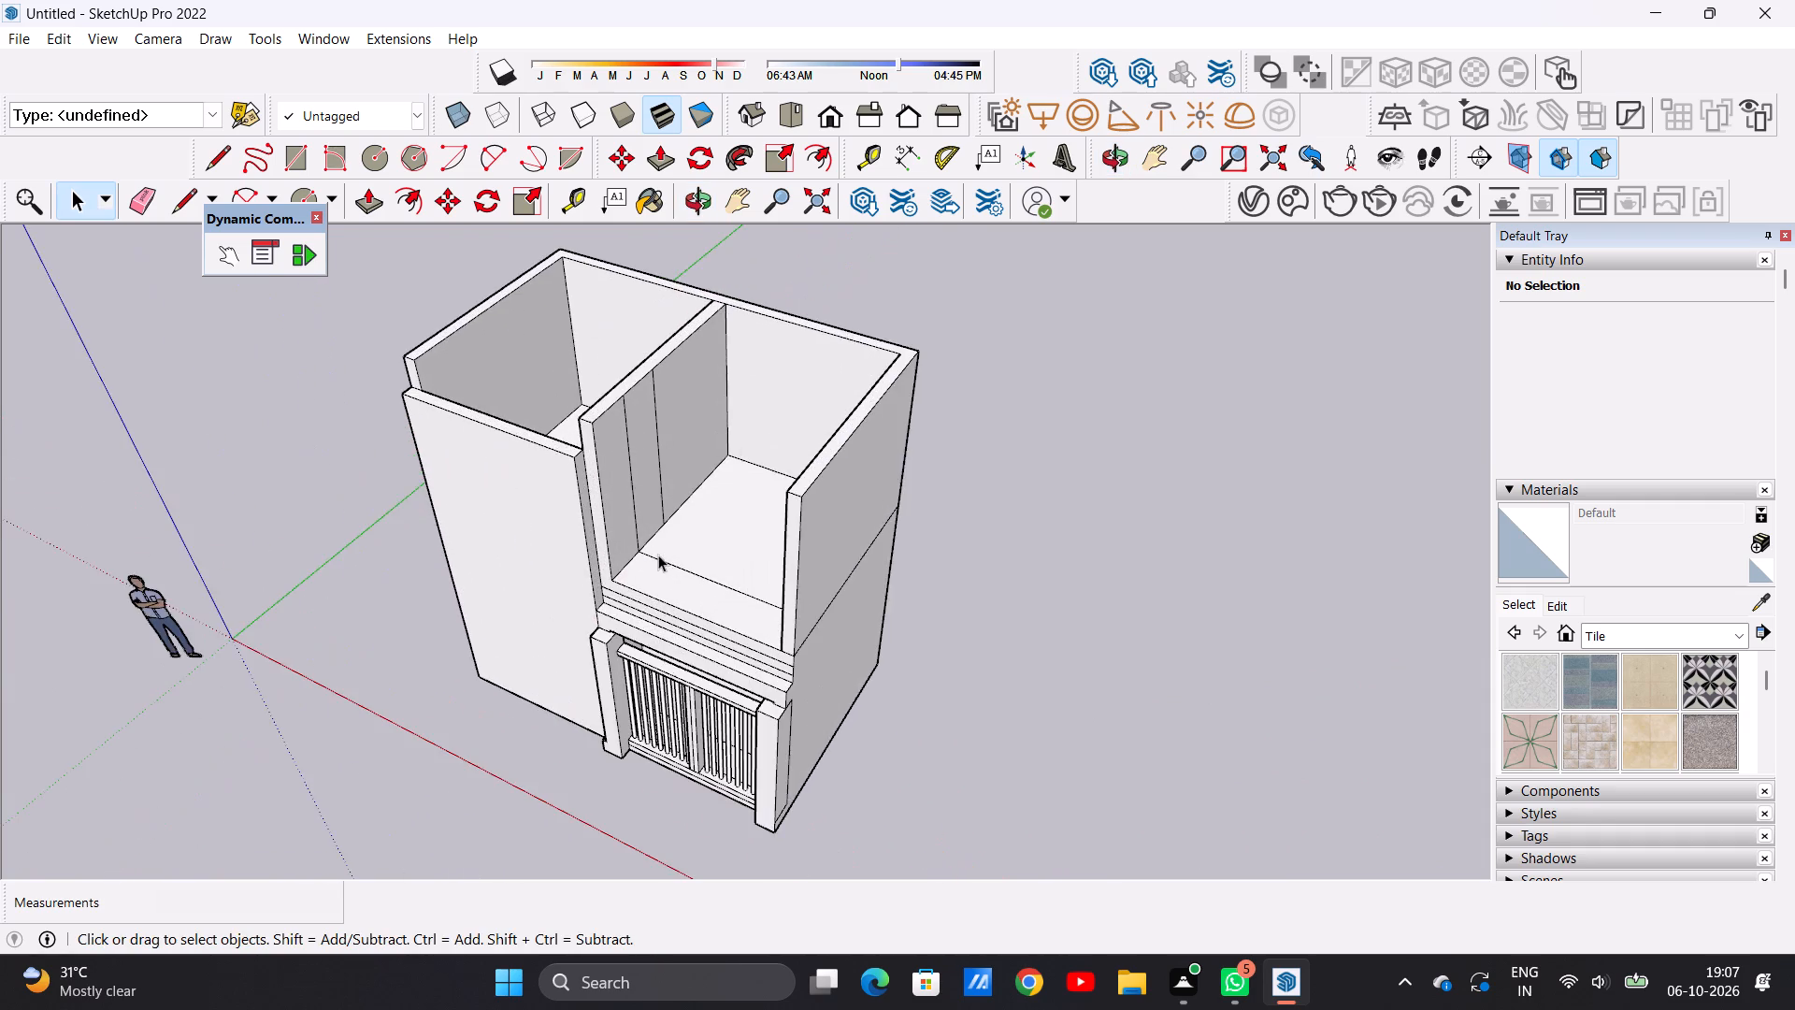
Erase the rear stray edge on the inner face of the partition wall beside the upper floor above the barred bay.
{"action": "middle_click_drag", "start_coordinate": [658, 555], "coordinate": [894, 730]}
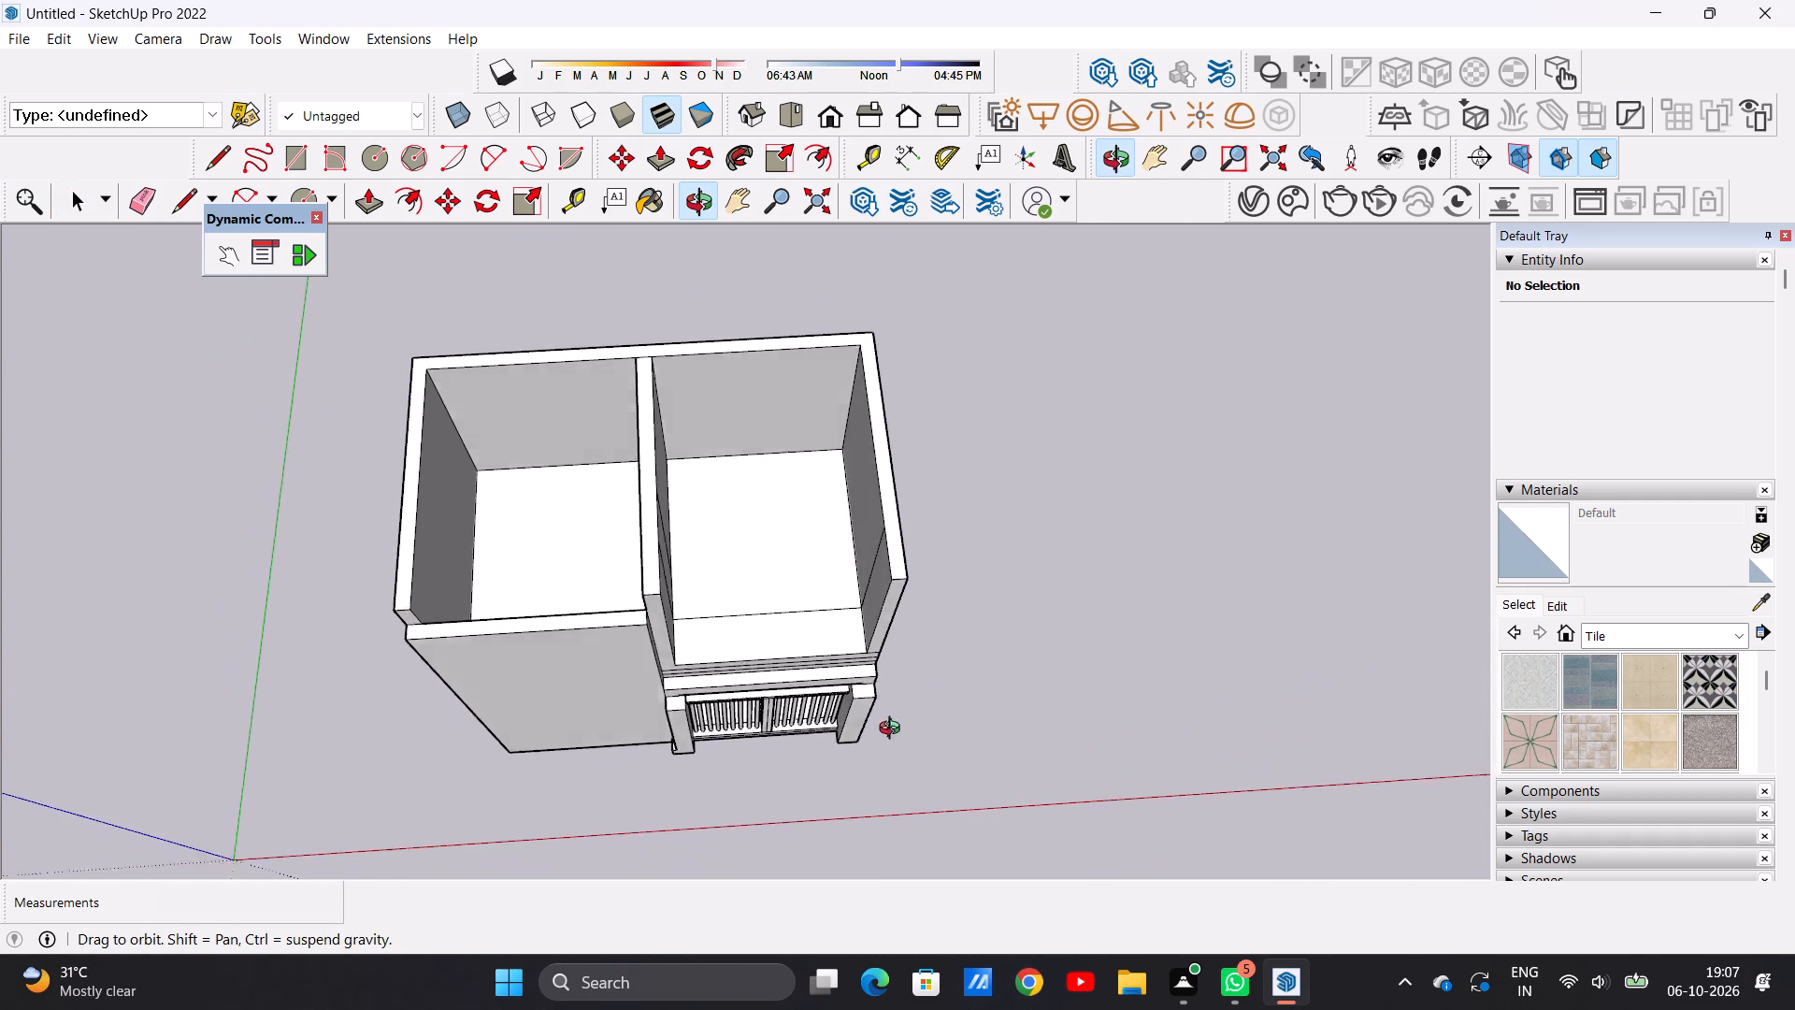
{"action": "middle_click_drag", "start_coordinate": [894, 730], "coordinate": [893, 732]}
{"action": "scroll", "coordinate": [768, 596], "scroll_direction": "up", "scroll_amount": 6}
{"action": "scroll", "coordinate": [761, 581], "scroll_direction": "down", "scroll_amount": 3}
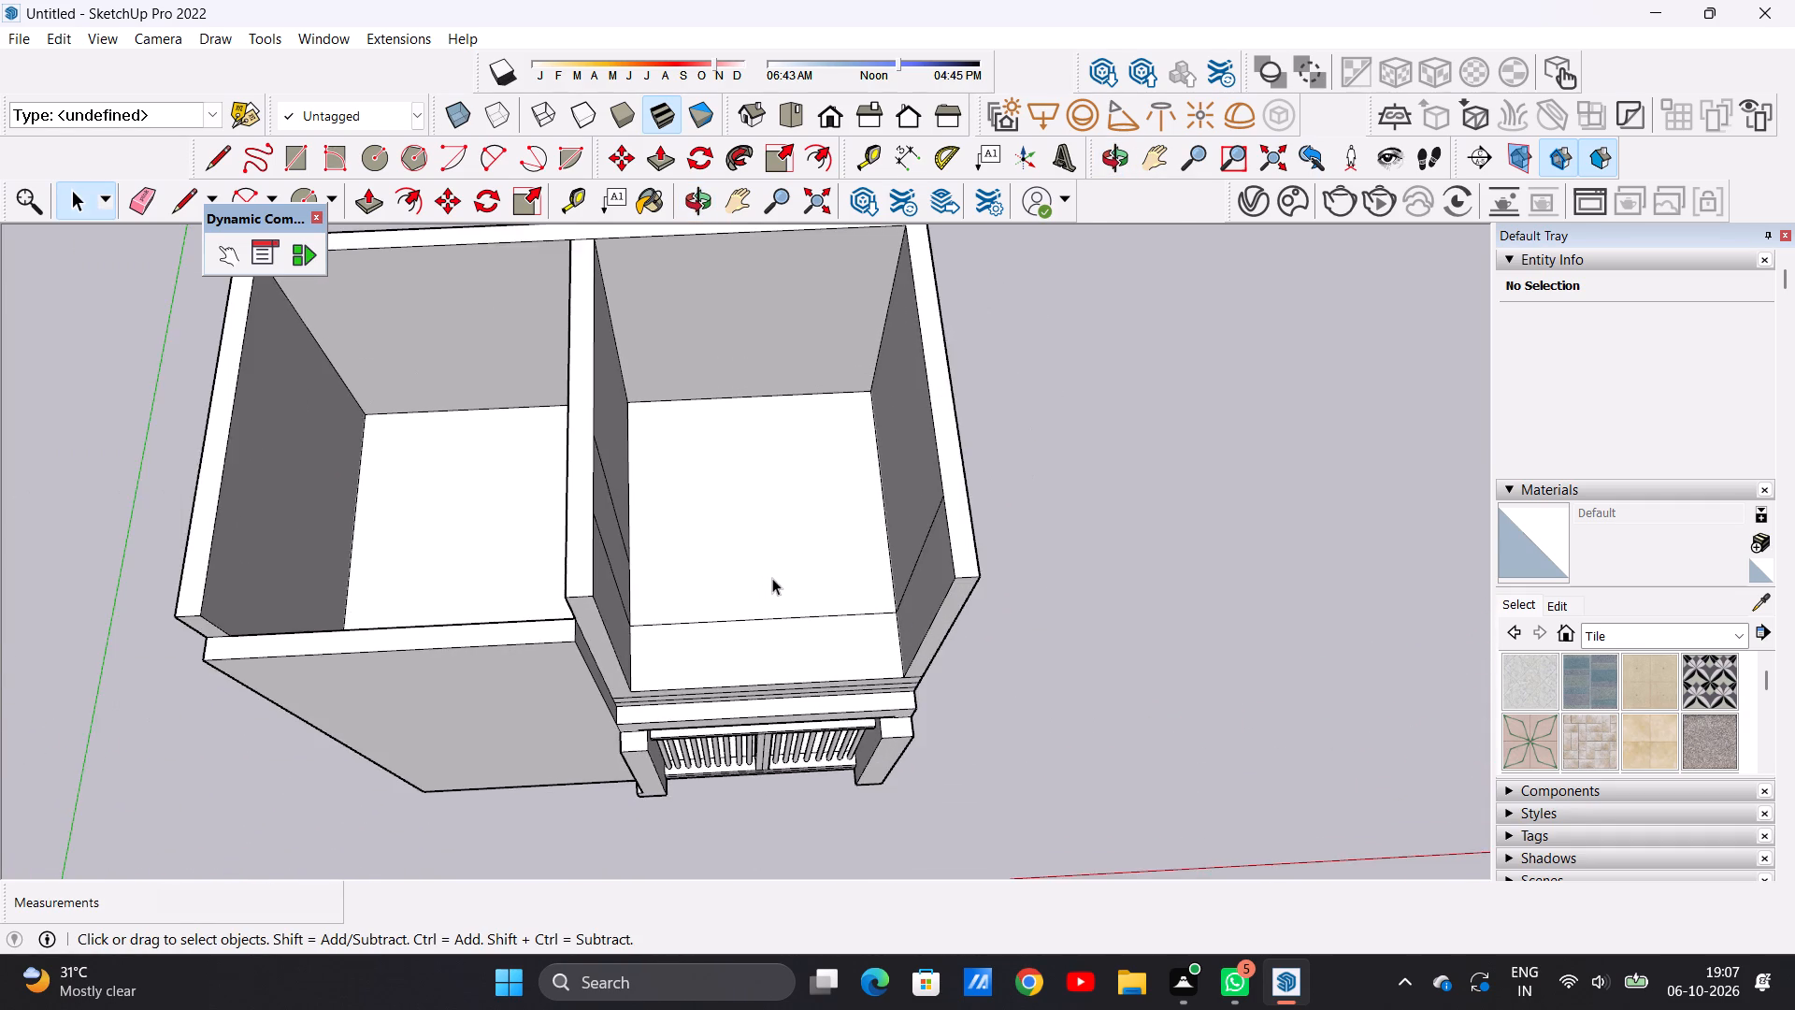
{"action": "middle_click_drag", "start_coordinate": [772, 578], "coordinate": [725, 618]}
{"action": "scroll", "coordinate": [725, 617], "scroll_direction": "up", "scroll_amount": 2}
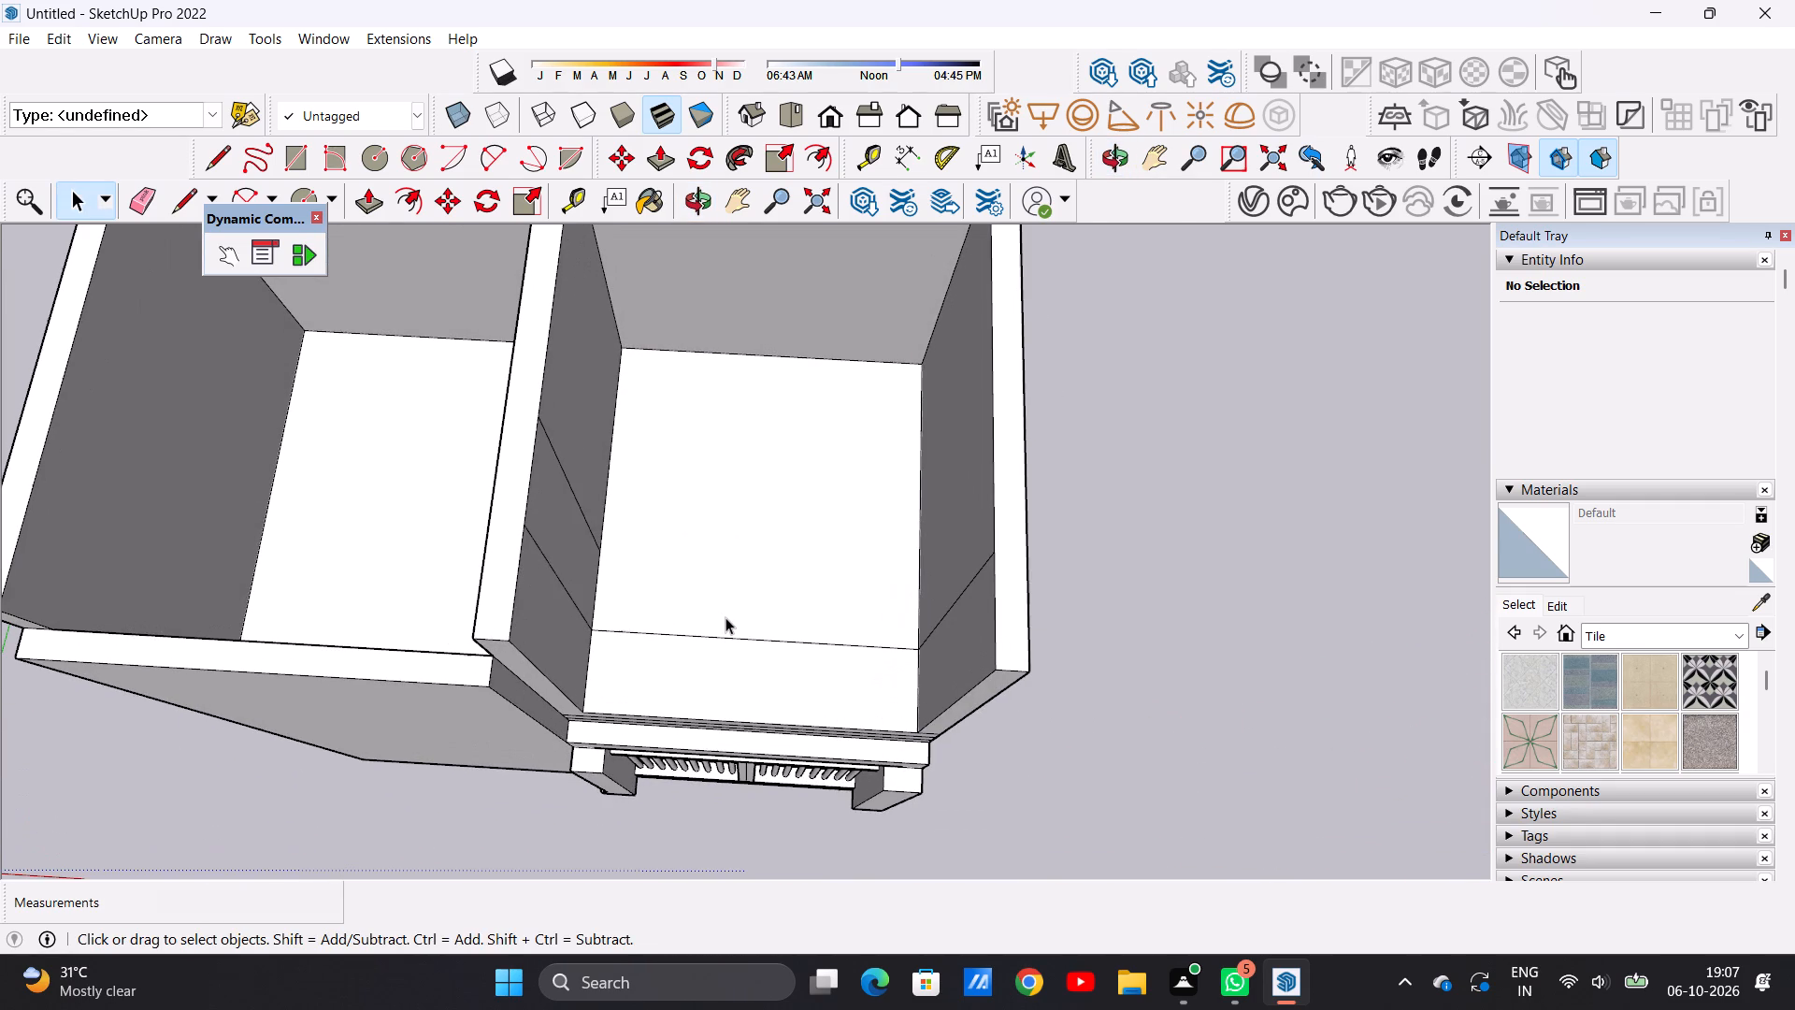
{"action": "key", "text": "e"}
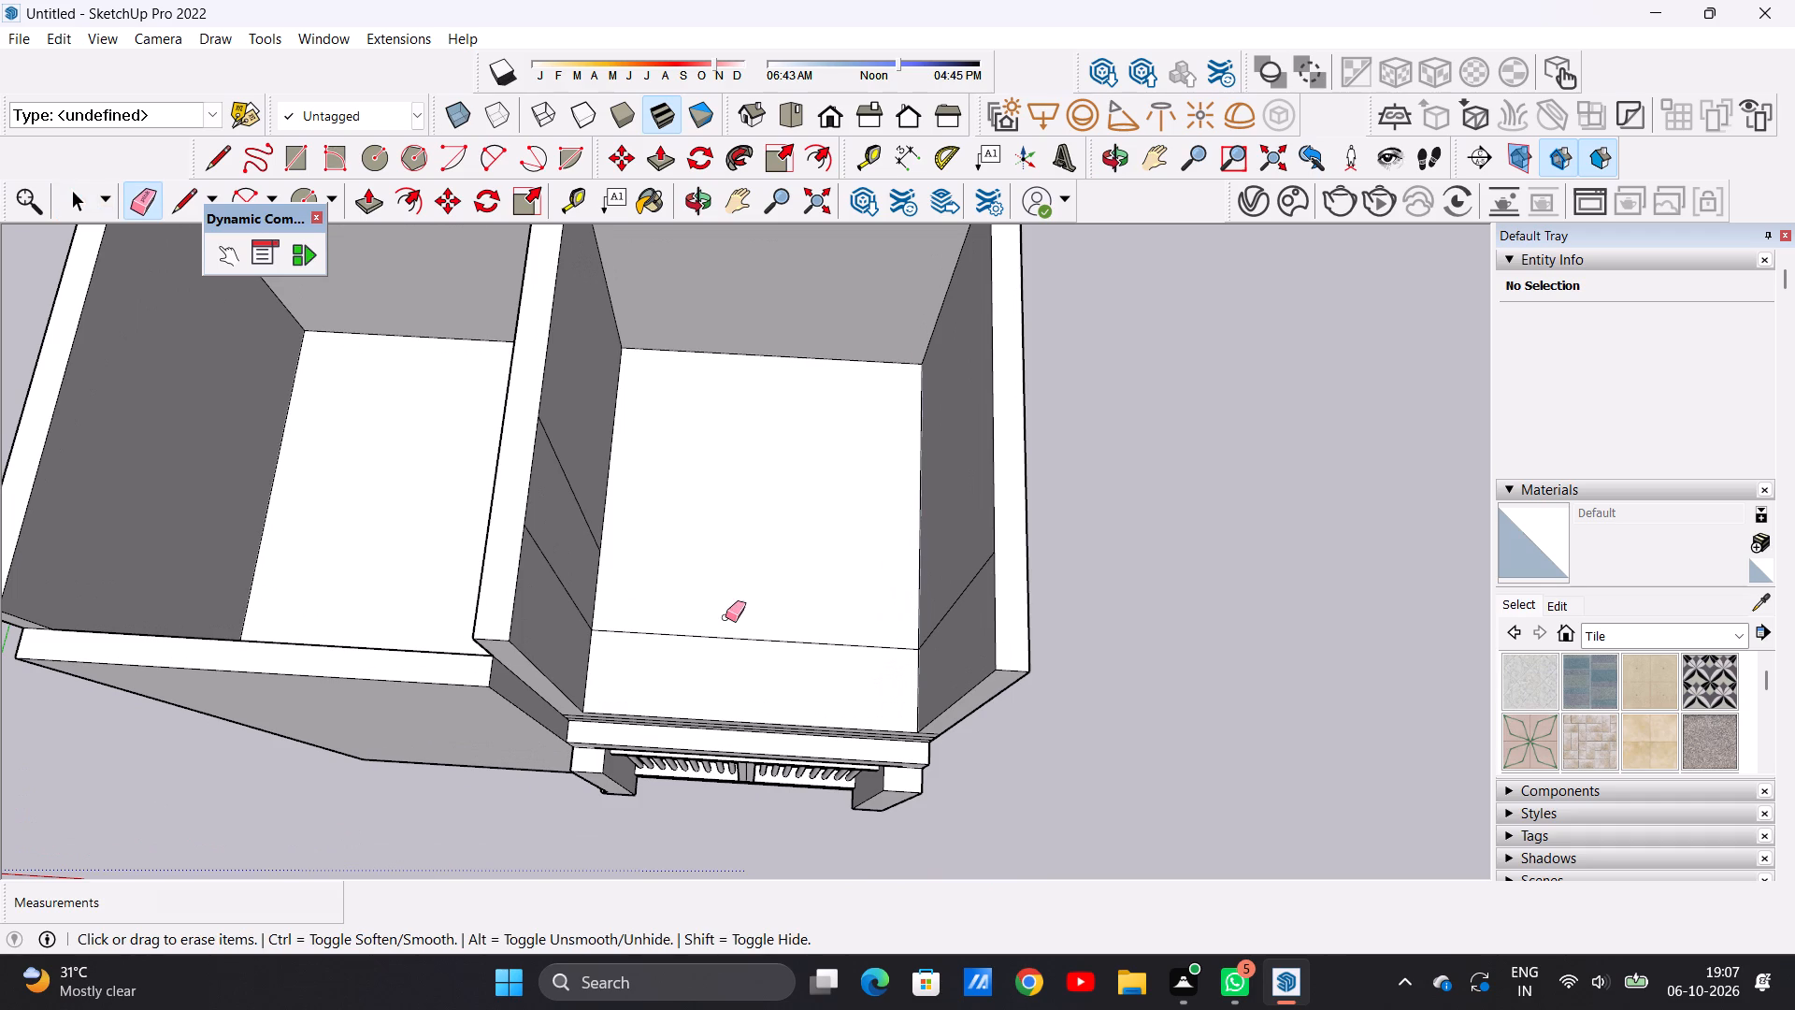
{"action": "left_click_drag", "start_coordinate": [566, 463], "coordinate": [555, 477]}
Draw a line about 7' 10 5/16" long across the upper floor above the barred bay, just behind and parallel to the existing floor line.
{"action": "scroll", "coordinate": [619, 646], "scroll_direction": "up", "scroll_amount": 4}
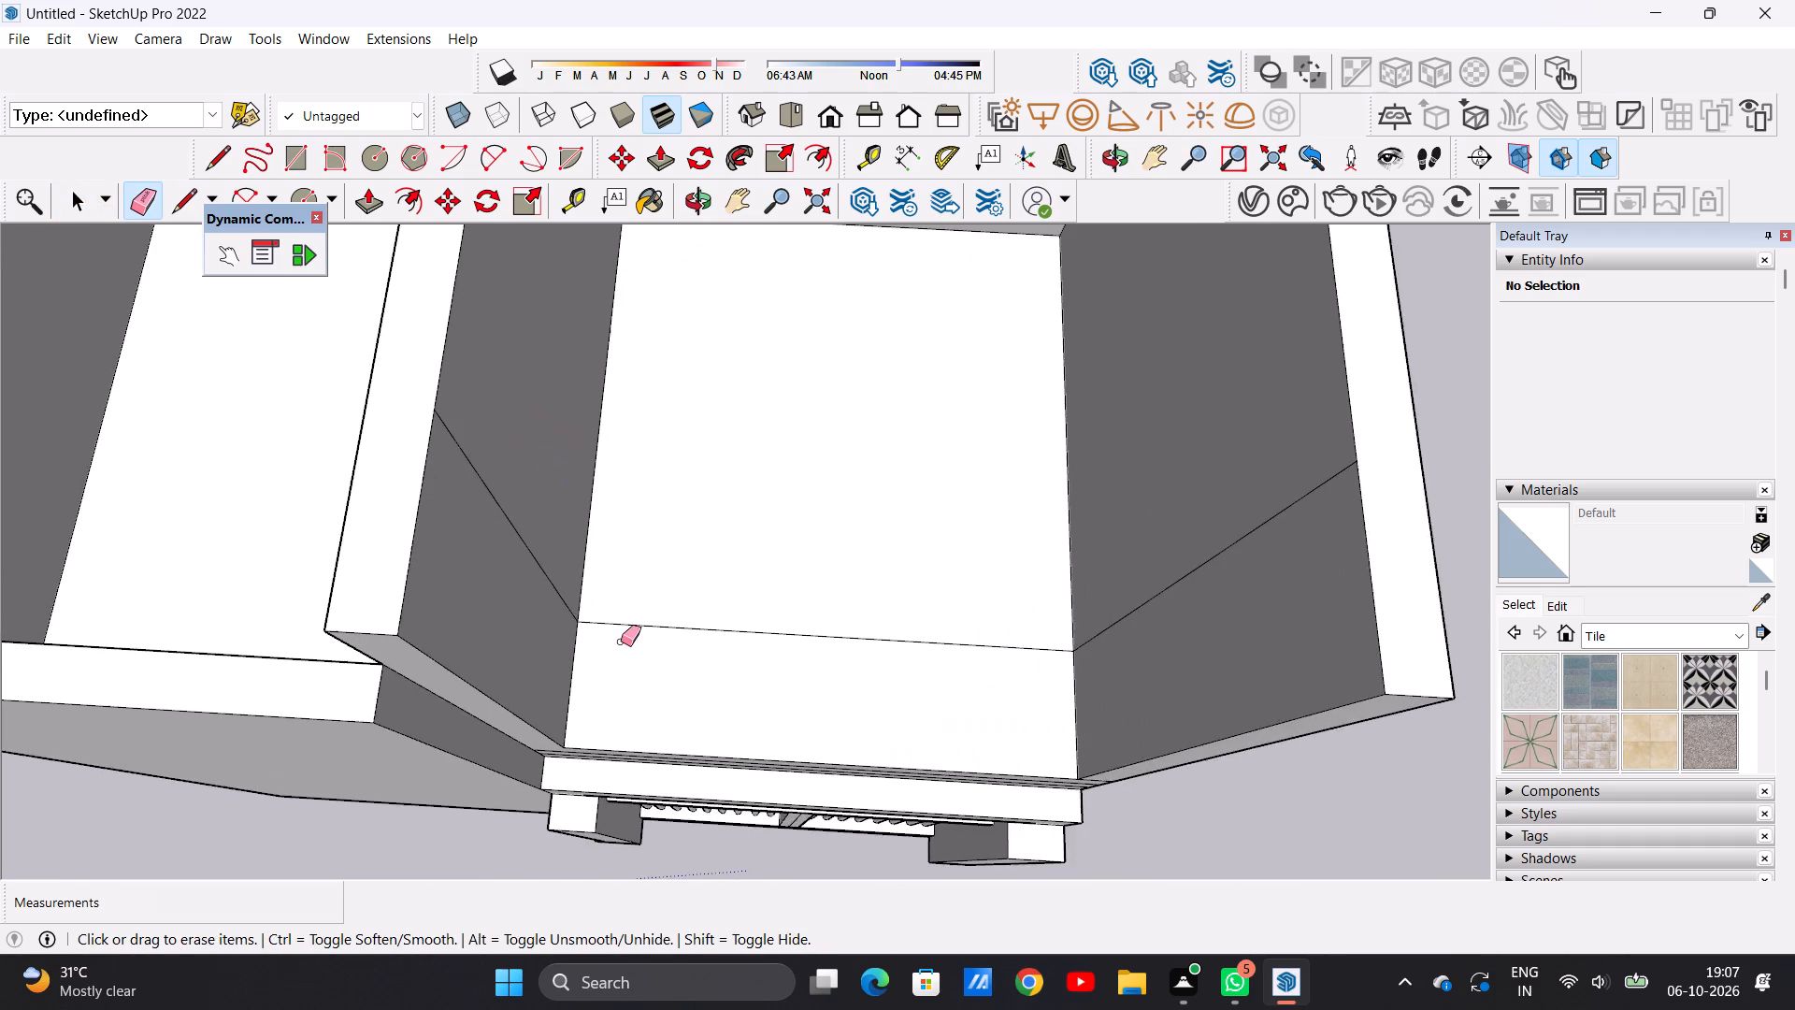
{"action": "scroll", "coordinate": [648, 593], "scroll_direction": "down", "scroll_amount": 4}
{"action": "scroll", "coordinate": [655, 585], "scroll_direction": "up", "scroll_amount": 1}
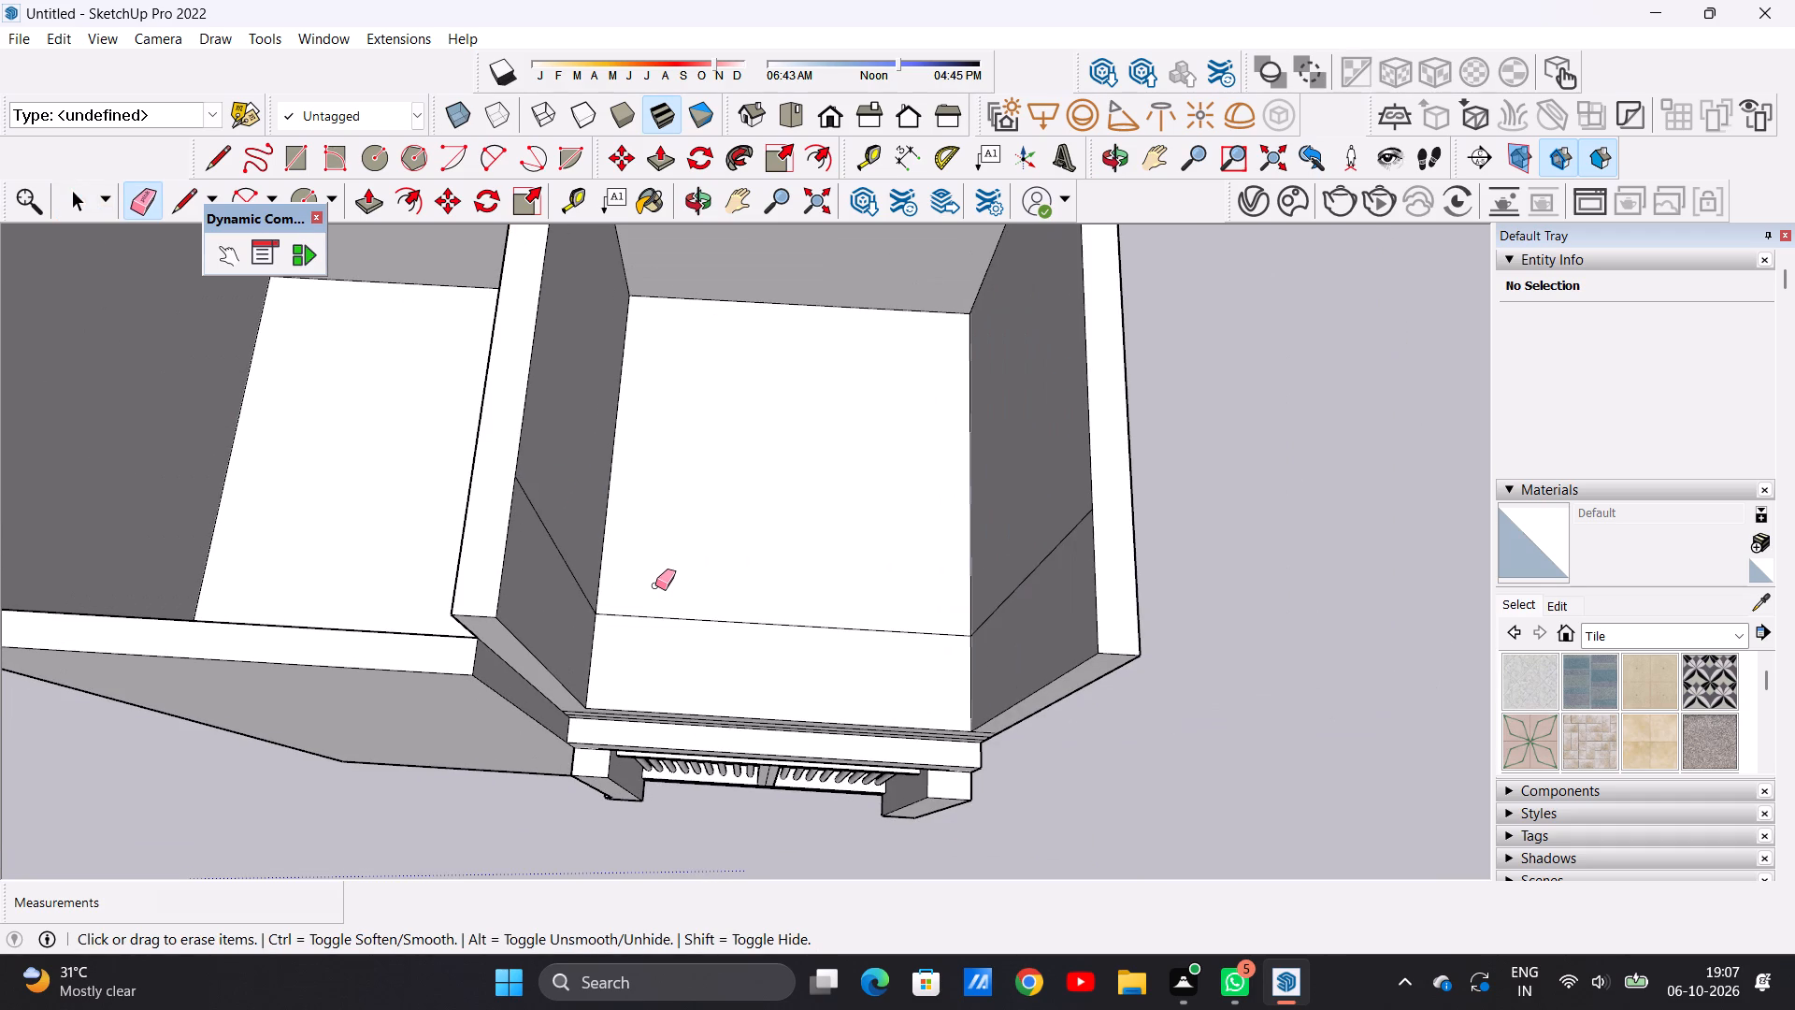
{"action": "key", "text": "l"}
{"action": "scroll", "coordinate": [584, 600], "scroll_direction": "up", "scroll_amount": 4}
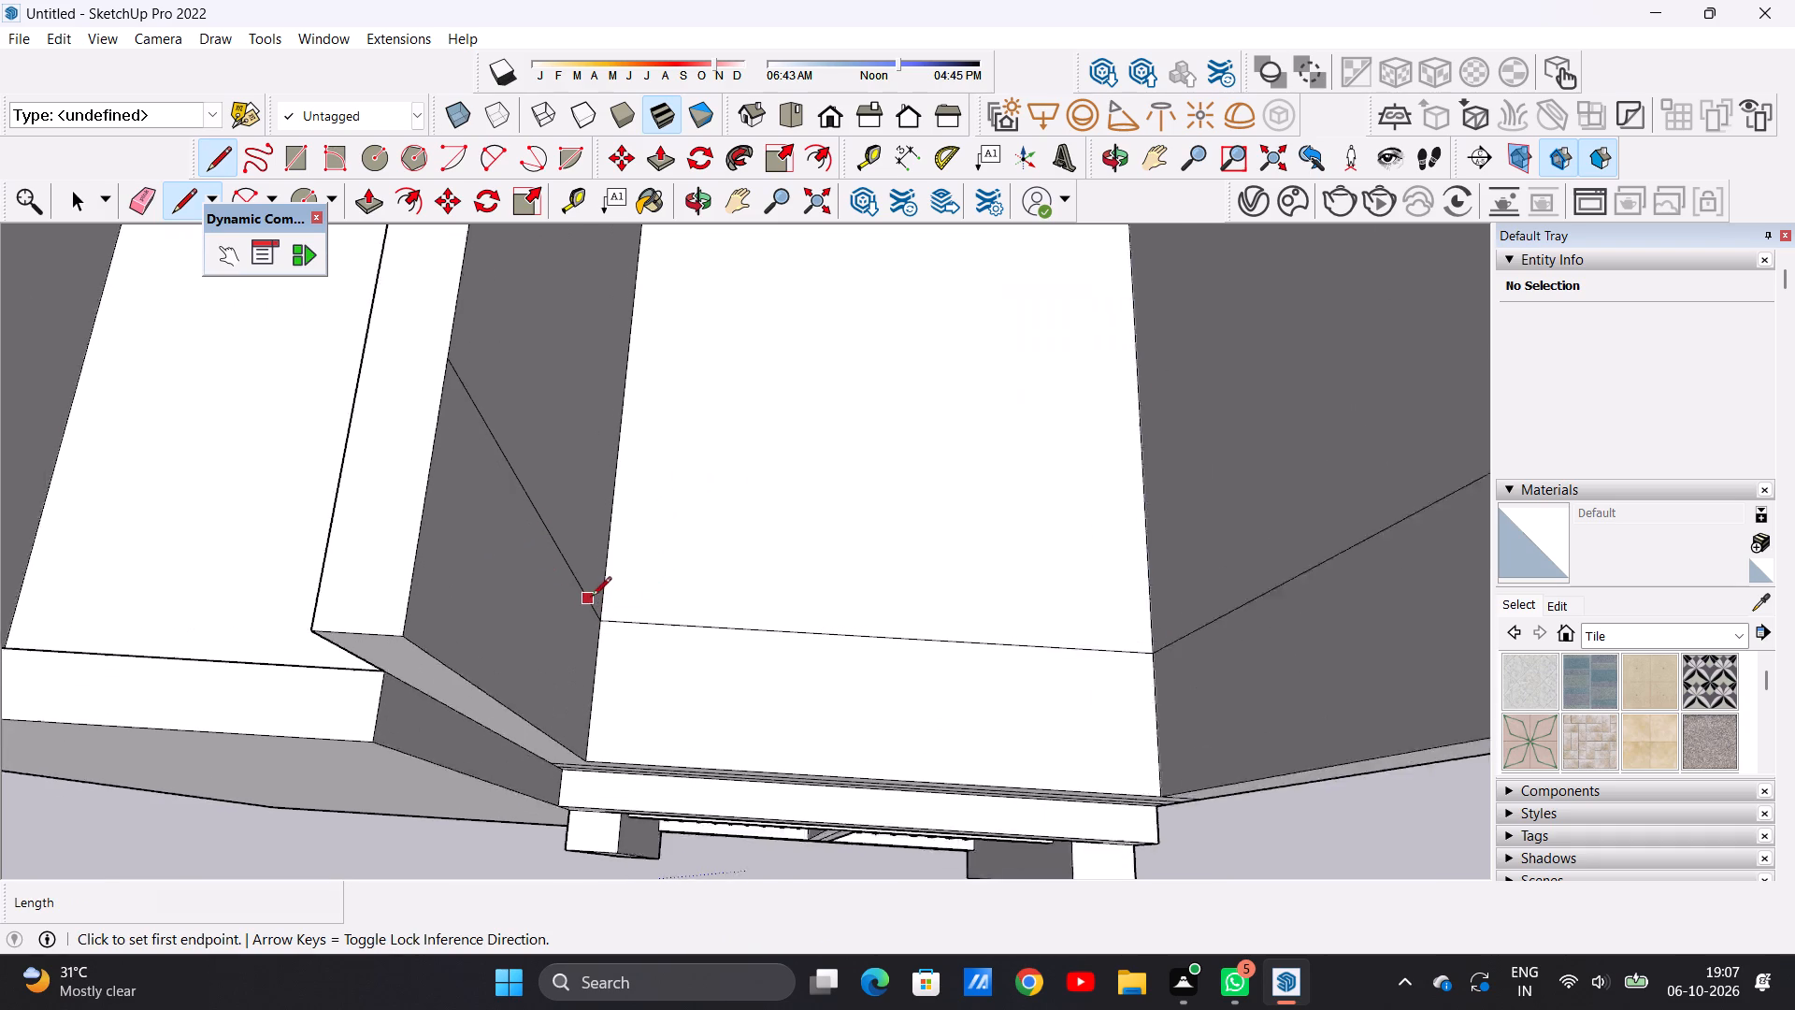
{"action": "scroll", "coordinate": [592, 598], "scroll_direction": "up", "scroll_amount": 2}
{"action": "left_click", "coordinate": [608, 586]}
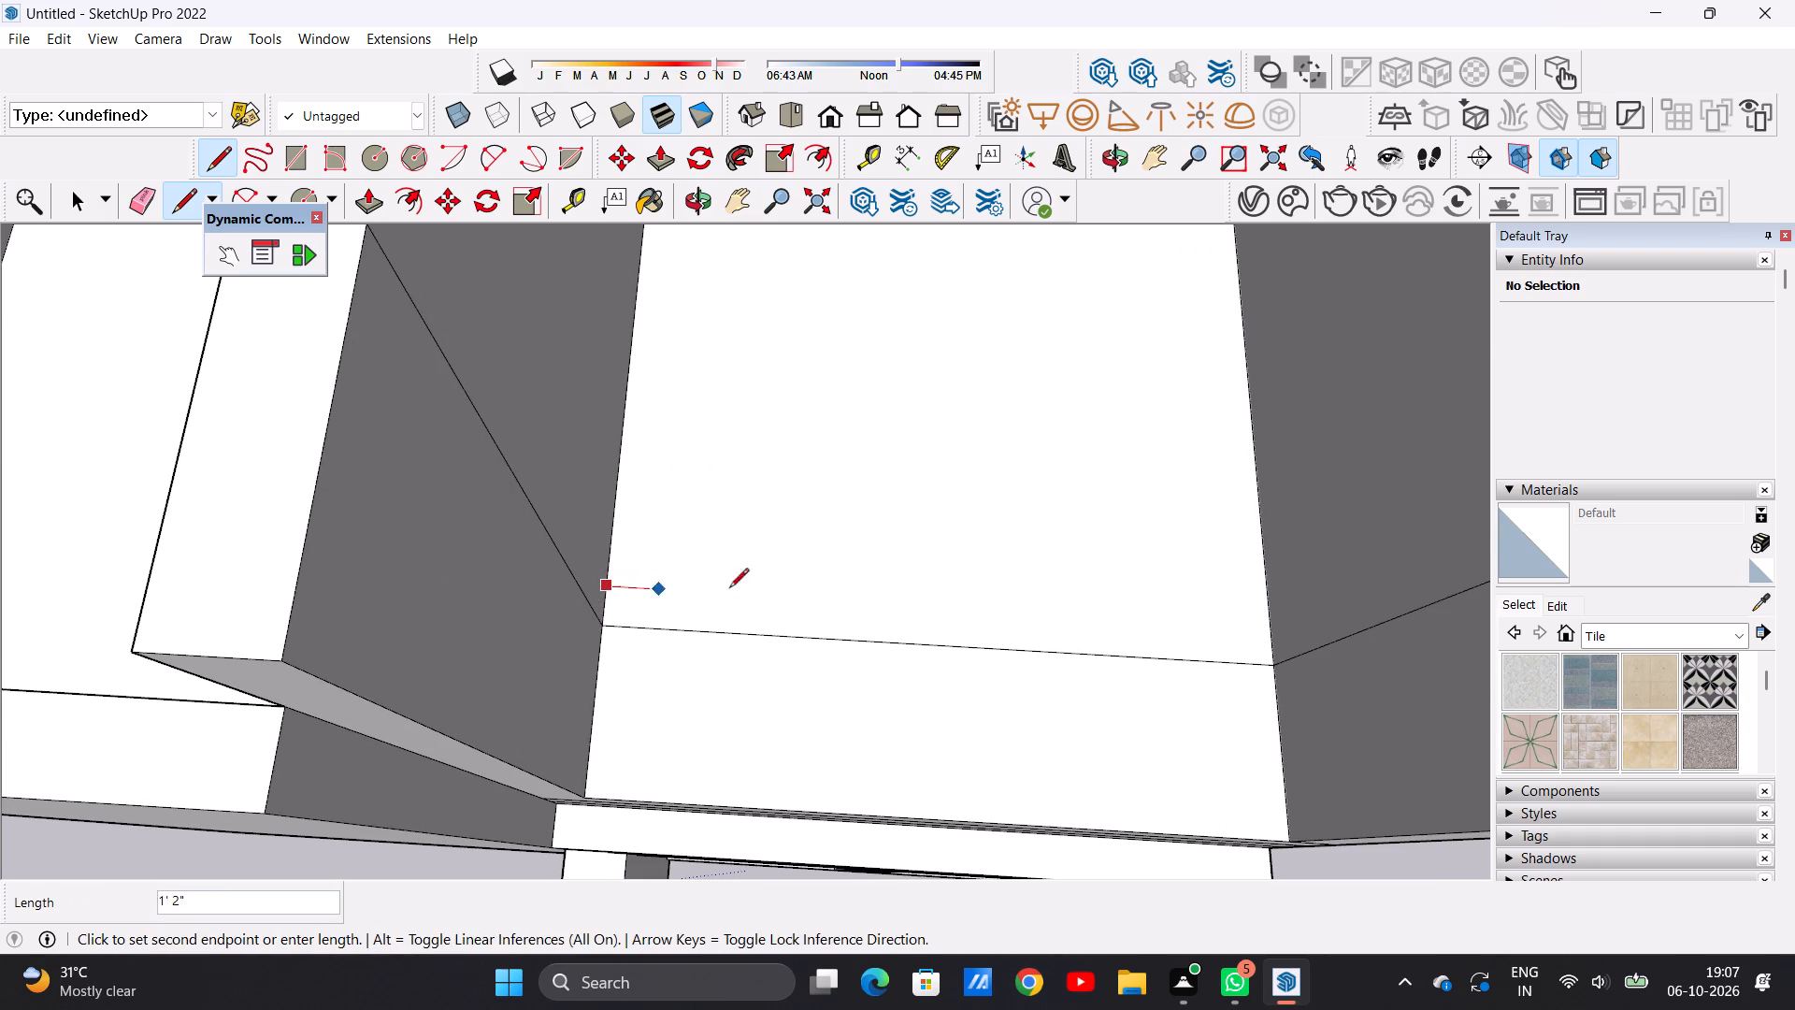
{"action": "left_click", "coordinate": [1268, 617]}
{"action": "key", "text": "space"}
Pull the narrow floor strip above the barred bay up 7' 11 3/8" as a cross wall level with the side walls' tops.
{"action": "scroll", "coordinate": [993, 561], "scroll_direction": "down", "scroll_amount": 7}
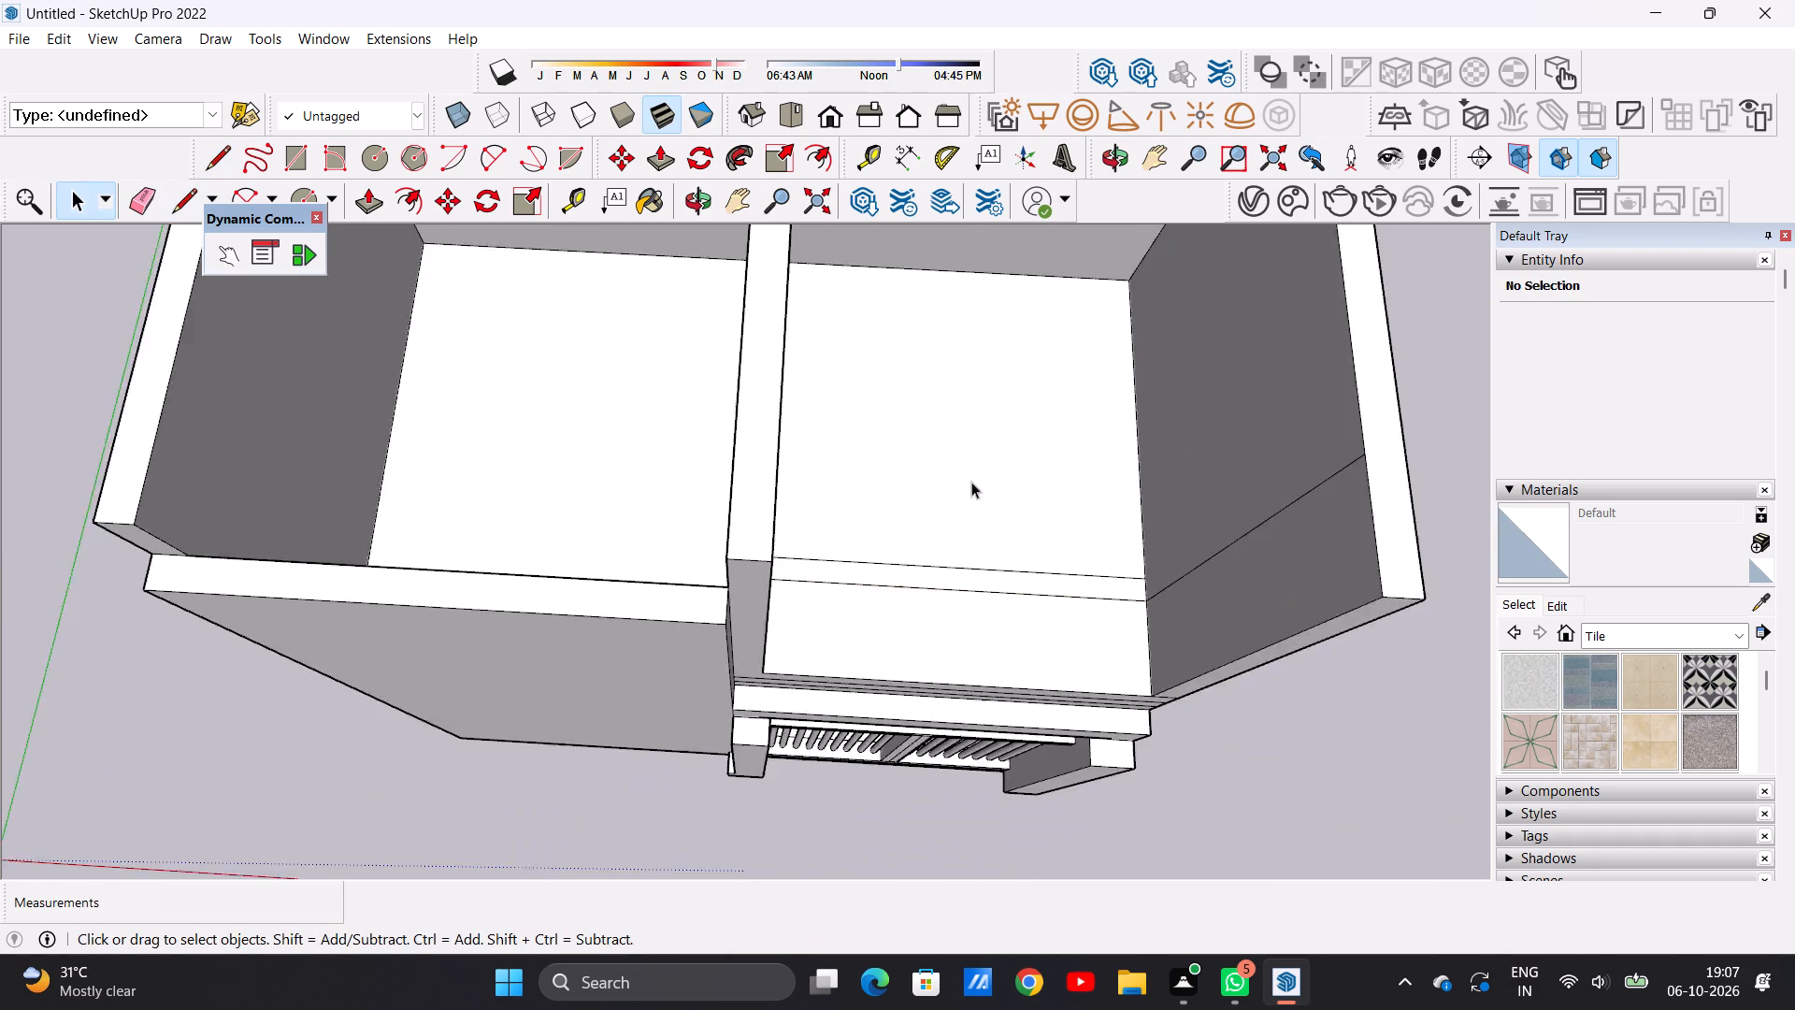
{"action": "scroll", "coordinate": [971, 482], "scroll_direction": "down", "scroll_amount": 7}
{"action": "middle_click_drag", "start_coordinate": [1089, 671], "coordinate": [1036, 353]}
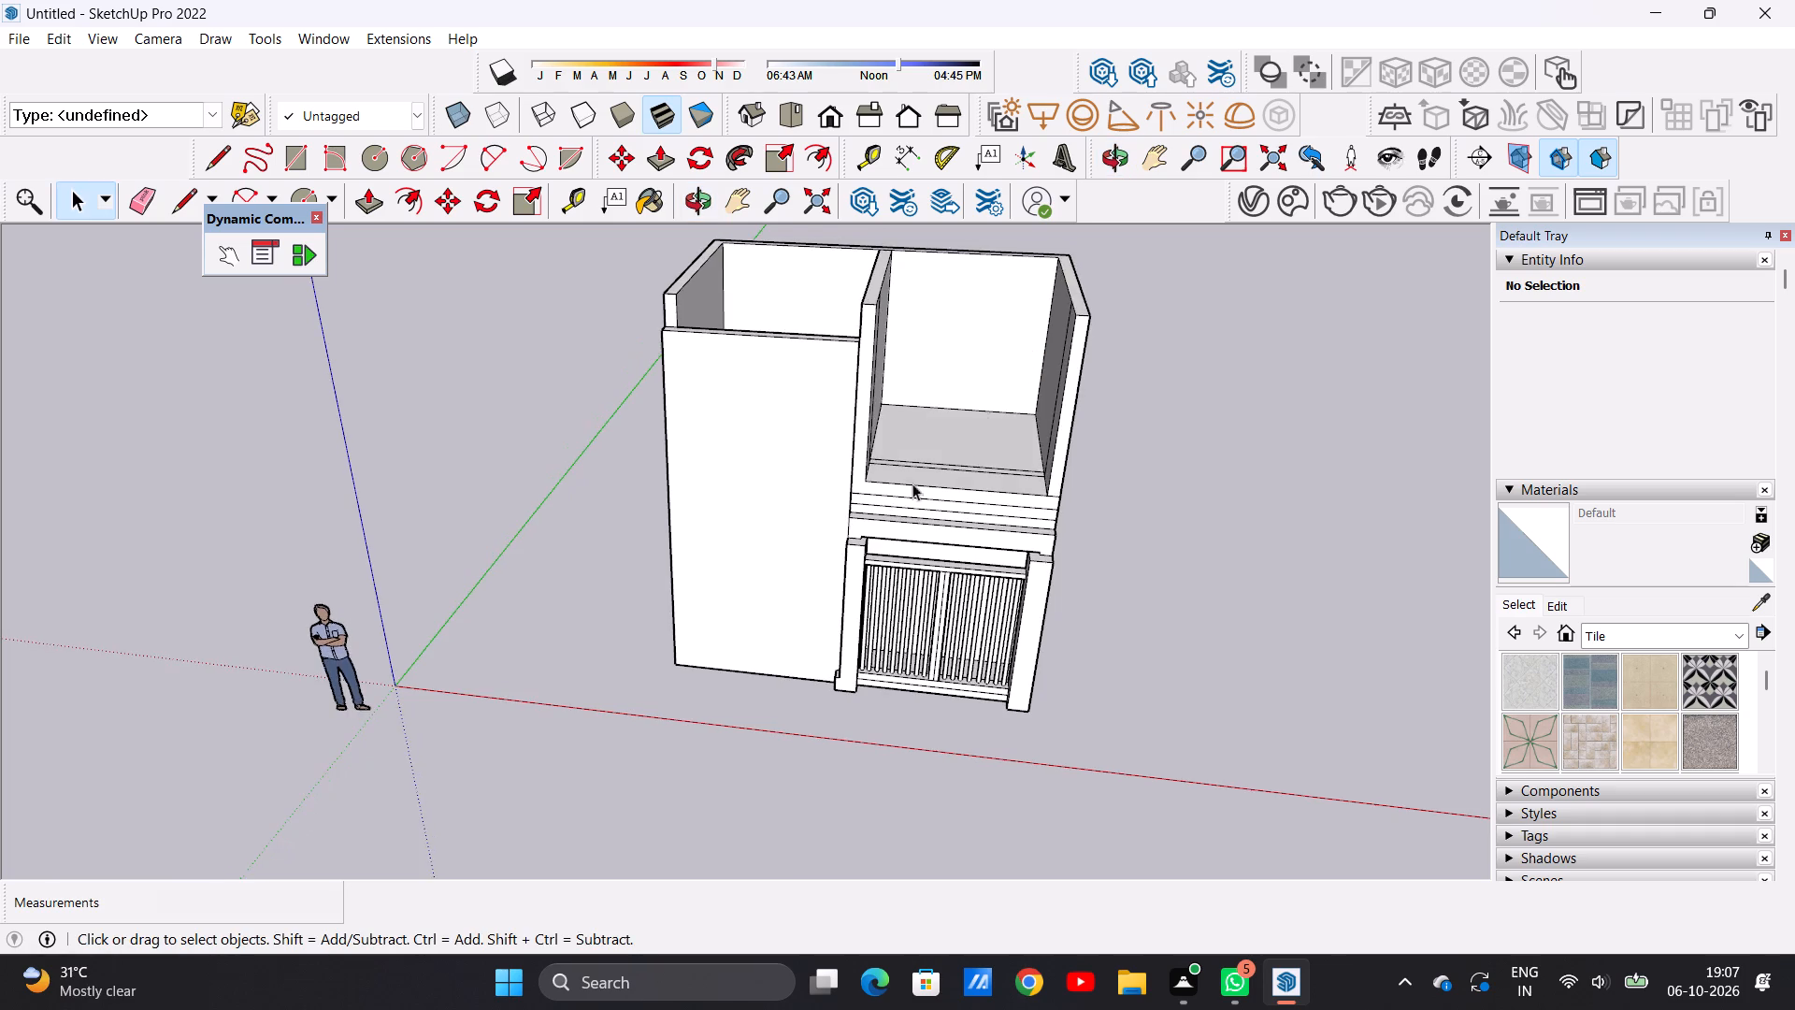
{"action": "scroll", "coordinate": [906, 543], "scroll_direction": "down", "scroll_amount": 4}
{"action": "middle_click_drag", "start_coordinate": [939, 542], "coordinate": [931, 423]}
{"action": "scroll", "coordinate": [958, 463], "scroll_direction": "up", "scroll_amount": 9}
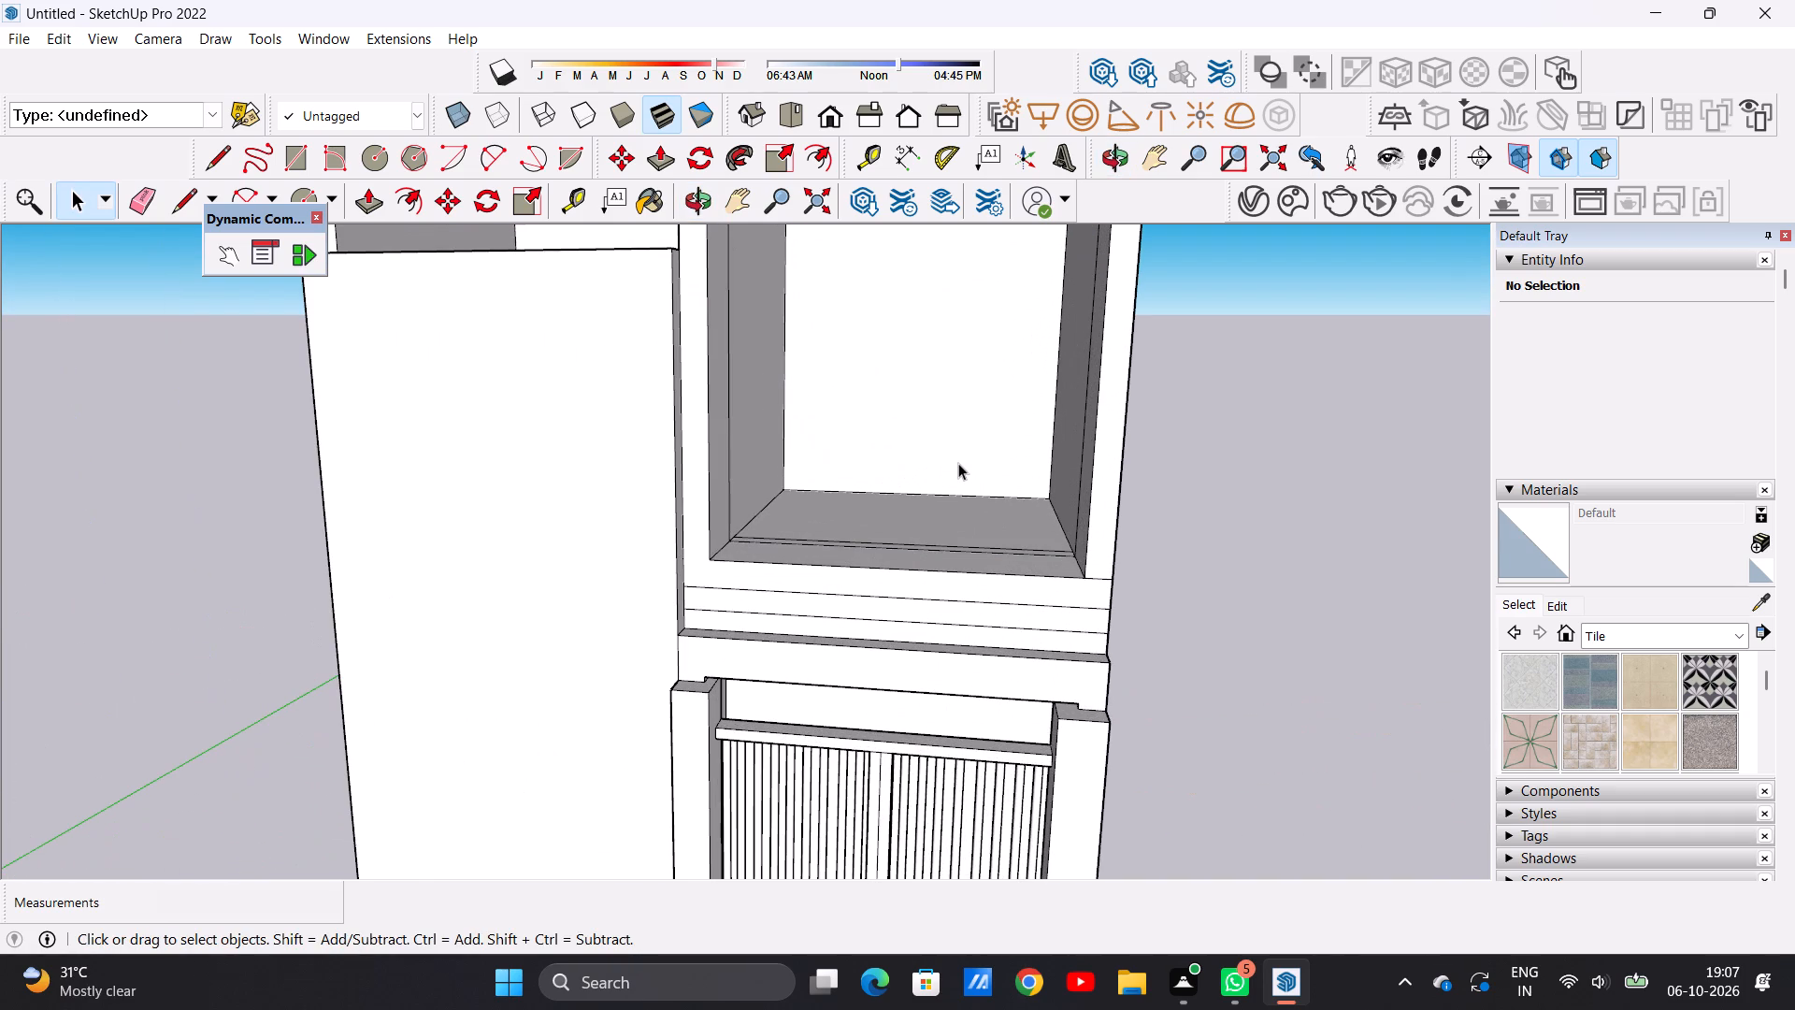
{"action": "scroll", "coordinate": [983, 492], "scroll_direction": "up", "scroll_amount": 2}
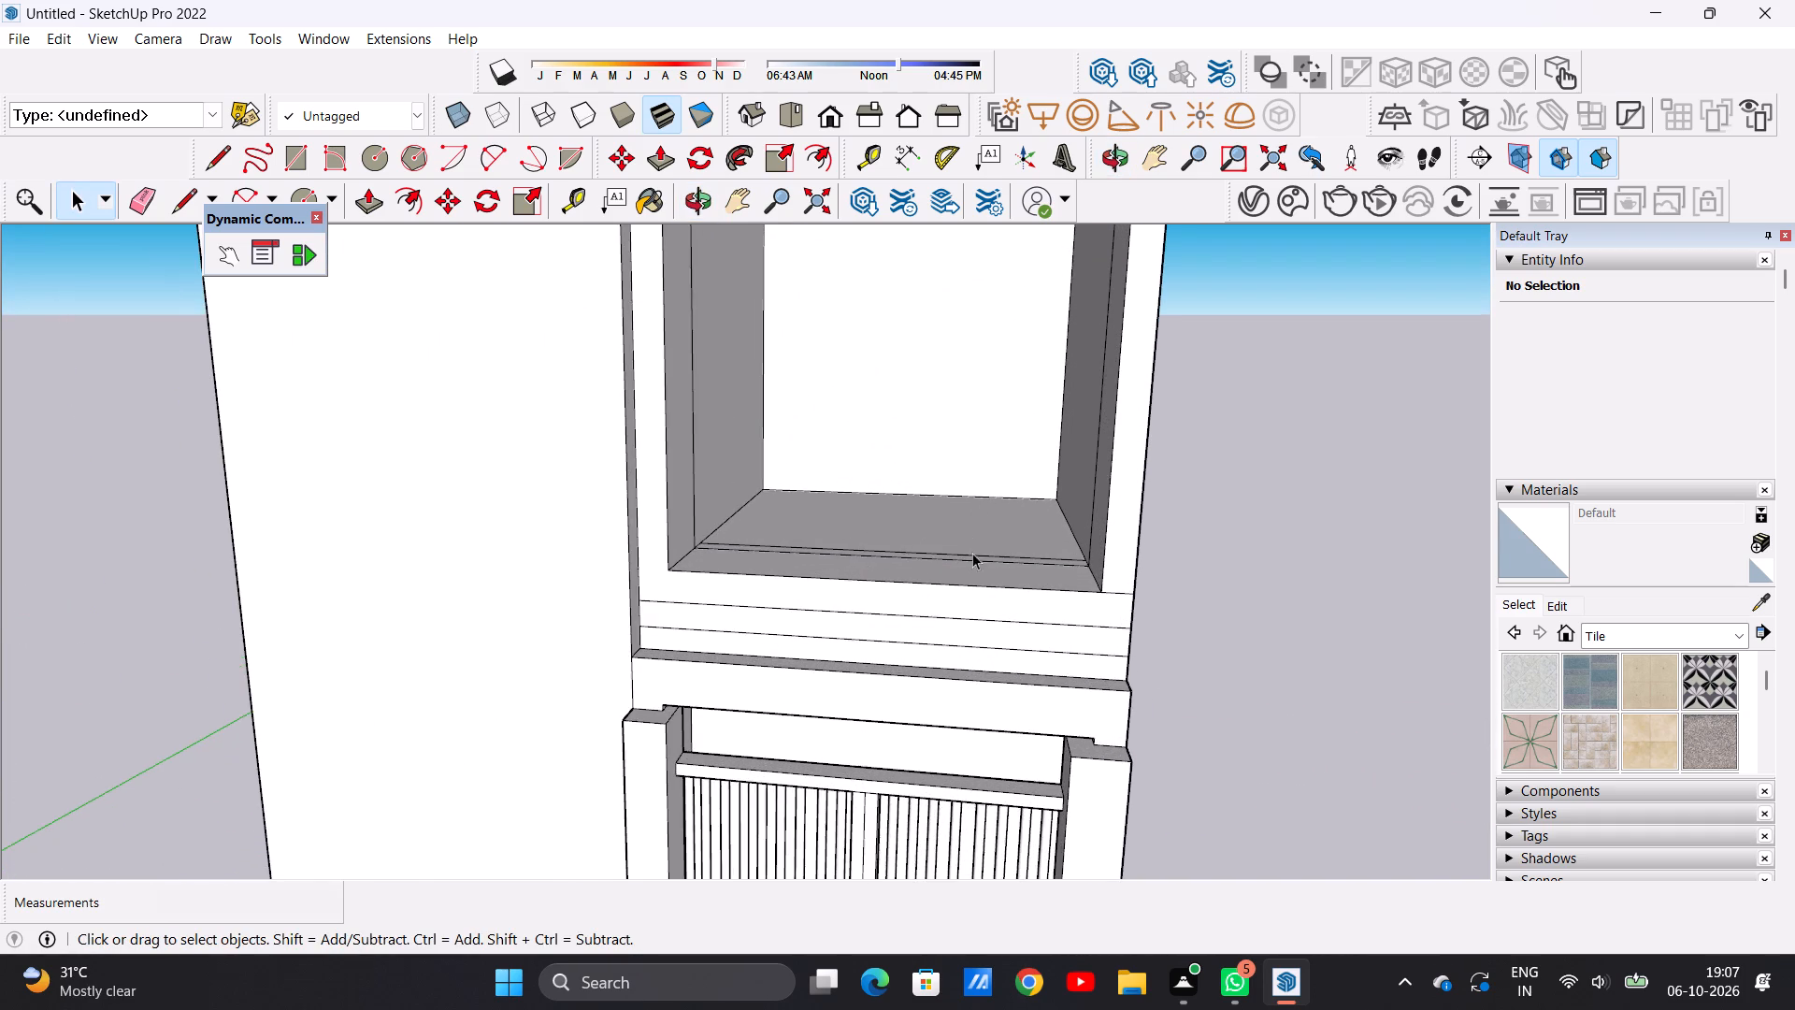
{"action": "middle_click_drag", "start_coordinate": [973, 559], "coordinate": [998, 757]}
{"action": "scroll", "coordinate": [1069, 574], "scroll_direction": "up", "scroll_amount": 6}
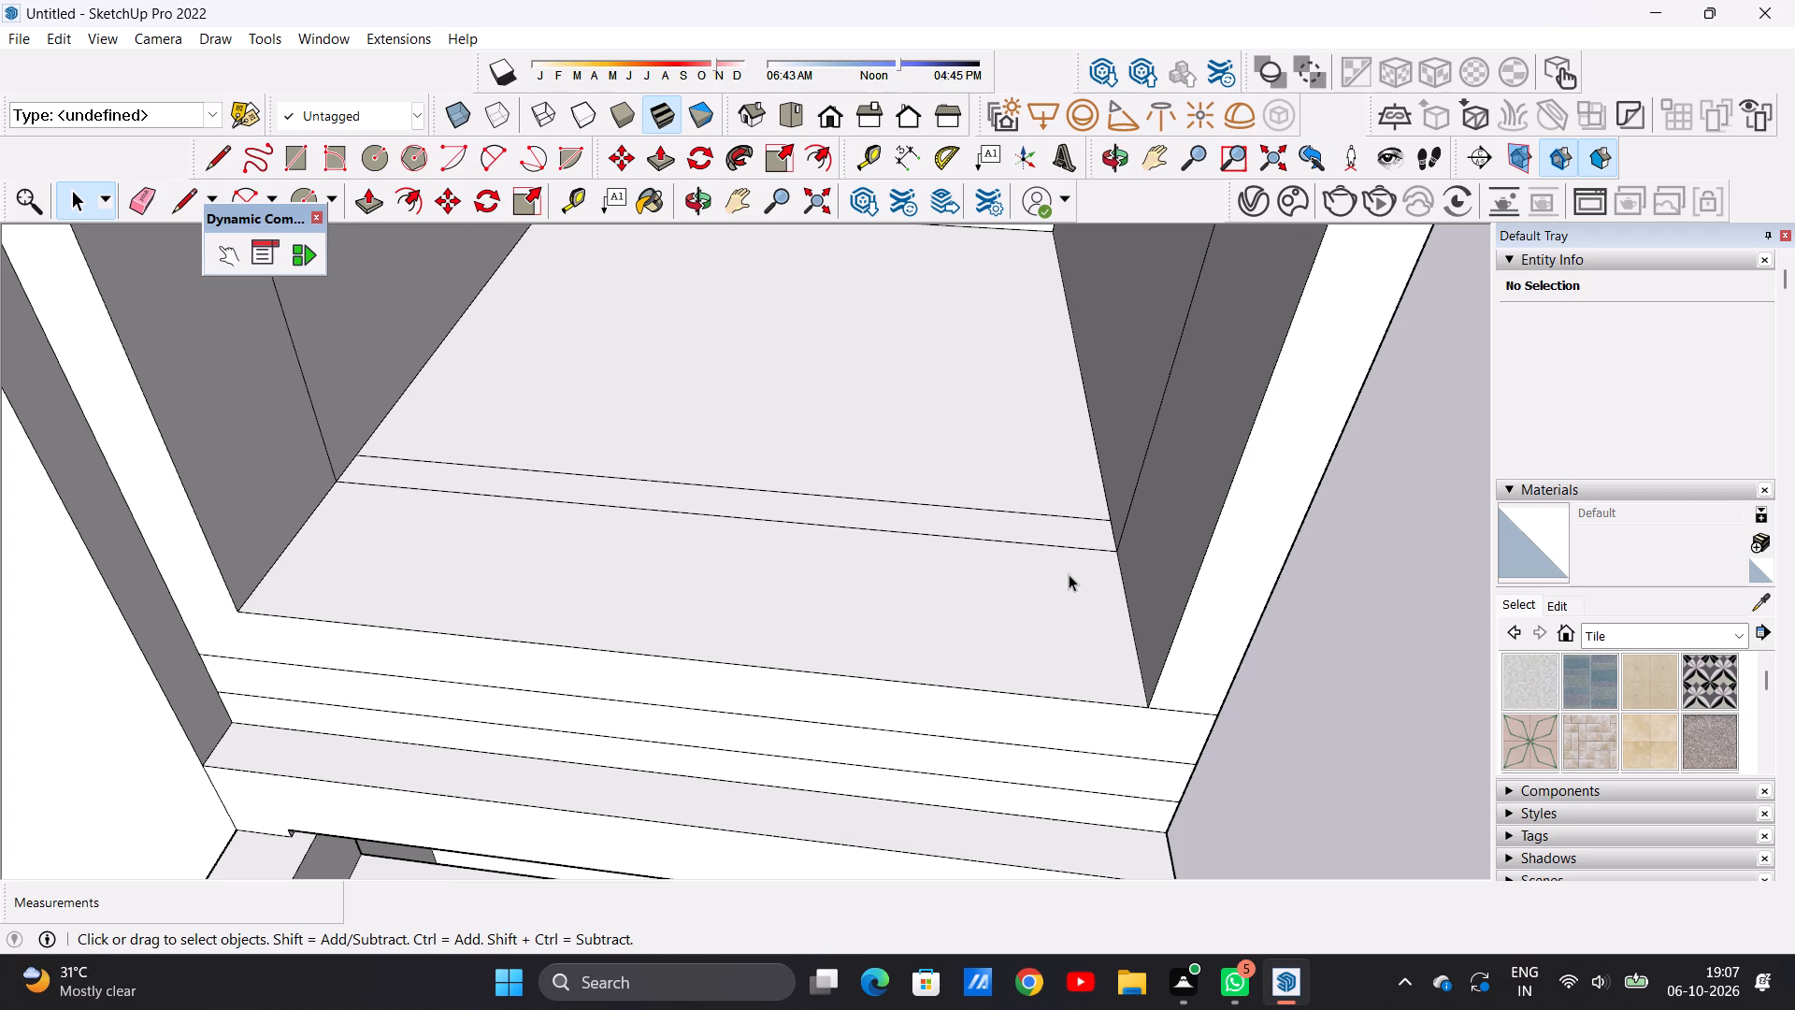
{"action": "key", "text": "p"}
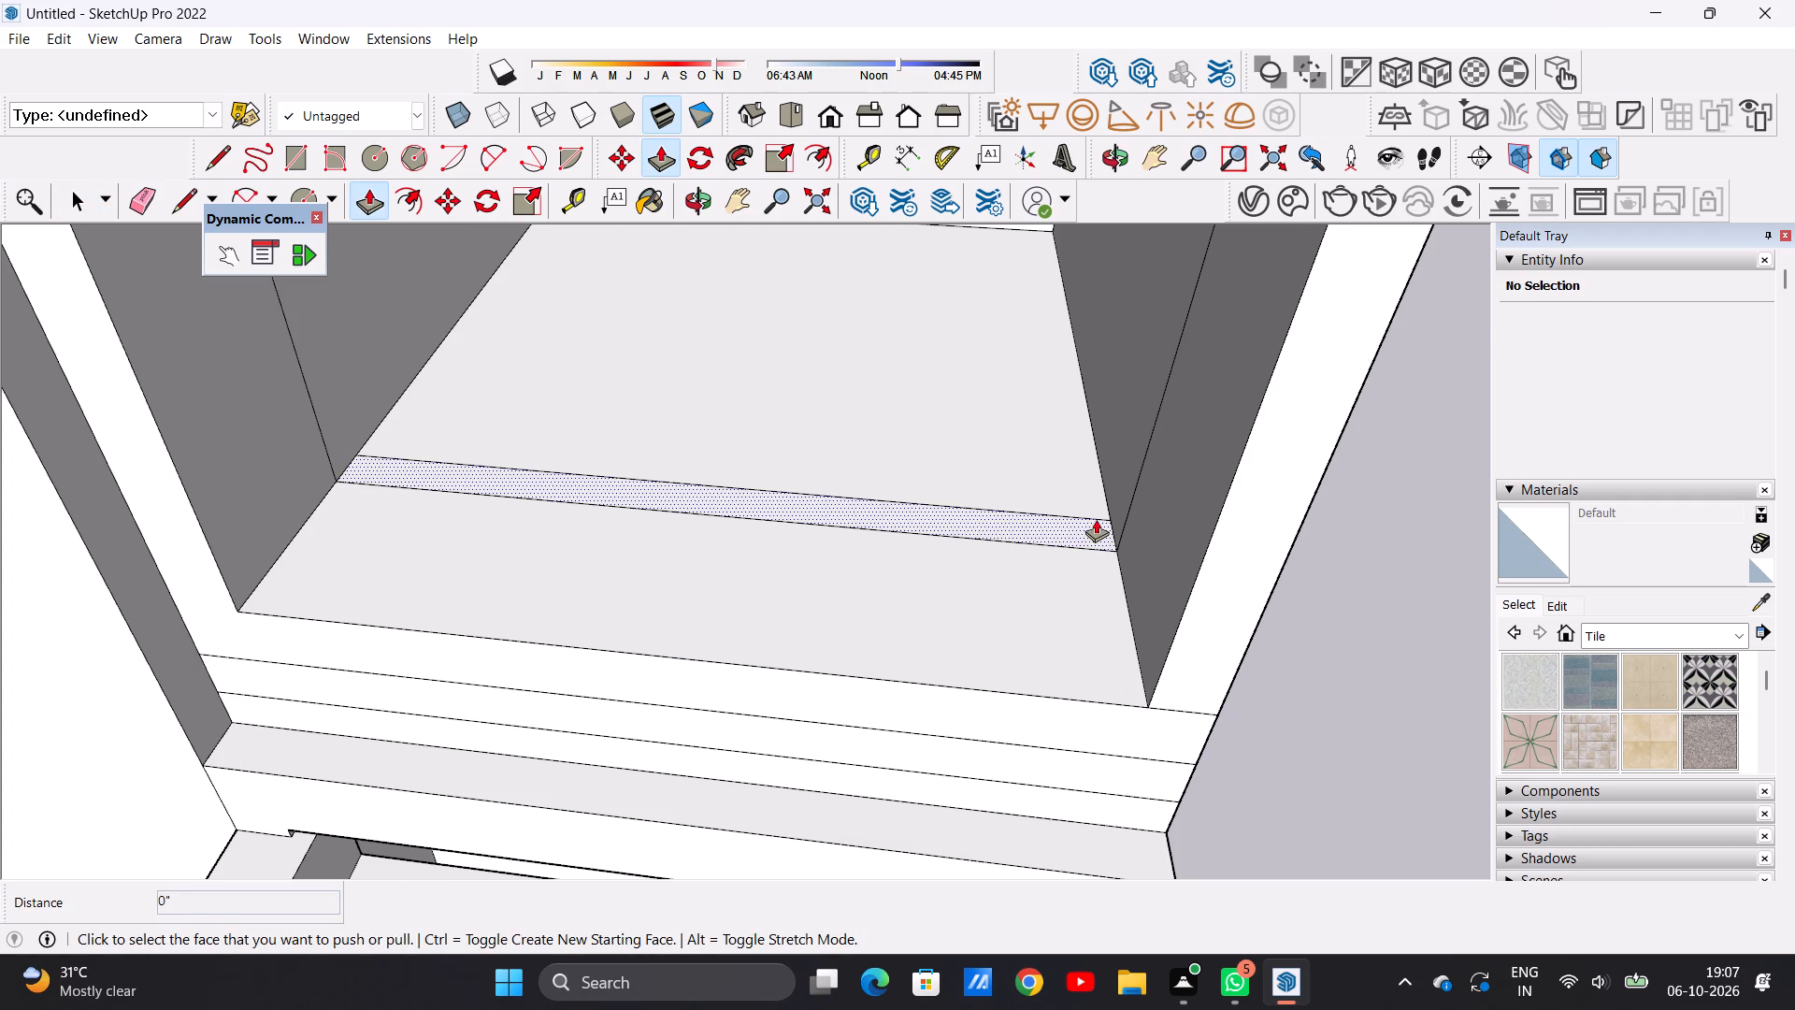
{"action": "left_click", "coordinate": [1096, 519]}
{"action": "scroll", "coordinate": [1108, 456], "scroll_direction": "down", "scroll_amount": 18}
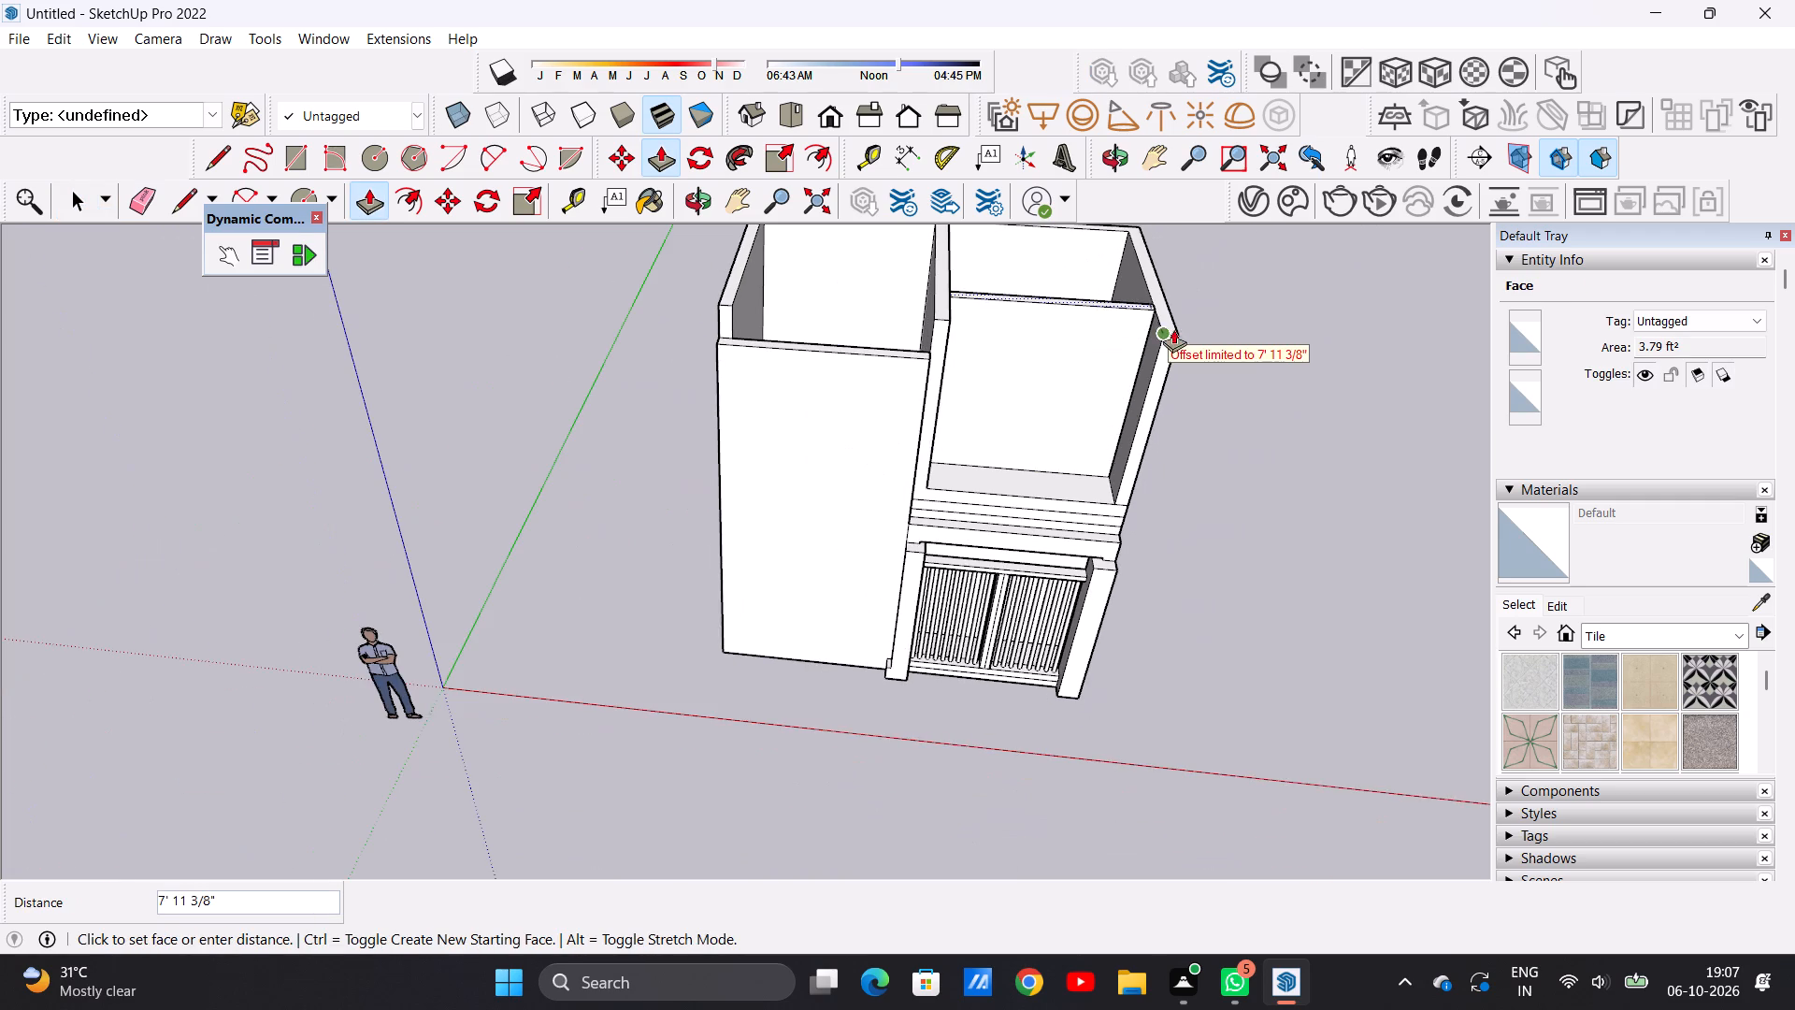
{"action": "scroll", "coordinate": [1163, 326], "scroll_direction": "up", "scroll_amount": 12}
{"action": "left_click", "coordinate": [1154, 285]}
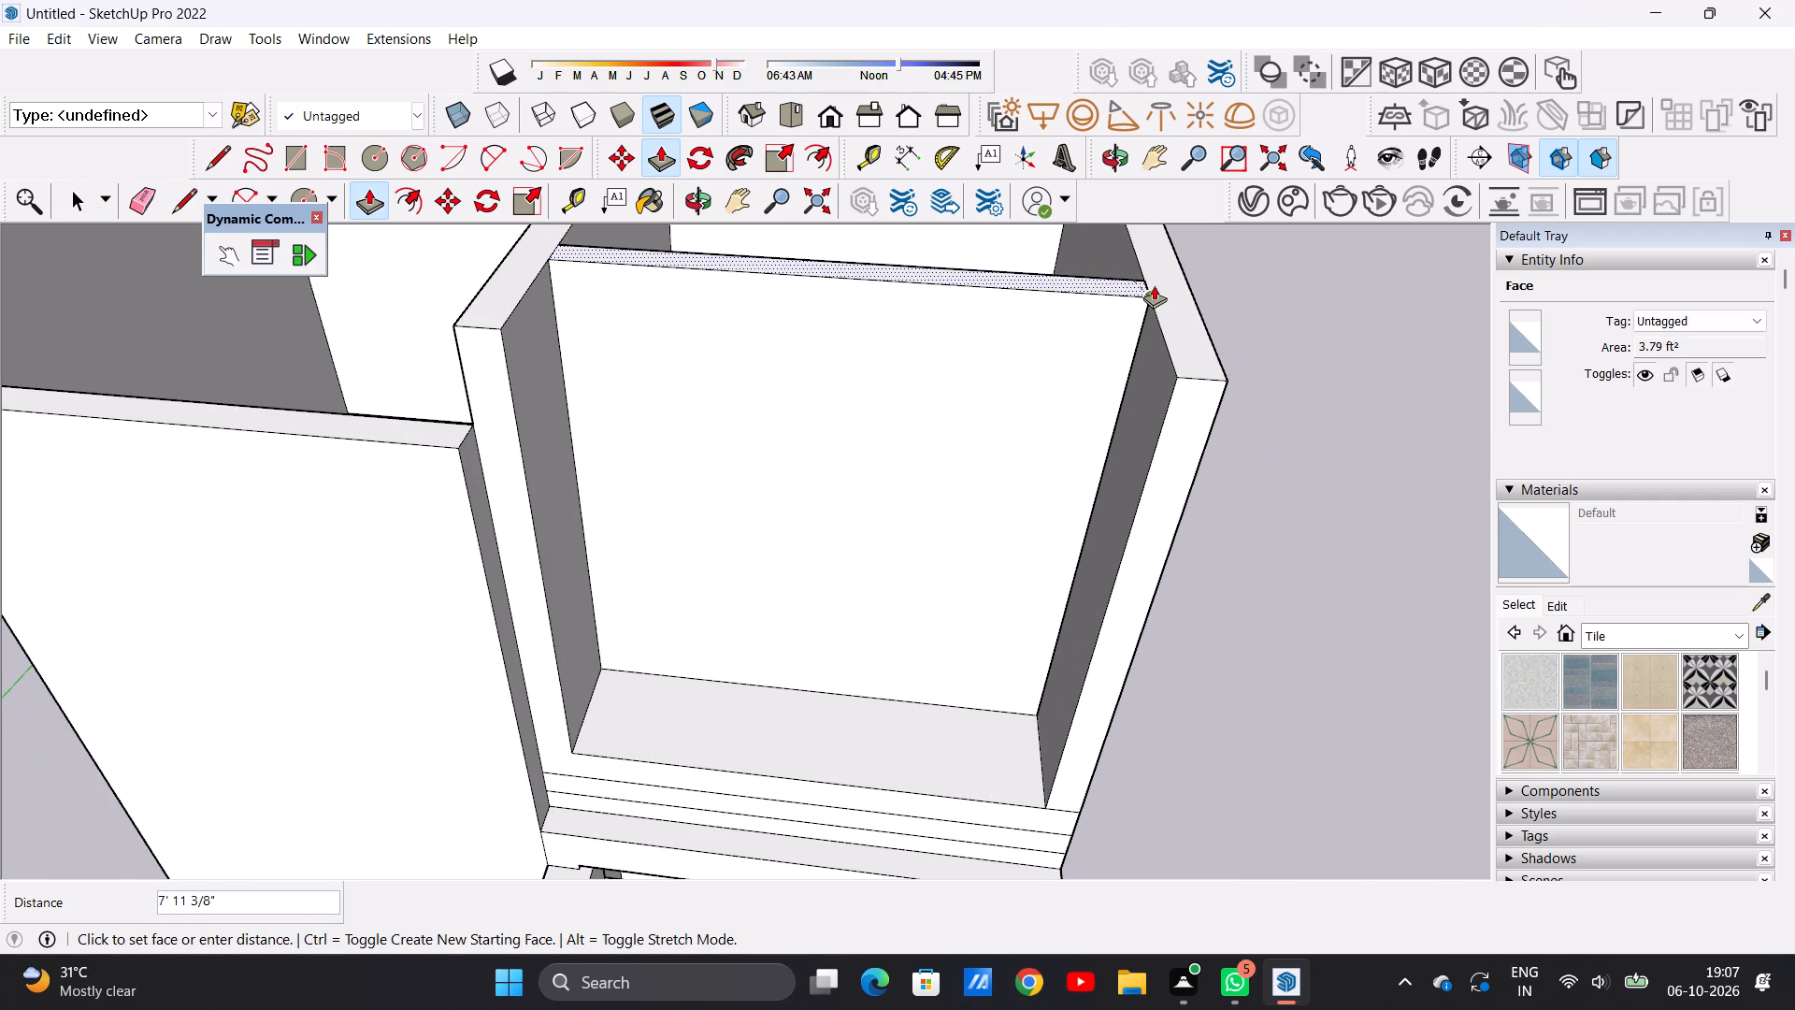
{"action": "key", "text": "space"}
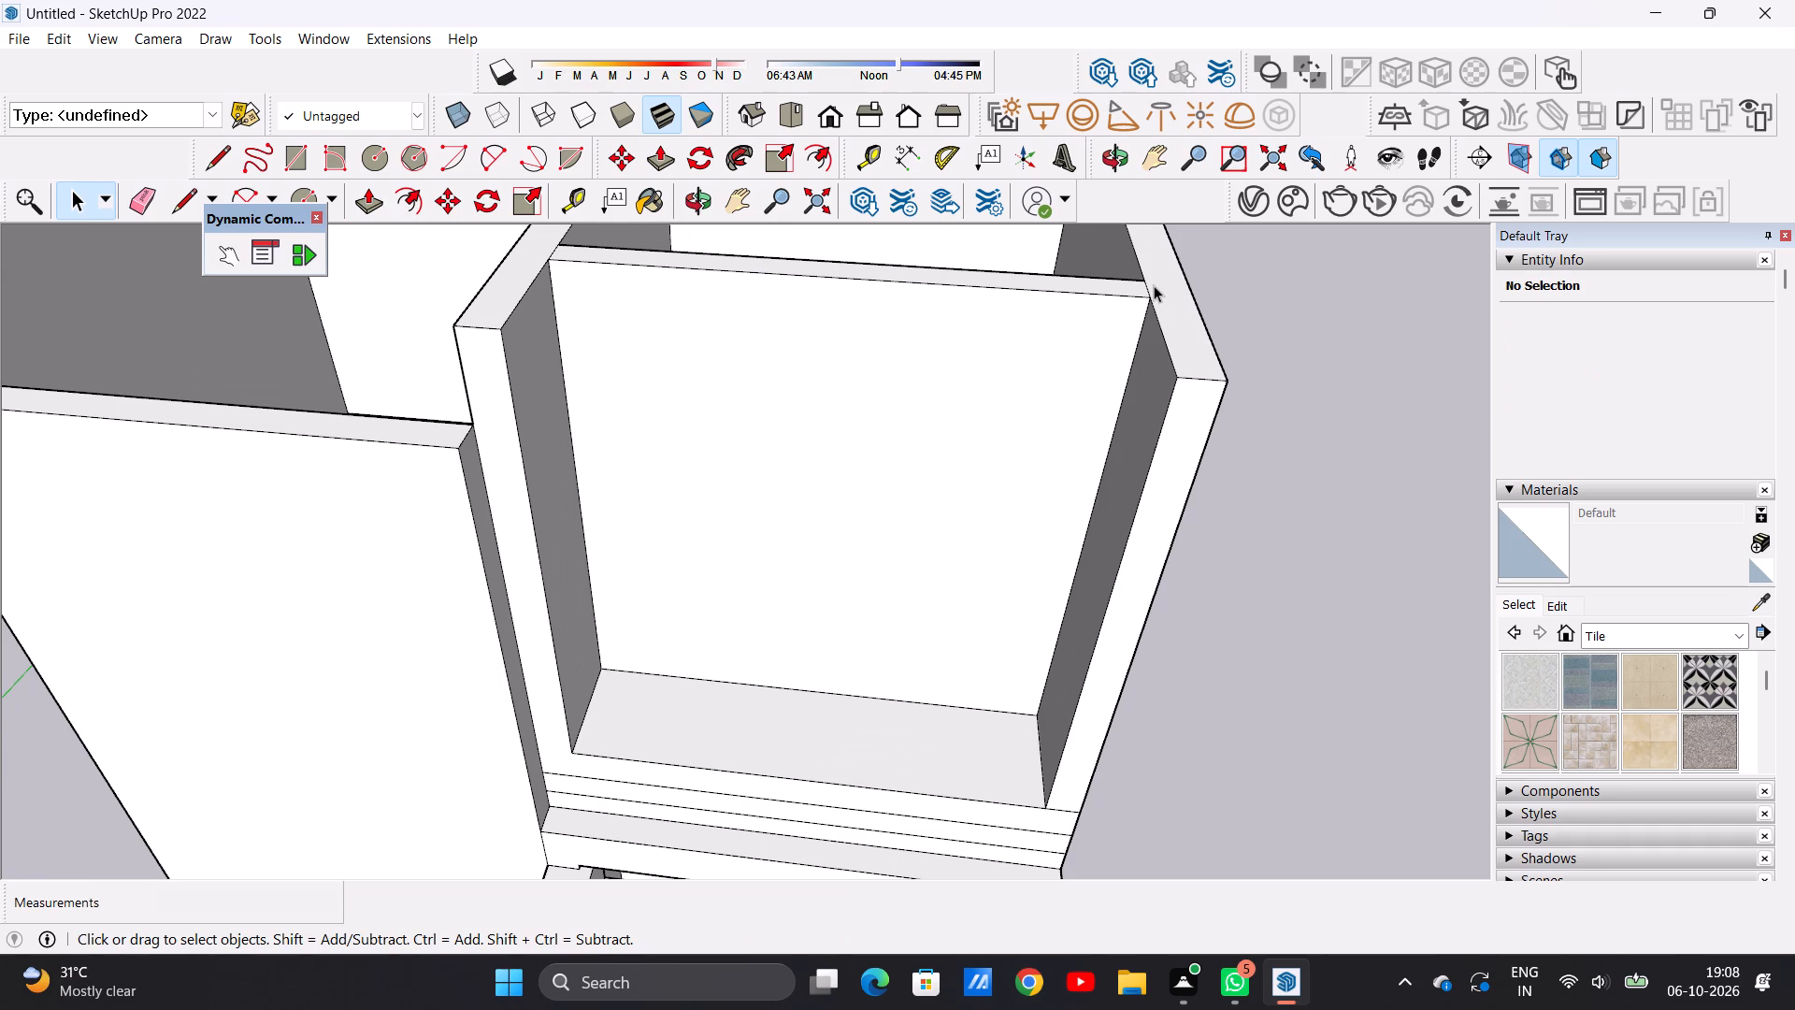
Examine the recessed cross wall above the barred bay in the standard front view and from above.
{"action": "scroll", "coordinate": [1114, 326], "scroll_direction": "down", "scroll_amount": 14}
{"action": "middle_click_drag", "start_coordinate": [1013, 503], "coordinate": [1020, 352]}
{"action": "scroll", "coordinate": [1024, 331], "scroll_direction": "up", "scroll_amount": 6}
{"action": "middle_click_drag", "start_coordinate": [964, 477], "coordinate": [964, 395]}
{"action": "scroll", "coordinate": [964, 396], "scroll_direction": "up", "scroll_amount": 6}
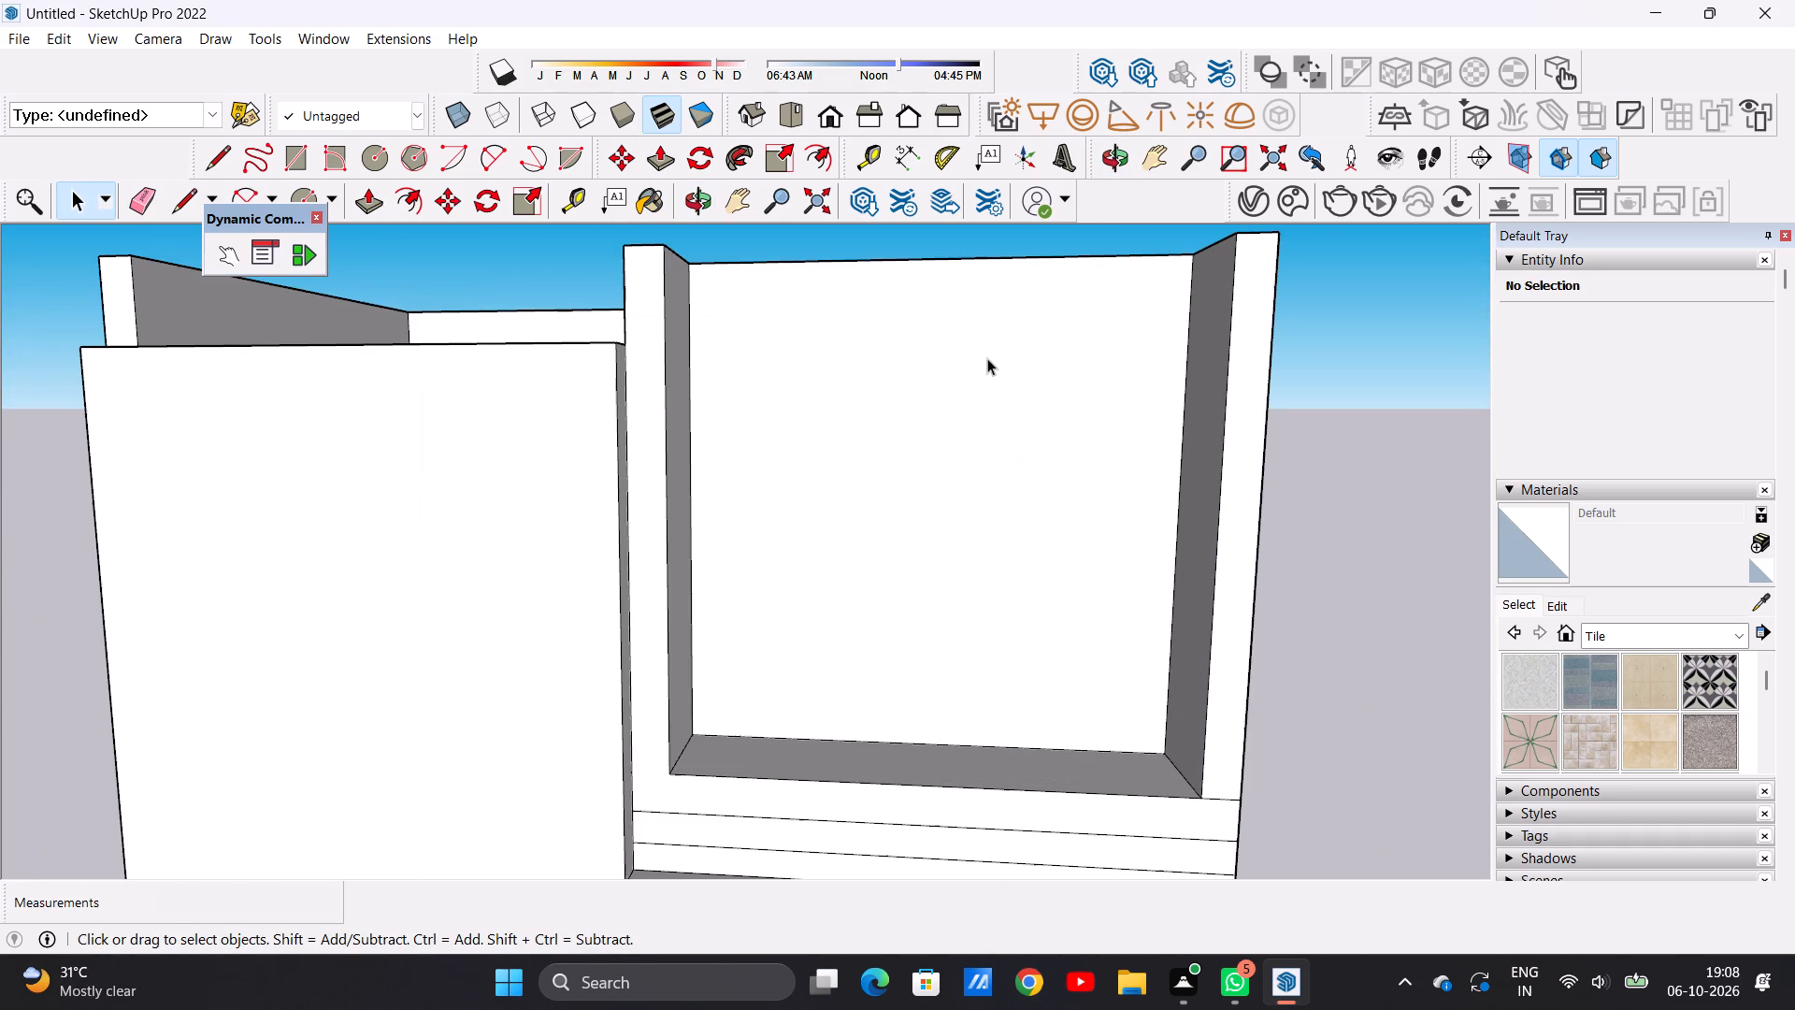
{"action": "scroll", "coordinate": [879, 449], "scroll_direction": "down", "scroll_amount": 3}
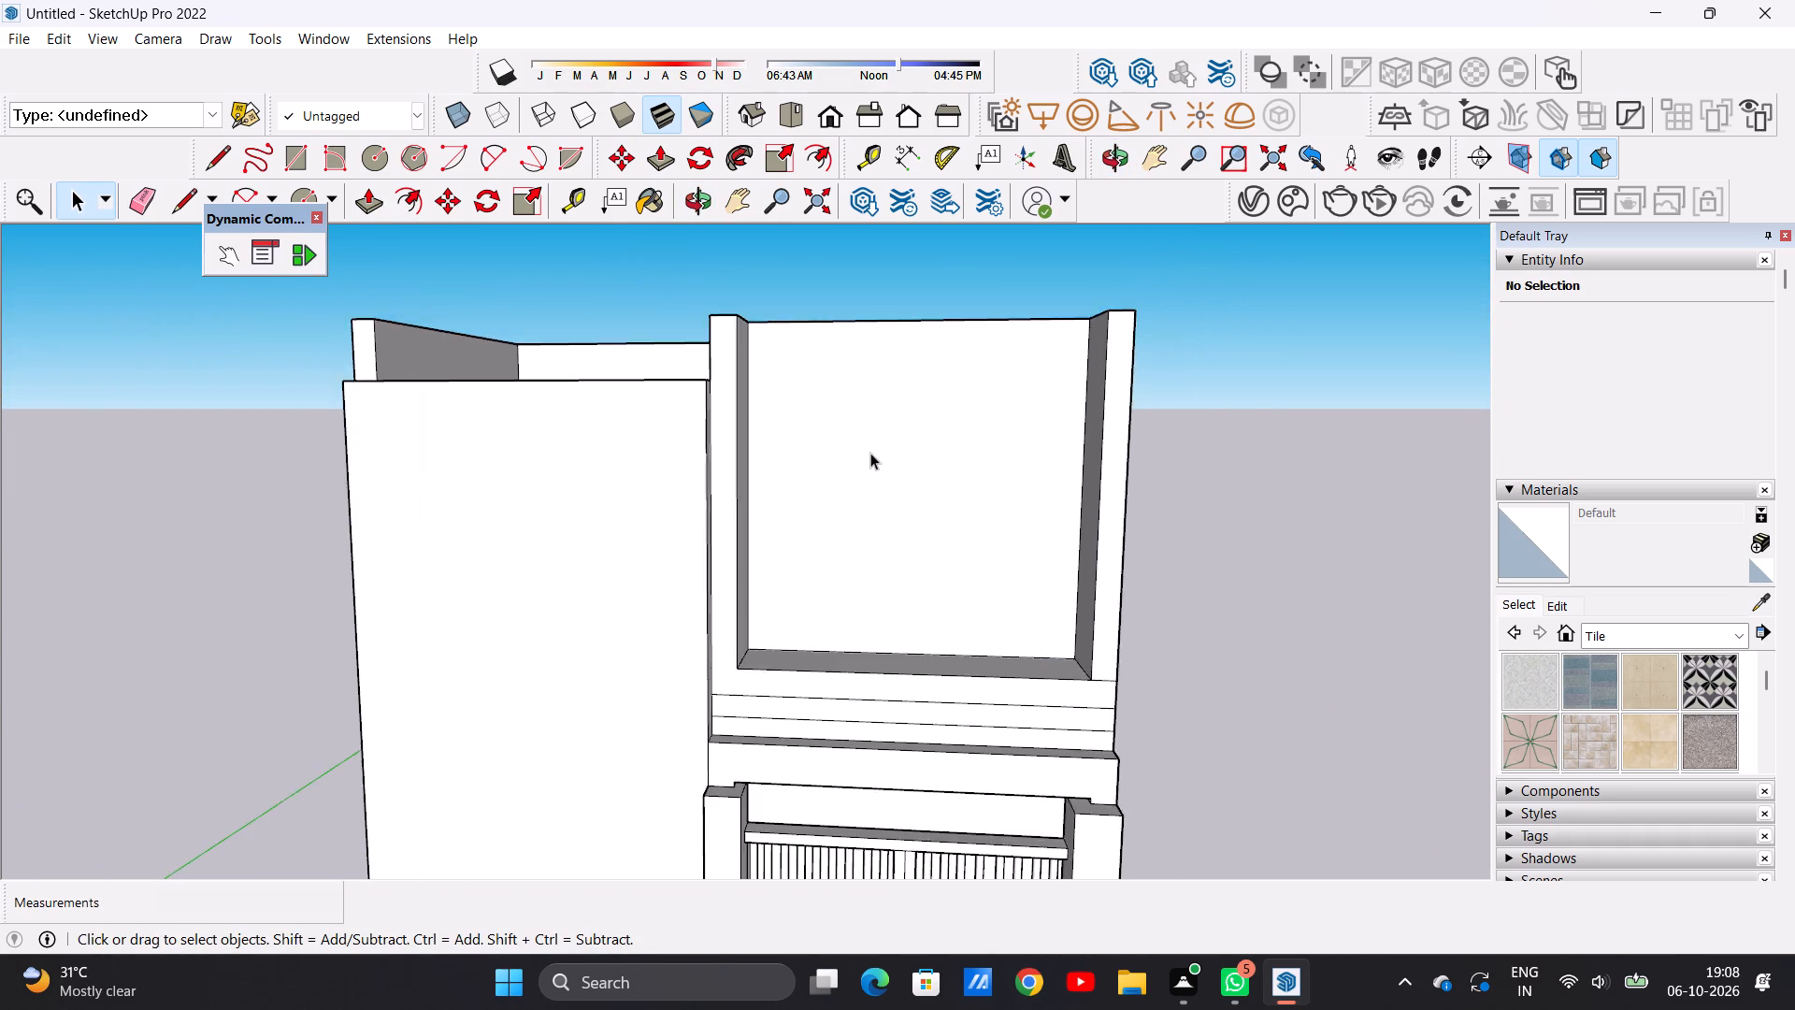
{"action": "scroll", "coordinate": [870, 453], "scroll_direction": "down", "scroll_amount": 3}
{"action": "middle_click_drag", "start_coordinate": [936, 406], "coordinate": [992, 416]}
{"action": "scroll", "coordinate": [1009, 400], "scroll_direction": "up", "scroll_amount": 4}
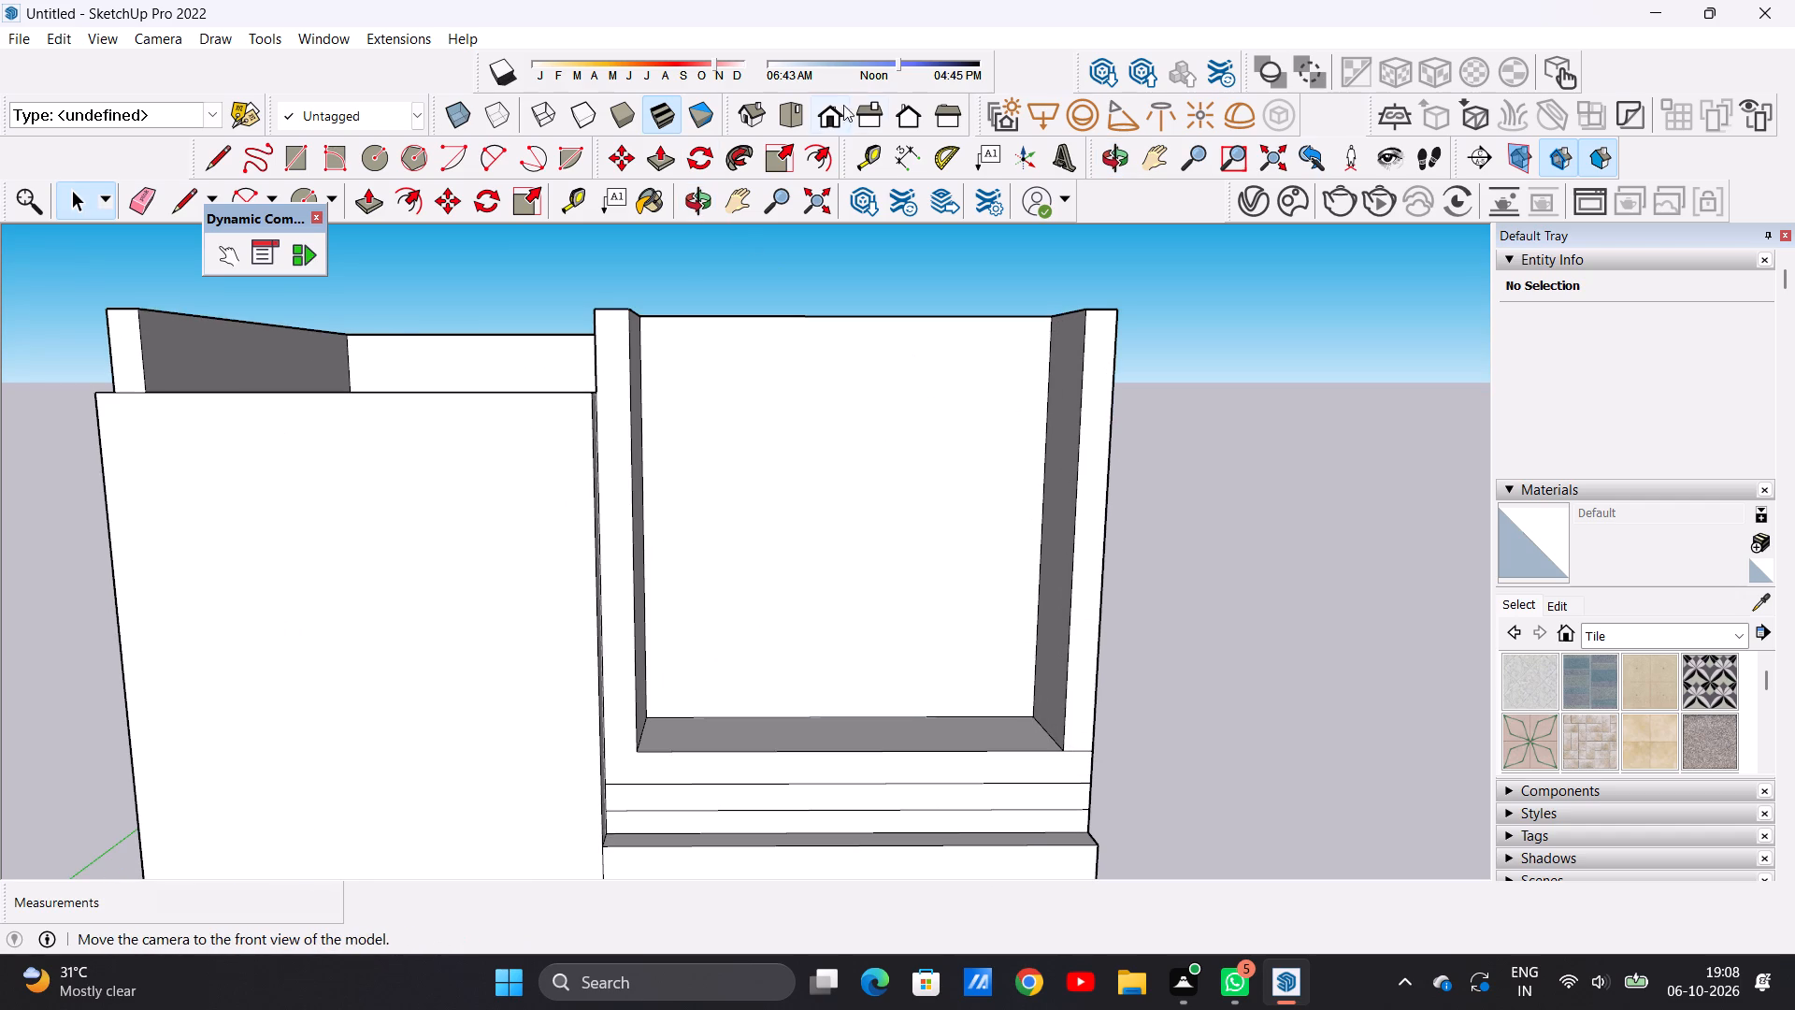
{"action": "left_click", "coordinate": [826, 116]}
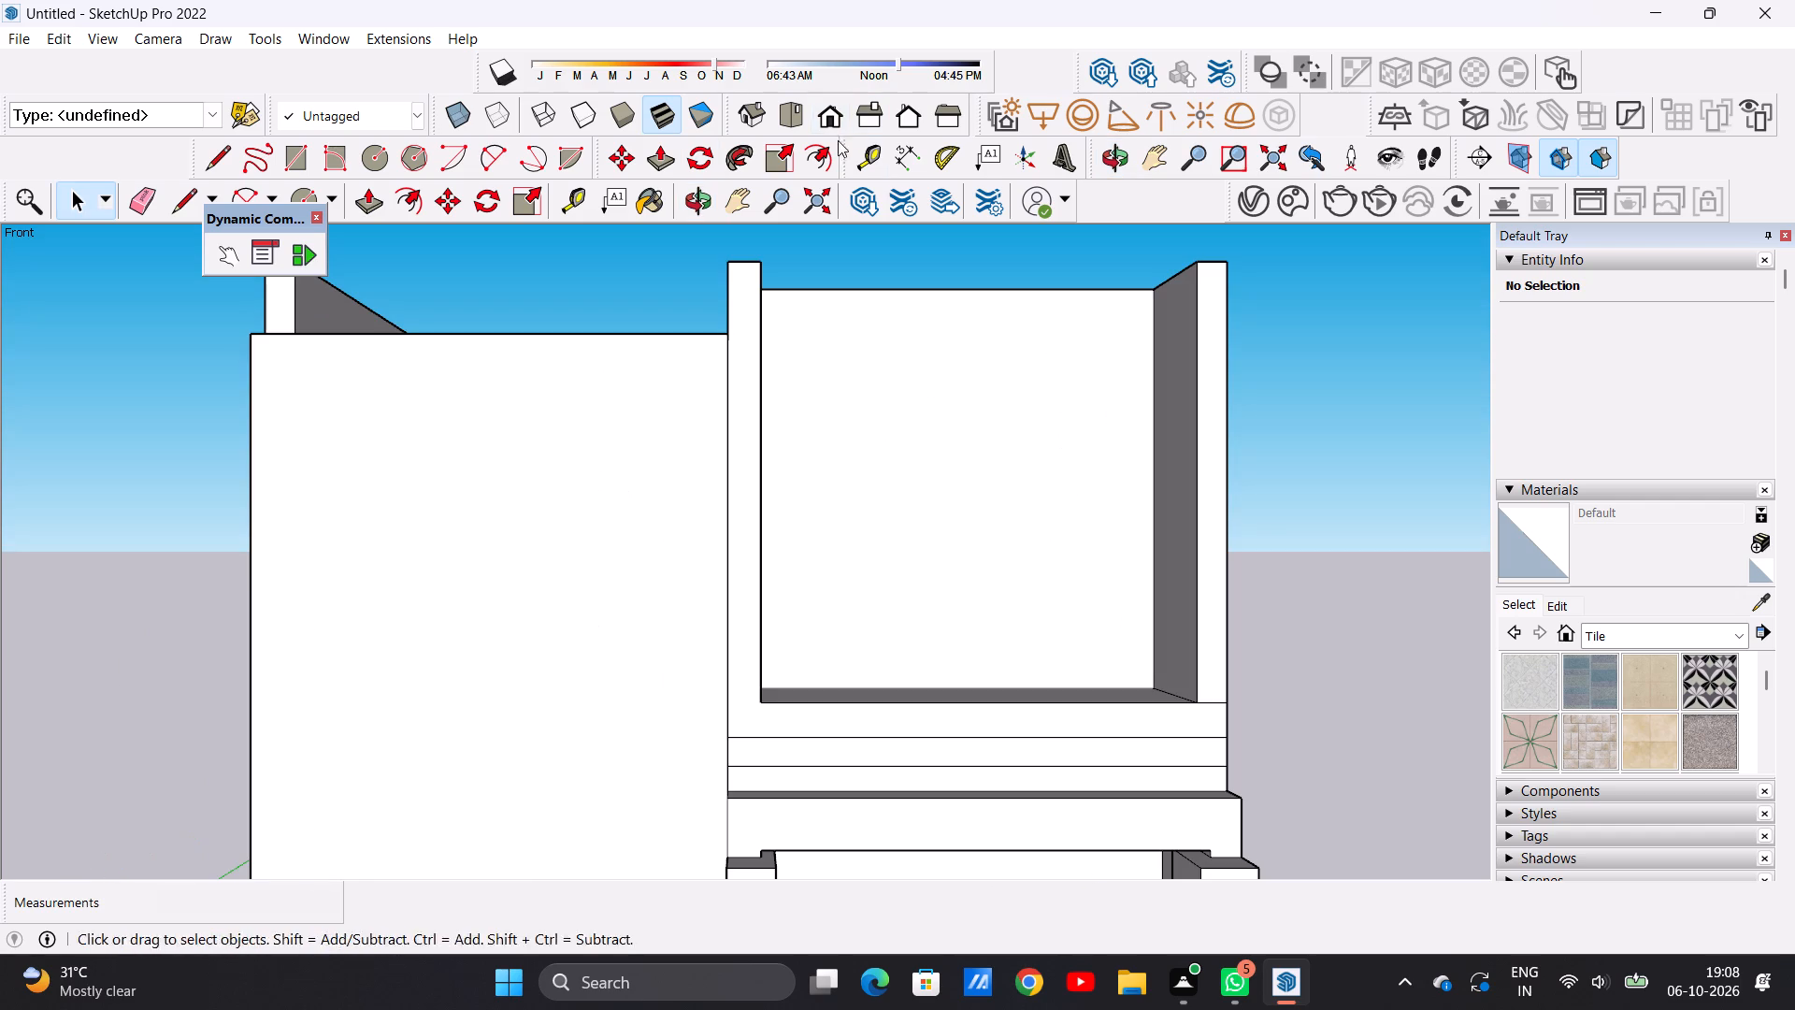
{"action": "scroll", "coordinate": [1242, 412], "scroll_direction": "up", "scroll_amount": 3}
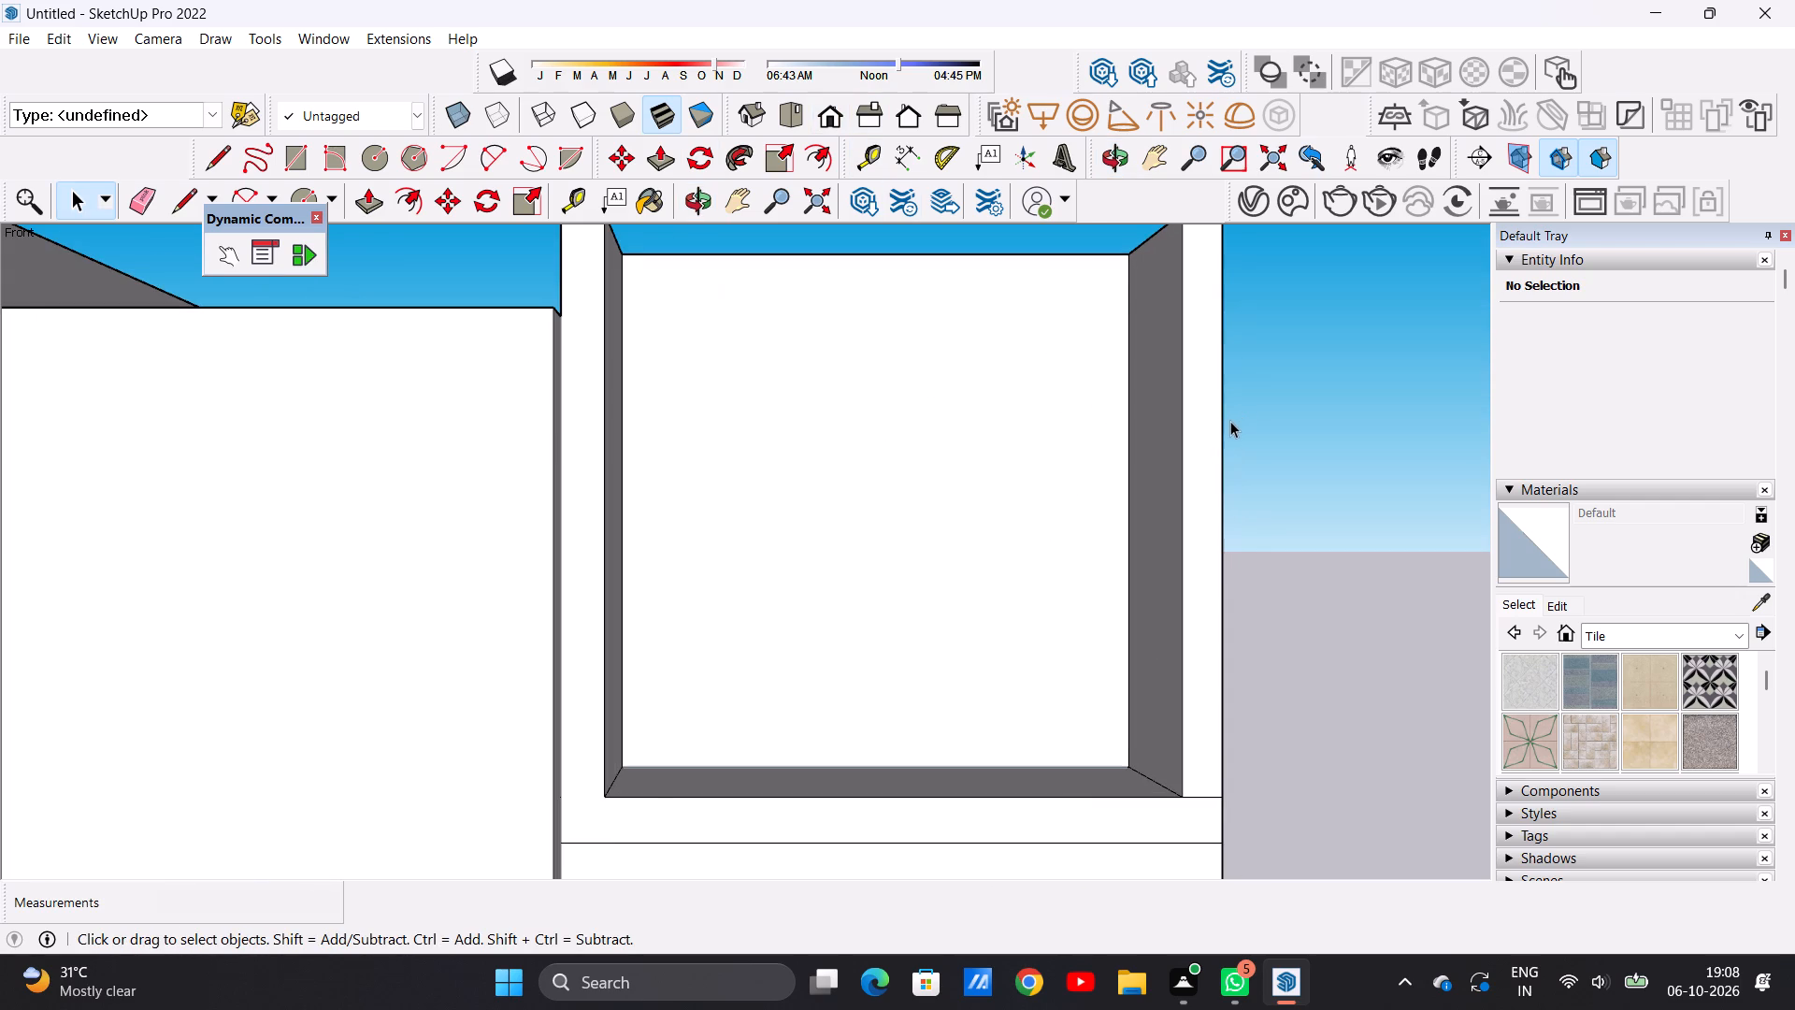
{"action": "scroll", "coordinate": [1217, 431], "scroll_direction": "down", "scroll_amount": 2}
{"action": "scroll", "coordinate": [1209, 365], "scroll_direction": "up", "scroll_amount": 1}
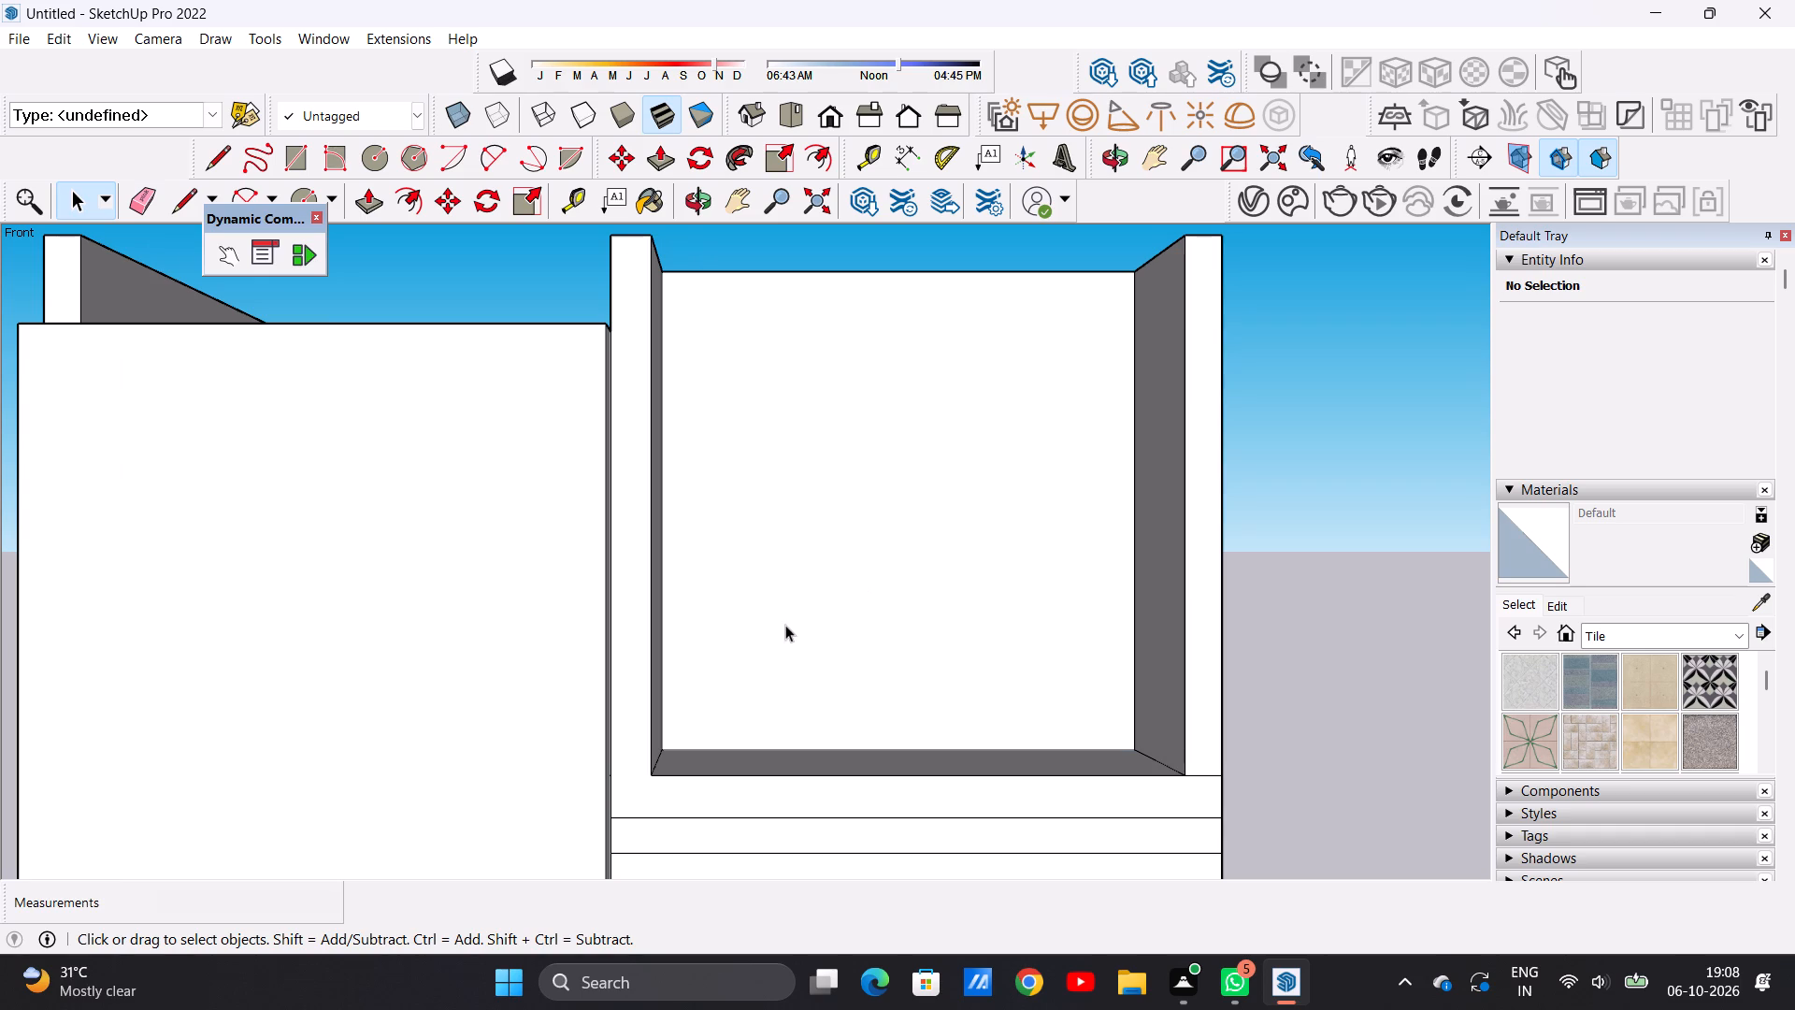
{"action": "scroll", "coordinate": [926, 637], "scroll_direction": "up", "scroll_amount": 1}
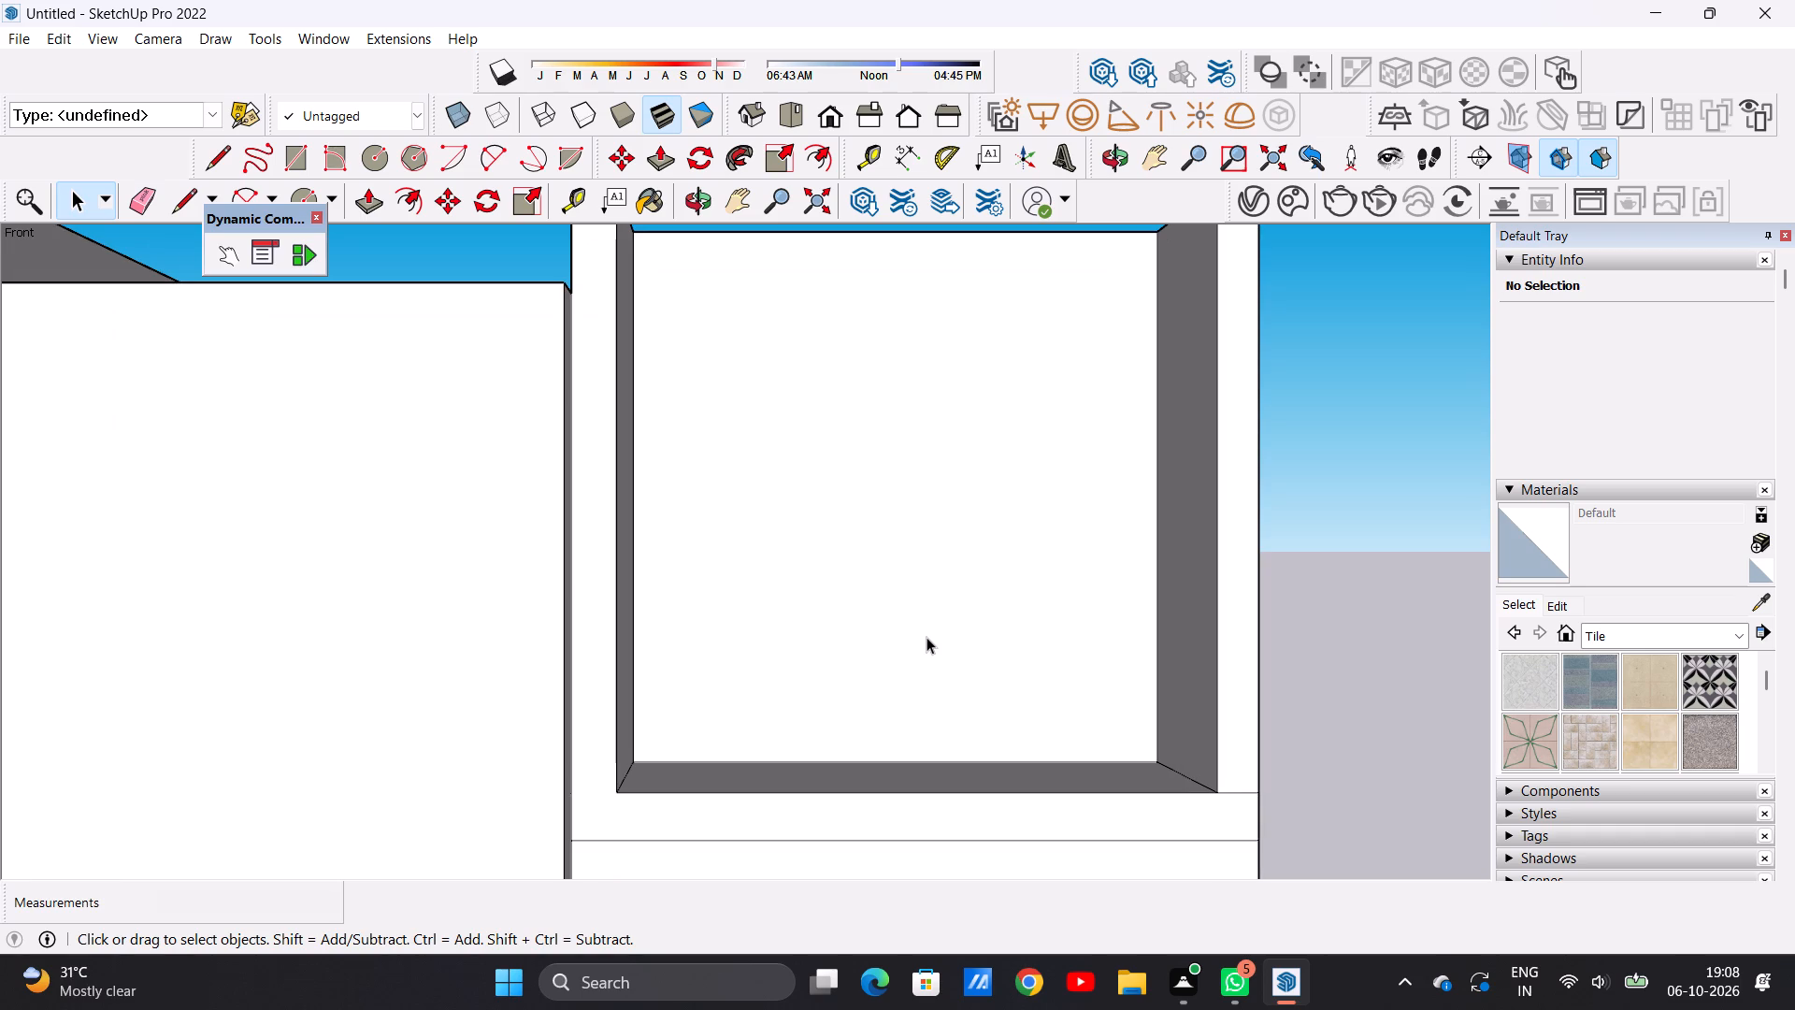
{"action": "middle_click_drag", "start_coordinate": [963, 654], "coordinate": [943, 838]}
{"action": "scroll", "coordinate": [919, 611], "scroll_direction": "down", "scroll_amount": 6}
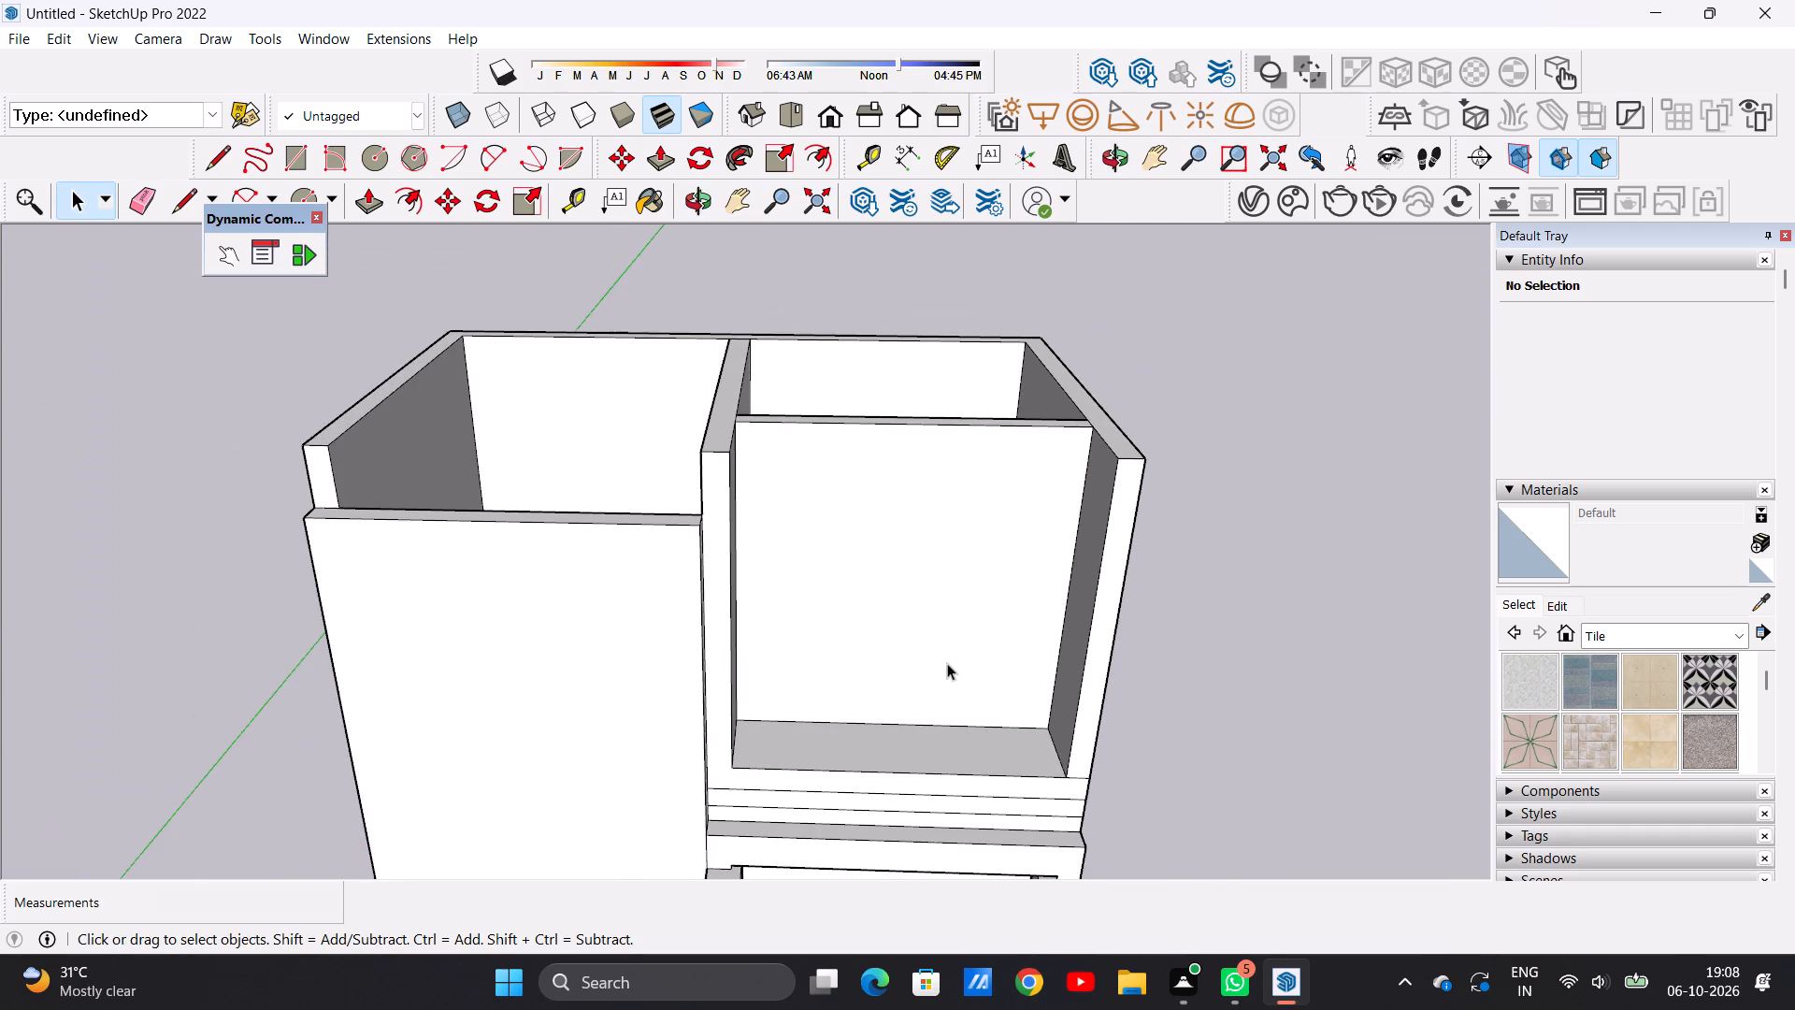
{"action": "scroll", "coordinate": [947, 607], "scroll_direction": "down", "scroll_amount": 4}
{"action": "middle_click_drag", "start_coordinate": [973, 671], "coordinate": [975, 731]}
{"action": "scroll", "coordinate": [989, 732], "scroll_direction": "up", "scroll_amount": 5}
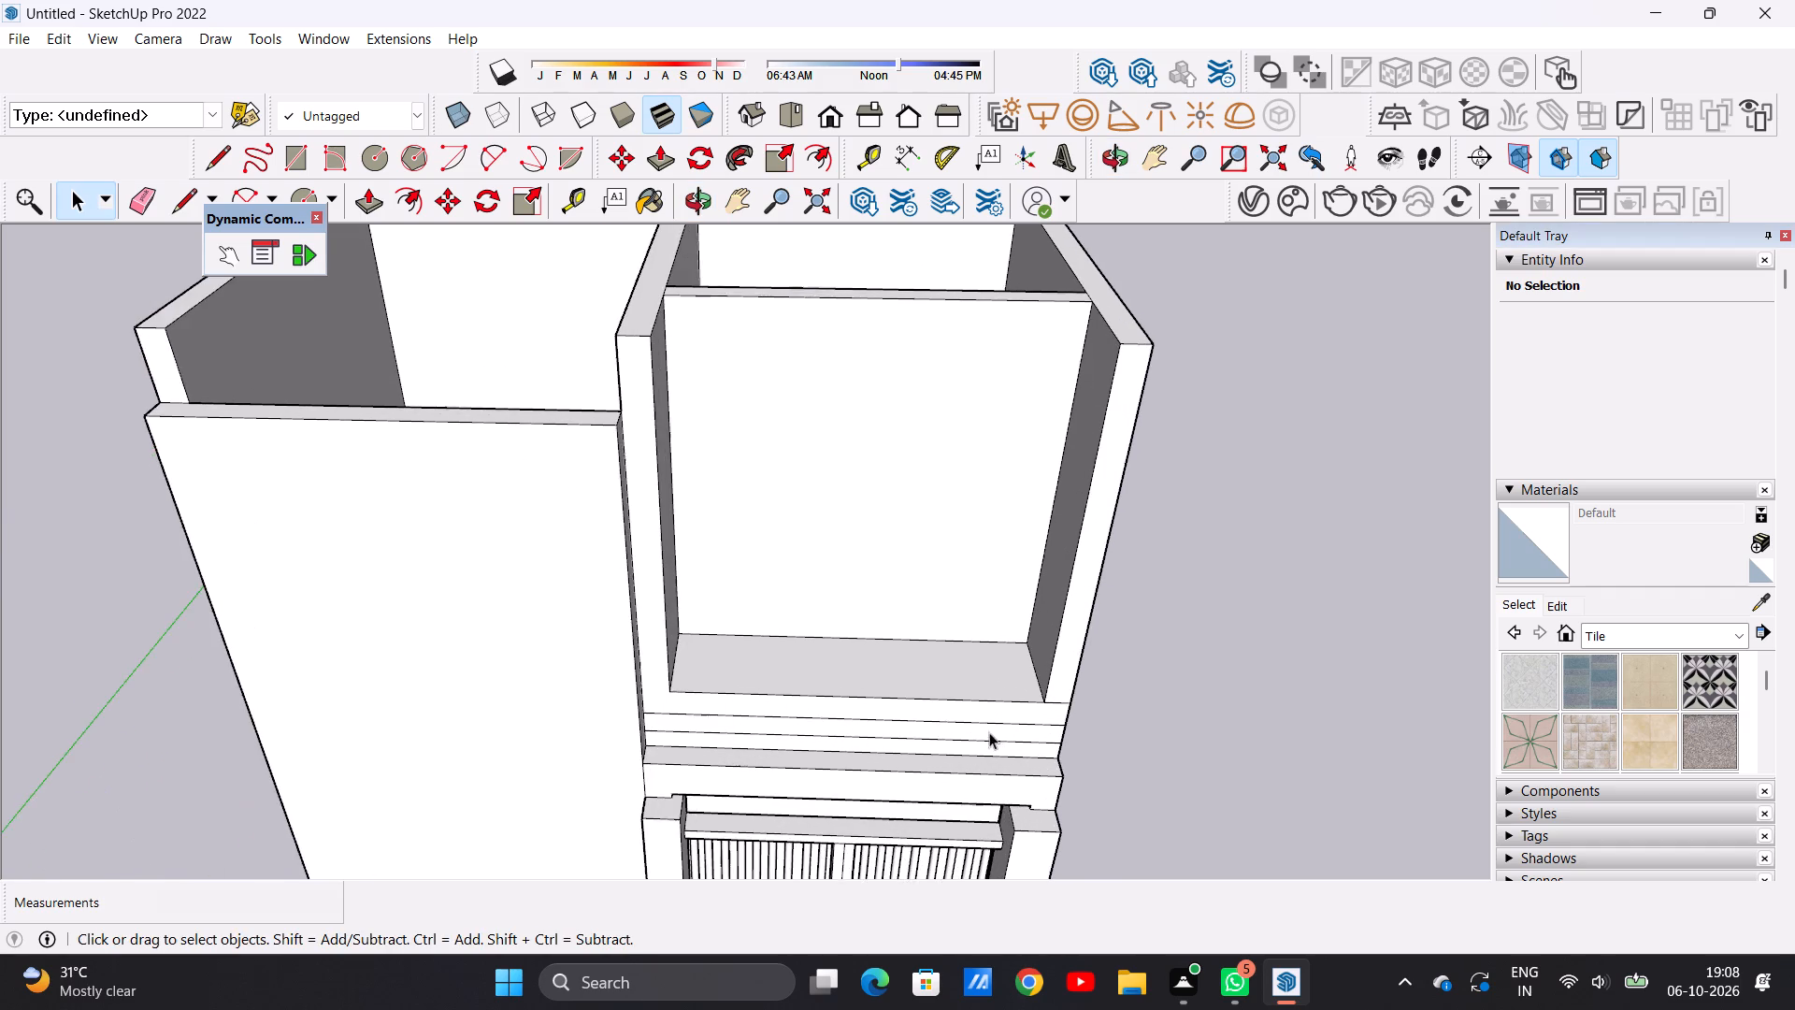
{"action": "middle_click_drag", "start_coordinate": [980, 711], "coordinate": [980, 805]}
{"action": "scroll", "coordinate": [1027, 727], "scroll_direction": "up", "scroll_amount": 6}
{"action": "scroll", "coordinate": [1020, 716], "scroll_direction": "down", "scroll_amount": 5}
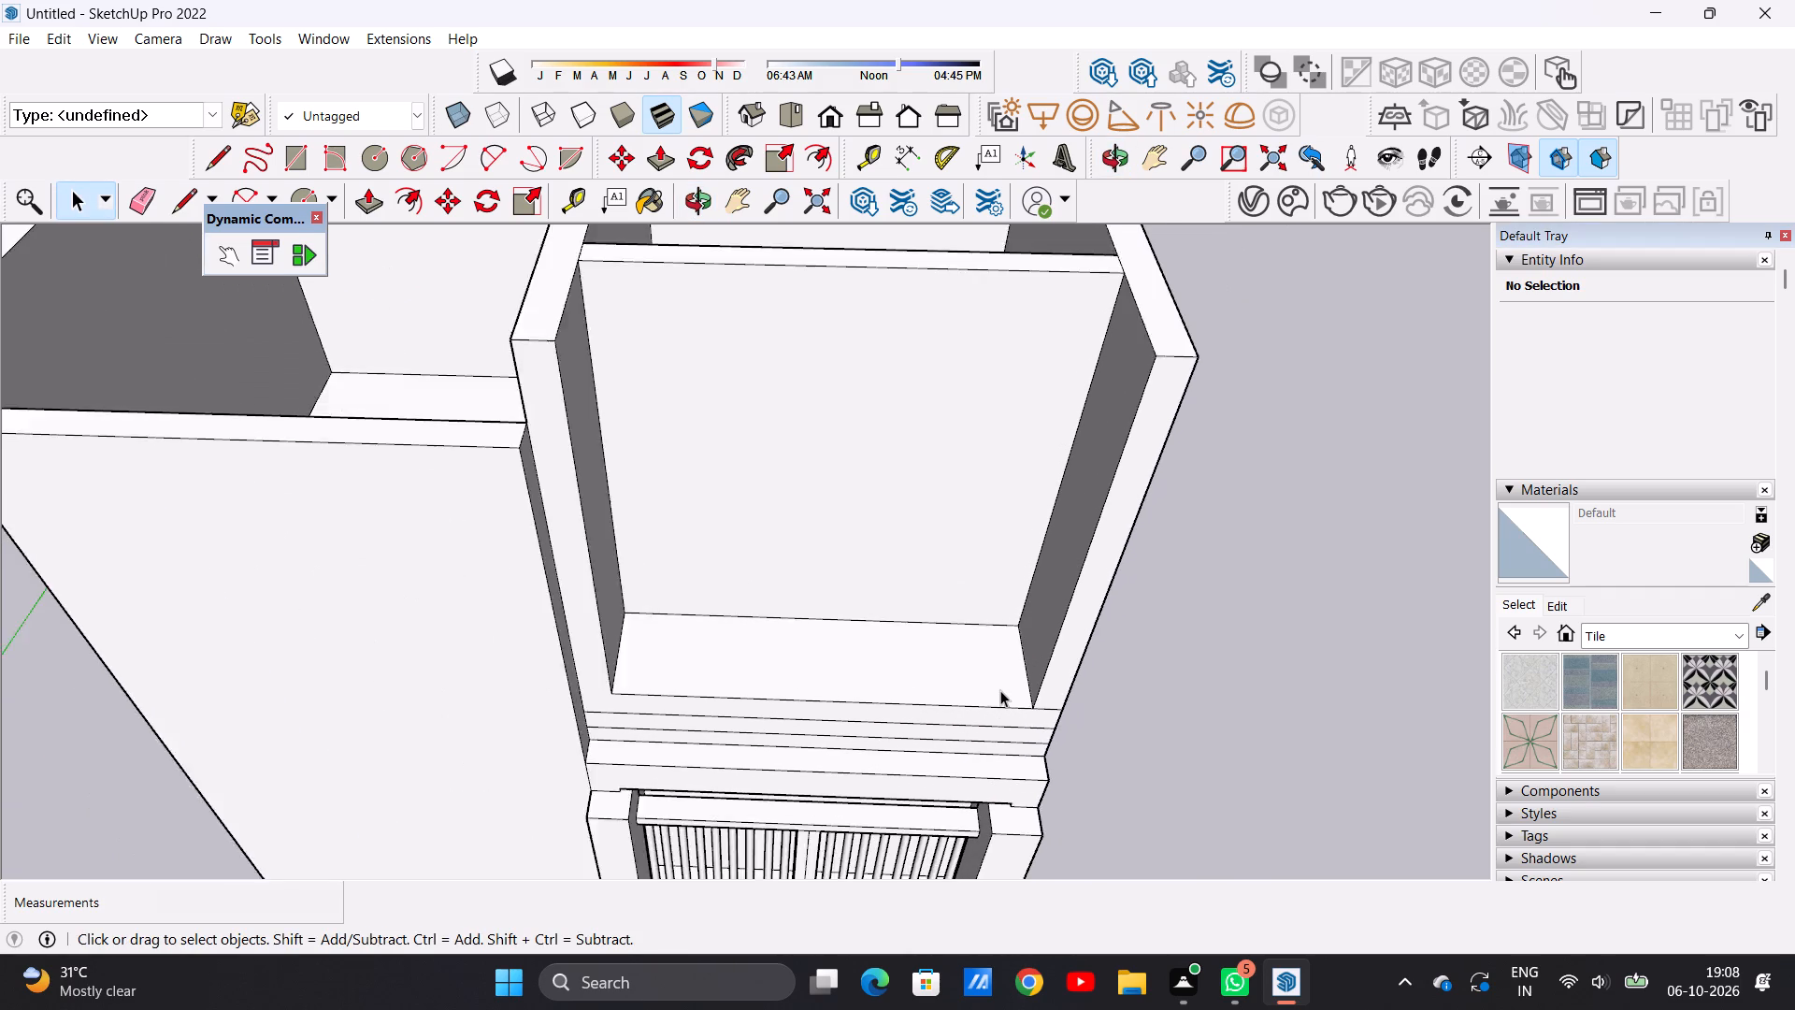
{"action": "scroll", "coordinate": [1000, 690], "scroll_direction": "down", "scroll_amount": 3}
{"action": "scroll", "coordinate": [1000, 685], "scroll_direction": "up", "scroll_amount": 1}
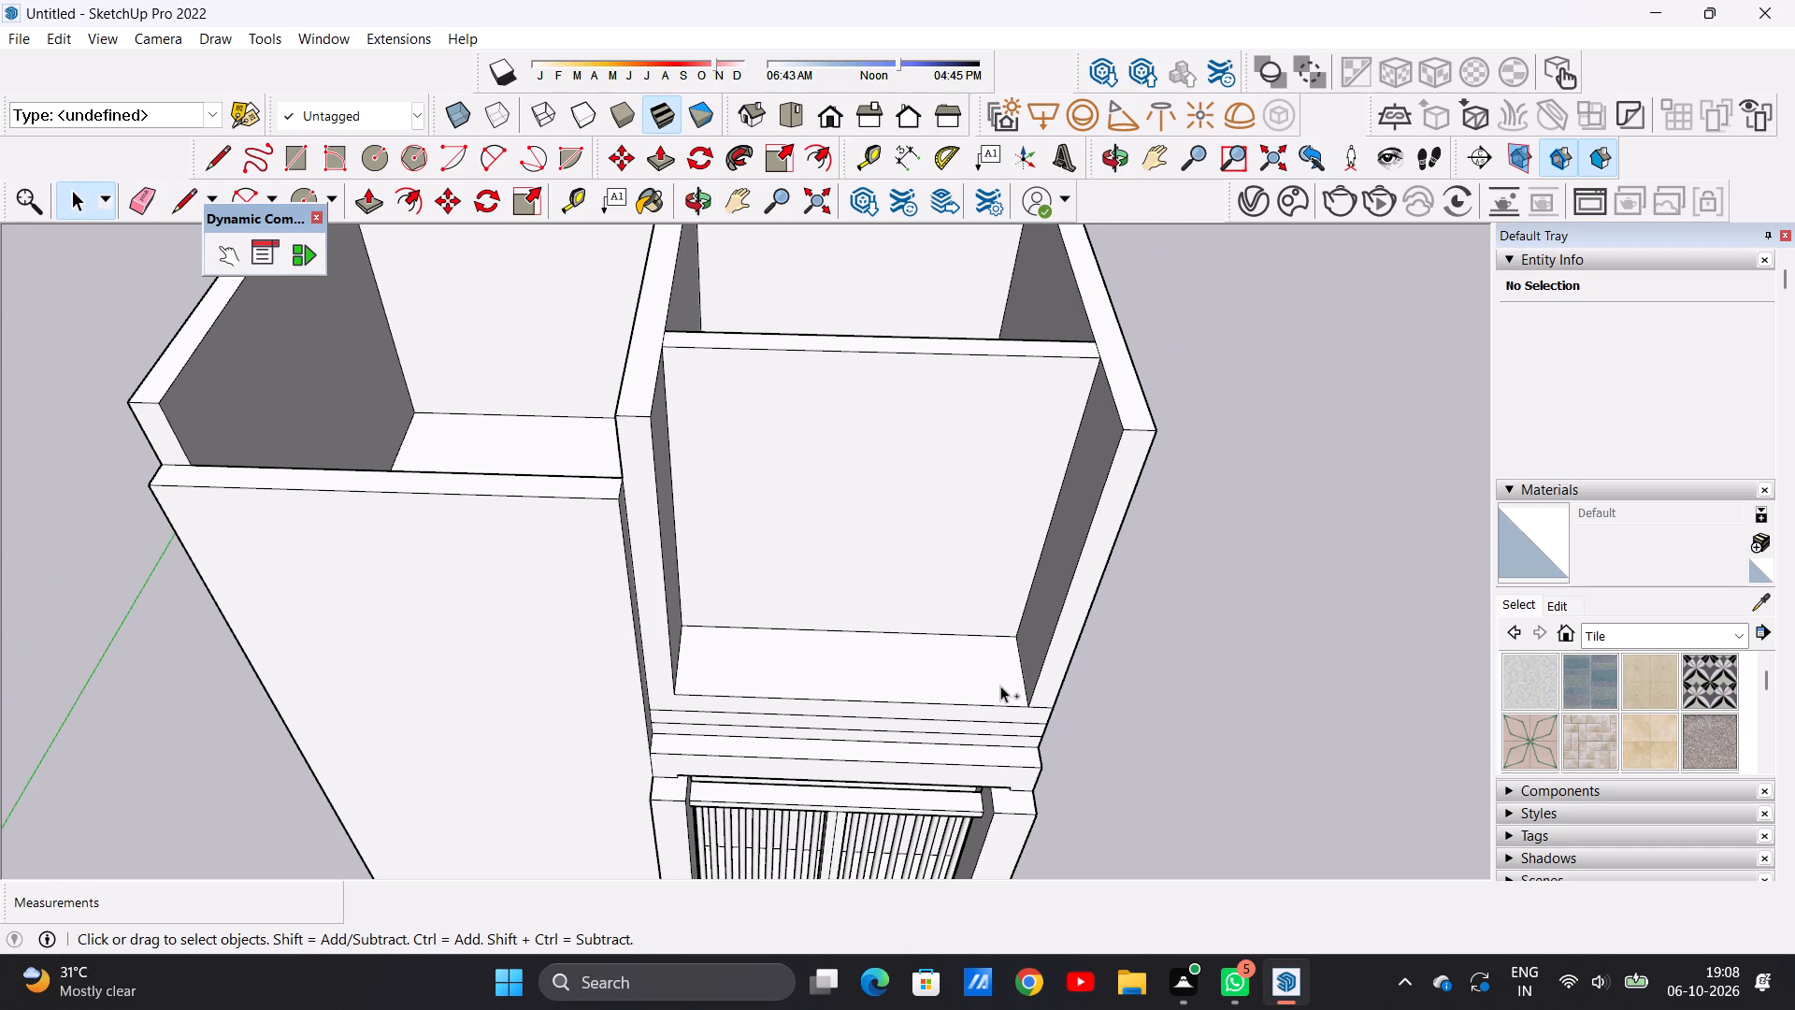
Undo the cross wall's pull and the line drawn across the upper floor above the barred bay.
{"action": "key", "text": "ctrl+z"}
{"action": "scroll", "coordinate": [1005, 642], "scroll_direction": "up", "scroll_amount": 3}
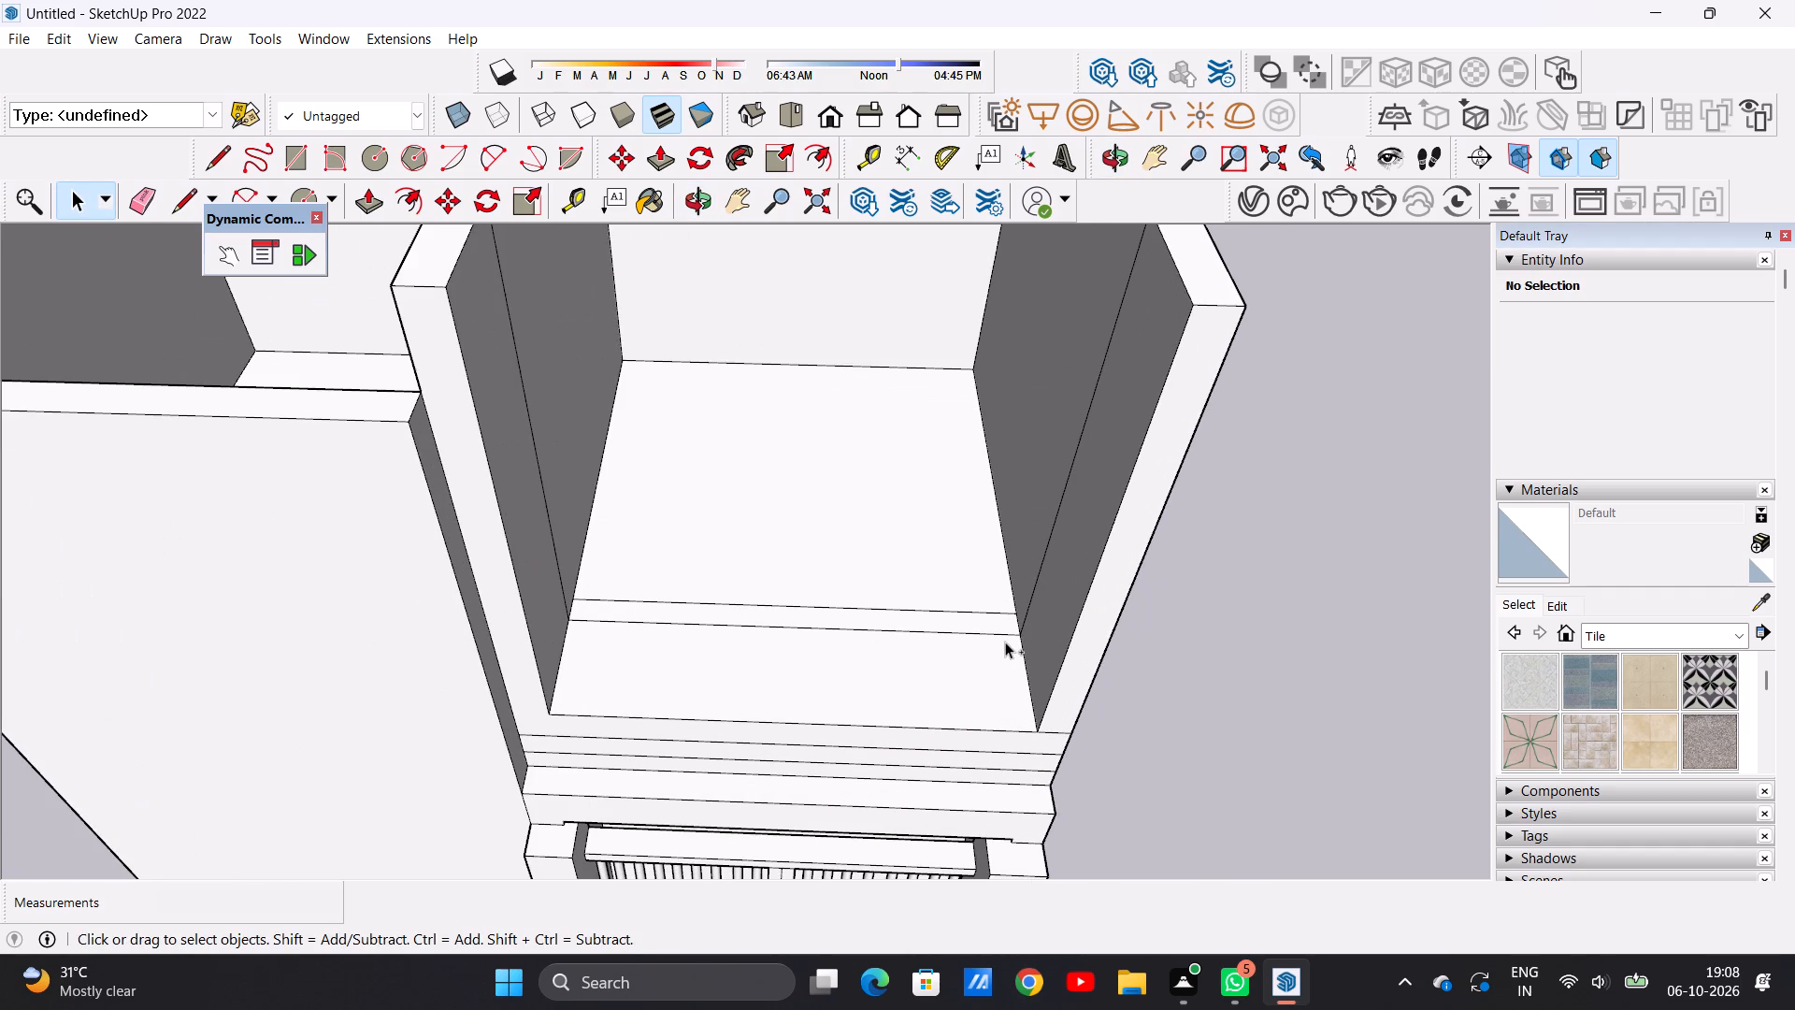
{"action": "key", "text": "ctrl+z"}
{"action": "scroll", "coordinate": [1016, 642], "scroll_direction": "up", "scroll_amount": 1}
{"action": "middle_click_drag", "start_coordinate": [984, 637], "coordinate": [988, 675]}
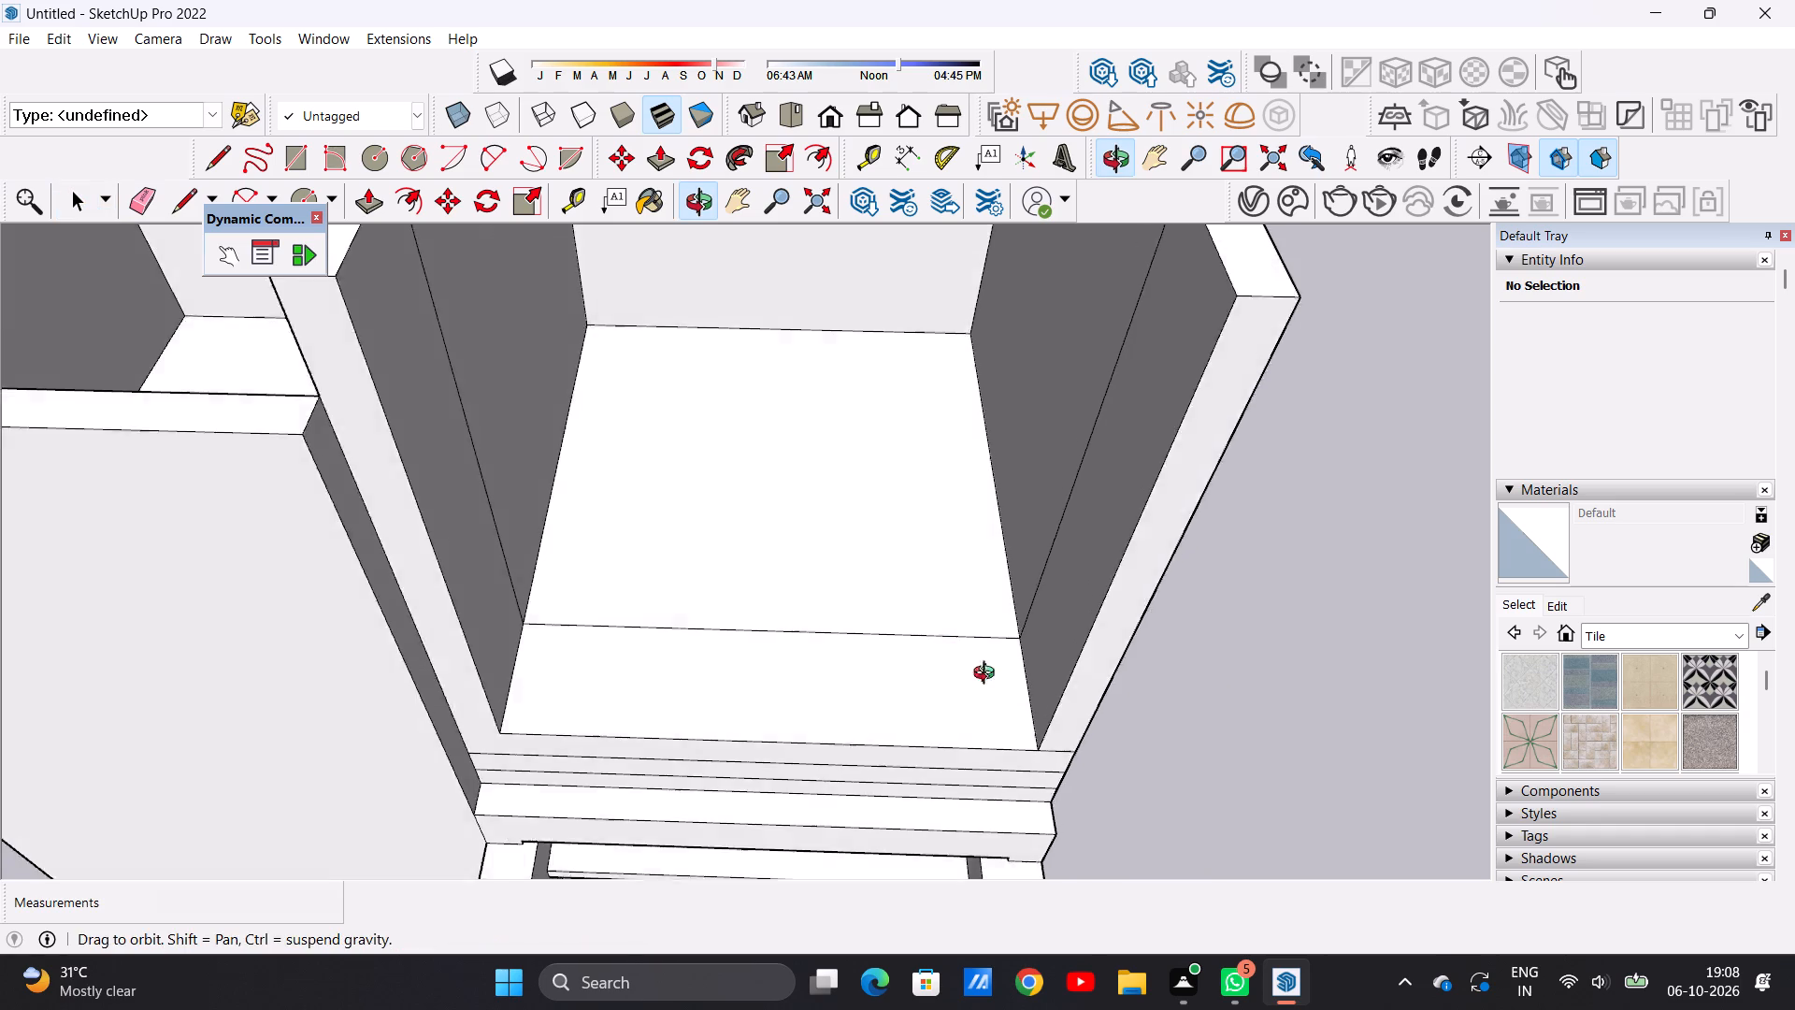
Undo one more earlier change to the upper storey above the barred bay.
{"action": "middle_click_drag", "start_coordinate": [988, 675], "coordinate": [997, 731]}
{"action": "scroll", "coordinate": [1015, 715], "scroll_direction": "up", "scroll_amount": 2}
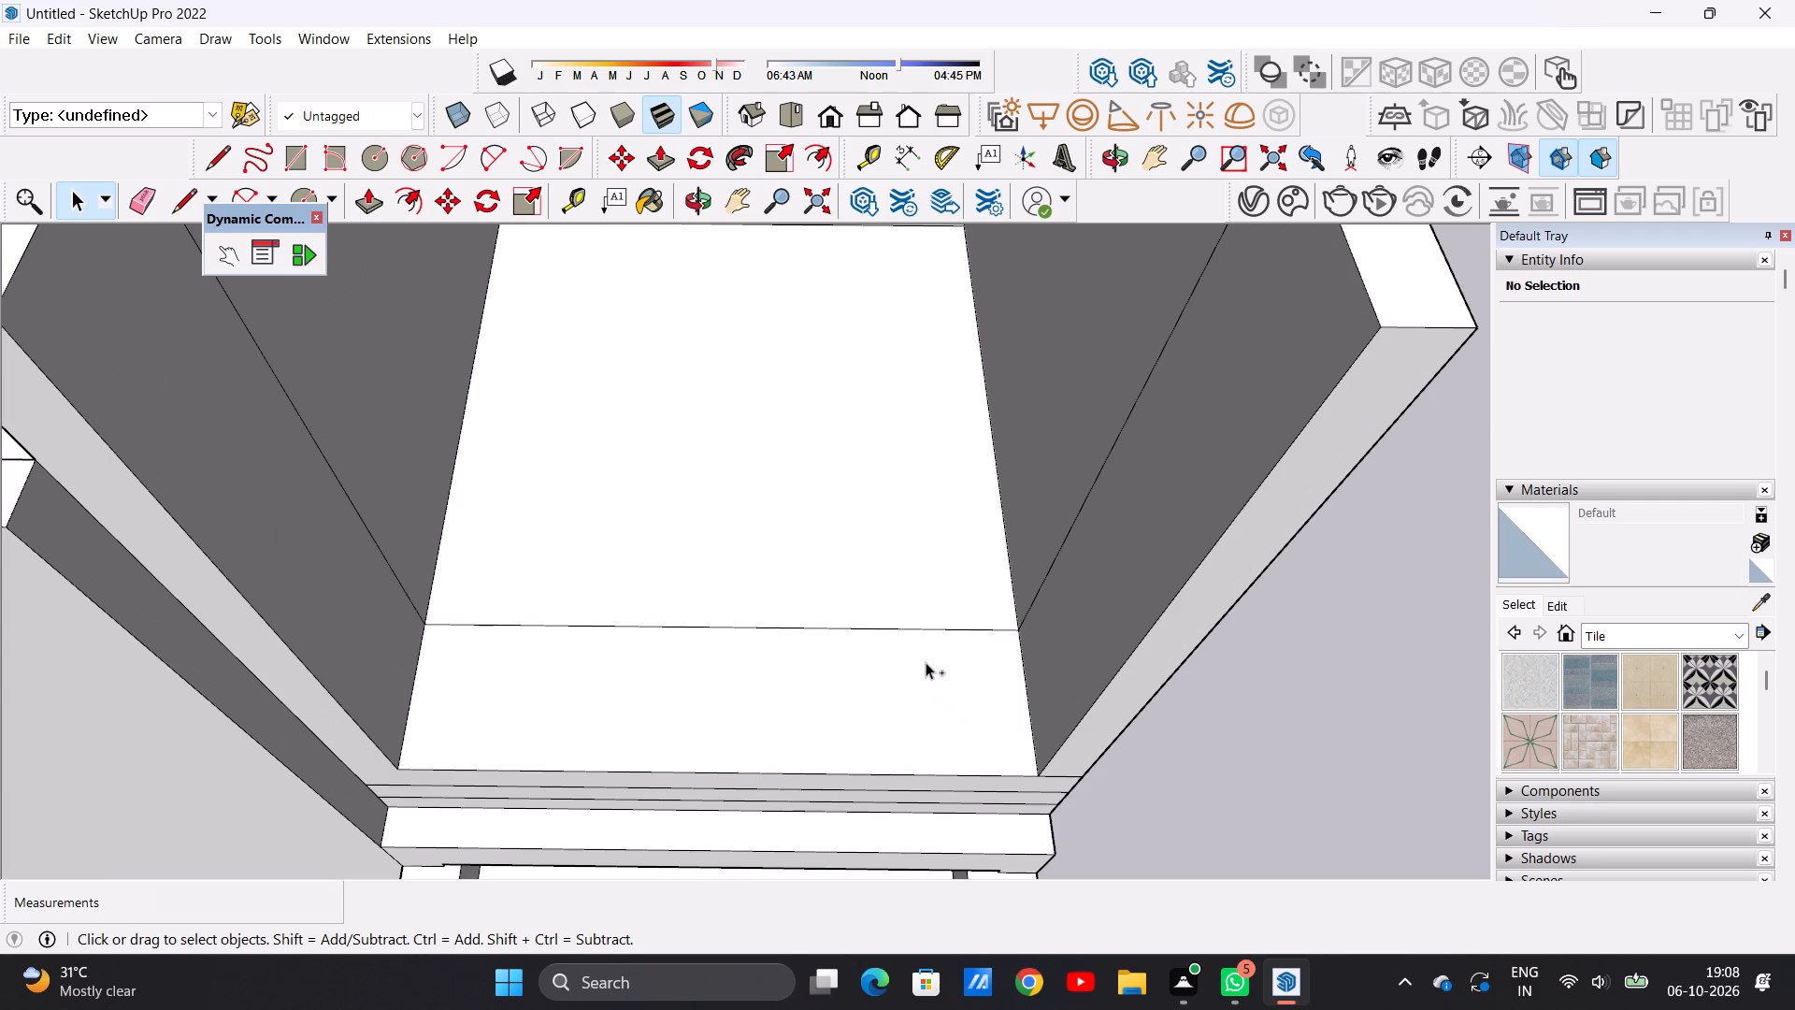
{"action": "key", "text": "ctrl+z"}
{"action": "scroll", "coordinate": [909, 630], "scroll_direction": "down", "scroll_amount": 11}
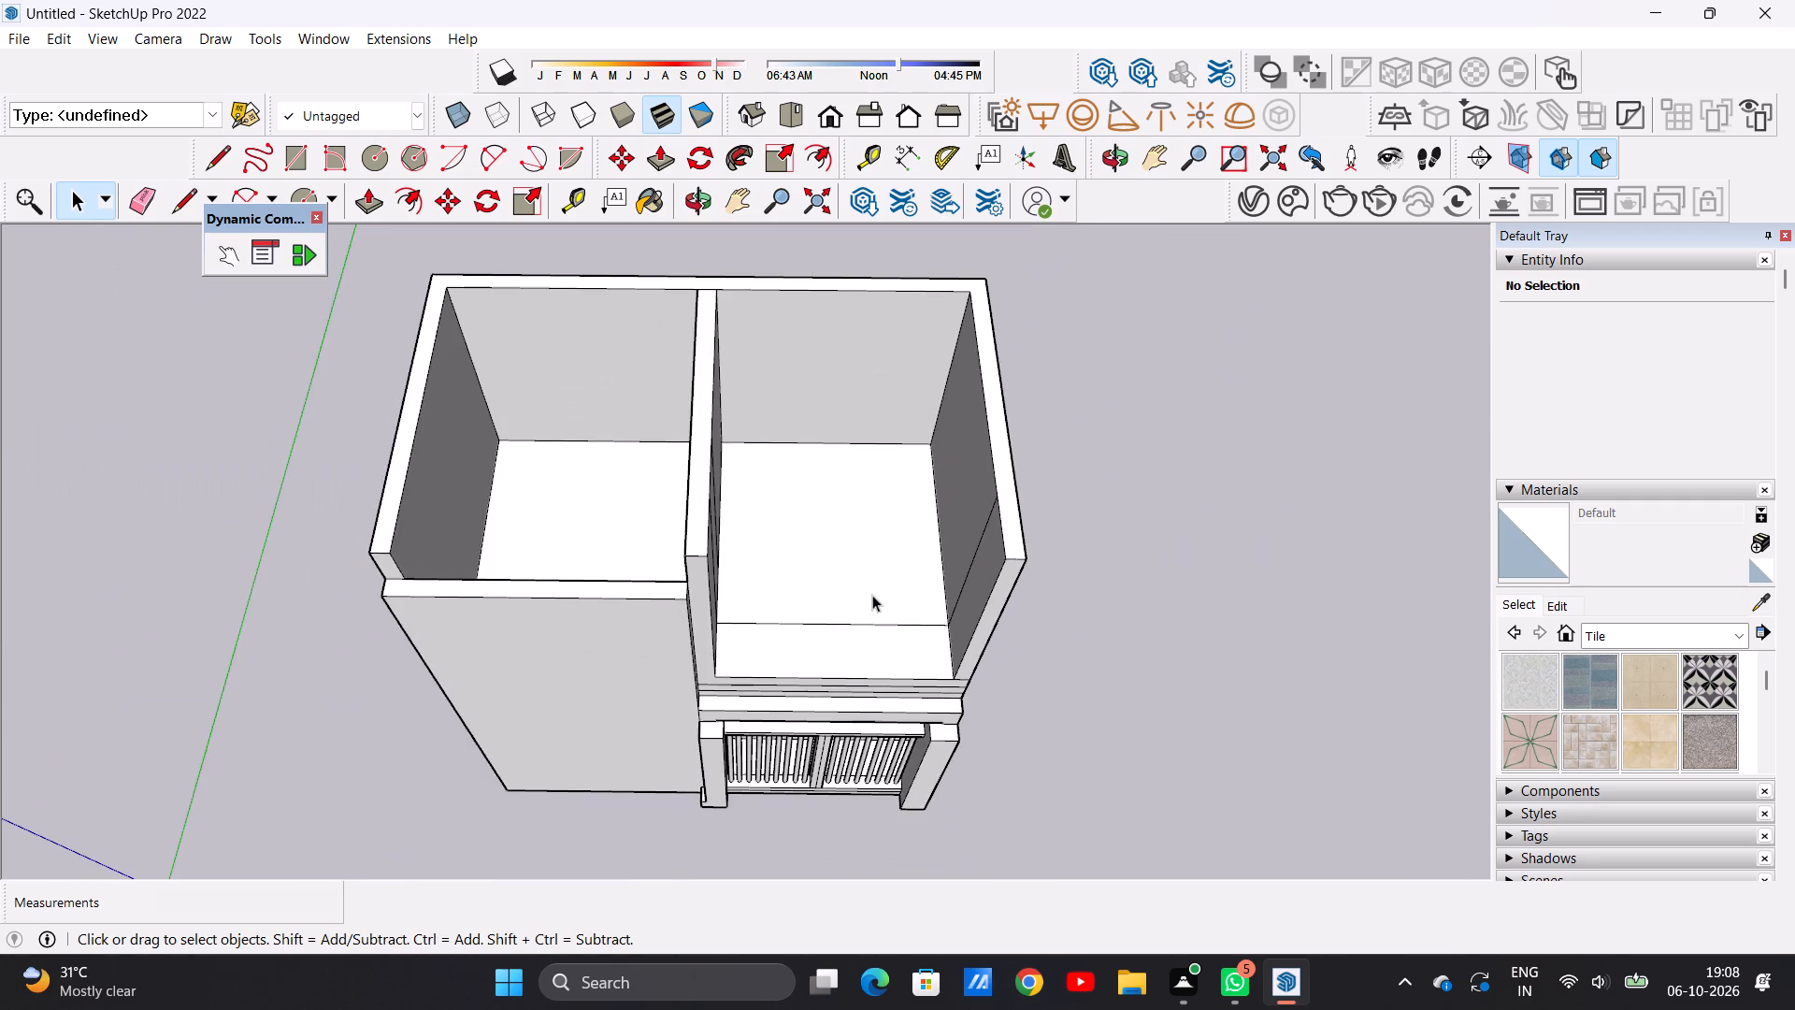
Draw a line about 7' 10 5/16" long across the upper floor above the barred bay, just behind and parallel to the existing floor line.
{"action": "middle_click_drag", "start_coordinate": [866, 671], "coordinate": [854, 481]}
{"action": "scroll", "coordinate": [827, 476], "scroll_direction": "up", "scroll_amount": 3}
{"action": "scroll", "coordinate": [843, 551], "scroll_direction": "up", "scroll_amount": 2}
{"action": "middle_click_drag", "start_coordinate": [843, 551], "coordinate": [842, 686]}
{"action": "scroll", "coordinate": [898, 664], "scroll_direction": "up", "scroll_amount": 5}
{"action": "key", "text": "l"}
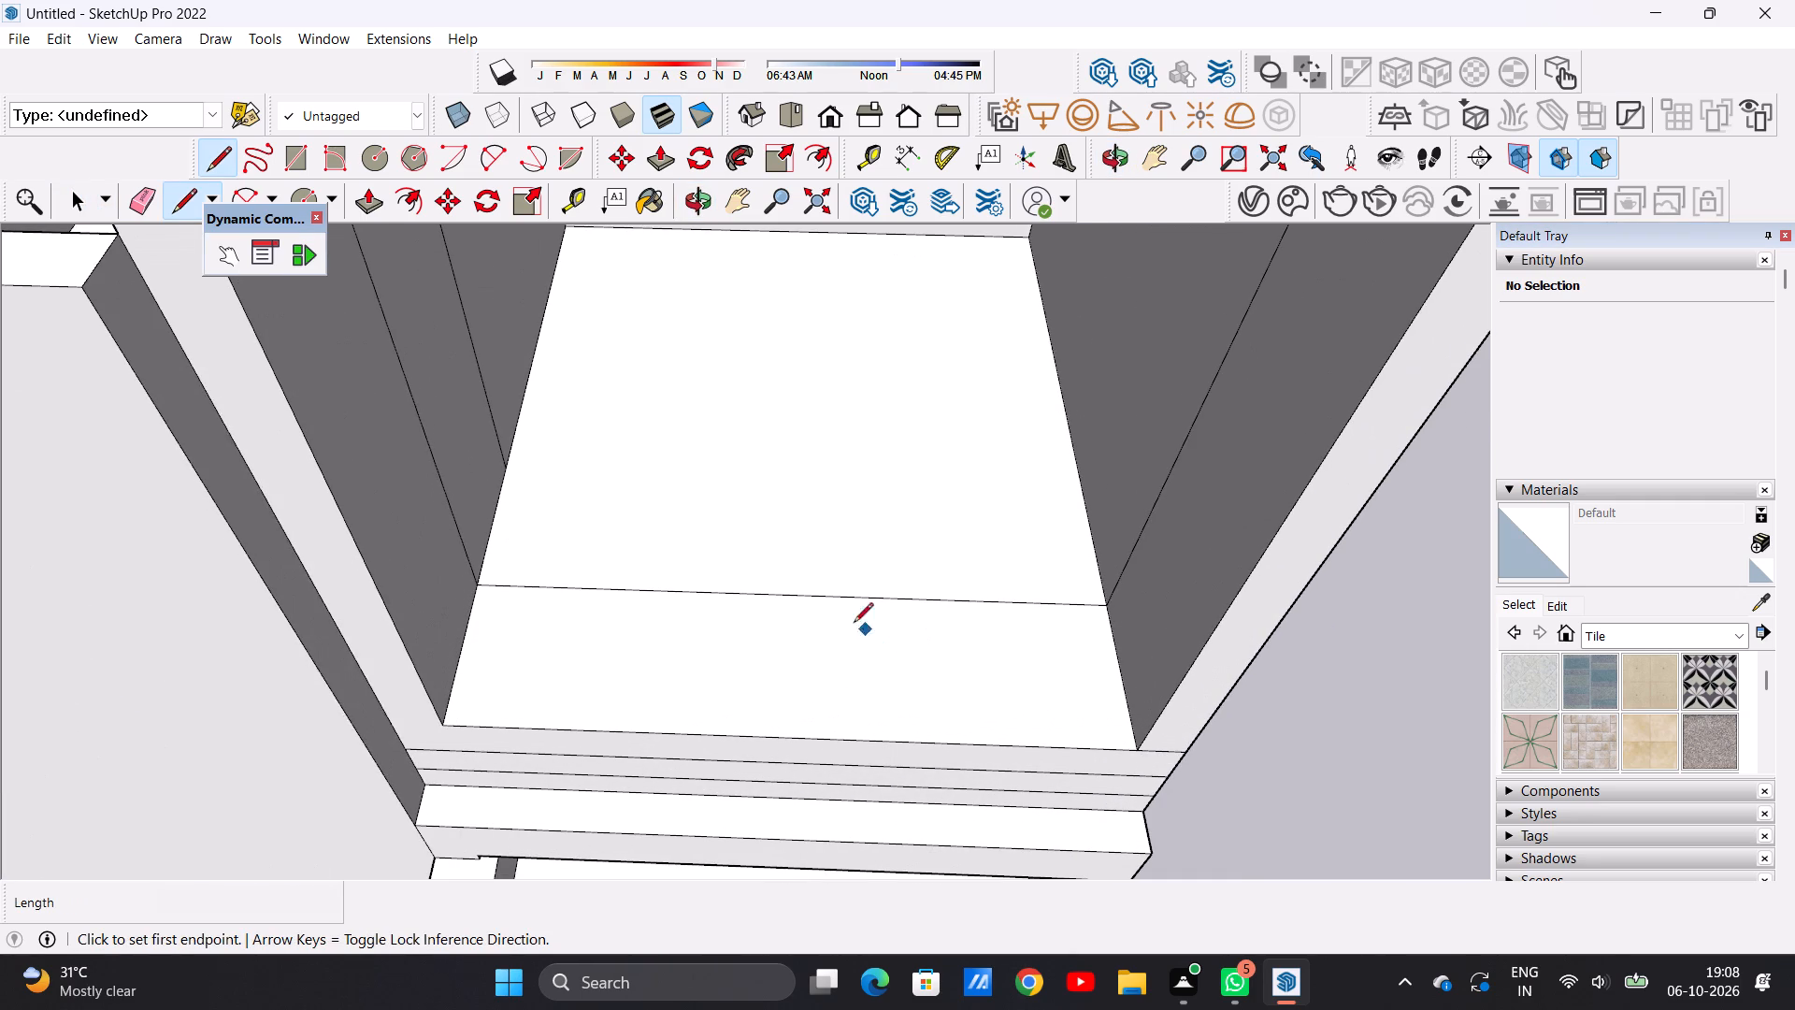
{"action": "scroll", "coordinate": [485, 544], "scroll_direction": "up", "scroll_amount": 3}
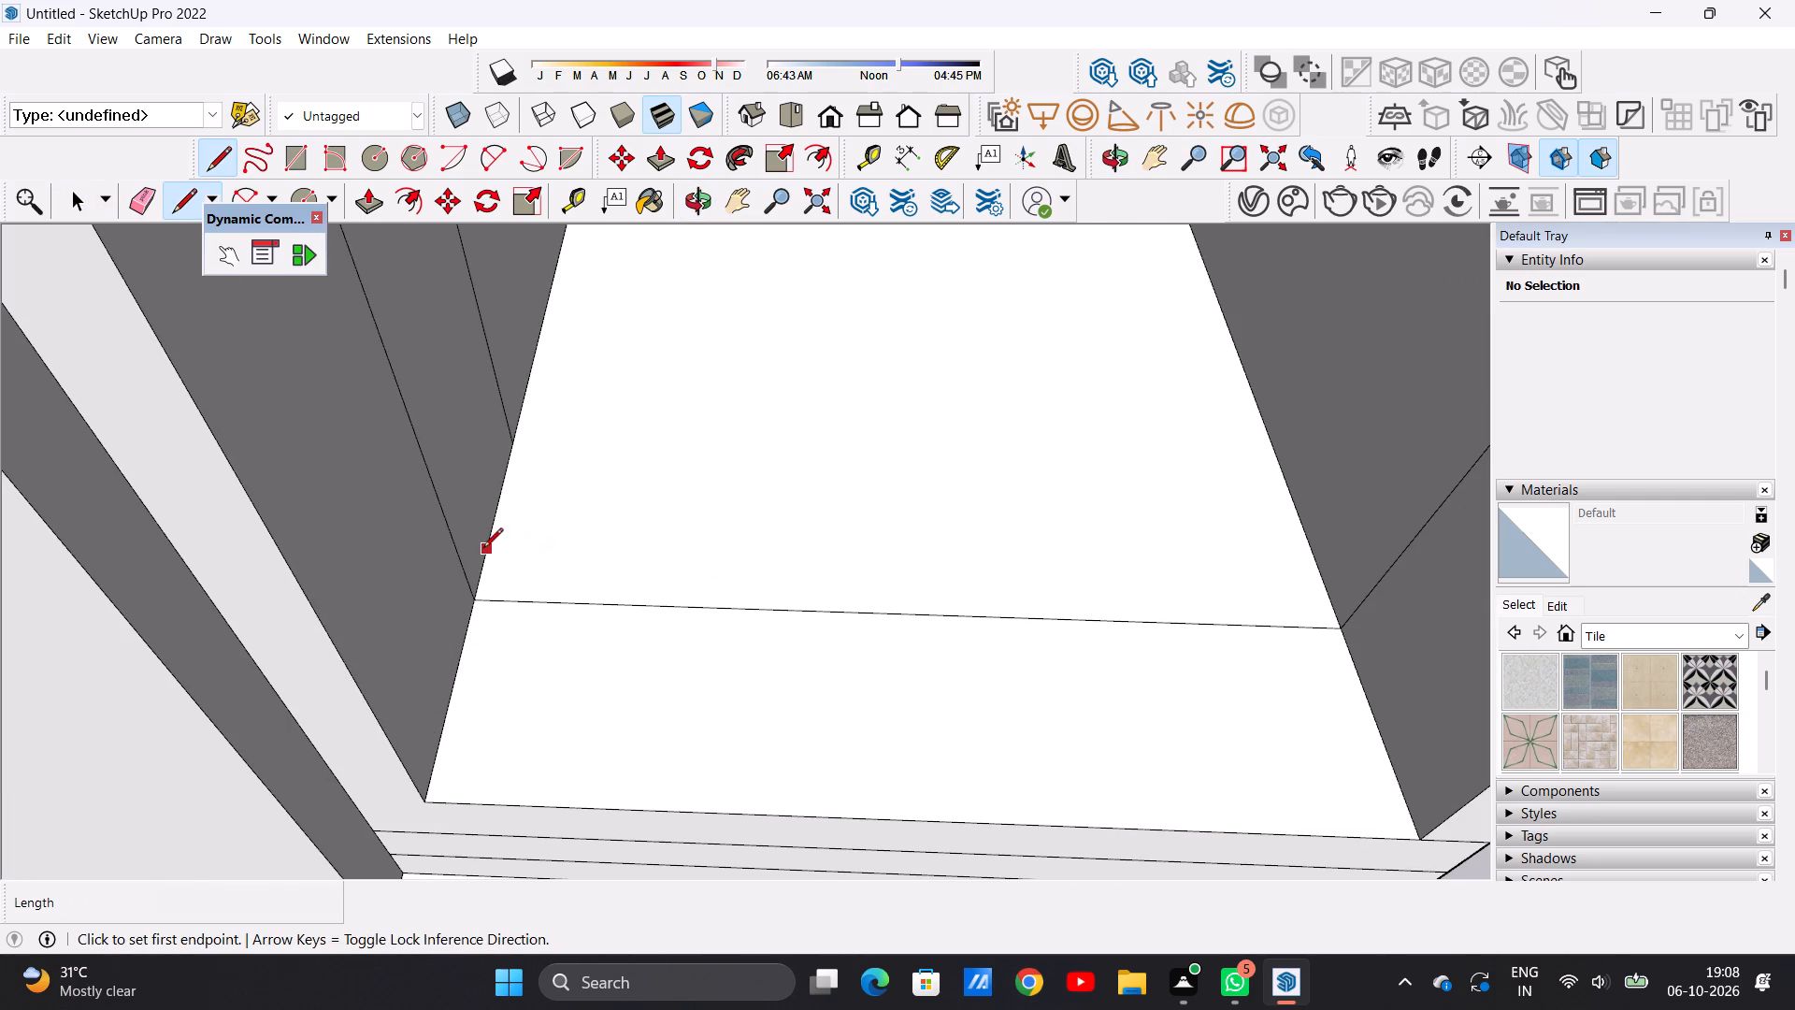
{"action": "left_click", "coordinate": [483, 549]}
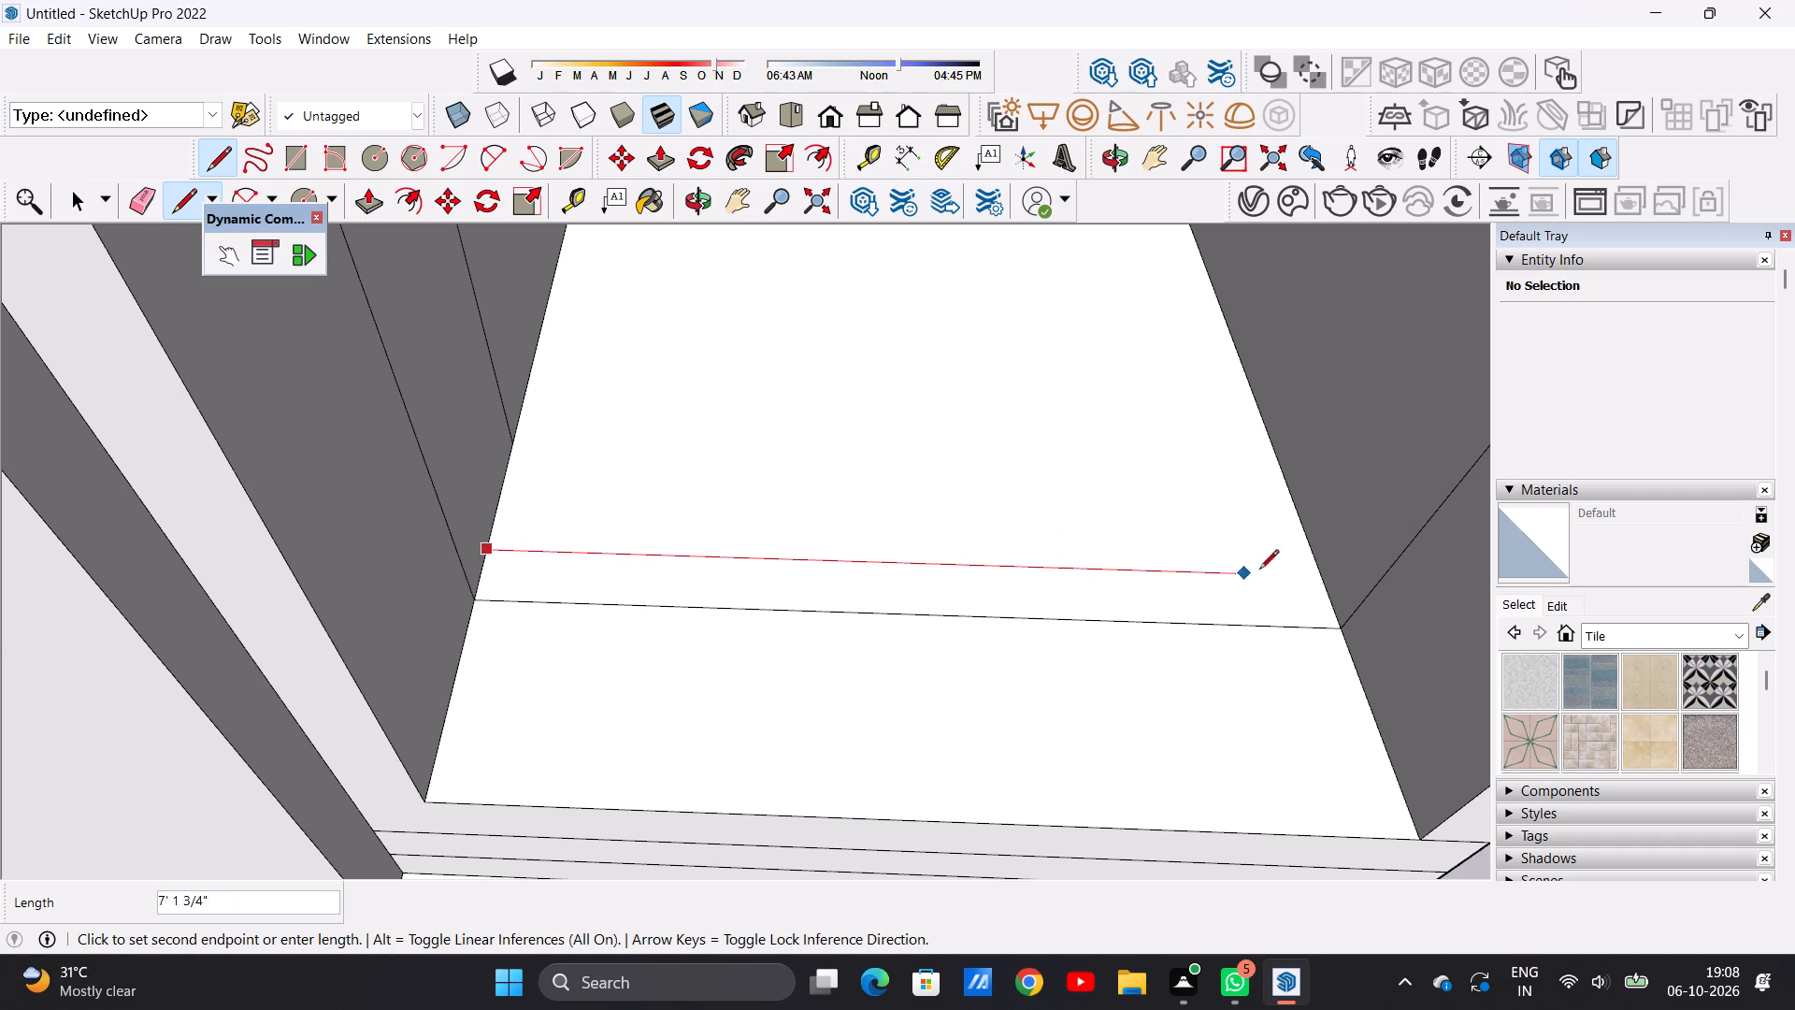
{"action": "left_click", "coordinate": [1321, 575]}
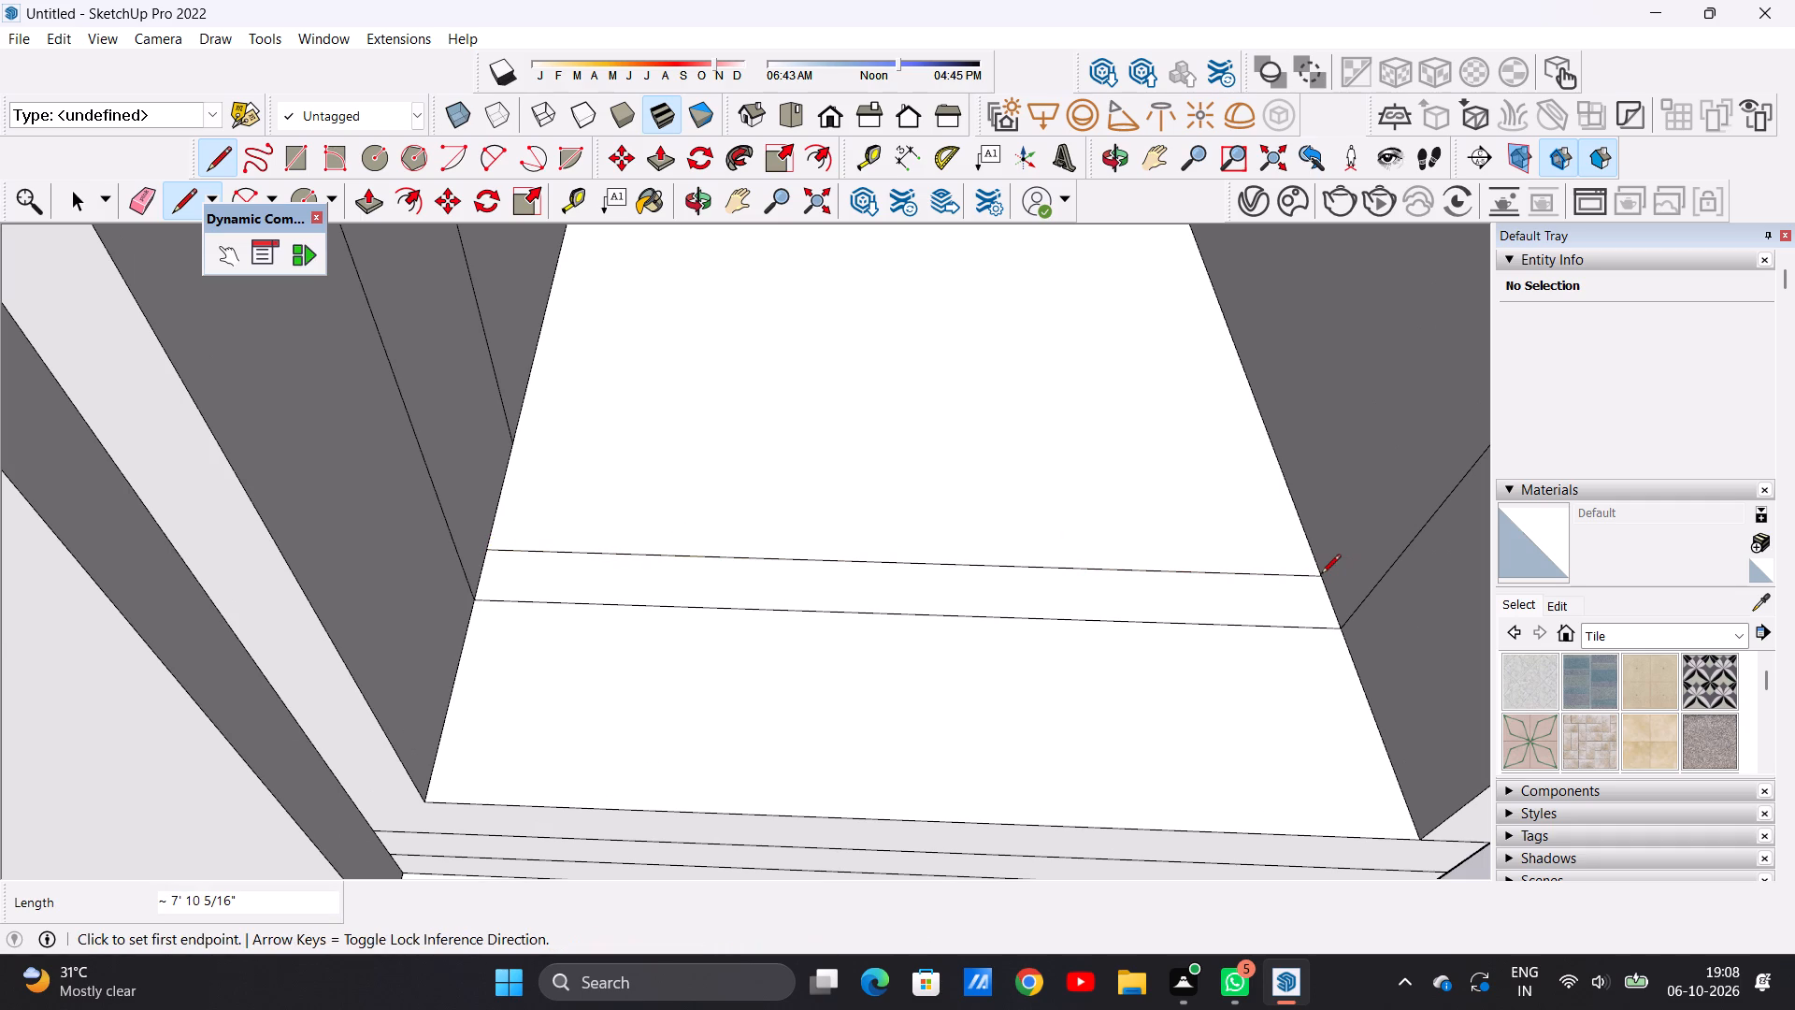
{"action": "key", "text": "space"}
Pull the narrow floor strip above the barred bay up 7' 11 3/8" as a cross wall level with the side walls' tops.
{"action": "scroll", "coordinate": [975, 492], "scroll_direction": "down", "scroll_amount": 2}
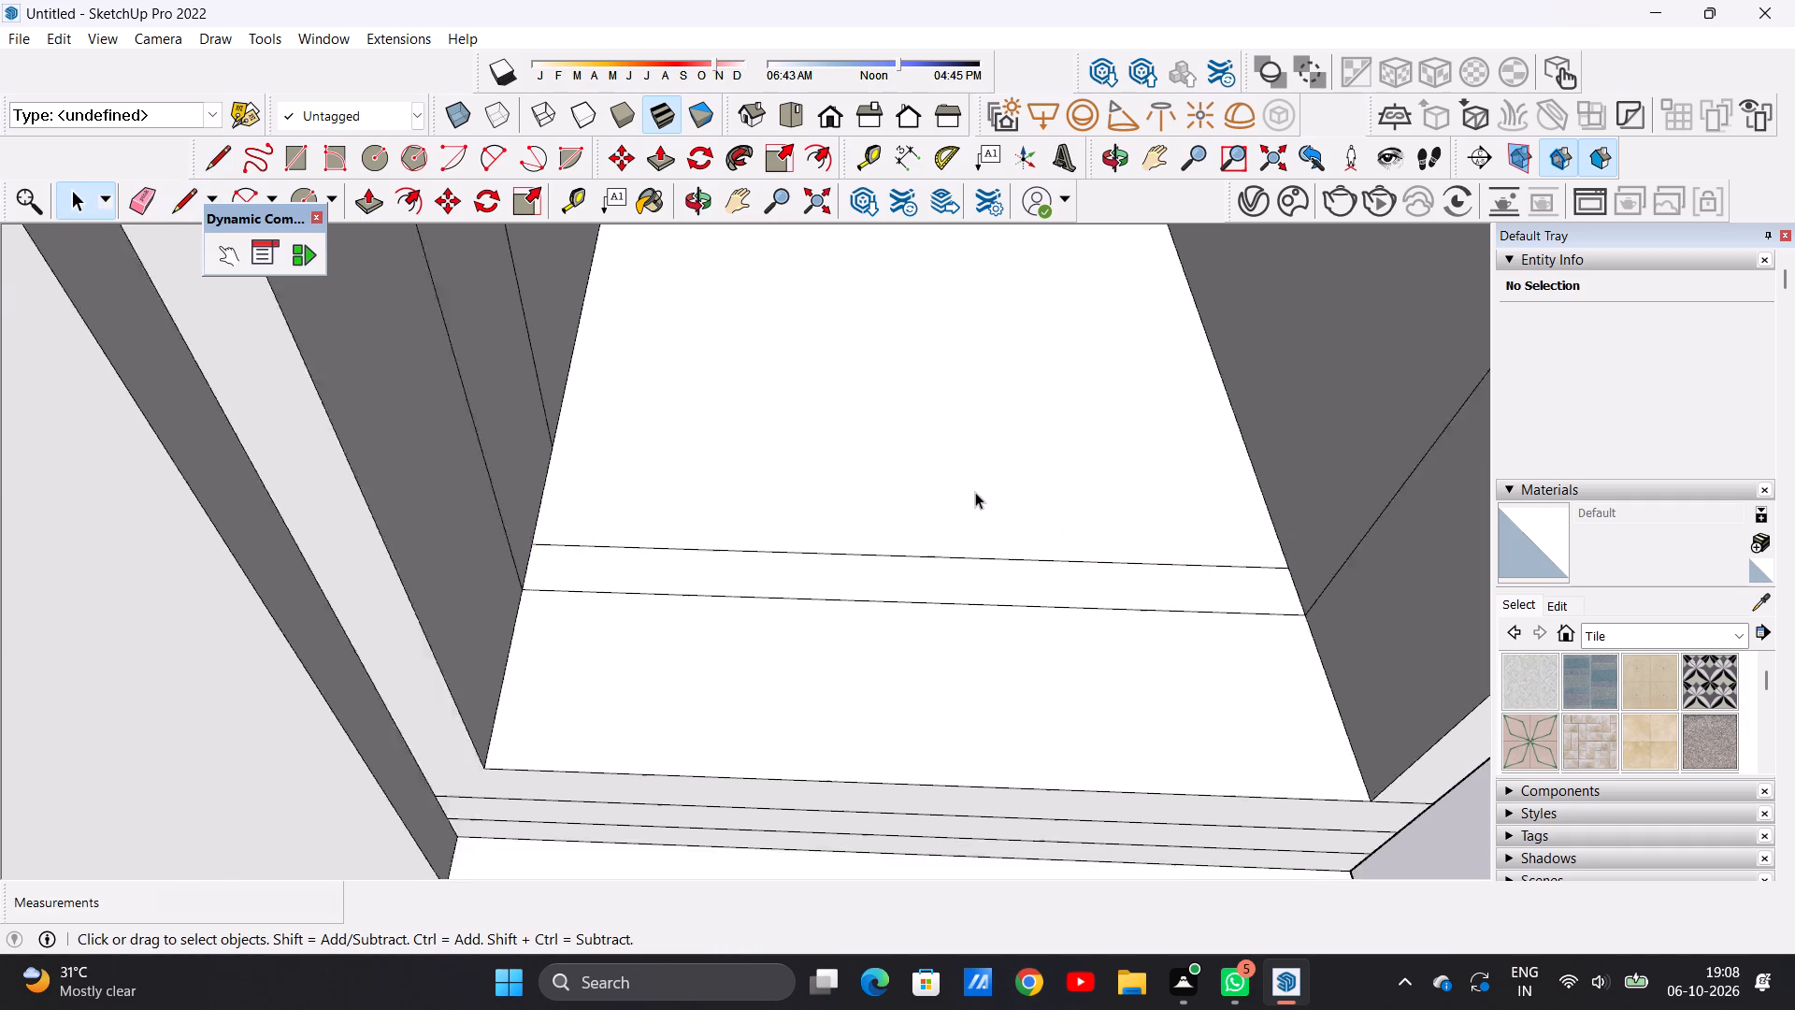
{"action": "scroll", "coordinate": [975, 492], "scroll_direction": "down", "scroll_amount": 6}
{"action": "middle_click_drag", "start_coordinate": [1027, 540], "coordinate": [1017, 581]}
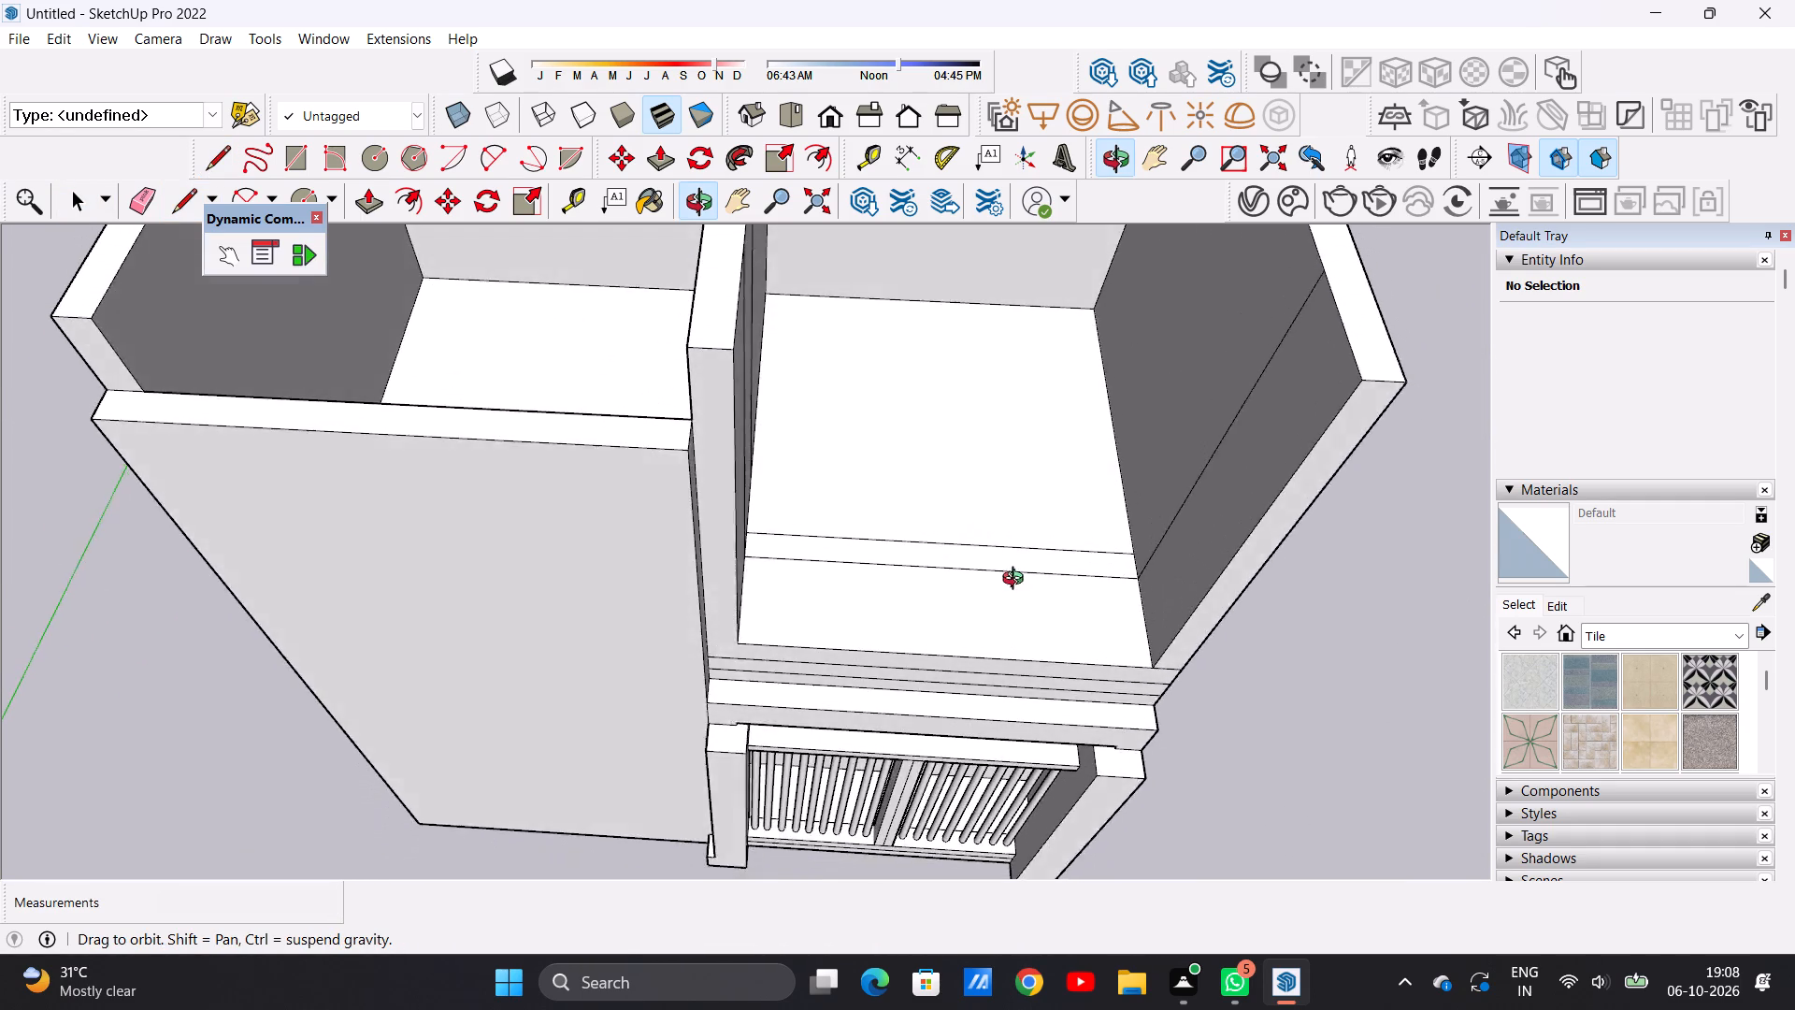
{"action": "middle_click_drag", "start_coordinate": [1017, 581], "coordinate": [1018, 599]}
{"action": "scroll", "coordinate": [938, 571], "scroll_direction": "down", "scroll_amount": 3}
{"action": "scroll", "coordinate": [1070, 568], "scroll_direction": "up", "scroll_amount": 18}
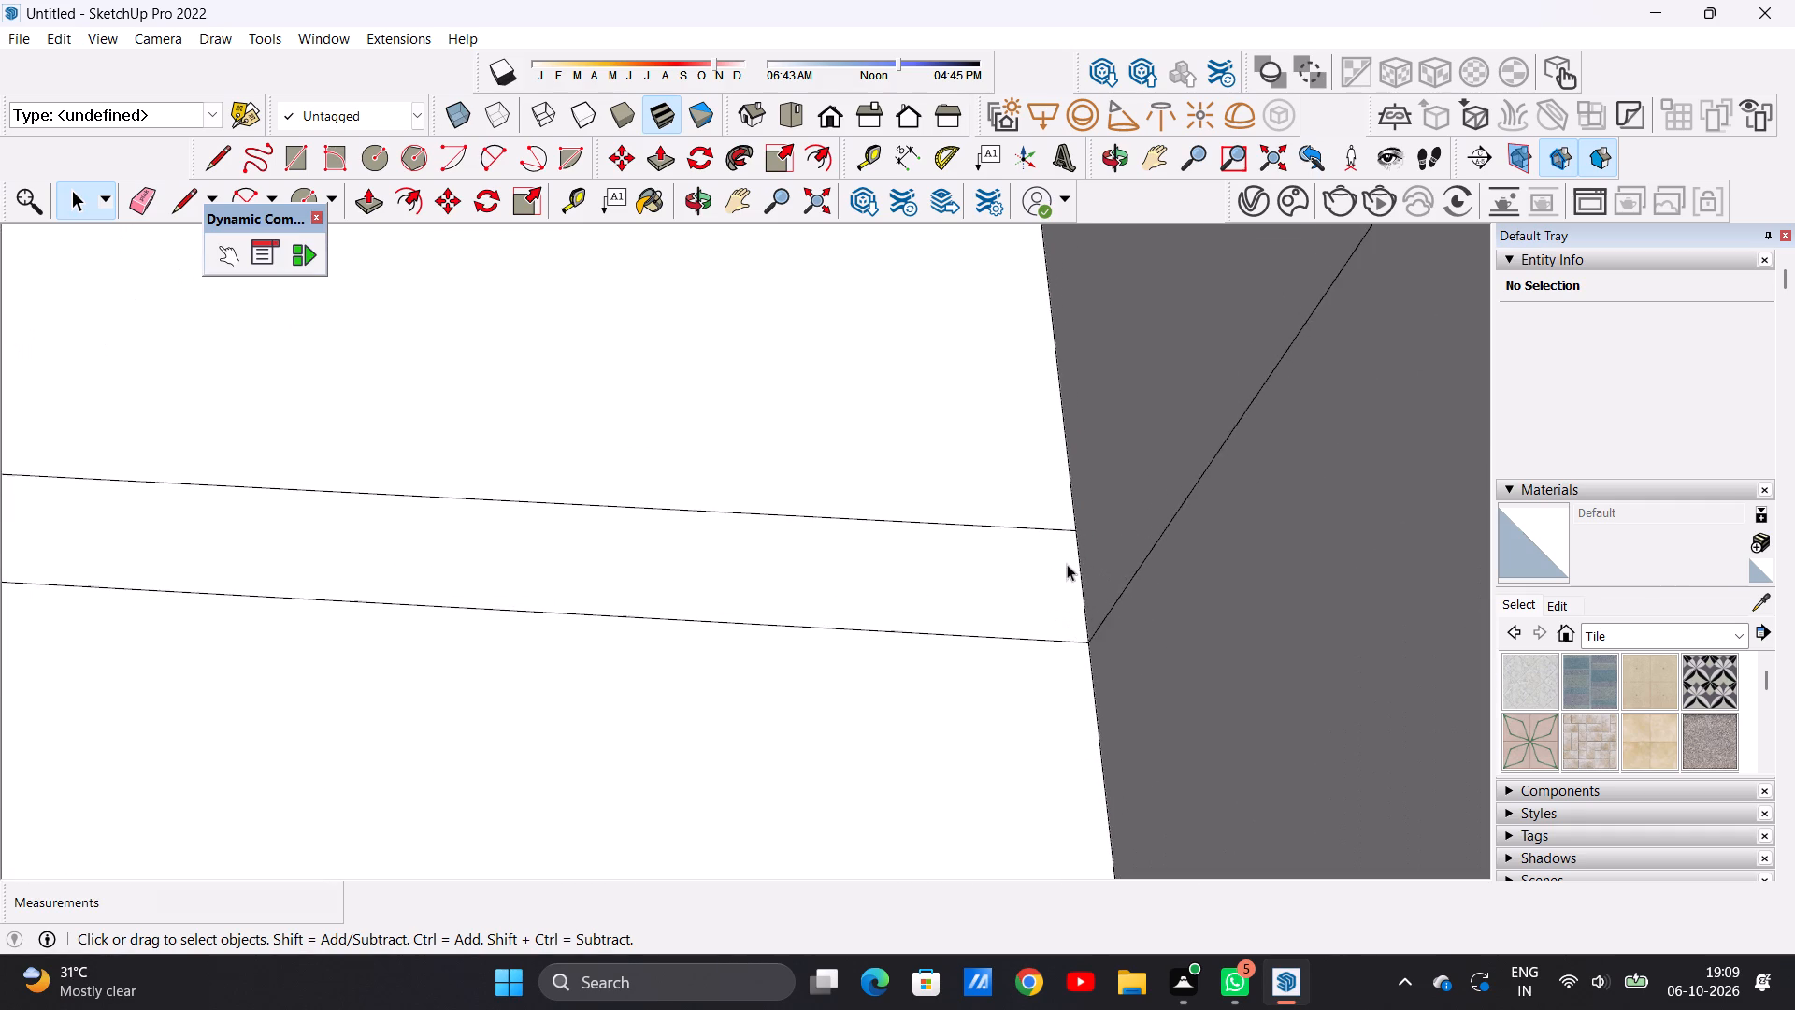
{"action": "scroll", "coordinate": [1067, 564], "scroll_direction": "up", "scroll_amount": 6}
{"action": "key", "text": "p"}
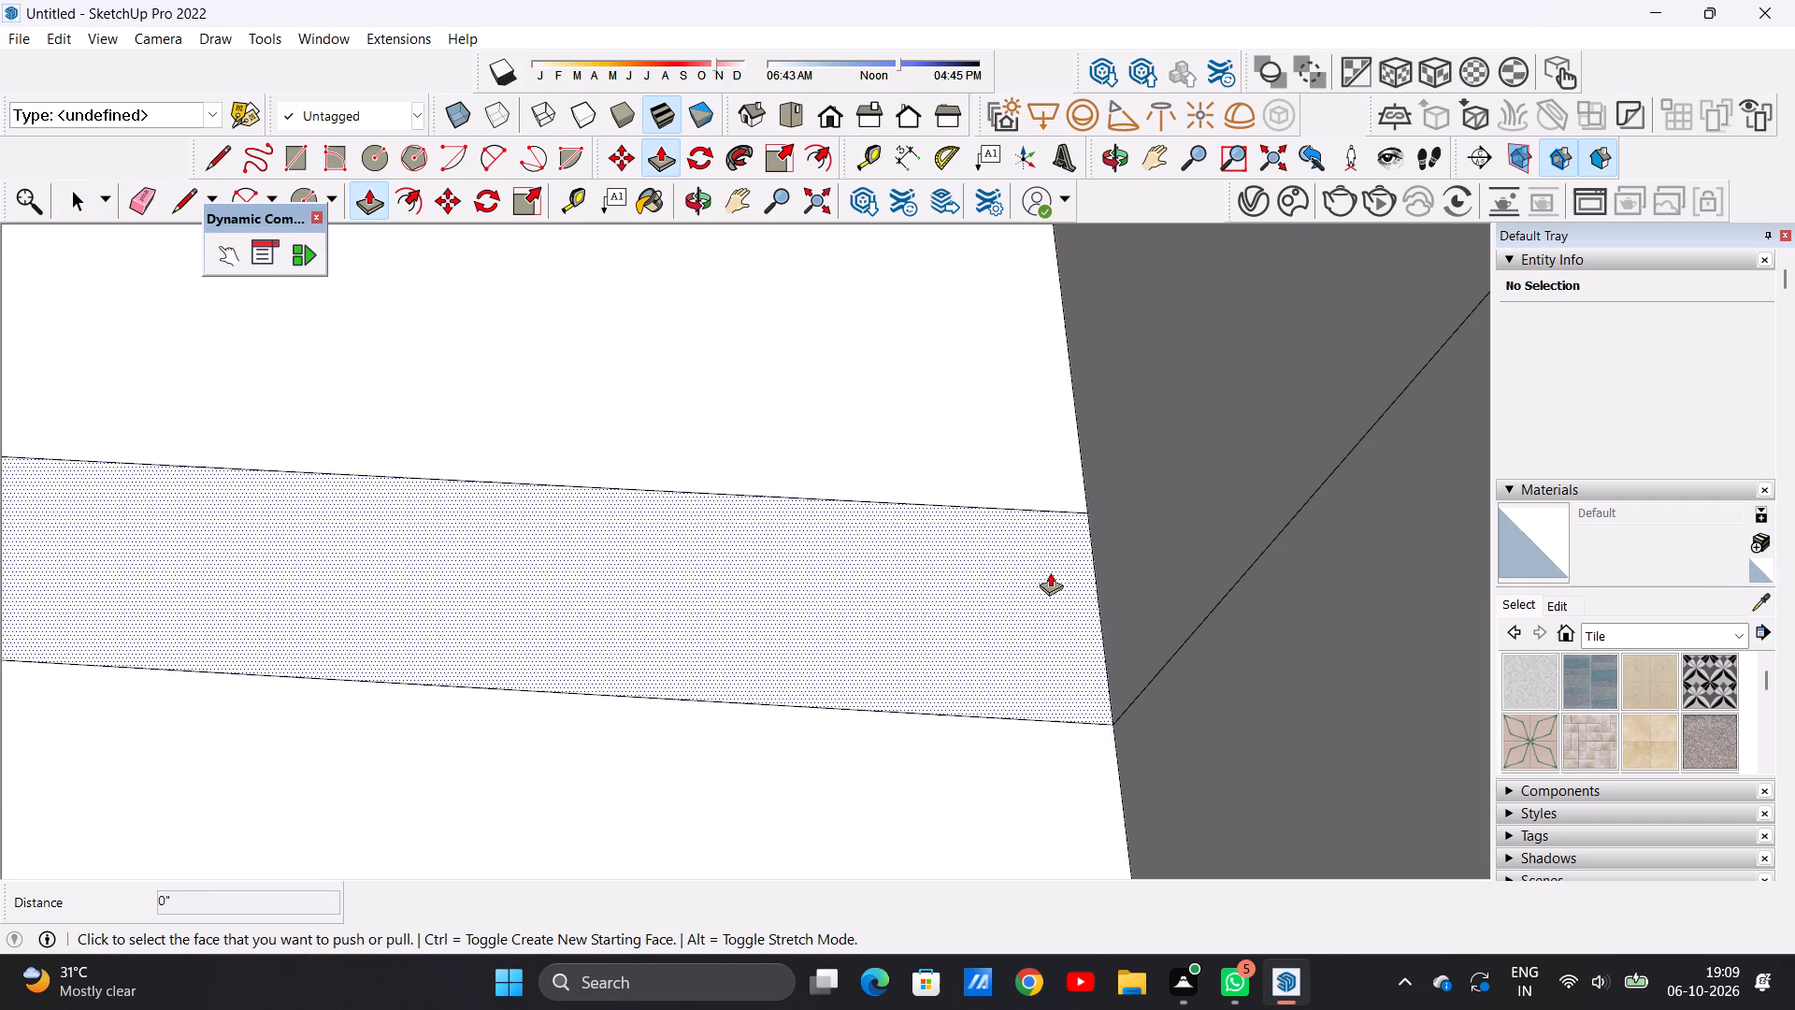
{"action": "left_click", "coordinate": [1050, 572]}
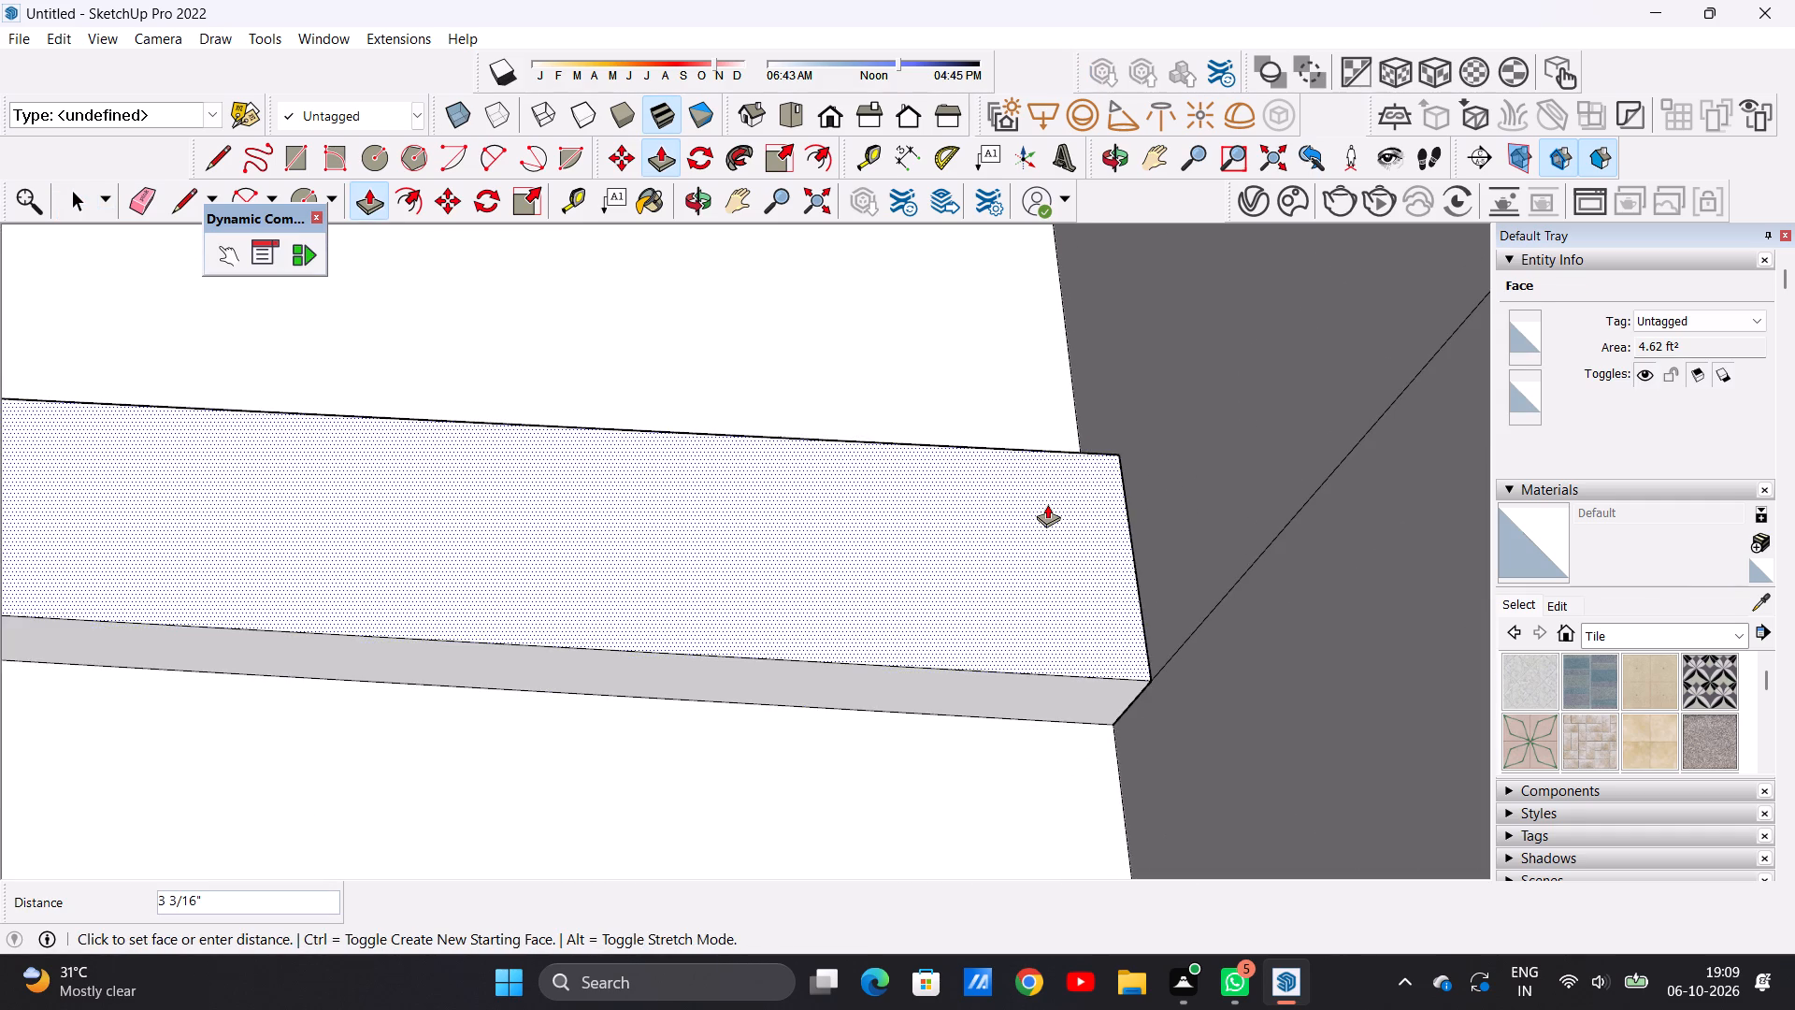
{"action": "scroll", "coordinate": [1047, 504], "scroll_direction": "down", "scroll_amount": 20}
{"action": "scroll", "coordinate": [1047, 504], "scroll_direction": "down", "scroll_amount": 2}
{"action": "scroll", "coordinate": [1106, 397], "scroll_direction": "down", "scroll_amount": 6}
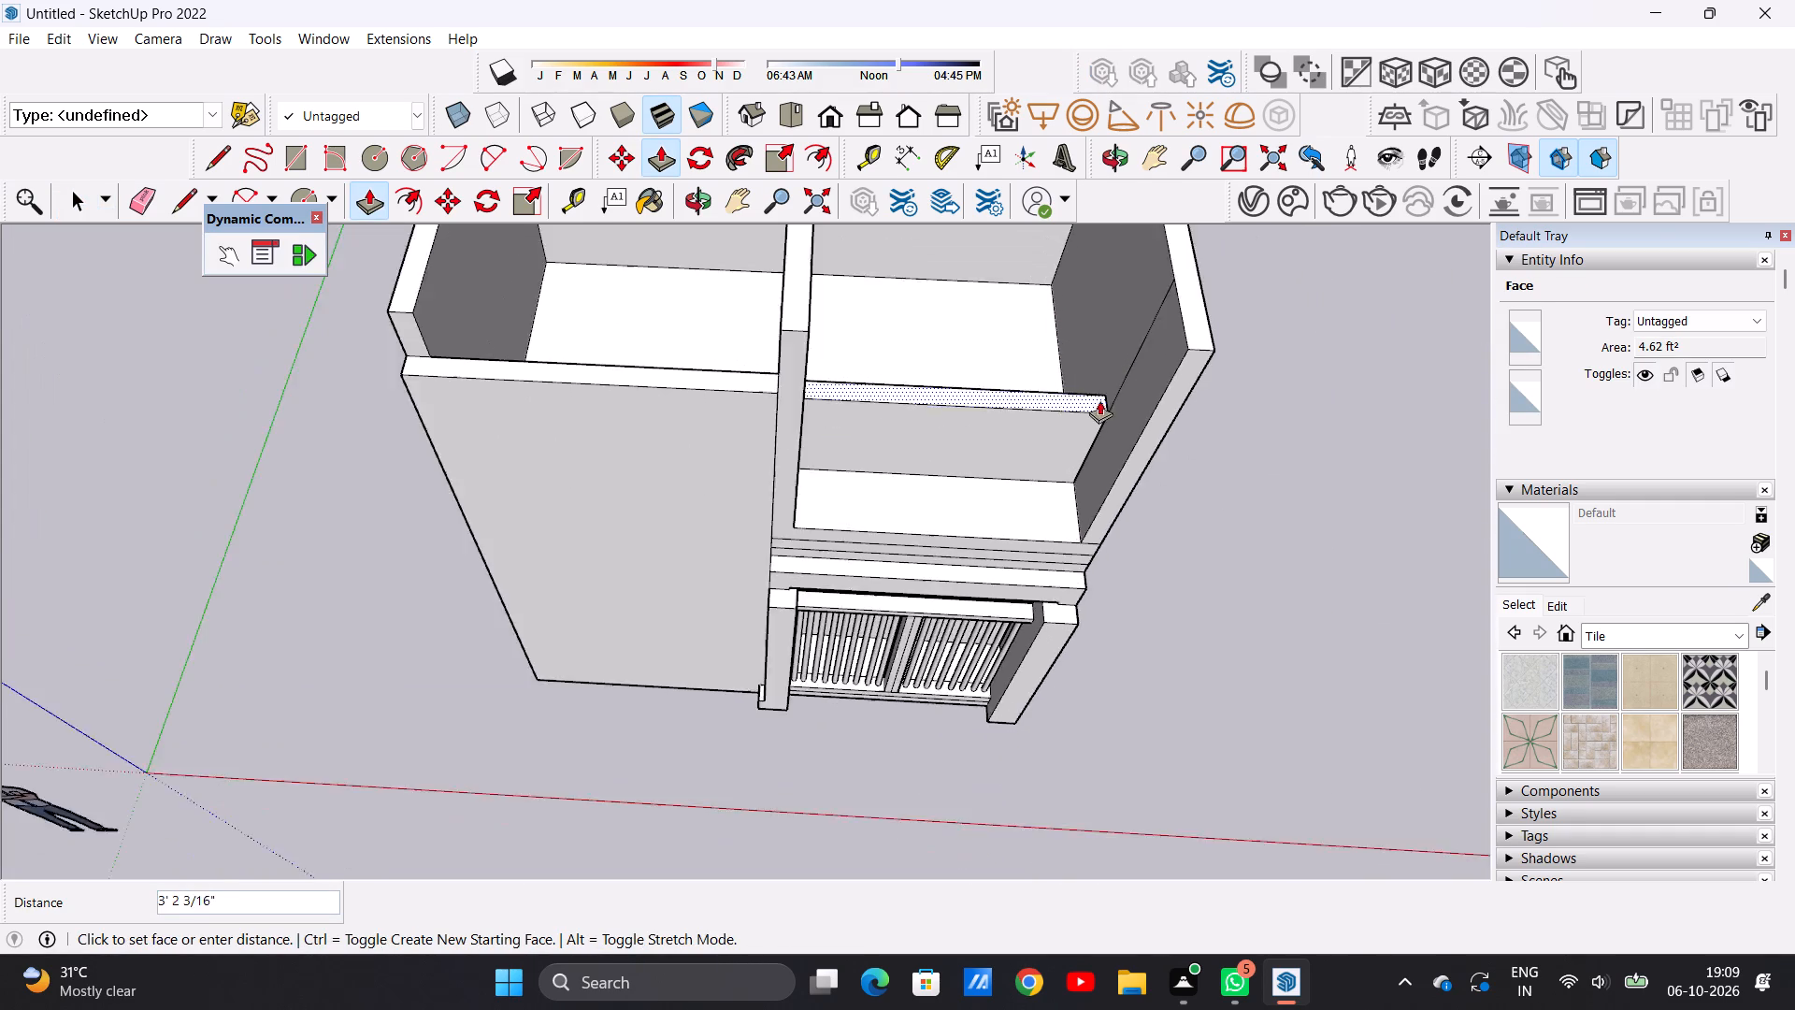
{"action": "scroll", "coordinate": [1099, 400], "scroll_direction": "down", "scroll_amount": 4}
{"action": "scroll", "coordinate": [1159, 334], "scroll_direction": "up", "scroll_amount": 8}
{"action": "scroll", "coordinate": [1143, 341], "scroll_direction": "down", "scroll_amount": 1}
{"action": "scroll", "coordinate": [1143, 341], "scroll_direction": "up", "scroll_amount": 5}
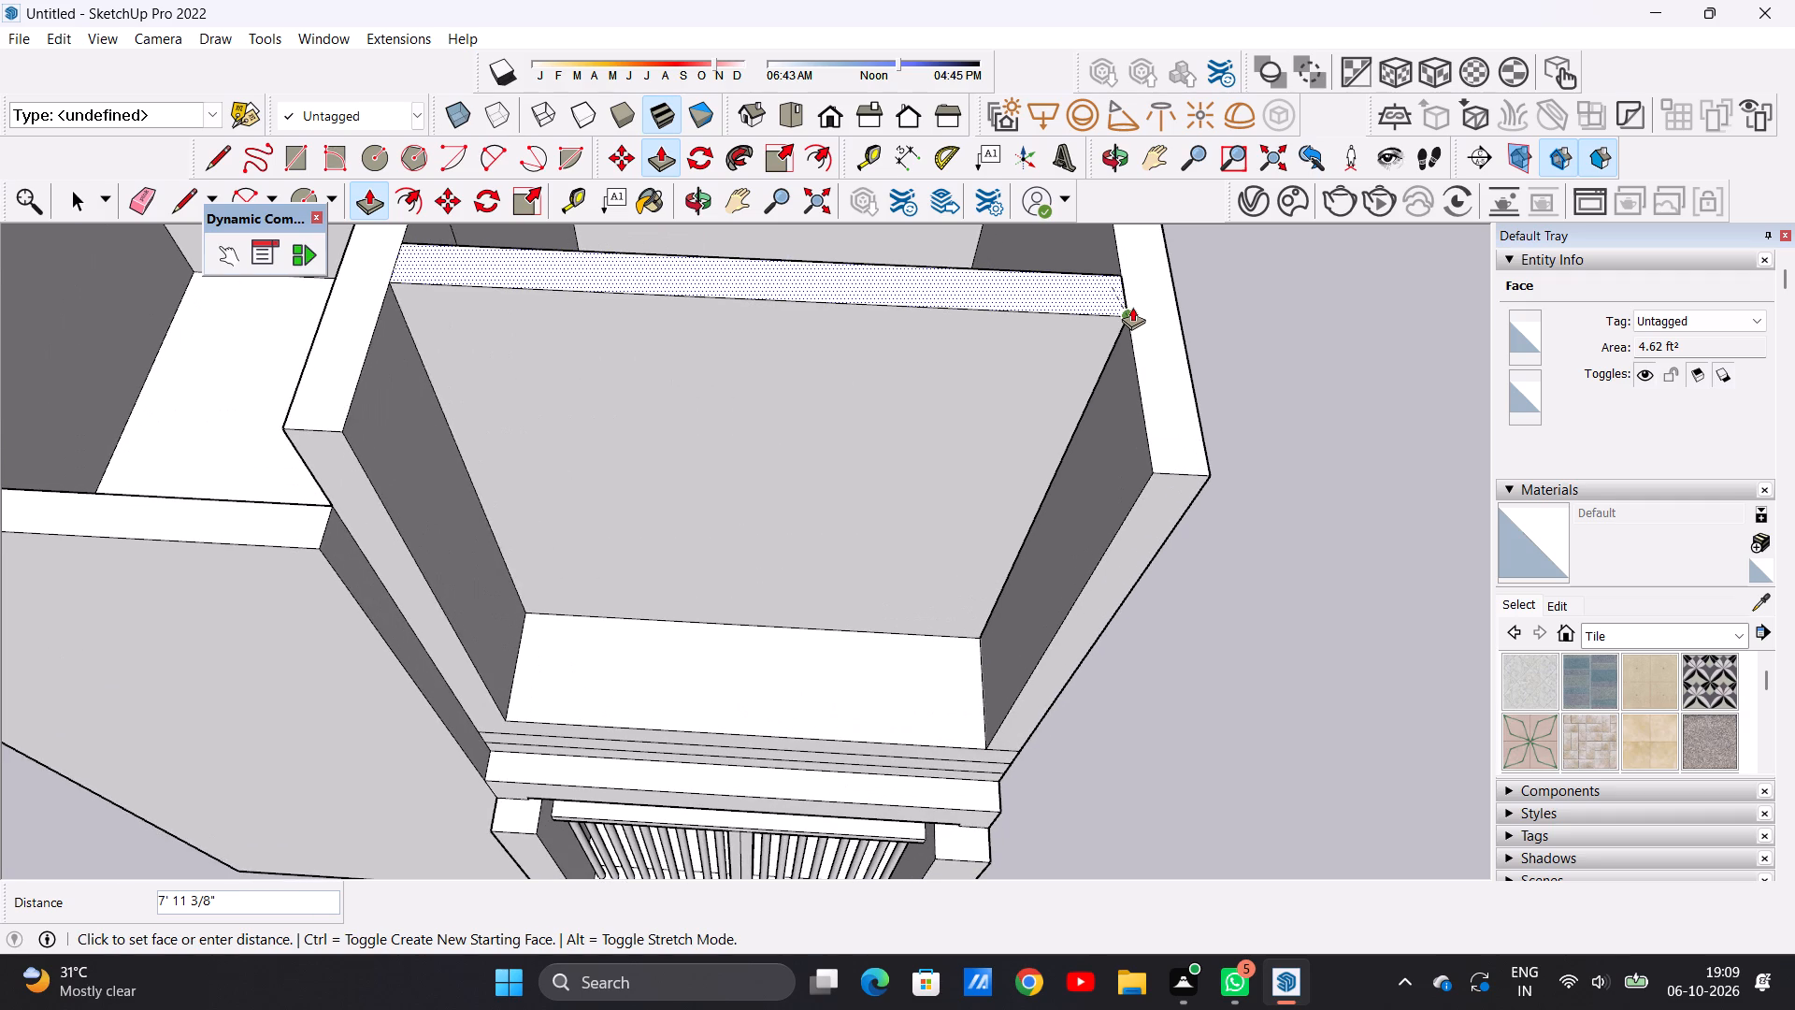
{"action": "left_click", "coordinate": [1132, 307]}
{"action": "key", "text": "space"}
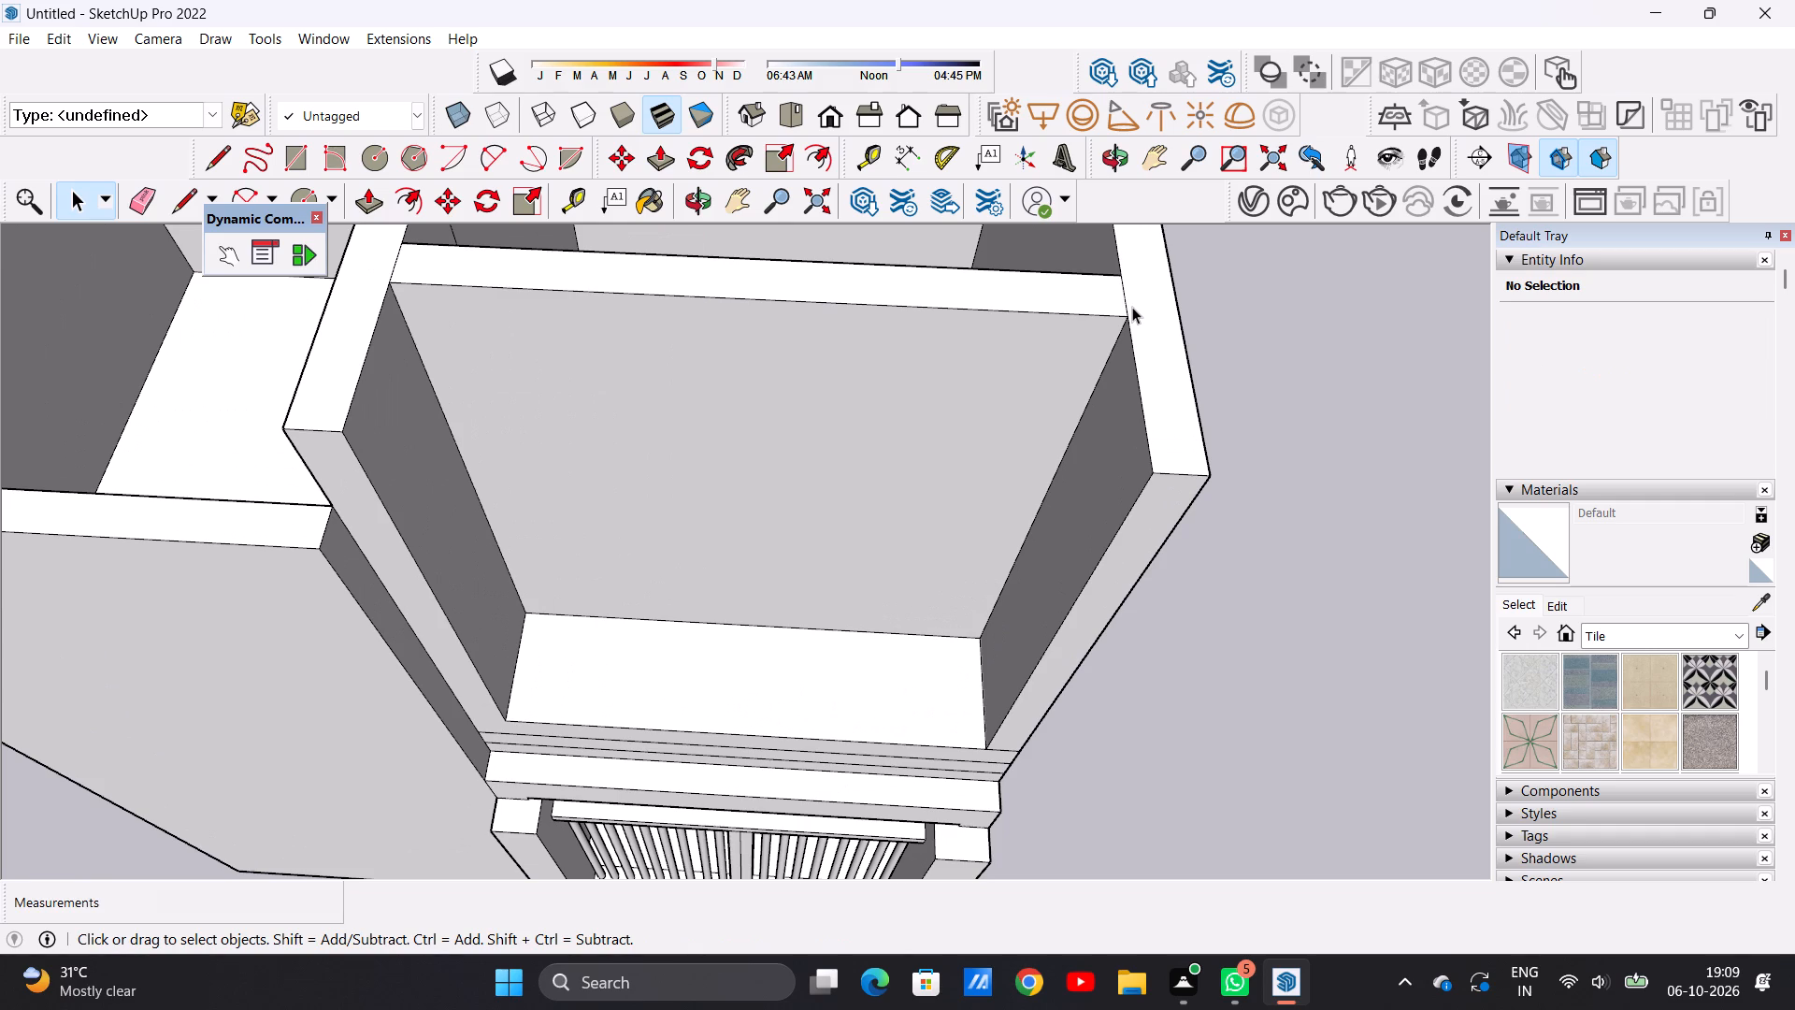
Draw a line about 7' 10 5/16" long across the floor in front of the cross wall, parallel and close to the front edge.
{"action": "scroll", "coordinate": [991, 468], "scroll_direction": "down", "scroll_amount": 7}
{"action": "middle_click_drag", "start_coordinate": [1037, 557], "coordinate": [1057, 268]}
{"action": "scroll", "coordinate": [911, 490], "scroll_direction": "down", "scroll_amount": 5}
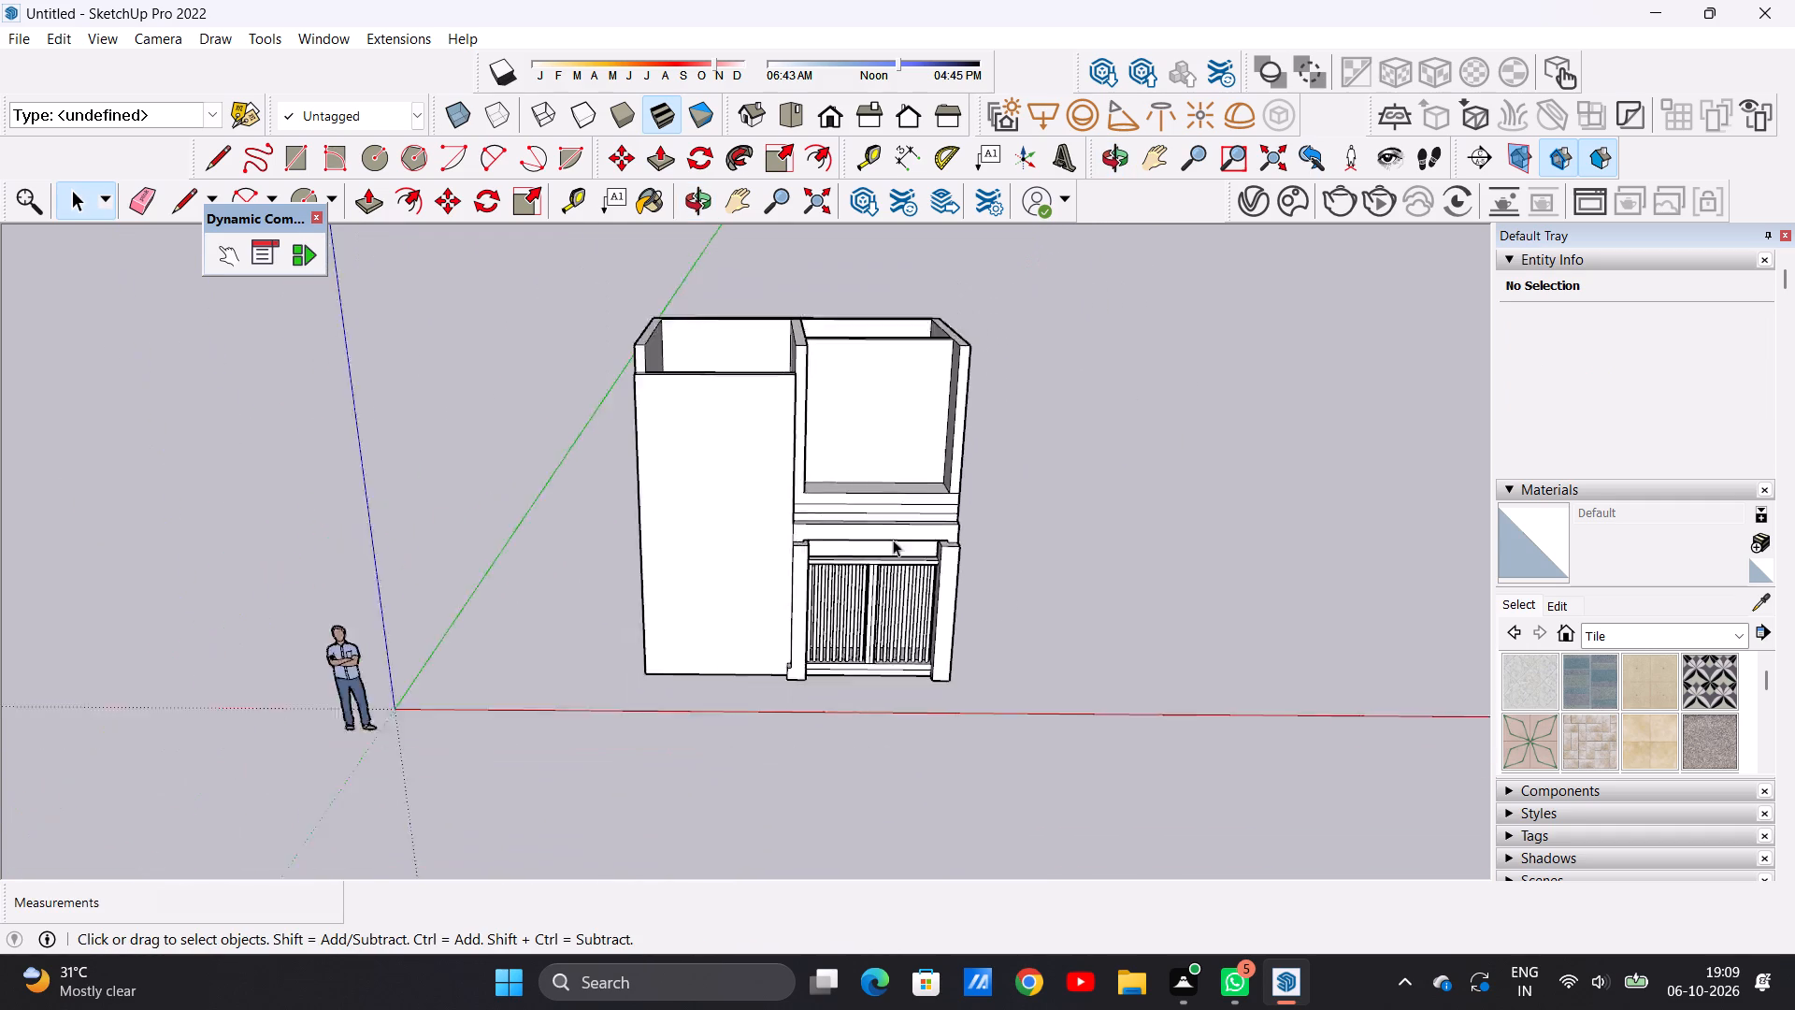
{"action": "scroll", "coordinate": [893, 540], "scroll_direction": "down", "scroll_amount": 5}
{"action": "scroll", "coordinate": [906, 397], "scroll_direction": "up", "scroll_amount": 11}
{"action": "middle_click_drag", "start_coordinate": [920, 426], "coordinate": [913, 693]}
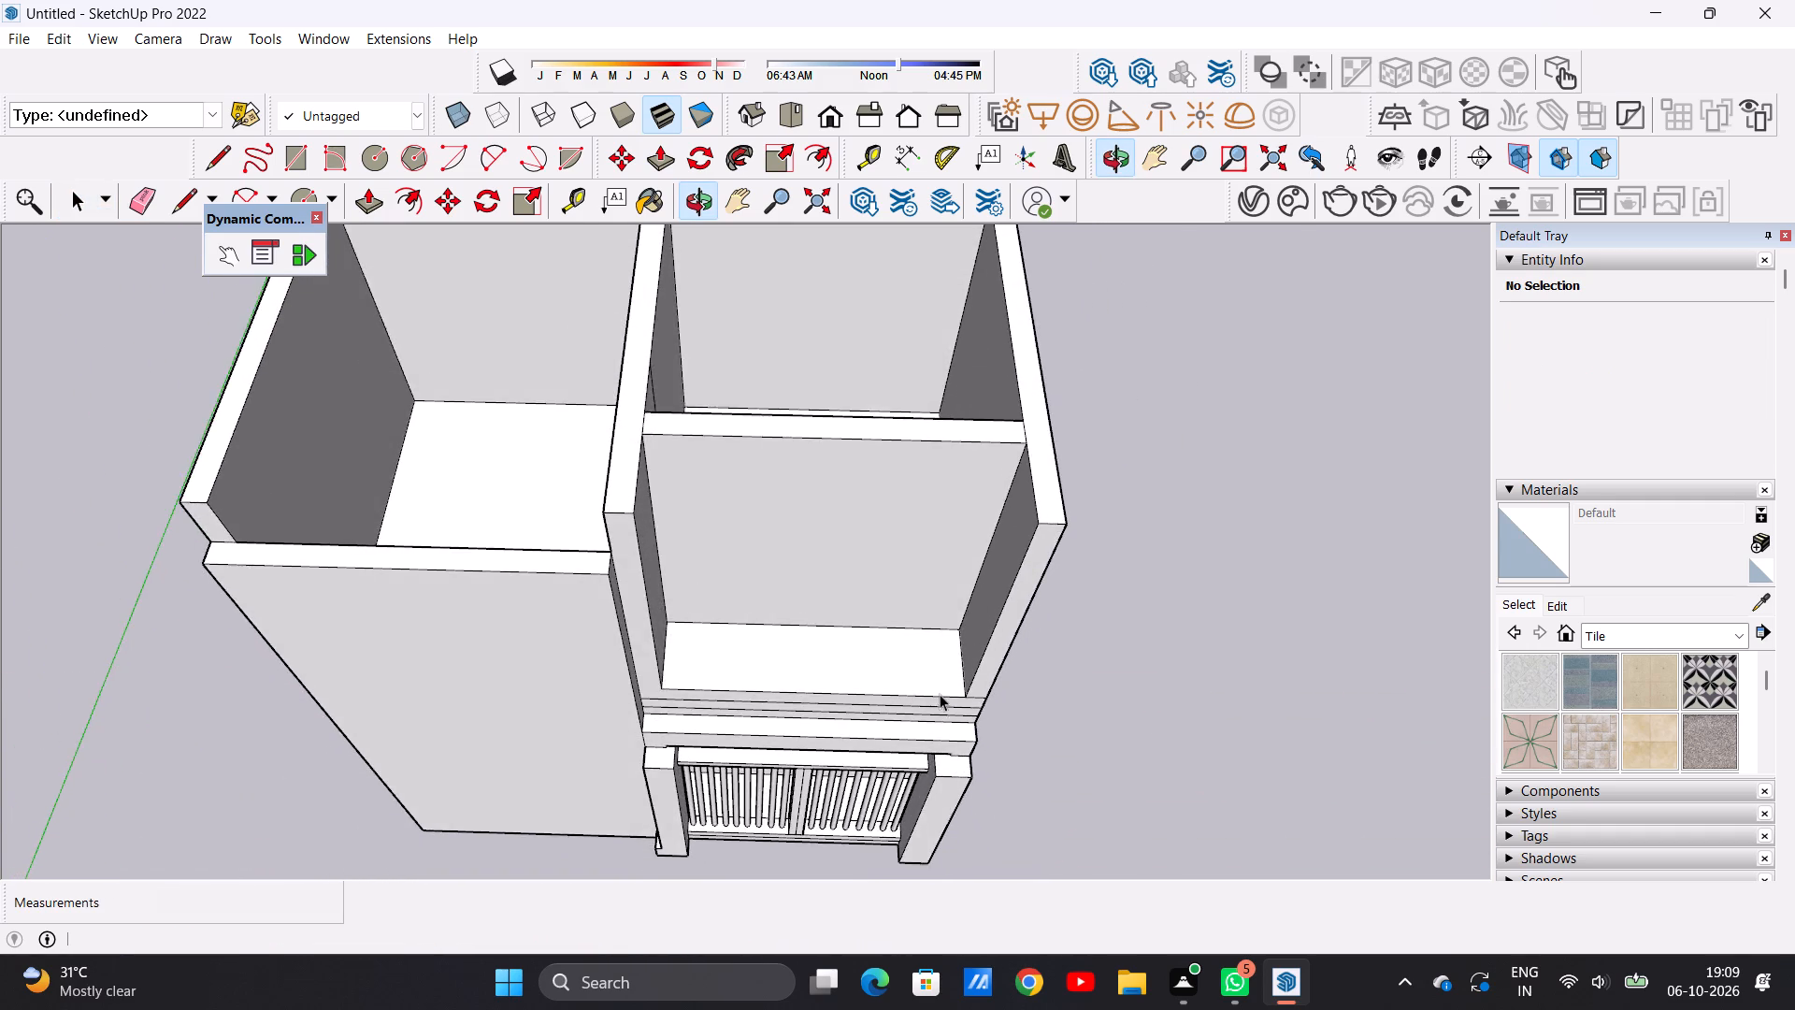
{"action": "scroll", "coordinate": [940, 694], "scroll_direction": "up", "scroll_amount": 8}
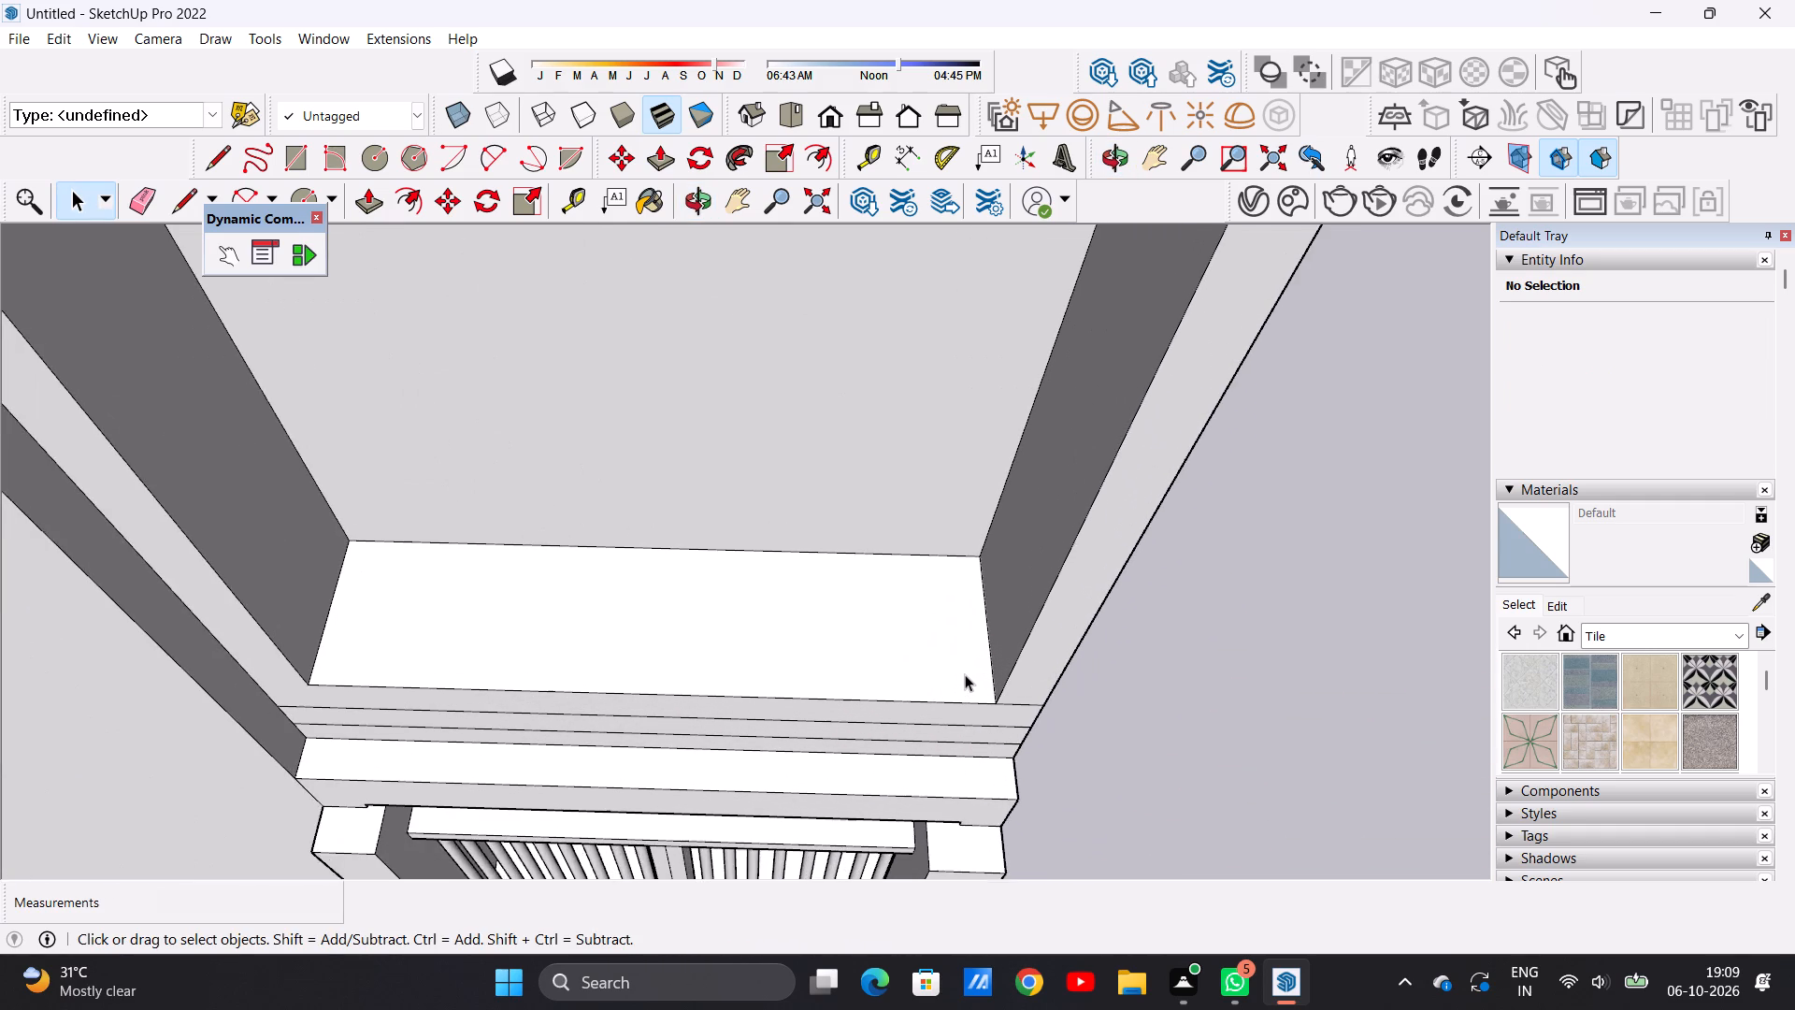
{"action": "scroll", "coordinate": [965, 674], "scroll_direction": "up", "scroll_amount": 1}
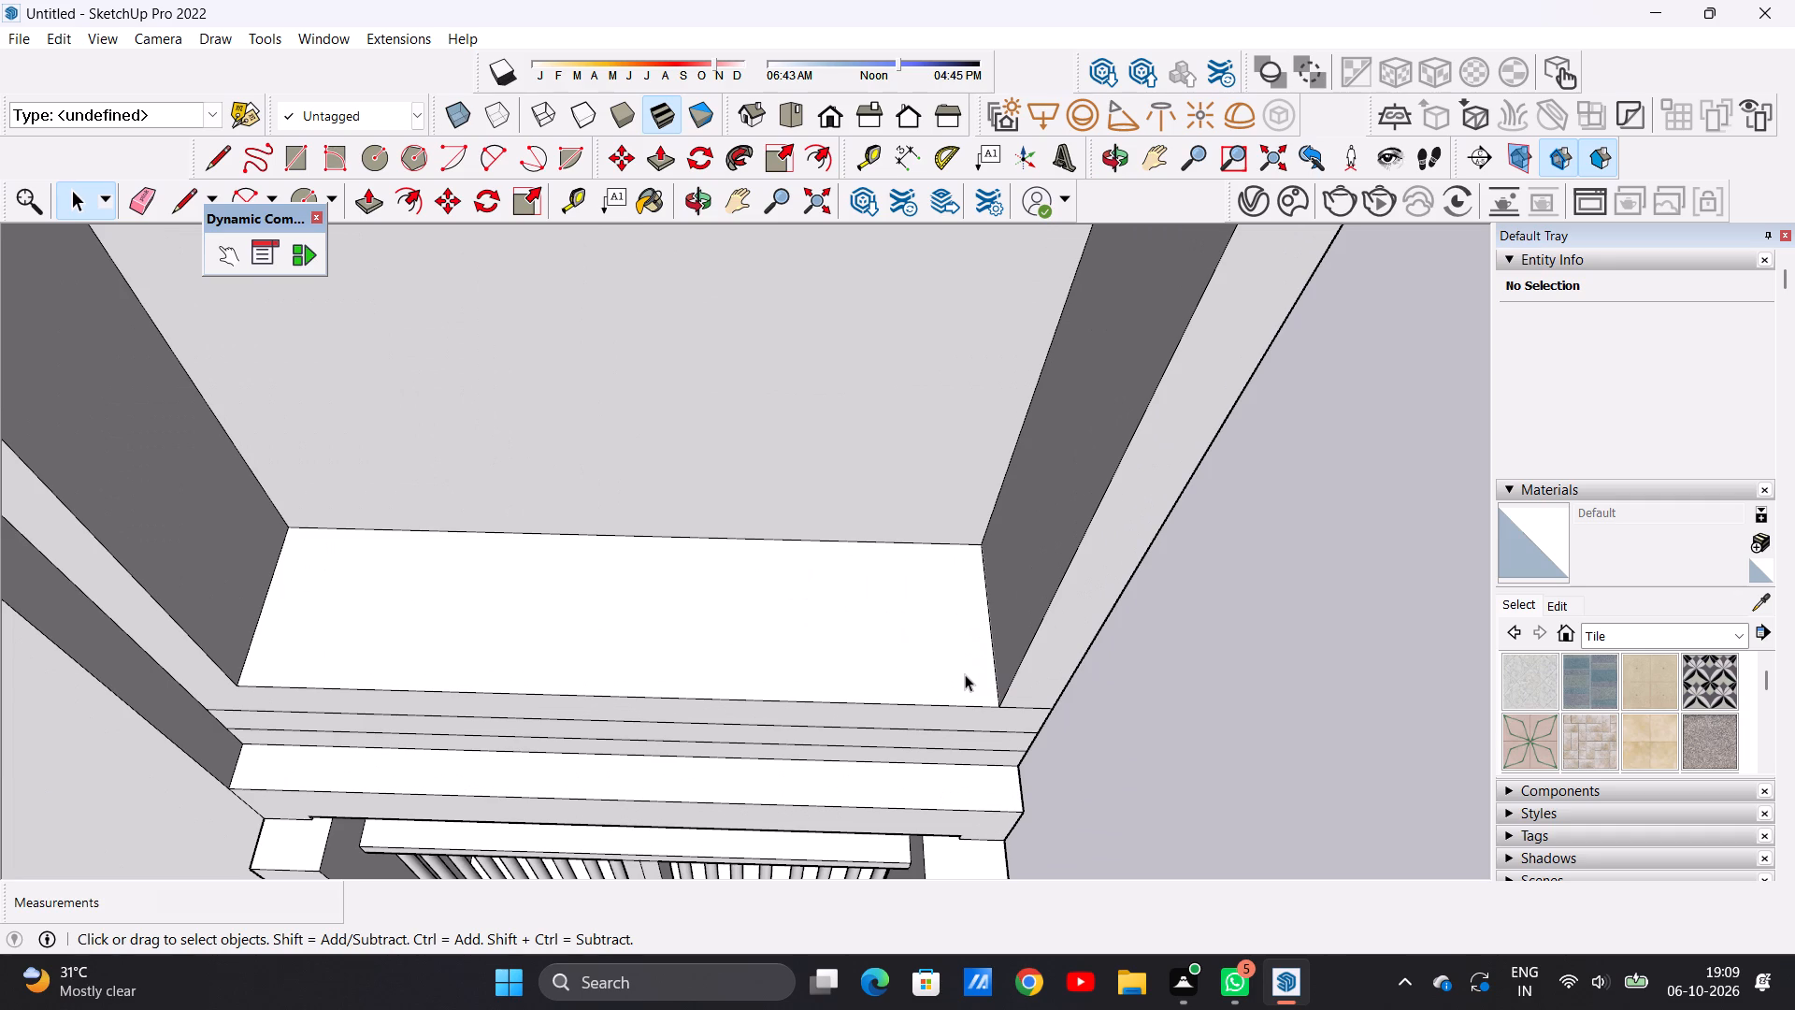
{"action": "key", "text": "l"}
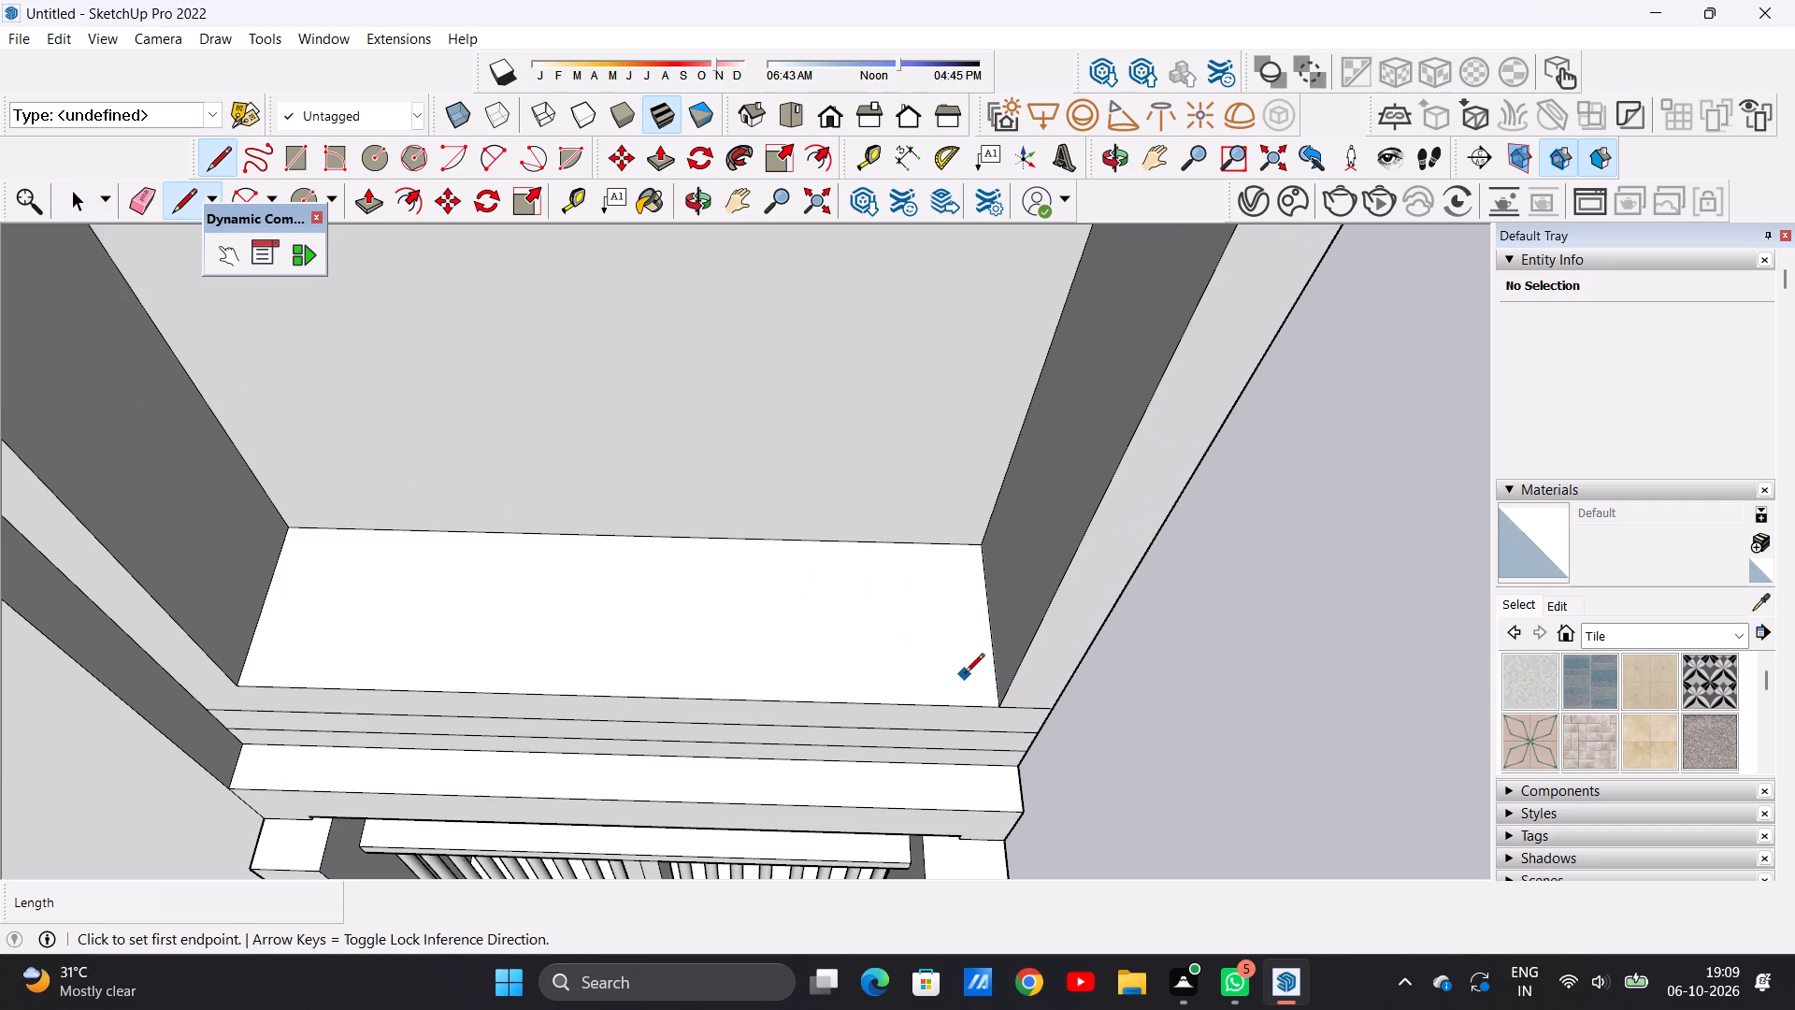
{"action": "left_click", "coordinate": [247, 650]}
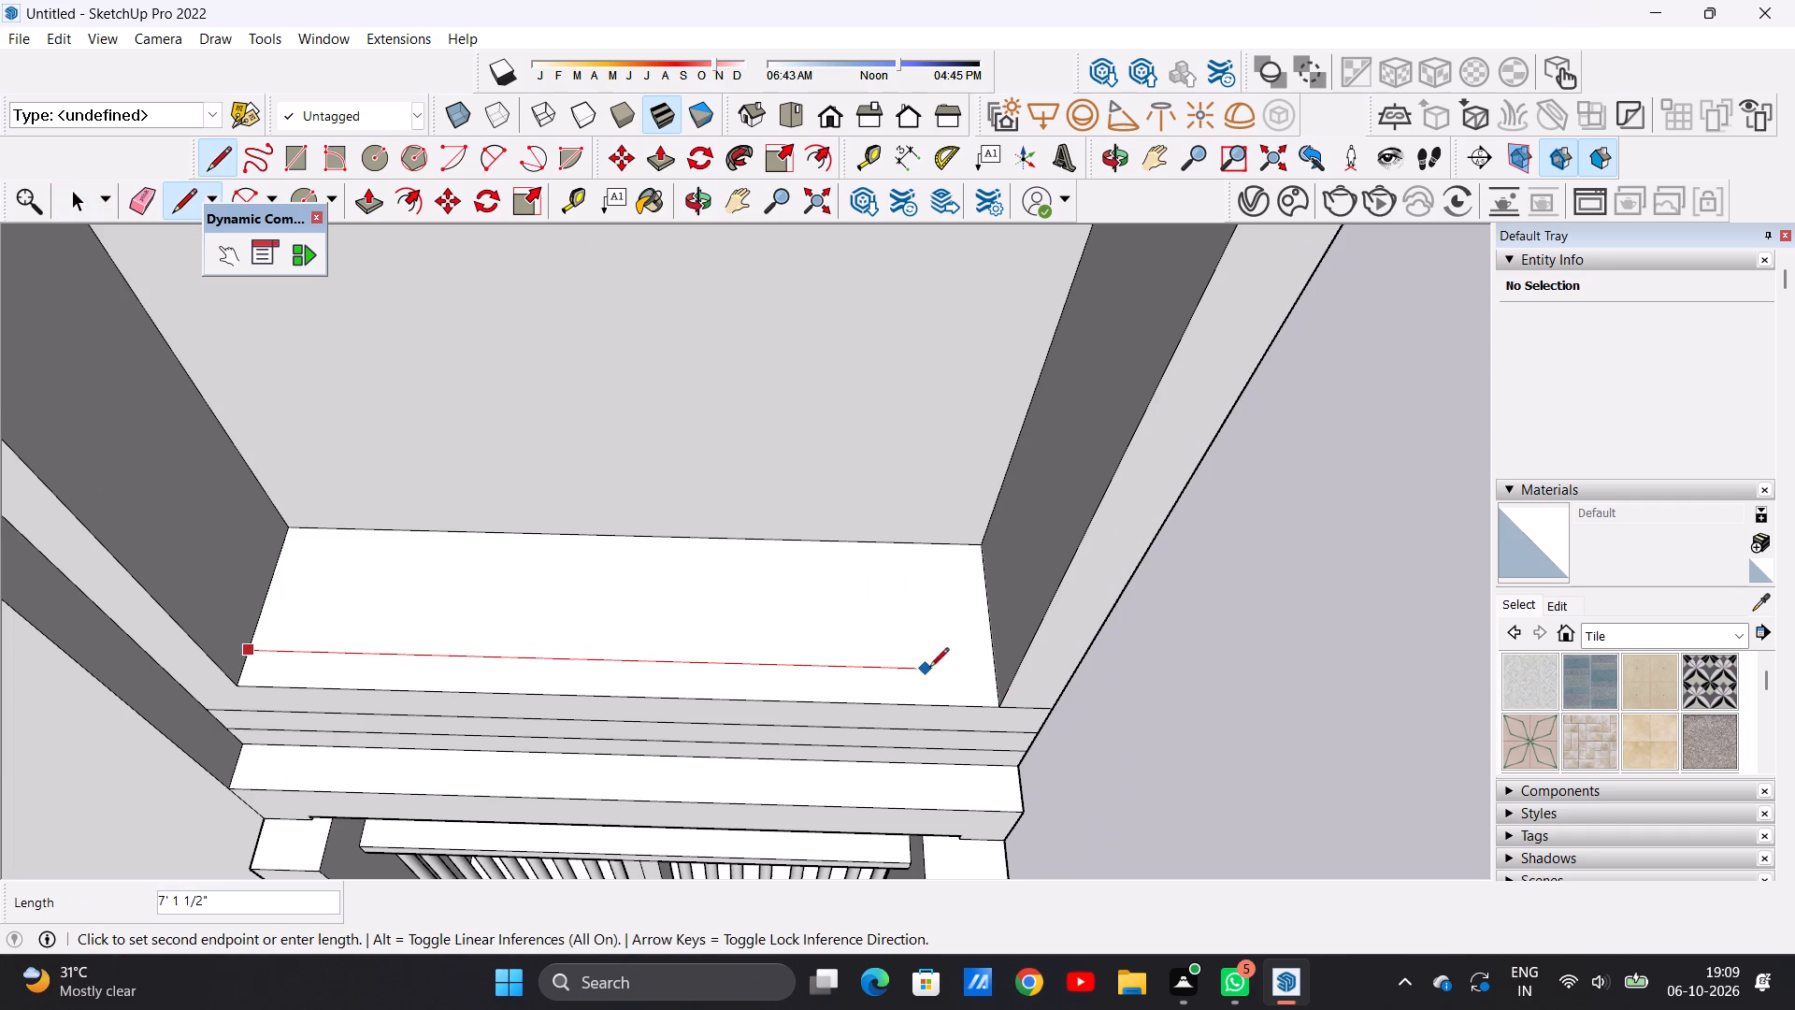
{"action": "left_click", "coordinate": [997, 670]}
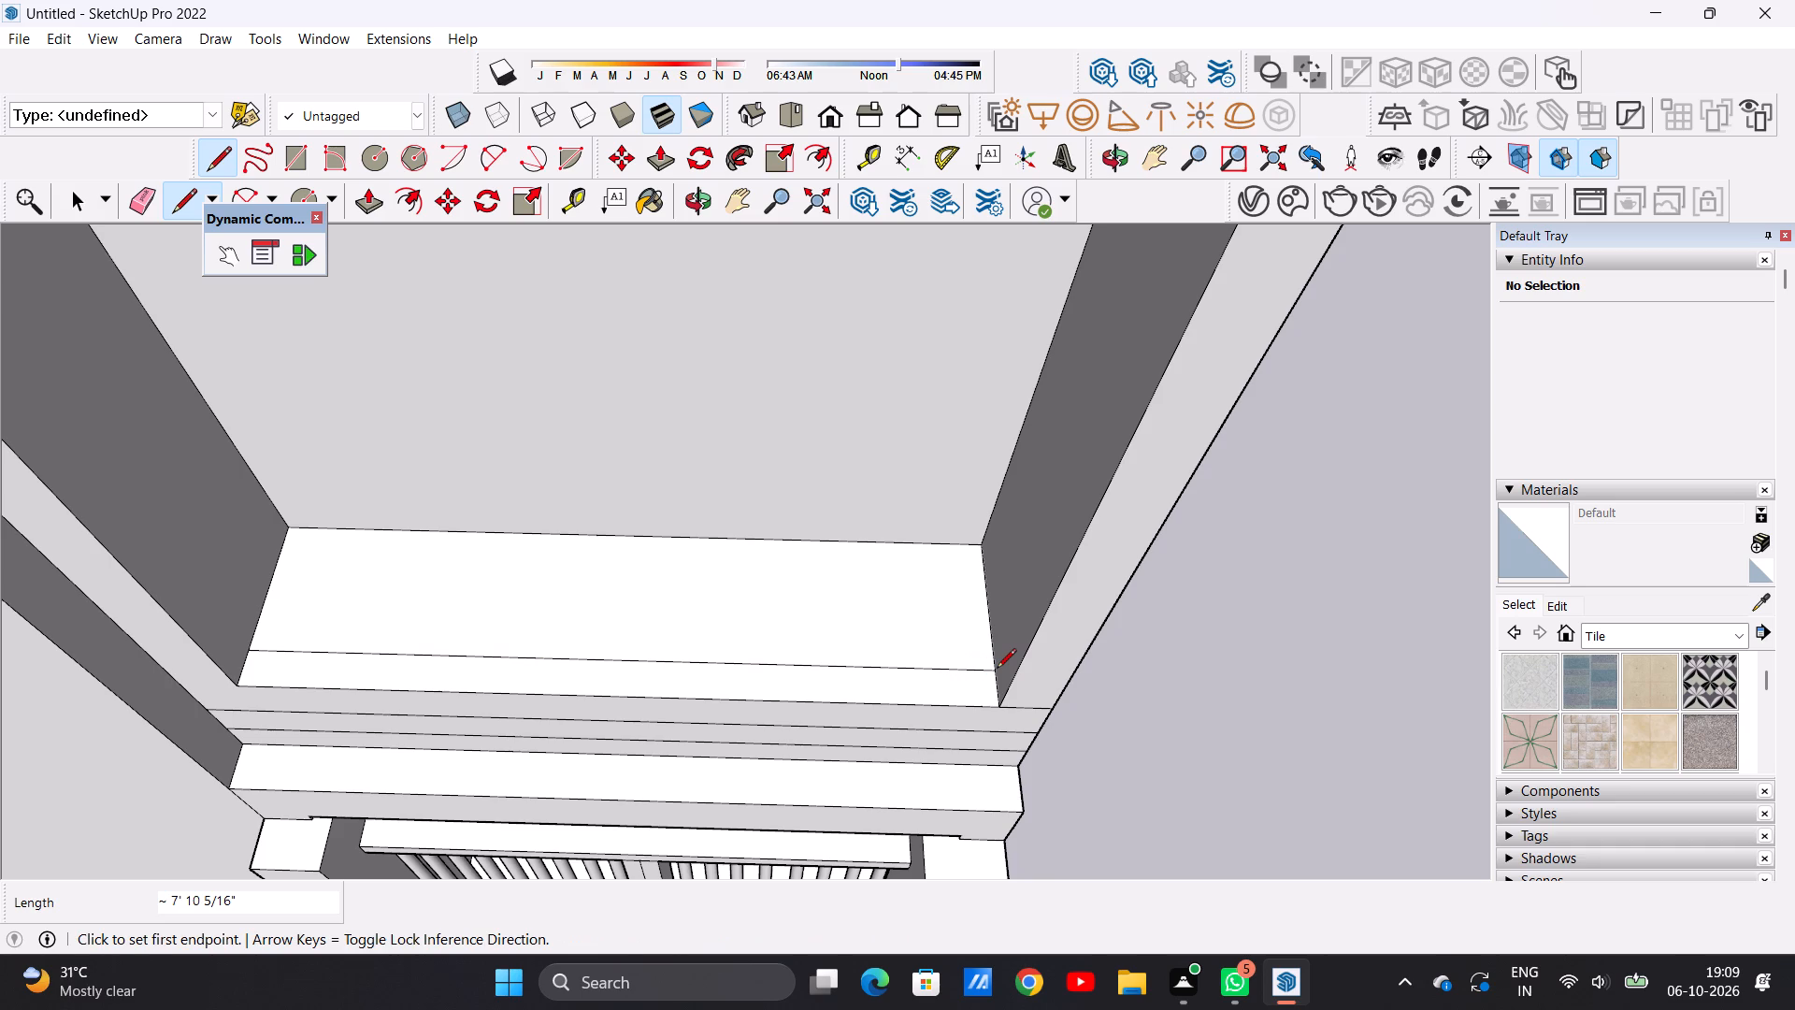
{"action": "key", "text": "space"}
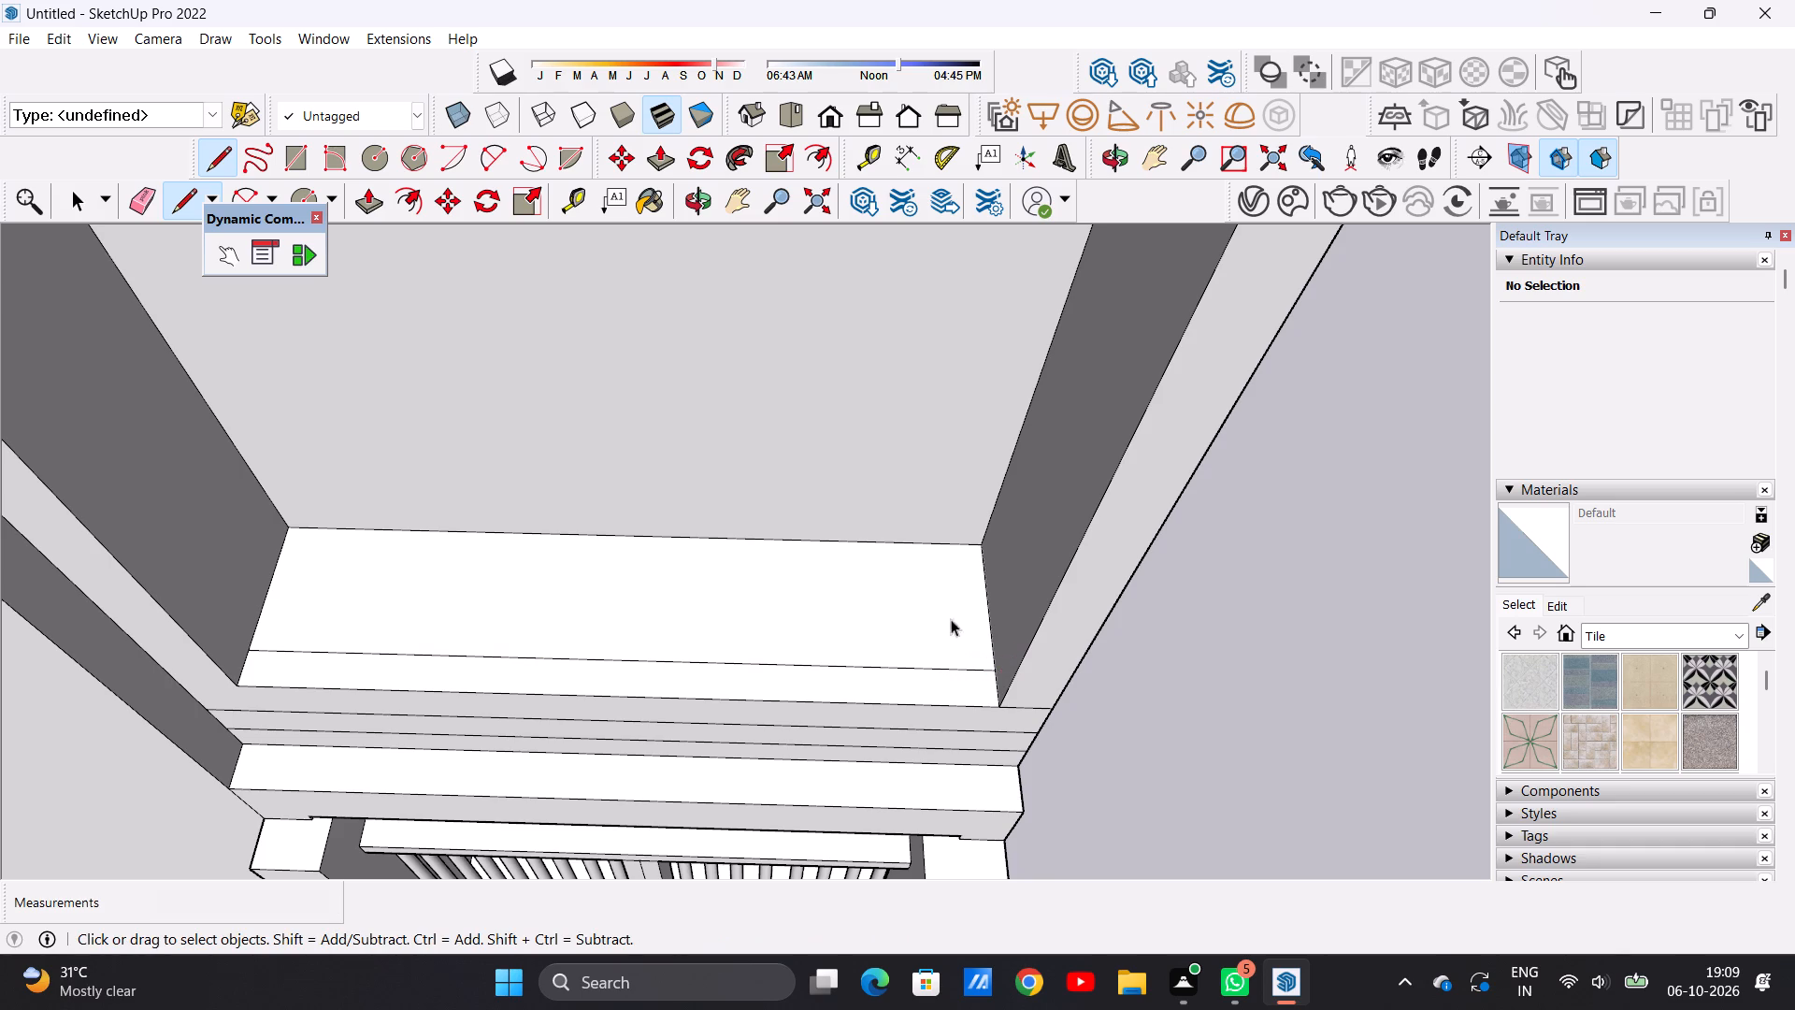
Draw a short horizontal line across the partition's front face, from the opening's lower corner to the partition's outer edge above the lined band.
{"action": "scroll", "coordinate": [908, 616], "scroll_direction": "down", "scroll_amount": 11}
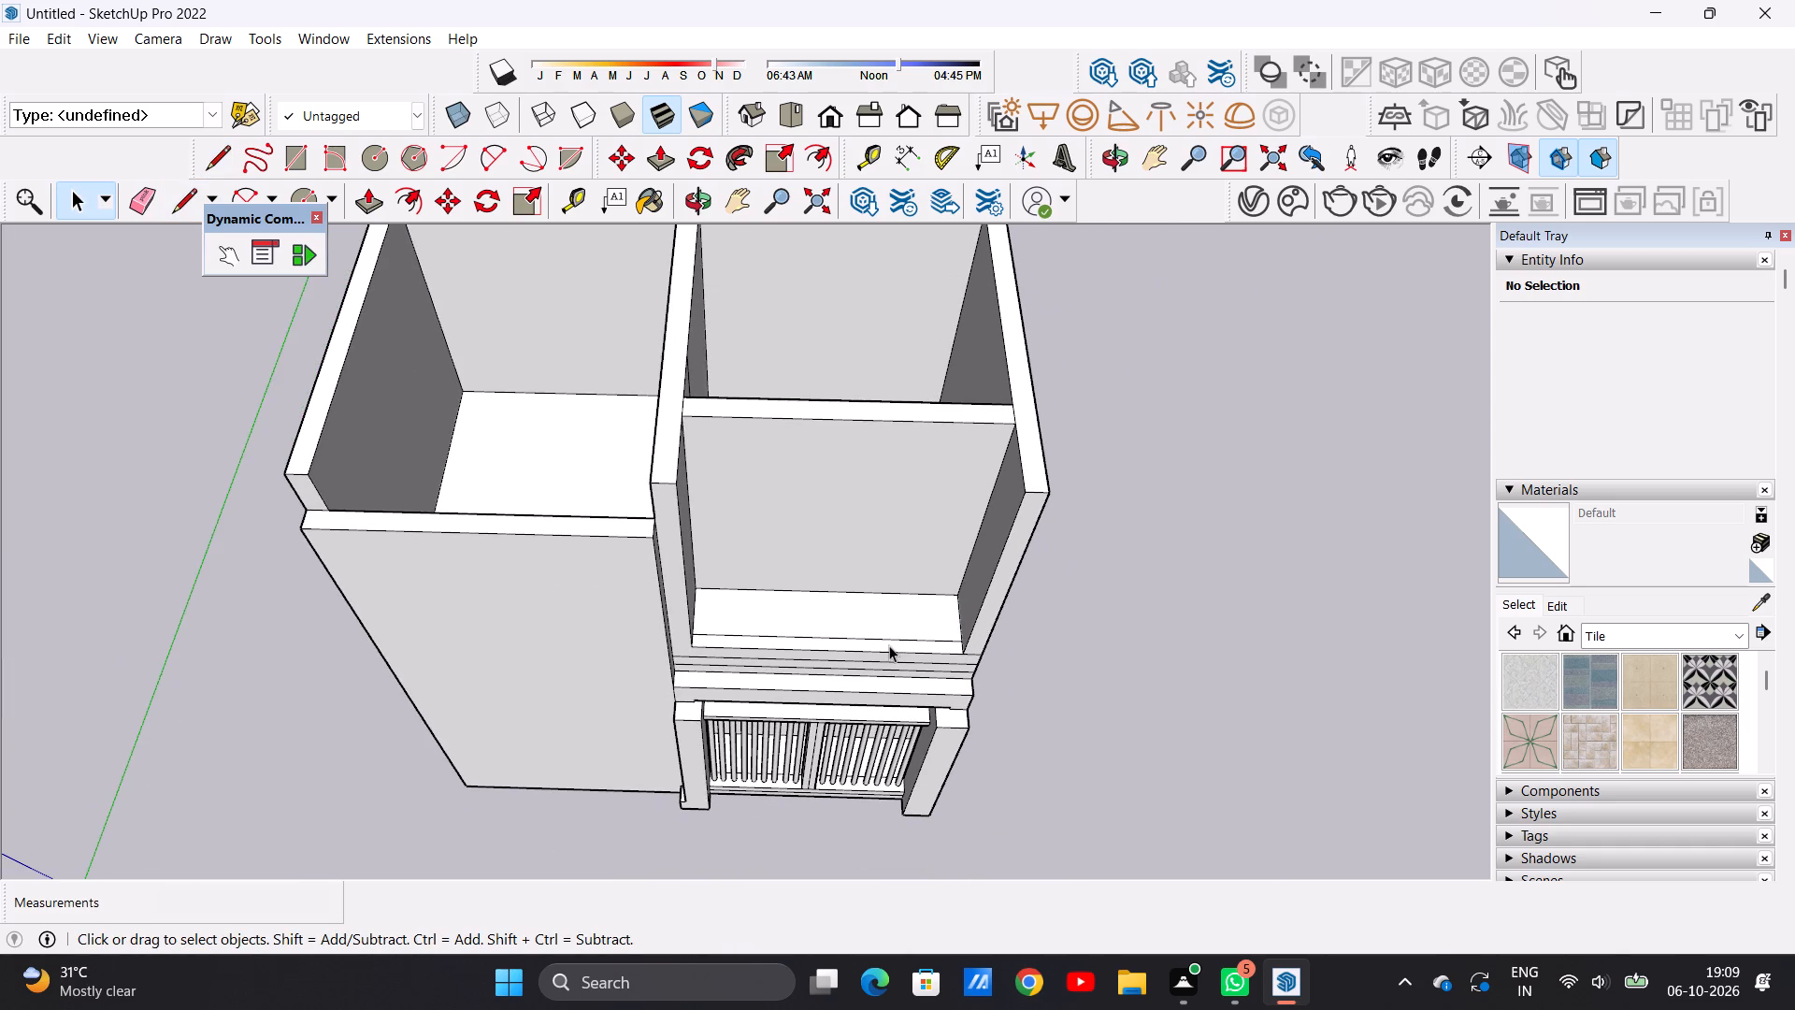
{"action": "scroll", "coordinate": [889, 645], "scroll_direction": "down", "scroll_amount": 3}
{"action": "scroll", "coordinate": [886, 643], "scroll_direction": "up", "scroll_amount": 7}
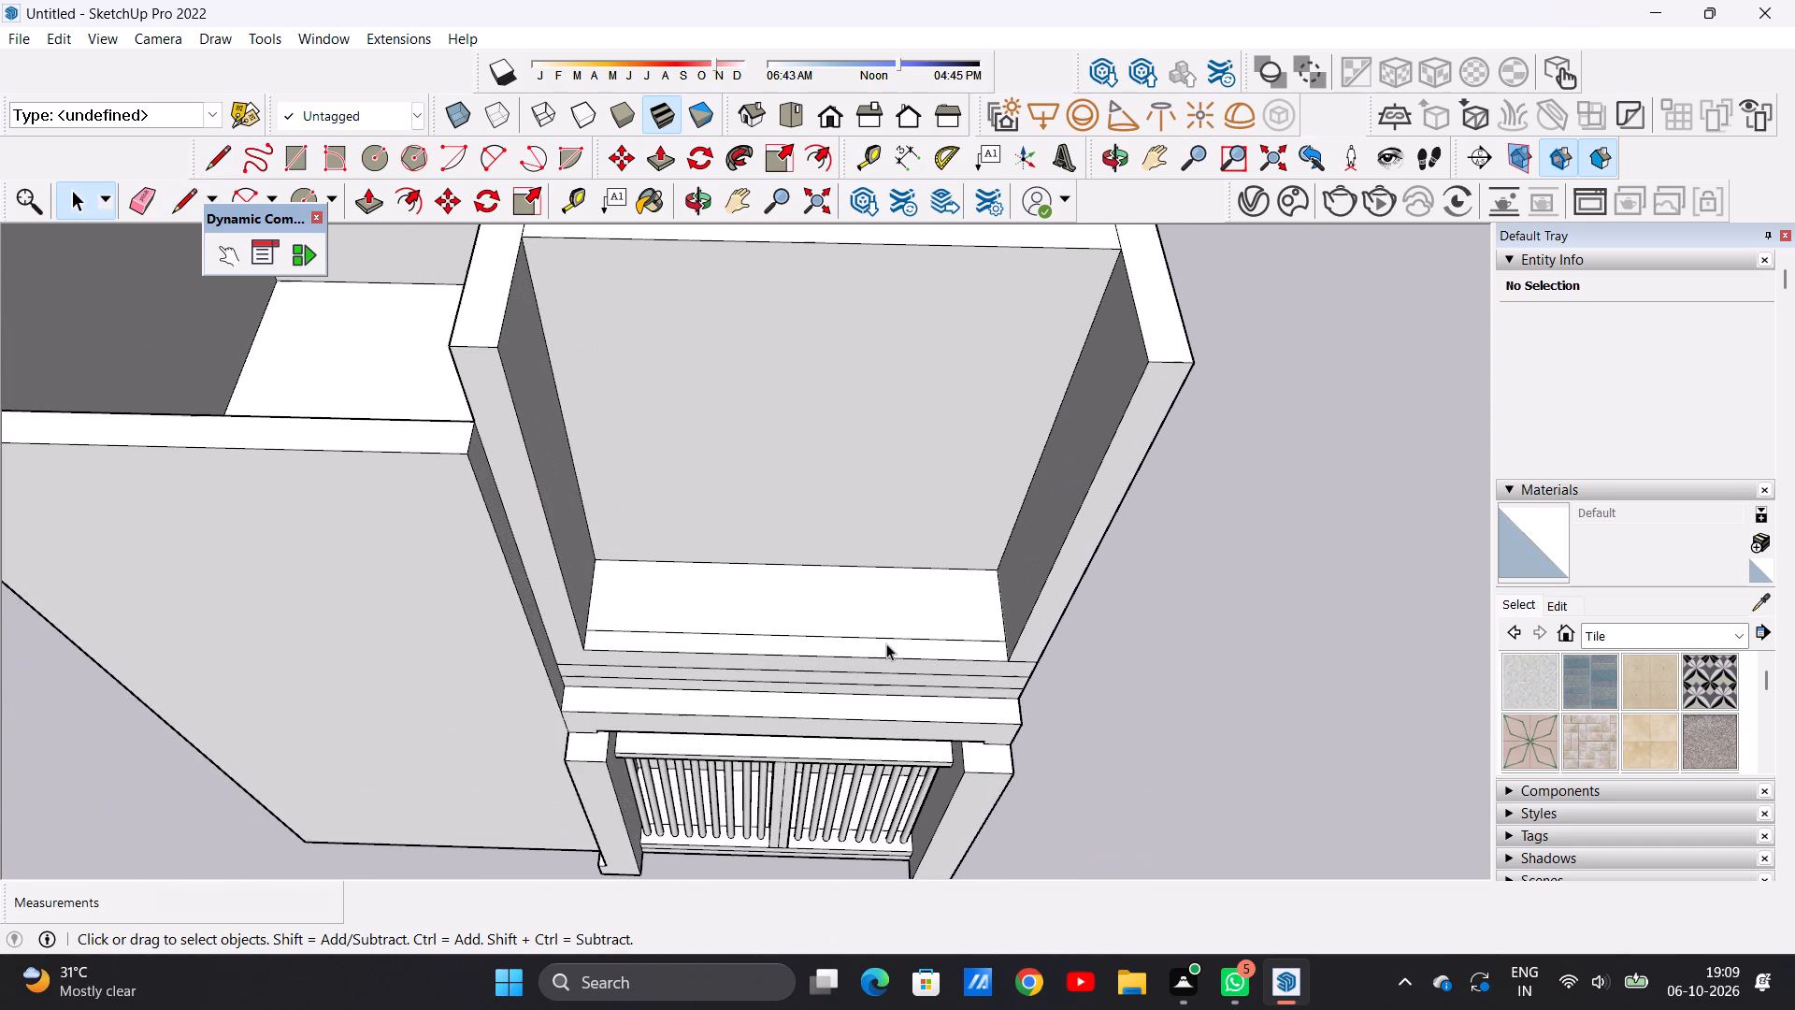
{"action": "middle_click_drag", "start_coordinate": [897, 552], "coordinate": [981, 375]}
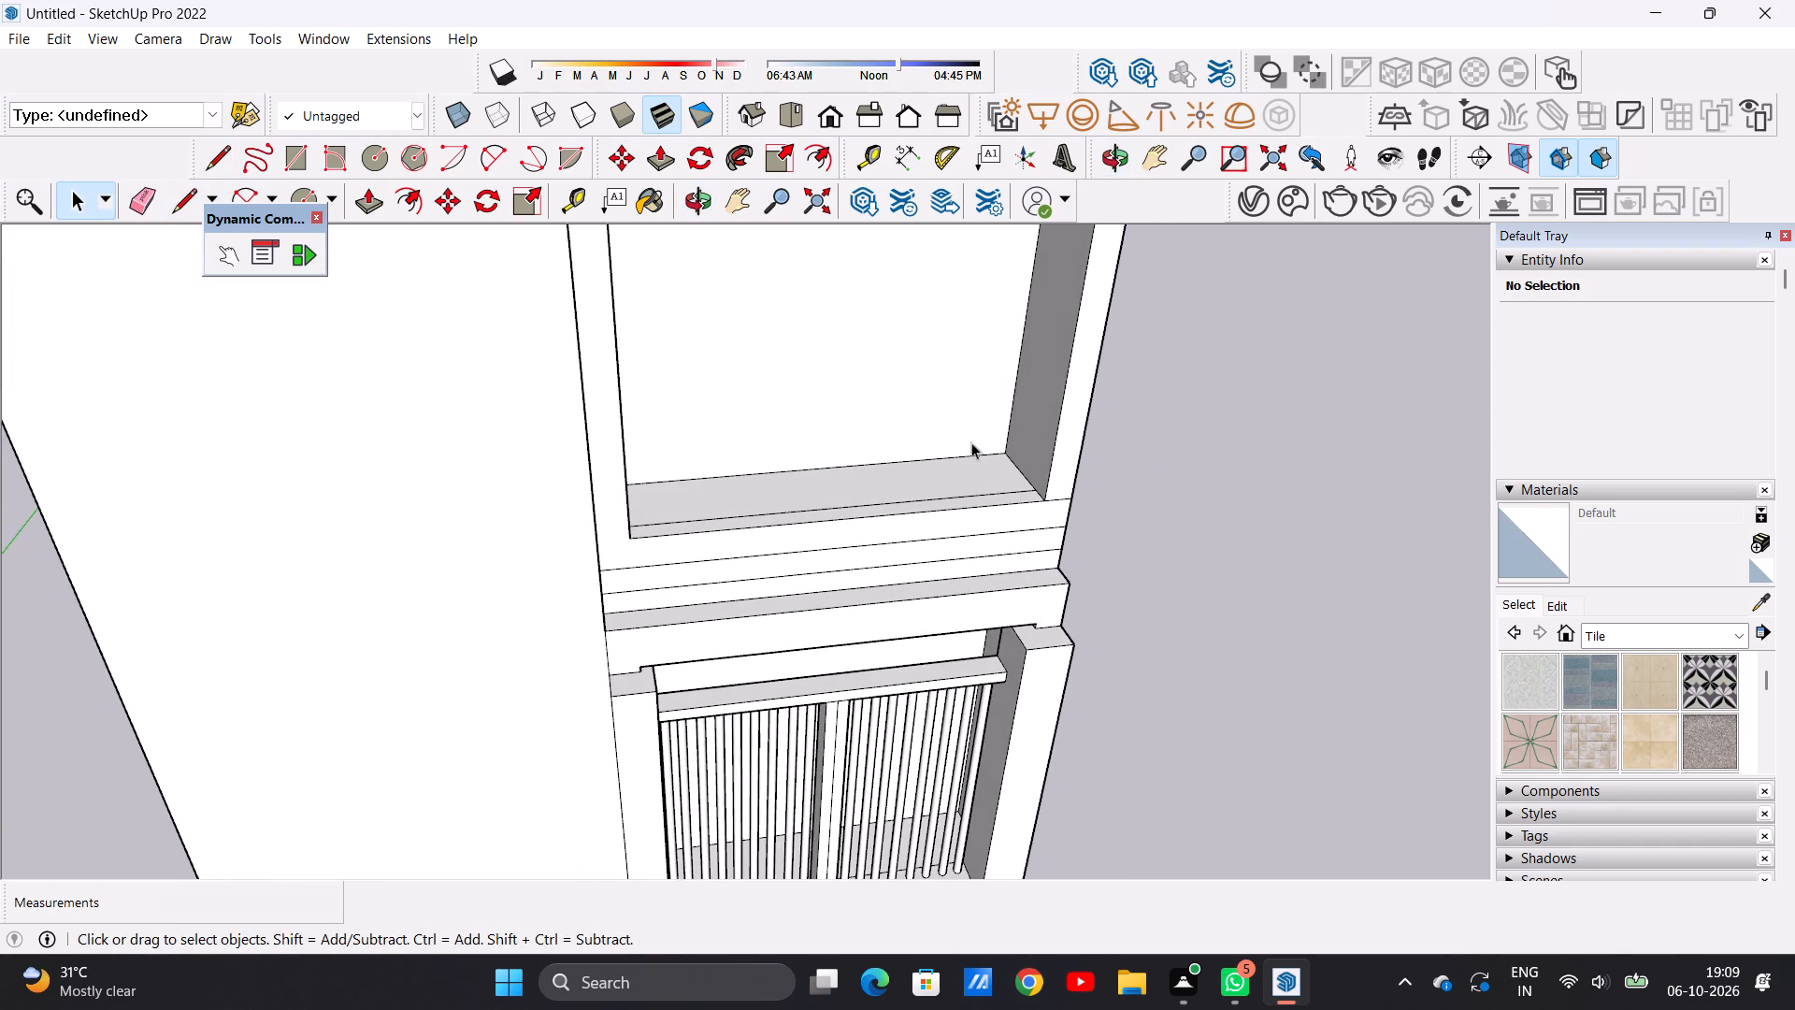
{"action": "scroll", "coordinate": [973, 534], "scroll_direction": "up", "scroll_amount": 5}
{"action": "scroll", "coordinate": [850, 544], "scroll_direction": "down", "scroll_amount": 5}
{"action": "middle_click_drag", "start_coordinate": [941, 555], "coordinate": [938, 554]}
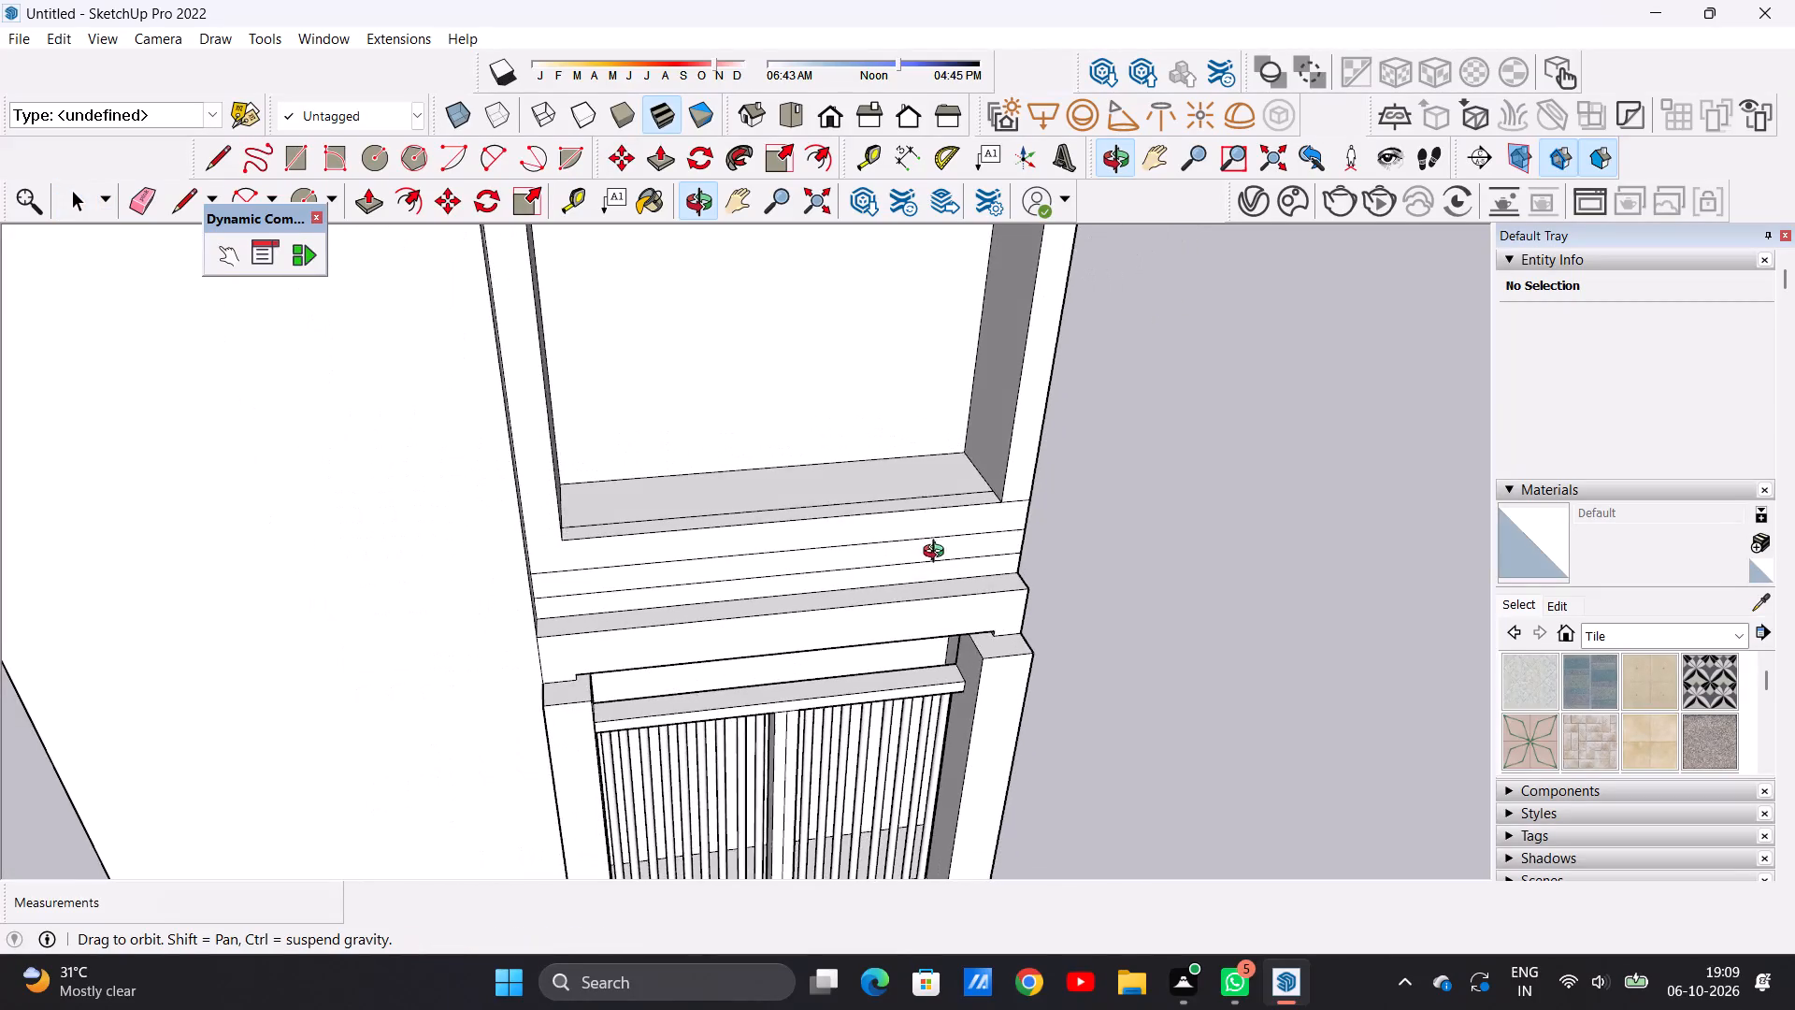
{"action": "middle_click_drag", "start_coordinate": [938, 554], "coordinate": [663, 471]}
{"action": "scroll", "coordinate": [921, 555], "scroll_direction": "up", "scroll_amount": 1}
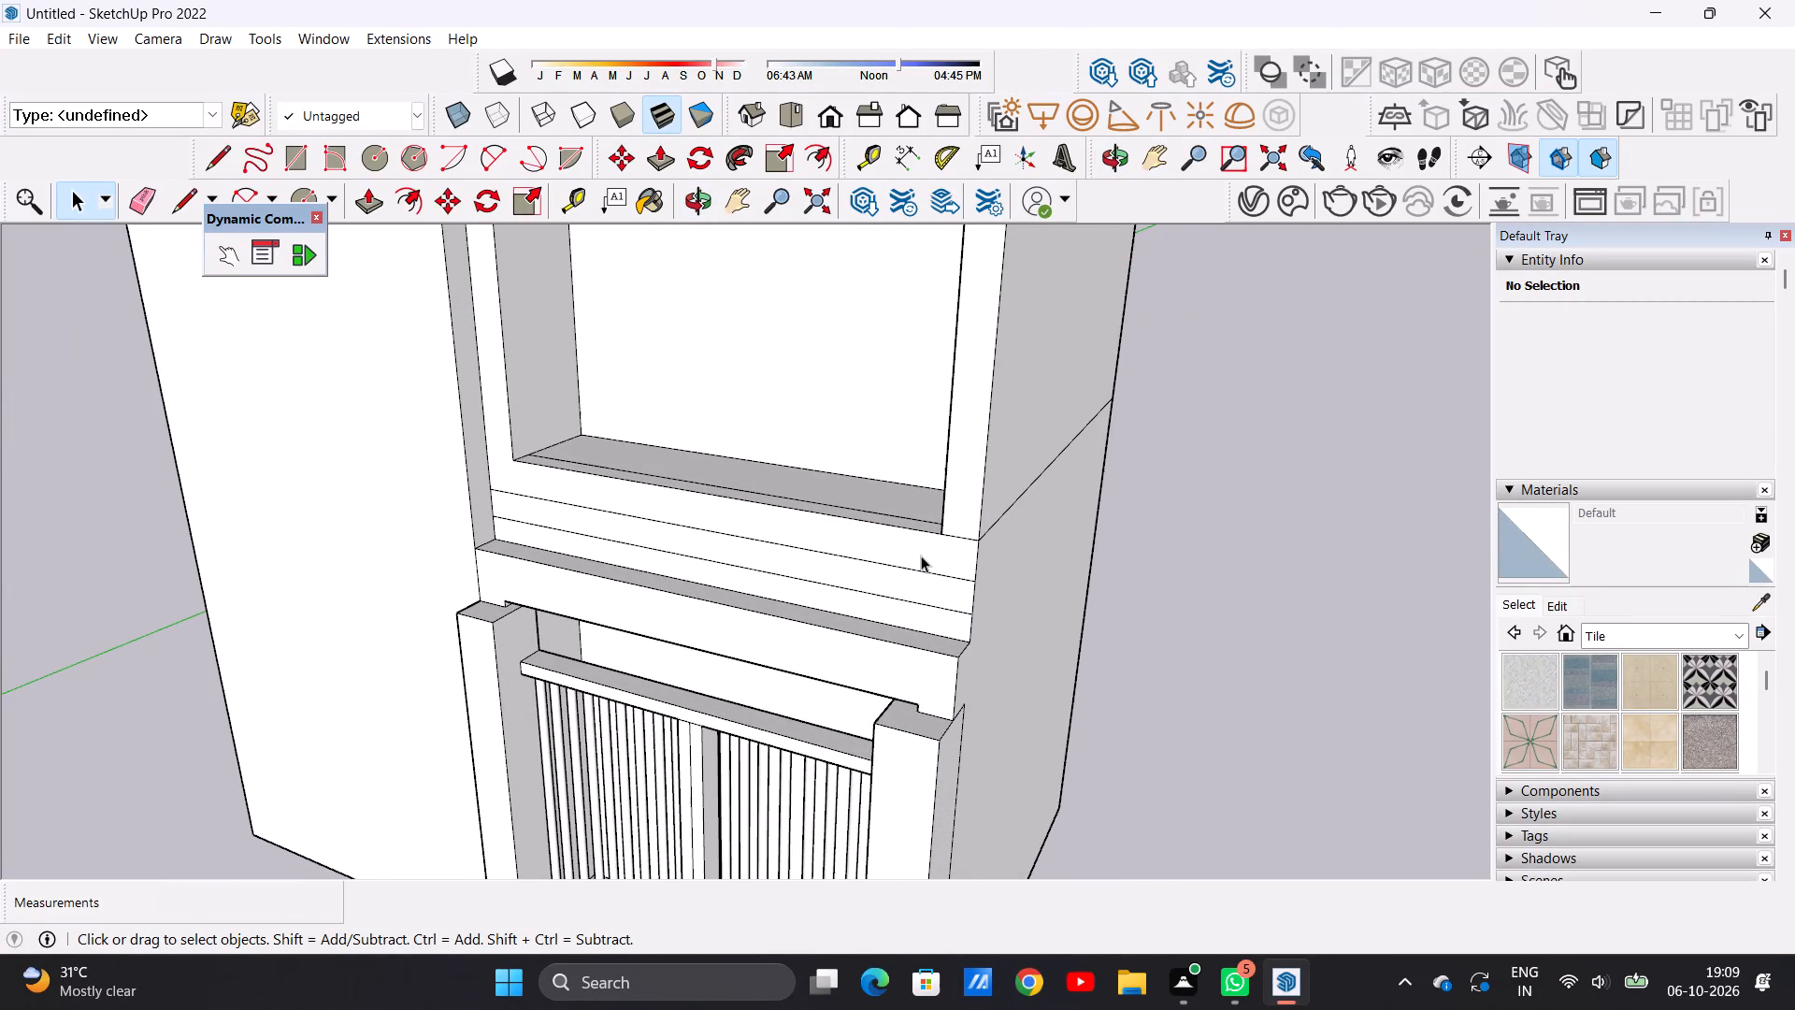
{"action": "scroll", "coordinate": [737, 543], "scroll_direction": "down", "scroll_amount": 4}
{"action": "scroll", "coordinate": [582, 492], "scroll_direction": "up", "scroll_amount": 7}
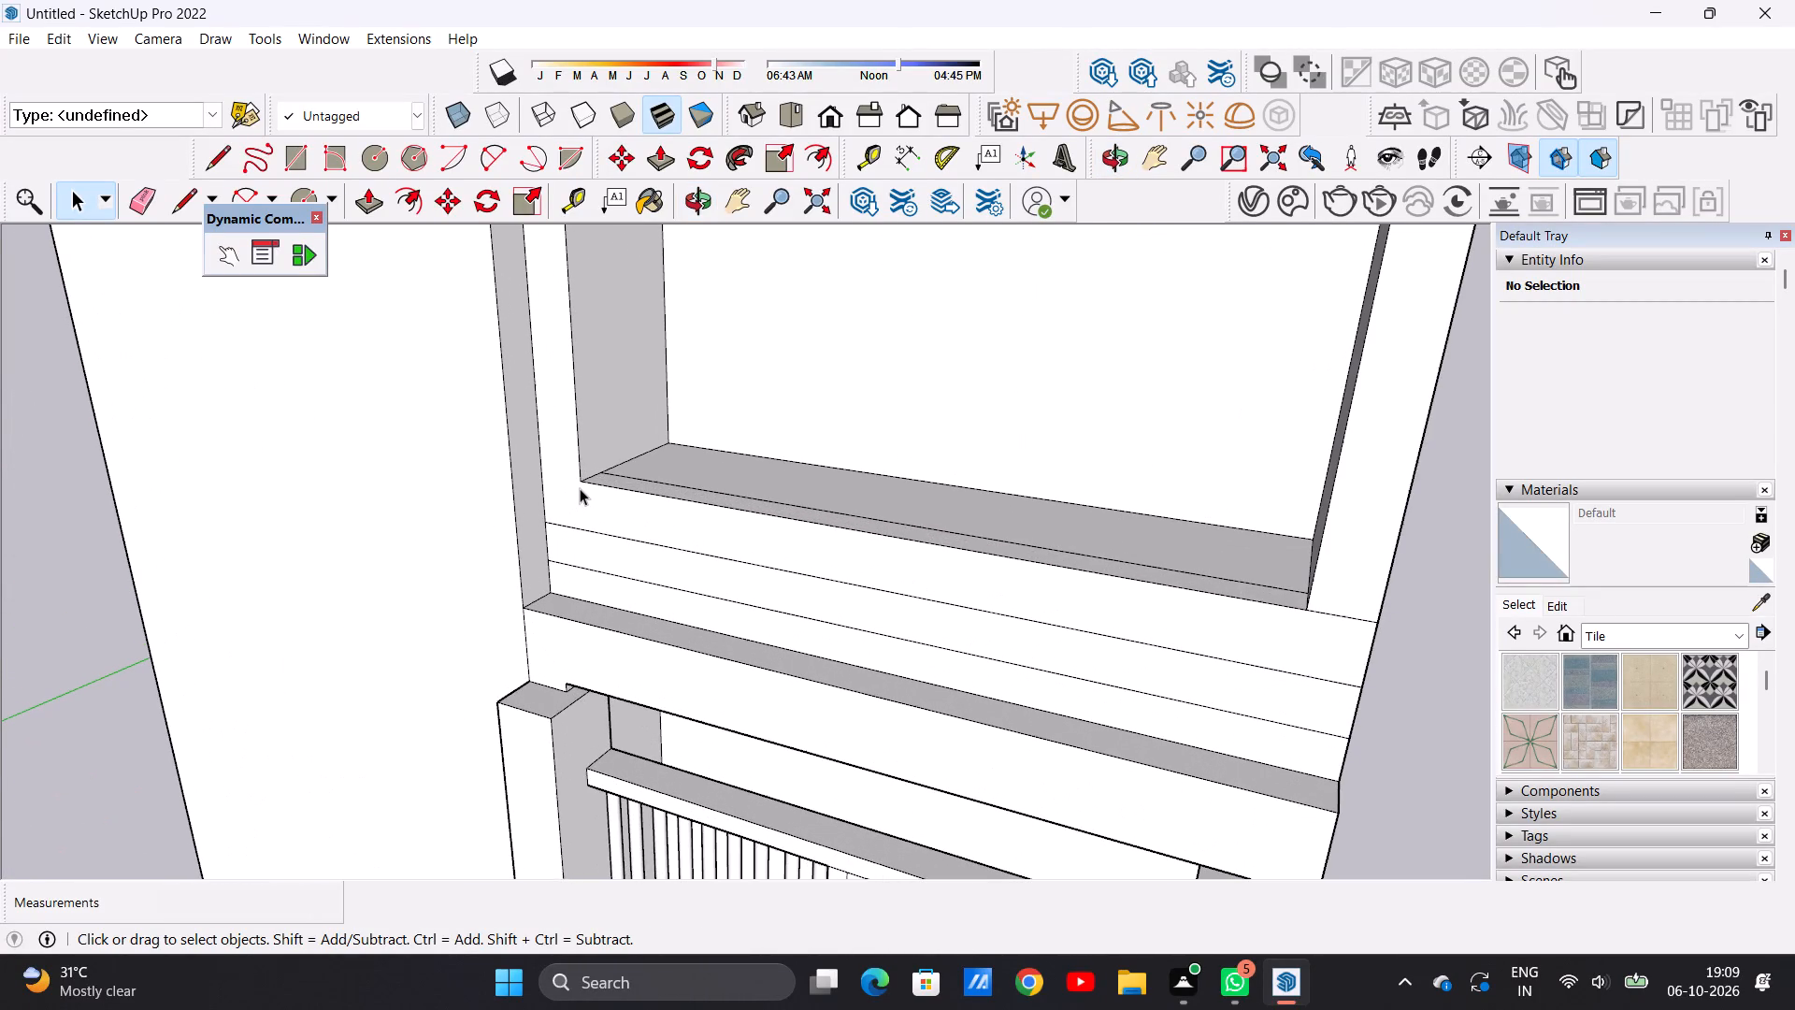
{"action": "key", "text": "l"}
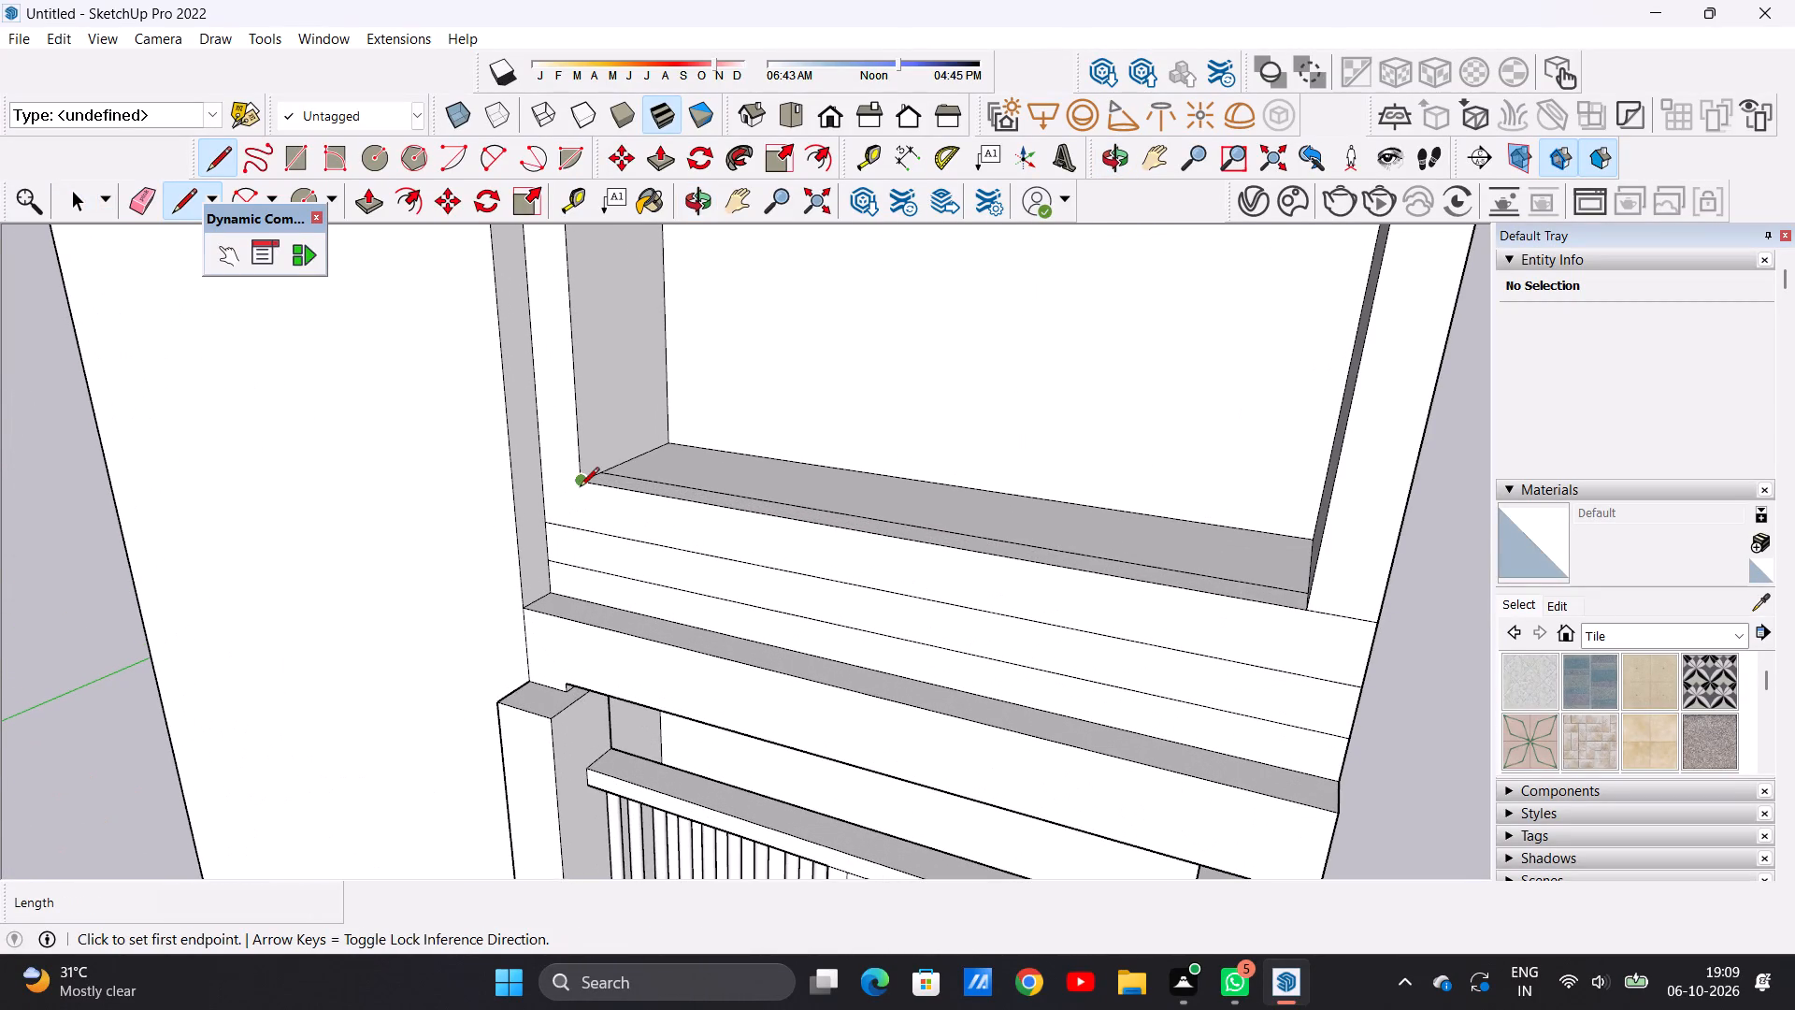
{"action": "scroll", "coordinate": [580, 488], "scroll_direction": "up", "scroll_amount": 14}
{"action": "left_click", "coordinate": [584, 469]}
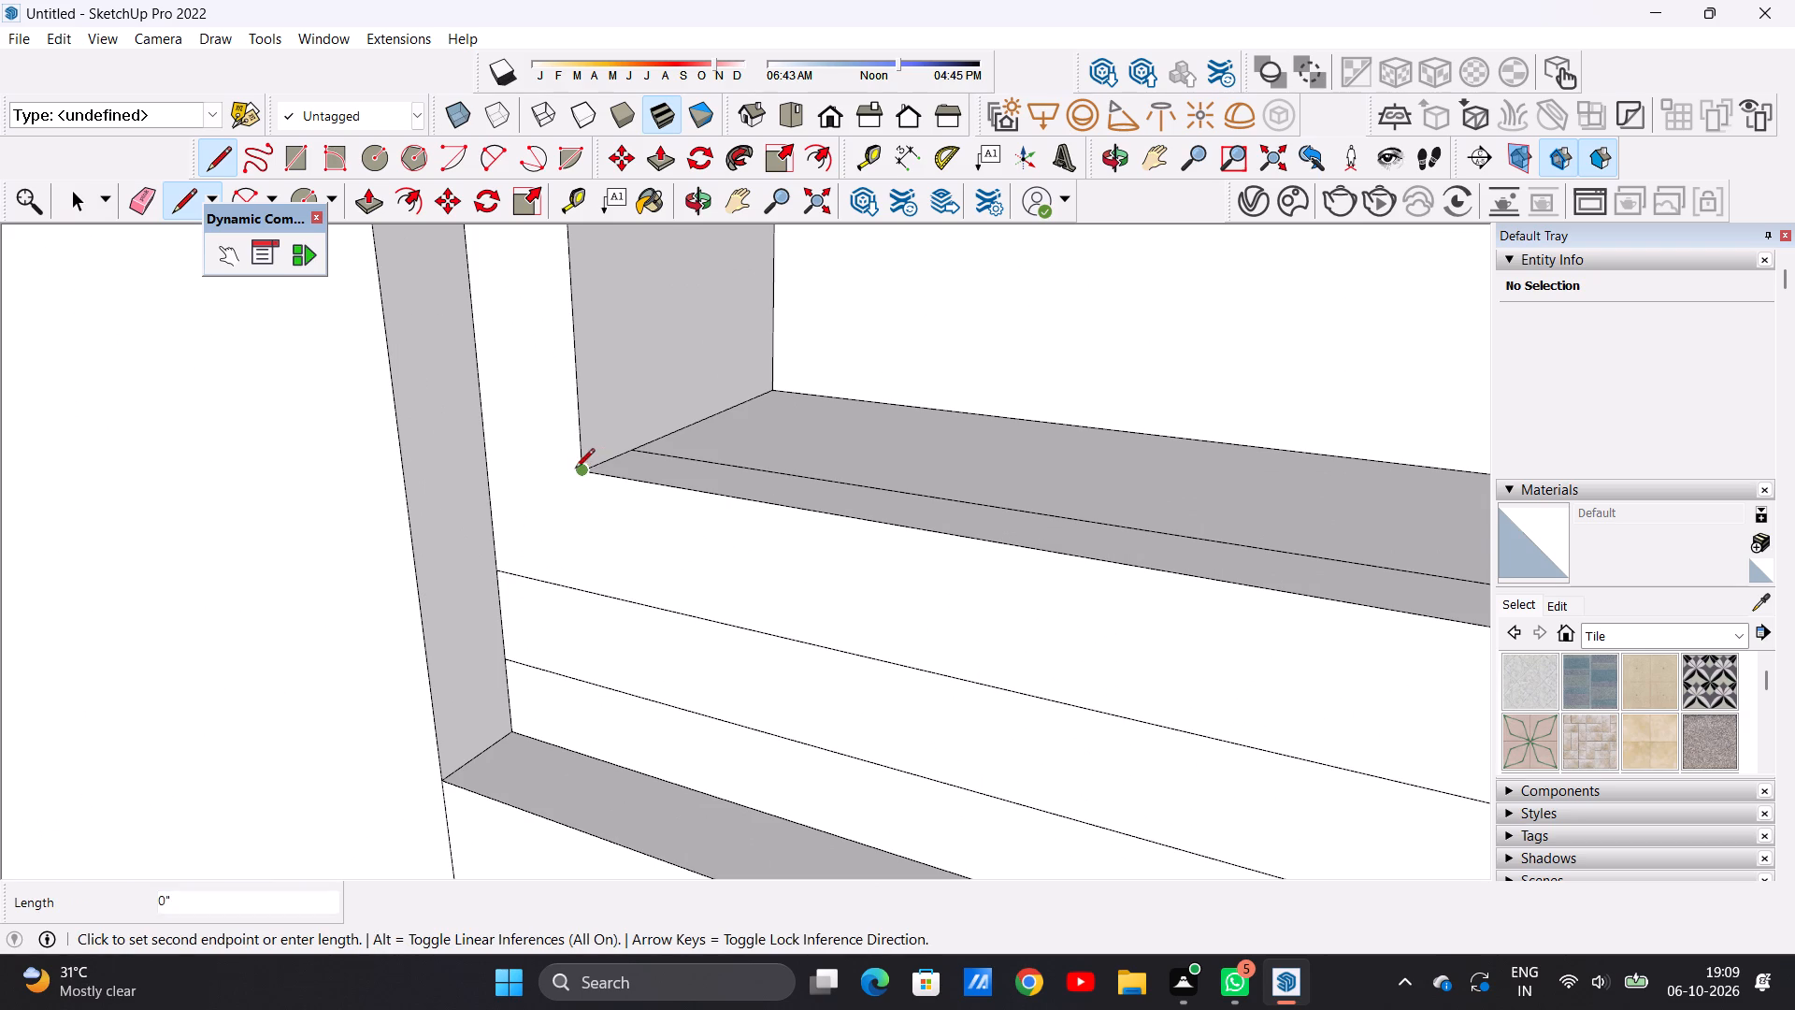
{"action": "left_click", "coordinate": [486, 459]}
{"action": "scroll", "coordinate": [518, 483], "scroll_direction": "down", "scroll_amount": 12}
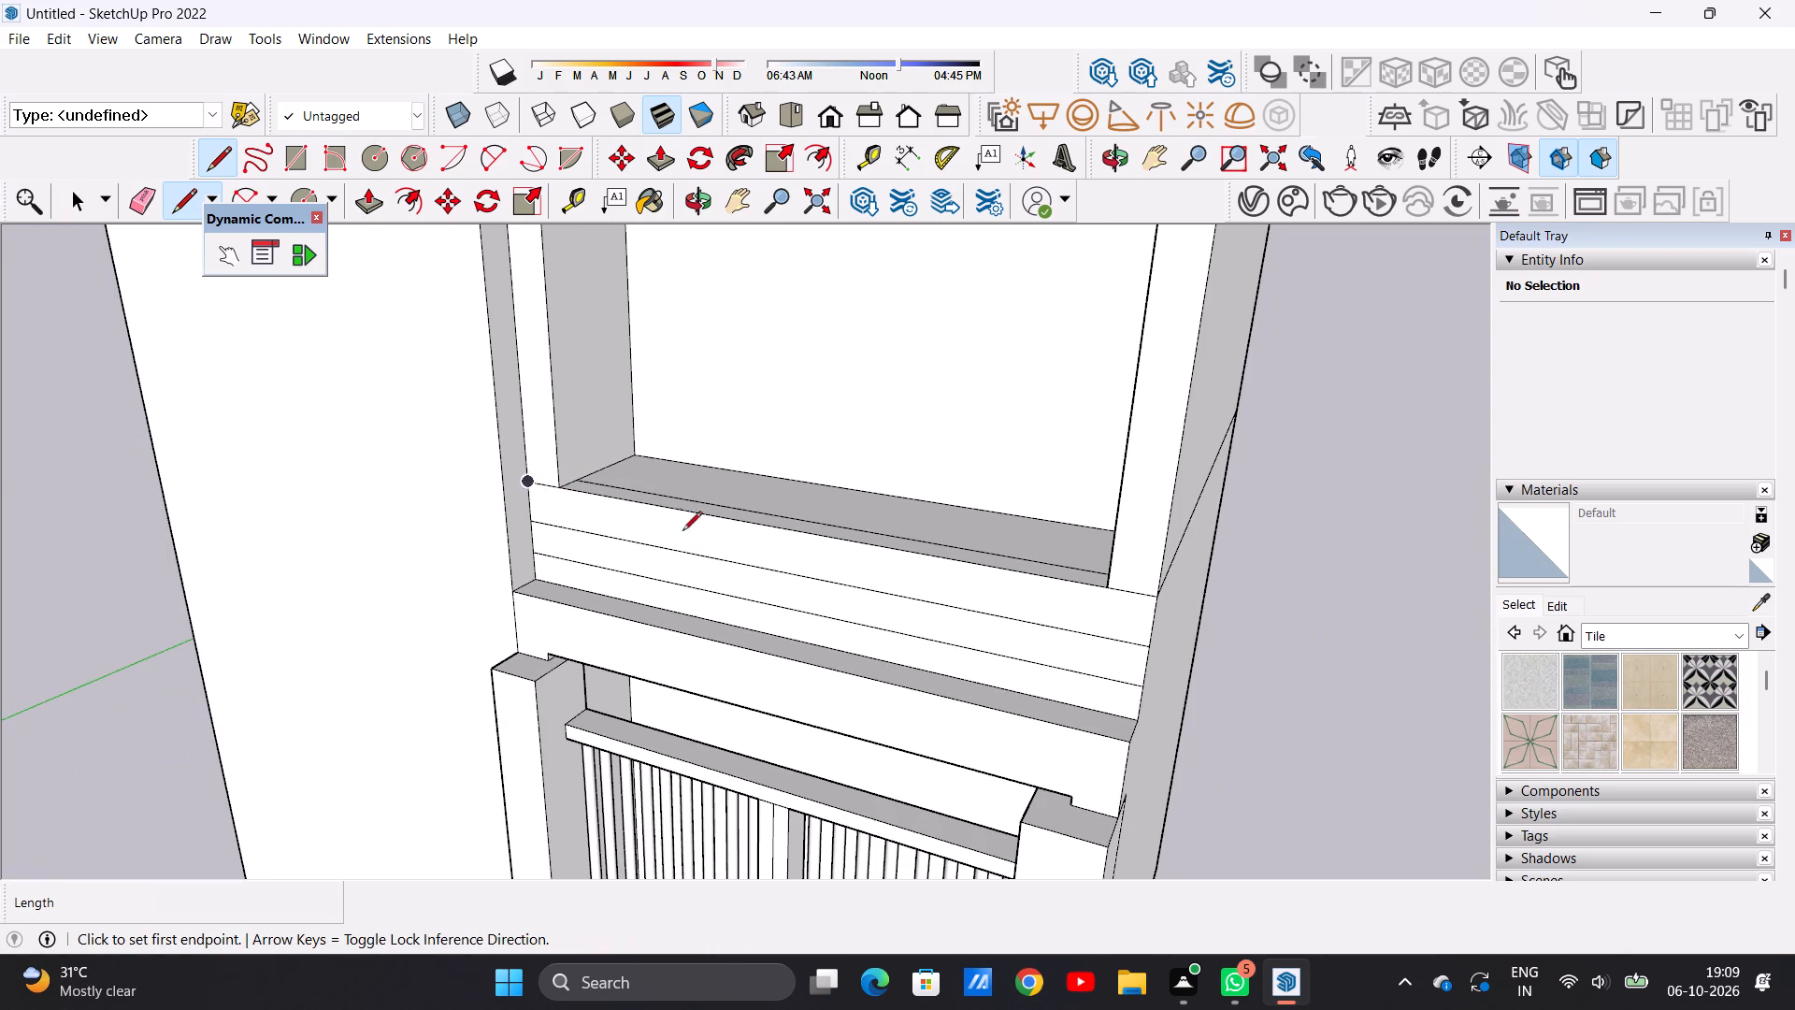
{"action": "key", "text": "space"}
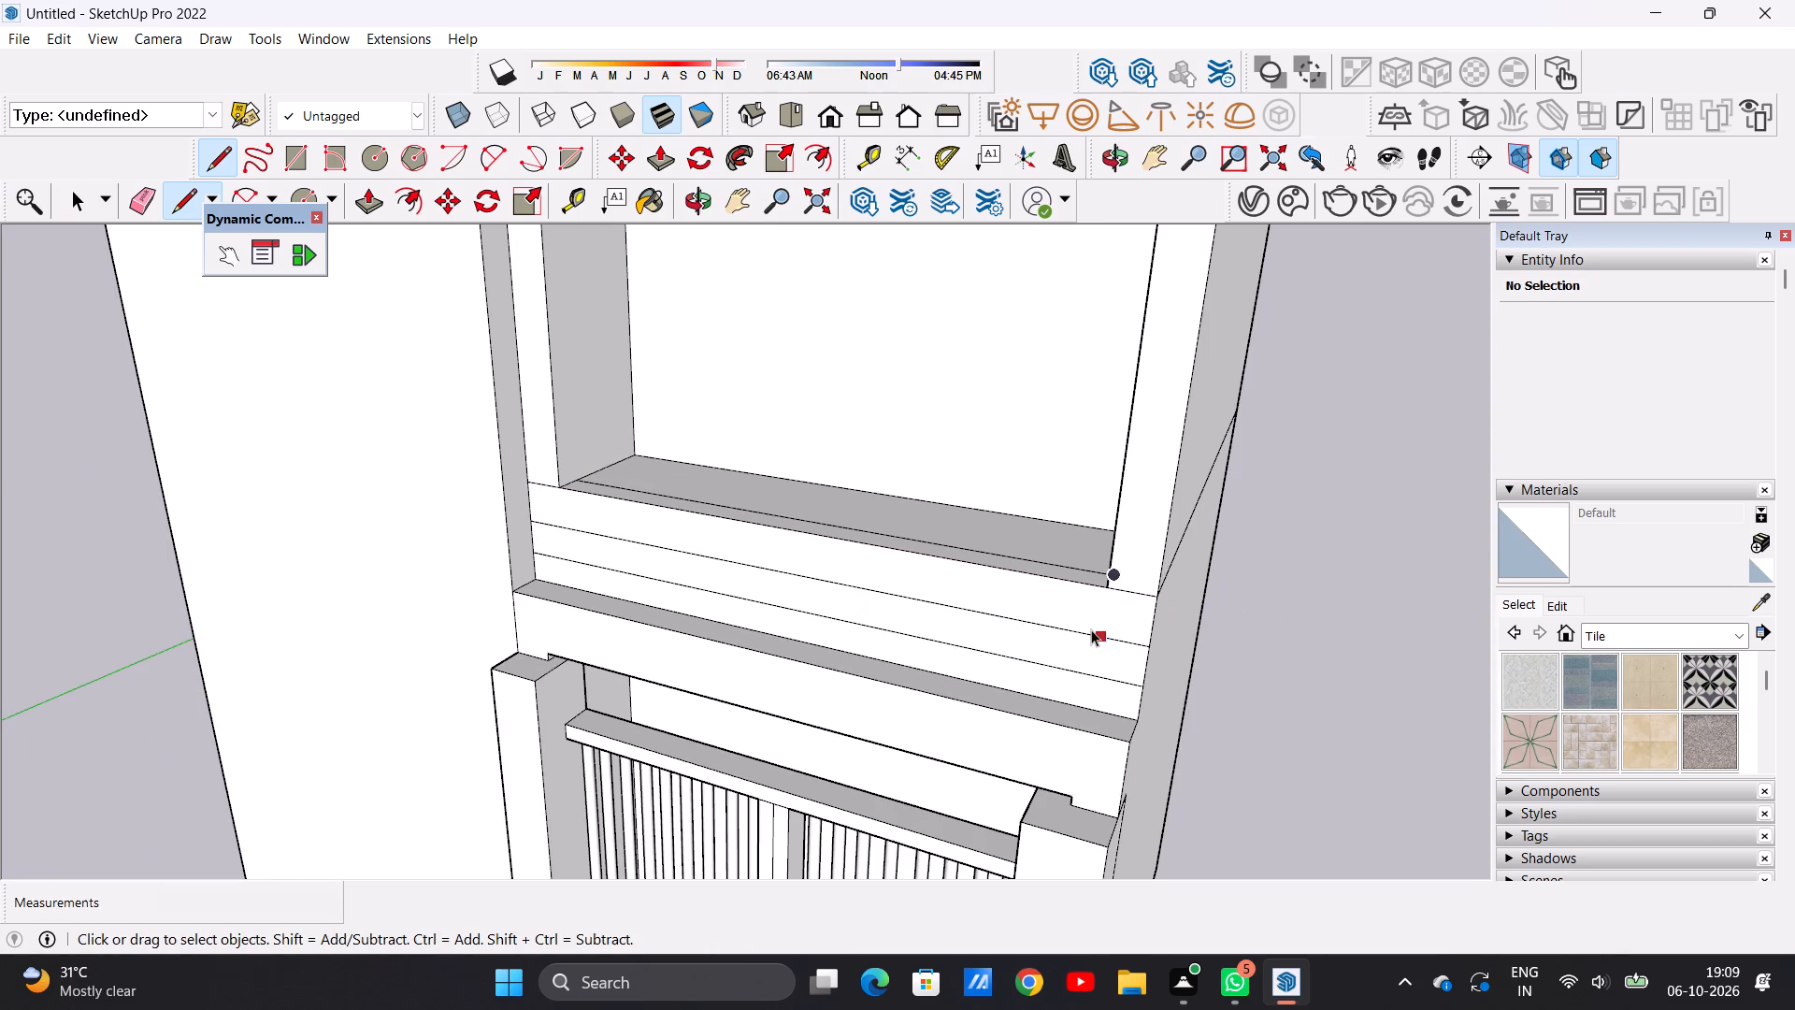
Push/Pull the uppermost of the three lined strips below the upper opening outward 1'.
{"action": "middle_click_drag", "start_coordinate": [1113, 610], "coordinate": [998, 648]}
{"action": "scroll", "coordinate": [994, 669], "scroll_direction": "up", "scroll_amount": 2}
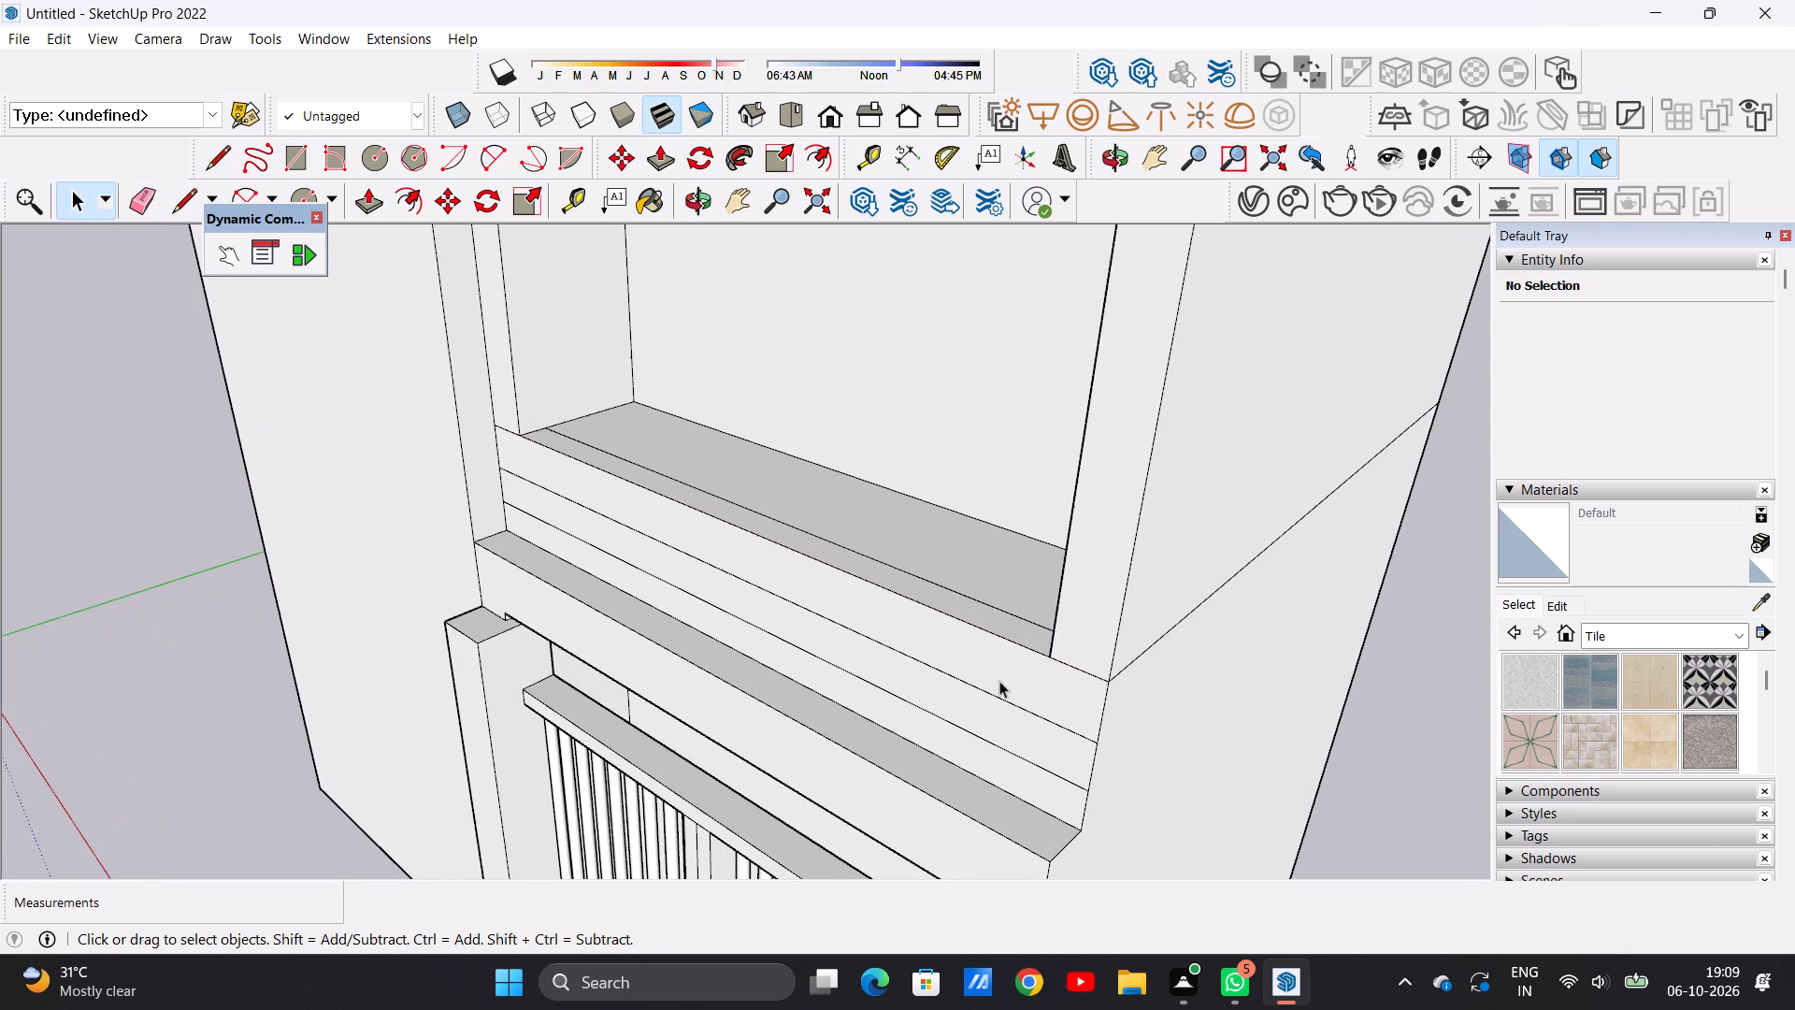
{"action": "key", "text": "p"}
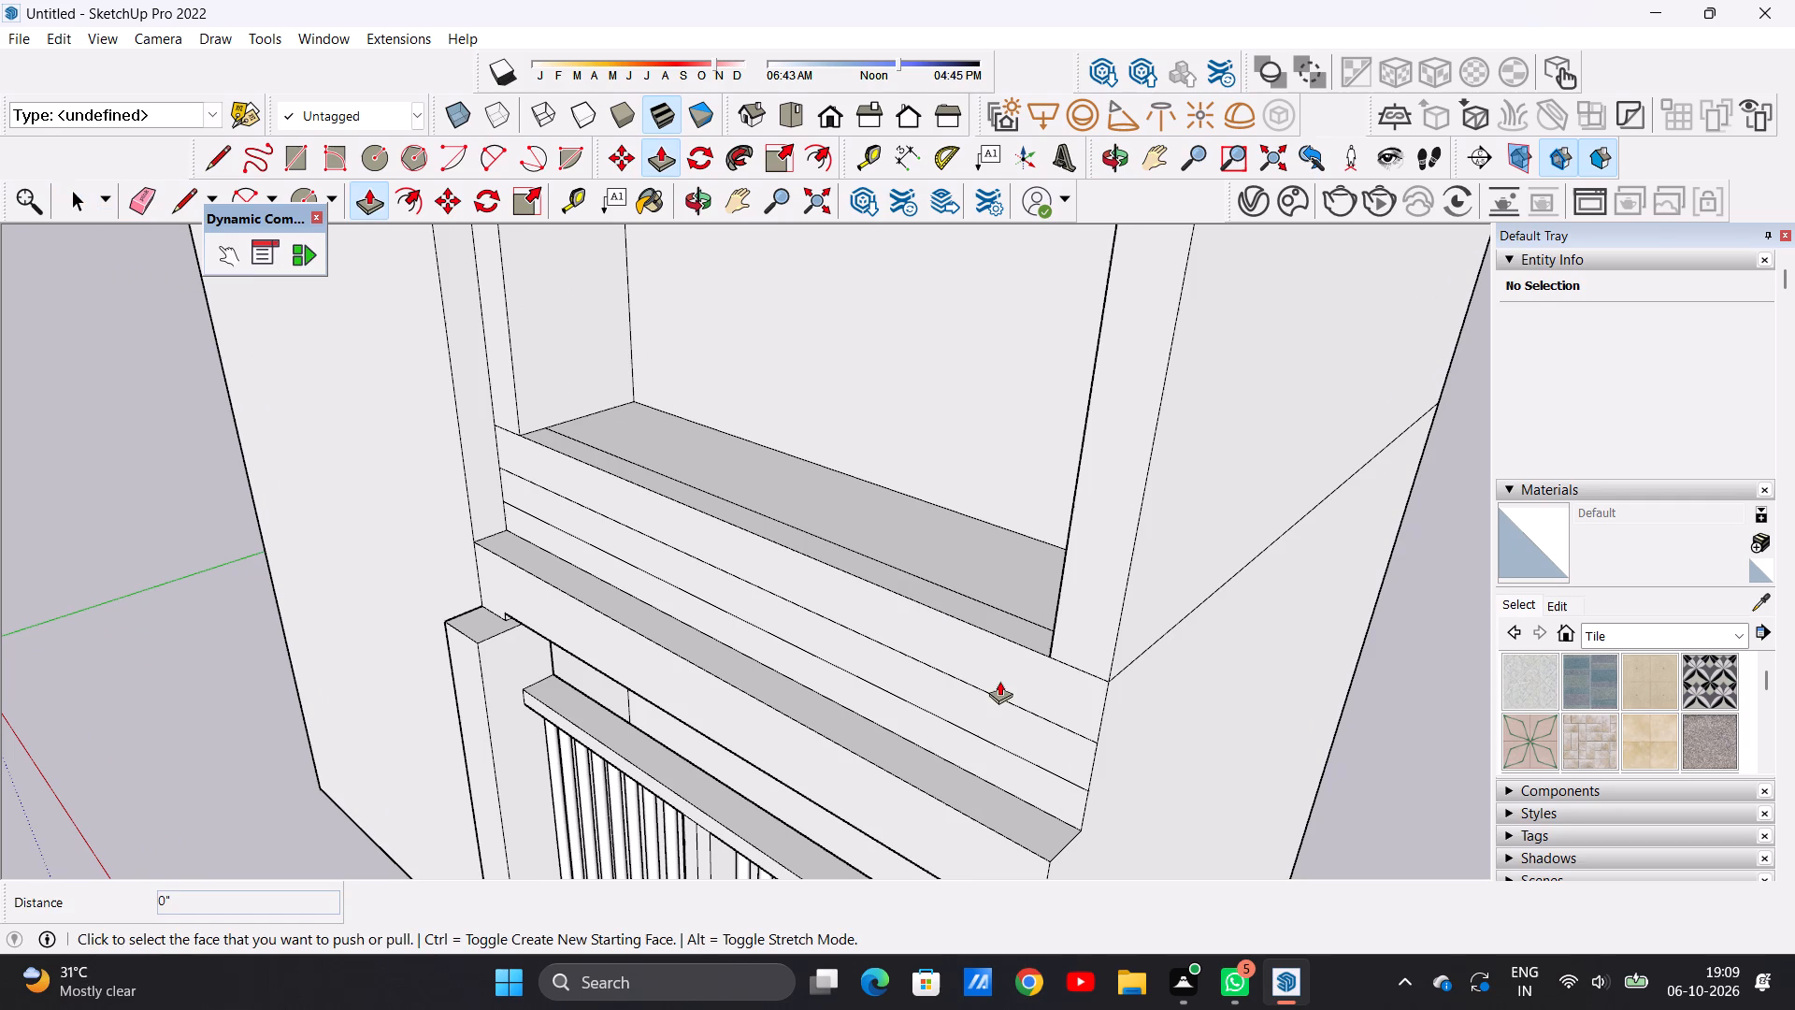
{"action": "left_click", "coordinate": [1048, 667]}
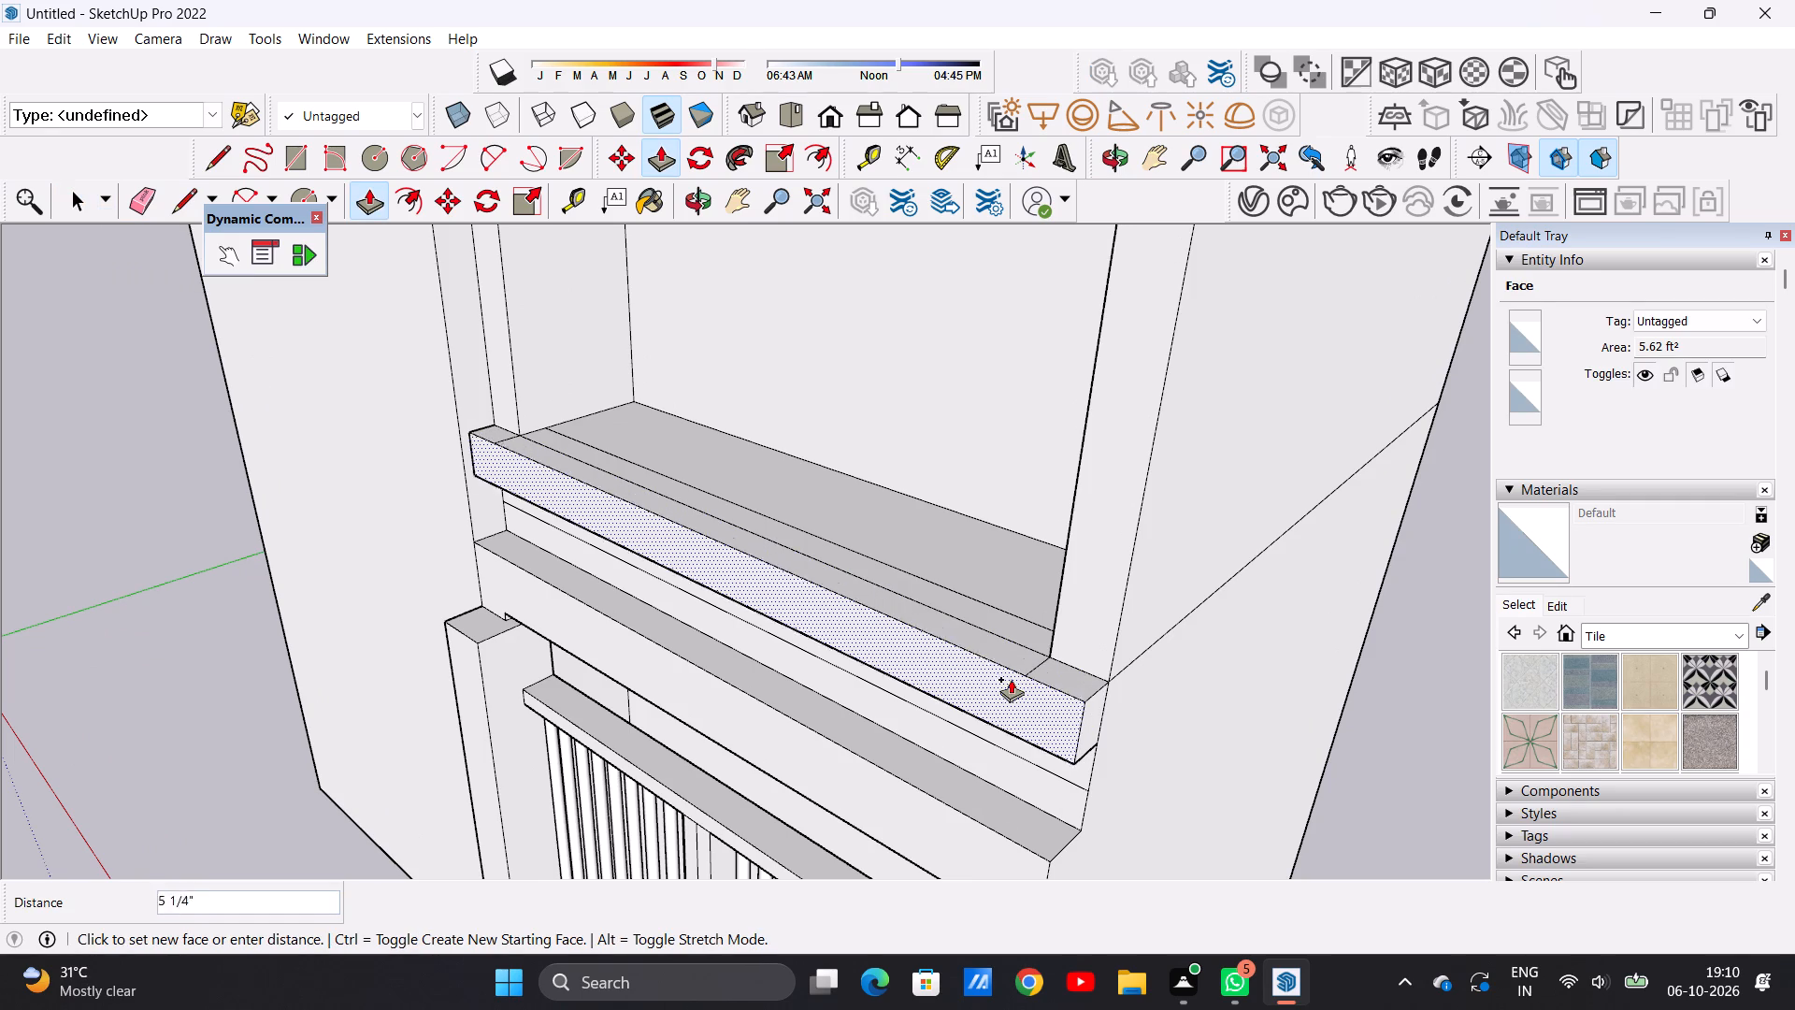
{"action": "left_click", "coordinate": [971, 699]}
Pull the middle strip of the lined band outward 1' 2 15/16", so that it projects beyond the top strip.
{"action": "scroll", "coordinate": [1011, 676], "scroll_direction": "down", "scroll_amount": 7}
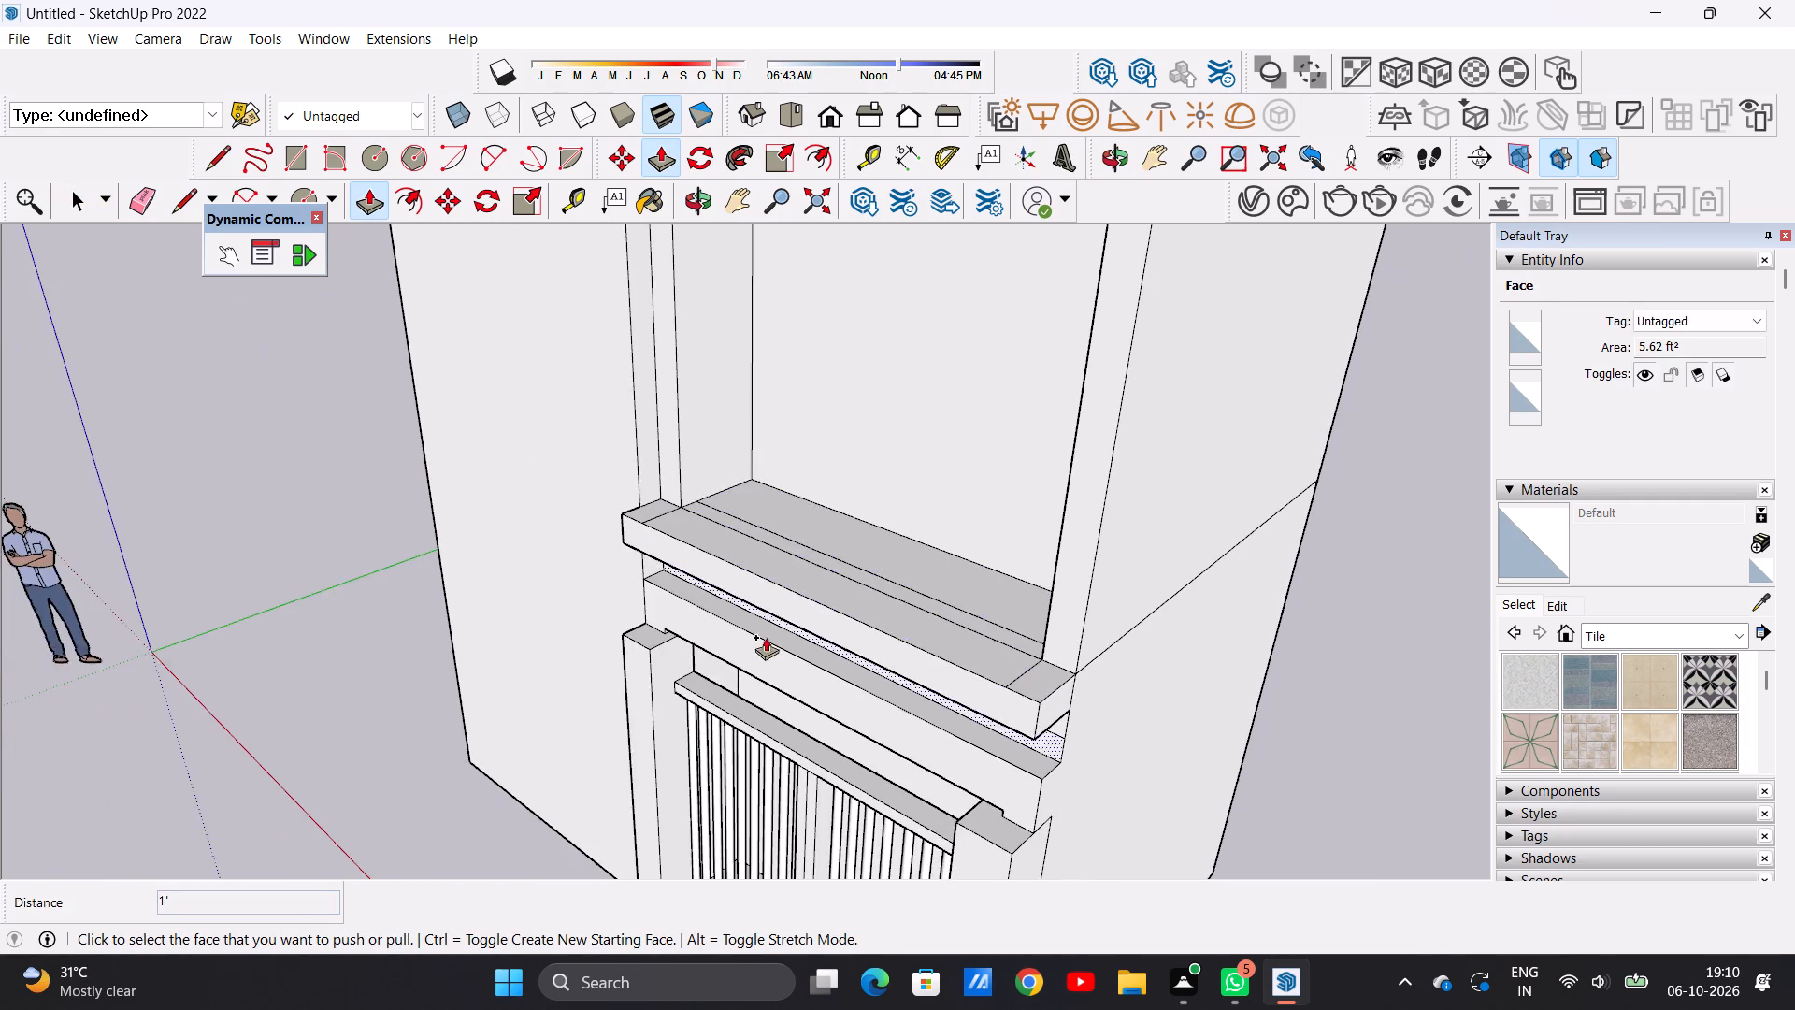
{"action": "middle_click_drag", "start_coordinate": [763, 637], "coordinate": [1249, 562]}
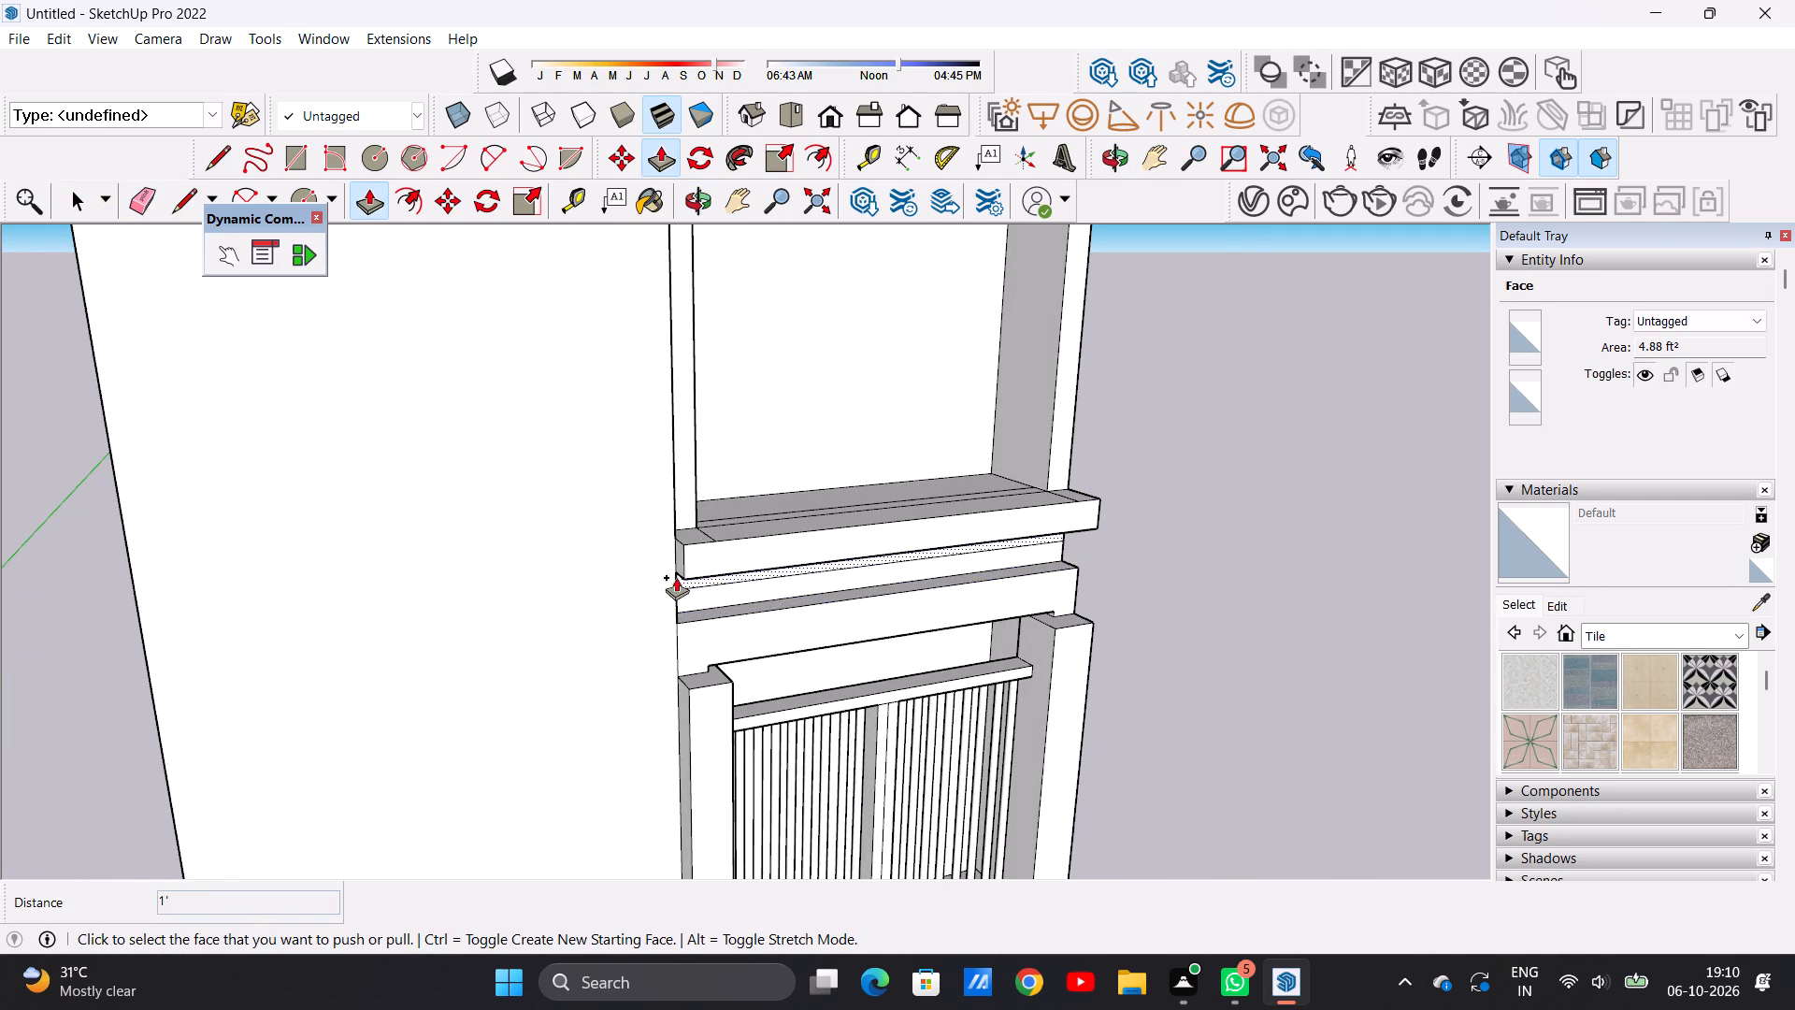
{"action": "scroll", "coordinate": [687, 595], "scroll_direction": "up", "scroll_amount": 11}
{"action": "left_click", "coordinate": [652, 532]}
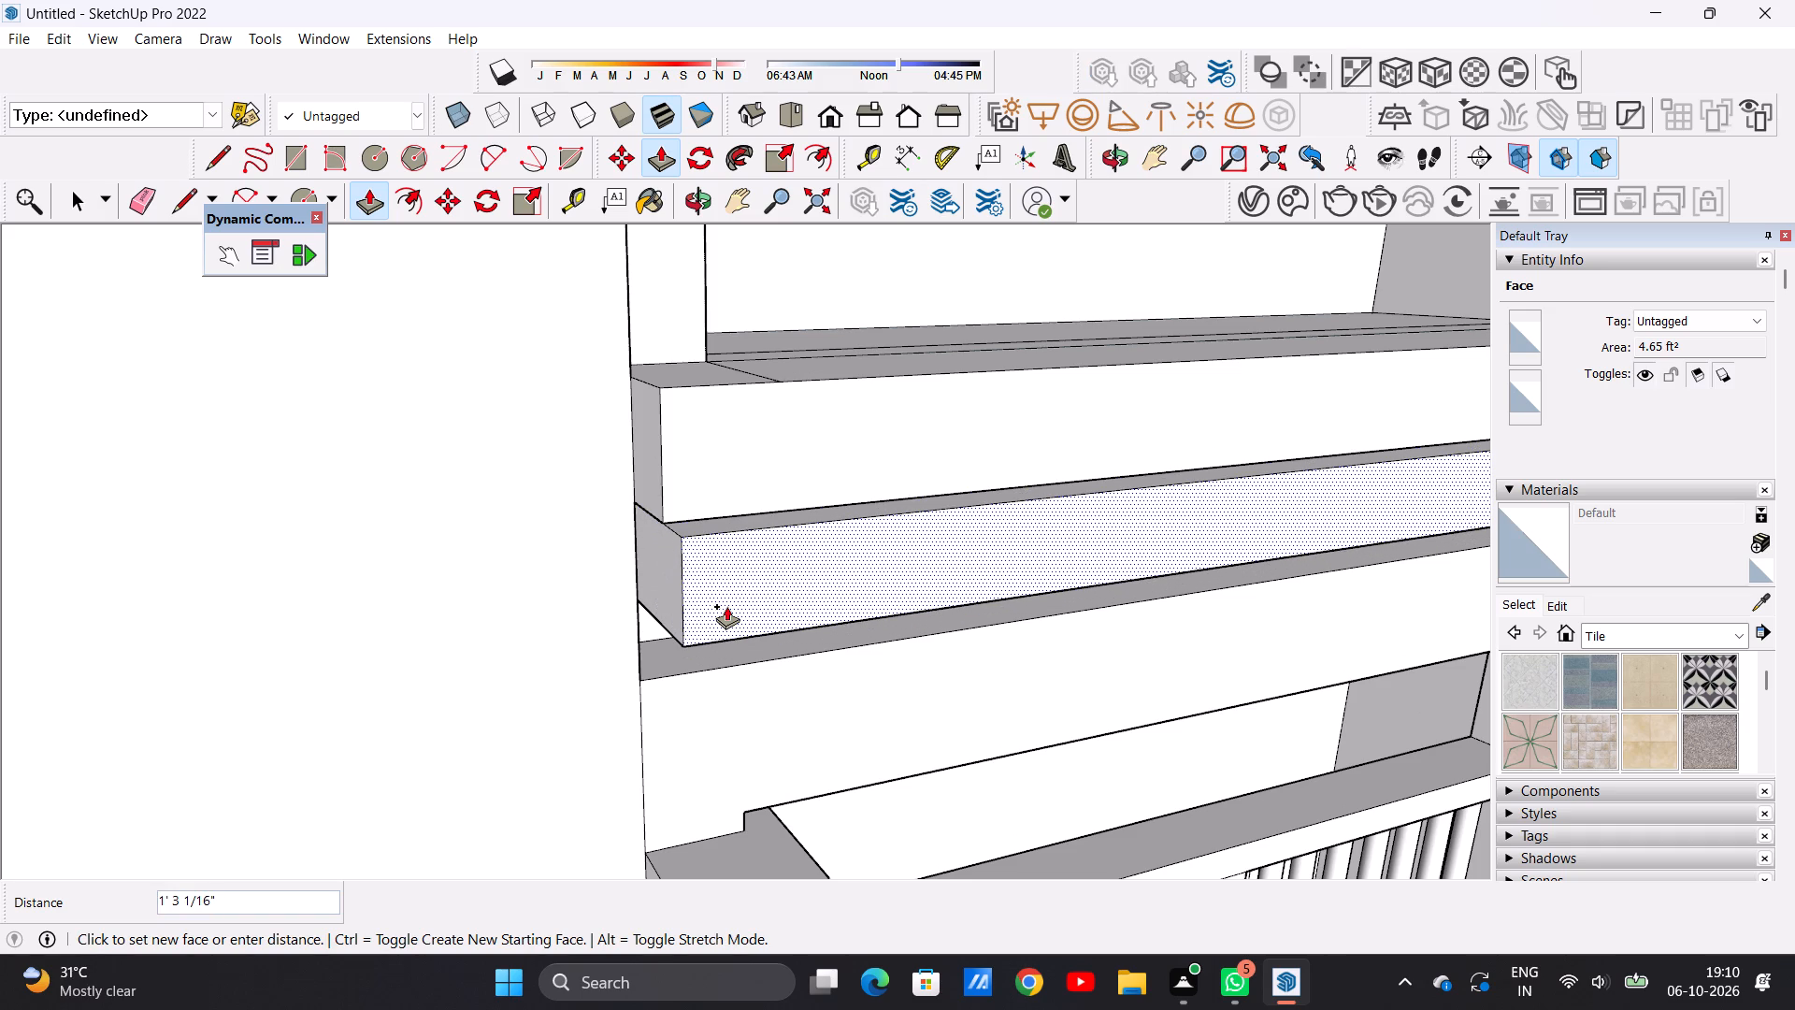
{"action": "left_click", "coordinate": [726, 606]}
Pull the lowest strip of the lined band outward beyond the middle strip, as the furthest-projecting step of the ledge.
{"action": "scroll", "coordinate": [660, 559], "scroll_direction": "down", "scroll_amount": 5}
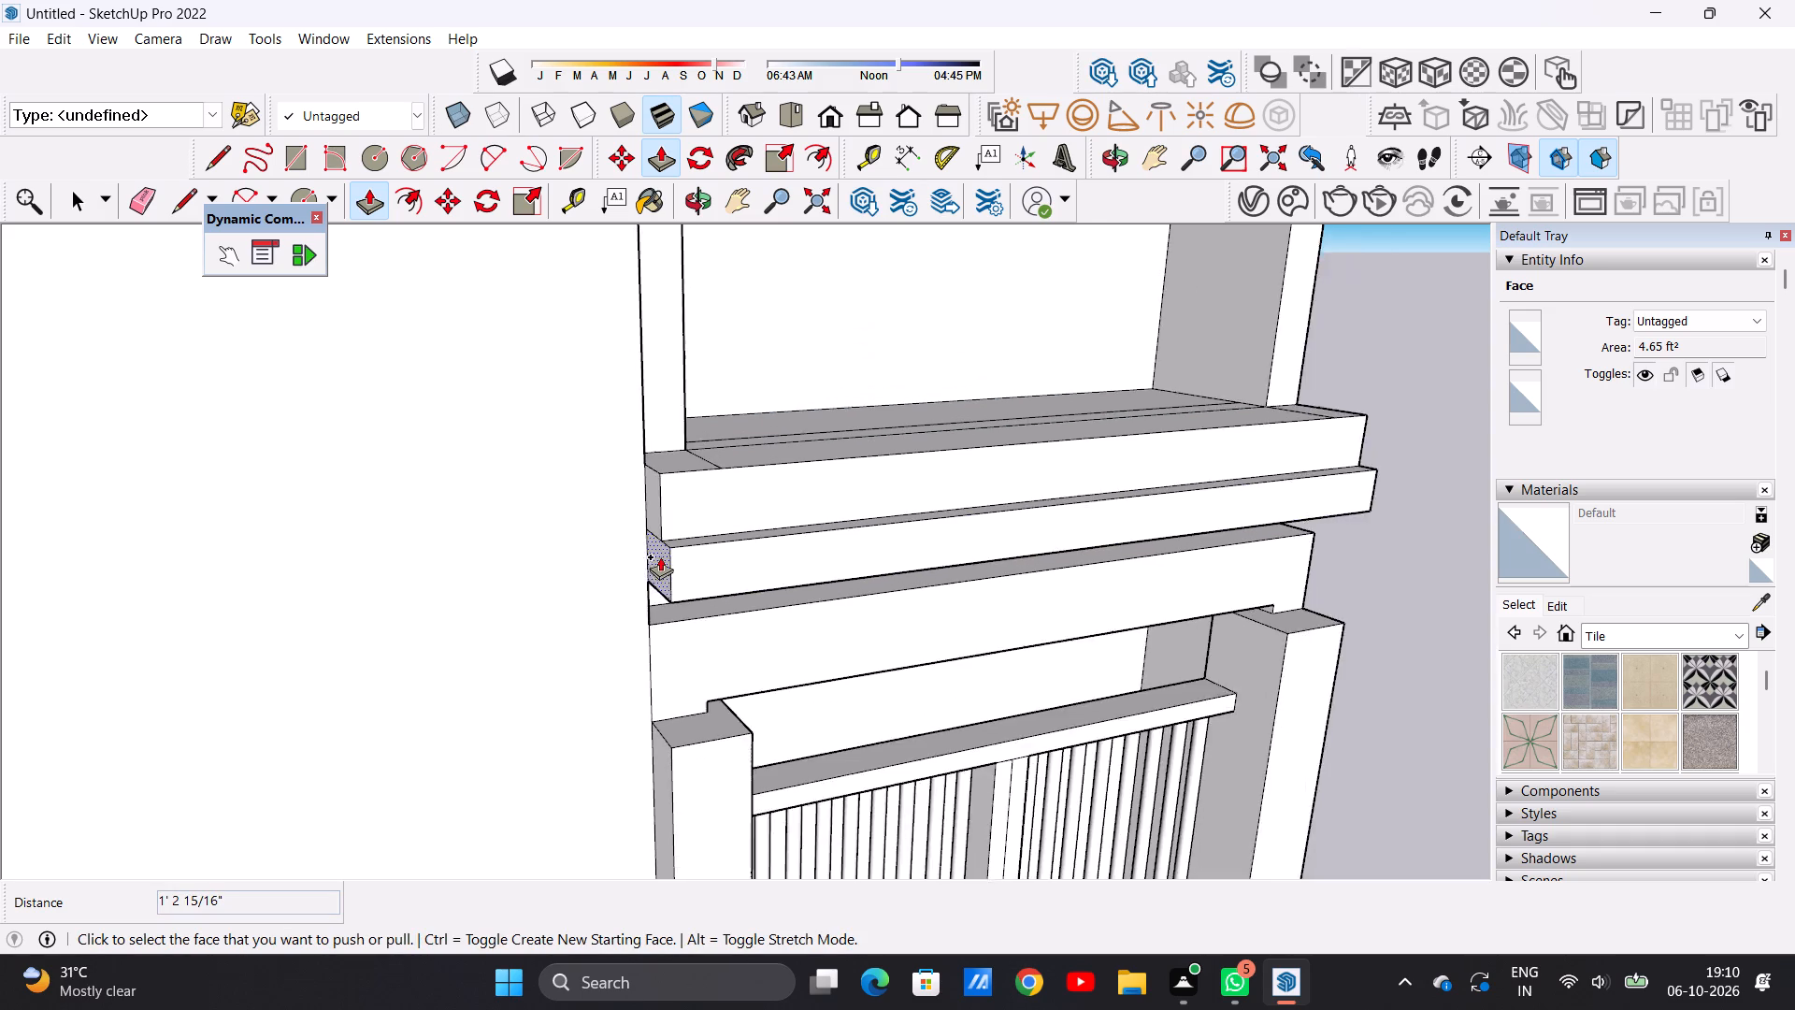
{"action": "scroll", "coordinate": [660, 556], "scroll_direction": "down", "scroll_amount": 6}
{"action": "scroll", "coordinate": [688, 597], "scroll_direction": "up", "scroll_amount": 16}
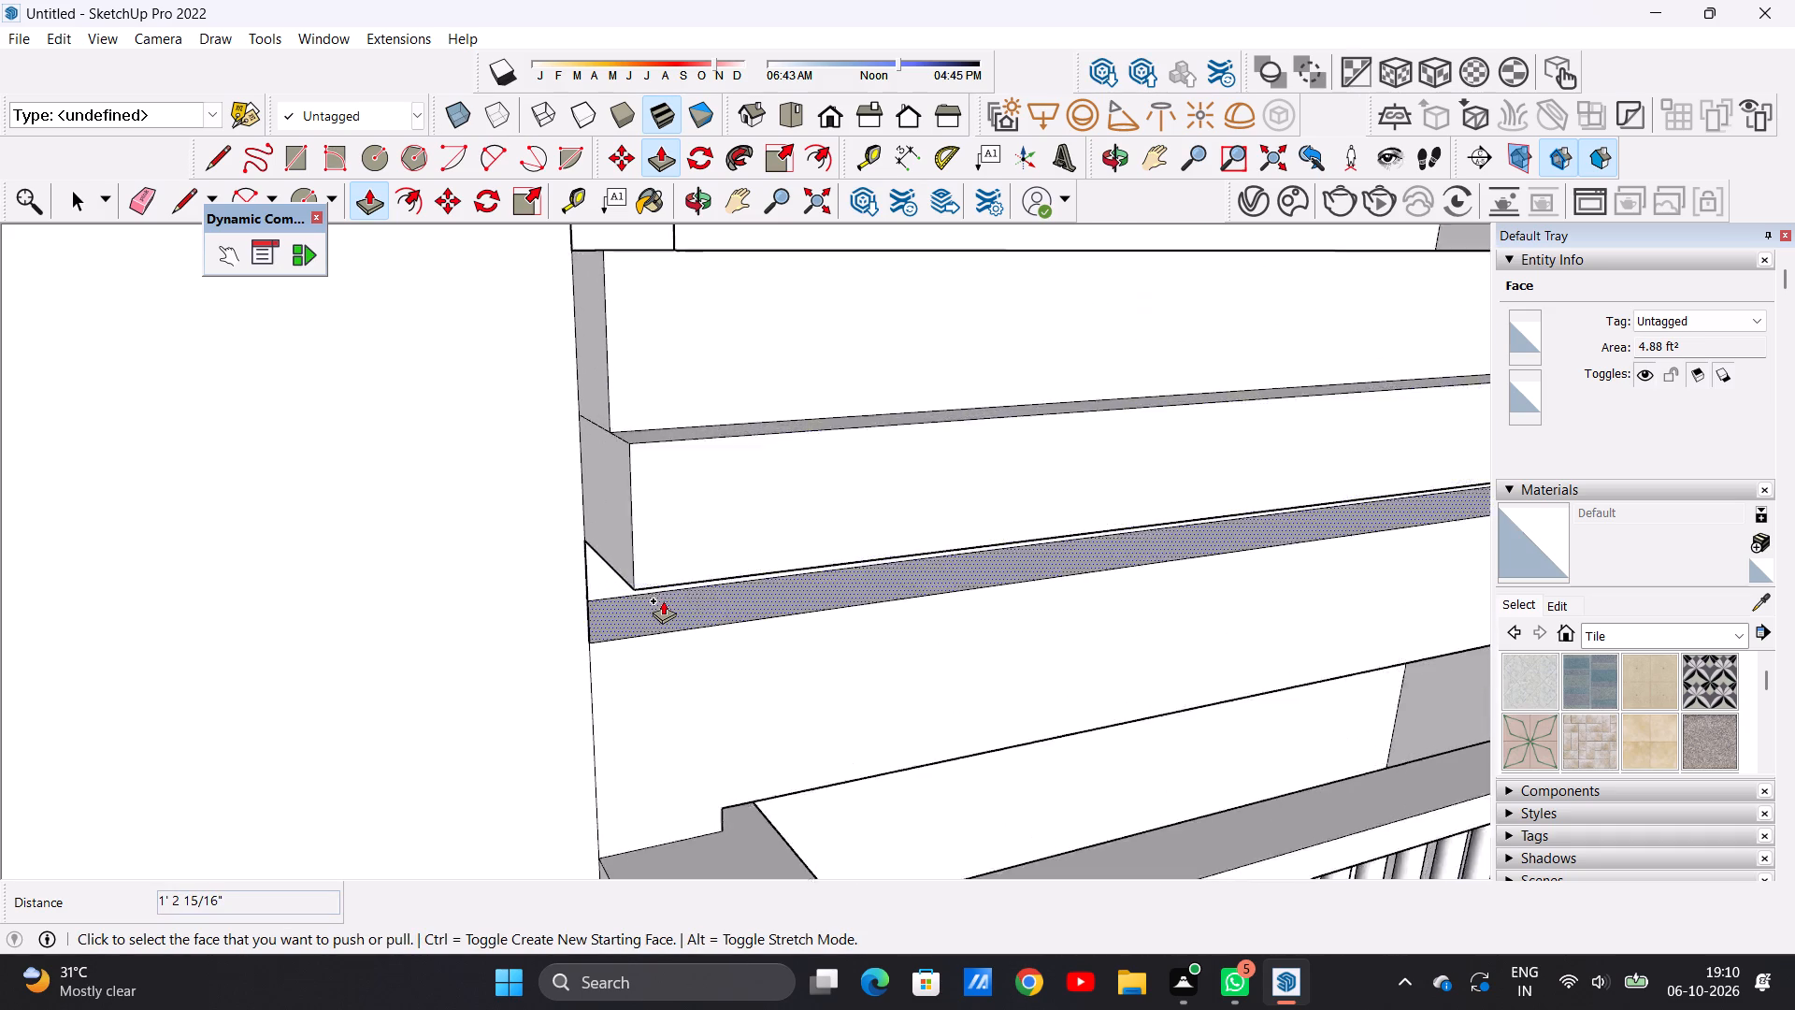
{"action": "scroll", "coordinate": [663, 600], "scroll_direction": "up", "scroll_amount": 2}
{"action": "middle_click_drag", "start_coordinate": [659, 600], "coordinate": [650, 574]}
{"action": "left_click", "coordinate": [627, 565]}
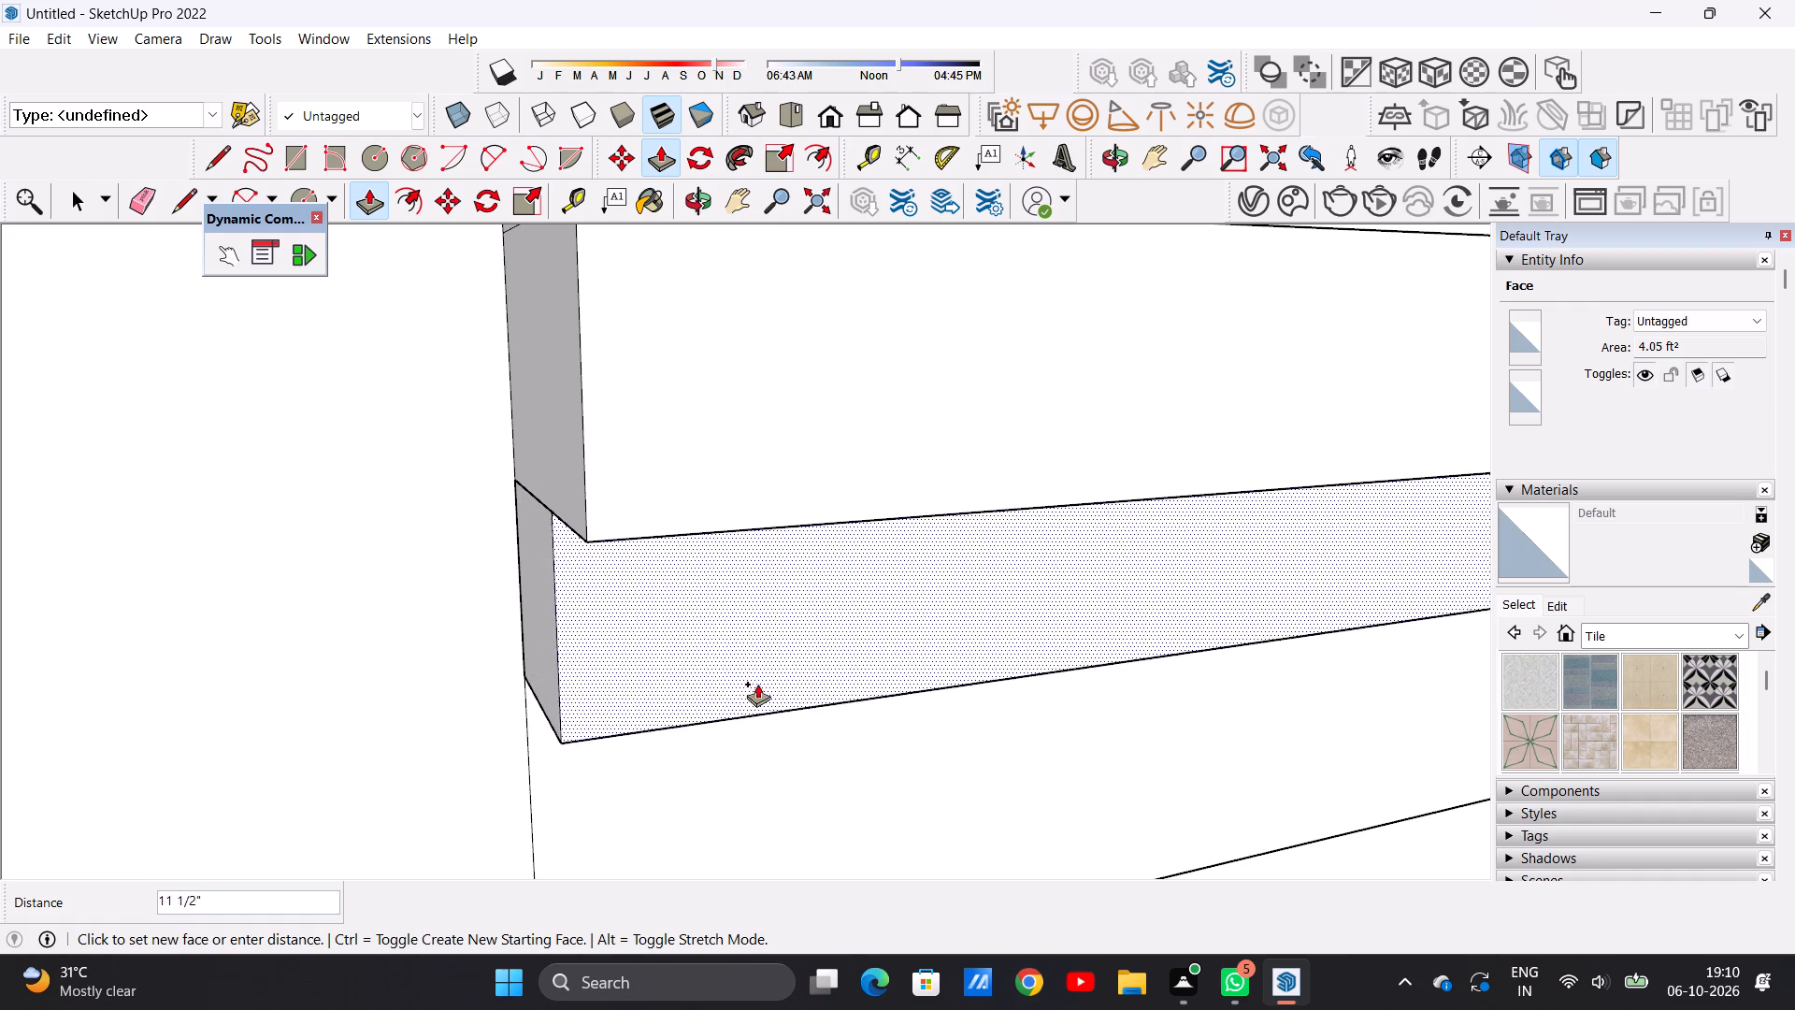
{"action": "left_click", "coordinate": [868, 744]}
{"action": "key", "text": "space"}
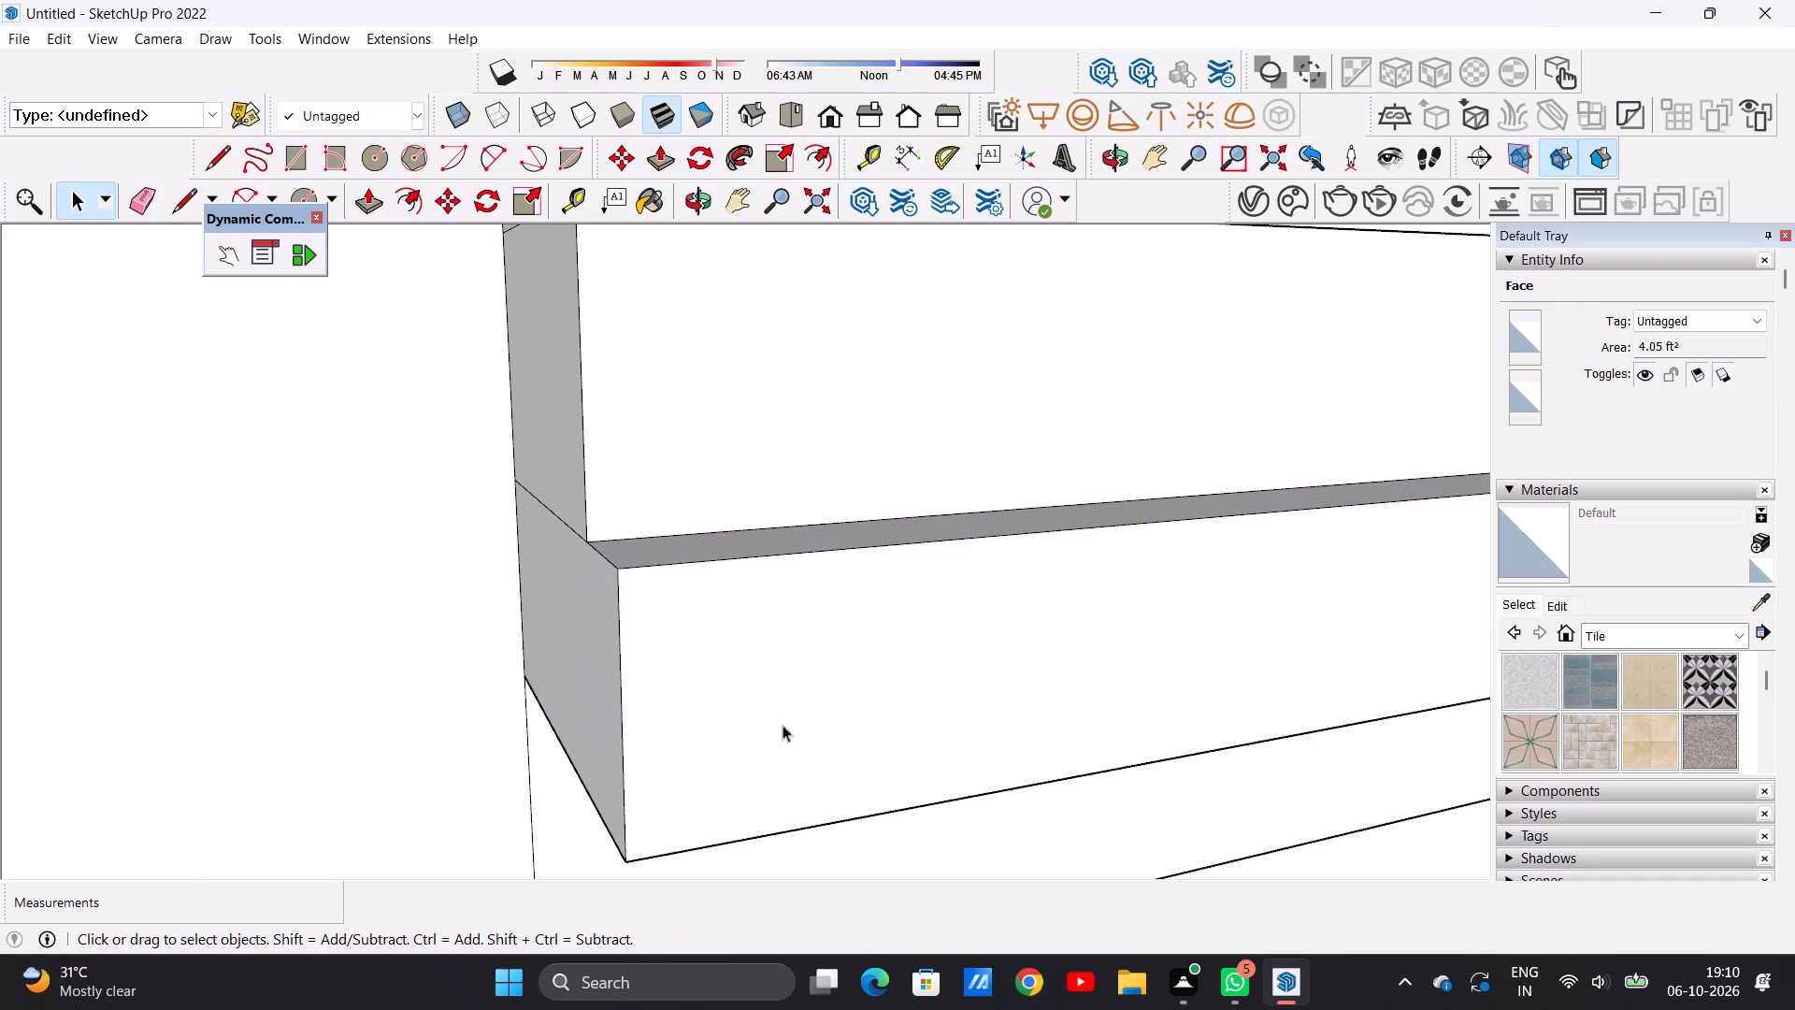
Push the front face of the ledge's top strip back 3 1/8".
{"action": "scroll", "coordinate": [744, 699], "scroll_direction": "down", "scroll_amount": 10}
{"action": "scroll", "coordinate": [690, 629], "scroll_direction": "up", "scroll_amount": 1}
{"action": "scroll", "coordinate": [689, 625], "scroll_direction": "down", "scroll_amount": 17}
{"action": "scroll", "coordinate": [631, 588], "scroll_direction": "up", "scroll_amount": 1}
{"action": "scroll", "coordinate": [631, 588], "scroll_direction": "down", "scroll_amount": 3}
{"action": "middle_click_drag", "start_coordinate": [990, 583], "coordinate": [951, 578]}
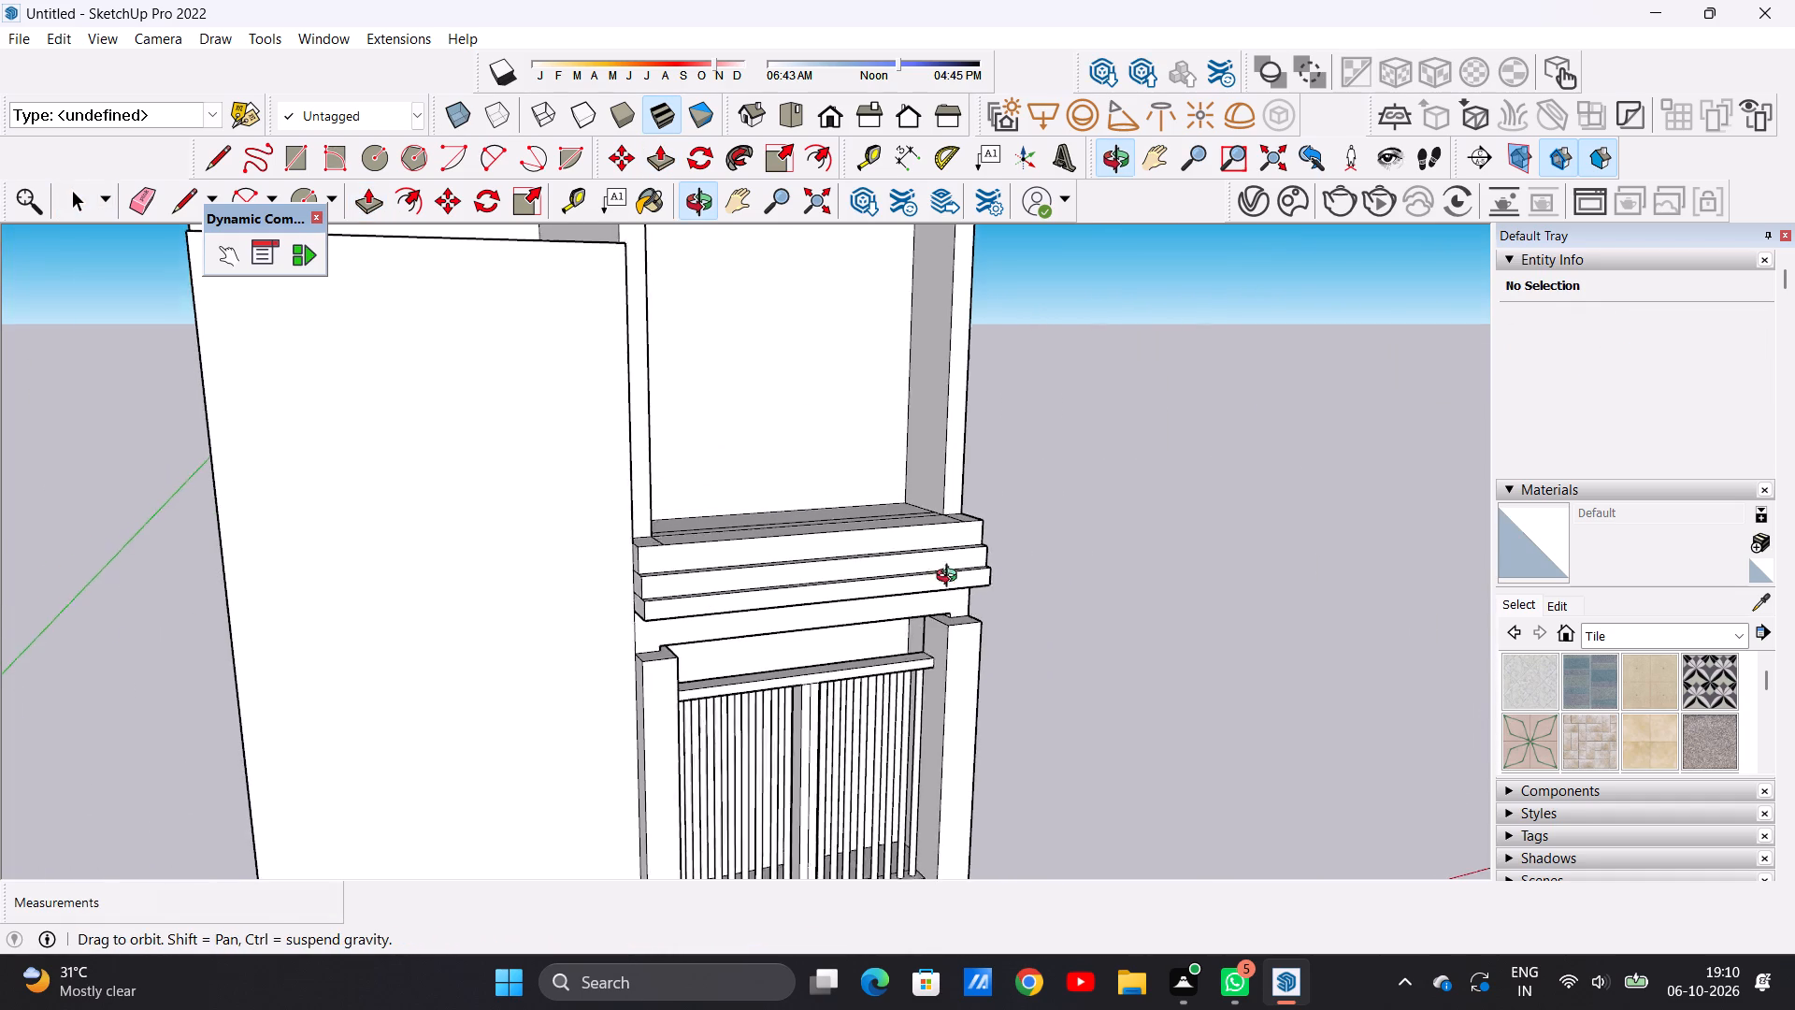
{"action": "middle_click_drag", "start_coordinate": [951, 578], "coordinate": [558, 486]}
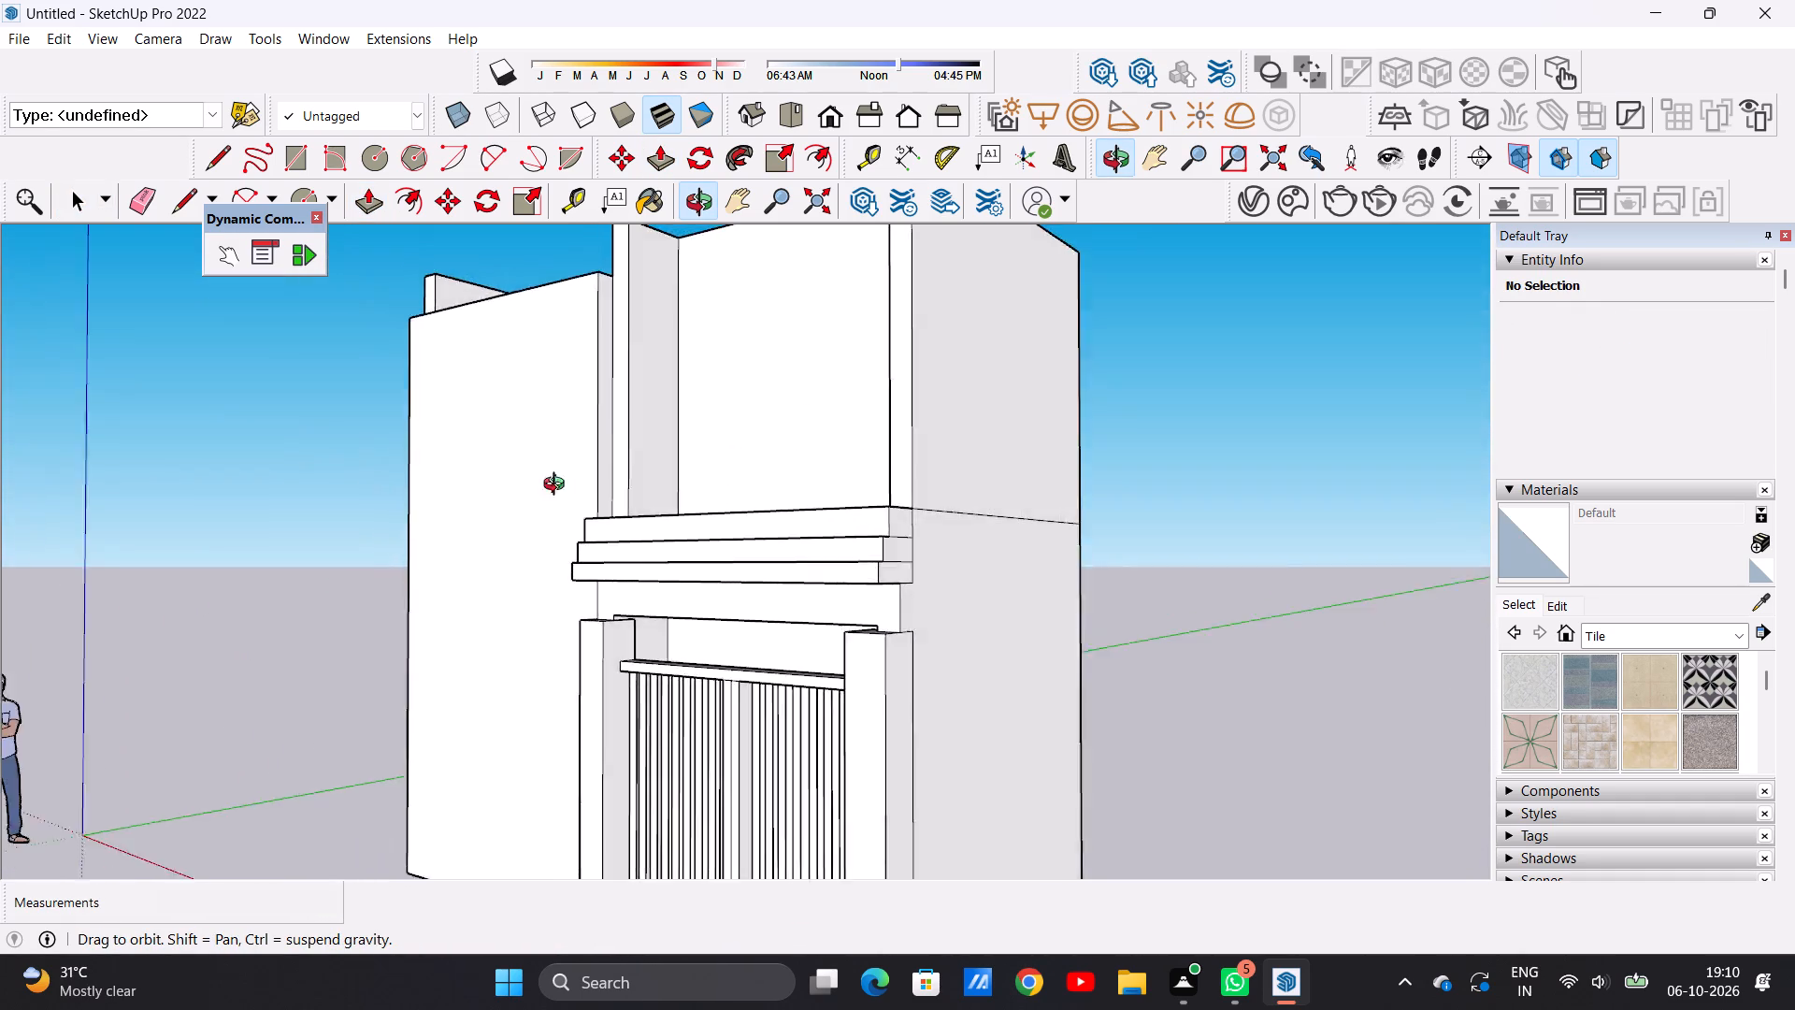
{"action": "middle_click_drag", "start_coordinate": [558, 486], "coordinate": [375, 559]}
{"action": "scroll", "coordinate": [733, 567], "scroll_direction": "up", "scroll_amount": 13}
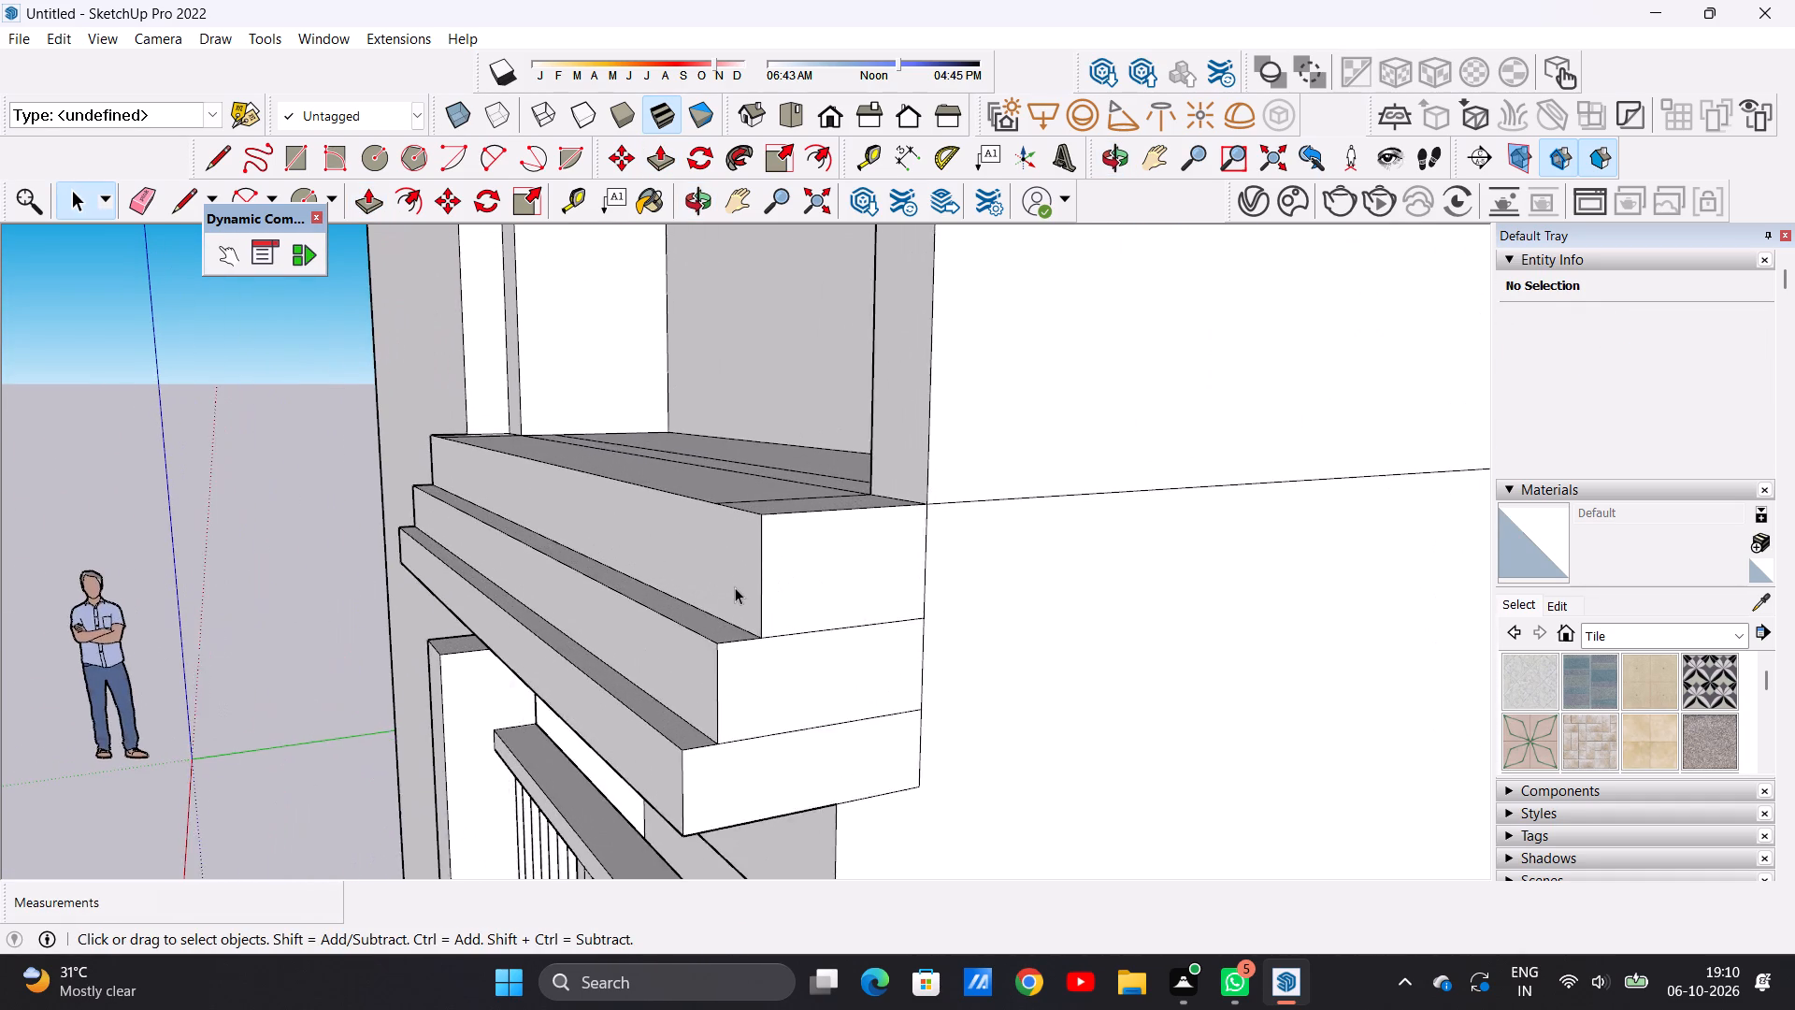
{"action": "scroll", "coordinate": [735, 587], "scroll_direction": "up", "scroll_amount": 3}
{"action": "key", "text": "p"}
{"action": "left_click", "coordinate": [735, 560]}
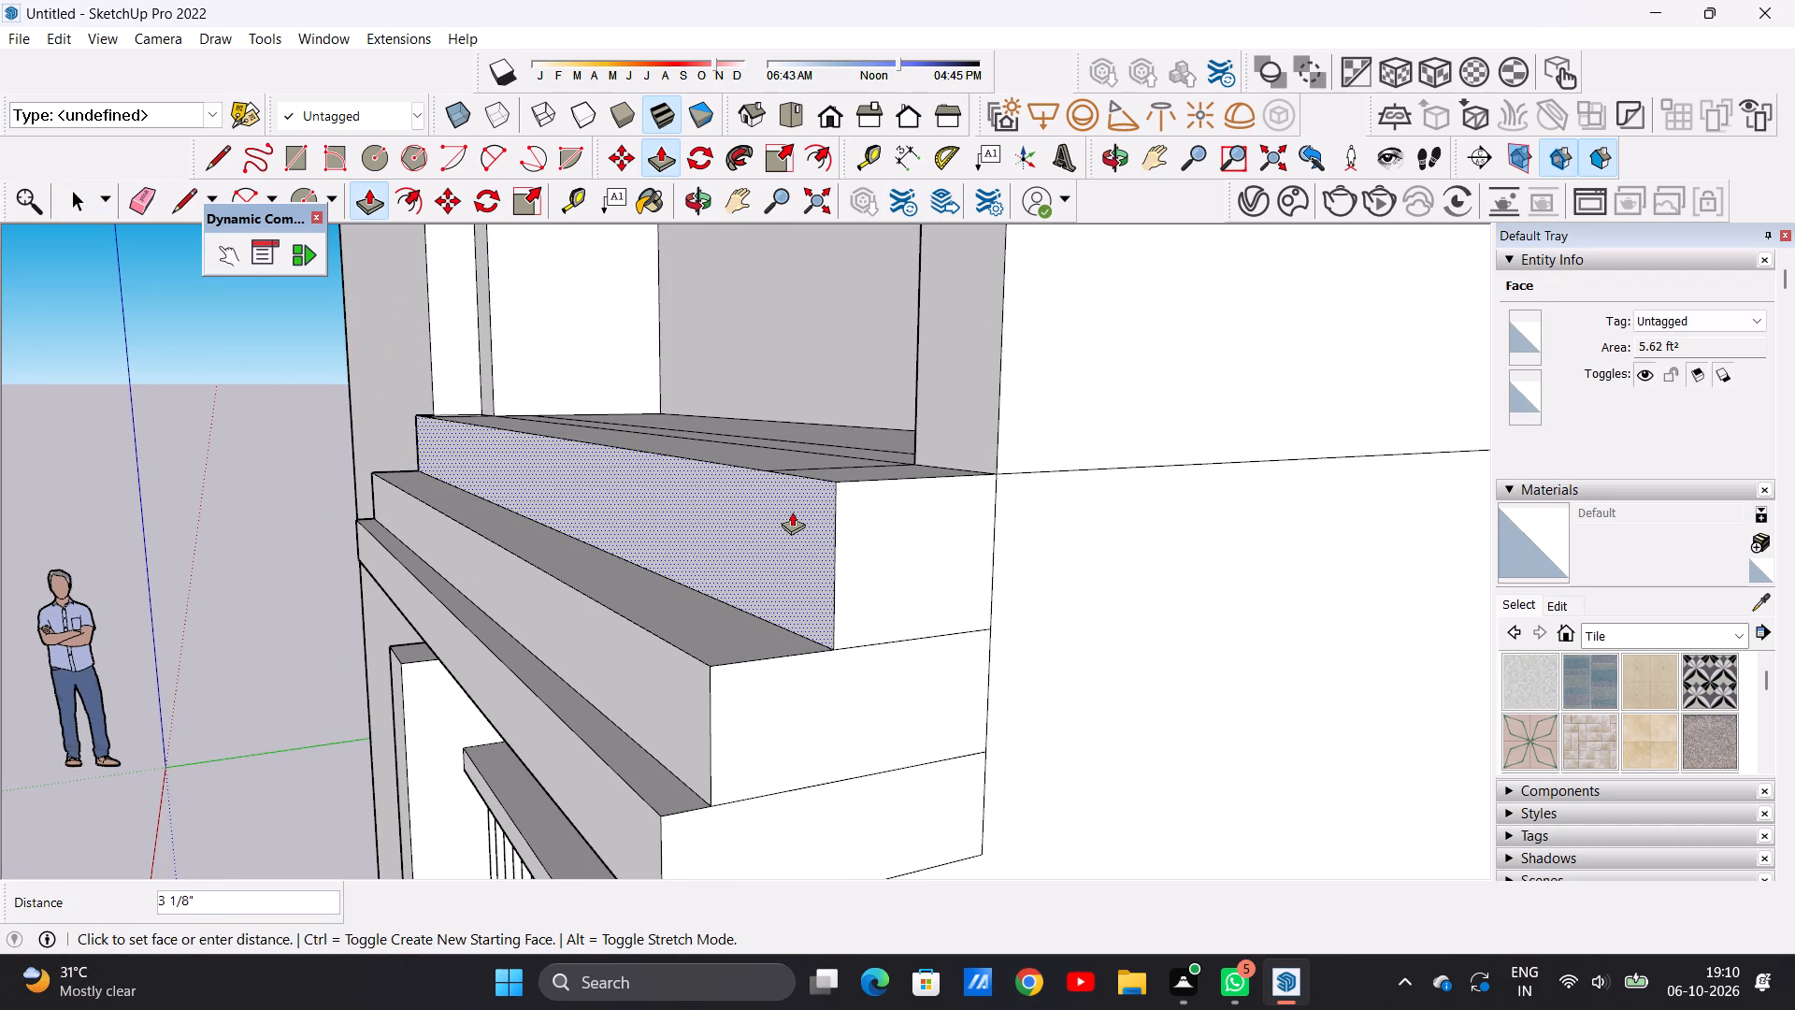
{"action": "left_click", "coordinate": [792, 512]}
Push the front face of the ledge's middle strip back slightly, between the top and bottom strips' fronts.
{"action": "left_click", "coordinate": [686, 683]}
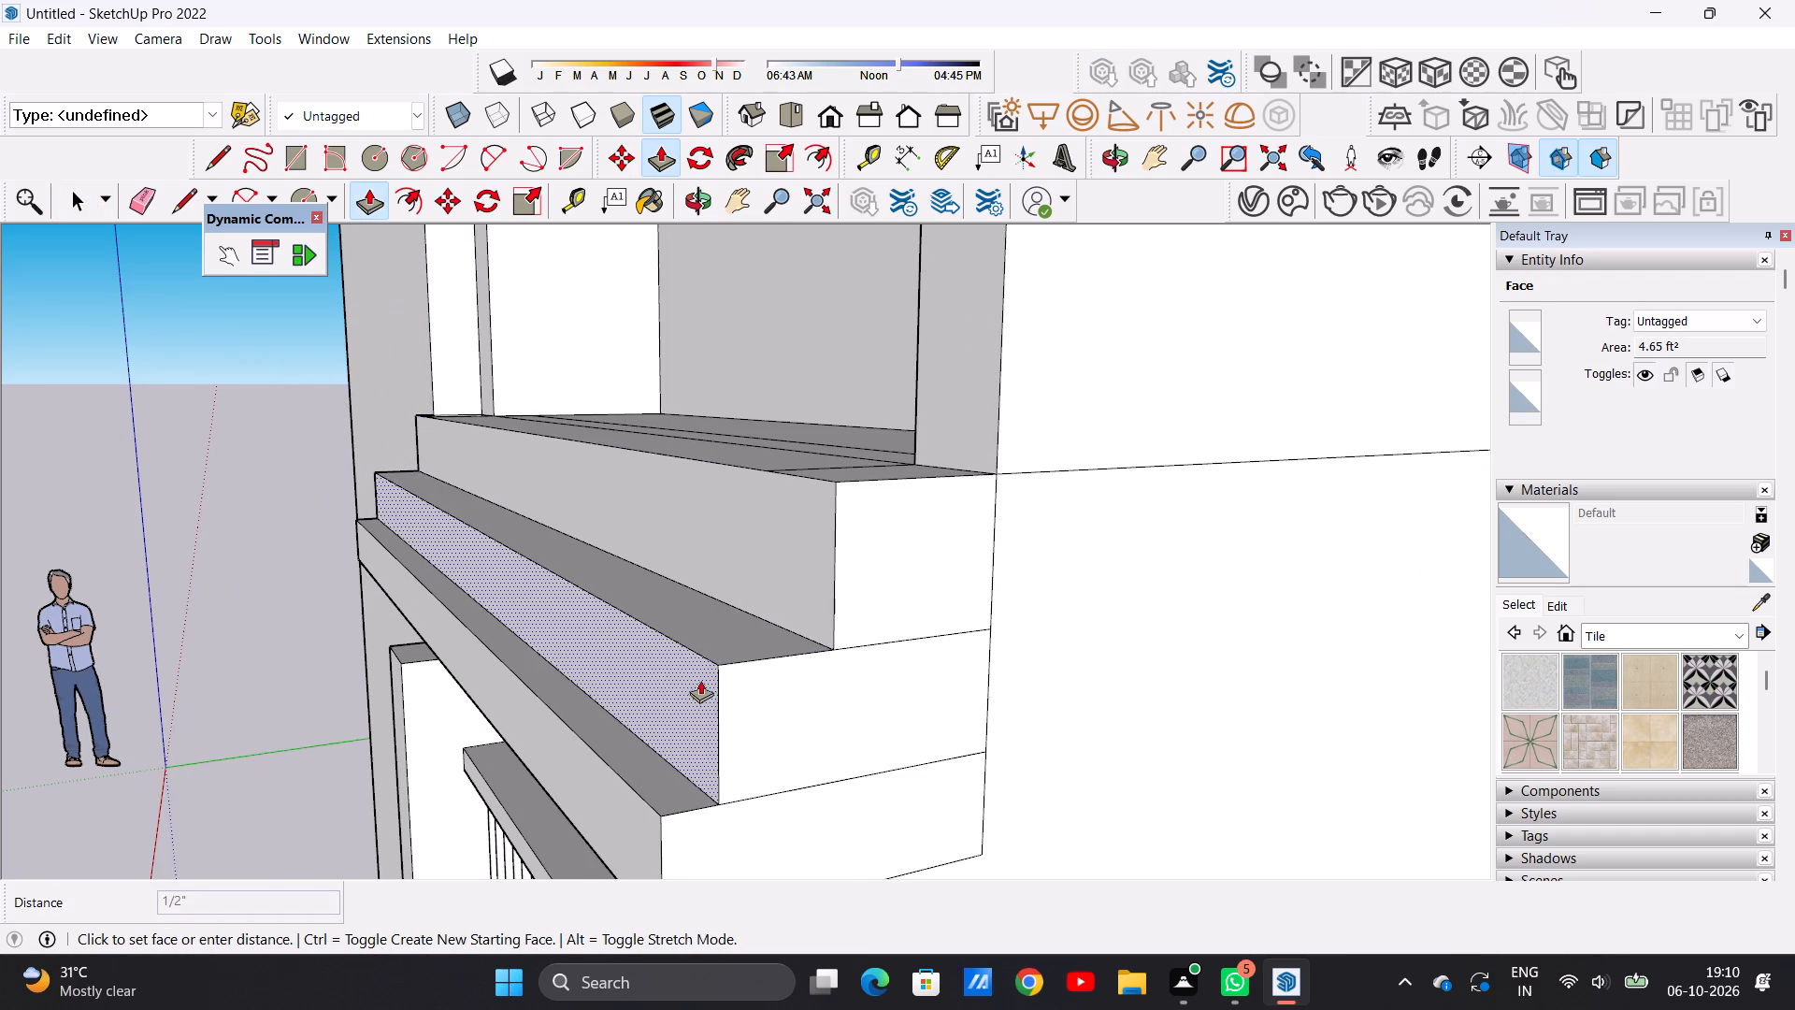
{"action": "left_click", "coordinate": [717, 666]}
{"action": "key", "text": "space"}
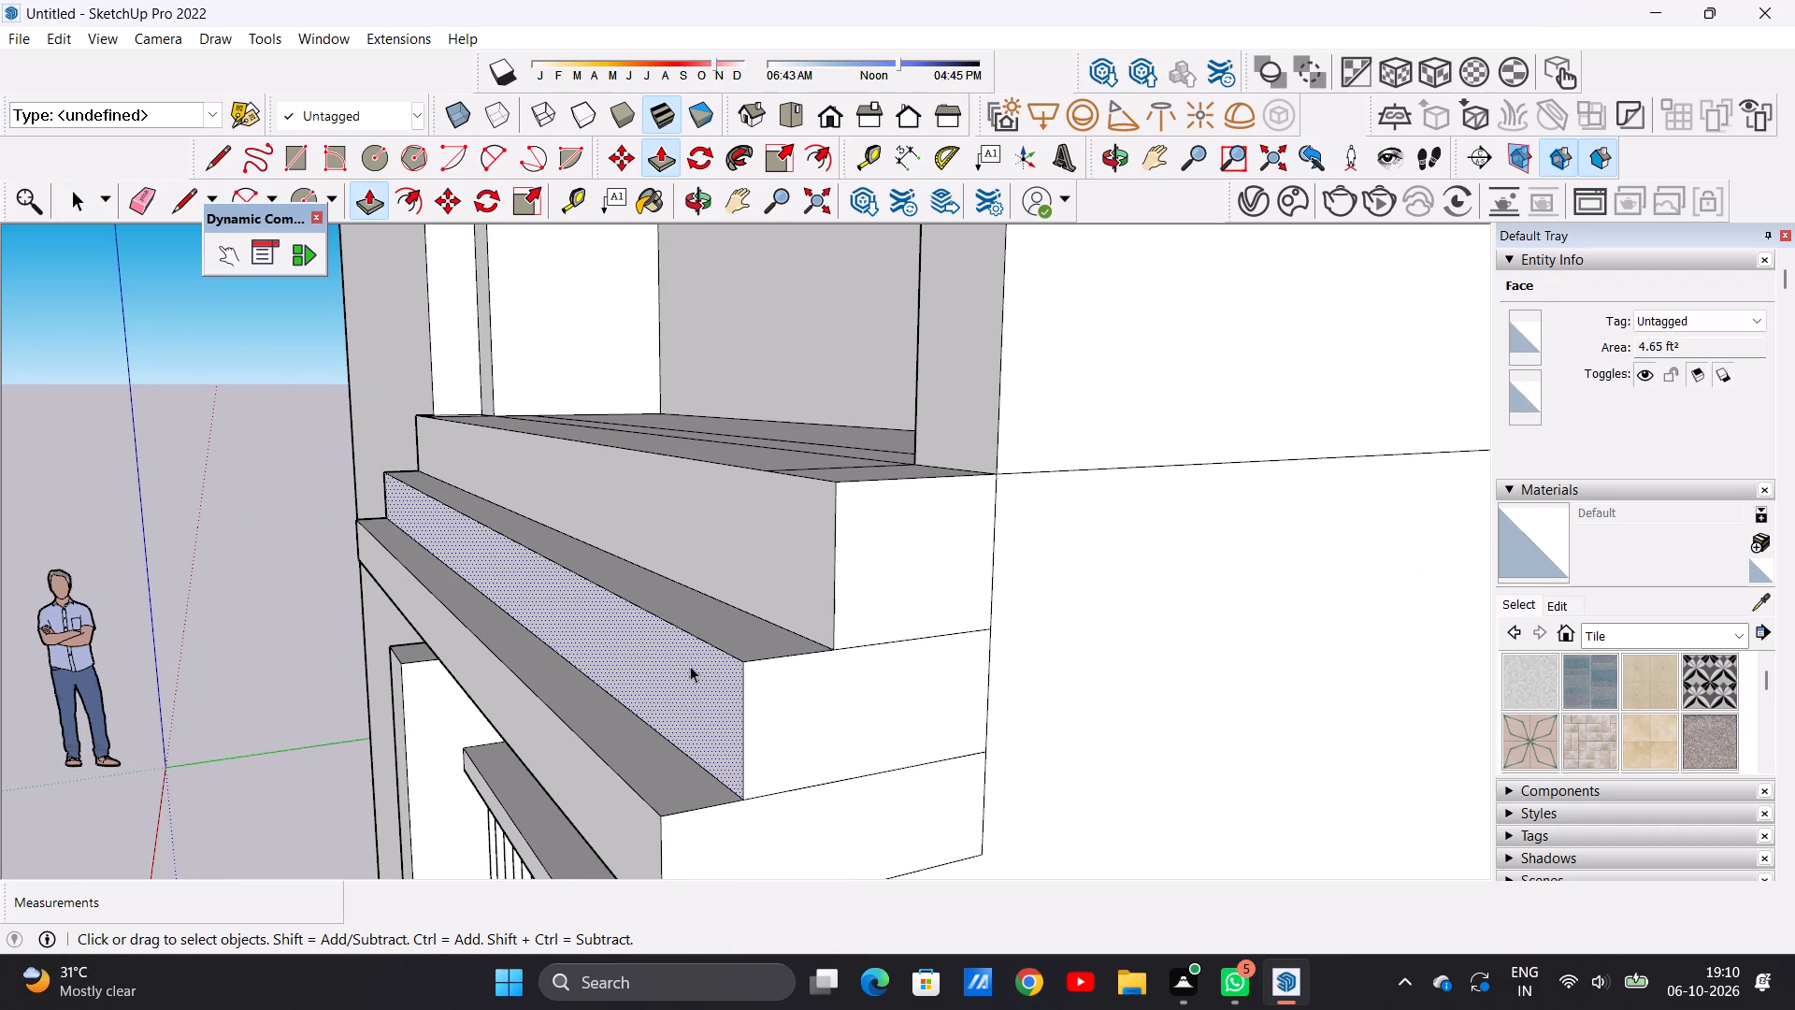
Examine the stepped ledge, the upper floor above the barred bay, and the recessed cross wall from the front and above.
{"action": "scroll", "coordinate": [632, 663], "scroll_direction": "down", "scroll_amount": 10}
{"action": "scroll", "coordinate": [648, 620], "scroll_direction": "up", "scroll_amount": 1}
{"action": "scroll", "coordinate": [642, 607], "scroll_direction": "down", "scroll_amount": 7}
{"action": "middle_click_drag", "start_coordinate": [553, 613], "coordinate": [922, 606]}
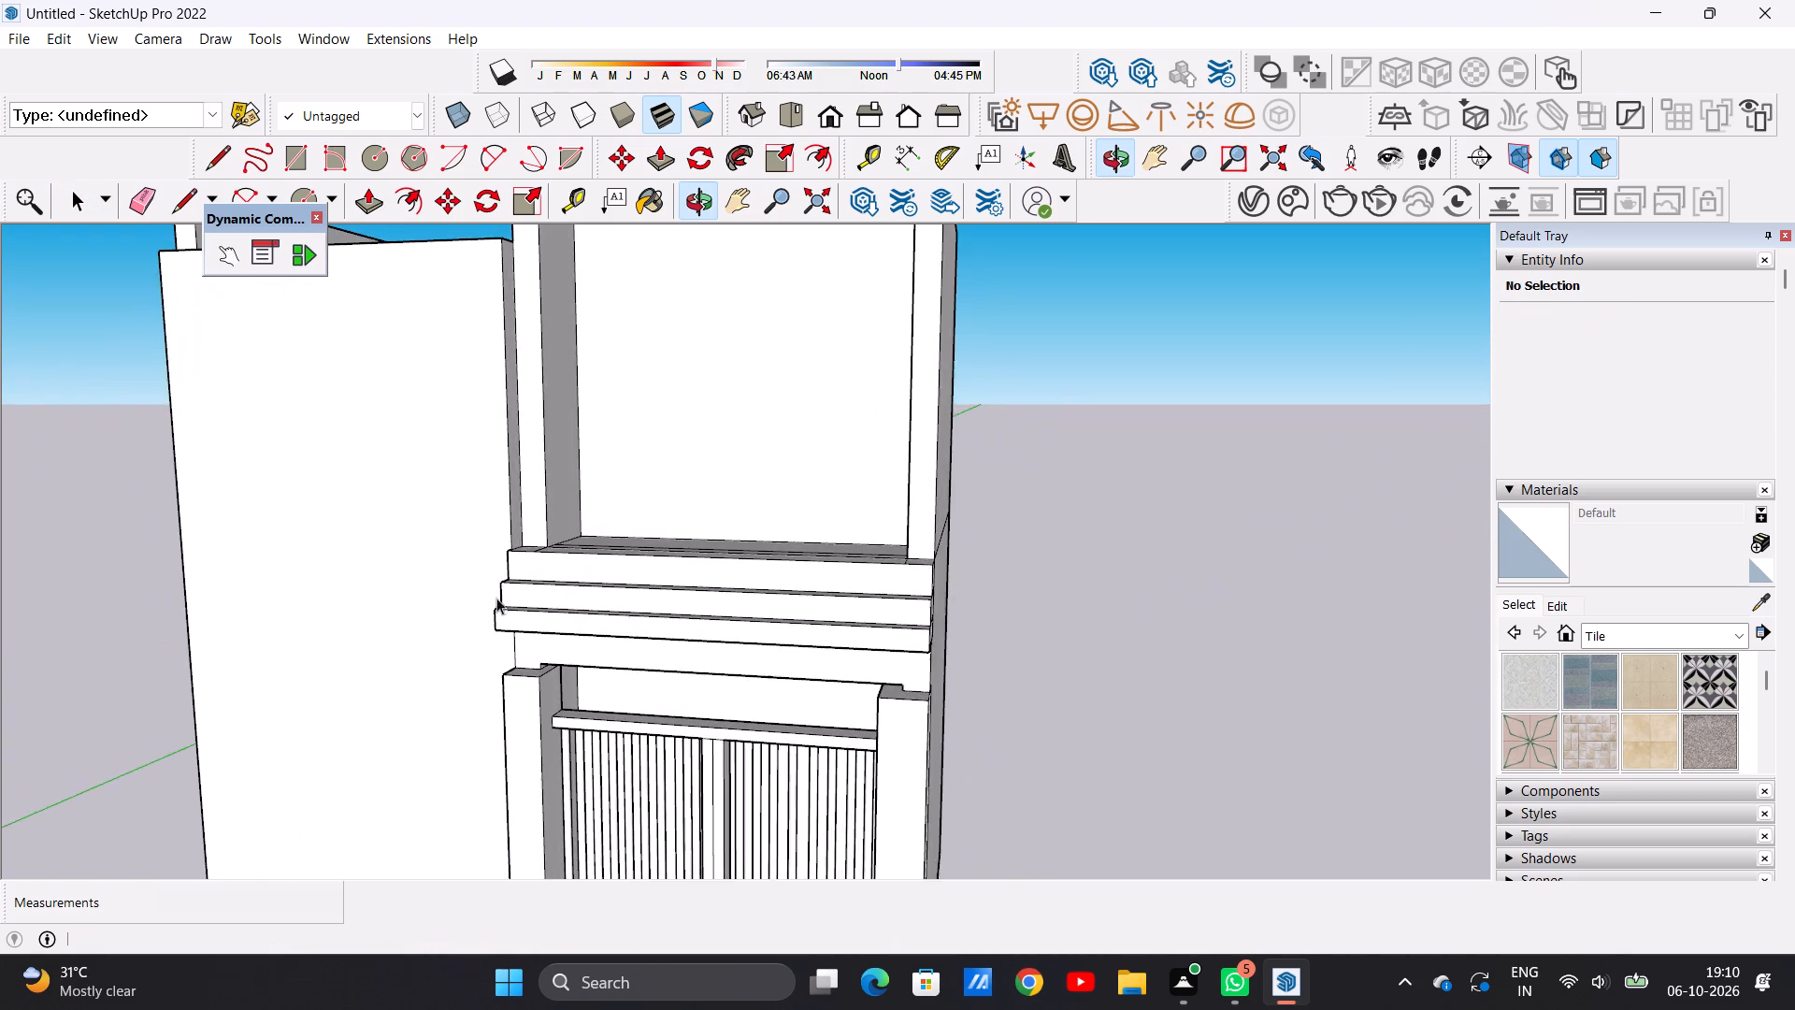
{"action": "middle_click_drag", "start_coordinate": [496, 598], "coordinate": [639, 623]}
{"action": "scroll", "coordinate": [613, 628], "scroll_direction": "down", "scroll_amount": 3}
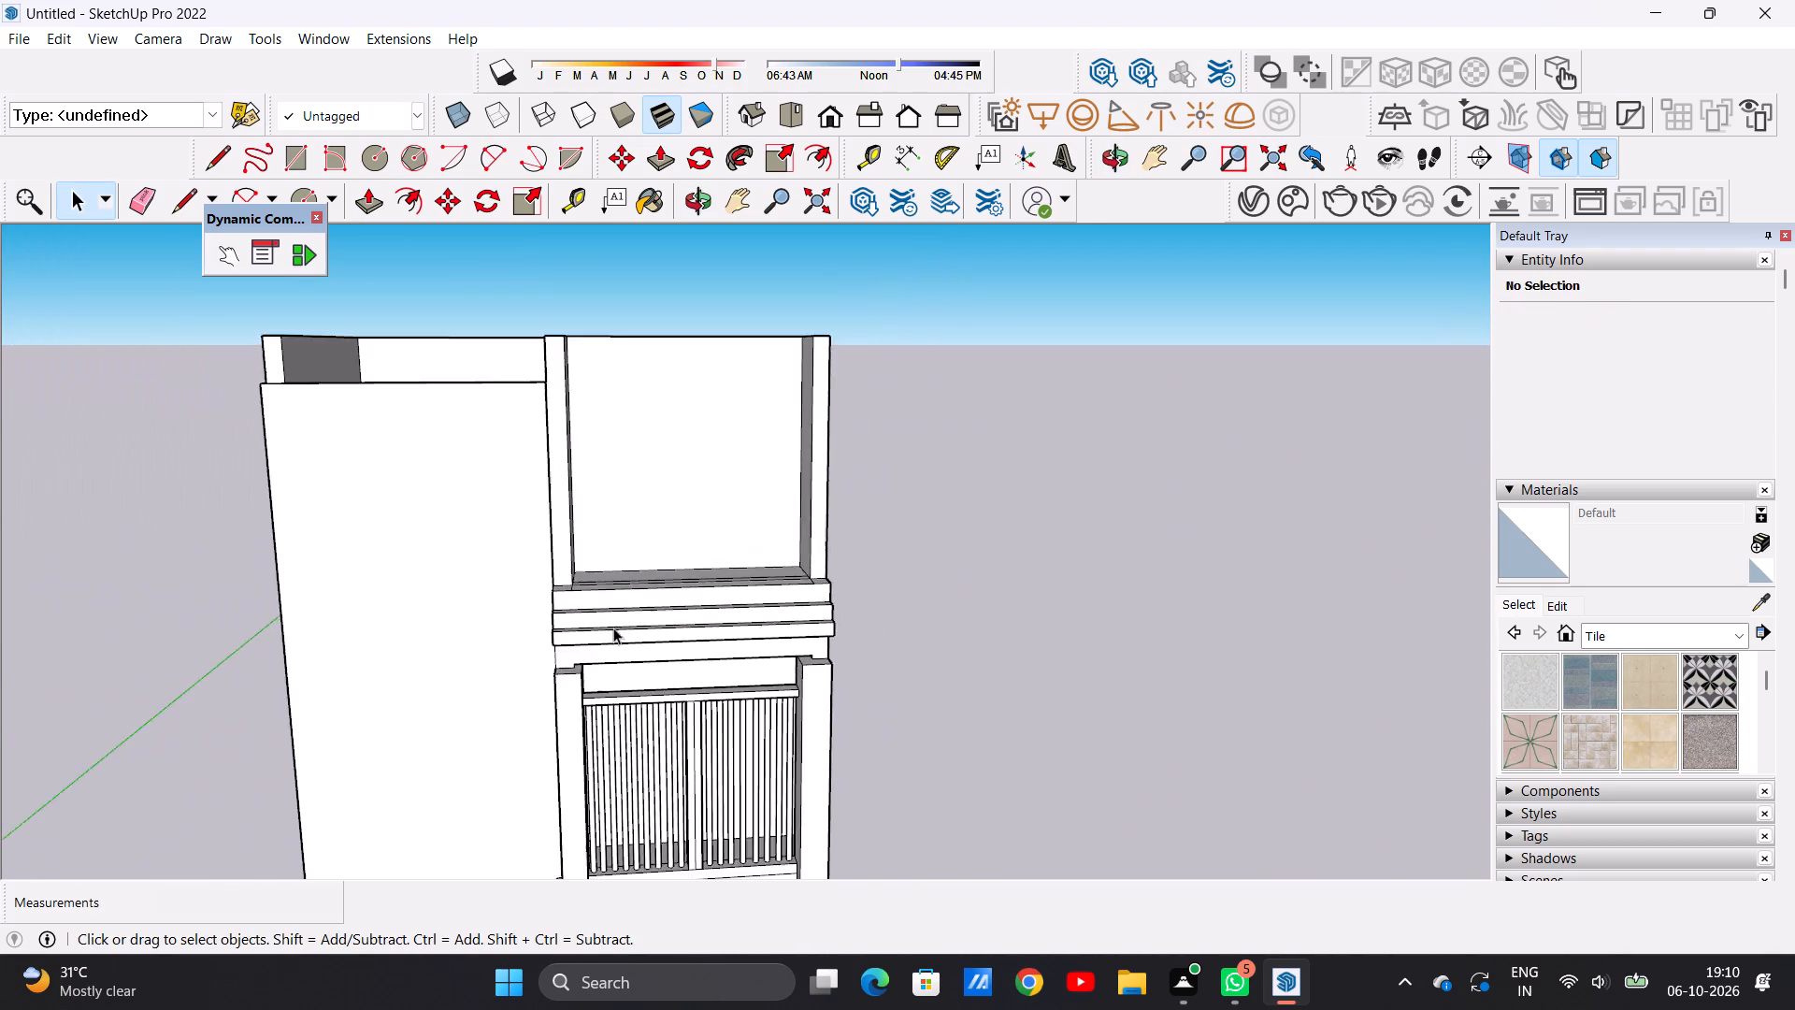
{"action": "scroll", "coordinate": [613, 628], "scroll_direction": "down", "scroll_amount": 9}
{"action": "scroll", "coordinate": [688, 555], "scroll_direction": "up", "scroll_amount": 8}
{"action": "middle_click_drag", "start_coordinate": [675, 570], "coordinate": [641, 779]}
{"action": "scroll", "coordinate": [700, 701], "scroll_direction": "up", "scroll_amount": 4}
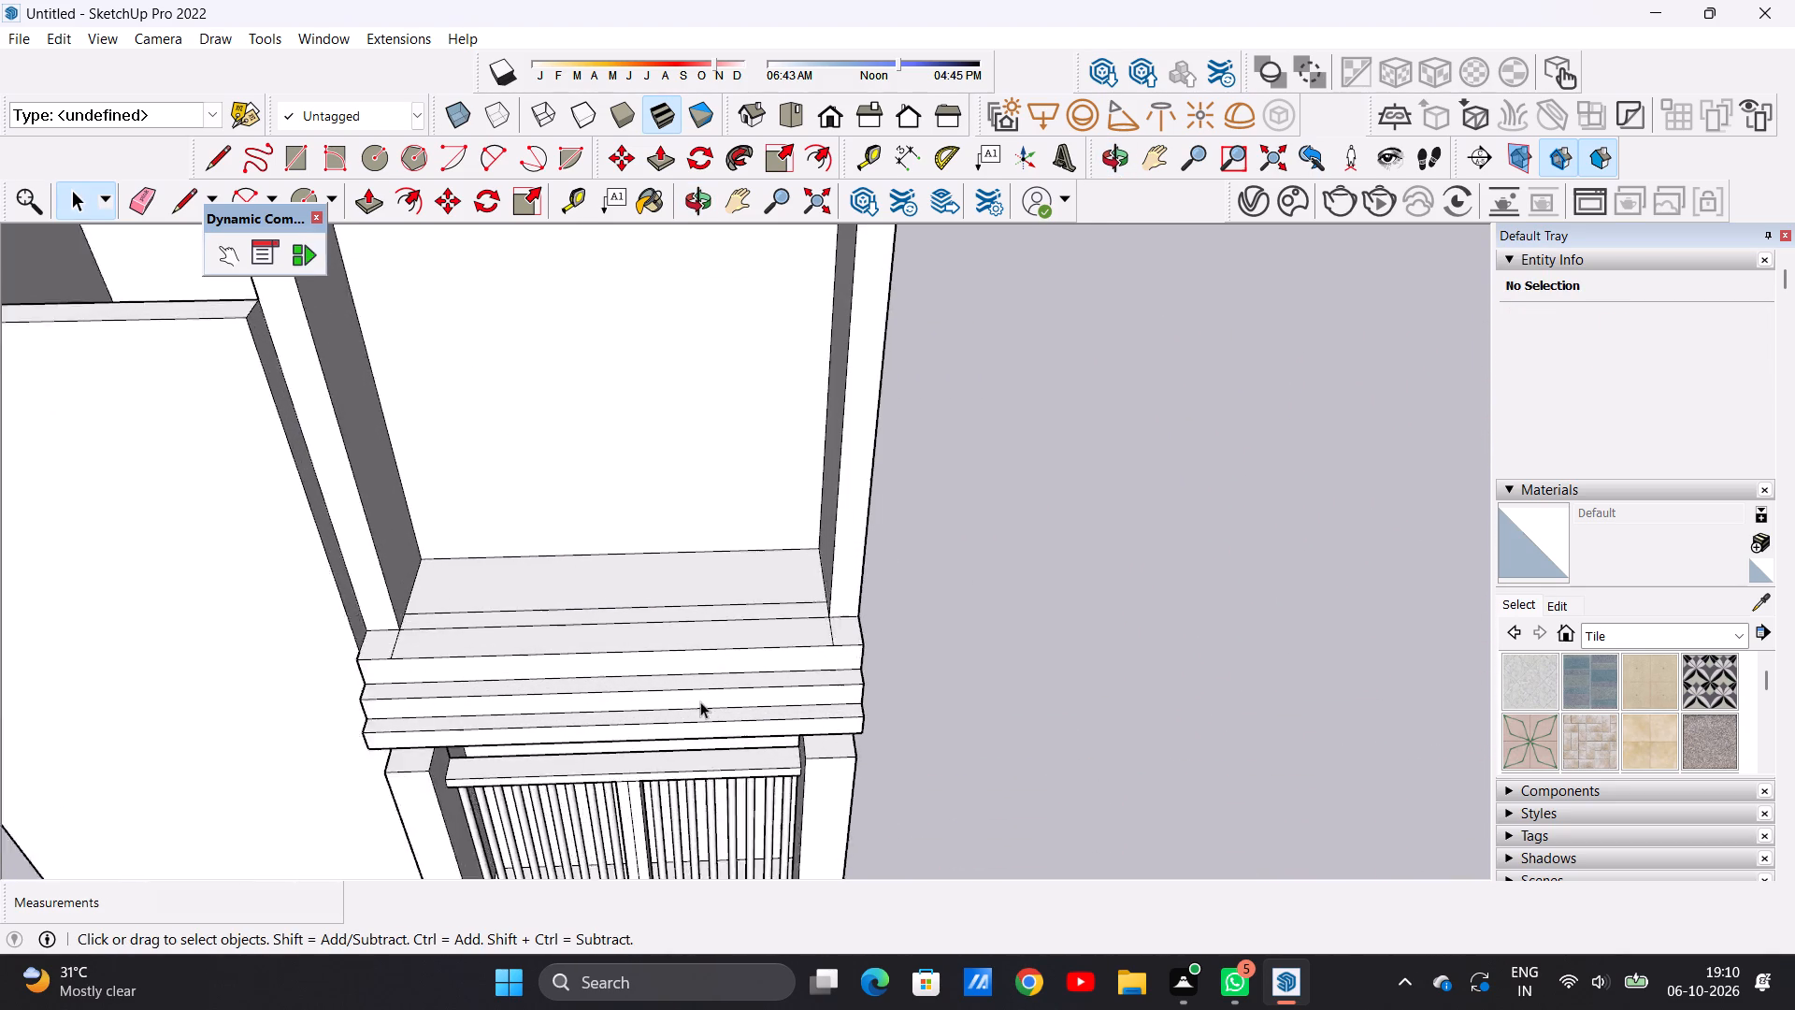
{"action": "scroll", "coordinate": [700, 701], "scroll_direction": "up", "scroll_amount": 4}
{"action": "middle_click_drag", "start_coordinate": [737, 685], "coordinate": [717, 786]}
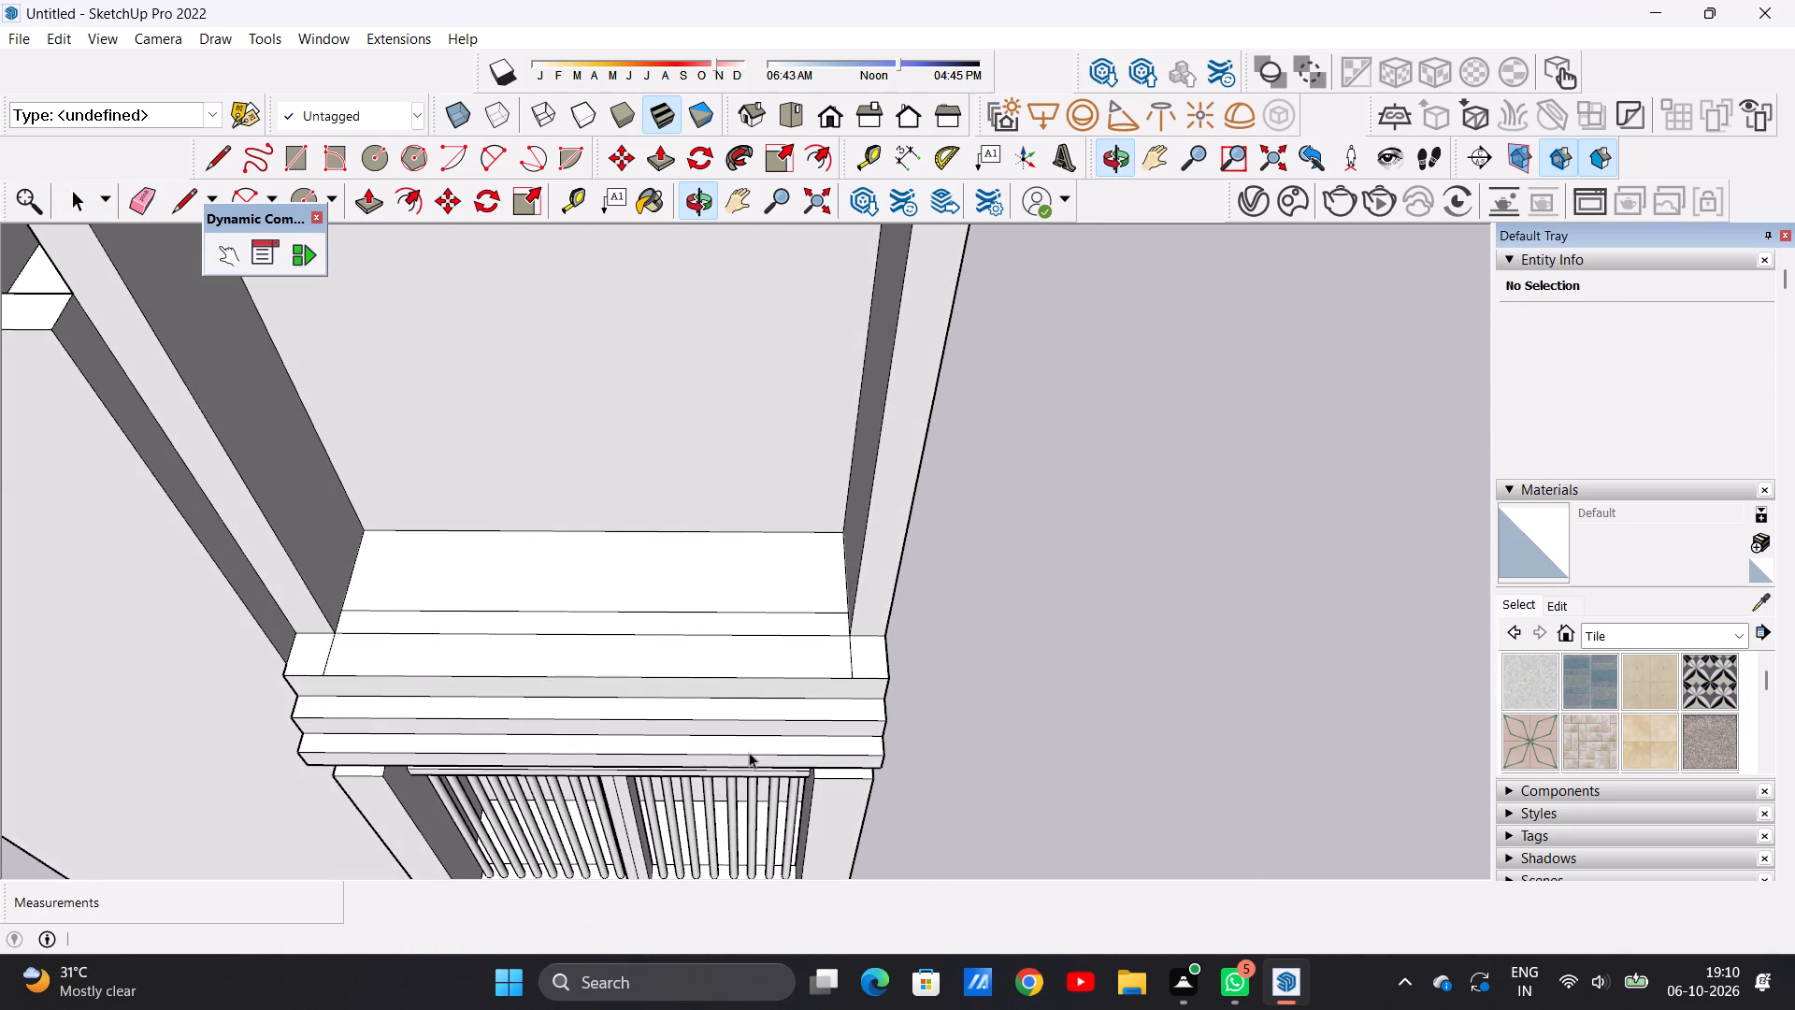
{"action": "scroll", "coordinate": [792, 671], "scroll_direction": "up", "scroll_amount": 4}
{"action": "scroll", "coordinate": [792, 671], "scroll_direction": "down", "scroll_amount": 6}
{"action": "scroll", "coordinate": [792, 671], "scroll_direction": "up", "scroll_amount": 1}
{"action": "scroll", "coordinate": [791, 671], "scroll_direction": "down", "scroll_amount": 10}
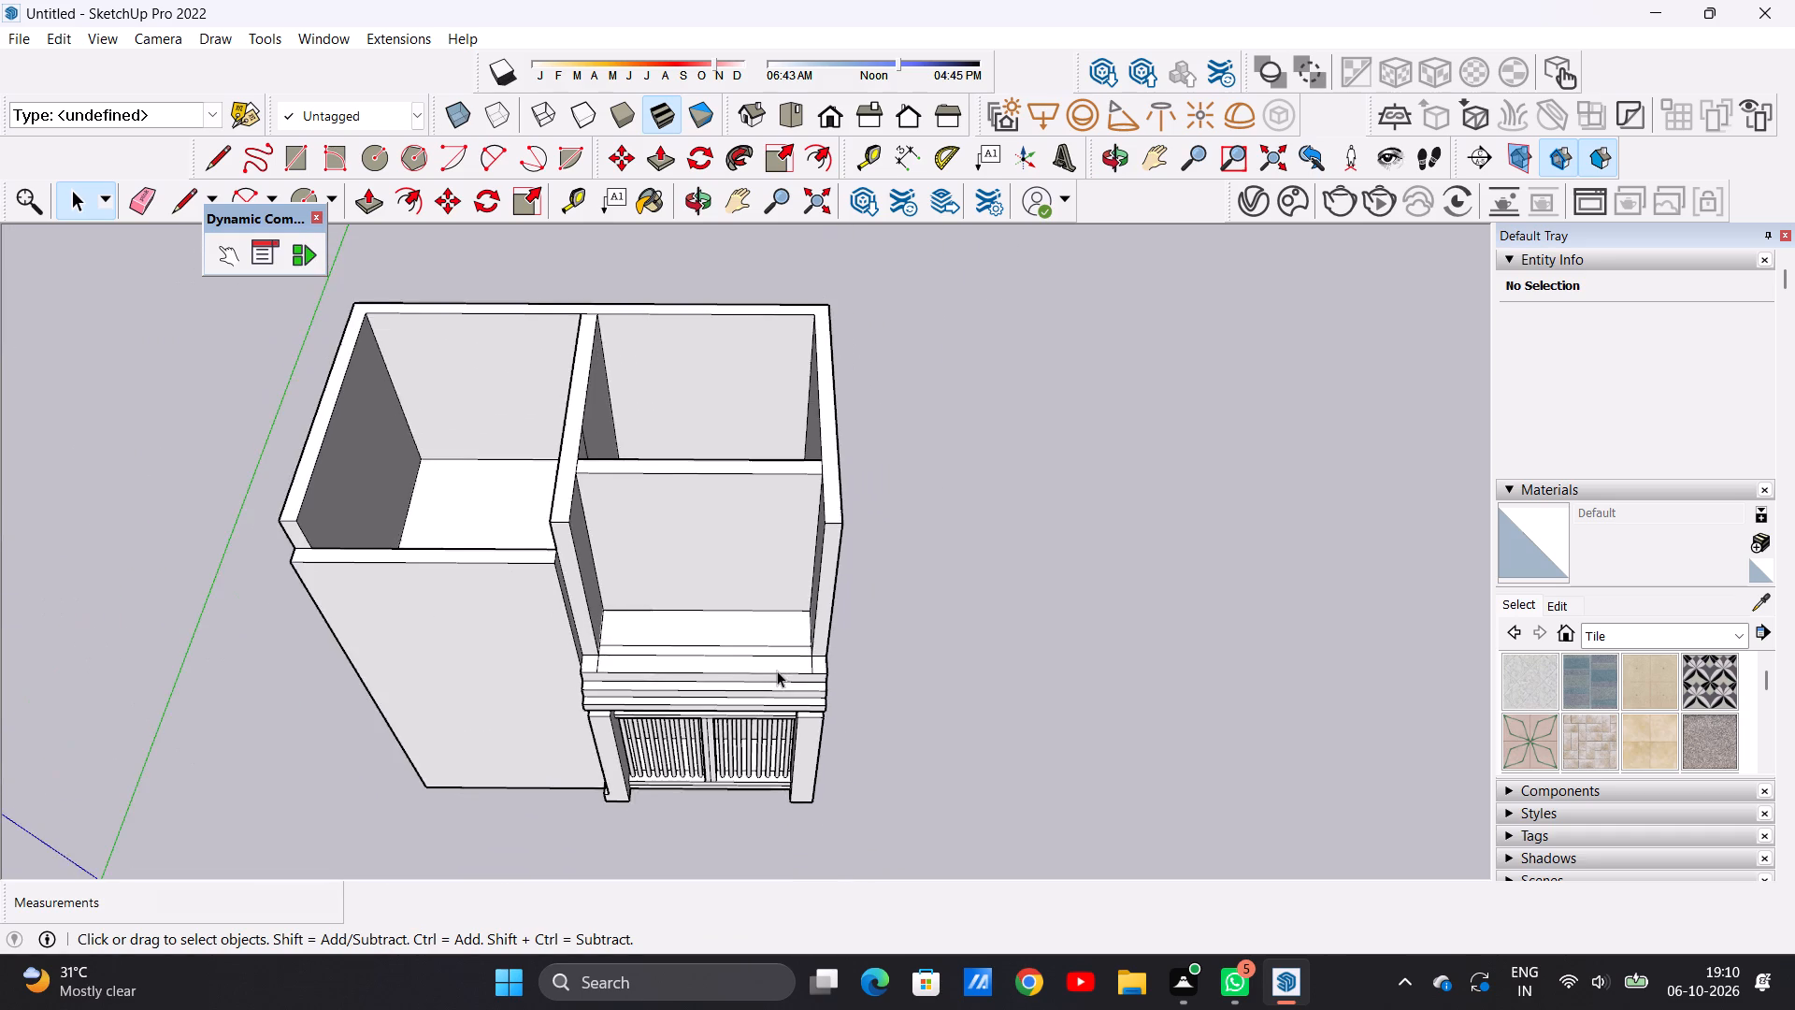
{"action": "scroll", "coordinate": [784, 668], "scroll_direction": "up", "scroll_amount": 5}
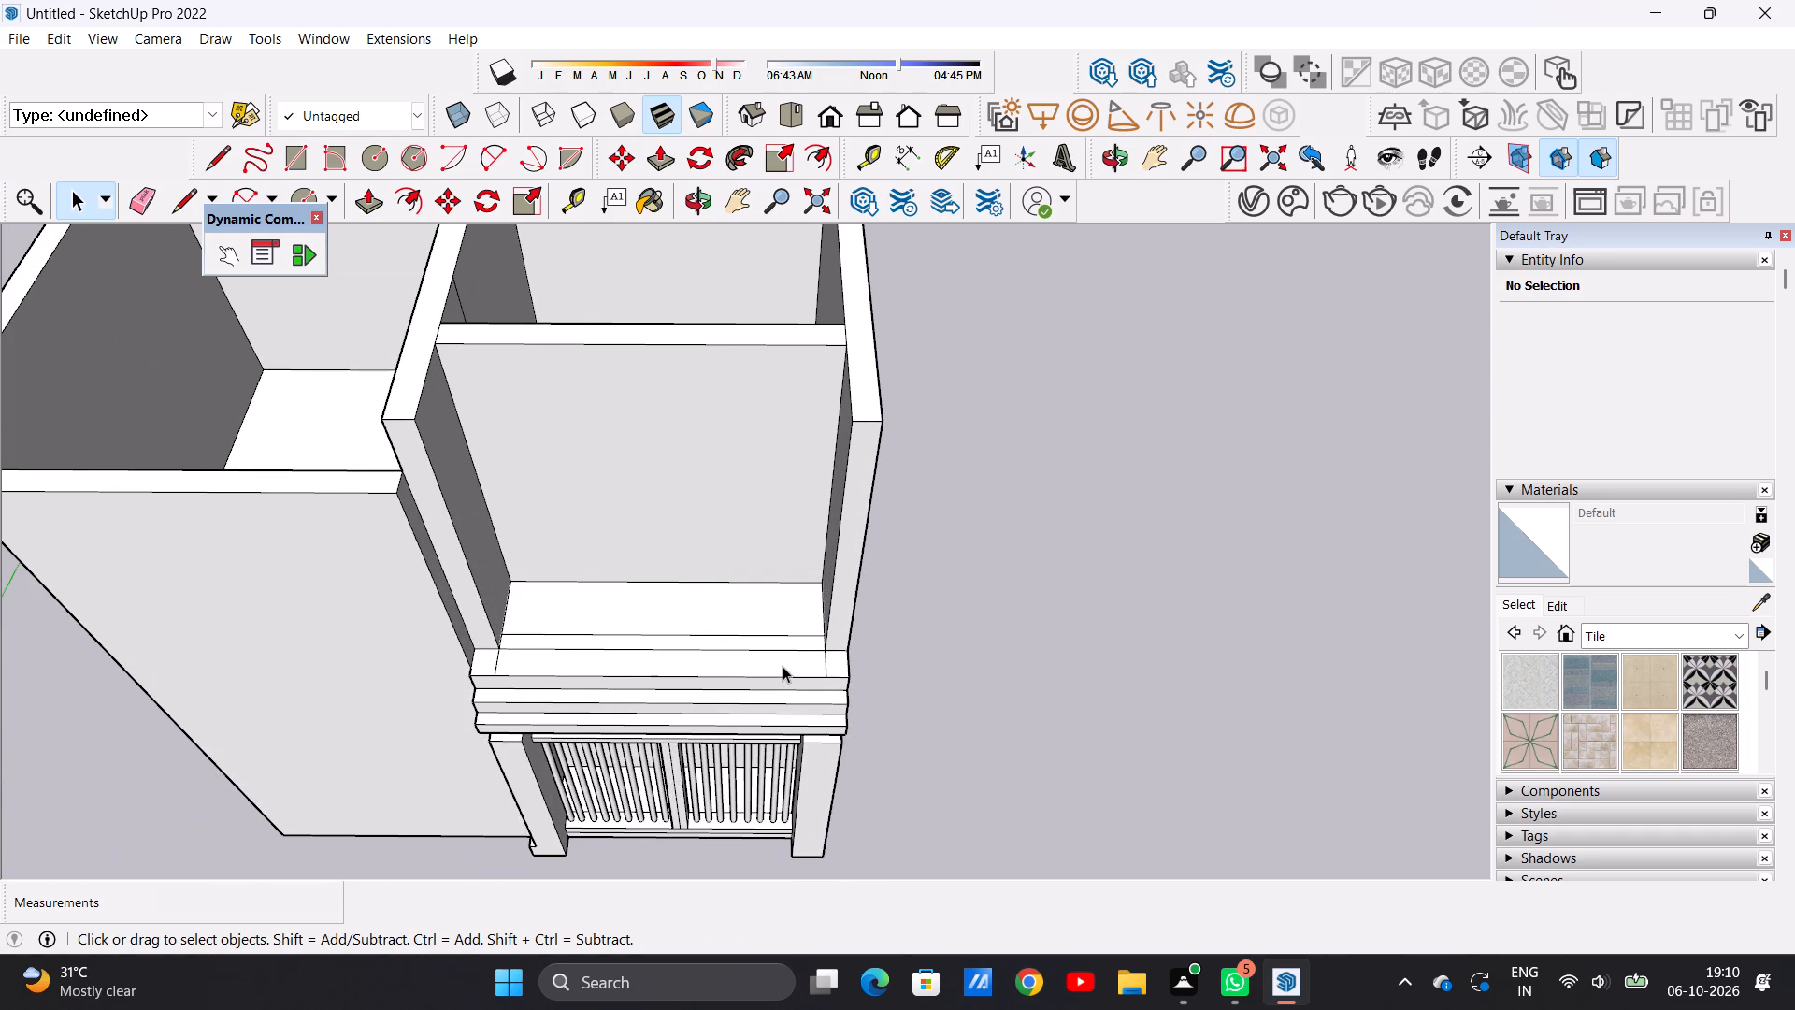
{"action": "scroll", "coordinate": [783, 665], "scroll_direction": "down", "scroll_amount": 7}
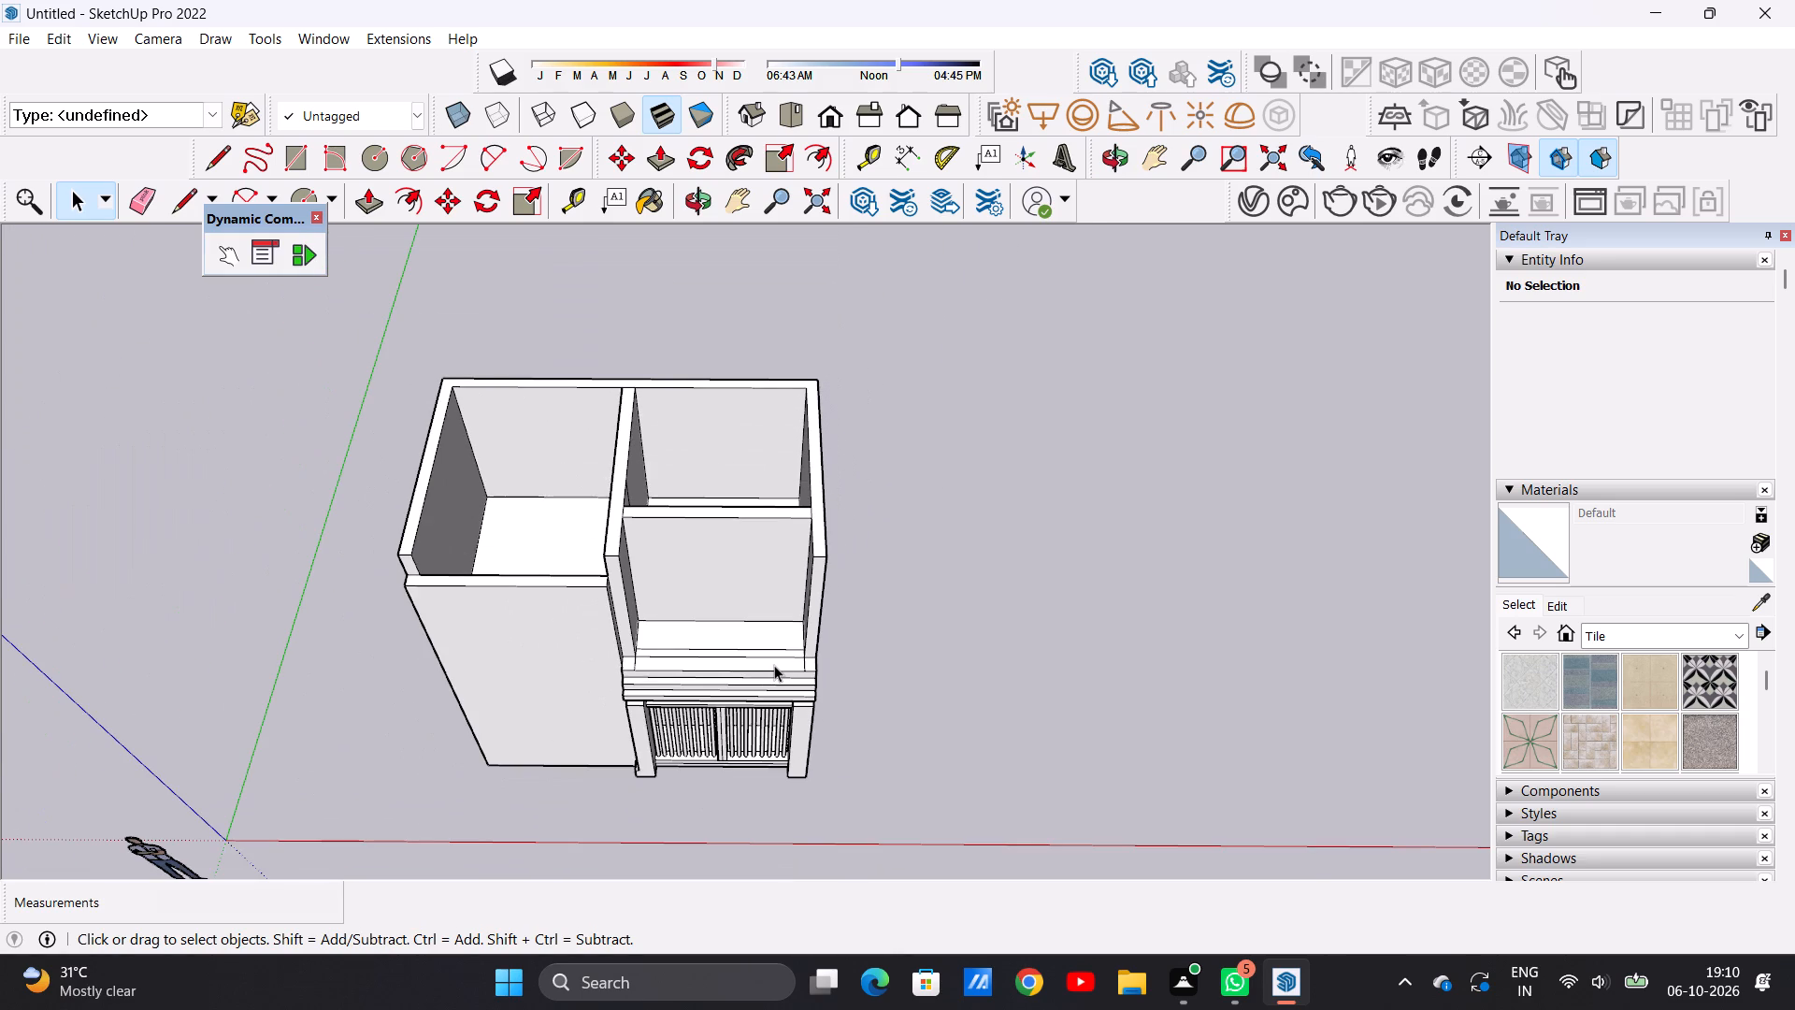
{"action": "scroll", "coordinate": [772, 664], "scroll_direction": "down", "scroll_amount": 3}
{"action": "scroll", "coordinate": [791, 656], "scroll_direction": "up", "scroll_amount": 11}
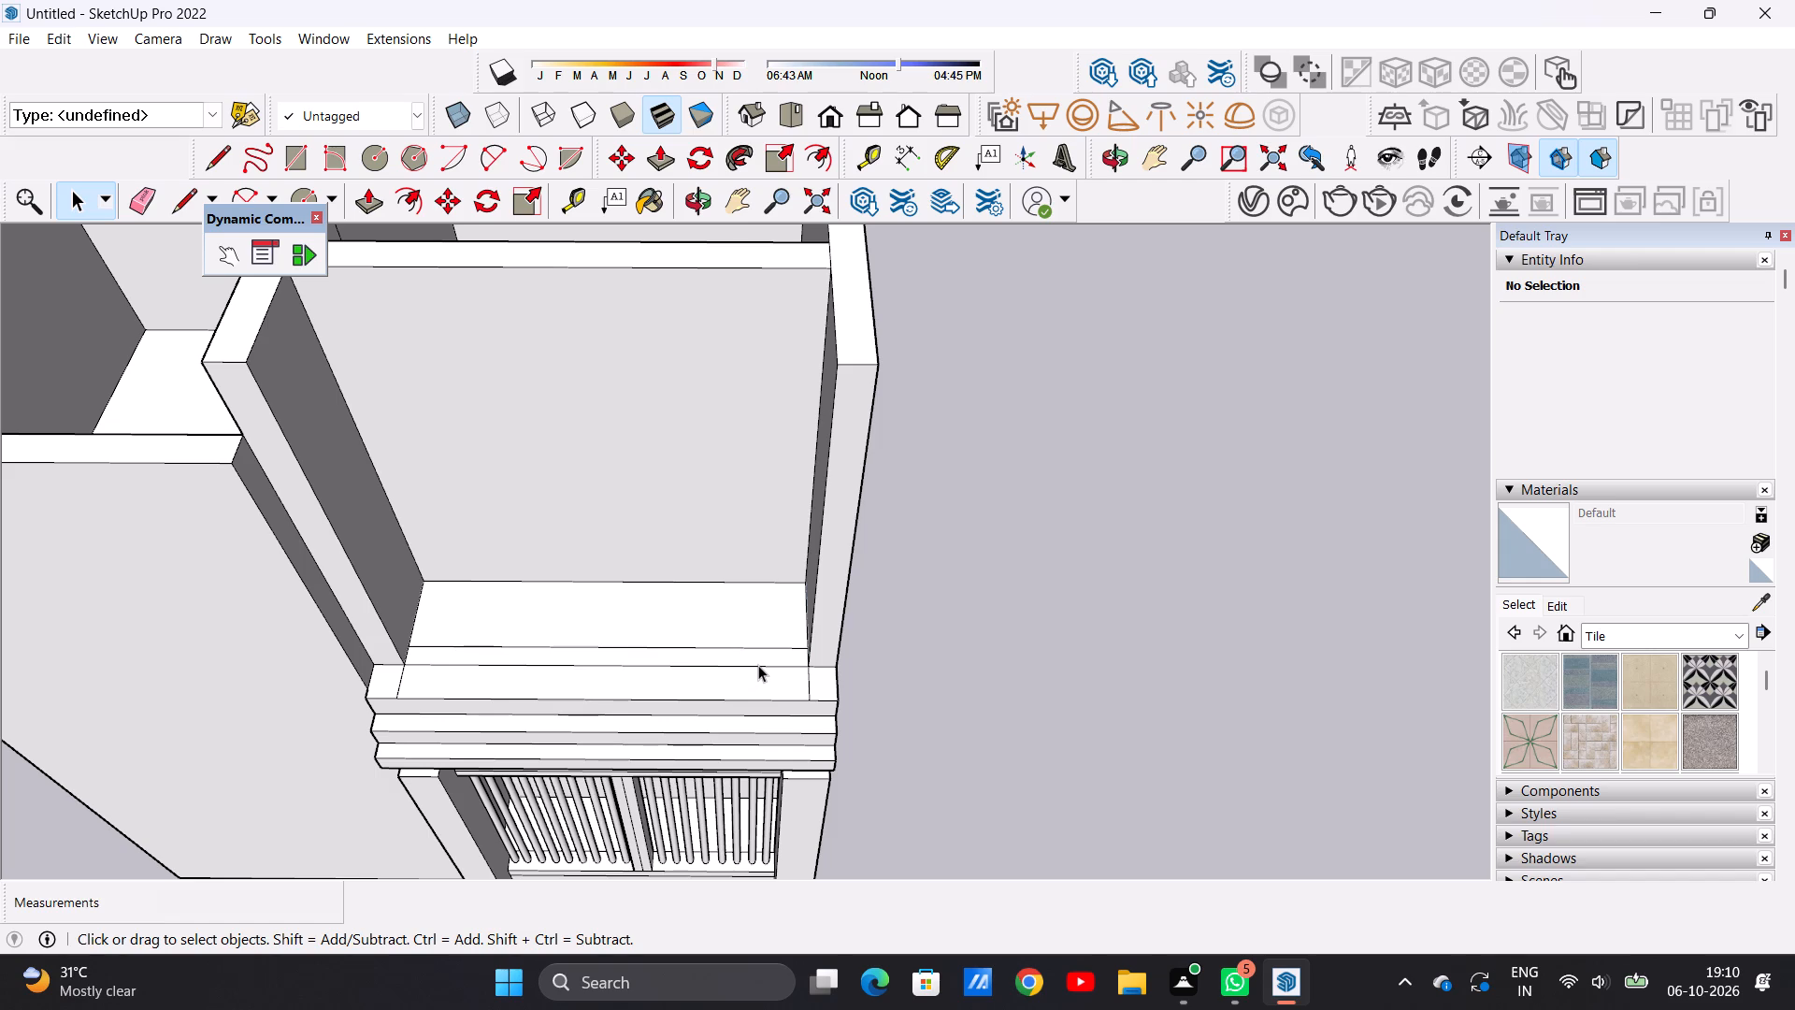
{"action": "scroll", "coordinate": [758, 665], "scroll_direction": "down", "scroll_amount": 9}
{"action": "scroll", "coordinate": [722, 609], "scroll_direction": "up", "scroll_amount": 4}
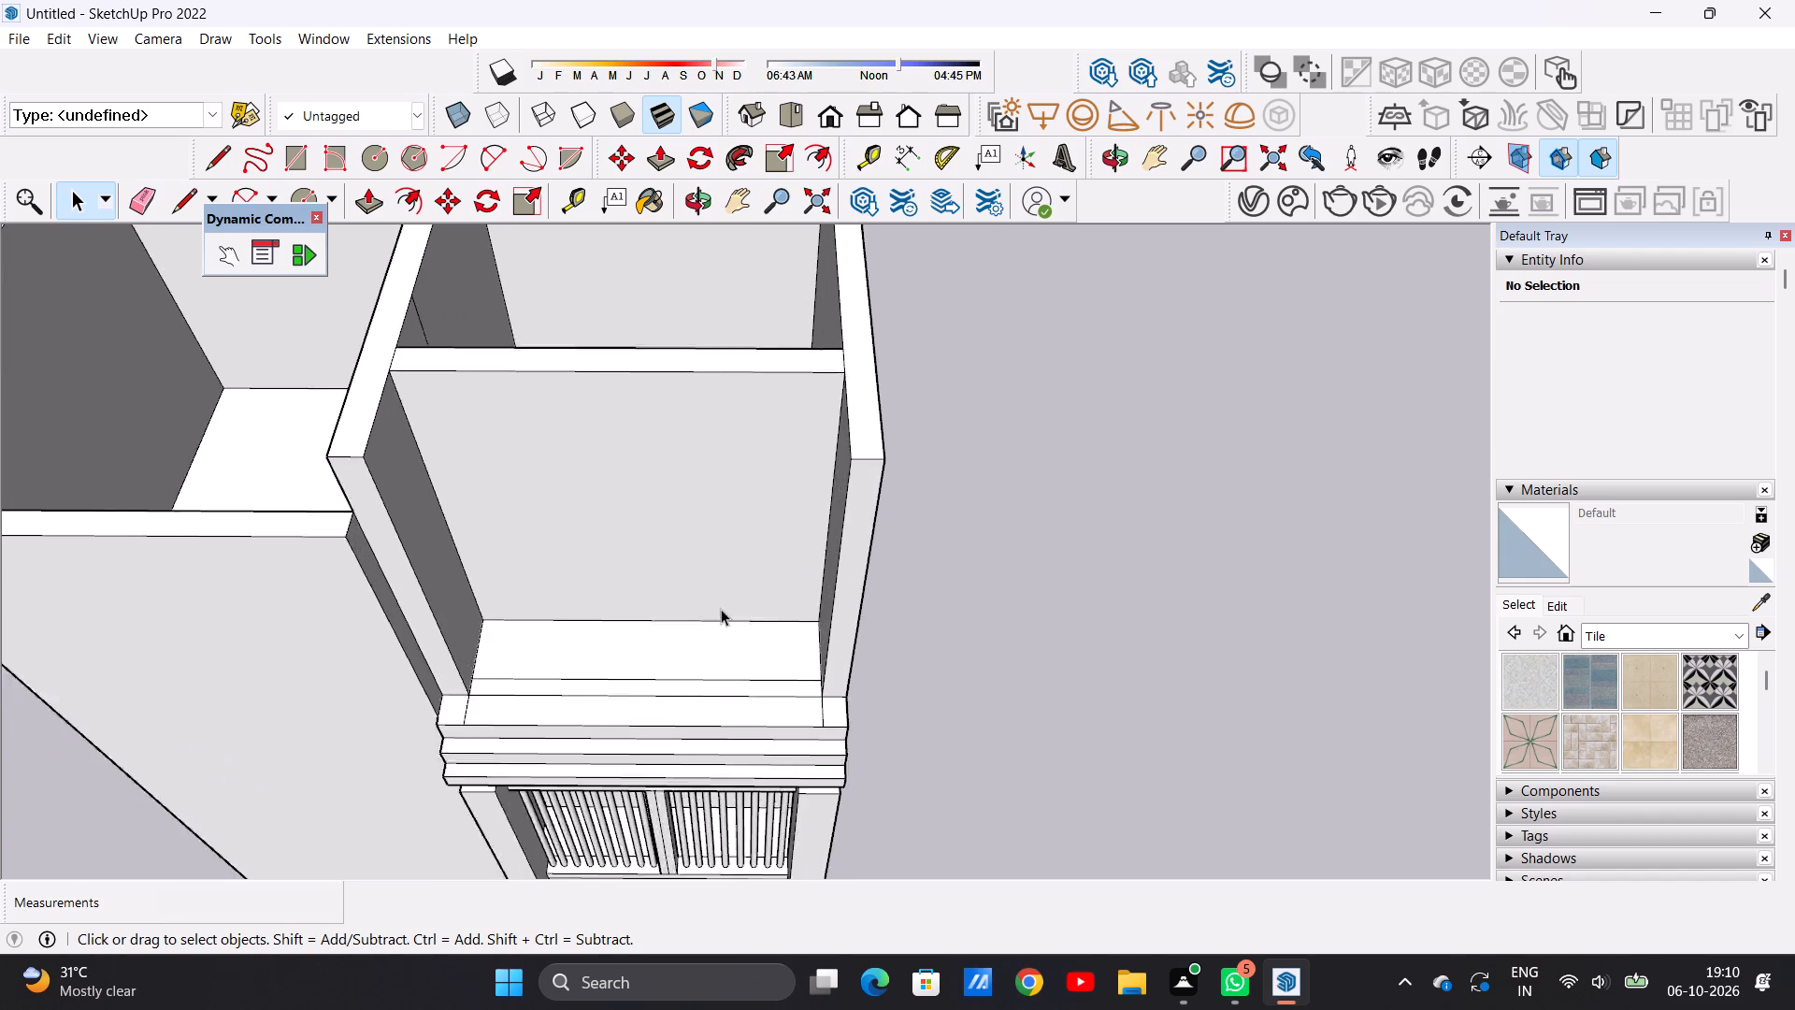
{"action": "scroll", "coordinate": [721, 609], "scroll_direction": "down", "scroll_amount": 1}
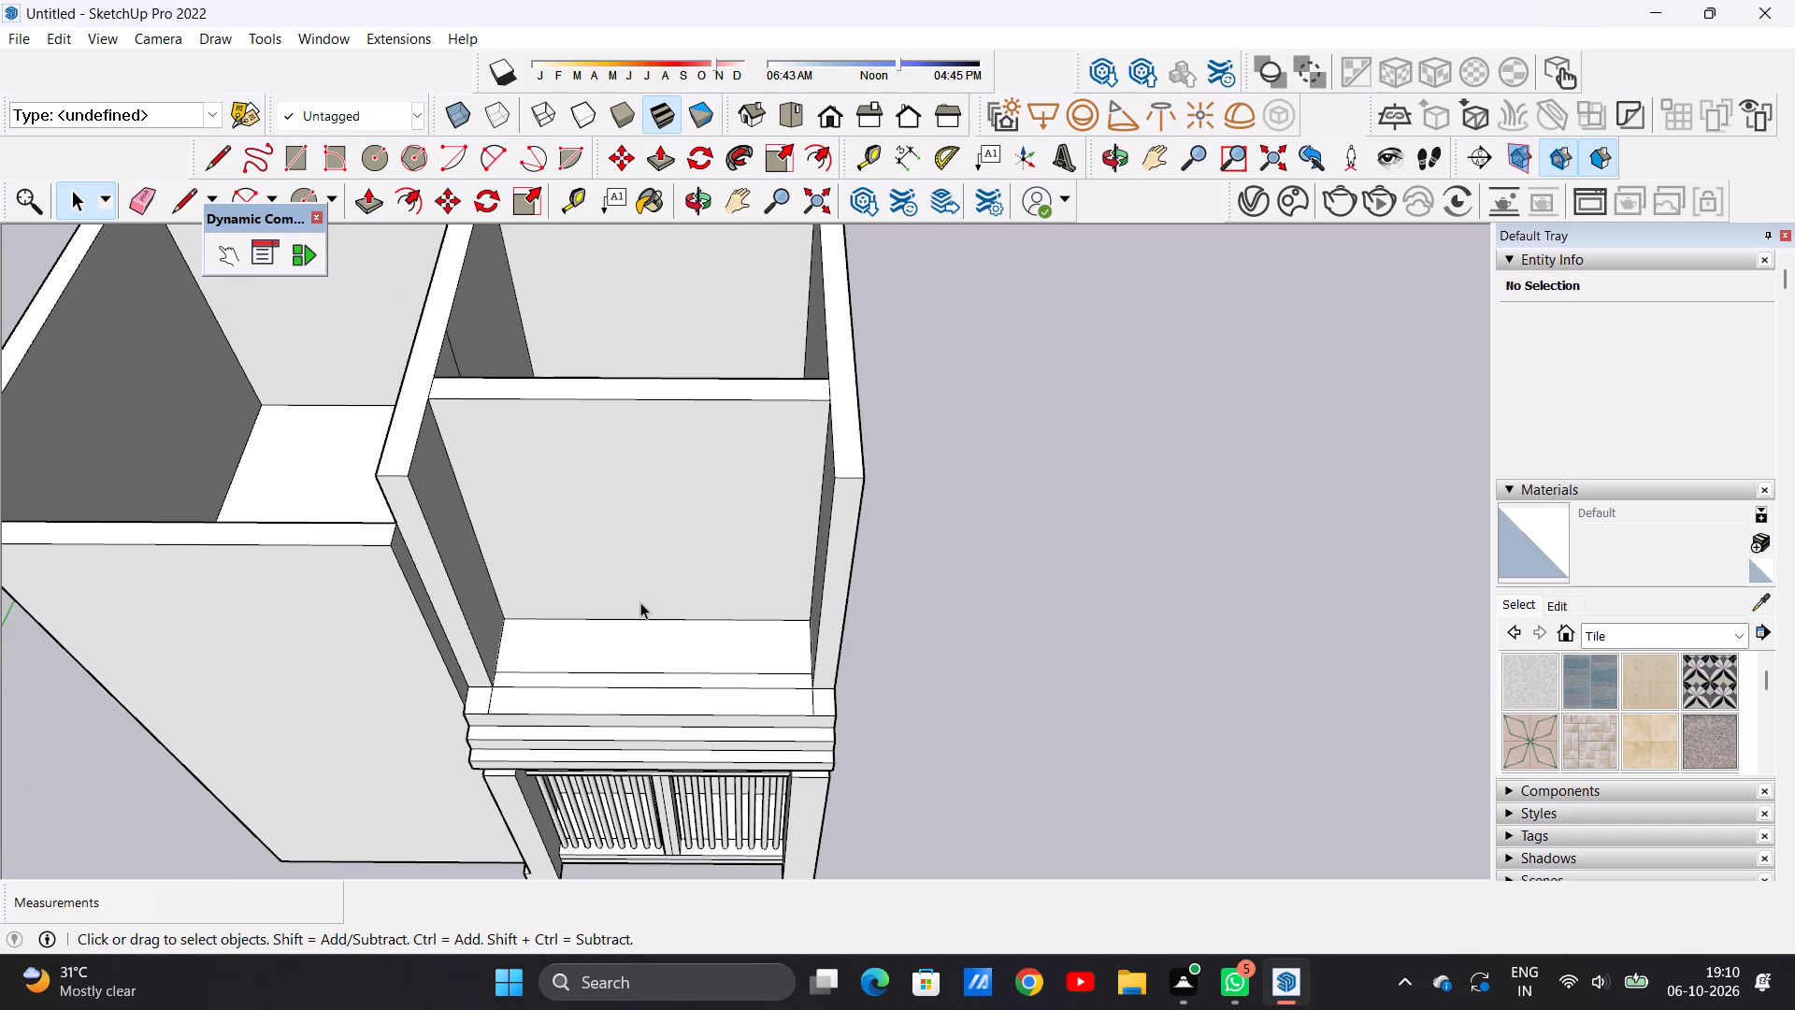
{"action": "scroll", "coordinate": [640, 602], "scroll_direction": "down", "scroll_amount": 3}
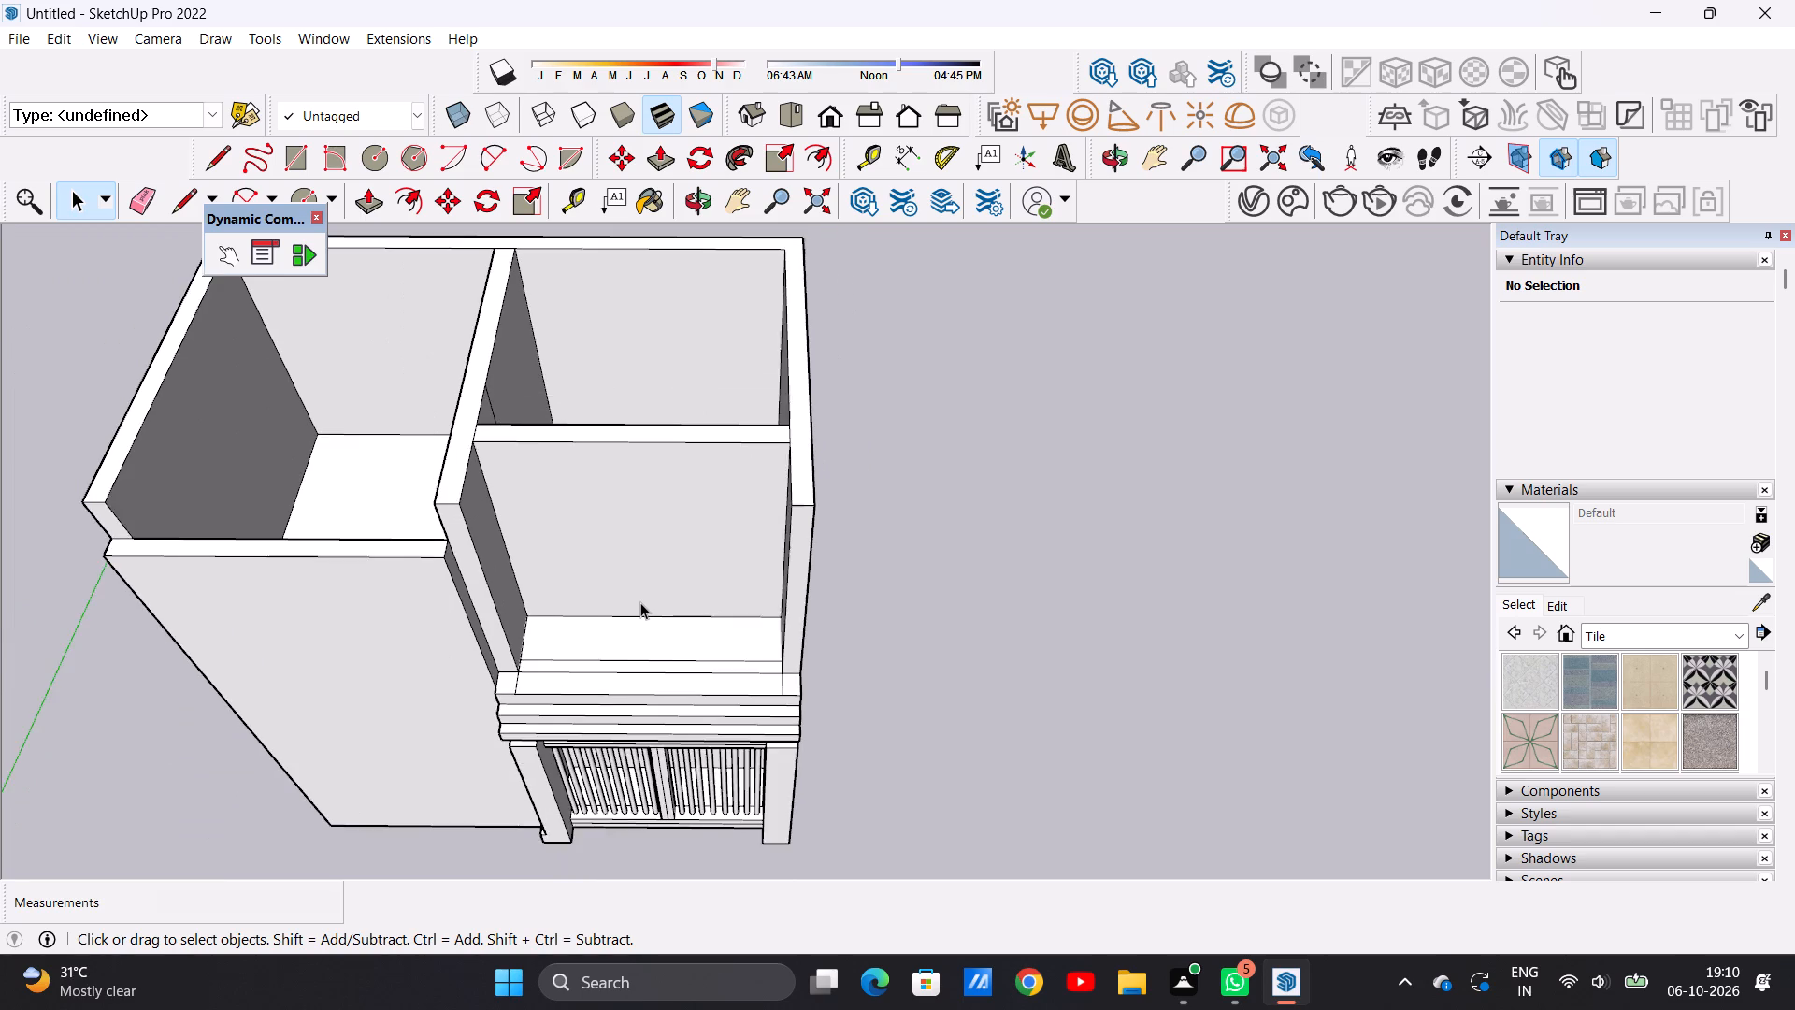
{"action": "scroll", "coordinate": [640, 602], "scroll_direction": "down", "scroll_amount": 3}
{"action": "middle_click_drag", "start_coordinate": [659, 627], "coordinate": [661, 539]}
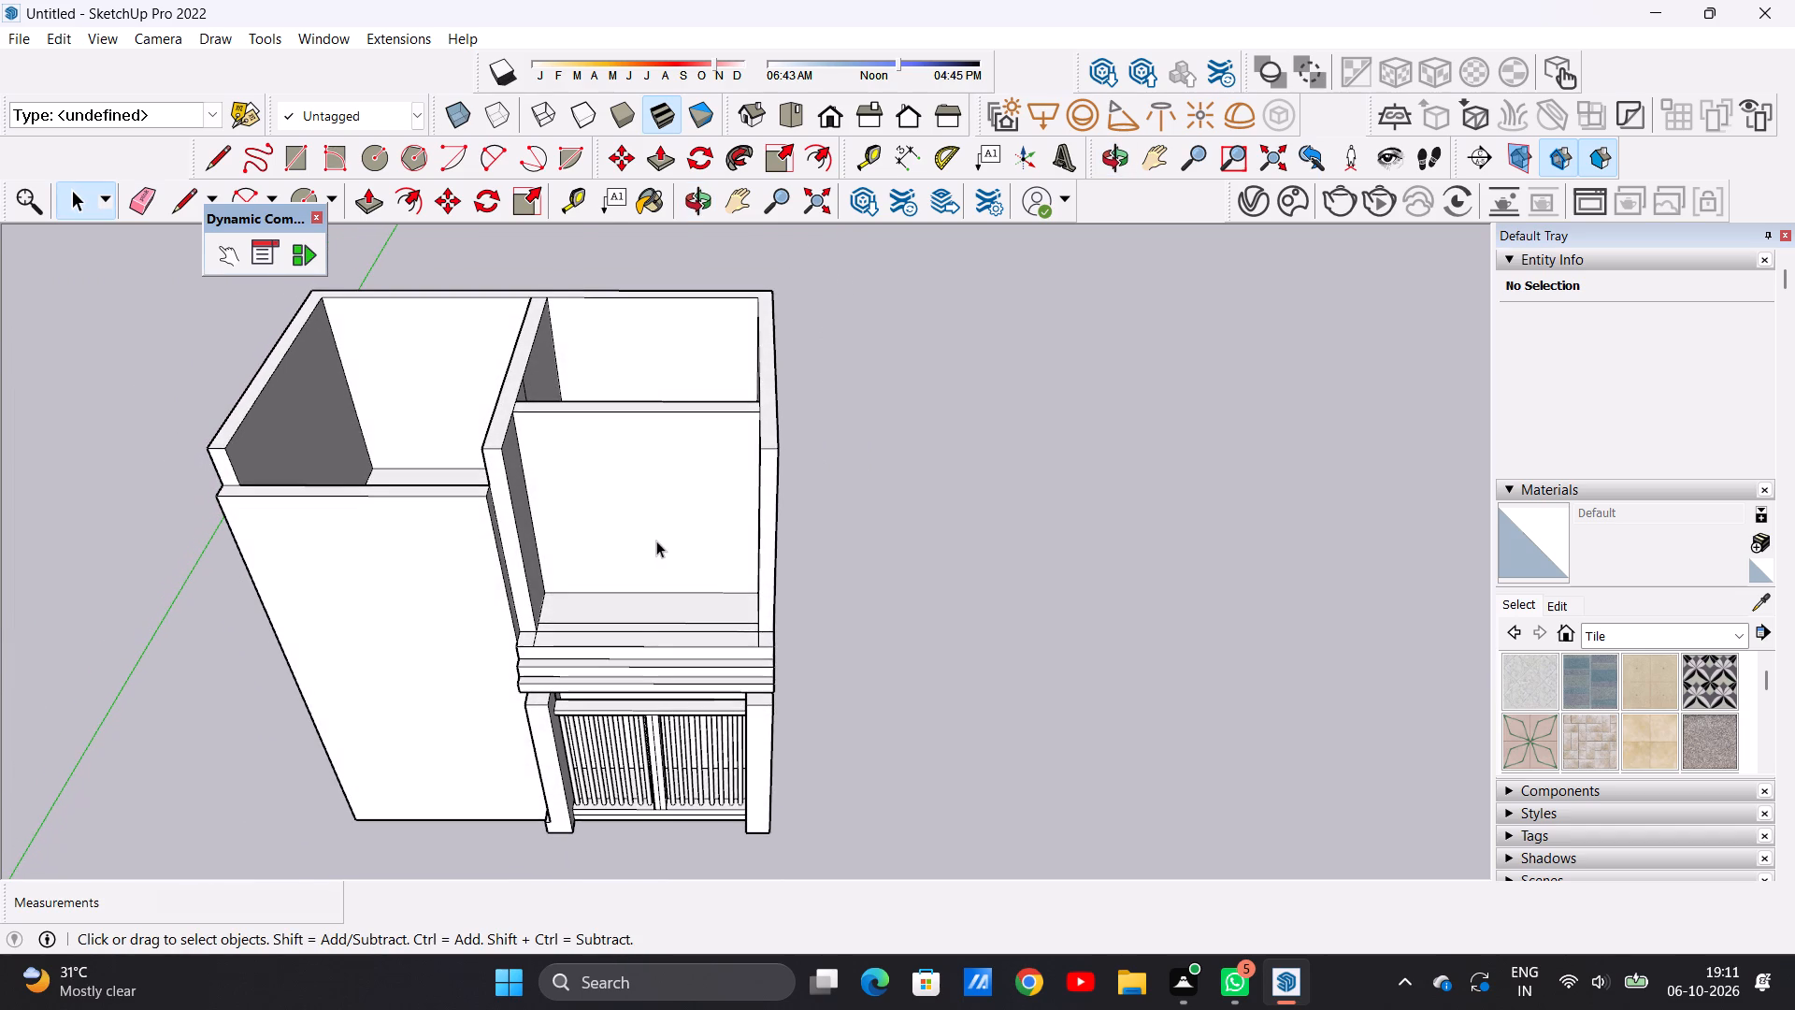
{"action": "scroll", "coordinate": [654, 542], "scroll_direction": "up", "scroll_amount": 2}
{"action": "scroll", "coordinate": [654, 542], "scroll_direction": "down", "scroll_amount": 2}
{"action": "middle_click_drag", "start_coordinate": [672, 591], "coordinate": [671, 582]}
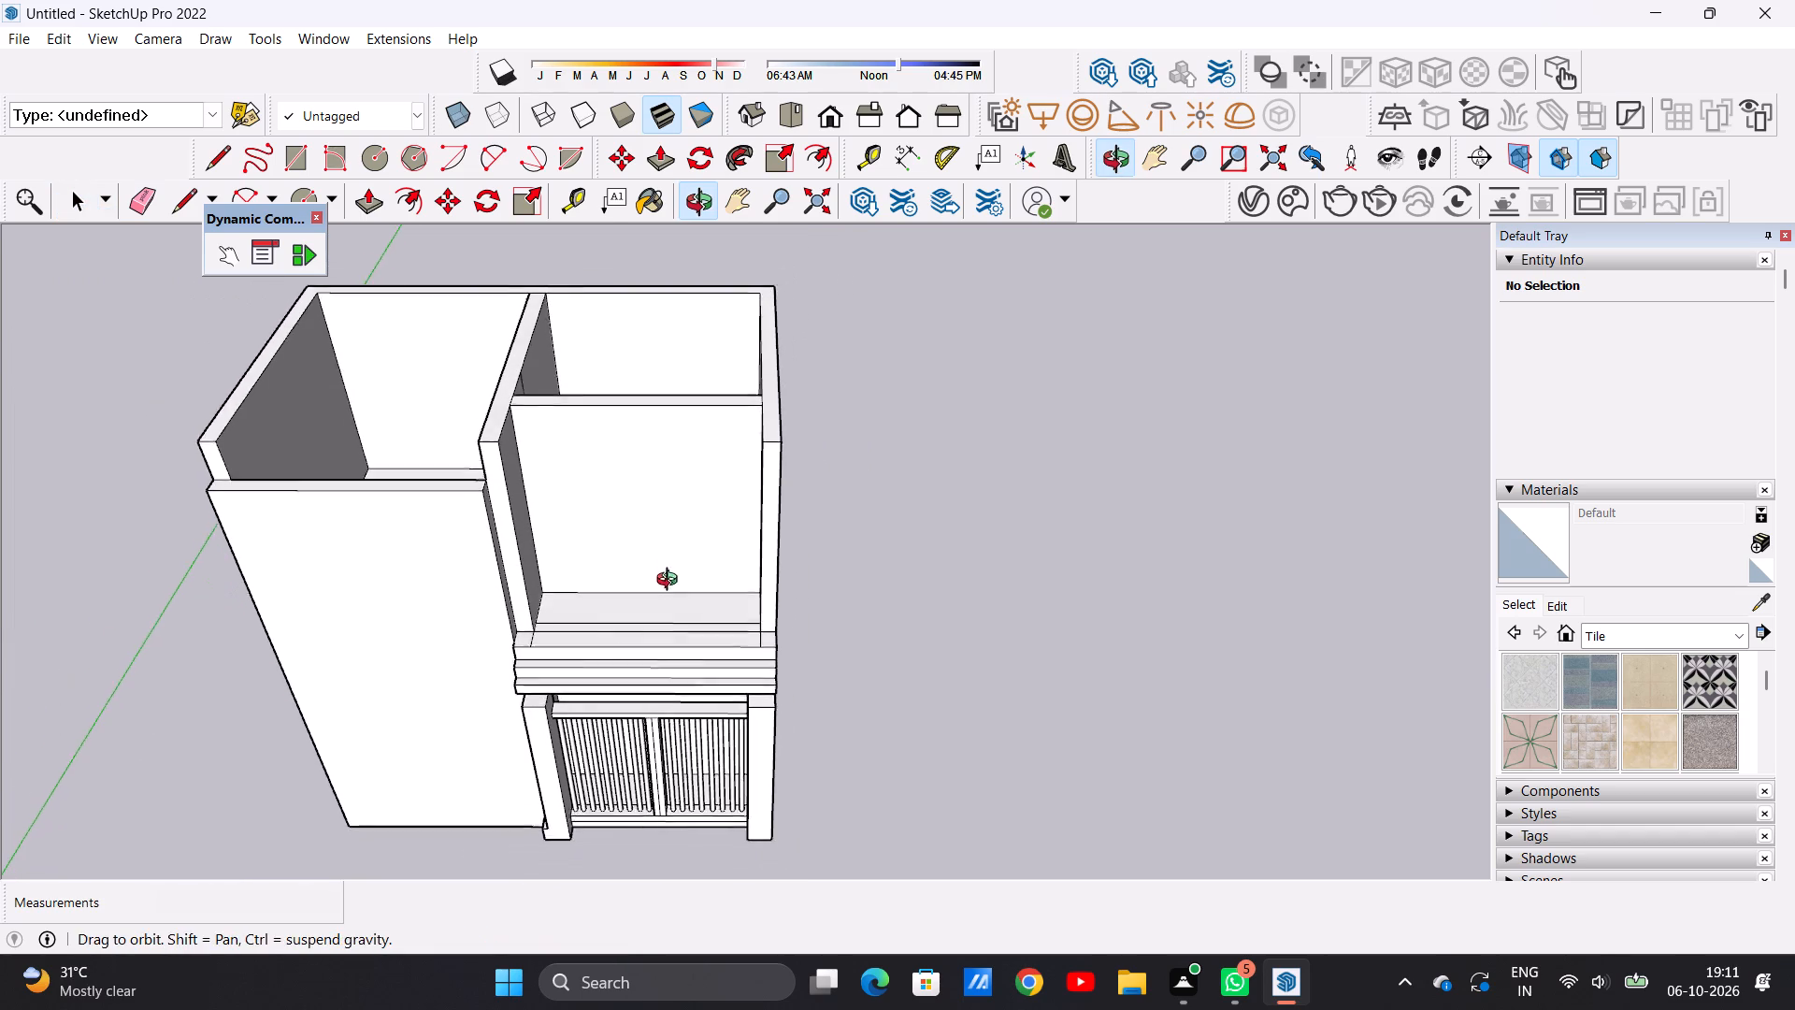
{"action": "middle_click_drag", "start_coordinate": [671, 582], "coordinate": [671, 559]}
{"action": "scroll", "coordinate": [669, 549], "scroll_direction": "up", "scroll_amount": 4}
{"action": "middle_click_drag", "start_coordinate": [643, 572], "coordinate": [641, 459]}
{"action": "scroll", "coordinate": [605, 582], "scroll_direction": "down", "scroll_amount": 4}
{"action": "scroll", "coordinate": [663, 545], "scroll_direction": "up", "scroll_amount": 3}
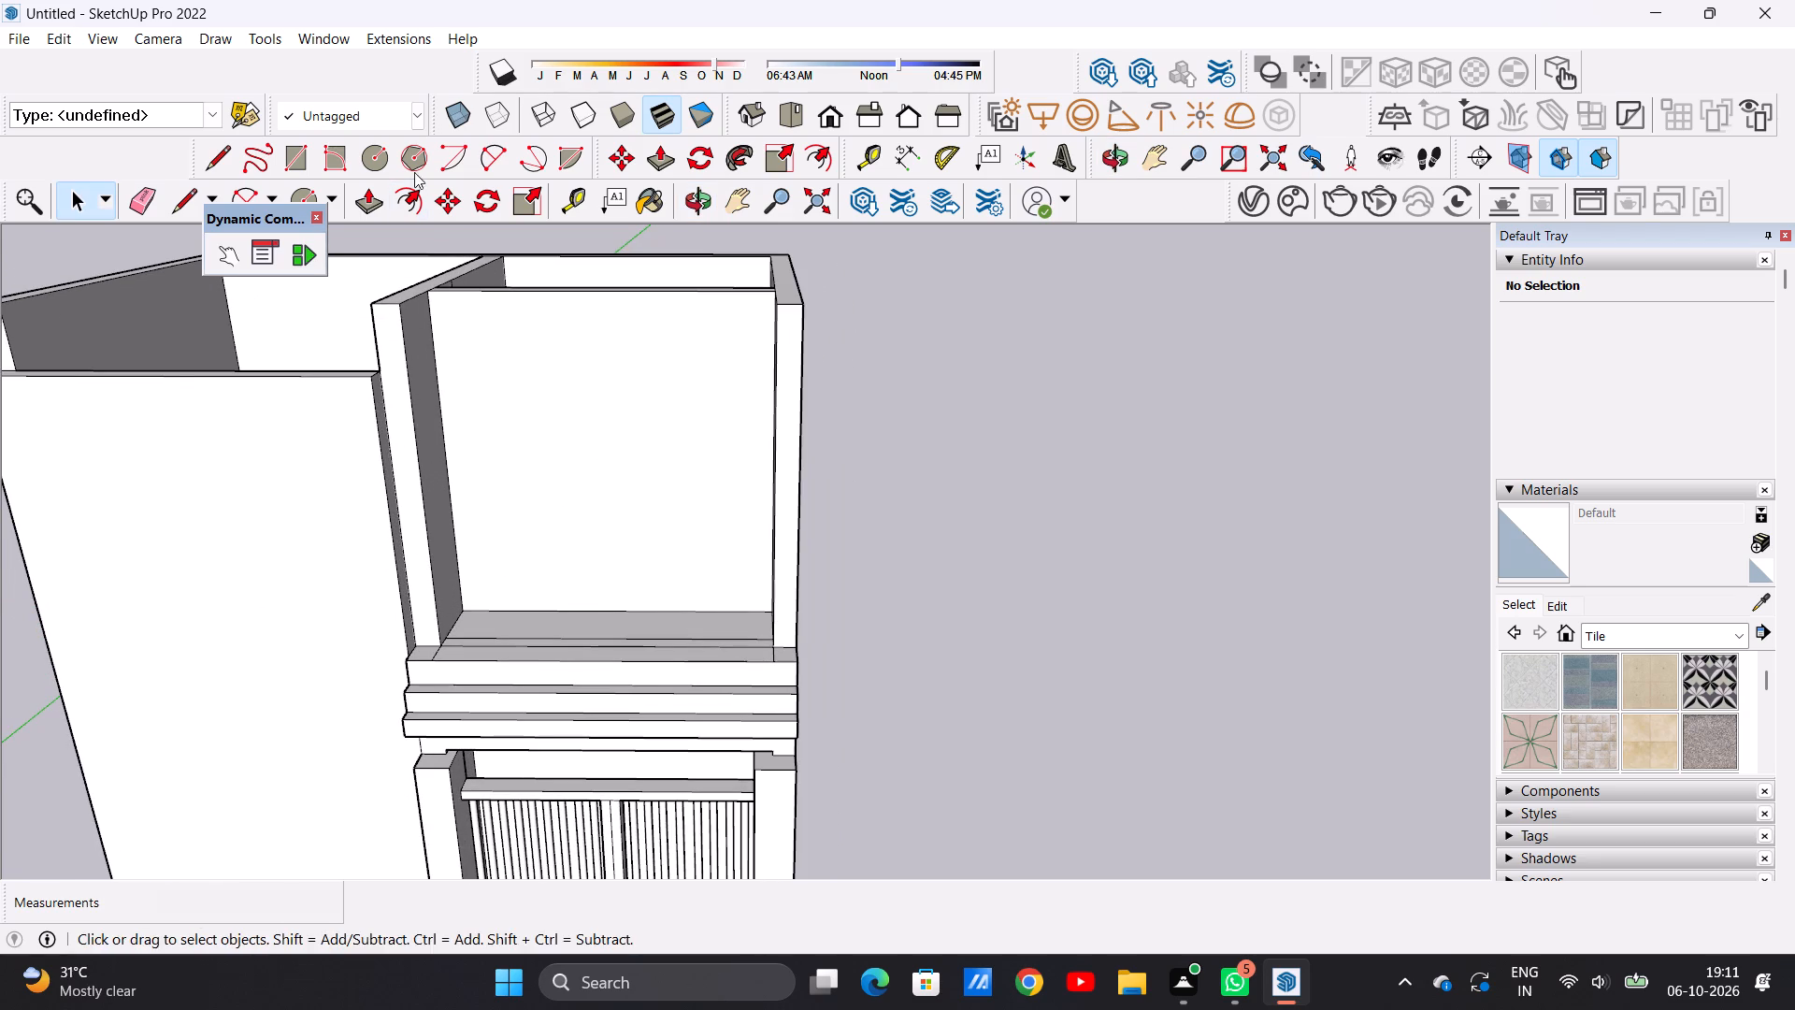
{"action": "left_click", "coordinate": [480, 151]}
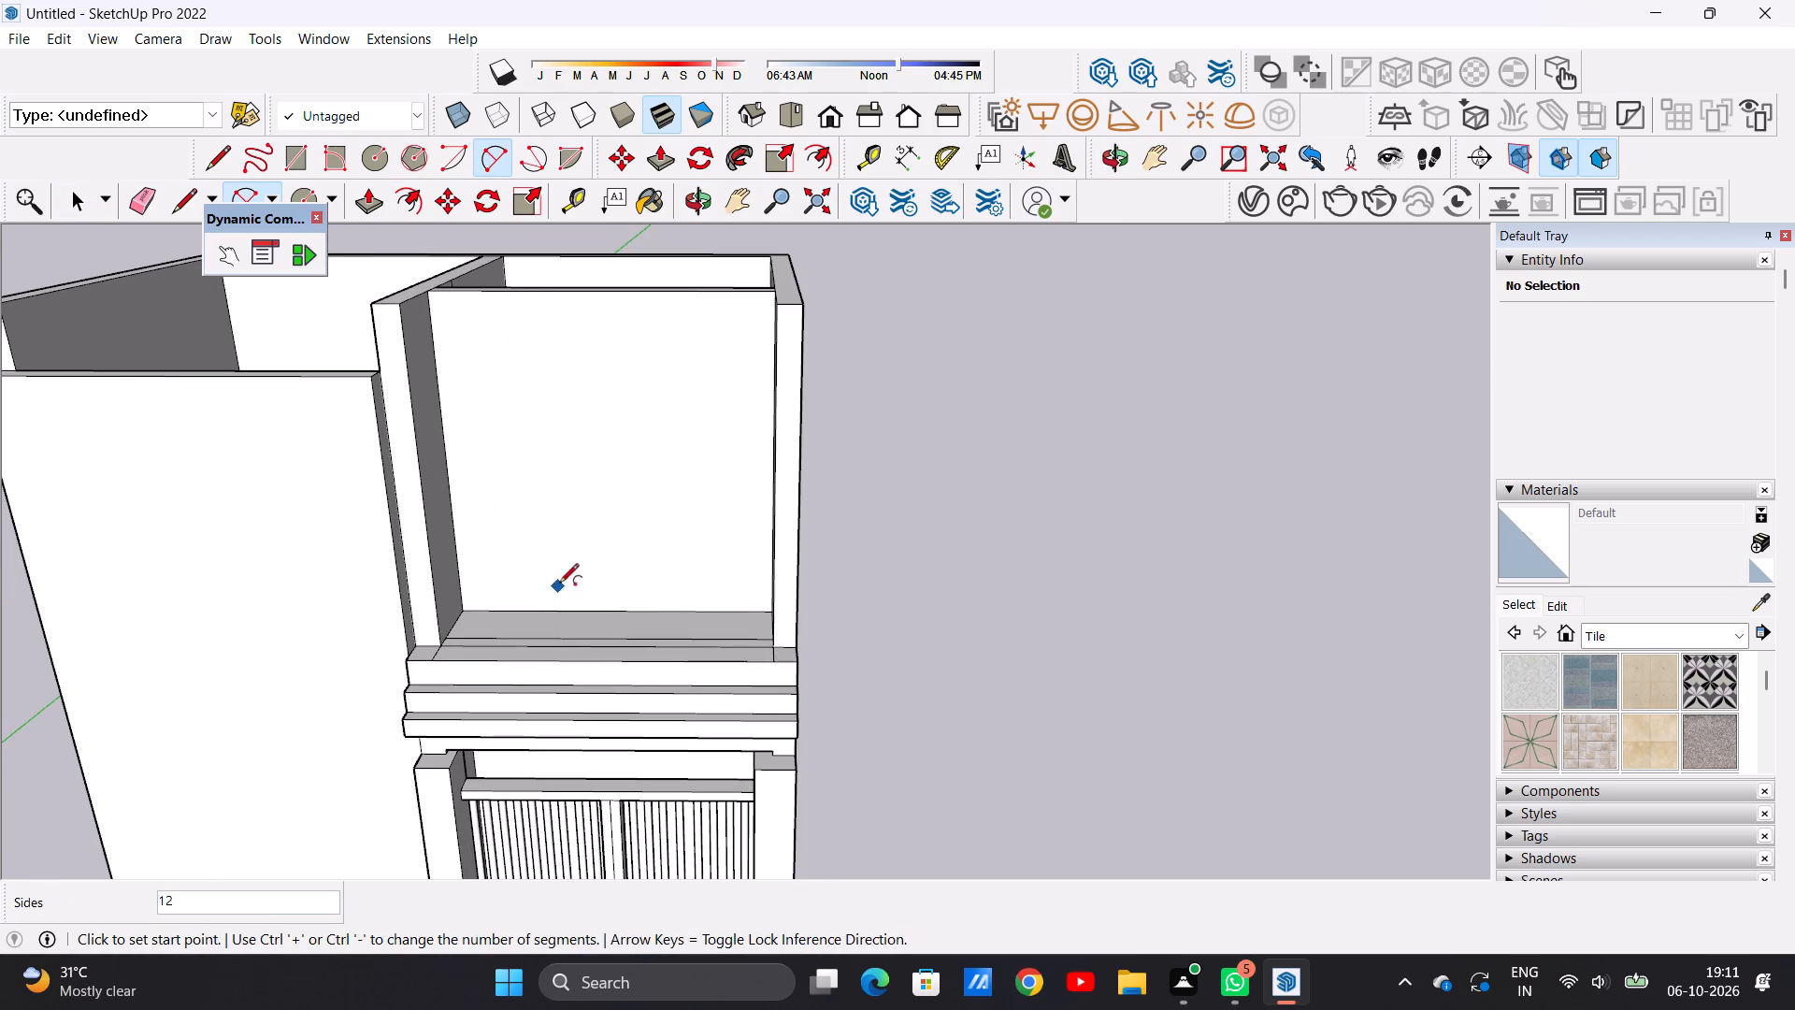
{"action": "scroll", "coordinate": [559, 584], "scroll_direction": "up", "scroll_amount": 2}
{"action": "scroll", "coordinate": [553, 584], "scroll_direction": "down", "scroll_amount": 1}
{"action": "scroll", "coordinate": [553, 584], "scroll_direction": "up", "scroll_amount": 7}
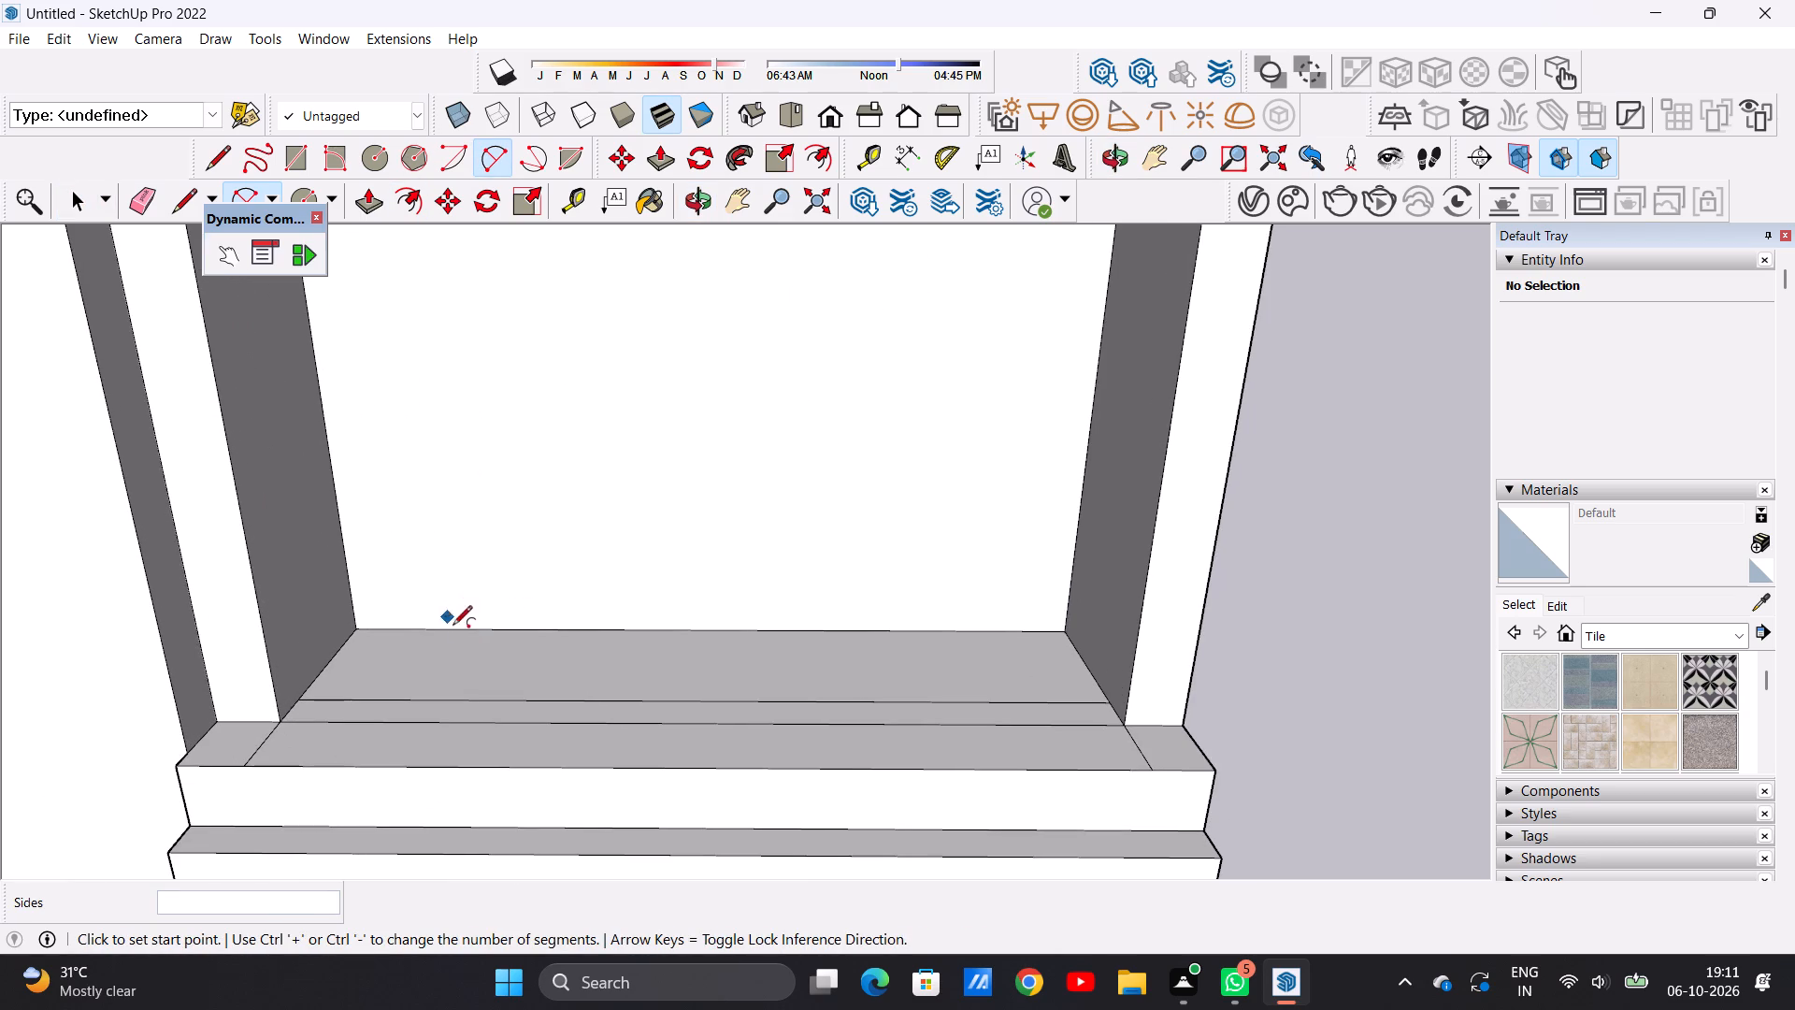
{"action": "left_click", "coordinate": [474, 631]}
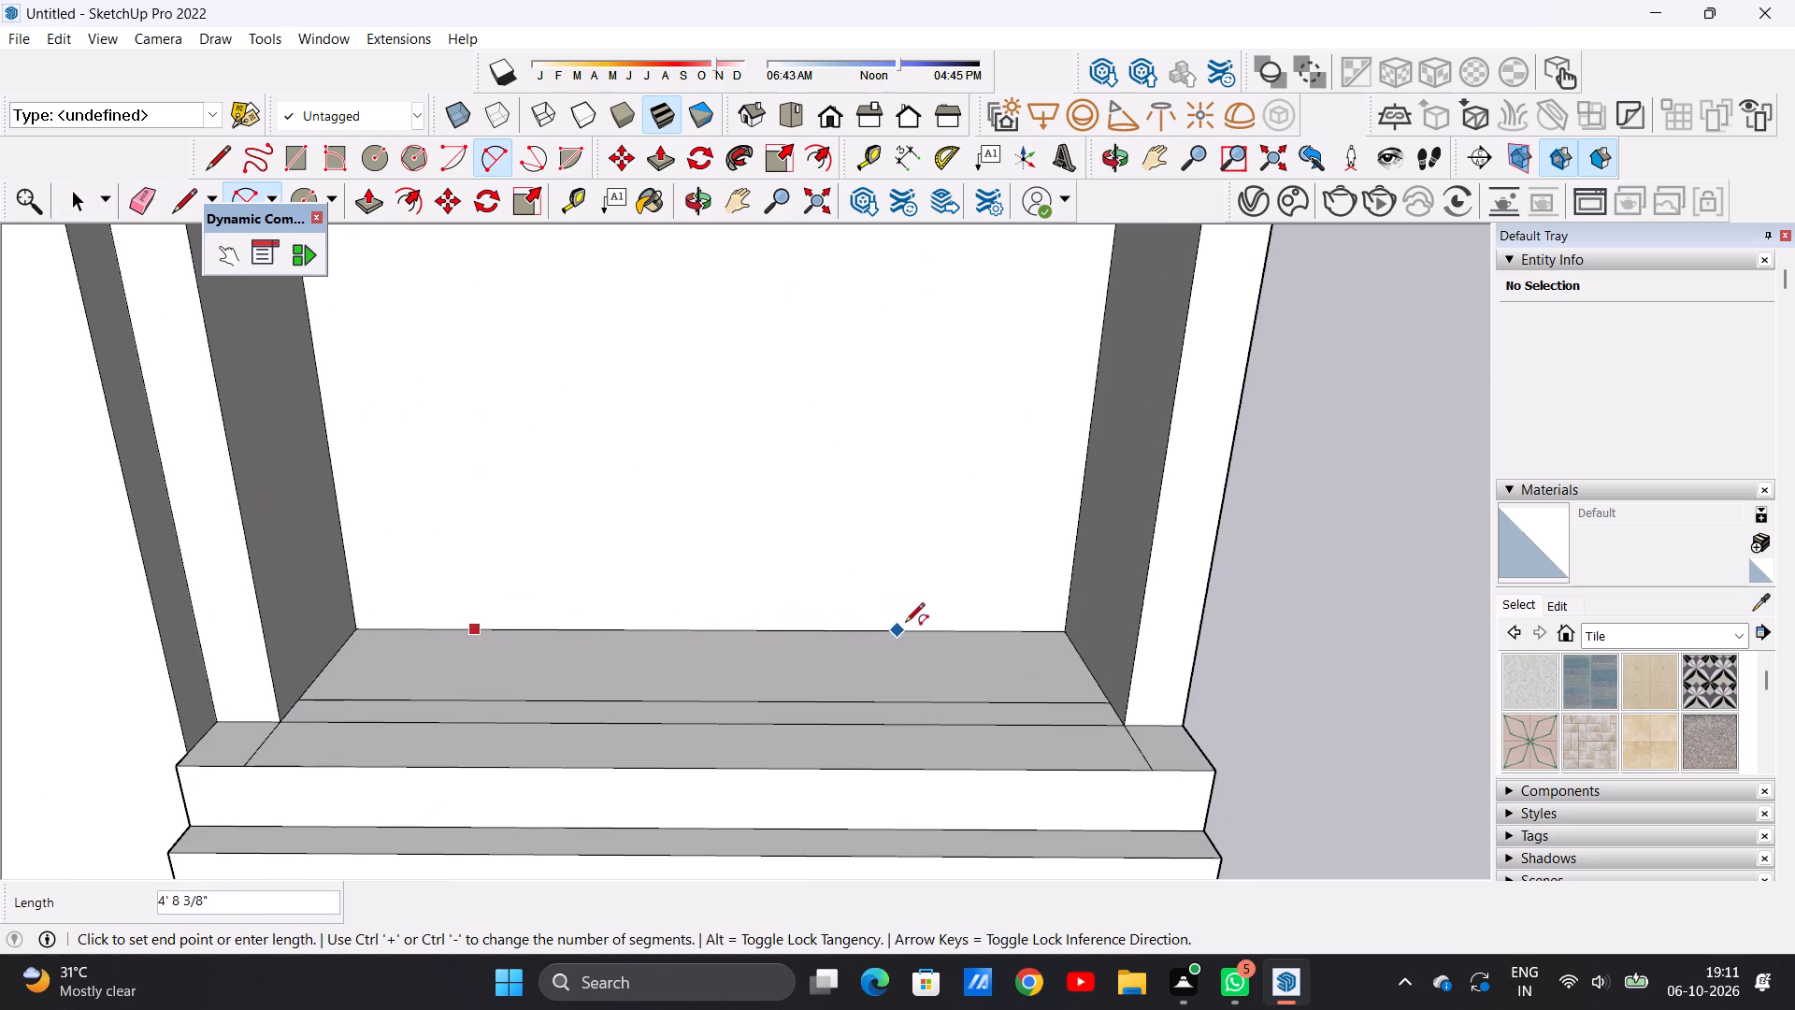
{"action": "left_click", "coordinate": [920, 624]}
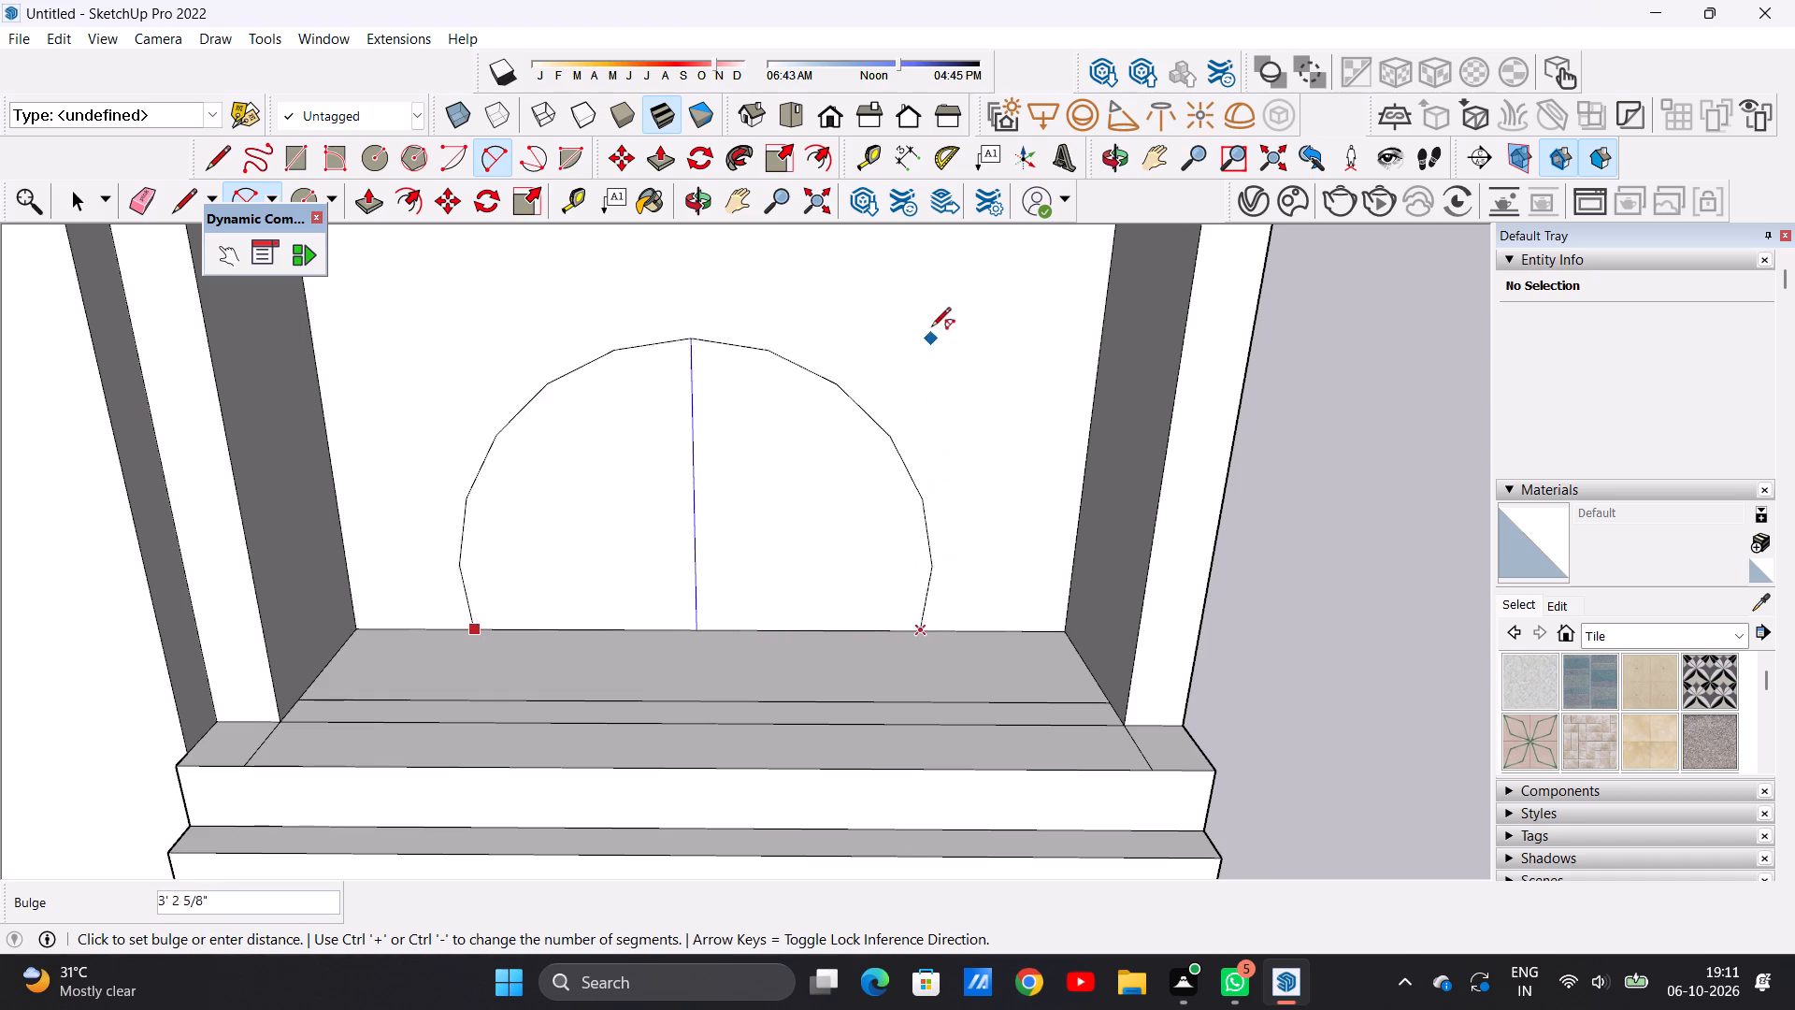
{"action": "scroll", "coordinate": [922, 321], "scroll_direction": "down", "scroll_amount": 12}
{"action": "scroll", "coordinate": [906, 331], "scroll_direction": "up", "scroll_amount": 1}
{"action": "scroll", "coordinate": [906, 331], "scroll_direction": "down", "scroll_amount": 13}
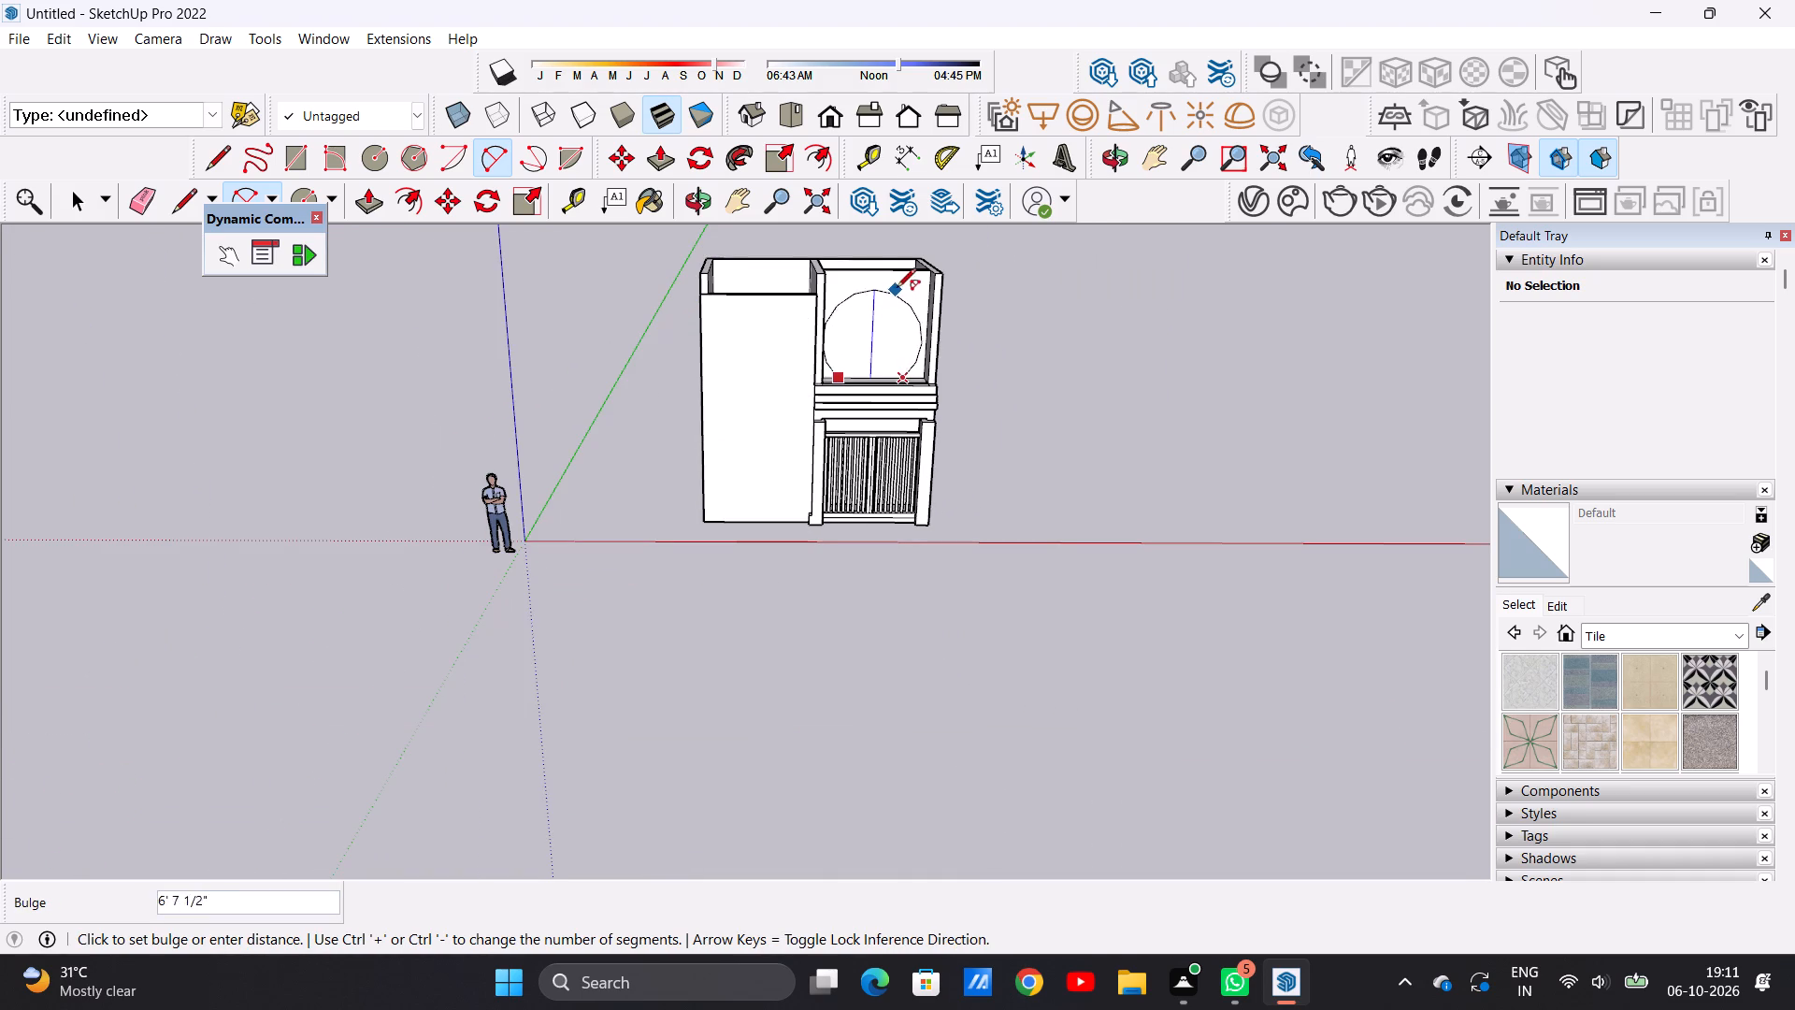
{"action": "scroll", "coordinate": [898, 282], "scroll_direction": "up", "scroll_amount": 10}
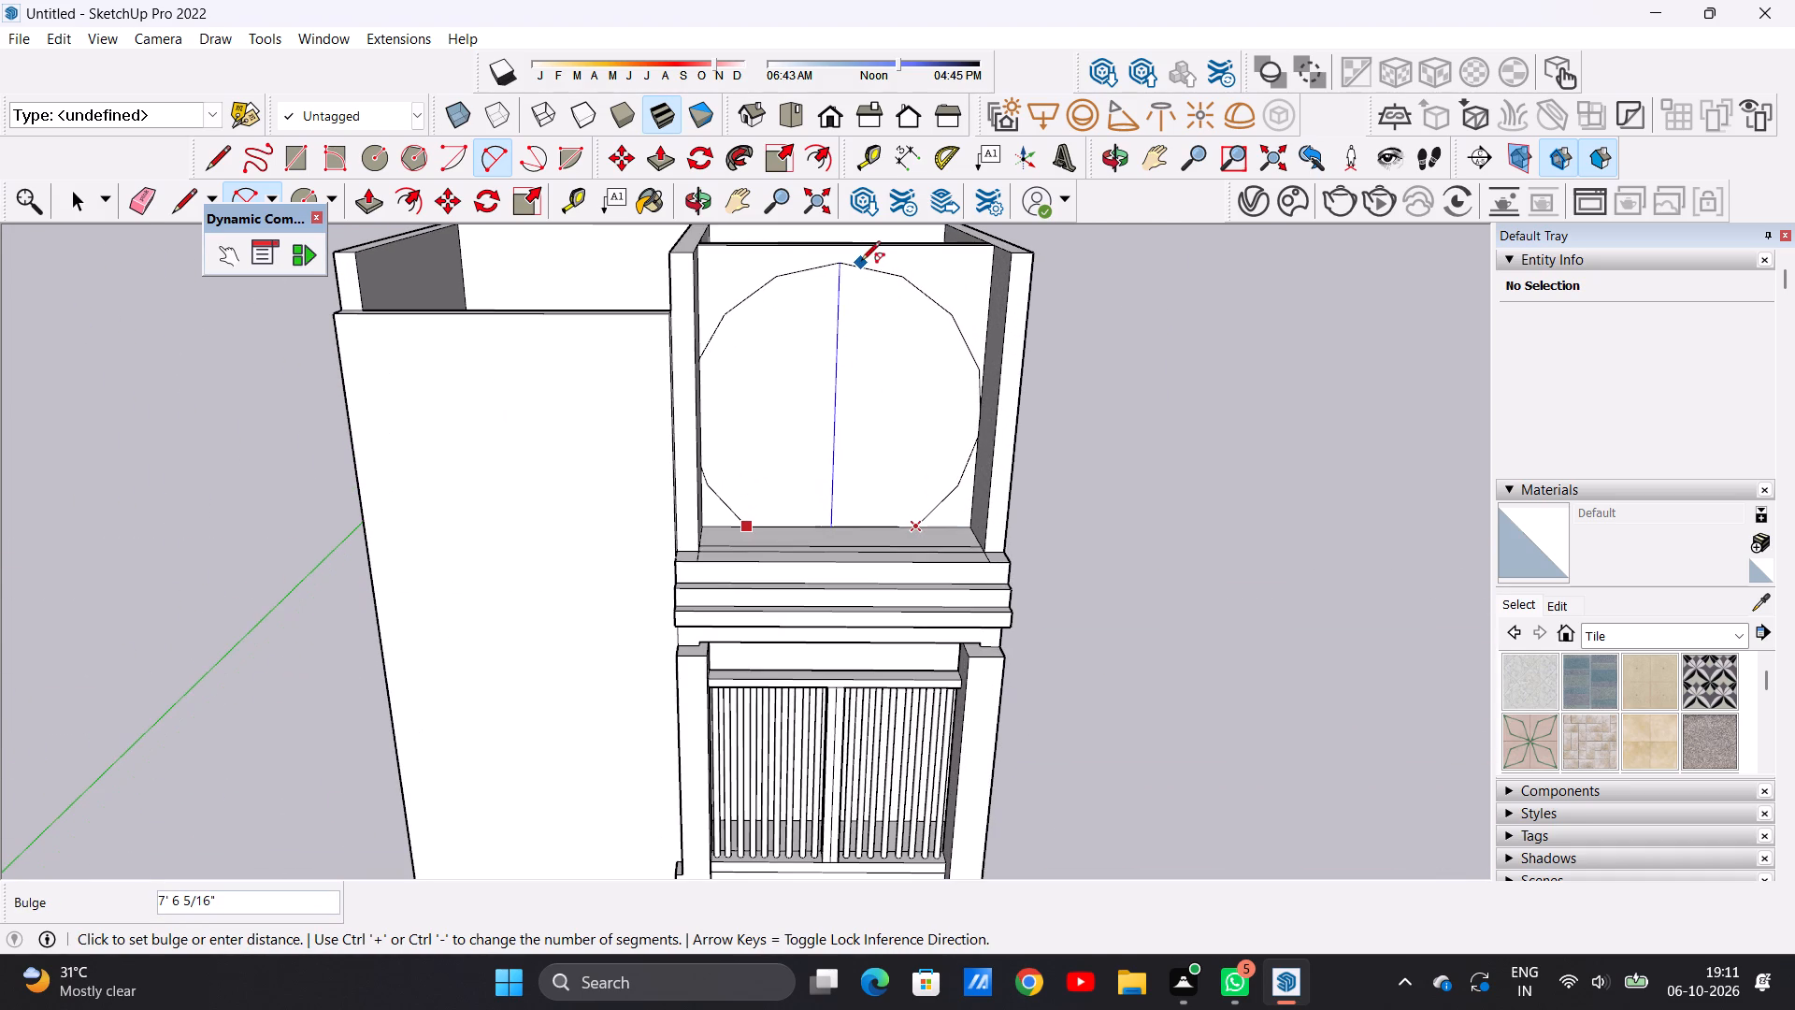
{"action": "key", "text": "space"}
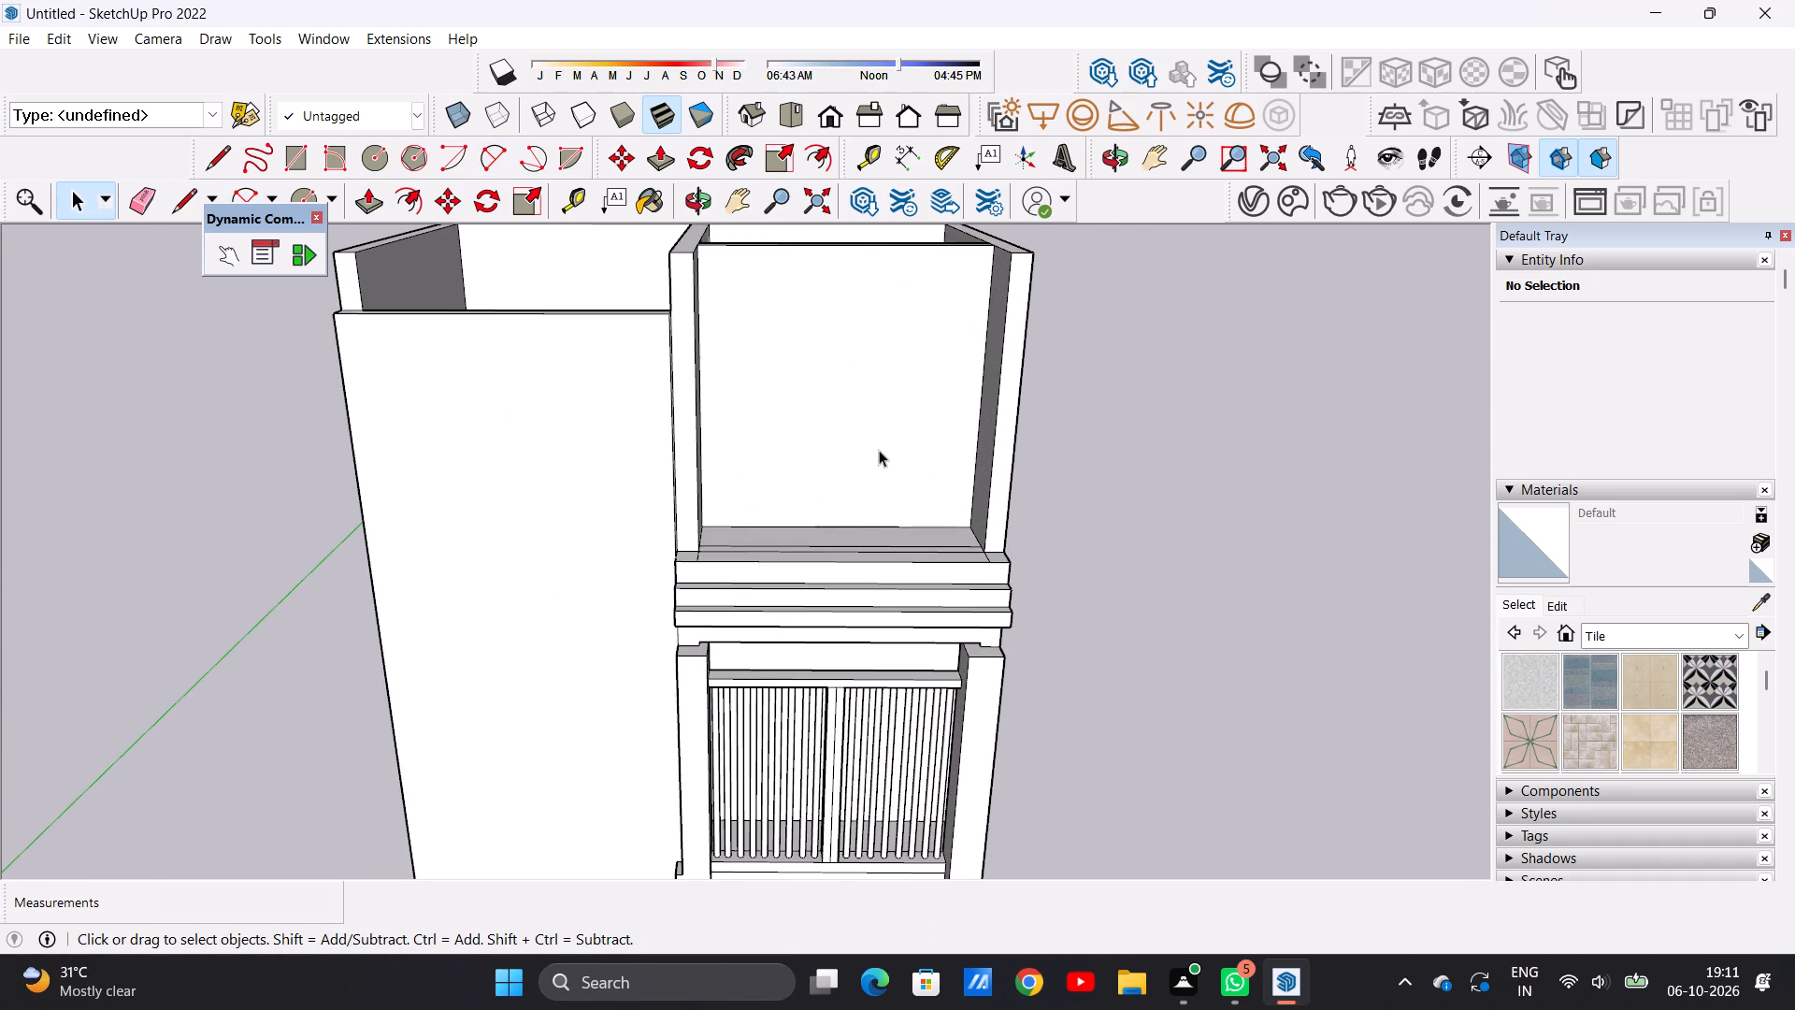
Draw a rectangular outline about 5' 4" wide and 4' 7" high on the recessed cross wall, rising from the upper floor.
{"action": "scroll", "coordinate": [888, 457], "scroll_direction": "up", "scroll_amount": 5}
{"action": "key", "text": "l"}
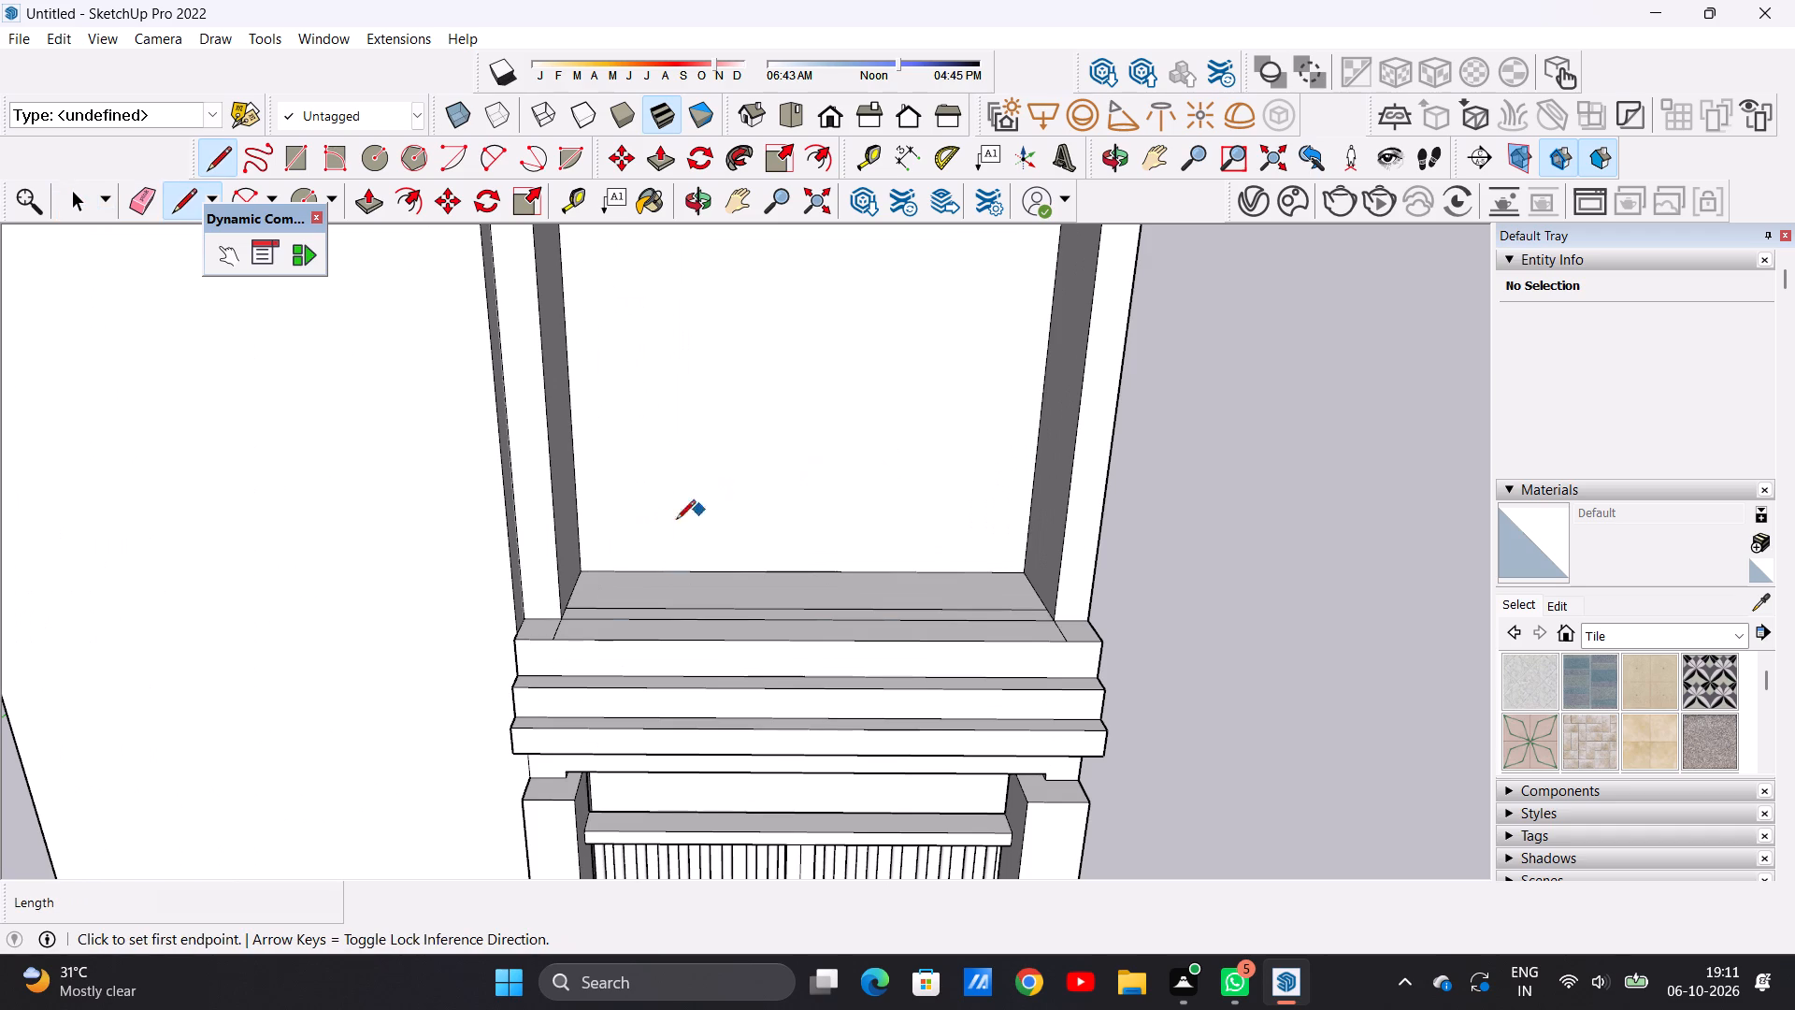
{"action": "left_click", "coordinate": [651, 573]}
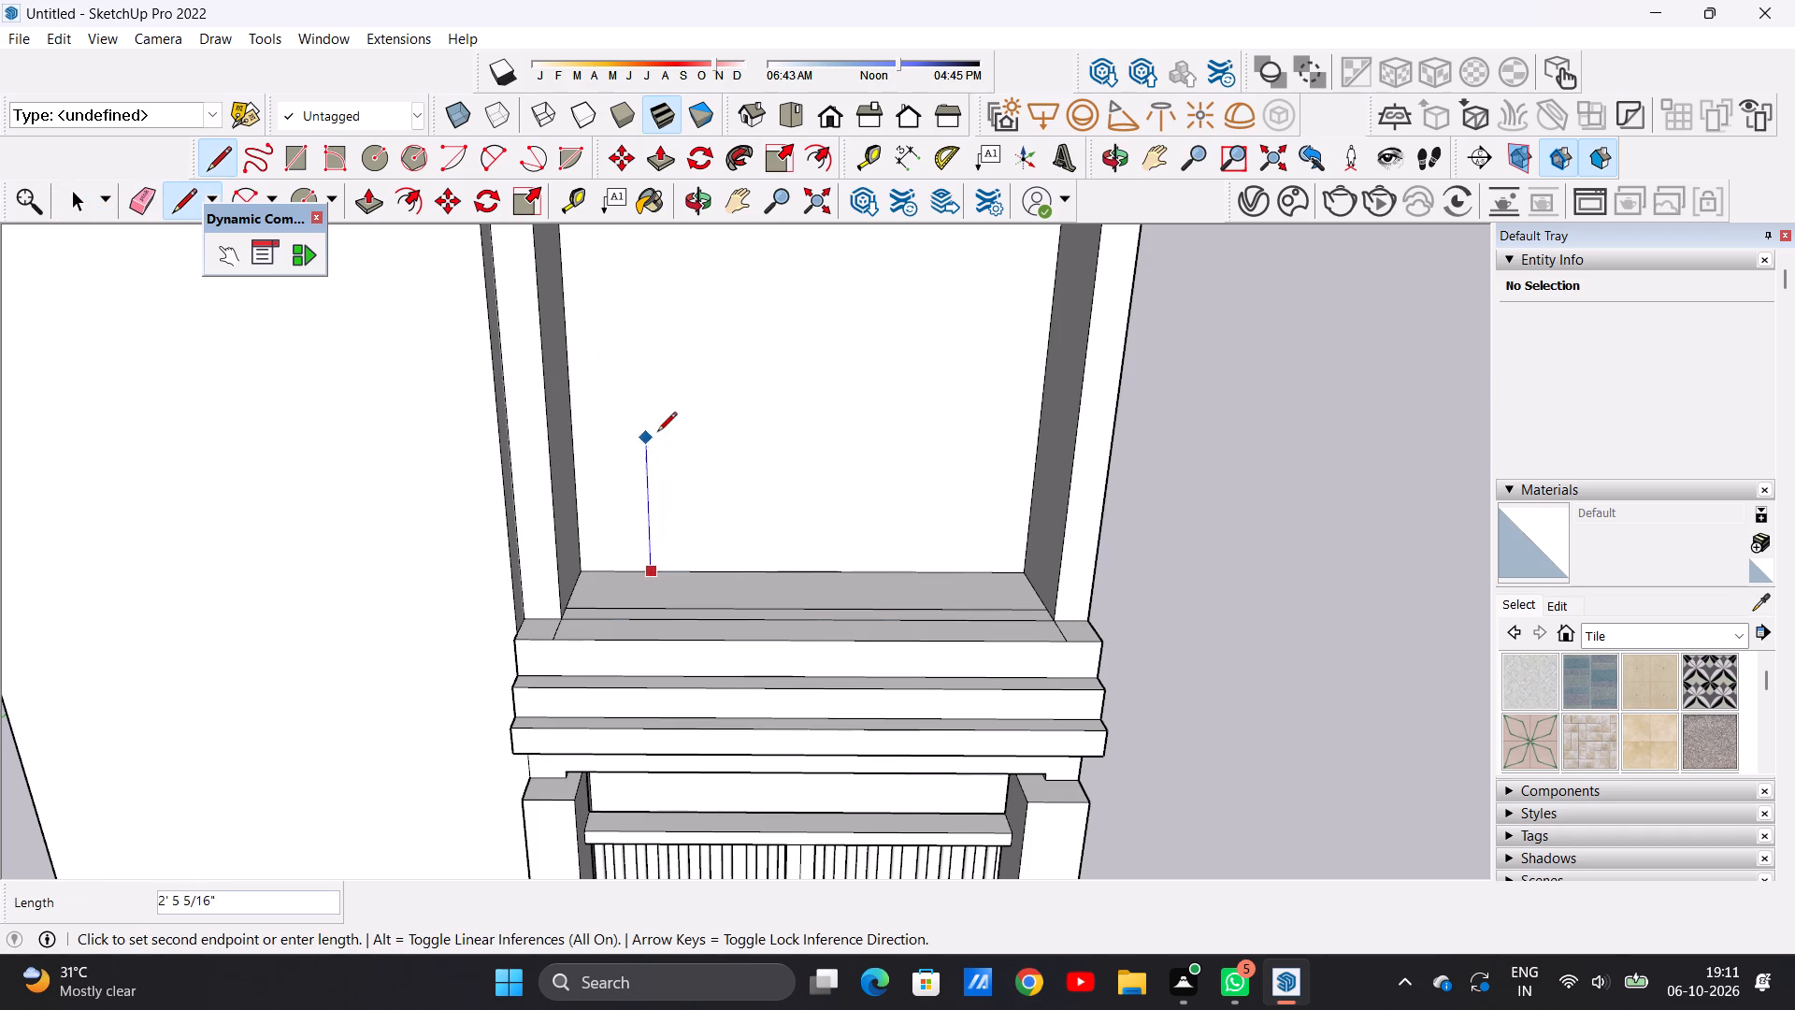
{"action": "scroll", "coordinate": [644, 459], "scroll_direction": "down", "scroll_amount": 11}
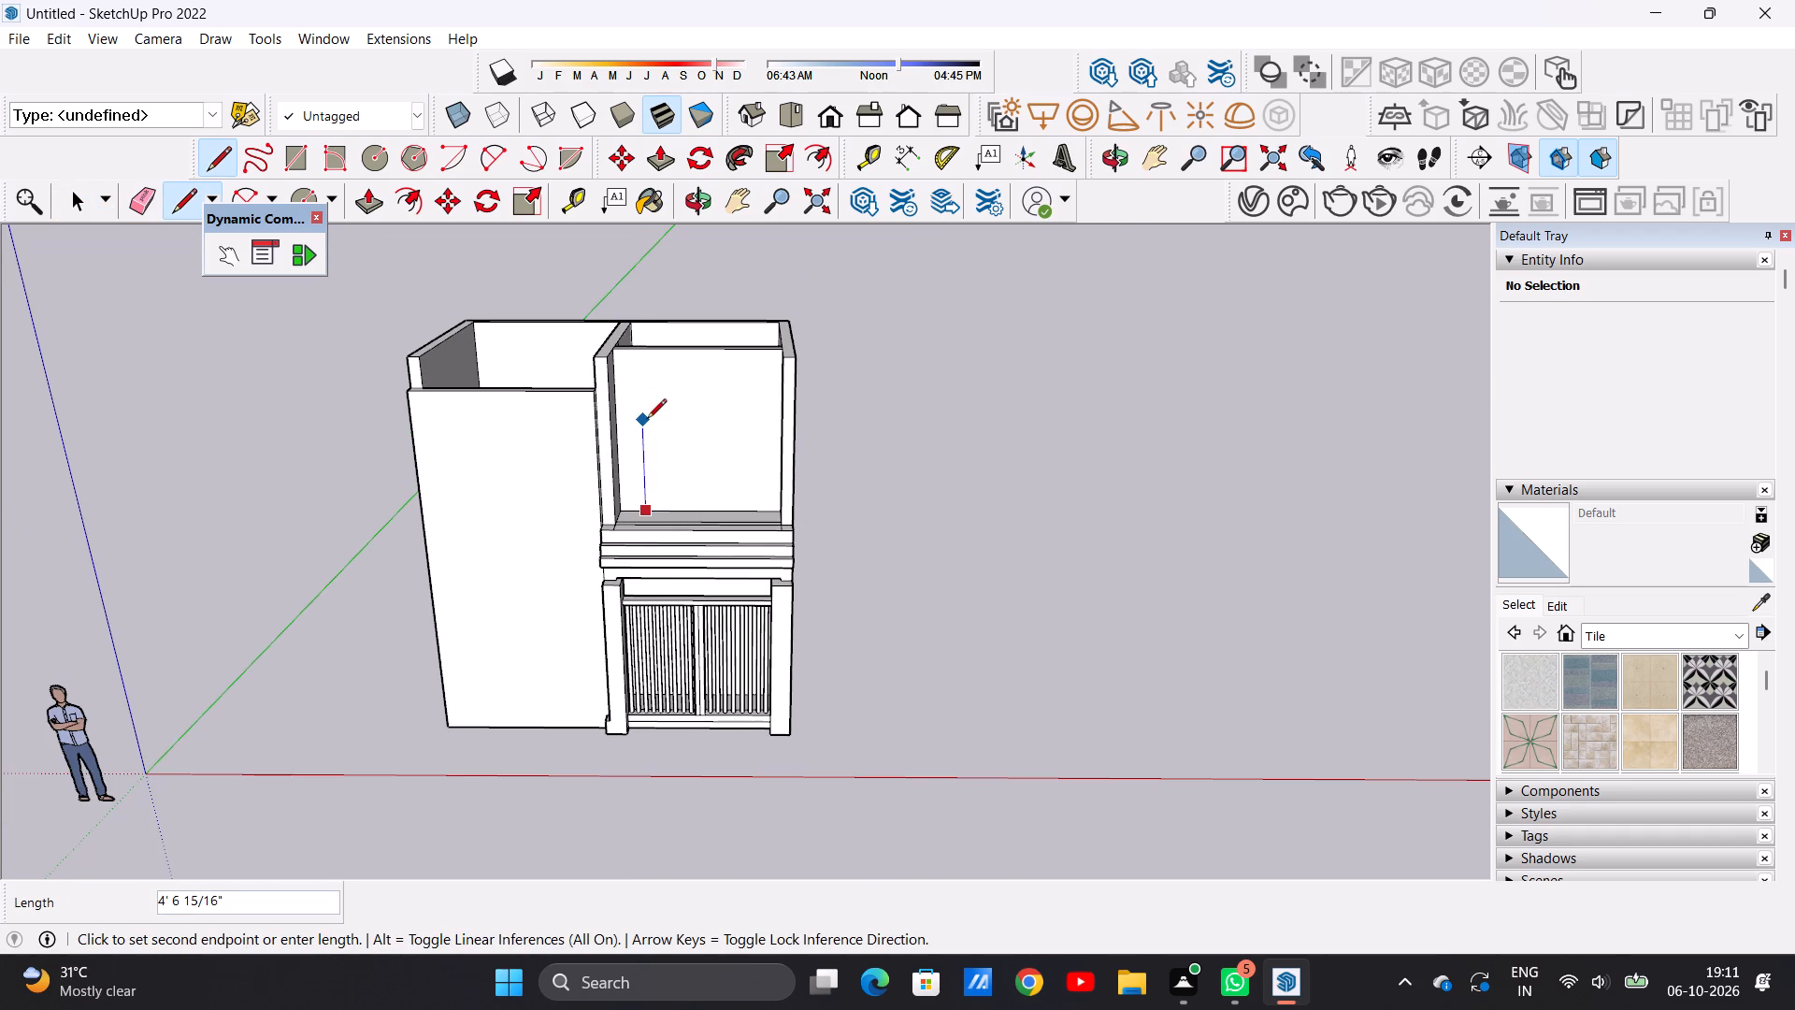
{"action": "left_click", "coordinate": [647, 420]}
{"action": "scroll", "coordinate": [738, 421], "scroll_direction": "up", "scroll_amount": 5}
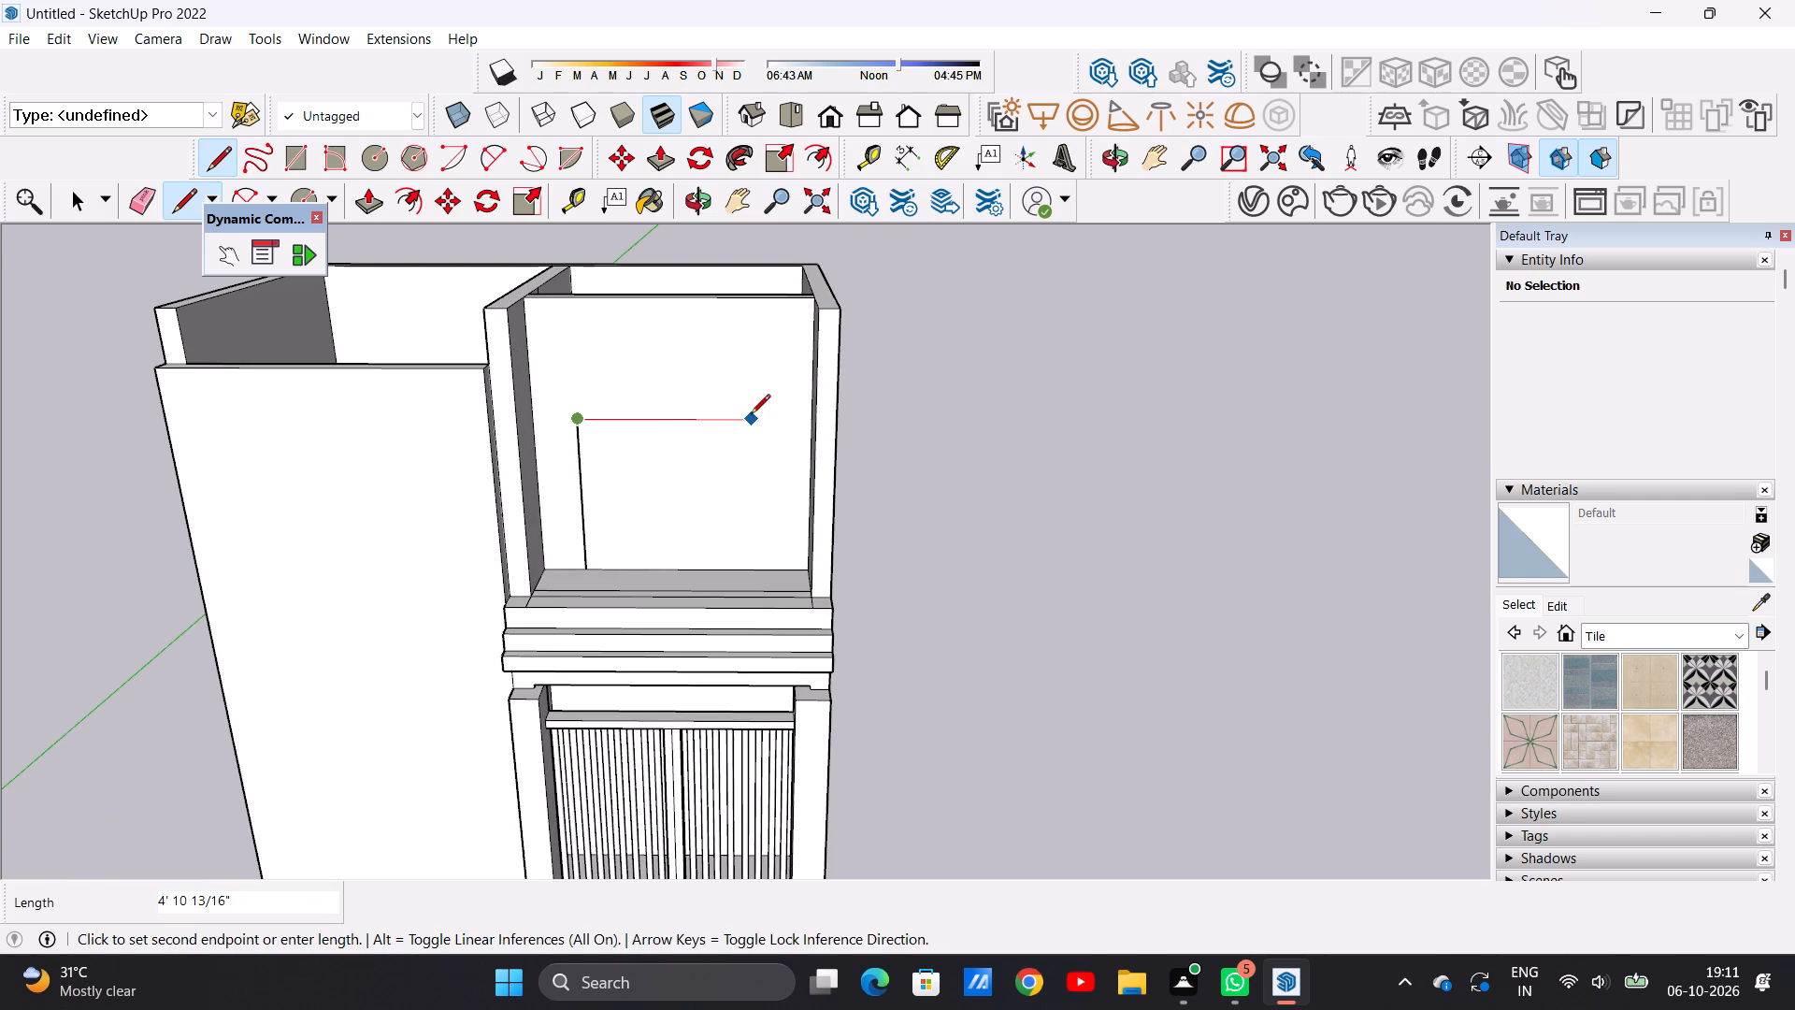
{"action": "left_click", "coordinate": [751, 415]}
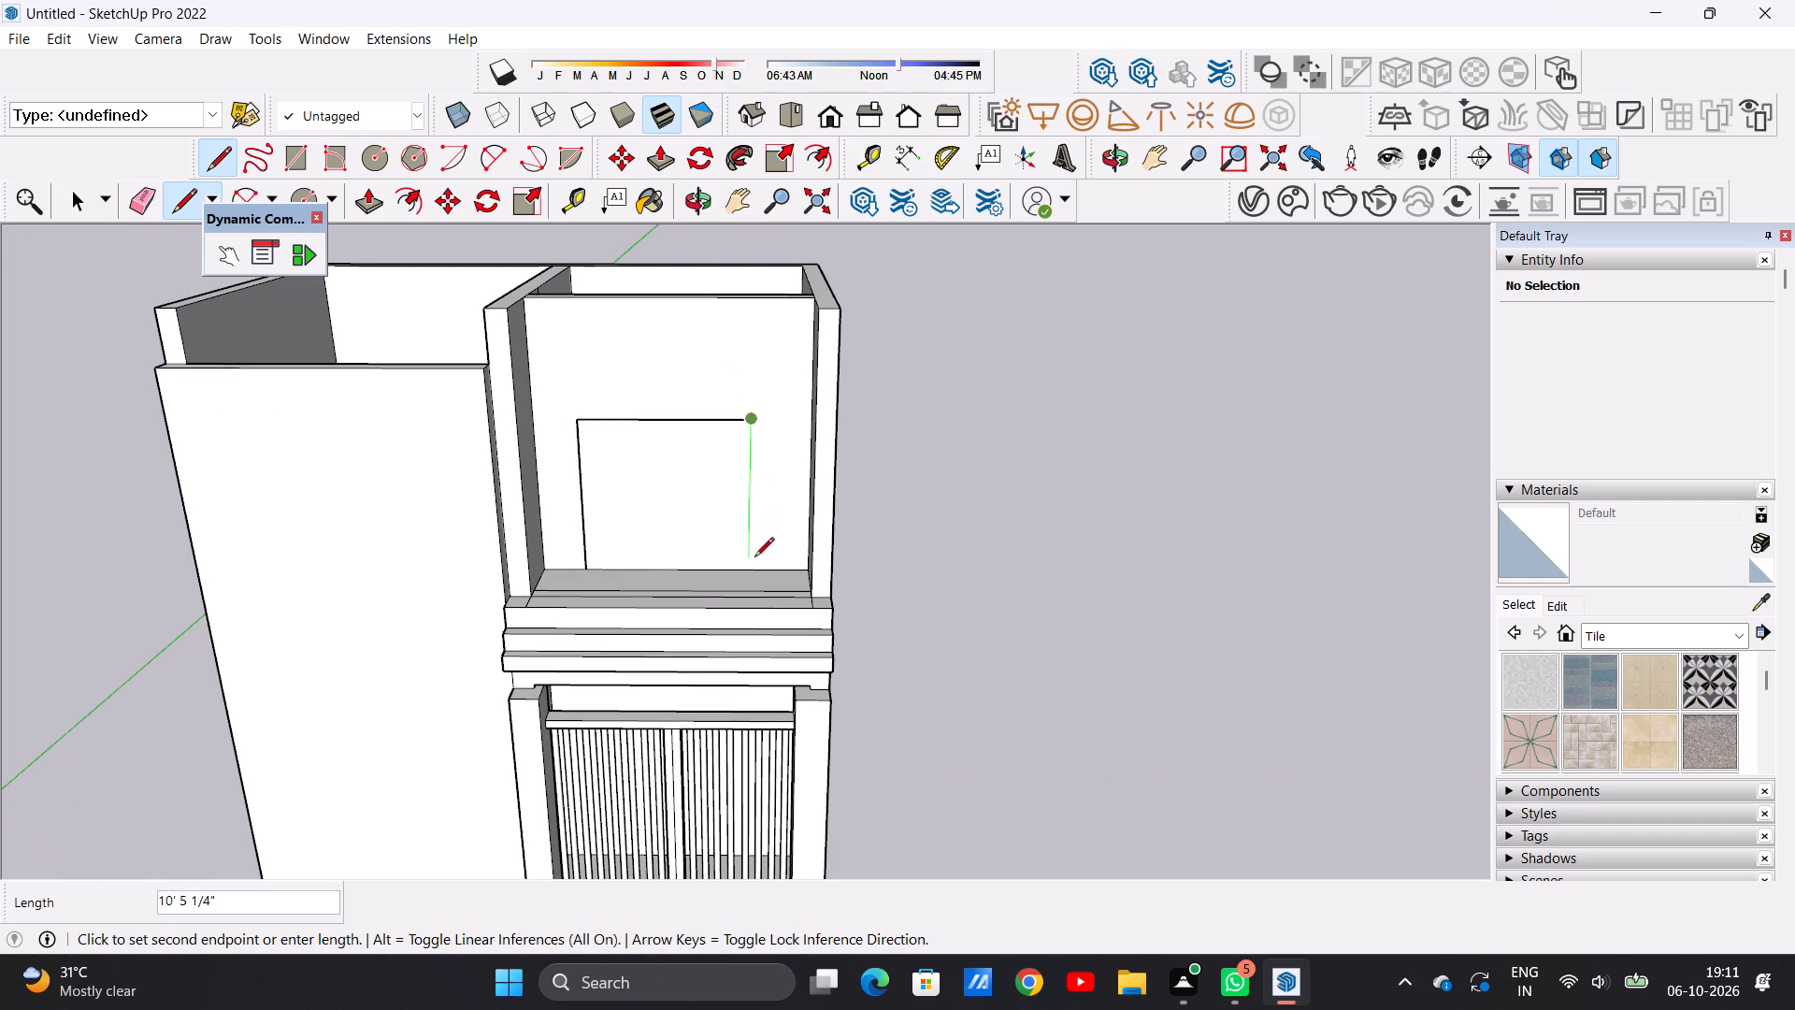
{"action": "left_click", "coordinate": [751, 423]}
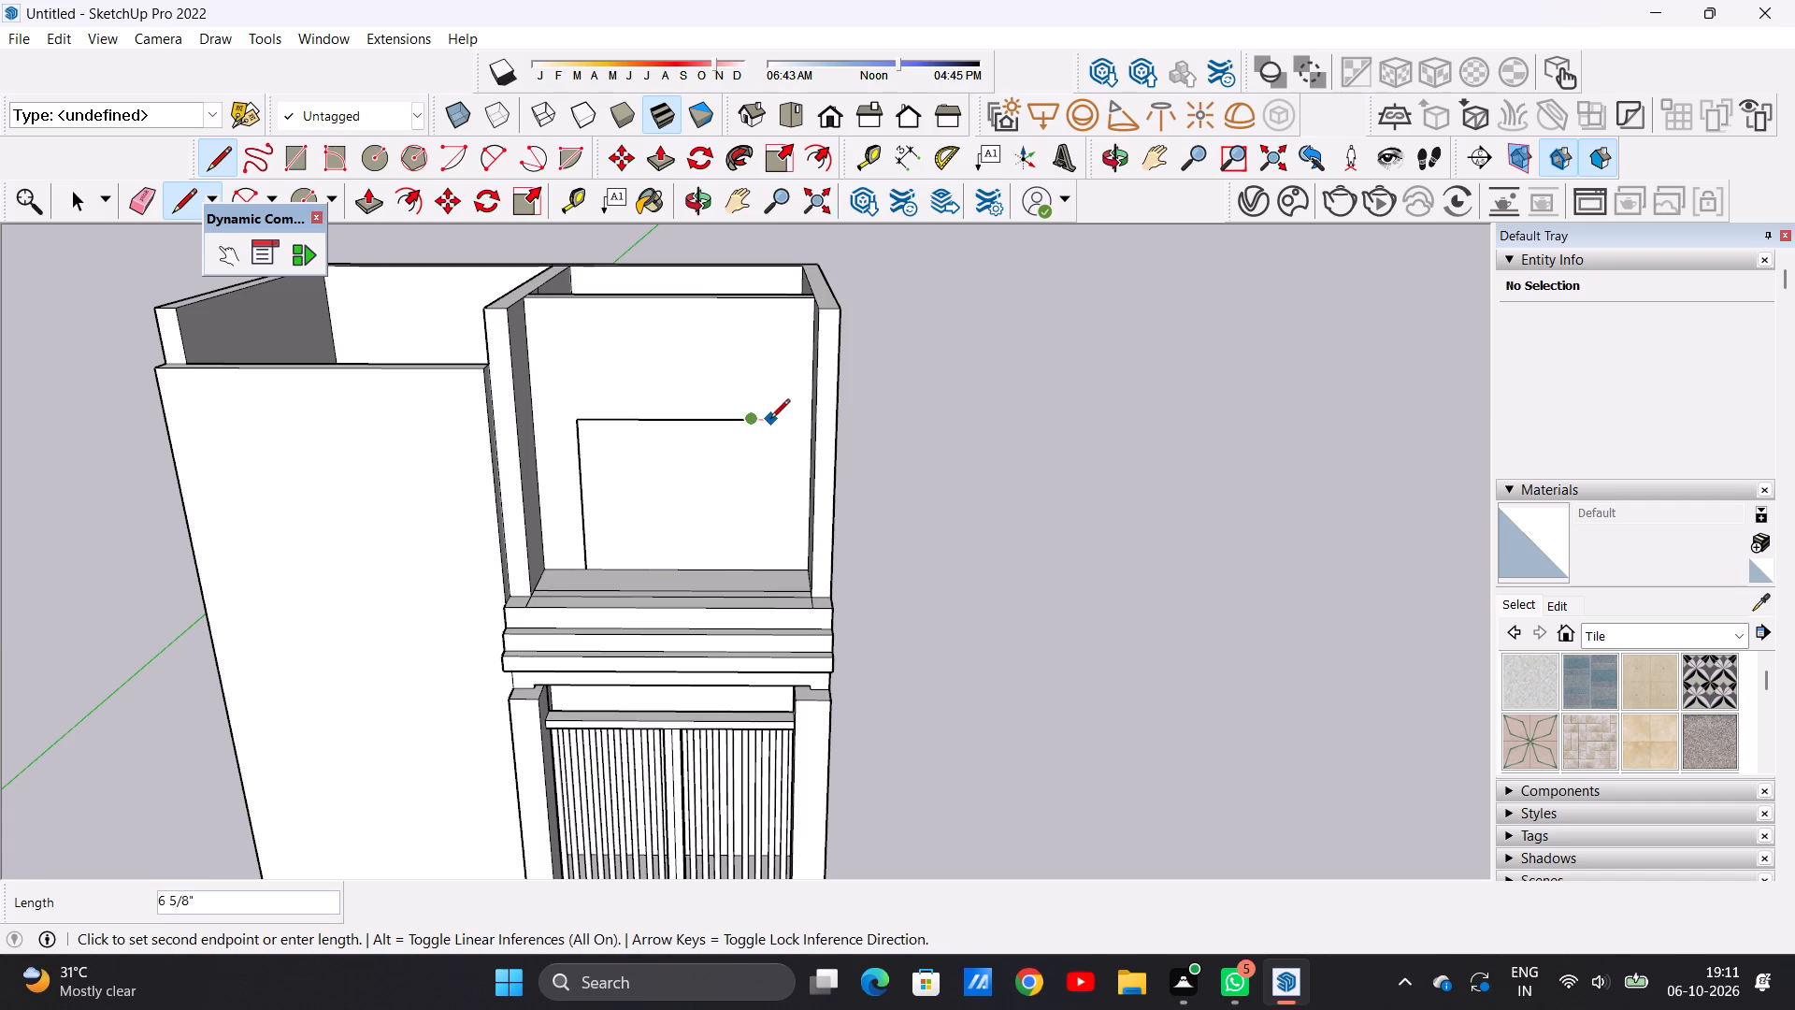
{"action": "left_click", "coordinate": [767, 420]}
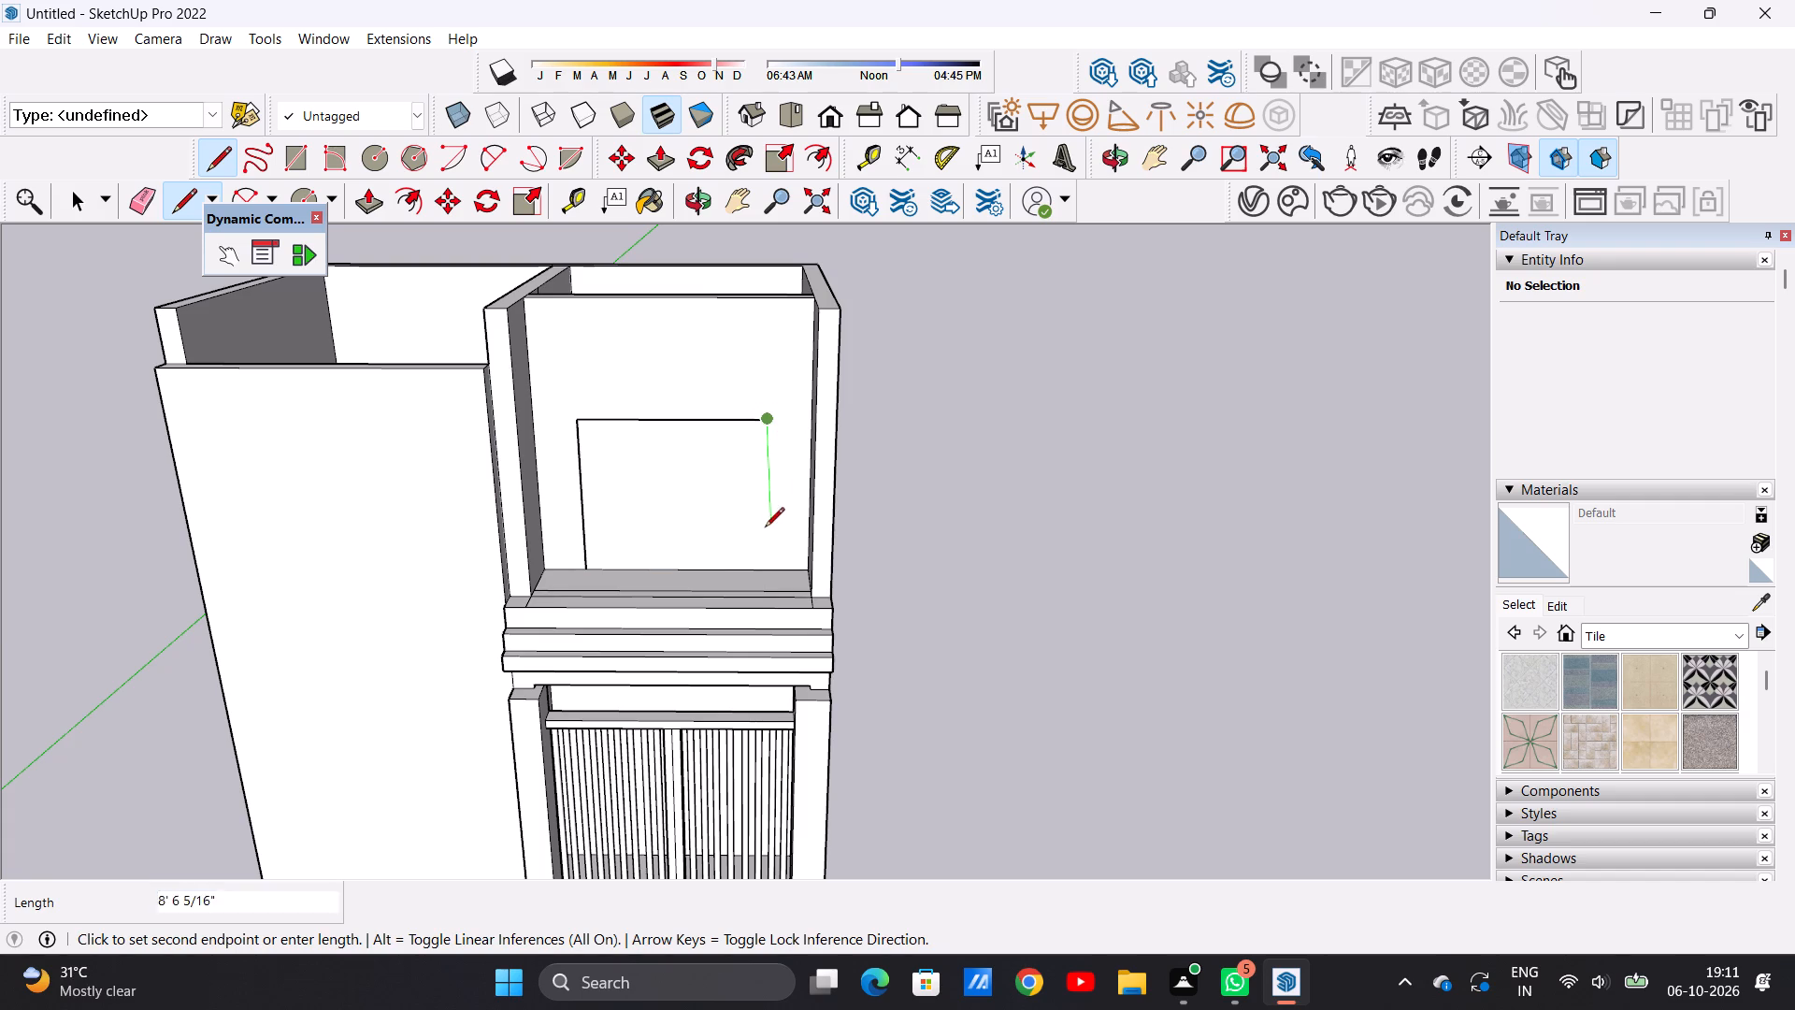
{"action": "left_click", "coordinate": [766, 567]}
{"action": "key", "text": "space"}
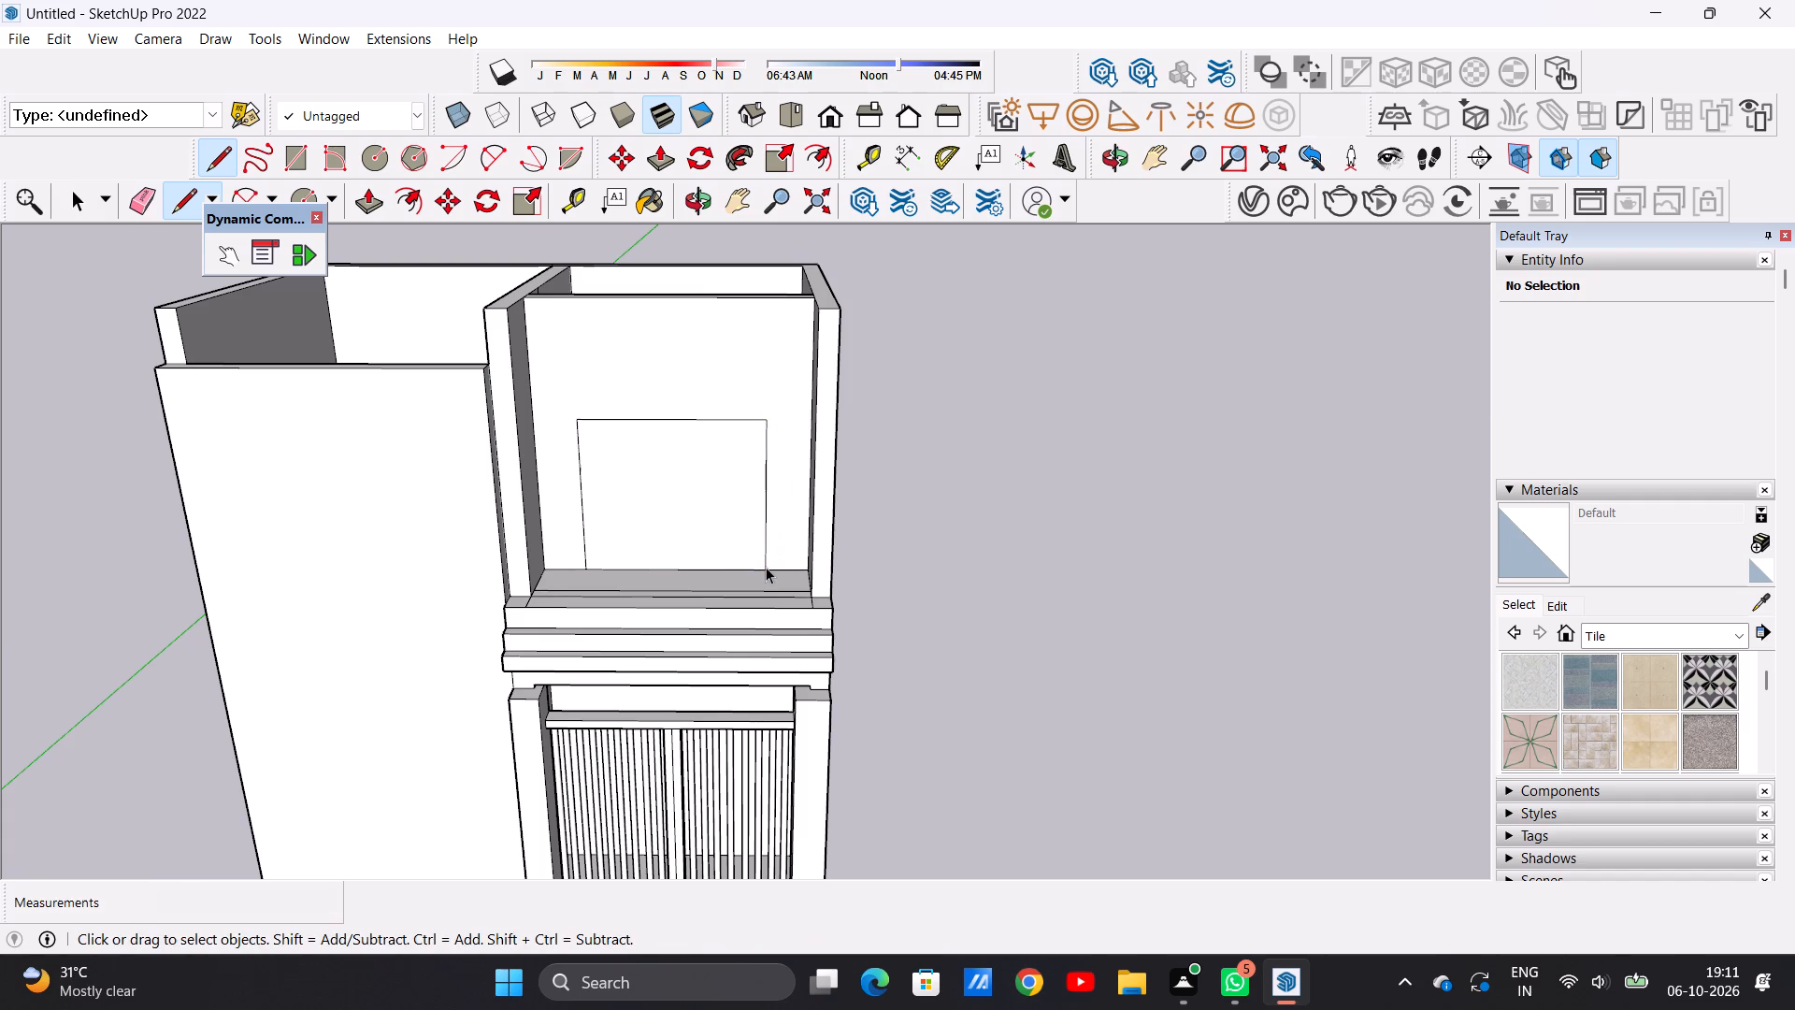
Draw a semicircular arc across the rectangle's top corners with a bulge of about 2' 8 1/8".
{"action": "left_click", "coordinate": [495, 151]}
{"action": "scroll", "coordinate": [732, 522], "scroll_direction": "up", "scroll_amount": 3}
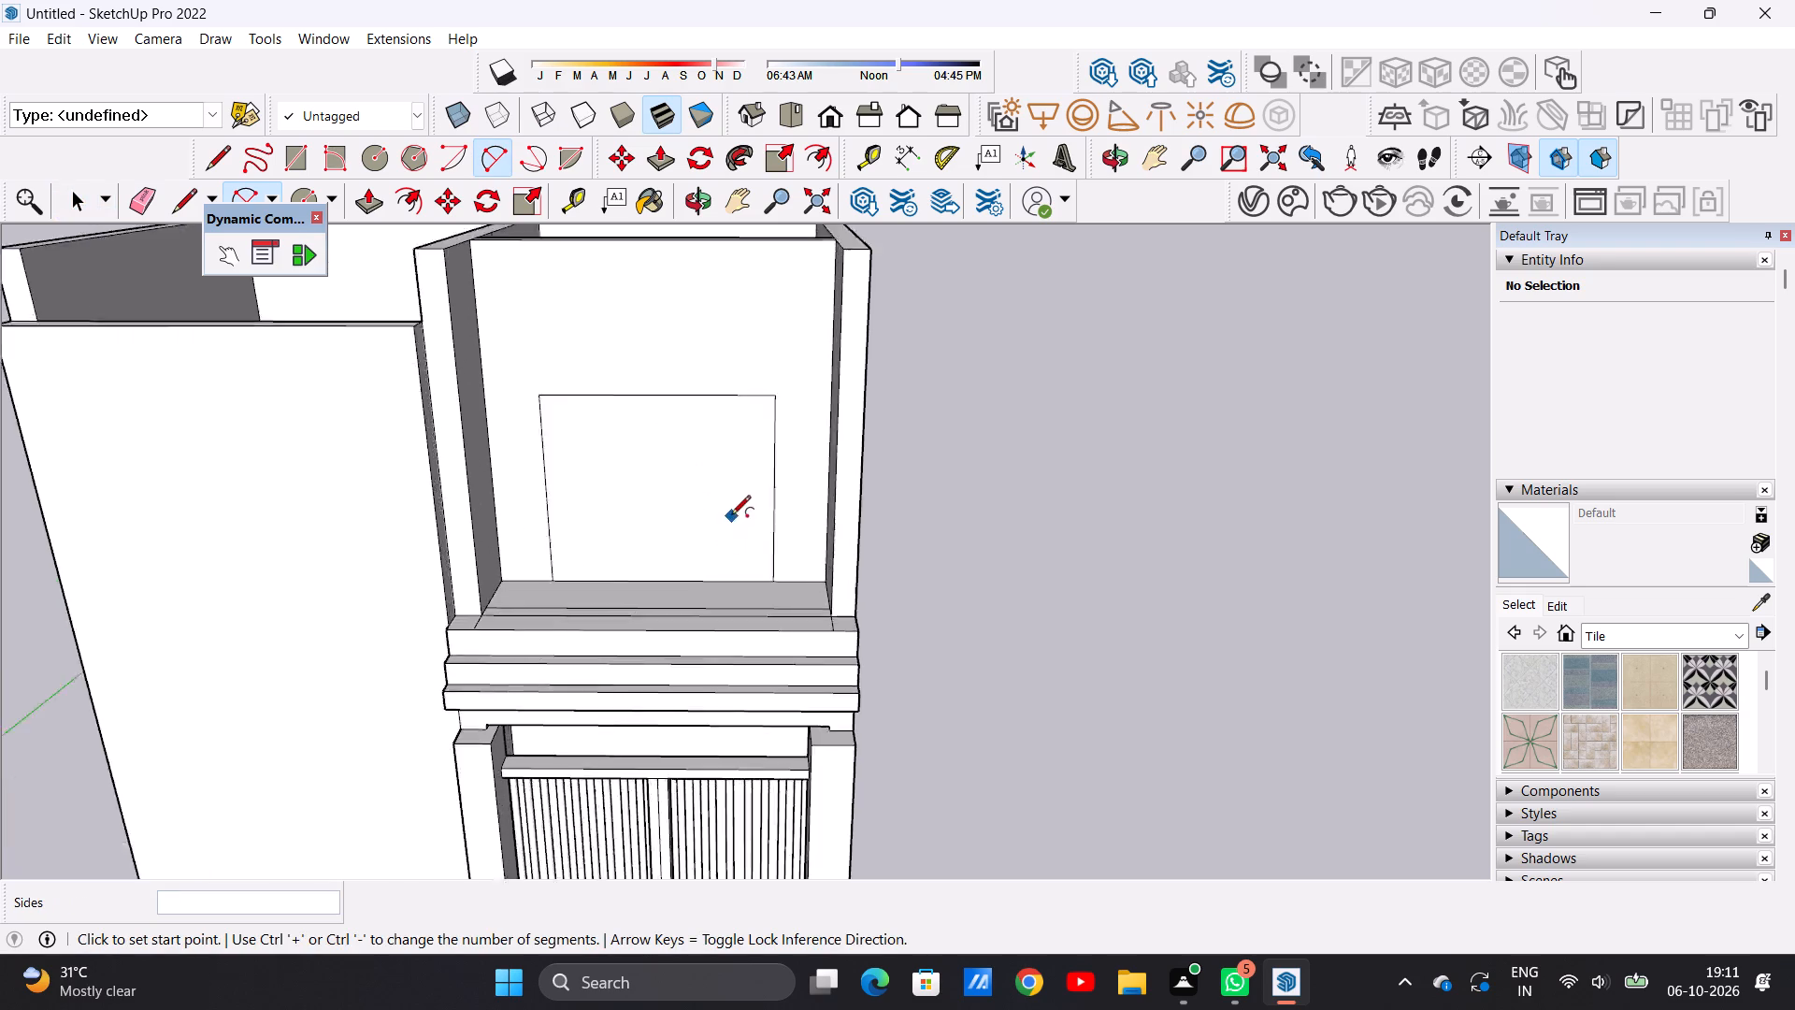
{"action": "scroll", "coordinate": [731, 516], "scroll_direction": "up", "scroll_amount": 3}
{"action": "left_click", "coordinate": [432, 326]}
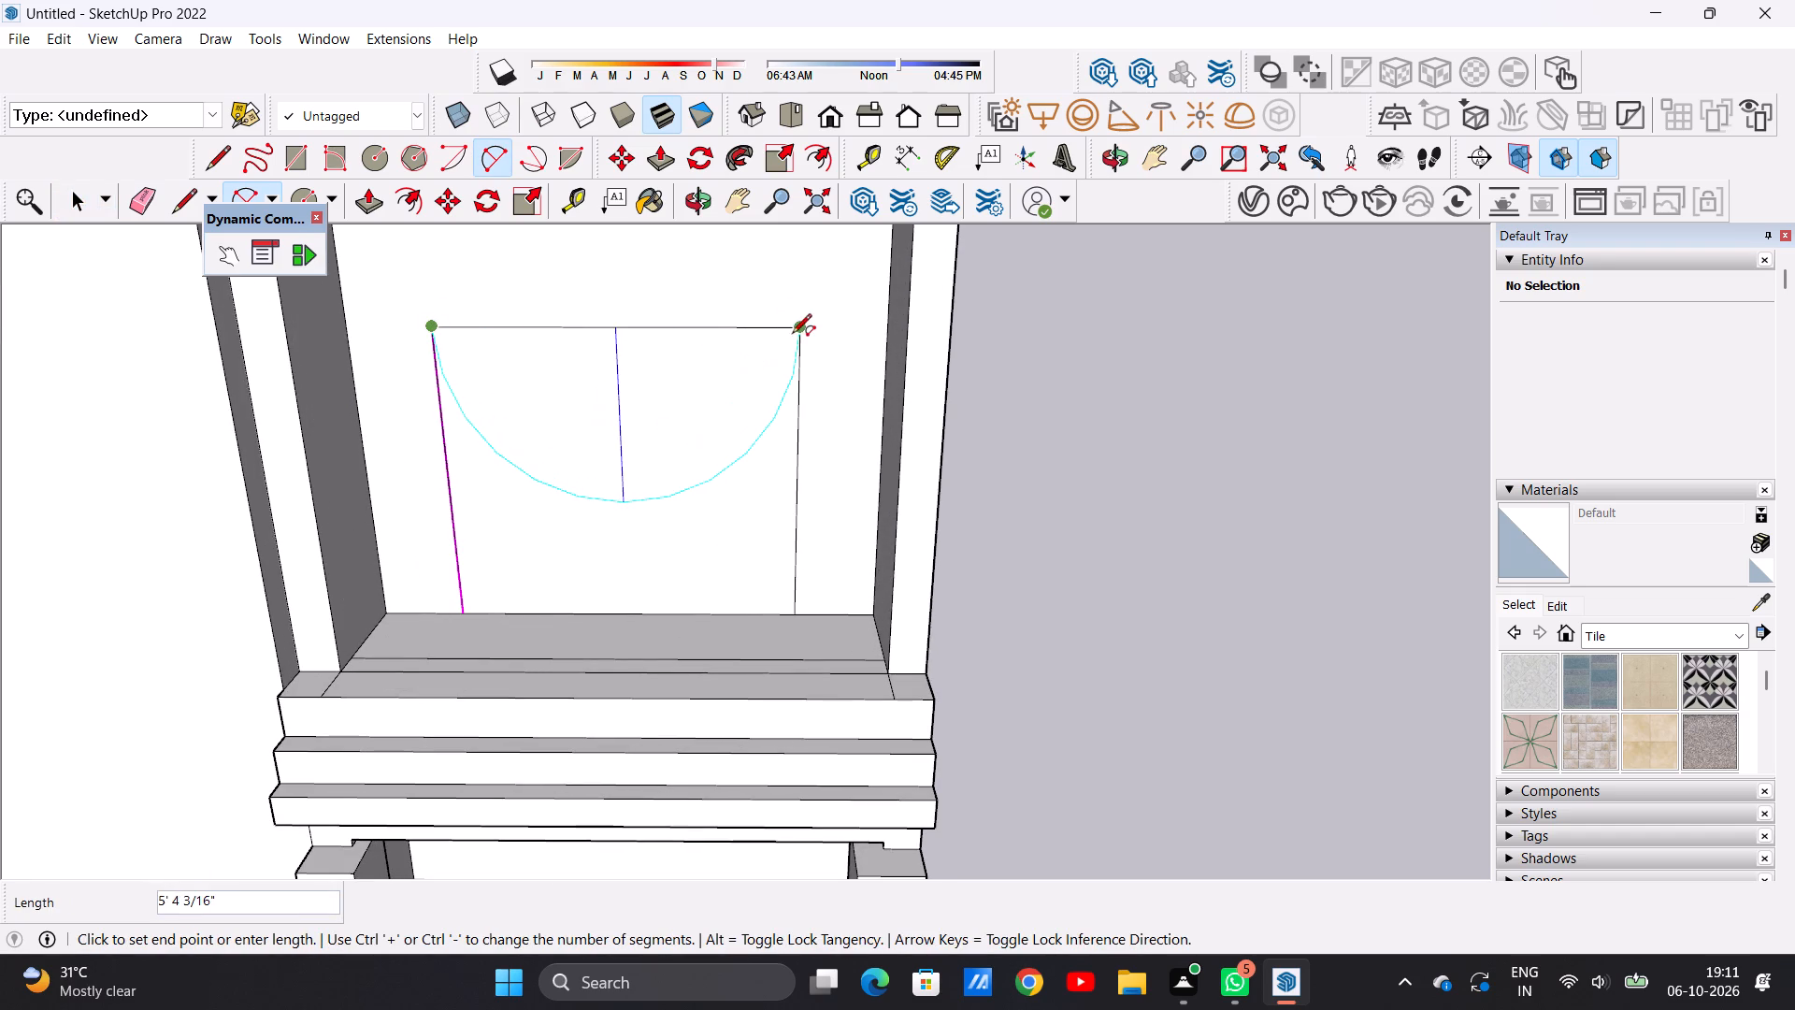
{"action": "left_click", "coordinate": [799, 336]}
{"action": "scroll", "coordinate": [751, 325], "scroll_direction": "down", "scroll_amount": 10}
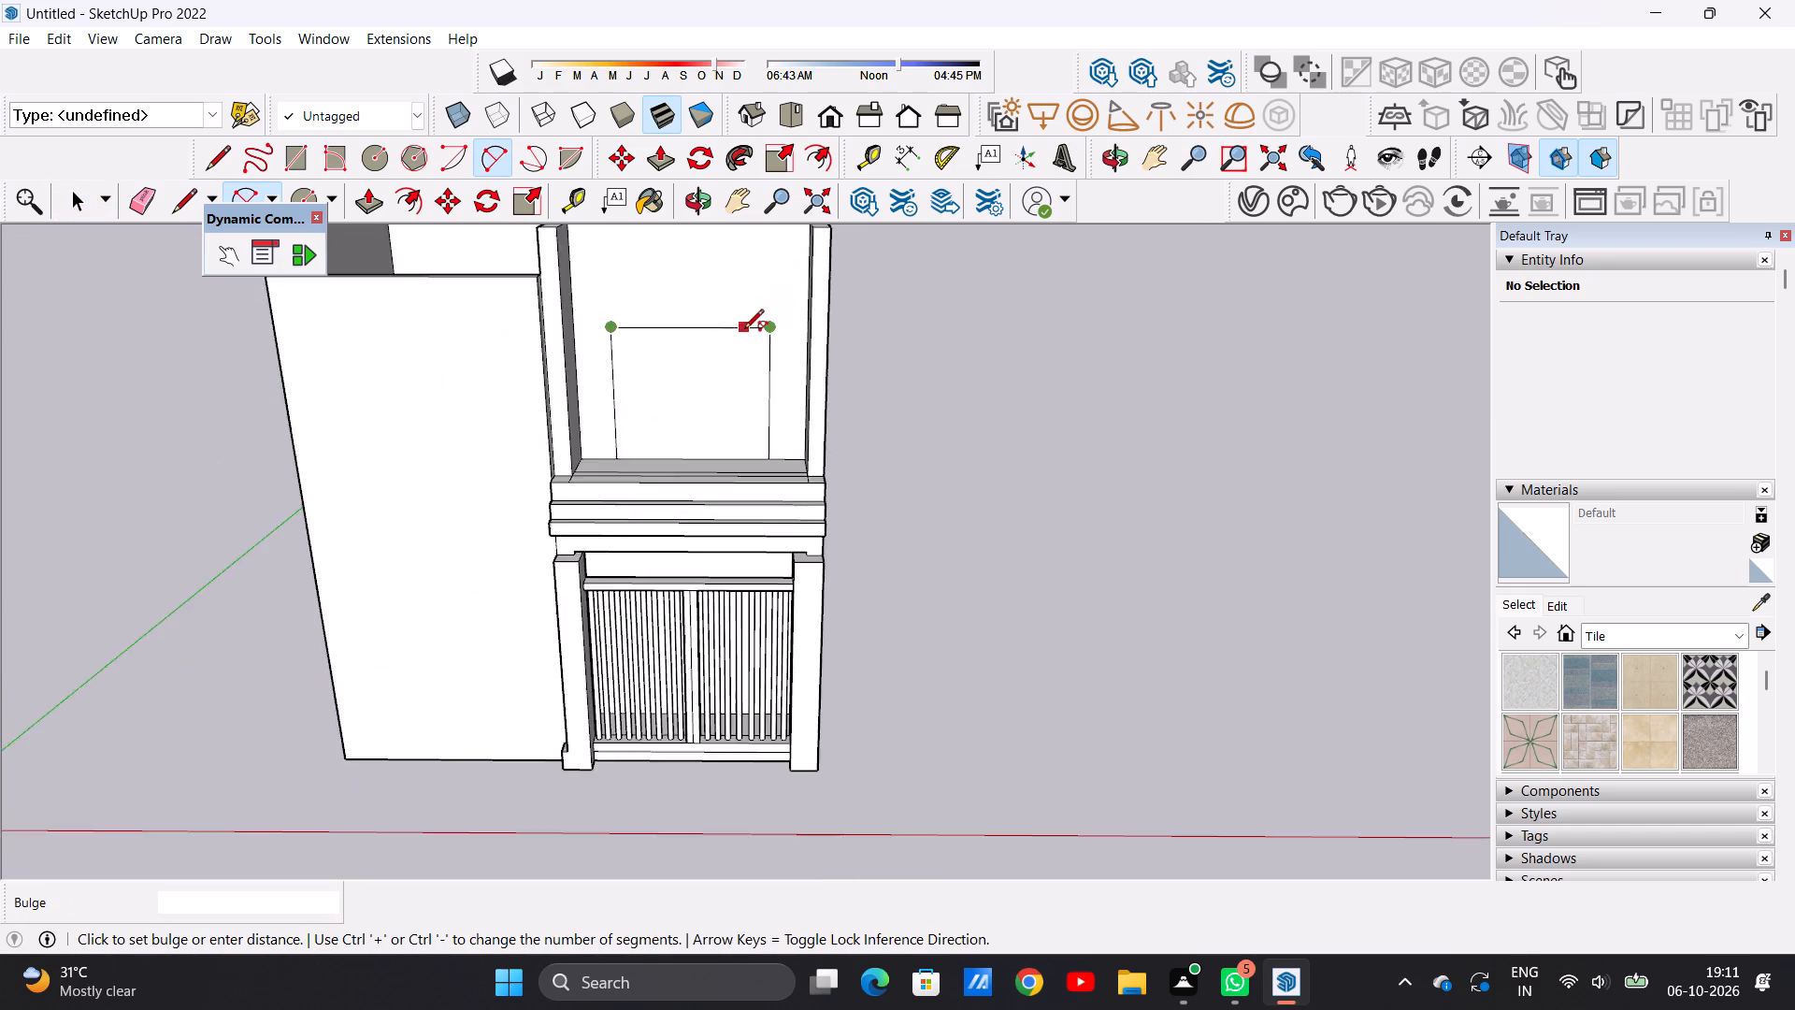
{"action": "scroll", "coordinate": [744, 330], "scroll_direction": "down", "scroll_amount": 5}
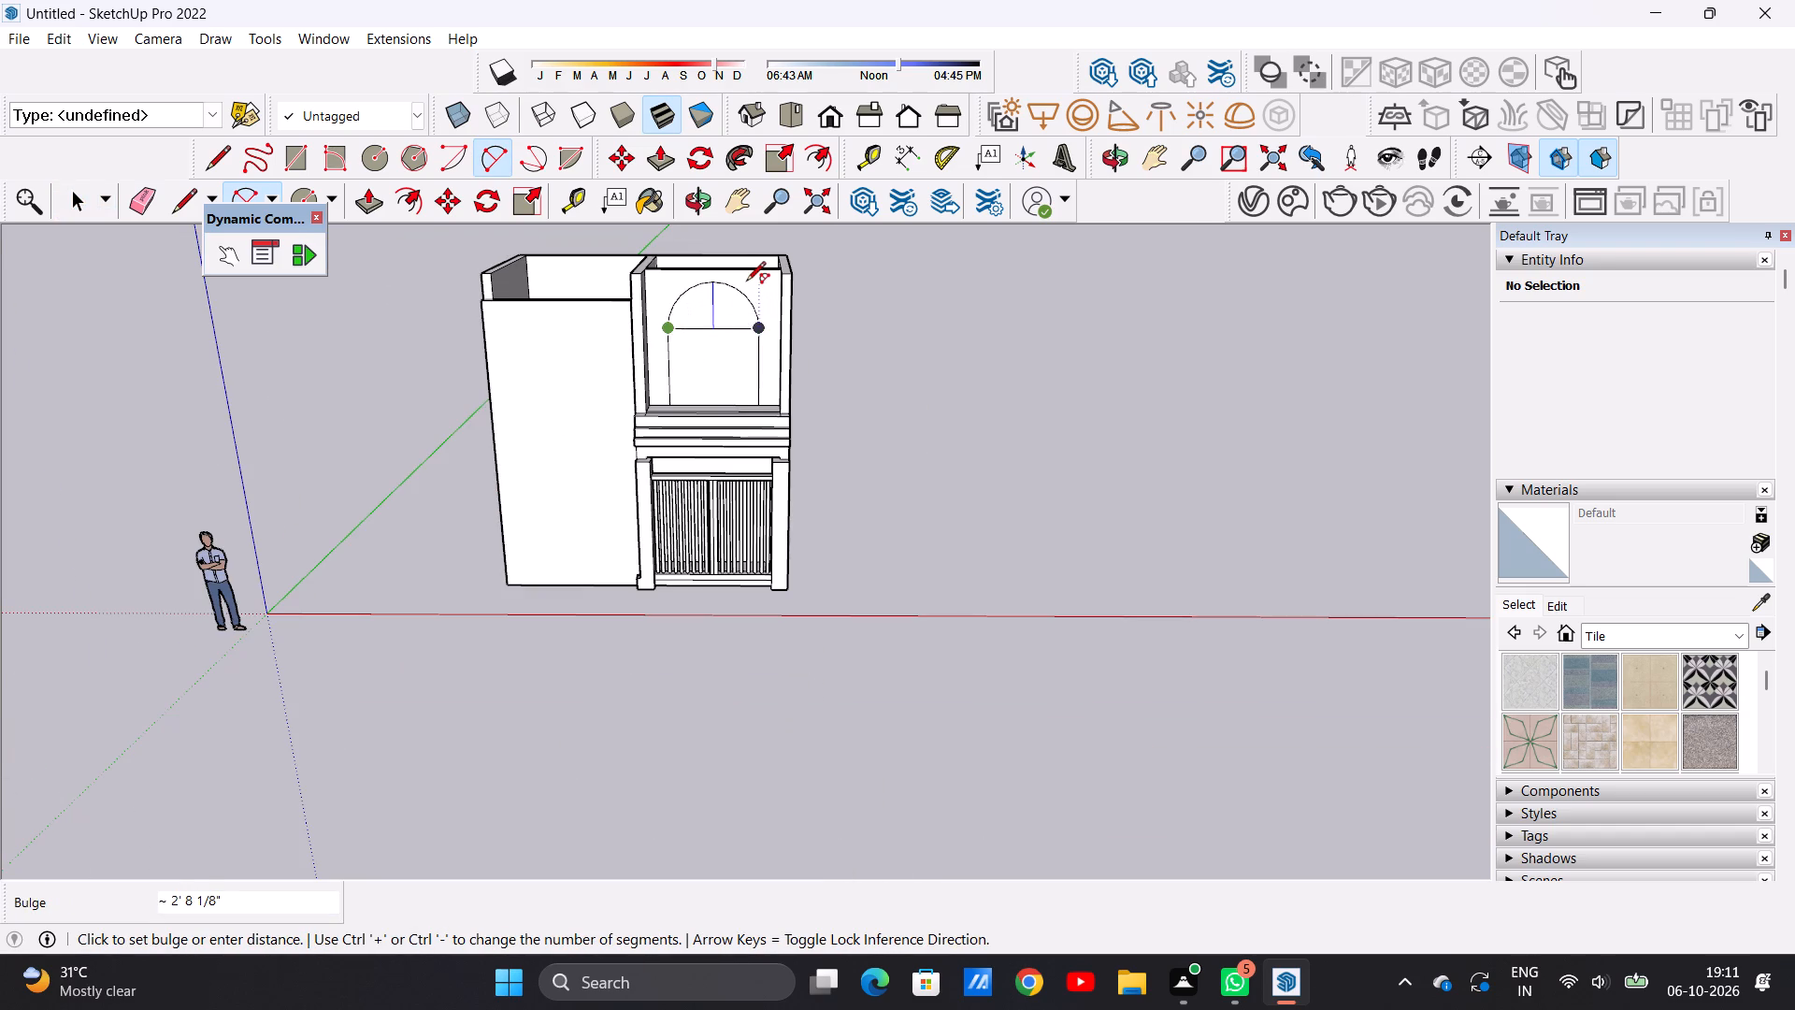
{"action": "left_click", "coordinate": [746, 282]}
{"action": "key", "text": "space"}
Erase the horizontal line between the arc and the rectangle, leaving one arched outline on the cross wall.
{"action": "scroll", "coordinate": [711, 342], "scroll_direction": "up", "scroll_amount": 10}
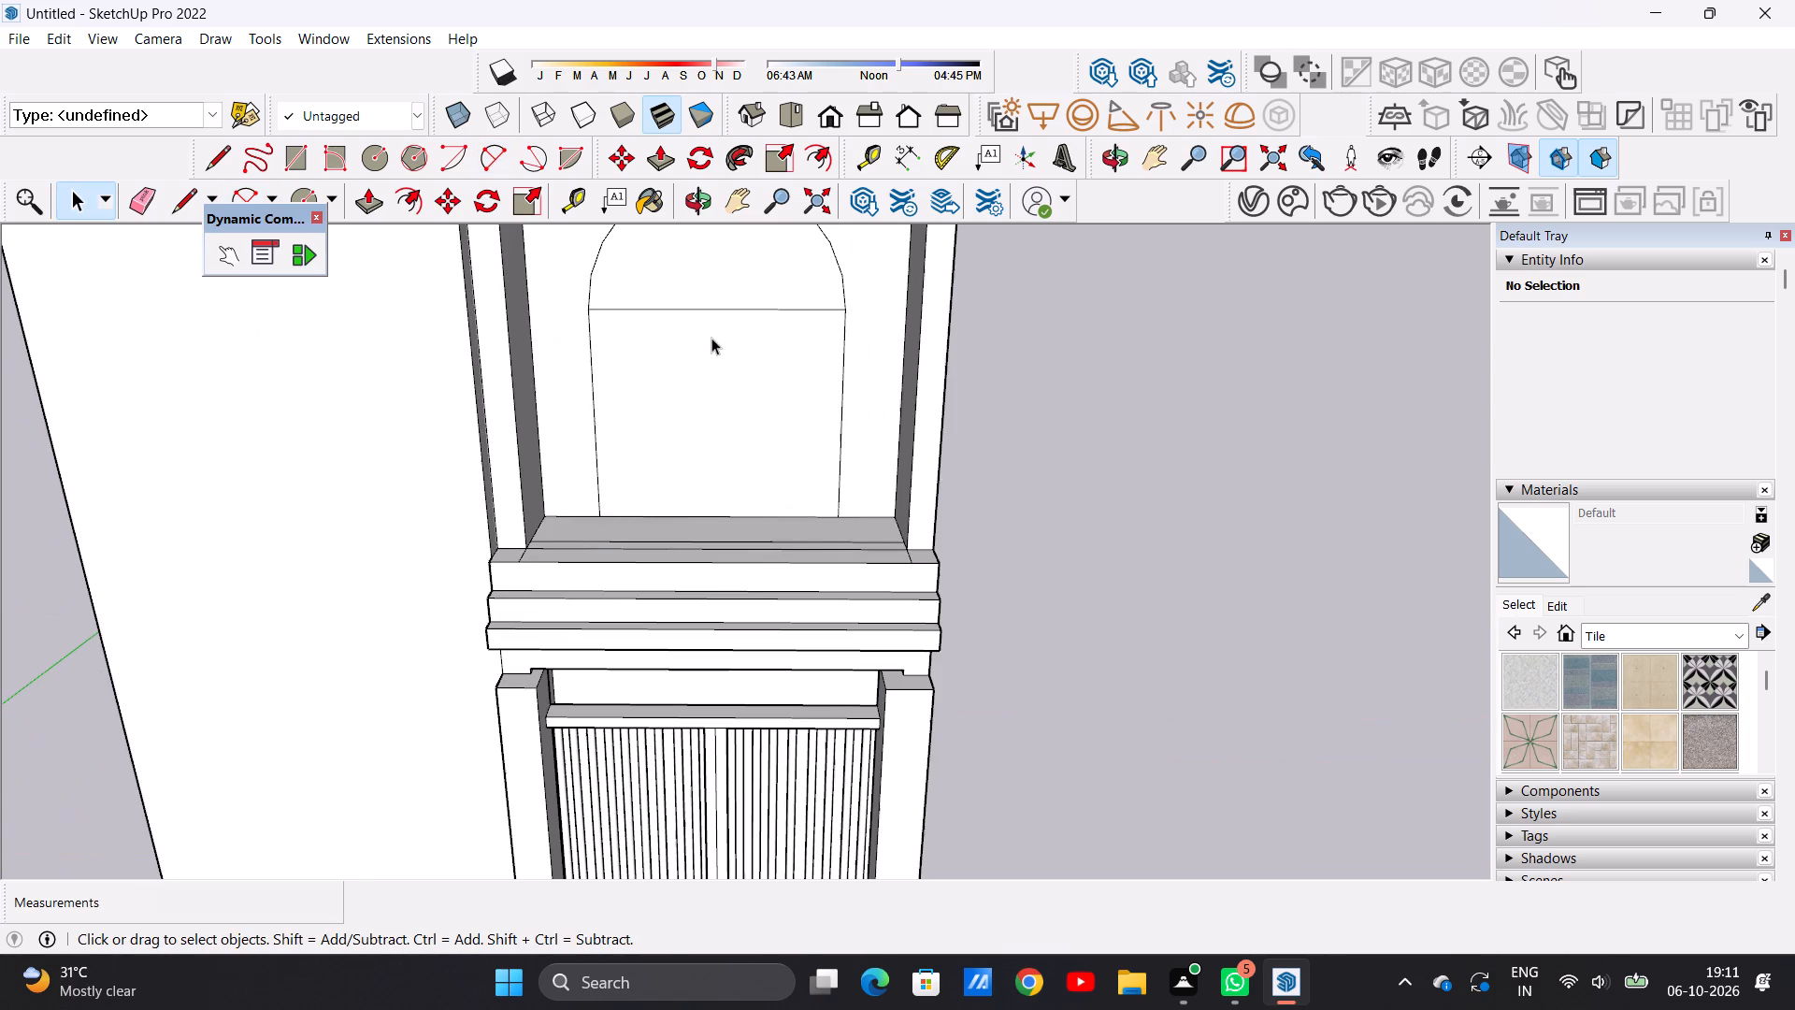
{"action": "key", "text": "e"}
{"action": "left_click_drag", "start_coordinate": [717, 300], "coordinate": [720, 333]}
{"action": "scroll", "coordinate": [717, 469], "scroll_direction": "down", "scroll_amount": 1}
{"action": "scroll", "coordinate": [821, 353], "scroll_direction": "up", "scroll_amount": 5}
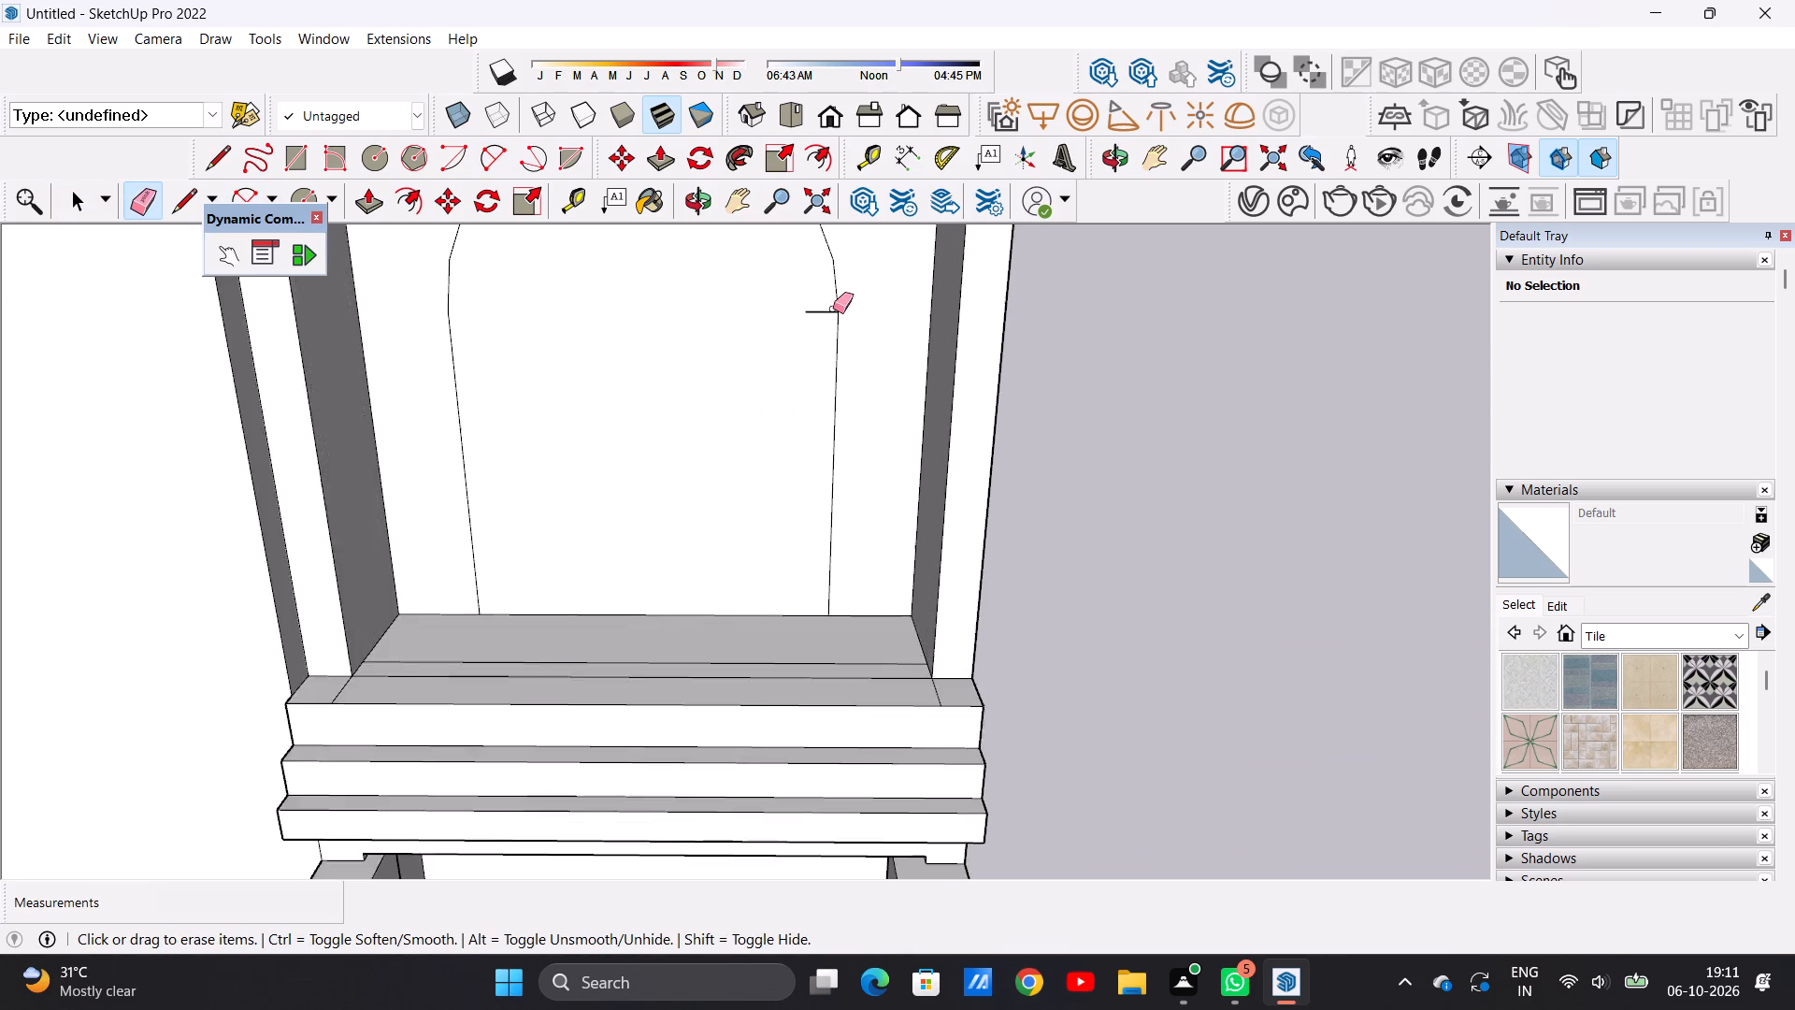
{"action": "scroll", "coordinate": [833, 309], "scroll_direction": "down", "scroll_amount": 1}
{"action": "scroll", "coordinate": [833, 309], "scroll_direction": "up", "scroll_amount": 3}
{"action": "left_click_drag", "start_coordinate": [829, 301], "coordinate": [822, 323]}
{"action": "scroll", "coordinate": [793, 408], "scroll_direction": "down", "scroll_amount": 13}
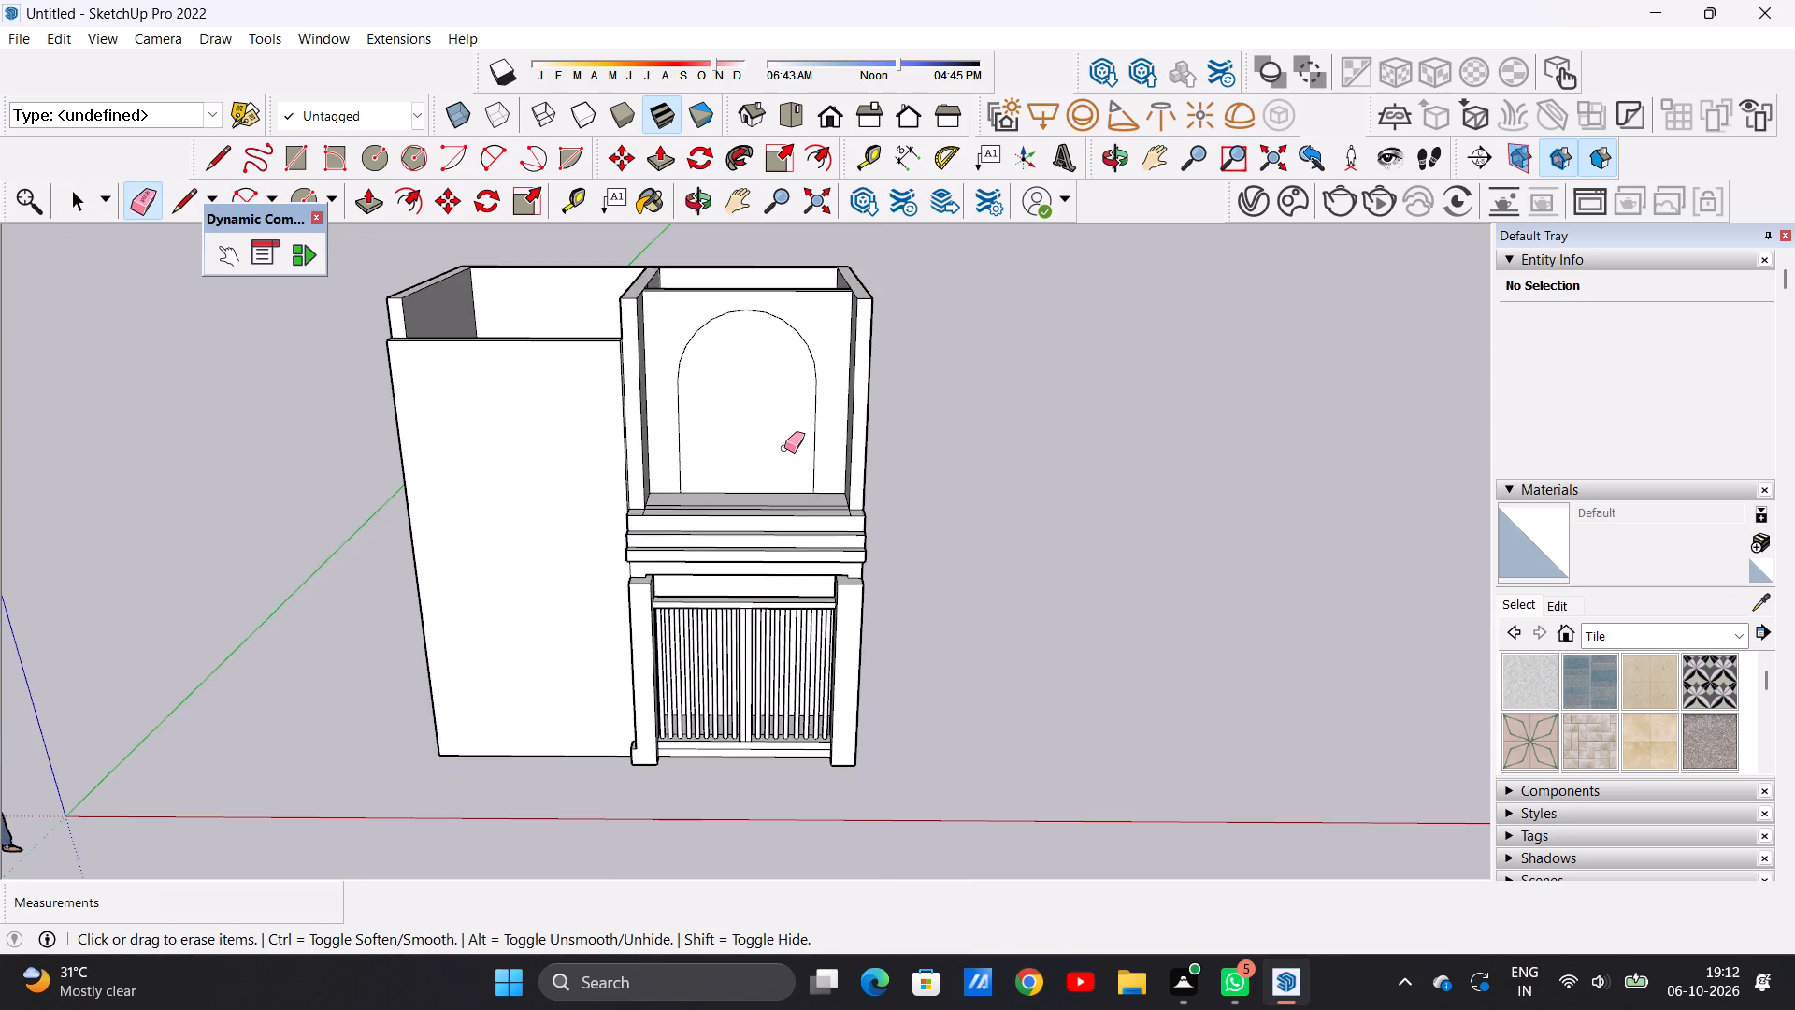
{"action": "scroll", "coordinate": [784, 448], "scroll_direction": "up", "scroll_amount": 7}
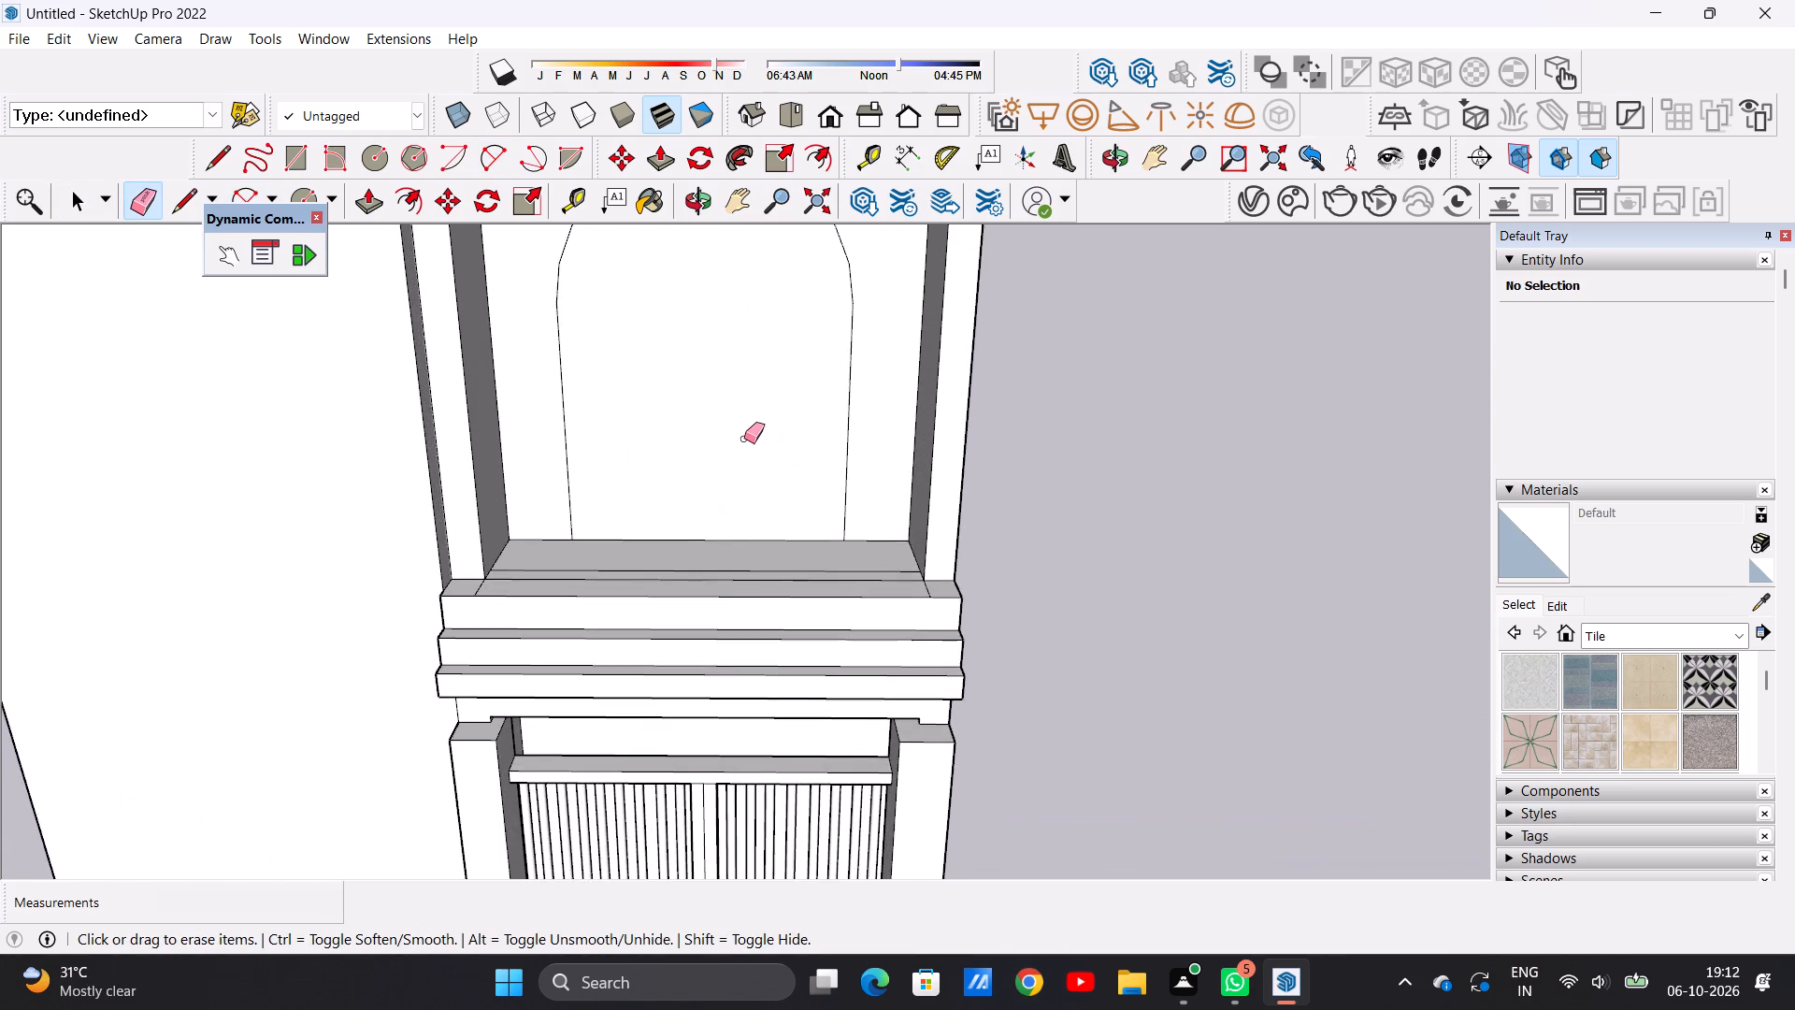
{"action": "scroll", "coordinate": [742, 433], "scroll_direction": "down", "scroll_amount": 7}
{"action": "scroll", "coordinate": [771, 428], "scroll_direction": "up", "scroll_amount": 4}
{"action": "key", "text": "space"}
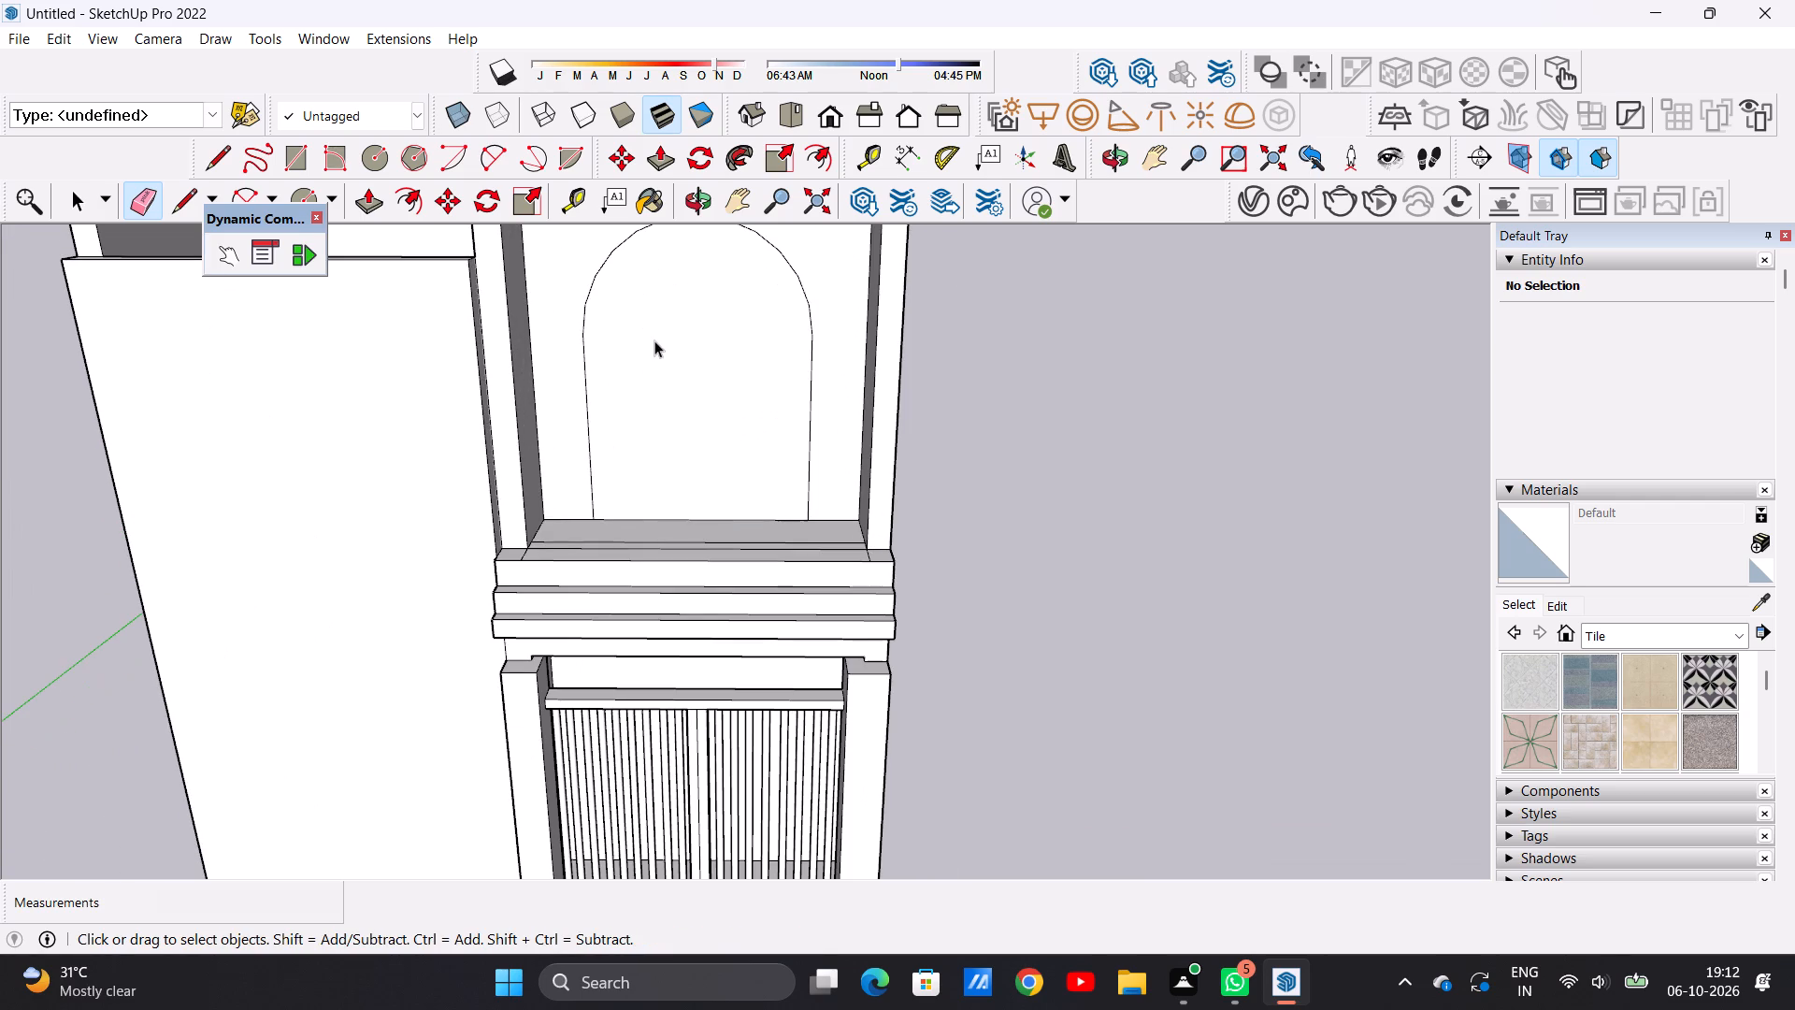
Offset the arched outline on the recessed cross wall inward by about 4 3/4".
{"action": "type", "text": "OF"}
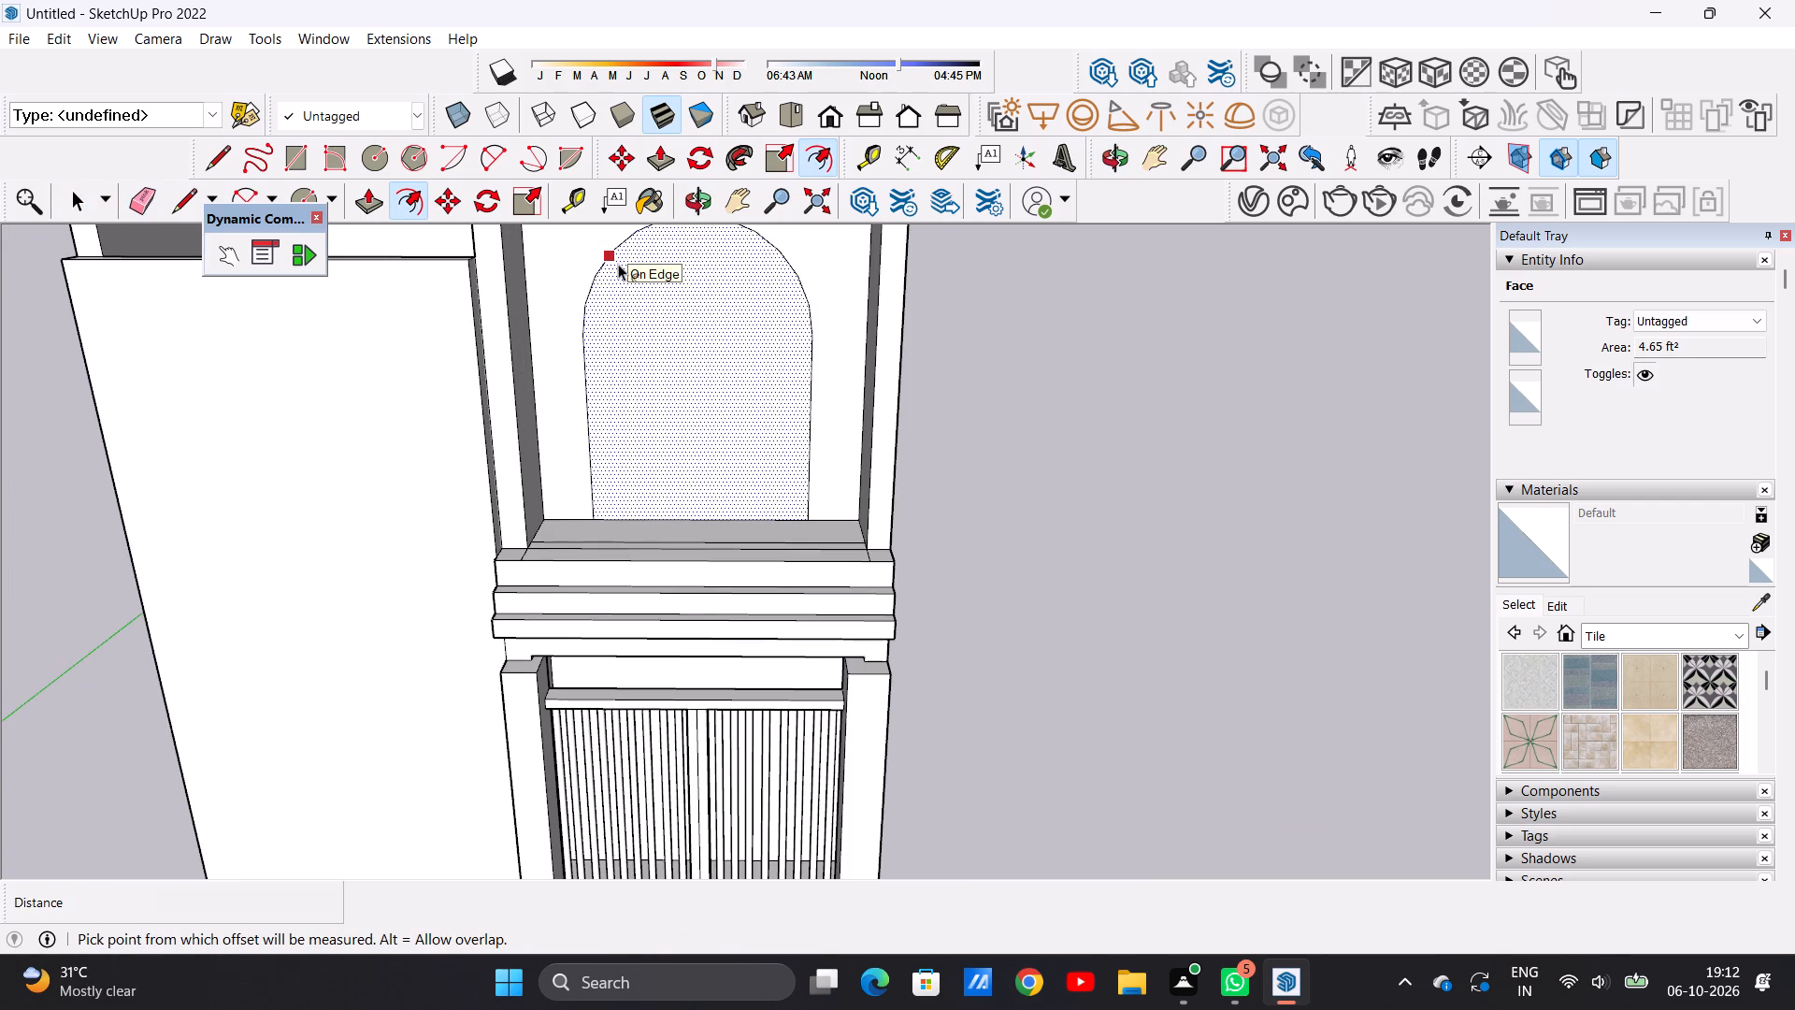
{"action": "left_click", "coordinate": [618, 264]}
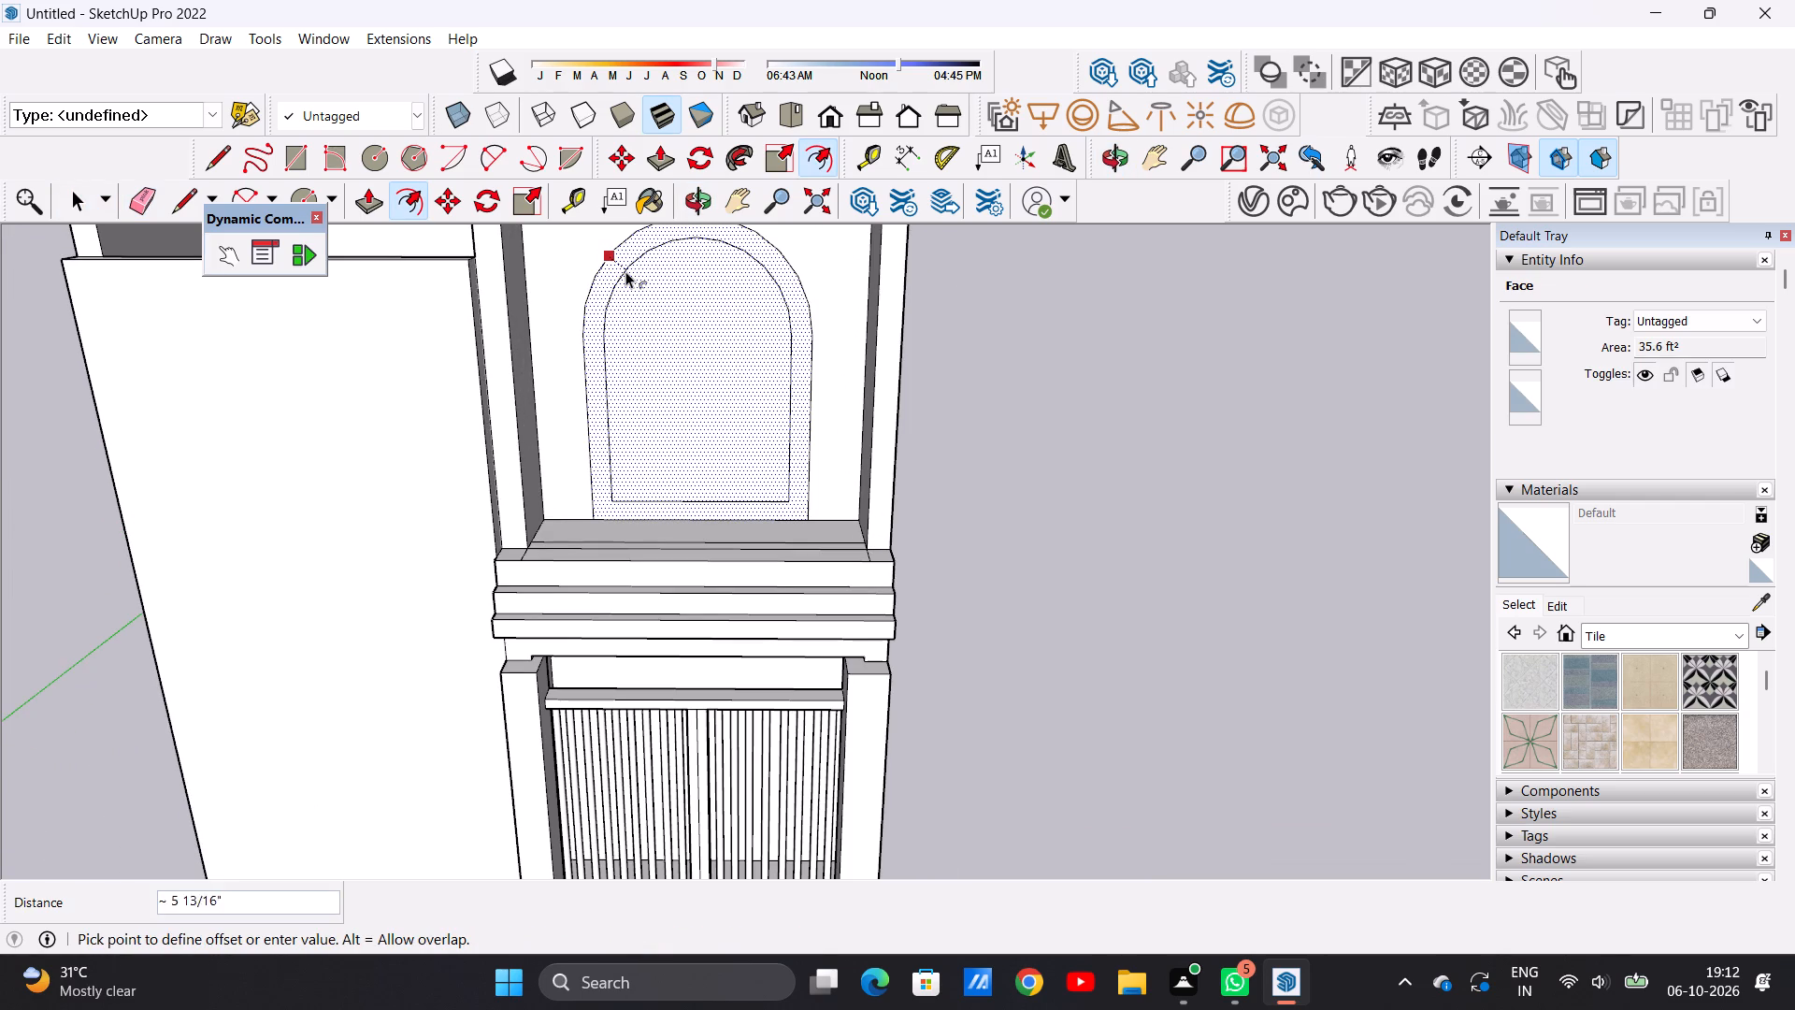
{"action": "left_click", "coordinate": [625, 266]}
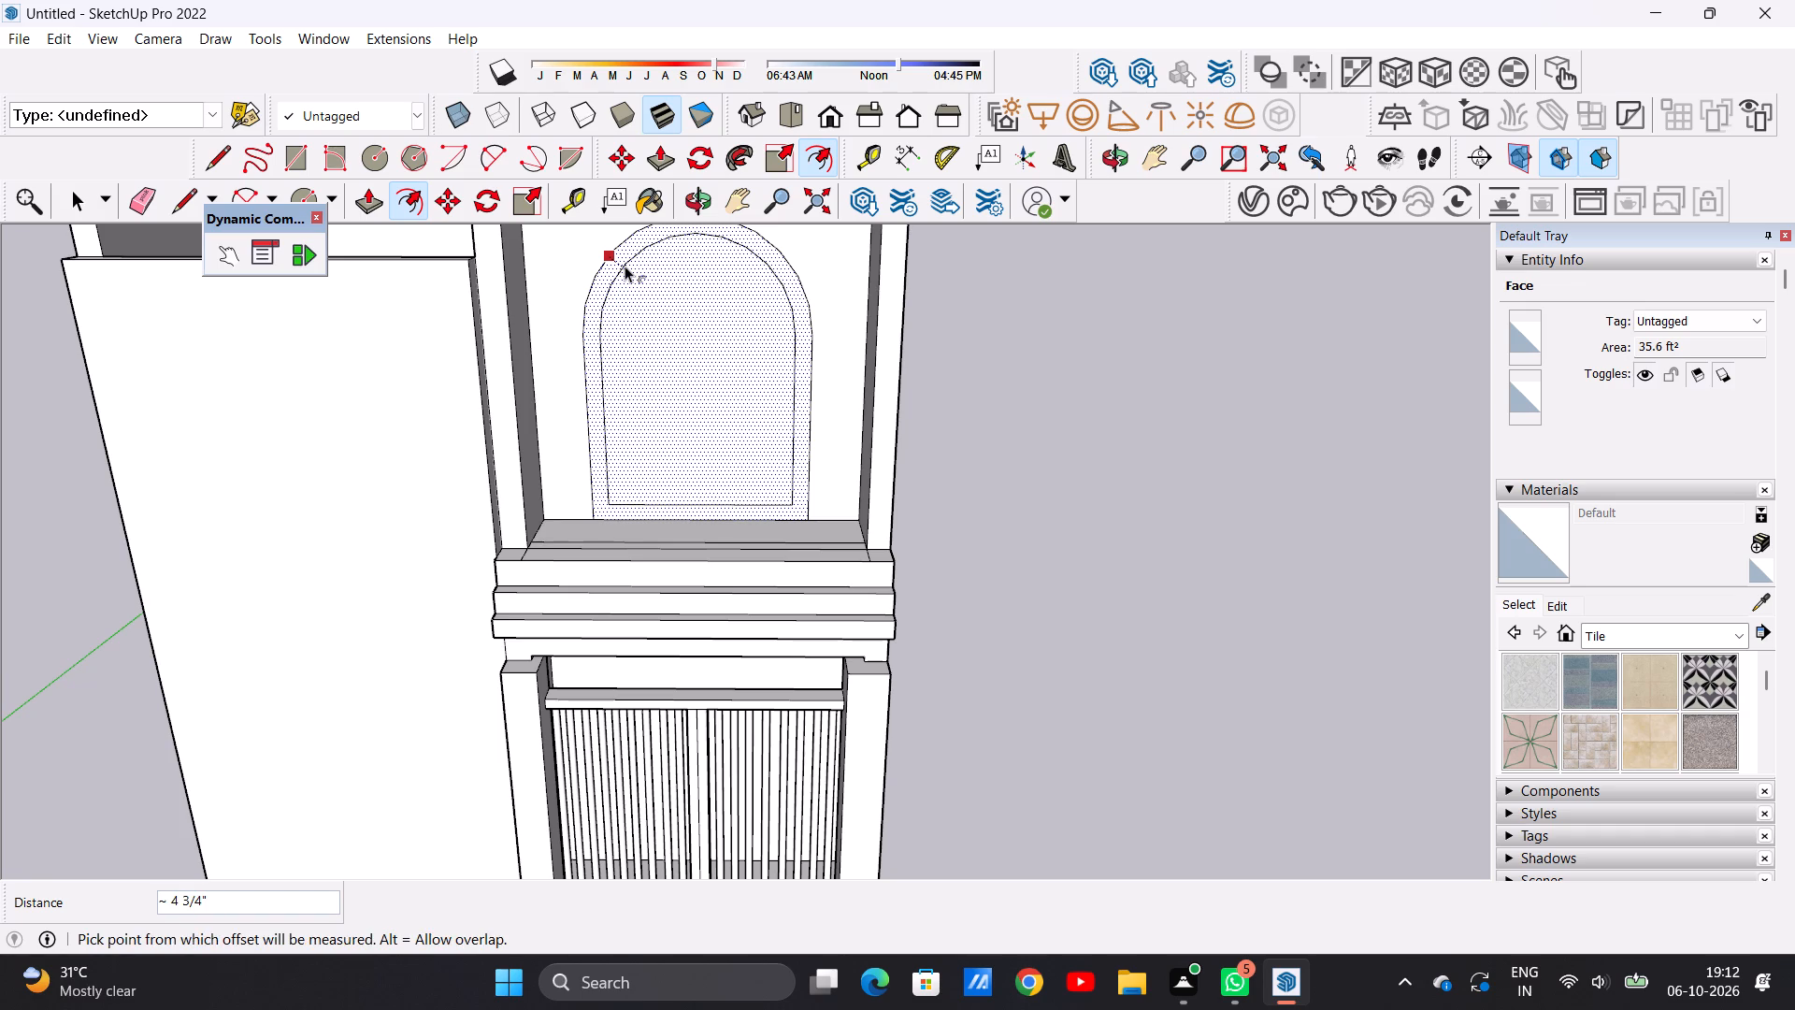
{"action": "key", "text": "space"}
Examine the double arched outline on the cross wall and the surrounding upper storey from the front, the side and above.
{"action": "scroll", "coordinate": [735, 493], "scroll_direction": "down", "scroll_amount": 10}
{"action": "middle_click_drag", "start_coordinate": [775, 474], "coordinate": [775, 428]}
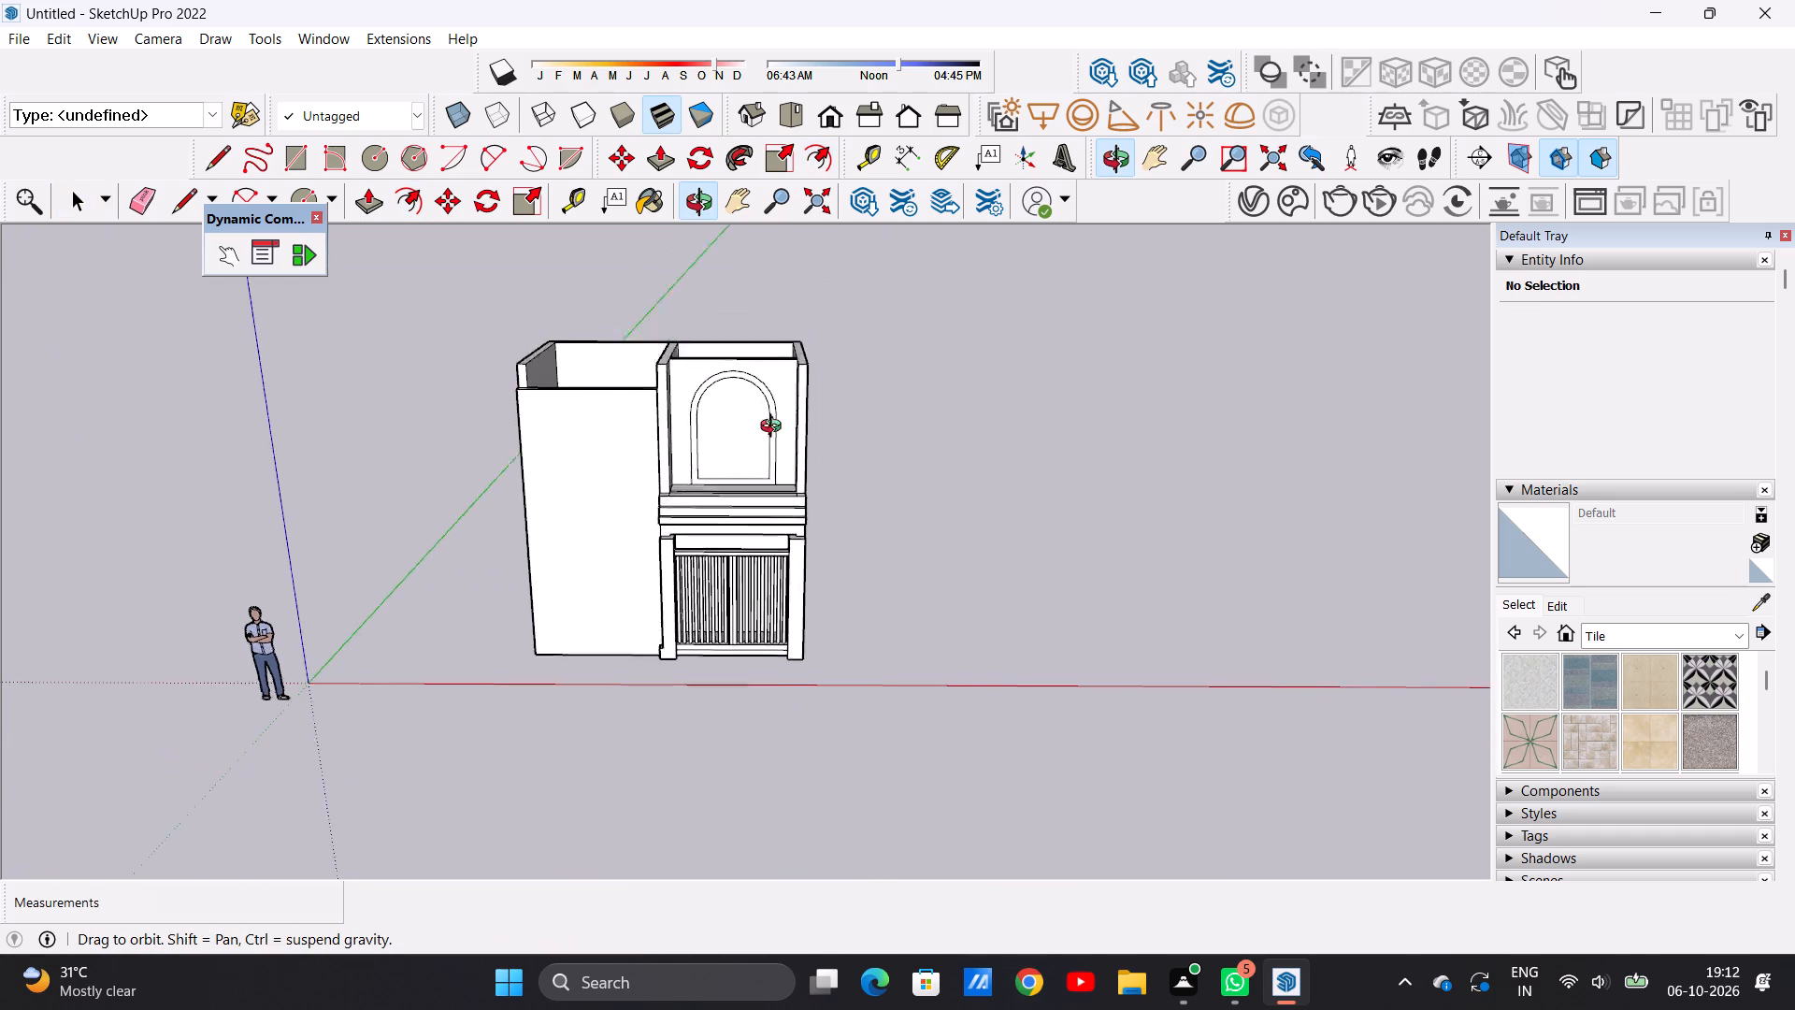
{"action": "middle_click_drag", "start_coordinate": [775, 428], "coordinate": [919, 568]}
{"action": "scroll", "coordinate": [833, 485], "scroll_direction": "up", "scroll_amount": 5}
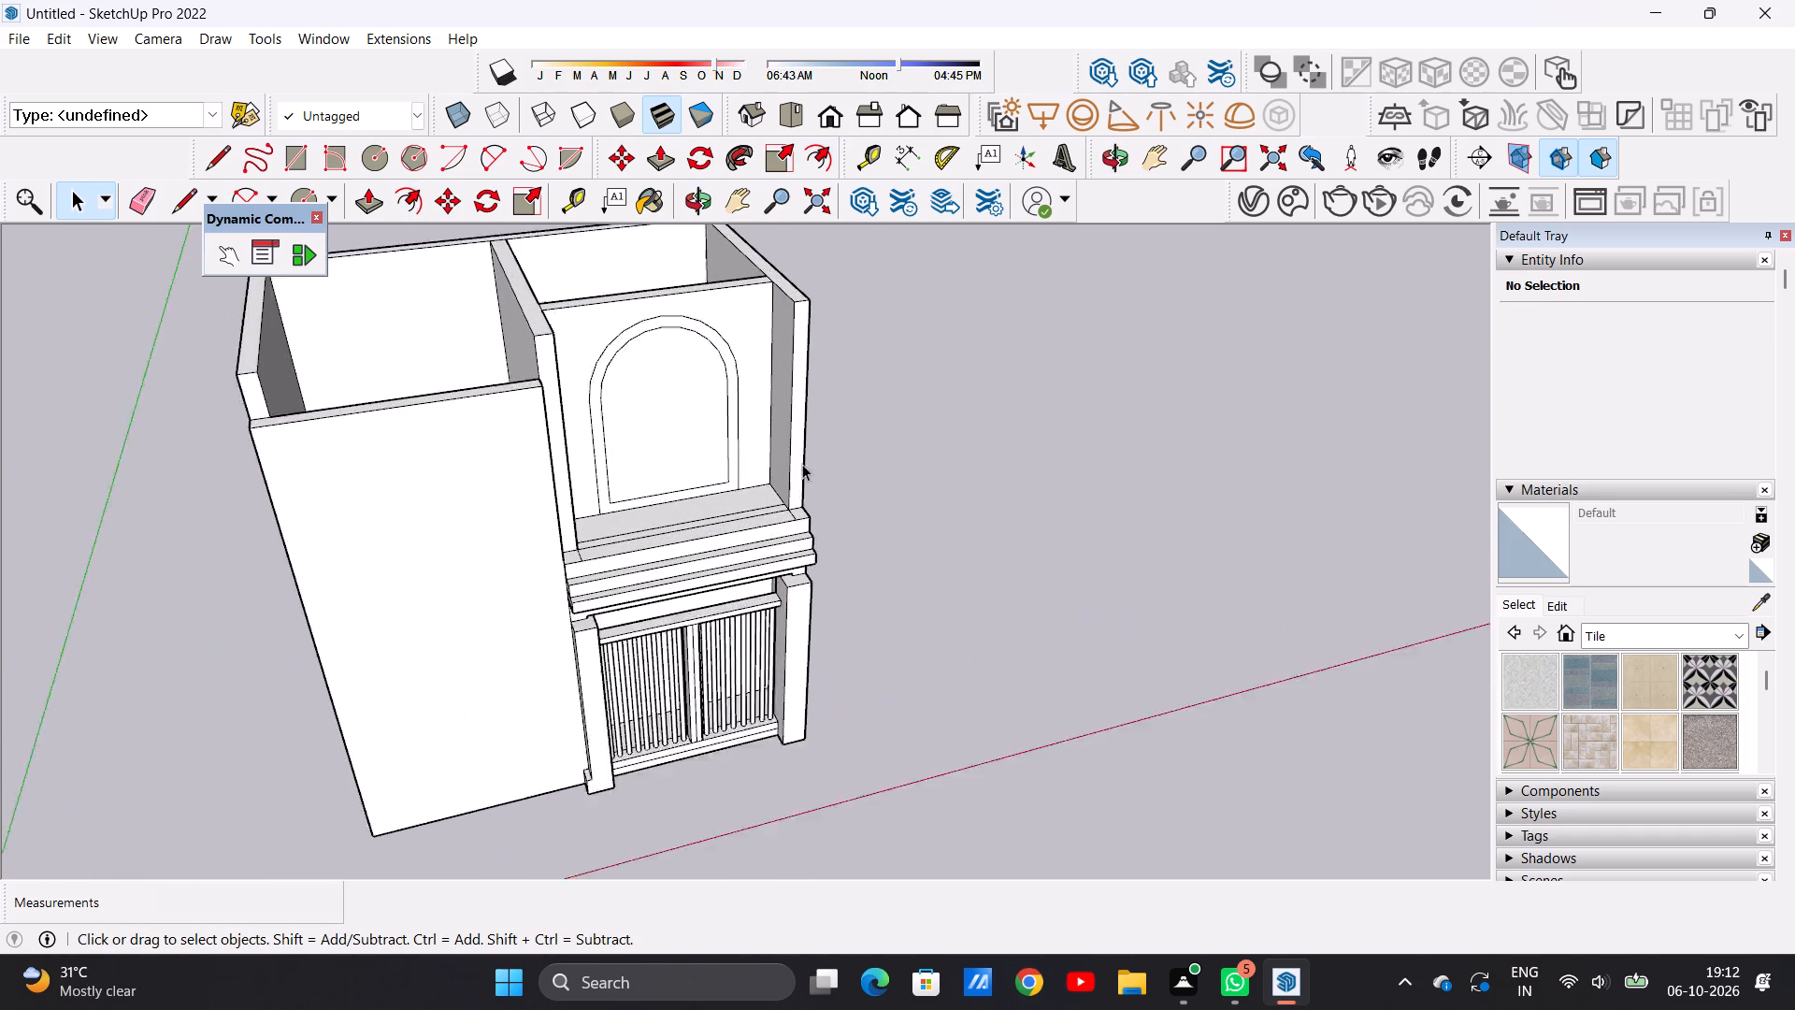
{"action": "scroll", "coordinate": [802, 464], "scroll_direction": "up", "scroll_amount": 3}
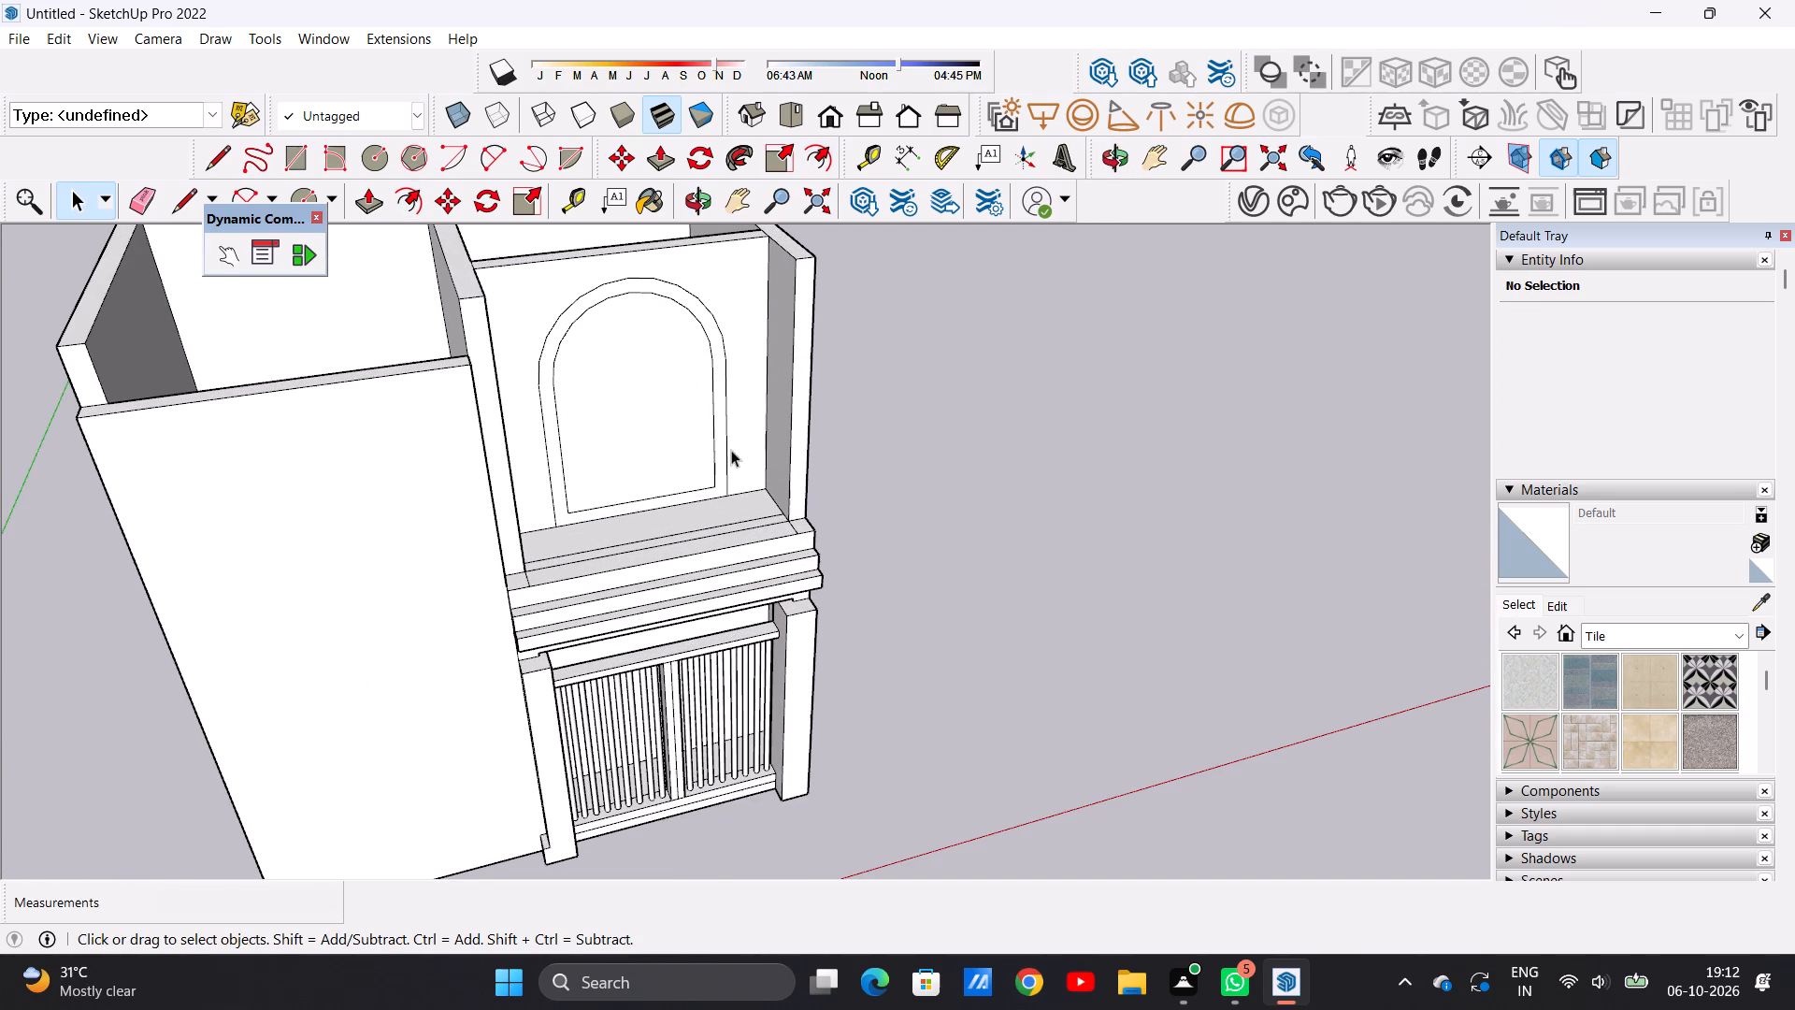
{"action": "scroll", "coordinate": [718, 450], "scroll_direction": "down", "scroll_amount": 7}
{"action": "scroll", "coordinate": [740, 429], "scroll_direction": "up", "scroll_amount": 6}
{"action": "middle_click_drag", "start_coordinate": [731, 423], "coordinate": [693, 344]}
{"action": "scroll", "coordinate": [684, 370], "scroll_direction": "down", "scroll_amount": 7}
{"action": "middle_click_drag", "start_coordinate": [707, 413], "coordinate": [630, 605]}
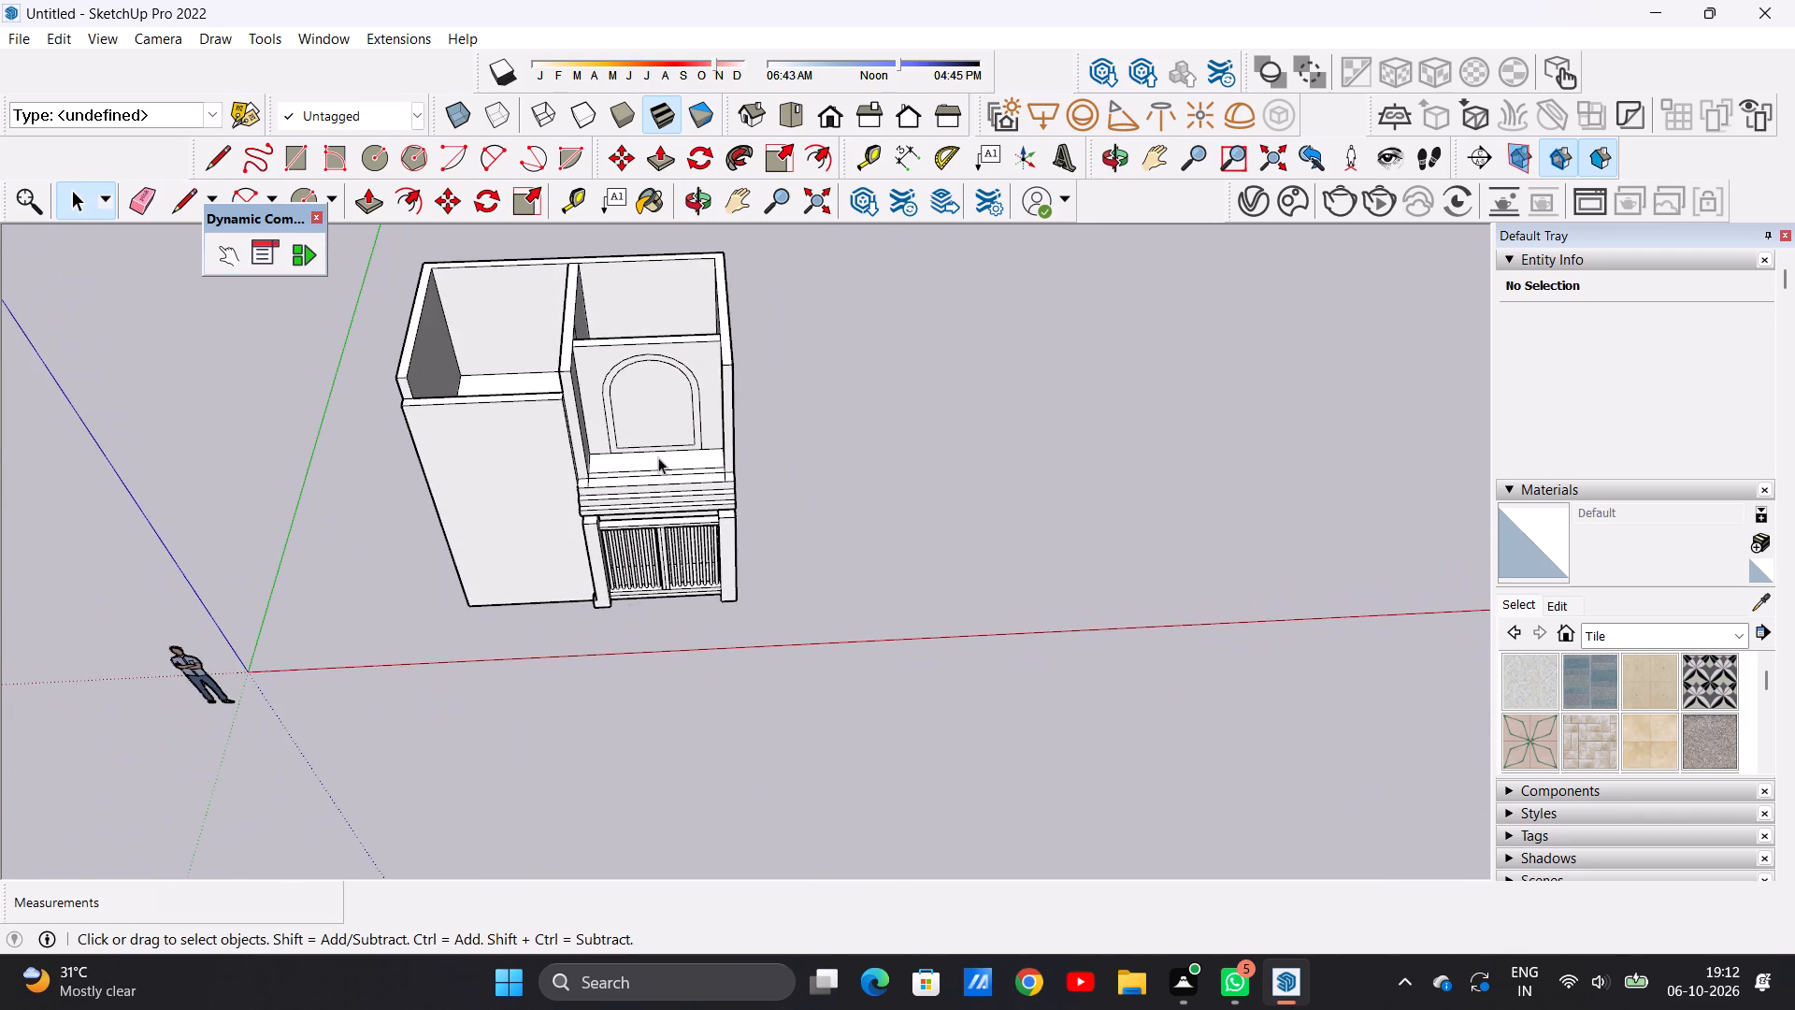
{"action": "scroll", "coordinate": [711, 450], "scroll_direction": "up", "scroll_amount": 11}
{"action": "scroll", "coordinate": [714, 461], "scroll_direction": "down", "scroll_amount": 13}
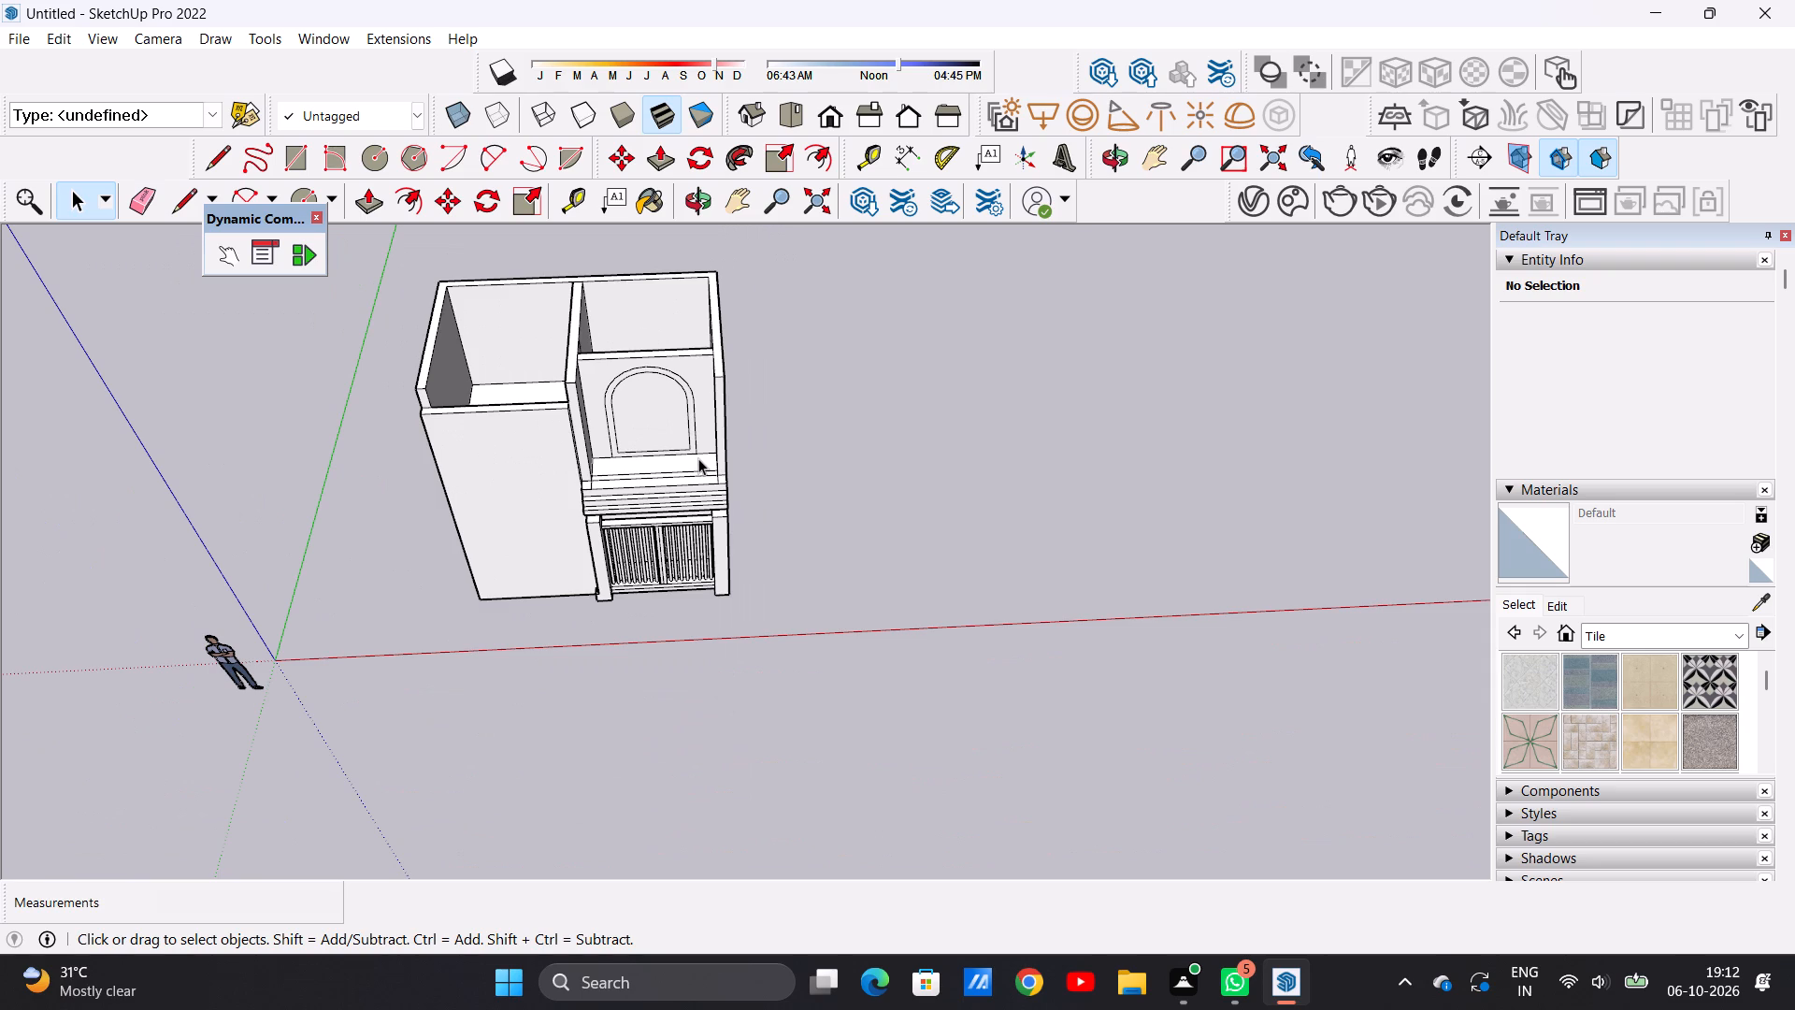
{"action": "middle_click_drag", "start_coordinate": [691, 458], "coordinate": [797, 397]}
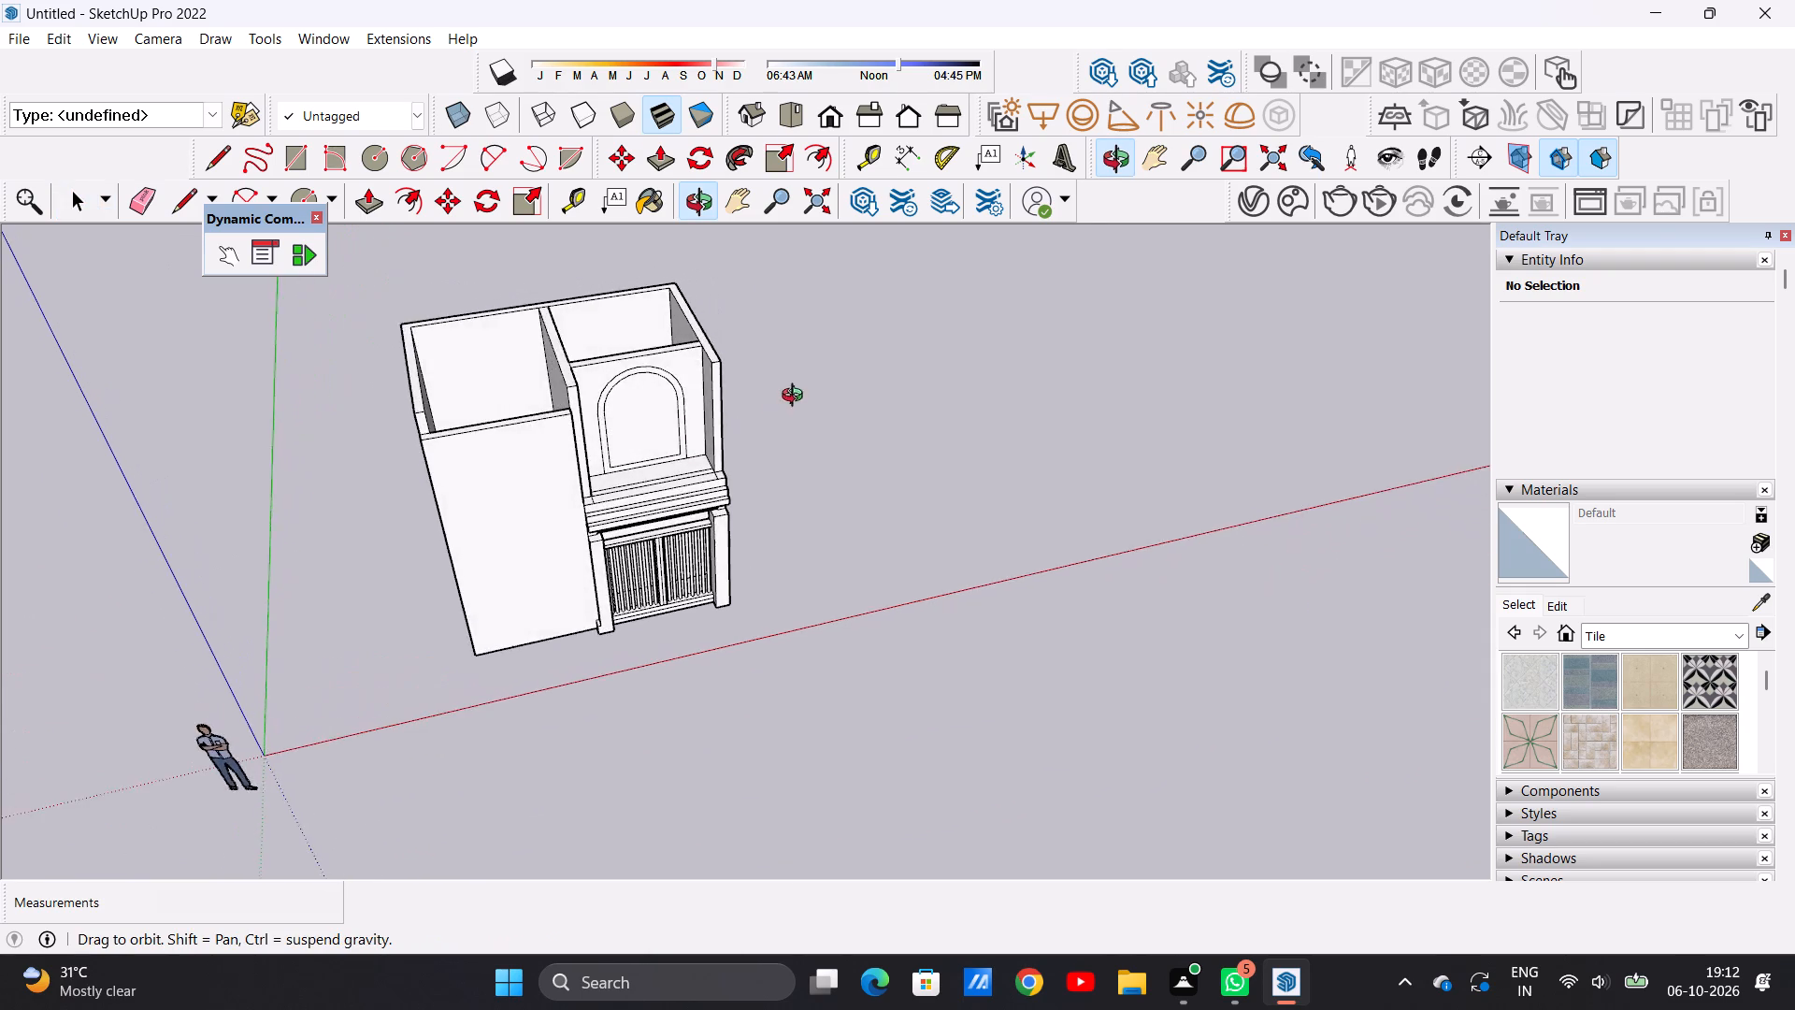
Copy the balcony floor face in front of the arched wall straight up about 7' 11 1/2" to the wall tops.
{"action": "middle_click_drag", "start_coordinate": [797, 397], "coordinate": [699, 342]}
{"action": "scroll", "coordinate": [649, 464], "scroll_direction": "down", "scroll_amount": 2}
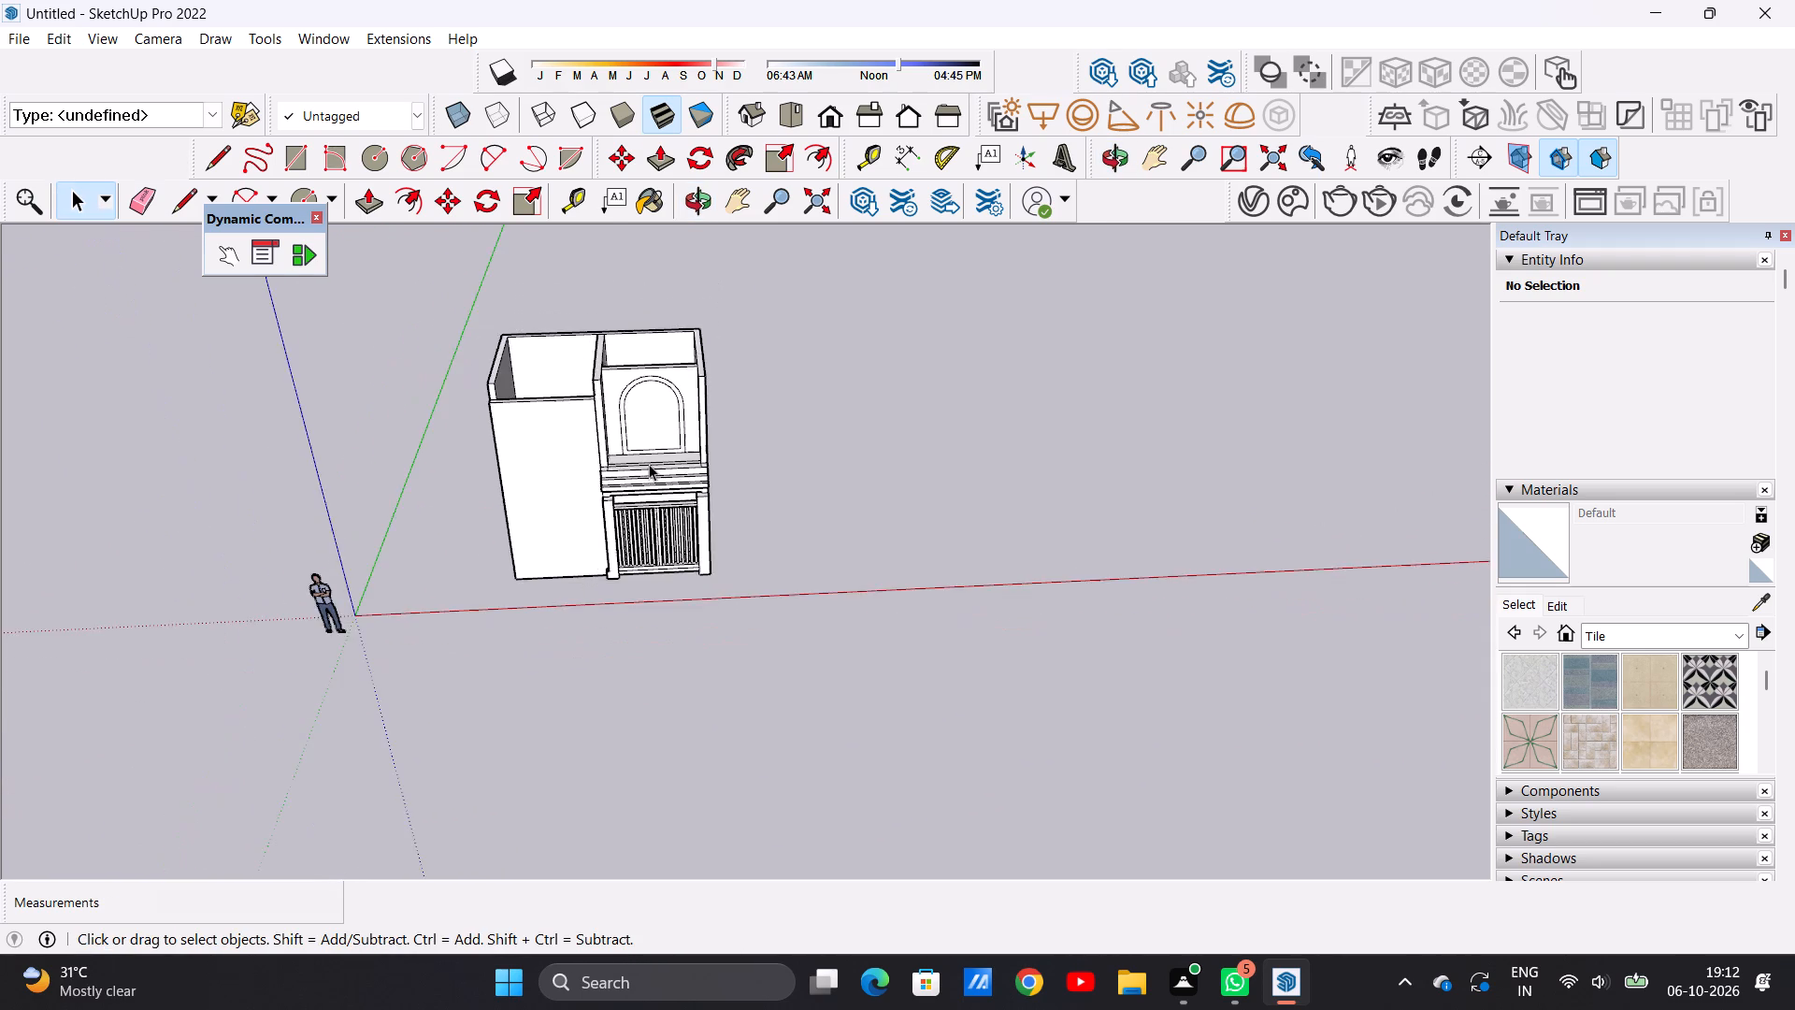
{"action": "scroll", "coordinate": [649, 464], "scroll_direction": "down", "scroll_amount": 3}
{"action": "middle_click_drag", "start_coordinate": [664, 397], "coordinate": [490, 335]}
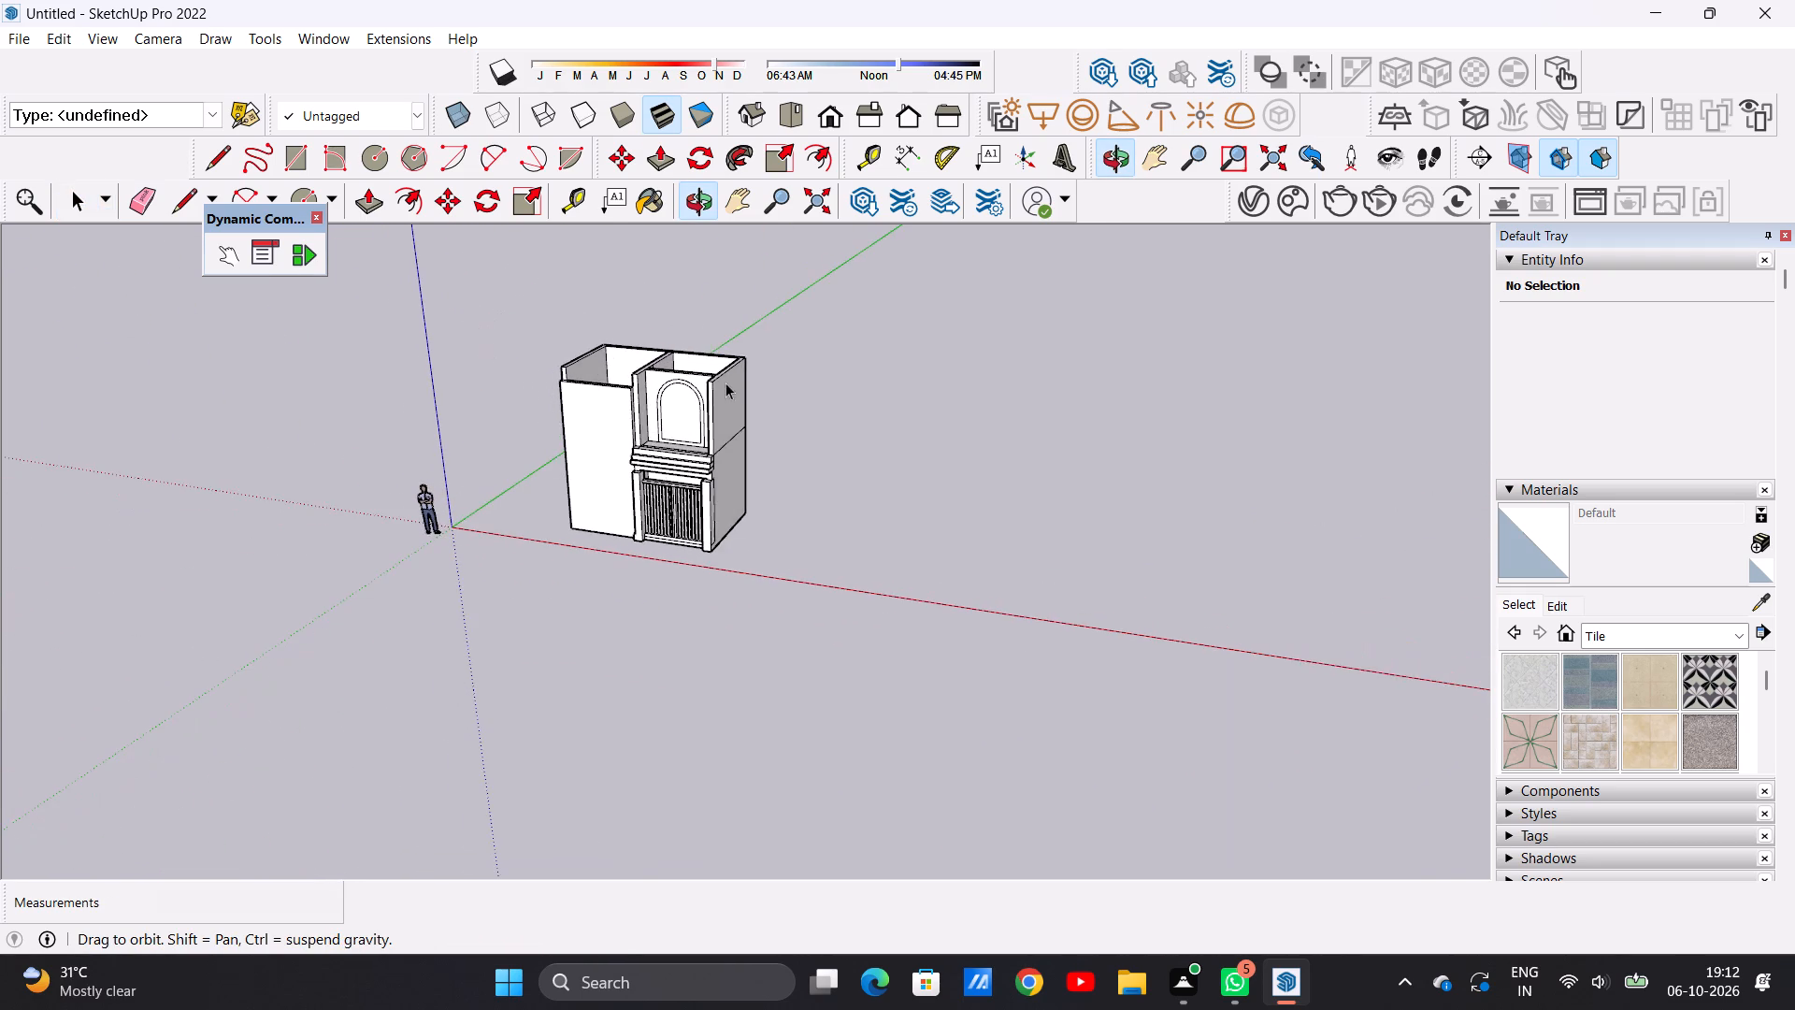
{"action": "scroll", "coordinate": [709, 381], "scroll_direction": "up", "scroll_amount": 10}
{"action": "middle_click_drag", "start_coordinate": [641, 381], "coordinate": [654, 574]}
{"action": "scroll", "coordinate": [666, 517], "scroll_direction": "down", "scroll_amount": 4}
{"action": "middle_click_drag", "start_coordinate": [657, 523], "coordinate": [658, 534]}
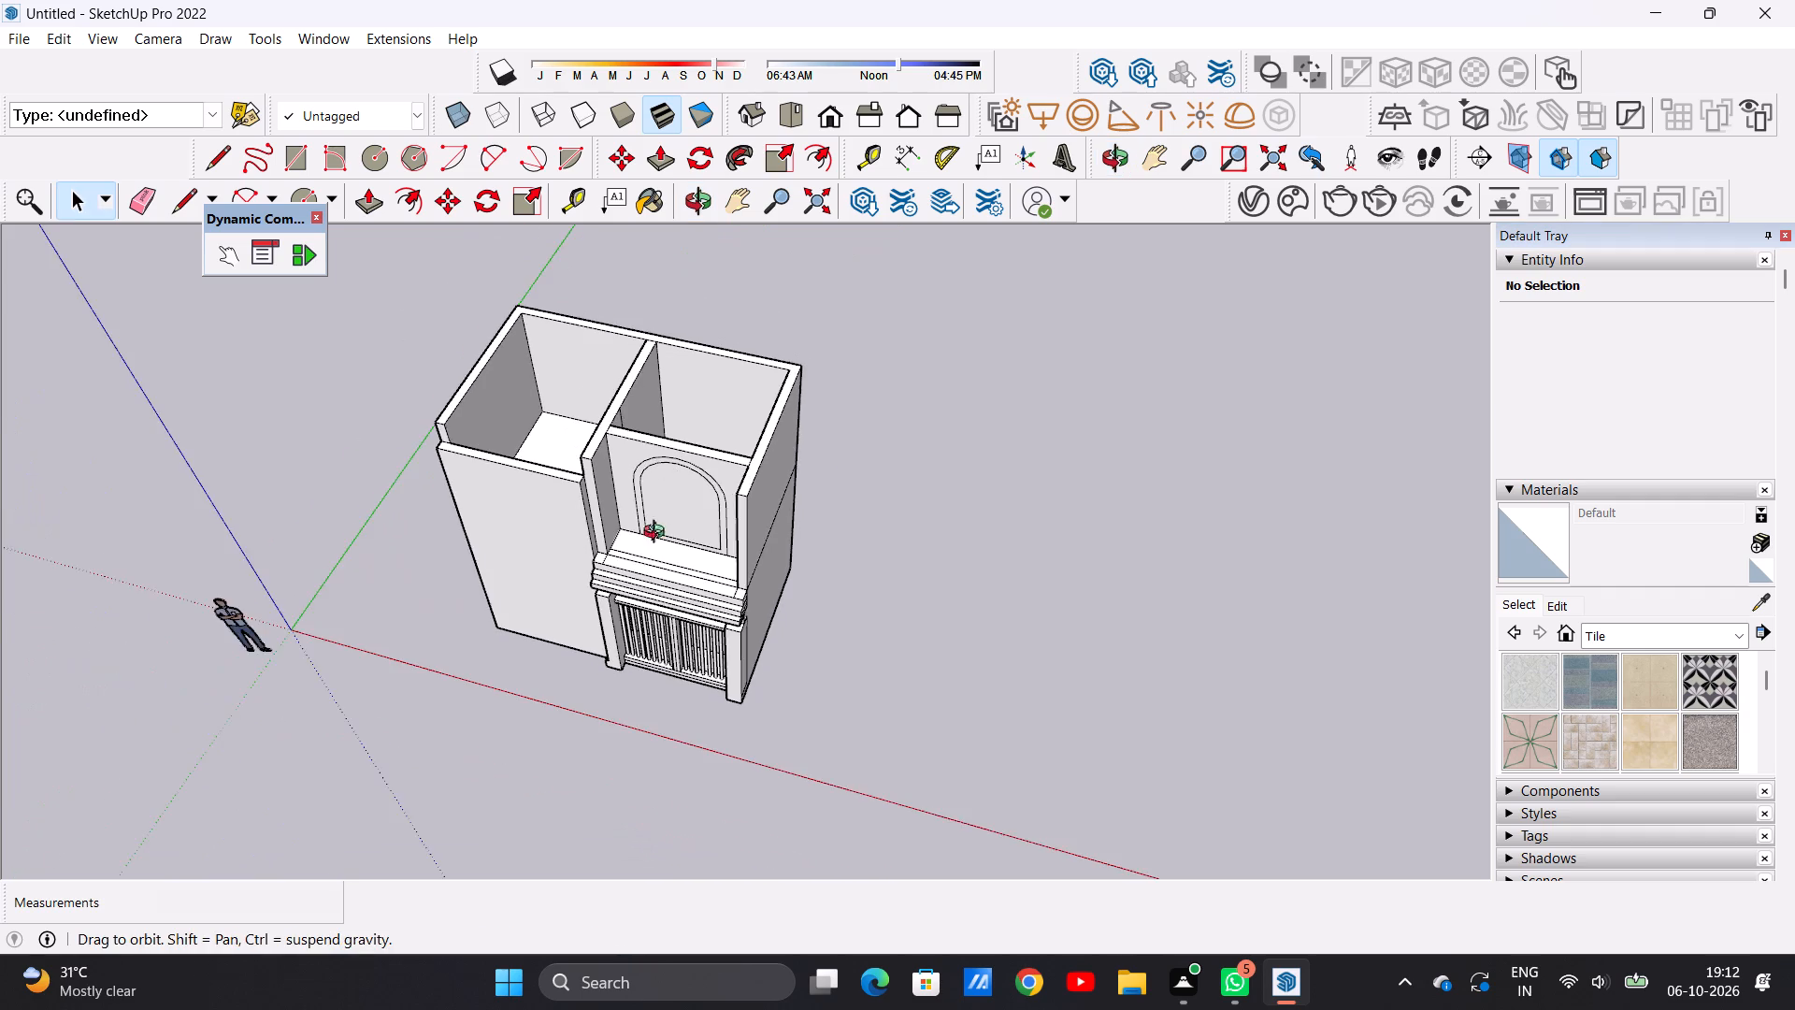
{"action": "middle_click_drag", "start_coordinate": [658, 534], "coordinate": [677, 636]}
{"action": "scroll", "coordinate": [700, 622], "scroll_direction": "up", "scroll_amount": 5}
{"action": "double_click", "coordinate": [705, 546]}
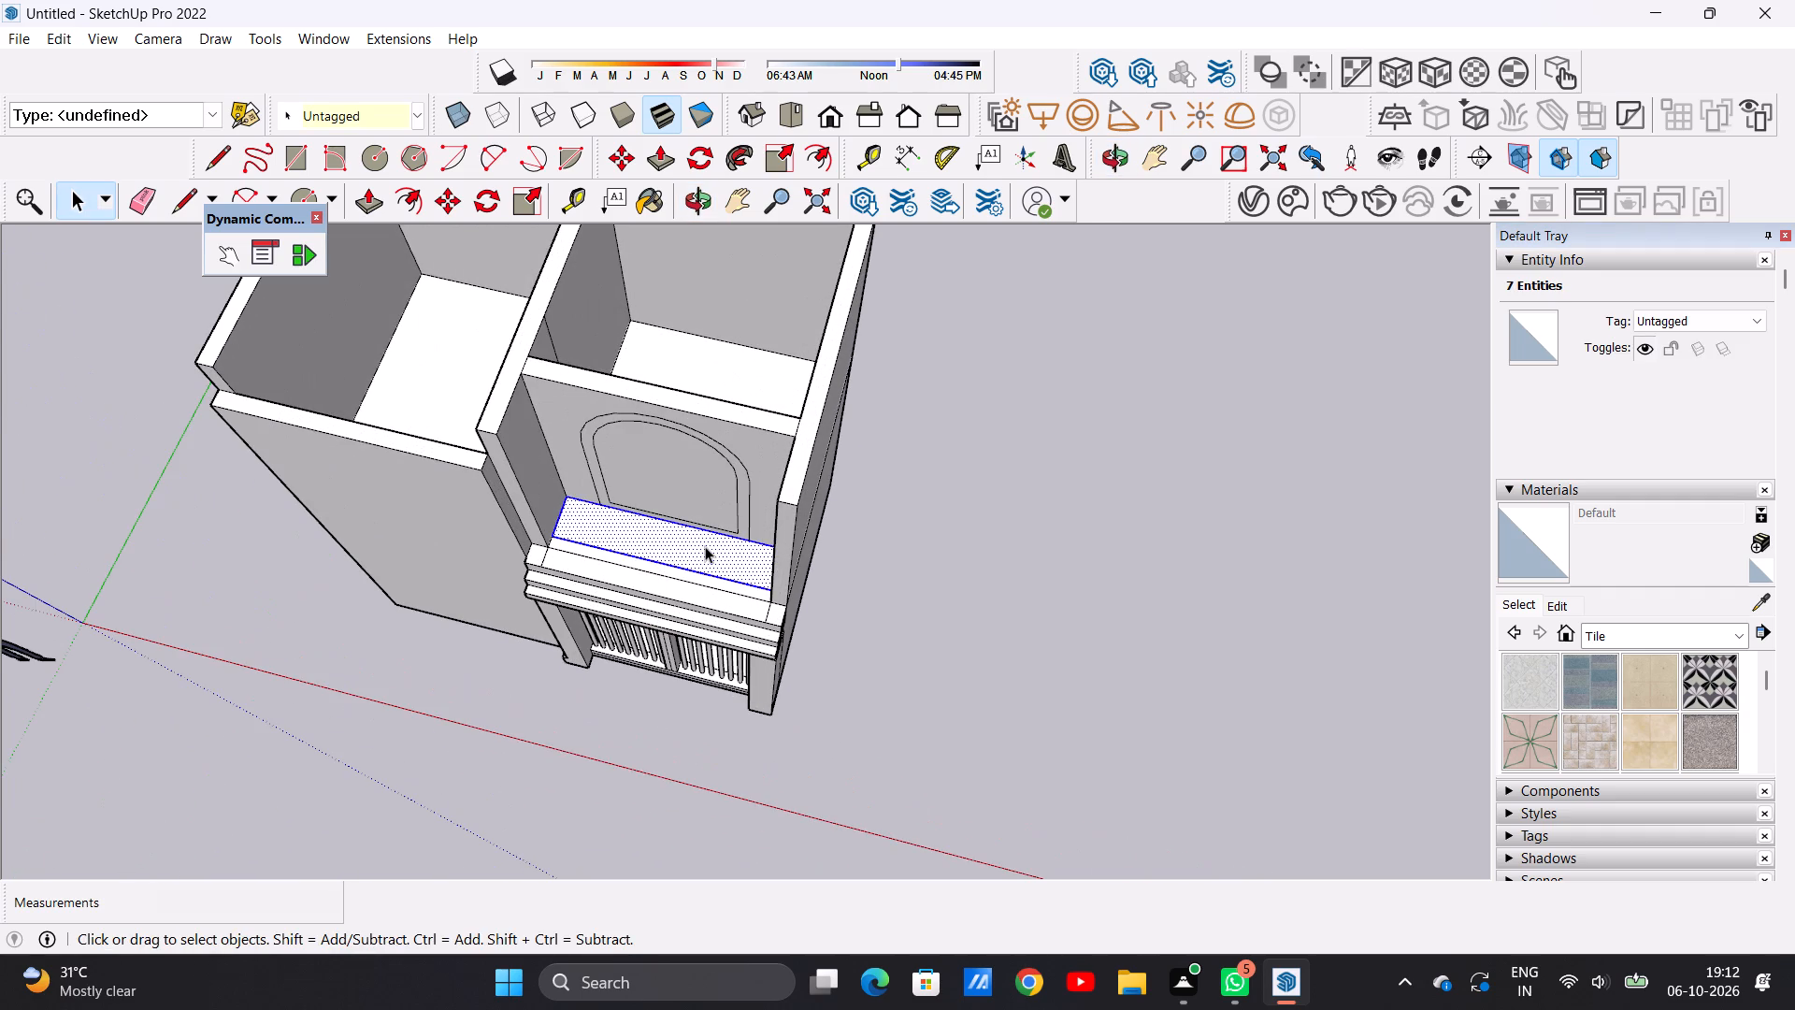
{"action": "key", "text": "m"}
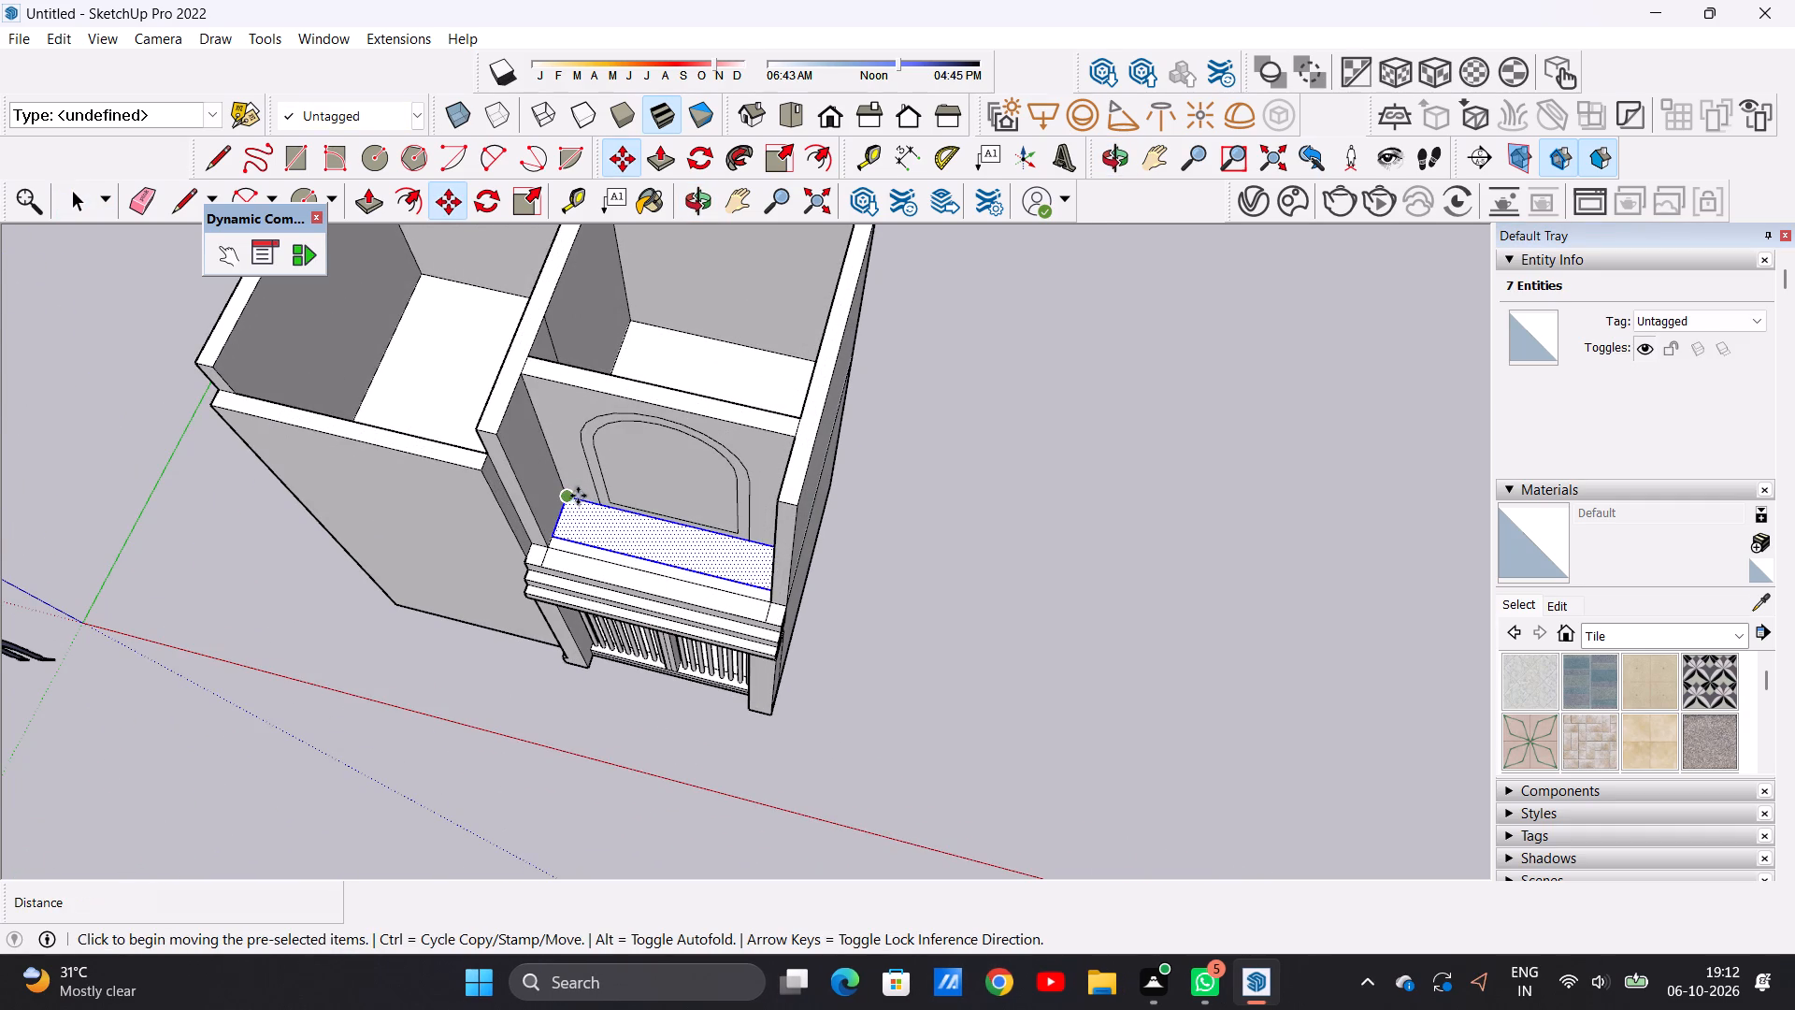
{"action": "left_click", "coordinate": [572, 494]}
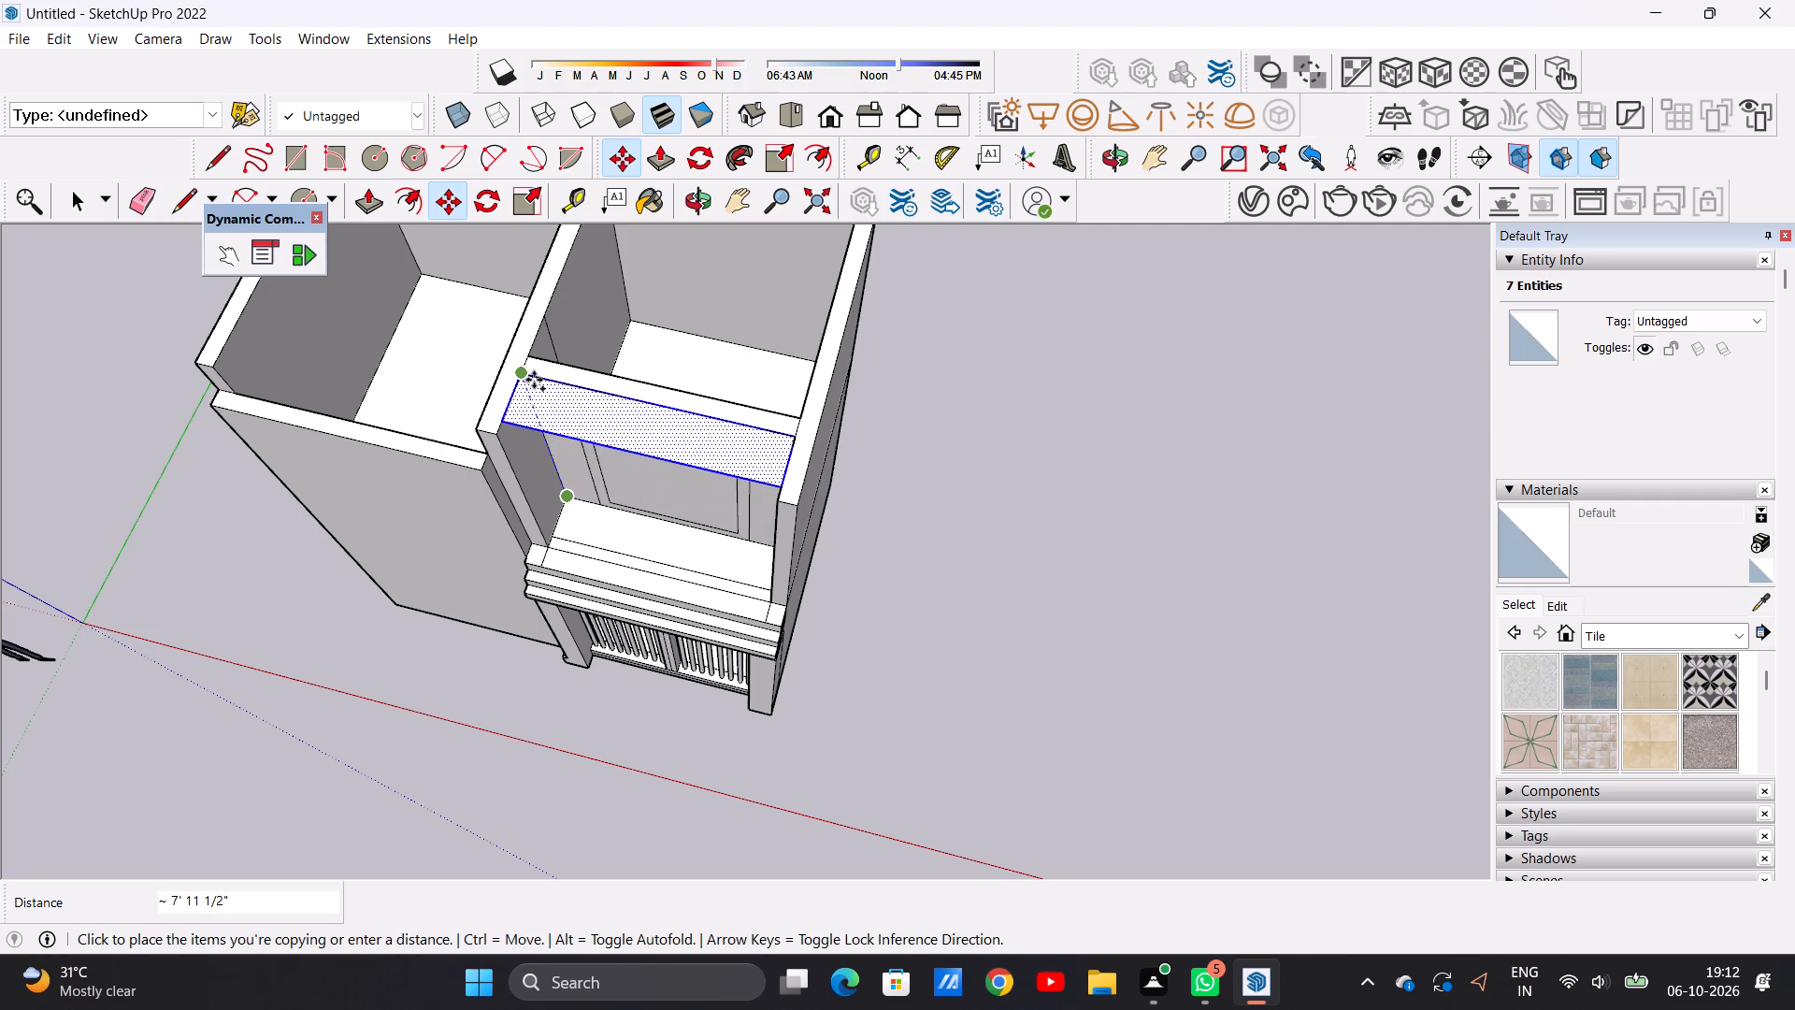
{"action": "left_click", "coordinate": [531, 378]}
Copy the narrow floor strip in front of the balcony floor up 7' 11 3/8" to the front edge of the new top face.
{"action": "scroll", "coordinate": [678, 582], "scroll_direction": "up", "scroll_amount": 4}
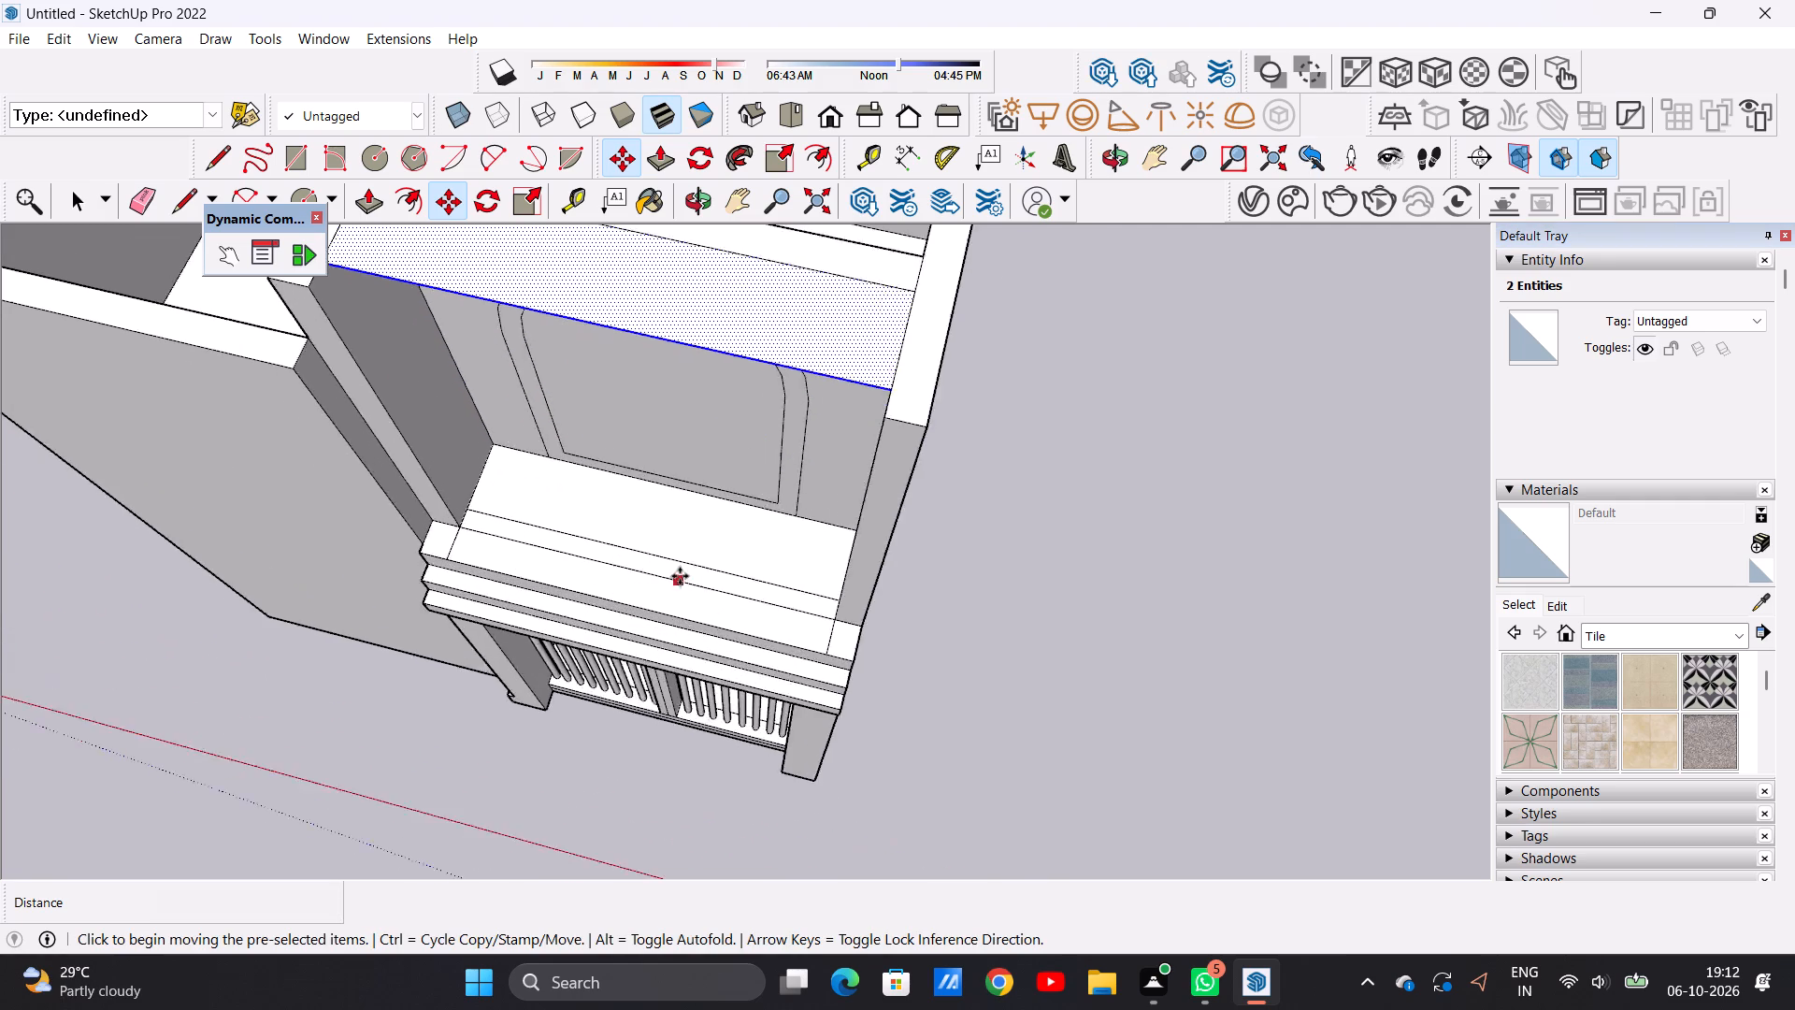
{"action": "scroll", "coordinate": [680, 576], "scroll_direction": "up", "scroll_amount": 3}
{"action": "middle_click_drag", "start_coordinate": [674, 575], "coordinate": [674, 643]}
{"action": "key", "text": "space"}
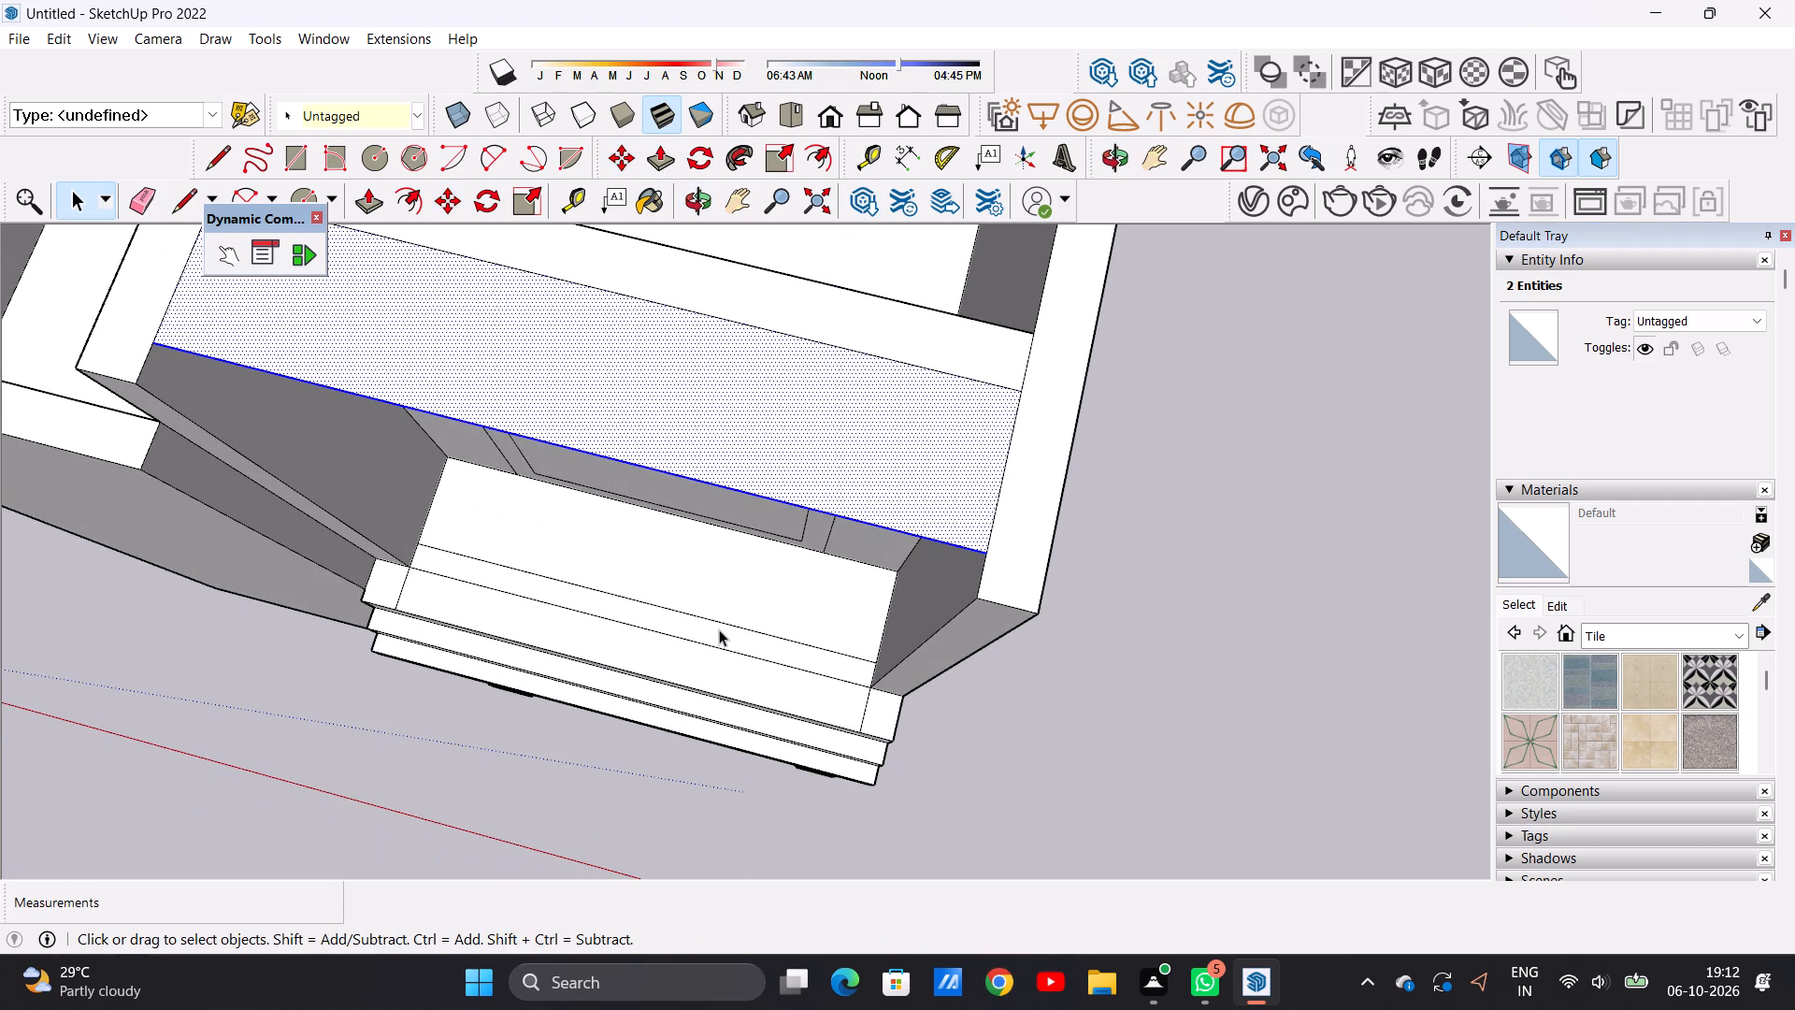
{"action": "double_click", "coordinate": [719, 629]}
{"action": "key", "text": "m"}
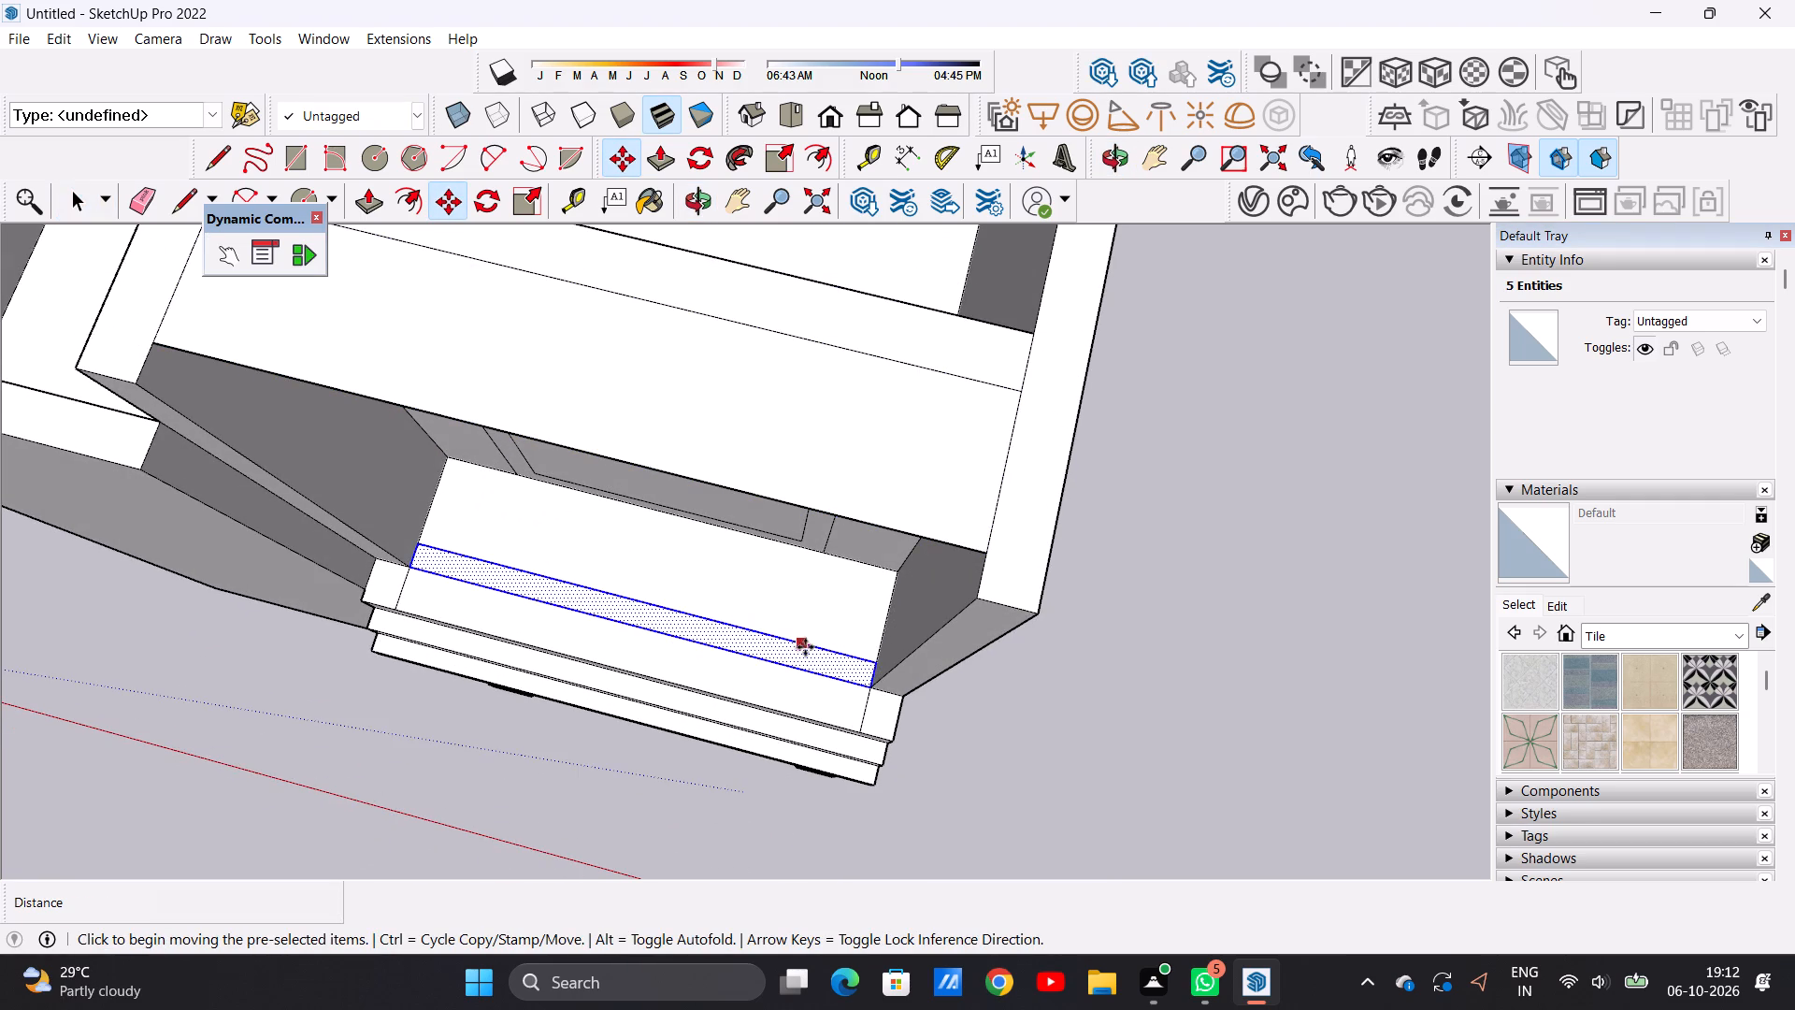
{"action": "left_click", "coordinate": [871, 660]}
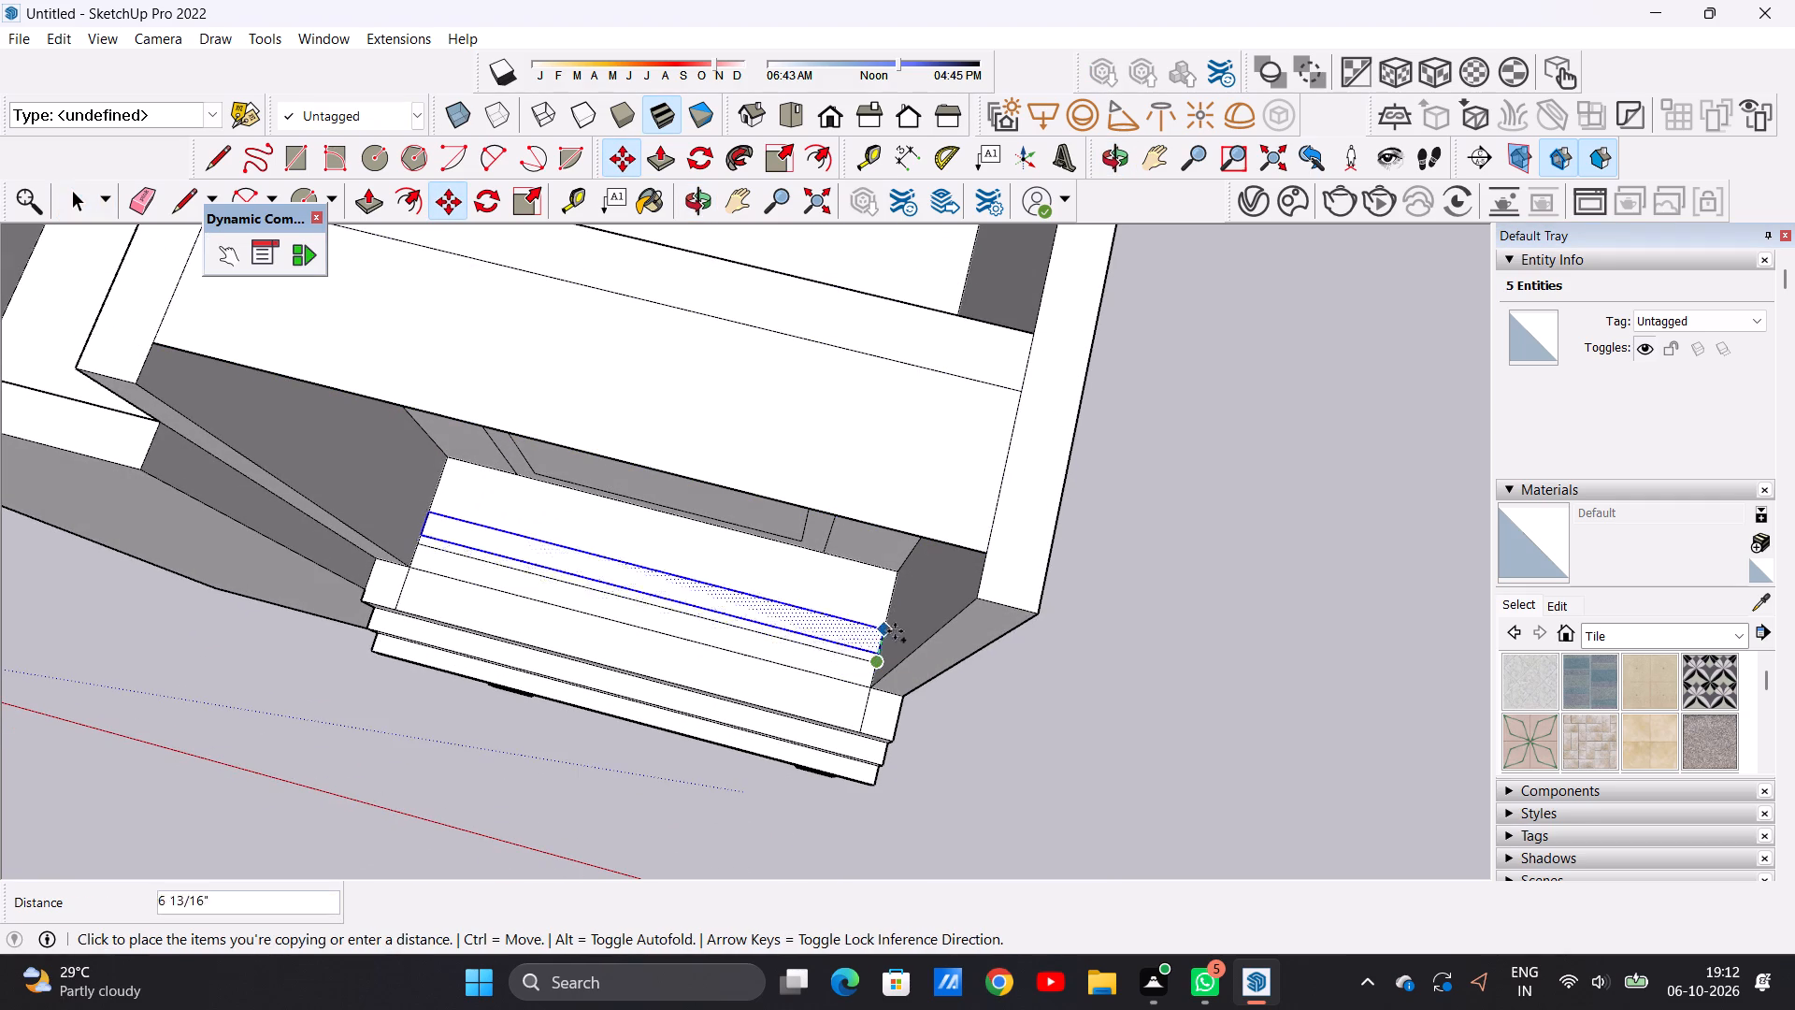
{"action": "left_click", "coordinate": [981, 563]}
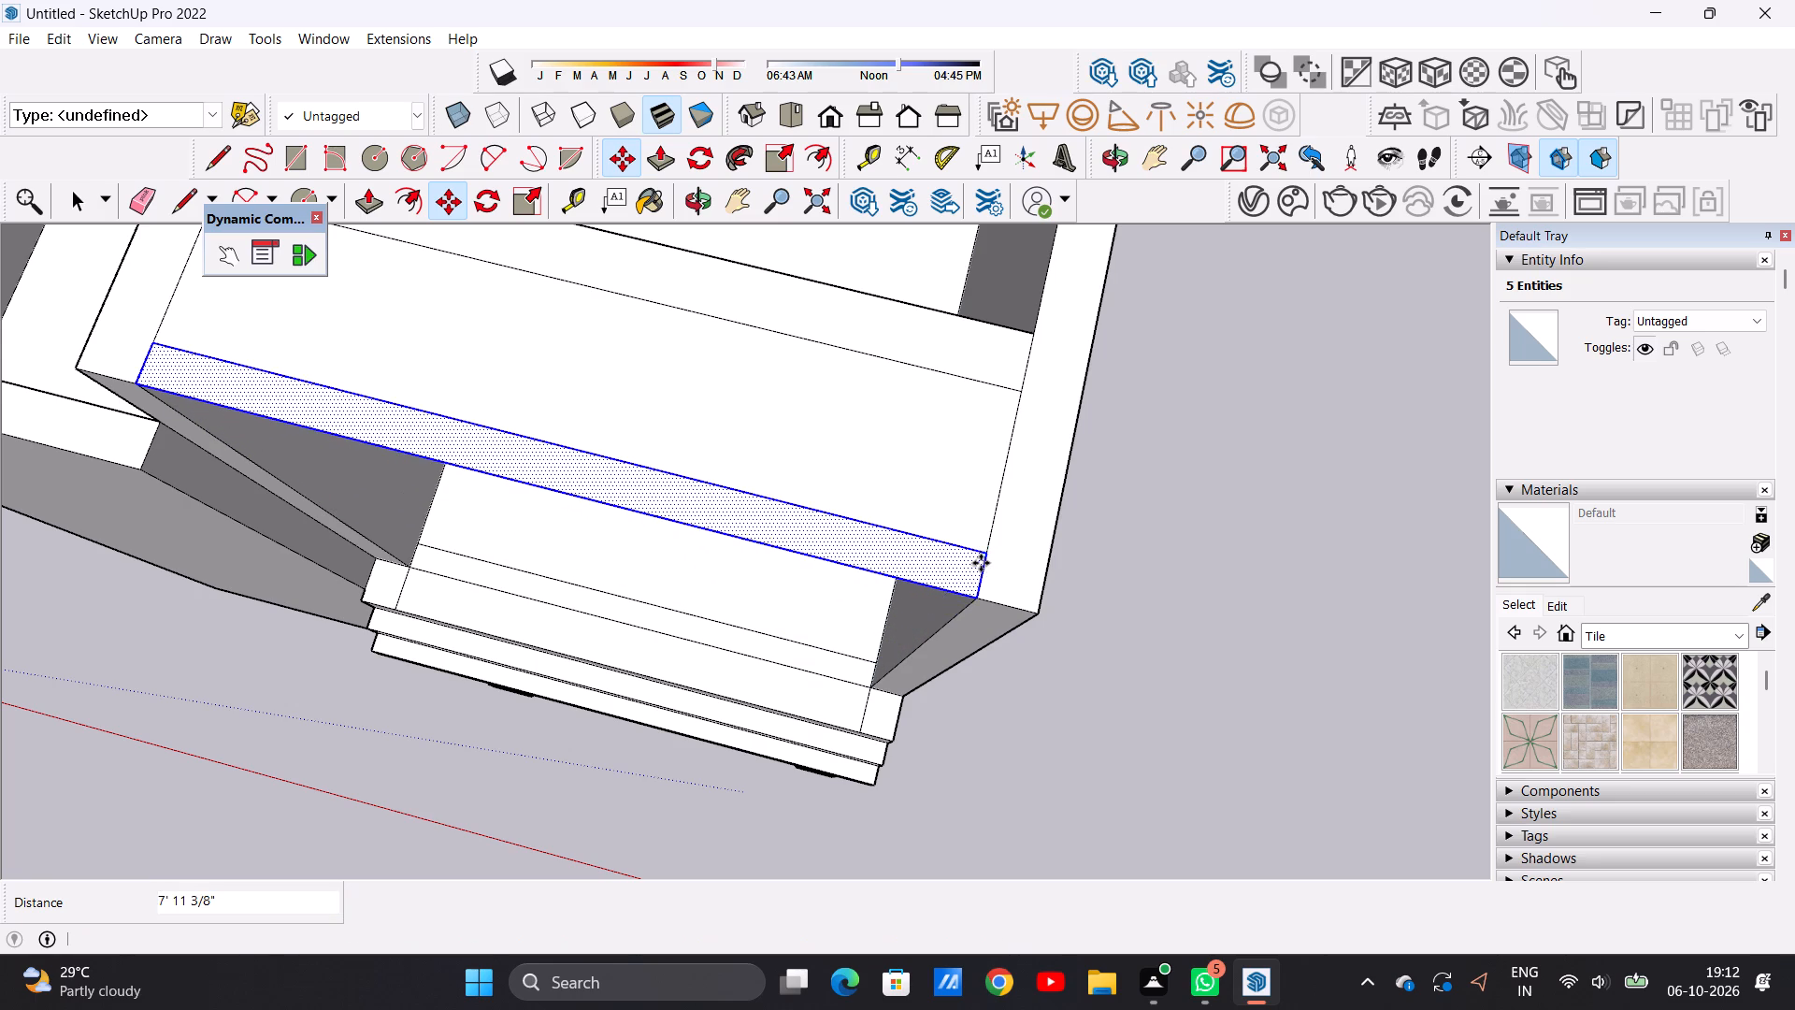
{"action": "key", "text": "space"}
{"action": "left_click", "coordinate": [1199, 565]}
Examine the covered recess, the double arched outline and the ledge from the front and from above.
{"action": "scroll", "coordinate": [926, 578], "scroll_direction": "down", "scroll_amount": 7}
{"action": "middle_click_drag", "start_coordinate": [908, 642], "coordinate": [912, 531]}
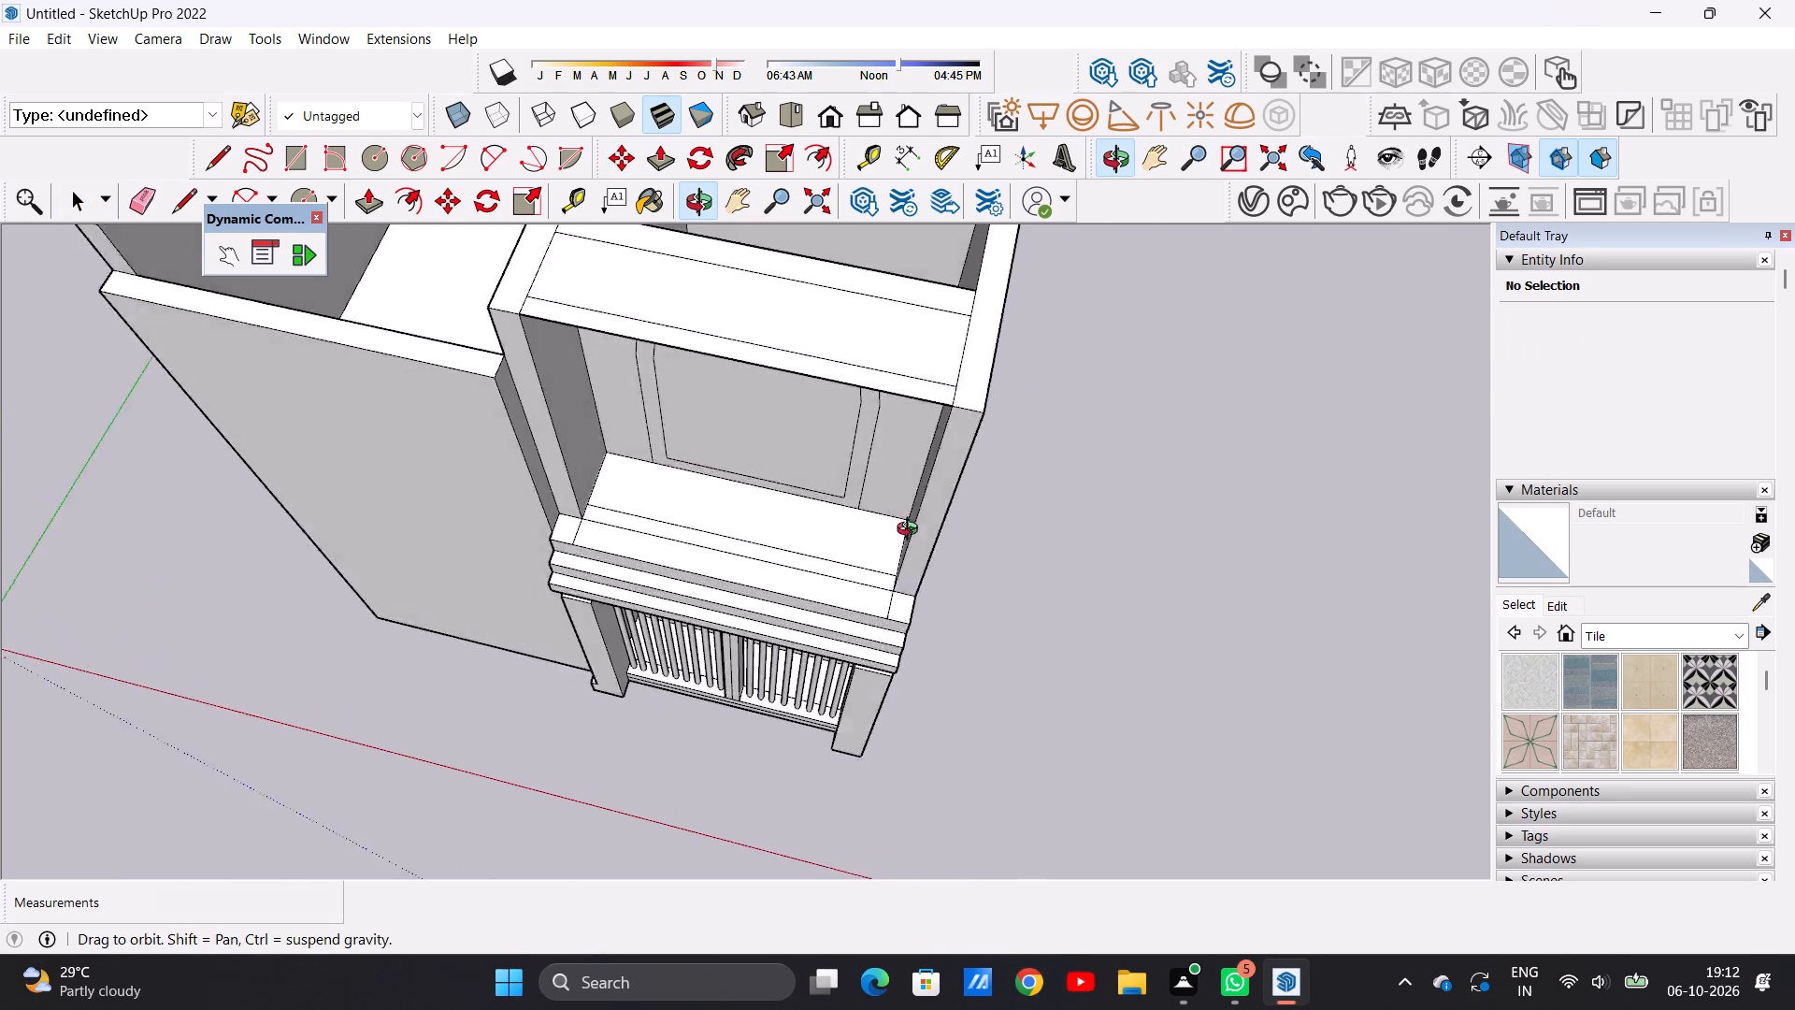
{"action": "middle_click_drag", "start_coordinate": [912, 531], "coordinate": [929, 441]}
{"action": "scroll", "coordinate": [848, 513], "scroll_direction": "down", "scroll_amount": 8}
{"action": "middle_click_drag", "start_coordinate": [729, 529], "coordinate": [794, 341]}
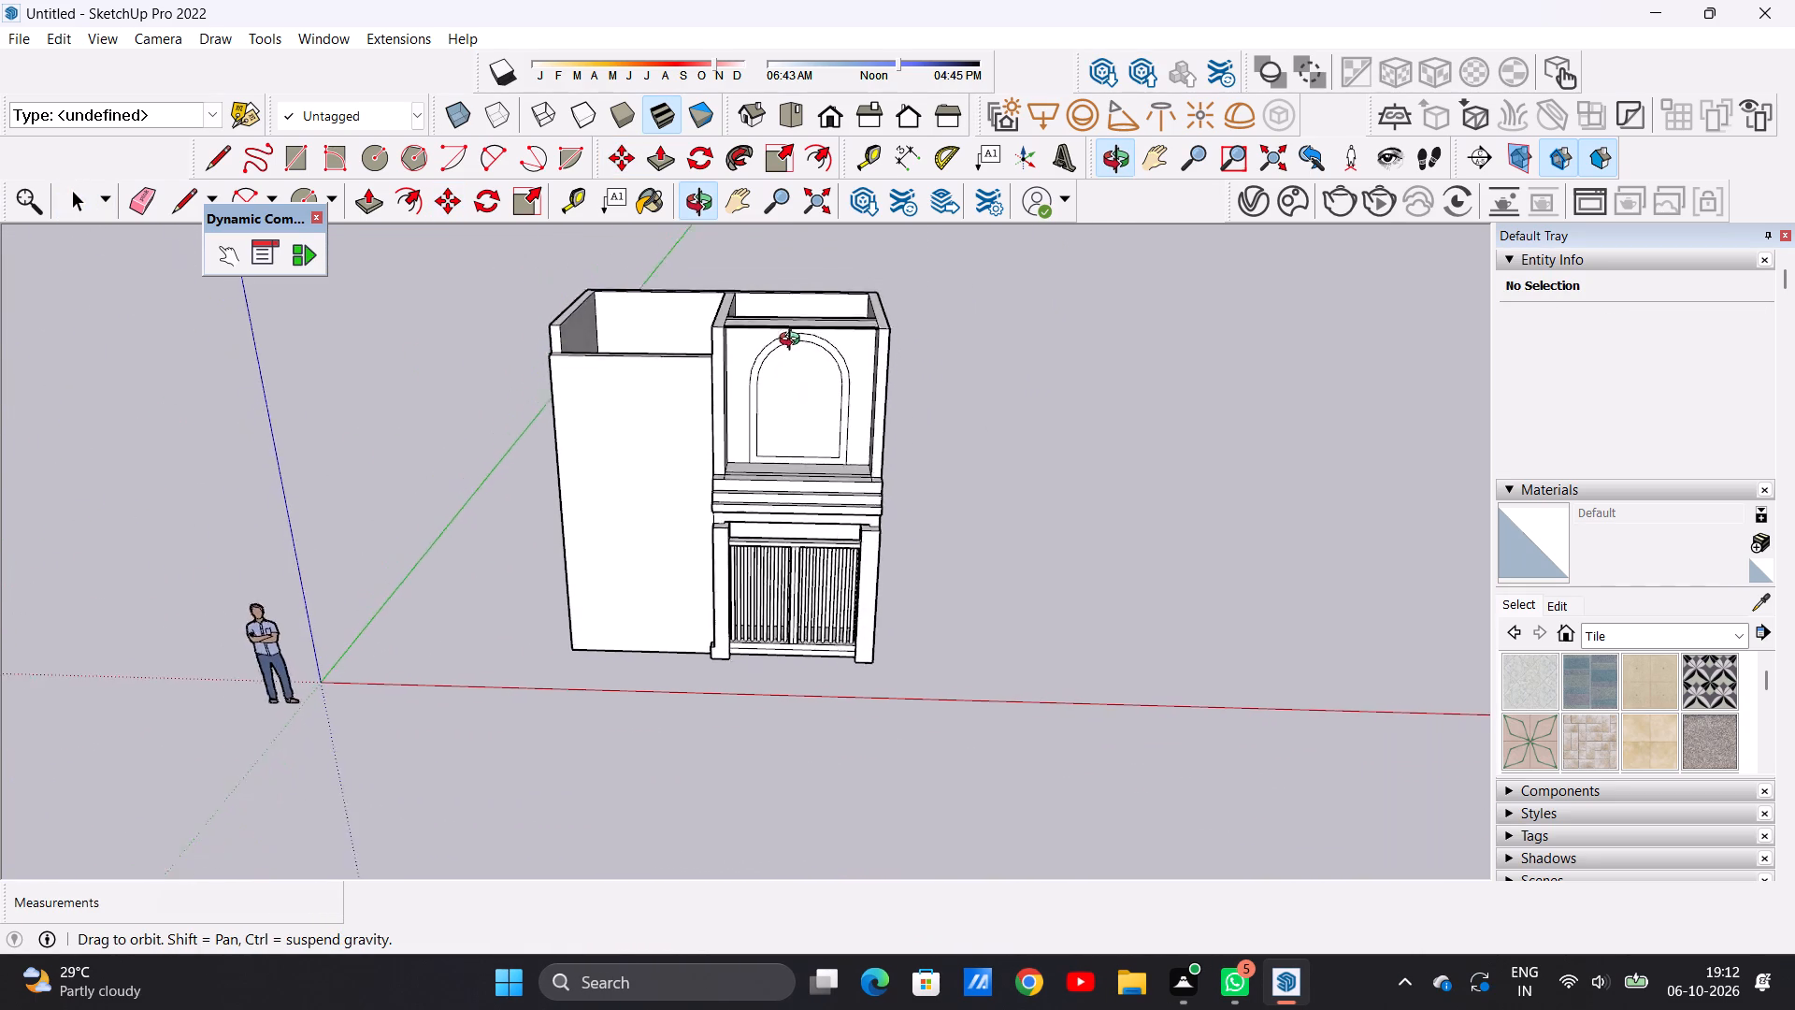
{"action": "middle_click_drag", "start_coordinate": [794, 341], "coordinate": [775, 310]}
{"action": "scroll", "coordinate": [806, 329], "scroll_direction": "up", "scroll_amount": 13}
{"action": "scroll", "coordinate": [731, 467], "scroll_direction": "down", "scroll_amount": 5}
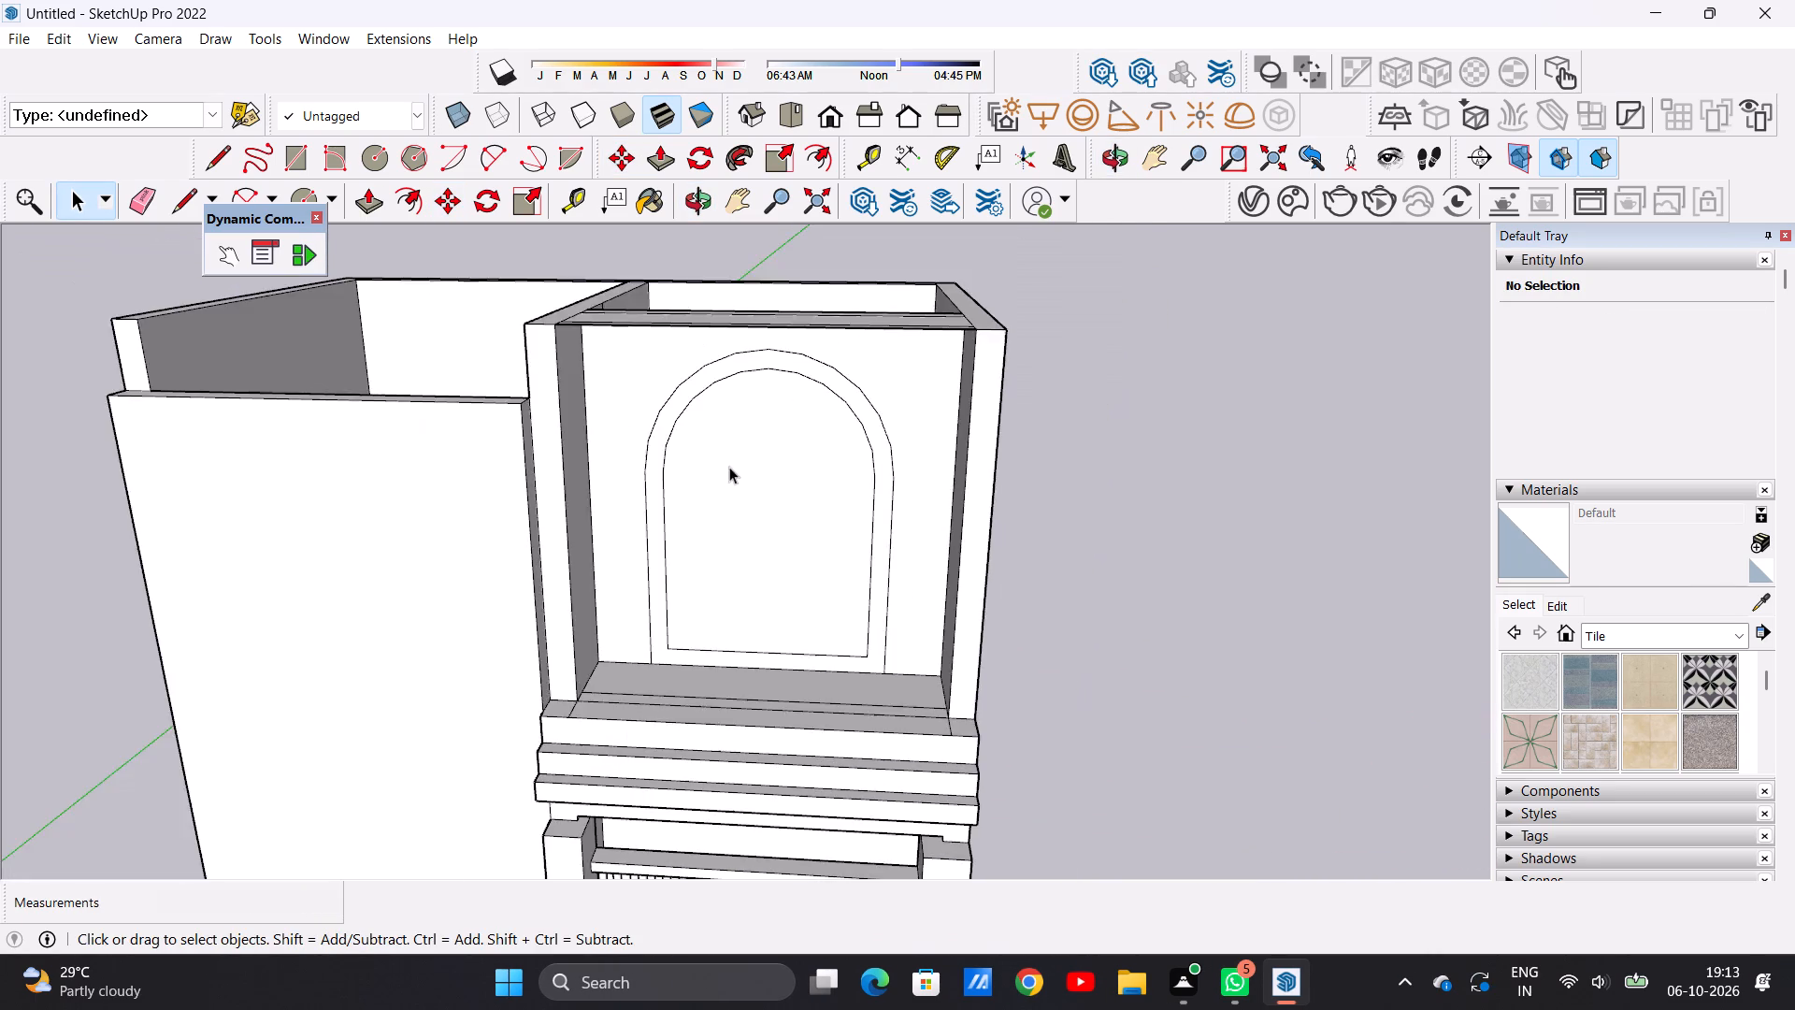
{"action": "middle_click_drag", "start_coordinate": [725, 482], "coordinate": [794, 761]}
{"action": "scroll", "coordinate": [855, 697], "scroll_direction": "up", "scroll_amount": 3}
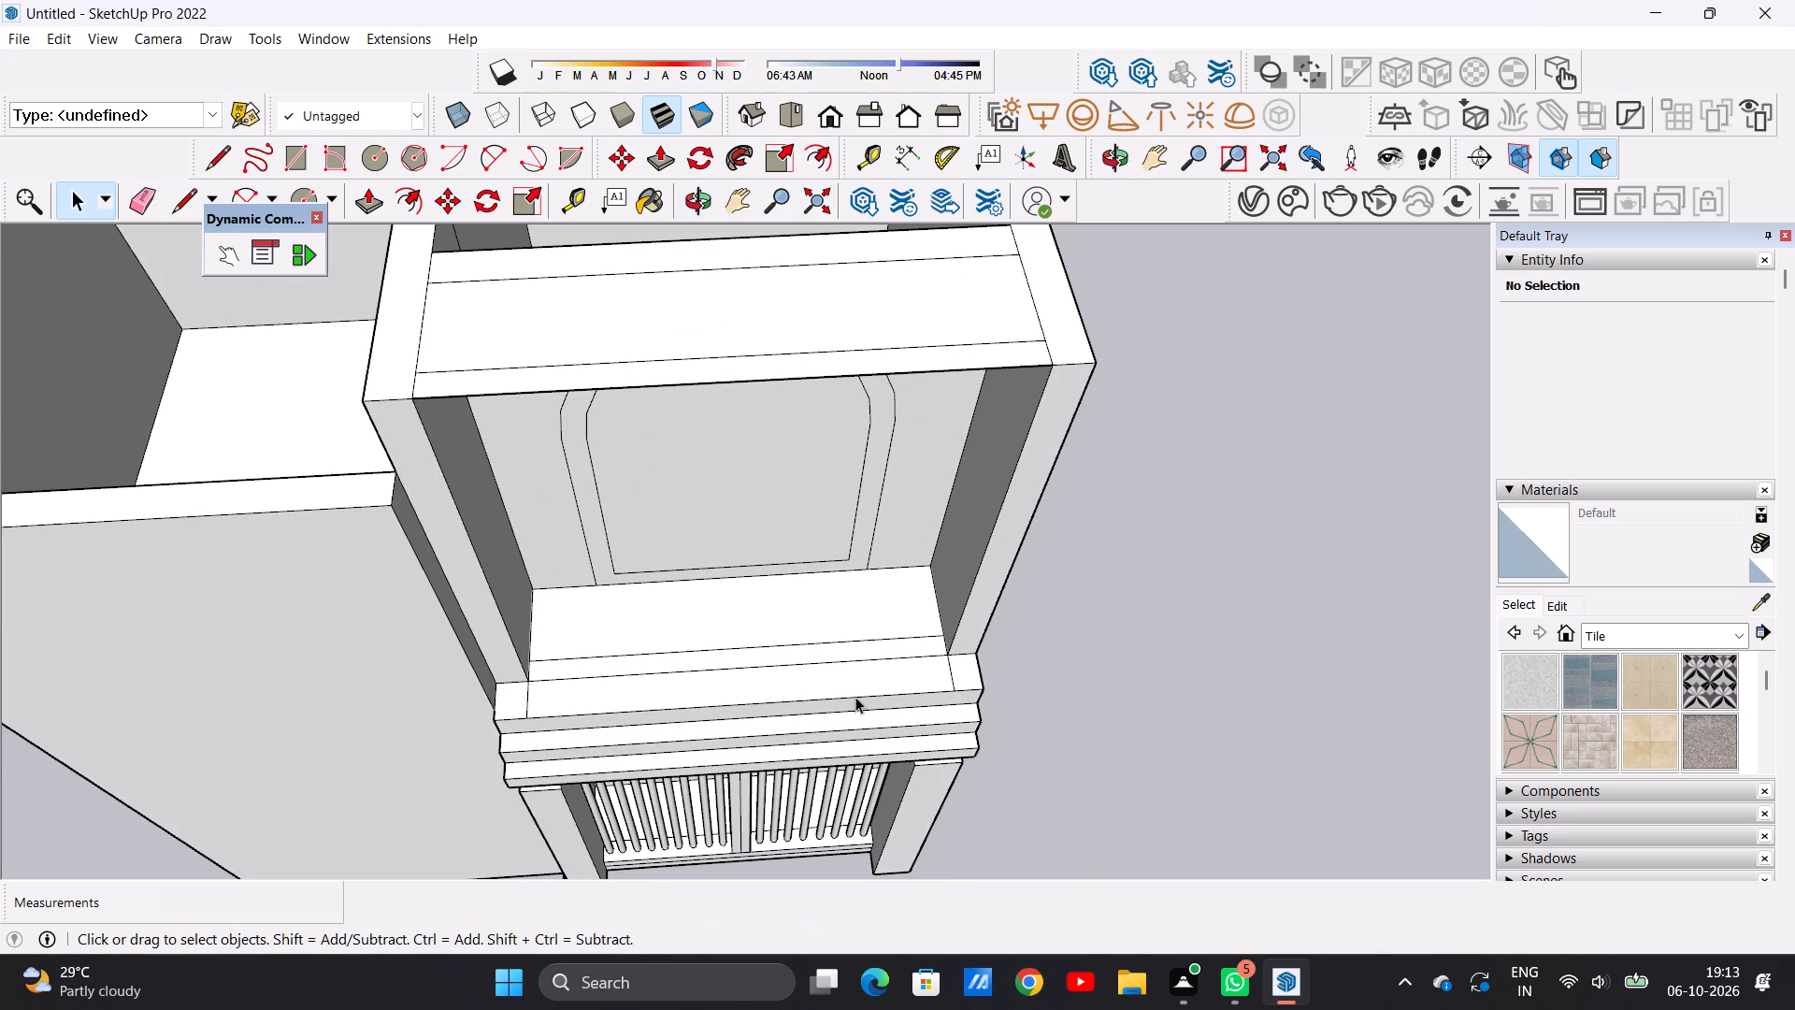
{"action": "scroll", "coordinate": [855, 697], "scroll_direction": "down", "scroll_amount": 5}
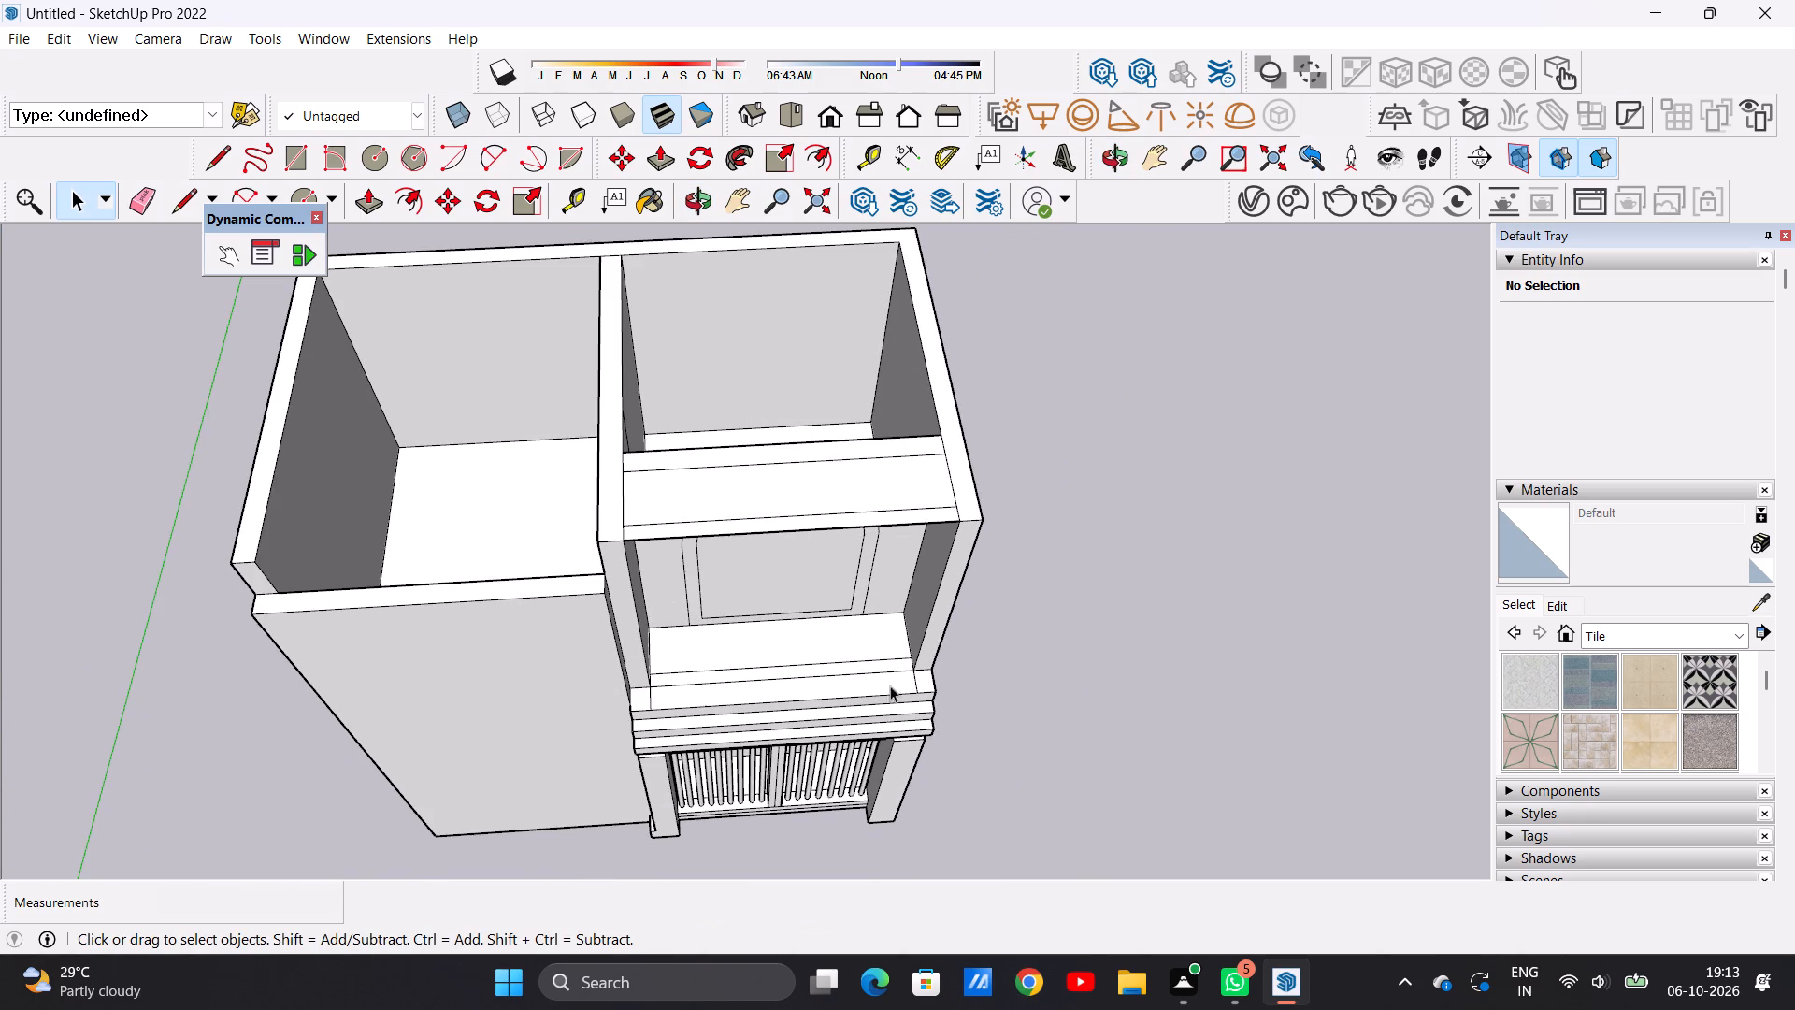
{"action": "scroll", "coordinate": [913, 674], "scroll_direction": "up", "scroll_amount": 6}
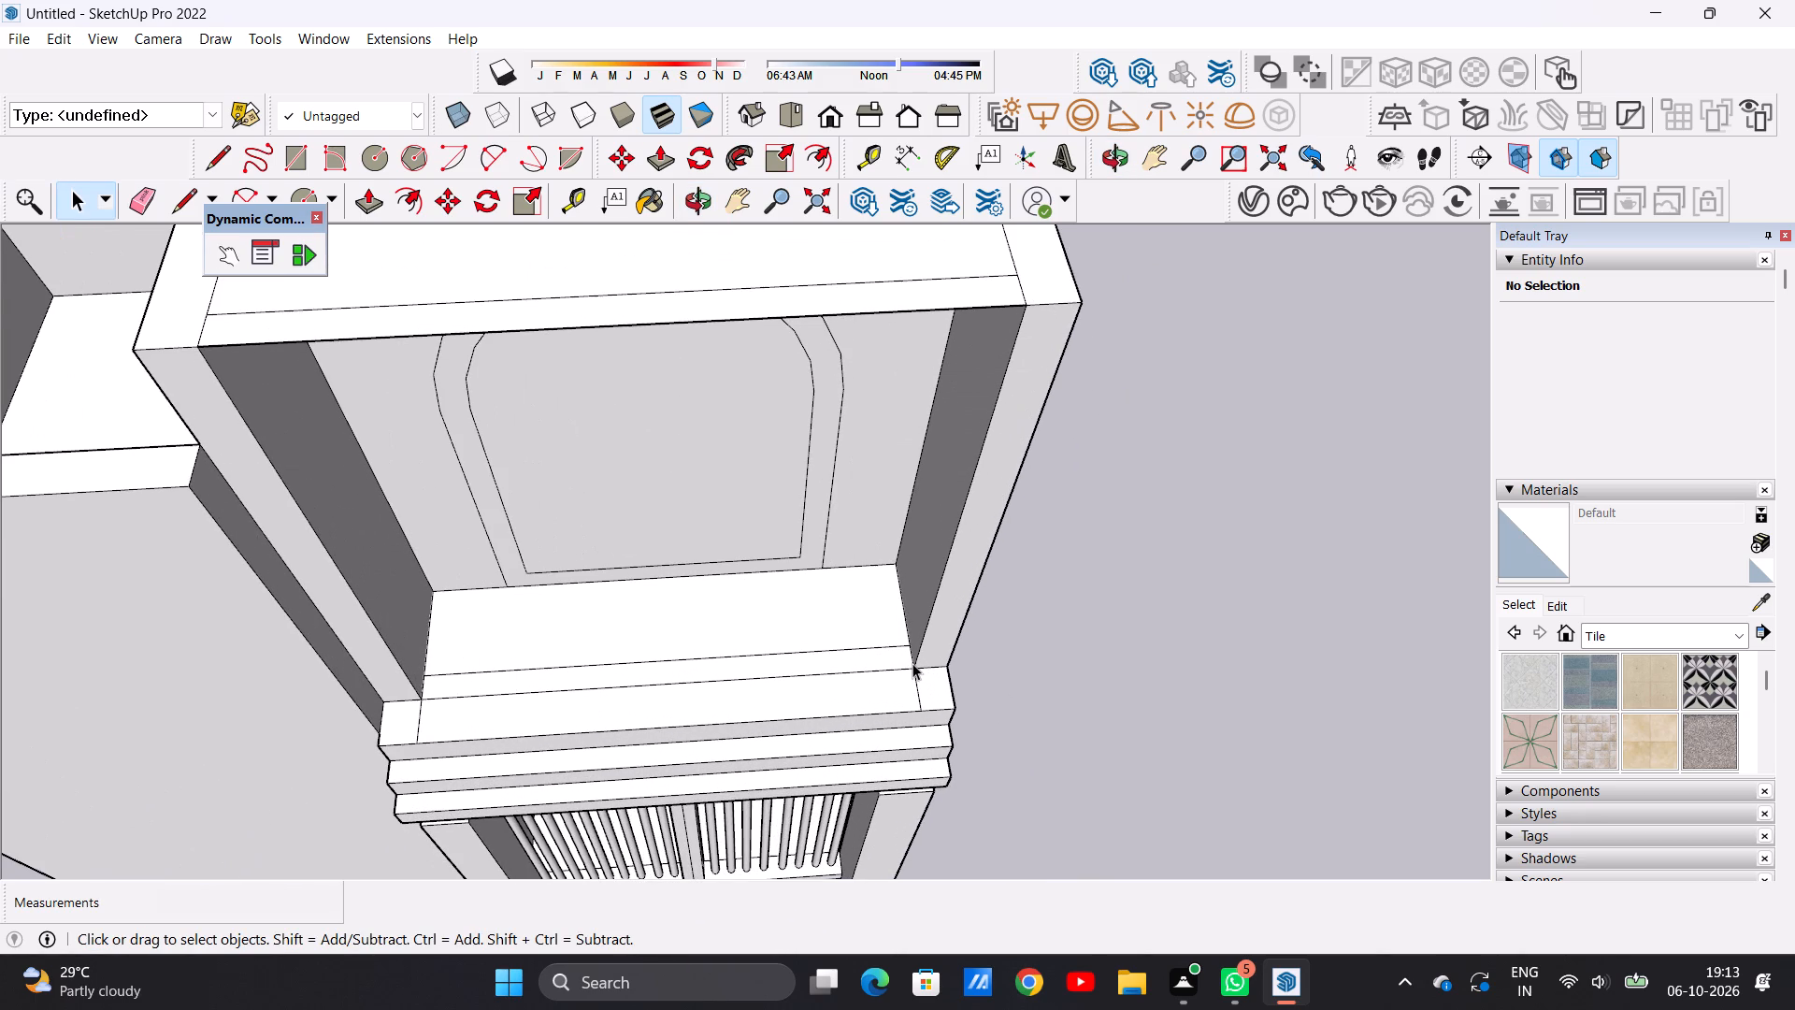
{"action": "scroll", "coordinate": [893, 663], "scroll_direction": "up", "scroll_amount": 3}
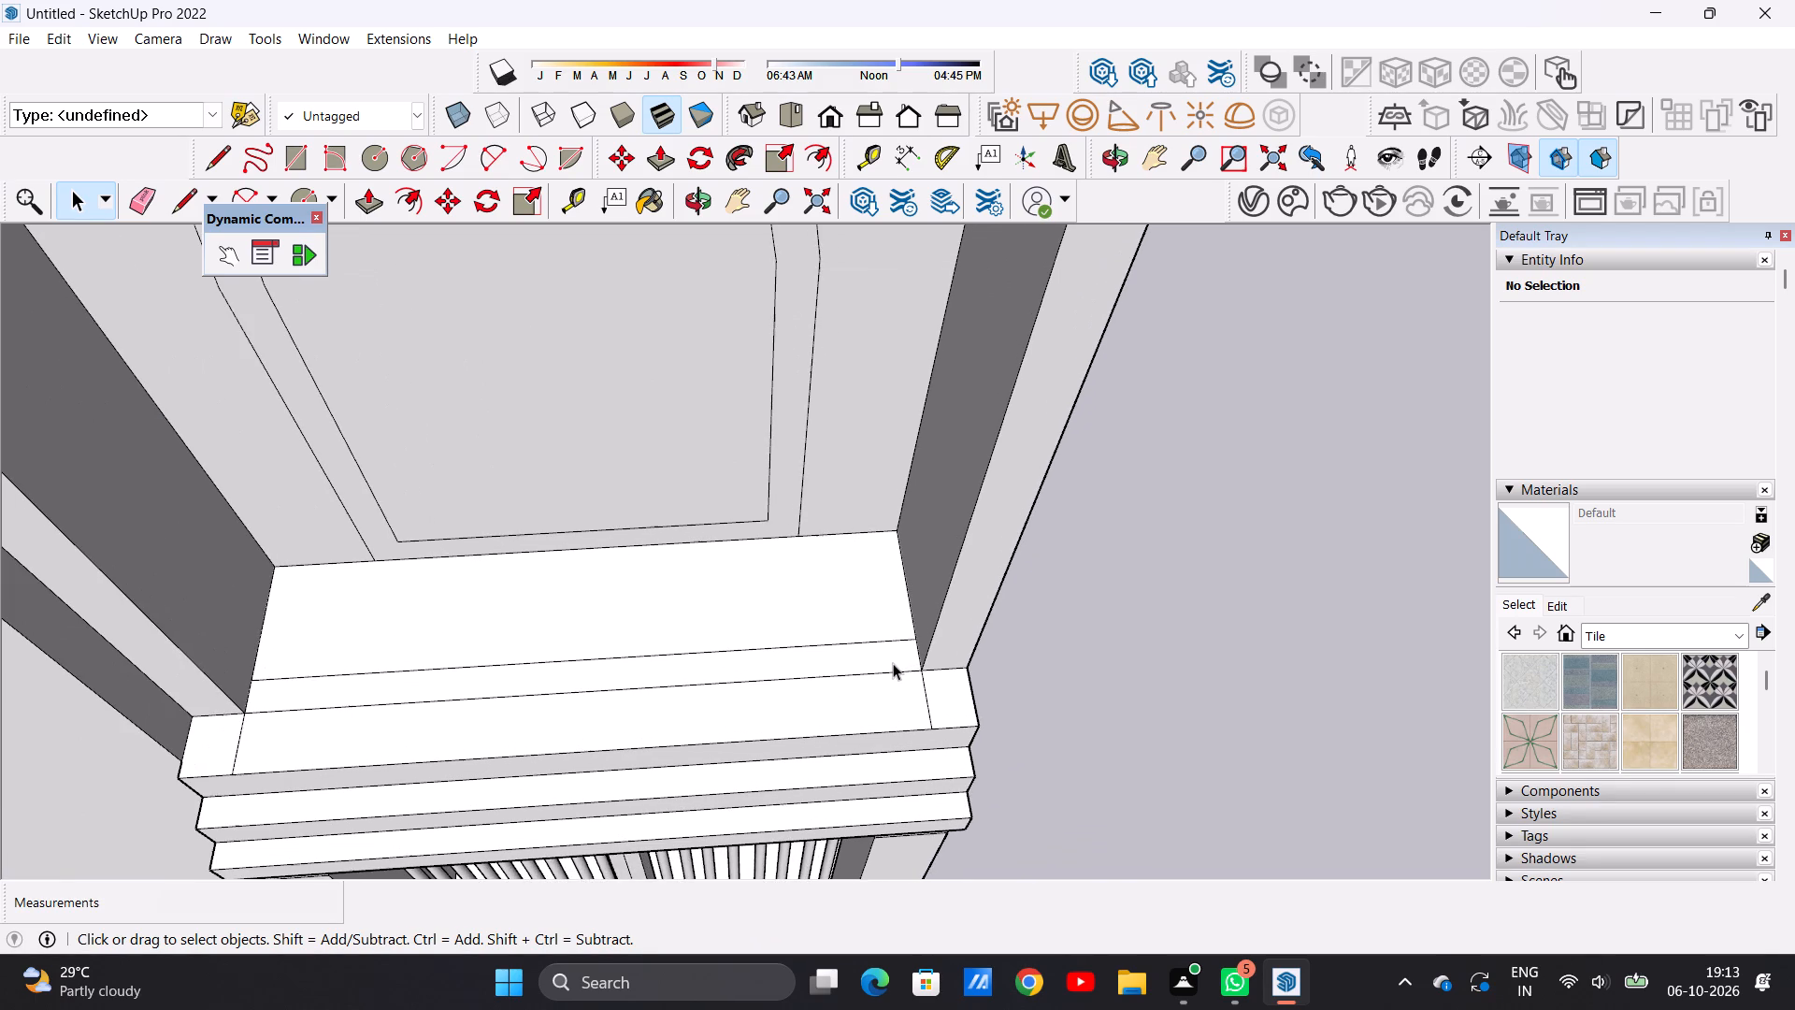
{"action": "scroll", "coordinate": [854, 681], "scroll_direction": "down", "scroll_amount": 3}
{"action": "scroll", "coordinate": [915, 688], "scroll_direction": "up", "scroll_amount": 4}
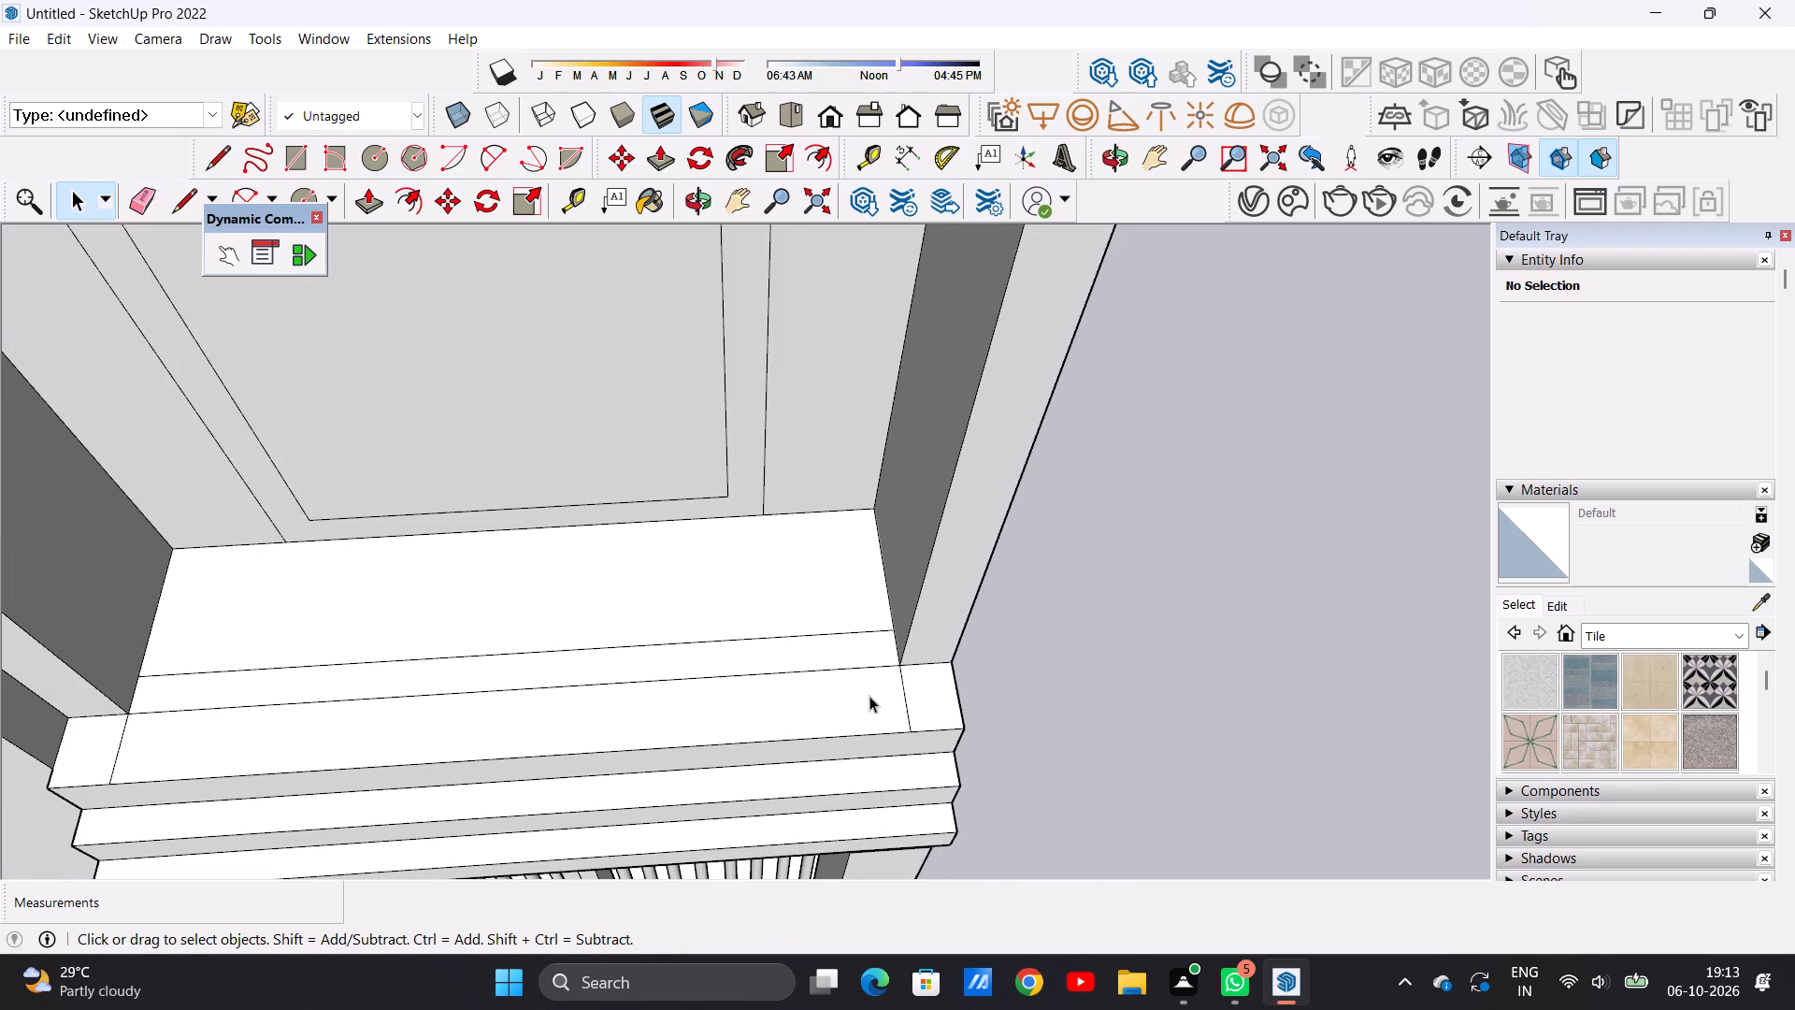
{"action": "scroll", "coordinate": [868, 698], "scroll_direction": "down", "scroll_amount": 7}
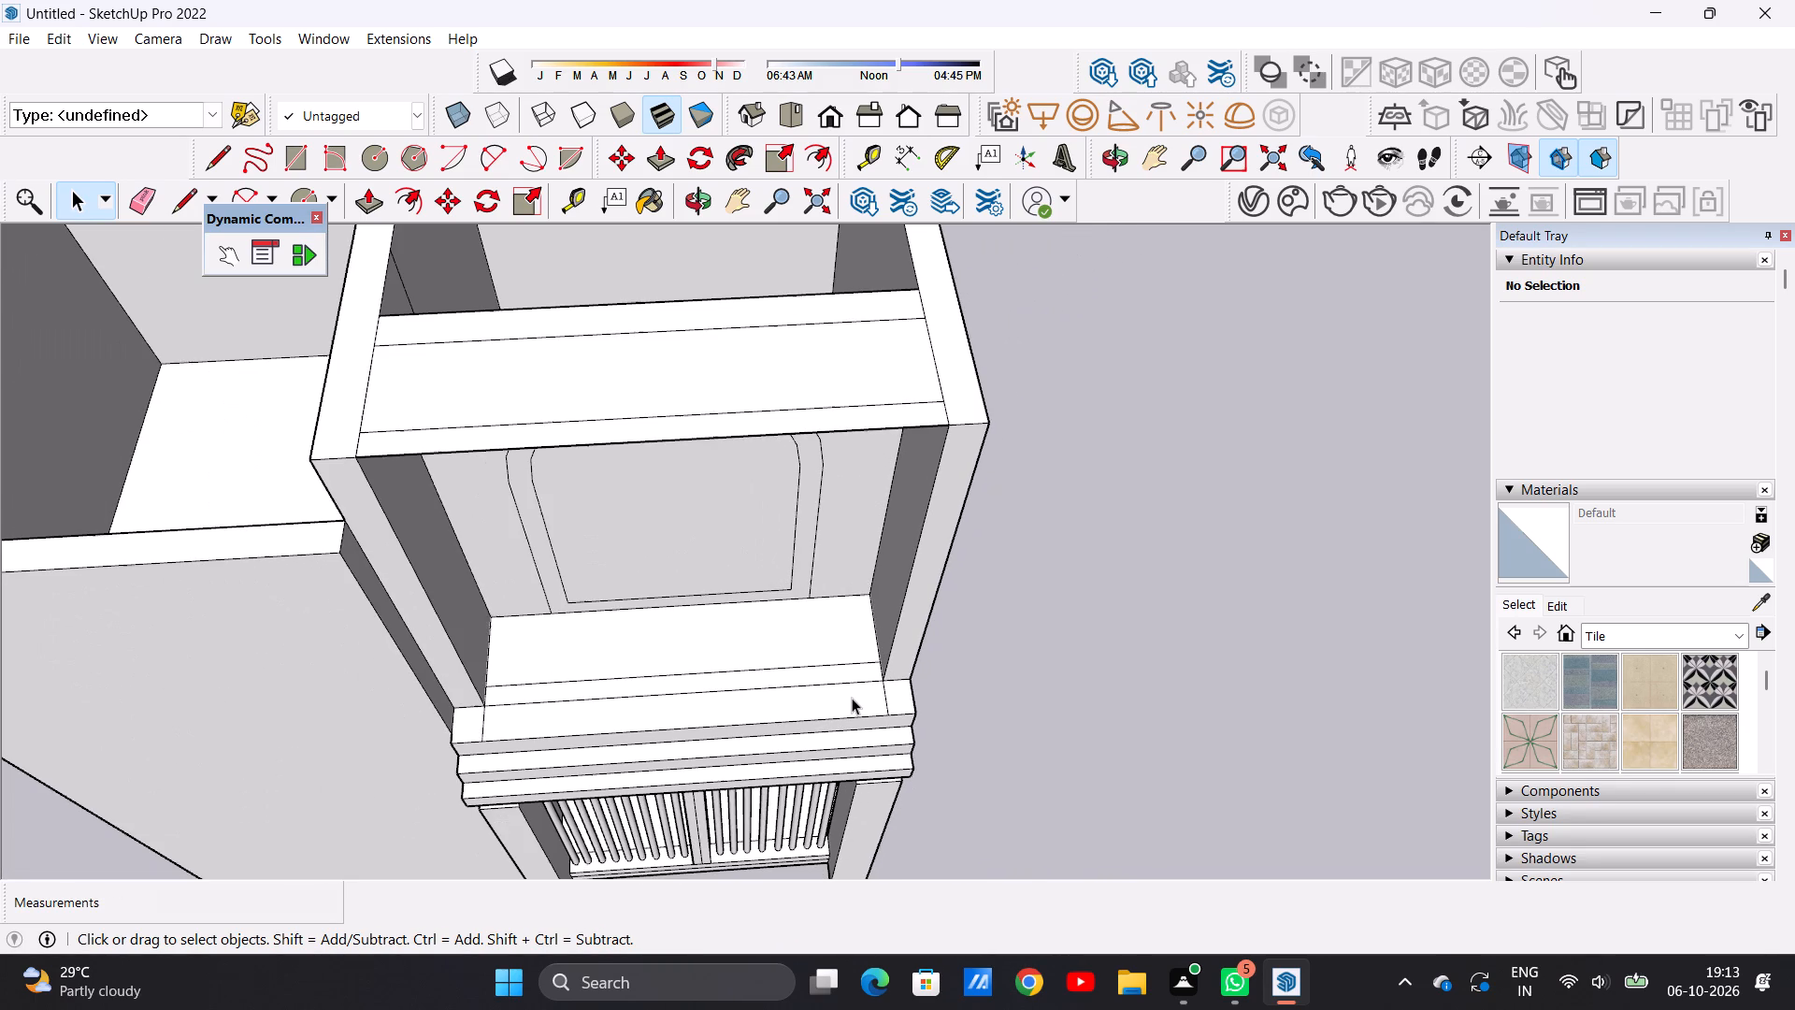
Push/Pull the ledge's front top strip up 7' 11 3/8", level with the tops of the upper-storey side walls.
{"action": "scroll", "coordinate": [879, 698], "scroll_direction": "up", "scroll_amount": 2}
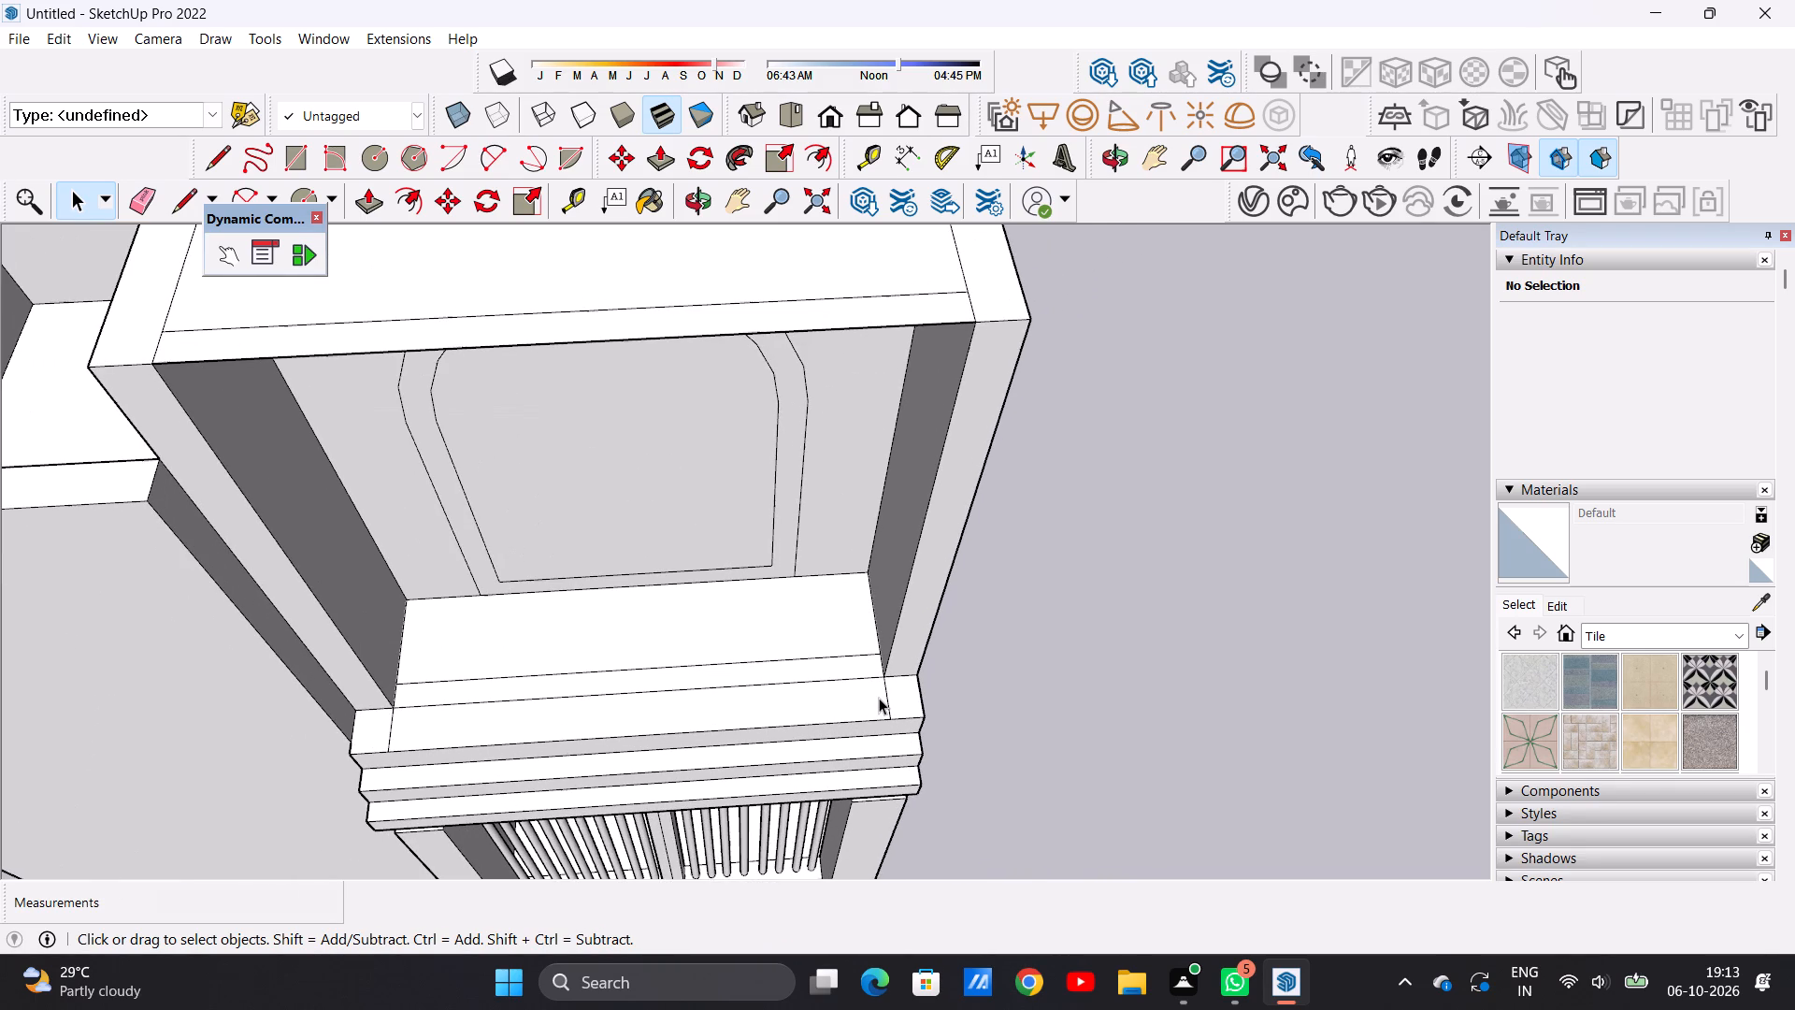
{"action": "key", "text": "p"}
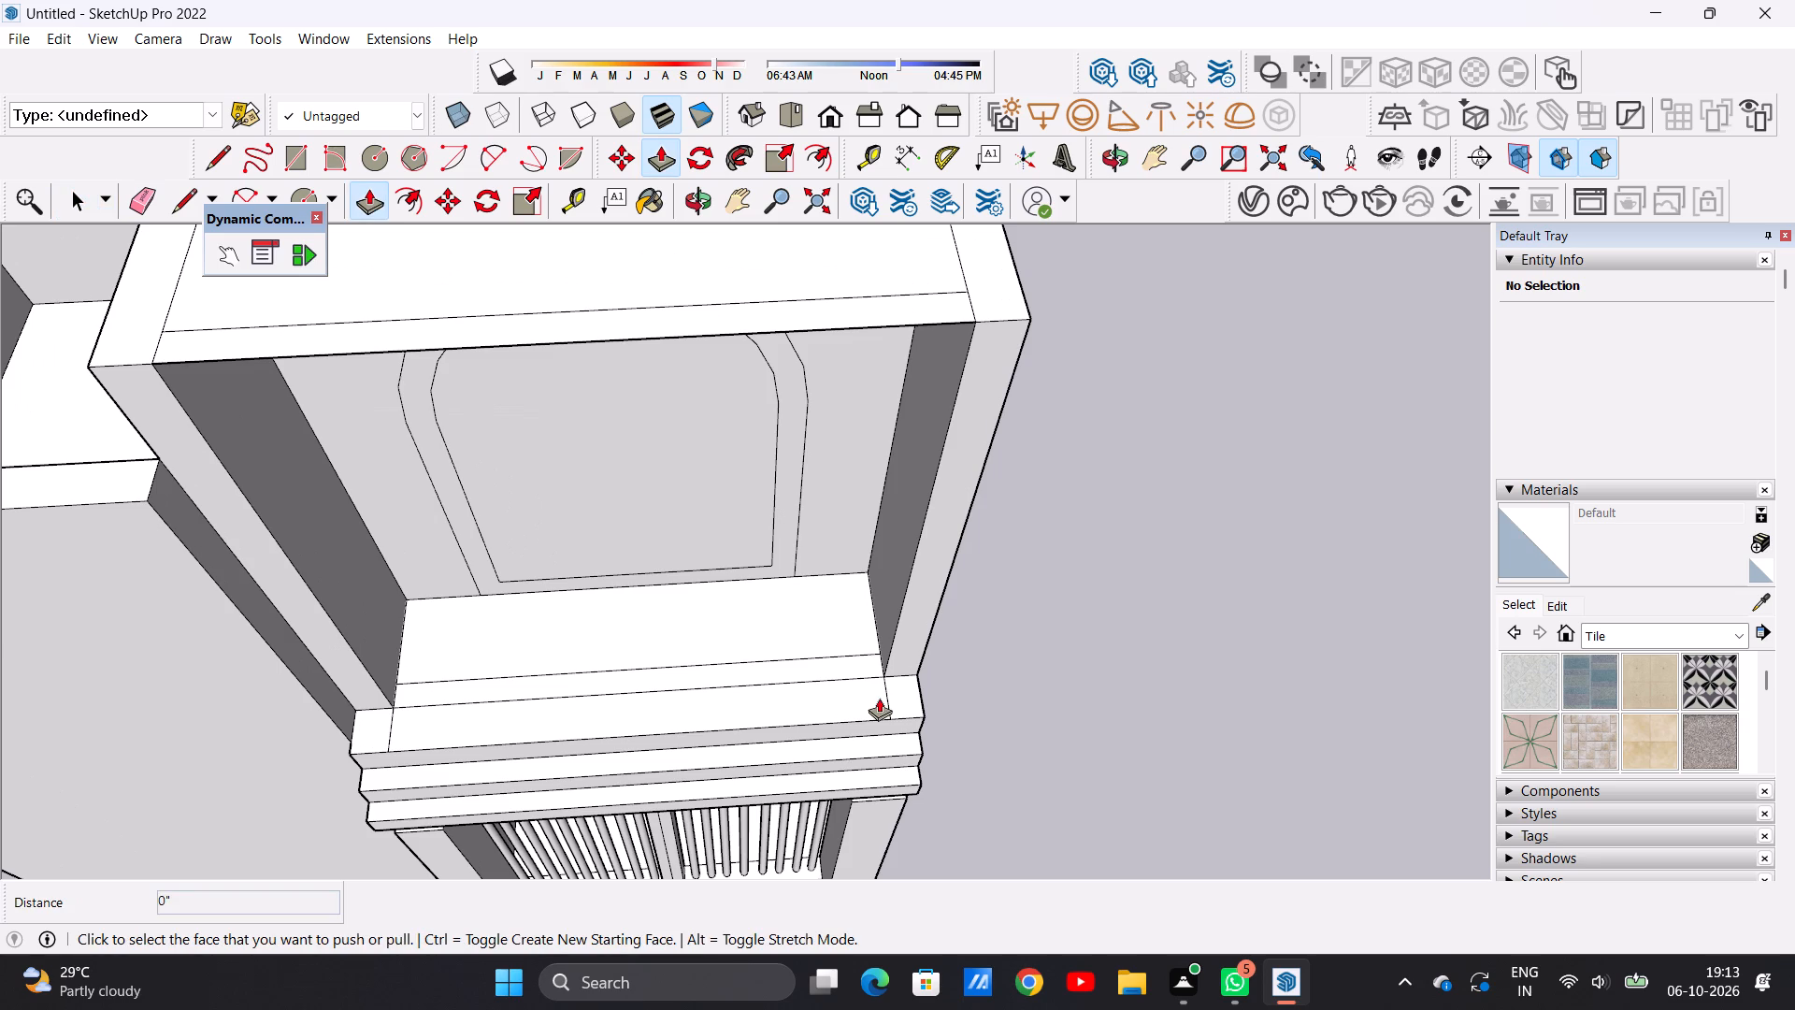
{"action": "left_click", "coordinate": [865, 689]}
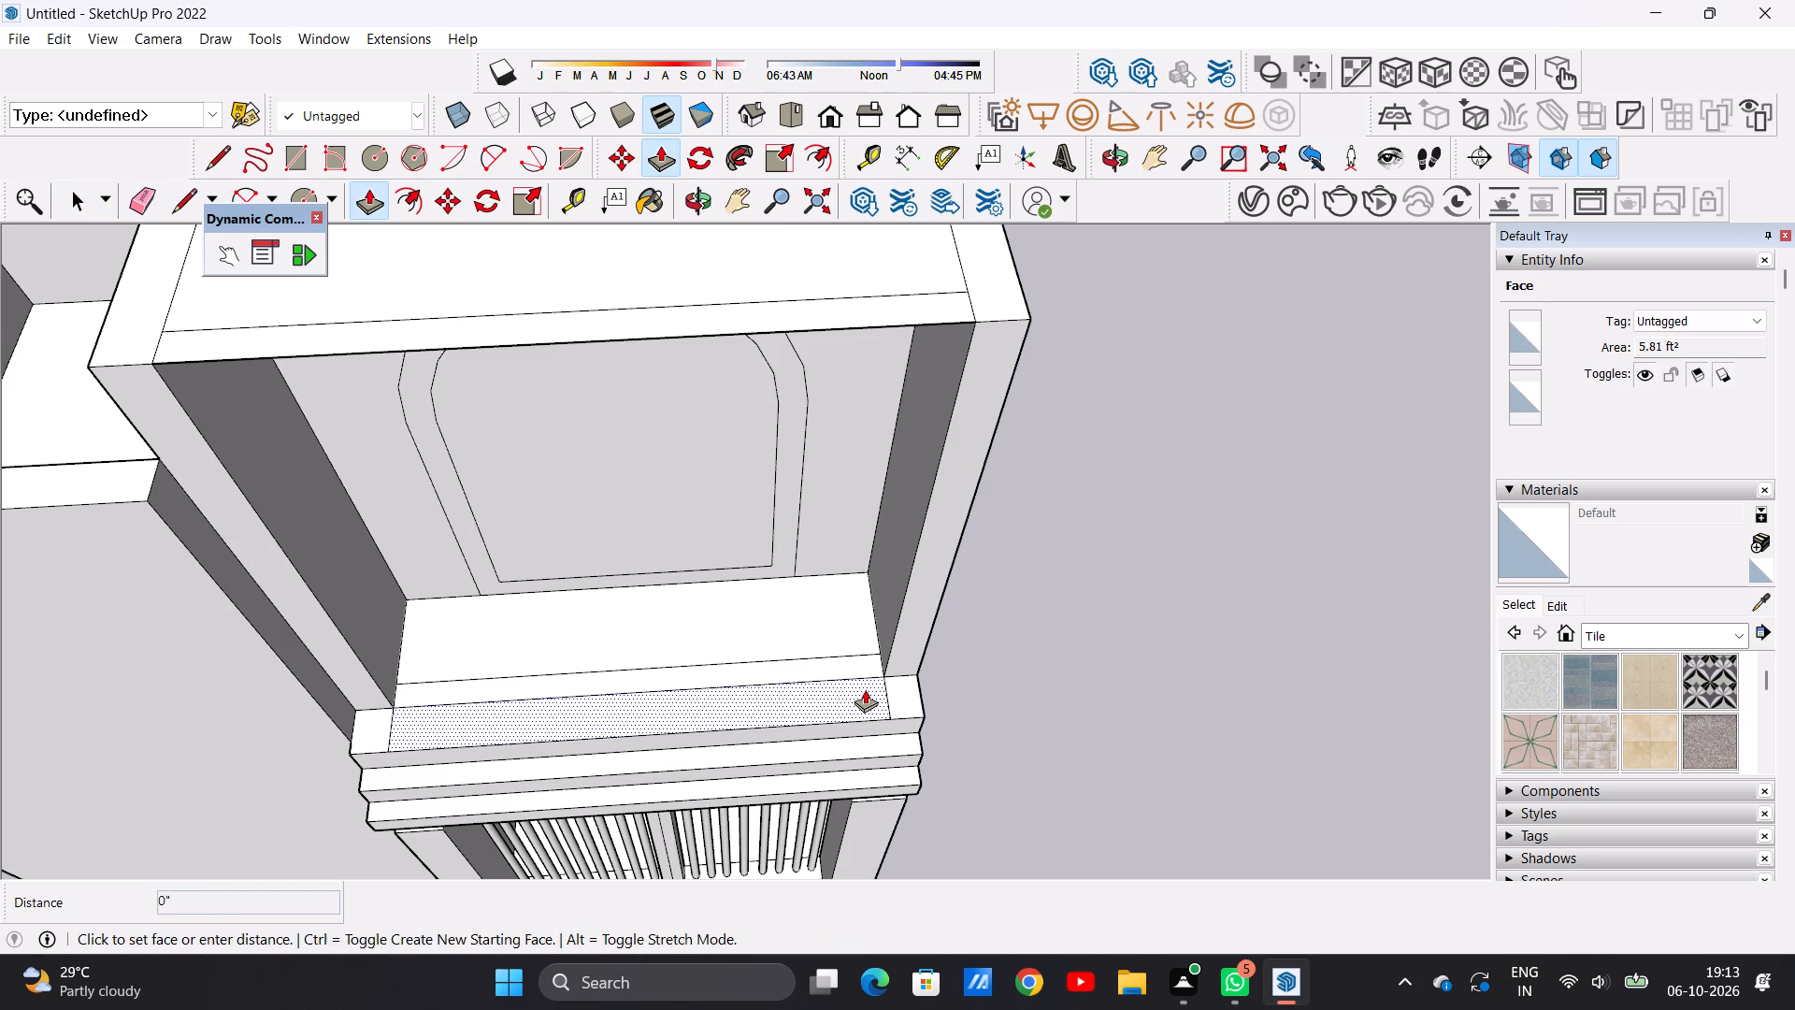
{"action": "scroll", "coordinate": [882, 604], "scroll_direction": "down", "scroll_amount": 8}
{"action": "scroll", "coordinate": [923, 507], "scroll_direction": "up", "scroll_amount": 4}
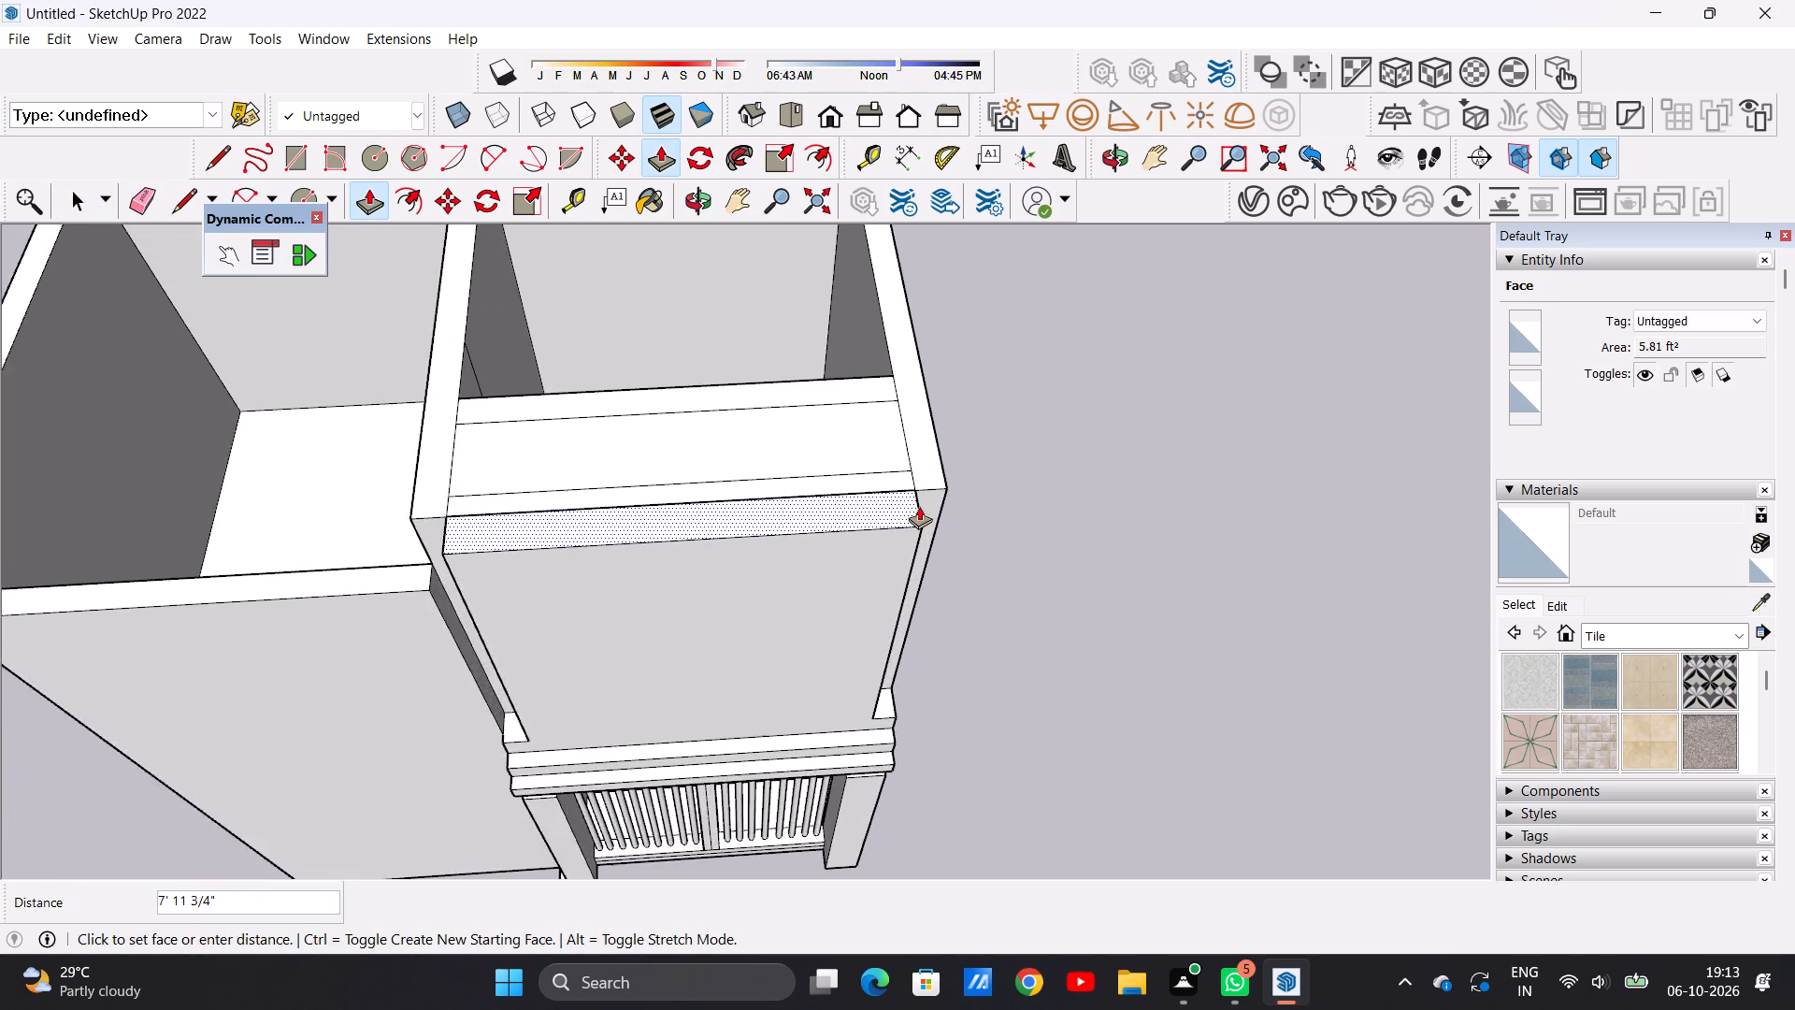
{"action": "scroll", "coordinate": [919, 506], "scroll_direction": "up", "scroll_amount": 2}
{"action": "middle_click_drag", "start_coordinate": [950, 512], "coordinate": [684, 518]}
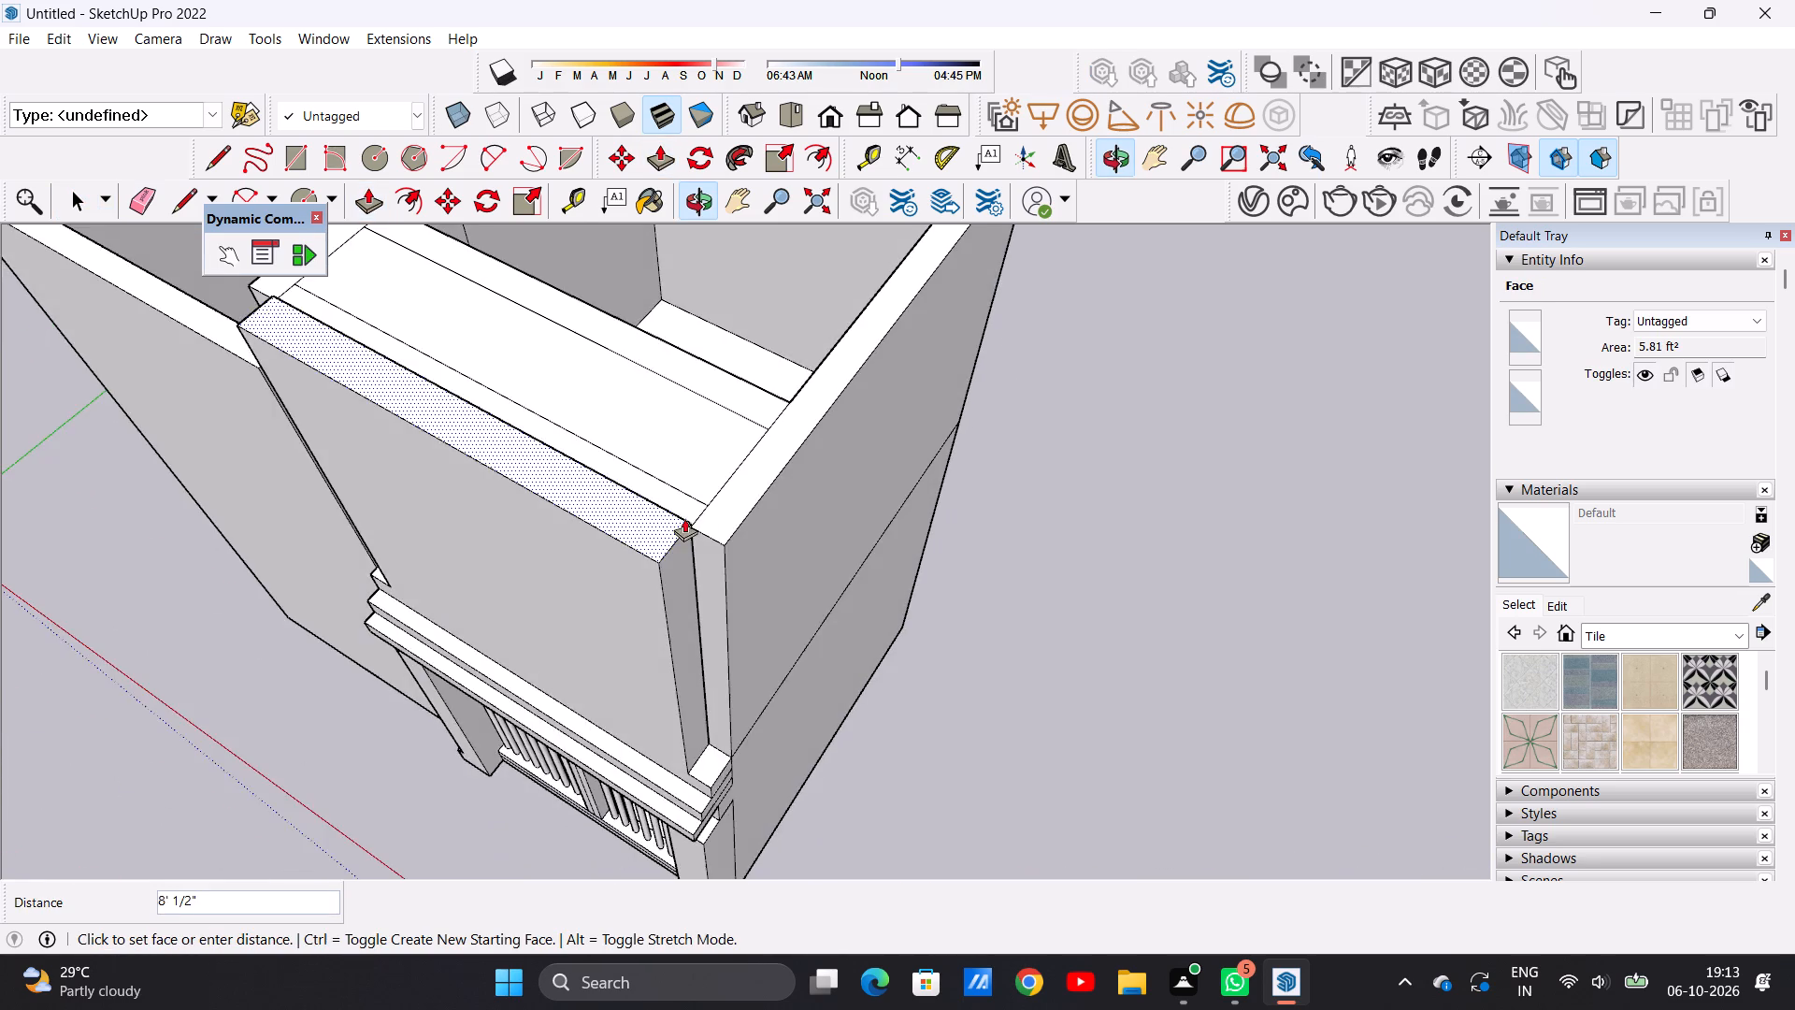
{"action": "scroll", "coordinate": [696, 522], "scroll_direction": "up", "scroll_amount": 5}
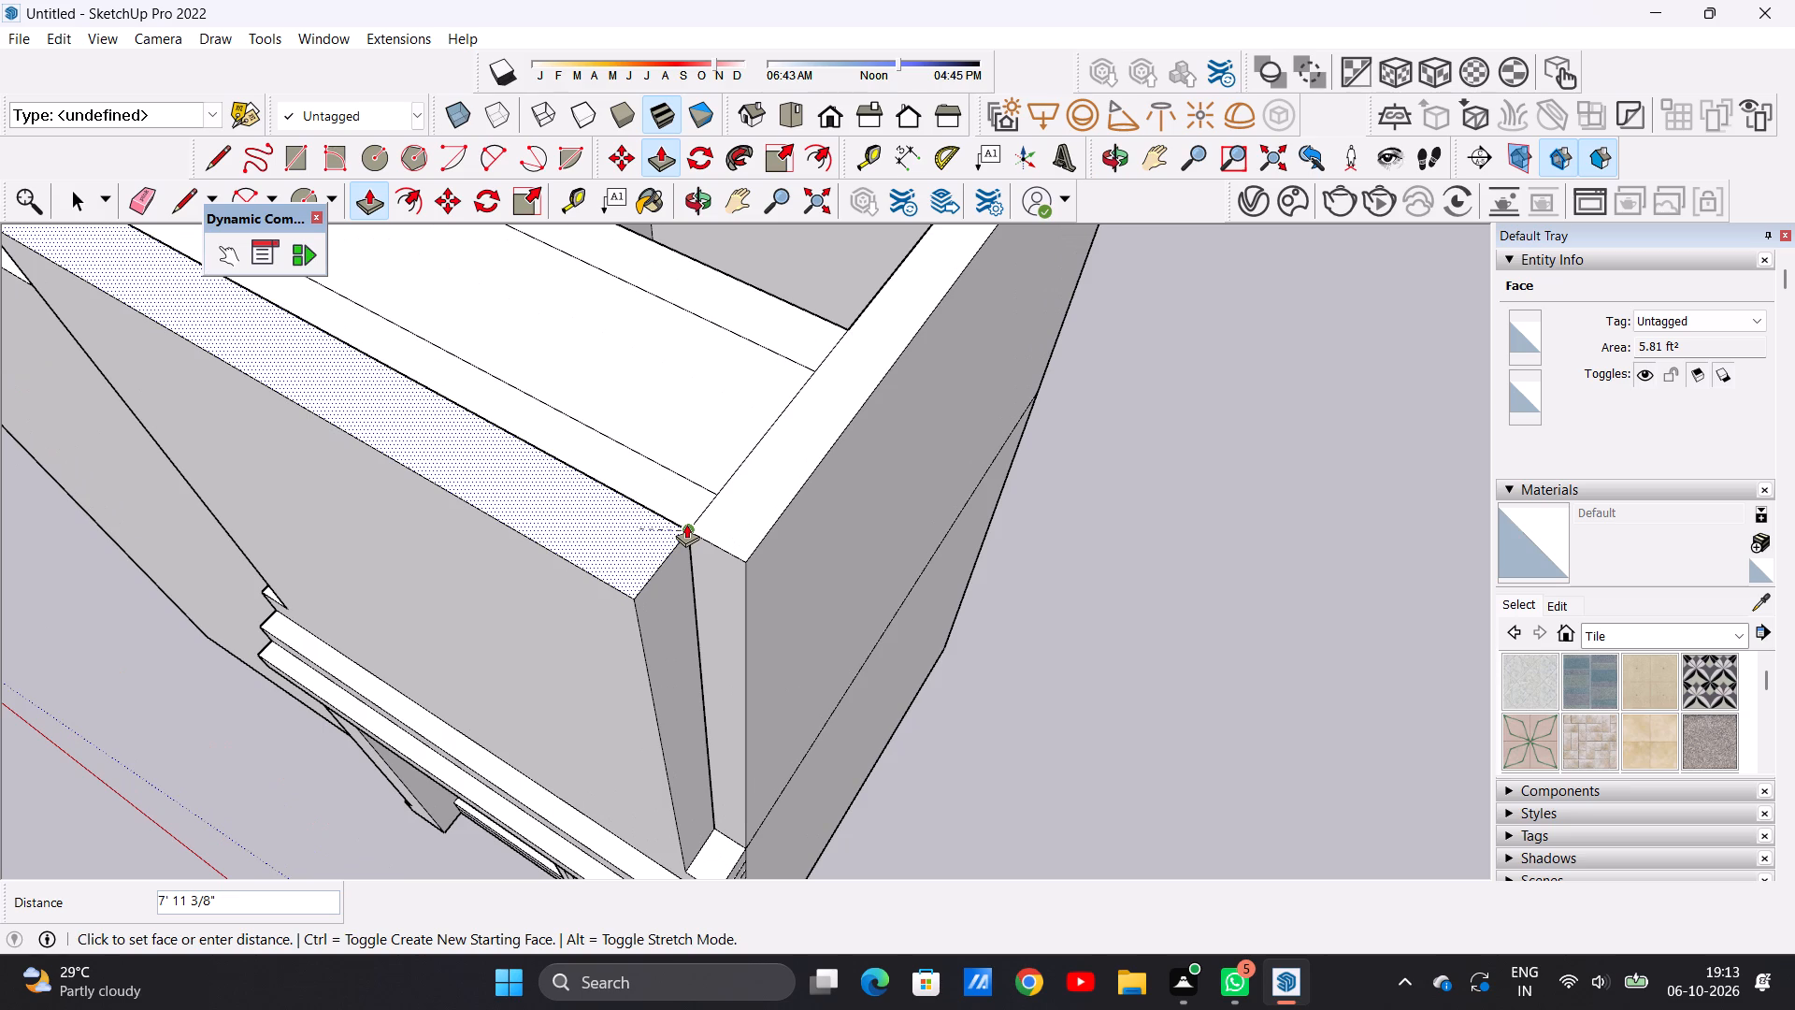
{"action": "left_click", "coordinate": [686, 524]}
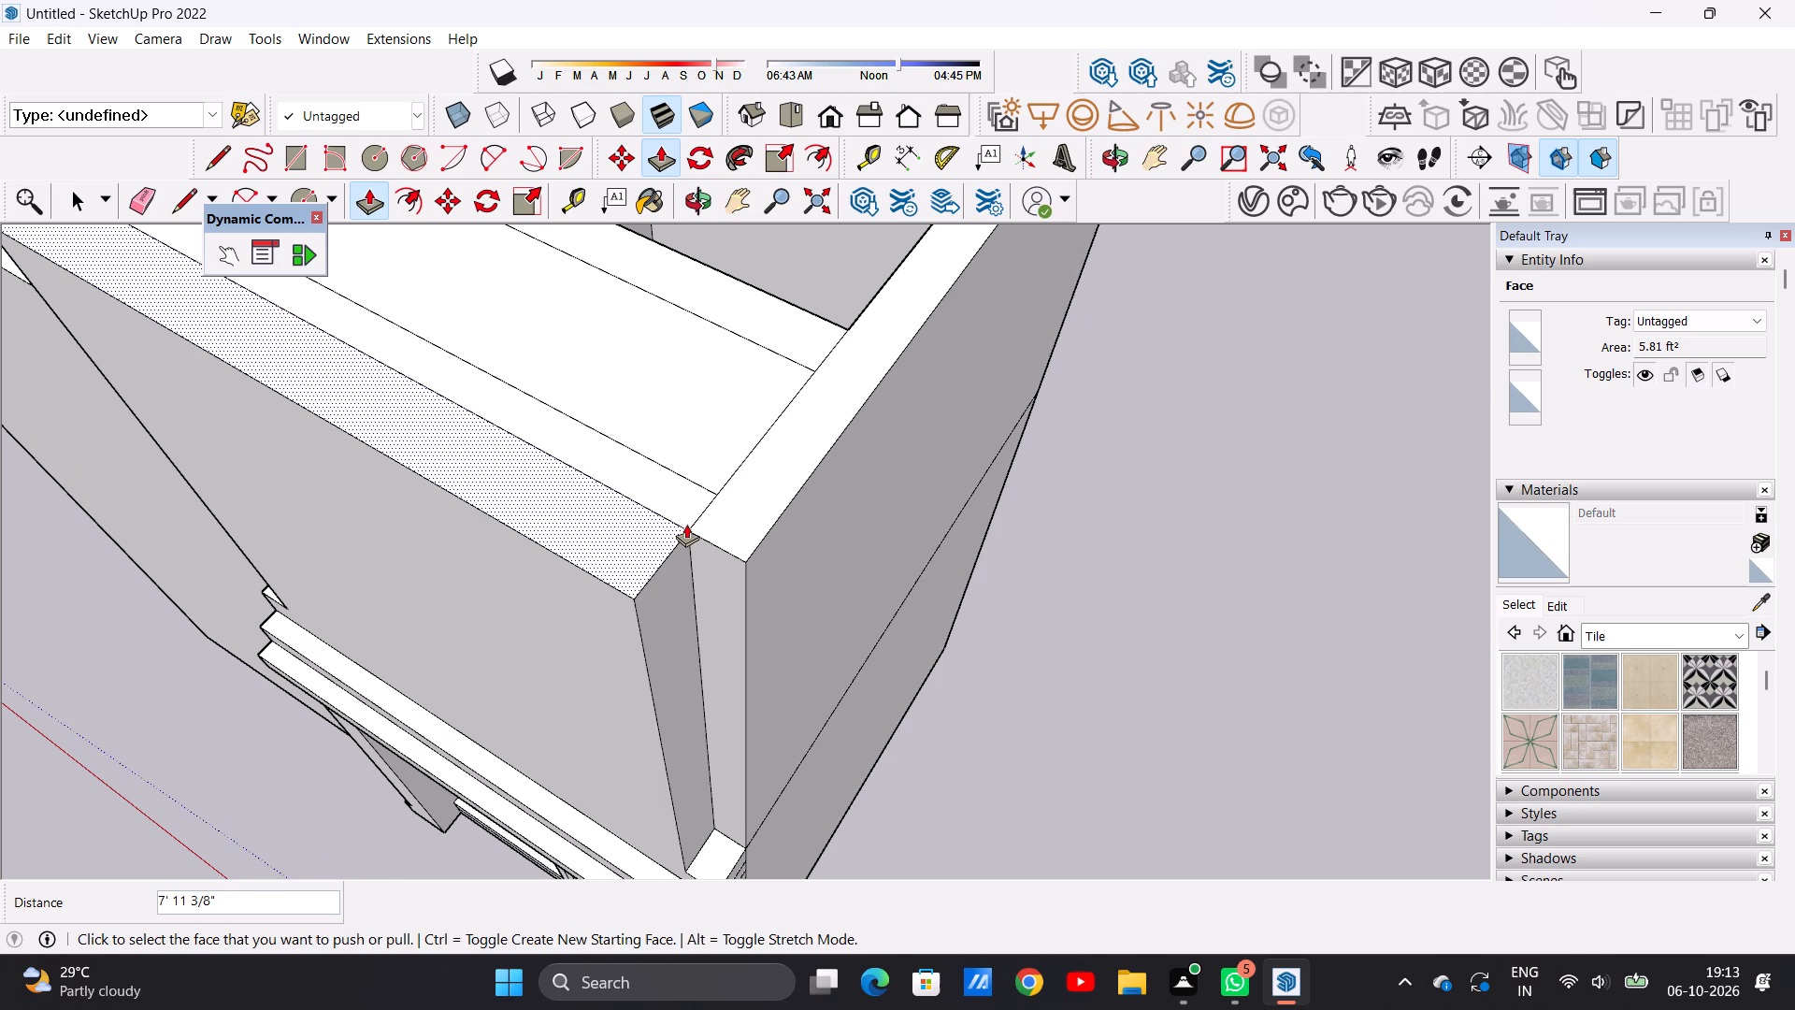
{"action": "key", "text": "space"}
Draw a horizontal line about 7' 10 5/16" long across the base of the raised front wall, just above the stepped ledge.
{"action": "scroll", "coordinate": [678, 649], "scroll_direction": "down", "scroll_amount": 10}
{"action": "middle_click_drag", "start_coordinate": [514, 661], "coordinate": [696, 368]}
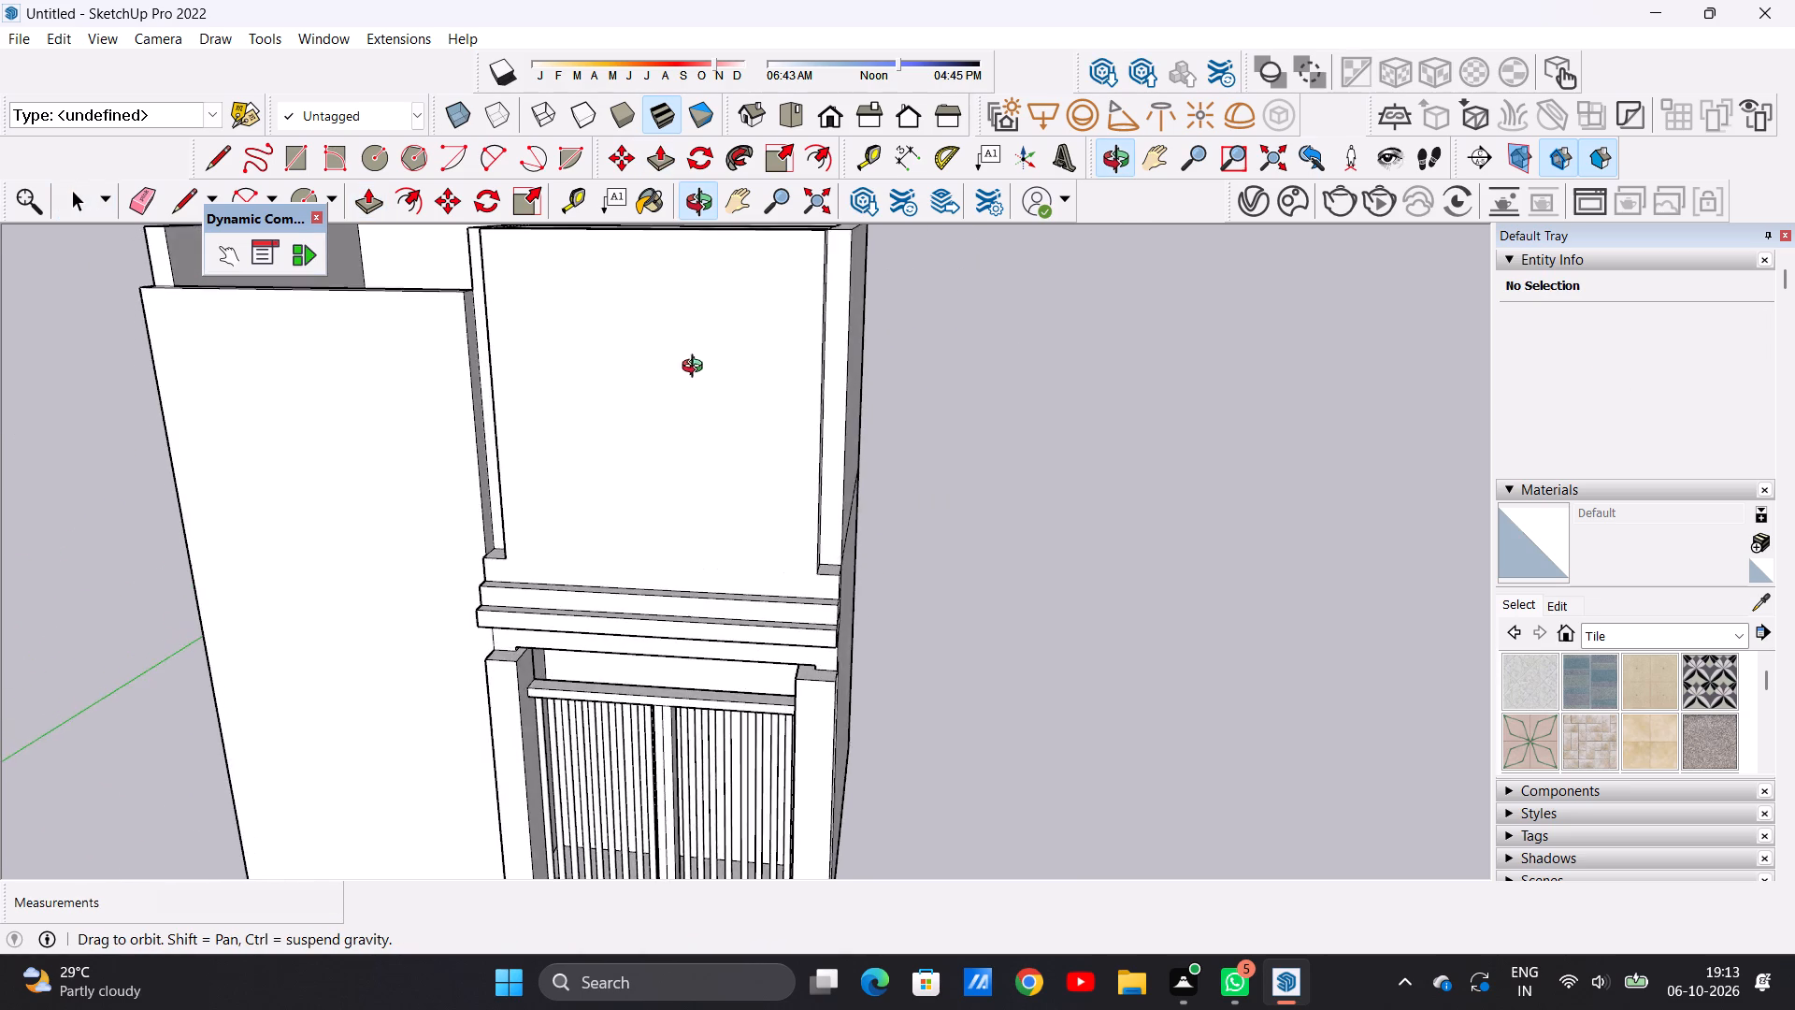
{"action": "middle_click_drag", "start_coordinate": [696, 368], "coordinate": [766, 387]}
{"action": "scroll", "coordinate": [711, 517], "scroll_direction": "down", "scroll_amount": 11}
{"action": "middle_click_drag", "start_coordinate": [760, 520], "coordinate": [760, 485]}
{"action": "scroll", "coordinate": [750, 447], "scroll_direction": "up", "scroll_amount": 10}
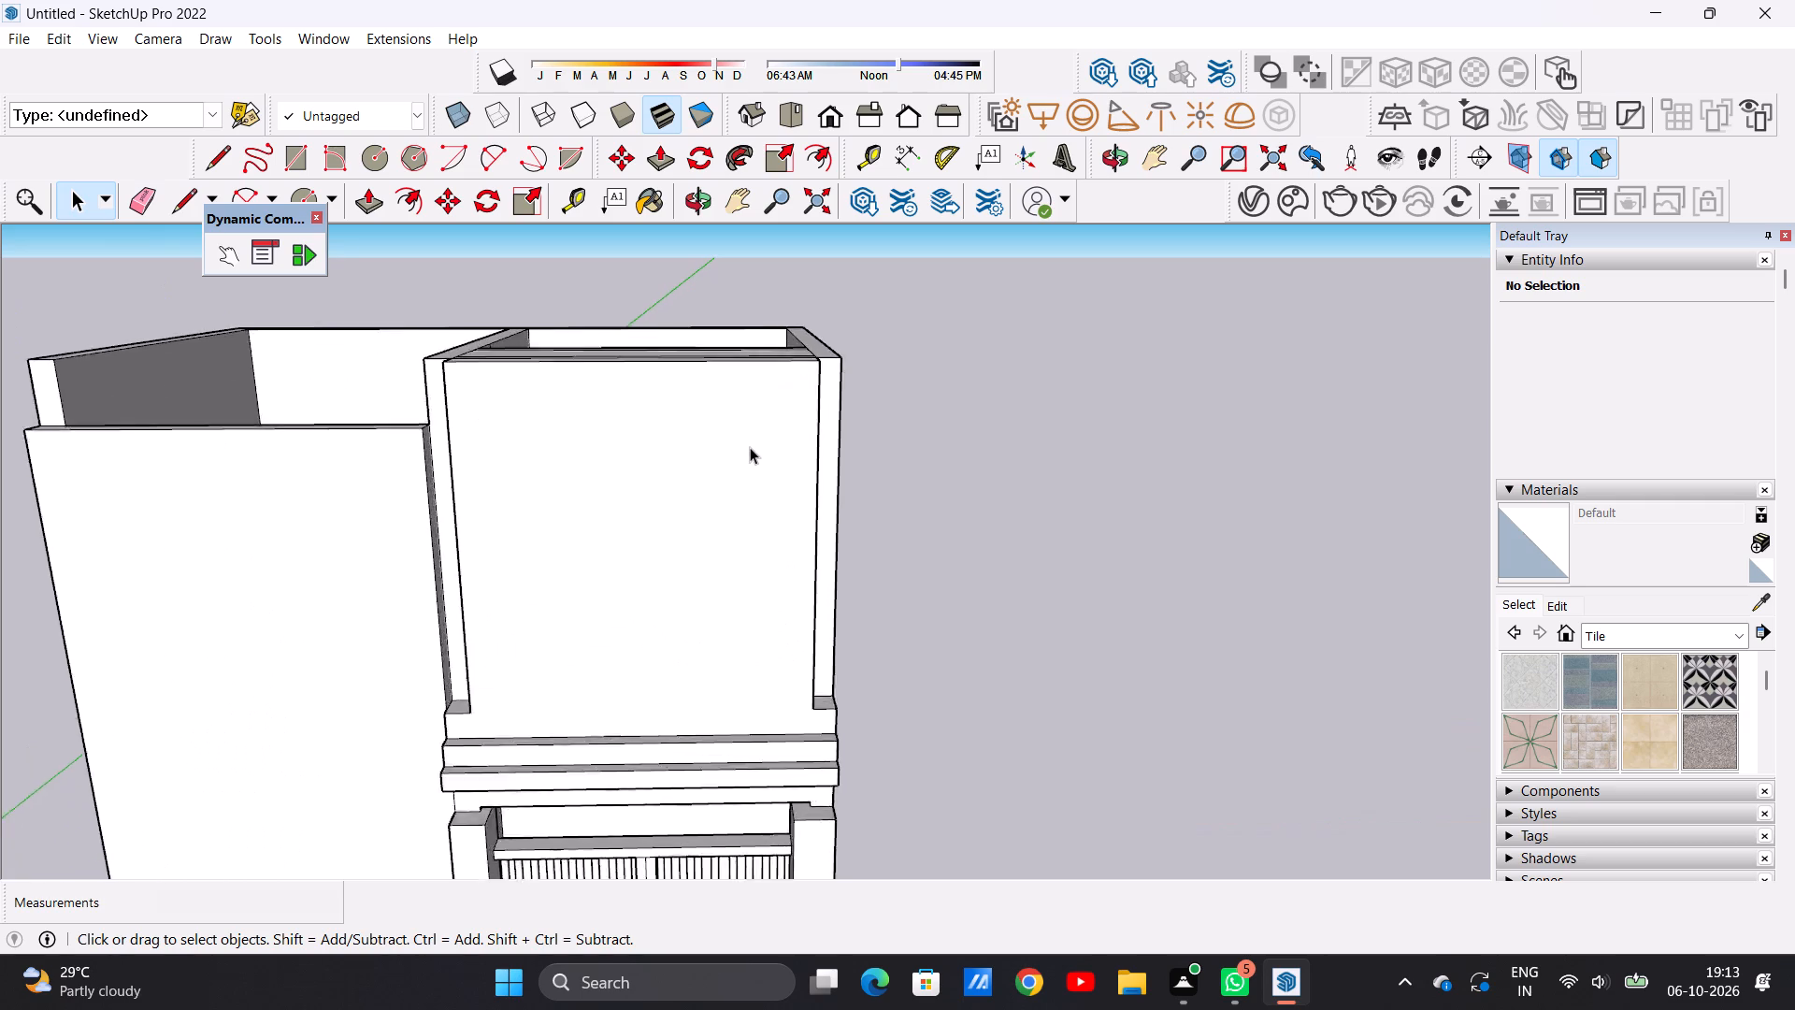
{"action": "scroll", "coordinate": [750, 447], "scroll_direction": "up", "scroll_amount": 3}
{"action": "scroll", "coordinate": [721, 517], "scroll_direction": "down", "scroll_amount": 4}
{"action": "middle_click_drag", "start_coordinate": [756, 624], "coordinate": [761, 598]}
{"action": "scroll", "coordinate": [755, 595], "scroll_direction": "up", "scroll_amount": 1}
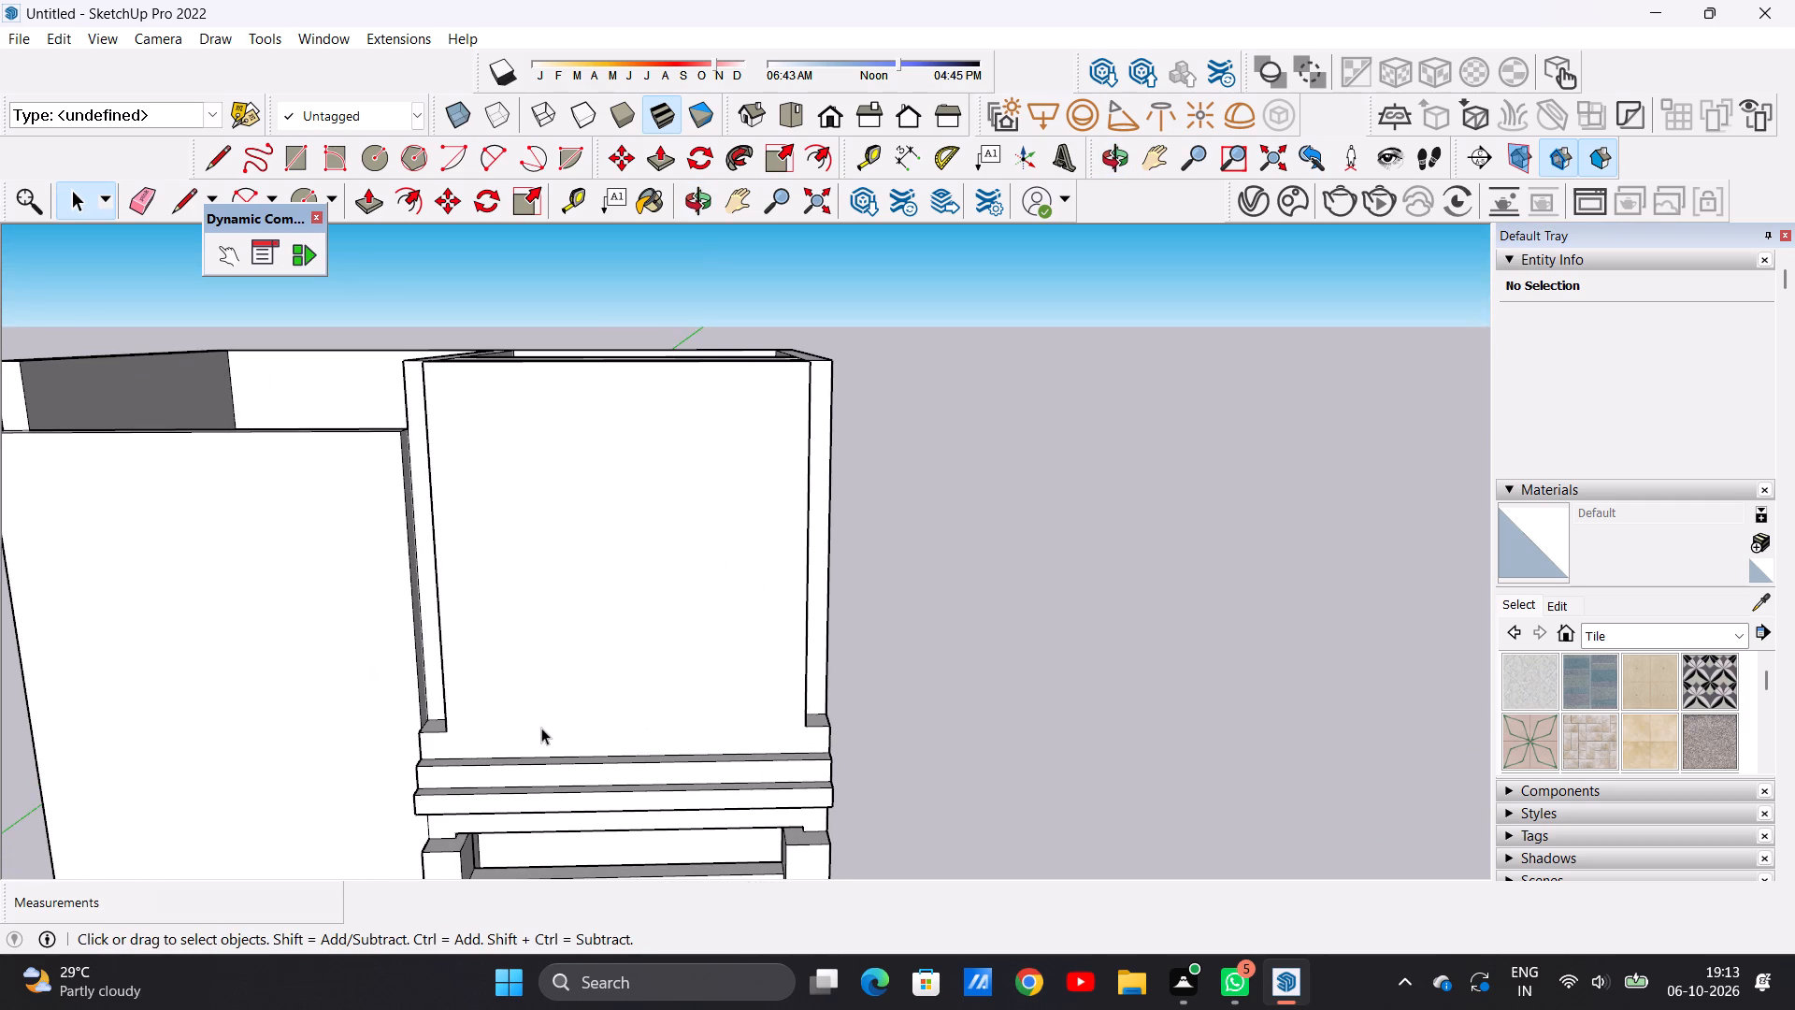
{"action": "key", "text": "l"}
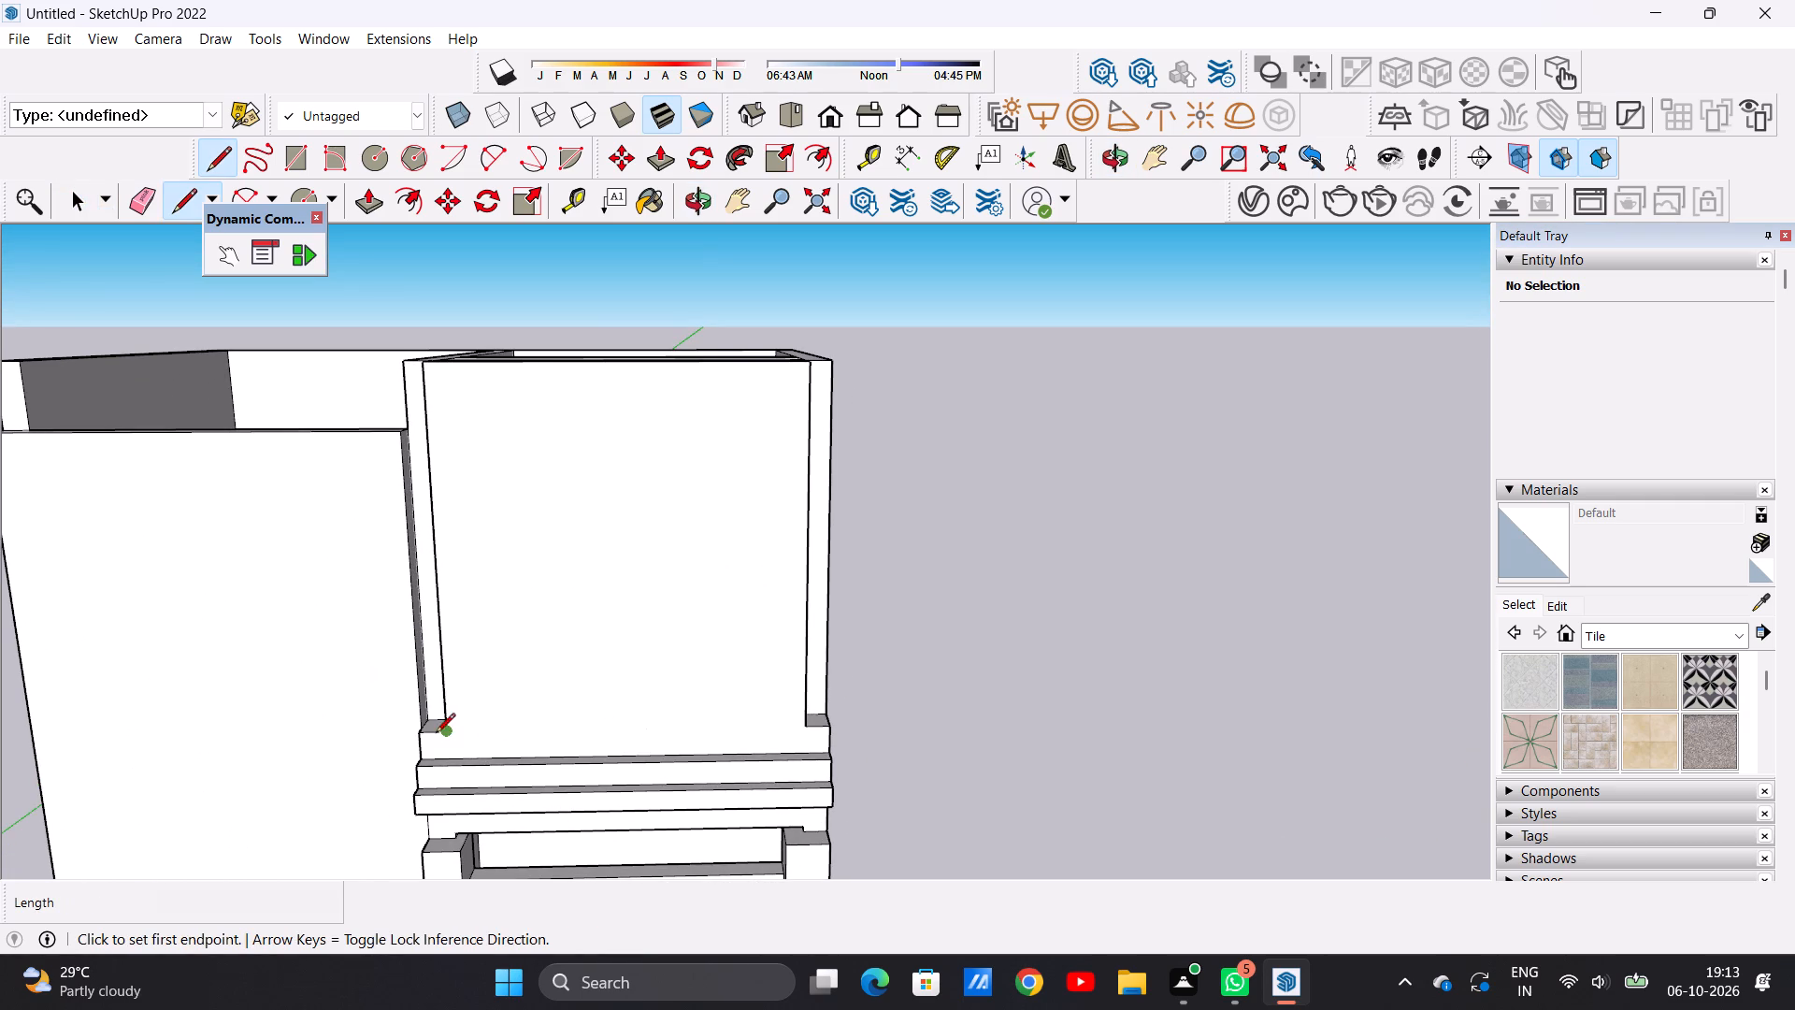
{"action": "left_click", "coordinate": [448, 737]}
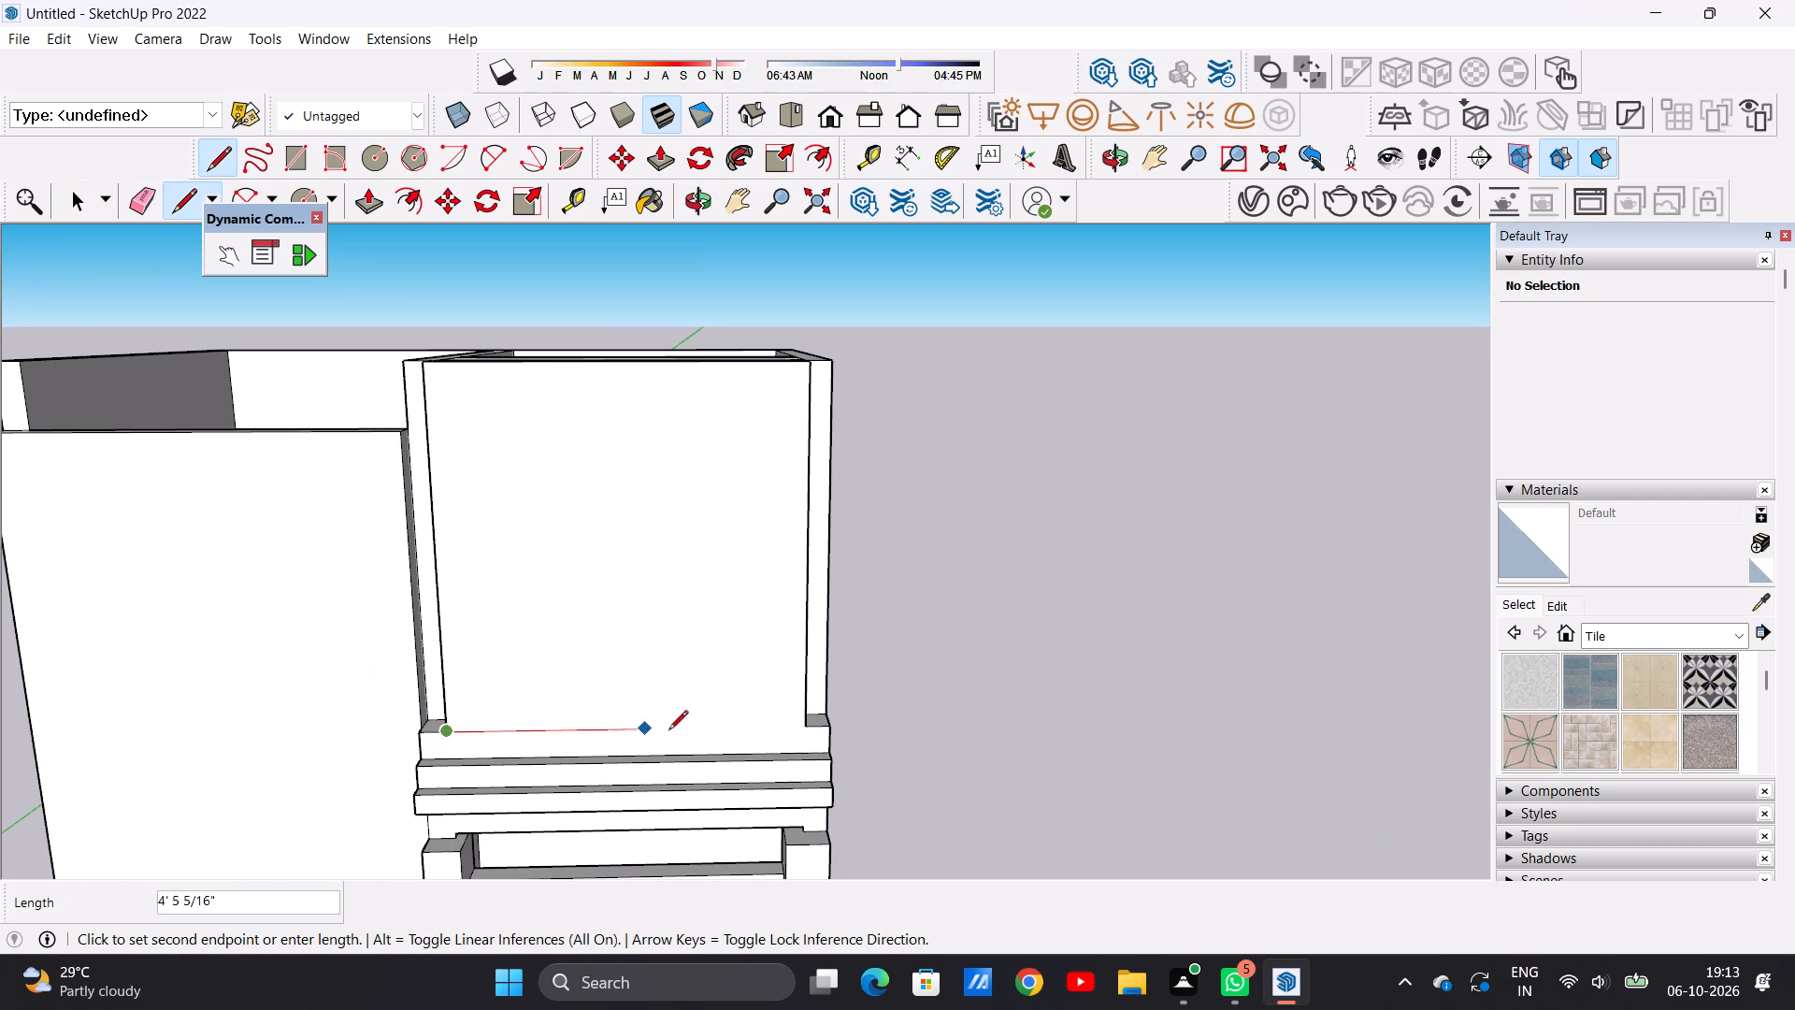
{"action": "left_click", "coordinate": [804, 727]}
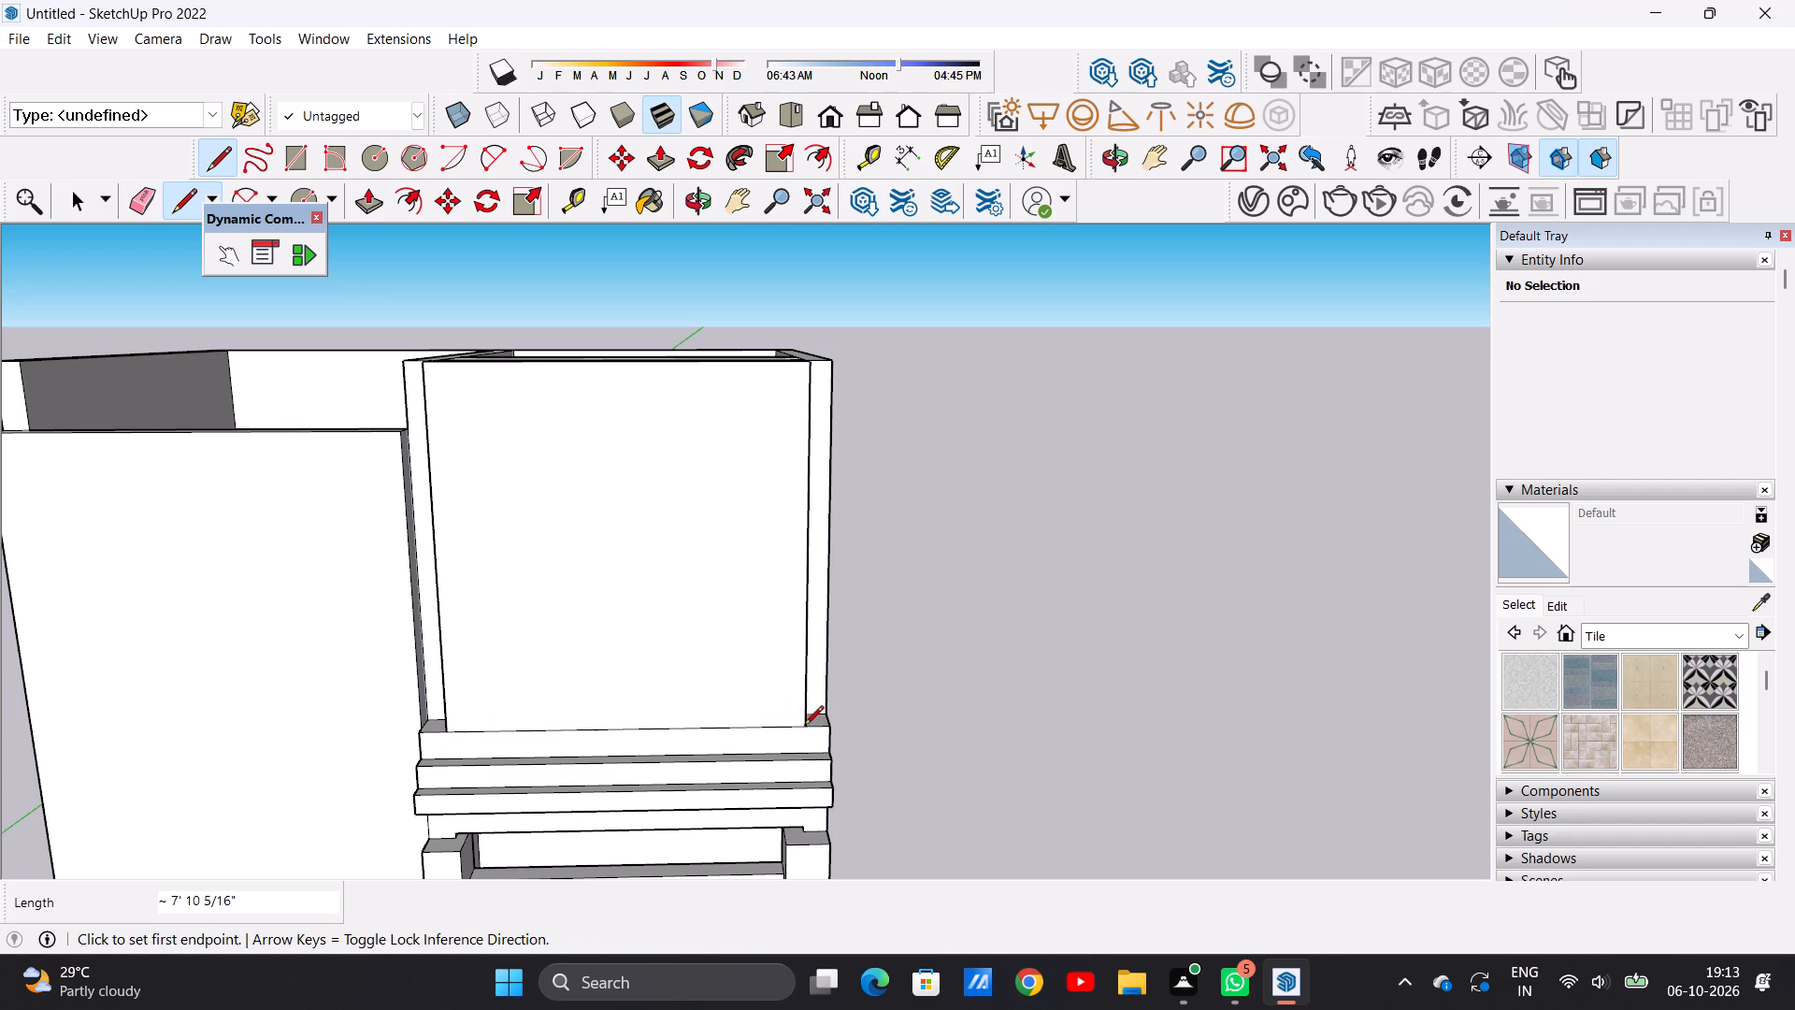
Draw a three-sided rectangular outline about 5' 3 5/8" wide on the upper front wall, standing on its base line.
{"action": "left_click", "coordinate": [501, 732]}
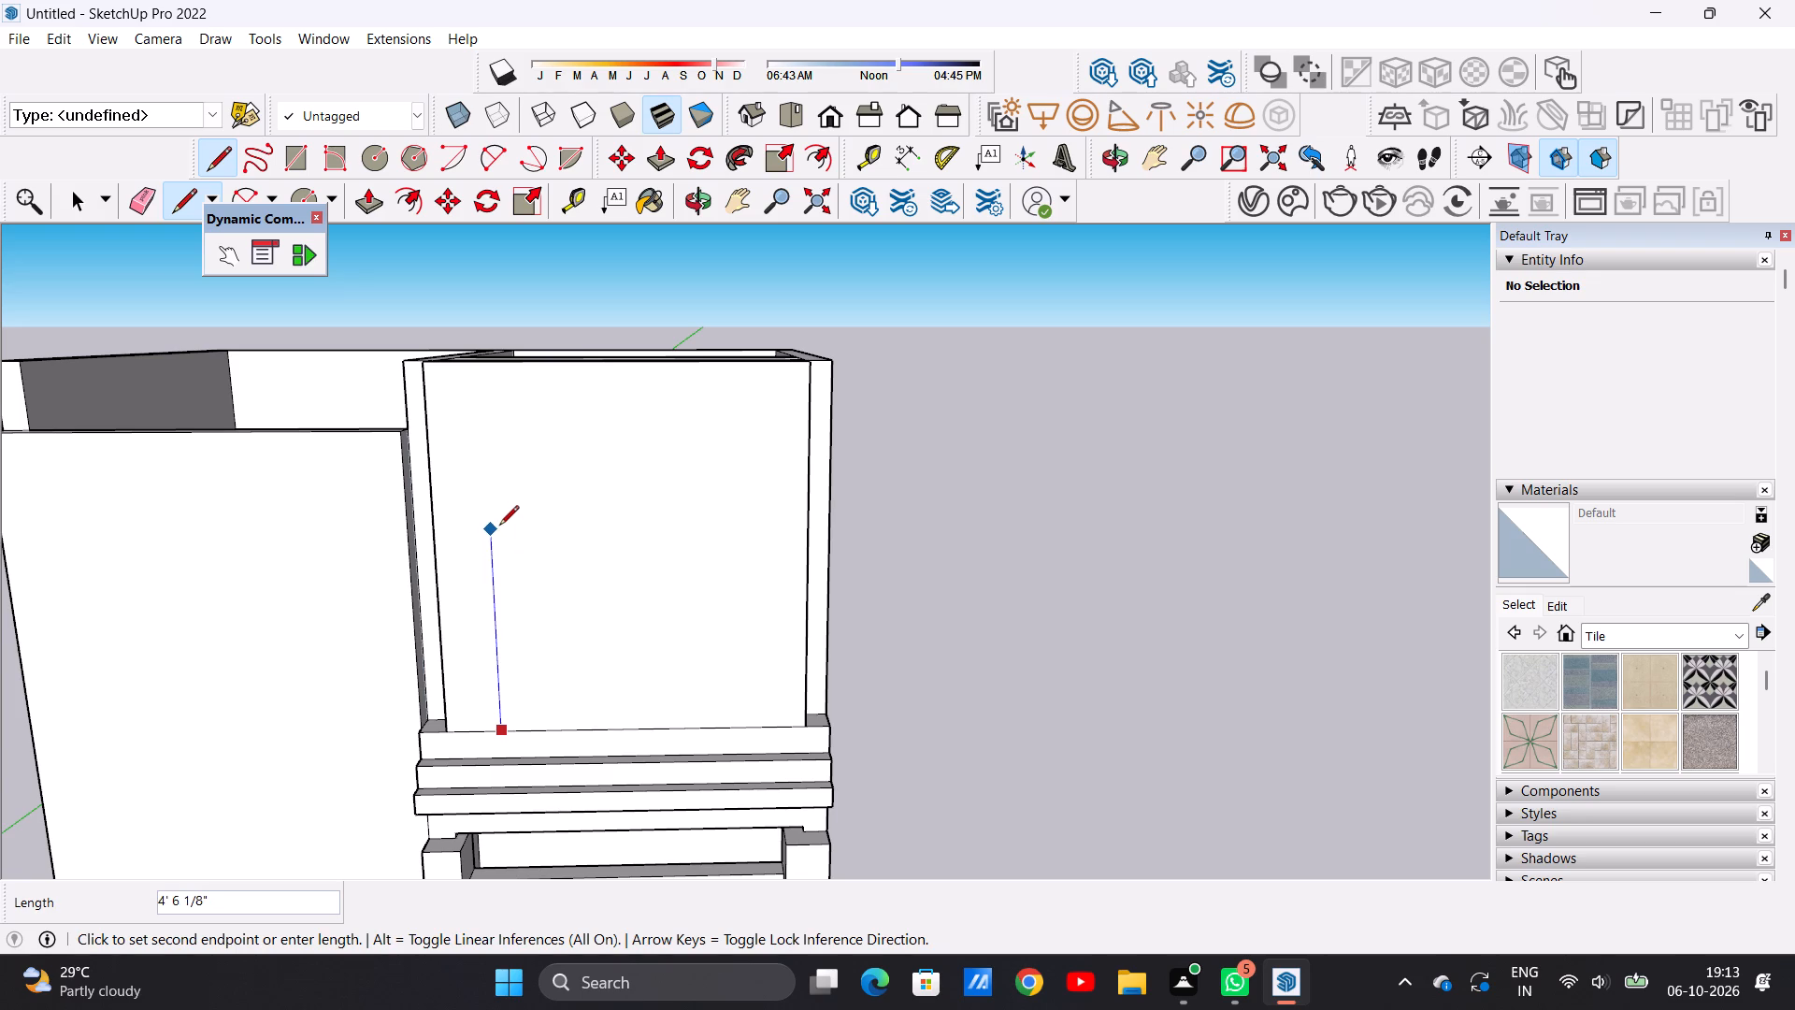
{"action": "left_click", "coordinate": [495, 550]}
{"action": "left_click", "coordinate": [728, 559]}
{"action": "left_click", "coordinate": [729, 552]}
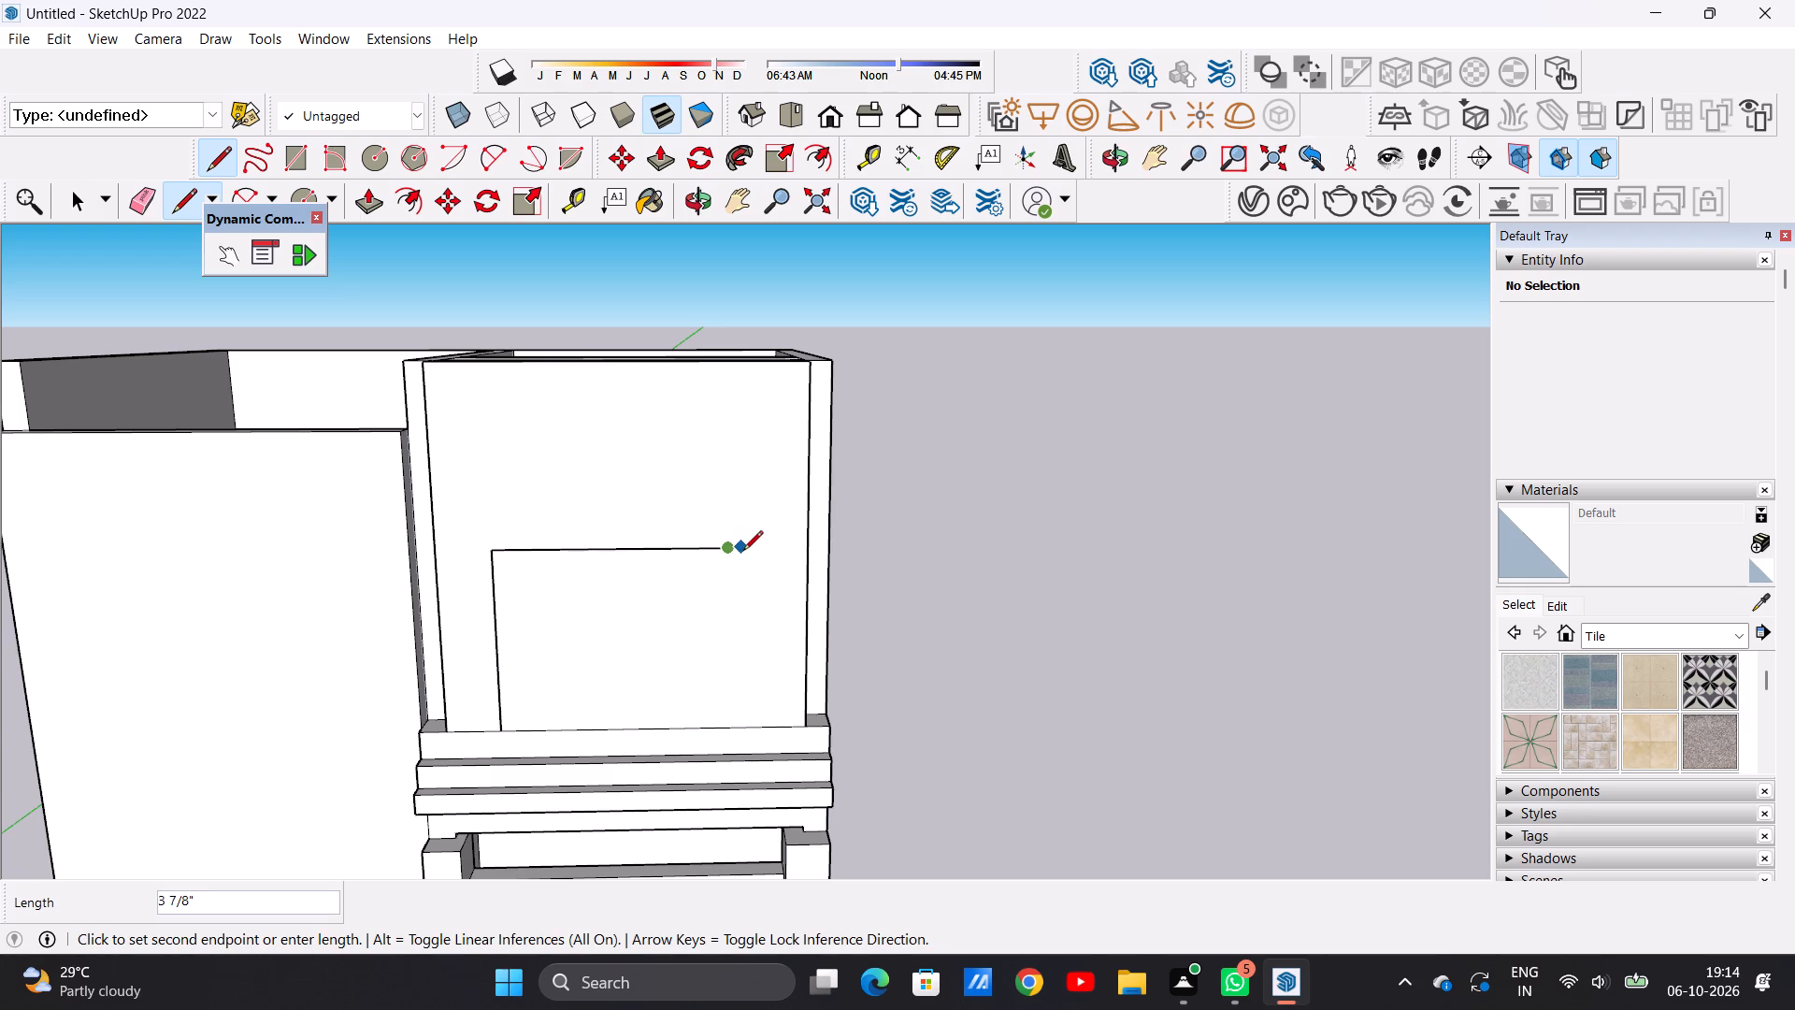
{"action": "left_click", "coordinate": [743, 552]}
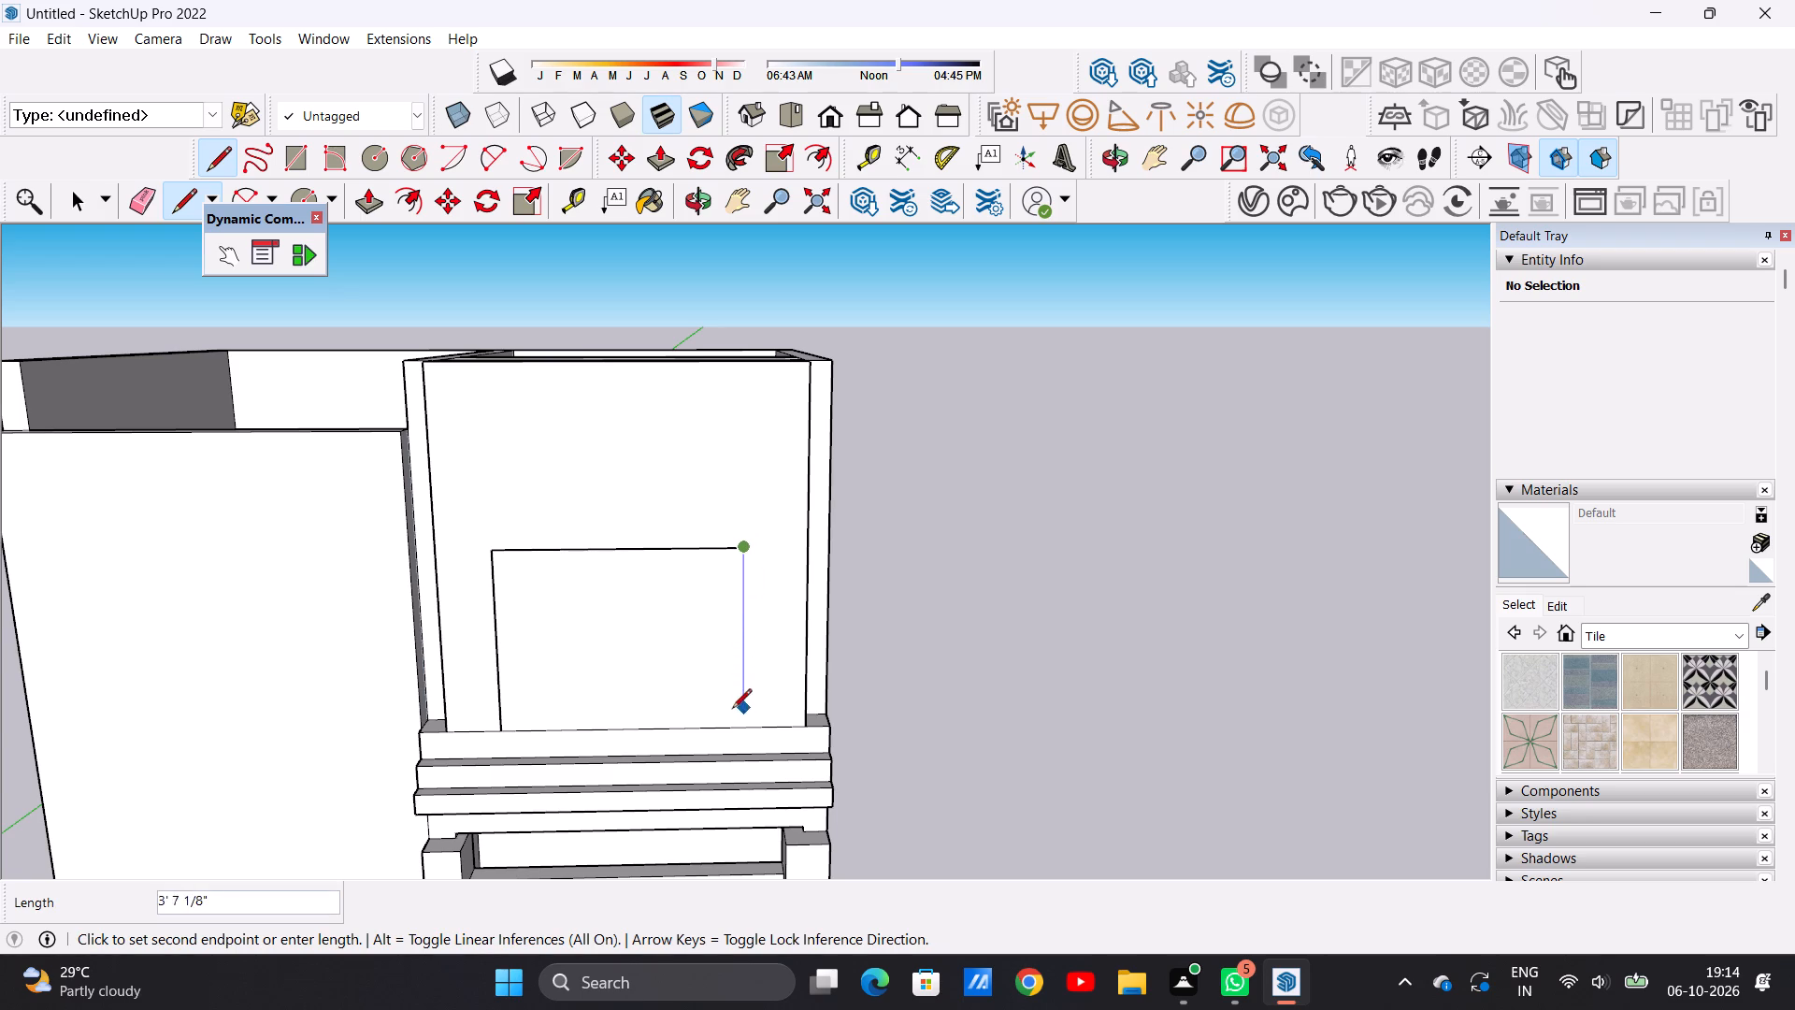
{"action": "left_click", "coordinate": [740, 725]}
{"action": "key", "text": "space"}
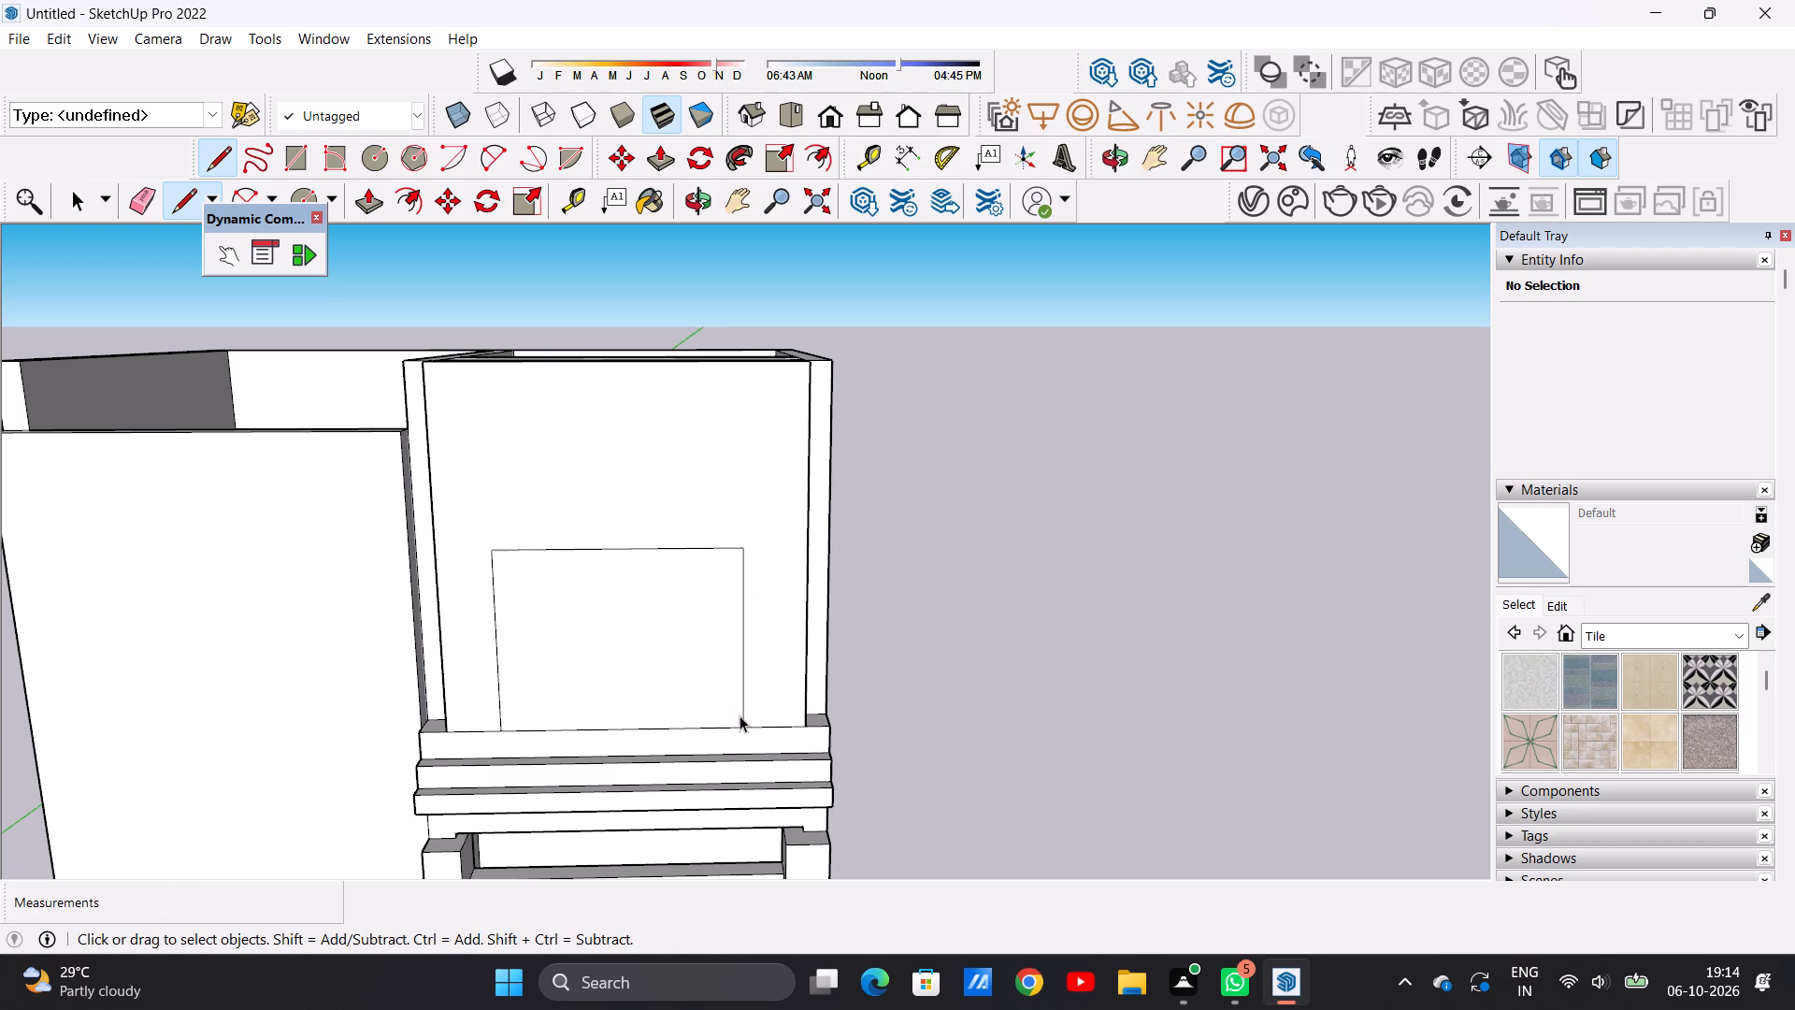
Draw a 2-point arc across the rectangle's top corners, bulging upward about 3' 2 1/4".
{"action": "left_click", "coordinate": [489, 156]}
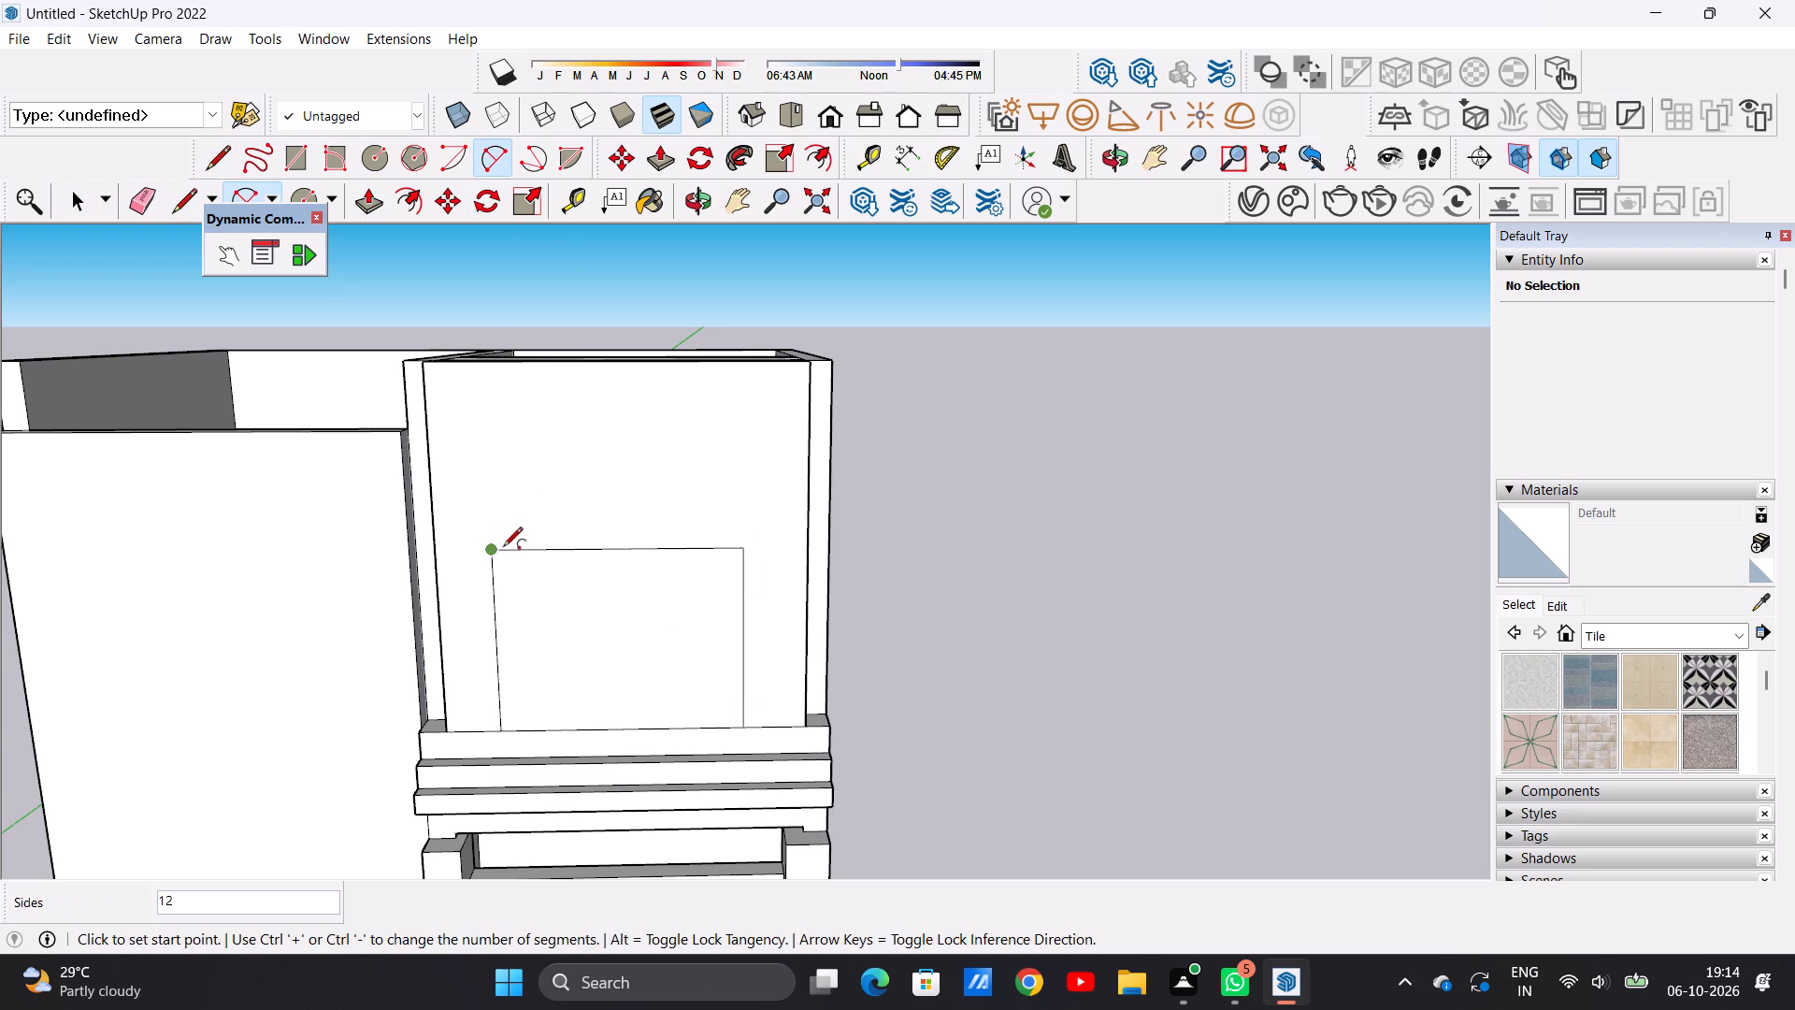
{"action": "left_click", "coordinate": [501, 550]}
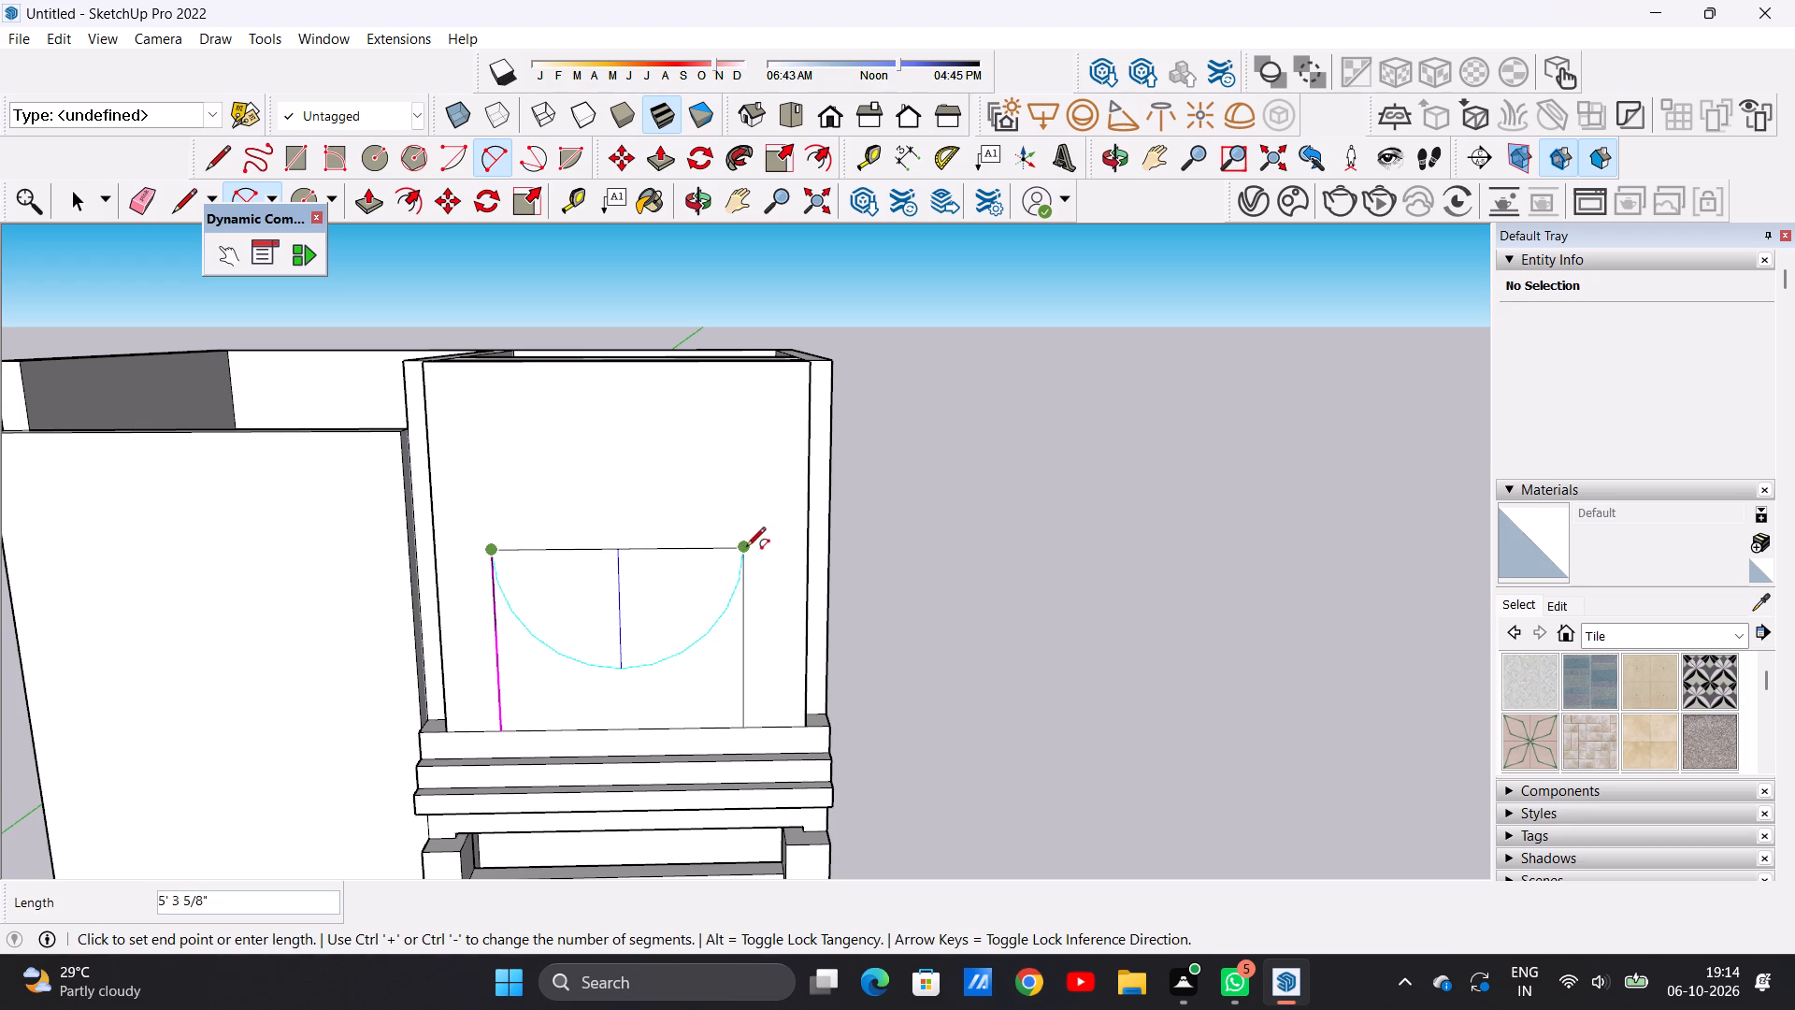
{"action": "left_click", "coordinate": [746, 548]}
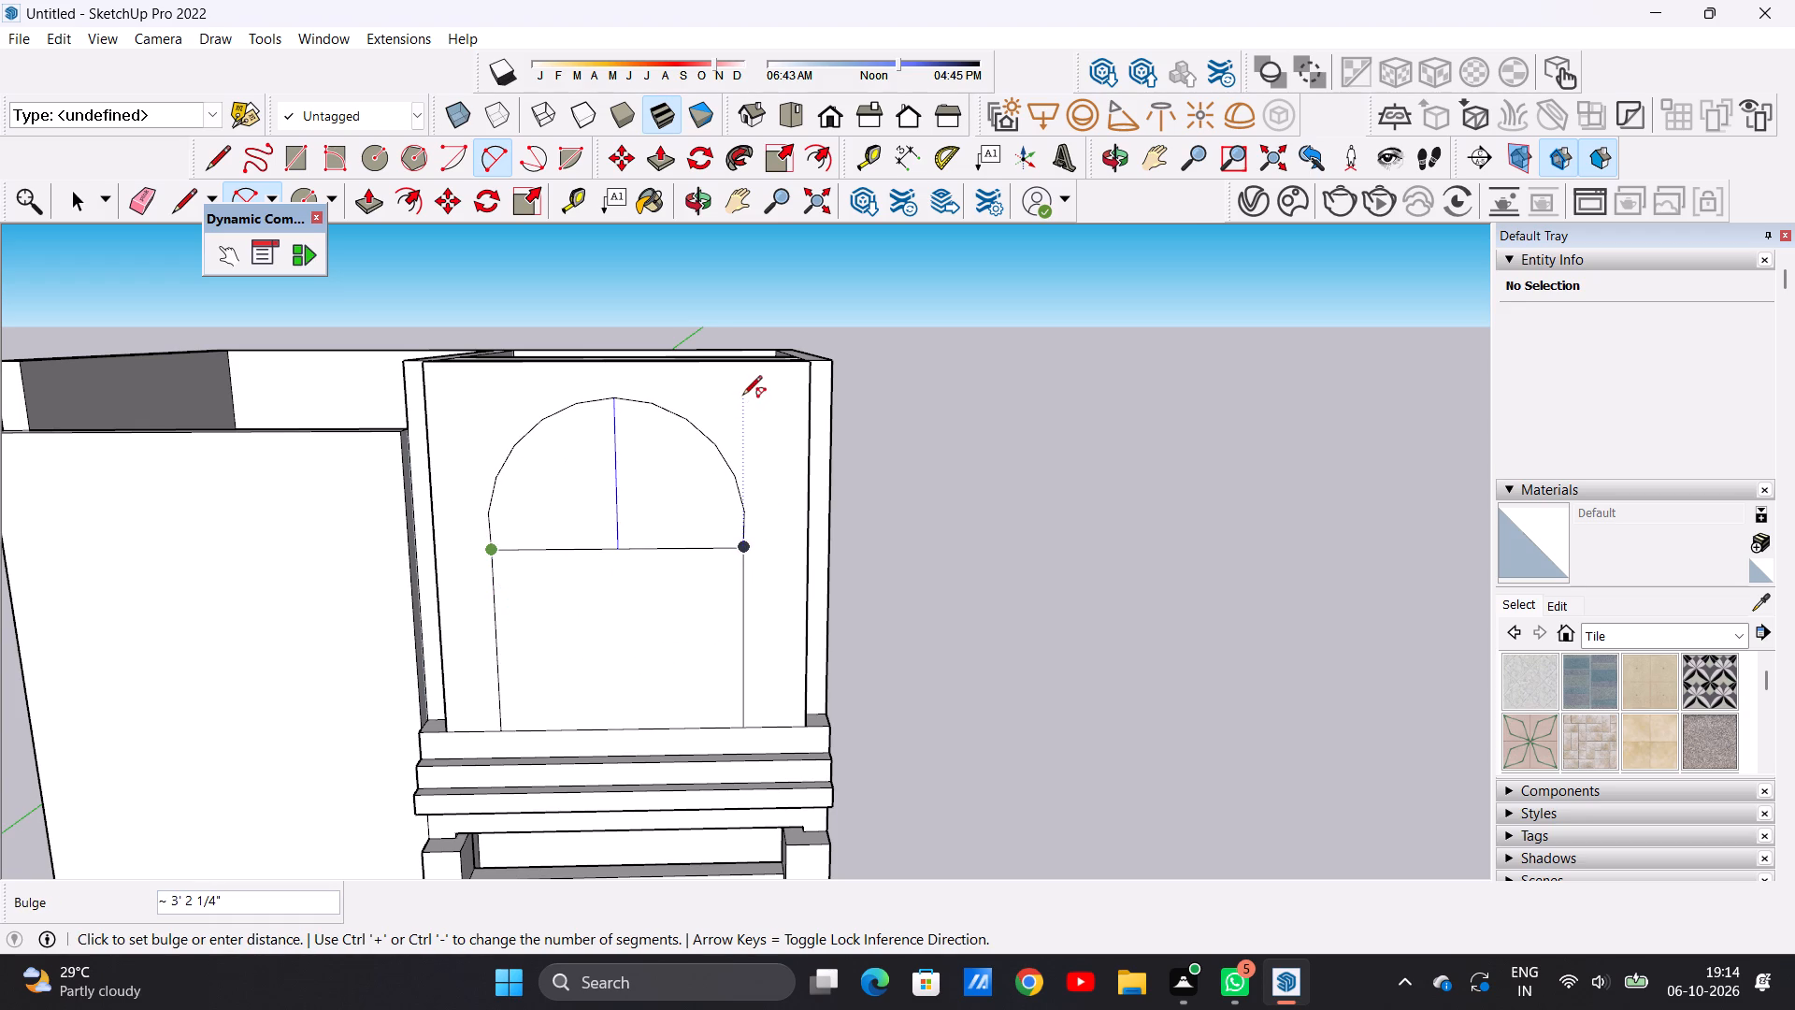
{"action": "left_click", "coordinate": [742, 397]}
{"action": "key", "text": "space"}
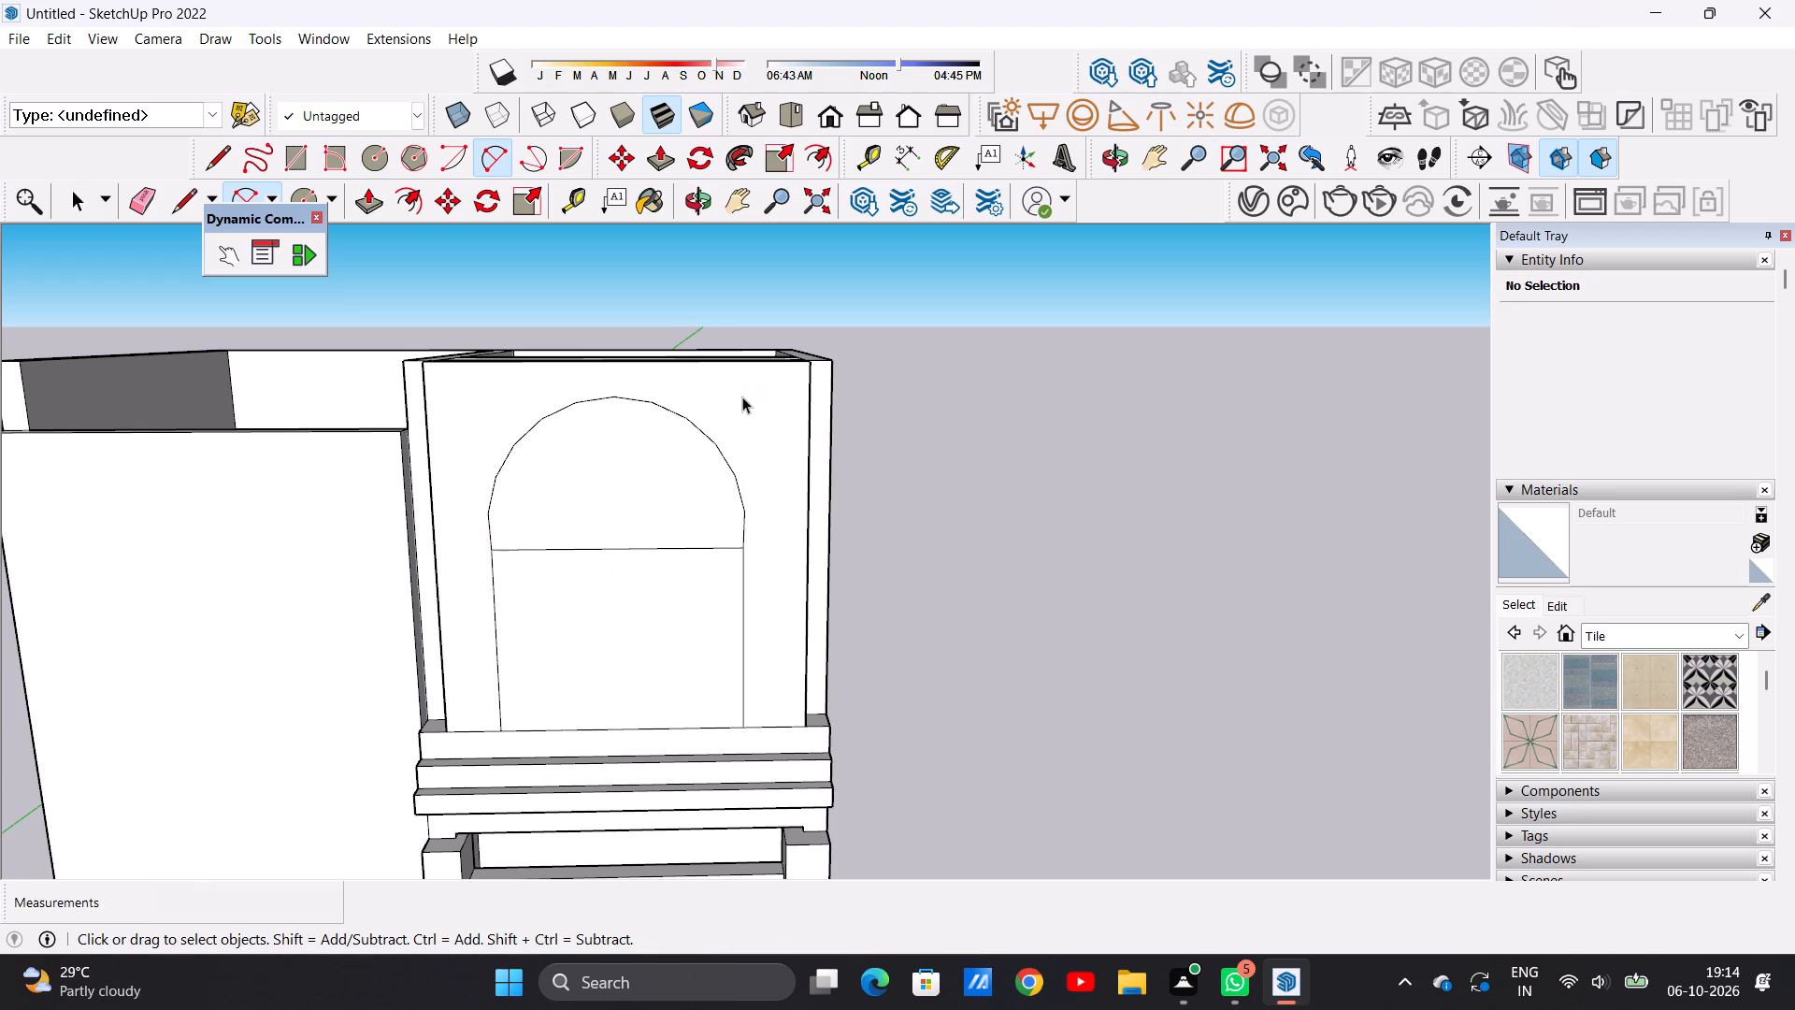
Set the new arc on the upper front wall to 60 segments.
{"action": "scroll", "coordinate": [714, 427], "scroll_direction": "up", "scroll_amount": 5}
{"action": "left_click", "coordinate": [697, 435]}
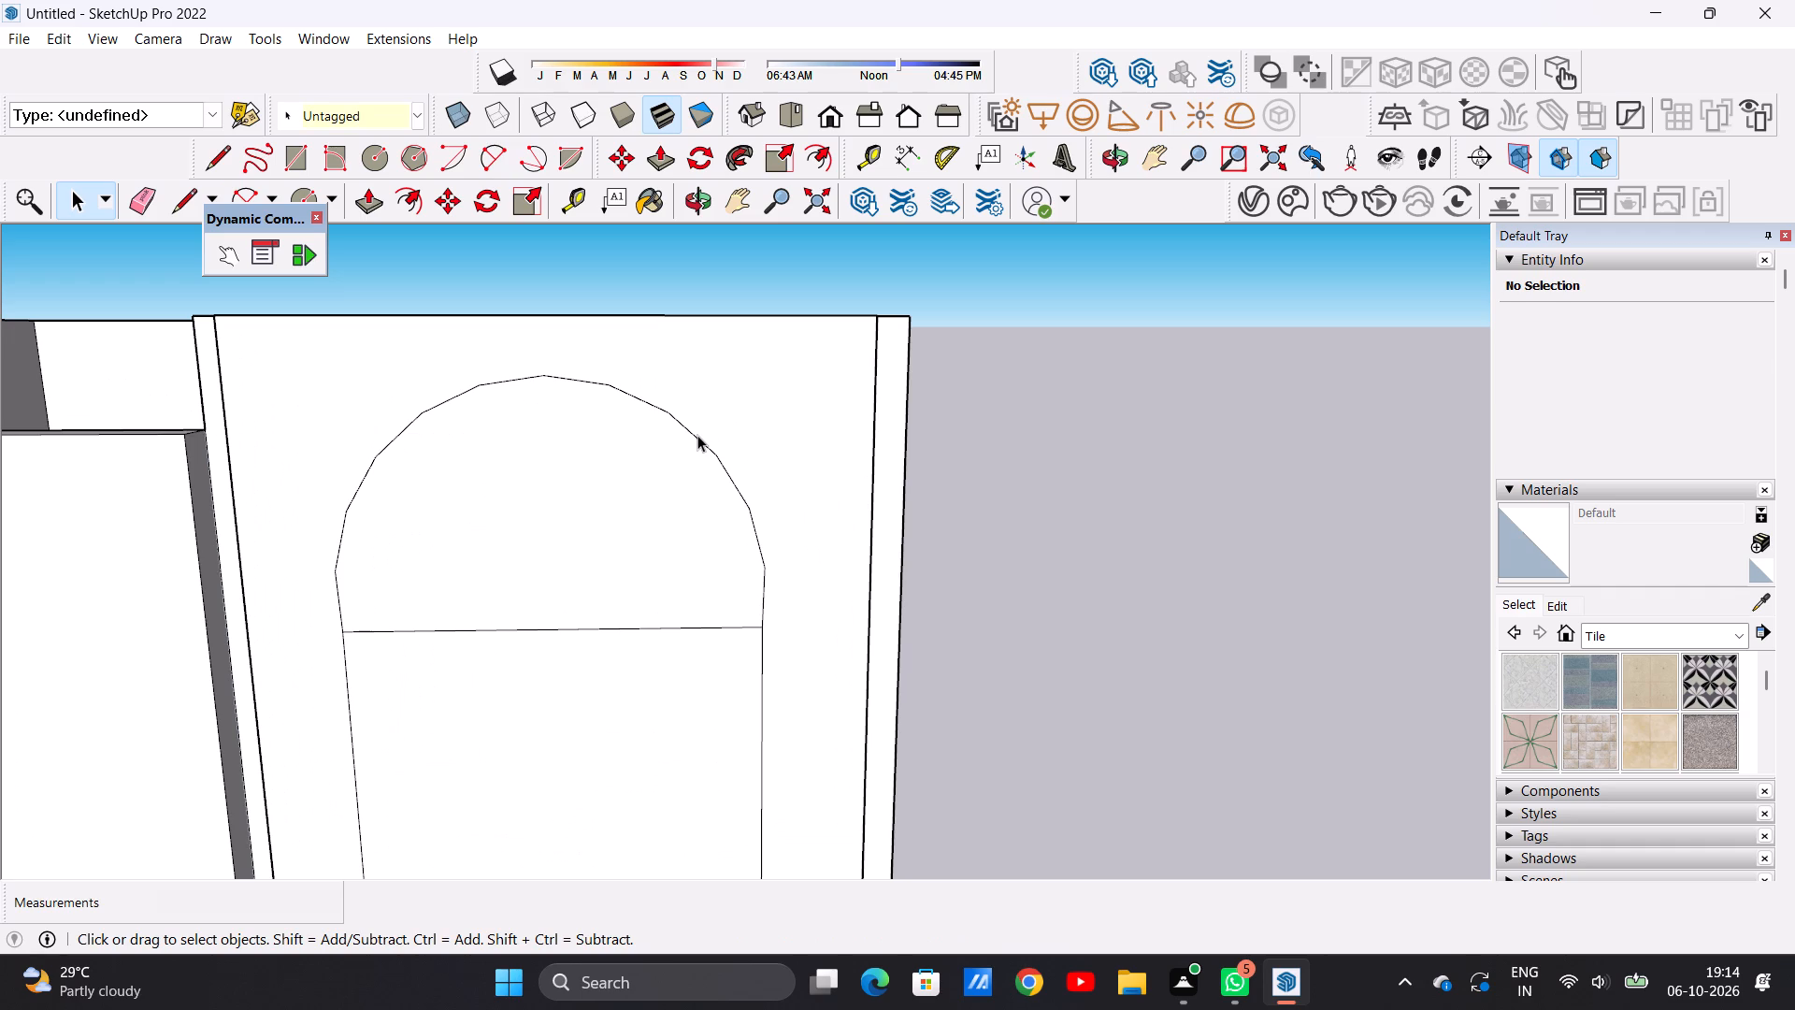
{"action": "scroll", "coordinate": [697, 436], "scroll_direction": "down", "scroll_amount": 1}
{"action": "scroll", "coordinate": [697, 436], "scroll_direction": "up", "scroll_amount": 1}
{"action": "scroll", "coordinate": [697, 436], "scroll_direction": "down", "scroll_amount": 3}
{"action": "left_click_drag", "start_coordinate": [1659, 375], "coordinate": [1640, 373]}
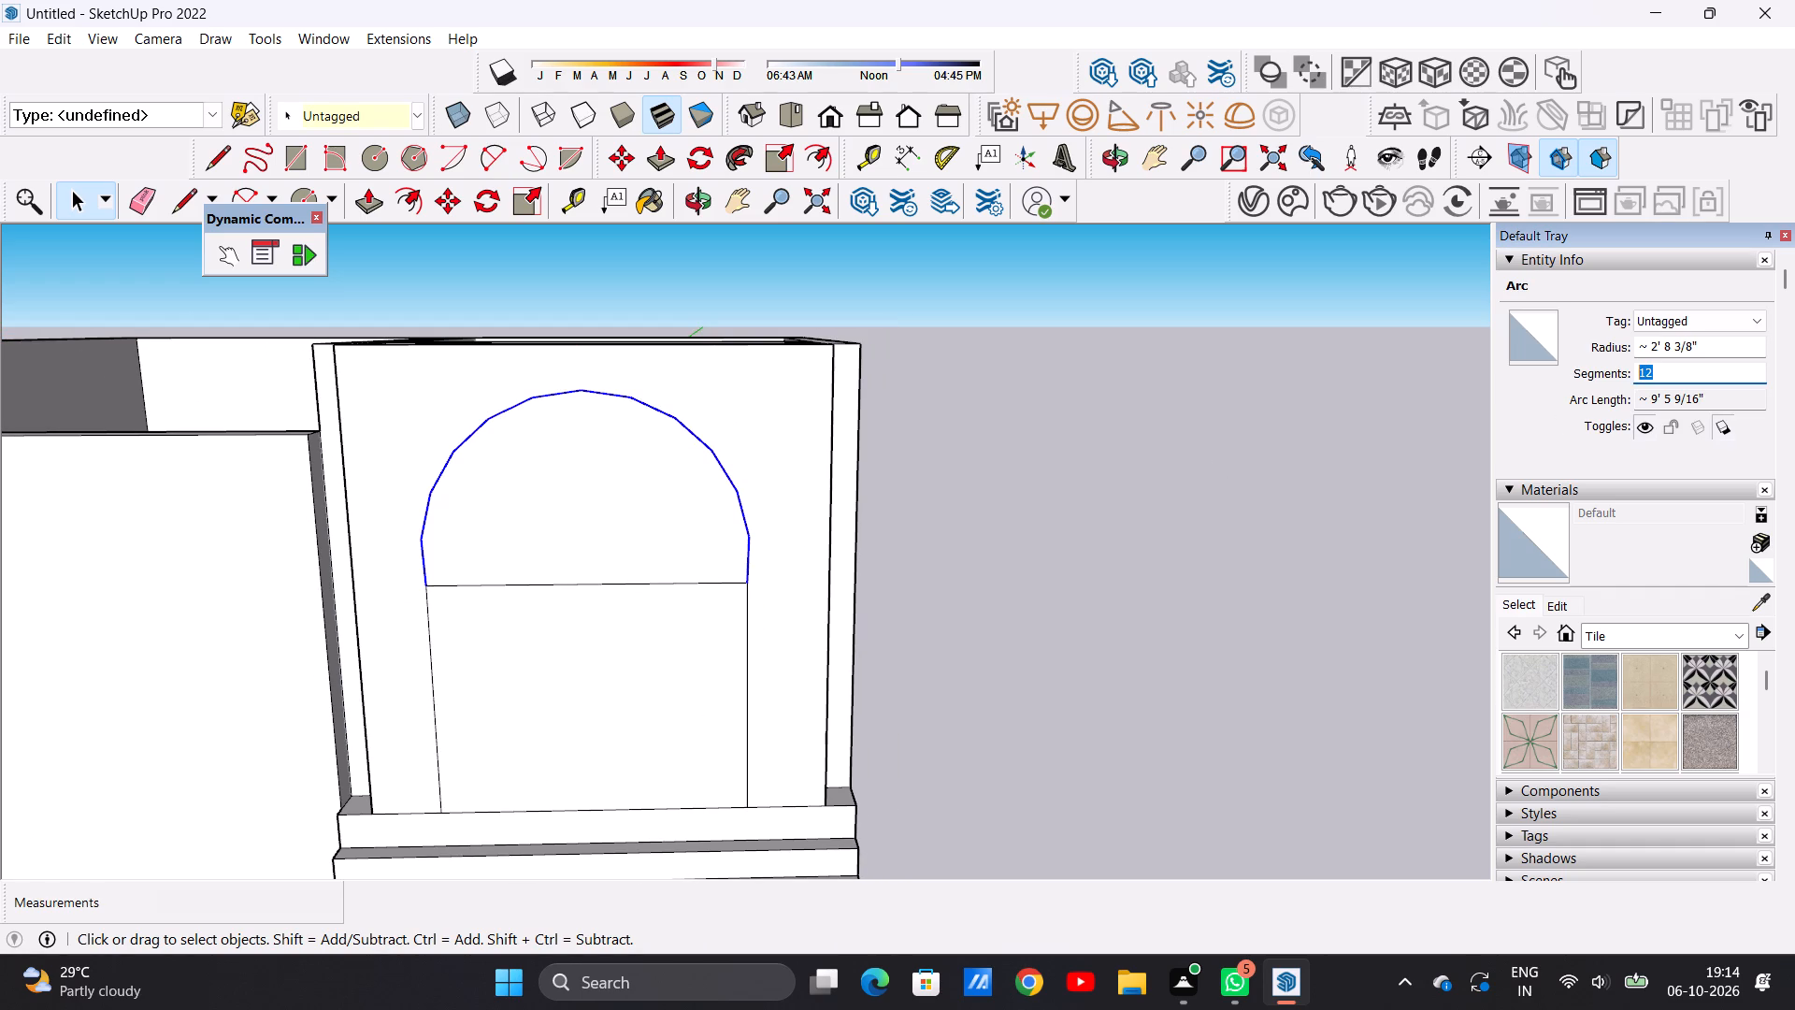
{"action": "key", "text": "BackSpace"}
{"action": "type", "text": "60"}
{"action": "key", "text": "Return"}
{"action": "key", "text": "space"}
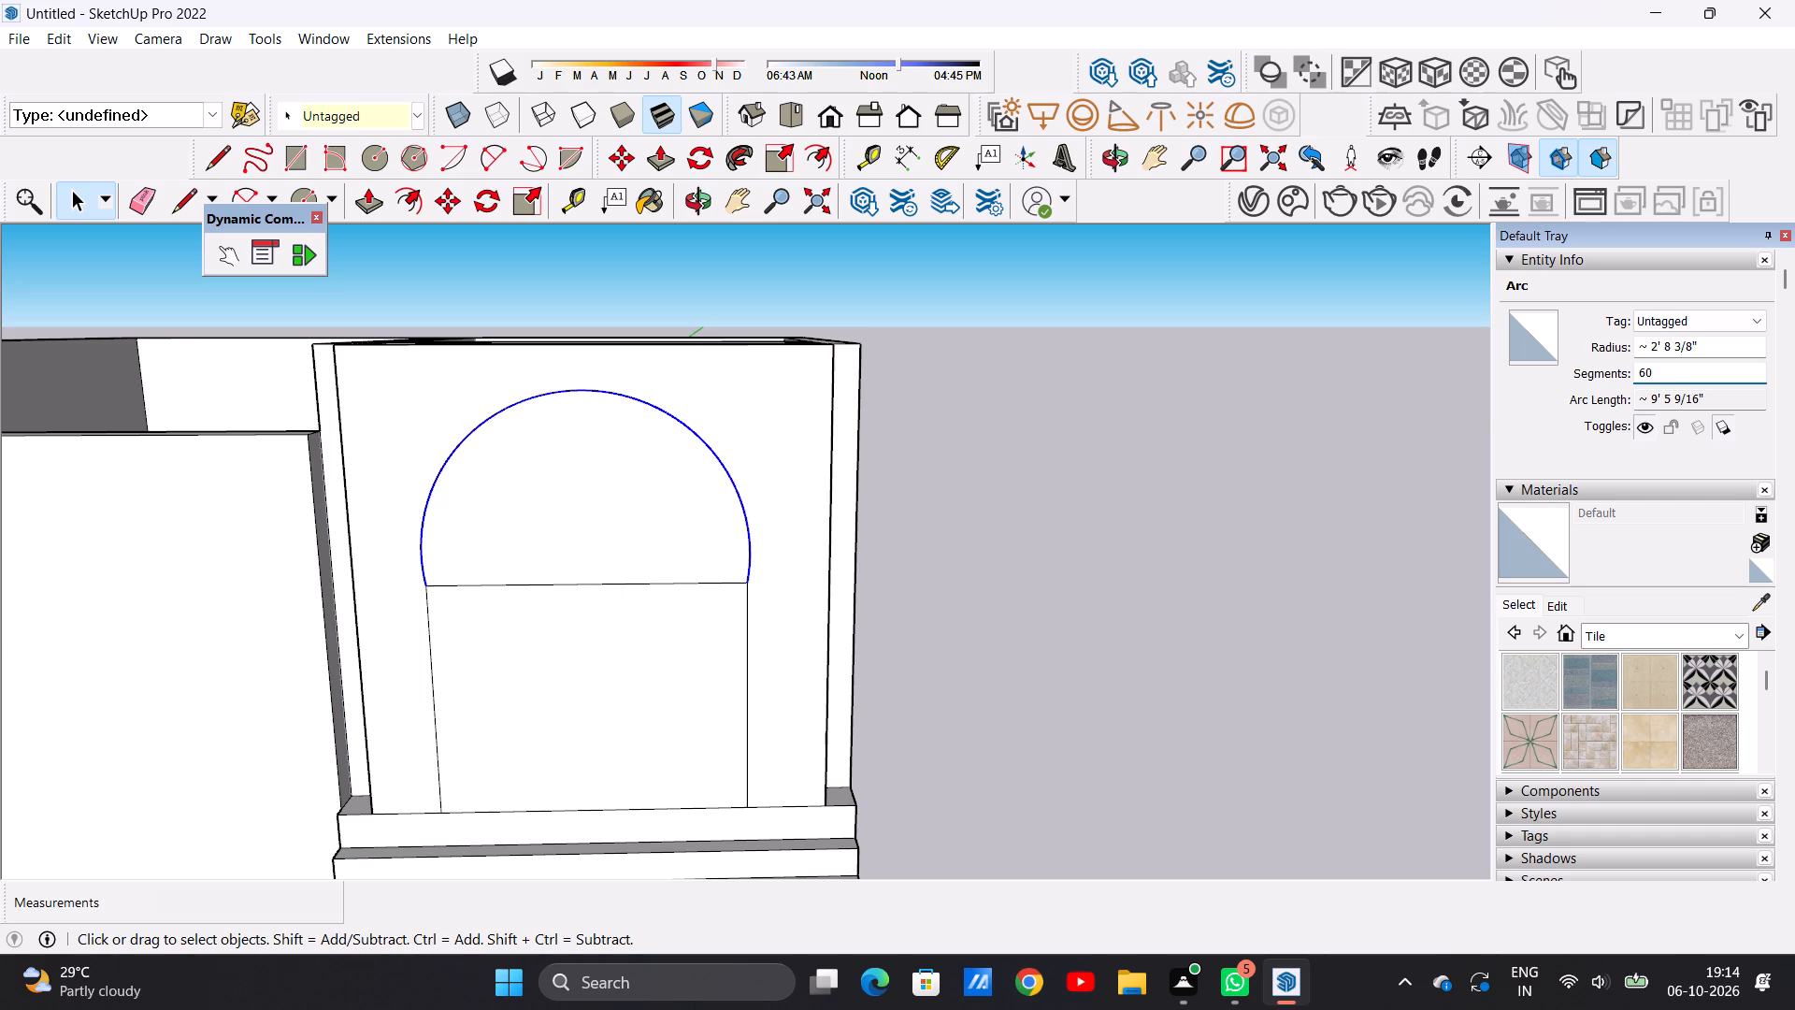
{"action": "left_click", "coordinate": [1074, 462]}
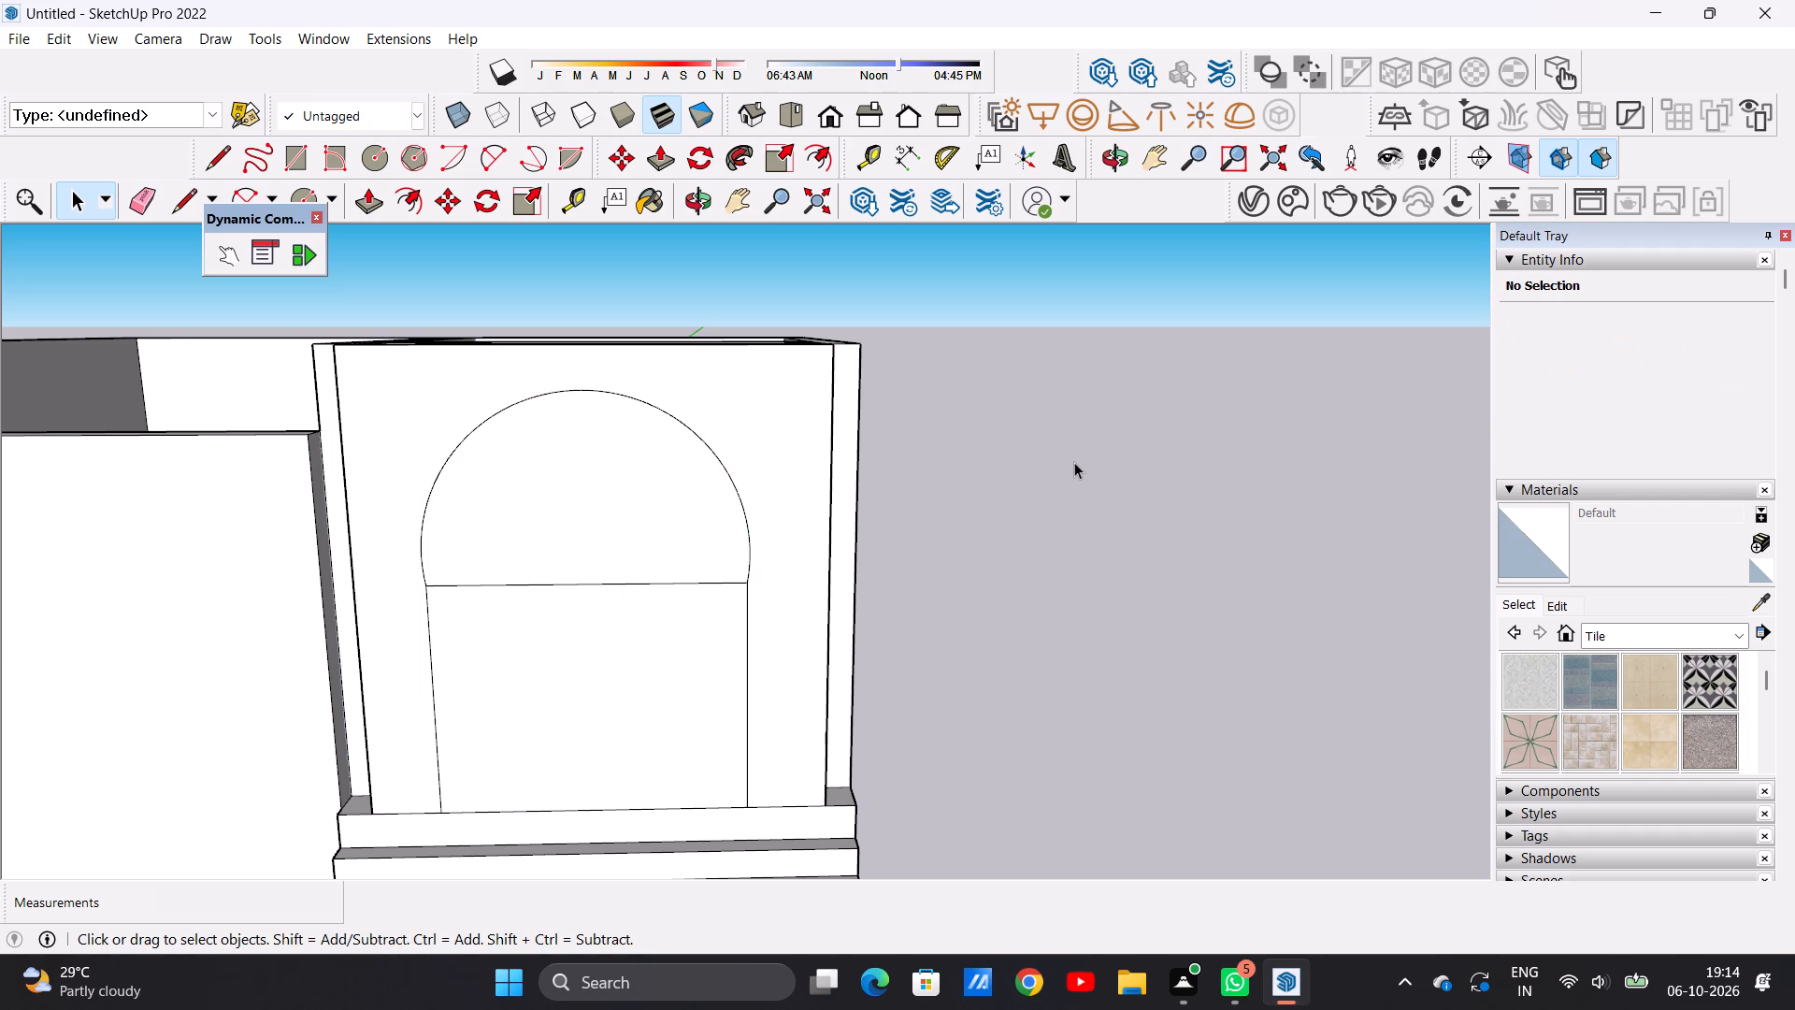
Erase the horizontal line between the arc and the rectangle so they form one arched outline.
{"action": "scroll", "coordinate": [1111, 473], "scroll_direction": "down", "scroll_amount": 5}
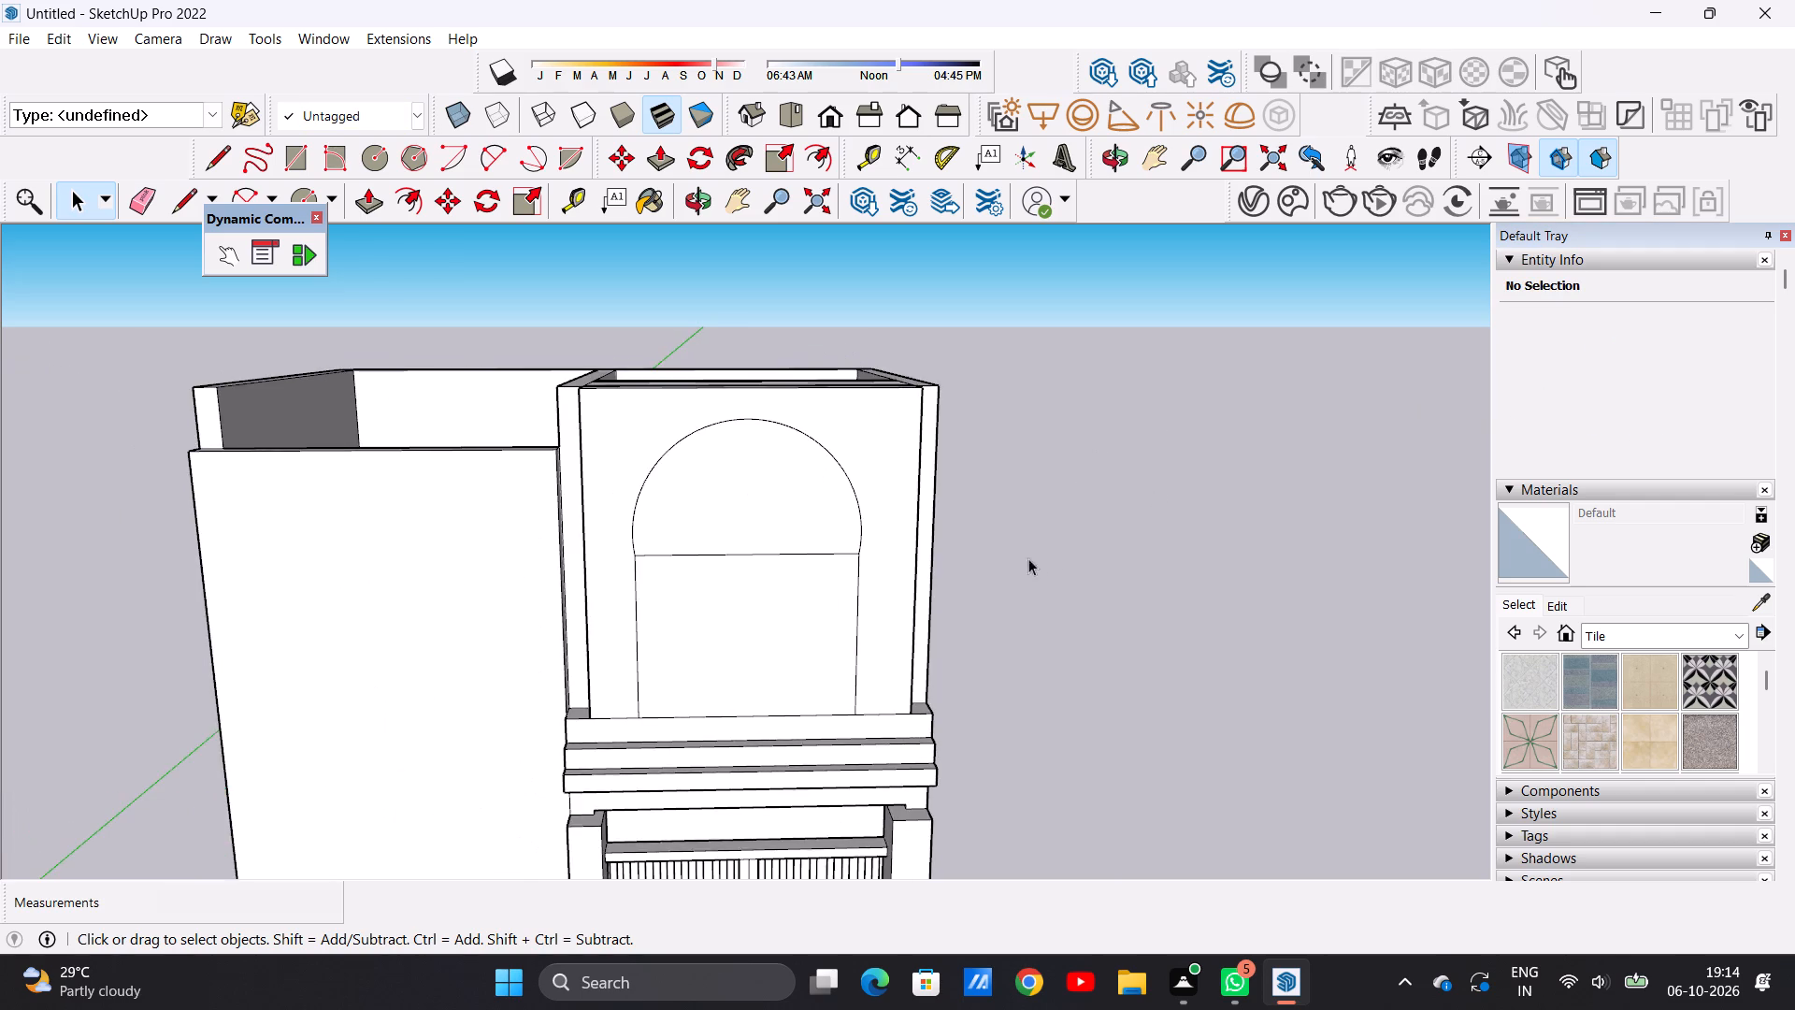
{"action": "scroll", "coordinate": [893, 579], "scroll_direction": "up", "scroll_amount": 4}
{"action": "scroll", "coordinate": [859, 559], "scroll_direction": "down", "scroll_amount": 6}
{"action": "scroll", "coordinate": [845, 583], "scroll_direction": "up", "scroll_amount": 10}
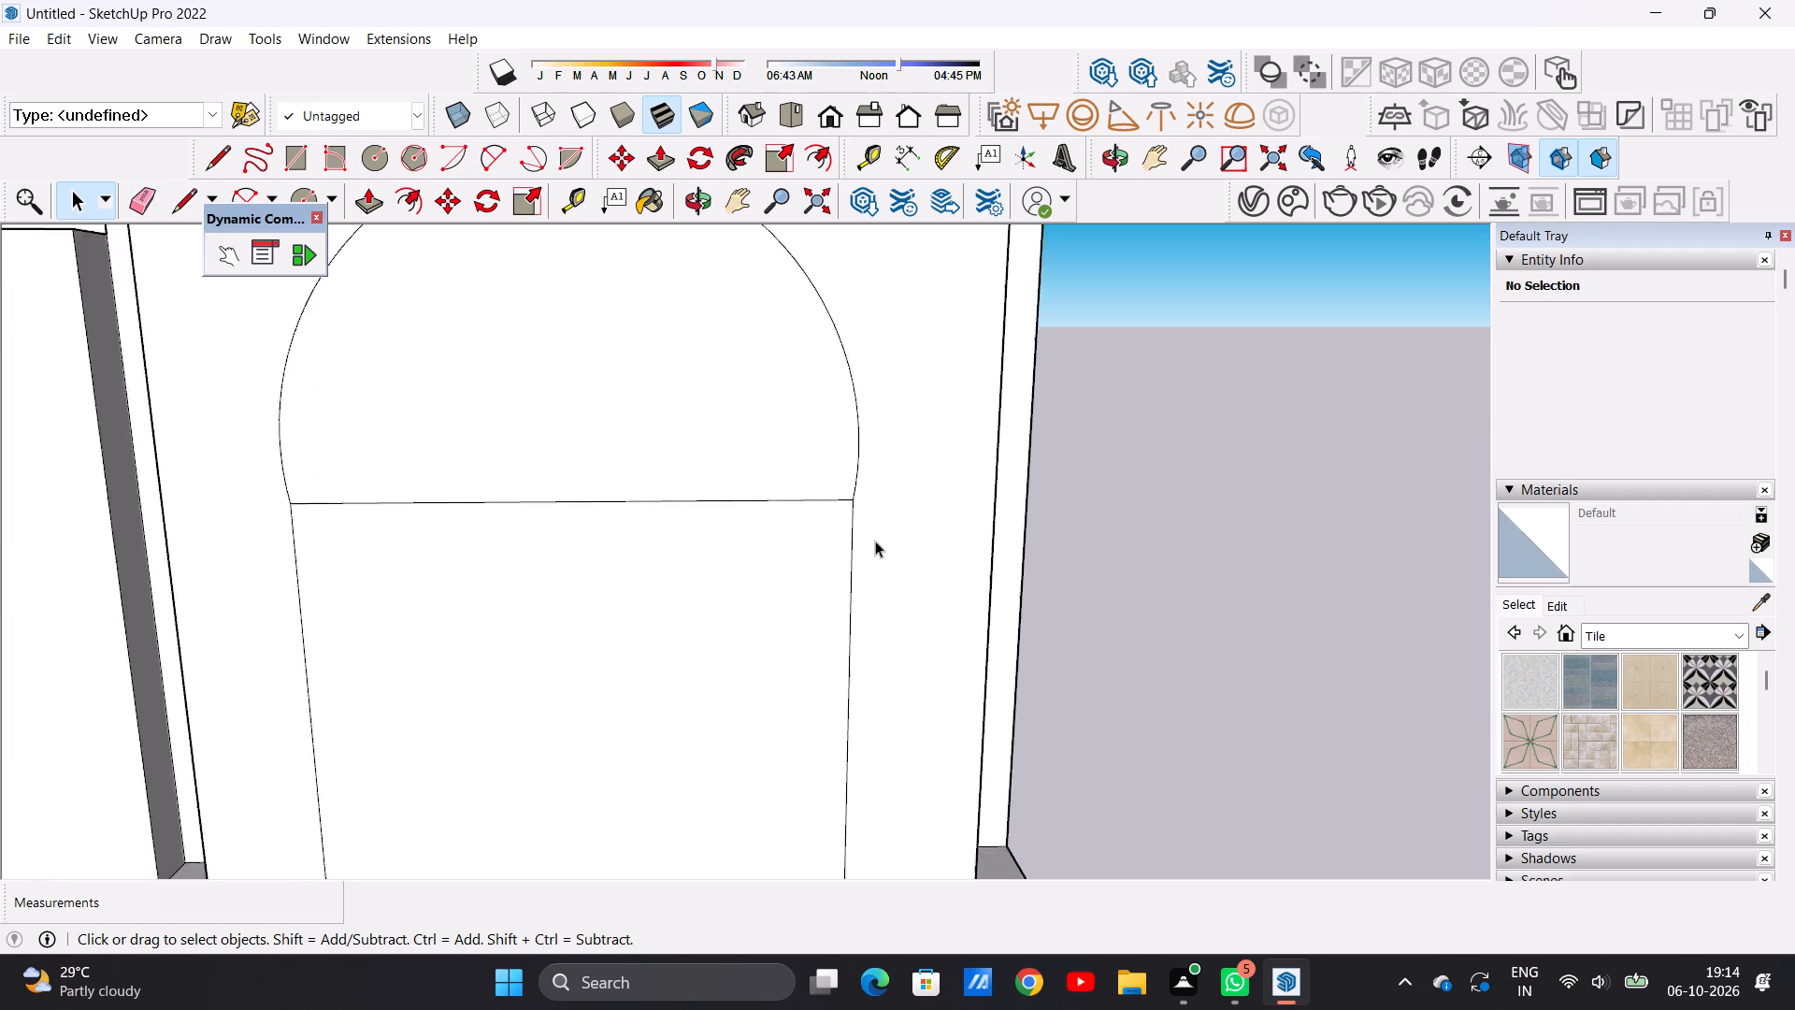
{"action": "scroll", "coordinate": [856, 510], "scroll_direction": "down", "scroll_amount": 8}
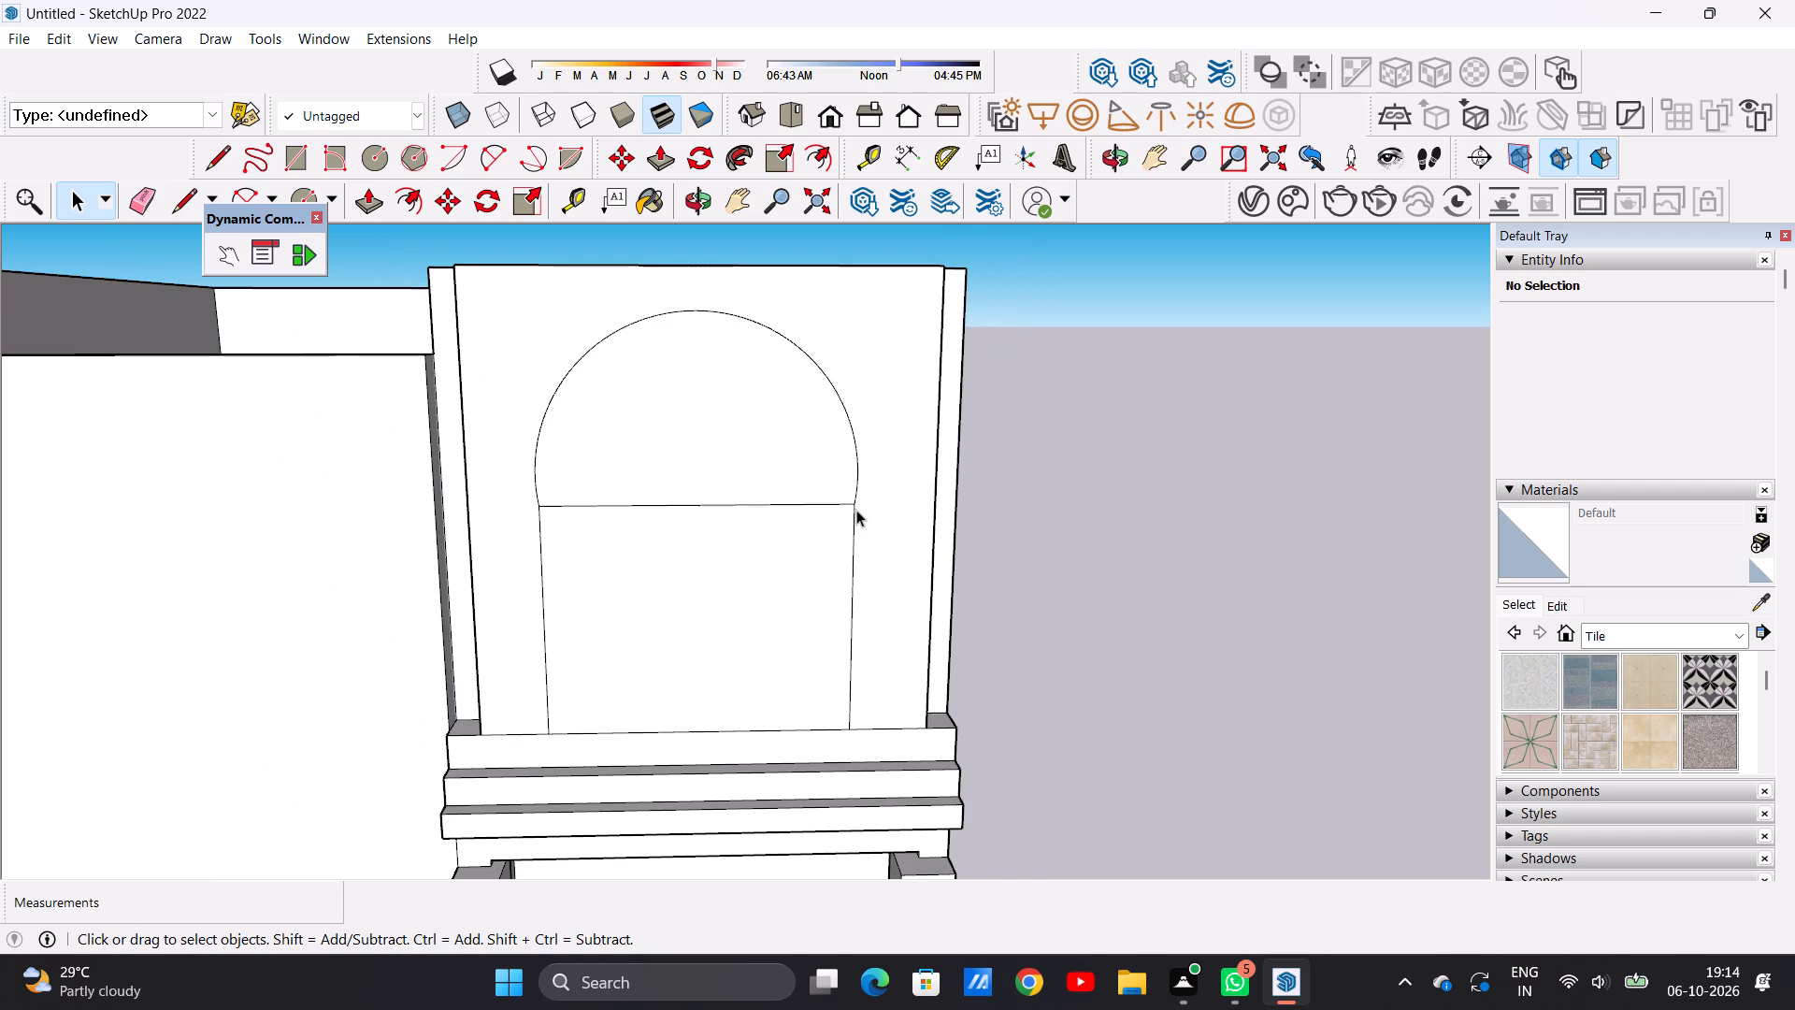
{"action": "key", "text": "space"}
{"action": "key", "text": "e"}
{"action": "left_click_drag", "start_coordinate": [750, 498], "coordinate": [746, 527]}
{"action": "scroll", "coordinate": [854, 526], "scroll_direction": "up", "scroll_amount": 7}
{"action": "left_click_drag", "start_coordinate": [848, 477], "coordinate": [843, 498]}
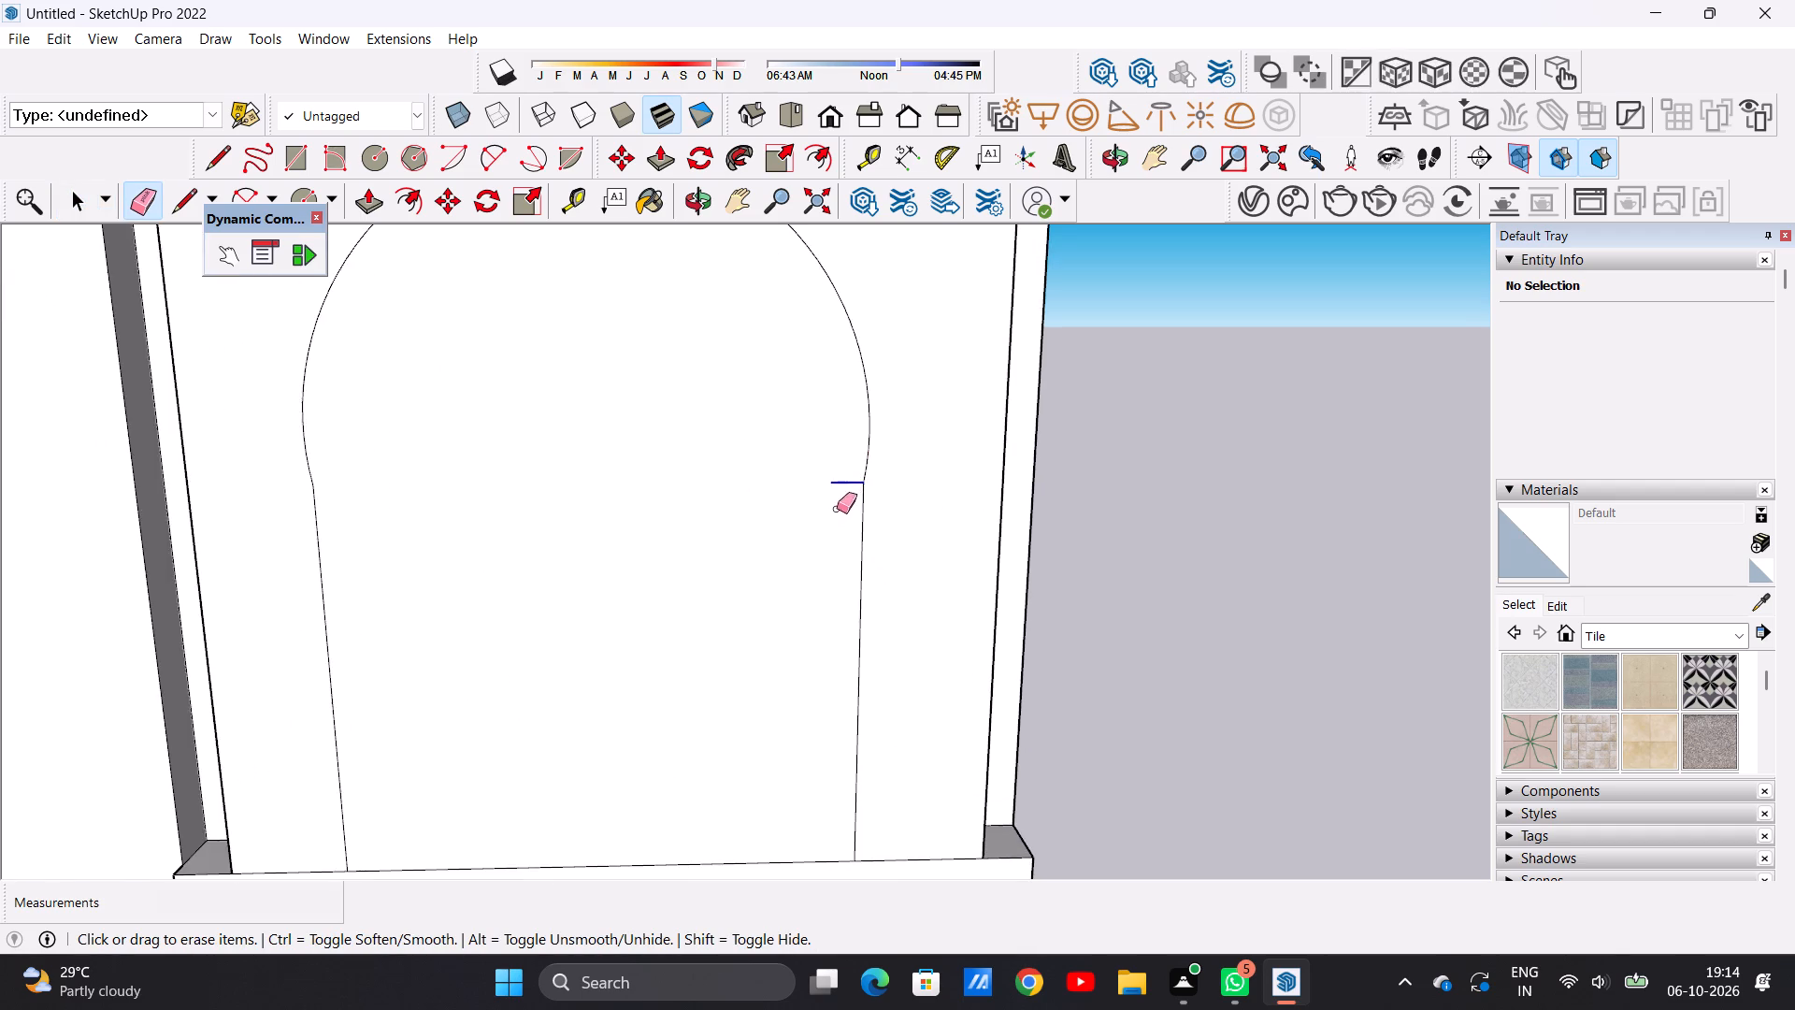
{"action": "scroll", "coordinate": [829, 533], "scroll_direction": "down", "scroll_amount": 13}
{"action": "key", "text": "space"}
Examine the arched outline on the upper front wall from the front and slightly from above.
{"action": "middle_click", "coordinate": [709, 506]}
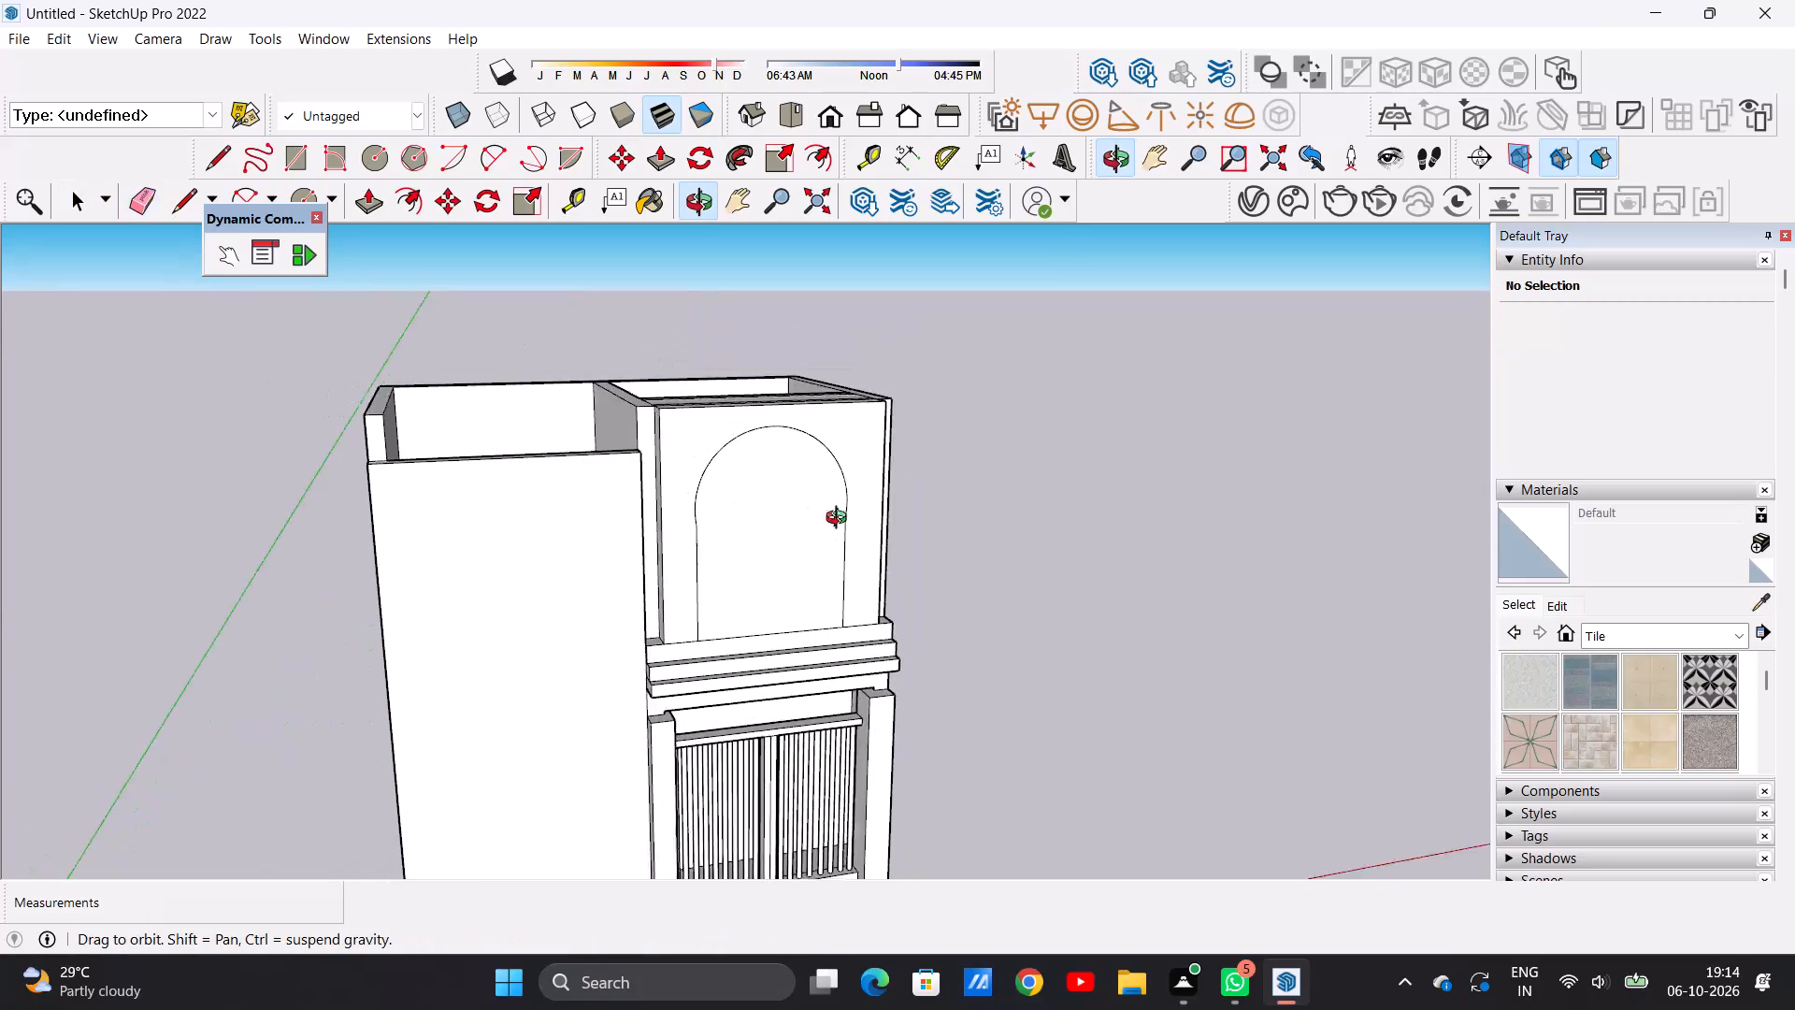
{"action": "scroll", "coordinate": [741, 509], "scroll_direction": "up", "scroll_amount": 2}
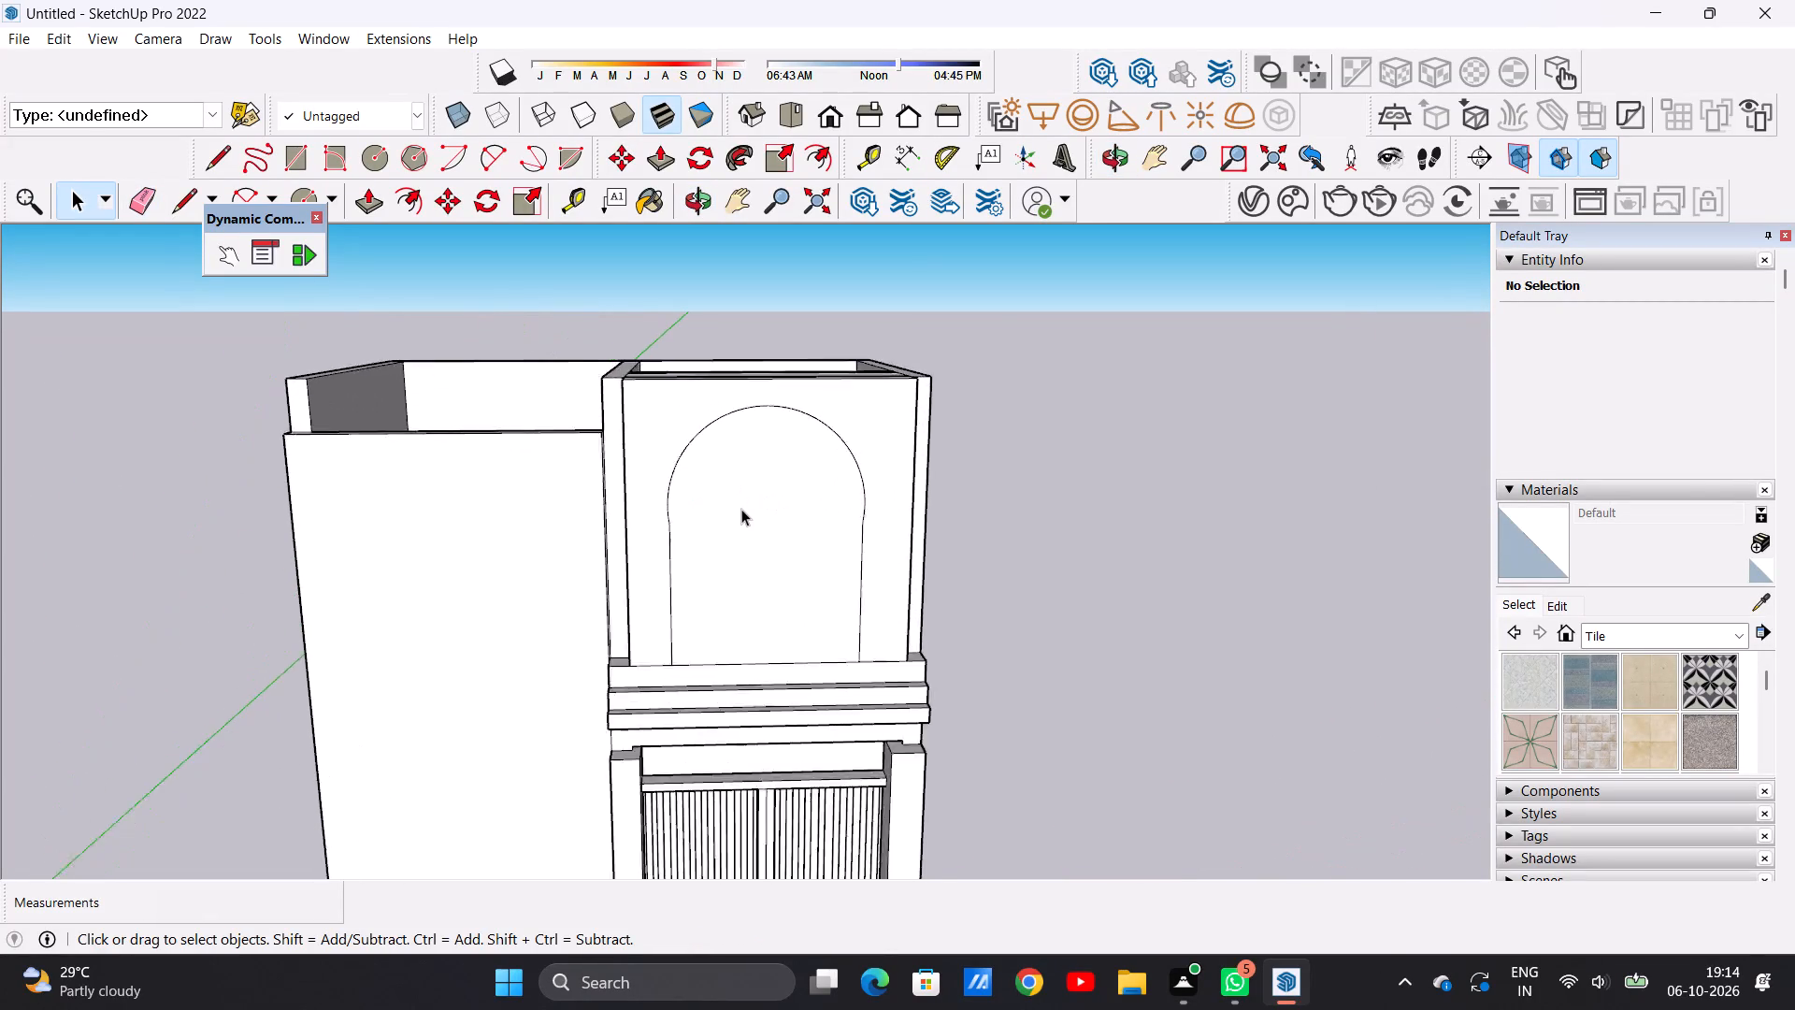
{"action": "scroll", "coordinate": [741, 509], "scroll_direction": "up", "scroll_amount": 3}
{"action": "scroll", "coordinate": [741, 509], "scroll_direction": "down", "scroll_amount": 5}
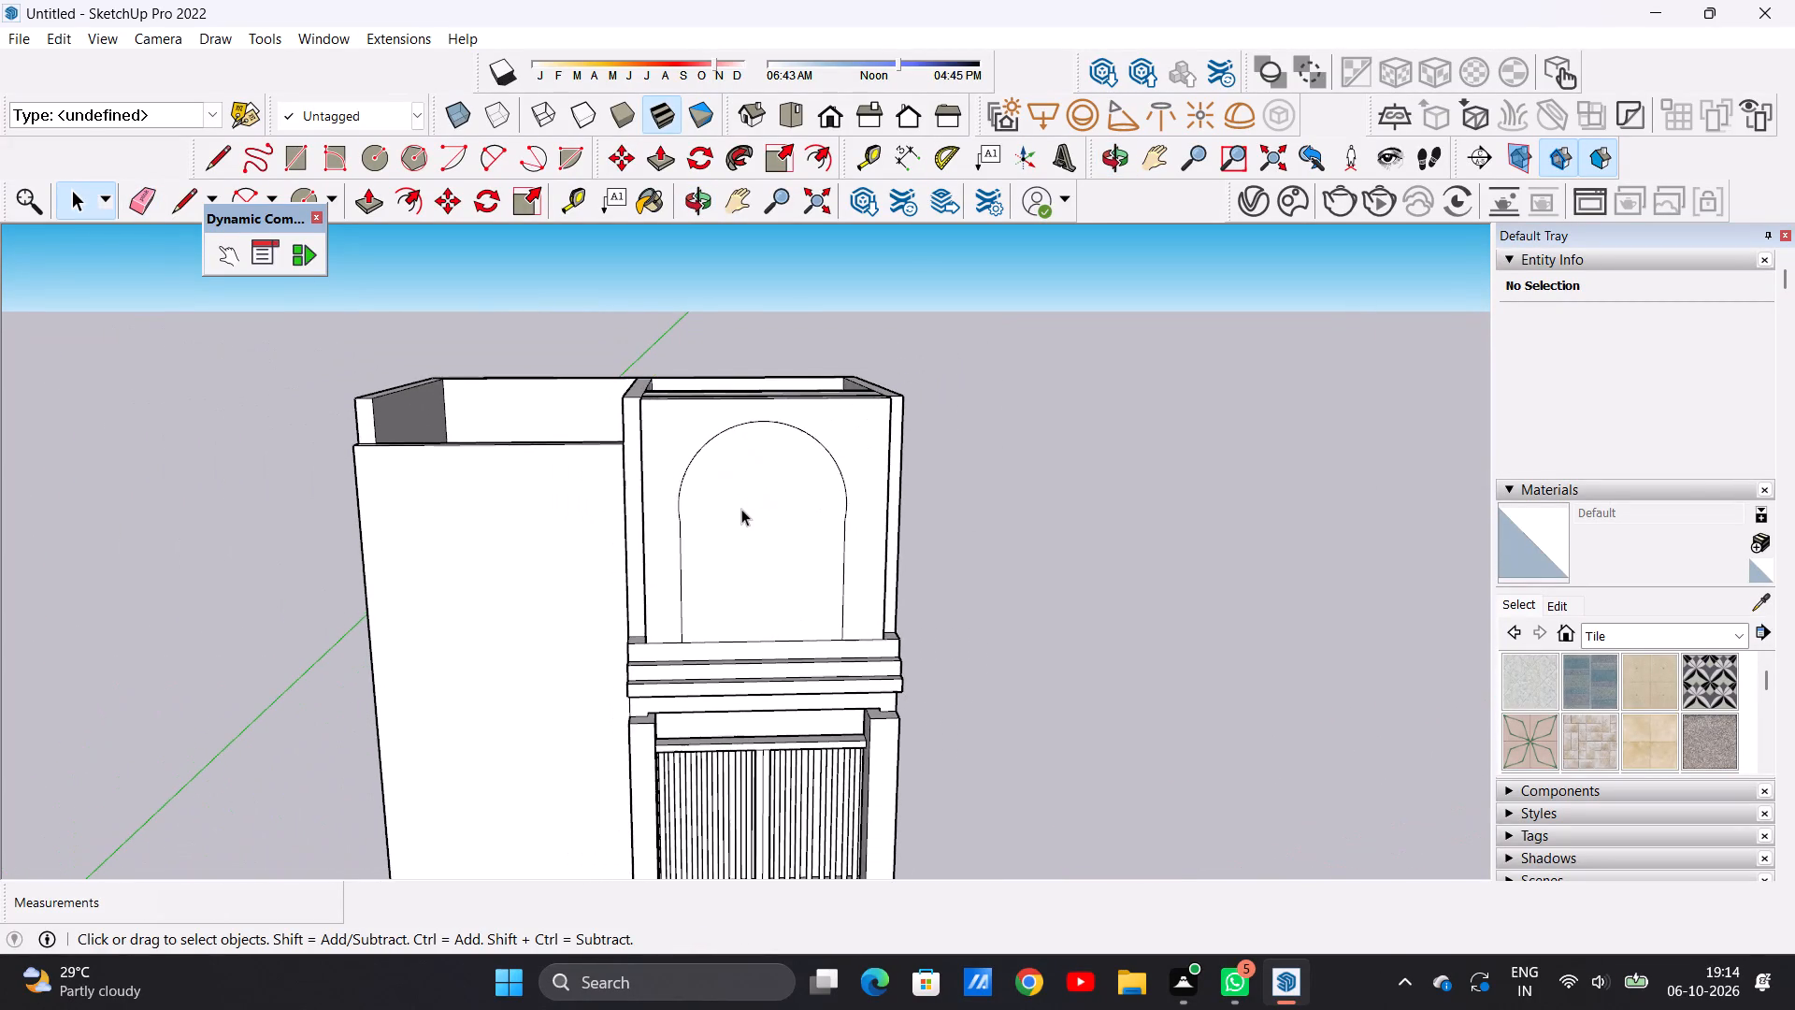
{"action": "scroll", "coordinate": [769, 516], "scroll_direction": "up", "scroll_amount": 3}
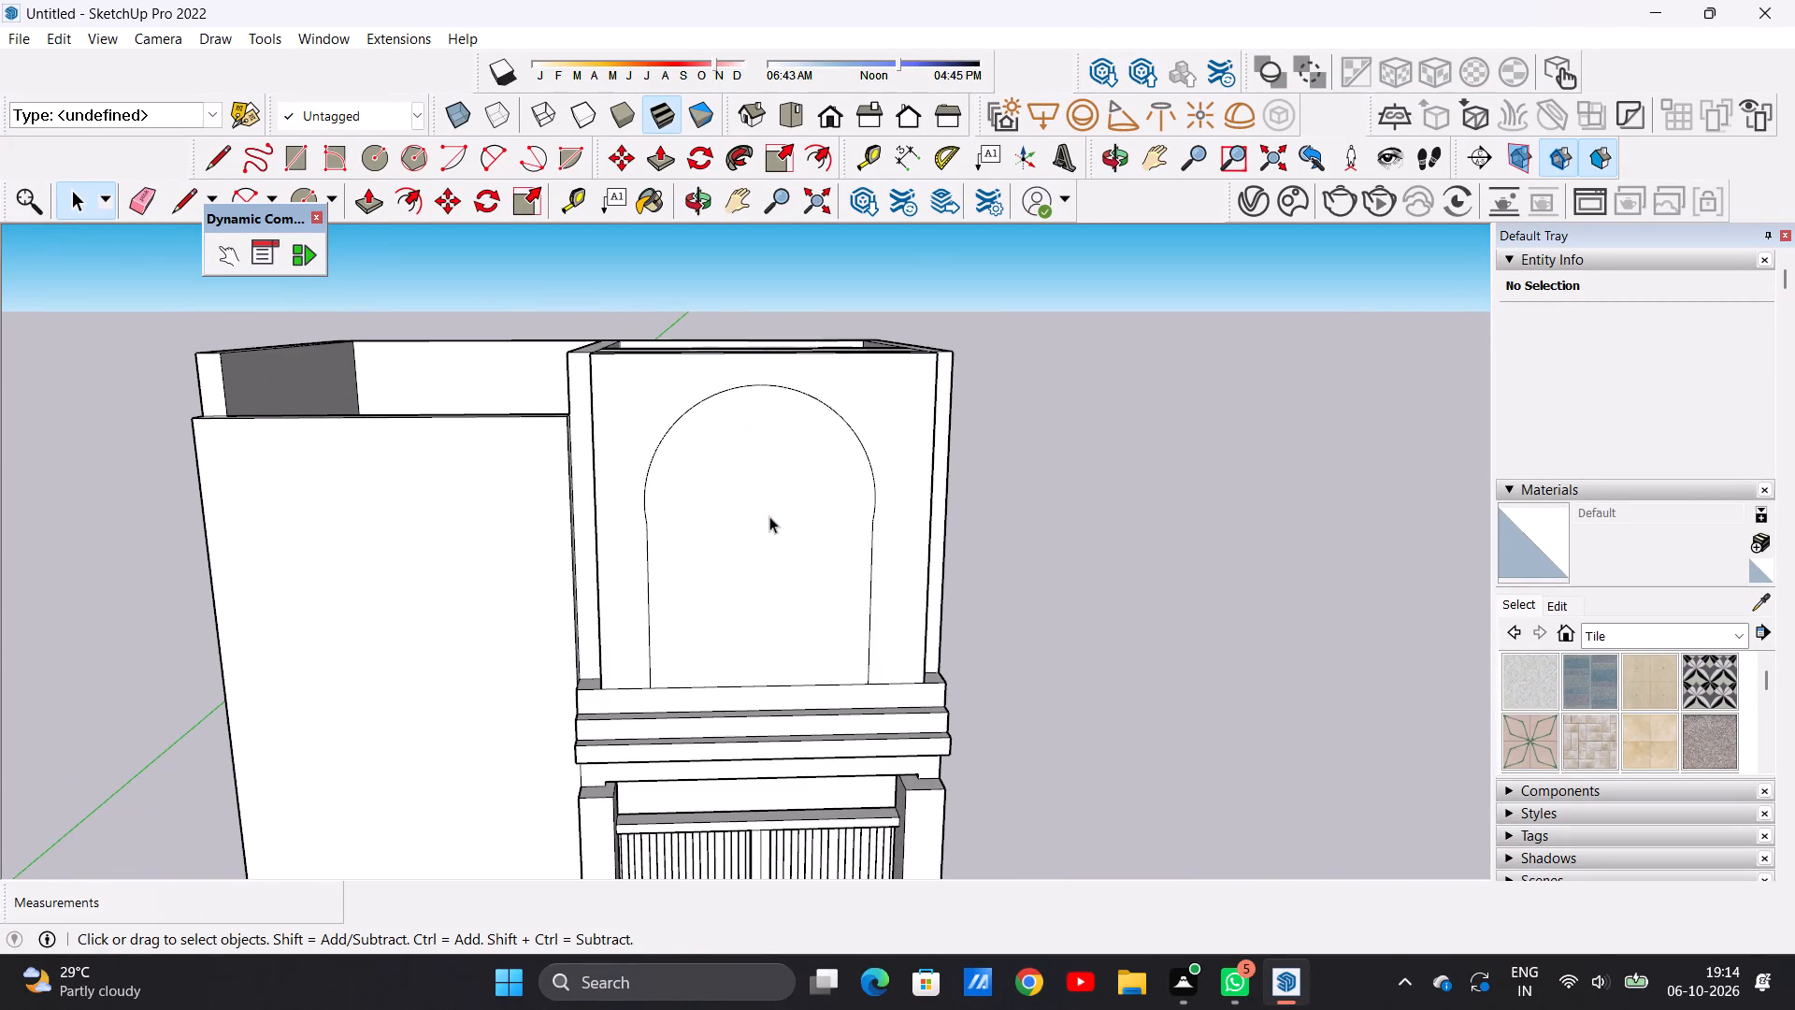
{"action": "scroll", "coordinate": [769, 516], "scroll_direction": "up", "scroll_amount": 3}
{"action": "scroll", "coordinate": [754, 515], "scroll_direction": "down", "scroll_amount": 4}
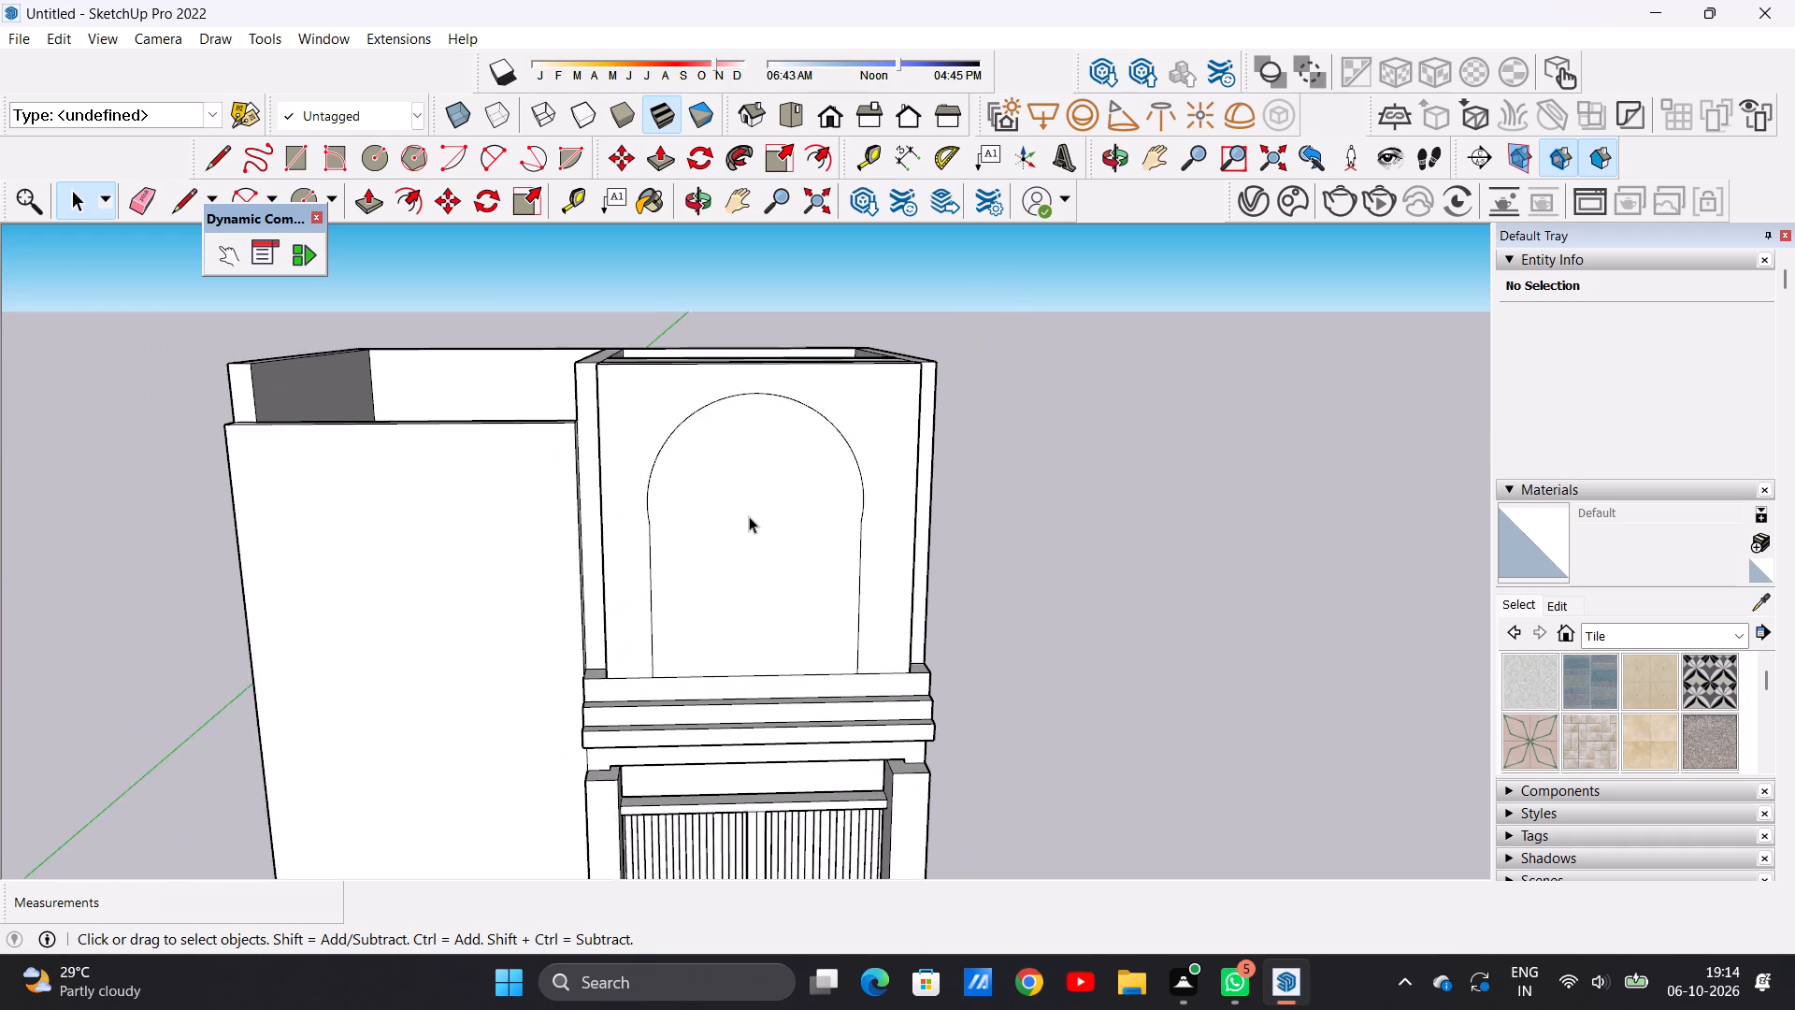
{"action": "scroll", "coordinate": [749, 516], "scroll_direction": "down", "scroll_amount": 2}
{"action": "scroll", "coordinate": [749, 516], "scroll_direction": "up", "scroll_amount": 3}
{"action": "middle_click_drag", "start_coordinate": [756, 499], "coordinate": [730, 547]}
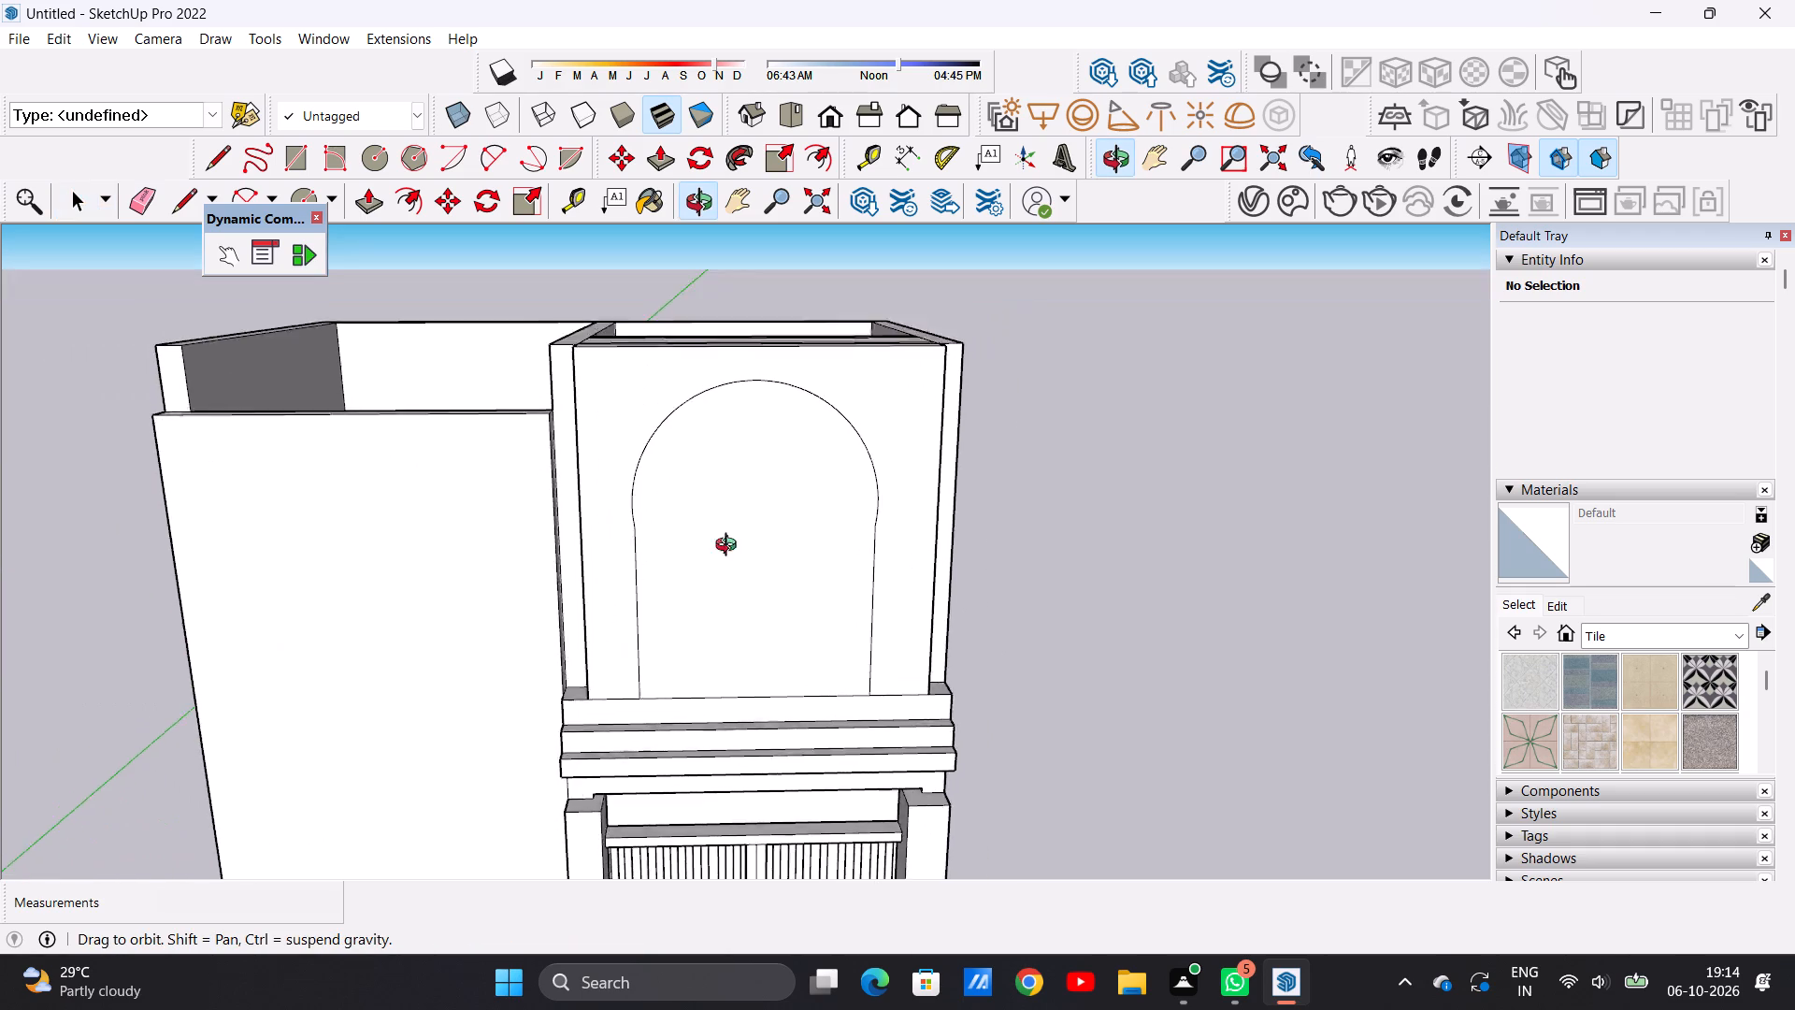
{"action": "middle_click_drag", "start_coordinate": [730, 547], "coordinate": [734, 512]}
{"action": "scroll", "coordinate": [757, 513], "scroll_direction": "up", "scroll_amount": 4}
{"action": "scroll", "coordinate": [757, 513], "scroll_direction": "down", "scroll_amount": 4}
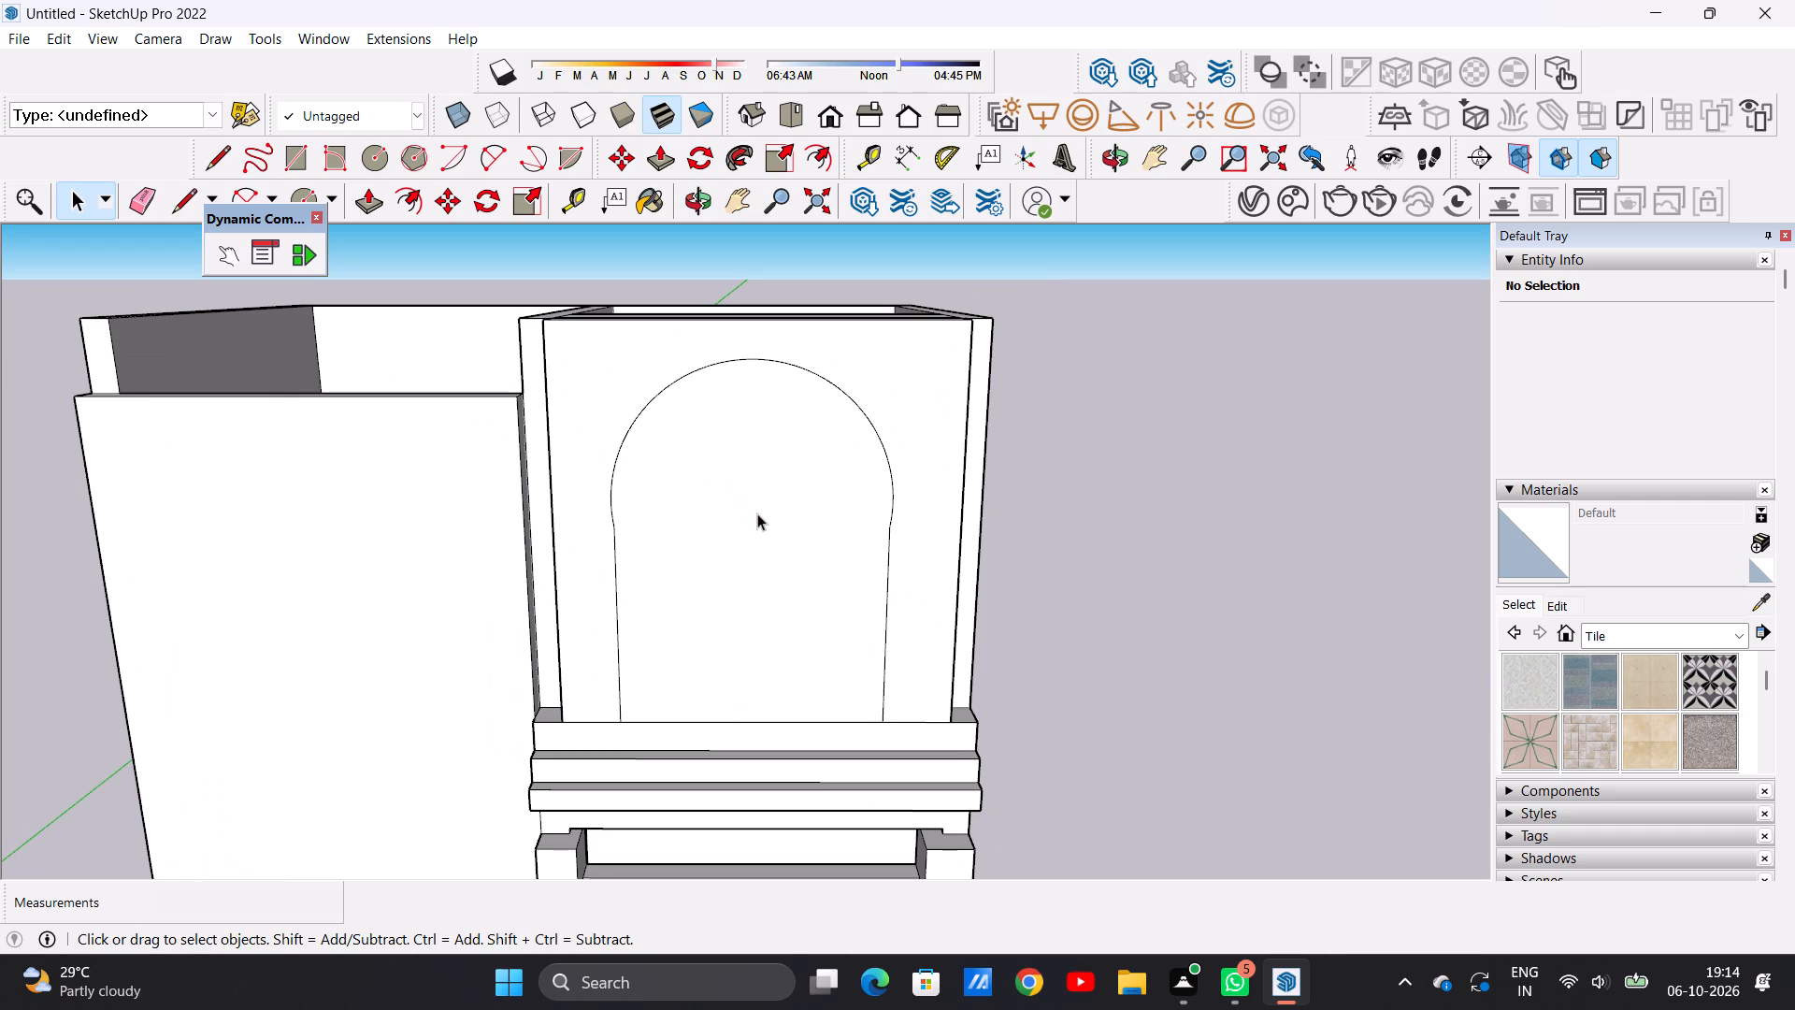
{"action": "scroll", "coordinate": [757, 513], "scroll_direction": "up", "scroll_amount": 2}
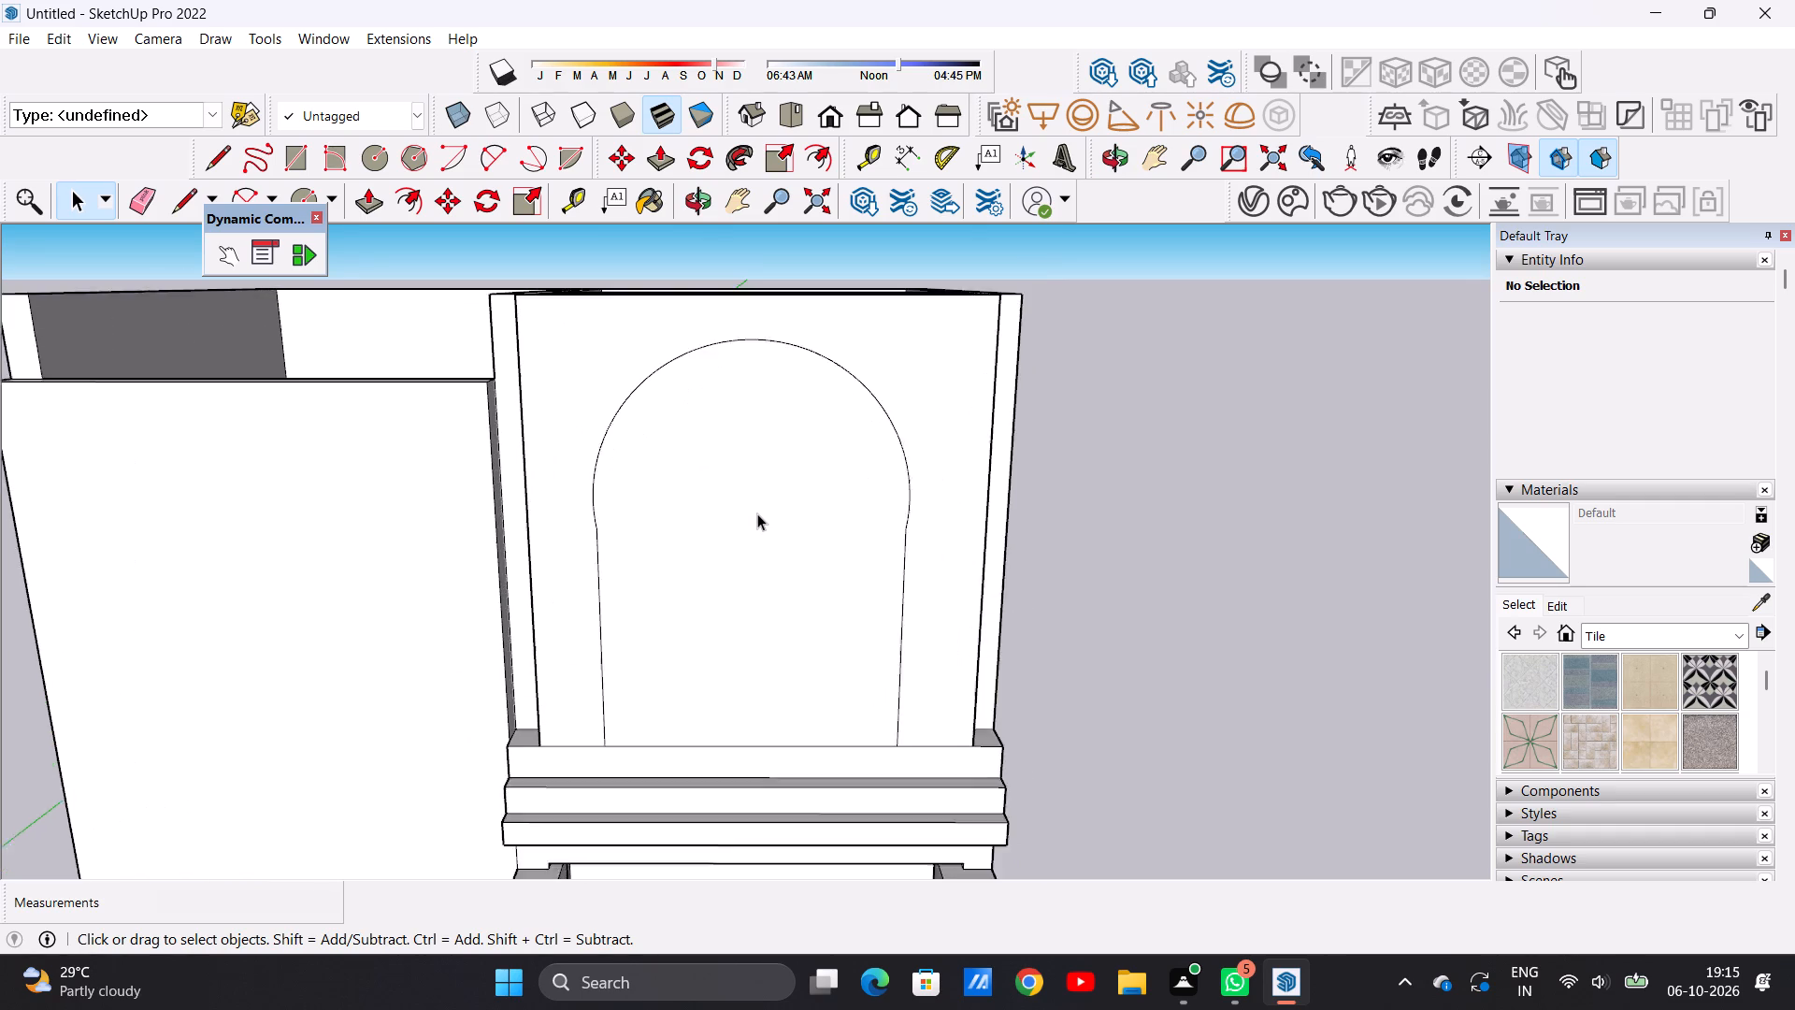
{"action": "scroll", "coordinate": [757, 513], "scroll_direction": "up", "scroll_amount": 1}
{"action": "scroll", "coordinate": [757, 513], "scroll_direction": "down", "scroll_amount": 1}
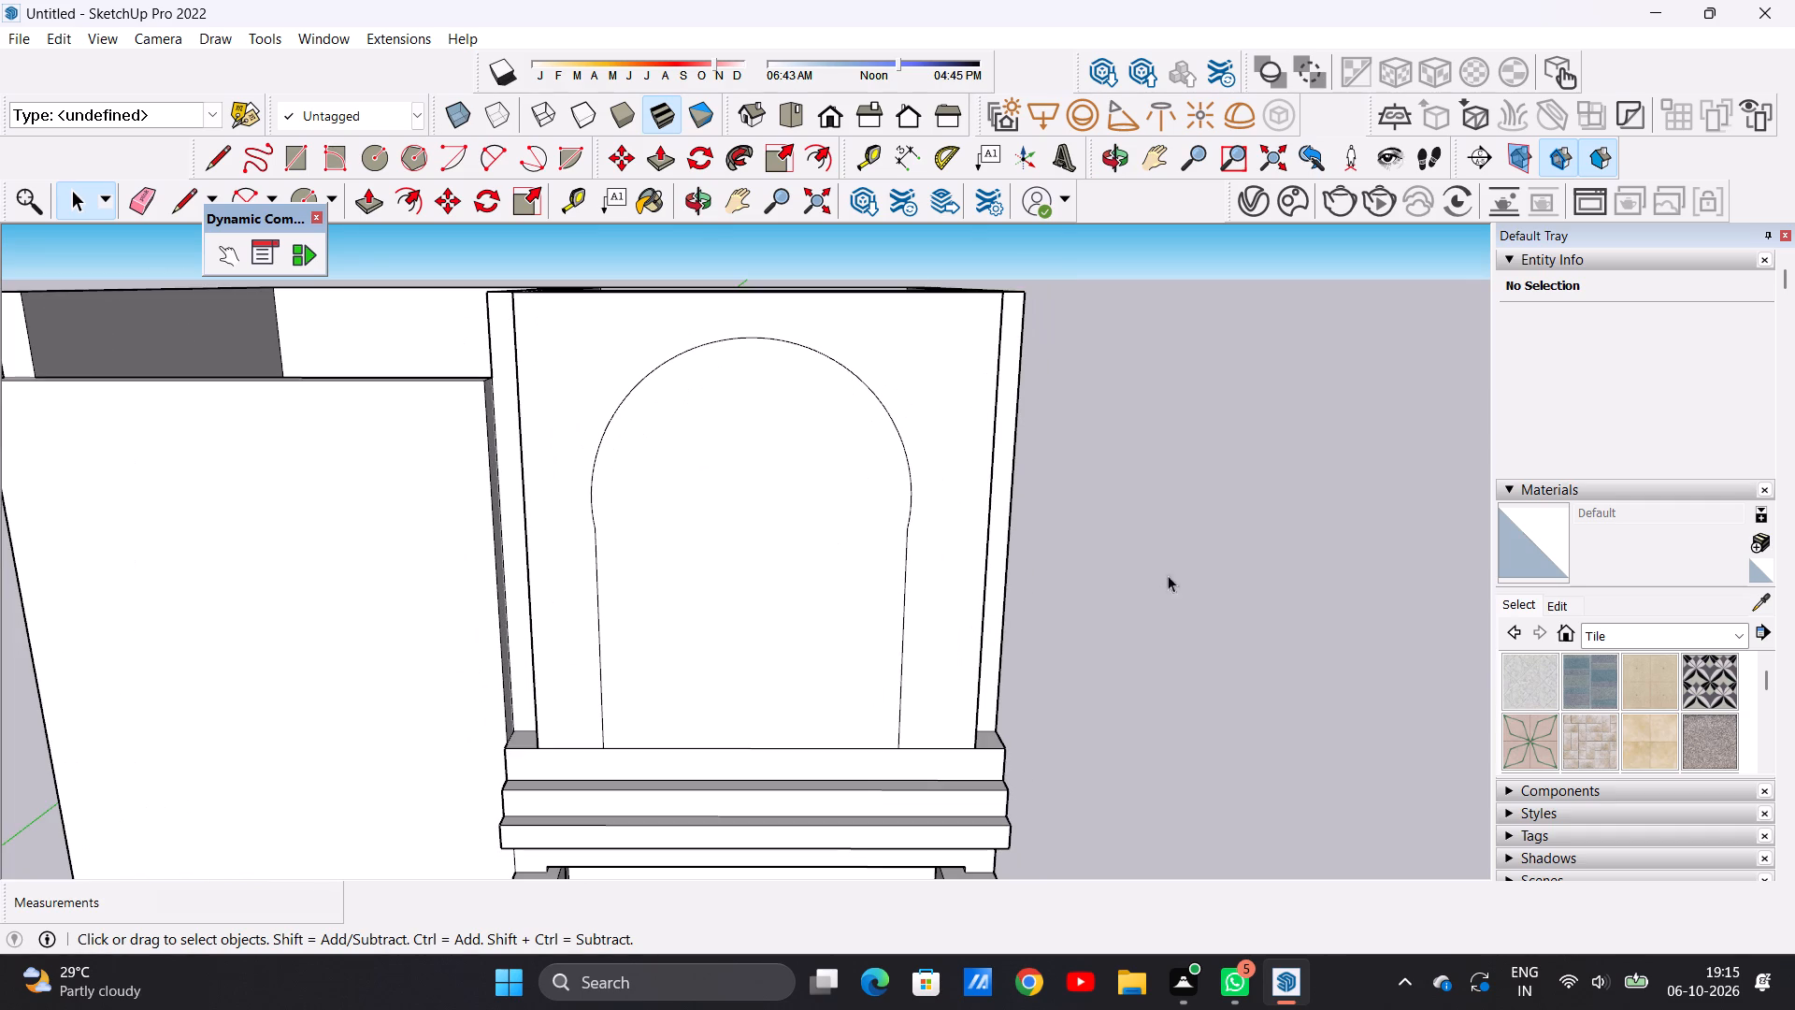
Offset the arched outline inward about 5 3/8".
{"action": "left_click", "coordinate": [404, 201]}
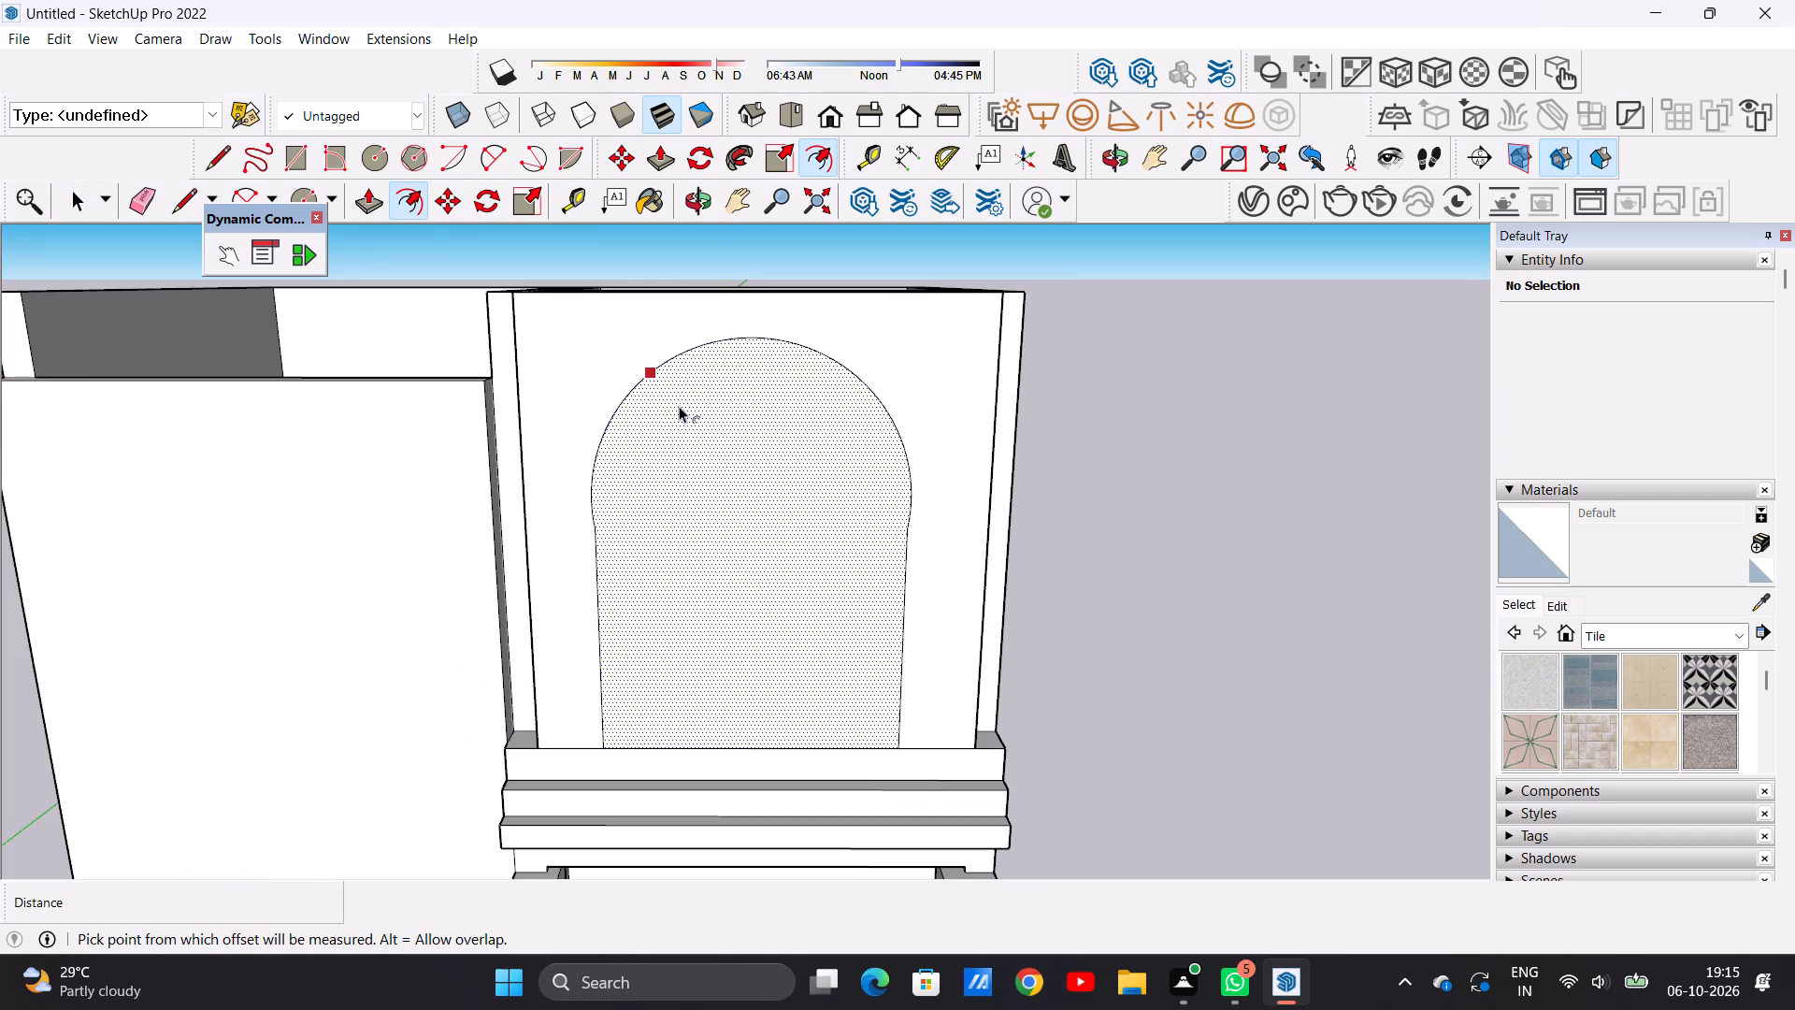
{"action": "left_click", "coordinate": [679, 406]}
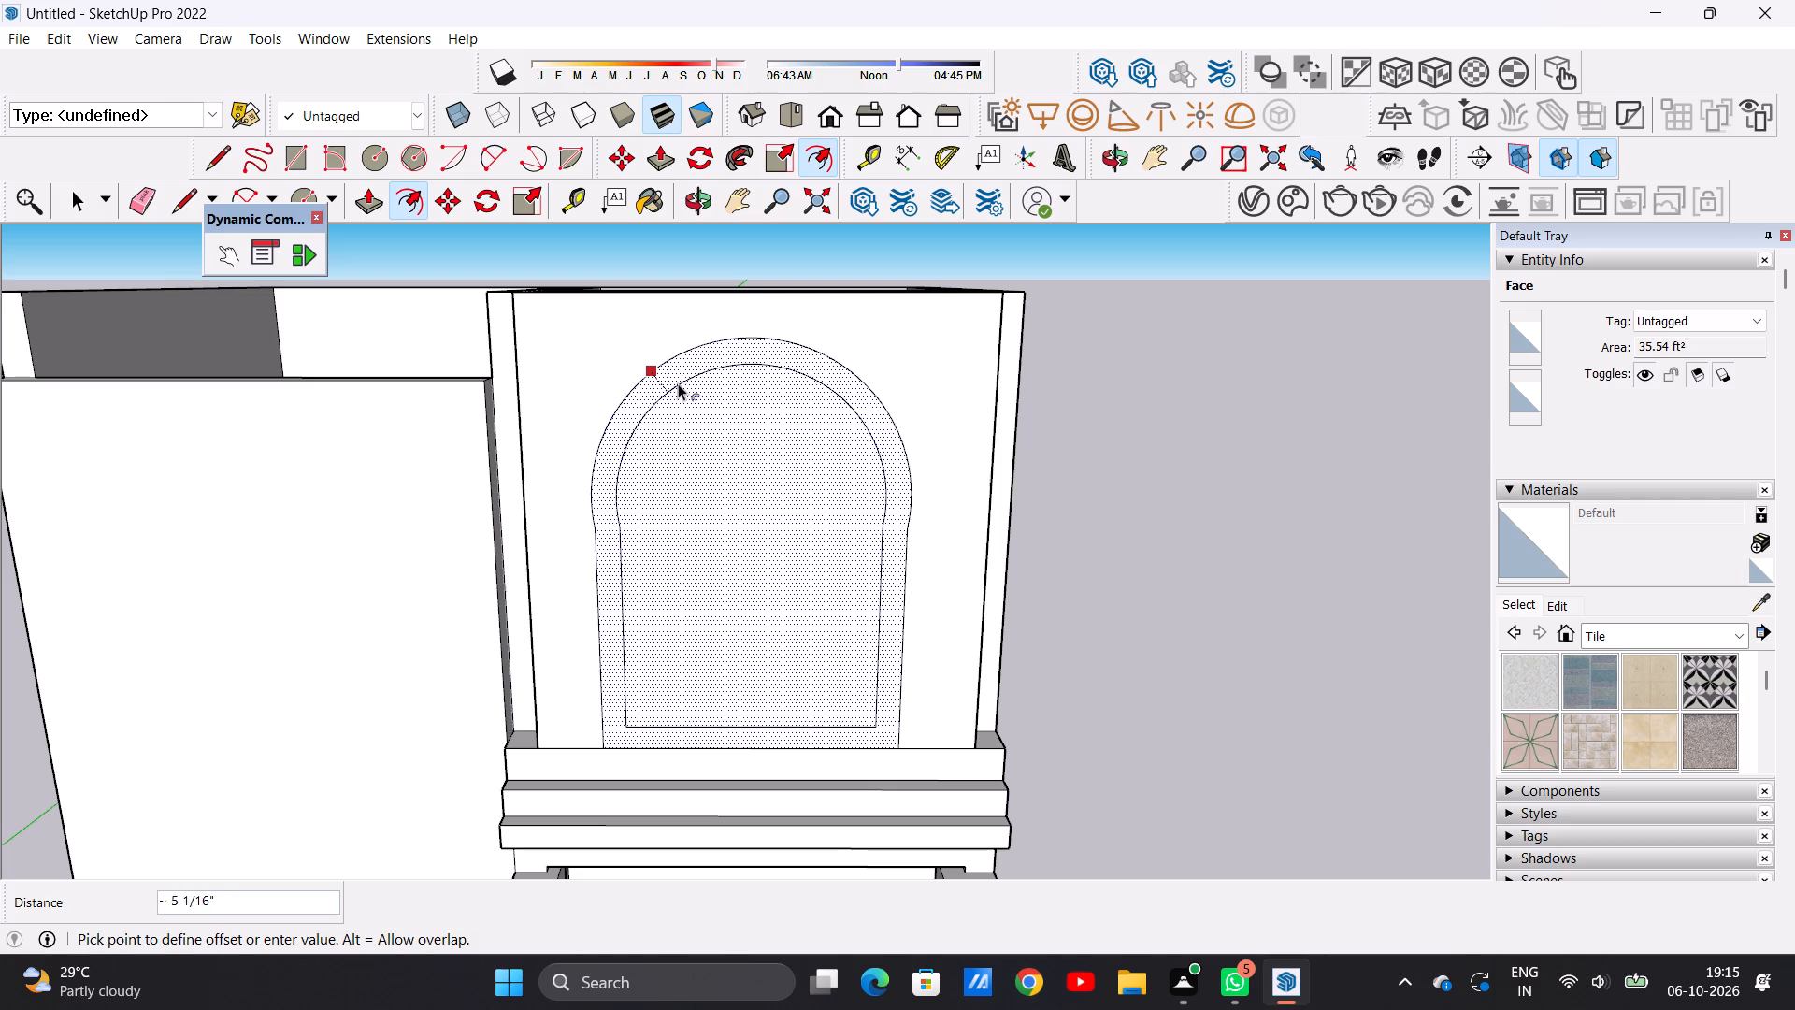
{"action": "left_click", "coordinate": [677, 387]}
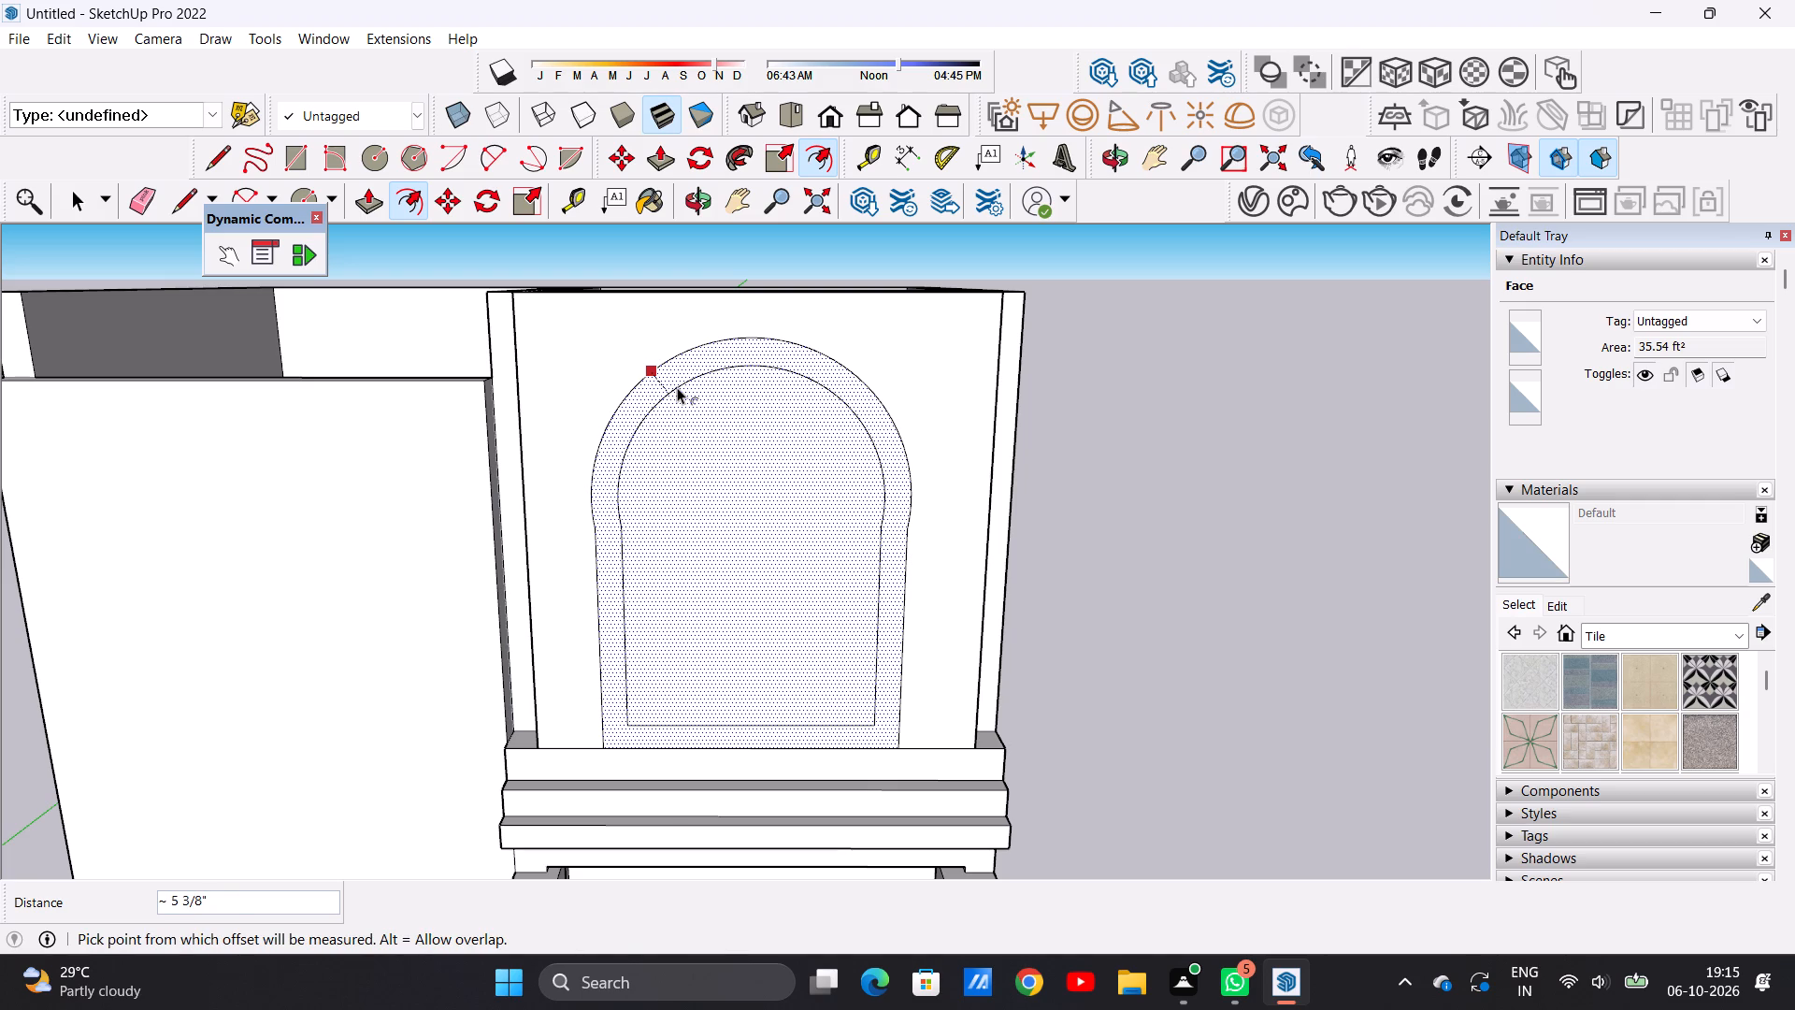
{"action": "key", "text": "space"}
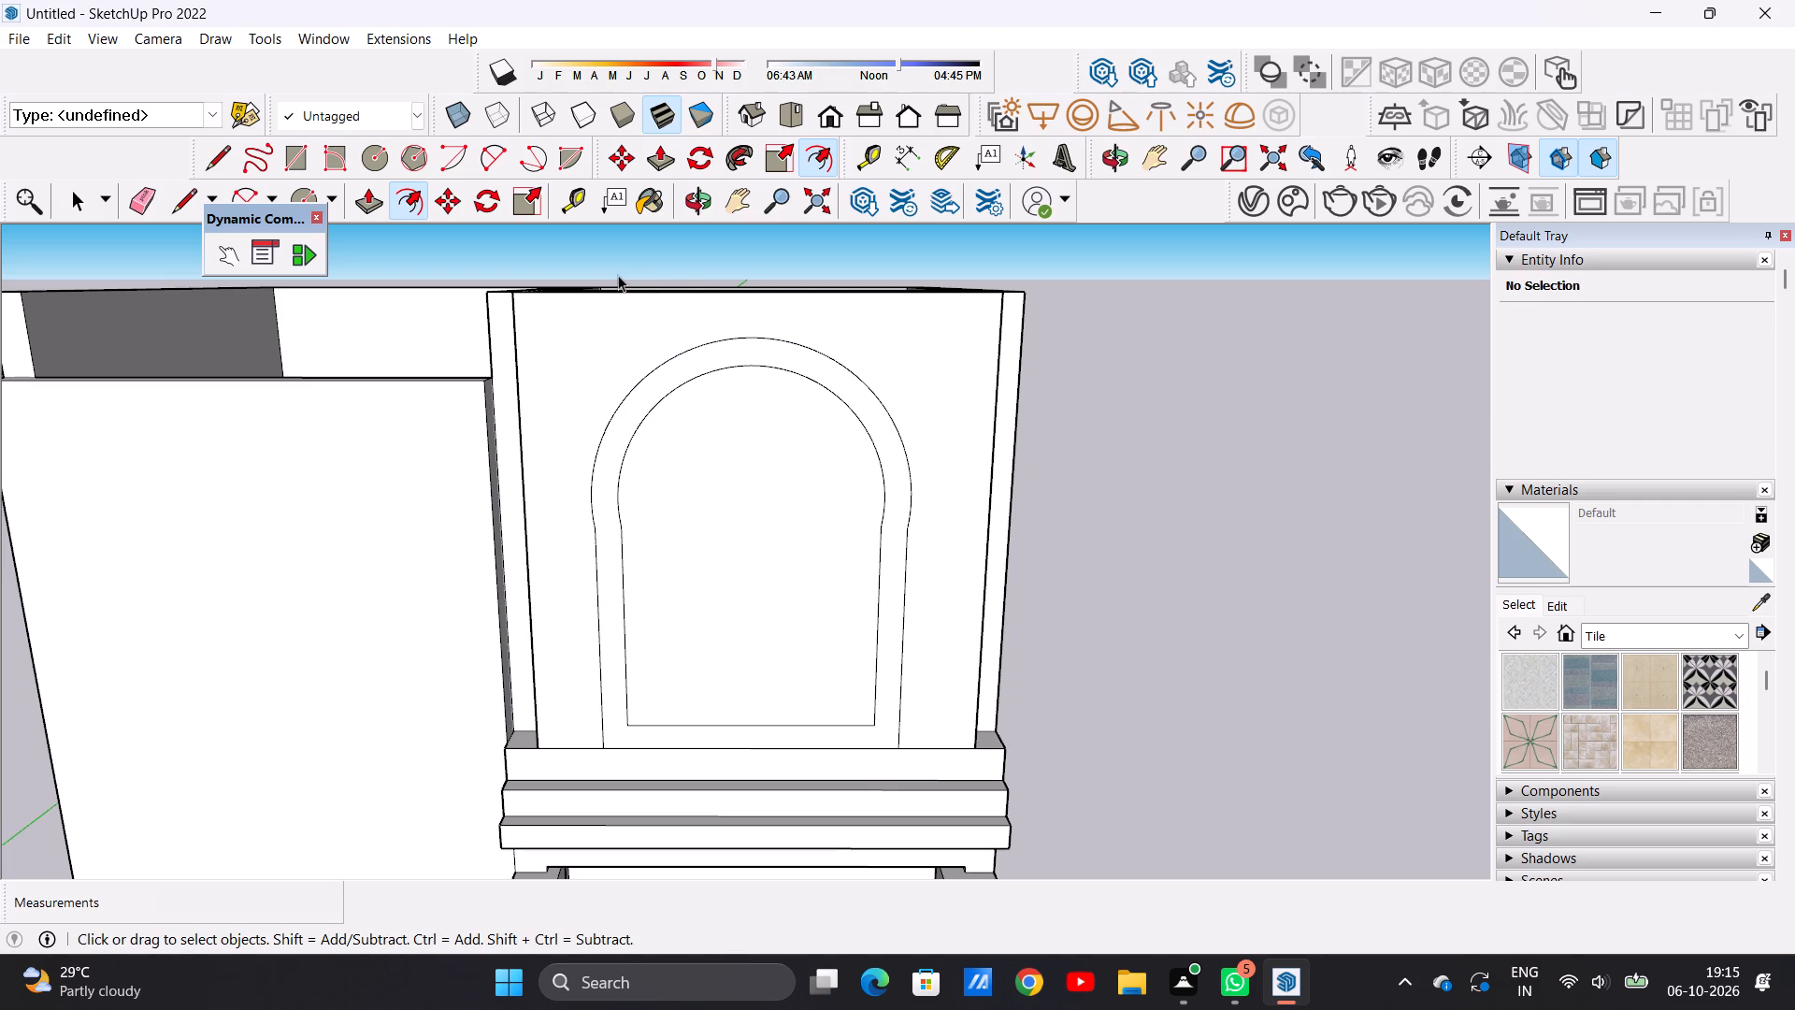
Push/Pull the inner arched face back into the raised front wall to recess the opening.
{"action": "key", "text": "p"}
{"action": "left_click", "coordinate": [765, 484]}
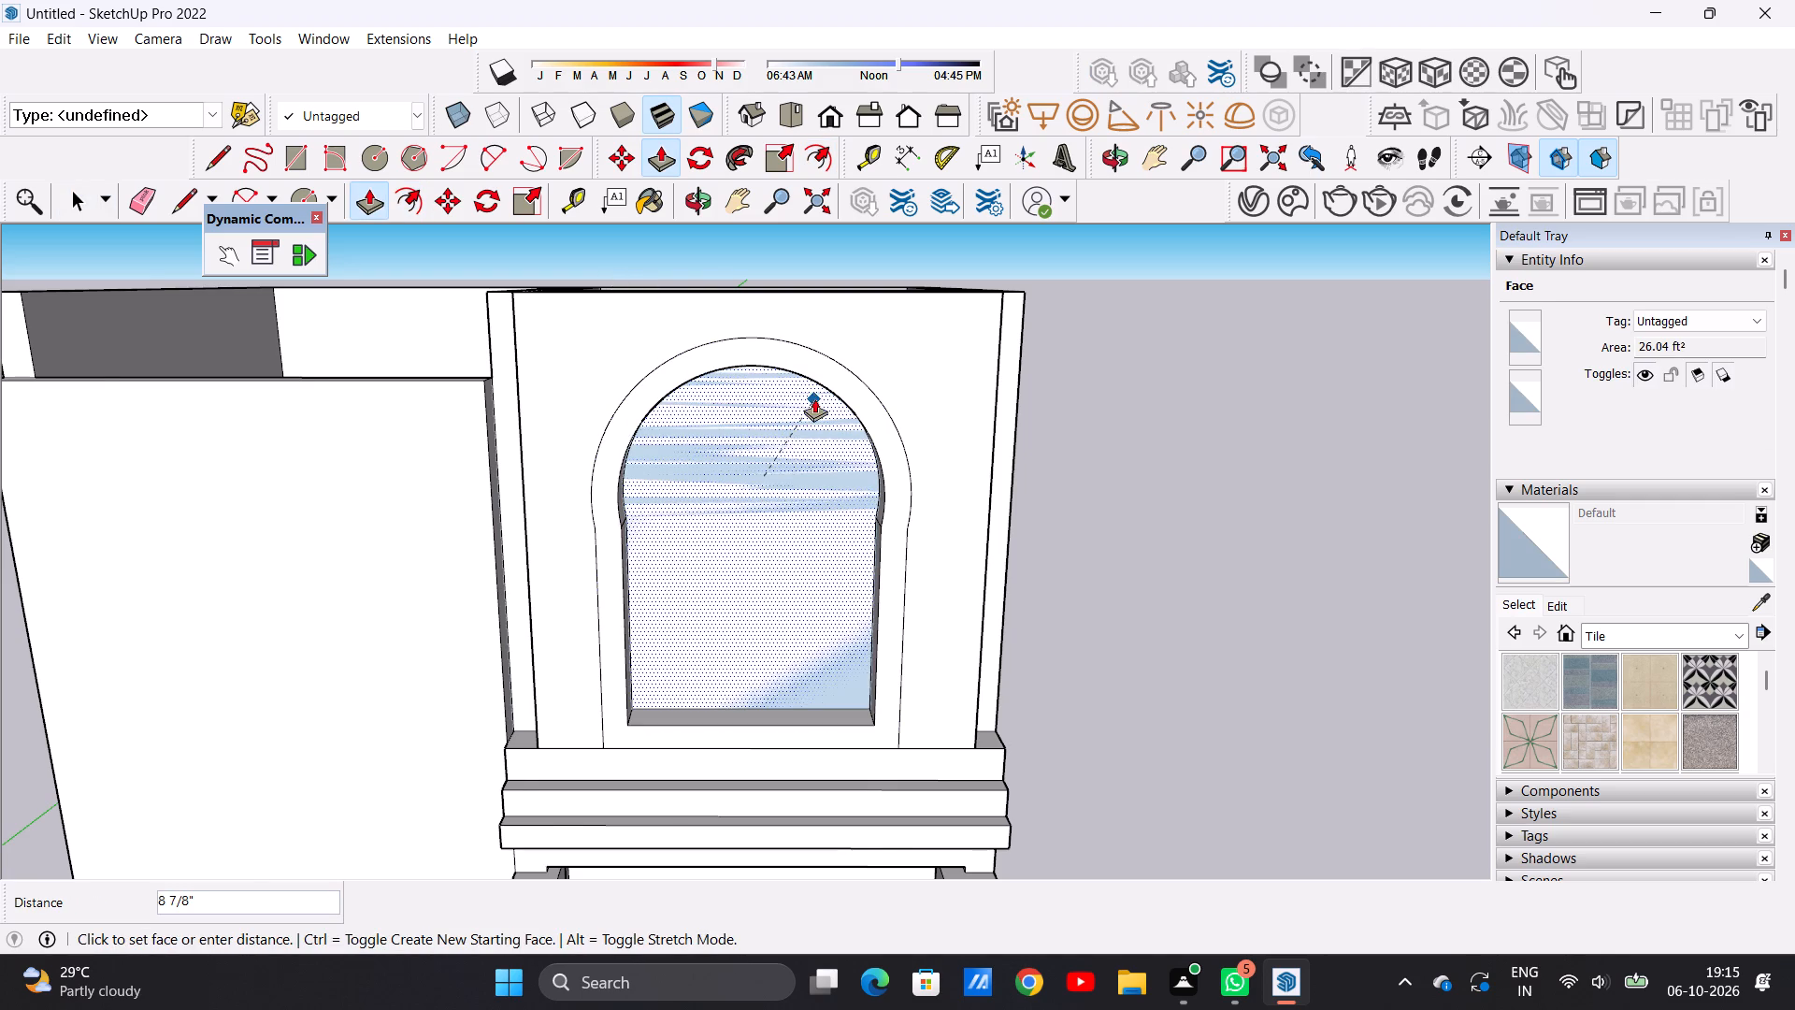
{"action": "scroll", "coordinate": [799, 423], "scroll_direction": "down", "scroll_amount": 4}
{"action": "scroll", "coordinate": [792, 448], "scroll_direction": "up", "scroll_amount": 1}
{"action": "middle_click_drag", "start_coordinate": [792, 448], "coordinate": [592, 578]}
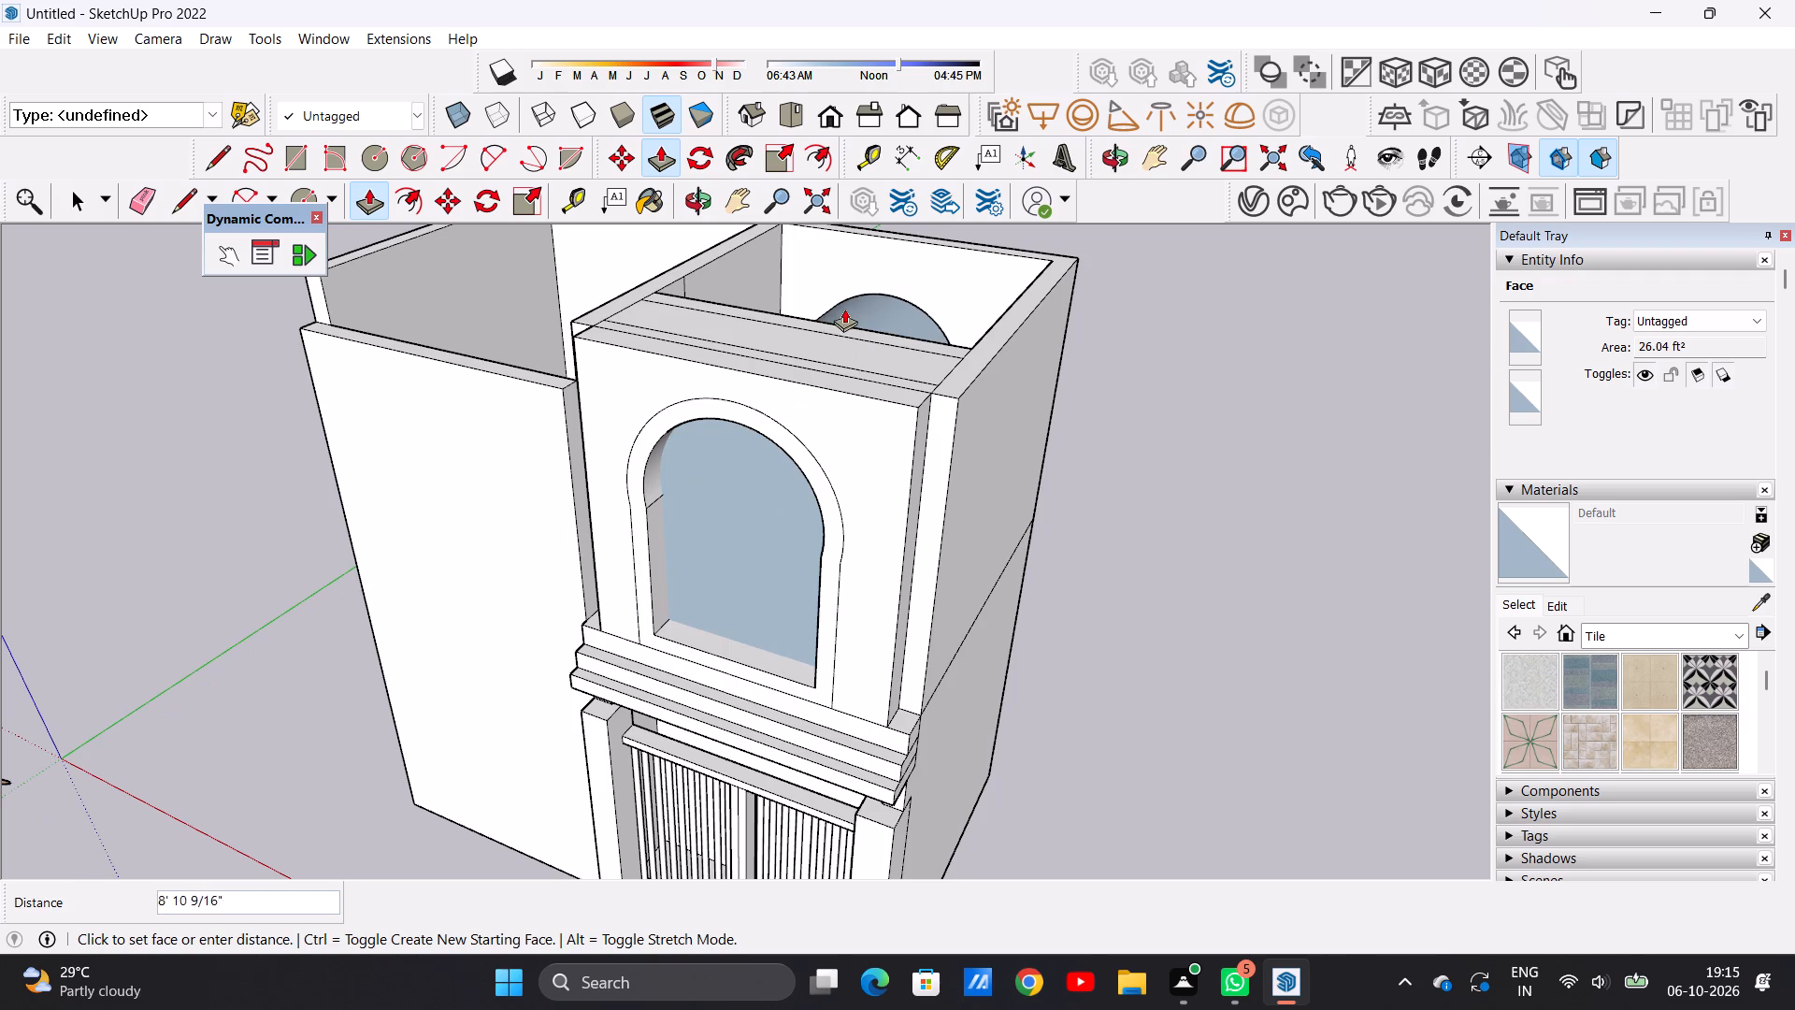
{"action": "left_click", "coordinate": [828, 320]}
{"action": "middle_click_drag", "start_coordinate": [751, 564], "coordinate": [806, 520]}
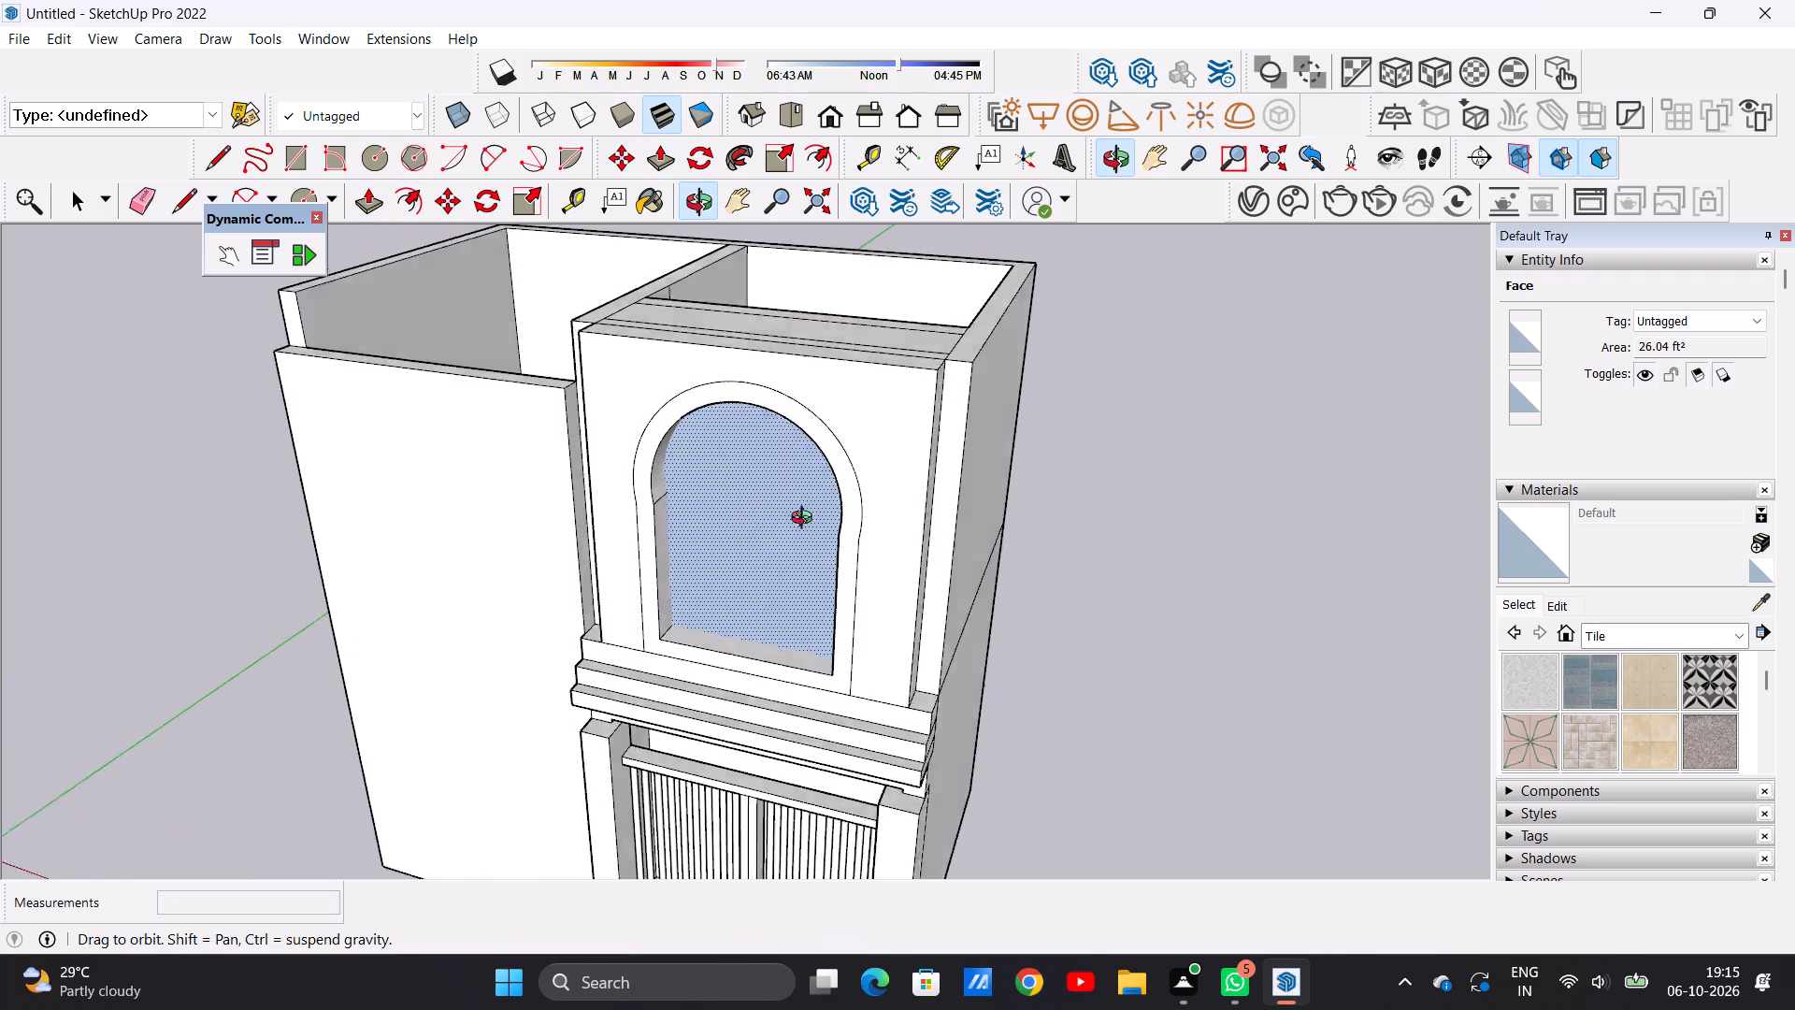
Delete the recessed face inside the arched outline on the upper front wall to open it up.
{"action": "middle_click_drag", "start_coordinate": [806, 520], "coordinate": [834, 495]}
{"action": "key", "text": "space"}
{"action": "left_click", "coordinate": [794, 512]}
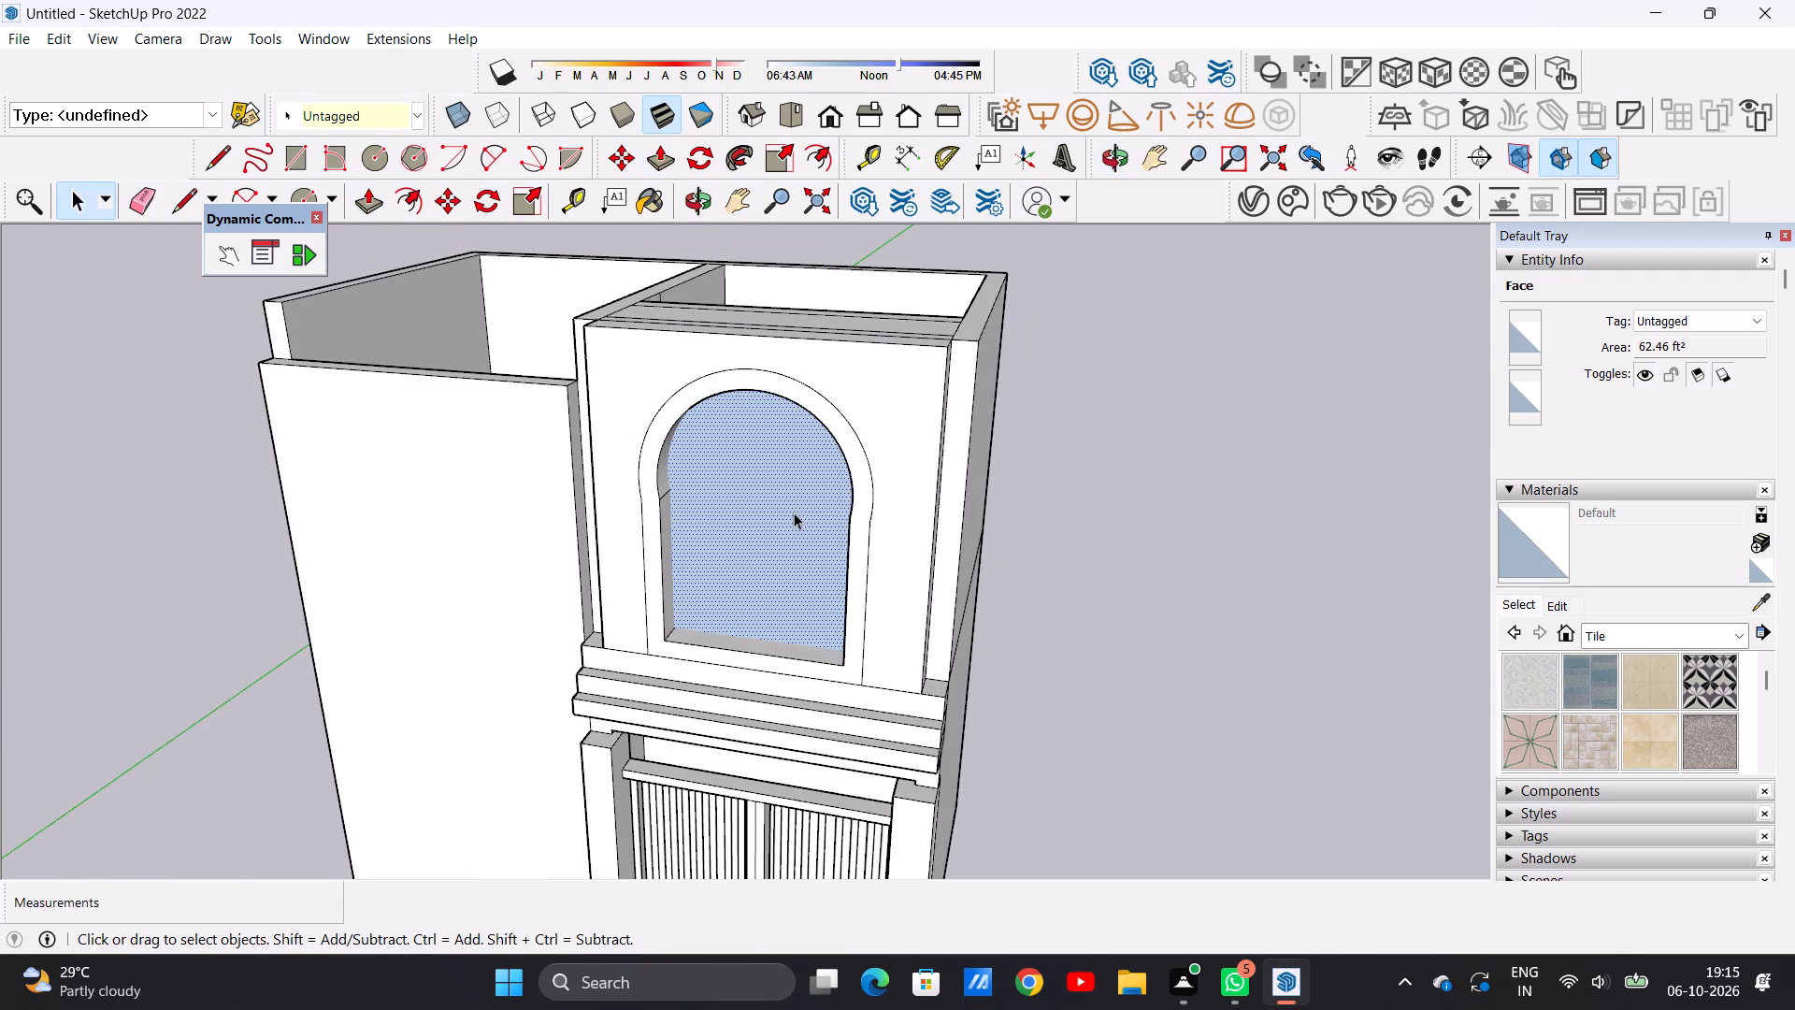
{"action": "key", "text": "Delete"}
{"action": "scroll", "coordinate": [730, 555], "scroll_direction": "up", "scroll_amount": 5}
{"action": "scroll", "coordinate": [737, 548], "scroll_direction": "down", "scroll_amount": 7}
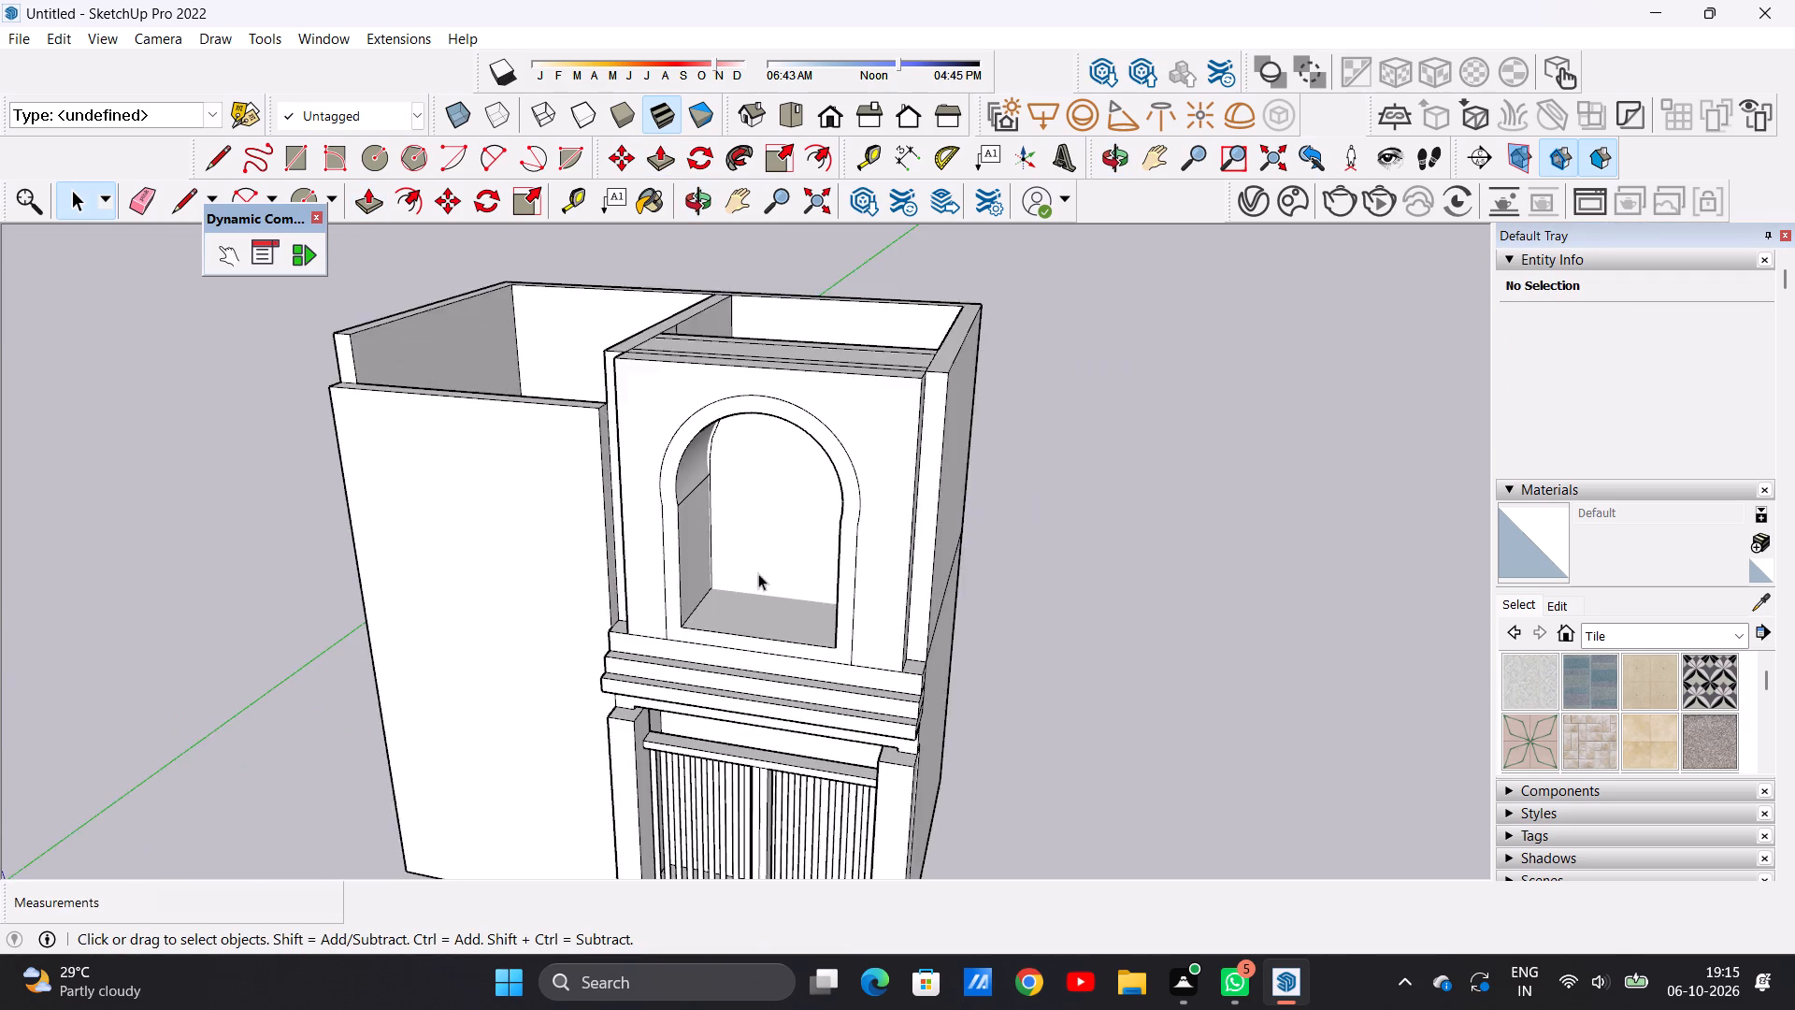
Examine the arched opening in the upper front wall from the front and from above.
{"action": "middle_click_drag", "start_coordinate": [758, 573], "coordinate": [854, 494]}
{"action": "scroll", "coordinate": [785, 499], "scroll_direction": "down", "scroll_amount": 6}
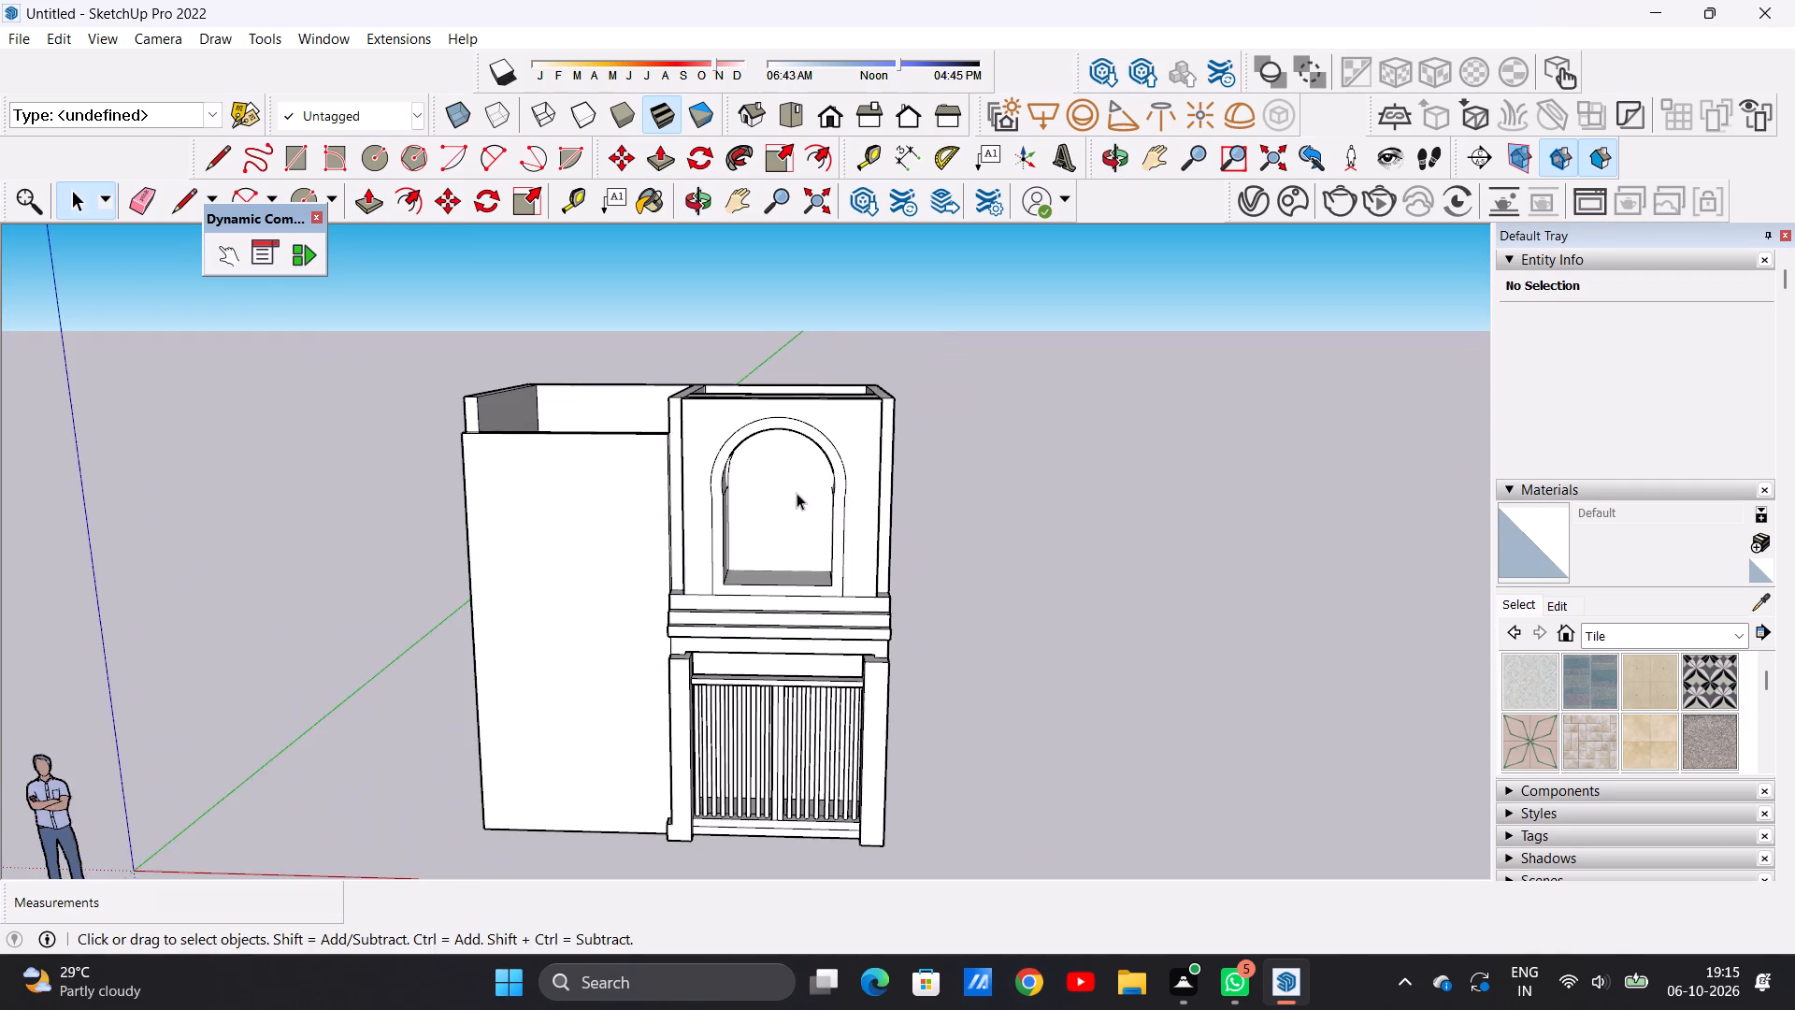
{"action": "middle_click_drag", "start_coordinate": [799, 490], "coordinate": [839, 466]}
{"action": "scroll", "coordinate": [818, 478], "scroll_direction": "up", "scroll_amount": 5}
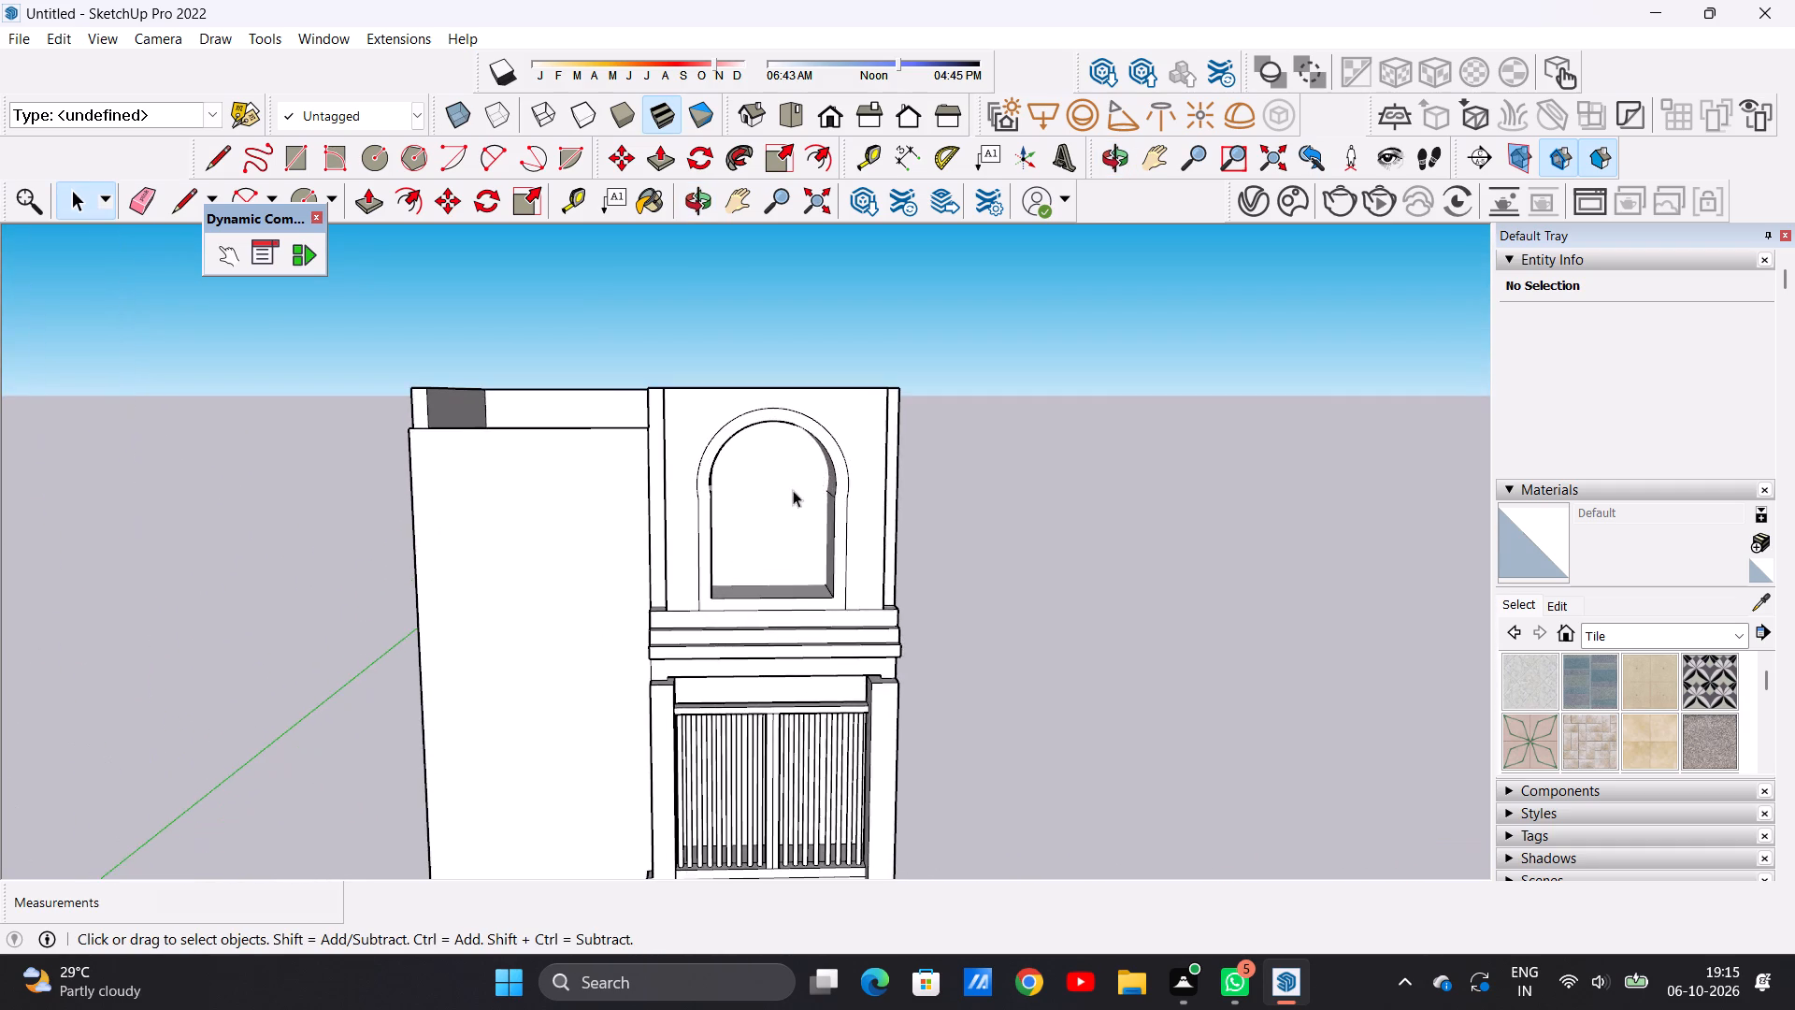
{"action": "scroll", "coordinate": [793, 490], "scroll_direction": "up", "scroll_amount": 6}
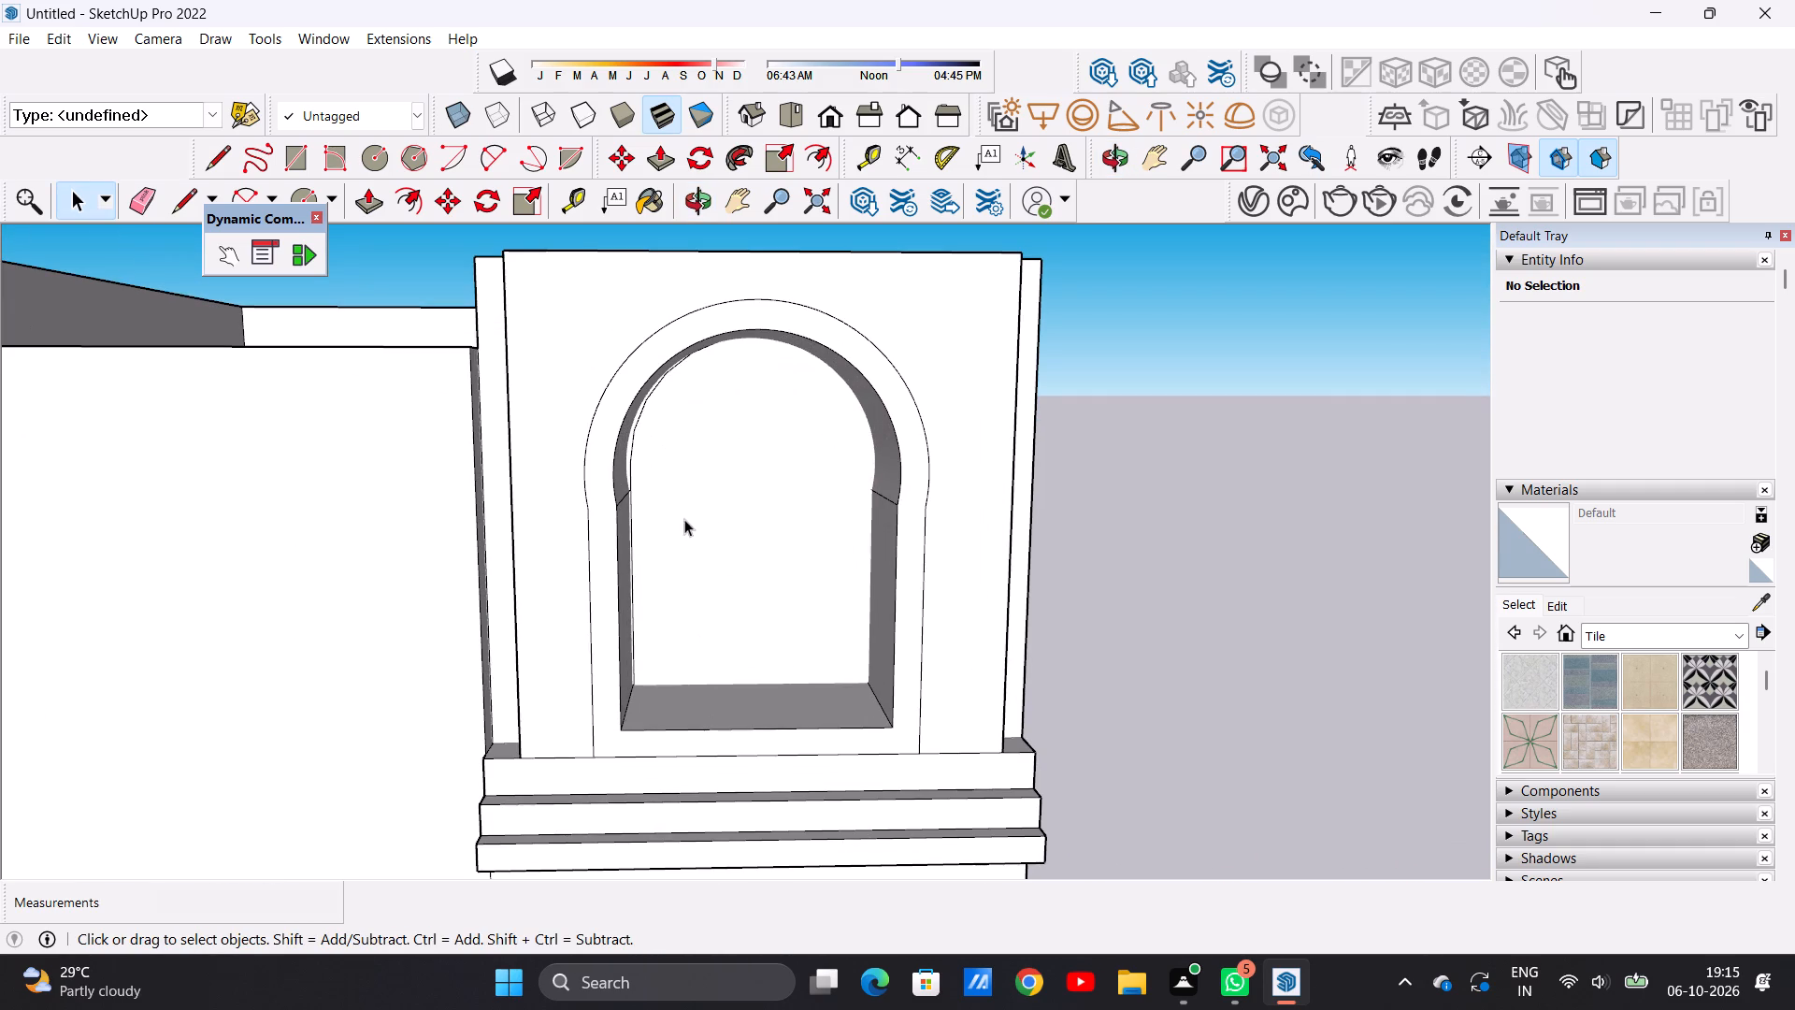
{"action": "scroll", "coordinate": [684, 519], "scroll_direction": "down", "scroll_amount": 7}
{"action": "scroll", "coordinate": [700, 530], "scroll_direction": "up", "scroll_amount": 6}
{"action": "middle_click_drag", "start_coordinate": [714, 538], "coordinate": [700, 560]}
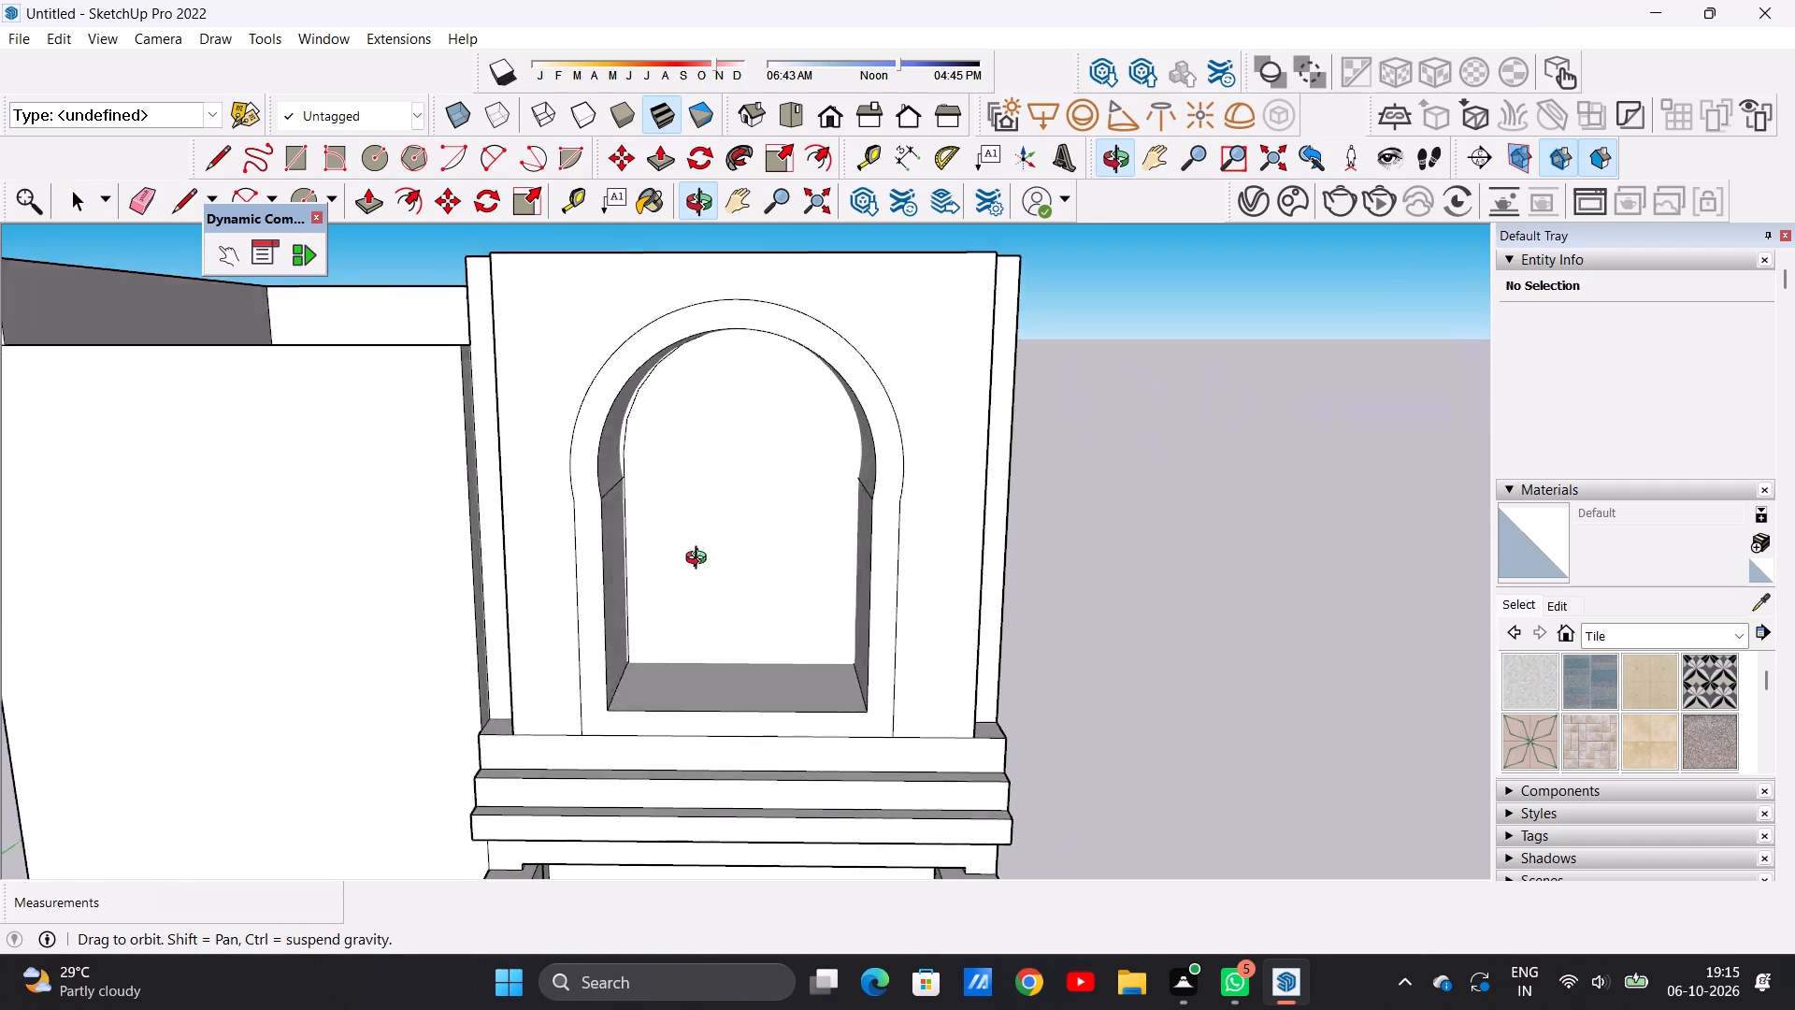
{"action": "middle_click_drag", "start_coordinate": [700, 560], "coordinate": [722, 493]}
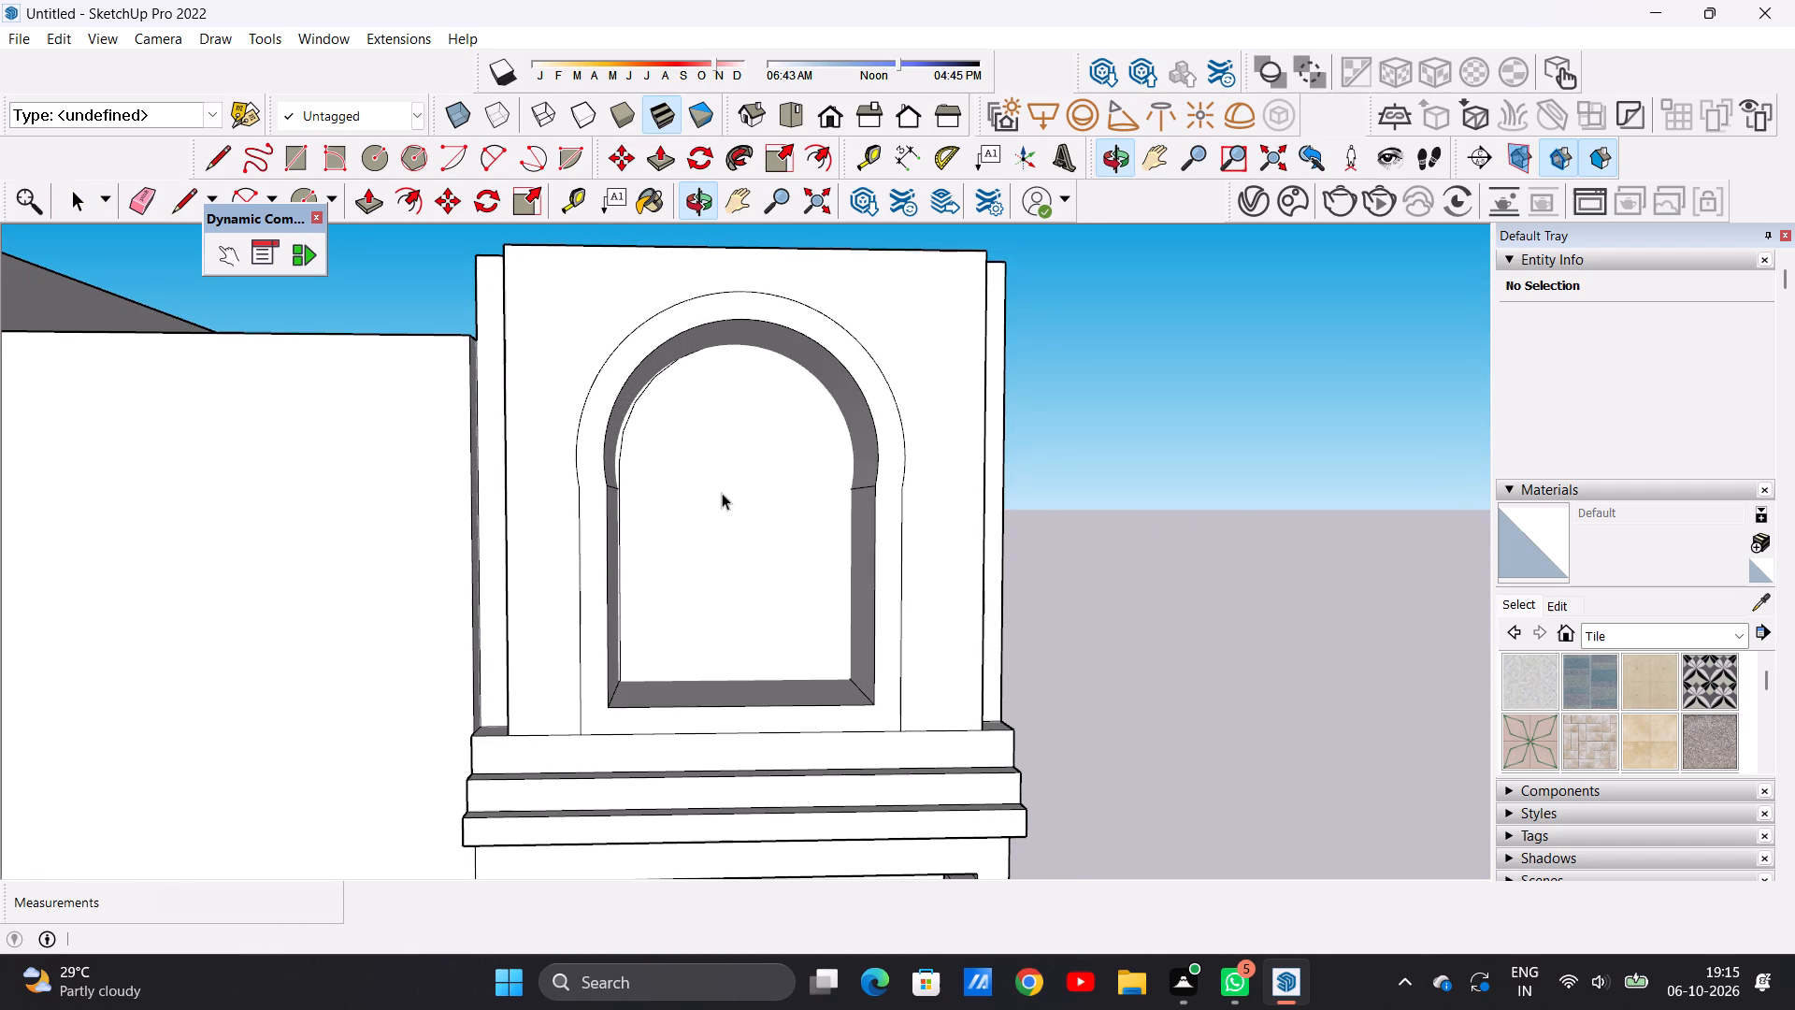
{"action": "scroll", "coordinate": [722, 493], "scroll_direction": "down", "scroll_amount": 8}
{"action": "middle_click_drag", "start_coordinate": [764, 569], "coordinate": [665, 657]}
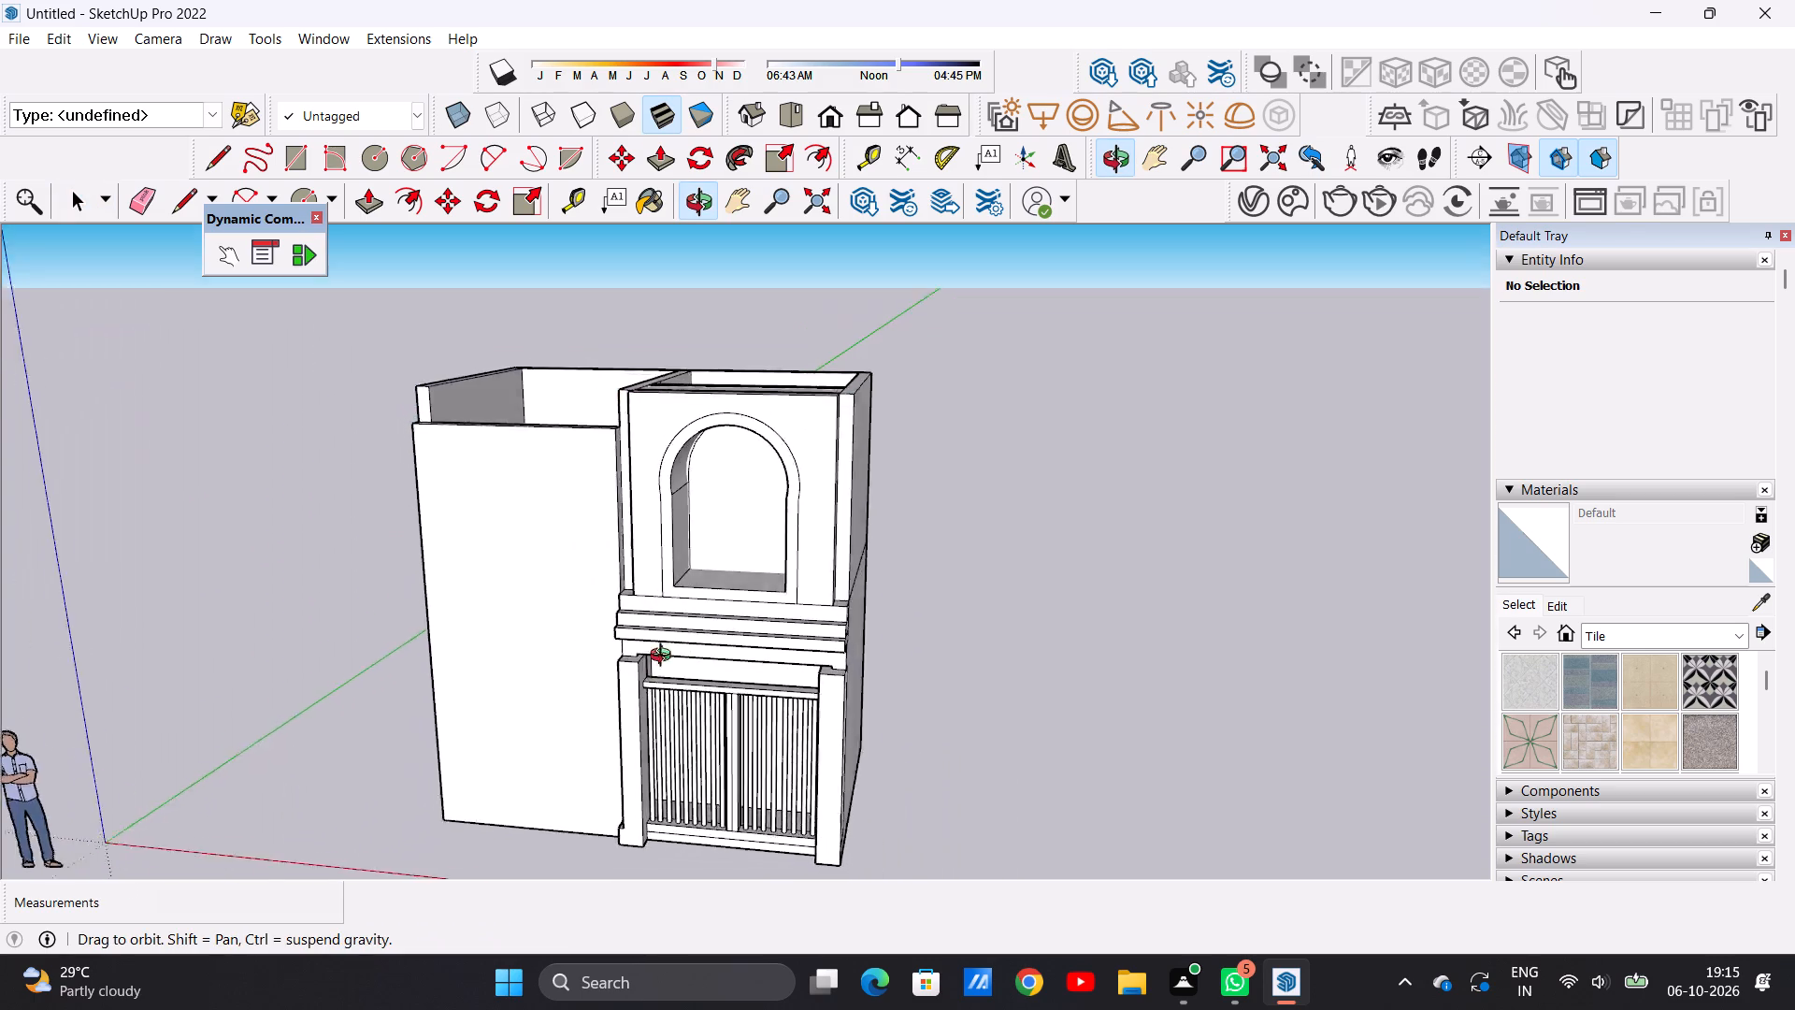
{"action": "middle_click_drag", "start_coordinate": [665, 657], "coordinate": [607, 797]}
{"action": "scroll", "coordinate": [732, 517], "scroll_direction": "up", "scroll_amount": 4}
{"action": "scroll", "coordinate": [749, 542], "scroll_direction": "down", "scroll_amount": 4}
{"action": "scroll", "coordinate": [752, 543], "scroll_direction": "up", "scroll_amount": 3}
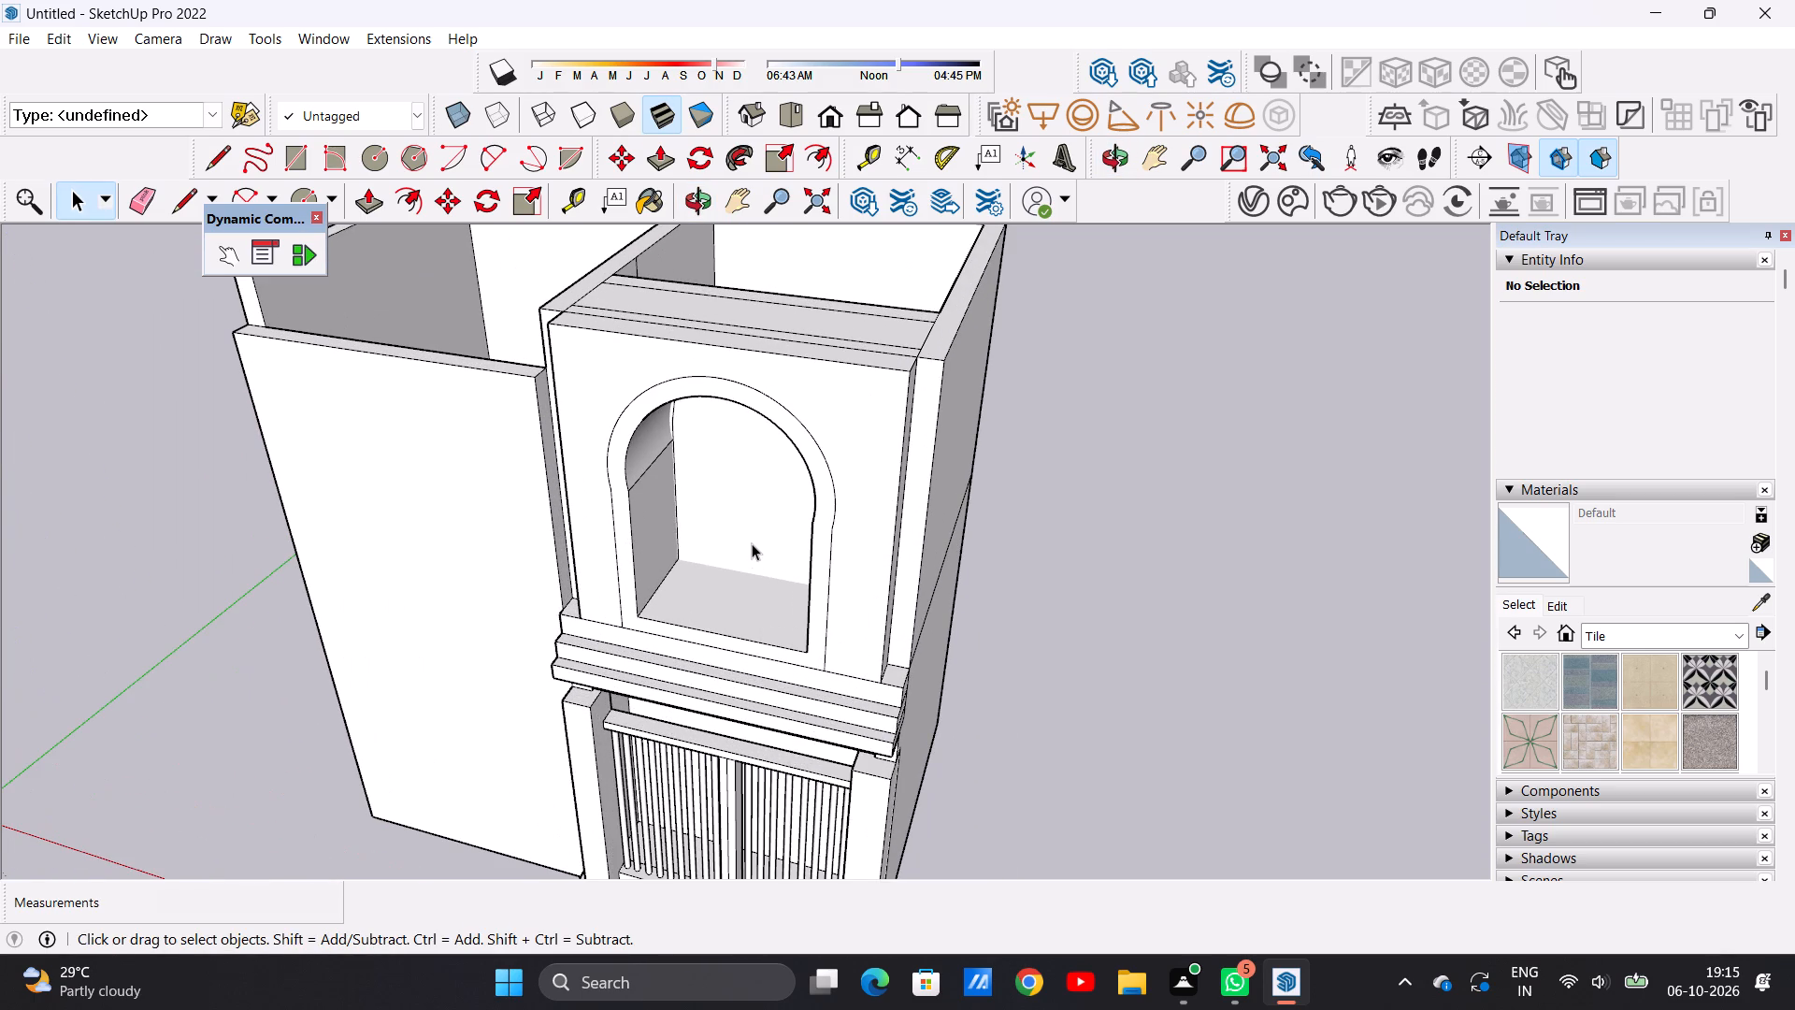
Undo the front wall's arched opening, its offset, arc and rectangle lines, and the raised front wall, back to the recessed wall with its arch outlines.
{"action": "key", "text": "ctrl+z"}
{"action": "key", "text": "ctrl+z"}
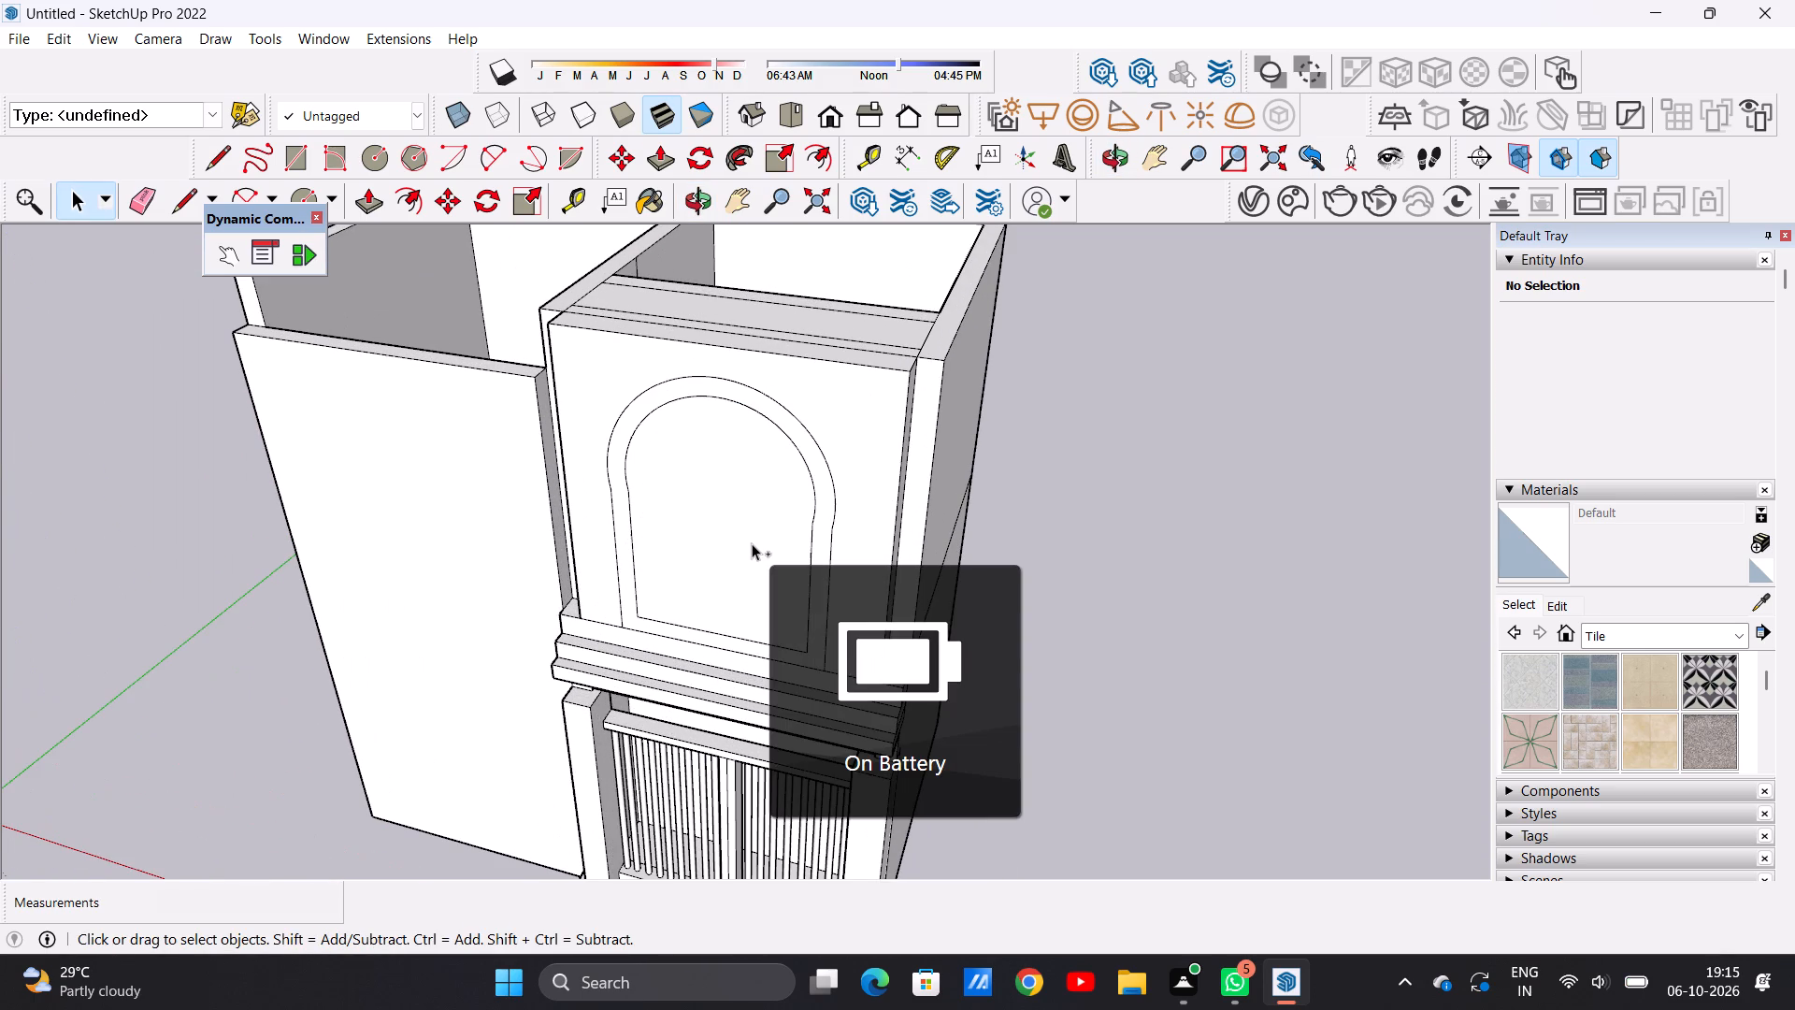
{"action": "key", "text": "ctrl+z"}
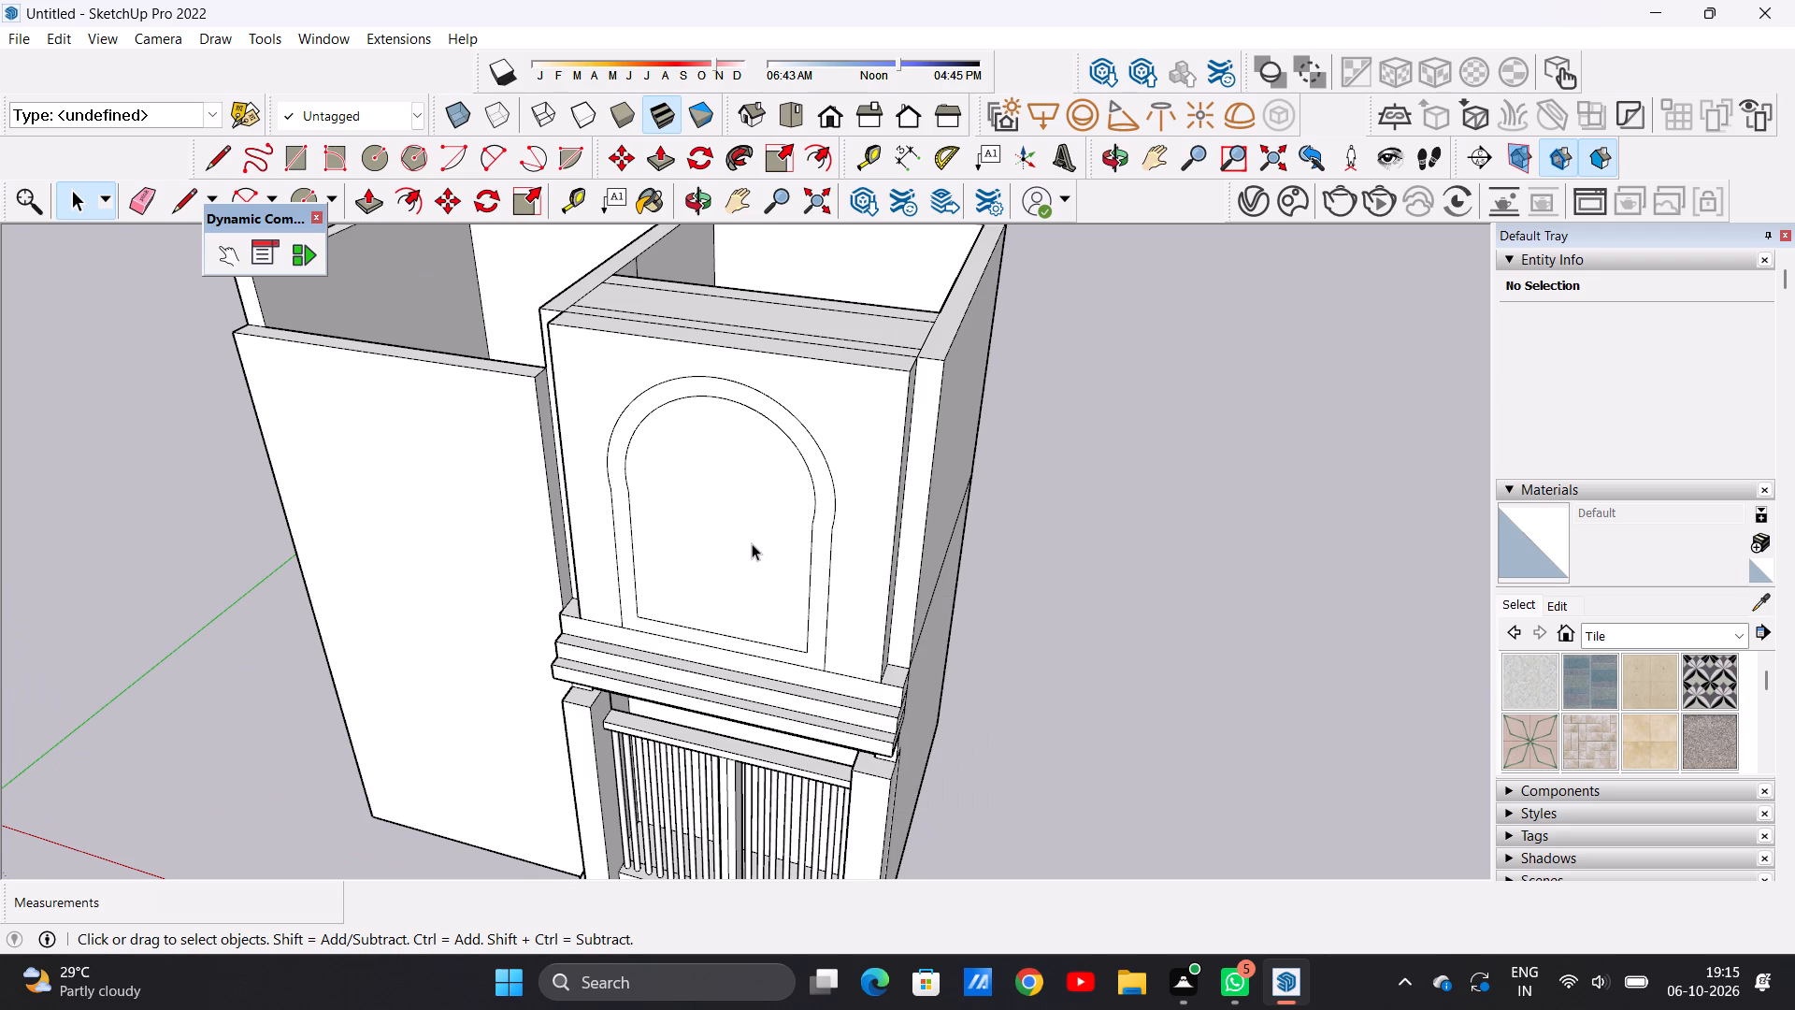
{"action": "key", "text": "ctrl+z"}
{"action": "key", "text": "ctrl+z"}
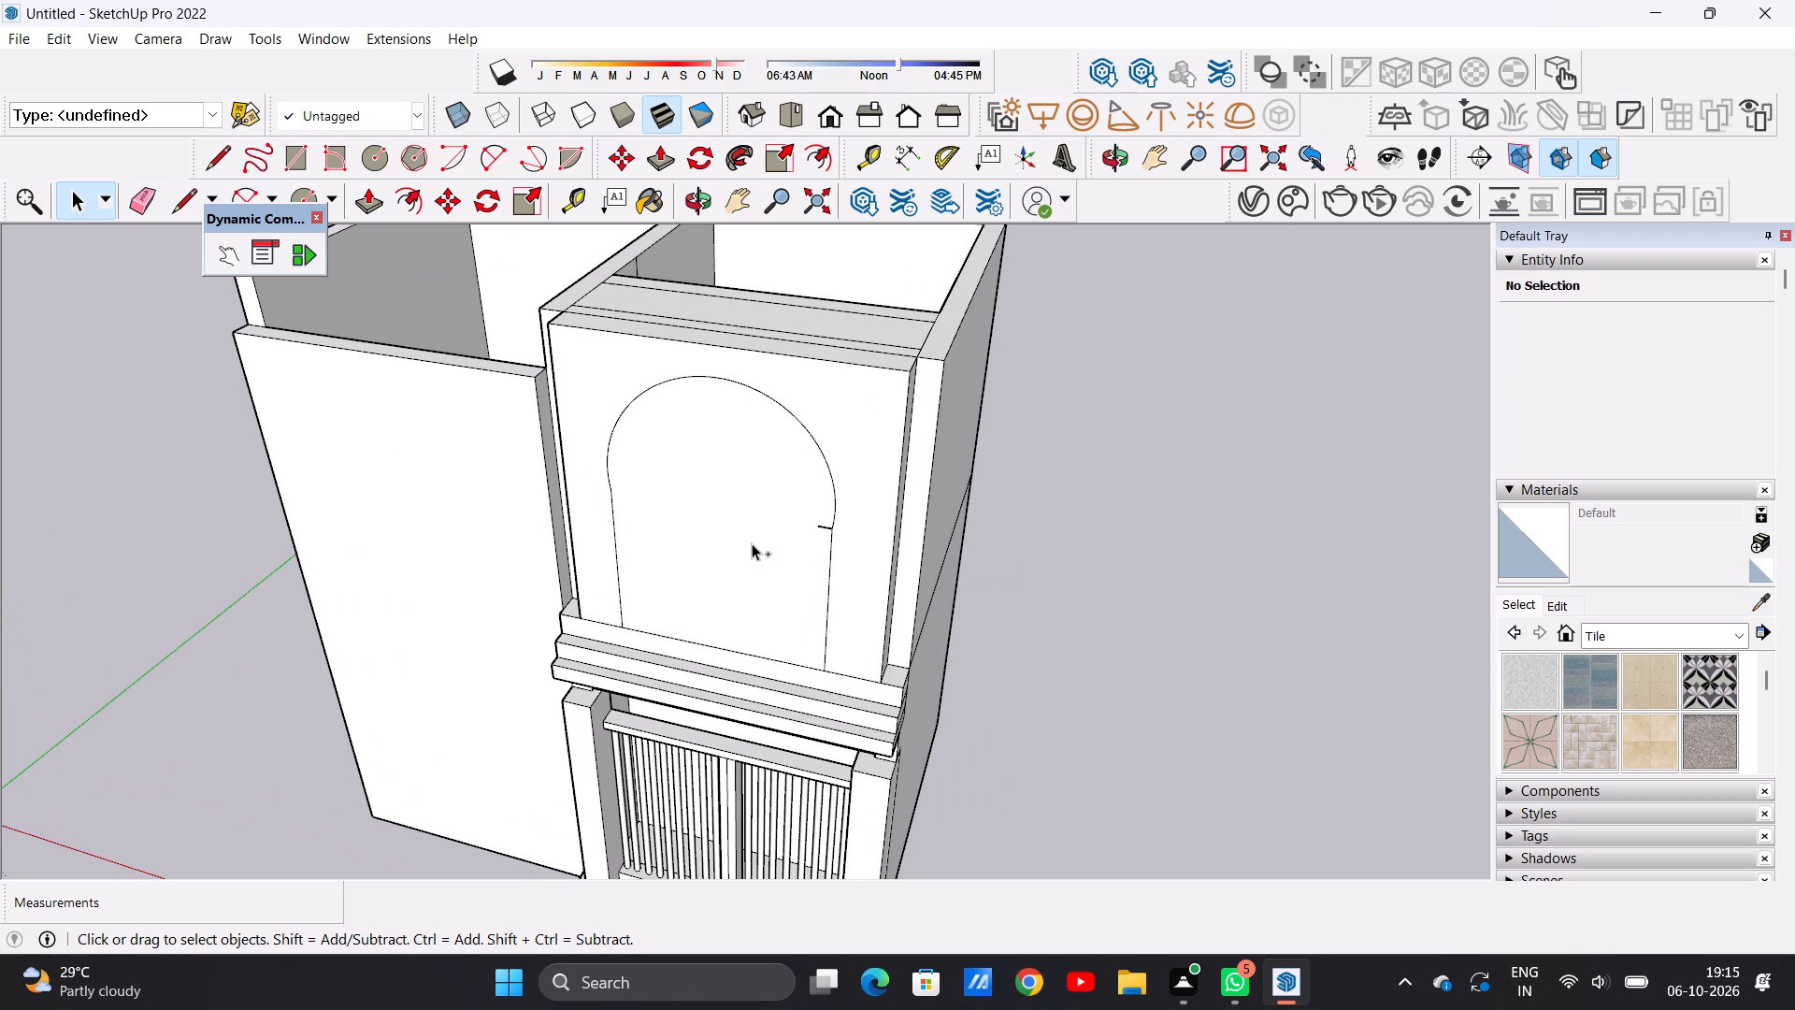
{"action": "key", "text": "ctrl+z"}
{"action": "key", "text": "ctrl+z"}
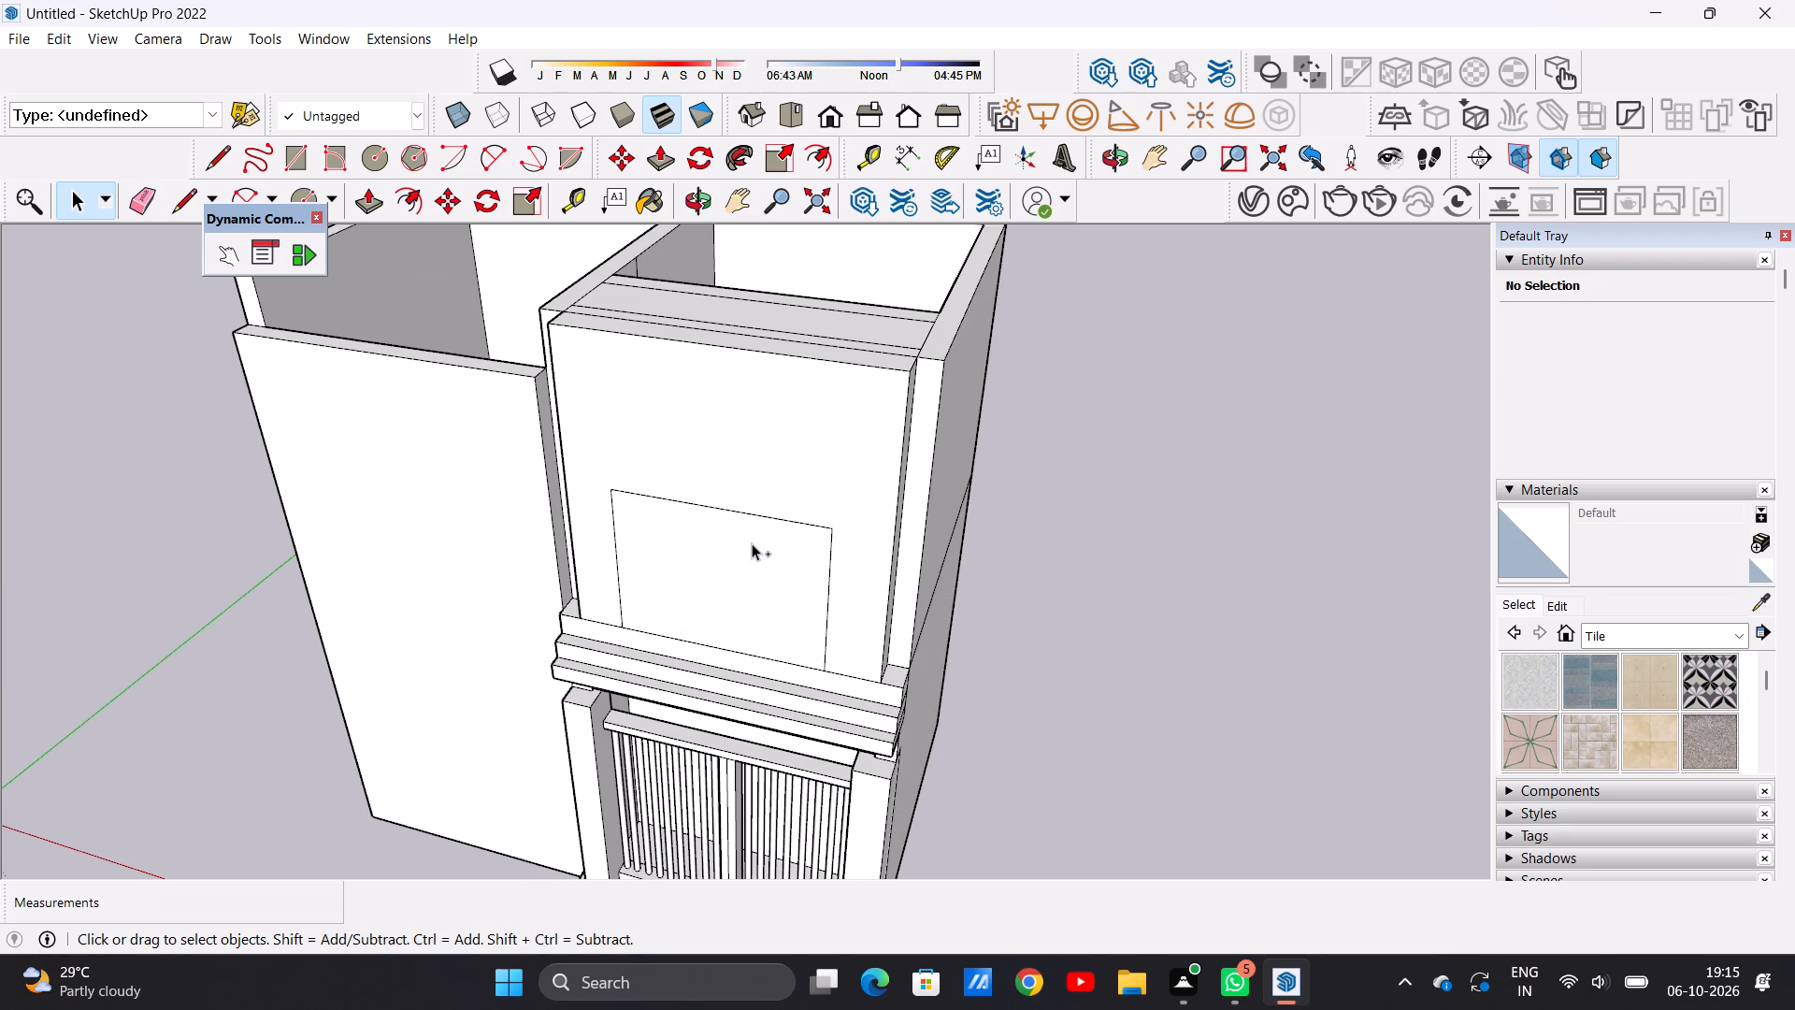
{"action": "key", "text": "ctrl+z"}
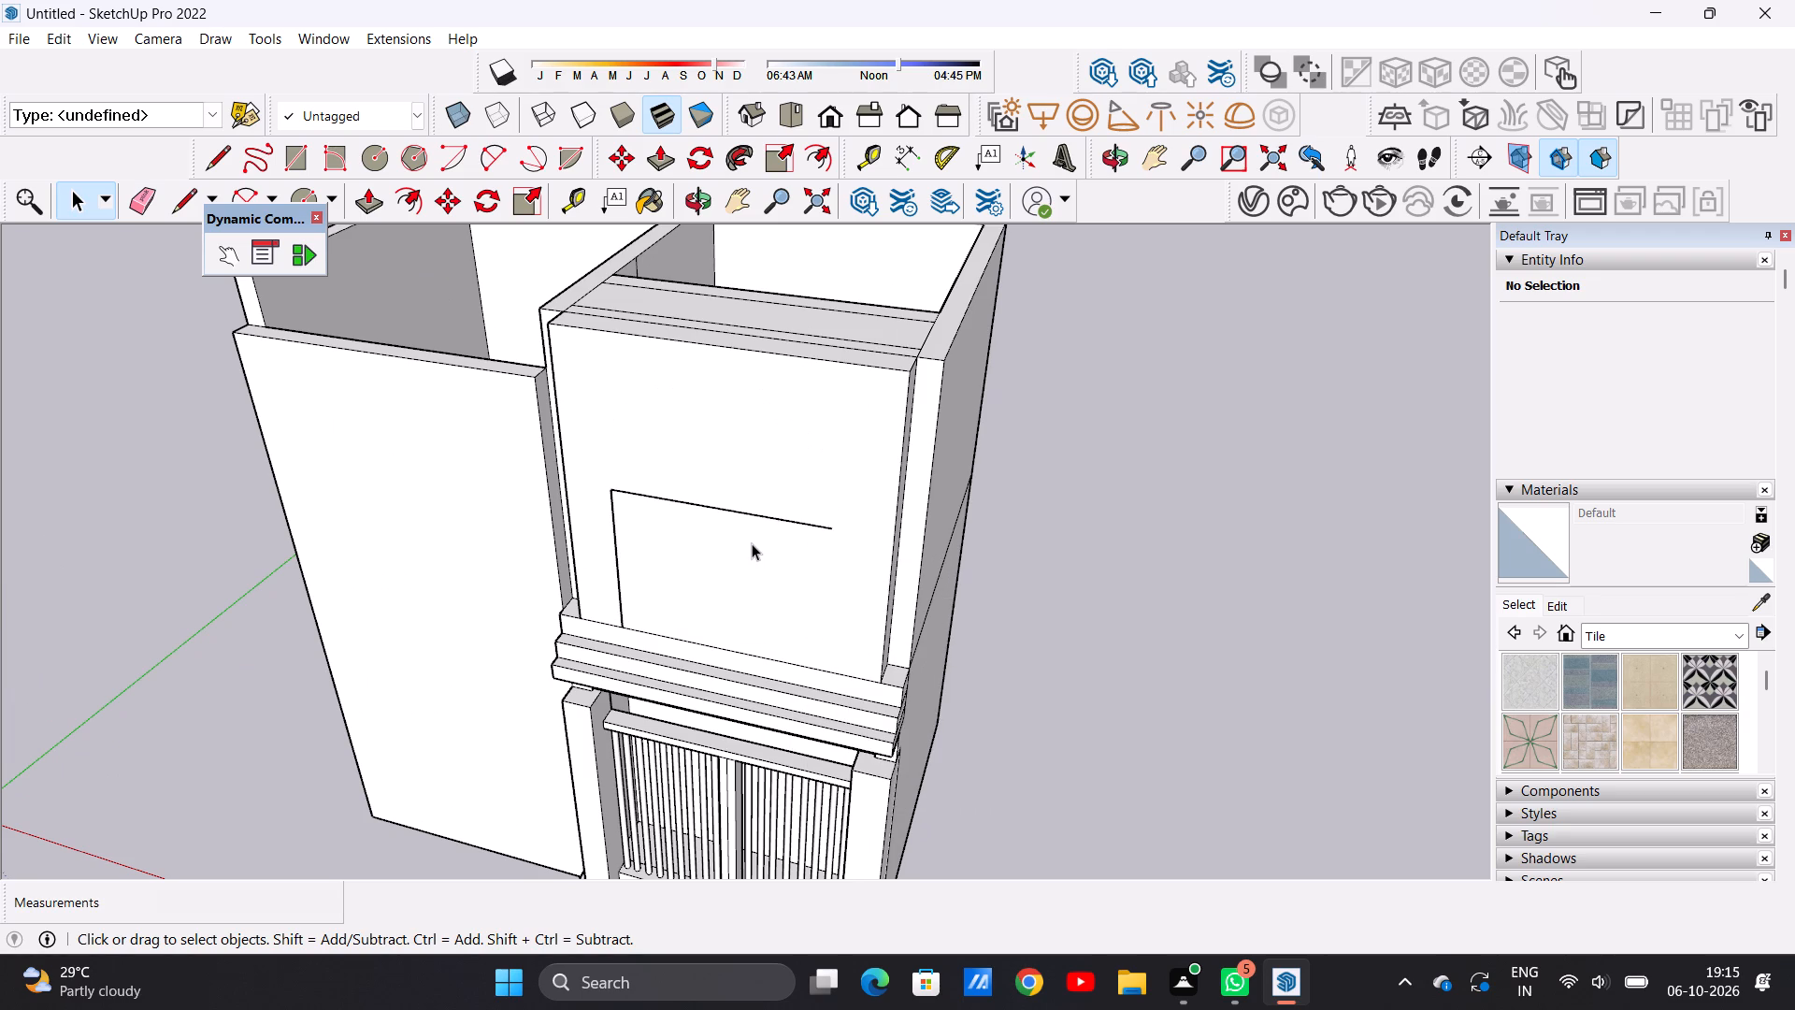
{"action": "key", "text": "ctrl+z"}
{"action": "key", "text": "ctrl+z"}
{"action": "key", "text": "ctrl+z"}
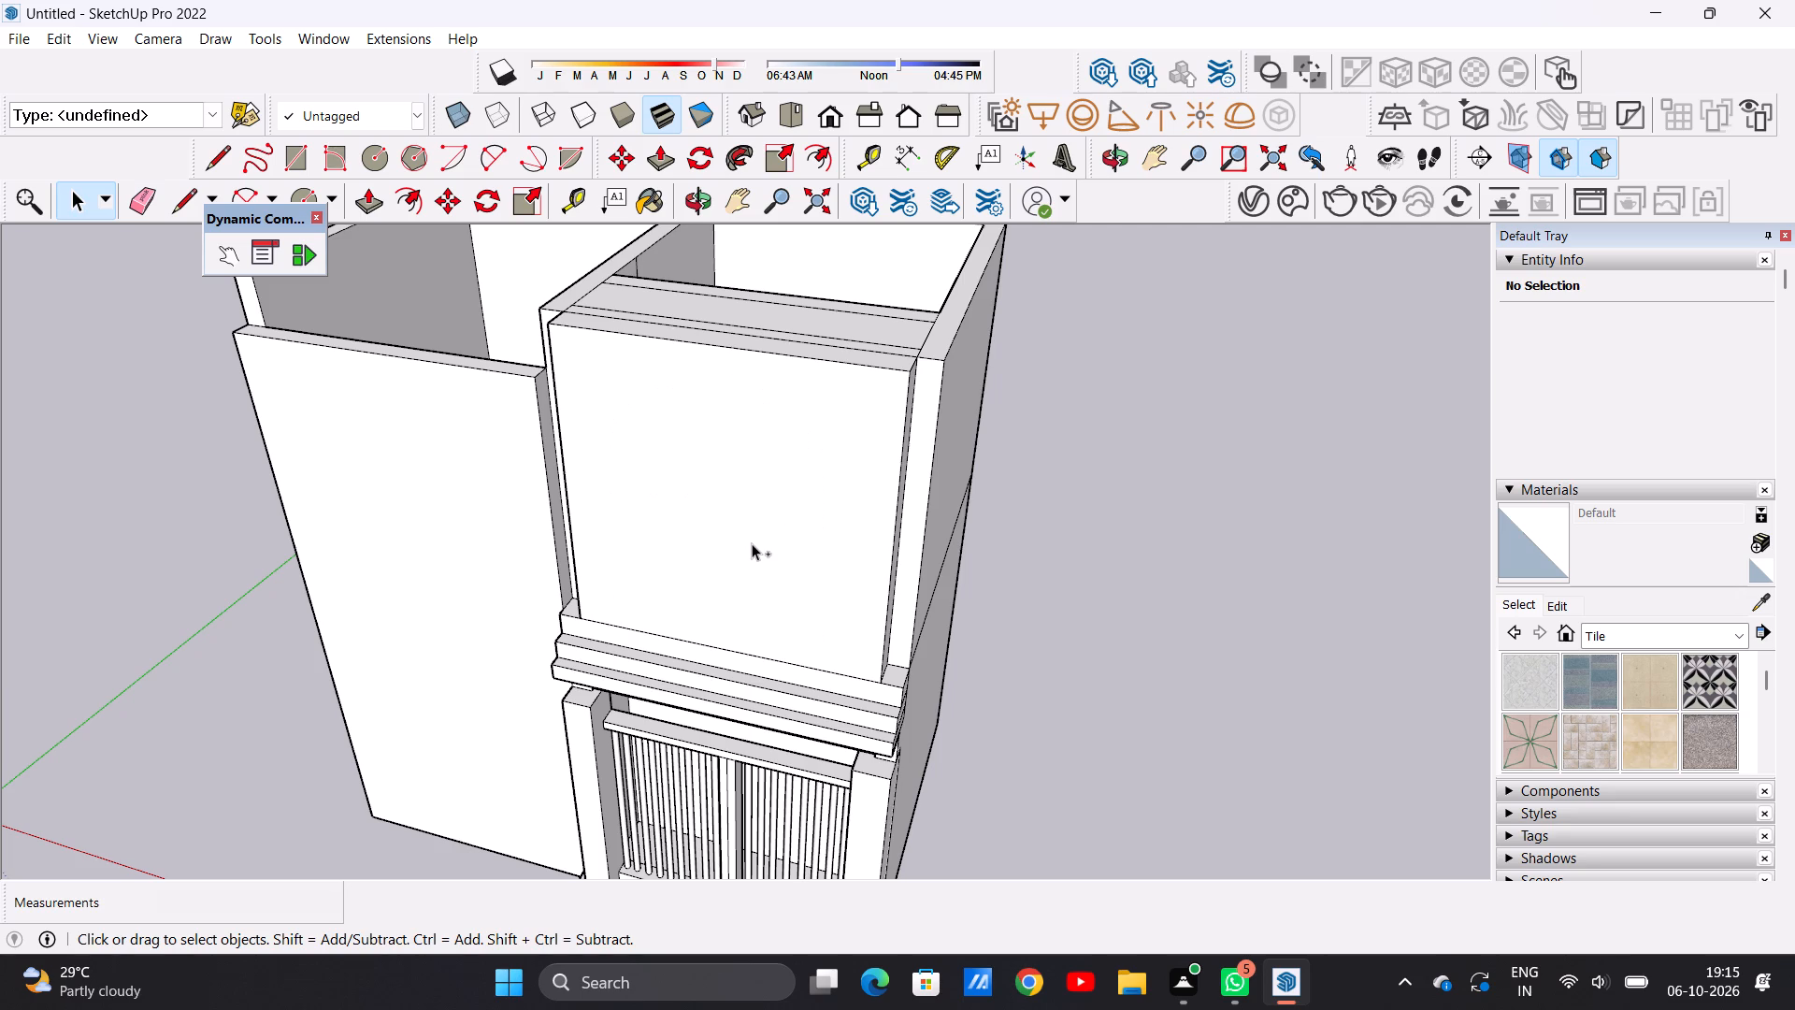
{"action": "key", "text": "ctrl+z"}
{"action": "key", "text": "ctrl+z"}
Push/Pull the arched border face on the recessed wall forward about 1' 11 13/16".
{"action": "scroll", "coordinate": [748, 530], "scroll_direction": "down", "scroll_amount": 2}
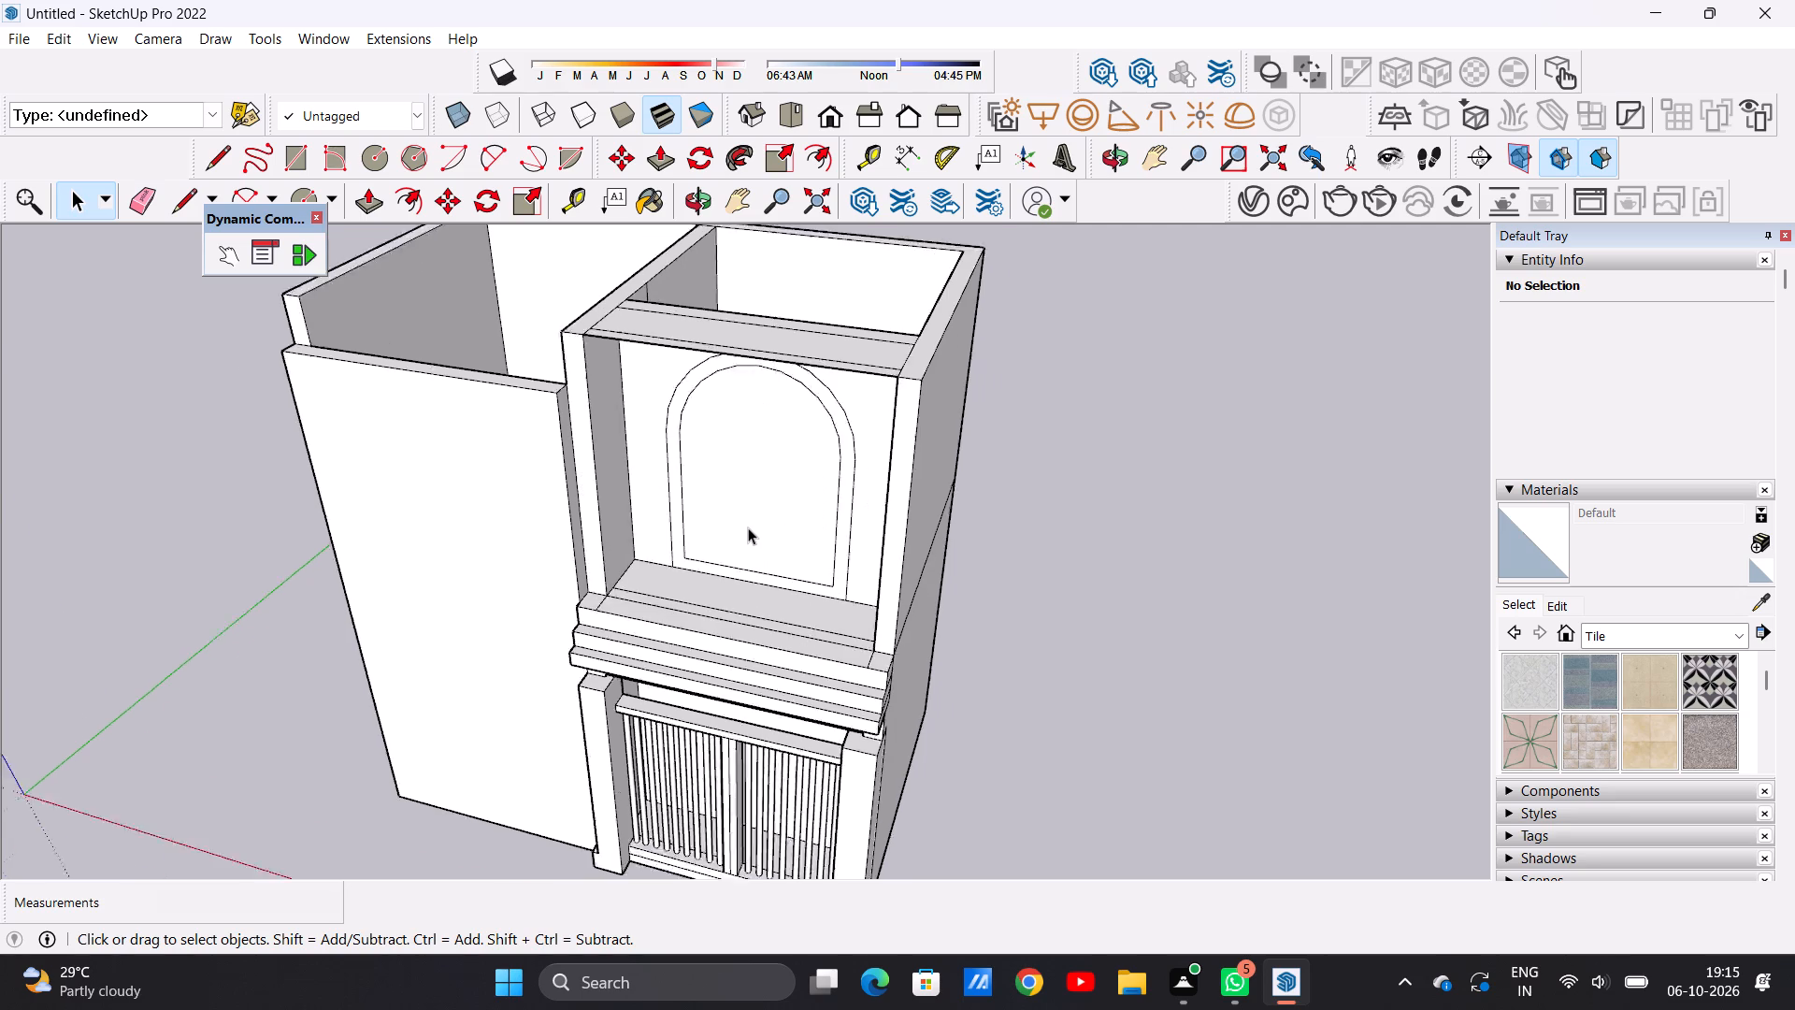
{"action": "scroll", "coordinate": [748, 527], "scroll_direction": "down", "scroll_amount": 2}
{"action": "middle_click_drag", "start_coordinate": [763, 534], "coordinate": [891, 291]}
{"action": "scroll", "coordinate": [834, 375], "scroll_direction": "up", "scroll_amount": 5}
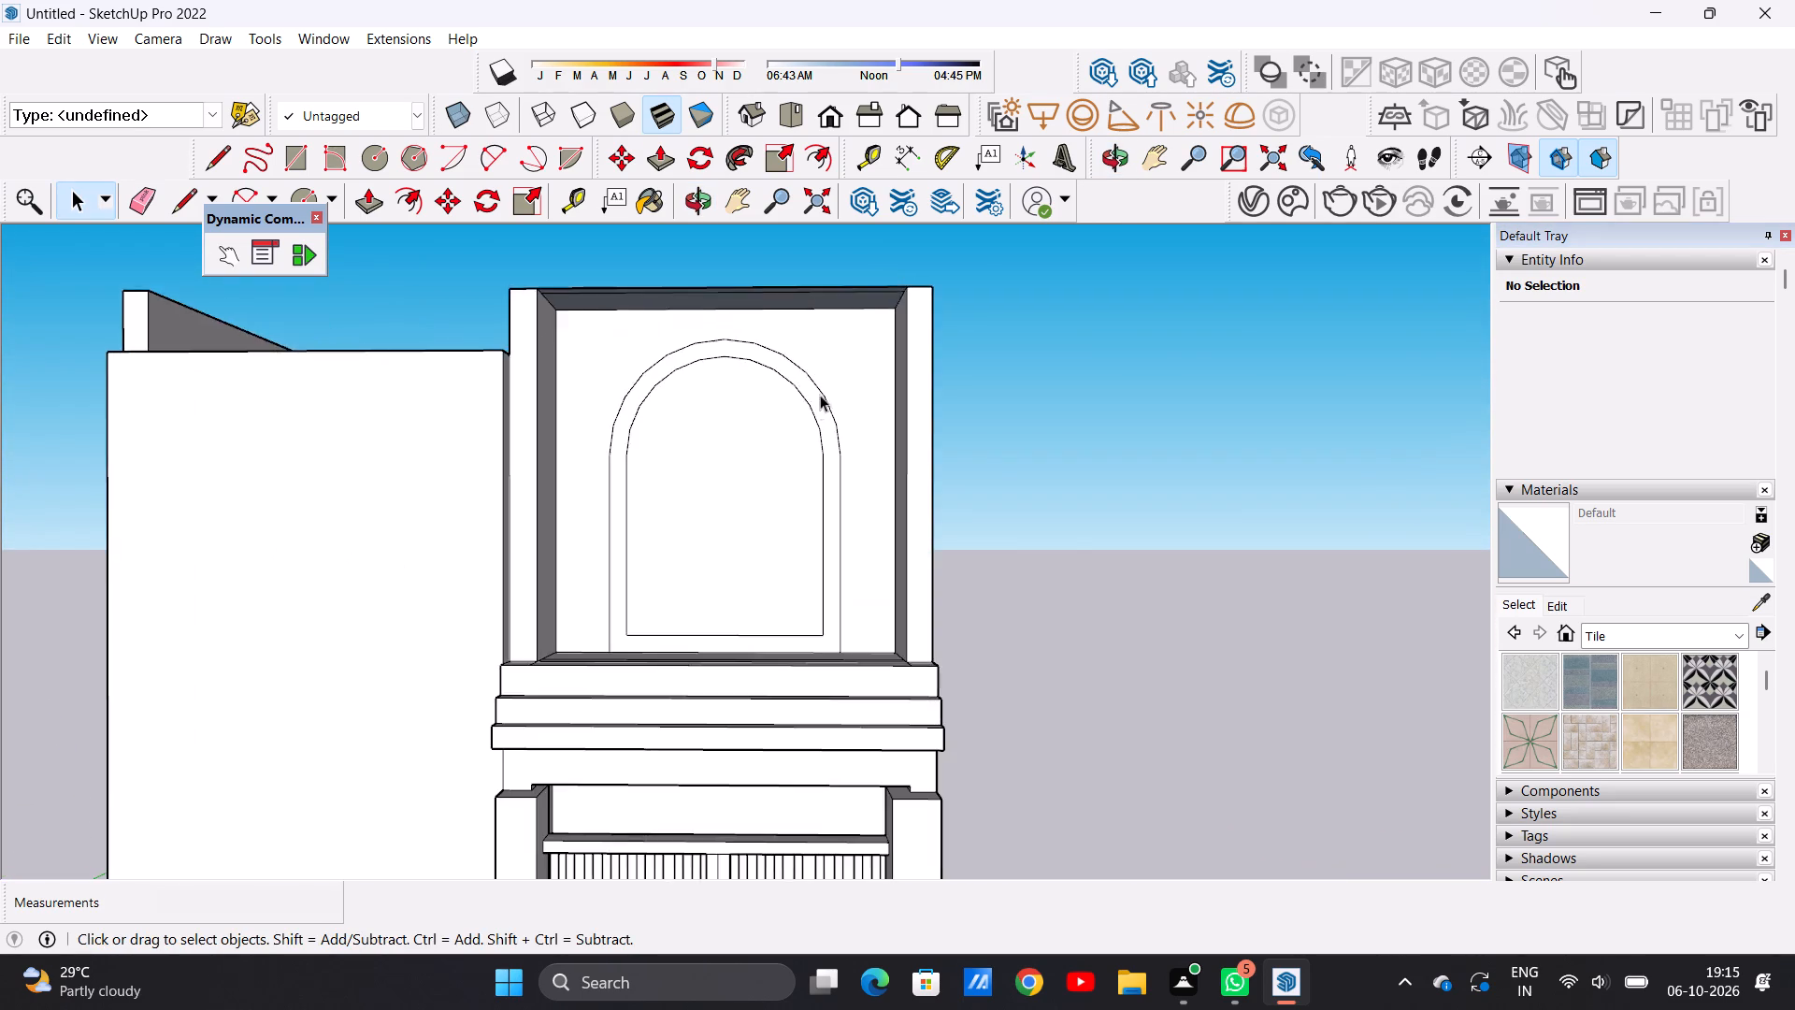
{"action": "scroll", "coordinate": [814, 402], "scroll_direction": "up", "scroll_amount": 6}
{"action": "scroll", "coordinate": [814, 402], "scroll_direction": "down", "scroll_amount": 6}
{"action": "middle_click_drag", "start_coordinate": [814, 402], "coordinate": [822, 610]}
{"action": "scroll", "coordinate": [820, 520], "scroll_direction": "down", "scroll_amount": 3}
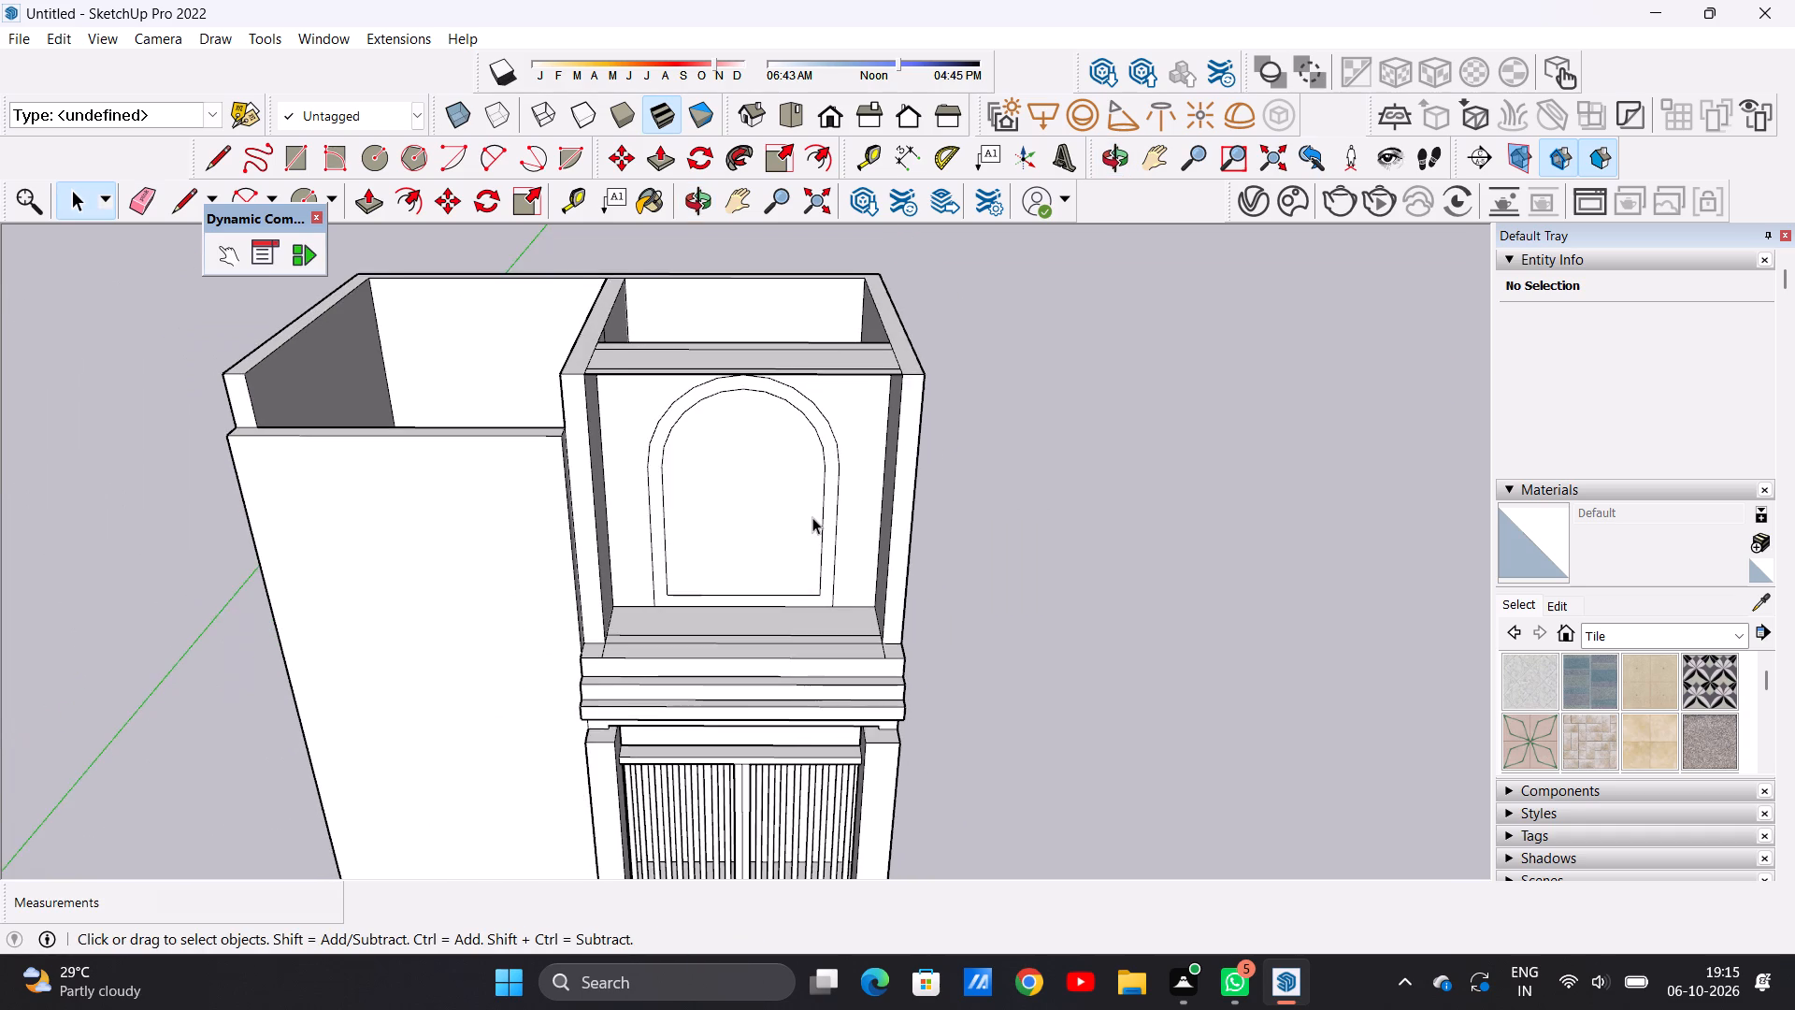
{"action": "scroll", "coordinate": [812, 516], "scroll_direction": "up", "scroll_amount": 1}
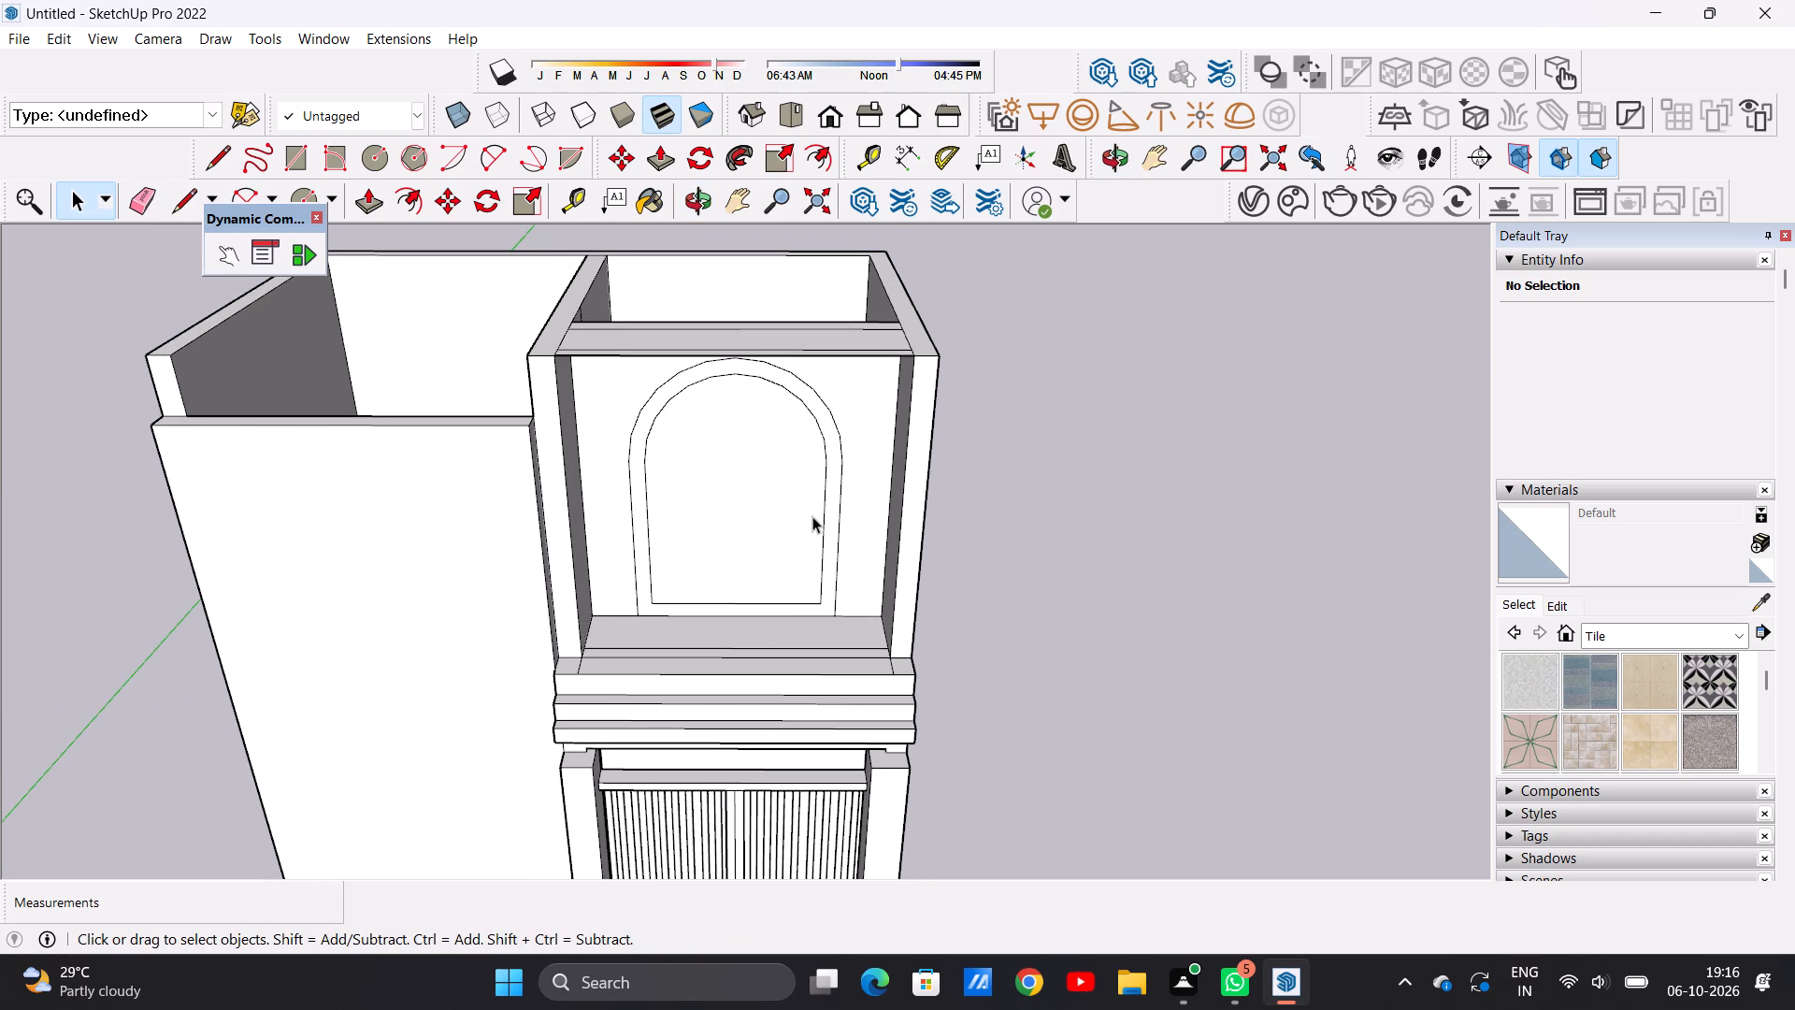
{"action": "scroll", "coordinate": [812, 516], "scroll_direction": "up", "scroll_amount": 1}
{"action": "middle_click_drag", "start_coordinate": [594, 497], "coordinate": [779, 492]}
{"action": "scroll", "coordinate": [672, 490], "scroll_direction": "up", "scroll_amount": 5}
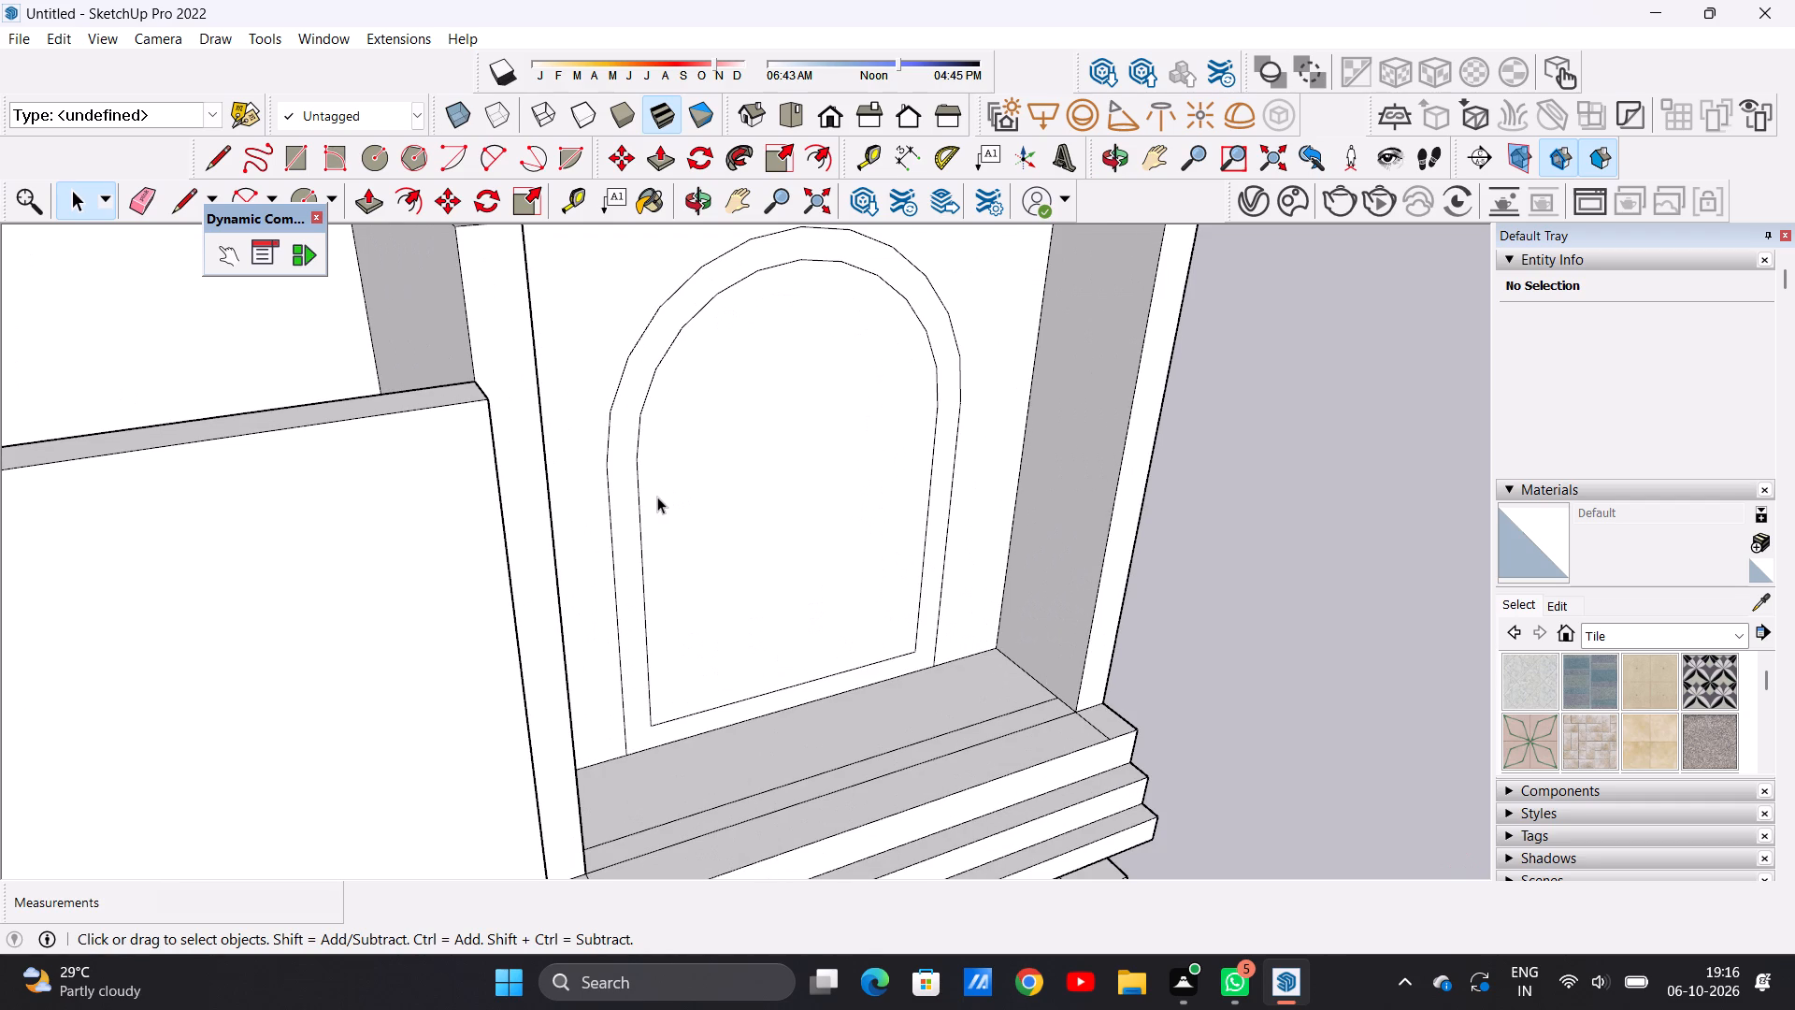
{"action": "key", "text": "p"}
{"action": "left_click", "coordinate": [621, 483]}
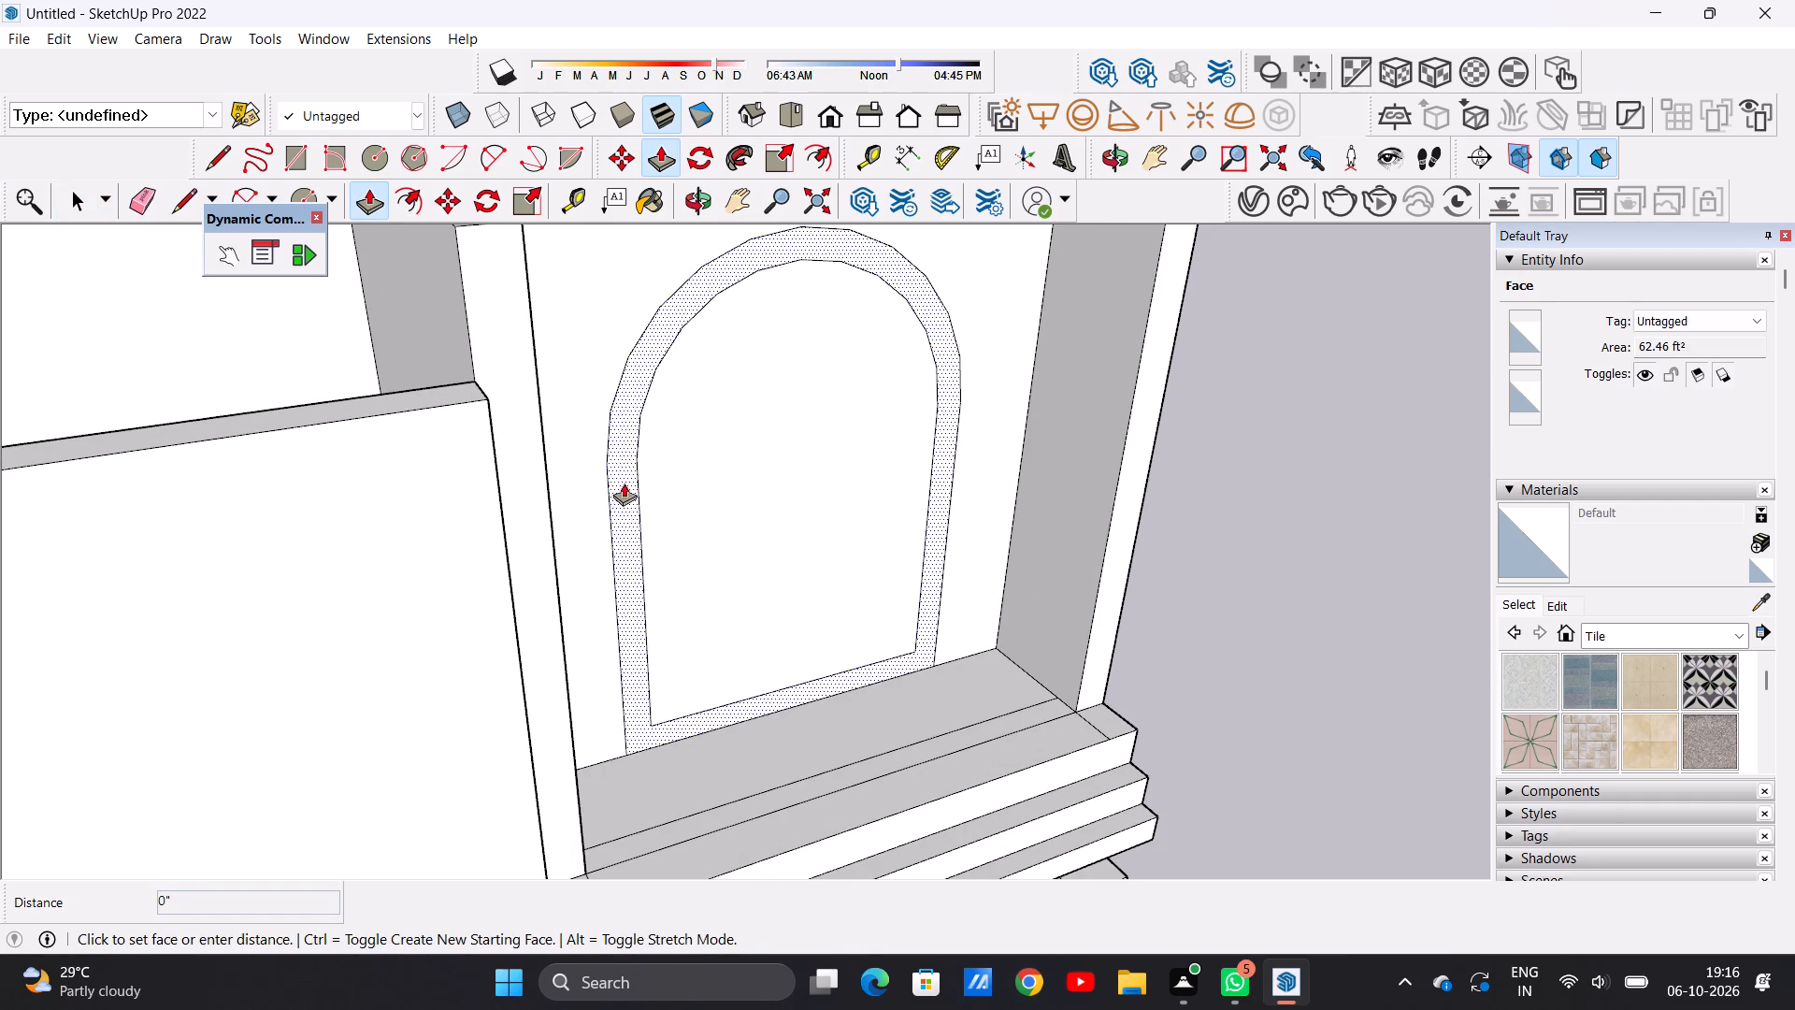
{"action": "scroll", "coordinate": [639, 512], "scroll_direction": "down", "scroll_amount": 6}
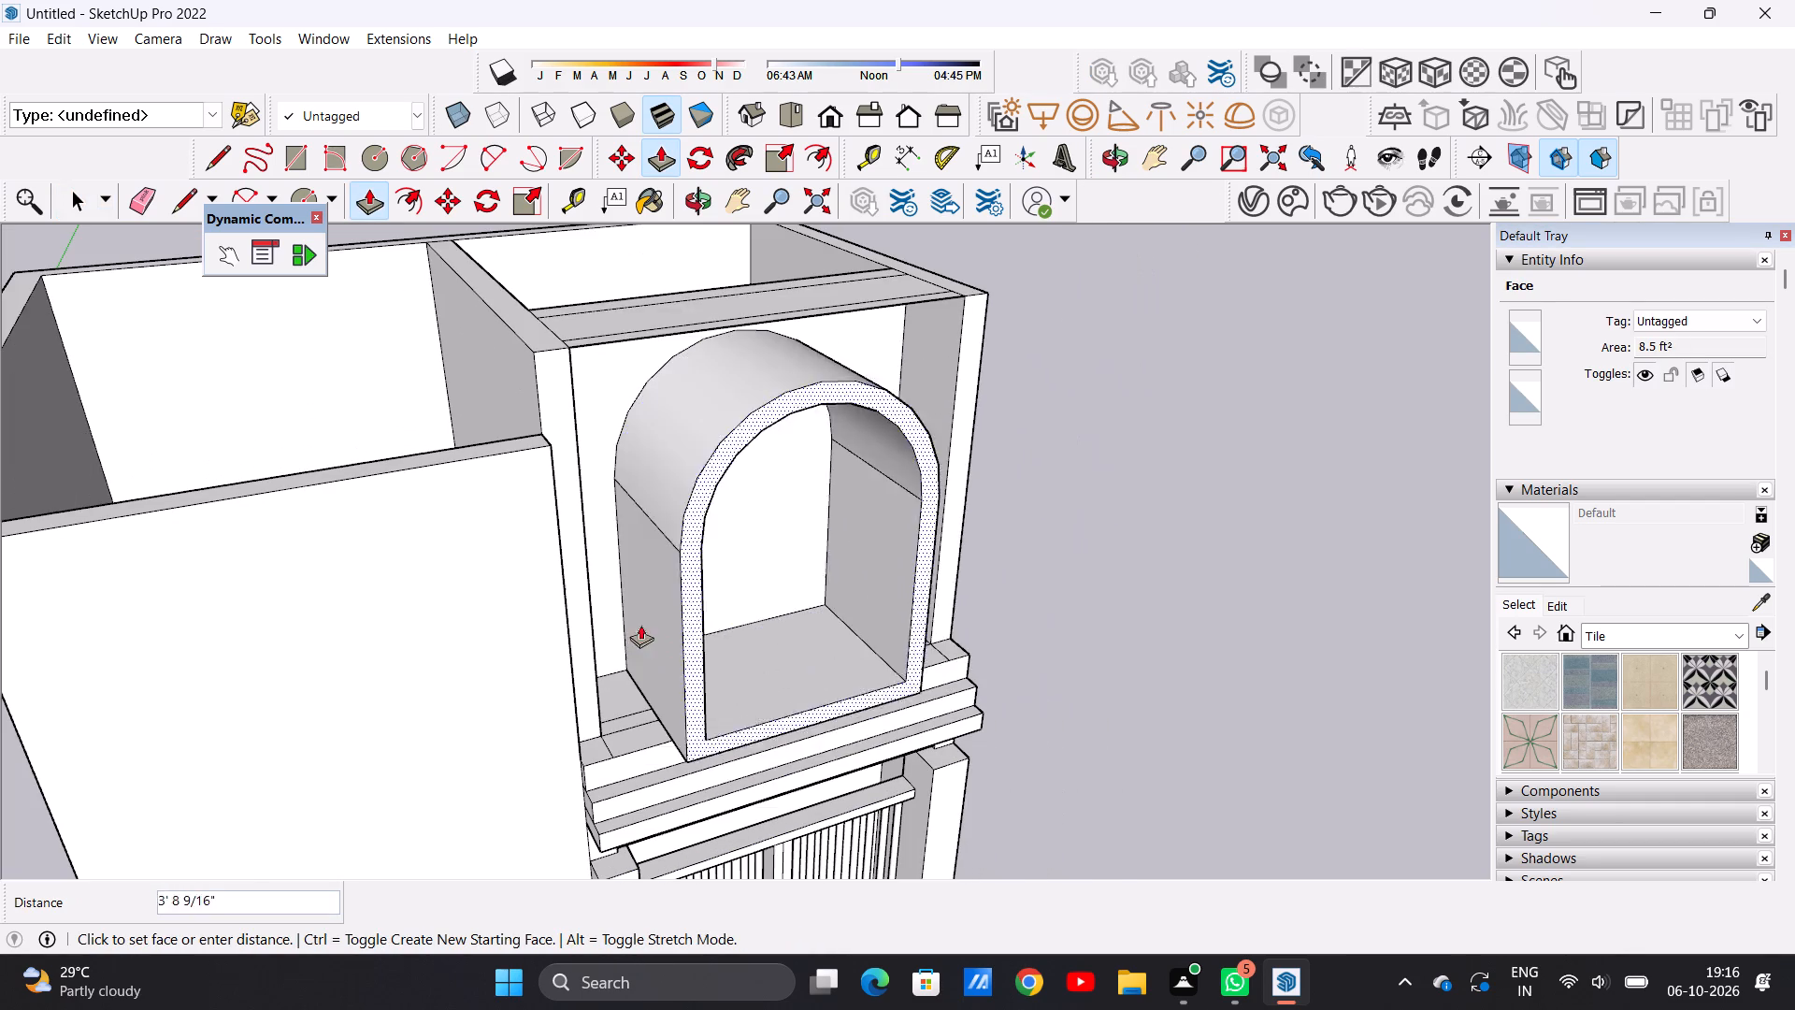
{"action": "left_click", "coordinate": [604, 729]}
{"action": "key", "text": "space"}
Examine the projecting arch frame and the surrounding recess from the front, below and above.
{"action": "scroll", "coordinate": [642, 583], "scroll_direction": "down", "scroll_amount": 5}
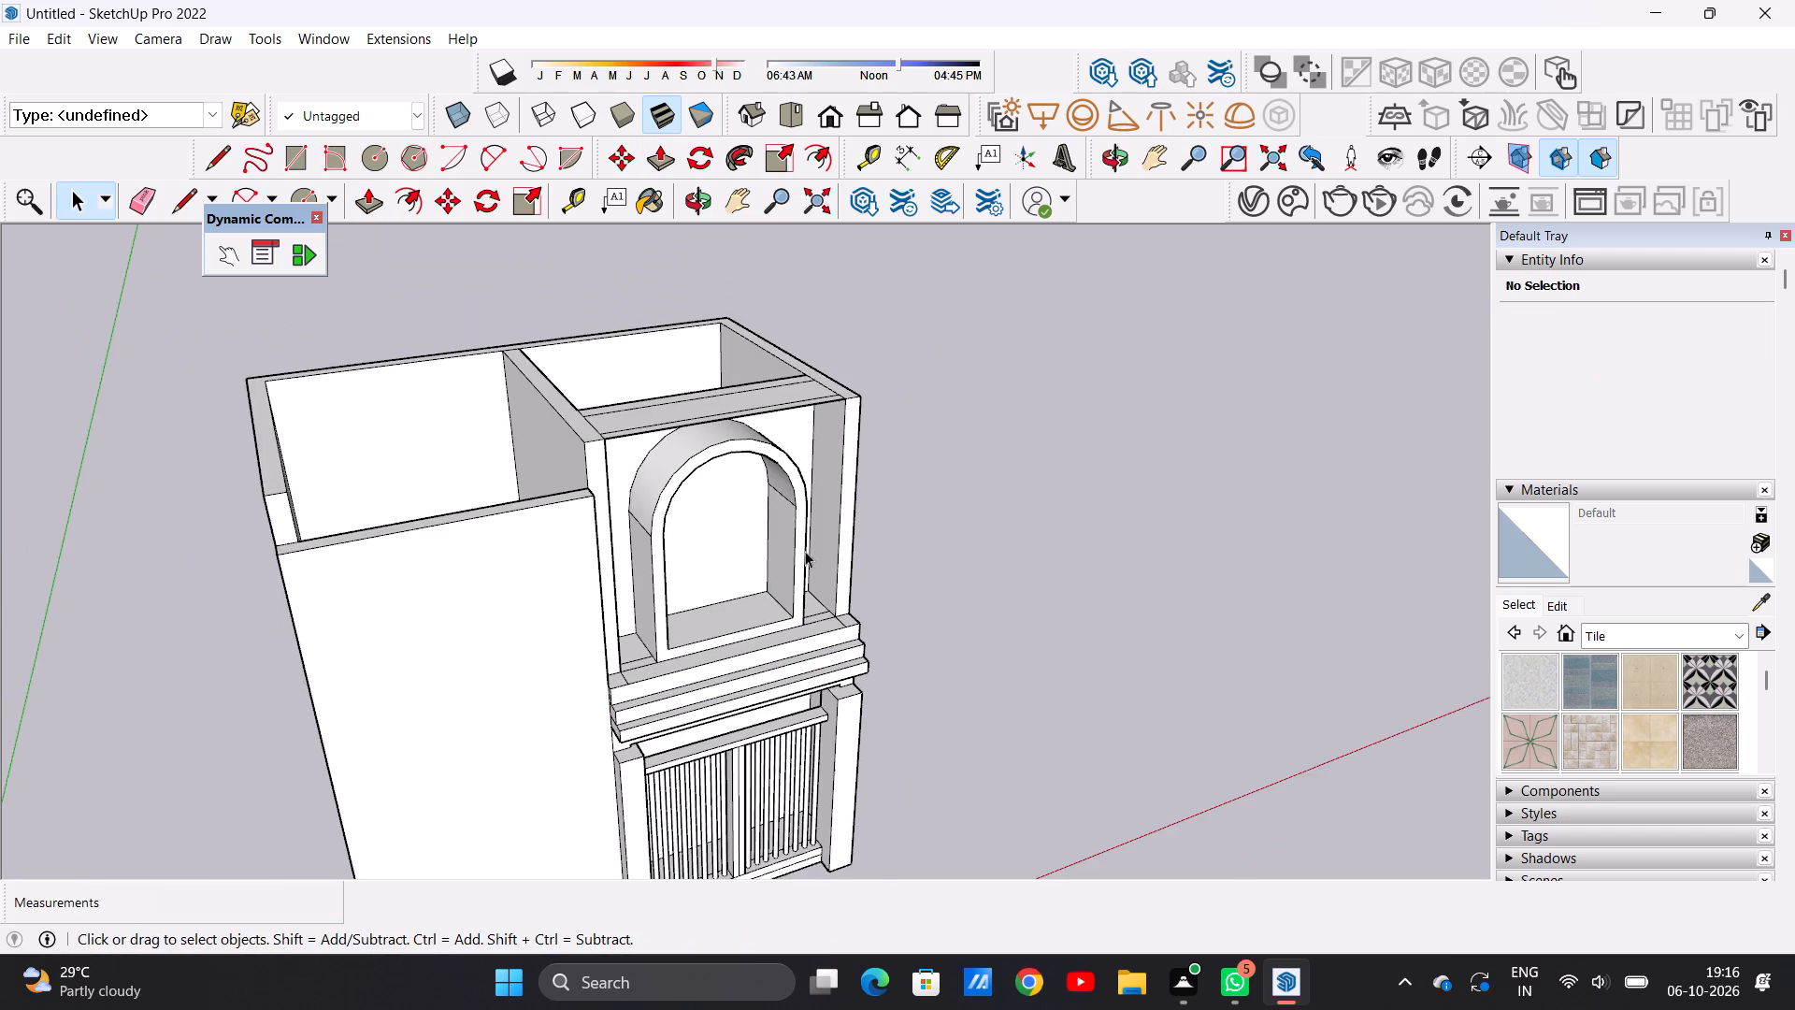
{"action": "middle_click_drag", "start_coordinate": [706, 483], "coordinate": [536, 410]}
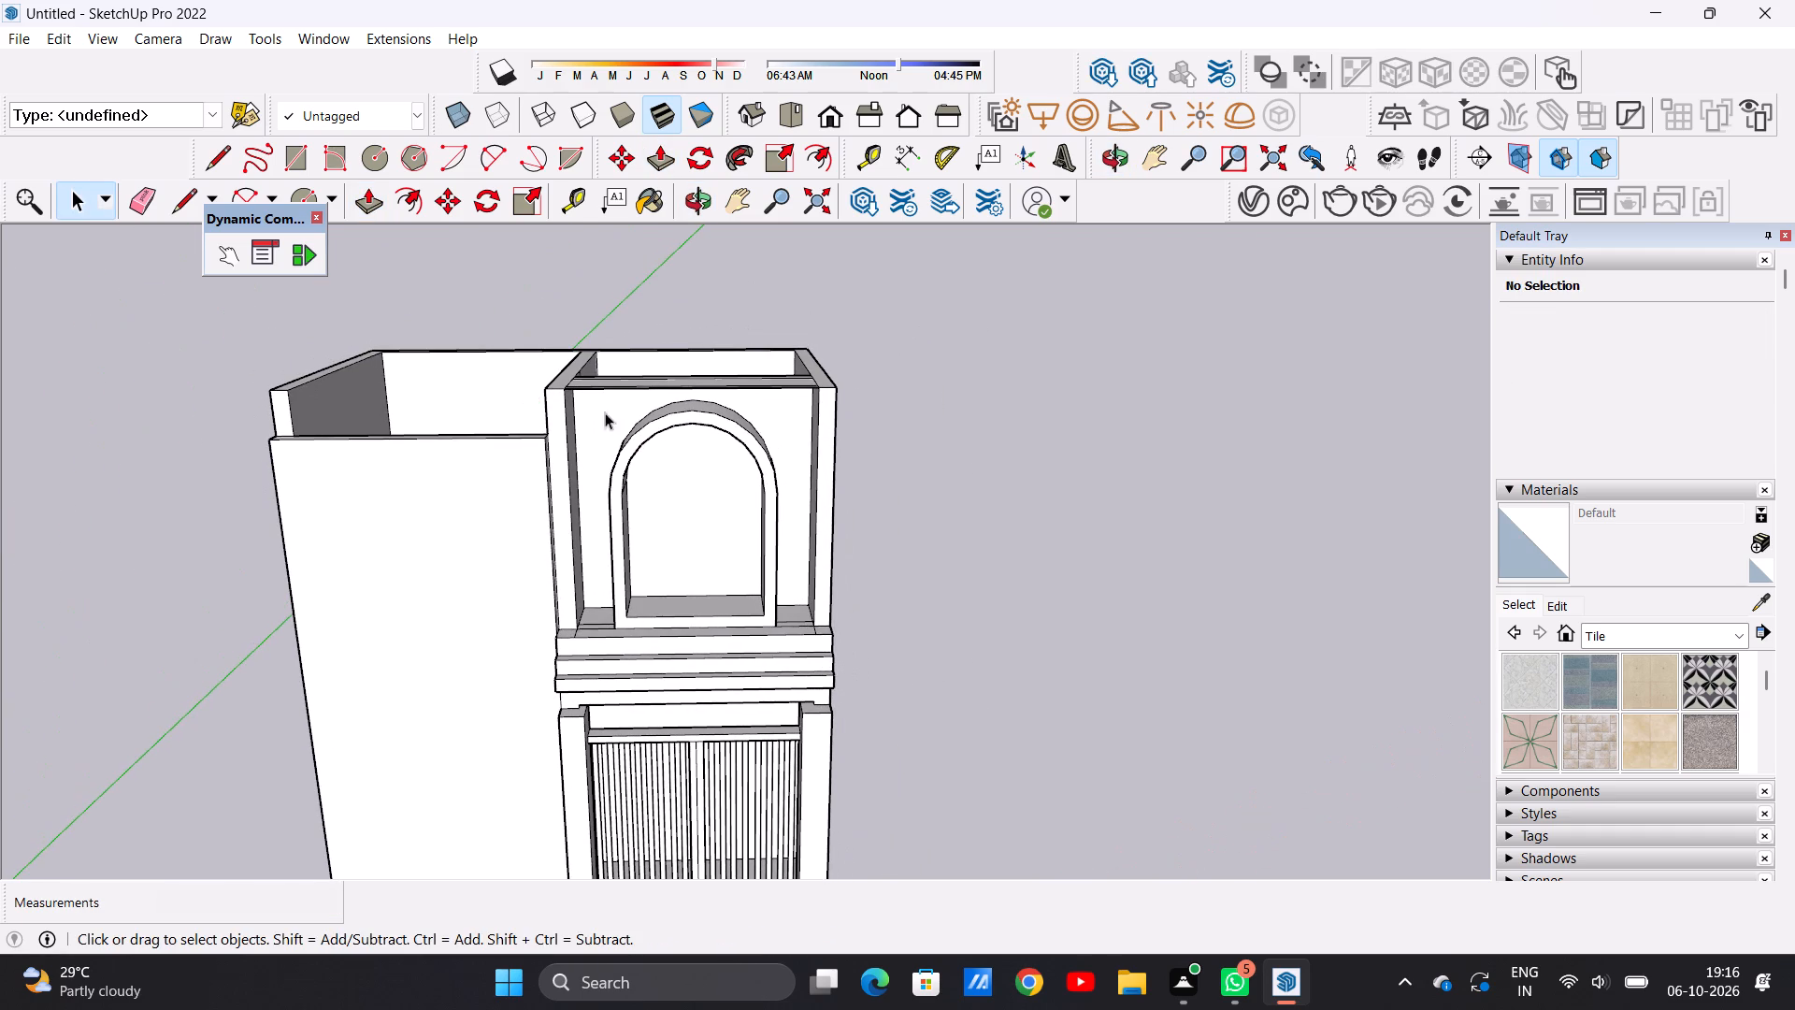
{"action": "scroll", "coordinate": [746, 417], "scroll_direction": "up", "scroll_amount": 6}
{"action": "middle_click_drag", "start_coordinate": [700, 550], "coordinate": [717, 459]}
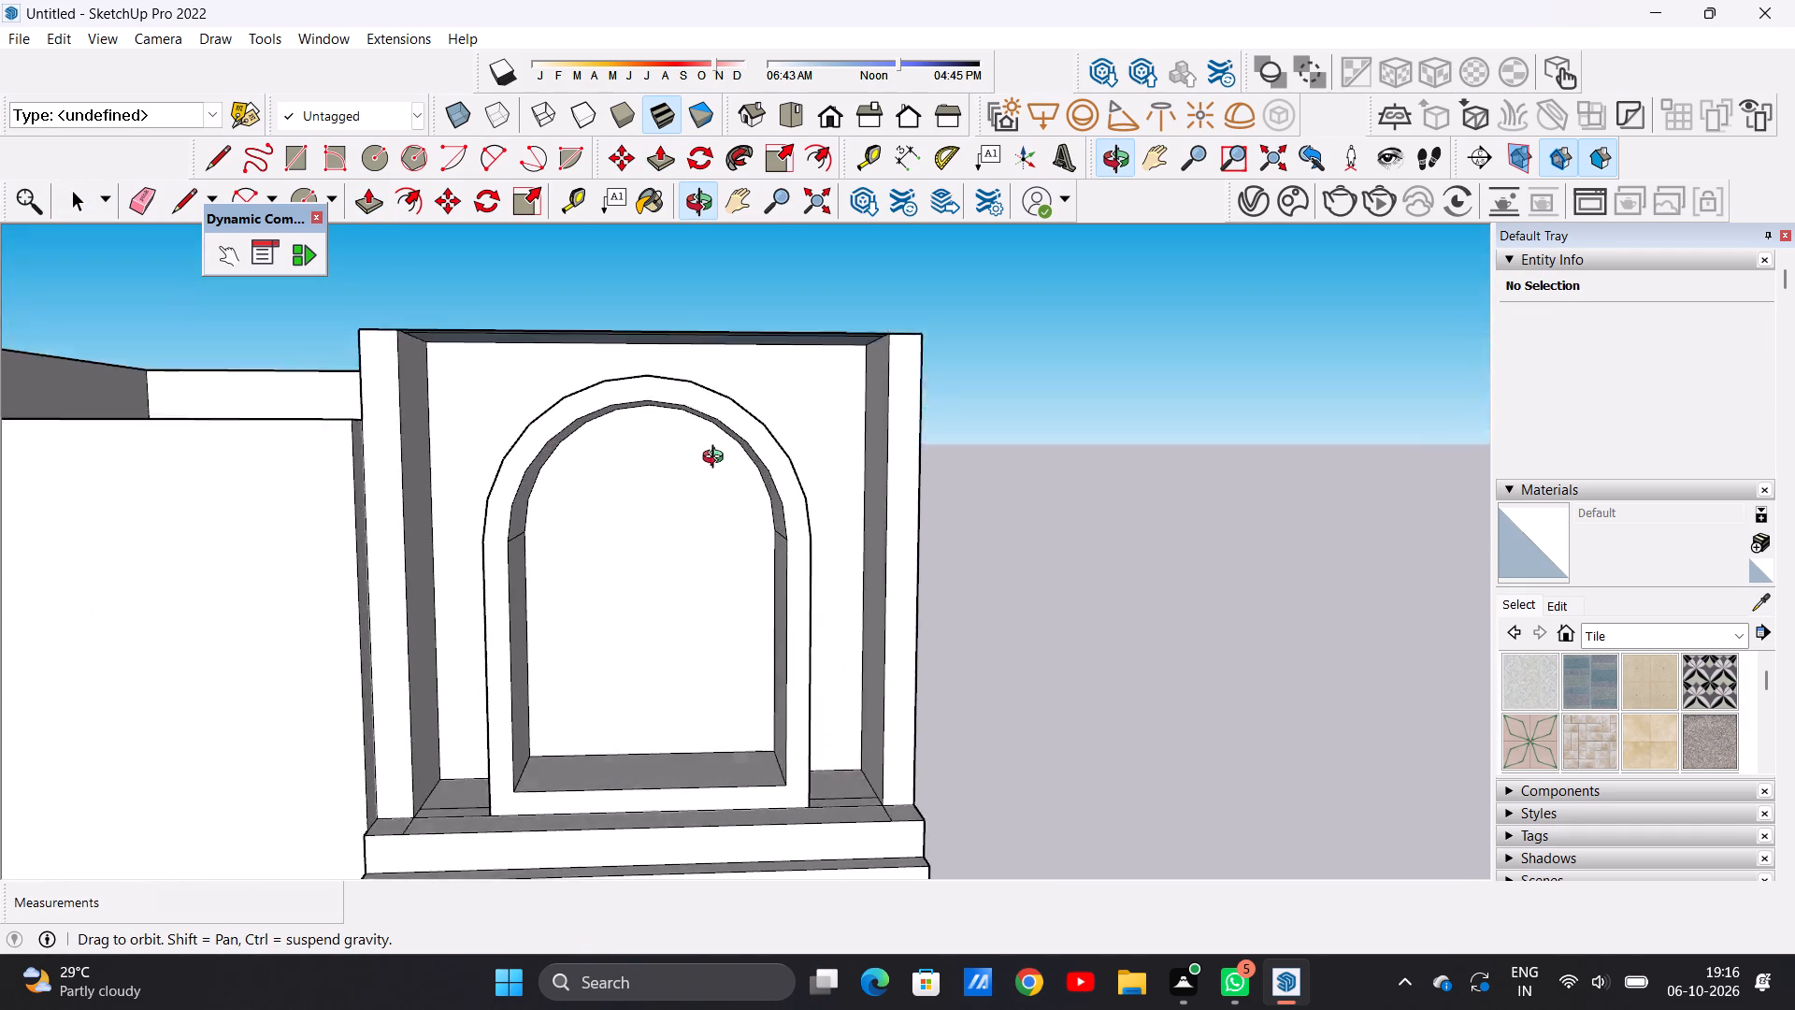
{"action": "middle_click_drag", "start_coordinate": [717, 459], "coordinate": [681, 448]}
{"action": "scroll", "coordinate": [681, 448], "scroll_direction": "down", "scroll_amount": 2}
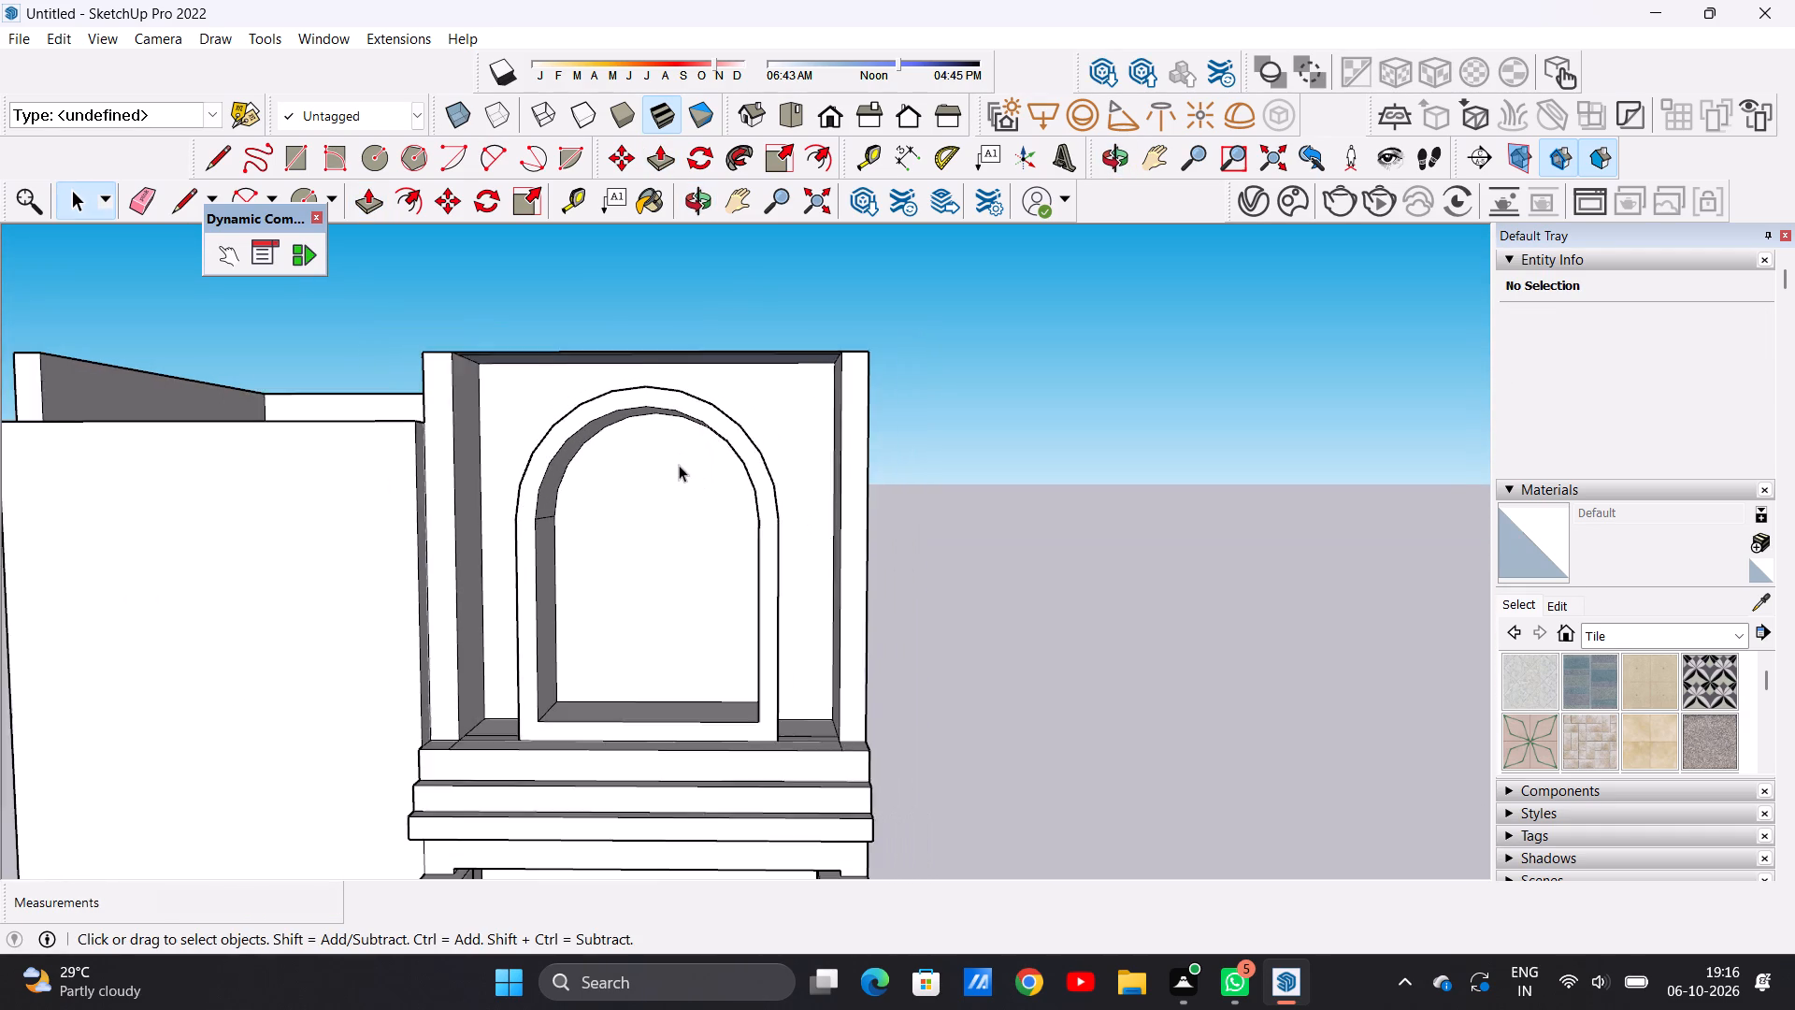
{"action": "scroll", "coordinate": [679, 465], "scroll_direction": "down", "scroll_amount": 3}
{"action": "scroll", "coordinate": [766, 405], "scroll_direction": "up", "scroll_amount": 4}
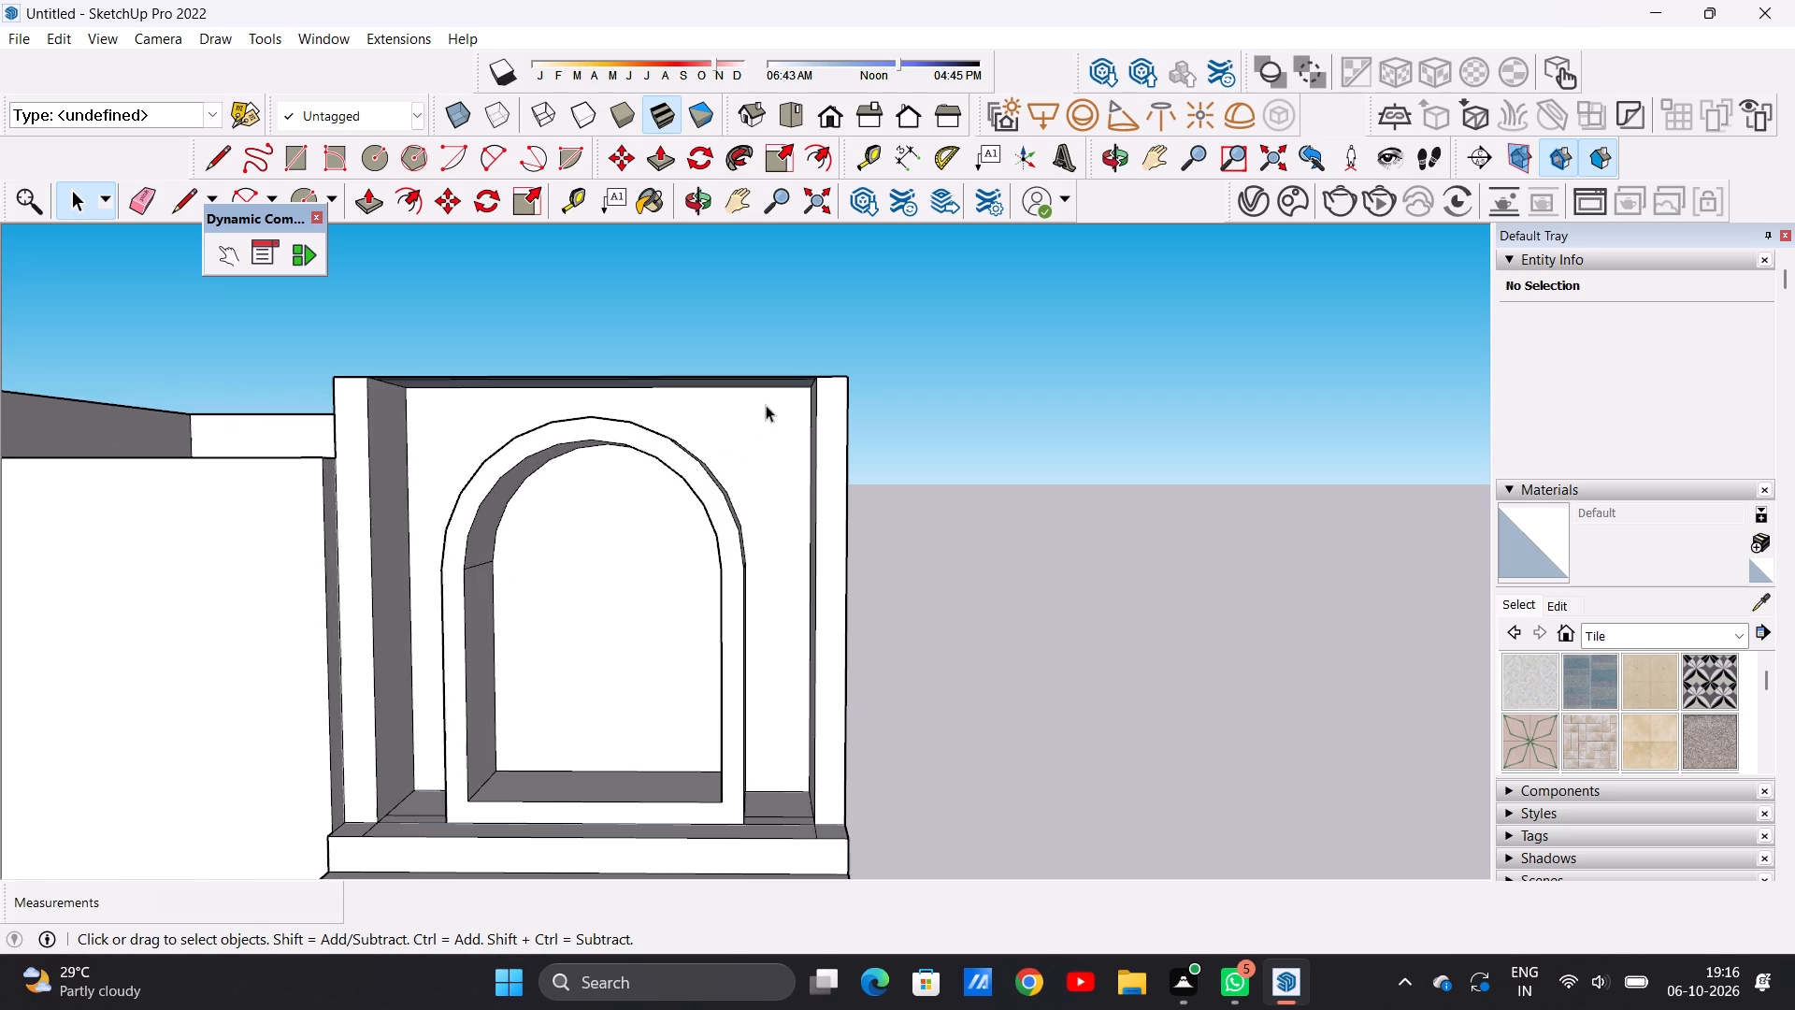
{"action": "middle_click_drag", "start_coordinate": [761, 405], "coordinate": [764, 345]}
{"action": "scroll", "coordinate": [779, 360], "scroll_direction": "up", "scroll_amount": 6}
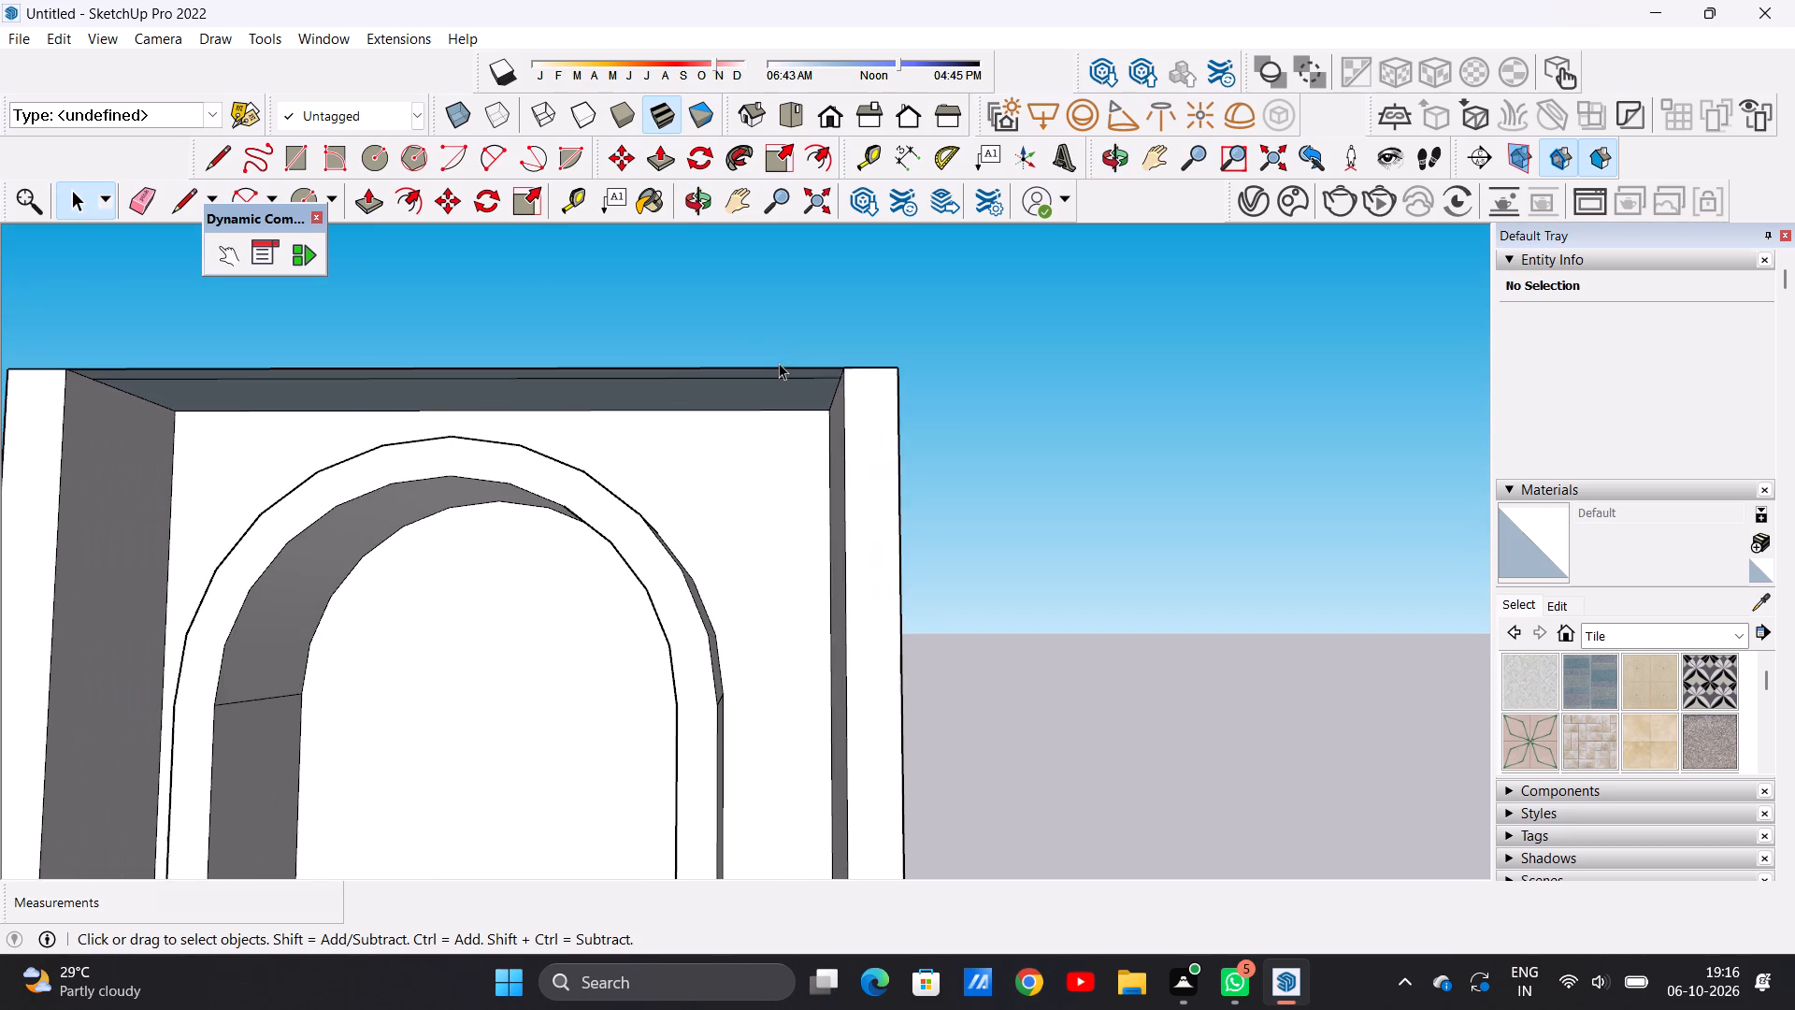
{"action": "scroll", "coordinate": [748, 438], "scroll_direction": "down", "scroll_amount": 8}
{"action": "middle_click_drag", "start_coordinate": [743, 431], "coordinate": [754, 551]}
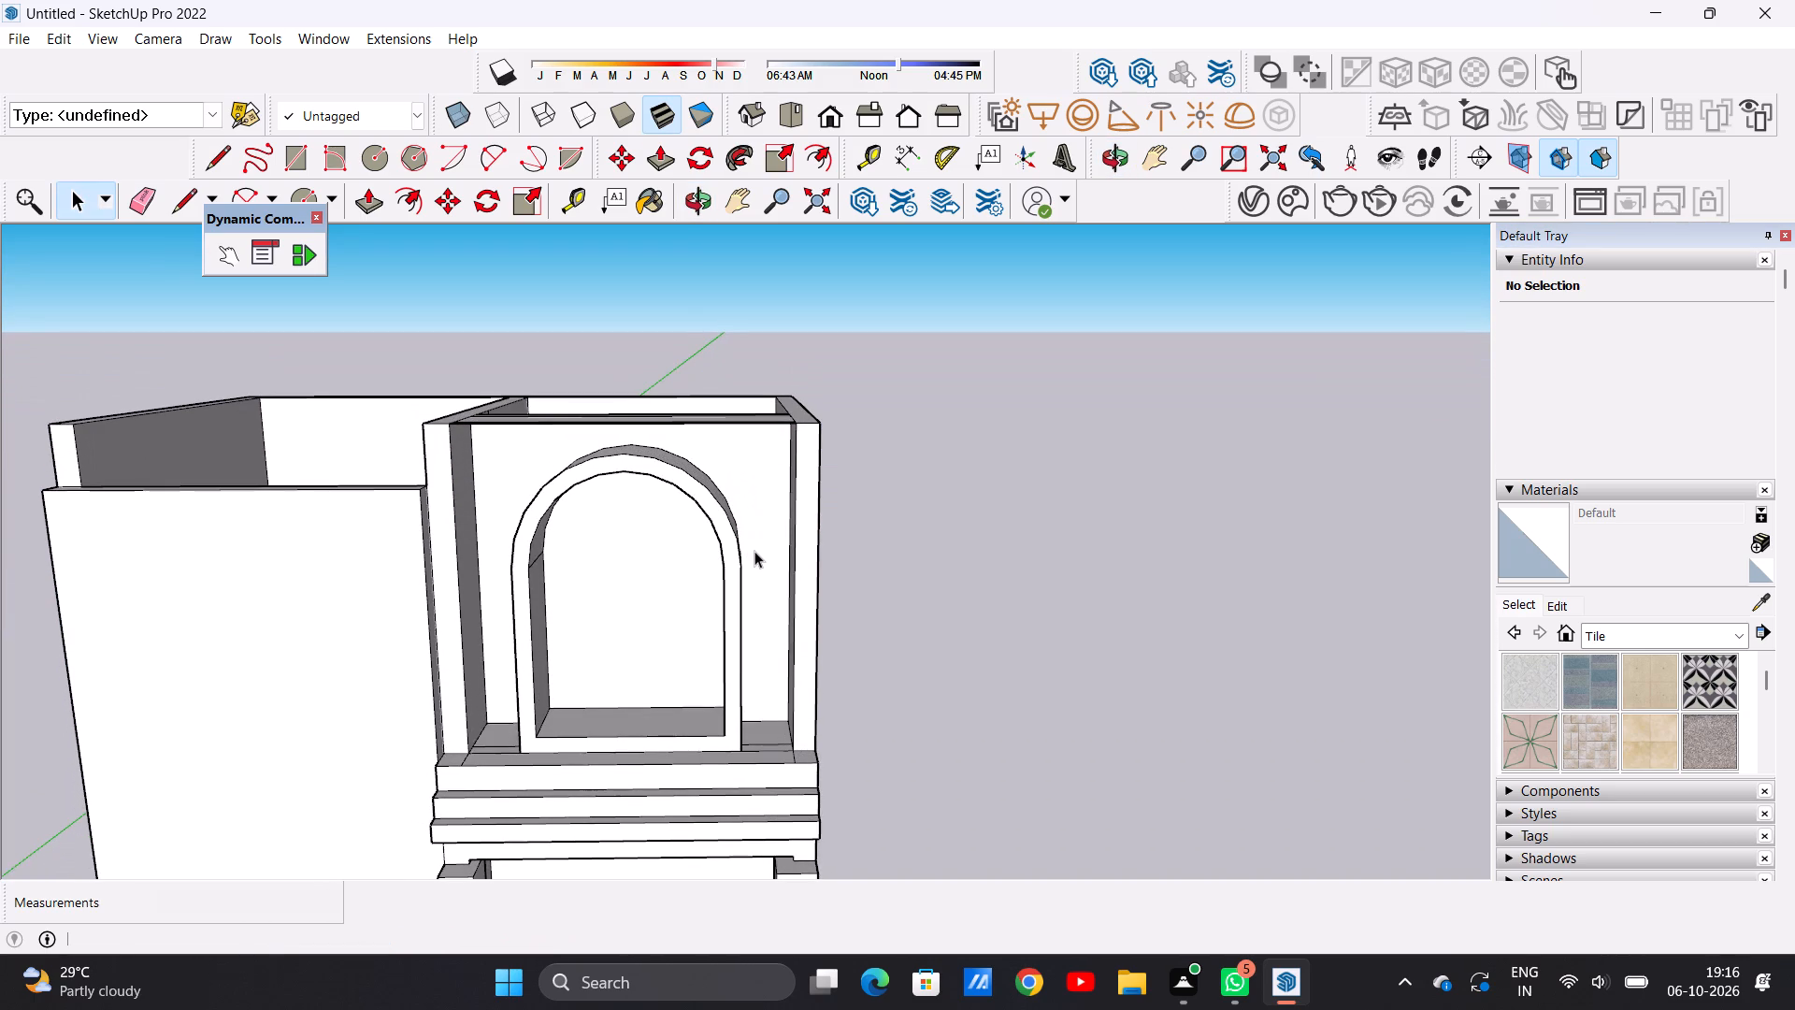
{"action": "scroll", "coordinate": [754, 551], "scroll_direction": "down", "scroll_amount": 2}
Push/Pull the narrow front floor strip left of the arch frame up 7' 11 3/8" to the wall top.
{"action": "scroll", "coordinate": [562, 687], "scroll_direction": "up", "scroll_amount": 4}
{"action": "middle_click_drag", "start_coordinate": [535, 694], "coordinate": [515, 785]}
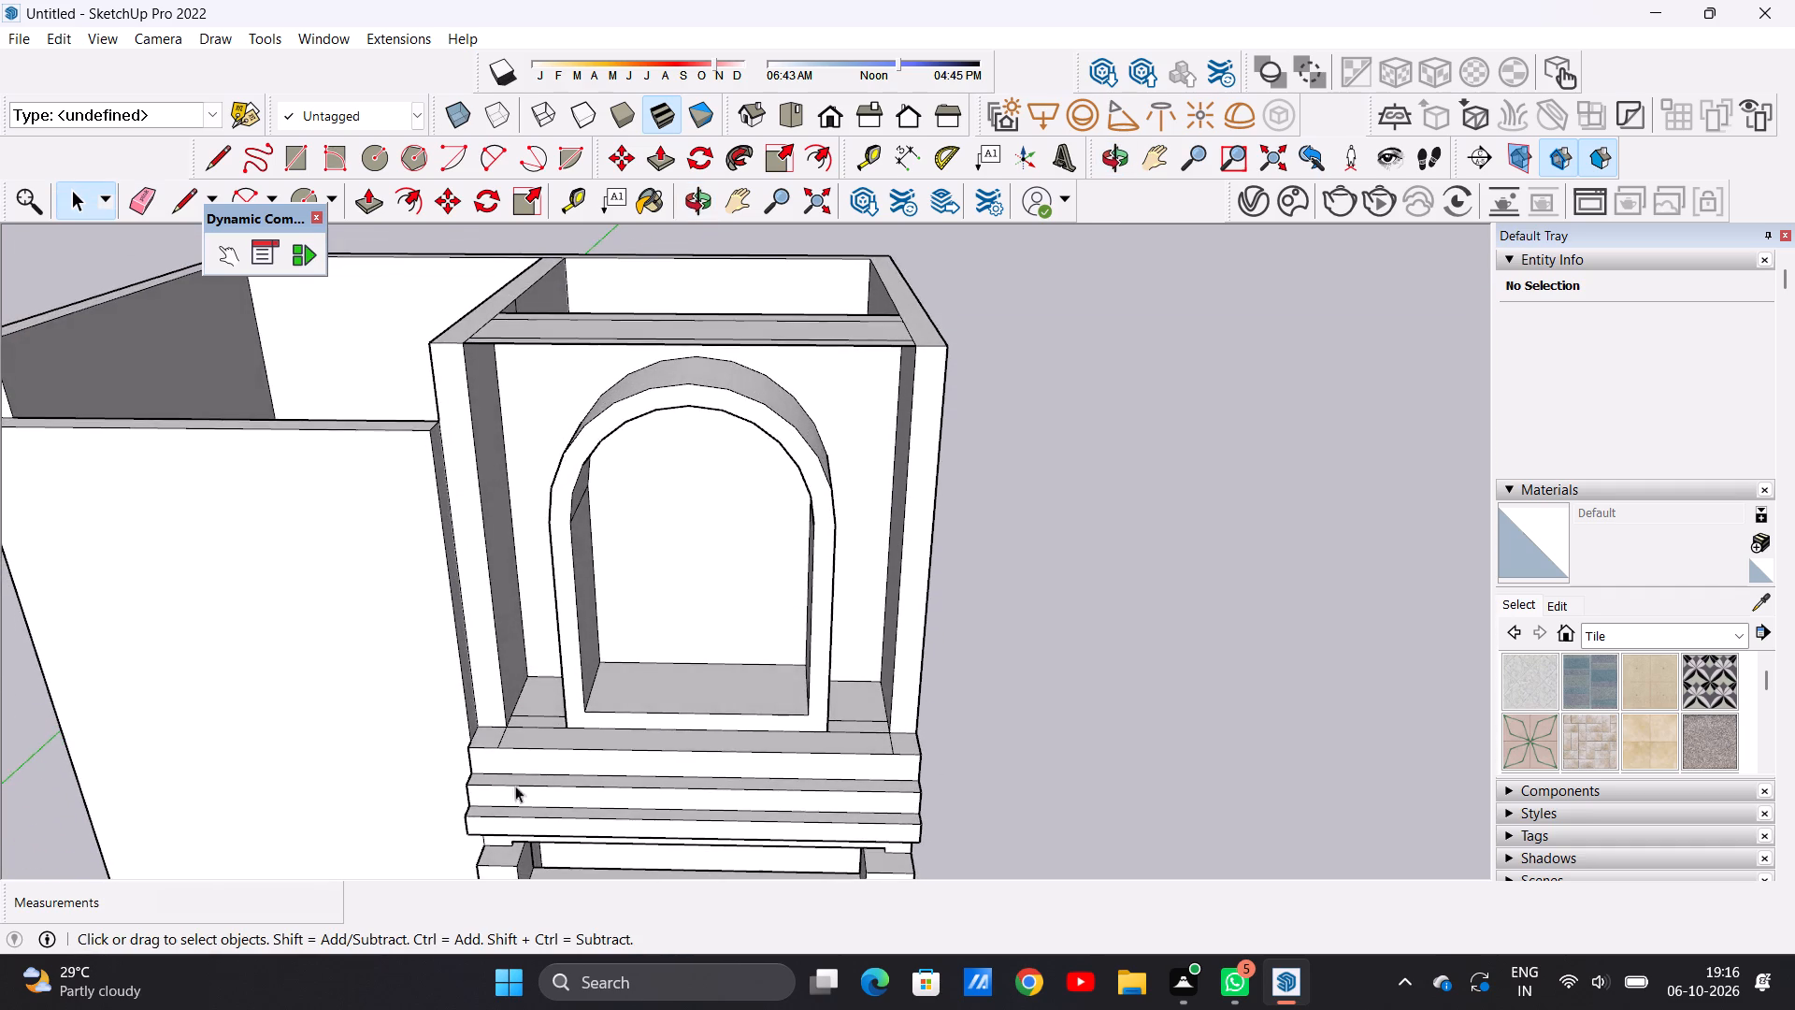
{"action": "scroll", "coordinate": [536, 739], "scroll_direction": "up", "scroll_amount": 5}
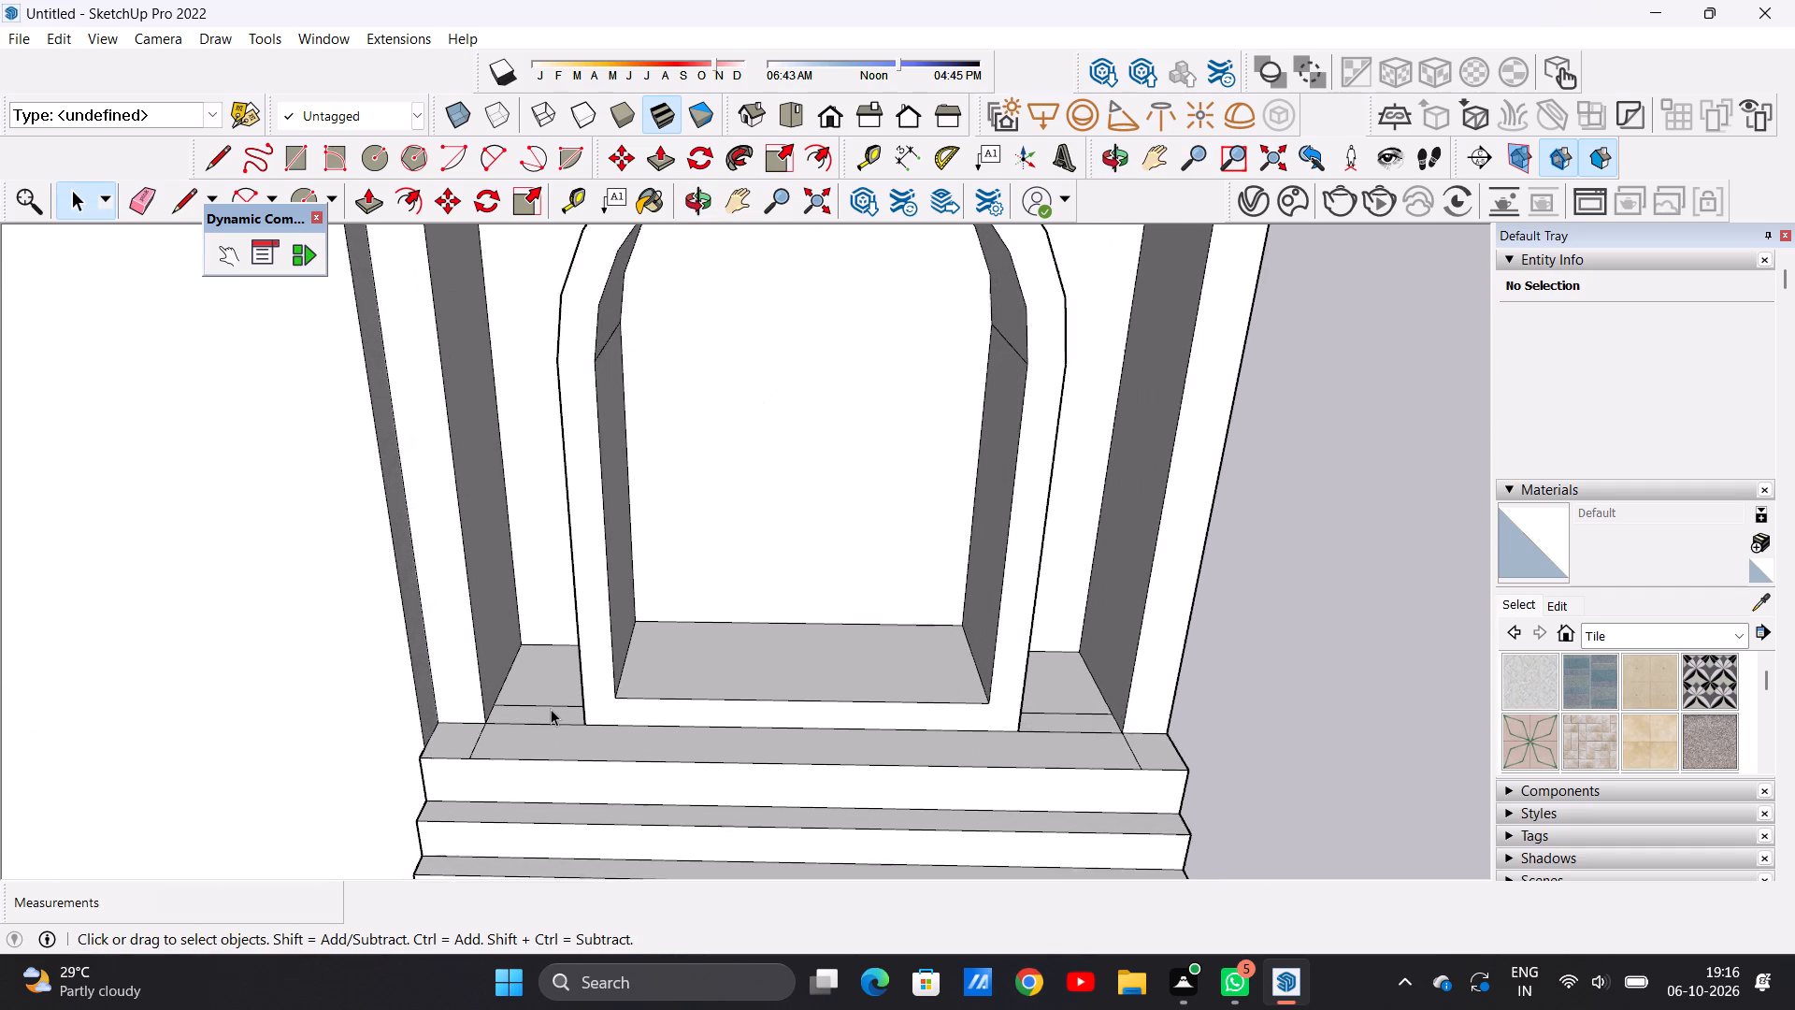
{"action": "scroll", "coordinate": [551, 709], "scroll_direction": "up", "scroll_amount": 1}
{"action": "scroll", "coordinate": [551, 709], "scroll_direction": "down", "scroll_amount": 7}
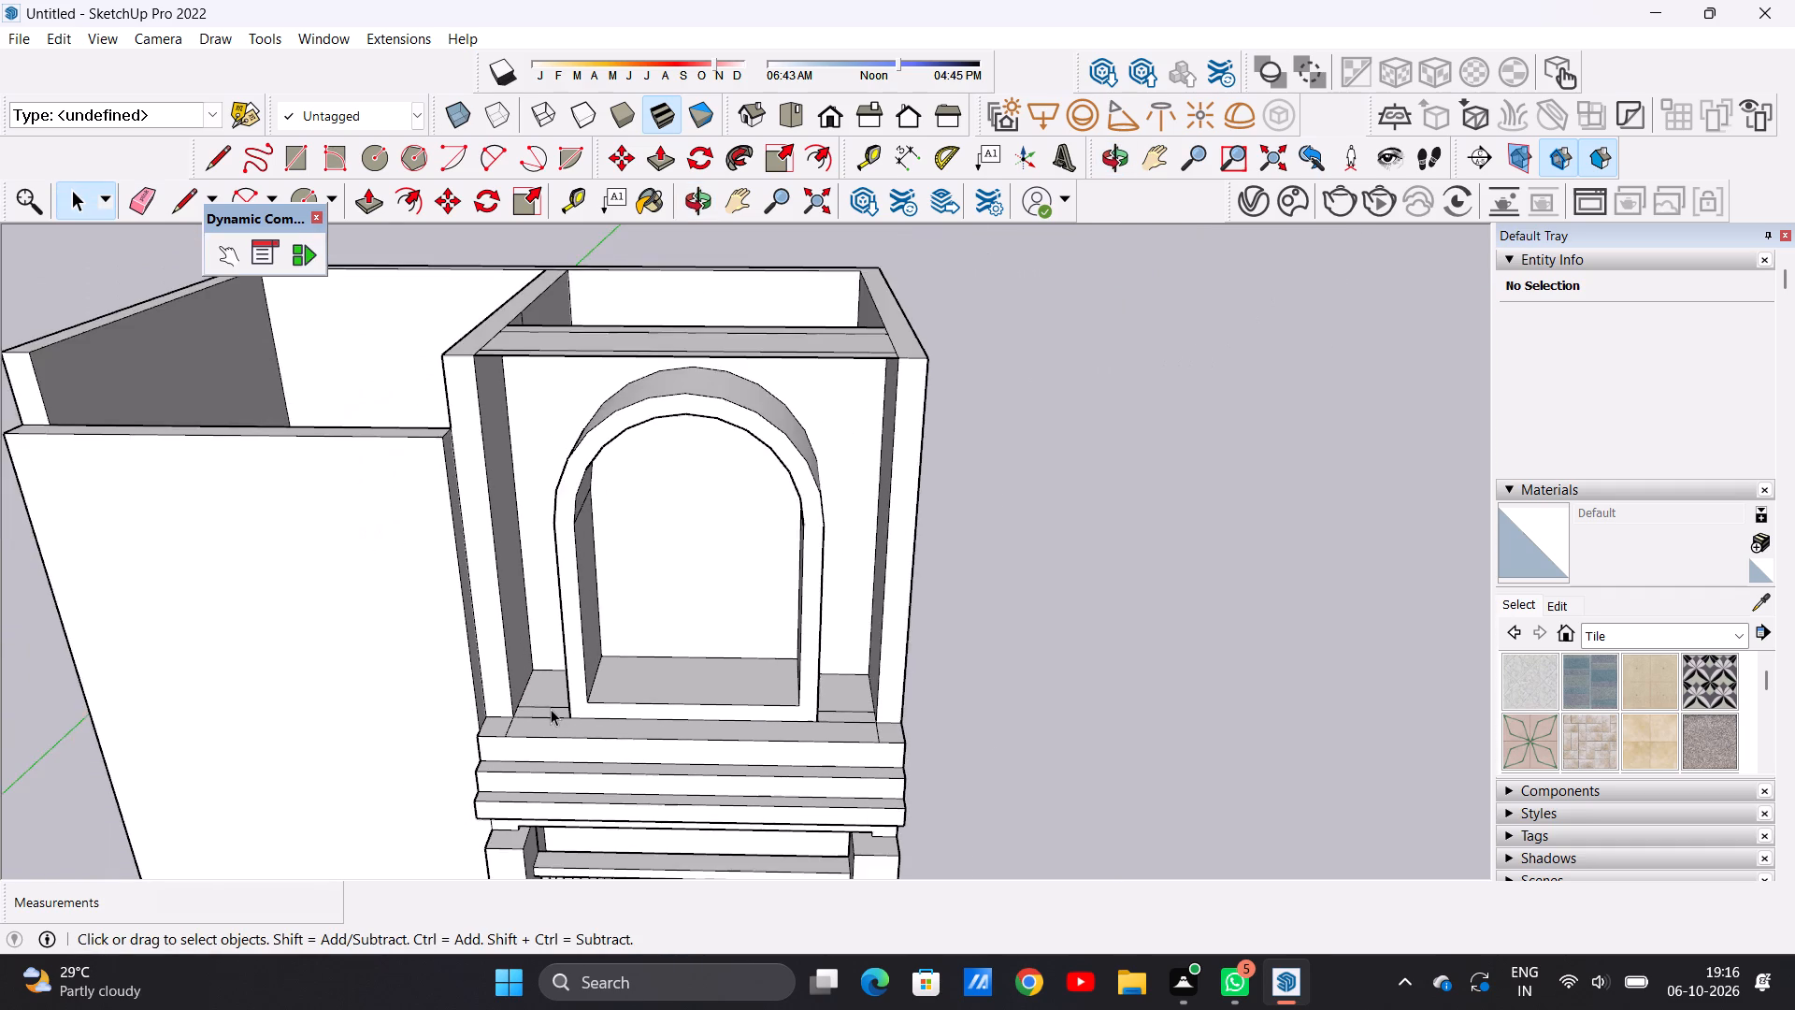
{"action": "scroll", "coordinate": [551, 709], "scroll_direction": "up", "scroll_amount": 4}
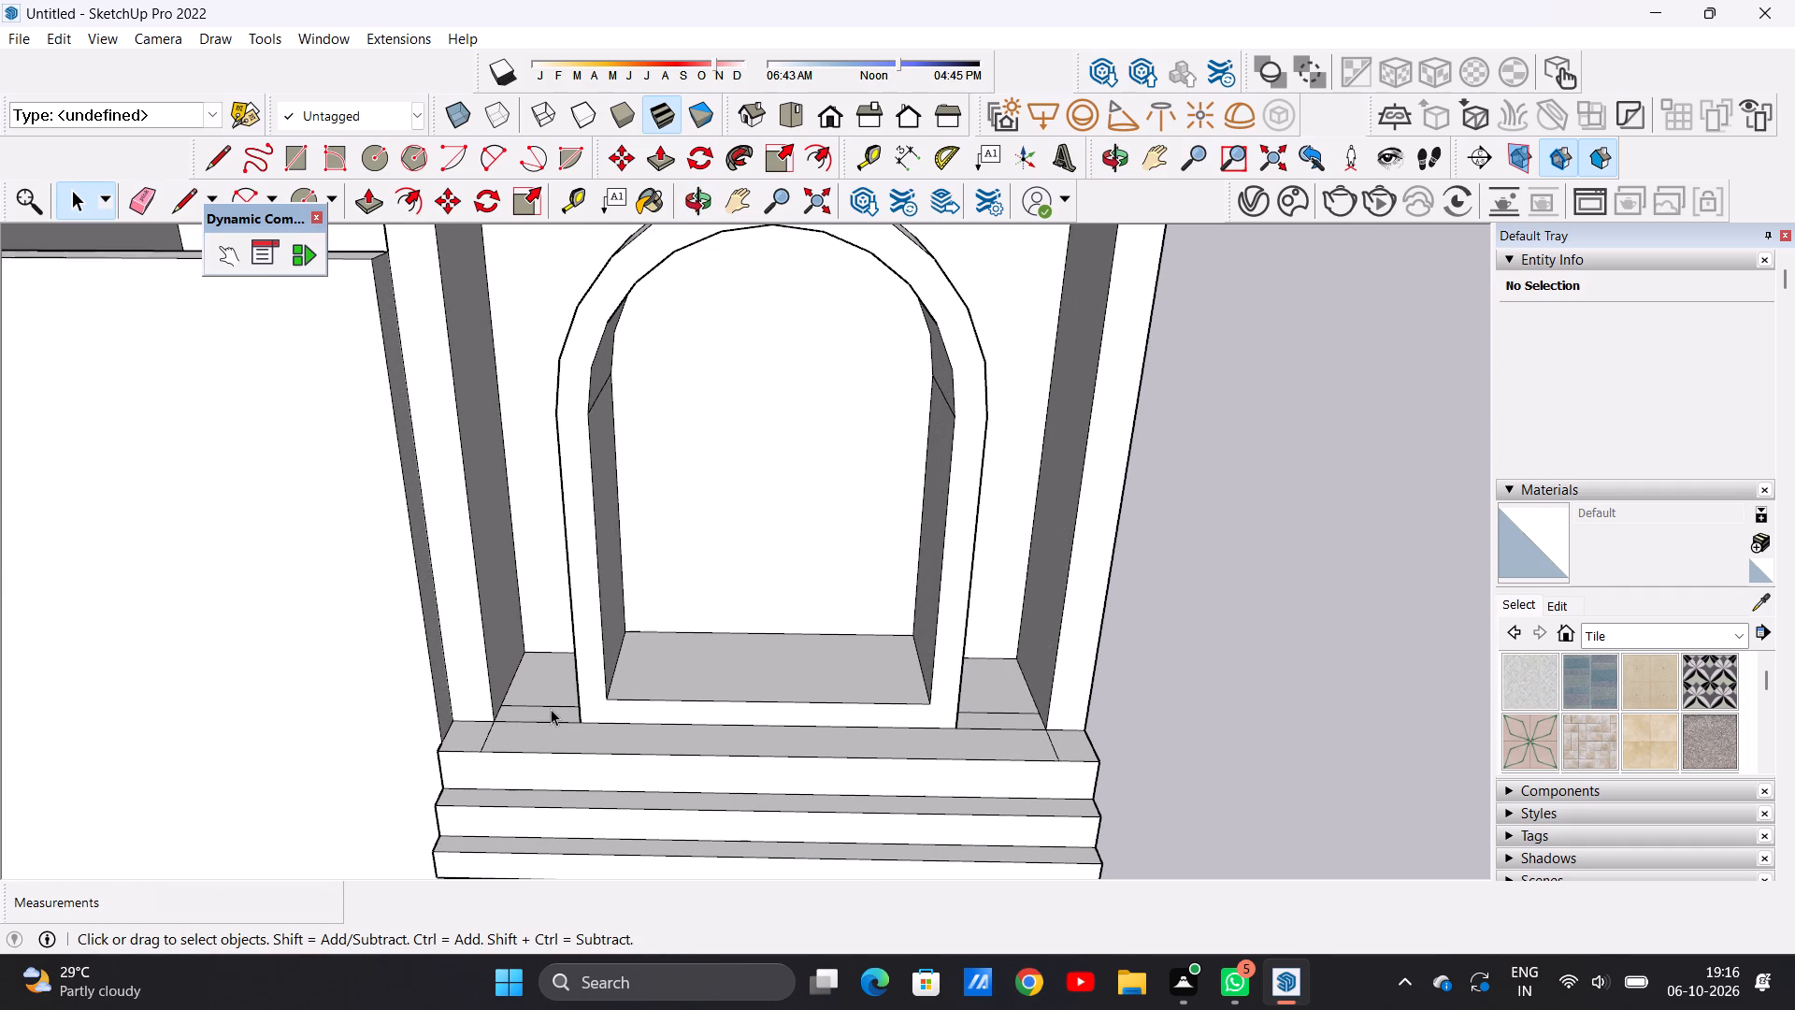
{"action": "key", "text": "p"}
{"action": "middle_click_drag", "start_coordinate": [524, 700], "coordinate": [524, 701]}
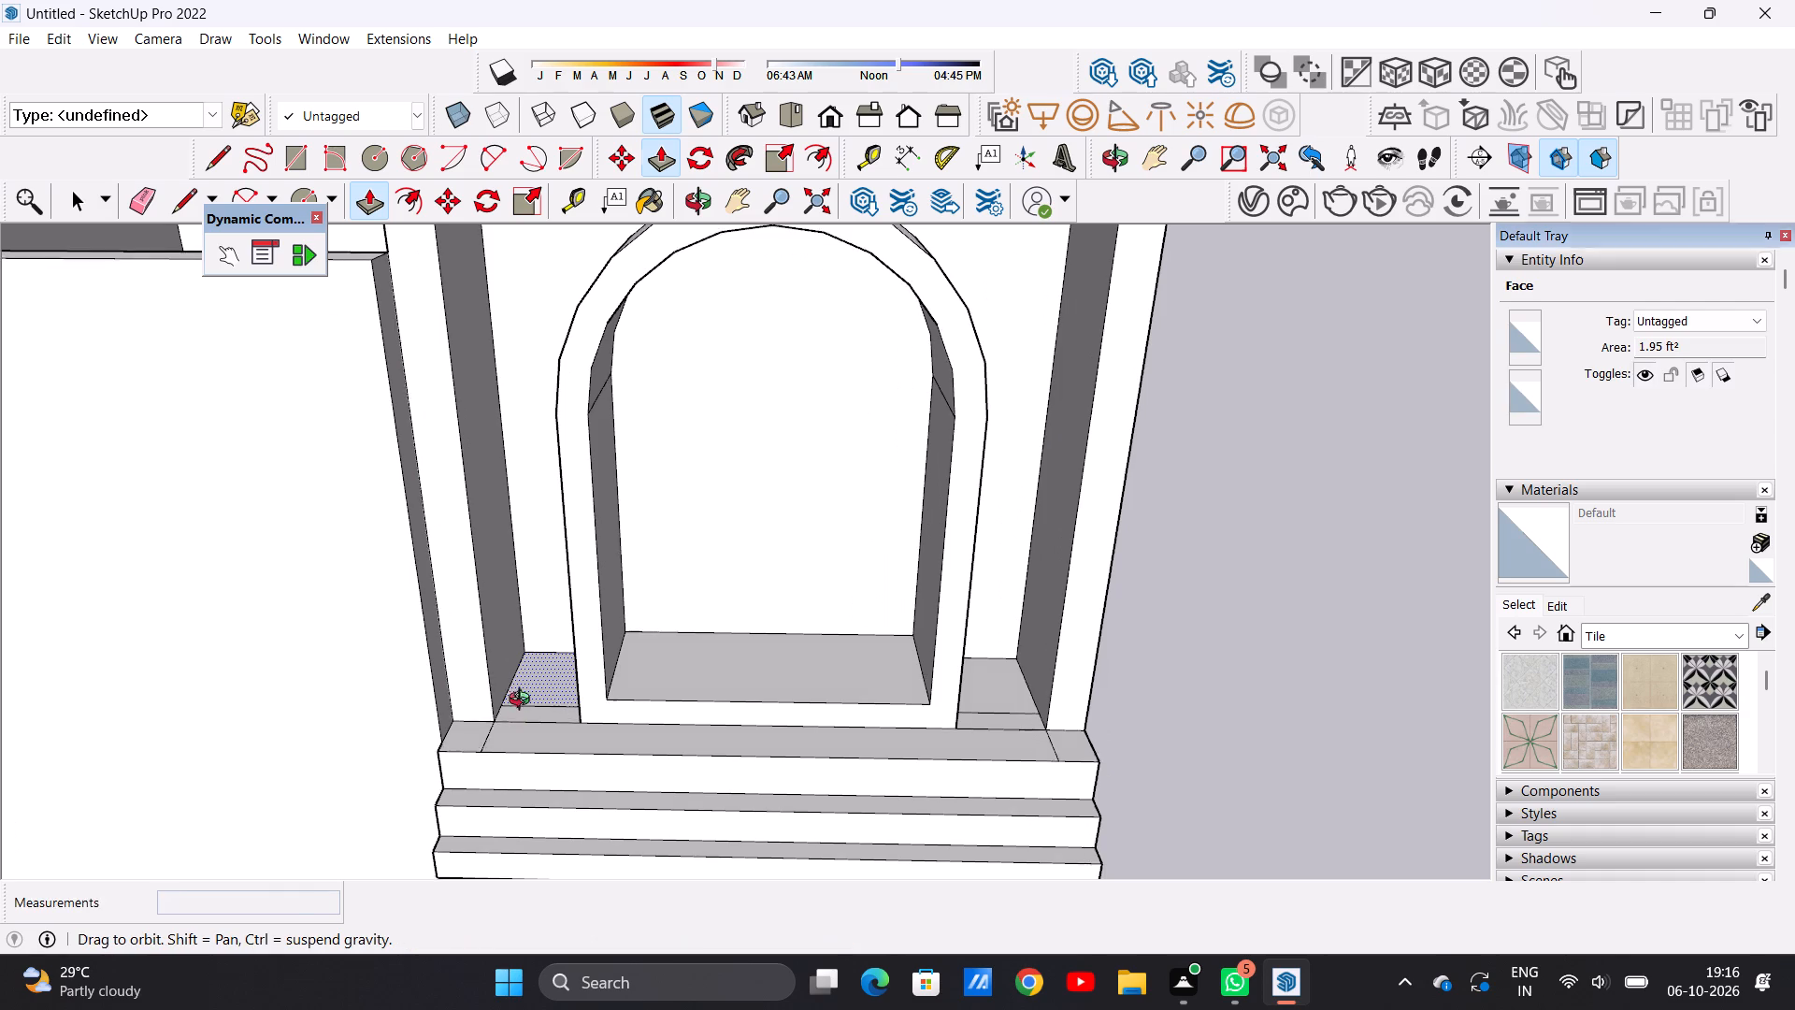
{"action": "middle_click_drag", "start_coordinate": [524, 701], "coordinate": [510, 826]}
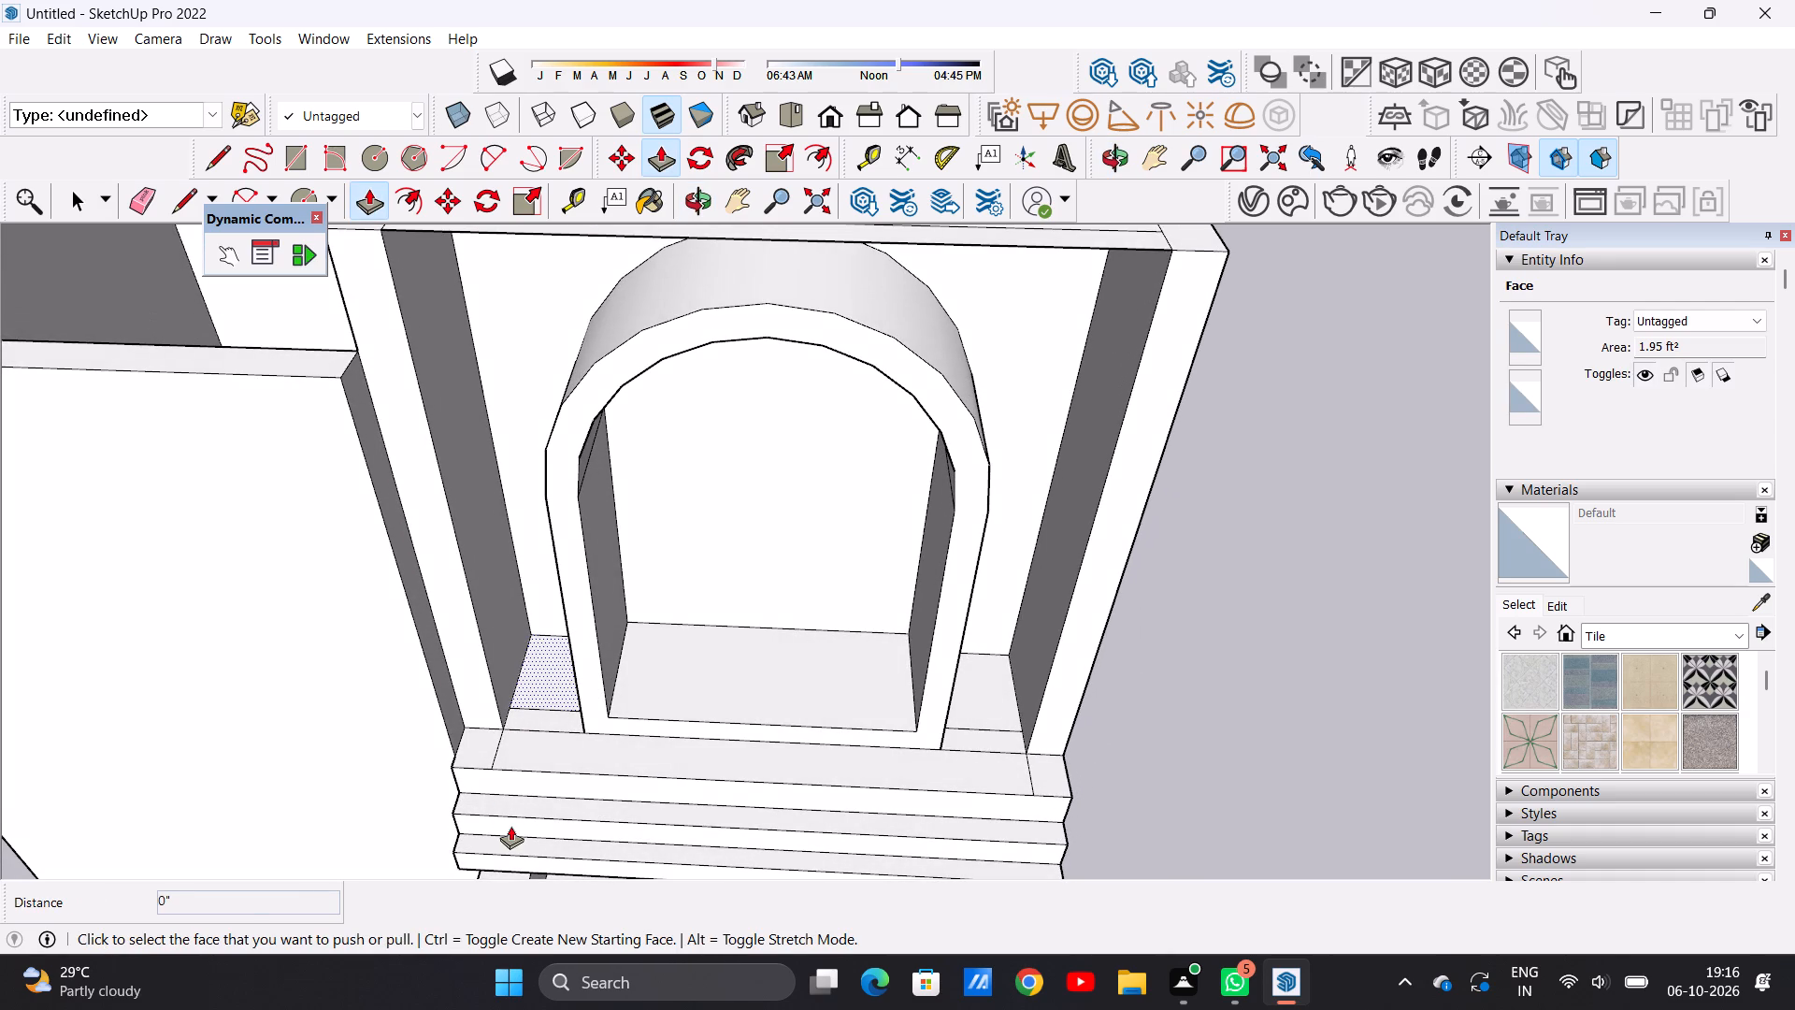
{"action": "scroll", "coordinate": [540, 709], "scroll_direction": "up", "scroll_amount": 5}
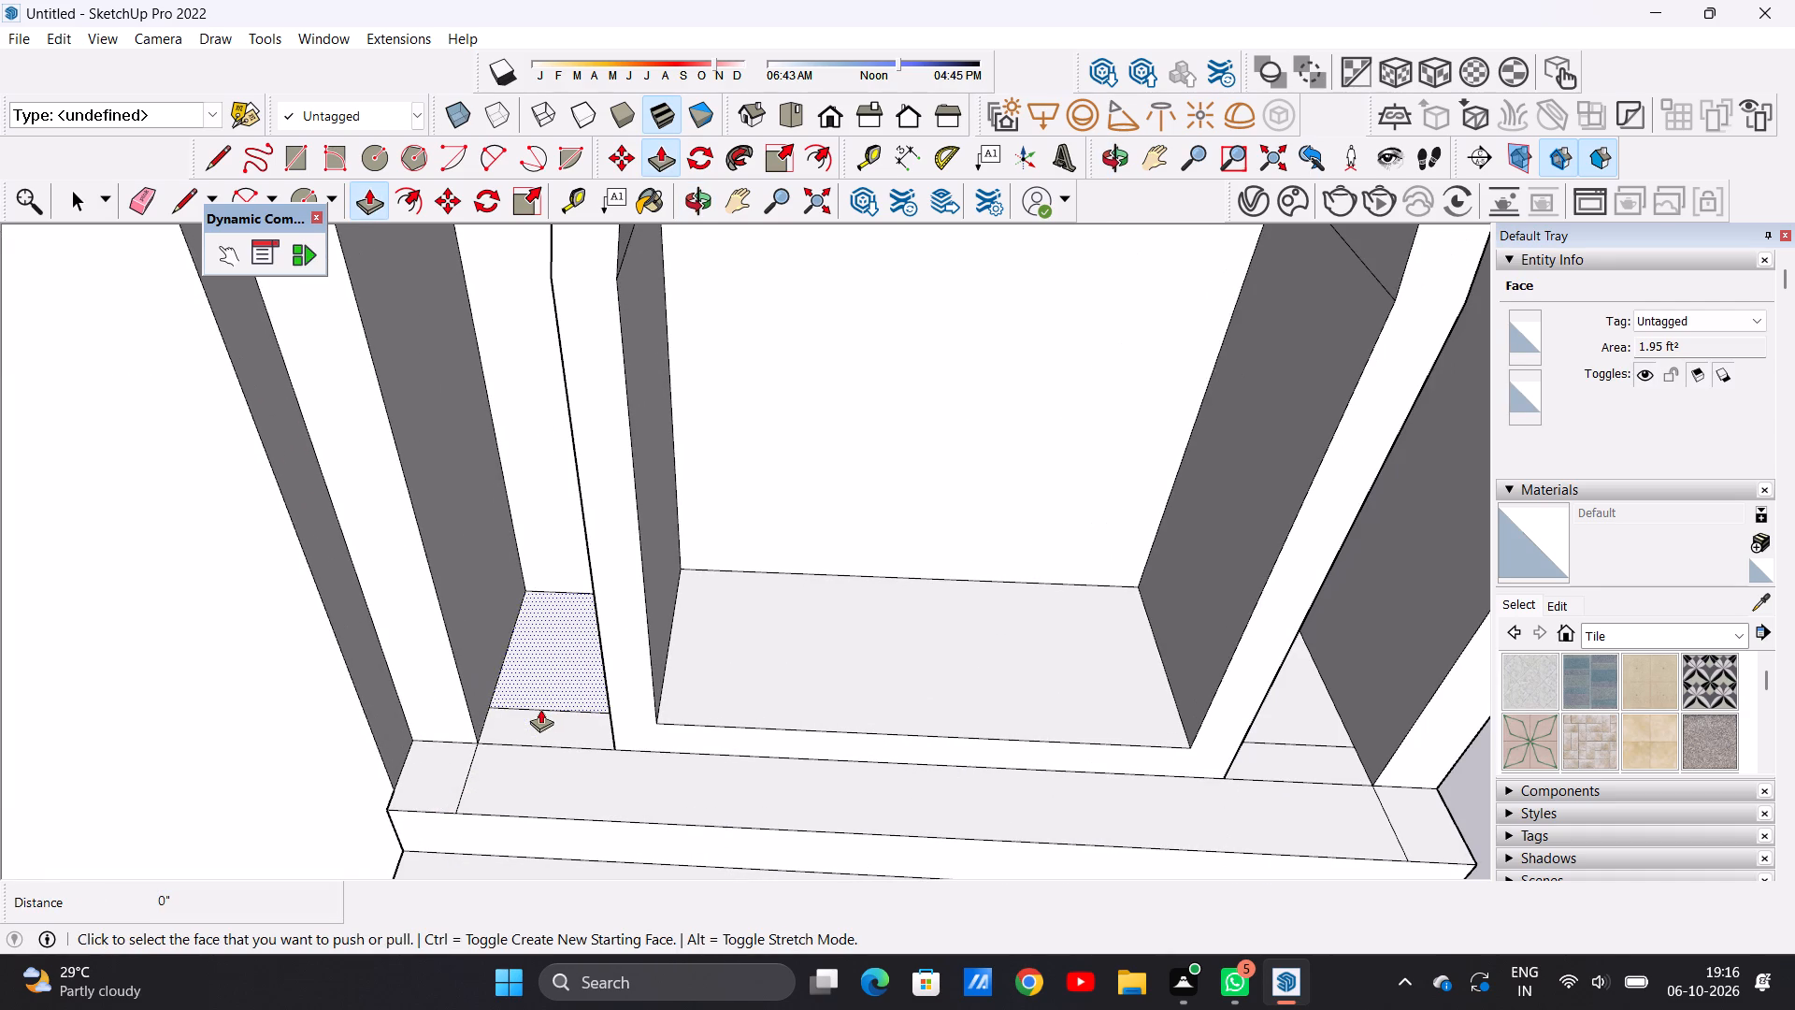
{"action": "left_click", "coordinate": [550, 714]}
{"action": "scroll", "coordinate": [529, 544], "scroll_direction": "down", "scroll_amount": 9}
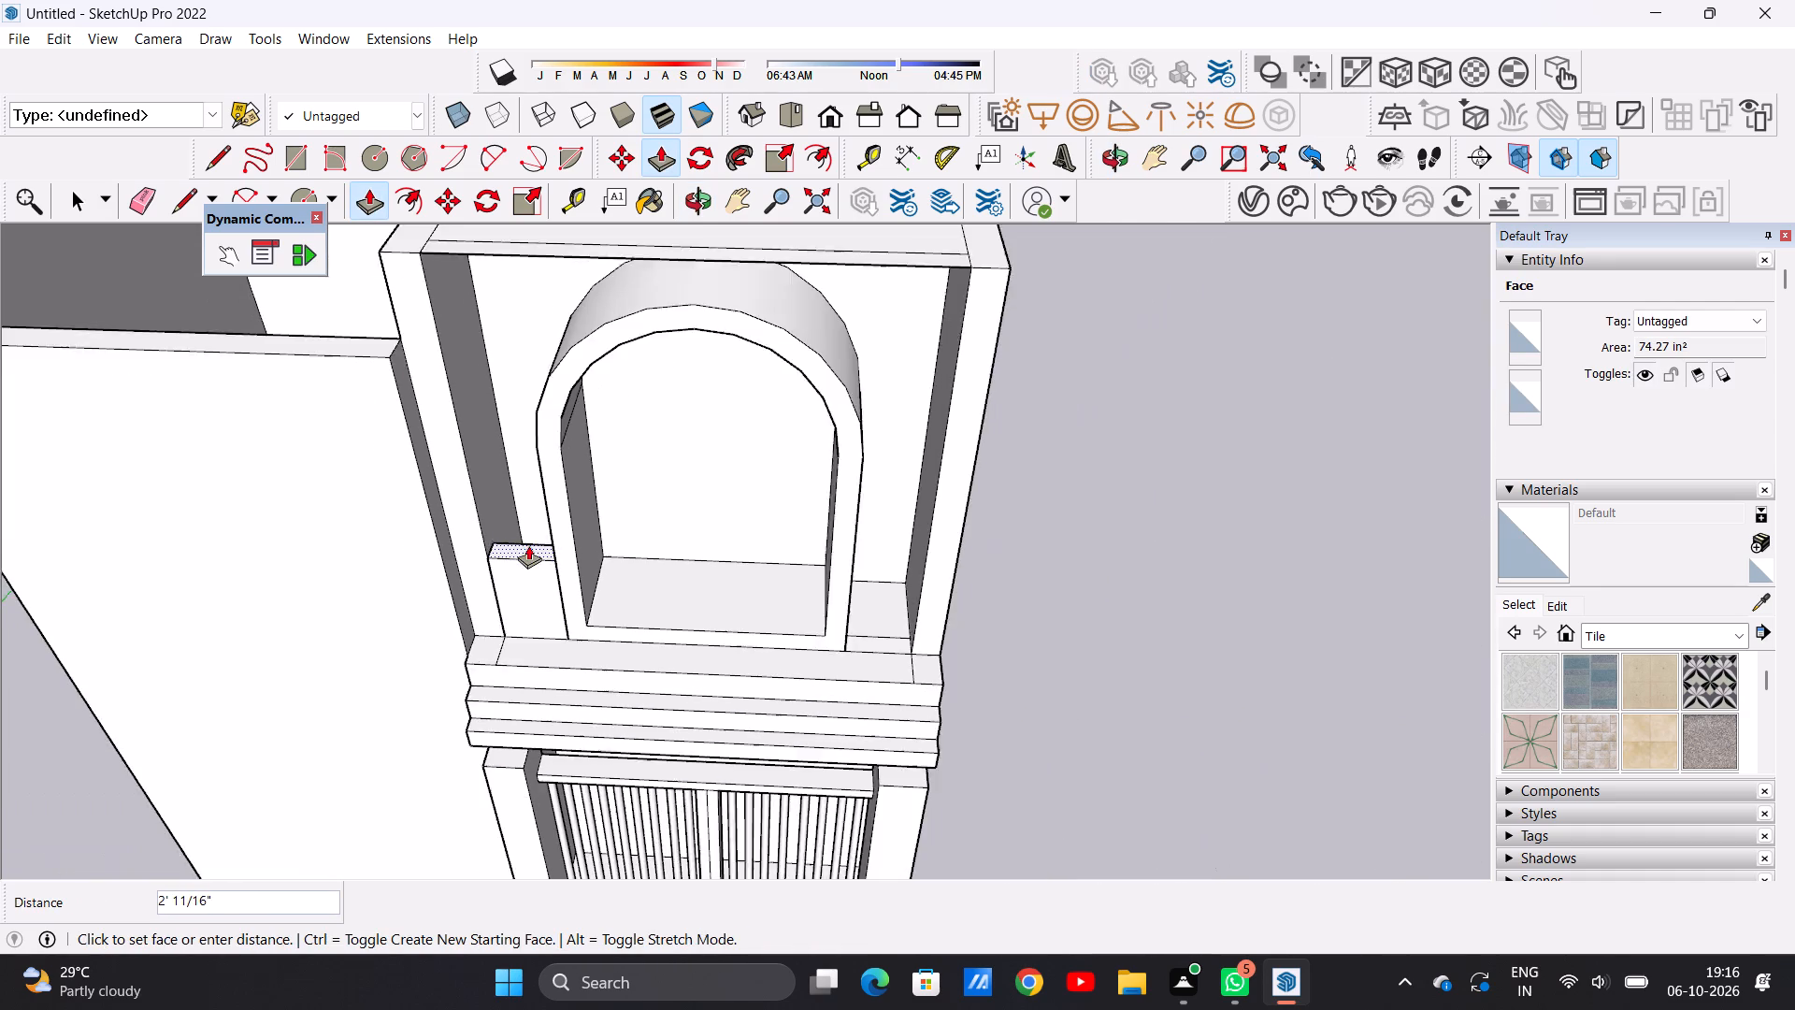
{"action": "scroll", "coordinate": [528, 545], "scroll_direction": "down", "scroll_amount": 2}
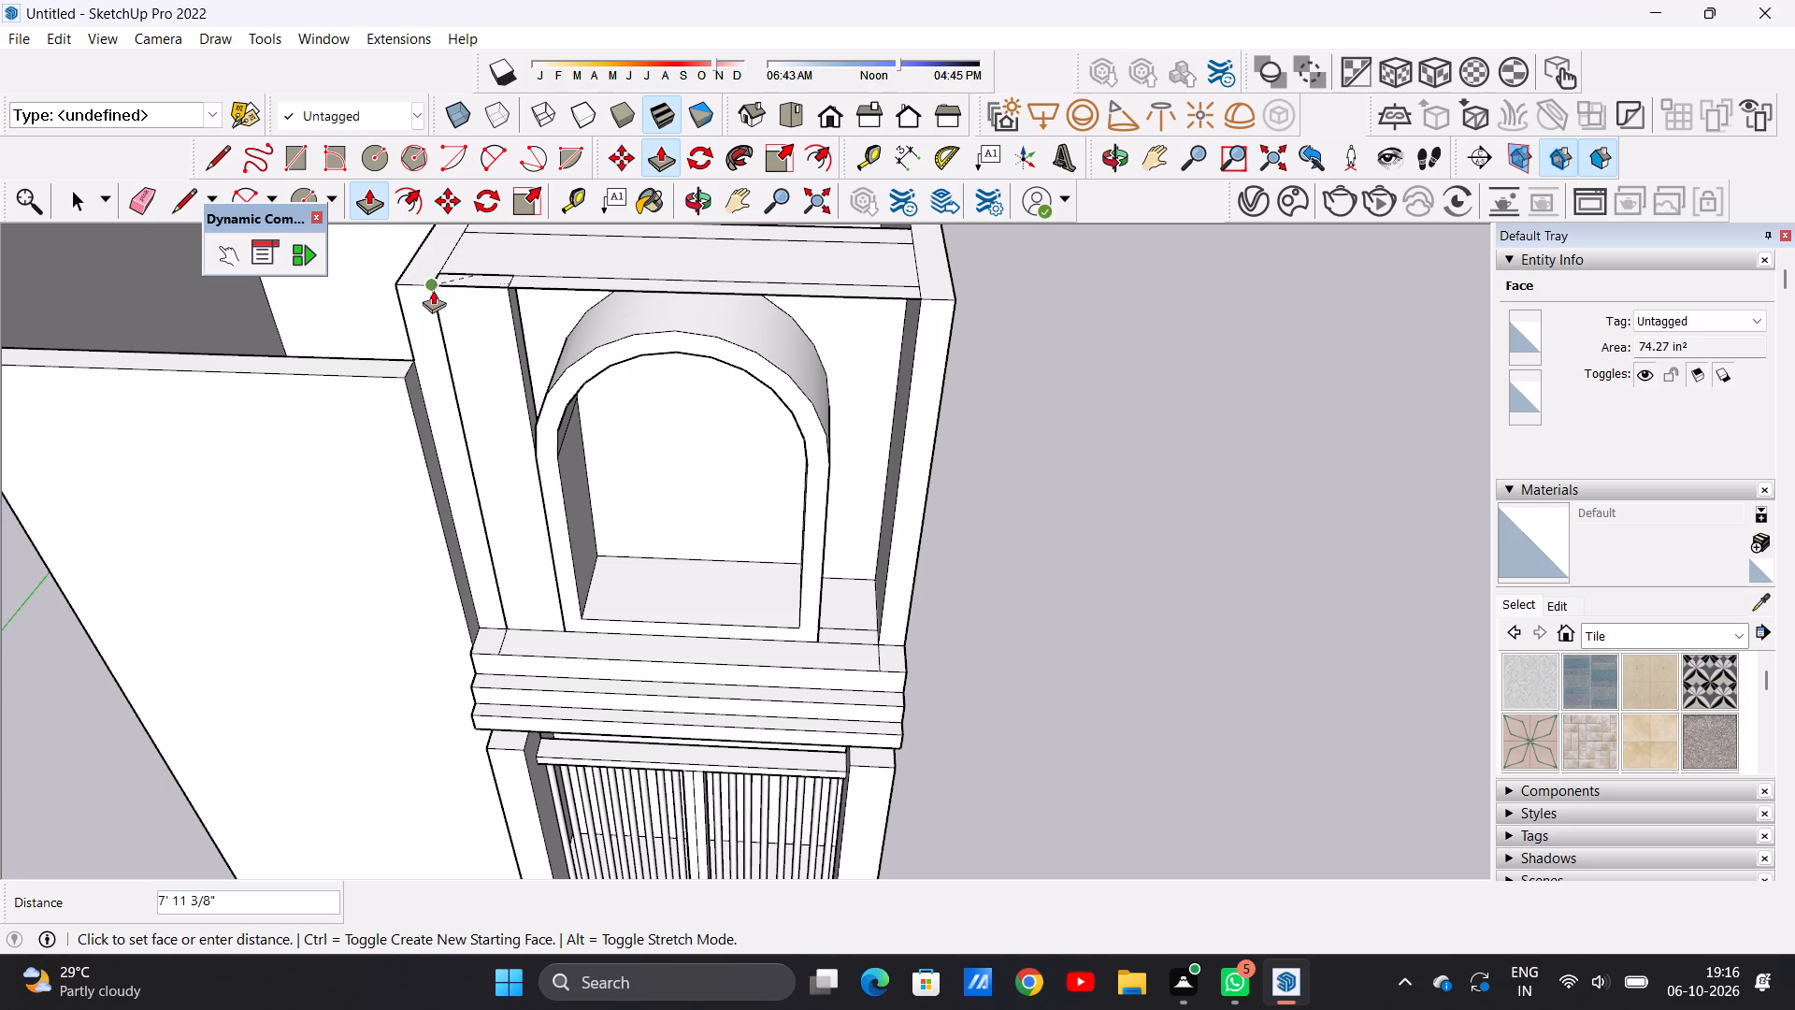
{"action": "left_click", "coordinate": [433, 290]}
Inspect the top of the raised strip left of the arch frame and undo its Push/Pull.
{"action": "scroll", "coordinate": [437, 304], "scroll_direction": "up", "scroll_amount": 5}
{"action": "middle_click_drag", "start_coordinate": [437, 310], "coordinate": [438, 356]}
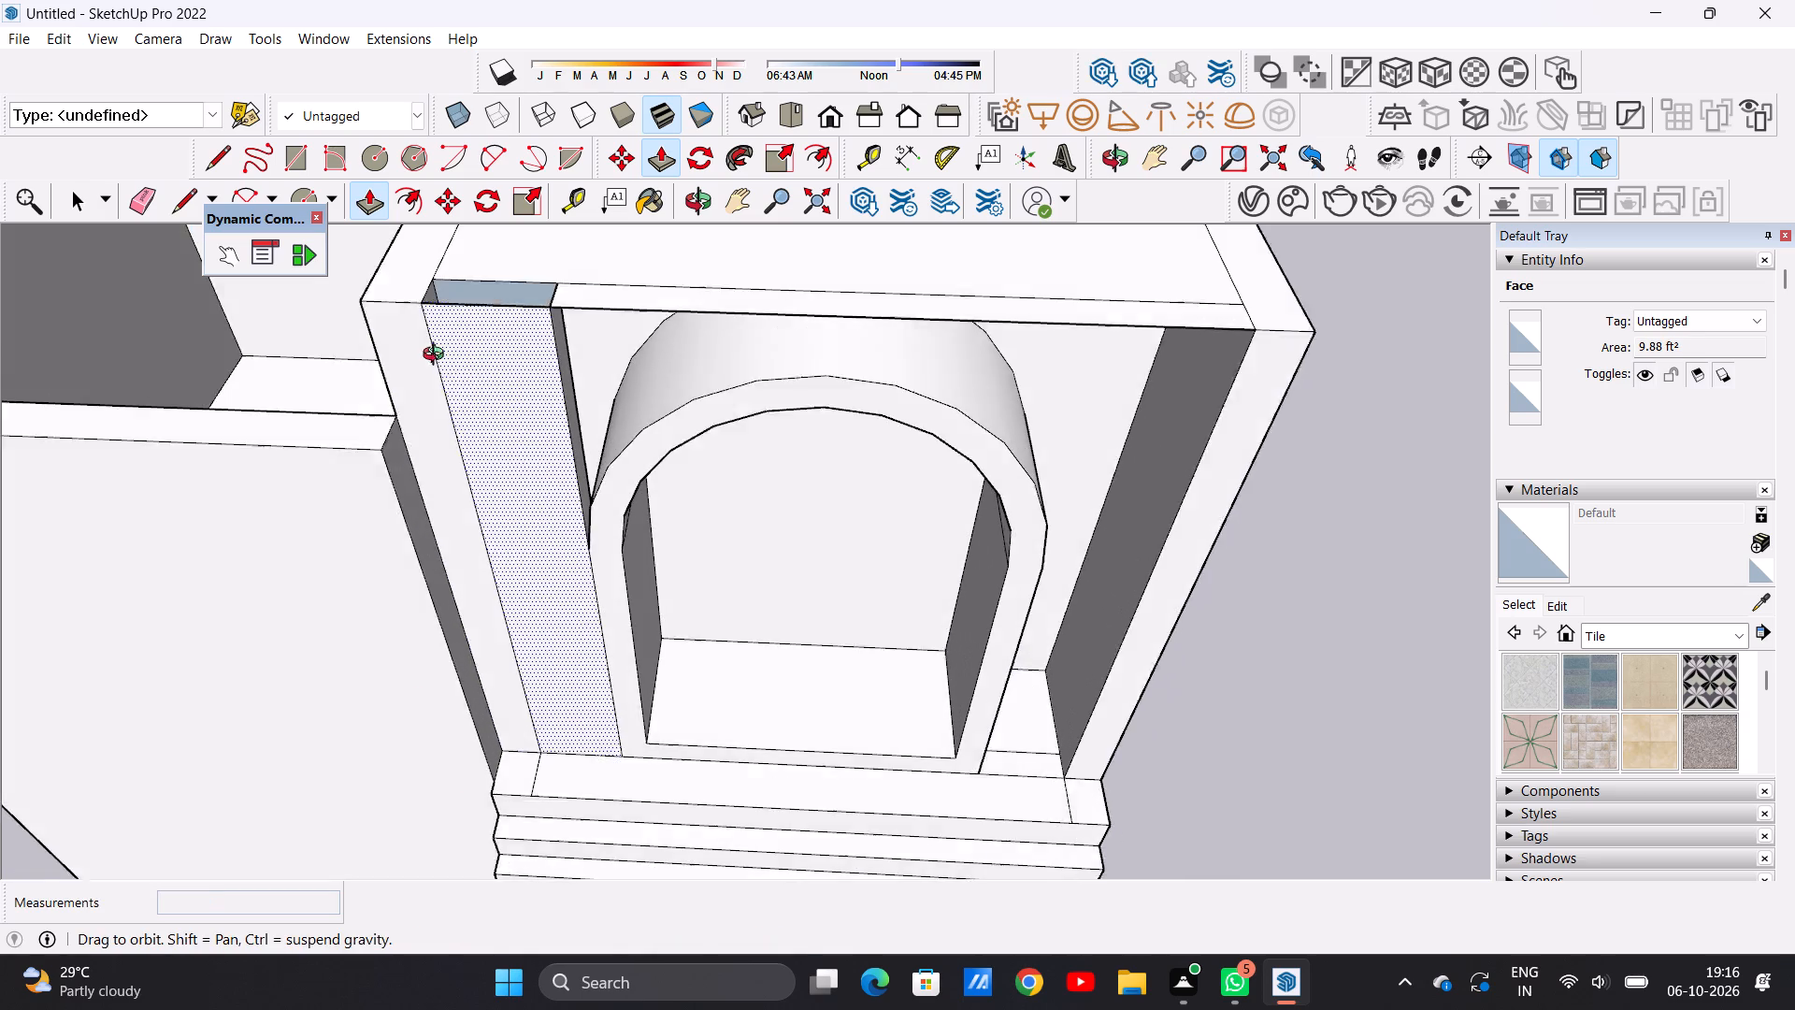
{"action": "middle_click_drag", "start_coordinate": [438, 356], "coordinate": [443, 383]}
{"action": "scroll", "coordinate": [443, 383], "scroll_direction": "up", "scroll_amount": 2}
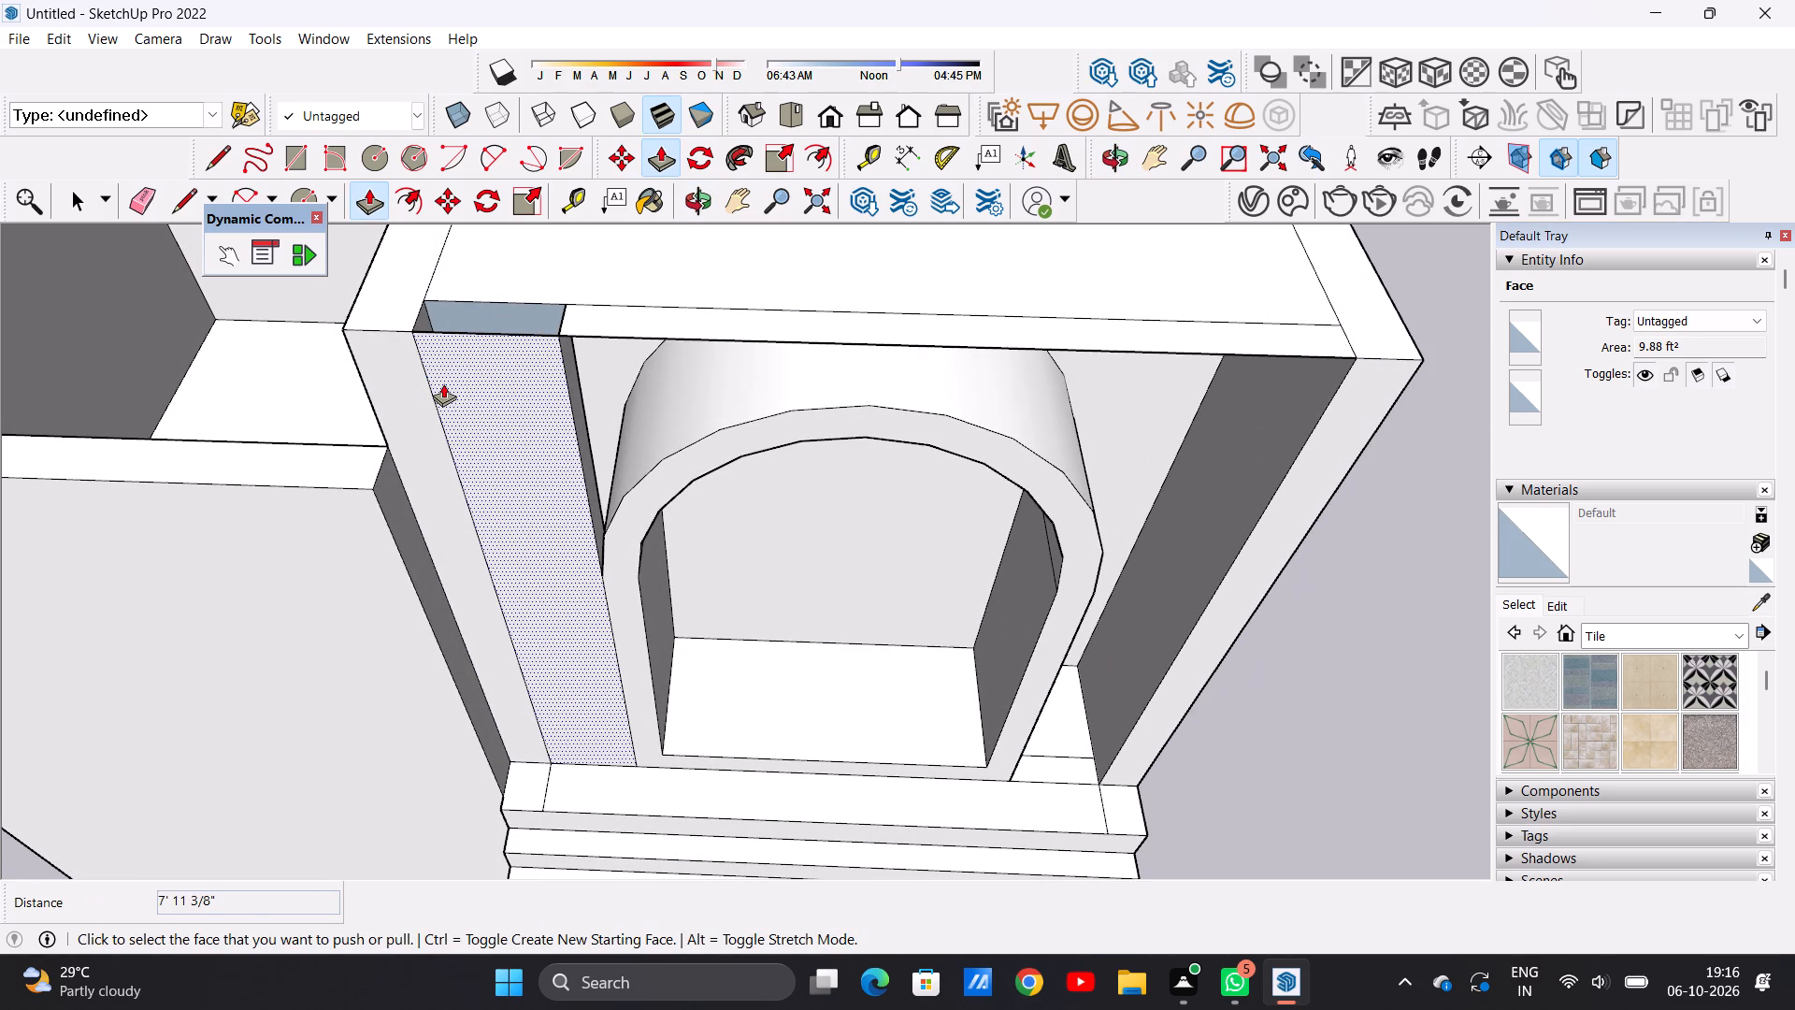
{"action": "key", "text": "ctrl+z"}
Push/Pull the narrow front floor strip left of the arch frame up 7' 11 3/8", level with the wall top.
{"action": "scroll", "coordinate": [500, 332], "scroll_direction": "down", "scroll_amount": 7}
{"action": "scroll", "coordinate": [554, 623], "scroll_direction": "up", "scroll_amount": 2}
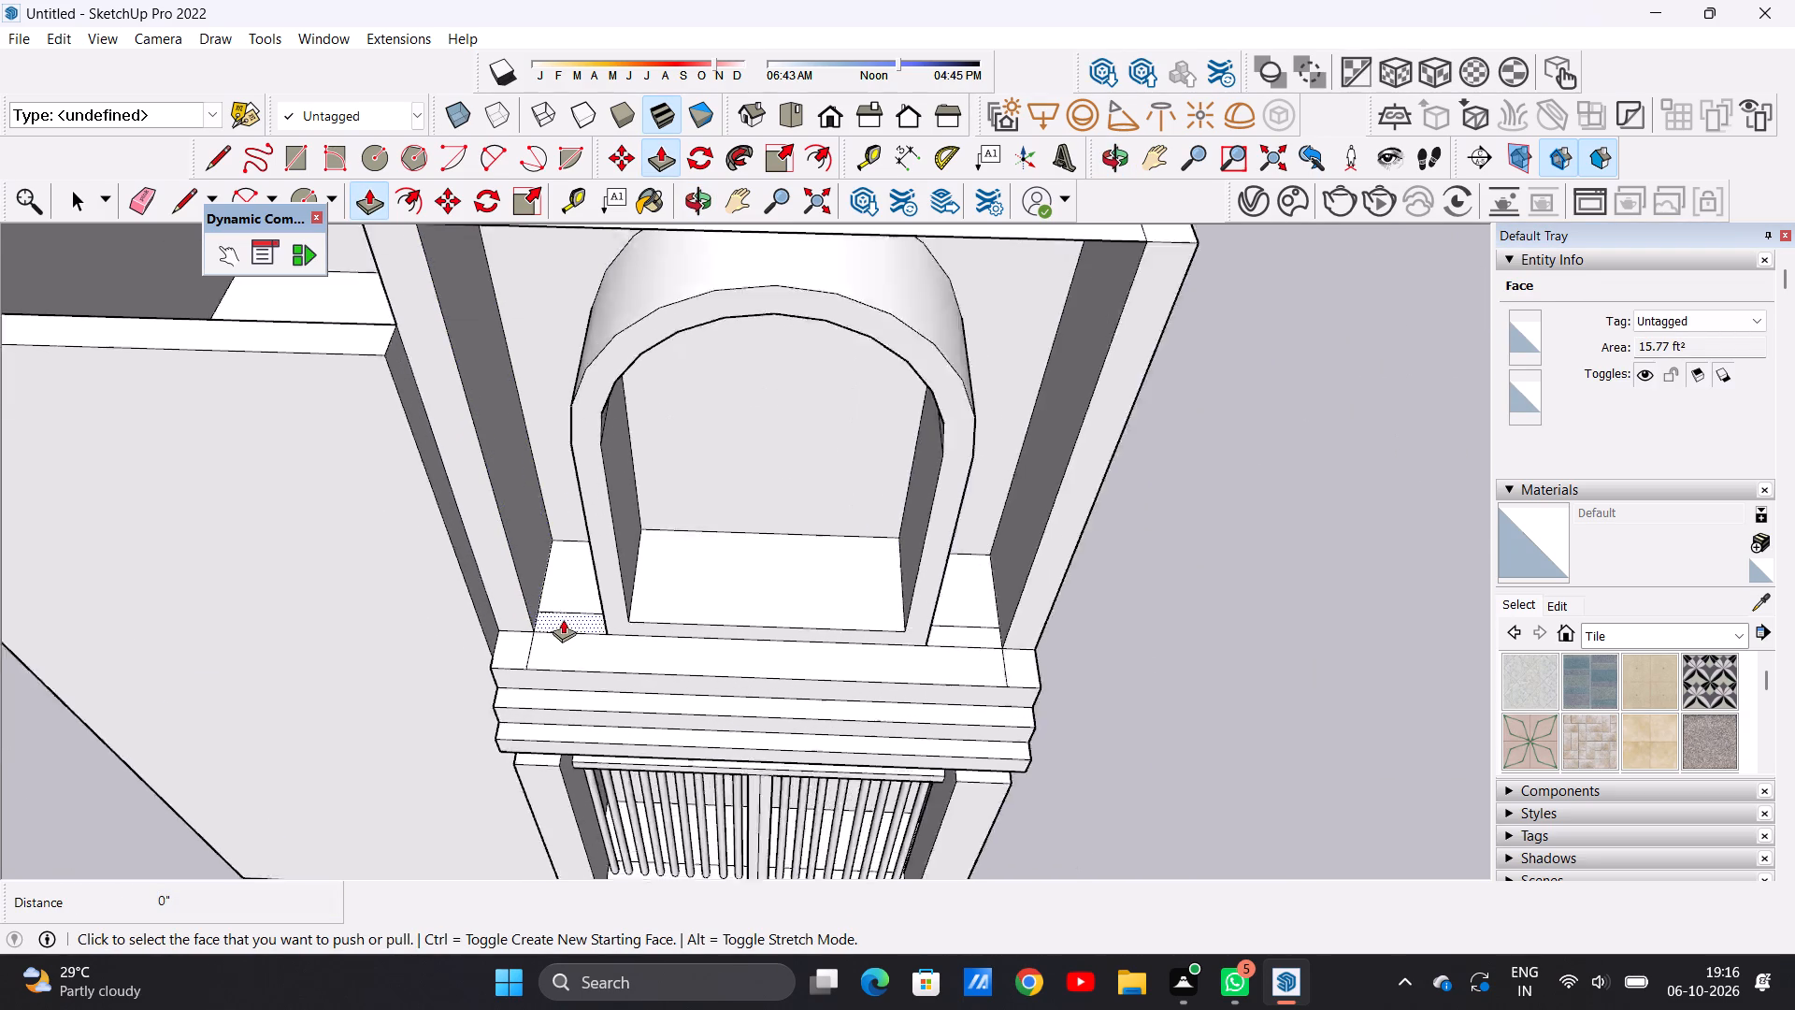
{"action": "scroll", "coordinate": [563, 619], "scroll_direction": "up", "scroll_amount": 7}
{"action": "left_click", "coordinate": [567, 618]}
{"action": "scroll", "coordinate": [546, 536], "scroll_direction": "down", "scroll_amount": 9}
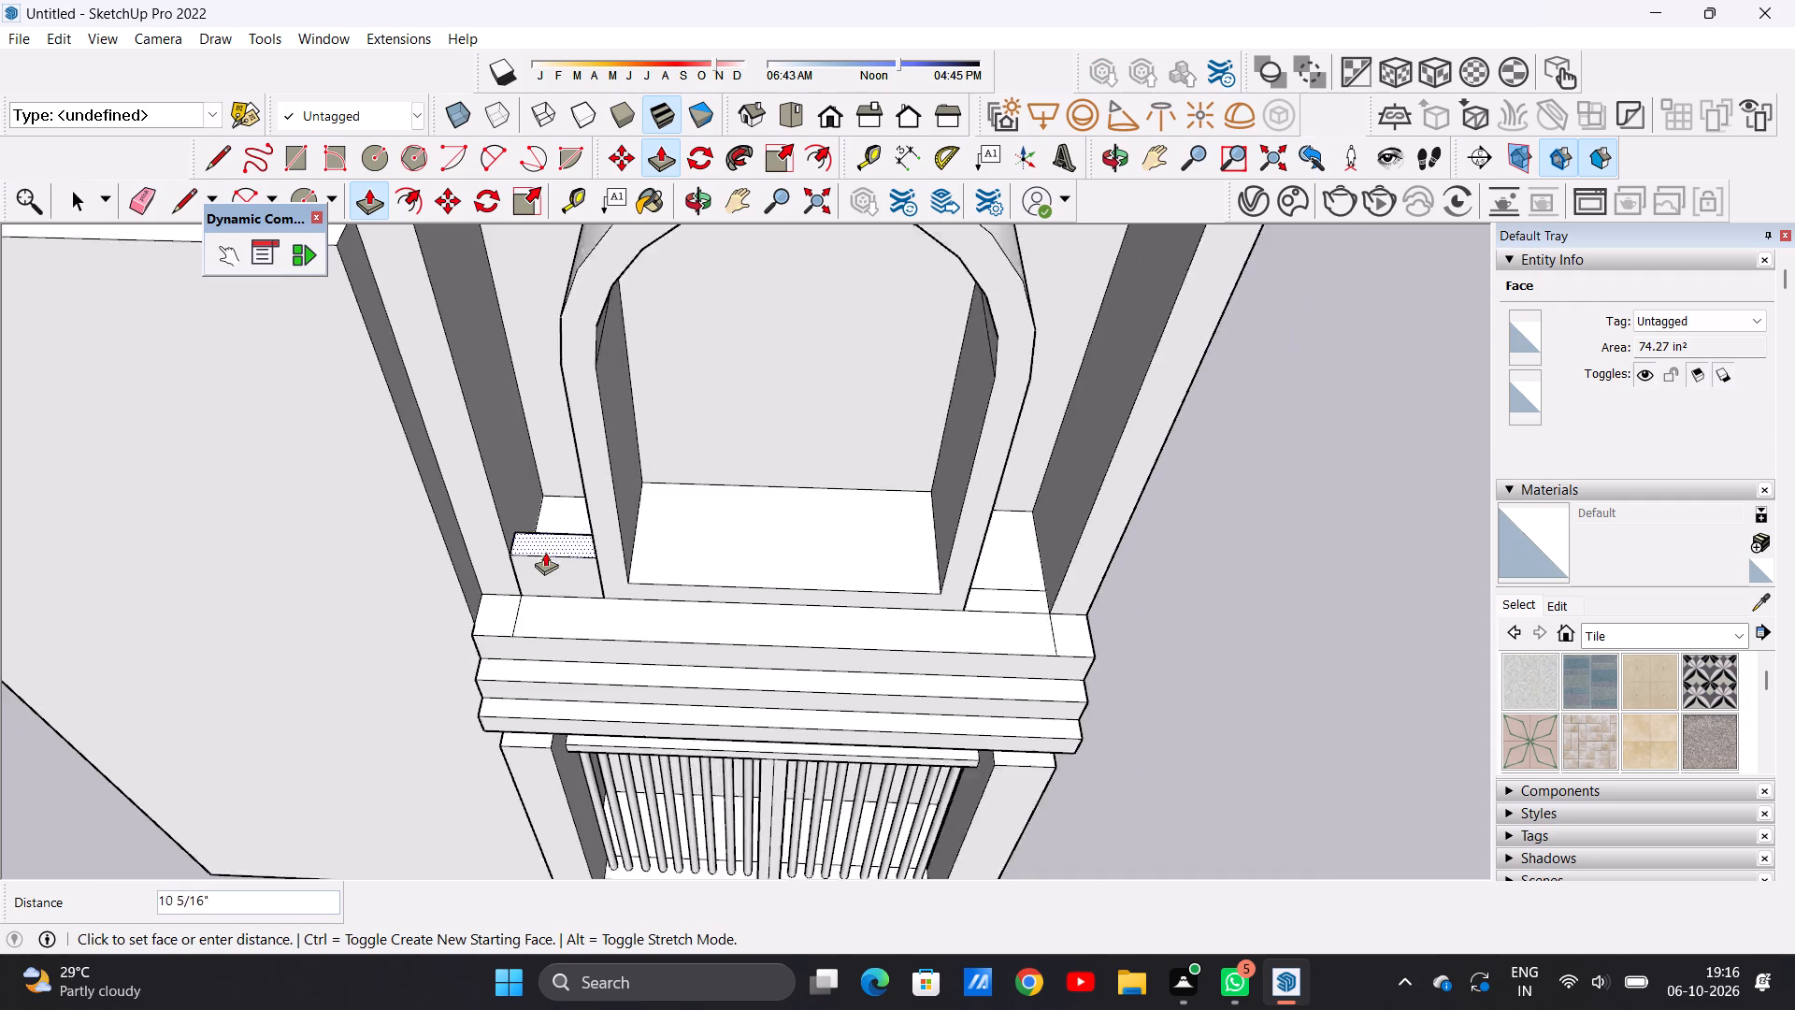
{"action": "scroll", "coordinate": [545, 552], "scroll_direction": "down", "scroll_amount": 3}
{"action": "scroll", "coordinate": [509, 328], "scroll_direction": "up", "scroll_amount": 8}
{"action": "scroll", "coordinate": [453, 322], "scroll_direction": "down", "scroll_amount": 7}
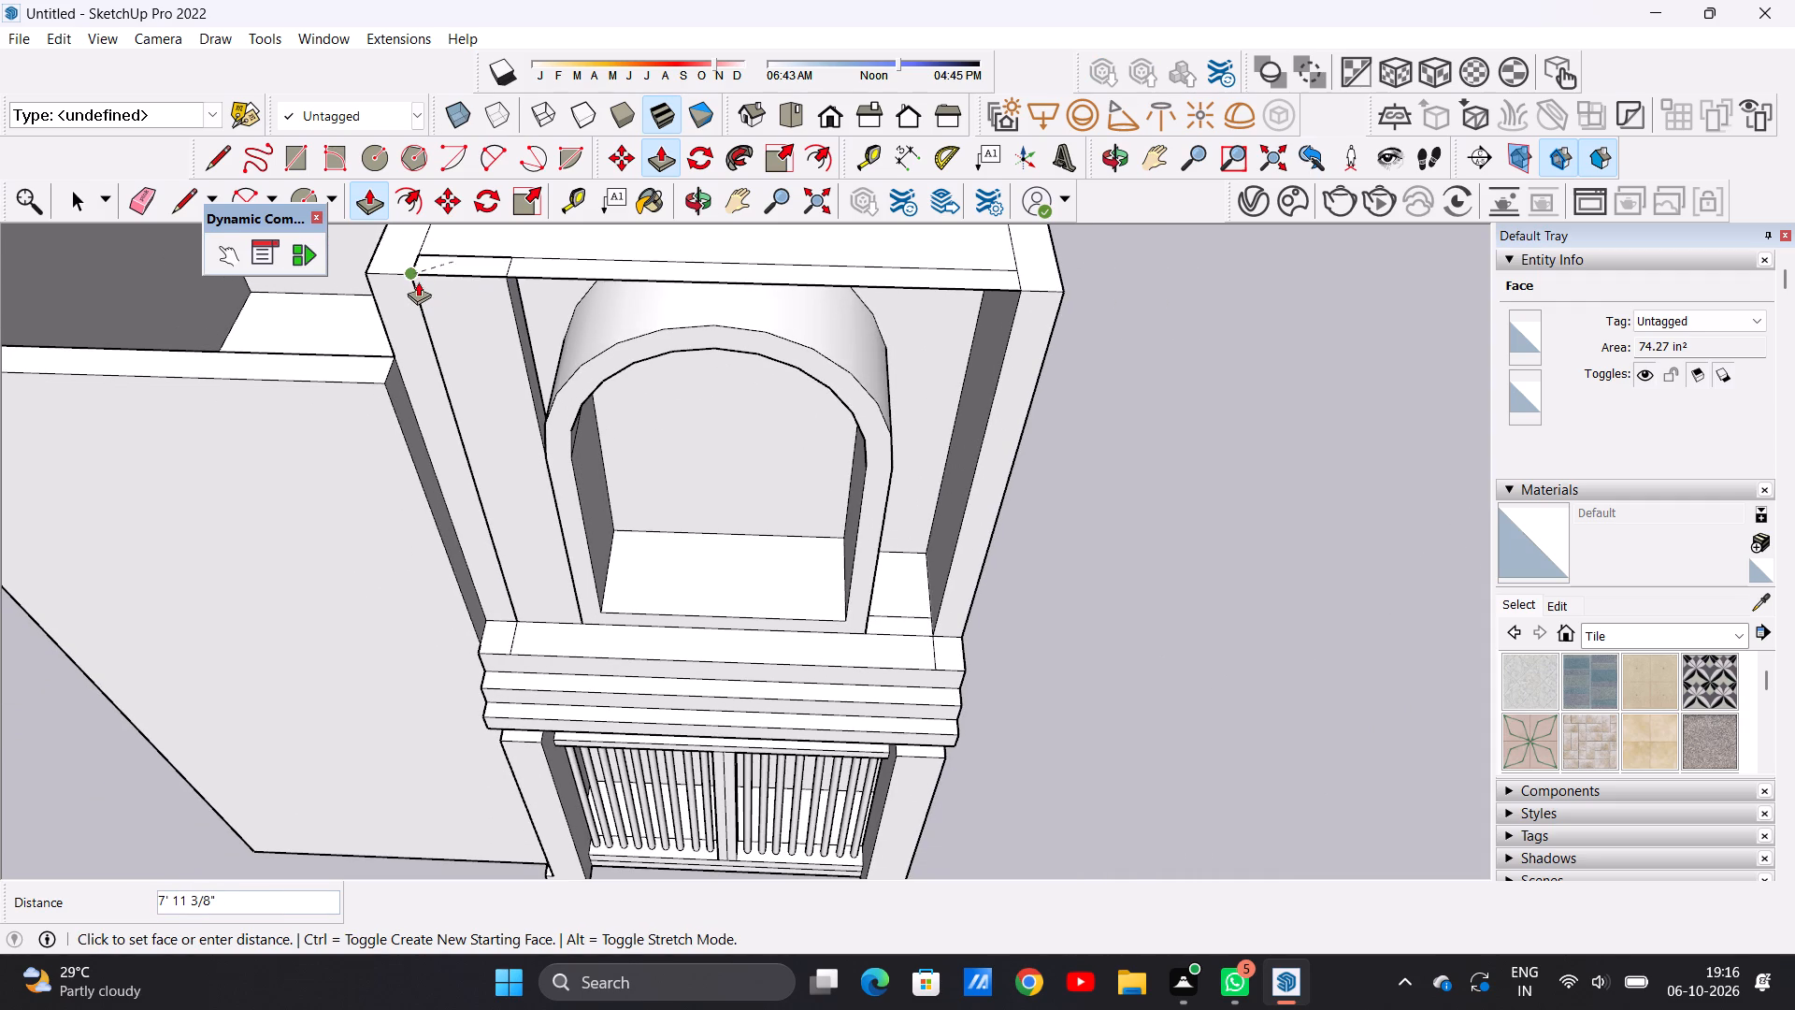
{"action": "left_click", "coordinate": [418, 281]}
Push/Pull the rear floor face right of the arch frame up 7' 11 3/8" to the wall top.
{"action": "scroll", "coordinate": [449, 323], "scroll_direction": "down", "scroll_amount": 8}
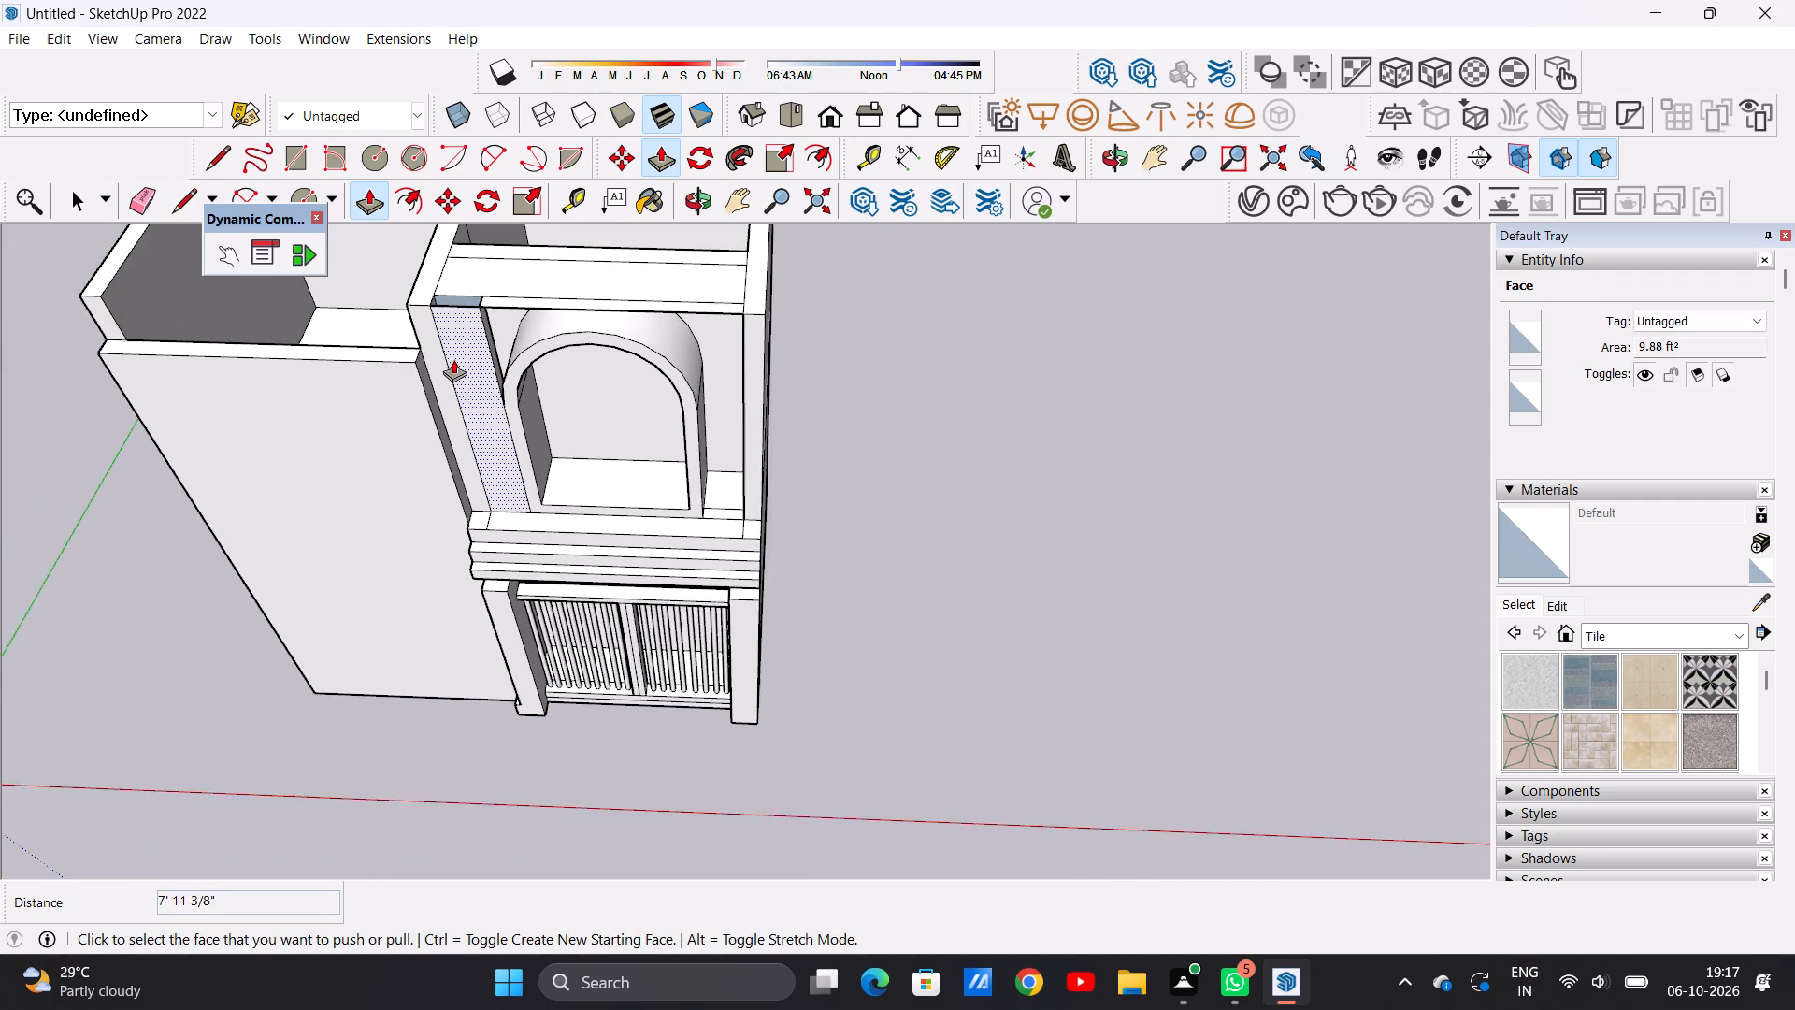
{"action": "scroll", "coordinate": [709, 485], "scroll_direction": "up", "scroll_amount": 12}
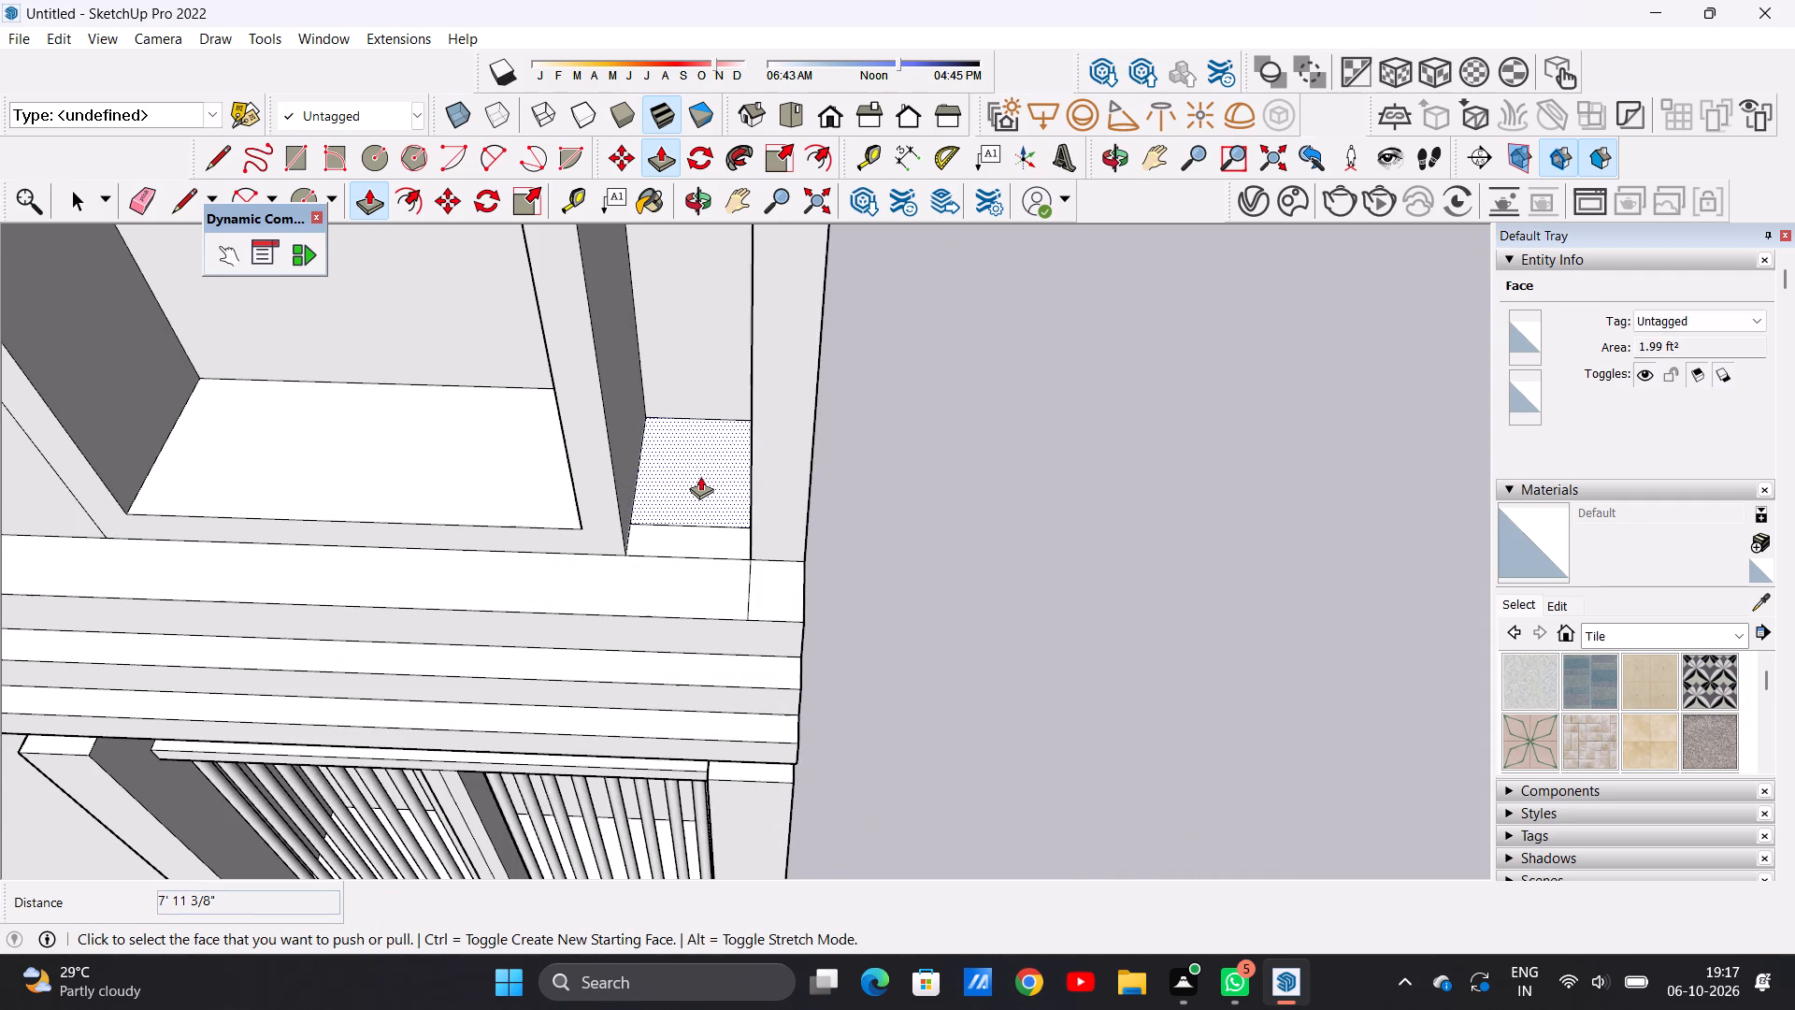
{"action": "left_click", "coordinate": [700, 476]}
{"action": "scroll", "coordinate": [682, 444], "scroll_direction": "down", "scroll_amount": 20}
{"action": "scroll", "coordinate": [682, 444], "scroll_direction": "down", "scroll_amount": 2}
{"action": "scroll", "coordinate": [683, 371], "scroll_direction": "up", "scroll_amount": 3}
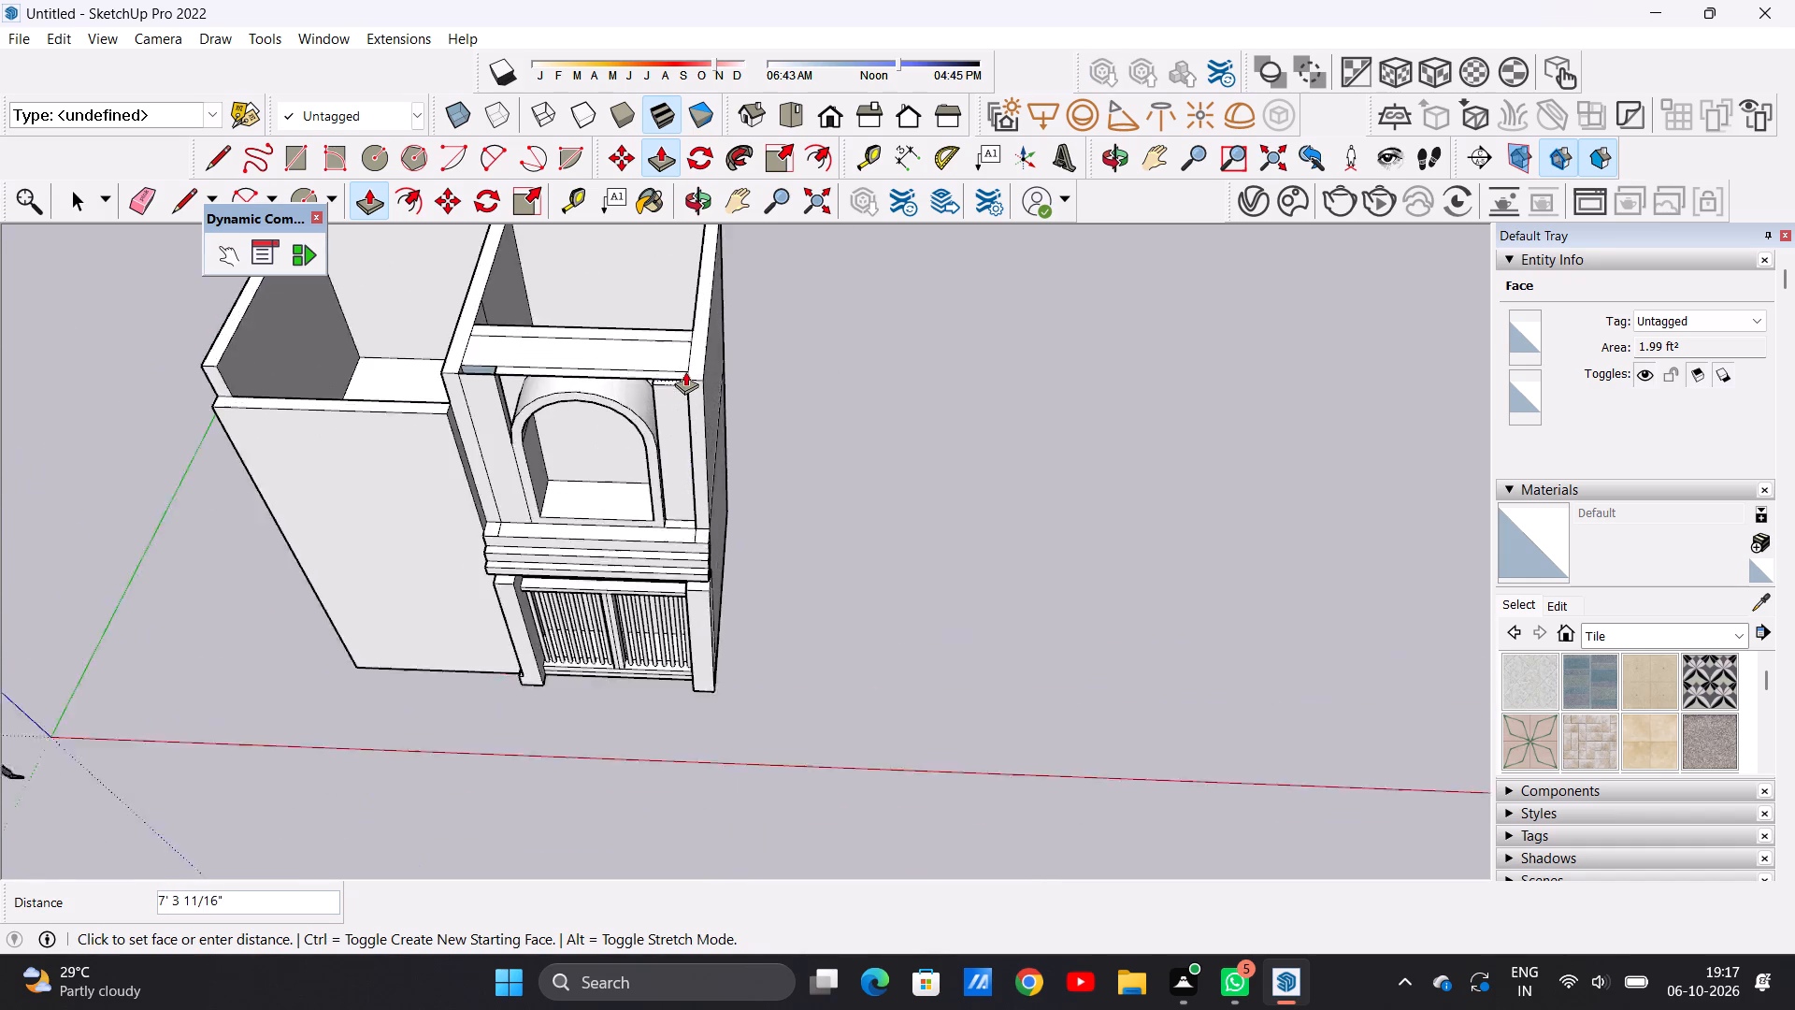
{"action": "scroll", "coordinate": [685, 371], "scroll_direction": "up", "scroll_amount": 17}
{"action": "left_click", "coordinate": [706, 410]}
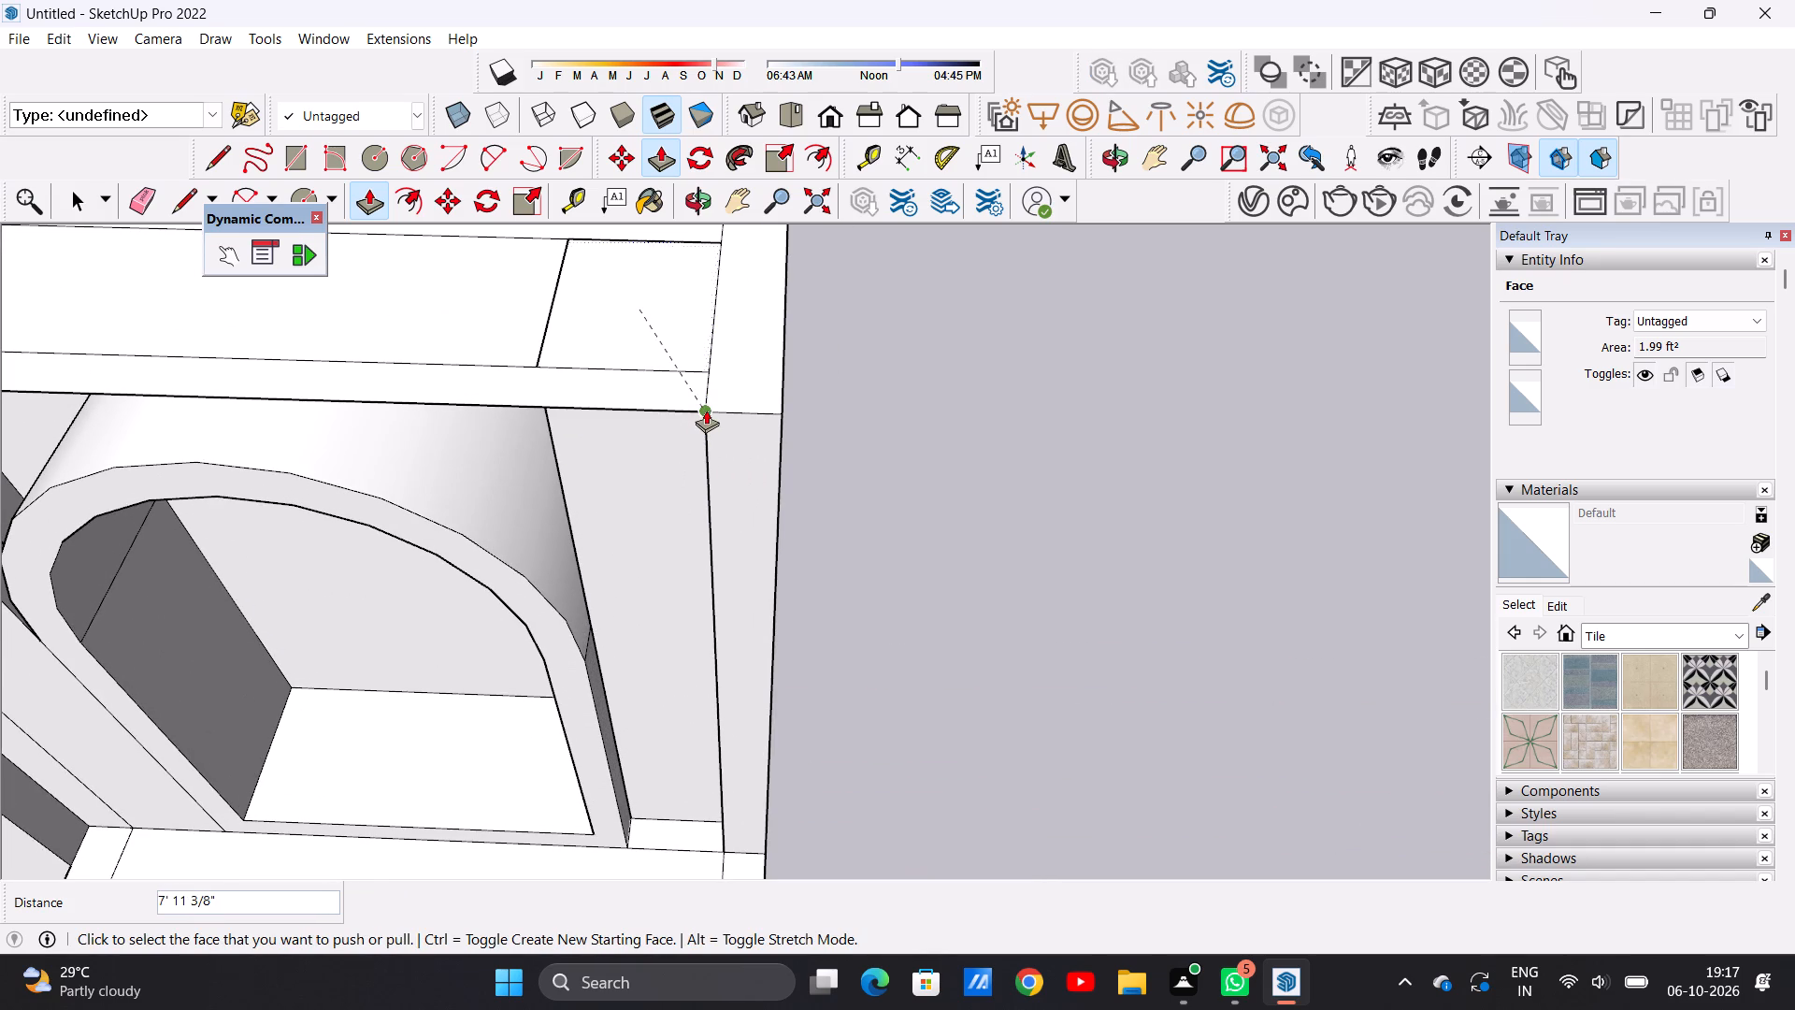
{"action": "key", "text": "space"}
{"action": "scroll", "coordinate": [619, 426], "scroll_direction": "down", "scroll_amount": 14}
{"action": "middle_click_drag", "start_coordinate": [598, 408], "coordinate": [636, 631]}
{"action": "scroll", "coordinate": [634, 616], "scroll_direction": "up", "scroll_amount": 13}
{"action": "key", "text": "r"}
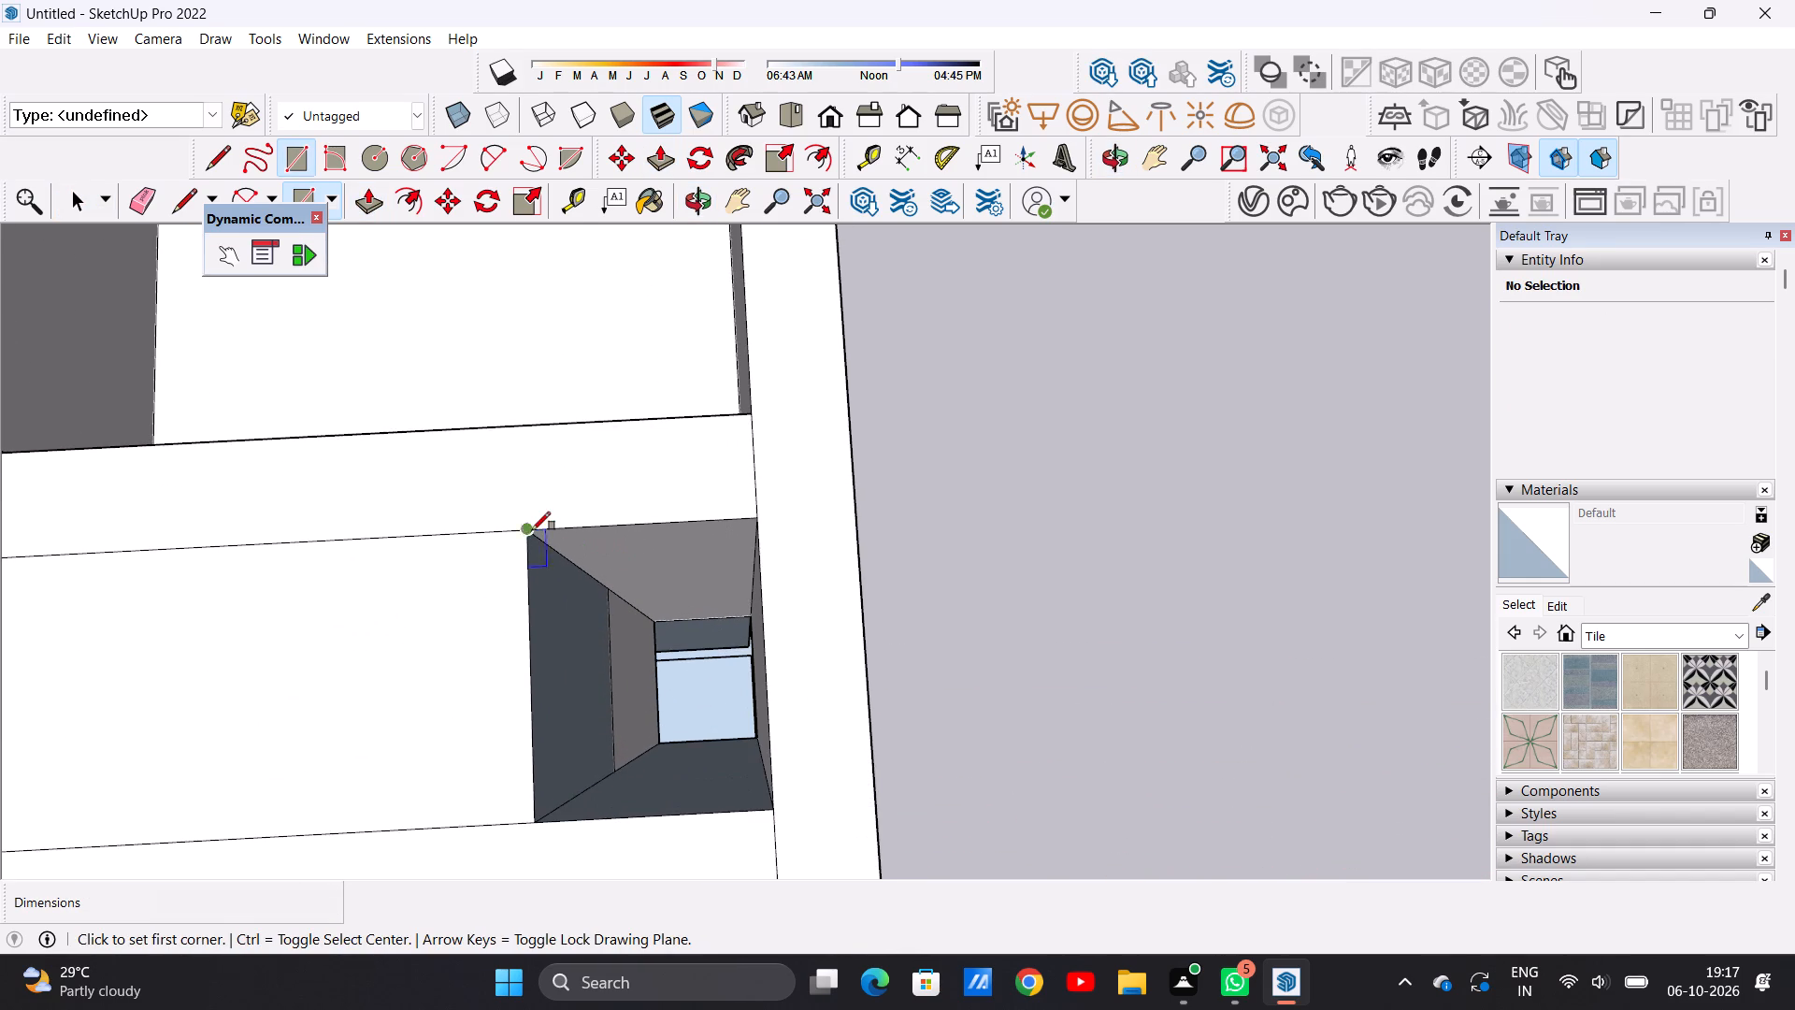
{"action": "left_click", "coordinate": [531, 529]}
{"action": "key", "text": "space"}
Examine the infilled sides of the arch frame and the whole elevation from the front and above.
{"action": "middle_click_drag", "start_coordinate": [678, 726], "coordinate": [703, 564]}
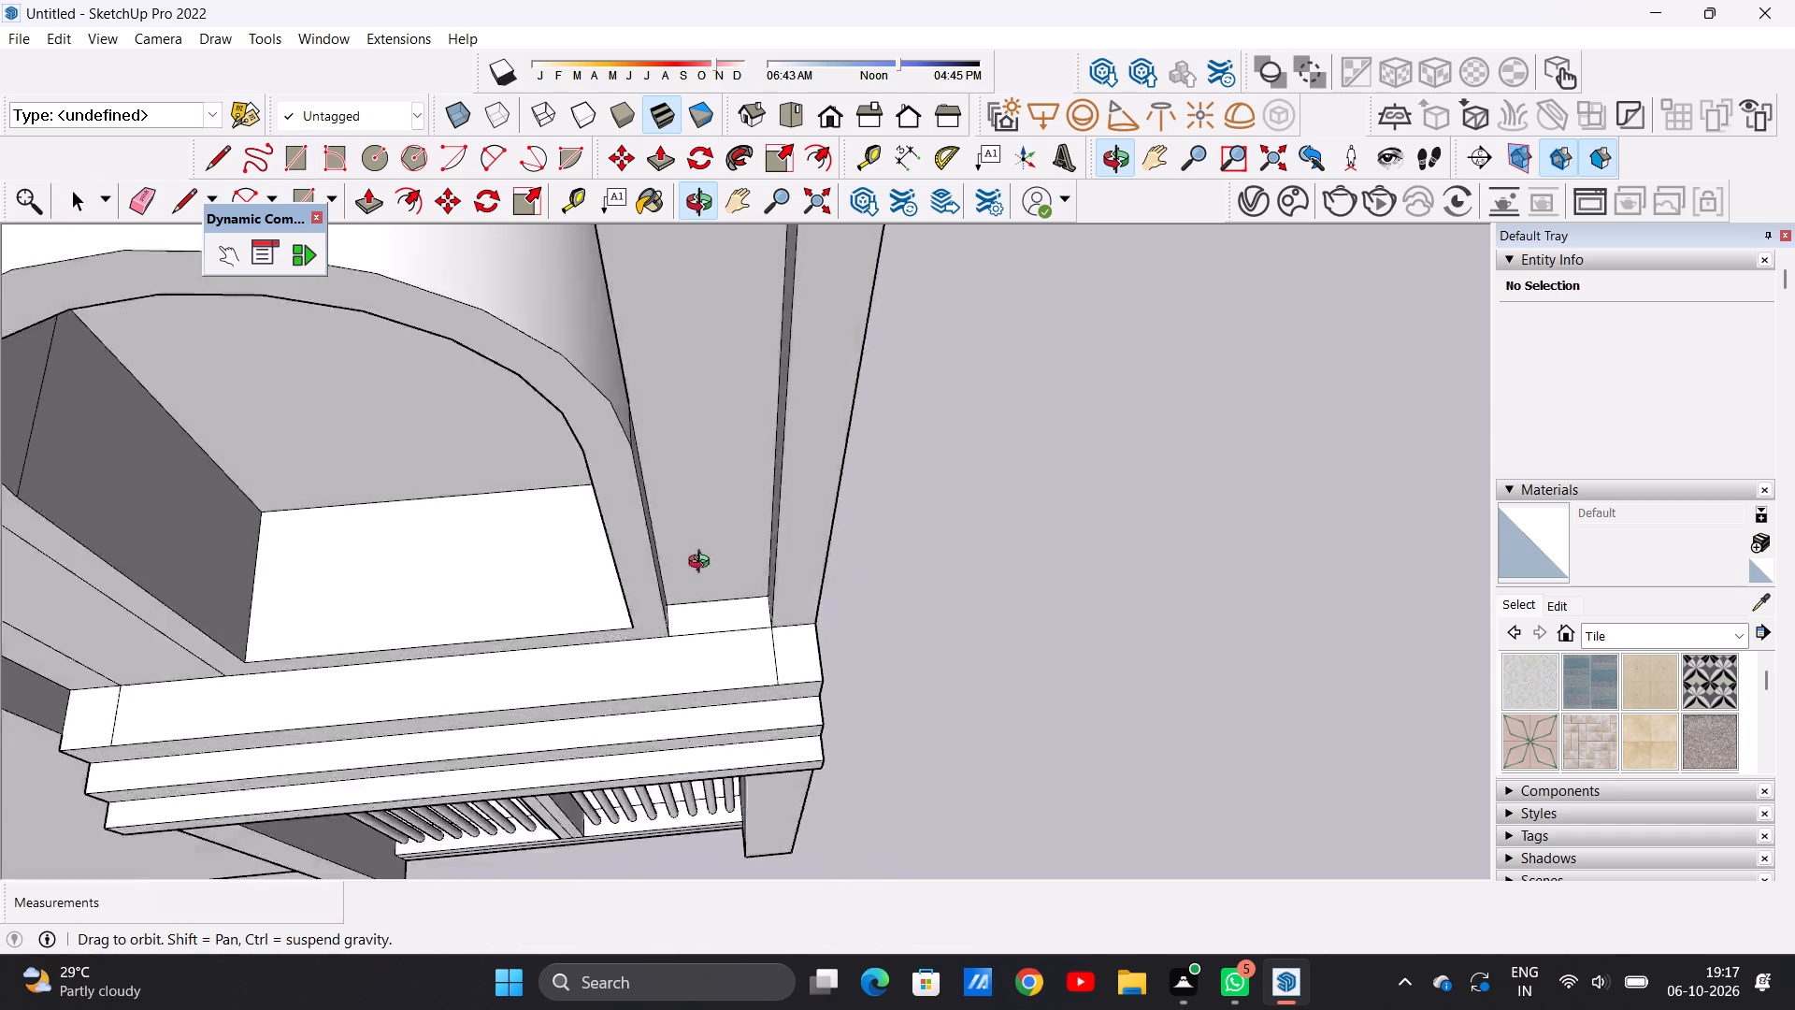
{"action": "middle_click_drag", "start_coordinate": [703, 564], "coordinate": [736, 390]}
{"action": "scroll", "coordinate": [625, 527], "scroll_direction": "down", "scroll_amount": 15}
{"action": "scroll", "coordinate": [667, 416], "scroll_direction": "up", "scroll_amount": 6}
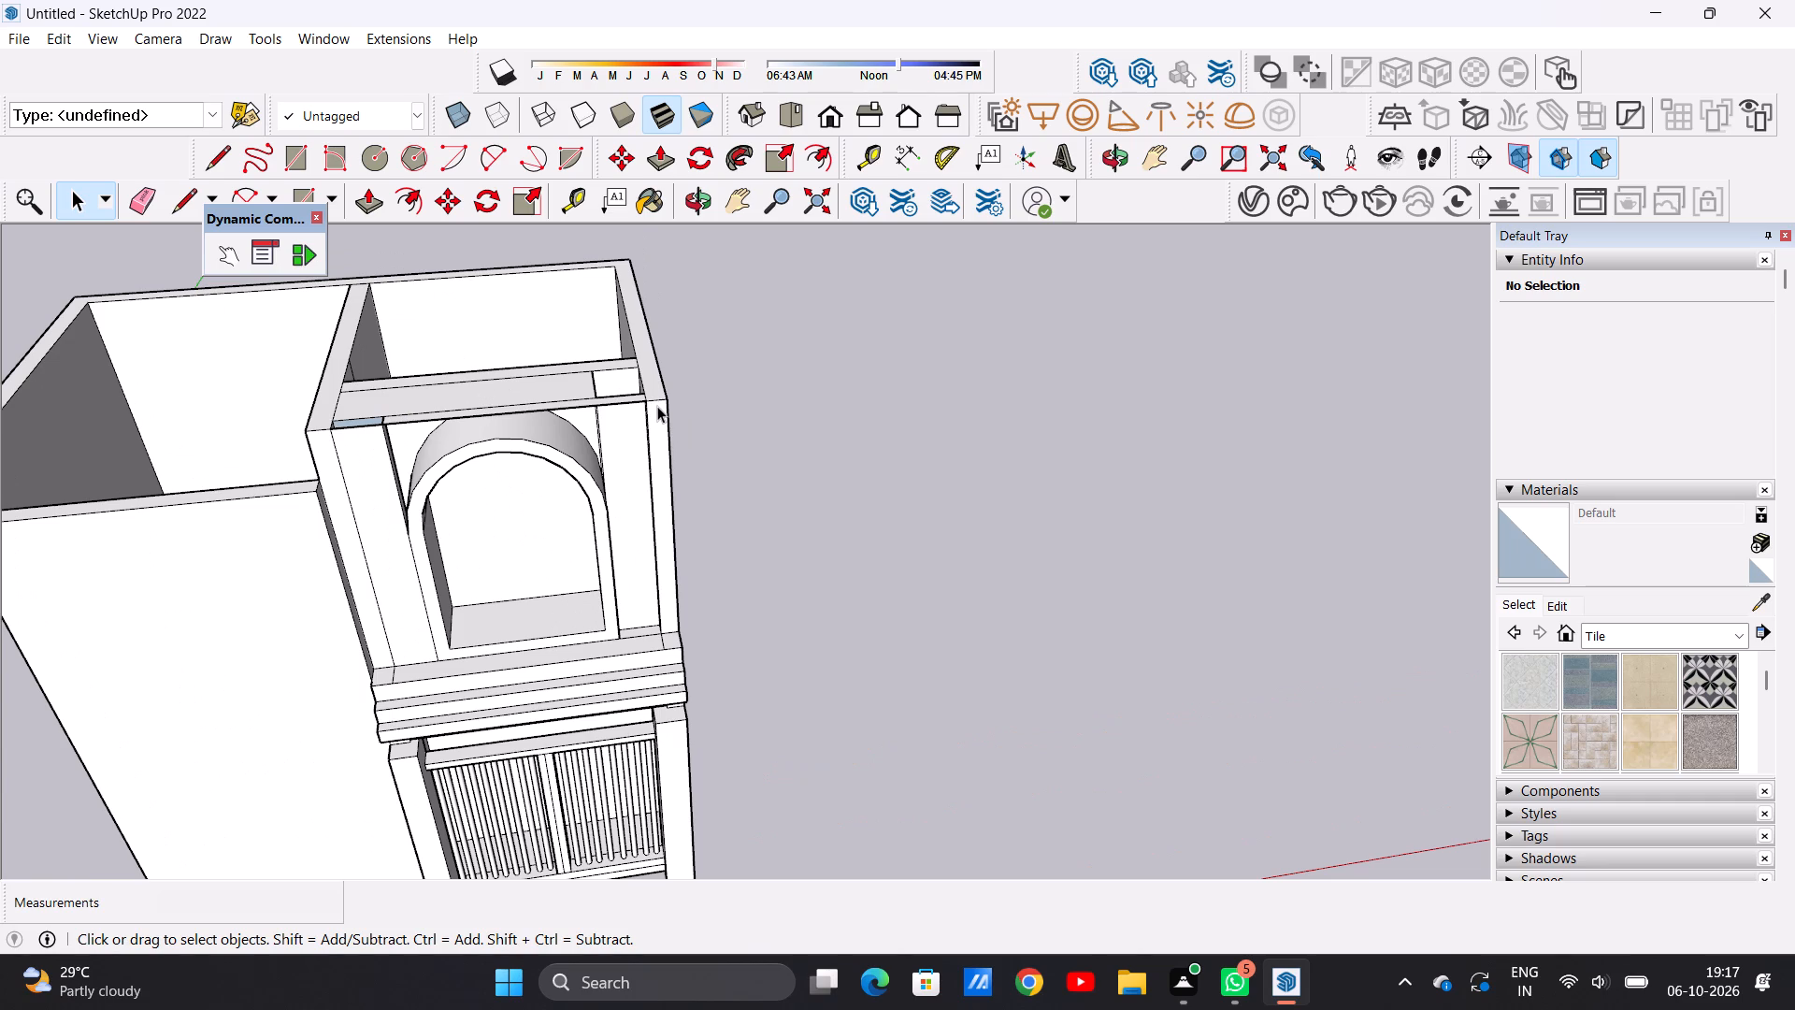
{"action": "scroll", "coordinate": [582, 565], "scroll_direction": "down", "scroll_amount": 17}
{"action": "scroll", "coordinate": [557, 479], "scroll_direction": "up", "scroll_amount": 1}
{"action": "scroll", "coordinate": [557, 481], "scroll_direction": "down", "scroll_amount": 12}
{"action": "scroll", "coordinate": [580, 557], "scroll_direction": "up", "scroll_amount": 6}
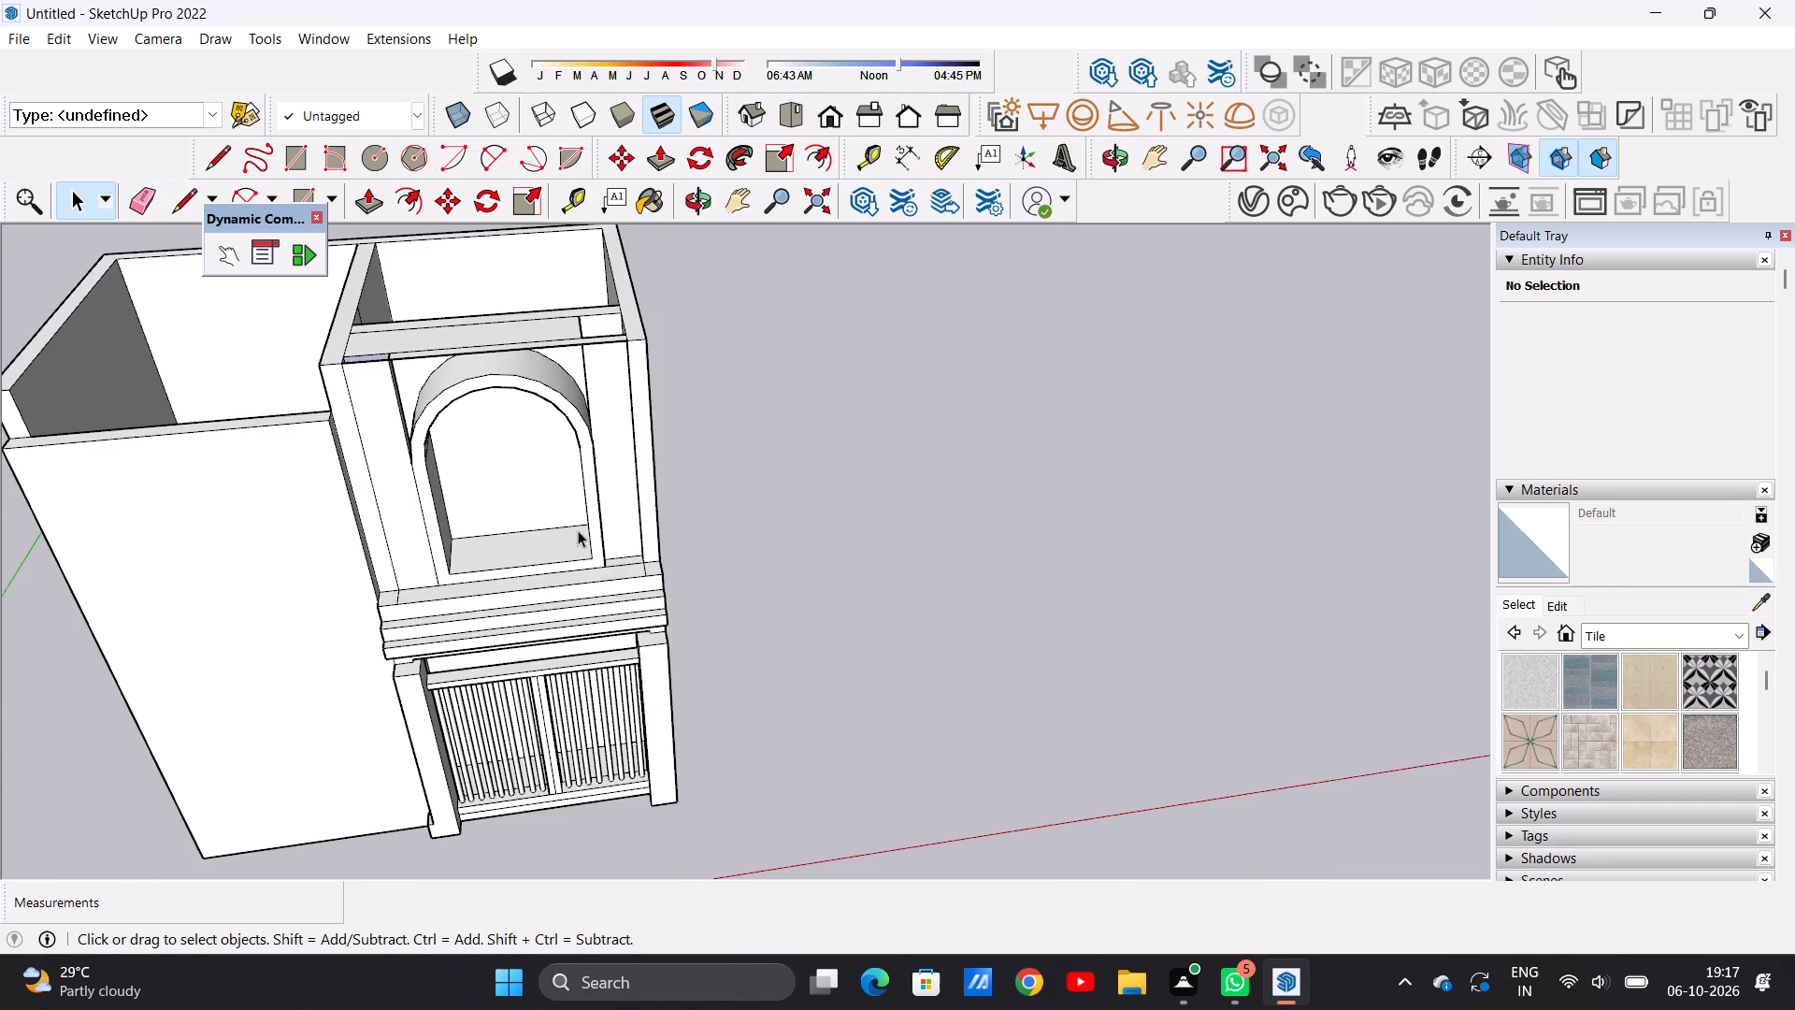
{"action": "middle_click_drag", "start_coordinate": [587, 557], "coordinate": [524, 481]}
{"action": "scroll", "coordinate": [524, 481], "scroll_direction": "up", "scroll_amount": 4}
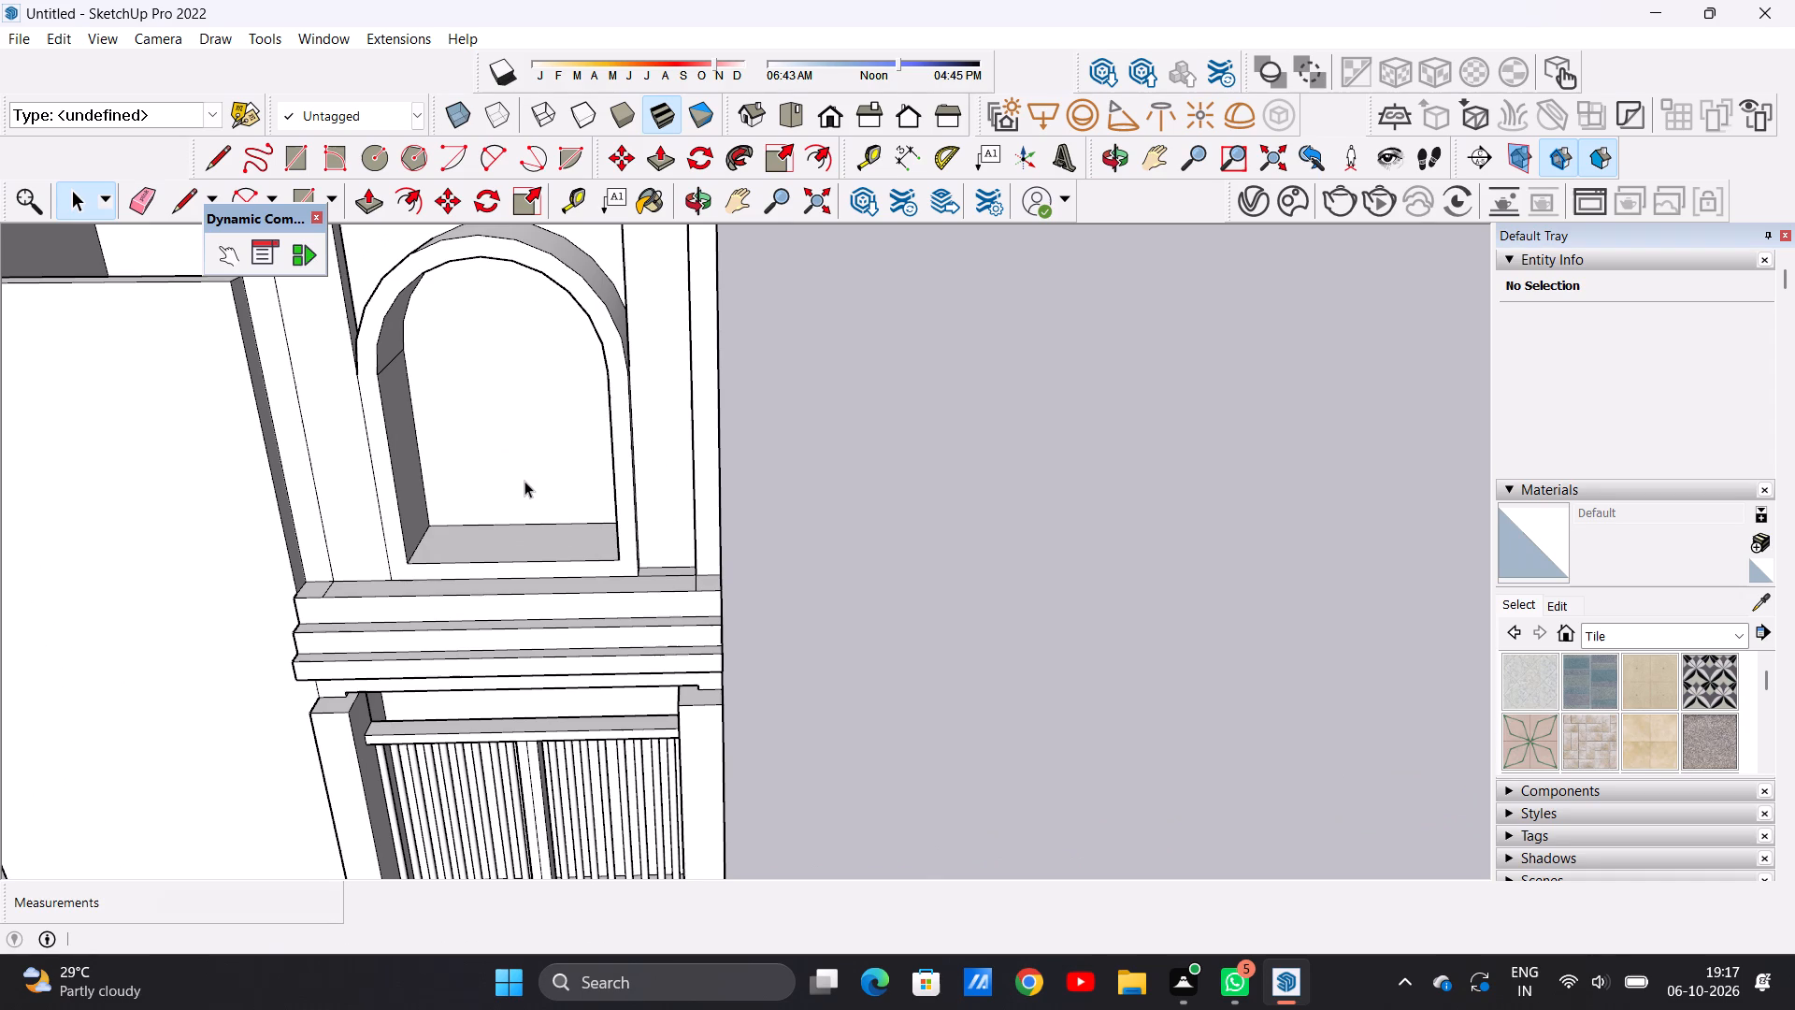
{"action": "scroll", "coordinate": [524, 481], "scroll_direction": "down", "scroll_amount": 2}
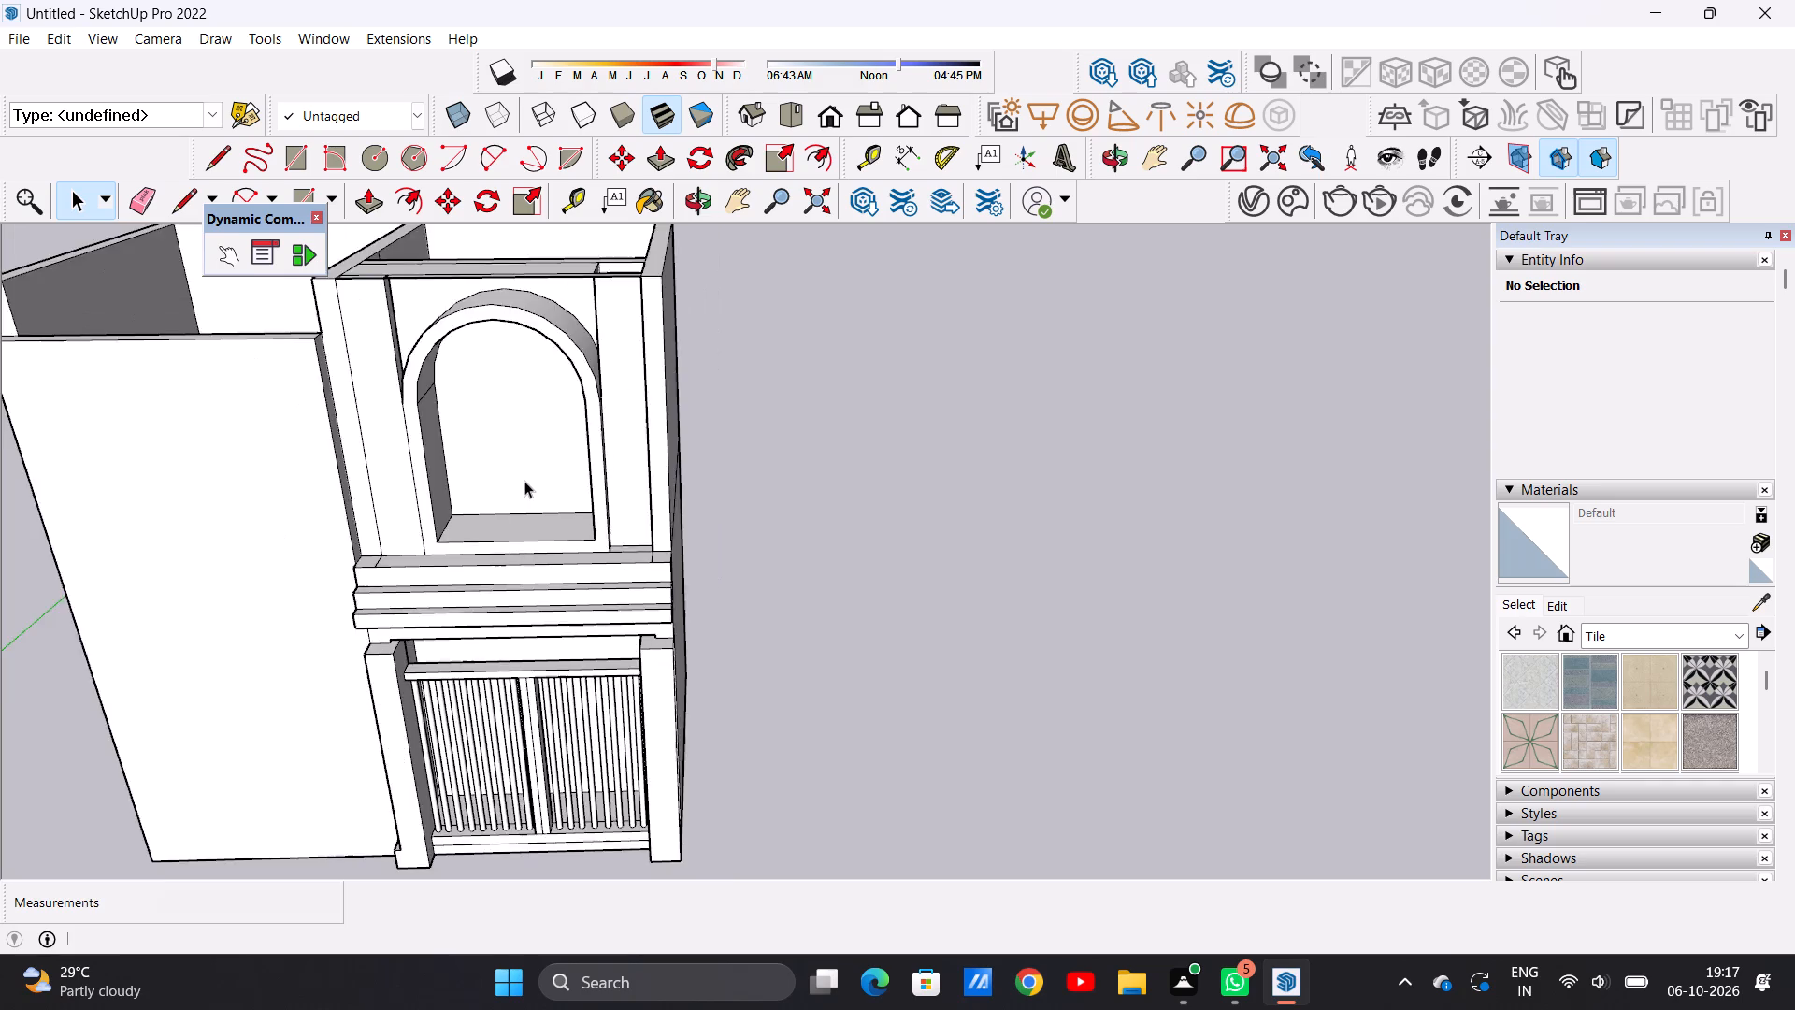
{"action": "scroll", "coordinate": [524, 481], "scroll_direction": "down", "scroll_amount": 13}
{"action": "scroll", "coordinate": [527, 481], "scroll_direction": "up", "scroll_amount": 10}
{"action": "middle_click_drag", "start_coordinate": [522, 480], "coordinate": [537, 422]}
{"action": "scroll", "coordinate": [537, 497], "scroll_direction": "down", "scroll_amount": 8}
{"action": "scroll", "coordinate": [567, 423], "scroll_direction": "up", "scroll_amount": 6}
{"action": "scroll", "coordinate": [569, 423], "scroll_direction": "down", "scroll_amount": 5}
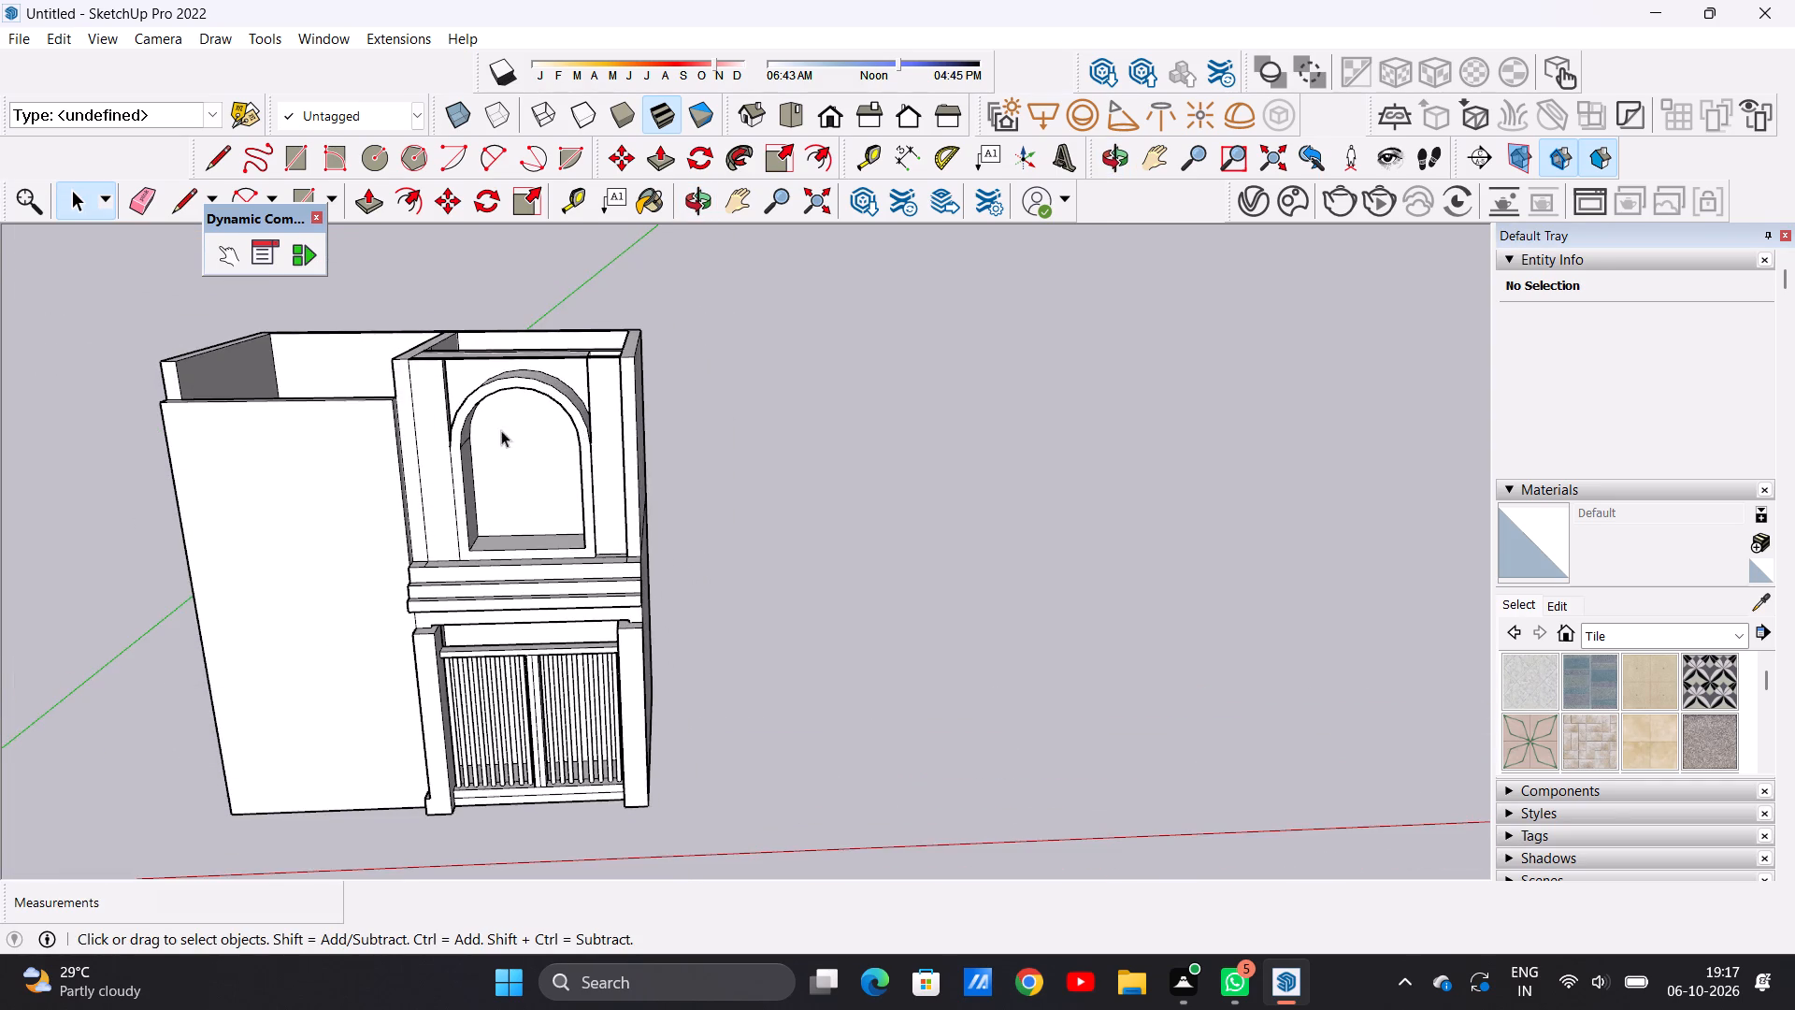
{"action": "middle_click_drag", "start_coordinate": [513, 432], "coordinate": [651, 424]}
{"action": "scroll", "coordinate": [512, 371], "scroll_direction": "up", "scroll_amount": 7}
{"action": "middle_click_drag", "start_coordinate": [521, 397], "coordinate": [434, 333]}
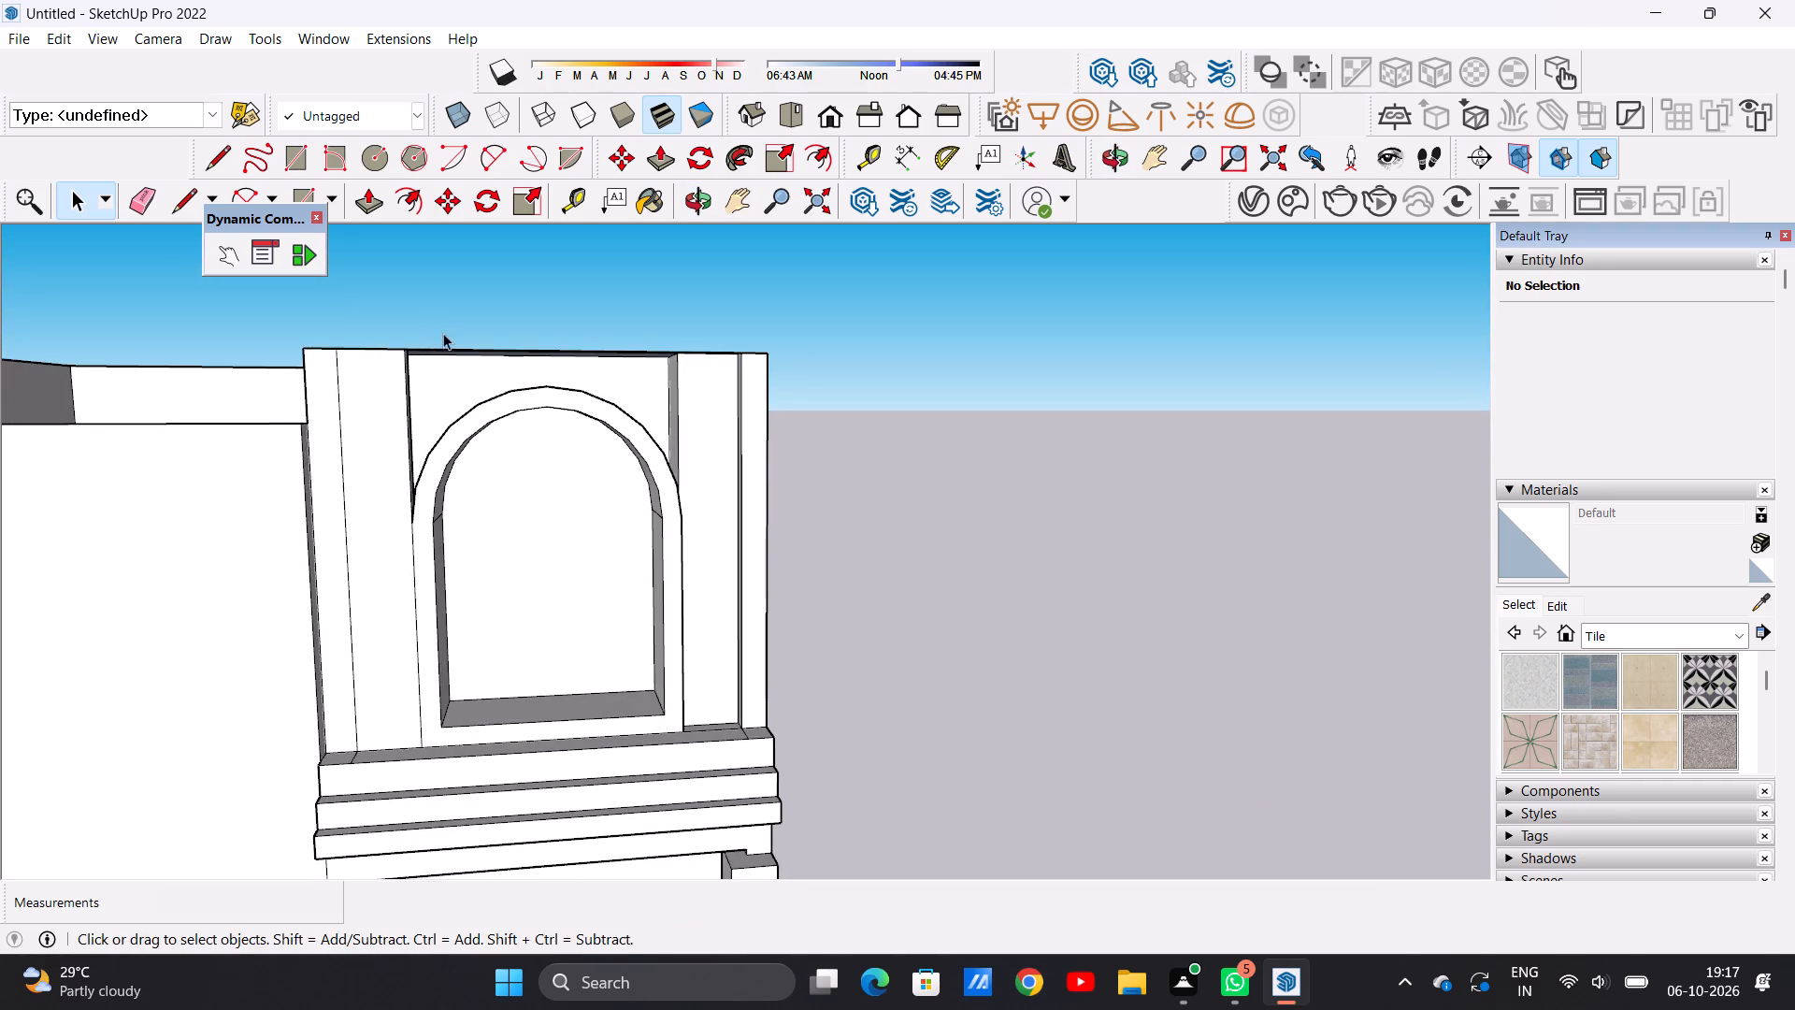
Draw a rectangle from corner to corner over the open gap in the wall top right of the arch.
{"action": "middle_click_drag", "start_coordinate": [711, 392], "coordinate": [573, 775]}
{"action": "scroll", "coordinate": [629, 498], "scroll_direction": "up", "scroll_amount": 7}
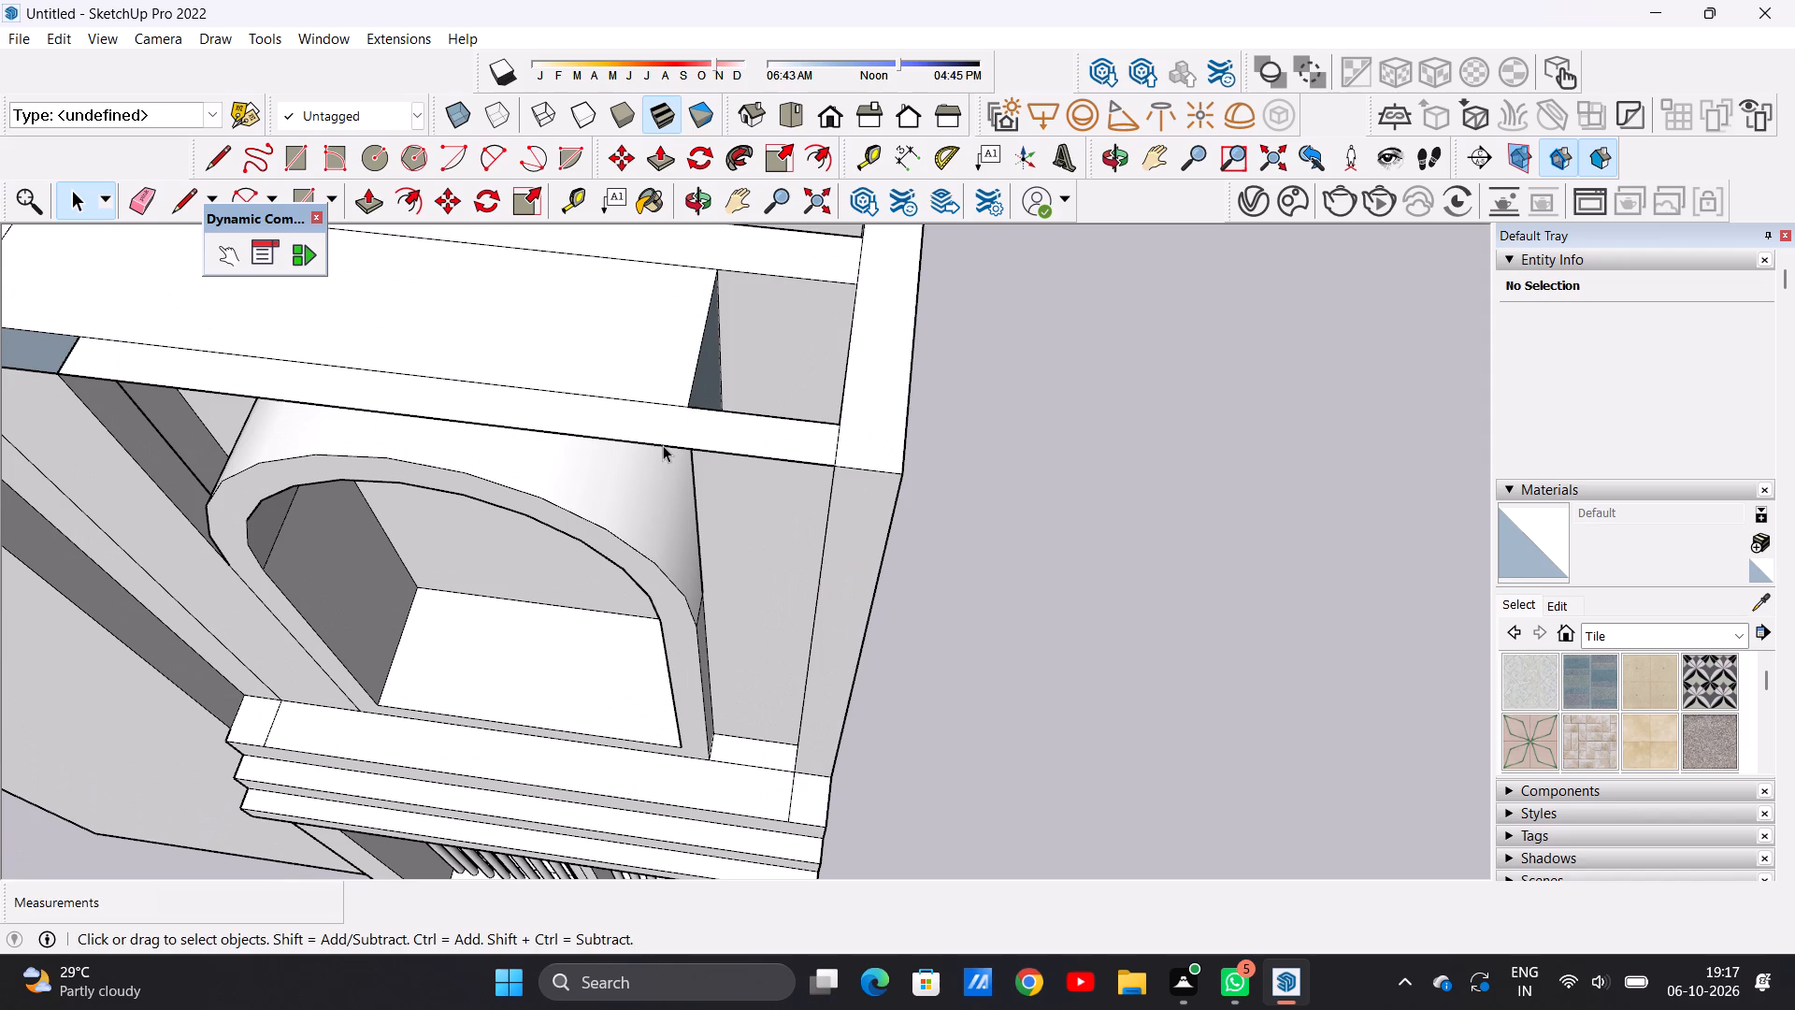
{"action": "key", "text": "r"}
{"action": "middle_click_drag", "start_coordinate": [665, 551], "coordinate": [665, 562]}
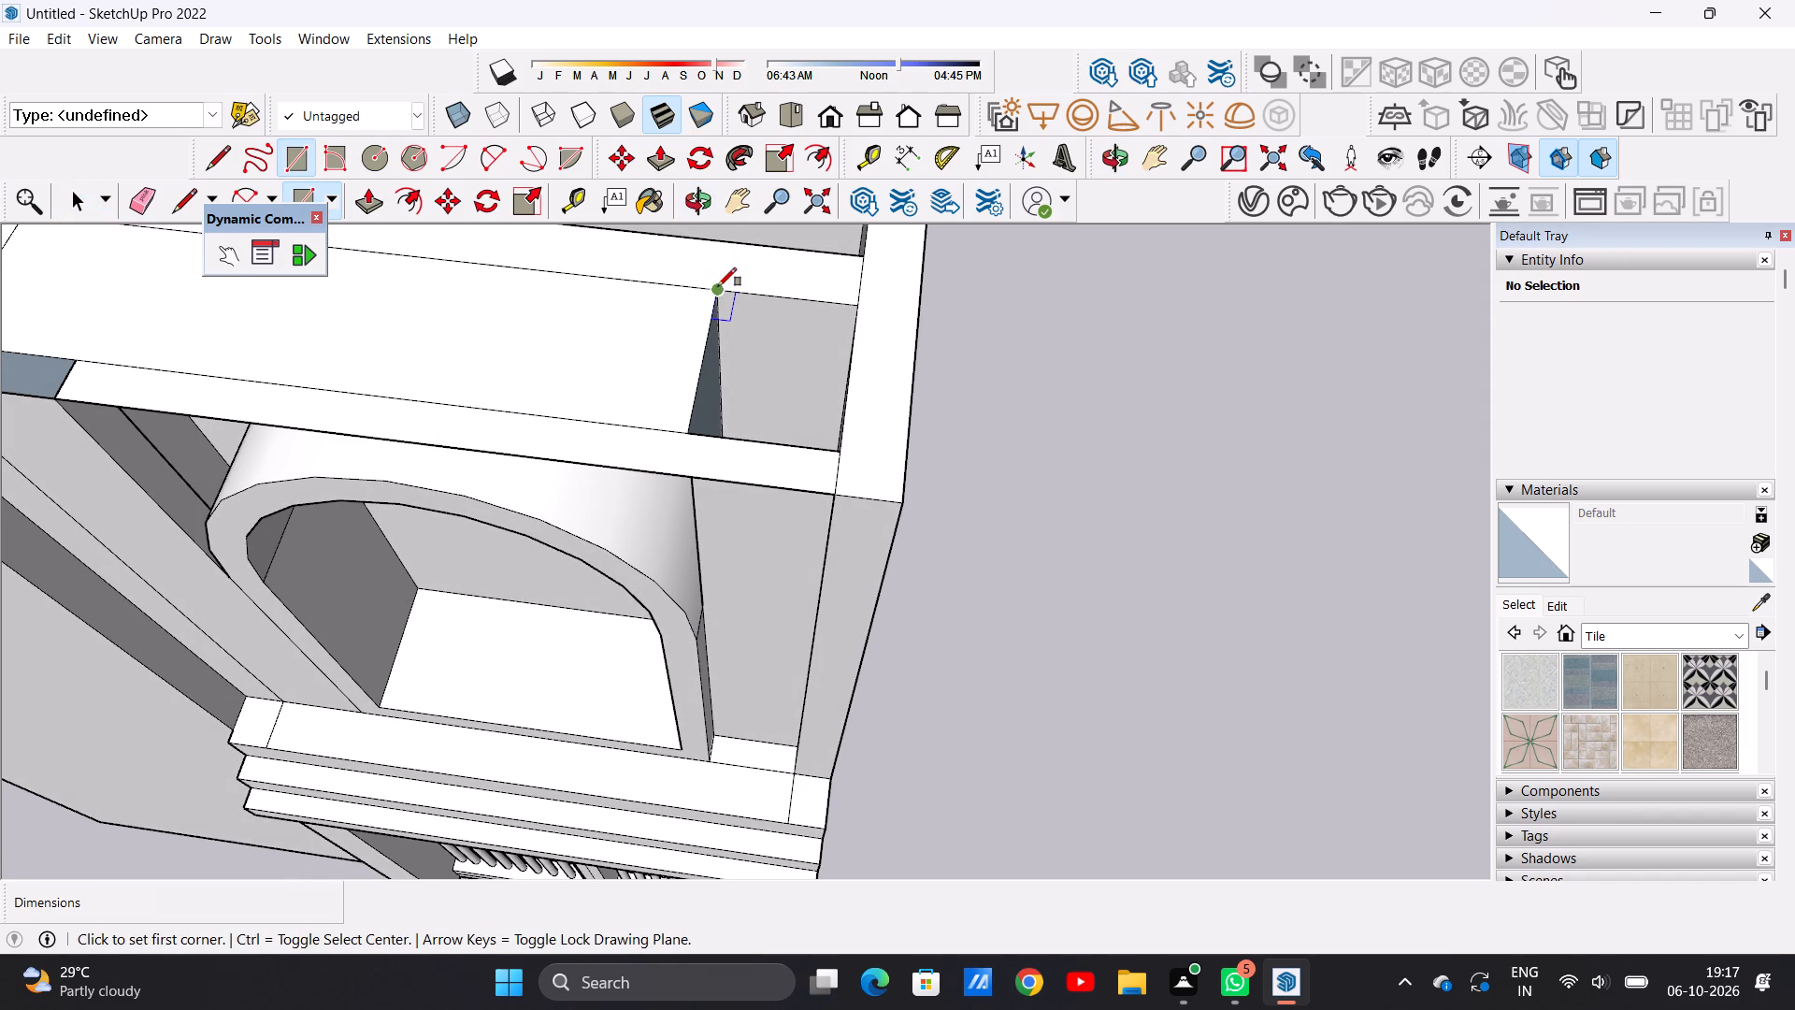
{"action": "left_click", "coordinate": [718, 286]}
{"action": "left_click", "coordinate": [858, 302]}
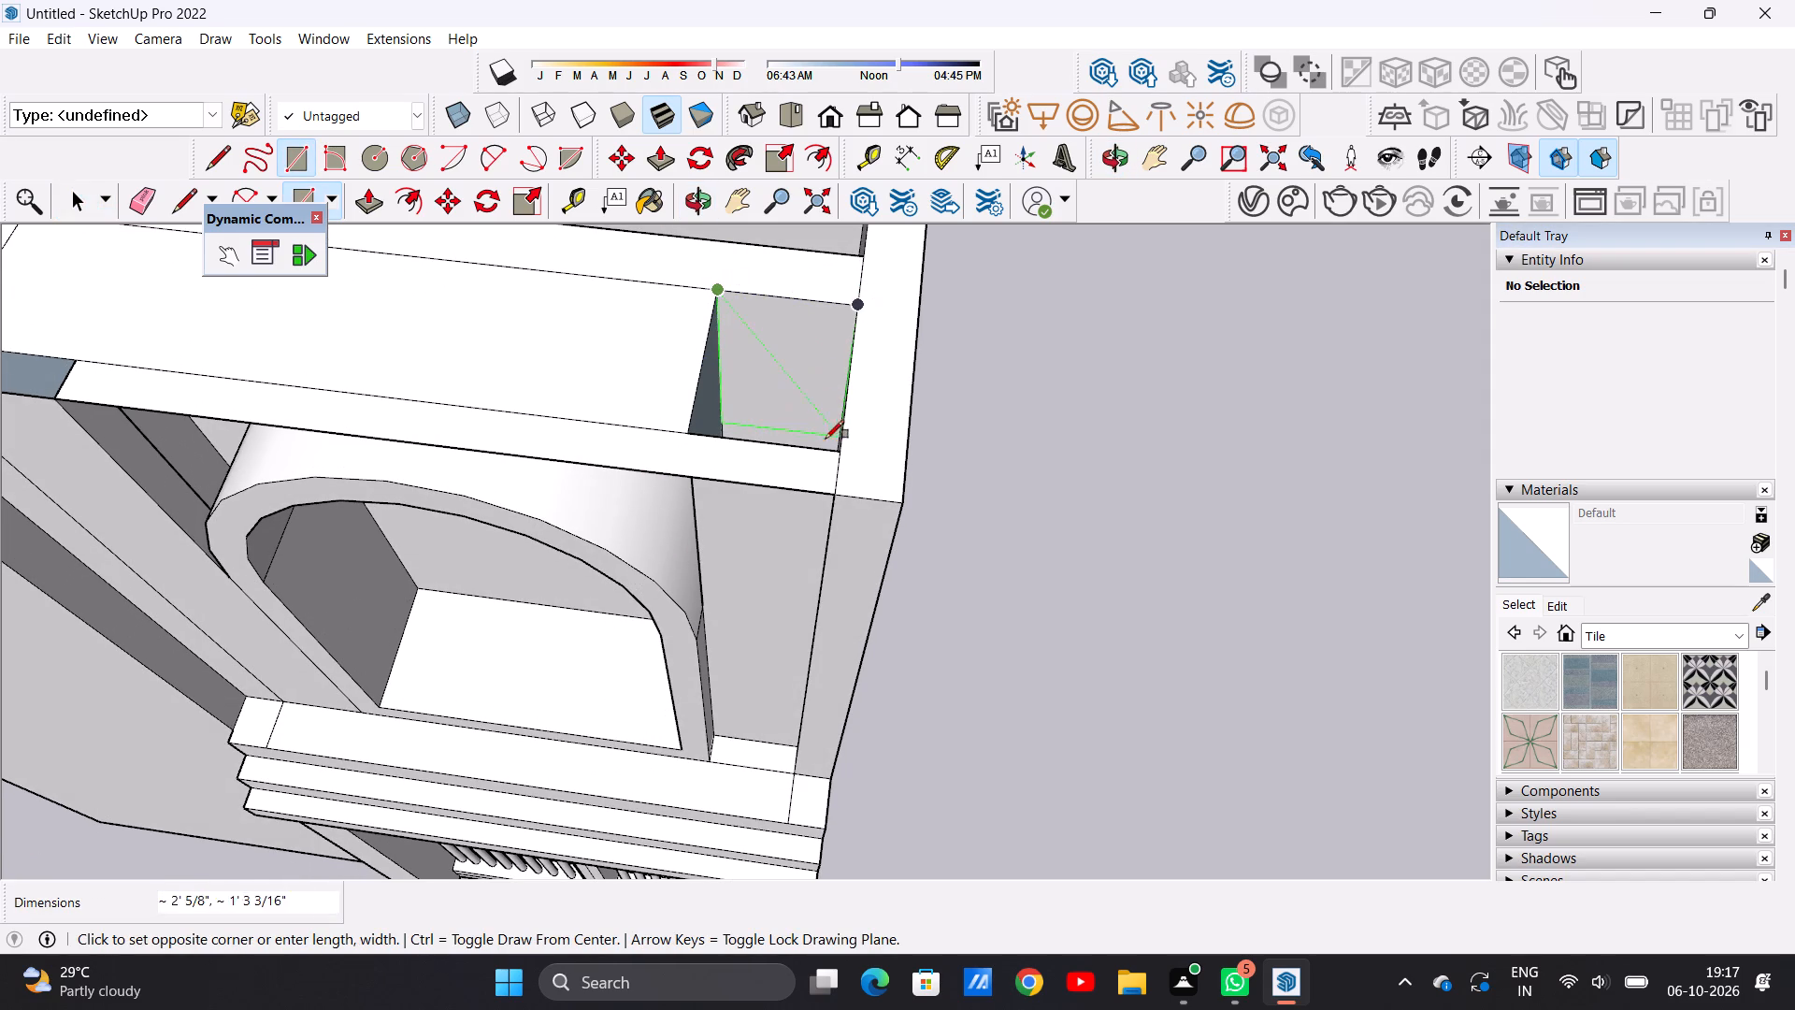
{"action": "left_click", "coordinate": [835, 452]}
Draw a rectangle about 1' 2 15/16" by 5" over the open gap in the wall top left of the arch.
{"action": "scroll", "coordinate": [835, 452], "scroll_direction": "down", "scroll_amount": 11}
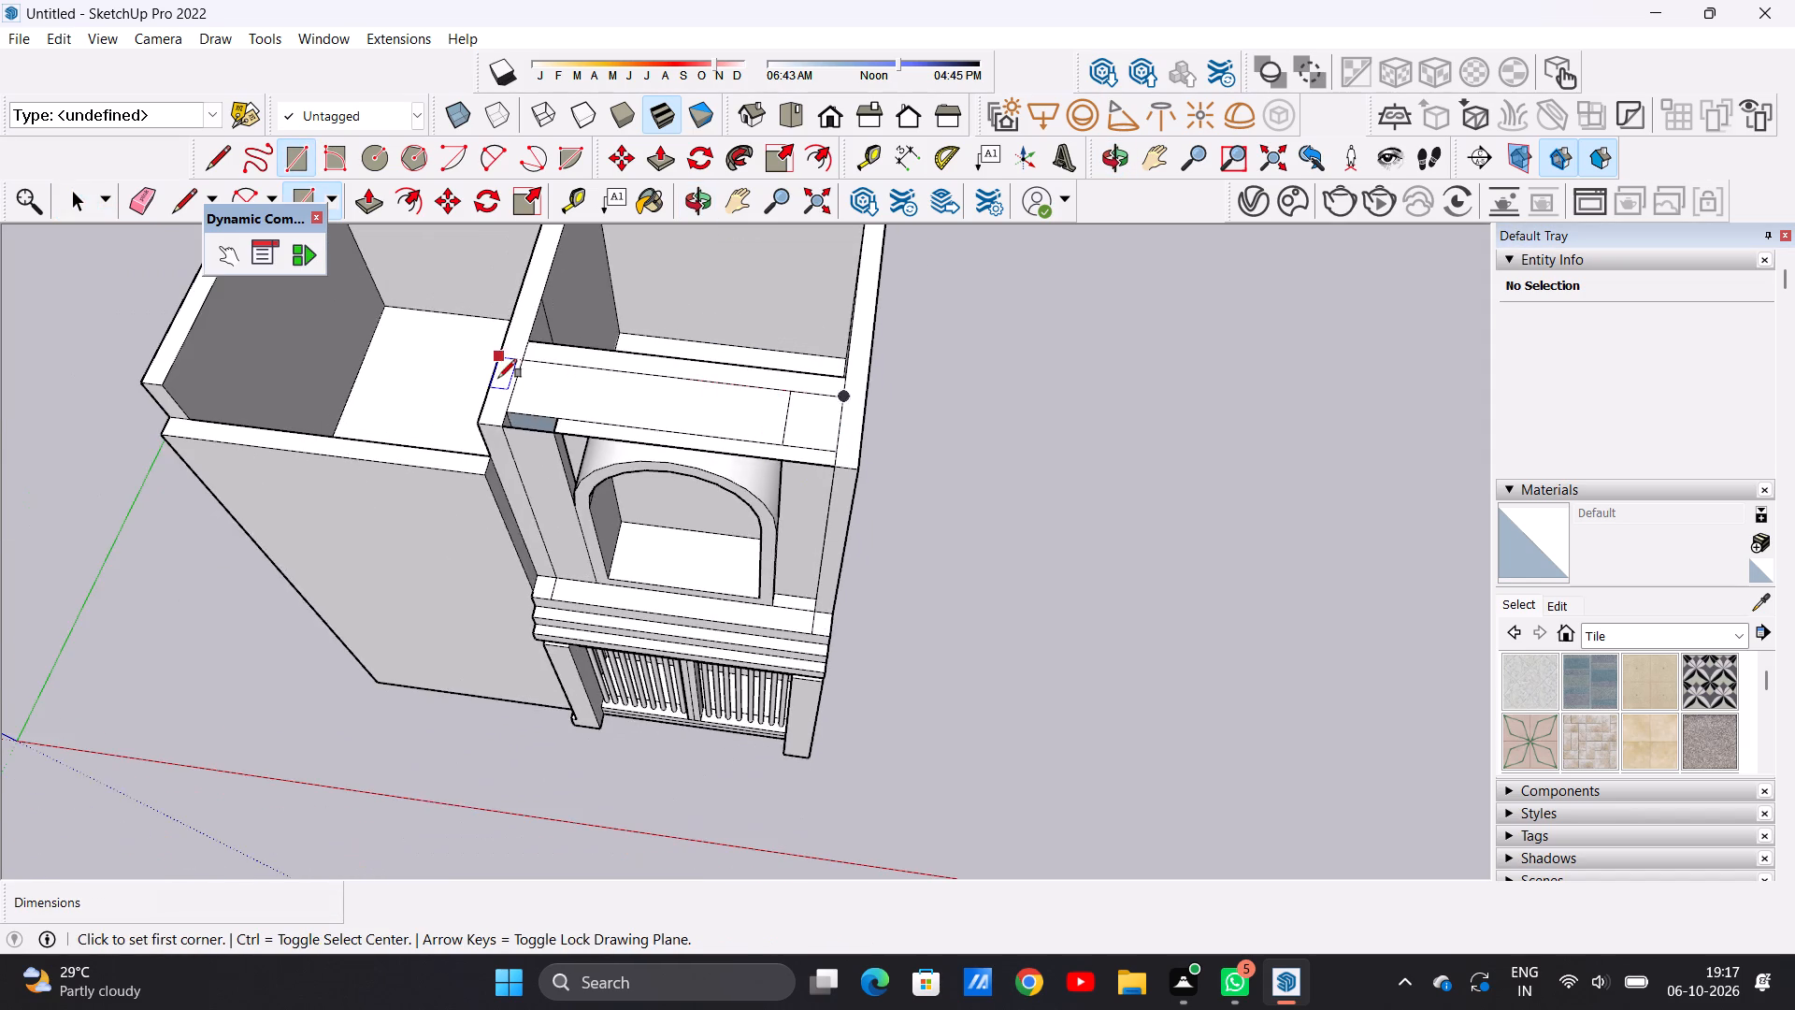
{"action": "scroll", "coordinate": [516, 419], "scroll_direction": "up", "scroll_amount": 20}
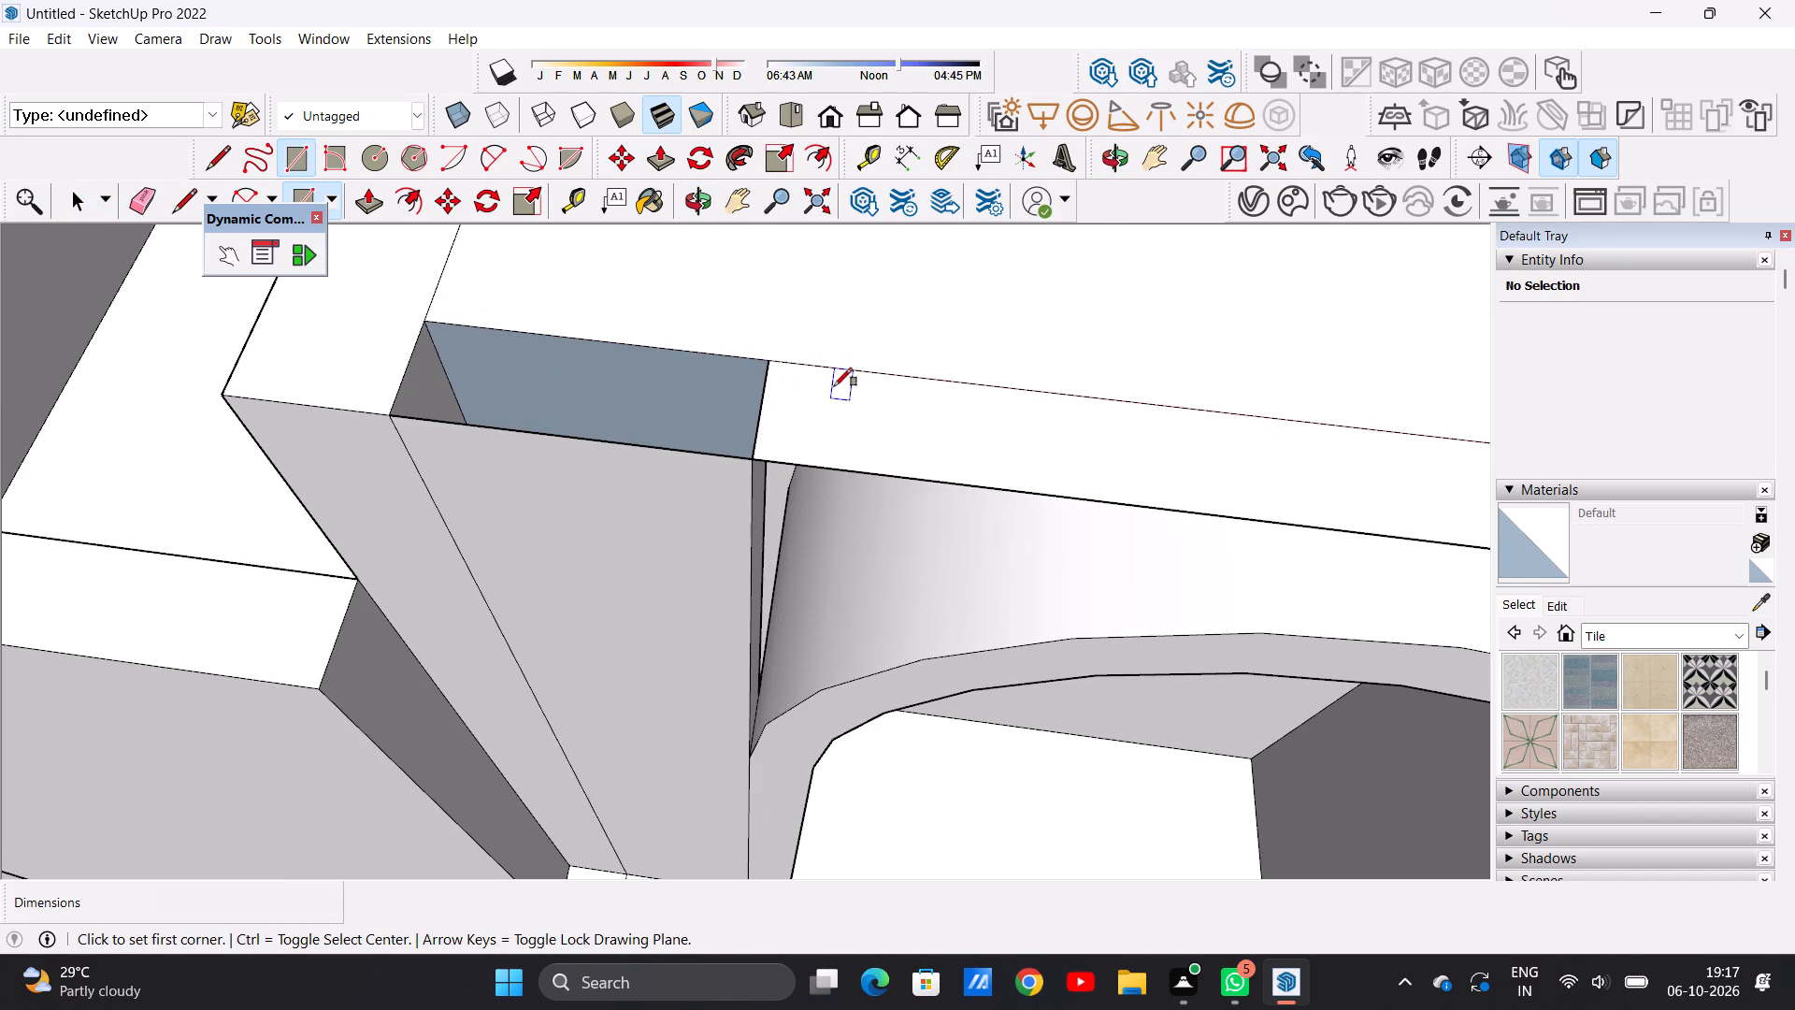
{"action": "left_click", "coordinate": [768, 356]}
{"action": "left_click", "coordinate": [748, 459]}
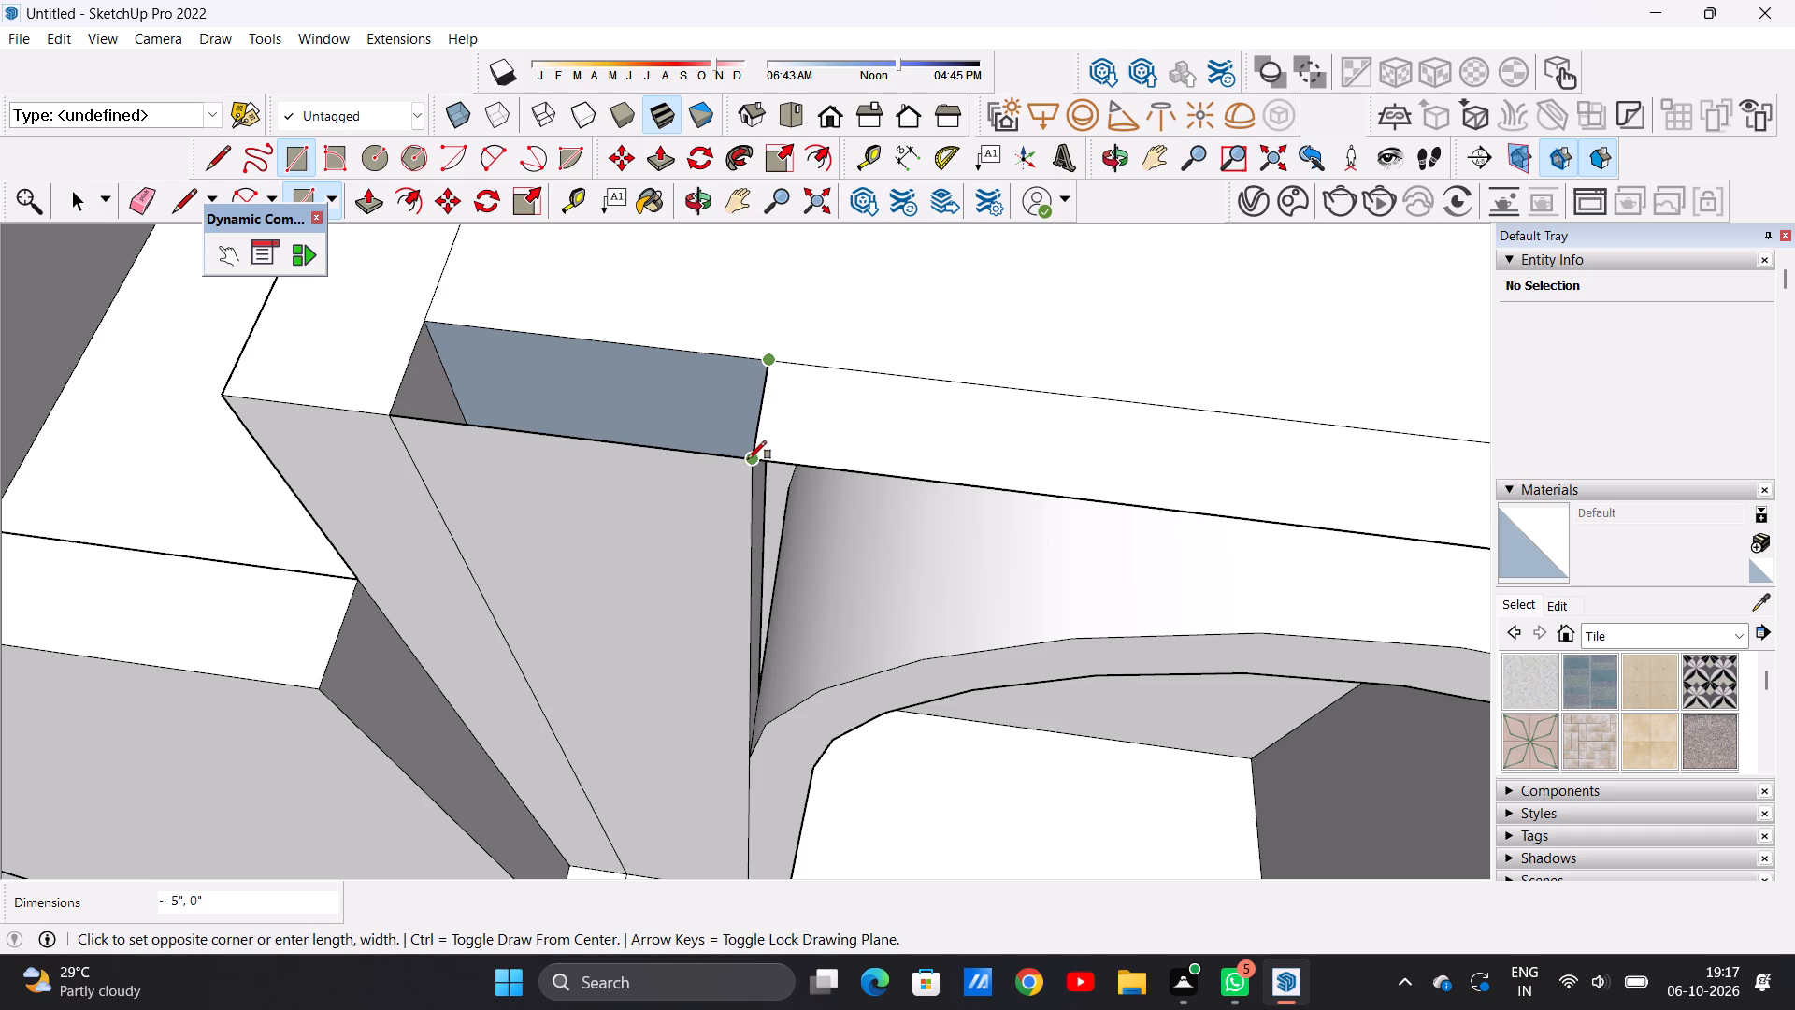
{"action": "scroll", "coordinate": [602, 440], "scroll_direction": "down", "scroll_amount": 8}
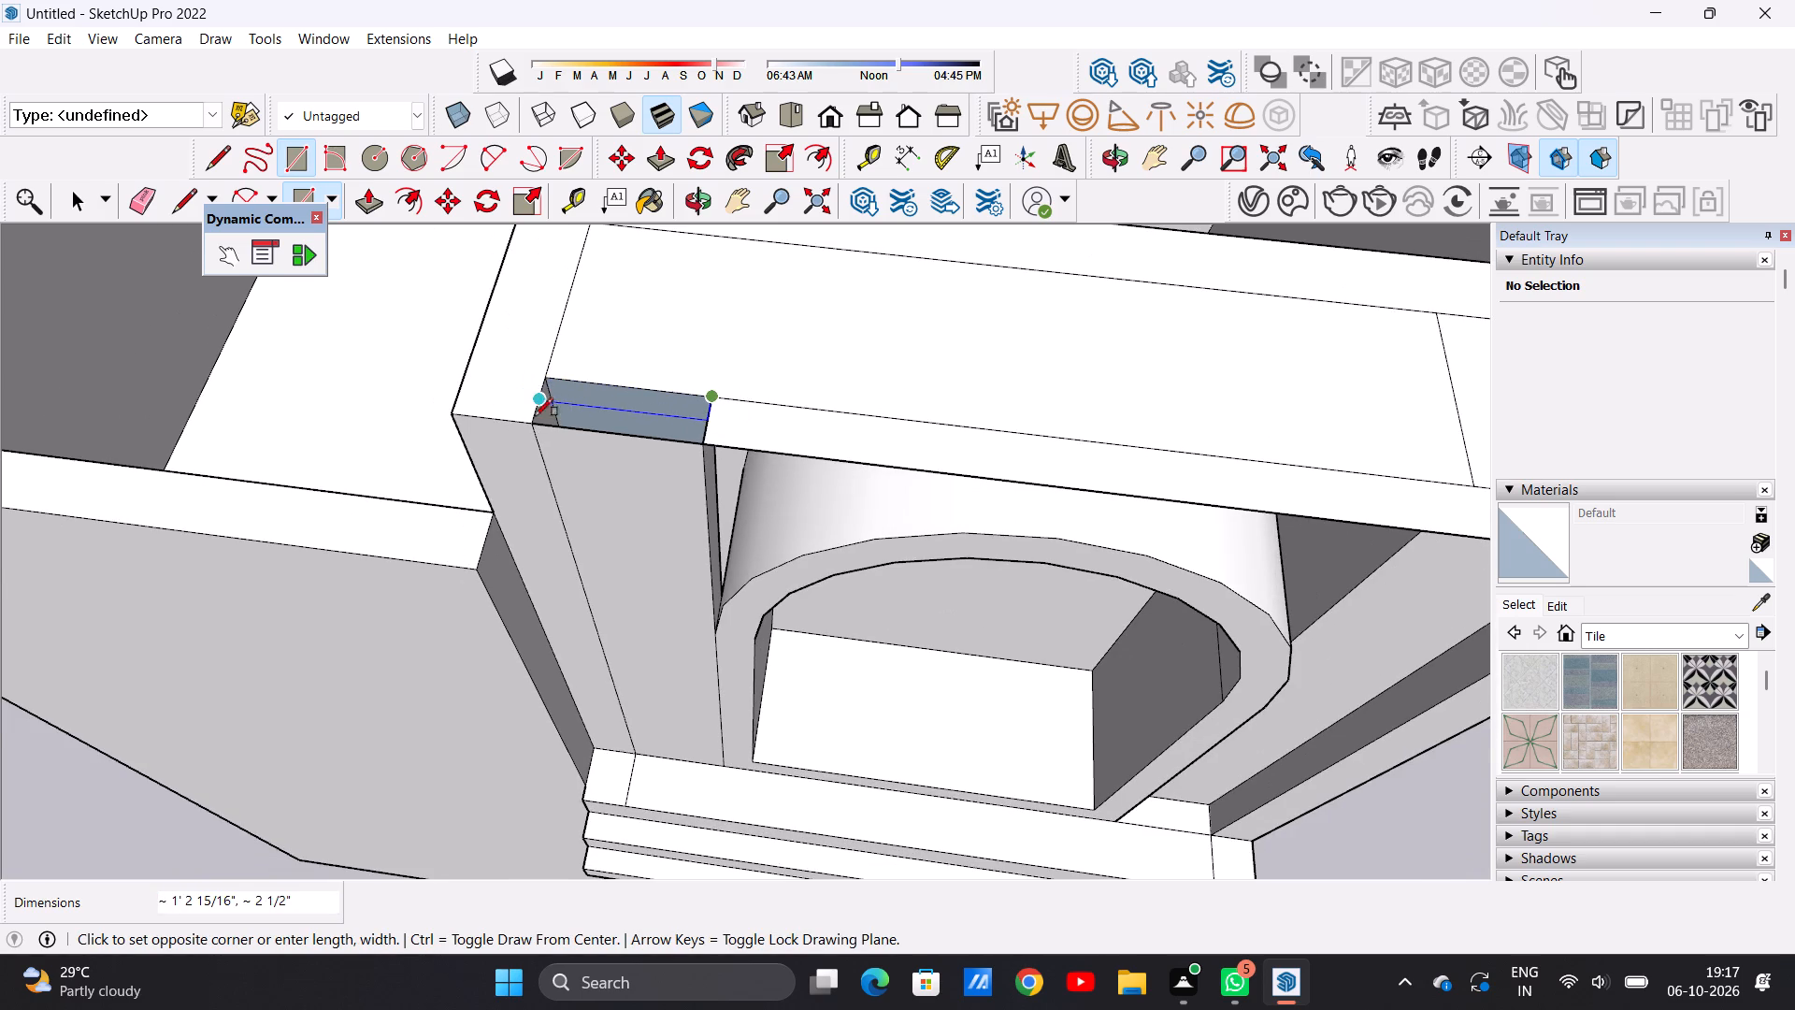
{"action": "scroll", "coordinate": [535, 416], "scroll_direction": "up", "scroll_amount": 5}
{"action": "left_click", "coordinate": [534, 419]}
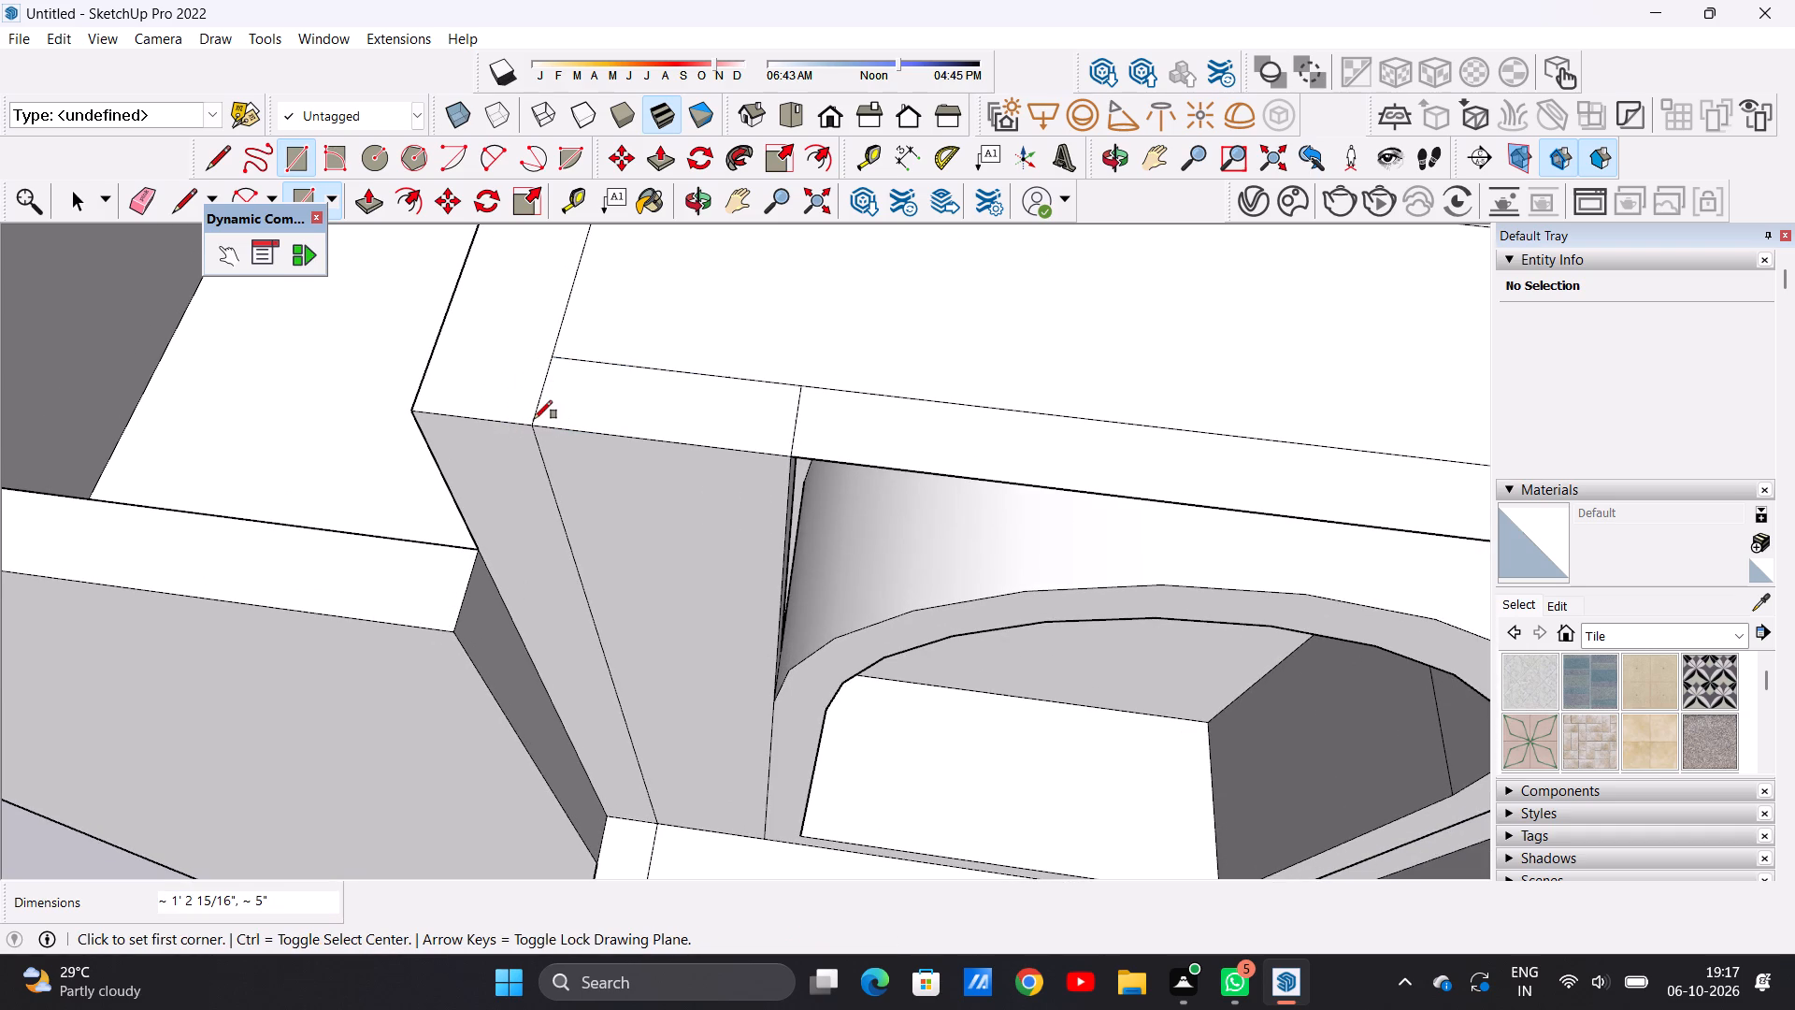
{"action": "key", "text": "space"}
{"action": "scroll", "coordinate": [659, 463], "scroll_direction": "down", "scroll_amount": 13}
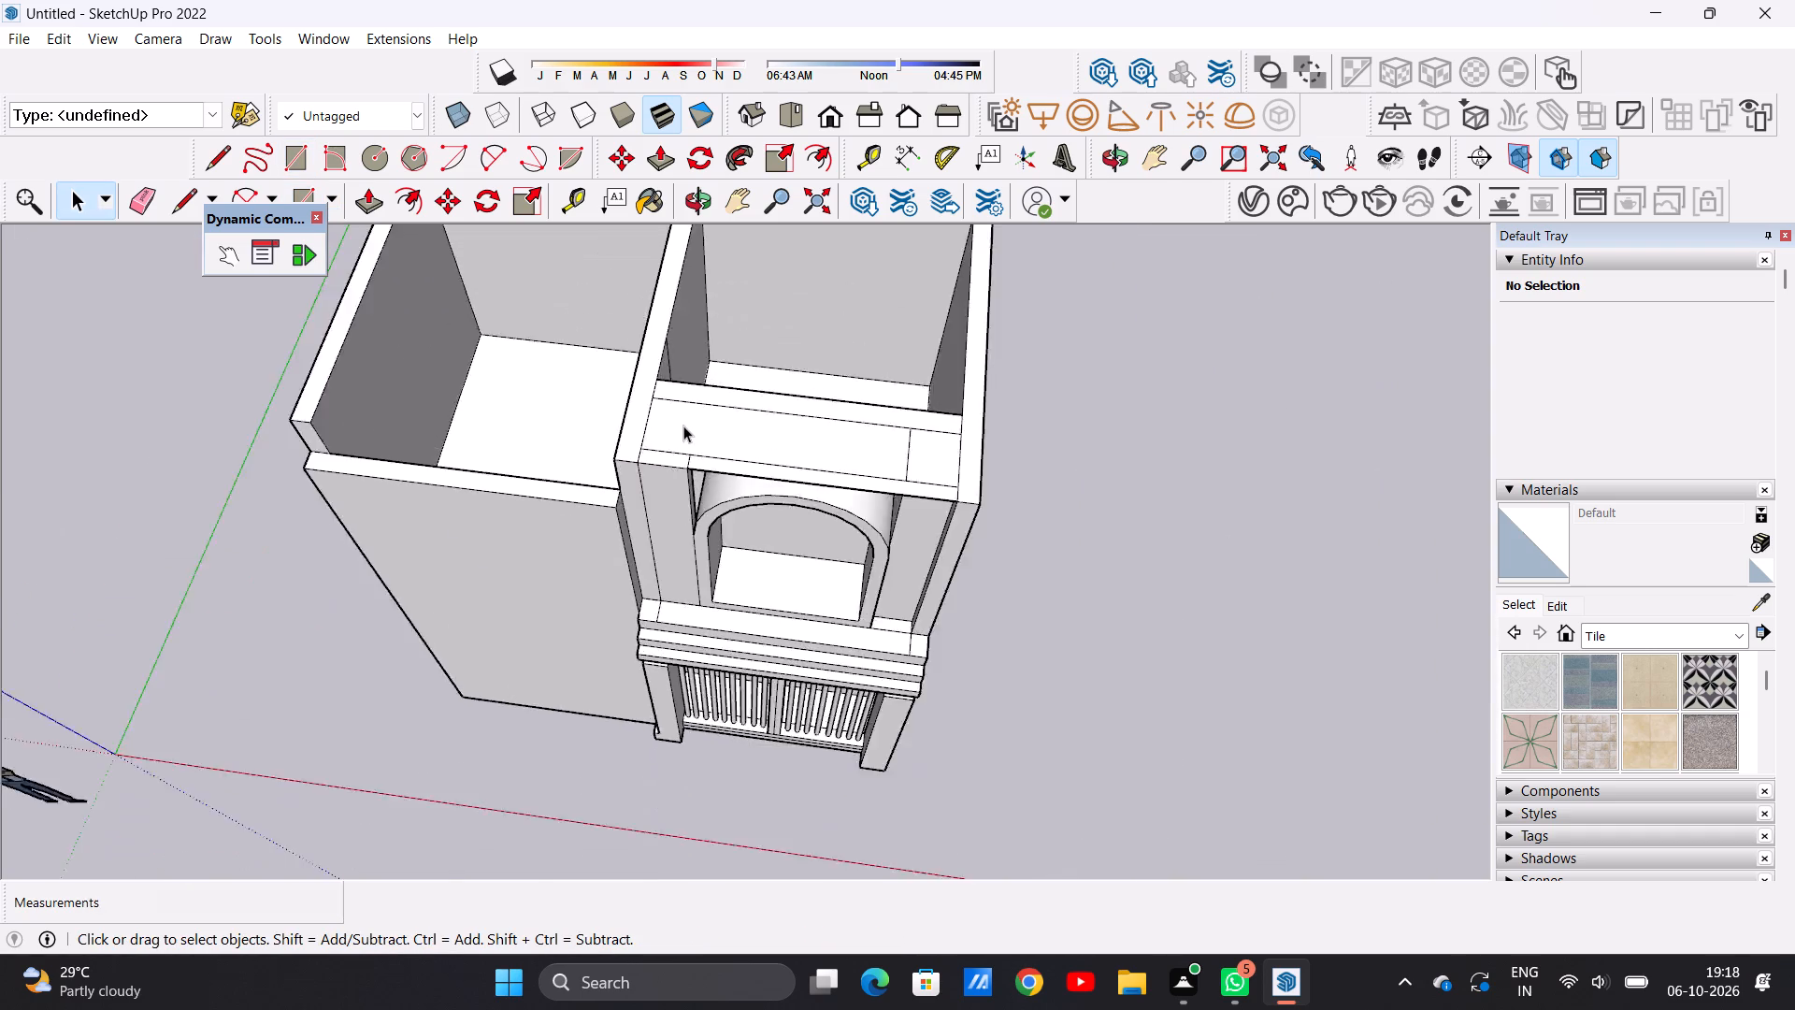
Examine the arch bay, stepped ledge and left wall of the elevation from the front and above.
{"action": "scroll", "coordinate": [683, 426], "scroll_direction": "down", "scroll_amount": 20}
{"action": "scroll", "coordinate": [683, 426], "scroll_direction": "down", "scroll_amount": 6}
{"action": "middle_click_drag", "start_coordinate": [722, 501], "coordinate": [760, 193]}
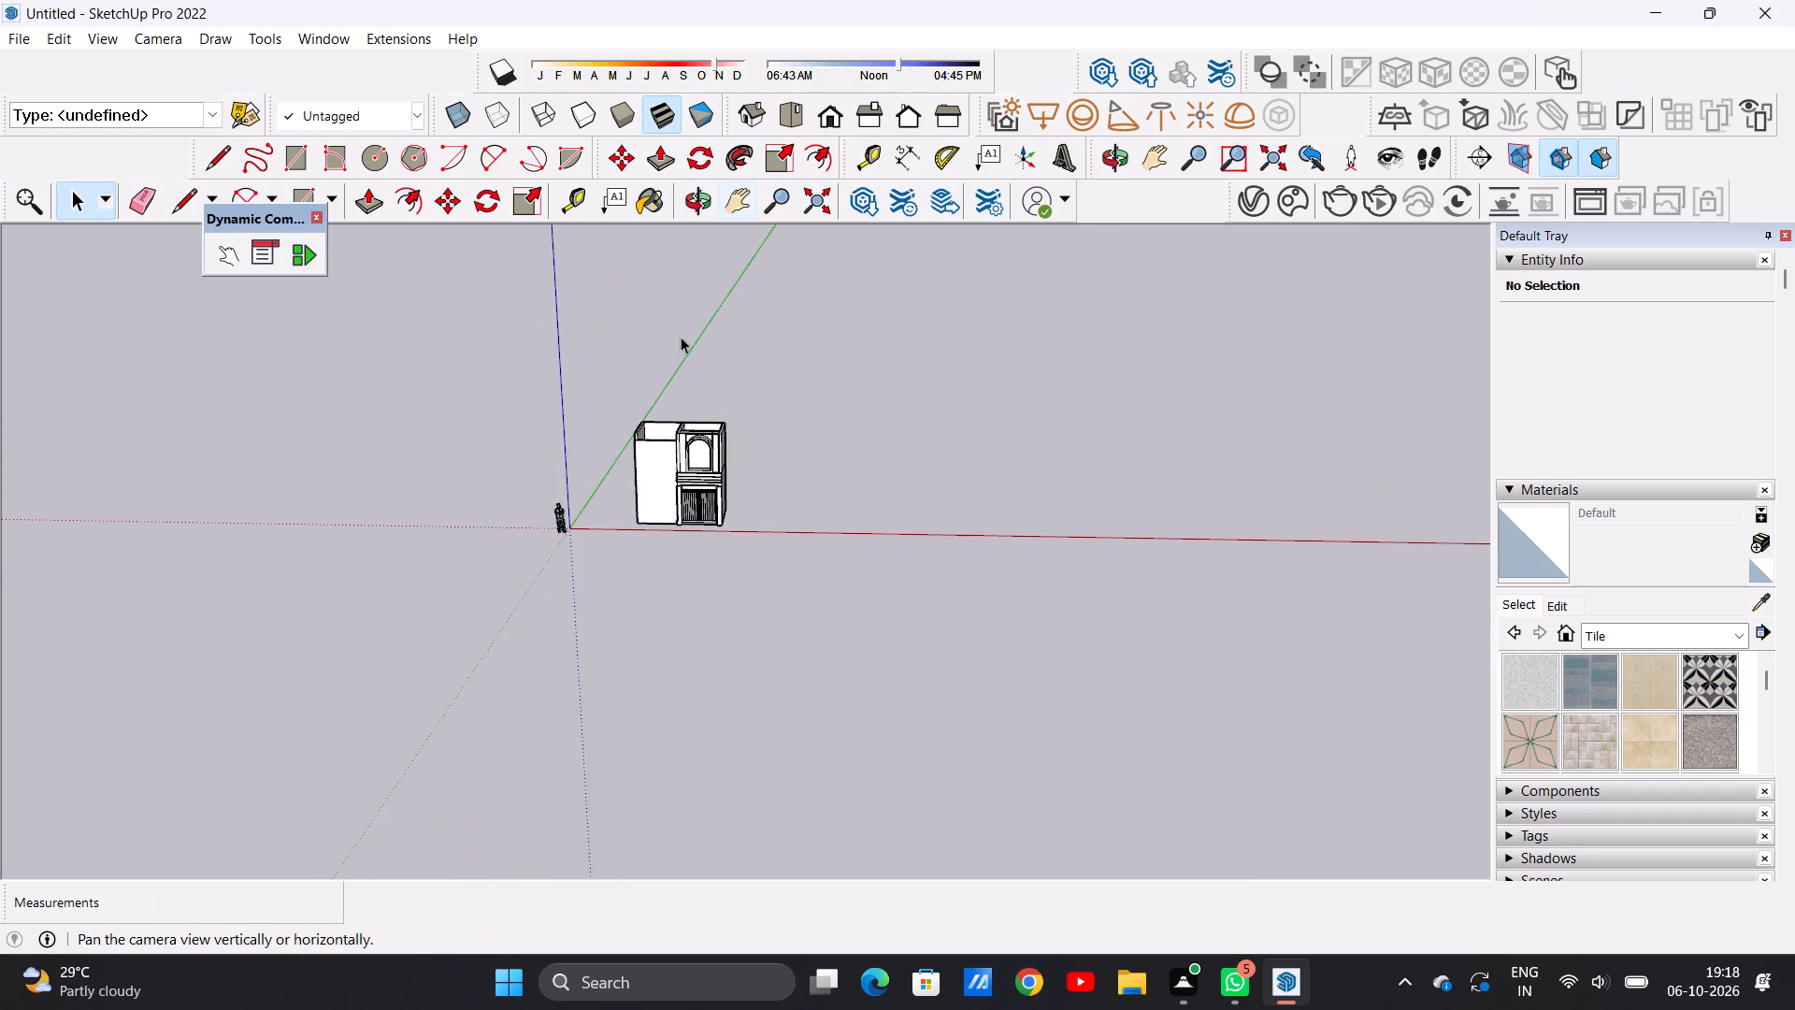
{"action": "scroll", "coordinate": [709, 399], "scroll_direction": "up", "scroll_amount": 11}
{"action": "middle_click_drag", "start_coordinate": [688, 496], "coordinate": [734, 406]}
{"action": "scroll", "coordinate": [734, 405], "scroll_direction": "up", "scroll_amount": 6}
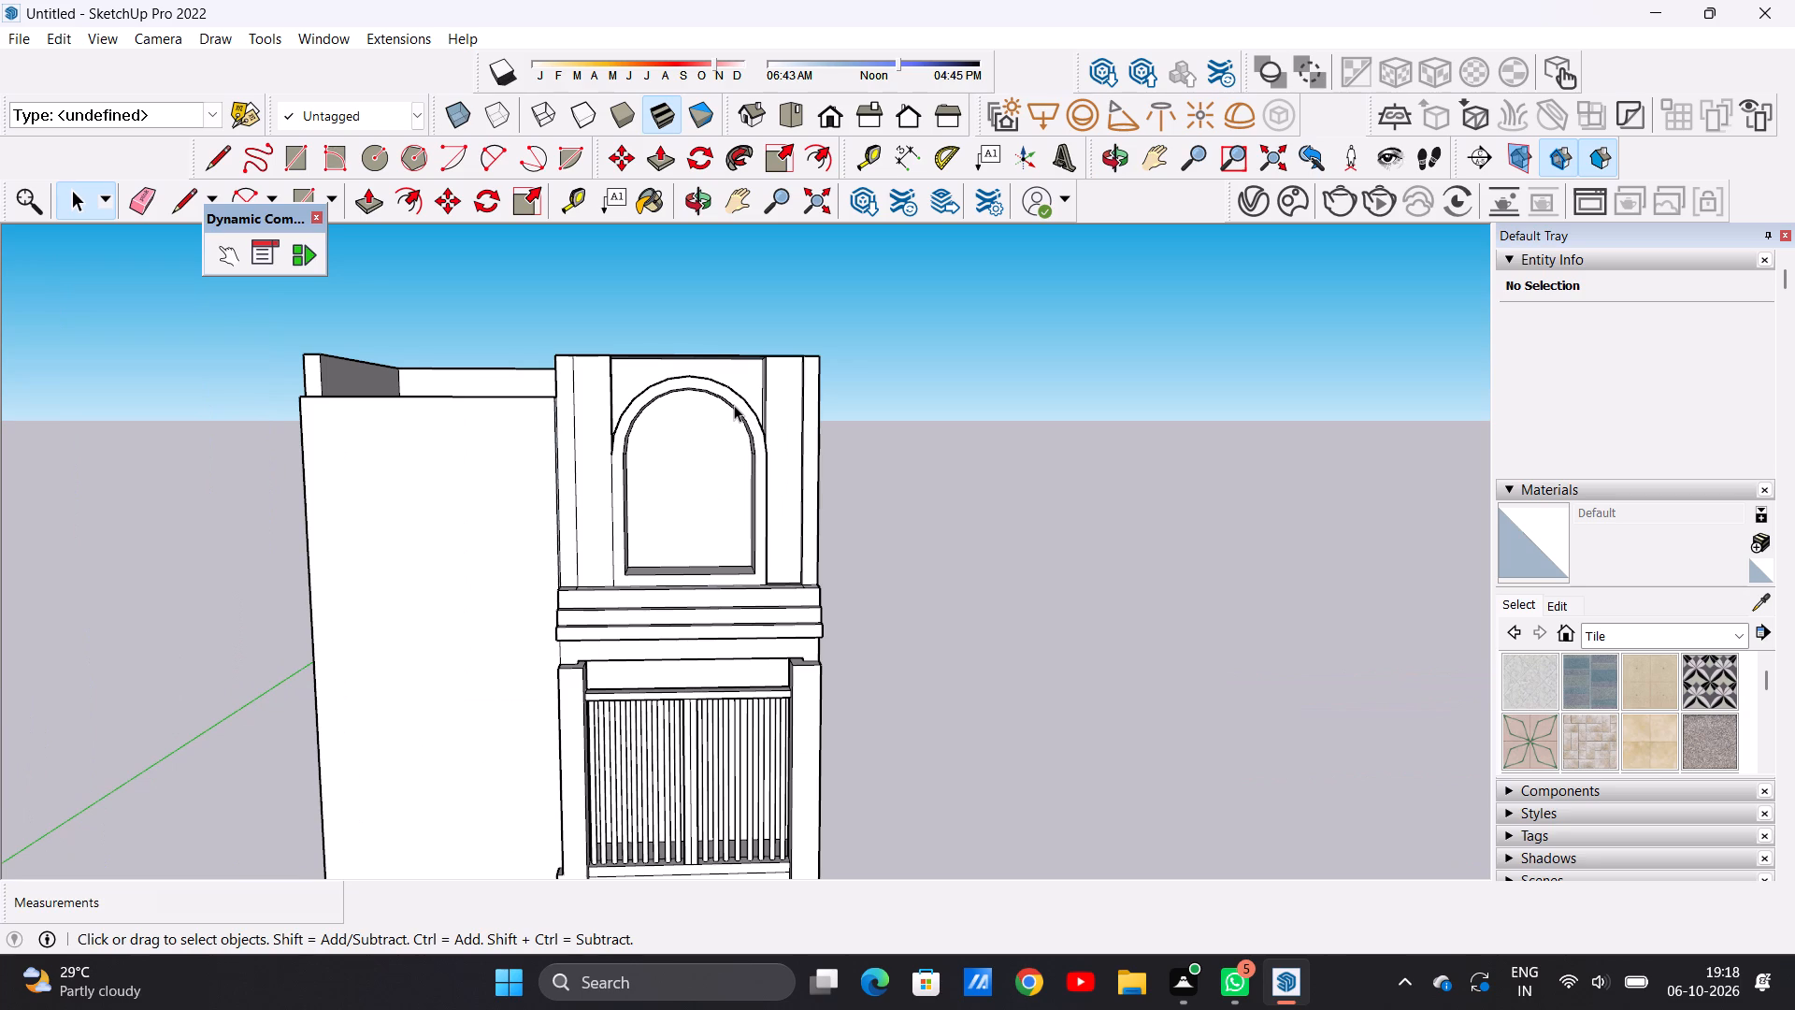
{"action": "scroll", "coordinate": [734, 405], "scroll_direction": "down", "scroll_amount": 5}
{"action": "scroll", "coordinate": [719, 533], "scroll_direction": "up", "scroll_amount": 6}
{"action": "middle_click_drag", "start_coordinate": [747, 354], "coordinate": [681, 628]}
{"action": "scroll", "coordinate": [711, 465], "scroll_direction": "down", "scroll_amount": 6}
{"action": "middle_click_drag", "start_coordinate": [733, 537], "coordinate": [740, 304]}
{"action": "scroll", "coordinate": [639, 528], "scroll_direction": "down", "scroll_amount": 6}
{"action": "scroll", "coordinate": [631, 503], "scroll_direction": "up", "scroll_amount": 7}
{"action": "middle_click_drag", "start_coordinate": [555, 494], "coordinate": [702, 450]}
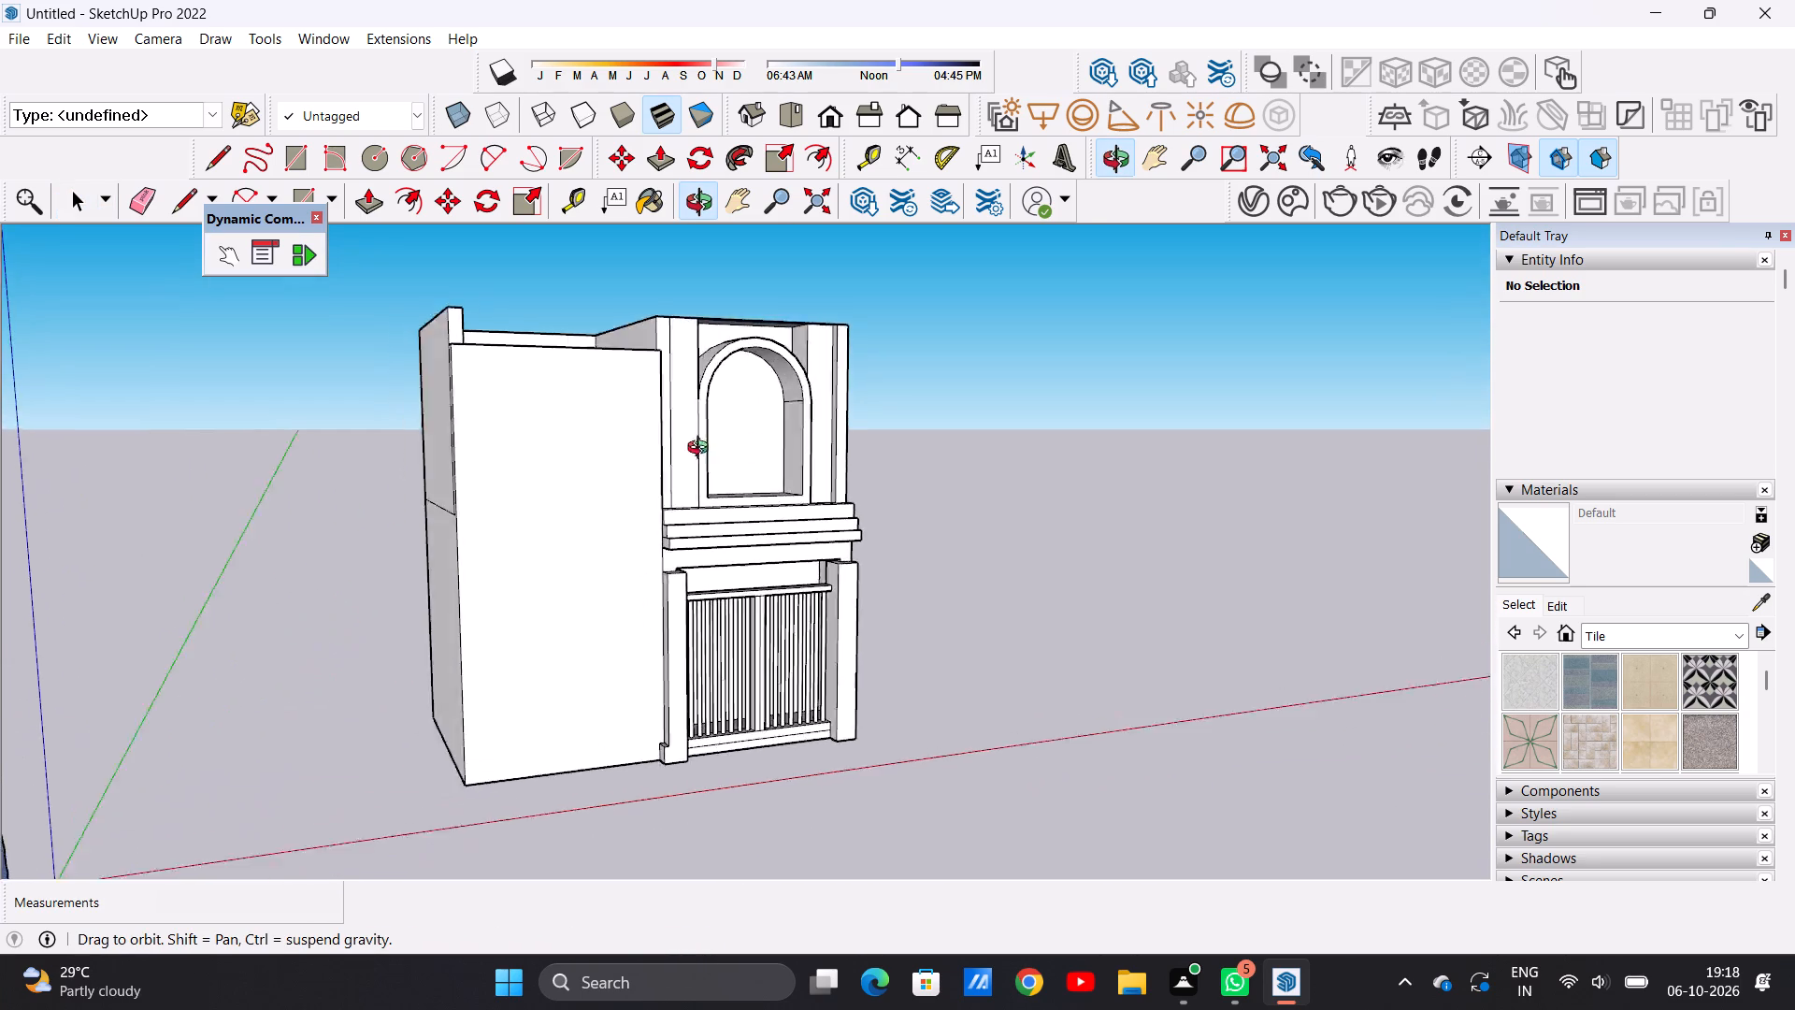
{"action": "middle_click_drag", "start_coordinate": [702, 450], "coordinate": [595, 466]}
{"action": "scroll", "coordinate": [595, 466], "scroll_direction": "up", "scroll_amount": 1}
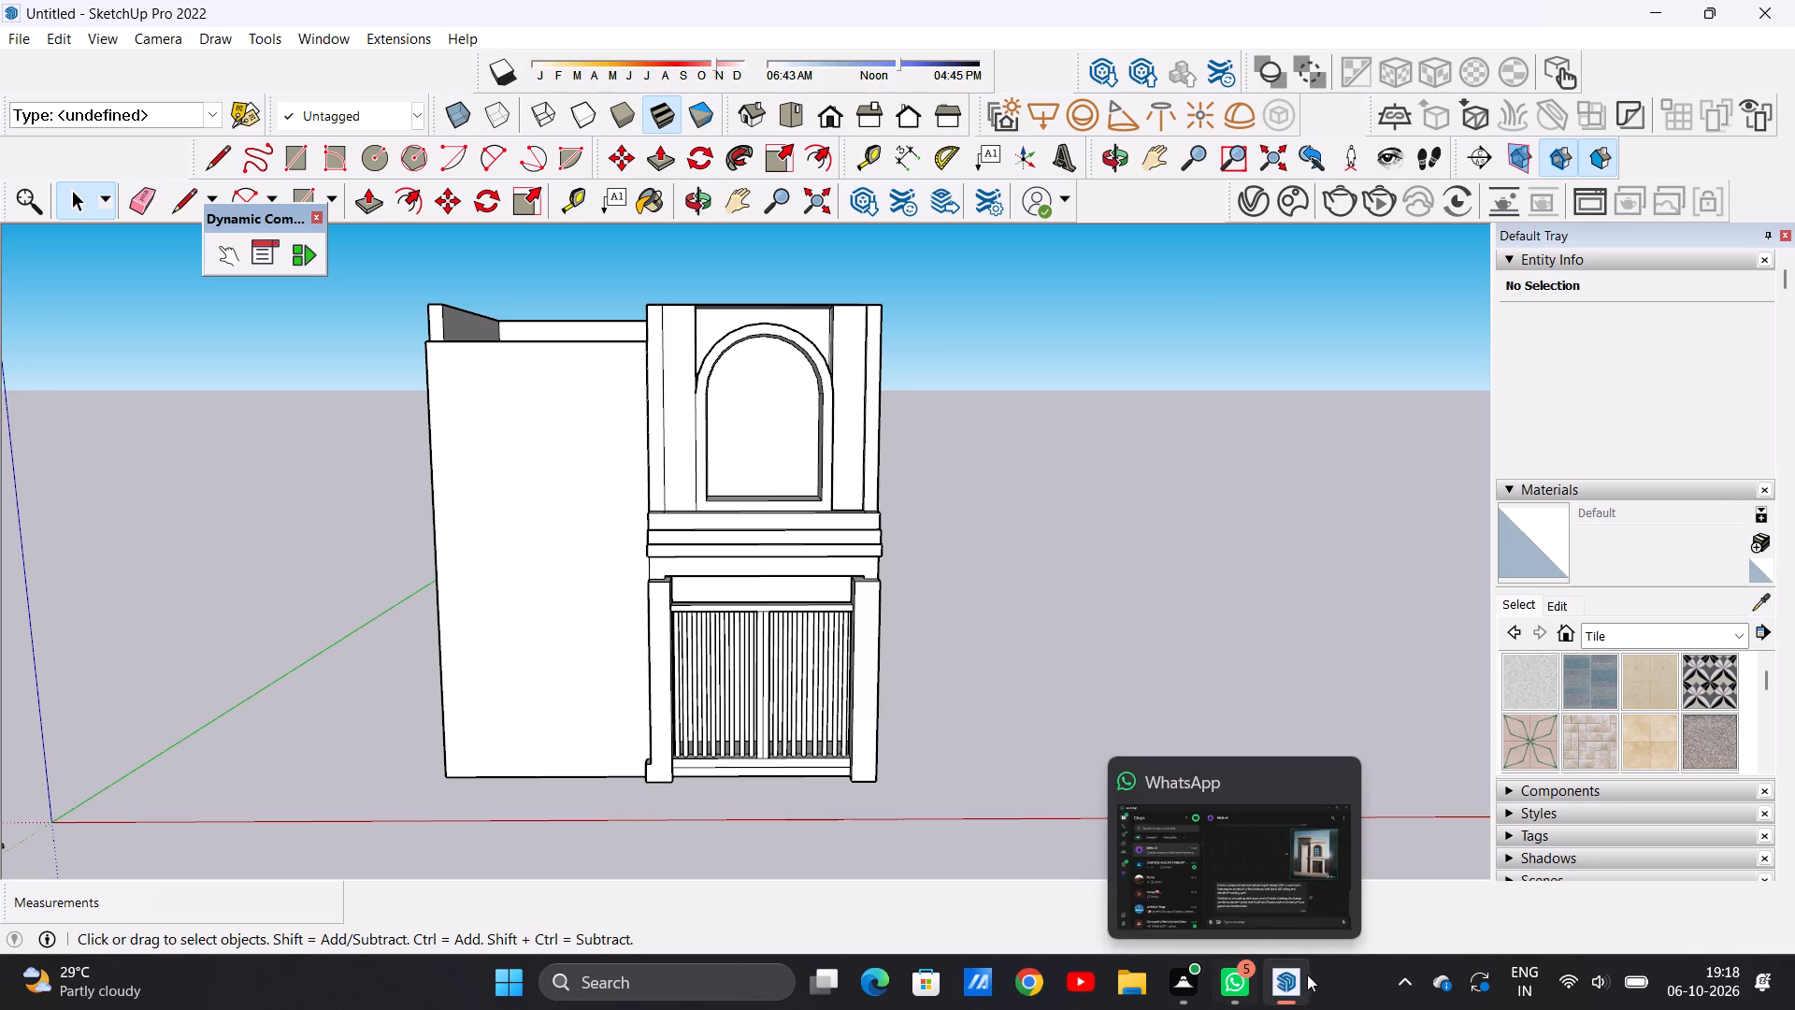
{"action": "left_click", "coordinate": [1242, 873]}
{"action": "scroll", "coordinate": [878, 656], "scroll_direction": "down", "scroll_amount": 7}
{"action": "scroll", "coordinate": [805, 459], "scroll_direction": "up", "scroll_amount": 7}
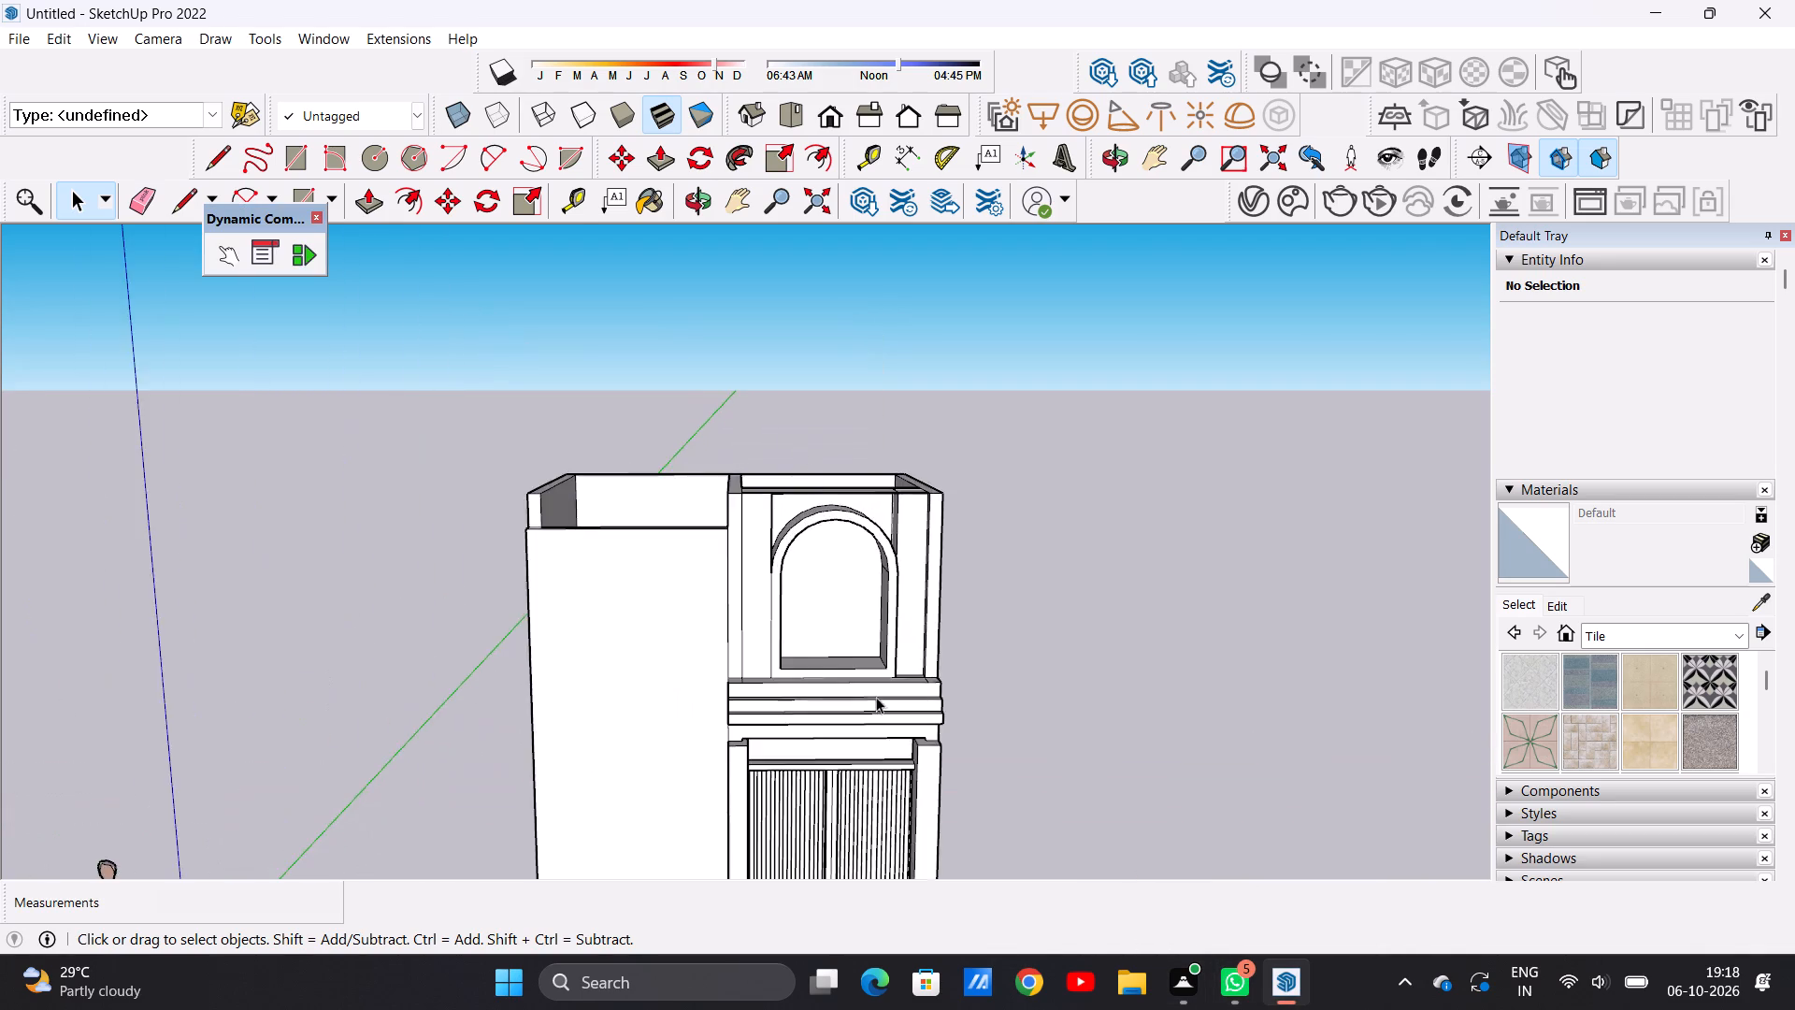
Copy the upper floor face of the room behind the arch up 7' 11 3/8" to the wall top as its roof.
{"action": "scroll", "coordinate": [876, 697], "scroll_direction": "up", "scroll_amount": 1}
{"action": "middle_click_drag", "start_coordinate": [876, 697], "coordinate": [719, 506]}
{"action": "scroll", "coordinate": [878, 418], "scroll_direction": "up", "scroll_amount": 13}
{"action": "middle_click_drag", "start_coordinate": [825, 493], "coordinate": [858, 675]}
{"action": "scroll", "coordinate": [782, 537], "scroll_direction": "down", "scroll_amount": 9}
{"action": "scroll", "coordinate": [827, 504], "scroll_direction": "up", "scroll_amount": 1}
{"action": "middle_click_drag", "start_coordinate": [827, 504], "coordinate": [805, 635]}
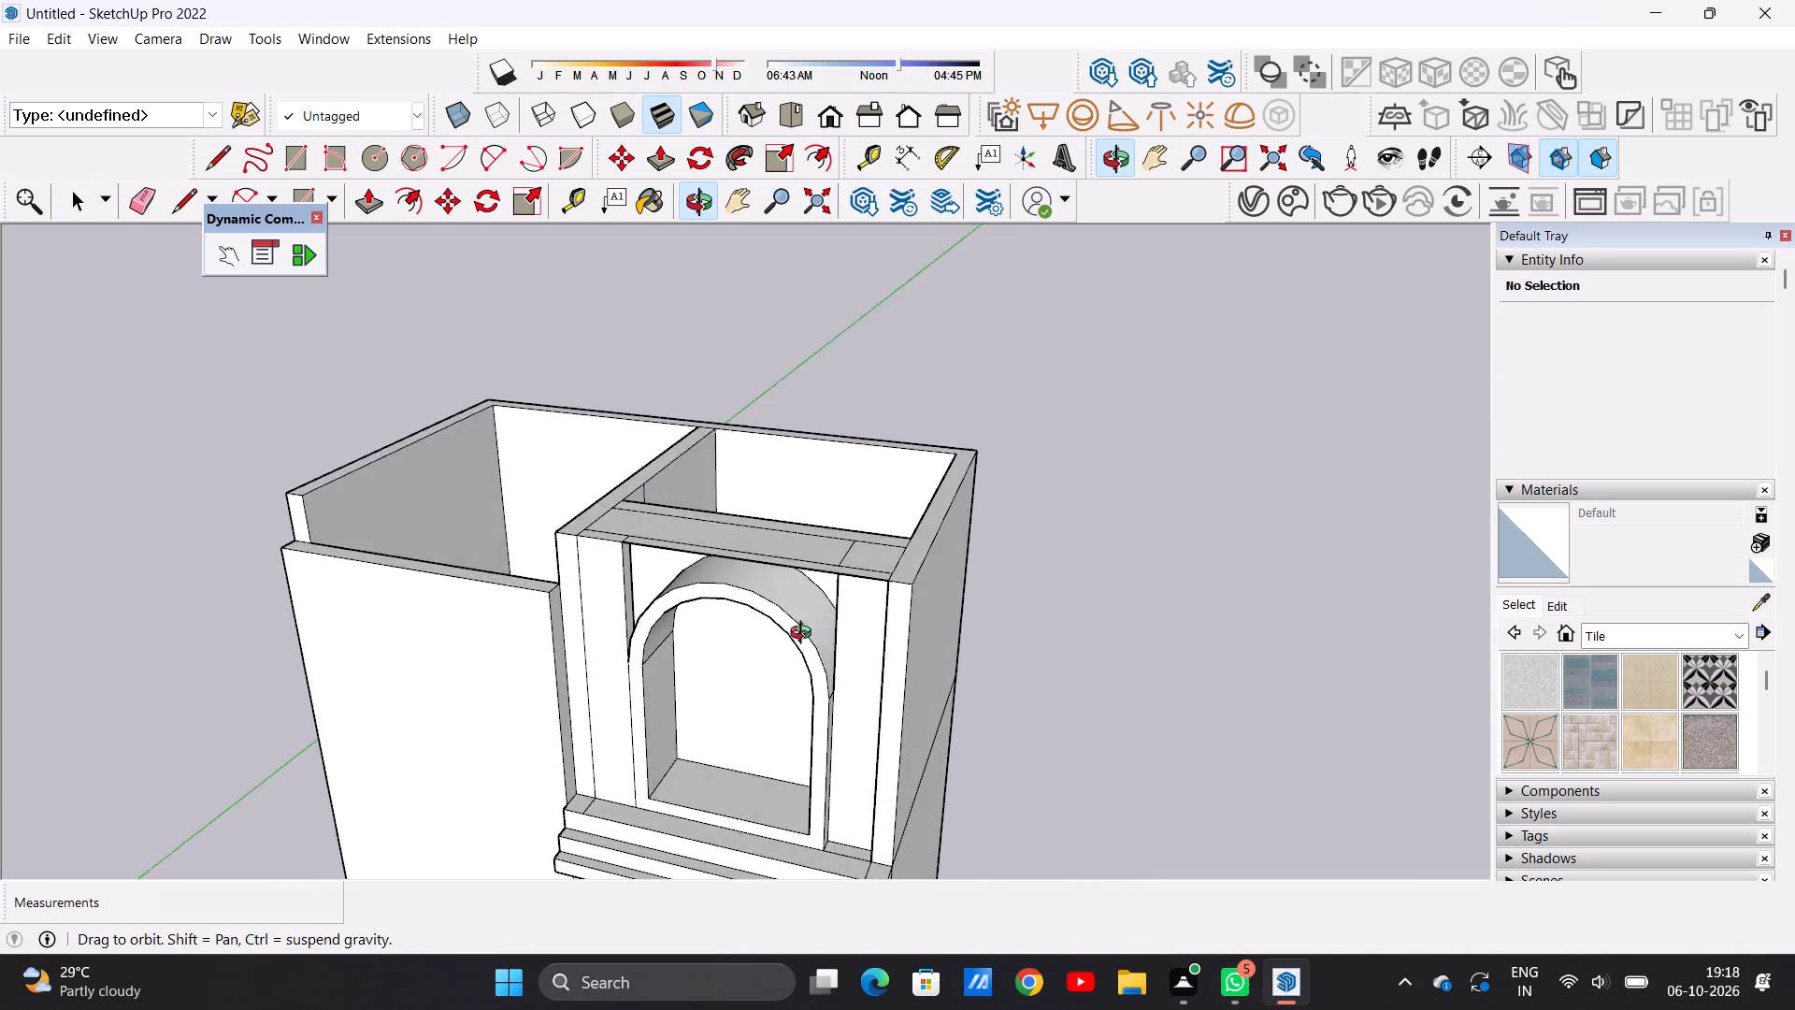
{"action": "middle_click_drag", "start_coordinate": [805, 635], "coordinate": [793, 759]}
{"action": "middle_click_drag", "start_coordinate": [882, 570], "coordinate": [827, 816]}
{"action": "scroll", "coordinate": [802, 690], "scroll_direction": "up", "scroll_amount": 4}
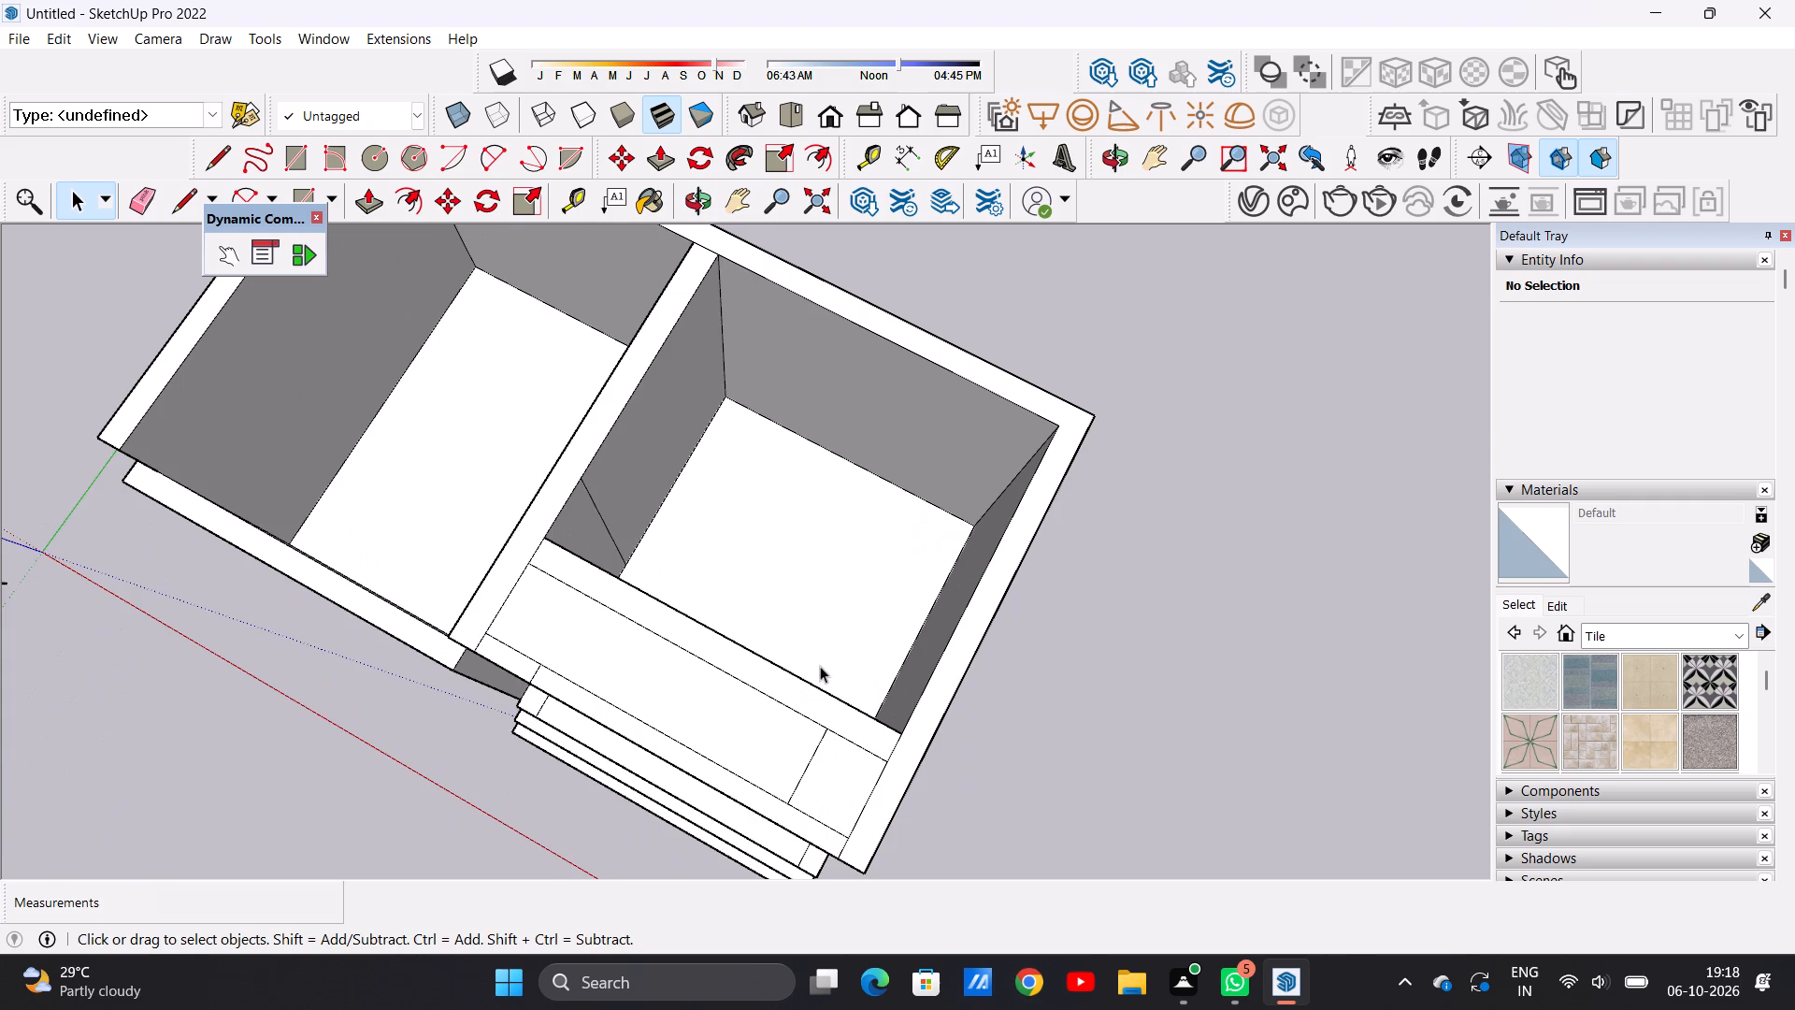
{"action": "double_click", "coordinate": [829, 641]}
{"action": "key", "text": "m"}
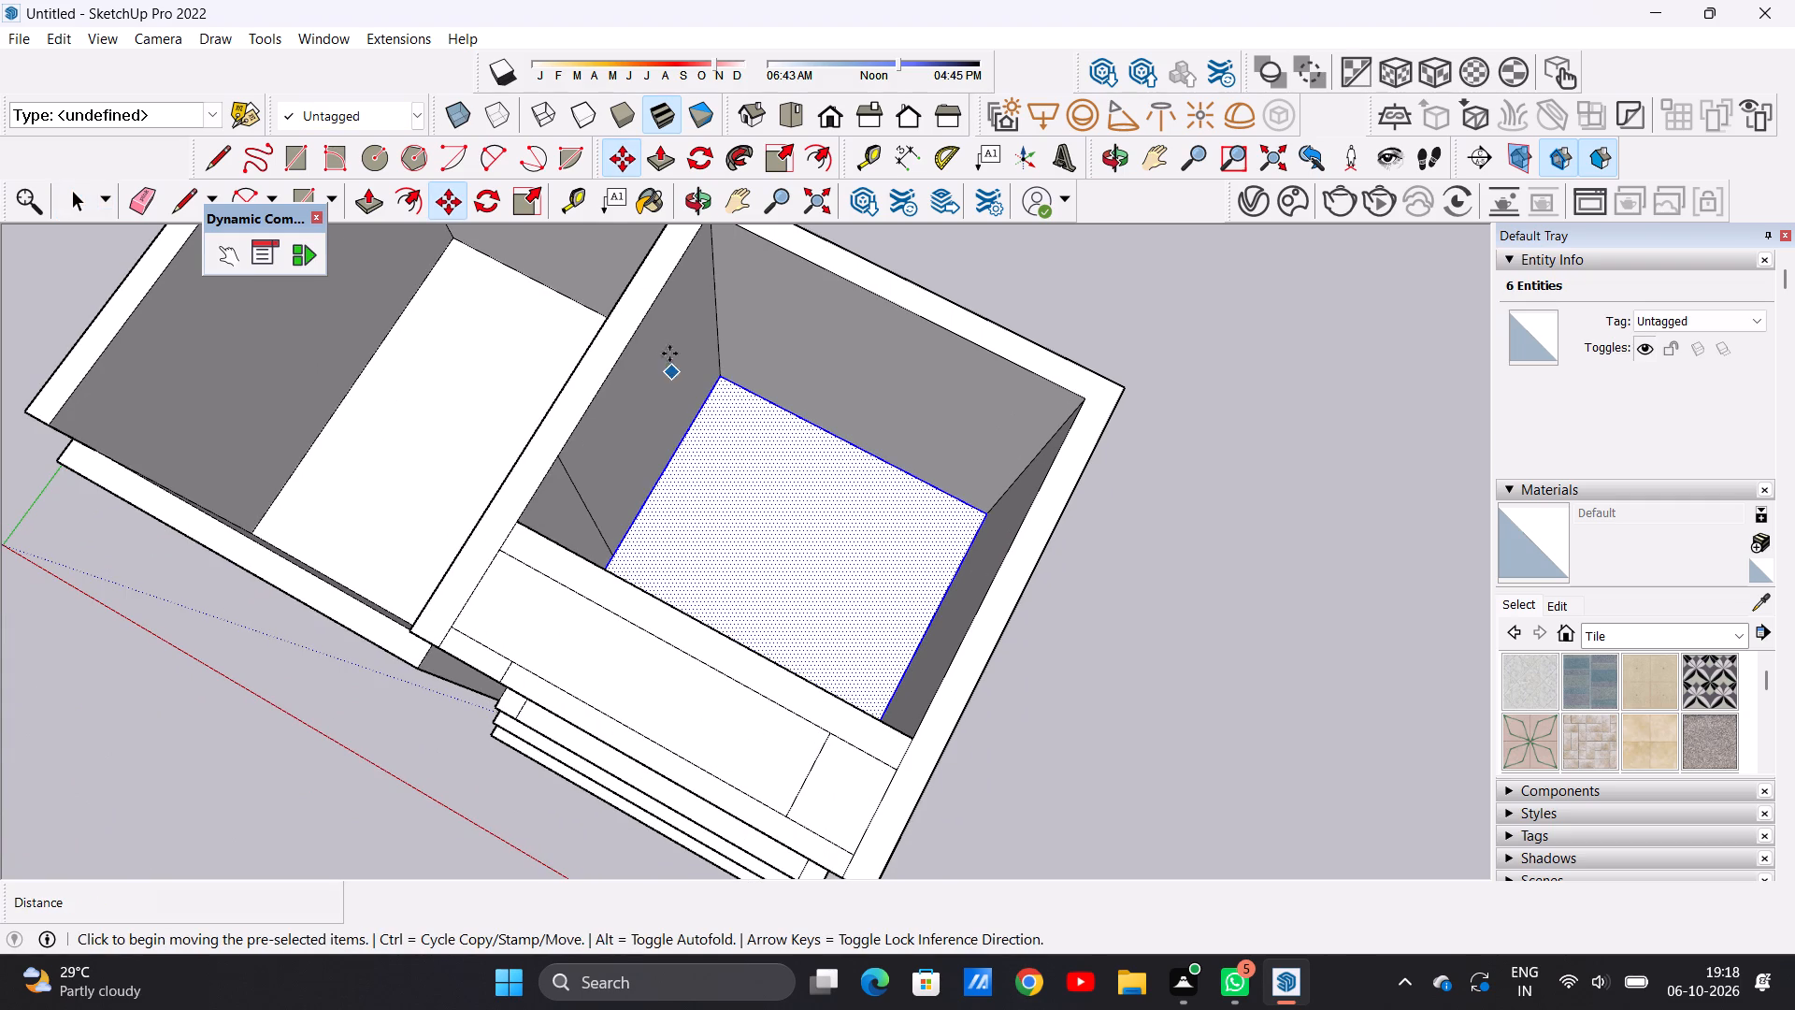
{"action": "left_click", "coordinate": [727, 372]}
{"action": "scroll", "coordinate": [726, 315], "scroll_direction": "down", "scroll_amount": 9}
{"action": "scroll", "coordinate": [719, 282], "scroll_direction": "up", "scroll_amount": 11}
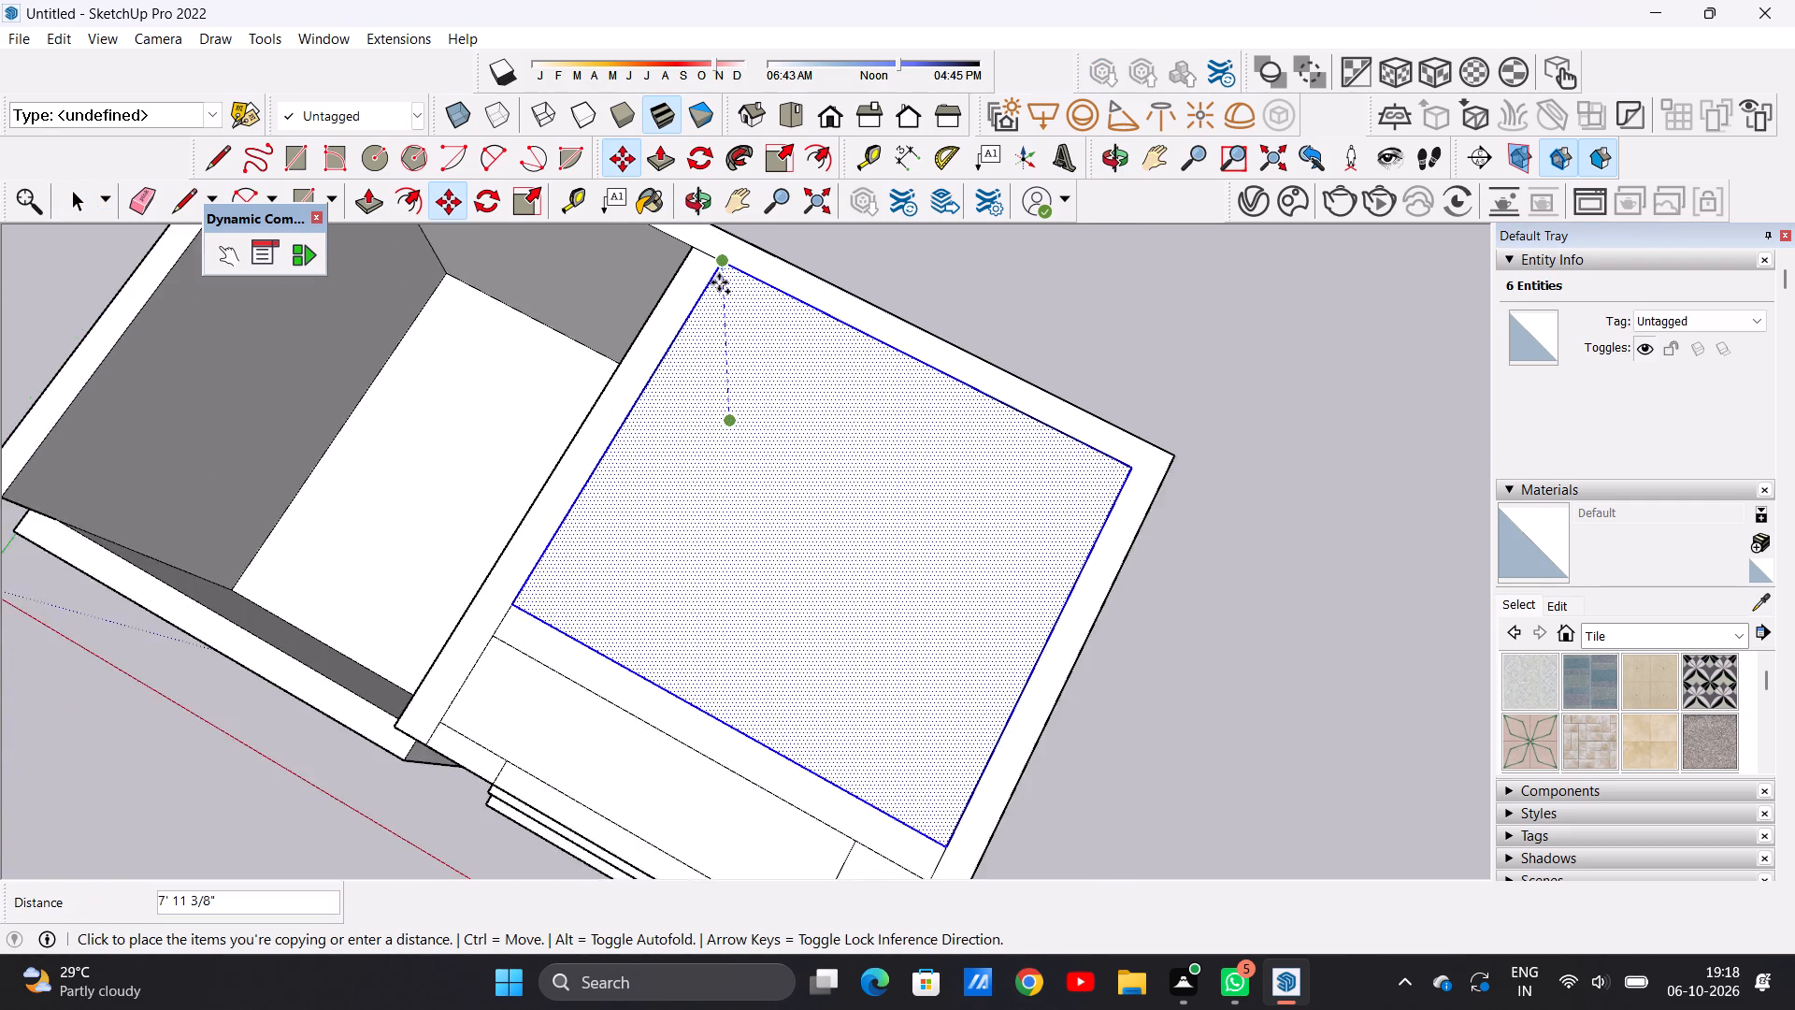
{"action": "left_click", "coordinate": [725, 269]}
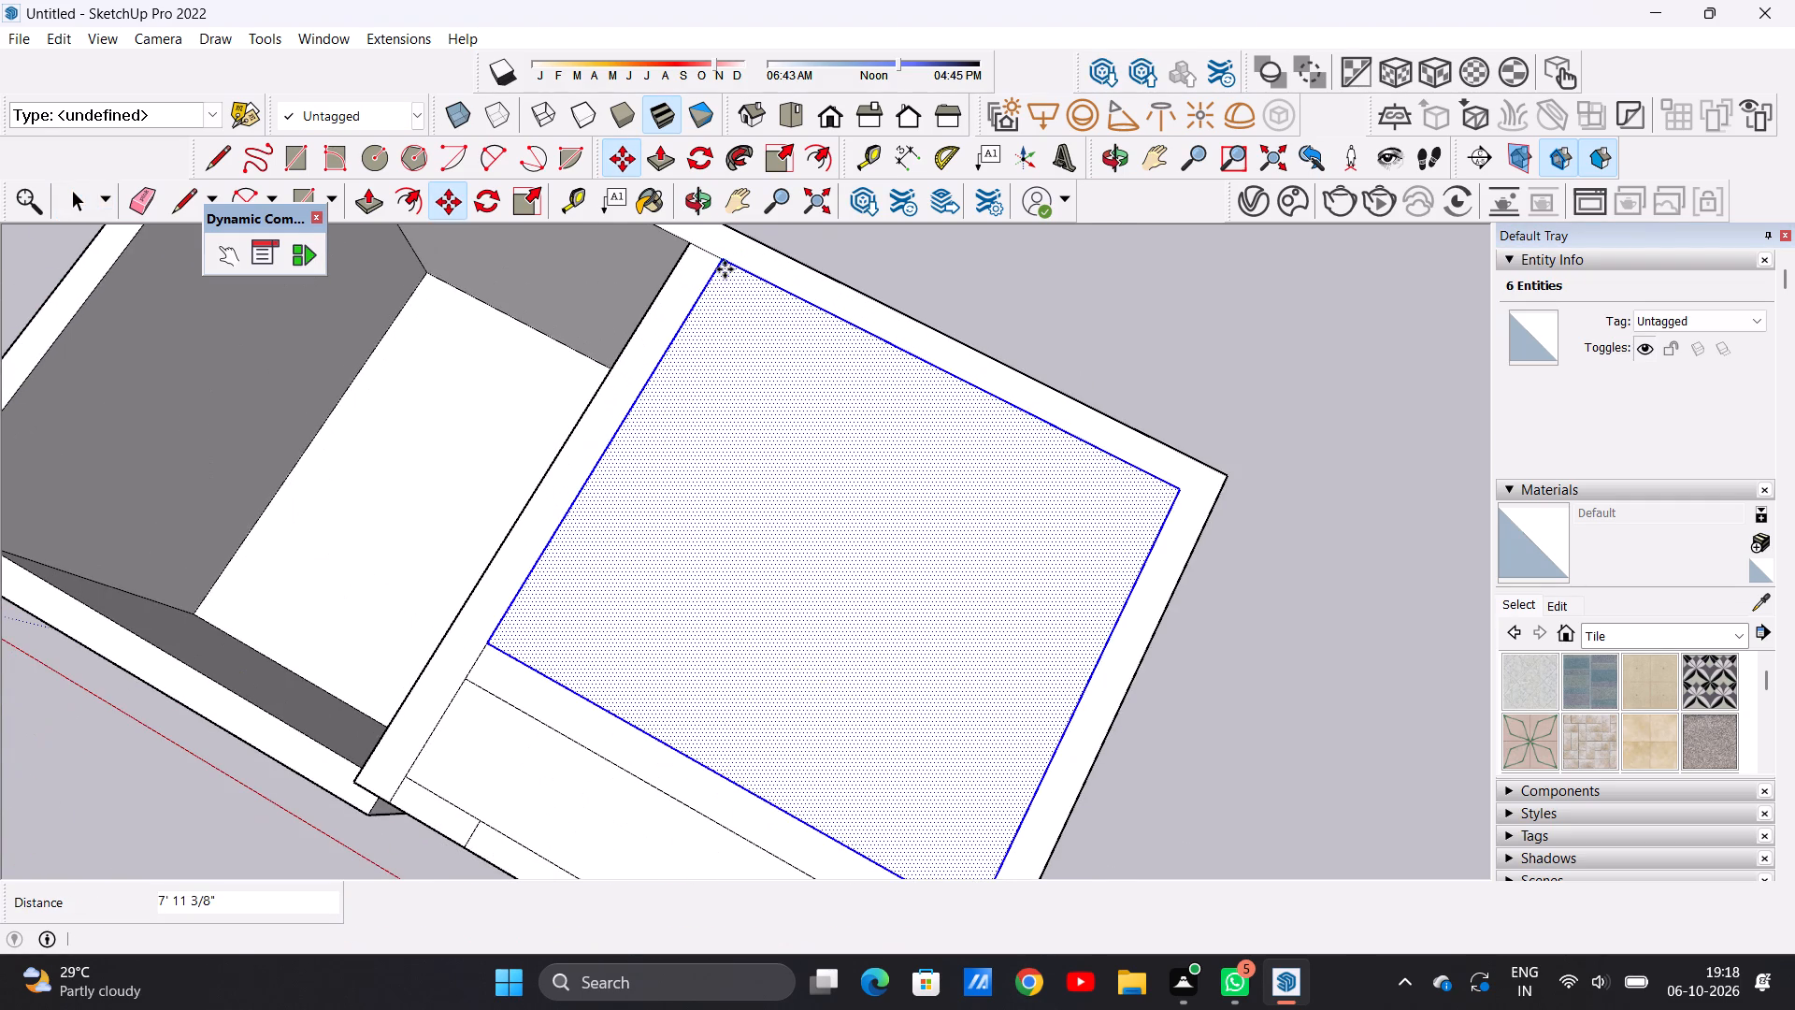
{"action": "key", "text": "space"}
{"action": "scroll", "coordinate": [760, 417], "scroll_direction": "down", "scroll_amount": 12}
{"action": "left_click", "coordinate": [1042, 306]}
Copy the floor face of the open room left of the arch bay up 7' 11 3/8" to the wall top.
{"action": "middle_click_drag", "start_coordinate": [506, 415], "coordinate": [708, 388]}
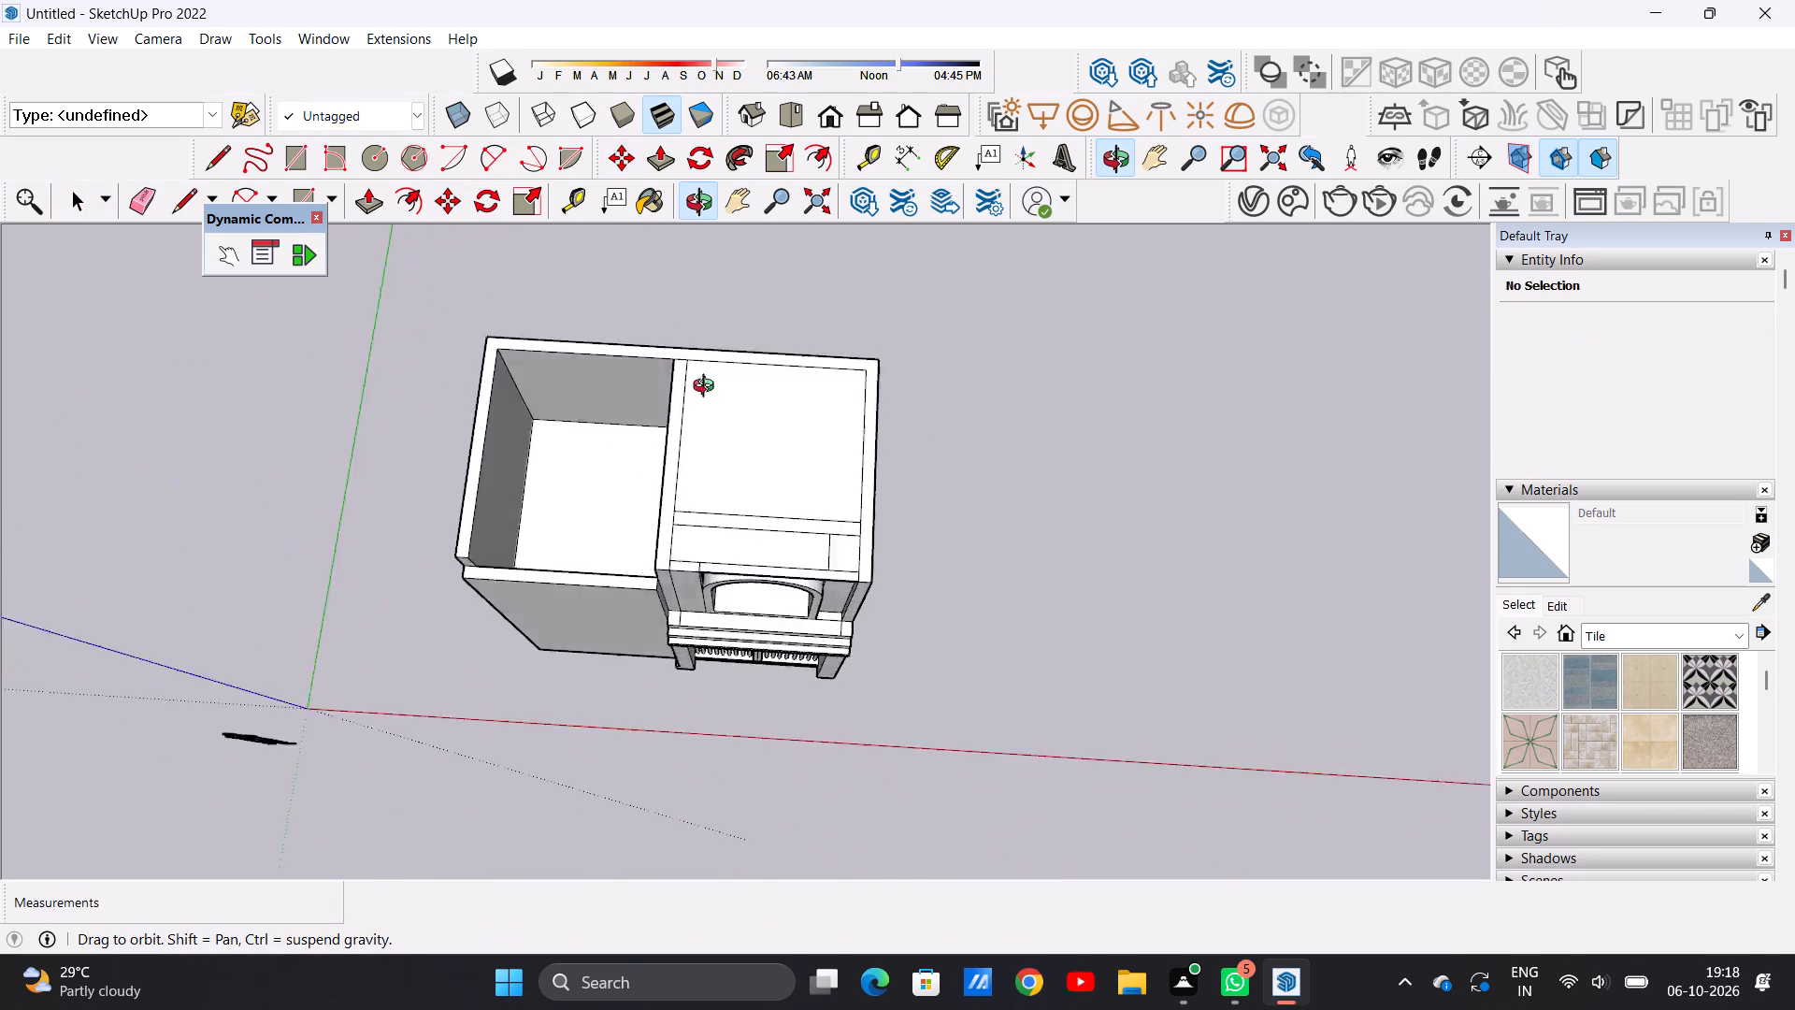
{"action": "middle_click_drag", "start_coordinate": [708, 388], "coordinate": [660, 583]}
{"action": "scroll", "coordinate": [616, 584], "scroll_direction": "up", "scroll_amount": 6}
{"action": "scroll", "coordinate": [628, 434], "scroll_direction": "down", "scroll_amount": 8}
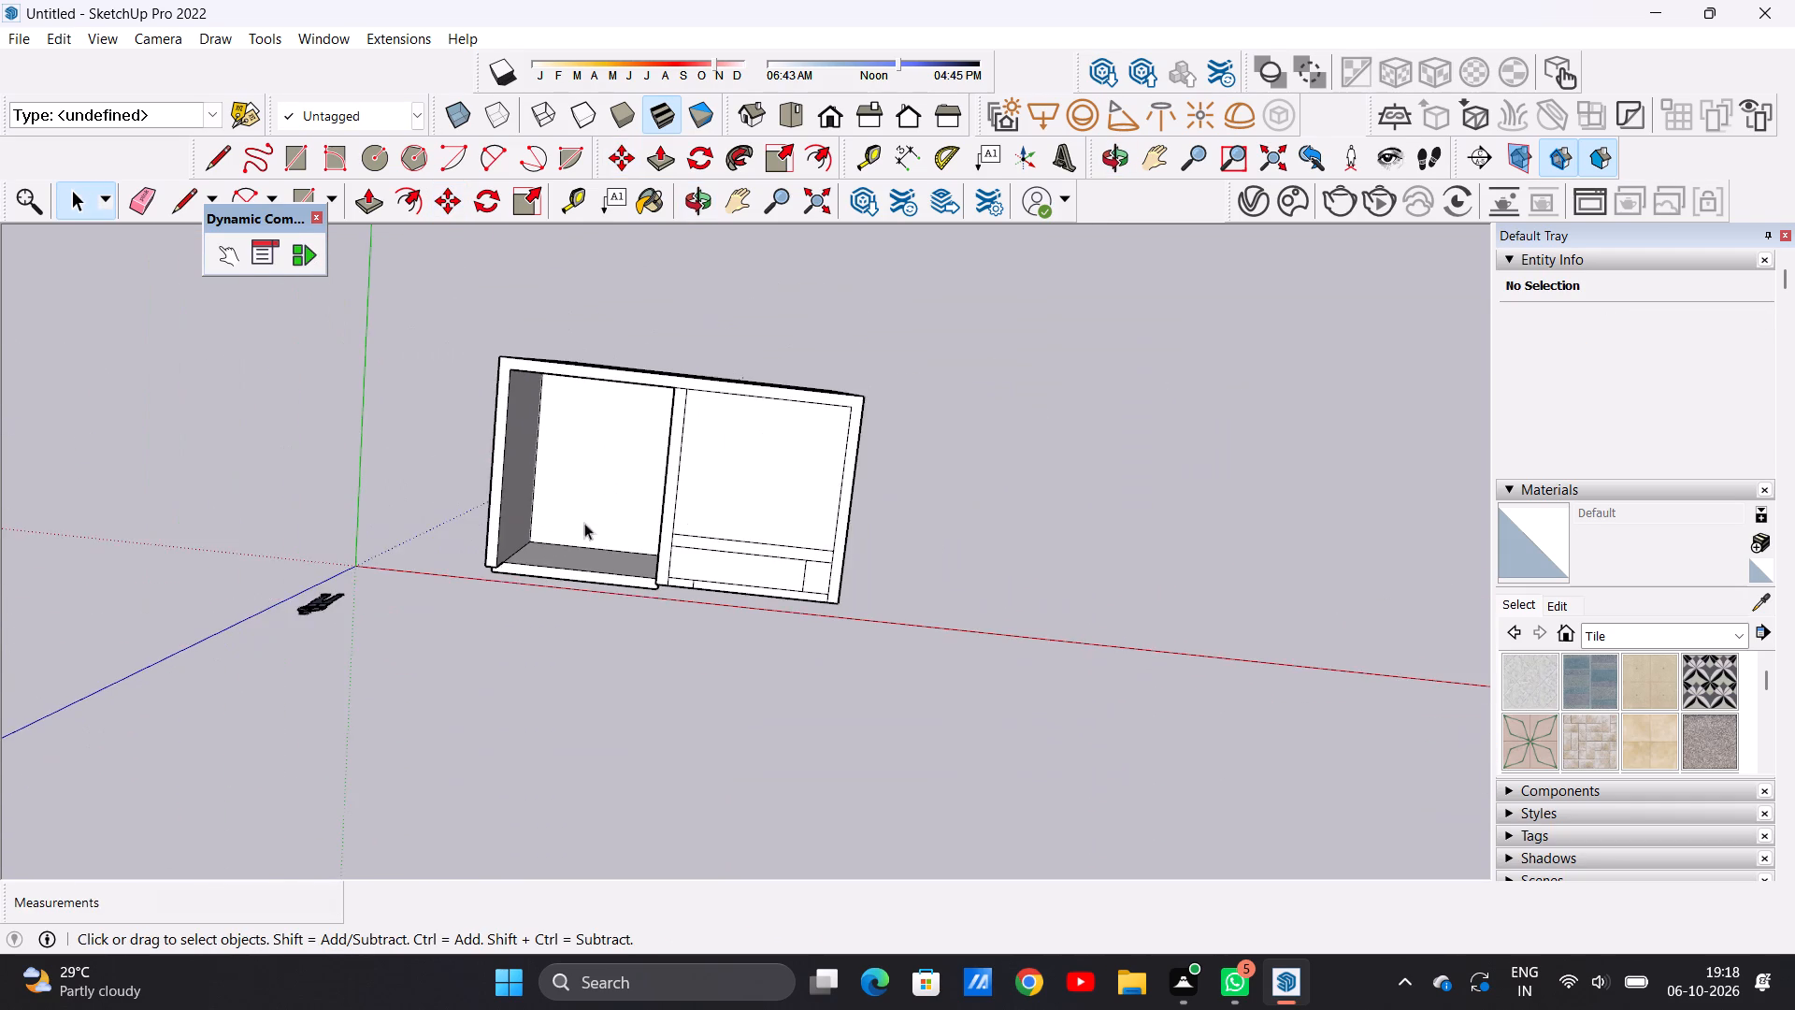
{"action": "middle_click_drag", "start_coordinate": [584, 523], "coordinate": [606, 389]}
{"action": "middle_click_drag", "start_coordinate": [620, 517], "coordinate": [616, 408]}
{"action": "scroll", "coordinate": [604, 371], "scroll_direction": "up", "scroll_amount": 6}
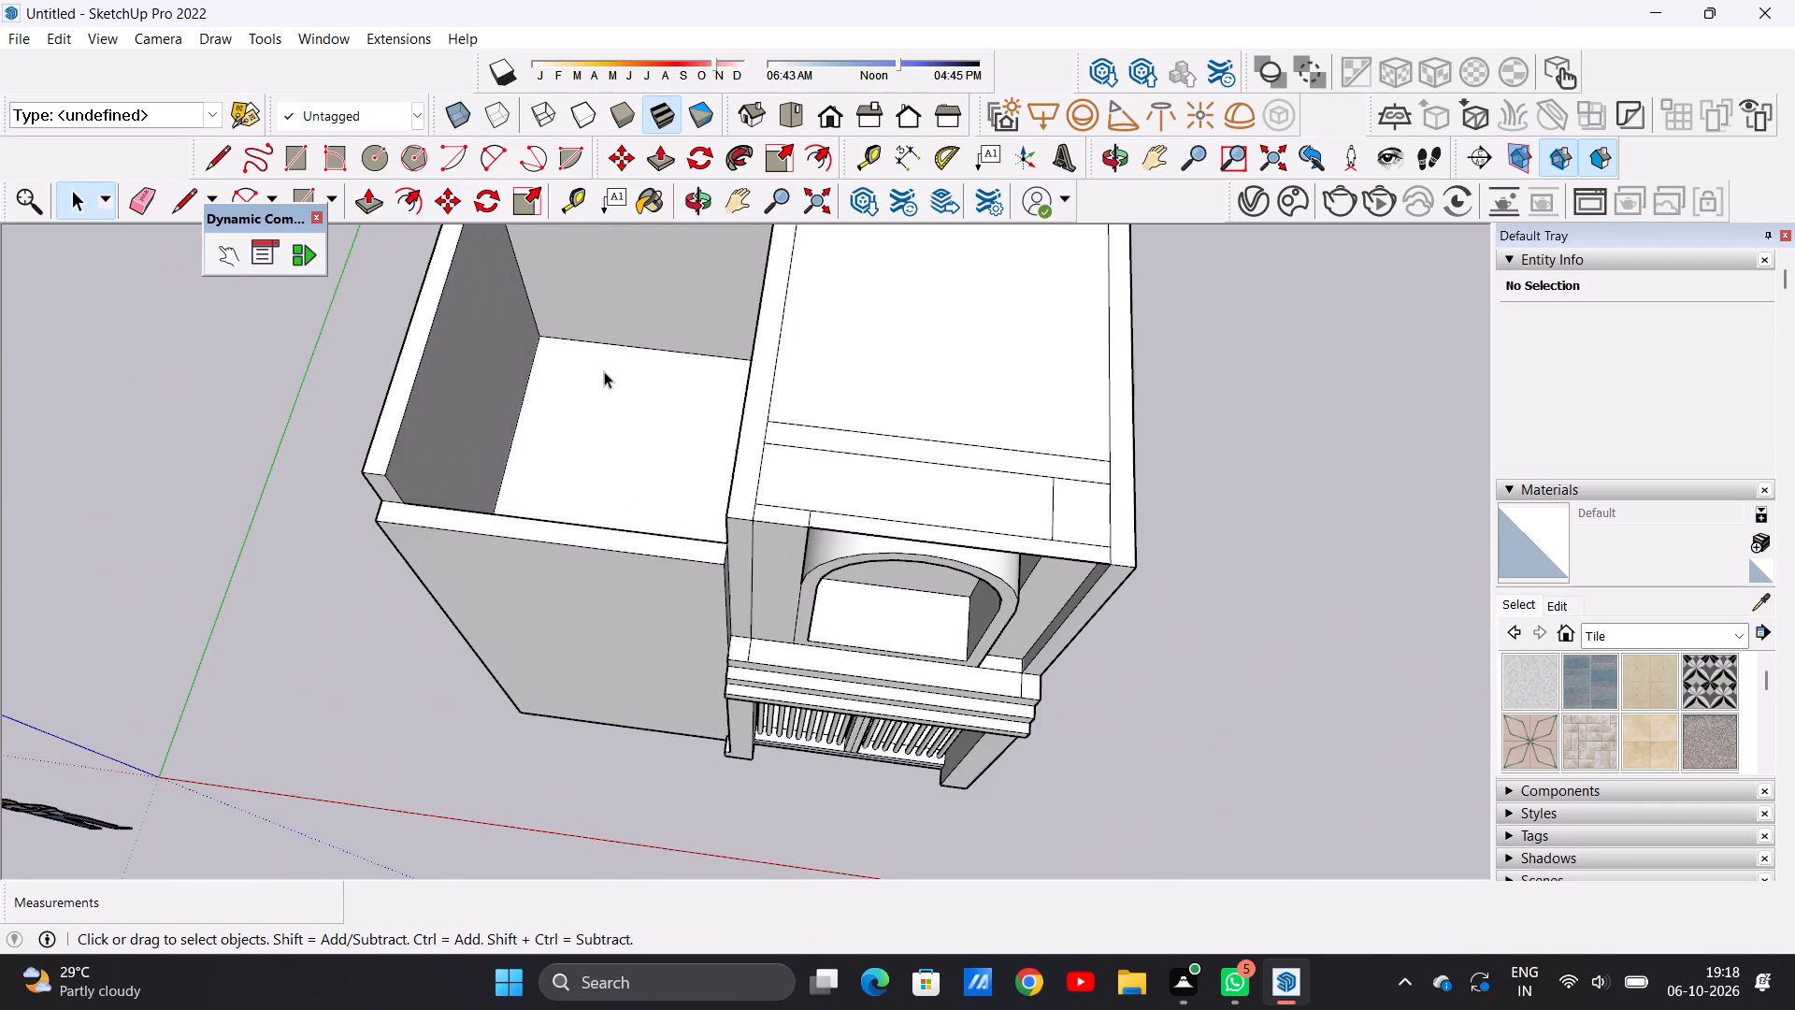
{"action": "double_click", "coordinate": [607, 371]}
{"action": "scroll", "coordinate": [580, 410], "scroll_direction": "down", "scroll_amount": 2}
{"action": "middle_click_drag", "start_coordinate": [580, 410], "coordinate": [579, 568]}
{"action": "scroll", "coordinate": [566, 434], "scroll_direction": "down", "scroll_amount": 2}
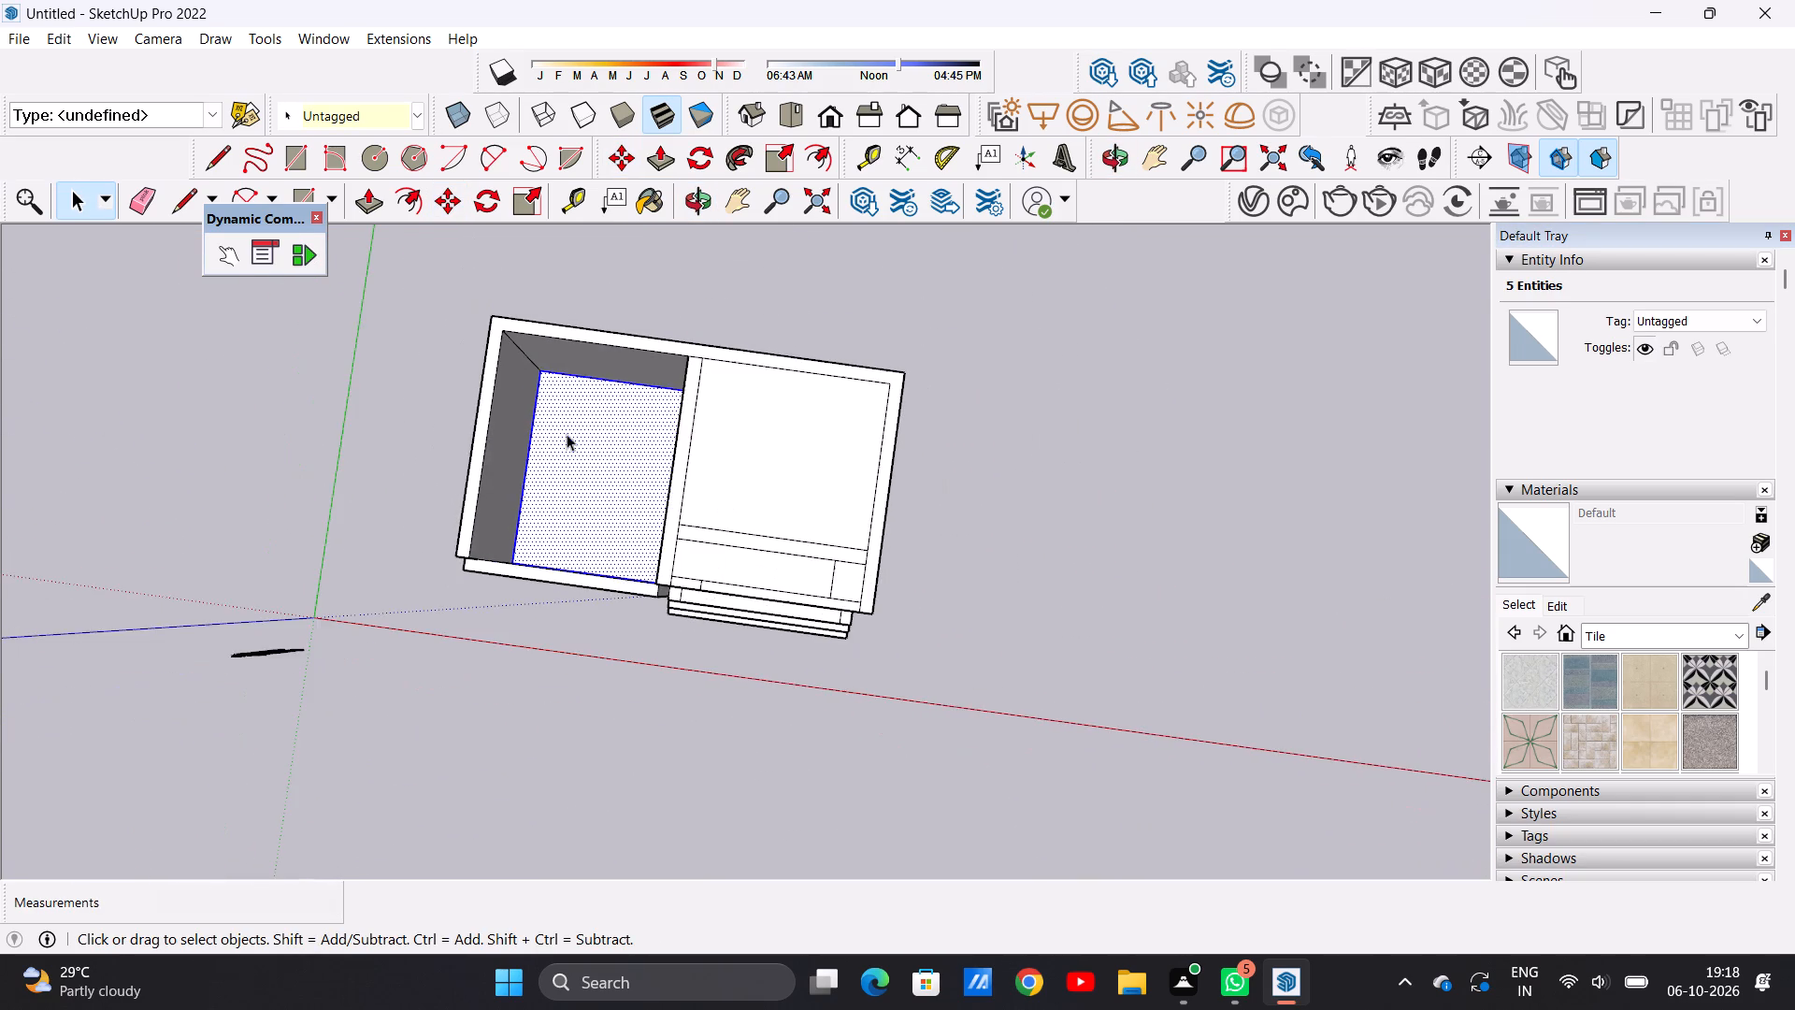
{"action": "scroll", "coordinate": [567, 434], "scroll_direction": "down", "scroll_amount": 2}
{"action": "scroll", "coordinate": [633, 396], "scroll_direction": "up", "scroll_amount": 3}
{"action": "key", "text": "m"}
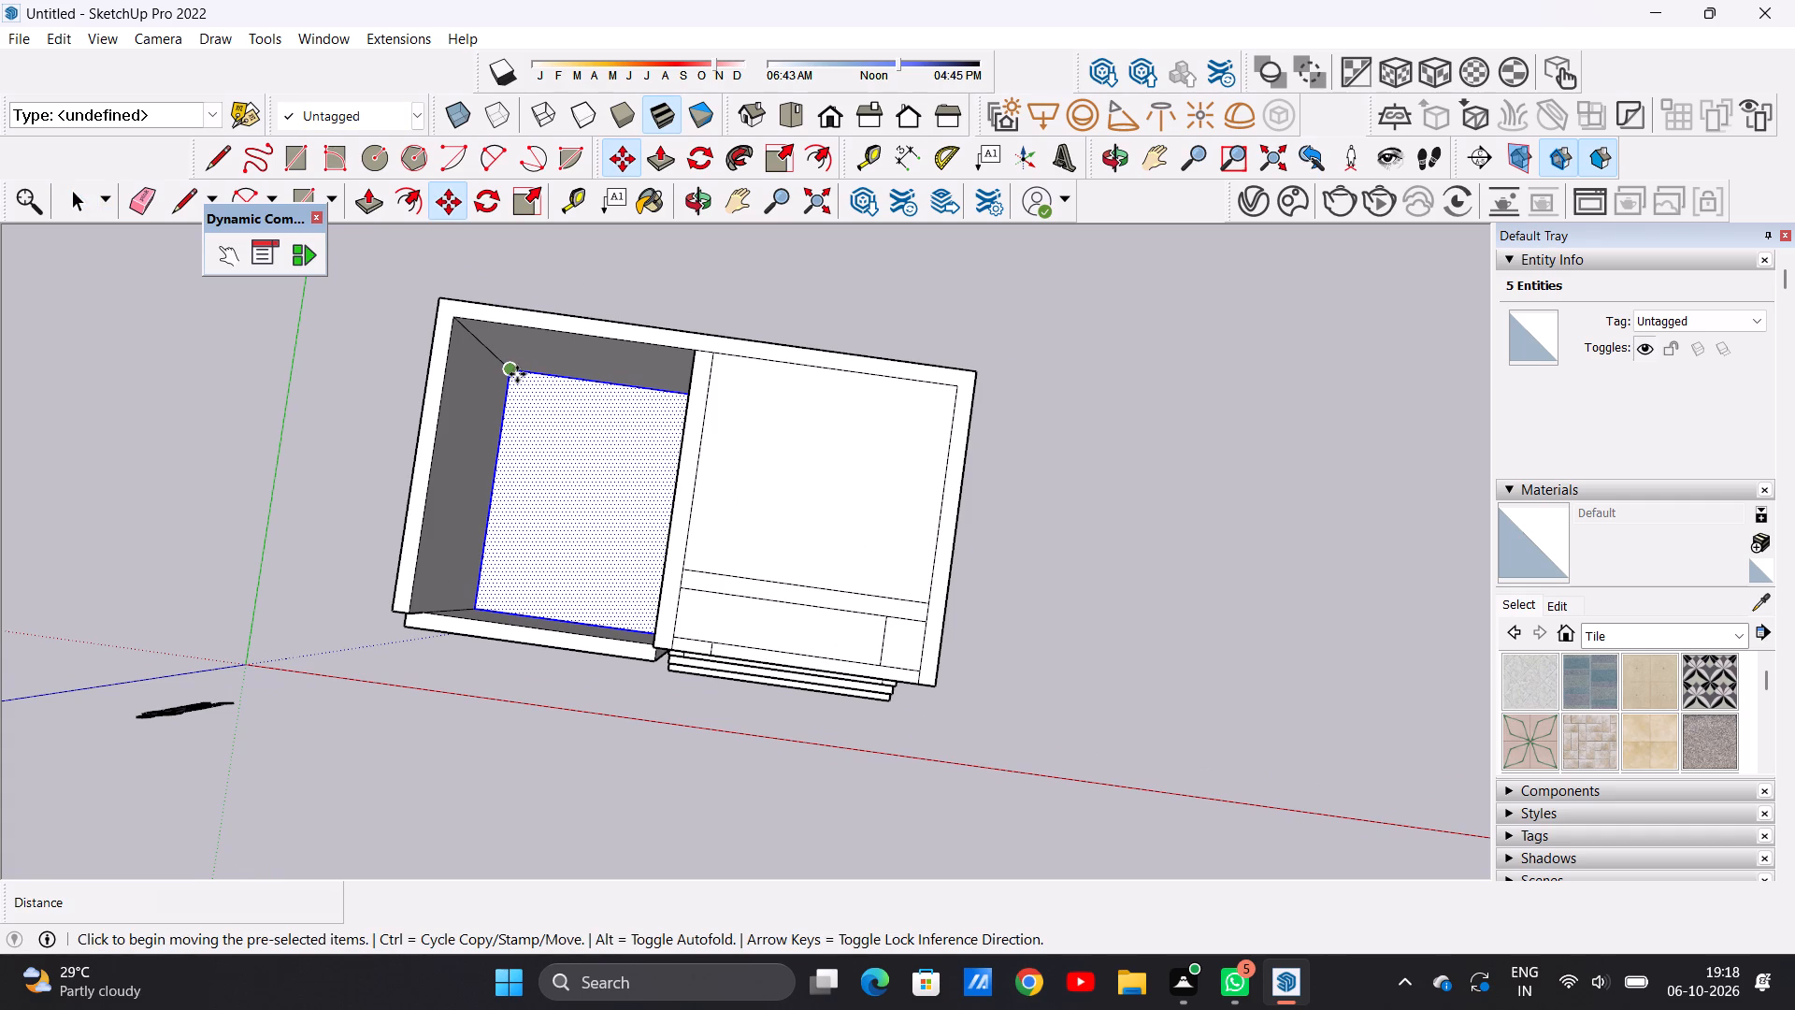
{"action": "left_click", "coordinate": [517, 374]}
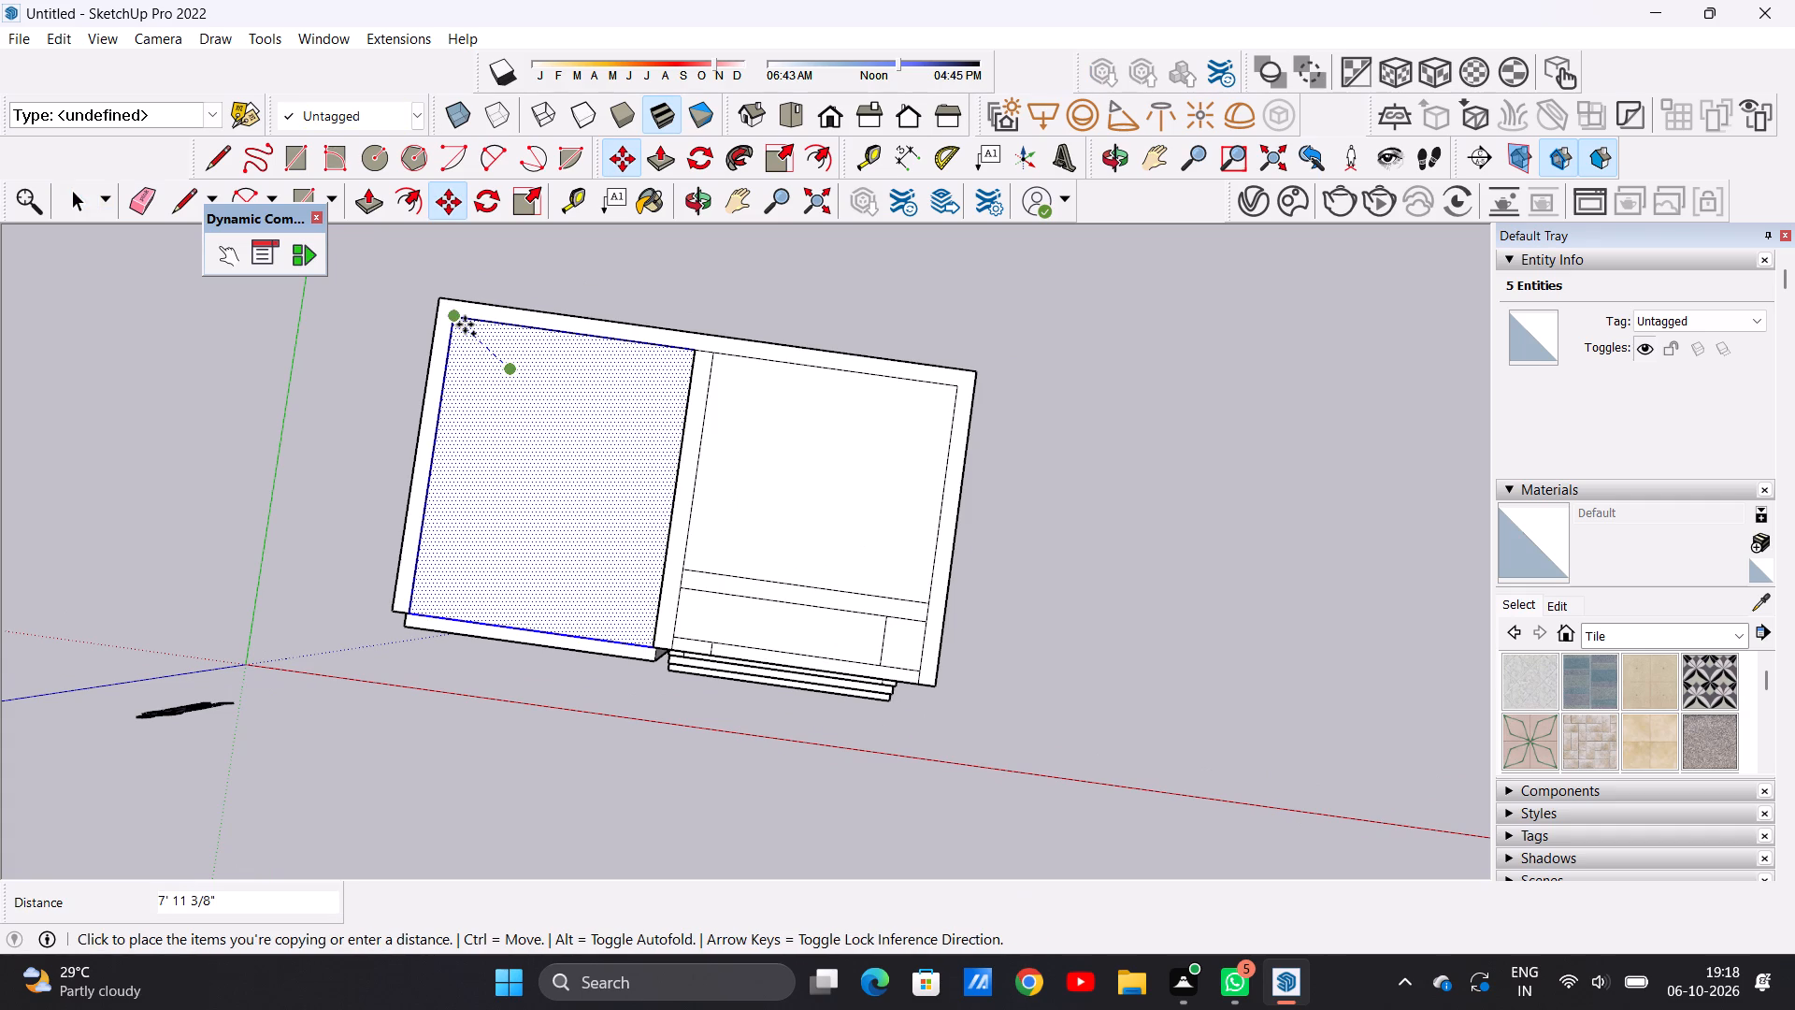
{"action": "left_click", "coordinate": [459, 325]}
{"action": "key", "text": "space"}
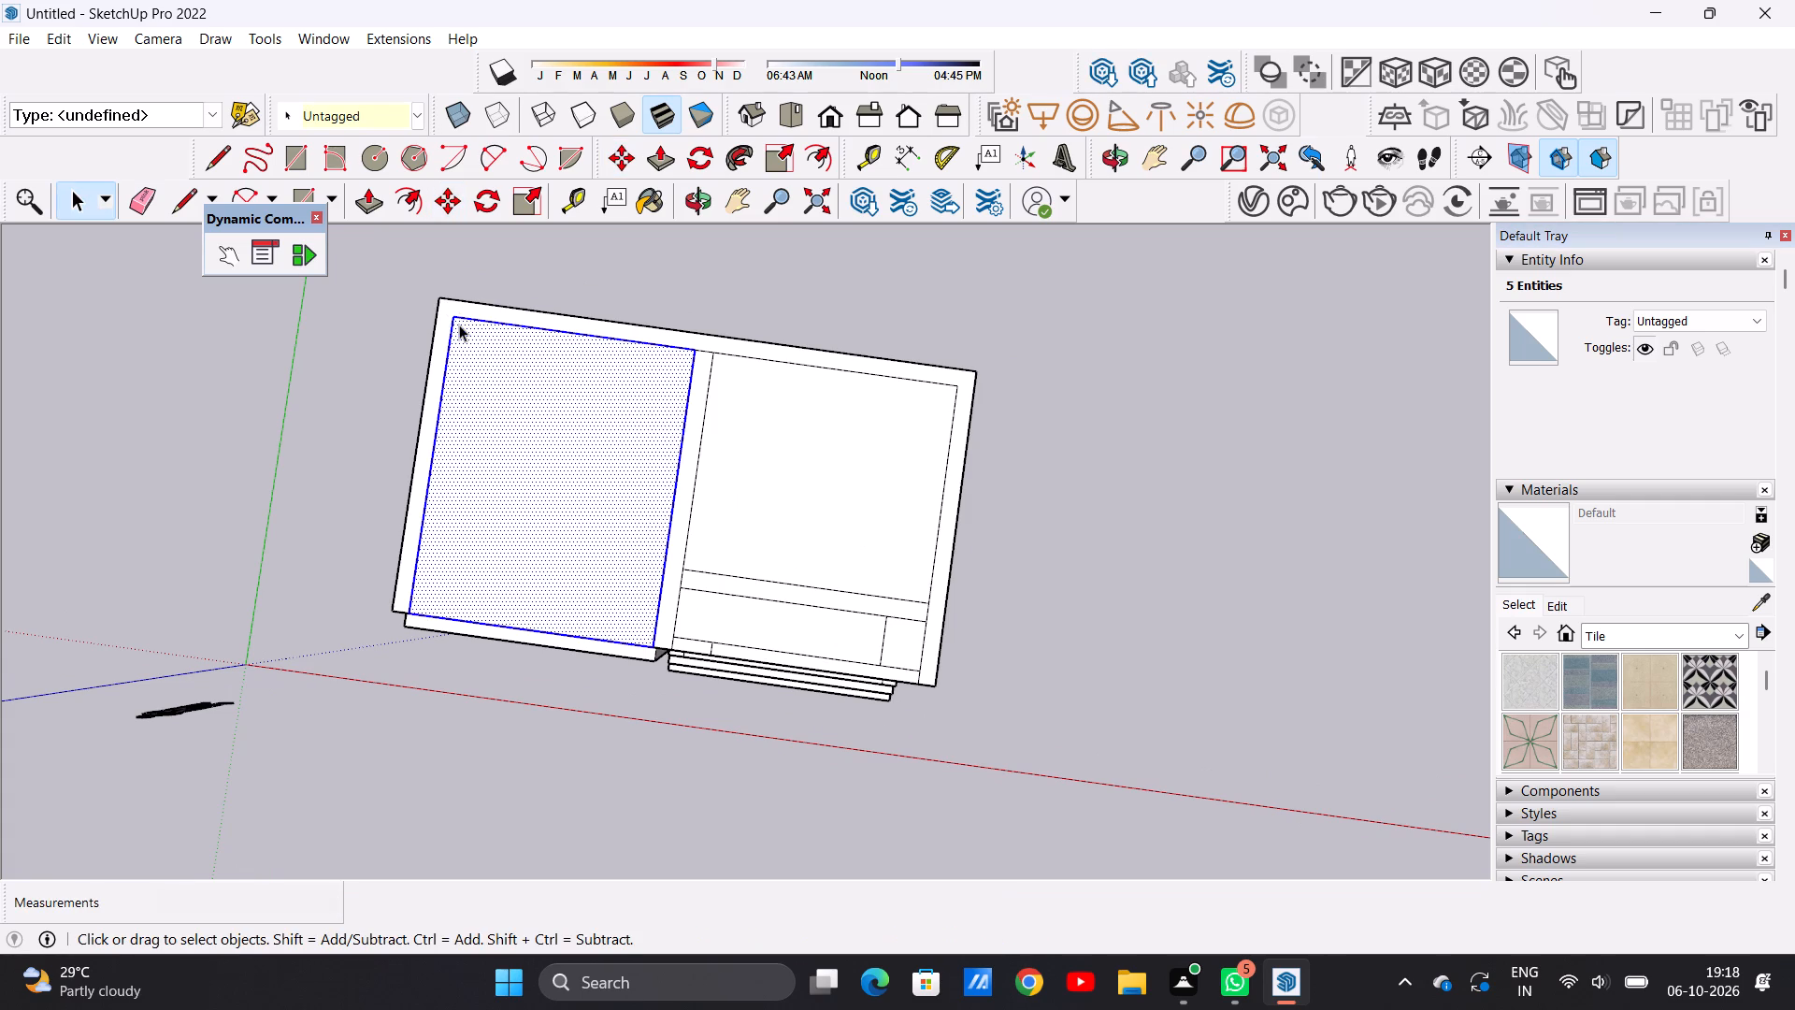
{"action": "left_click", "coordinate": [1134, 373]}
Examine the two roof faces and the gap above the left front wall from the front and above.
{"action": "scroll", "coordinate": [653, 441], "scroll_direction": "down", "scroll_amount": 4}
{"action": "middle_click_drag", "start_coordinate": [649, 578], "coordinate": [669, 307]}
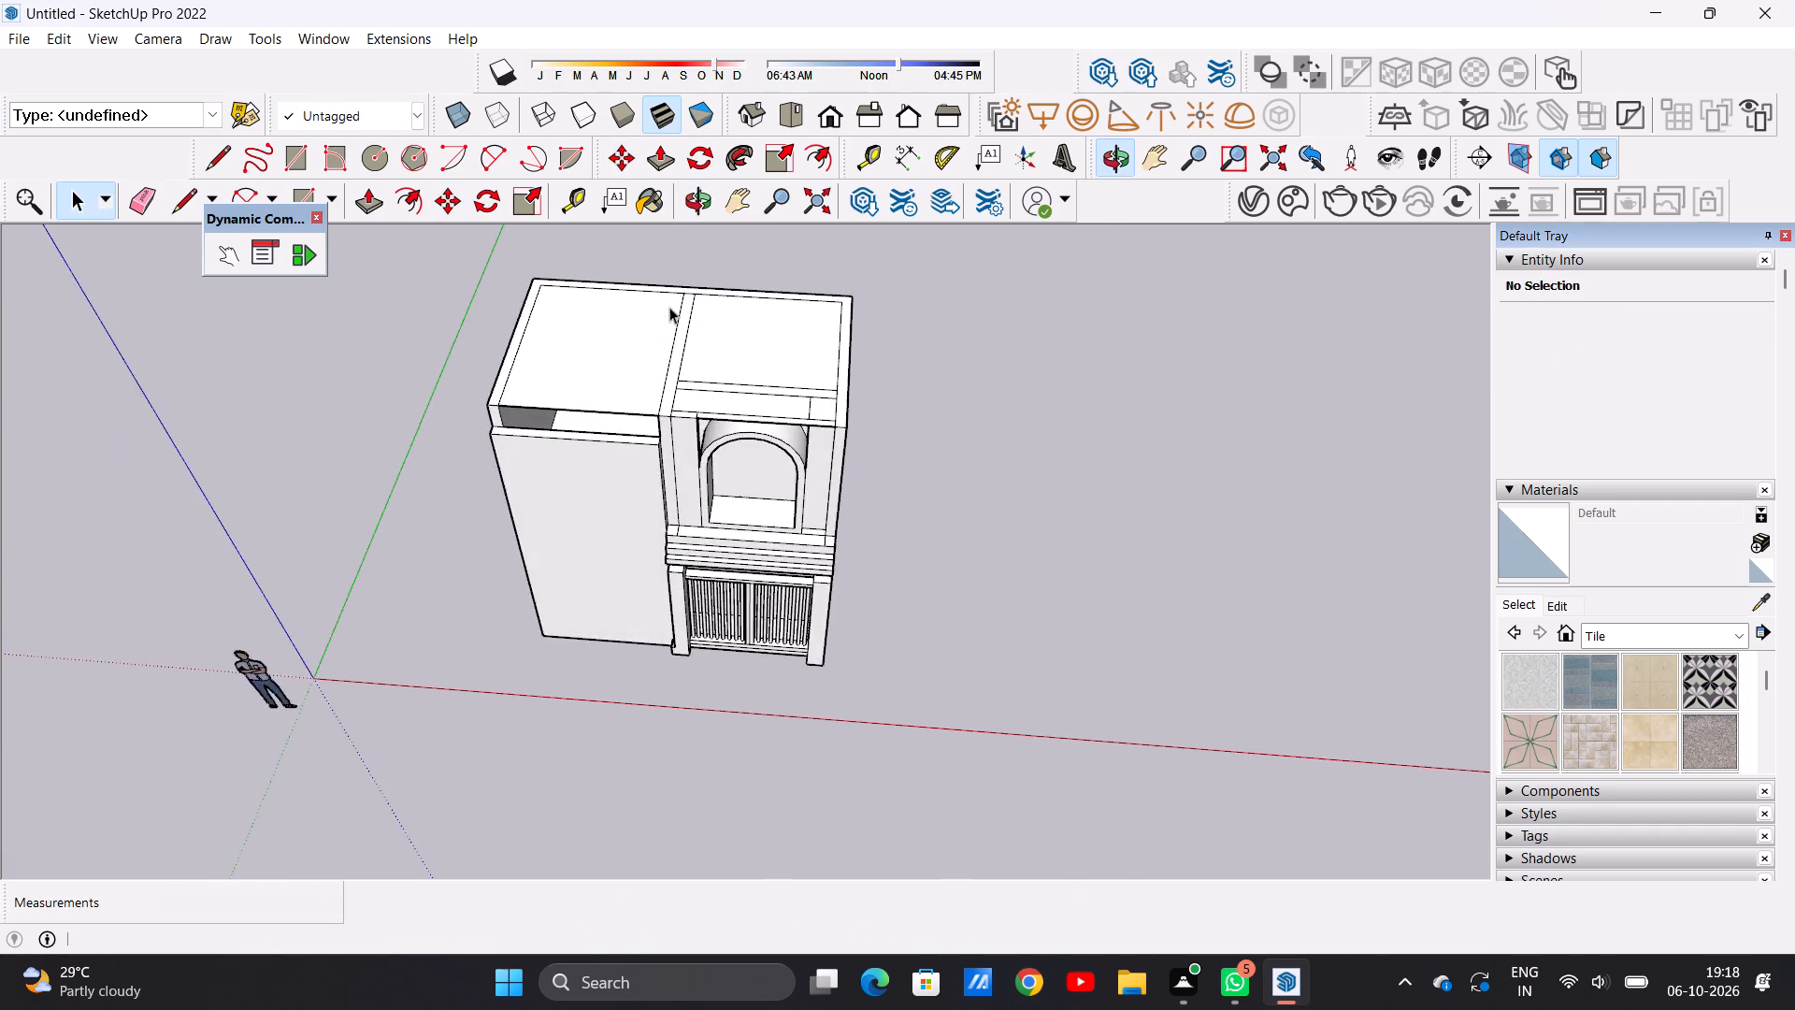
{"action": "scroll", "coordinate": [627, 411], "scroll_direction": "up", "scroll_amount": 4}
{"action": "middle_click_drag", "start_coordinate": [609, 499], "coordinate": [635, 339]}
{"action": "scroll", "coordinate": [626, 384], "scroll_direction": "down", "scroll_amount": 4}
{"action": "middle_click_drag", "start_coordinate": [657, 503], "coordinate": [657, 423]}
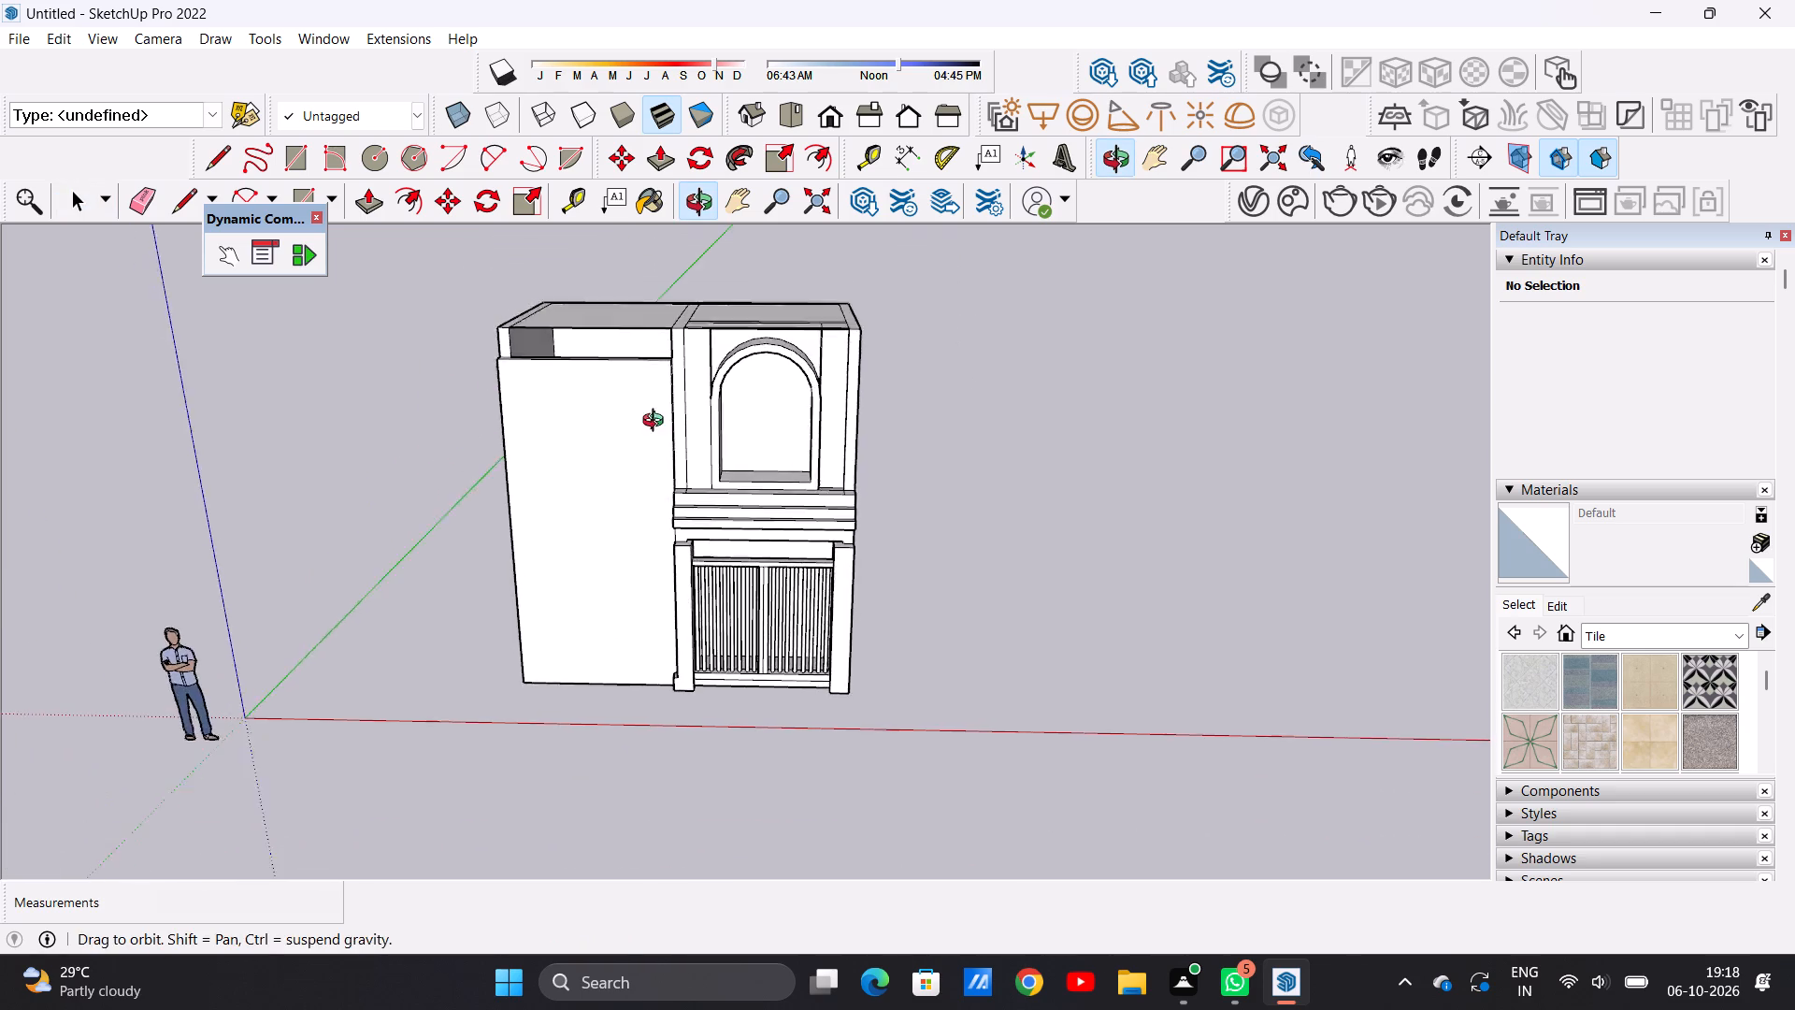
{"action": "middle_click_drag", "start_coordinate": [657, 423], "coordinate": [663, 363]}
{"action": "scroll", "coordinate": [653, 343], "scroll_direction": "up", "scroll_amount": 11}
{"action": "scroll", "coordinate": [629, 338], "scroll_direction": "down", "scroll_amount": 7}
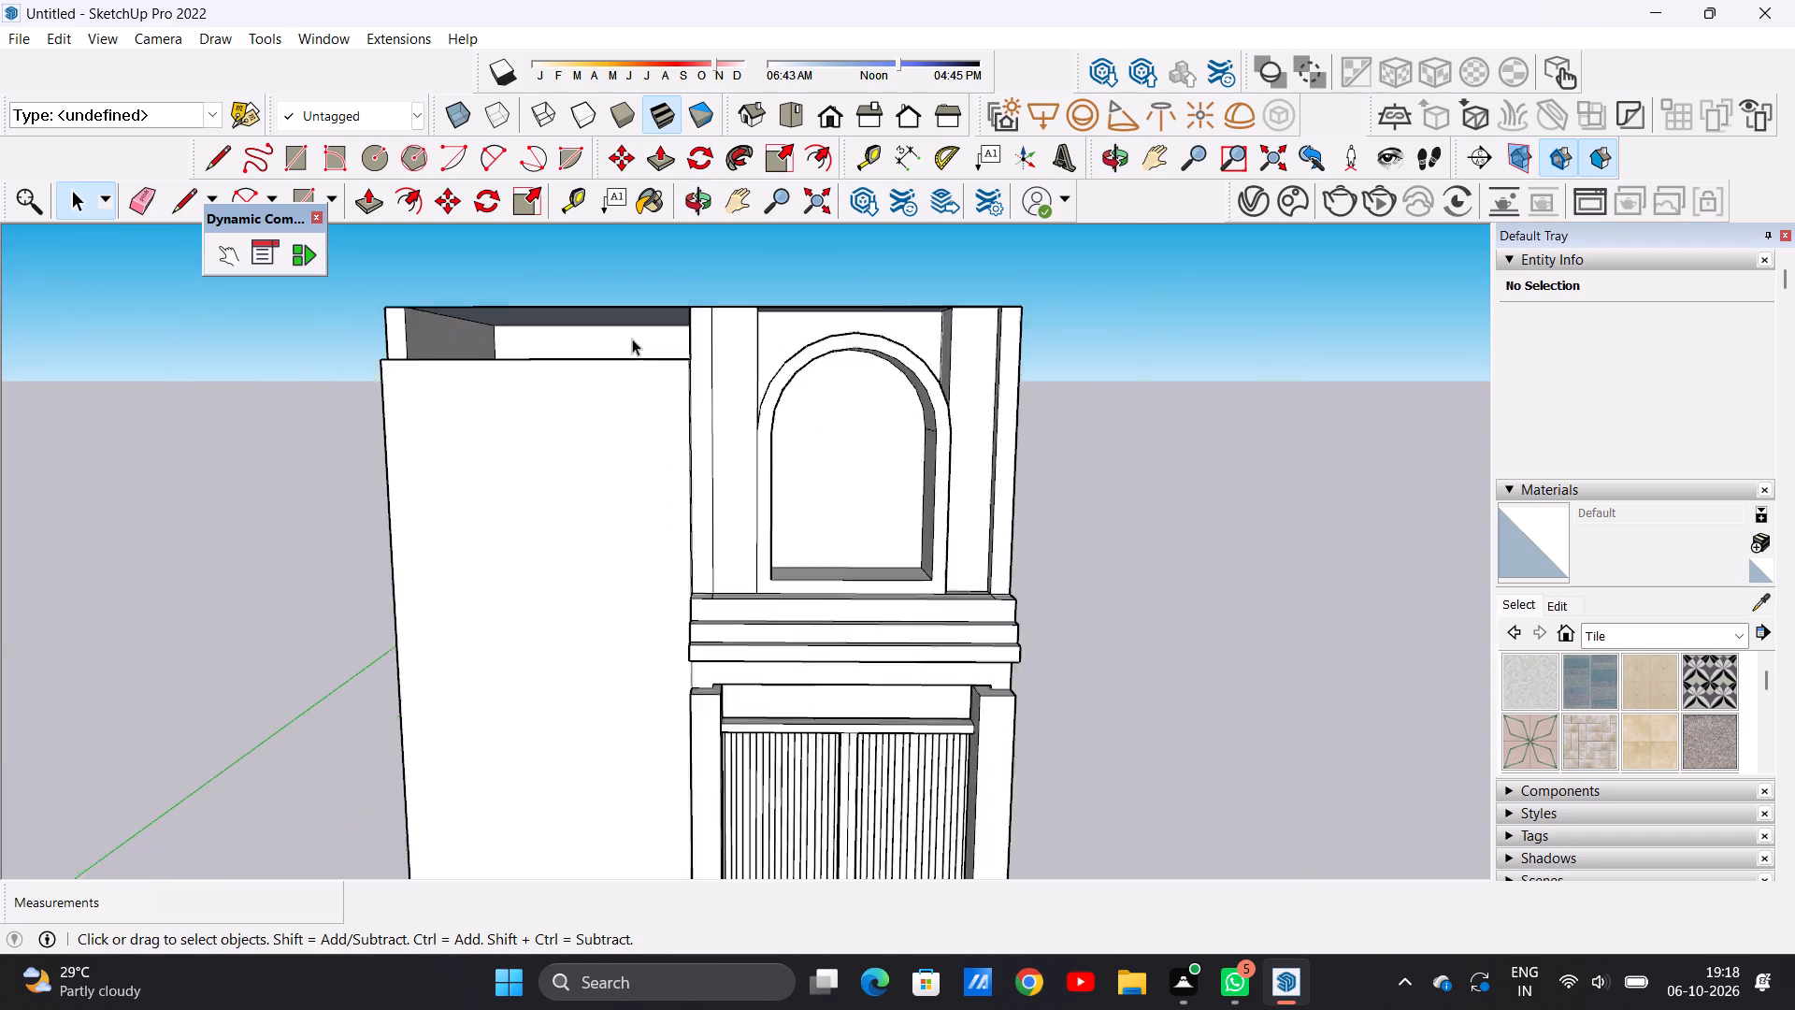
{"action": "scroll", "coordinate": [632, 339], "scroll_direction": "down", "scroll_amount": 2}
{"action": "scroll", "coordinate": [559, 298], "scroll_direction": "up", "scroll_amount": 6}
{"action": "middle_click_drag", "start_coordinate": [529, 310], "coordinate": [557, 573]}
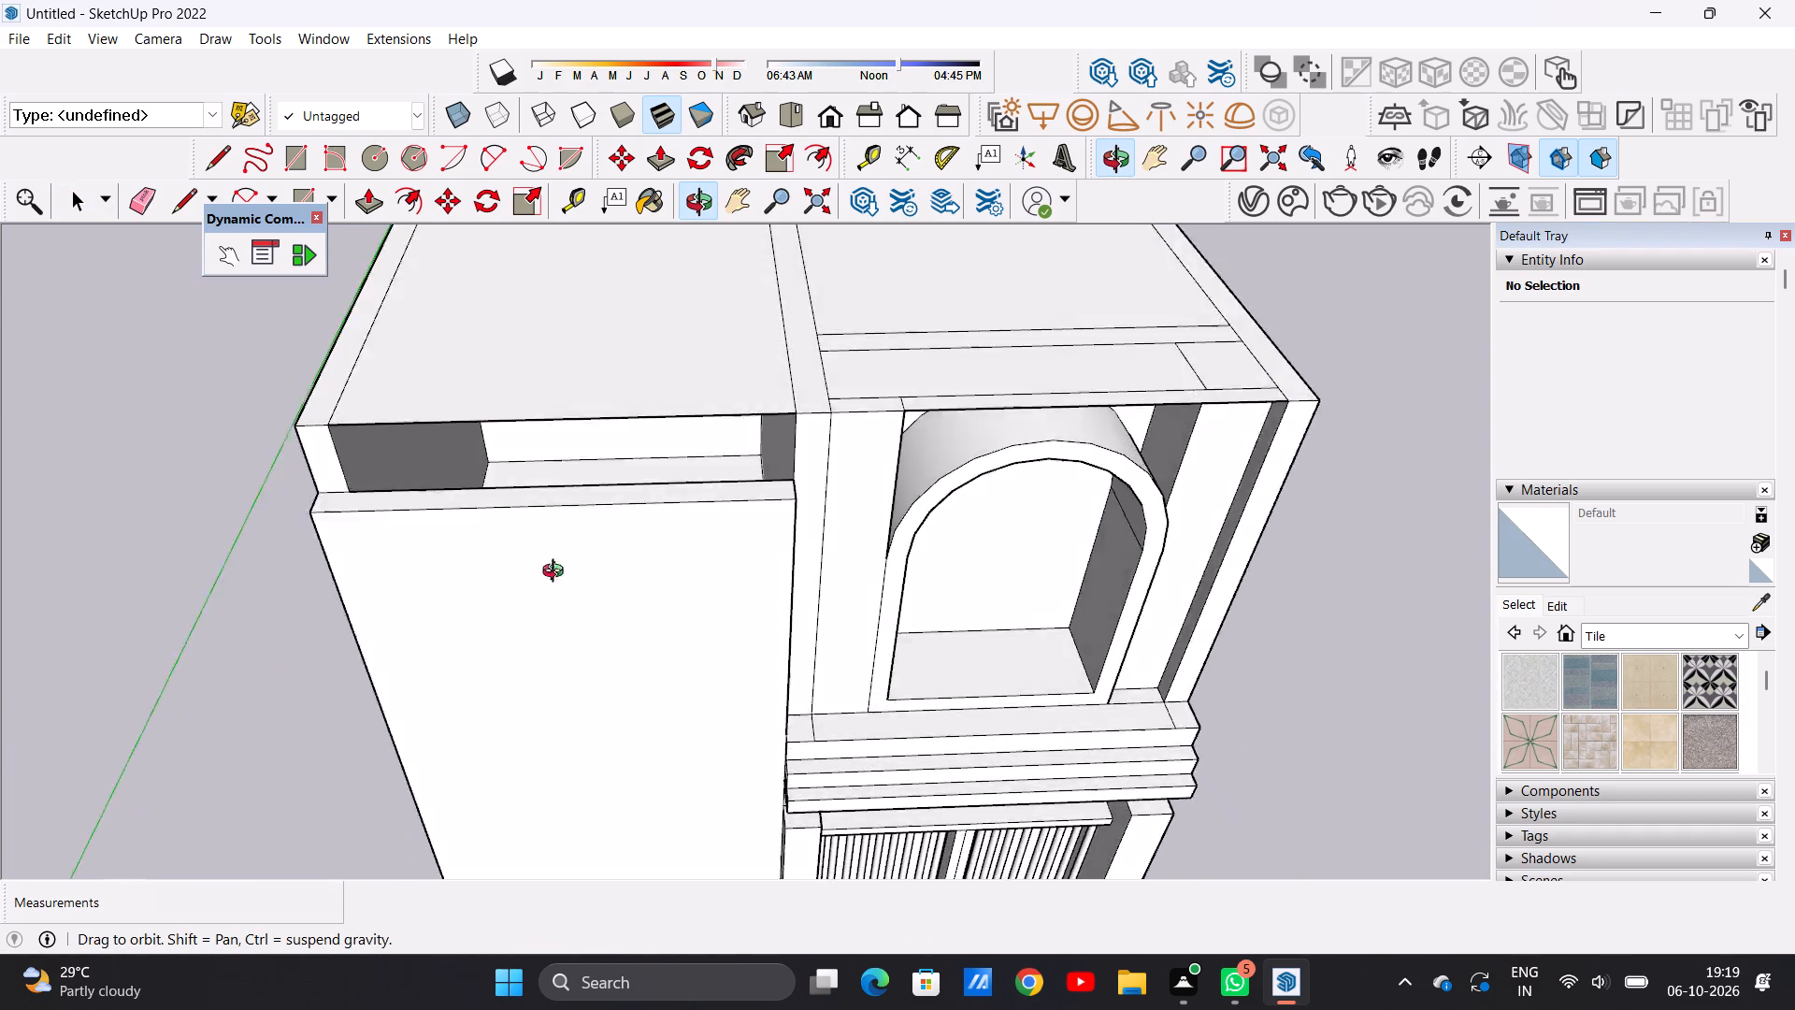
{"action": "middle_click_drag", "start_coordinate": [557, 573], "coordinate": [549, 658]}
{"action": "scroll", "coordinate": [575, 584], "scroll_direction": "down", "scroll_amount": 11}
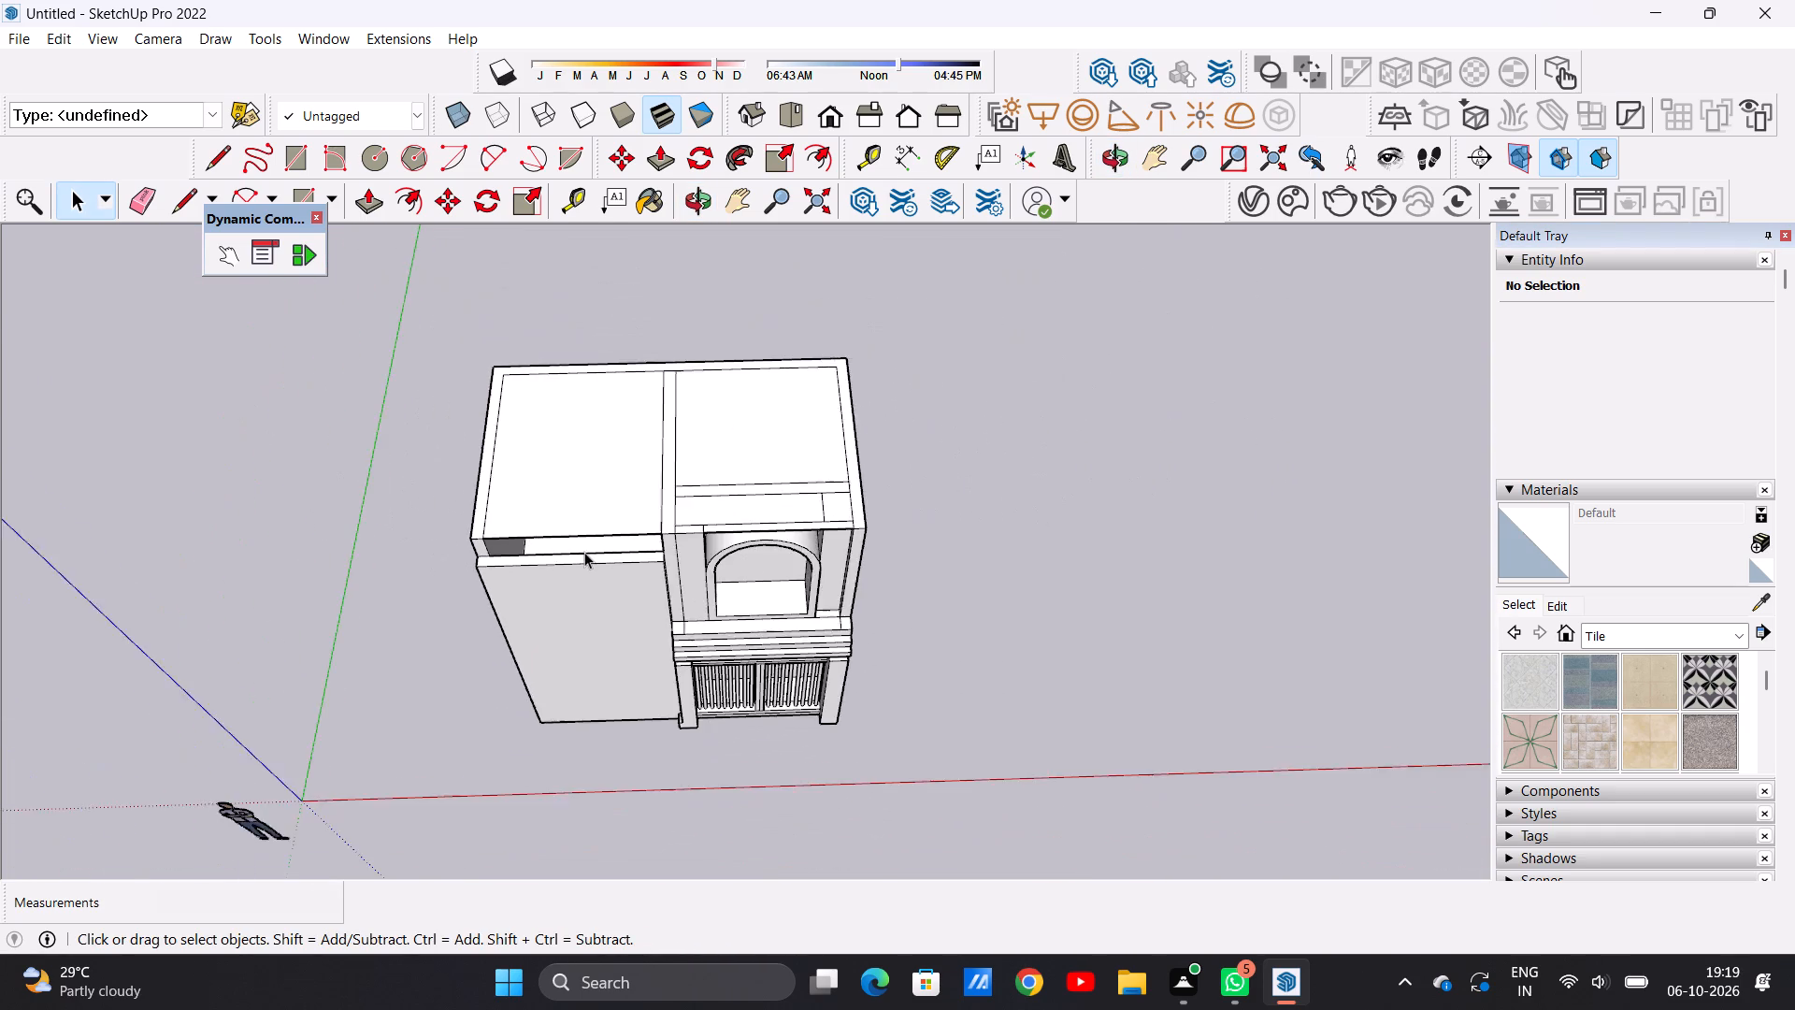
{"action": "scroll", "coordinate": [584, 552], "scroll_direction": "down", "scroll_amount": 2}
{"action": "middle_click_drag", "start_coordinate": [661, 656], "coordinate": [539, 438]}
{"action": "scroll", "coordinate": [596, 469], "scroll_direction": "up", "scroll_amount": 7}
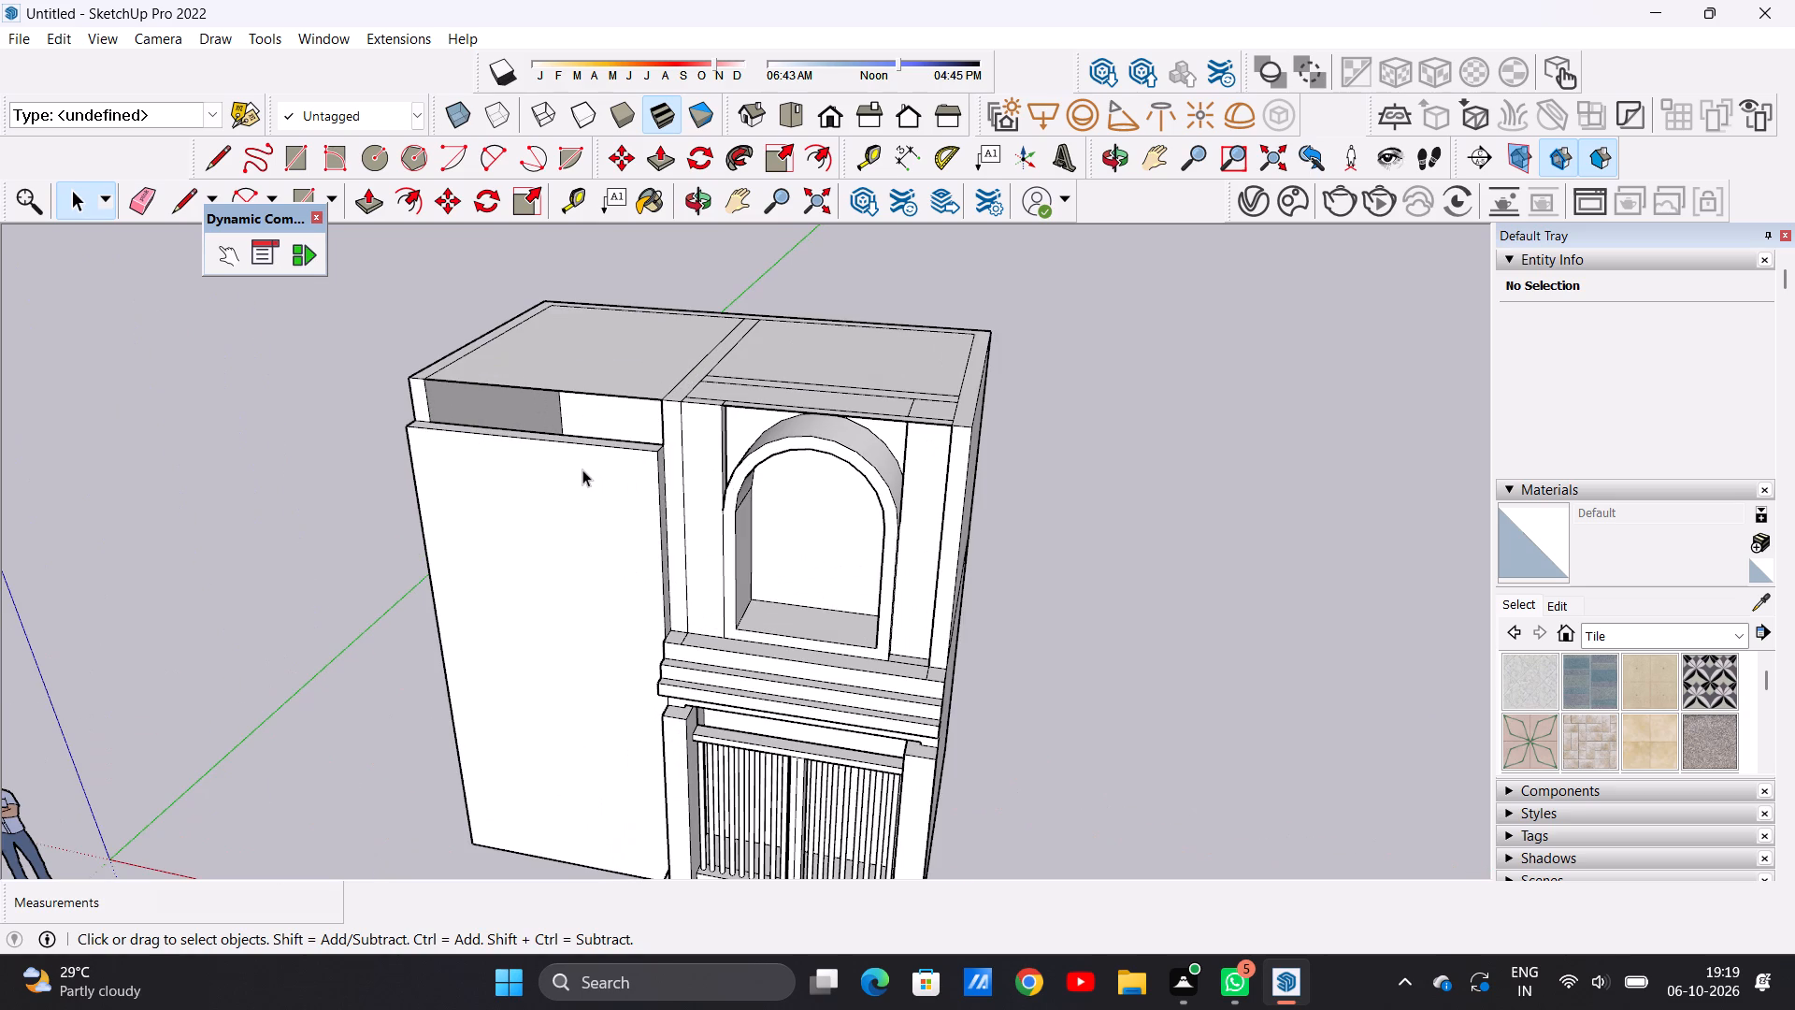
{"action": "scroll", "coordinate": [581, 459], "scroll_direction": "down", "scroll_amount": 5}
{"action": "middle_click_drag", "start_coordinate": [567, 441], "coordinate": [577, 605]}
{"action": "scroll", "coordinate": [623, 488], "scroll_direction": "up", "scroll_amount": 2}
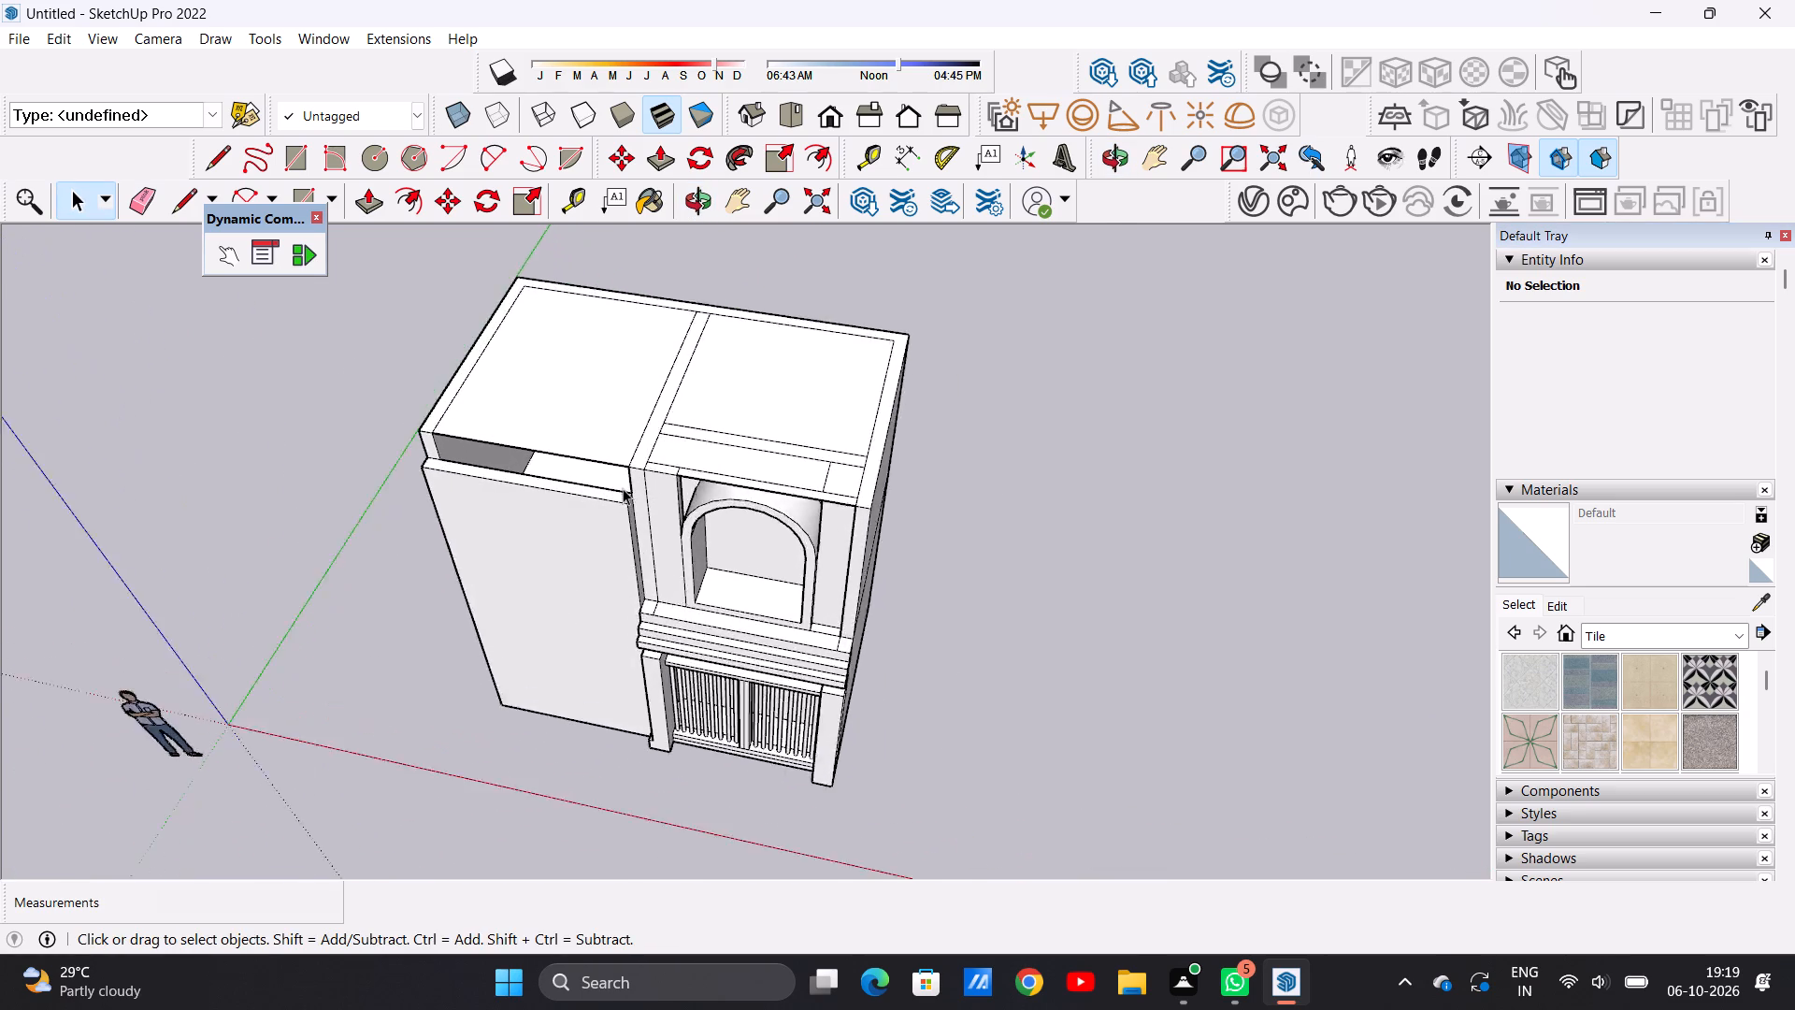
Push/Pull the top face of the left front wall up 3' 3 1/8", past the roof level.
{"action": "scroll", "coordinate": [623, 488], "scroll_direction": "up", "scroll_amount": 5}
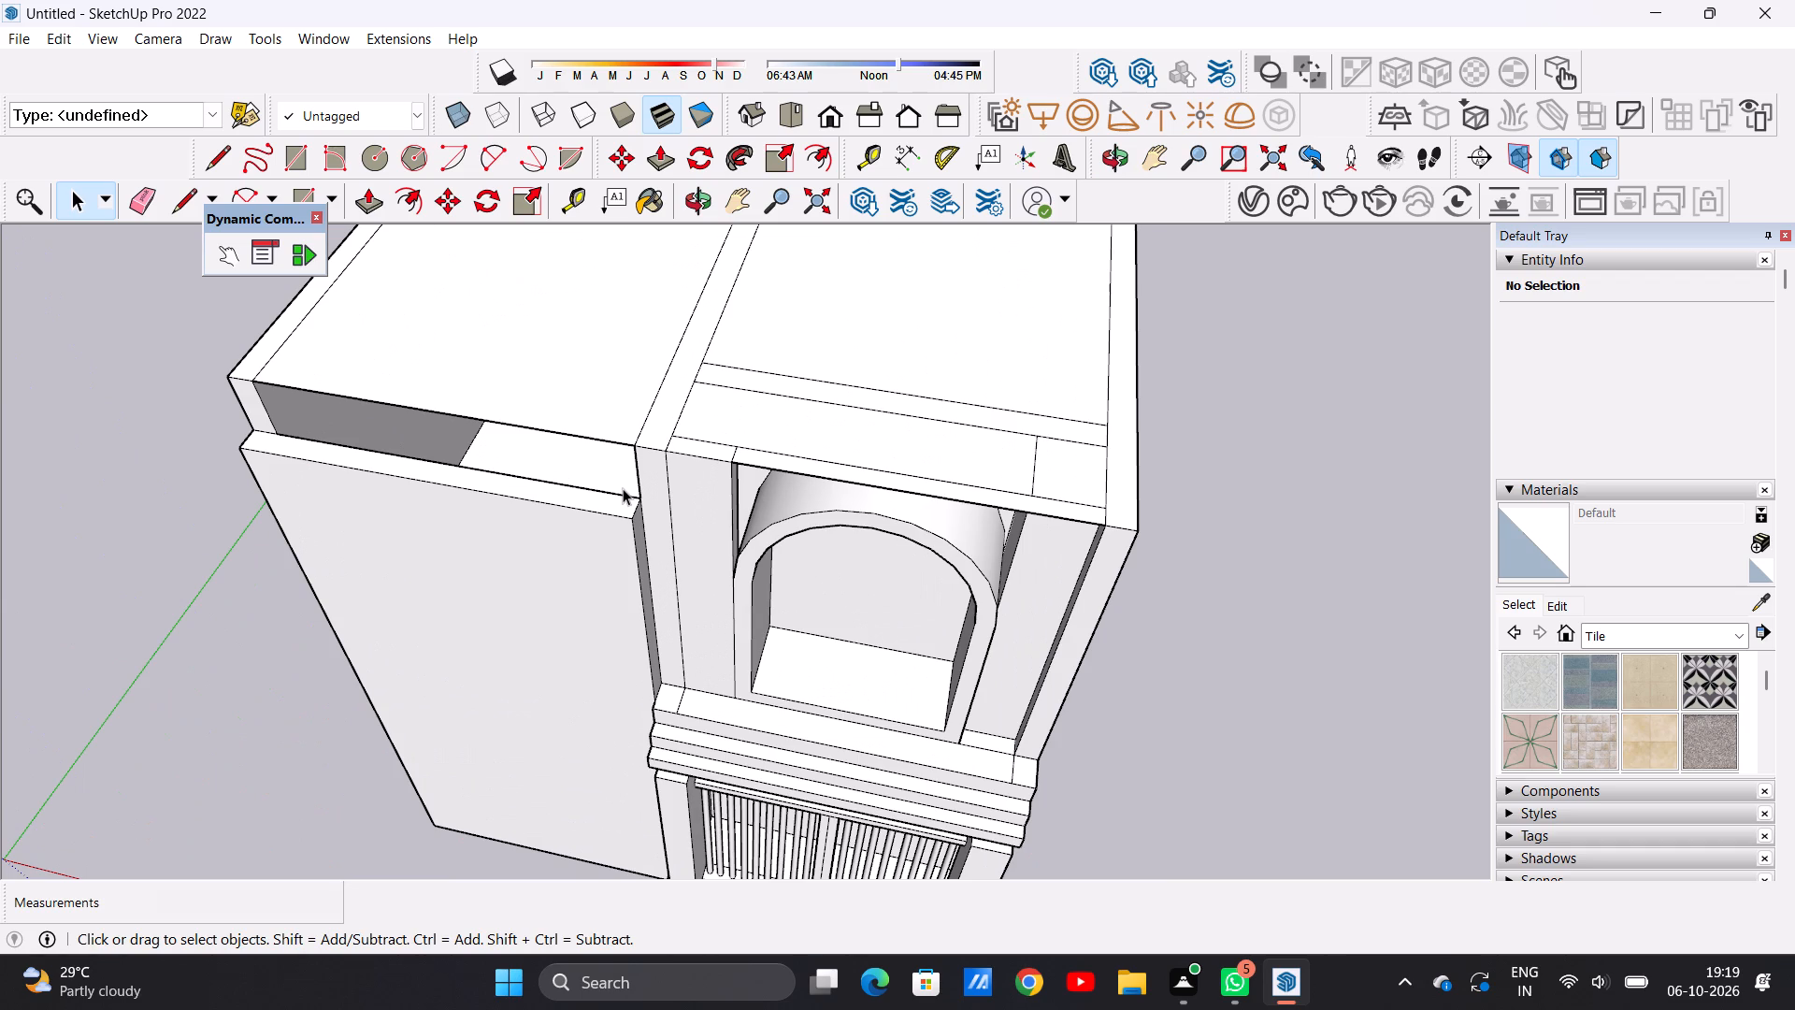
{"action": "key", "text": "p"}
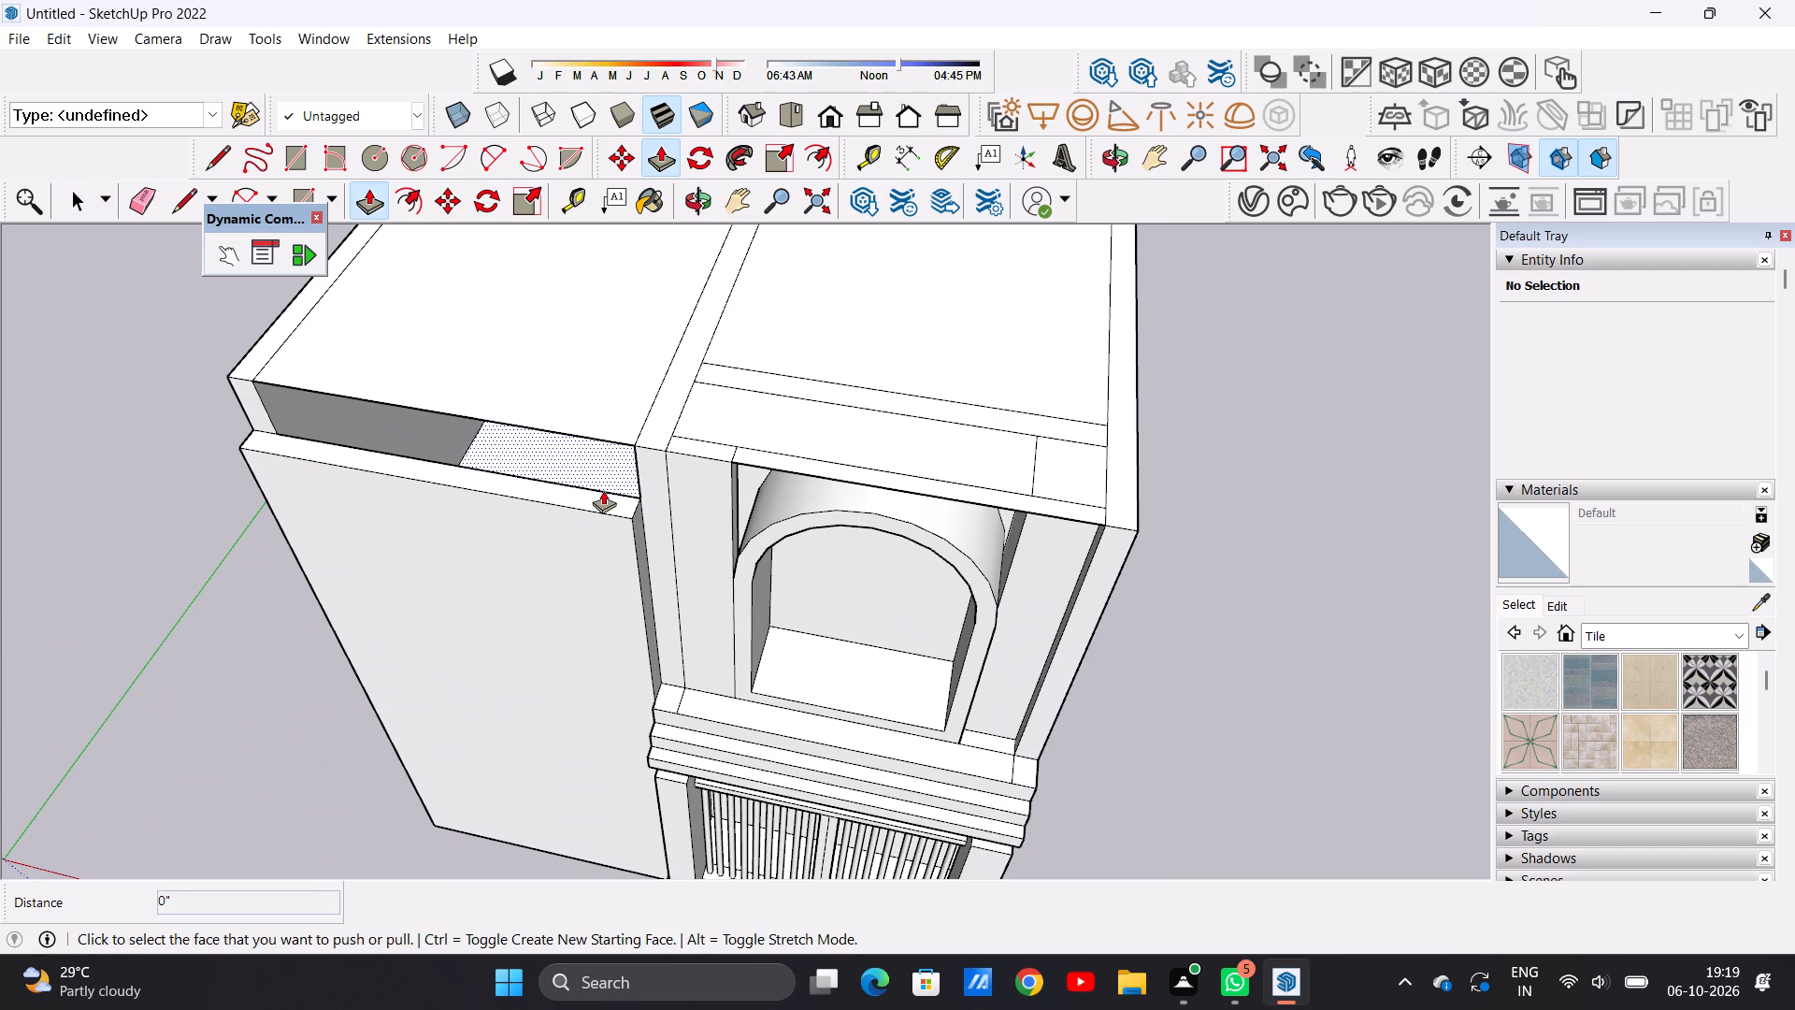
{"action": "scroll", "coordinate": [603, 490], "scroll_direction": "up", "scroll_amount": 5}
{"action": "left_click", "coordinate": [629, 515]}
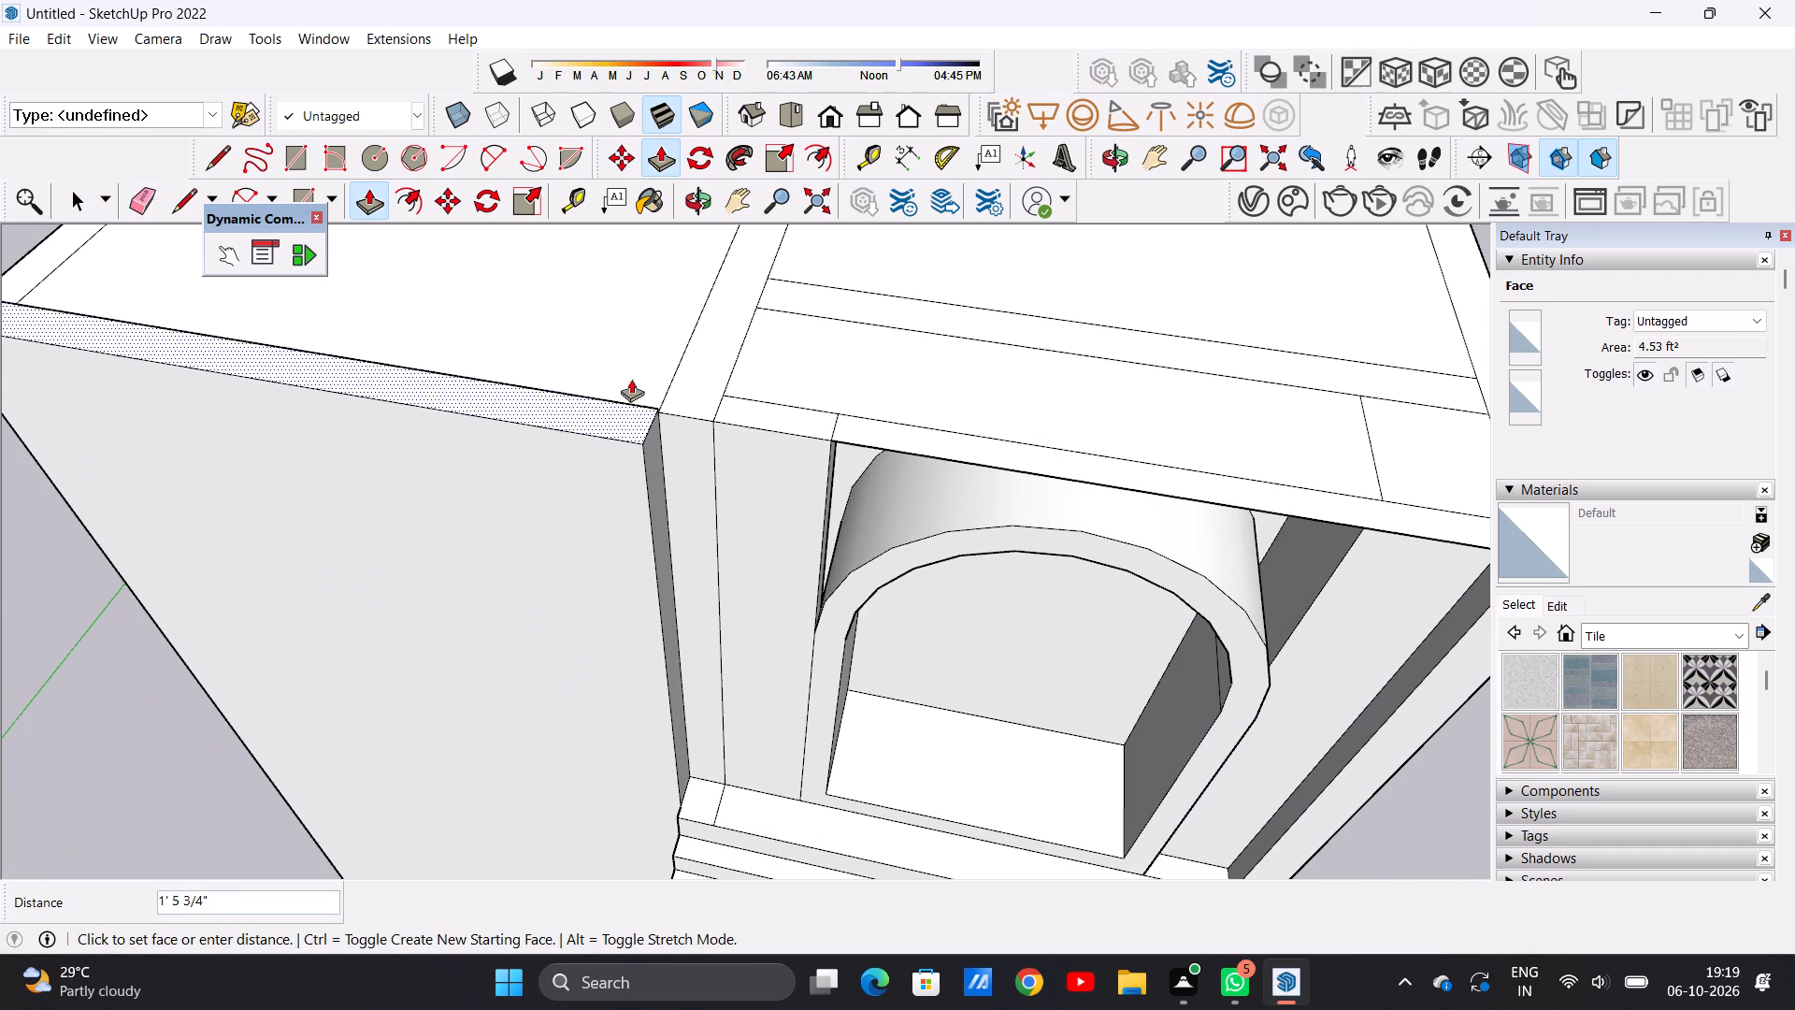
{"action": "scroll", "coordinate": [616, 372], "scroll_direction": "down", "scroll_amount": 8}
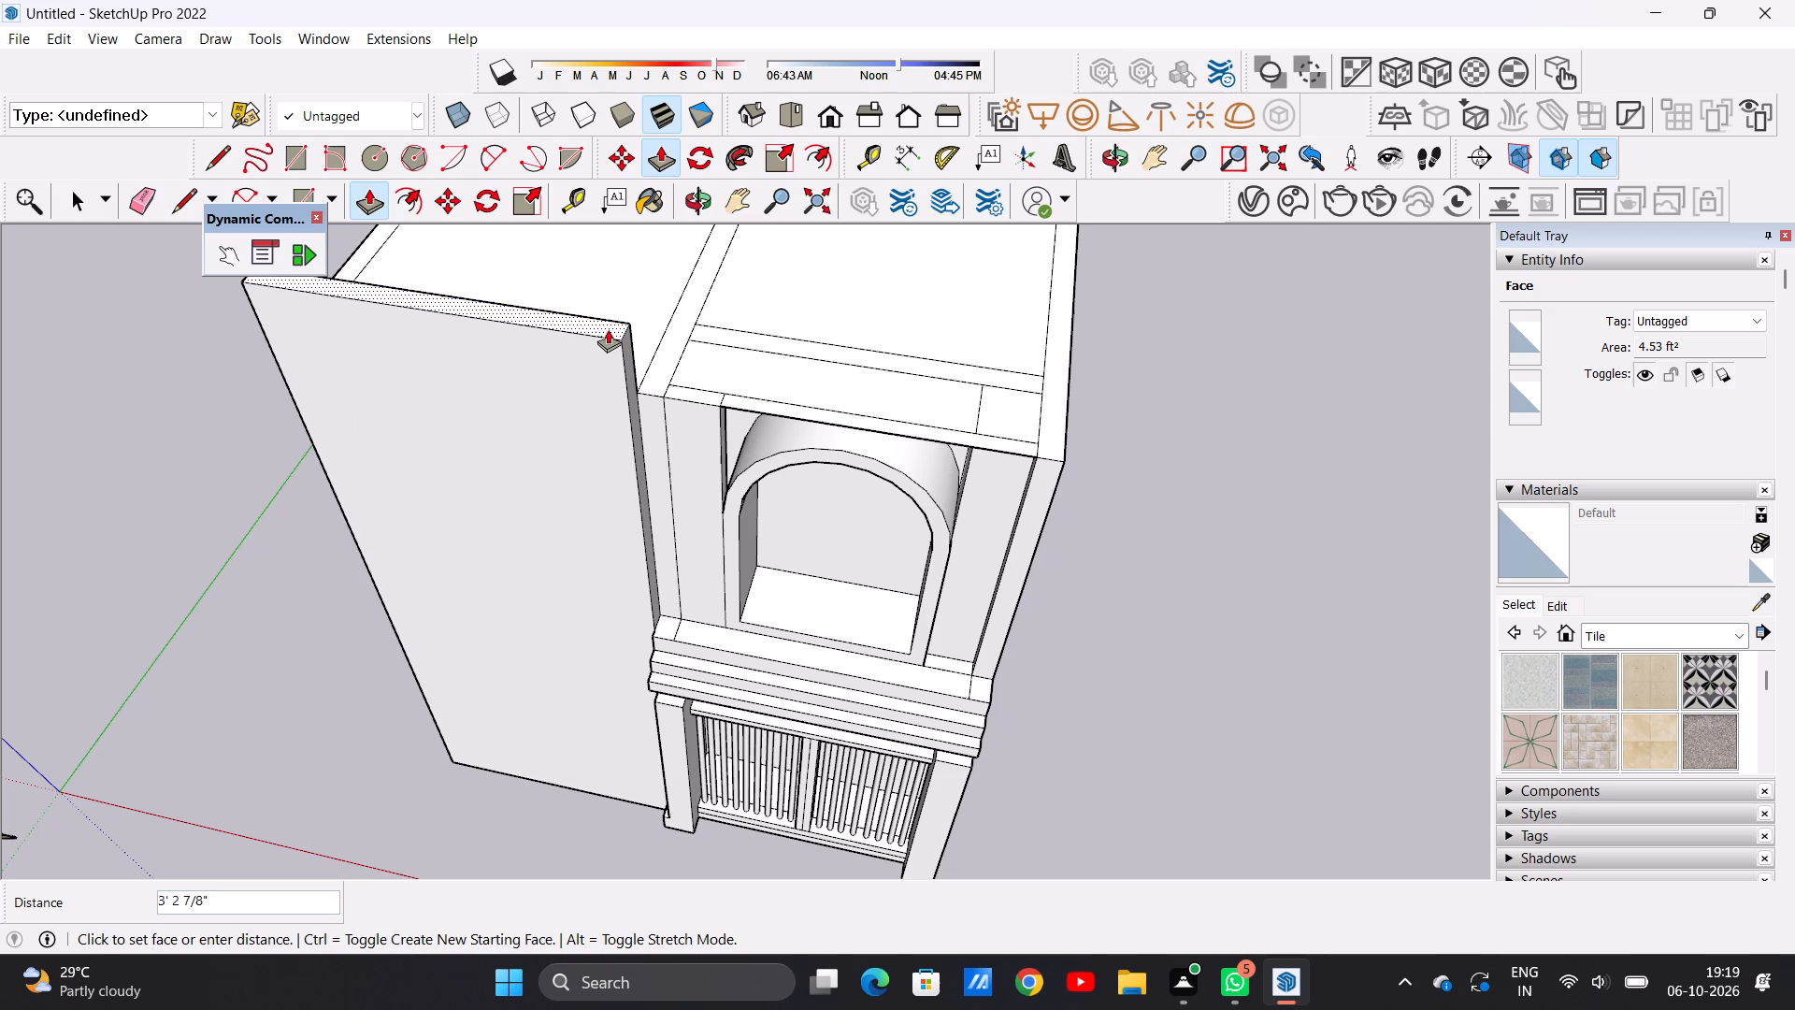
{"action": "left_click", "coordinate": [608, 328]}
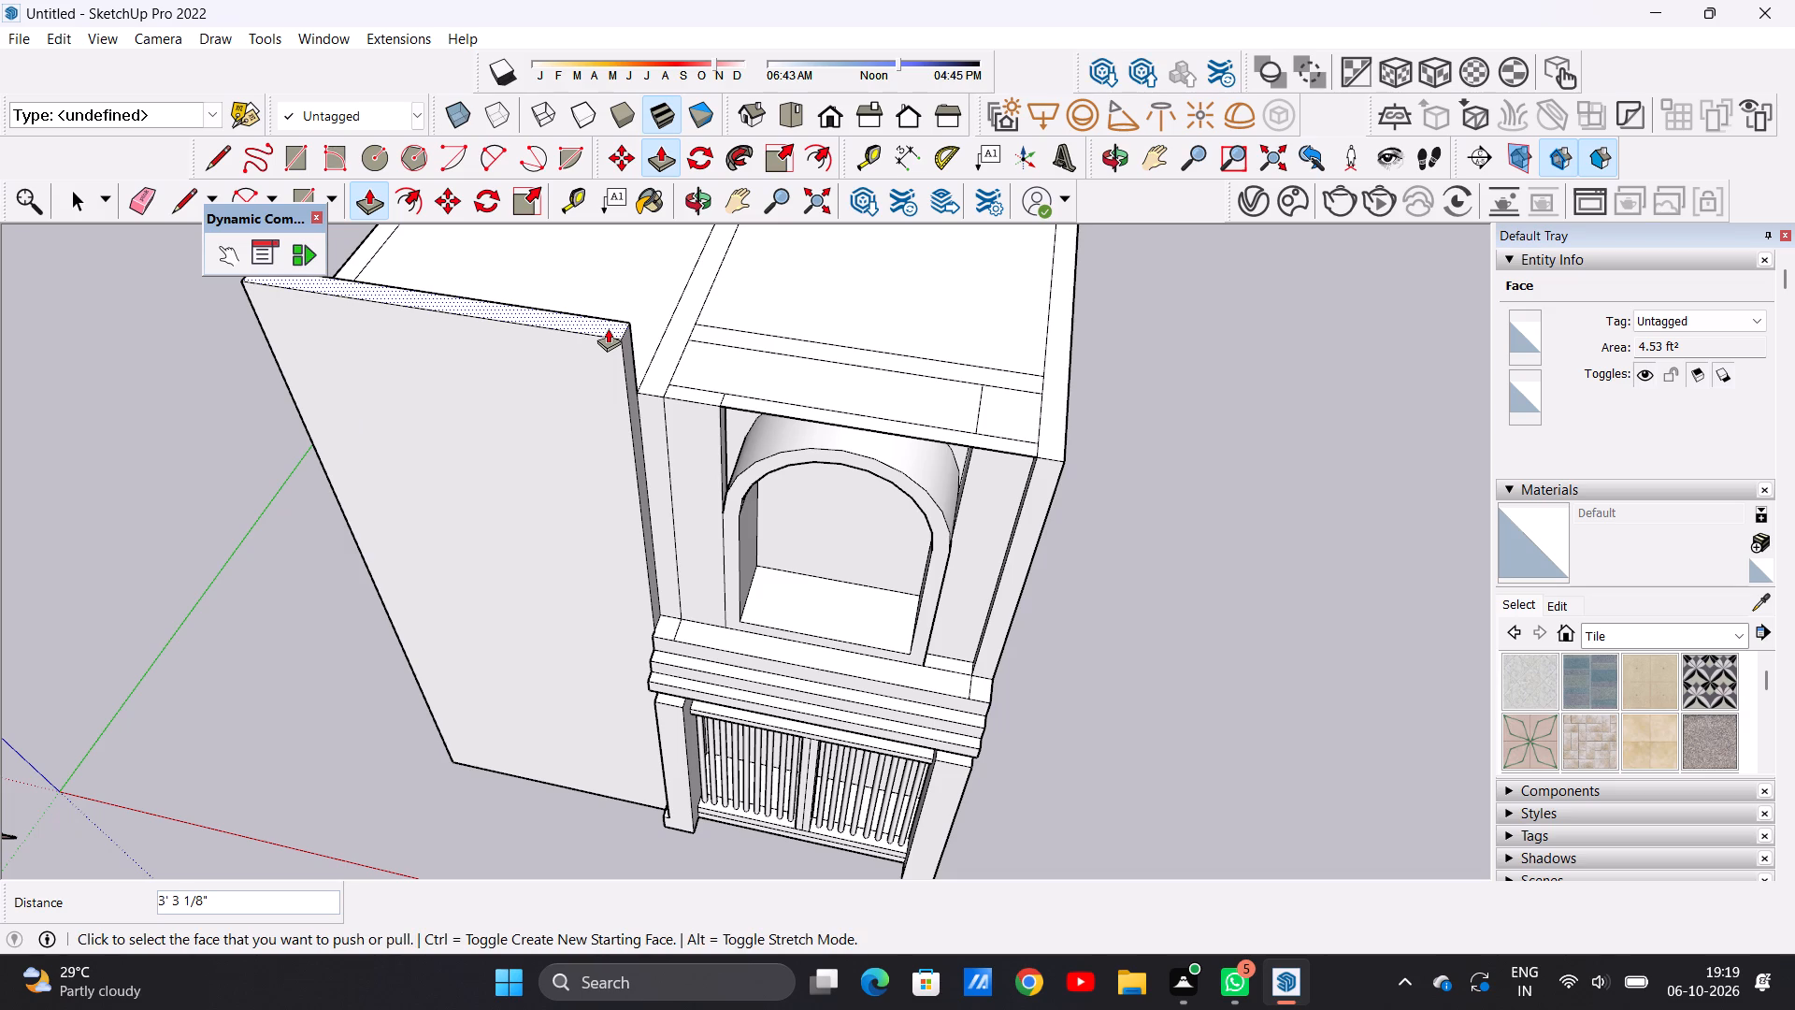
{"action": "key", "text": "space"}
Examine the height of the left front wall against the arch bay from the front and side.
{"action": "scroll", "coordinate": [608, 328], "scroll_direction": "down", "scroll_amount": 5}
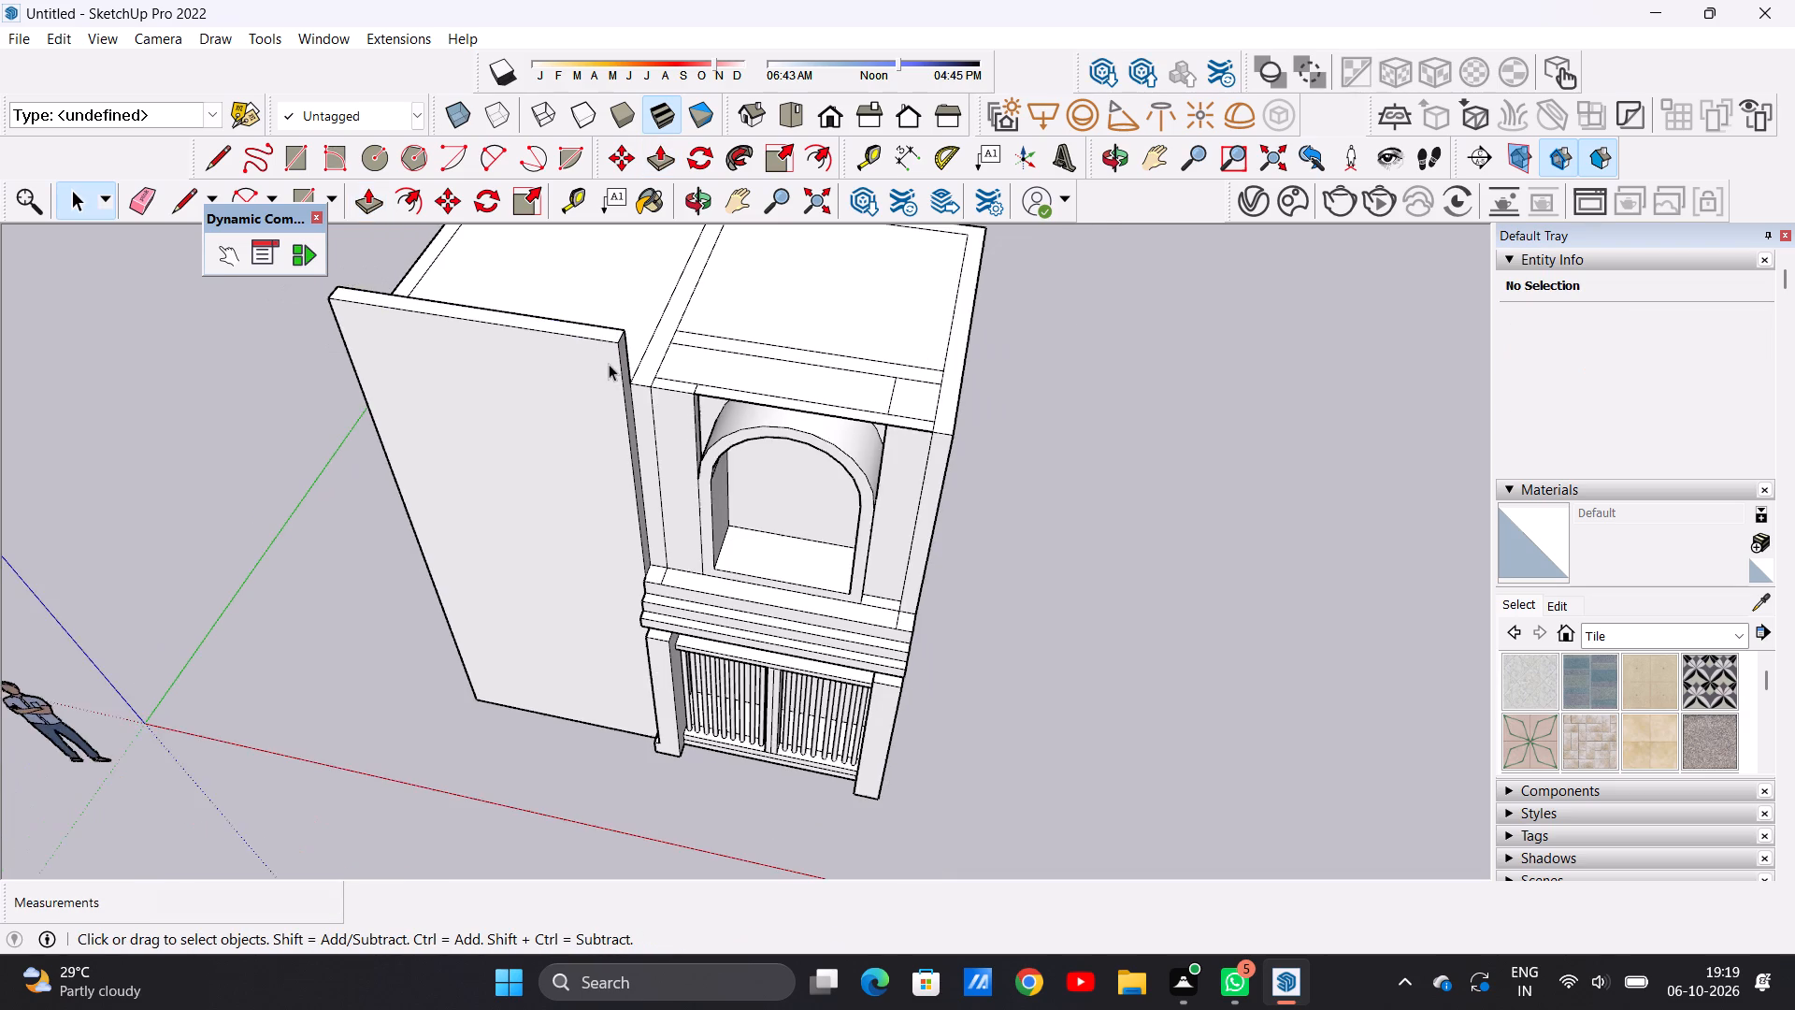
{"action": "scroll", "coordinate": [609, 364], "scroll_direction": "down", "scroll_amount": 5}
{"action": "middle_click_drag", "start_coordinate": [518, 454], "coordinate": [610, 283]}
{"action": "scroll", "coordinate": [634, 377], "scroll_direction": "up", "scroll_amount": 2}
{"action": "scroll", "coordinate": [588, 520], "scroll_direction": "down", "scroll_amount": 8}
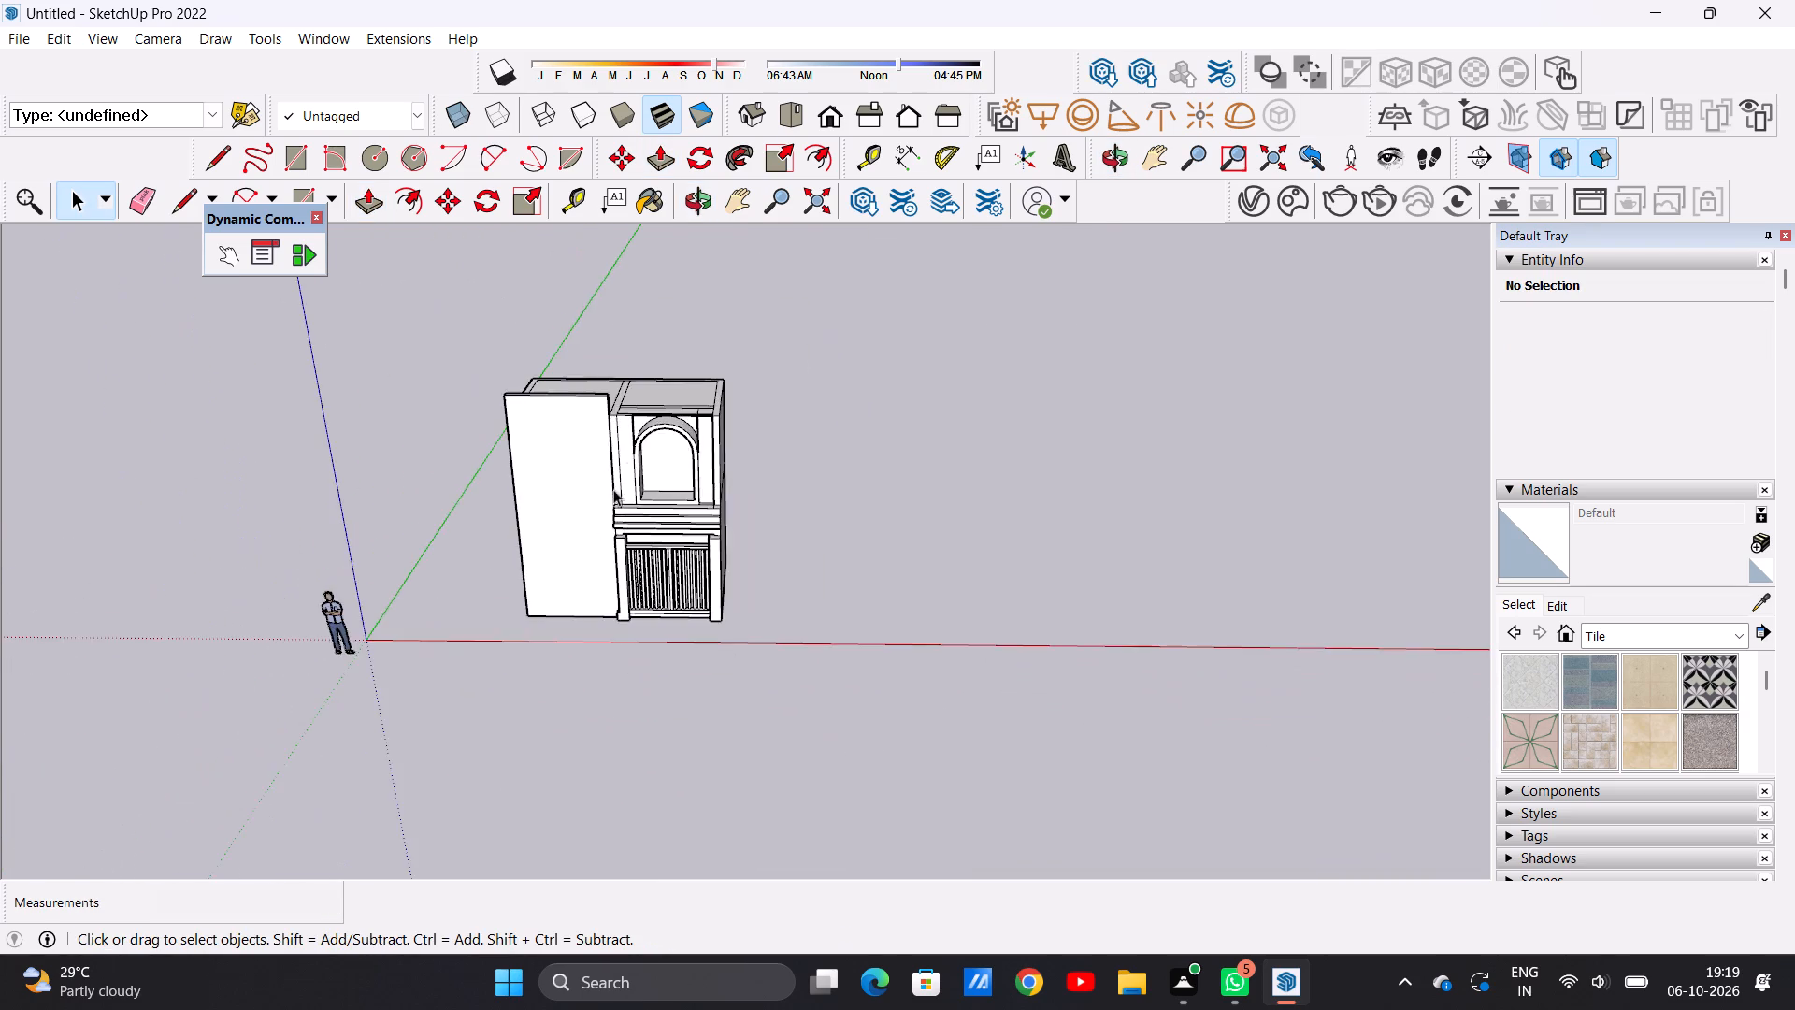
{"action": "scroll", "coordinate": [628, 431], "scroll_direction": "up", "scroll_amount": 8}
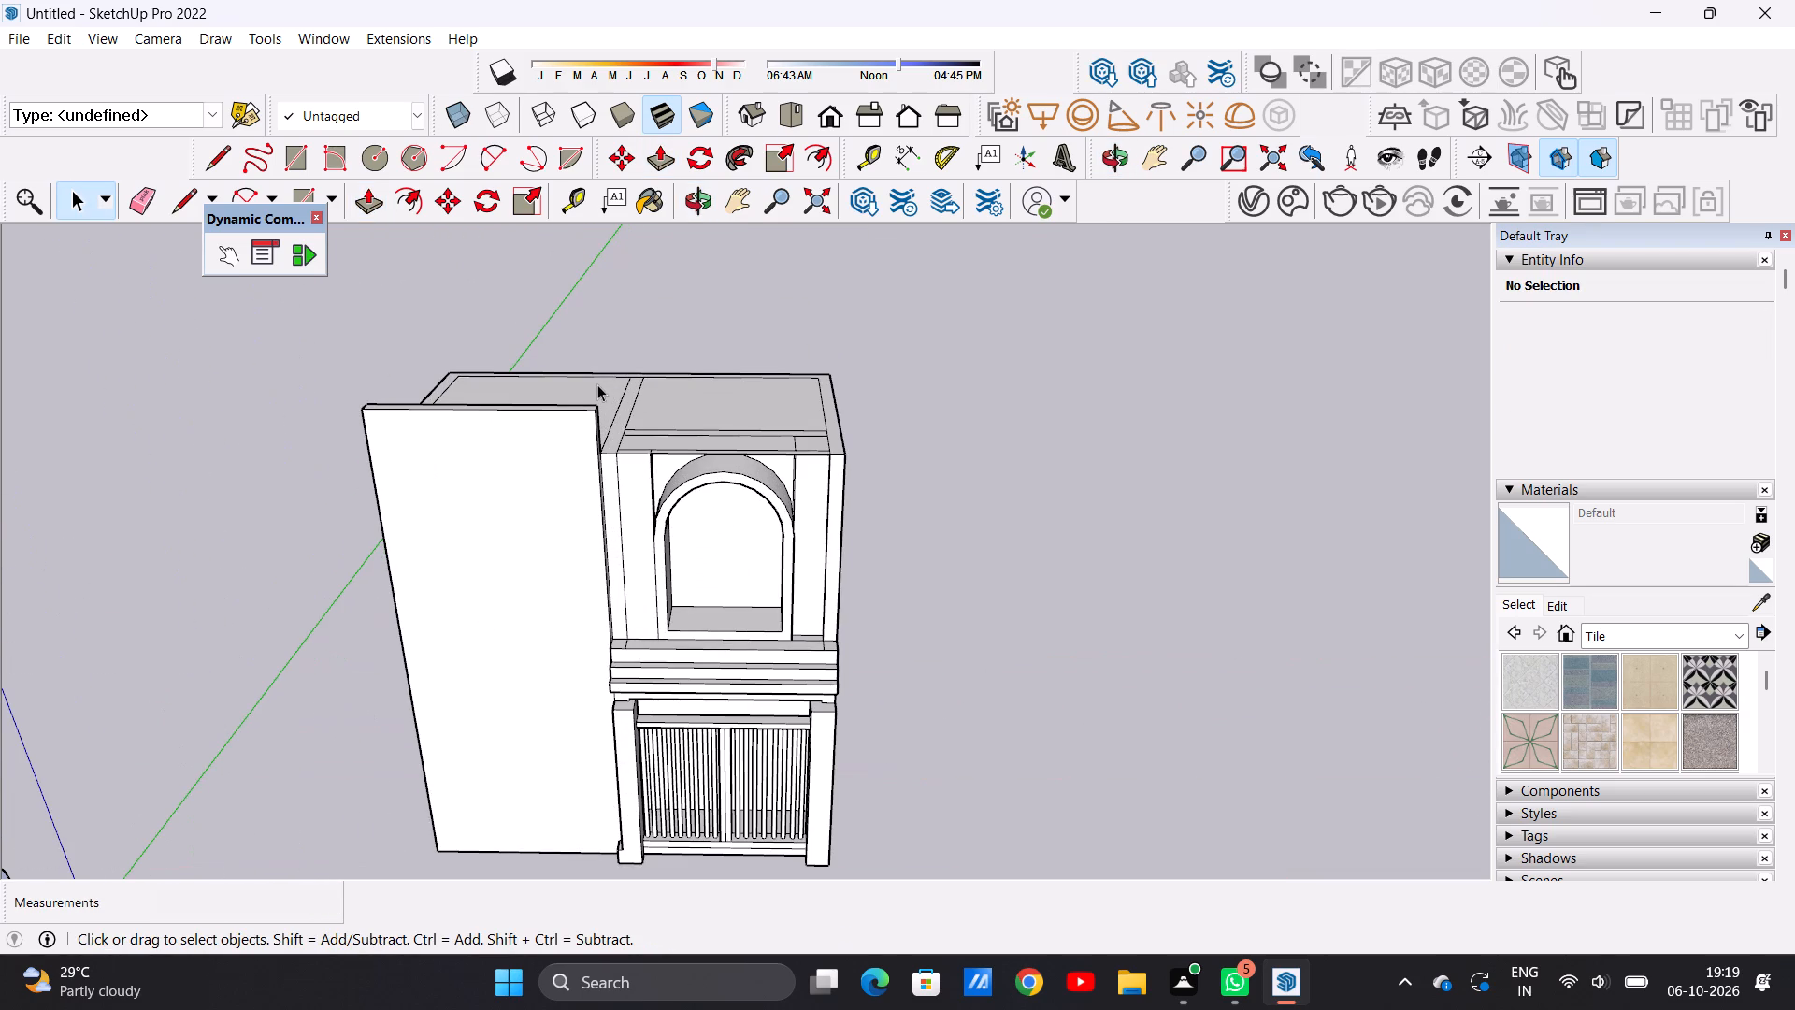
{"action": "scroll", "coordinate": [597, 384], "scroll_direction": "down", "scroll_amount": 5}
{"action": "middle_click_drag", "start_coordinate": [657, 366], "coordinate": [406, 433]}
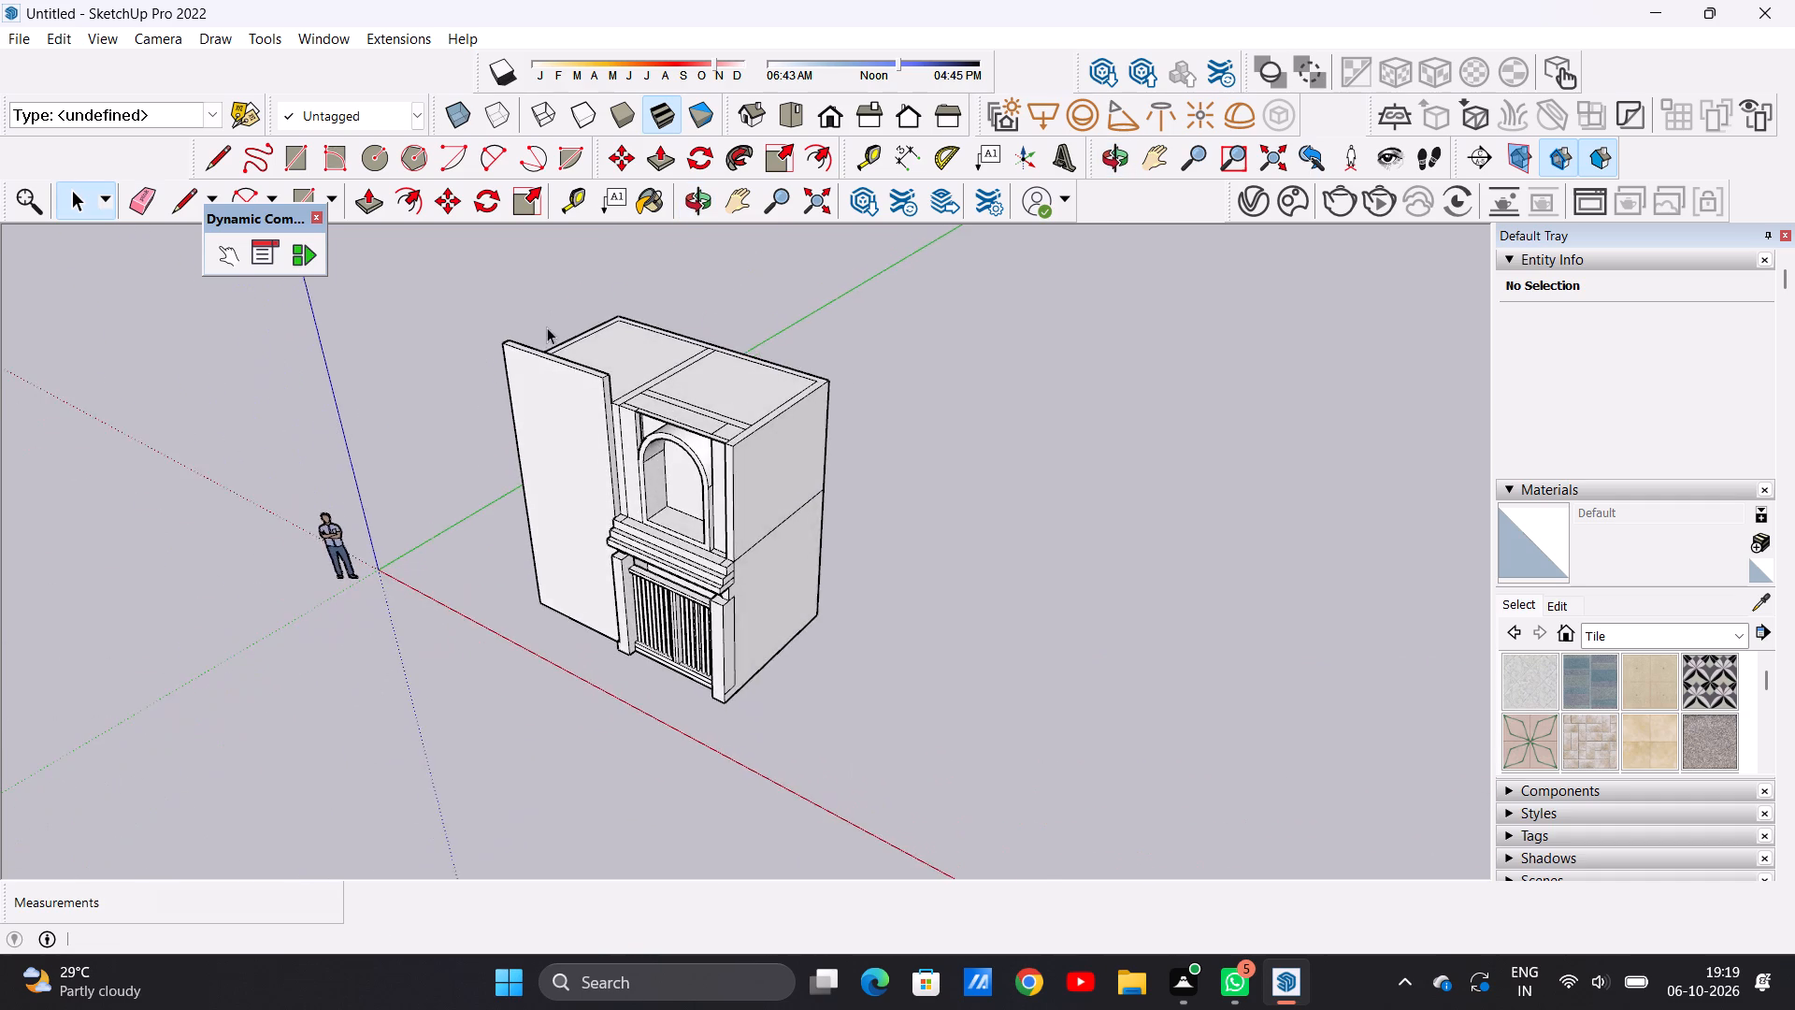
{"action": "scroll", "coordinate": [547, 327], "scroll_direction": "up", "scroll_amount": 11}
{"action": "middle_click_drag", "start_coordinate": [600, 508], "coordinate": [743, 368]}
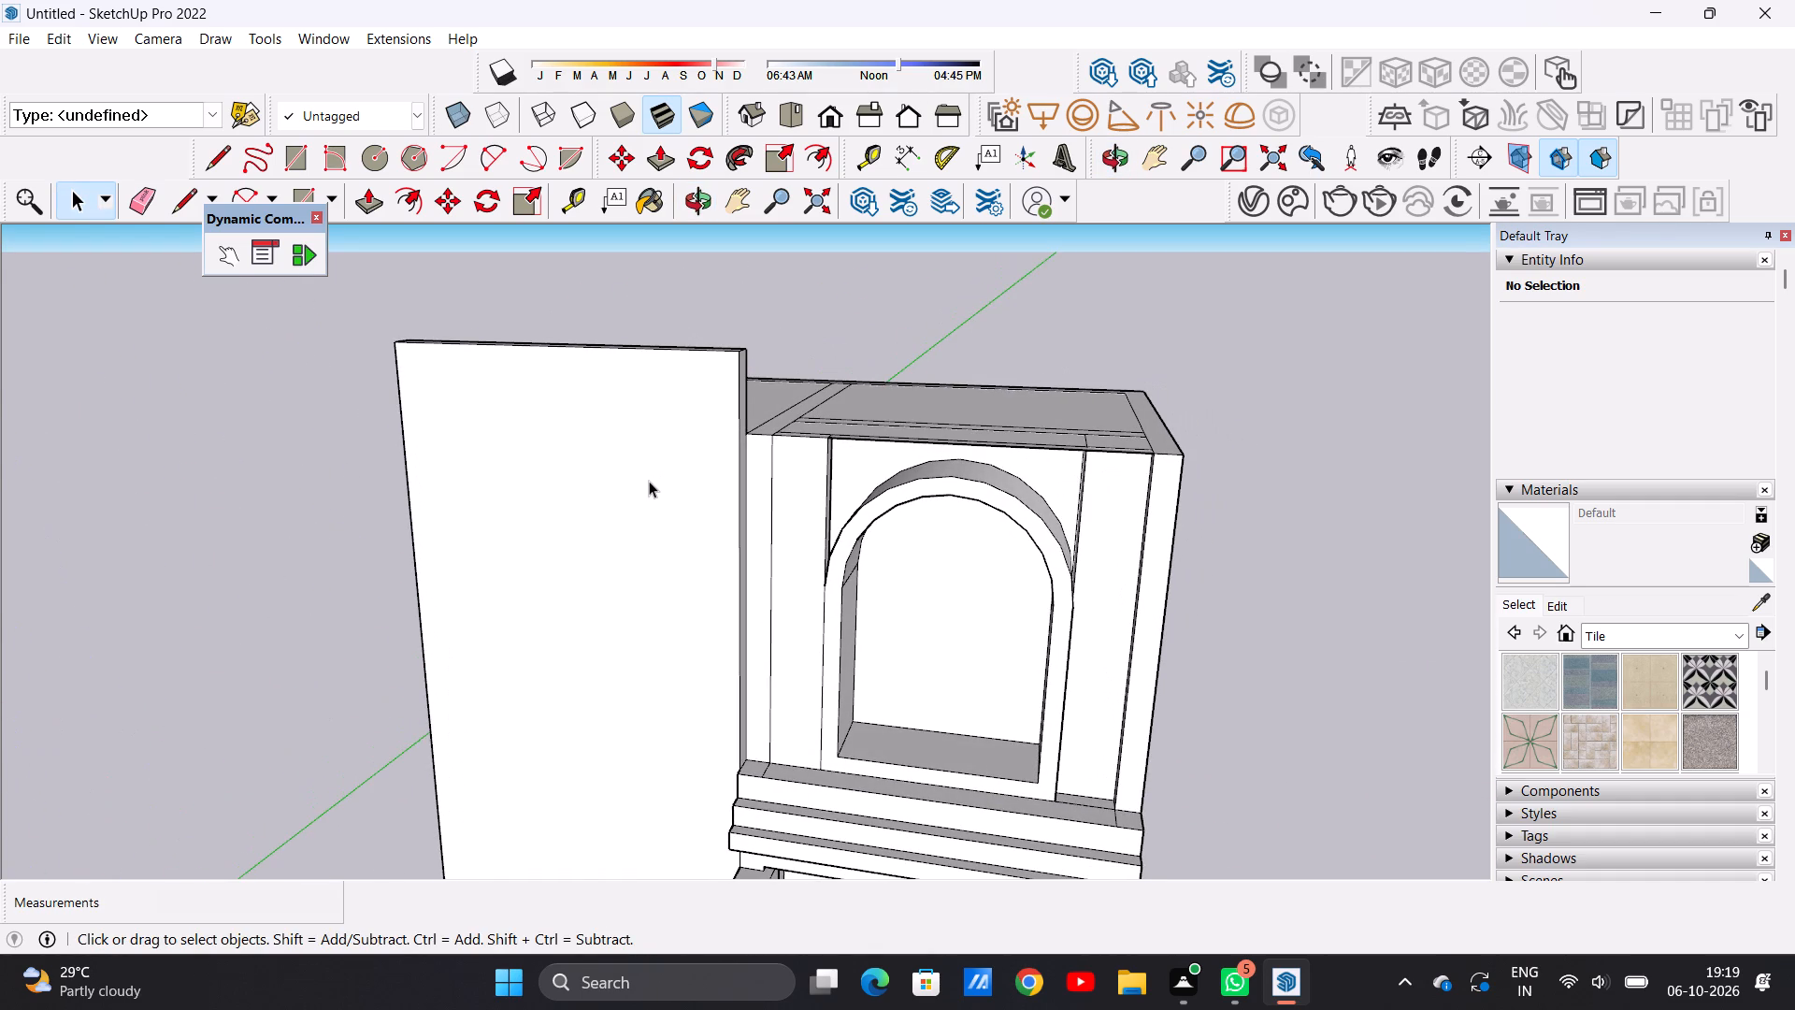
{"action": "scroll", "coordinate": [649, 481], "scroll_direction": "down", "scroll_amount": 14}
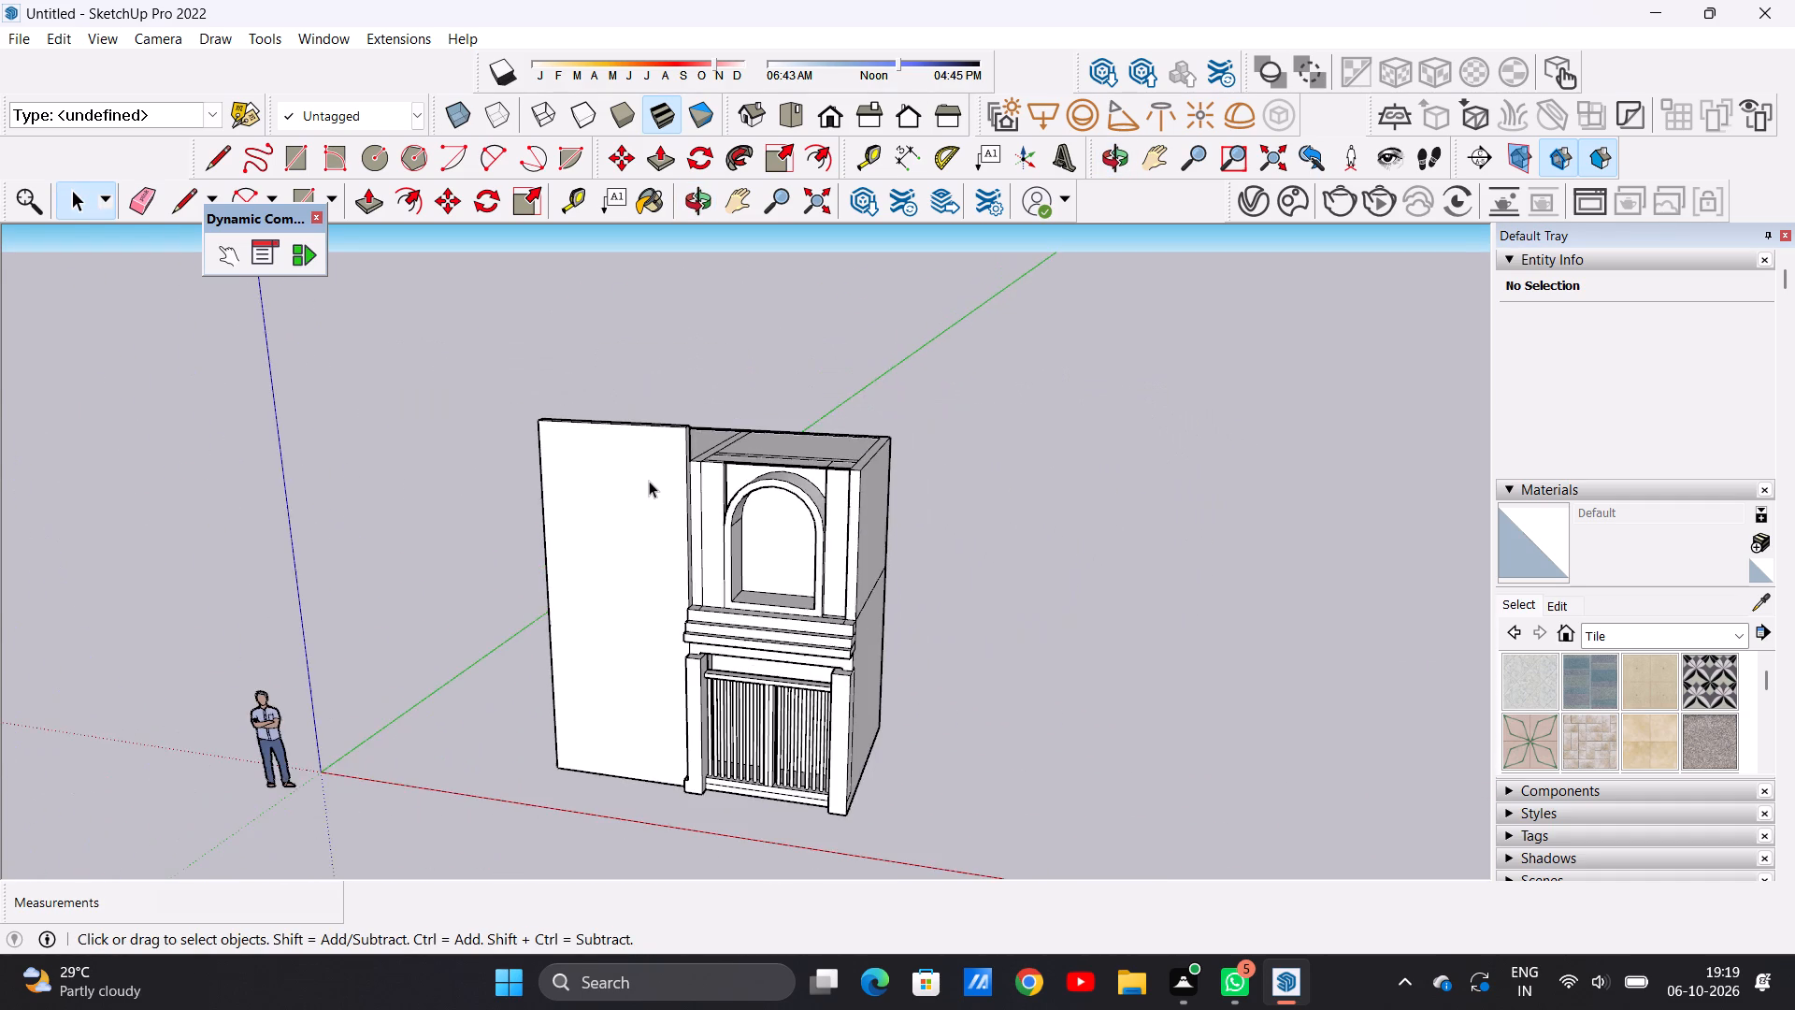
Examine the arch bay and the roof faces above it from the front and from above.
{"action": "scroll", "coordinate": [717, 455], "scroll_direction": "up", "scroll_amount": 6}
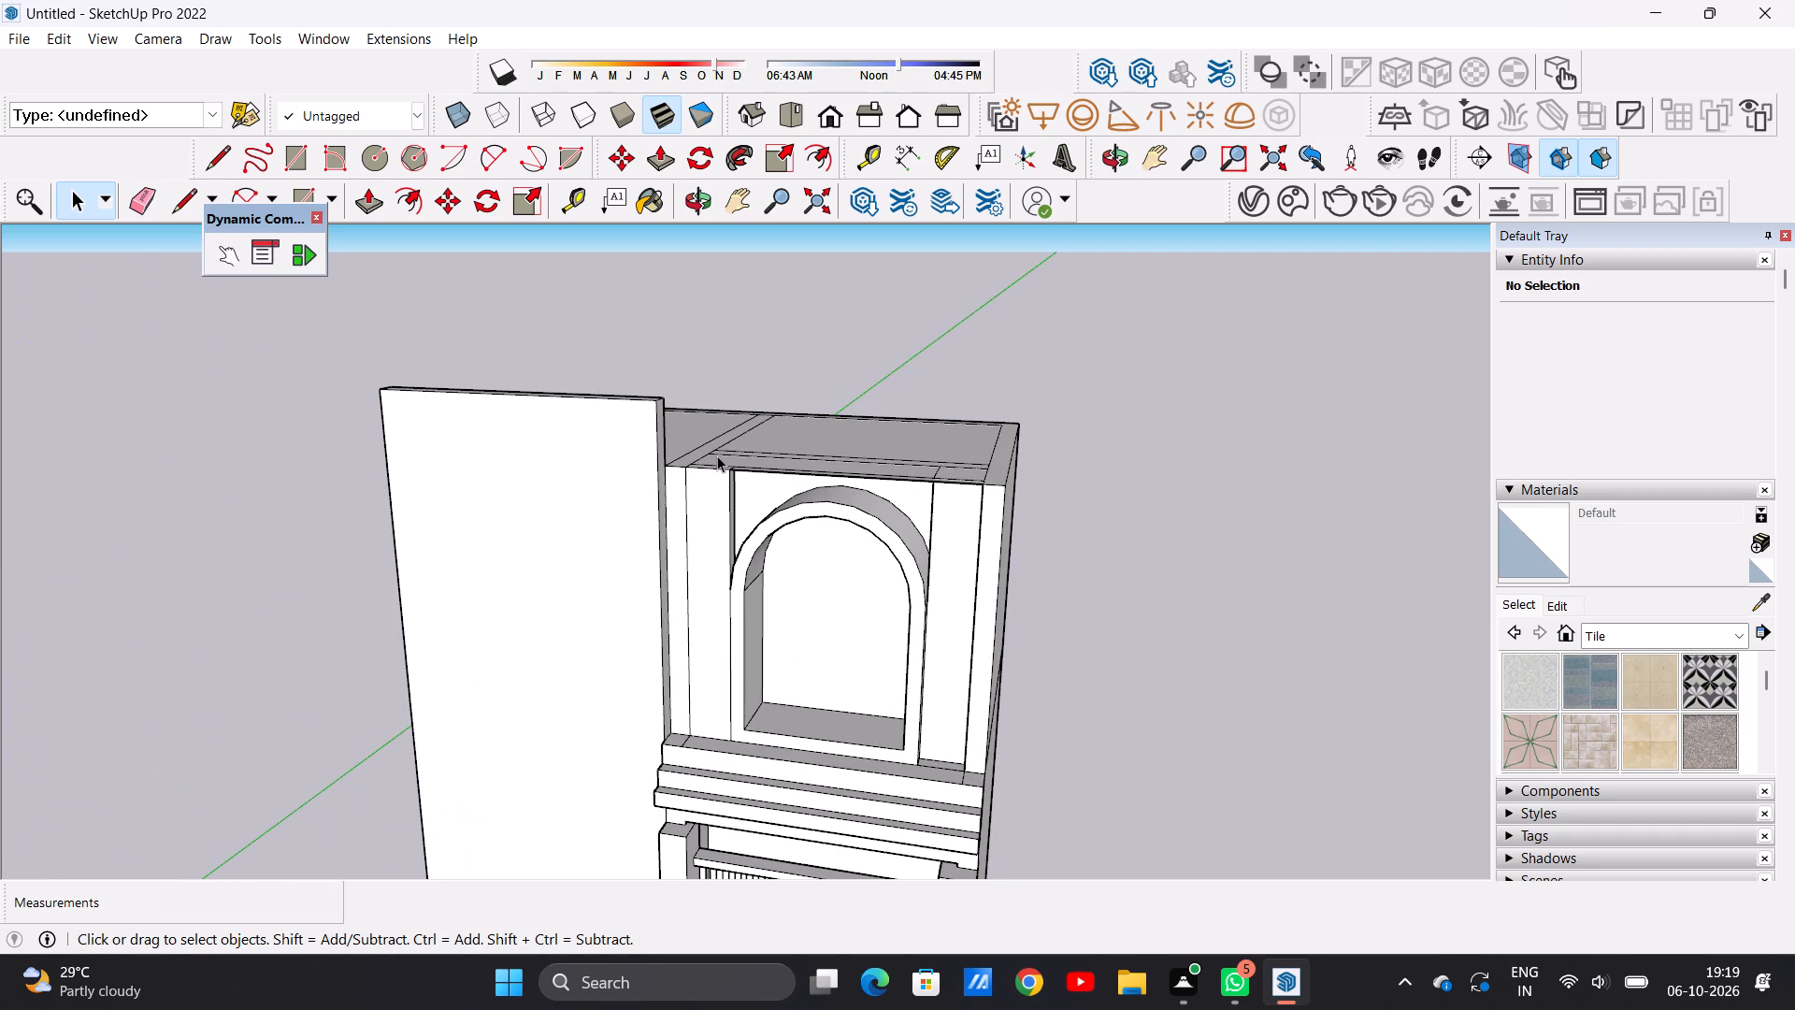
{"action": "scroll", "coordinate": [717, 455], "scroll_direction": "down", "scroll_amount": 6}
{"action": "middle_click_drag", "start_coordinate": [722, 455], "coordinate": [664, 744]}
{"action": "scroll", "coordinate": [870, 527], "scroll_direction": "up", "scroll_amount": 5}
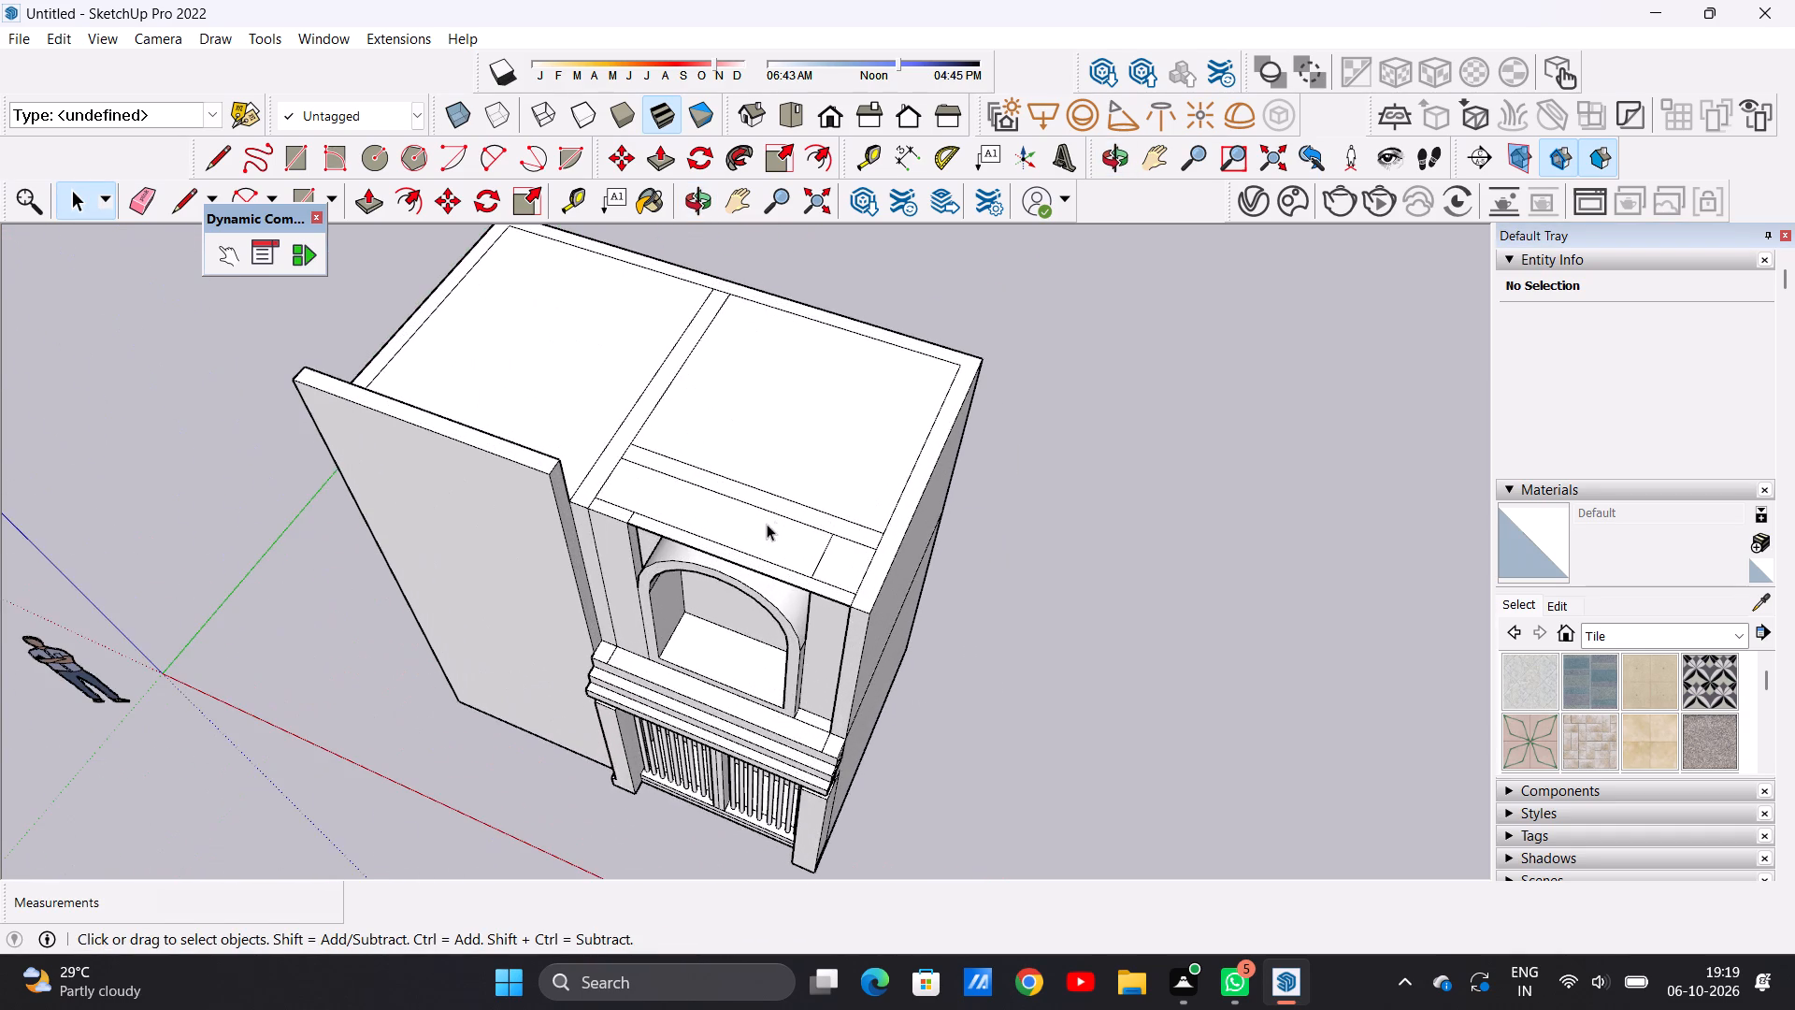
{"action": "middle_click_drag", "start_coordinate": [714, 626], "coordinate": [813, 312]}
{"action": "scroll", "coordinate": [828, 312], "scroll_direction": "up", "scroll_amount": 4}
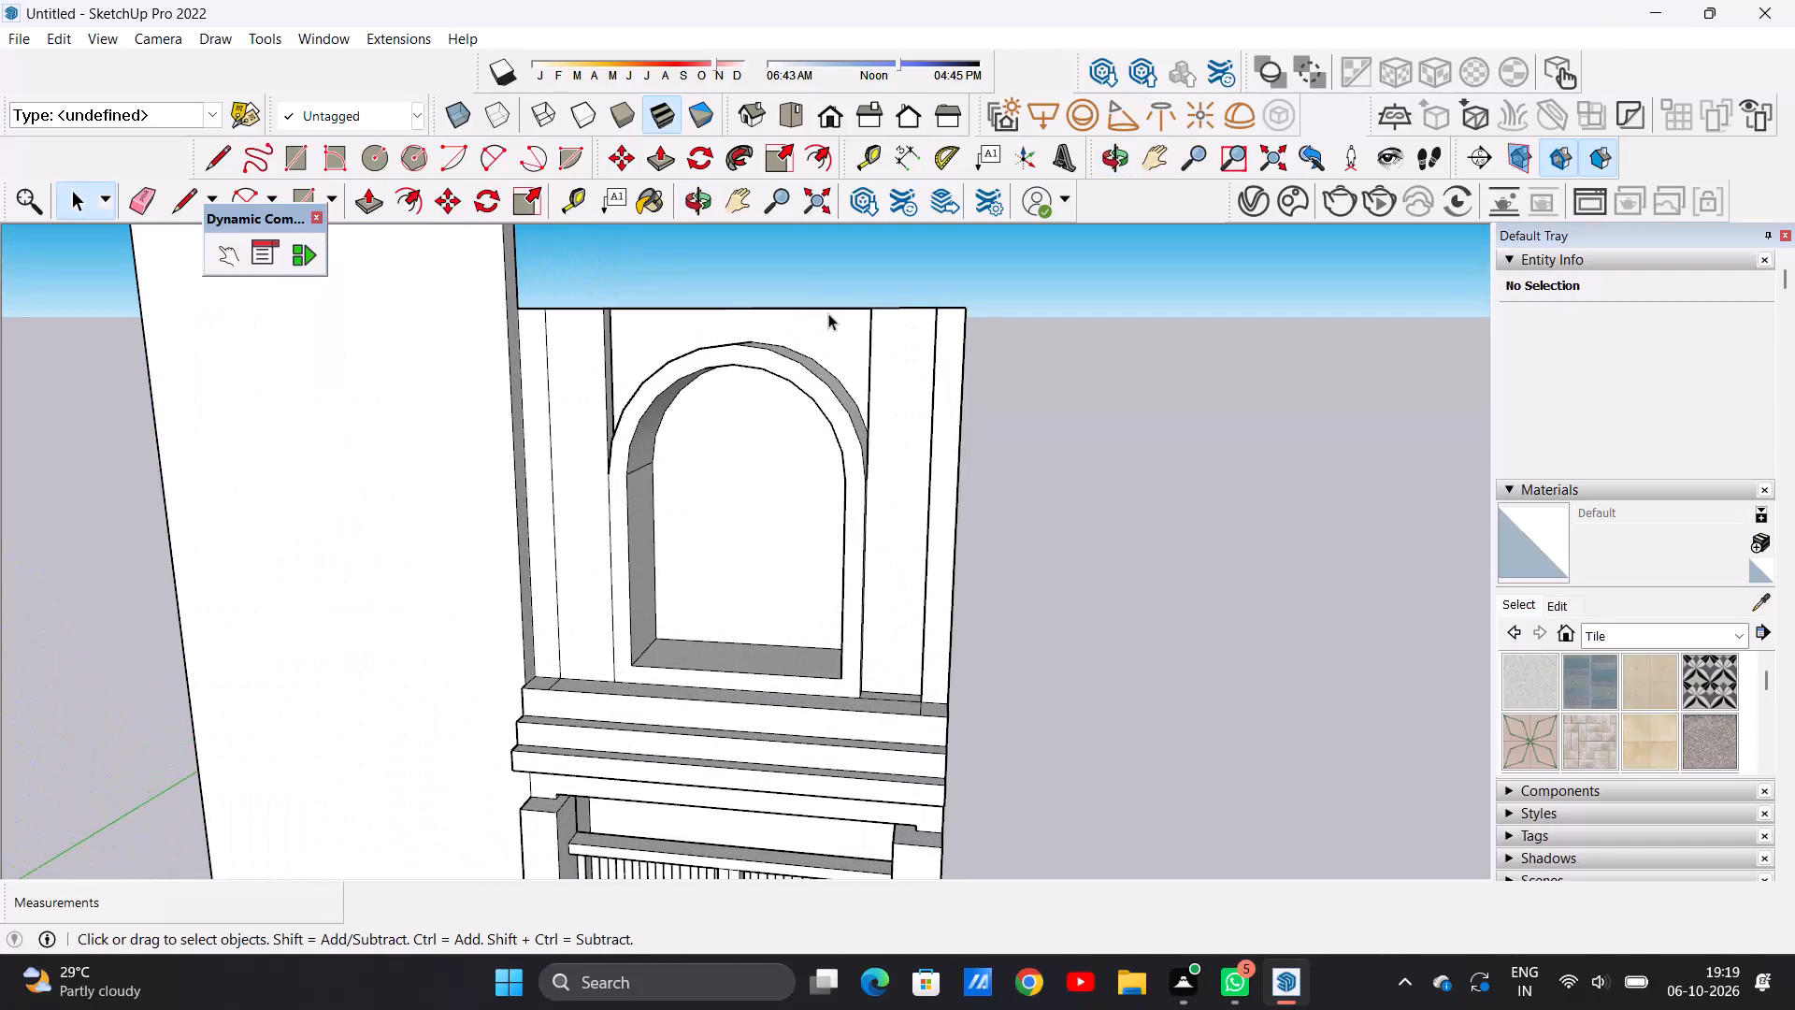
{"action": "scroll", "coordinate": [828, 313], "scroll_direction": "down", "scroll_amount": 3}
{"action": "scroll", "coordinate": [835, 327], "scroll_direction": "up", "scroll_amount": 5}
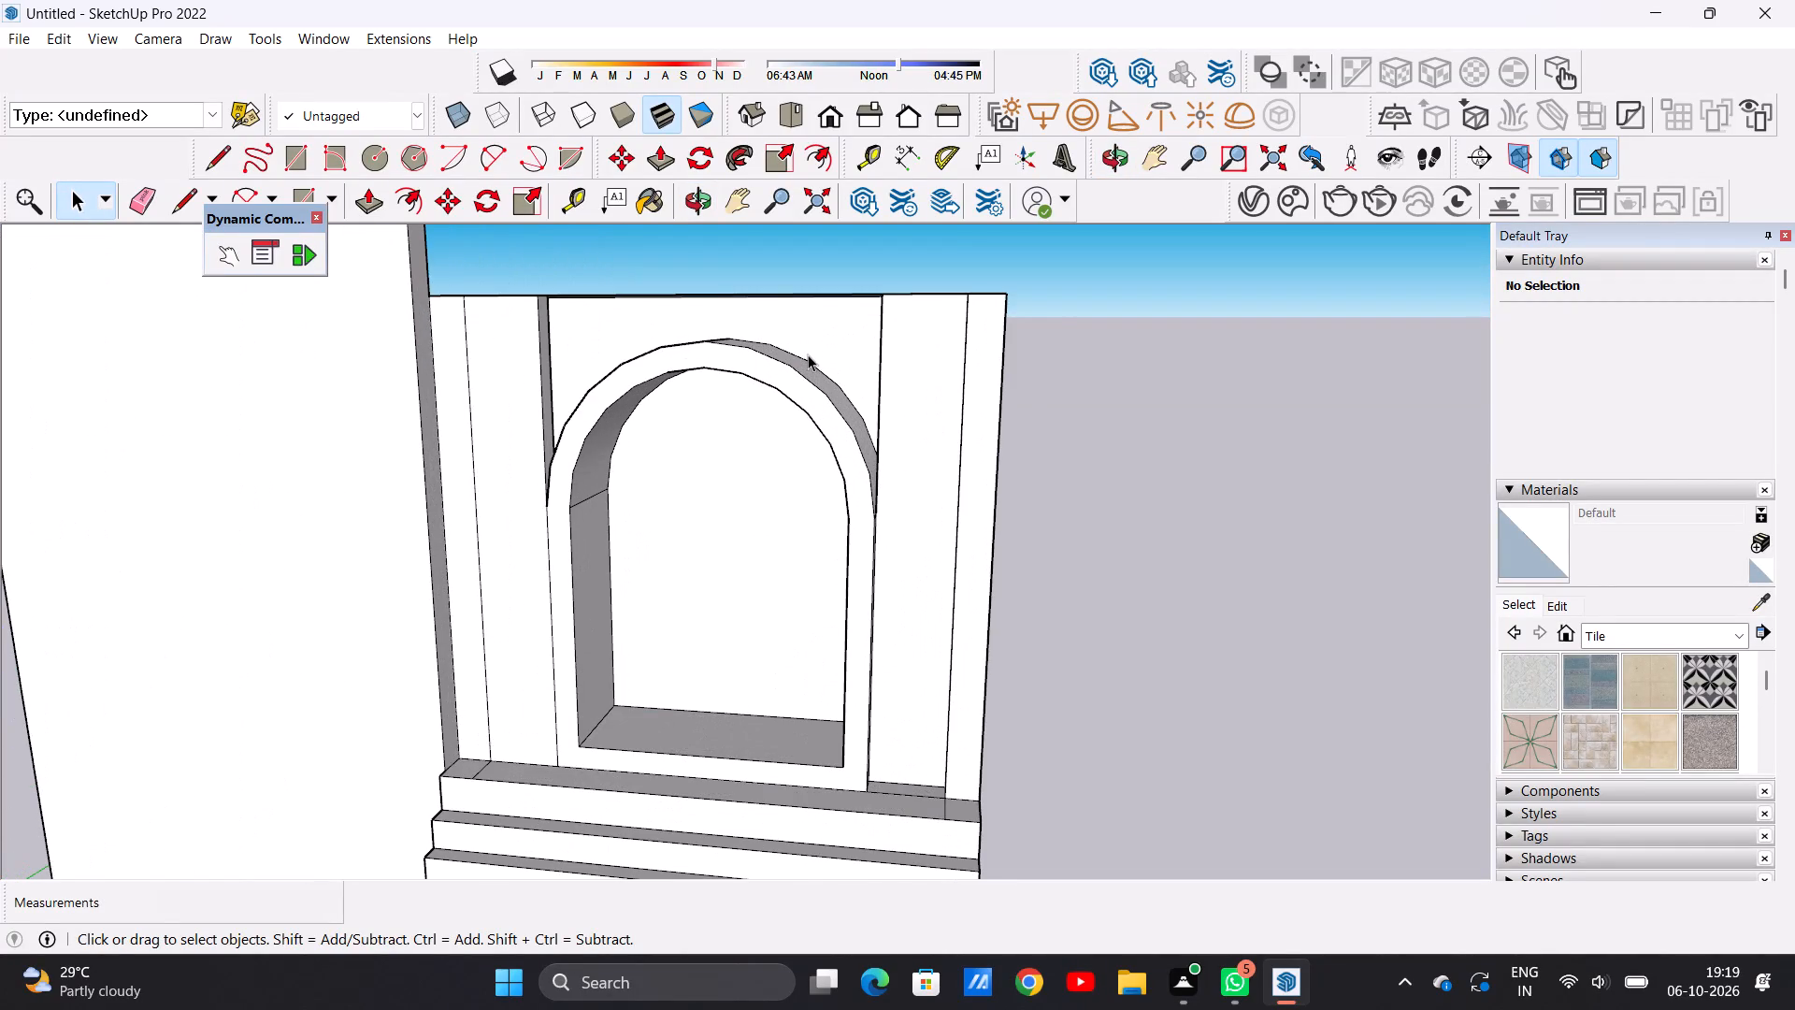
{"action": "scroll", "coordinate": [808, 354], "scroll_direction": "up", "scroll_amount": 2}
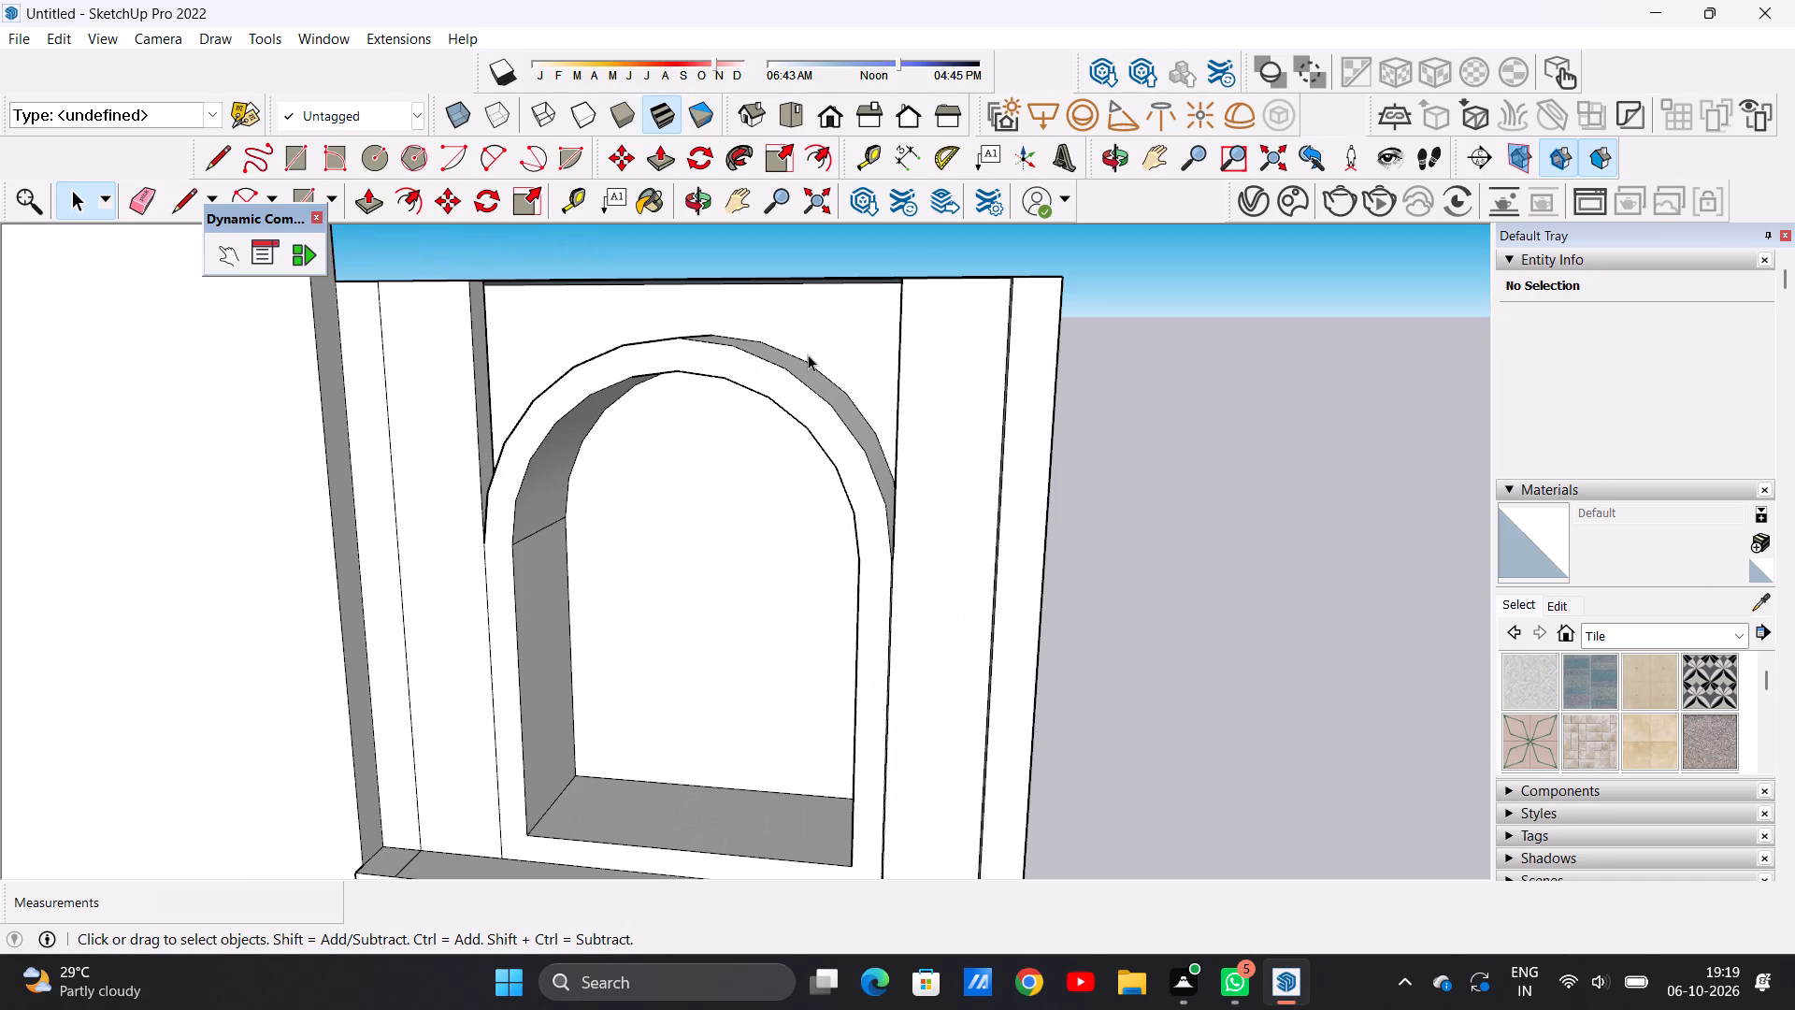
{"action": "scroll", "coordinate": [612, 383], "scroll_direction": "down", "scroll_amount": 3}
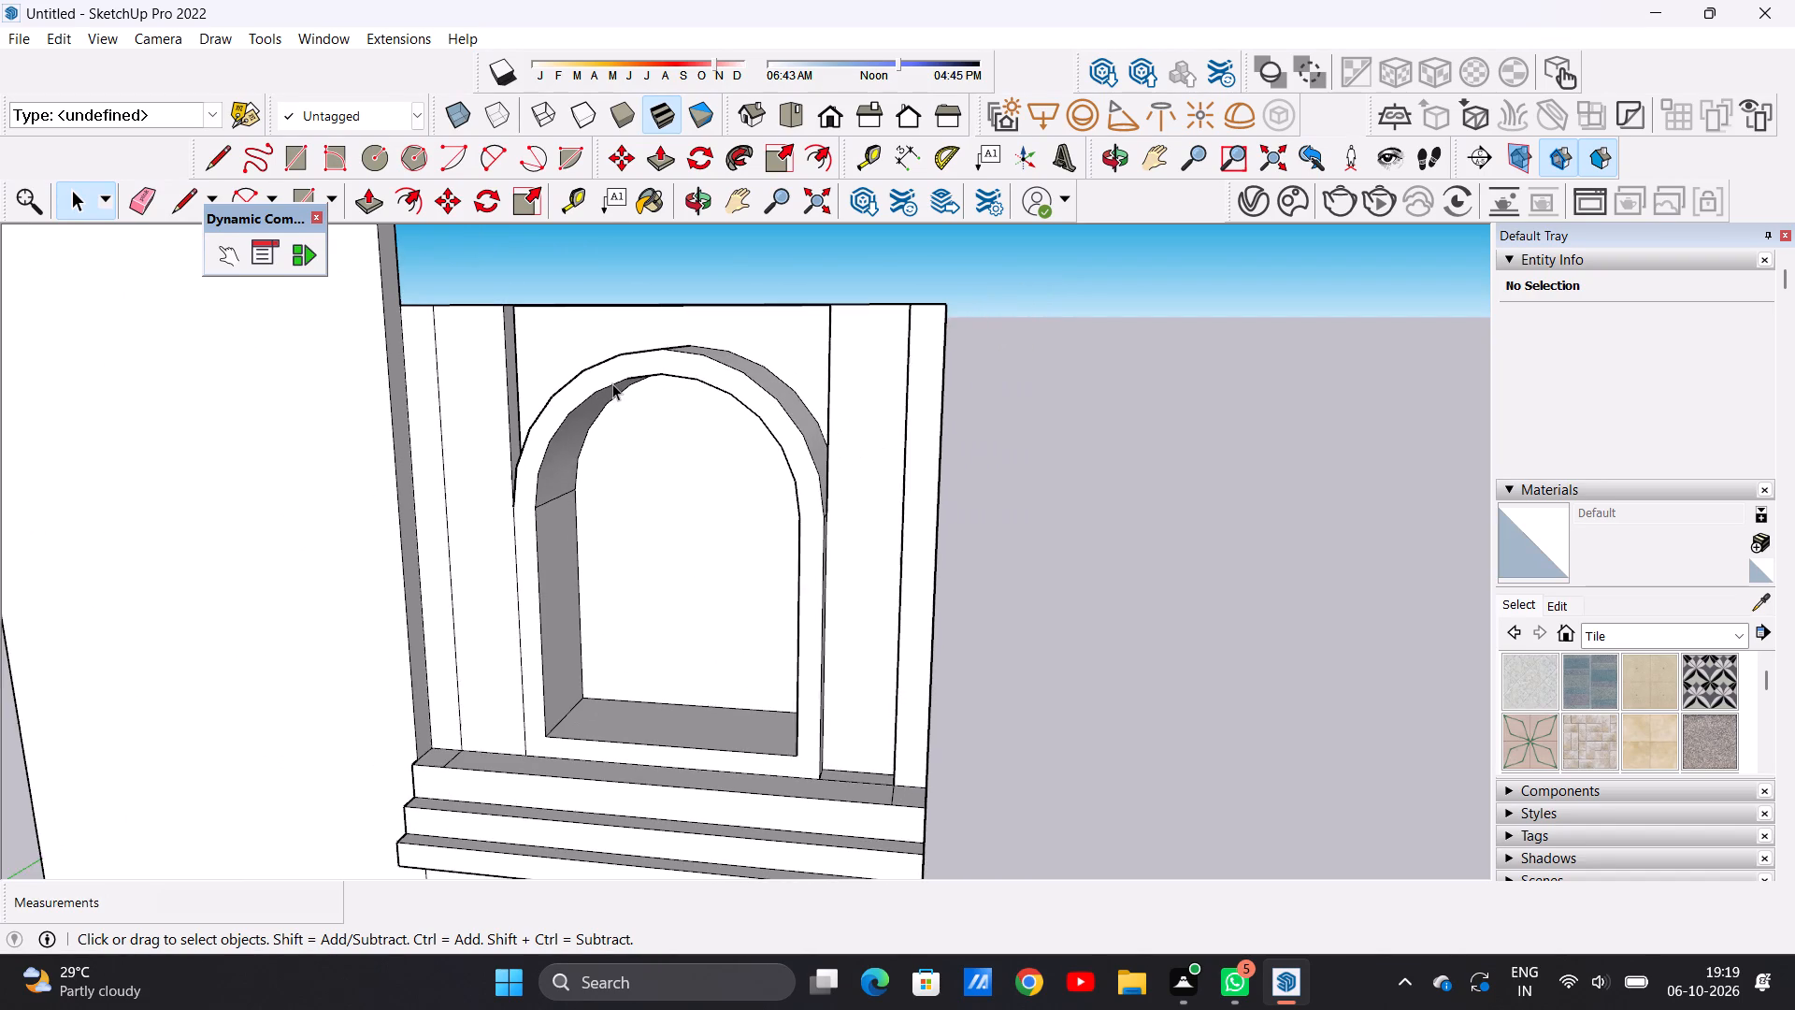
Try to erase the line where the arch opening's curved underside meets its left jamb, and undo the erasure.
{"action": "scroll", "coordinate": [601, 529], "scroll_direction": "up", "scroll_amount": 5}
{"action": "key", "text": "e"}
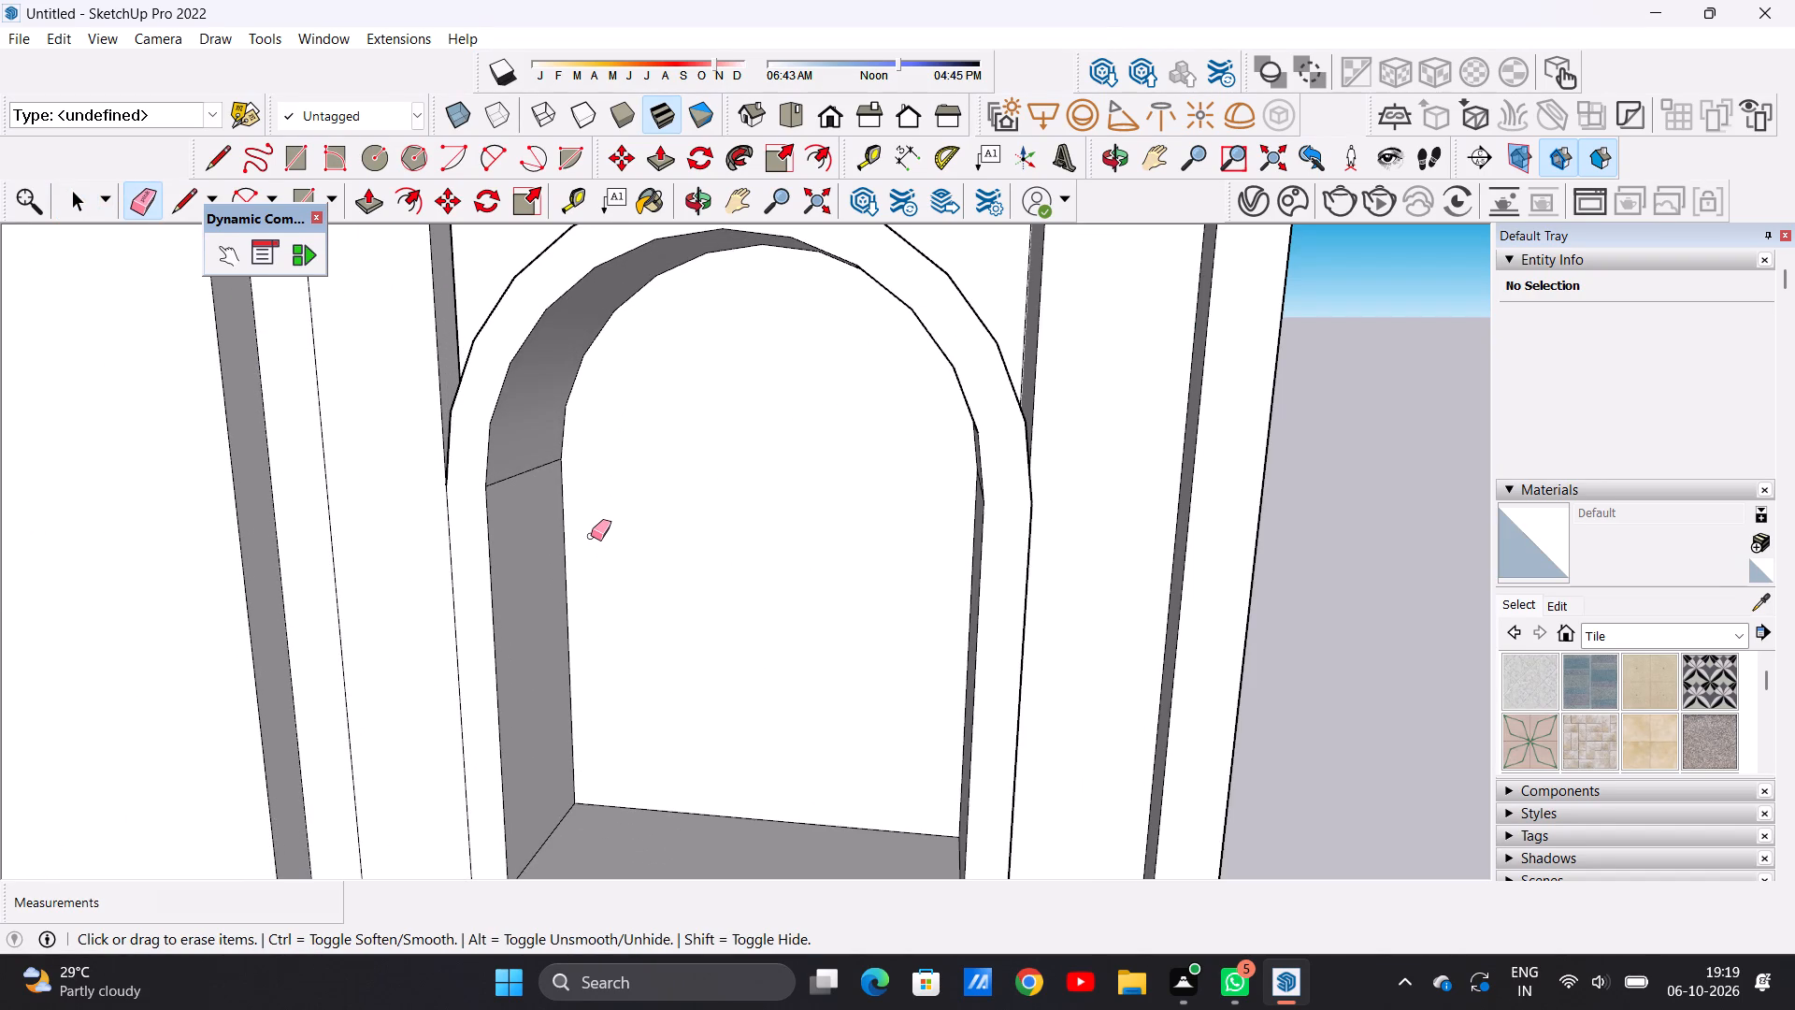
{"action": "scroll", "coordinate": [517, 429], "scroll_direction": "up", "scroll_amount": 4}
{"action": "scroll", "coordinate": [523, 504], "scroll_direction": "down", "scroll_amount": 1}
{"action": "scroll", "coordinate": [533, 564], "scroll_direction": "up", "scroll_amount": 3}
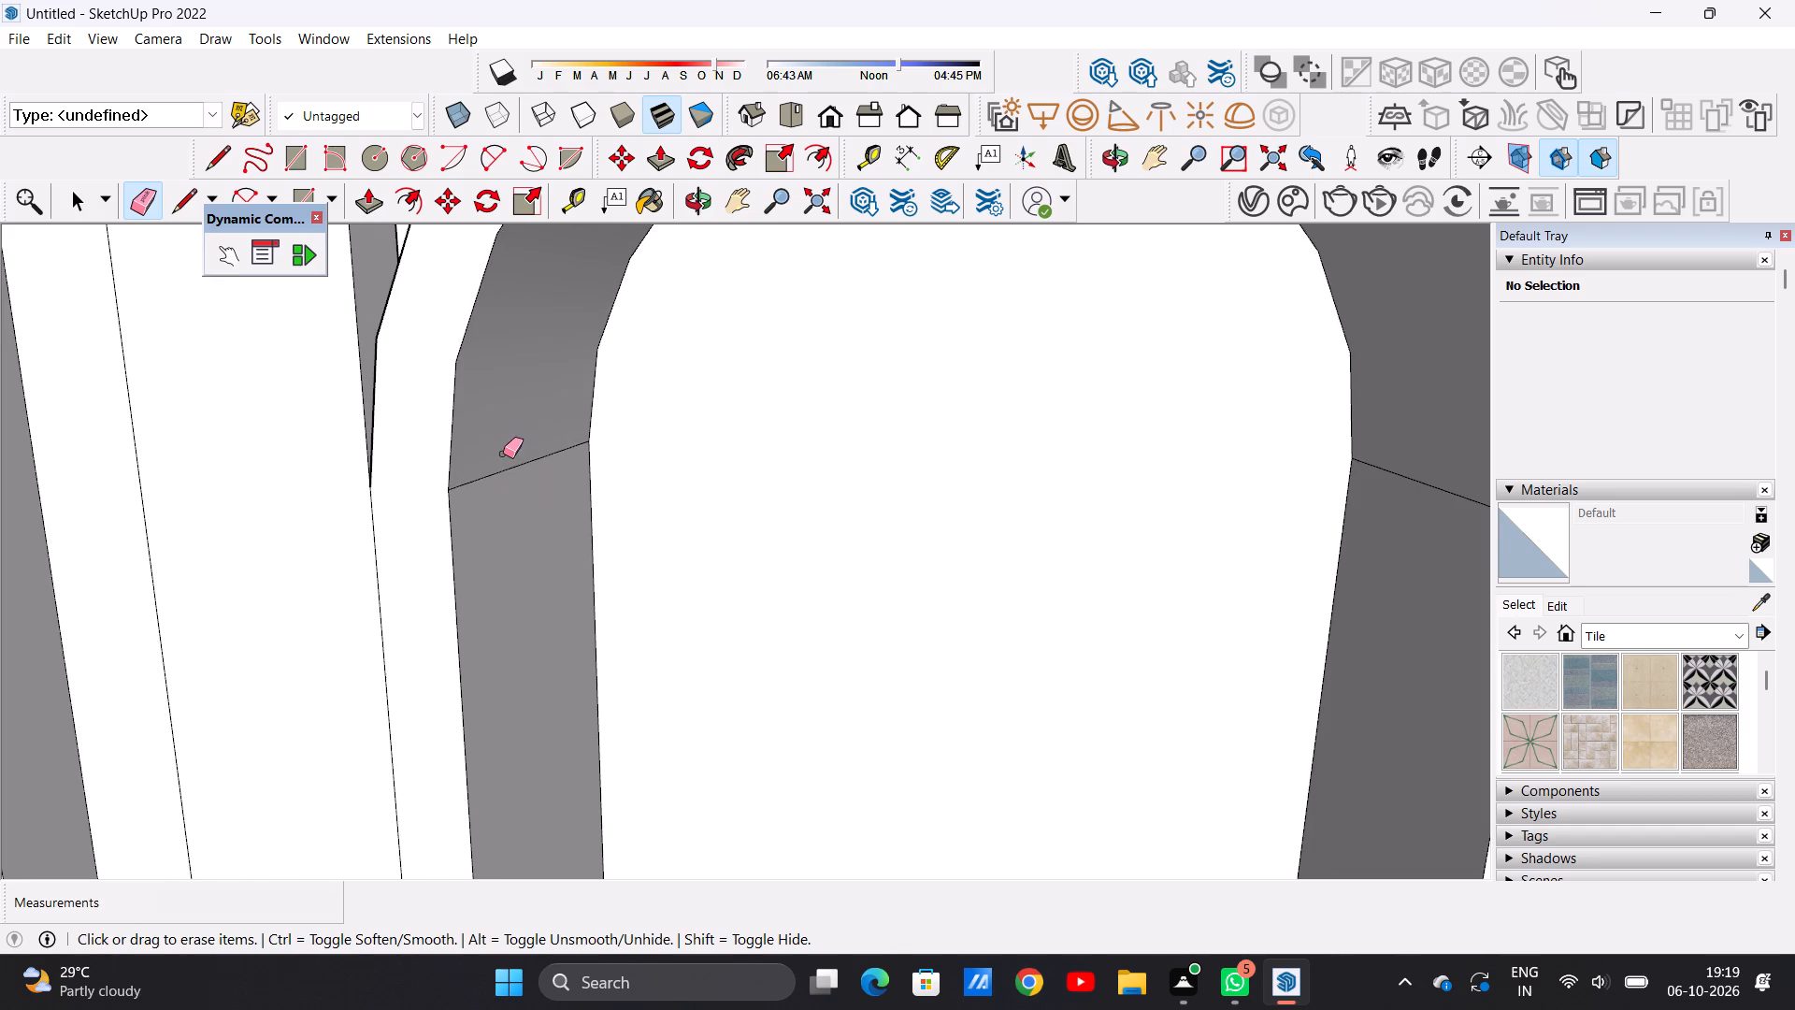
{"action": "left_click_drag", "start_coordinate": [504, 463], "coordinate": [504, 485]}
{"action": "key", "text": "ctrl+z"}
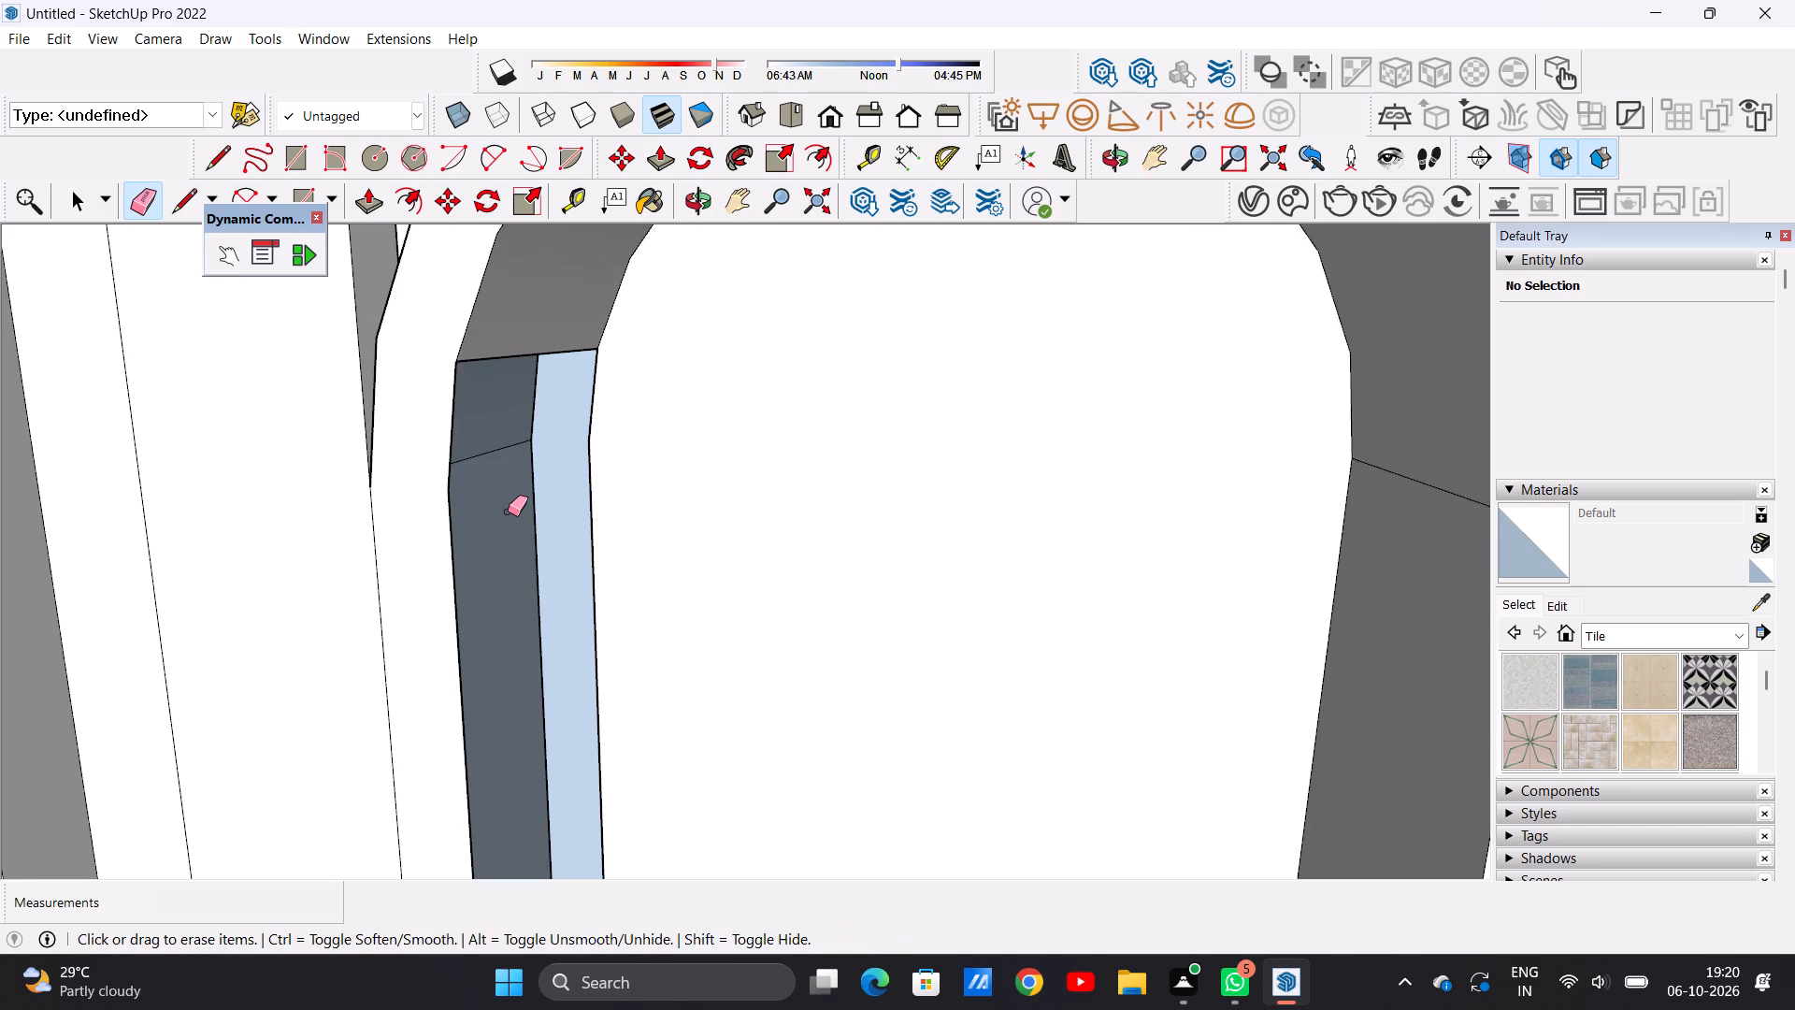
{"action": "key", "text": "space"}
Examine the arch opening's inner faces and the recess above the arch from the front and below.
{"action": "scroll", "coordinate": [507, 559], "scroll_direction": "down", "scroll_amount": 2}
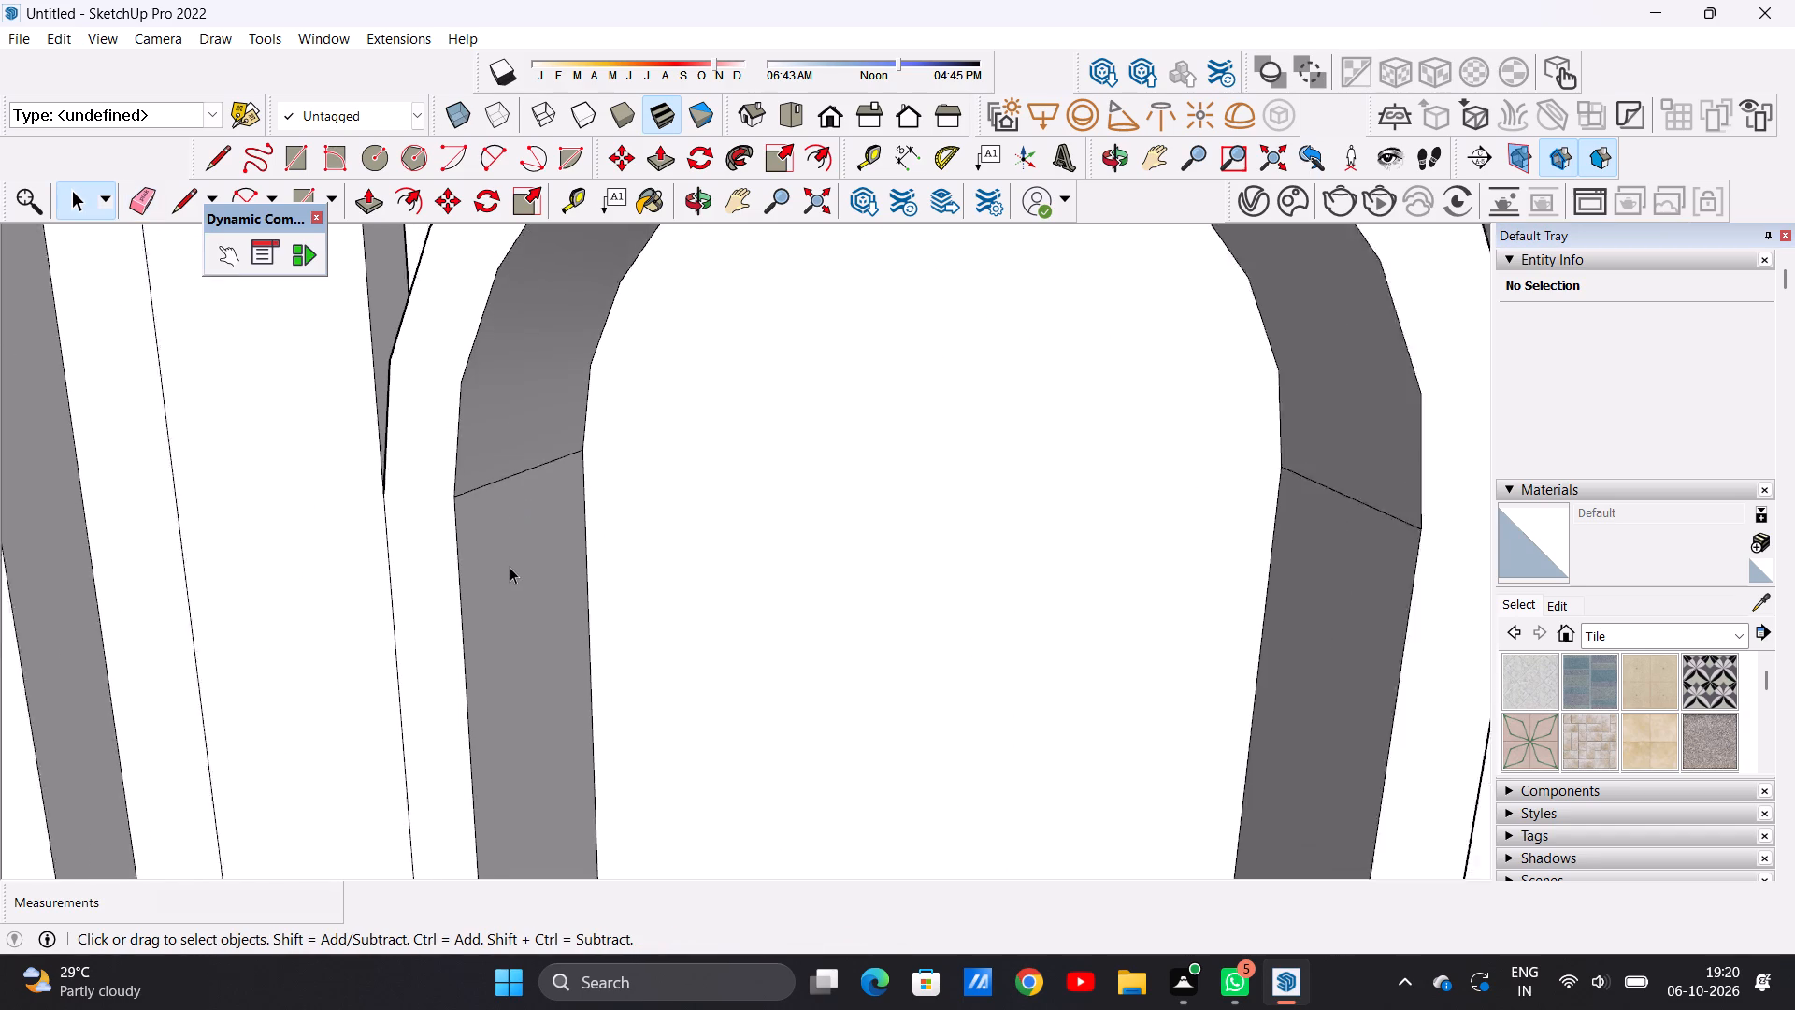
{"action": "scroll", "coordinate": [510, 567], "scroll_direction": "down", "scroll_amount": 4}
{"action": "scroll", "coordinate": [510, 567], "scroll_direction": "up", "scroll_amount": 2}
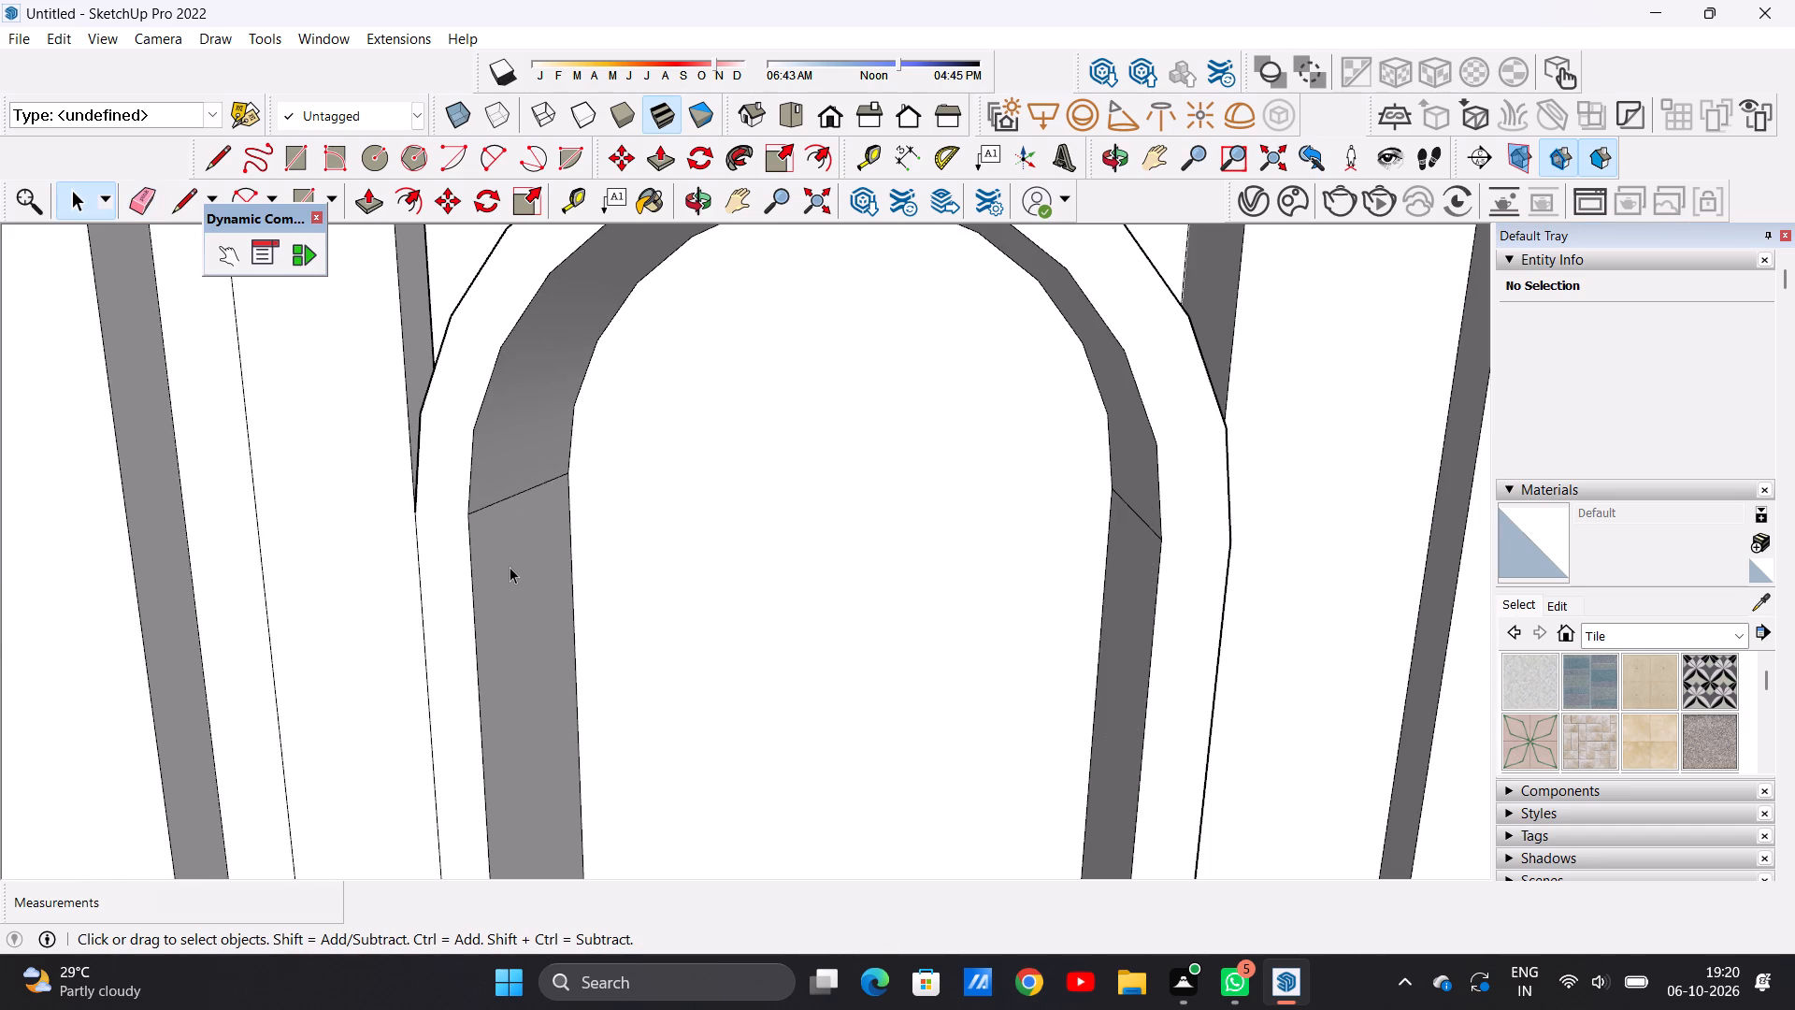
{"action": "scroll", "coordinate": [510, 567], "scroll_direction": "down", "scroll_amount": 15}
{"action": "scroll", "coordinate": [609, 457], "scroll_direction": "up", "scroll_amount": 6}
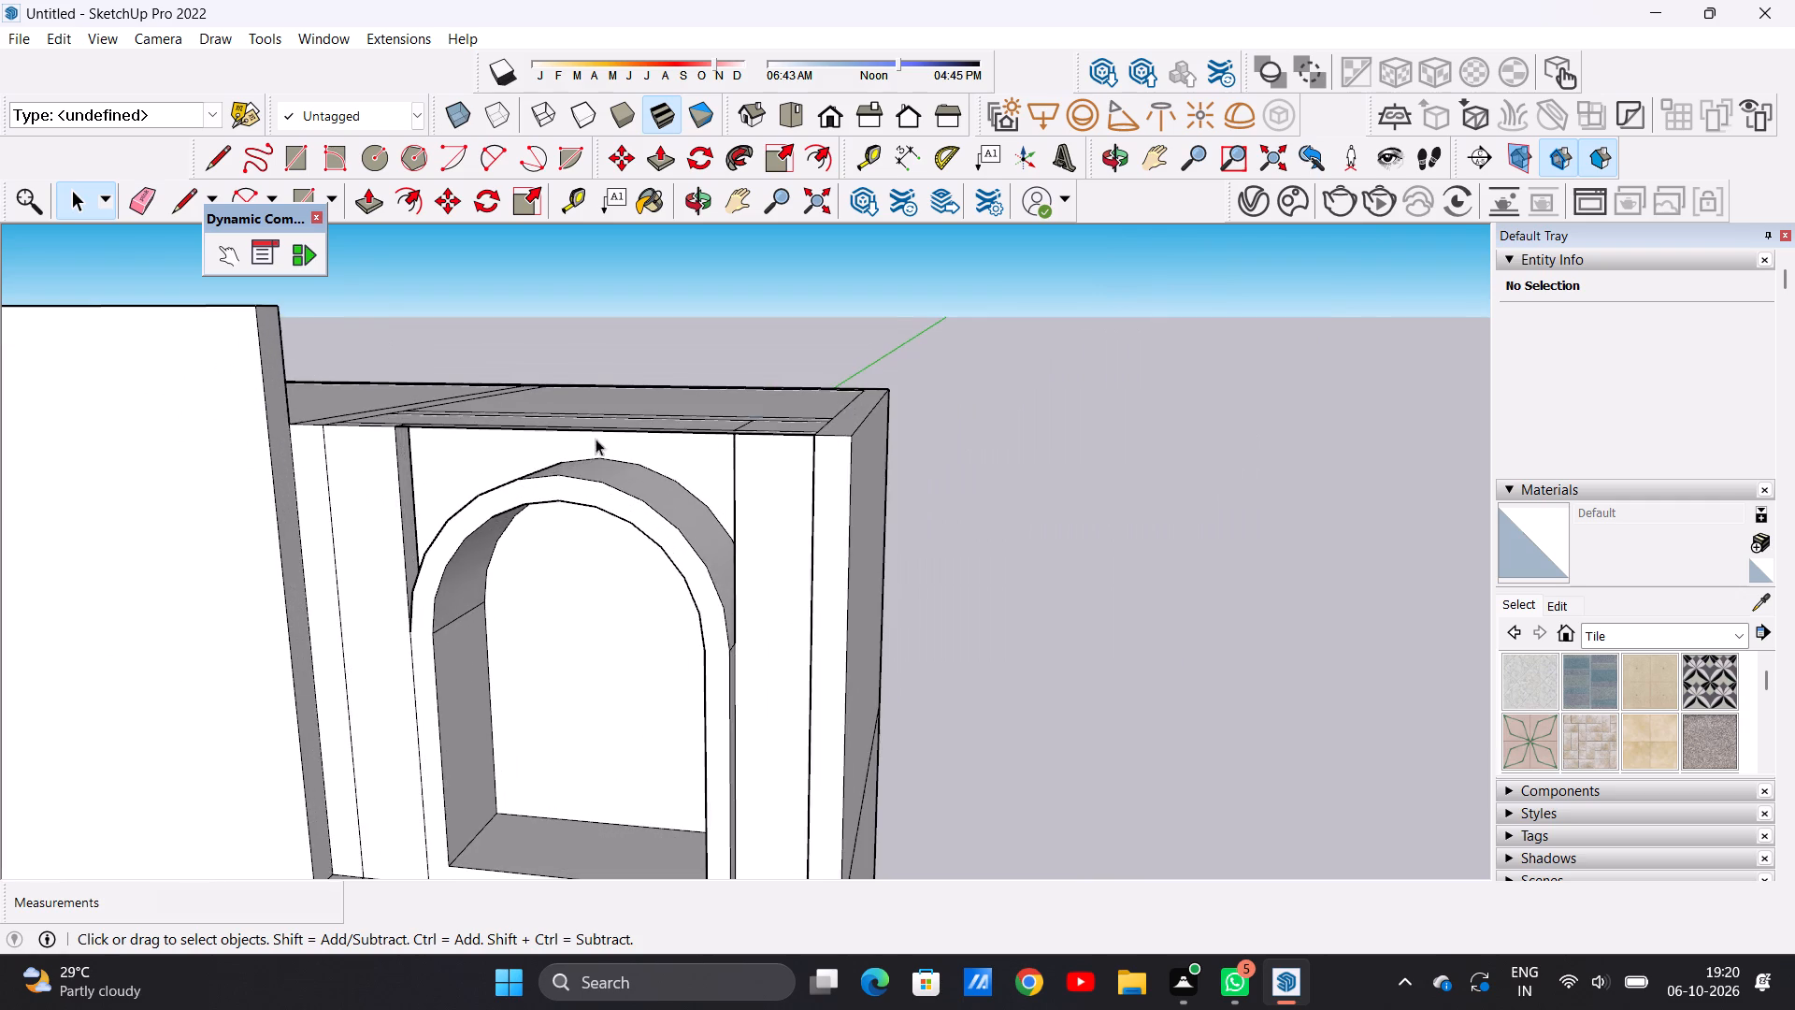
{"action": "middle_click_drag", "start_coordinate": [521, 614], "coordinate": [644, 384]}
{"action": "scroll", "coordinate": [703, 342], "scroll_direction": "up", "scroll_amount": 7}
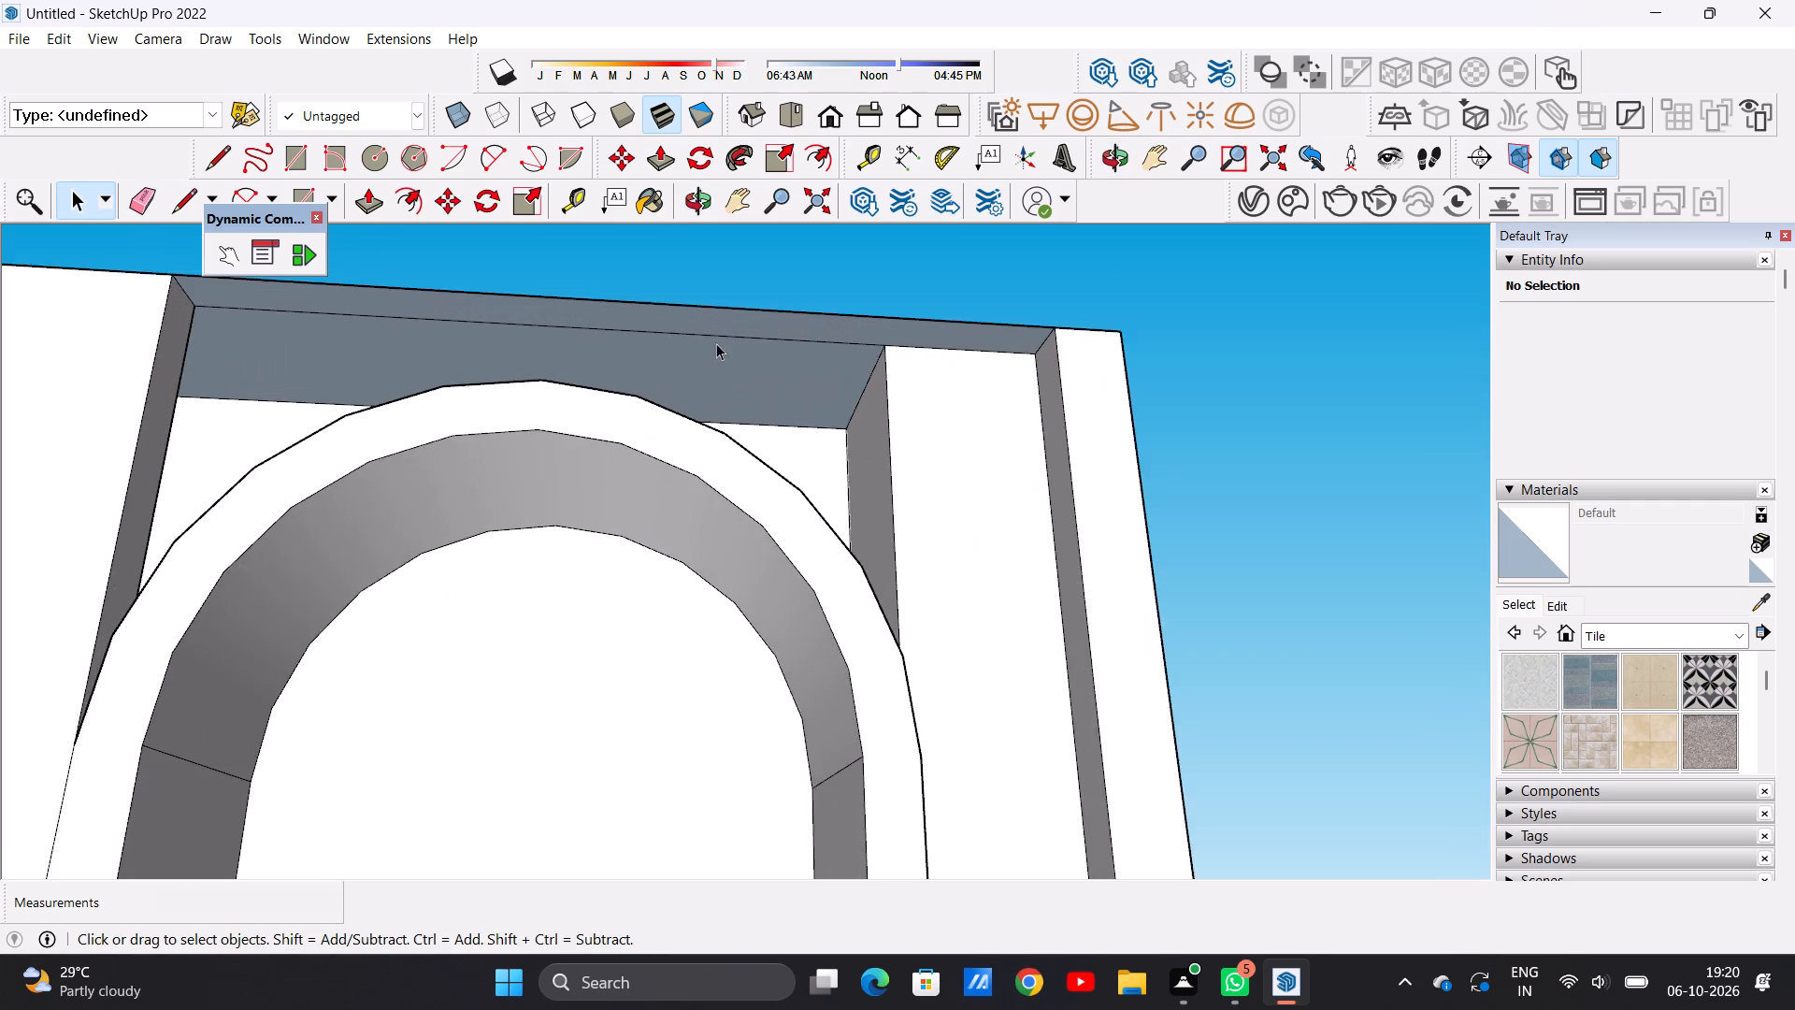
{"action": "middle_click_drag", "start_coordinate": [716, 343], "coordinate": [666, 611]}
{"action": "scroll", "coordinate": [662, 430], "scroll_direction": "down", "scroll_amount": 12}
Push/Pull the narrow roof strip directly behind the wall top above the arch up about 4".
{"action": "middle_click_drag", "start_coordinate": [671, 385], "coordinate": [476, 572]}
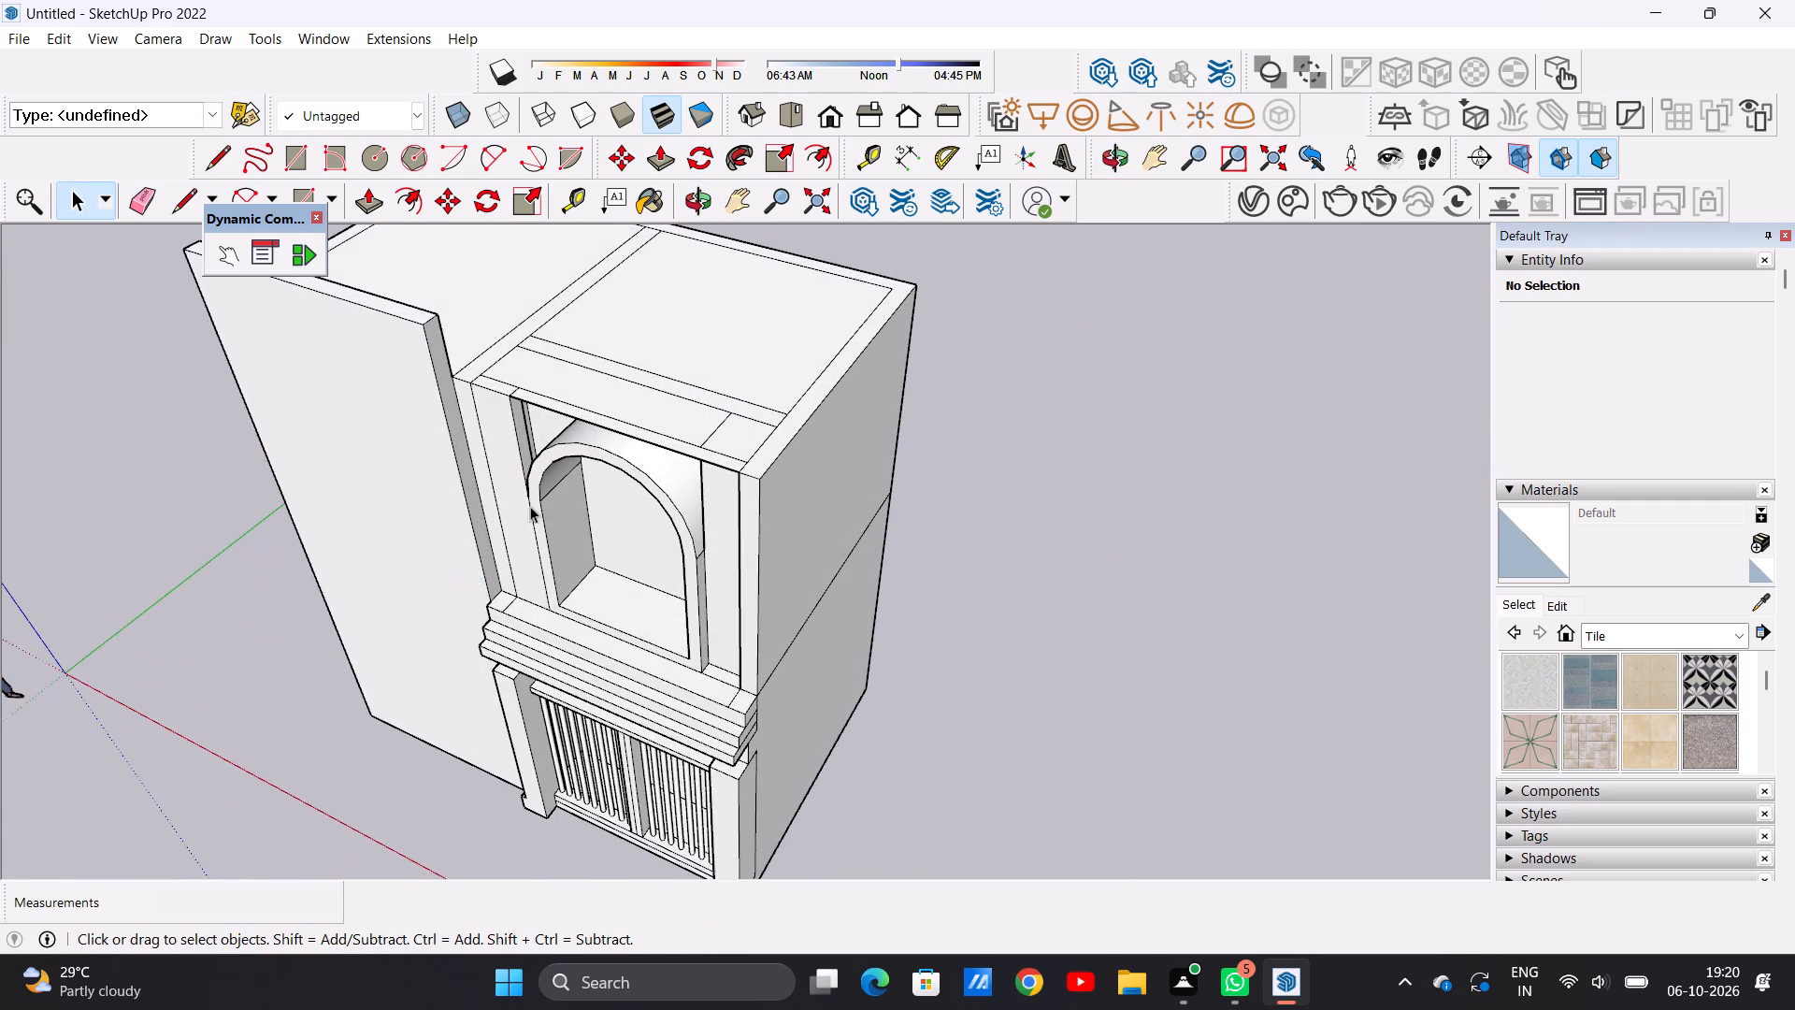
{"action": "scroll", "coordinate": [687, 384], "scroll_direction": "down", "scroll_amount": 4}
{"action": "scroll", "coordinate": [710, 273], "scroll_direction": "up", "scroll_amount": 8}
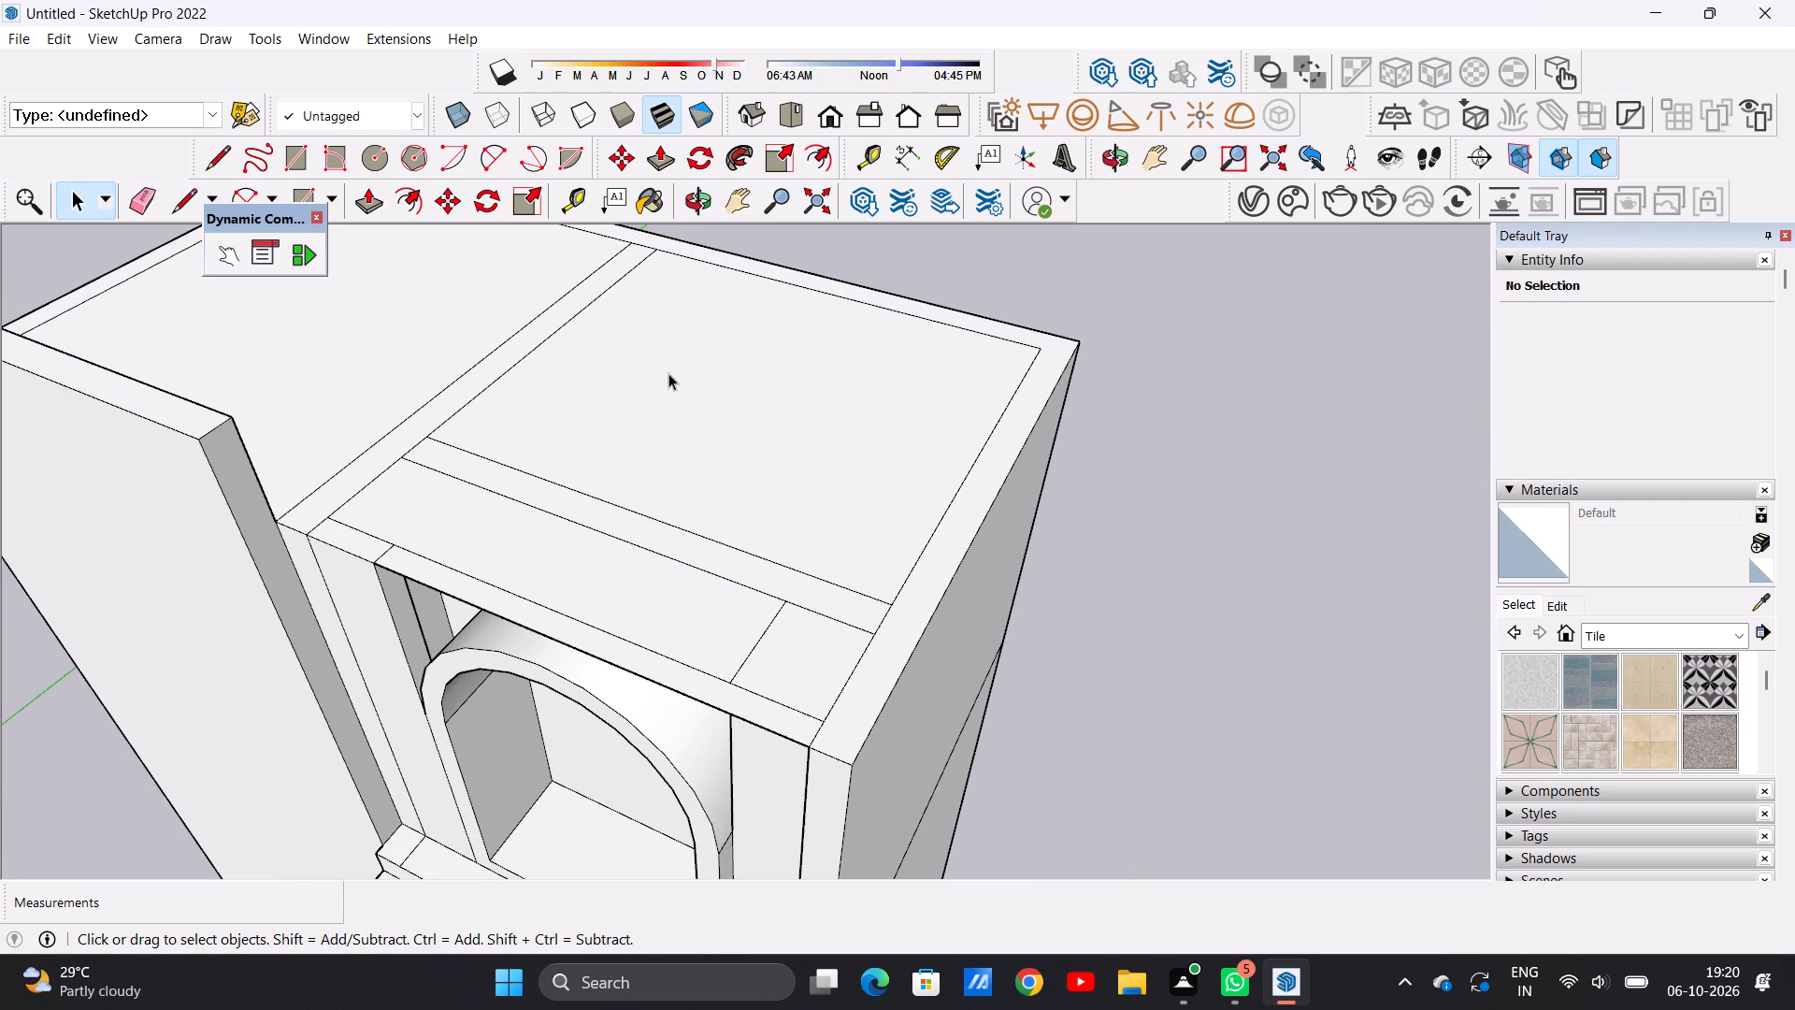
{"action": "key", "text": "p"}
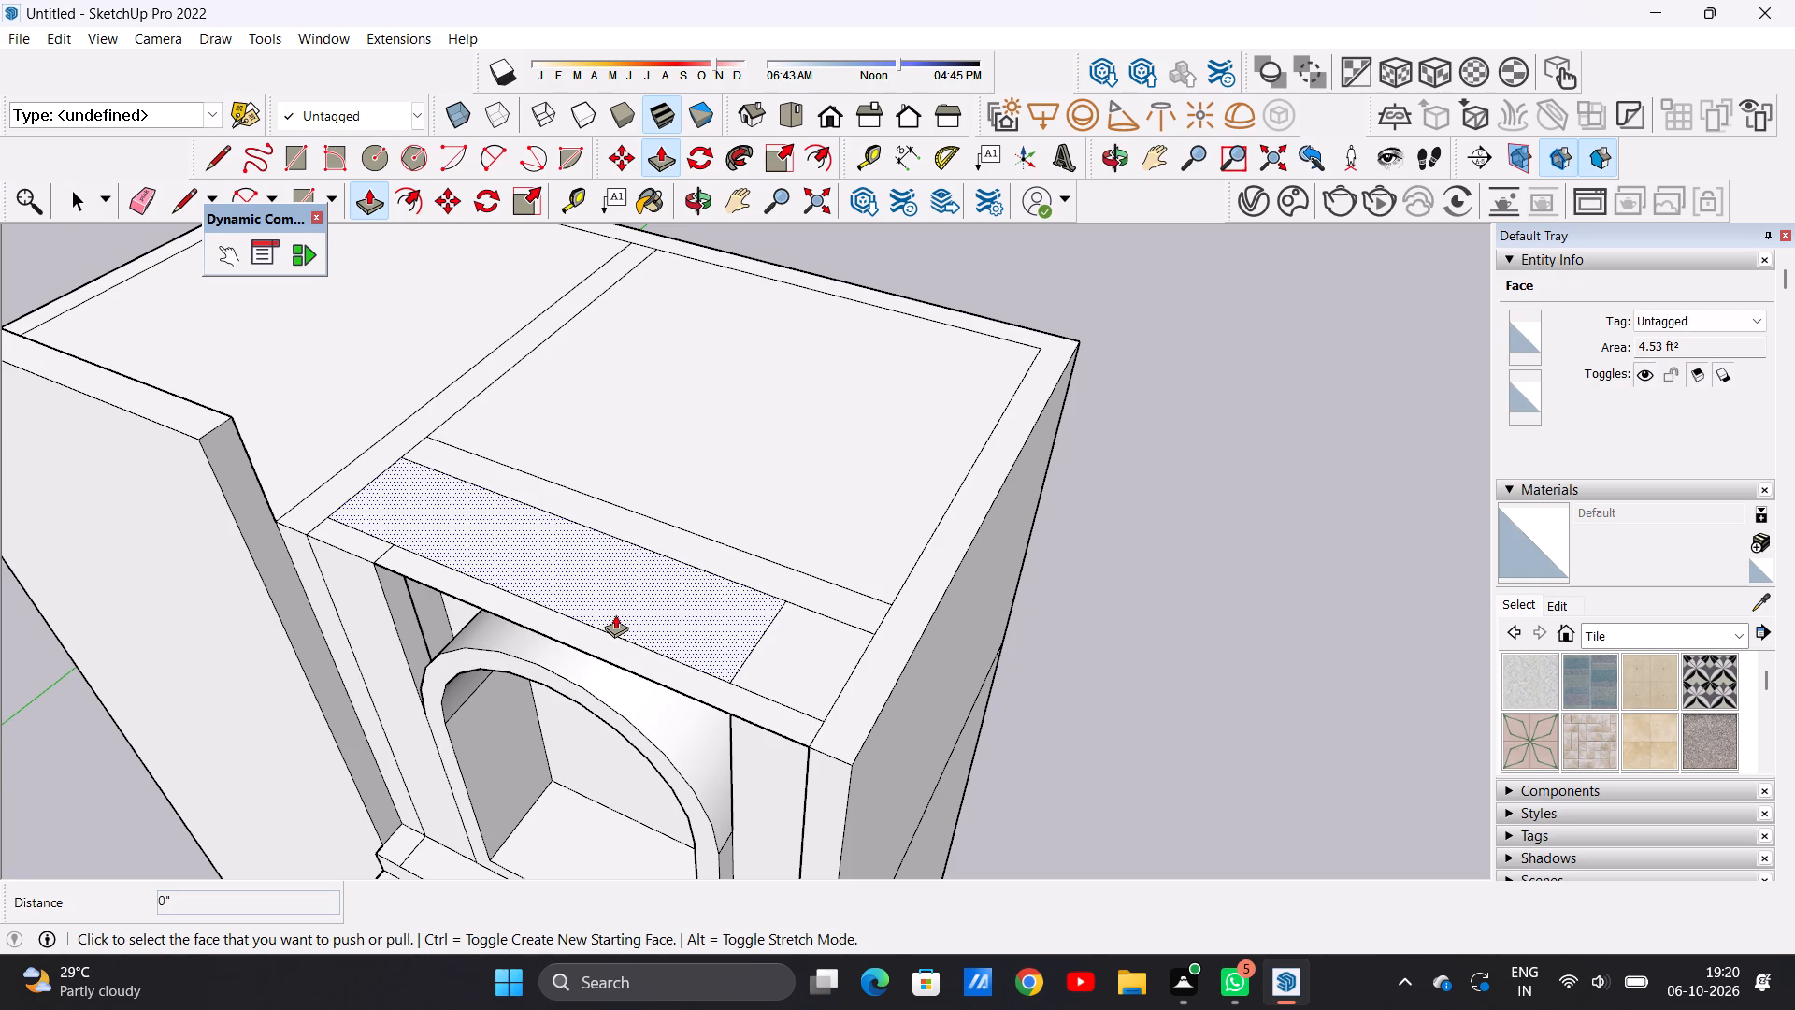
{"action": "key", "text": "p"}
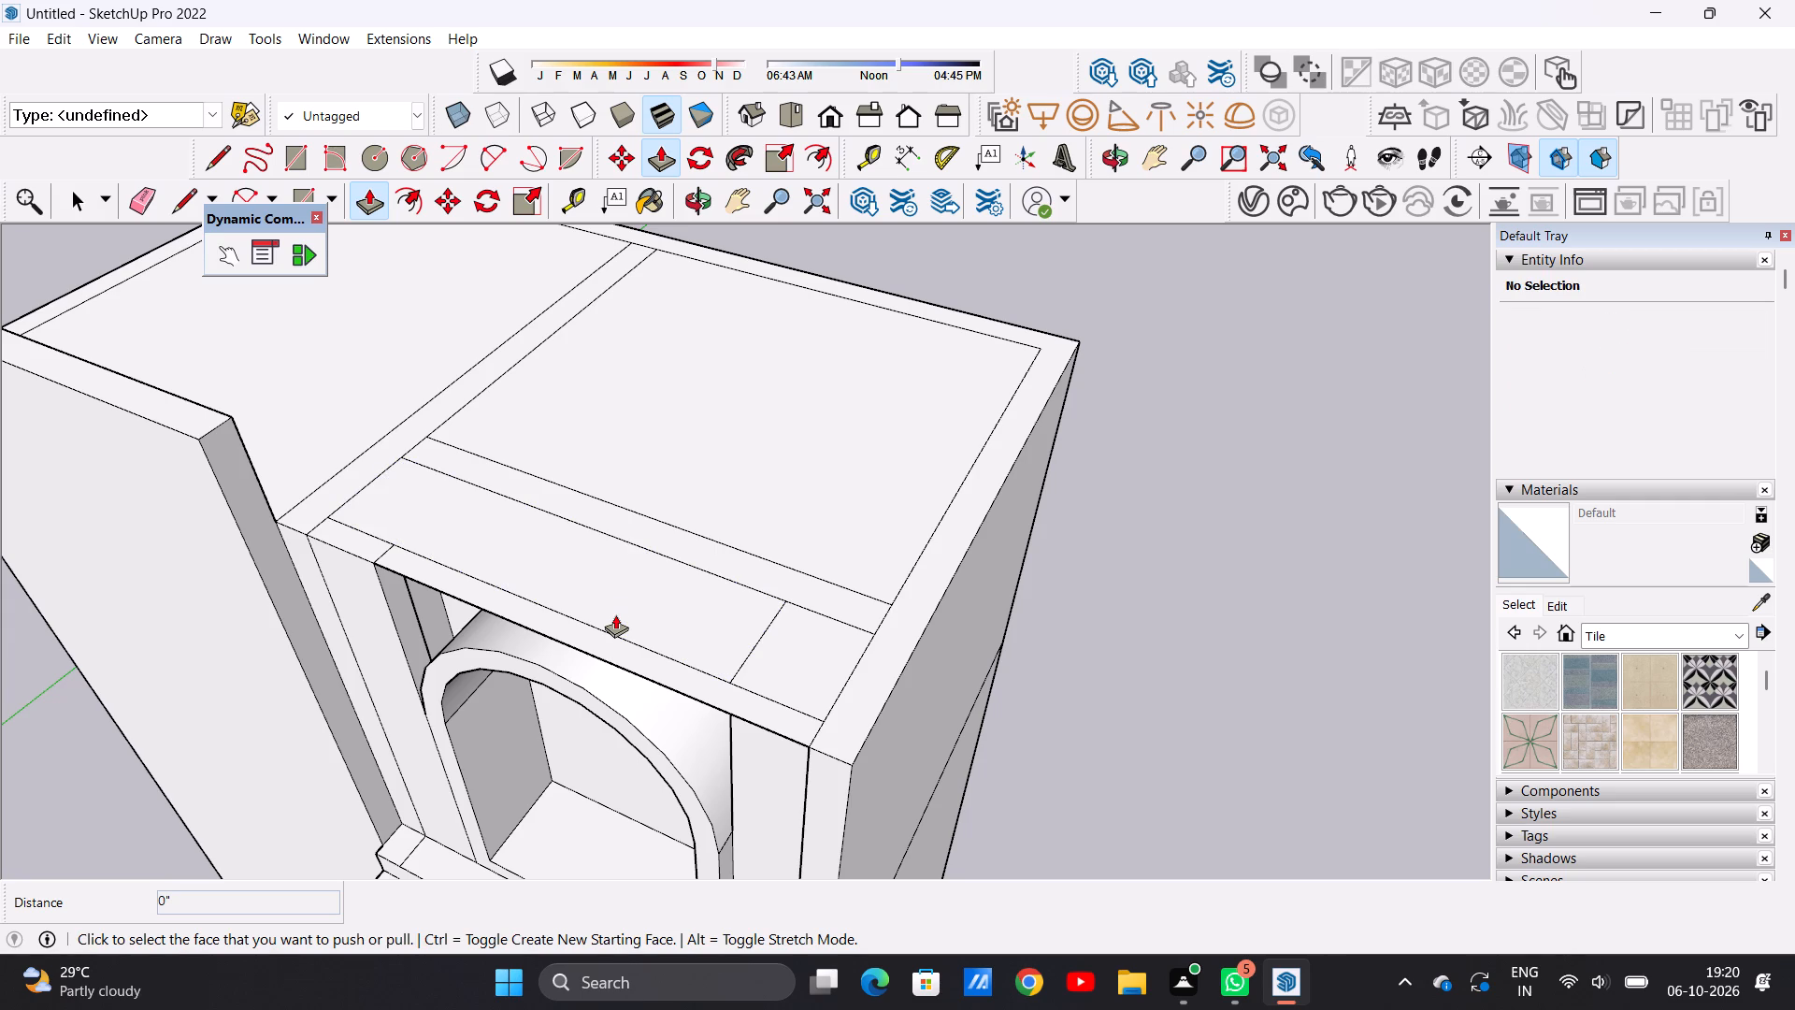
{"action": "scroll", "coordinate": [641, 589], "scroll_direction": "up", "scroll_amount": 5}
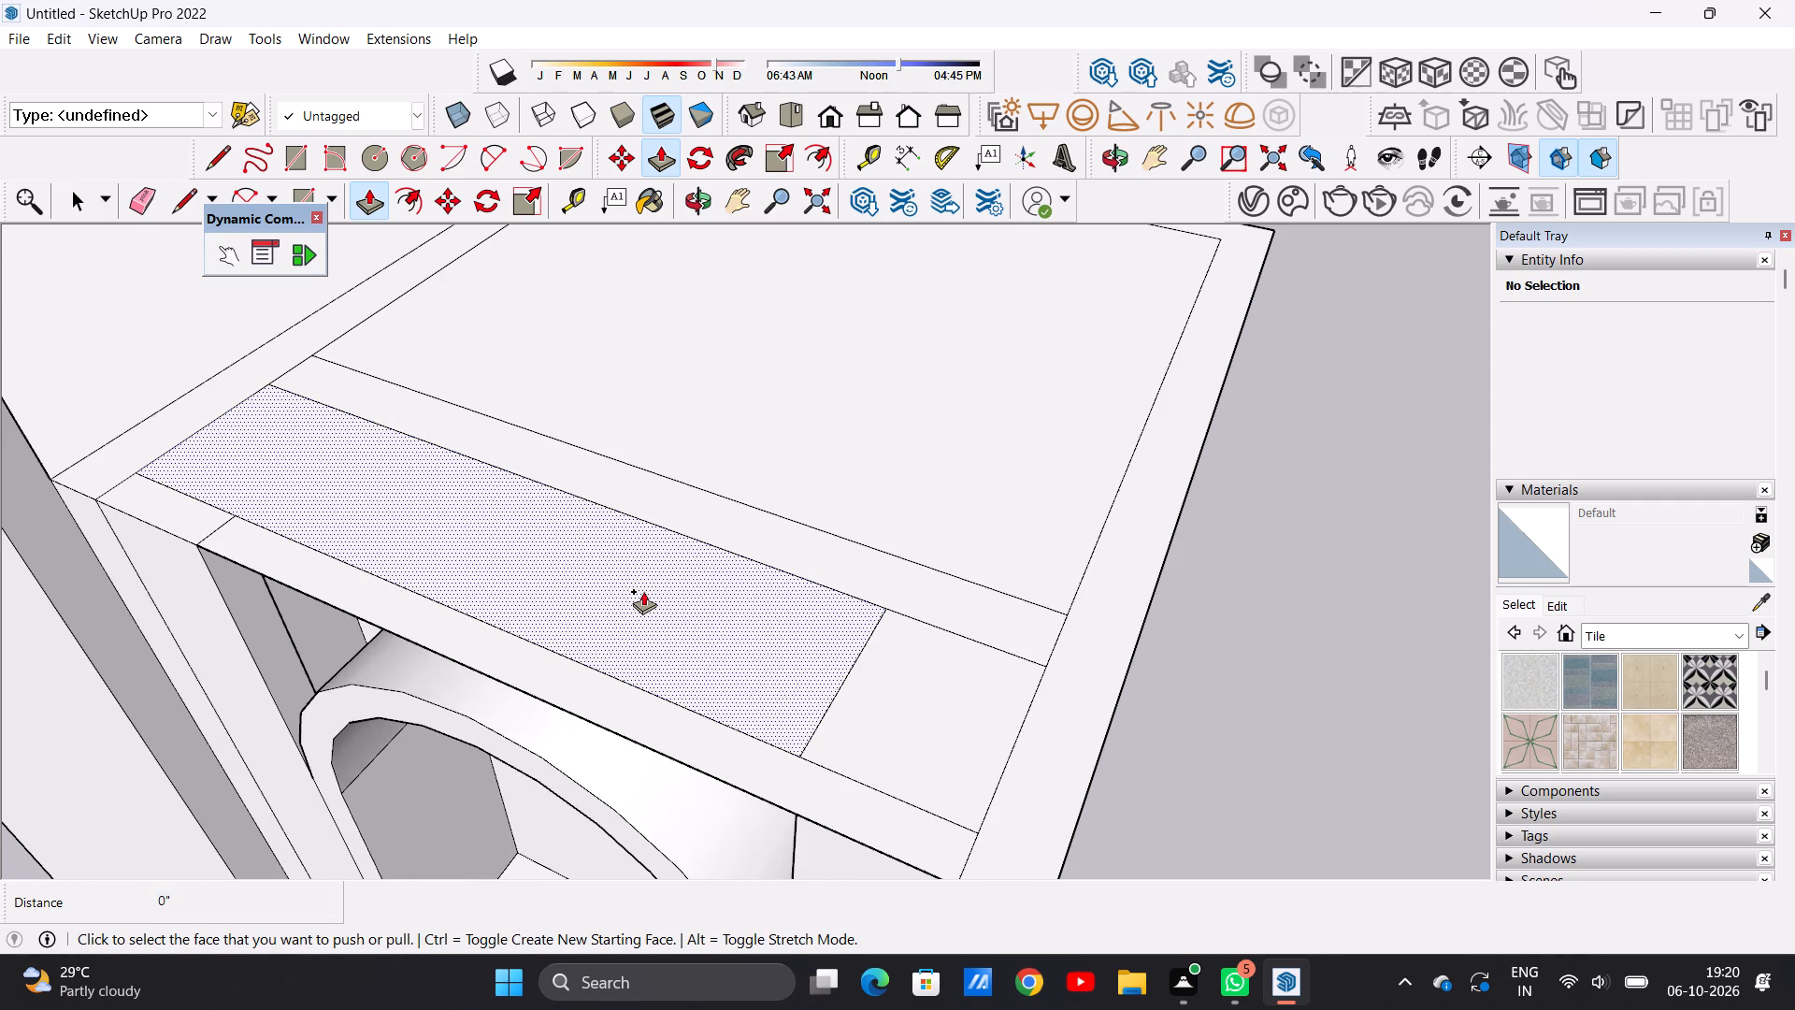
{"action": "left_click", "coordinate": [643, 591]}
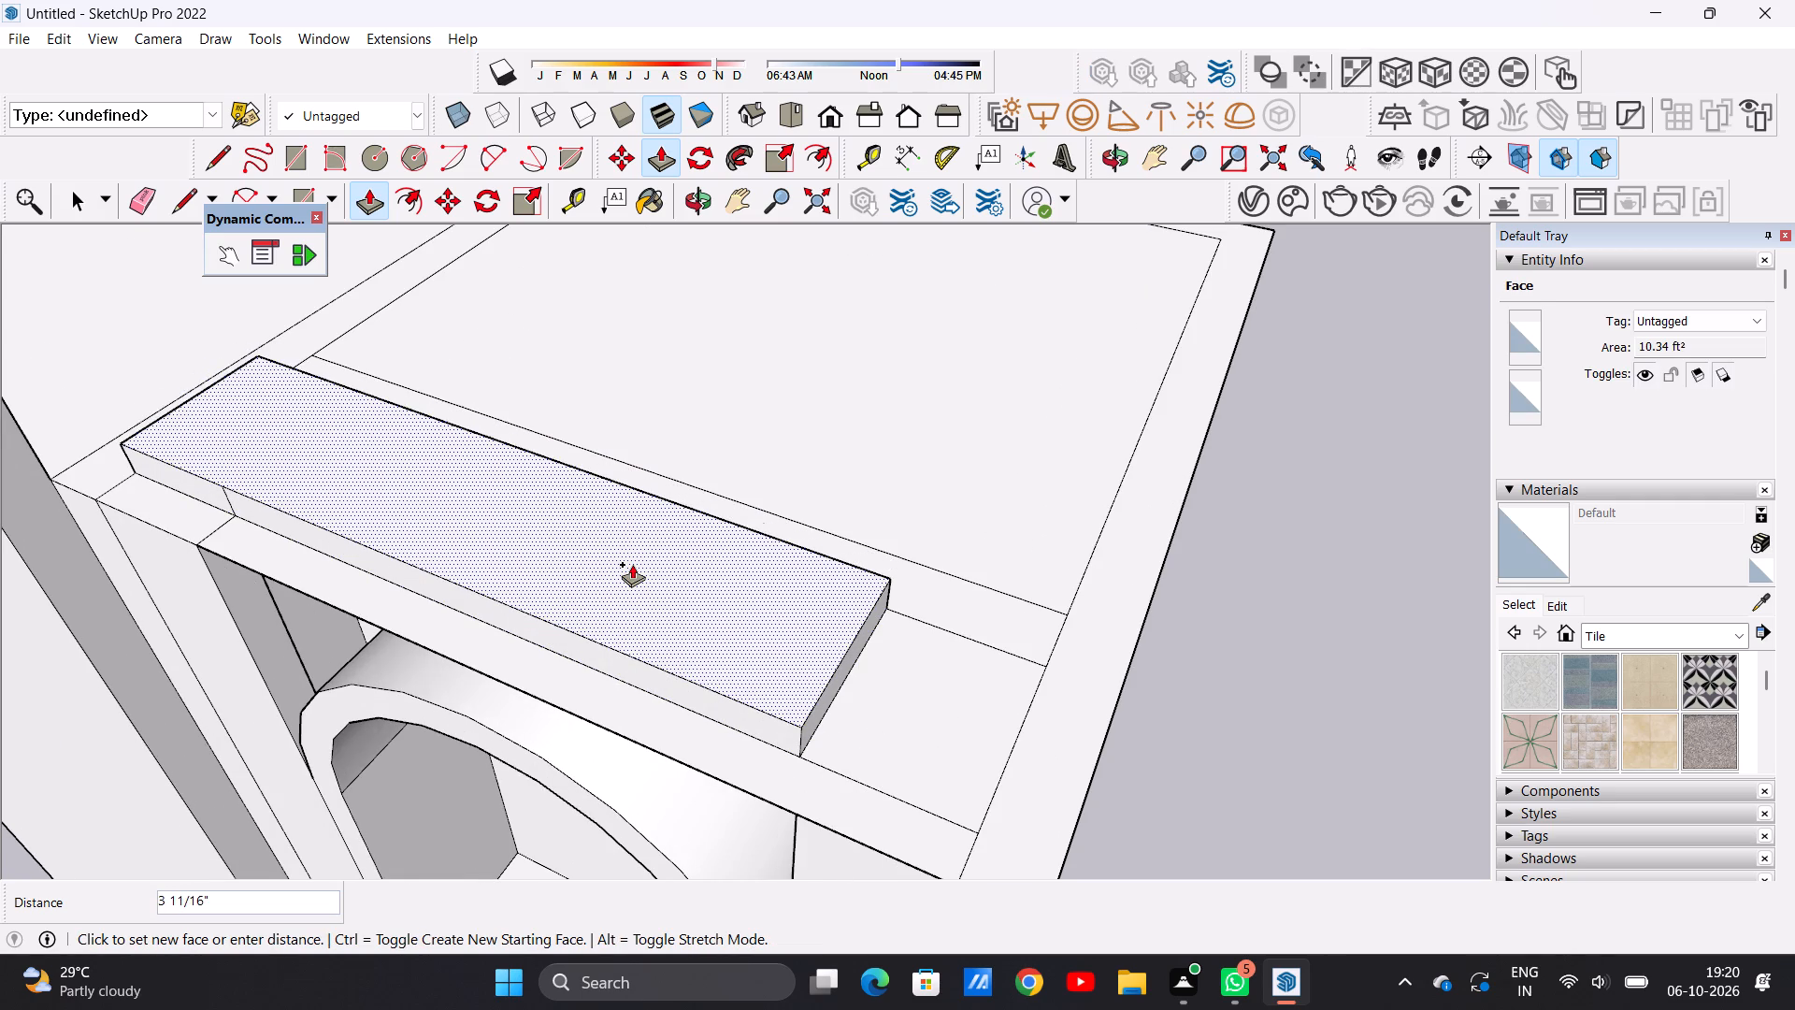
{"action": "left_click", "coordinate": [632, 555]}
Push/Pull the raised roof strip's front face forward 5" to the front edge of the wall top above the arch.
{"action": "scroll", "coordinate": [632, 555], "scroll_direction": "down", "scroll_amount": 8}
{"action": "scroll", "coordinate": [649, 621], "scroll_direction": "up", "scroll_amount": 12}
{"action": "left_click", "coordinate": [665, 588]}
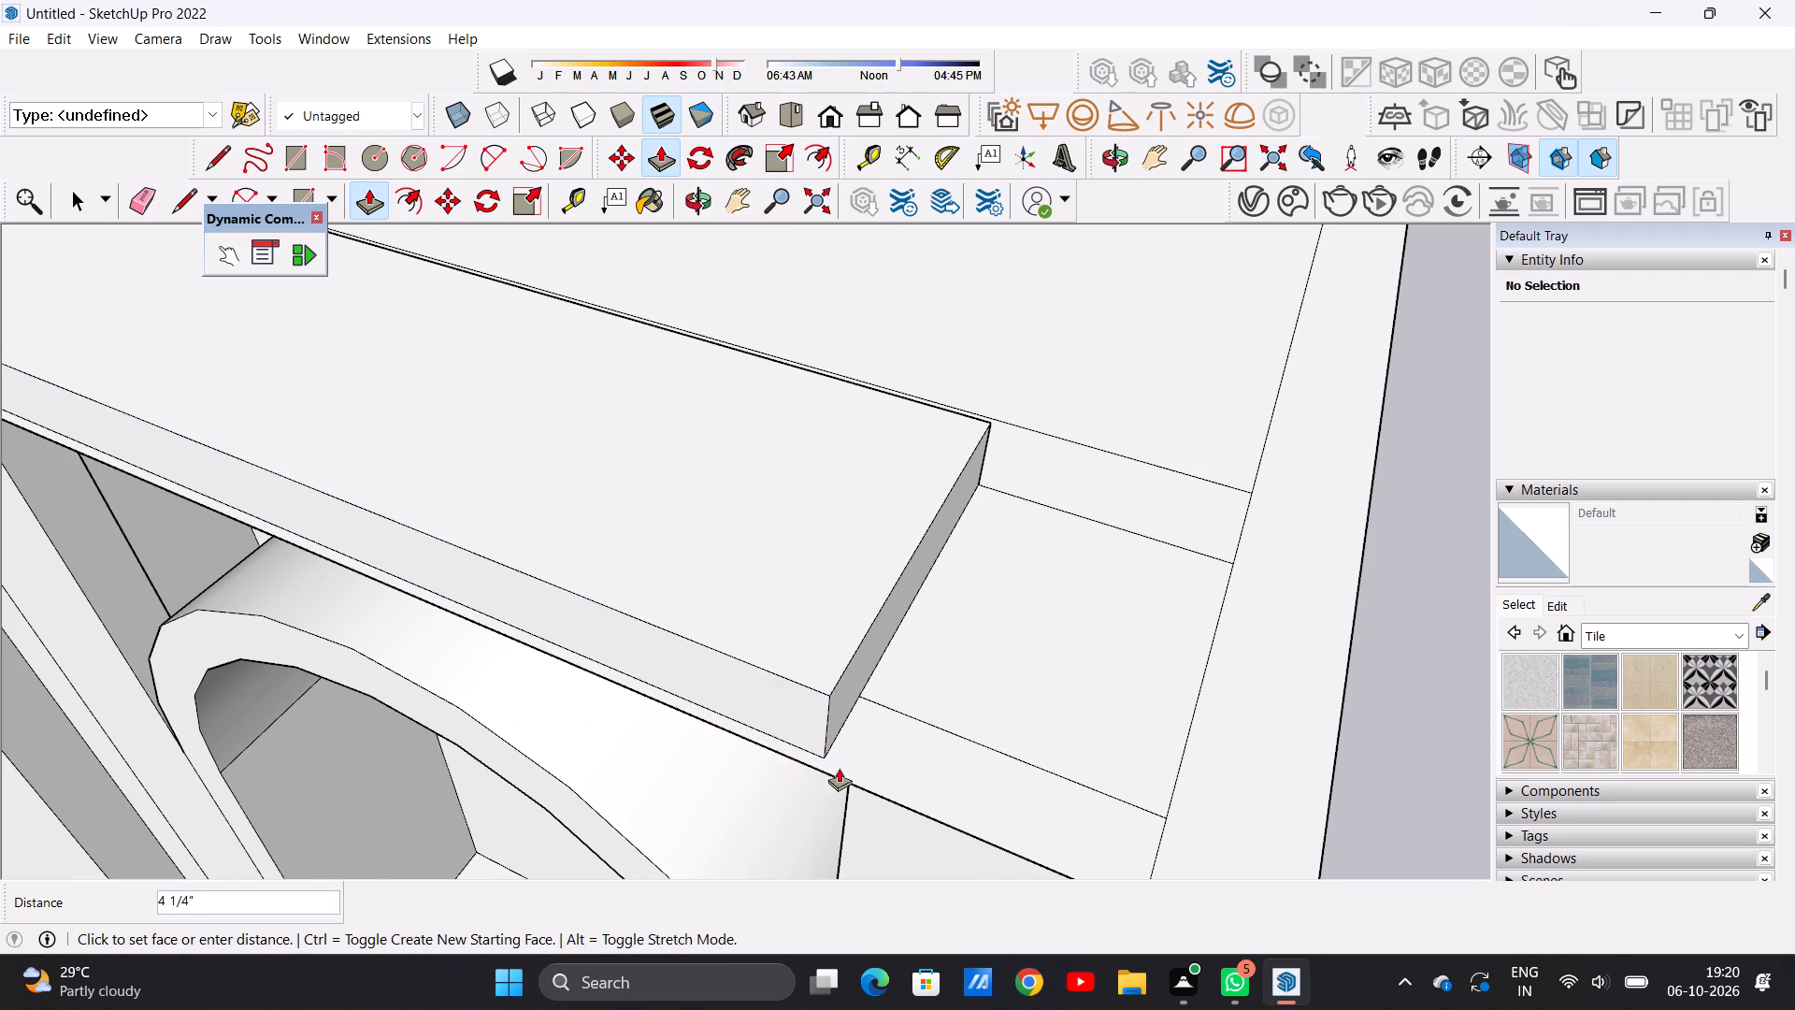
{"action": "left_click", "coordinate": [815, 768]}
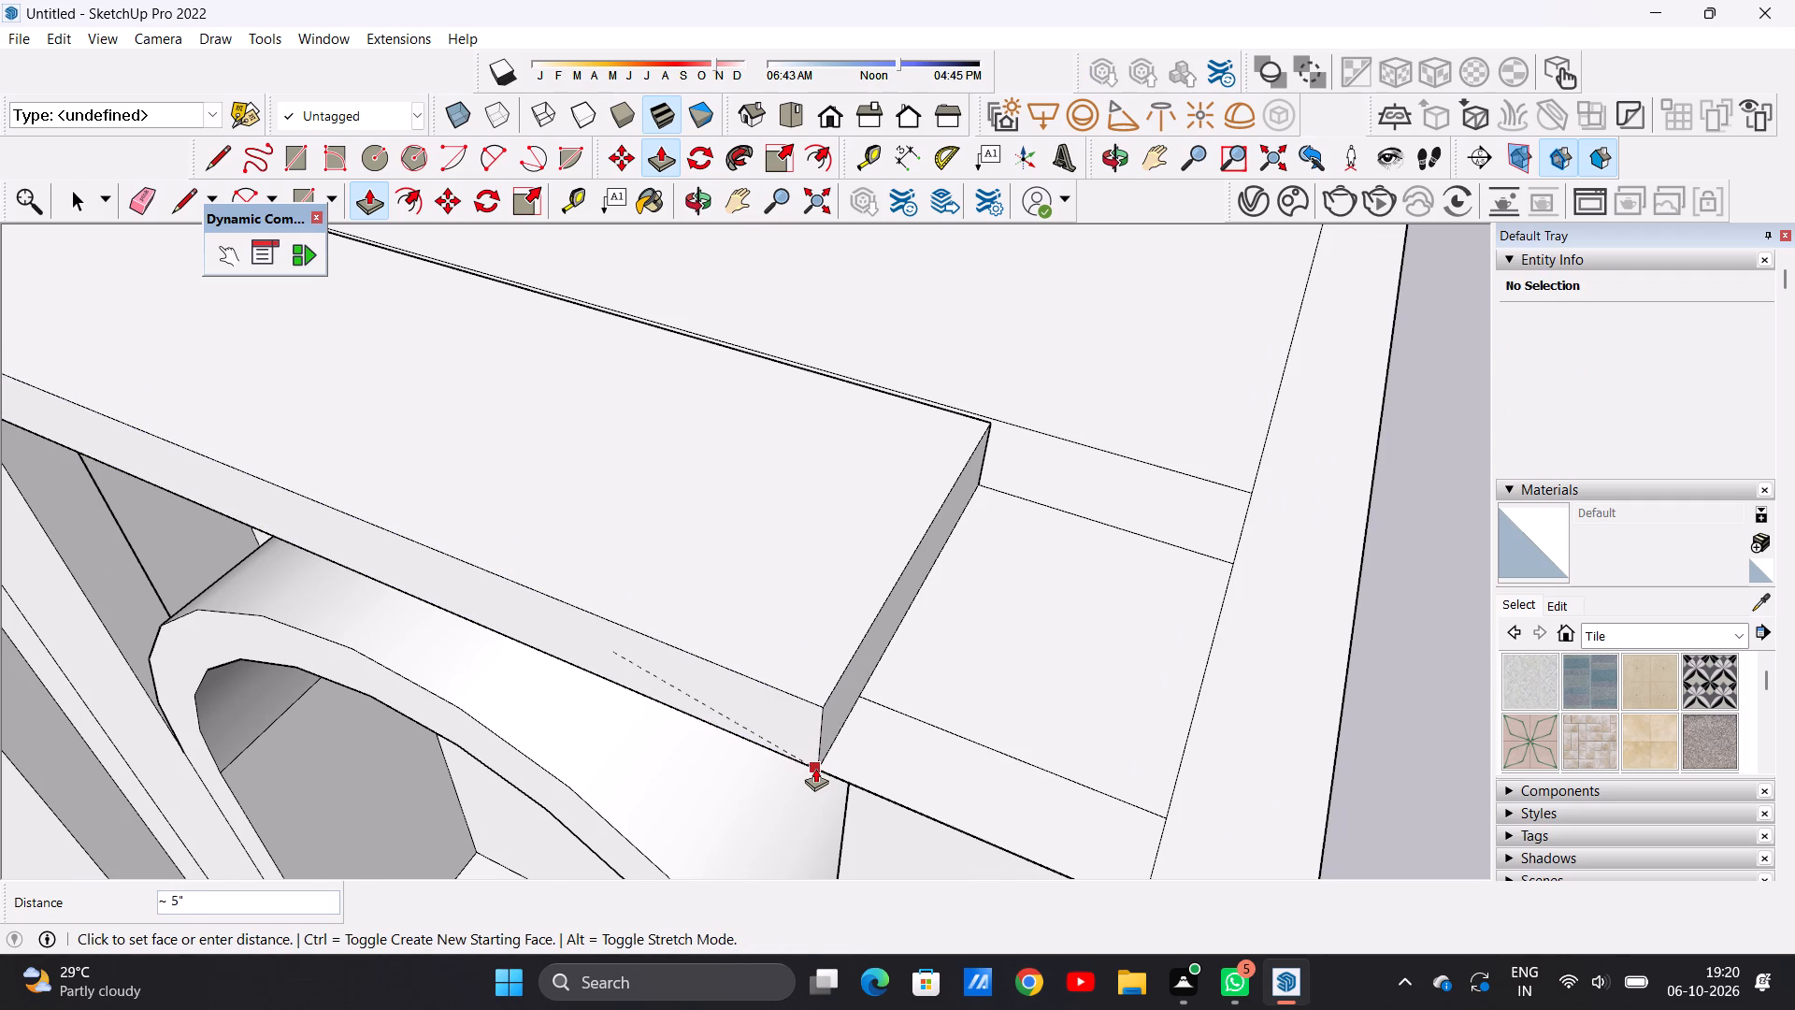
{"action": "scroll", "coordinate": [694, 672], "scroll_direction": "down", "scroll_amount": 9}
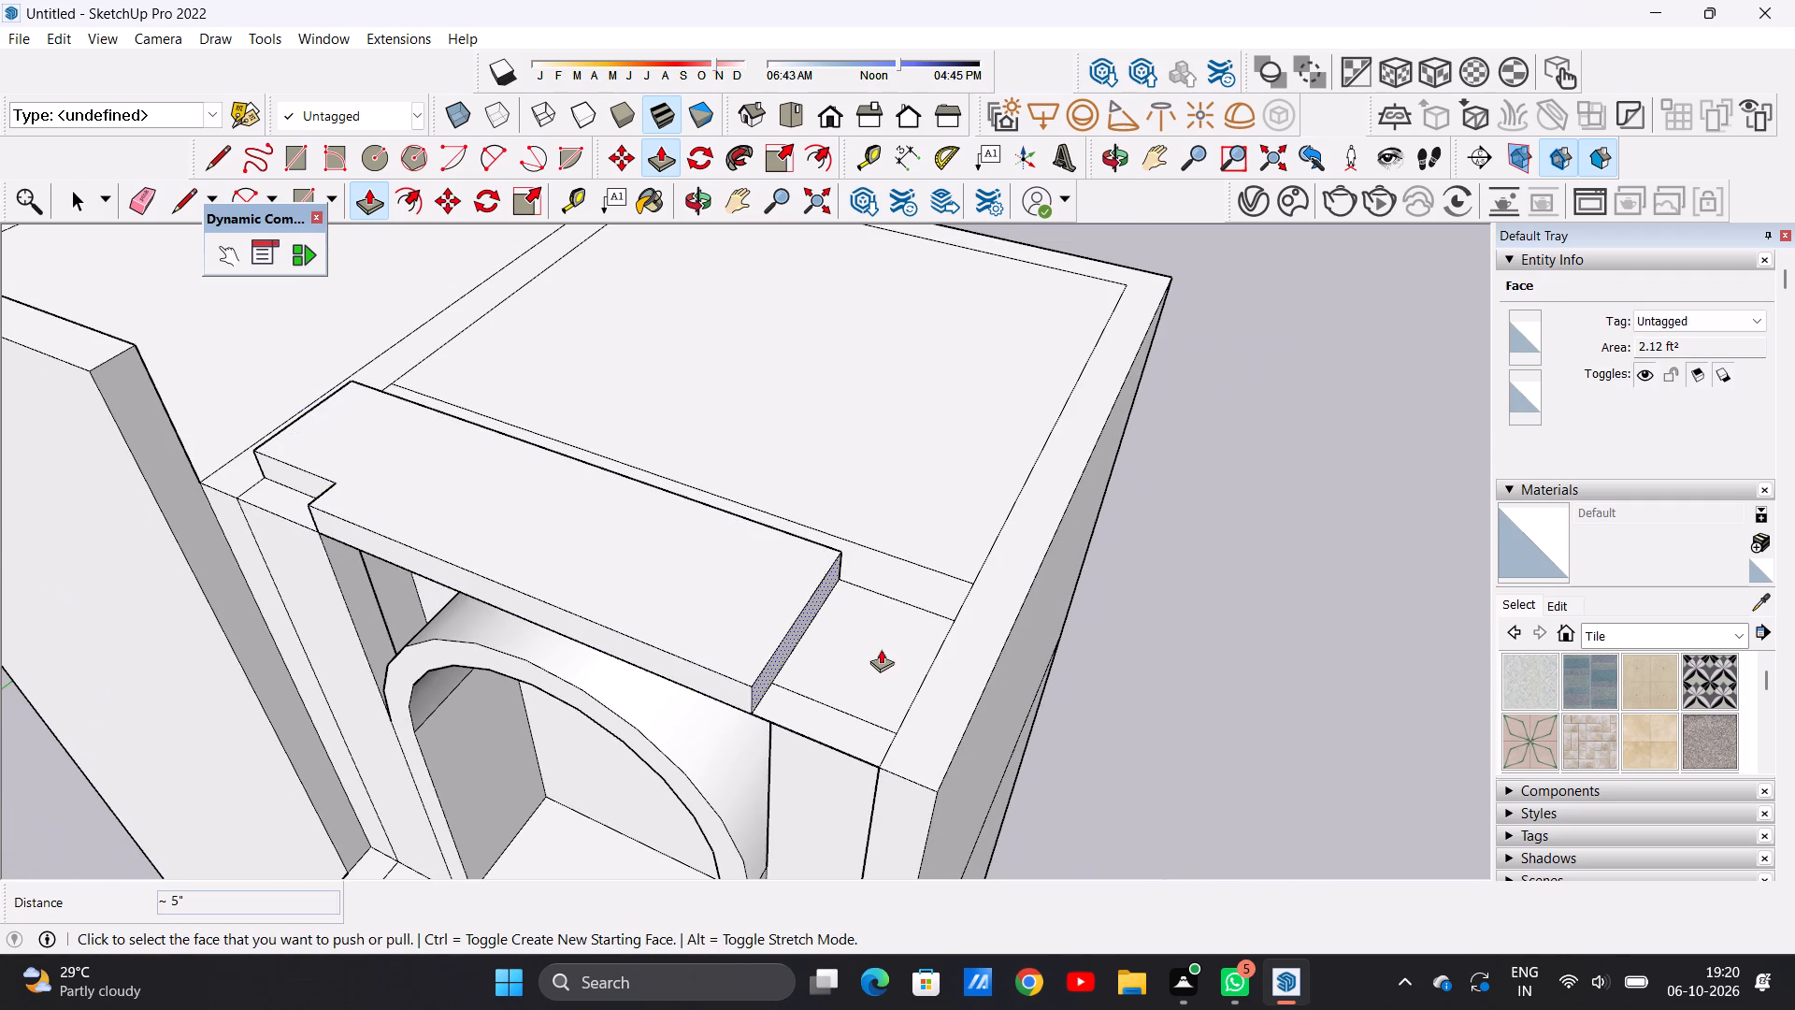
Push/Pull the raised strip's right end face out 1' 3 3/16" to the inner edge of the right side wall.
{"action": "scroll", "coordinate": [875, 650], "scroll_direction": "up", "scroll_amount": 6}
{"action": "left_click", "coordinate": [694, 649]}
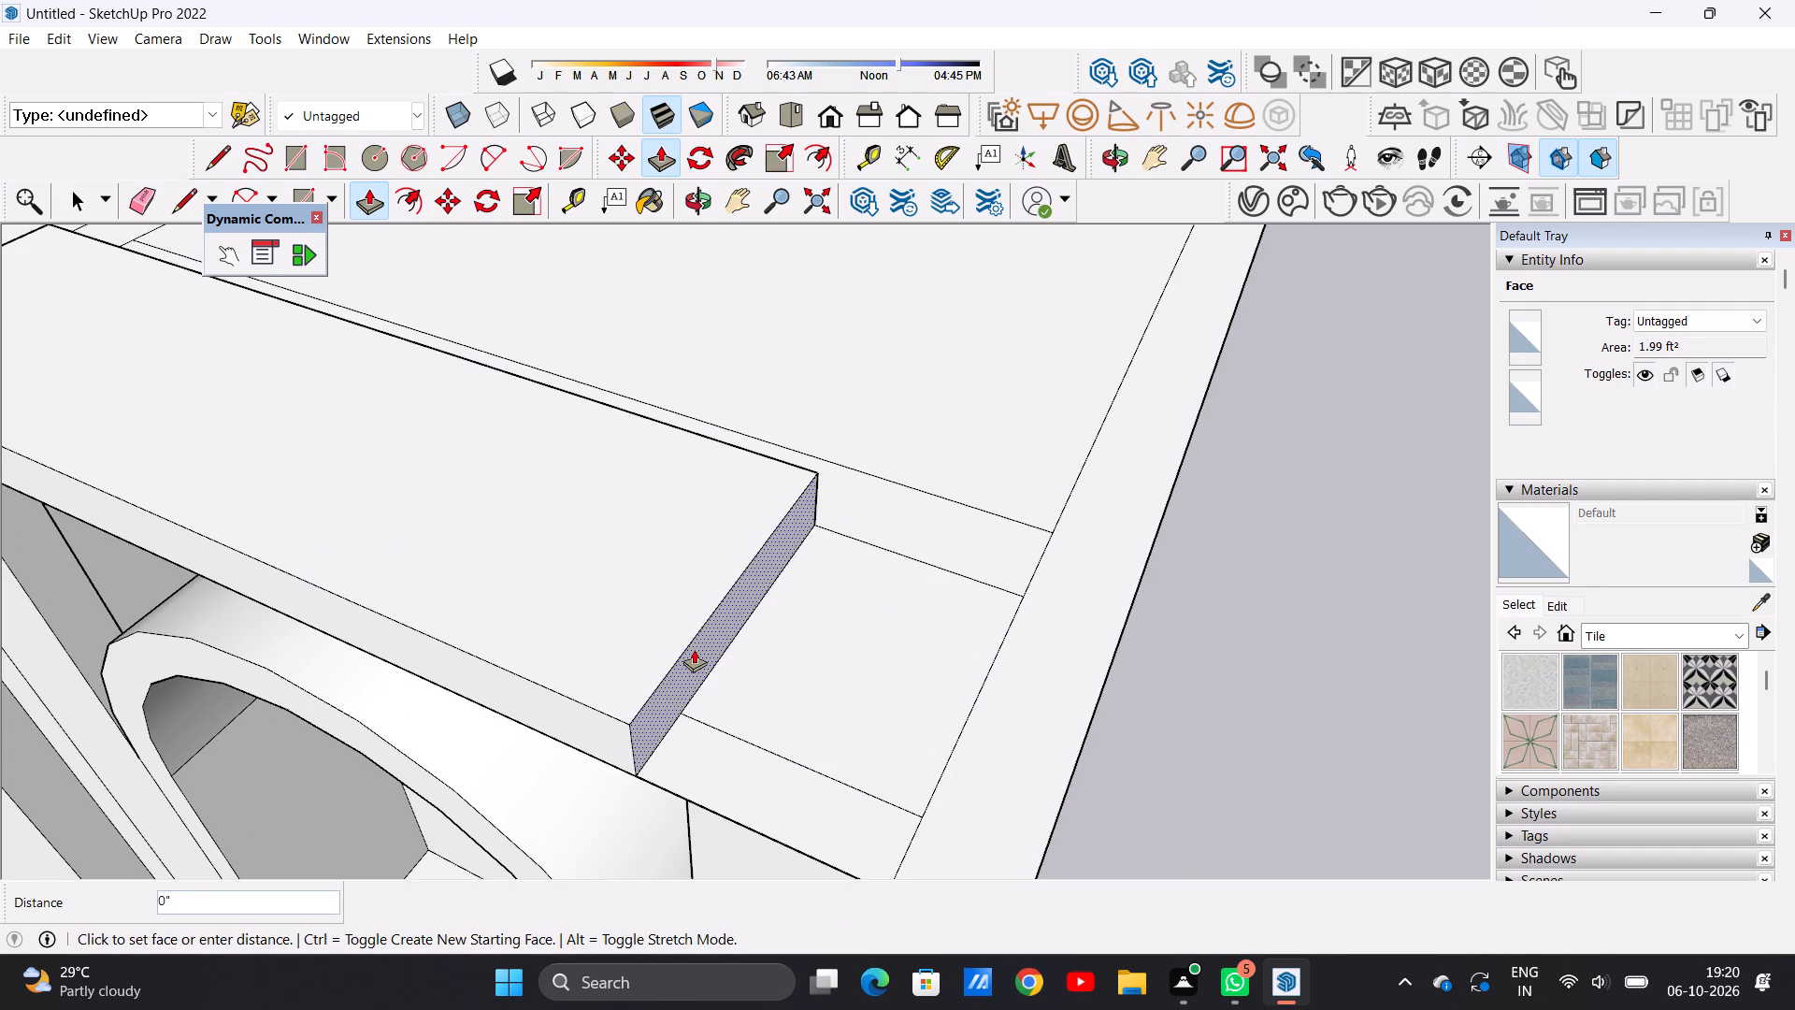
{"action": "scroll", "coordinate": [868, 611], "scroll_direction": "down", "scroll_amount": 5}
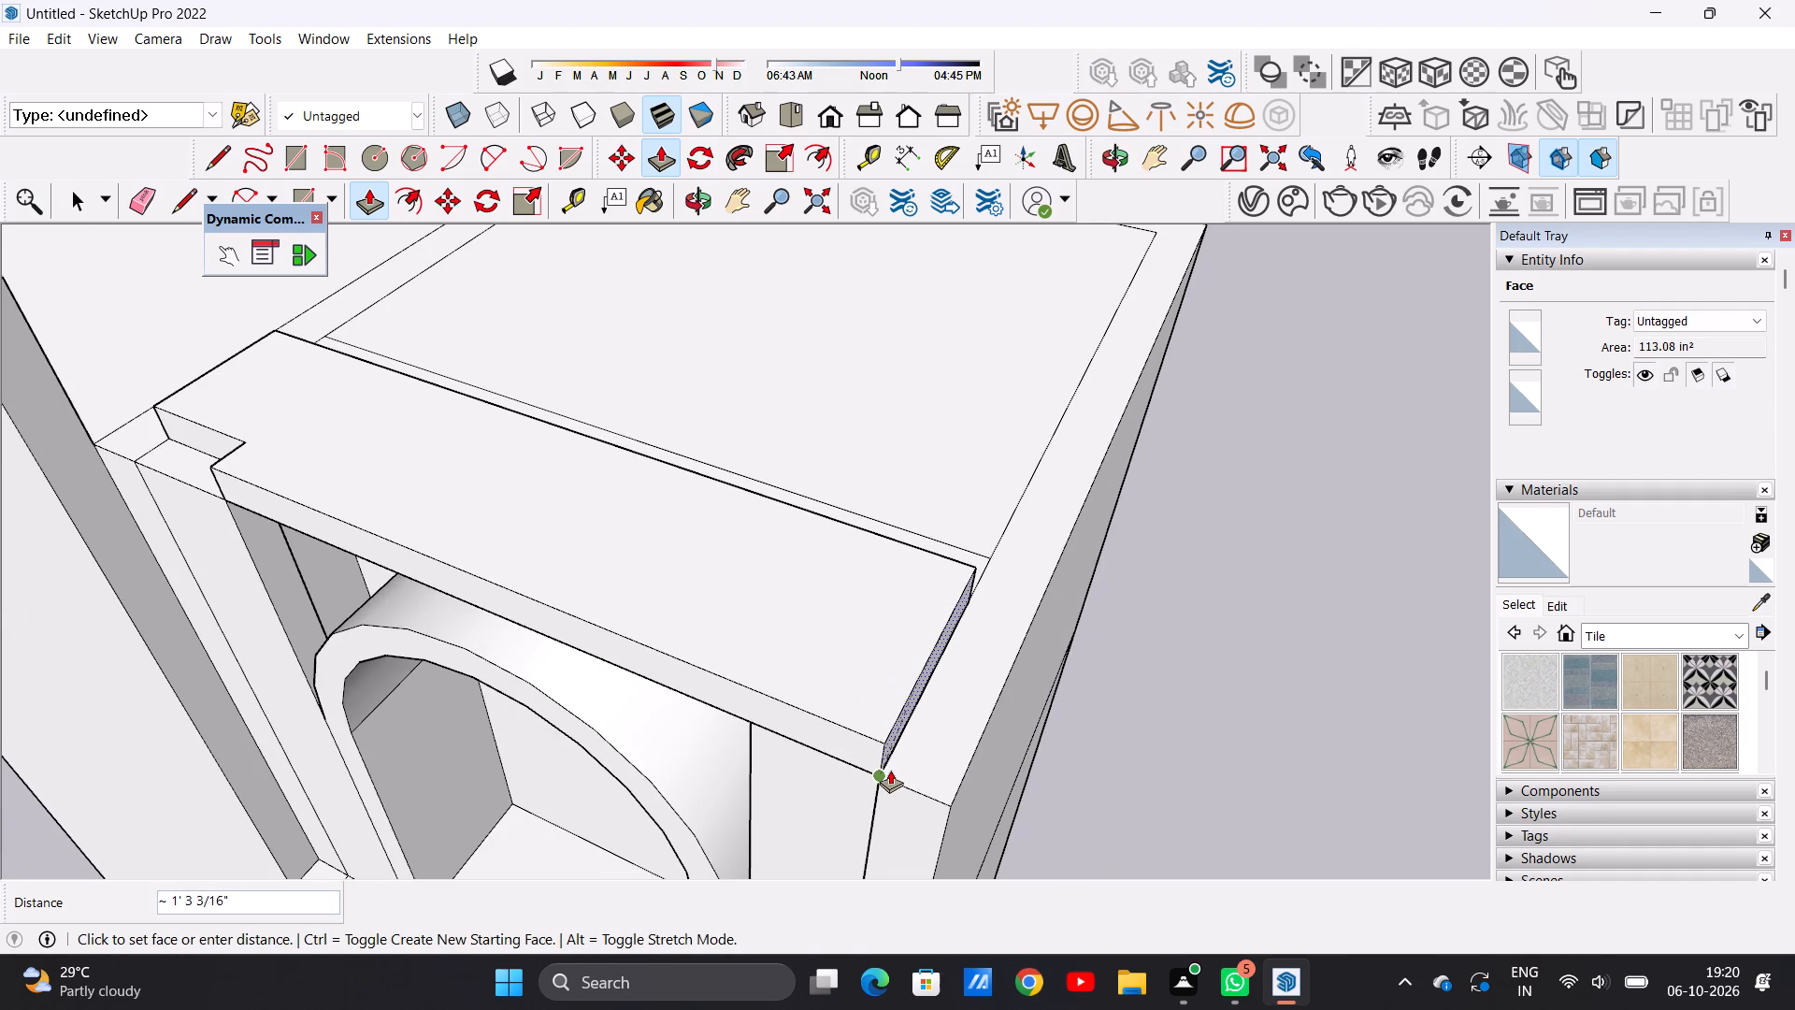
{"action": "left_click", "coordinate": [884, 770]}
{"action": "scroll", "coordinate": [748, 556], "scroll_direction": "down", "scroll_amount": 8}
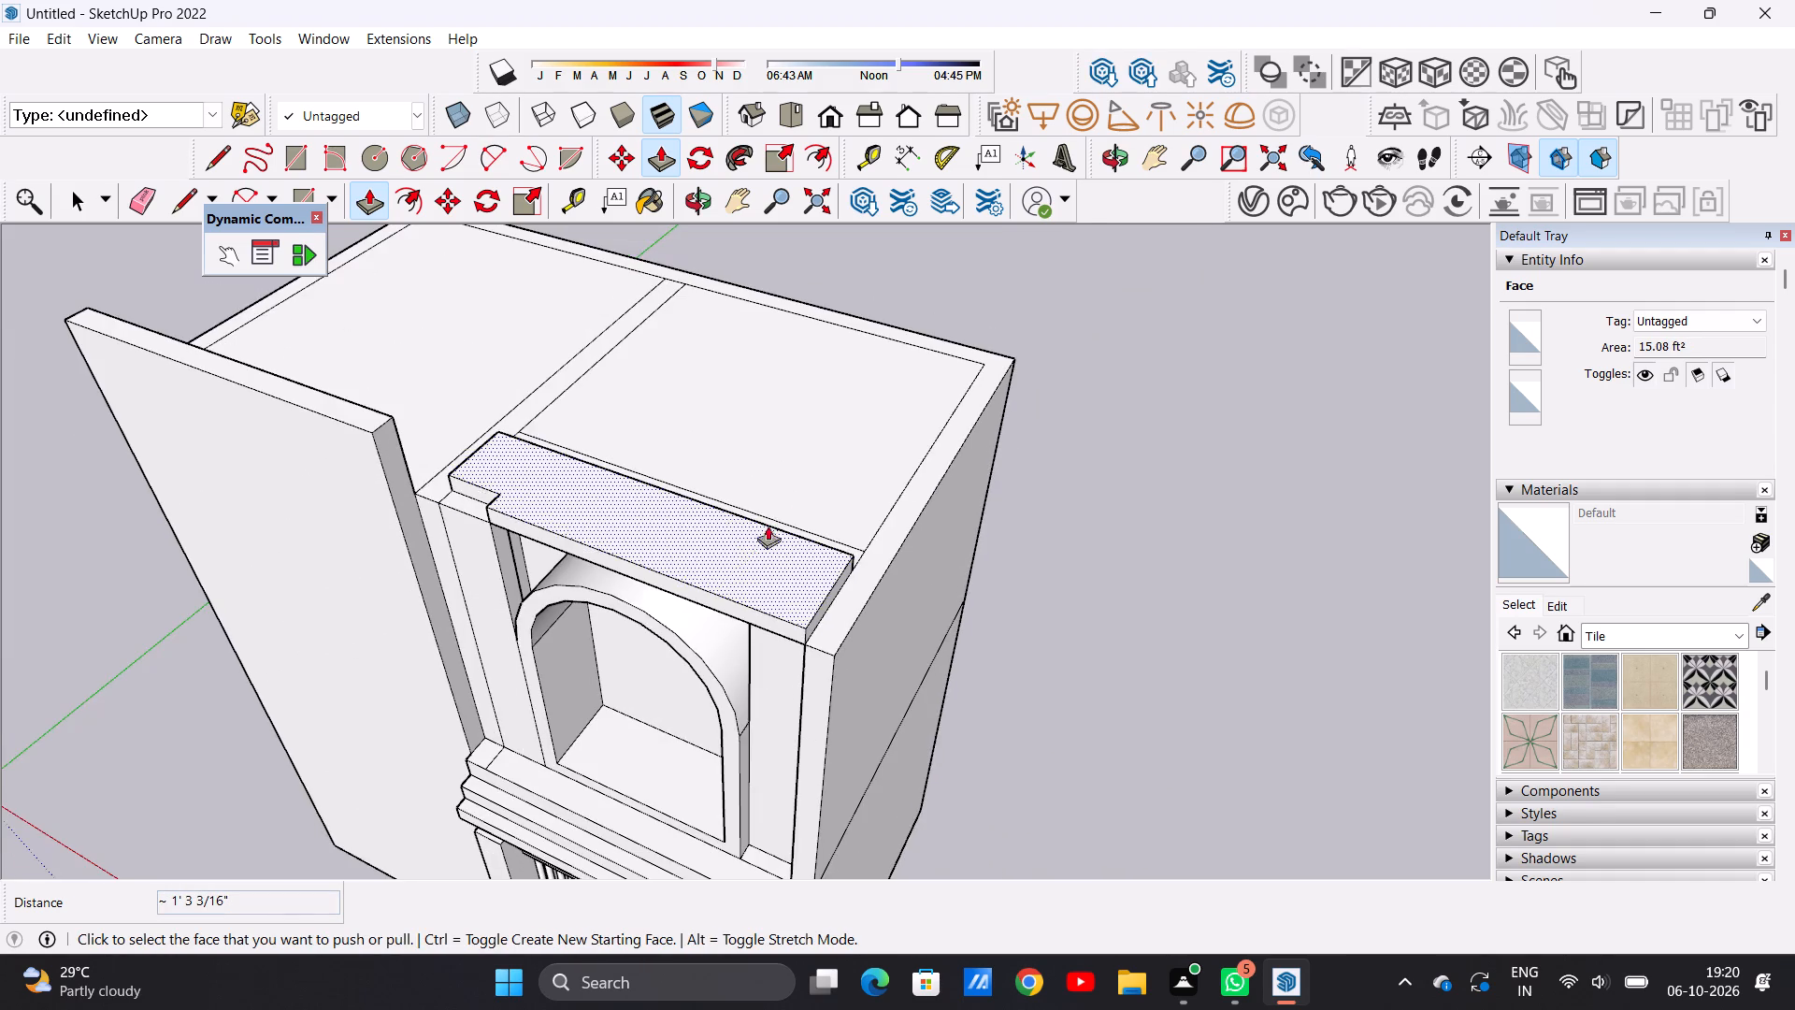
Push/Pull the raised strip's back face 7' 6 15/16" across the roof to the inner rear corner of the walls.
{"action": "middle_click_drag", "start_coordinate": [811, 490], "coordinate": [308, 527]}
{"action": "scroll", "coordinate": [576, 473], "scroll_direction": "up", "scroll_amount": 6}
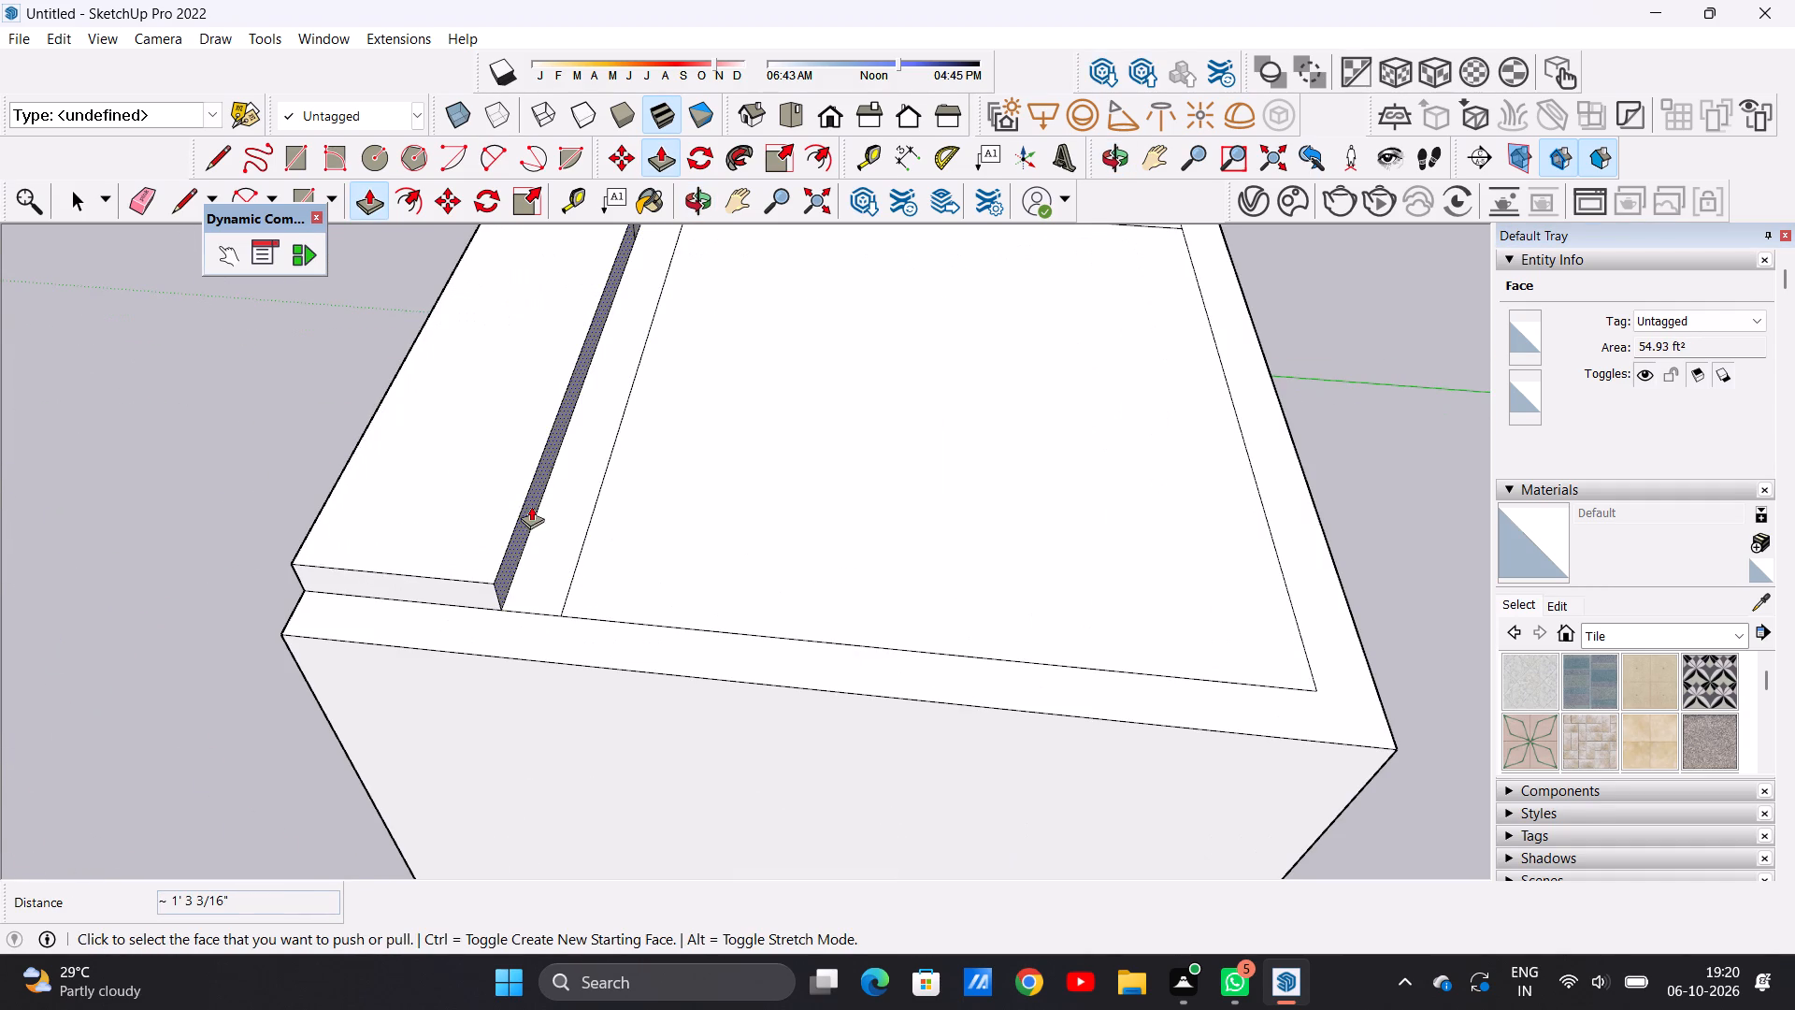
{"action": "left_click", "coordinate": [530, 506]}
{"action": "scroll", "coordinate": [912, 508], "scroll_direction": "down", "scroll_amount": 8}
{"action": "scroll", "coordinate": [1160, 580], "scroll_direction": "up", "scroll_amount": 10}
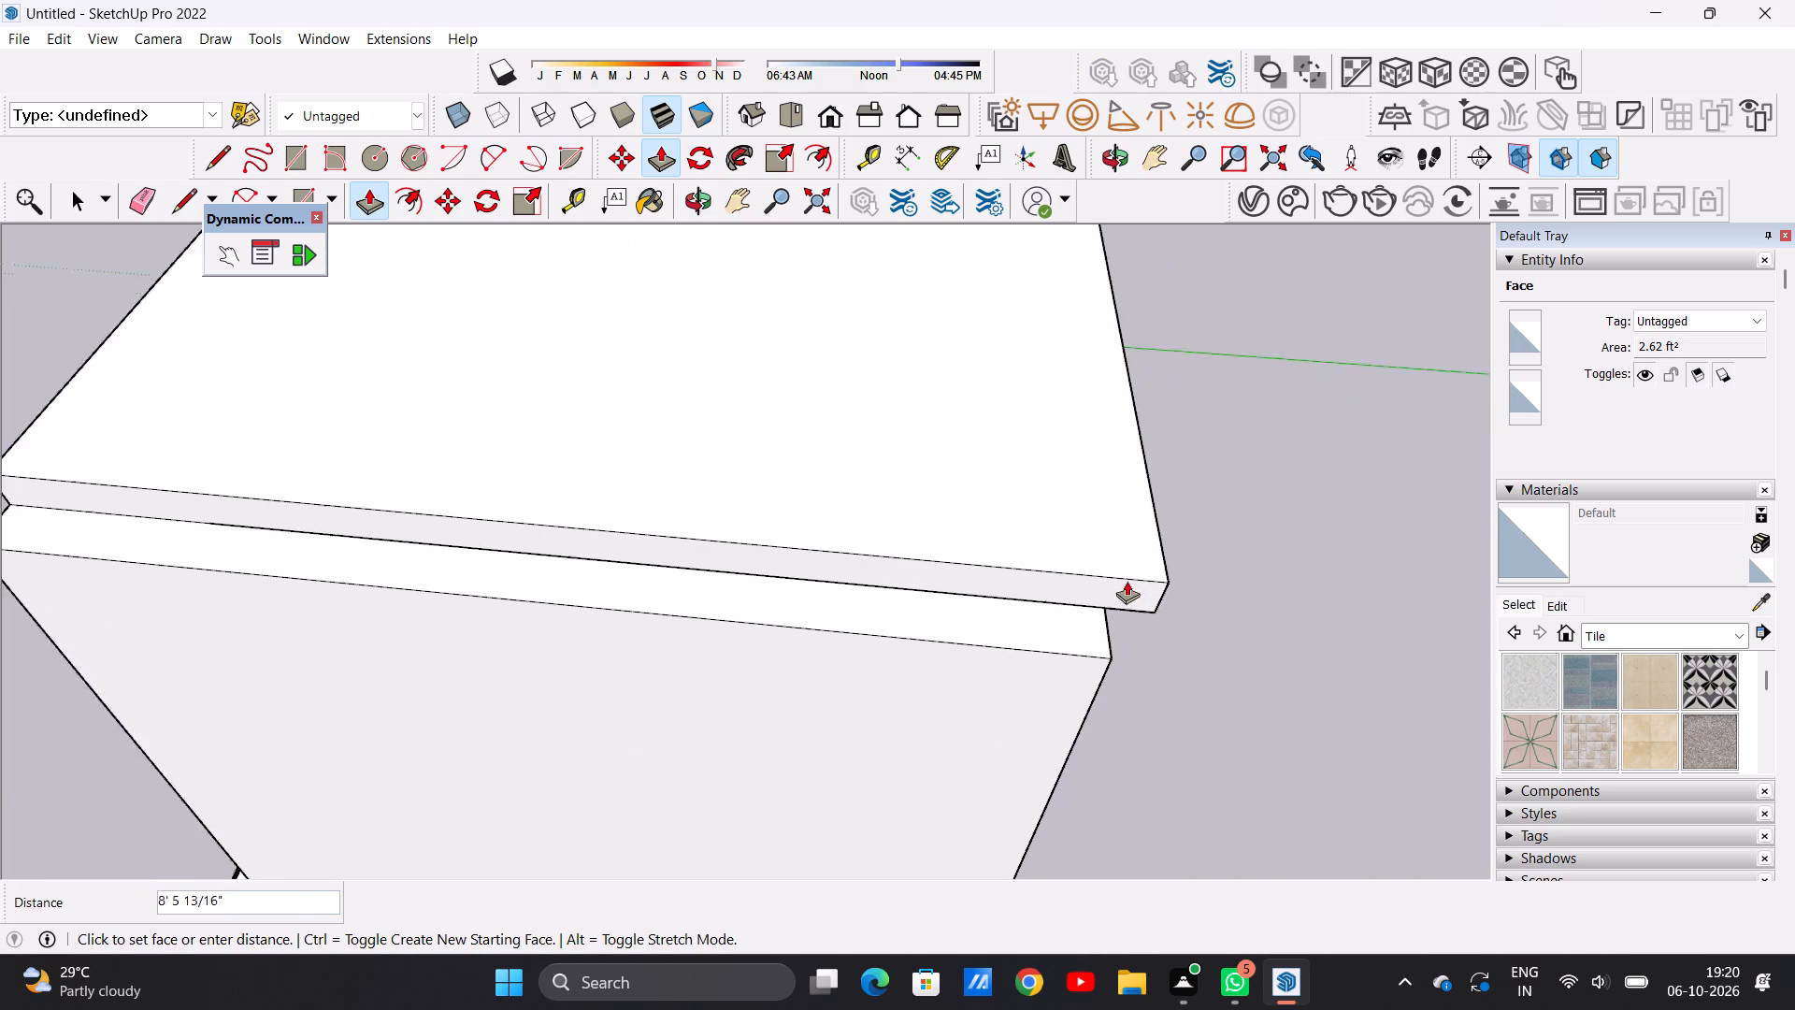
{"action": "scroll", "coordinate": [1127, 581], "scroll_direction": "up", "scroll_amount": 2}
{"action": "middle_click_drag", "start_coordinate": [1058, 584], "coordinate": [744, 556]}
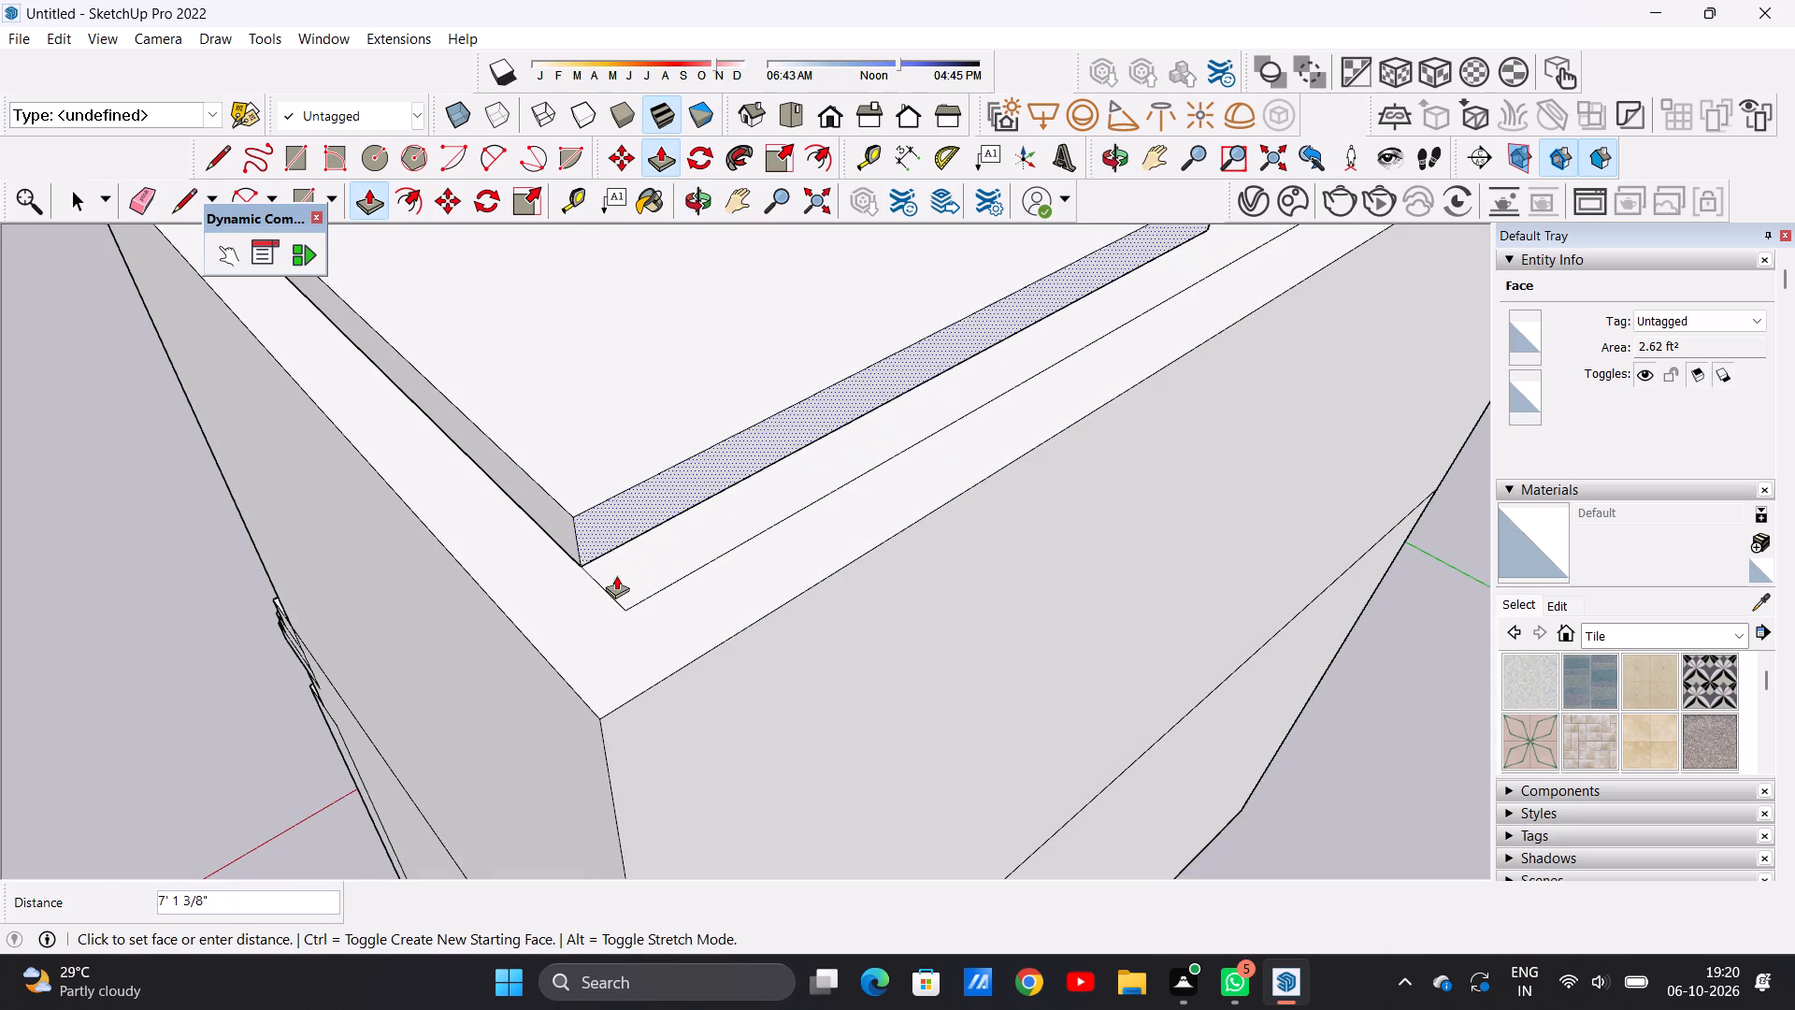
{"action": "left_click", "coordinate": [625, 608]}
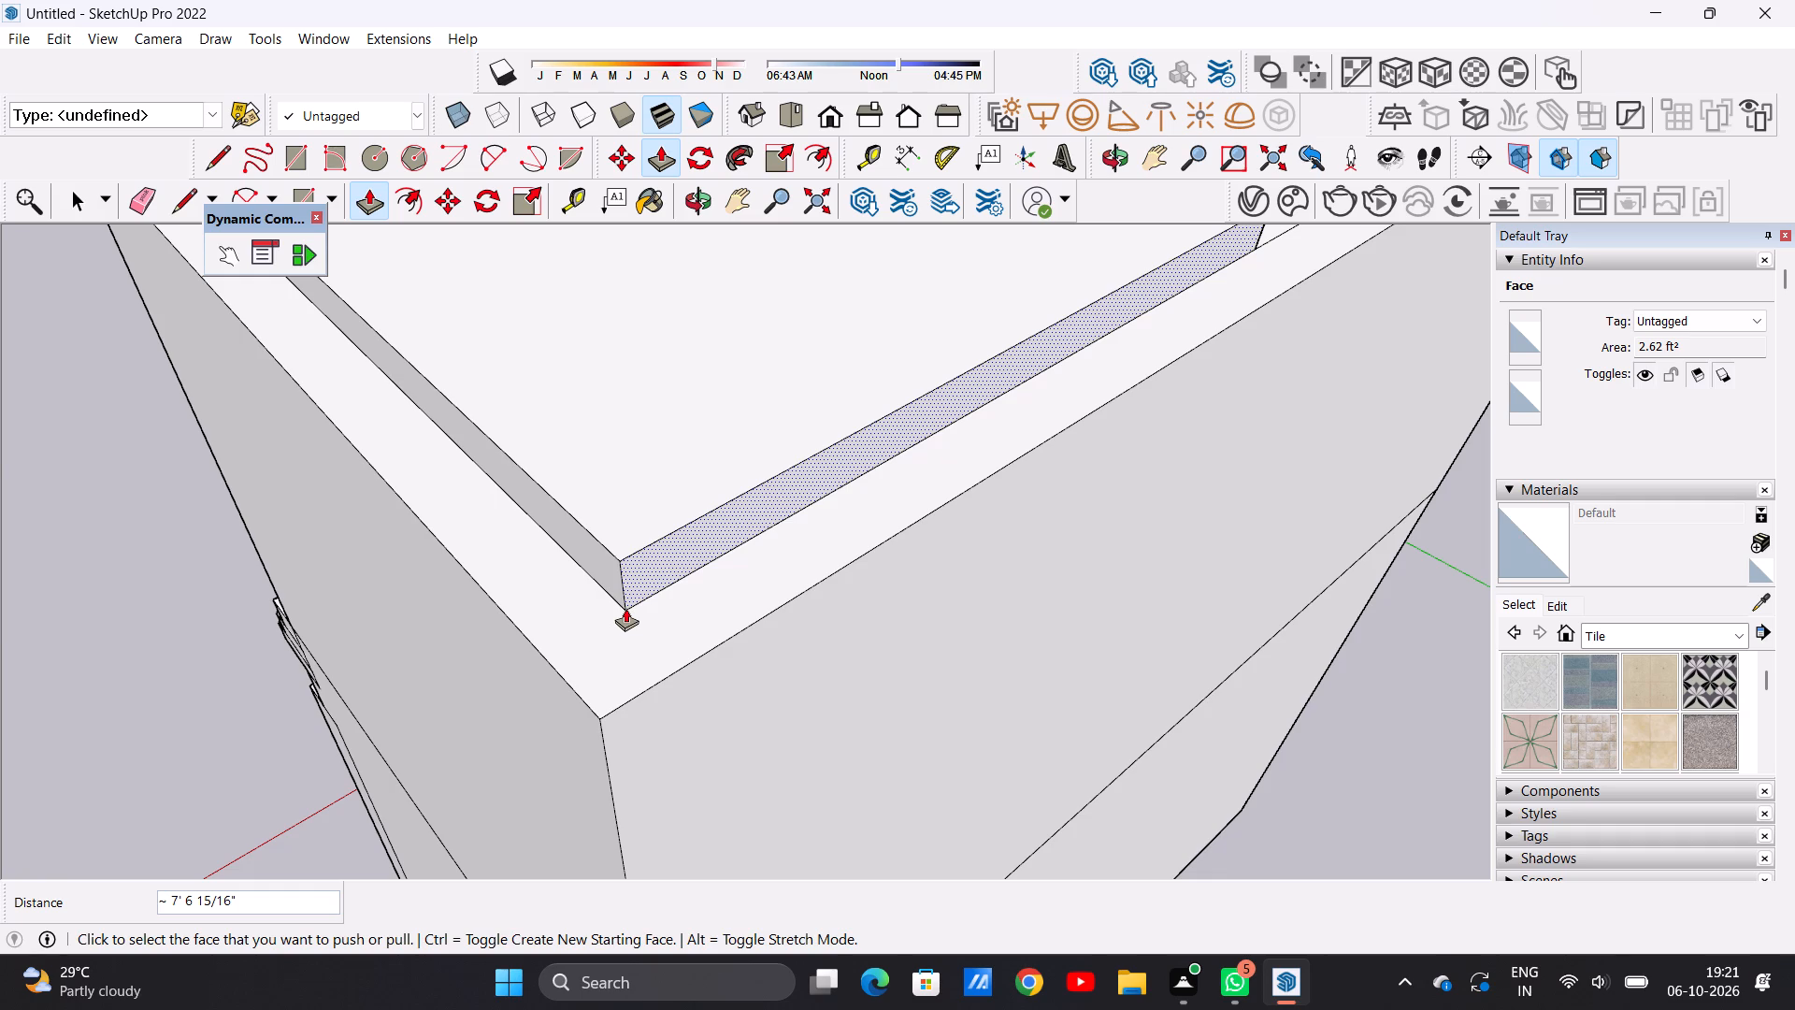
{"action": "key", "text": "space"}
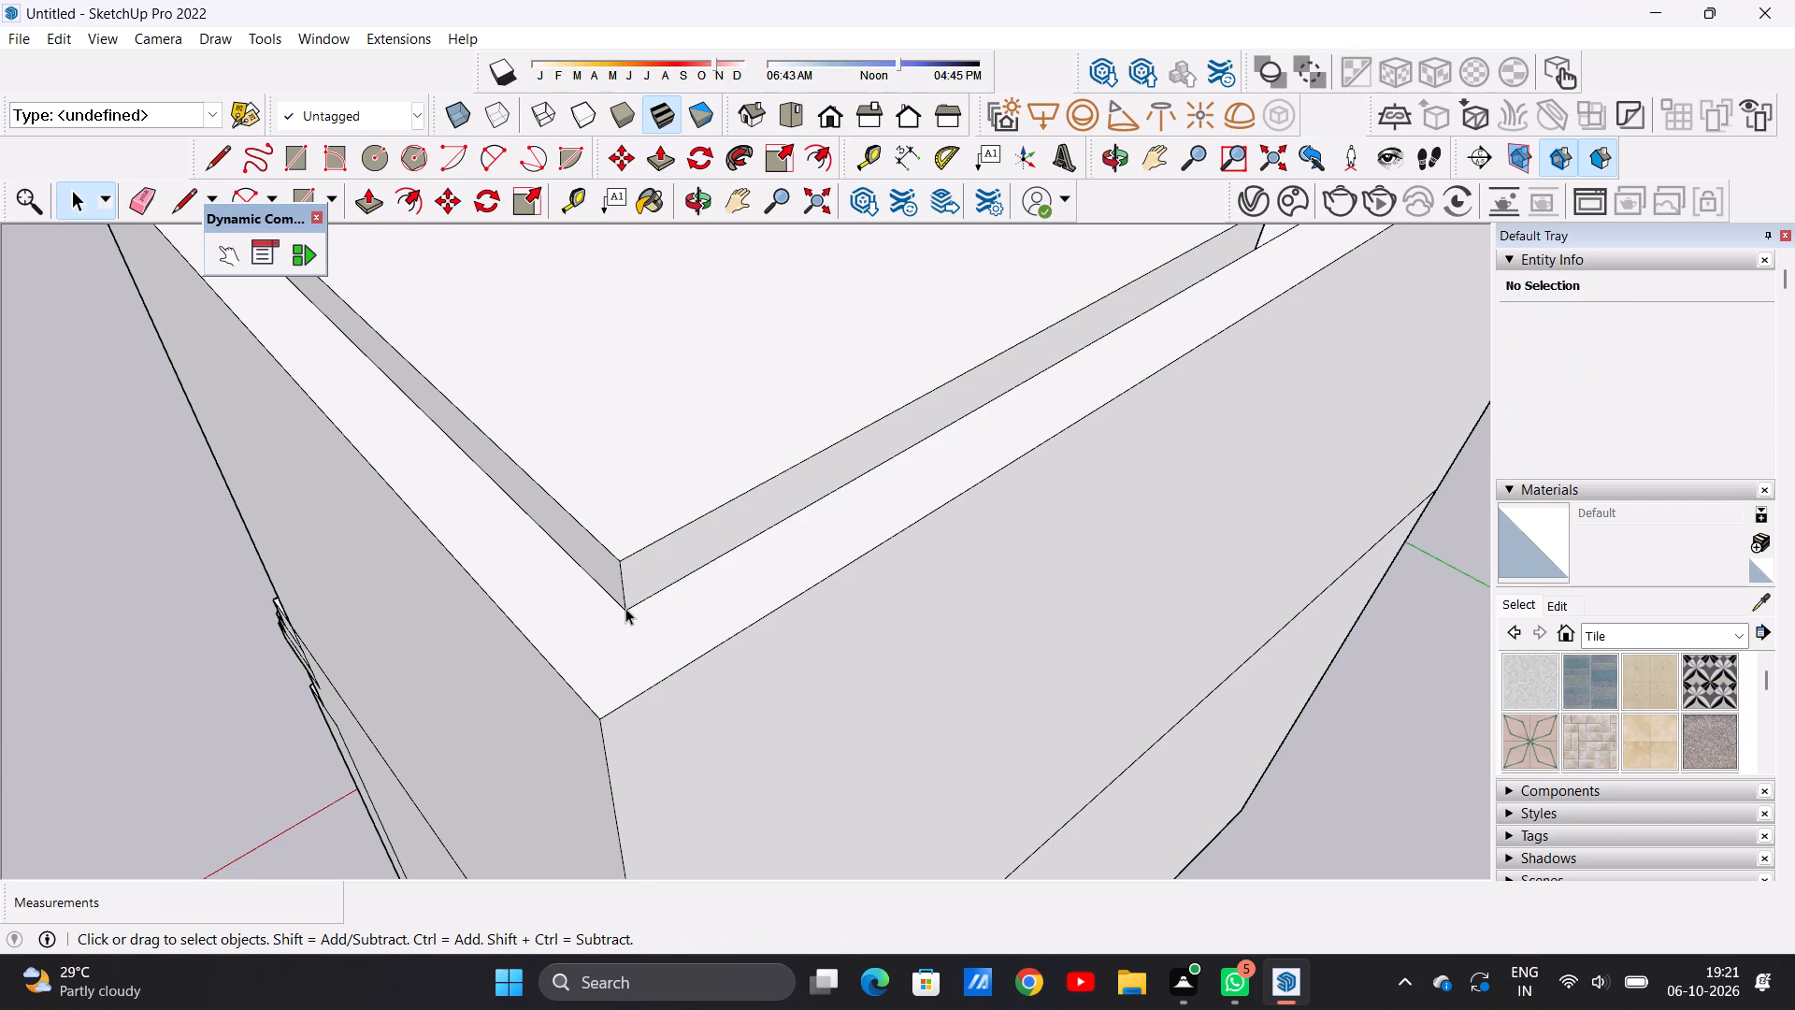
Examine the raised roof slab, arch bay and stepped ledge from the side and front.
{"action": "scroll", "coordinate": [625, 608], "scroll_direction": "down", "scroll_amount": 13}
{"action": "middle_click_drag", "start_coordinate": [510, 524], "coordinate": [991, 481]}
{"action": "middle_click_drag", "start_coordinate": [615, 562], "coordinate": [828, 545]}
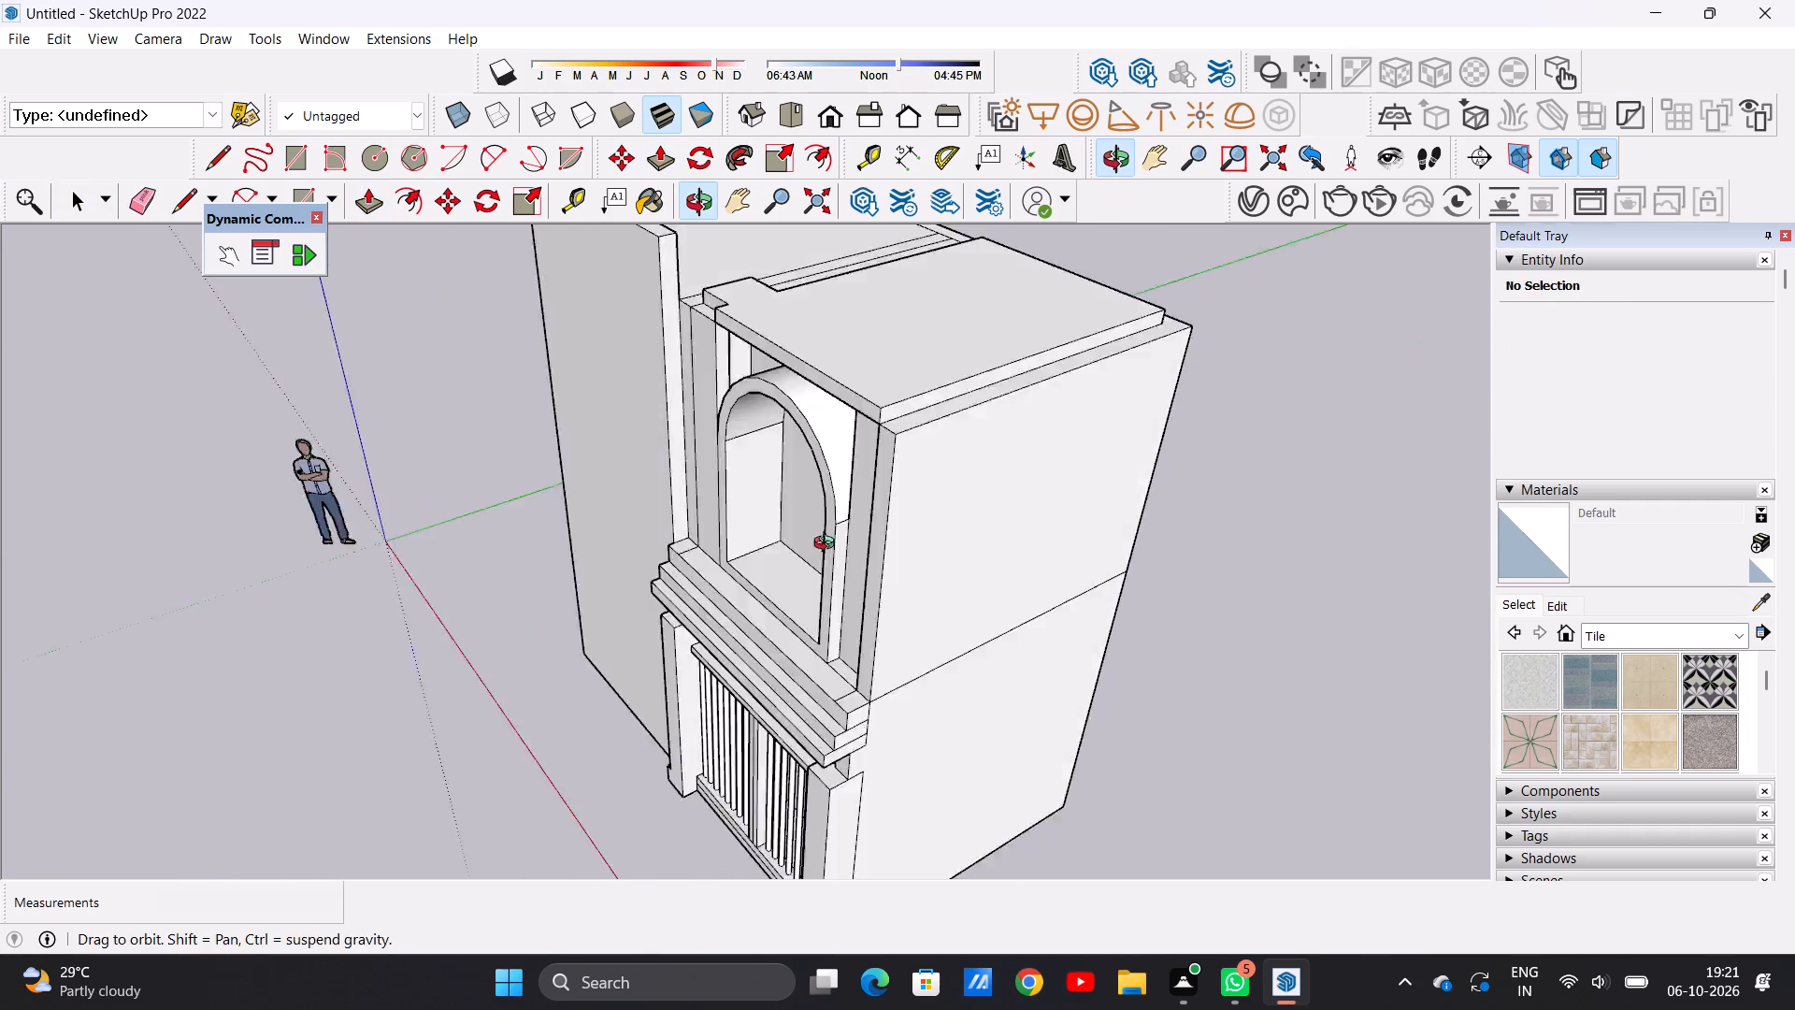
{"action": "middle_click_drag", "start_coordinate": [828, 545], "coordinate": [1018, 498]}
{"action": "scroll", "coordinate": [915, 545], "scroll_direction": "up", "scroll_amount": 4}
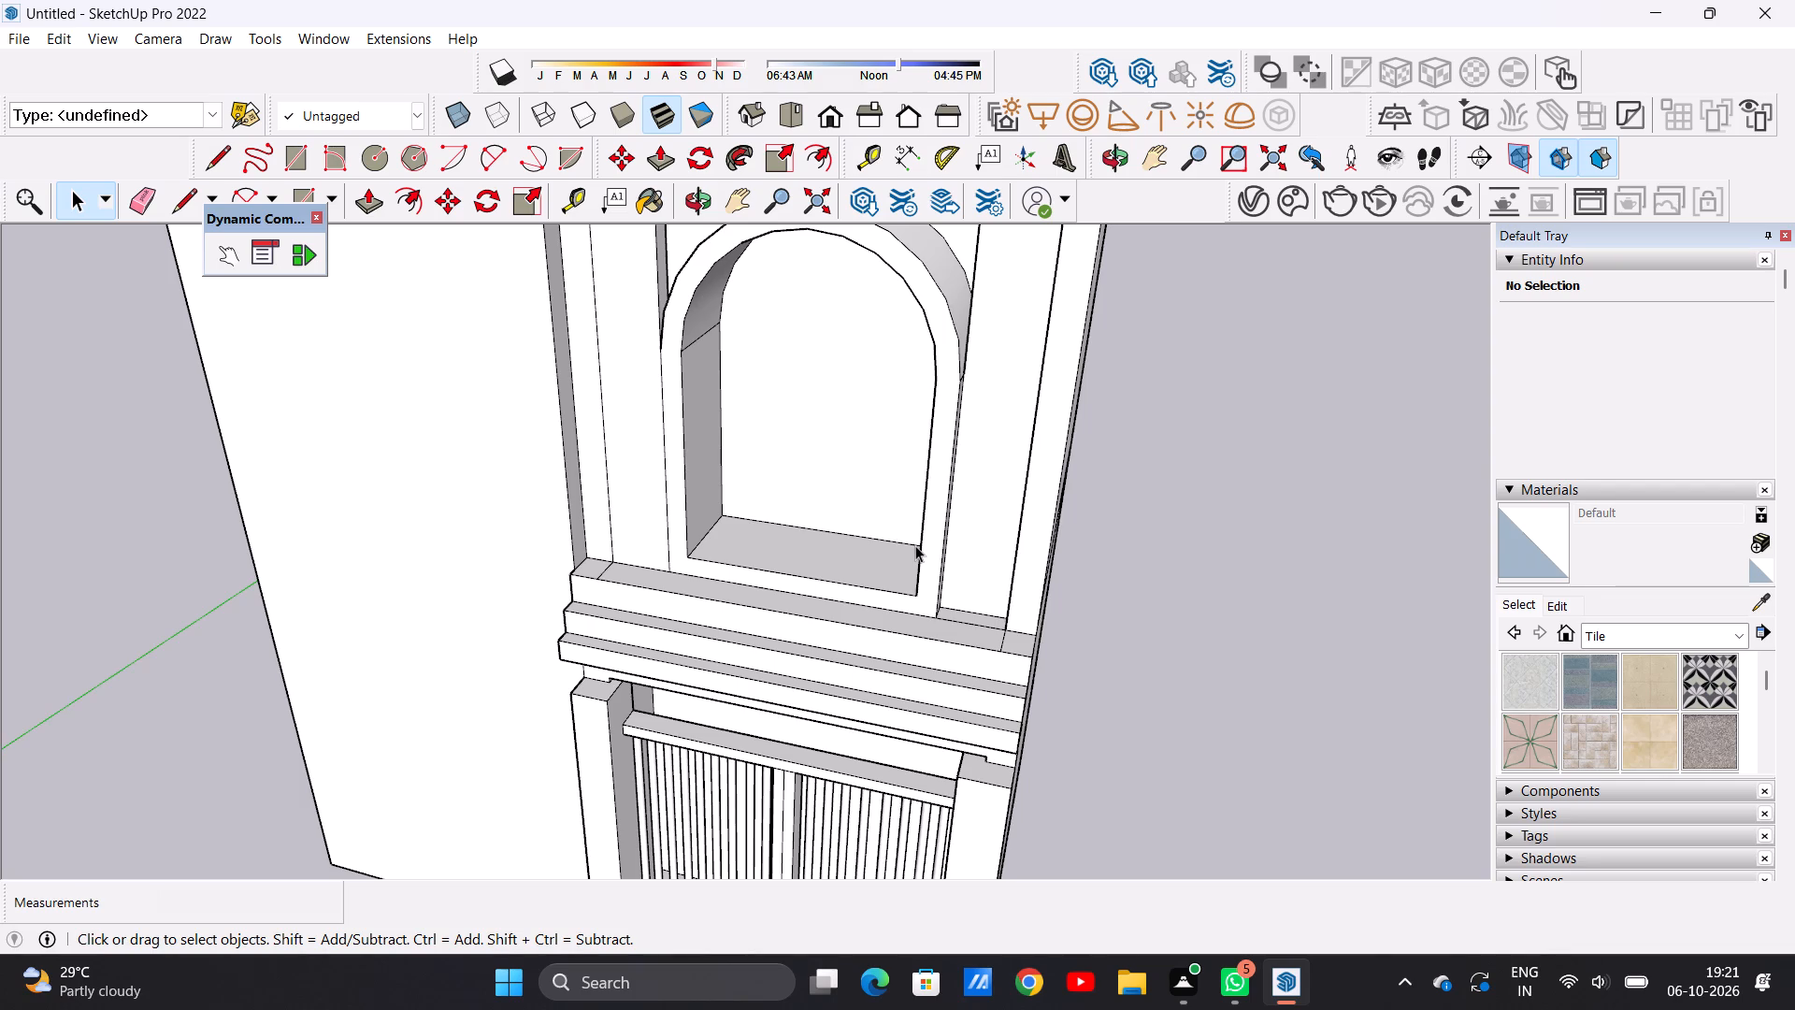
{"action": "scroll", "coordinate": [915, 545], "scroll_direction": "down", "scroll_amount": 1}
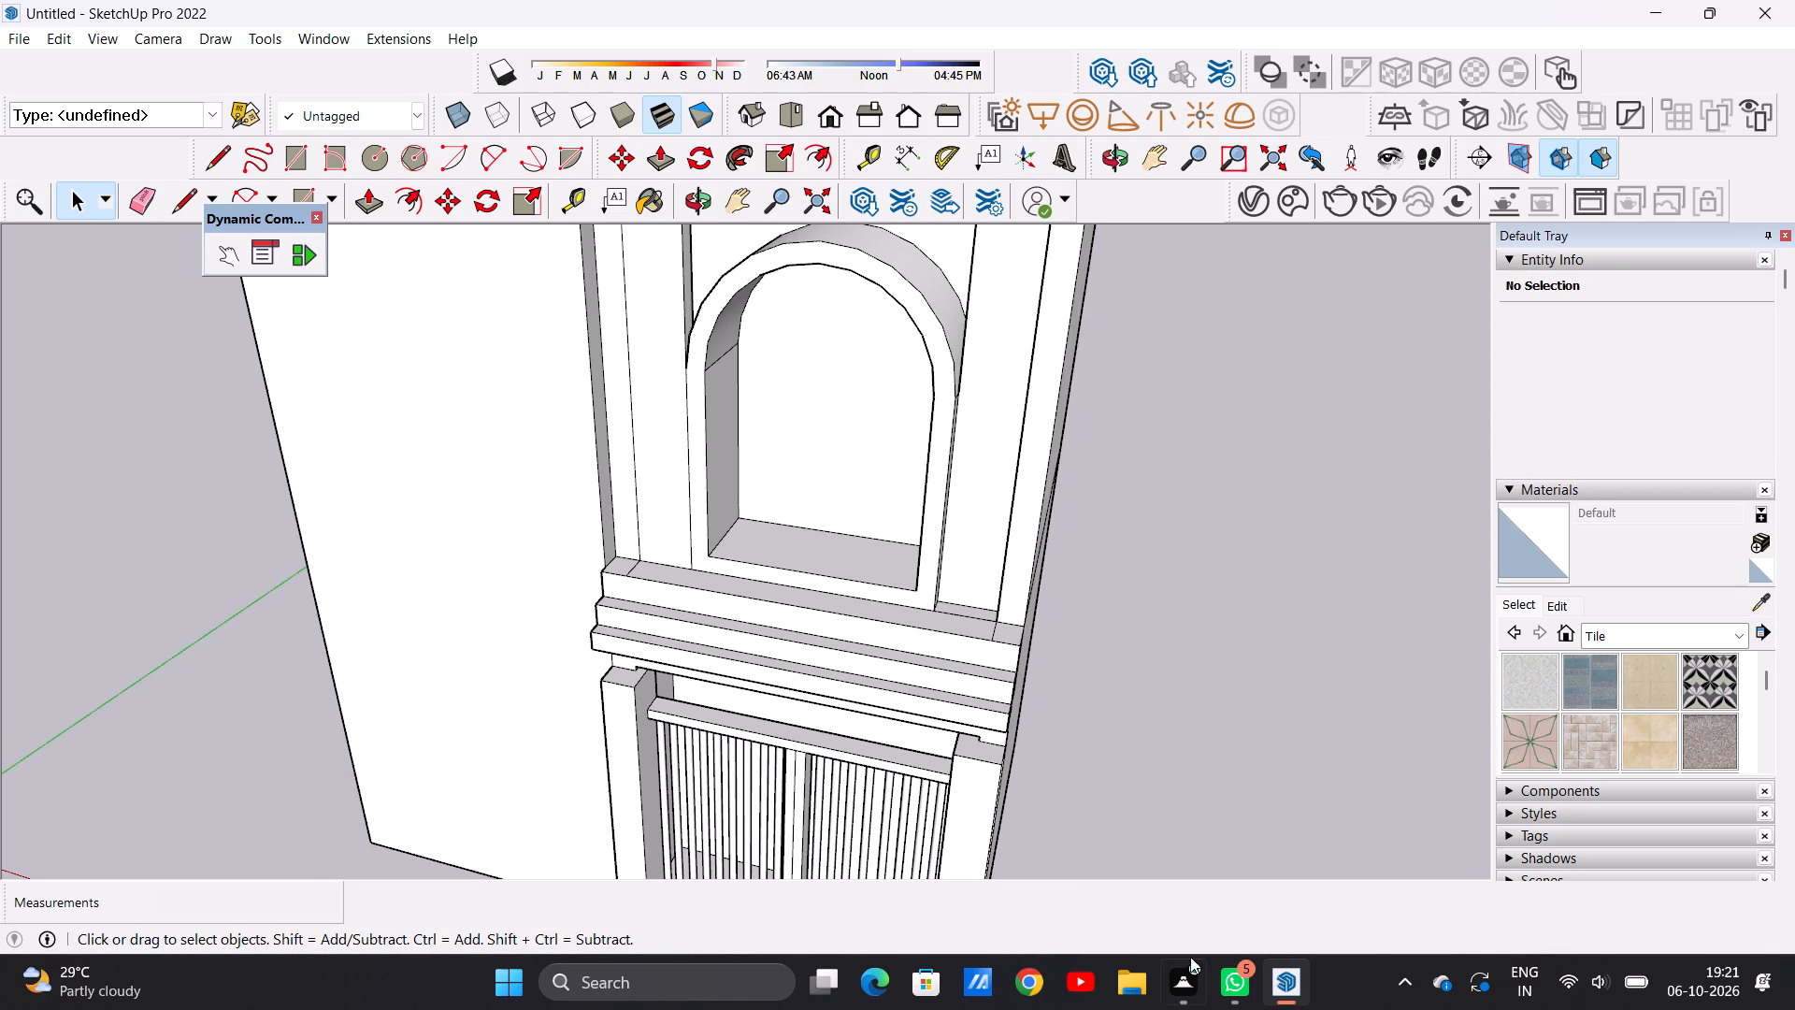
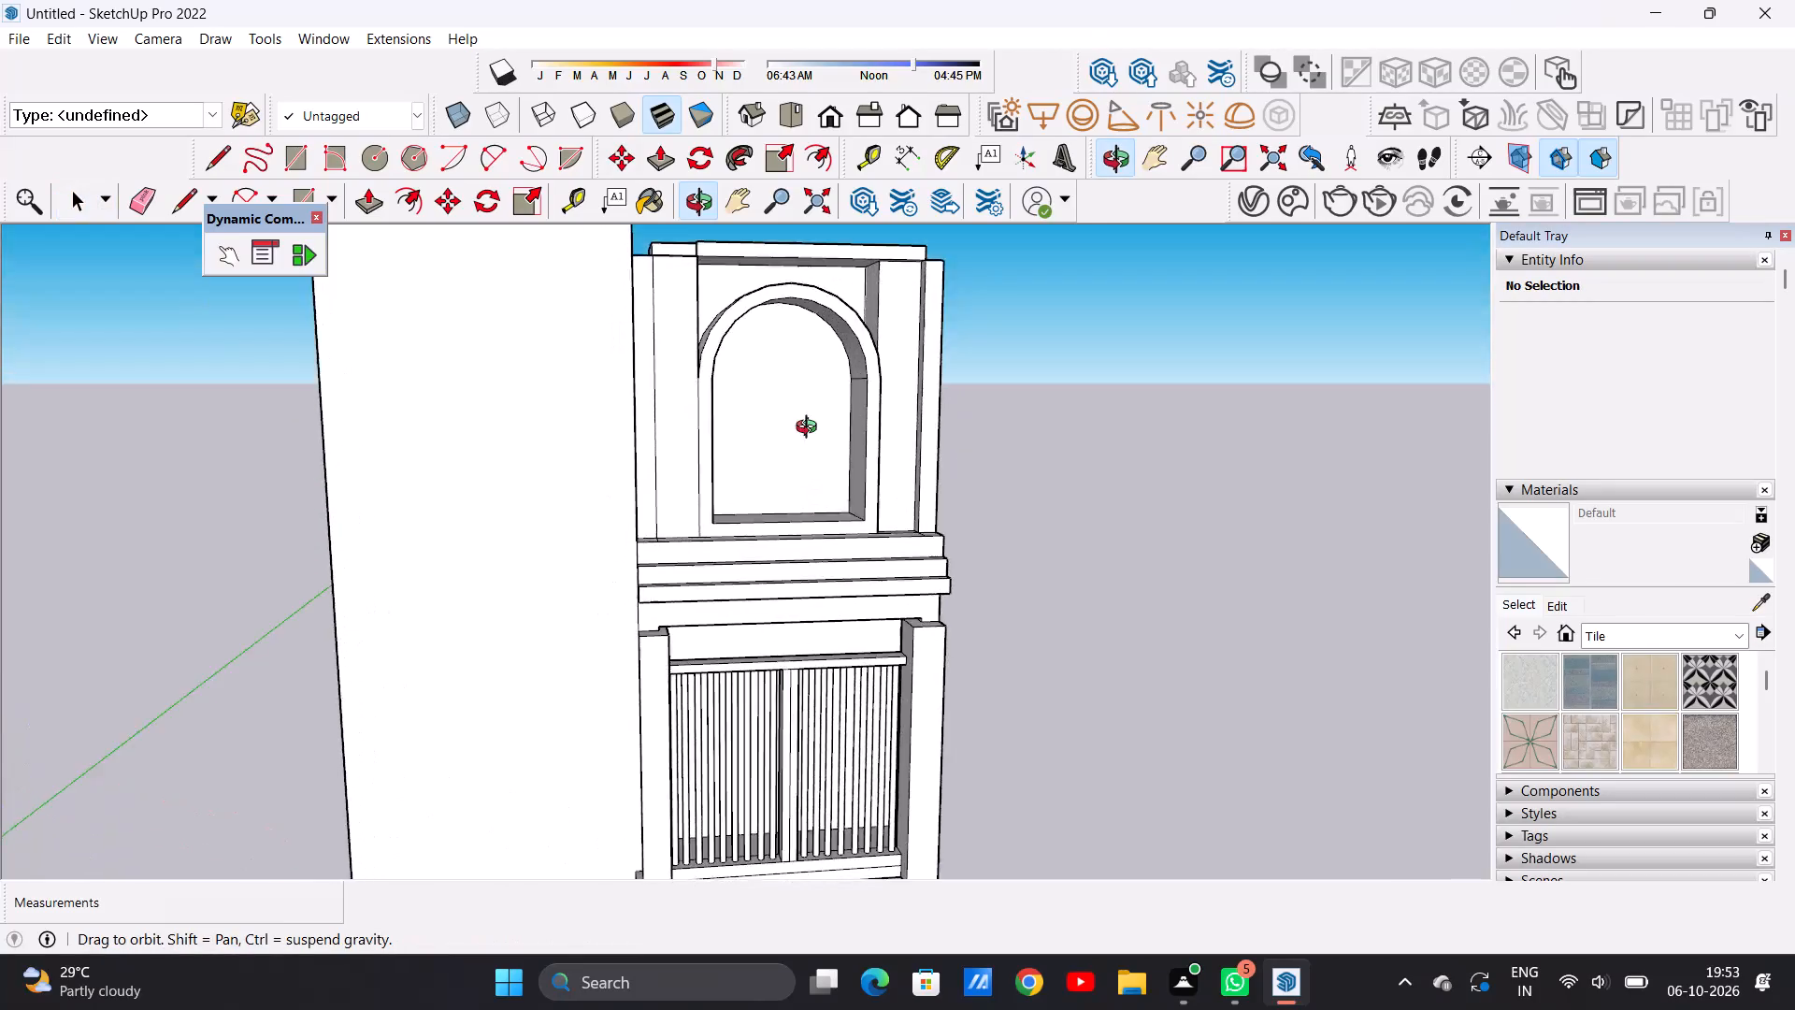
Examine the two-storey gate elevation from several angles, focusing on the upper arched opening and the mouldings below it.
{"action": "scroll", "coordinate": [880, 489], "scroll_direction": "down", "scroll_amount": 12}
{"action": "middle_click_drag", "start_coordinate": [1034, 525], "coordinate": [650, 496]}
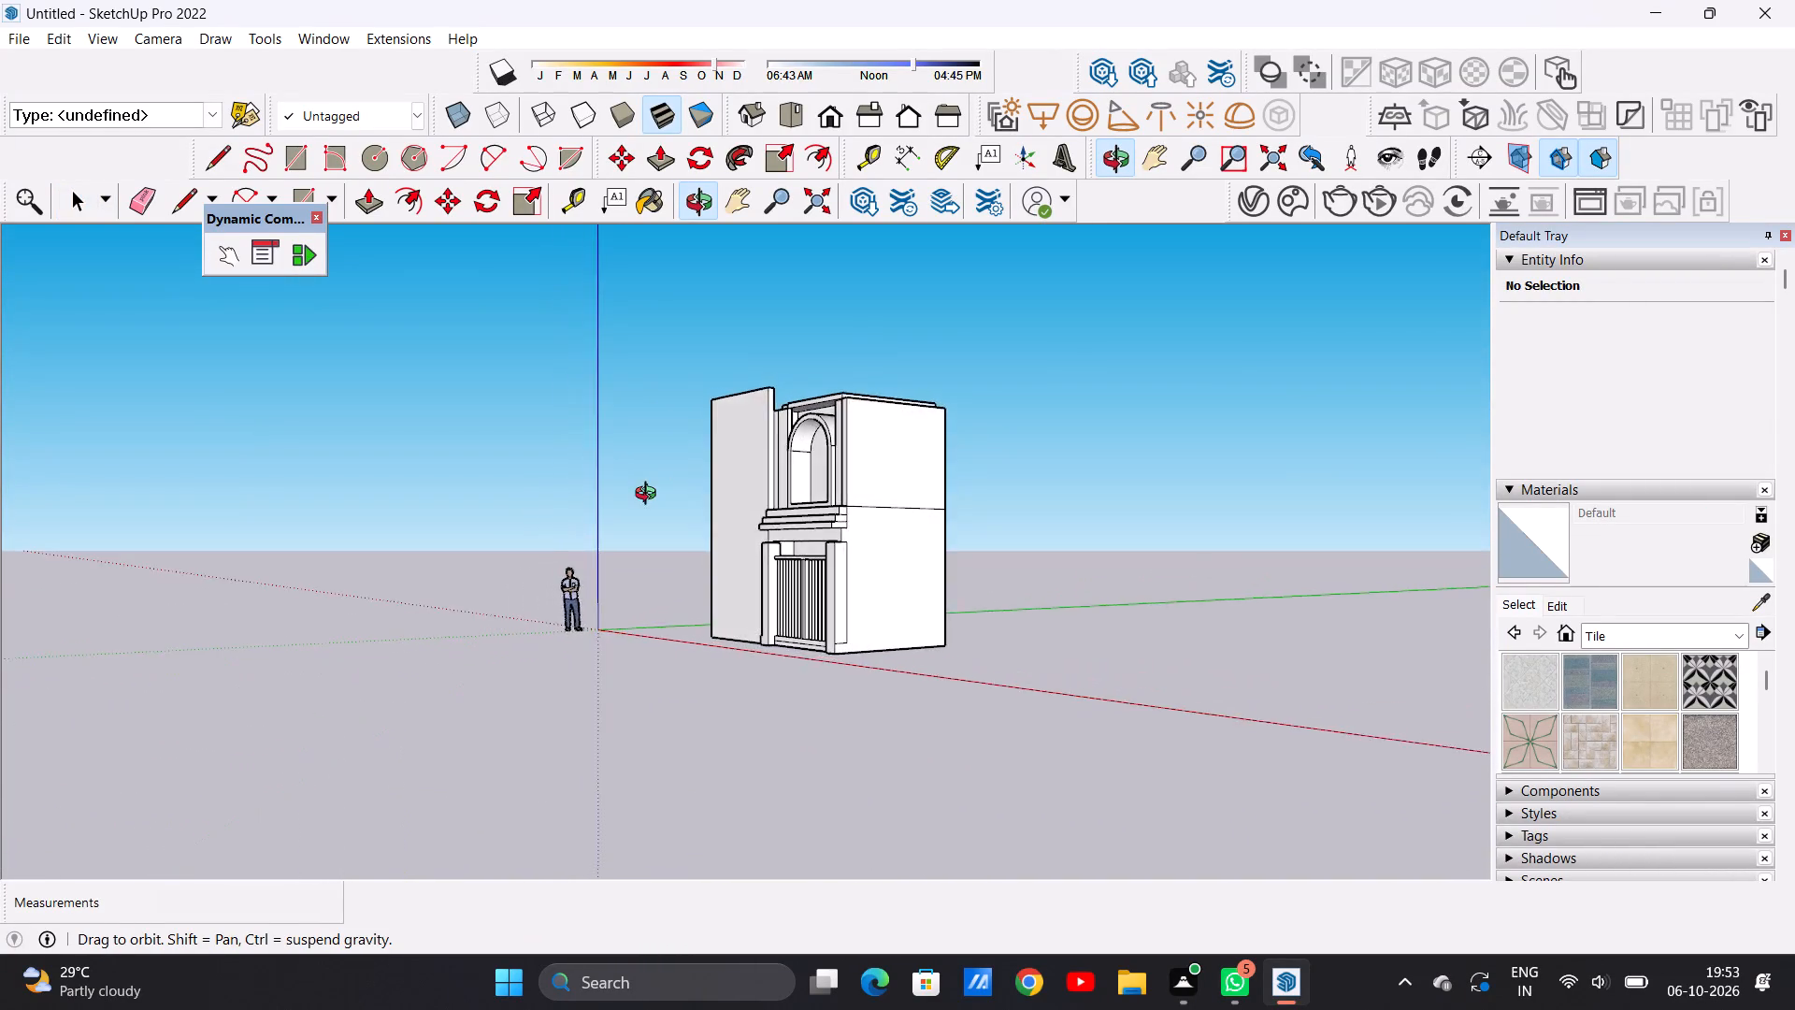
{"action": "middle_click_drag", "start_coordinate": [650, 496], "coordinate": [823, 438]}
{"action": "scroll", "coordinate": [823, 438], "scroll_direction": "up", "scroll_amount": 7}
{"action": "middle_click_drag", "start_coordinate": [821, 457], "coordinate": [859, 628]}
{"action": "scroll", "coordinate": [889, 481], "scroll_direction": "up", "scroll_amount": 4}
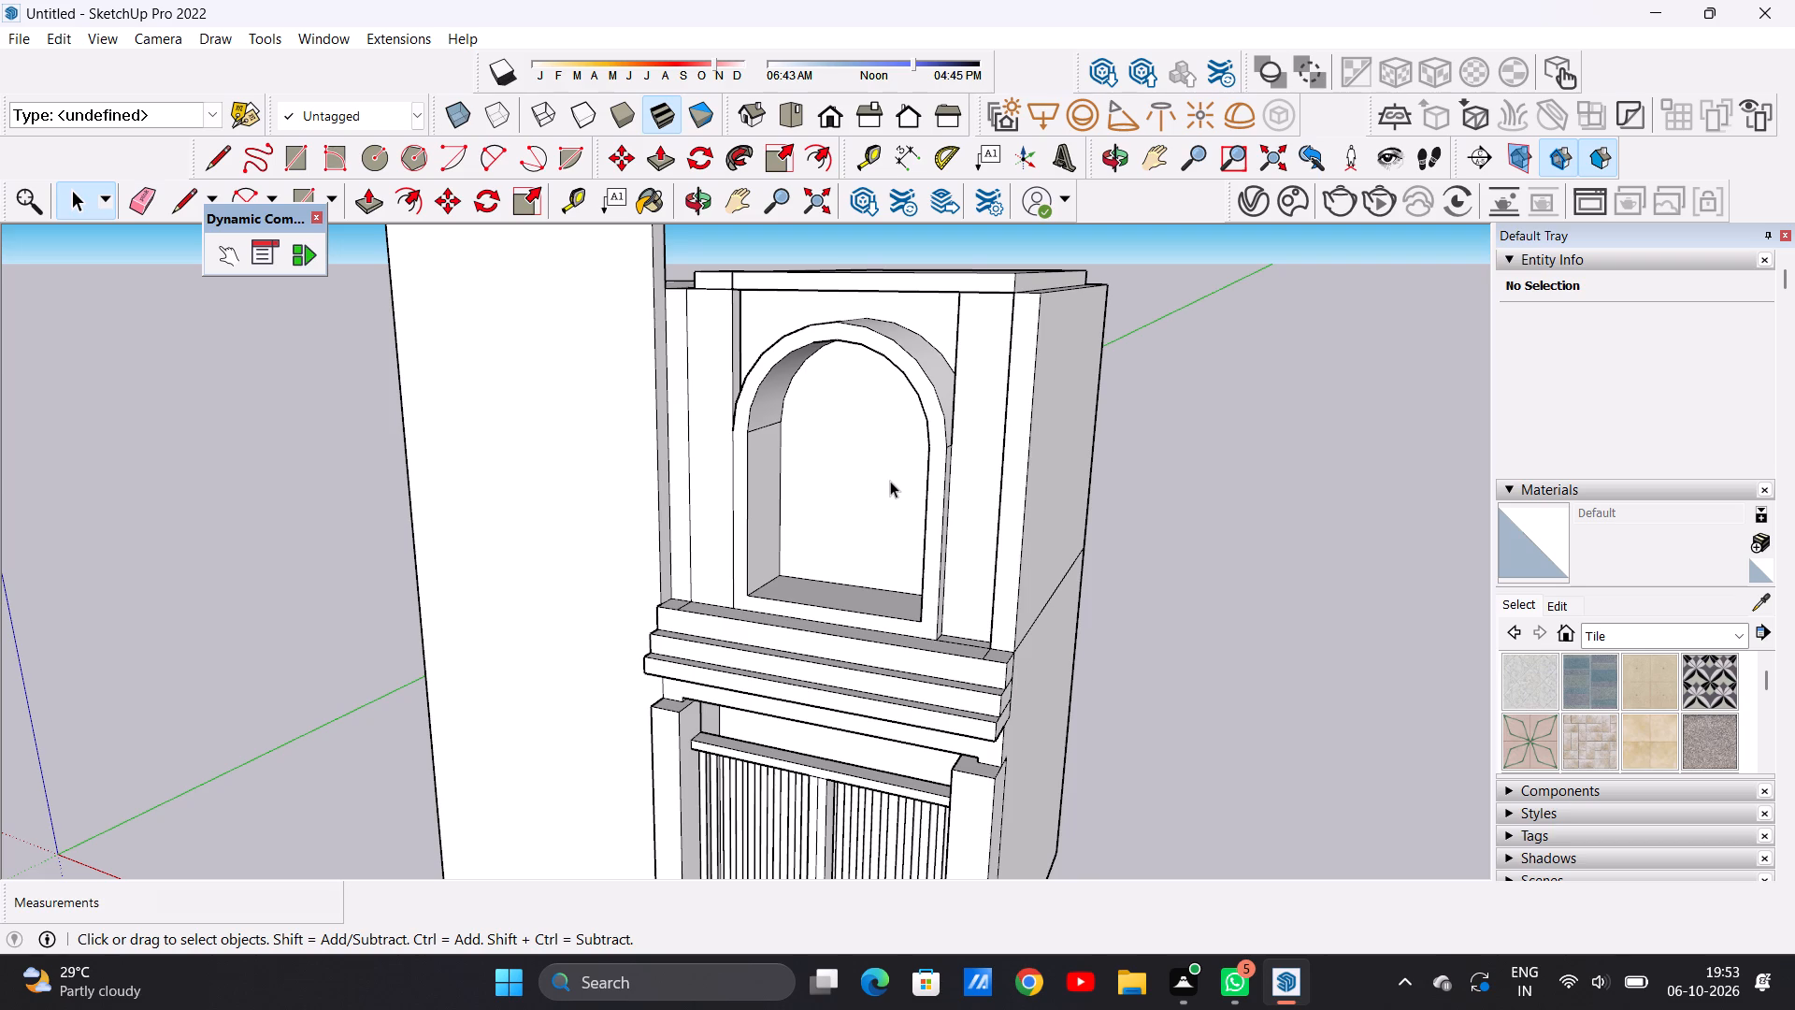
{"action": "scroll", "coordinate": [871, 495], "scroll_direction": "down", "scroll_amount": 17}
{"action": "scroll", "coordinate": [892, 499], "scroll_direction": "up", "scroll_amount": 1}
{"action": "scroll", "coordinate": [892, 499], "scroll_direction": "down", "scroll_amount": 8}
{"action": "scroll", "coordinate": [899, 498], "scroll_direction": "down", "scroll_amount": 16}
{"action": "scroll", "coordinate": [937, 423], "scroll_direction": "up", "scroll_amount": 1}
{"action": "scroll", "coordinate": [932, 445], "scroll_direction": "down", "scroll_amount": 5}
{"action": "scroll", "coordinate": [888, 480], "scroll_direction": "up", "scroll_amount": 7}
{"action": "middle_click_drag", "start_coordinate": [867, 481], "coordinate": [981, 483]}
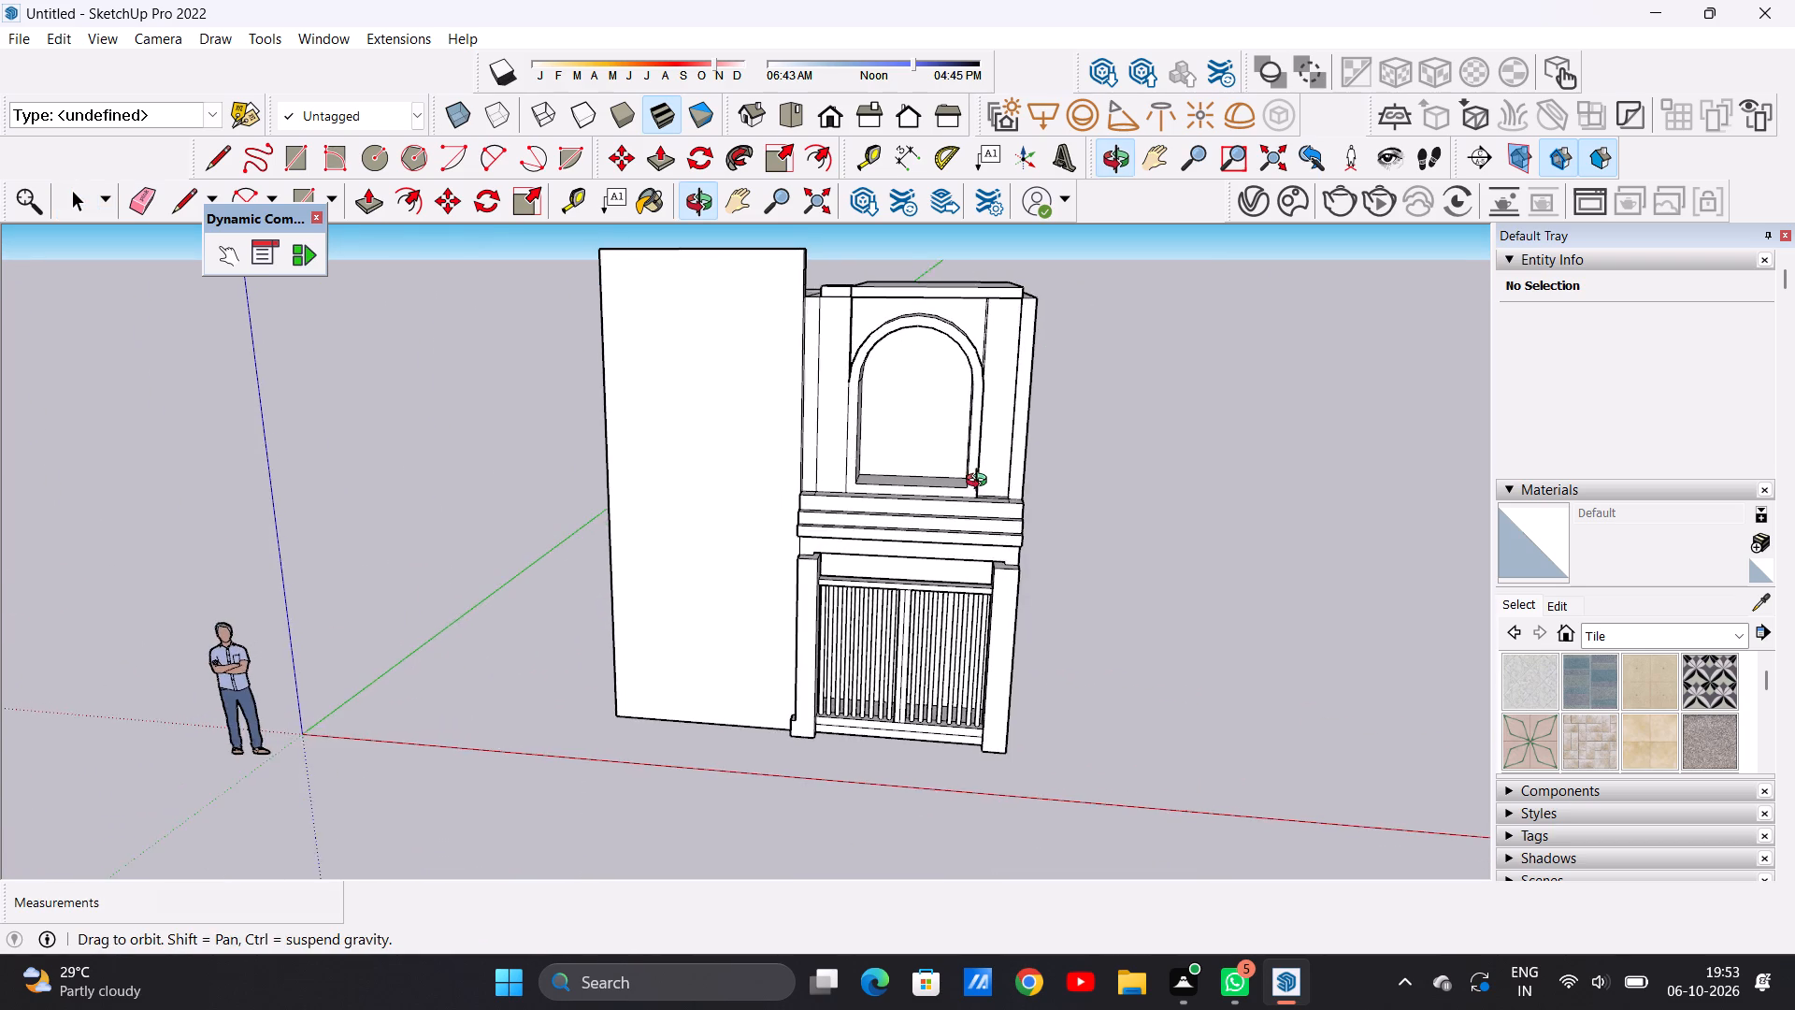
{"action": "middle_click_drag", "start_coordinate": [981, 483], "coordinate": [984, 478]}
{"action": "scroll", "coordinate": [984, 478], "scroll_direction": "up", "scroll_amount": 5}
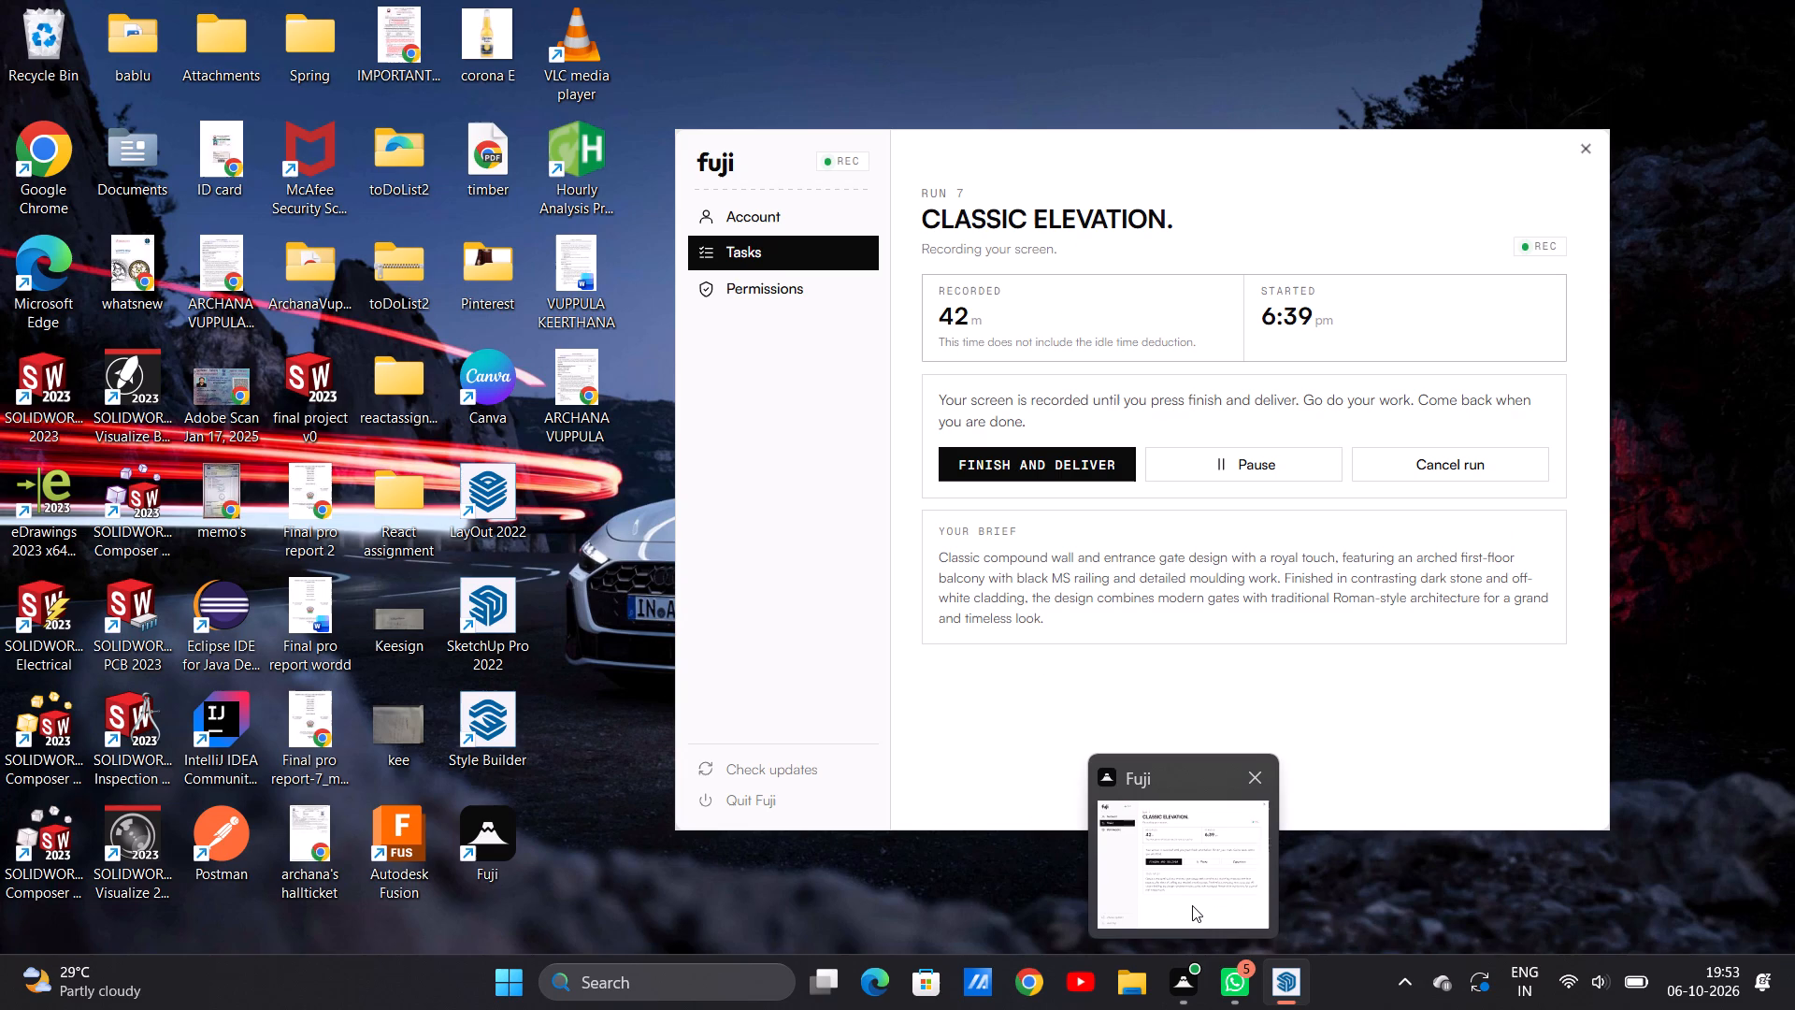
{"action": "left_click", "coordinate": [1220, 874]}
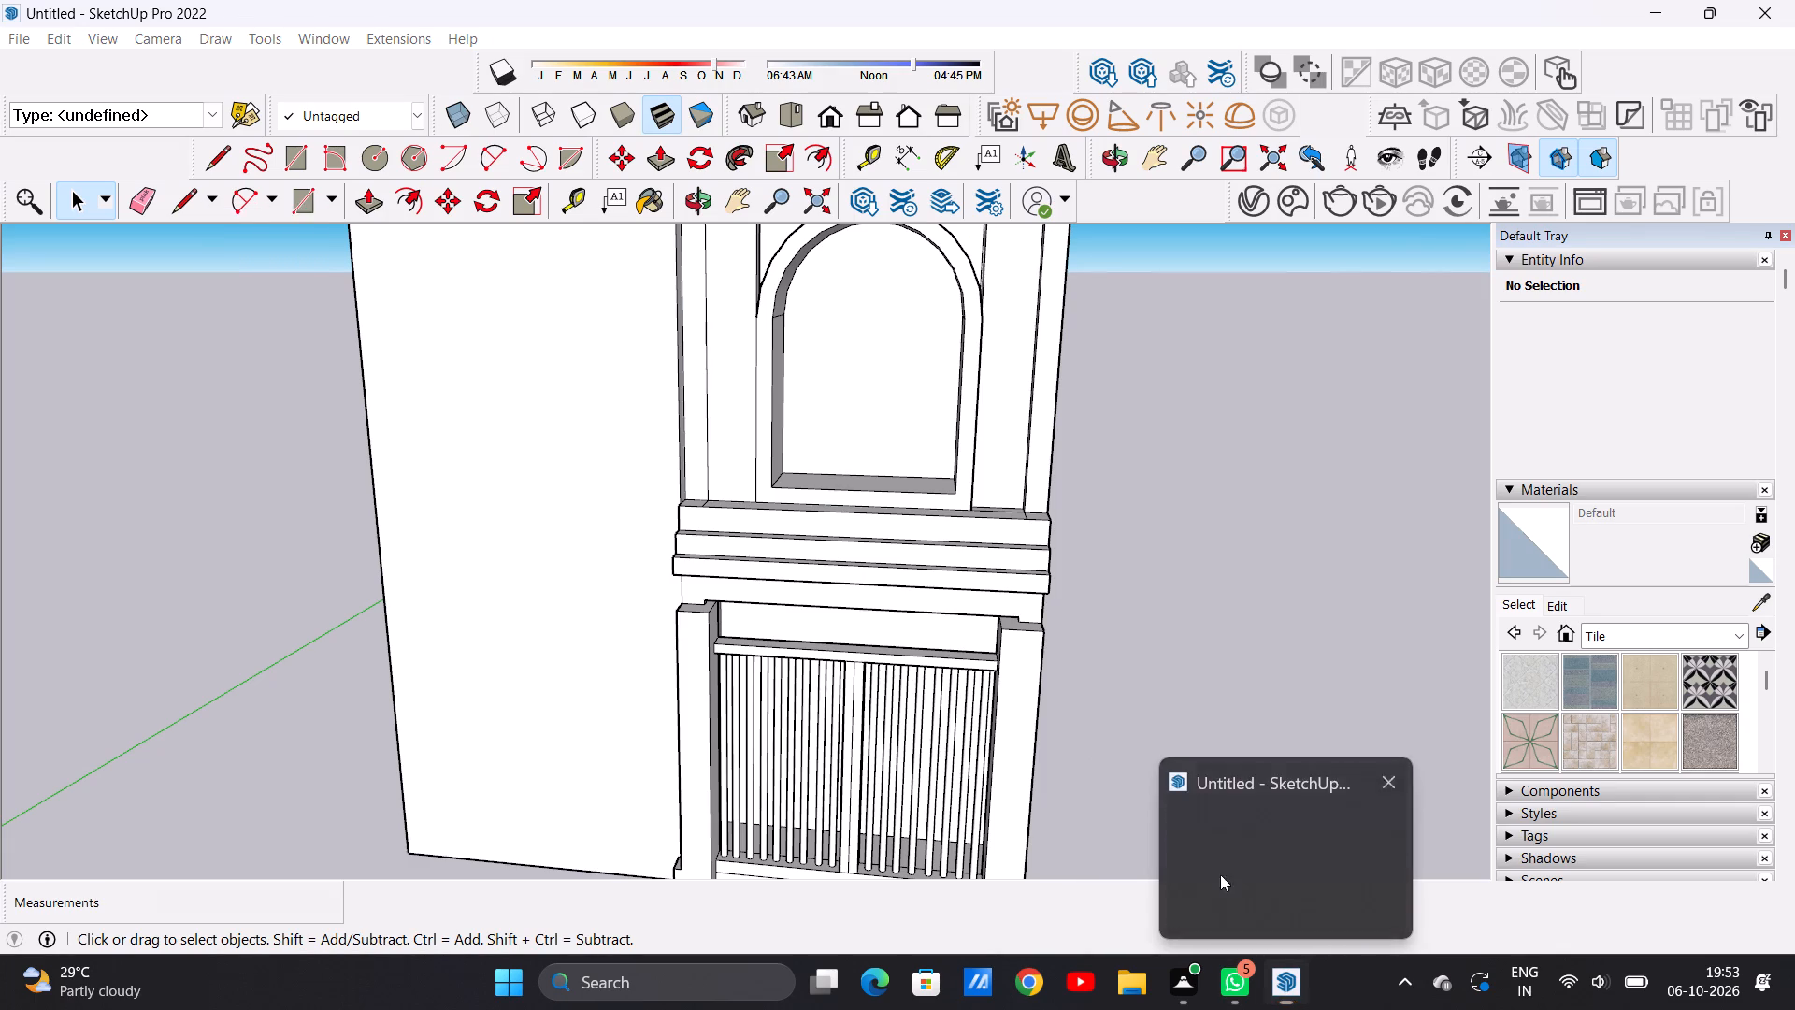
{"action": "scroll", "coordinate": [920, 702], "scroll_direction": "down", "scroll_amount": 4}
{"action": "scroll", "coordinate": [920, 702], "scroll_direction": "up", "scroll_amount": 4}
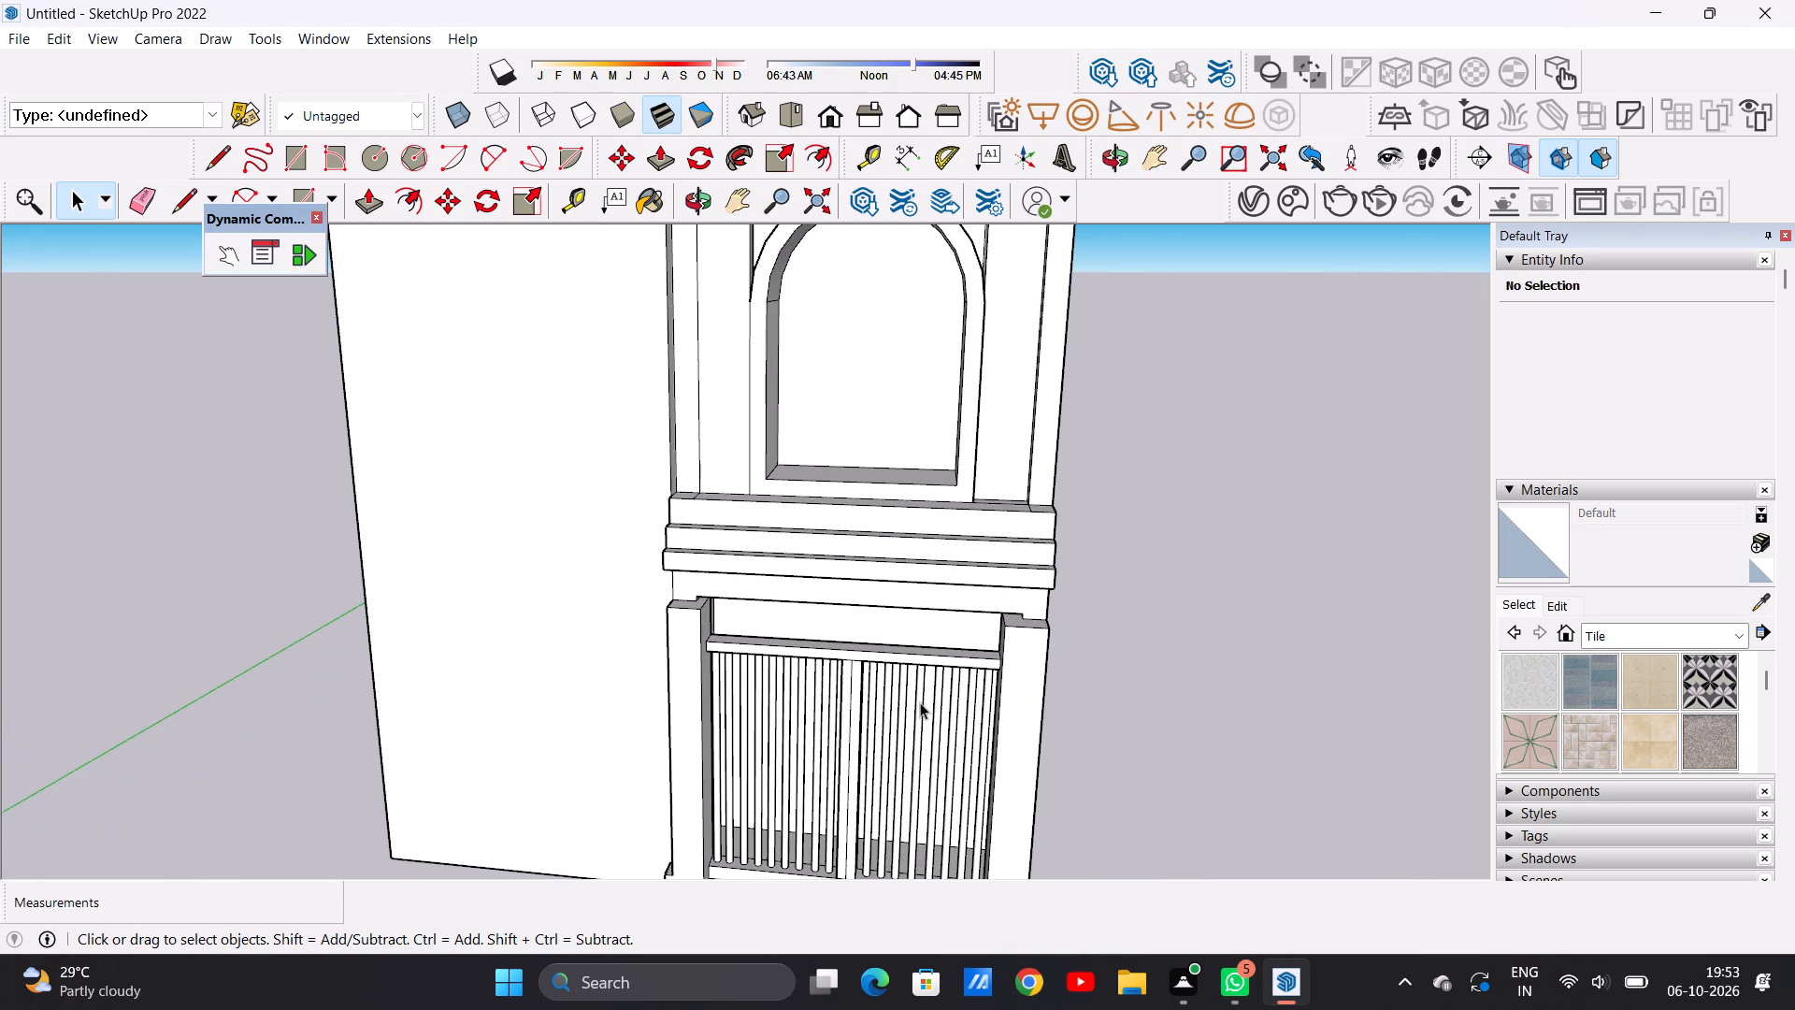
{"action": "scroll", "coordinate": [920, 702], "scroll_direction": "down", "scroll_amount": 1}
{"action": "scroll", "coordinate": [920, 702], "scroll_direction": "up", "scroll_amount": 1}
{"action": "scroll", "coordinate": [920, 702], "scroll_direction": "down", "scroll_amount": 11}
{"action": "scroll", "coordinate": [687, 636], "scroll_direction": "up", "scroll_amount": 7}
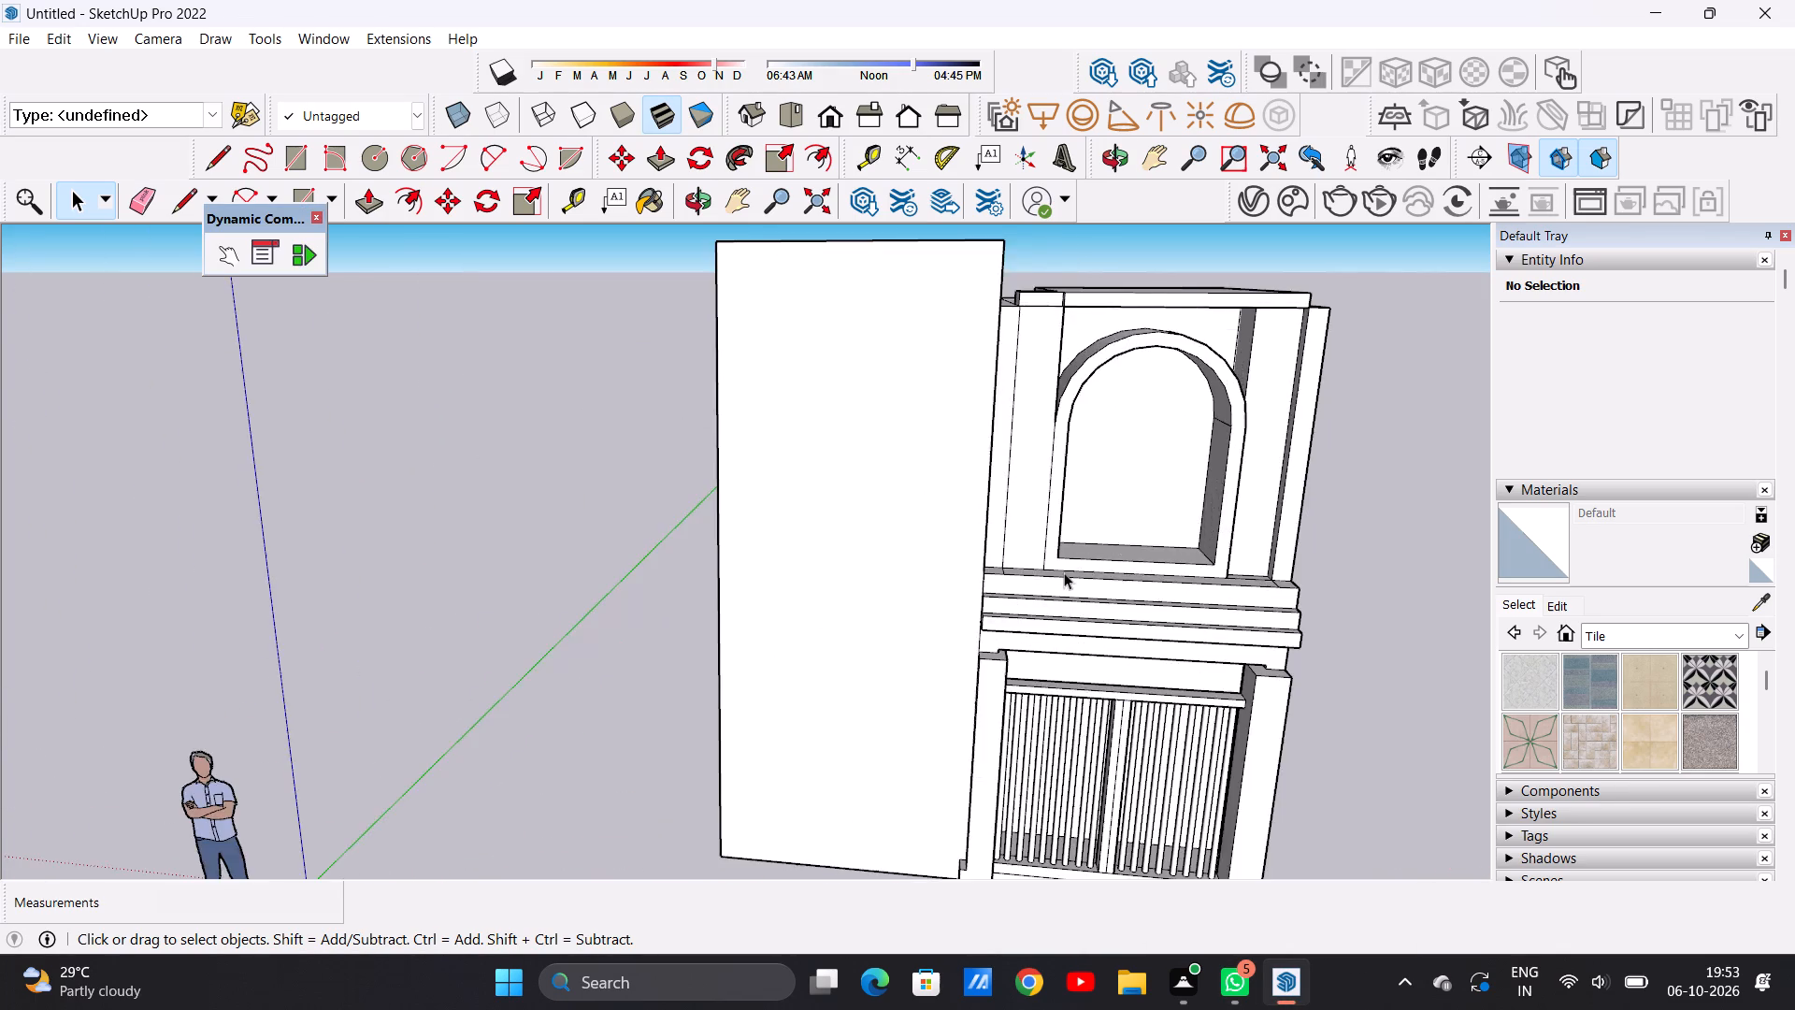
{"action": "middle_click_drag", "start_coordinate": [1064, 572], "coordinate": [727, 538]}
{"action": "scroll", "coordinate": [725, 510], "scroll_direction": "down", "scroll_amount": 12}
{"action": "middle_click_drag", "start_coordinate": [767, 470], "coordinate": [1046, 475]}
{"action": "scroll", "coordinate": [767, 476], "scroll_direction": "up", "scroll_amount": 7}
{"action": "middle_click_drag", "start_coordinate": [784, 457], "coordinate": [853, 499]}
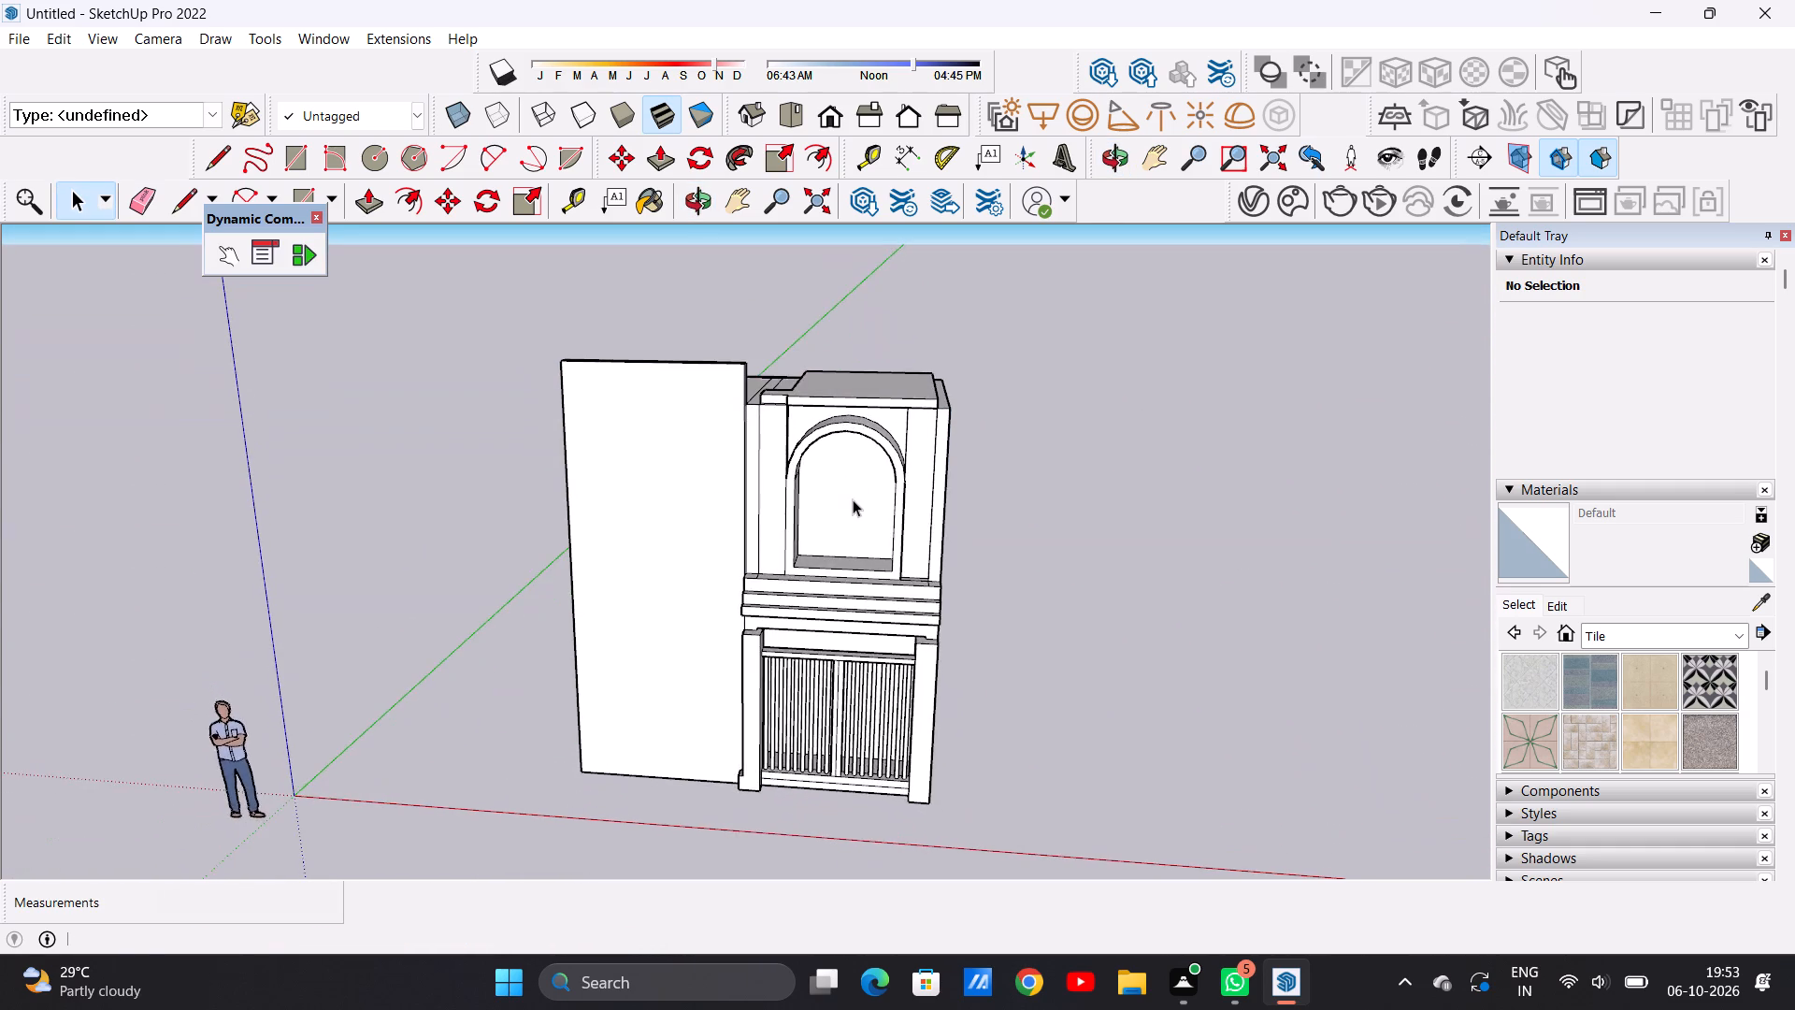
{"action": "scroll", "coordinate": [852, 499], "scroll_direction": "down", "scroll_amount": 6}
{"action": "scroll", "coordinate": [863, 505], "scroll_direction": "up", "scroll_amount": 5}
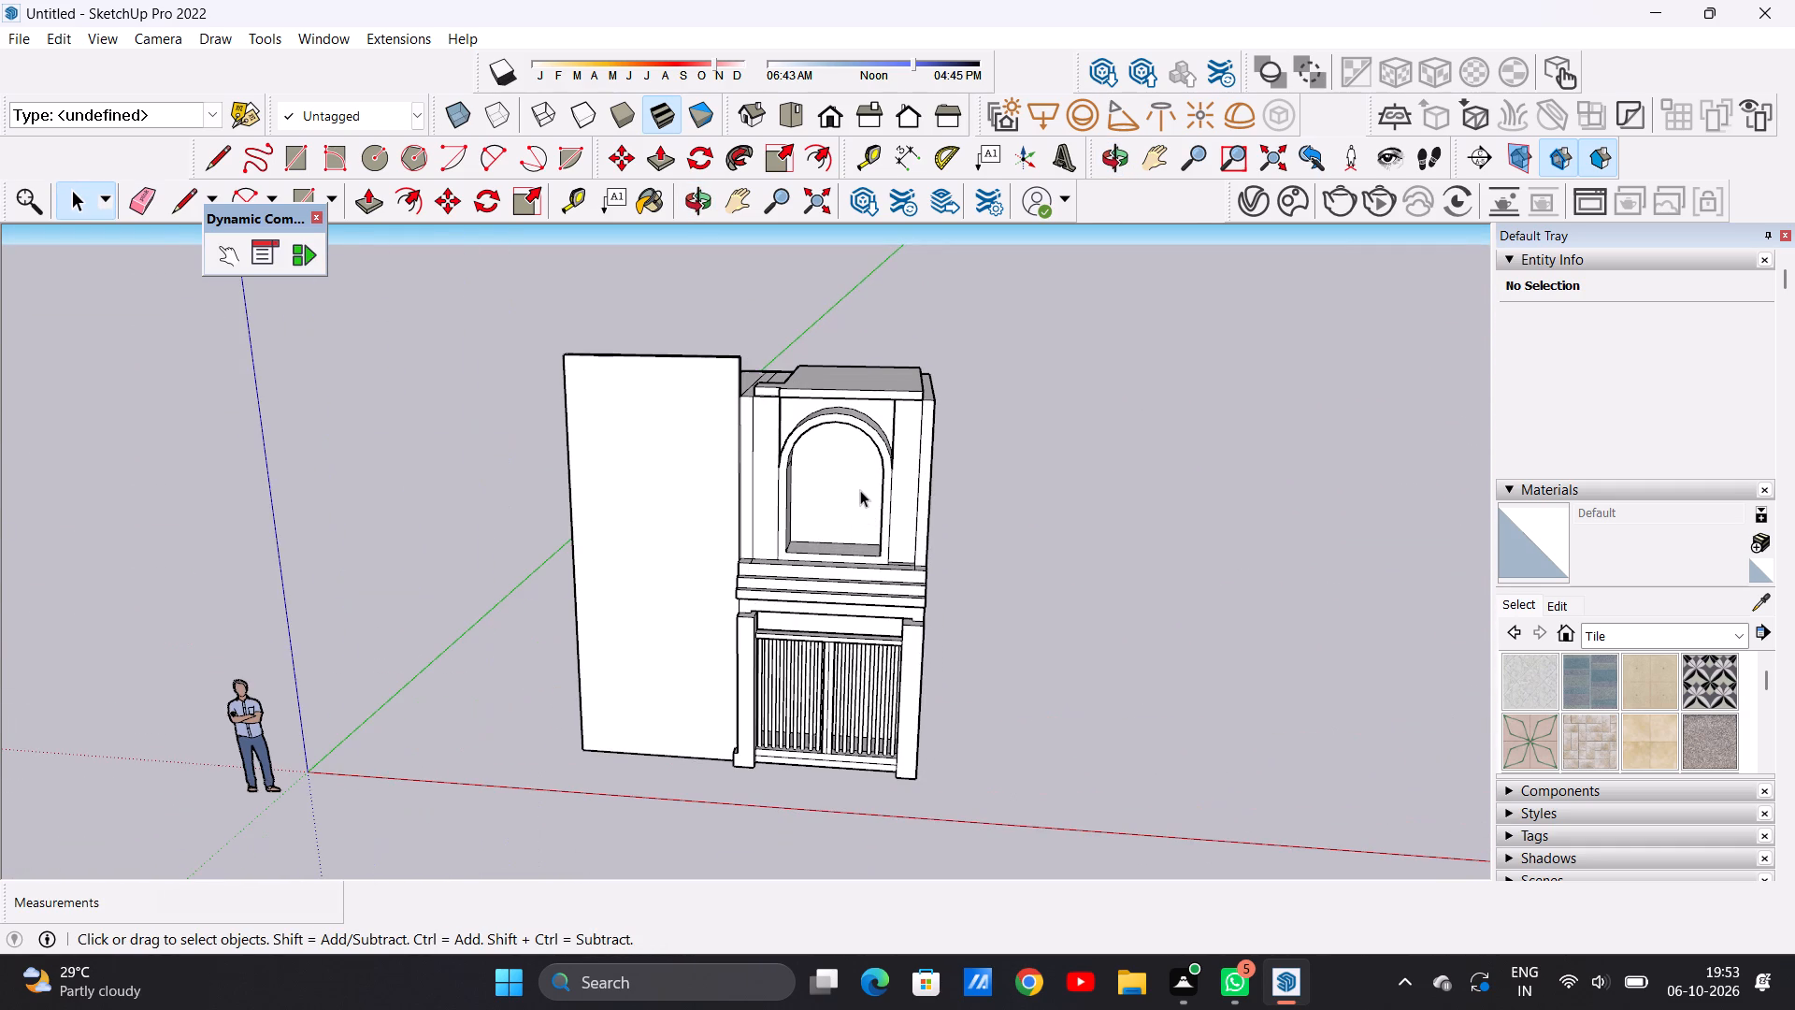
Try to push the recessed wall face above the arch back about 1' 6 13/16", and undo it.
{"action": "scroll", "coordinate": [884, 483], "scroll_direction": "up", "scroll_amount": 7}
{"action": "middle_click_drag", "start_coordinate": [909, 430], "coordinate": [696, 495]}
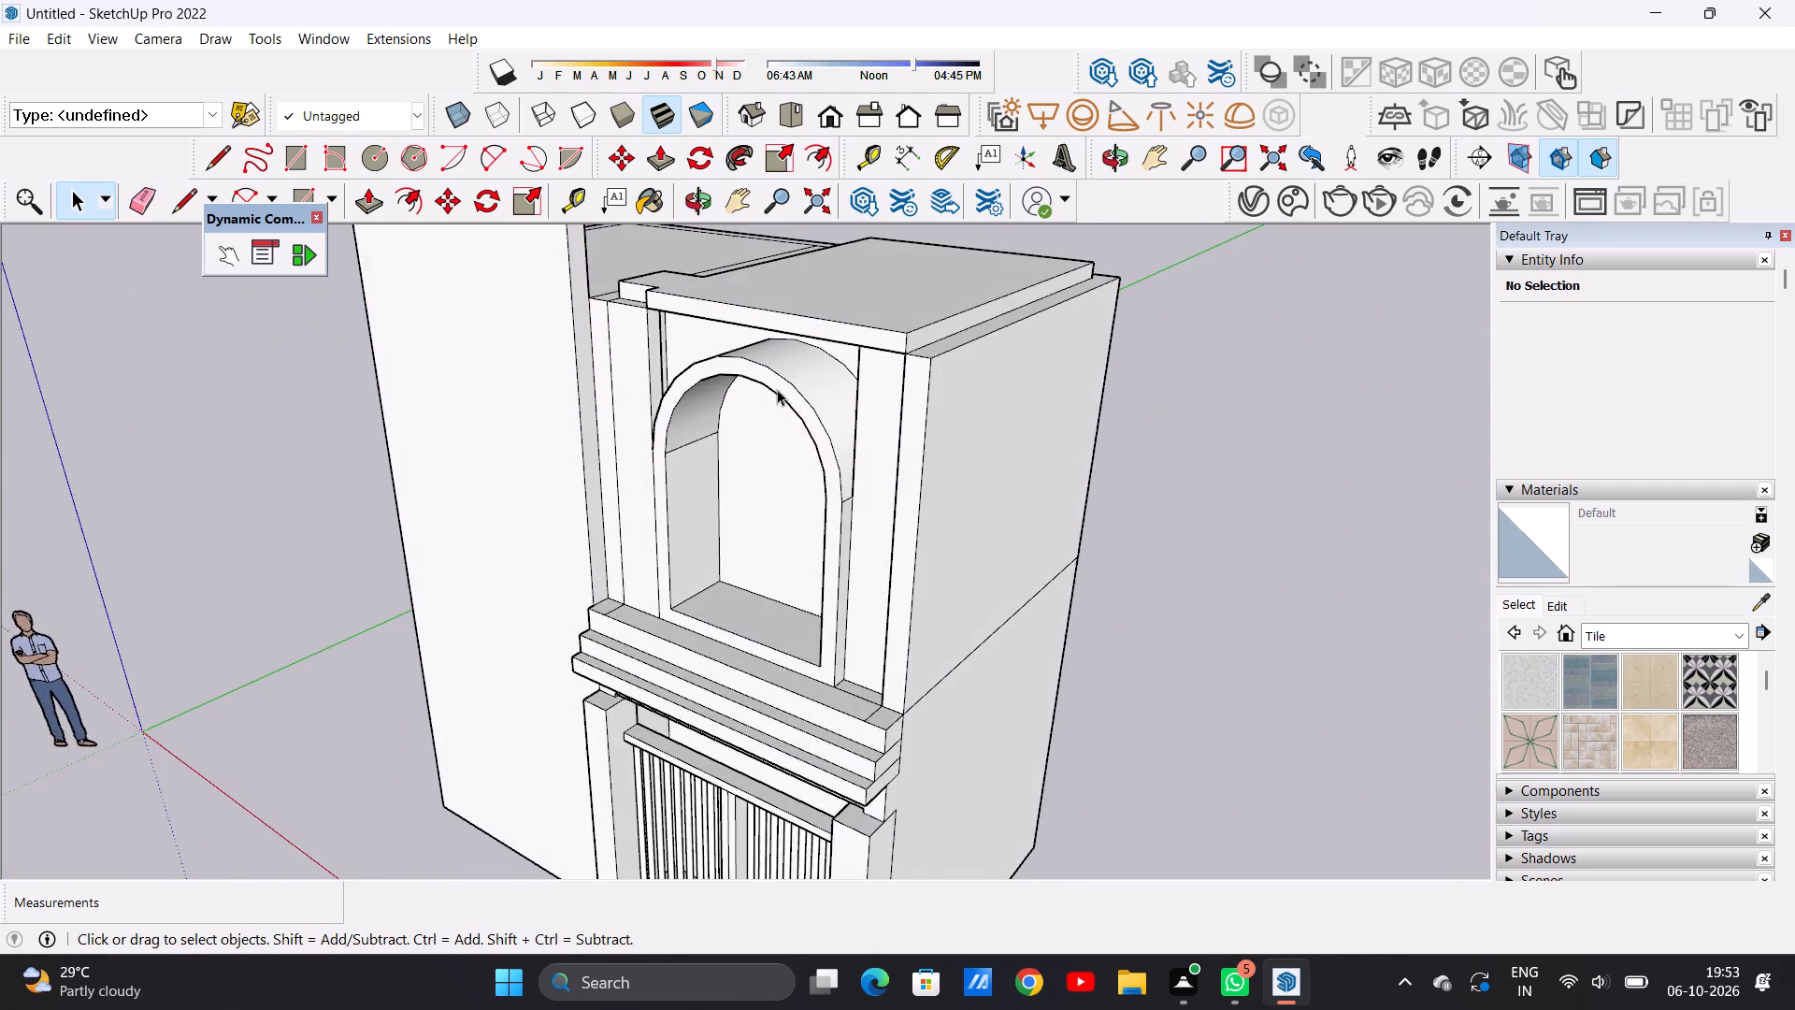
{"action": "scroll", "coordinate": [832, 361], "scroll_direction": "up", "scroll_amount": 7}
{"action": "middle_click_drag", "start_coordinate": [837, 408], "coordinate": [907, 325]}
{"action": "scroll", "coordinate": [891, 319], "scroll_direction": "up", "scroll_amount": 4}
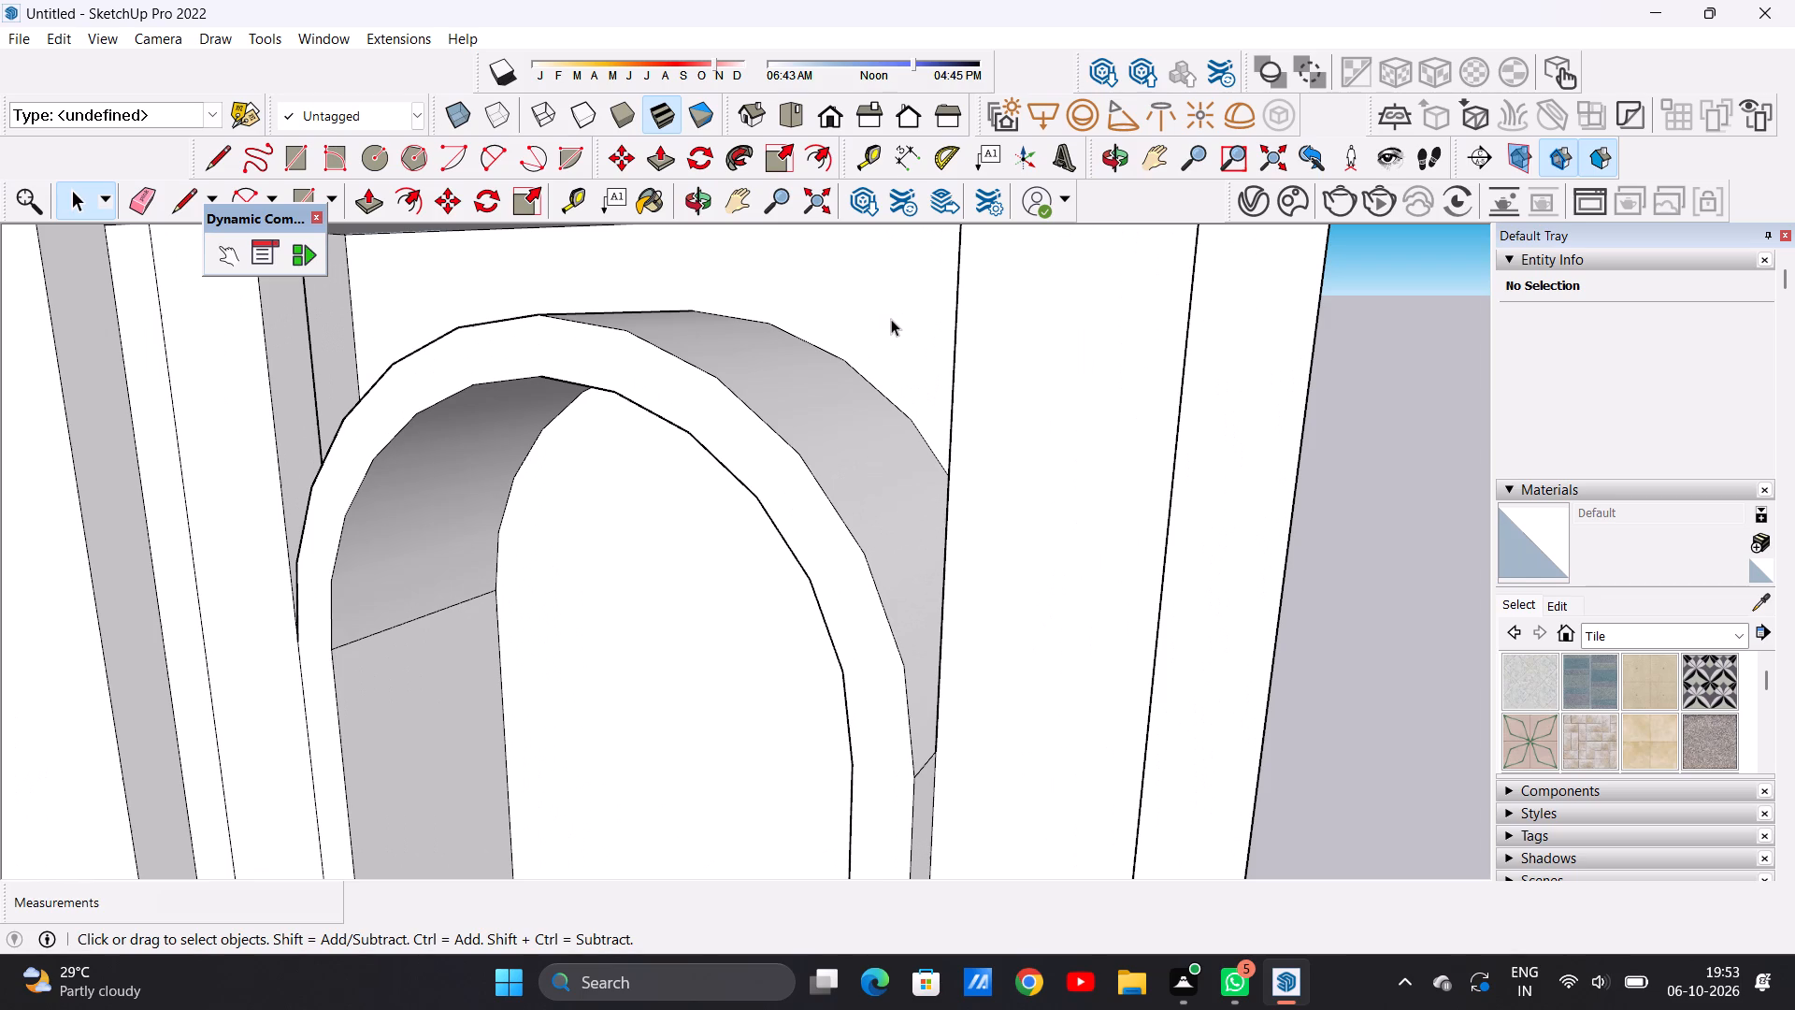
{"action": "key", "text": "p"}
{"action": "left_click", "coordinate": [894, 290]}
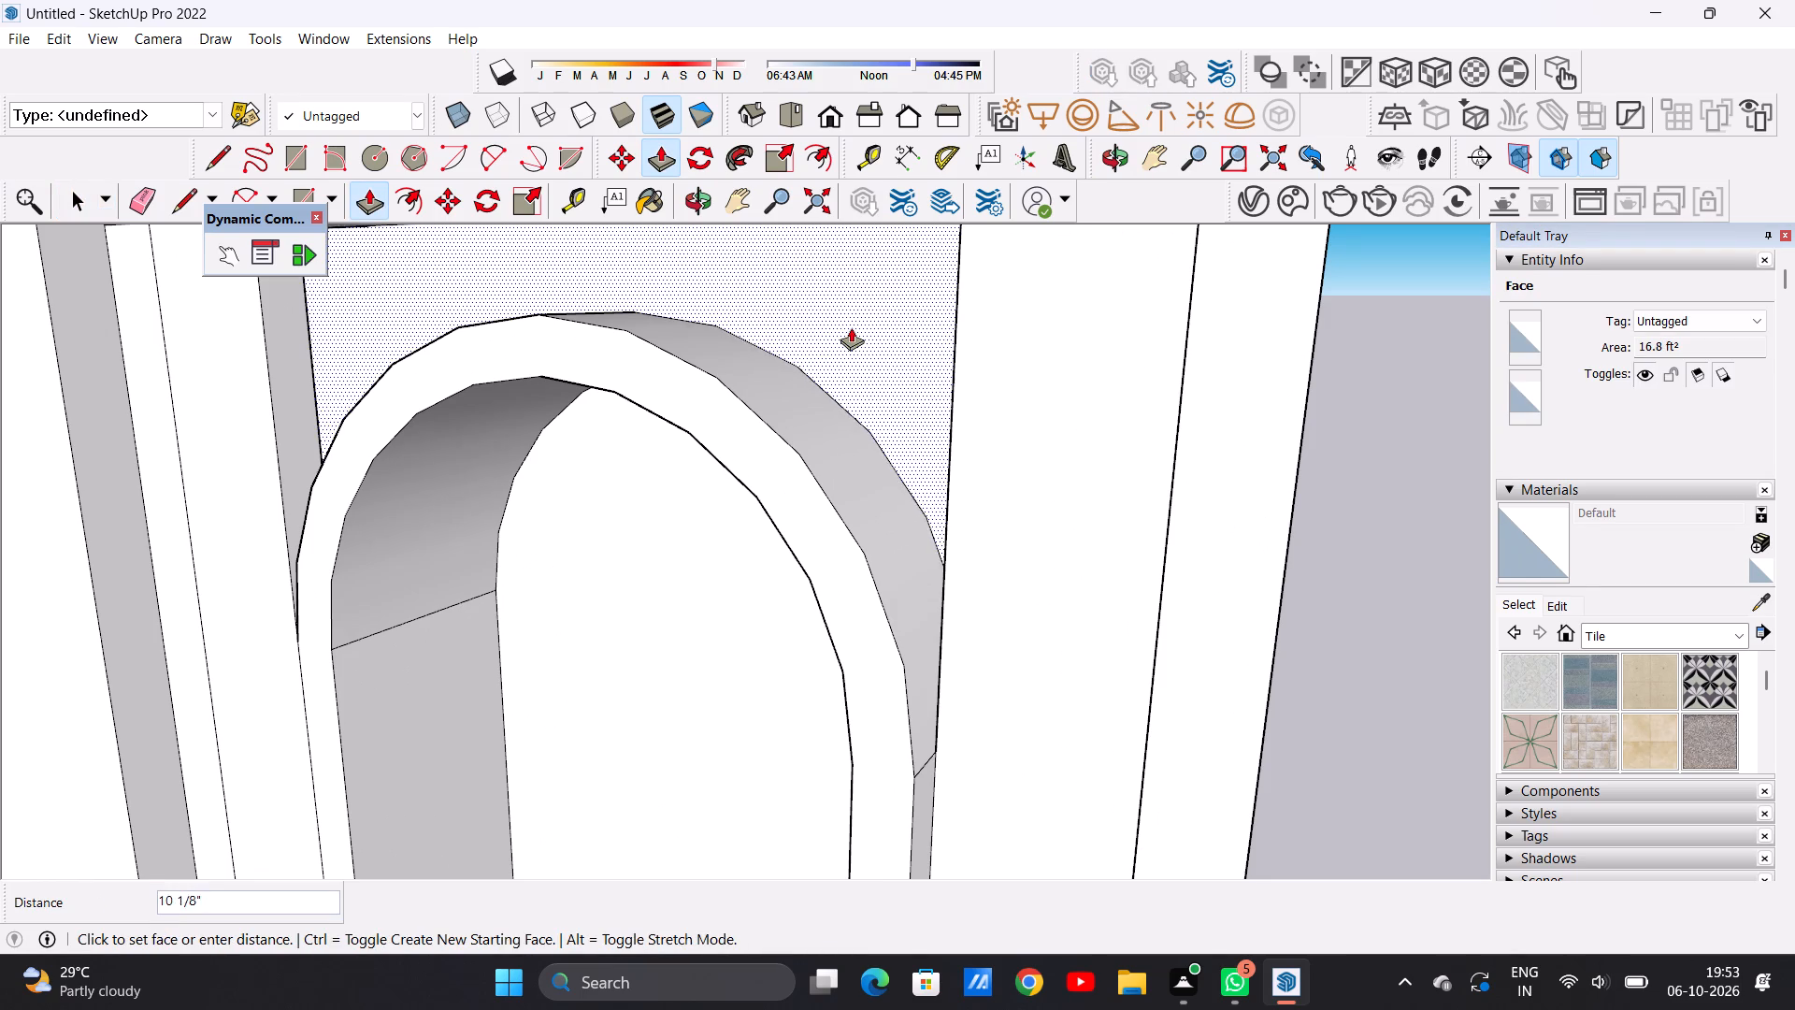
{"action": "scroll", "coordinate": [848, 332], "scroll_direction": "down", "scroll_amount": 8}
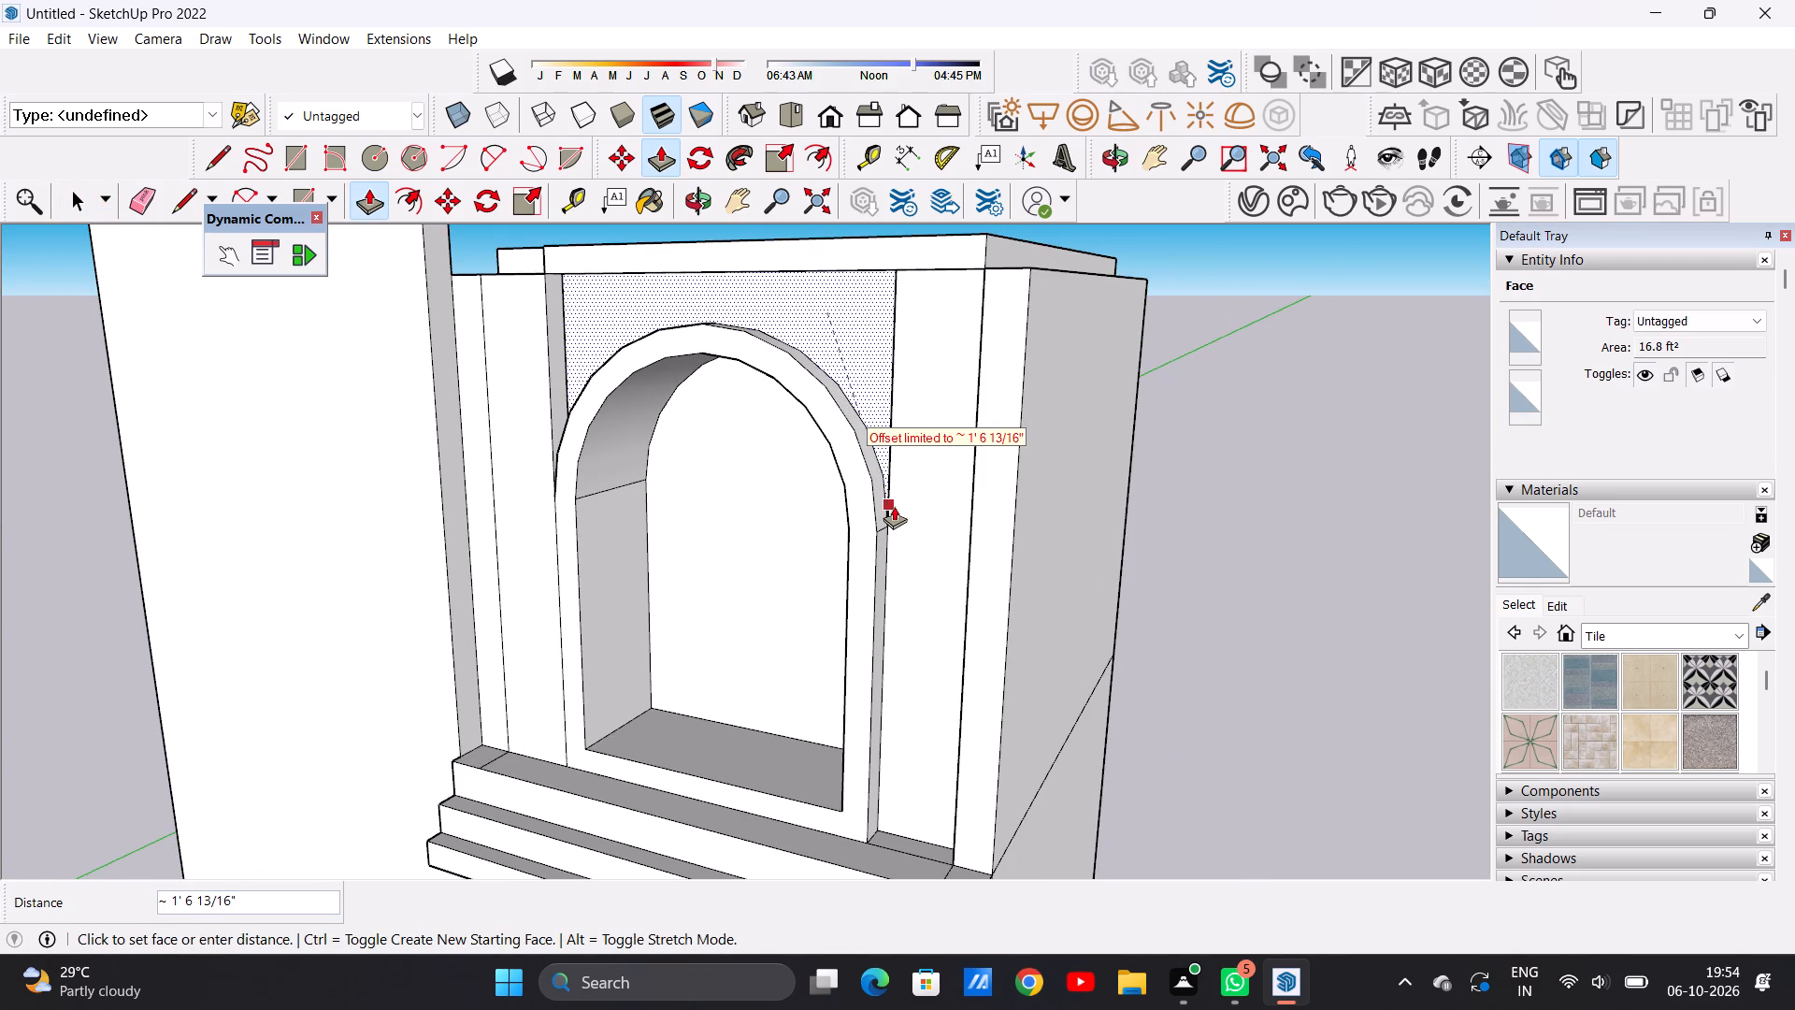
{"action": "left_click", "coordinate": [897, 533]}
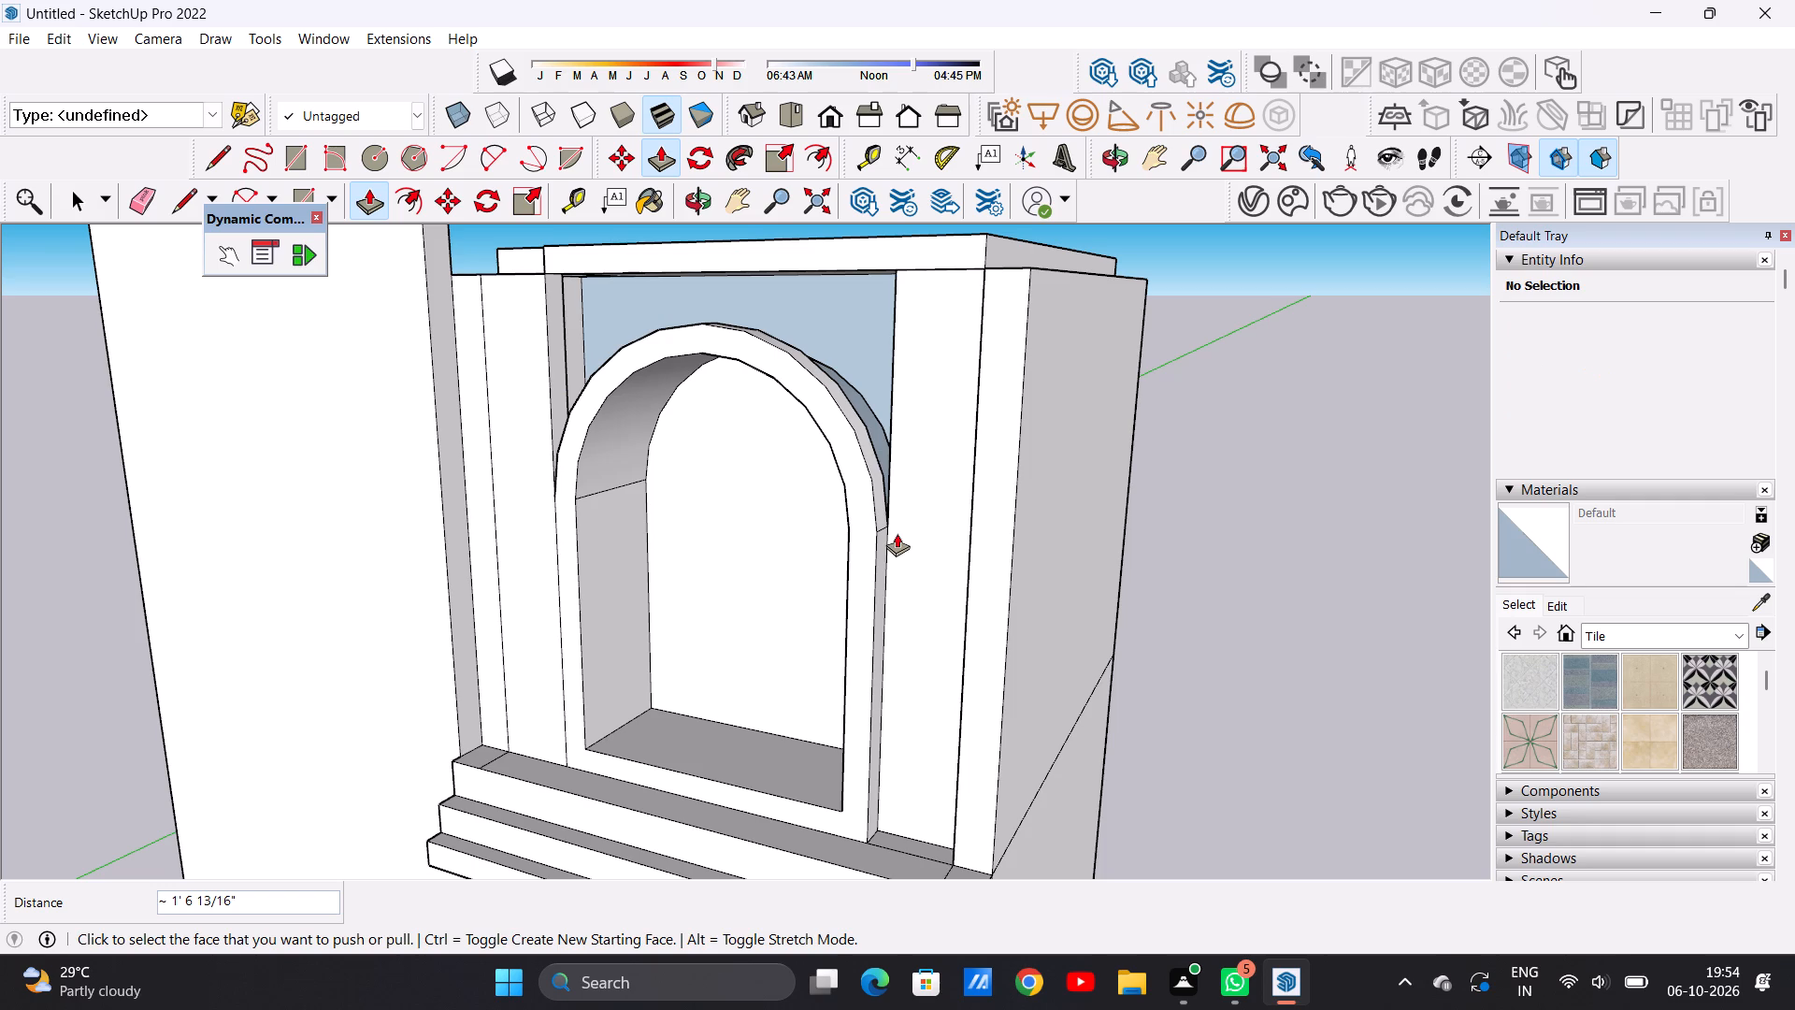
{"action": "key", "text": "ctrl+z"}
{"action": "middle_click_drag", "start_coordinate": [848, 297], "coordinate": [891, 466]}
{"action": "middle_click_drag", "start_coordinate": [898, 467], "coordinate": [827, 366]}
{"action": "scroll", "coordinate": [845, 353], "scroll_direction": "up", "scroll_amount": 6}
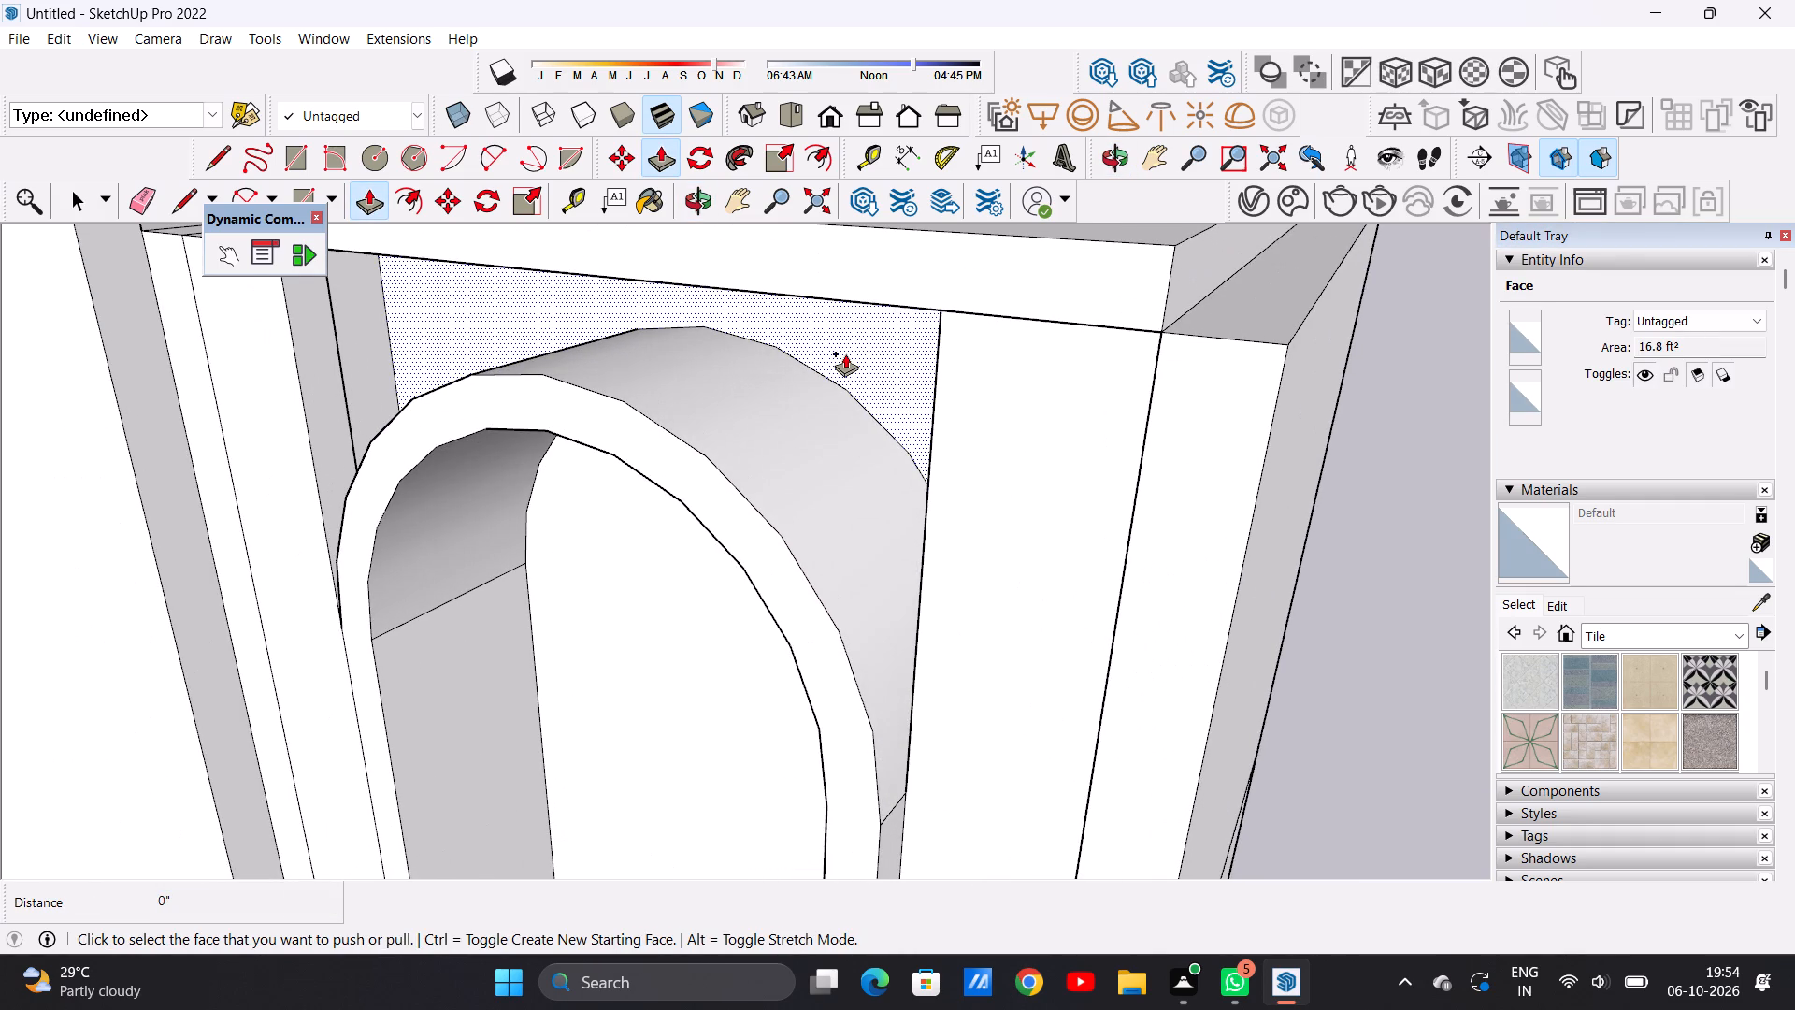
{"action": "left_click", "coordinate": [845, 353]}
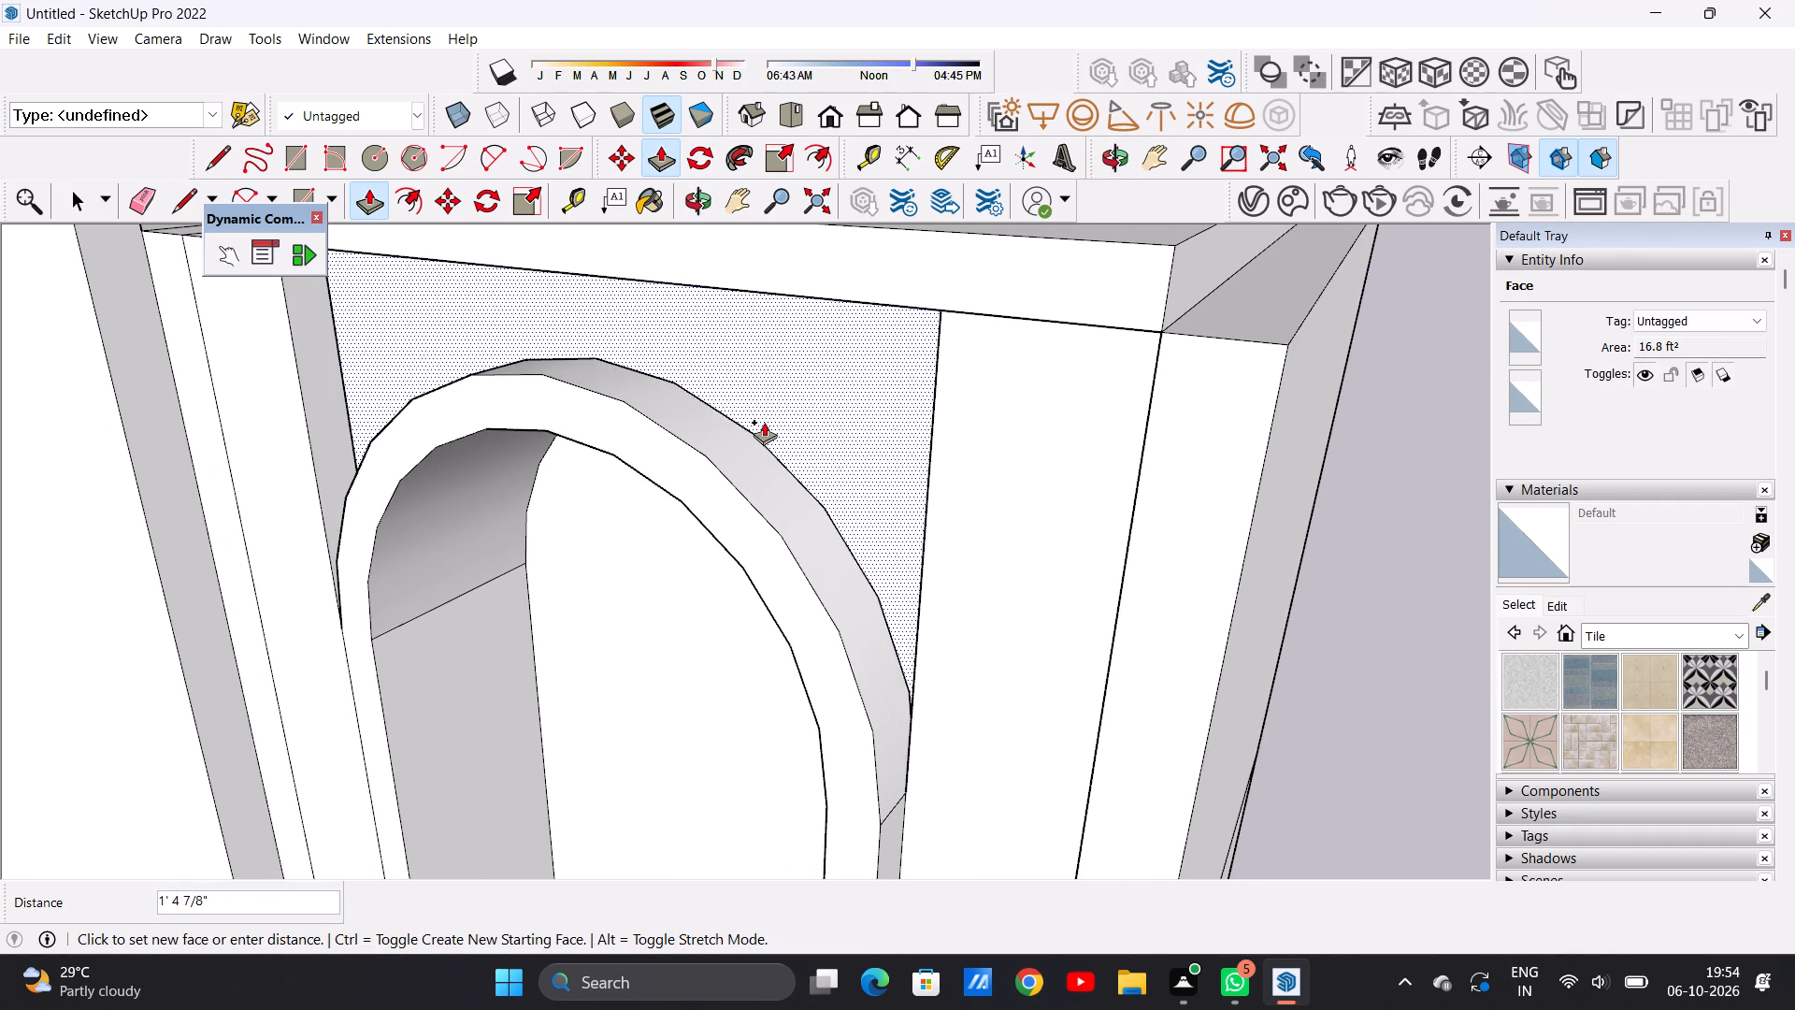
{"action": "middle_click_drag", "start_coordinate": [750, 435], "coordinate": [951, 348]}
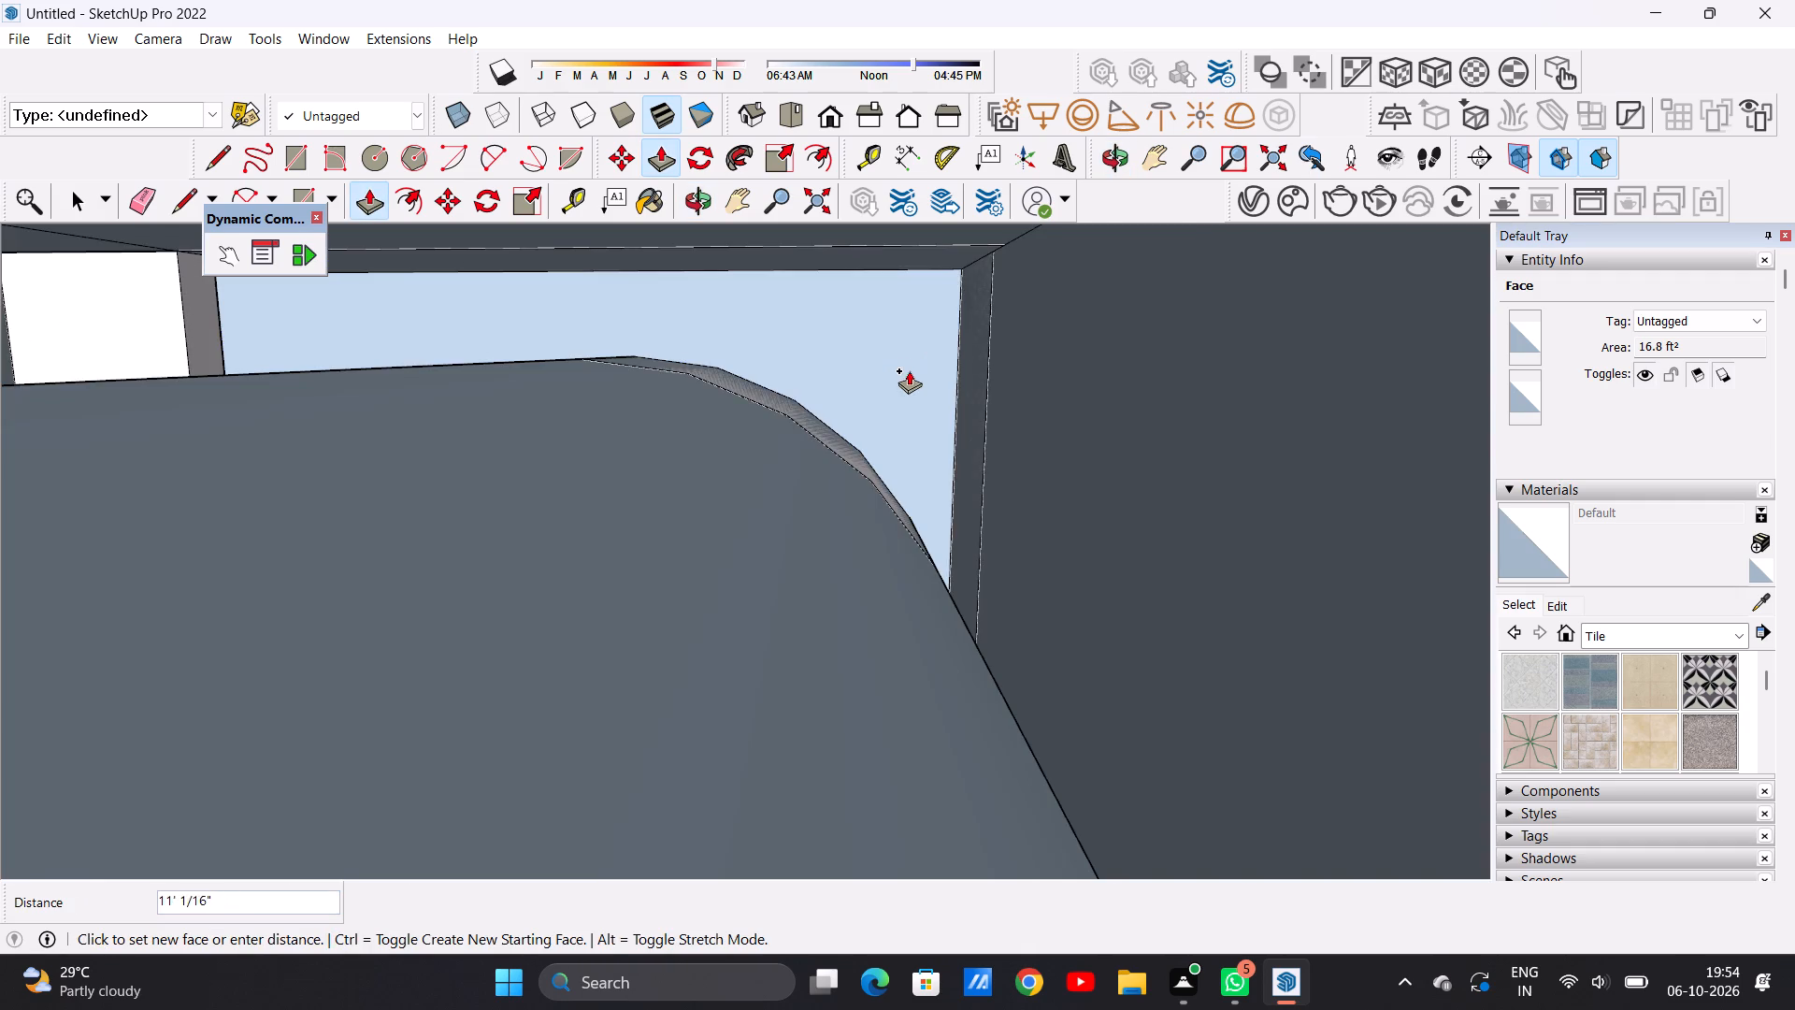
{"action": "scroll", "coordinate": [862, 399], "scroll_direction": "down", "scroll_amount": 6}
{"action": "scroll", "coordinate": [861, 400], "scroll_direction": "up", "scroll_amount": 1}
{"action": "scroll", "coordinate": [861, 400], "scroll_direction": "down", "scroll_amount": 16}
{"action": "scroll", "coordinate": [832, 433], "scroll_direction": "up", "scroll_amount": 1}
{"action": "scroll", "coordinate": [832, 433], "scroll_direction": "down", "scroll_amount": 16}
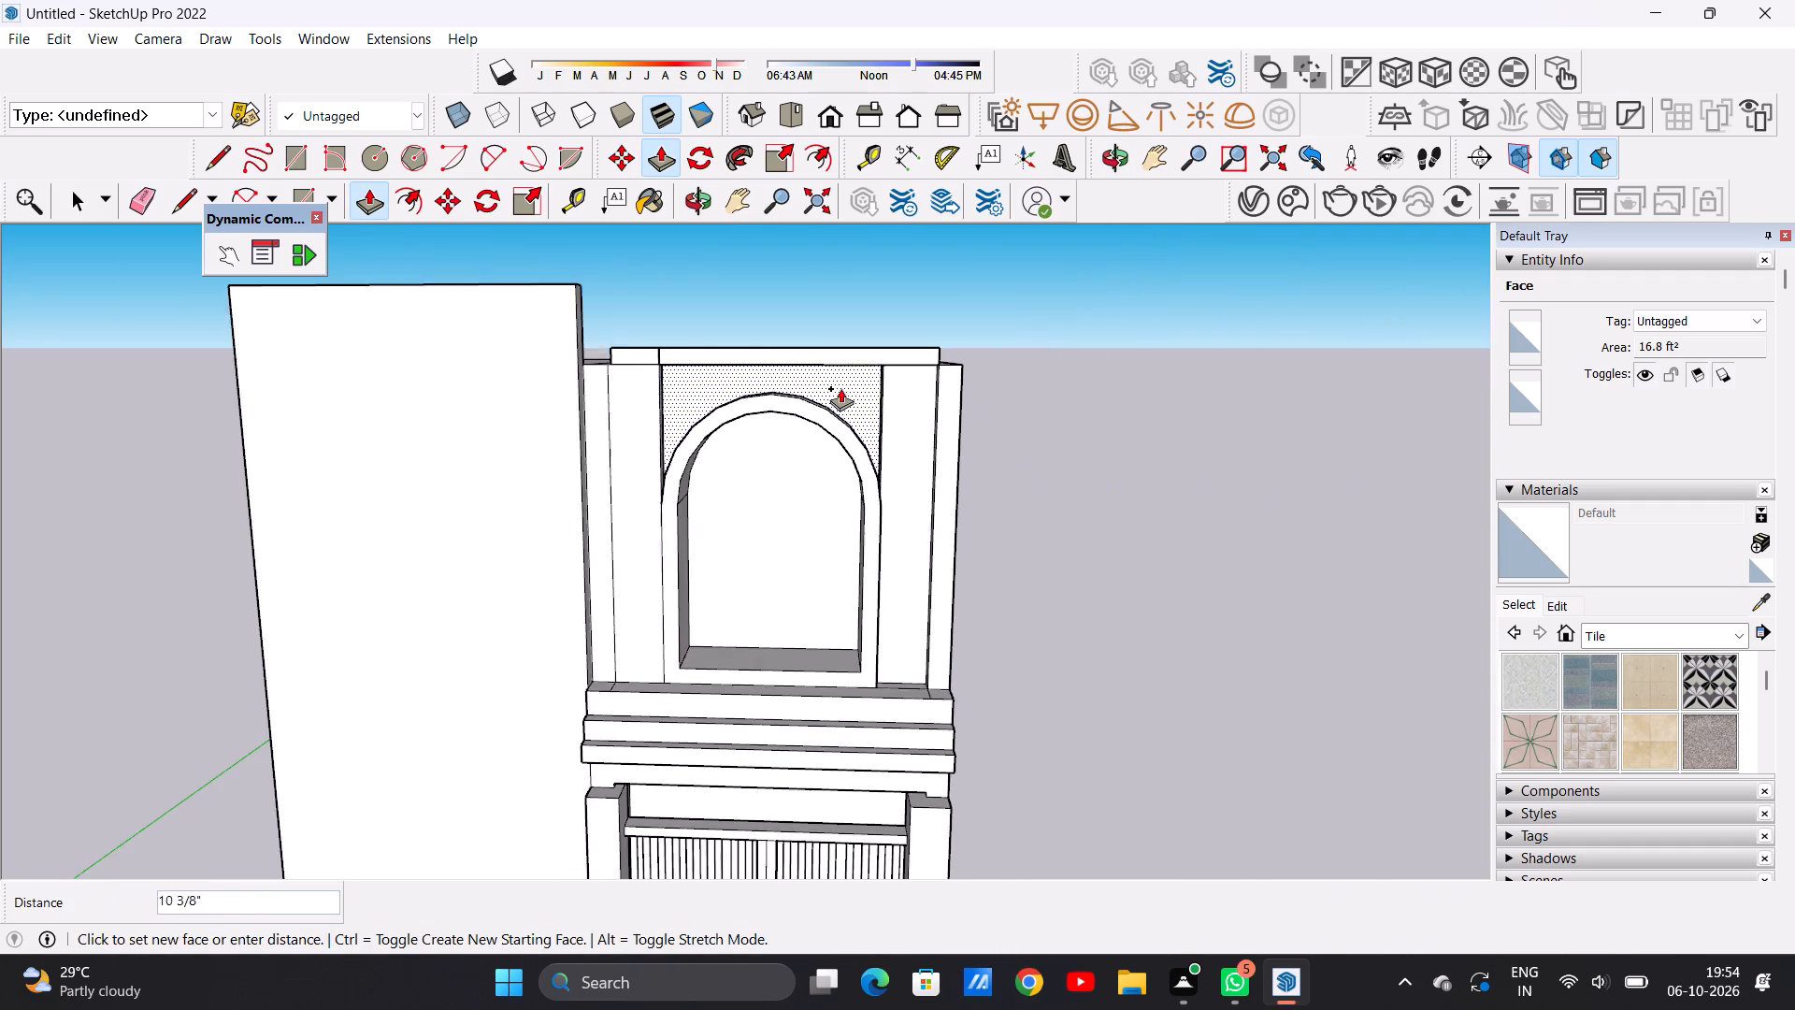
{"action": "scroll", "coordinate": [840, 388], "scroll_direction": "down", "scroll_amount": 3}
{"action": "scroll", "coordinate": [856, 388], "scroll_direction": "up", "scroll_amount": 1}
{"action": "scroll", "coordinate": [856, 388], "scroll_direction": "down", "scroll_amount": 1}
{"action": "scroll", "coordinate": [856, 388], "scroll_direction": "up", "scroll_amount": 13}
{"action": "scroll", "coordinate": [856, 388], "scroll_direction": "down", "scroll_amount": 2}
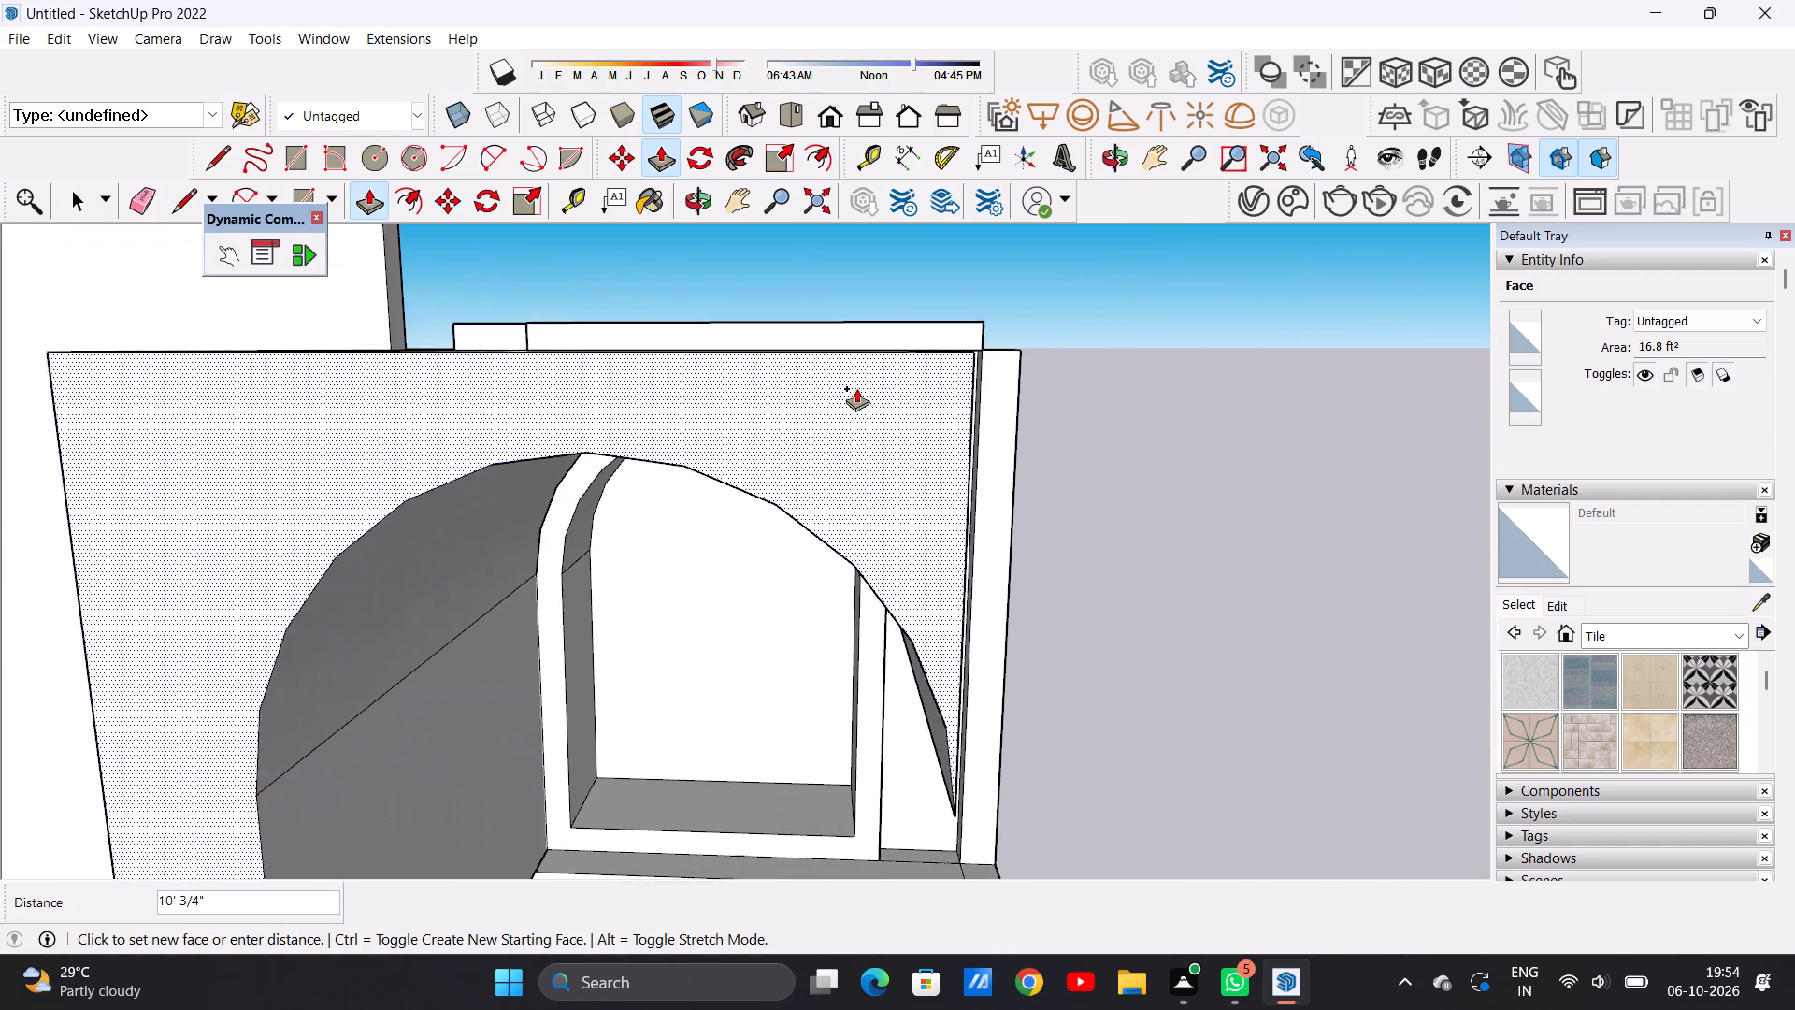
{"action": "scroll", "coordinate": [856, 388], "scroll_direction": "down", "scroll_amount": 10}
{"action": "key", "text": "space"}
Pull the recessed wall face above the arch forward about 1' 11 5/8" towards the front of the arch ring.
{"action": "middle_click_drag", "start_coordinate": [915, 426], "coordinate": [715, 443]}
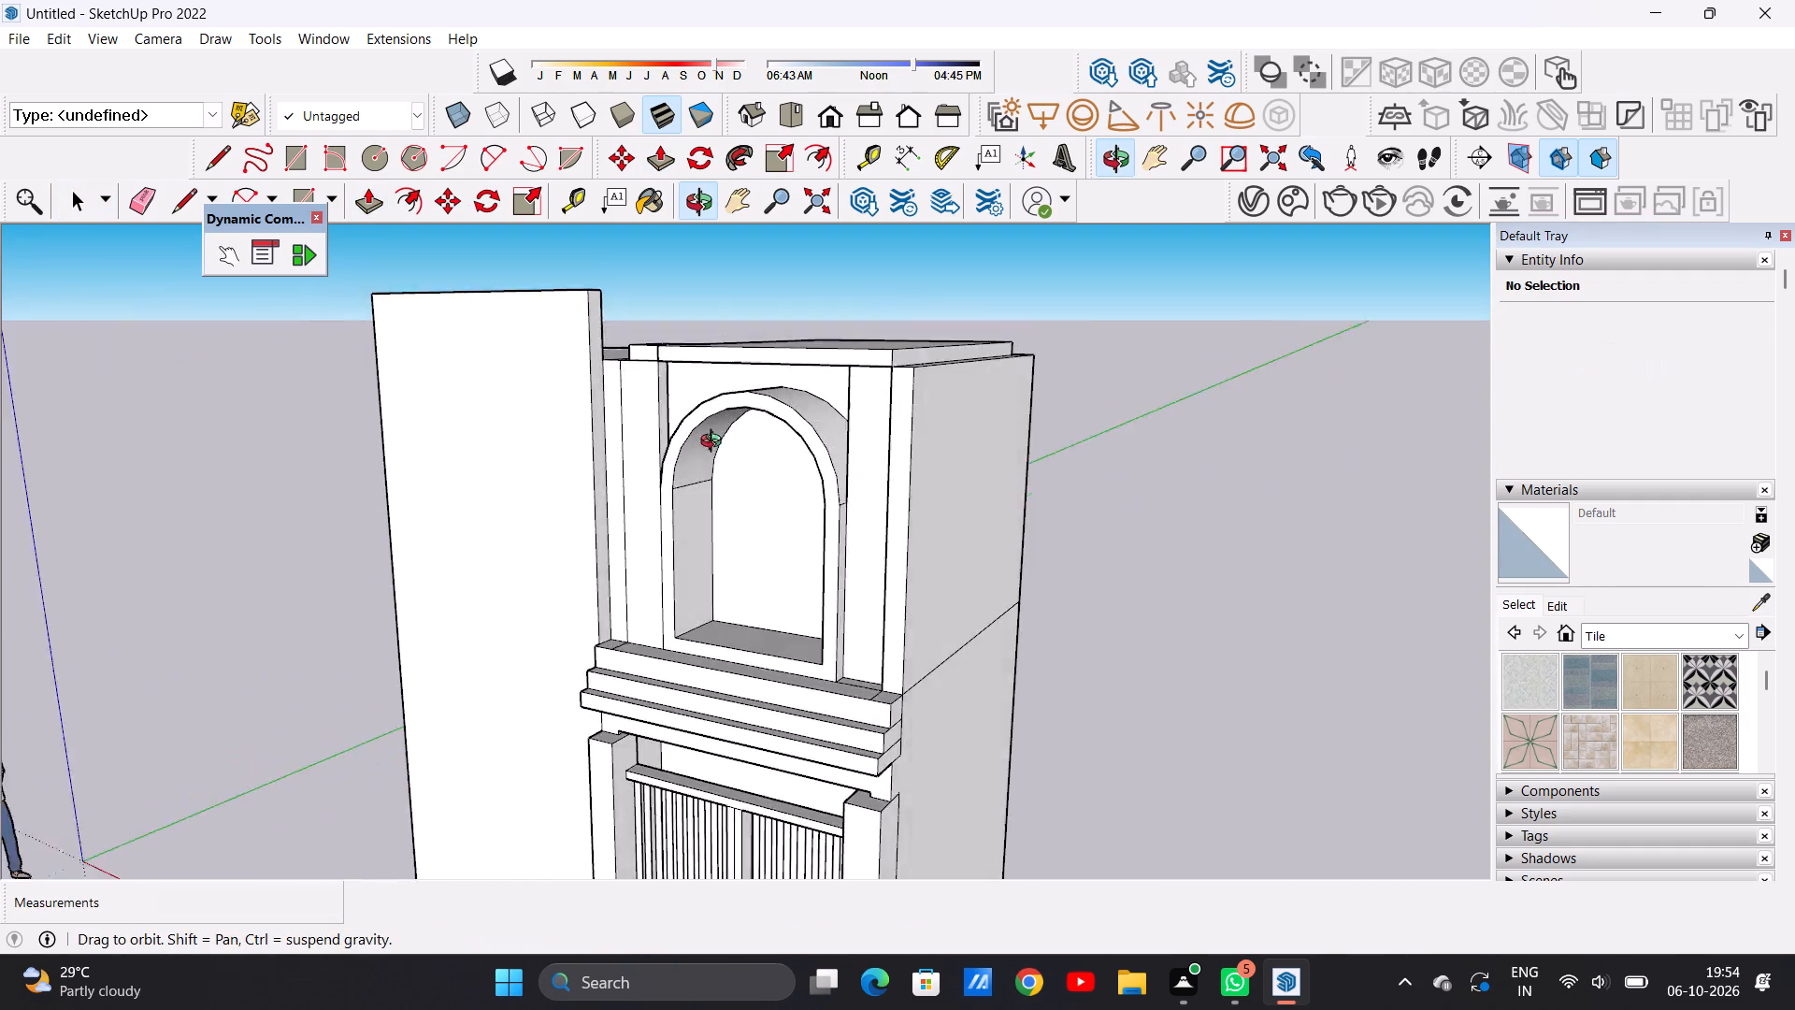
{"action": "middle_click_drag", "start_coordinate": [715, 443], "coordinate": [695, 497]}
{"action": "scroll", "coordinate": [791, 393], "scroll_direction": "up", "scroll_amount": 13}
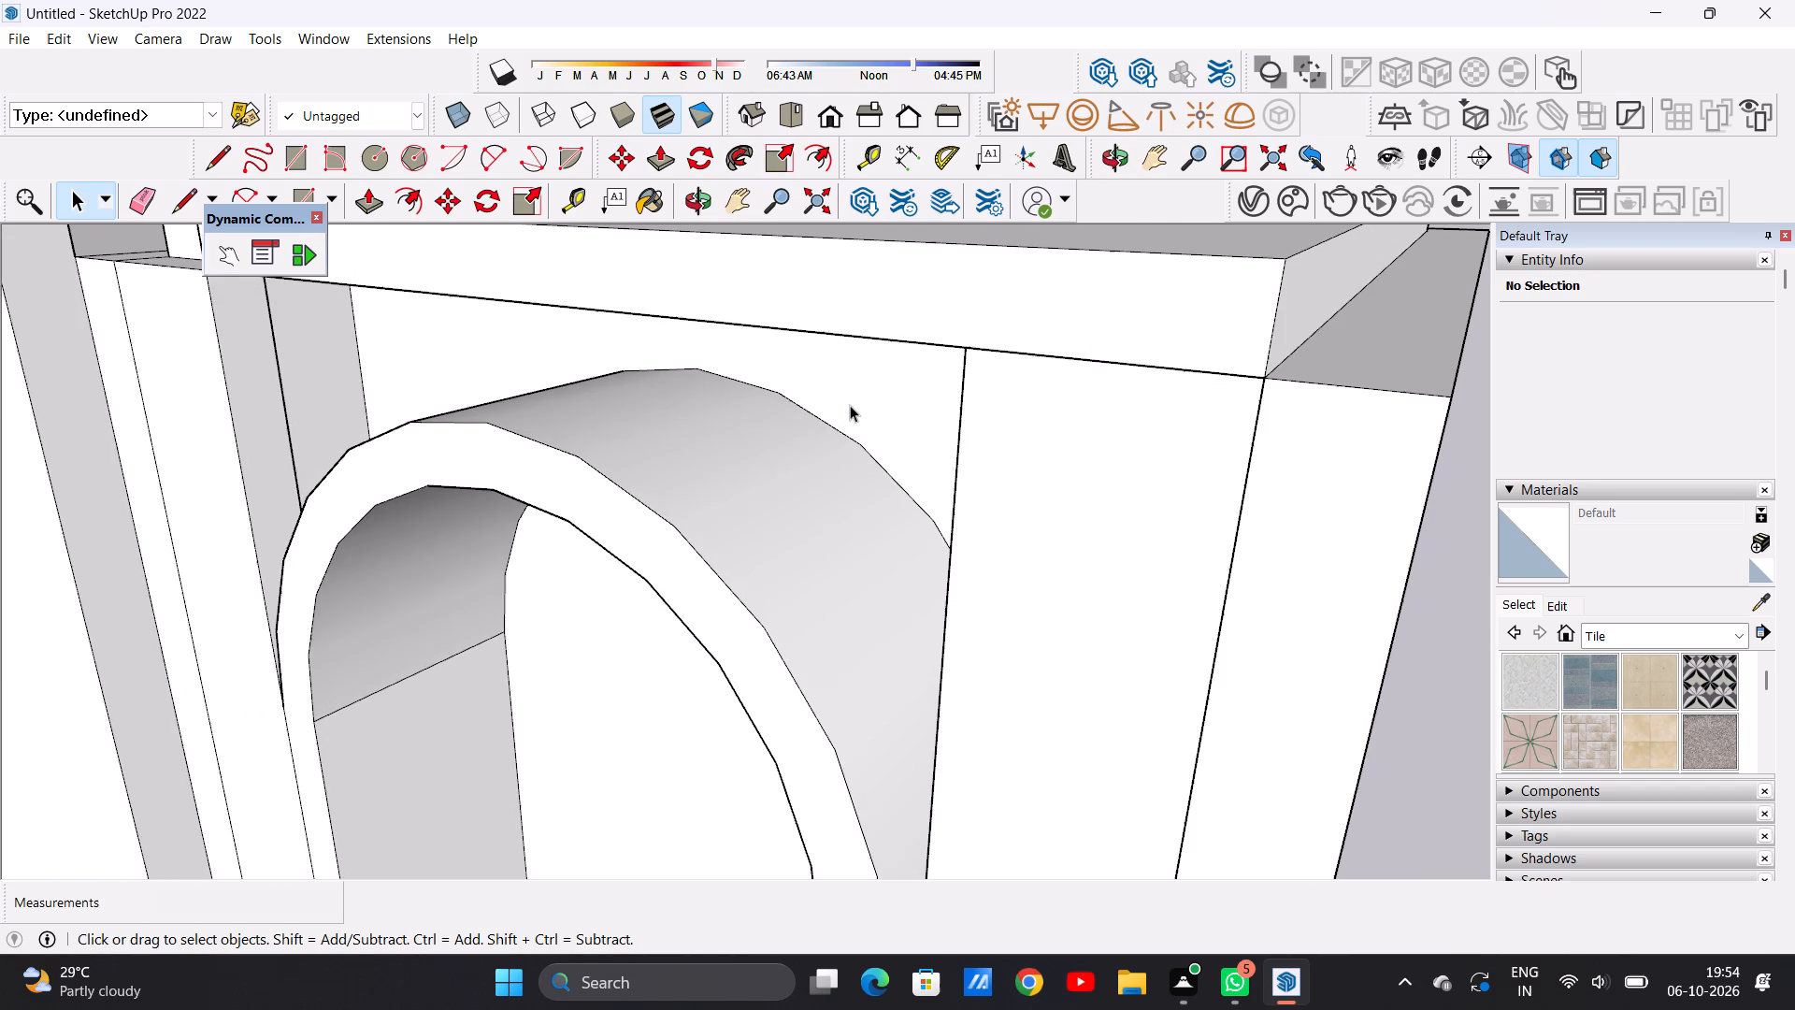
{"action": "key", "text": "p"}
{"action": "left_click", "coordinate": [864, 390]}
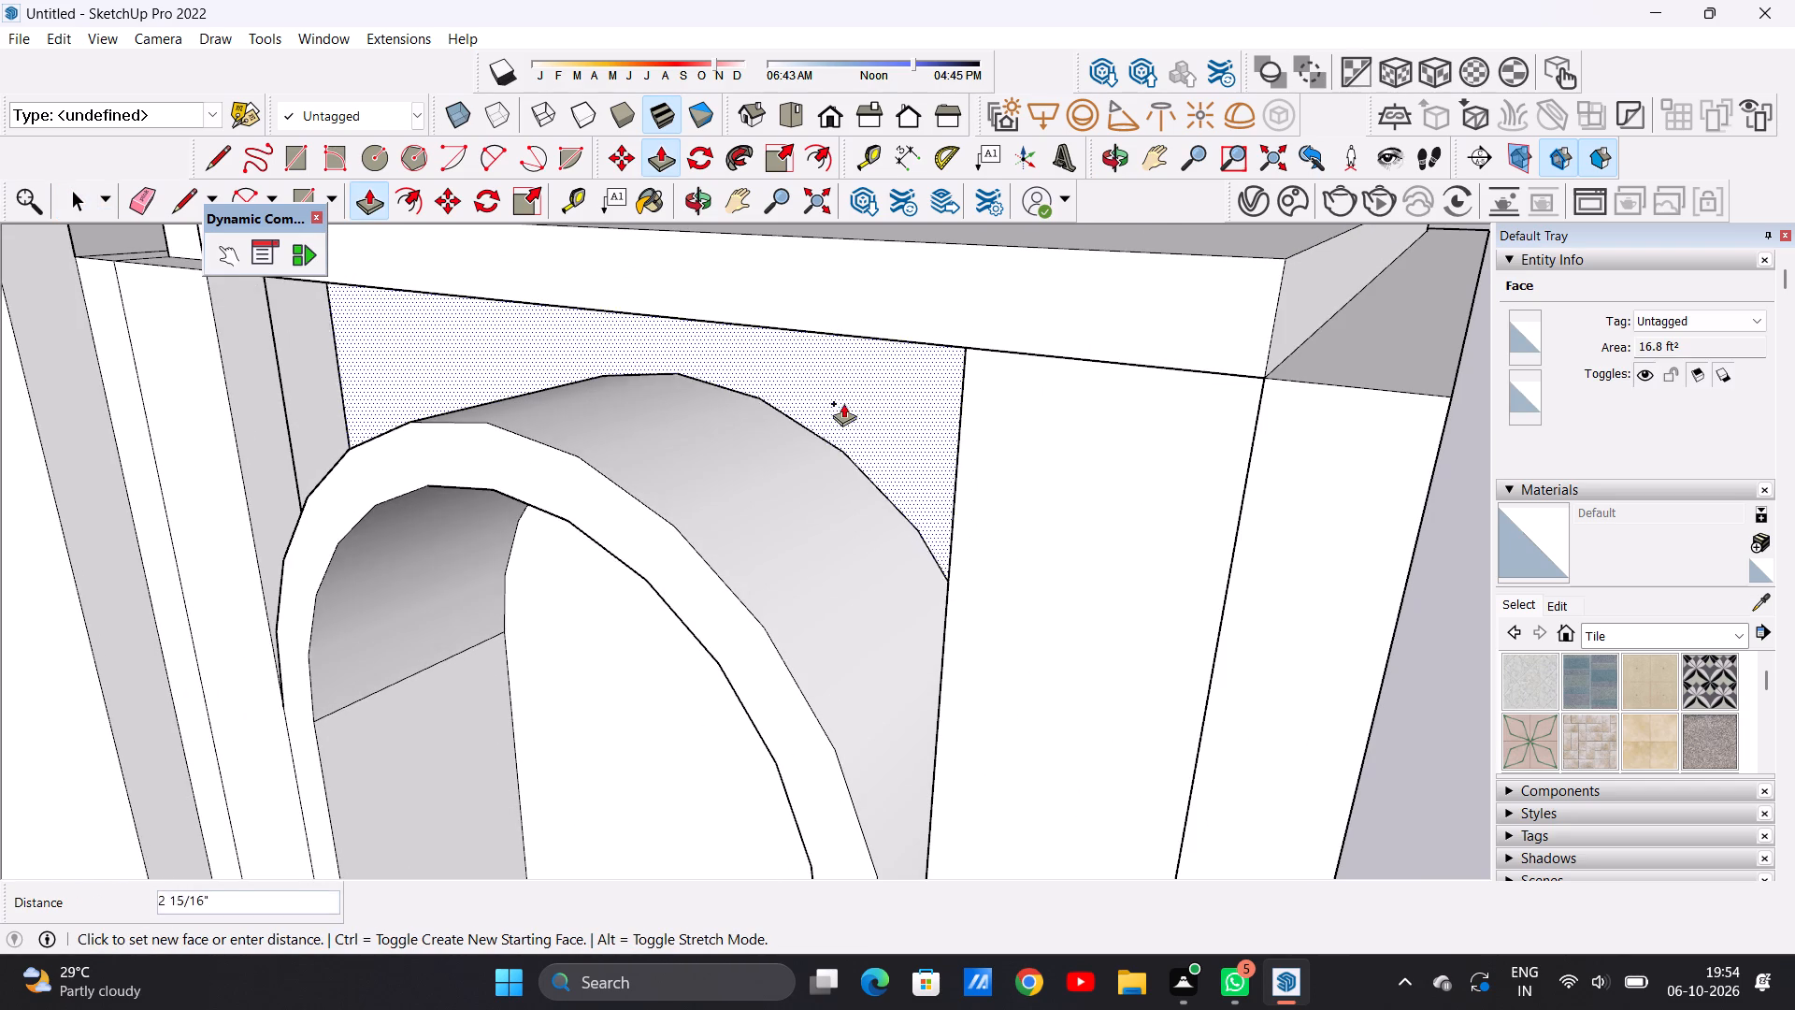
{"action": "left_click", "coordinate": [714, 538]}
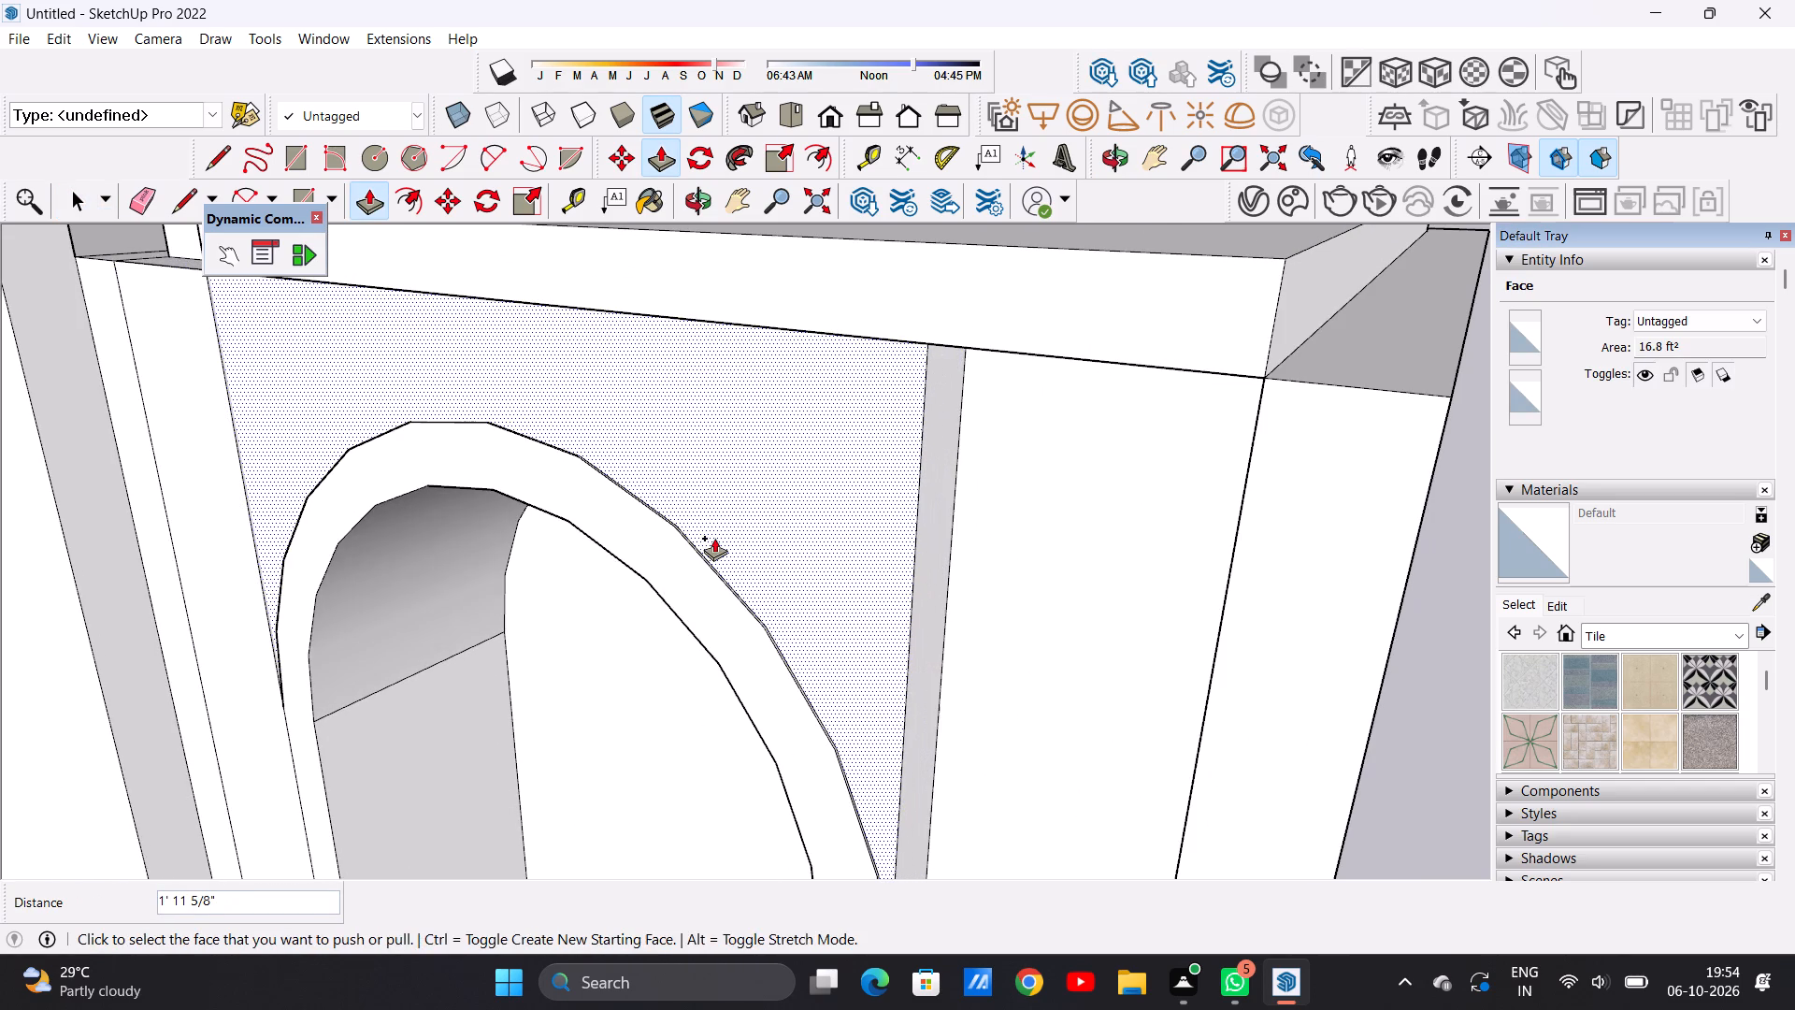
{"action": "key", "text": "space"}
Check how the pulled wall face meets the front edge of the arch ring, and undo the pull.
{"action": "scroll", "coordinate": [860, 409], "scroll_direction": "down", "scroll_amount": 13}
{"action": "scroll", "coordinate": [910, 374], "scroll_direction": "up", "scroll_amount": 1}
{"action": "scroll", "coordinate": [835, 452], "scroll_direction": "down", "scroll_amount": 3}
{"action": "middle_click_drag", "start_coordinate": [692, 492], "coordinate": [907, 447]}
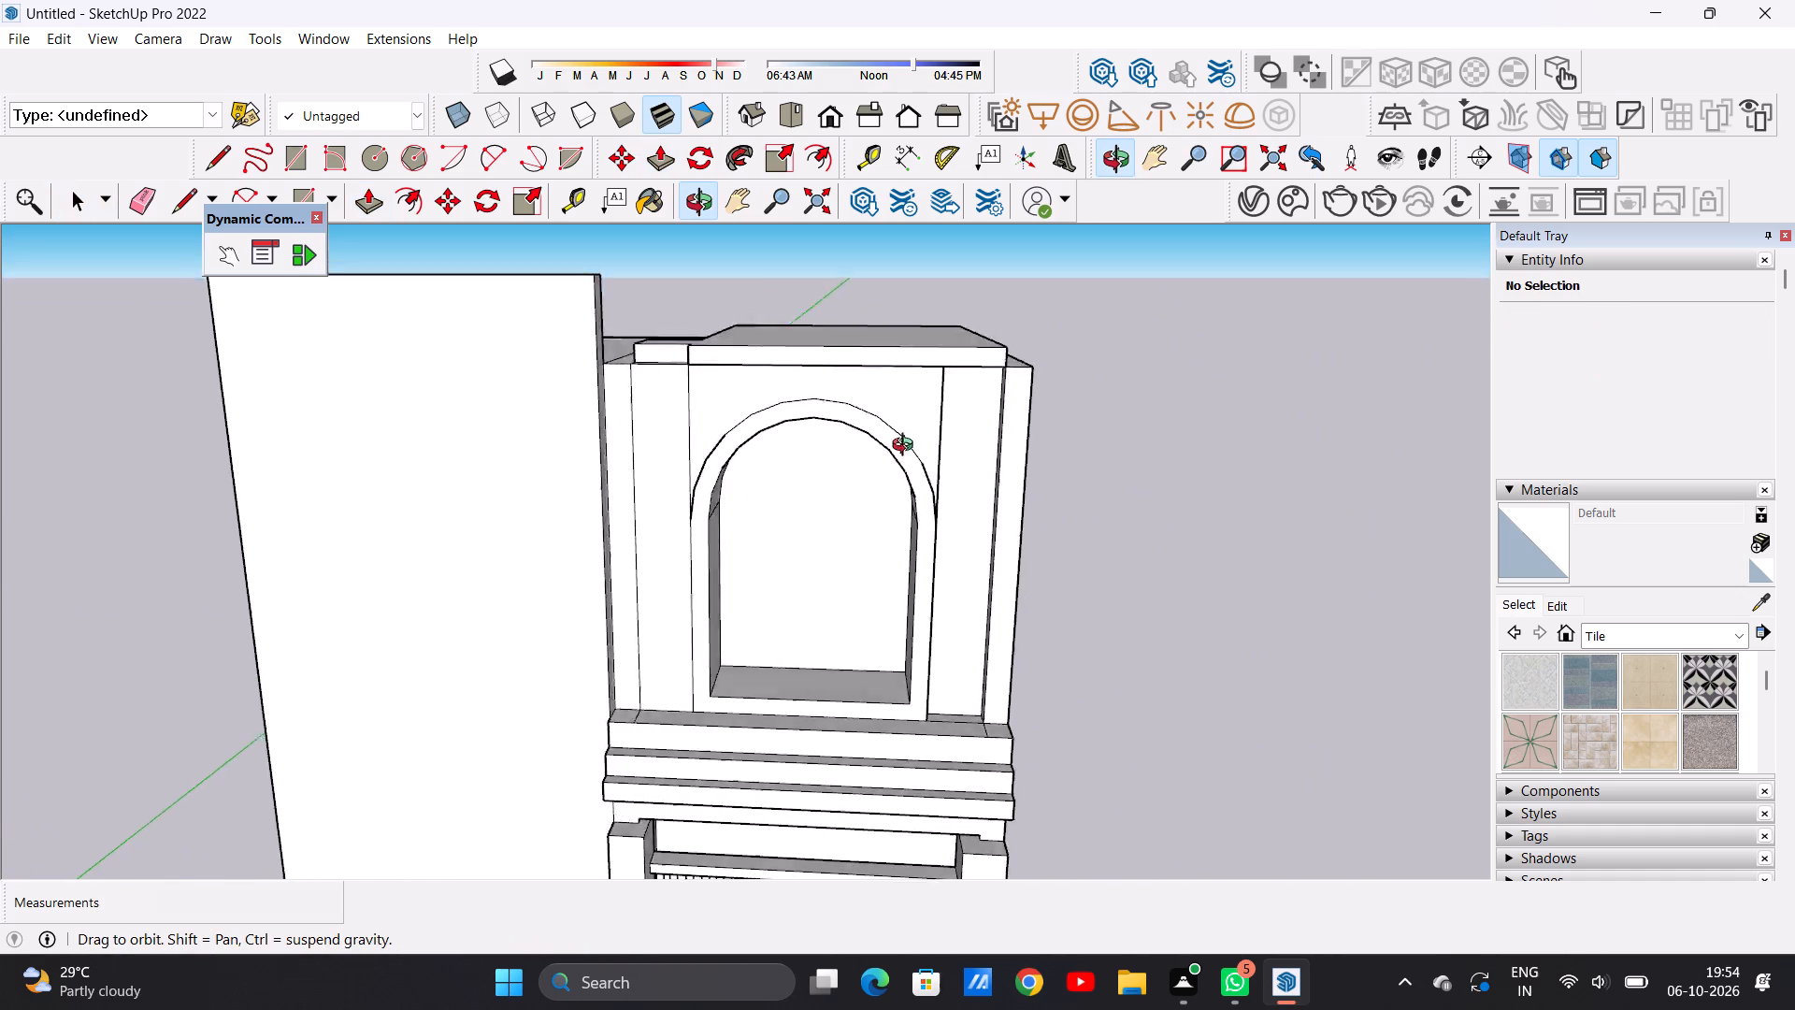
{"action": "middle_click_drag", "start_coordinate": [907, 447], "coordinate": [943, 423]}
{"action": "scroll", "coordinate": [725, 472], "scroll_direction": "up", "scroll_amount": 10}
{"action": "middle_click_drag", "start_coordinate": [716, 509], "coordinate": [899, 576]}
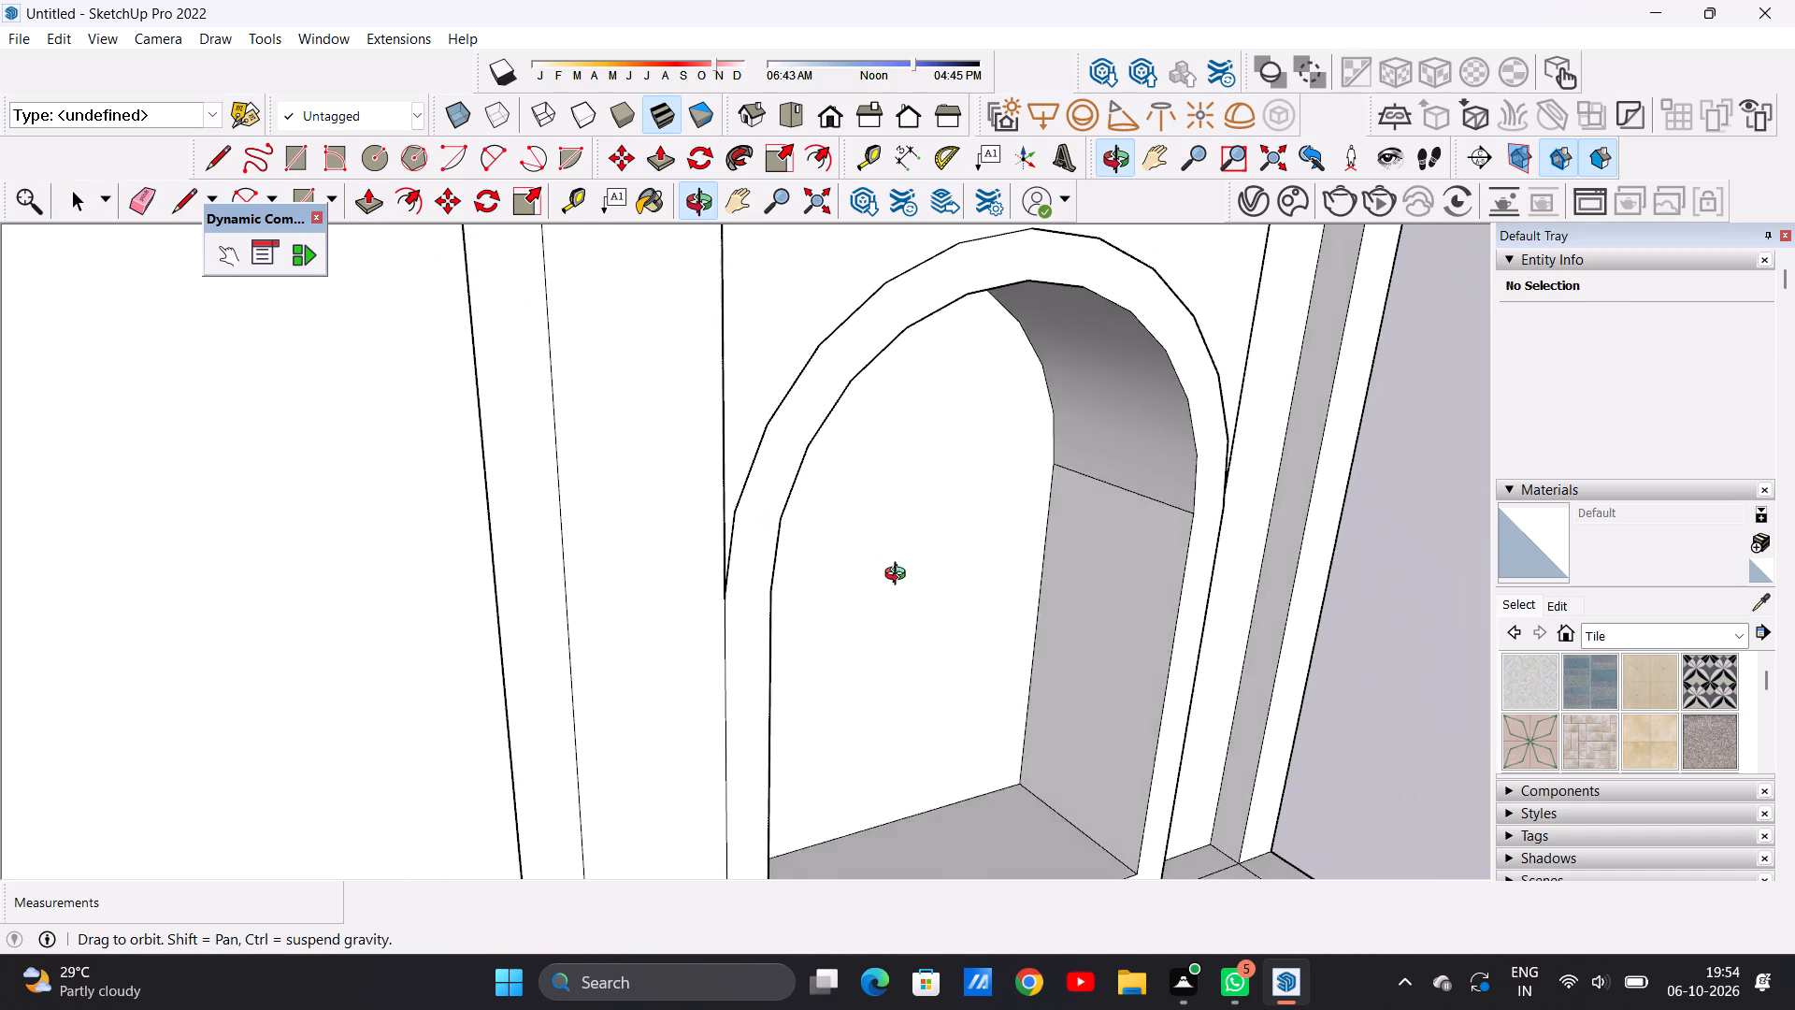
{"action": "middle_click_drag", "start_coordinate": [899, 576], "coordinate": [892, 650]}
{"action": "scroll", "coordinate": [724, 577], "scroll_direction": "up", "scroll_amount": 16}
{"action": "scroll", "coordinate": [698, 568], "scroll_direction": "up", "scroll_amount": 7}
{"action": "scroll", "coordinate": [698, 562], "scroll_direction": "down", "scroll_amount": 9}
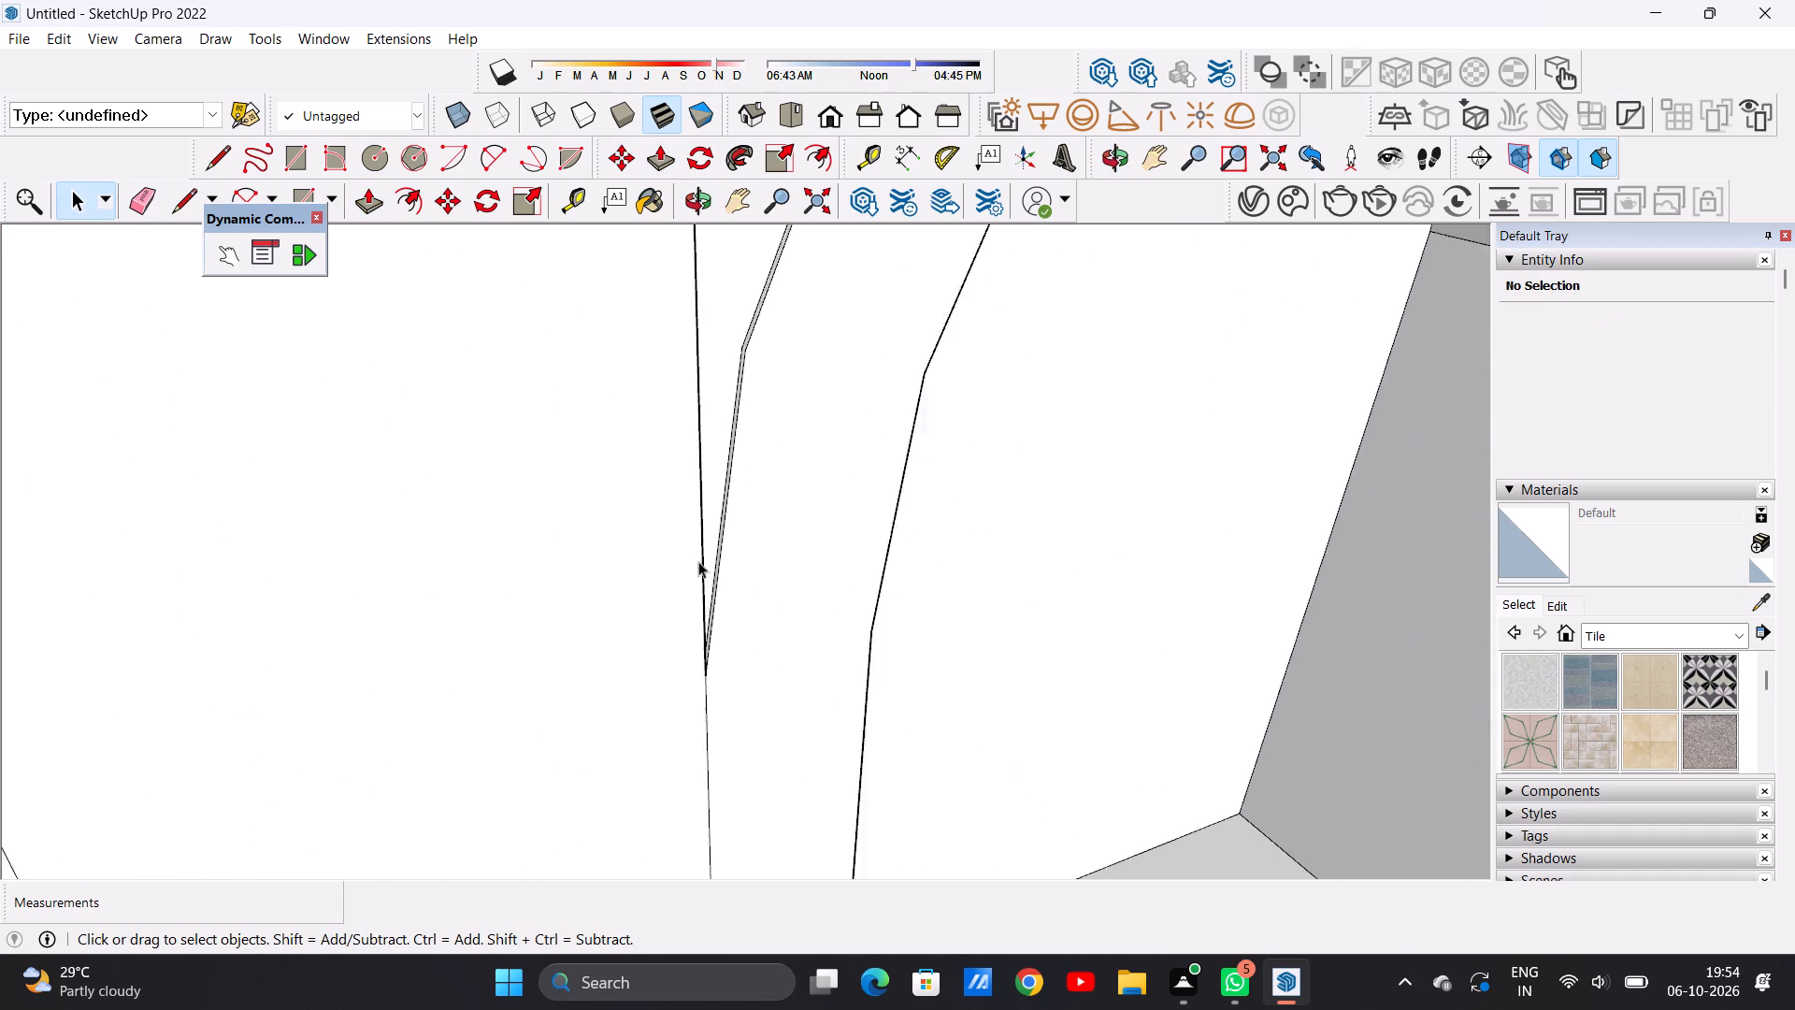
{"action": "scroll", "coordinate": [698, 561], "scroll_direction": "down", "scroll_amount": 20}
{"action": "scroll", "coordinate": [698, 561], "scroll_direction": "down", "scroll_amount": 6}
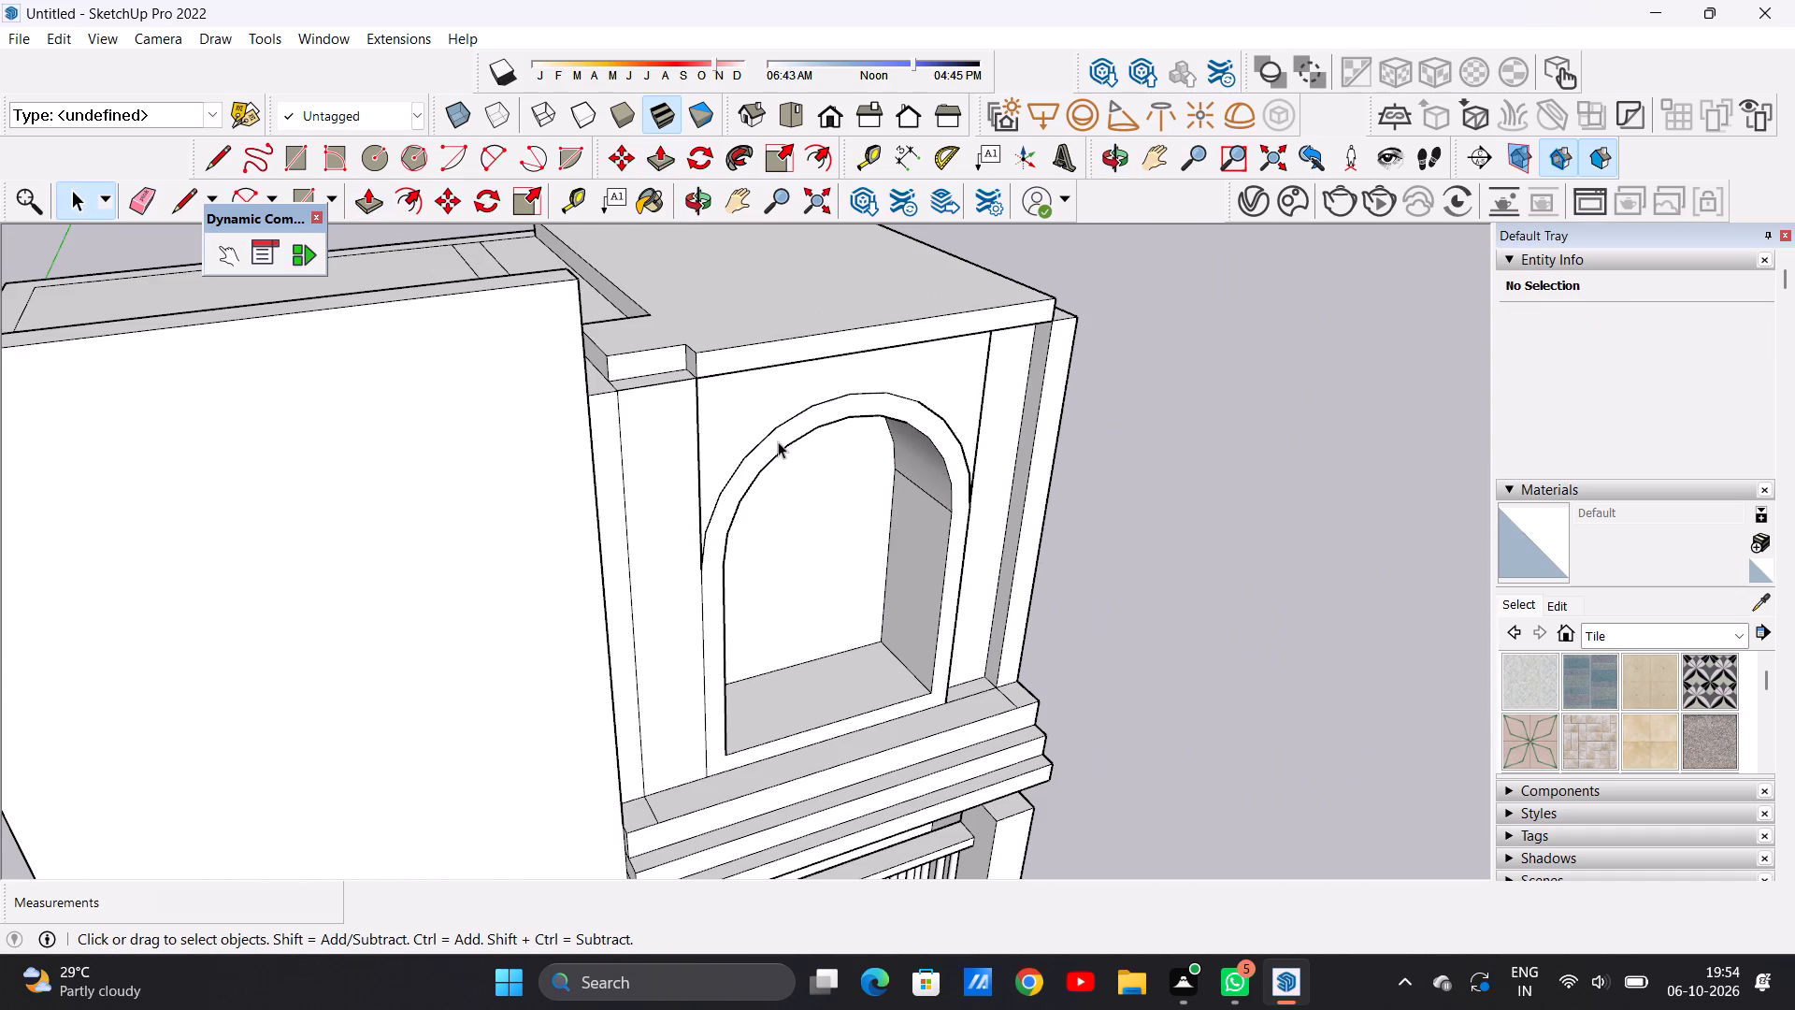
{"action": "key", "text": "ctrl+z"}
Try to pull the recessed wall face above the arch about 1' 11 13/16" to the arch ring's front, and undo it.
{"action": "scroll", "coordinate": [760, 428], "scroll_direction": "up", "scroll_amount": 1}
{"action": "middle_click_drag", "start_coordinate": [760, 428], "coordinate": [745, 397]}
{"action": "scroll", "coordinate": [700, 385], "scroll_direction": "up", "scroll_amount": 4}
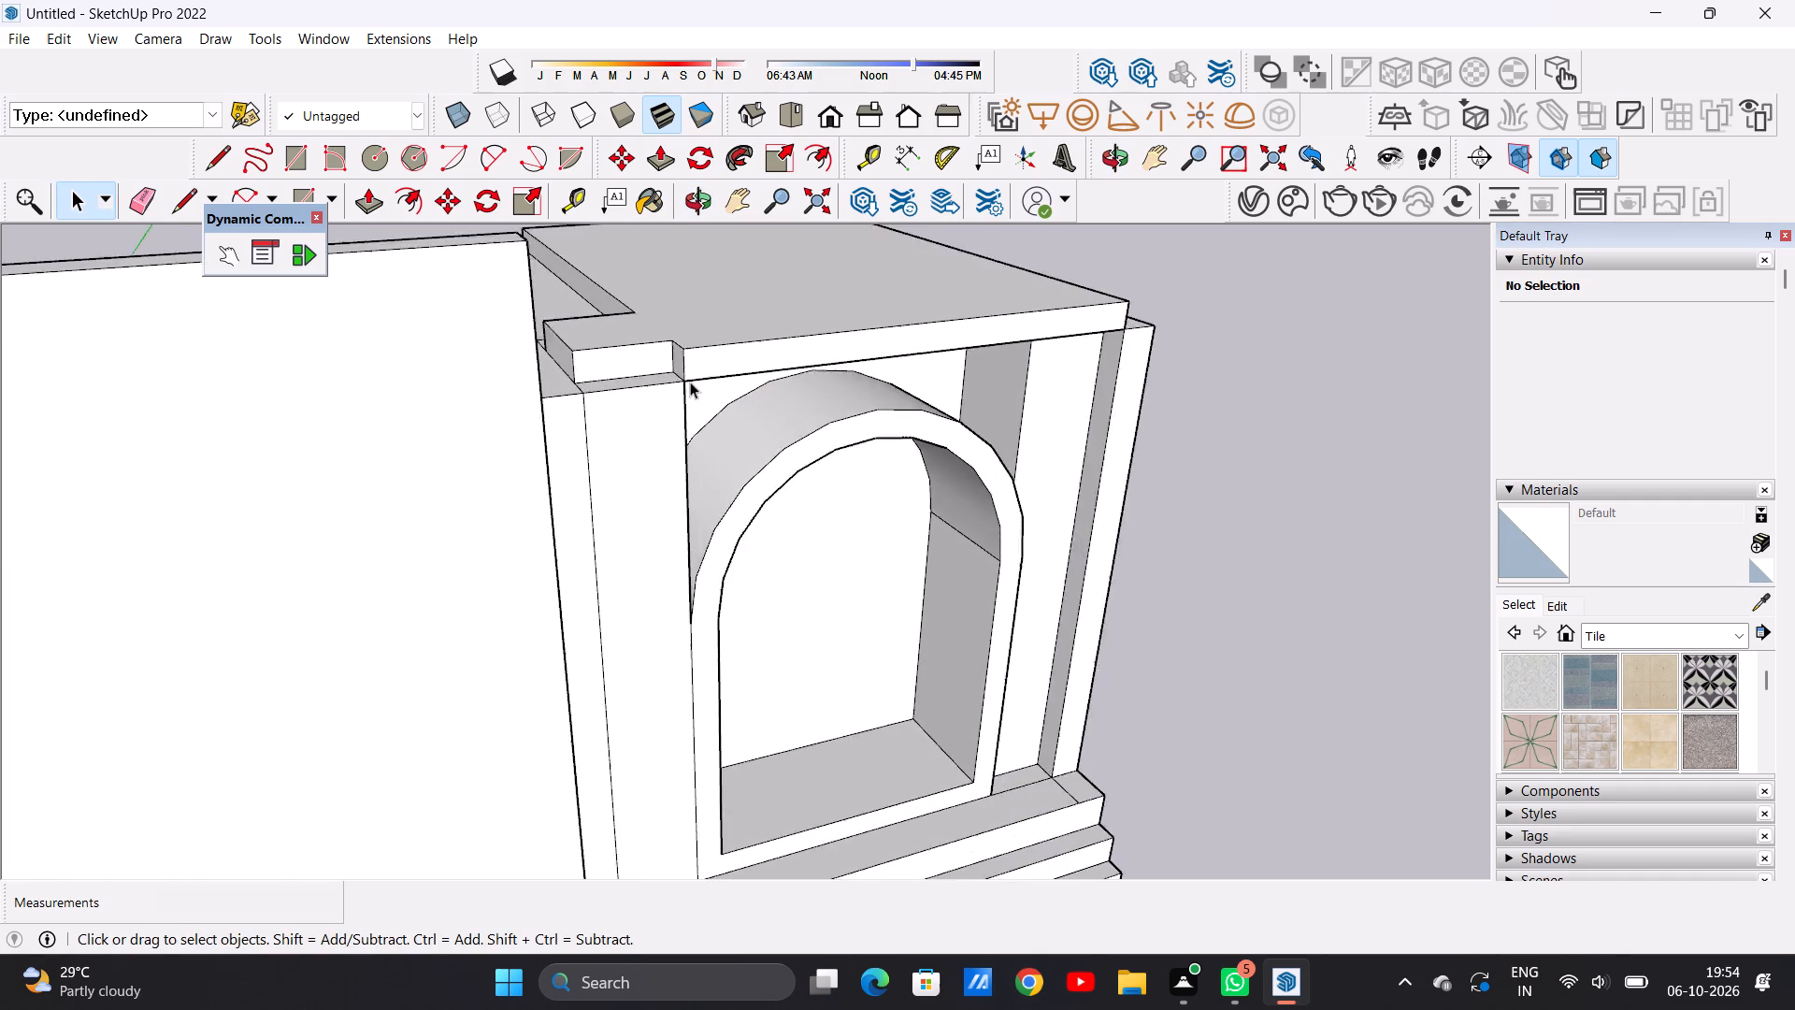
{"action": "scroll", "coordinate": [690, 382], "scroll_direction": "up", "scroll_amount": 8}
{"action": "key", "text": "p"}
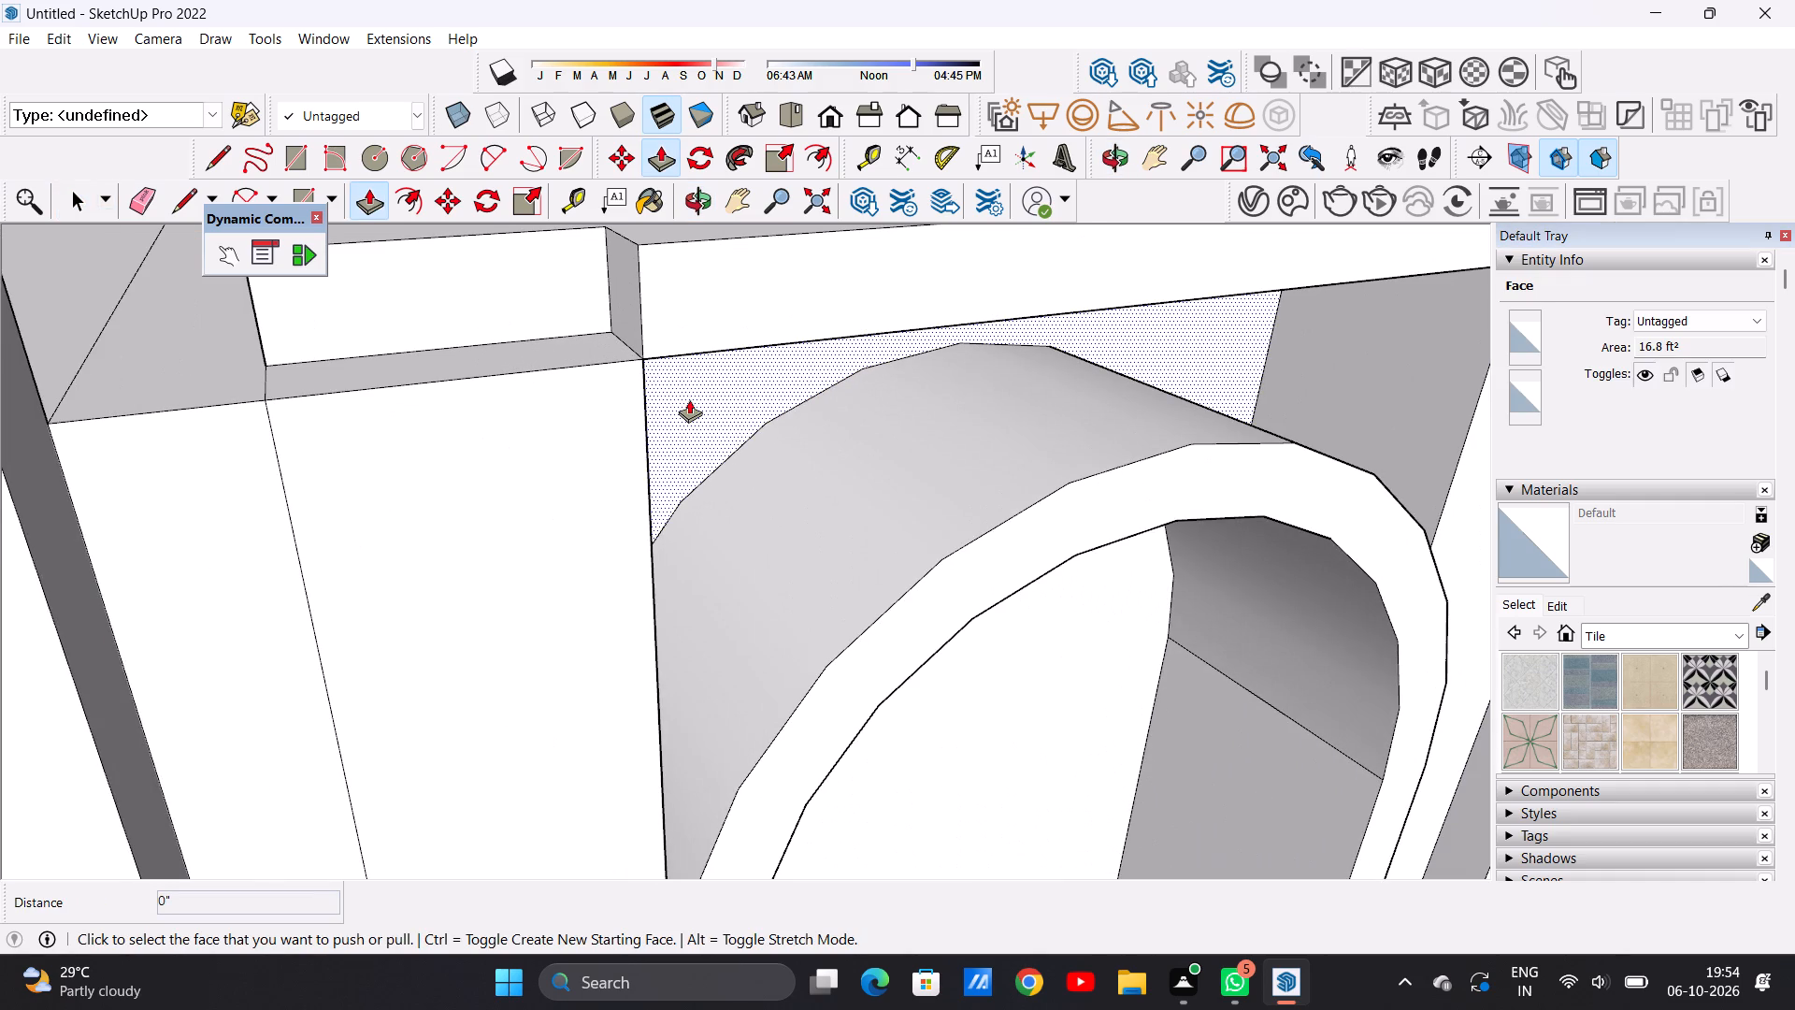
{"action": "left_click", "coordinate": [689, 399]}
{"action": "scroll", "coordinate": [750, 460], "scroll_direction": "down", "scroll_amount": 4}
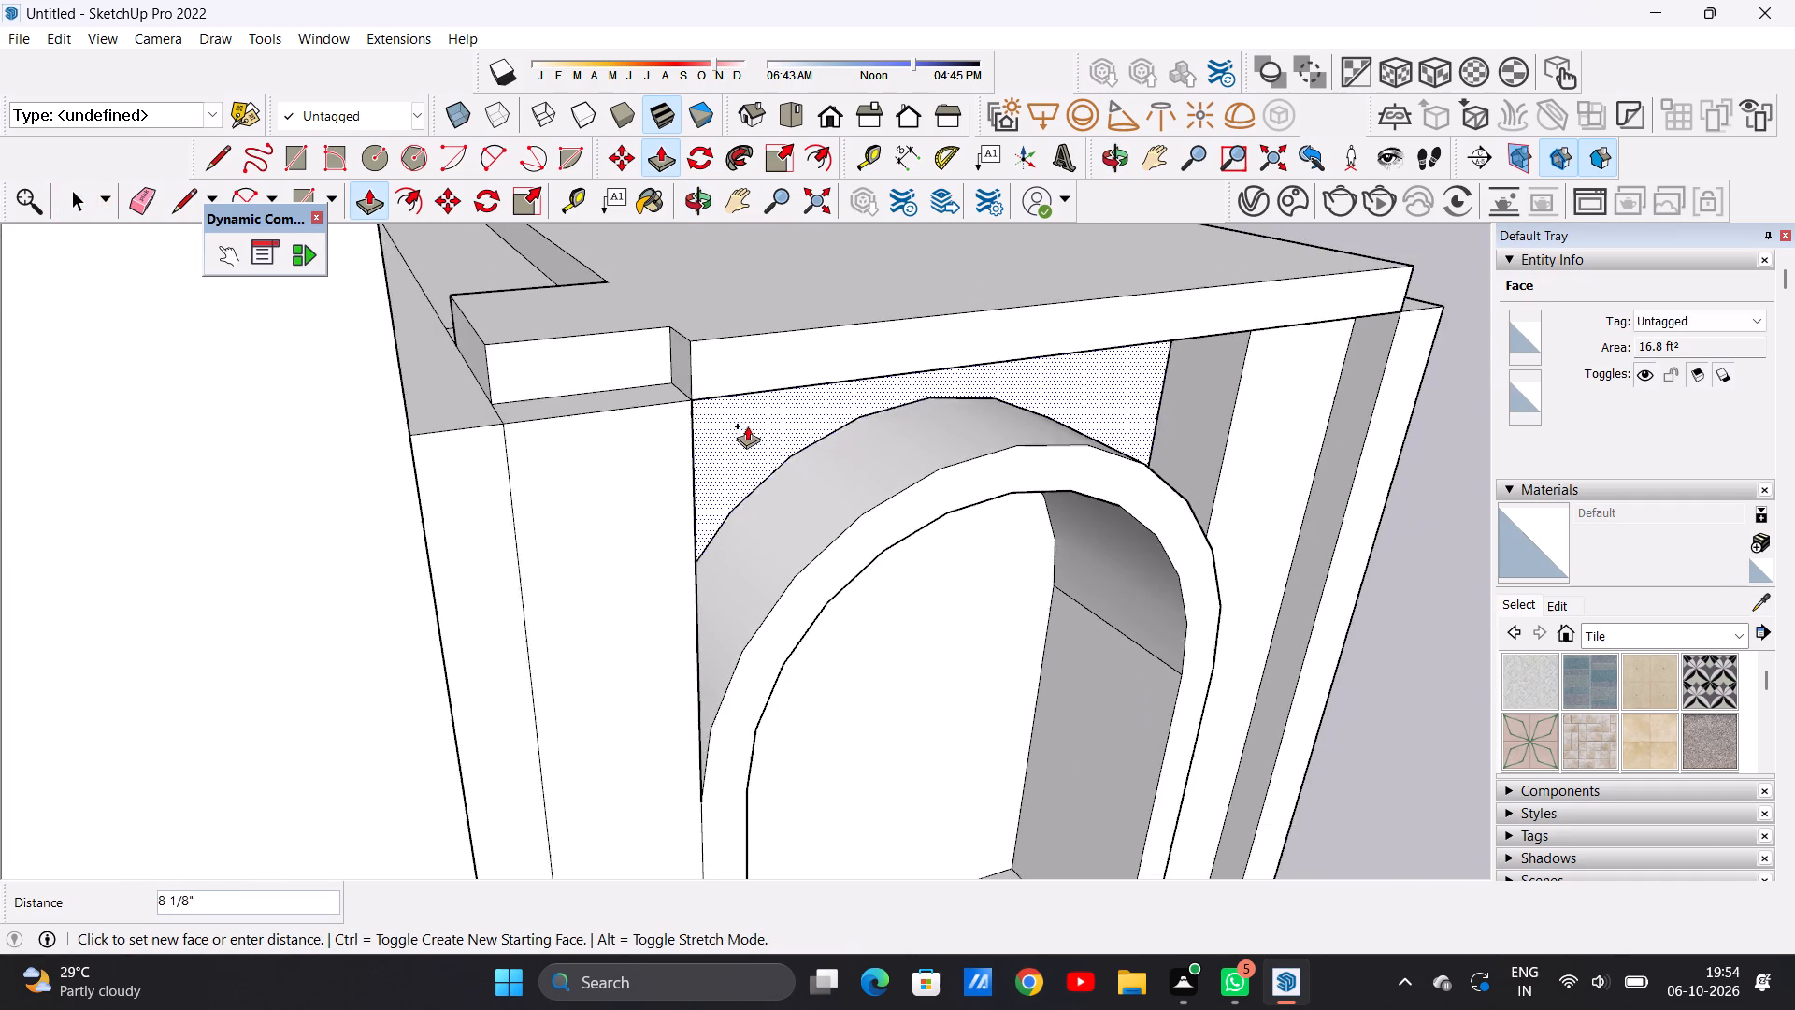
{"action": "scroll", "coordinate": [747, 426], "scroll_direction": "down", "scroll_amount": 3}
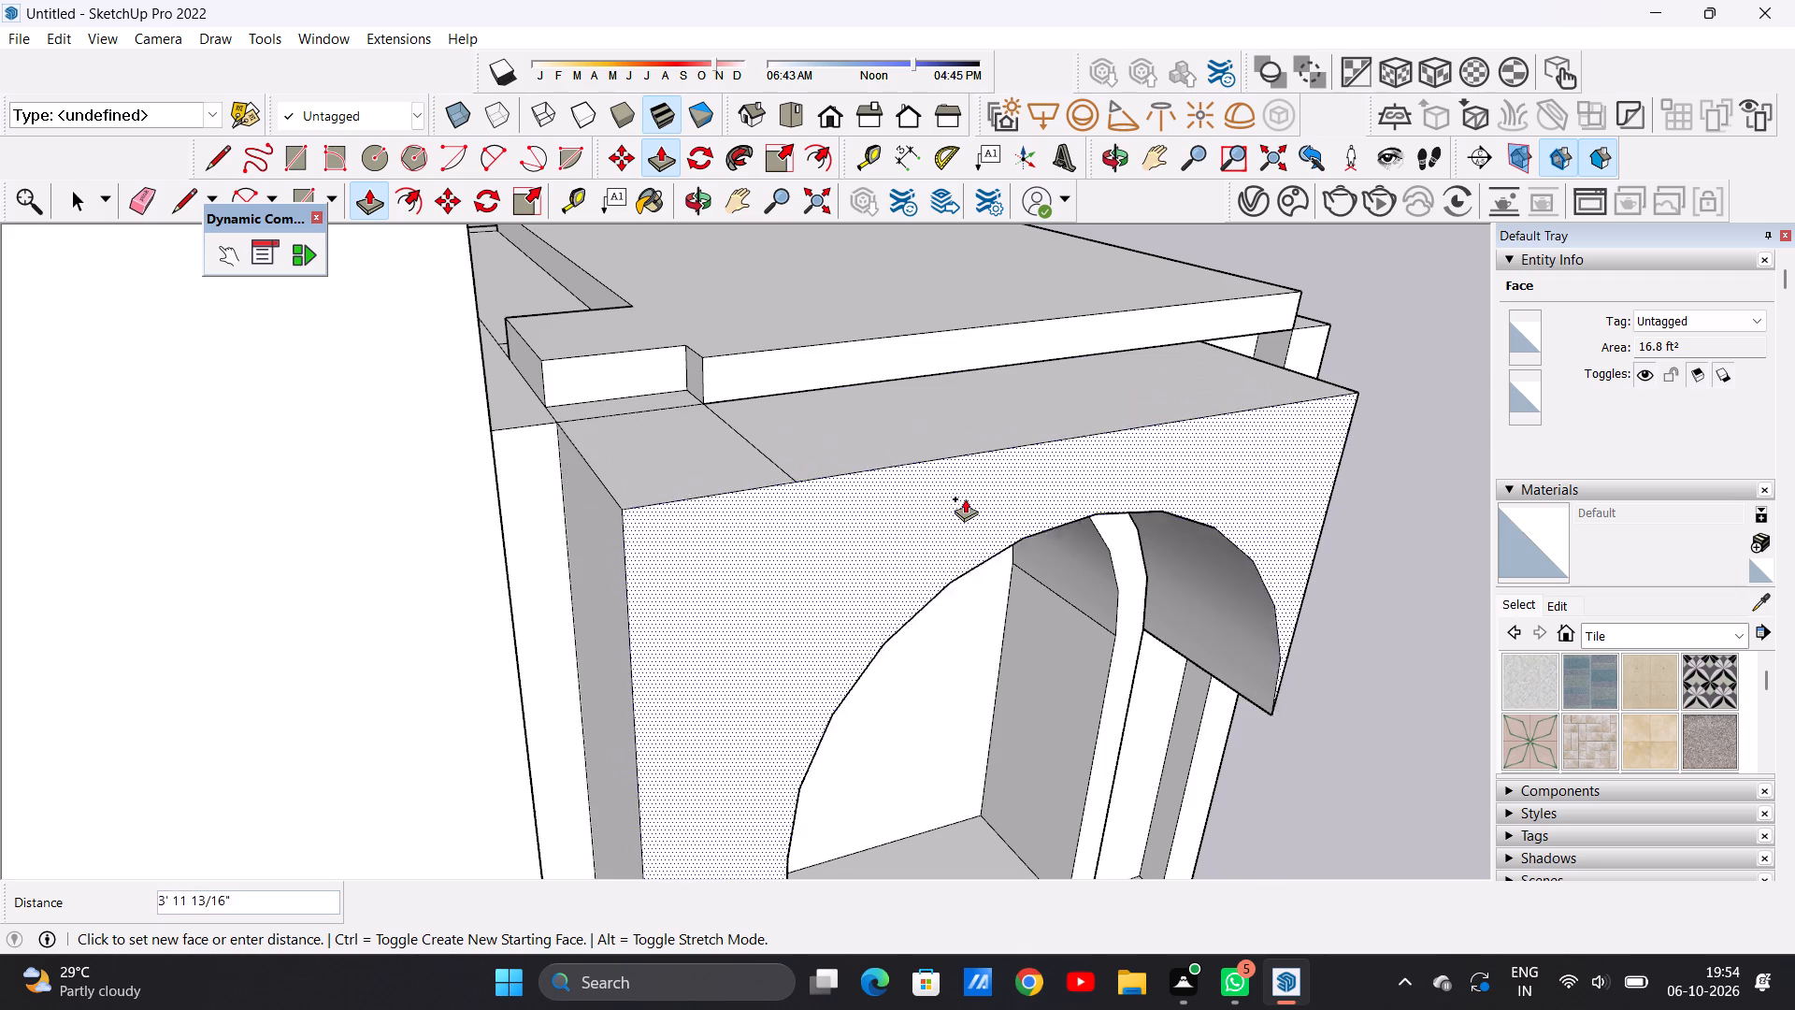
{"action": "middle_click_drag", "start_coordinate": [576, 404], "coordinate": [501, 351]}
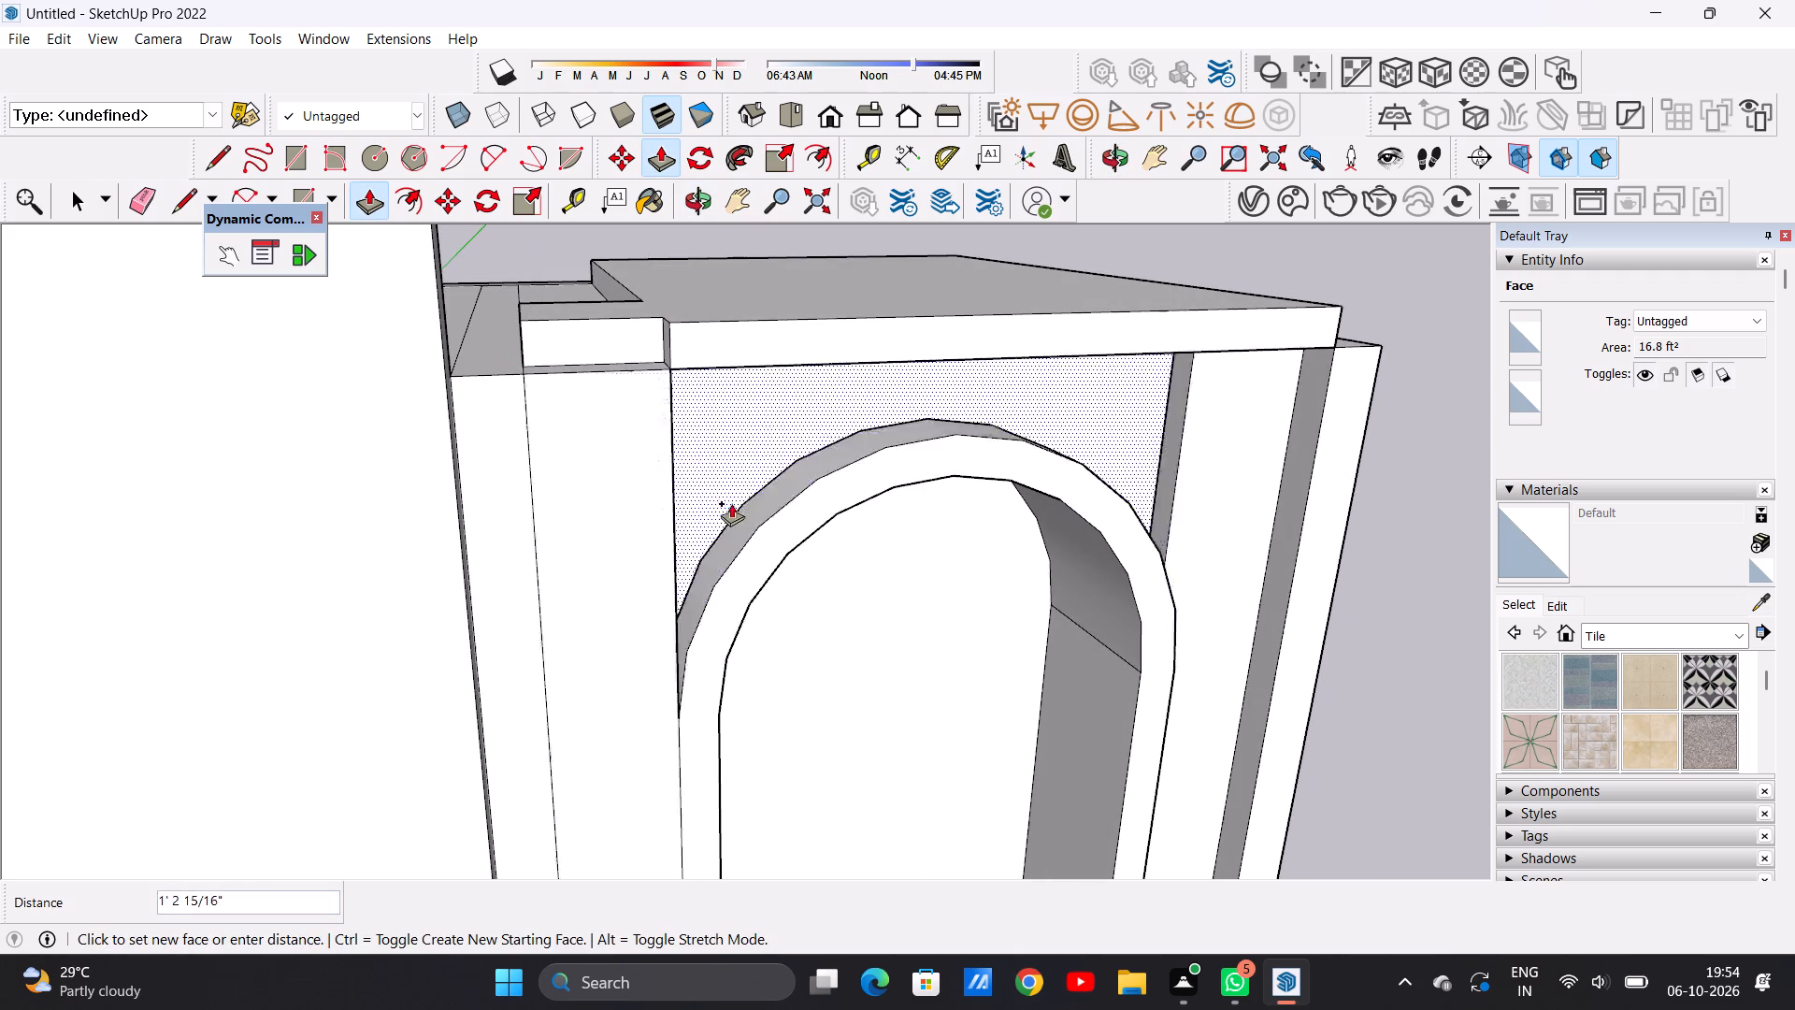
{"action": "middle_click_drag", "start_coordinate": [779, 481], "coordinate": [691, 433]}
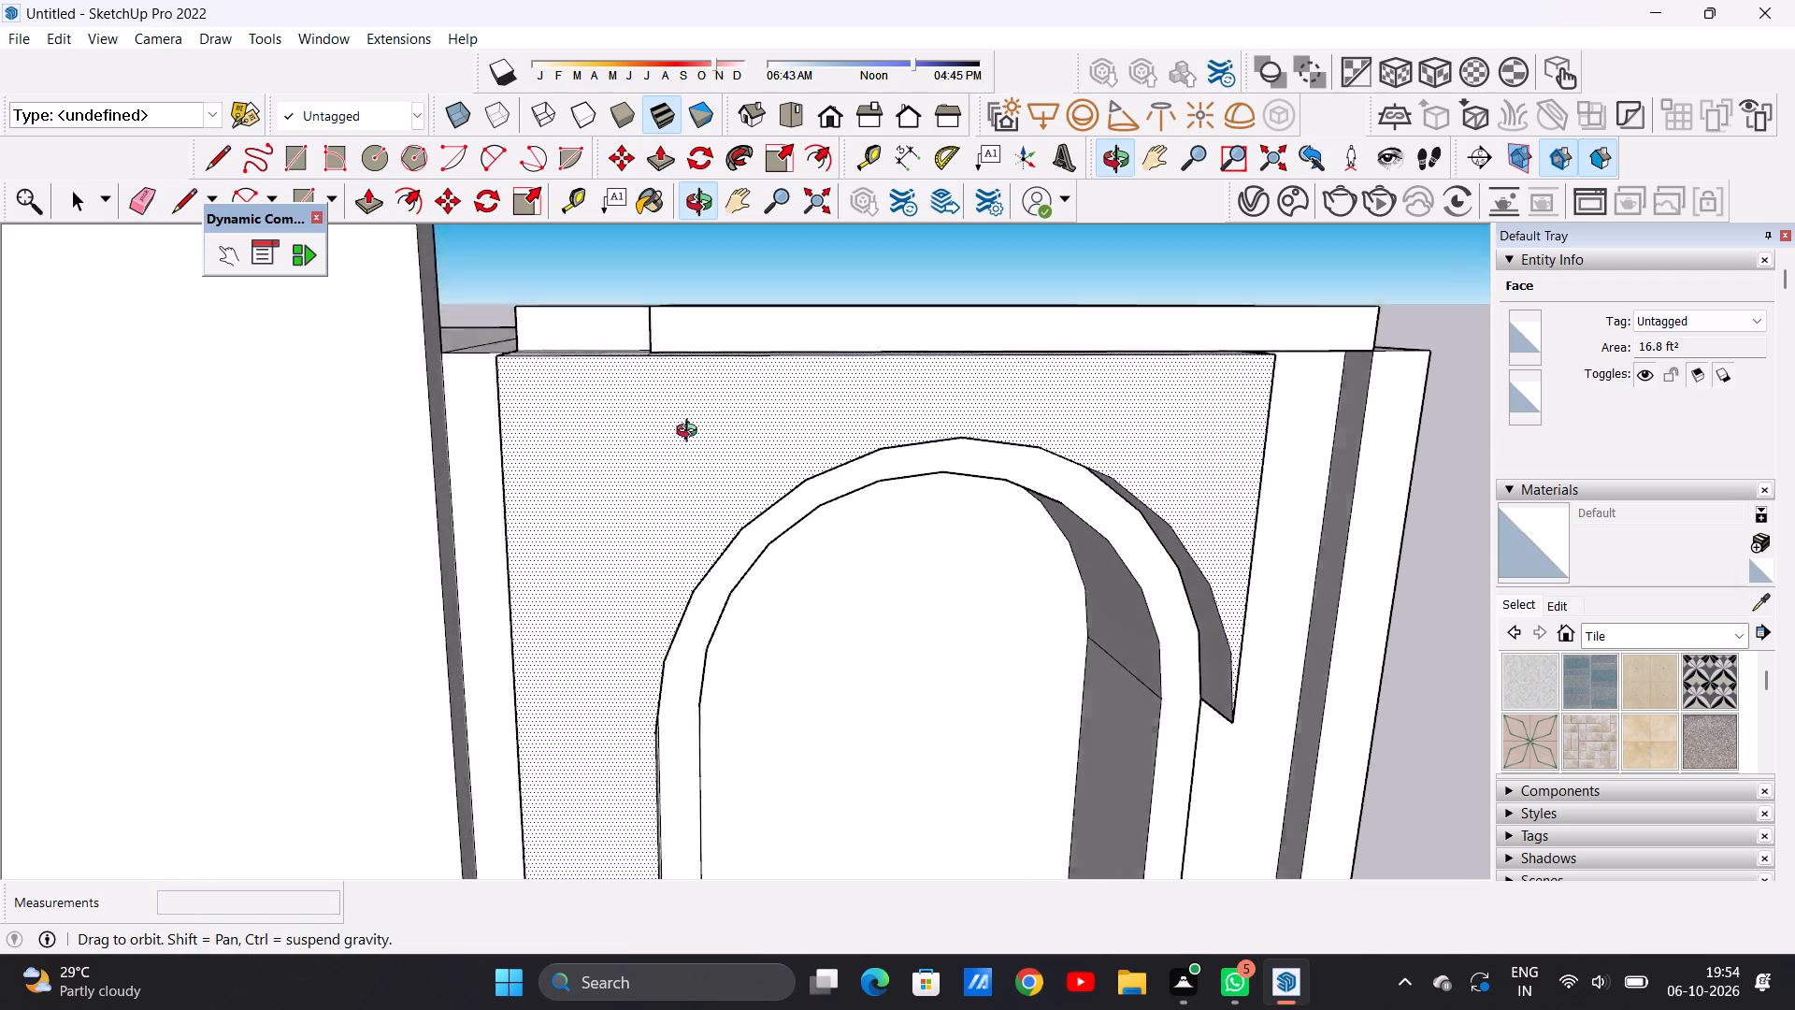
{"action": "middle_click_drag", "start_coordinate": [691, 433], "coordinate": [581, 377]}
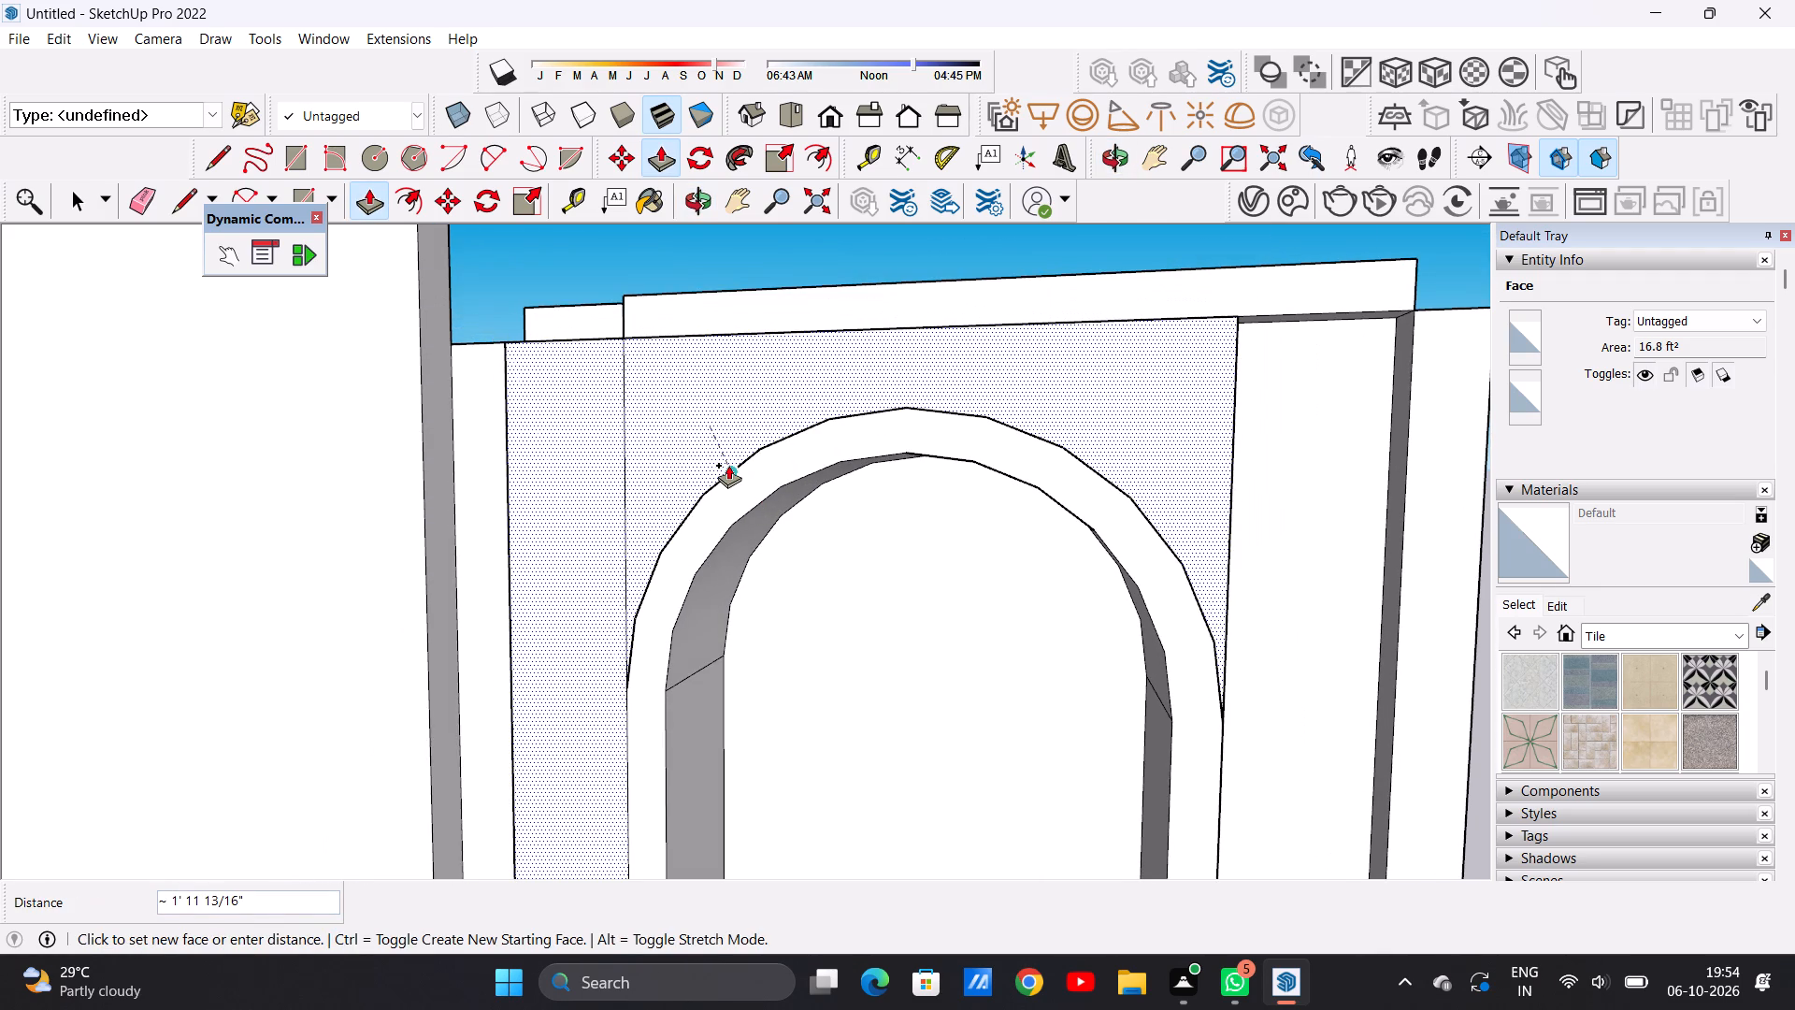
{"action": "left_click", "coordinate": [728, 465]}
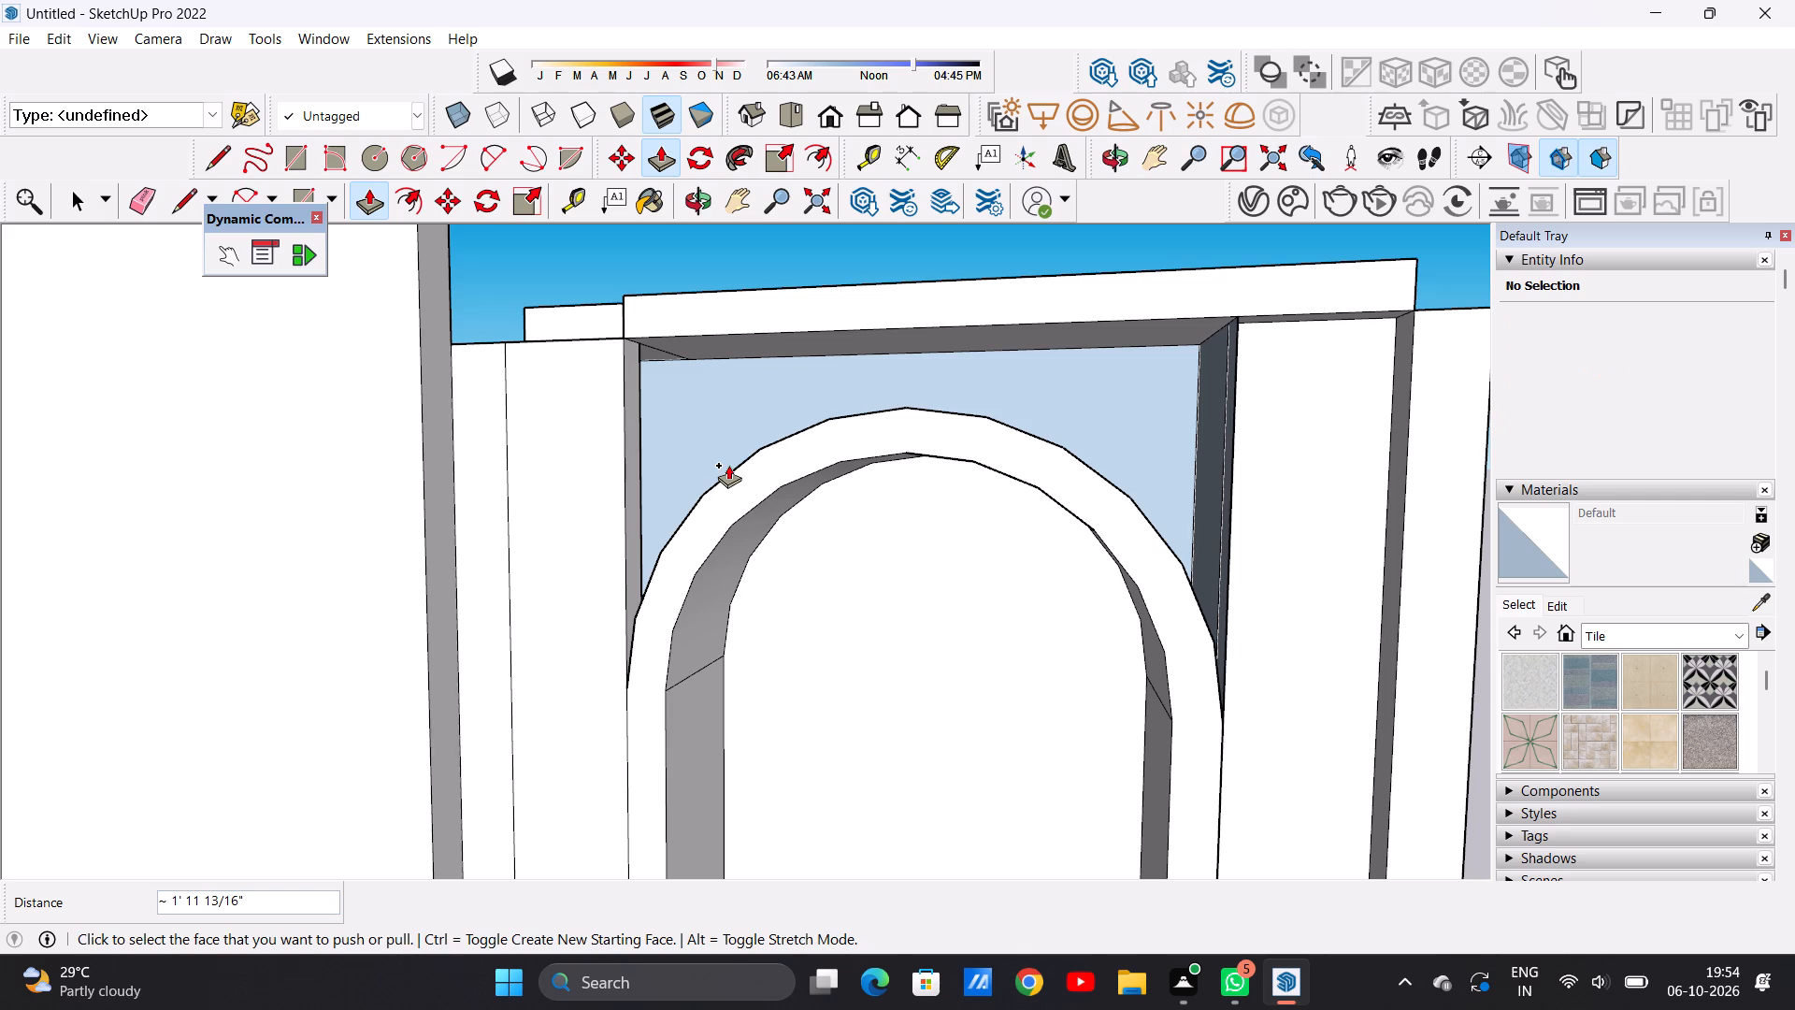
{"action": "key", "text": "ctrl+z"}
Examine the recessed wall face, roof slab and arch ring of the upper storey from above and from the front.
{"action": "middle_click_drag", "start_coordinate": [836, 393], "coordinate": [864, 593]}
{"action": "middle_click_drag", "start_coordinate": [872, 426], "coordinate": [874, 402]}
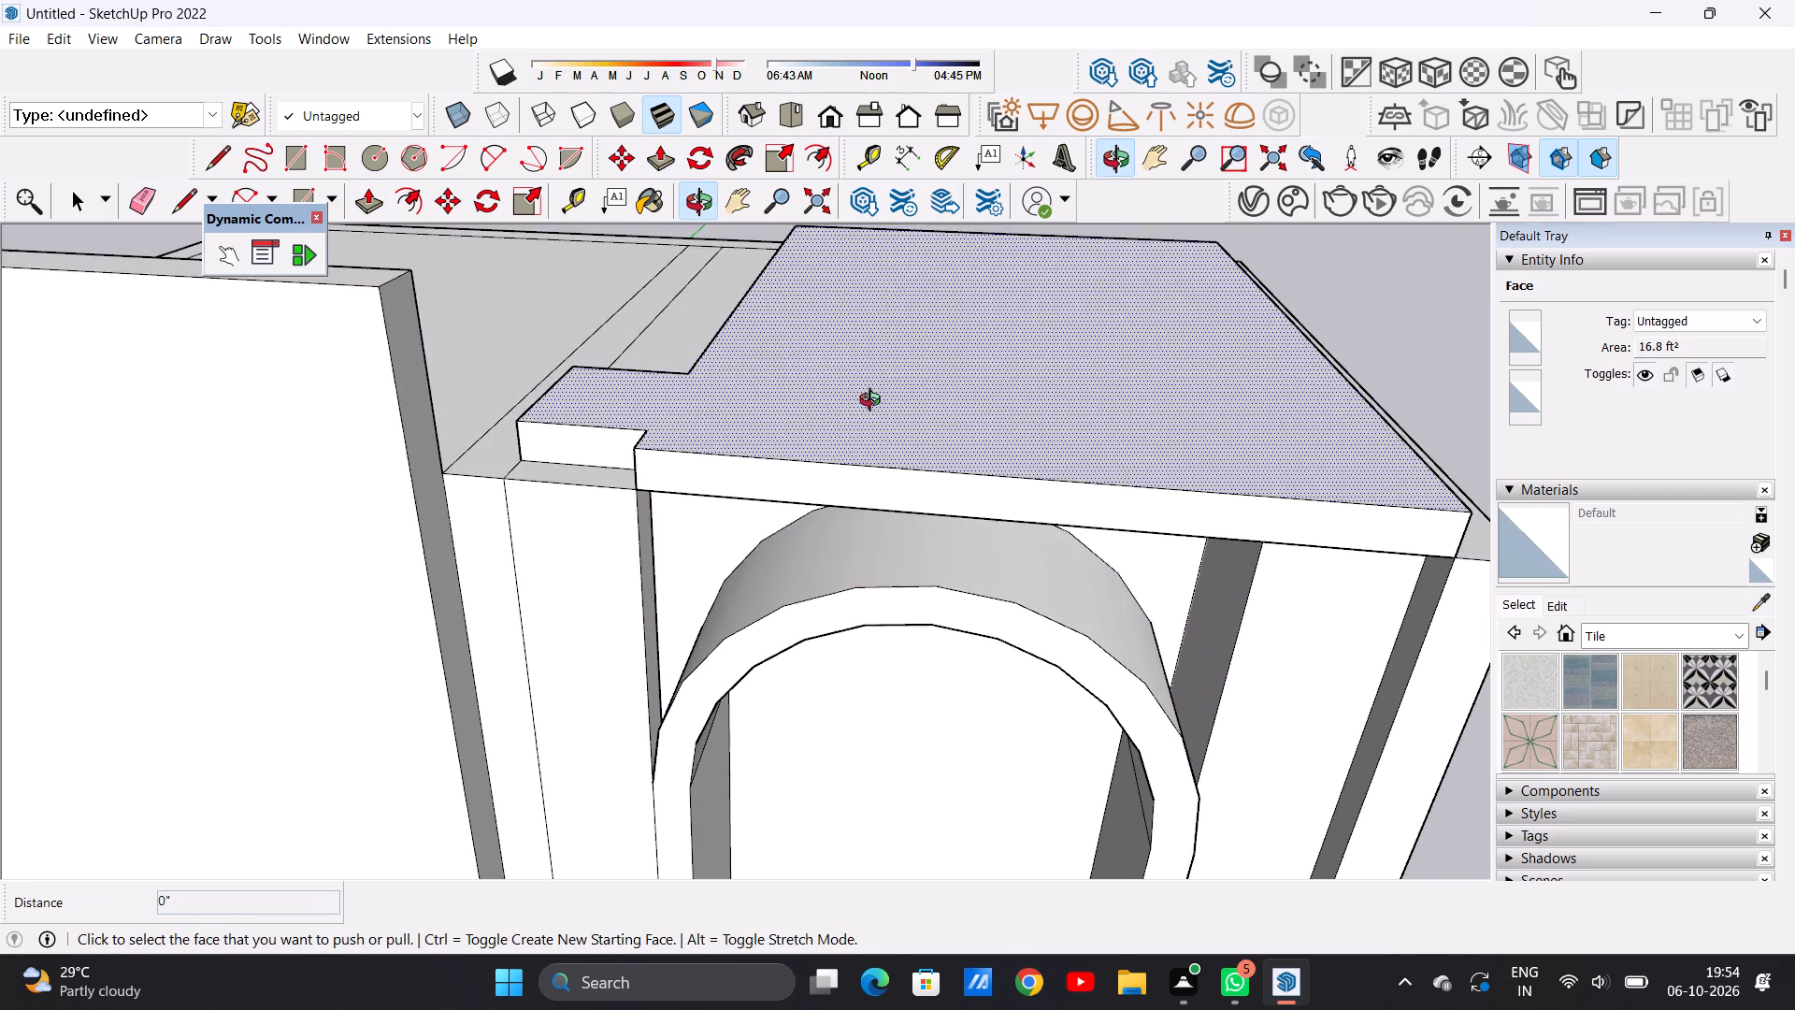
{"action": "middle_click_drag", "start_coordinate": [874, 402], "coordinate": [876, 402]}
{"action": "scroll", "coordinate": [859, 412], "scroll_direction": "down", "scroll_amount": 9}
{"action": "scroll", "coordinate": [846, 397], "scroll_direction": "up", "scroll_amount": 1}
{"action": "scroll", "coordinate": [846, 397], "scroll_direction": "down", "scroll_amount": 4}
{"action": "middle_click_drag", "start_coordinate": [874, 559], "coordinate": [915, 410]}
{"action": "scroll", "coordinate": [995, 435], "scroll_direction": "up", "scroll_amount": 5}
{"action": "key", "text": "space"}
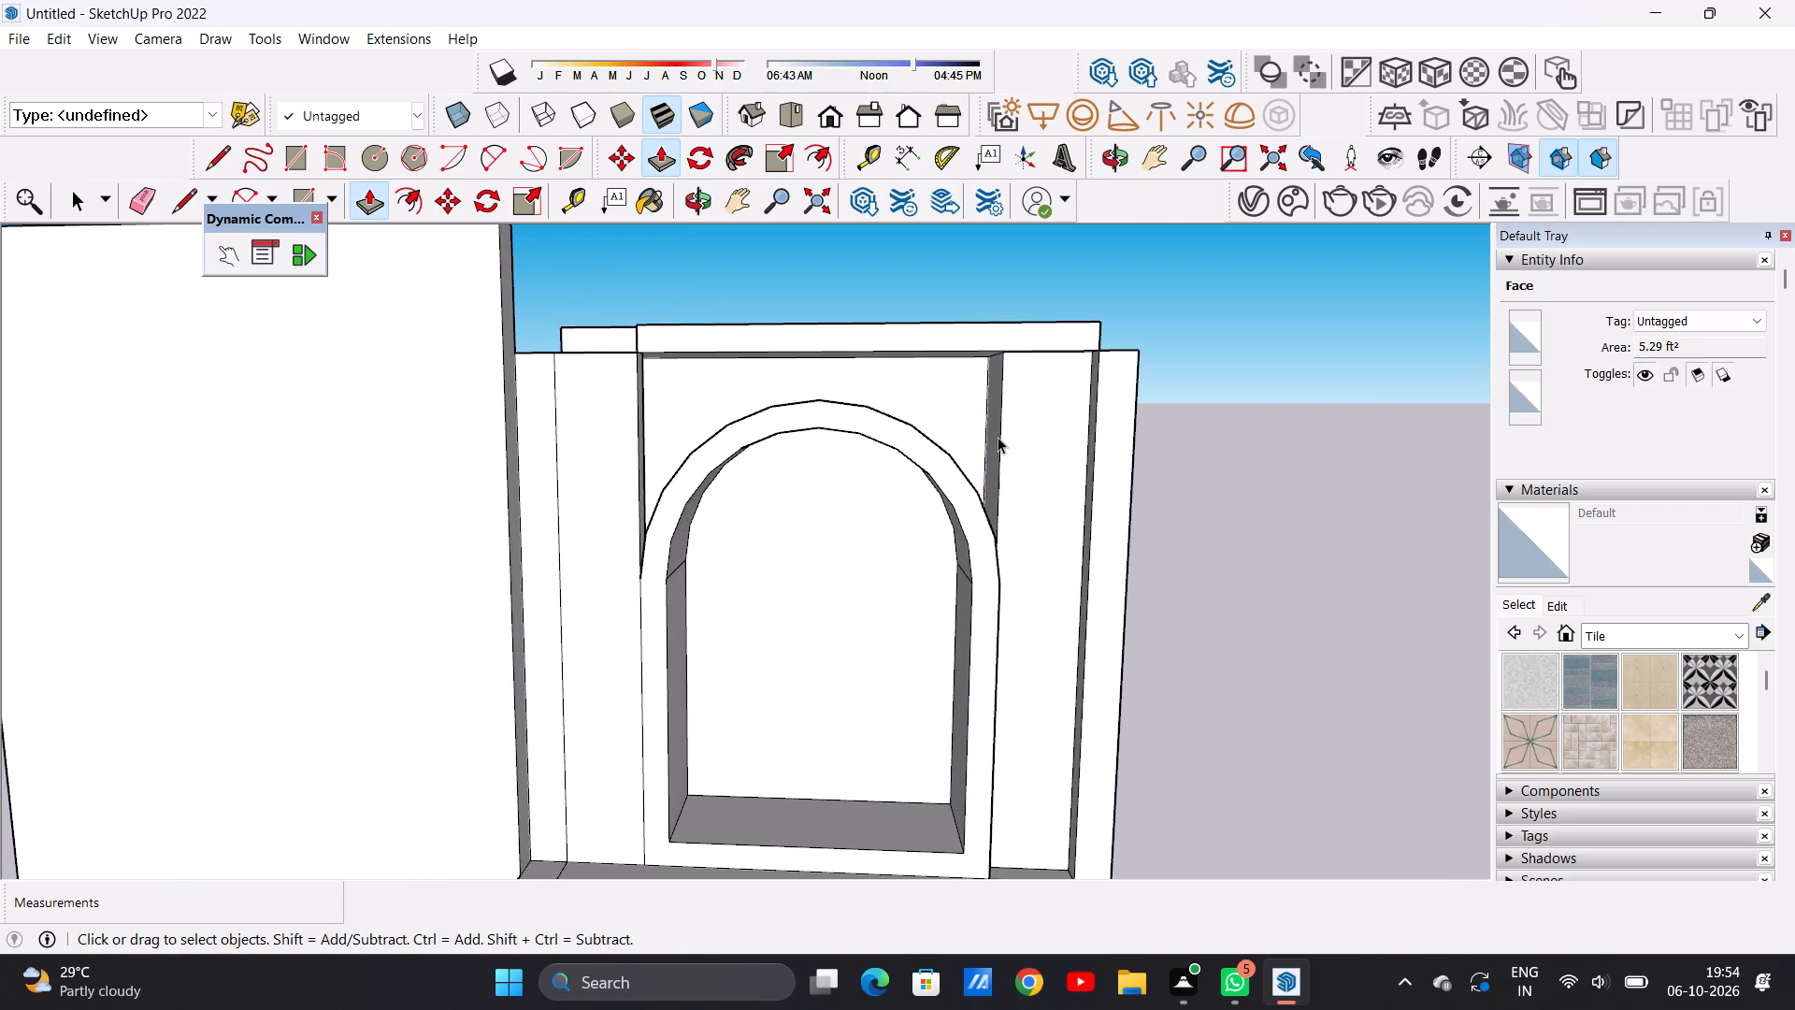
{"action": "scroll", "coordinate": [786, 534], "scroll_direction": "down", "scroll_amount": 9}
{"action": "scroll", "coordinate": [865, 487], "scroll_direction": "up", "scroll_amount": 6}
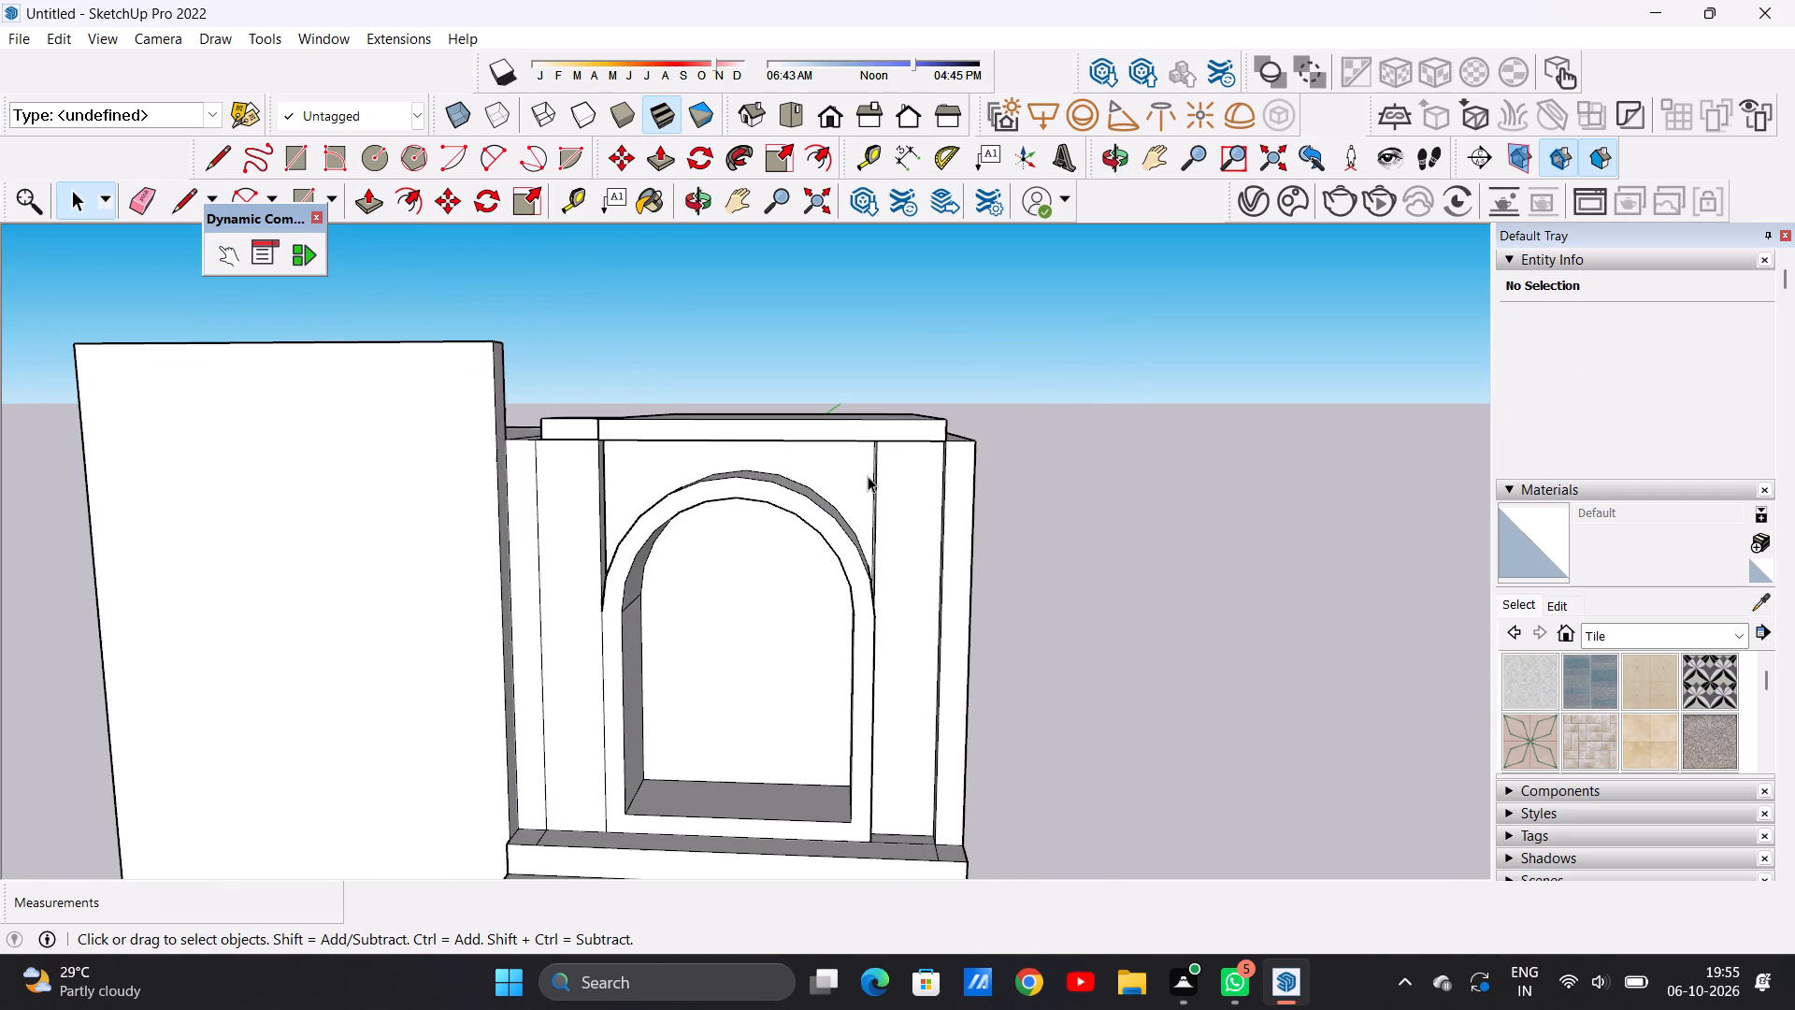
{"action": "scroll", "coordinate": [866, 475], "scroll_direction": "down", "scroll_amount": 6}
{"action": "middle_click", "coordinate": [894, 520]}
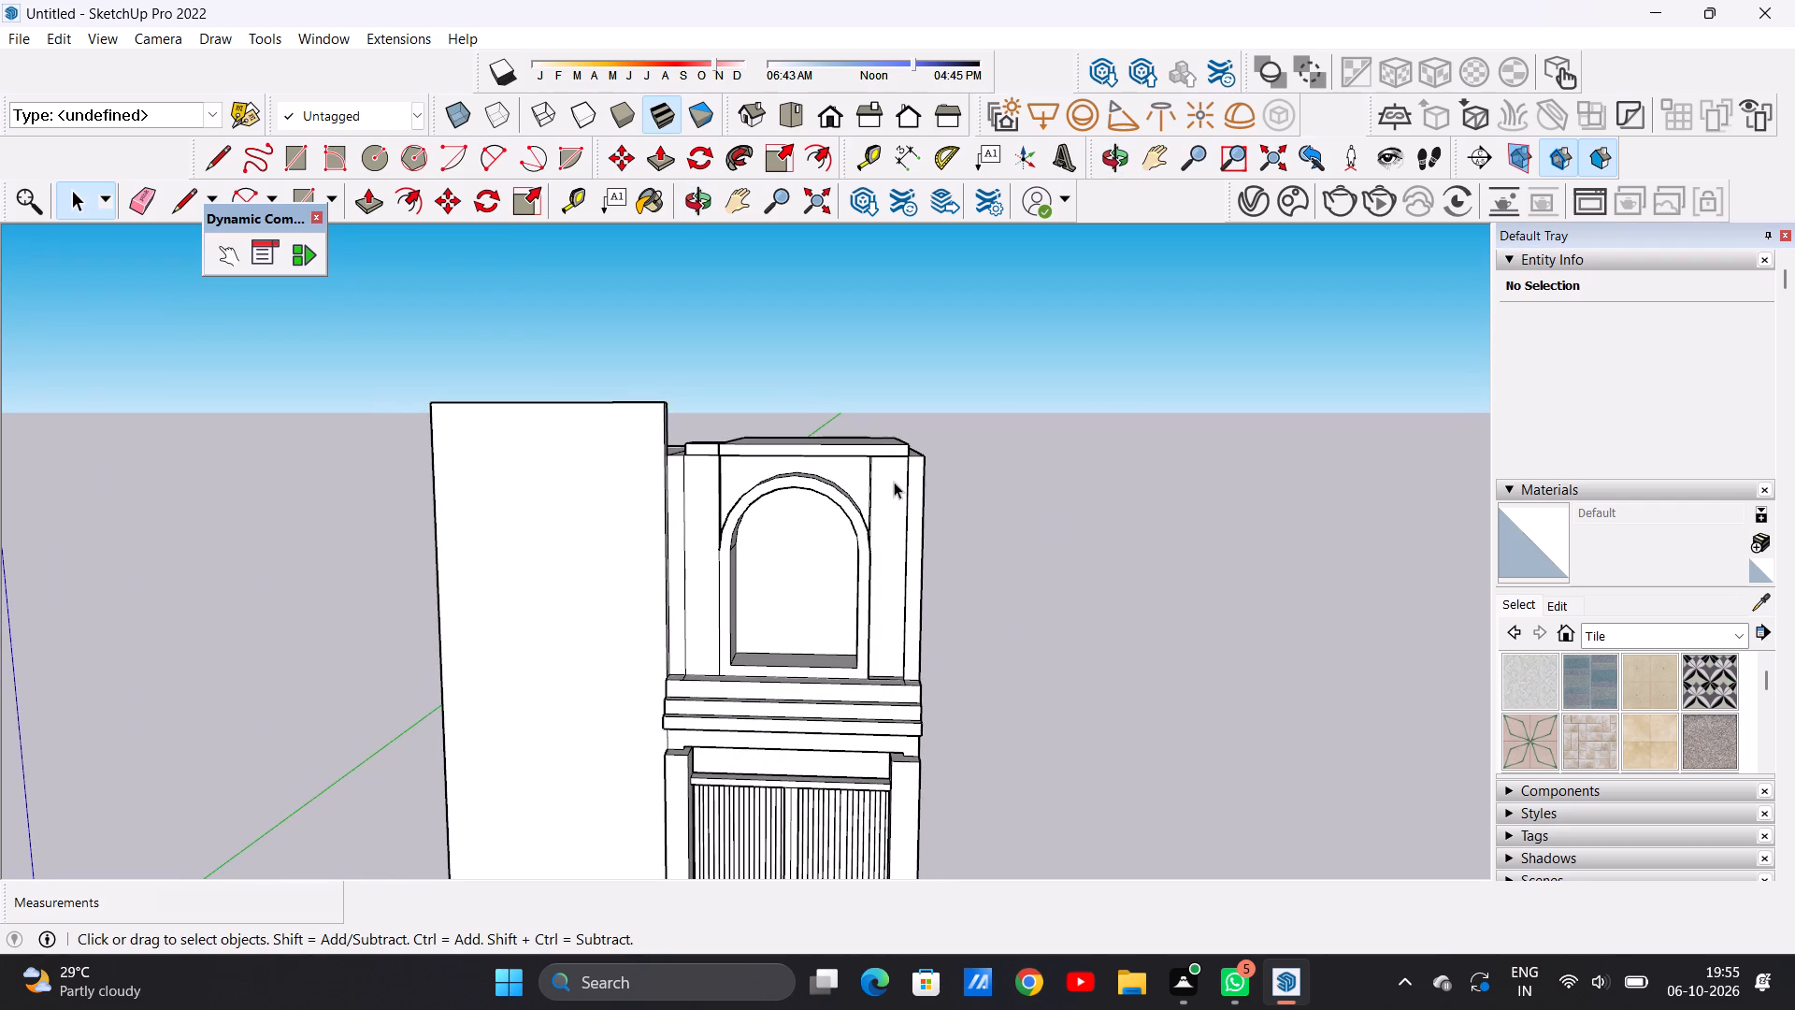
{"action": "middle_click_drag", "start_coordinate": [897, 437], "coordinate": [897, 418]}
{"action": "scroll", "coordinate": [883, 481], "scroll_direction": "up", "scroll_amount": 5}
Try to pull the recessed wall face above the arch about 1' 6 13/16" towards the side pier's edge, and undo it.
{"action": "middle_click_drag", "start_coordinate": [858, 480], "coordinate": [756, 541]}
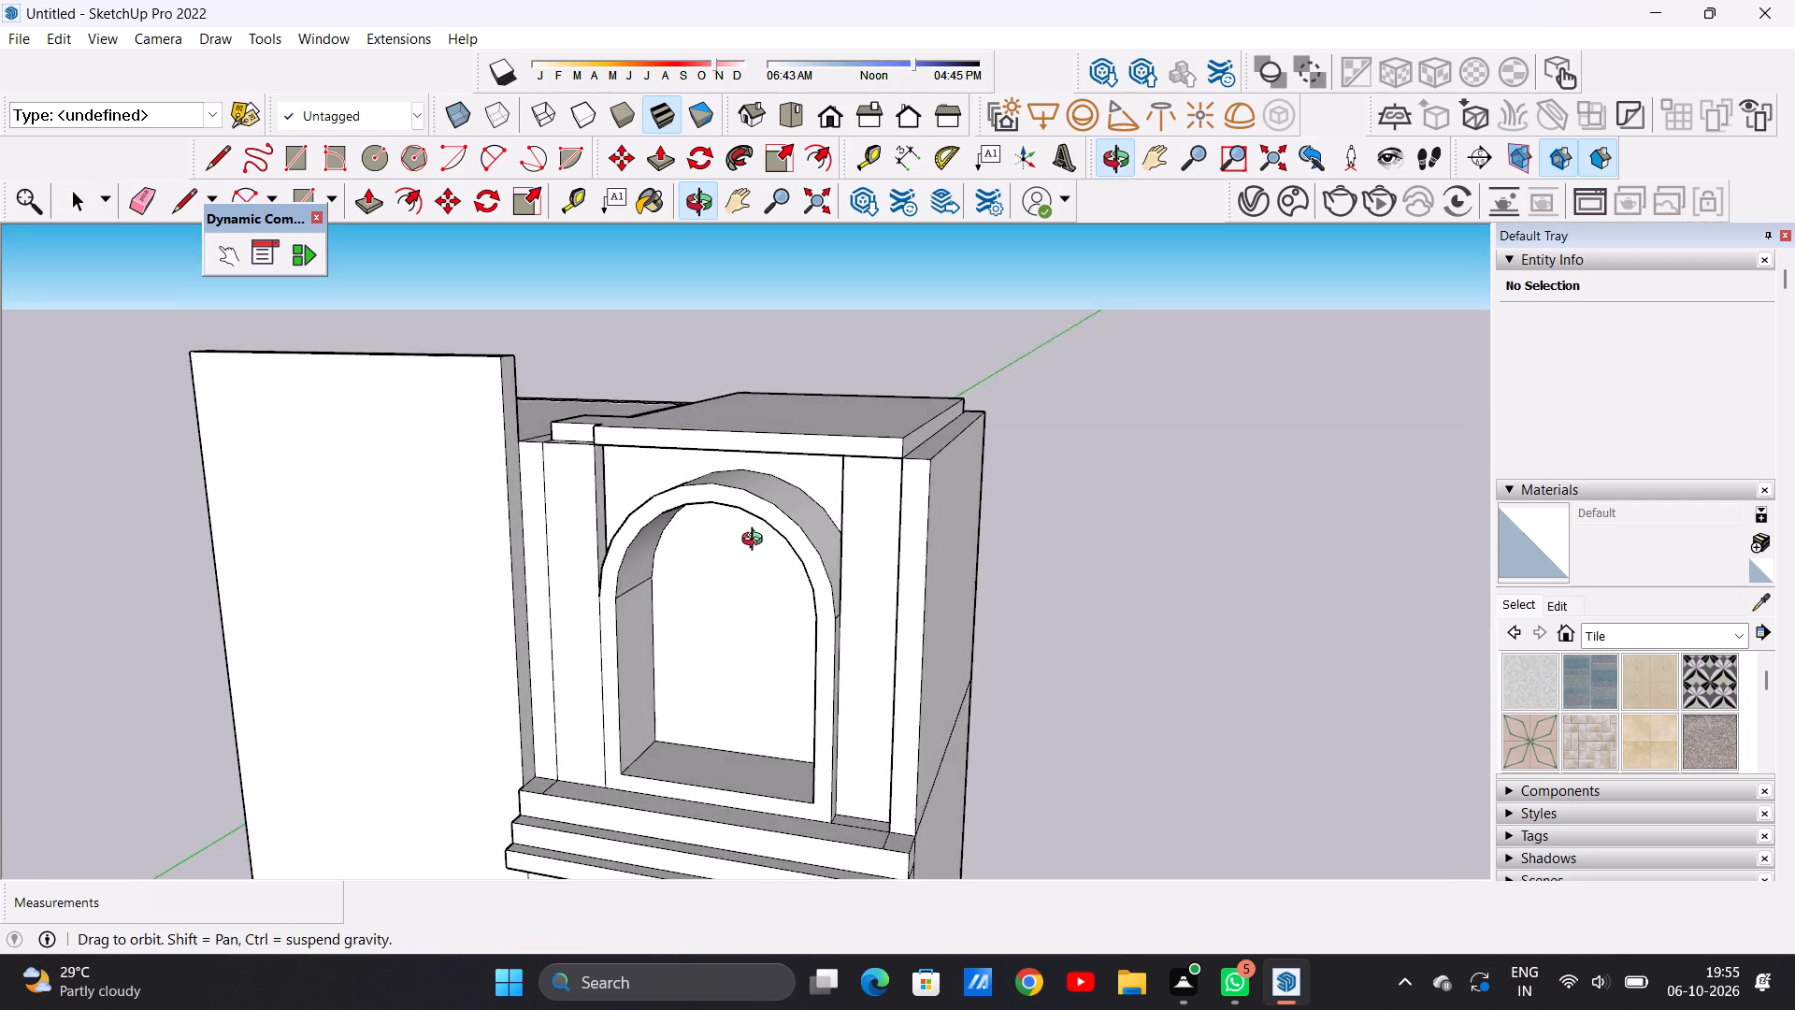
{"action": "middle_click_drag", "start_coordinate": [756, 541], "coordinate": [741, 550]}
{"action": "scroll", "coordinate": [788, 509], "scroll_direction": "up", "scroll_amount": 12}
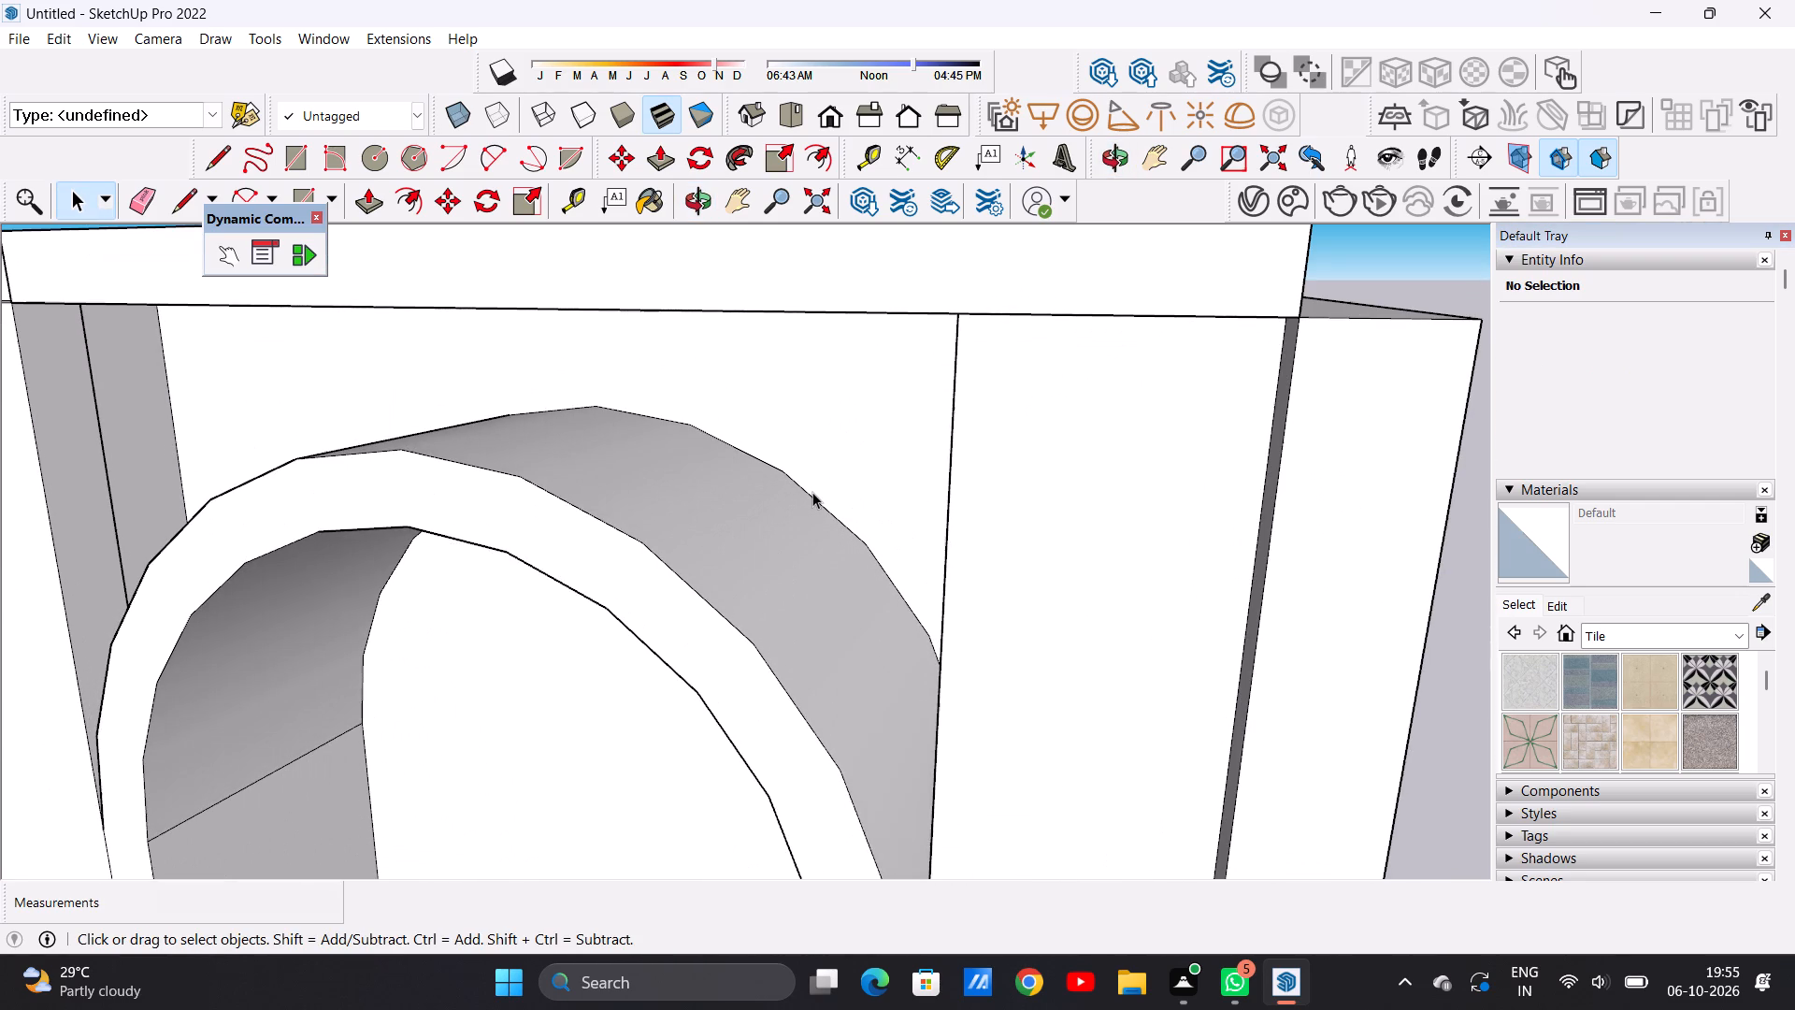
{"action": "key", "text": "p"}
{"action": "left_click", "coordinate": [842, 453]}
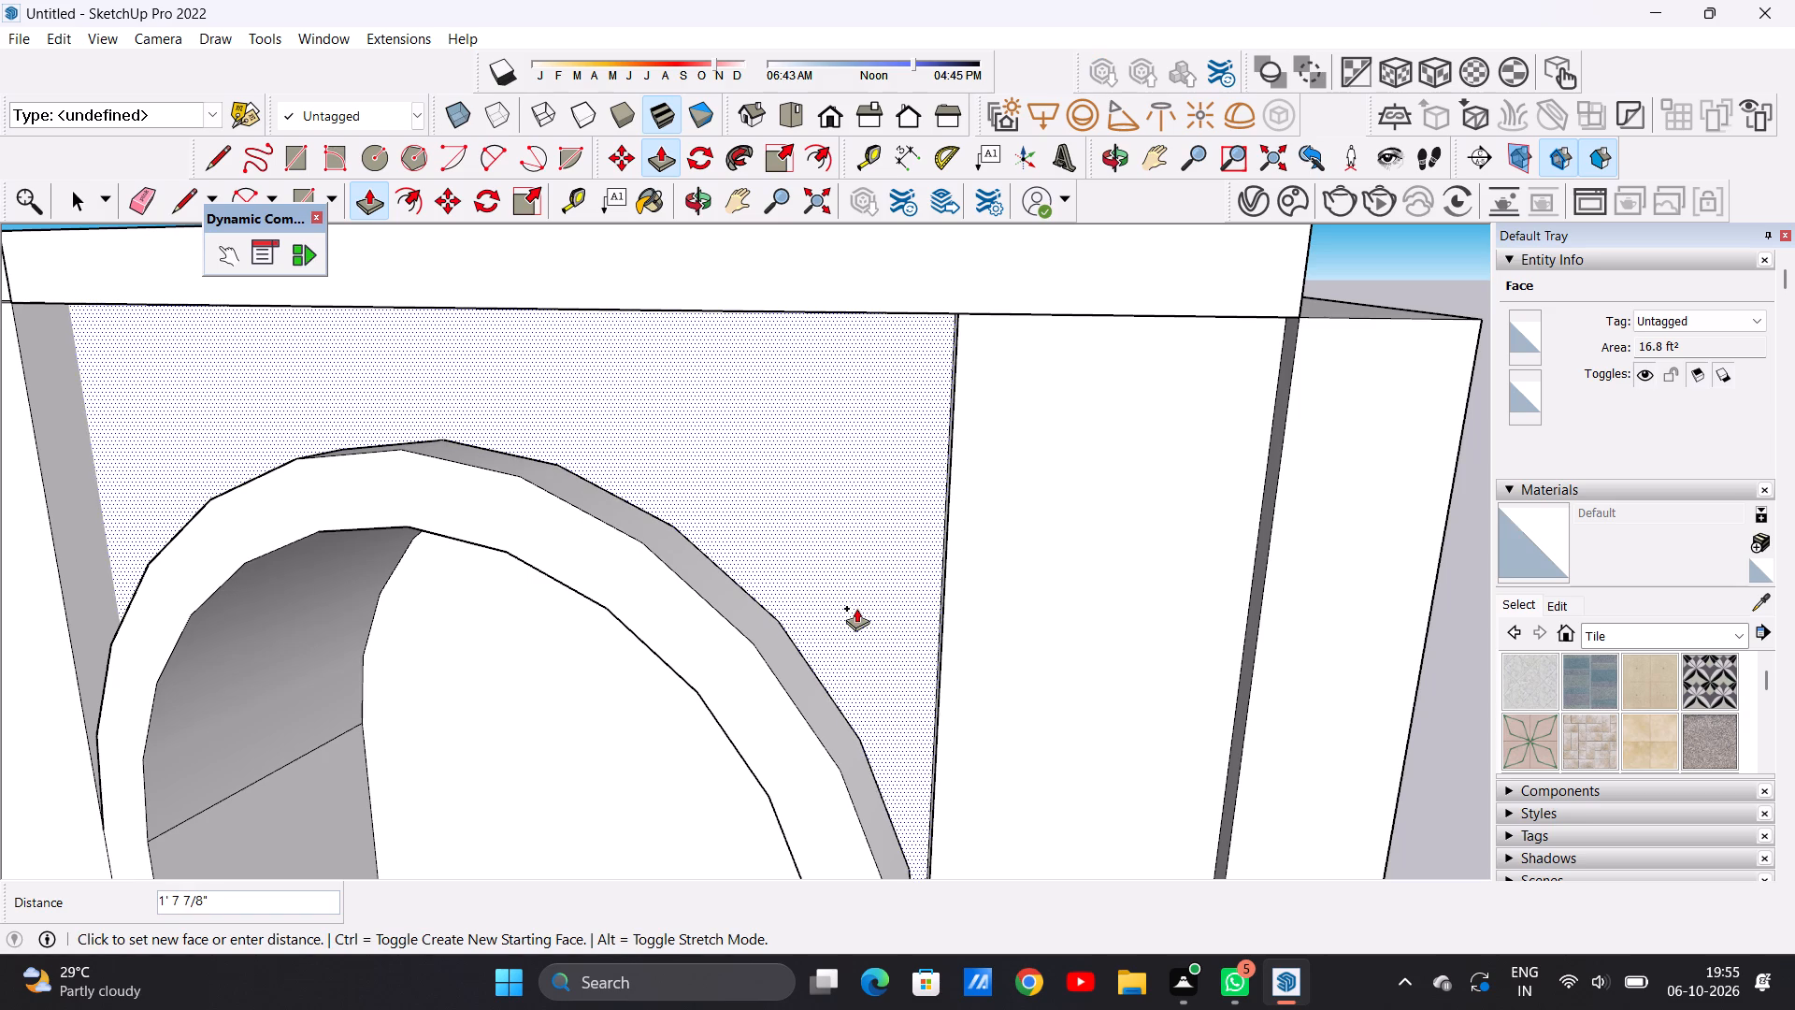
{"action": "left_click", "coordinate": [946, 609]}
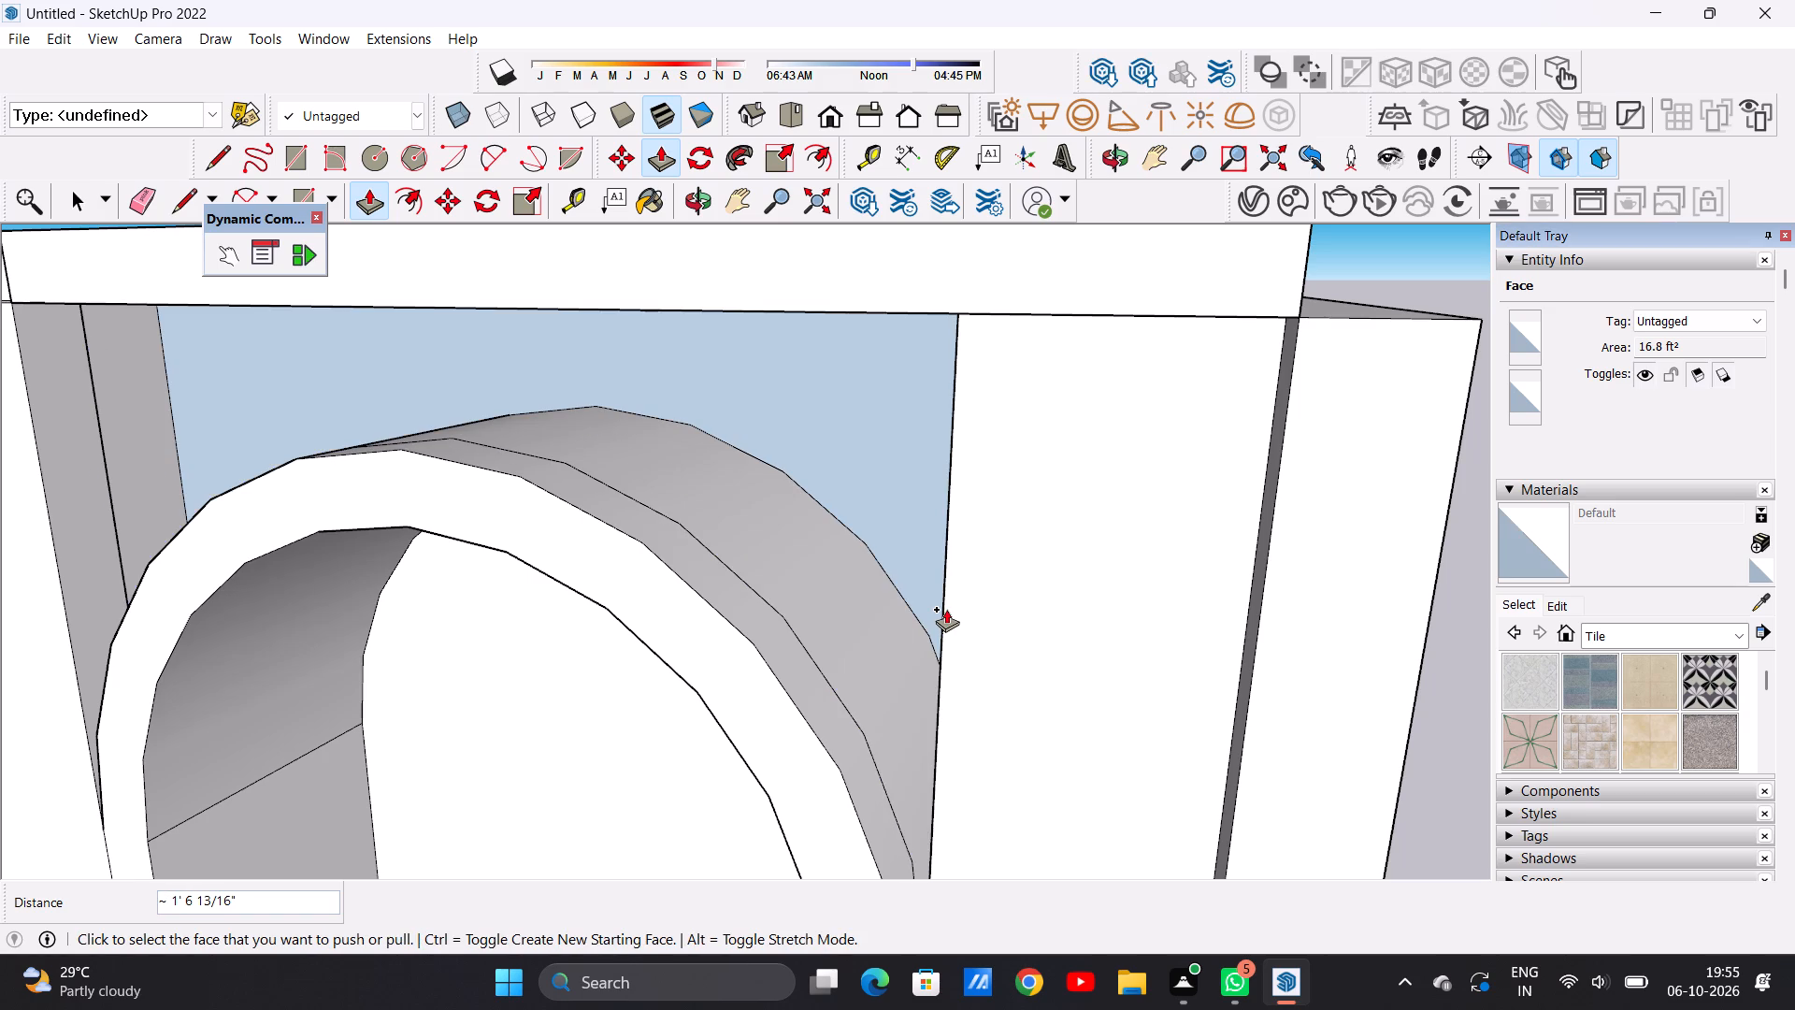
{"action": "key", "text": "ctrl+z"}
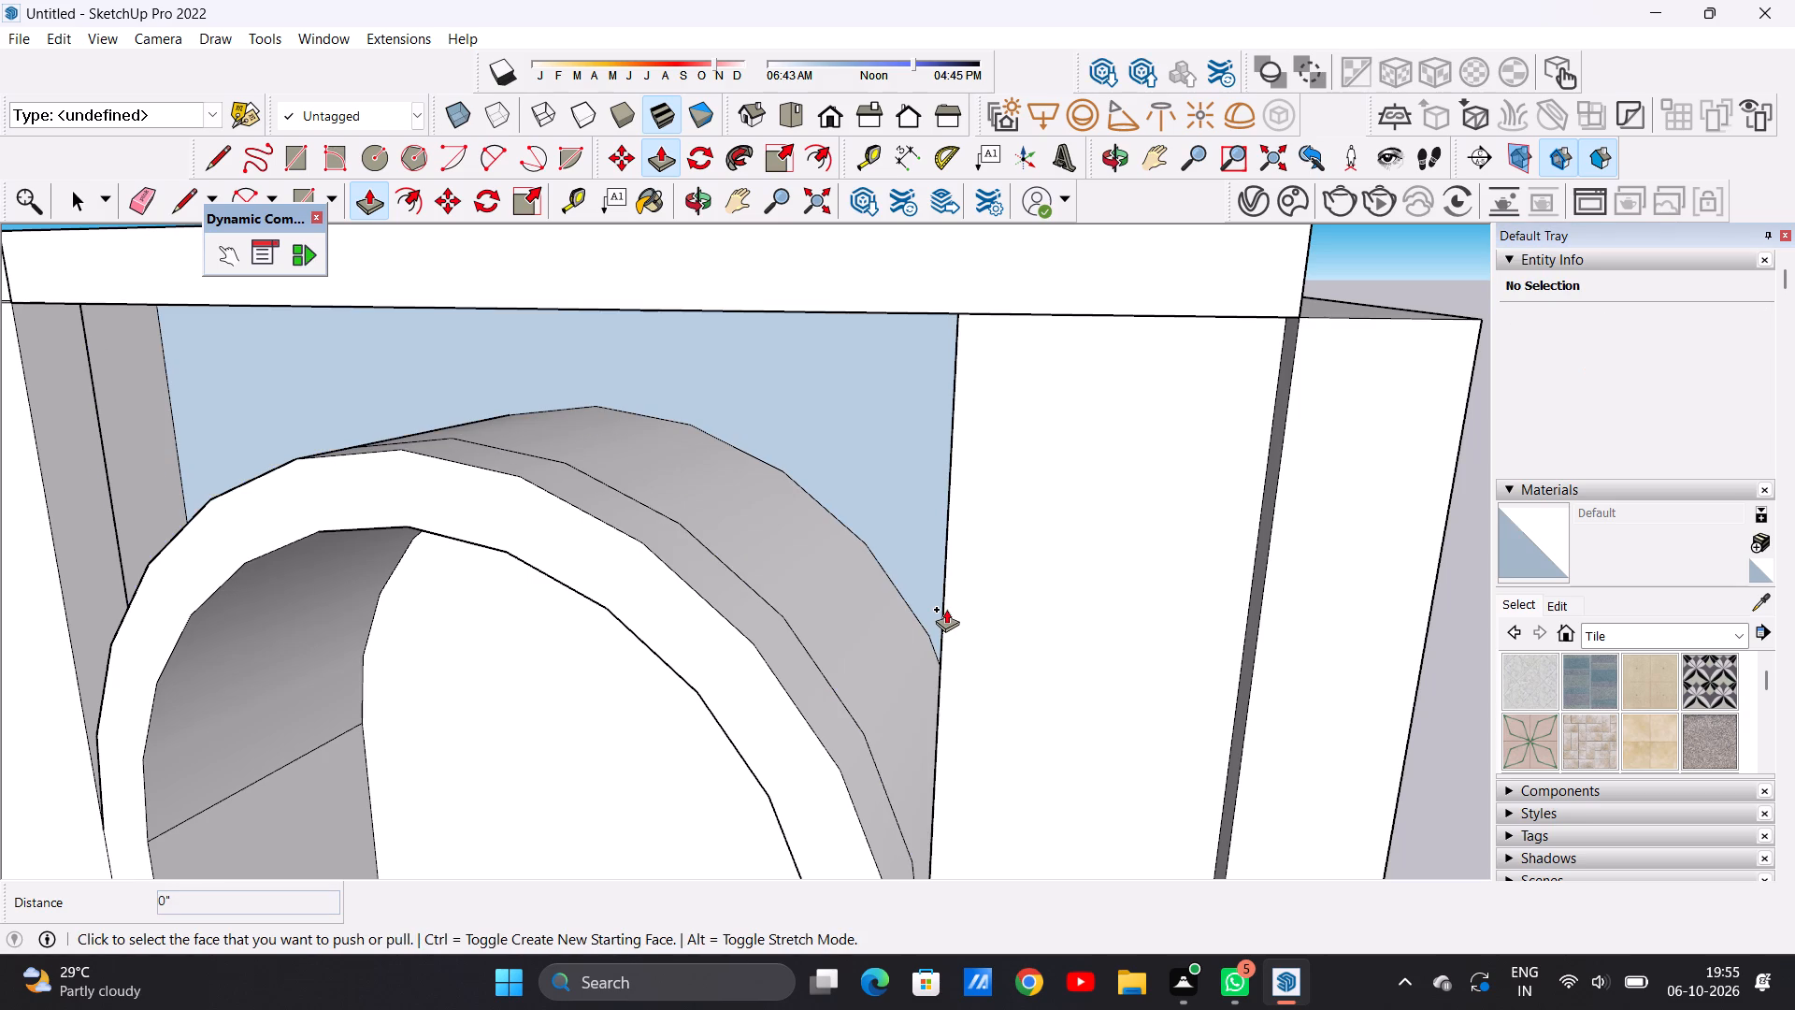
Pull the recessed wall face above the arch forward about 10 7/8", short of the arch ring's front.
{"action": "left_click", "coordinate": [899, 521]}
{"action": "left_click", "coordinate": [867, 562]}
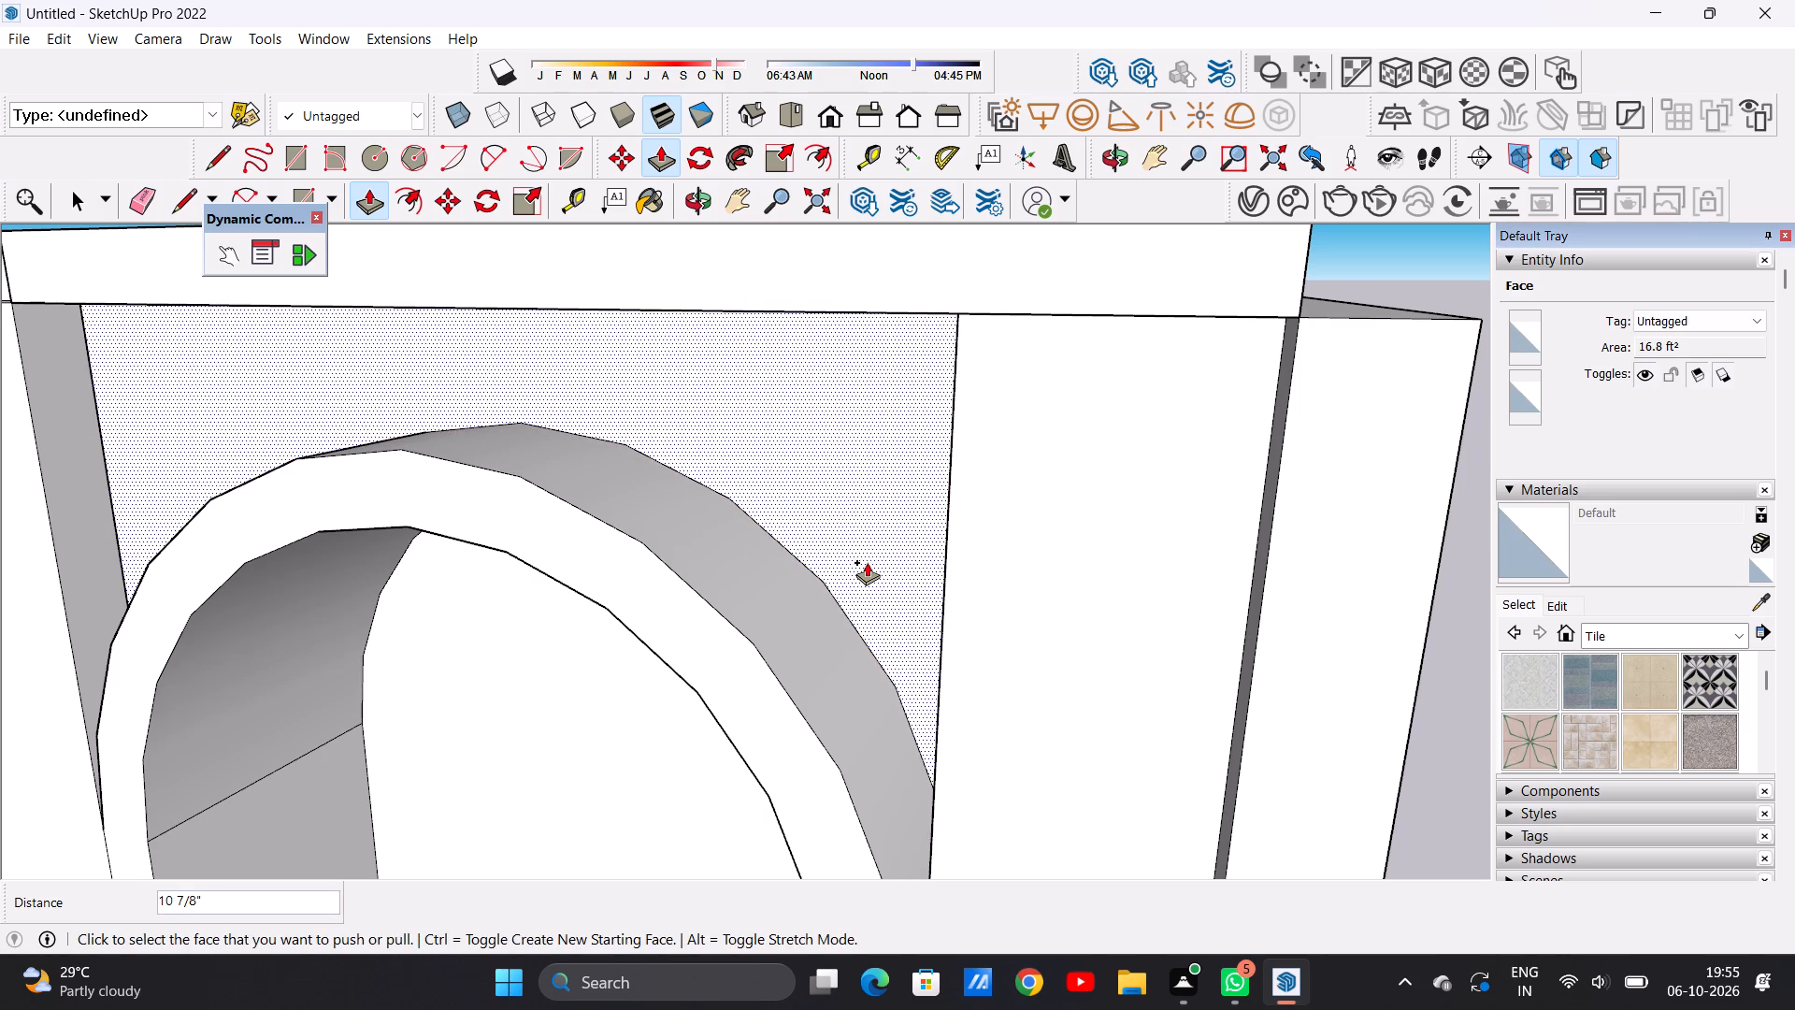
{"action": "key", "text": "space"}
Examine the whole gate elevation and the upper arched opening from the front and at an angle.
{"action": "scroll", "coordinate": [913, 519], "scroll_direction": "down", "scroll_amount": 18}
{"action": "middle_click_drag", "start_coordinate": [722, 635], "coordinate": [822, 570]}
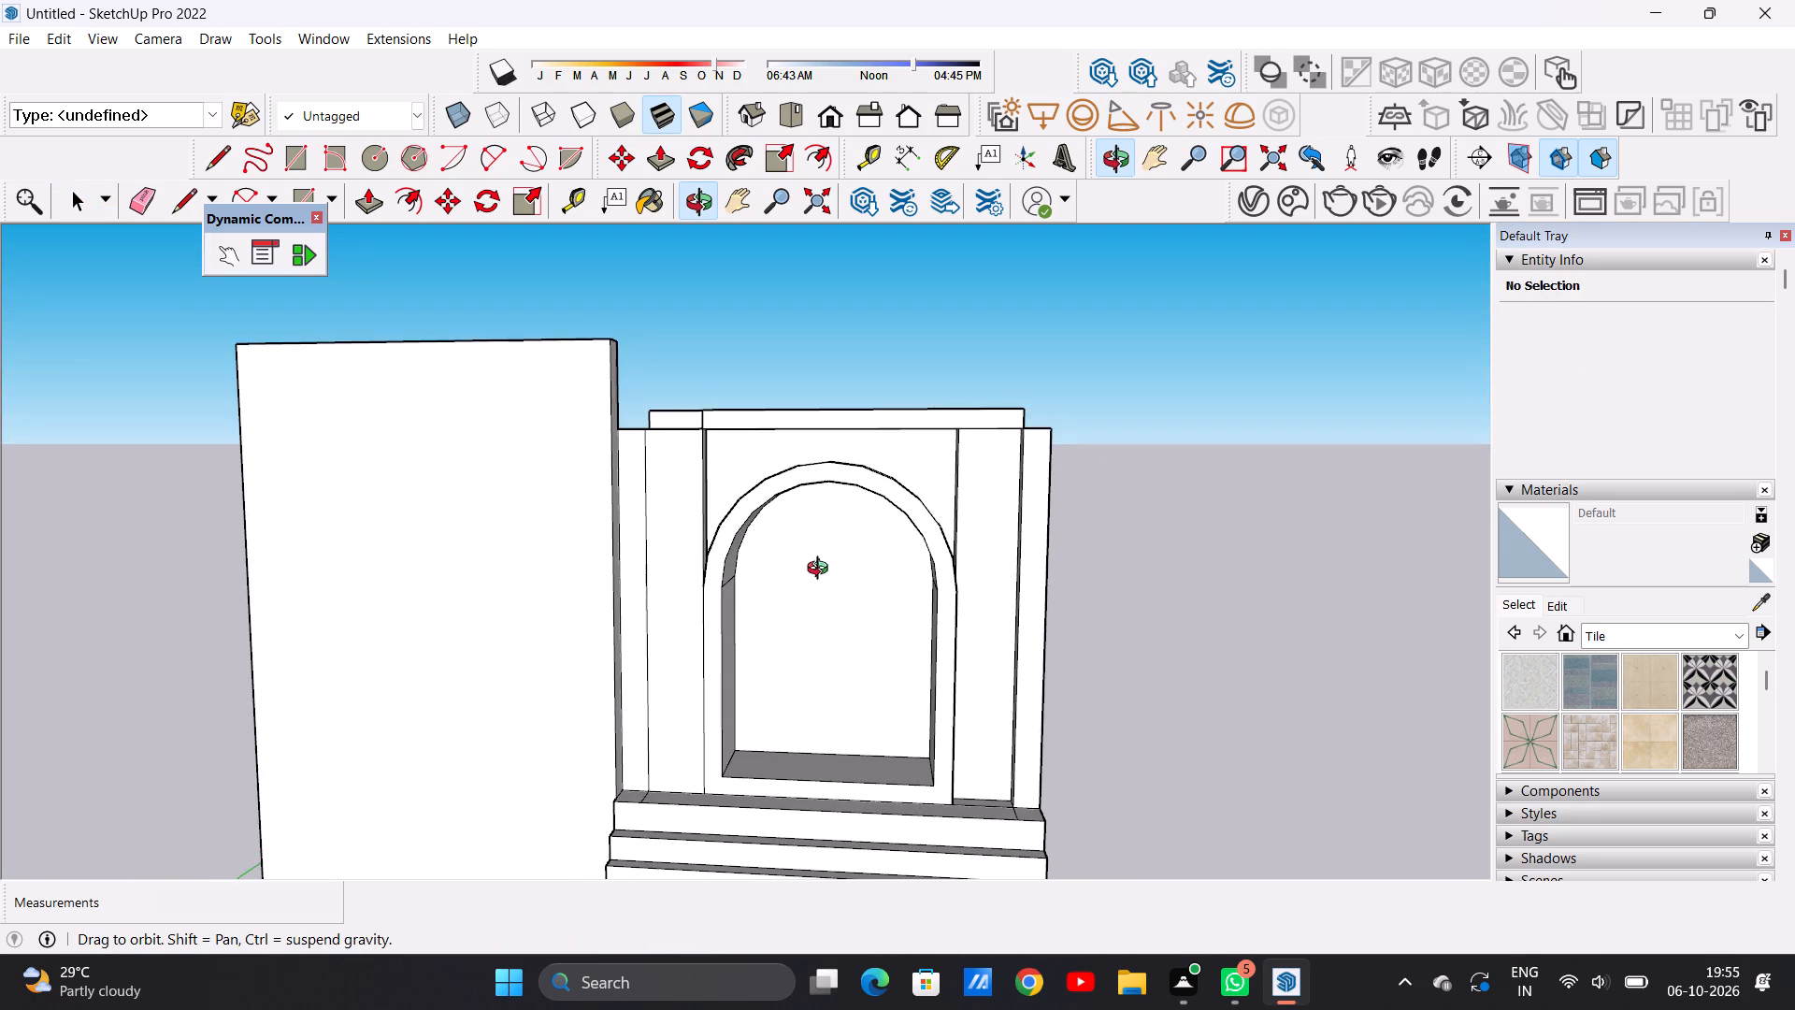
{"action": "middle_click_drag", "start_coordinate": [822, 570], "coordinate": [720, 565]}
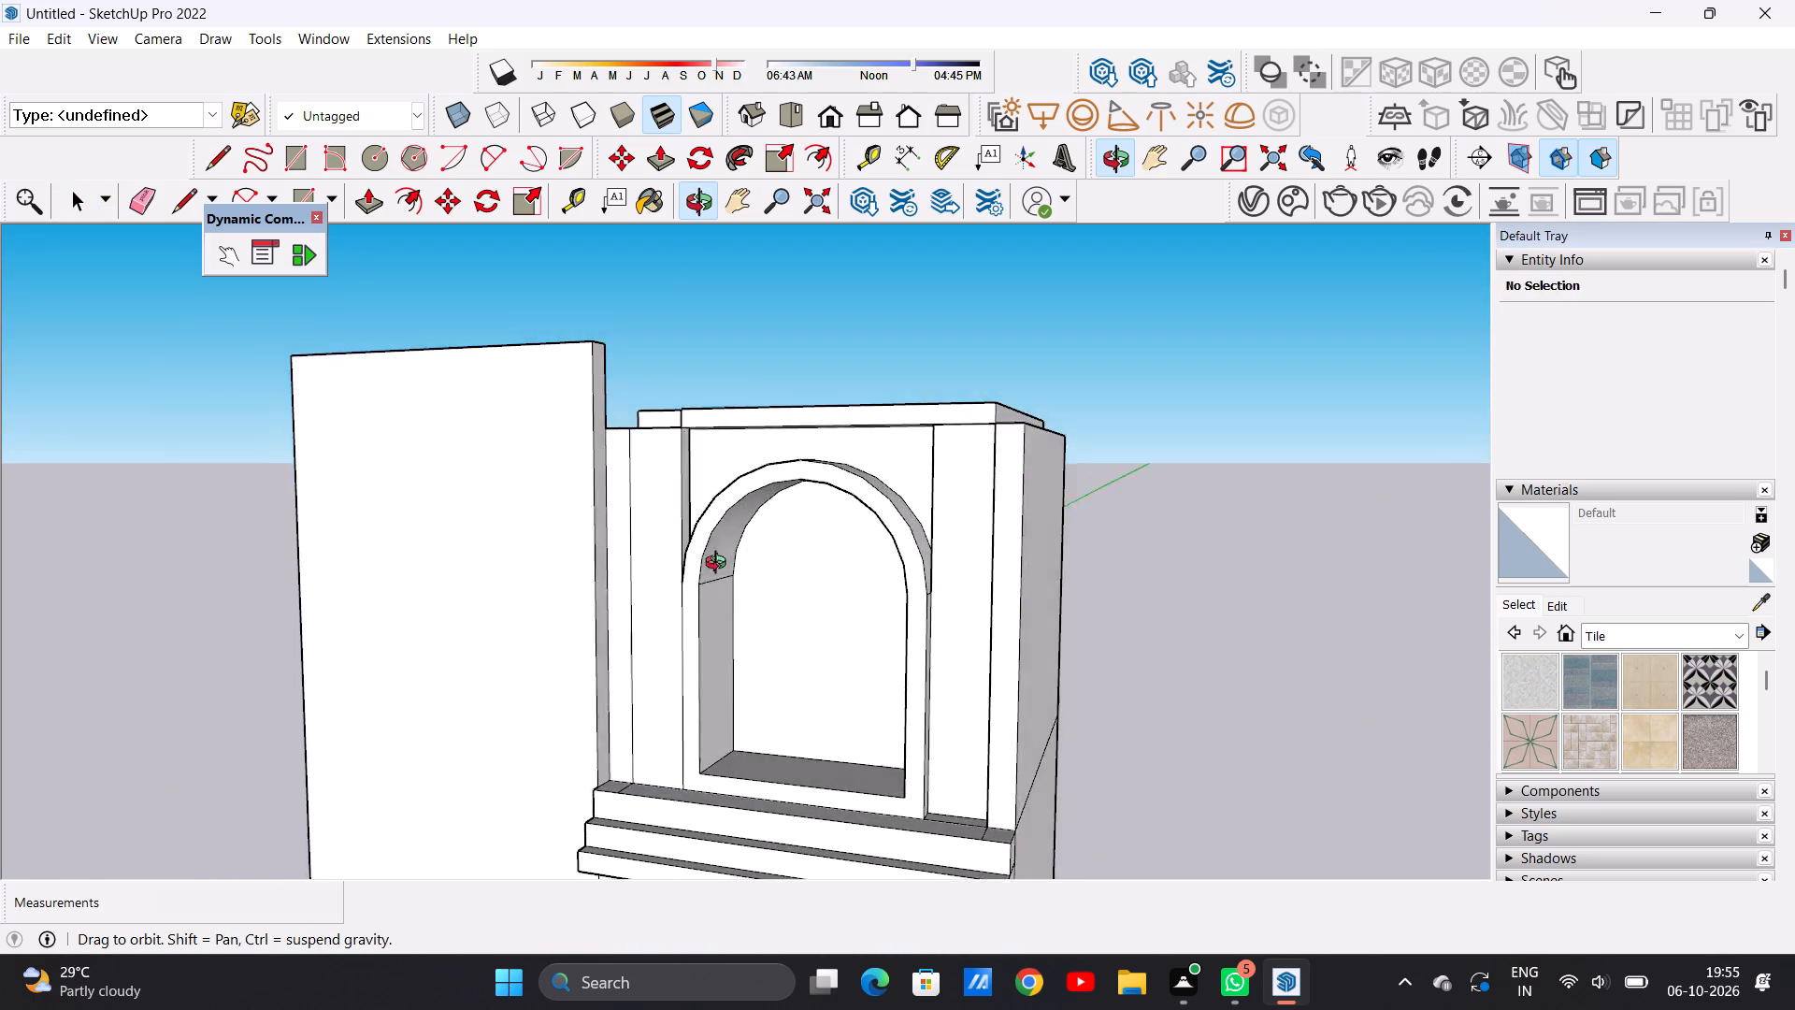
{"action": "middle_click_drag", "start_coordinate": [720, 565], "coordinate": [840, 556]}
{"action": "scroll", "coordinate": [783, 550], "scroll_direction": "down", "scroll_amount": 13}
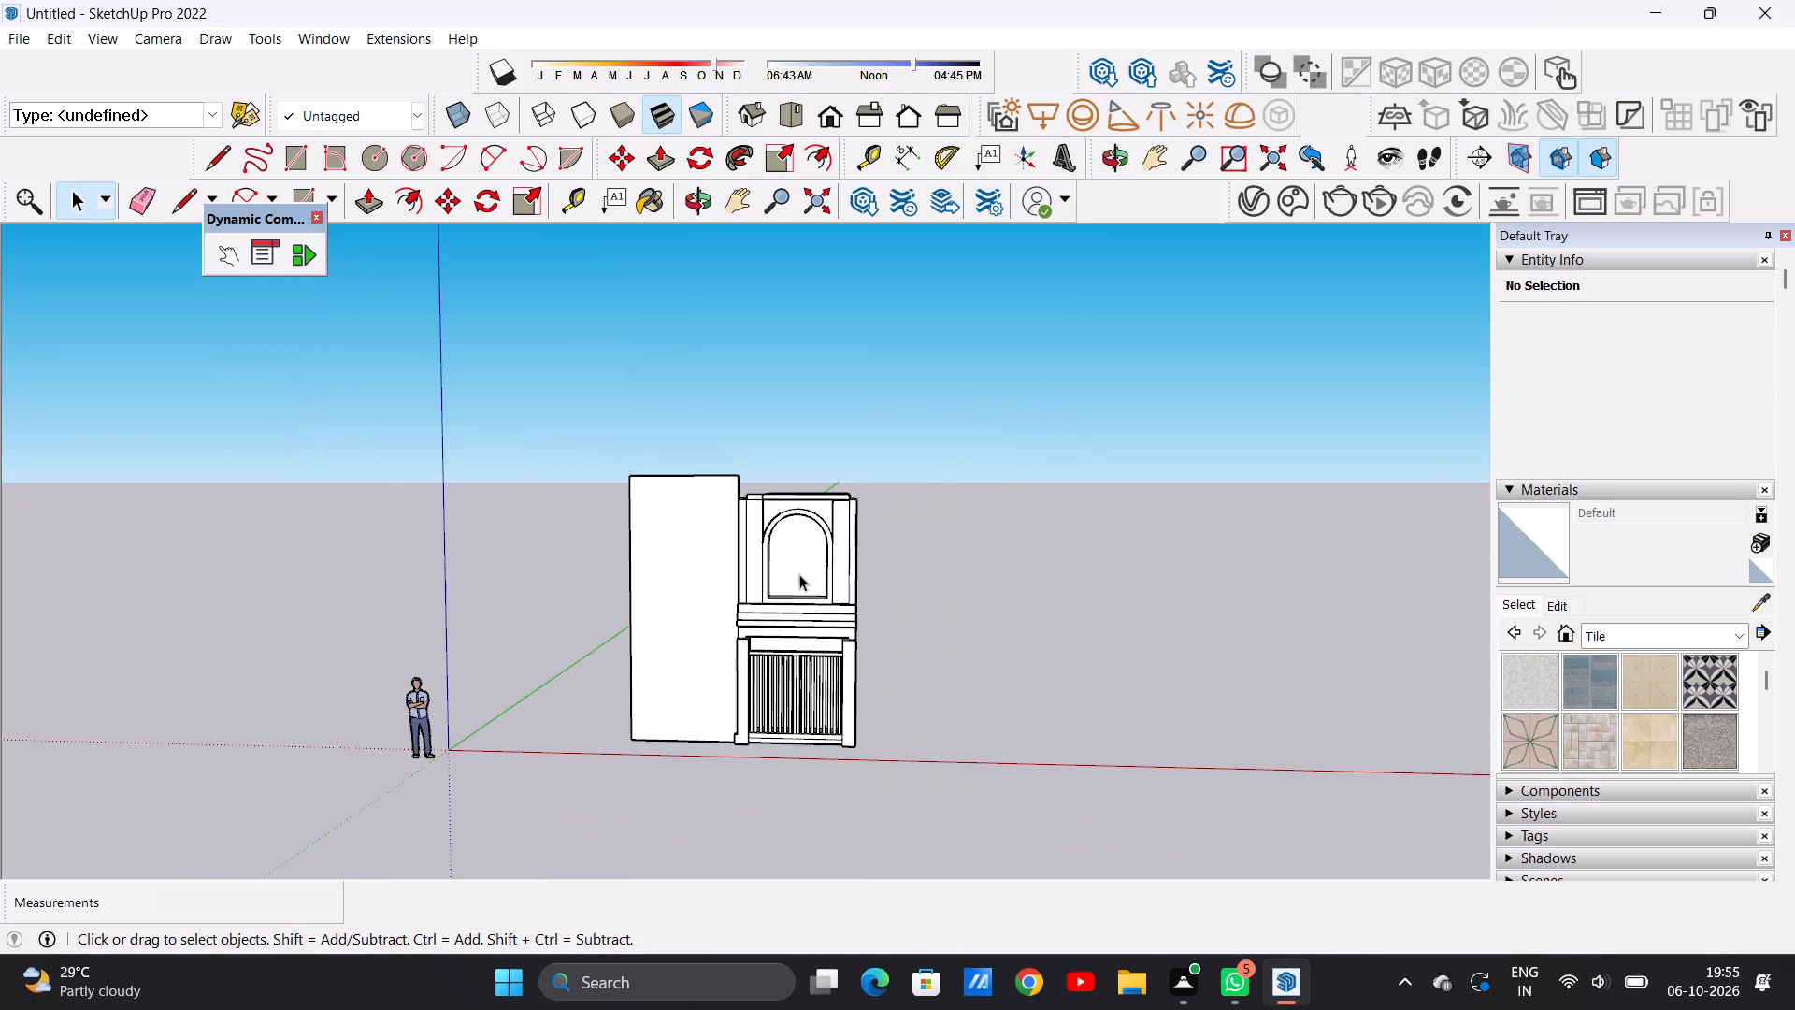
{"action": "scroll", "coordinate": [814, 708], "scroll_direction": "up", "scroll_amount": 16}
{"action": "scroll", "coordinate": [798, 736], "scroll_direction": "down", "scroll_amount": 11}
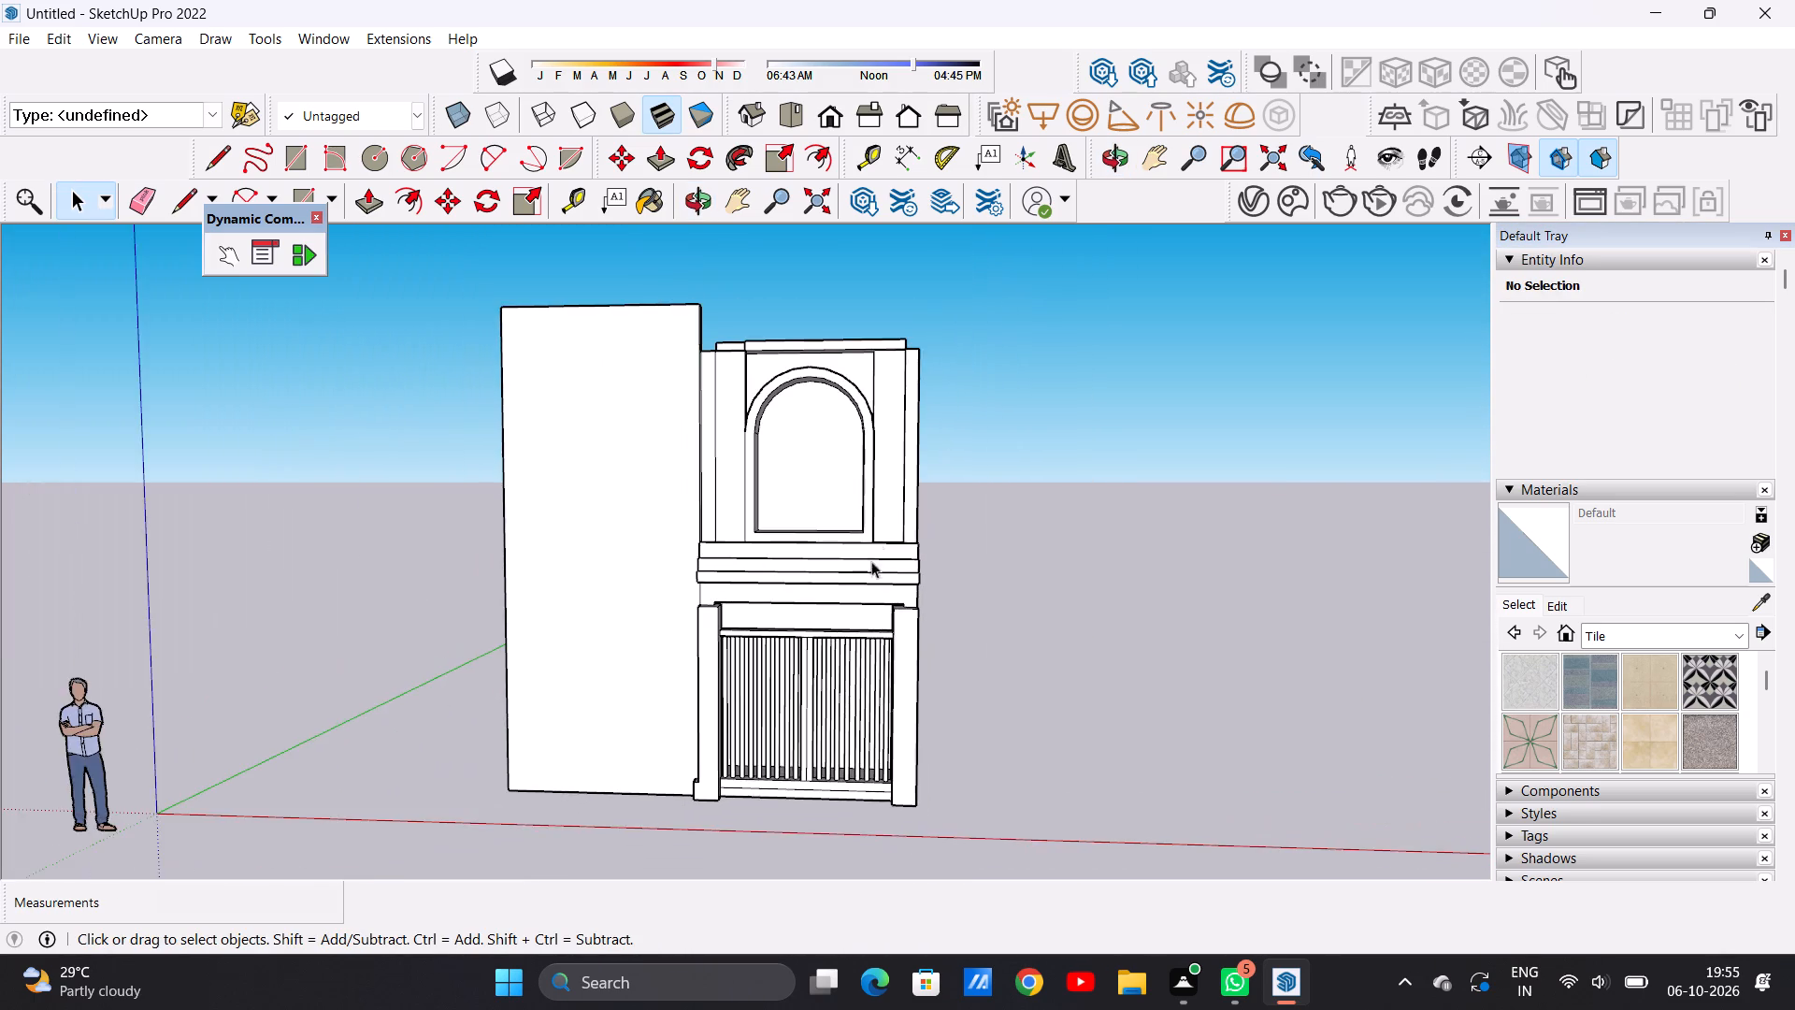
{"action": "scroll", "coordinate": [847, 497], "scroll_direction": "up", "scroll_amount": 5}
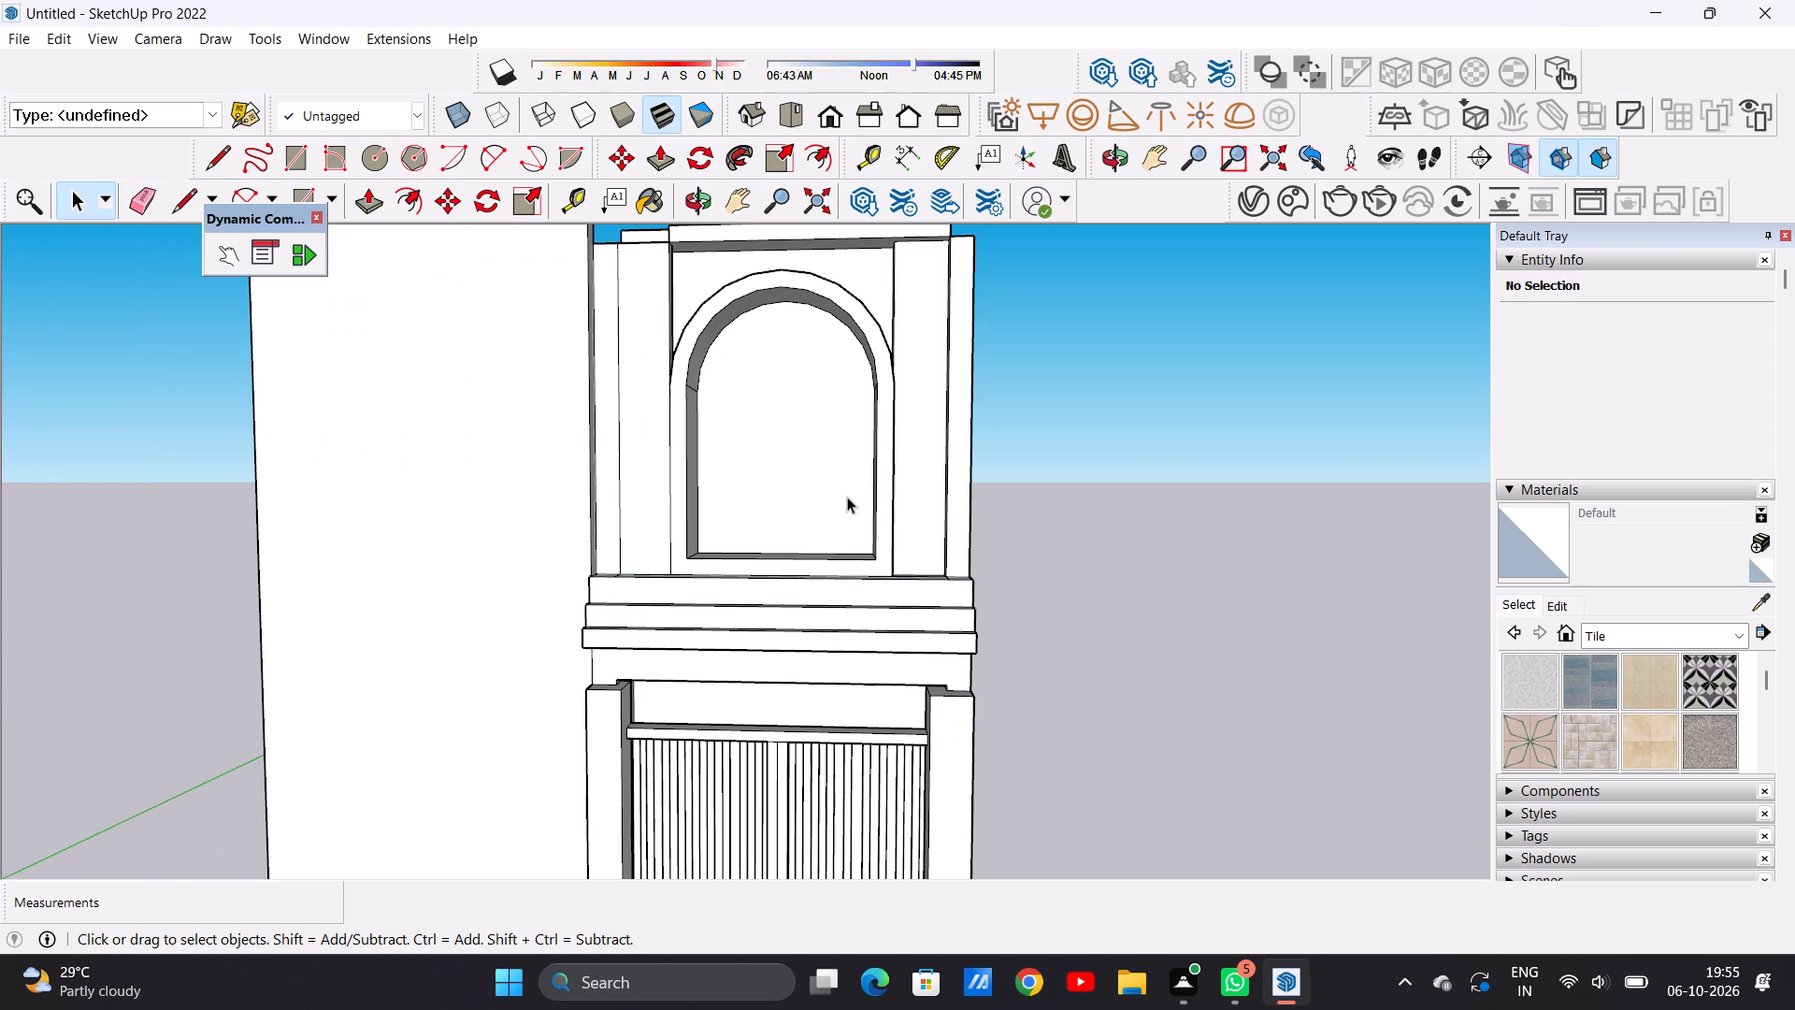
{"action": "scroll", "coordinate": [794, 478], "scroll_direction": "down", "scroll_amount": 3}
{"action": "middle_click_drag", "start_coordinate": [797, 478], "coordinate": [811, 506]}
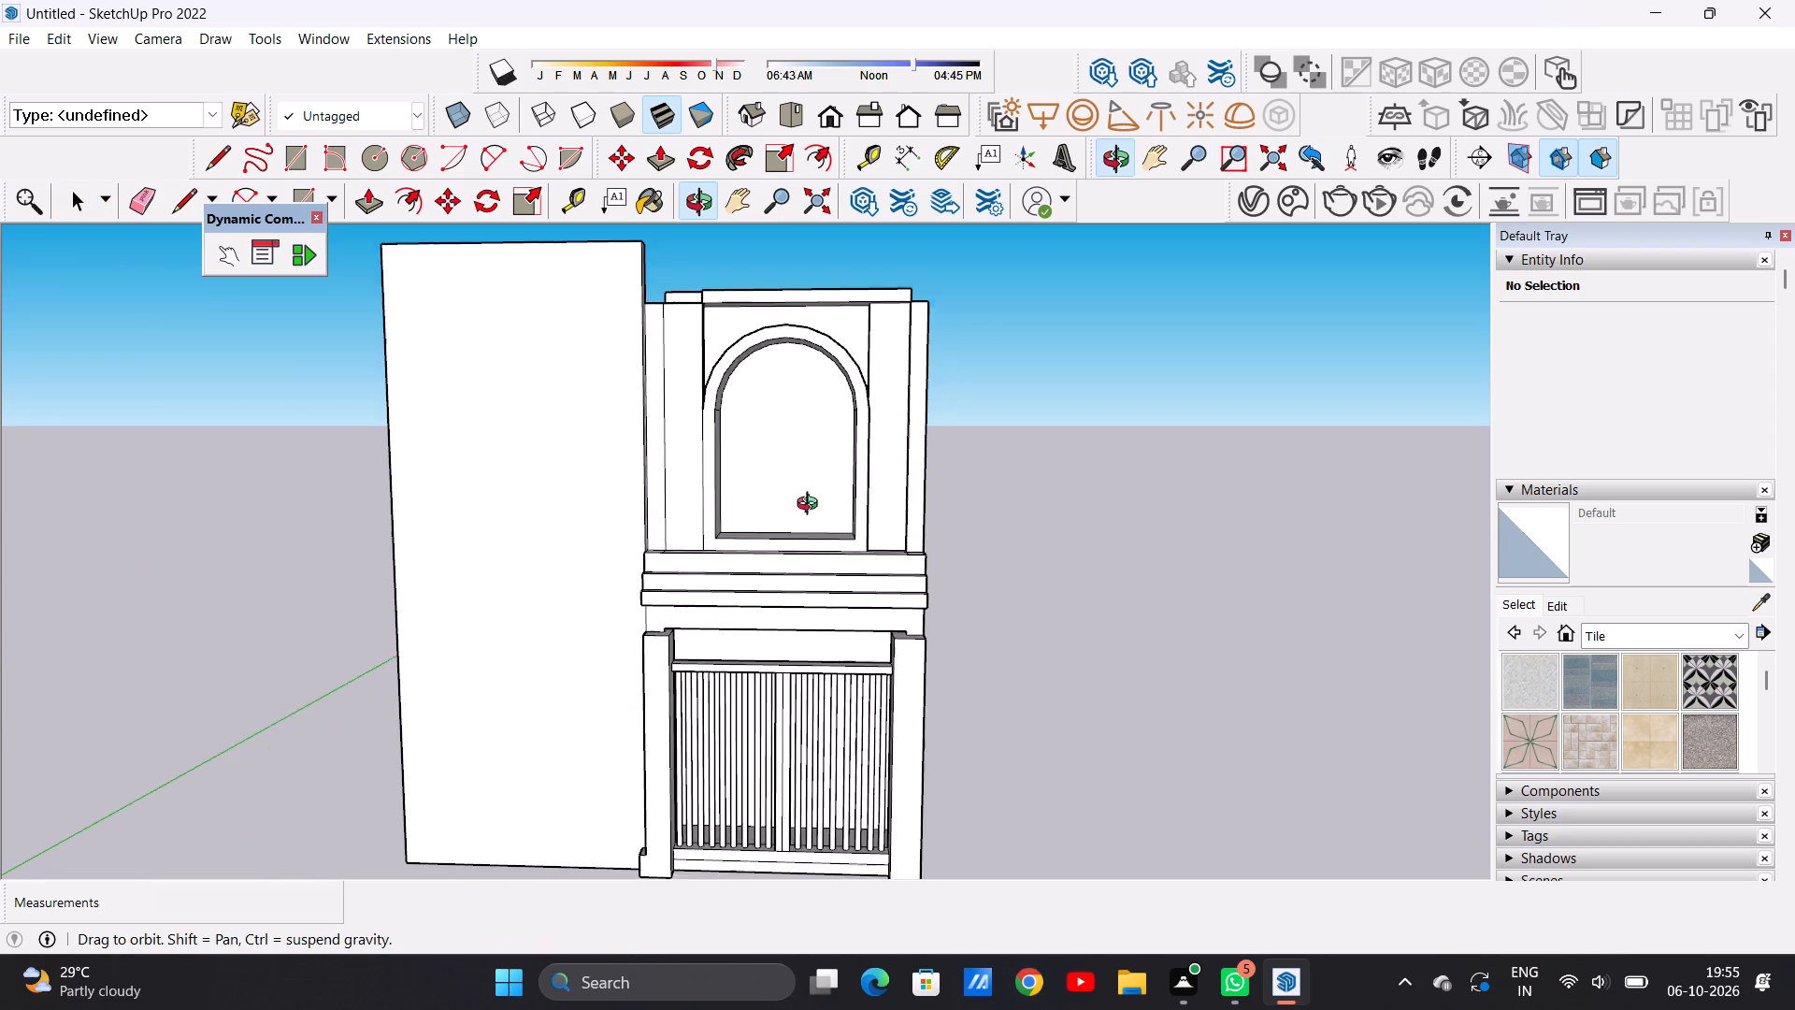
{"action": "middle_click_drag", "start_coordinate": [811, 506], "coordinate": [811, 478]}
{"action": "scroll", "coordinate": [811, 470], "scroll_direction": "up", "scroll_amount": 7}
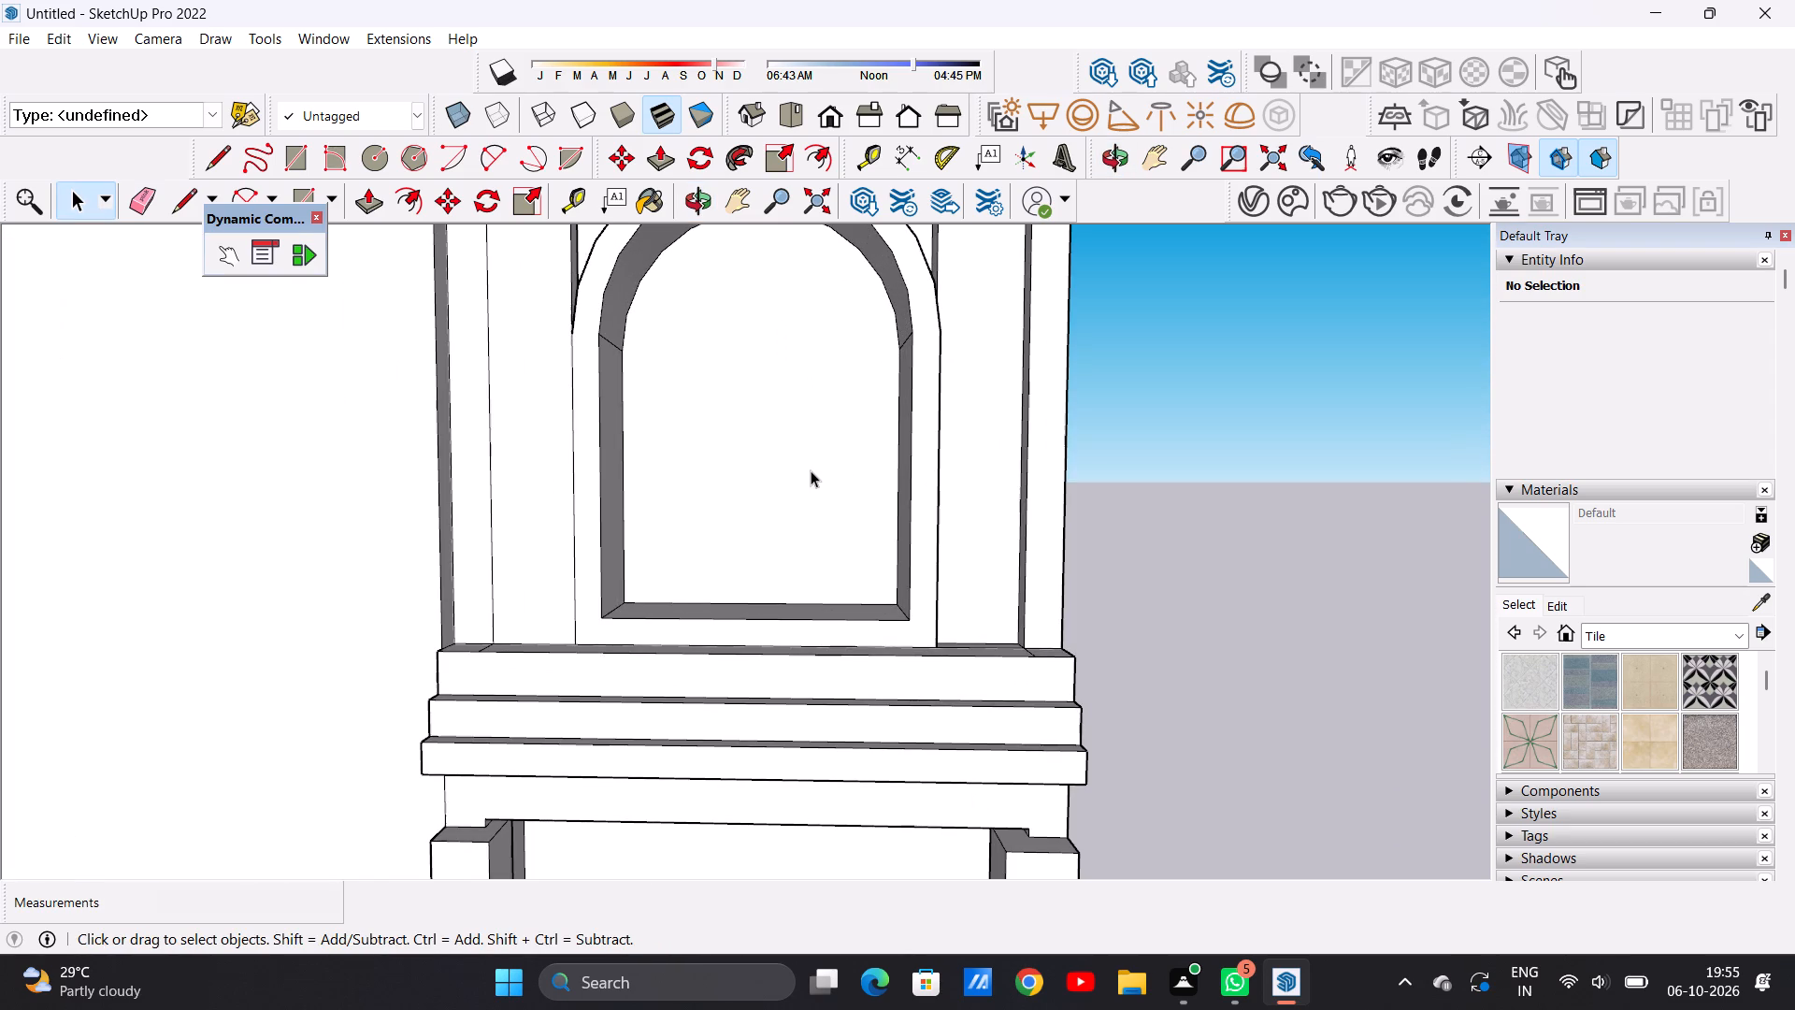
{"action": "key", "text": "l"}
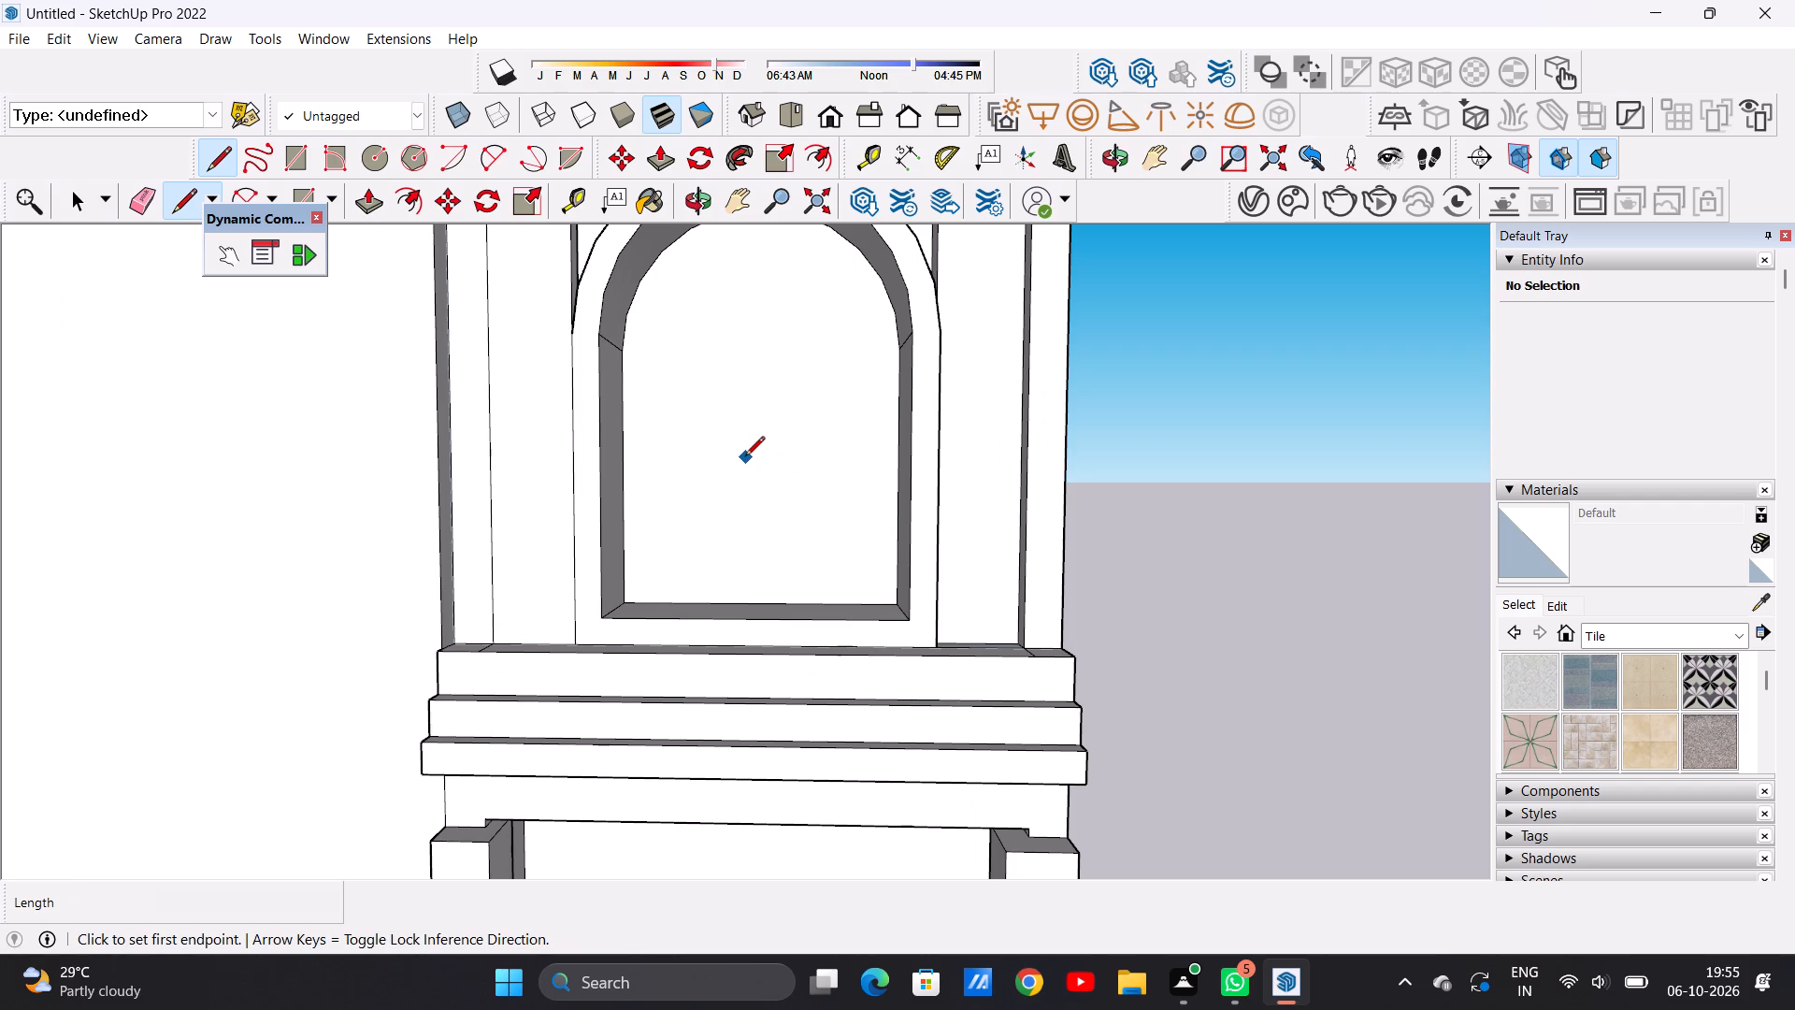
{"action": "key", "text": "space"}
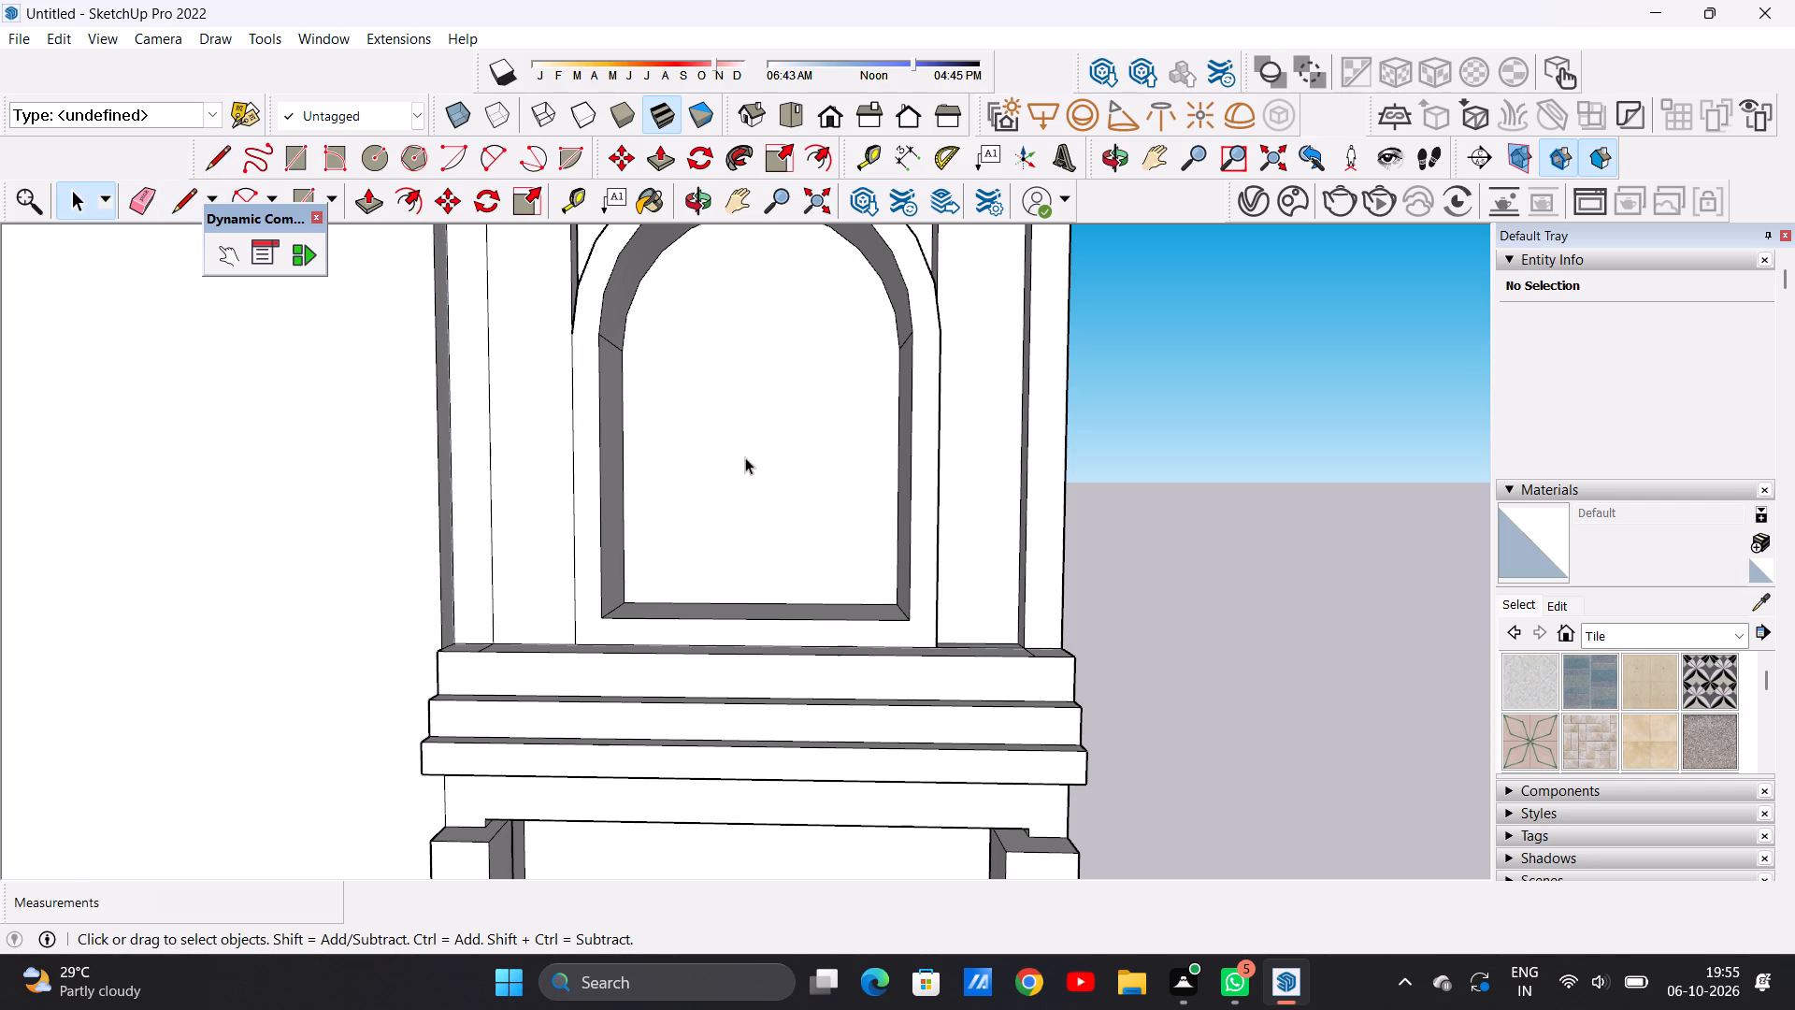
Examine the stepped moulding and its top ledge at the foot of the arched opening from above.
{"action": "scroll", "coordinate": [749, 530], "scroll_direction": "down", "scroll_amount": 5}
{"action": "middle_click_drag", "start_coordinate": [759, 518], "coordinate": [759, 546]}
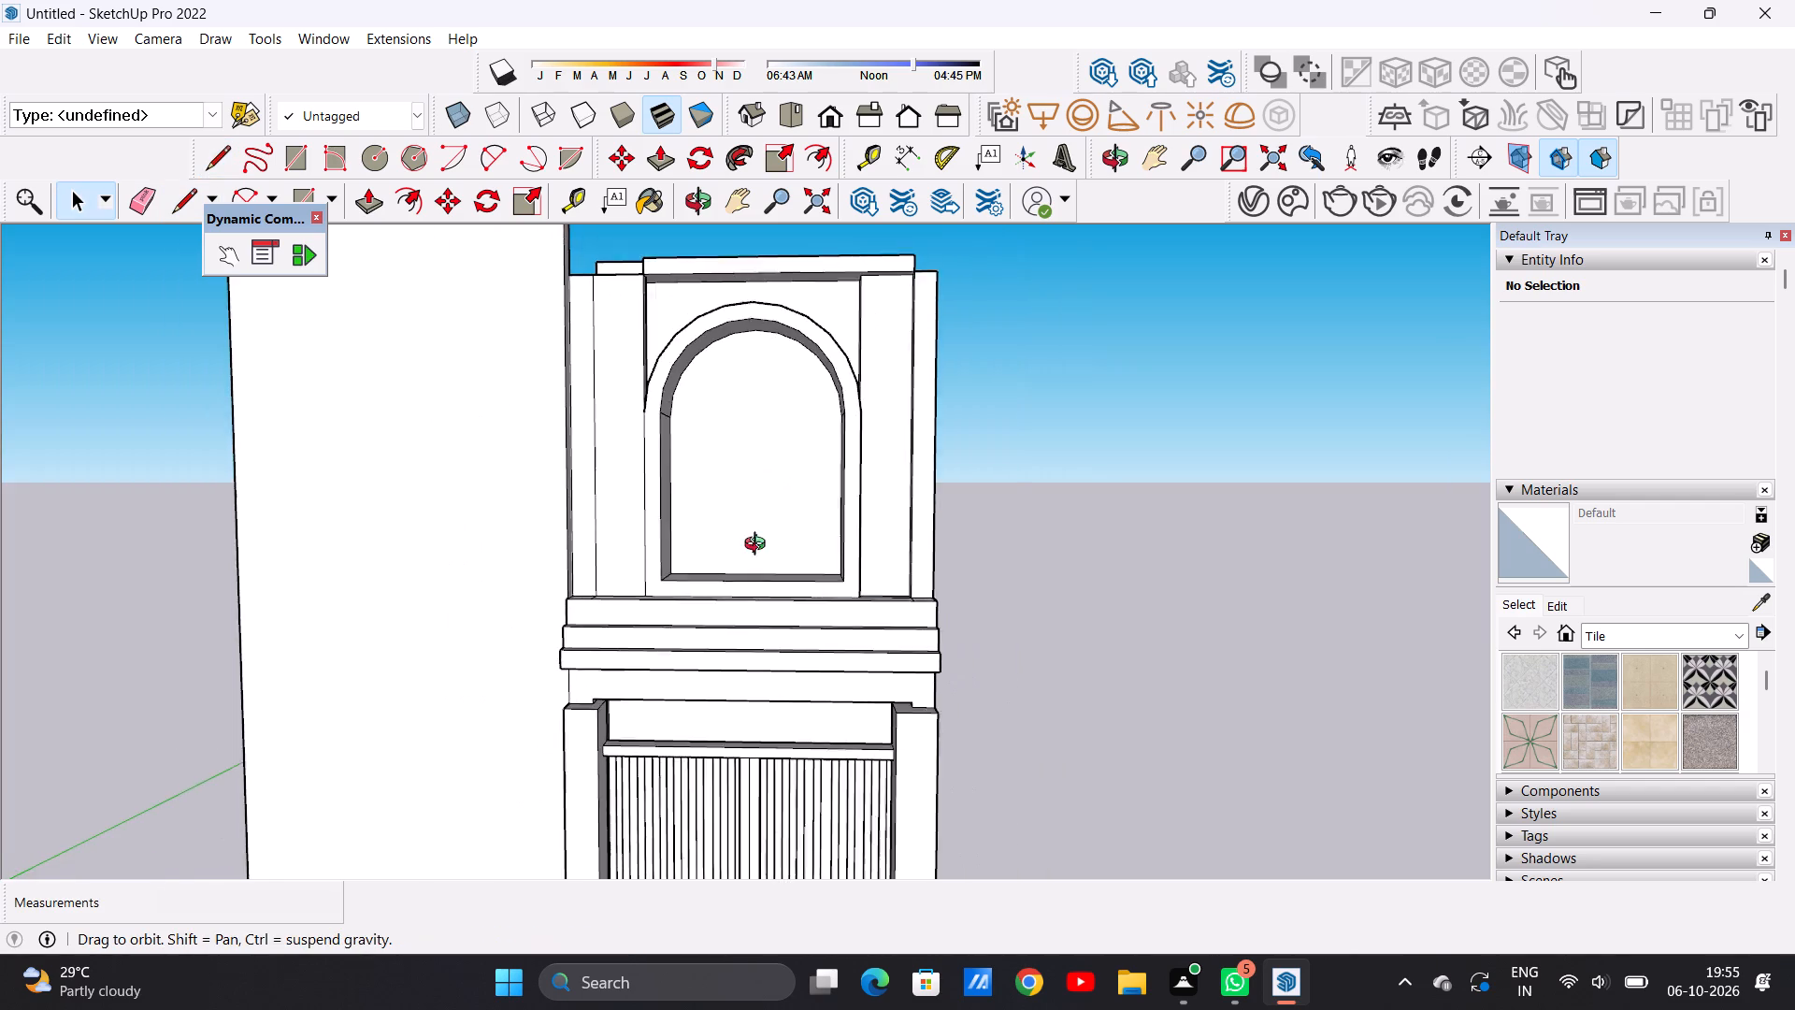
{"action": "middle_click_drag", "start_coordinate": [759, 546], "coordinate": [780, 714]}
{"action": "scroll", "coordinate": [883, 634], "scroll_direction": "up", "scroll_amount": 6}
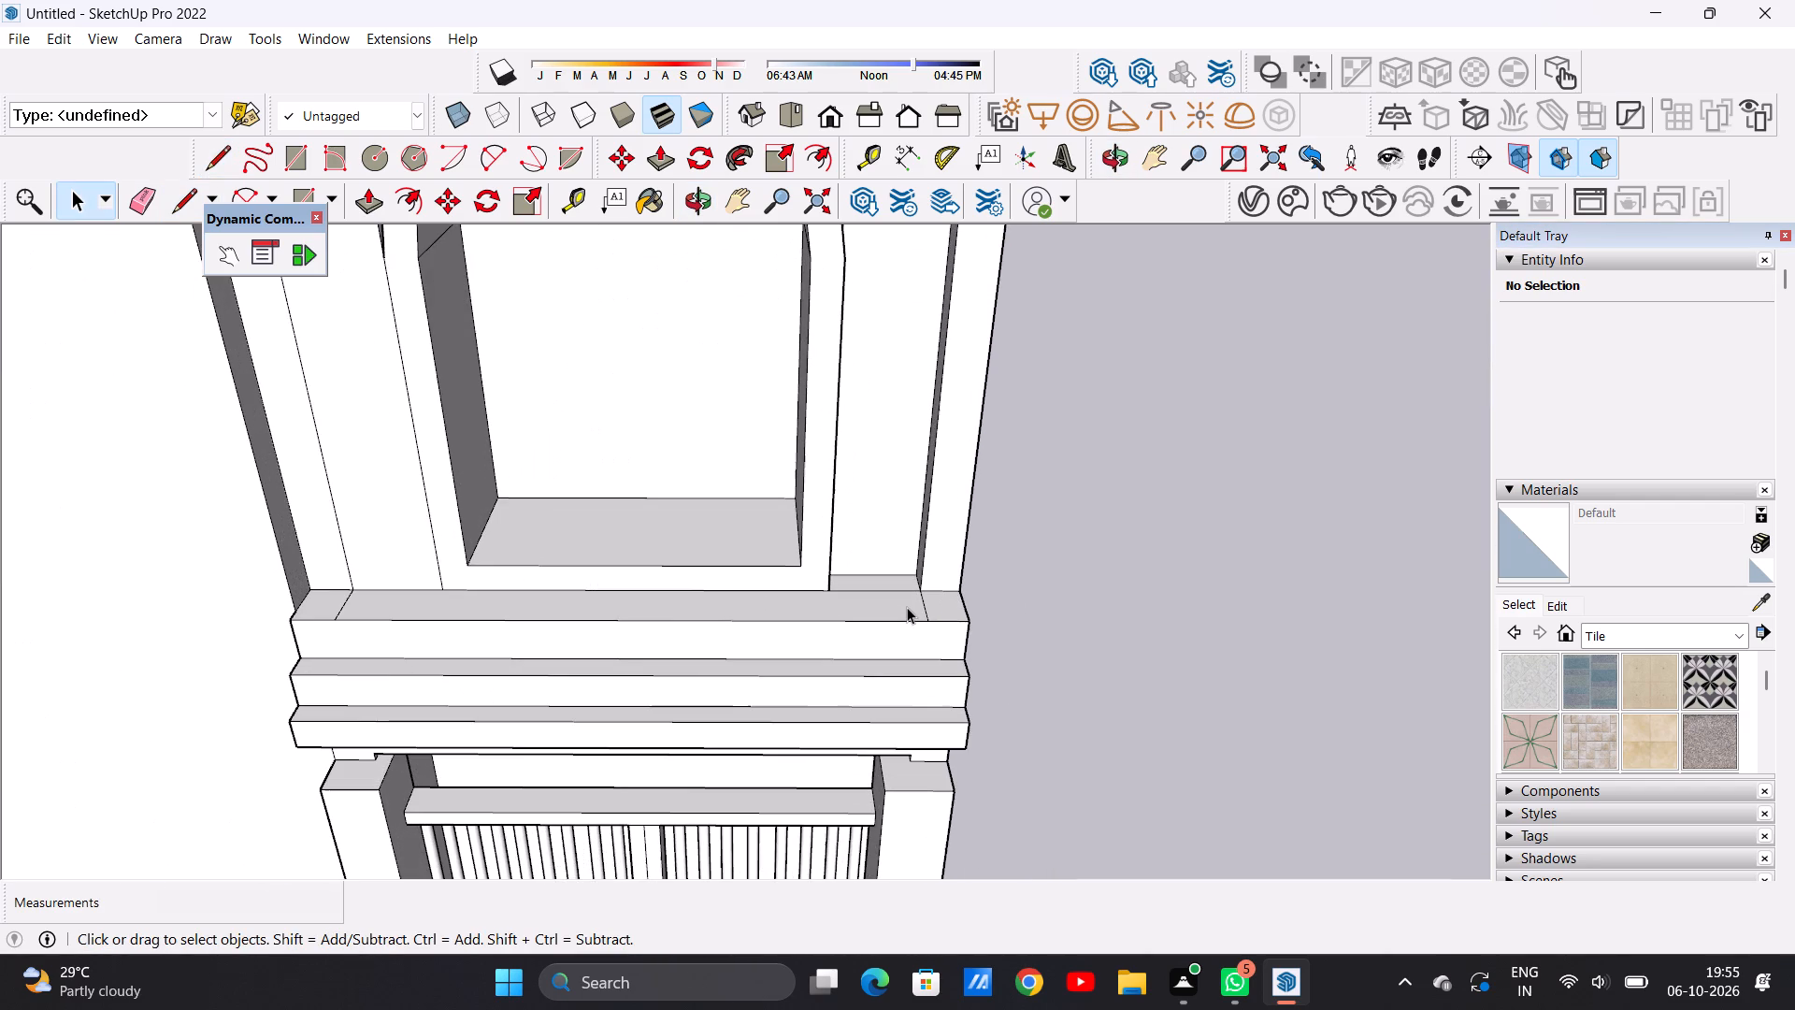
{"action": "scroll", "coordinate": [907, 607], "scroll_direction": "up", "scroll_amount": 1}
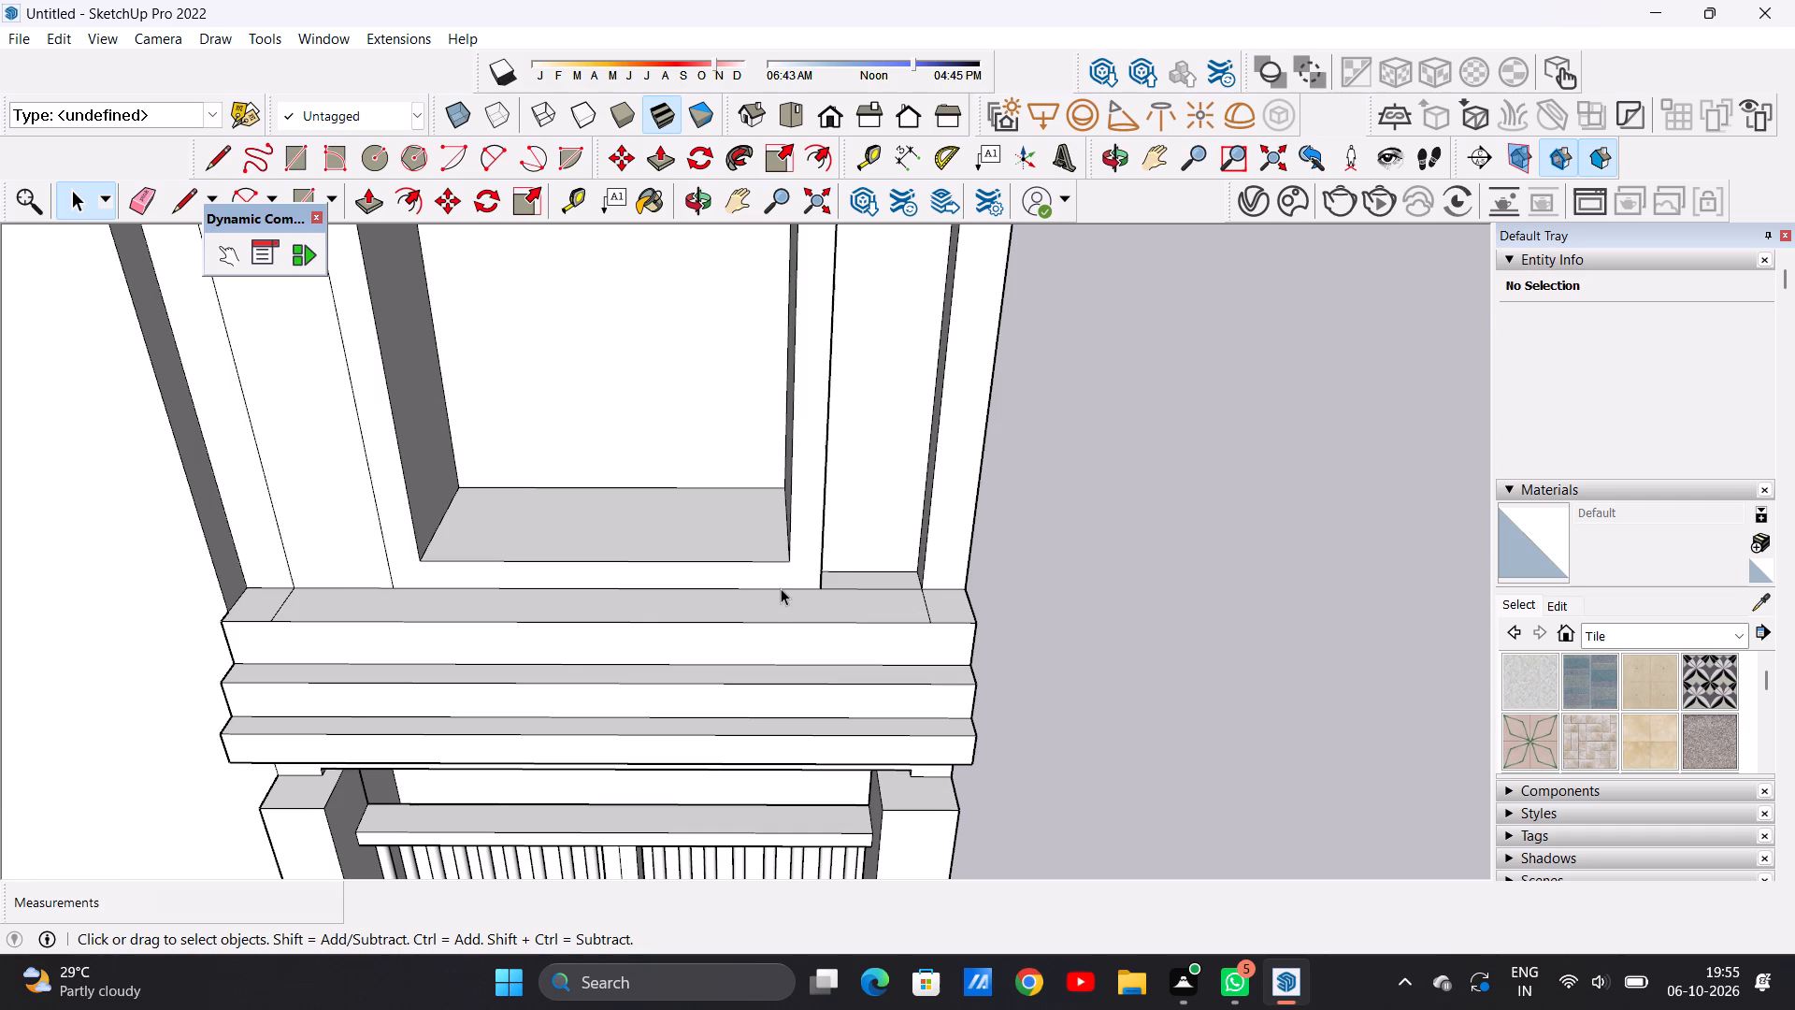
{"action": "scroll", "coordinate": [811, 589], "scroll_direction": "down", "scroll_amount": 4}
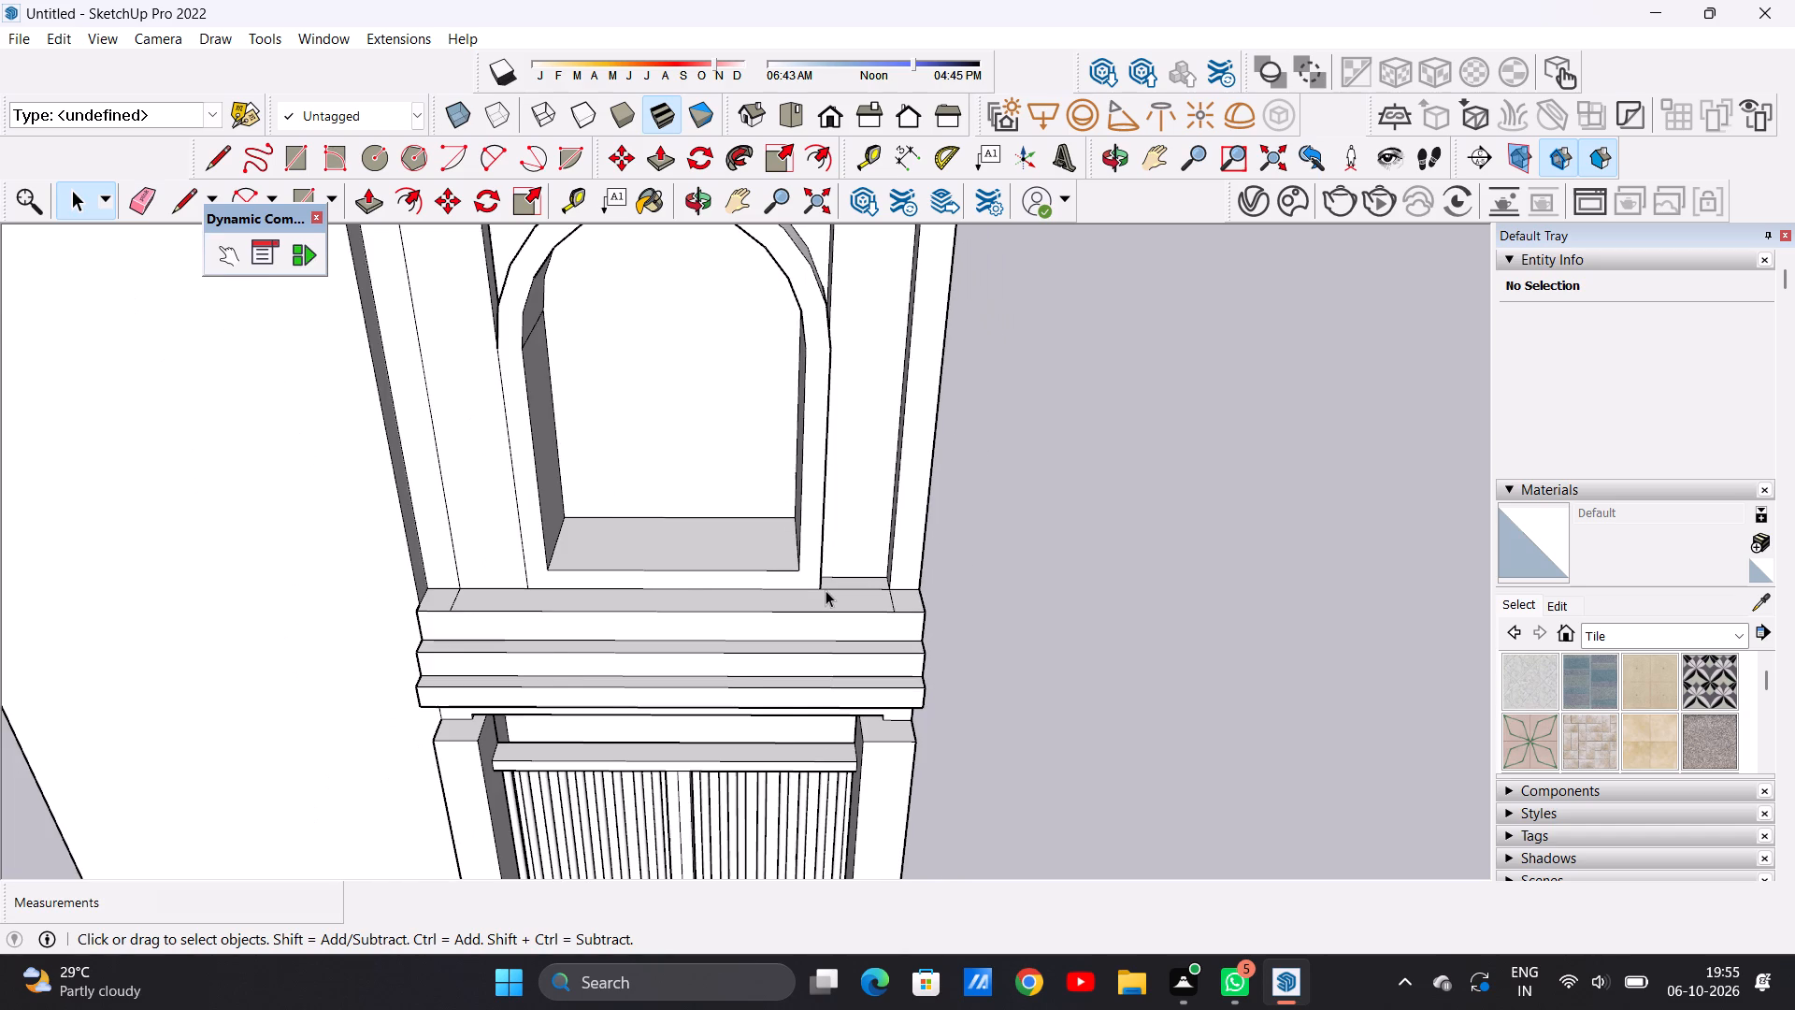
{"action": "scroll", "coordinate": [826, 590], "scroll_direction": "up", "scroll_amount": 3}
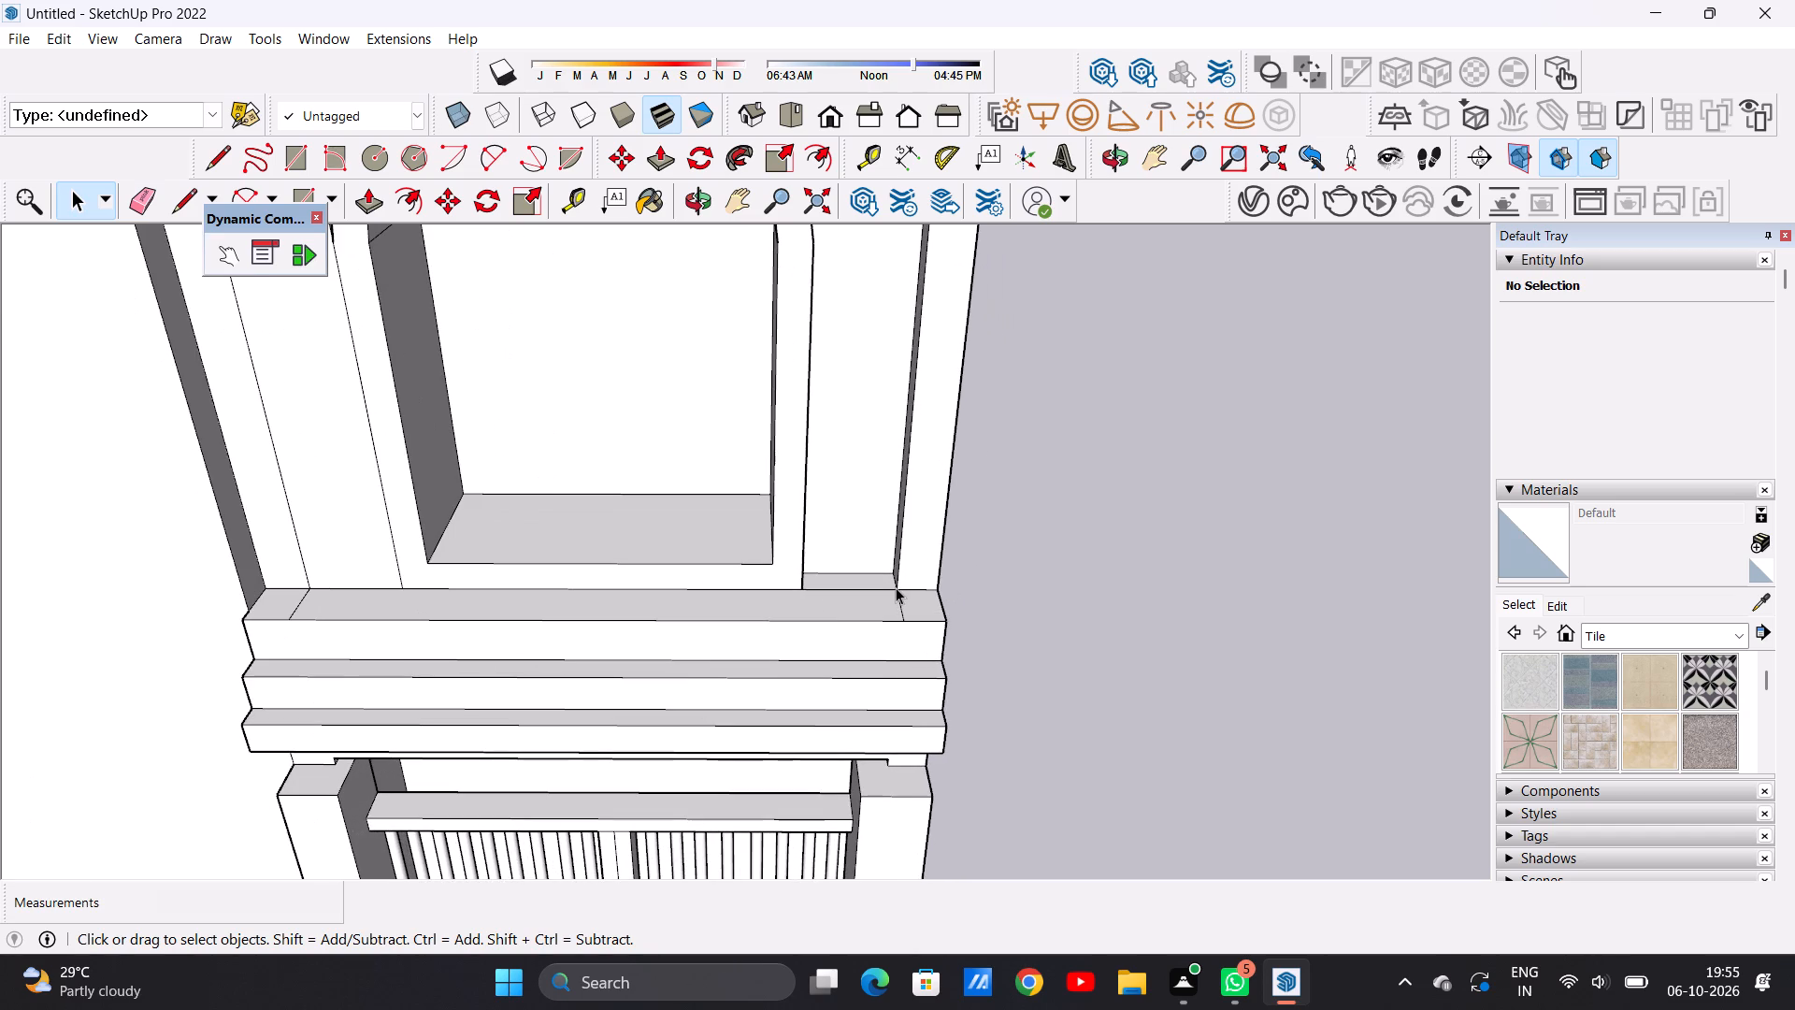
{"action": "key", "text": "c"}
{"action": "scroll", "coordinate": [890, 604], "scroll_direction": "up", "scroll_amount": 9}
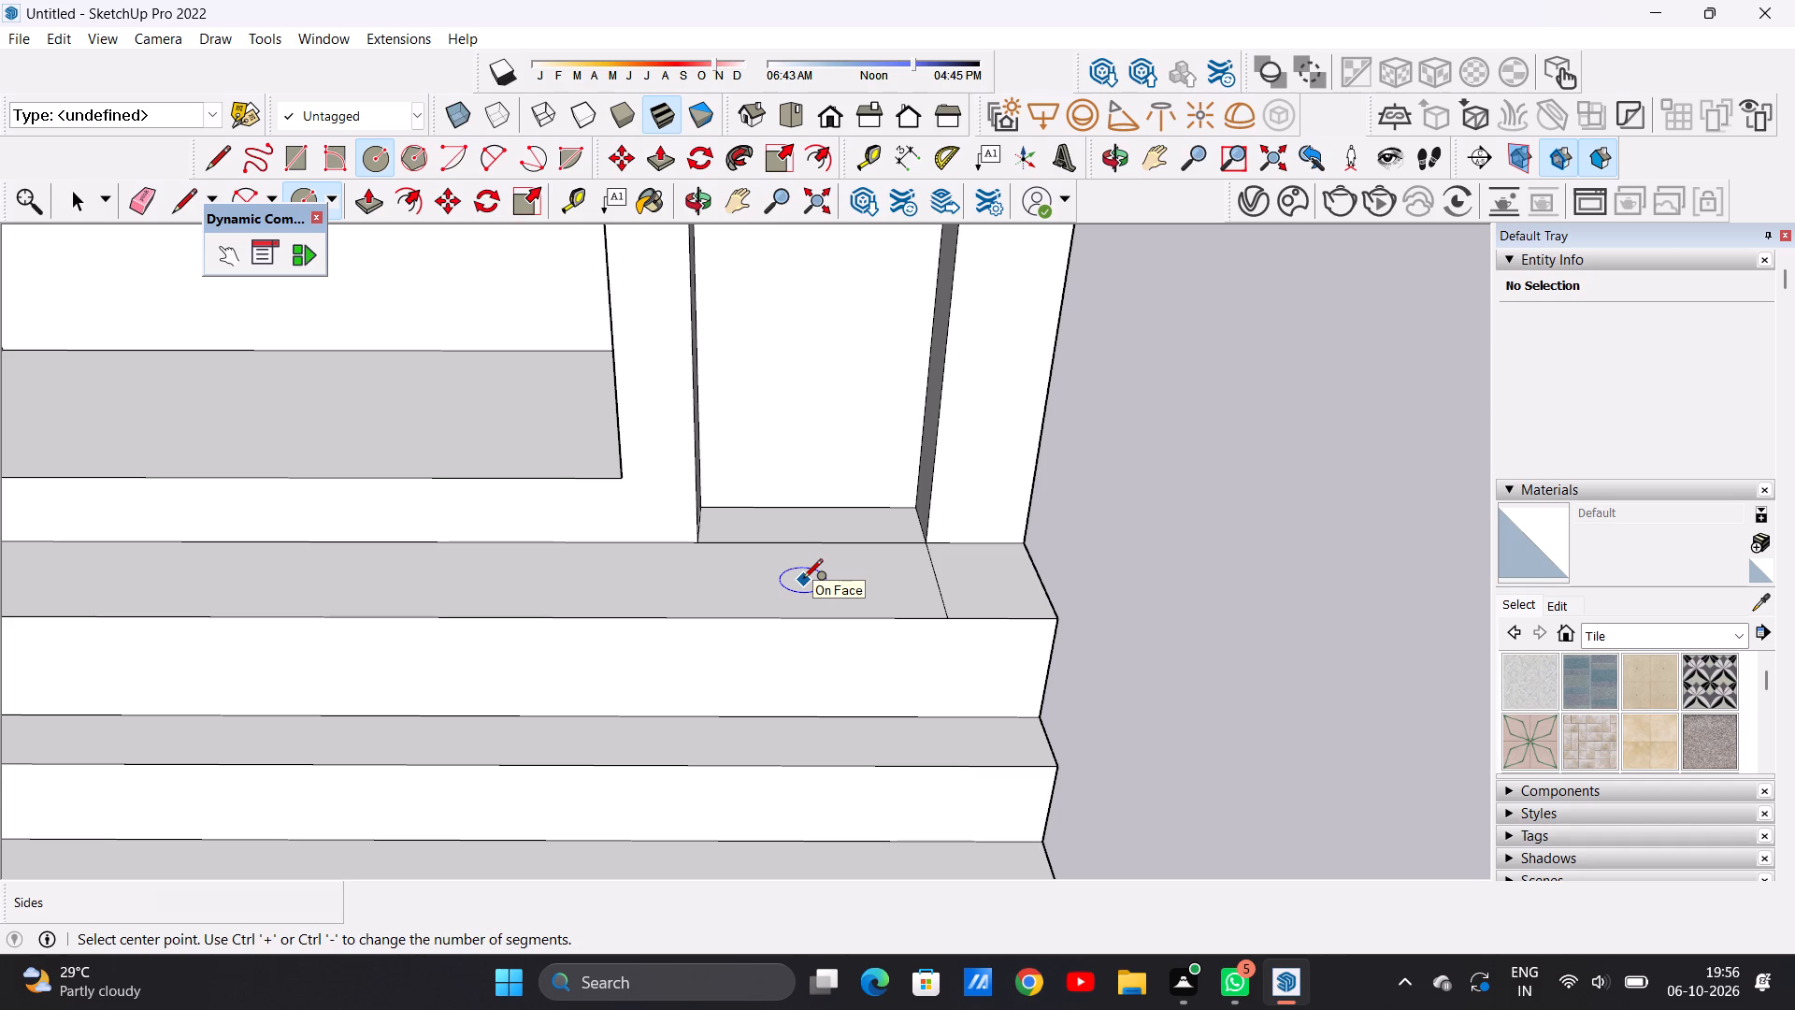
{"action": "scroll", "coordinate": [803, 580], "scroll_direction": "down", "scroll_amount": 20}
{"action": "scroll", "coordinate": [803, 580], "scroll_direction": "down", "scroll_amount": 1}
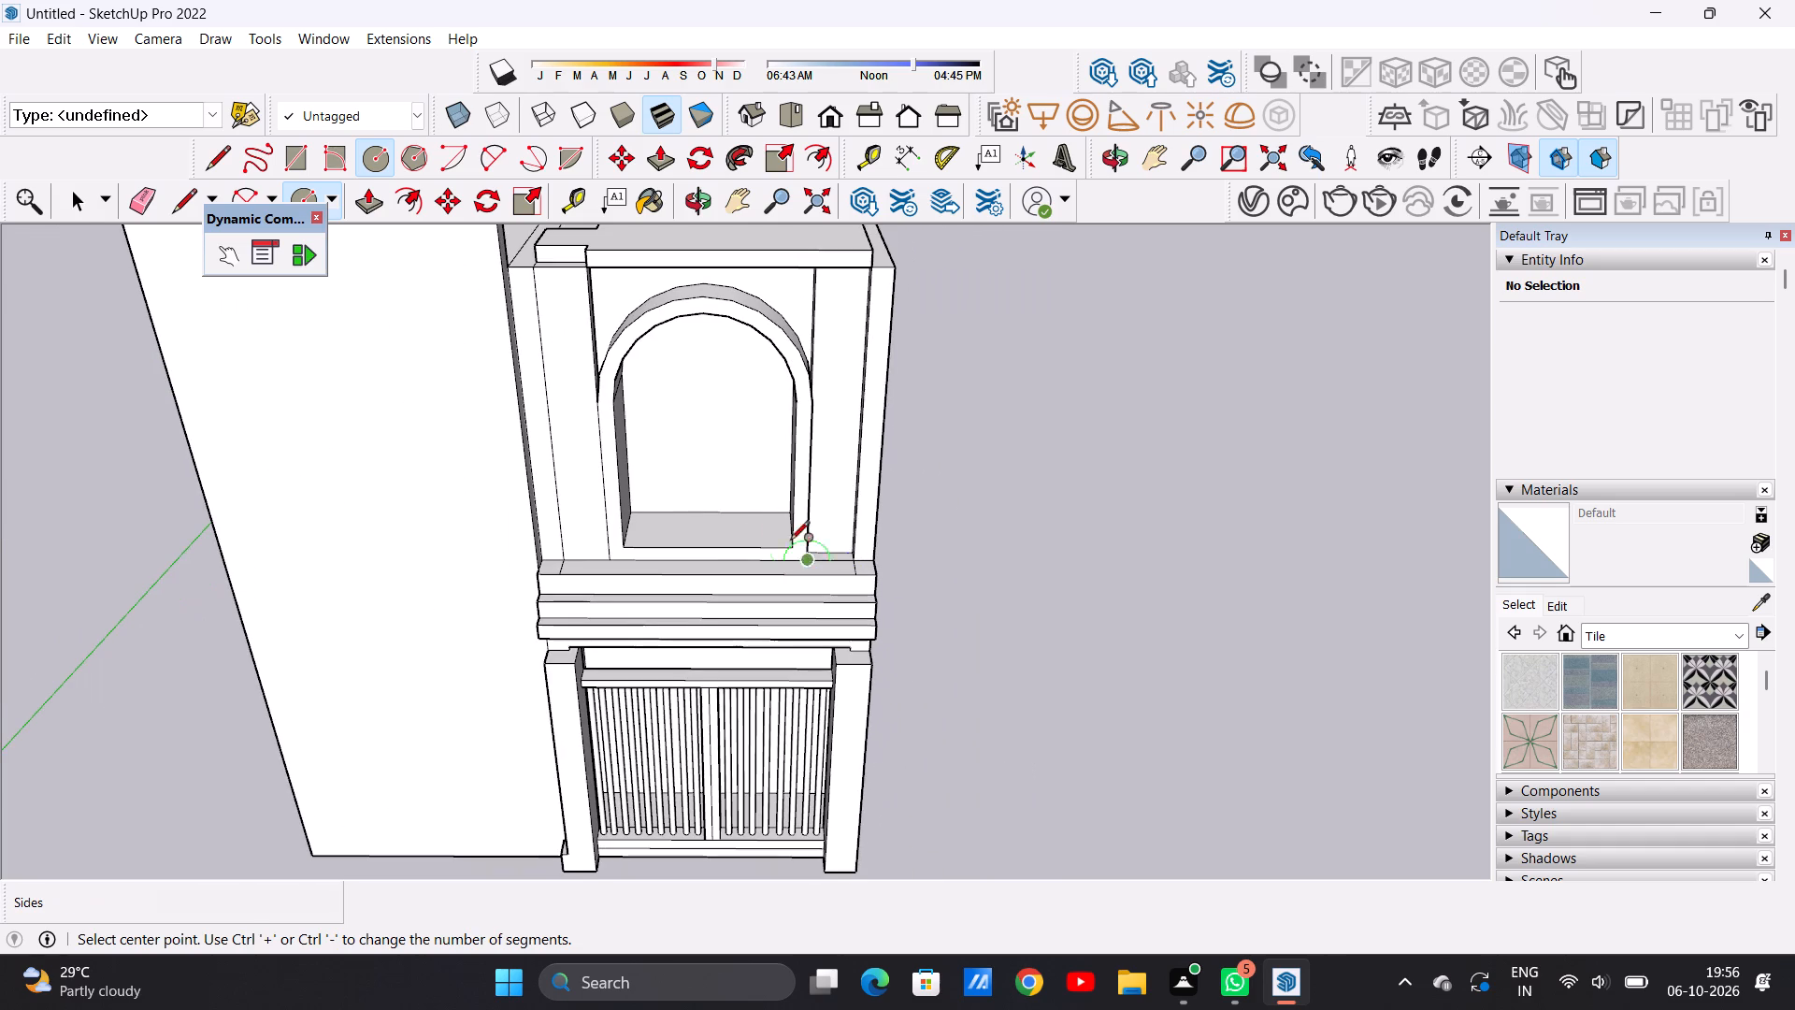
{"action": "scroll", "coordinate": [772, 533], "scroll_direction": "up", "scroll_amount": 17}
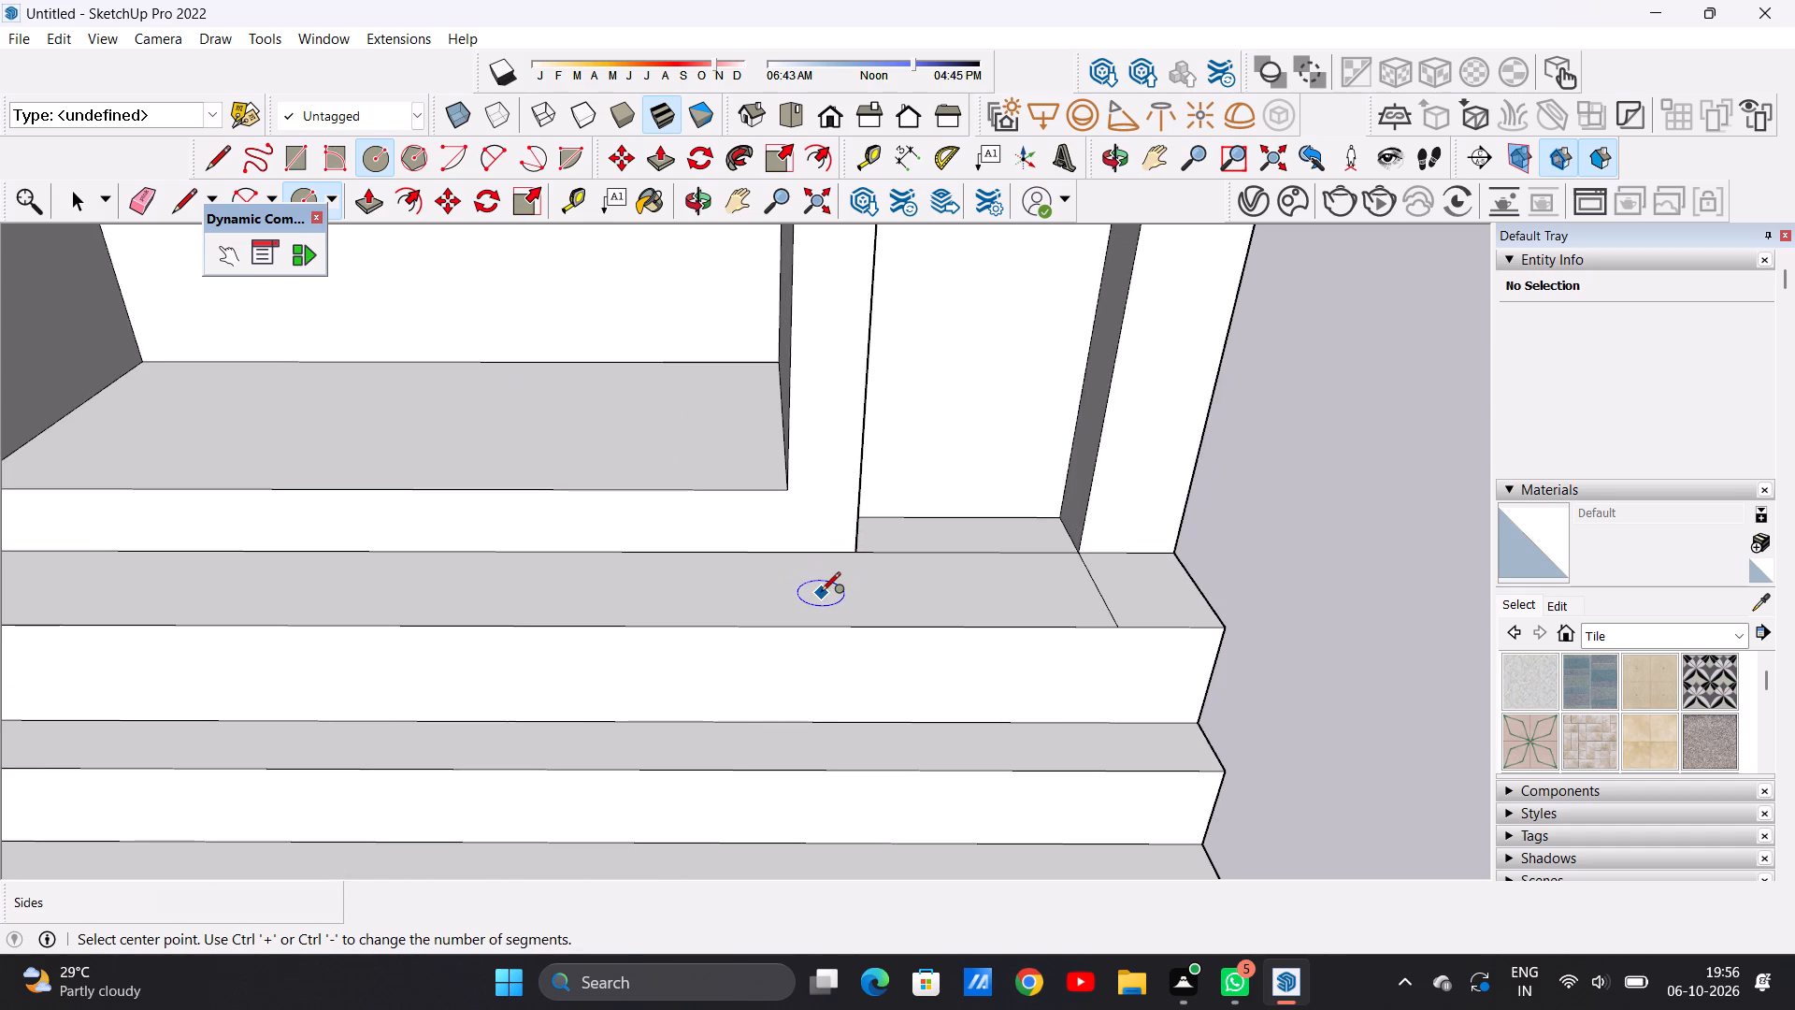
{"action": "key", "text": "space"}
Draw two 8 7/8" lines across the top ledge, from the foot of each outer edge of the arch surround to the ledge's front edge.
{"action": "key", "text": "l"}
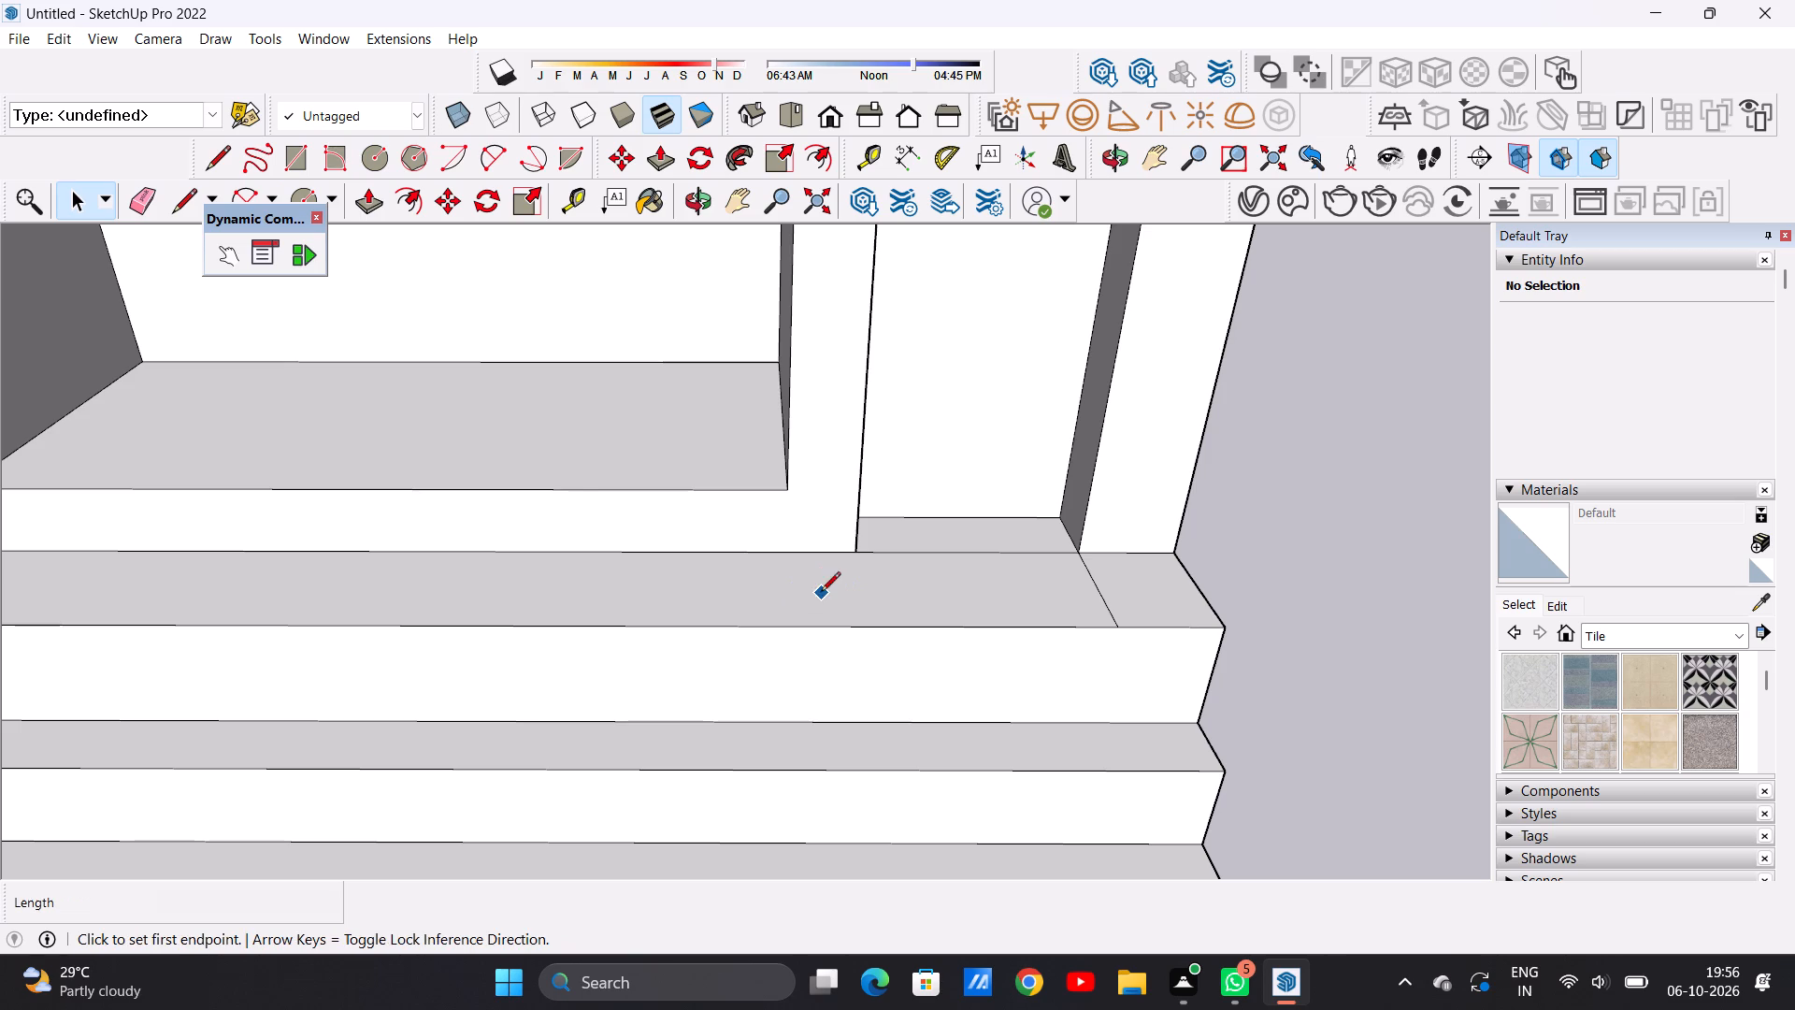
{"action": "left_click", "coordinate": [859, 554]}
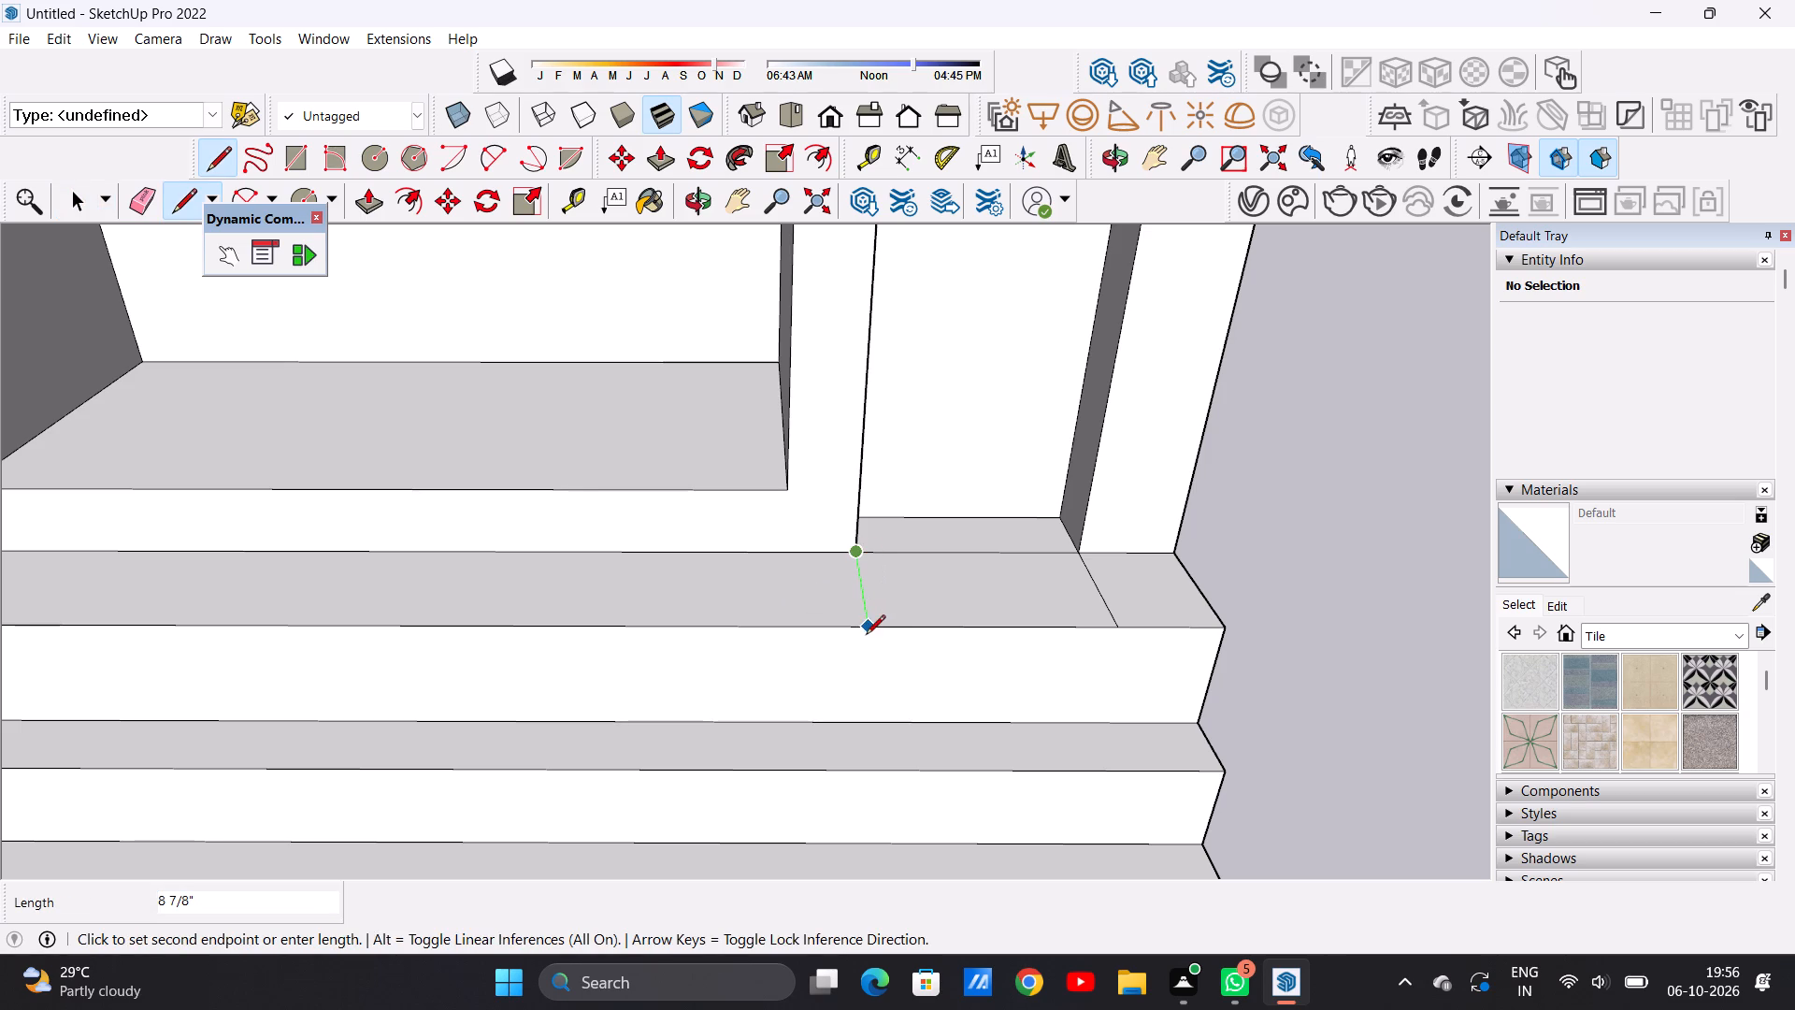
{"action": "left_click", "coordinate": [869, 628]}
{"action": "scroll", "coordinate": [887, 574], "scroll_direction": "down", "scroll_amount": 10}
{"action": "scroll", "coordinate": [894, 570], "scroll_direction": "up", "scroll_amount": 1}
{"action": "scroll", "coordinate": [558, 579], "scroll_direction": "up", "scroll_amount": 7}
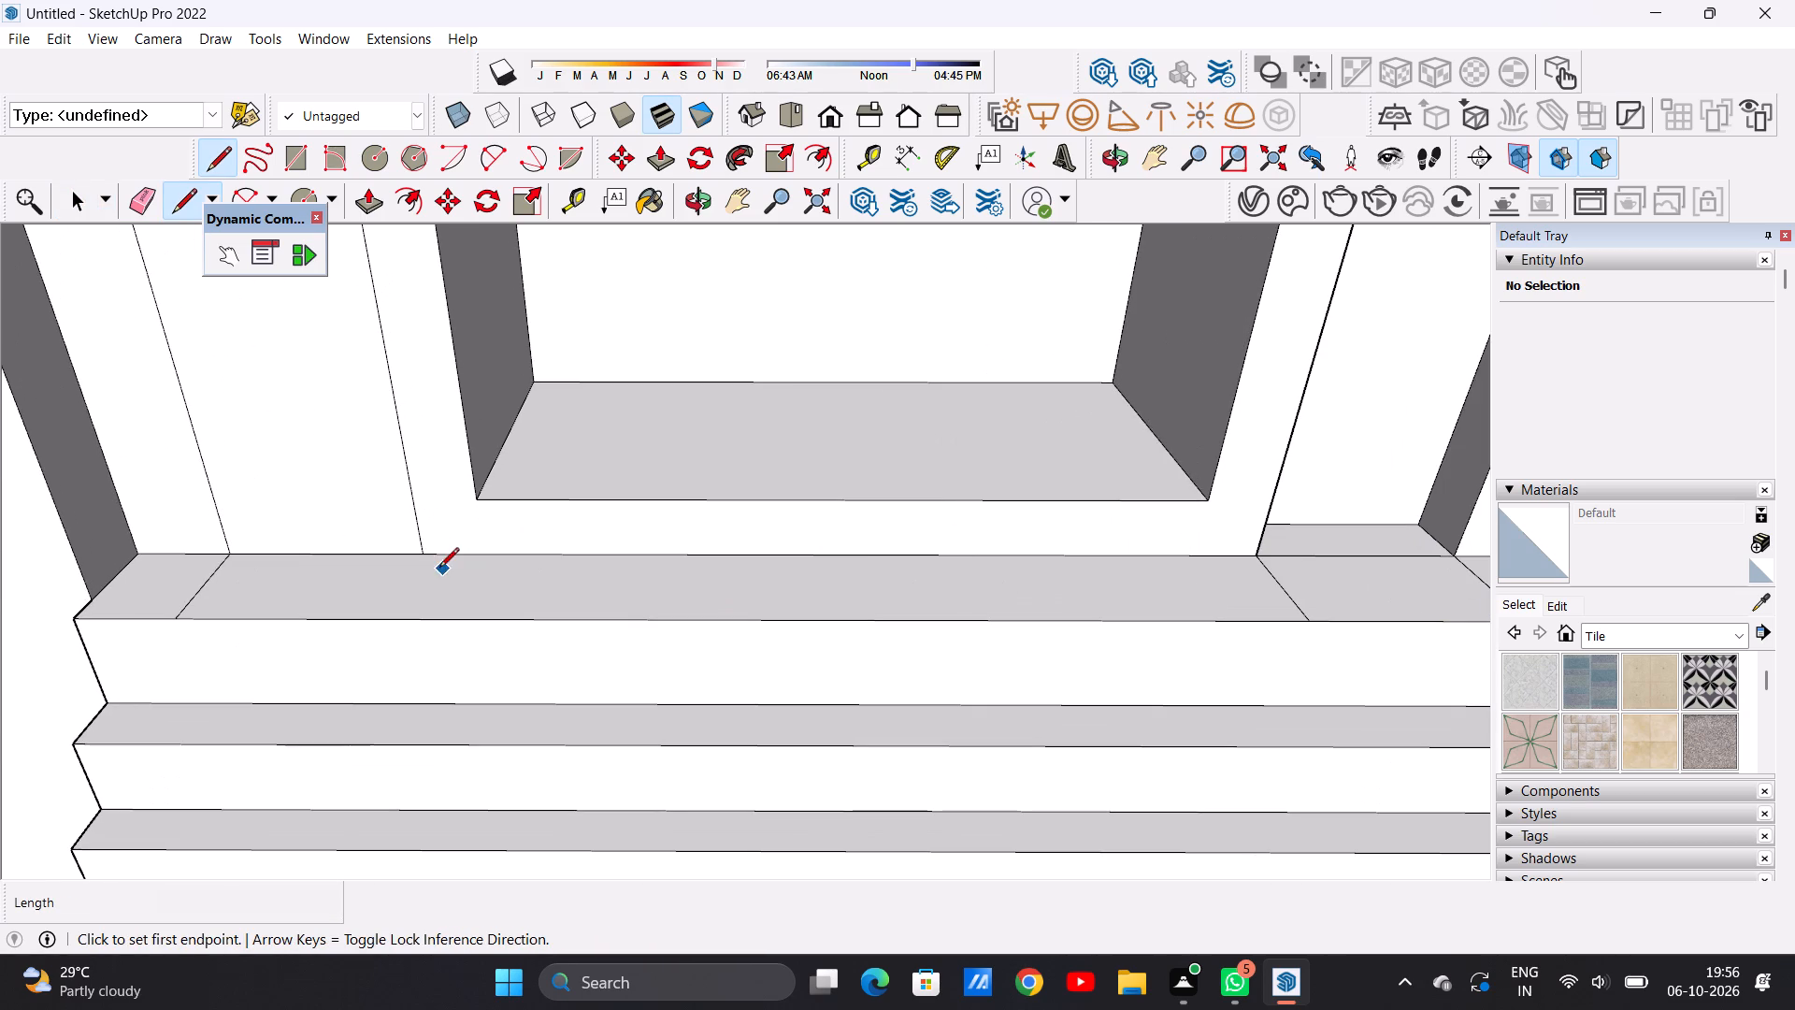
{"action": "left_click", "coordinate": [425, 557]}
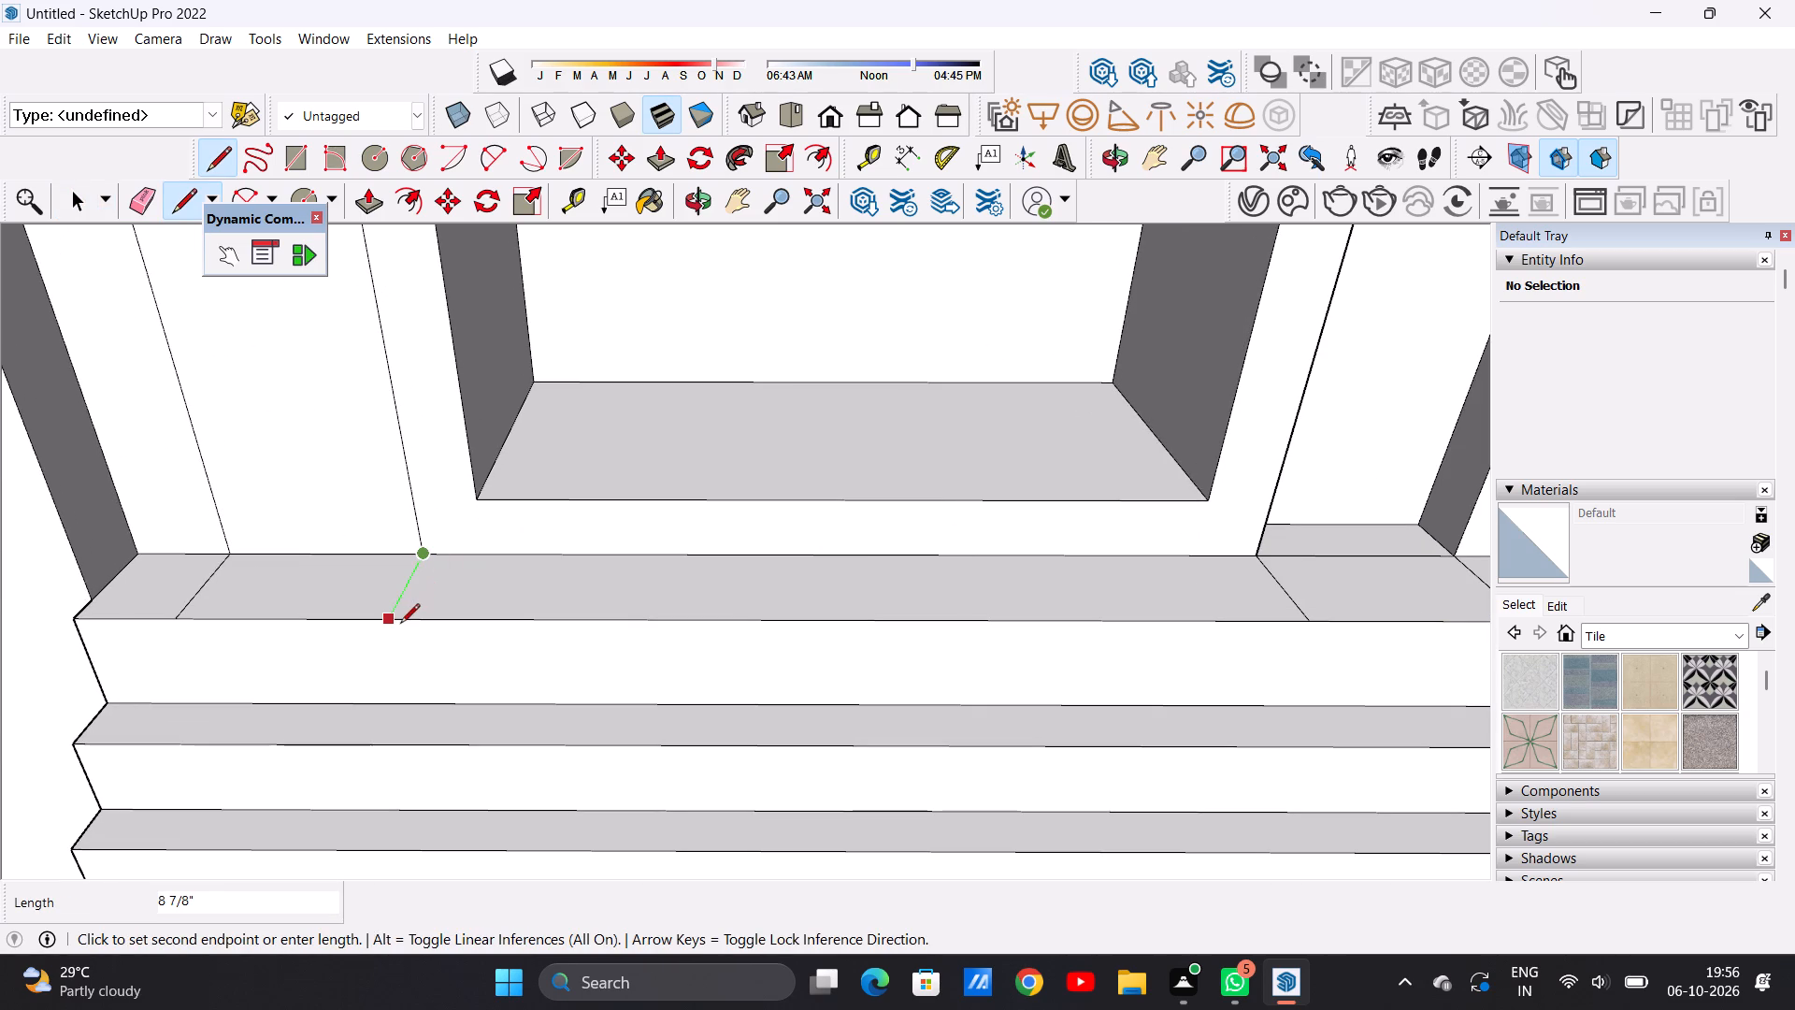
{"action": "left_click", "coordinate": [386, 622]}
{"action": "key", "text": "space"}
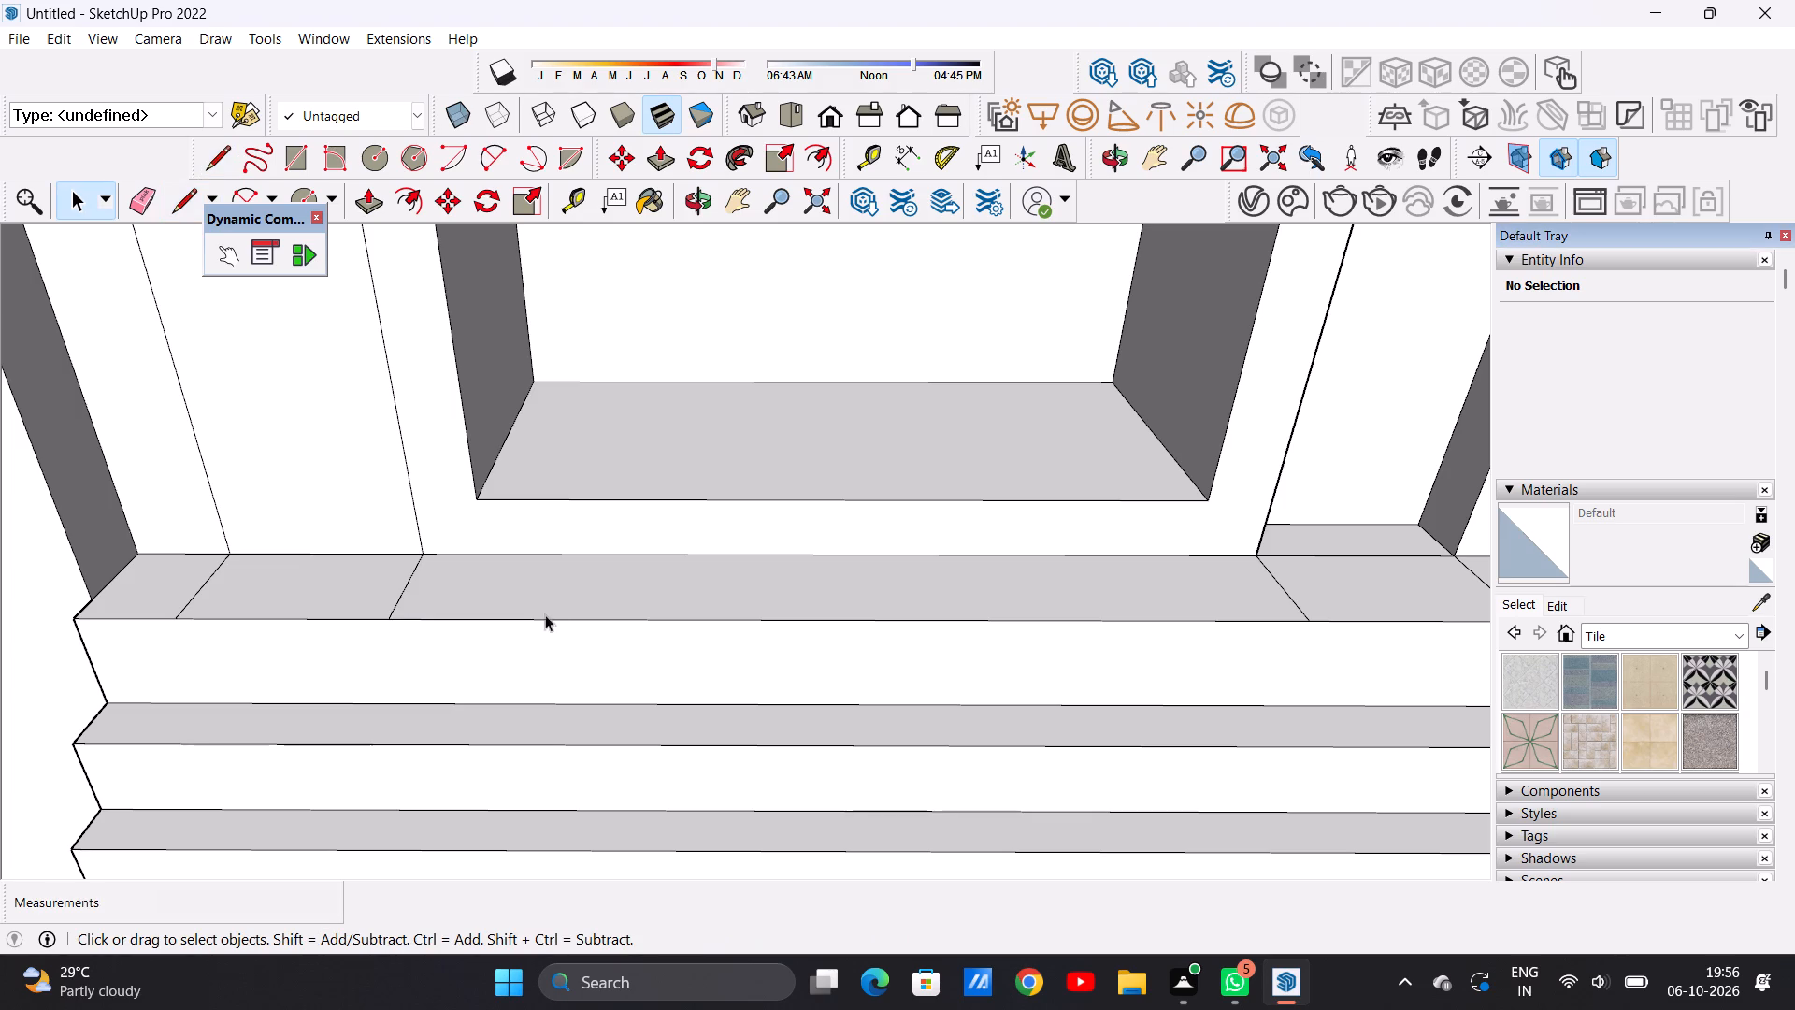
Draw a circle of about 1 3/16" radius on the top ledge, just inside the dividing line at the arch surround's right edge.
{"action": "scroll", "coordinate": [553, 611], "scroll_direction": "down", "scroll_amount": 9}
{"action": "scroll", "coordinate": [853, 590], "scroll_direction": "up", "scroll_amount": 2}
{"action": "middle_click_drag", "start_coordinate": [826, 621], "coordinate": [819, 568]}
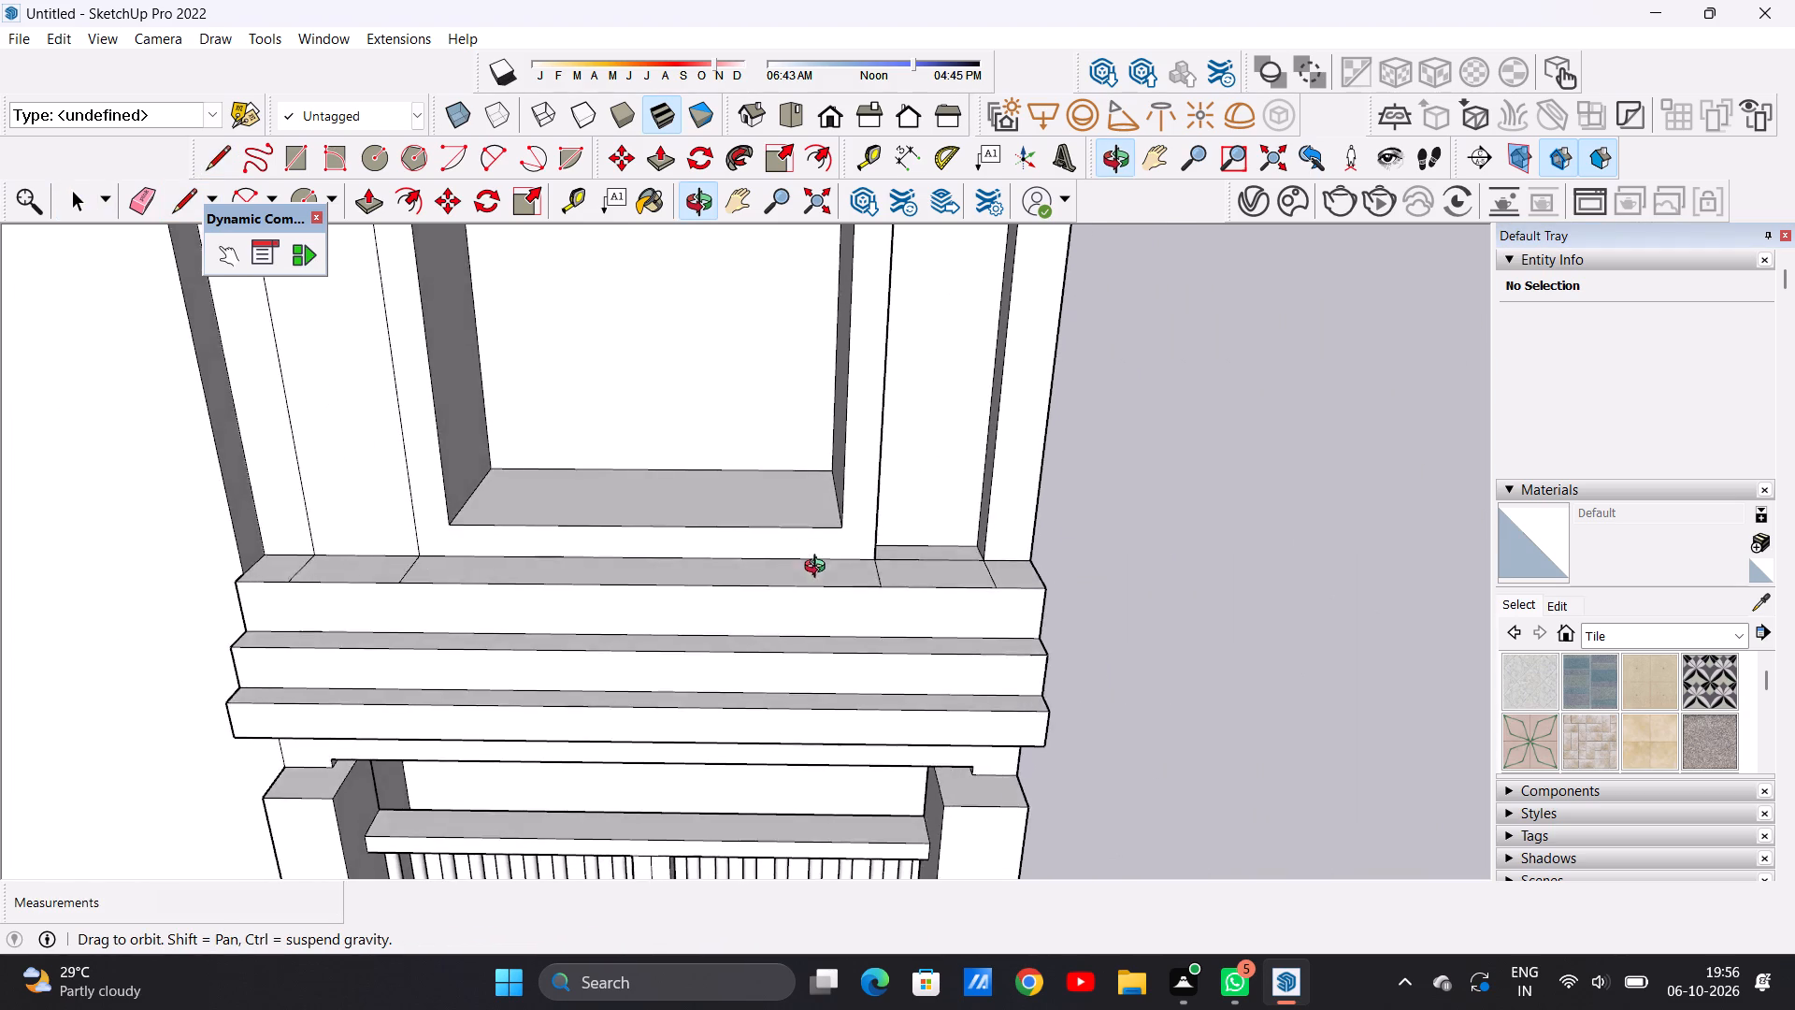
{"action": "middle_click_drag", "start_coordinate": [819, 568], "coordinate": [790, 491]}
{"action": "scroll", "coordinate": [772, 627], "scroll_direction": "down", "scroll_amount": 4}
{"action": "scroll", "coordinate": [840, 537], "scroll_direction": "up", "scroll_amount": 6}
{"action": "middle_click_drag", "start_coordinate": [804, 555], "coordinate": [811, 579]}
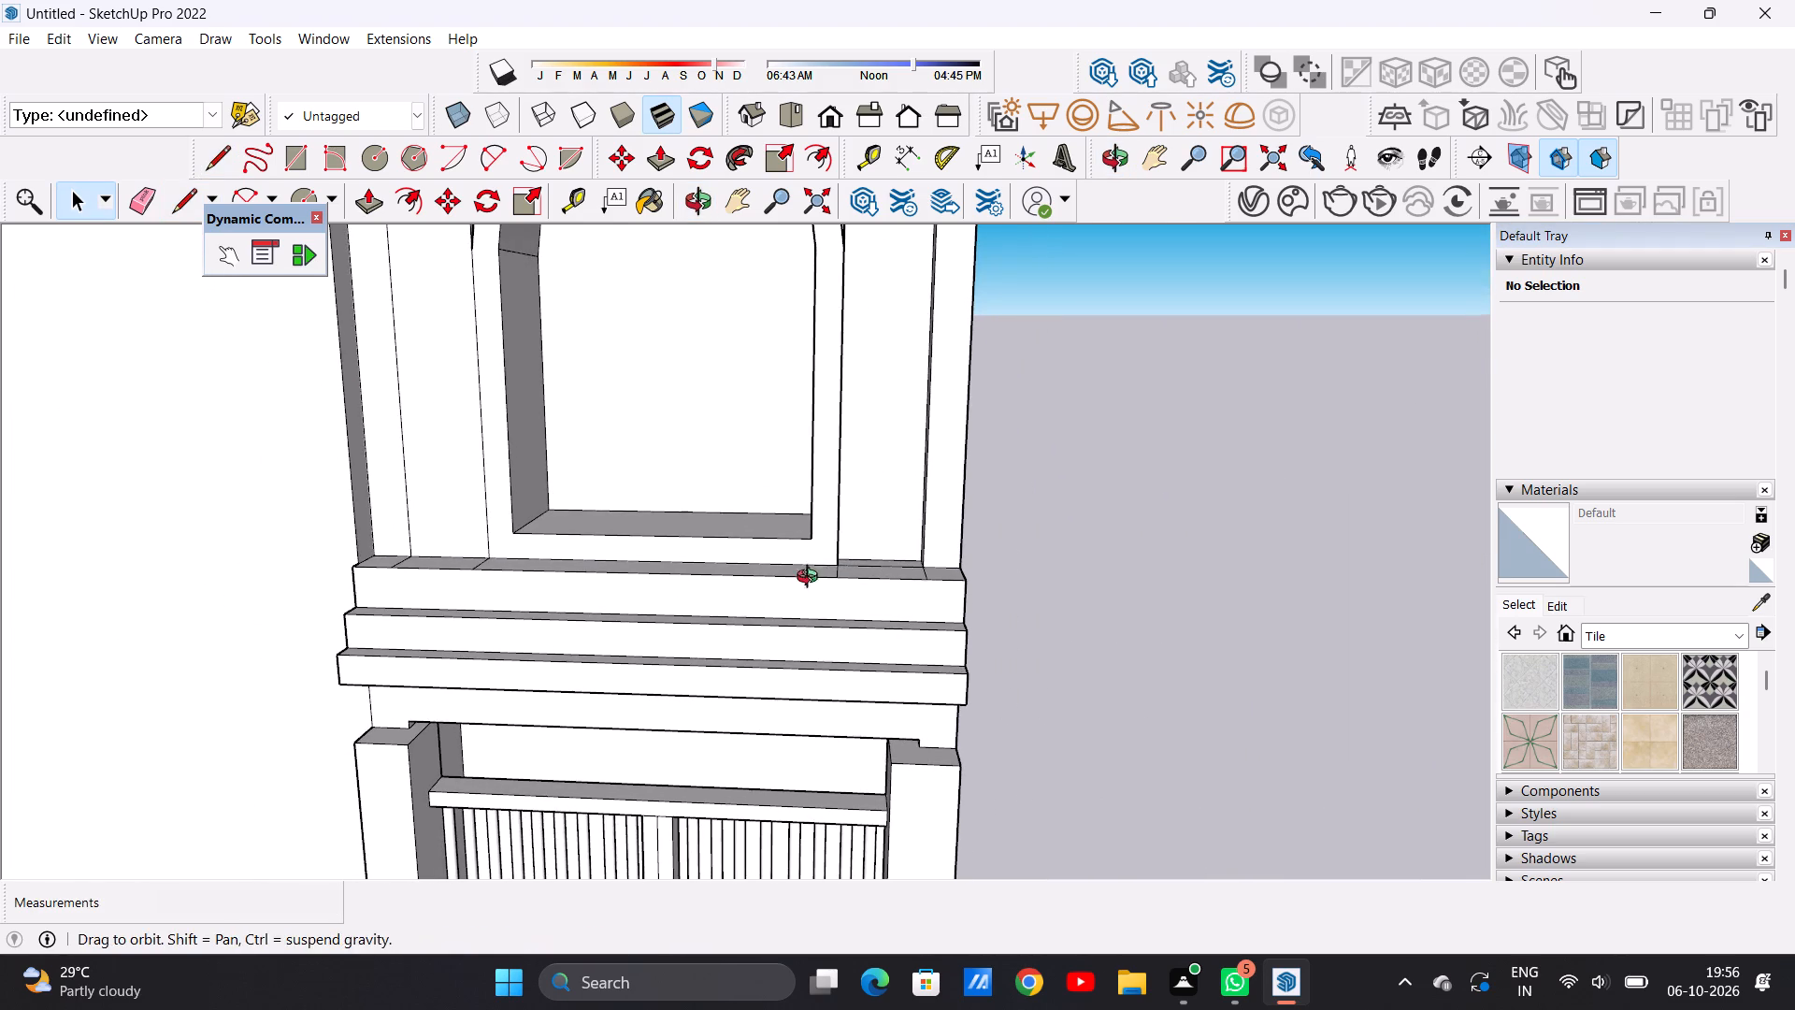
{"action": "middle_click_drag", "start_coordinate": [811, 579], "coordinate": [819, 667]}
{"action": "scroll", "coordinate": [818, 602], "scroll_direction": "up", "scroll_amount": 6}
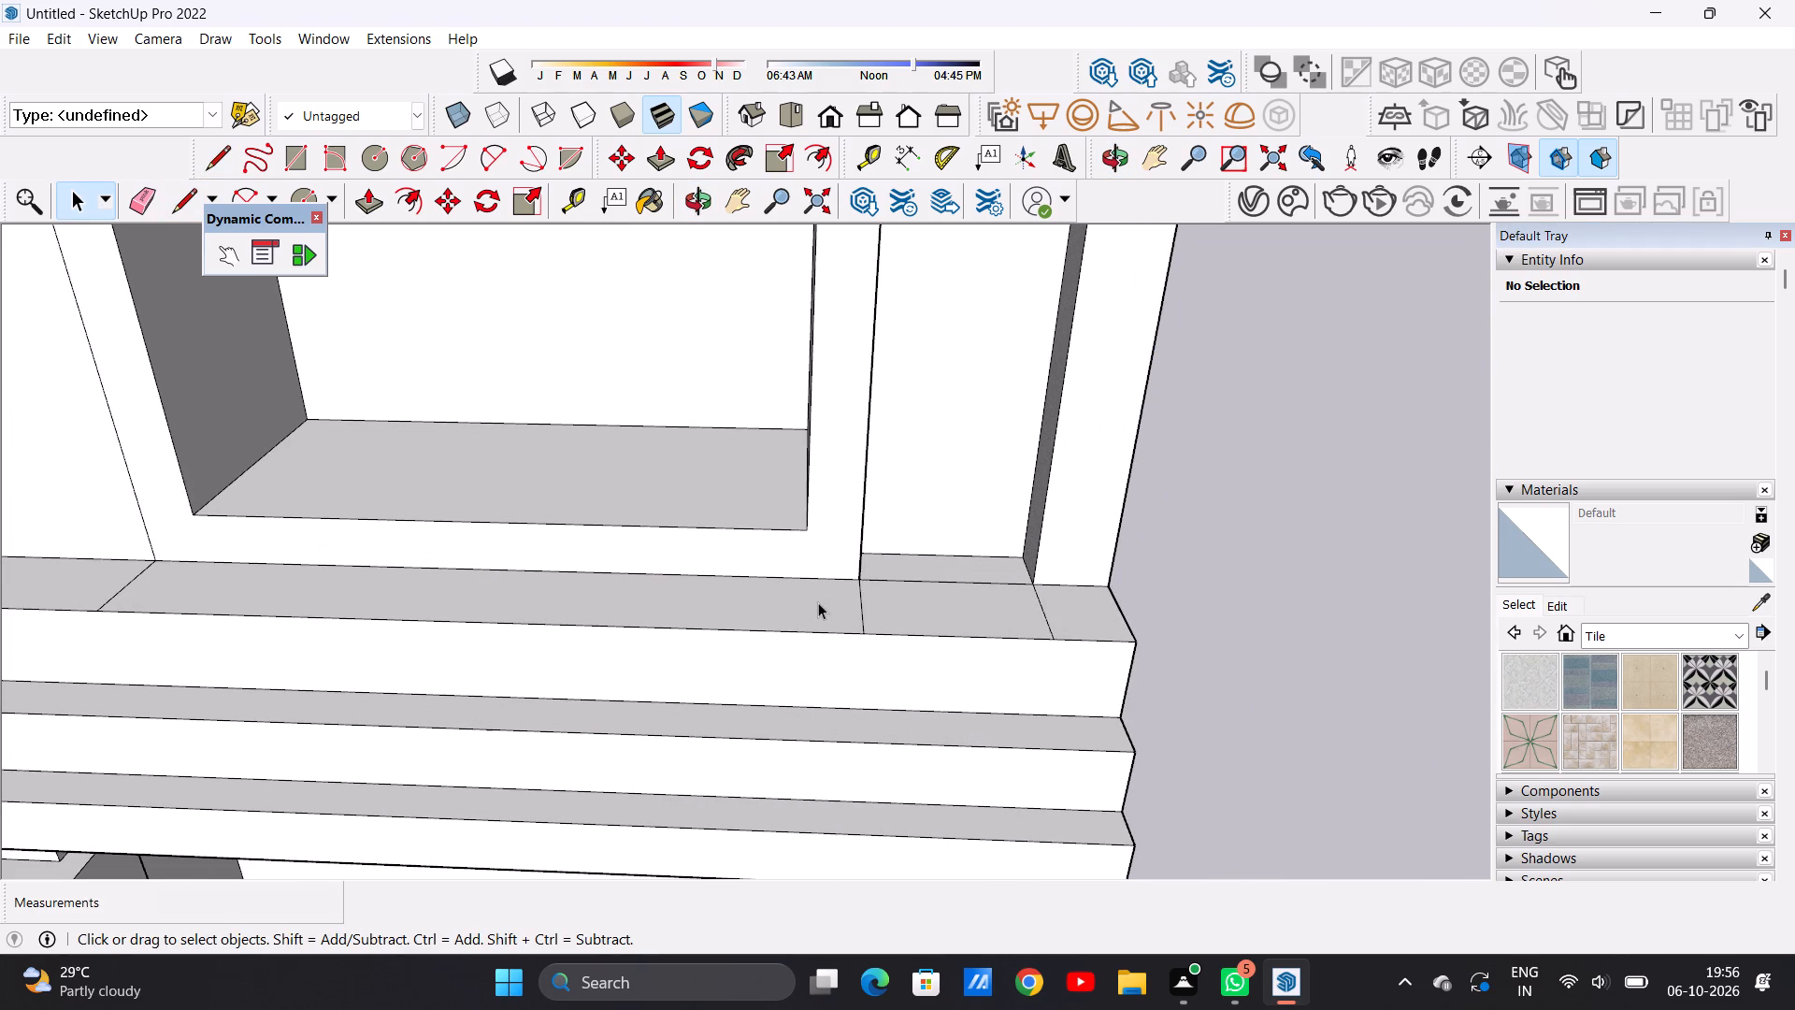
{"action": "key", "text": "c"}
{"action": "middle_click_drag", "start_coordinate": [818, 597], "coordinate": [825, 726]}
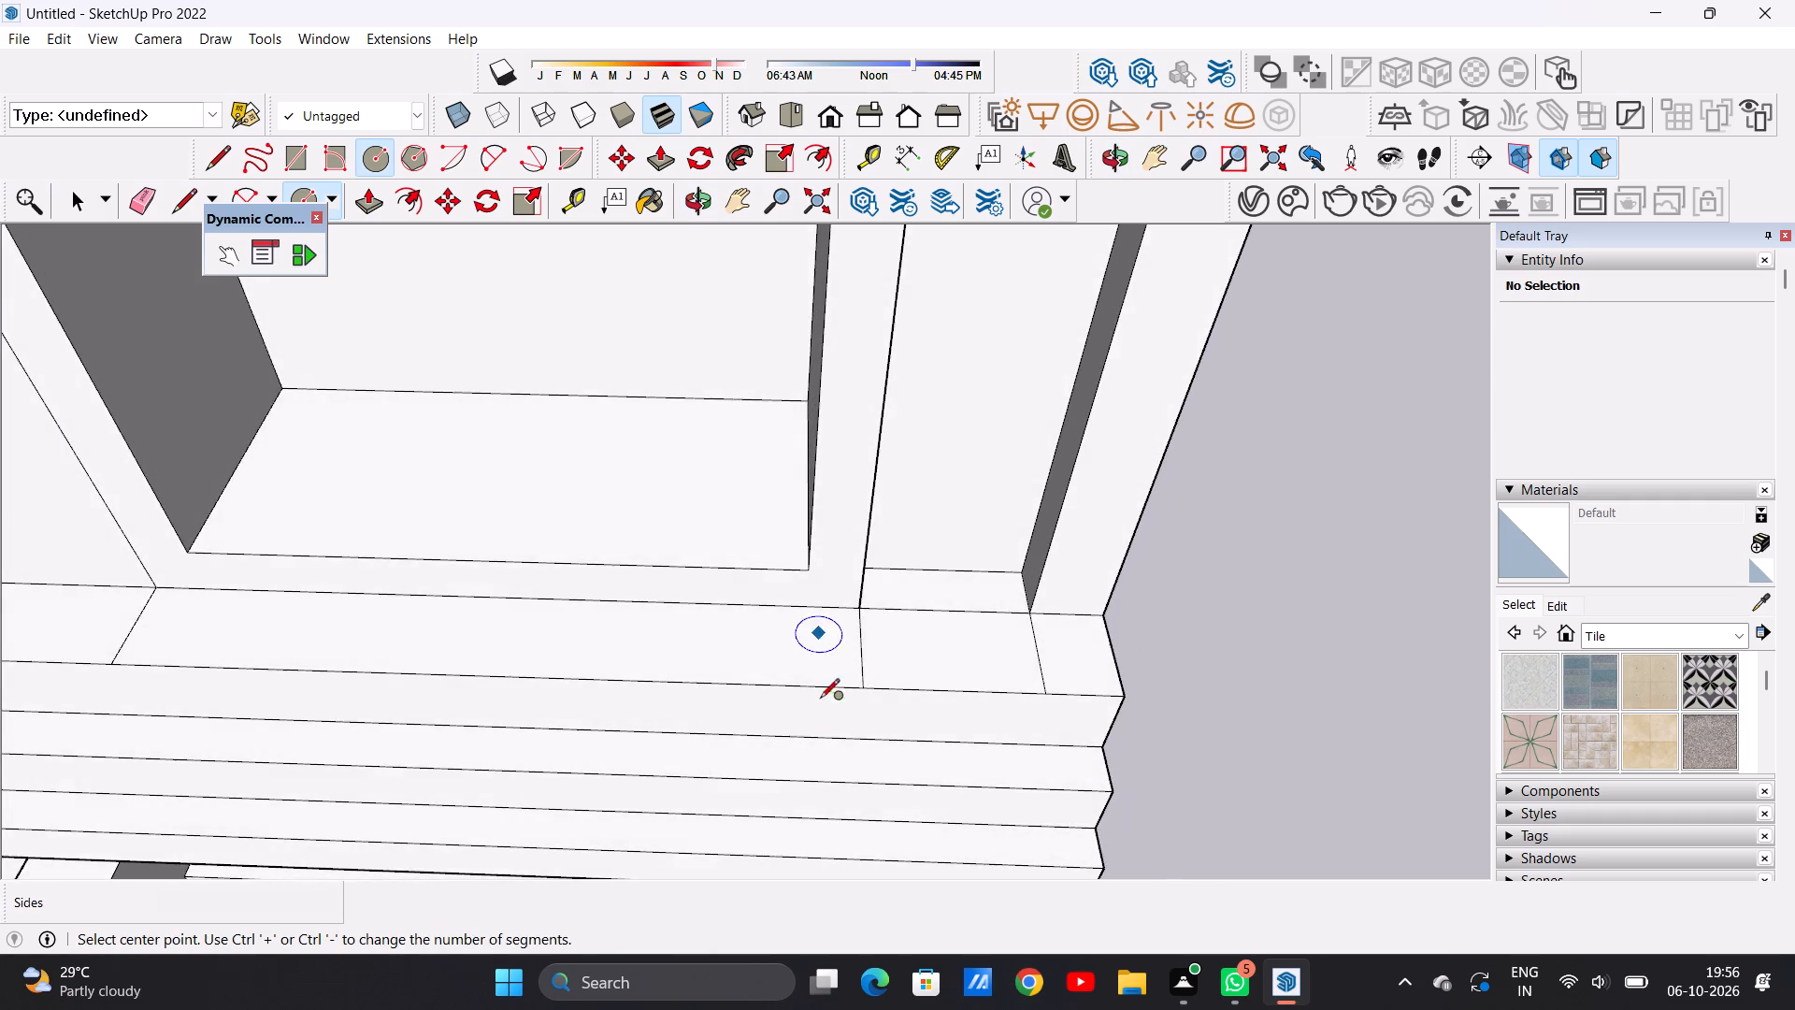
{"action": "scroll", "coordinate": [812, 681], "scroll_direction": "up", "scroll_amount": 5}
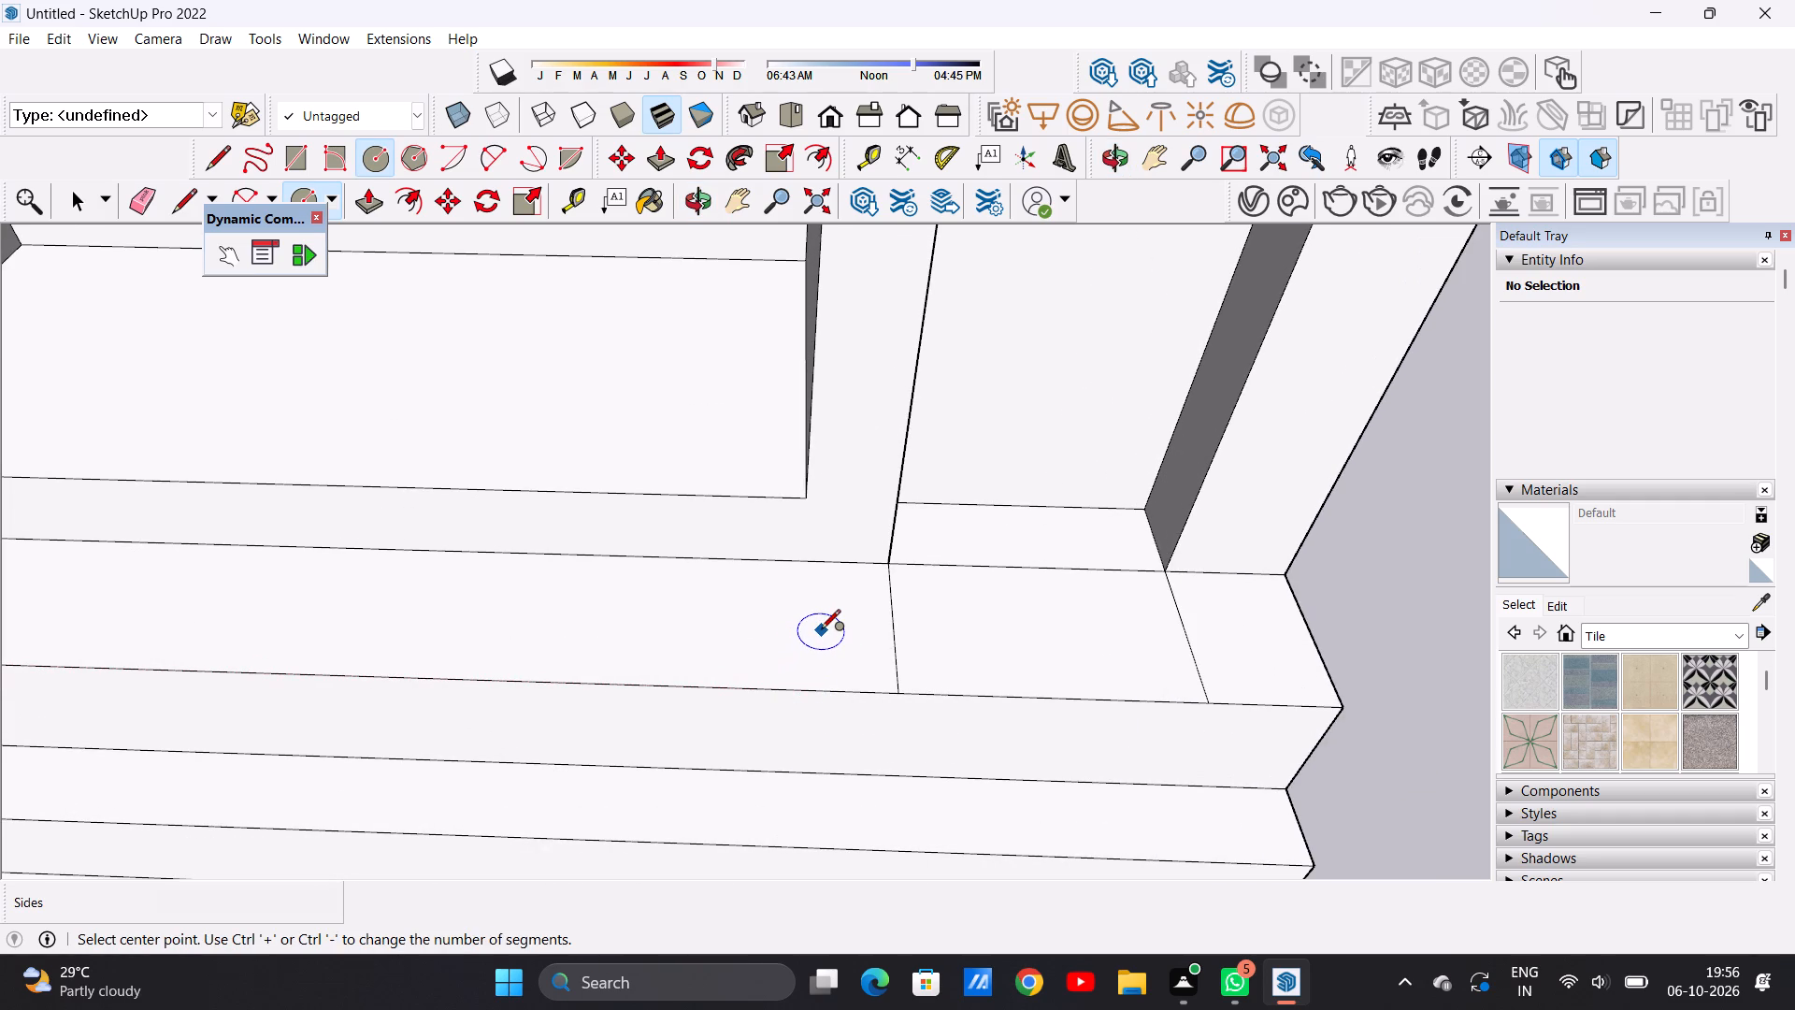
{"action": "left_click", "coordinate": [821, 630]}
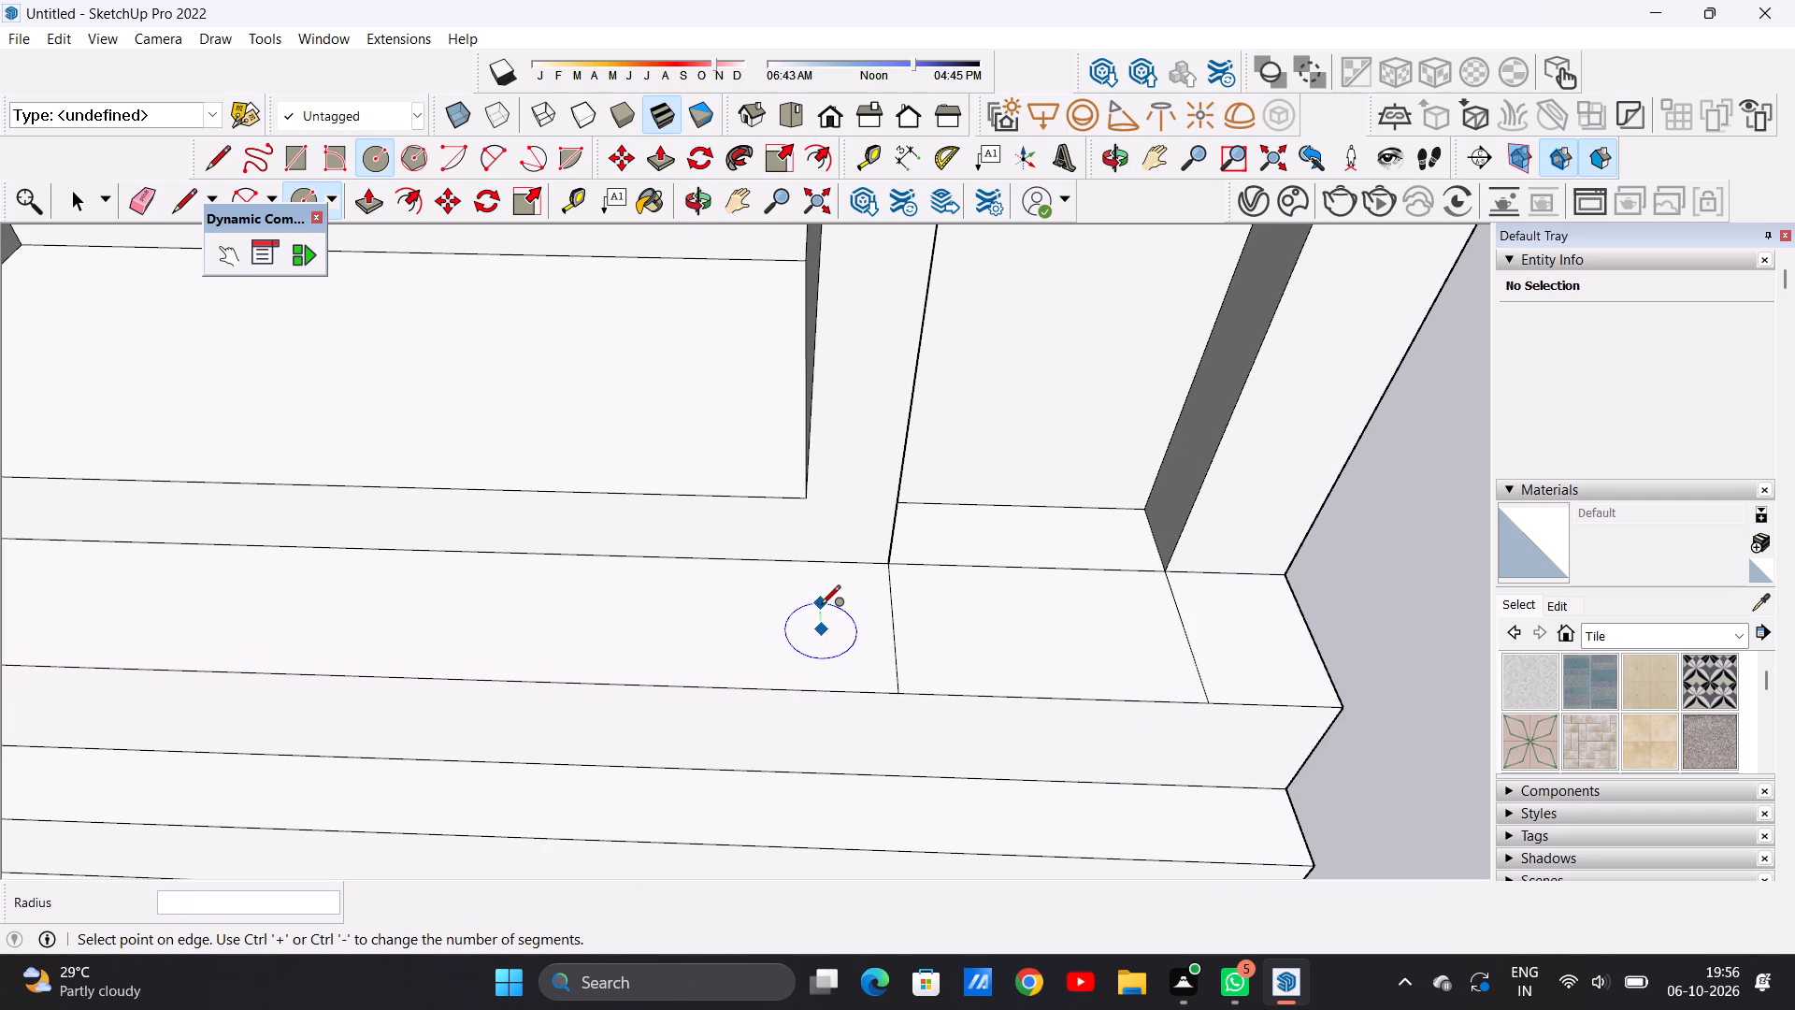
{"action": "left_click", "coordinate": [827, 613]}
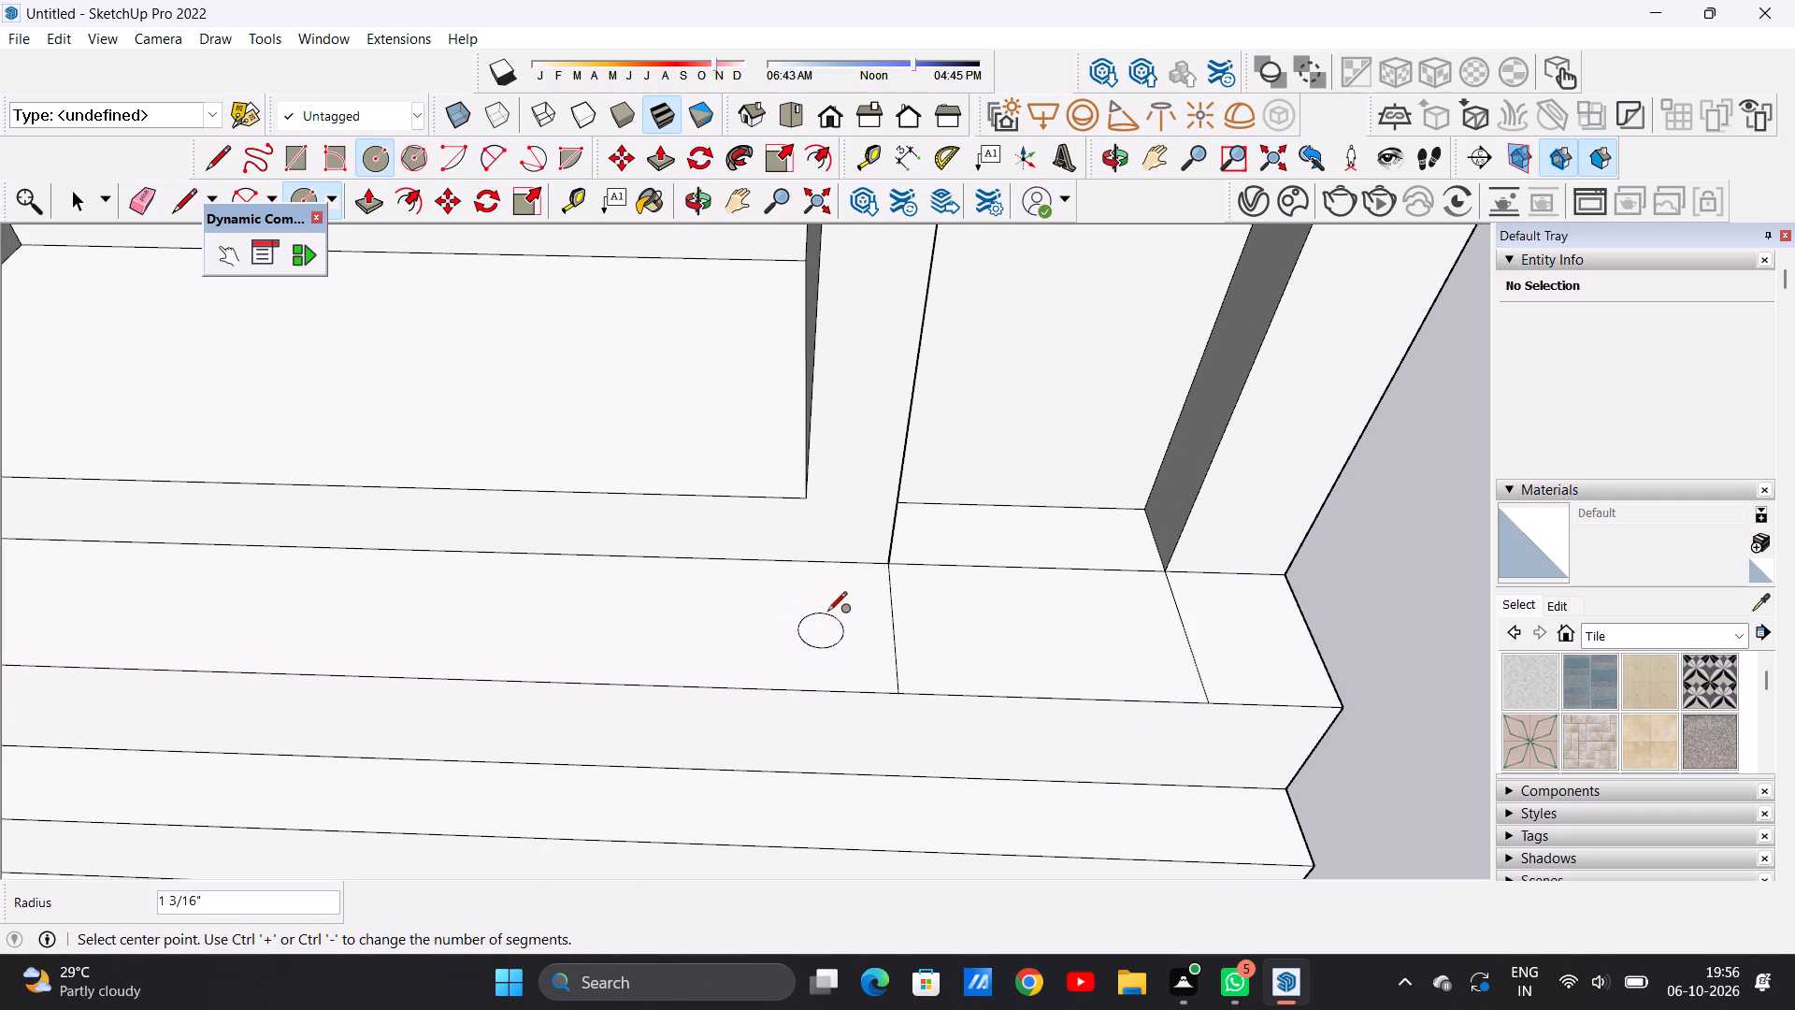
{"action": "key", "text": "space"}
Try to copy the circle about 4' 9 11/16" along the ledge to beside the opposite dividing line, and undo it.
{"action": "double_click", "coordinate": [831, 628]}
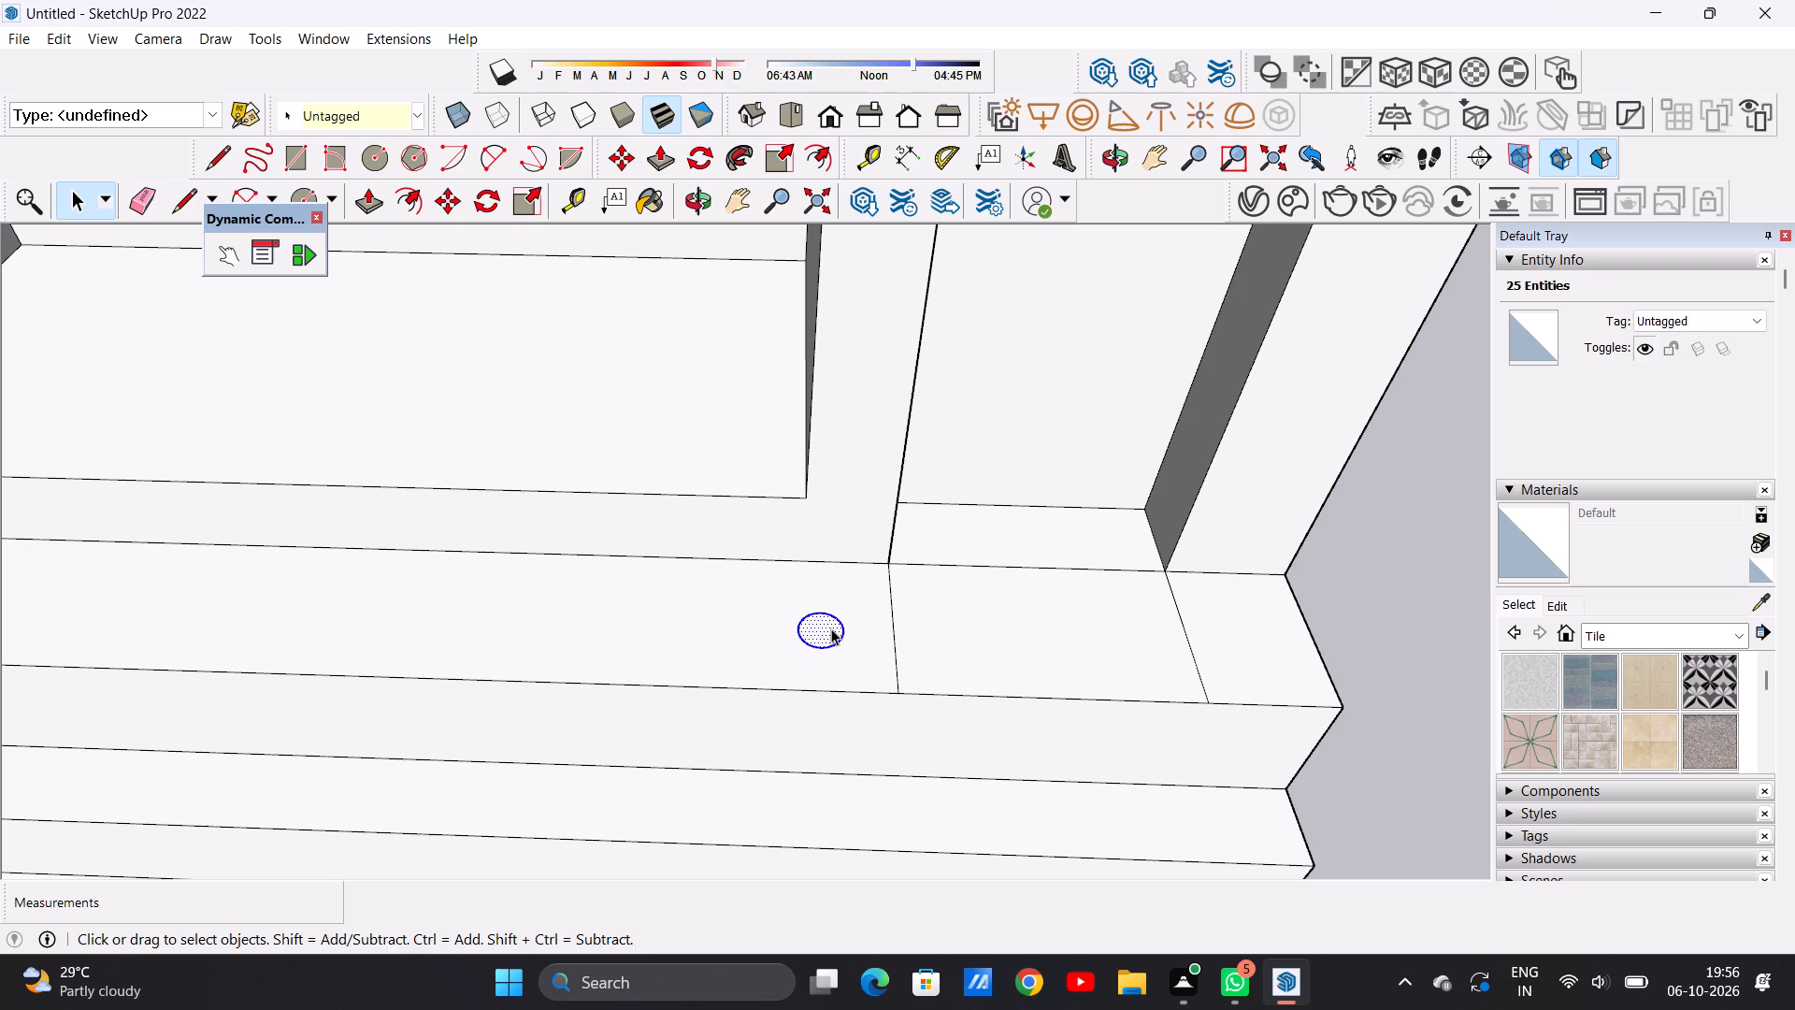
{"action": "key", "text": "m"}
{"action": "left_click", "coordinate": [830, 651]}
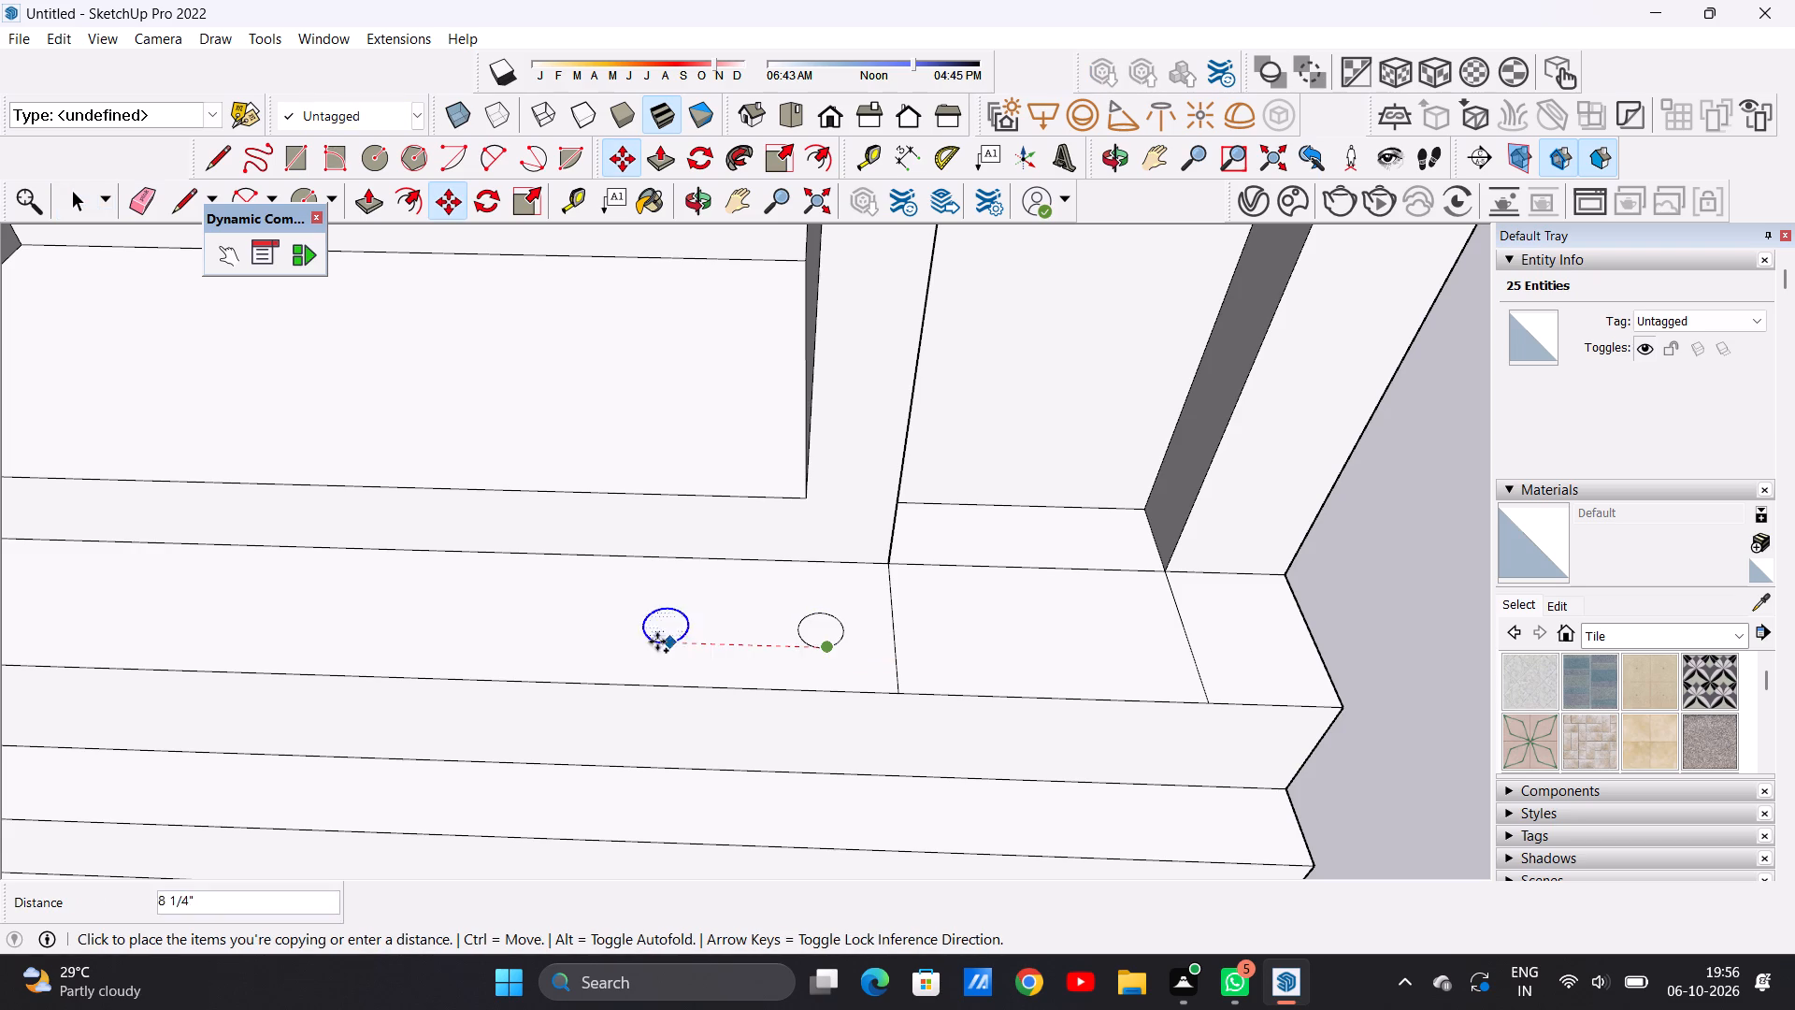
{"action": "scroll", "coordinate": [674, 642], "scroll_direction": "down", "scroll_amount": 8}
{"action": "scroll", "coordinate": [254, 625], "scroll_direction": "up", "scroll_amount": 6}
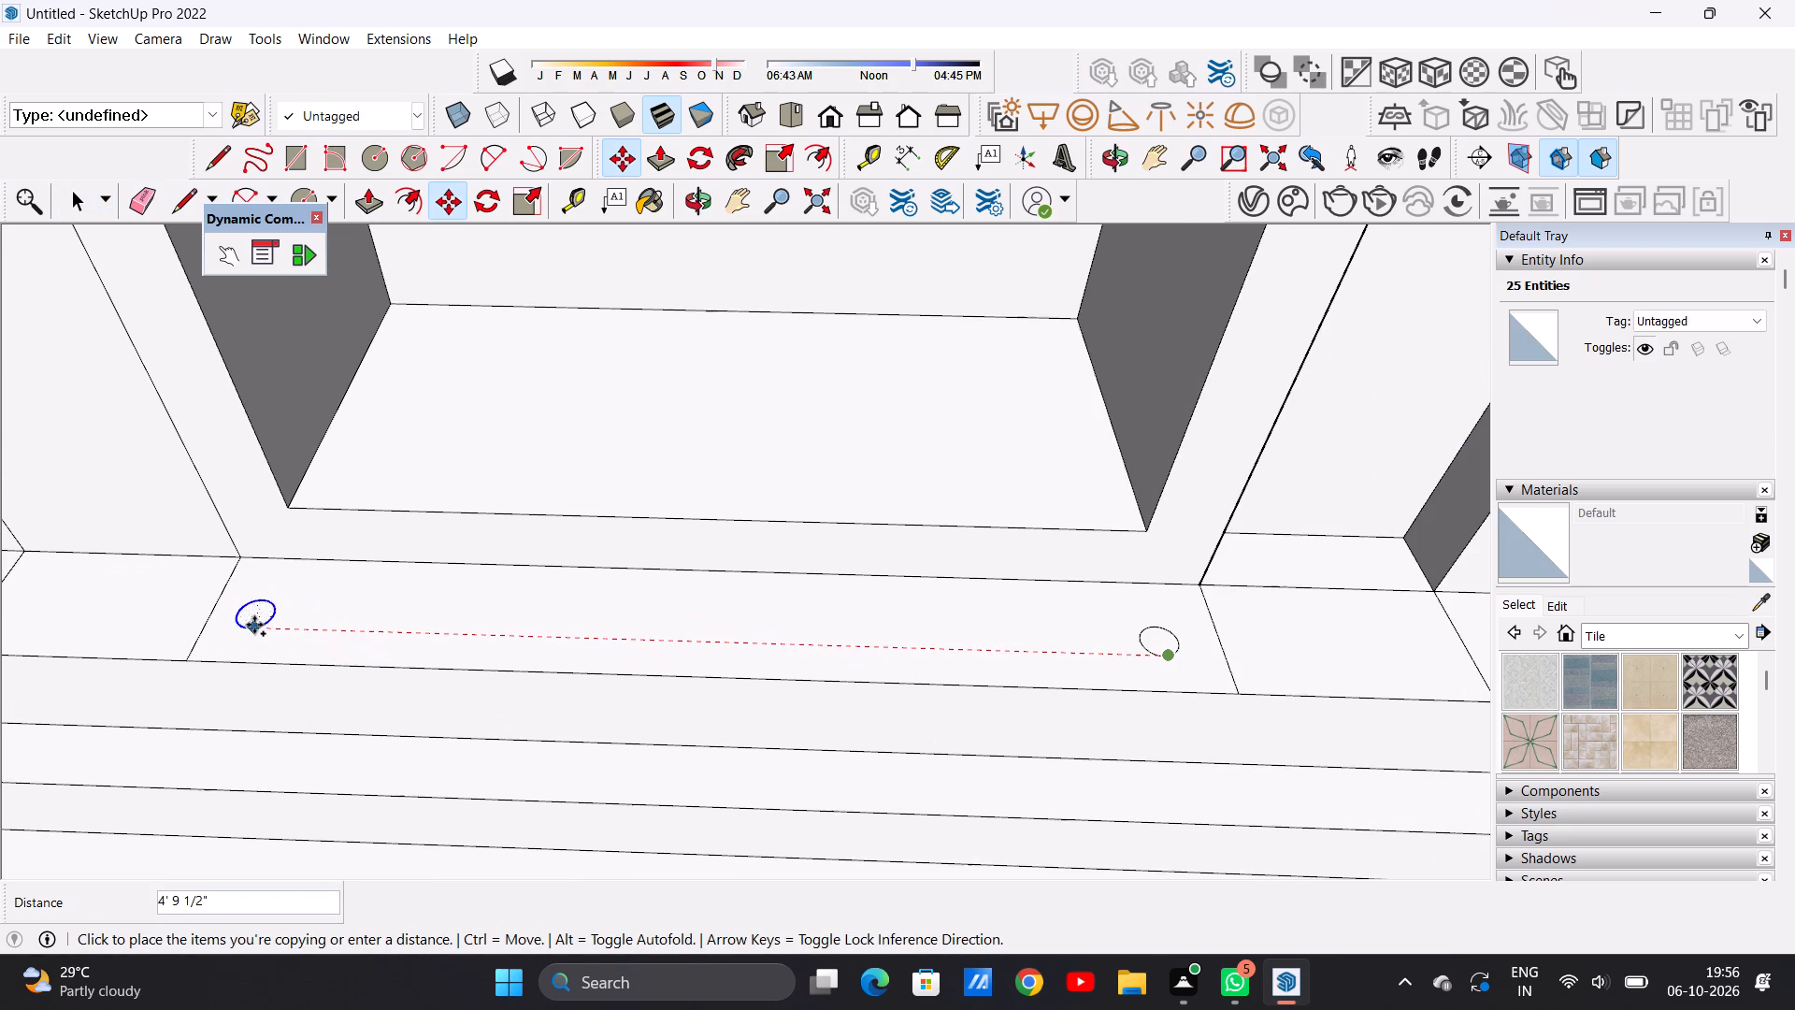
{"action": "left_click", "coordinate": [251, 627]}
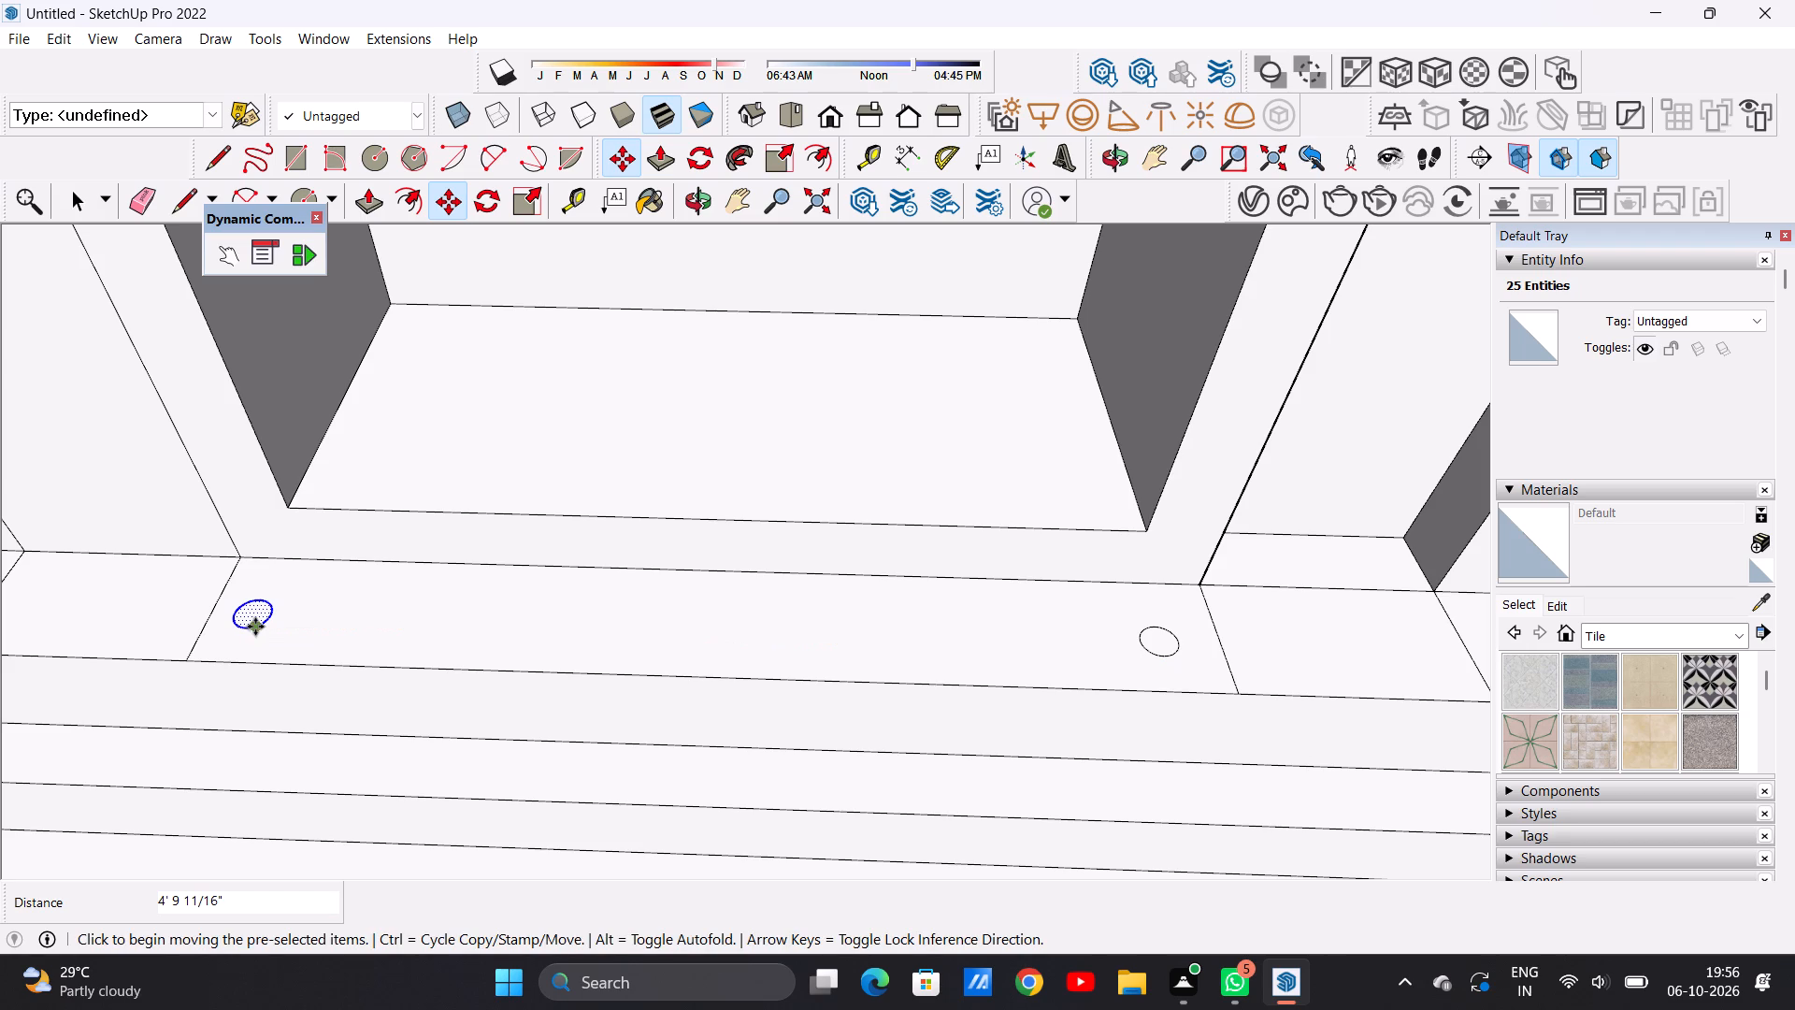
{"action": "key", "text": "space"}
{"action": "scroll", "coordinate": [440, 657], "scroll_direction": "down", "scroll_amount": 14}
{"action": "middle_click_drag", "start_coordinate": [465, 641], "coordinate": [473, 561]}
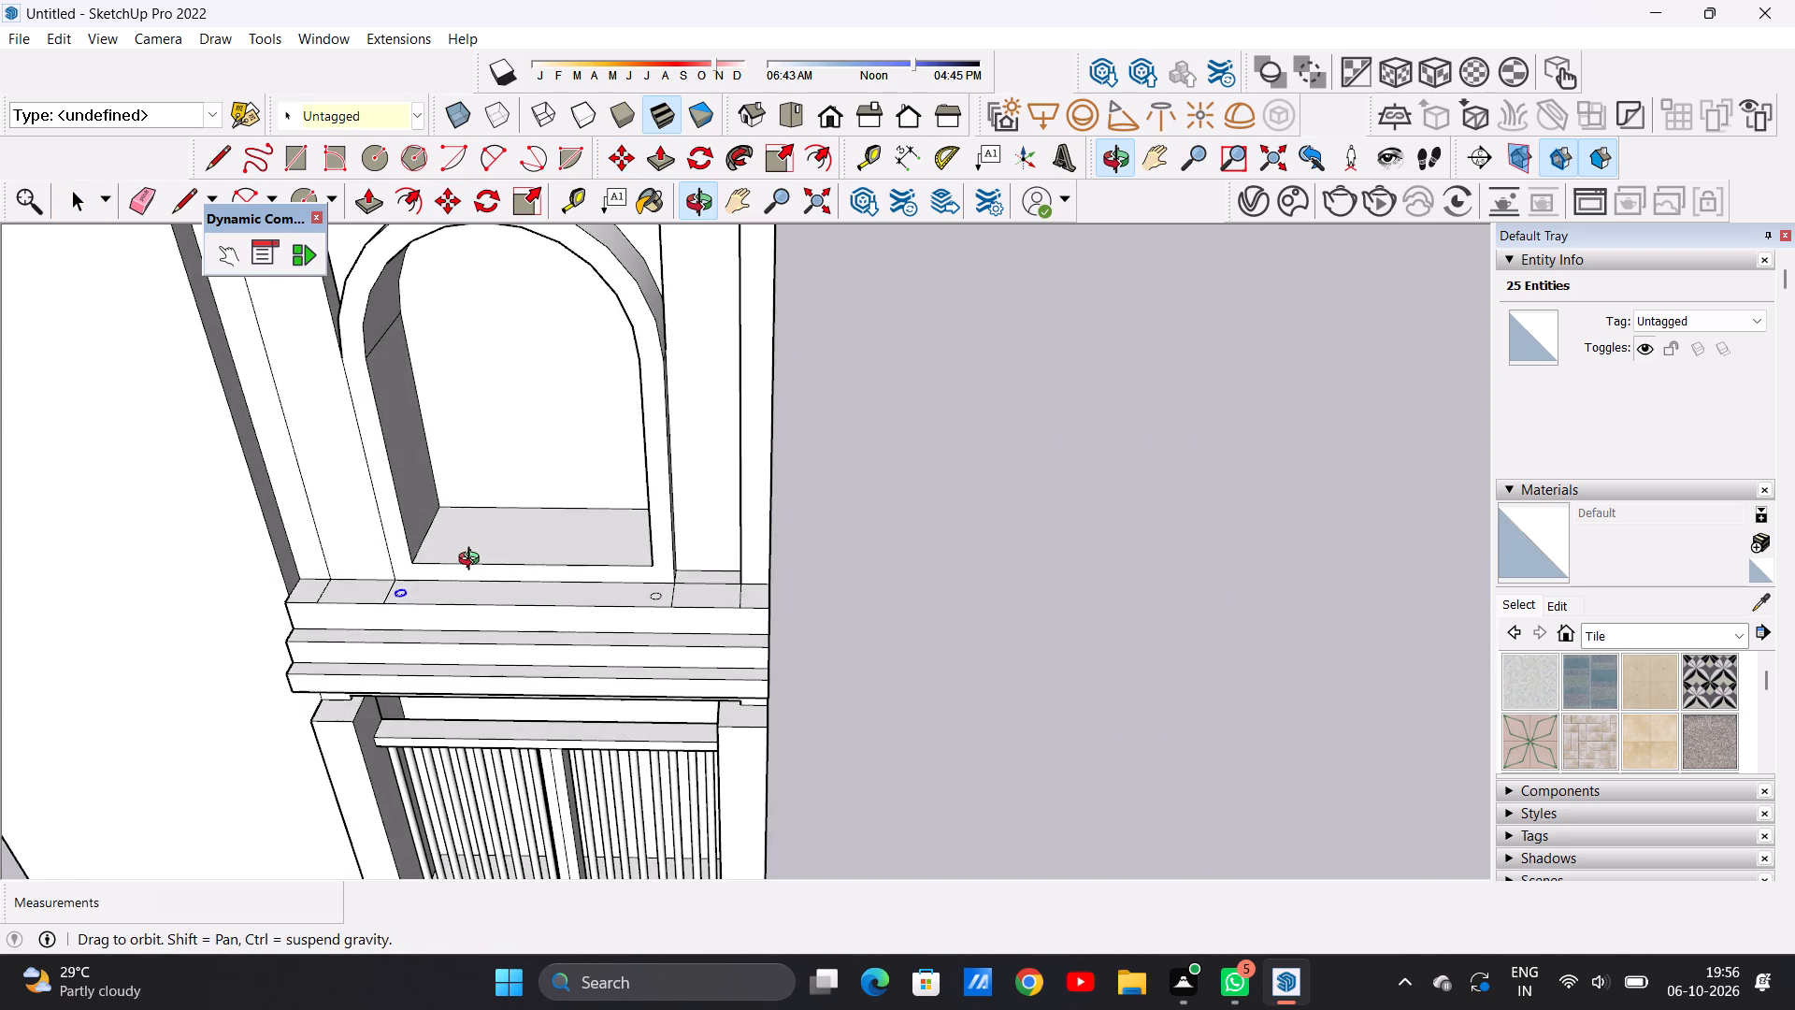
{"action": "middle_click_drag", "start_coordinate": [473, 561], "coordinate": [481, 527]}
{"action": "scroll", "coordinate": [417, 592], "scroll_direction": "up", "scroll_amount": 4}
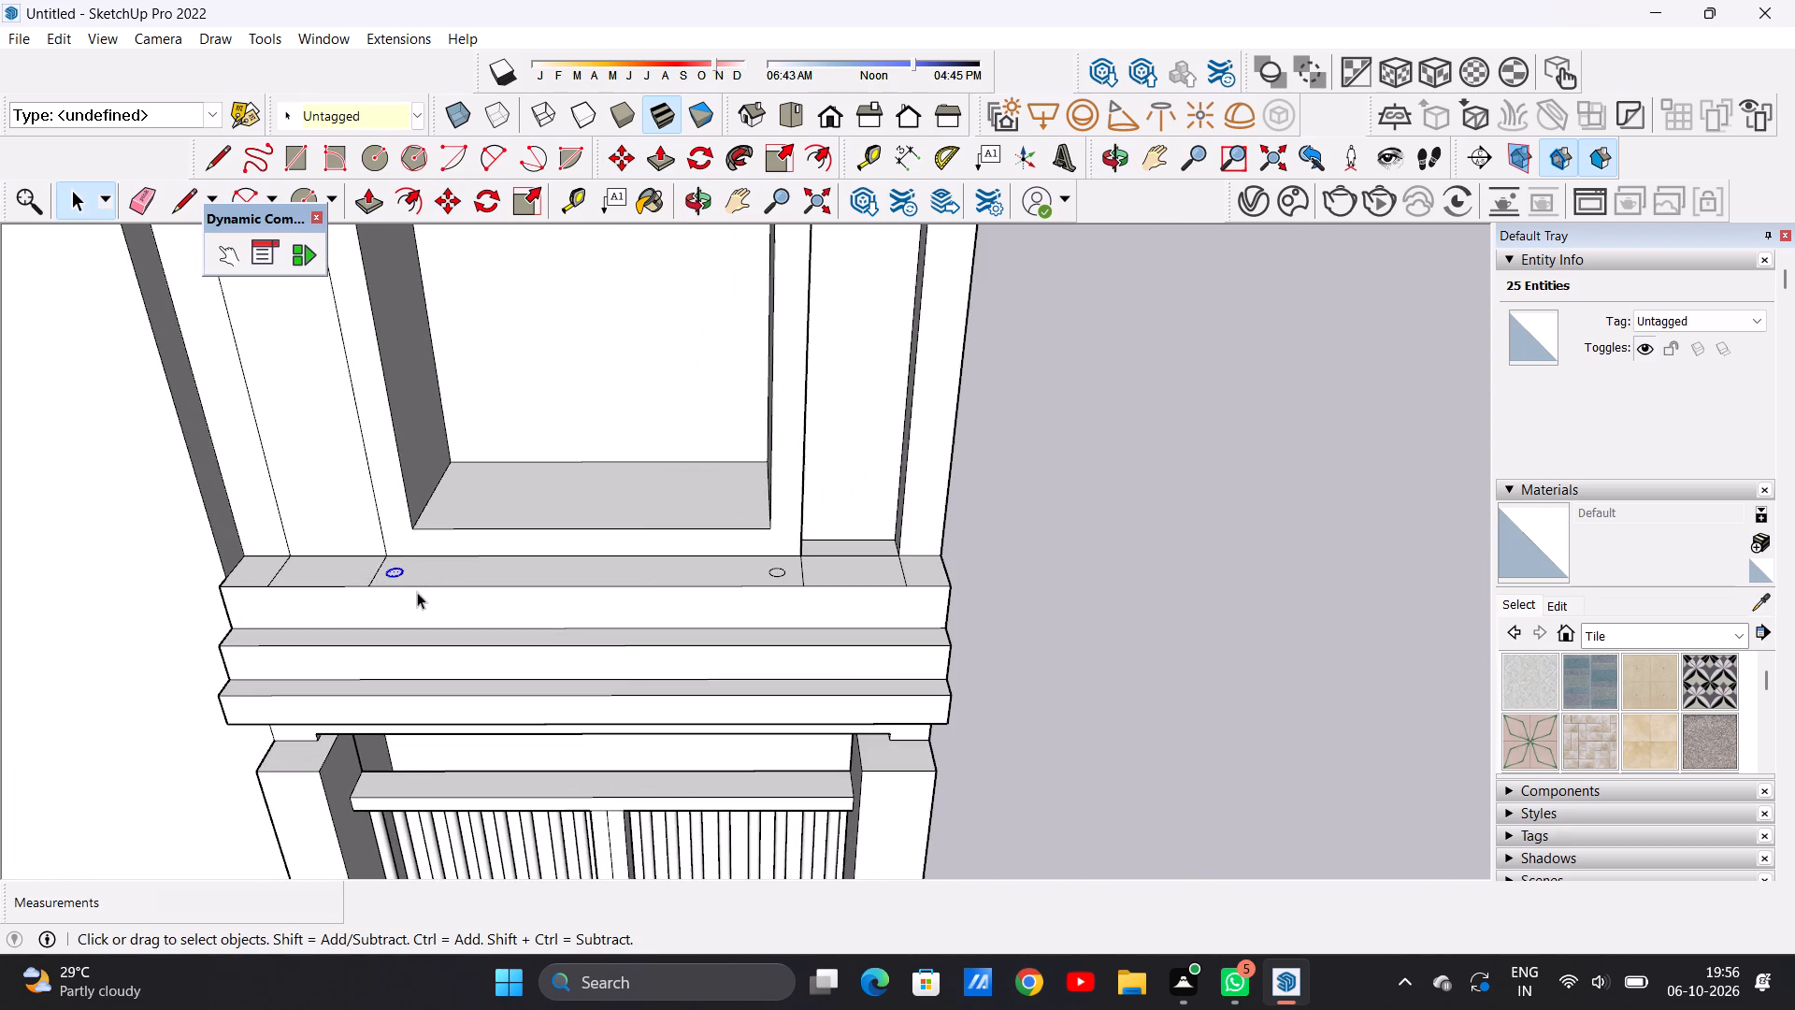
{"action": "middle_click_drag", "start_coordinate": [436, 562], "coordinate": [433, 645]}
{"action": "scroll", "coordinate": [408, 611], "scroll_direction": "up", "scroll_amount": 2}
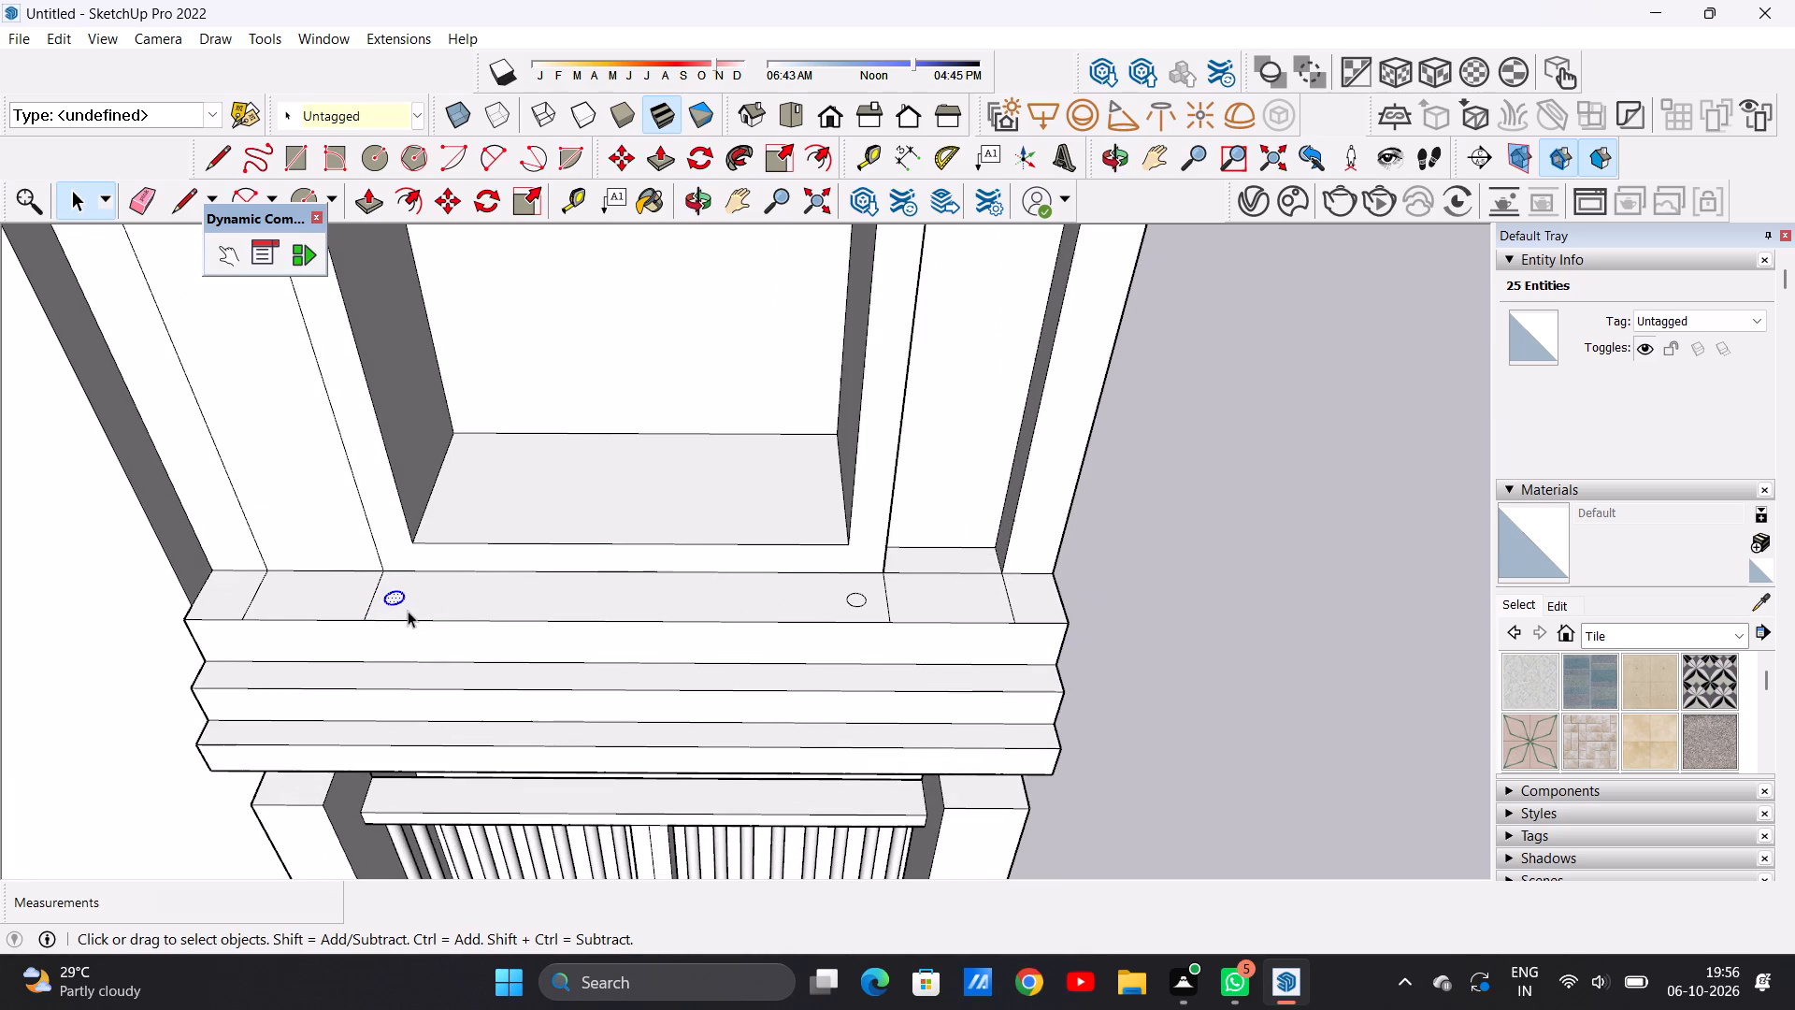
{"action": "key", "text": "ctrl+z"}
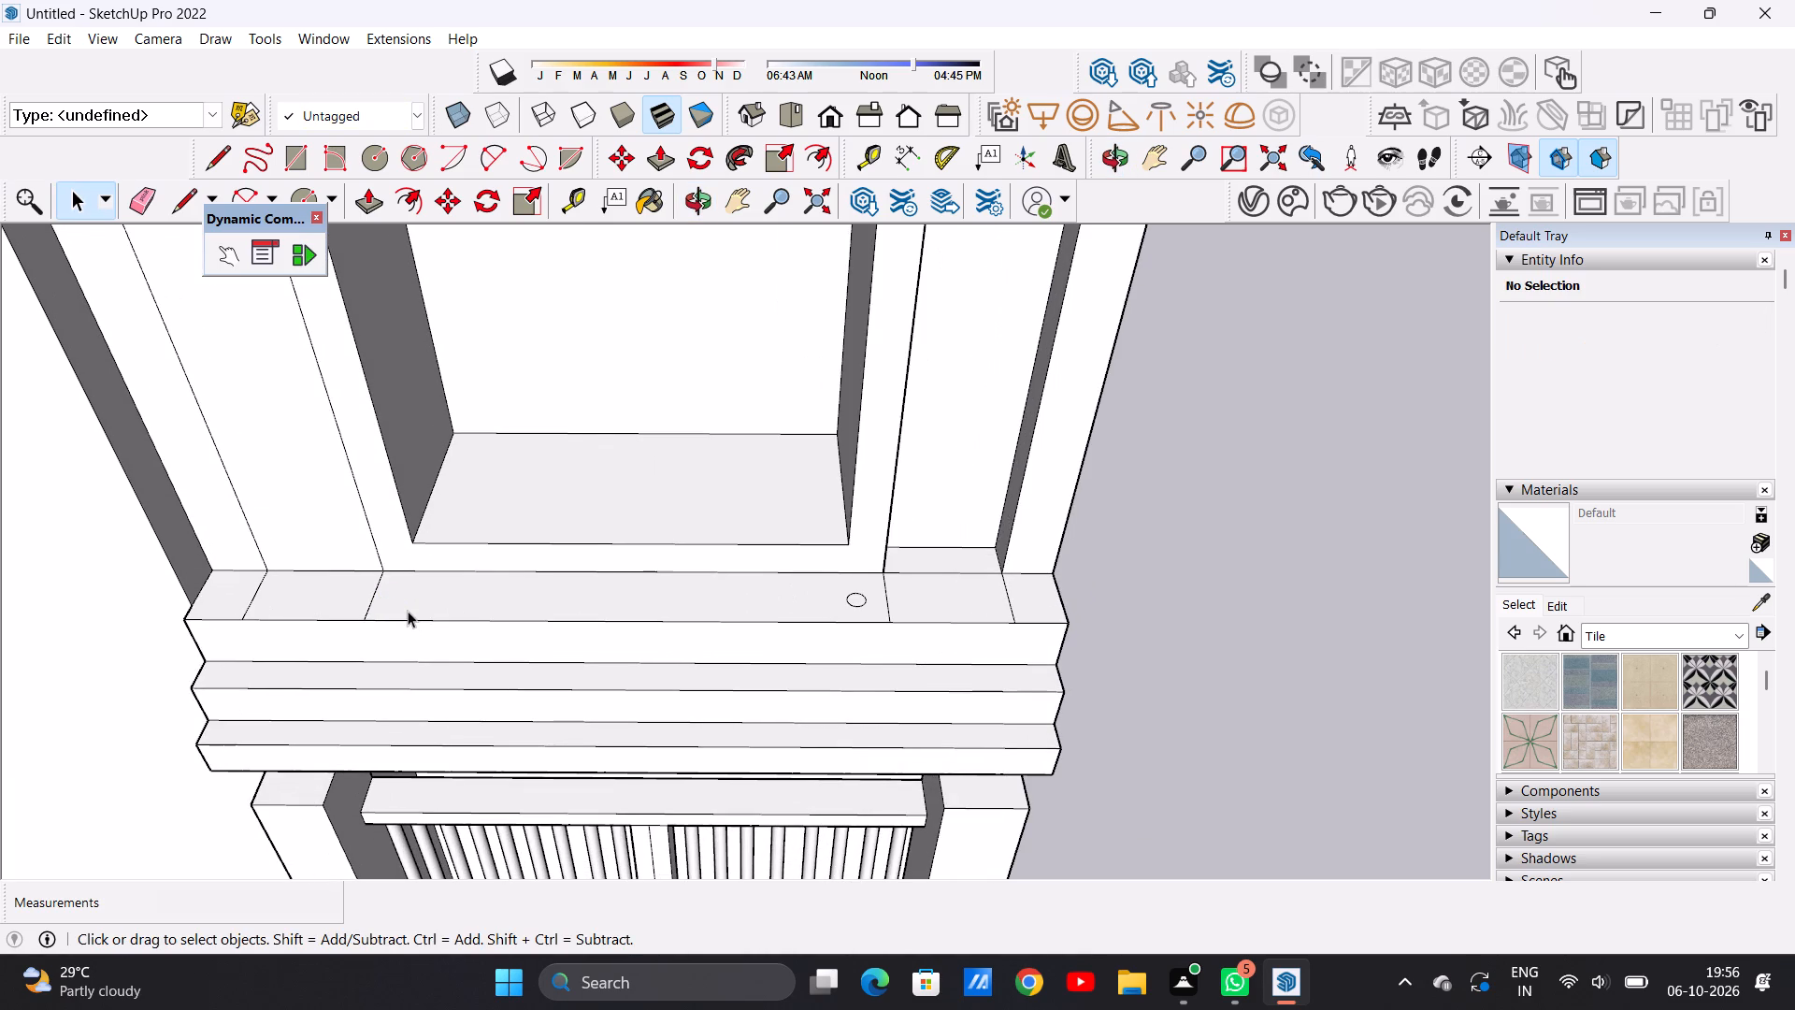
Draw an 8 7/8" line across the ledge in line with the arched opening's left inner edge, closing a narrow strip.
{"action": "key", "text": "l"}
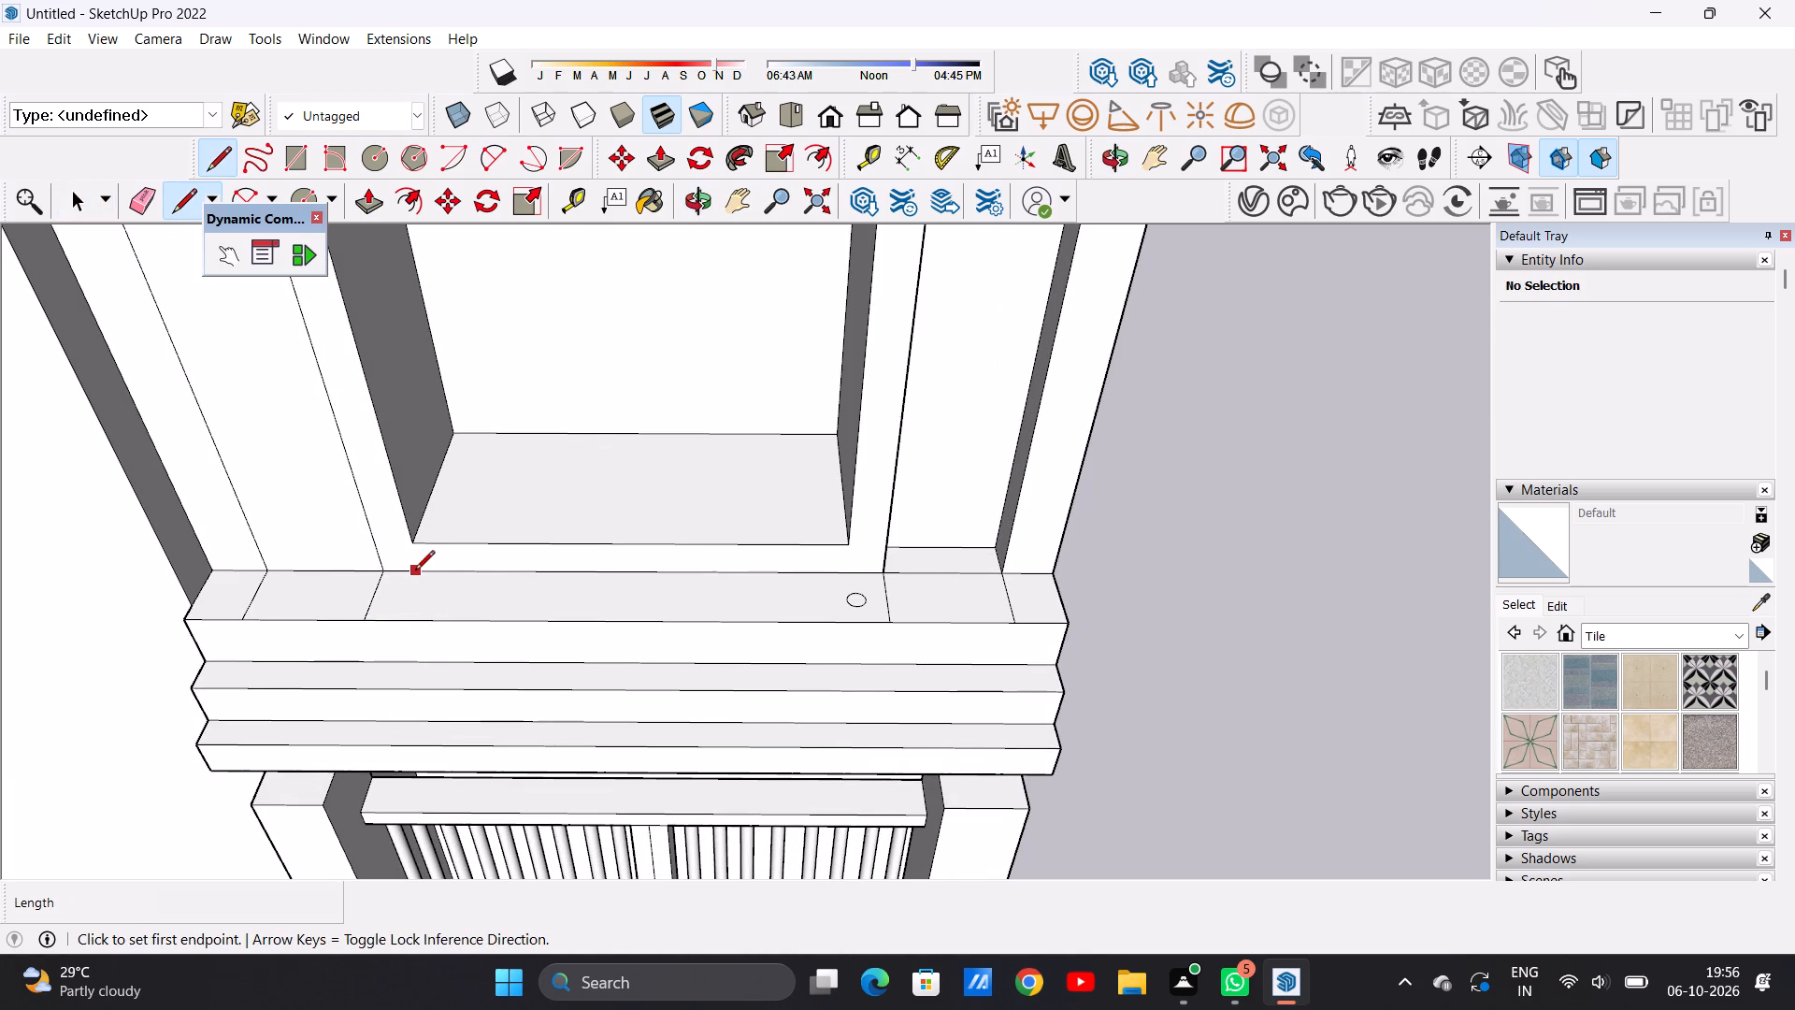
{"action": "left_click", "coordinate": [415, 571]}
{"action": "left_click", "coordinate": [403, 622]}
{"action": "key", "text": "space"}
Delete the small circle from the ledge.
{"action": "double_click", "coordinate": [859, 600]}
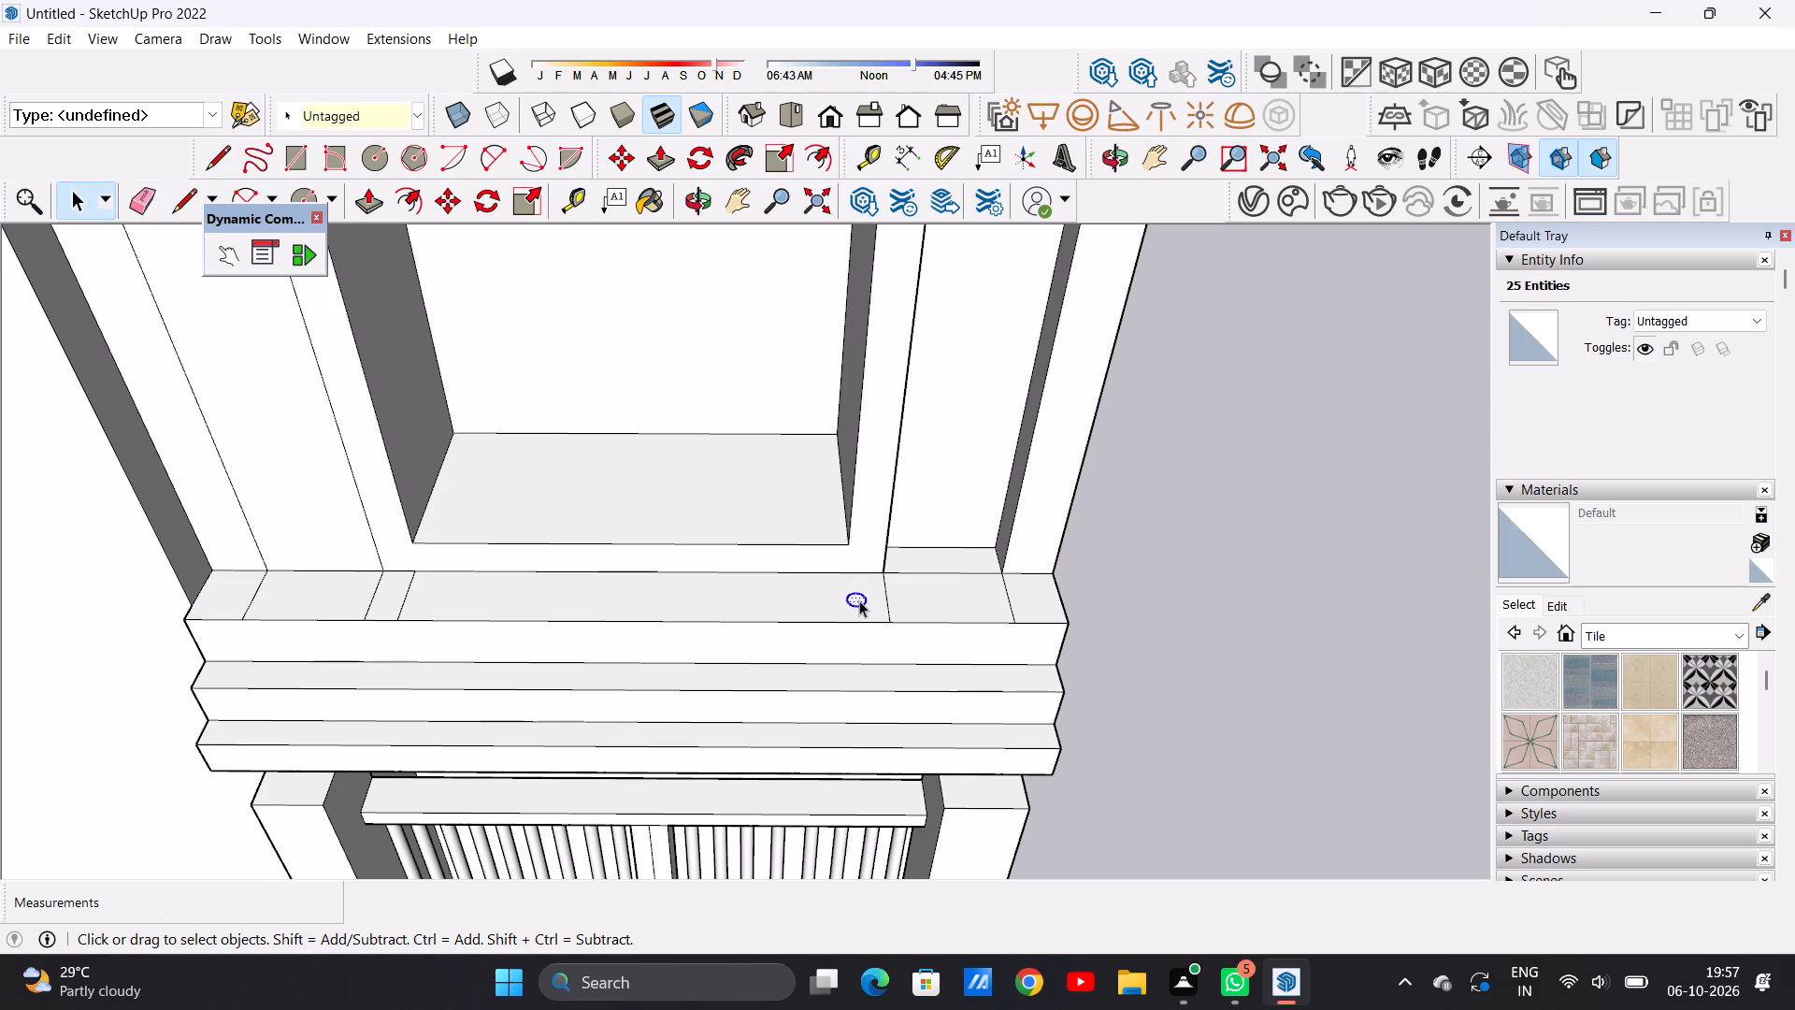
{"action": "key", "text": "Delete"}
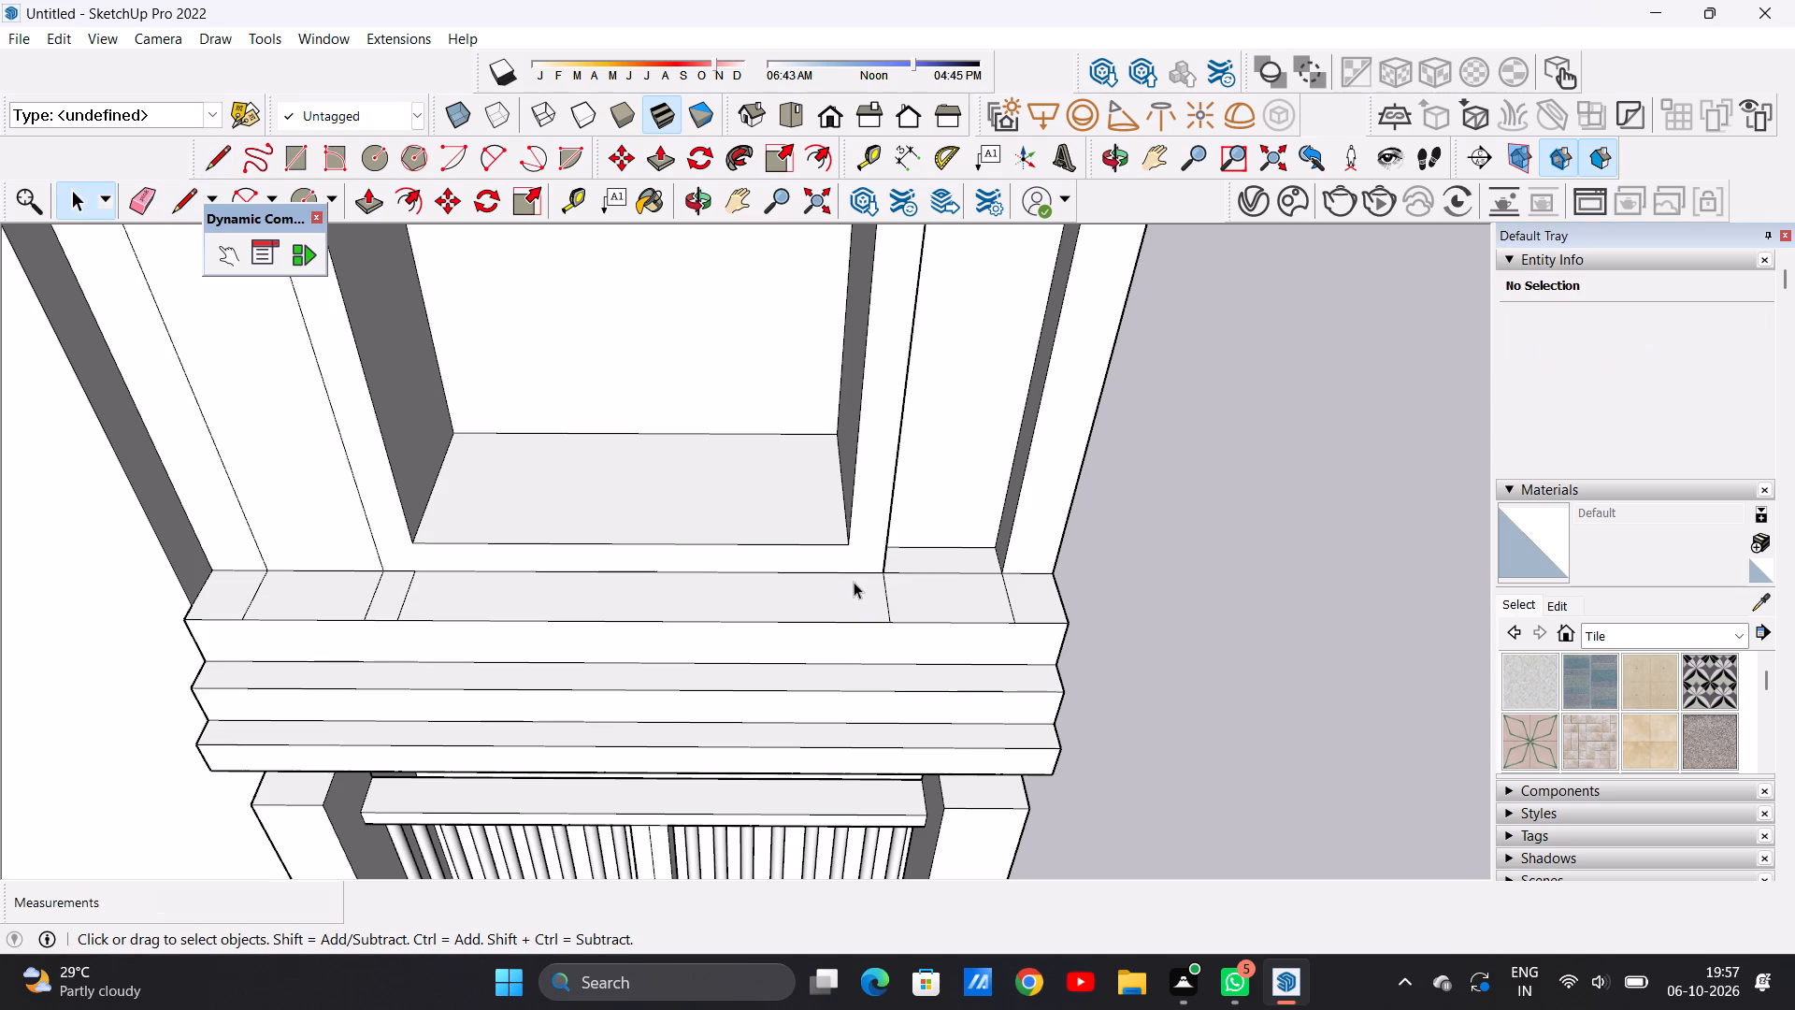
Draw a matching 8 7/8" line across the ledge in line with the arched opening's right inner edge.
{"action": "key", "text": "l"}
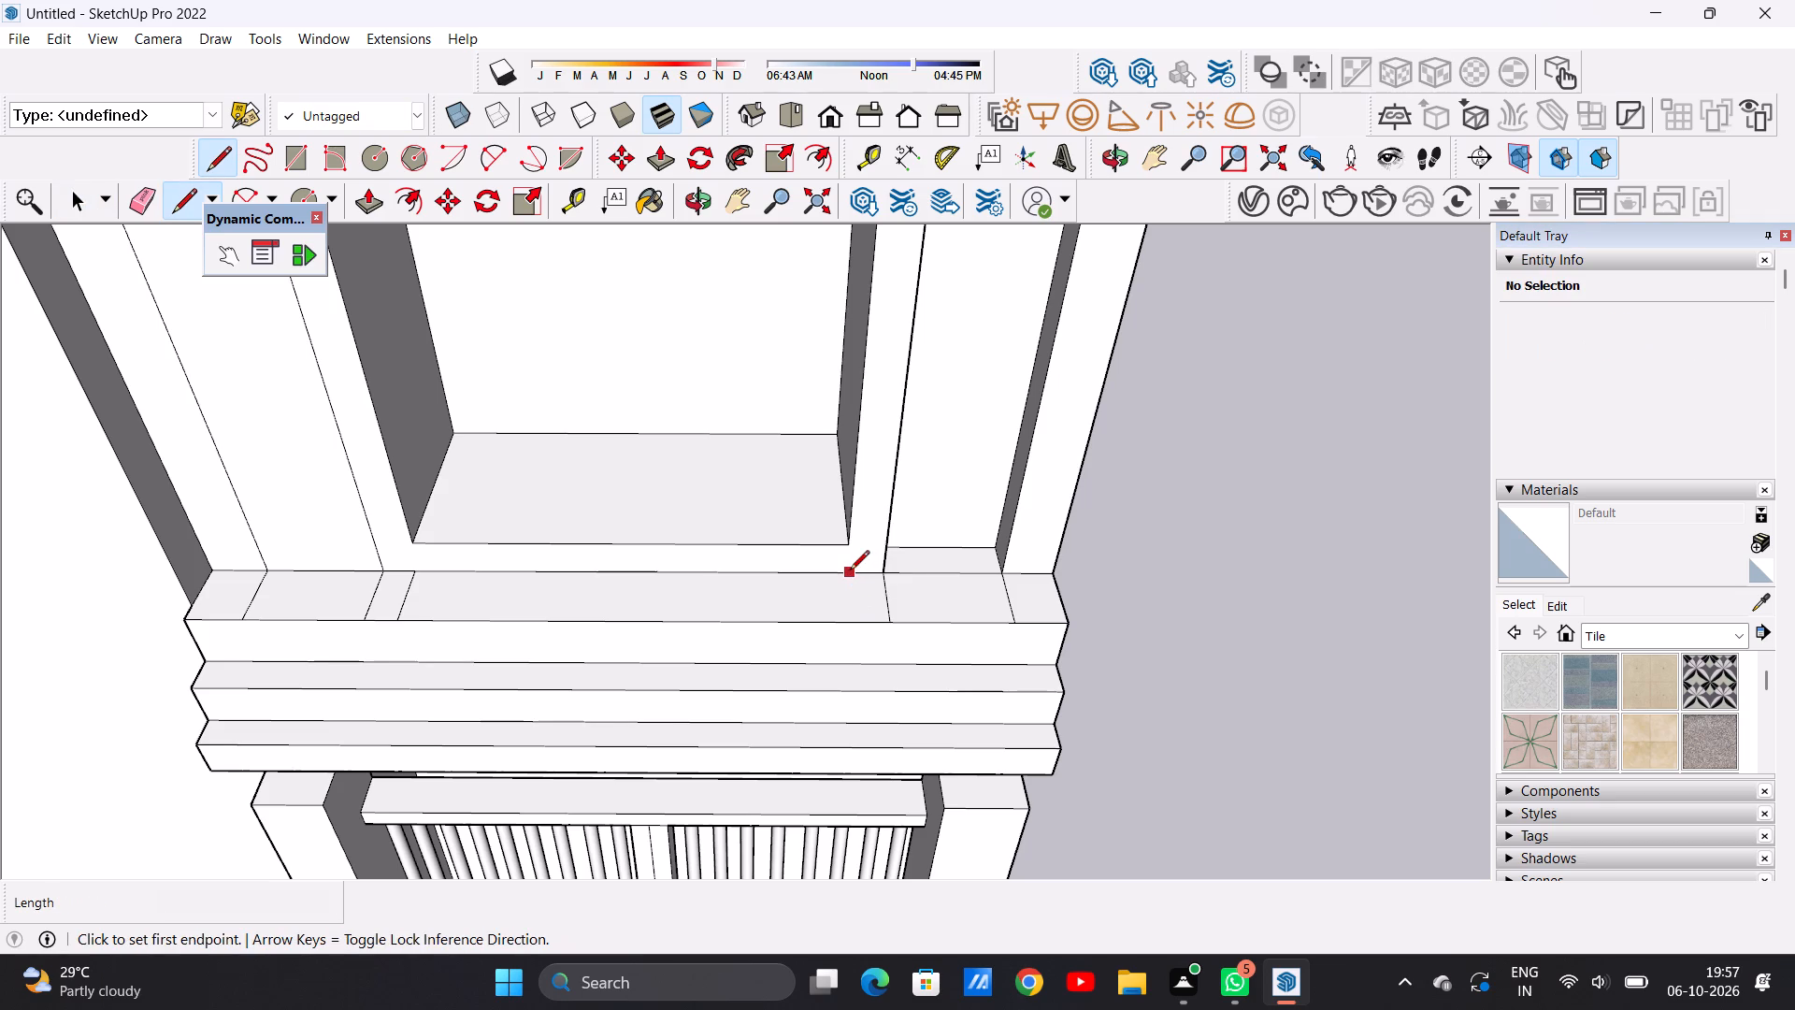
{"action": "left_click", "coordinate": [850, 571]}
{"action": "left_click", "coordinate": [855, 619]}
{"action": "key", "text": "space"}
Pull the narrow ledge strip at the arched opening's right side up about 2' 9 5/8" into a small post.
{"action": "type", "text": "P"}
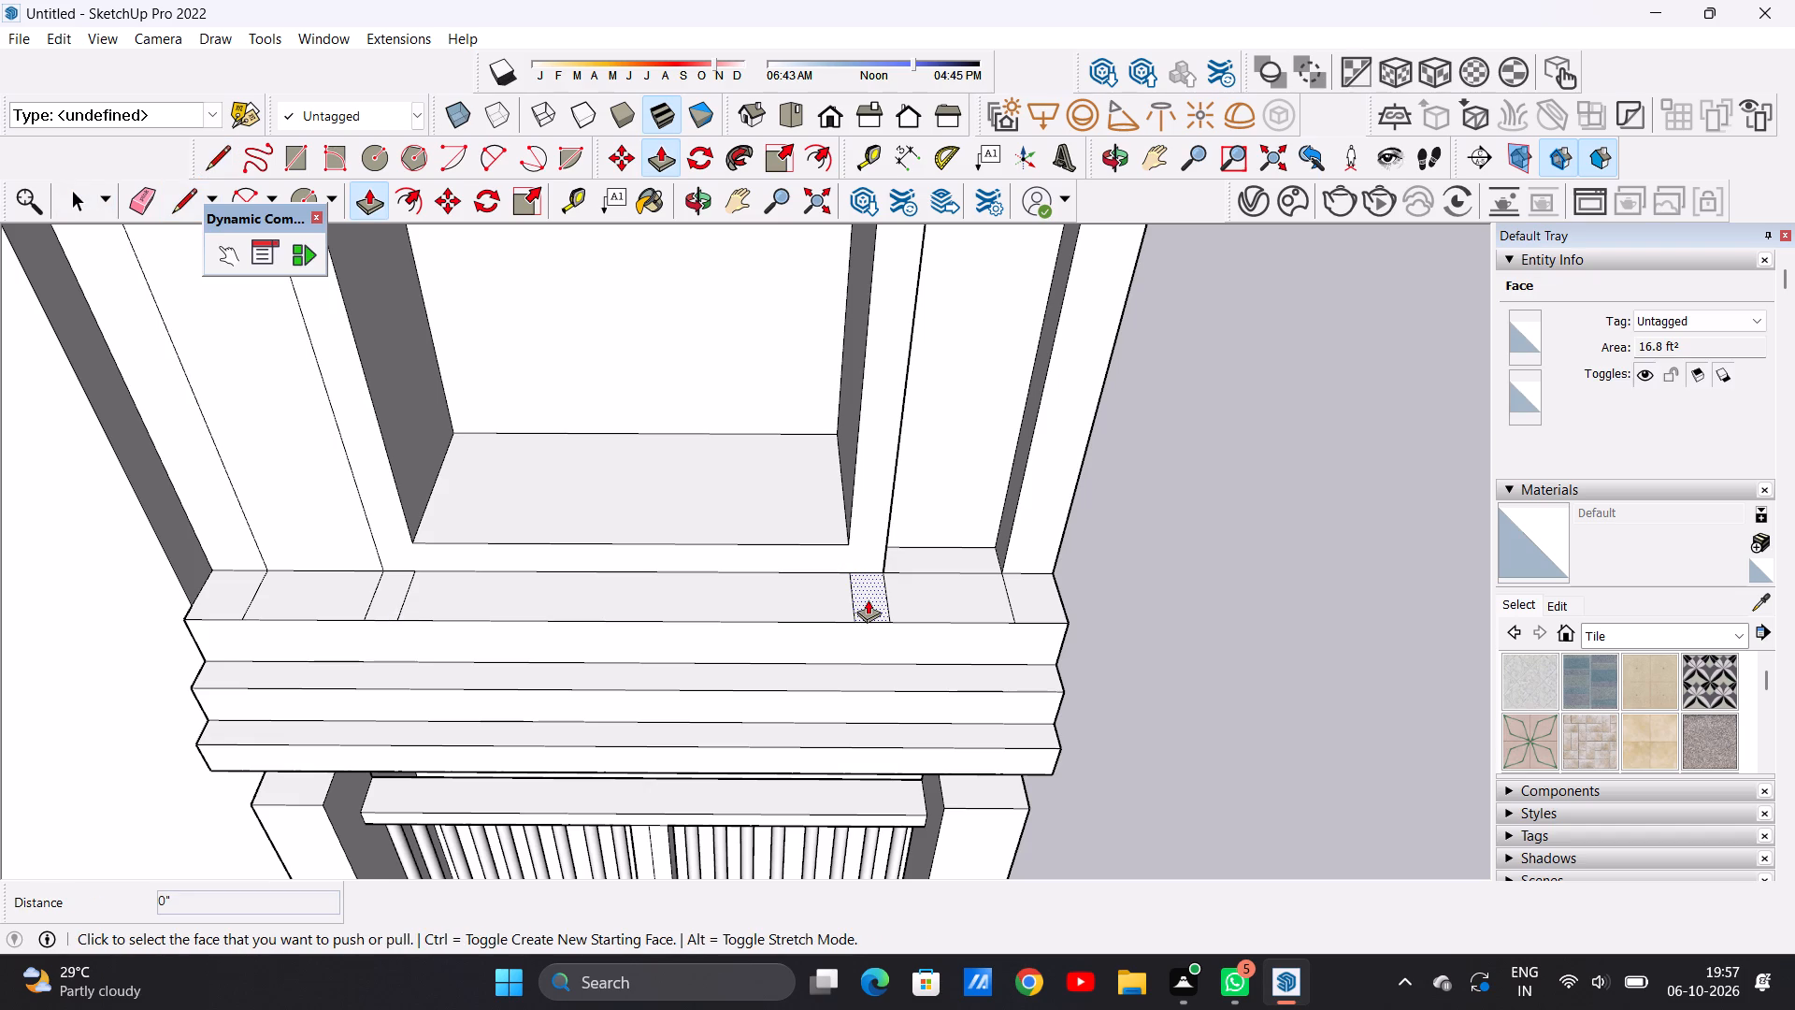
{"action": "left_click", "coordinate": [868, 599]}
{"action": "scroll", "coordinate": [852, 477], "scroll_direction": "down", "scroll_amount": 13}
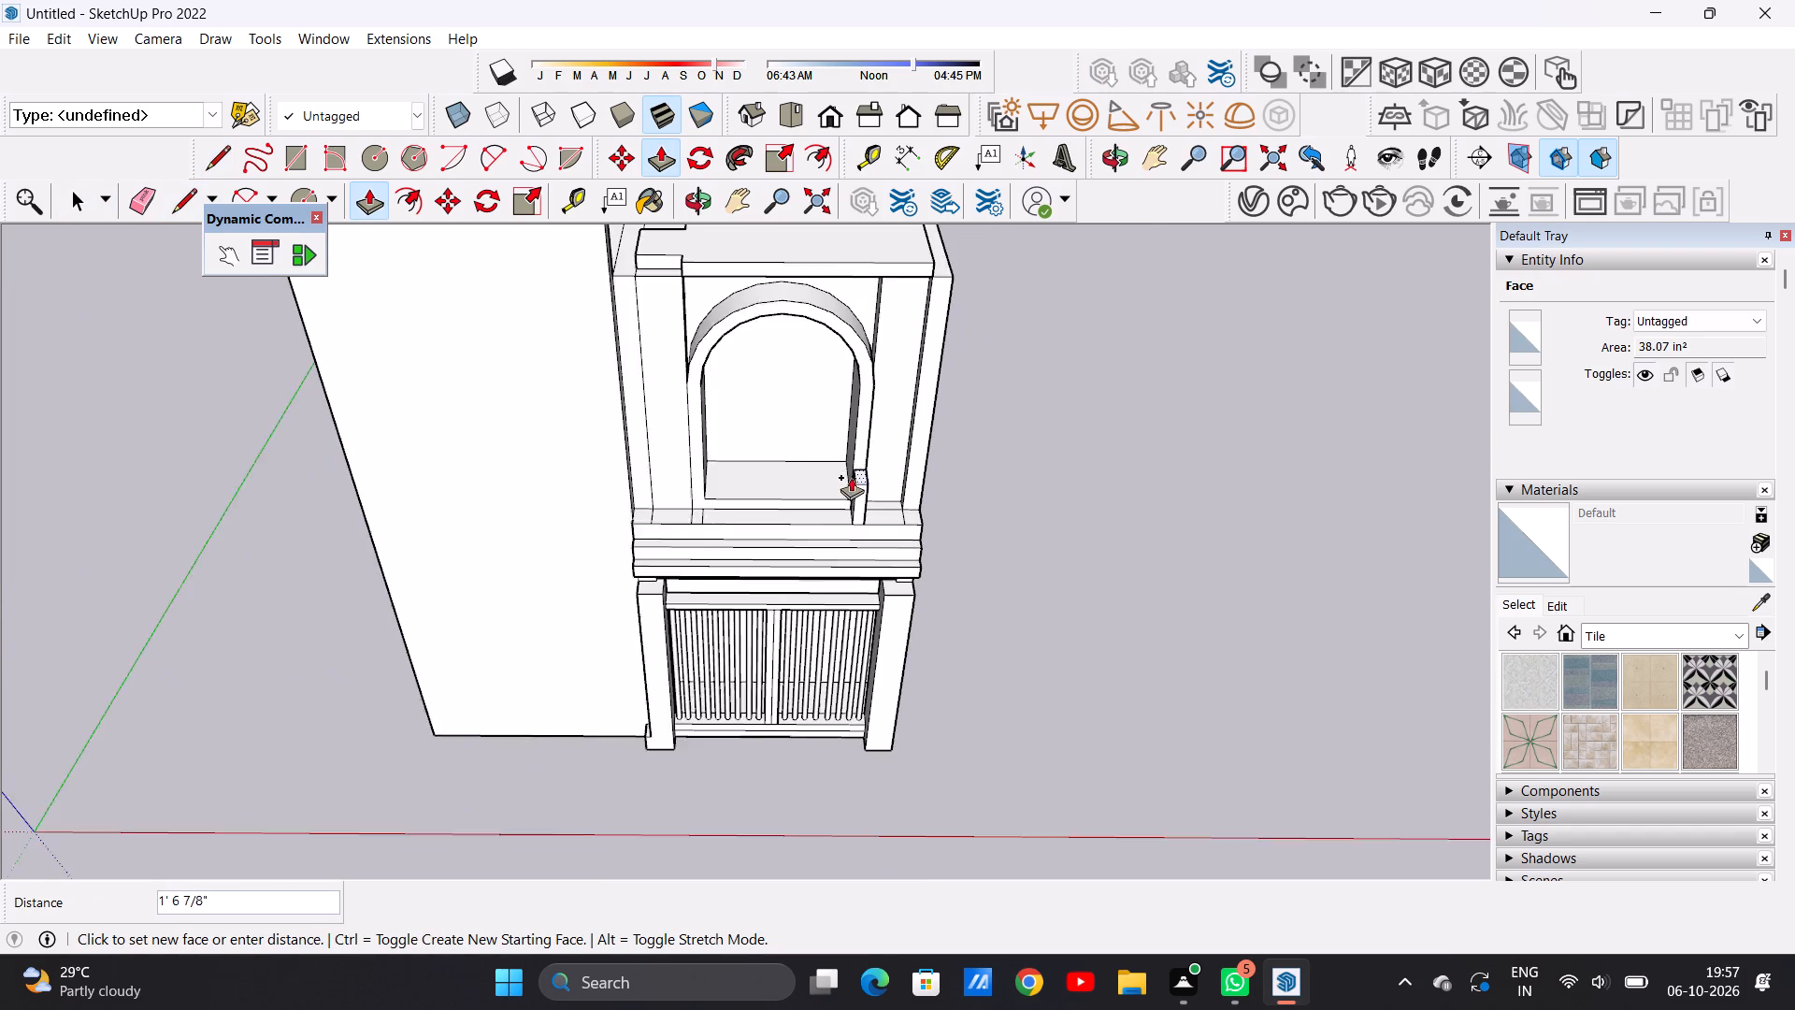
{"action": "middle_click_drag", "start_coordinate": [864, 445], "coordinate": [869, 383]}
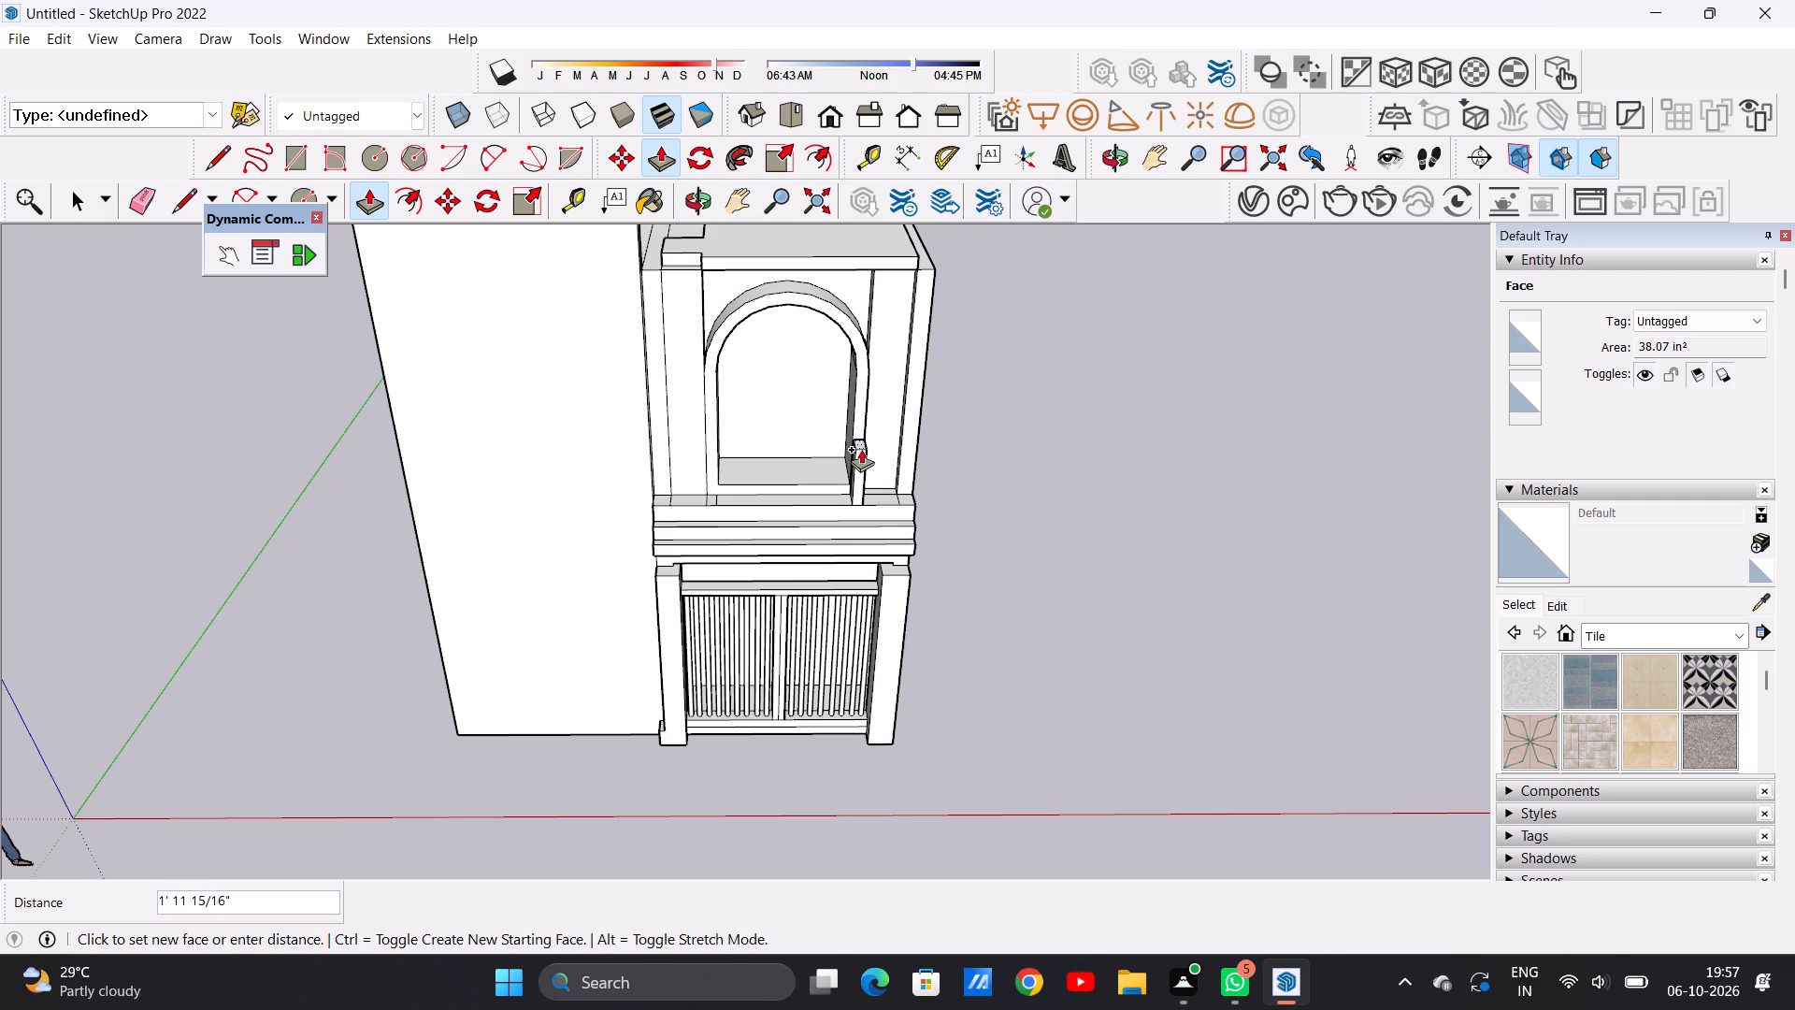
{"action": "left_click", "coordinate": [865, 427]}
Pull the narrow strip at the arched opening's left side up 2' 9 5/8", level with the top of the right post.
{"action": "middle_click_drag", "start_coordinate": [767, 467], "coordinate": [751, 605]}
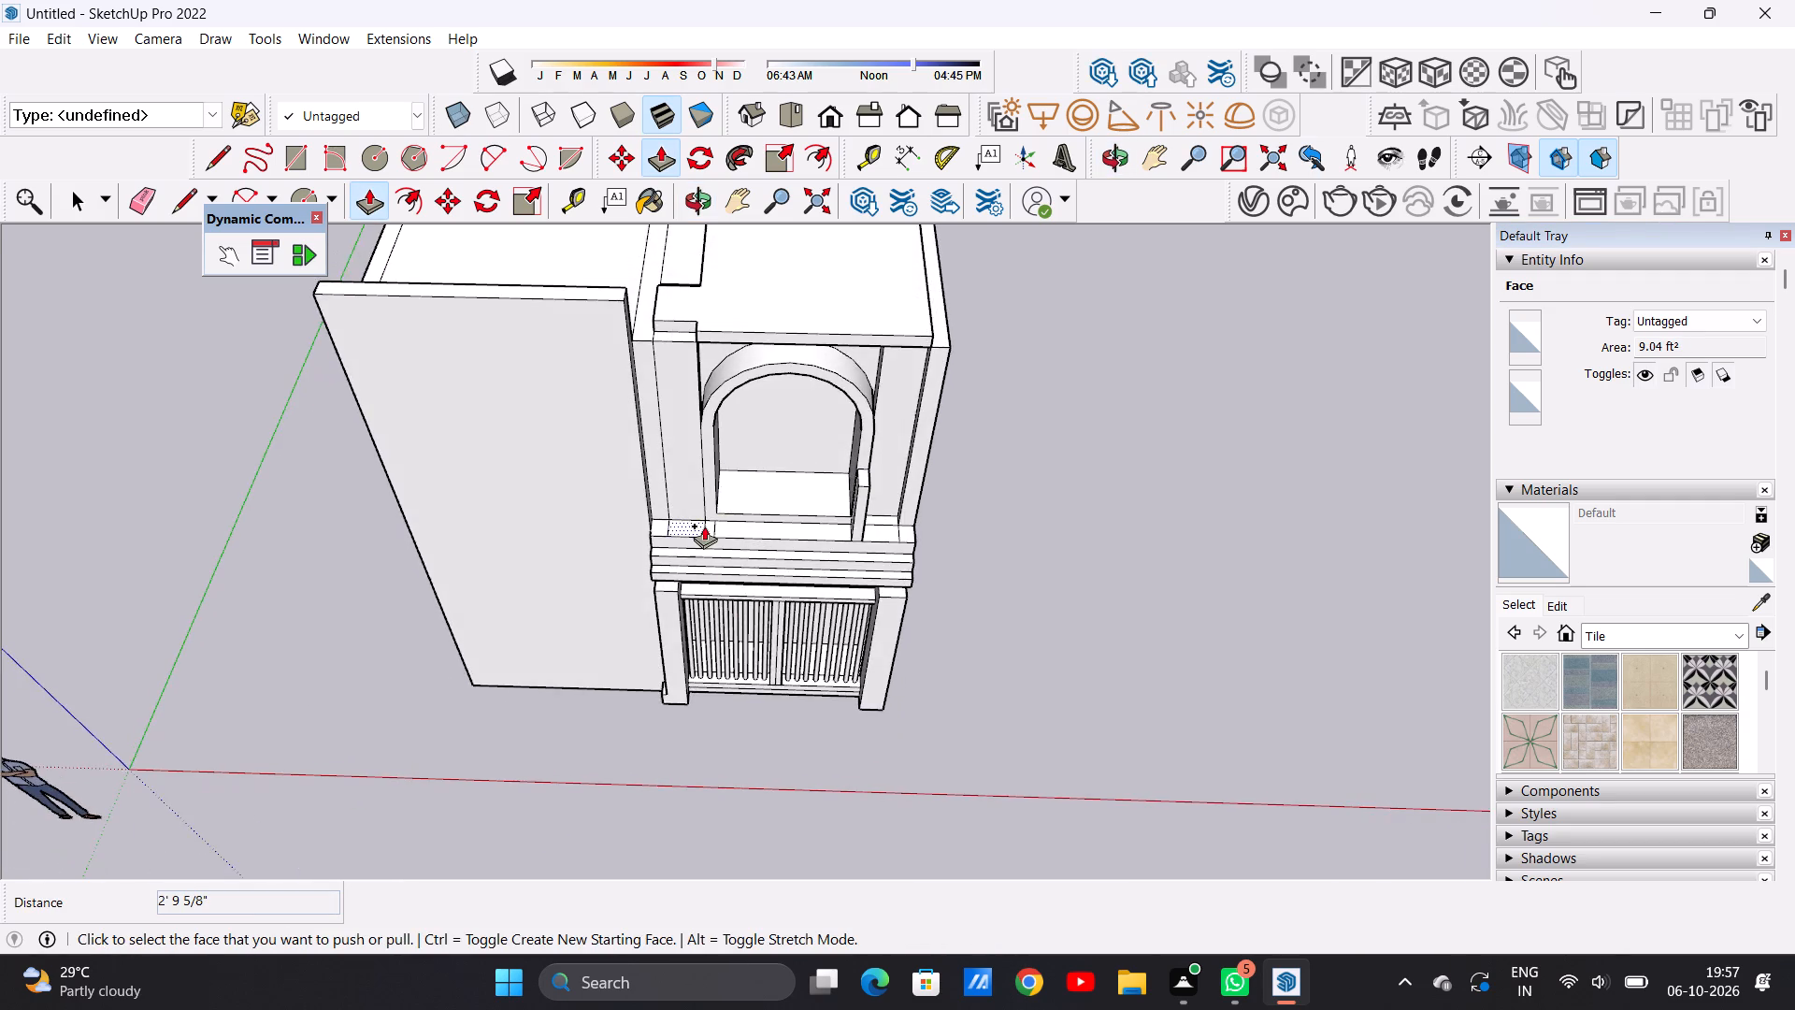
{"action": "scroll", "coordinate": [704, 526], "scroll_direction": "up", "scroll_amount": 12}
{"action": "left_click", "coordinate": [715, 527]}
{"action": "scroll", "coordinate": [725, 405], "scroll_direction": "down", "scroll_amount": 12}
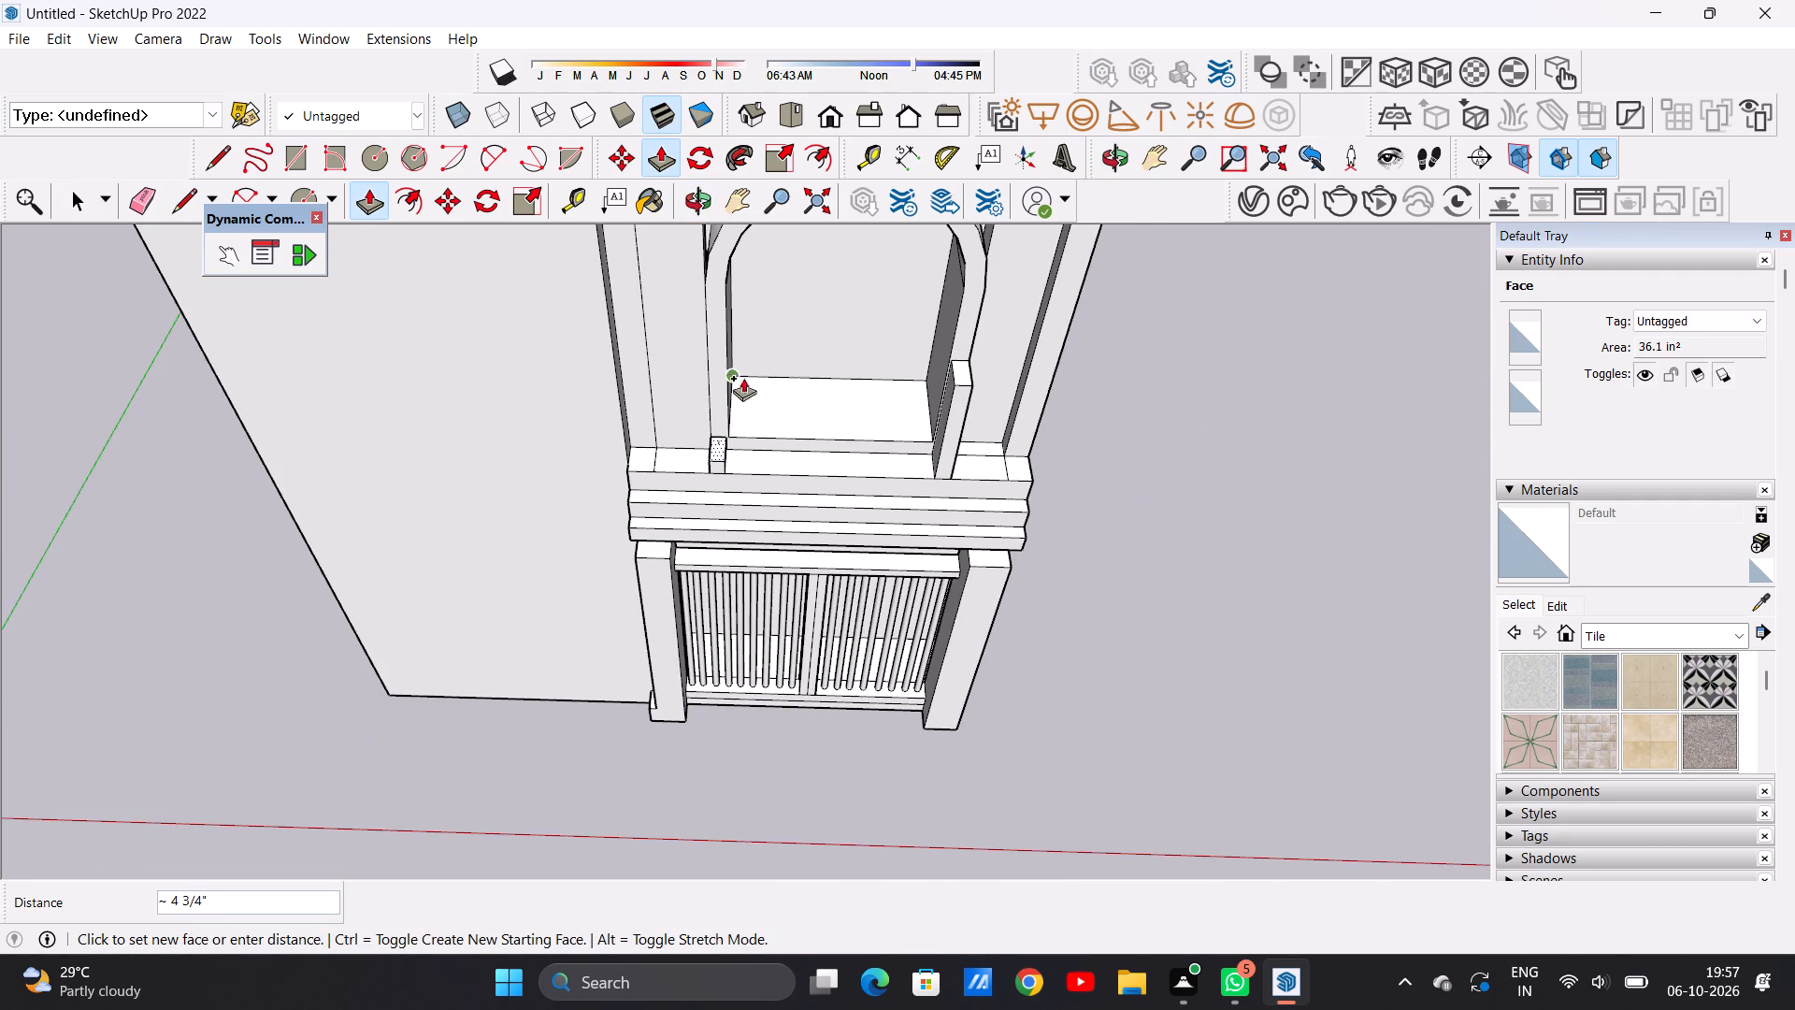
{"action": "left_click", "coordinate": [955, 380]}
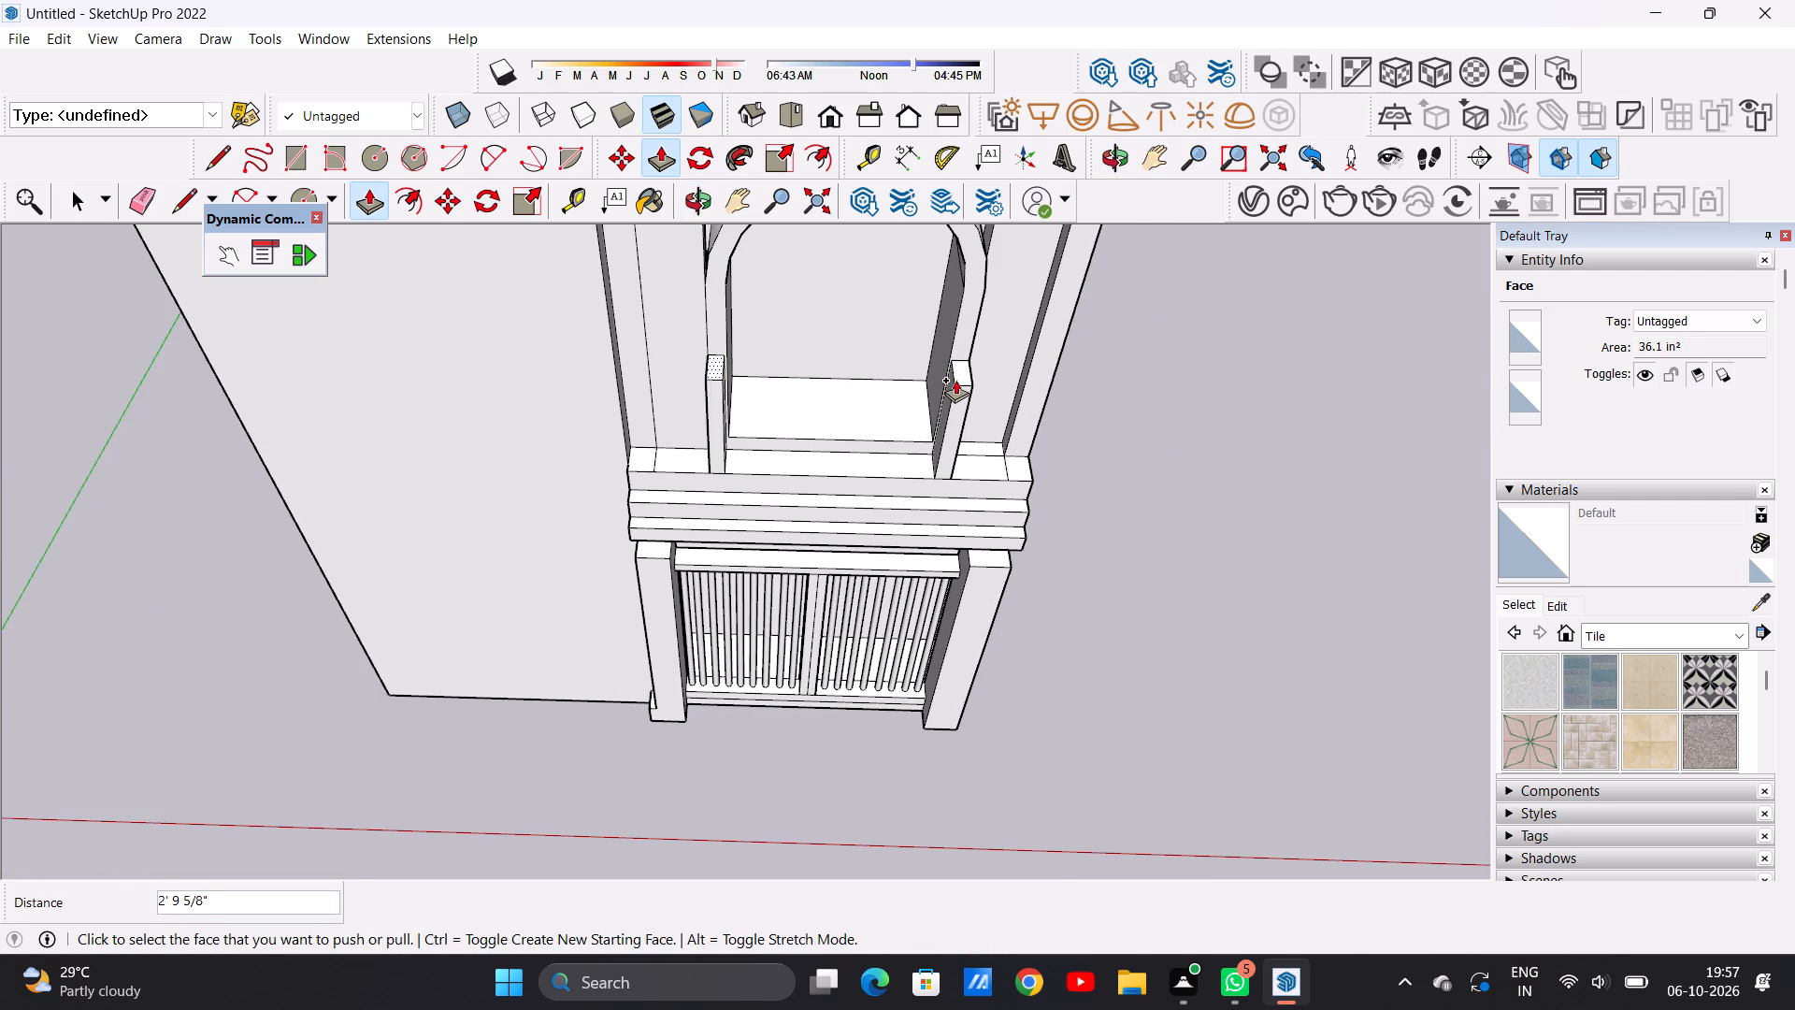
Draw a circle of about 1 3/8" radius on the balcony ledge beside the right post.
{"action": "key", "text": "space"}
{"action": "scroll", "coordinate": [668, 491], "scroll_direction": "down", "scroll_amount": 7}
{"action": "middle_click_drag", "start_coordinate": [730, 481], "coordinate": [761, 287]}
{"action": "scroll", "coordinate": [828, 396], "scroll_direction": "up", "scroll_amount": 5}
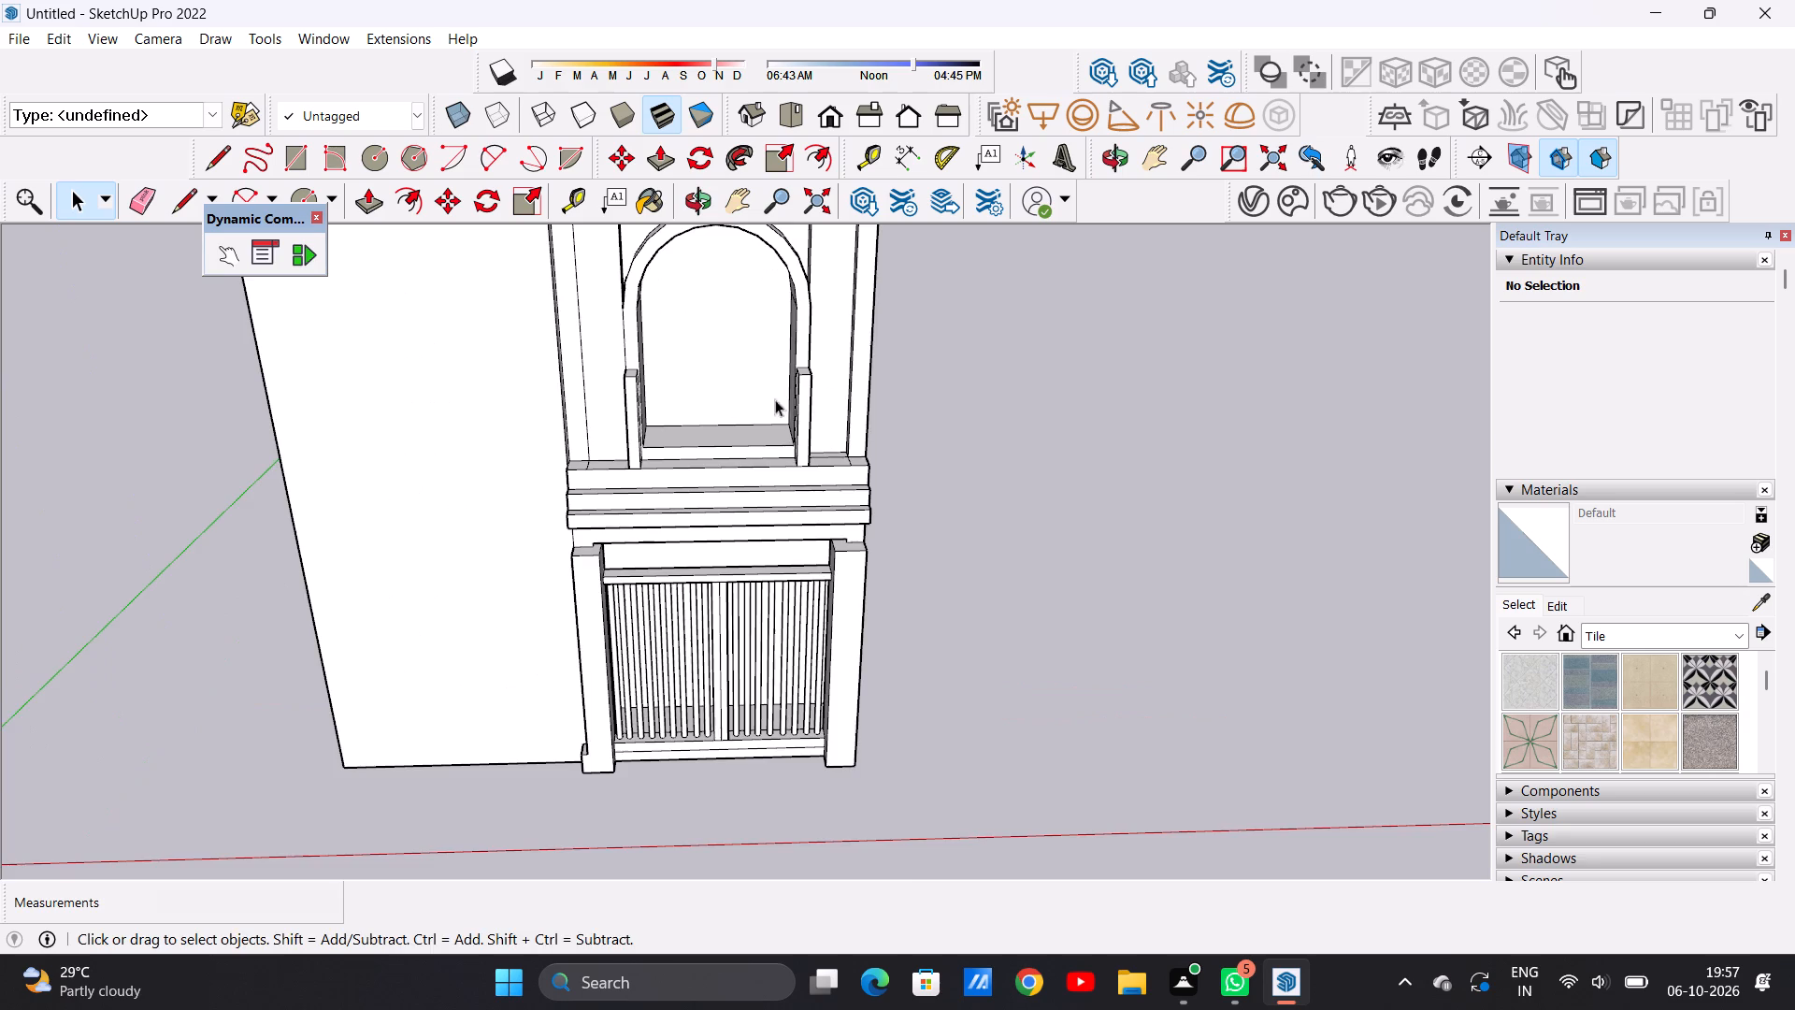
{"action": "middle_click_drag", "start_coordinate": [751, 407], "coordinate": [720, 557]}
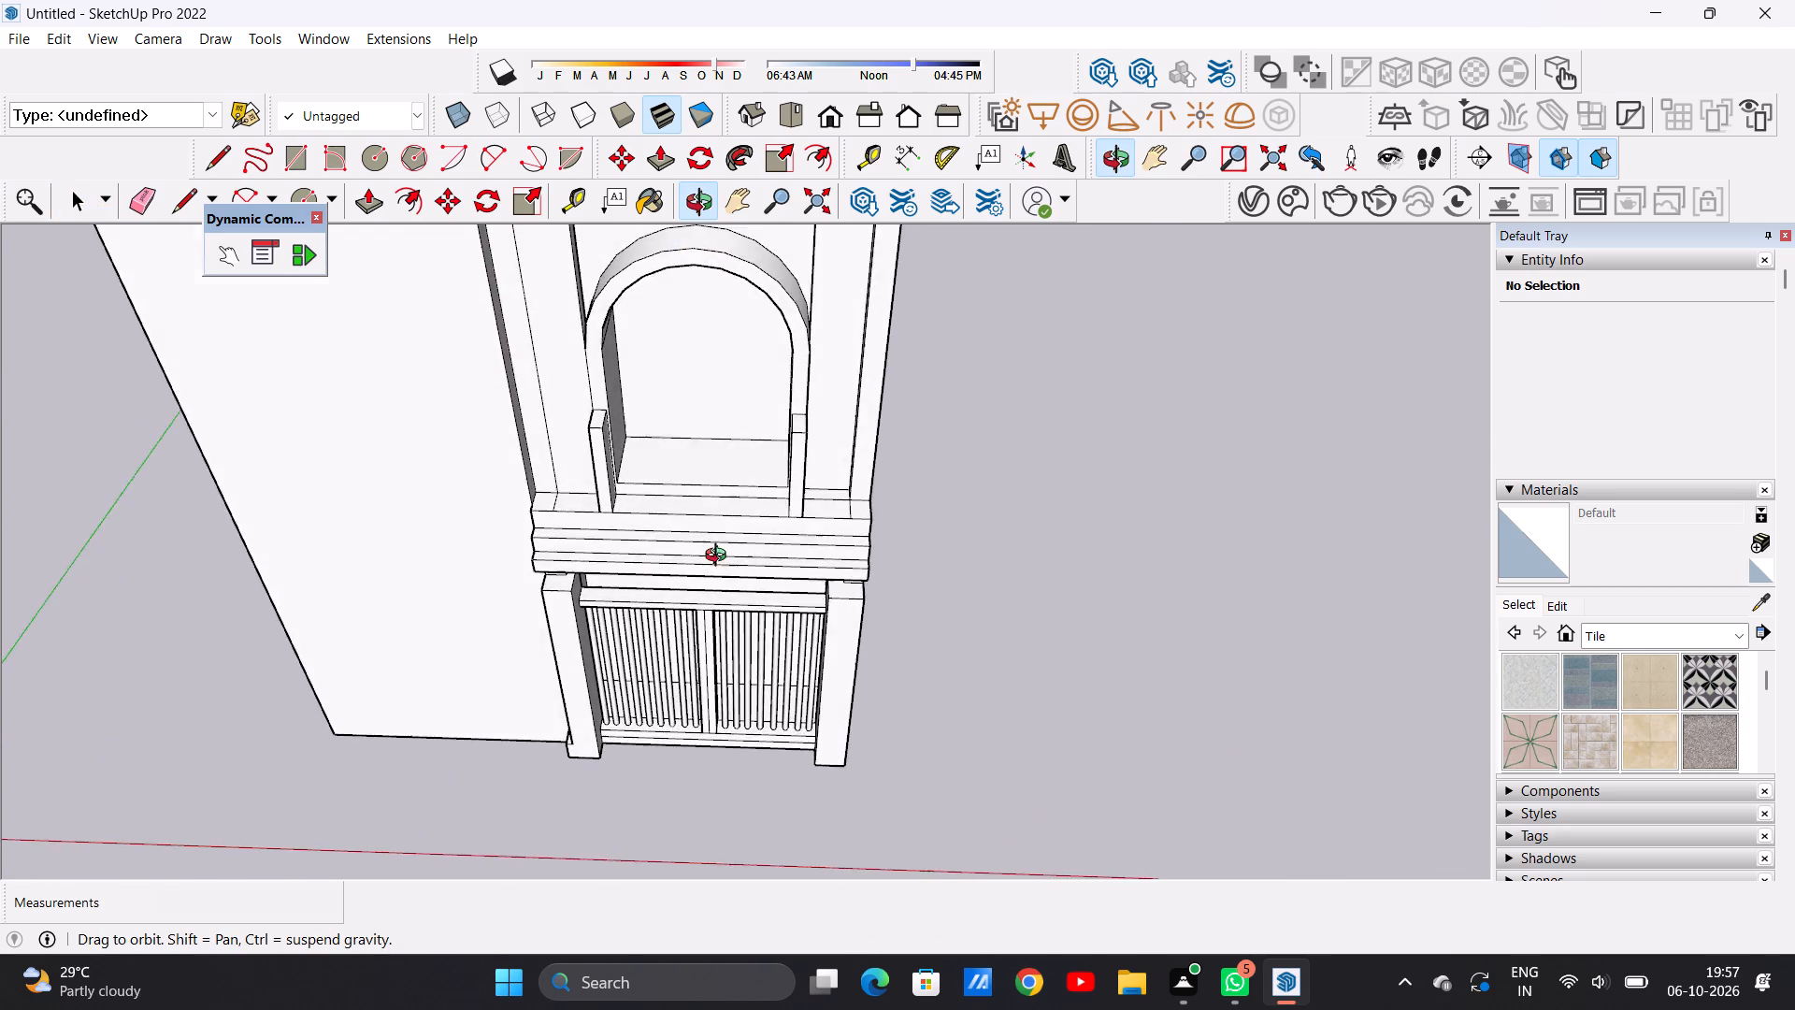
{"action": "middle_click_drag", "start_coordinate": [720, 557], "coordinate": [746, 593]}
{"action": "scroll", "coordinate": [779, 510], "scroll_direction": "up", "scroll_amount": 3}
{"action": "scroll", "coordinate": [780, 509], "scroll_direction": "down", "scroll_amount": 1}
{"action": "scroll", "coordinate": [780, 509], "scroll_direction": "up", "scroll_amount": 3}
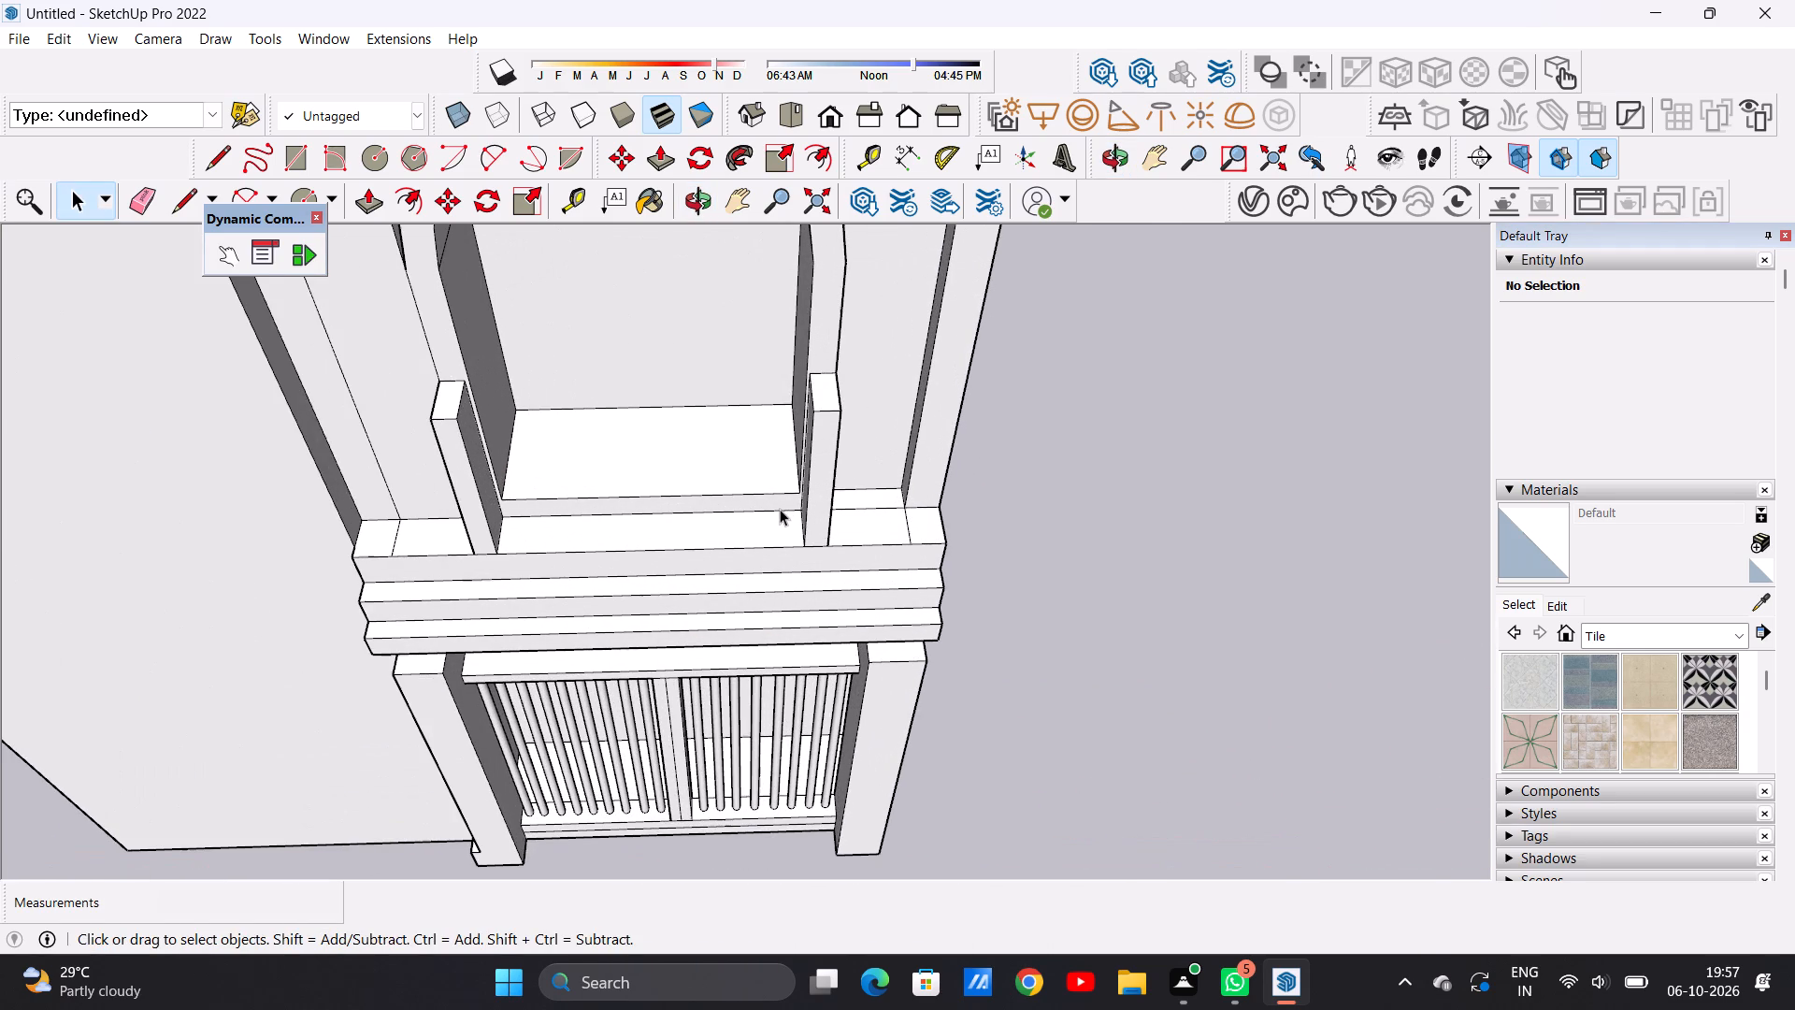
{"action": "key", "text": "c"}
{"action": "scroll", "coordinate": [797, 527], "scroll_direction": "up", "scroll_amount": 11}
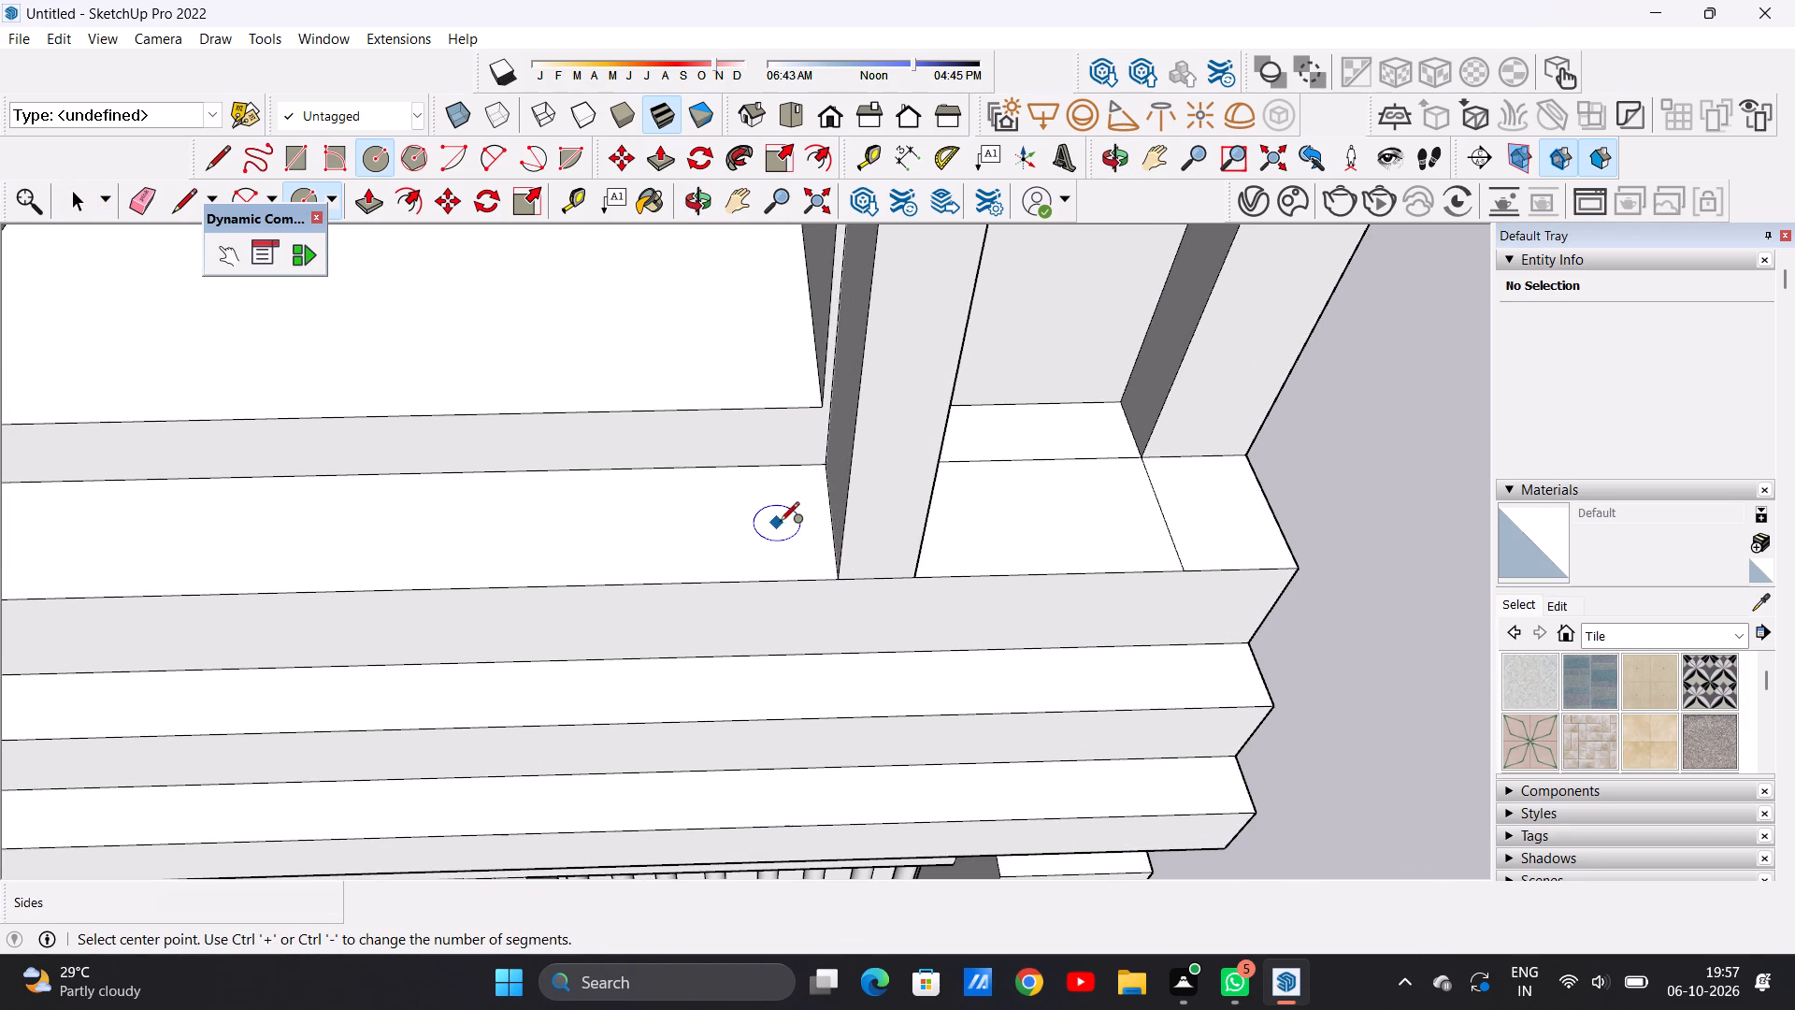
{"action": "left_click", "coordinate": [781, 522]}
{"action": "left_click", "coordinate": [783, 504]}
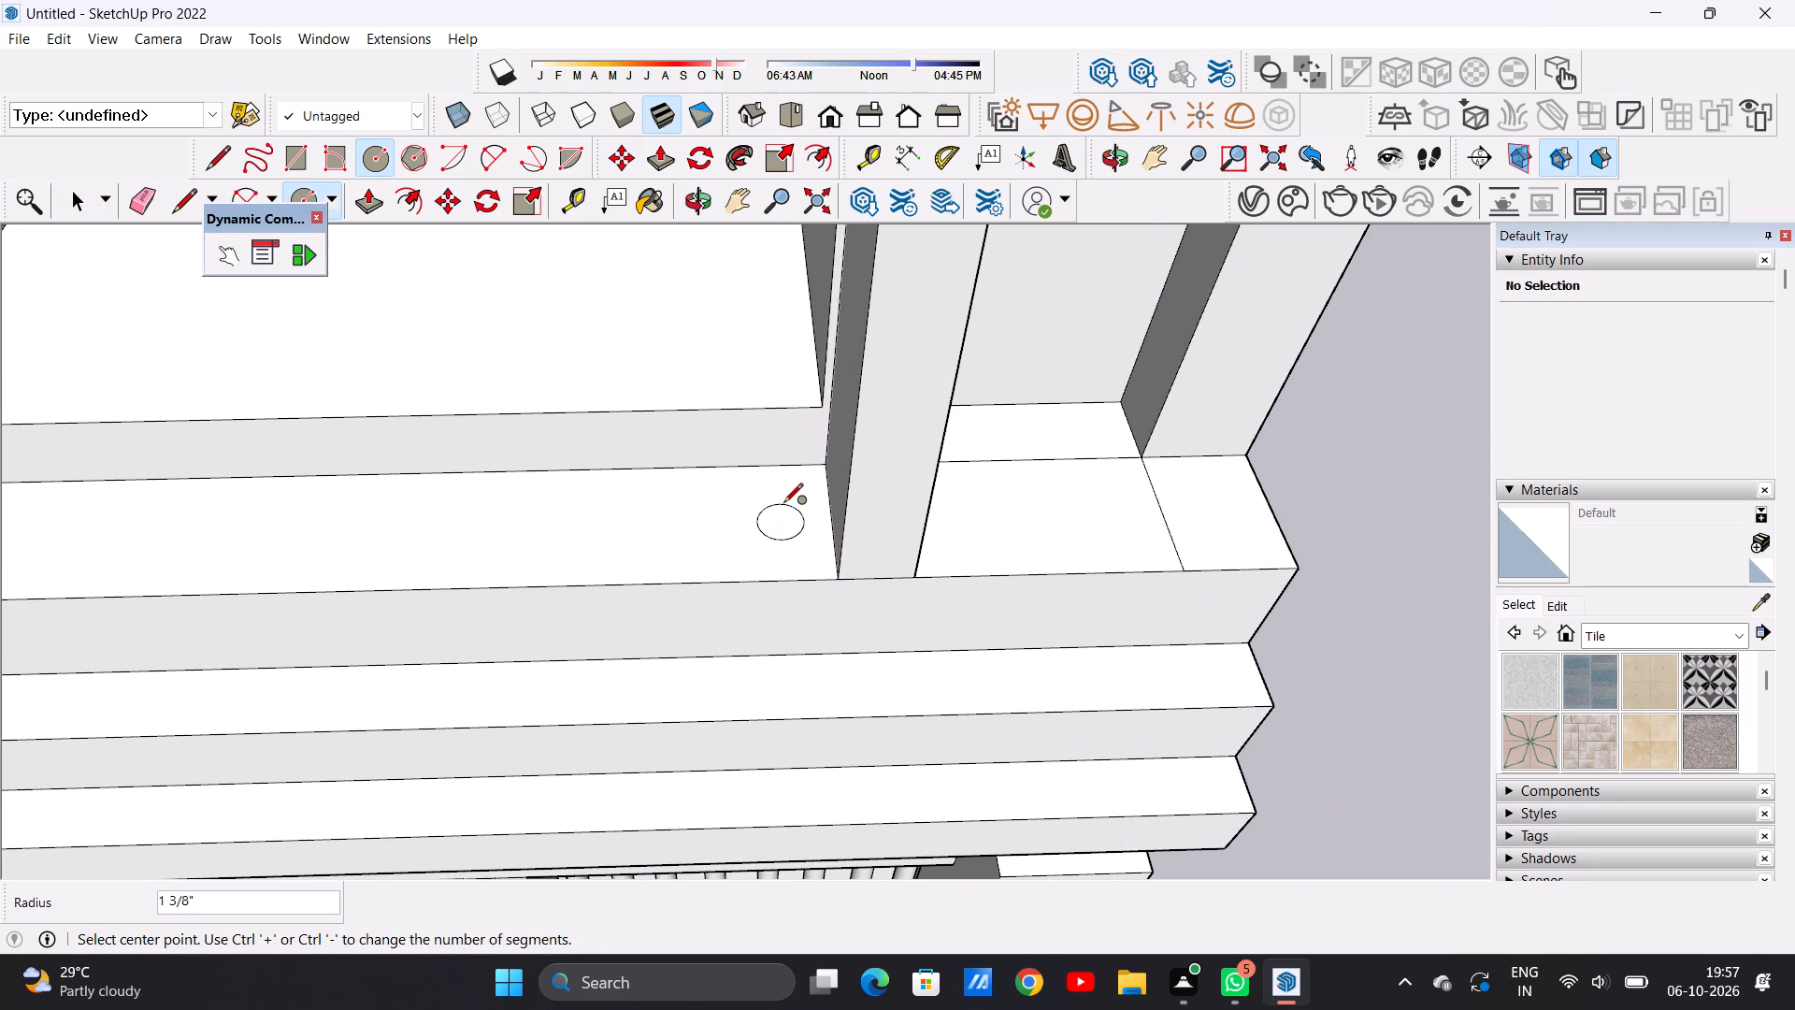
Copy the ledge circle about 4' 2" along the ledge, placing it beside the left post.
{"action": "key", "text": "space"}
{"action": "double_click", "coordinate": [787, 527]}
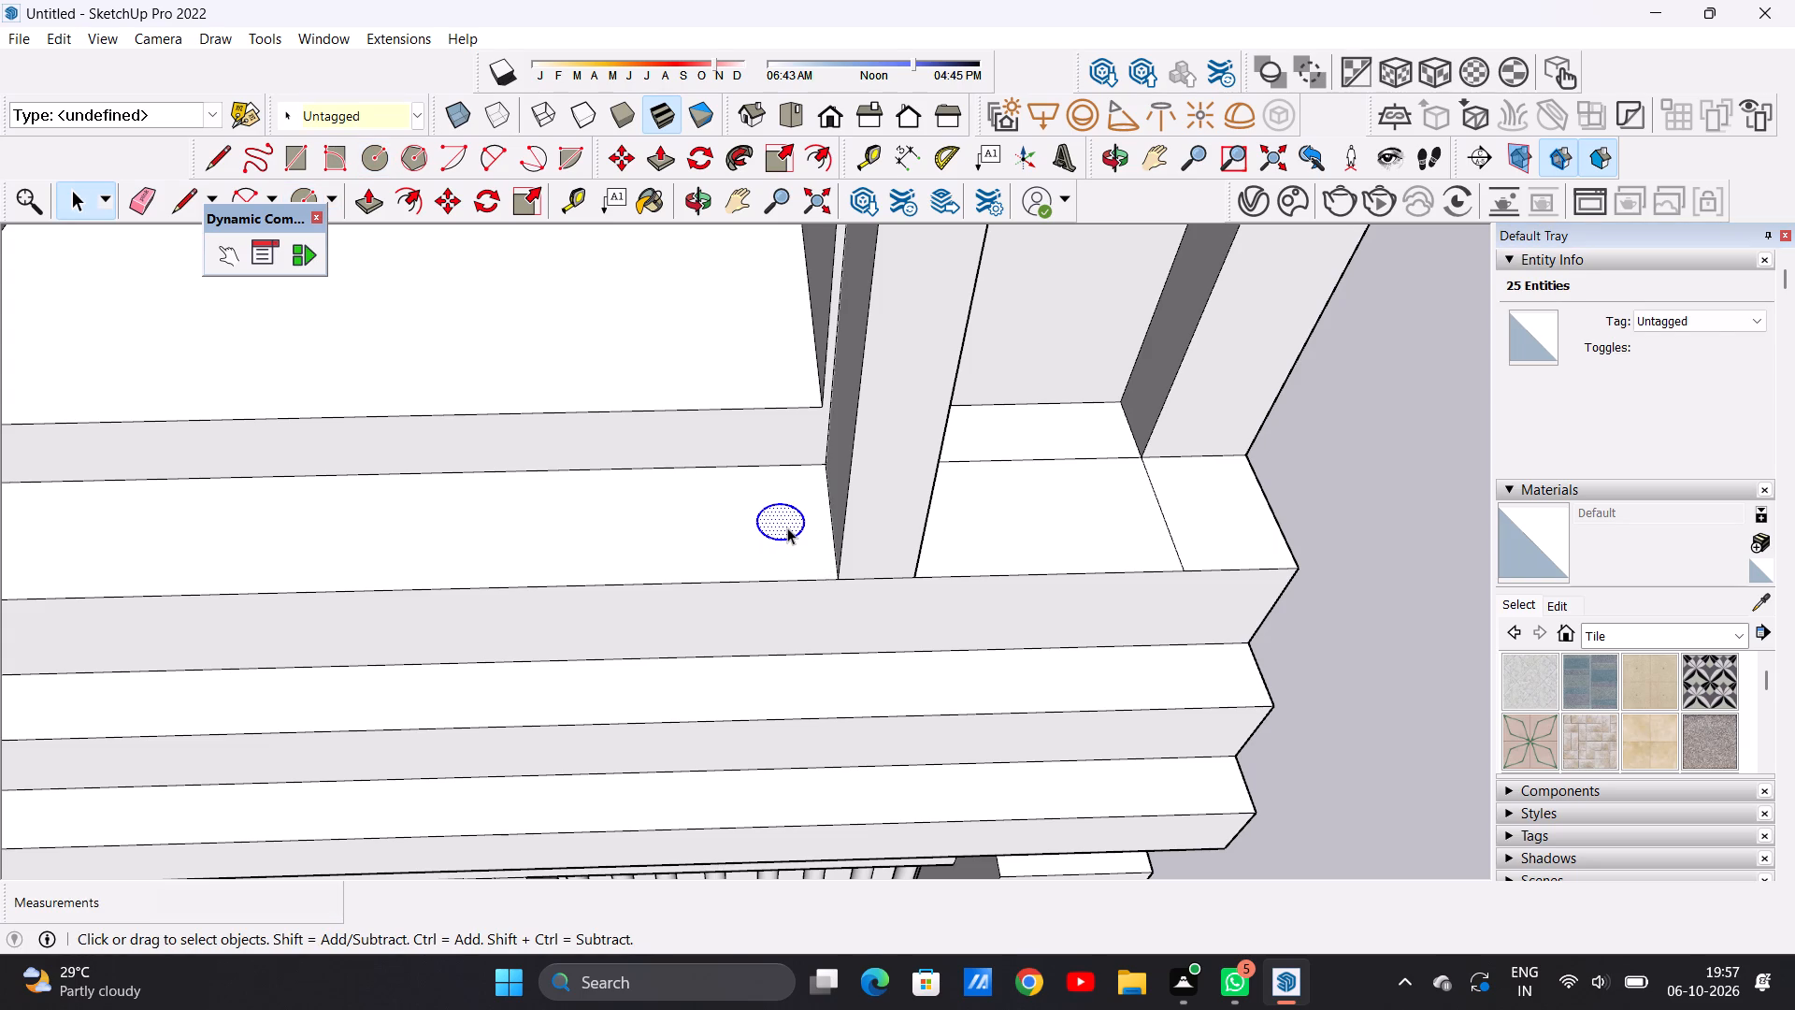
{"action": "key", "text": "m"}
{"action": "left_click", "coordinate": [787, 538]}
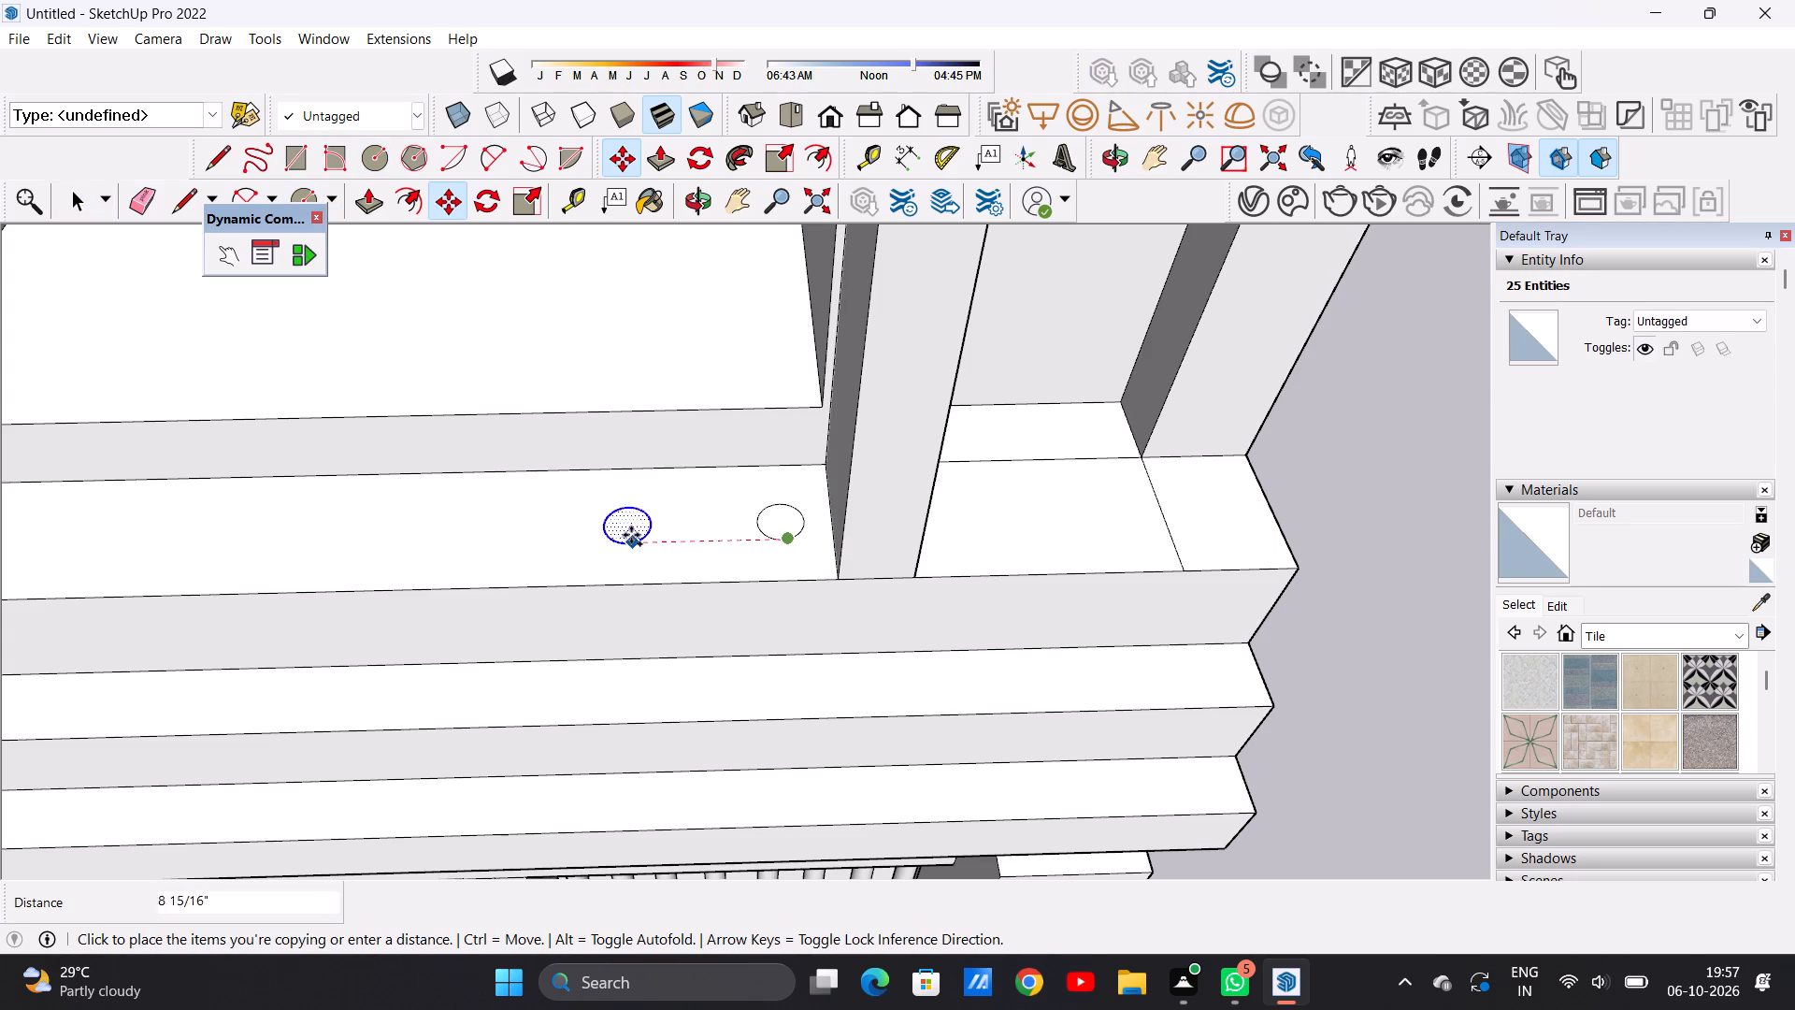
{"action": "scroll", "coordinate": [685, 539], "scroll_direction": "down", "scroll_amount": 10}
{"action": "scroll", "coordinate": [407, 541], "scroll_direction": "up", "scroll_amount": 5}
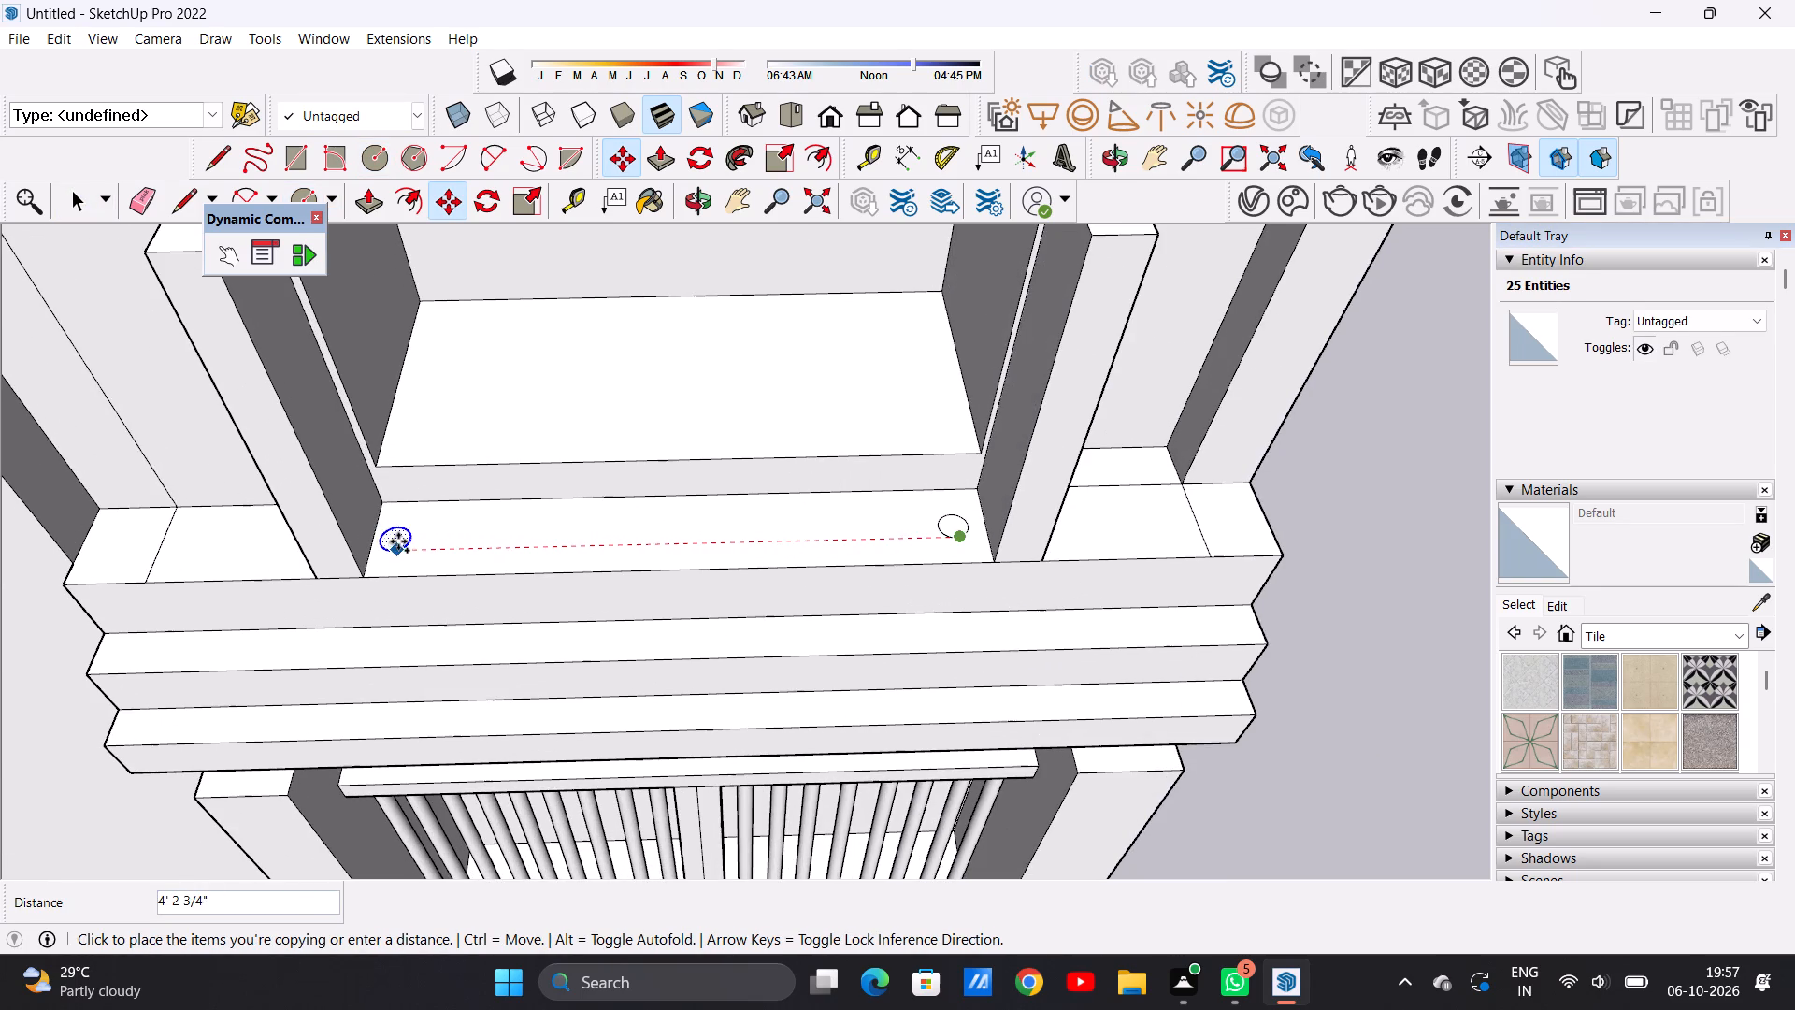
{"action": "left_click", "coordinate": [406, 541]}
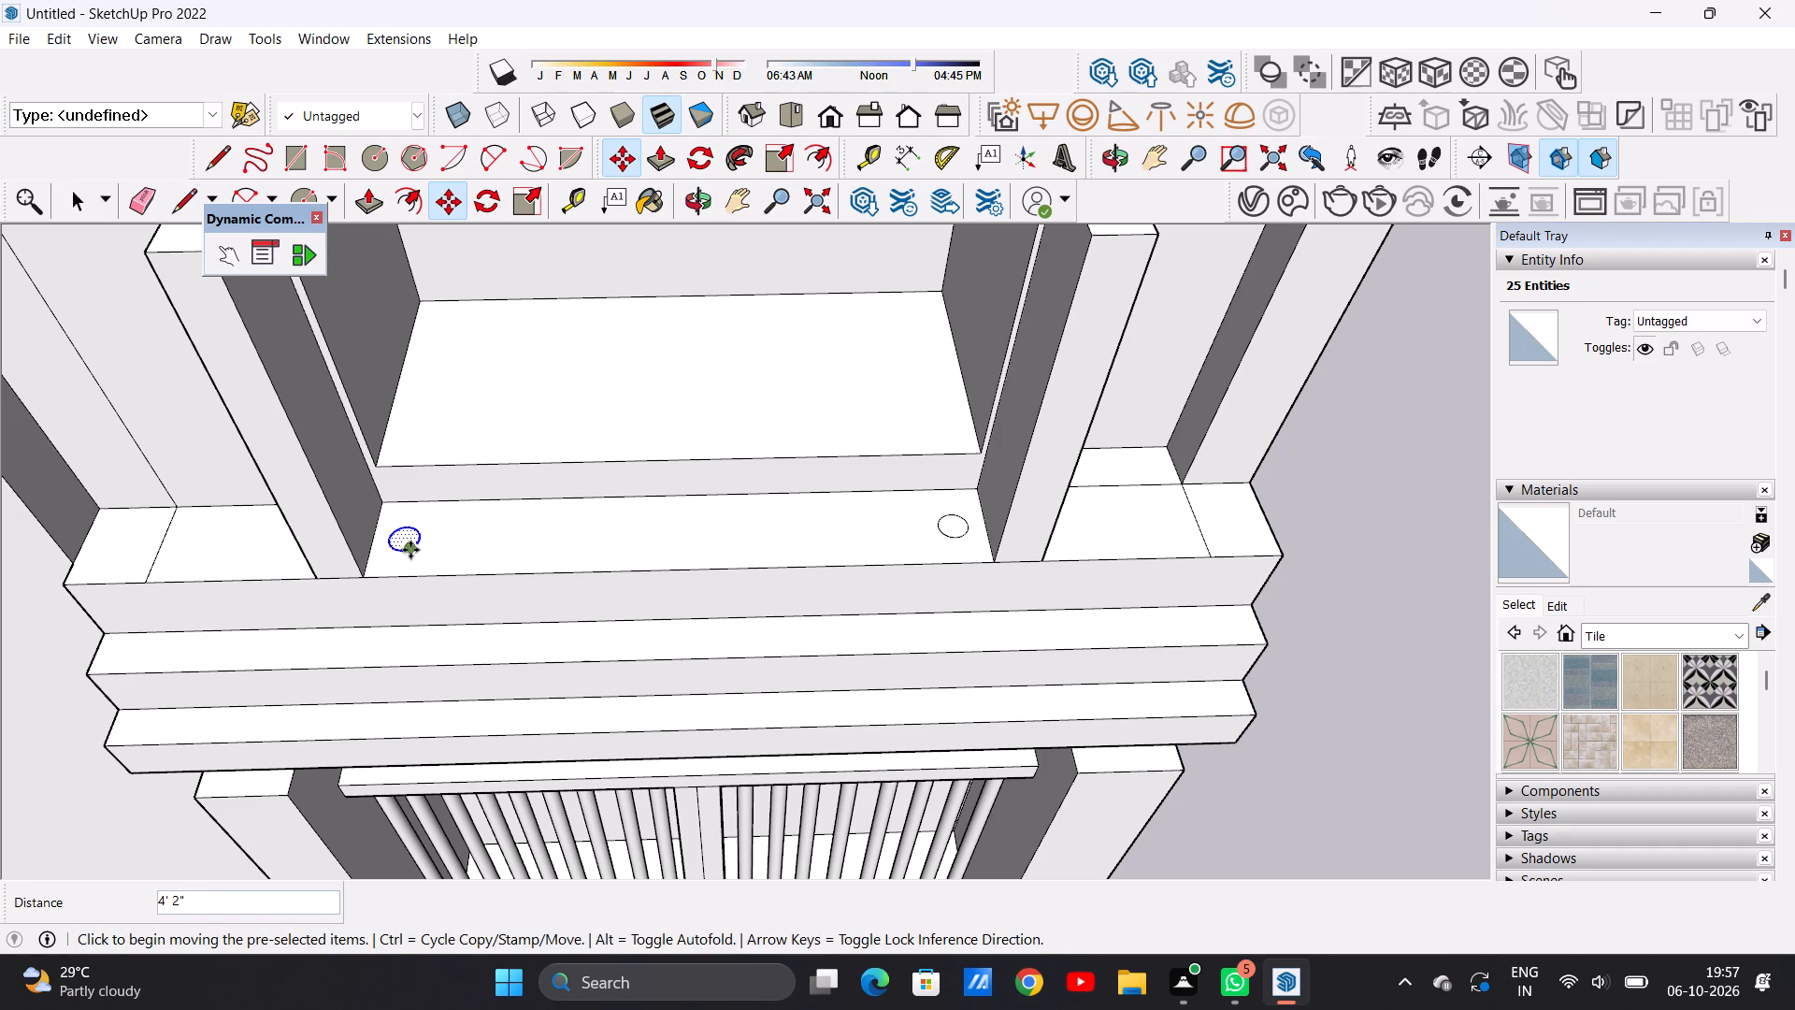
Place three more circle copies between the two end circles, spaced roughly evenly along the ledge.
{"action": "left_click", "coordinate": [410, 550]}
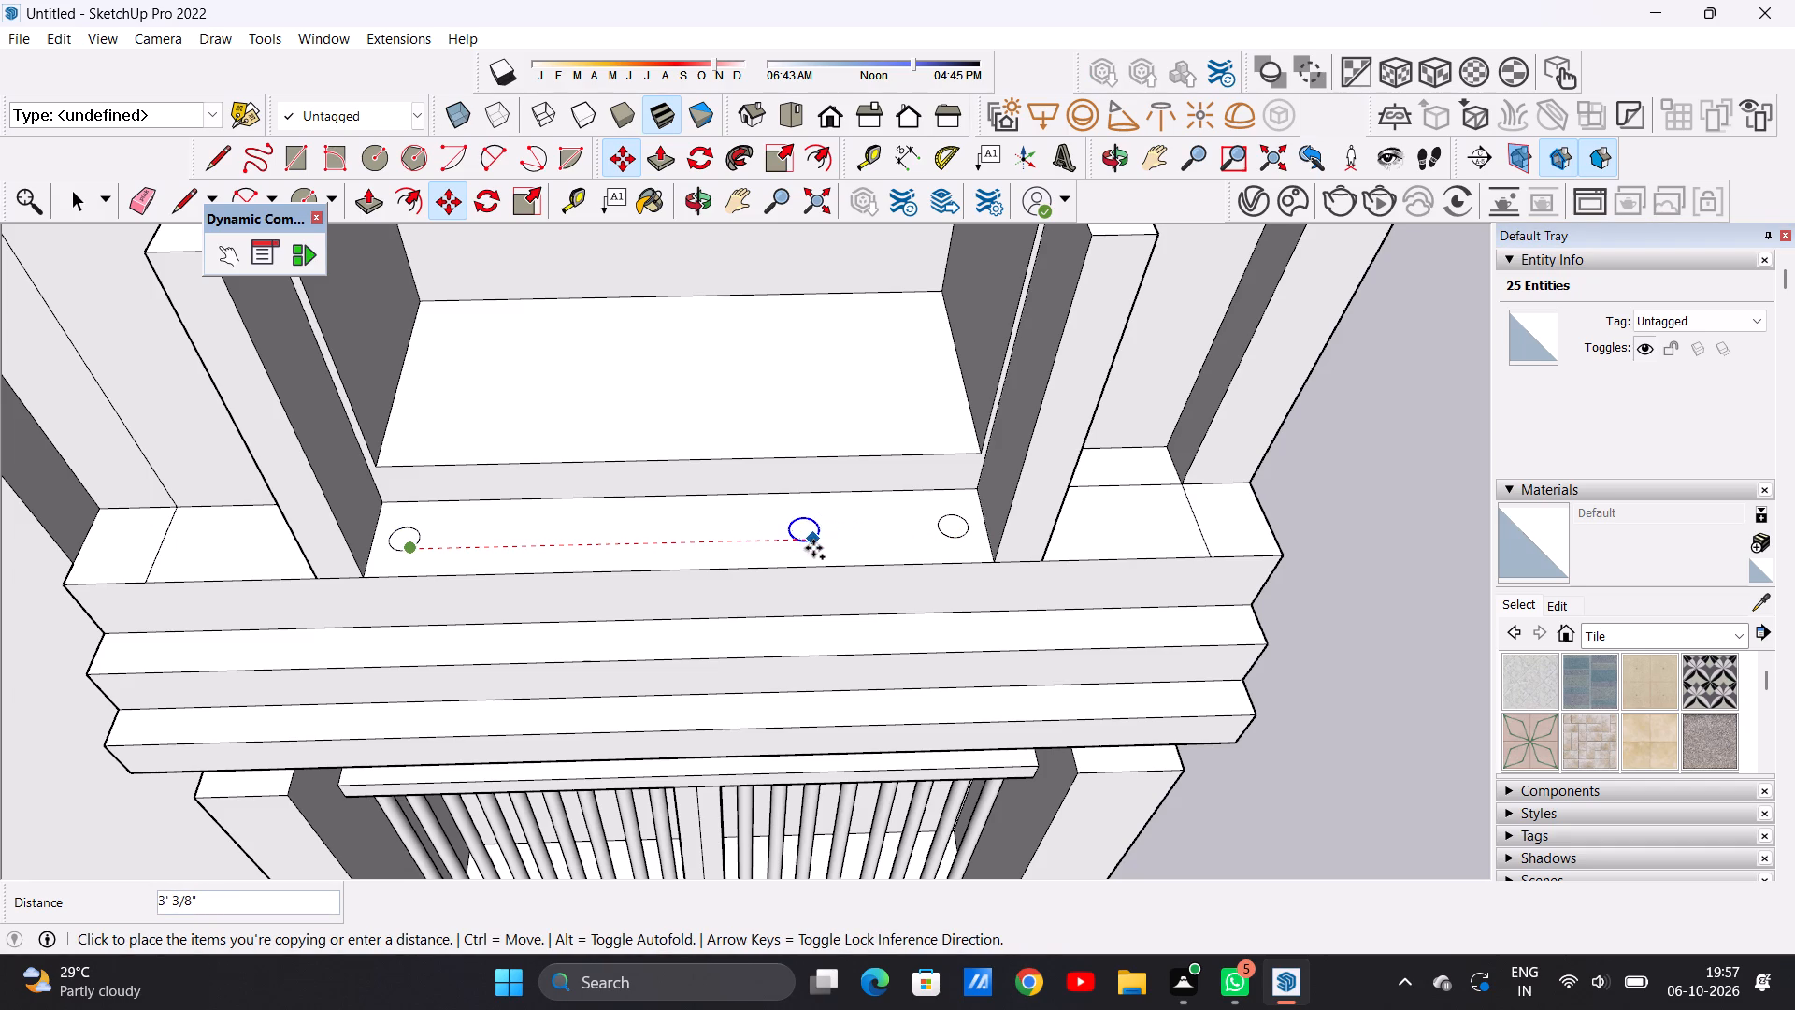
{"action": "left_click", "coordinate": [813, 548]}
{"action": "left_click", "coordinate": [811, 541]}
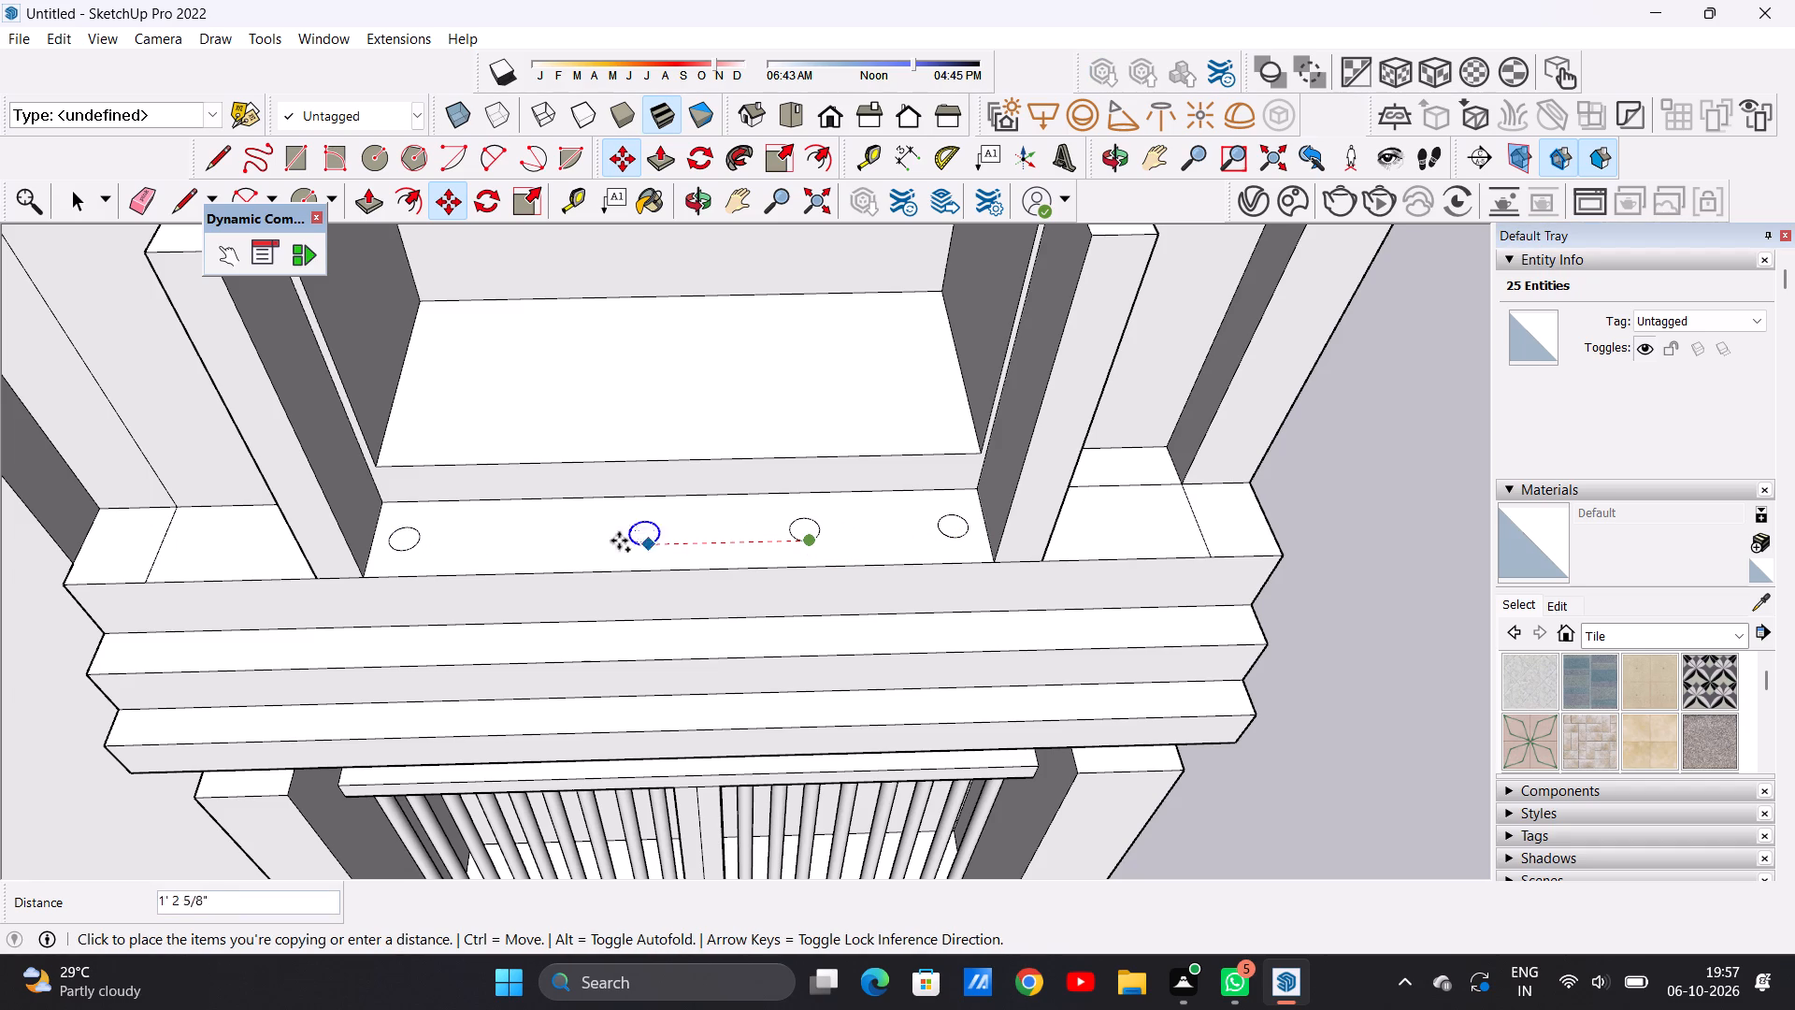
{"action": "left_click", "coordinate": [523, 541]}
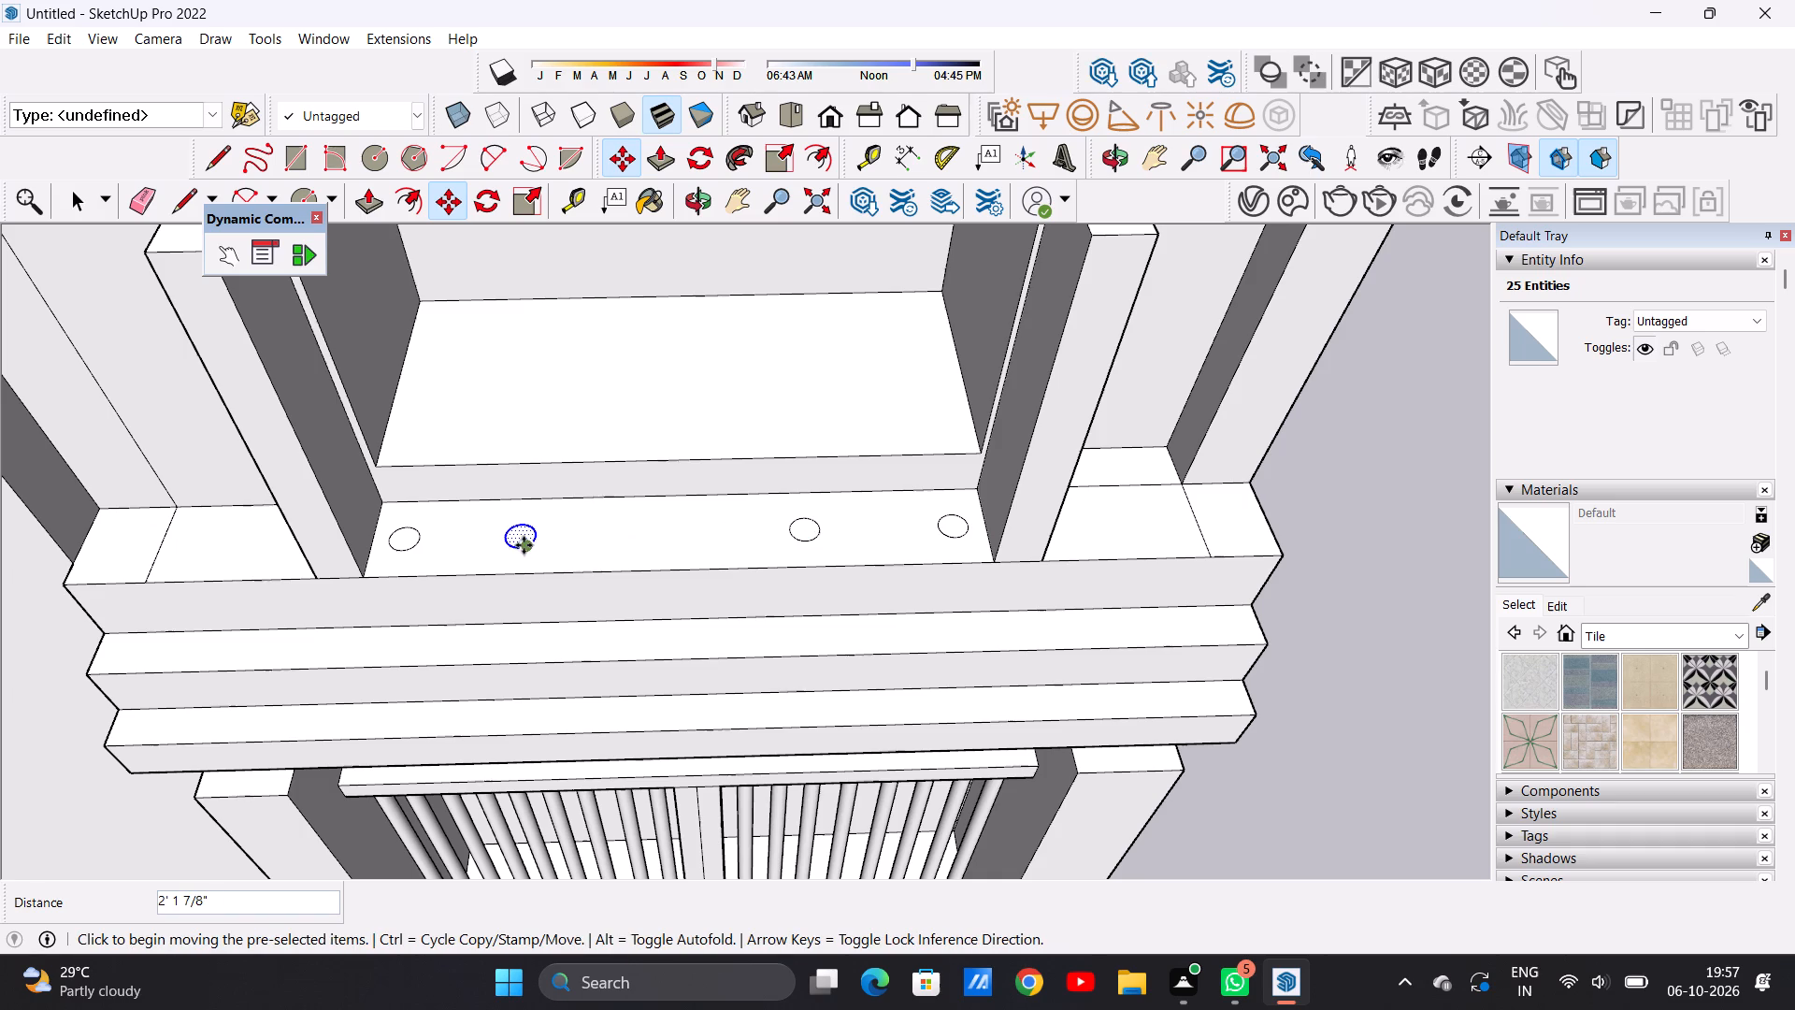
{"action": "left_click", "coordinate": [524, 545]}
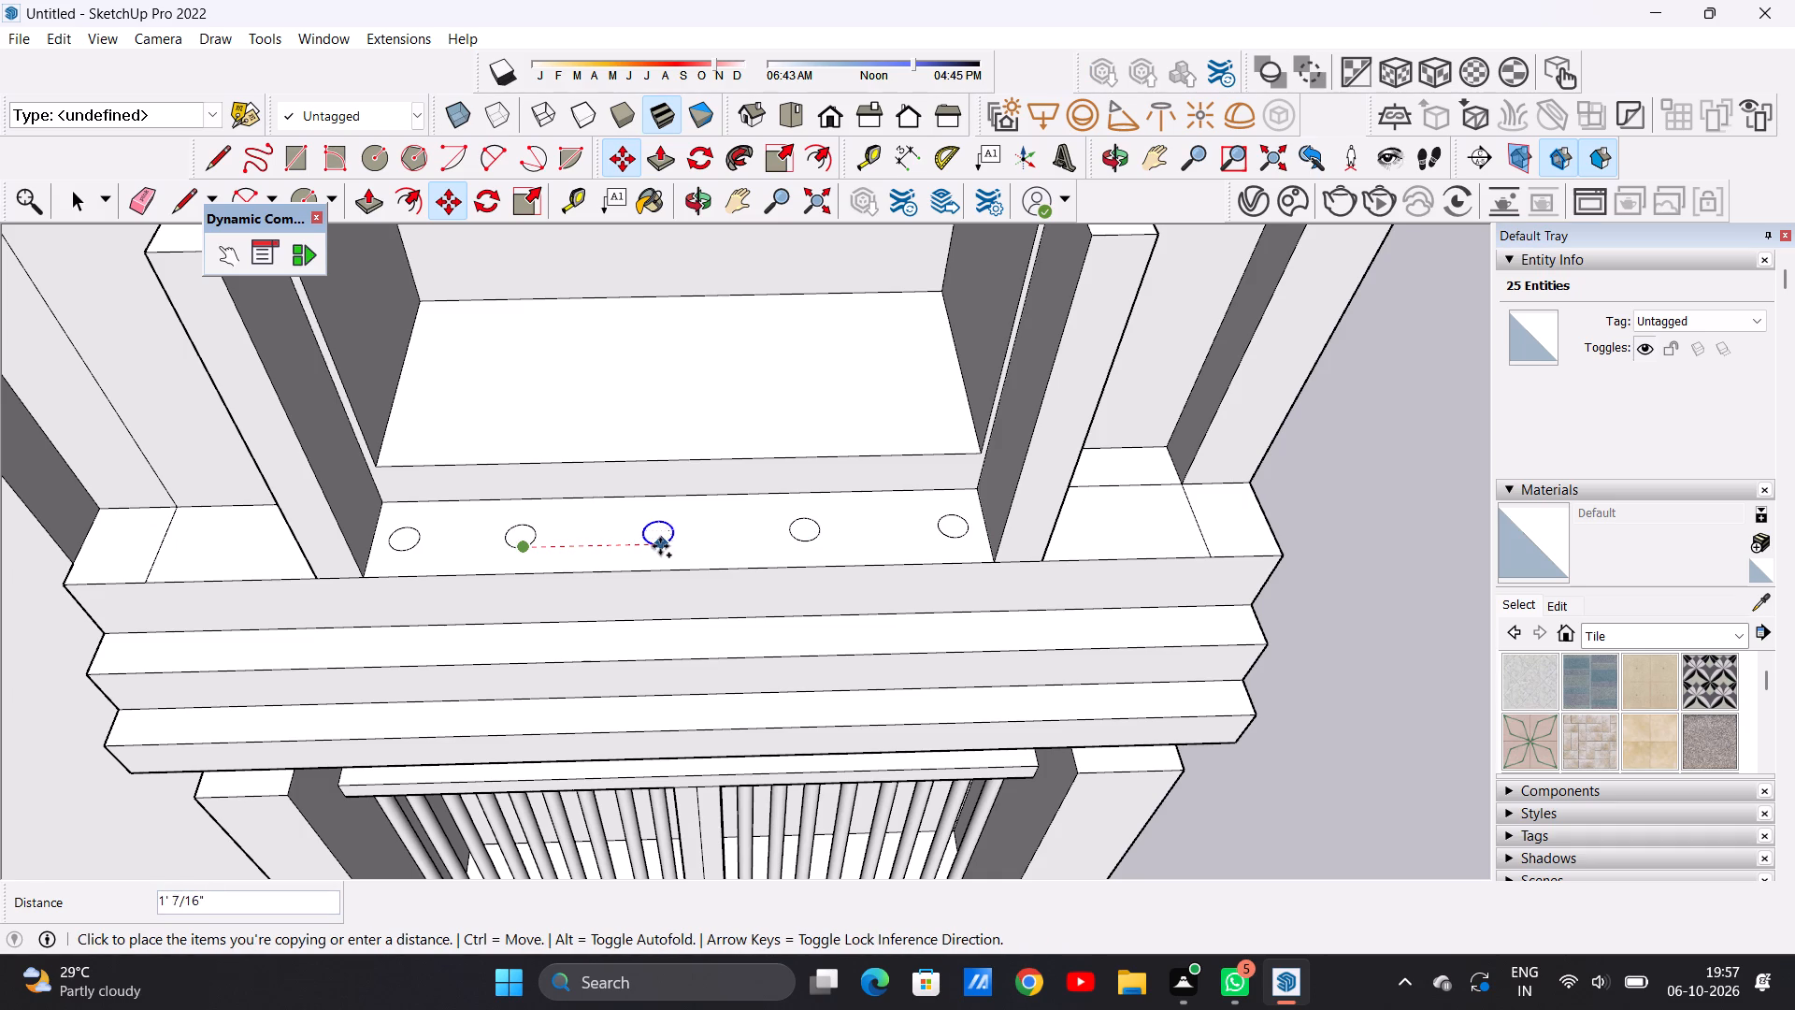
{"action": "left_click", "coordinate": [659, 547]}
{"action": "key", "text": "space"}
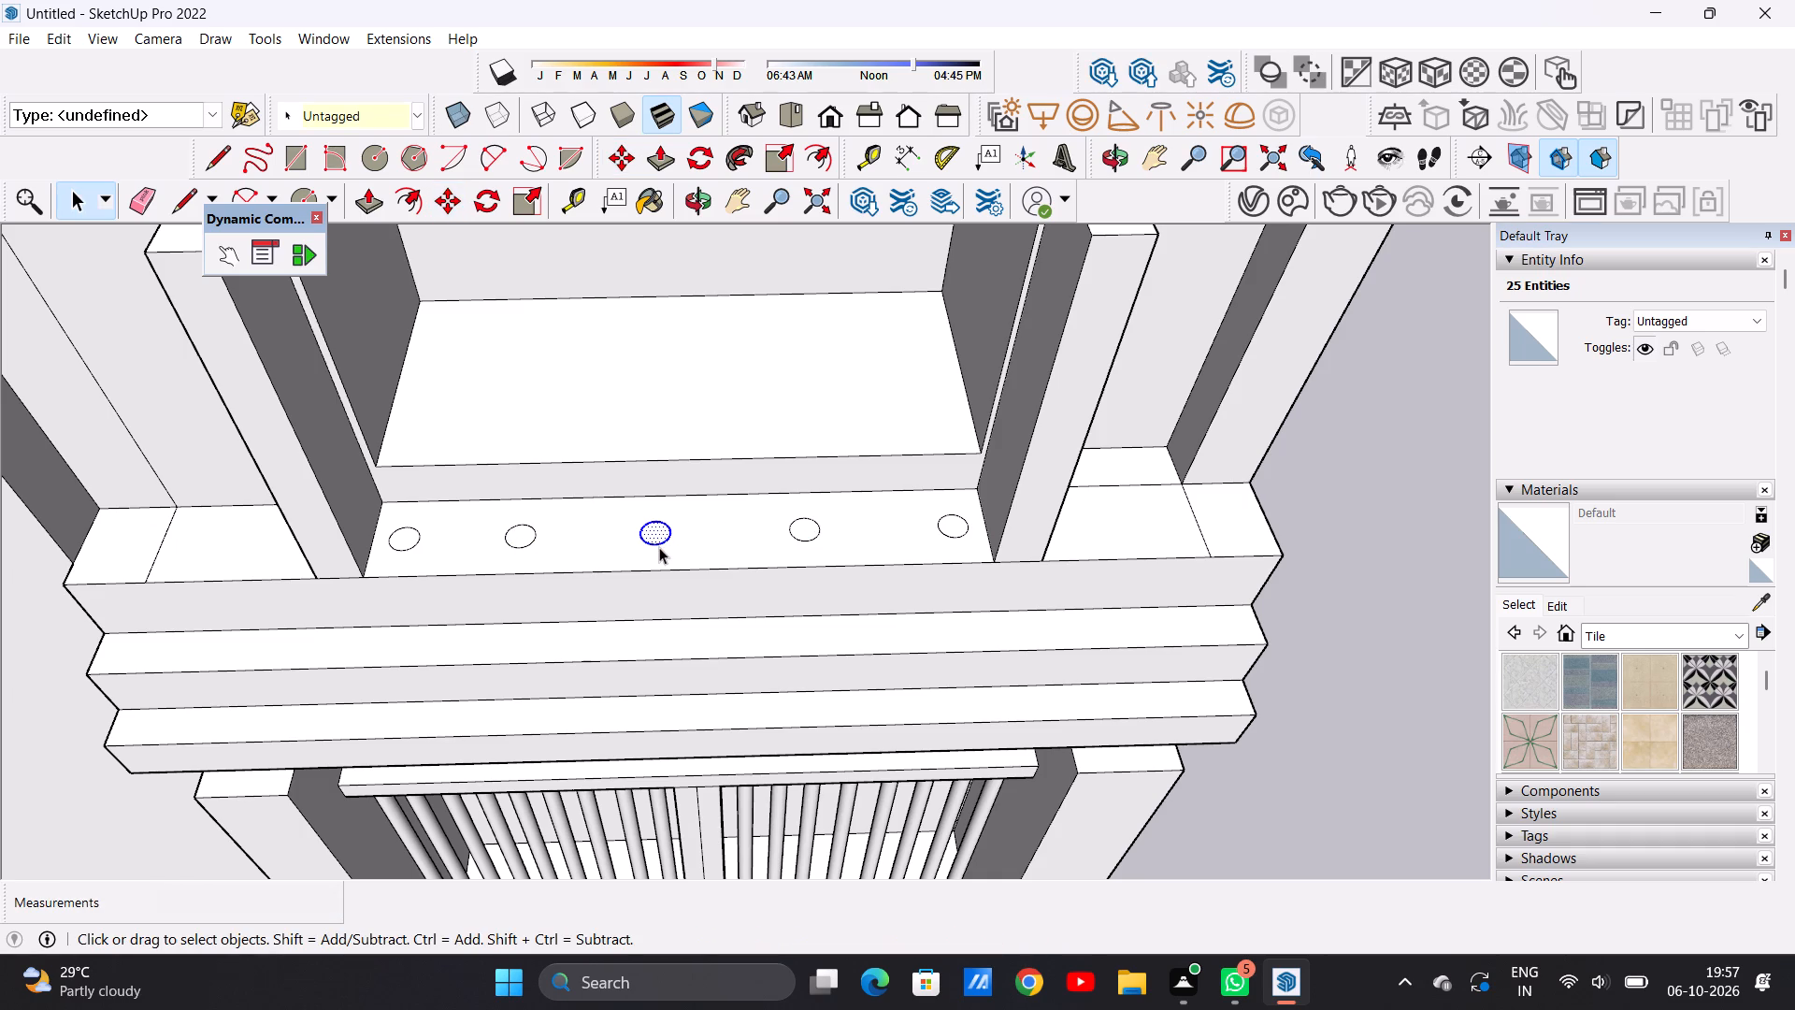
Draw a circle of about 1 3/16" radius near the top of the right post's inner face.
{"action": "scroll", "coordinate": [647, 526], "scroll_direction": "down", "scroll_amount": 10}
{"action": "middle_click_drag", "start_coordinate": [661, 535], "coordinate": [970, 404]}
{"action": "left_click", "coordinate": [1083, 401]}
{"action": "key", "text": "c"}
{"action": "scroll", "coordinate": [840, 358], "scroll_direction": "up", "scroll_amount": 9}
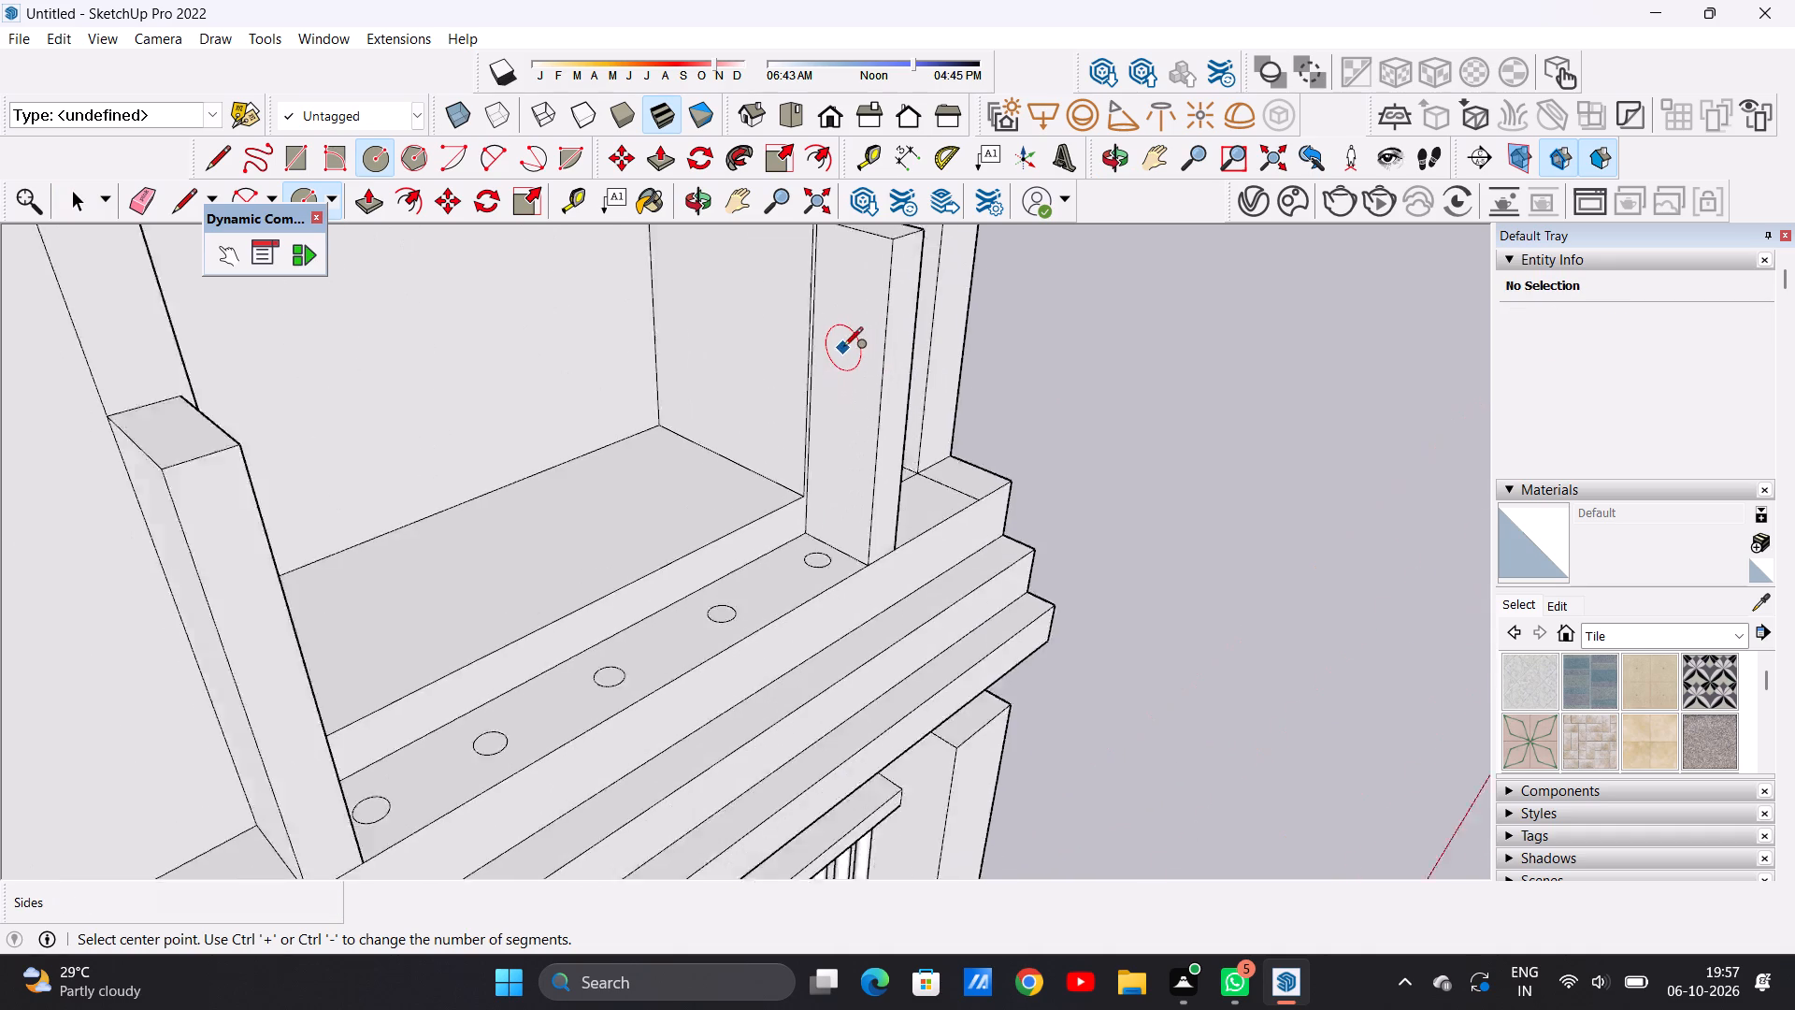
{"action": "scroll", "coordinate": [843, 348], "scroll_direction": "up", "scroll_amount": 3}
{"action": "scroll", "coordinate": [799, 403], "scroll_direction": "down", "scroll_amount": 11}
{"action": "scroll", "coordinate": [815, 338], "scroll_direction": "up", "scroll_amount": 11}
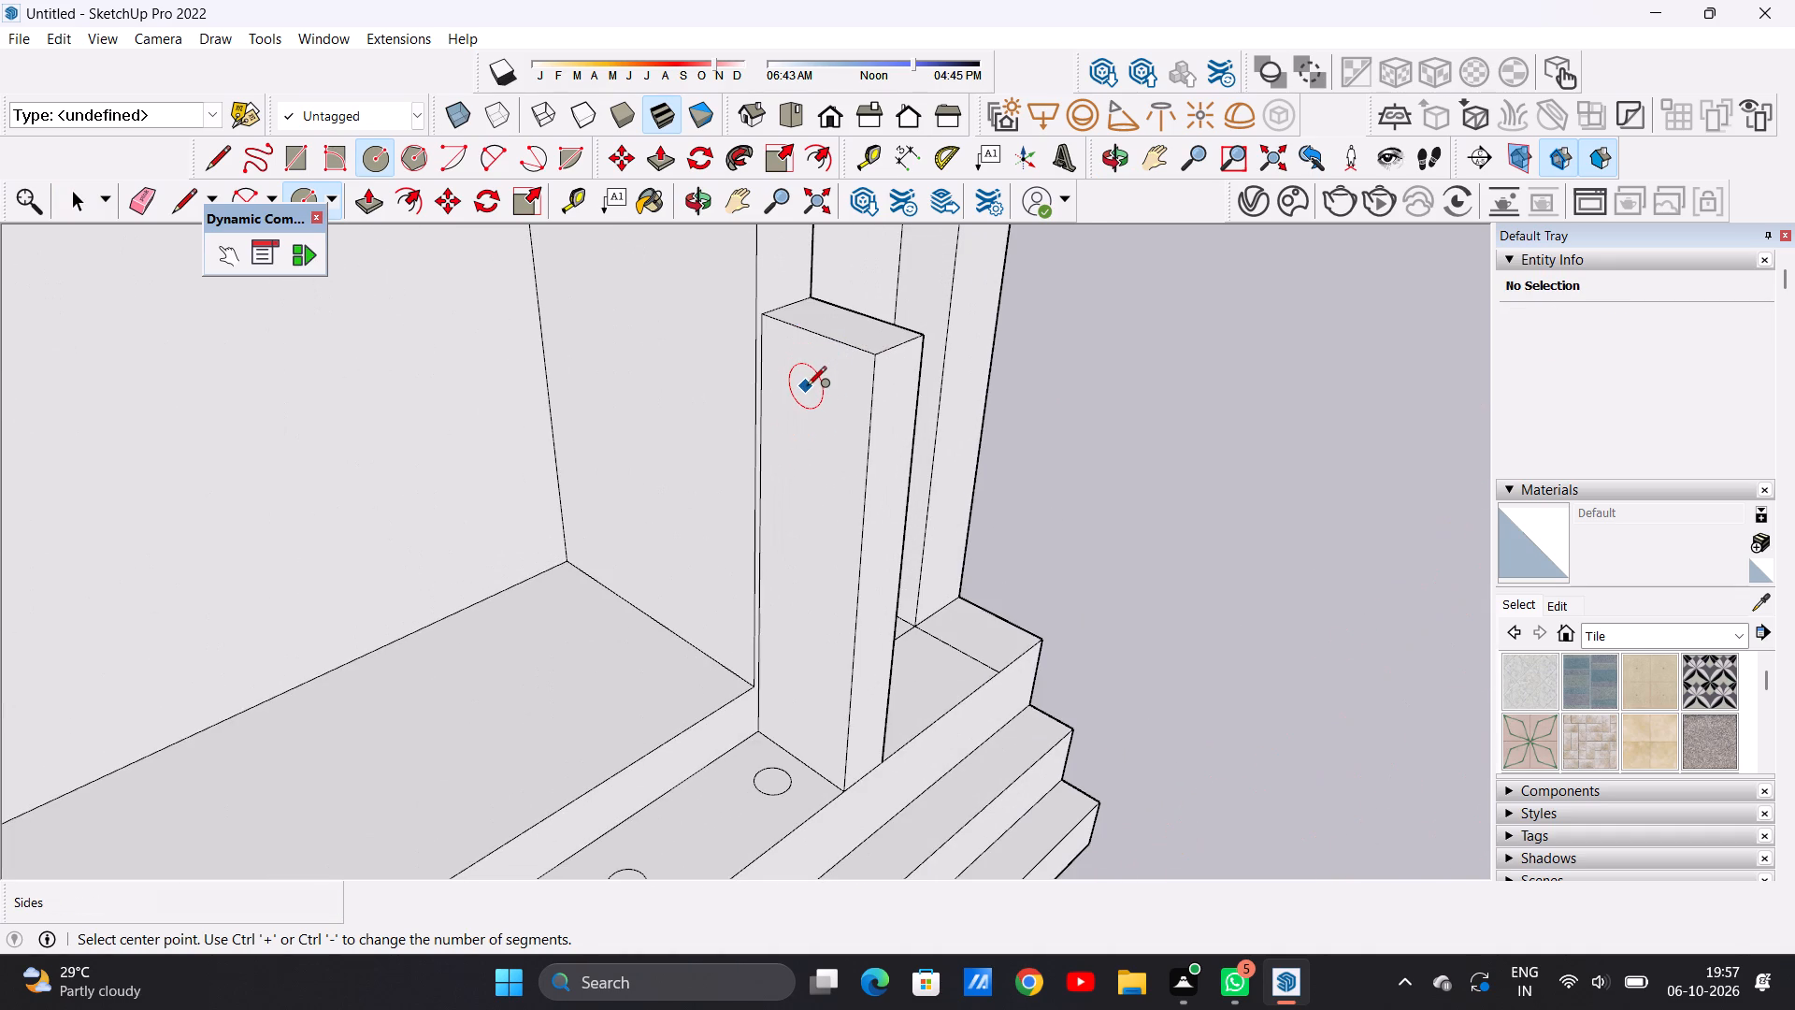
{"action": "left_click", "coordinate": [807, 387]}
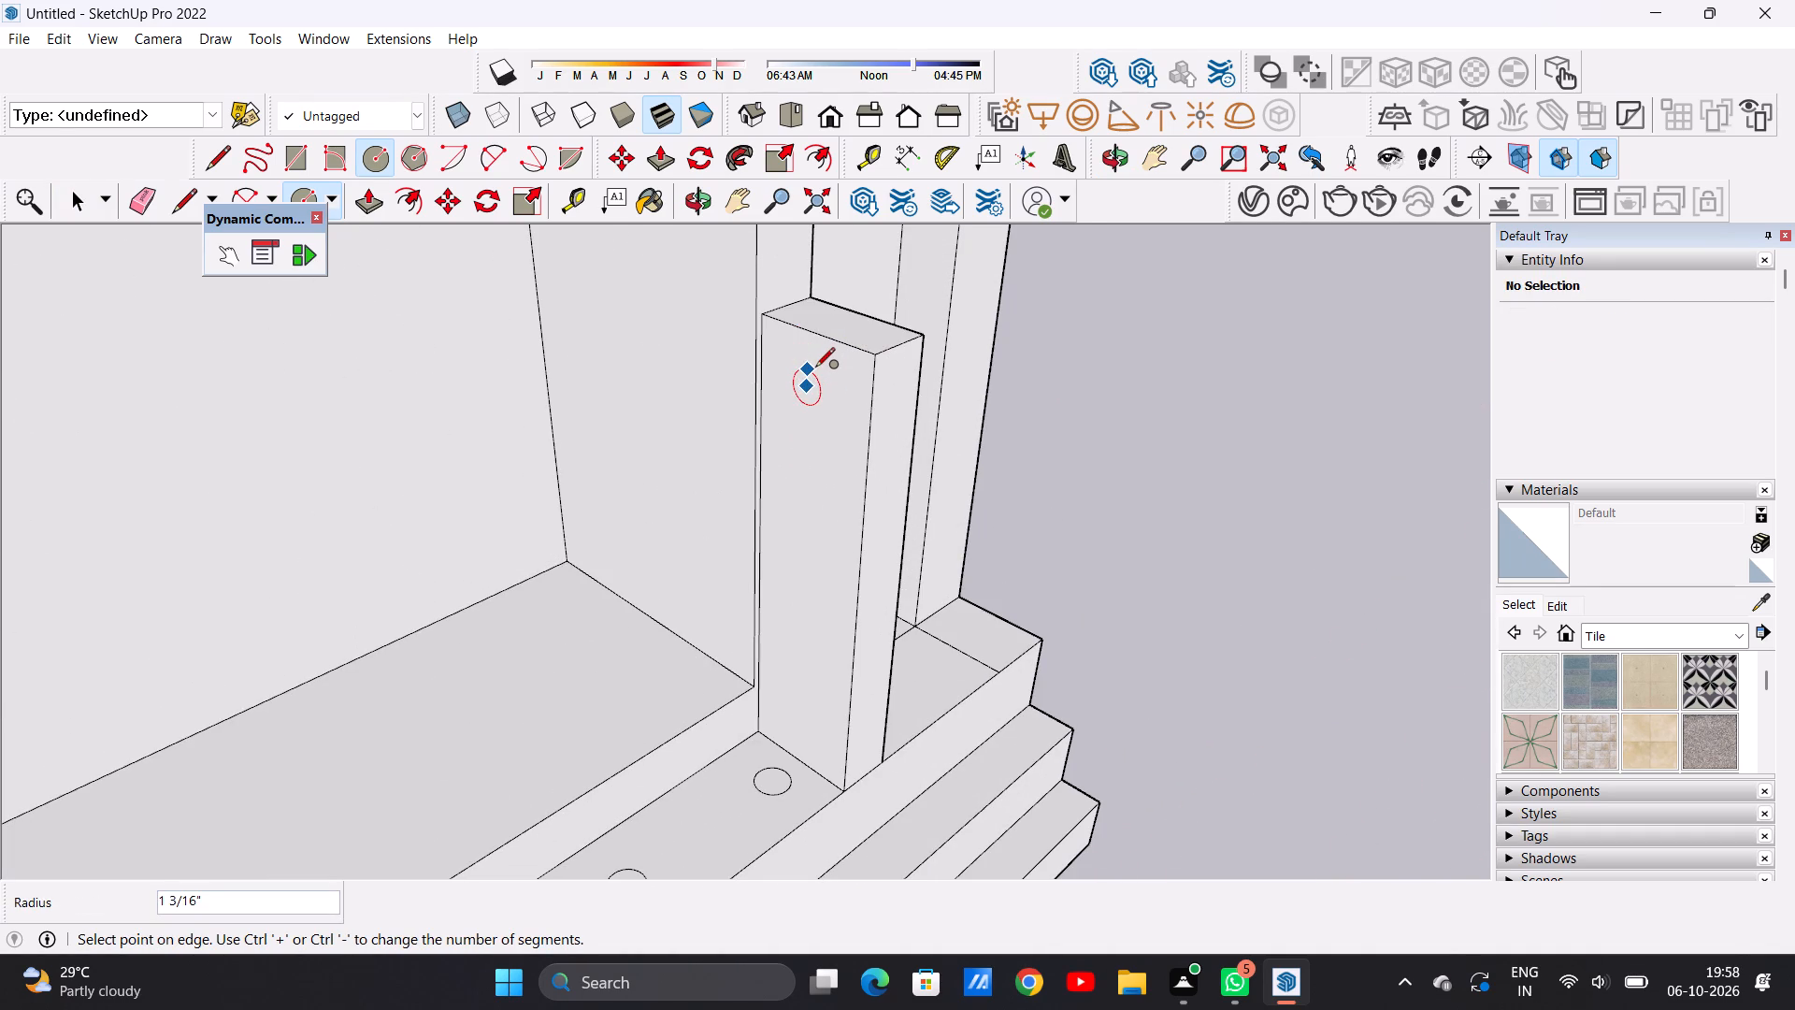
{"action": "left_click", "coordinate": [815, 368]}
{"action": "key", "text": "space"}
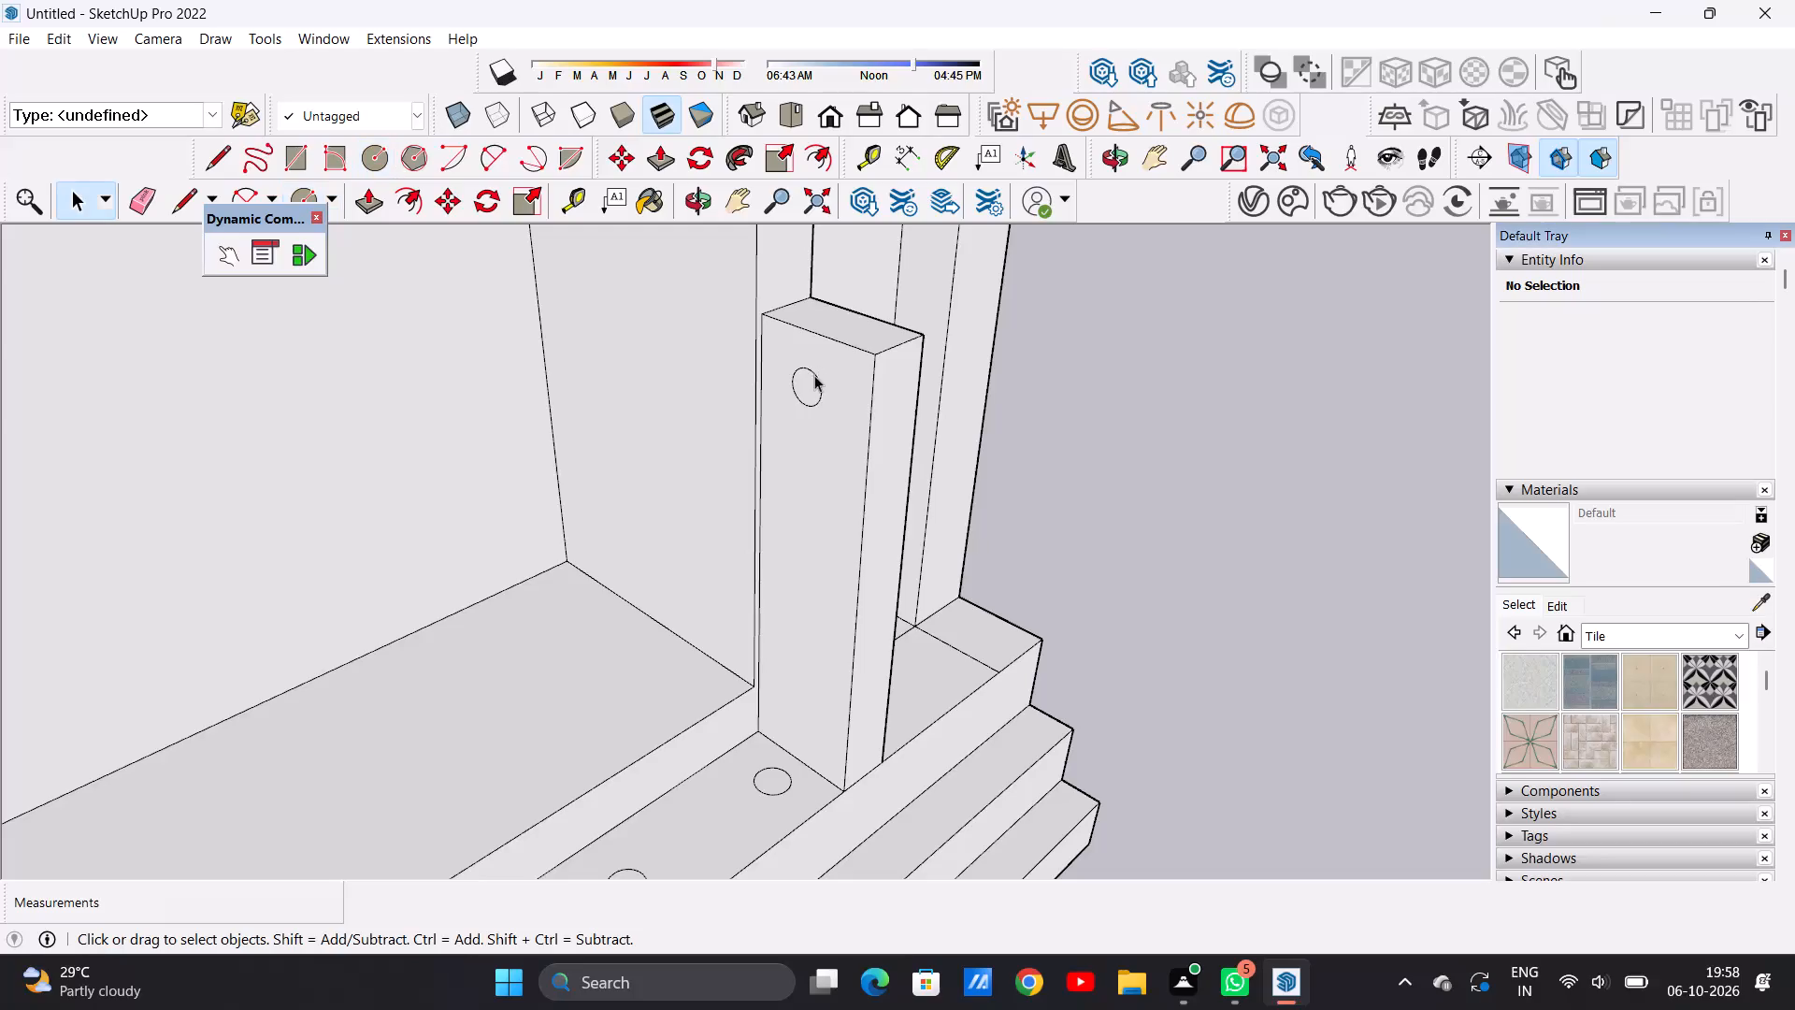
{"action": "double_click", "coordinate": [808, 390]}
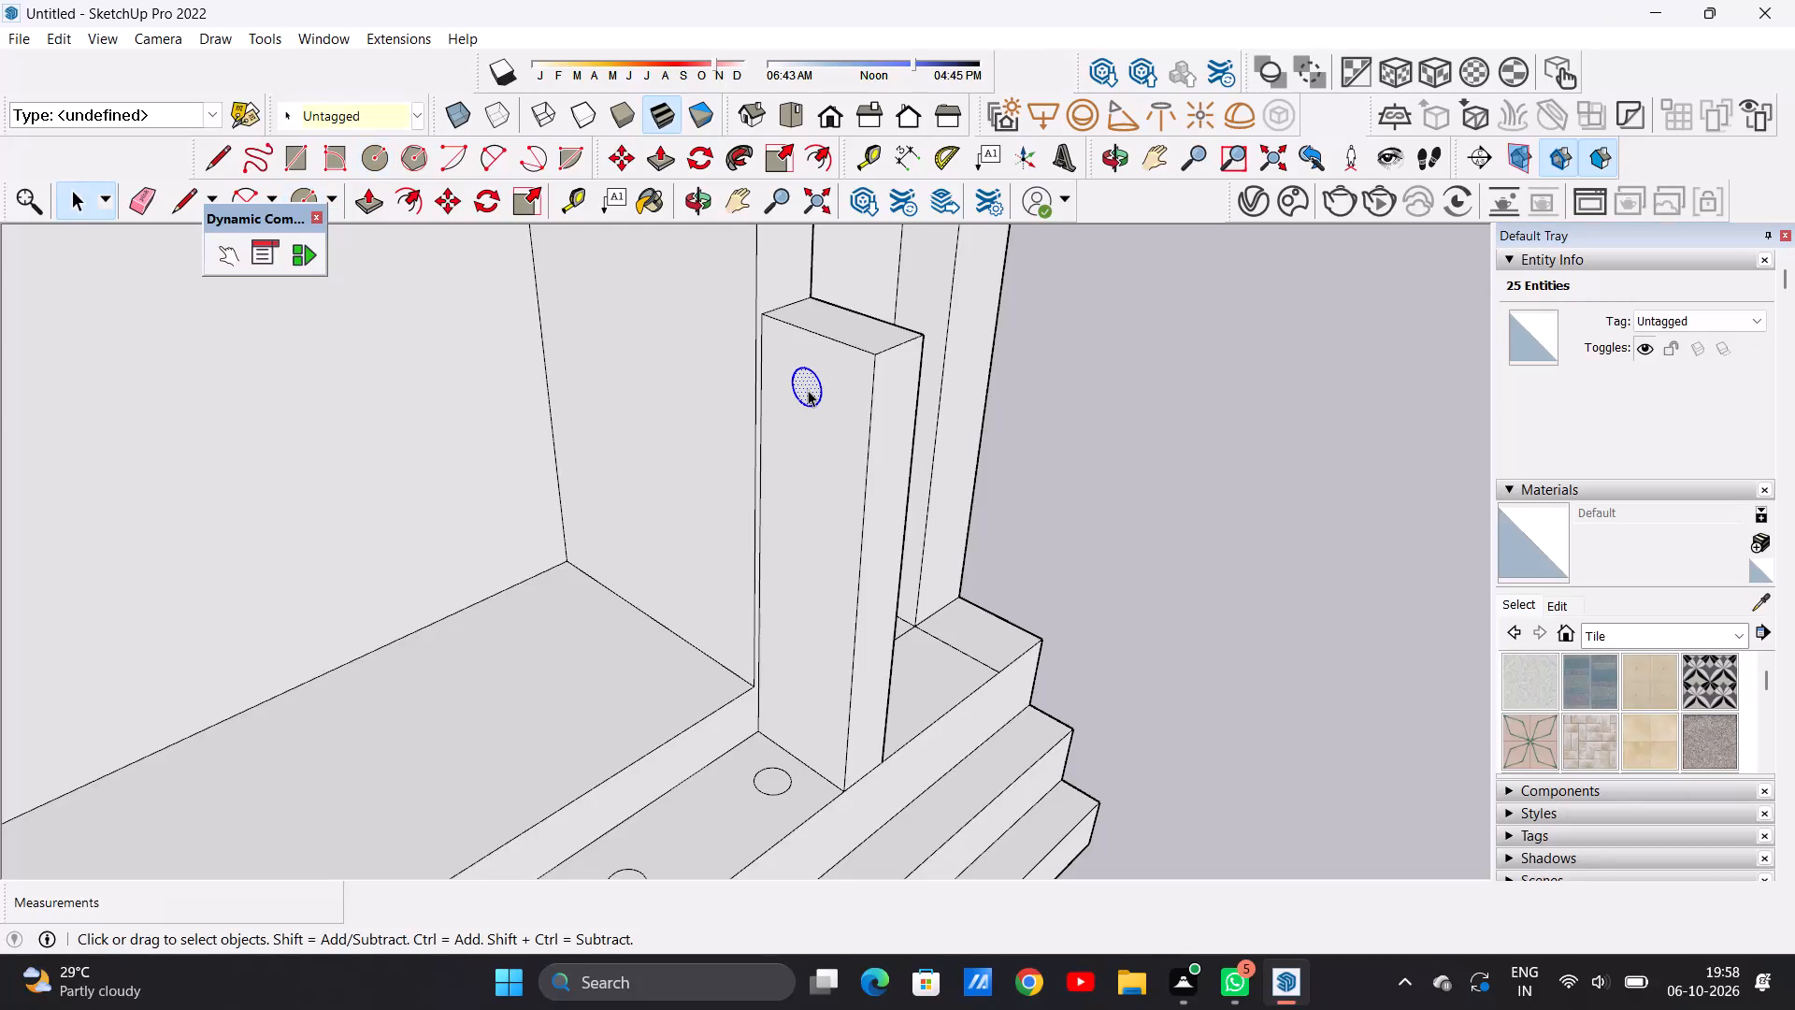
{"action": "key", "text": "space"}
{"action": "scroll", "coordinate": [761, 410], "scroll_direction": "down", "scroll_amount": 5}
{"action": "left_click", "coordinate": [1201, 339]}
Extrude the right post's circle about 4' 7 13/16" across to the left post as a round handrail.
{"action": "scroll", "coordinate": [797, 453], "scroll_direction": "up", "scroll_amount": 2}
{"action": "middle_click_drag", "start_coordinate": [805, 451], "coordinate": [633, 447]}
{"action": "scroll", "coordinate": [784, 445], "scroll_direction": "down", "scroll_amount": 2}
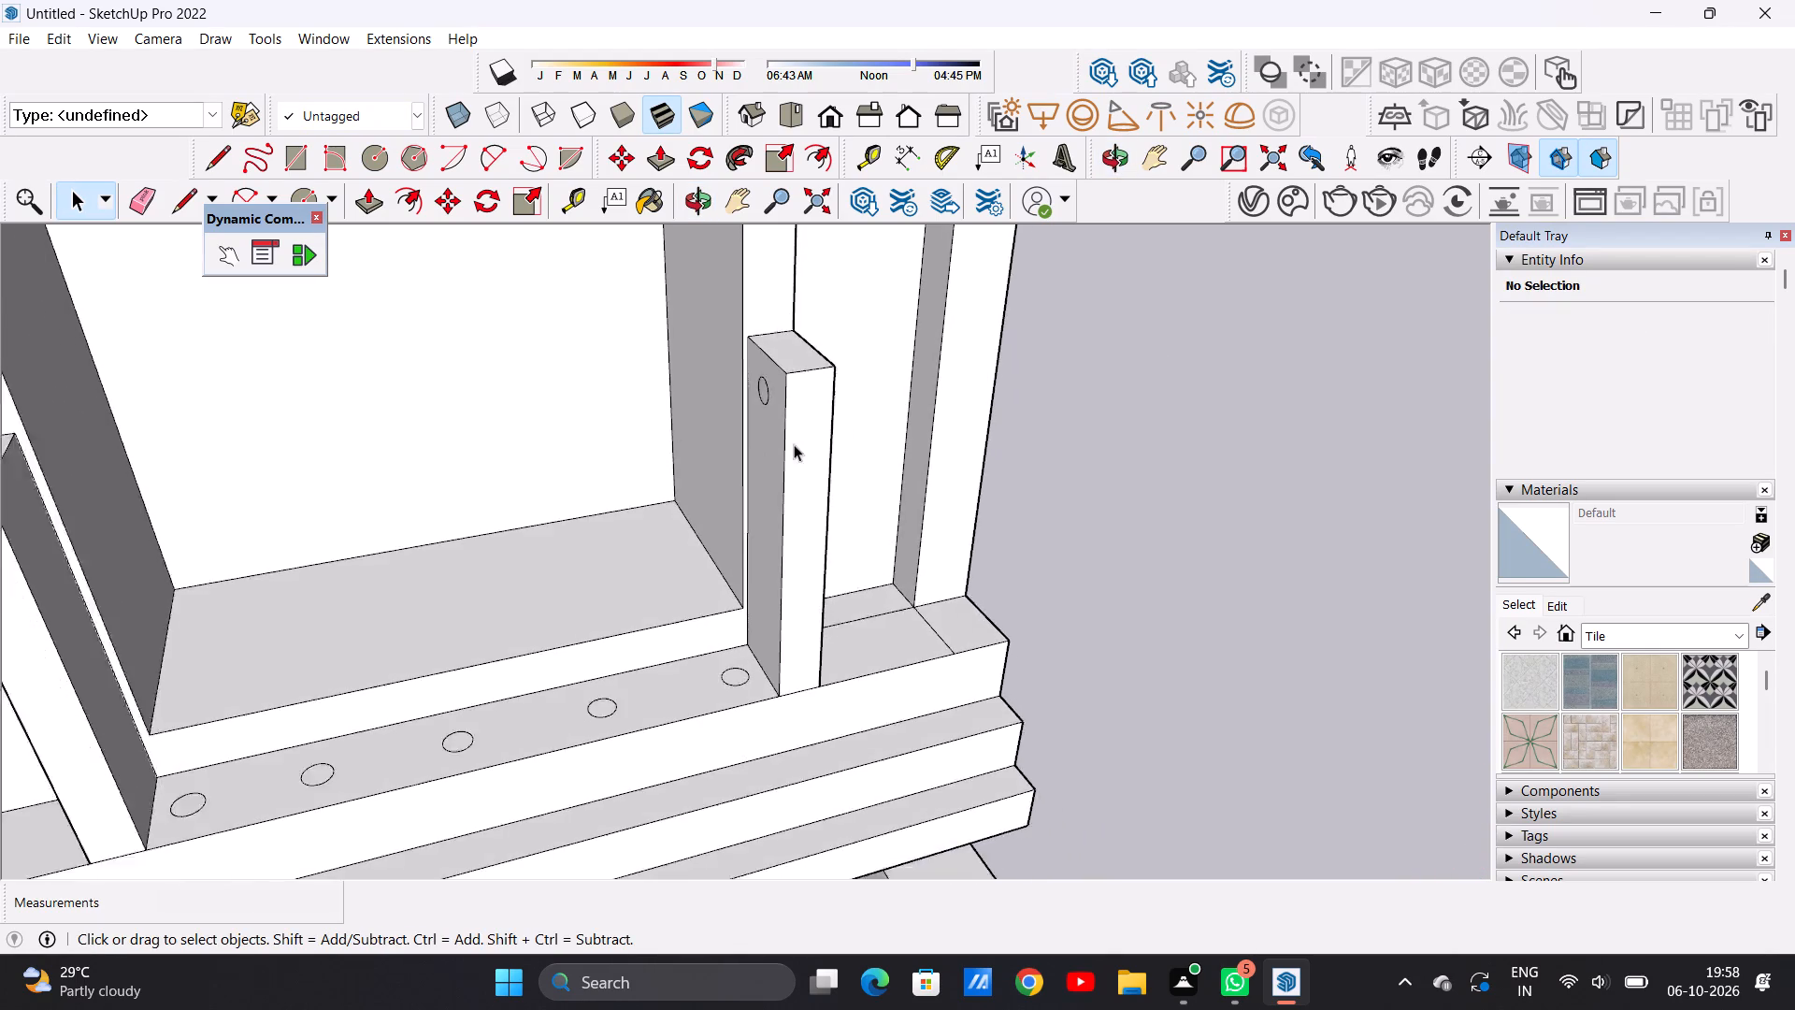
{"action": "scroll", "coordinate": [794, 444], "scroll_direction": "down", "scroll_amount": 5}
{"action": "scroll", "coordinate": [768, 434], "scroll_direction": "up", "scroll_amount": 7}
{"action": "key", "text": "p"}
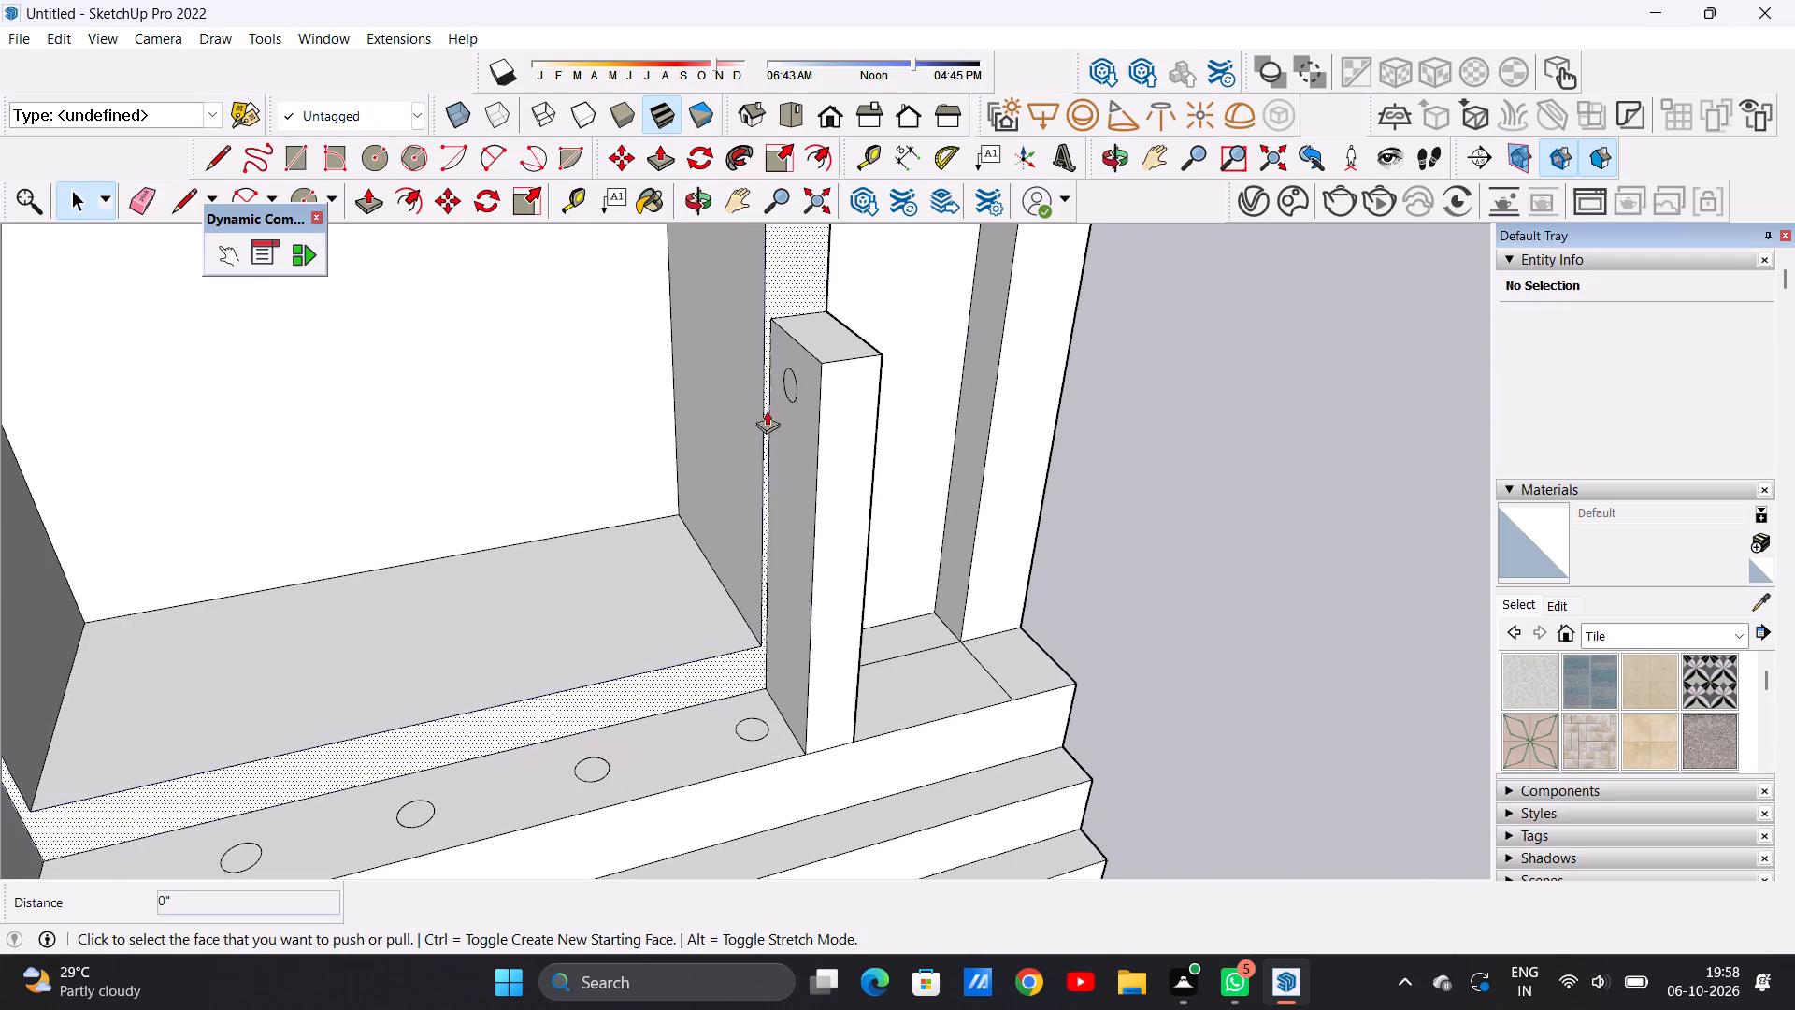
{"action": "scroll", "coordinate": [788, 382], "scroll_direction": "up", "scroll_amount": 12}
{"action": "left_click", "coordinate": [792, 386]}
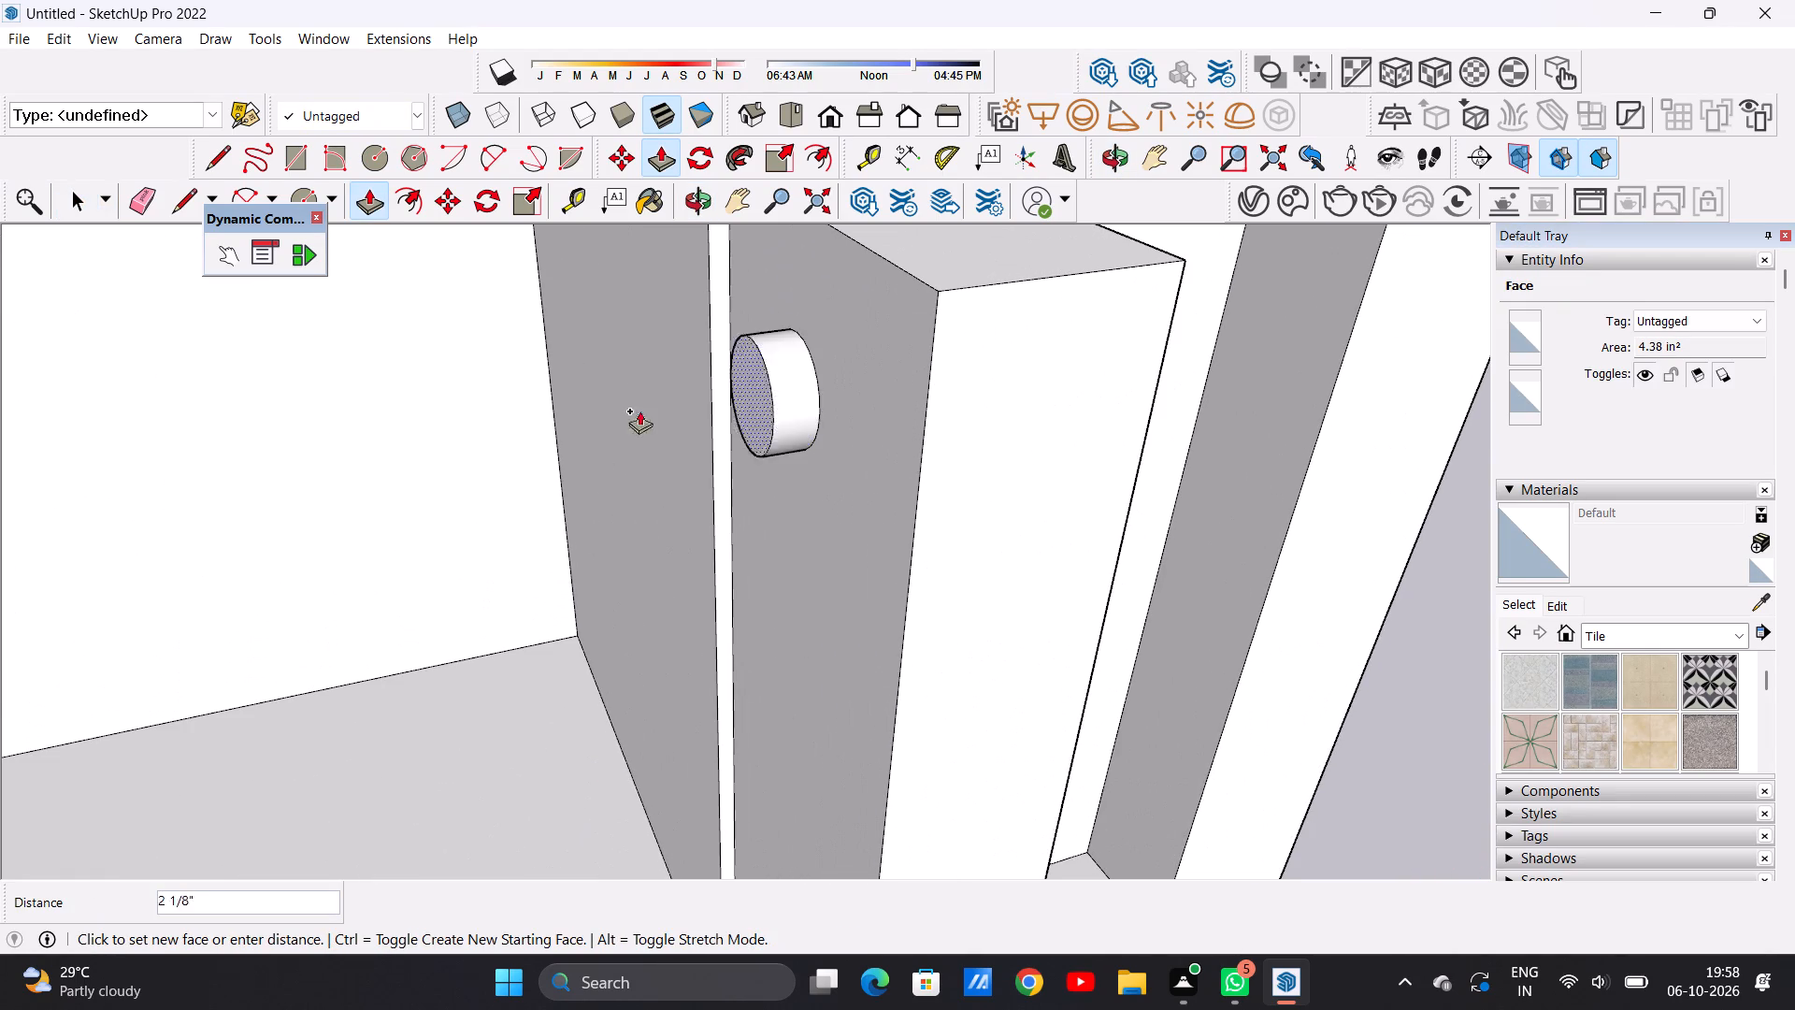
{"action": "scroll", "coordinate": [770, 390], "scroll_direction": "down", "scroll_amount": 11}
{"action": "scroll", "coordinate": [585, 421], "scroll_direction": "down", "scroll_amount": 17}
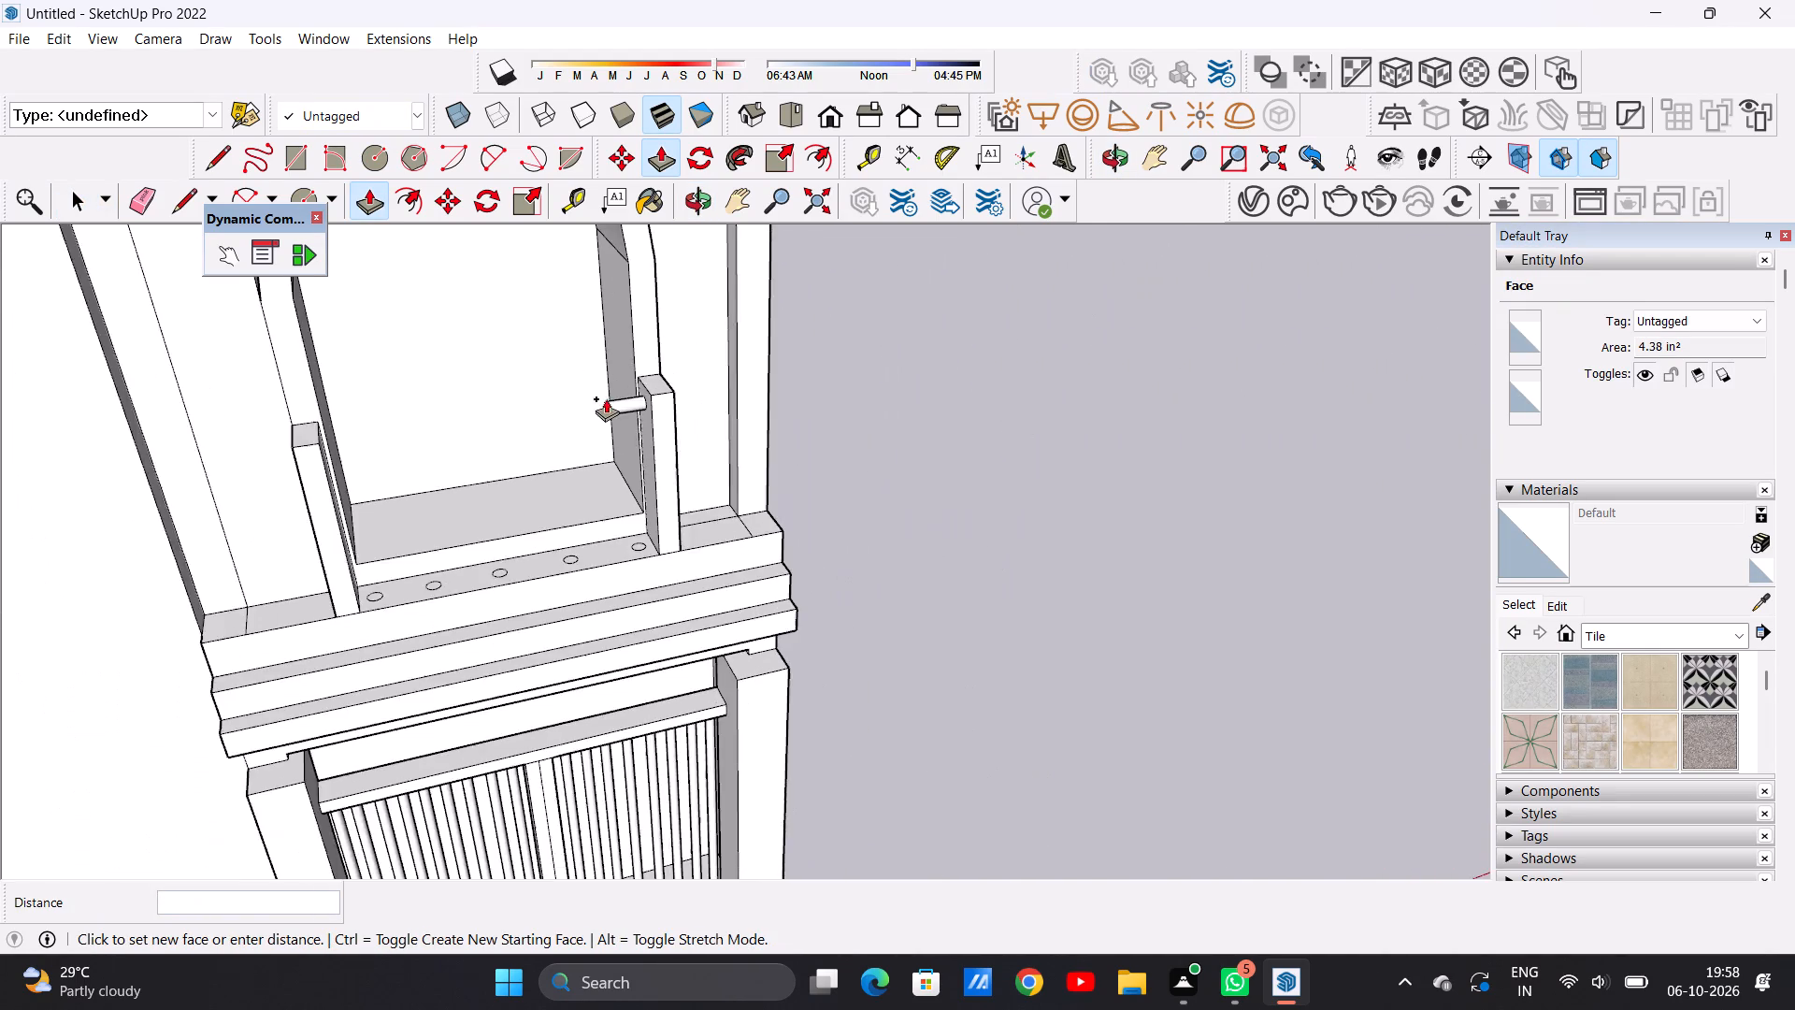
{"action": "middle_click_drag", "start_coordinate": [596, 399], "coordinate": [479, 403]}
{"action": "scroll", "coordinate": [421, 409], "scroll_direction": "up", "scroll_amount": 14}
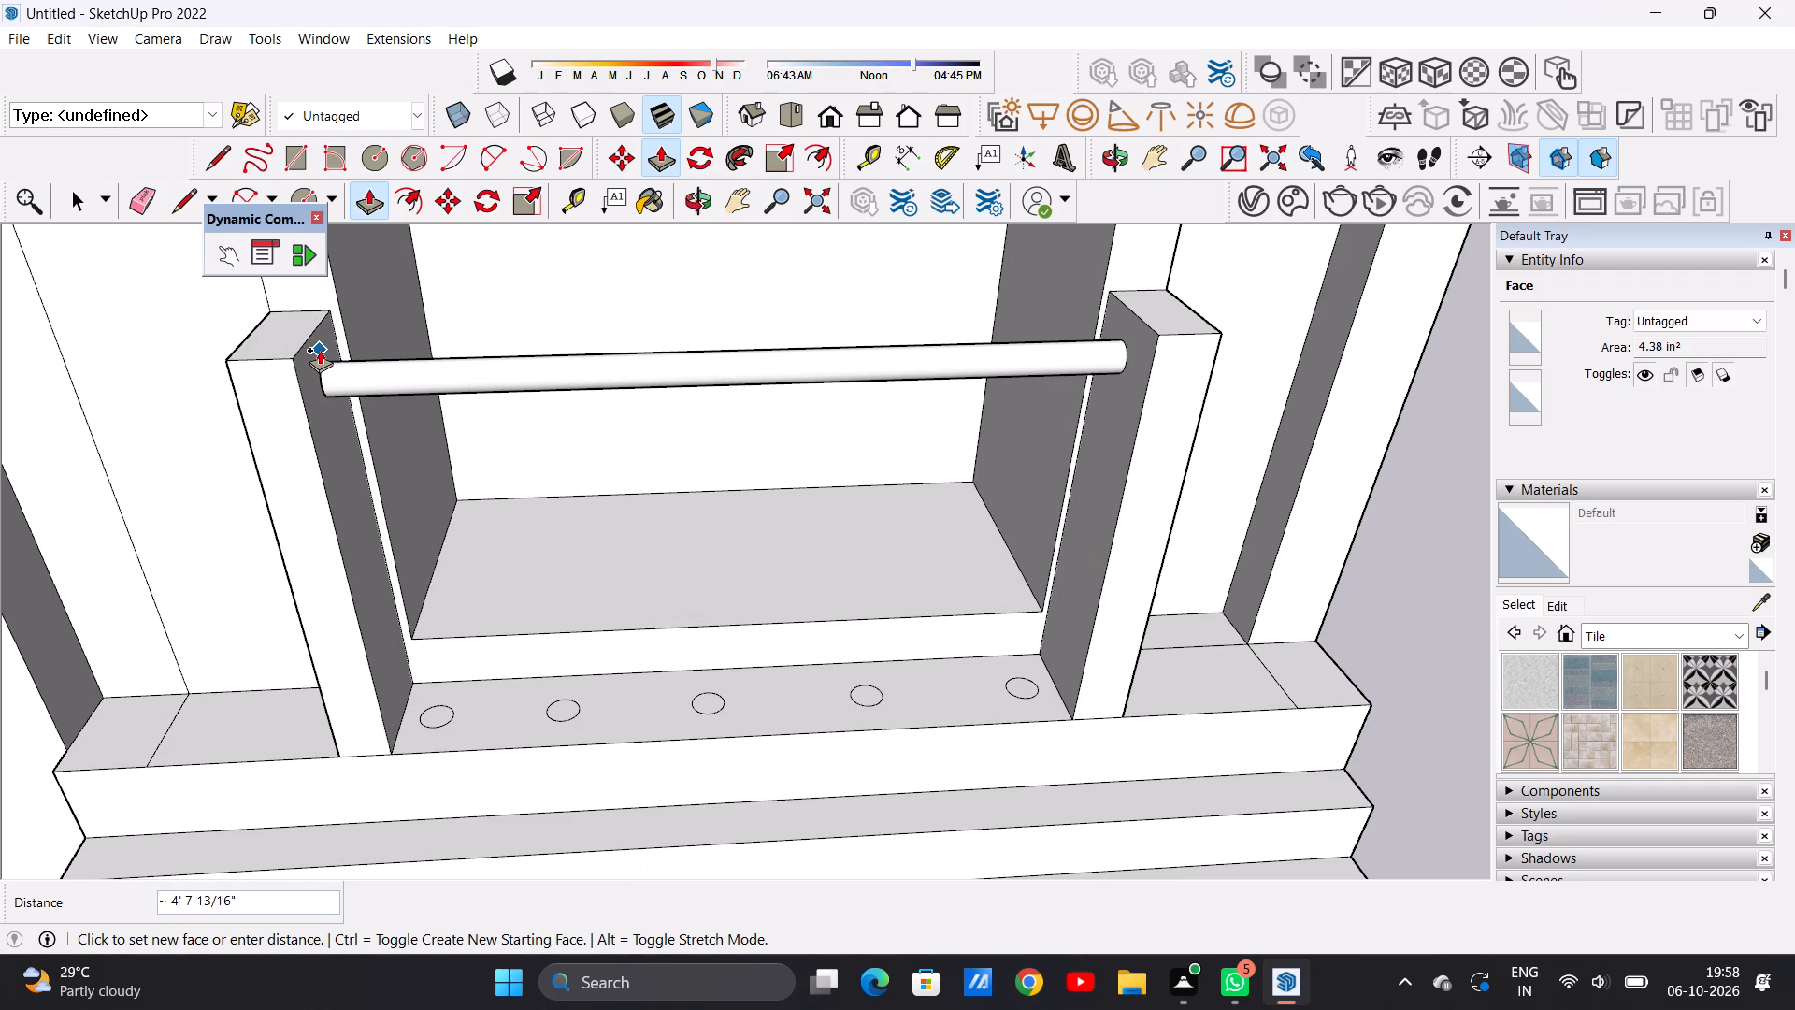
{"action": "left_click", "coordinate": [320, 350]}
Pull the ledge circle beside the right post up about 2' 6 3/16" to the handrail as a baluster.
{"action": "scroll", "coordinate": [1017, 671], "scroll_direction": "up", "scroll_amount": 9}
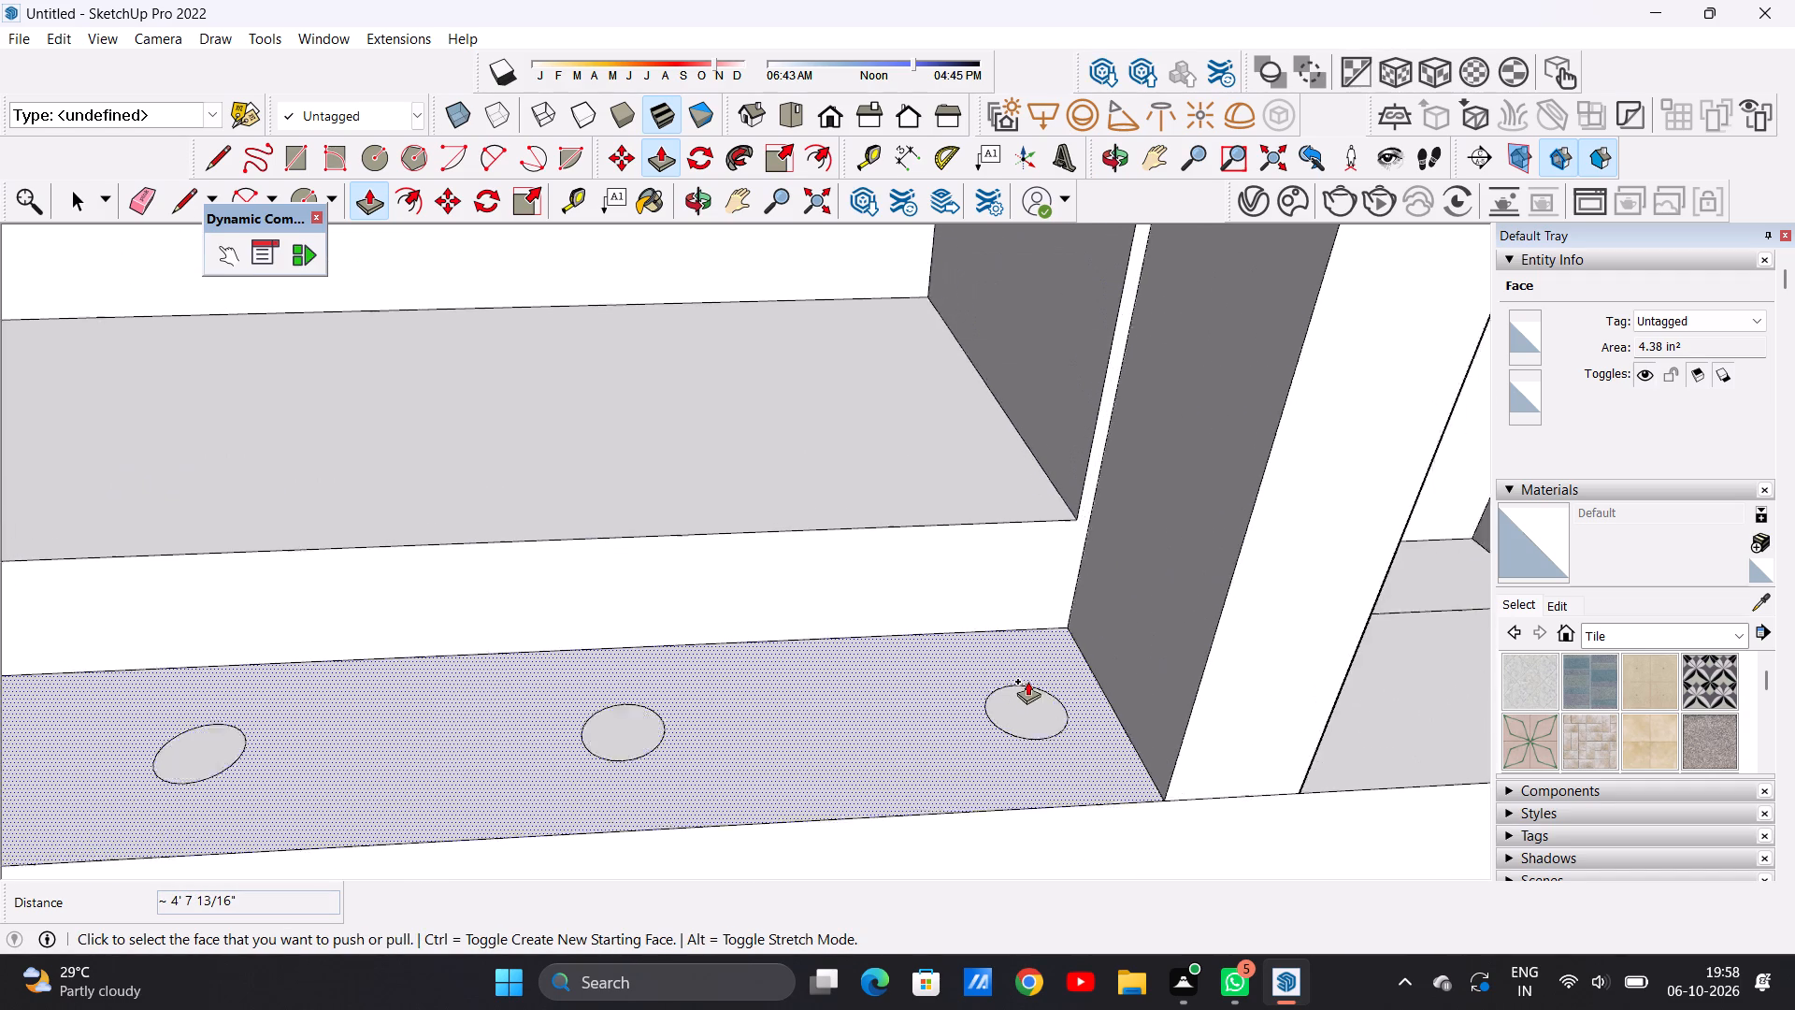
{"action": "scroll", "coordinate": [1027, 681], "scroll_direction": "up", "scroll_amount": 2}
{"action": "left_click", "coordinate": [1034, 703]}
{"action": "scroll", "coordinate": [1029, 539], "scroll_direction": "down", "scroll_amount": 13}
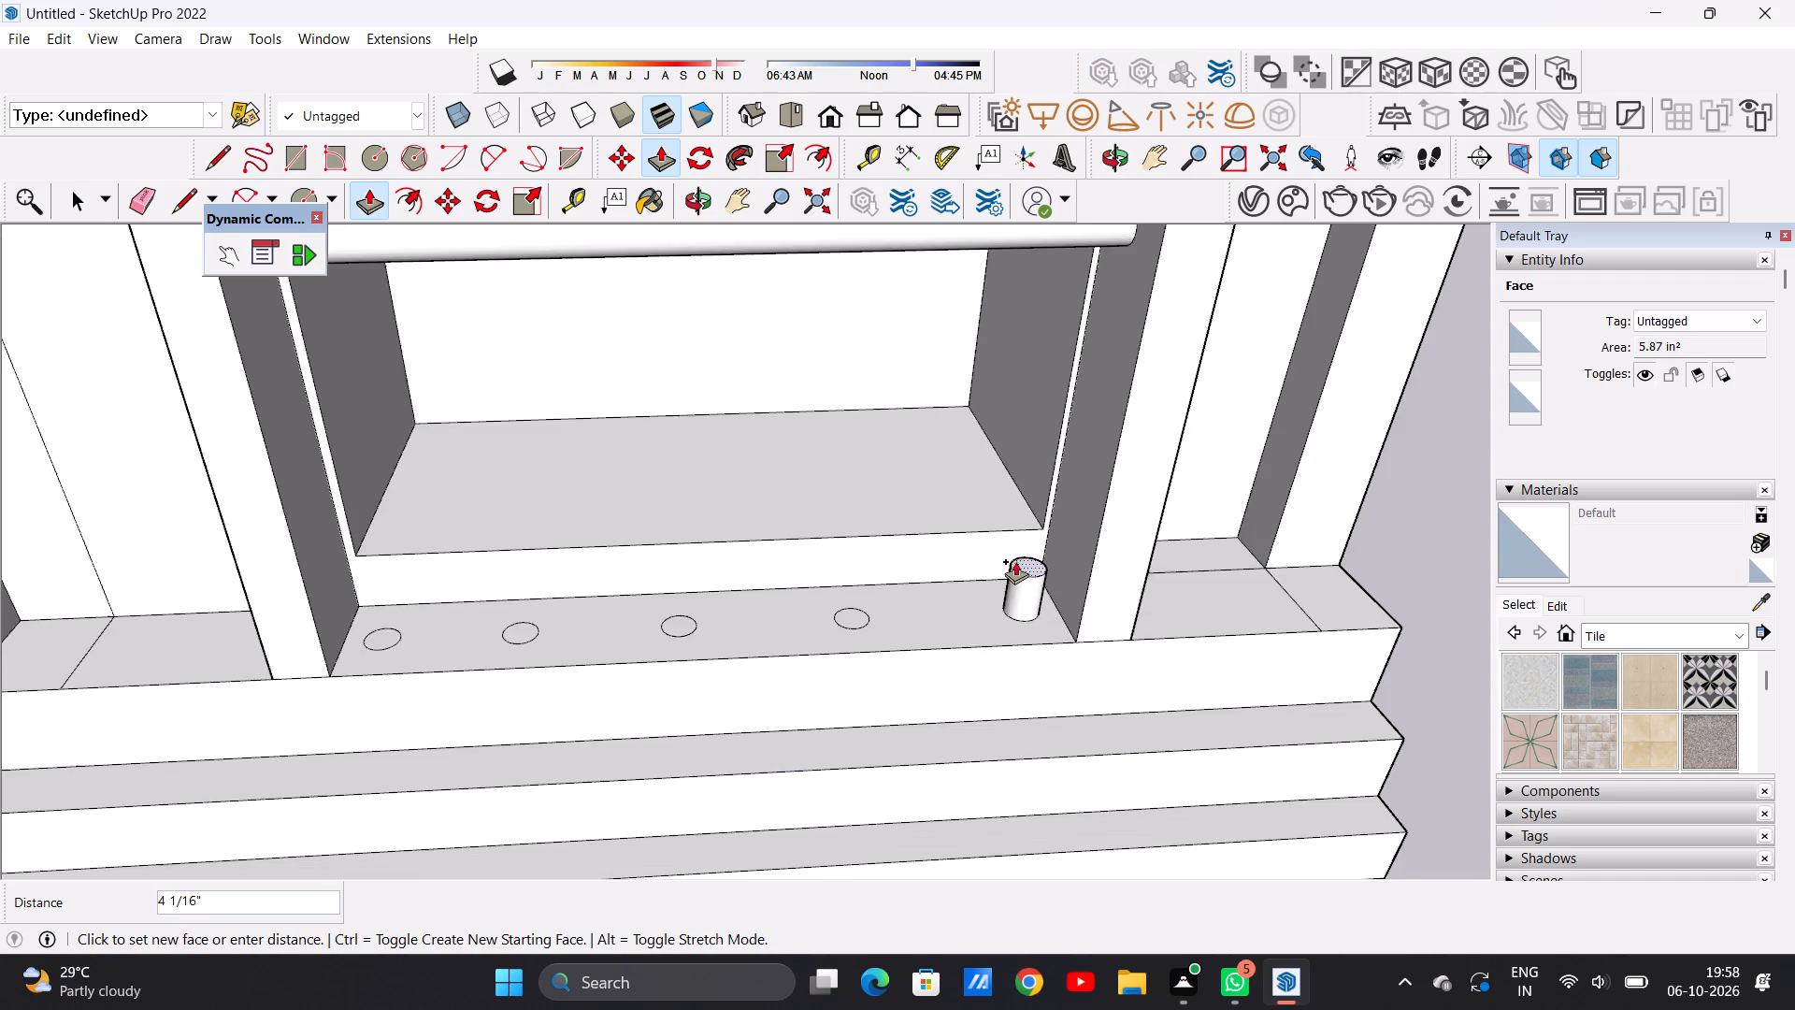
{"action": "scroll", "coordinate": [1017, 562], "scroll_direction": "down", "scroll_amount": 4}
{"action": "scroll", "coordinate": [1077, 333], "scroll_direction": "up", "scroll_amount": 5}
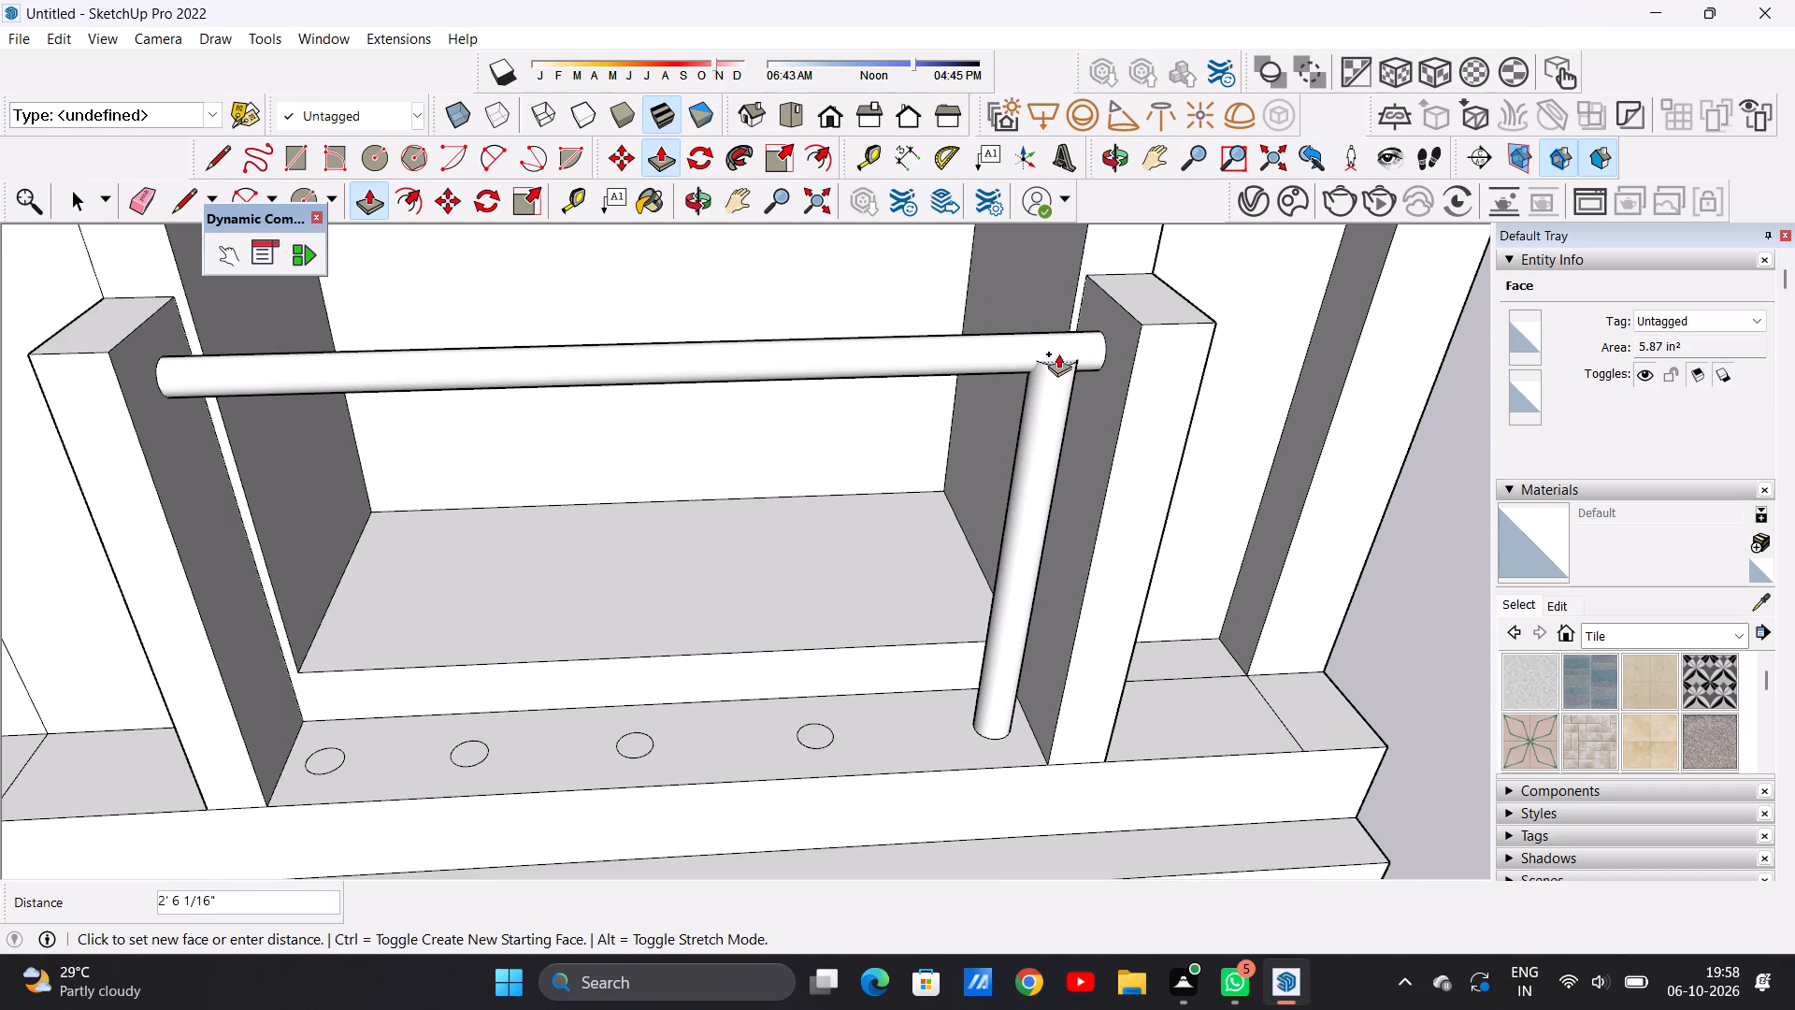
{"action": "left_click", "coordinate": [1058, 352]}
Pull the second ledge circle from the right post up about 2' 6 5/8" to the handrail.
{"action": "scroll", "coordinate": [828, 740], "scroll_direction": "up", "scroll_amount": 2}
{"action": "scroll", "coordinate": [828, 740], "scroll_direction": "down", "scroll_amount": 1}
{"action": "scroll", "coordinate": [828, 740], "scroll_direction": "up", "scroll_amount": 3}
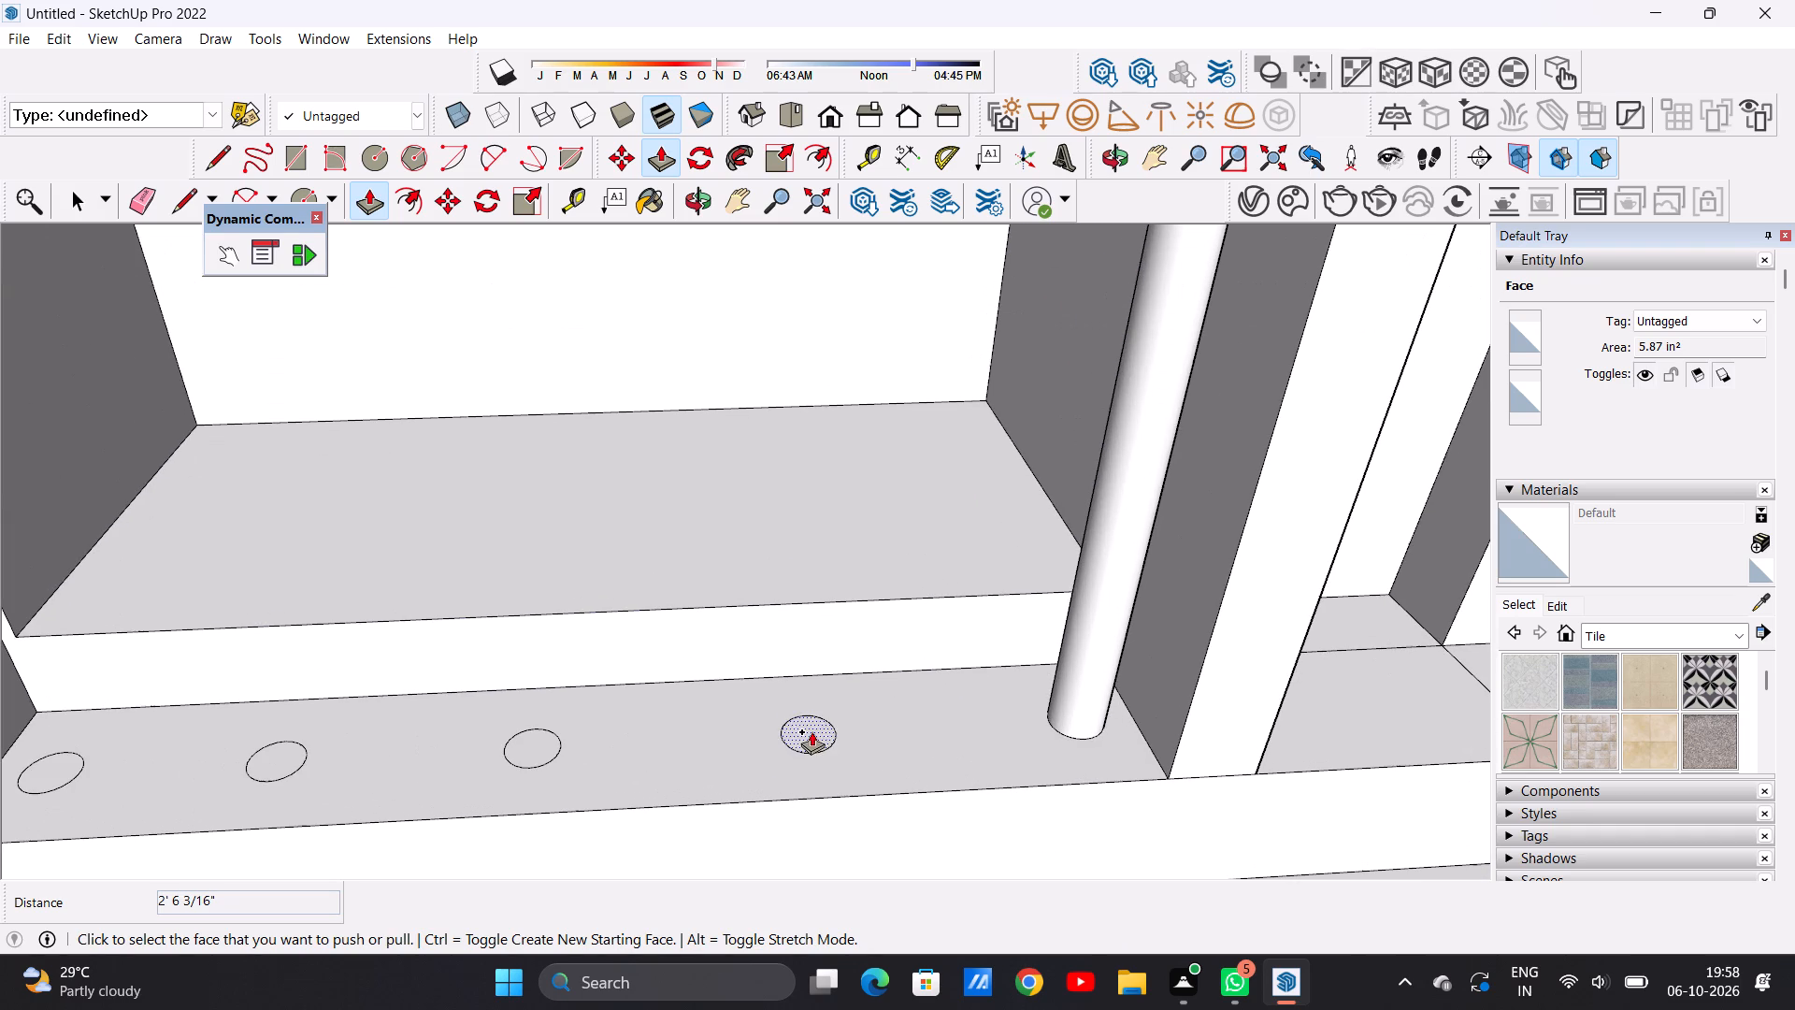
{"action": "left_click", "coordinate": [811, 730]}
{"action": "scroll", "coordinate": [816, 610], "scroll_direction": "down", "scroll_amount": 12}
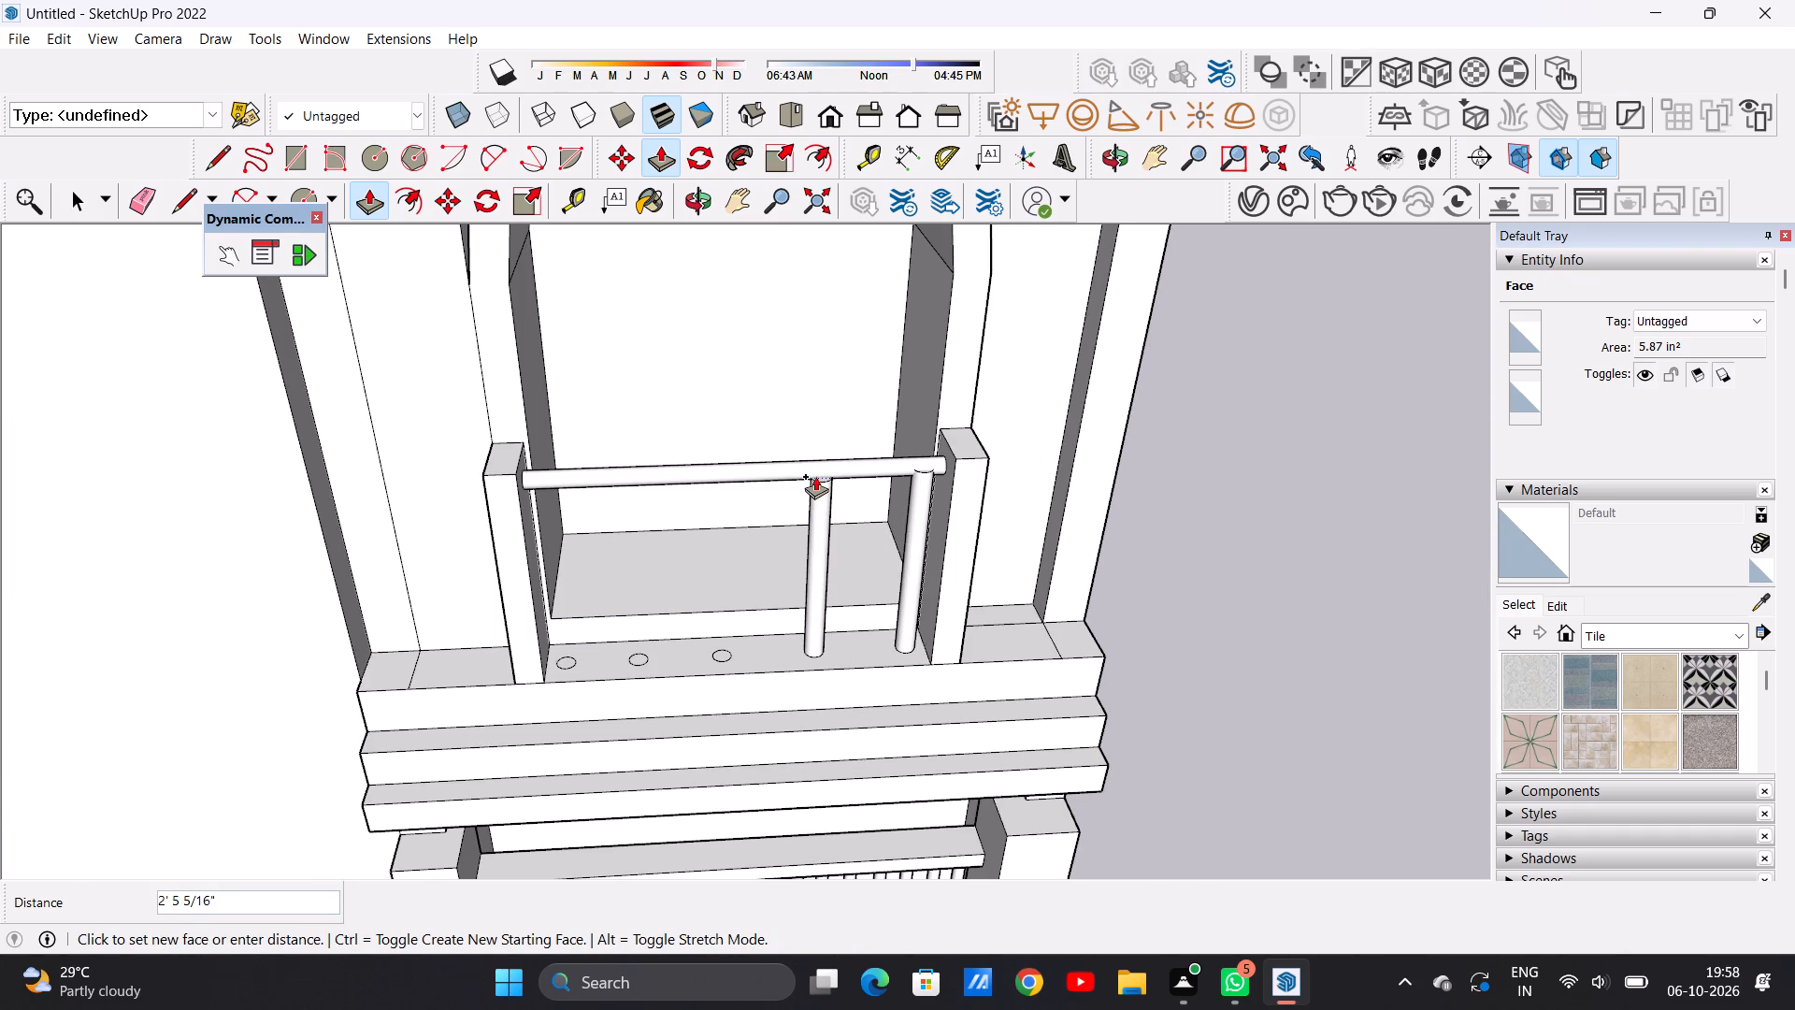
{"action": "scroll", "coordinate": [815, 476], "scroll_direction": "up", "scroll_amount": 7}
{"action": "left_click", "coordinate": [827, 458]}
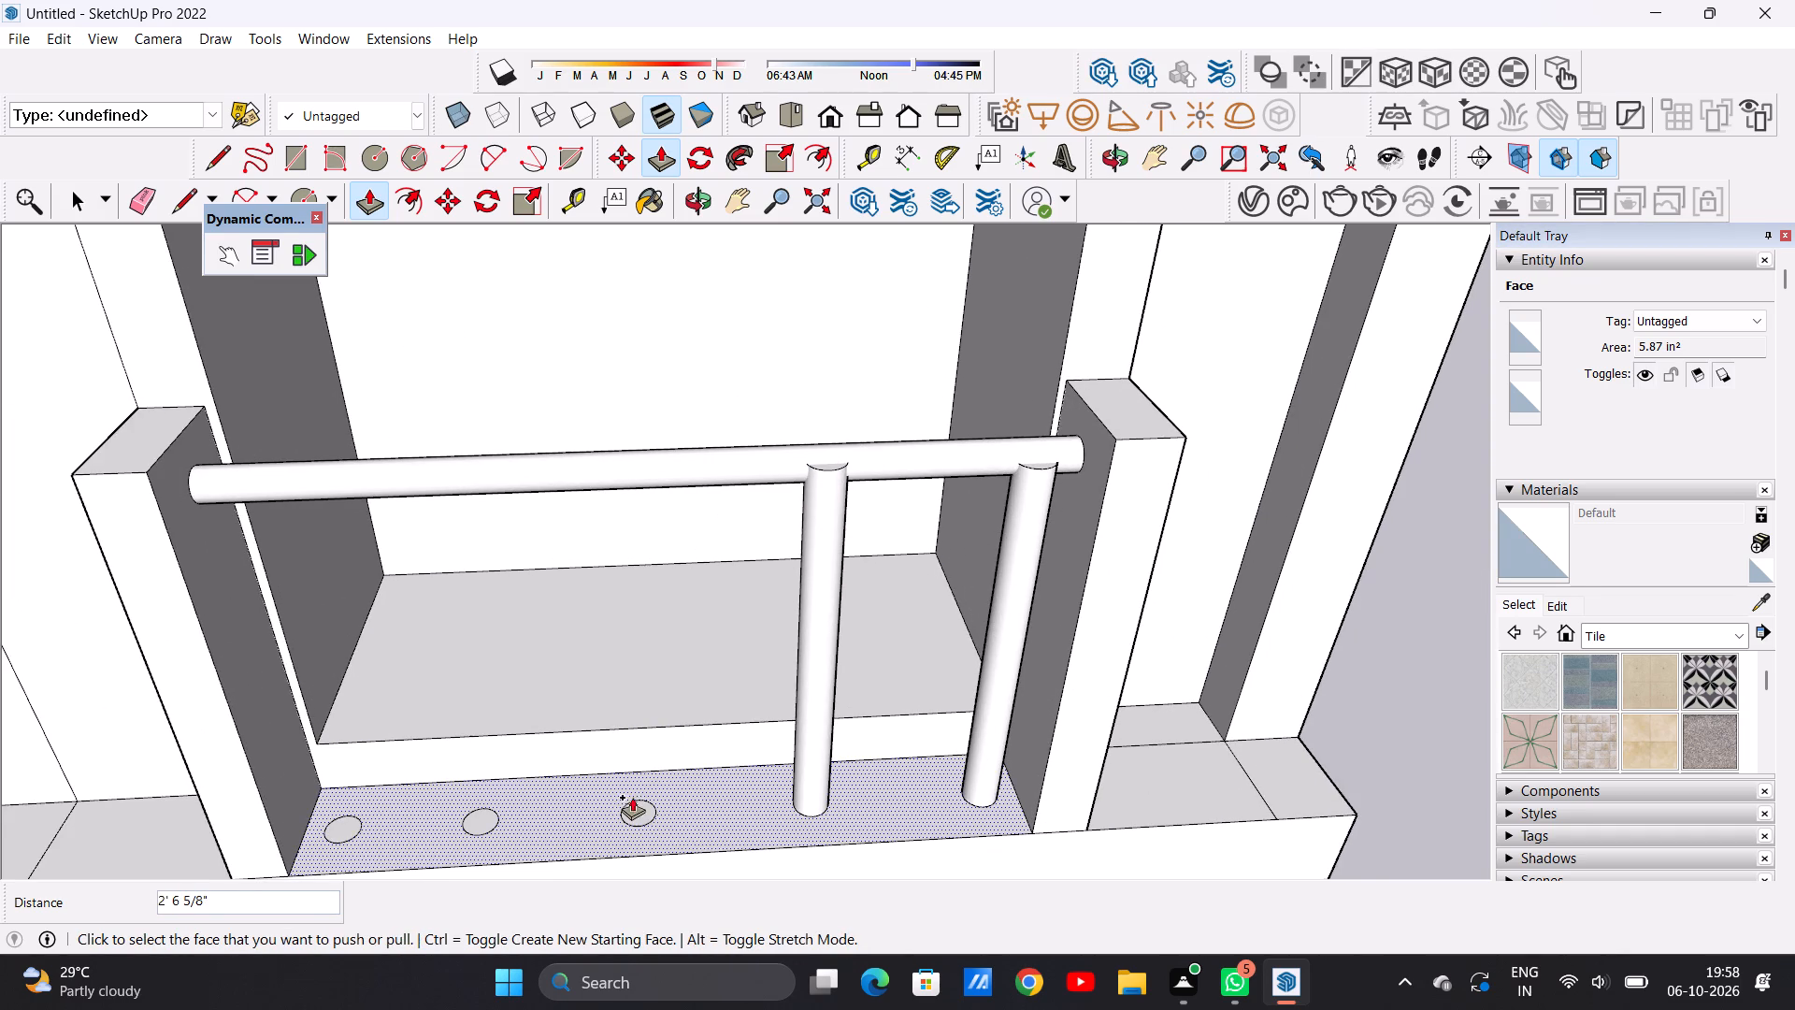
Raise the middle ledge circle about 2' 6 9/16" and its left neighbour about 2' 5 3/4" to the handrail as balusters.
{"action": "left_click", "coordinate": [640, 805]}
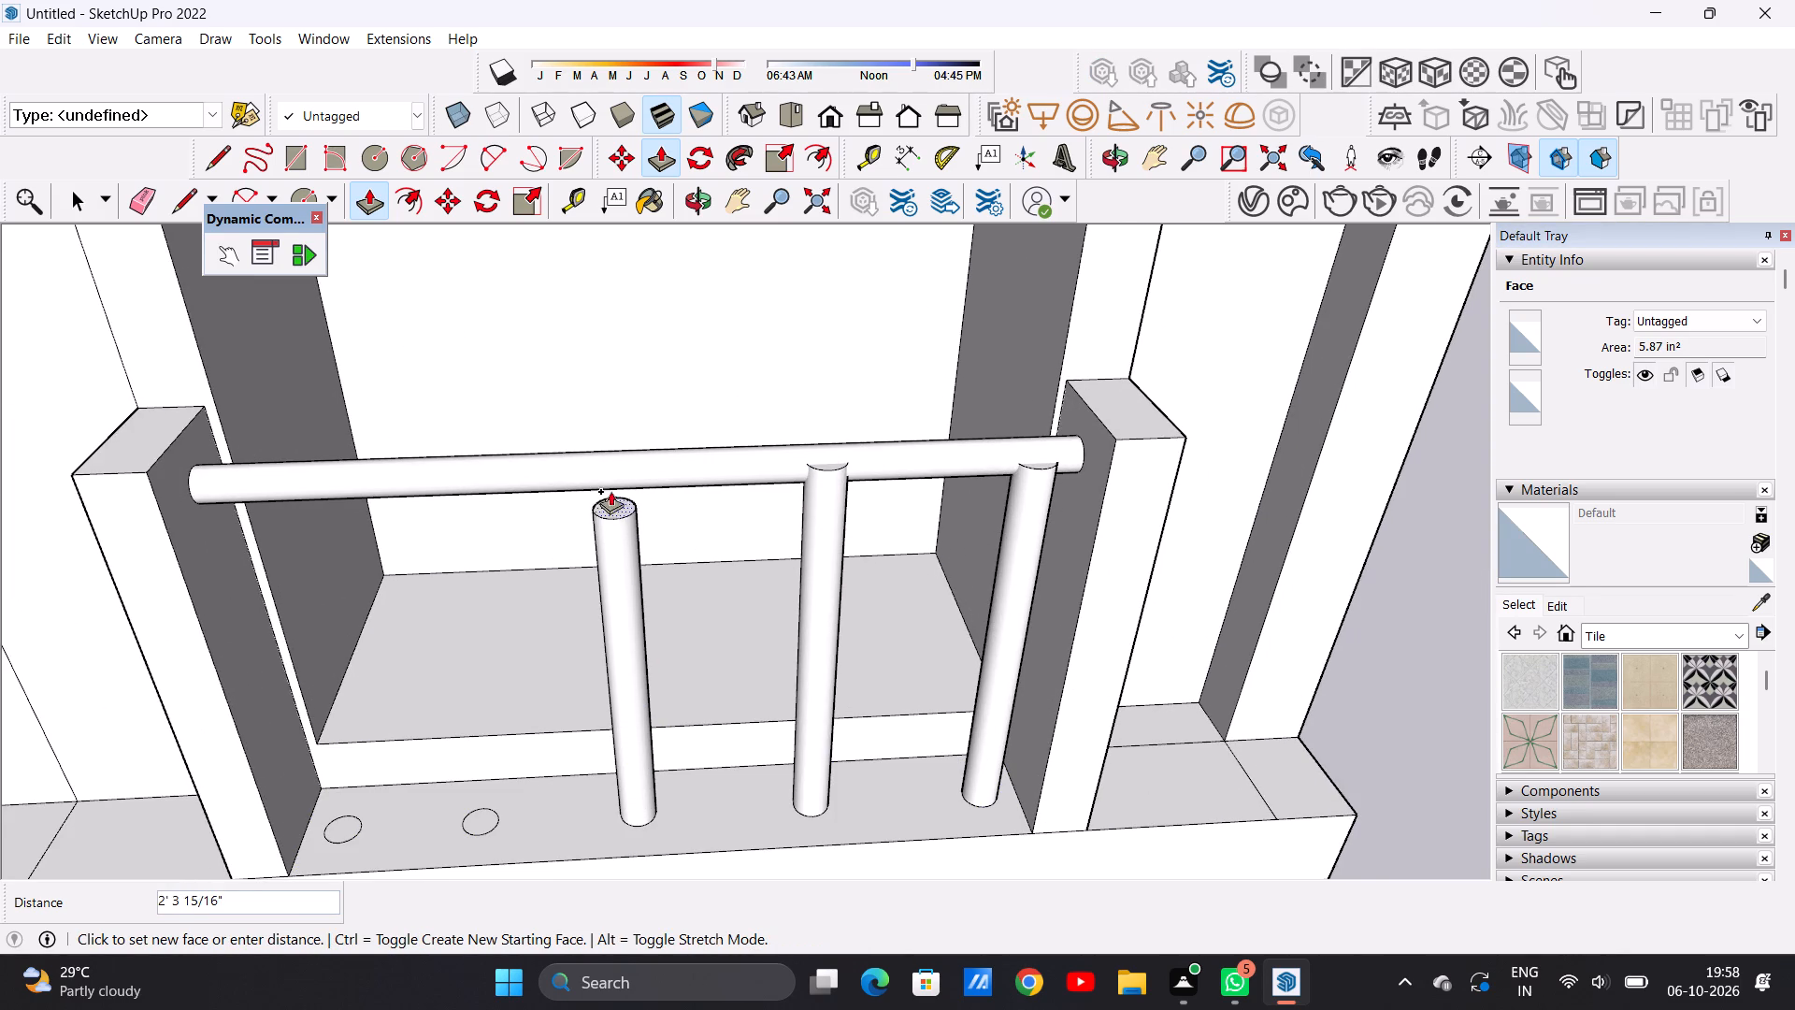
{"action": "left_click", "coordinate": [618, 462]}
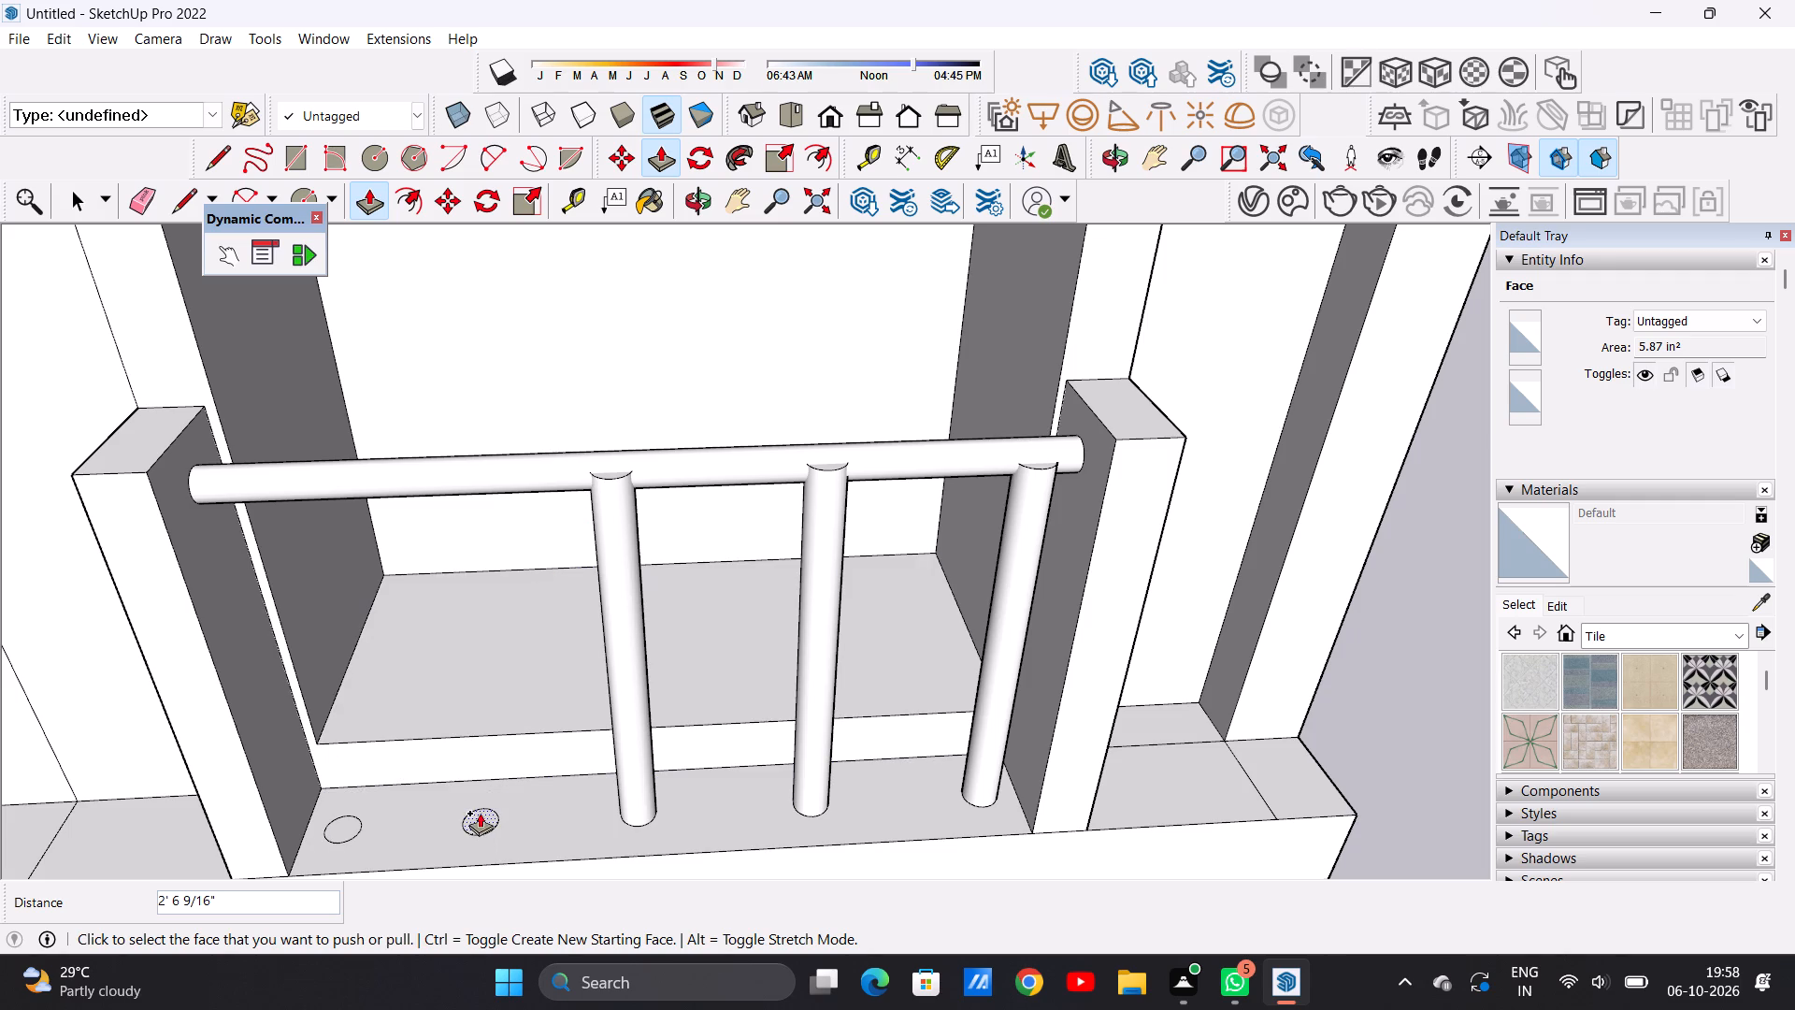
{"action": "left_click", "coordinate": [480, 813]}
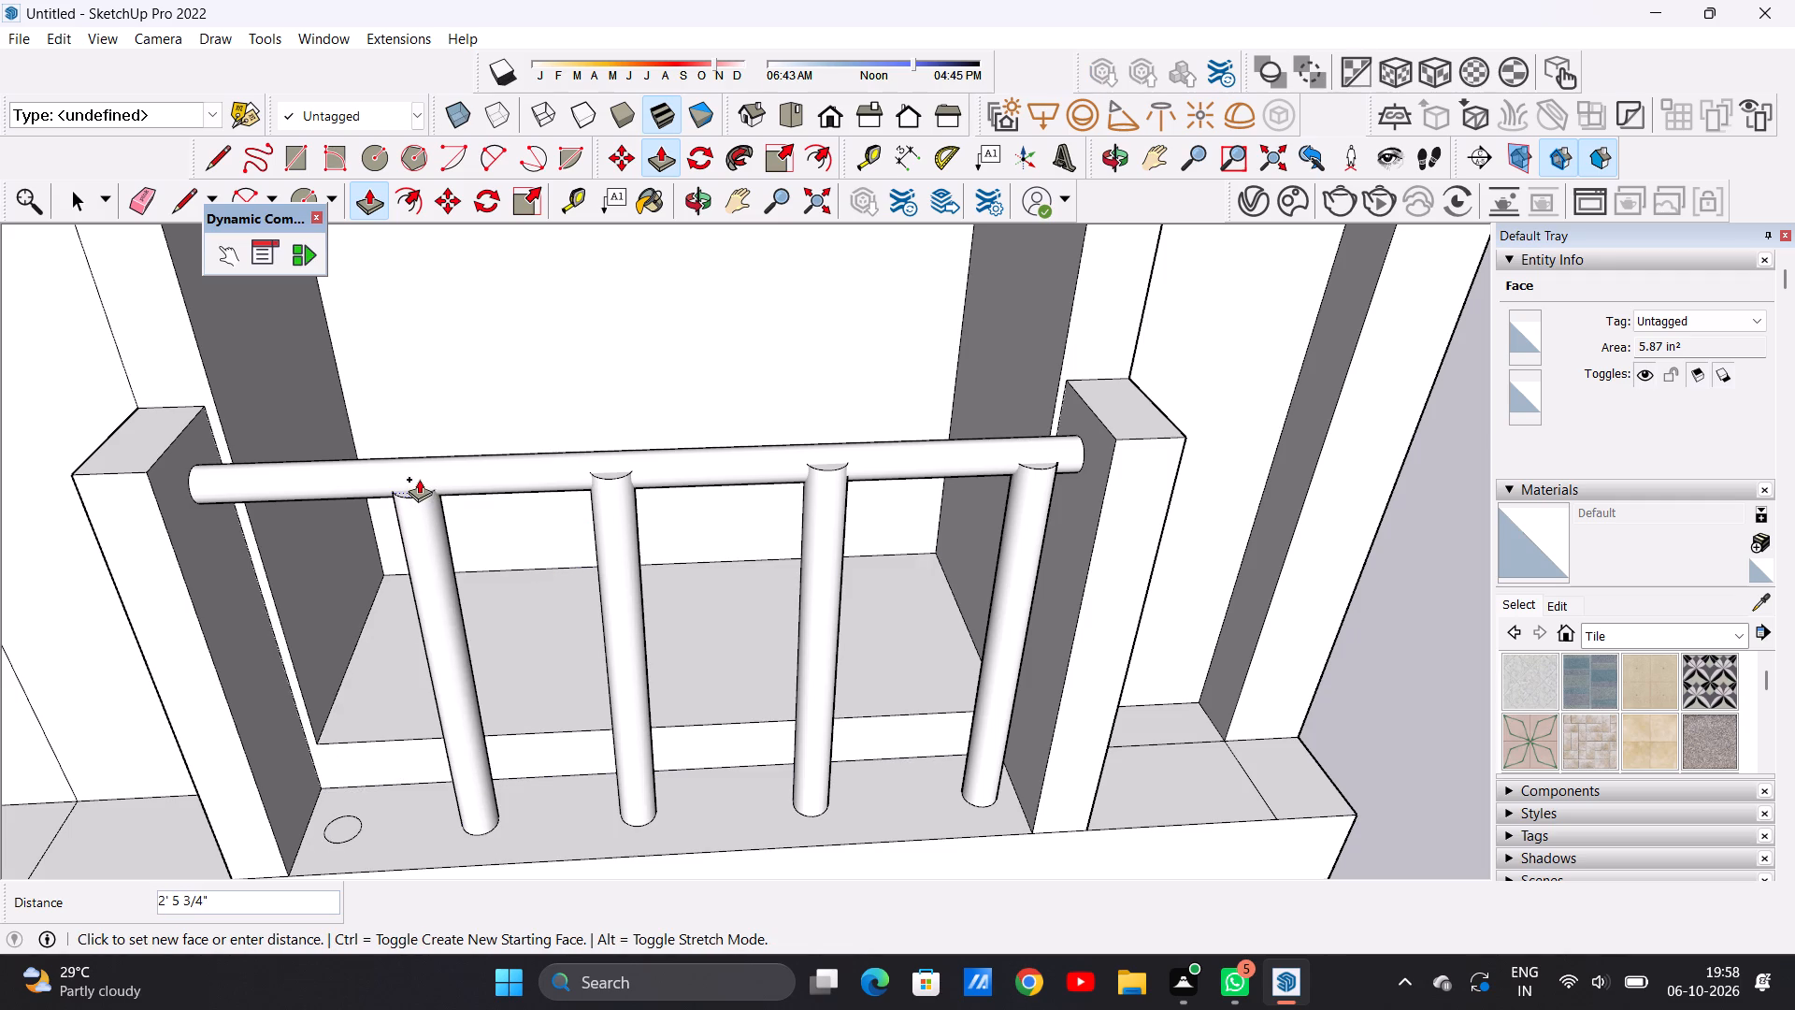
{"action": "left_click", "coordinate": [419, 479]}
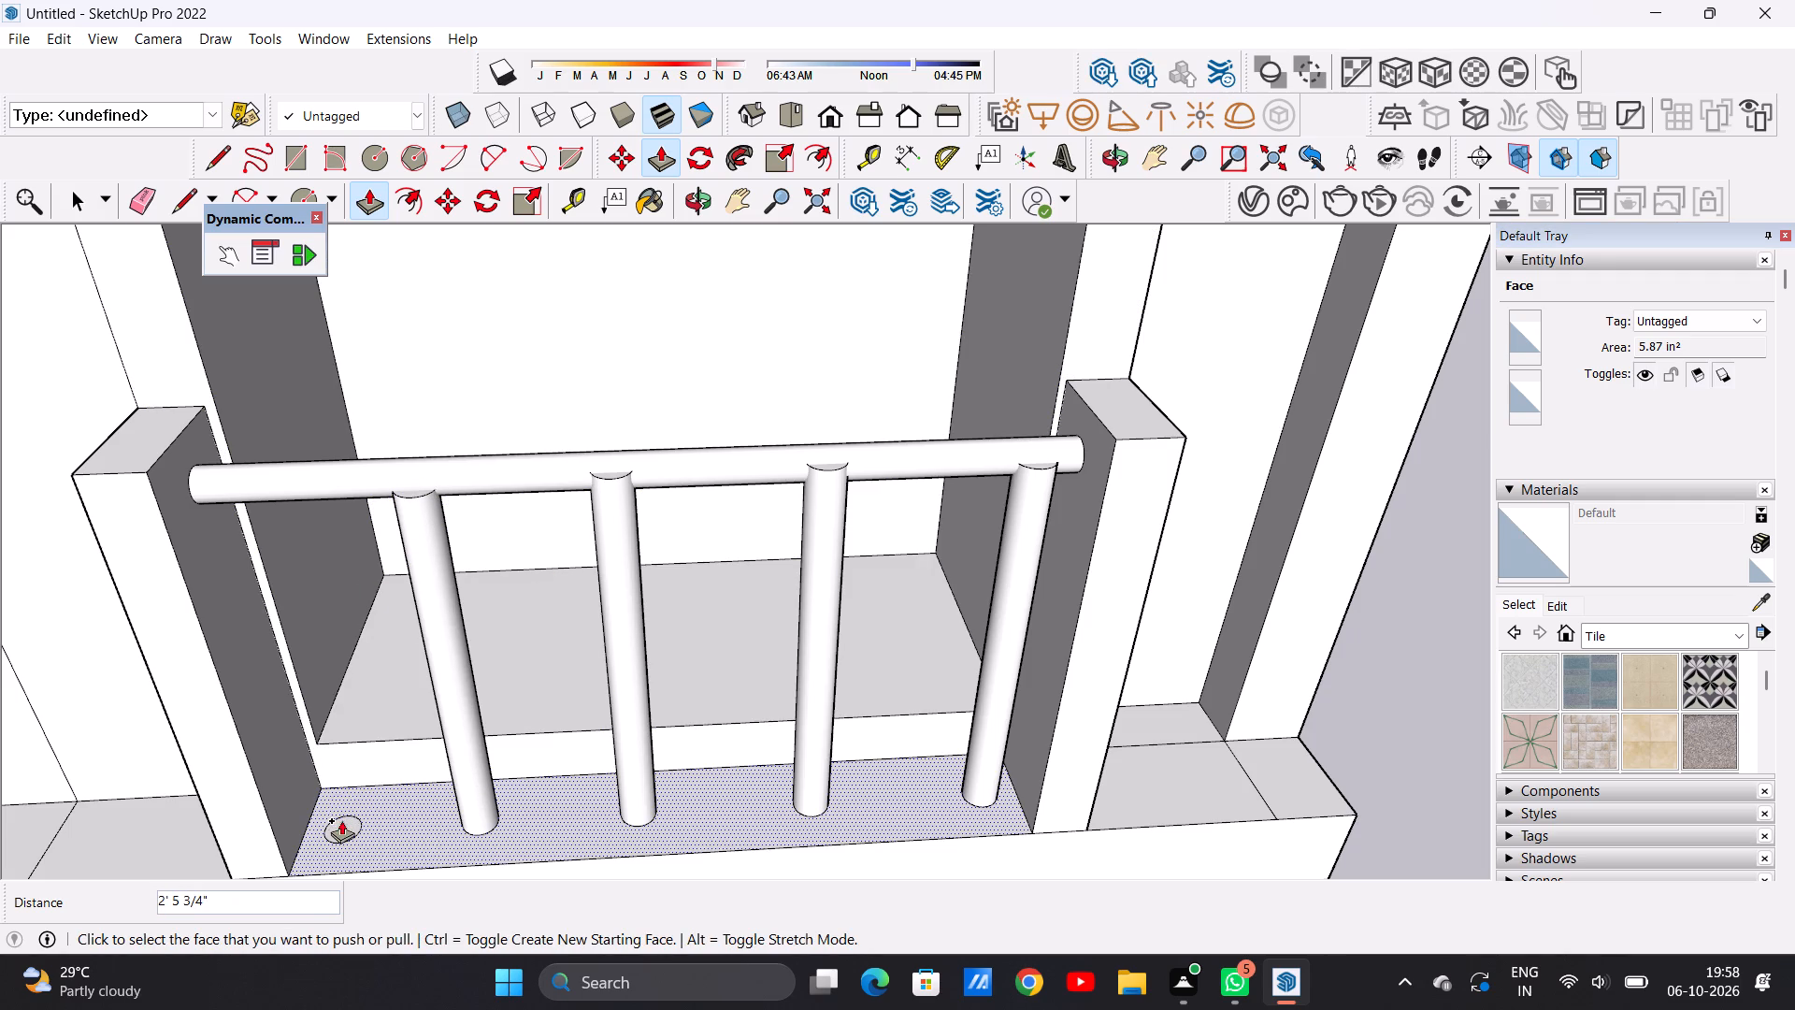
Pull the ledge circle beside the left post up about 2' 5 11/16" to the handrail as the last baluster.
{"action": "left_click", "coordinate": [342, 820]}
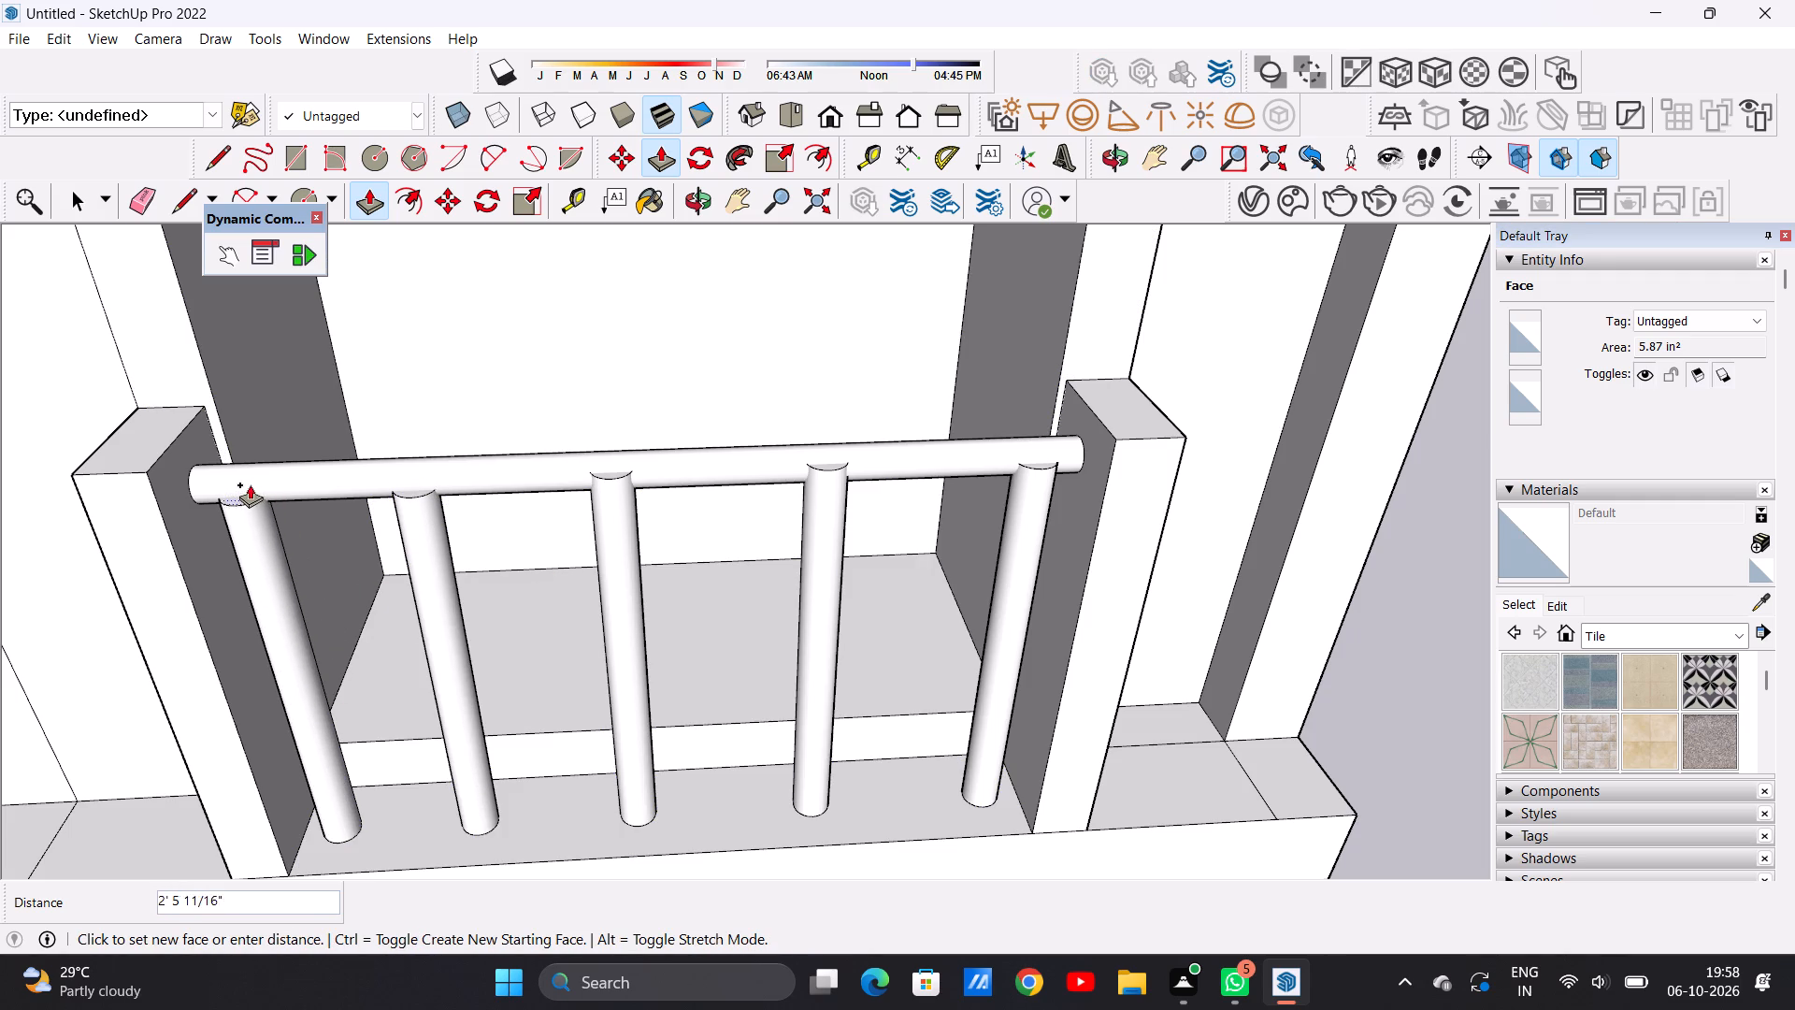
{"action": "left_click", "coordinate": [246, 480]}
{"action": "key", "text": "space"}
Examine the complete front elevation with the balcony railing in place.
{"action": "scroll", "coordinate": [488, 665], "scroll_direction": "down", "scroll_amount": 15}
{"action": "middle_click_drag", "start_coordinate": [613, 645], "coordinate": [612, 430]}
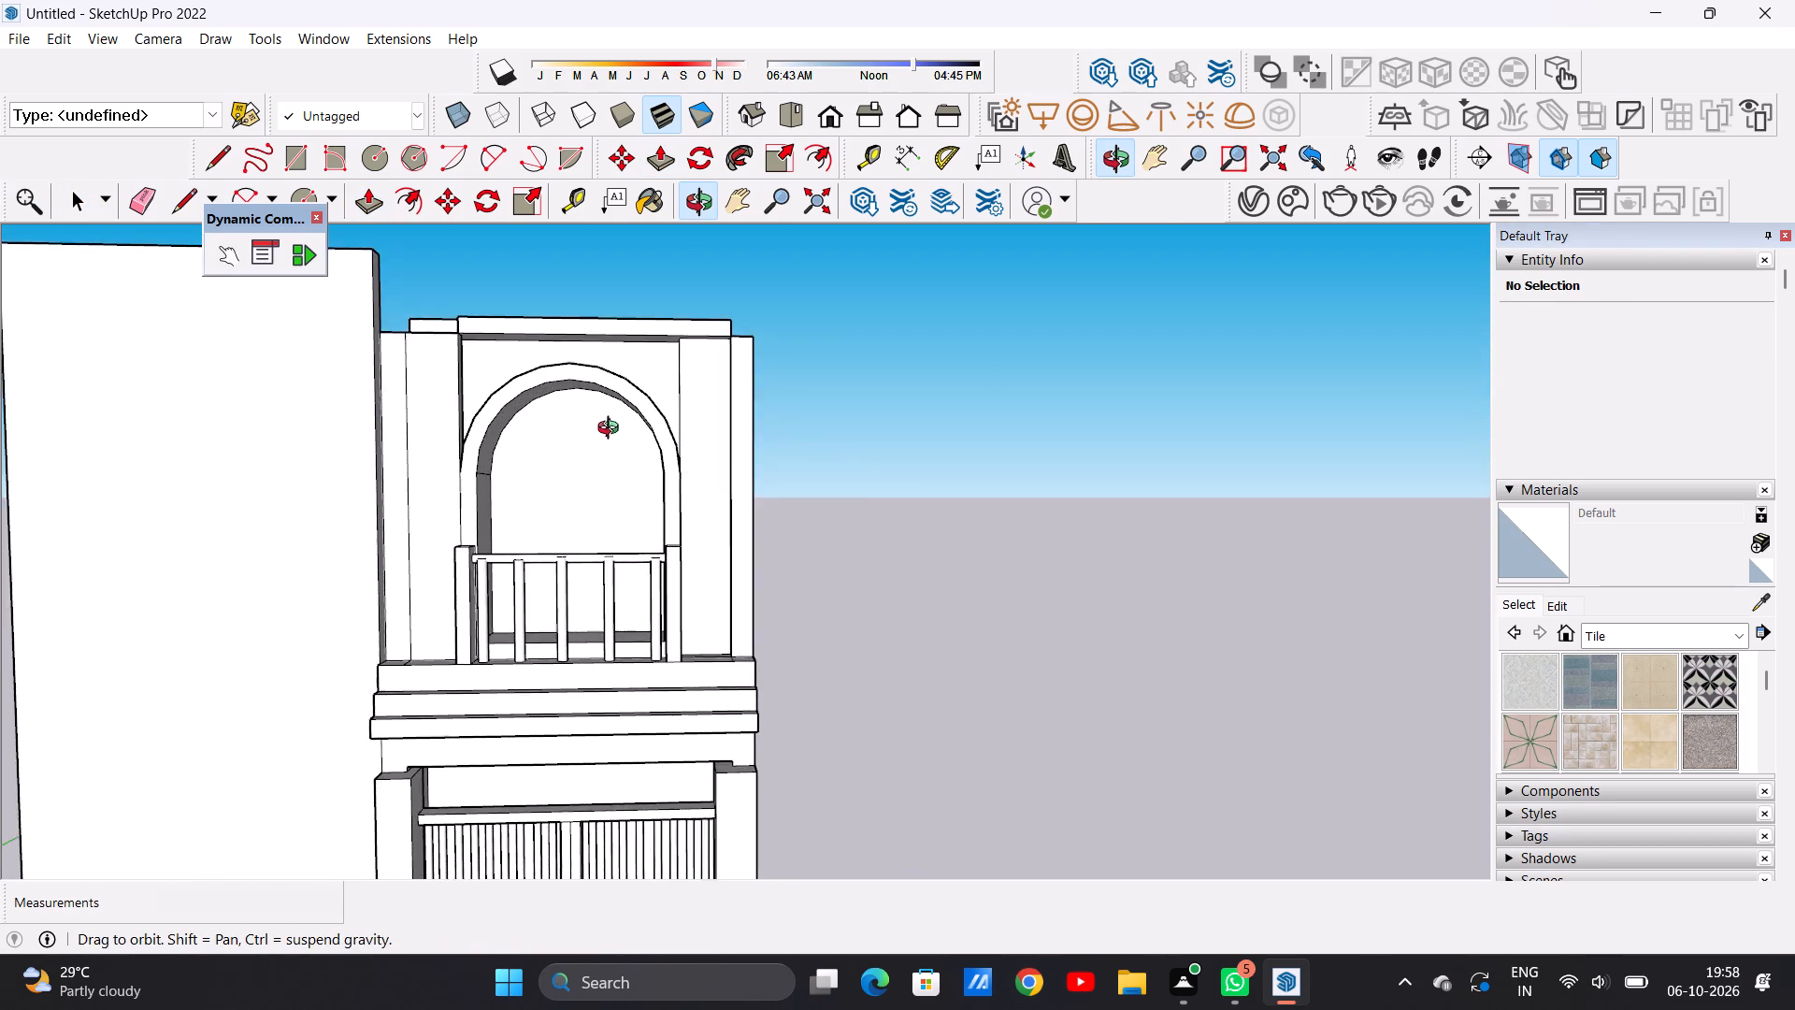
{"action": "middle_click_drag", "start_coordinate": [612, 430], "coordinate": [611, 430]}
{"action": "scroll", "coordinate": [604, 433], "scroll_direction": "up", "scroll_amount": 8}
{"action": "scroll", "coordinate": [605, 482], "scroll_direction": "down", "scroll_amount": 20}
{"action": "scroll", "coordinate": [605, 482], "scroll_direction": "down", "scroll_amount": 2}
{"action": "scroll", "coordinate": [591, 624], "scroll_direction": "up", "scroll_amount": 2}
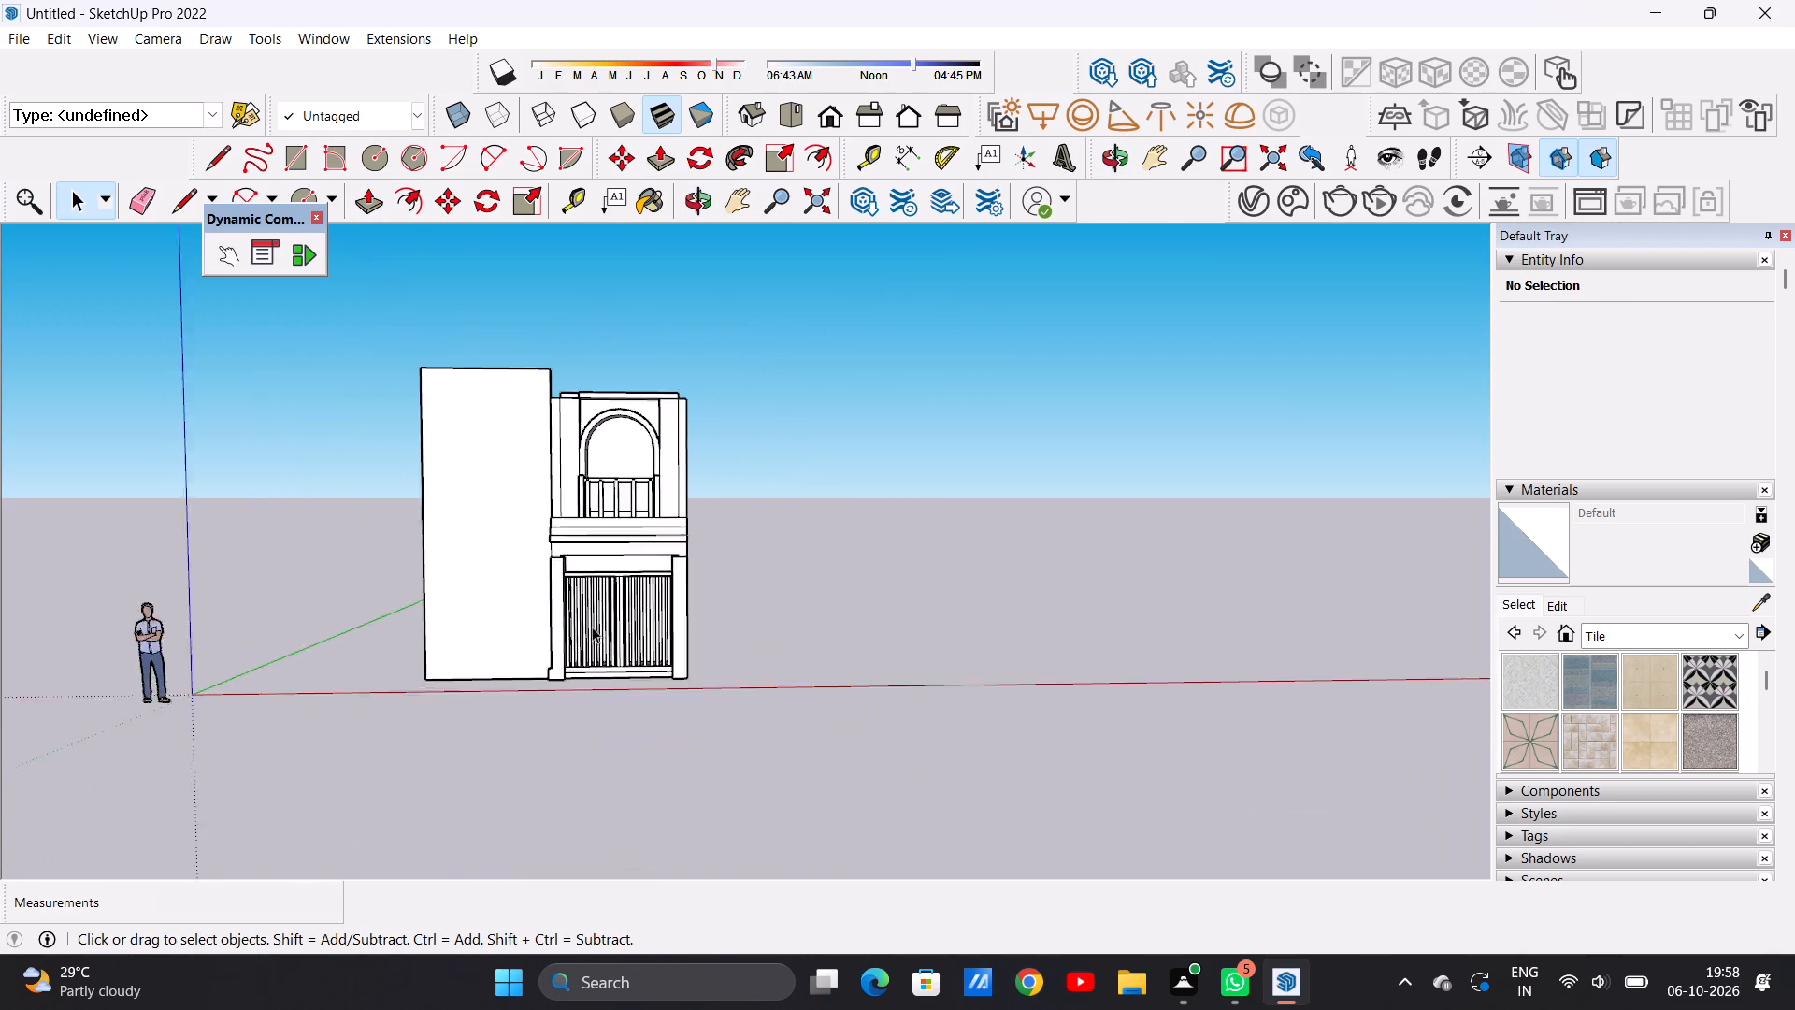
{"action": "scroll", "coordinate": [592, 627], "scroll_direction": "up", "scroll_amount": 10}
{"action": "scroll", "coordinate": [592, 627], "scroll_direction": "down", "scroll_amount": 4}
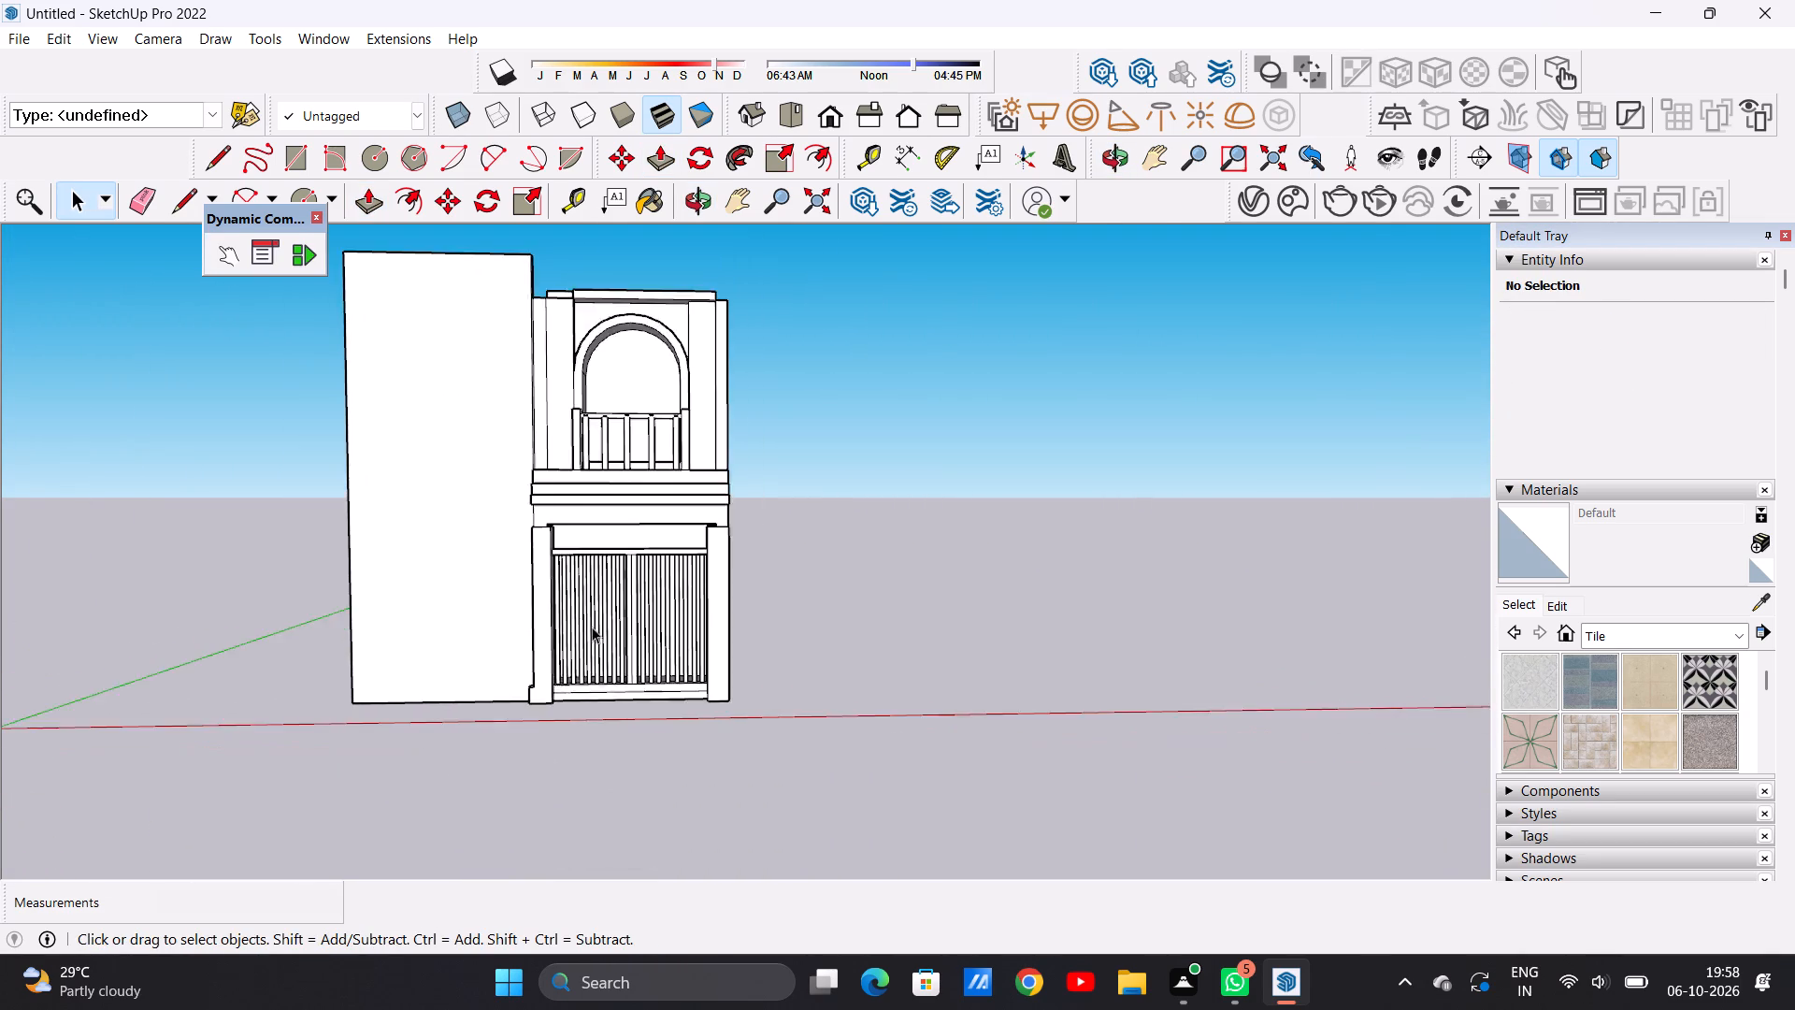
{"action": "scroll", "coordinate": [592, 627], "scroll_direction": "down", "scroll_amount": 10}
{"action": "scroll", "coordinate": [506, 570], "scroll_direction": "up", "scroll_amount": 4}
Extend the recessed side face of the raised roof slab about 1' 2 15/16" to close its notch.
{"action": "middle_click_drag", "start_coordinate": [554, 579], "coordinate": [509, 736]}
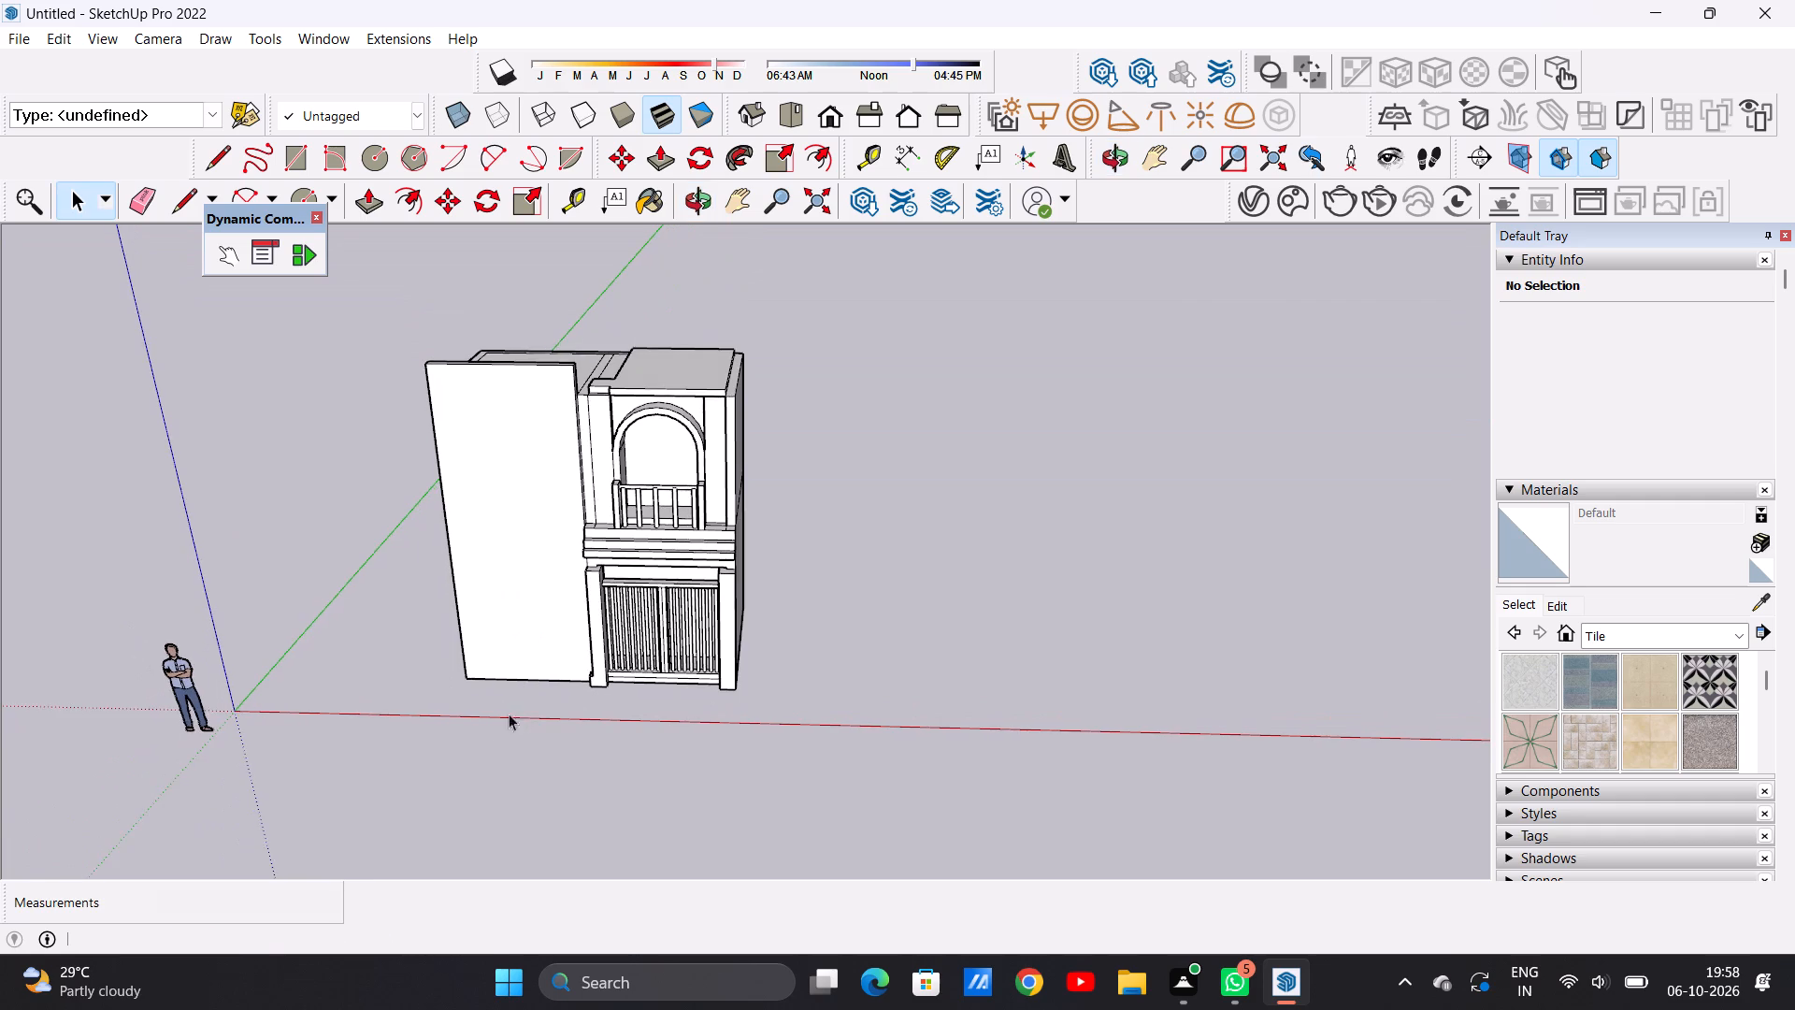
{"action": "scroll", "coordinate": [530, 533], "scroll_direction": "up", "scroll_amount": 2}
{"action": "scroll", "coordinate": [546, 532], "scroll_direction": "down", "scroll_amount": 4}
{"action": "middle_click_drag", "start_coordinate": [564, 469], "coordinate": [552, 710]}
{"action": "middle_click_drag", "start_coordinate": [983, 383], "coordinate": [323, 398]}
{"action": "middle_click_drag", "start_coordinate": [972, 413], "coordinate": [245, 336]}
{"action": "scroll", "coordinate": [1015, 438], "scroll_direction": "up", "scroll_amount": 4}
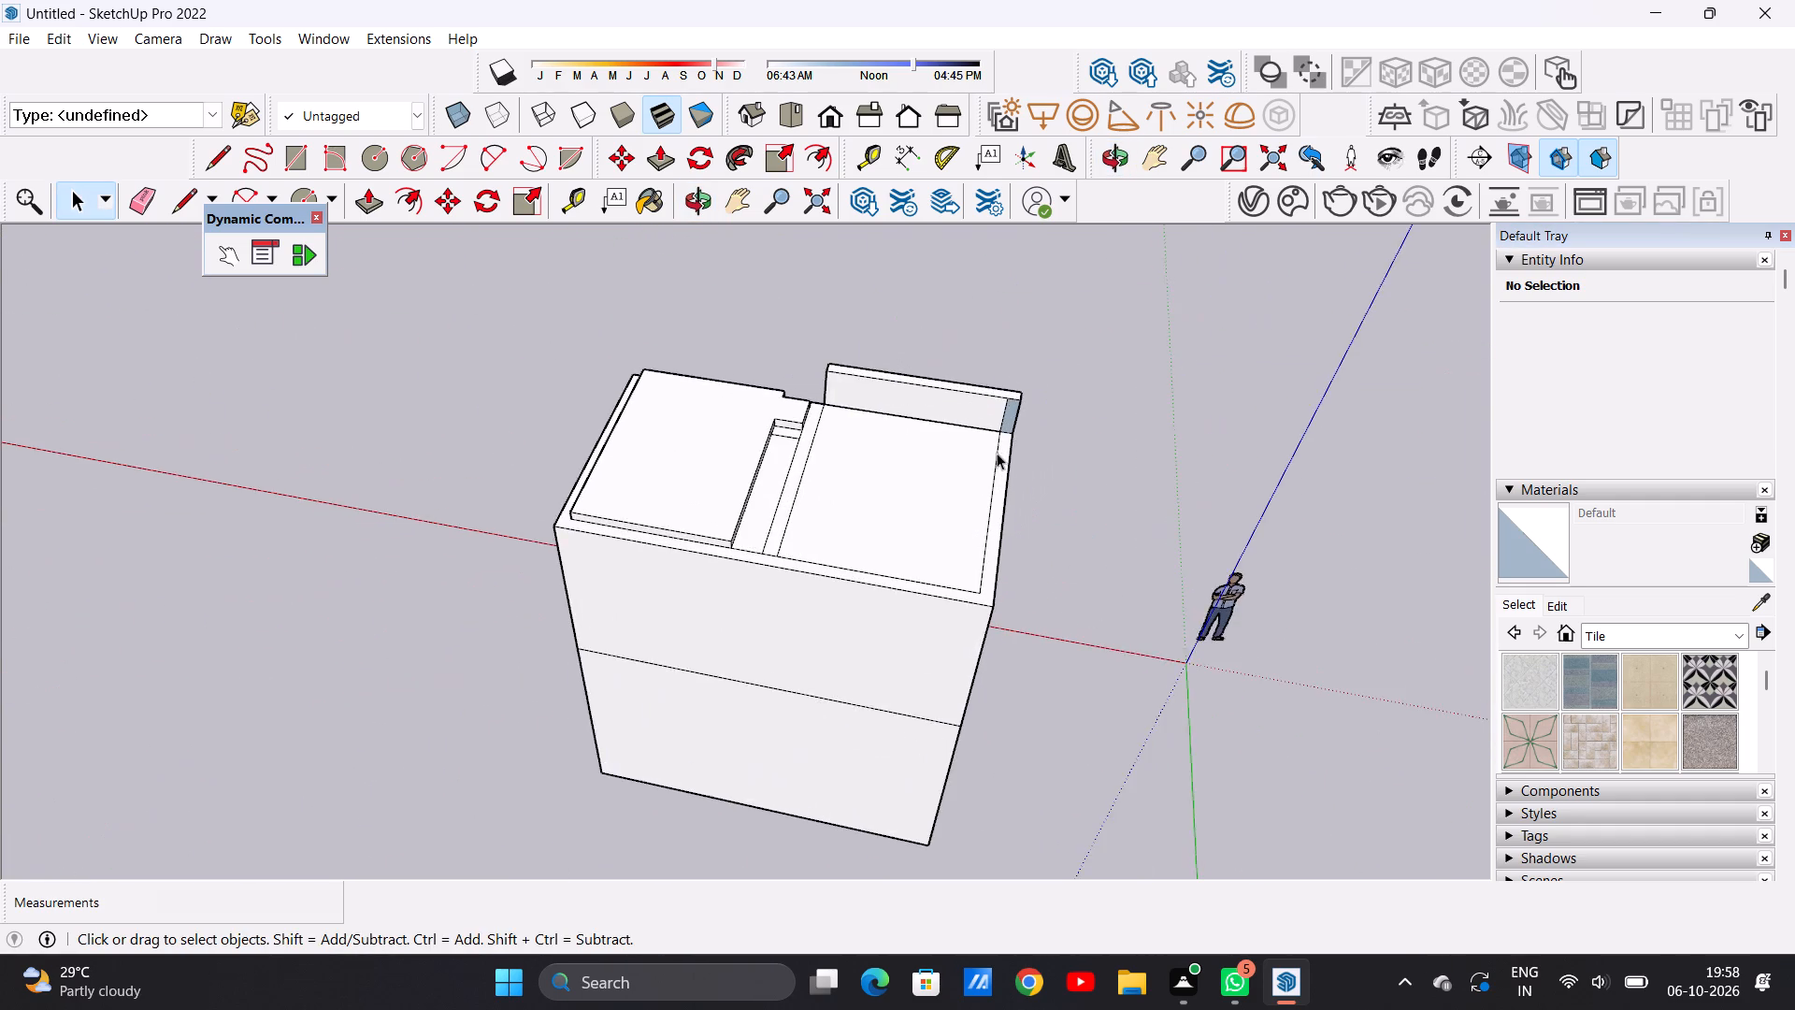
{"action": "middle_click_drag", "start_coordinate": [967, 497], "coordinate": [732, 403]}
{"action": "scroll", "coordinate": [682, 431], "scroll_direction": "up", "scroll_amount": 14}
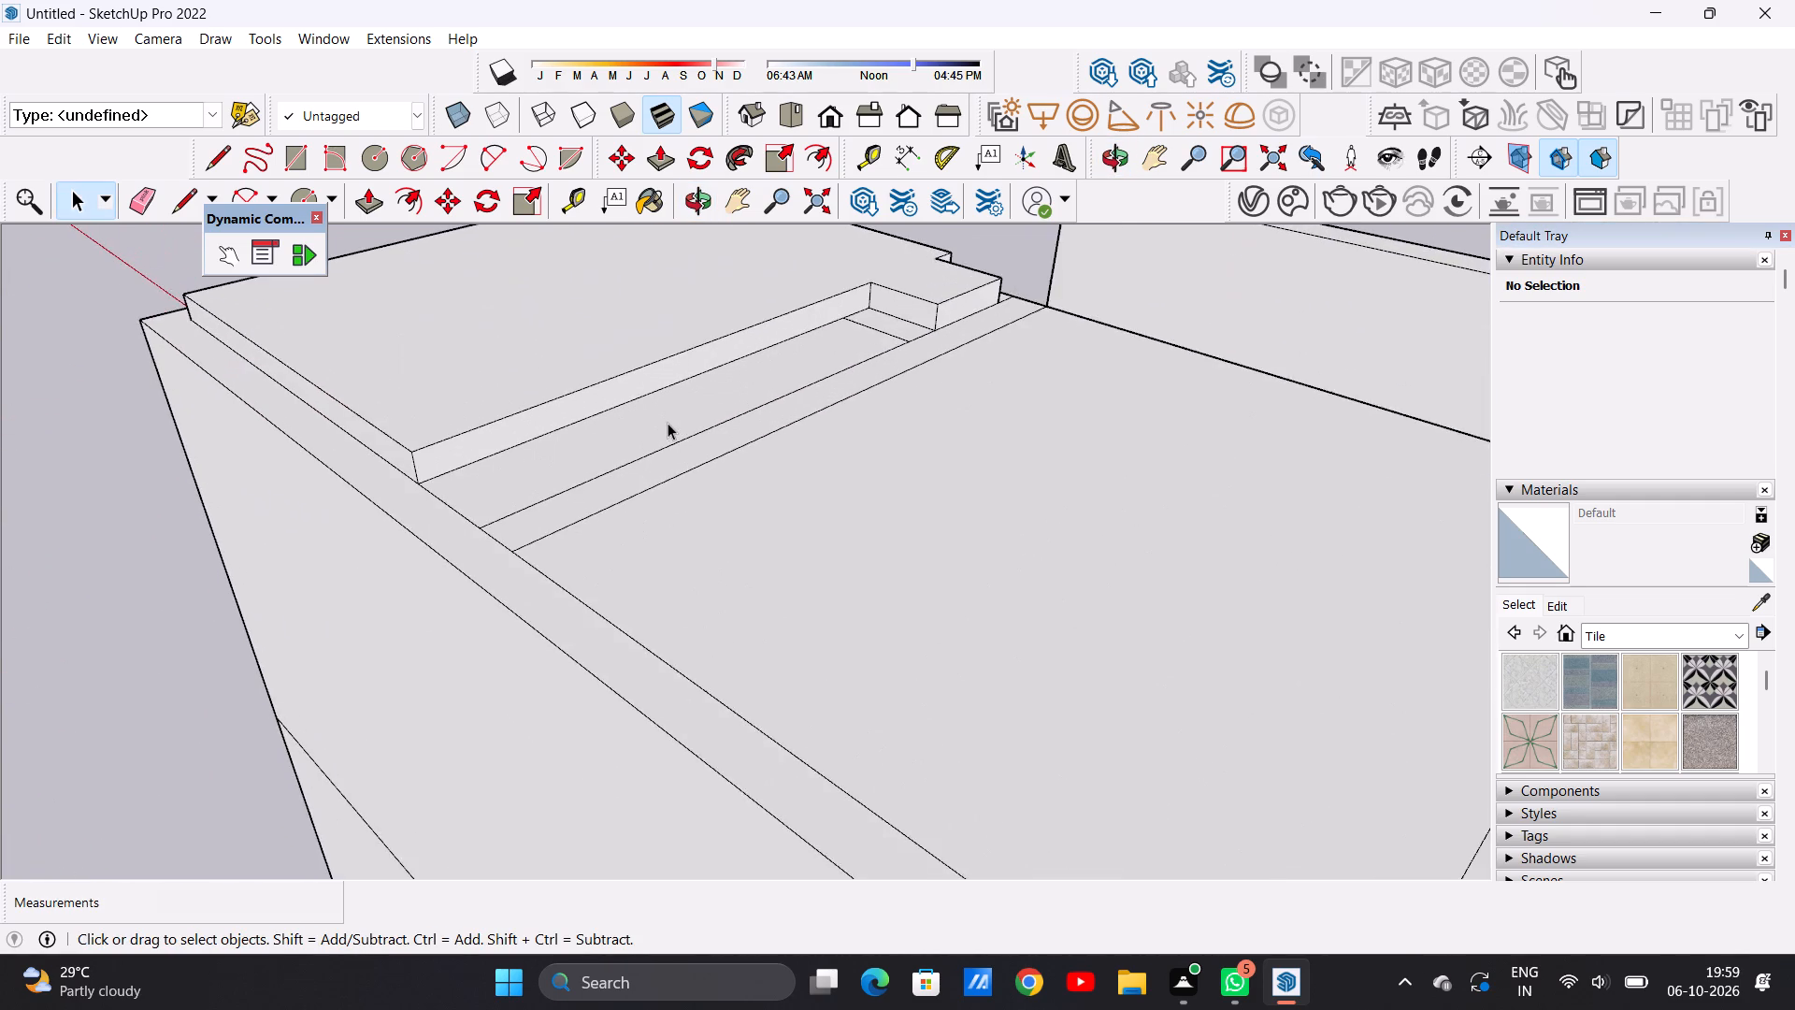
{"action": "scroll", "coordinate": [668, 423], "scroll_direction": "up", "scroll_amount": 1}
{"action": "scroll", "coordinate": [668, 423], "scroll_direction": "down", "scroll_amount": 9}
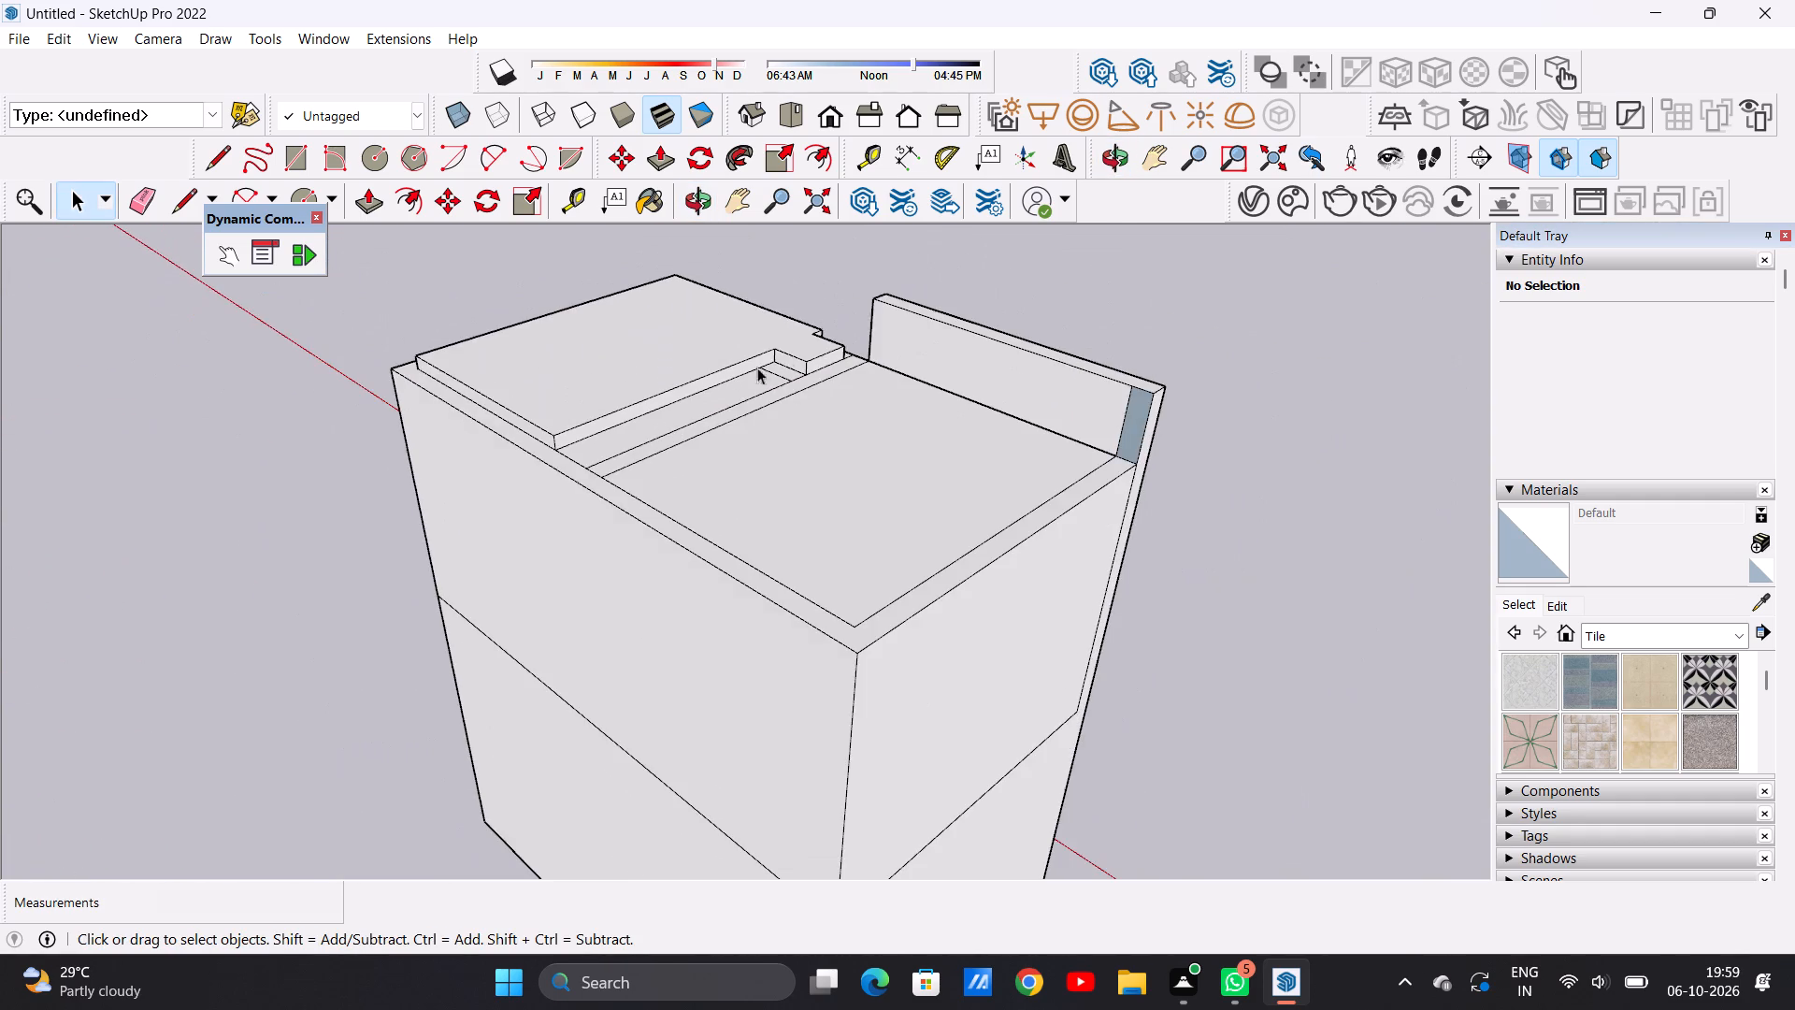
{"action": "scroll", "coordinate": [788, 350], "scroll_direction": "up", "scroll_amount": 5}
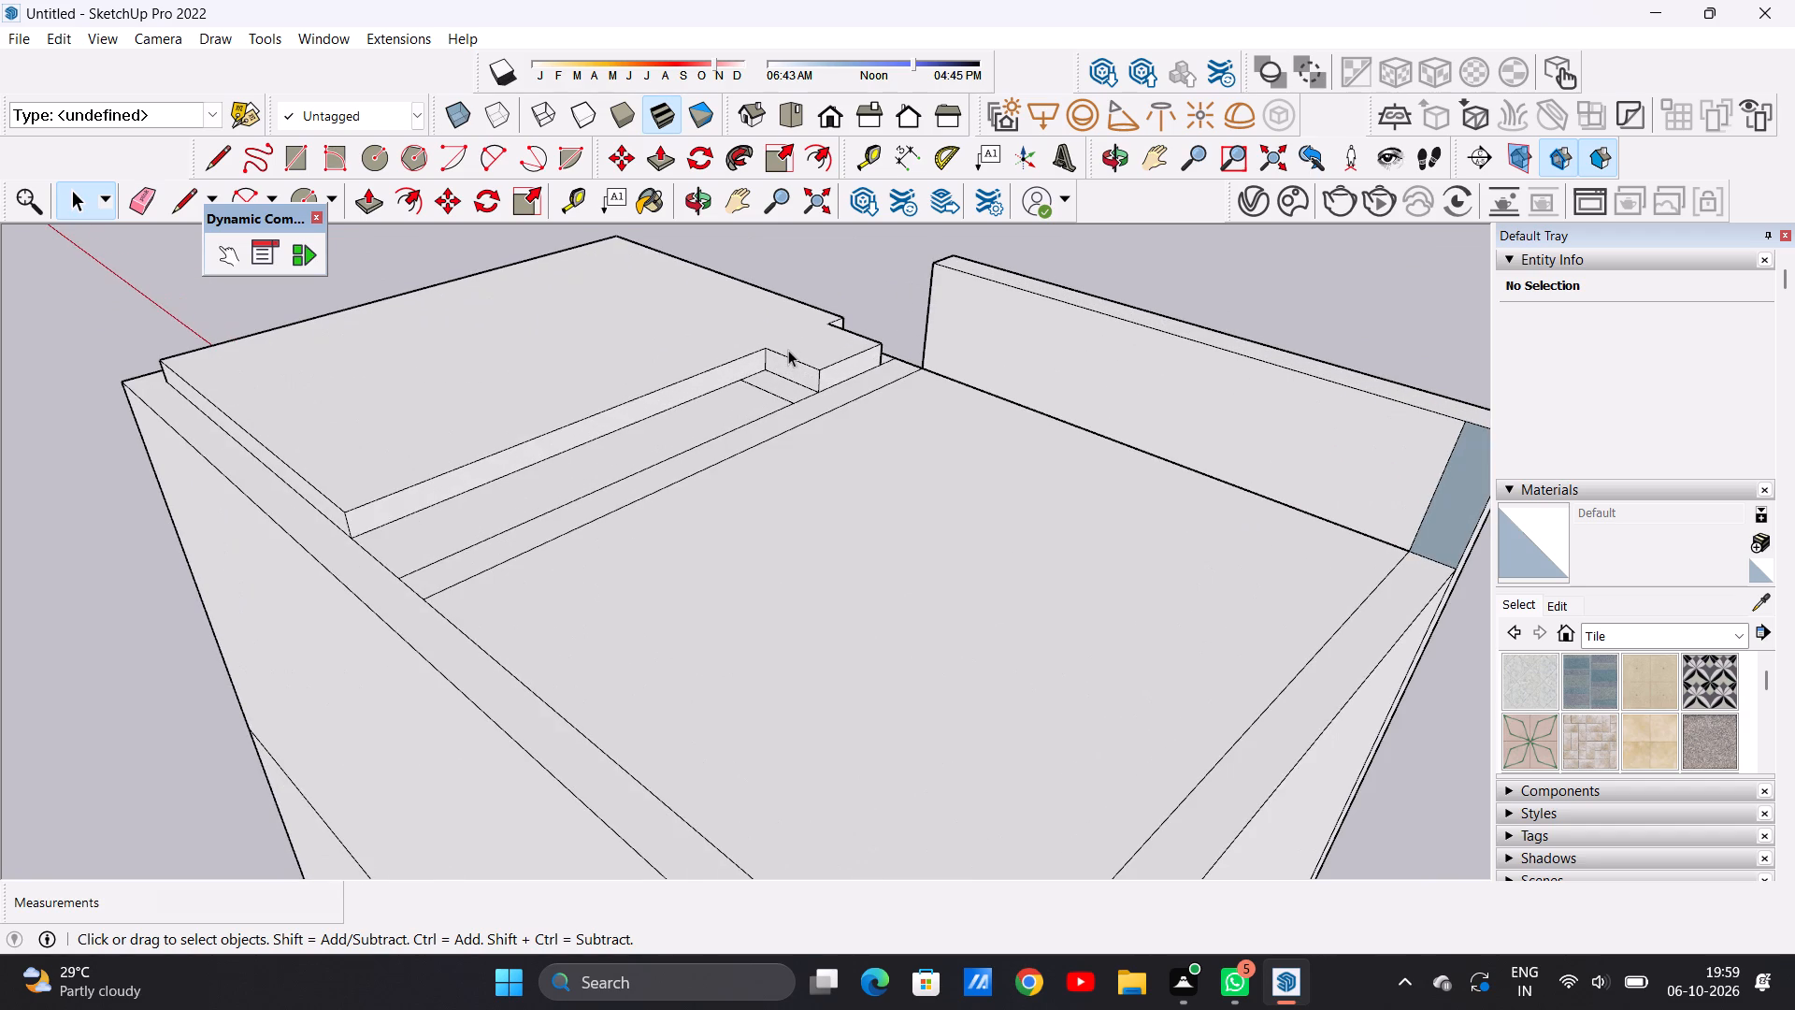
{"action": "key", "text": "p"}
{"action": "left_click", "coordinate": [630, 407]}
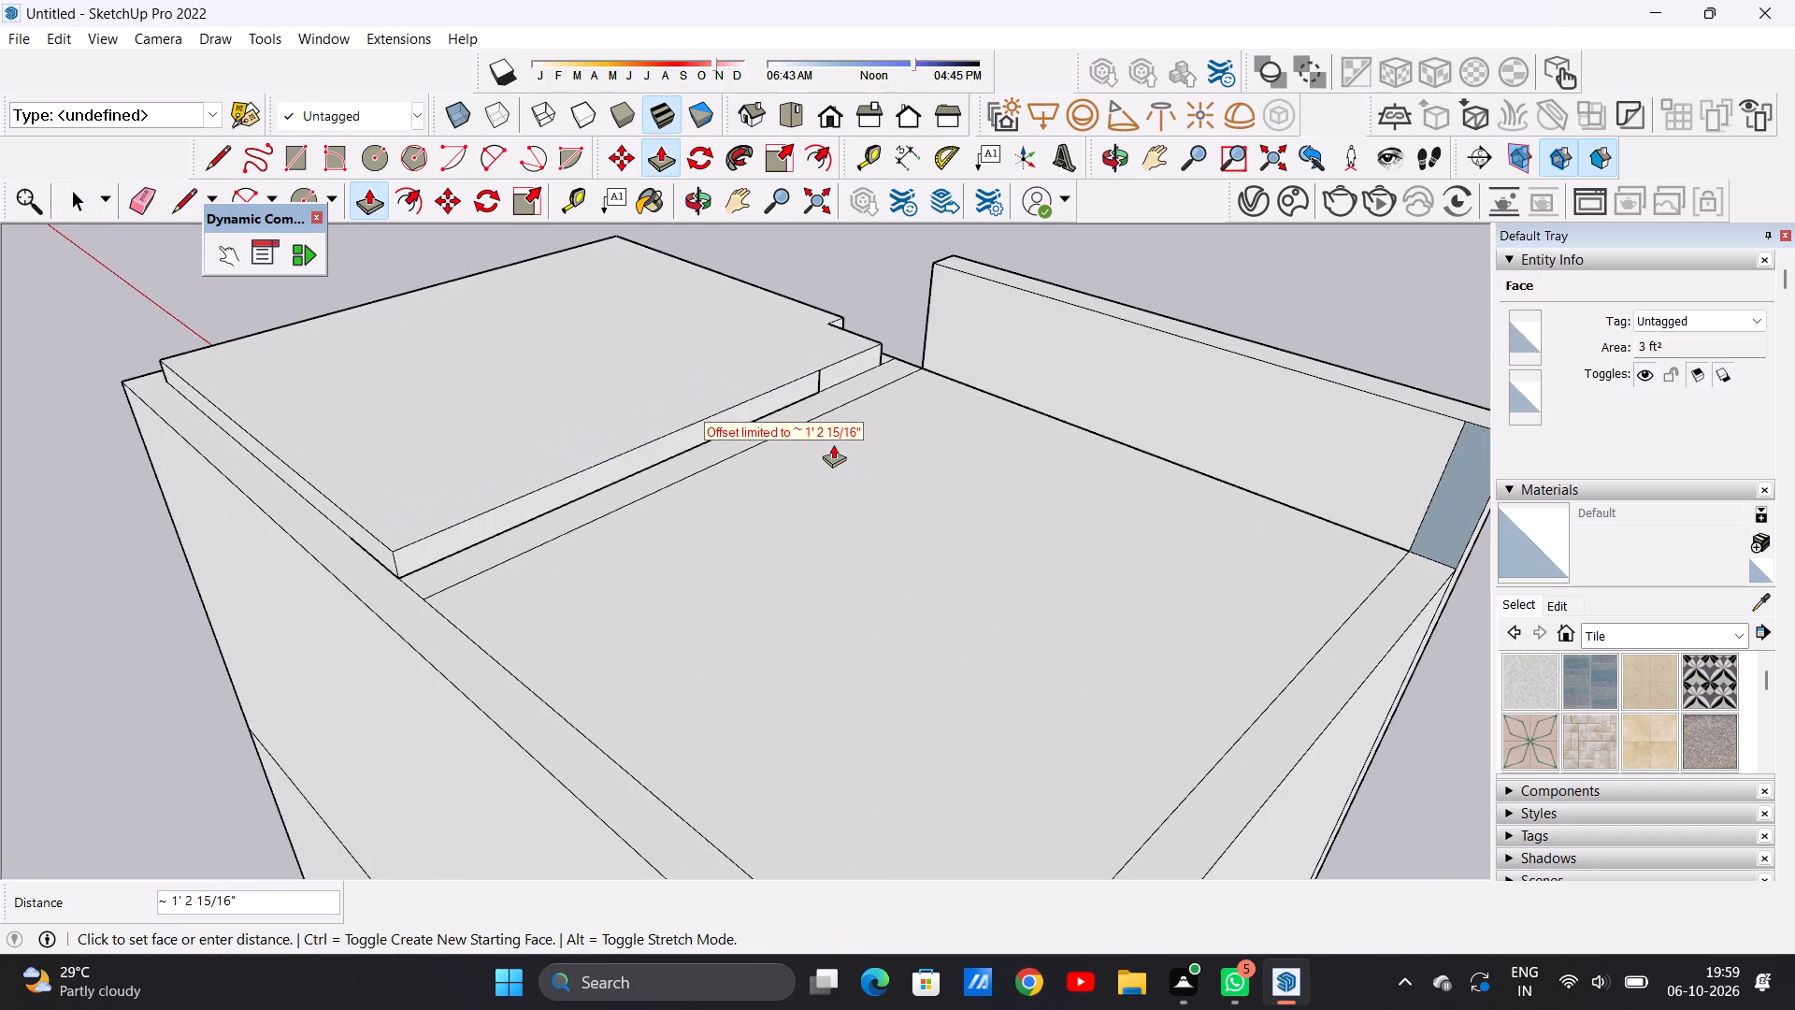
{"action": "left_click", "coordinate": [692, 469]}
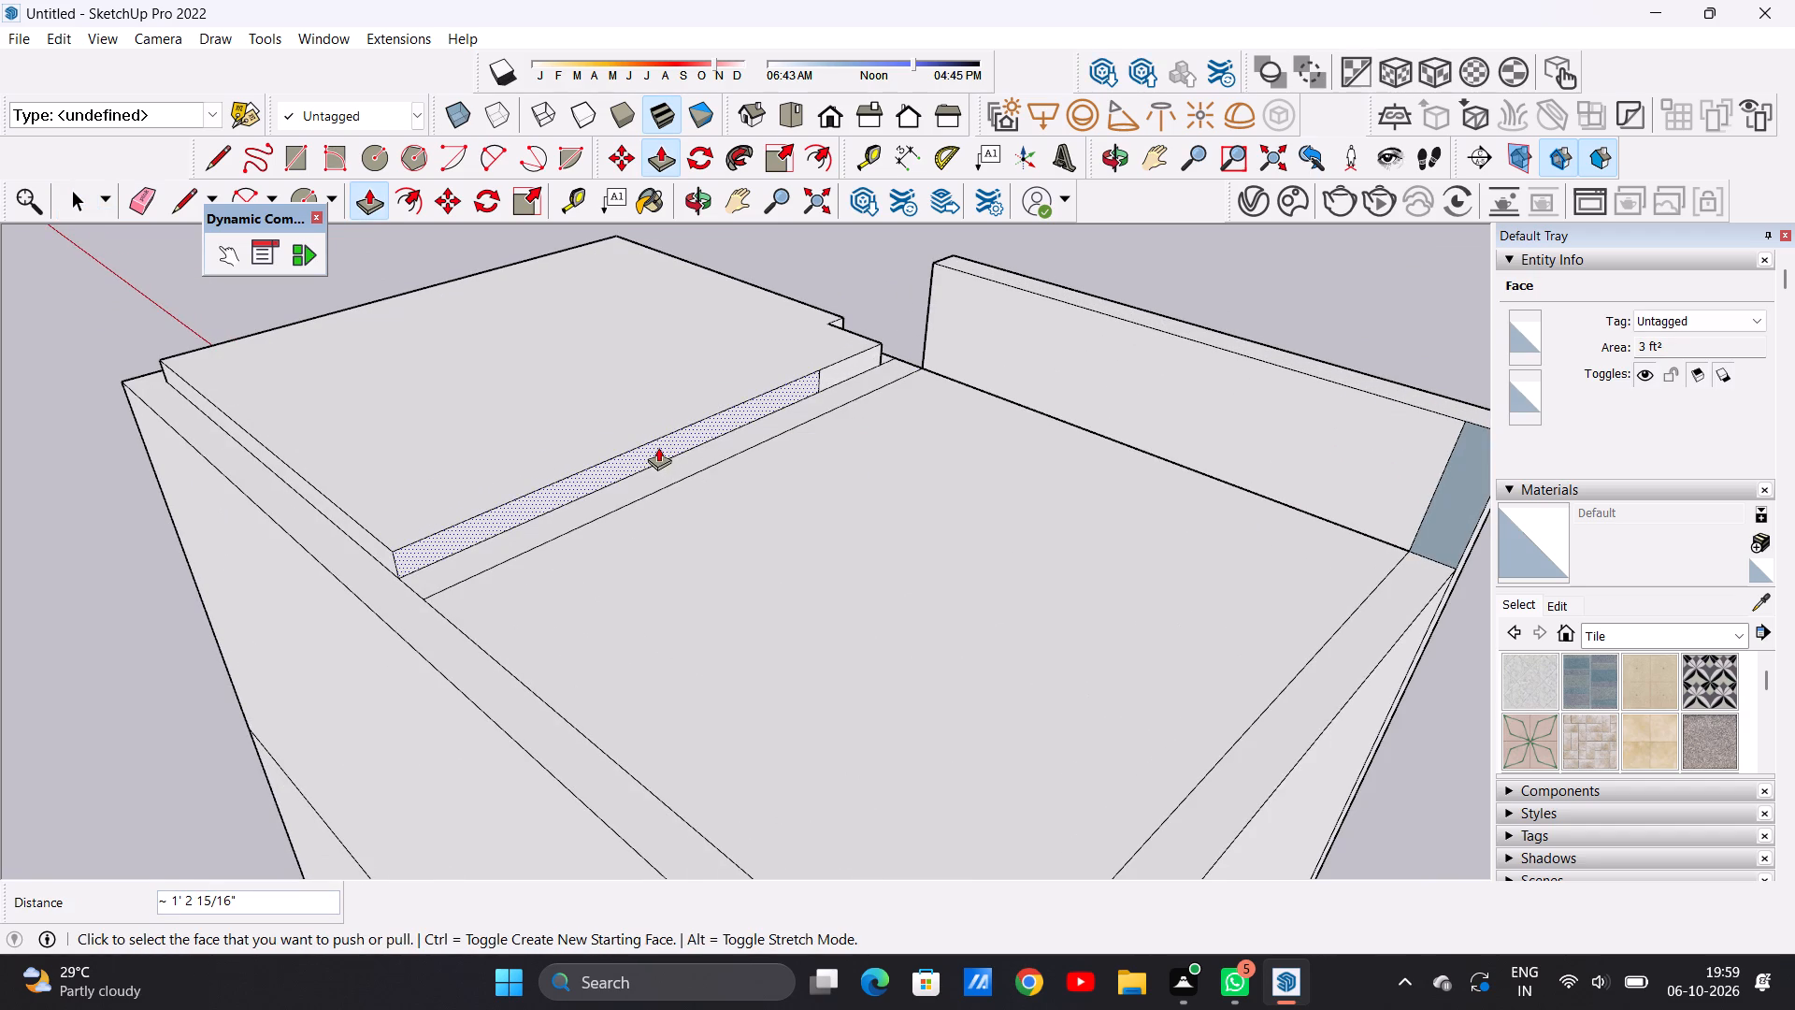
Extend the raised roof slab's side face about 8' 4 3/4" to the inner border corner on the far side.
{"action": "left_click", "coordinate": [652, 444]}
{"action": "scroll", "coordinate": [715, 415], "scroll_direction": "down", "scroll_amount": 6}
{"action": "scroll", "coordinate": [688, 383], "scroll_direction": "up", "scroll_amount": 1}
{"action": "scroll", "coordinate": [688, 383], "scroll_direction": "down", "scroll_amount": 5}
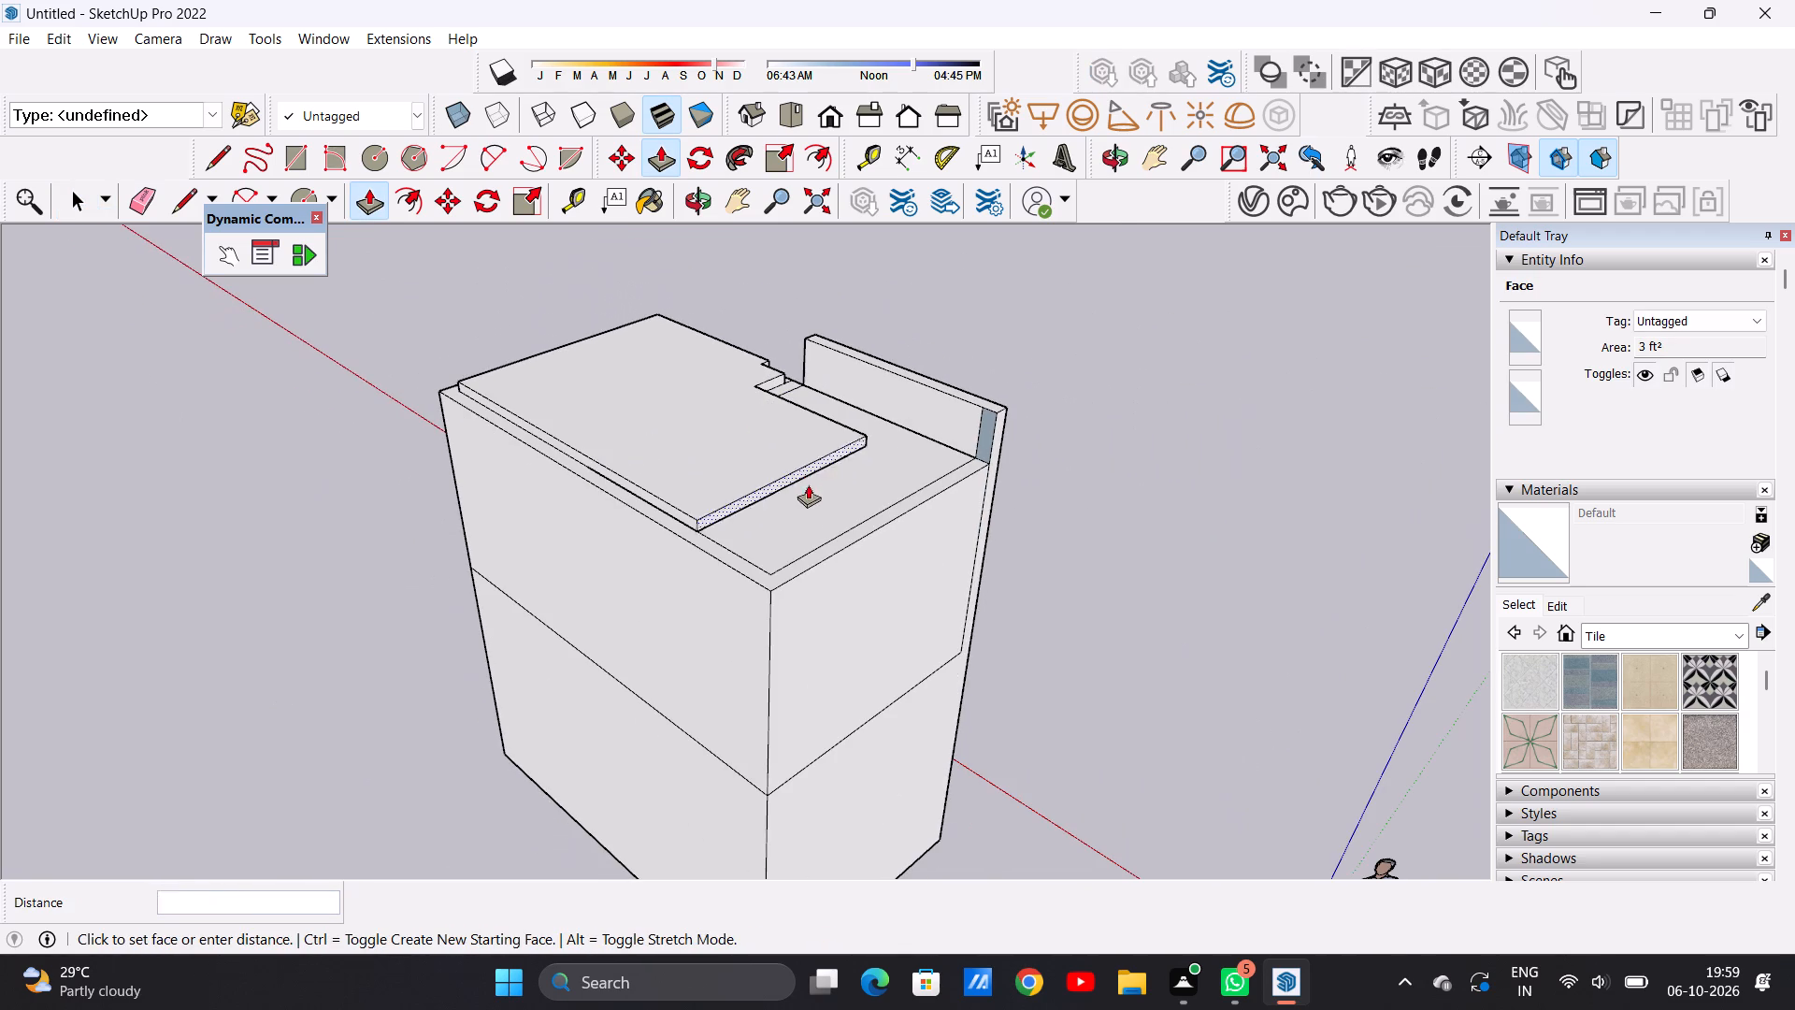
{"action": "scroll", "coordinate": [774, 564], "scroll_direction": "up", "scroll_amount": 10}
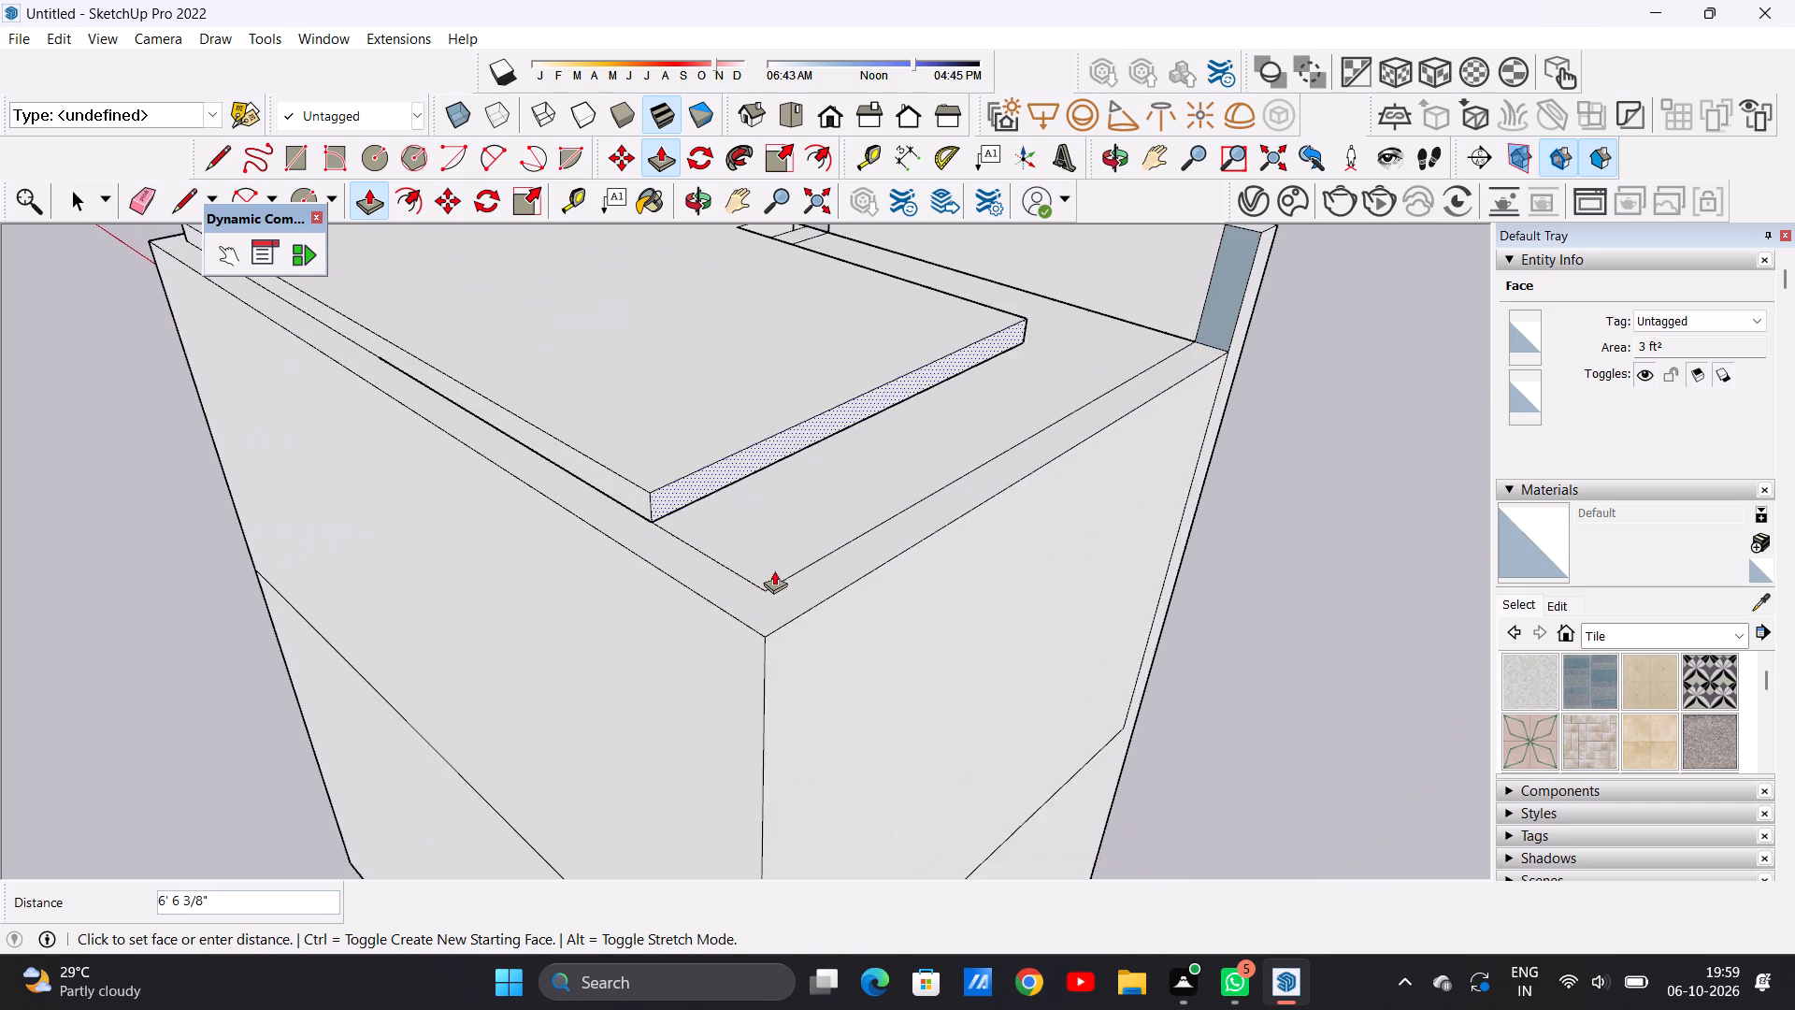
{"action": "left_click", "coordinate": [764, 590]}
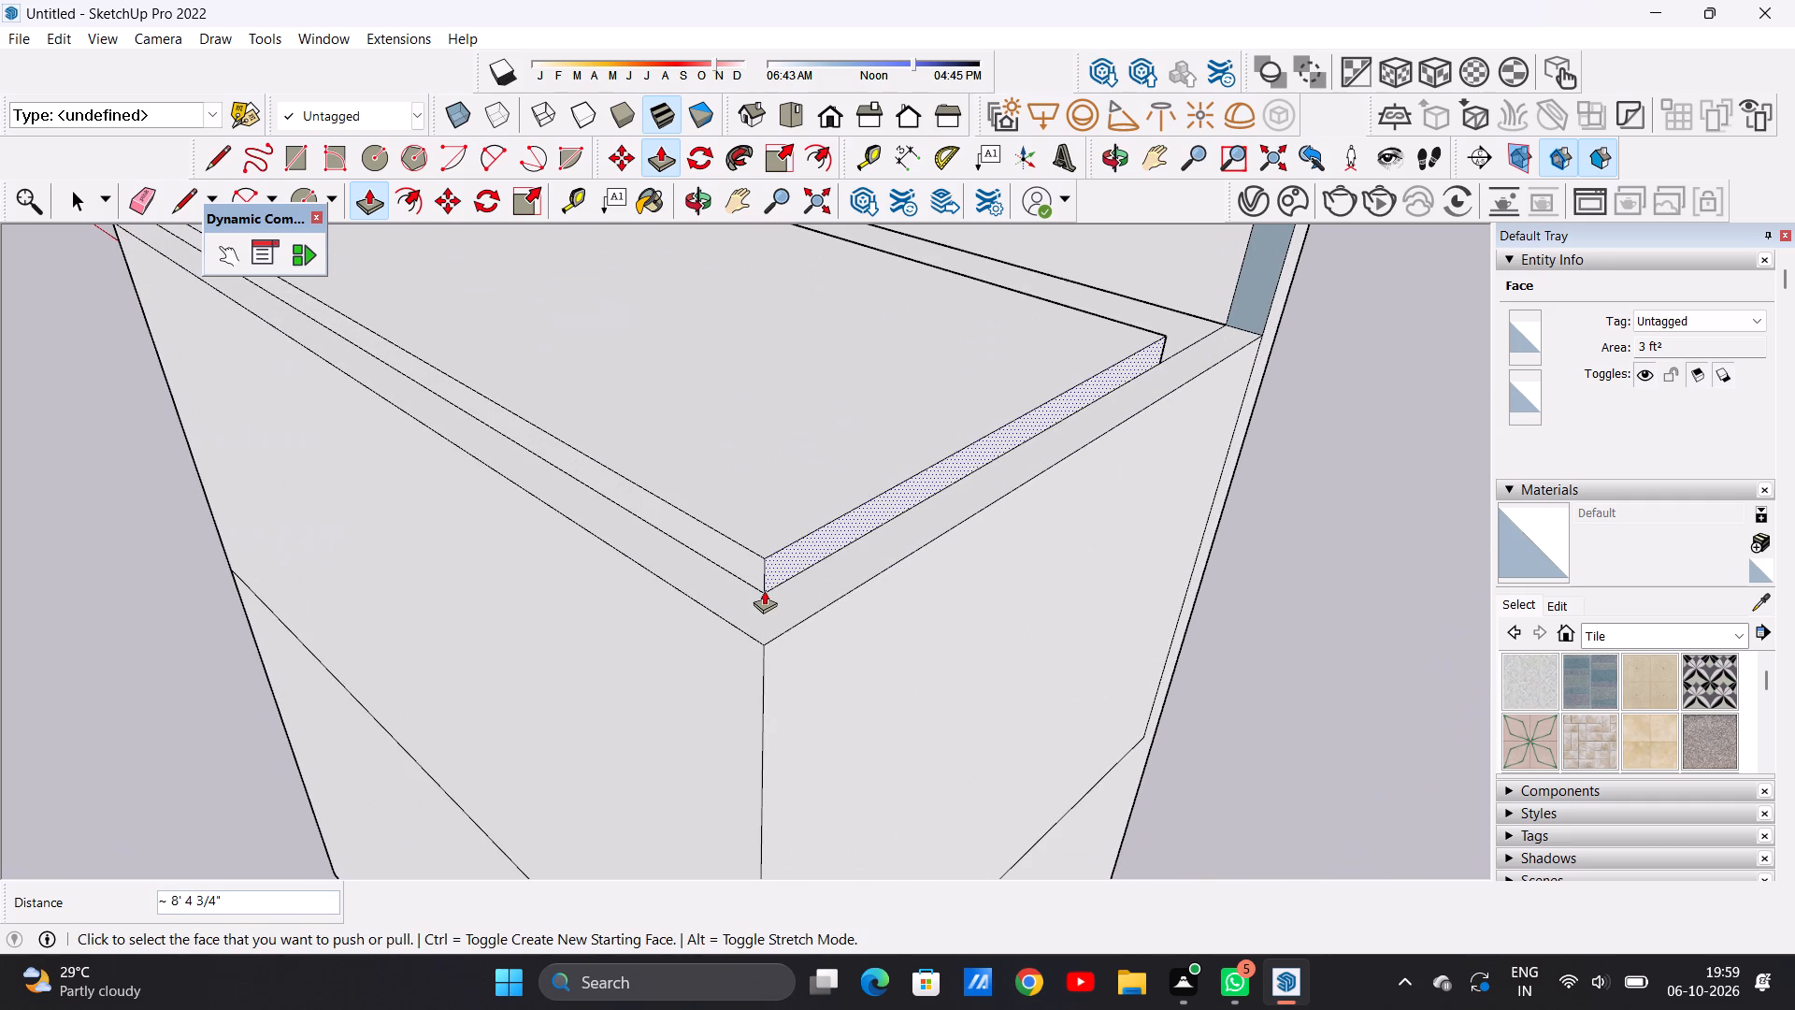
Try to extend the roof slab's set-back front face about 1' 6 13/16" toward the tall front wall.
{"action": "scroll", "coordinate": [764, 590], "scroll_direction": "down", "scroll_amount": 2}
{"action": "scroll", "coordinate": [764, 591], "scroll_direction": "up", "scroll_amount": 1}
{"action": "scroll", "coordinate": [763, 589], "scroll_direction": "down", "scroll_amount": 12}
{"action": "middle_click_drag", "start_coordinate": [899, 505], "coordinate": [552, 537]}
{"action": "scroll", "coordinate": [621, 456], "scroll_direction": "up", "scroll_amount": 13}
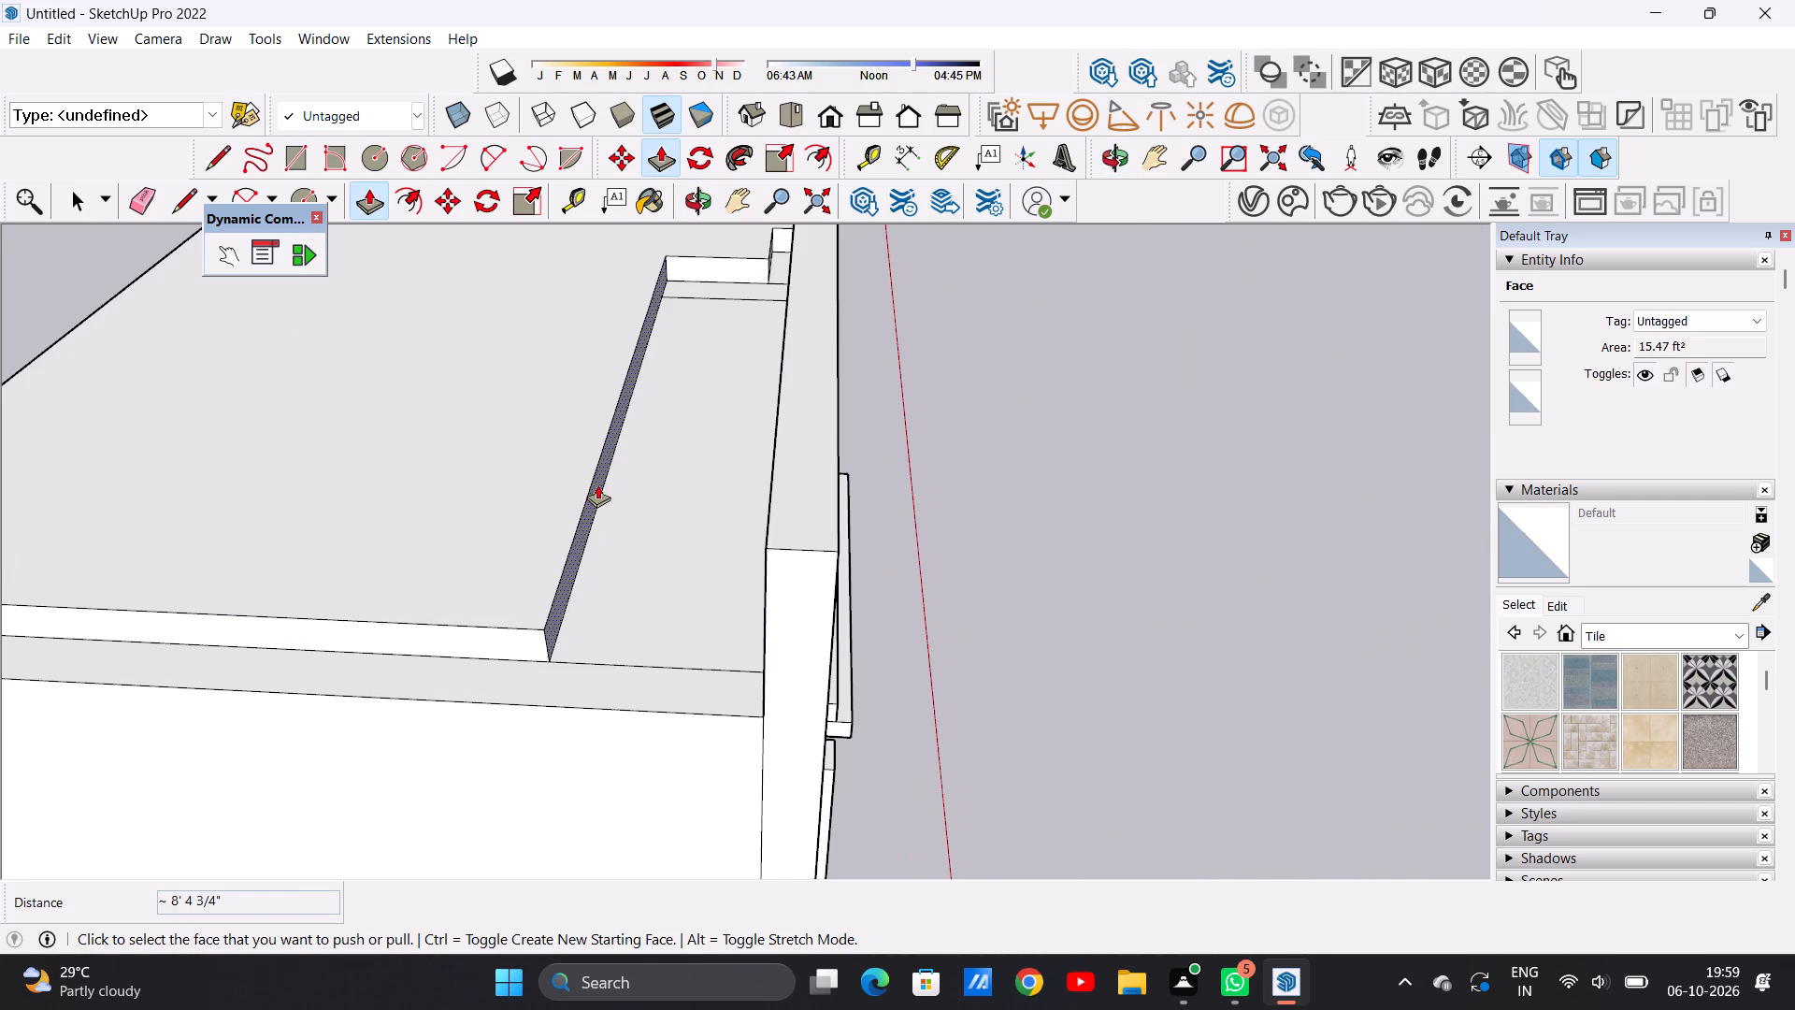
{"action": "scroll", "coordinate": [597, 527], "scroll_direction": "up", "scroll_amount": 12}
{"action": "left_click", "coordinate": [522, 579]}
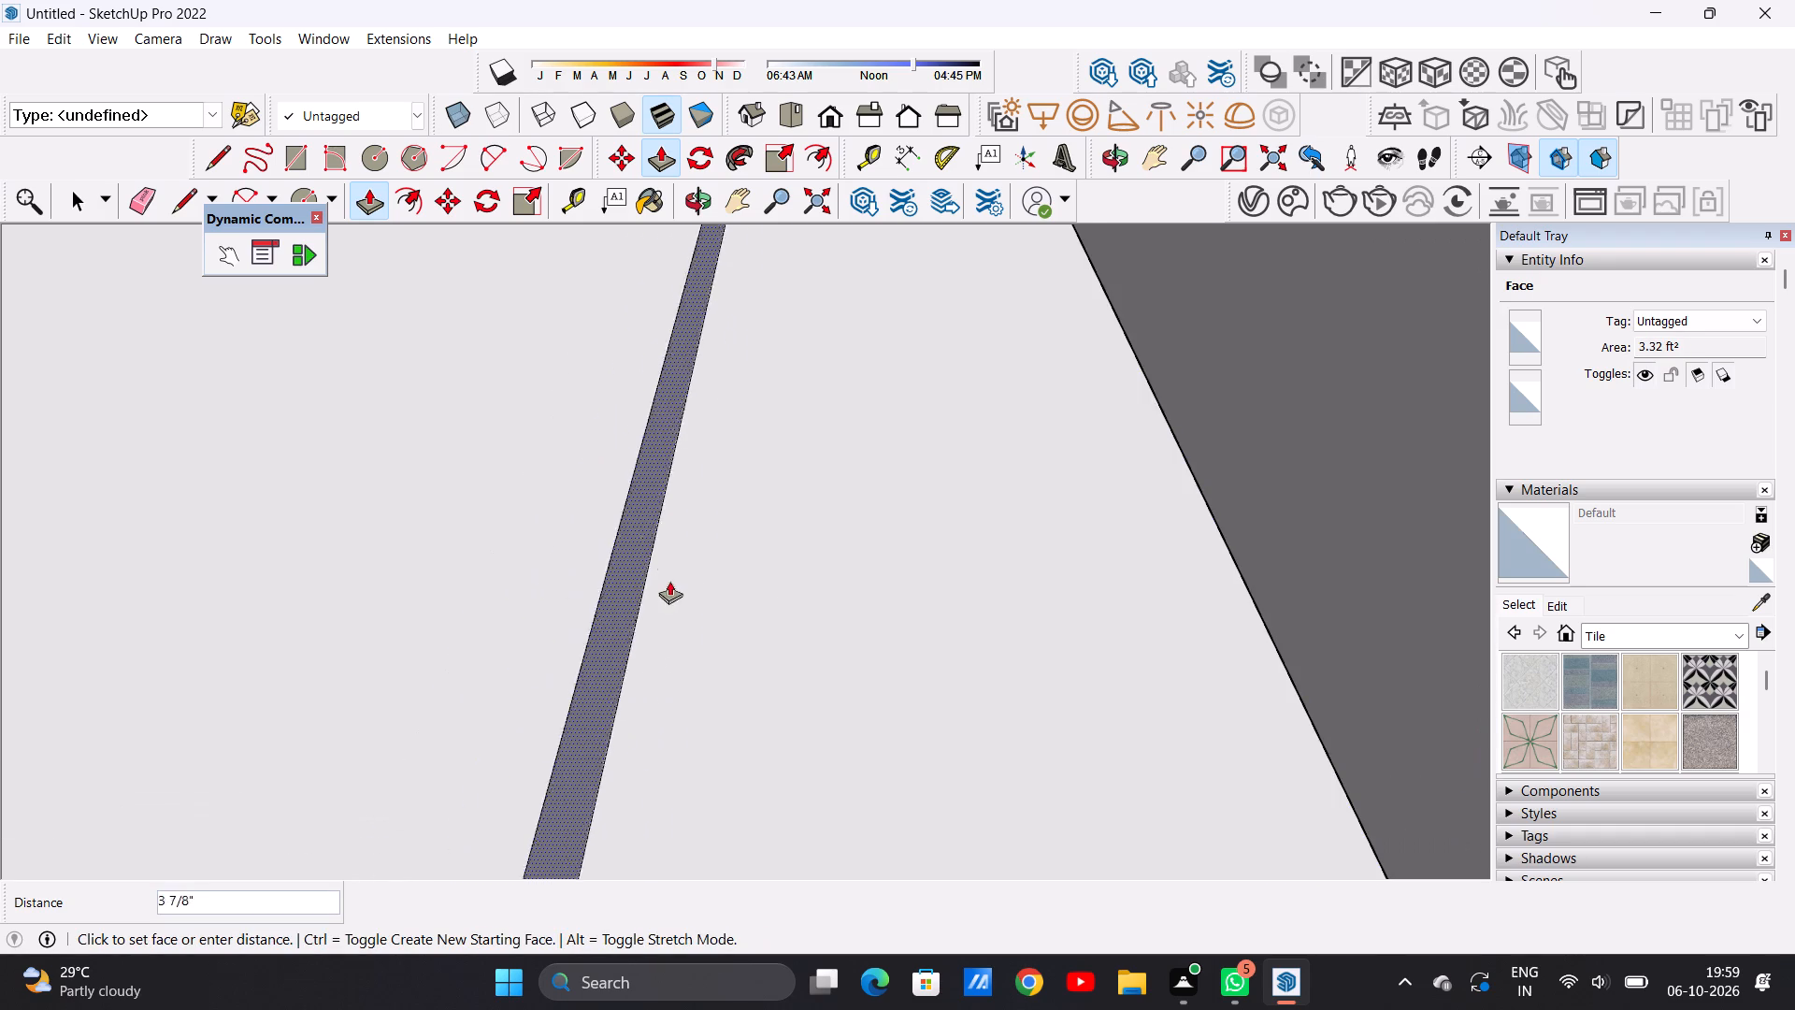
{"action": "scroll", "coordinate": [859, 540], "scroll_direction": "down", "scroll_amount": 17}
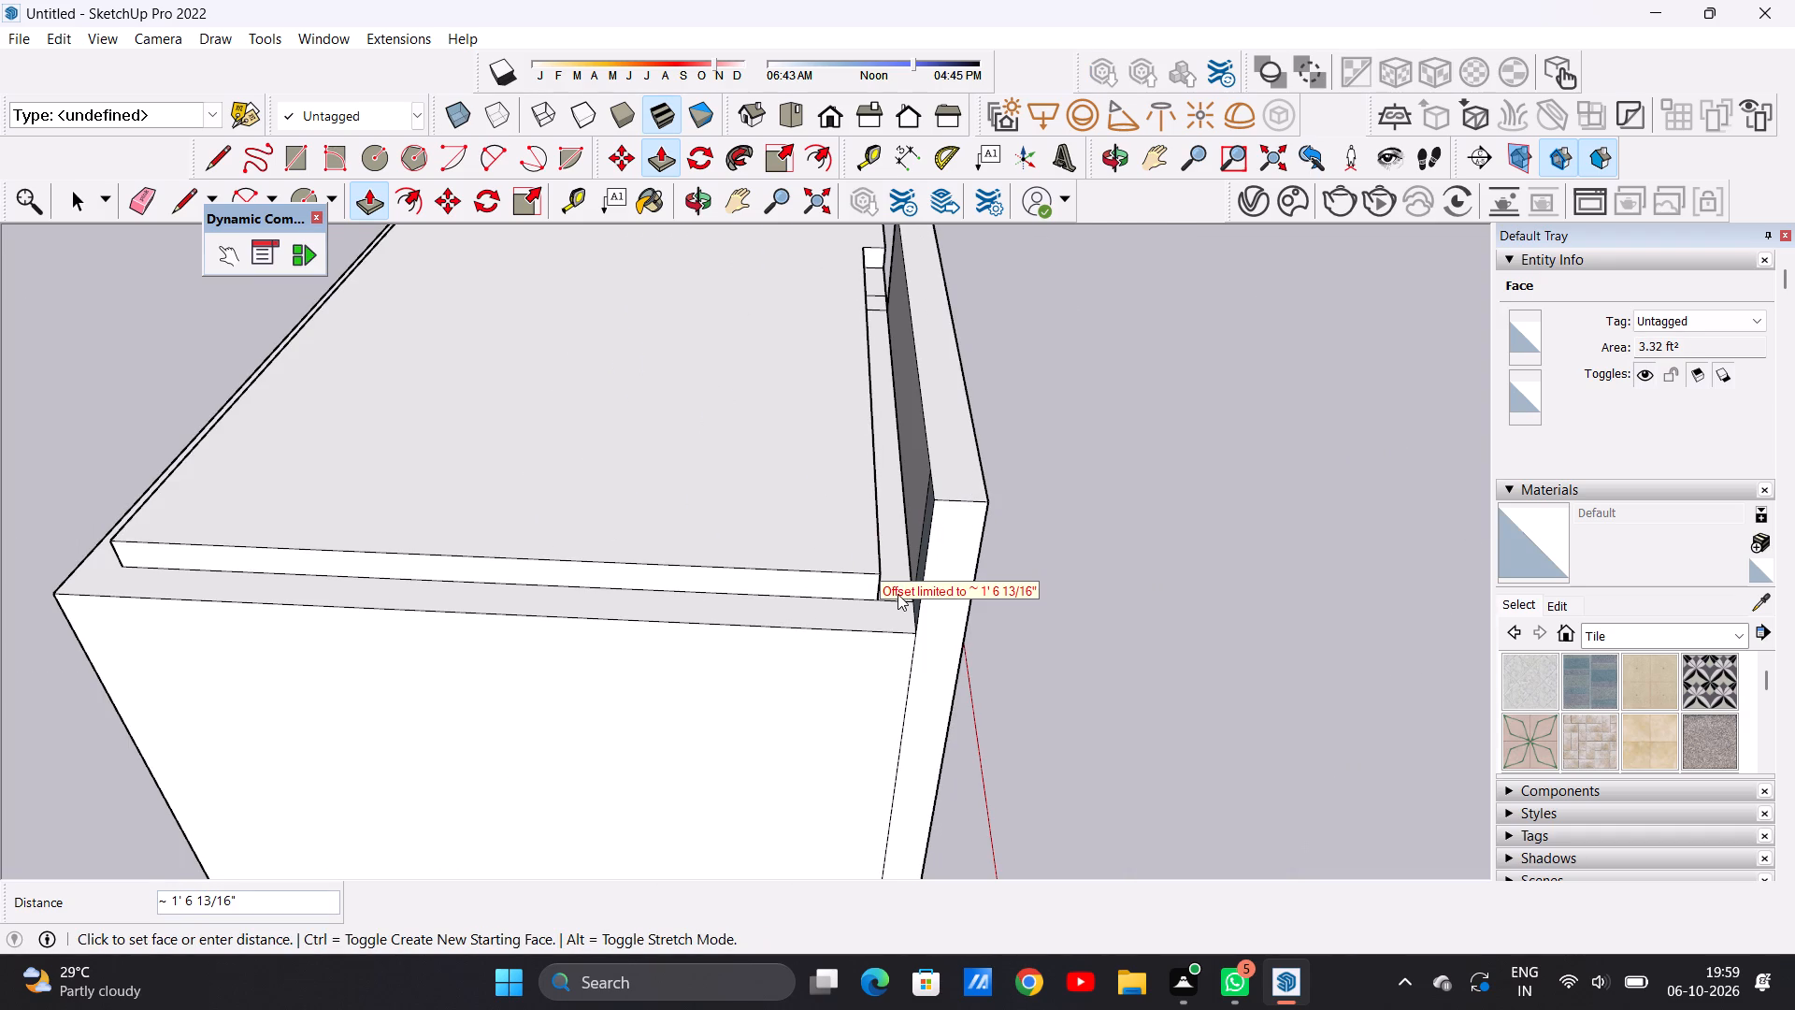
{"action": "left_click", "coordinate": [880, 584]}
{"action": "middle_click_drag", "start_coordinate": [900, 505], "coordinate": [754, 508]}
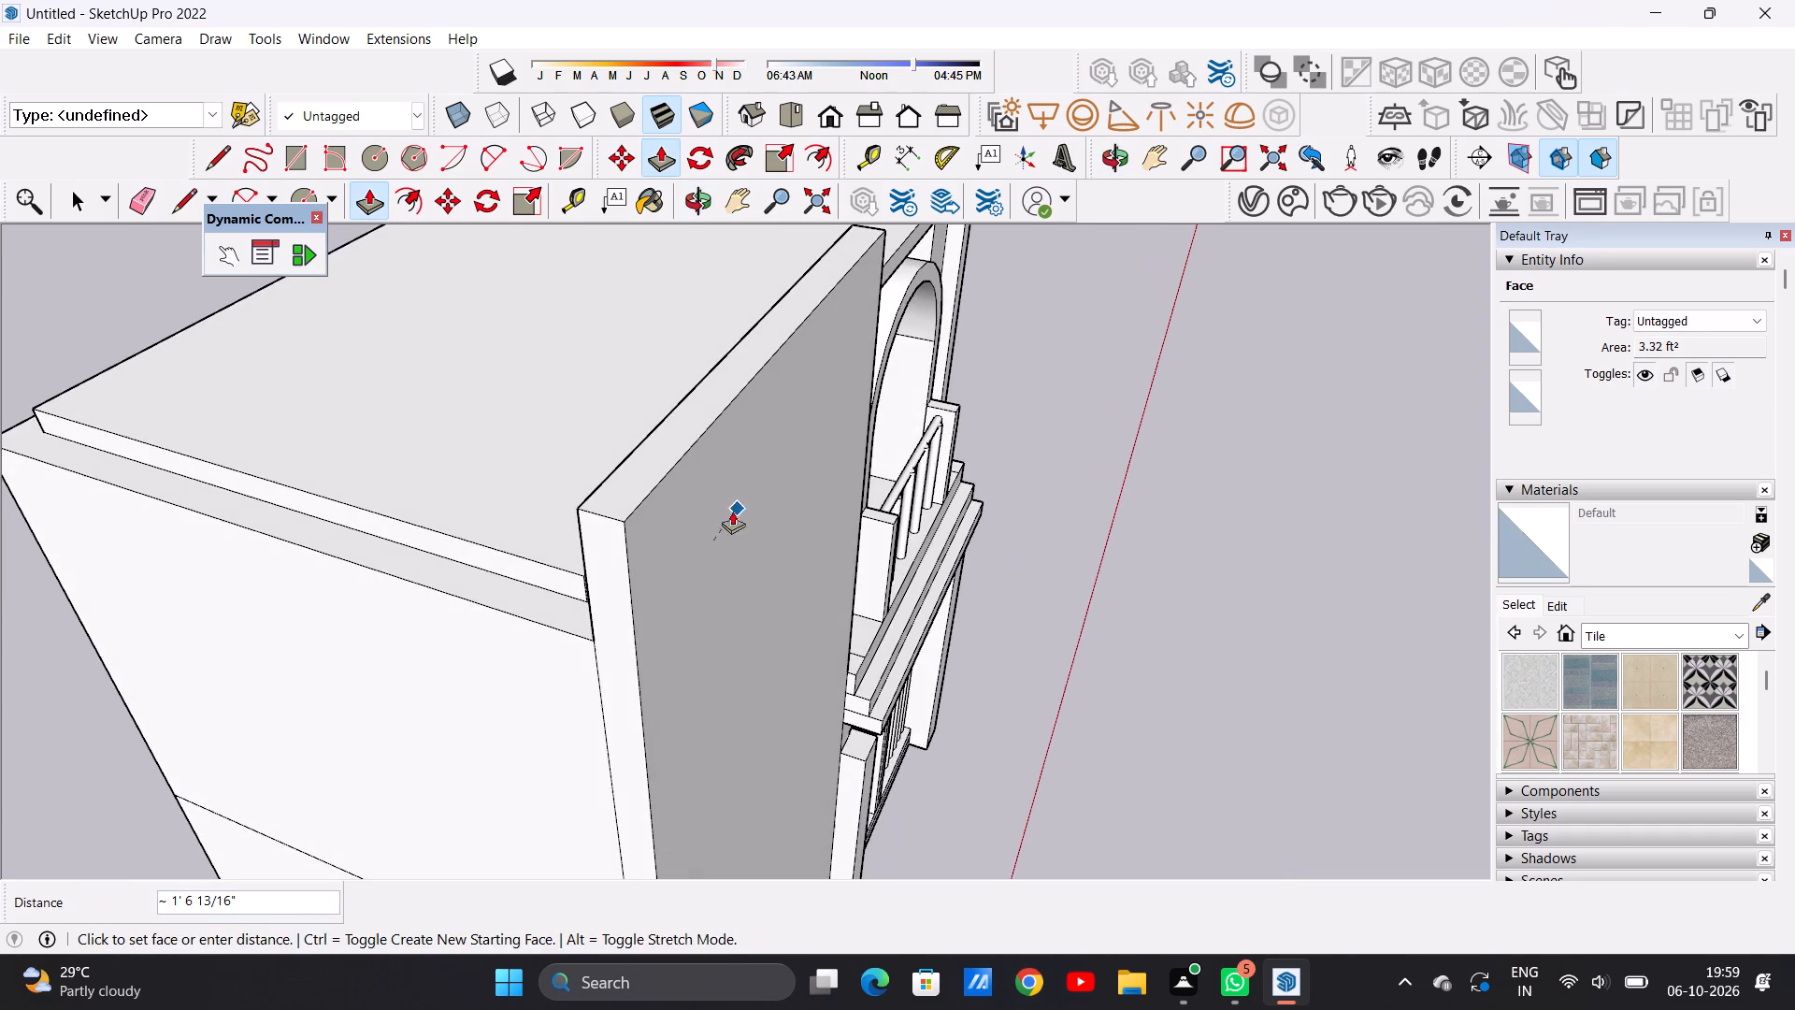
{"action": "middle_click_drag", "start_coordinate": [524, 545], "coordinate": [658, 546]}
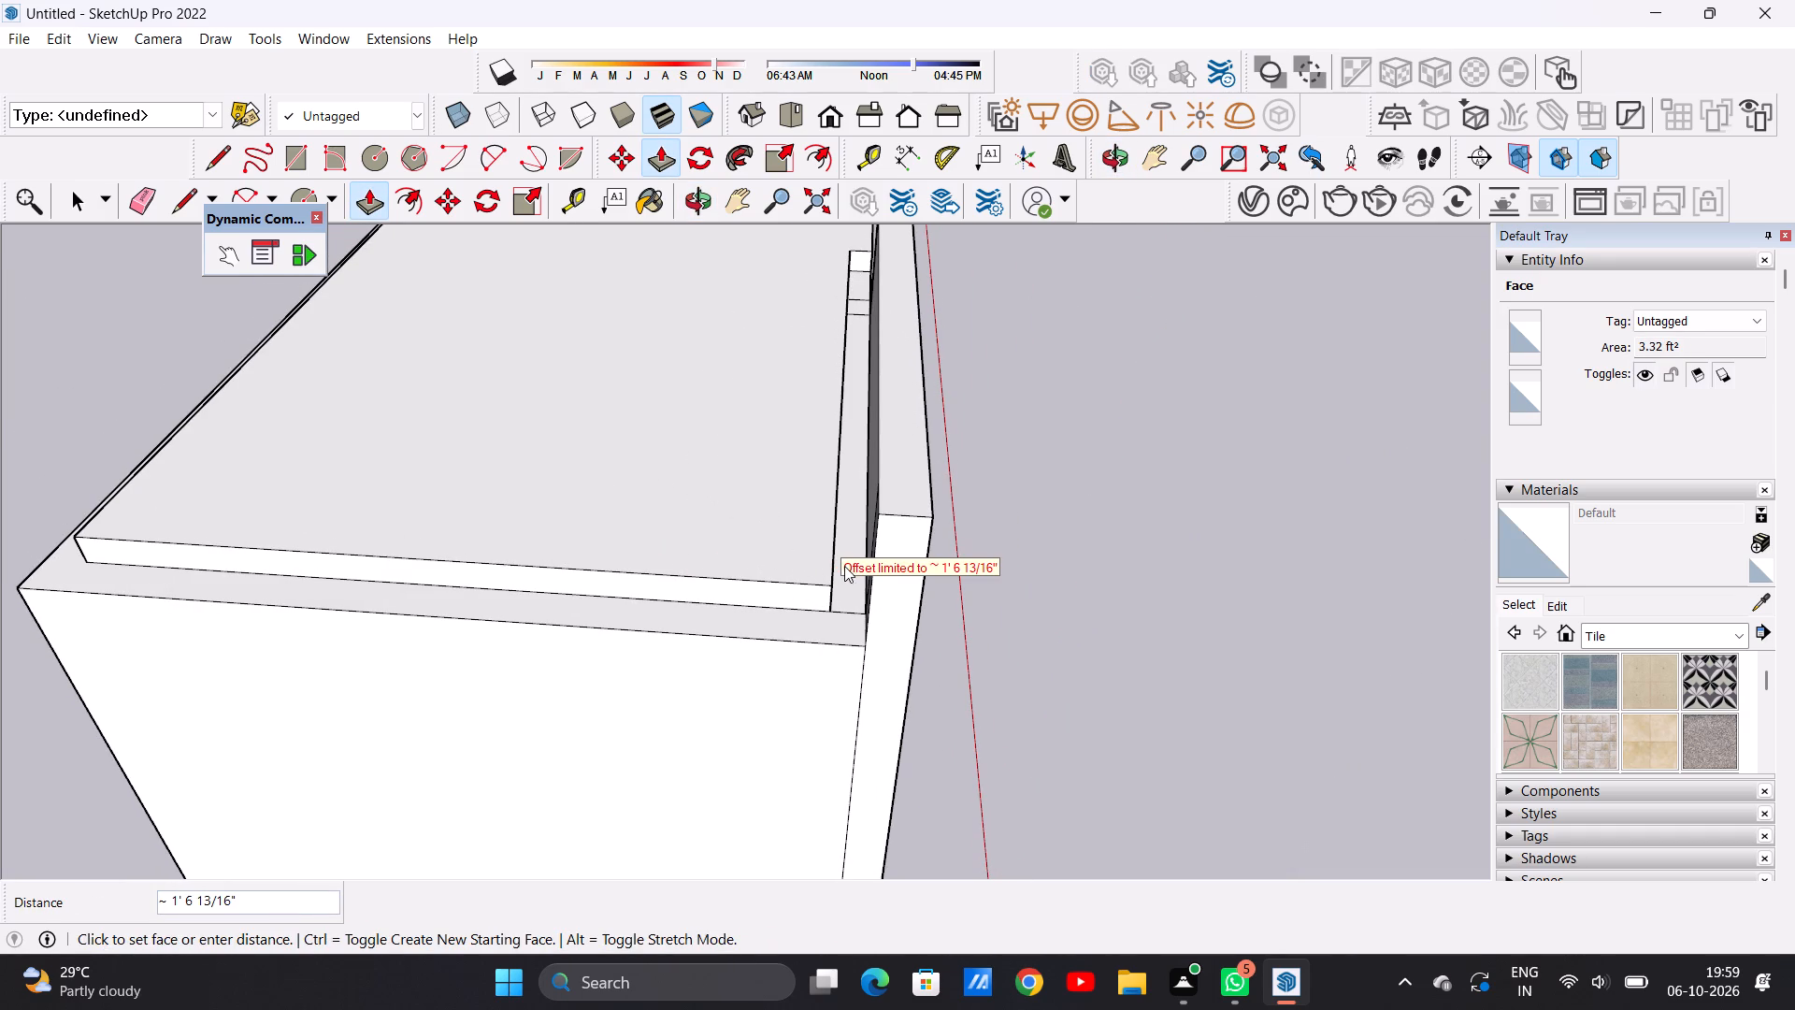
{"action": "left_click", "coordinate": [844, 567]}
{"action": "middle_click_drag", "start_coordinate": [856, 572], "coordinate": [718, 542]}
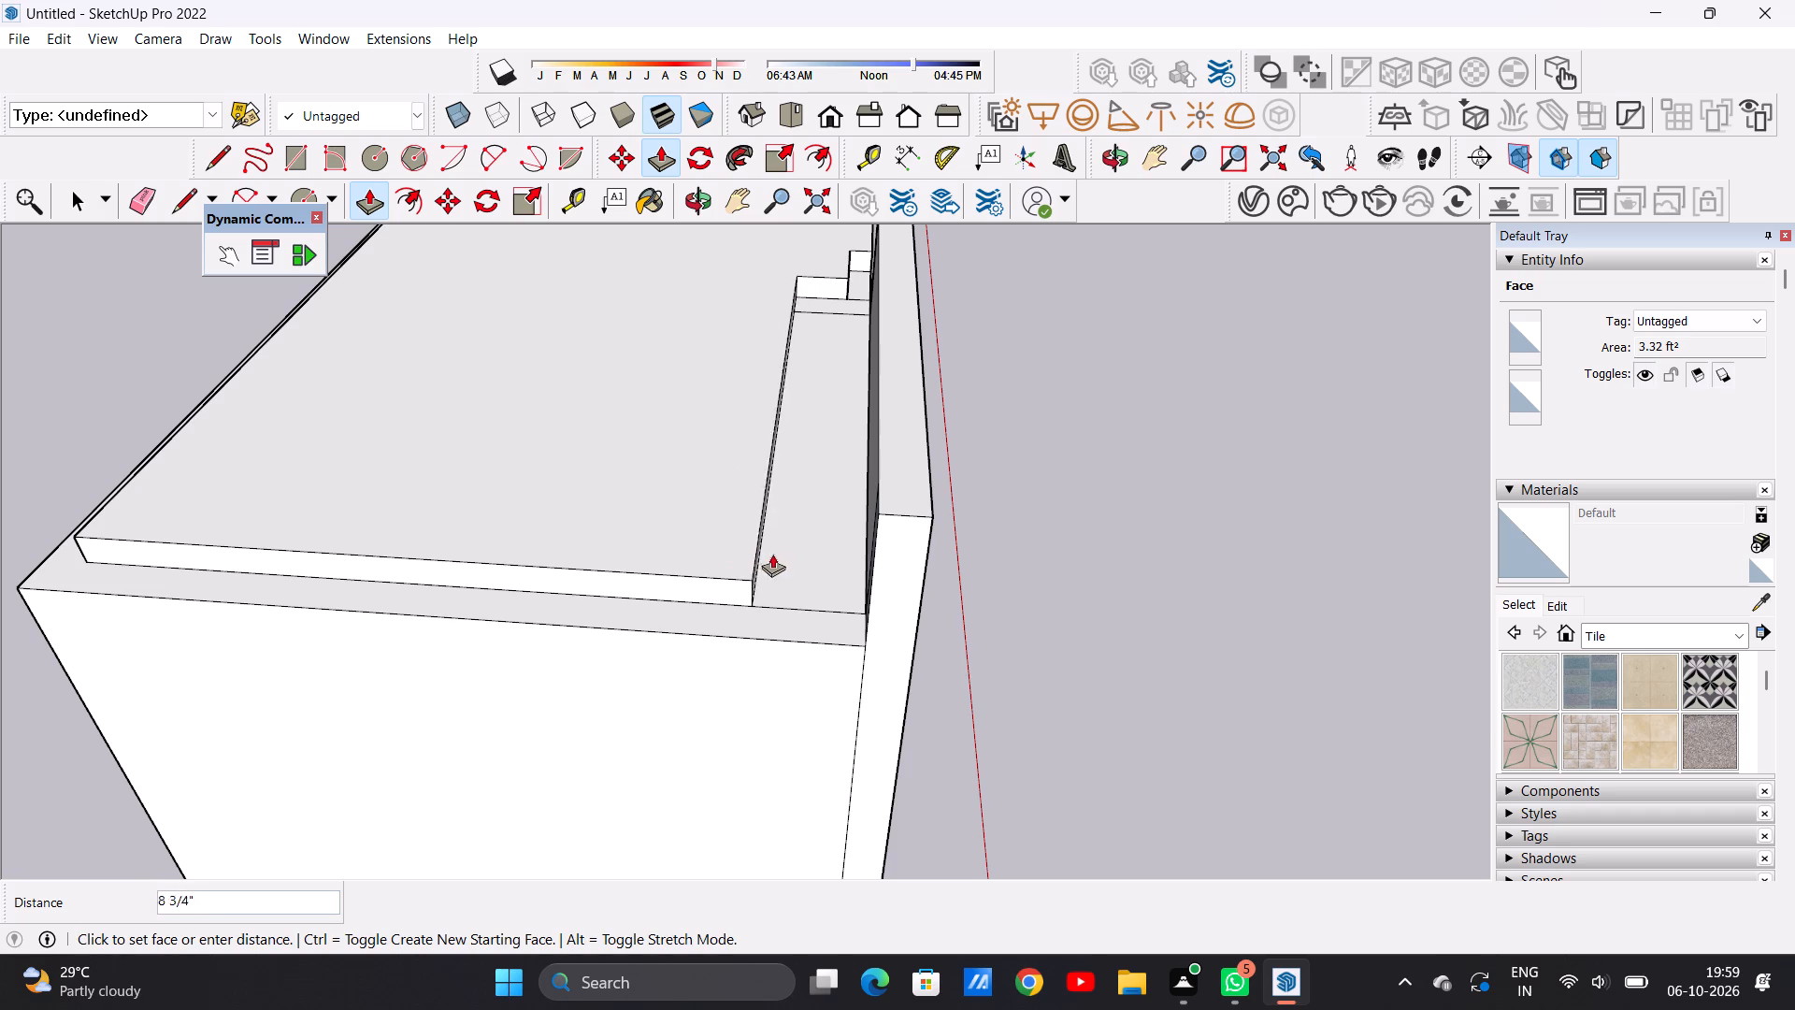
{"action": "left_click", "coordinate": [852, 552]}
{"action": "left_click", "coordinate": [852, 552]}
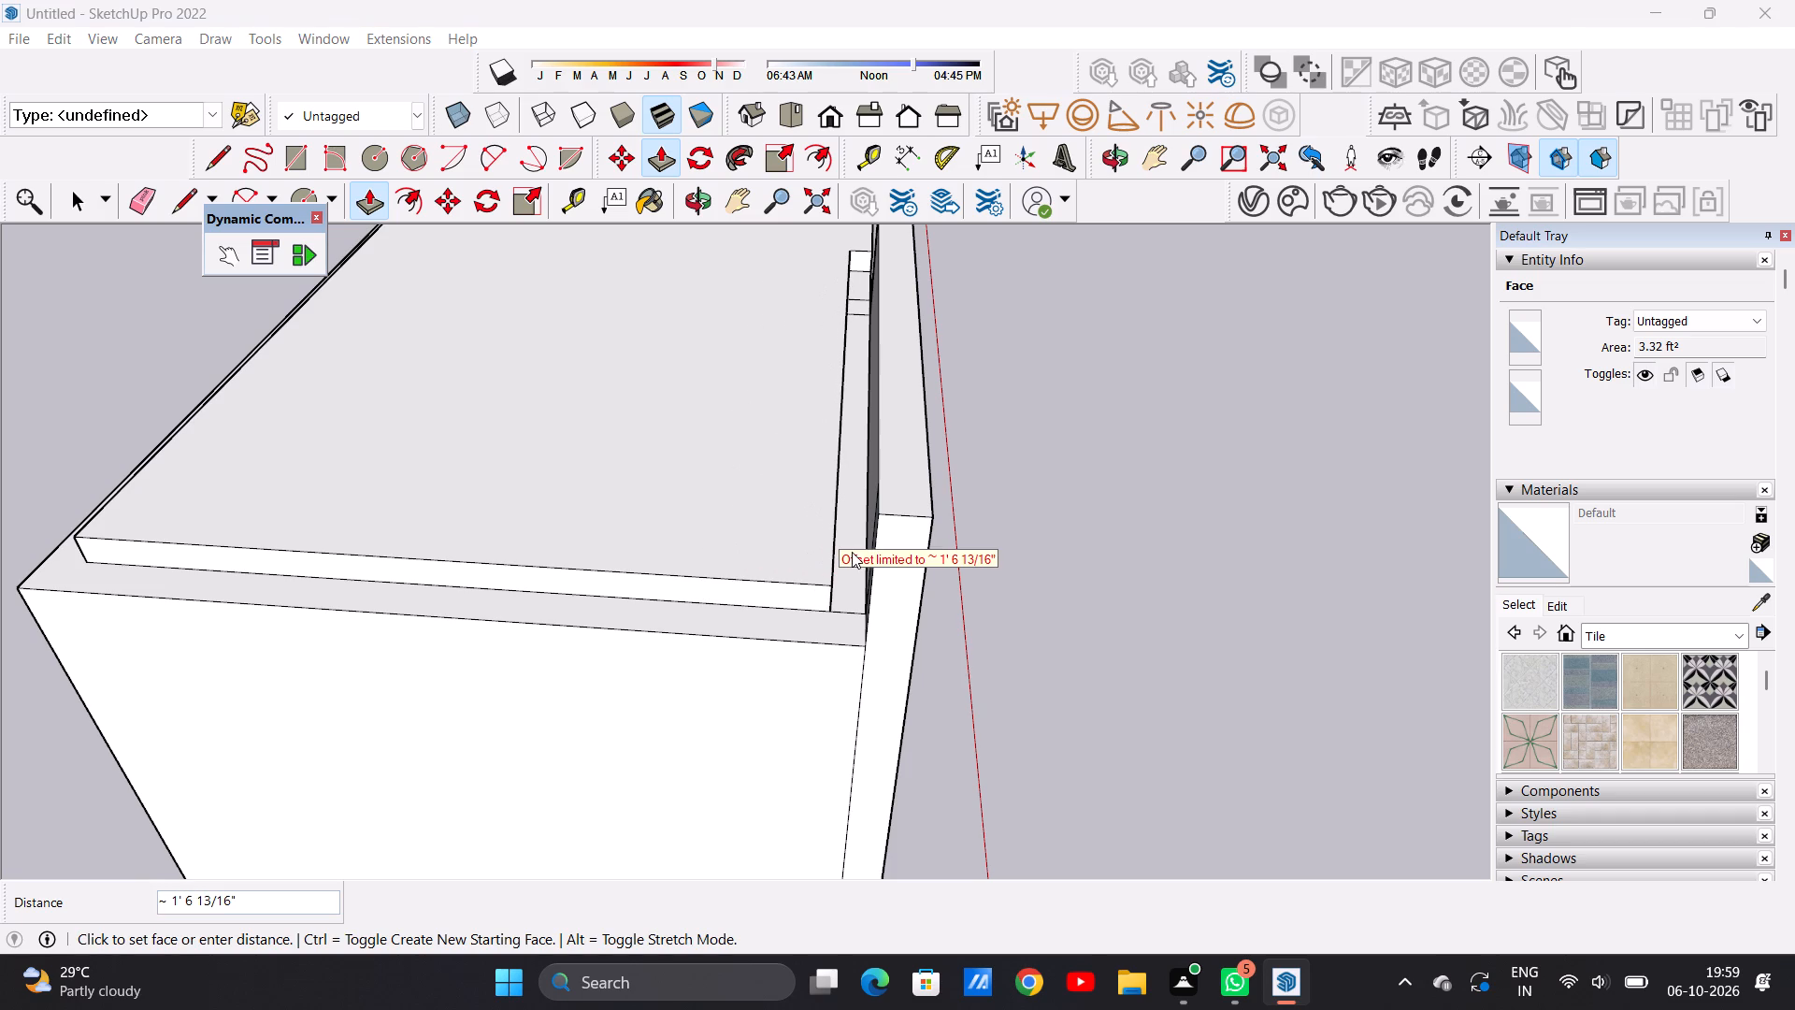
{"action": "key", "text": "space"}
Pull the roof slab's set-back front face behind the tall wall about 1' 6 13/16" to the notch's outer corner.
{"action": "middle_click_drag", "start_coordinate": [797, 511], "coordinate": [234, 542]}
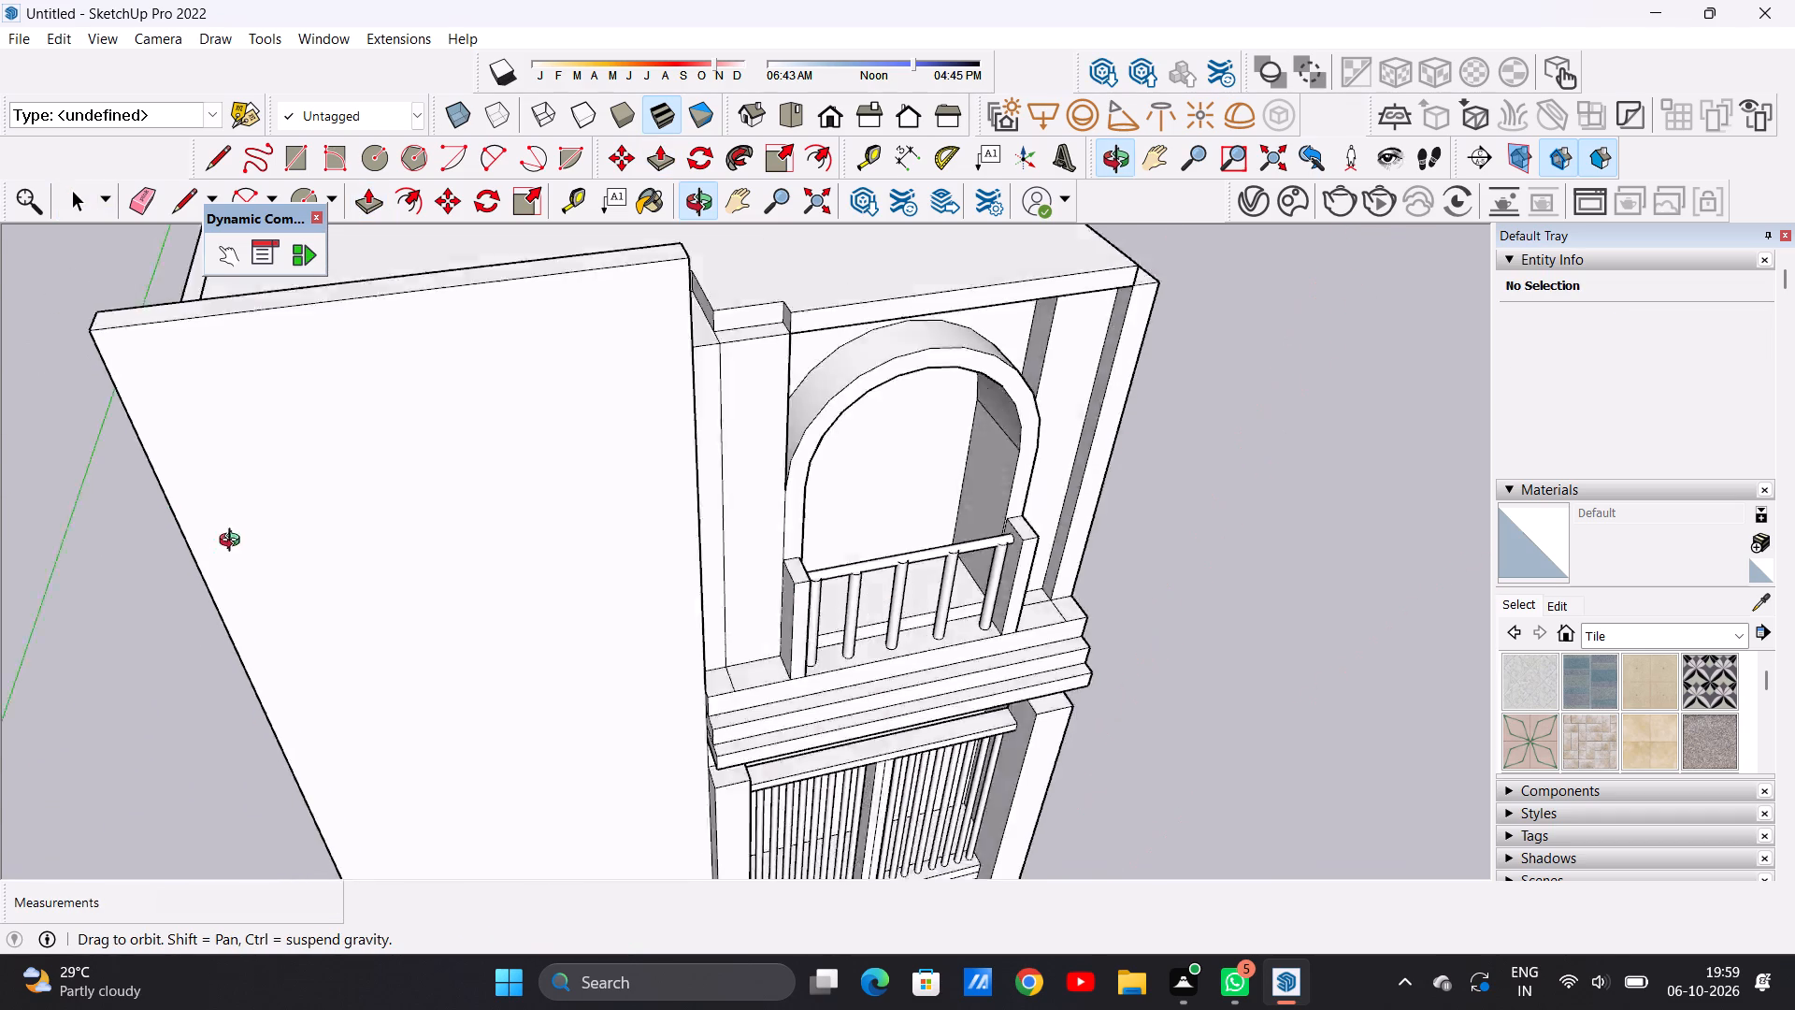
{"action": "middle_click_drag", "start_coordinate": [234, 542], "coordinate": [243, 542]}
{"action": "middle_click_drag", "start_coordinate": [862, 396], "coordinate": [389, 438]}
{"action": "scroll", "coordinate": [648, 463], "scroll_direction": "down", "scroll_amount": 11}
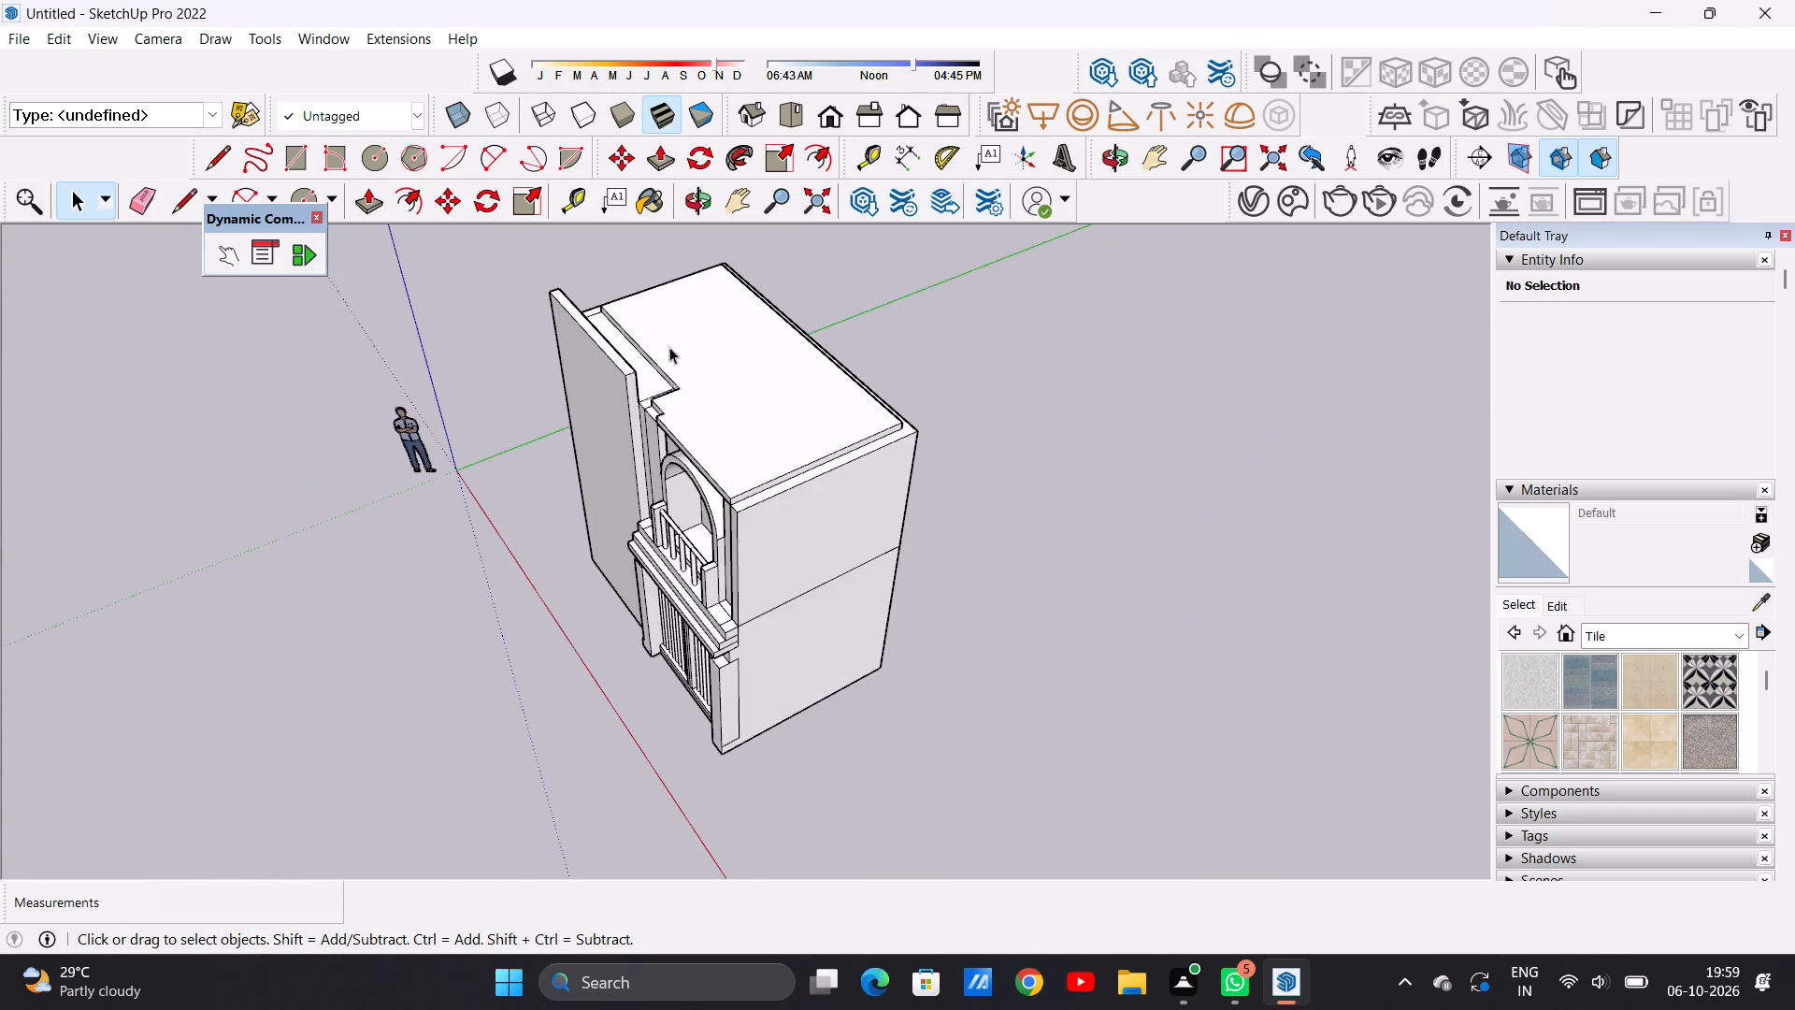
{"action": "scroll", "coordinate": [650, 342], "scroll_direction": "up", "scroll_amount": 19}
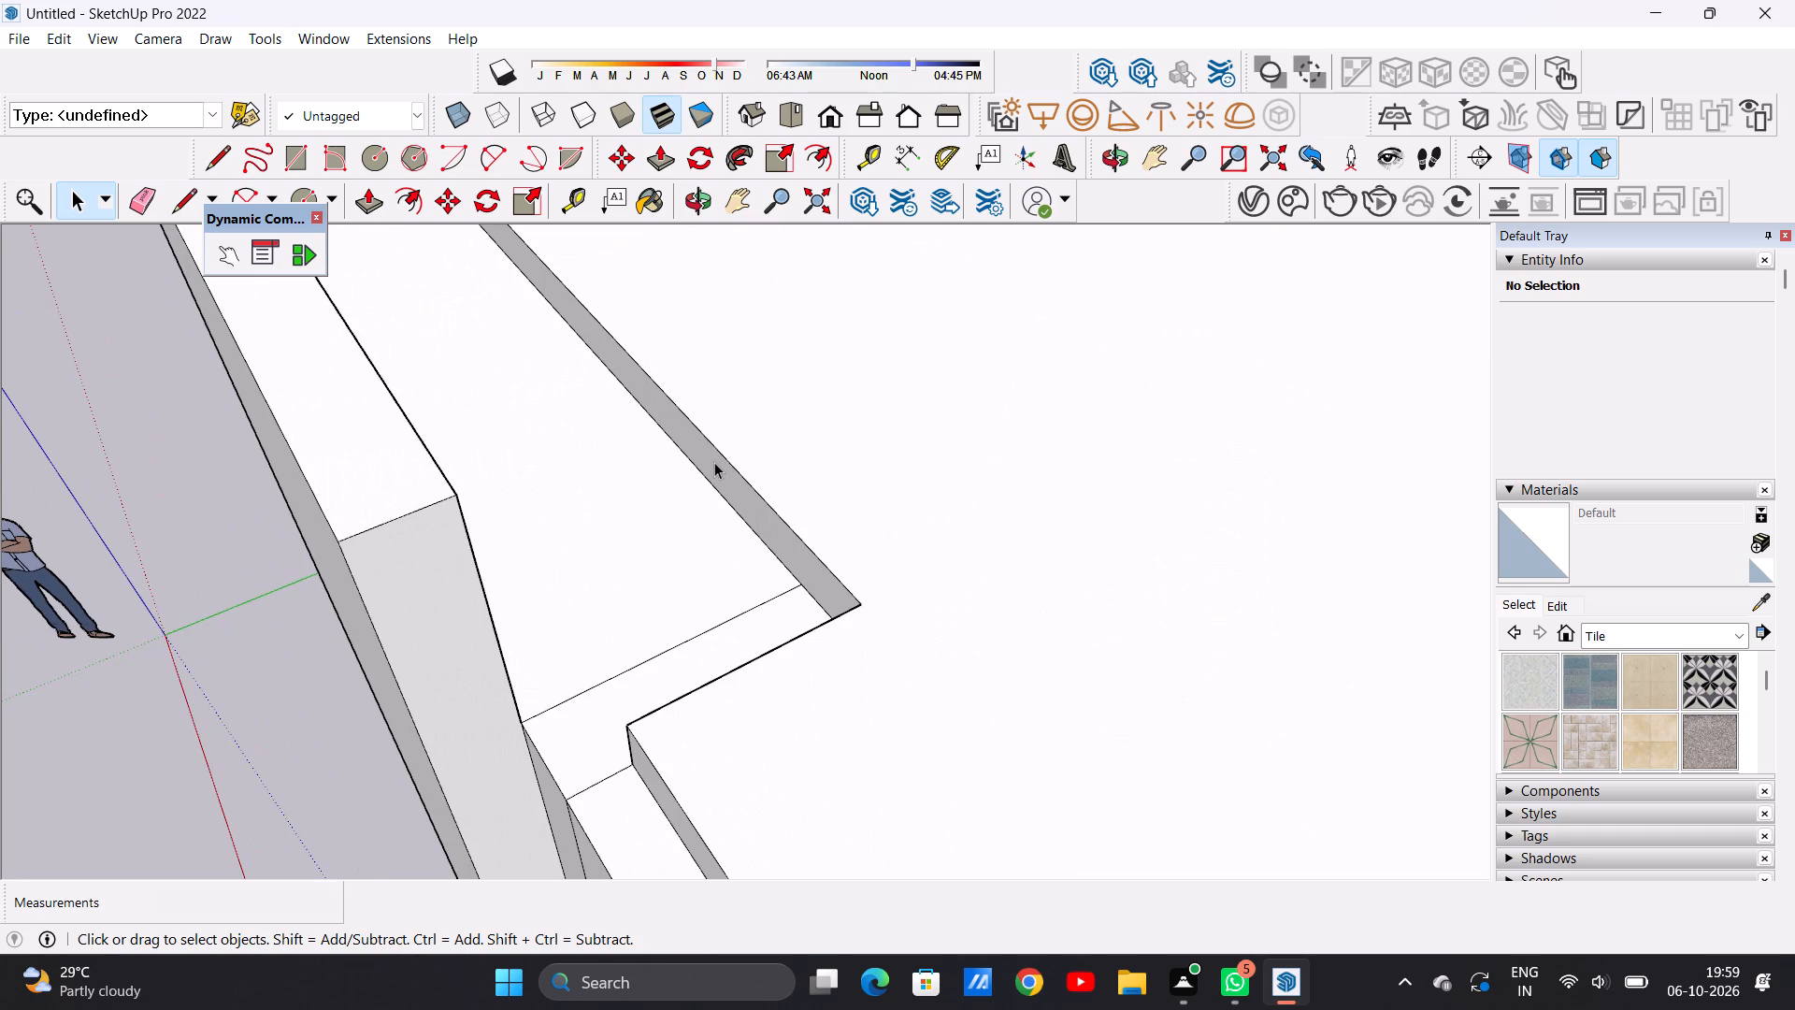
{"action": "key", "text": "p"}
{"action": "left_click", "coordinate": [738, 490]}
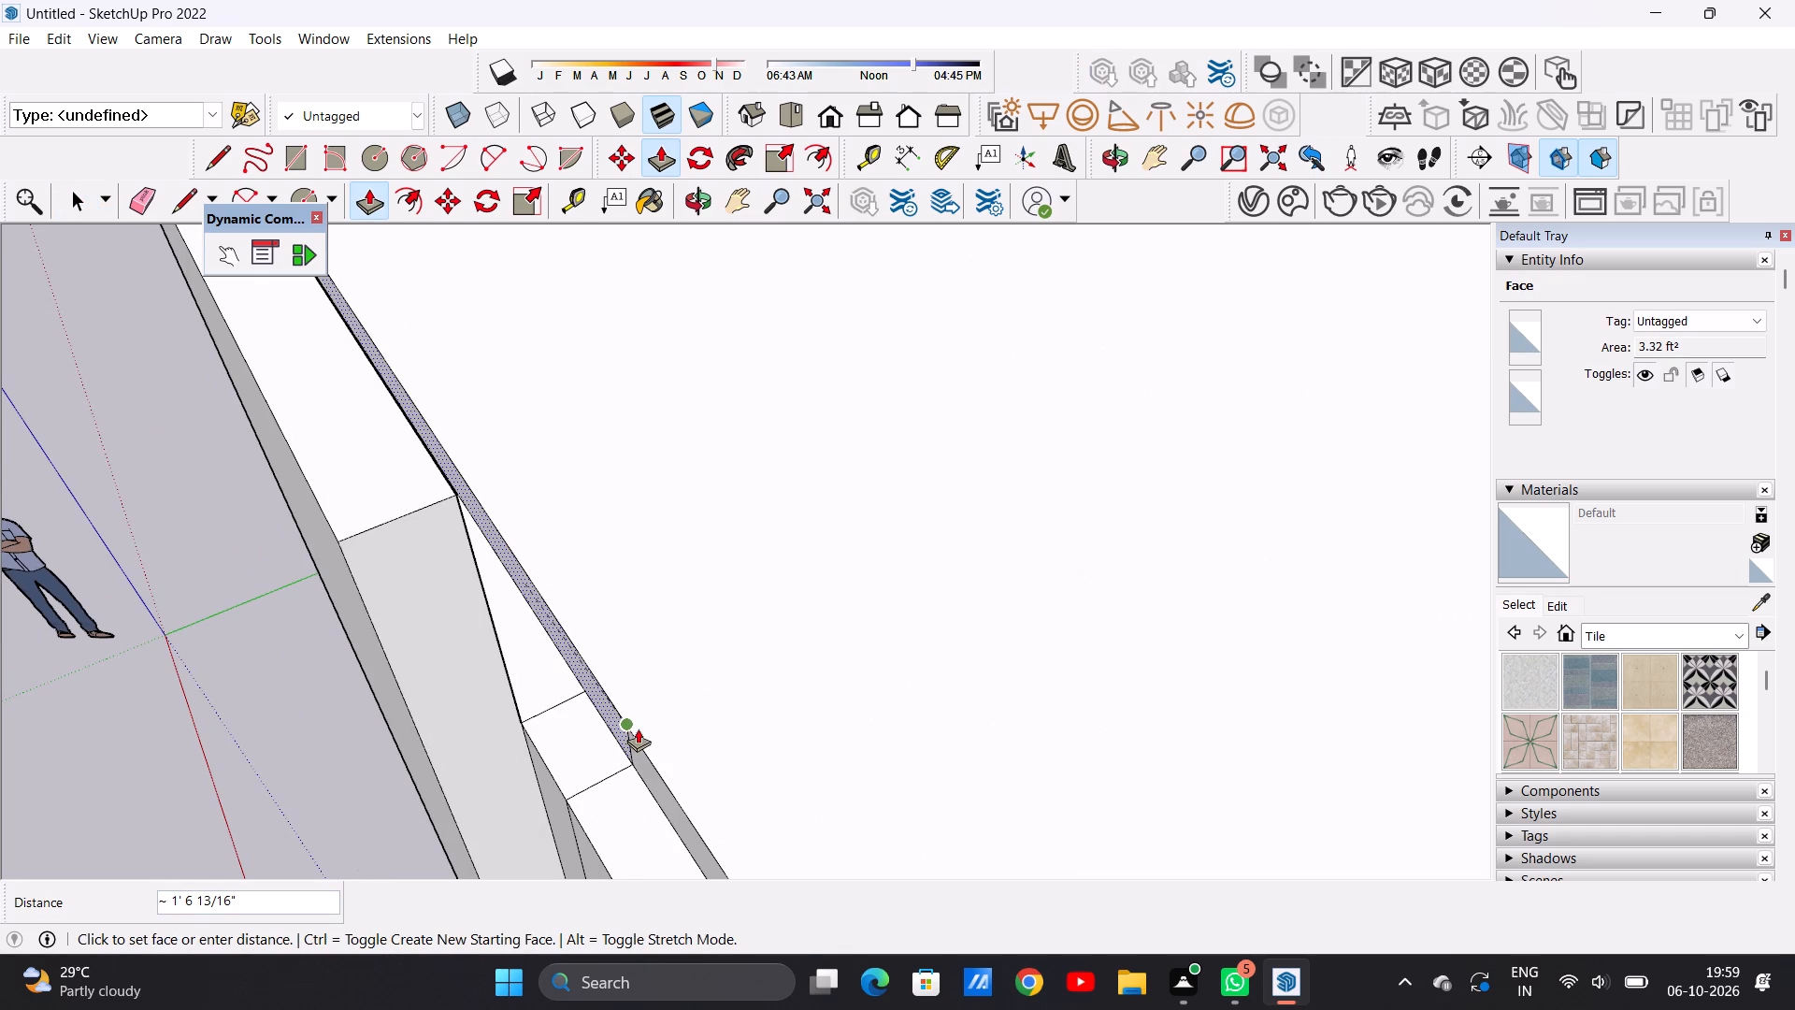
{"action": "left_click", "coordinate": [638, 729]}
{"action": "key", "text": "space"}
Examine the extended roof slab and its front edge where it meets the tall wall.
{"action": "scroll", "coordinate": [675, 683], "scroll_direction": "down", "scroll_amount": 2}
{"action": "scroll", "coordinate": [678, 679], "scroll_direction": "up", "scroll_amount": 1}
{"action": "scroll", "coordinate": [681, 674], "scroll_direction": "down", "scroll_amount": 15}
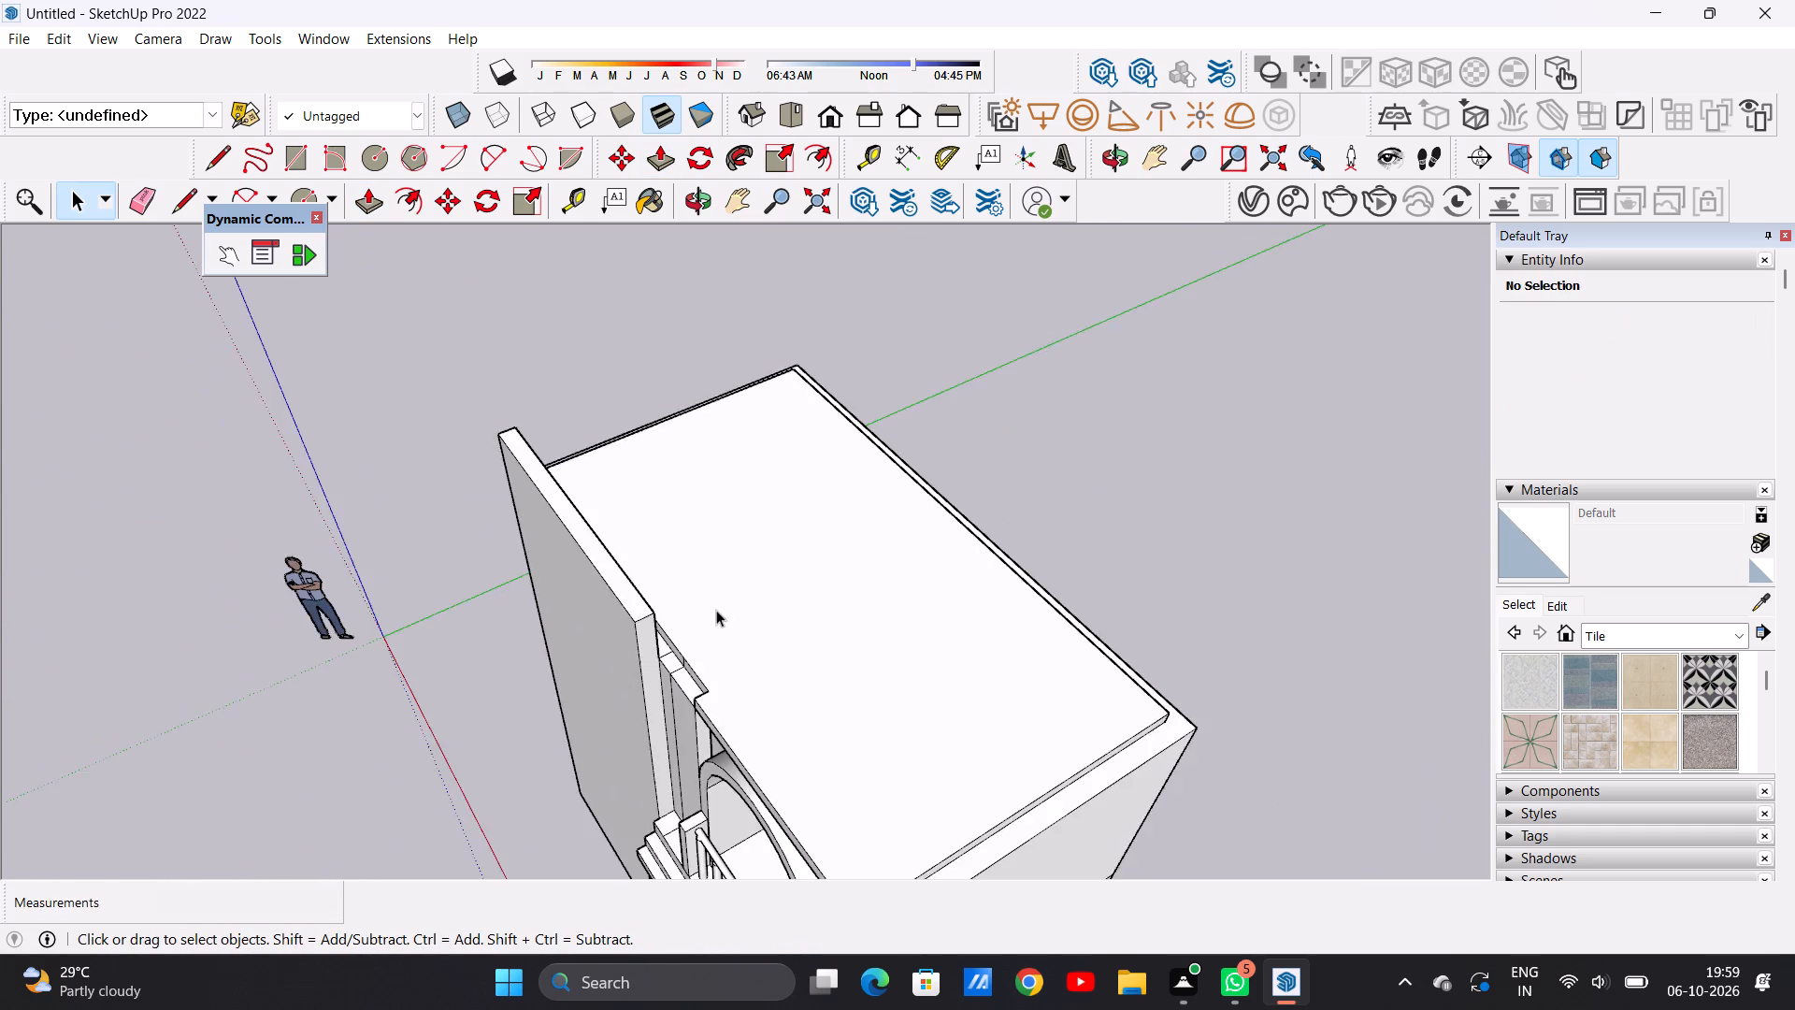
{"action": "scroll", "coordinate": [716, 610], "scroll_direction": "down", "scroll_amount": 5}
{"action": "middle_click_drag", "start_coordinate": [568, 716], "coordinate": [919, 406]}
{"action": "scroll", "coordinate": [712, 637], "scroll_direction": "down", "scroll_amount": 5}
{"action": "scroll", "coordinate": [807, 575], "scroll_direction": "up", "scroll_amount": 4}
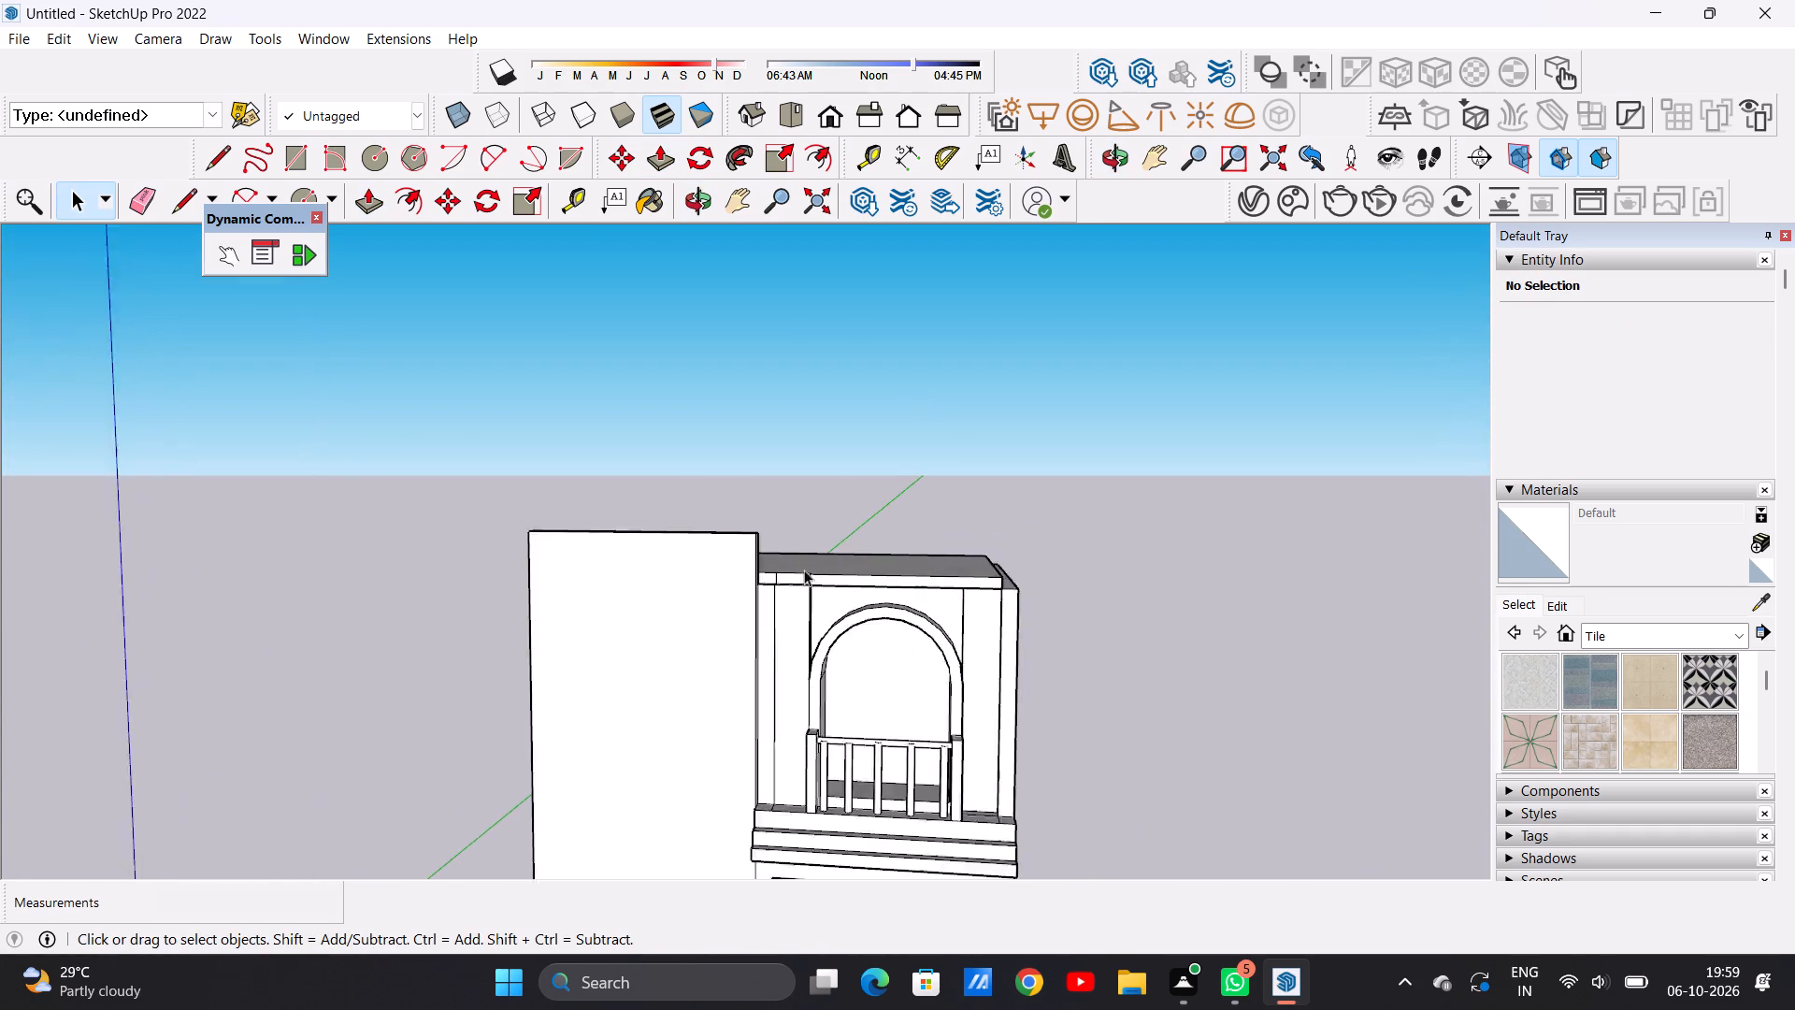
{"action": "scroll", "coordinate": [804, 570], "scroll_direction": "up", "scroll_amount": 8}
{"action": "middle_click_drag", "start_coordinate": [779, 598], "coordinate": [583, 792]}
{"action": "scroll", "coordinate": [745, 647], "scroll_direction": "up", "scroll_amount": 6}
{"action": "scroll", "coordinate": [751, 648], "scroll_direction": "down", "scroll_amount": 1}
{"action": "scroll", "coordinate": [751, 648], "scroll_direction": "up", "scroll_amount": 5}
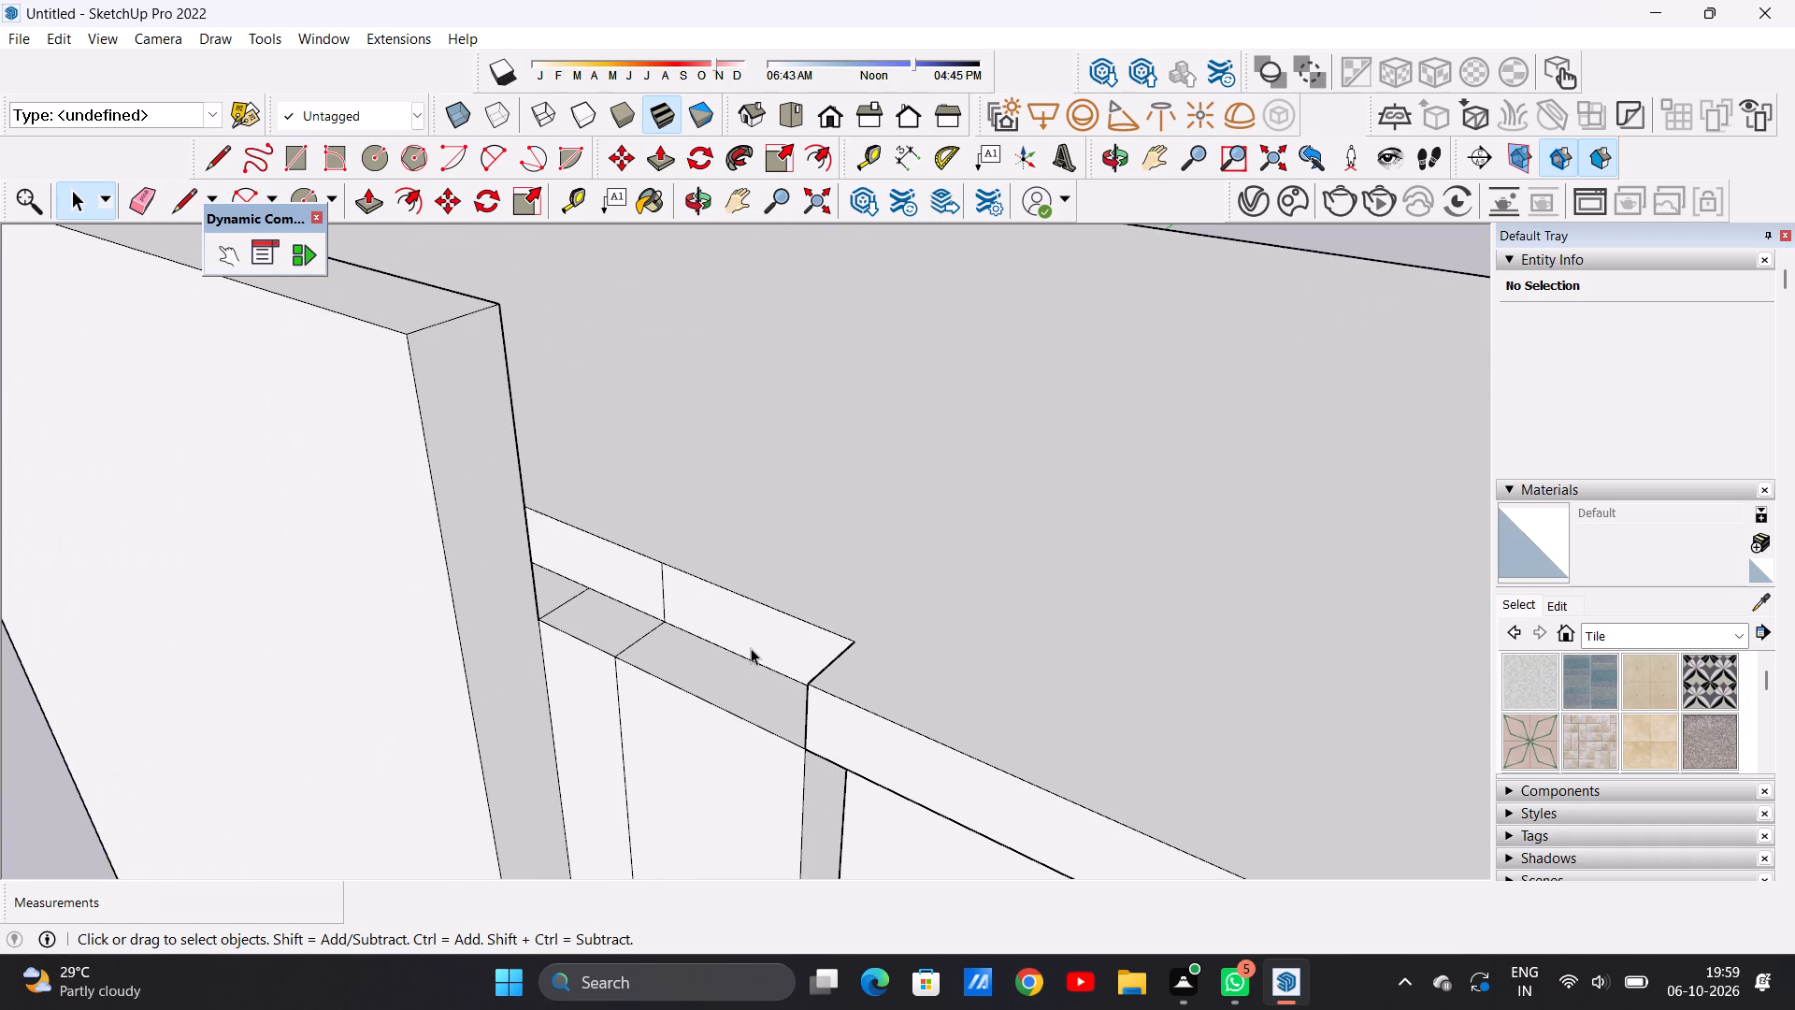
{"action": "scroll", "coordinate": [751, 648], "scroll_direction": "down", "scroll_amount": 20}
{"action": "scroll", "coordinate": [751, 648], "scroll_direction": "down", "scroll_amount": 1}
{"action": "scroll", "coordinate": [815, 630], "scroll_direction": "up", "scroll_amount": 1}
{"action": "scroll", "coordinate": [816, 630], "scroll_direction": "down", "scroll_amount": 3}
{"action": "middle_click_drag", "start_coordinate": [799, 685], "coordinate": [973, 510]}
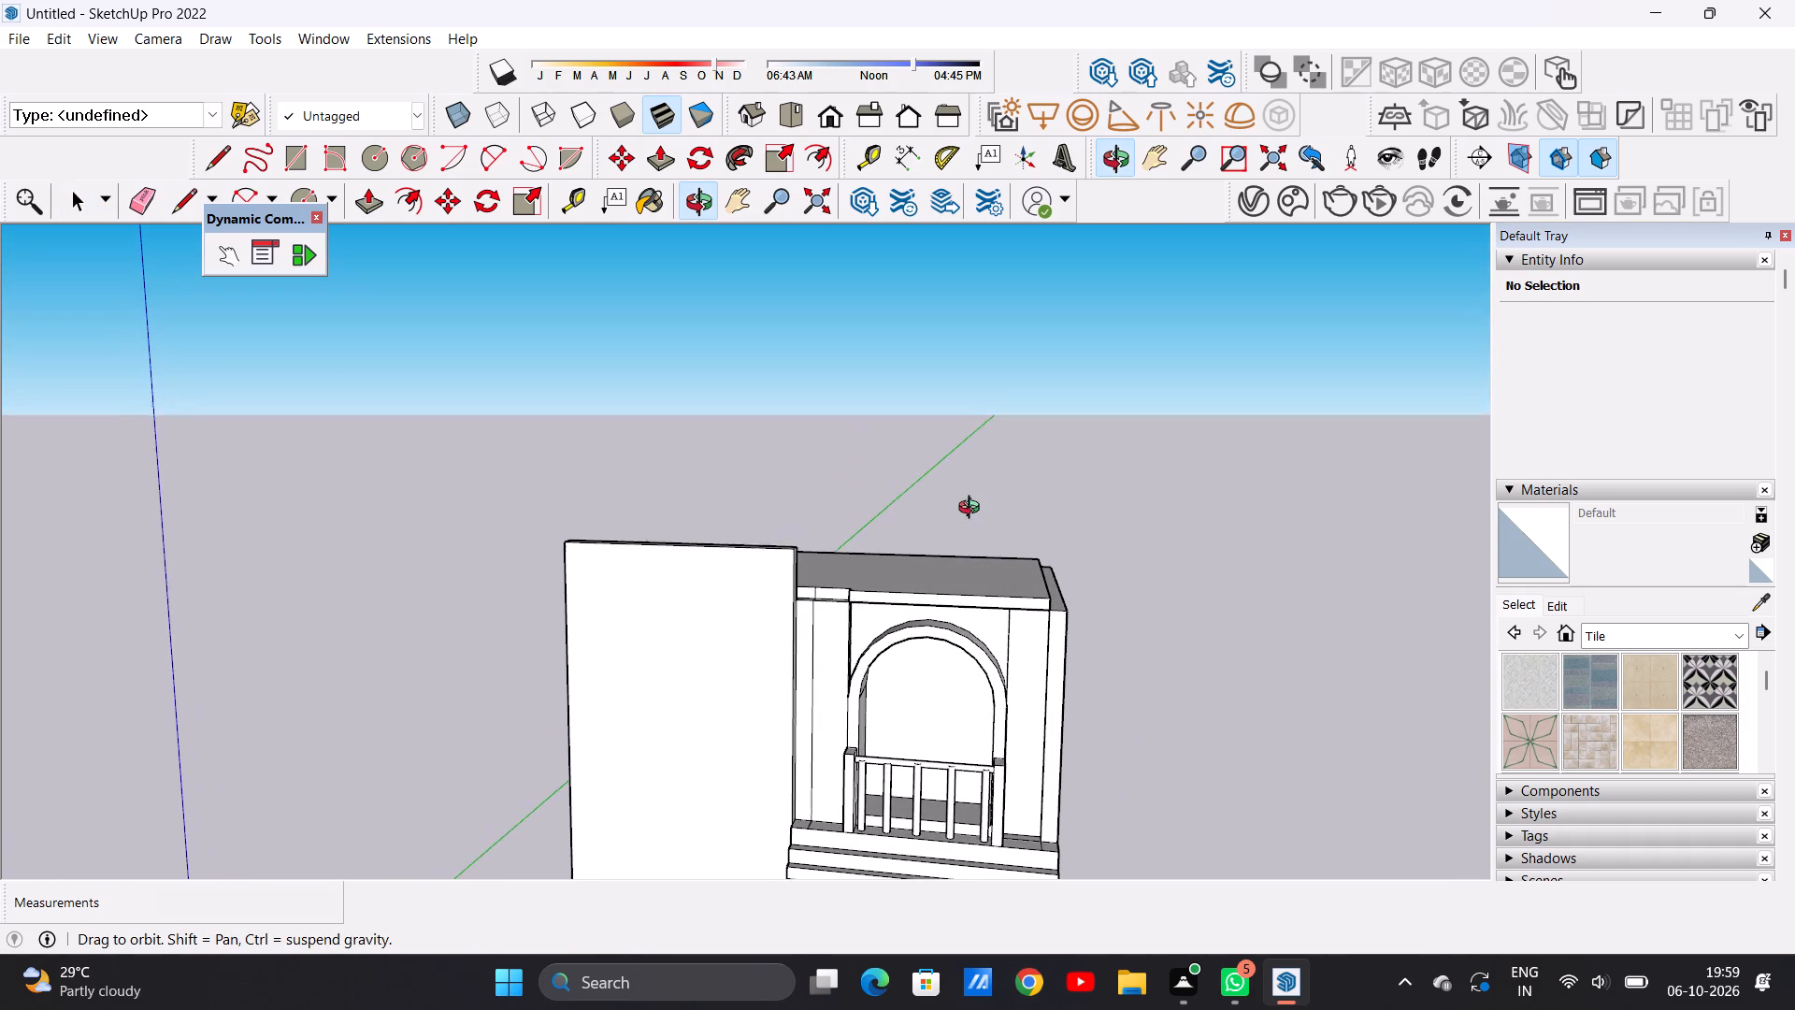
{"action": "middle_click_drag", "start_coordinate": [973, 510], "coordinate": [974, 510]}
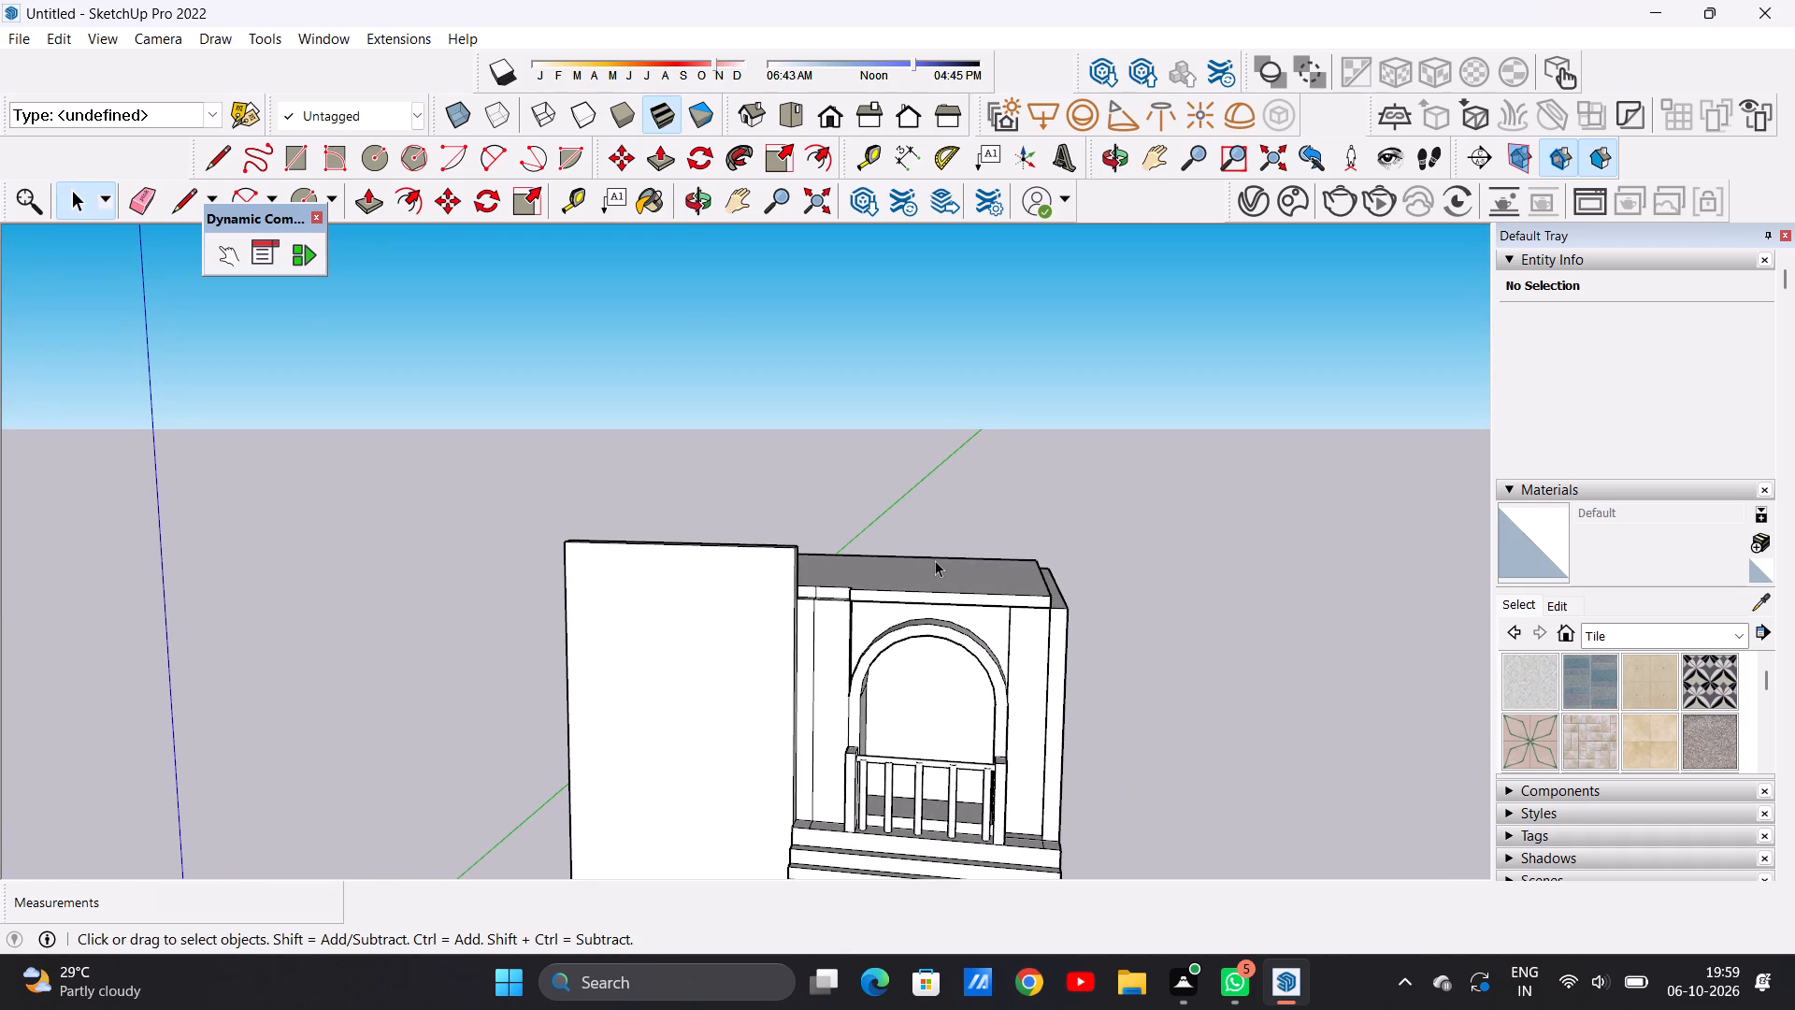
{"action": "scroll", "coordinate": [813, 591], "scroll_direction": "down", "scroll_amount": 9}
{"action": "scroll", "coordinate": [808, 602], "scroll_direction": "up", "scroll_amount": 7}
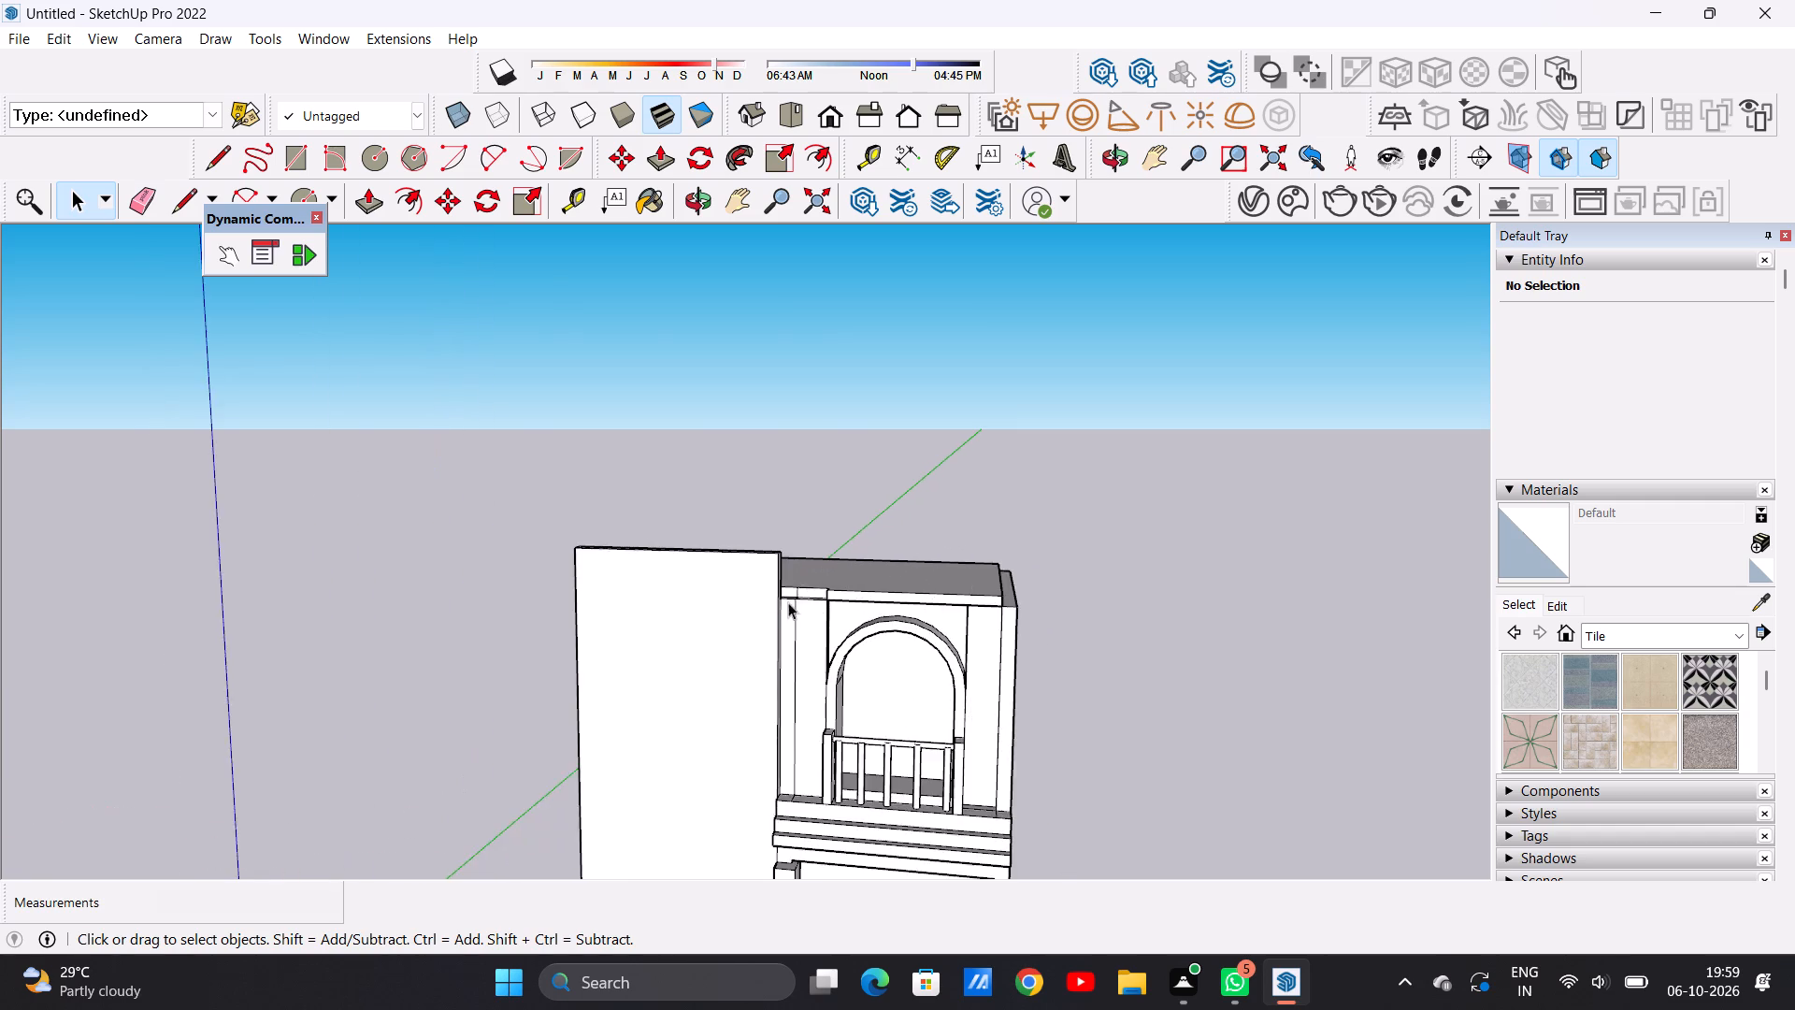
Pull the recessed slab face above the pier left of the arch forward about 5", flush with the slab's front edge.
{"action": "middle_click_drag", "start_coordinate": [788, 602], "coordinate": [961, 608]}
{"action": "scroll", "coordinate": [772, 603], "scroll_direction": "up", "scroll_amount": 7}
{"action": "middle_click_drag", "start_coordinate": [834, 593], "coordinate": [797, 742]}
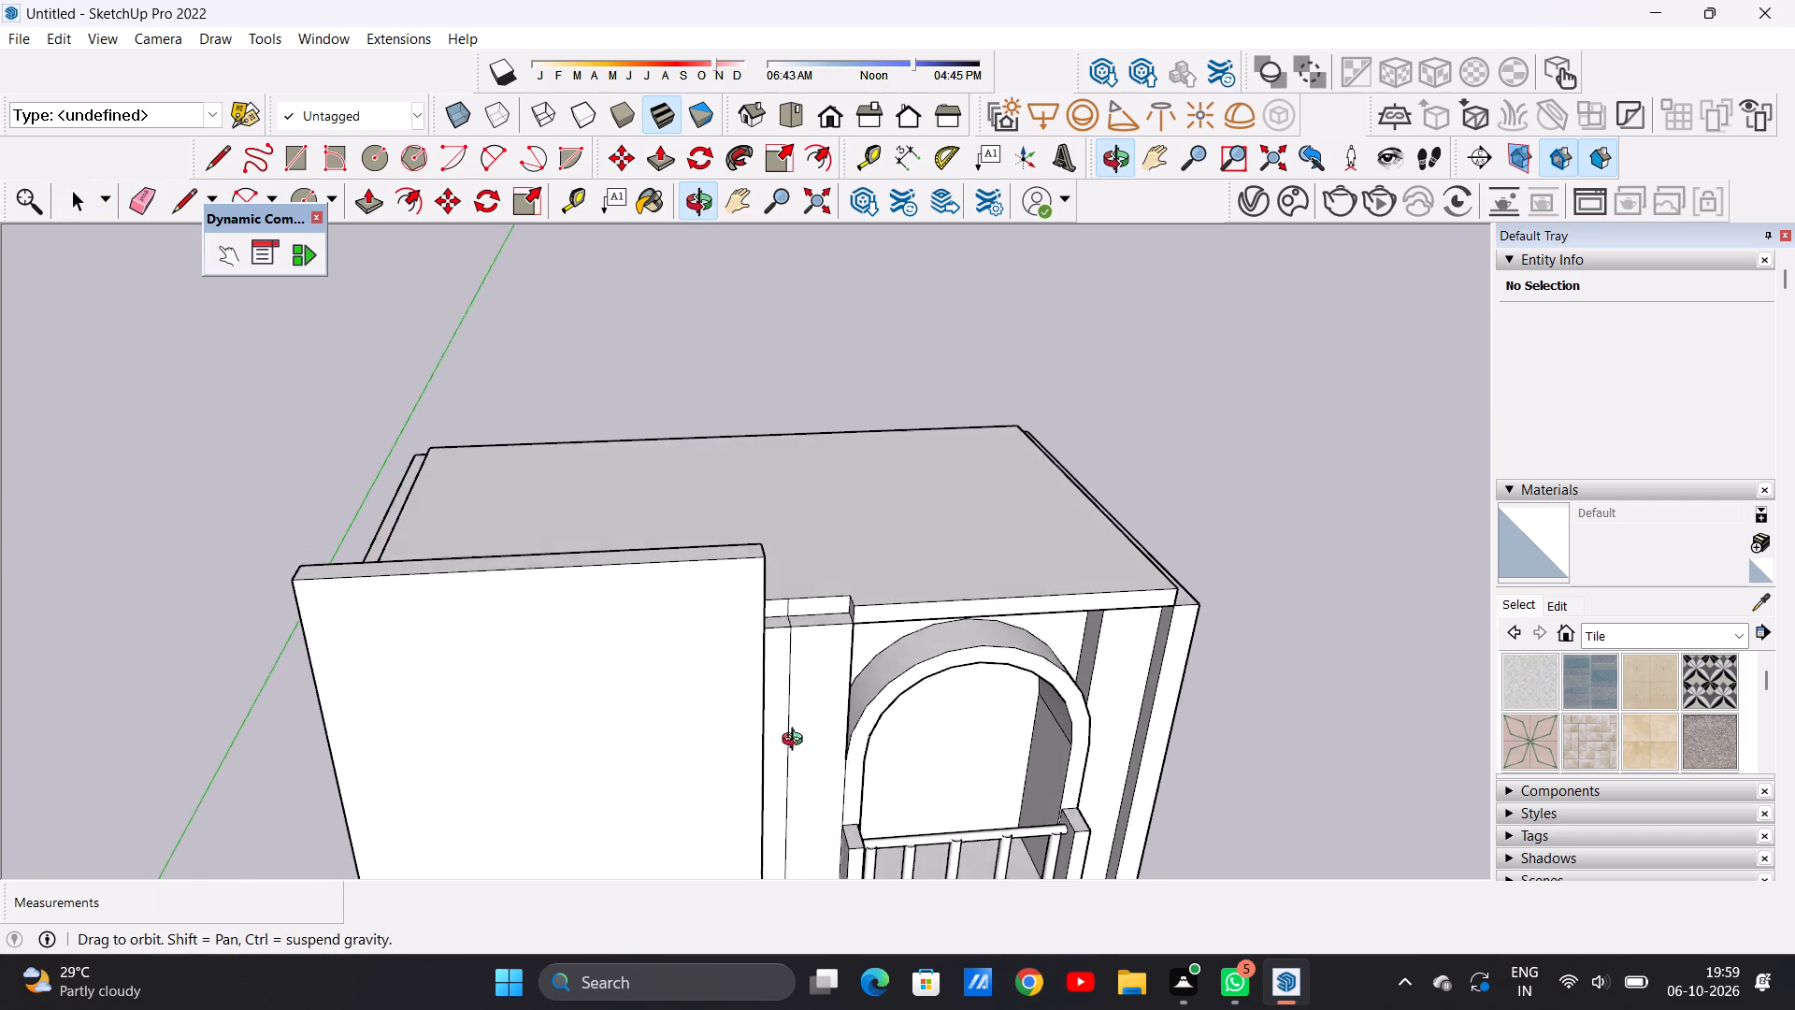
{"action": "middle_click_drag", "start_coordinate": [797, 742], "coordinate": [797, 743]}
{"action": "scroll", "coordinate": [816, 636], "scroll_direction": "up", "scroll_amount": 9}
{"action": "middle_click_drag", "start_coordinate": [809, 611], "coordinate": [616, 692]}
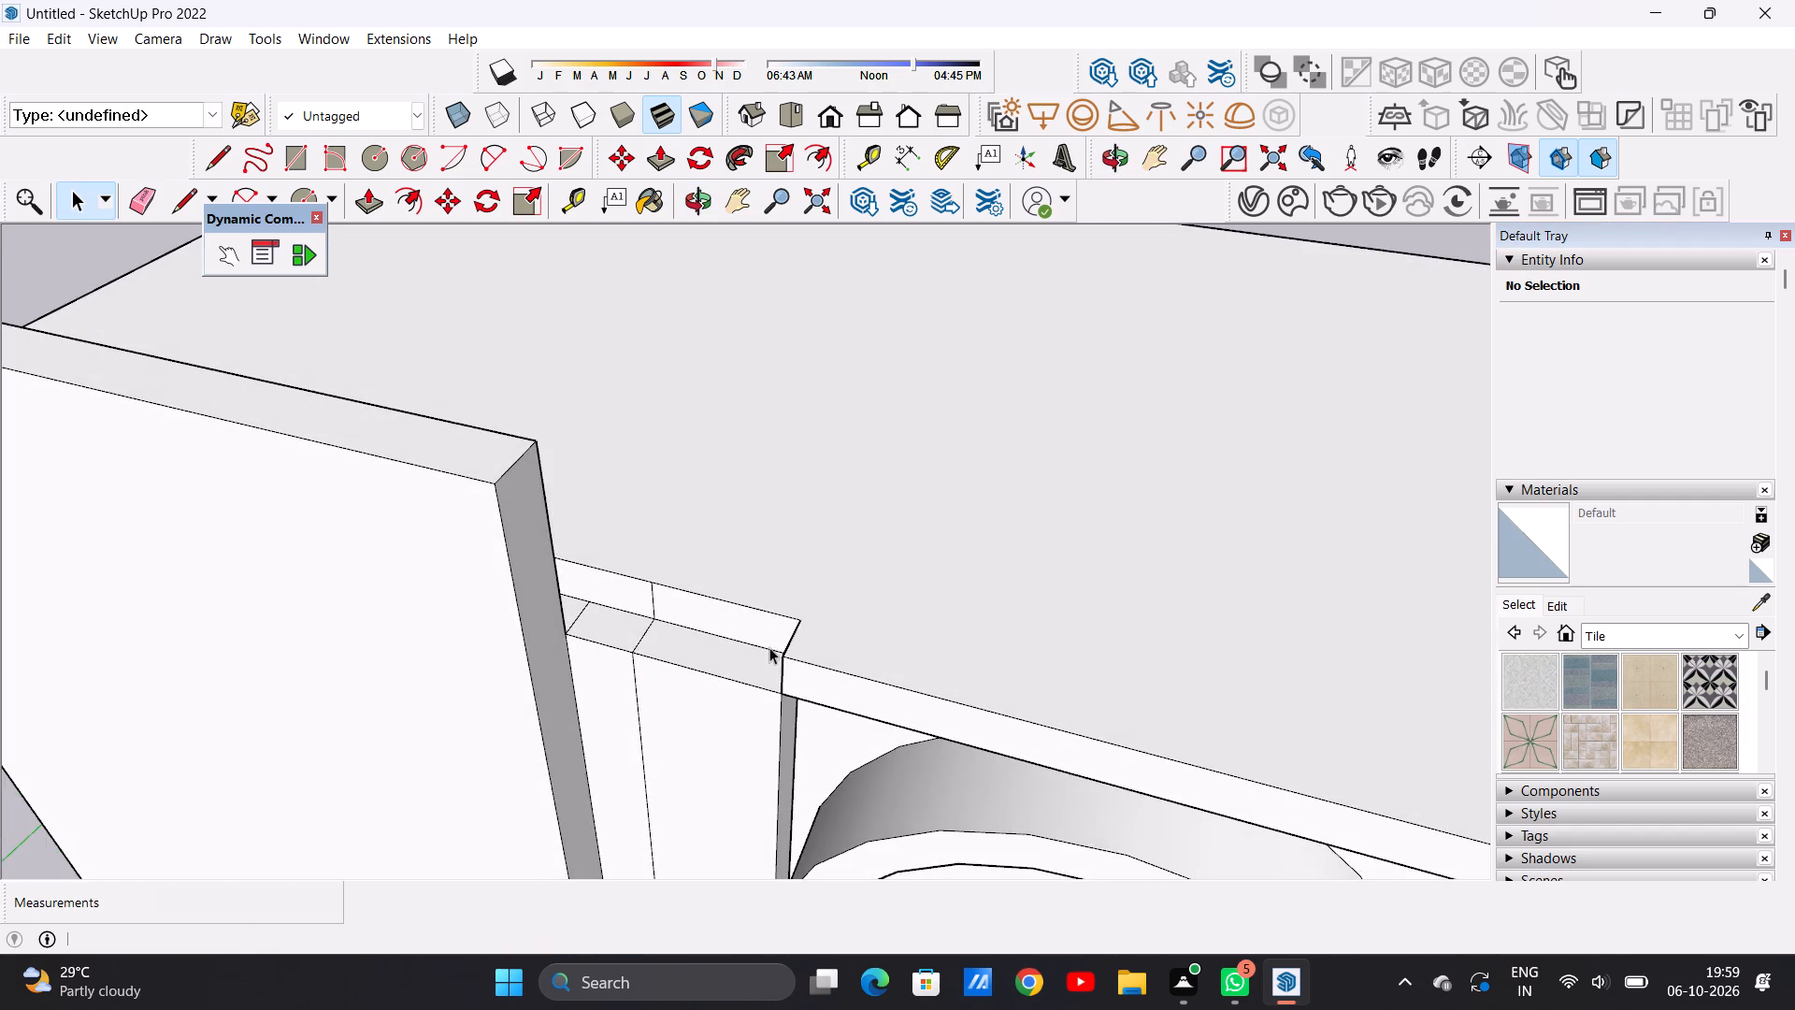
{"action": "scroll", "coordinate": [769, 647], "scroll_direction": "up", "scroll_amount": 1}
{"action": "scroll", "coordinate": [769, 647], "scroll_direction": "down", "scroll_amount": 1}
{"action": "scroll", "coordinate": [769, 647], "scroll_direction": "up", "scroll_amount": 2}
{"action": "key", "text": "p"}
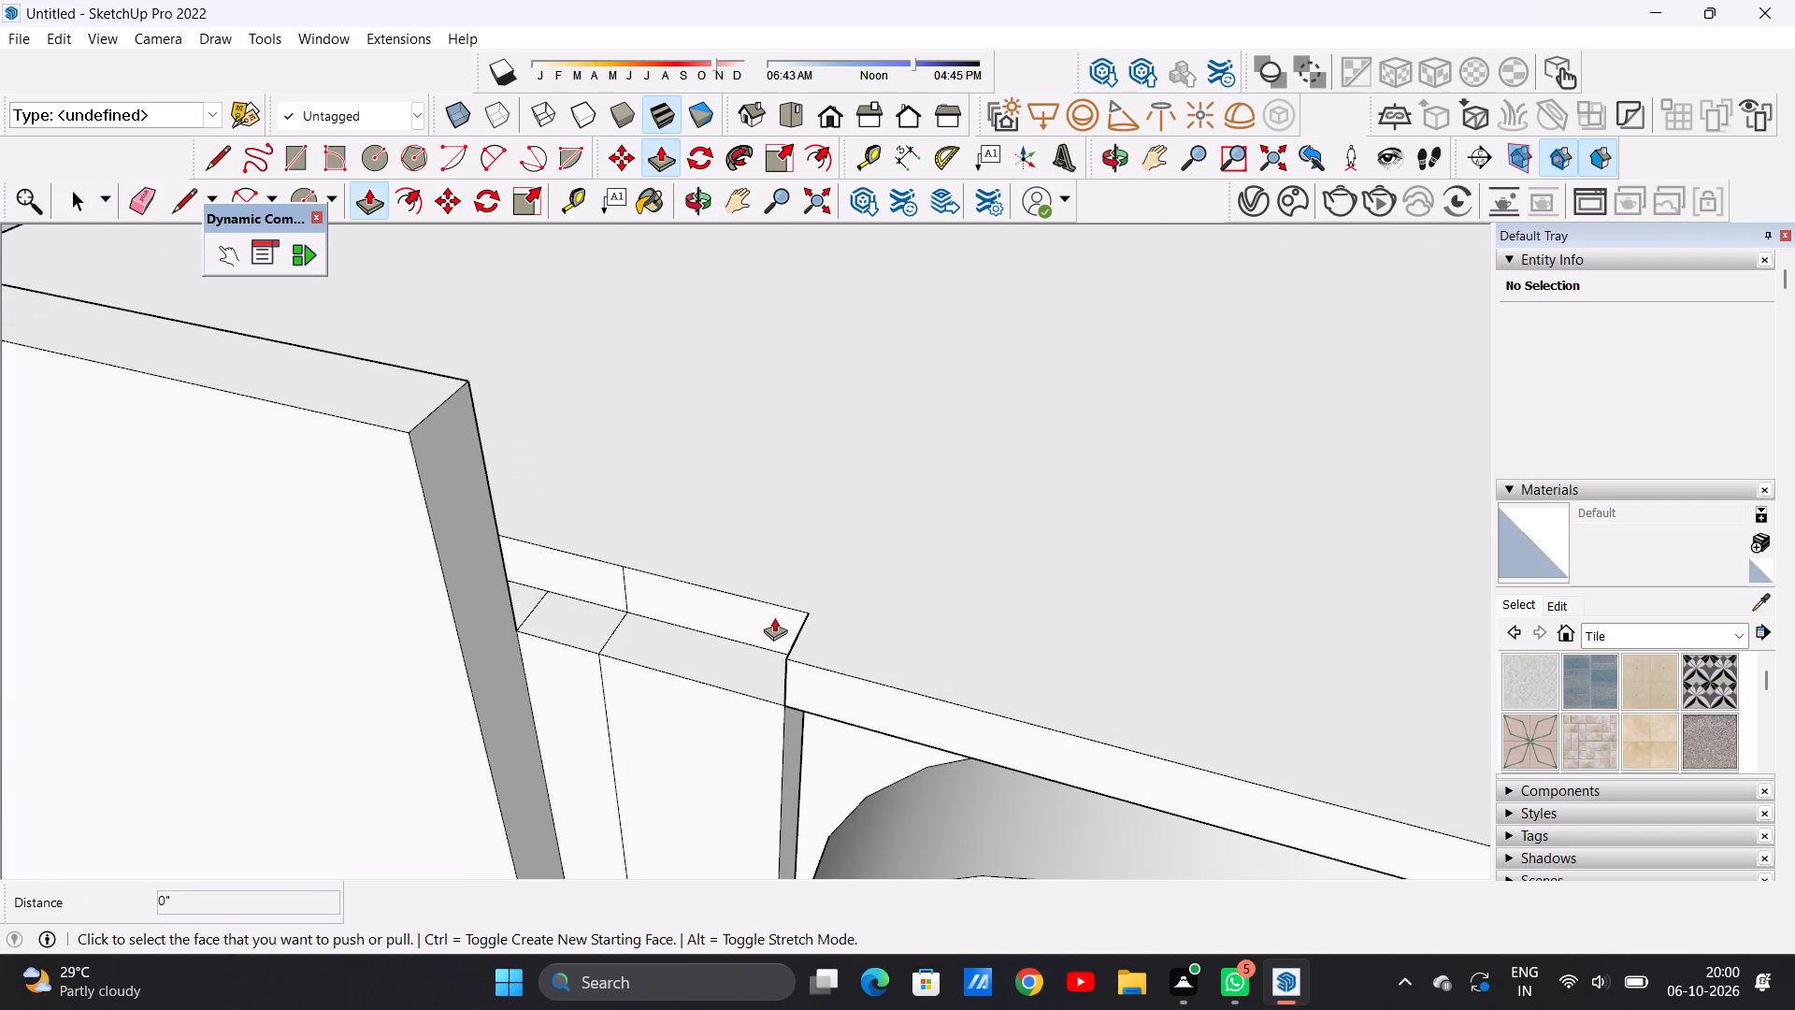
{"action": "left_click", "coordinate": [774, 616]}
{"action": "left_click", "coordinate": [783, 660]}
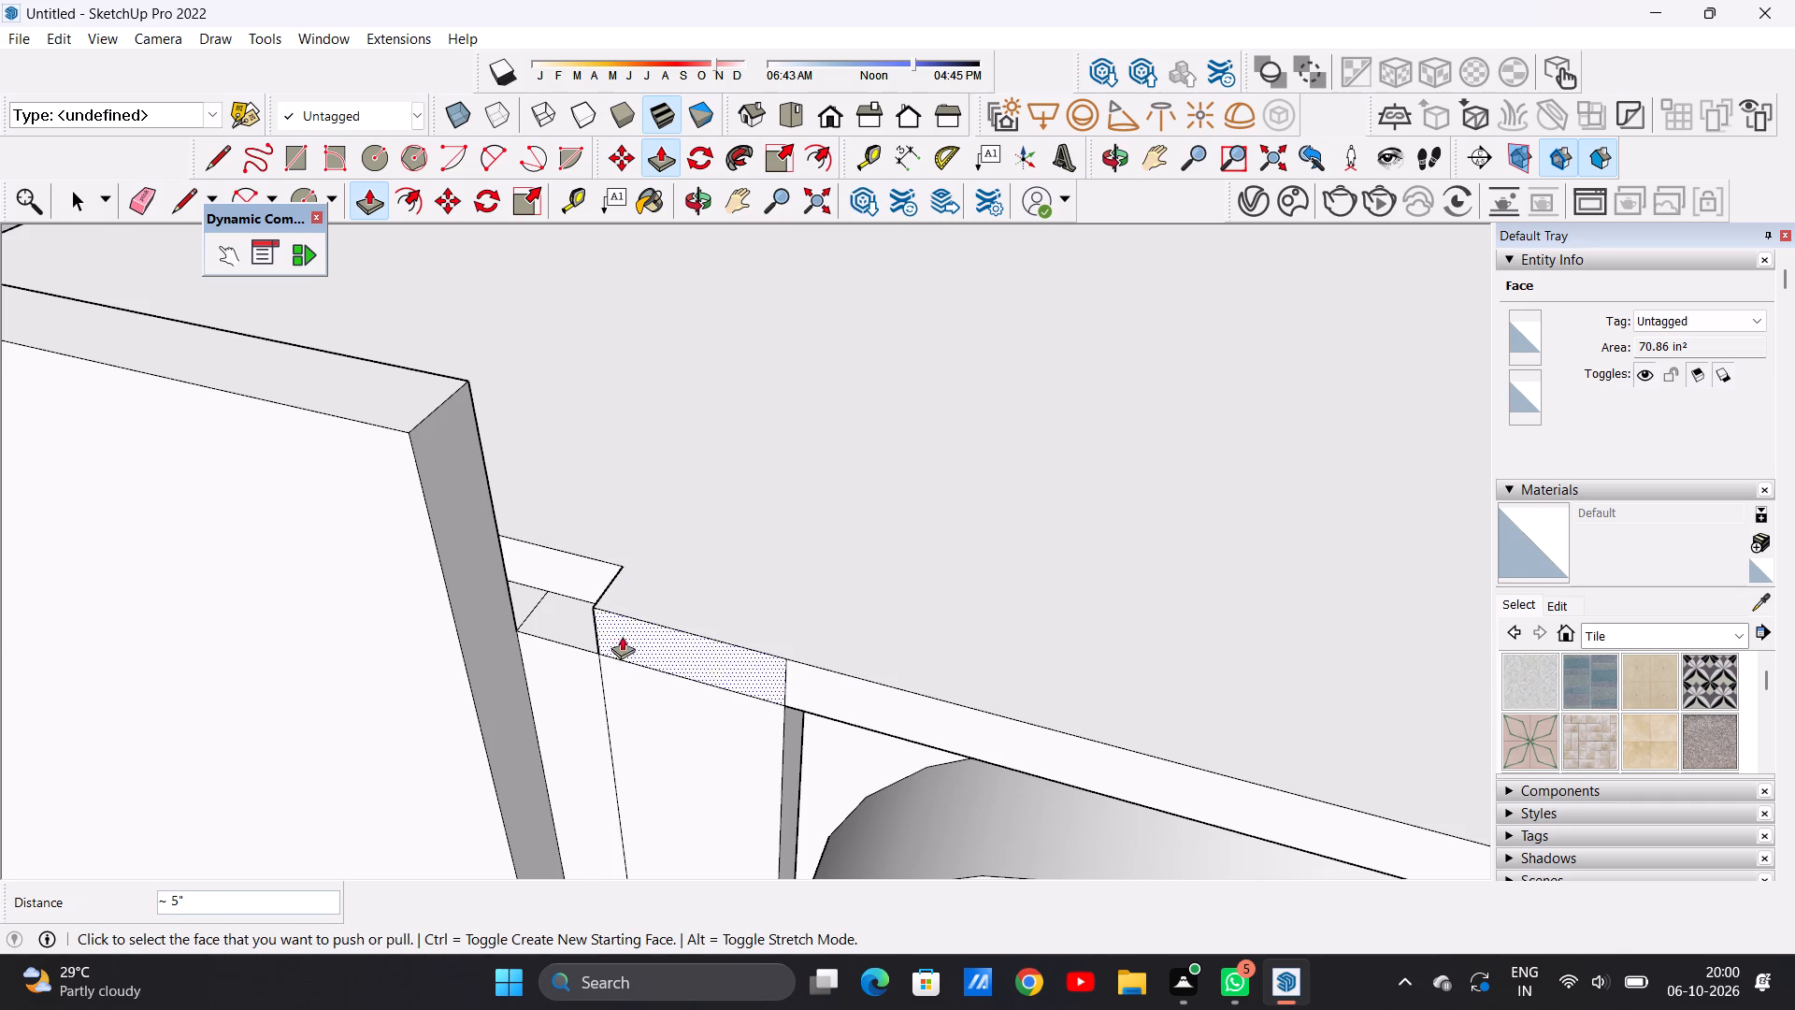
Pull the remaining recessed slab face beside the tall wall forward about 5", flush with the slab's front edge.
{"action": "left_click", "coordinate": [567, 566]}
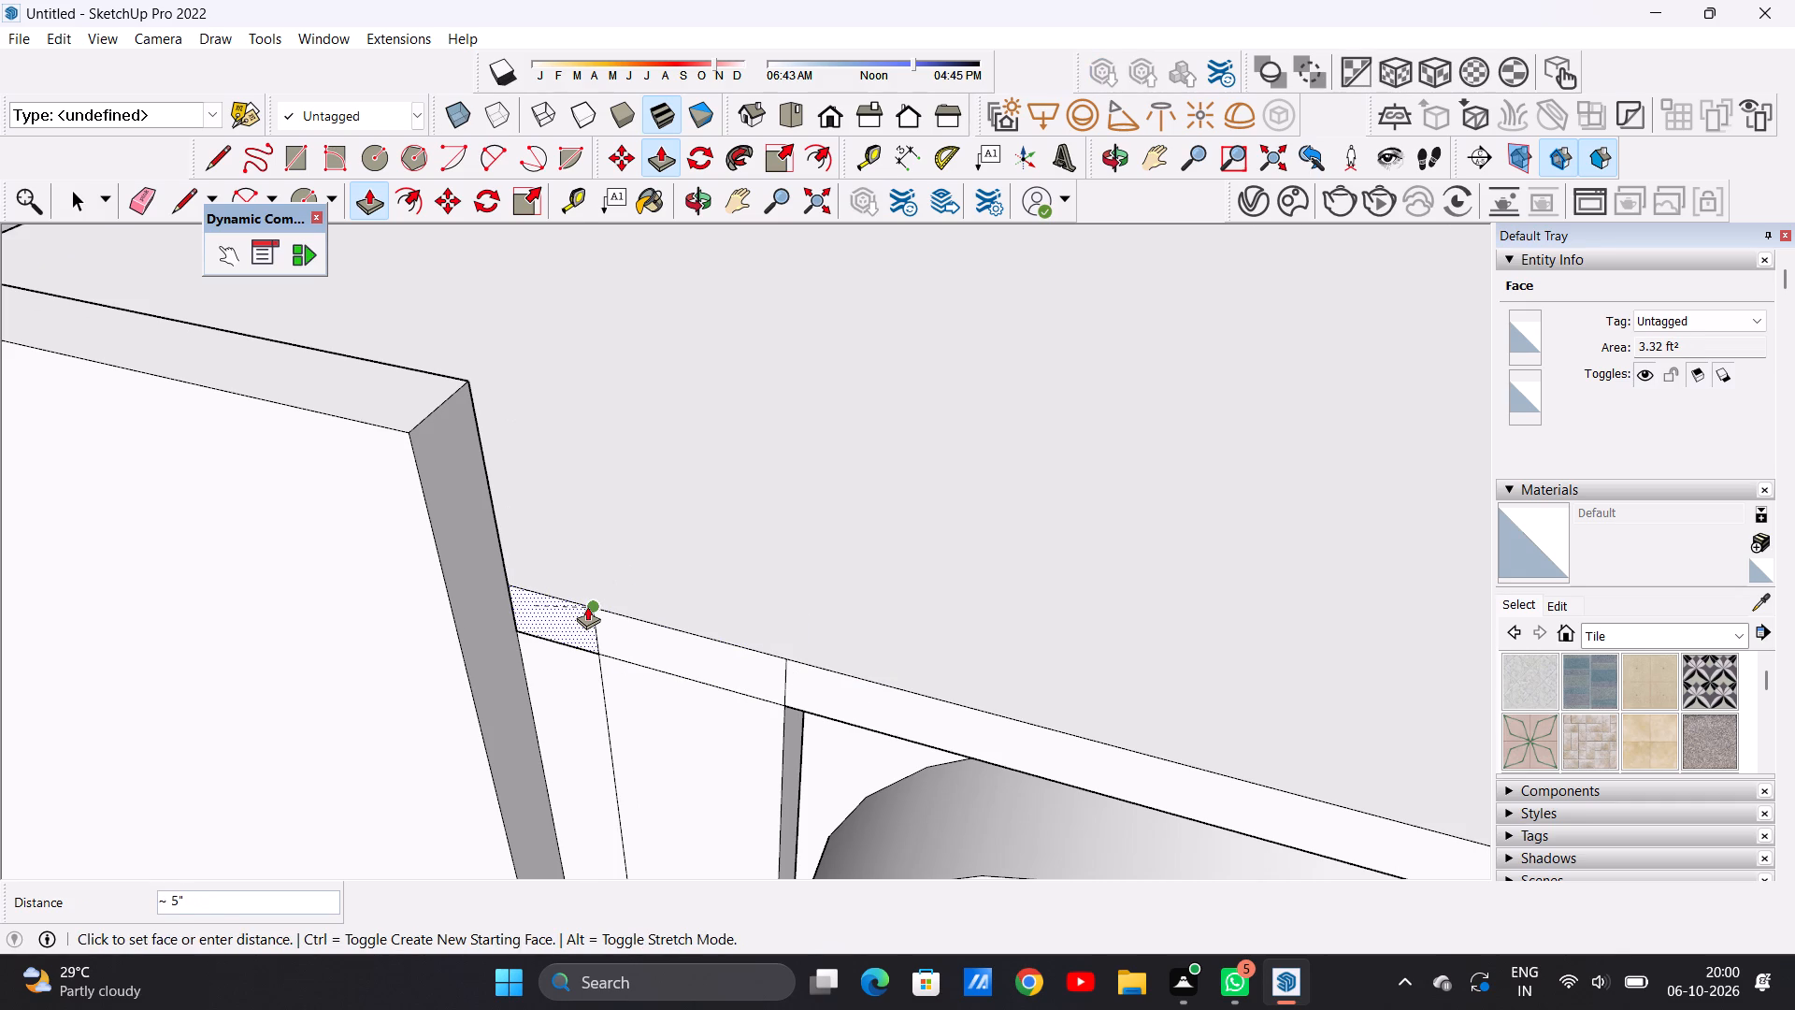
{"action": "left_click", "coordinate": [587, 606]}
{"action": "key", "text": "space"}
Erase the leftover vertical seam lines on the pier and the slab edge between the tall wall and the arch.
{"action": "scroll", "coordinate": [592, 601], "scroll_direction": "down", "scroll_amount": 5}
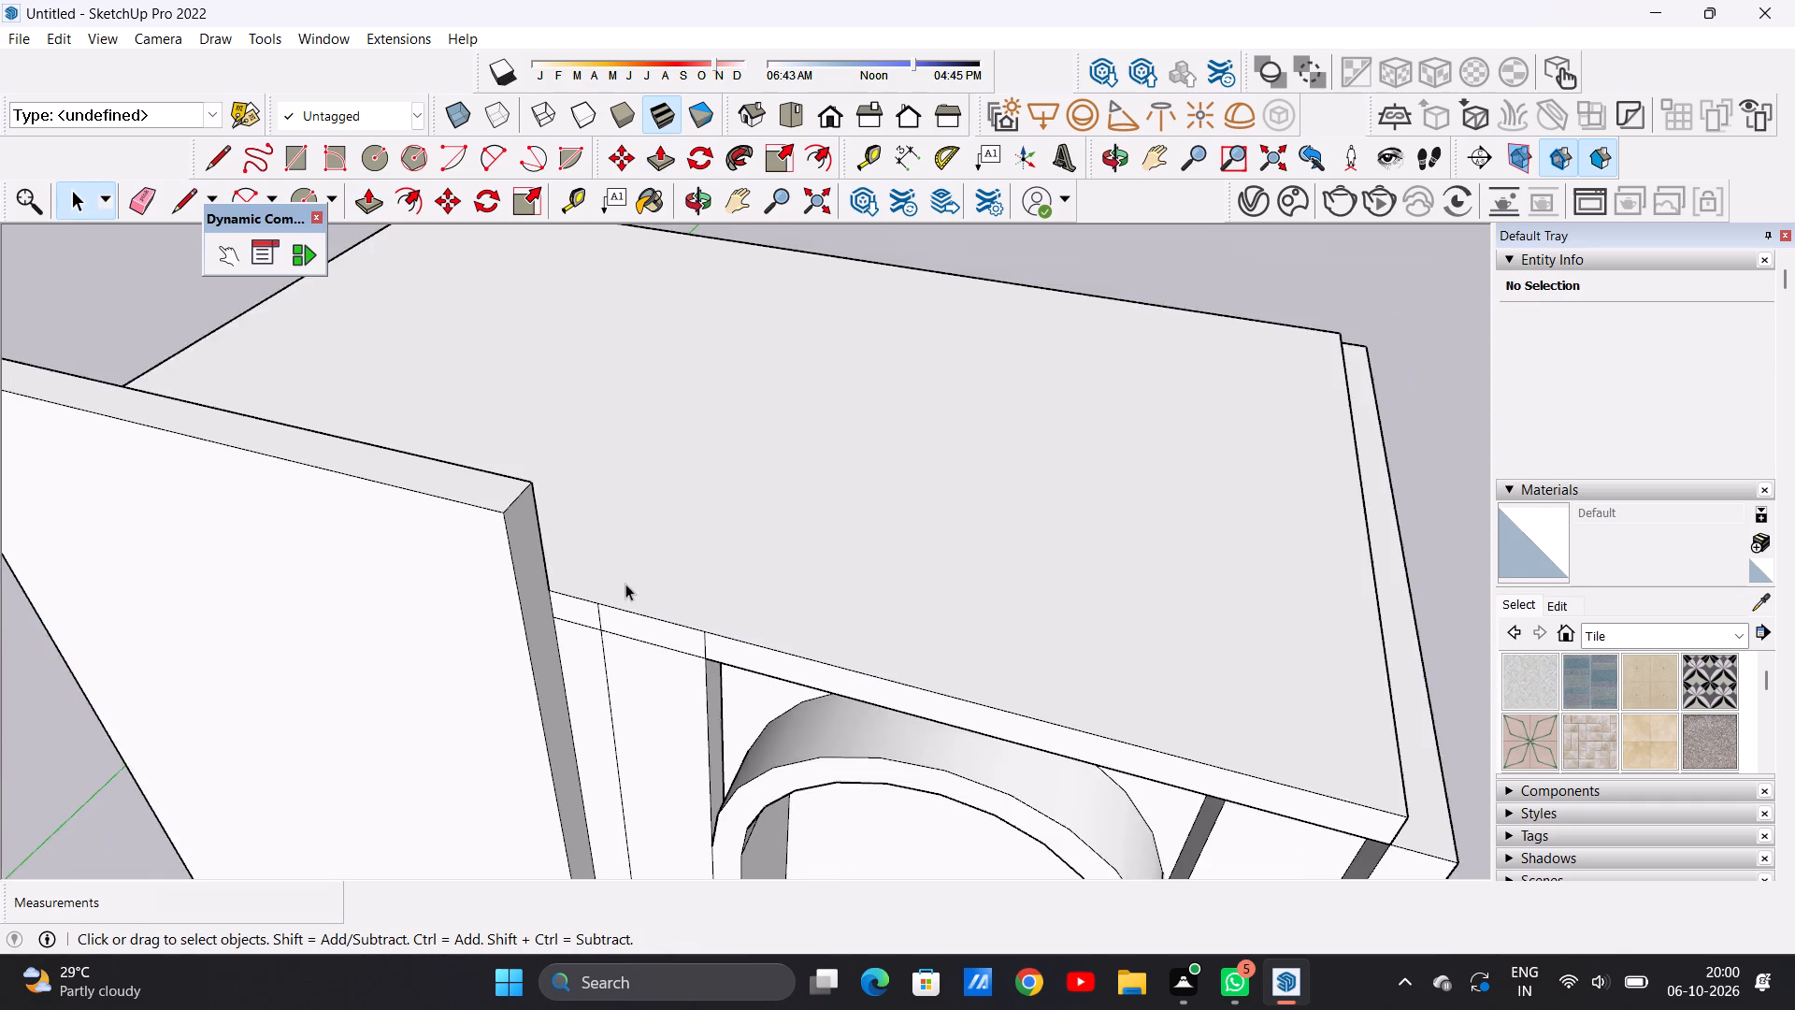
{"action": "scroll", "coordinate": [625, 584], "scroll_direction": "down", "scroll_amount": 16}
{"action": "middle_click_drag", "start_coordinate": [688, 714], "coordinate": [733, 522]}
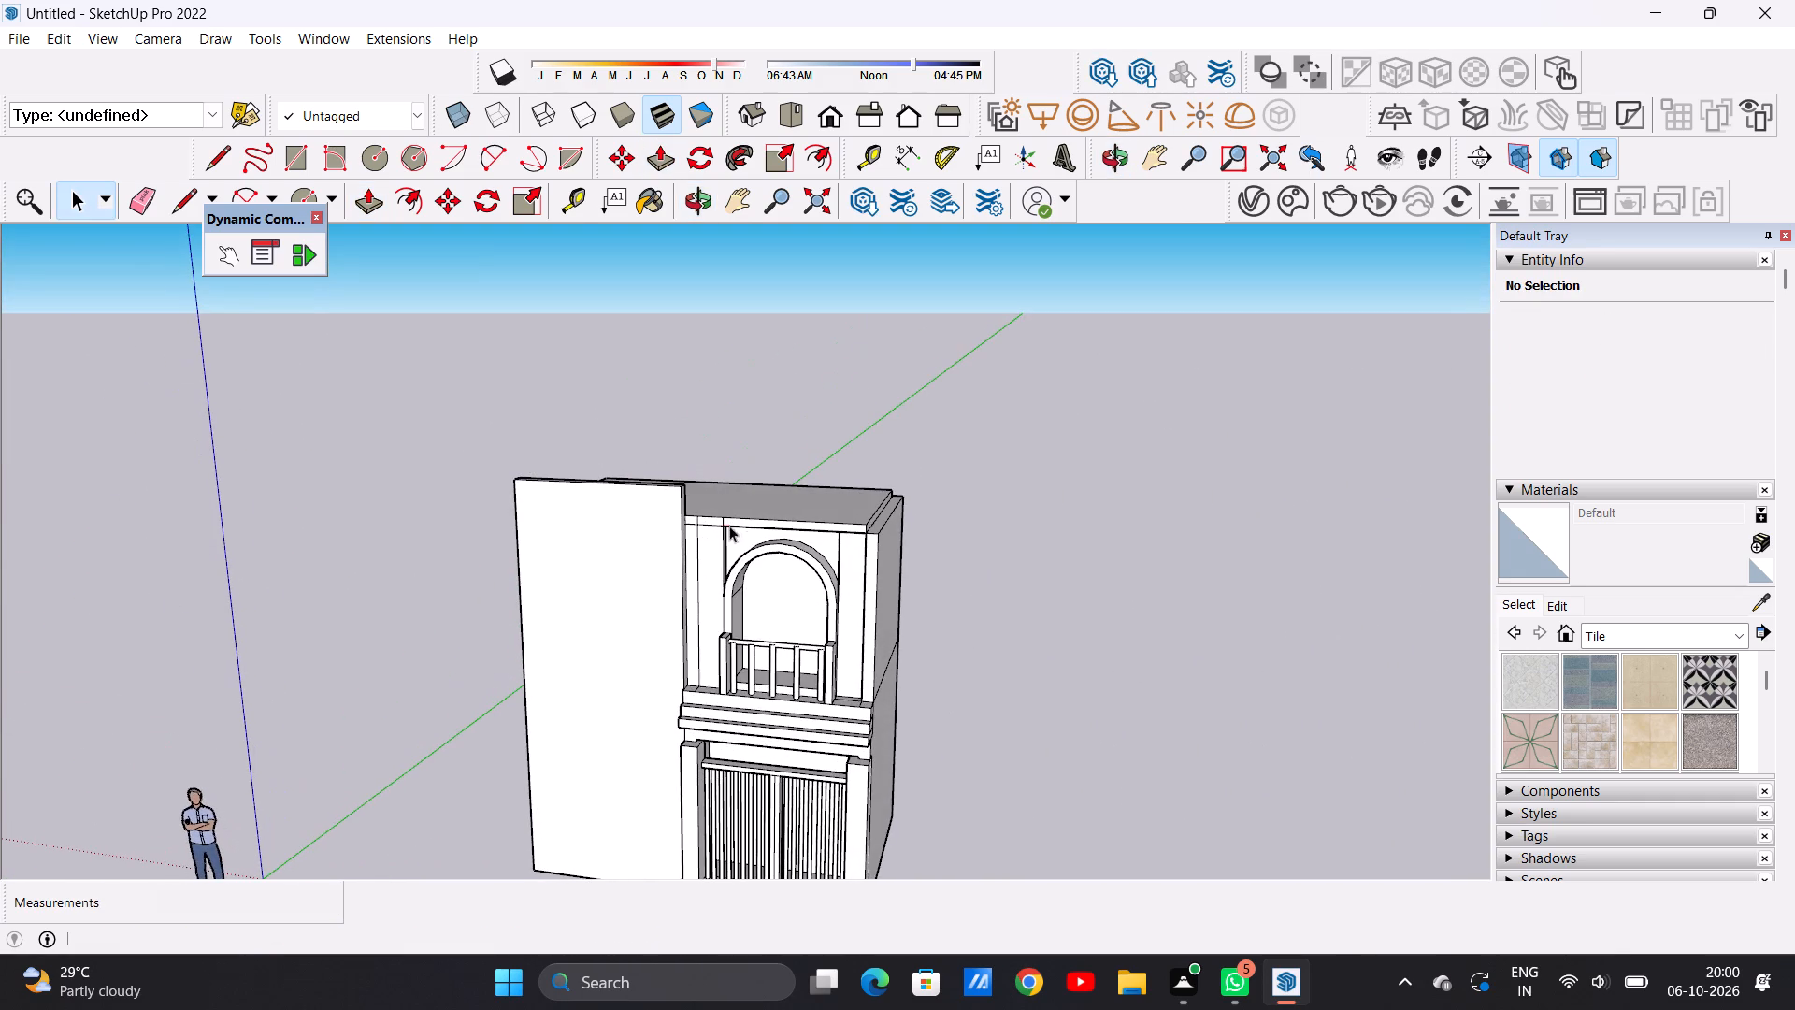
{"action": "middle_click_drag", "start_coordinate": [706, 559], "coordinate": [793, 559]}
{"action": "scroll", "coordinate": [711, 583], "scroll_direction": "up", "scroll_amount": 12}
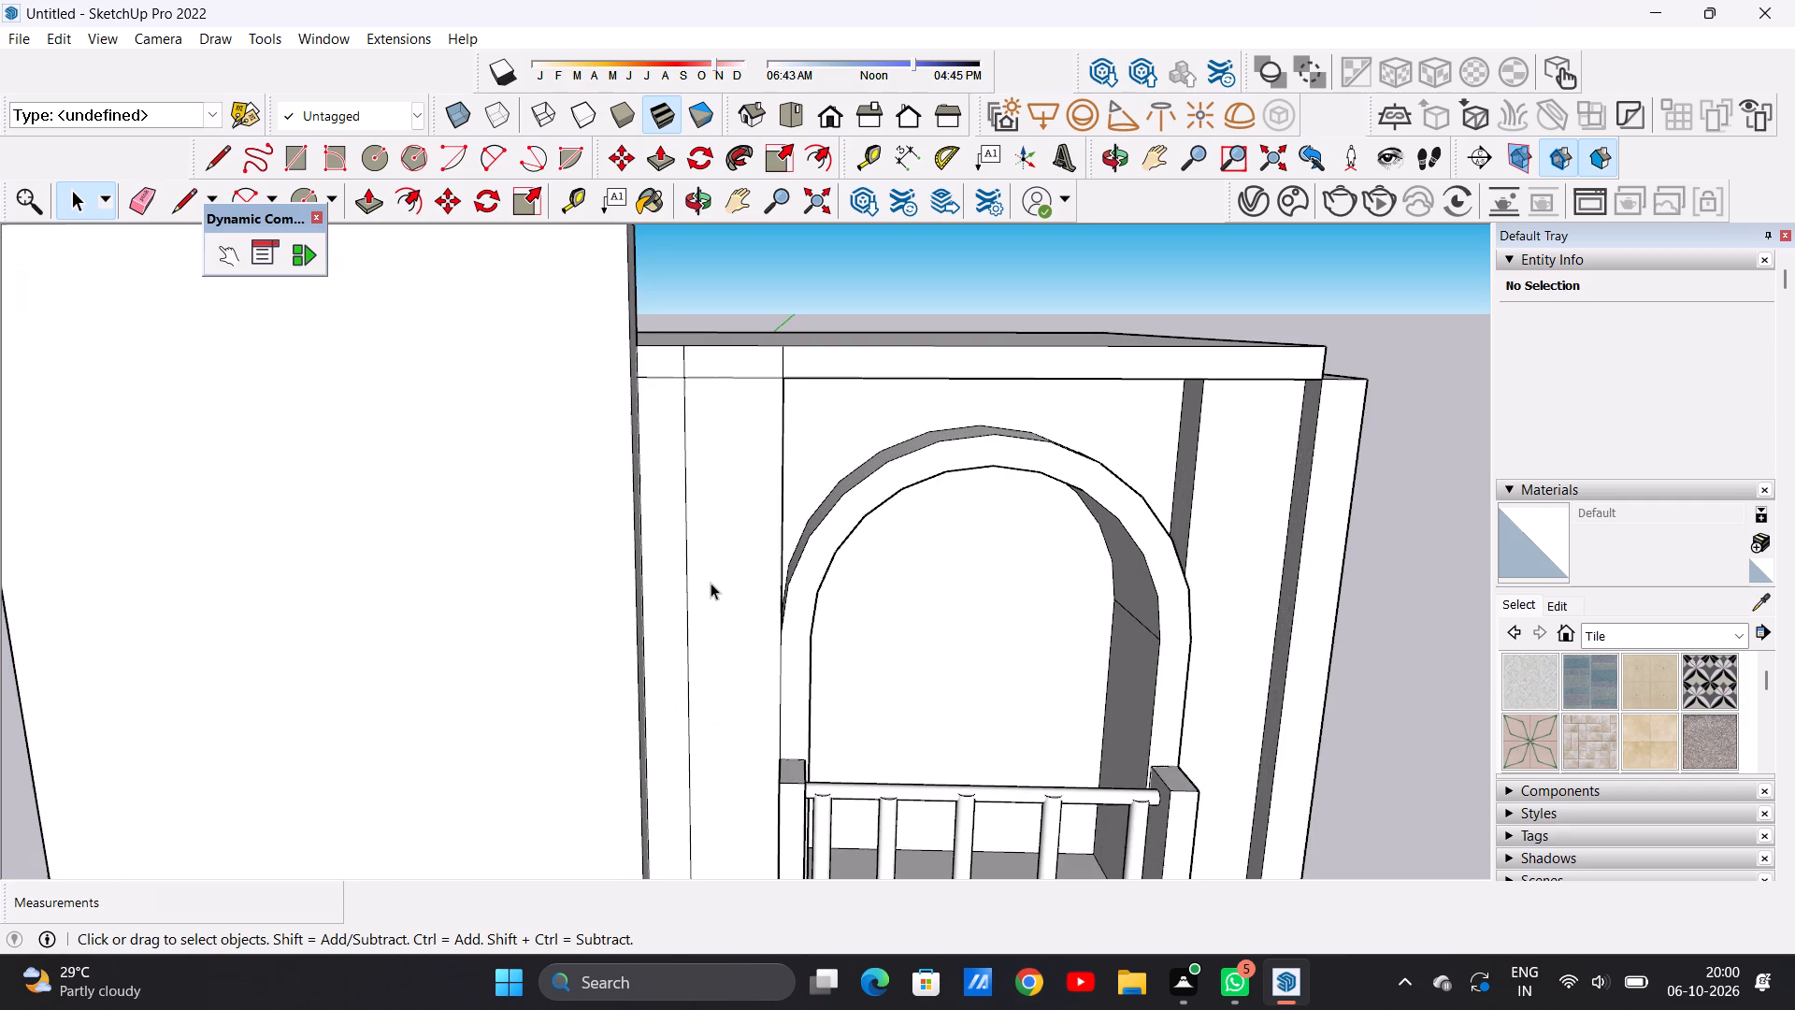
{"action": "key", "text": "e"}
{"action": "left_click_drag", "start_coordinate": [682, 563], "coordinate": [700, 562]}
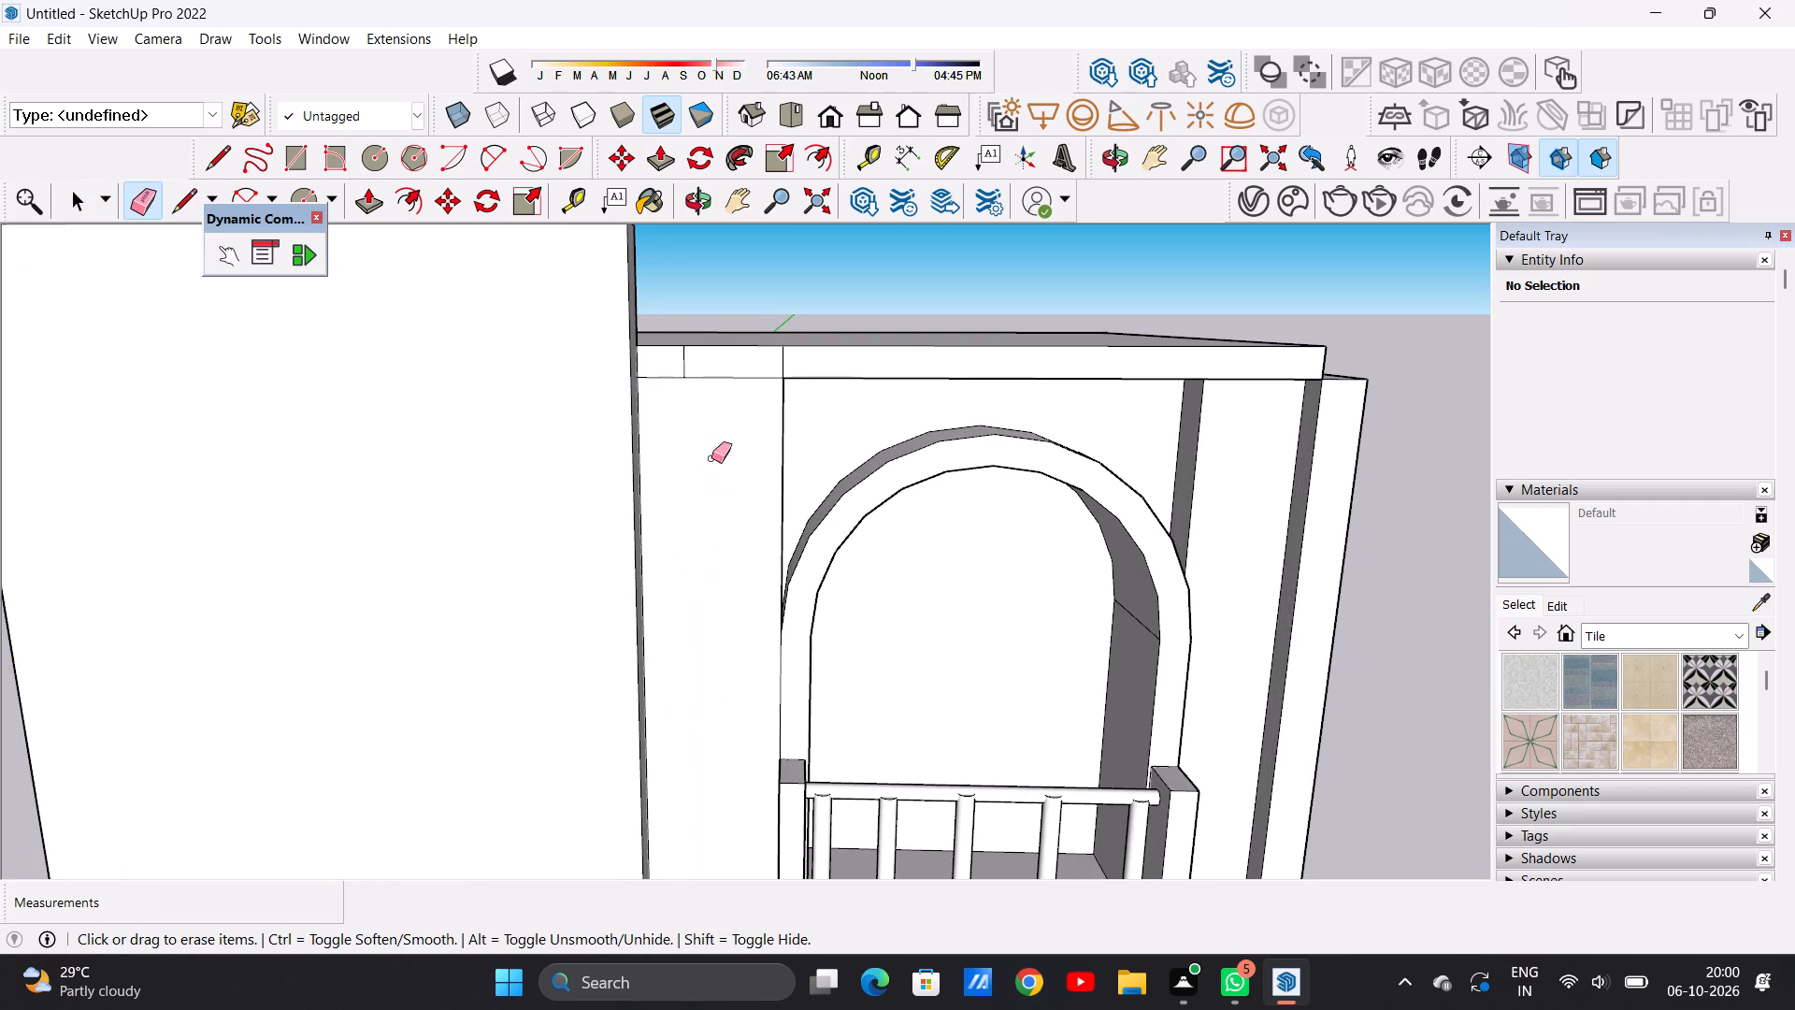
{"action": "left_click_drag", "start_coordinate": [676, 367], "coordinate": [699, 368]}
{"action": "scroll", "coordinate": [647, 488], "scroll_direction": "down", "scroll_amount": 6}
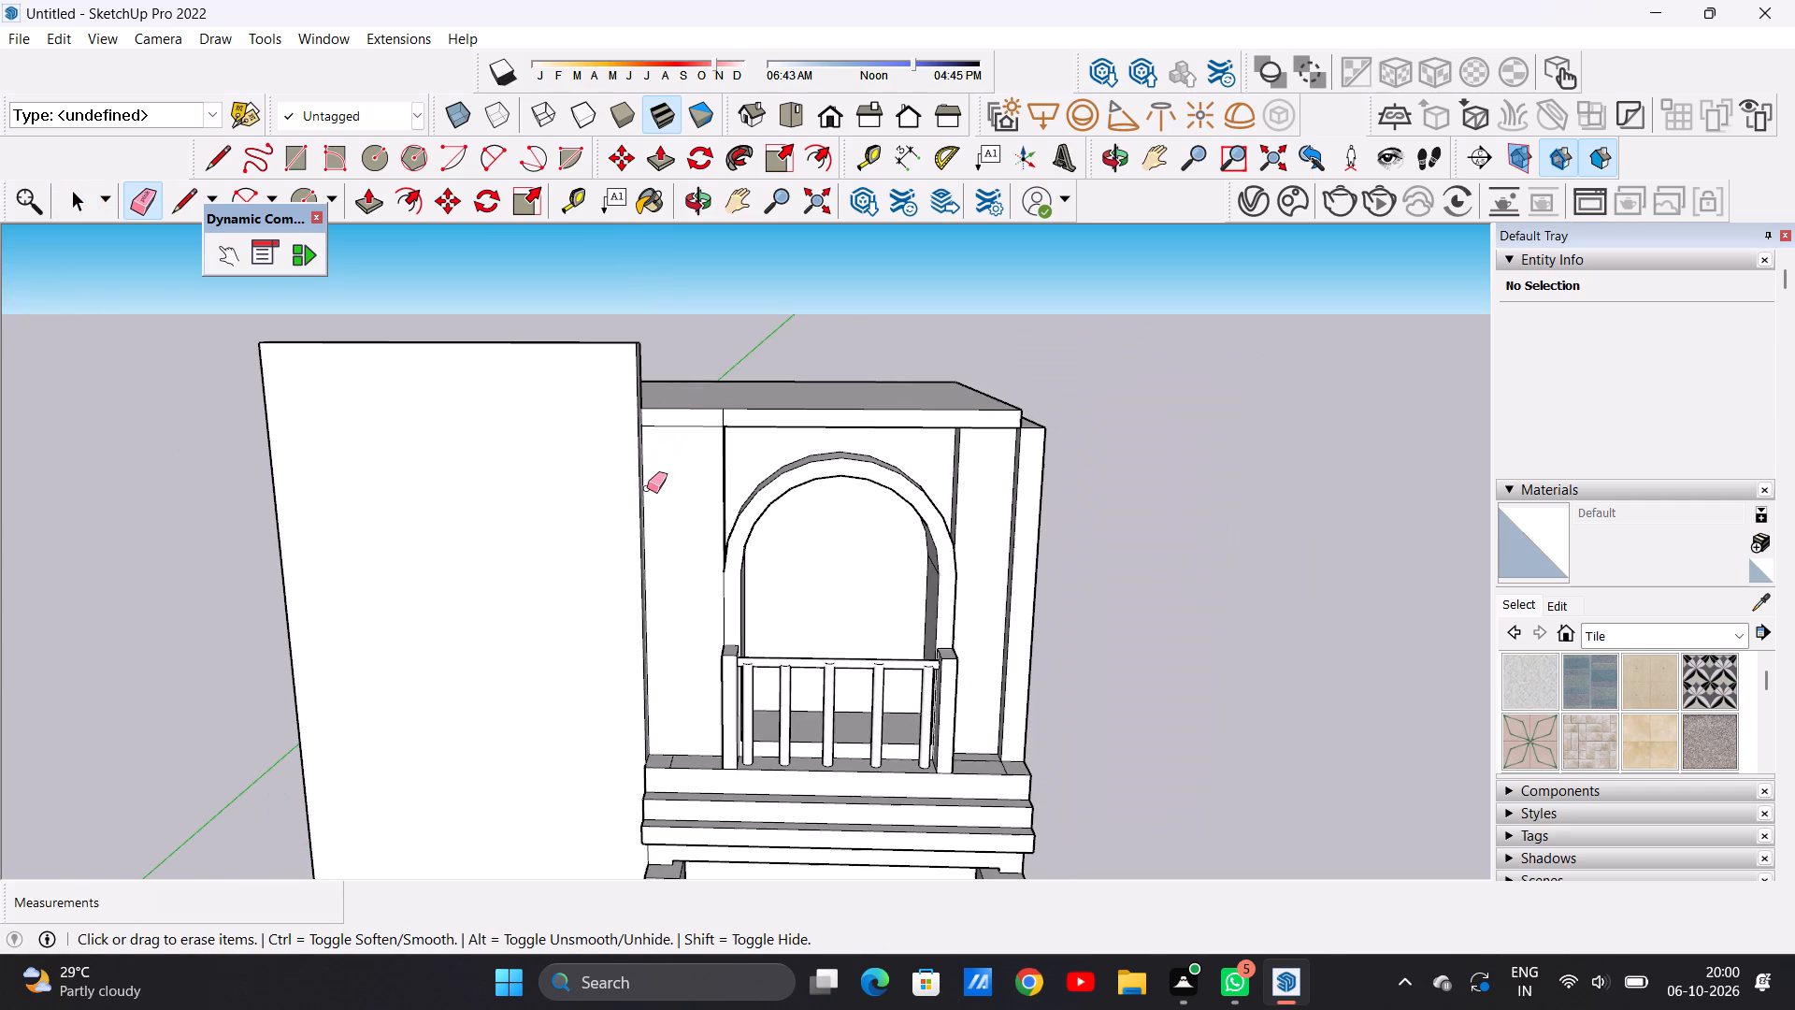
{"action": "scroll", "coordinate": [766, 397], "scroll_direction": "up", "scroll_amount": 11}
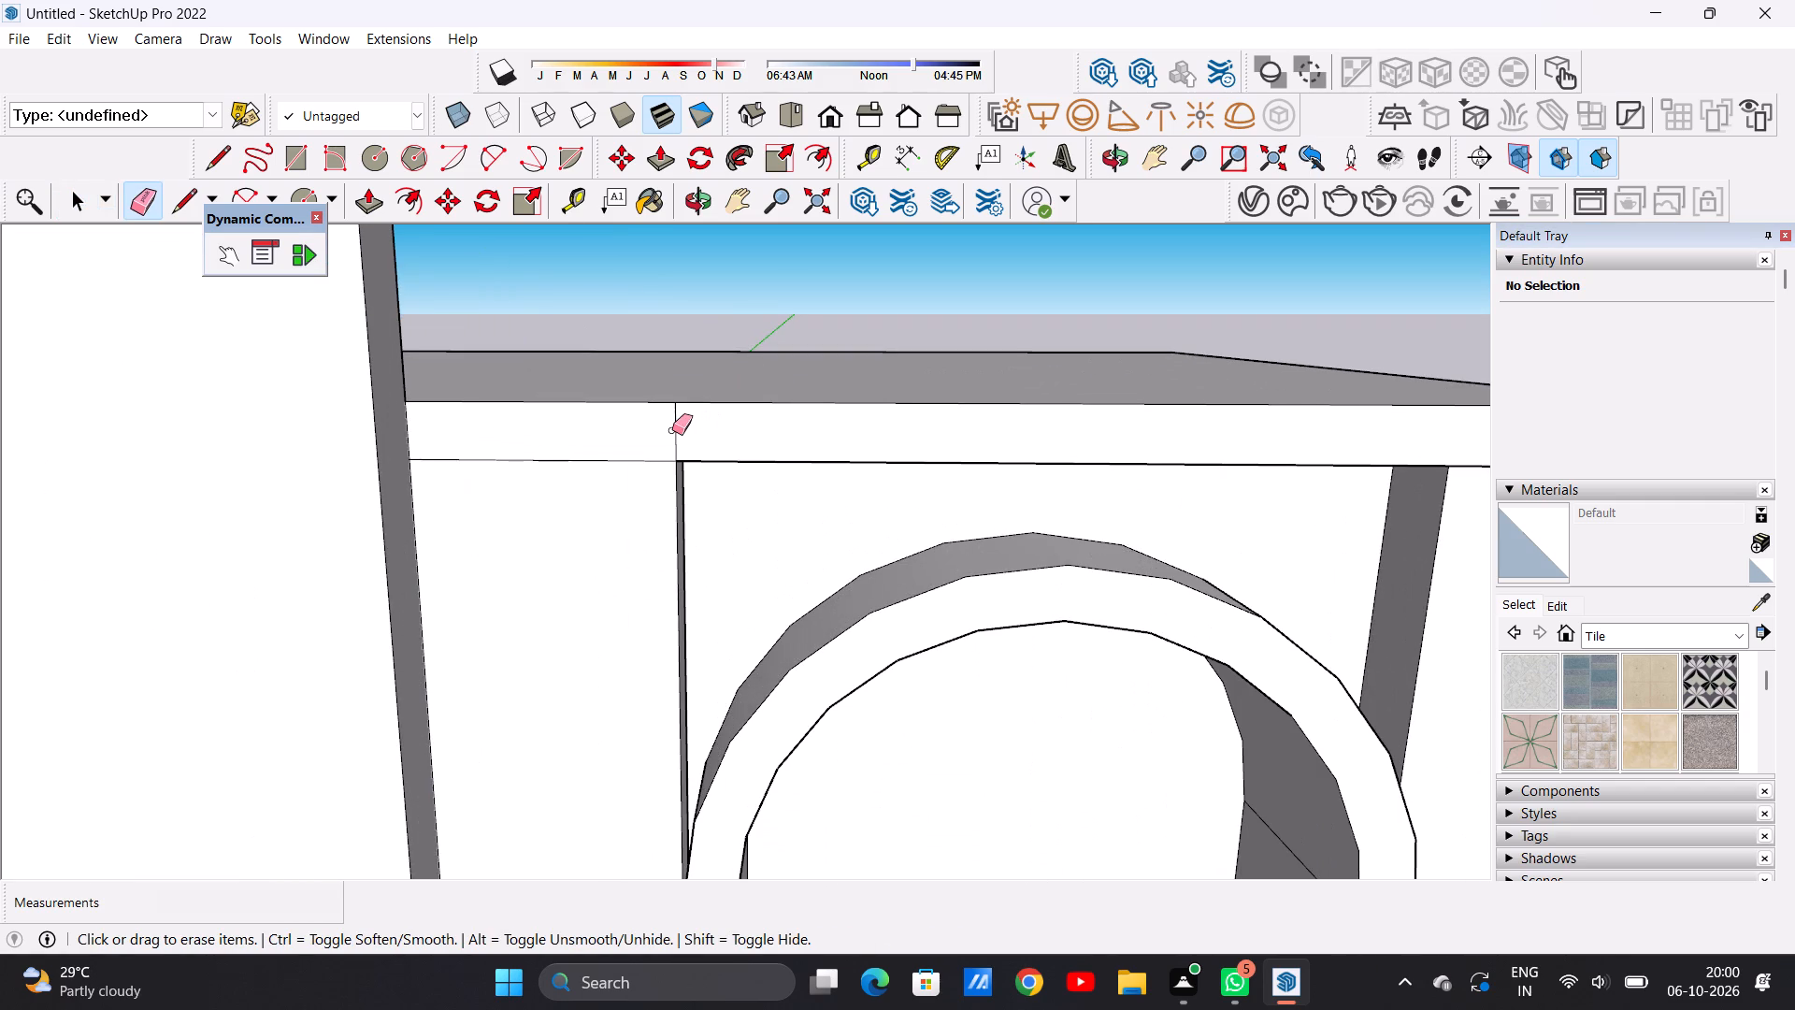
{"action": "scroll", "coordinate": [622, 543], "scroll_direction": "down", "scroll_amount": 14}
{"action": "scroll", "coordinate": [868, 526], "scroll_direction": "up", "scroll_amount": 5}
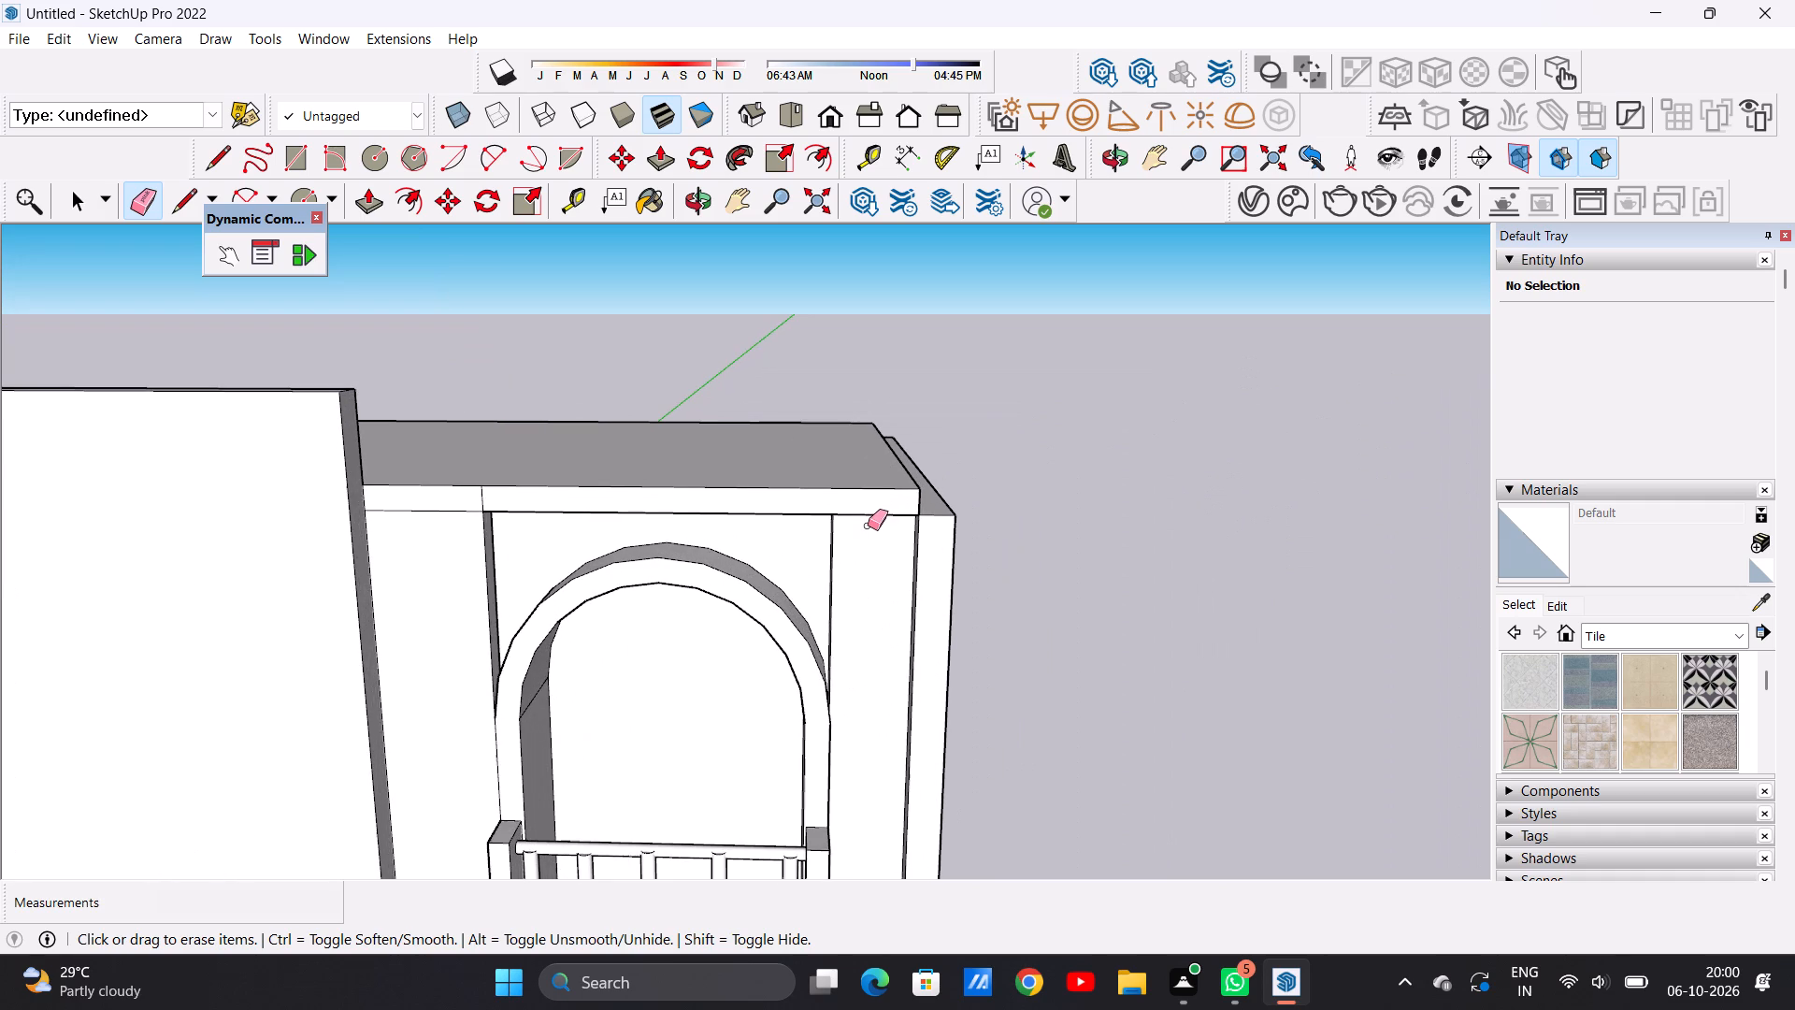
{"action": "key", "text": "space"}
Examine the whole elevation from the front and above, including the roof slab and the wall tops.
{"action": "scroll", "coordinate": [788, 531], "scroll_direction": "down", "scroll_amount": 10}
{"action": "scroll", "coordinate": [617, 712], "scroll_direction": "down", "scroll_amount": 1}
{"action": "middle_click_drag", "start_coordinate": [617, 712], "coordinate": [609, 681]}
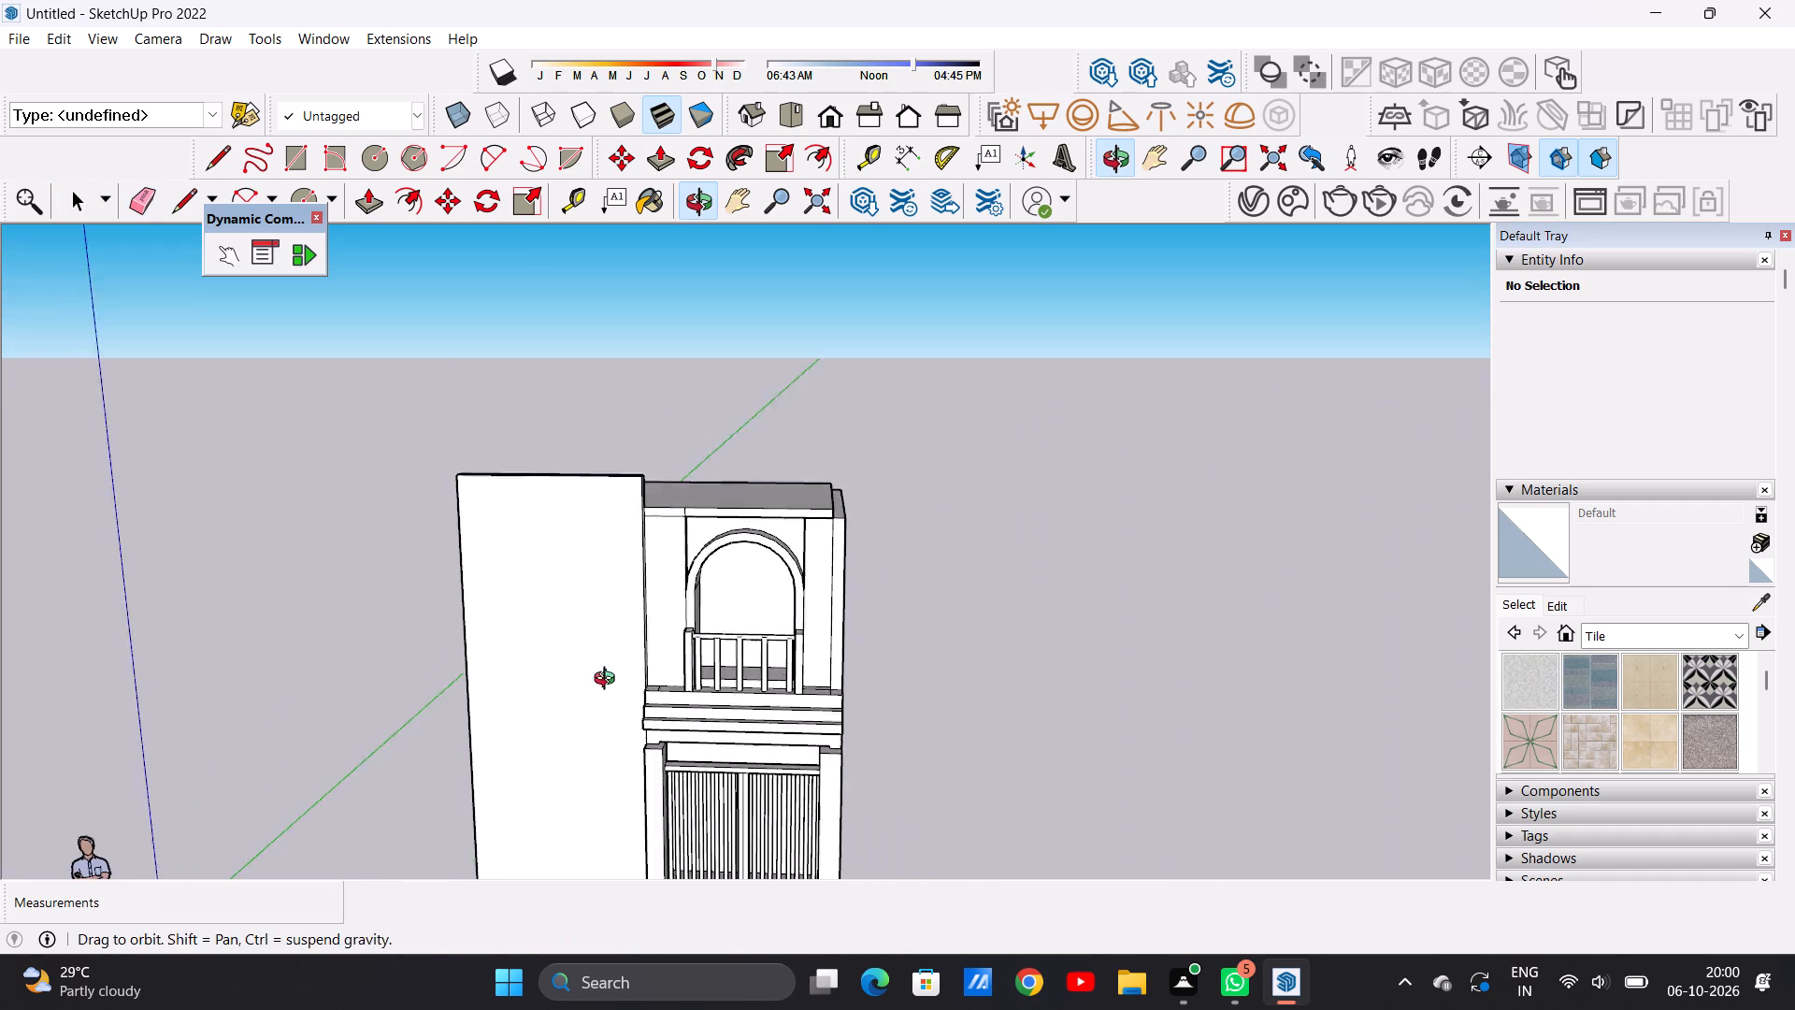
{"action": "middle_click_drag", "start_coordinate": [609, 681], "coordinate": [624, 648]}
{"action": "scroll", "coordinate": [631, 665], "scroll_direction": "down", "scroll_amount": 10}
{"action": "scroll", "coordinate": [612, 658], "scroll_direction": "up", "scroll_amount": 8}
{"action": "scroll", "coordinate": [636, 612], "scroll_direction": "down", "scroll_amount": 5}
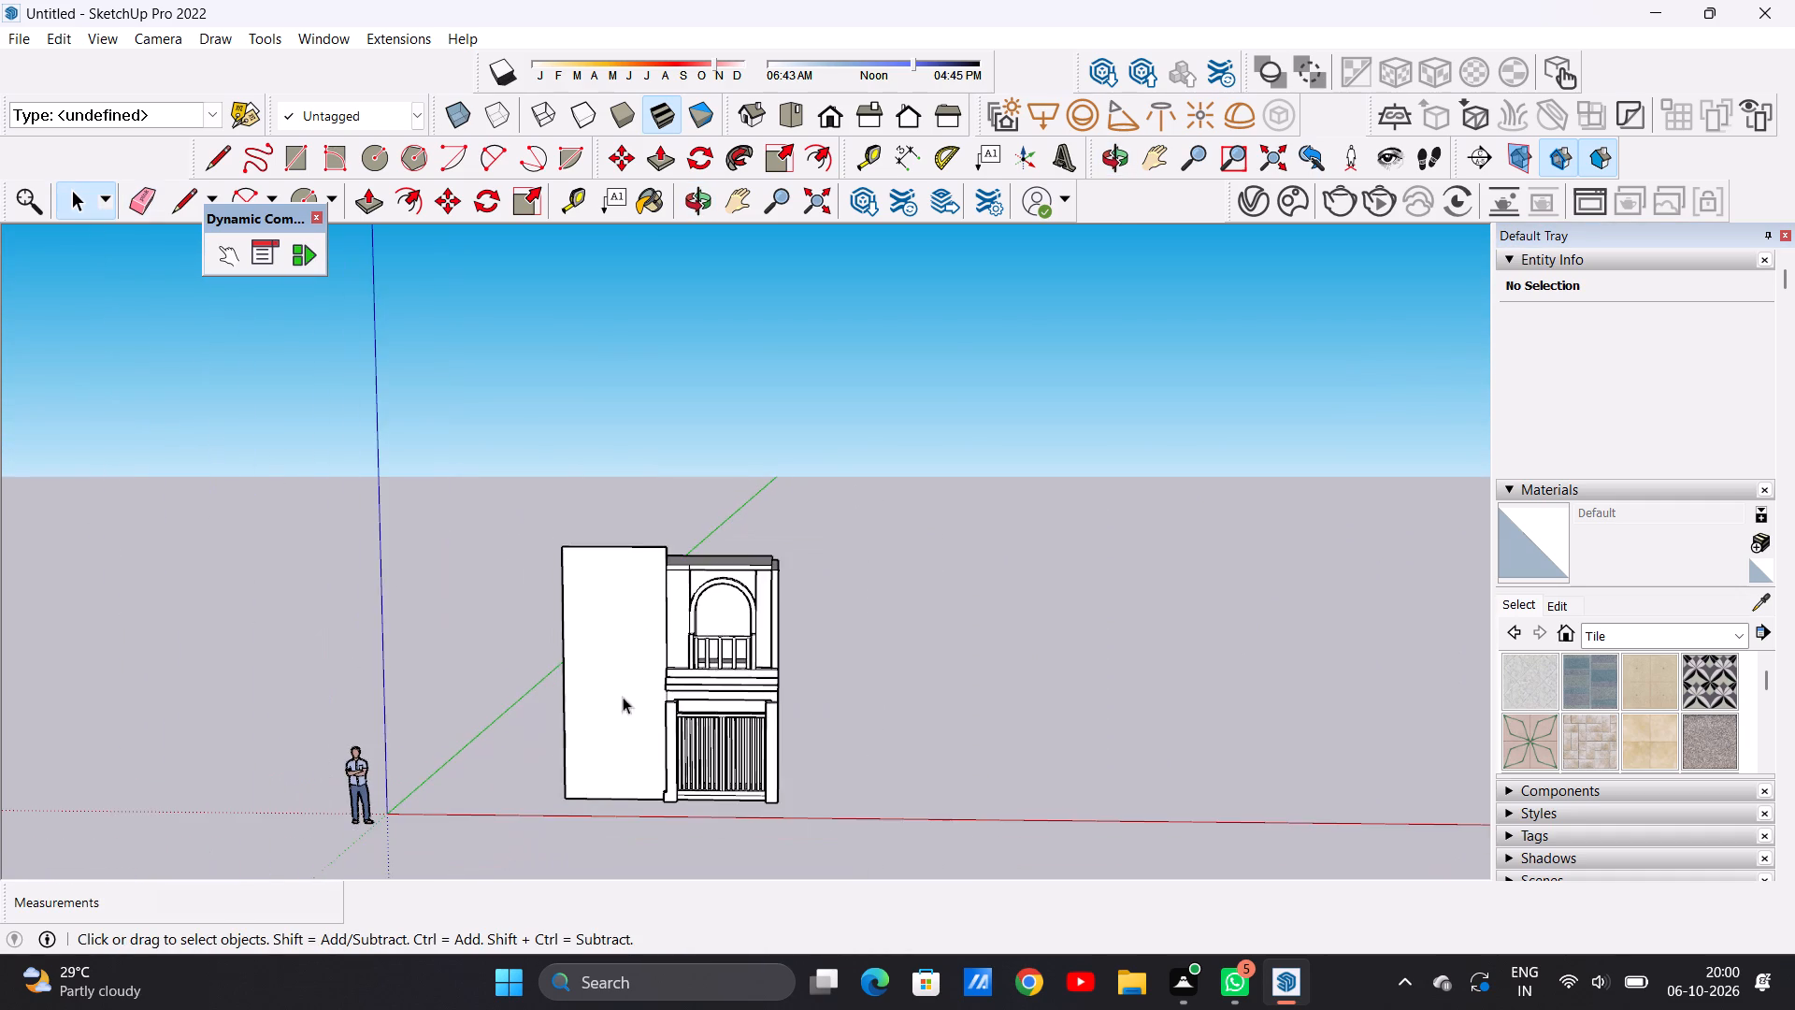
{"action": "scroll", "coordinate": [651, 783], "scroll_direction": "up", "scroll_amount": 12}
{"action": "scroll", "coordinate": [682, 752], "scroll_direction": "down", "scroll_amount": 11}
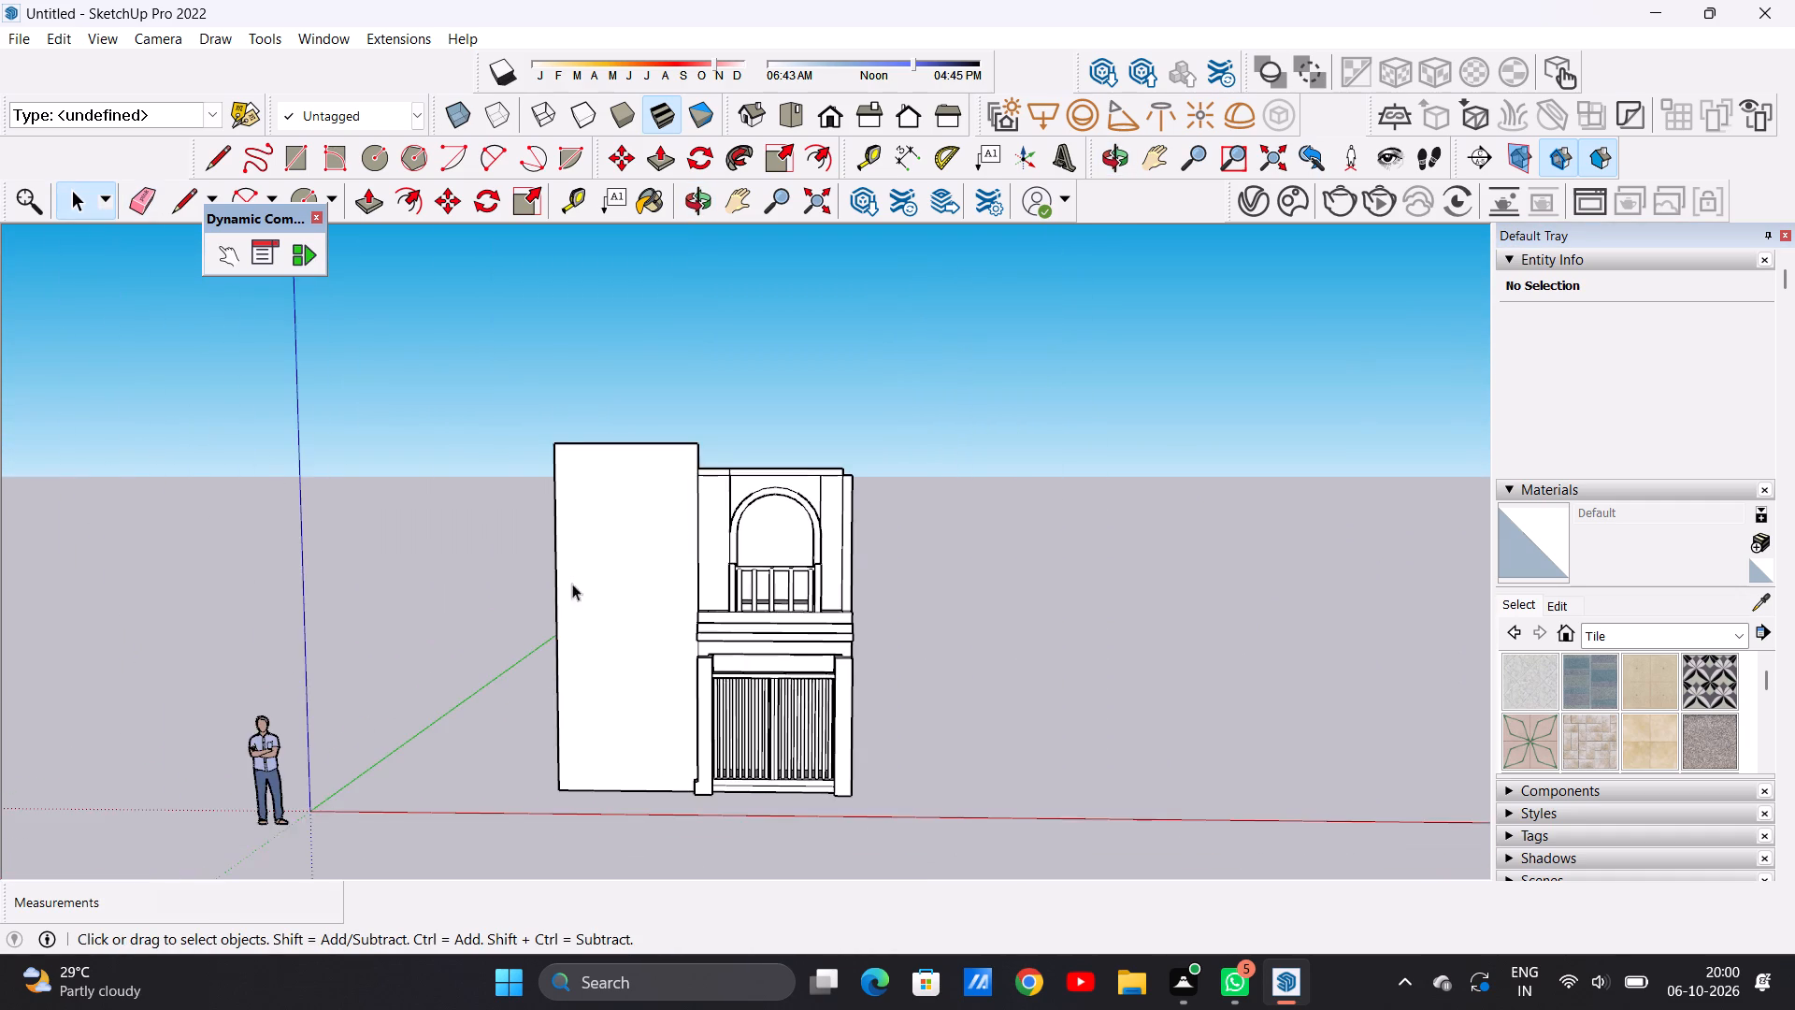
{"action": "middle_click_drag", "start_coordinate": [571, 594], "coordinate": [572, 811]}
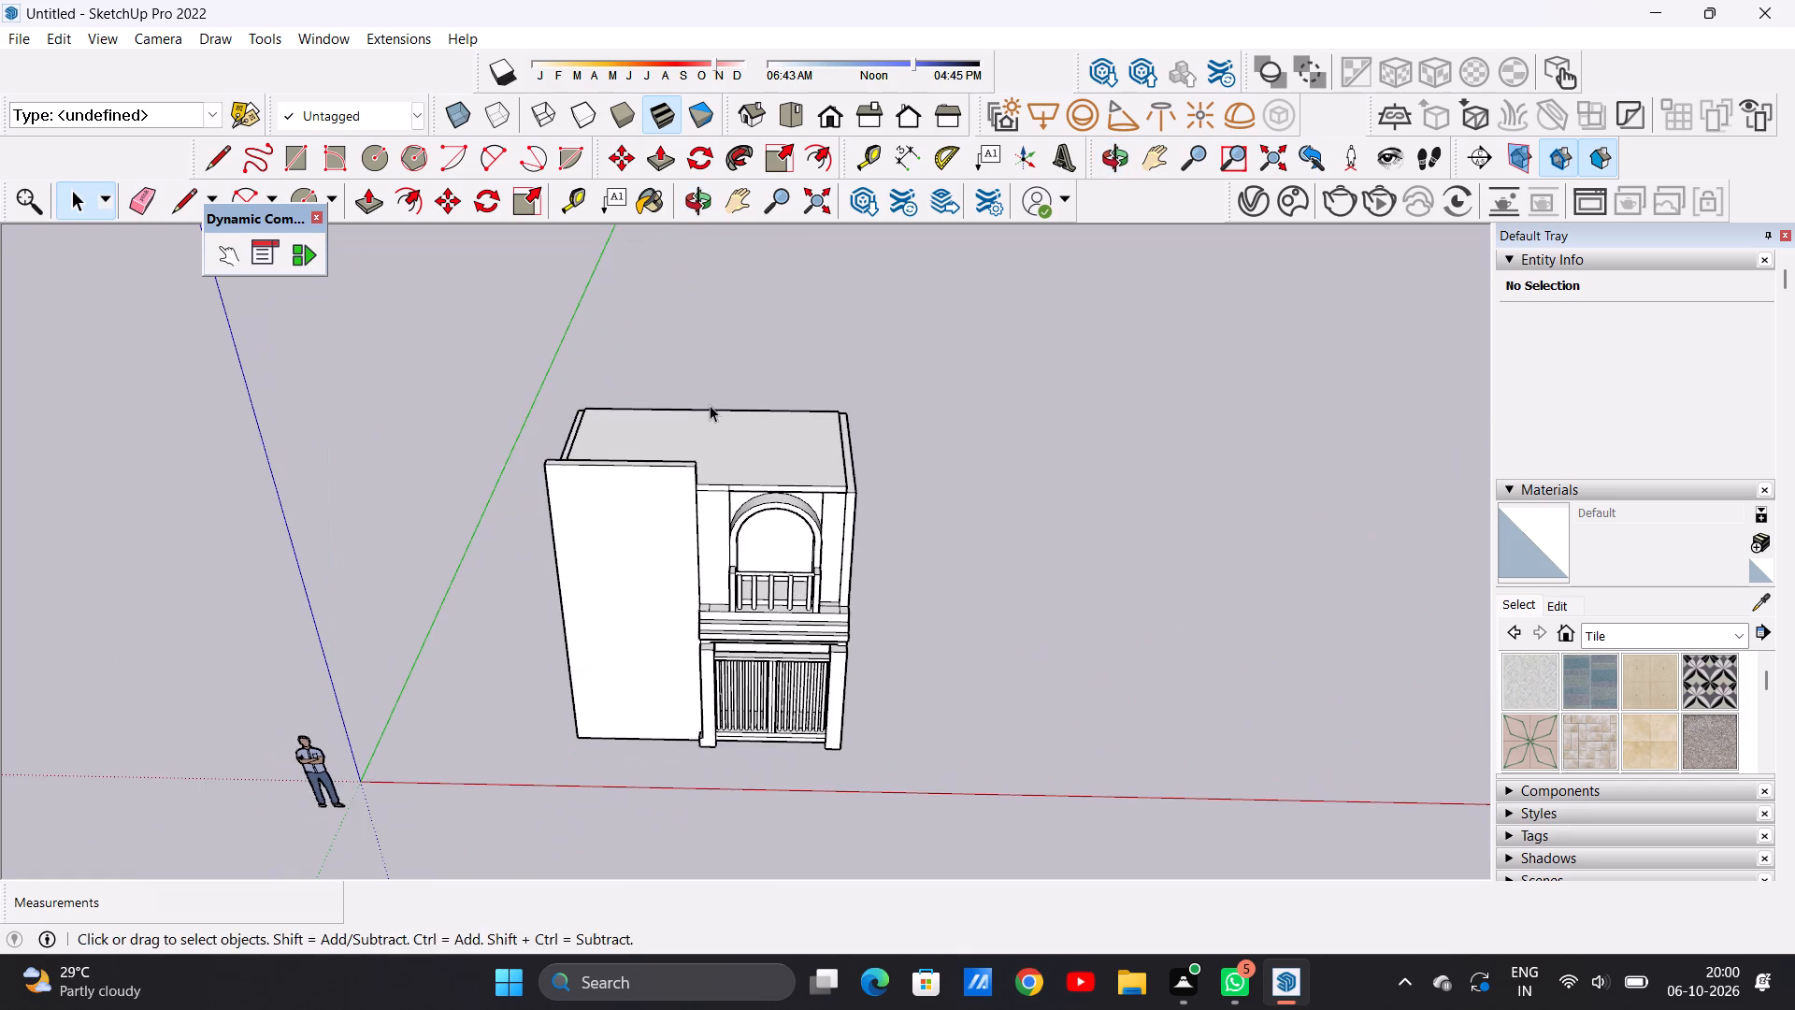
{"action": "middle_click_drag", "start_coordinate": [697, 465], "coordinate": [690, 486]}
Raise the wall top around the roof slab's side and rear edges about 1' 10 1/8" as a parapet.
{"action": "scroll", "coordinate": [865, 482], "scroll_direction": "up", "scroll_amount": 3}
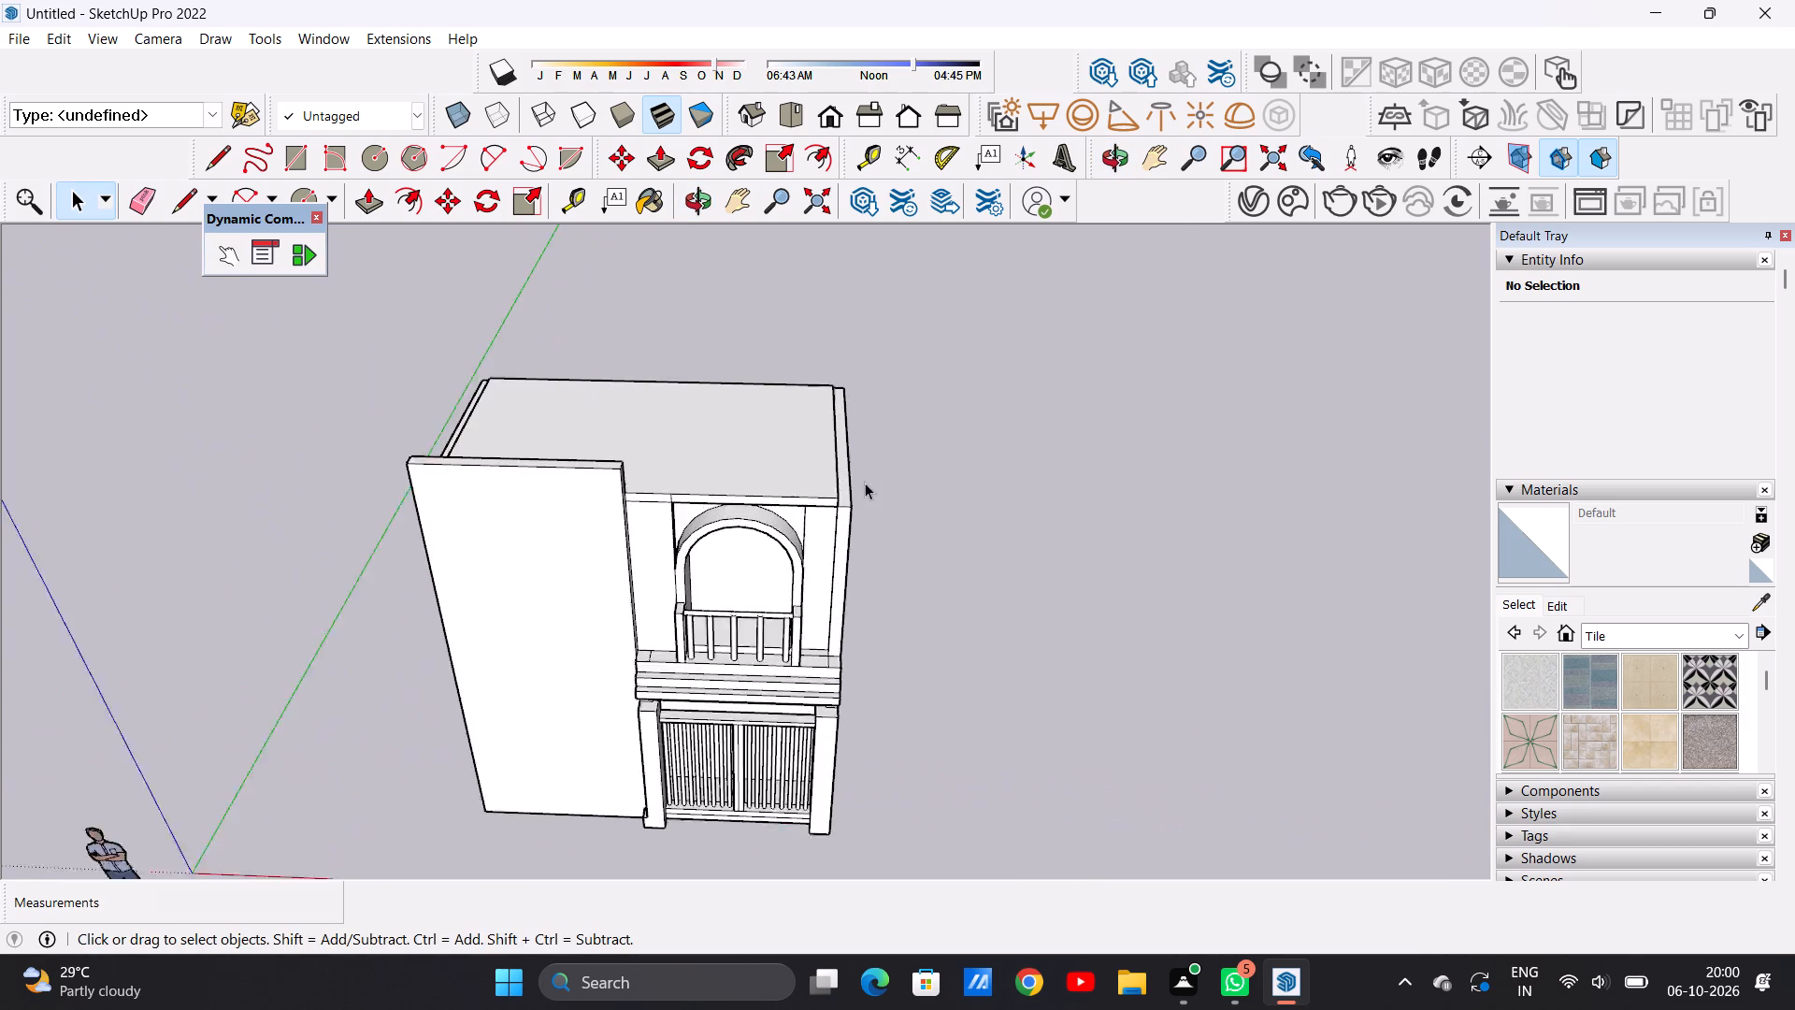
{"action": "scroll", "coordinate": [865, 483], "scroll_direction": "up", "scroll_amount": 8}
{"action": "middle_click_drag", "start_coordinate": [861, 489], "coordinate": [837, 561]}
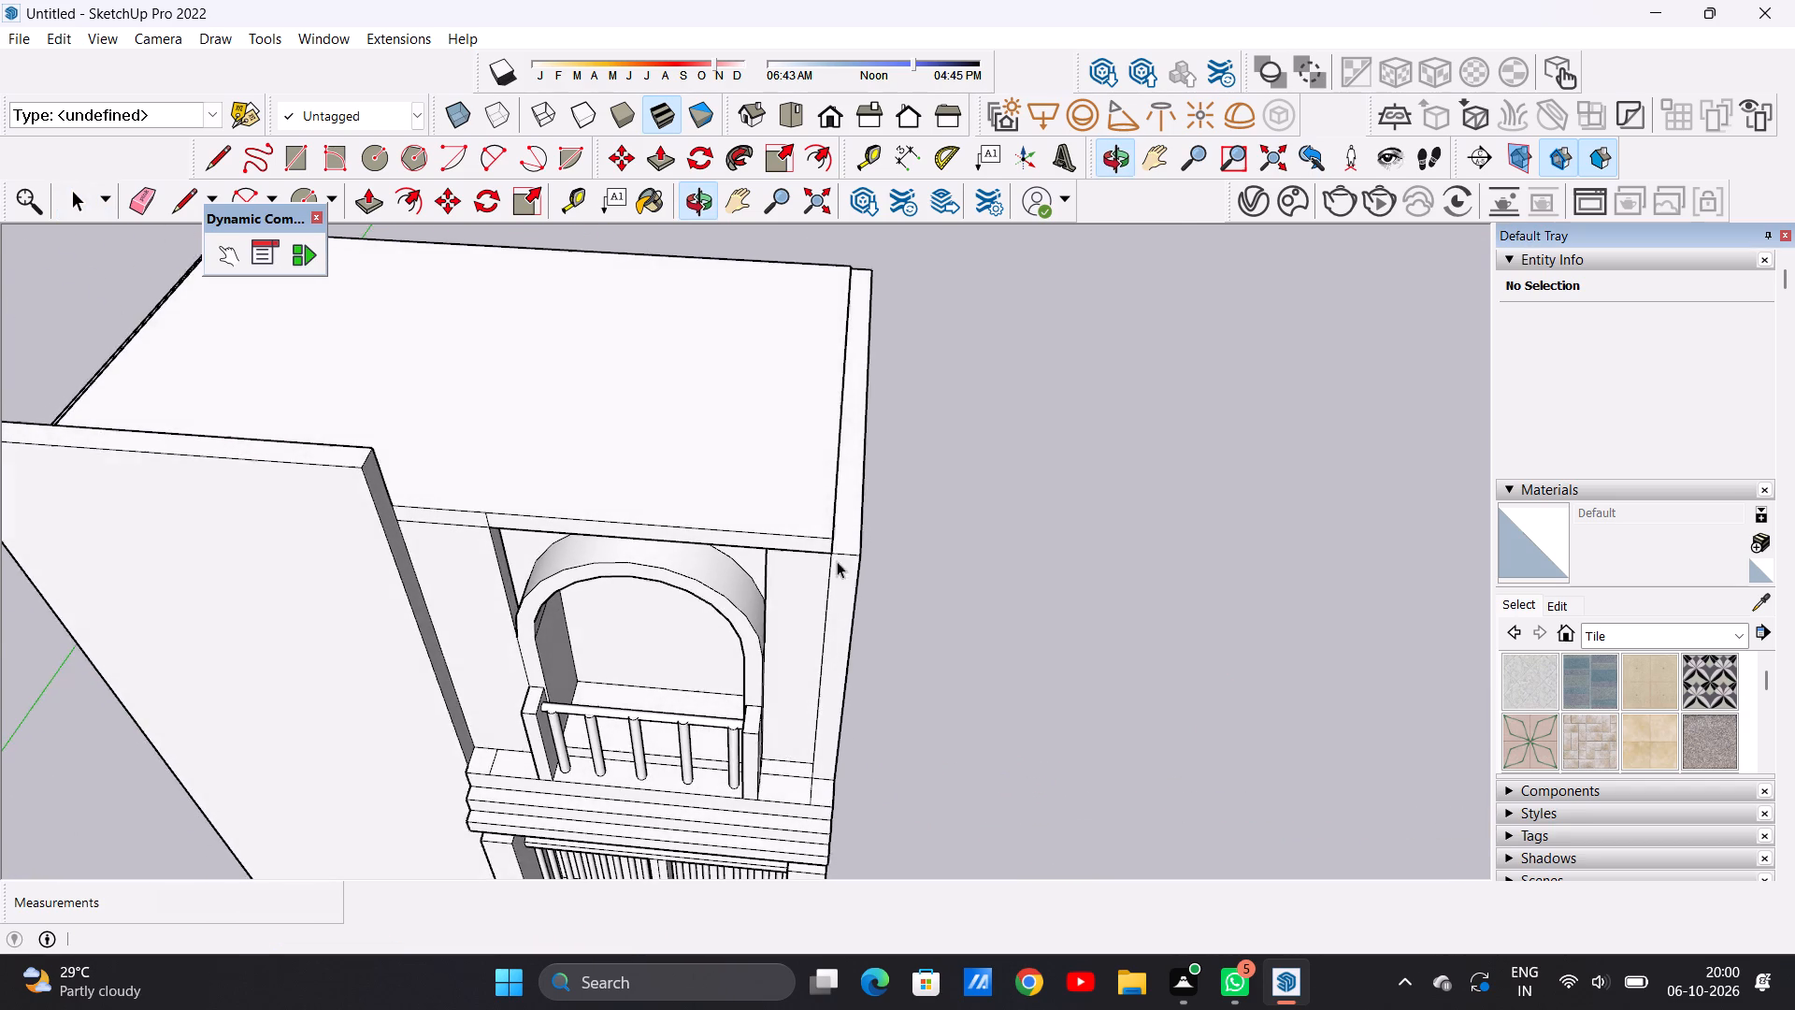
{"action": "scroll", "coordinate": [855, 547], "scroll_direction": "up", "scroll_amount": 4}
{"action": "key", "text": "p"}
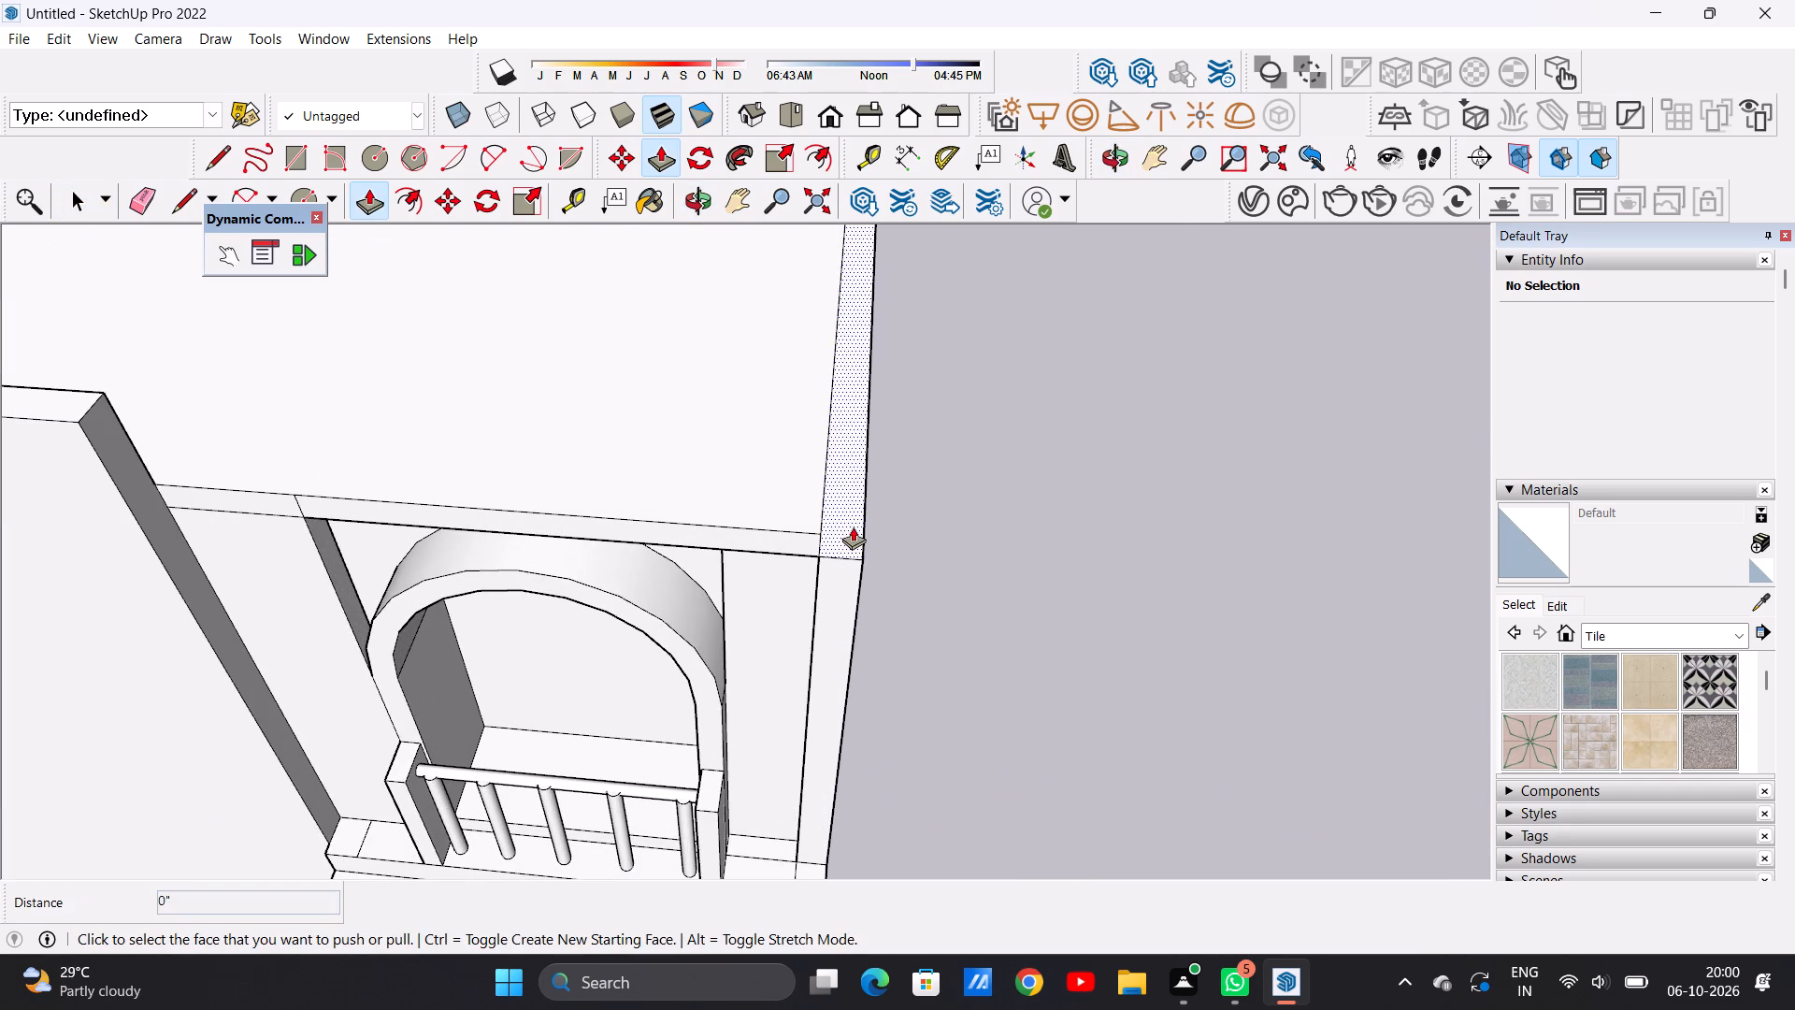
{"action": "left_click", "coordinate": [853, 527]}
{"action": "scroll", "coordinate": [851, 482], "scroll_direction": "down", "scroll_amount": 10}
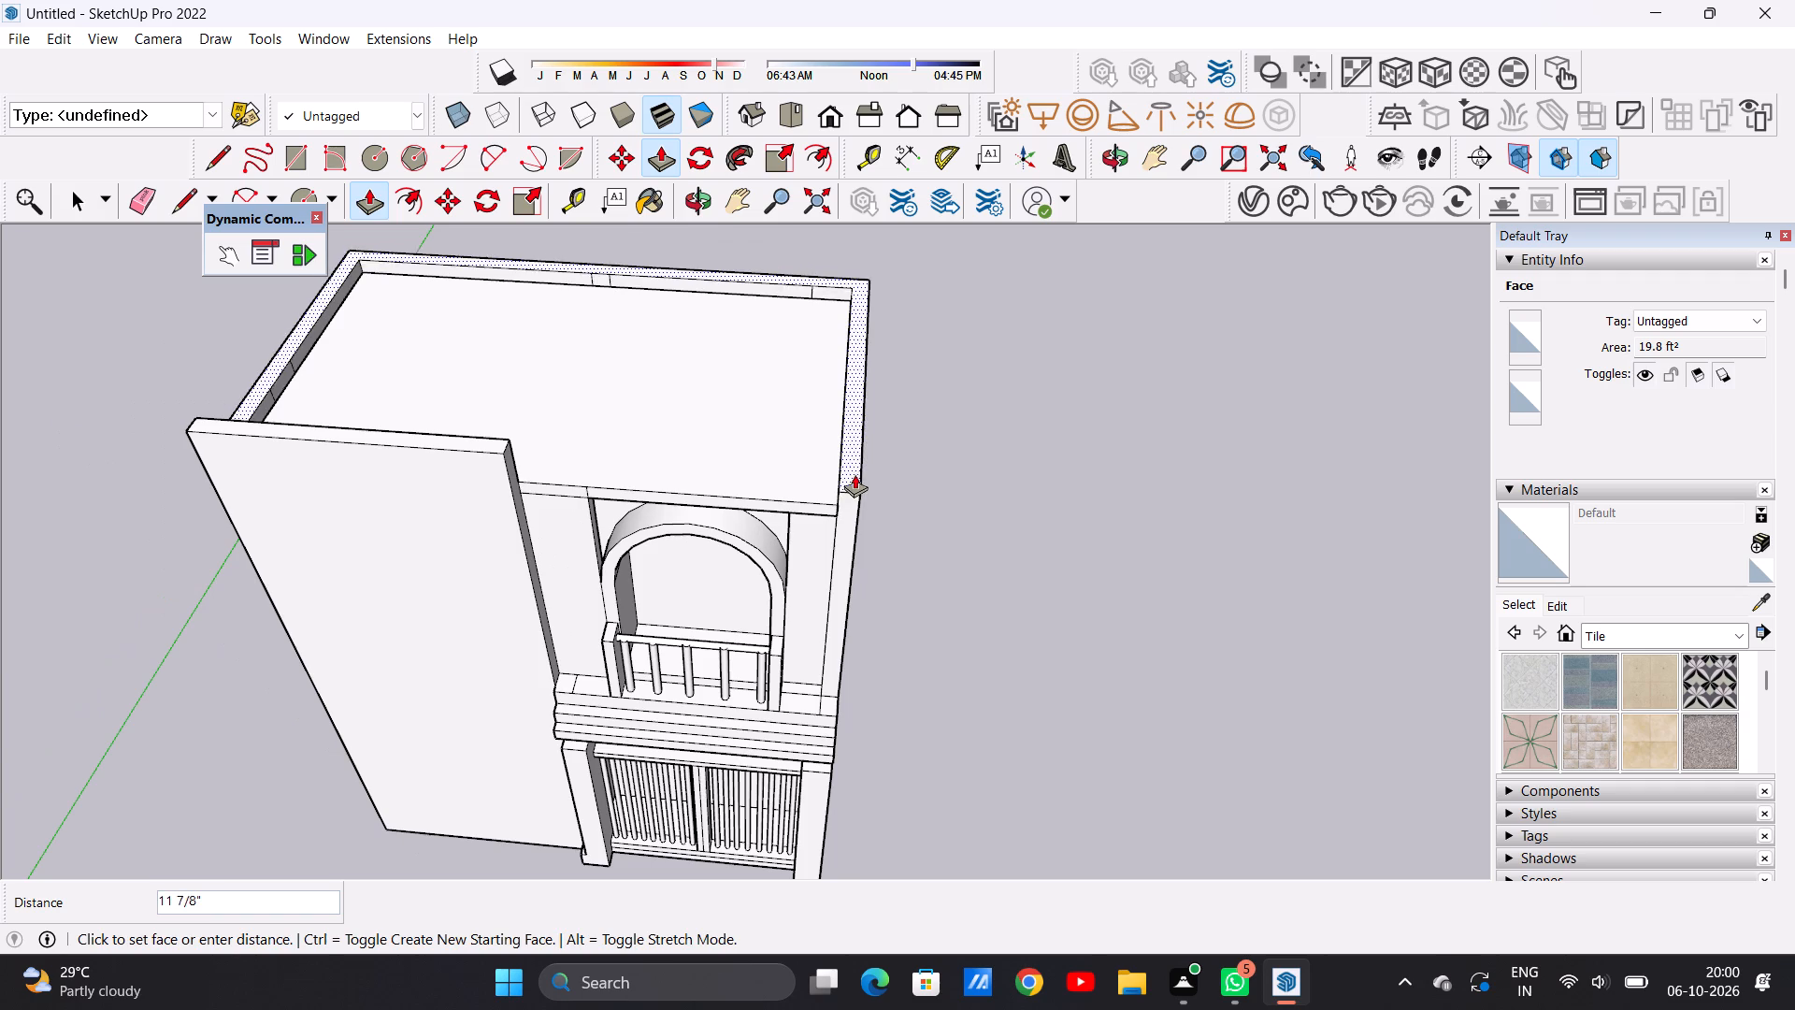
{"action": "middle_click_drag", "start_coordinate": [852, 448], "coordinate": [870, 364]}
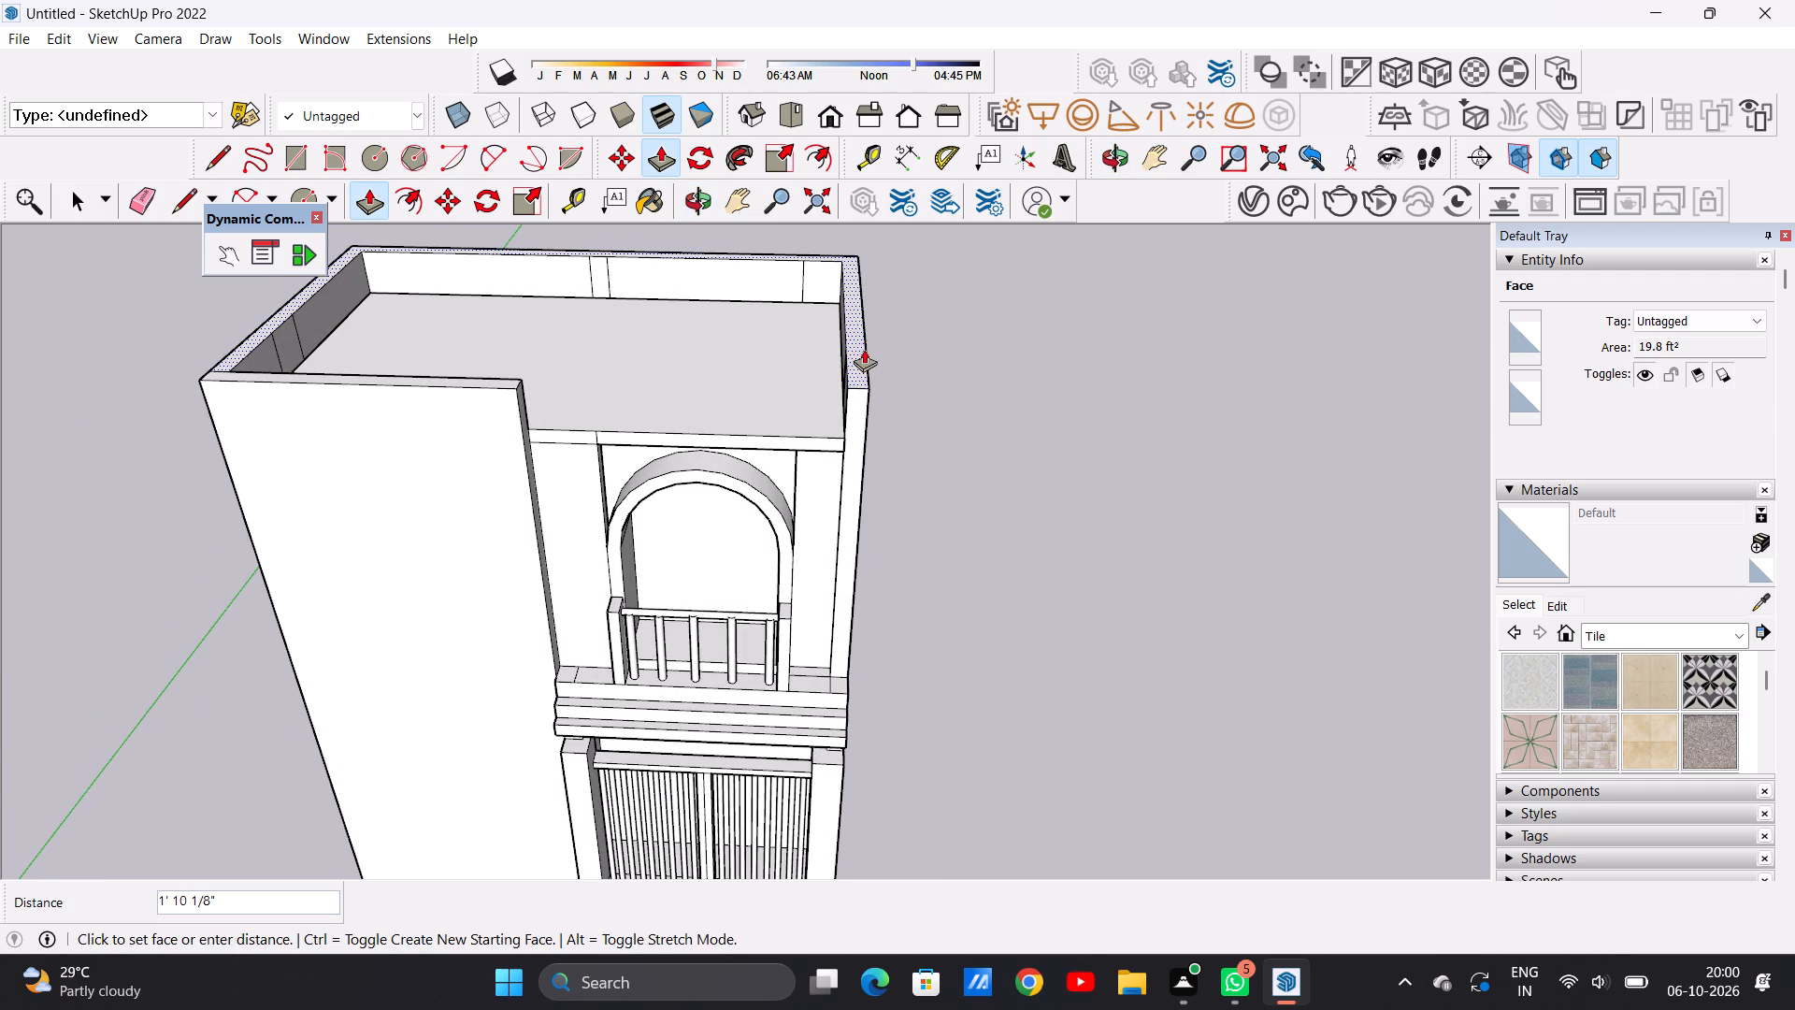
{"action": "left_click", "coordinate": [855, 330]}
{"action": "middle_click_drag", "start_coordinate": [861, 422], "coordinate": [878, 343]}
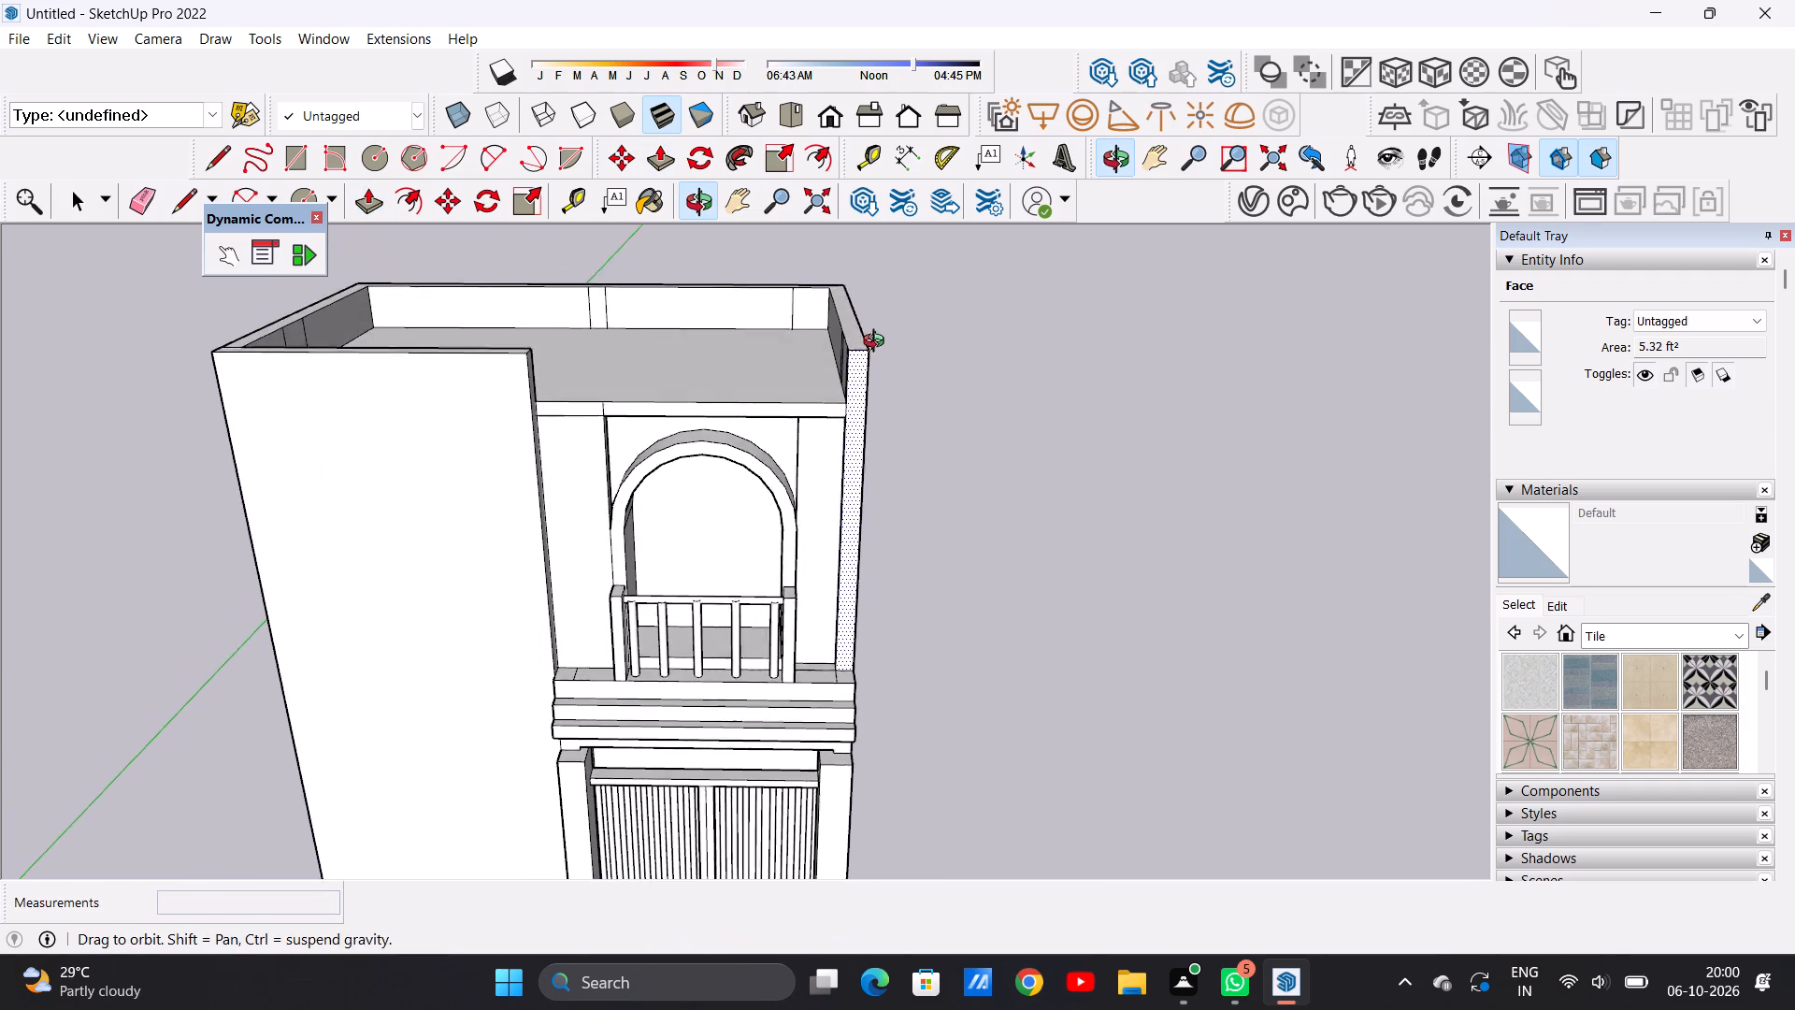
{"action": "middle_click_drag", "start_coordinate": [878, 343], "coordinate": [880, 324]}
{"action": "scroll", "coordinate": [899, 372], "scroll_direction": "up", "scroll_amount": 4}
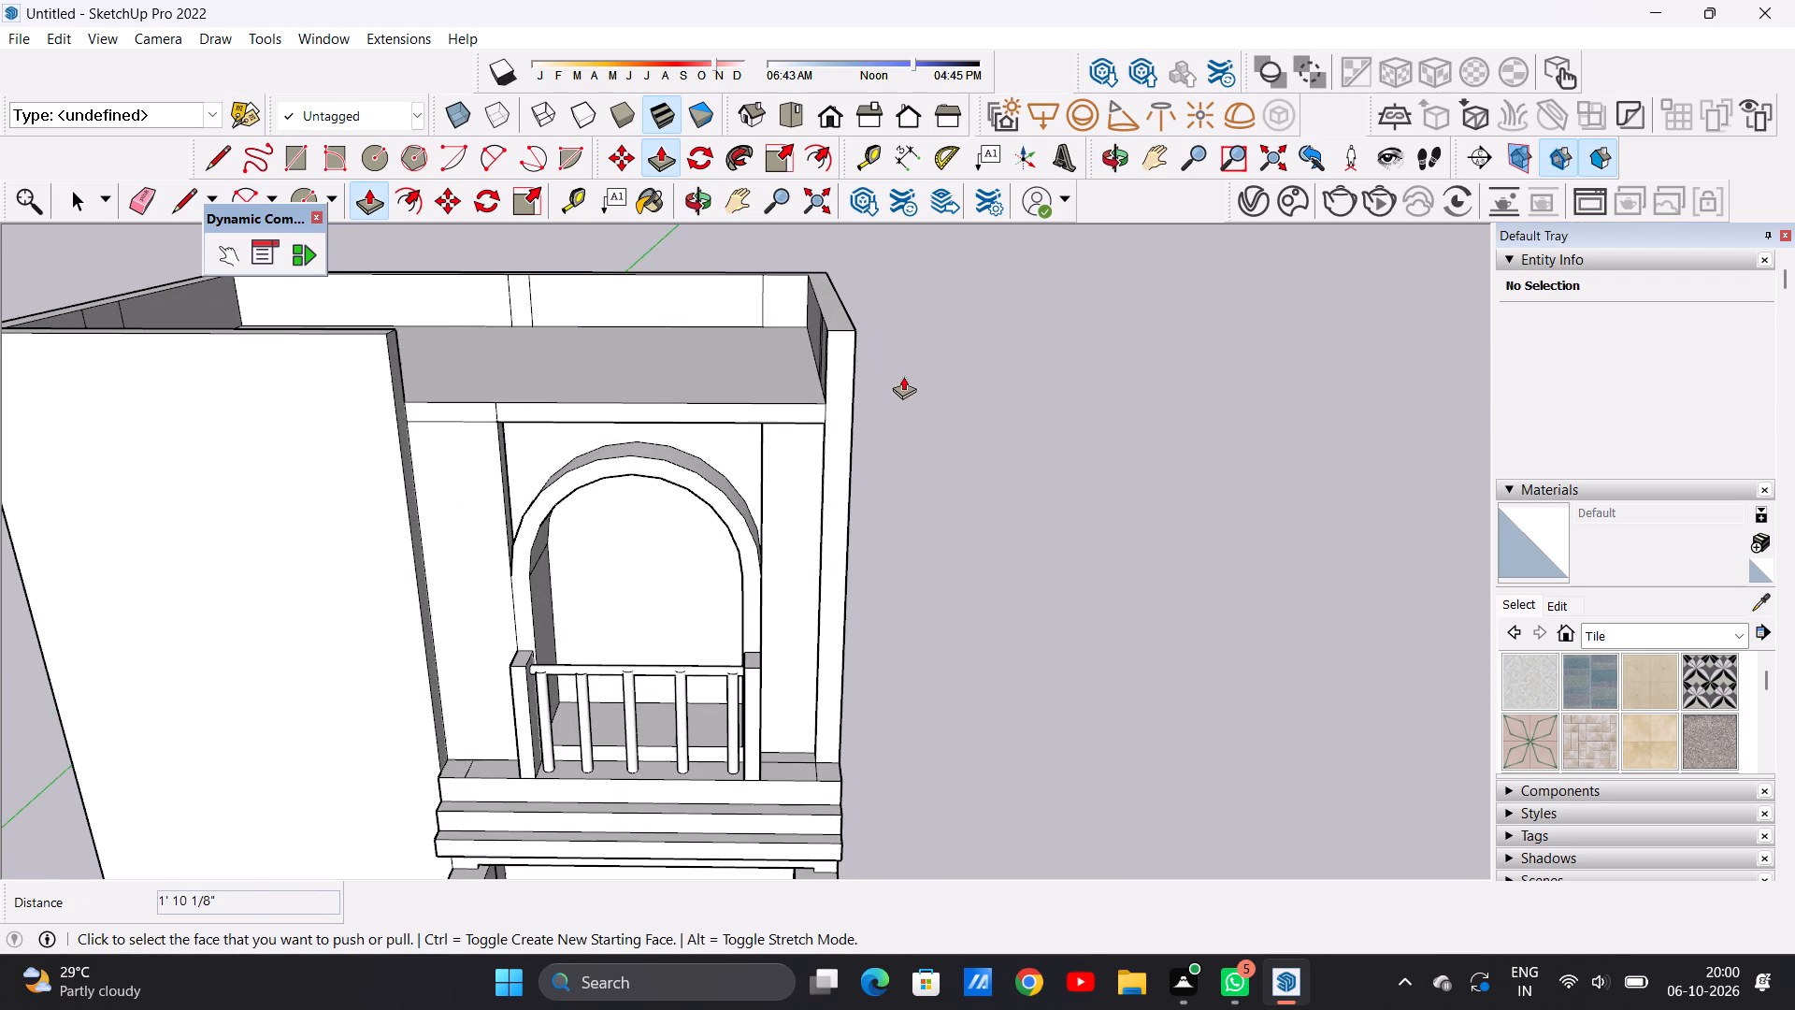
{"action": "key", "text": "space"}
Raise the top face of the tall front wall about 1' 6 1/8" above the parapet.
{"action": "scroll", "coordinate": [758, 457], "scroll_direction": "down", "scroll_amount": 13}
{"action": "middle_click_drag", "start_coordinate": [753, 454], "coordinate": [740, 454]}
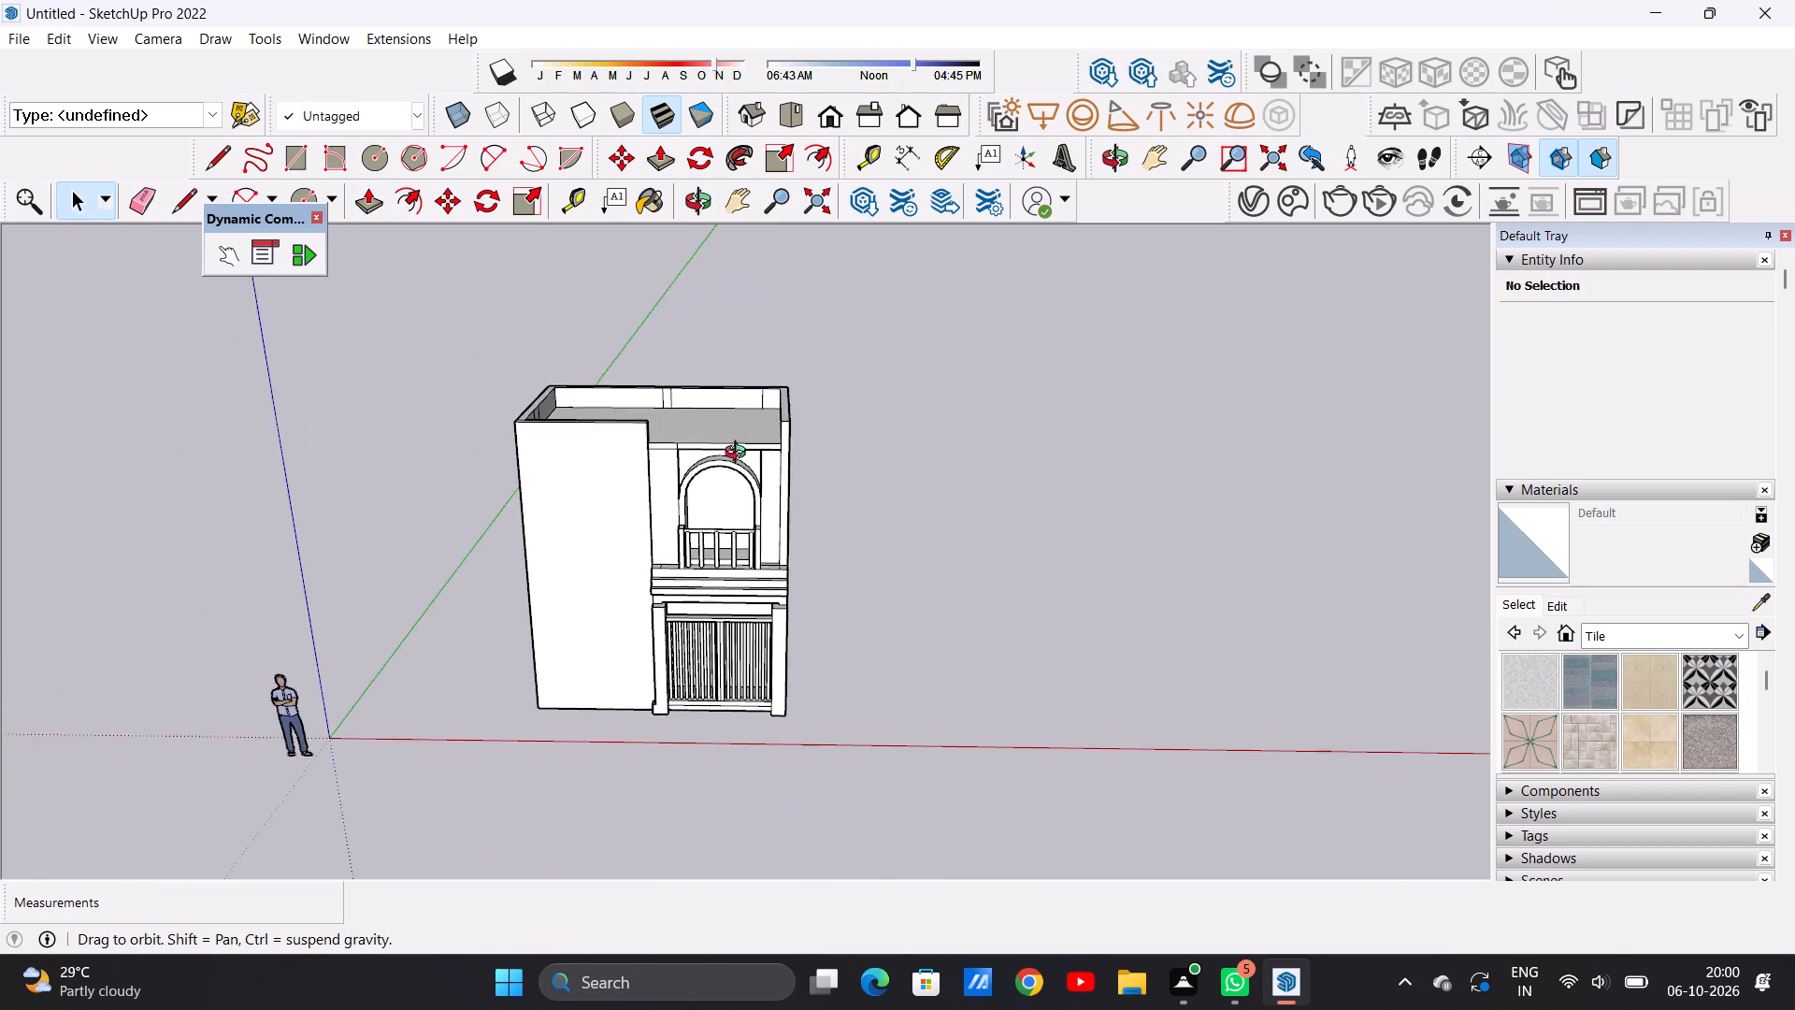
{"action": "middle_click_drag", "start_coordinate": [740, 454], "coordinate": [464, 558]}
{"action": "scroll", "coordinate": [645, 380], "scroll_direction": "up", "scroll_amount": 7}
{"action": "scroll", "coordinate": [634, 410], "scroll_direction": "down", "scroll_amount": 1}
{"action": "scroll", "coordinate": [634, 411], "scroll_direction": "up", "scroll_amount": 7}
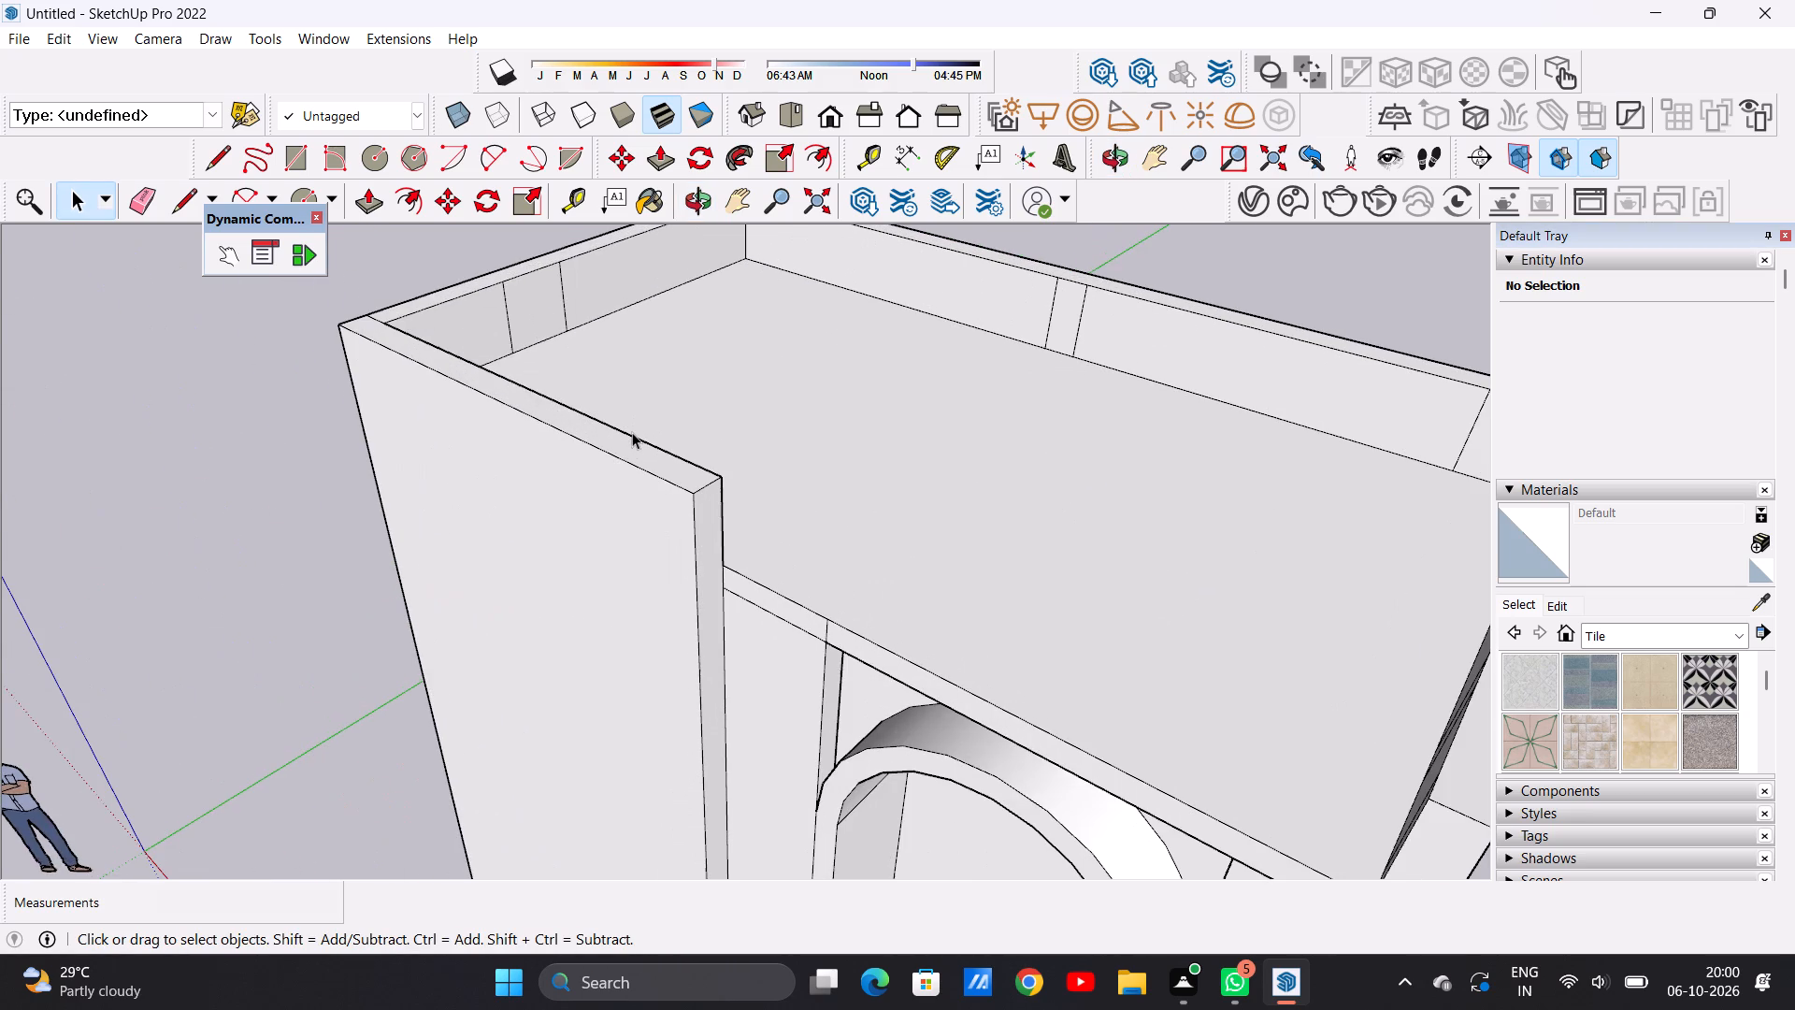
{"action": "key", "text": "p"}
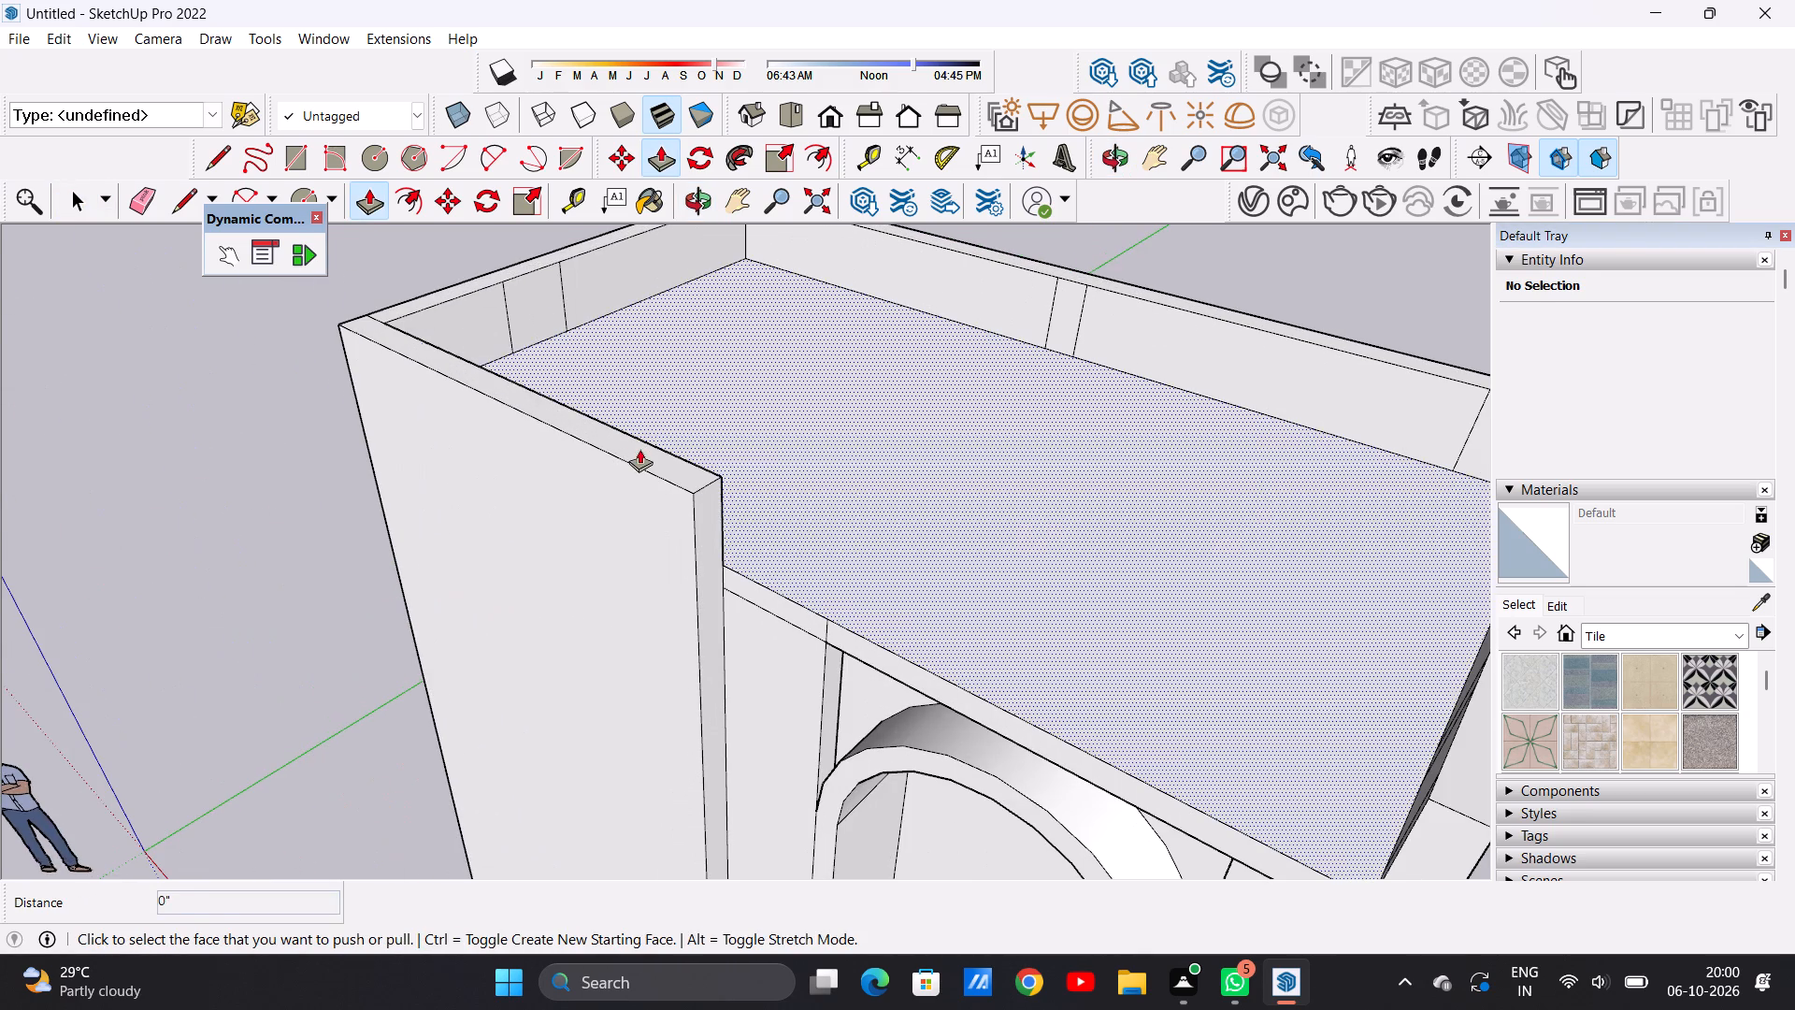
{"action": "left_click", "coordinate": [639, 449]}
{"action": "left_click", "coordinate": [645, 347]}
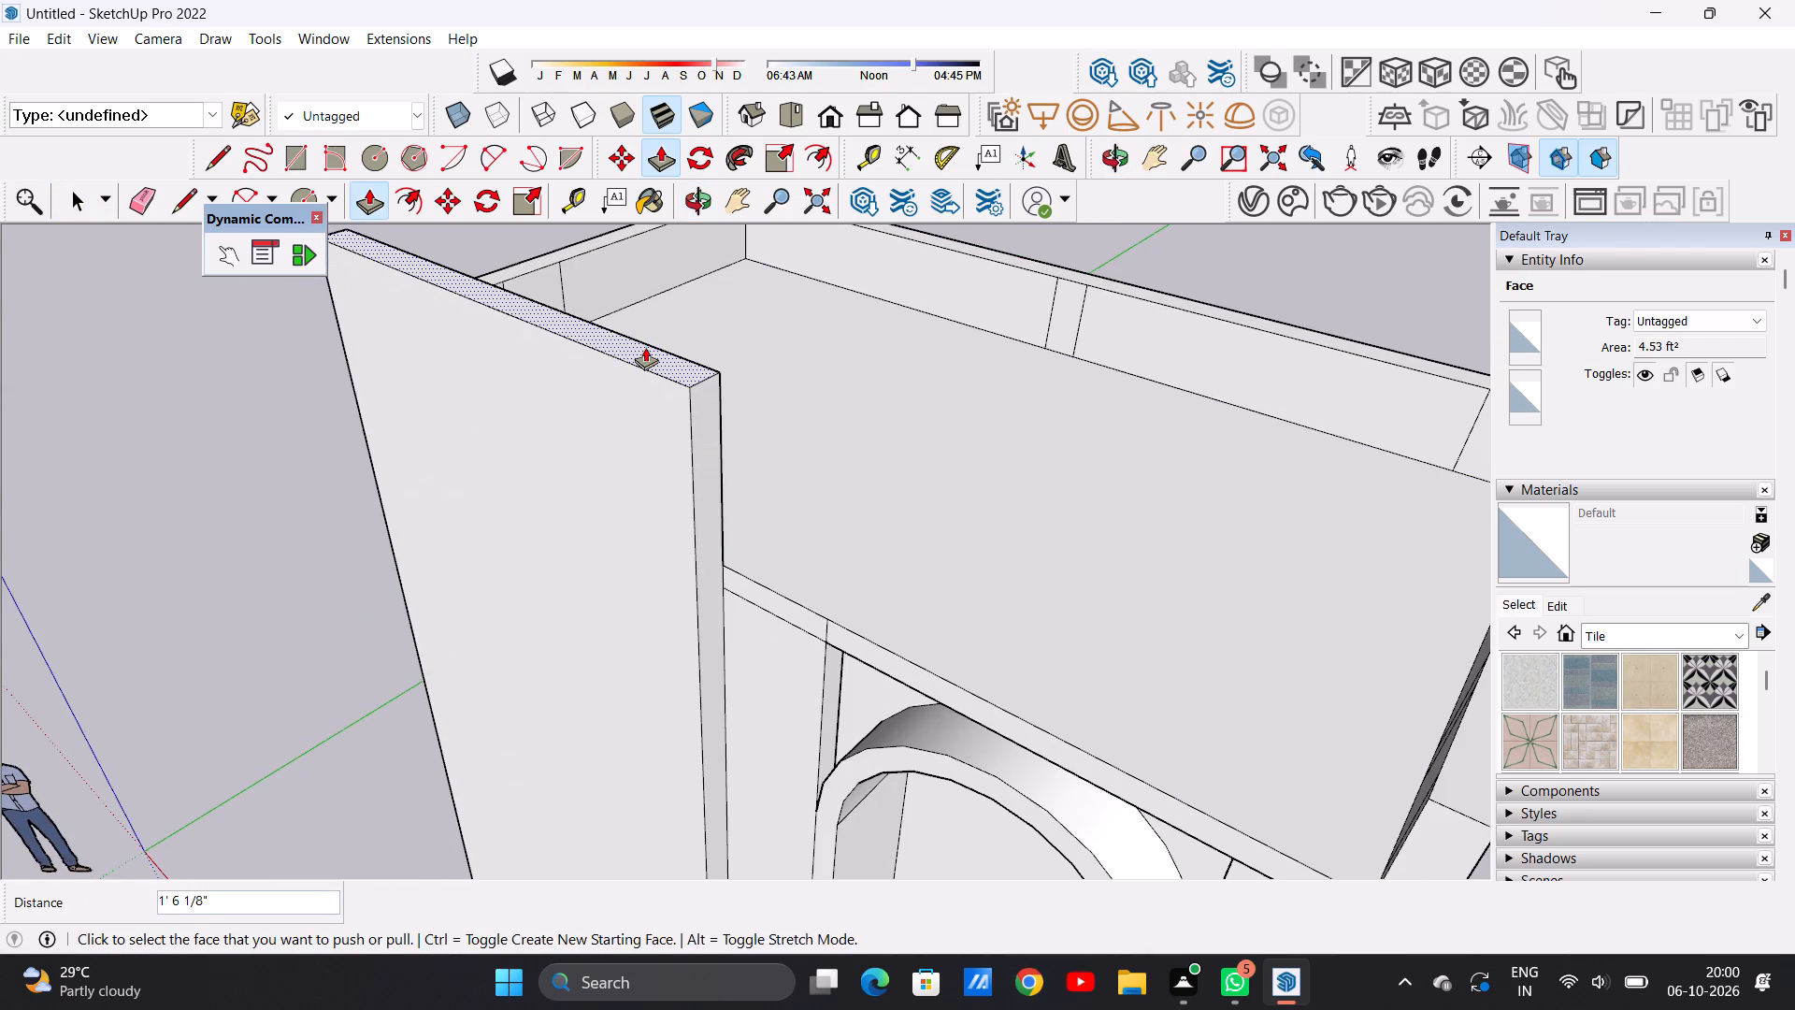
{"action": "key", "text": "space"}
Examine the raised front wall, the parapet and the roof slab's front edge above the arch.
{"action": "scroll", "coordinate": [708, 571], "scroll_direction": "down", "scroll_amount": 15}
{"action": "middle_click_drag", "start_coordinate": [704, 639], "coordinate": [879, 494]}
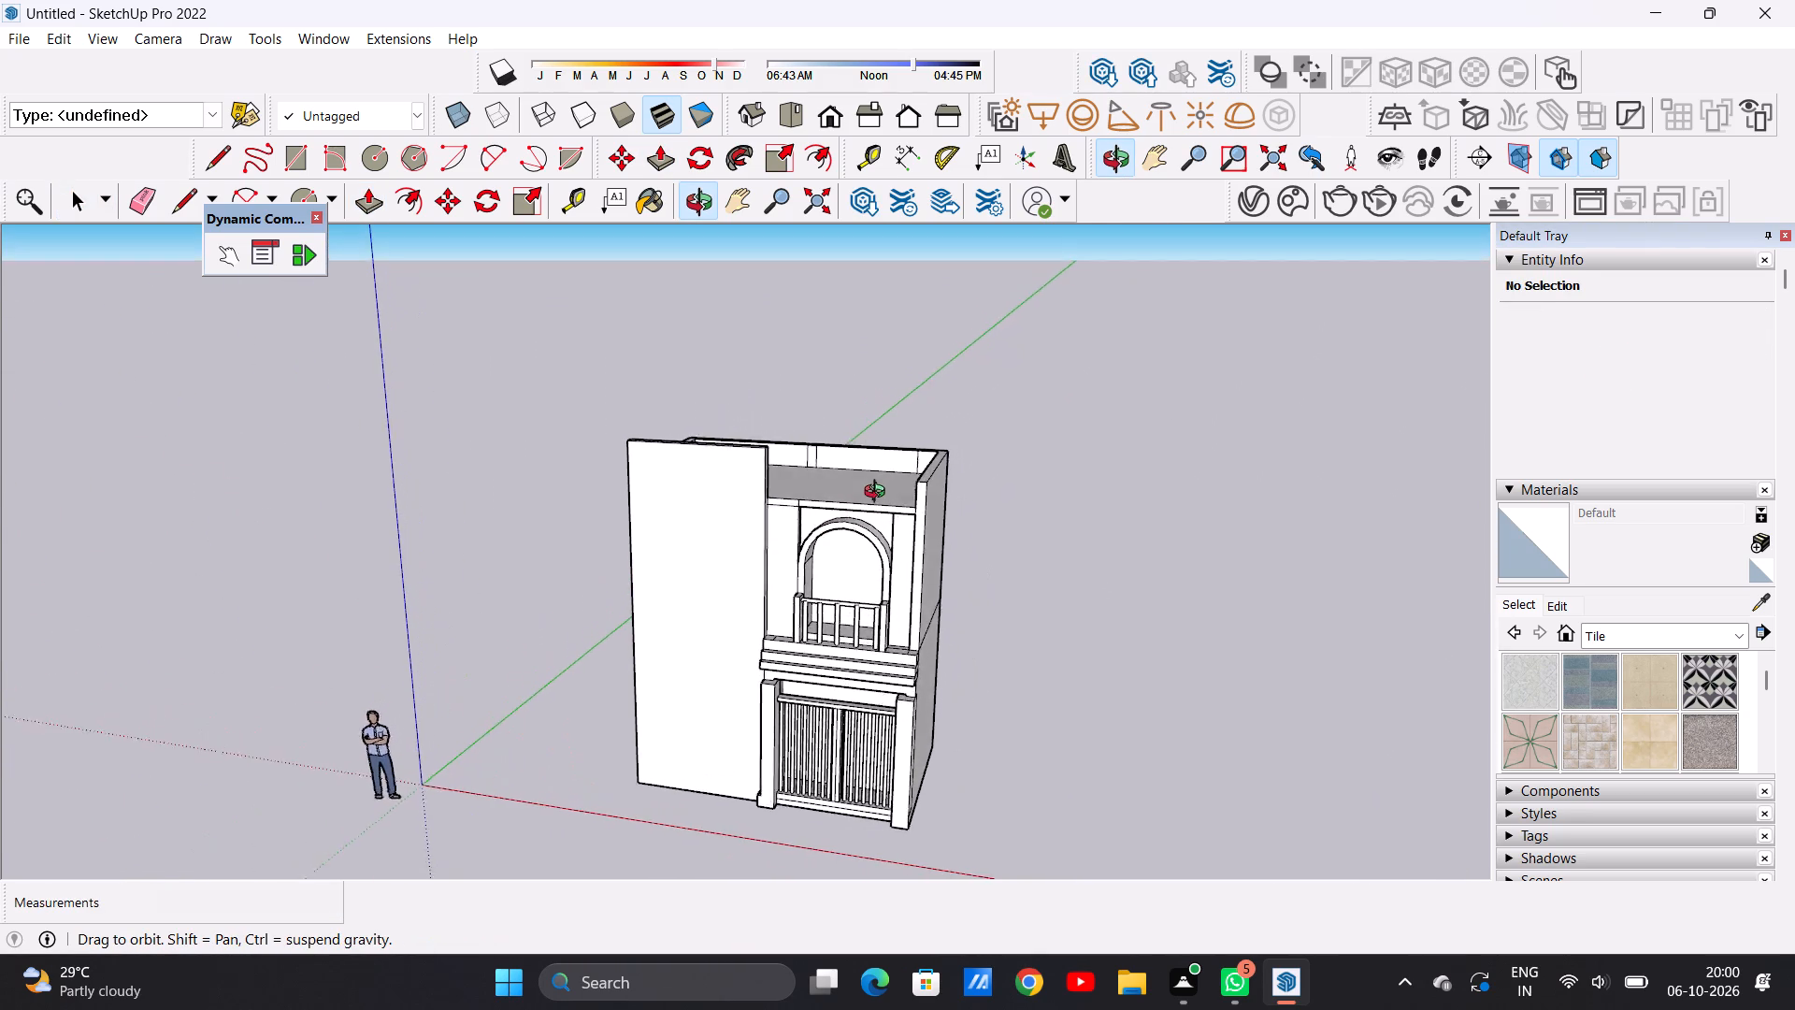
{"action": "middle_click_drag", "start_coordinate": [879, 494], "coordinate": [936, 500]}
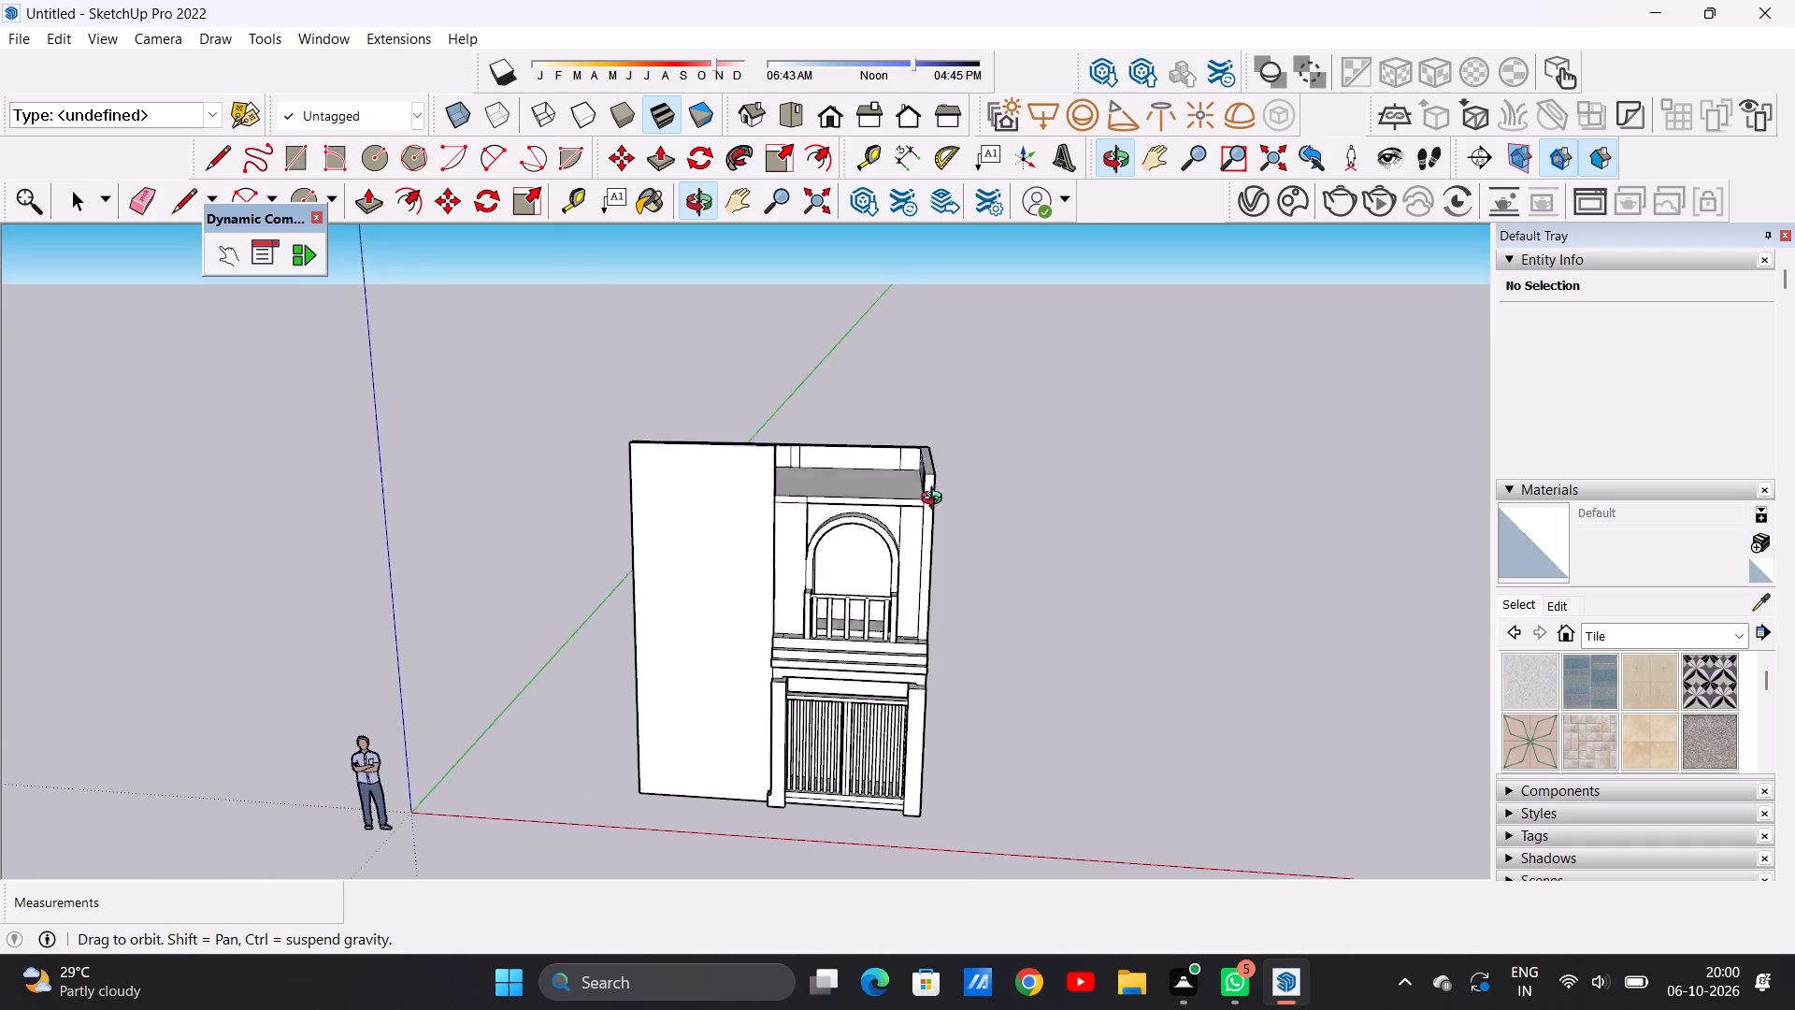
{"action": "middle_click_drag", "start_coordinate": [936, 500], "coordinate": [920, 711]}
{"action": "scroll", "coordinate": [897, 526], "scroll_direction": "up", "scroll_amount": 7}
{"action": "middle_click_drag", "start_coordinate": [897, 582], "coordinate": [1147, 426]}
{"action": "scroll", "coordinate": [972, 420], "scroll_direction": "up", "scroll_amount": 10}
{"action": "scroll", "coordinate": [969, 410], "scroll_direction": "down", "scroll_amount": 9}
{"action": "middle_click_drag", "start_coordinate": [941, 357], "coordinate": [942, 414]}
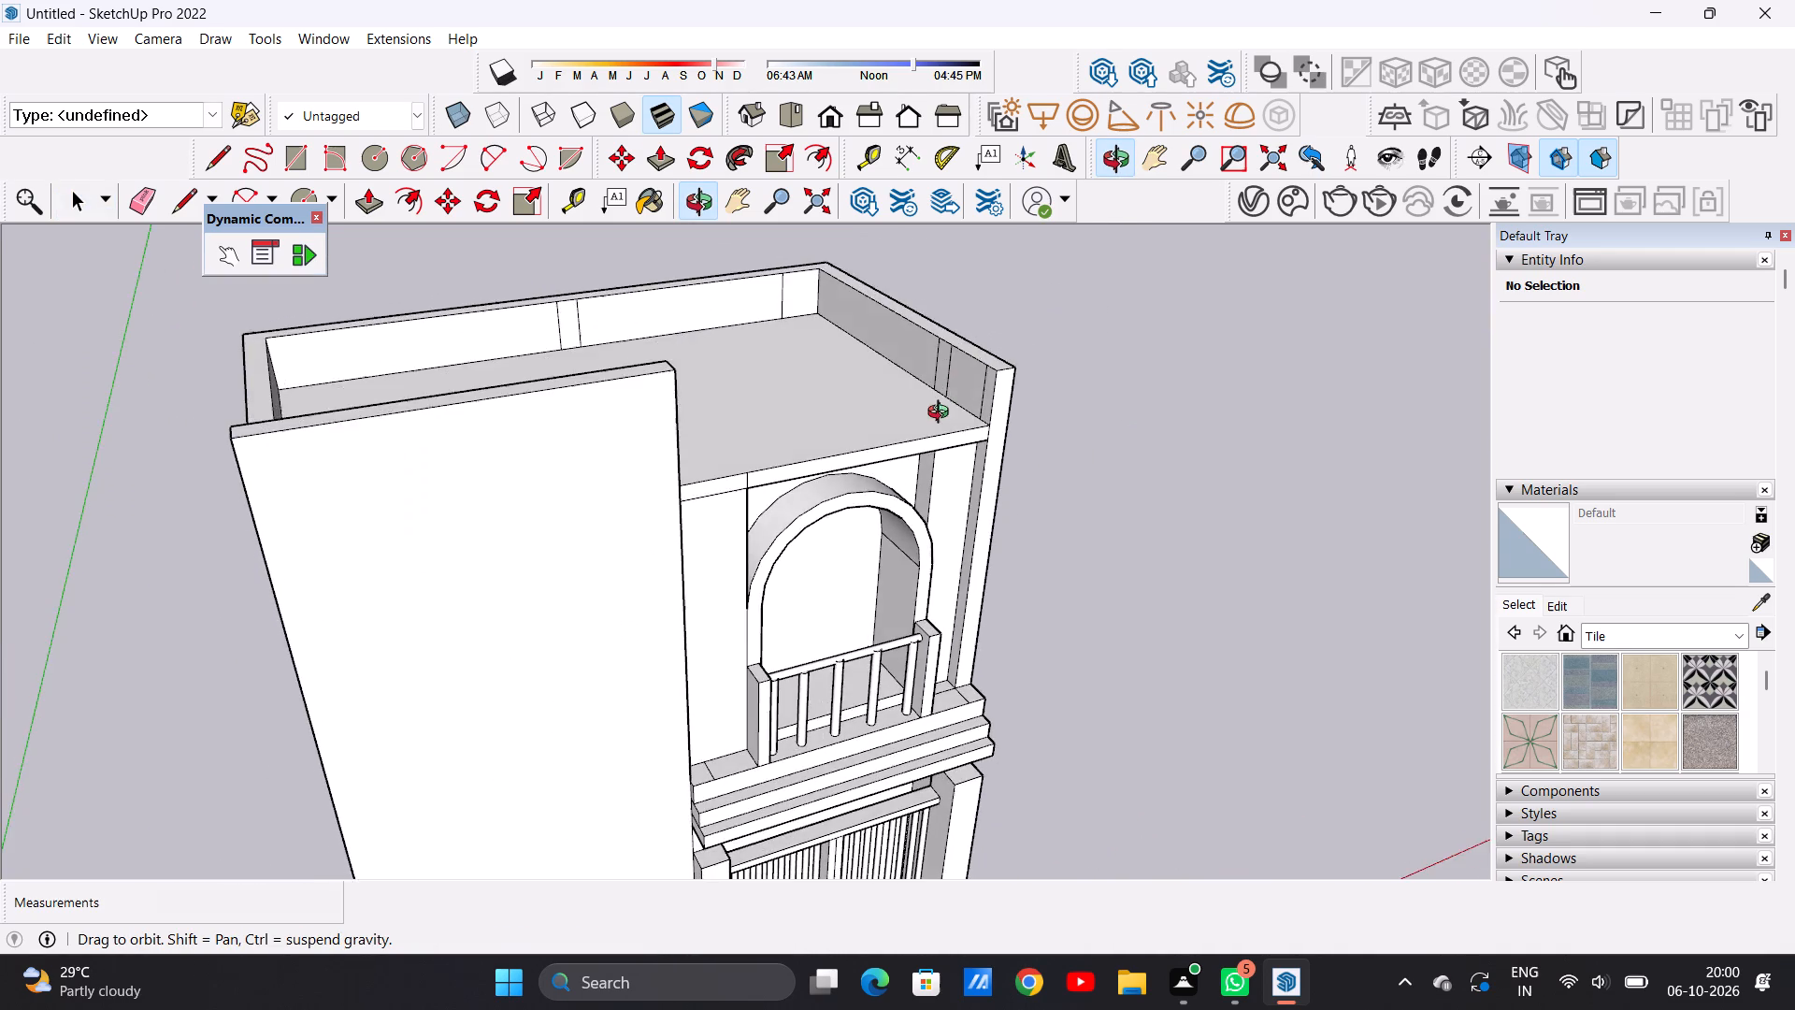
{"action": "middle_click_drag", "start_coordinate": [942, 414], "coordinate": [855, 540]}
{"action": "scroll", "coordinate": [941, 502], "scroll_direction": "up", "scroll_amount": 4}
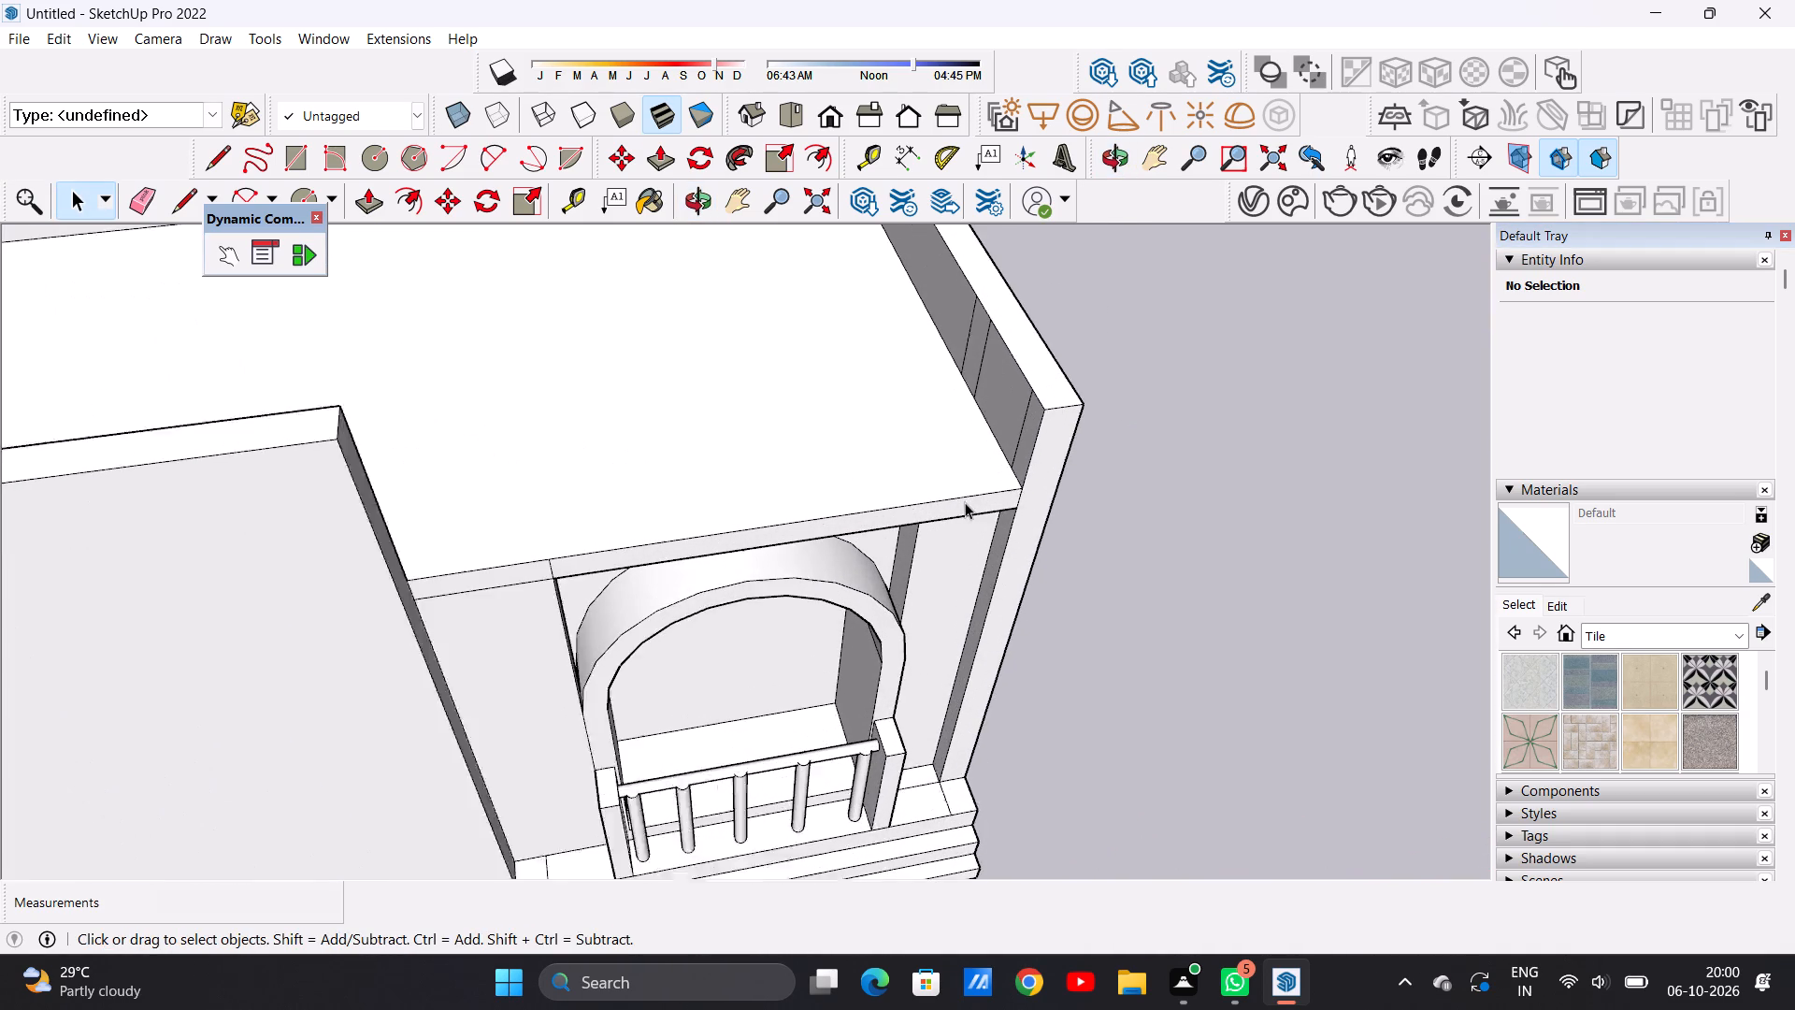
{"action": "scroll", "coordinate": [965, 502], "scroll_direction": "up", "scroll_amount": 3}
{"action": "middle_click_drag", "start_coordinate": [1003, 495], "coordinate": [1093, 502]}
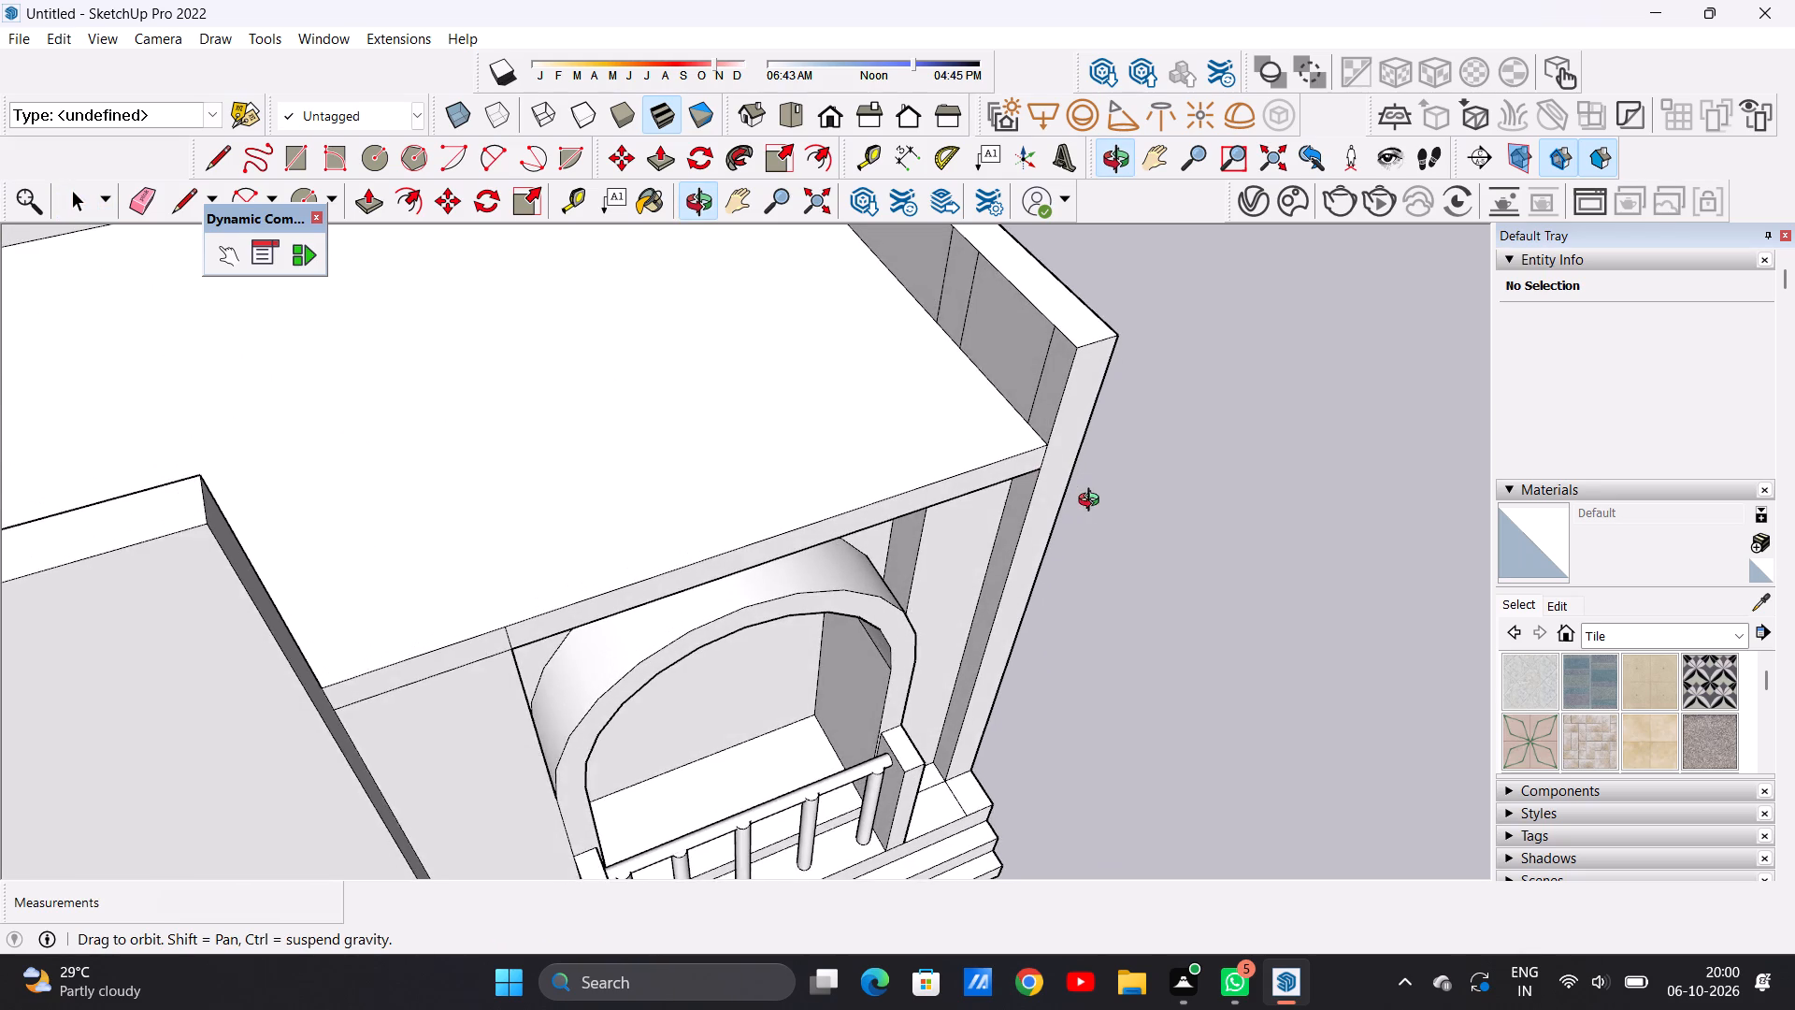
{"action": "middle_click_drag", "start_coordinate": [1093, 502], "coordinate": [1048, 473]}
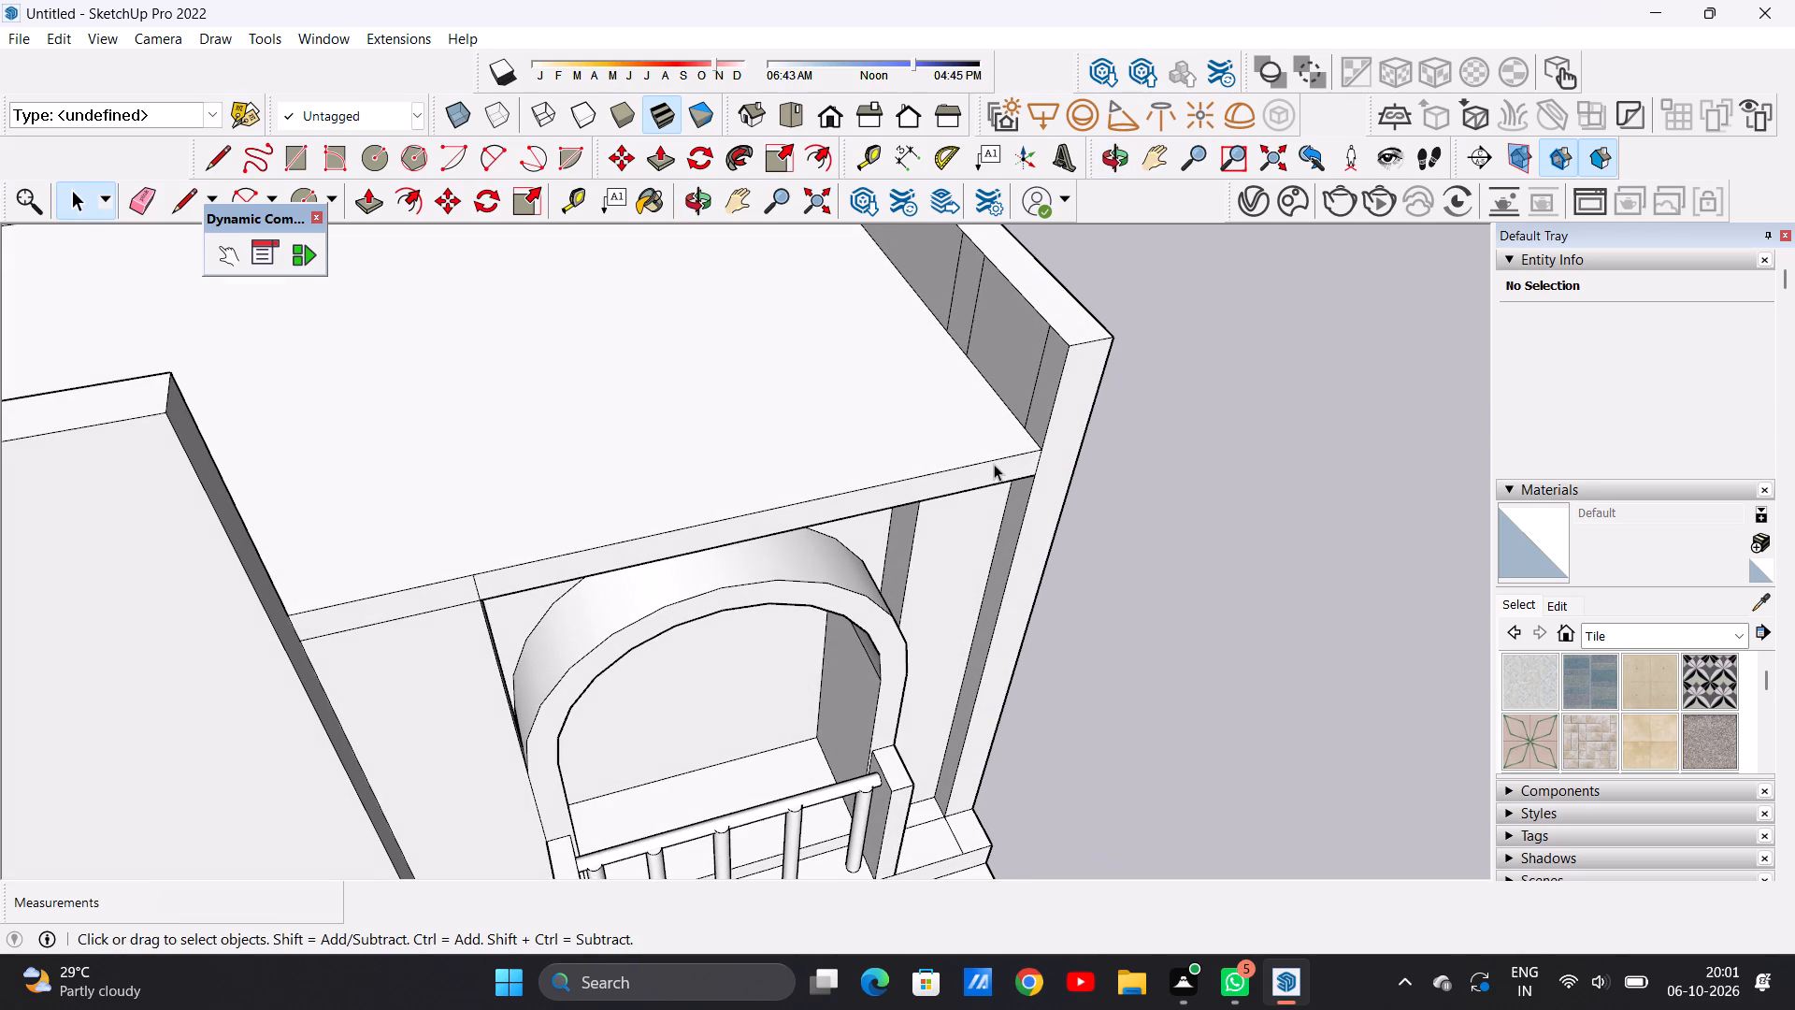
Erase the remaining seam line on the roof slab's front edge beside the arch.
{"action": "scroll", "coordinate": [863, 473], "scroll_direction": "down", "scroll_amount": 6}
{"action": "middle_click_drag", "start_coordinate": [967, 469], "coordinate": [531, 506]}
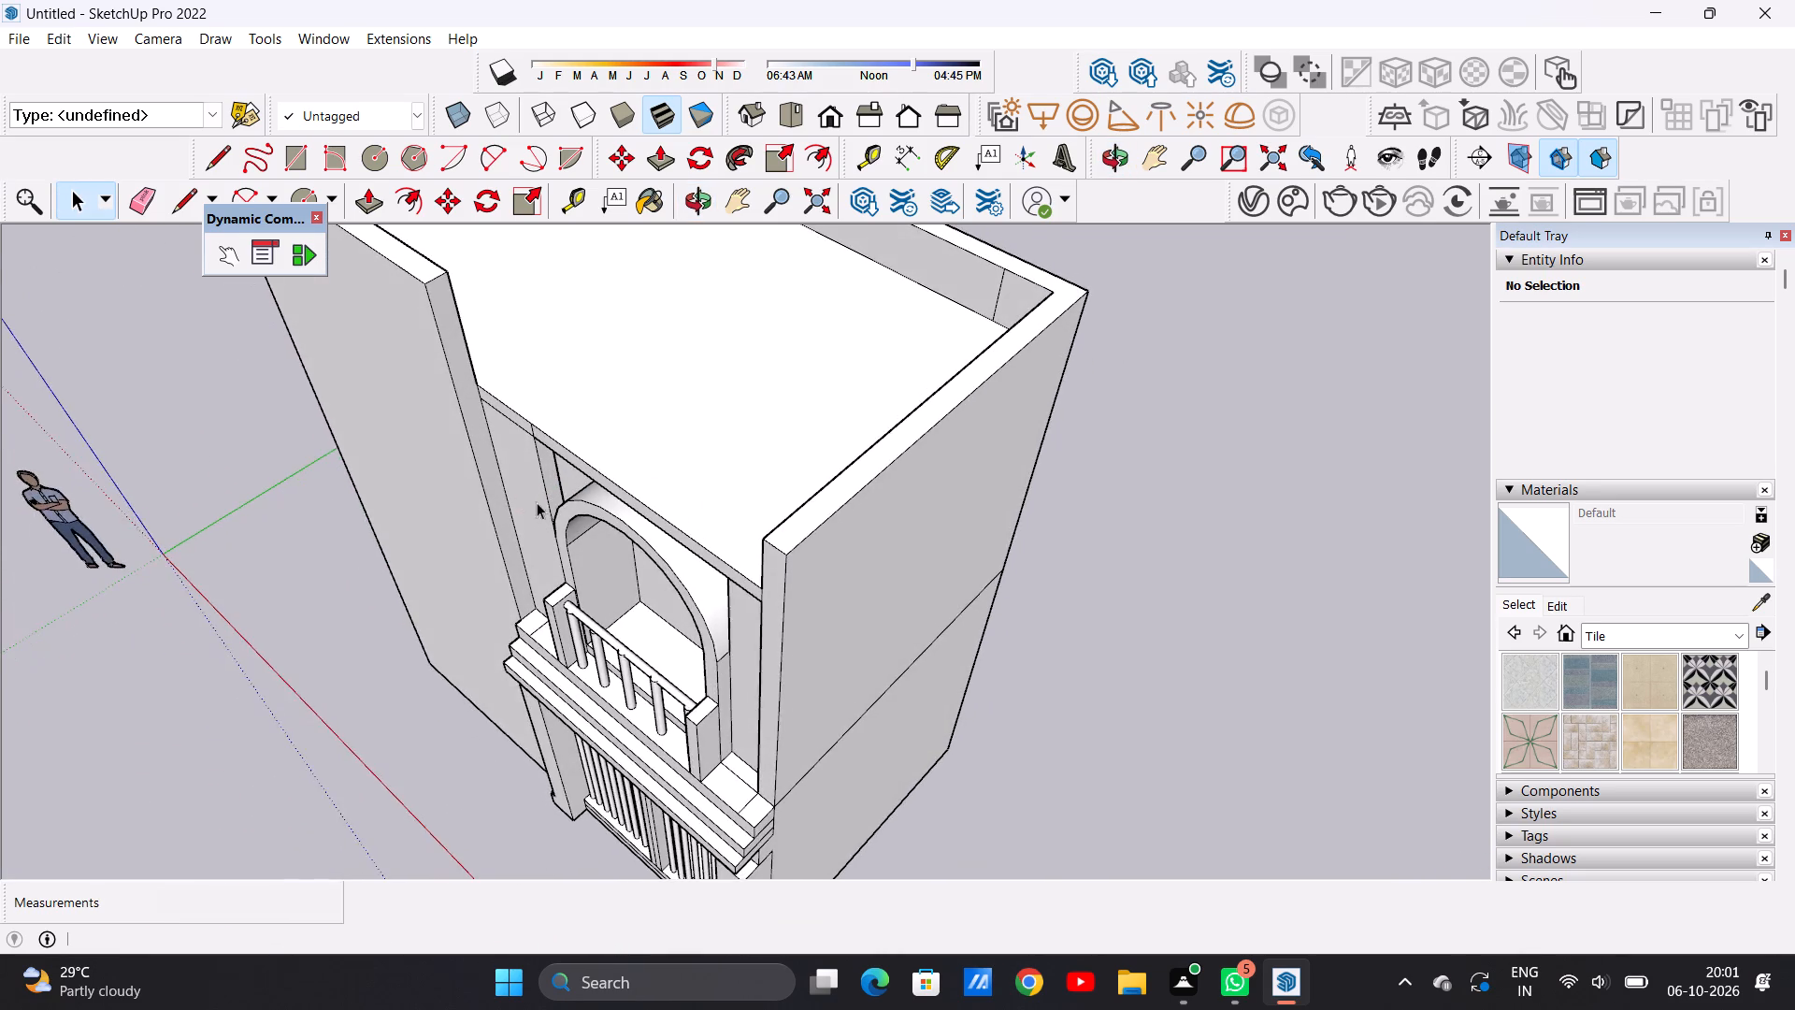
{"action": "scroll", "coordinate": [654, 487], "scroll_direction": "up", "scroll_amount": 18}
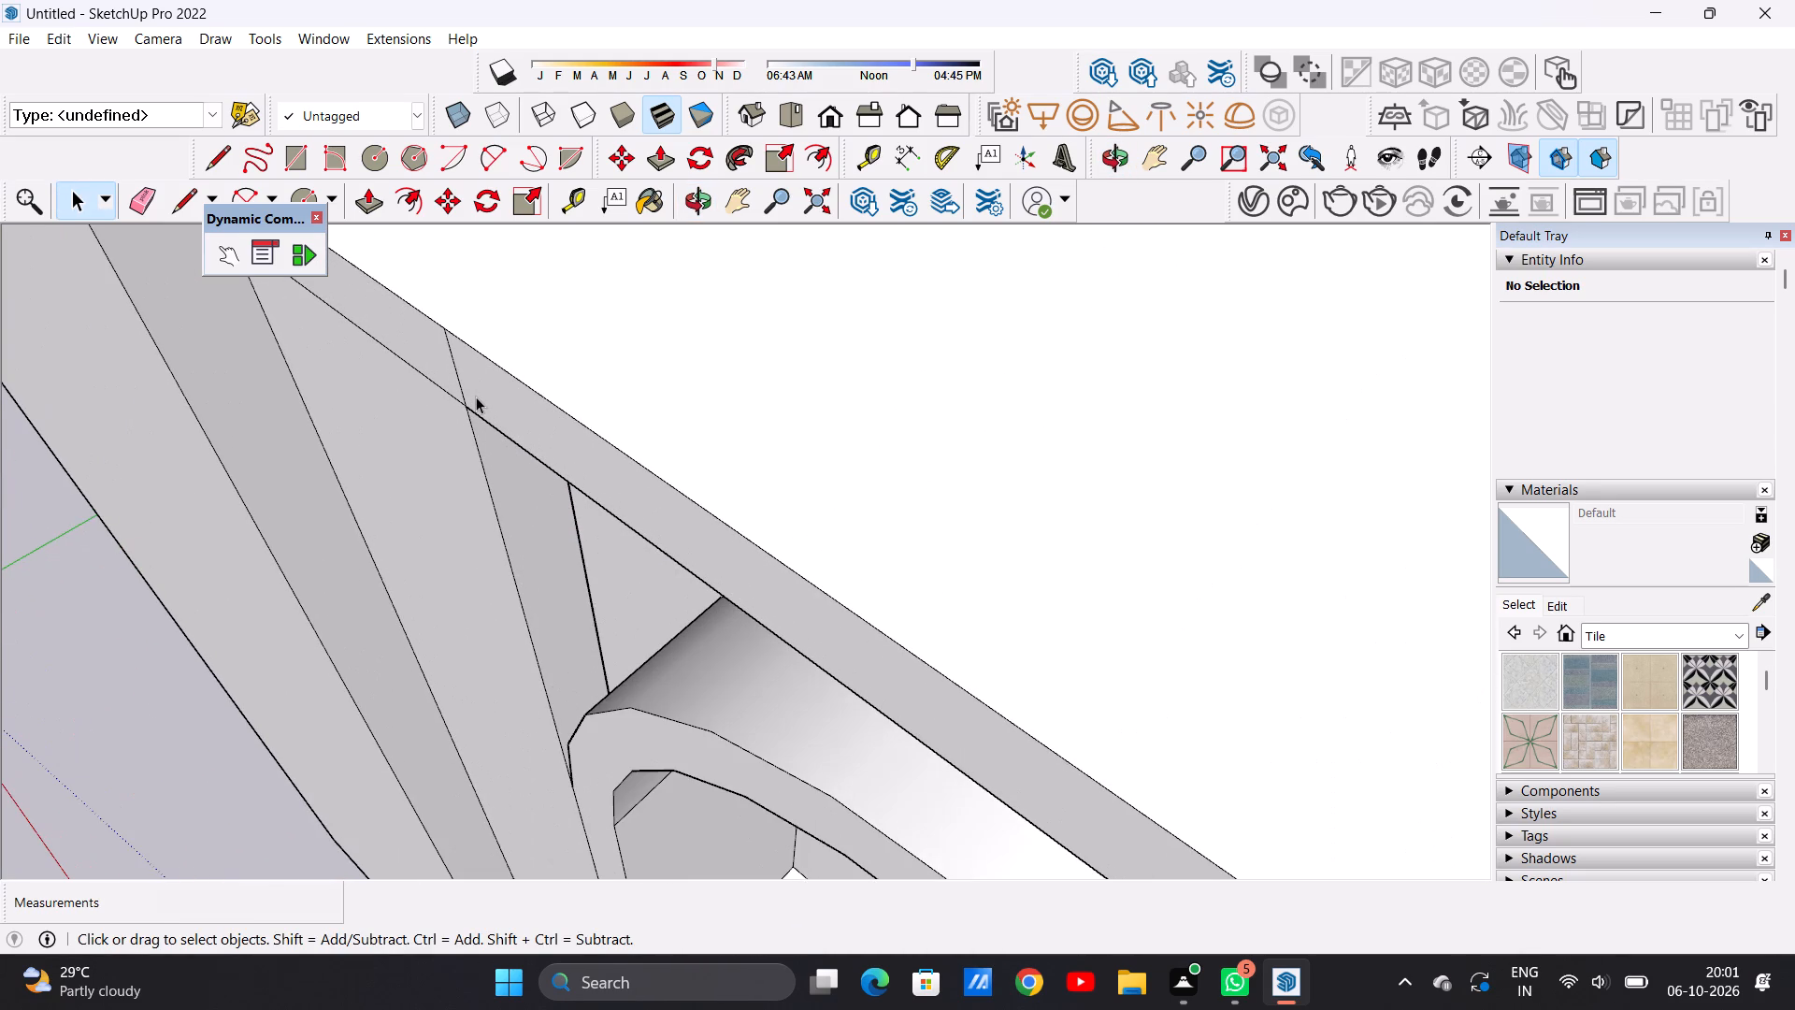
{"action": "key", "text": "e"}
{"action": "left_click_drag", "start_coordinate": [452, 380], "coordinate": [487, 382]}
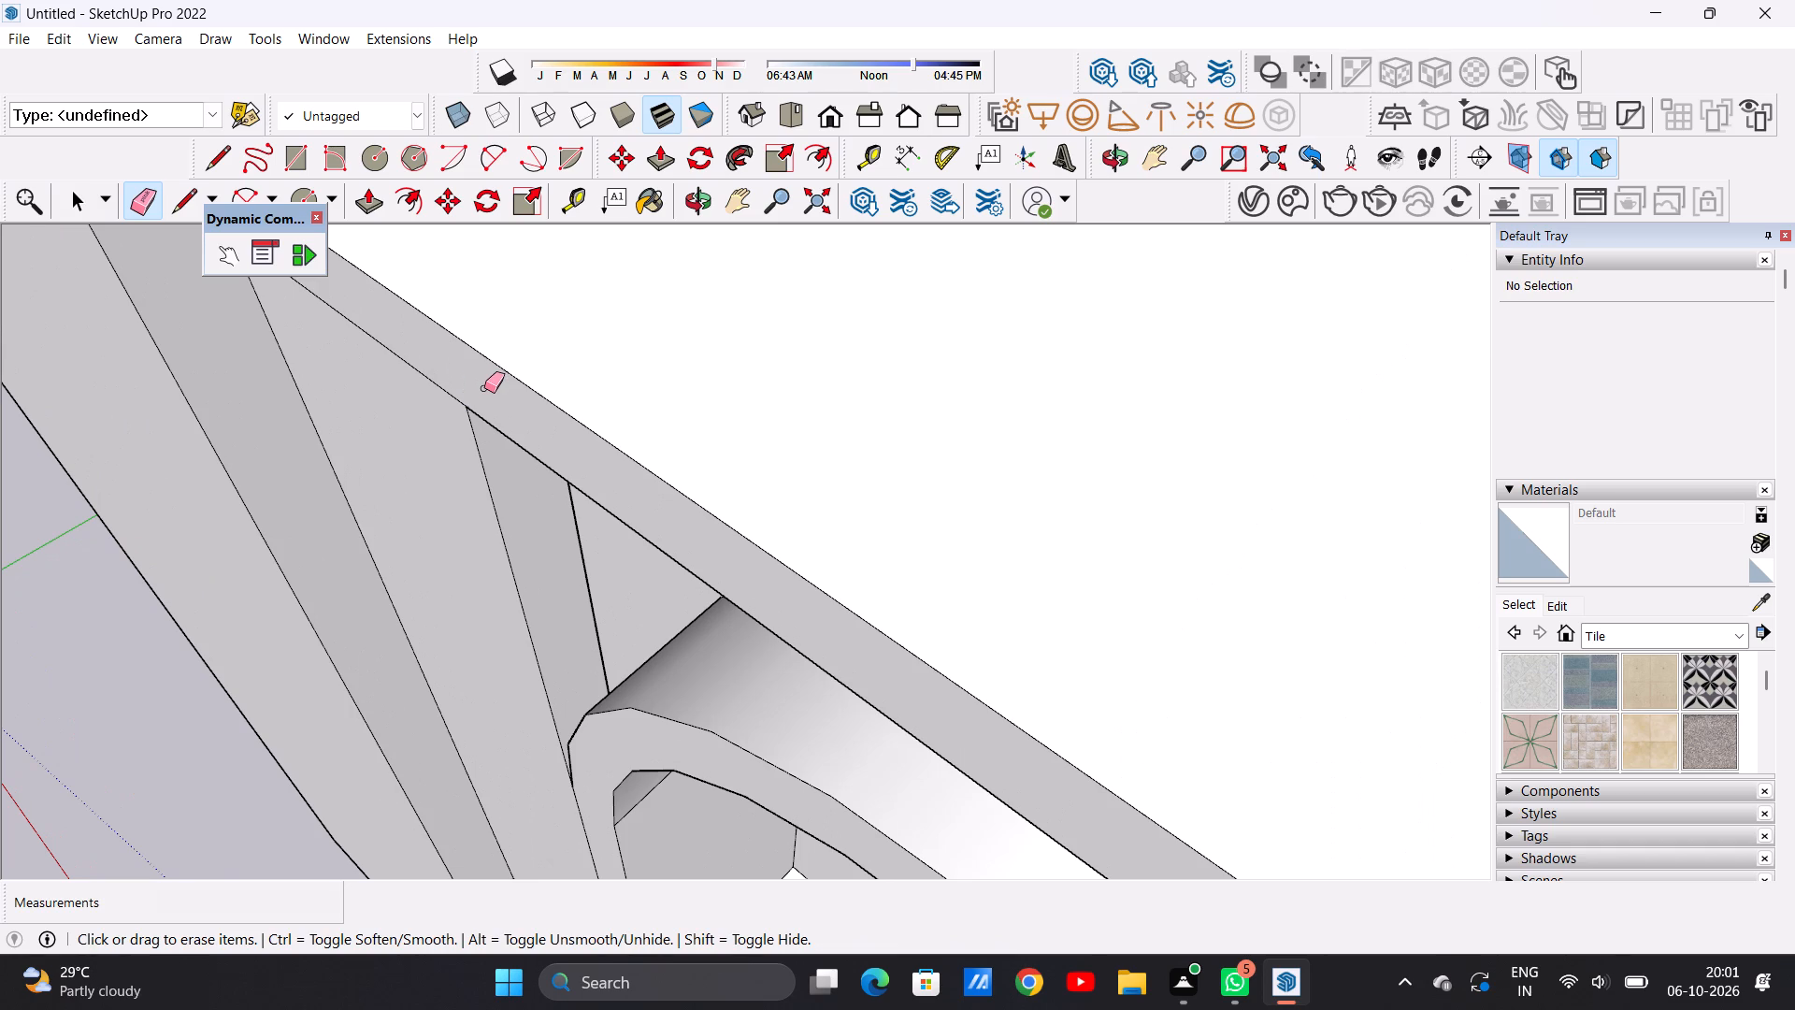
Pull the roof slab's front edge above the arched balcony forward about 6 1/2" as an overhang.
{"action": "key", "text": "p"}
{"action": "left_click", "coordinate": [550, 419]}
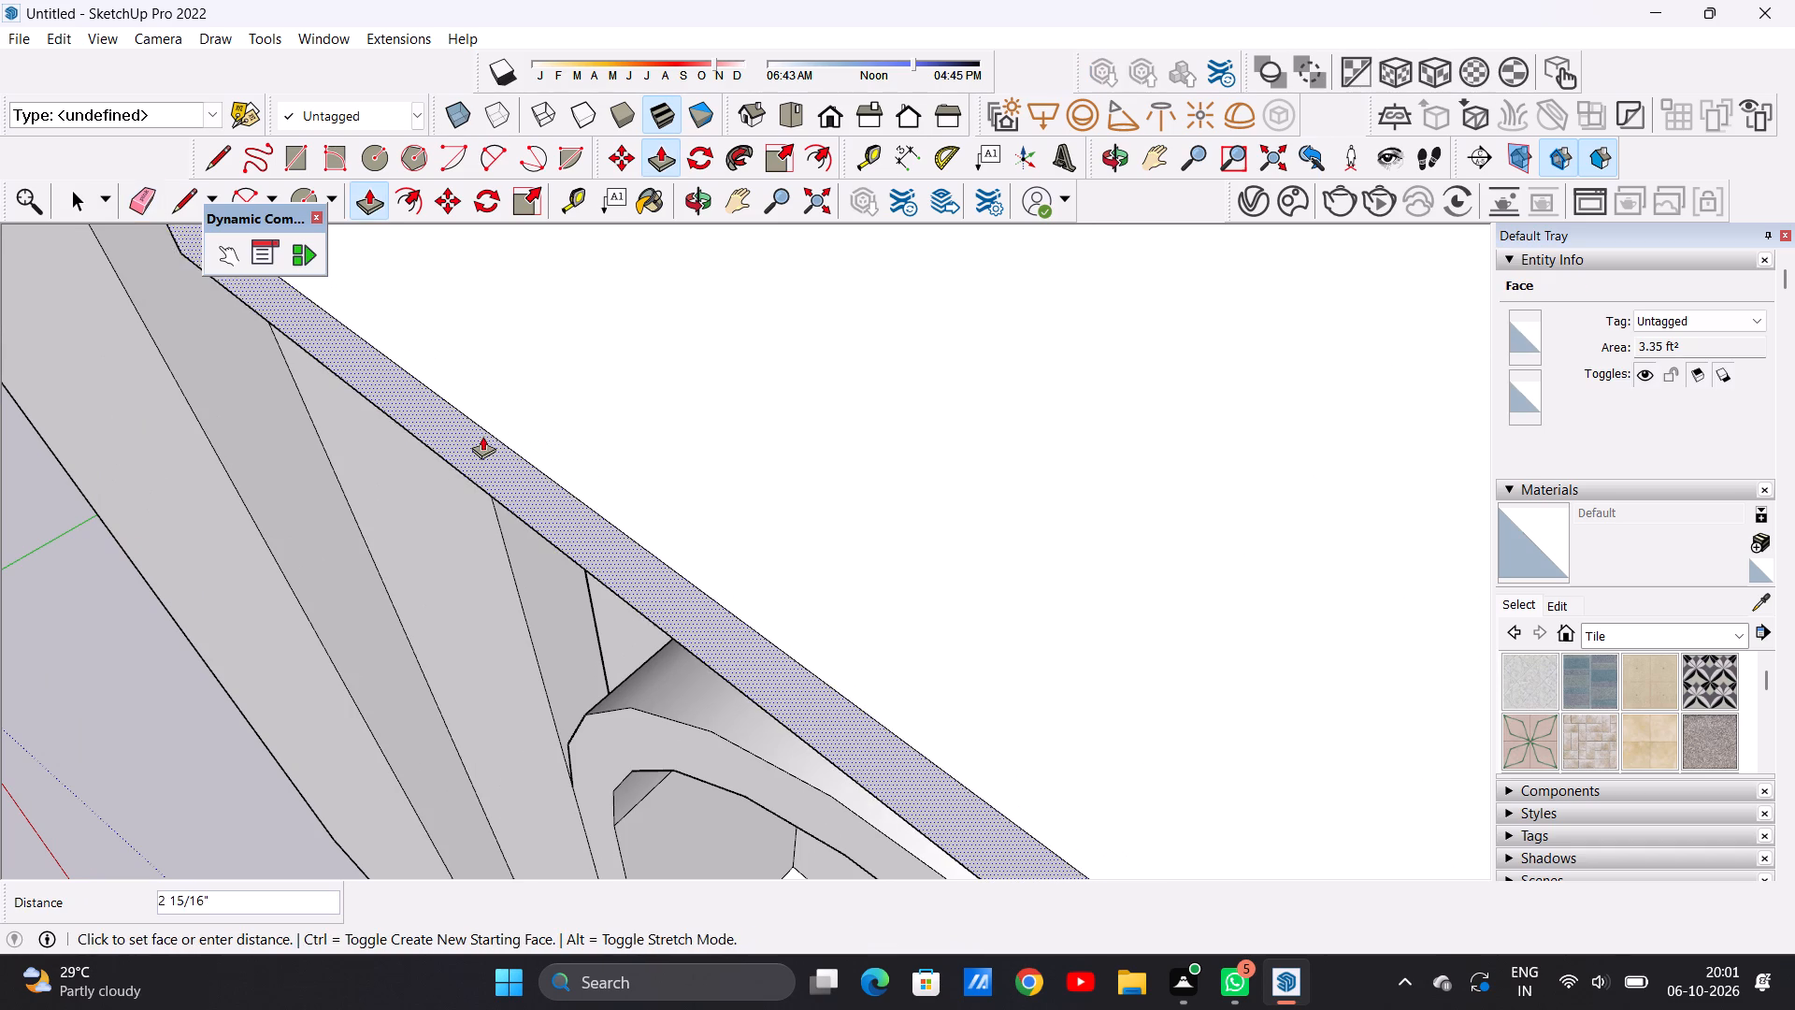
{"action": "scroll", "coordinate": [494, 429], "scroll_direction": "down", "scroll_amount": 14}
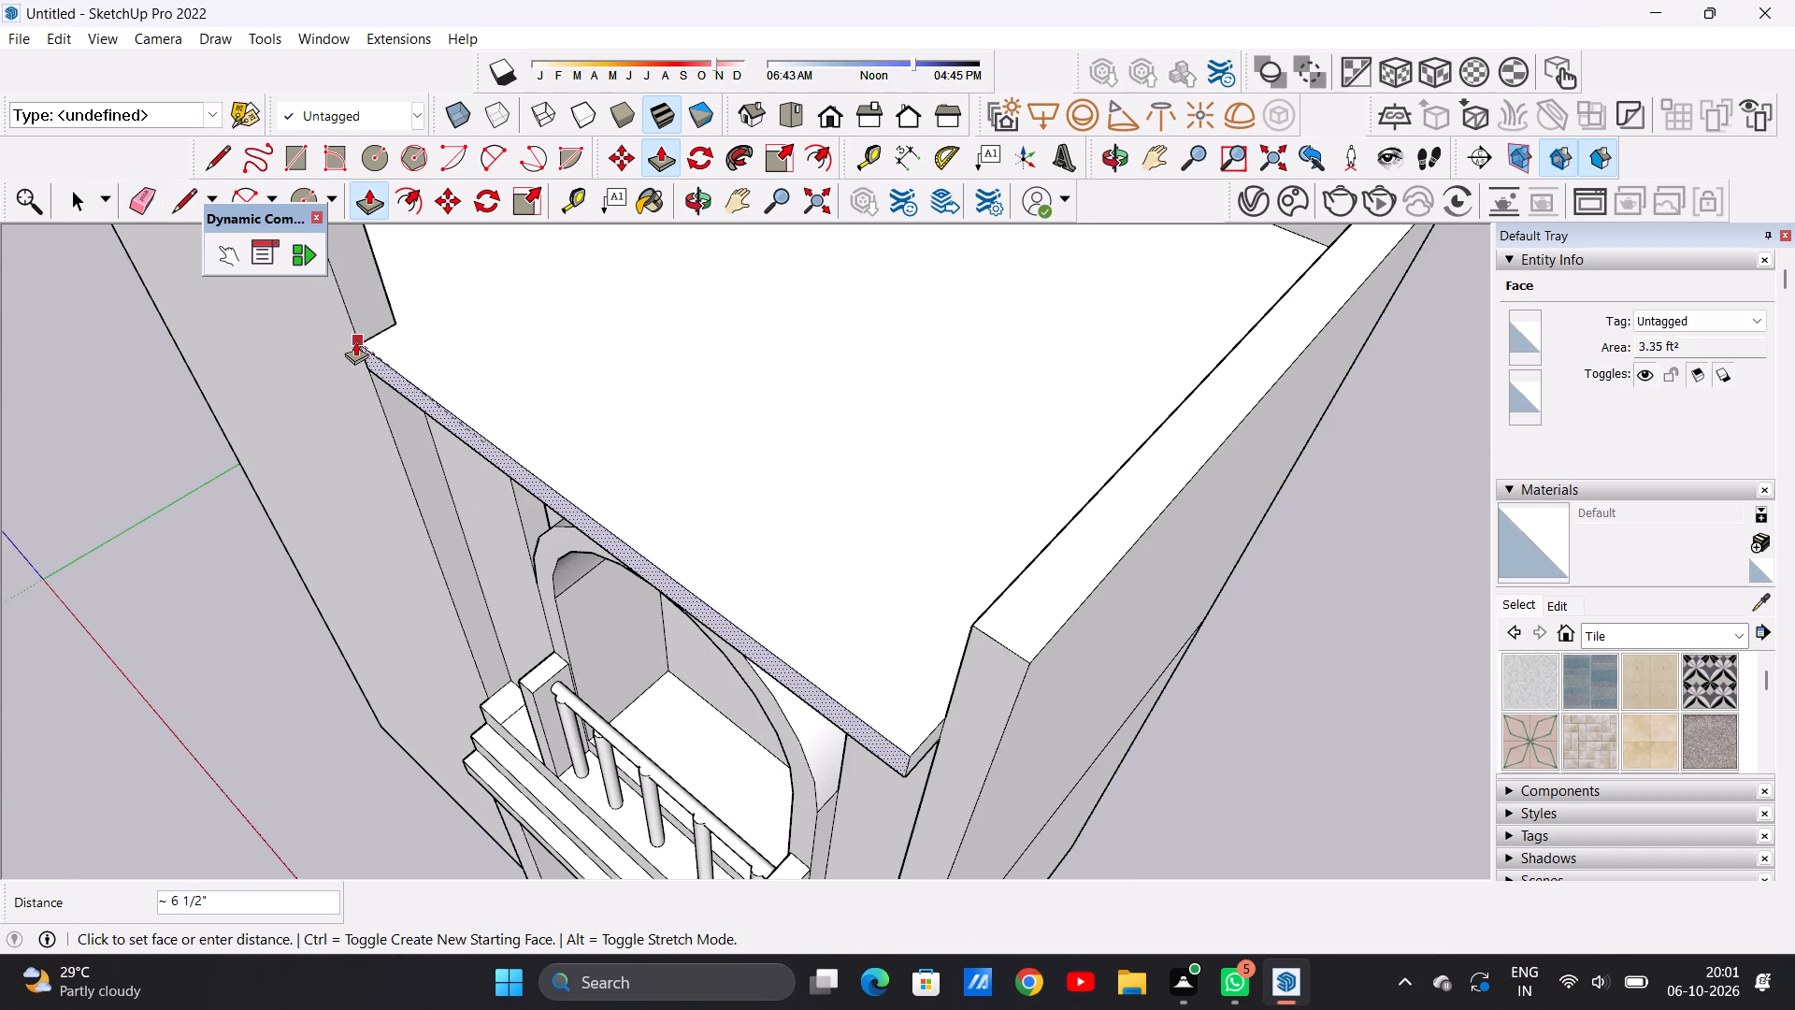
{"action": "left_click", "coordinate": [355, 340]}
{"action": "key", "text": "space"}
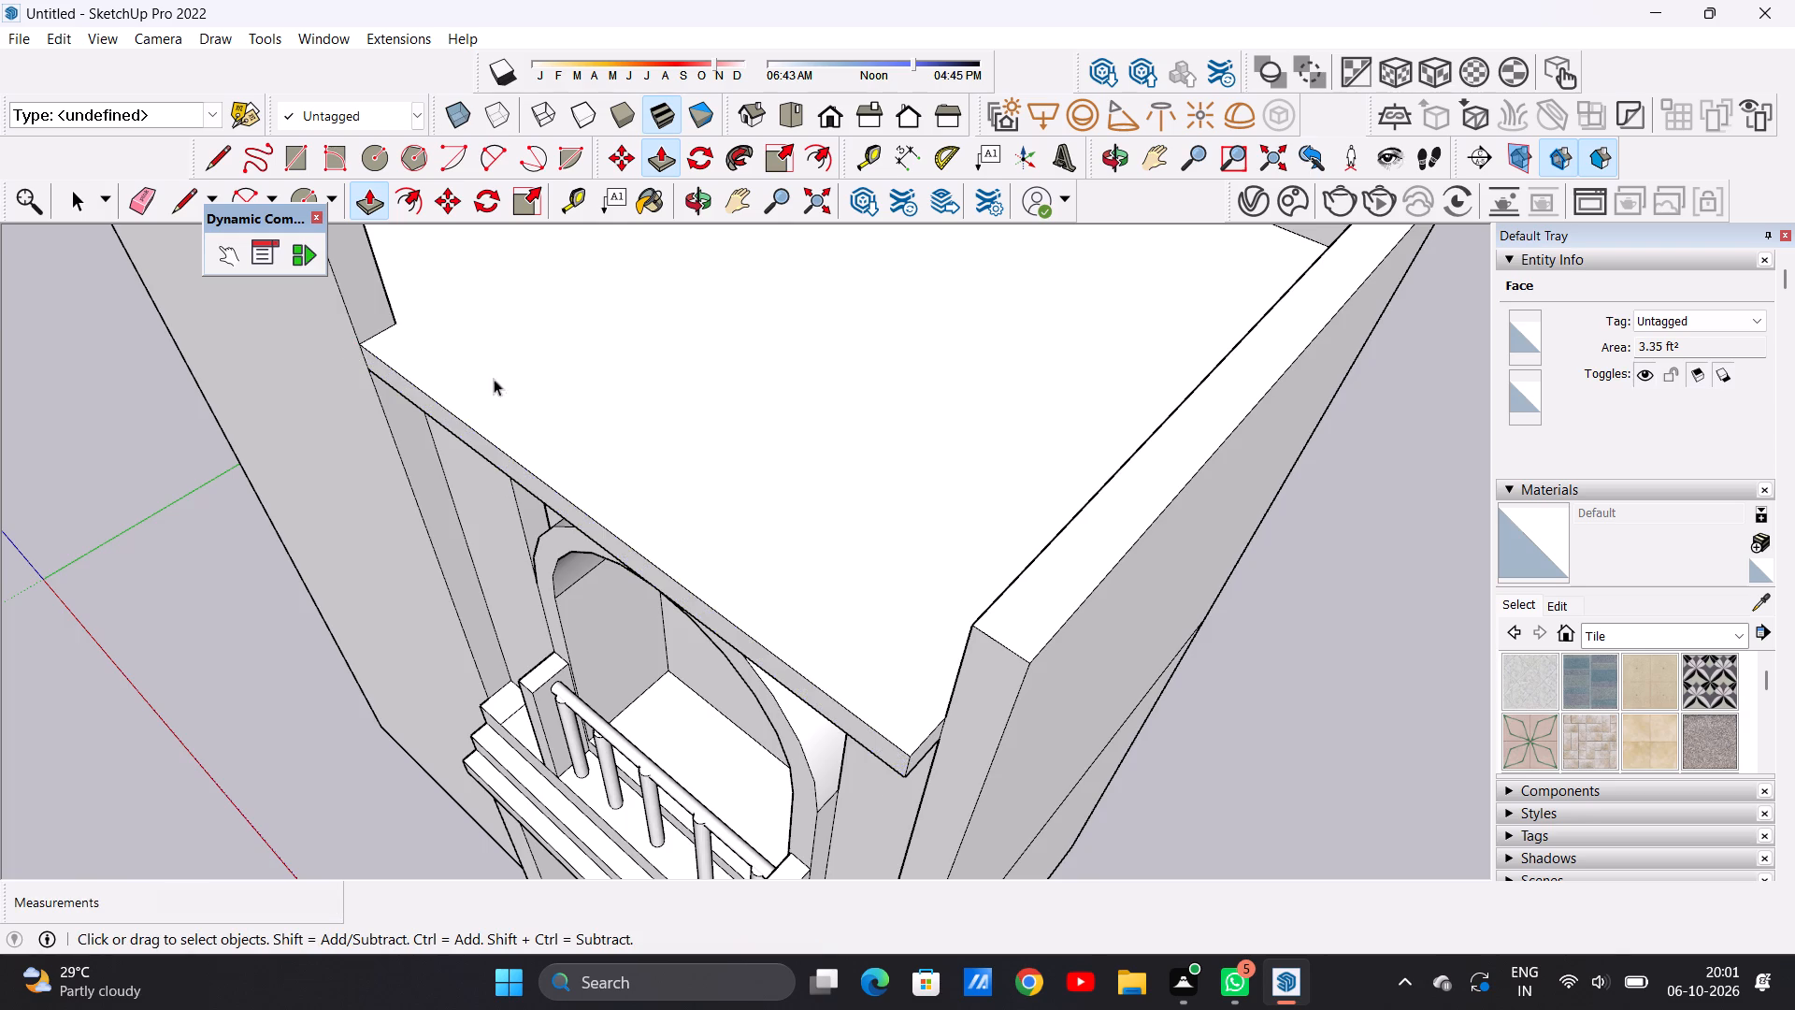
Examine the roof slab's overhang above the arched balcony, the side wall and the entrance front.
{"action": "scroll", "coordinate": [579, 396], "scroll_direction": "down", "scroll_amount": 8}
{"action": "middle_click_drag", "start_coordinate": [504, 496], "coordinate": [768, 338]}
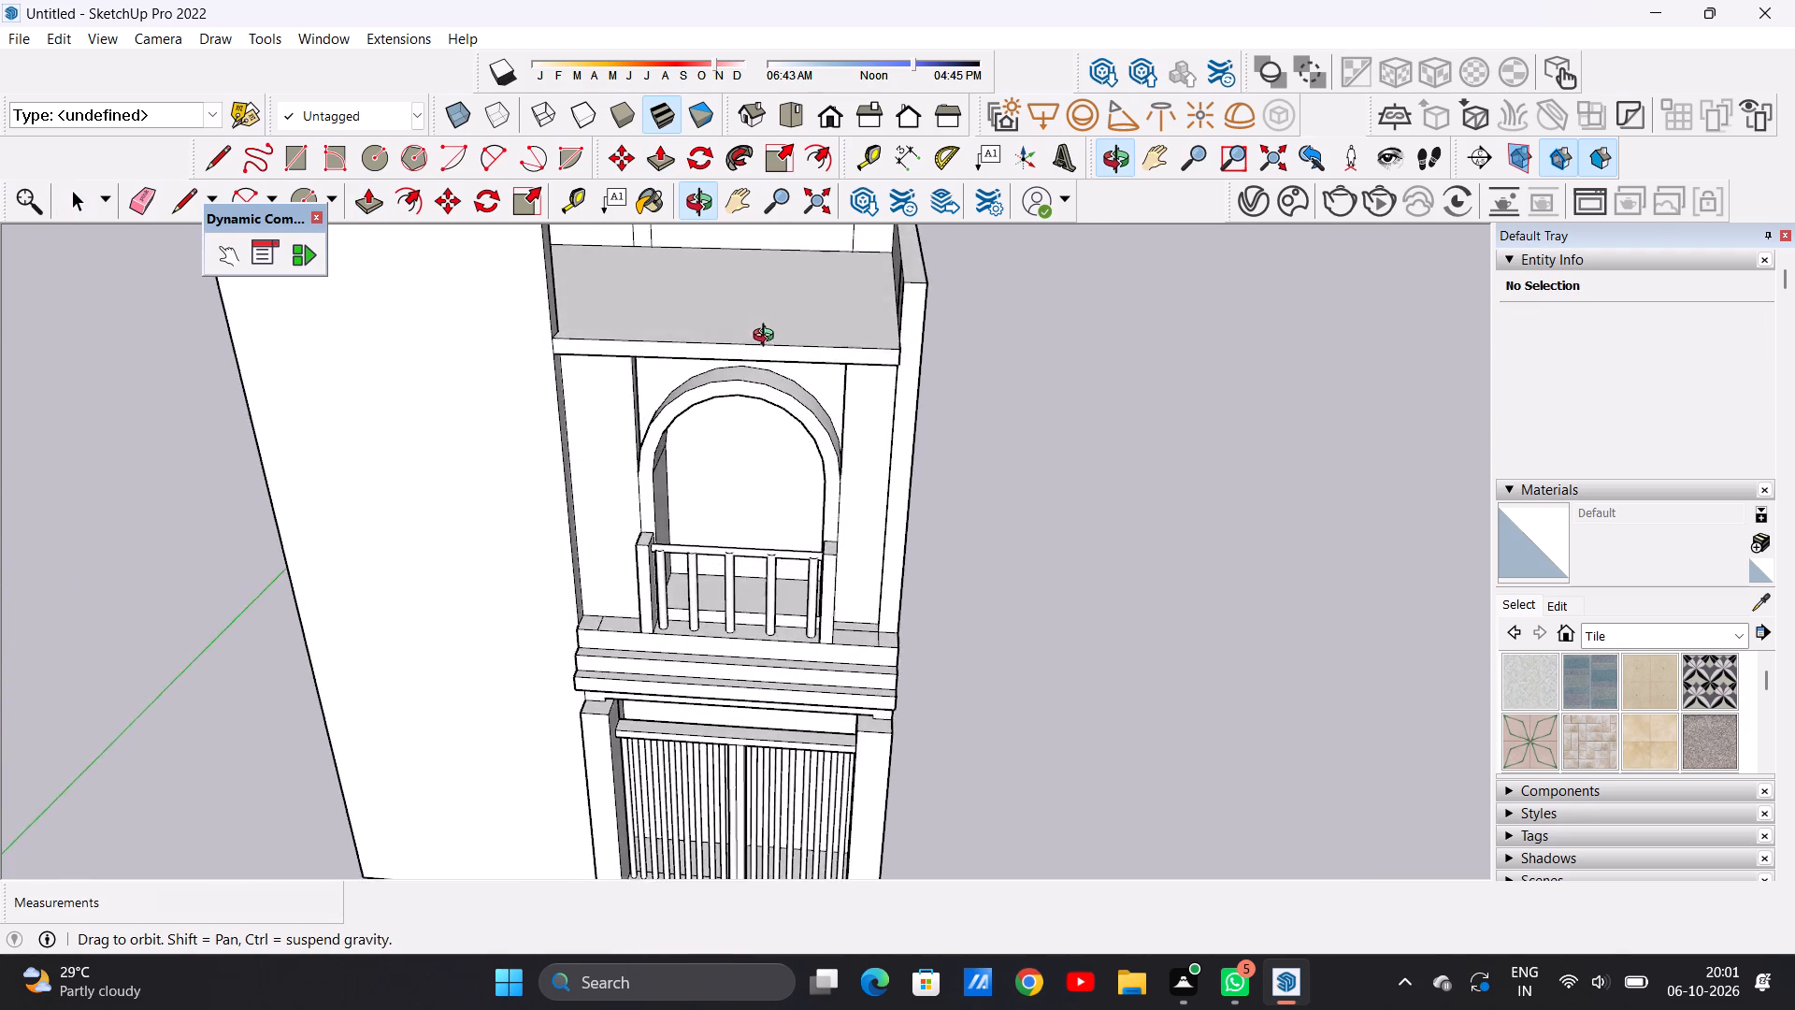
{"action": "middle_click_drag", "start_coordinate": [768, 338], "coordinate": [452, 398]}
{"action": "scroll", "coordinate": [698, 658], "scroll_direction": "up", "scroll_amount": 1}
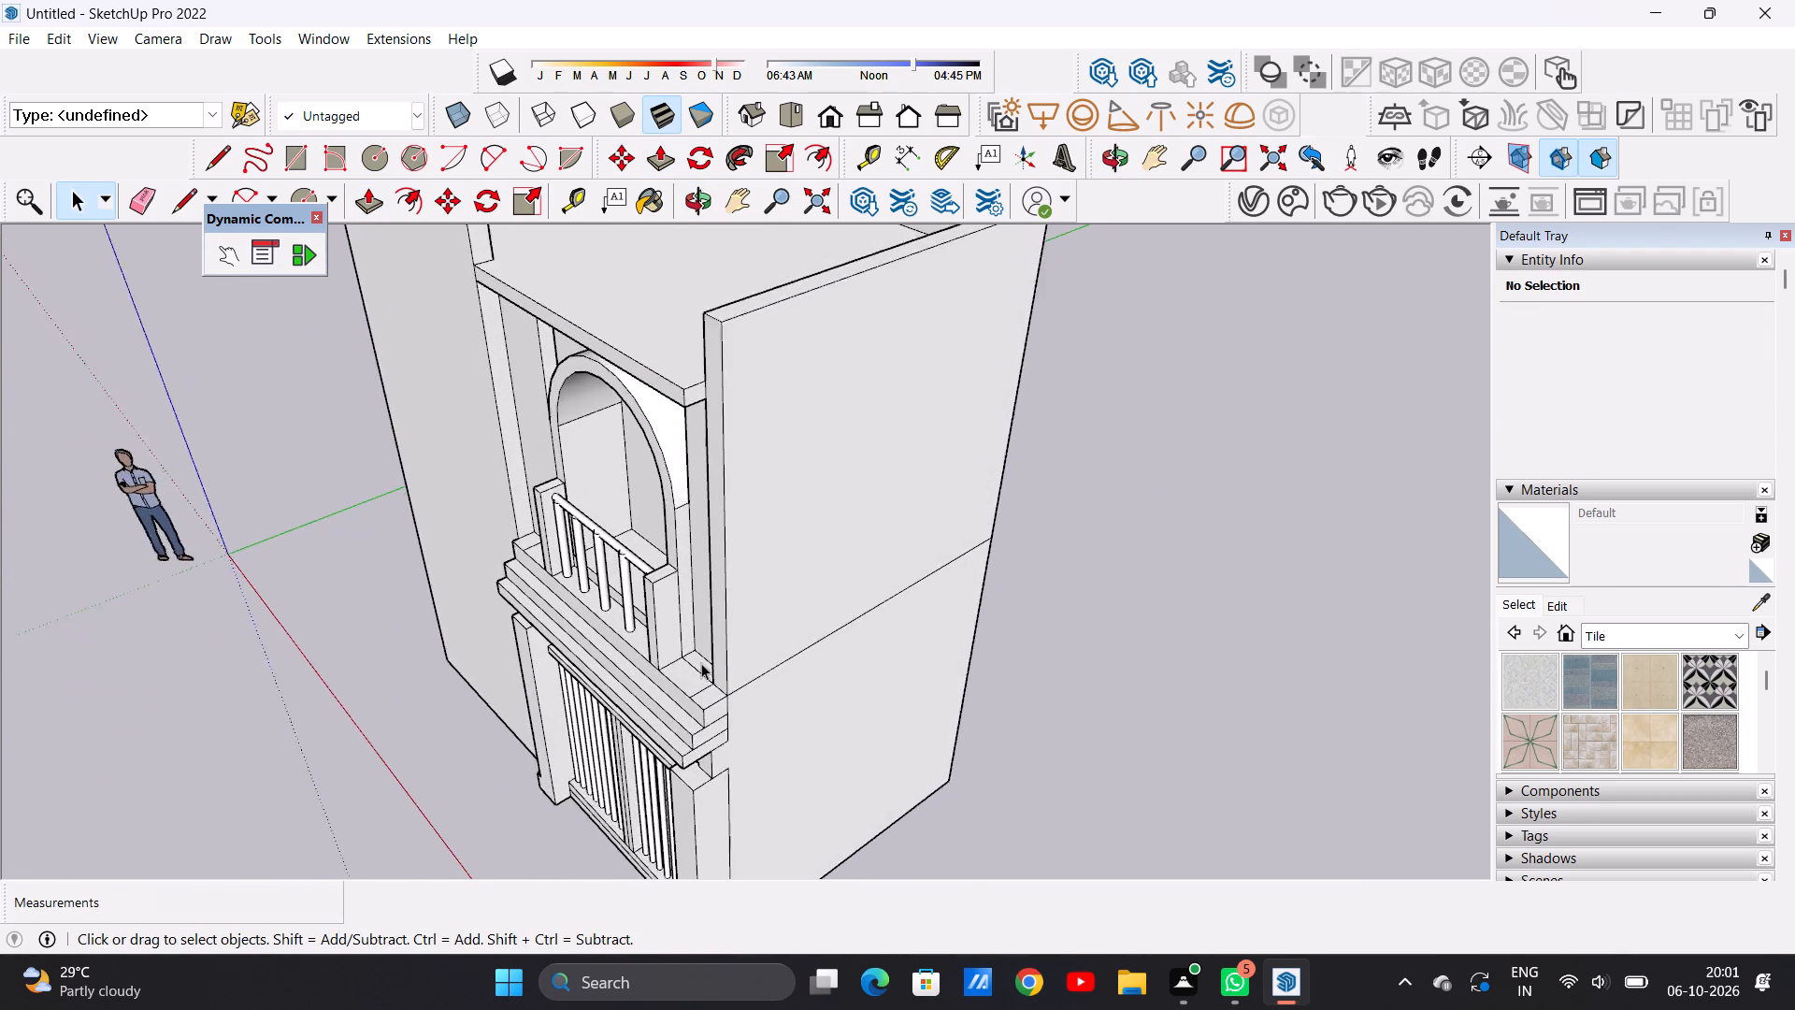
{"action": "scroll", "coordinate": [701, 663], "scroll_direction": "up", "scroll_amount": 4}
{"action": "scroll", "coordinate": [708, 670], "scroll_direction": "down", "scroll_amount": 11}
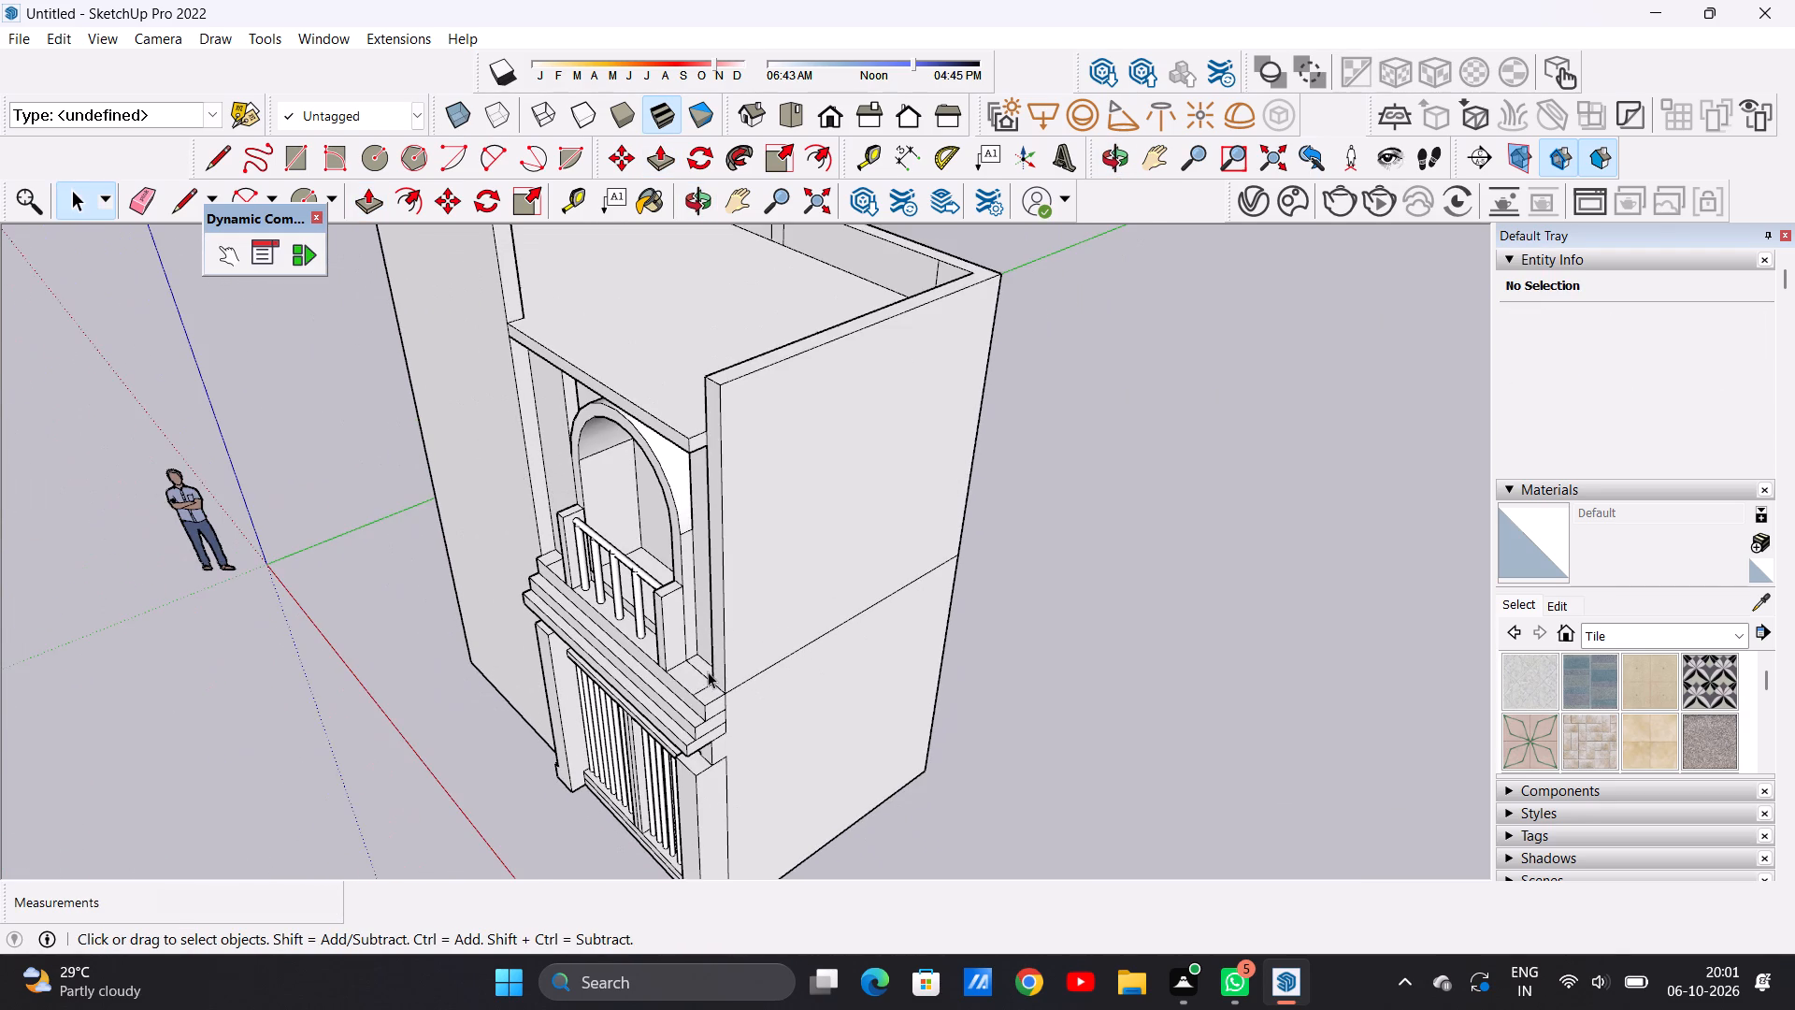
{"action": "scroll", "coordinate": [725, 636], "scroll_direction": "up", "scroll_amount": 2}
{"action": "scroll", "coordinate": [732, 501], "scroll_direction": "down", "scroll_amount": 5}
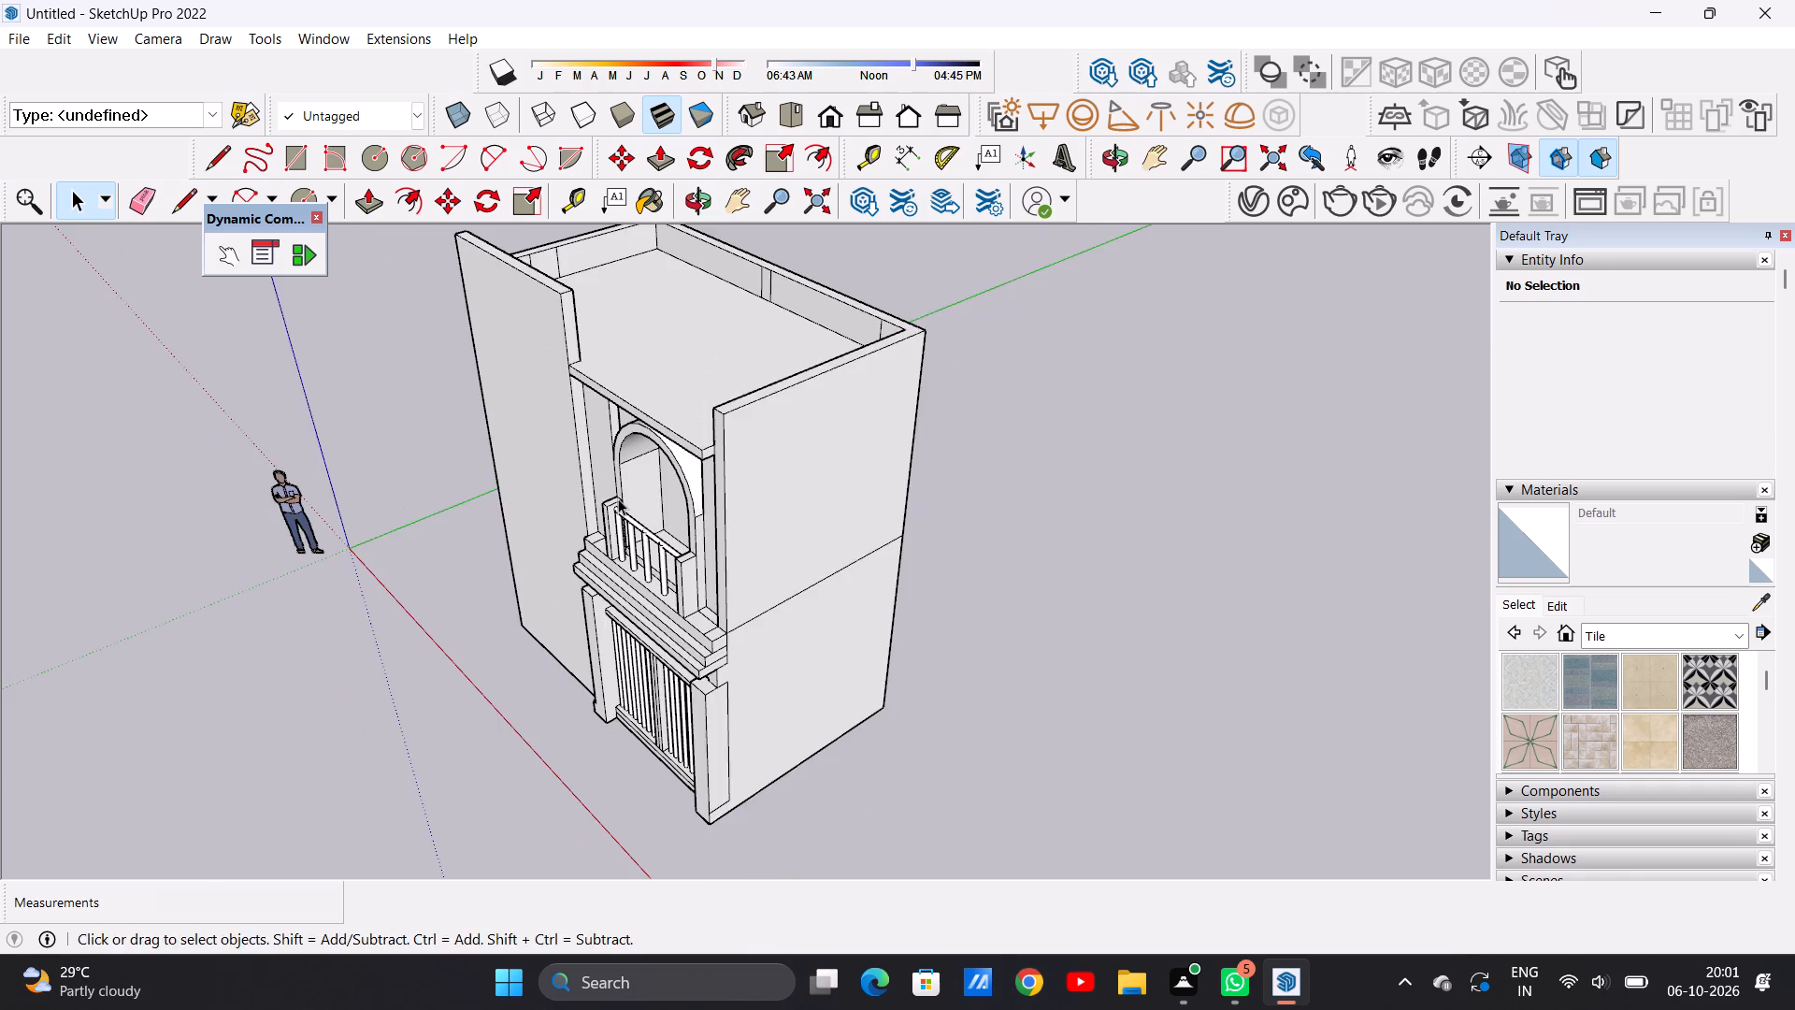
Pull the roof slab's front edge above the arched balcony forward another 4".
{"action": "middle_click_drag", "start_coordinate": [618, 498], "coordinate": [1019, 411]}
{"action": "middle_click_drag", "start_coordinate": [575, 428], "coordinate": [815, 526]}
{"action": "scroll", "coordinate": [815, 526], "scroll_direction": "up", "scroll_amount": 1}
{"action": "scroll", "coordinate": [677, 444], "scroll_direction": "up", "scroll_amount": 8}
{"action": "scroll", "coordinate": [679, 460], "scroll_direction": "down", "scroll_amount": 1}
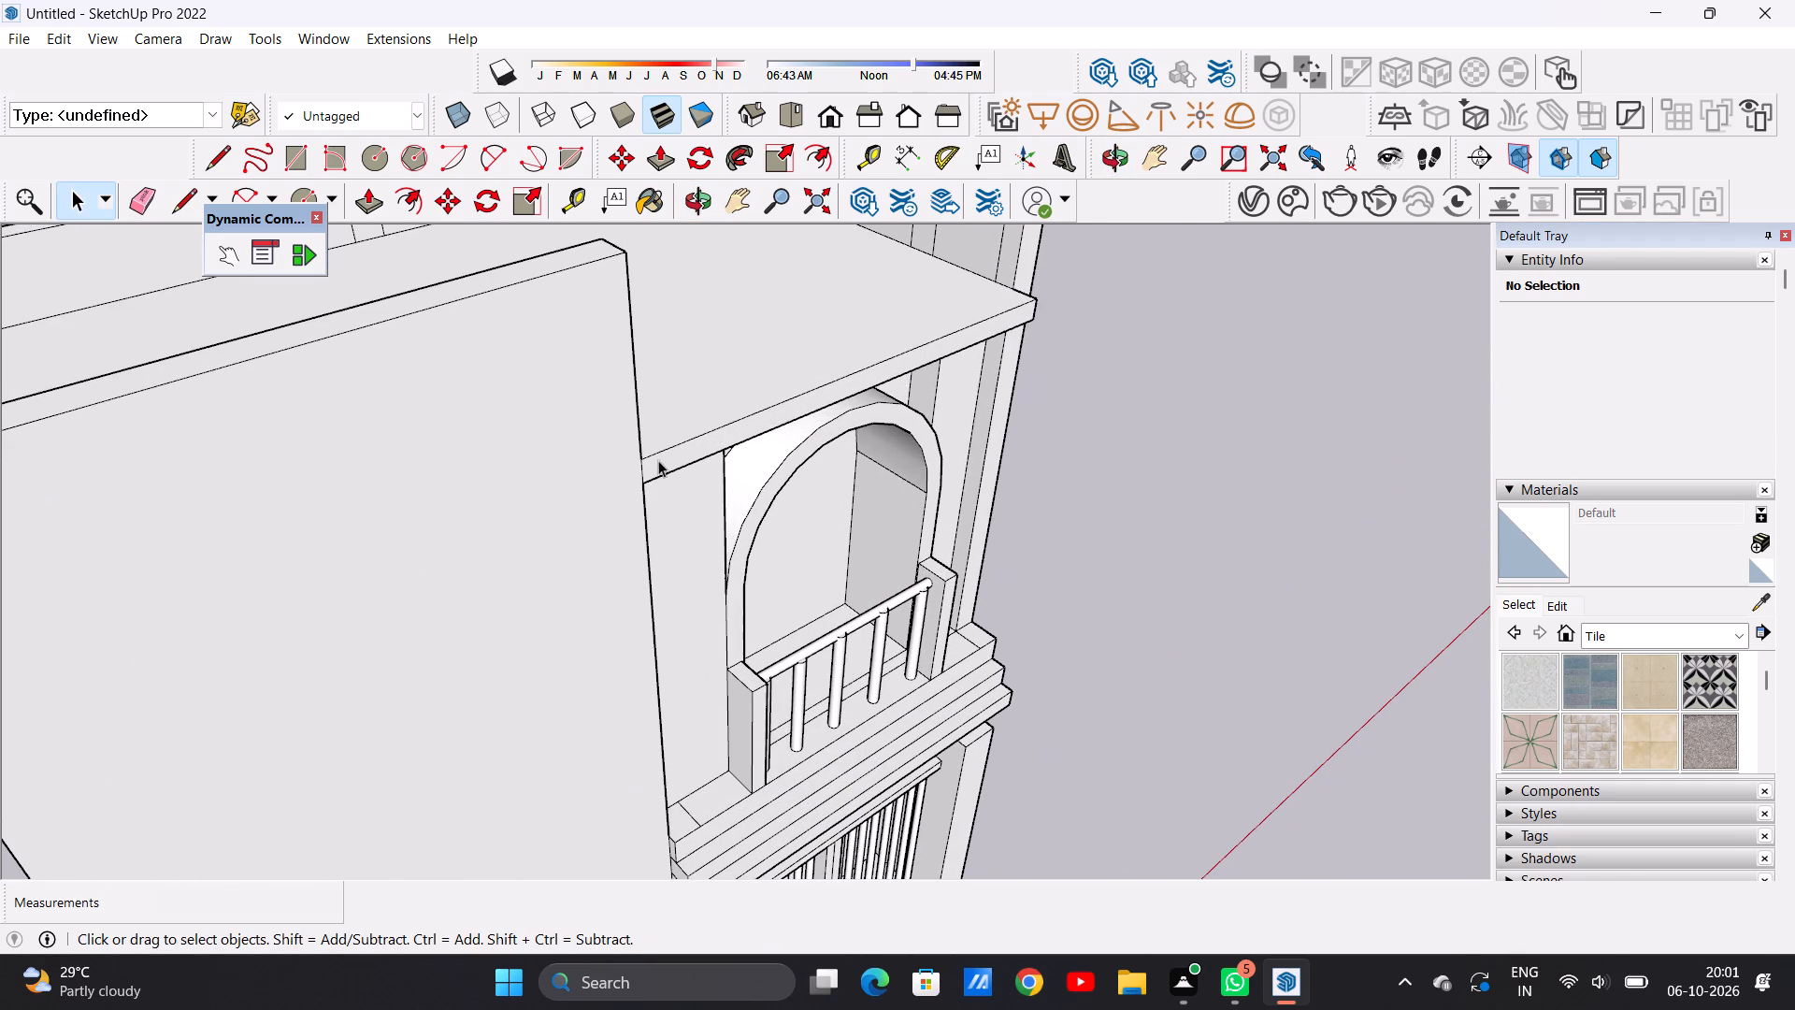
{"action": "scroll", "coordinate": [657, 460], "scroll_direction": "up", "scroll_amount": 5}
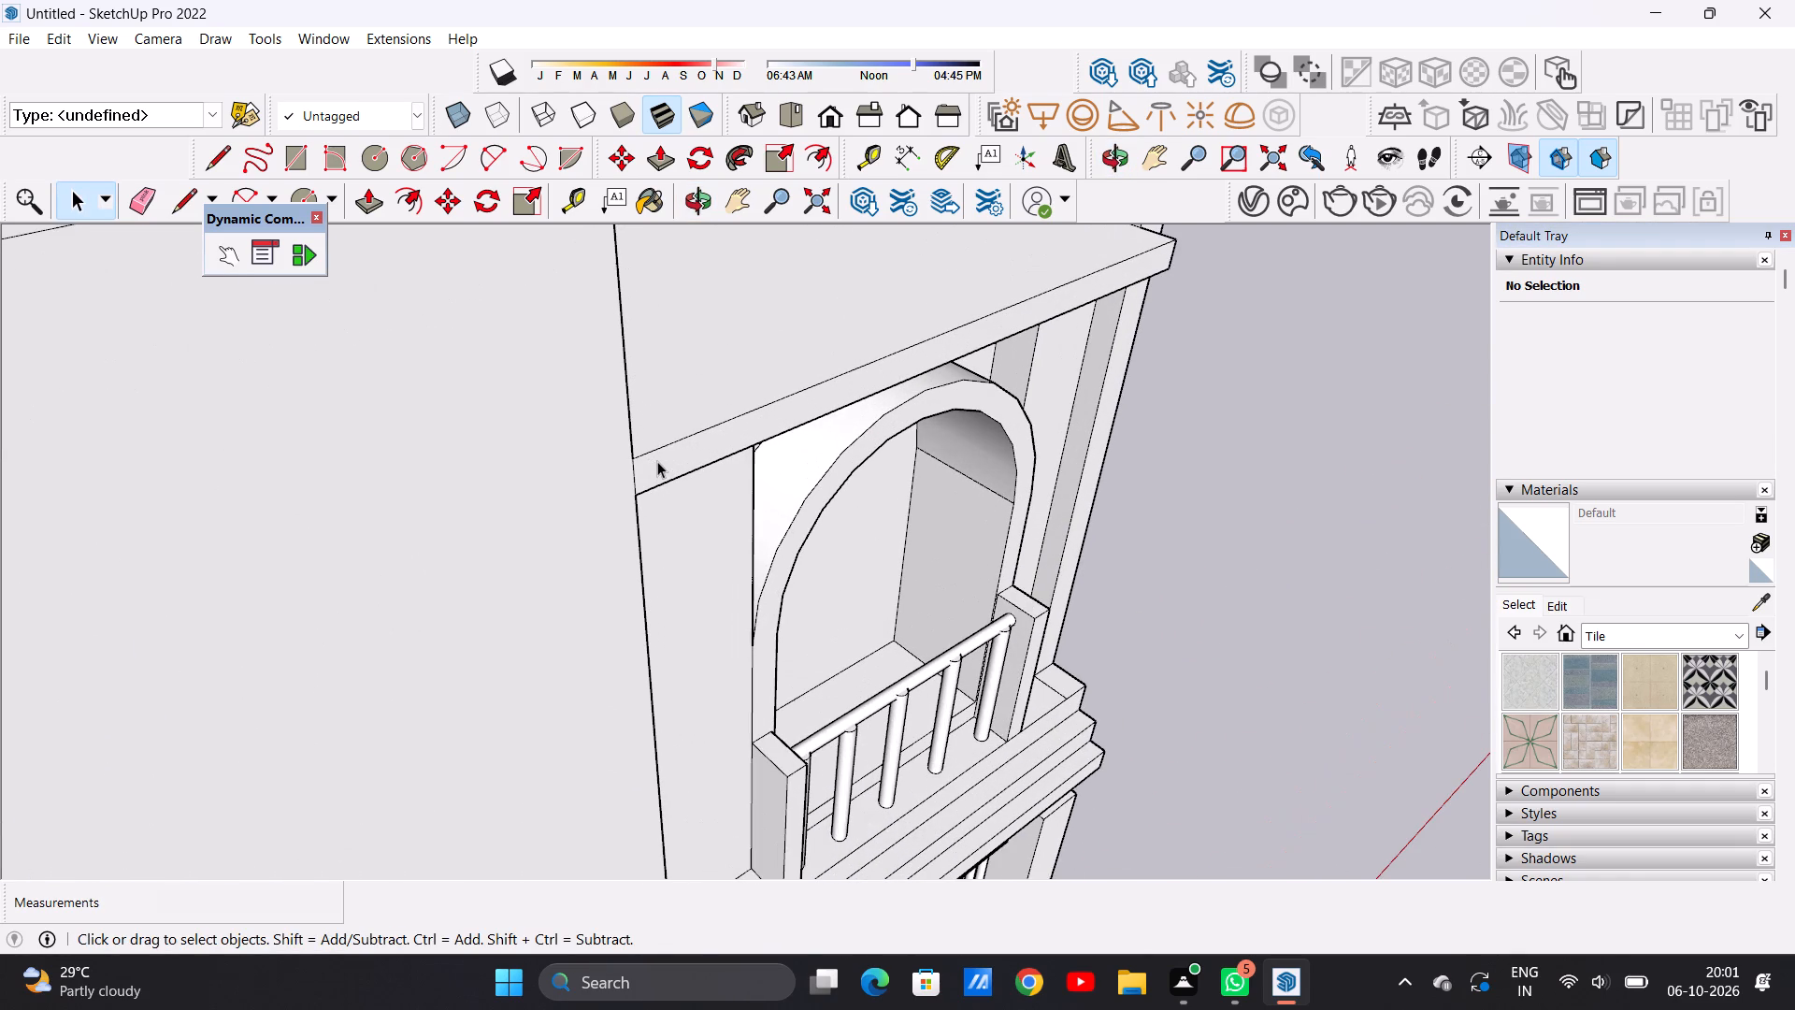
{"action": "key", "text": "p"}
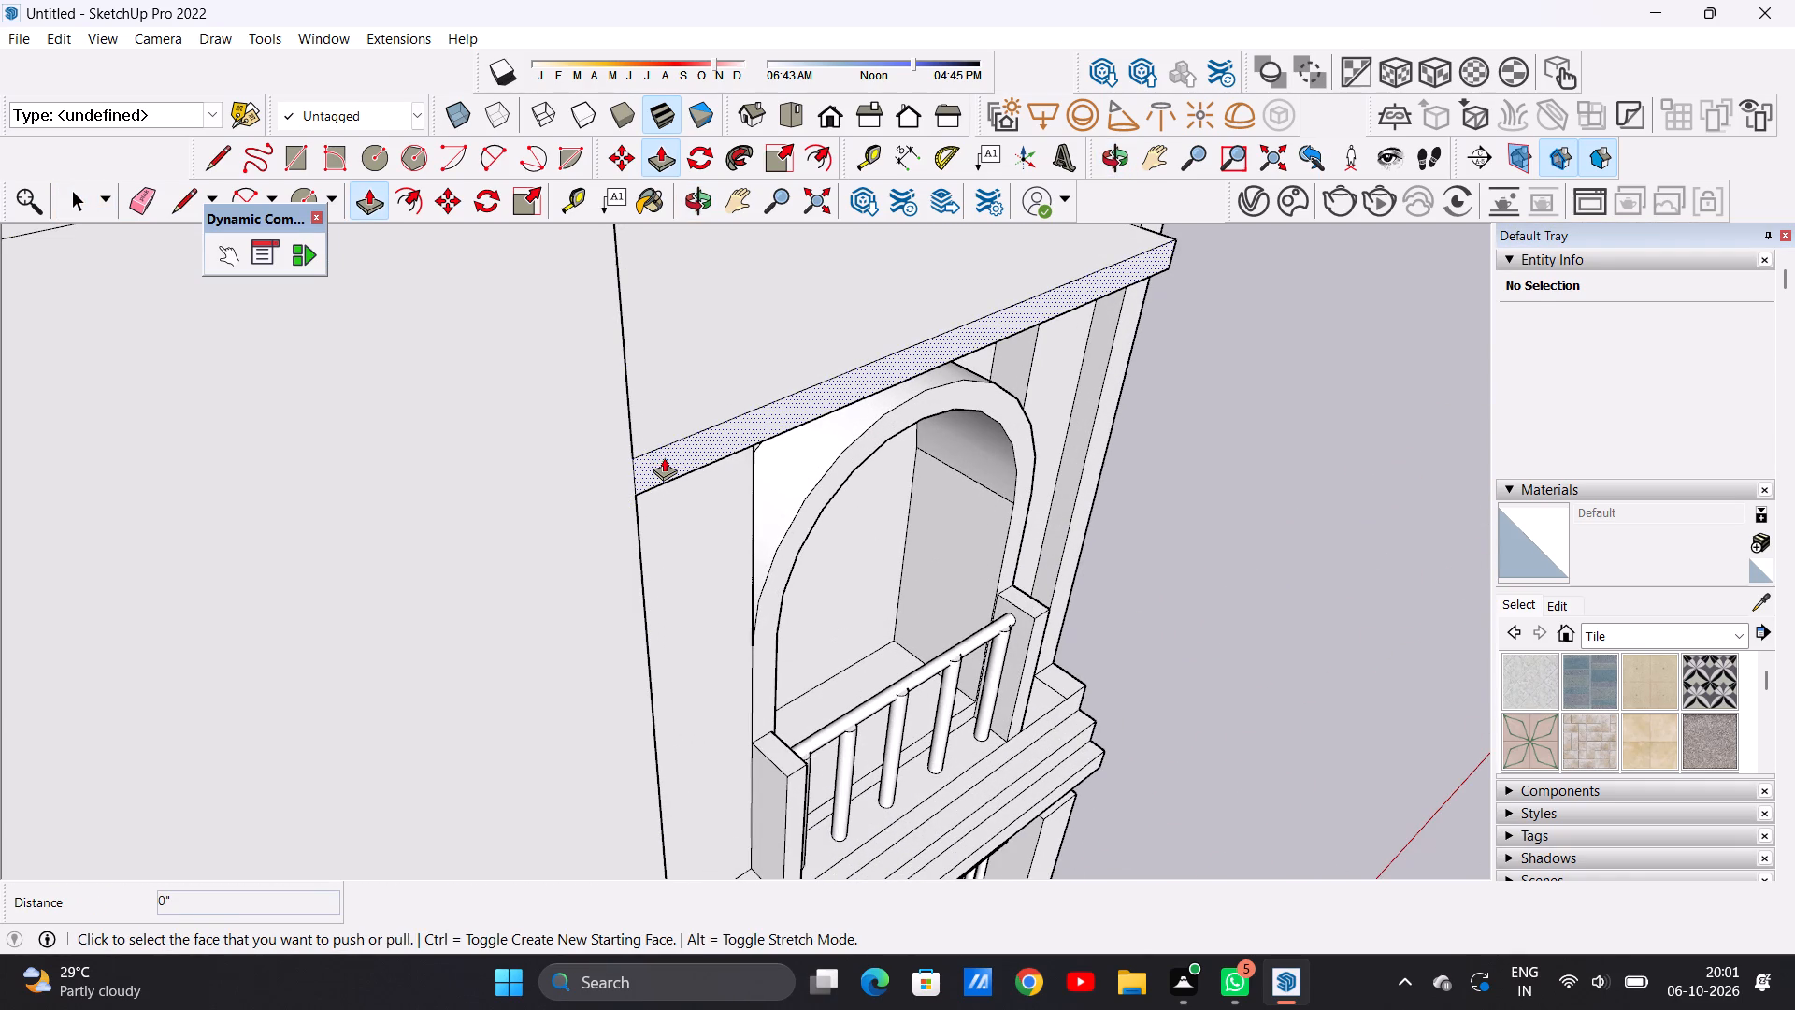
{"action": "left_click", "coordinate": [664, 457]}
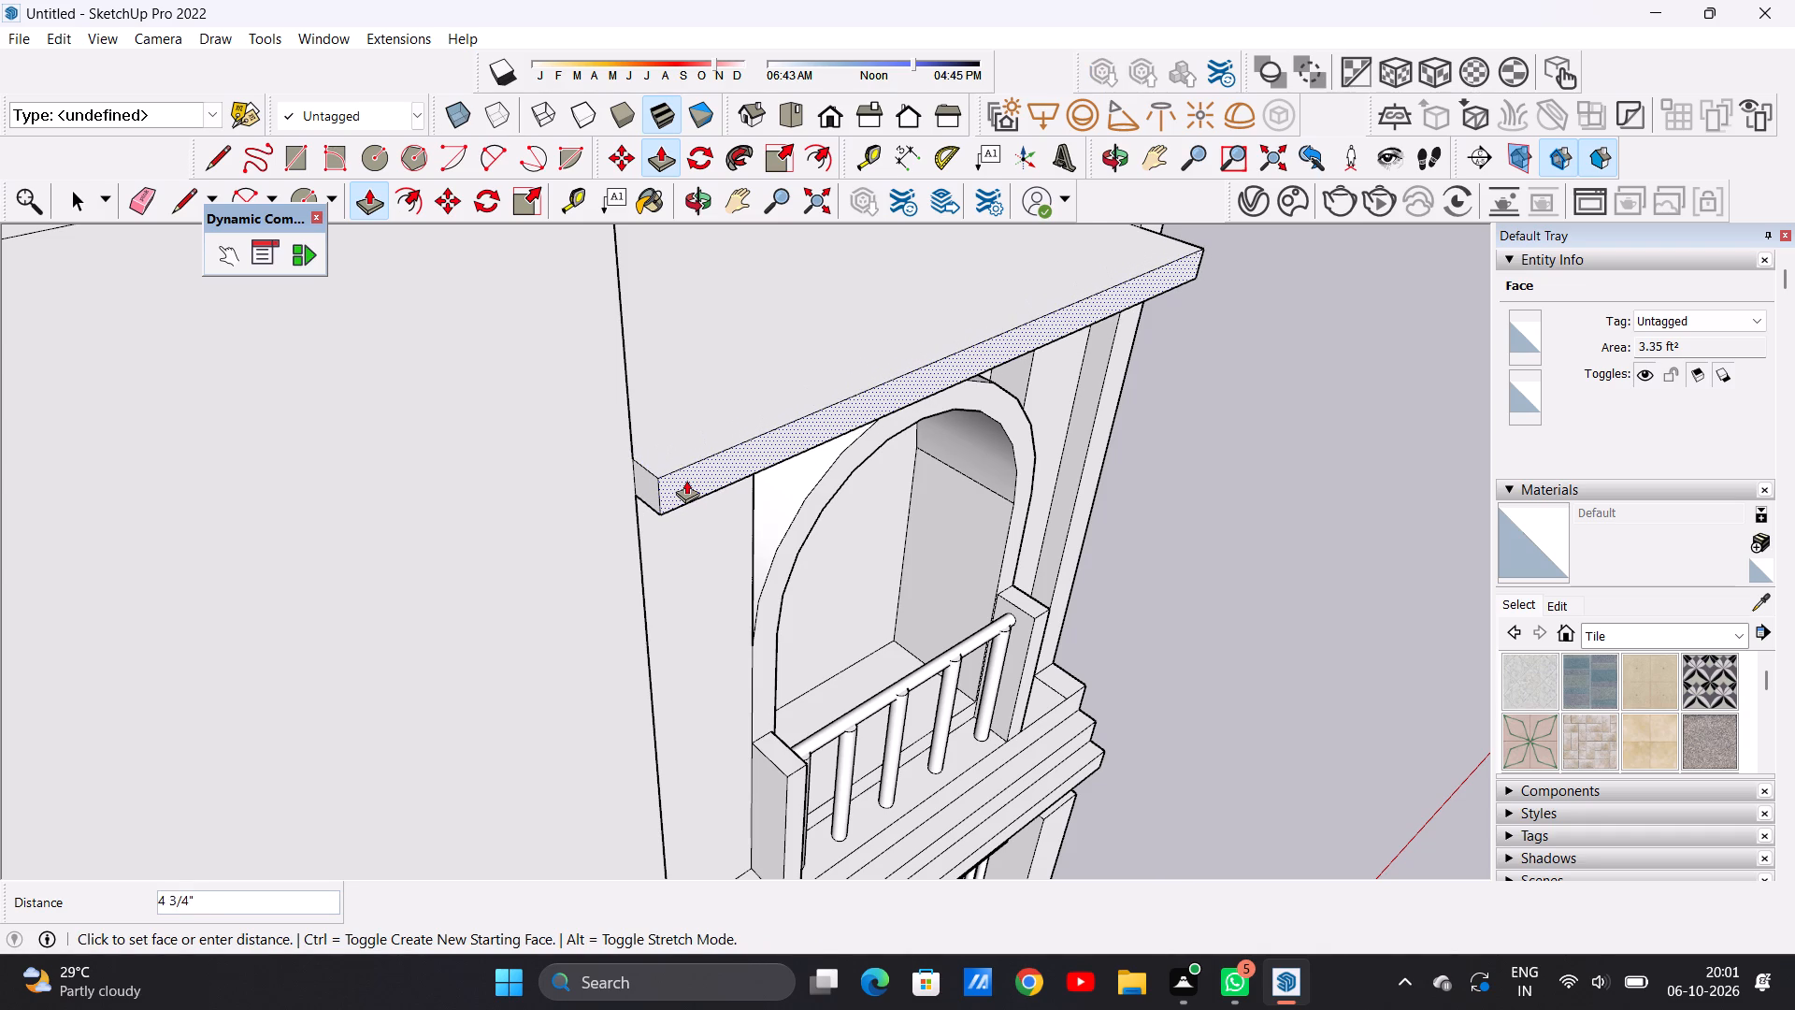
{"action": "left_click", "coordinate": [685, 472]}
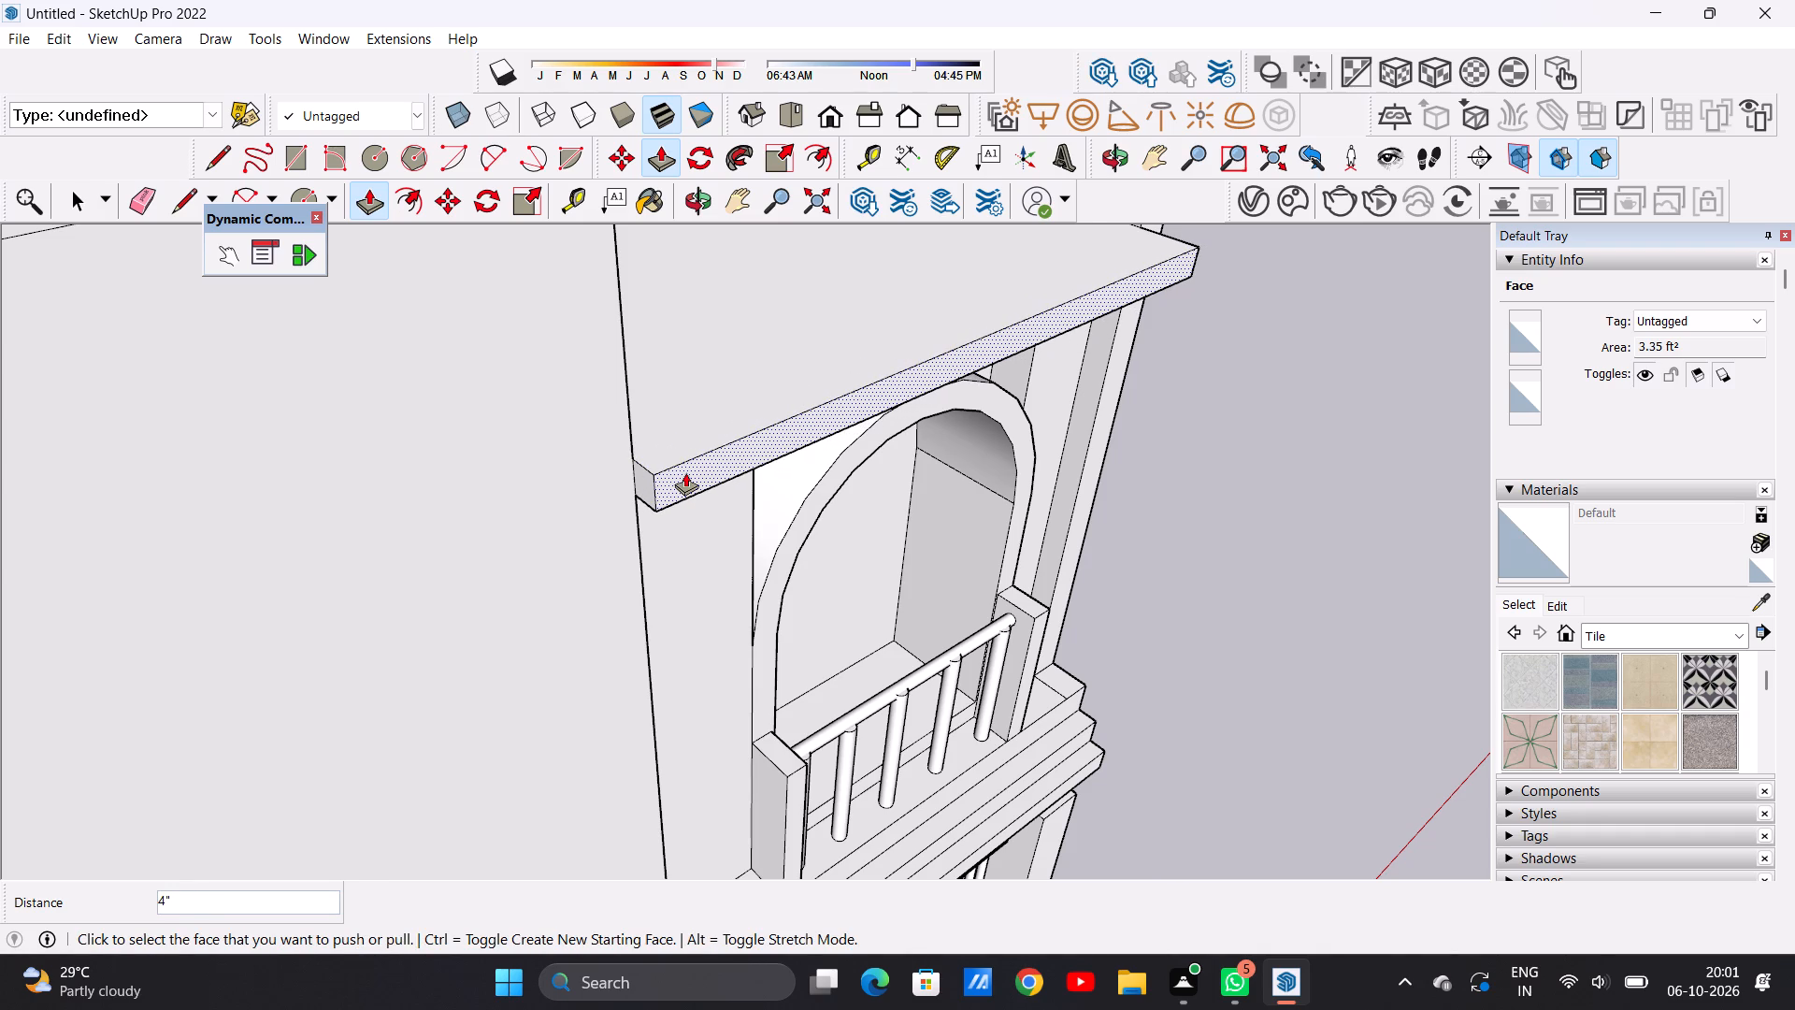
{"action": "key", "text": "space"}
Erase the two seam lines on the underside of the roof slab's overhang beside the pillar.
{"action": "scroll", "coordinate": [579, 478], "scroll_direction": "down", "scroll_amount": 3}
{"action": "scroll", "coordinate": [579, 478], "scroll_direction": "up", "scroll_amount": 1}
{"action": "scroll", "coordinate": [579, 478], "scroll_direction": "down", "scroll_amount": 9}
{"action": "middle_click_drag", "start_coordinate": [610, 555], "coordinate": [441, 317]}
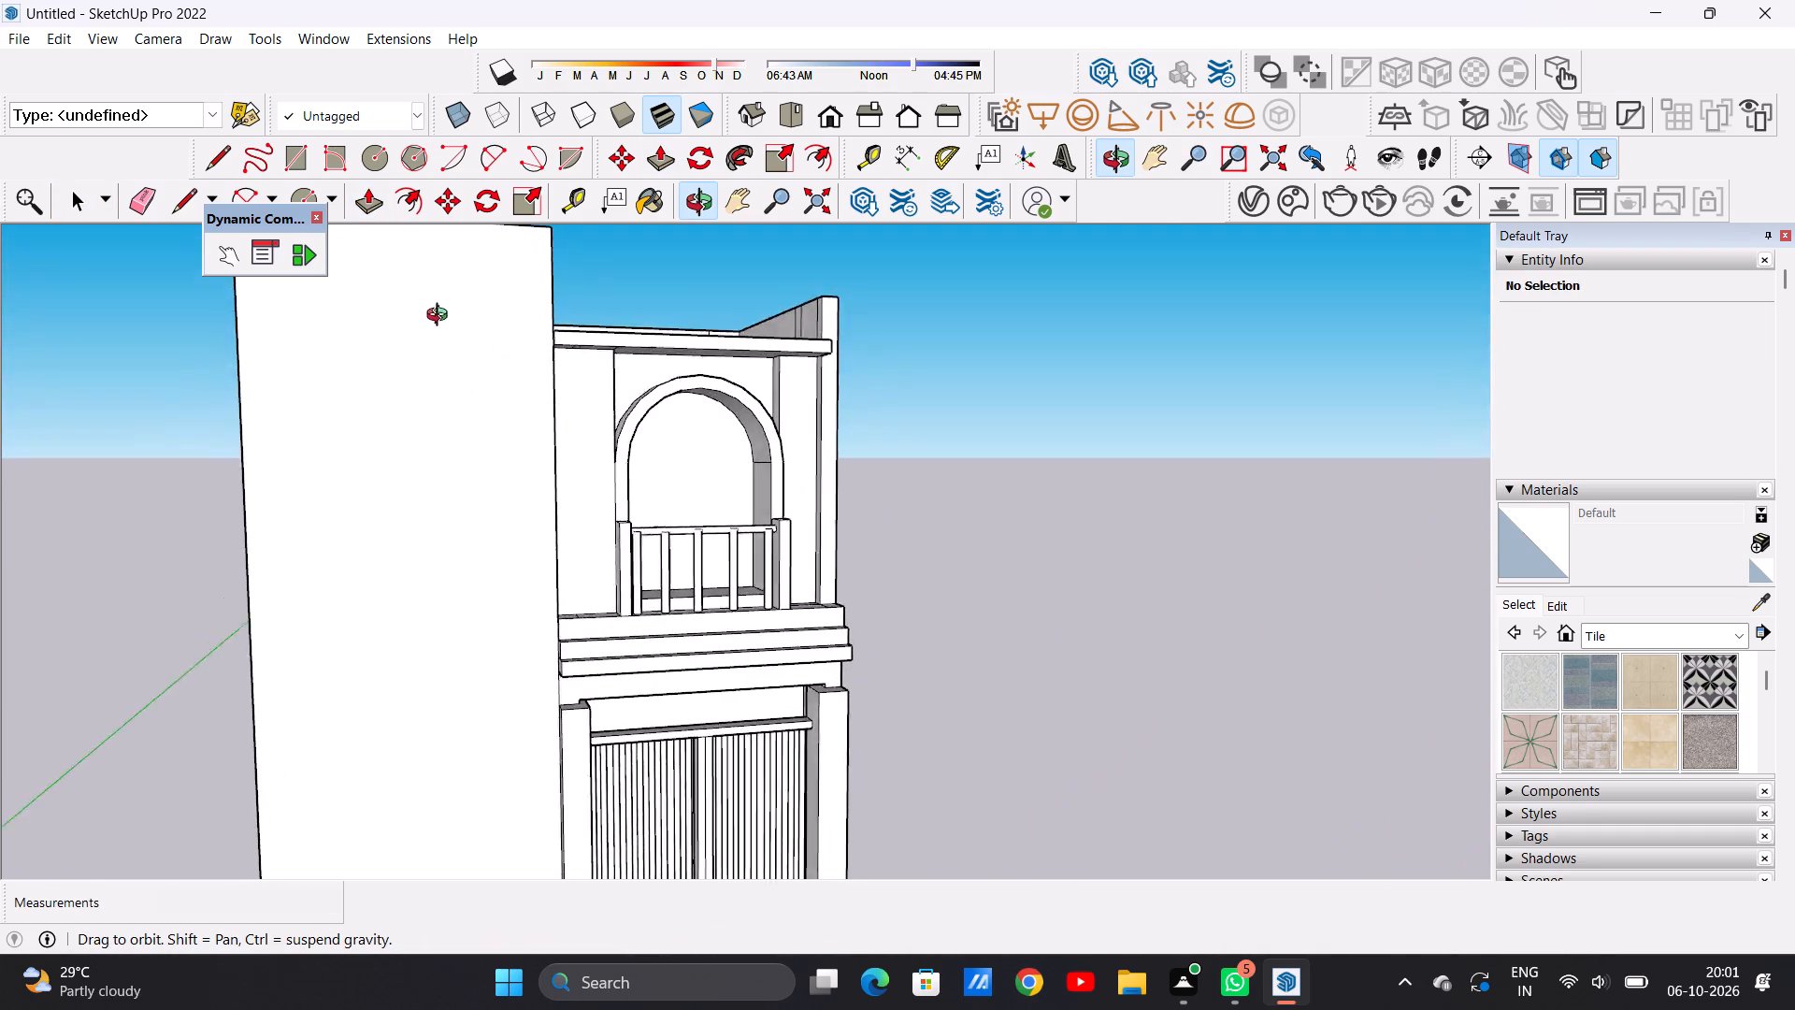
{"action": "middle_click_drag", "start_coordinate": [441, 317], "coordinate": [331, 294]}
{"action": "scroll", "coordinate": [569, 352], "scroll_direction": "up", "scroll_amount": 9}
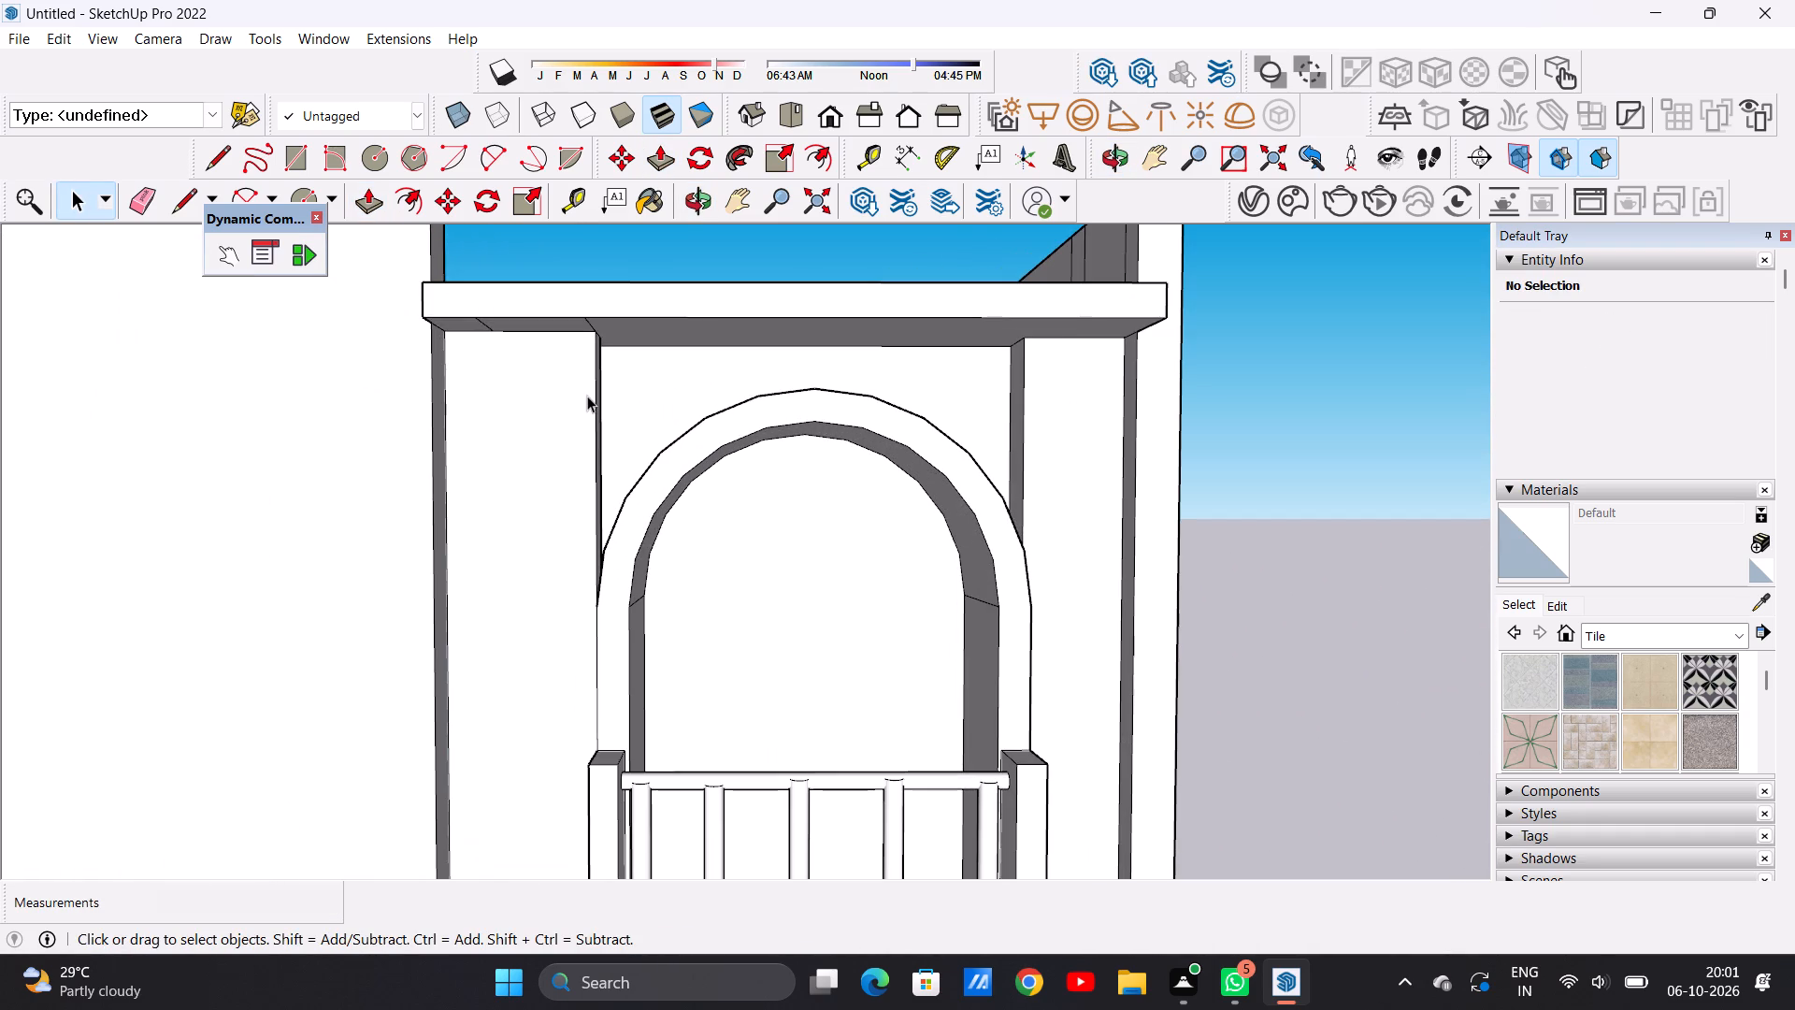
{"action": "scroll", "coordinate": [566, 403], "scroll_direction": "down", "scroll_amount": 5}
{"action": "middle_click_drag", "start_coordinate": [601, 398], "coordinate": [599, 380]}
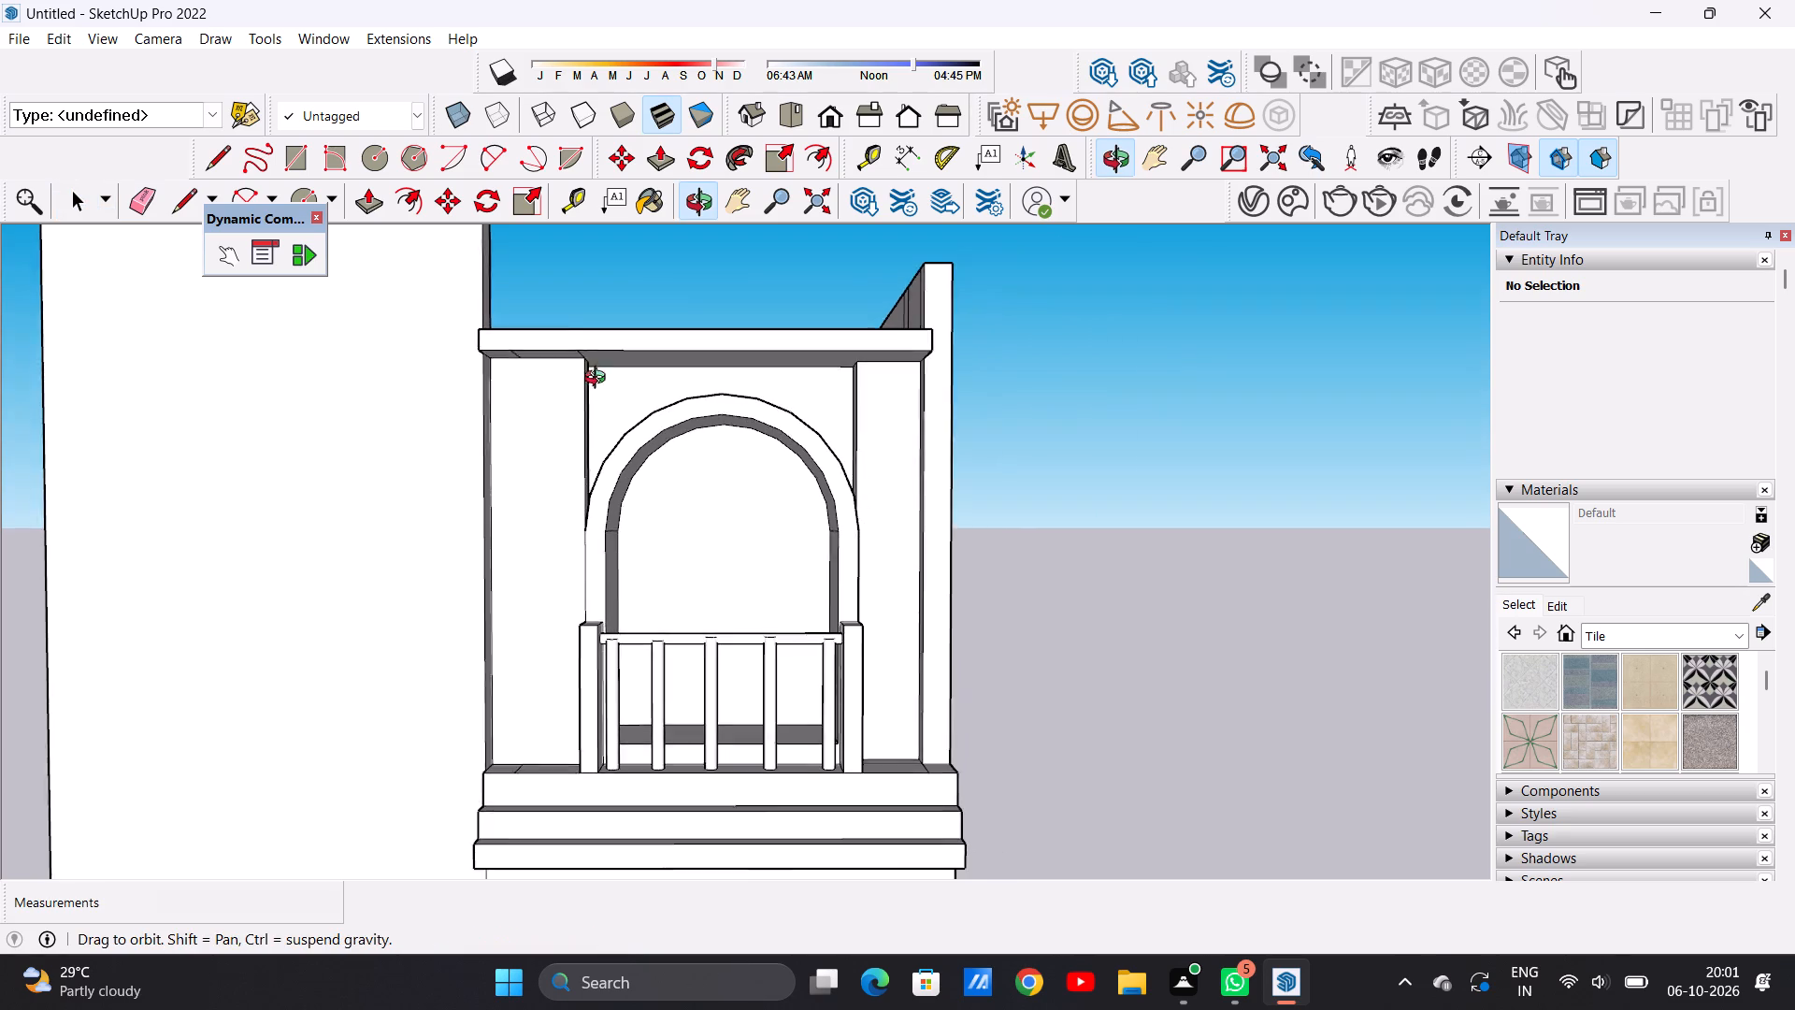
{"action": "middle_click_drag", "start_coordinate": [599, 380], "coordinate": [556, 295]}
{"action": "scroll", "coordinate": [857, 337], "scroll_direction": "up", "scroll_amount": 7}
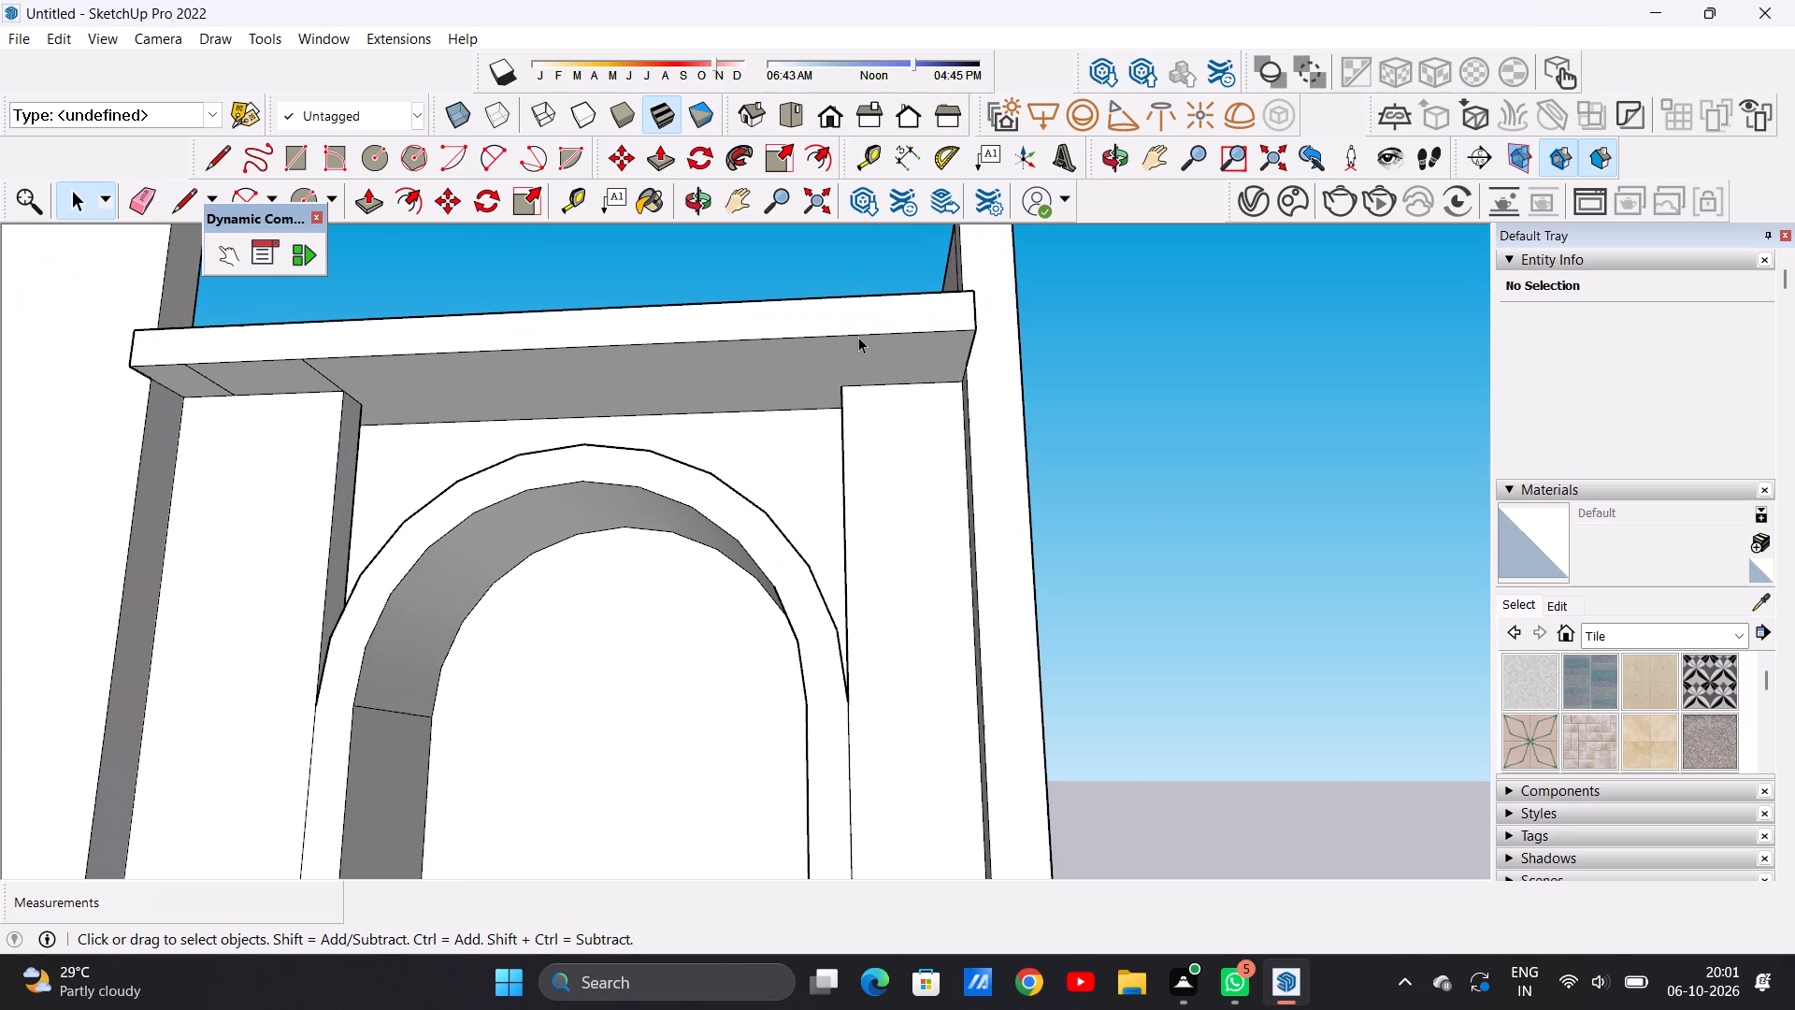
{"action": "left_click", "coordinate": [138, 196]}
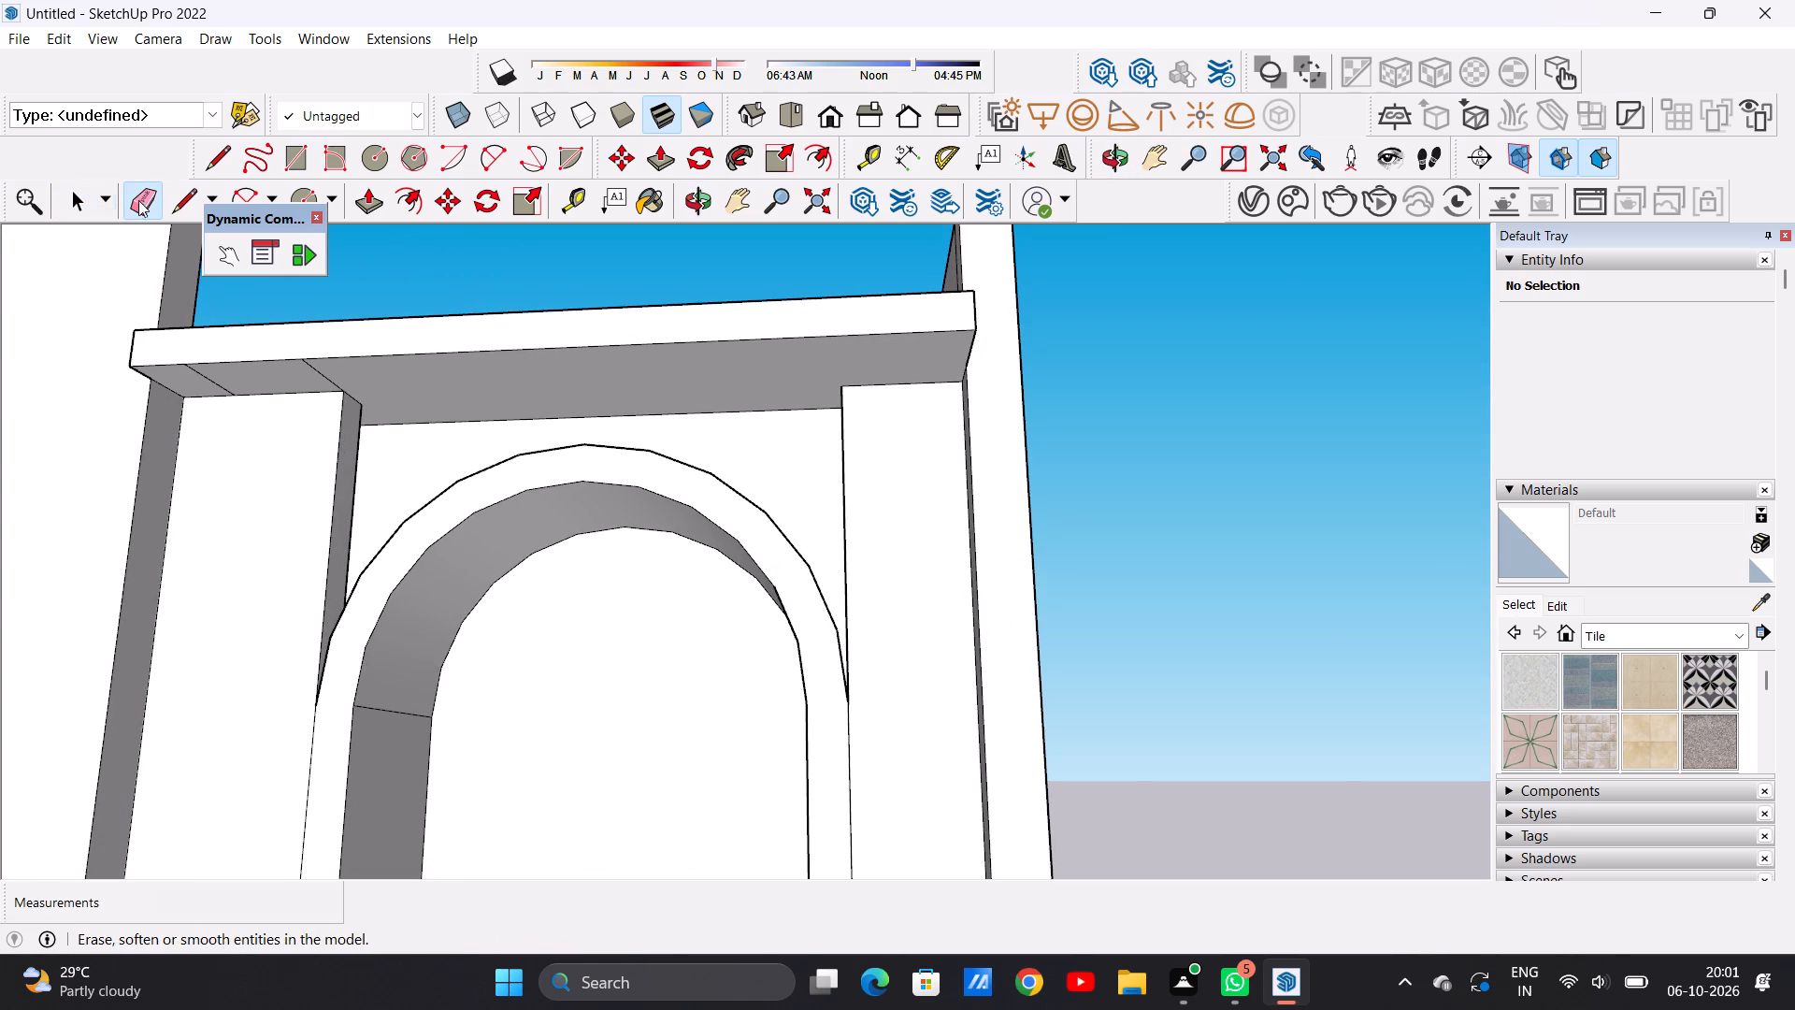
{"action": "scroll", "coordinate": [268, 404], "scroll_direction": "up", "scroll_amount": 3}
{"action": "left_click", "coordinate": [183, 377]}
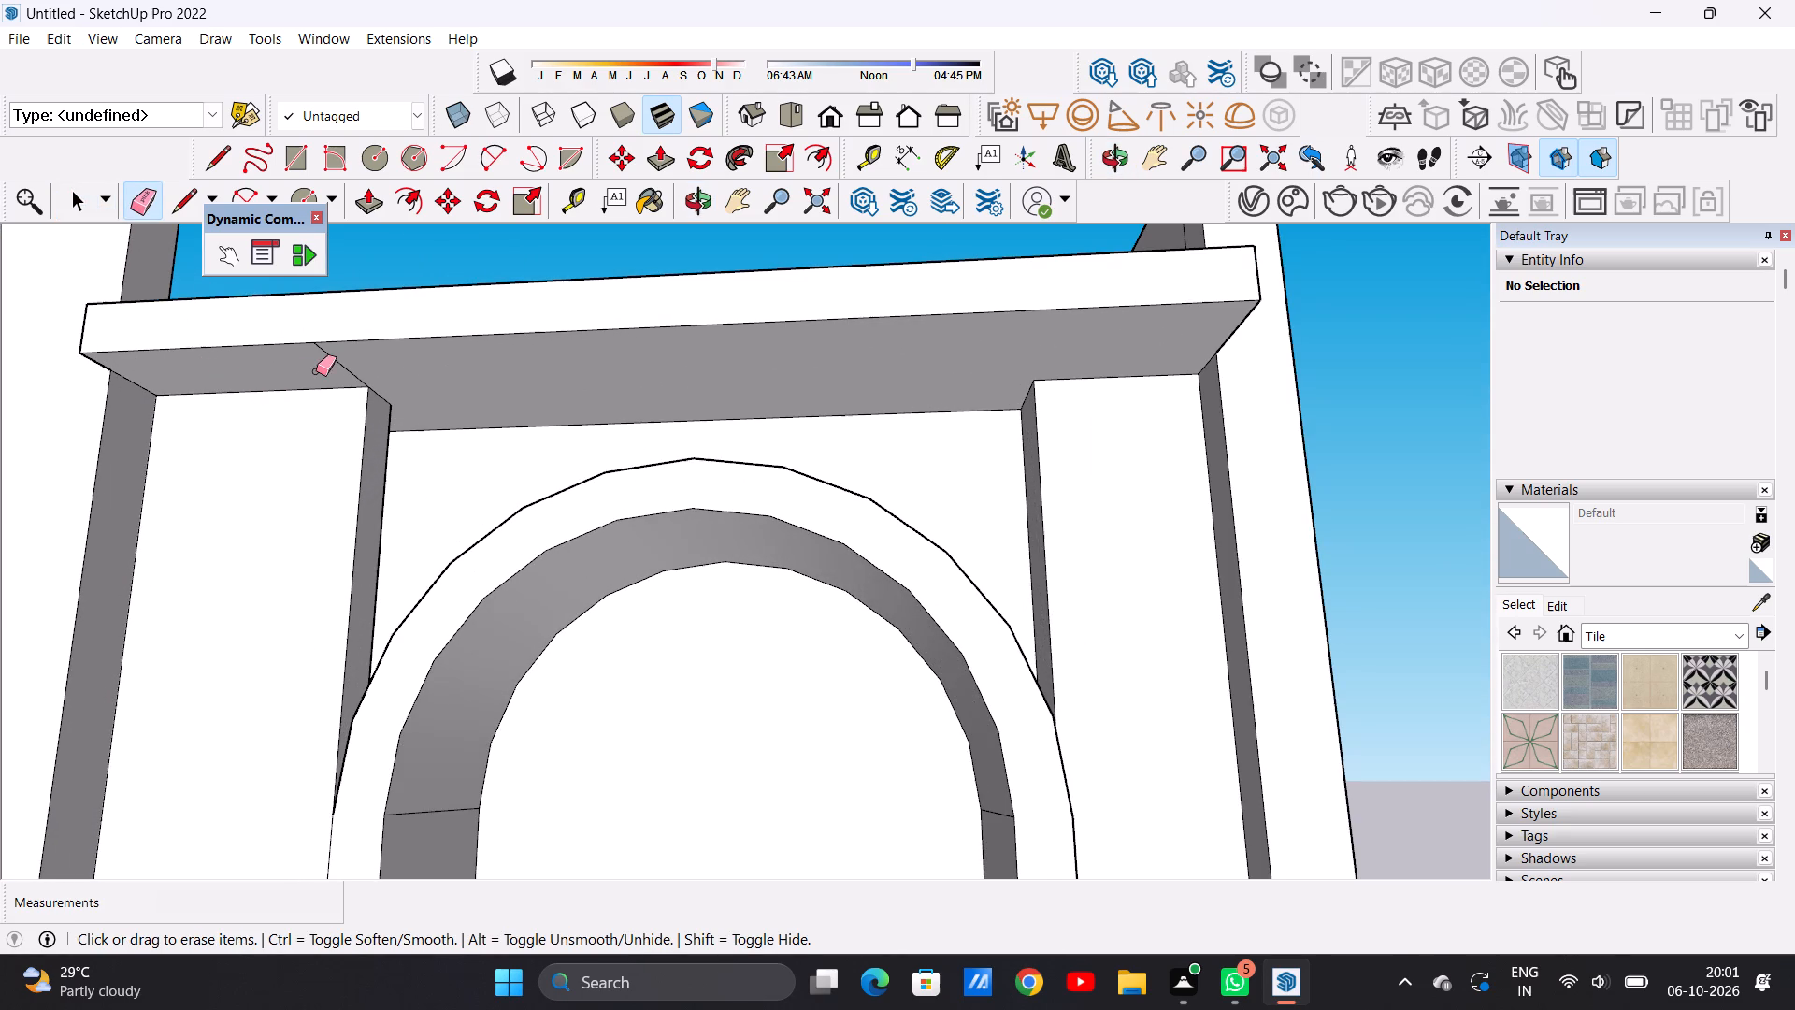
{"action": "left_click_drag", "start_coordinate": [315, 369], "coordinate": [338, 363]}
{"action": "key", "text": "space"}
Draw a line about 8' 5 7/16" long across the overhang's underside, parallel to its front edge.
{"action": "key", "text": "l"}
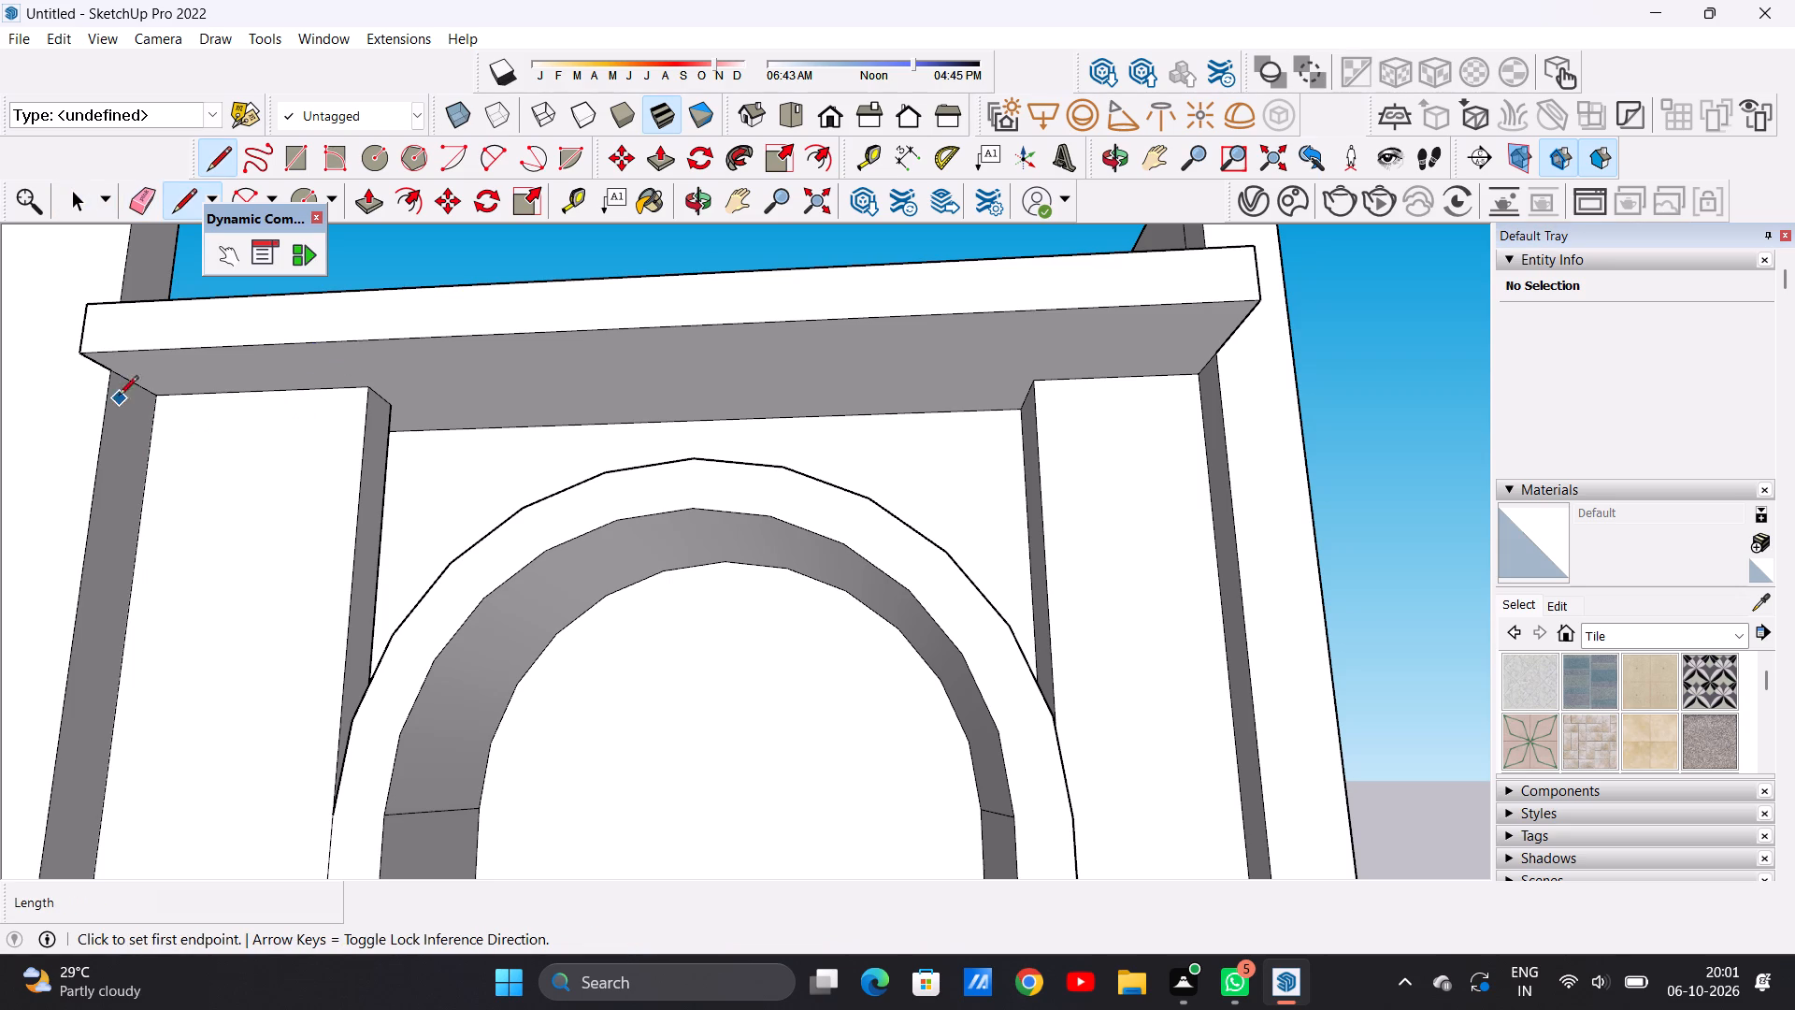
{"action": "scroll", "coordinate": [102, 390], "scroll_direction": "up", "scroll_amount": 7}
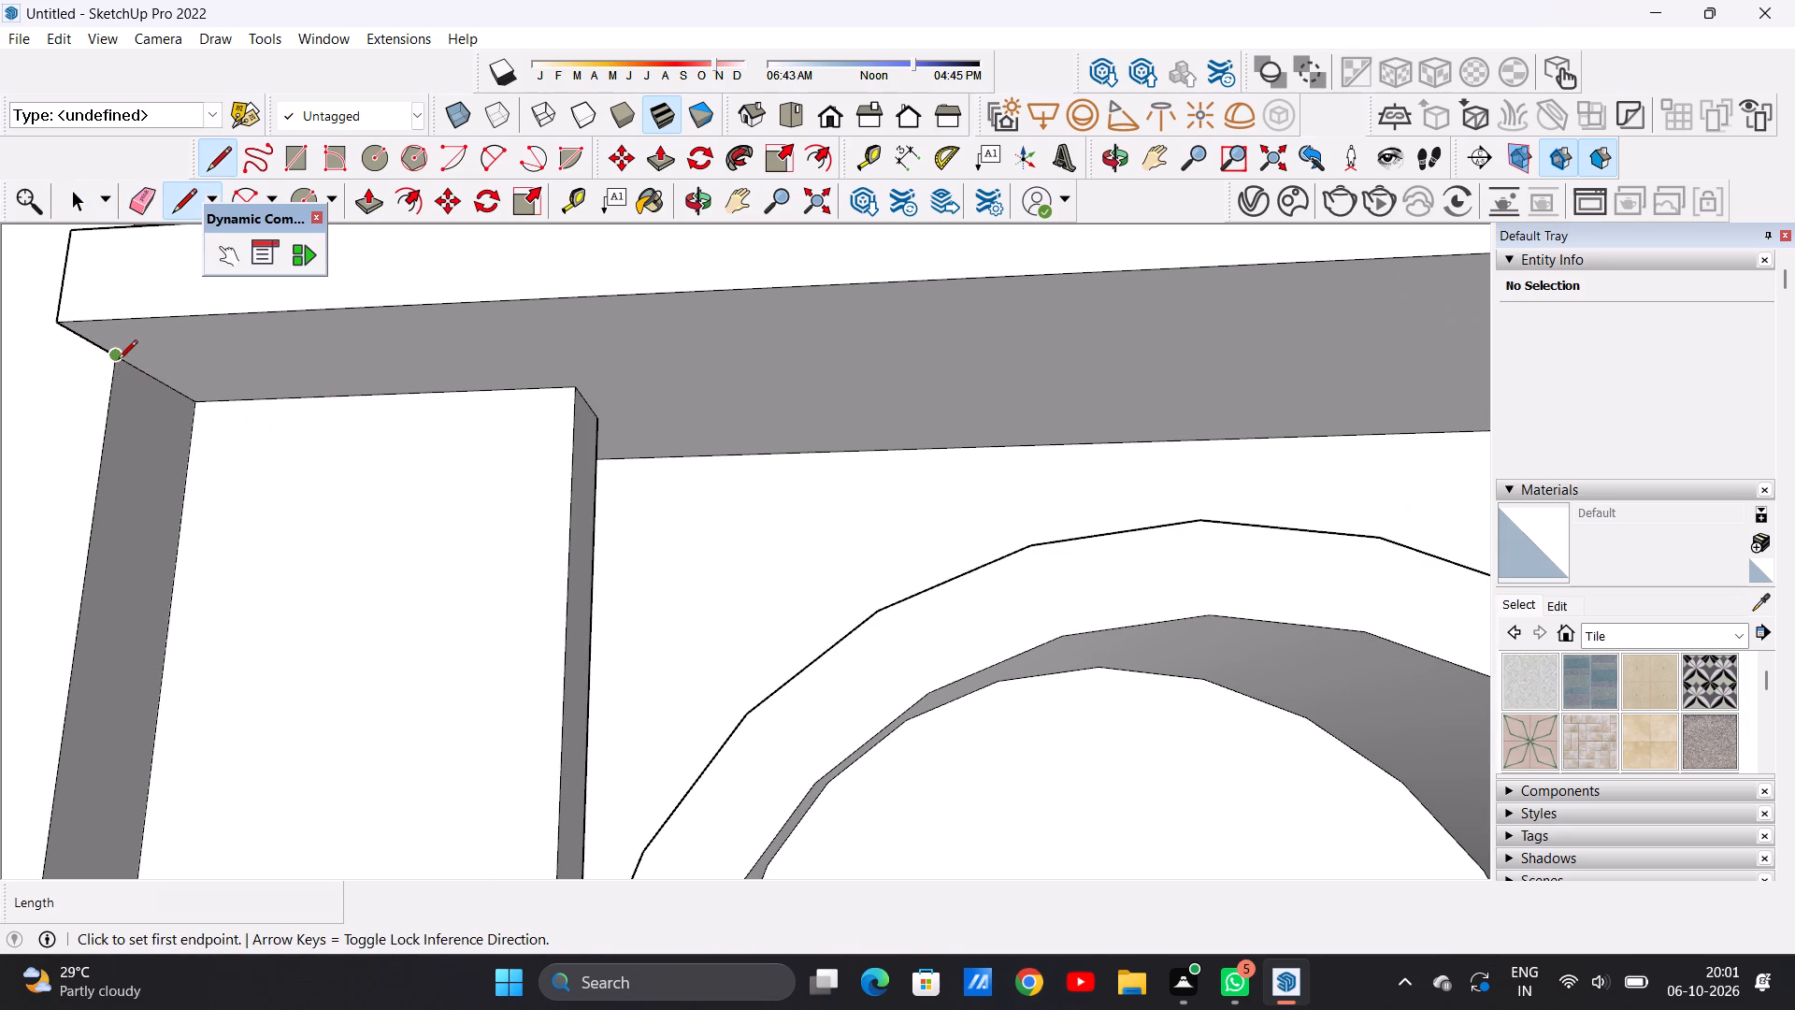
{"action": "left_click", "coordinate": [112, 359]}
{"action": "scroll", "coordinate": [334, 353], "scroll_direction": "down", "scroll_amount": 8}
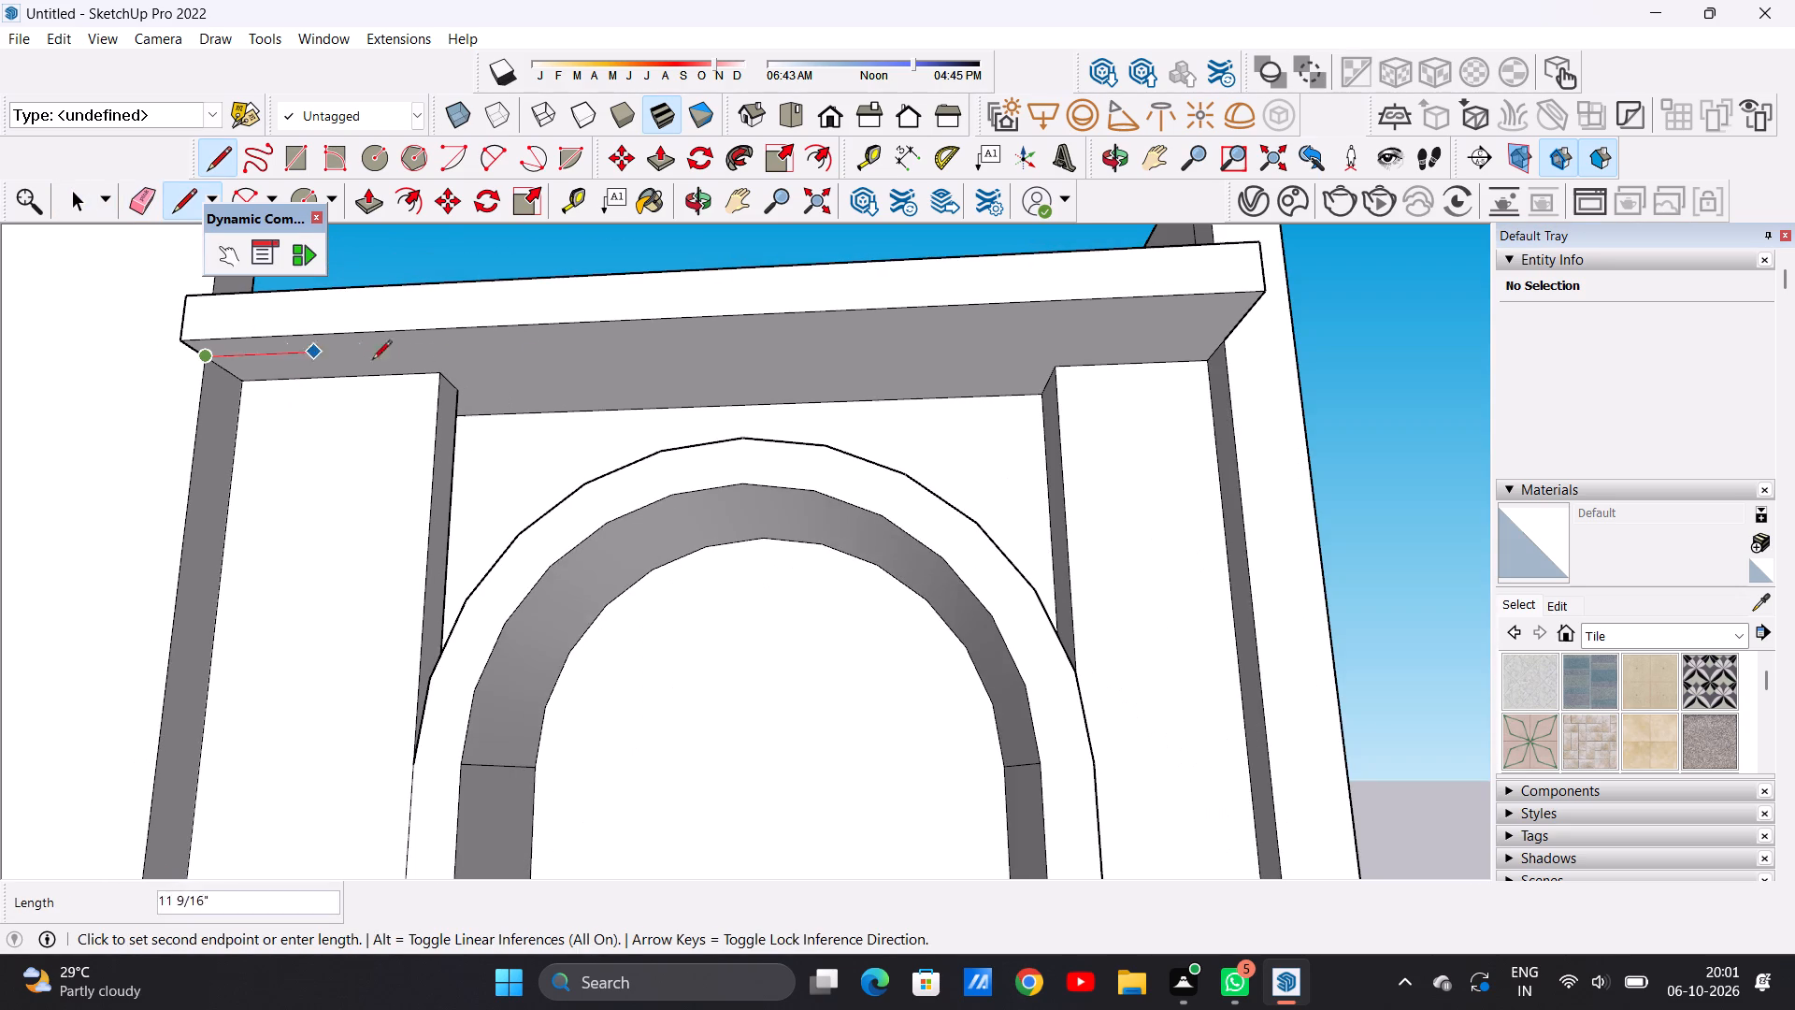
{"action": "scroll", "coordinate": [1248, 315], "scroll_direction": "up", "scroll_amount": 4}
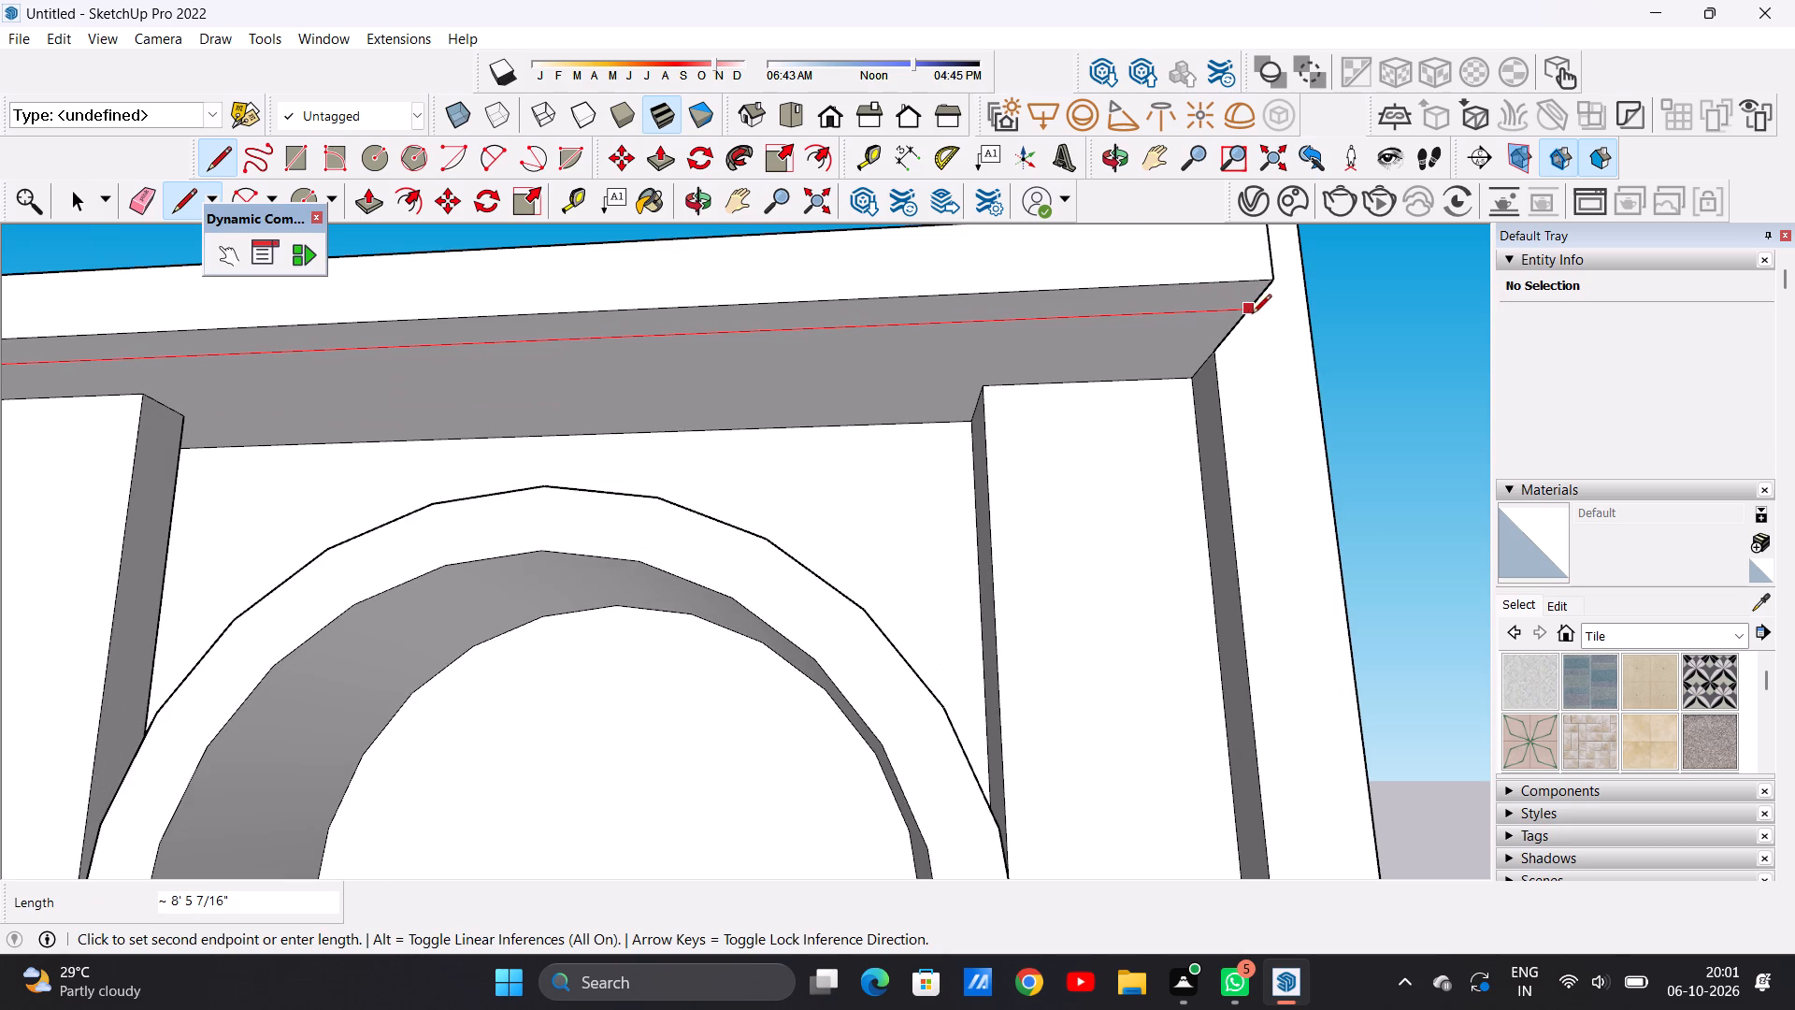
{"action": "scroll", "coordinate": [1253, 317], "scroll_direction": "up", "scroll_amount": 9}
{"action": "left_click", "coordinate": [1242, 300]}
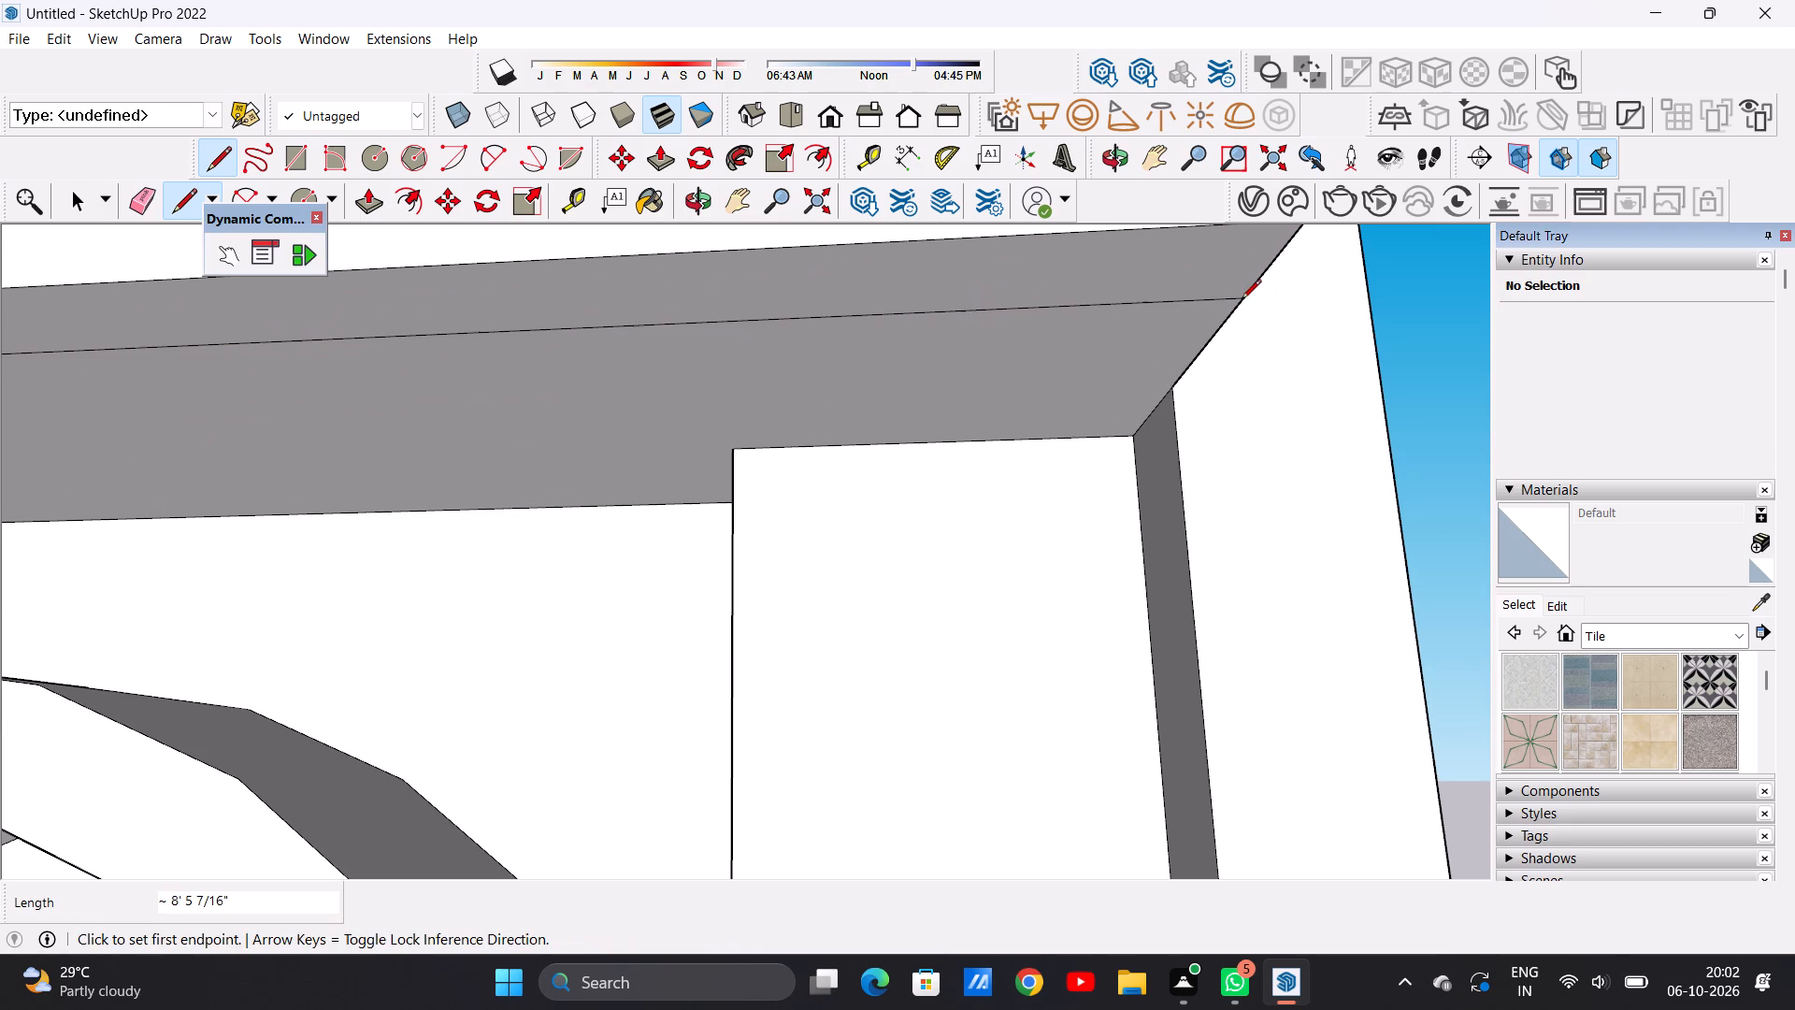
{"action": "key", "text": "space"}
Pull the front strip of the overhang's underside down about 5 1/4" to form a lower fascia band.
{"action": "scroll", "coordinate": [1242, 389], "scroll_direction": "down", "scroll_amount": 12}
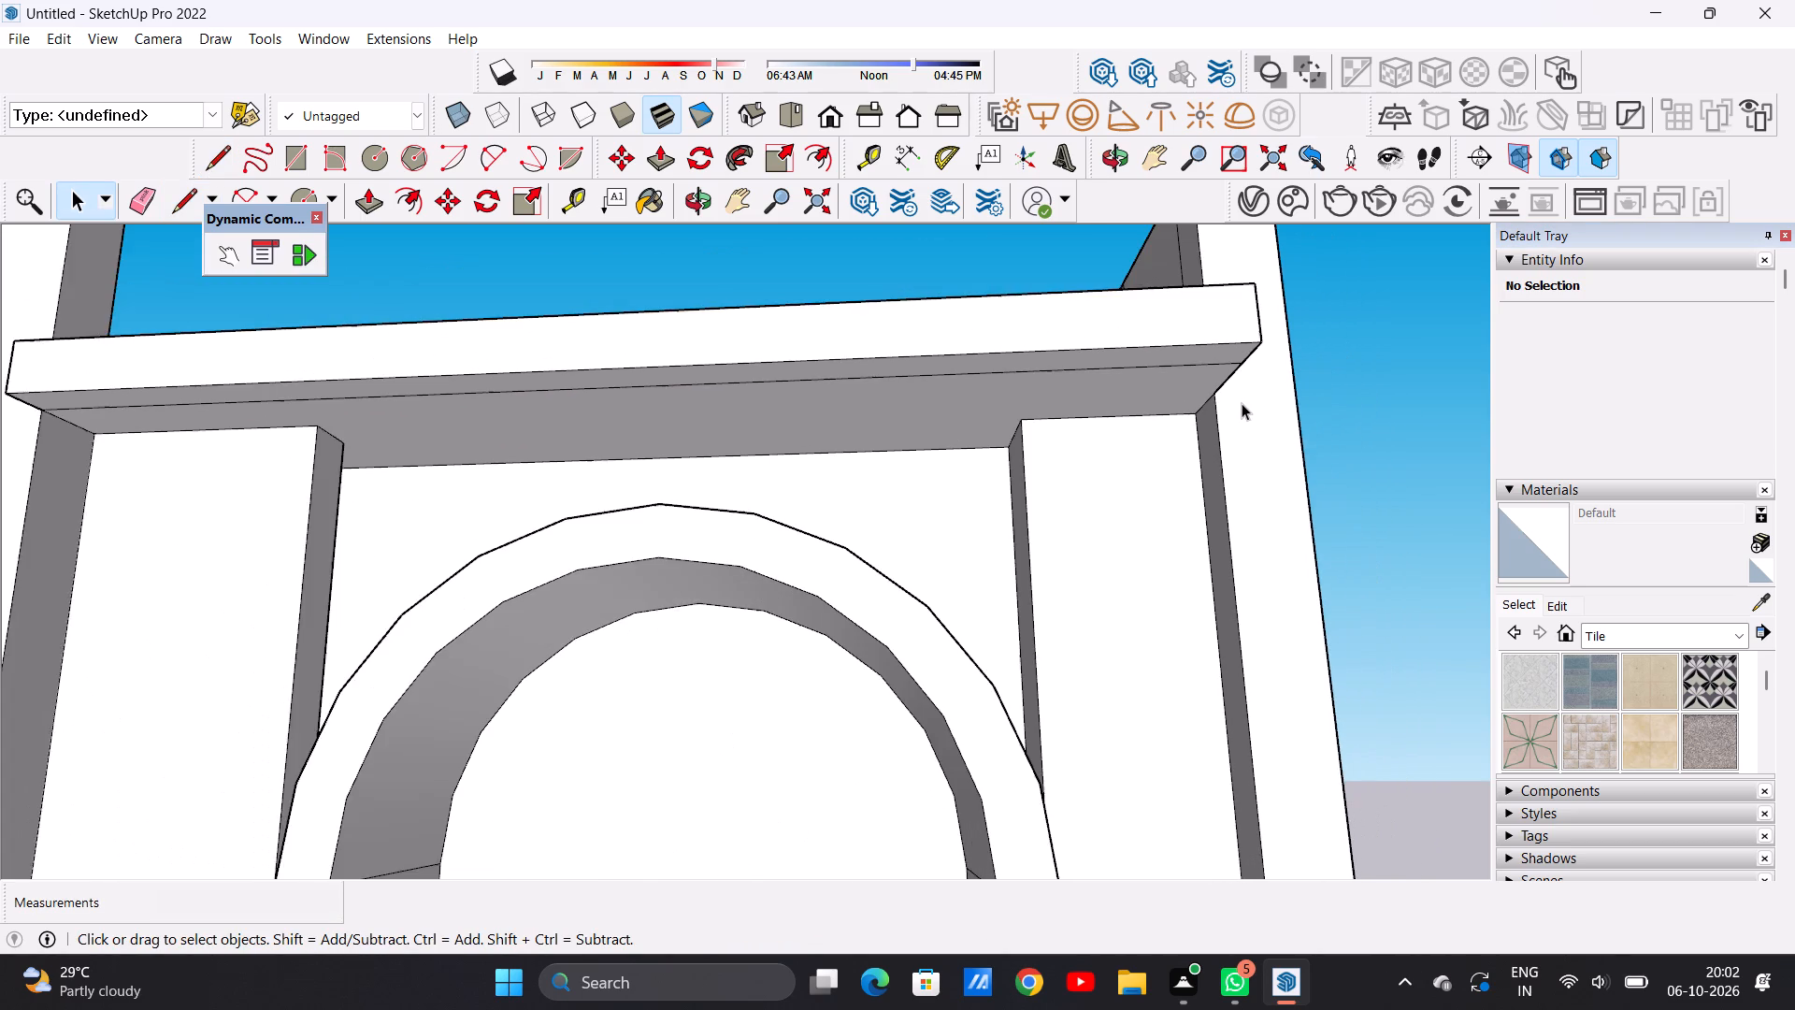
{"action": "key", "text": "p"}
{"action": "left_click", "coordinate": [1205, 353]}
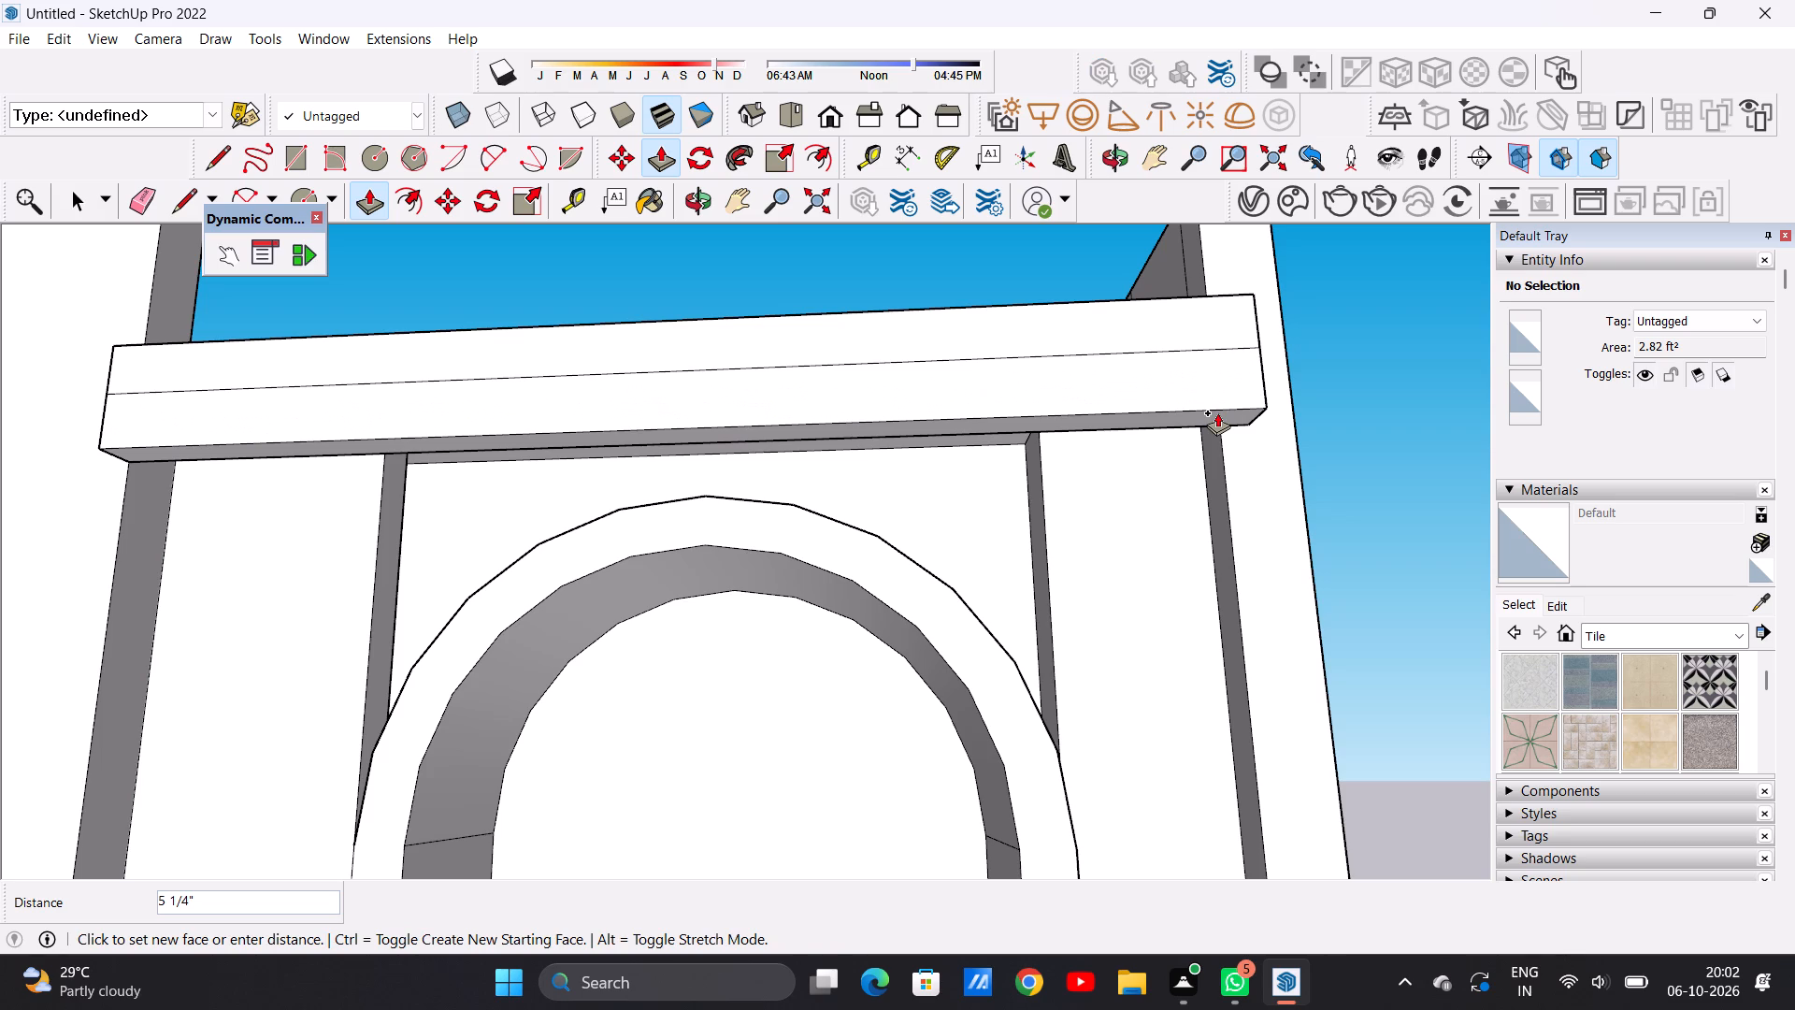
{"action": "left_click", "coordinate": [1217, 412]}
{"action": "key", "text": "space"}
Pull the front face of the lower fascia band forward about 3 7/8" to make a stepped cornice.
{"action": "scroll", "coordinate": [1047, 375], "scroll_direction": "down", "scroll_amount": 8}
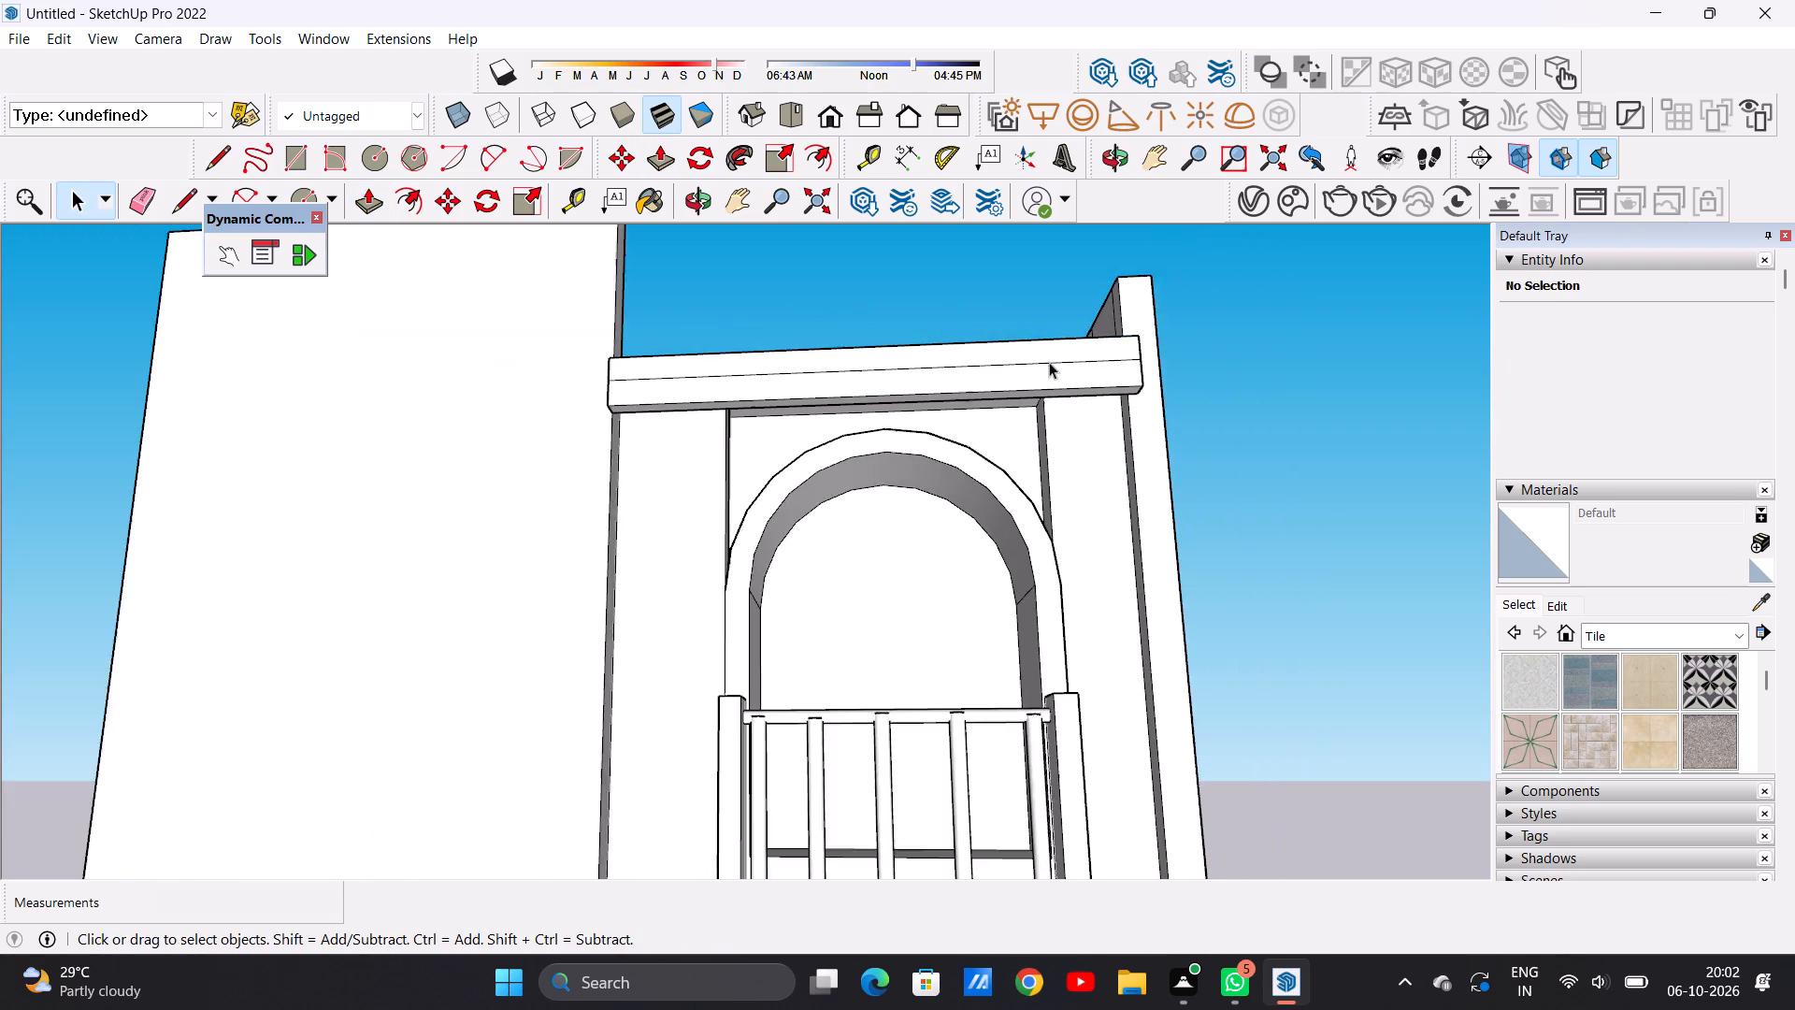
{"action": "scroll", "coordinate": [1049, 362], "scroll_direction": "down", "scroll_amount": 5}
{"action": "middle_click_drag", "start_coordinate": [855, 425], "coordinate": [1027, 590]}
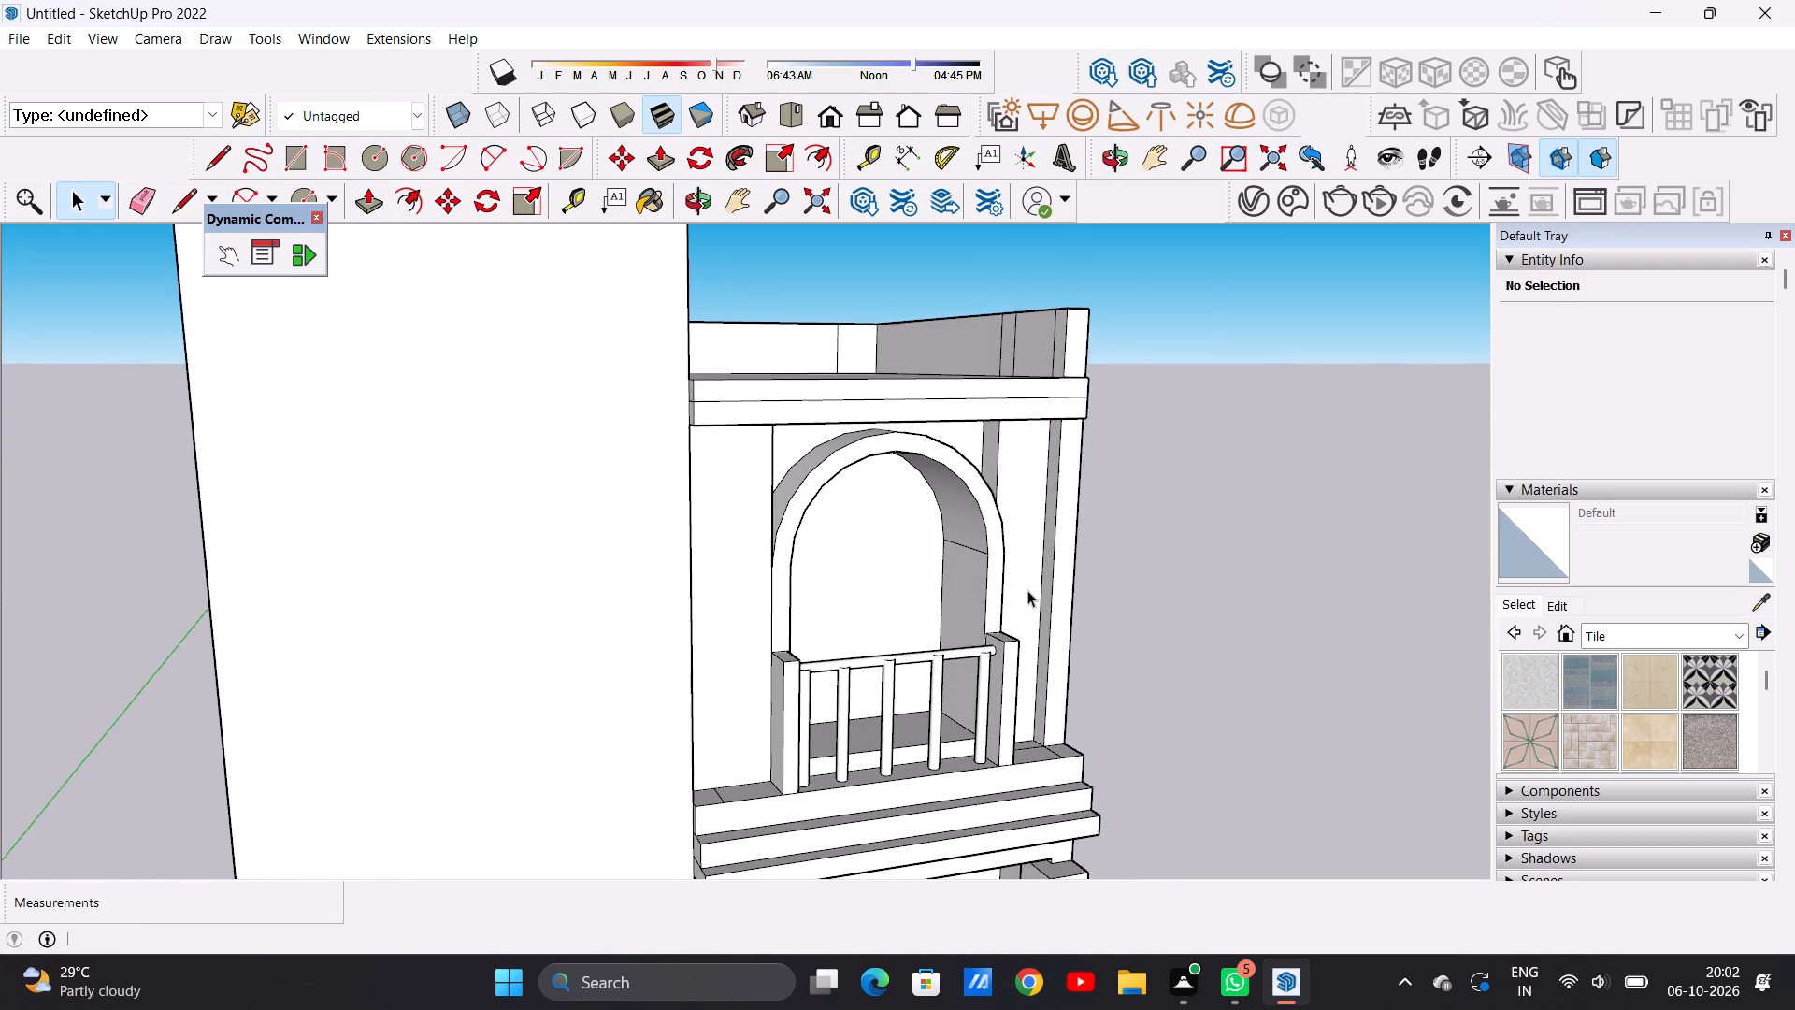
{"action": "scroll", "coordinate": [713, 458], "scroll_direction": "up", "scroll_amount": 3}
{"action": "middle_click_drag", "start_coordinate": [720, 463], "coordinate": [874, 597]}
{"action": "scroll", "coordinate": [842, 454], "scroll_direction": "up", "scroll_amount": 4}
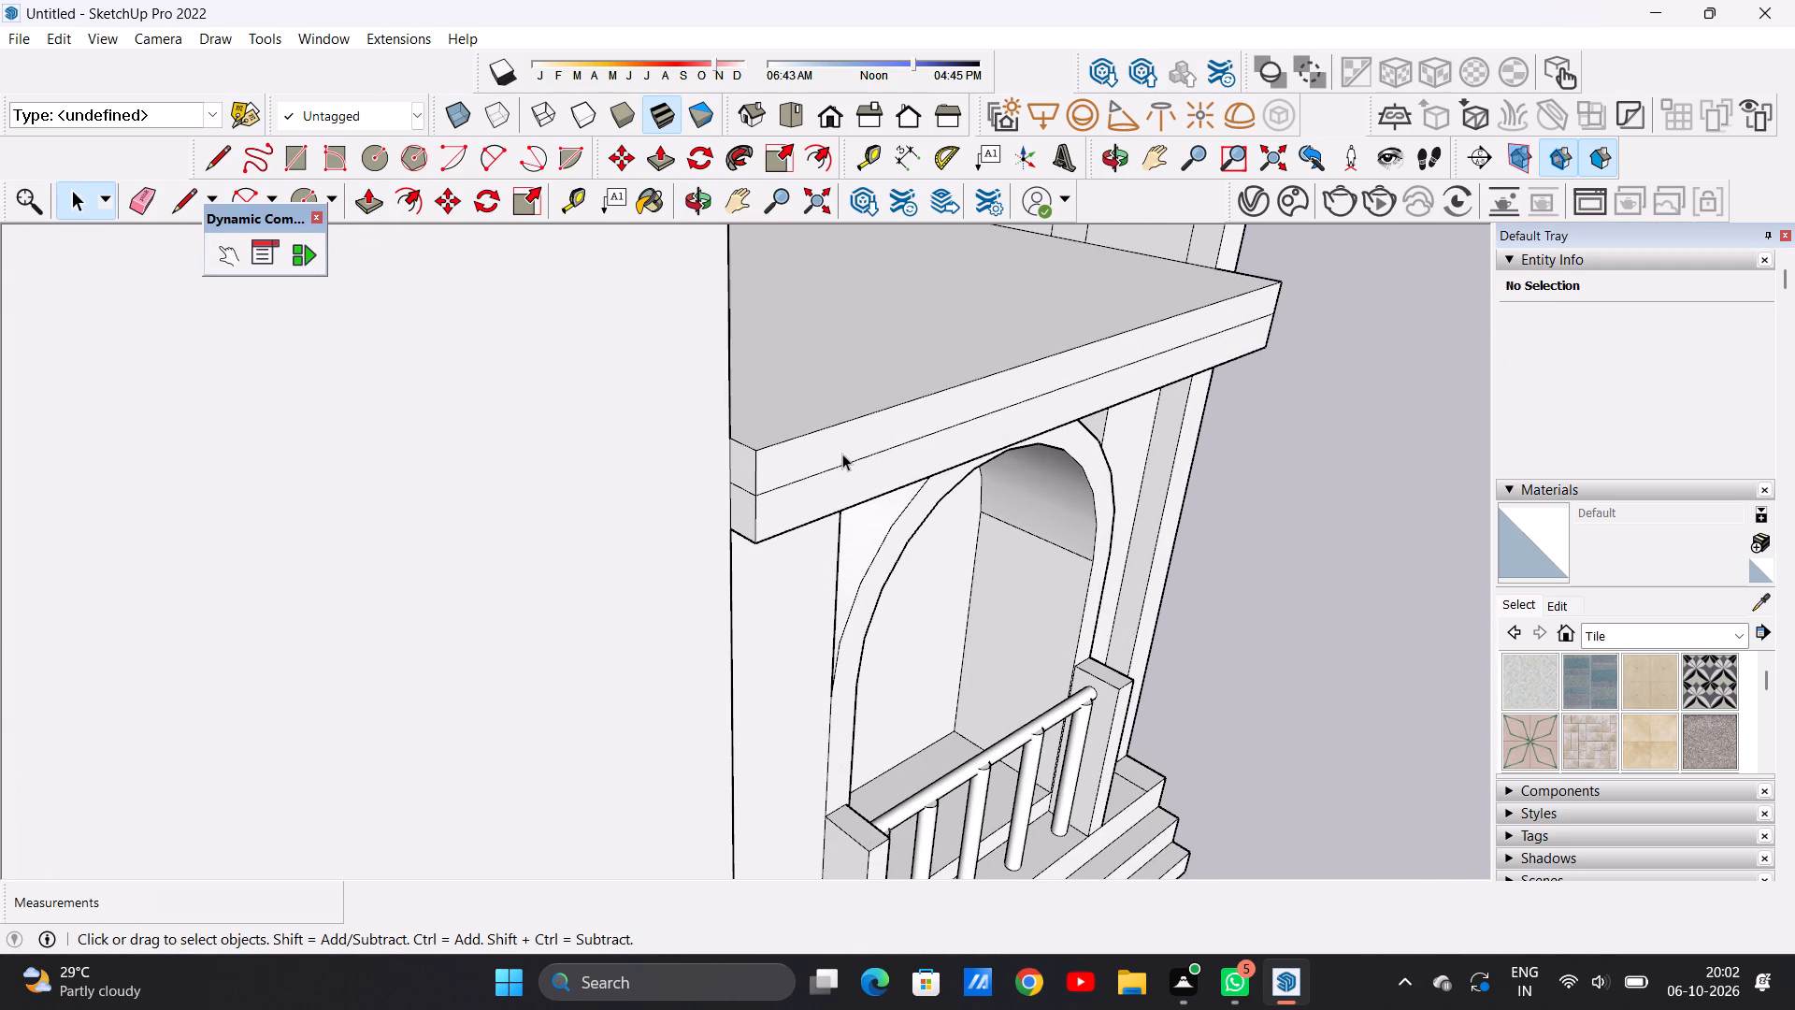
{"action": "key", "text": "p"}
{"action": "left_click", "coordinate": [825, 483]}
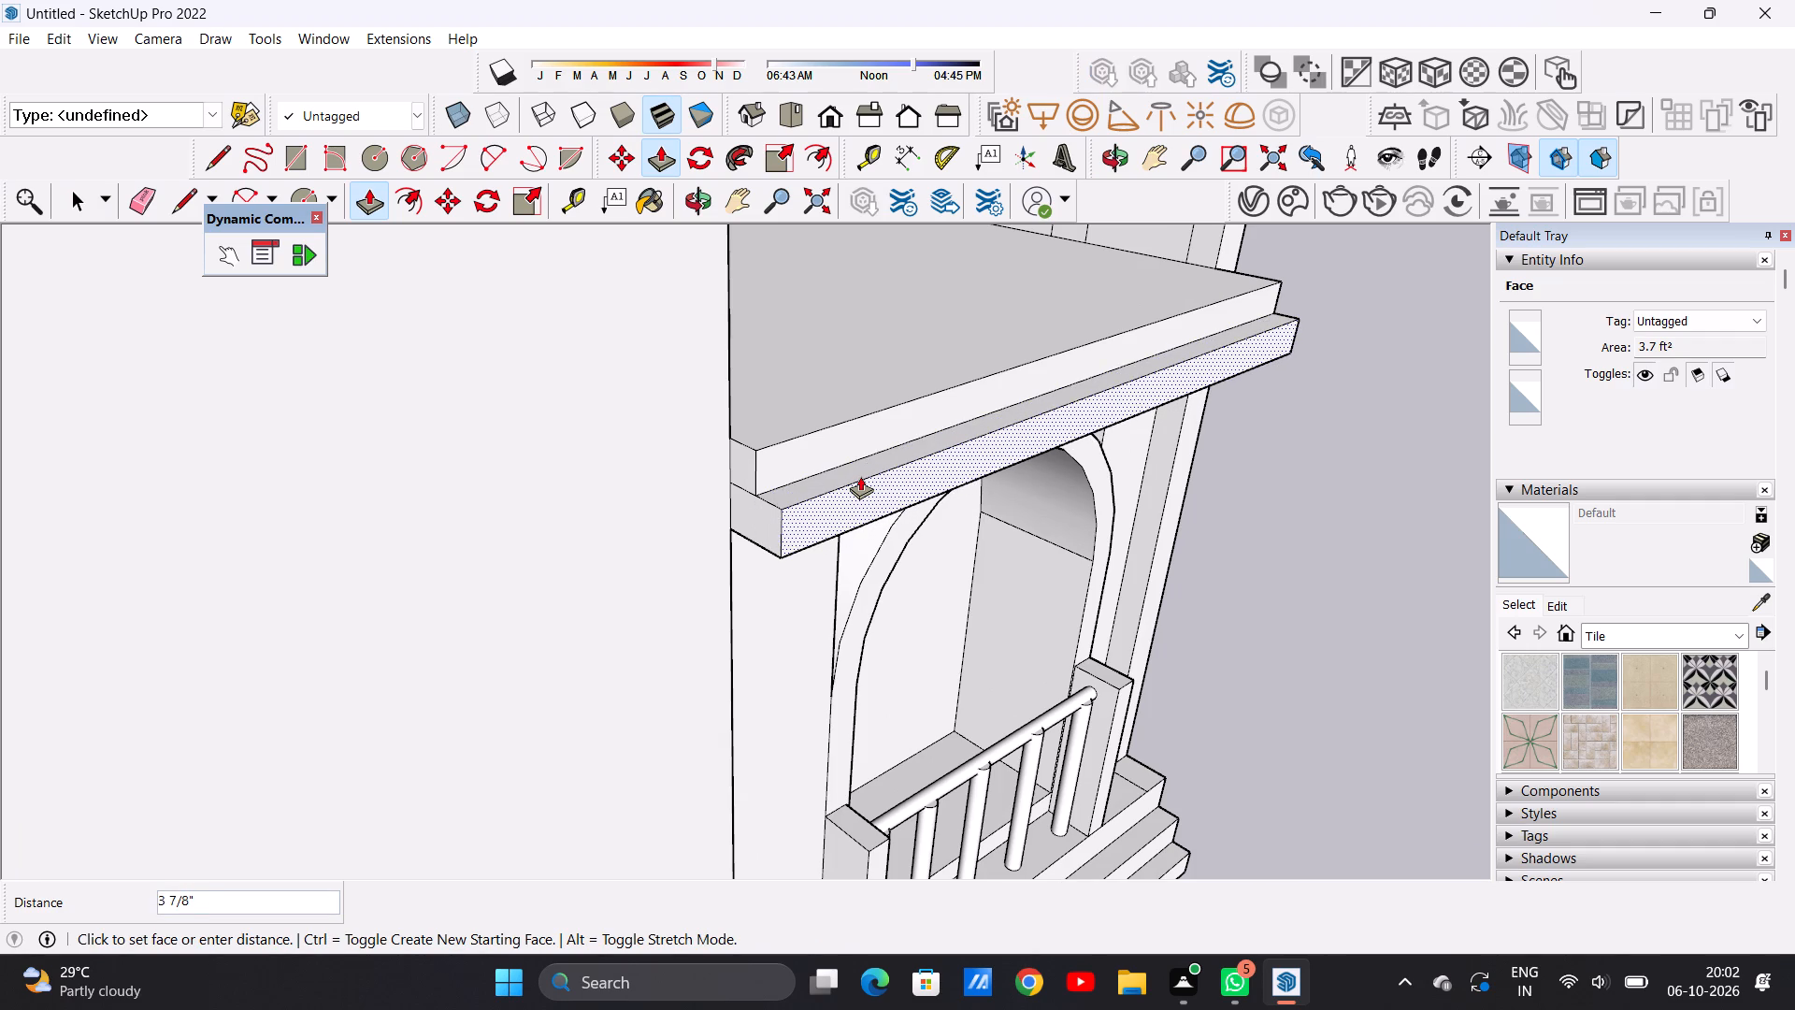
{"action": "left_click", "coordinate": [860, 476]}
{"action": "key", "text": "space"}
Examine the stepped cornice above the arched balcony from the front and both sides.
{"action": "scroll", "coordinate": [742, 510], "scroll_direction": "down", "scroll_amount": 10}
{"action": "scroll", "coordinate": [741, 476], "scroll_direction": "up", "scroll_amount": 1}
{"action": "scroll", "coordinate": [752, 482], "scroll_direction": "down", "scroll_amount": 2}
{"action": "middle_click_drag", "start_coordinate": [997, 498], "coordinate": [769, 480]}
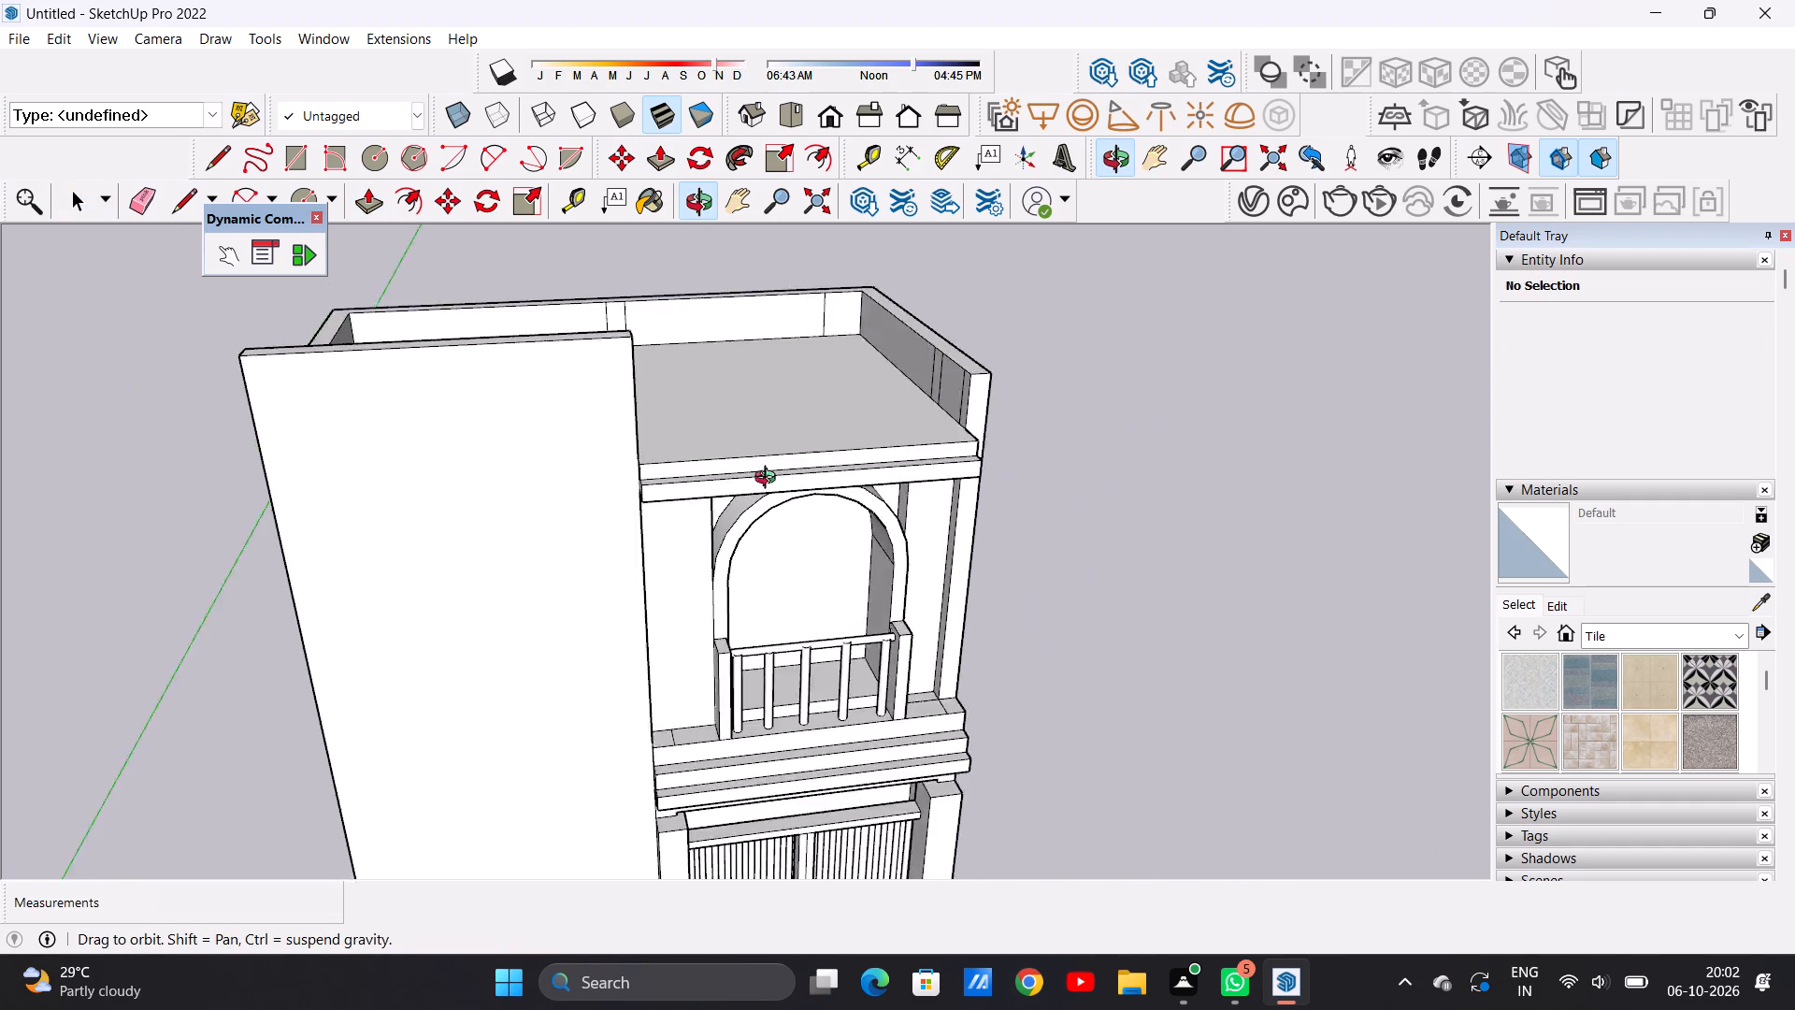
{"action": "middle_click_drag", "start_coordinate": [769, 480], "coordinate": [747, 424]}
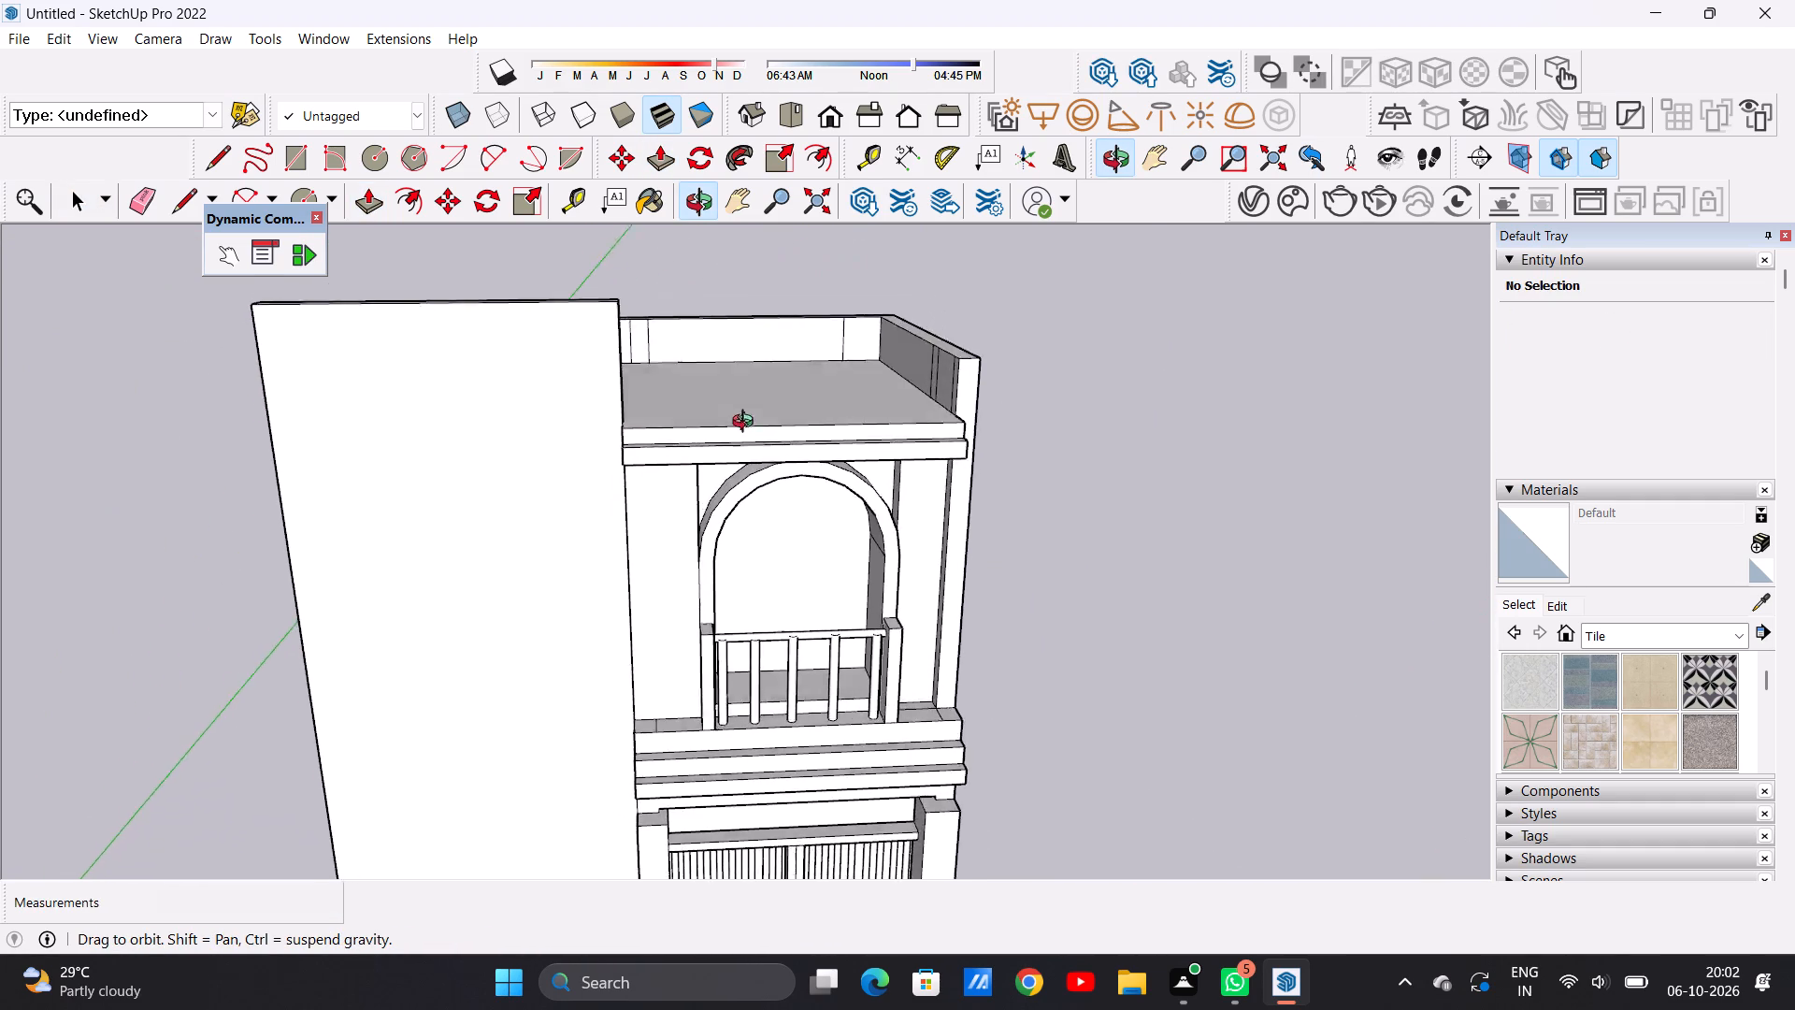
{"action": "middle_click_drag", "start_coordinate": [747, 424], "coordinate": [728, 394]}
{"action": "scroll", "coordinate": [905, 392], "scroll_direction": "up", "scroll_amount": 3}
{"action": "scroll", "coordinate": [879, 411], "scroll_direction": "down", "scroll_amount": 3}
{"action": "middle_click_drag", "start_coordinate": [935, 415], "coordinate": [835, 420]}
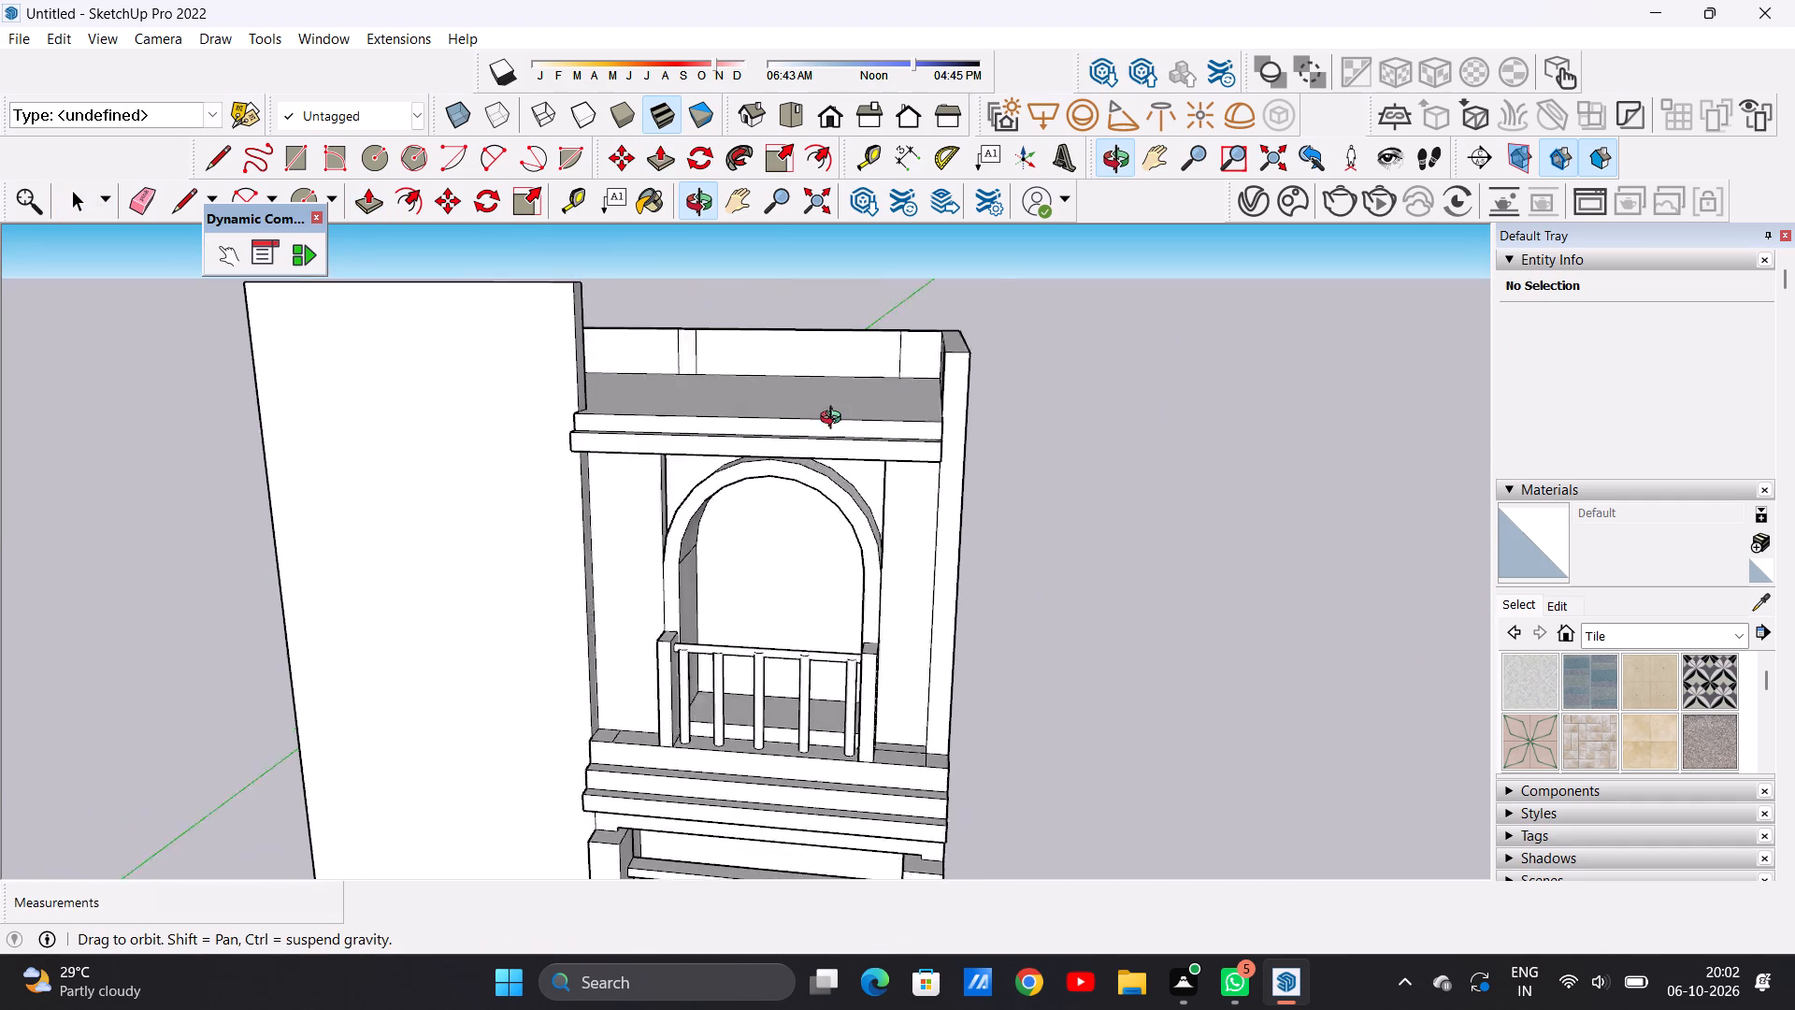
{"action": "middle_click_drag", "start_coordinate": [835, 420], "coordinate": [582, 425]}
Lower the roof slab's top face about 1 1/2" to thin the cornice's upper band.
{"action": "middle_click_drag", "start_coordinate": [606, 425], "coordinate": [778, 465]}
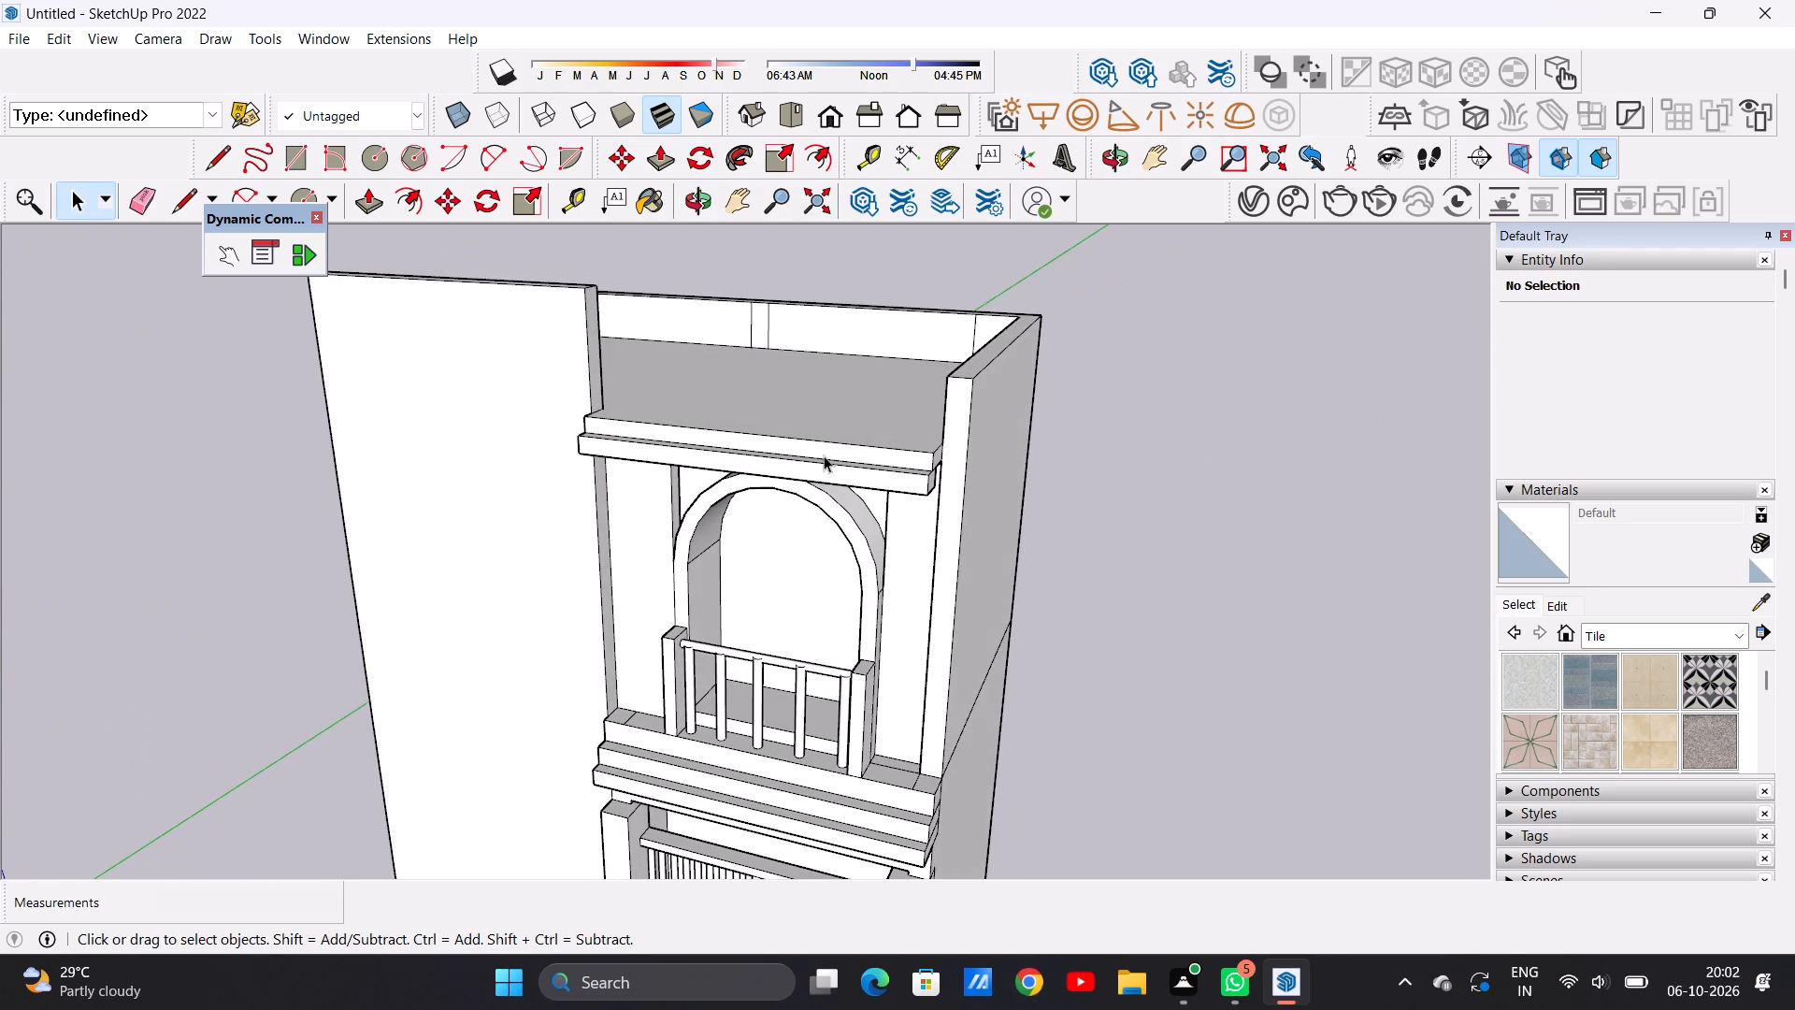
{"action": "scroll", "coordinate": [883, 427], "scroll_direction": "up", "scroll_amount": 6}
{"action": "key", "text": "p"}
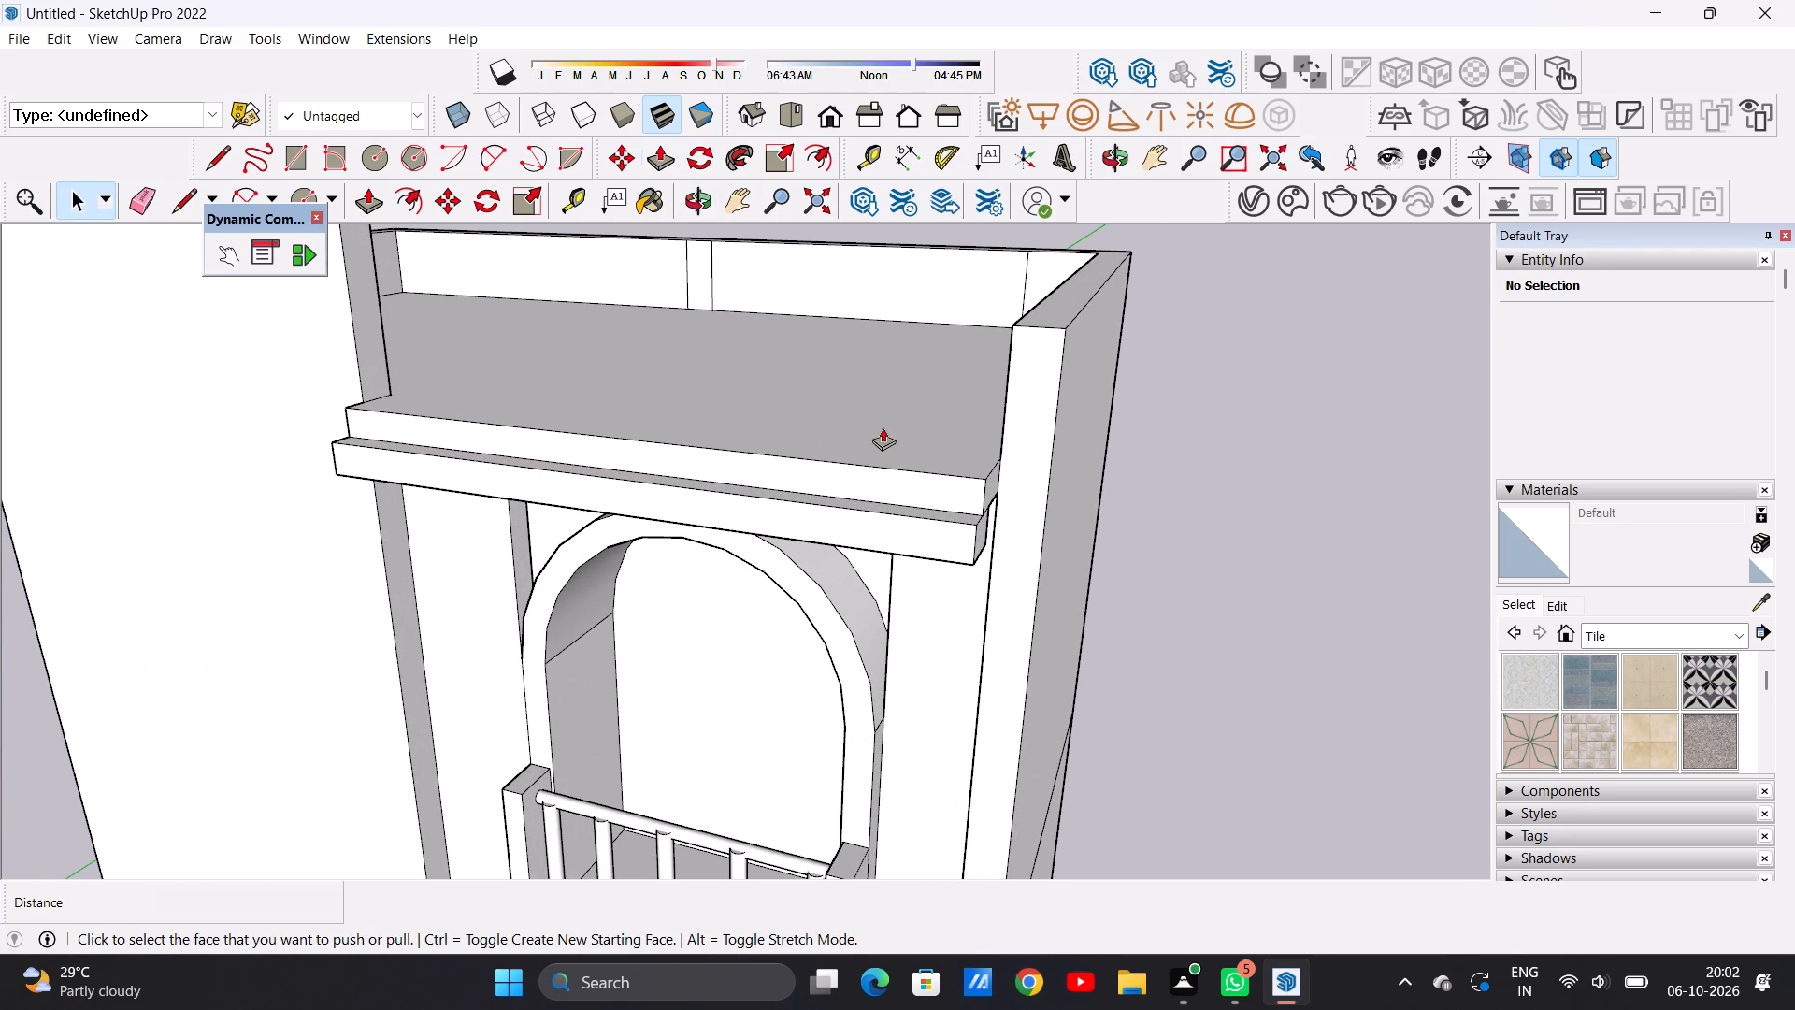
{"action": "left_click", "coordinate": [912, 436]}
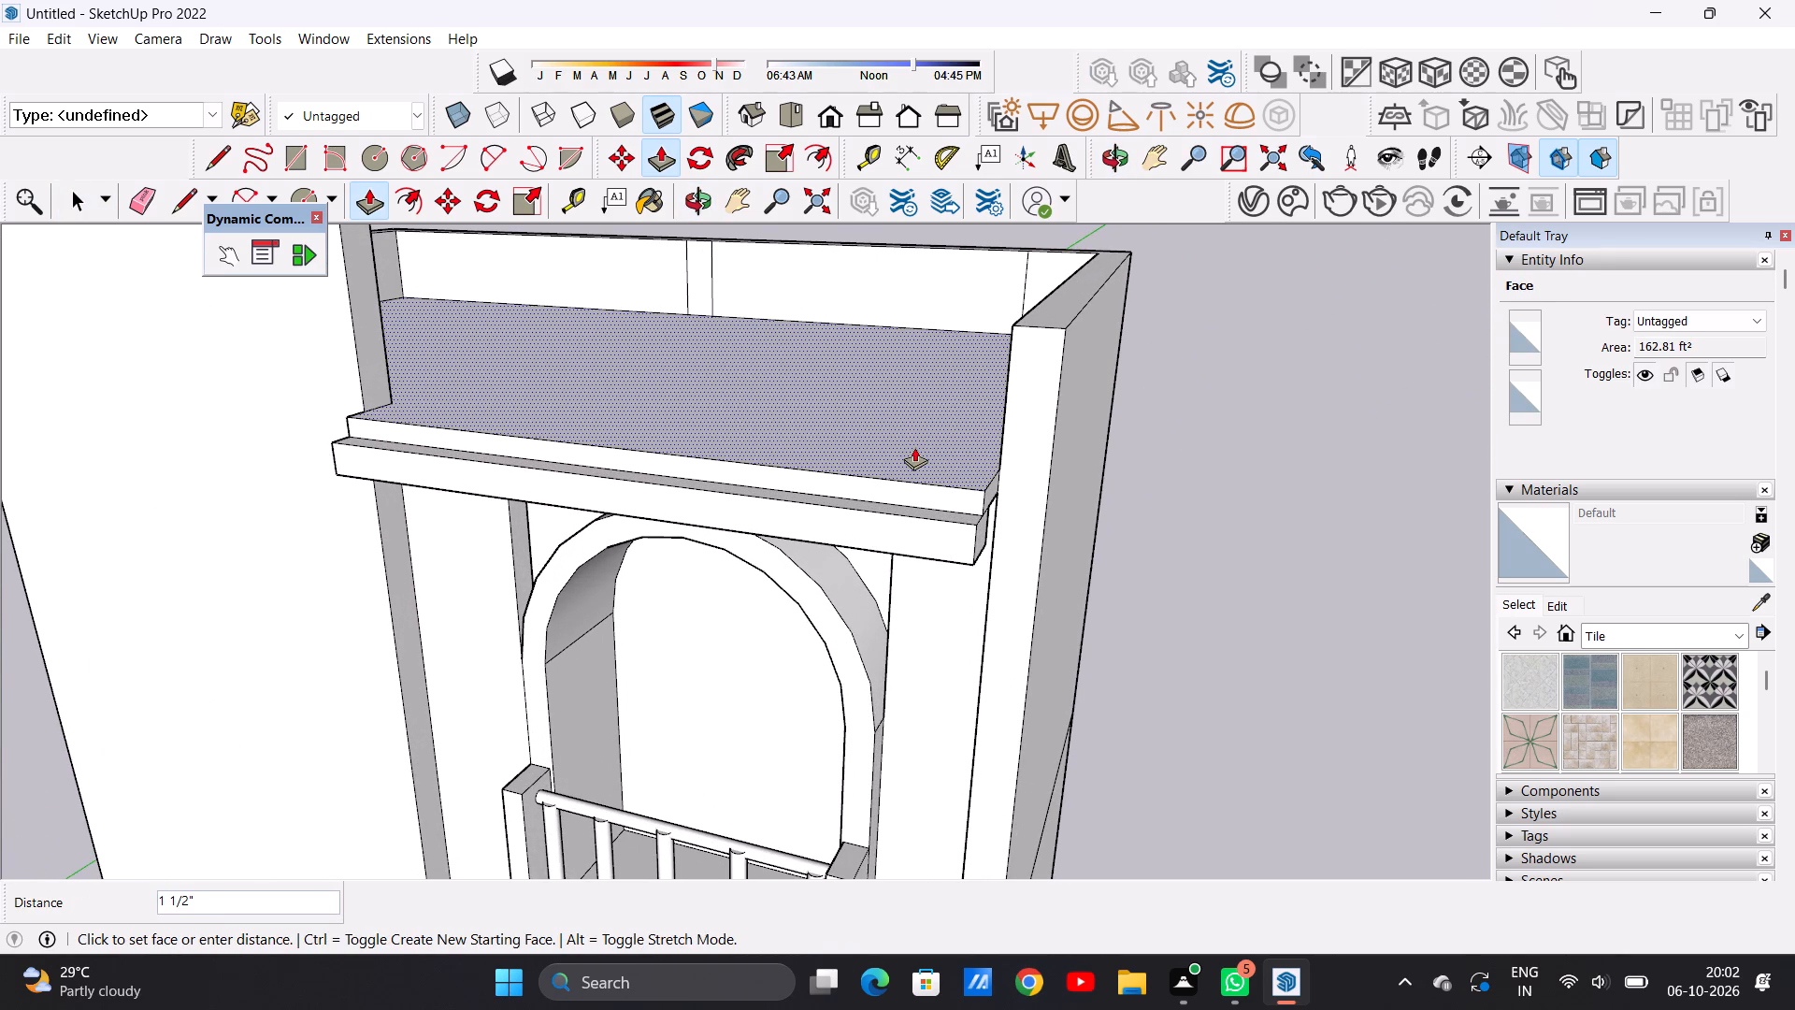
{"action": "left_click", "coordinate": [914, 447]}
Push the underside of the cornice's lower band up about 2 9/16" to thin it.
{"action": "middle_click_drag", "start_coordinate": [920, 597], "coordinate": [925, 574]}
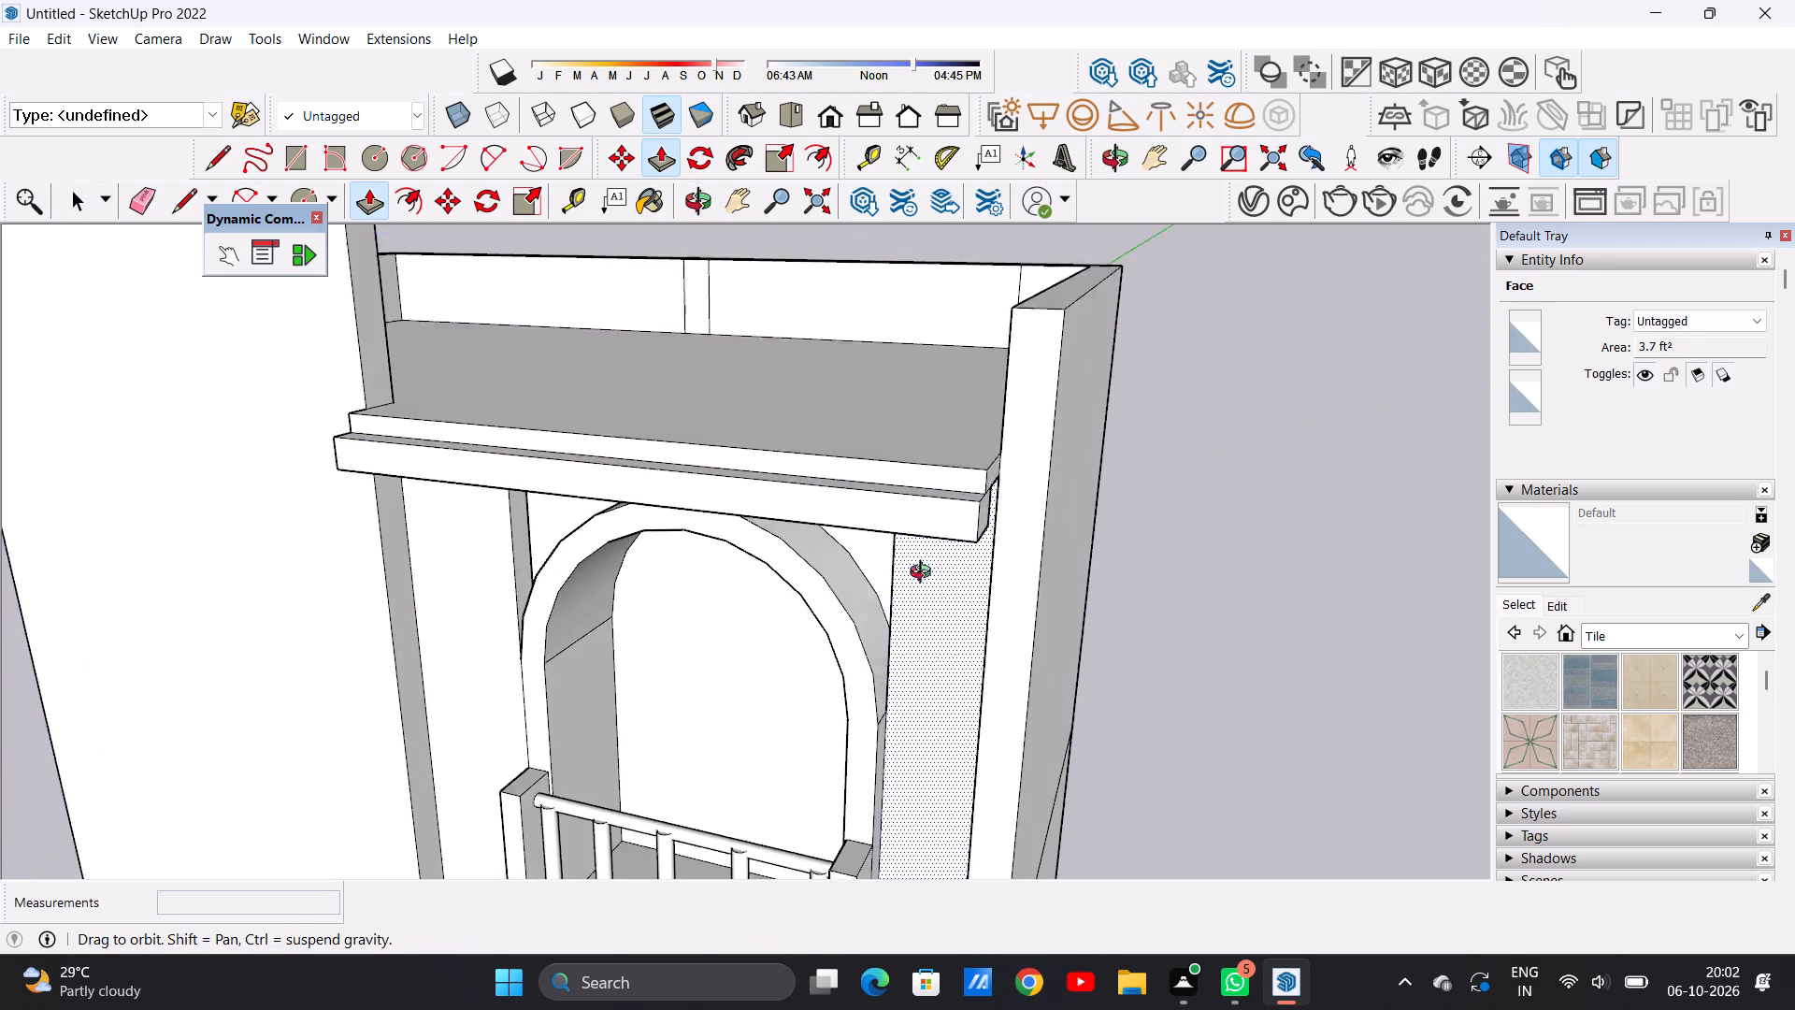
{"action": "middle_click_drag", "start_coordinate": [925, 574], "coordinate": [921, 396]}
{"action": "scroll", "coordinate": [920, 382], "scroll_direction": "up", "scroll_amount": 4}
{"action": "left_click", "coordinate": [912, 352]}
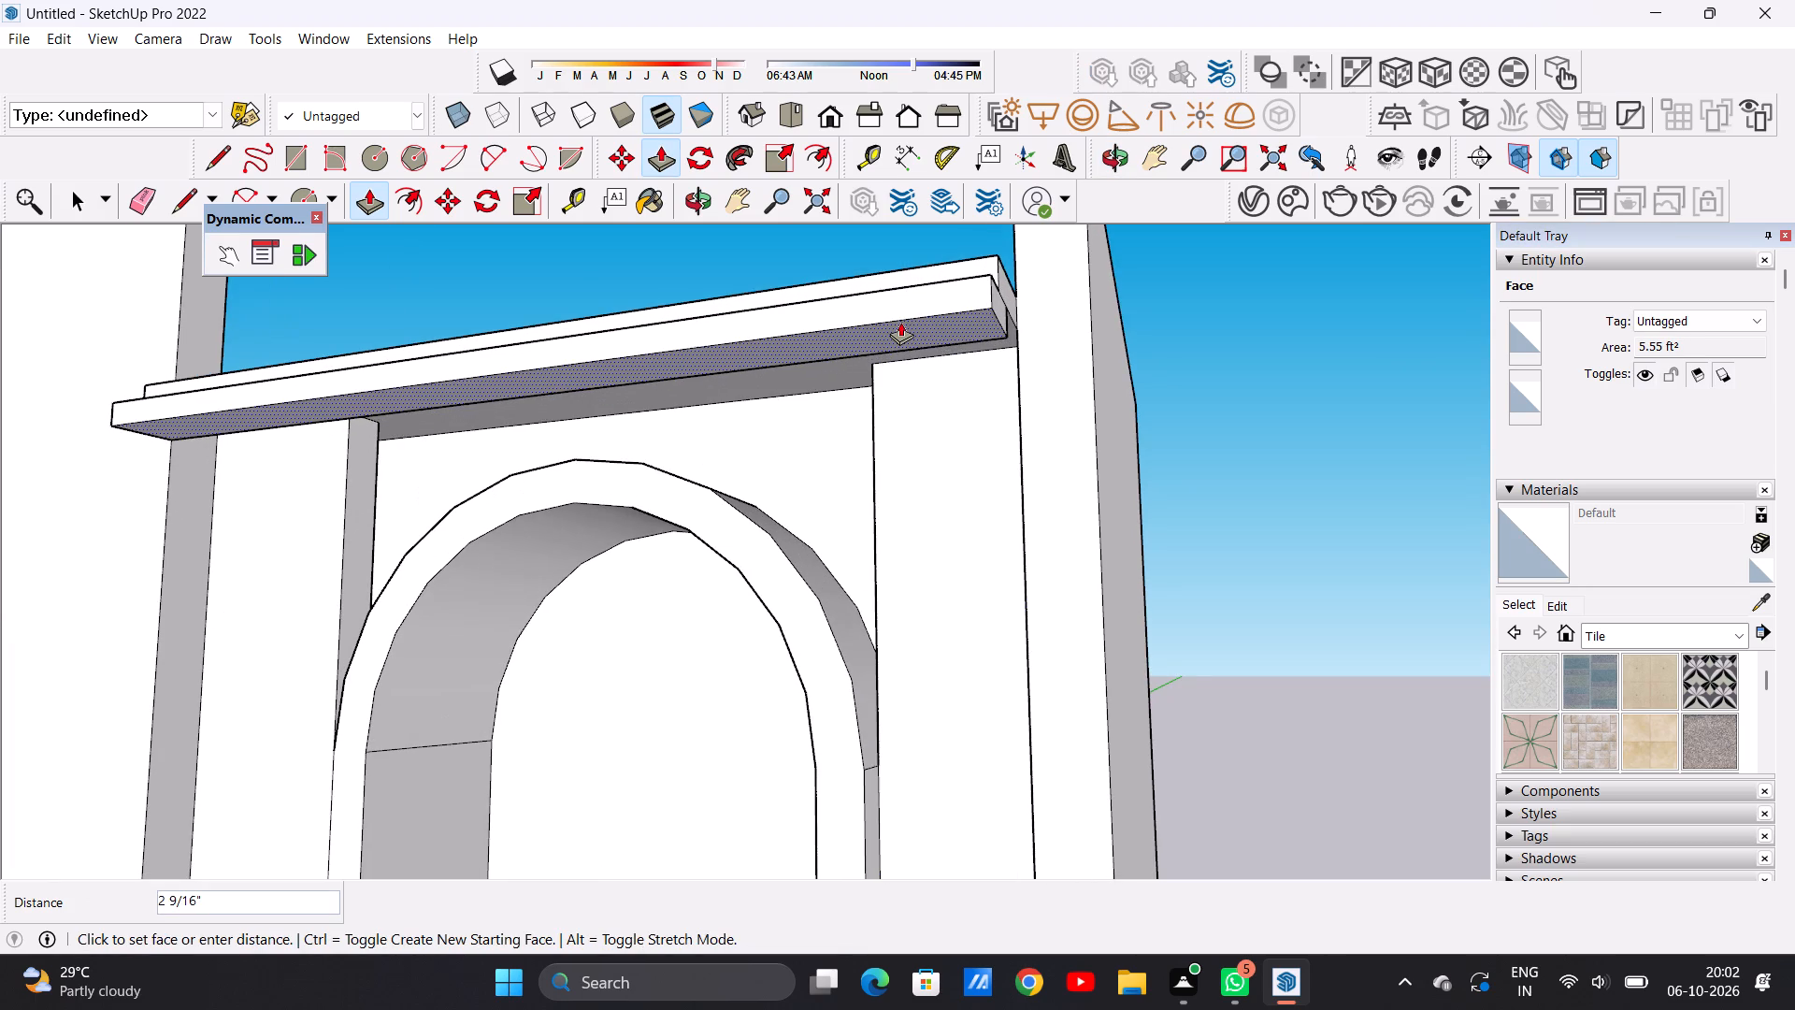
{"action": "left_click", "coordinate": [900, 325]}
{"action": "key", "text": "space"}
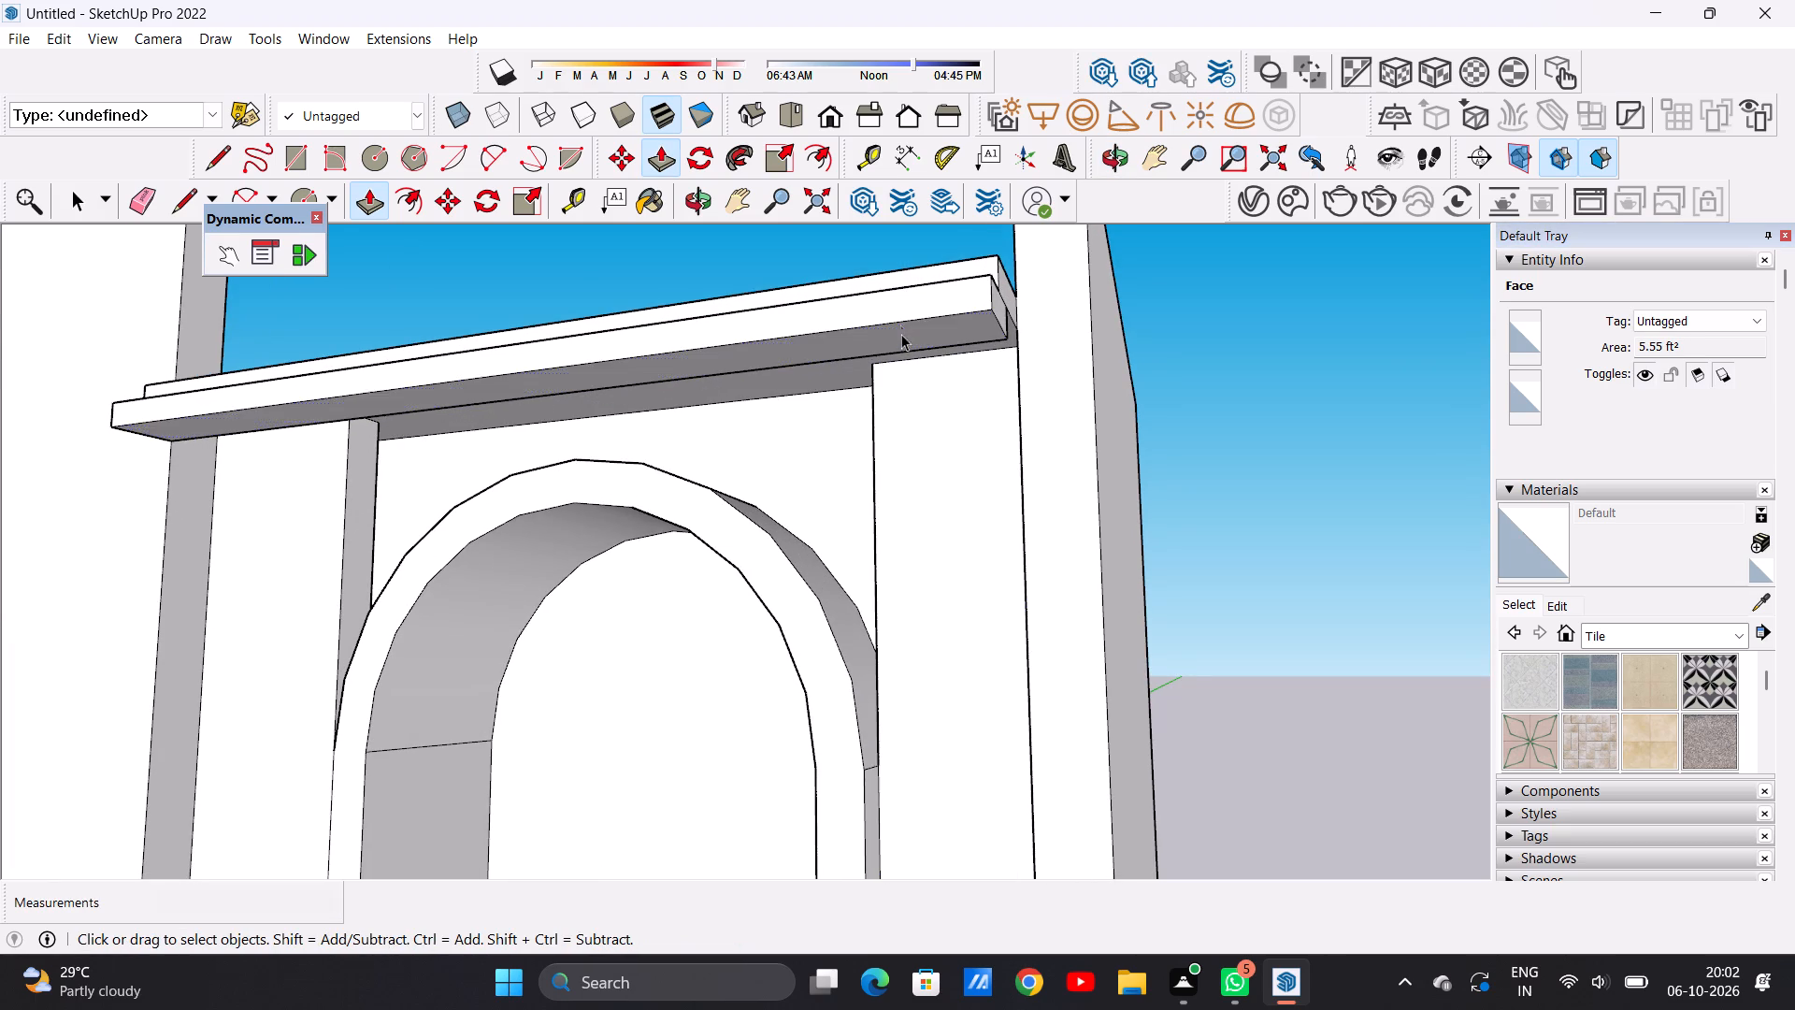
Examine the stepped cornice, arched balcony and side wall from the front, from above and from the side.
{"action": "scroll", "coordinate": [932, 442], "scroll_direction": "down", "scroll_amount": 4}
{"action": "middle_click_drag", "start_coordinate": [910, 403], "coordinate": [1059, 570]}
{"action": "scroll", "coordinate": [698, 495], "scroll_direction": "down", "scroll_amount": 7}
{"action": "scroll", "coordinate": [748, 509], "scroll_direction": "up", "scroll_amount": 1}
{"action": "scroll", "coordinate": [754, 511], "scroll_direction": "down", "scroll_amount": 3}
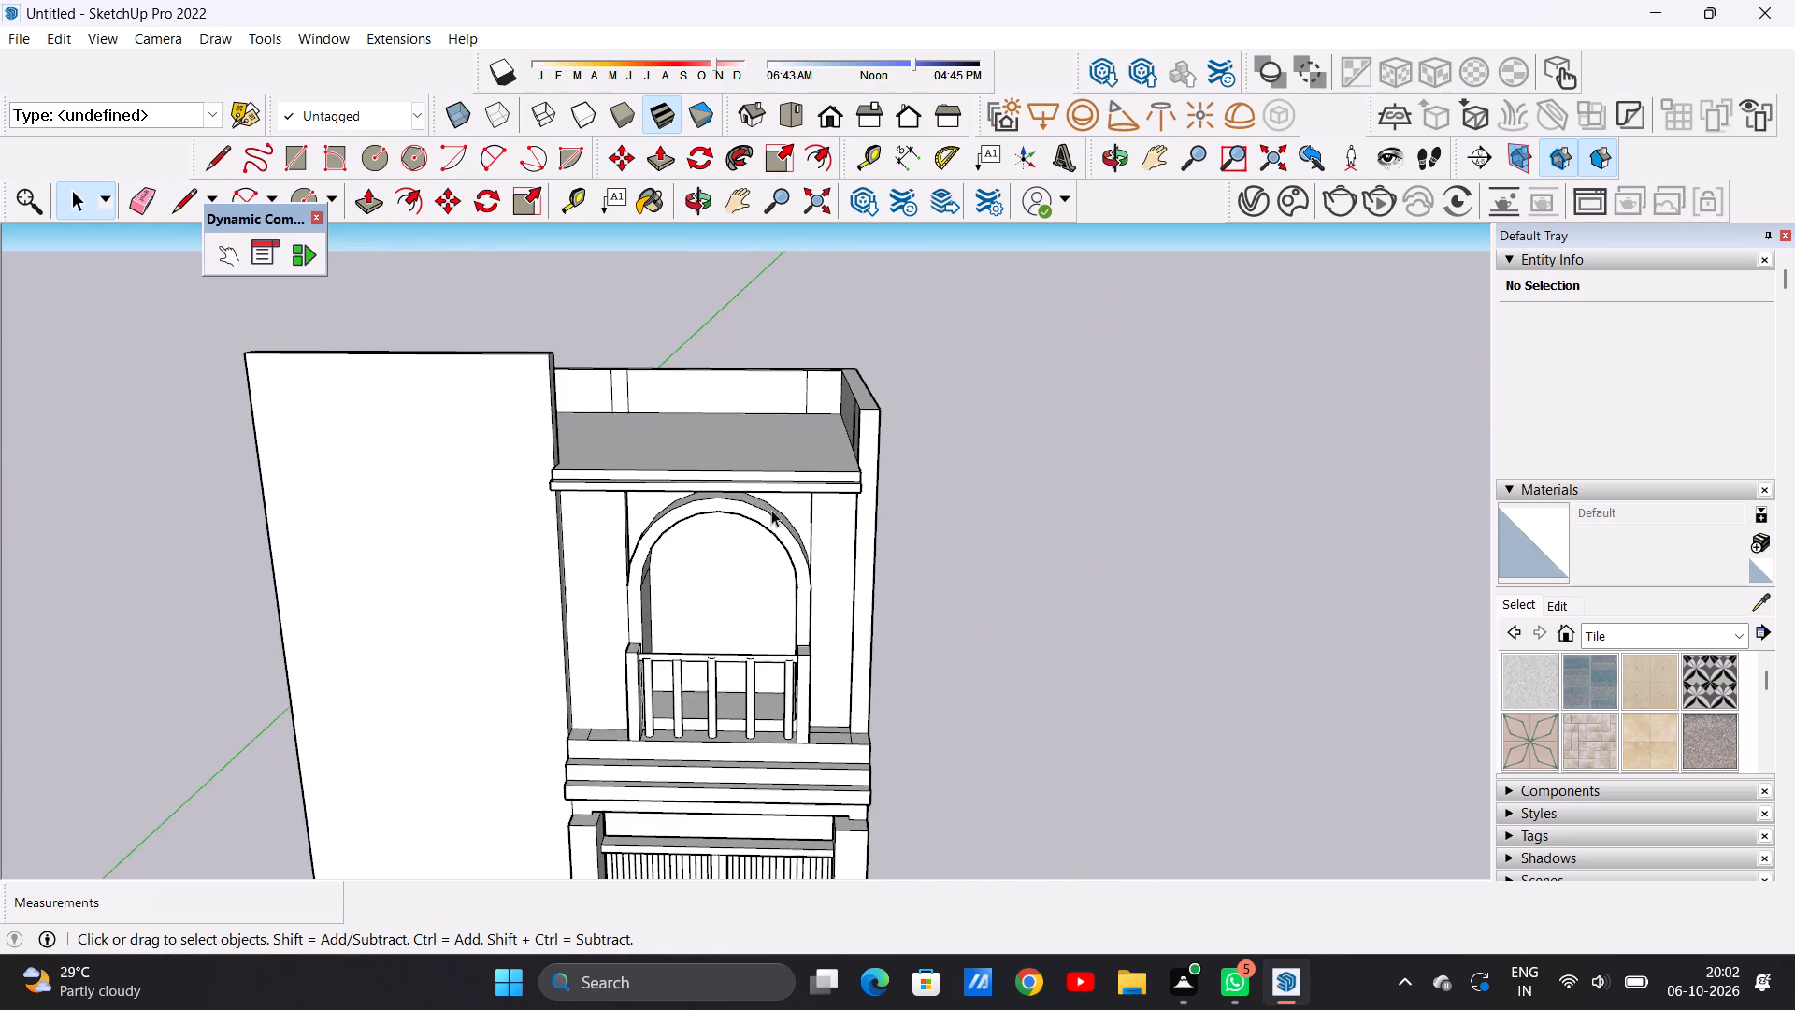
{"action": "scroll", "coordinate": [771, 510], "scroll_direction": "down", "scroll_amount": 1}
{"action": "middle_click_drag", "start_coordinate": [811, 461], "coordinate": [983, 505]}
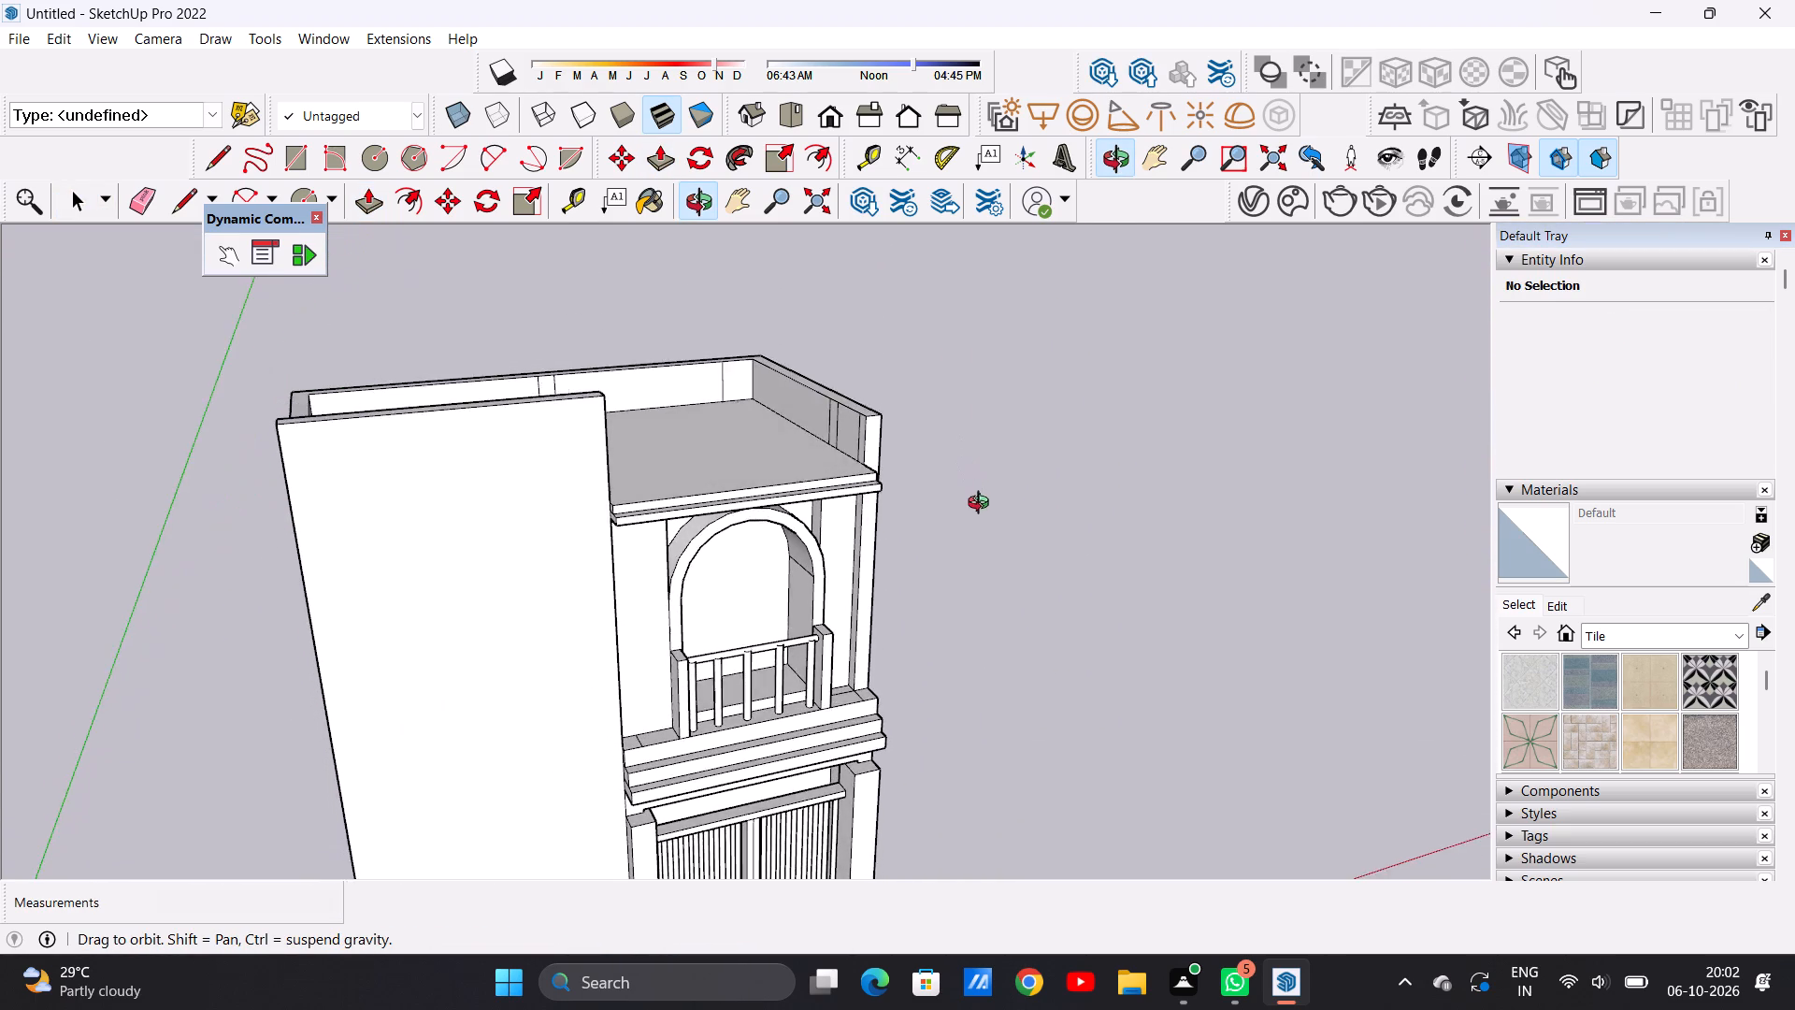
{"action": "middle_click_drag", "start_coordinate": [983, 505], "coordinate": [983, 519]}
{"action": "scroll", "coordinate": [842, 481], "scroll_direction": "up", "scroll_amount": 4}
{"action": "middle_click_drag", "start_coordinate": [843, 471], "coordinate": [720, 627]}
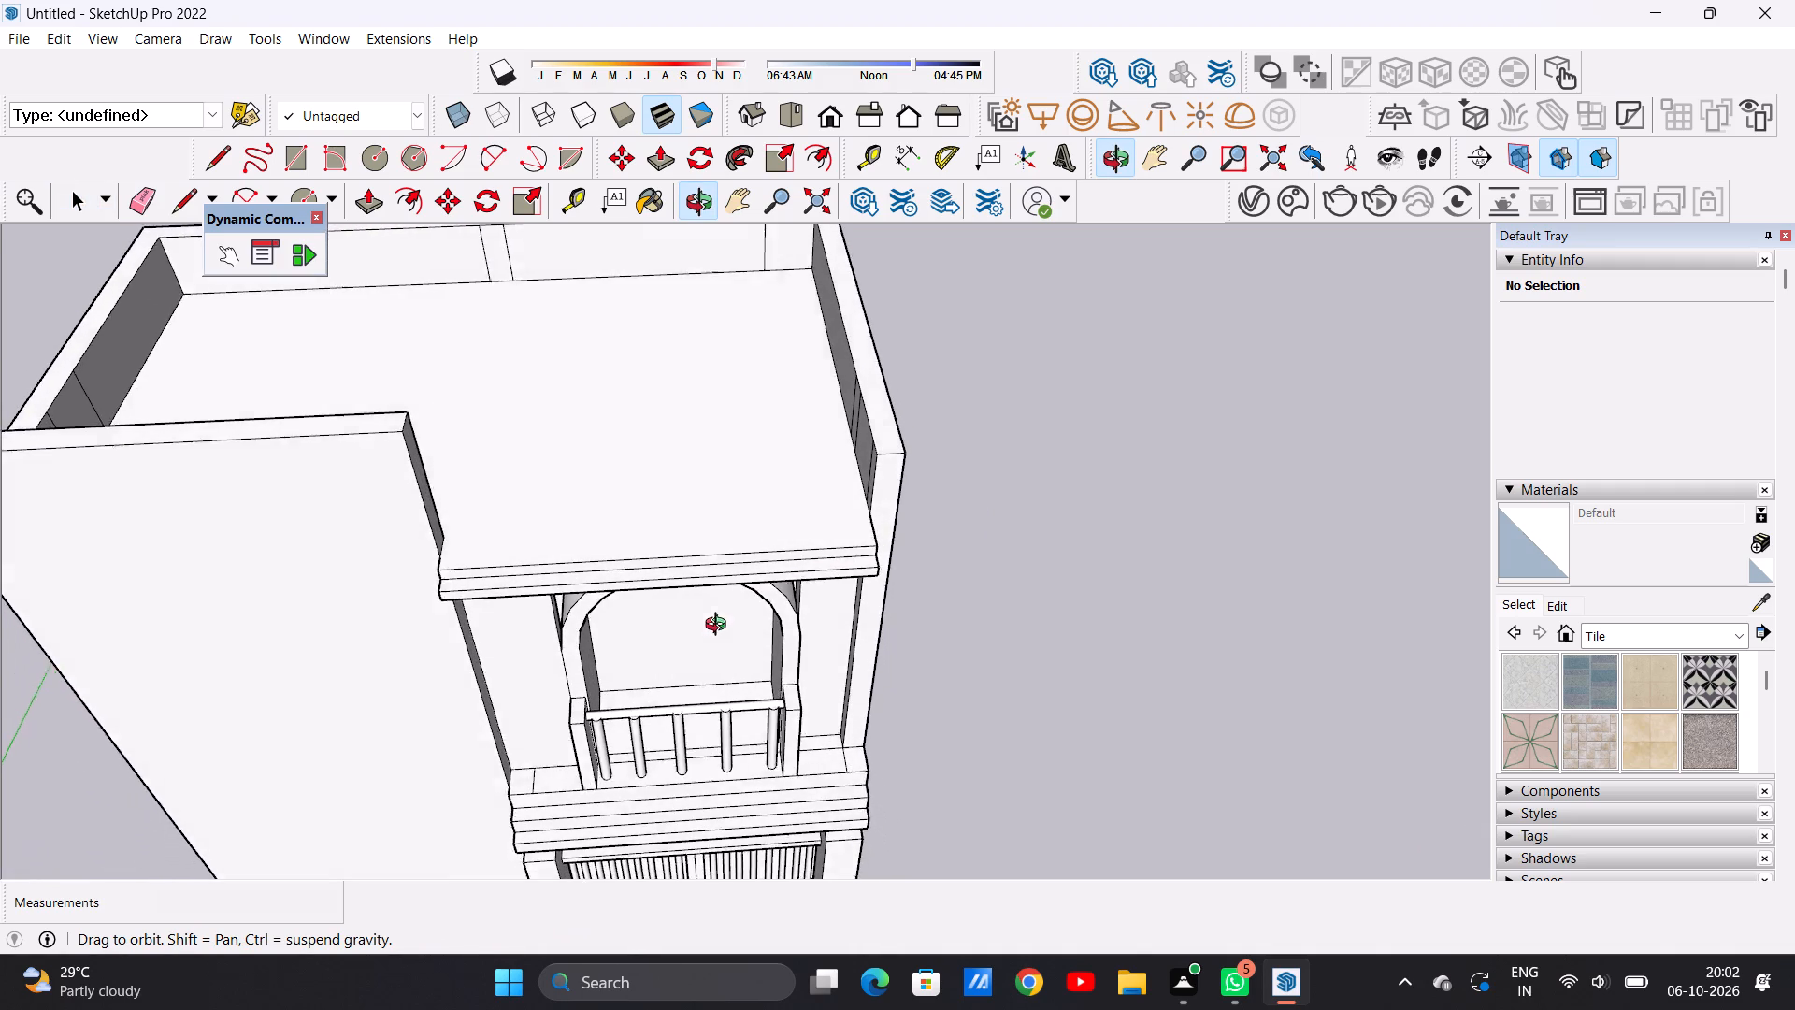
{"action": "middle_click_drag", "start_coordinate": [720, 627], "coordinate": [722, 631]}
{"action": "scroll", "coordinate": [802, 508], "scroll_direction": "up", "scroll_amount": 4}
{"action": "scroll", "coordinate": [885, 521], "scroll_direction": "down", "scroll_amount": 2}
{"action": "middle_click_drag", "start_coordinate": [877, 521], "coordinate": [567, 499]}
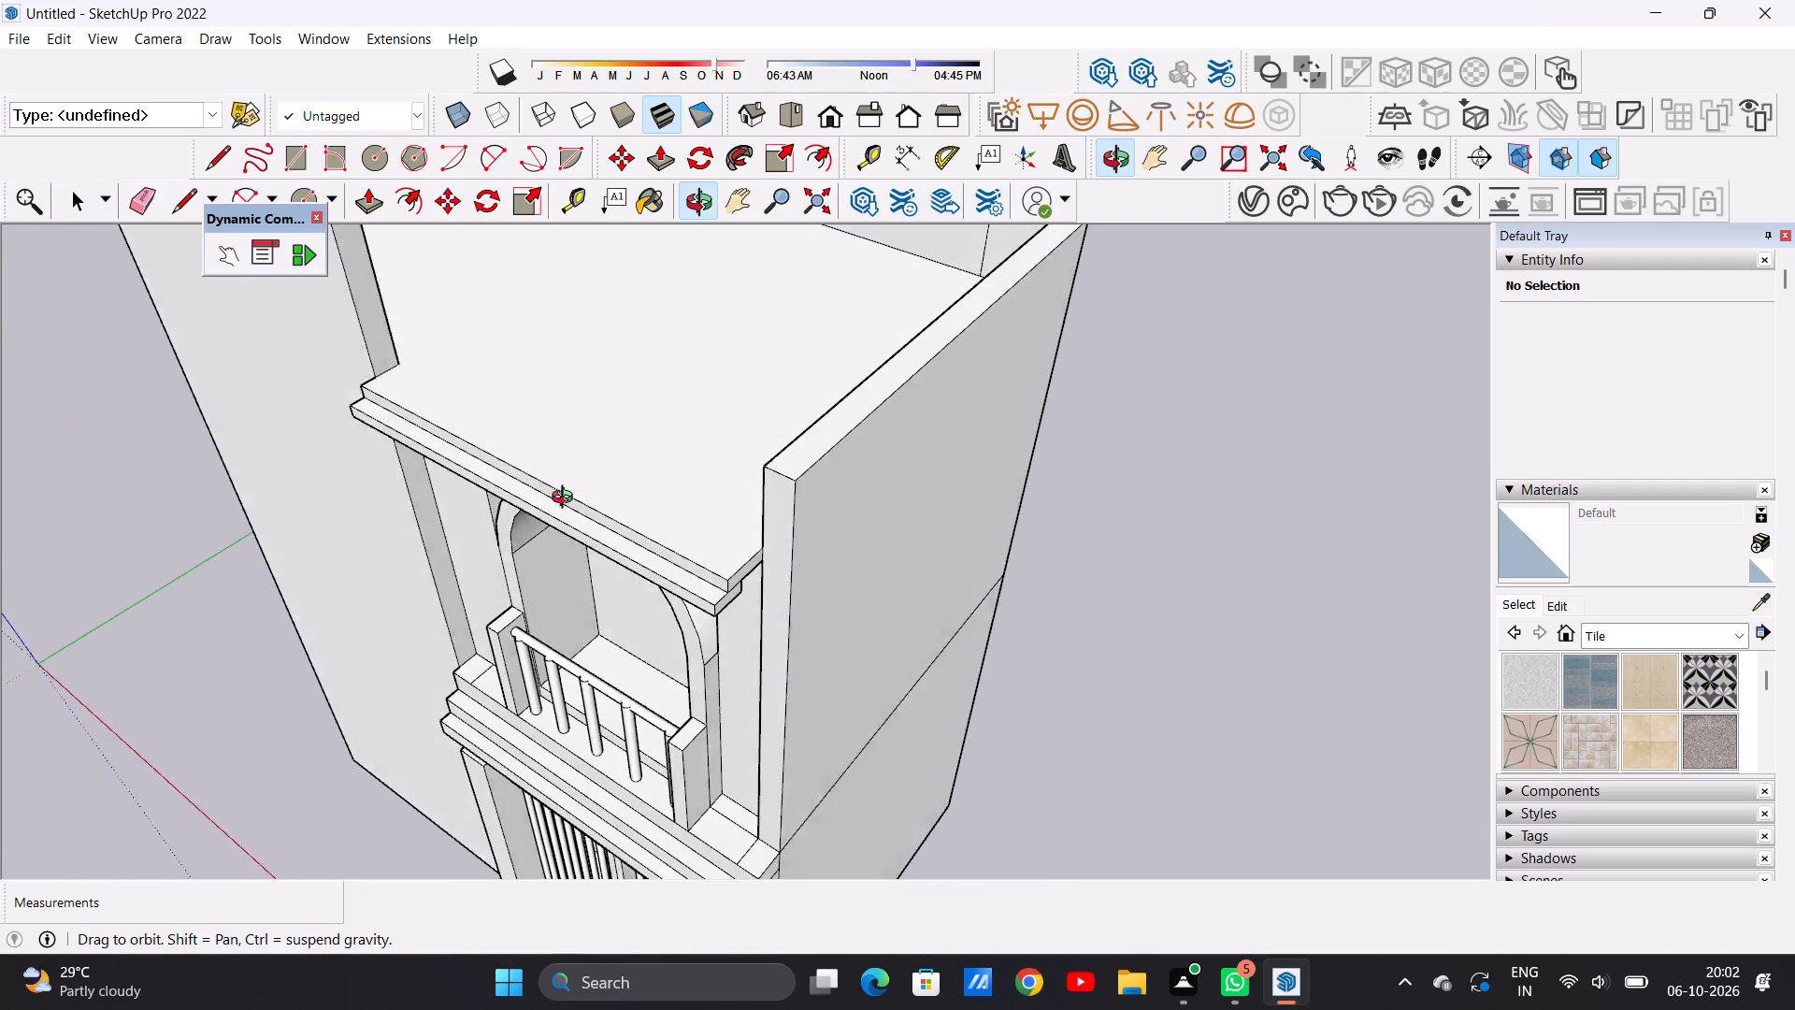
{"action": "middle_click_drag", "start_coordinate": [567, 499], "coordinate": [557, 499]}
{"action": "scroll", "coordinate": [792, 526], "scroll_direction": "up", "scroll_amount": 5}
{"action": "scroll", "coordinate": [739, 472], "scroll_direction": "down", "scroll_amount": 9}
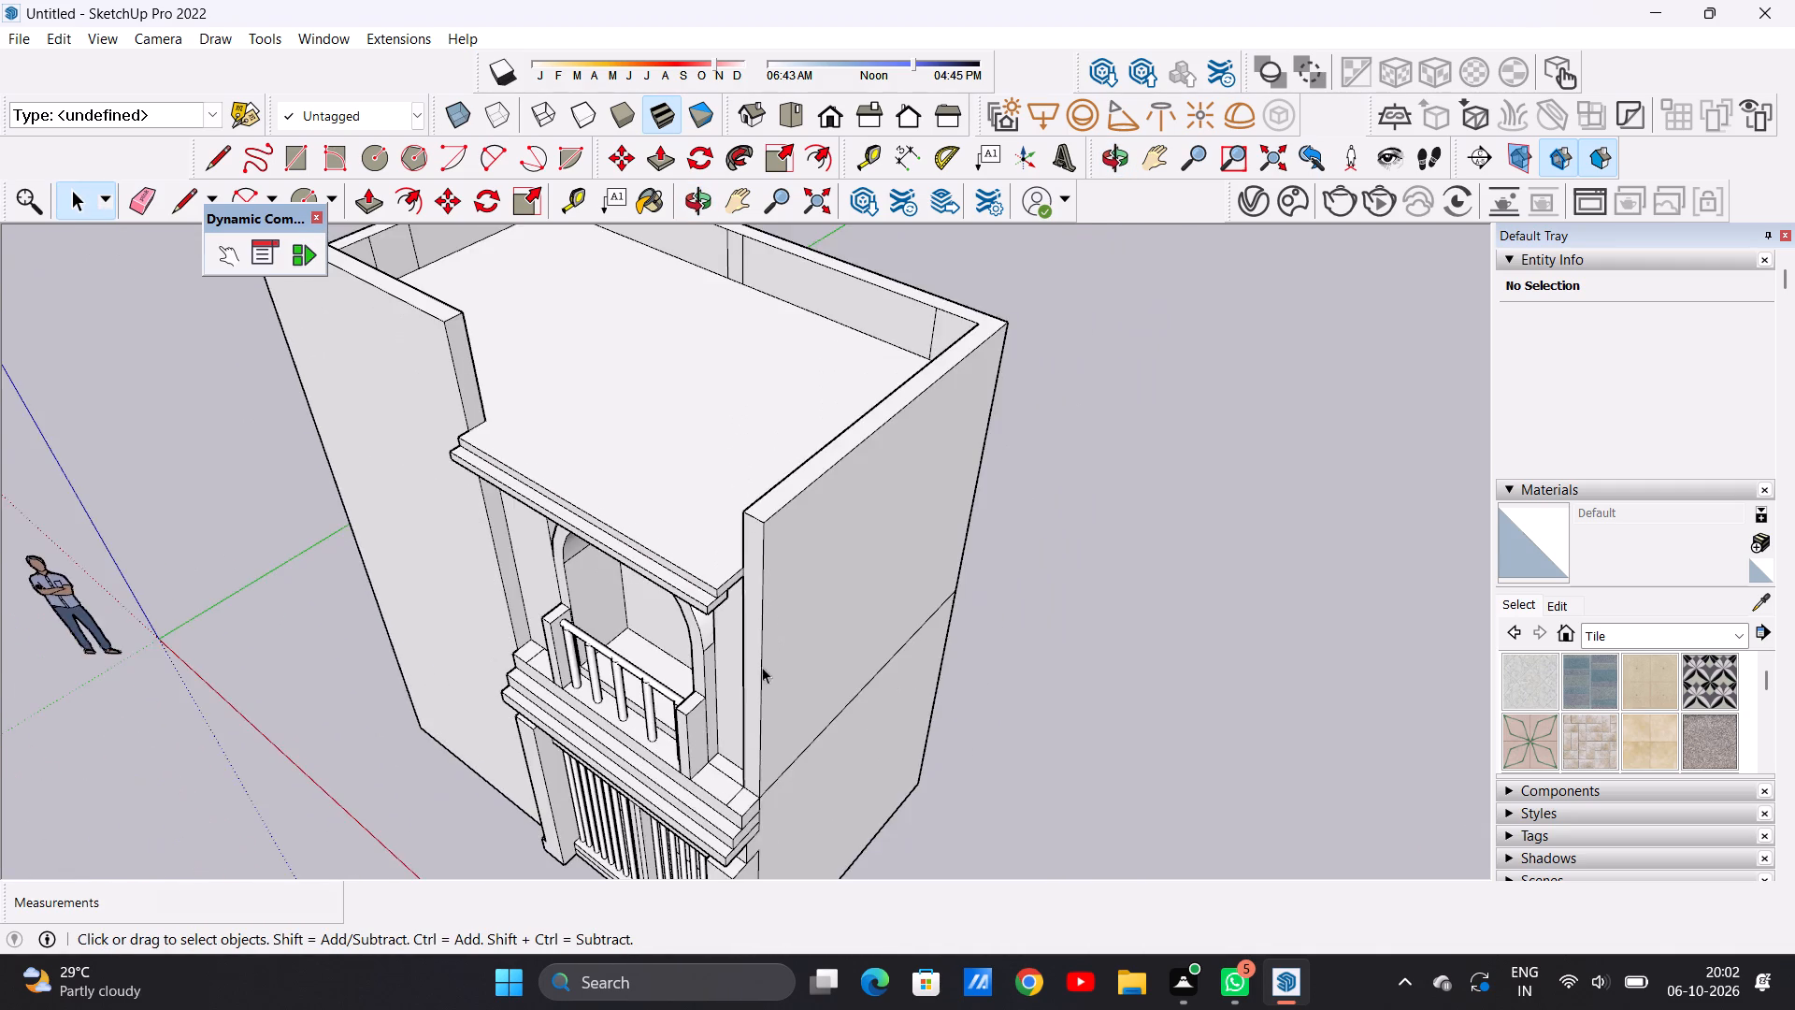
Pull the front face of the upper side wall beside the arched balcony forward about 3 3/8".
{"action": "scroll", "coordinate": [765, 720], "scroll_direction": "up", "scroll_amount": 4}
{"action": "key", "text": "p"}
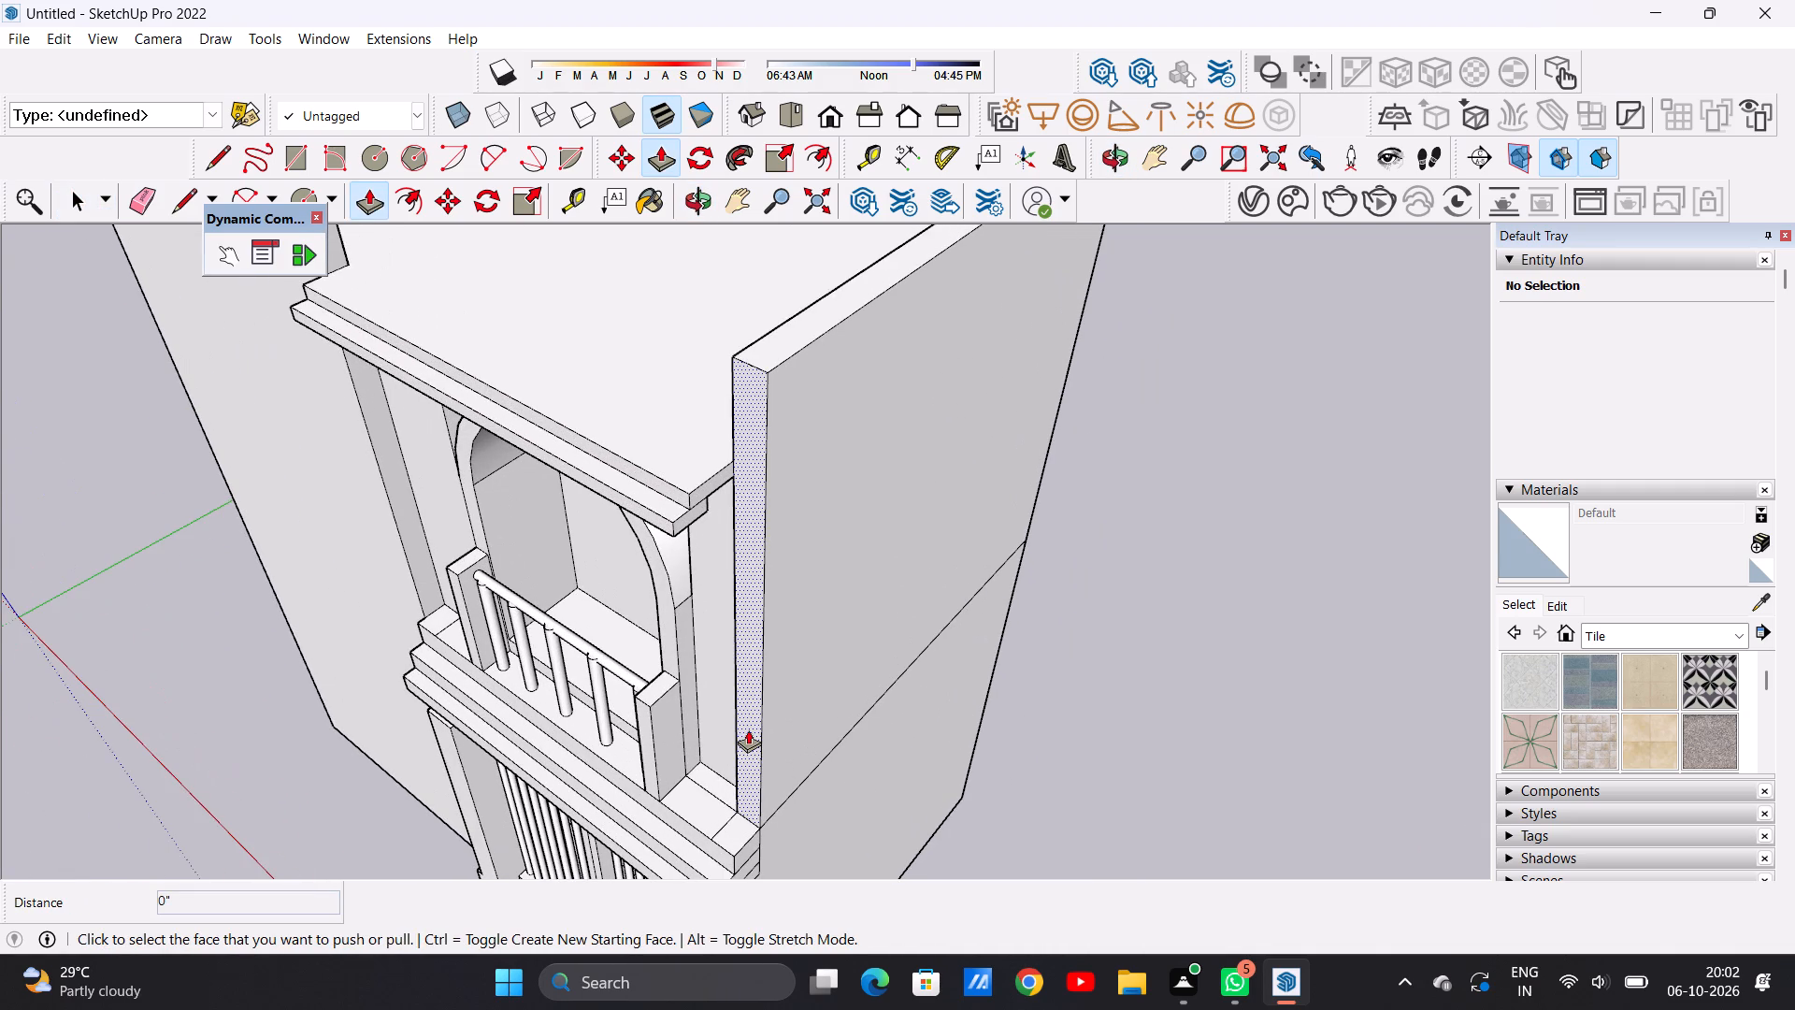
{"action": "left_click", "coordinate": [749, 729]}
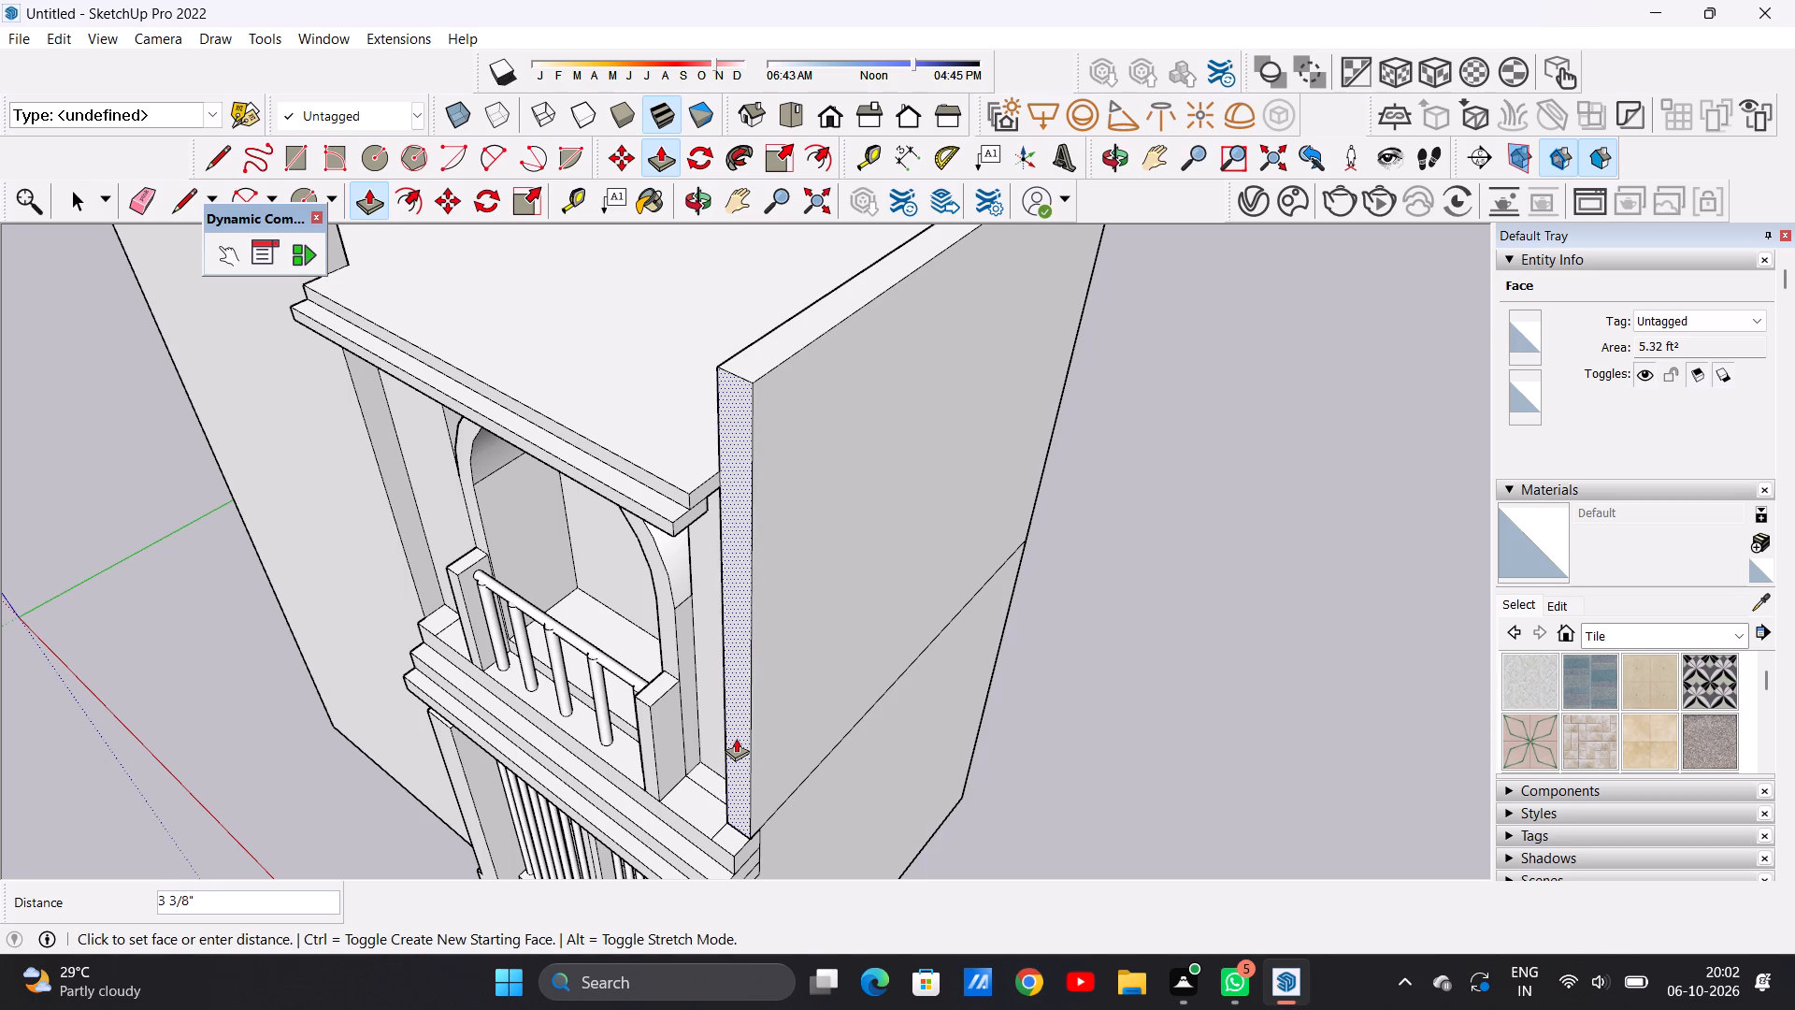
{"action": "left_click", "coordinate": [736, 738]}
{"action": "key", "text": "space"}
Draw two parallel lines about 8' 5 7/16" long across the roof slab's top near the cornice, the rear one from the front parapet's corner.
{"action": "scroll", "coordinate": [769, 732], "scroll_direction": "down", "scroll_amount": 8}
{"action": "middle_click_drag", "start_coordinate": [577, 671], "coordinate": [855, 819]}
{"action": "scroll", "coordinate": [846, 691], "scroll_direction": "up", "scroll_amount": 8}
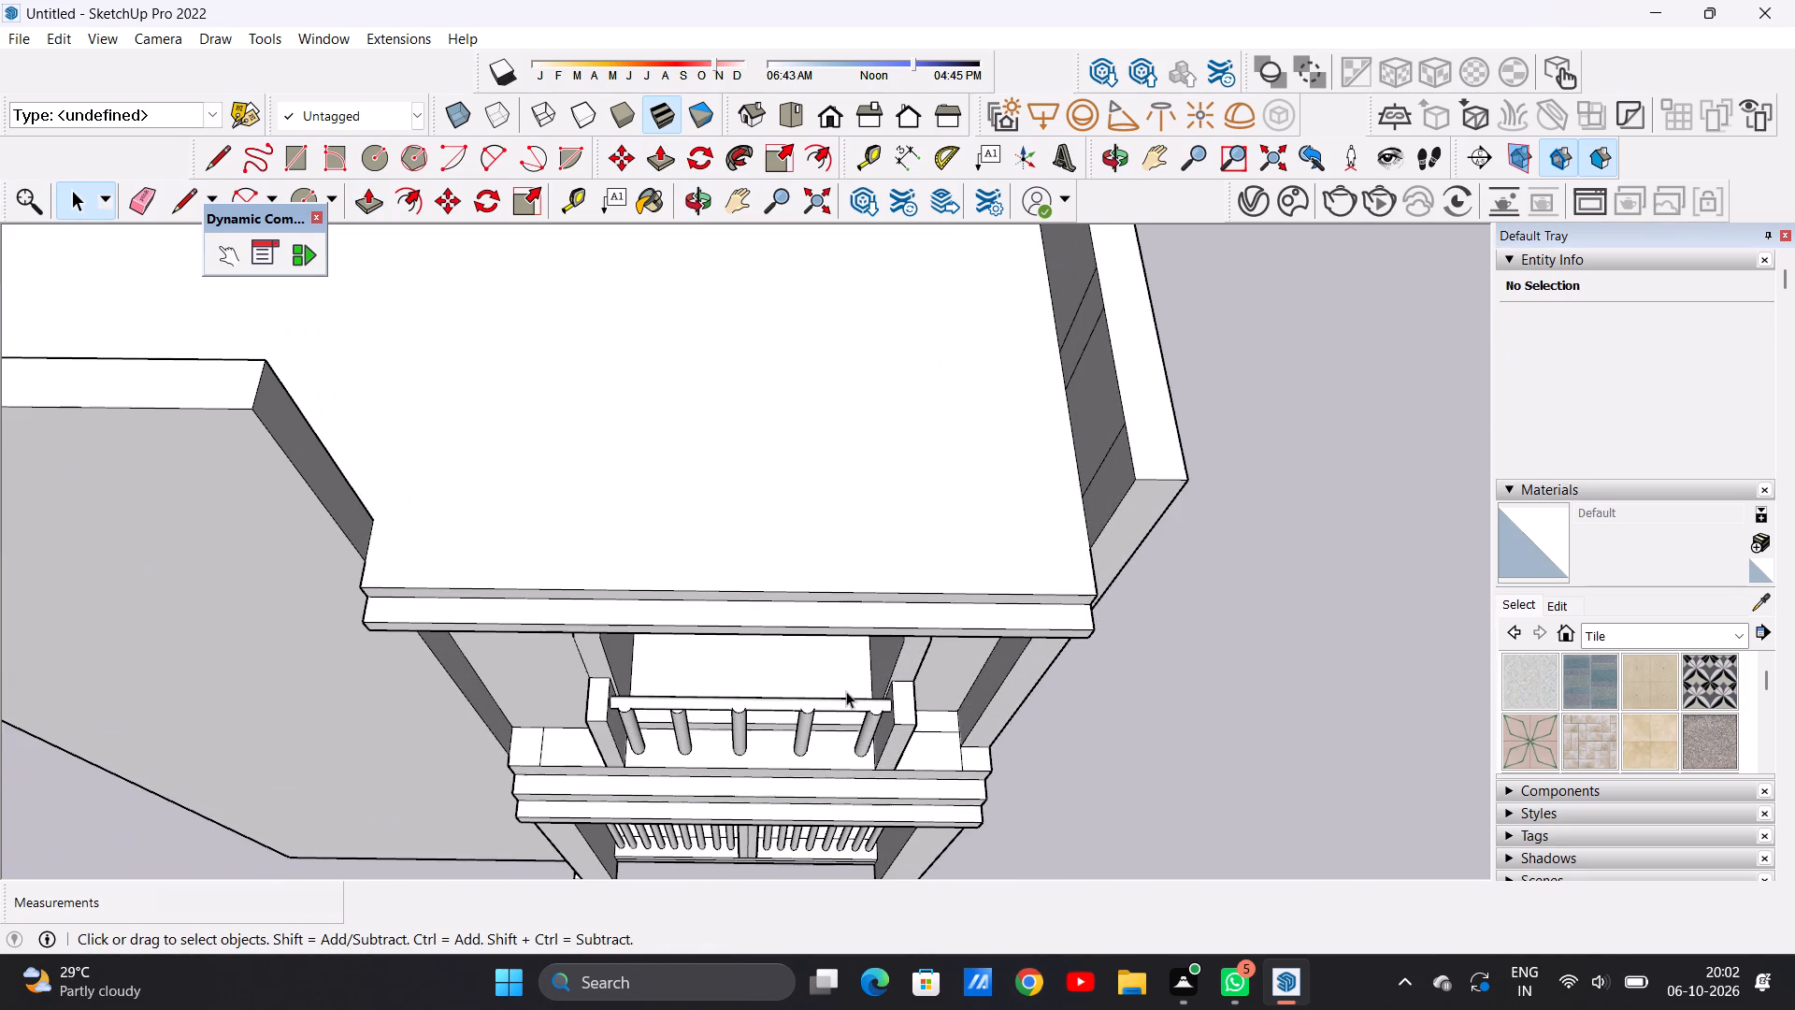
{"action": "key", "text": "l"}
{"action": "left_click", "coordinate": [369, 557]}
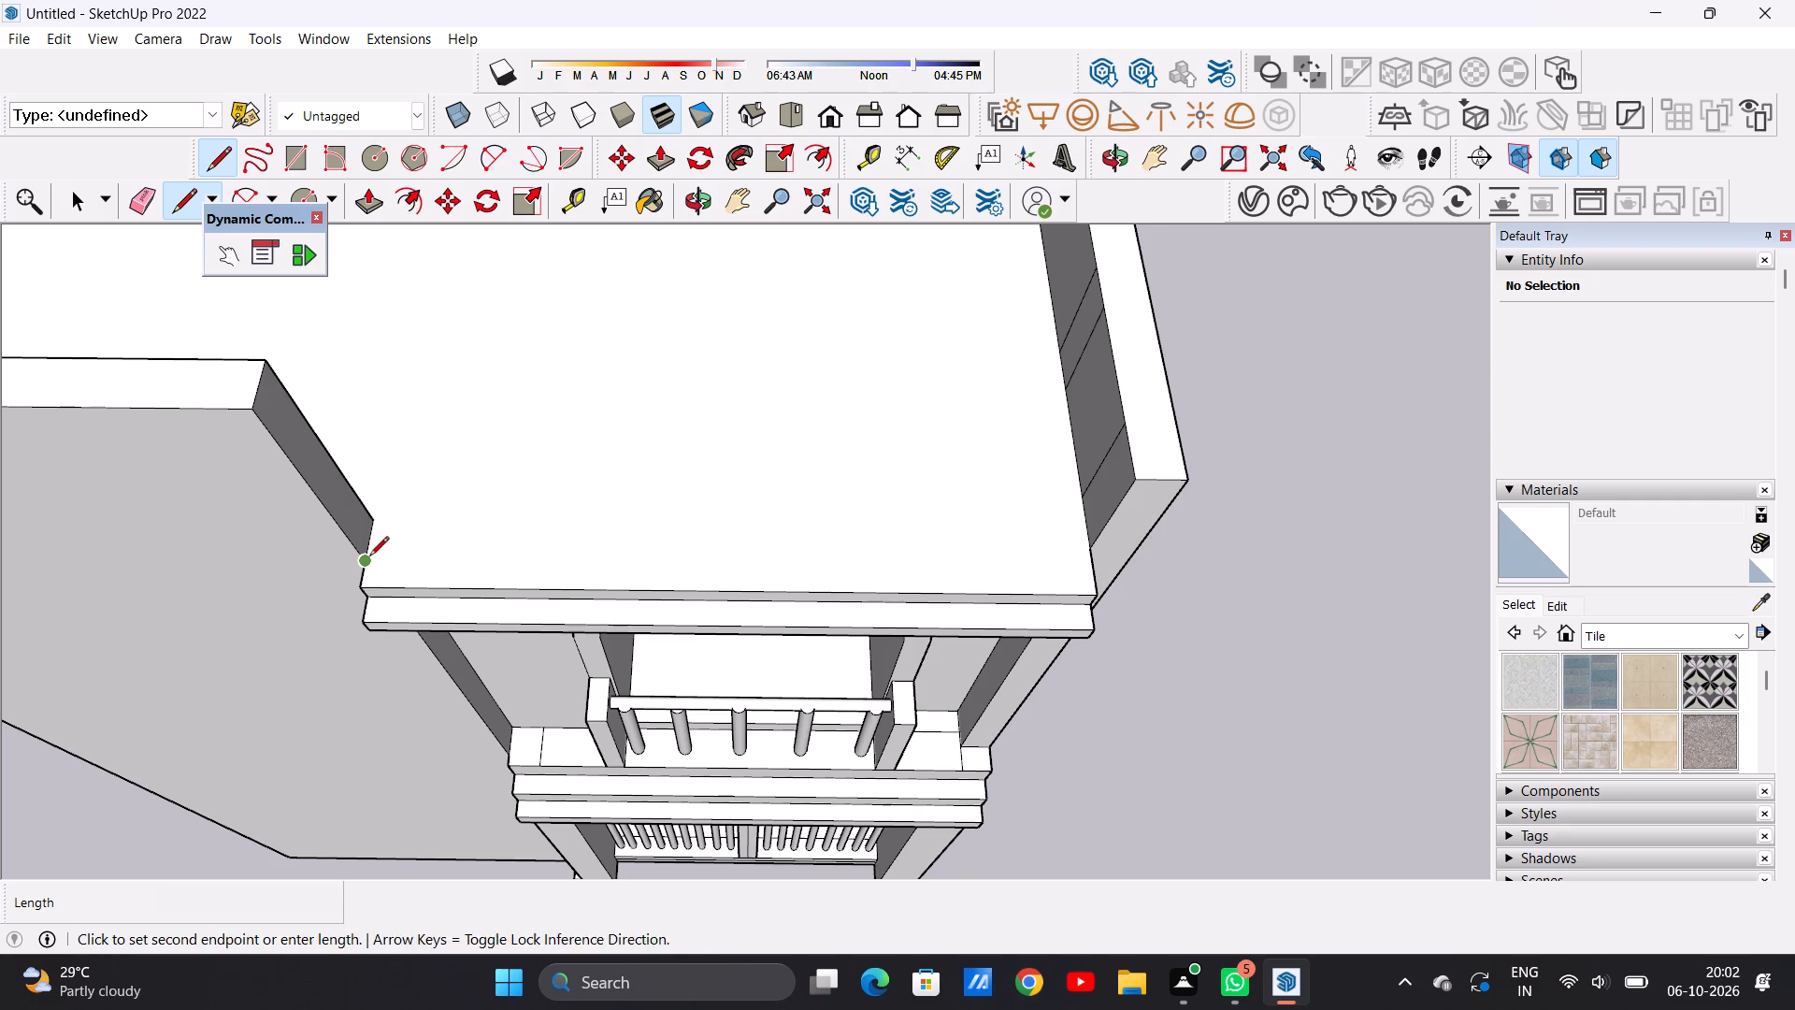
{"action": "left_click", "coordinate": [1093, 567]}
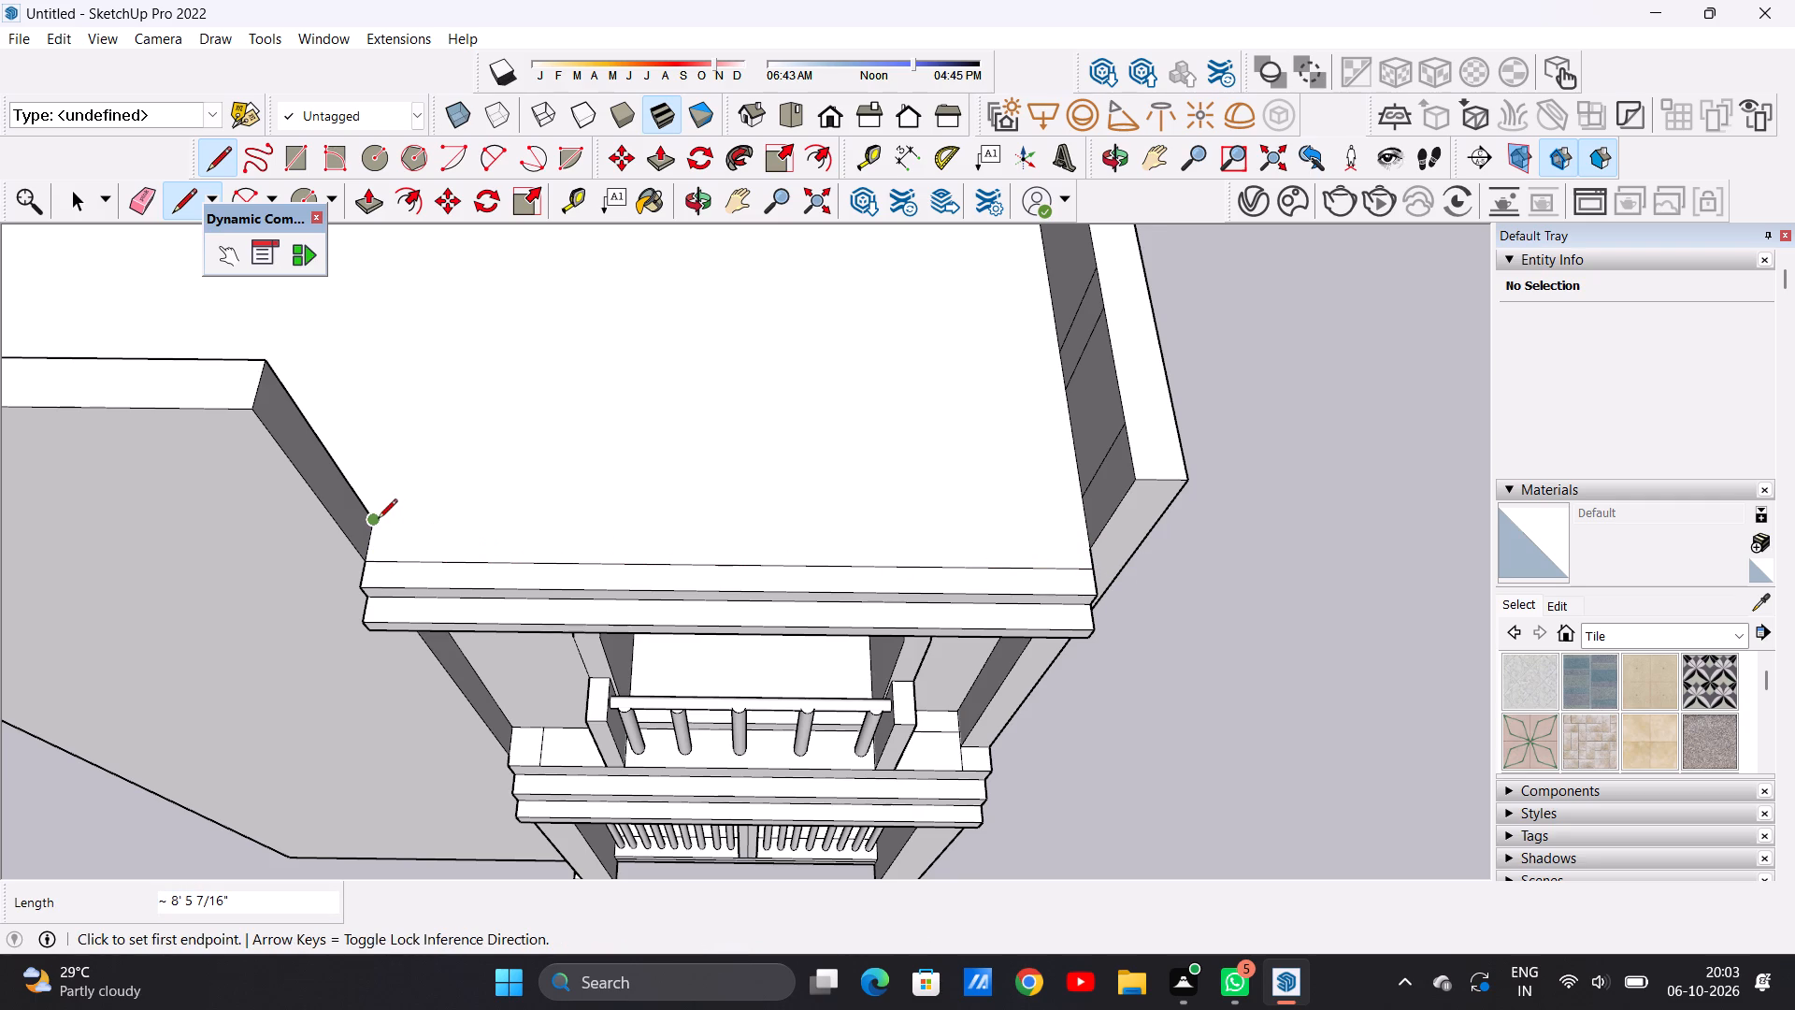
{"action": "left_click", "coordinate": [378, 520]}
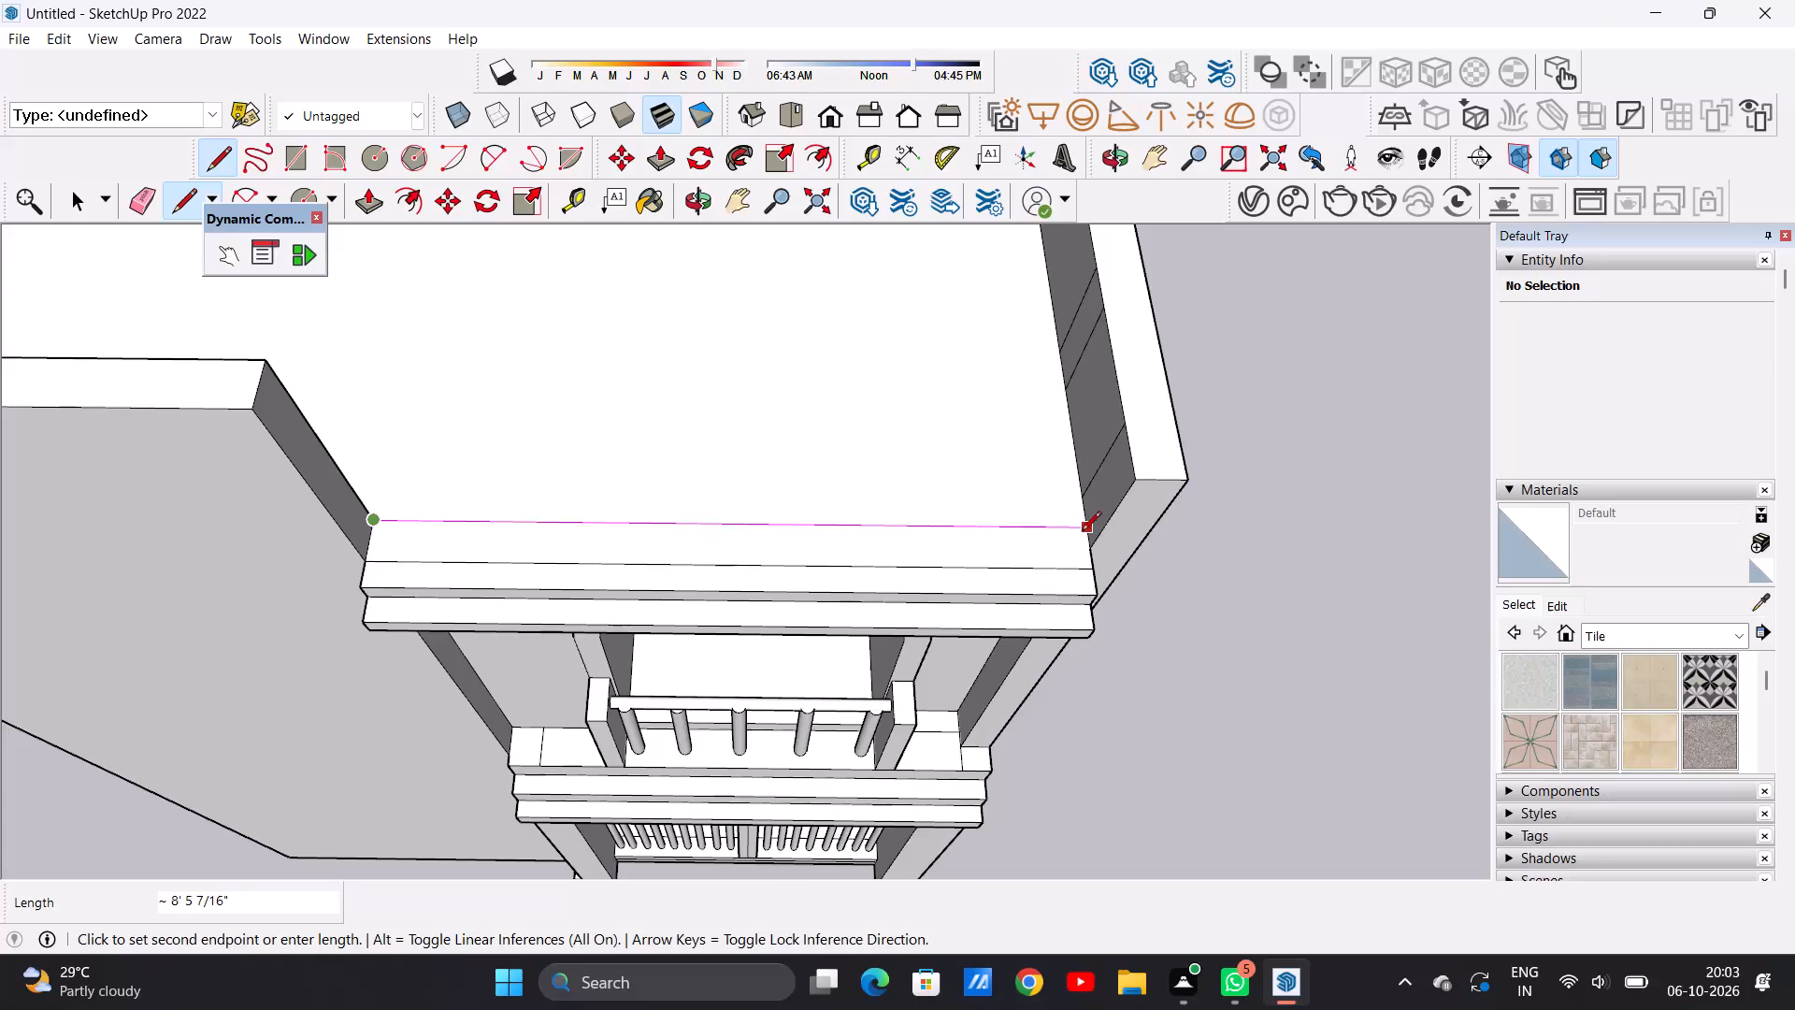
{"action": "left_click", "coordinate": [1084, 529]}
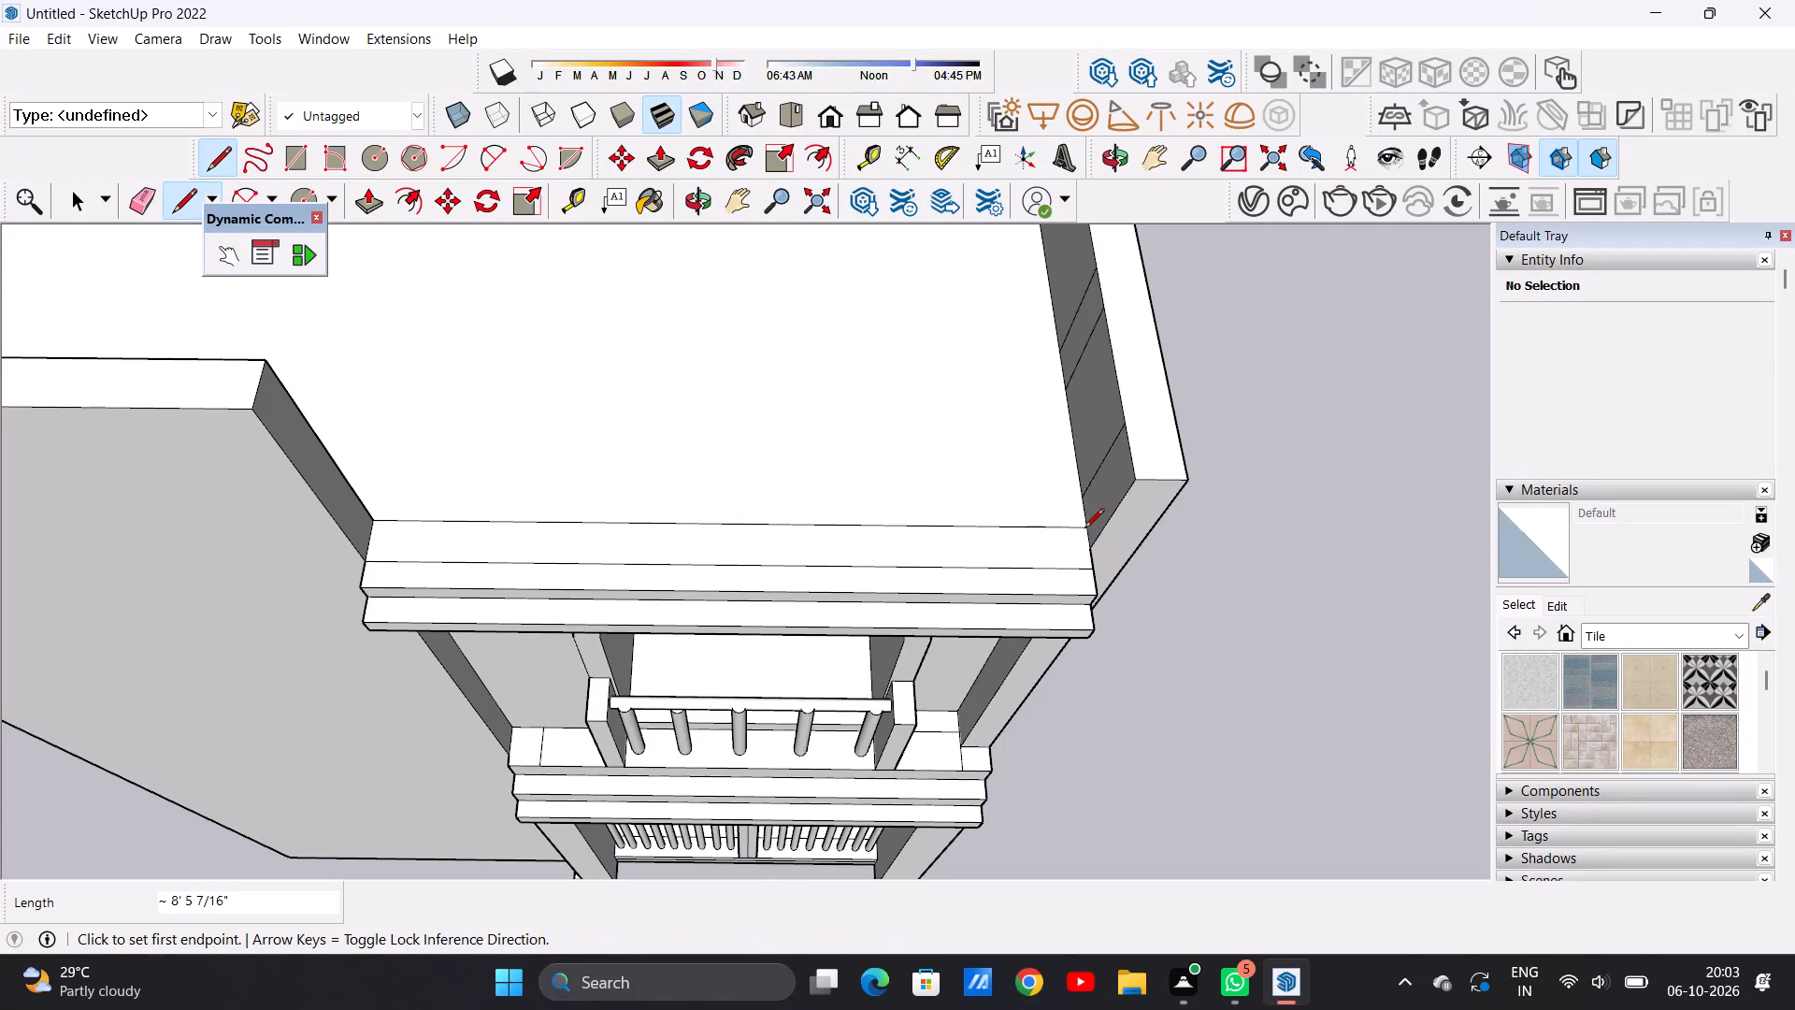
{"action": "key", "text": "space"}
Pull the front face of the side wall next to the cornice forward another 3 1/2" or so.
{"action": "scroll", "coordinate": [853, 525], "scroll_direction": "down", "scroll_amount": 7}
{"action": "middle_click_drag", "start_coordinate": [1009, 565], "coordinate": [624, 430]}
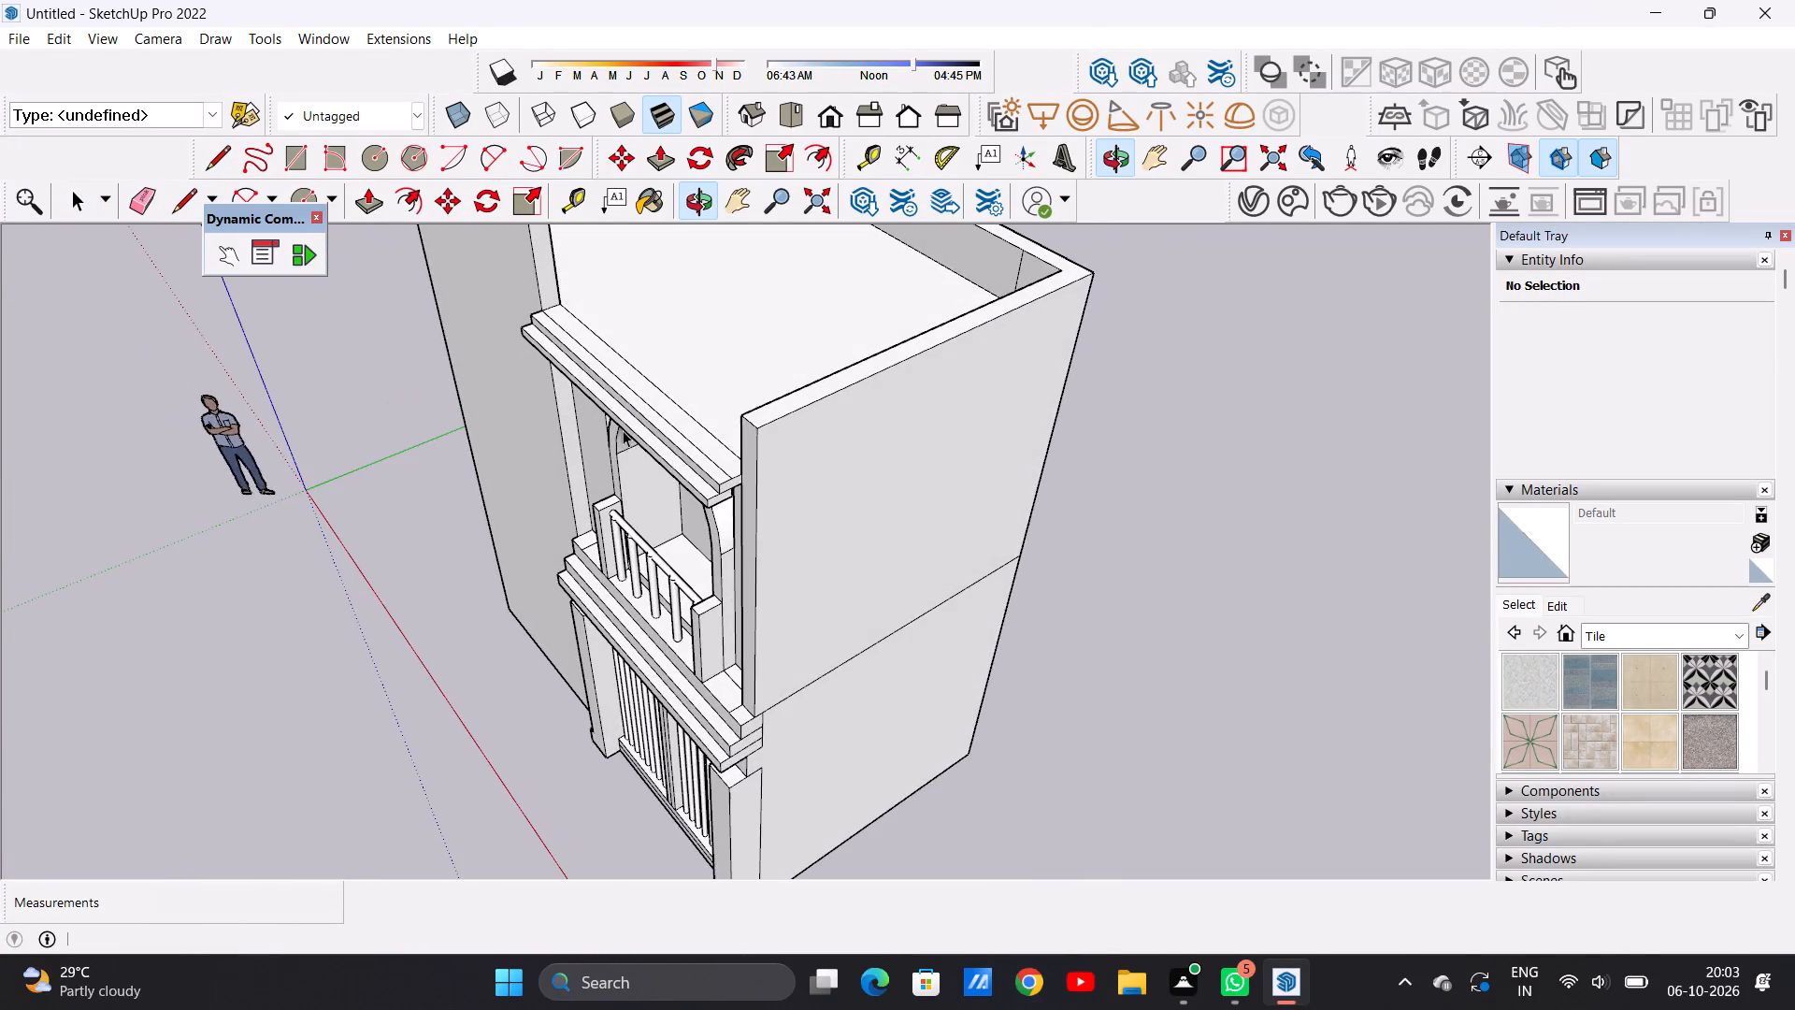
{"action": "scroll", "coordinate": [752, 465], "scroll_direction": "up", "scroll_amount": 11}
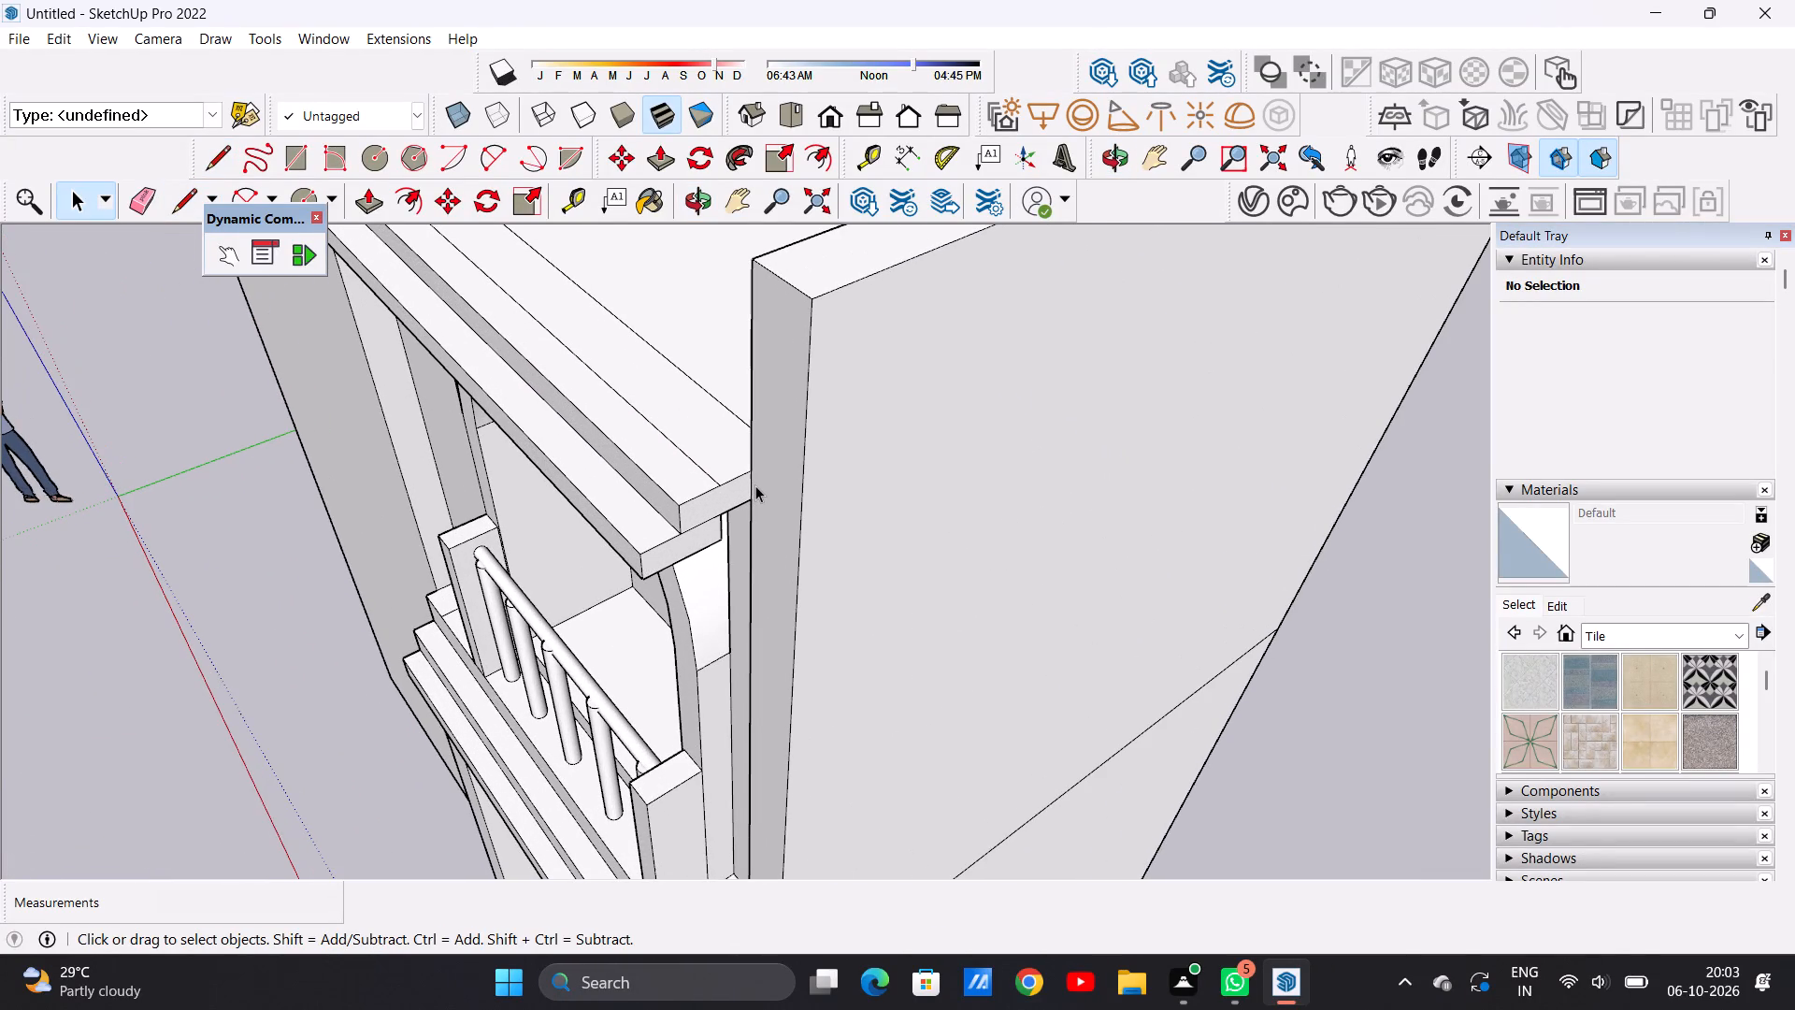
{"action": "key", "text": "p"}
{"action": "left_click", "coordinate": [767, 467]}
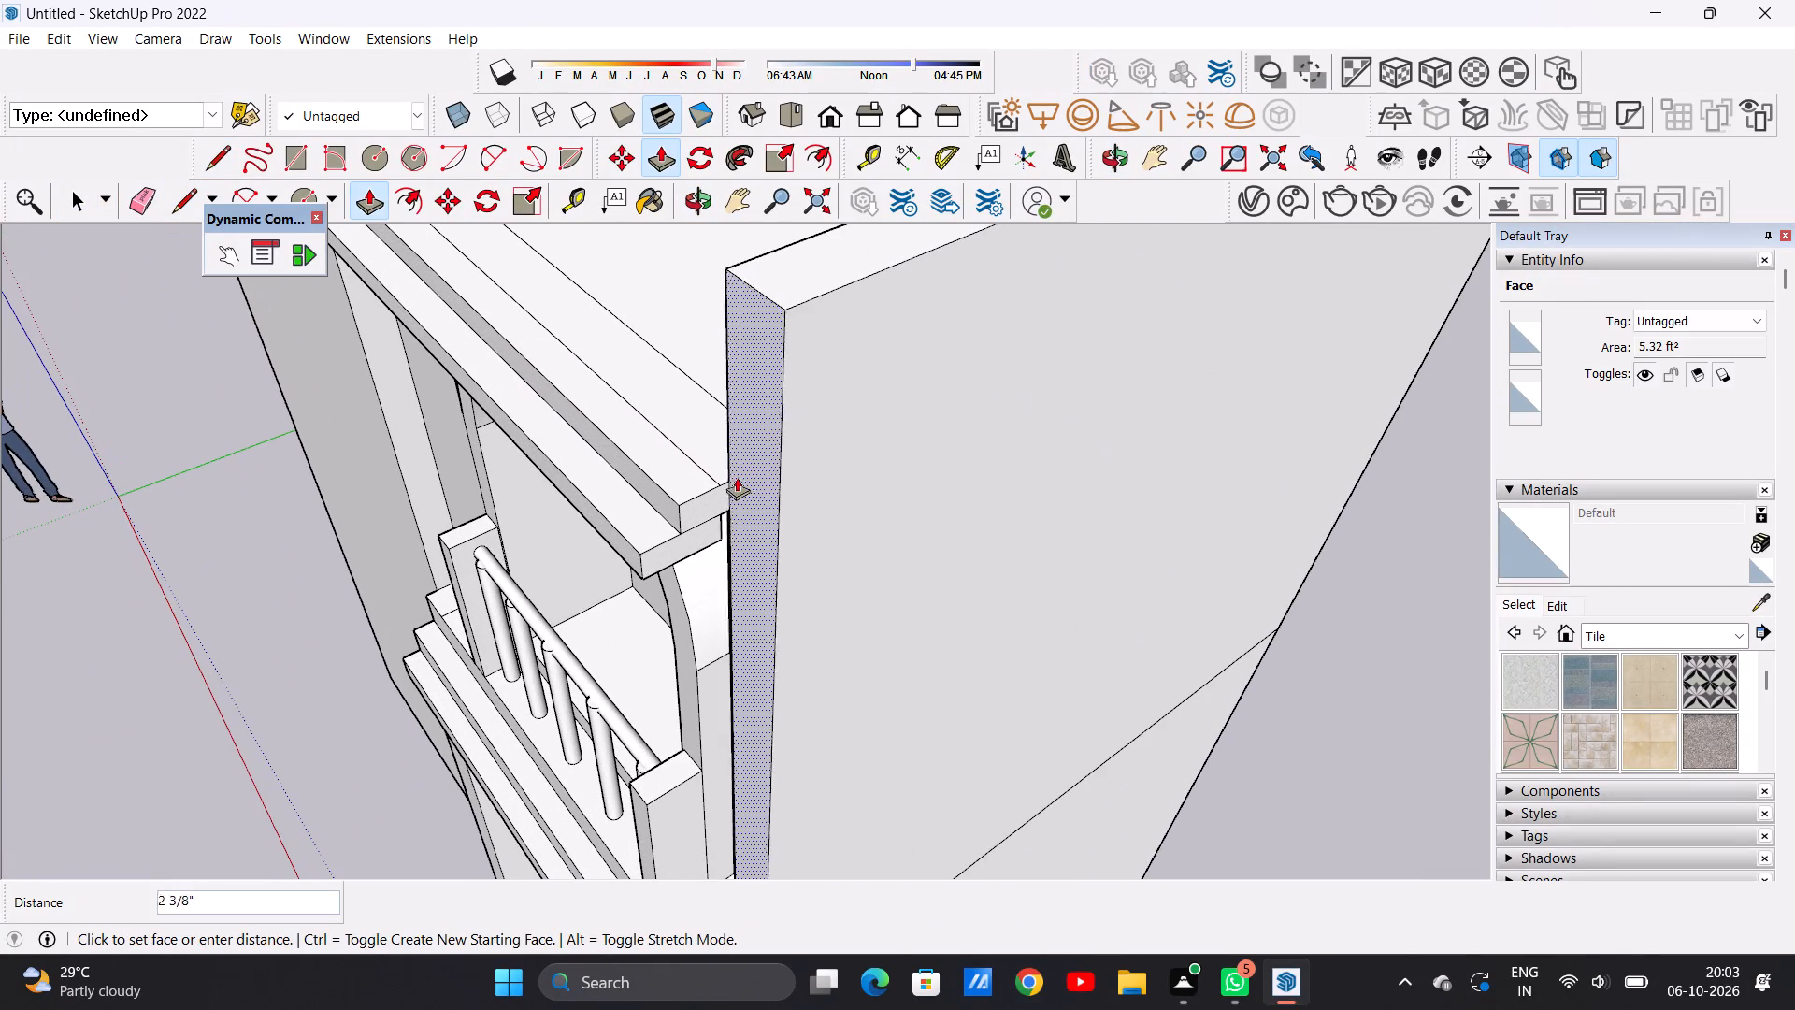
{"action": "middle_click_drag", "start_coordinate": [706, 485], "coordinate": [908, 452]}
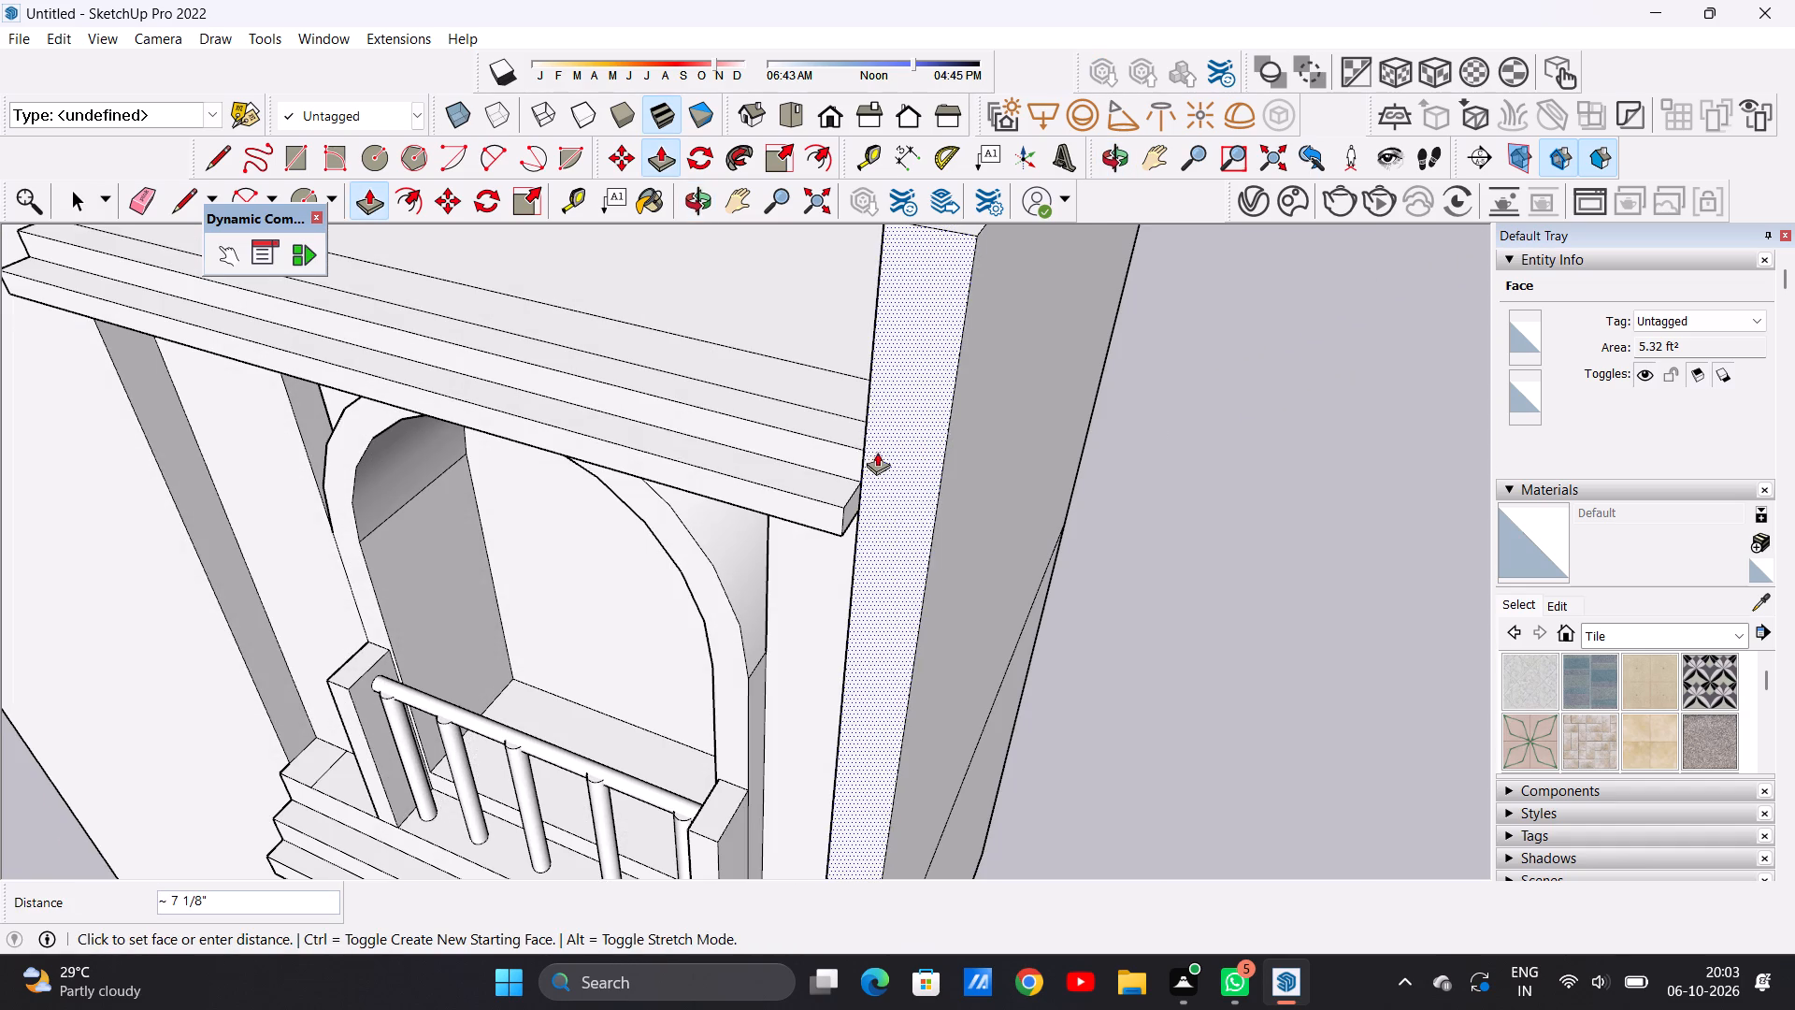
{"action": "middle_click_drag", "start_coordinate": [855, 427], "coordinate": [1000, 405]}
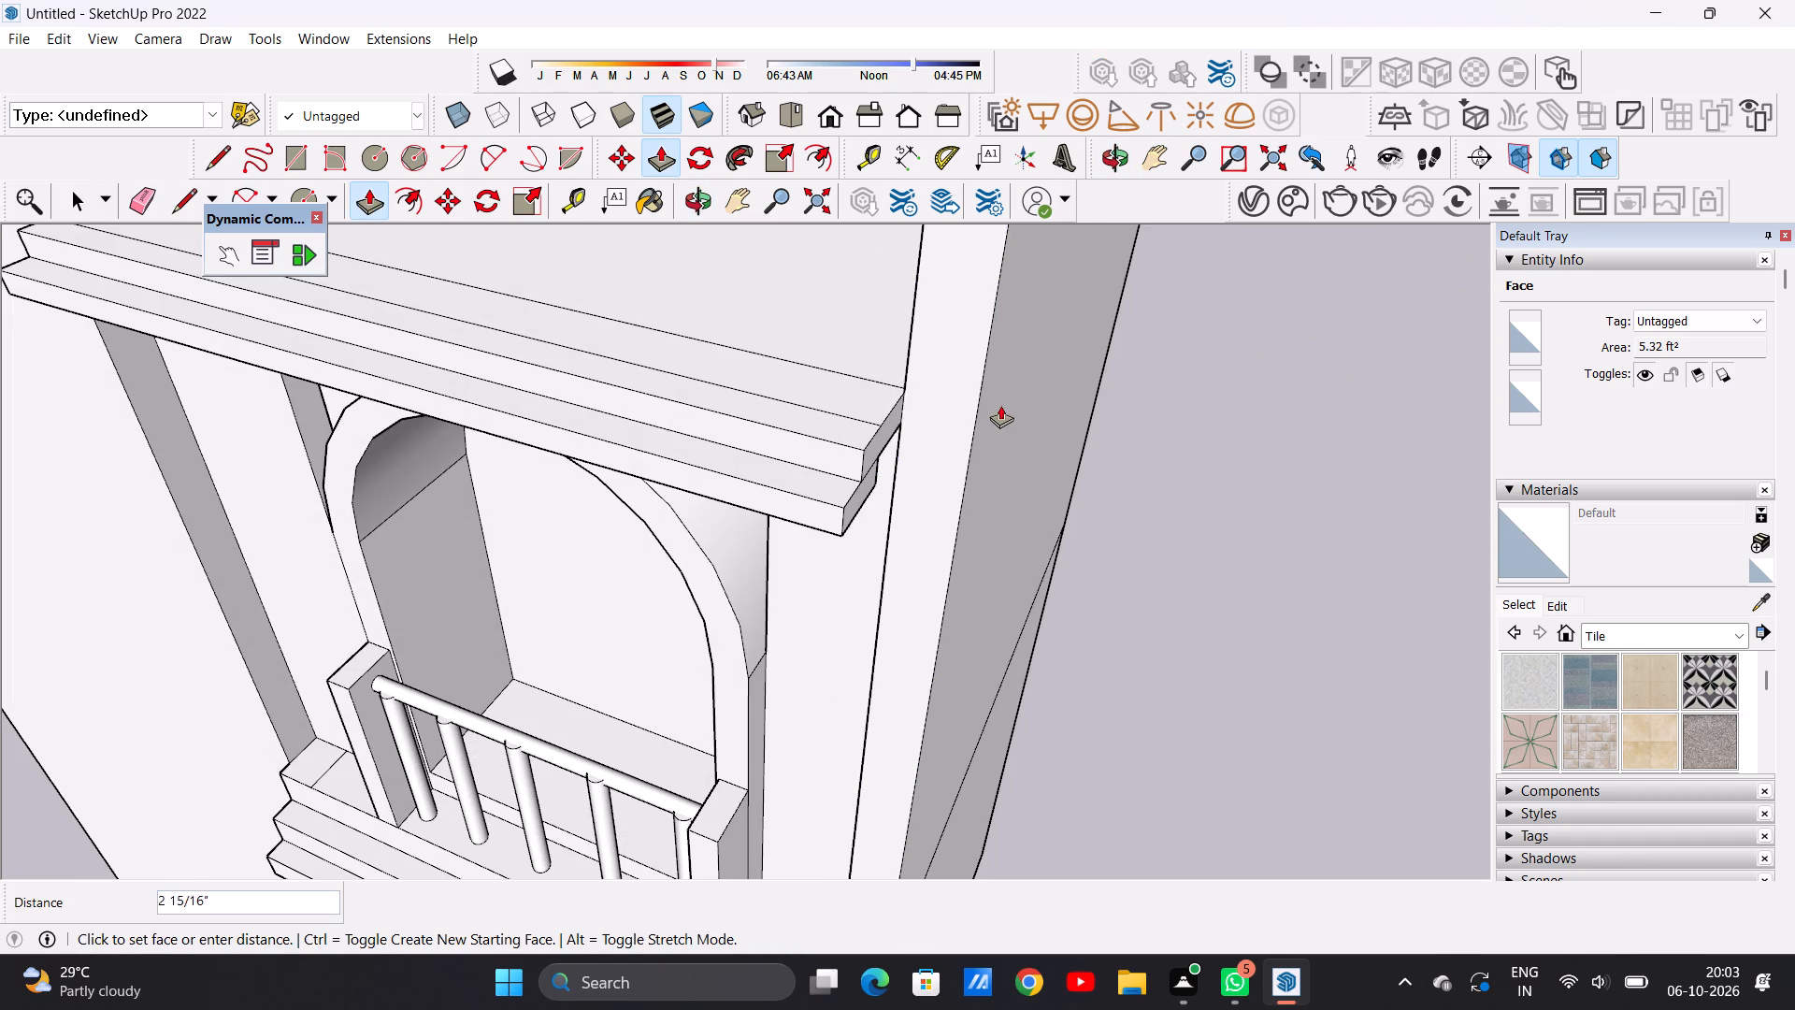
{"action": "middle_click_drag", "start_coordinate": [1000, 405], "coordinate": [1006, 404]}
{"action": "middle_click_drag", "start_coordinate": [854, 432], "coordinate": [1011, 425]}
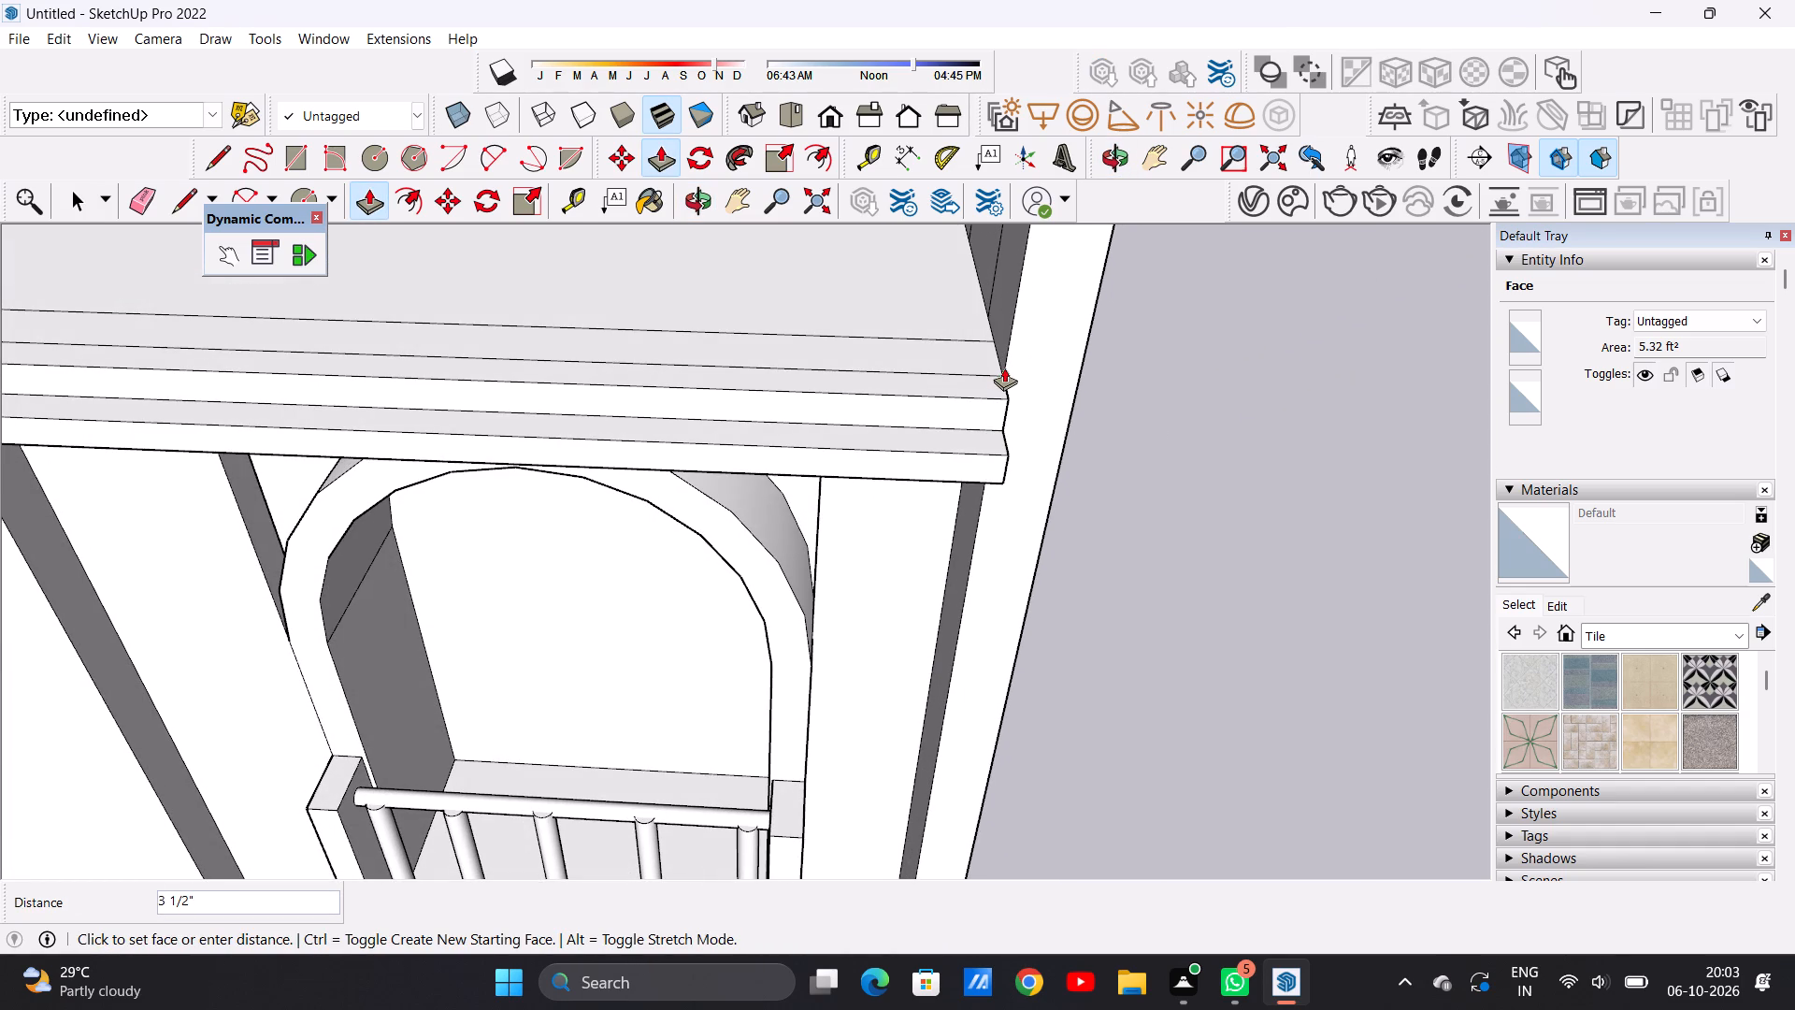
{"action": "left_click", "coordinate": [990, 371]}
{"action": "key", "text": "space"}
Examine the roof slab's front strip, the cornice ends and the side wall from the front and above.
{"action": "scroll", "coordinate": [891, 519], "scroll_direction": "down", "scroll_amount": 12}
{"action": "scroll", "coordinate": [890, 519], "scroll_direction": "up", "scroll_amount": 1}
{"action": "scroll", "coordinate": [890, 519], "scroll_direction": "down", "scroll_amount": 3}
{"action": "middle_click_drag", "start_coordinate": [946, 550], "coordinate": [865, 500]}
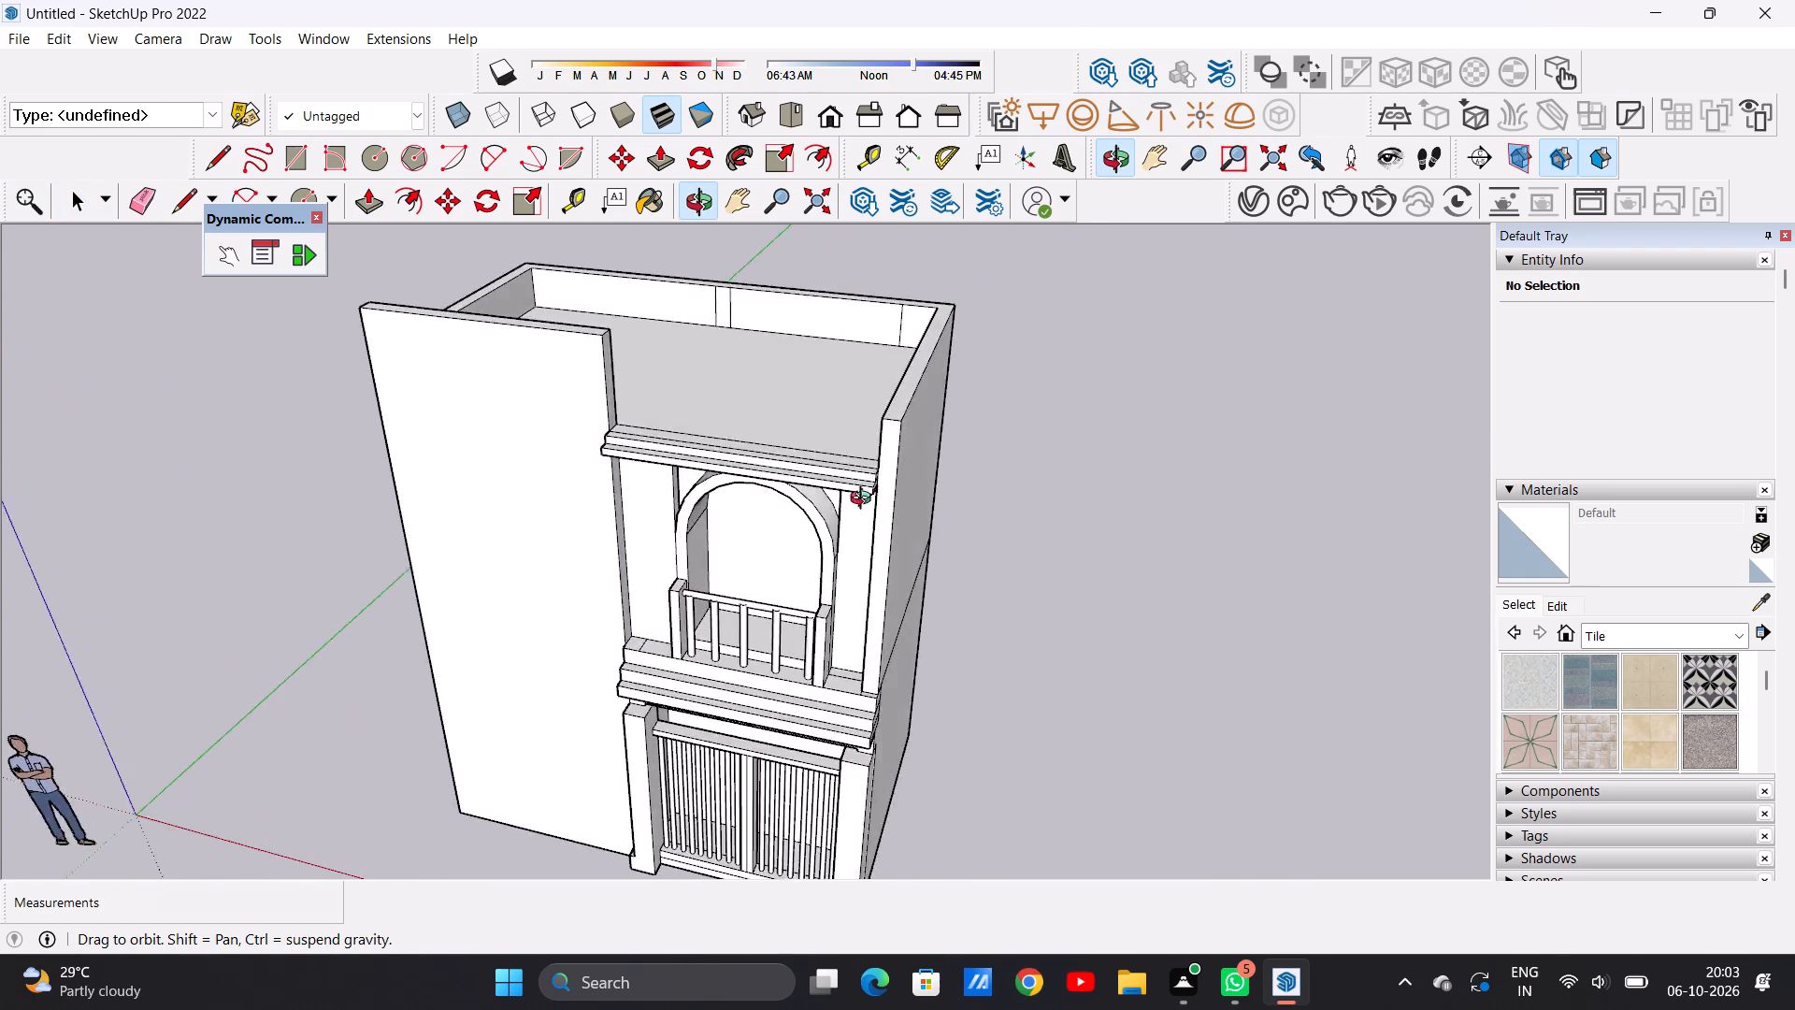
{"action": "middle_click_drag", "start_coordinate": [865, 500], "coordinate": [967, 512]}
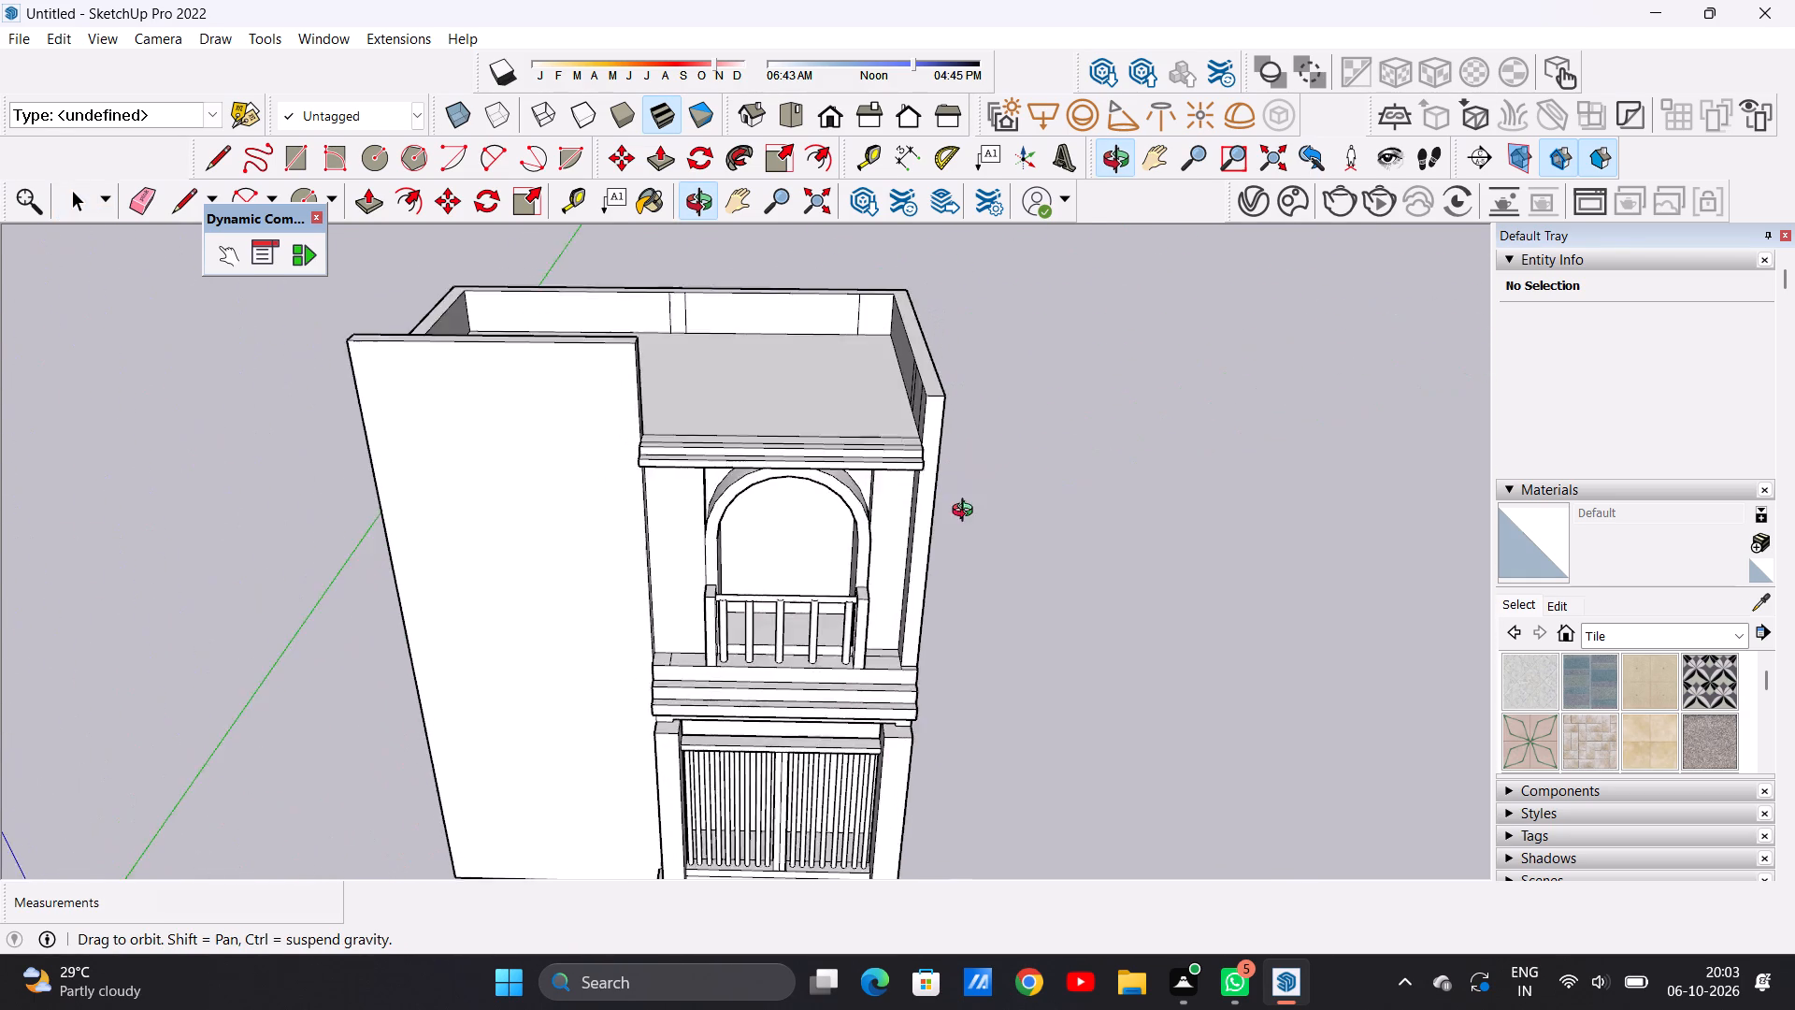
{"action": "middle_click_drag", "start_coordinate": [967, 512], "coordinate": [967, 705]}
{"action": "scroll", "coordinate": [899, 528], "scroll_direction": "up", "scroll_amount": 9}
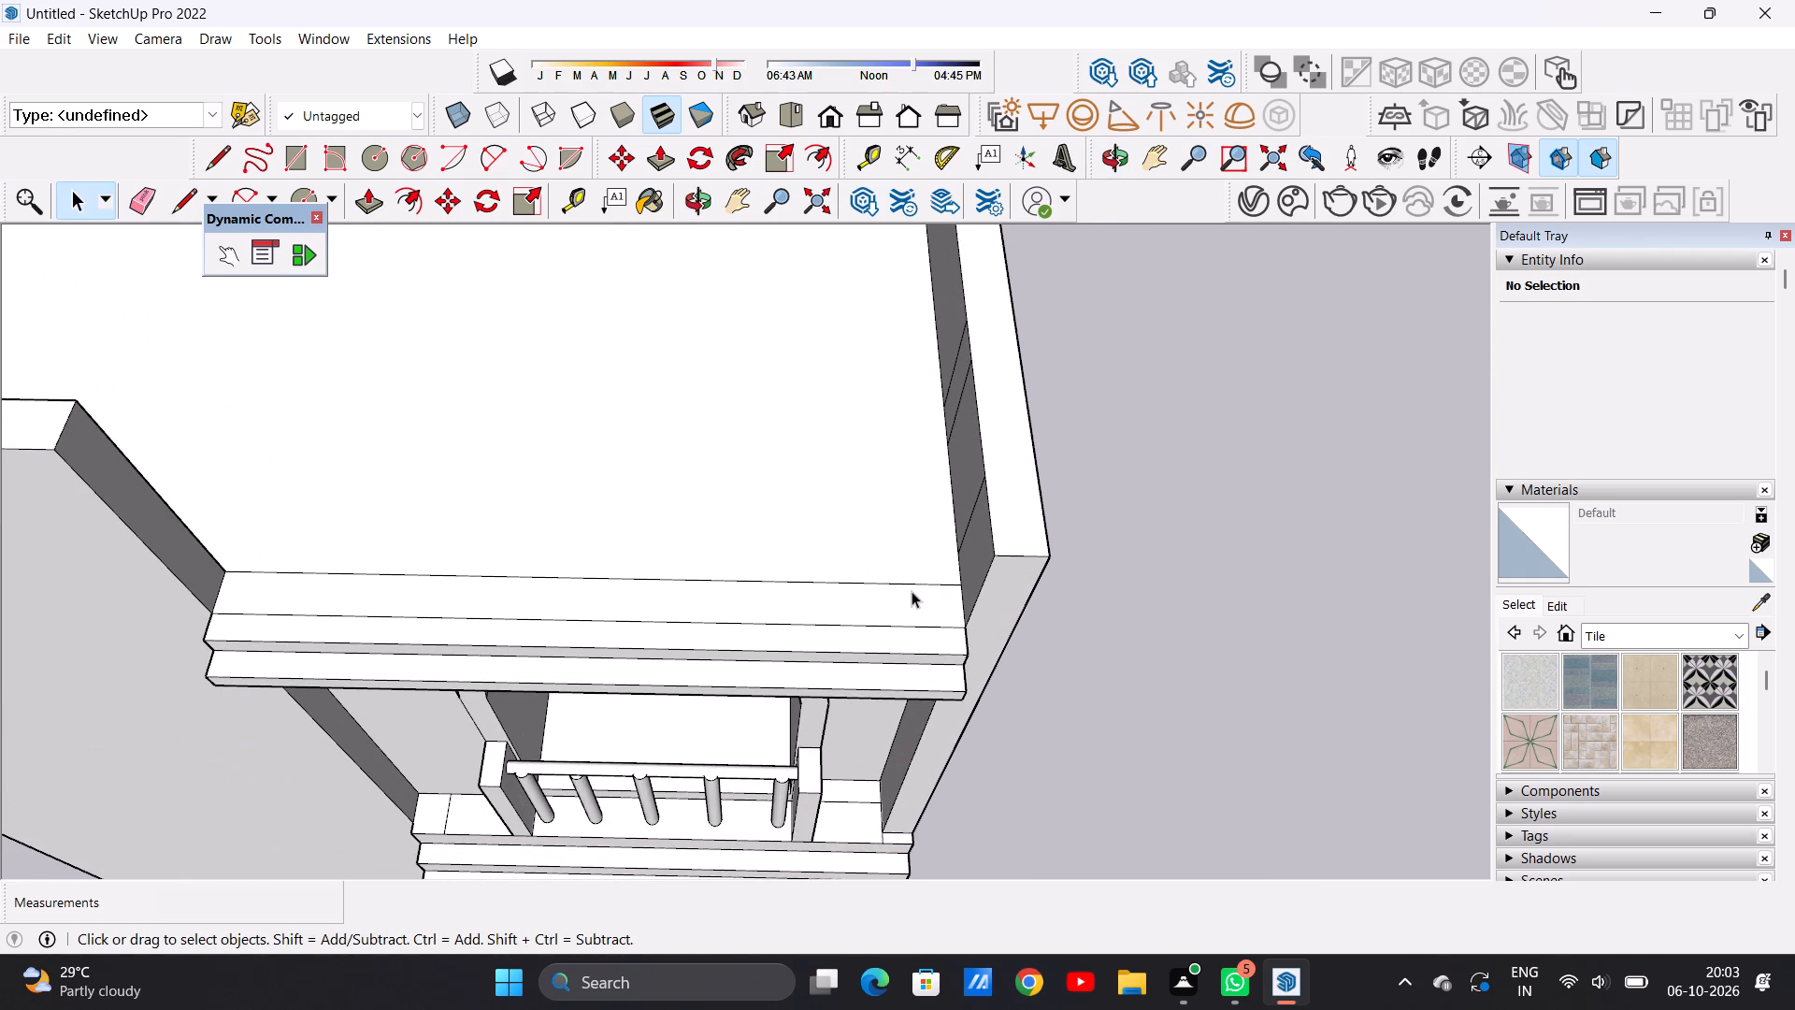
{"action": "scroll", "coordinate": [917, 592], "scroll_direction": "down", "scroll_amount": 1}
{"action": "scroll", "coordinate": [933, 596], "scroll_direction": "up", "scroll_amount": 1}
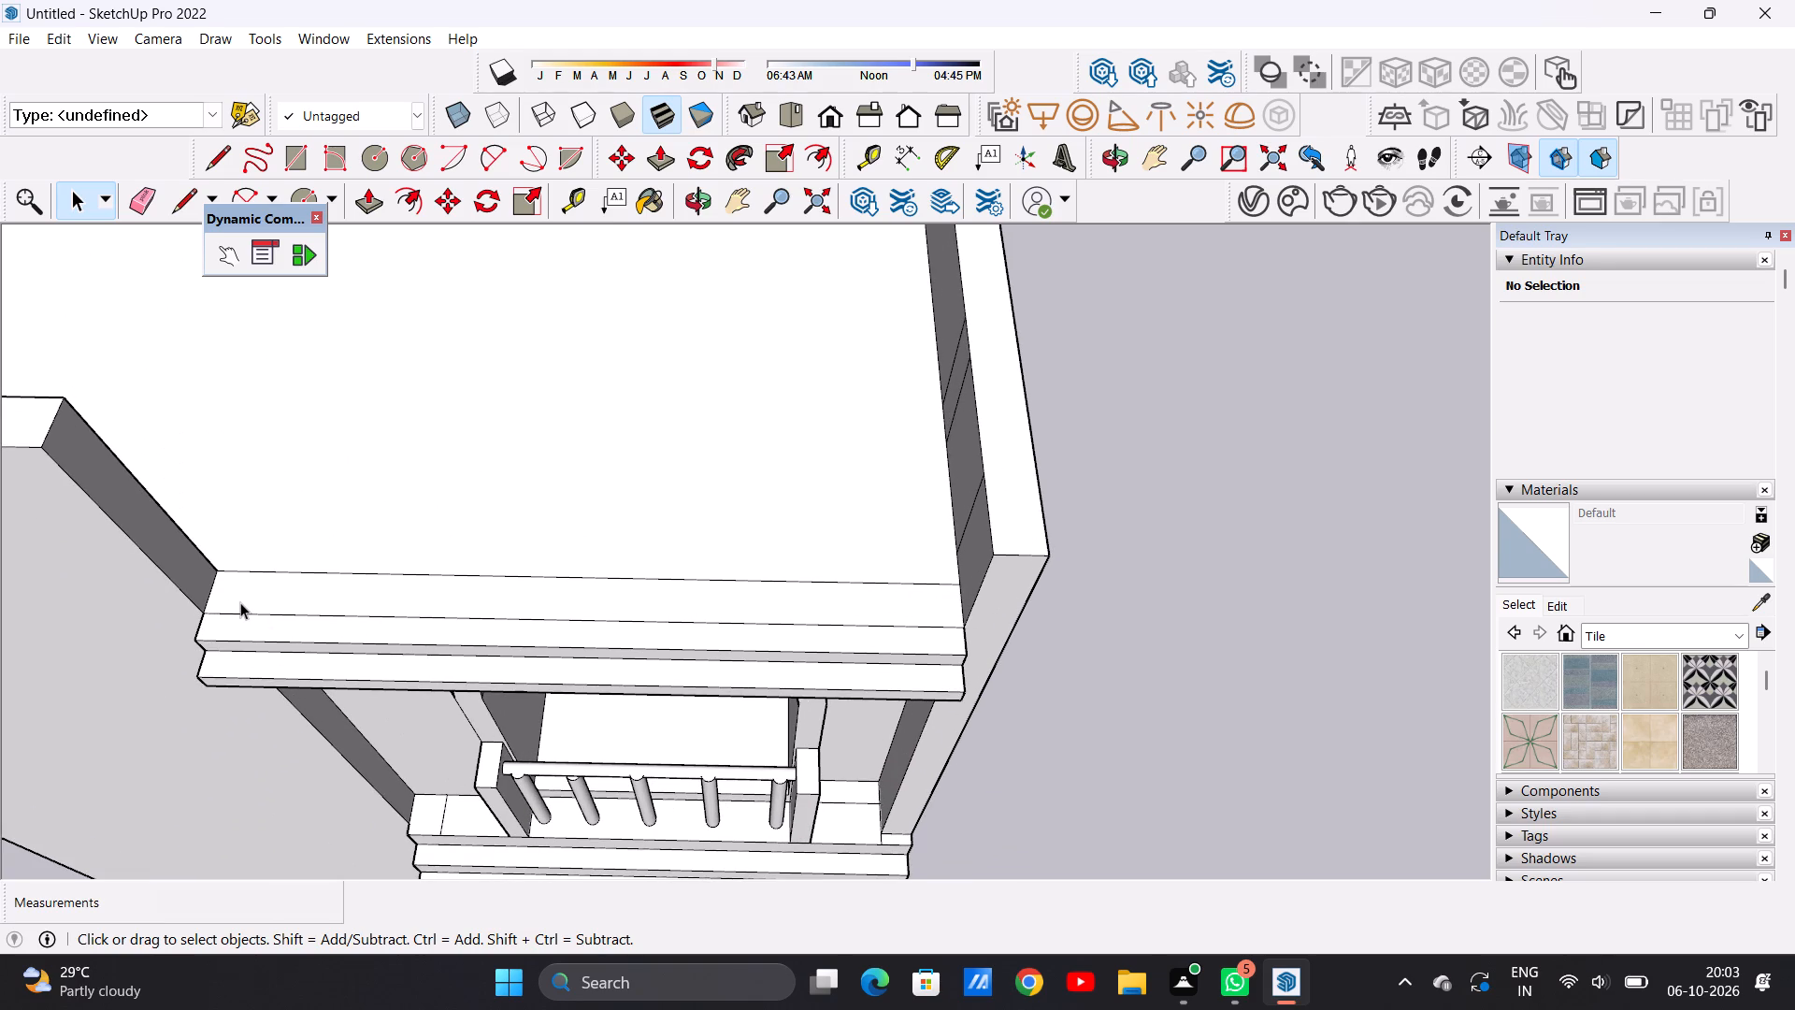
{"action": "scroll", "coordinate": [258, 592], "scroll_direction": "down", "scroll_amount": 6}
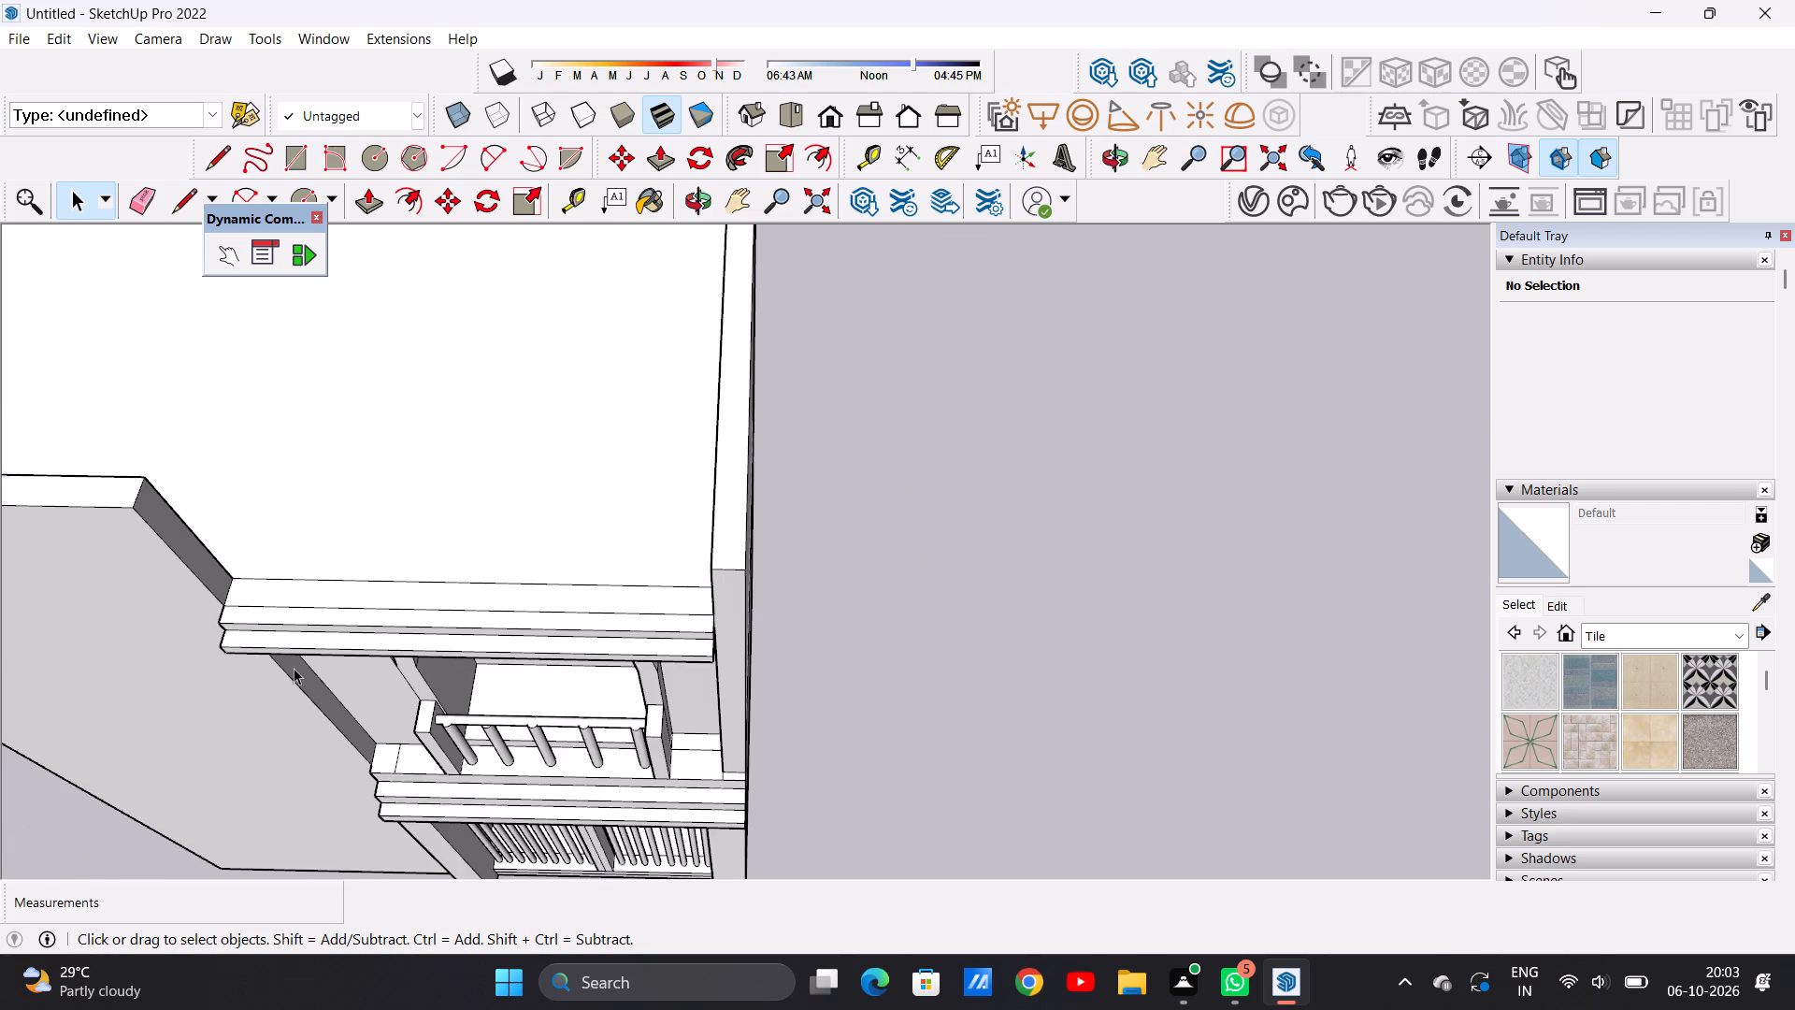
{"action": "middle_click_drag", "start_coordinate": [294, 668], "coordinate": [300, 656]}
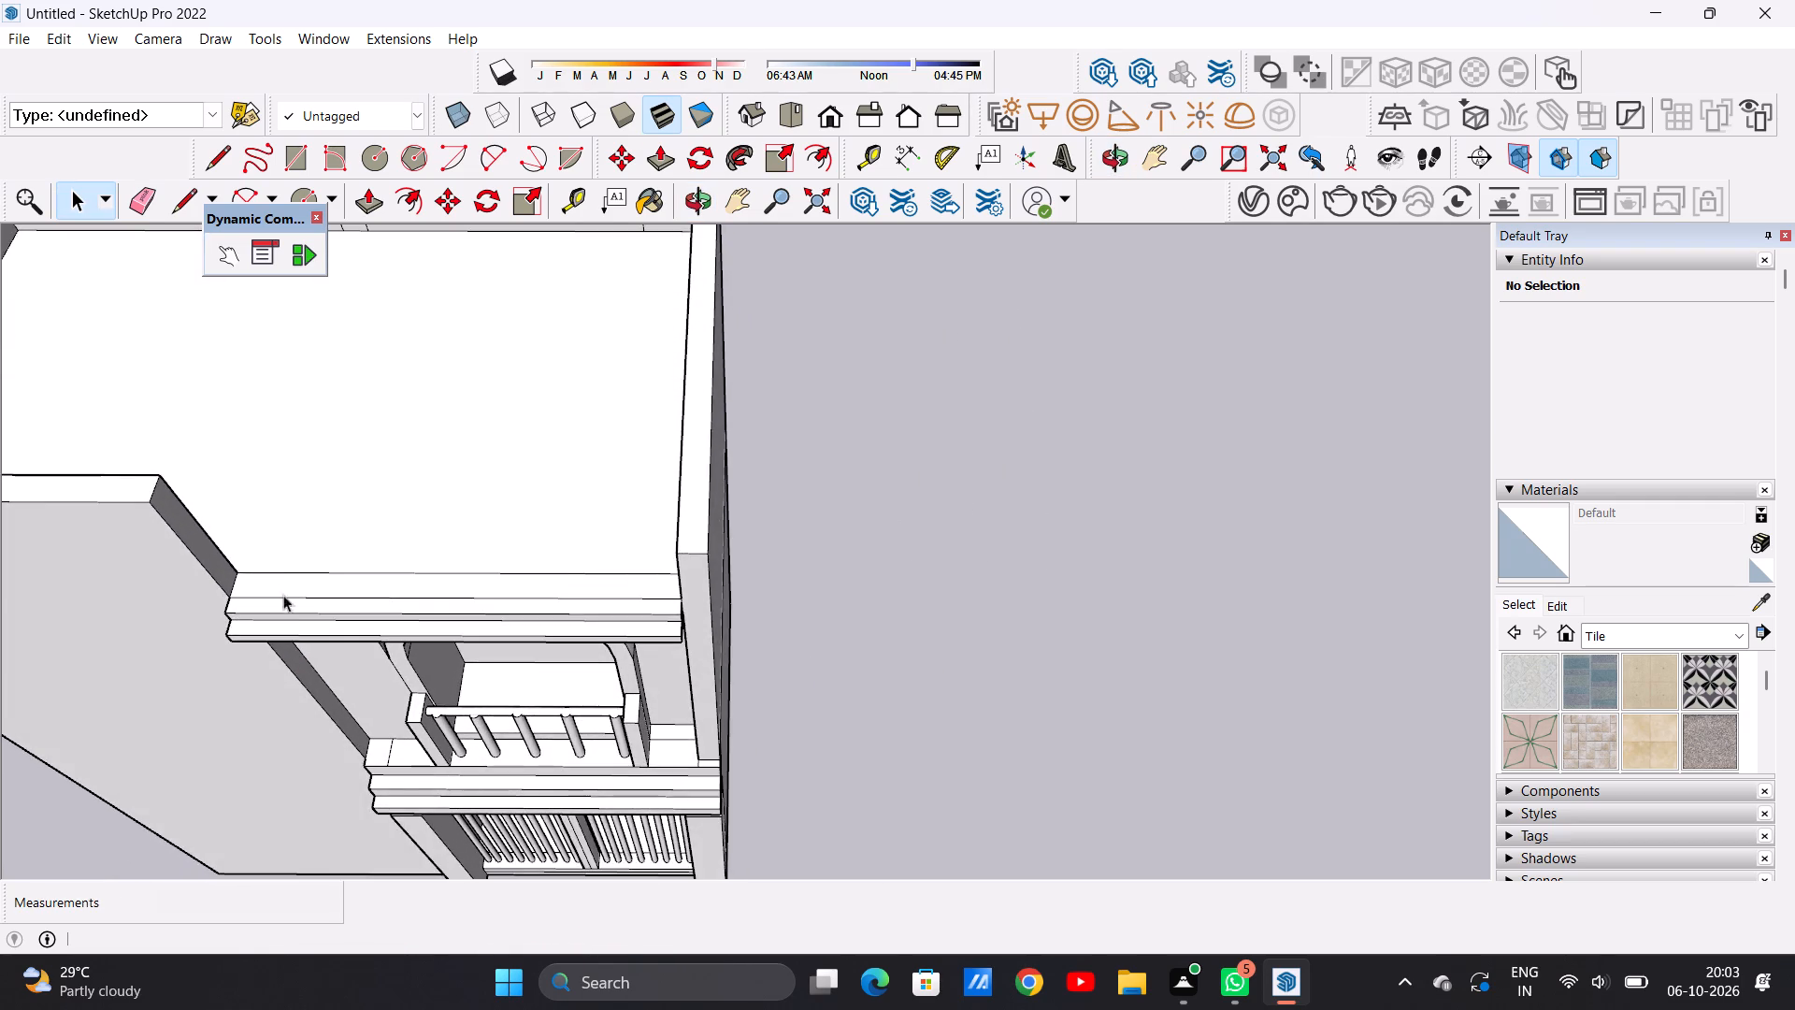
{"action": "scroll", "coordinate": [283, 571], "scroll_direction": "up", "scroll_amount": 6}
{"action": "scroll", "coordinate": [280, 571], "scroll_direction": "down", "scroll_amount": 2}
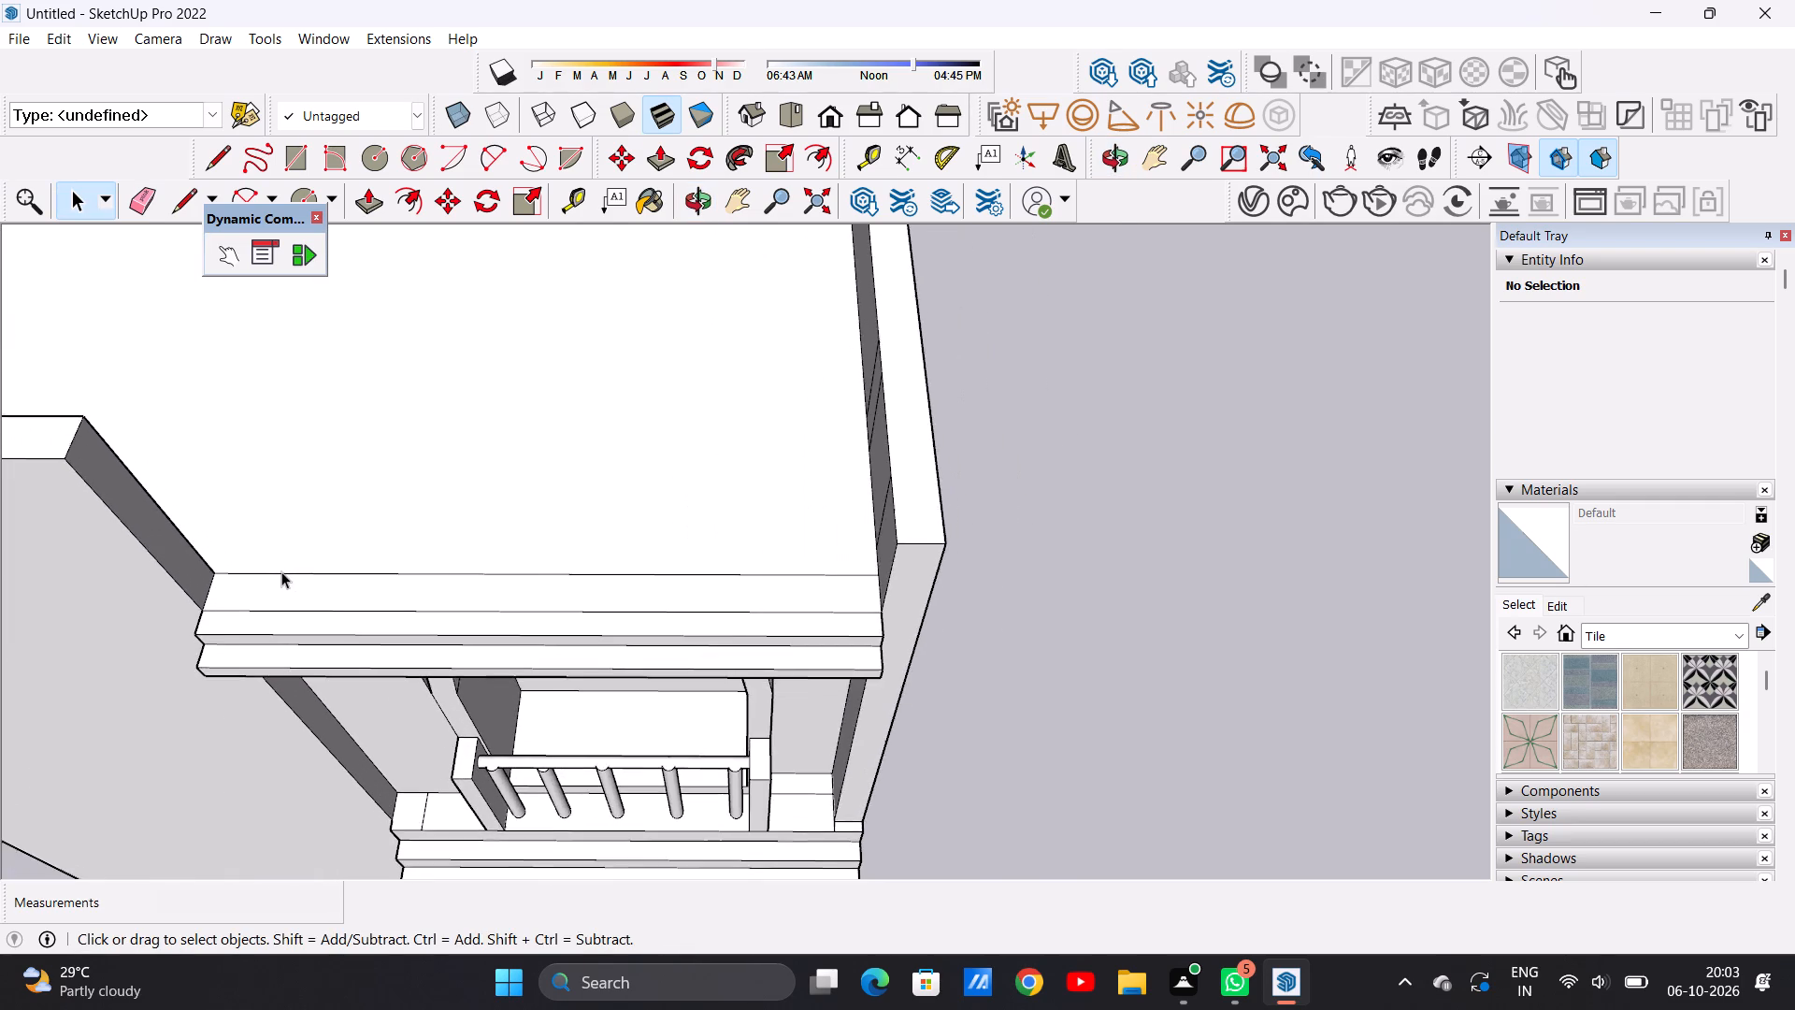
{"action": "scroll", "coordinate": [281, 571], "scroll_direction": "down", "scroll_amount": 2}
{"action": "middle_click_drag", "start_coordinate": [444, 616], "coordinate": [443, 468]}
{"action": "scroll", "coordinate": [454, 503], "scroll_direction": "down", "scroll_amount": 10}
{"action": "middle_click_drag", "start_coordinate": [502, 518], "coordinate": [591, 455]}
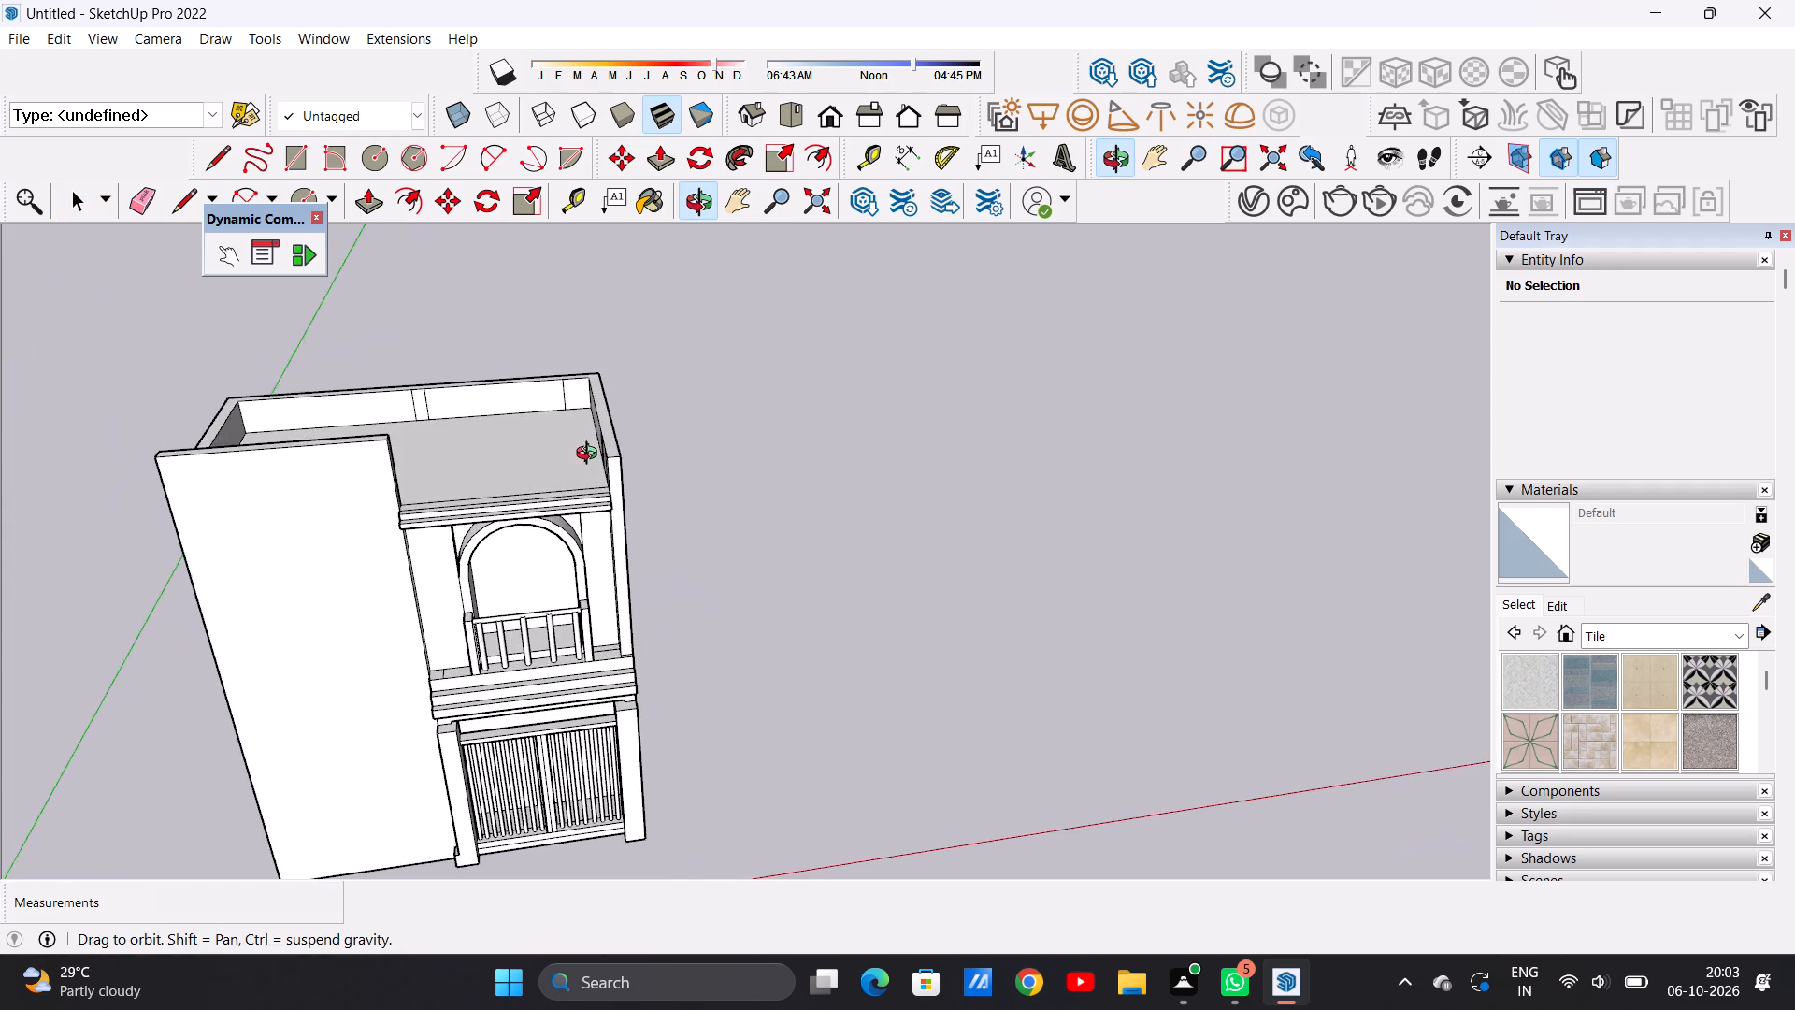
{"action": "middle_click_drag", "start_coordinate": [591, 455], "coordinate": [682, 411]}
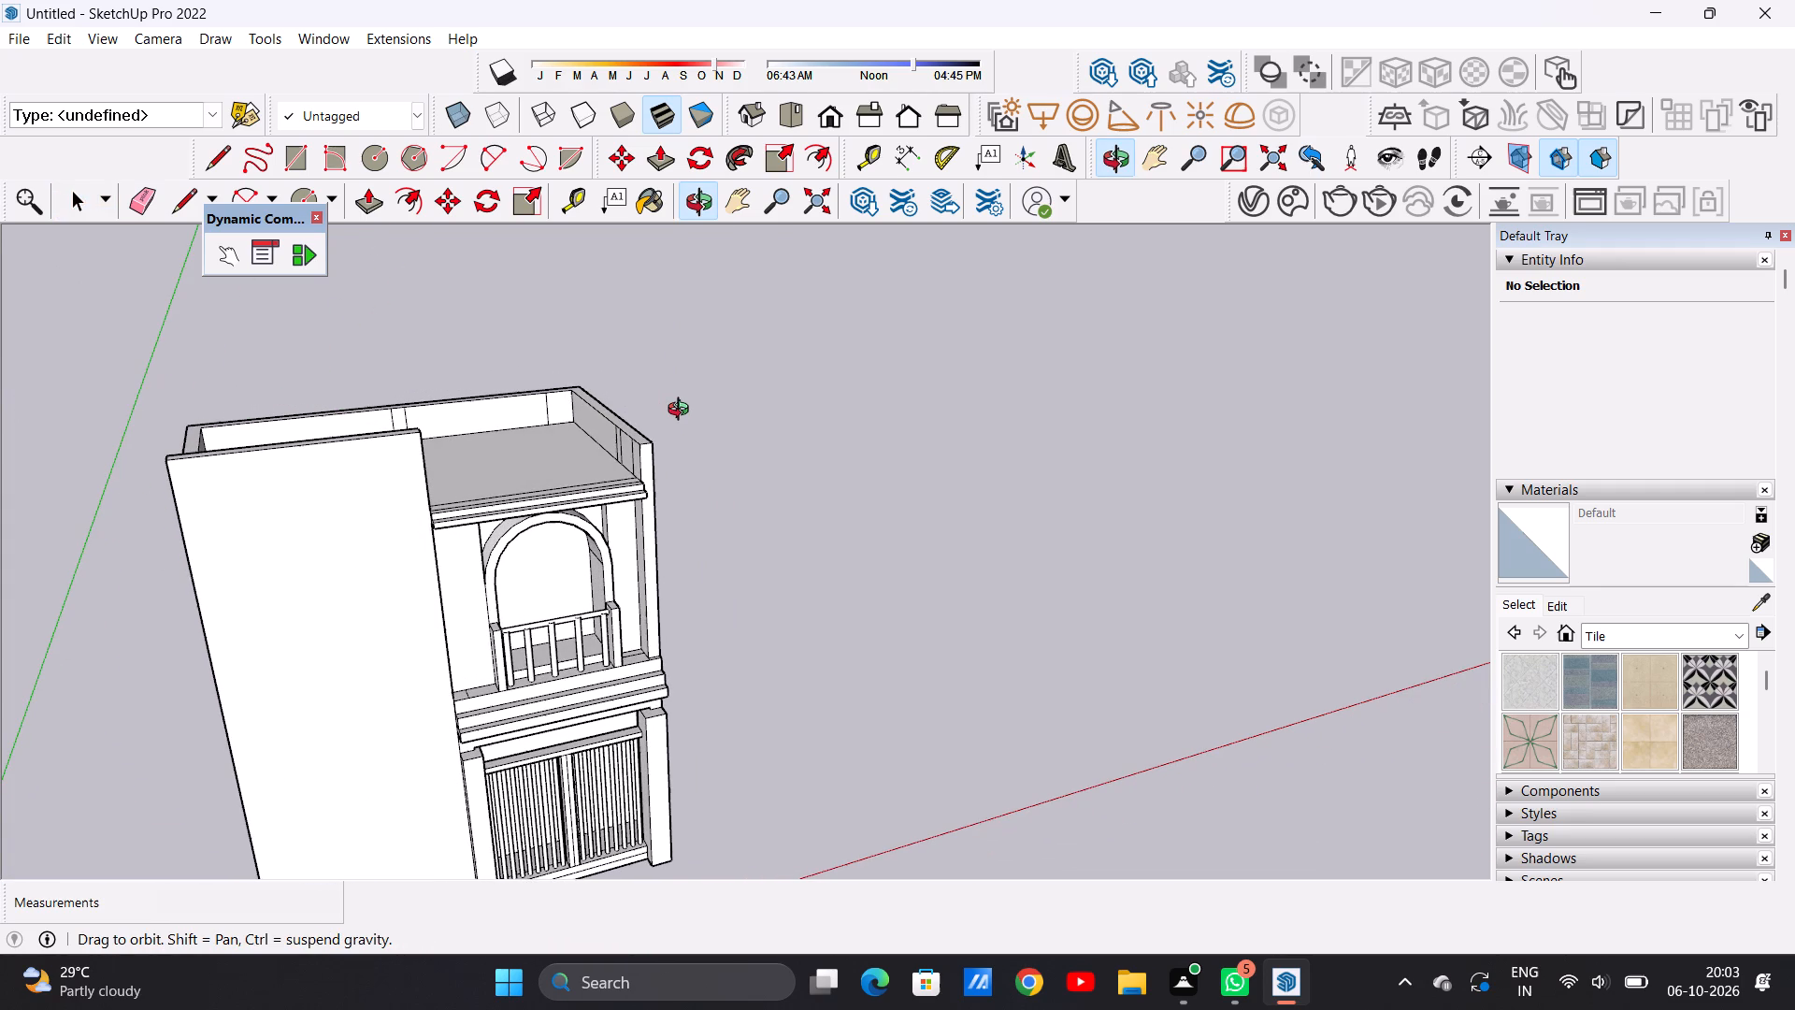
{"action": "middle_click_drag", "start_coordinate": [682, 411], "coordinate": [552, 590]}
Draw a cross line about 6 1/2" long between the two roof slab lines, close to the front parapet's corner.
{"action": "scroll", "coordinate": [426, 553], "scroll_direction": "up", "scroll_amount": 6}
{"action": "middle_click_drag", "start_coordinate": [392, 560], "coordinate": [376, 627]}
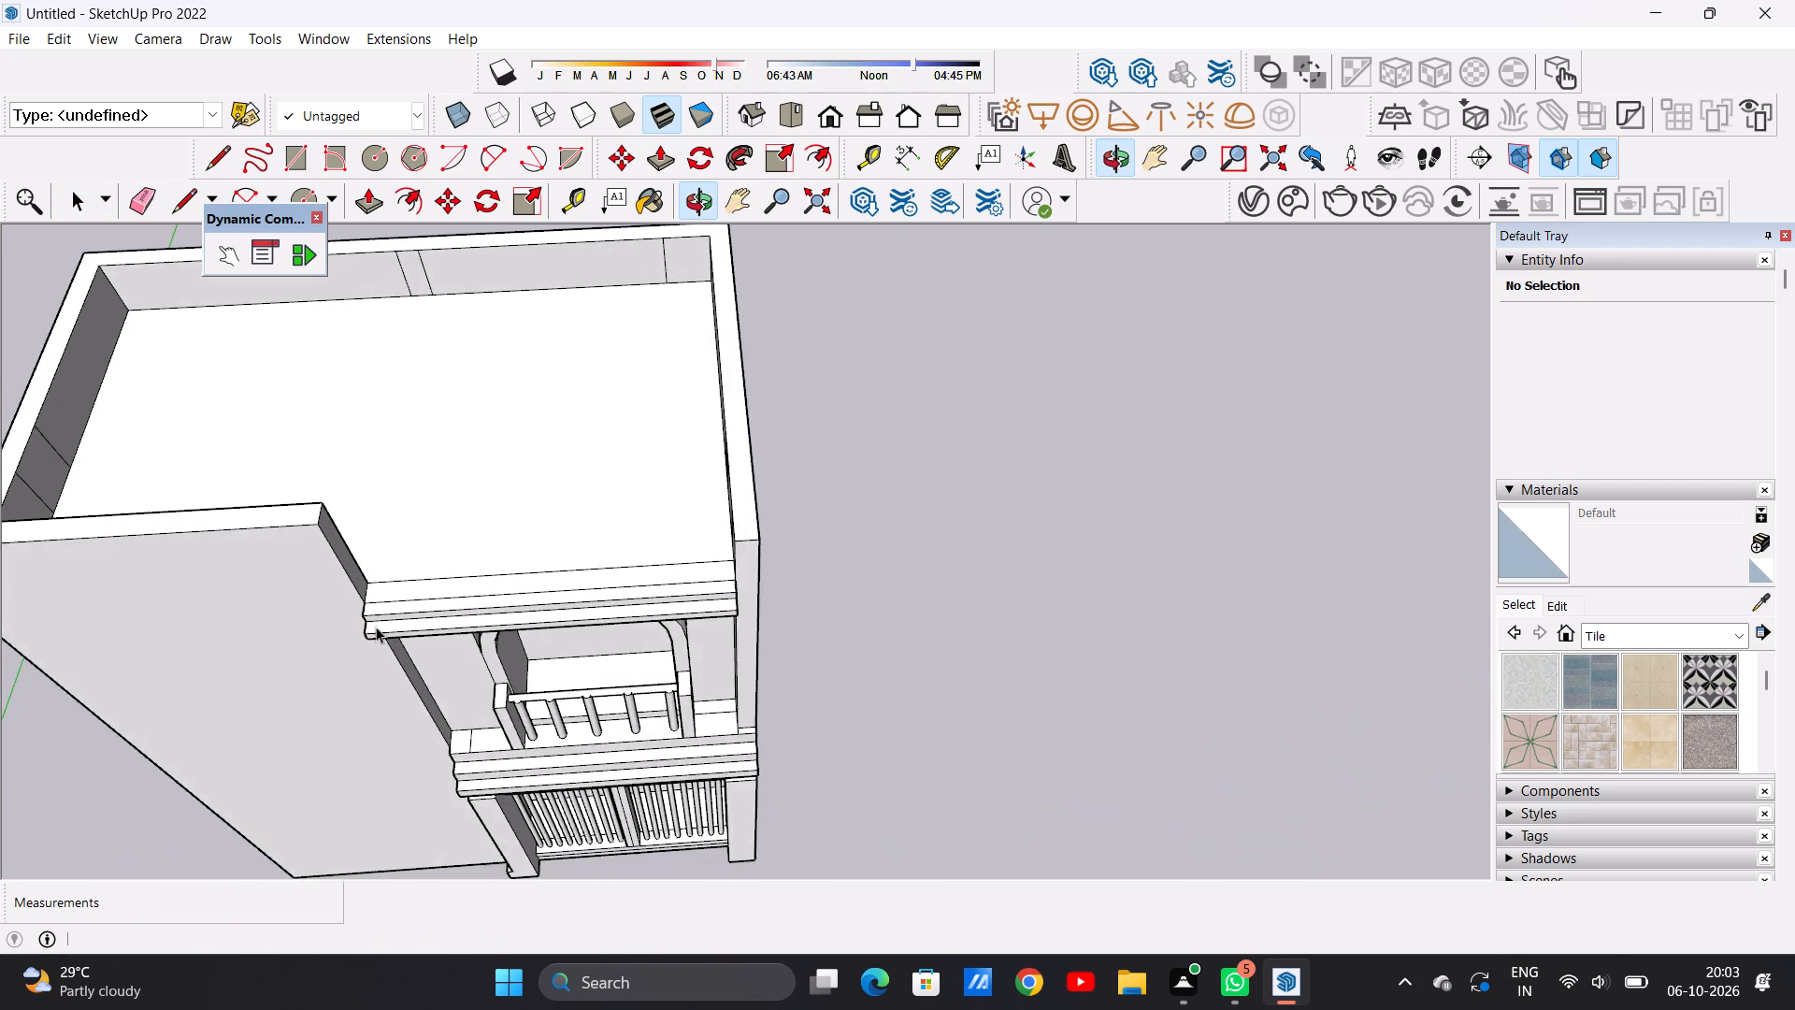
{"action": "scroll", "coordinate": [391, 590], "scroll_direction": "down", "scroll_amount": 1}
{"action": "scroll", "coordinate": [391, 590], "scroll_direction": "up", "scroll_amount": 6}
{"action": "key", "text": "l"}
{"action": "scroll", "coordinate": [391, 584], "scroll_direction": "up", "scroll_amount": 4}
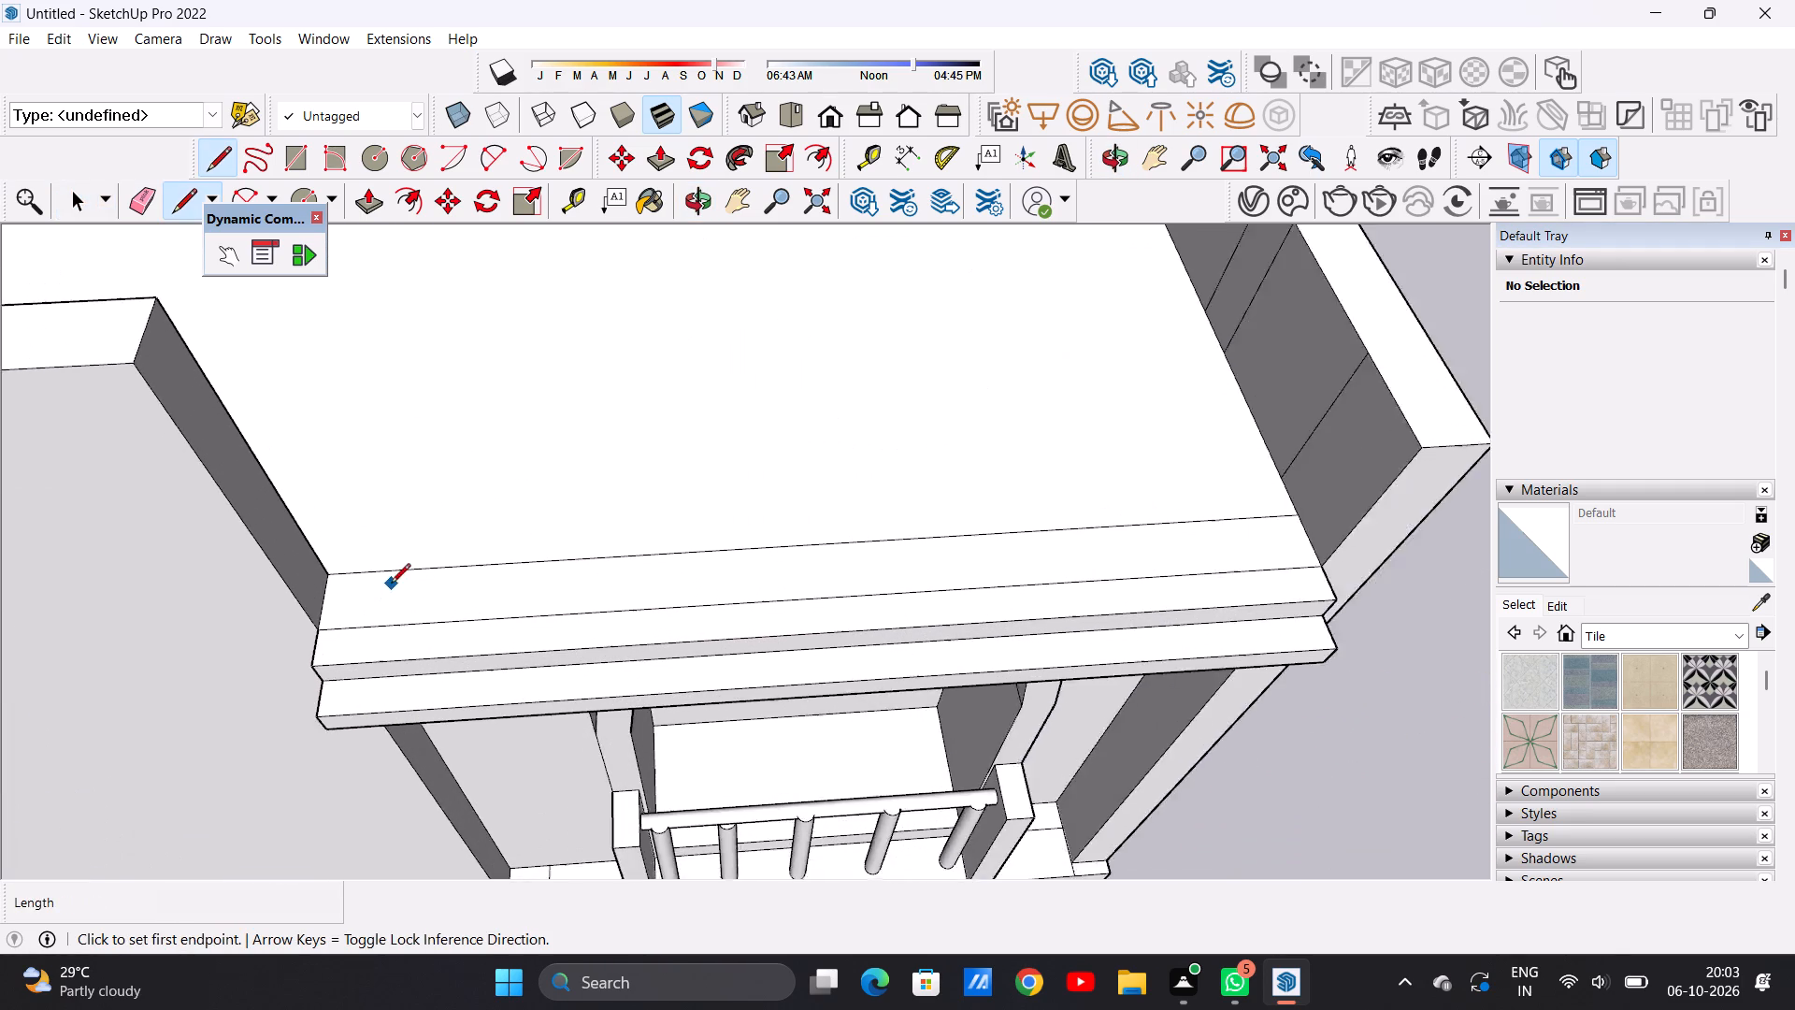
{"action": "scroll", "coordinate": [391, 584], "scroll_direction": "up", "scroll_amount": 3}
{"action": "left_click", "coordinate": [379, 570]}
{"action": "left_click", "coordinate": [369, 634]}
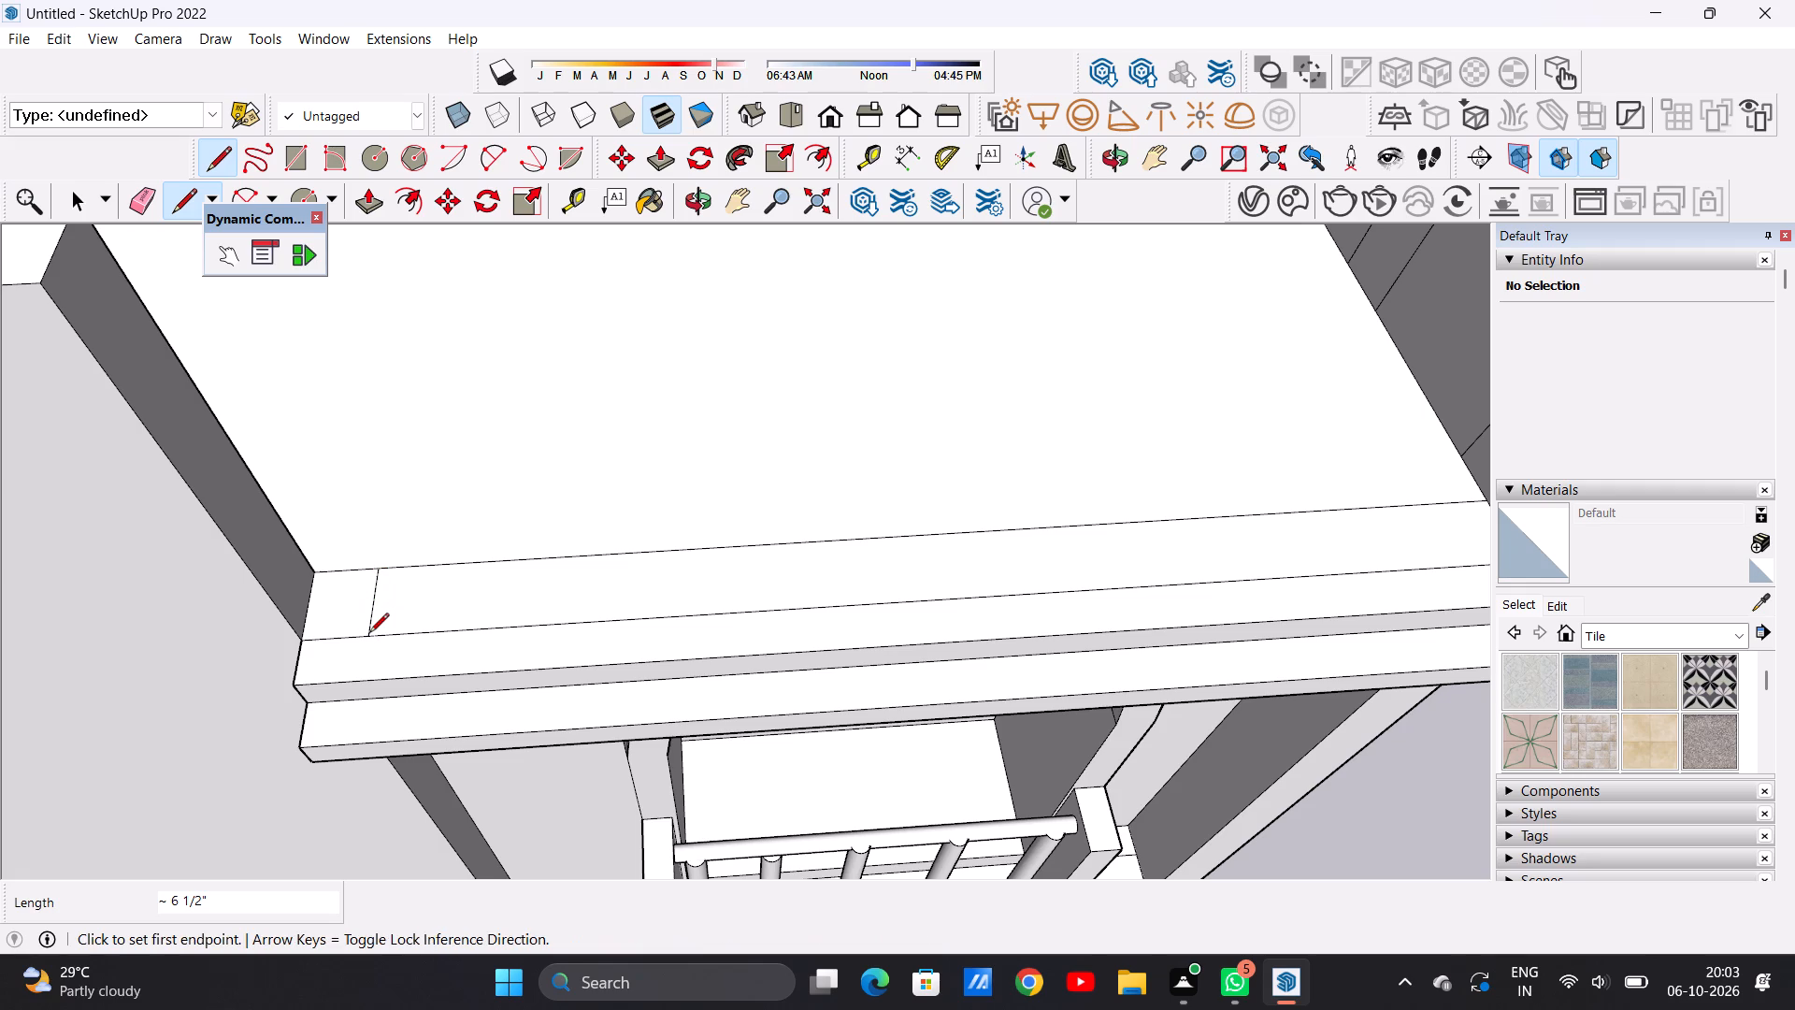
{"action": "key", "text": "space"}
{"action": "scroll", "coordinate": [349, 592], "scroll_direction": "down", "scroll_amount": 10}
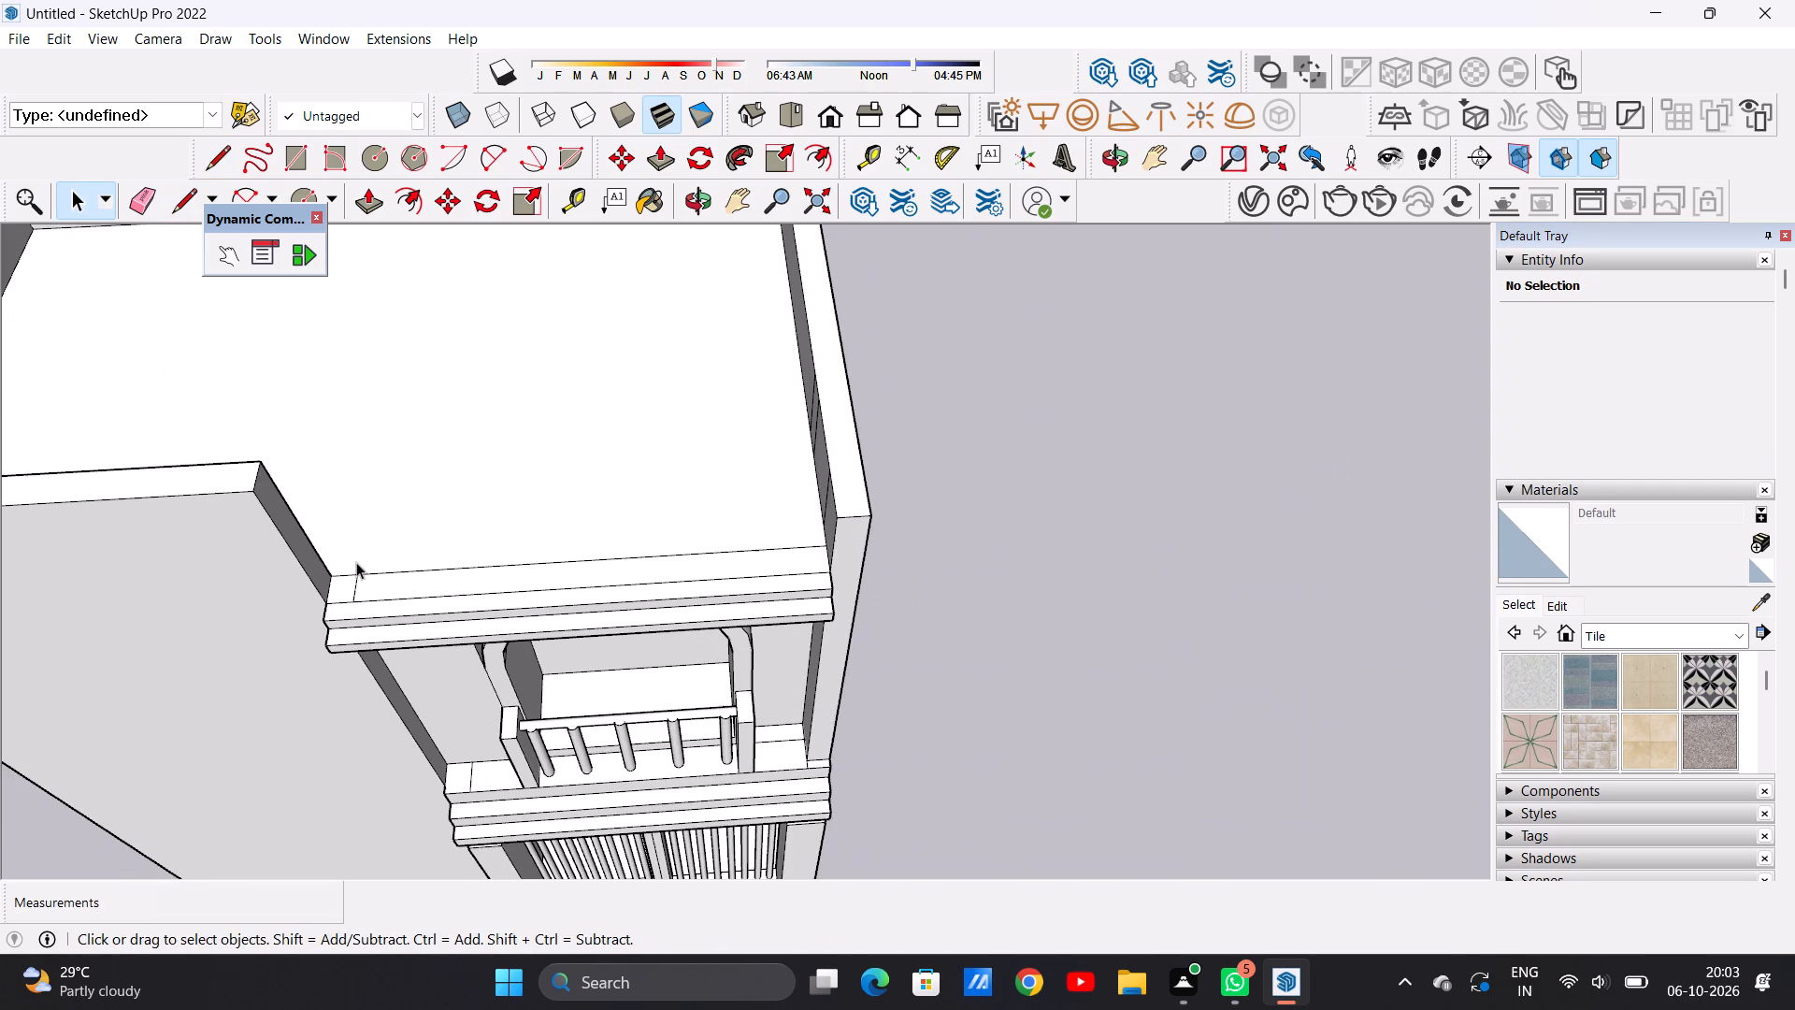
{"action": "scroll", "coordinate": [438, 570], "scroll_direction": "down", "scroll_amount": 5}
{"action": "scroll", "coordinate": [366, 583], "scroll_direction": "up", "scroll_amount": 11}
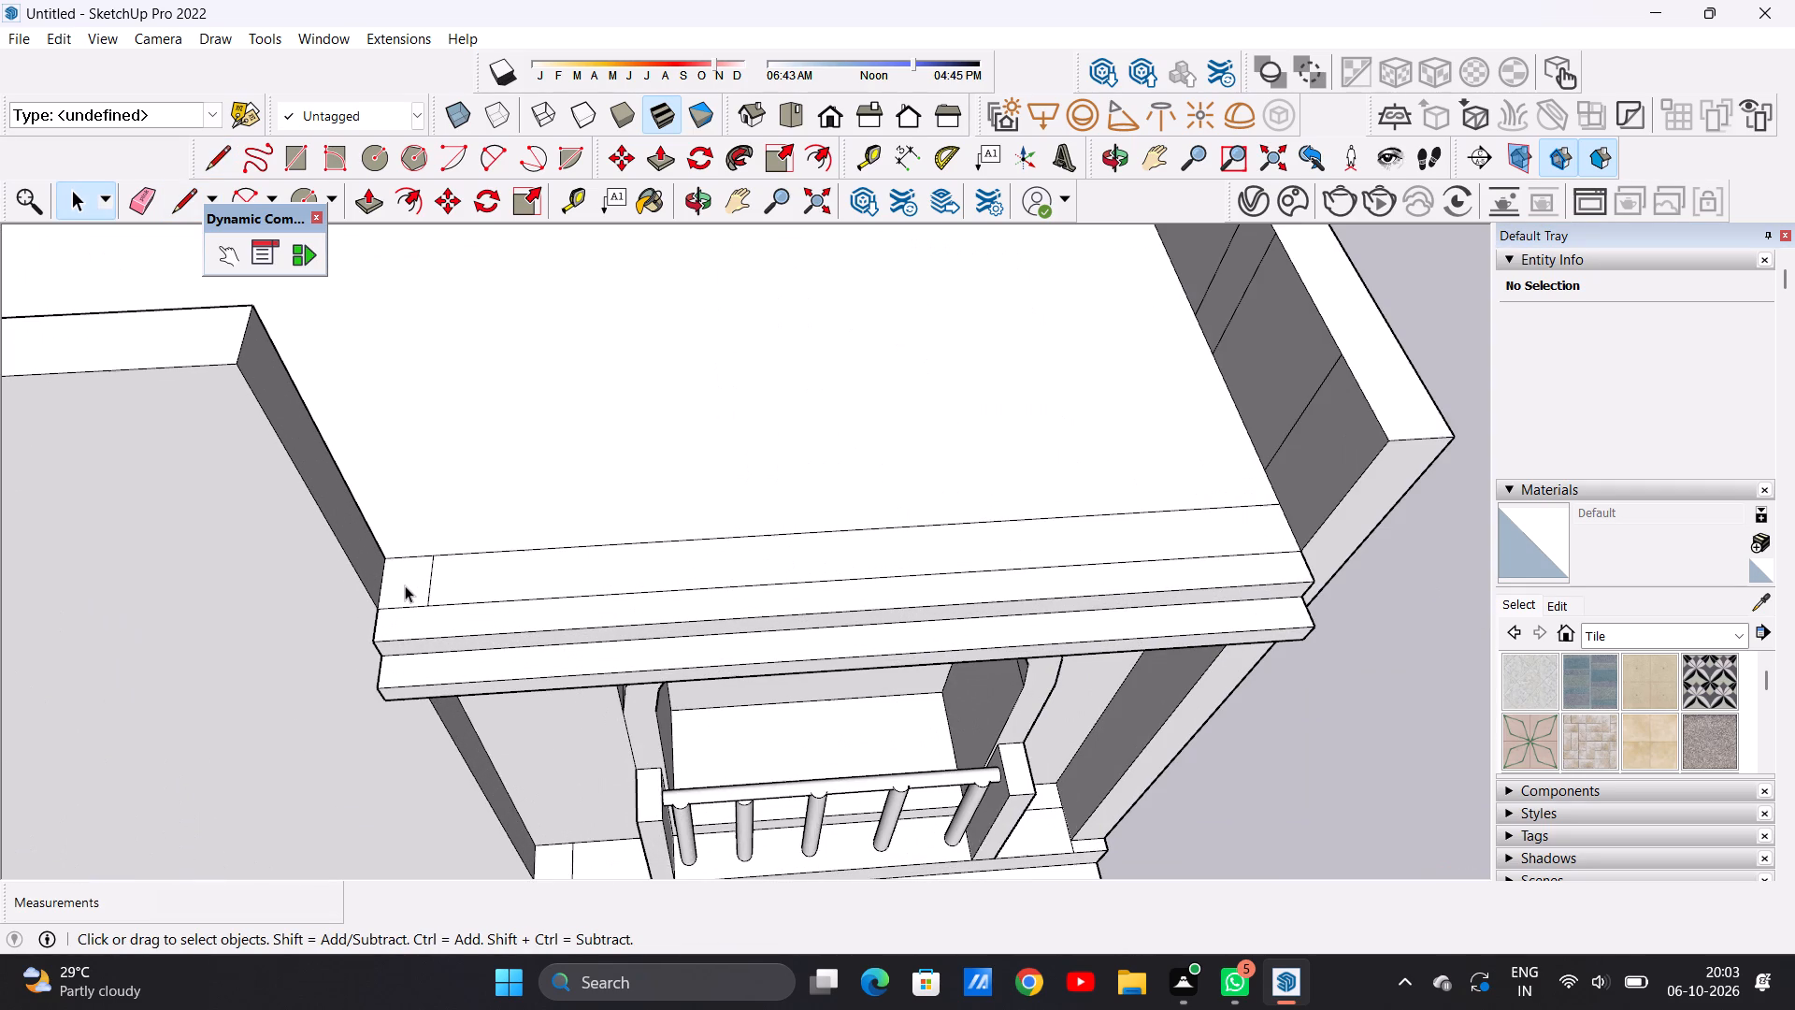
Pull the small rectangle at the end of the roof slab's front strip up 1' 7" into a corner post.
{"action": "key", "text": "p"}
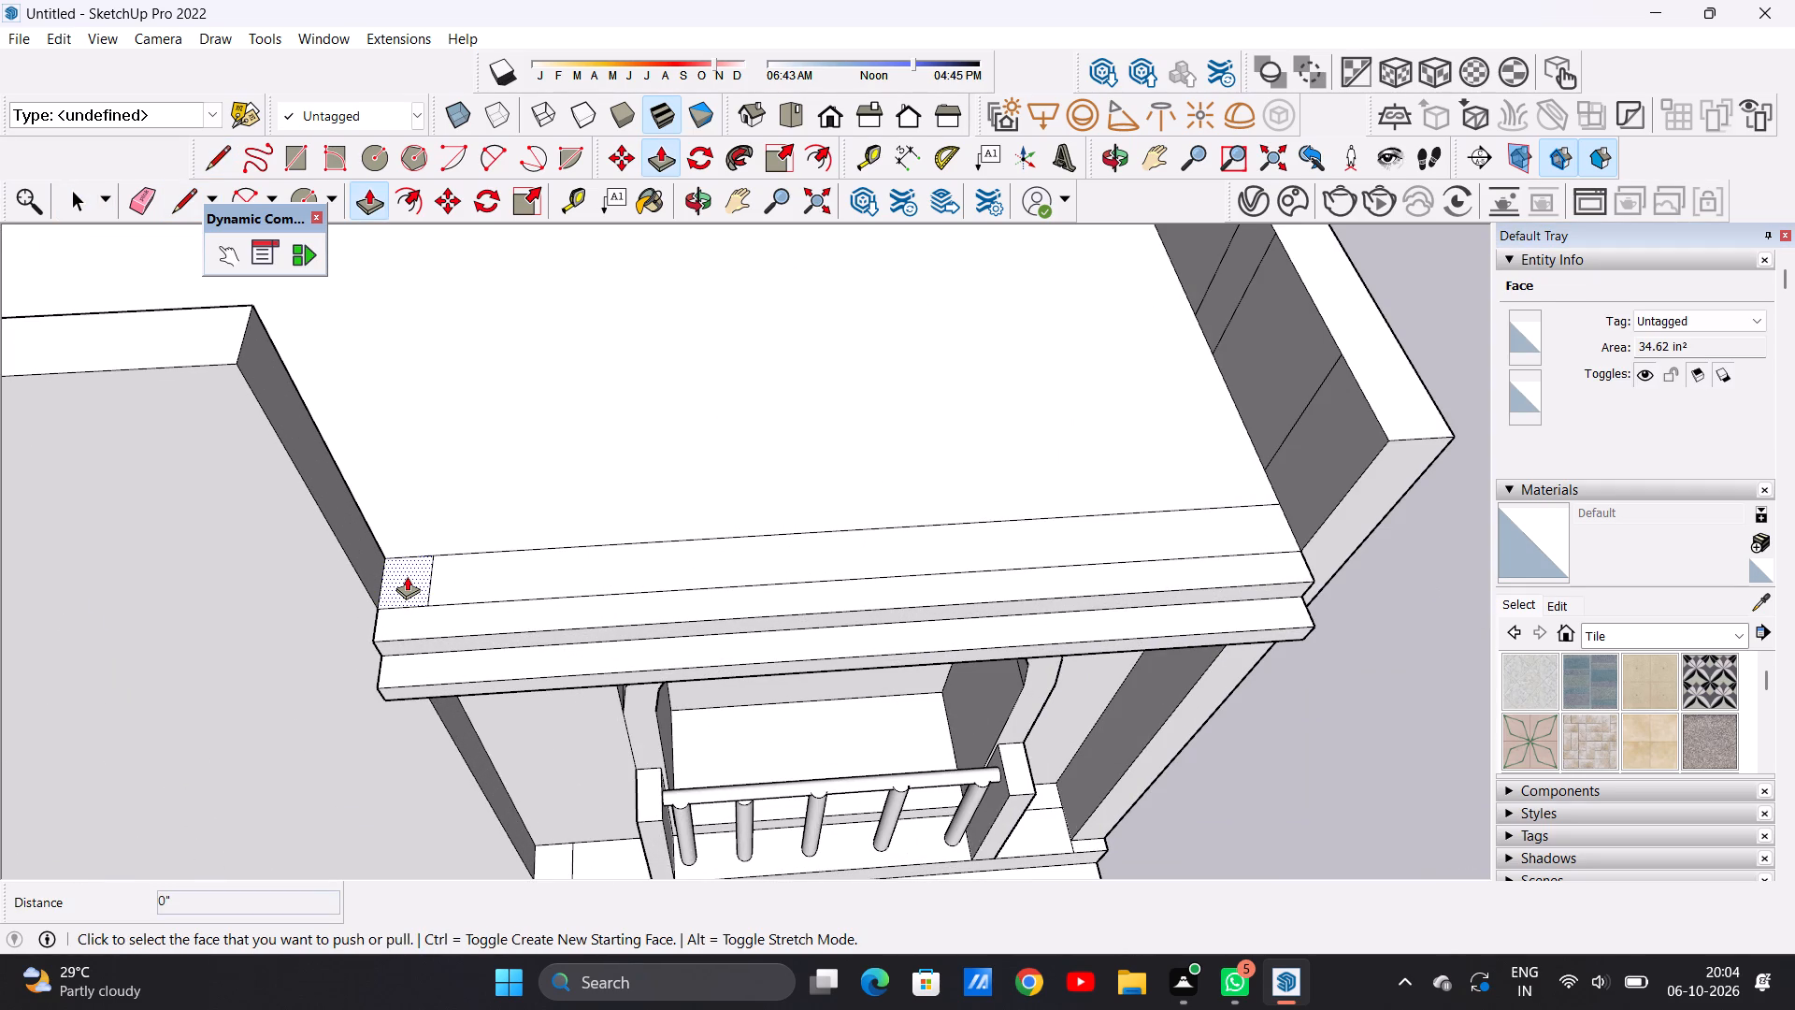
{"action": "left_click", "coordinate": [407, 576]}
{"action": "scroll", "coordinate": [401, 512], "scroll_direction": "down", "scroll_amount": 6}
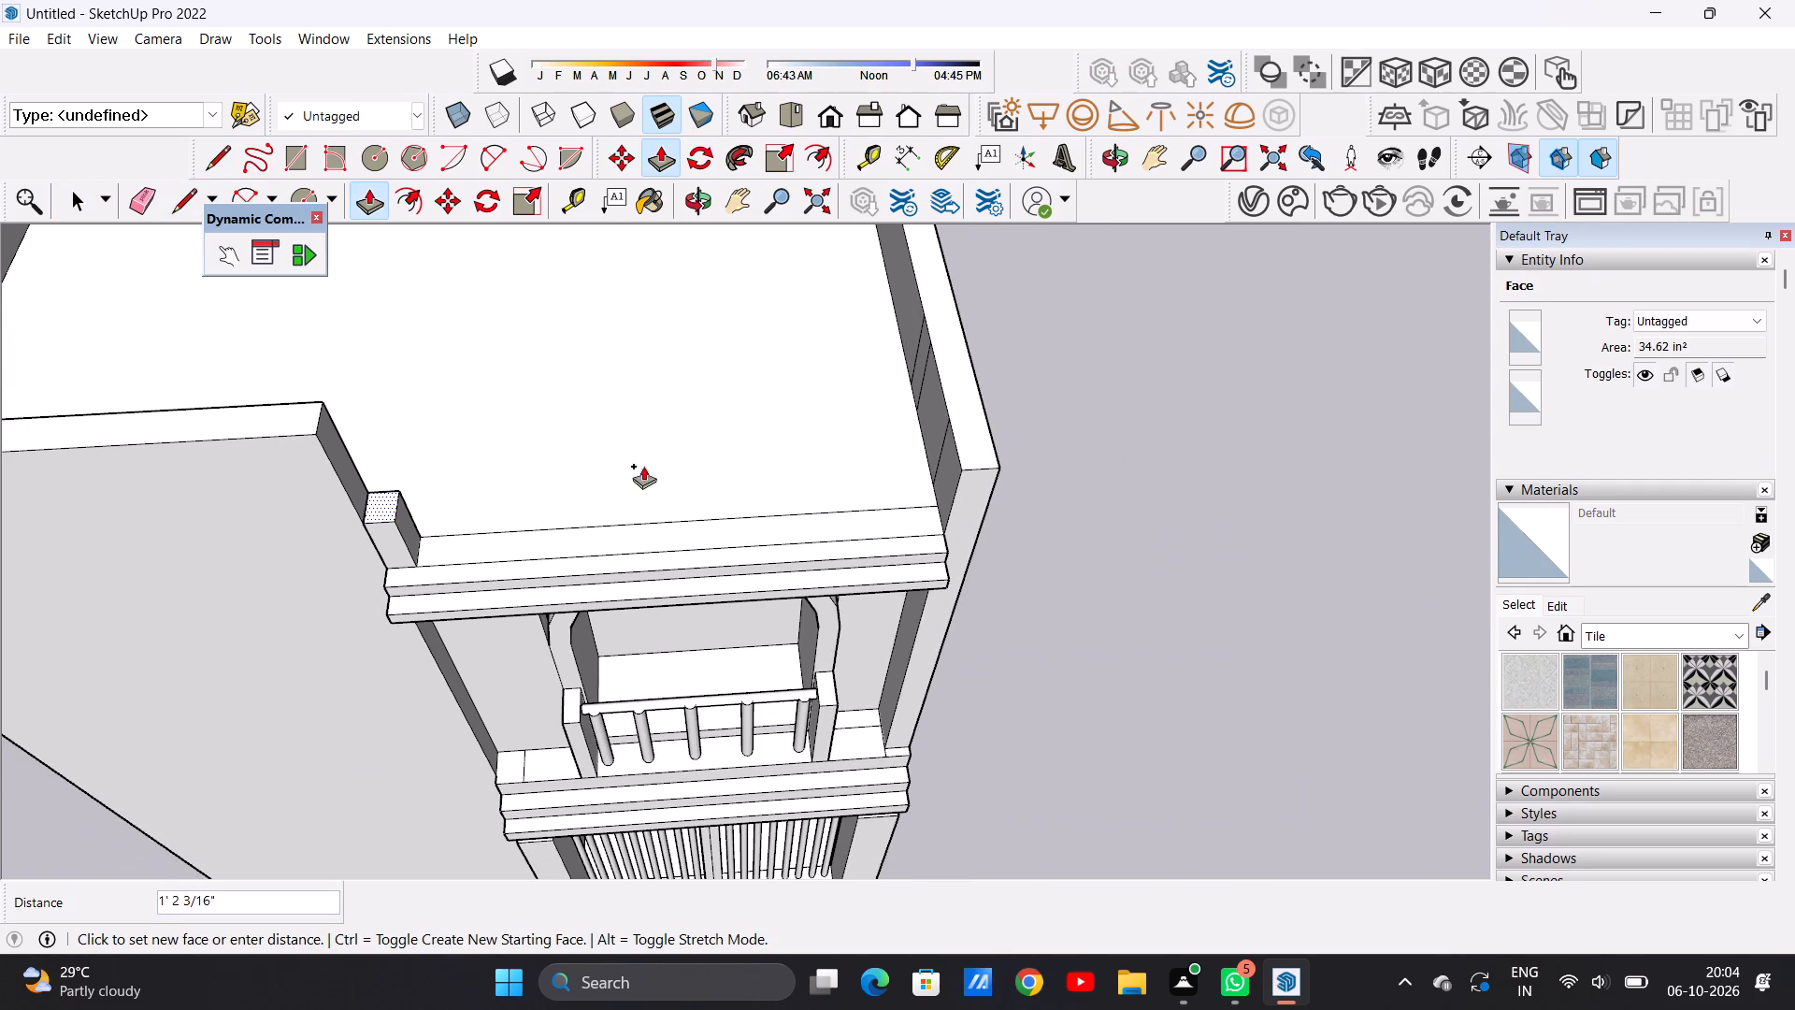
{"action": "left_click", "coordinate": [962, 464]}
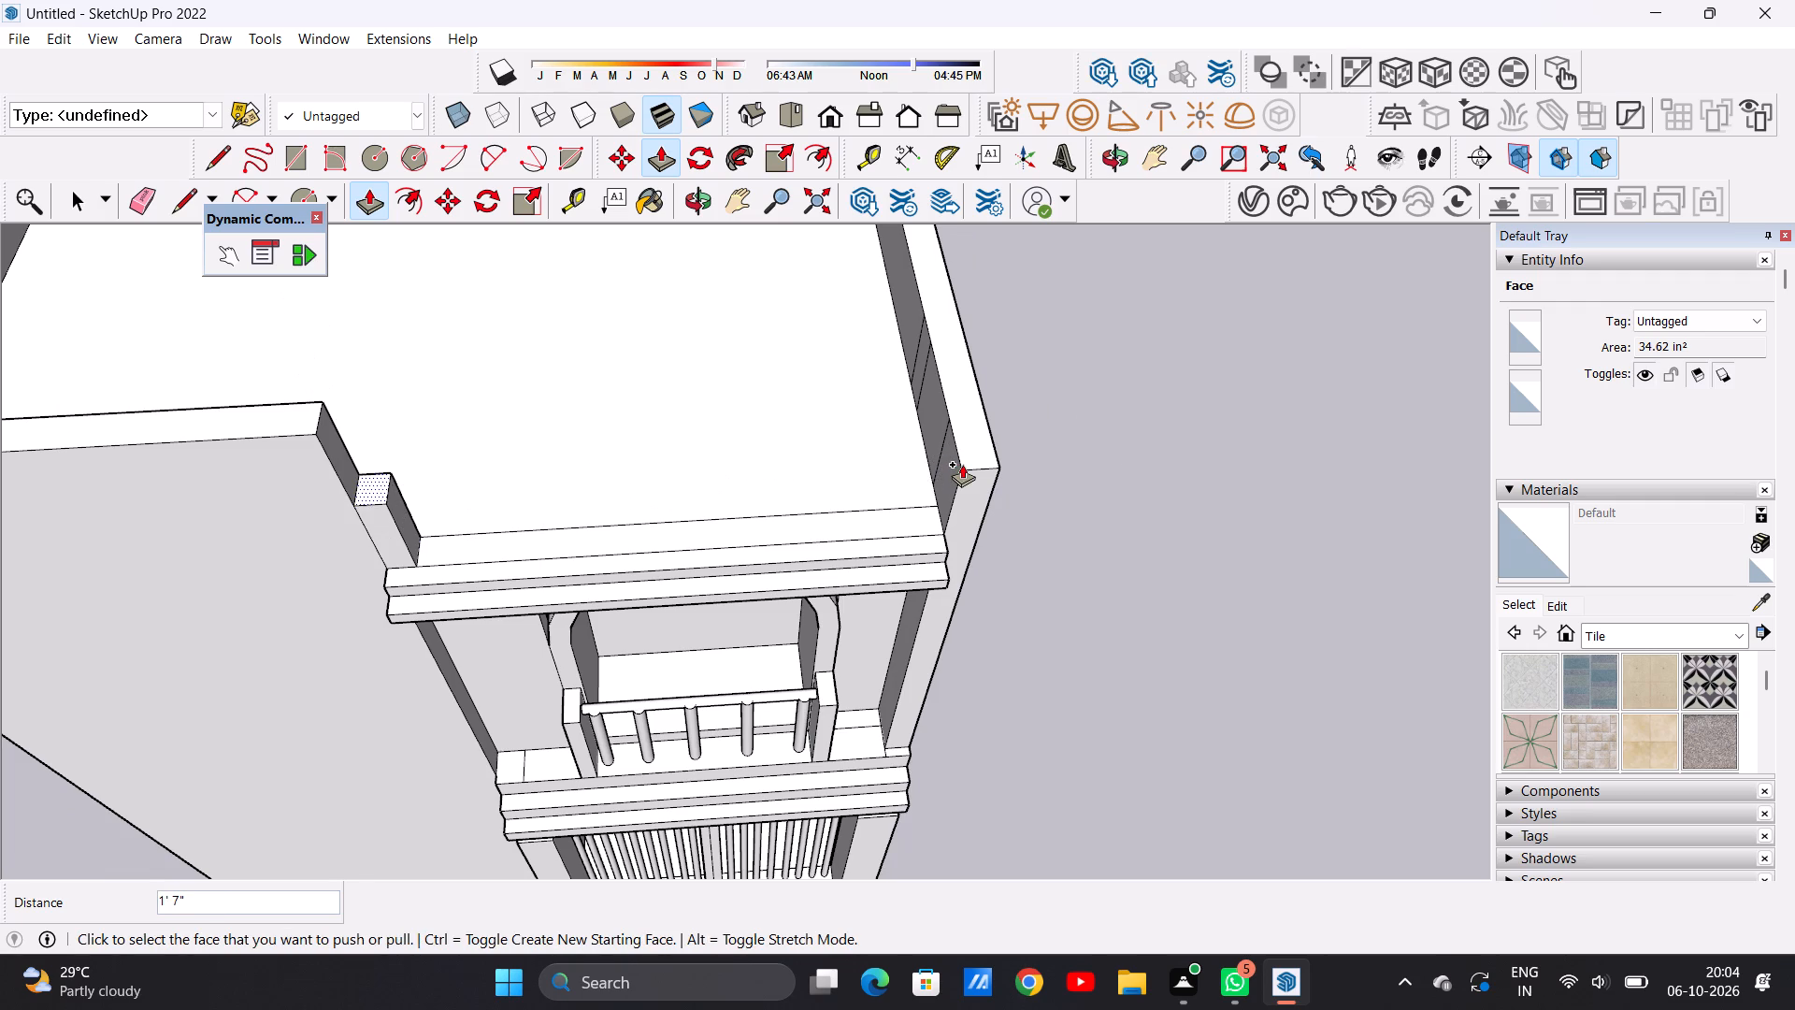
{"action": "key", "text": "space"}
Draw a circle of about 11/16" radius near the top of the corner post's inner face, facing the opposite side wall.
{"action": "scroll", "coordinate": [567, 517], "scroll_direction": "down", "scroll_amount": 7}
{"action": "middle_click_drag", "start_coordinate": [725, 560], "coordinate": [781, 325]}
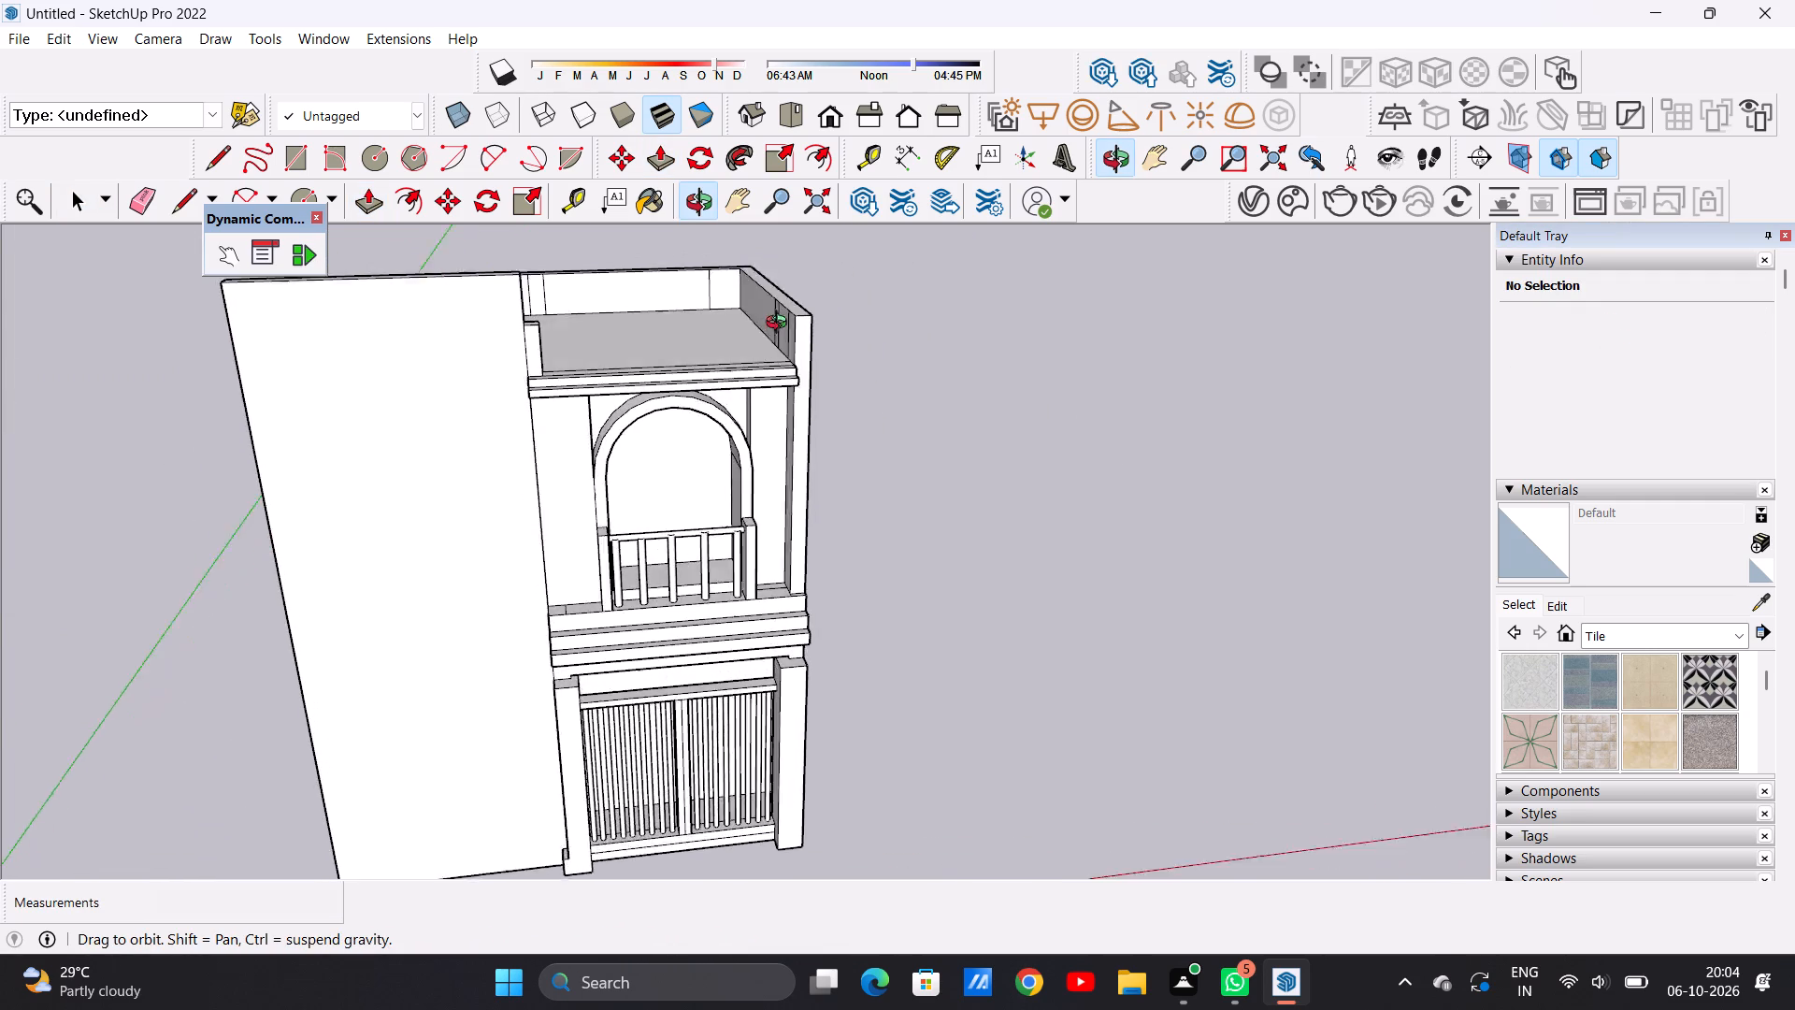
{"action": "middle_click_drag", "start_coordinate": [781, 325], "coordinate": [863, 337]}
{"action": "scroll", "coordinate": [820, 333], "scroll_direction": "up", "scroll_amount": 11}
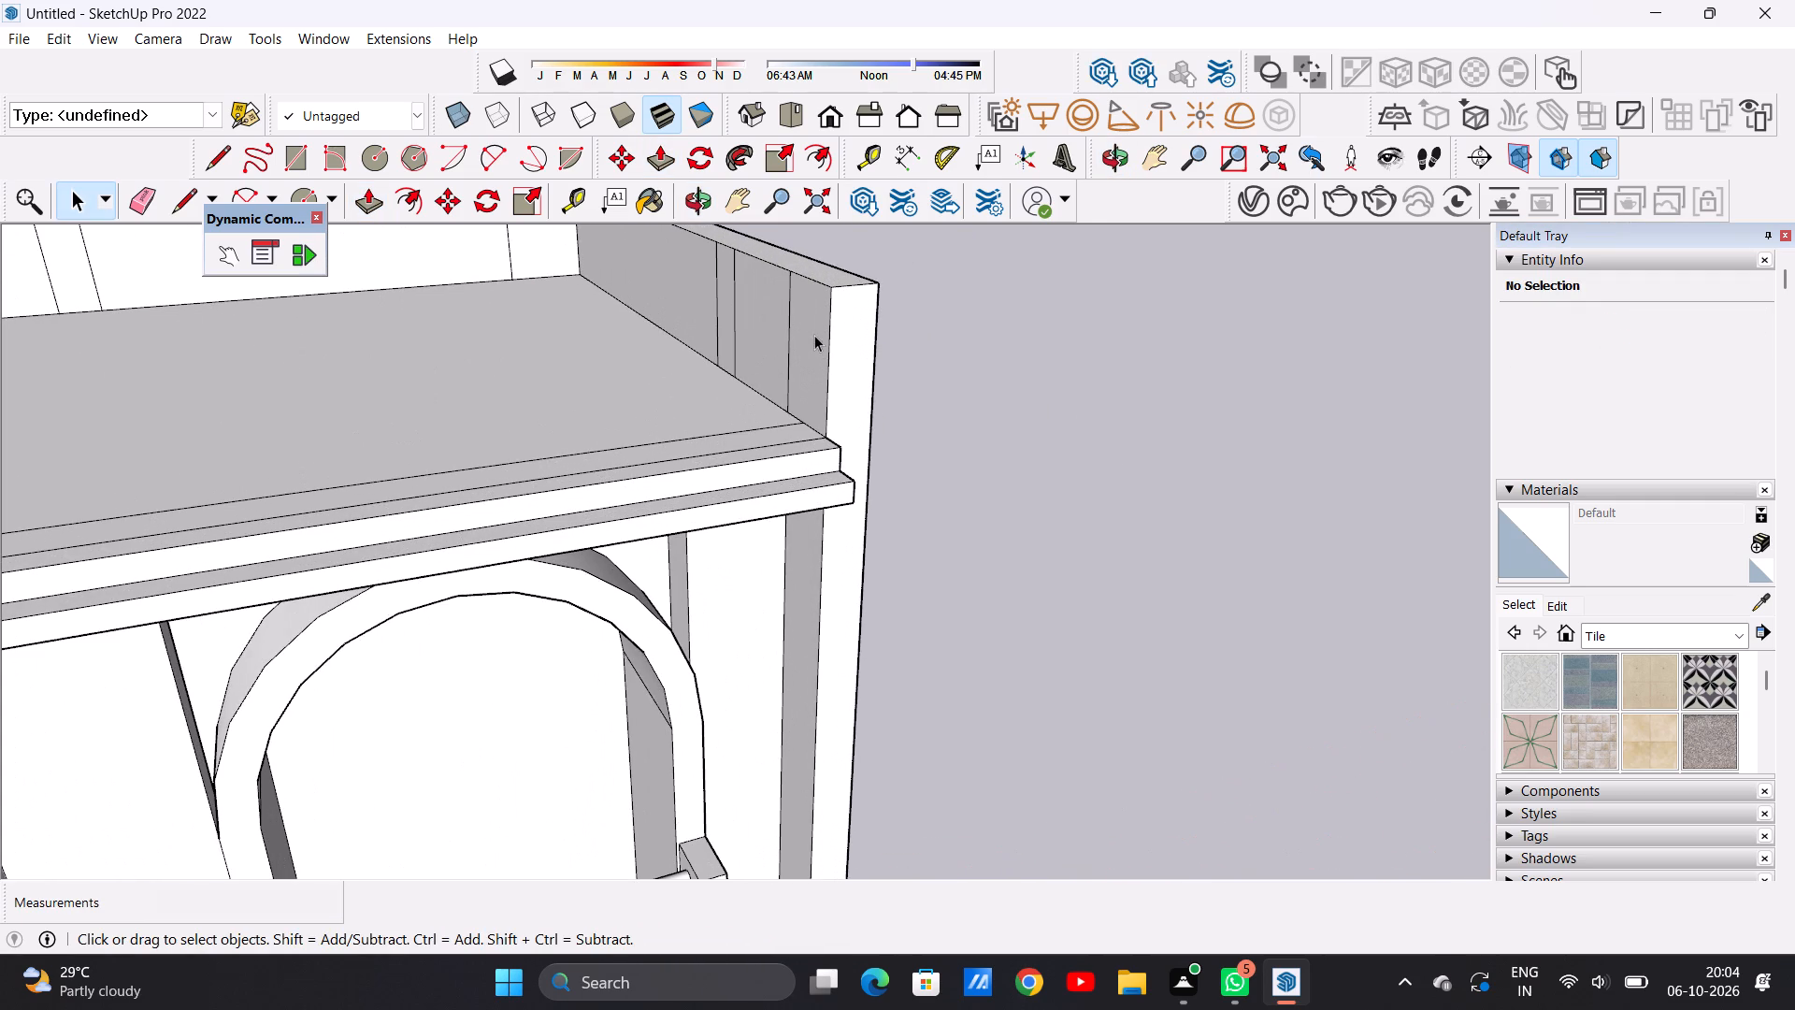
{"action": "key", "text": "c"}
{"action": "scroll", "coordinate": [793, 368], "scroll_direction": "down", "scroll_amount": 4}
{"action": "middle_click_drag", "start_coordinate": [768, 443], "coordinate": [786, 533]}
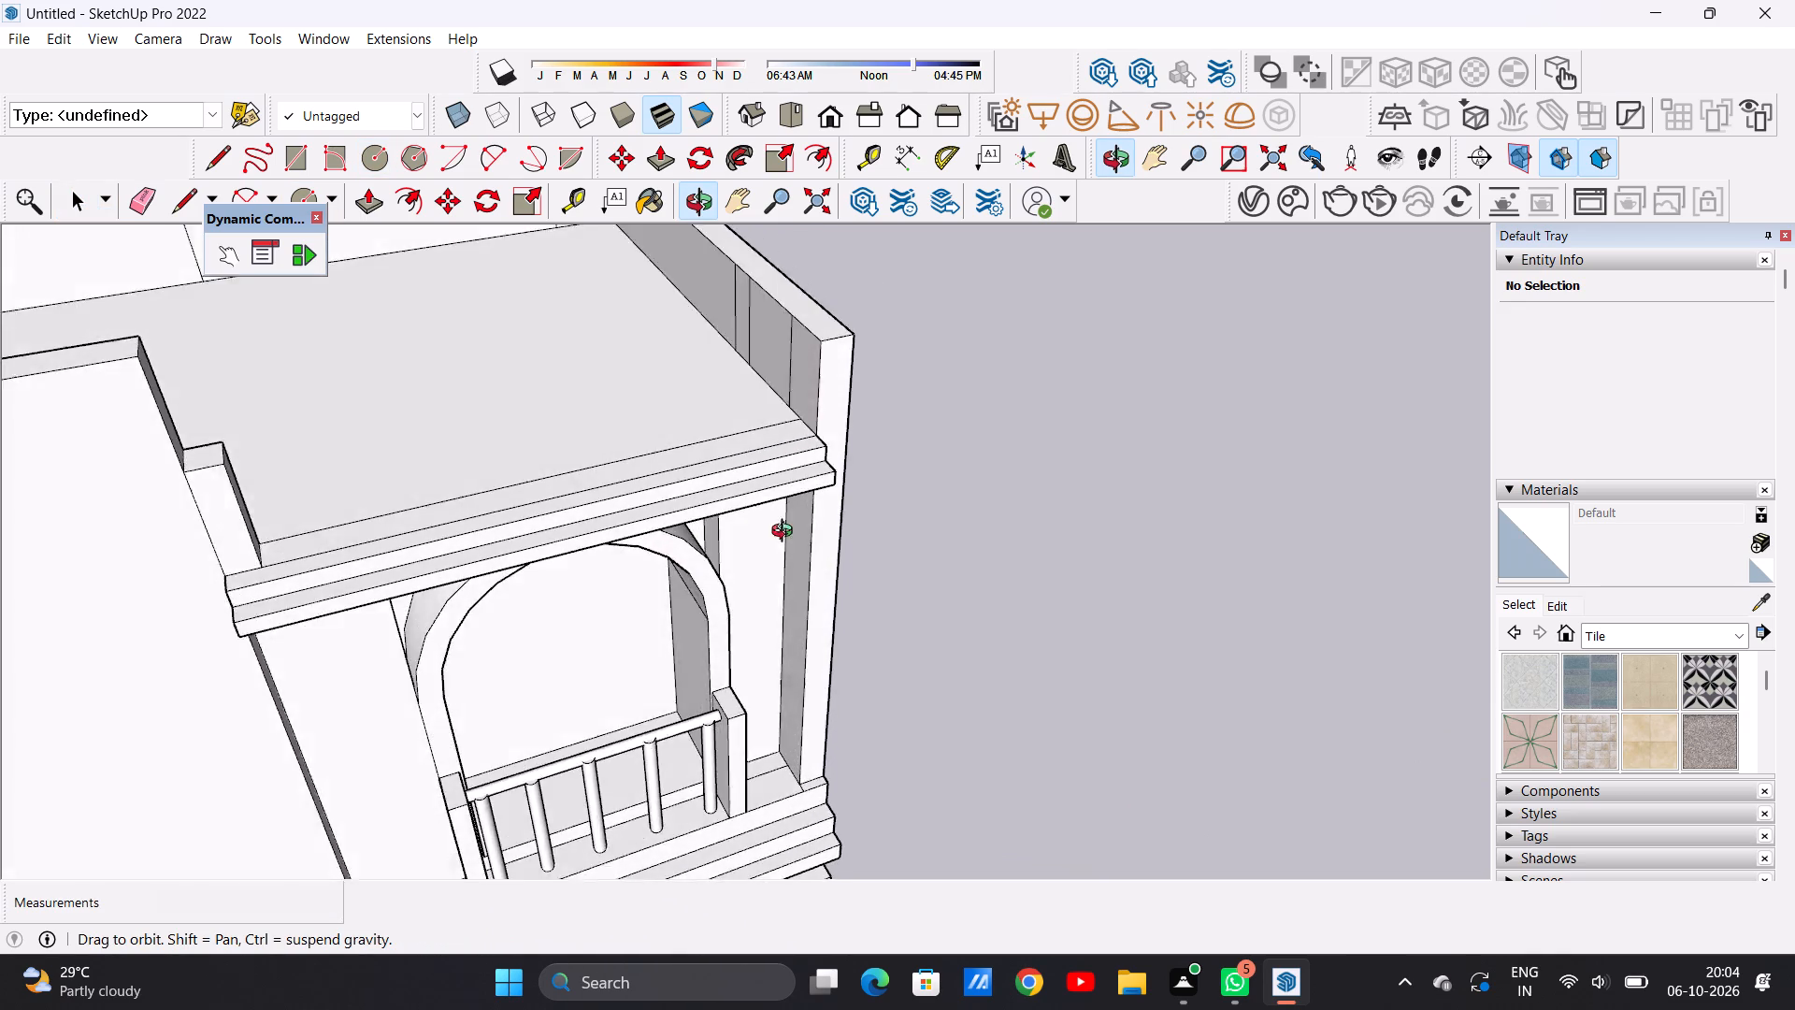
{"action": "middle_click_drag", "start_coordinate": [786, 533], "coordinate": [886, 519]}
{"action": "scroll", "coordinate": [788, 328], "scroll_direction": "up", "scroll_amount": 7}
{"action": "scroll", "coordinate": [808, 379], "scroll_direction": "down", "scroll_amount": 3}
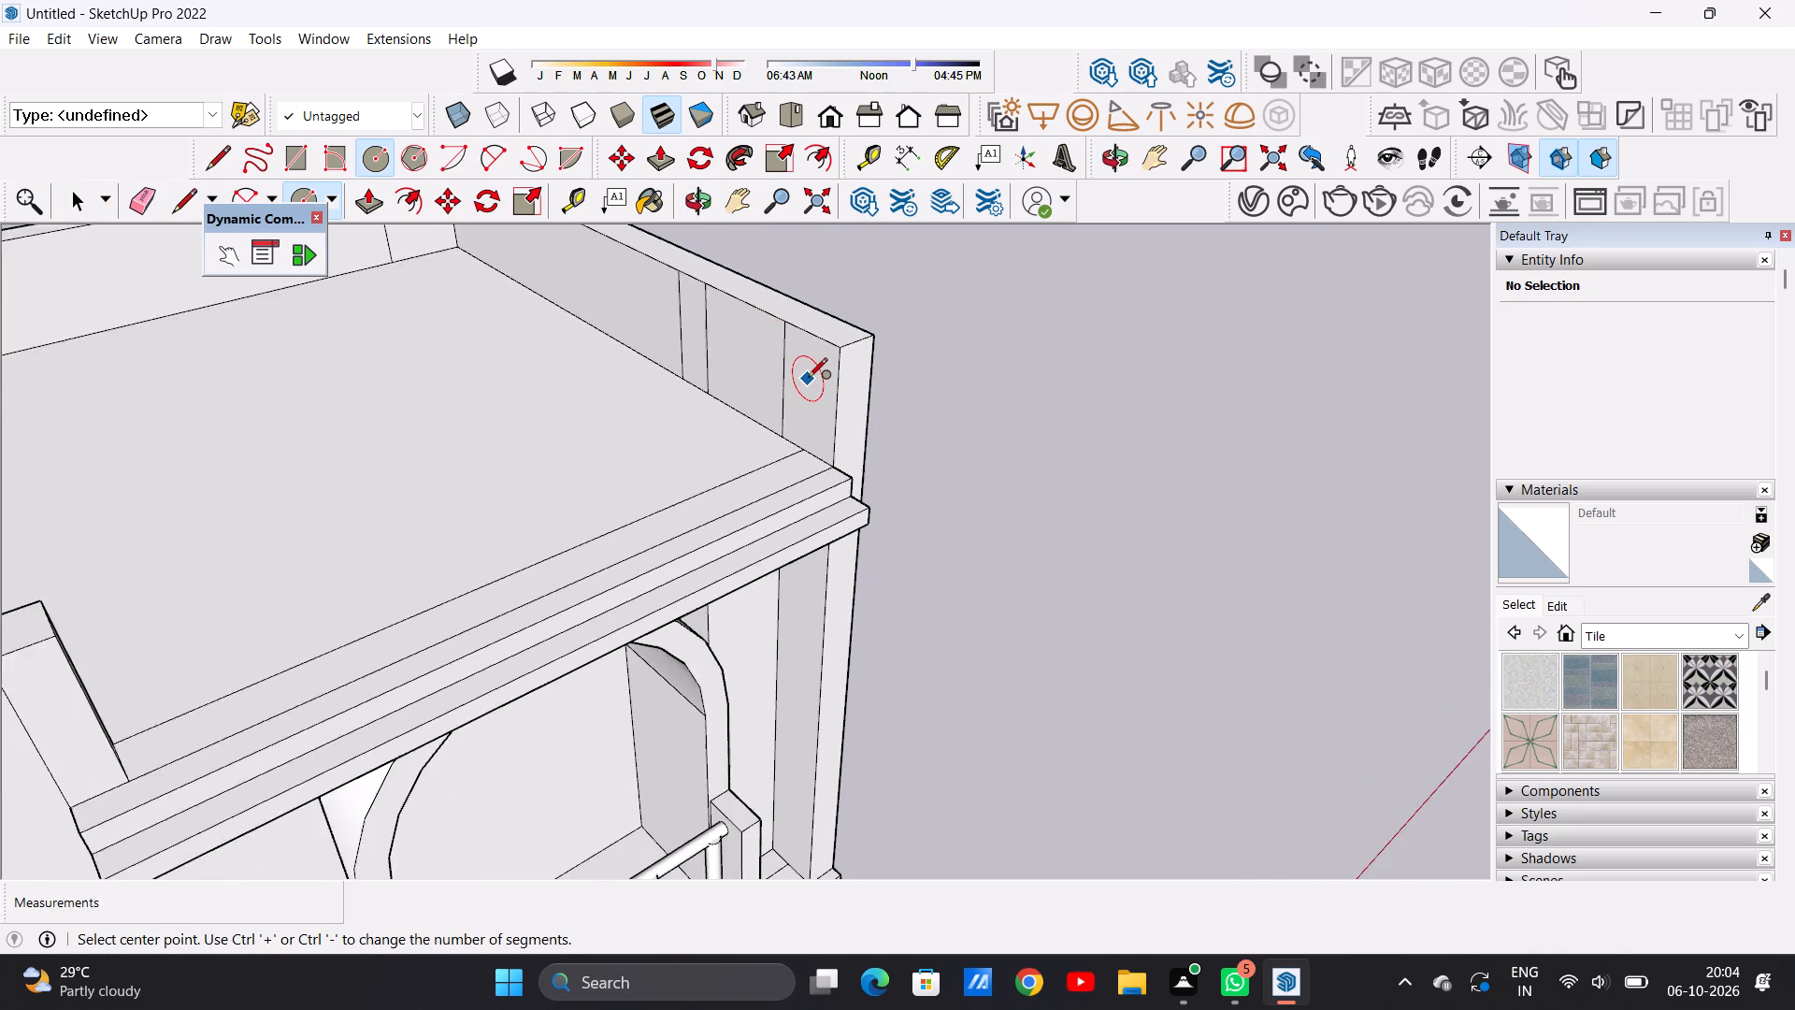
{"action": "scroll", "coordinate": [808, 379], "scroll_direction": "down", "scroll_amount": 5}
{"action": "middle_click_drag", "start_coordinate": [807, 442], "coordinate": [701, 471]}
{"action": "scroll", "coordinate": [754, 439], "scroll_direction": "up", "scroll_amount": 6}
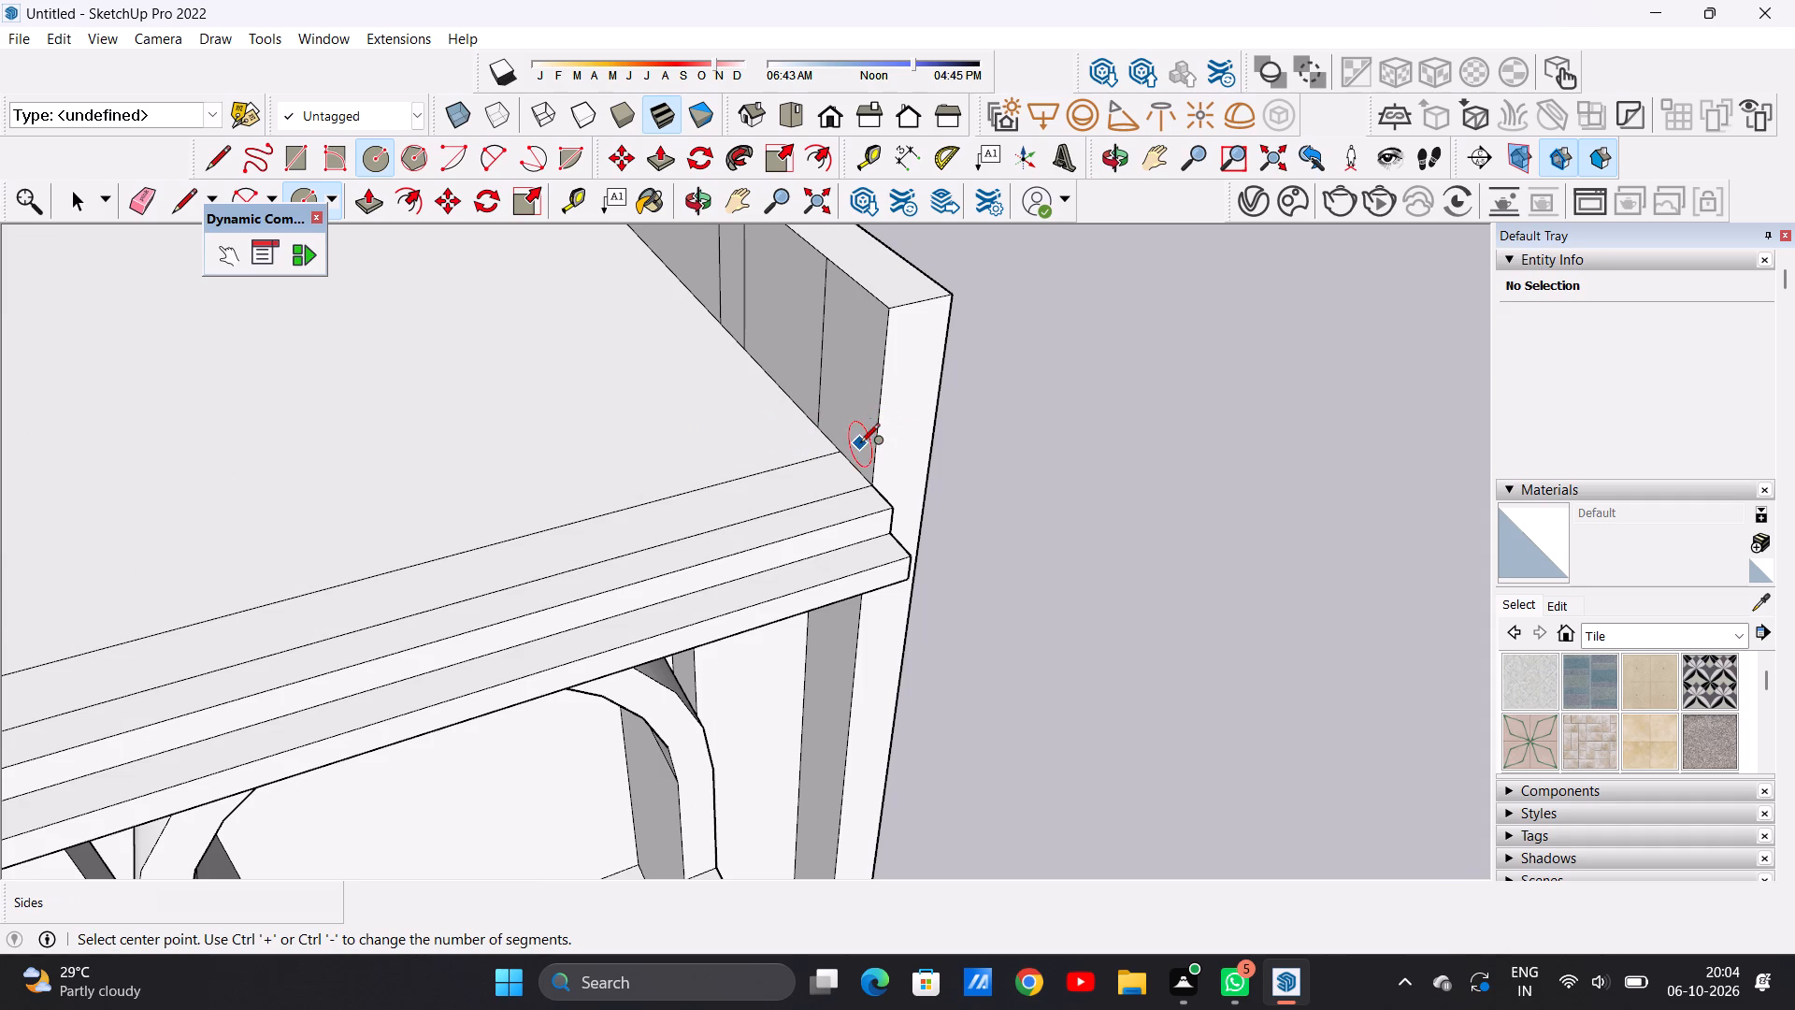
{"action": "scroll", "coordinate": [847, 432], "scroll_direction": "down", "scroll_amount": 7}
{"action": "middle_click_drag", "start_coordinate": [830, 455], "coordinate": [366, 460]}
{"action": "scroll", "coordinate": [408, 266], "scroll_direction": "up", "scroll_amount": 5}
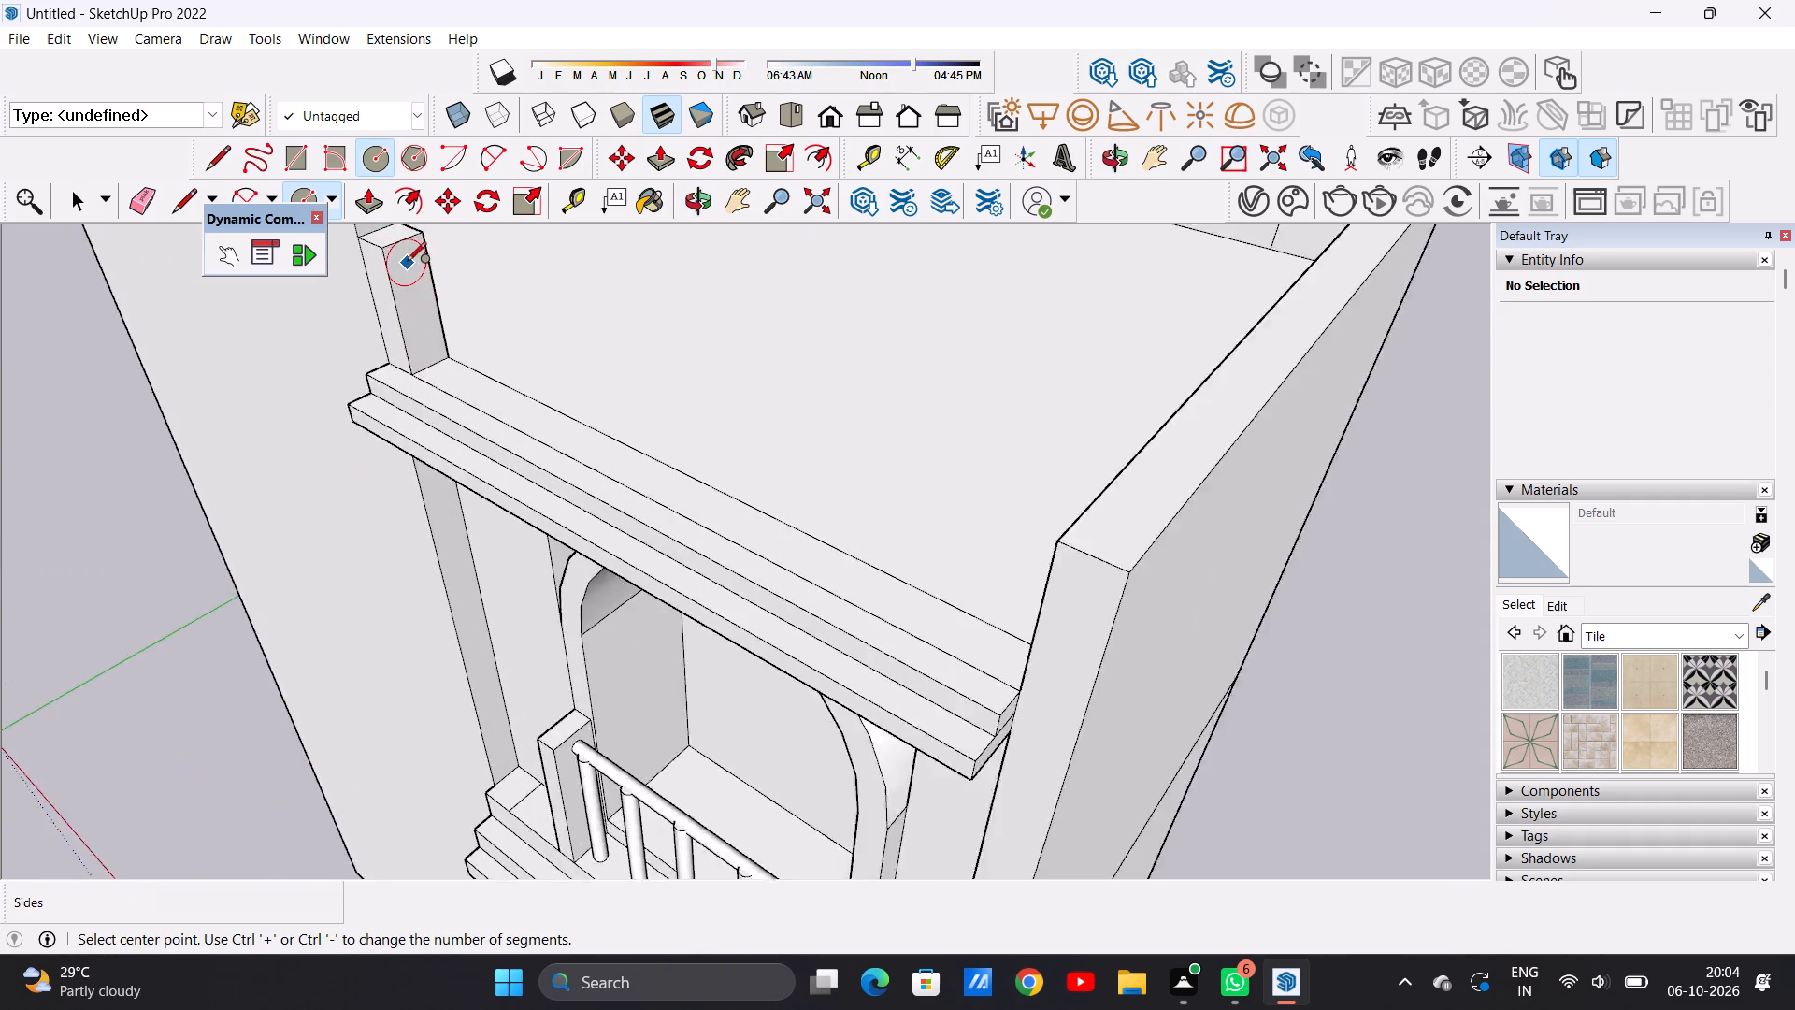
{"action": "scroll", "coordinate": [407, 263], "scroll_direction": "up", "scroll_amount": 13}
{"action": "scroll", "coordinate": [412, 339], "scroll_direction": "down", "scroll_amount": 13}
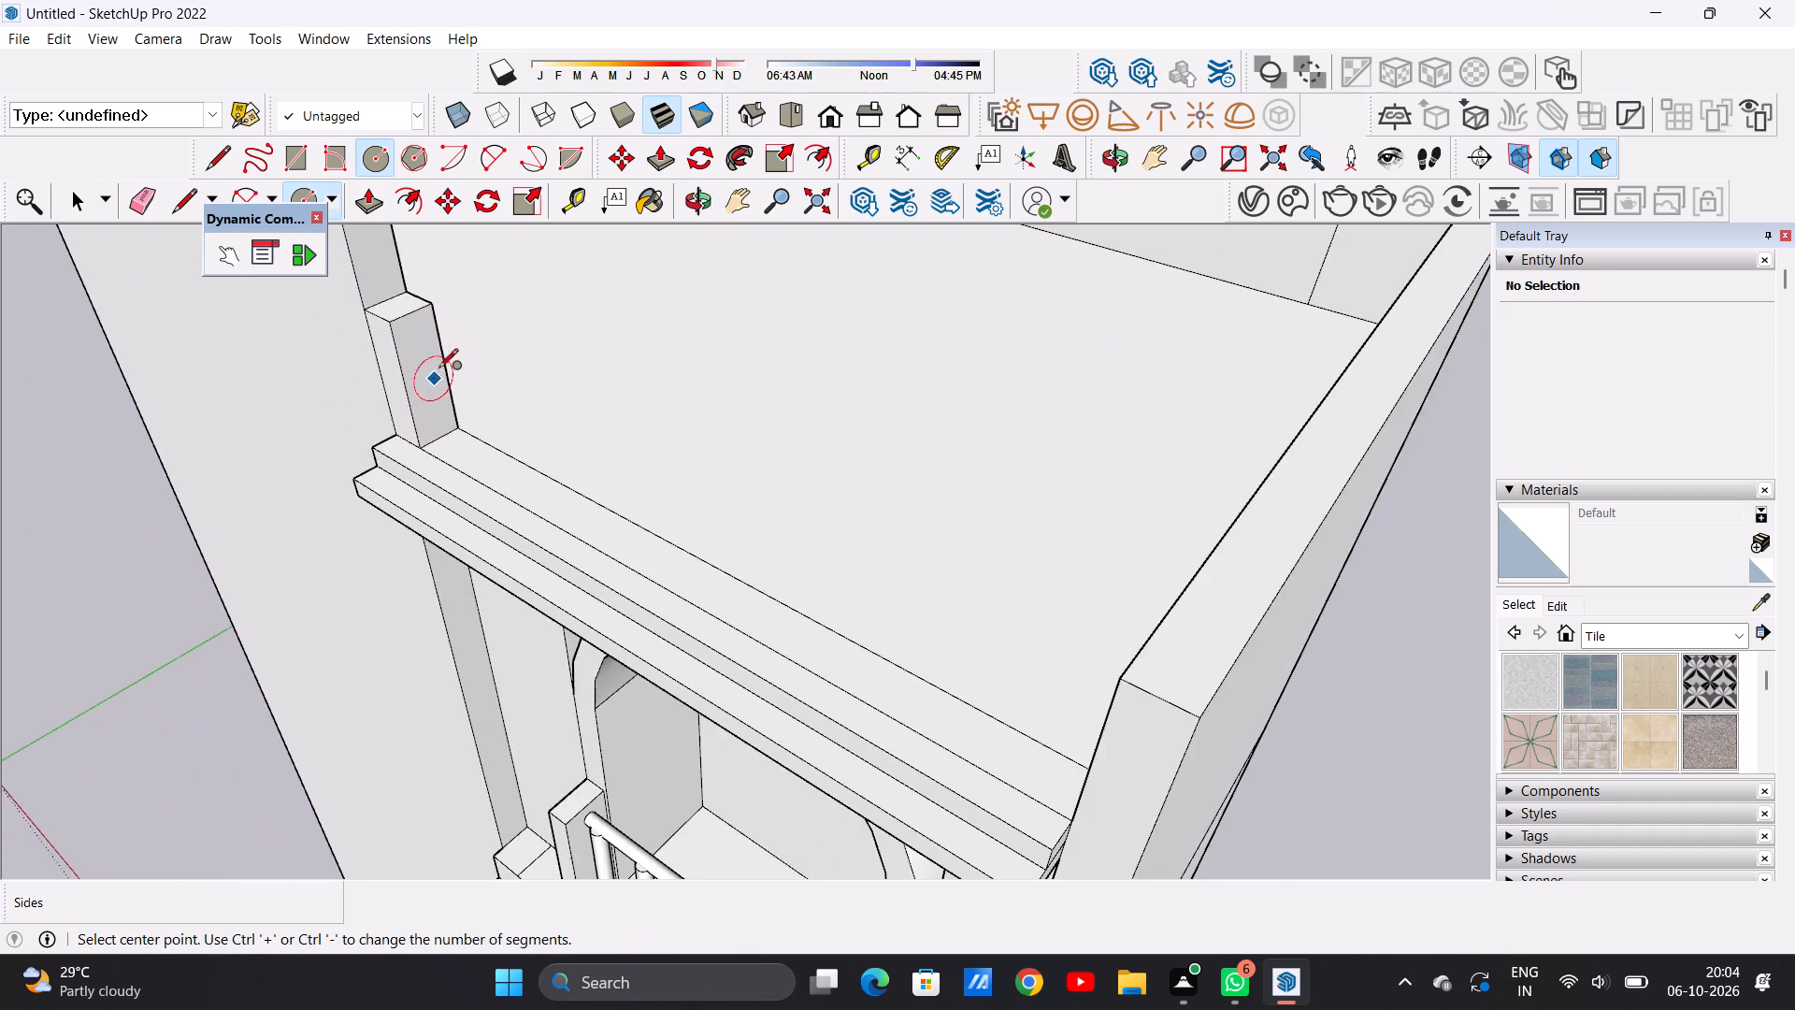
{"action": "scroll", "coordinate": [429, 346], "scroll_direction": "up", "scroll_amount": 13}
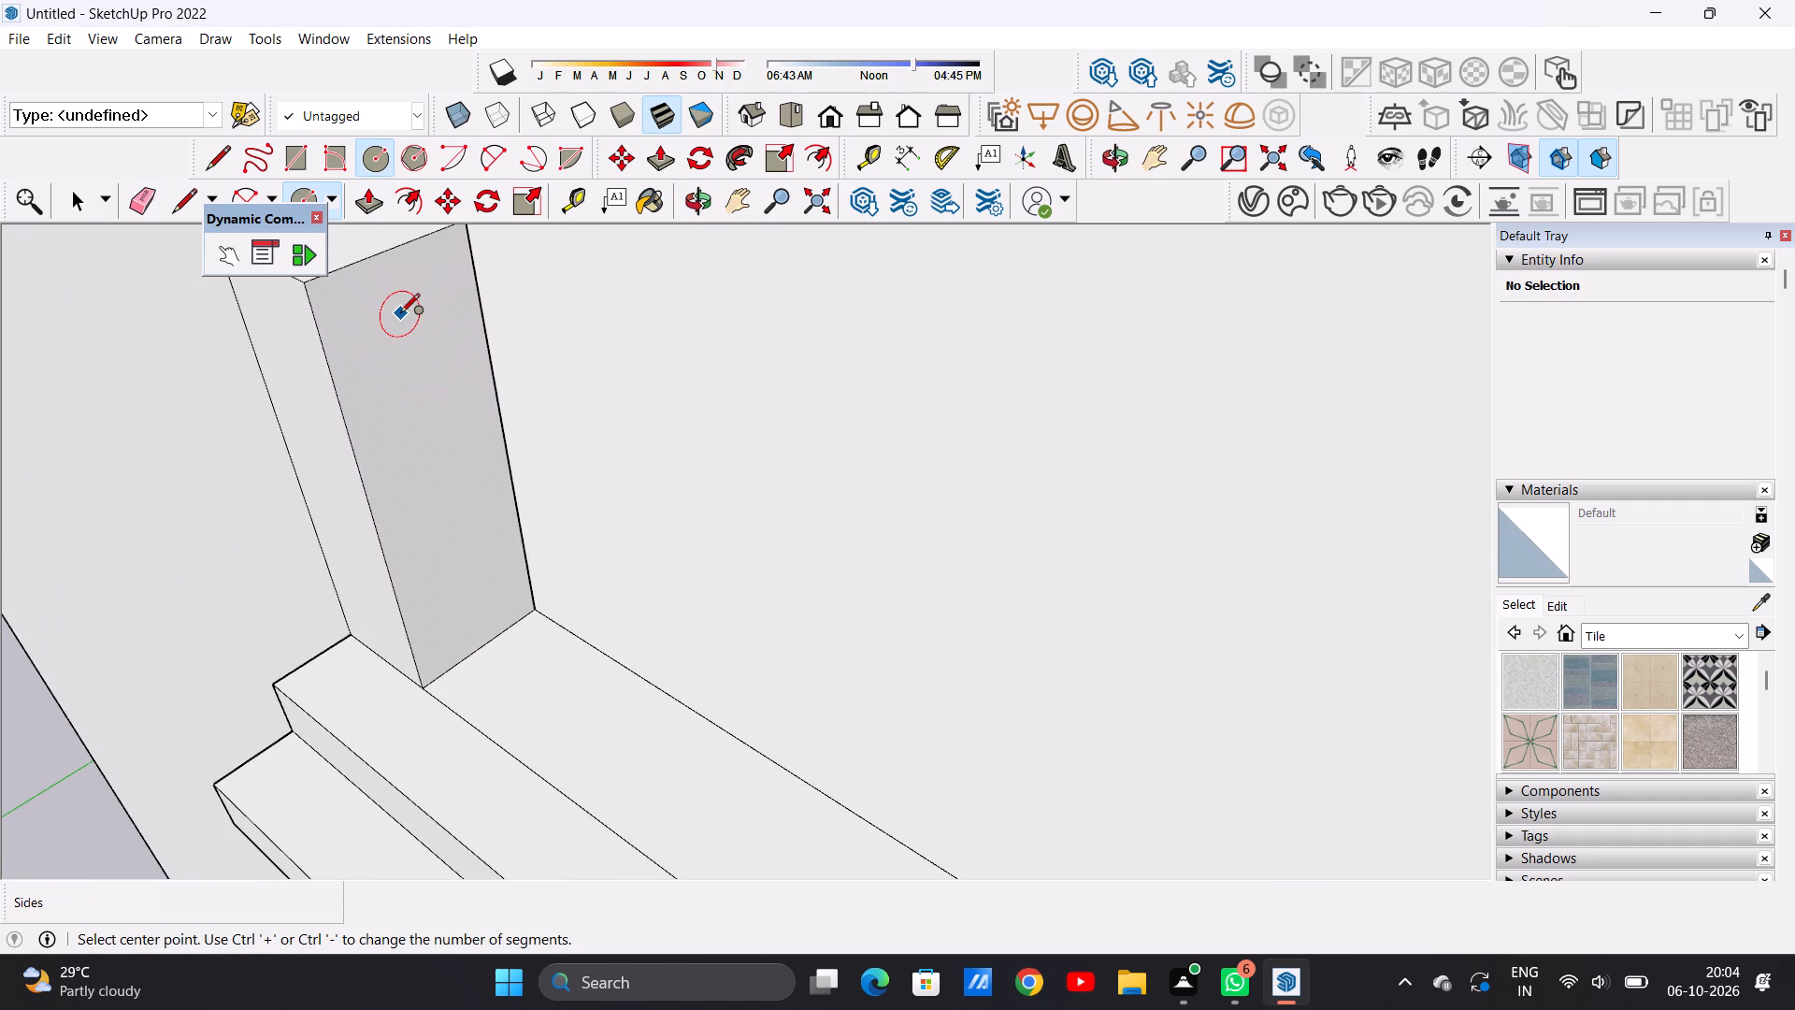
{"action": "scroll", "coordinate": [400, 314], "scroll_direction": "up", "scroll_amount": 2}
{"action": "left_click", "coordinate": [398, 308]}
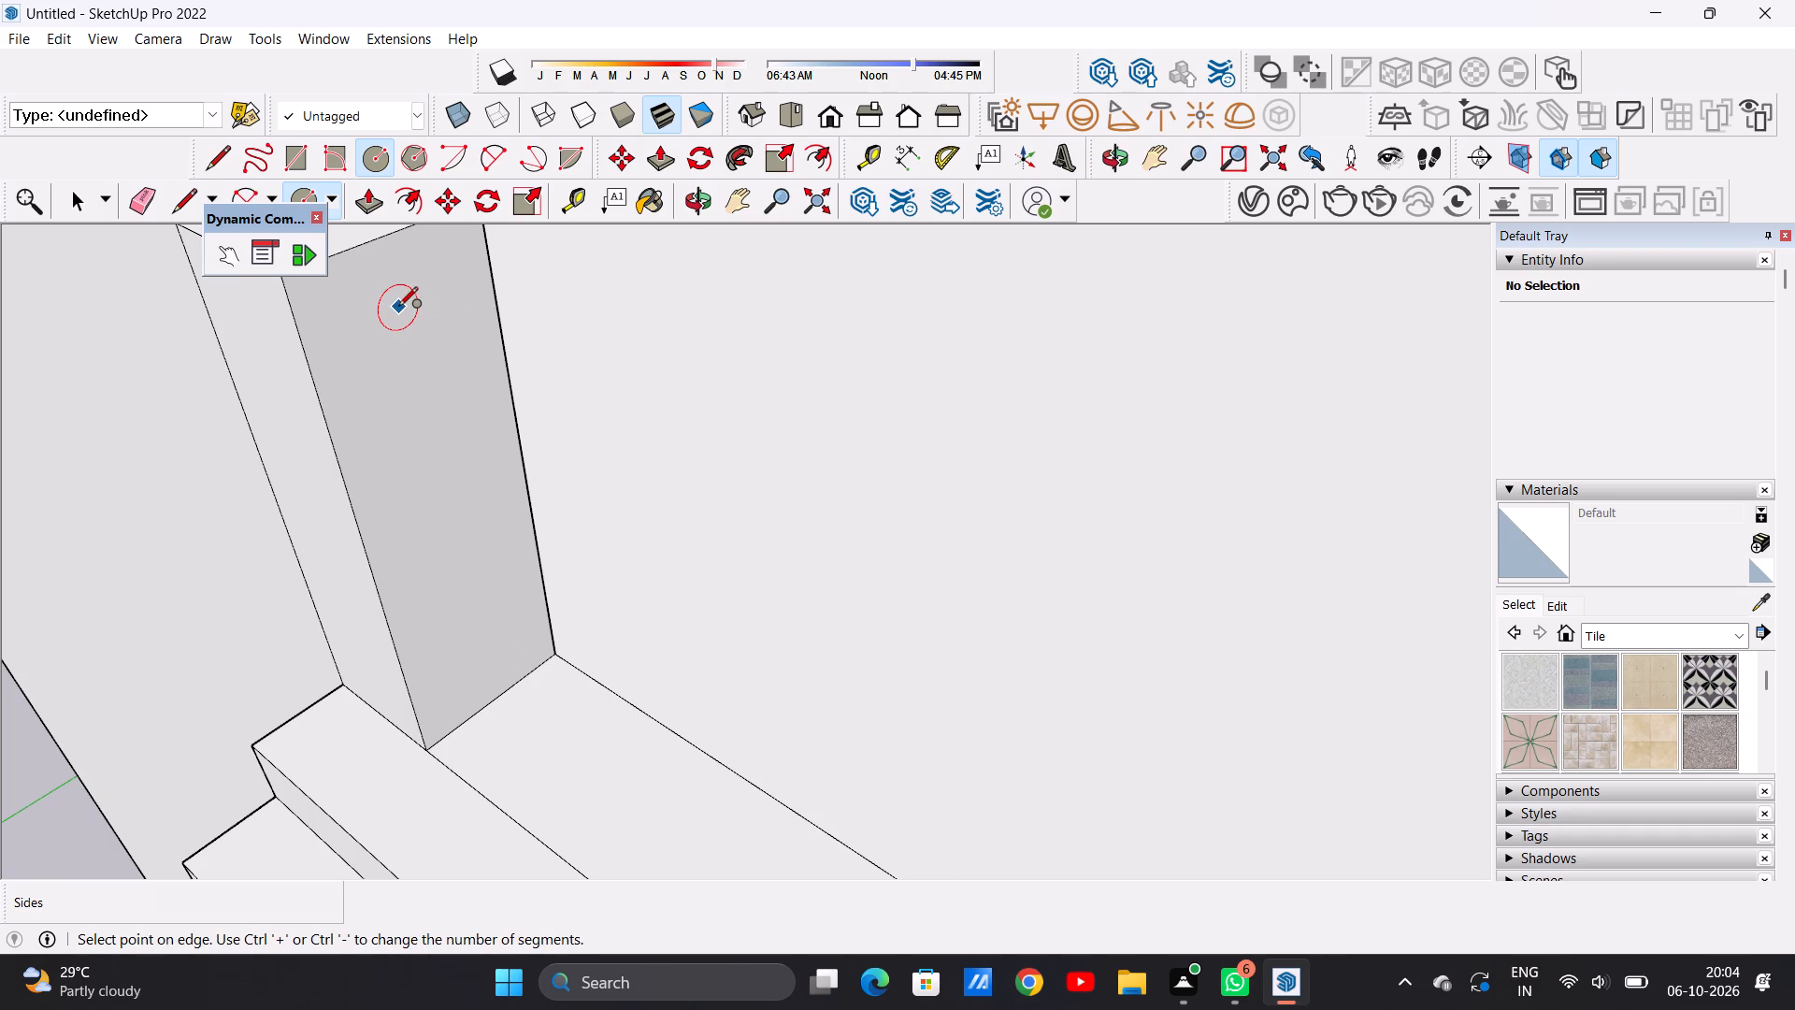
{"action": "left_click", "coordinate": [395, 284]}
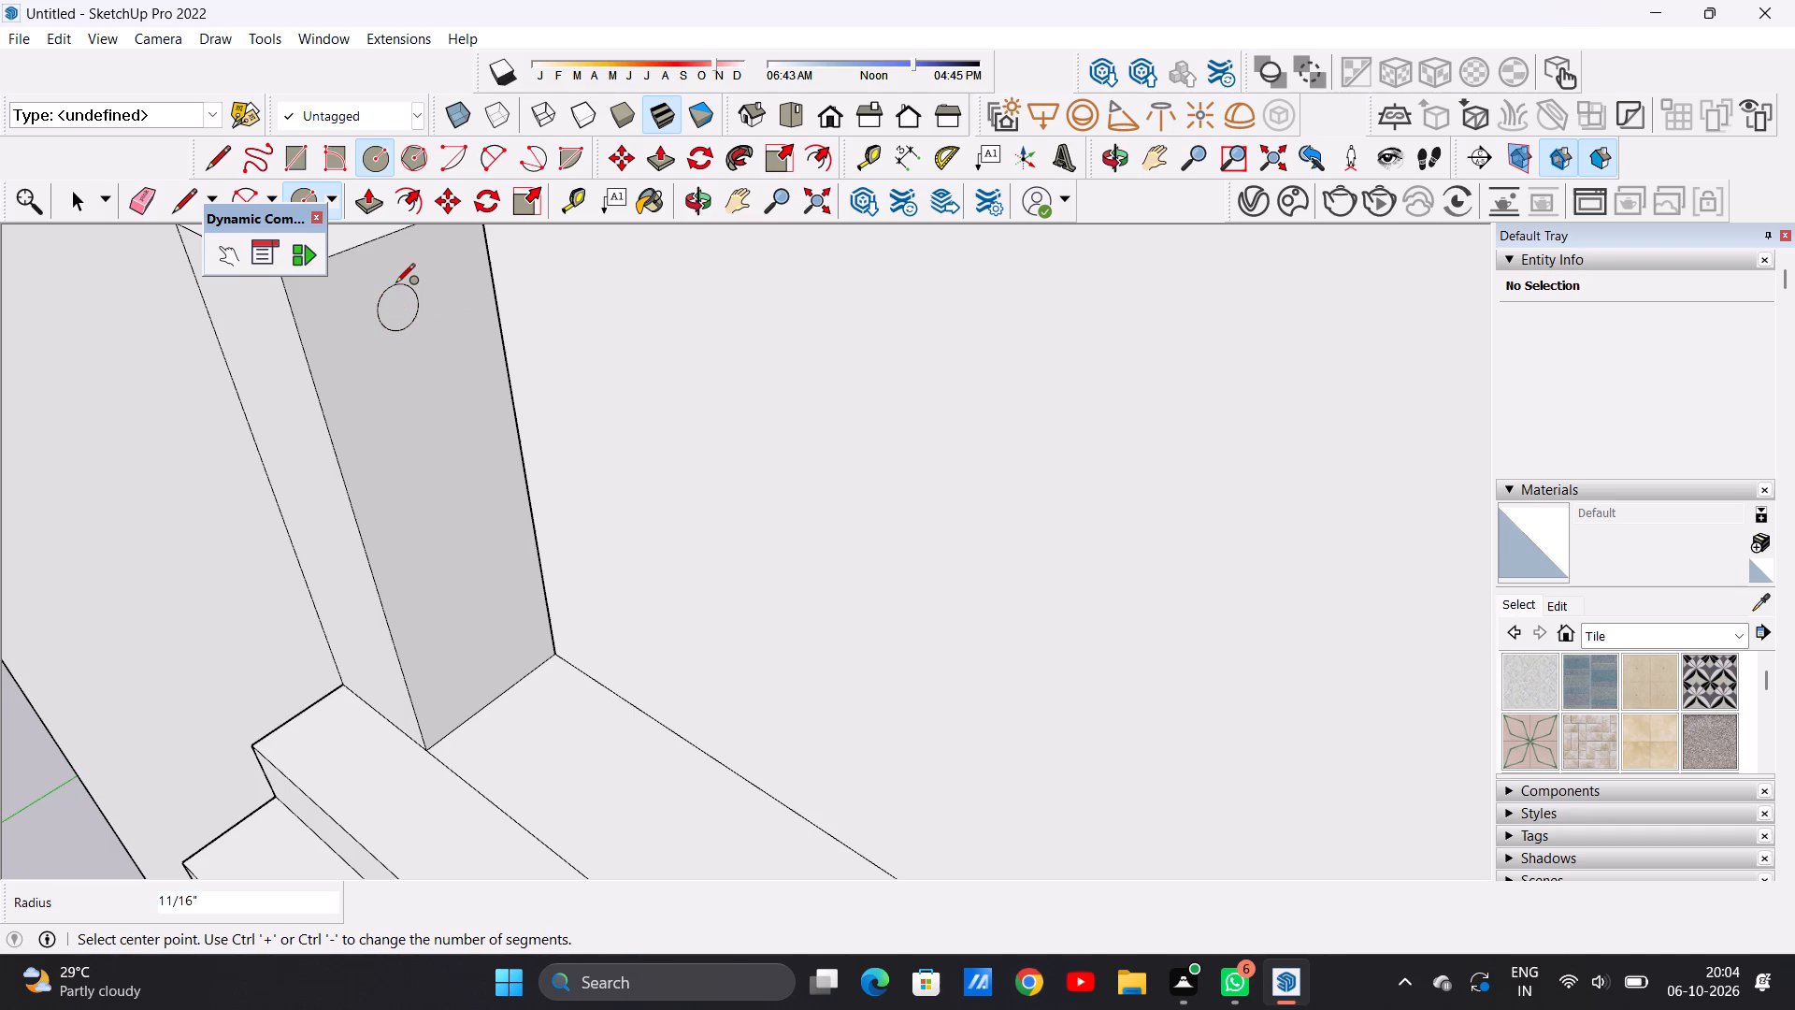
{"action": "key", "text": "space"}
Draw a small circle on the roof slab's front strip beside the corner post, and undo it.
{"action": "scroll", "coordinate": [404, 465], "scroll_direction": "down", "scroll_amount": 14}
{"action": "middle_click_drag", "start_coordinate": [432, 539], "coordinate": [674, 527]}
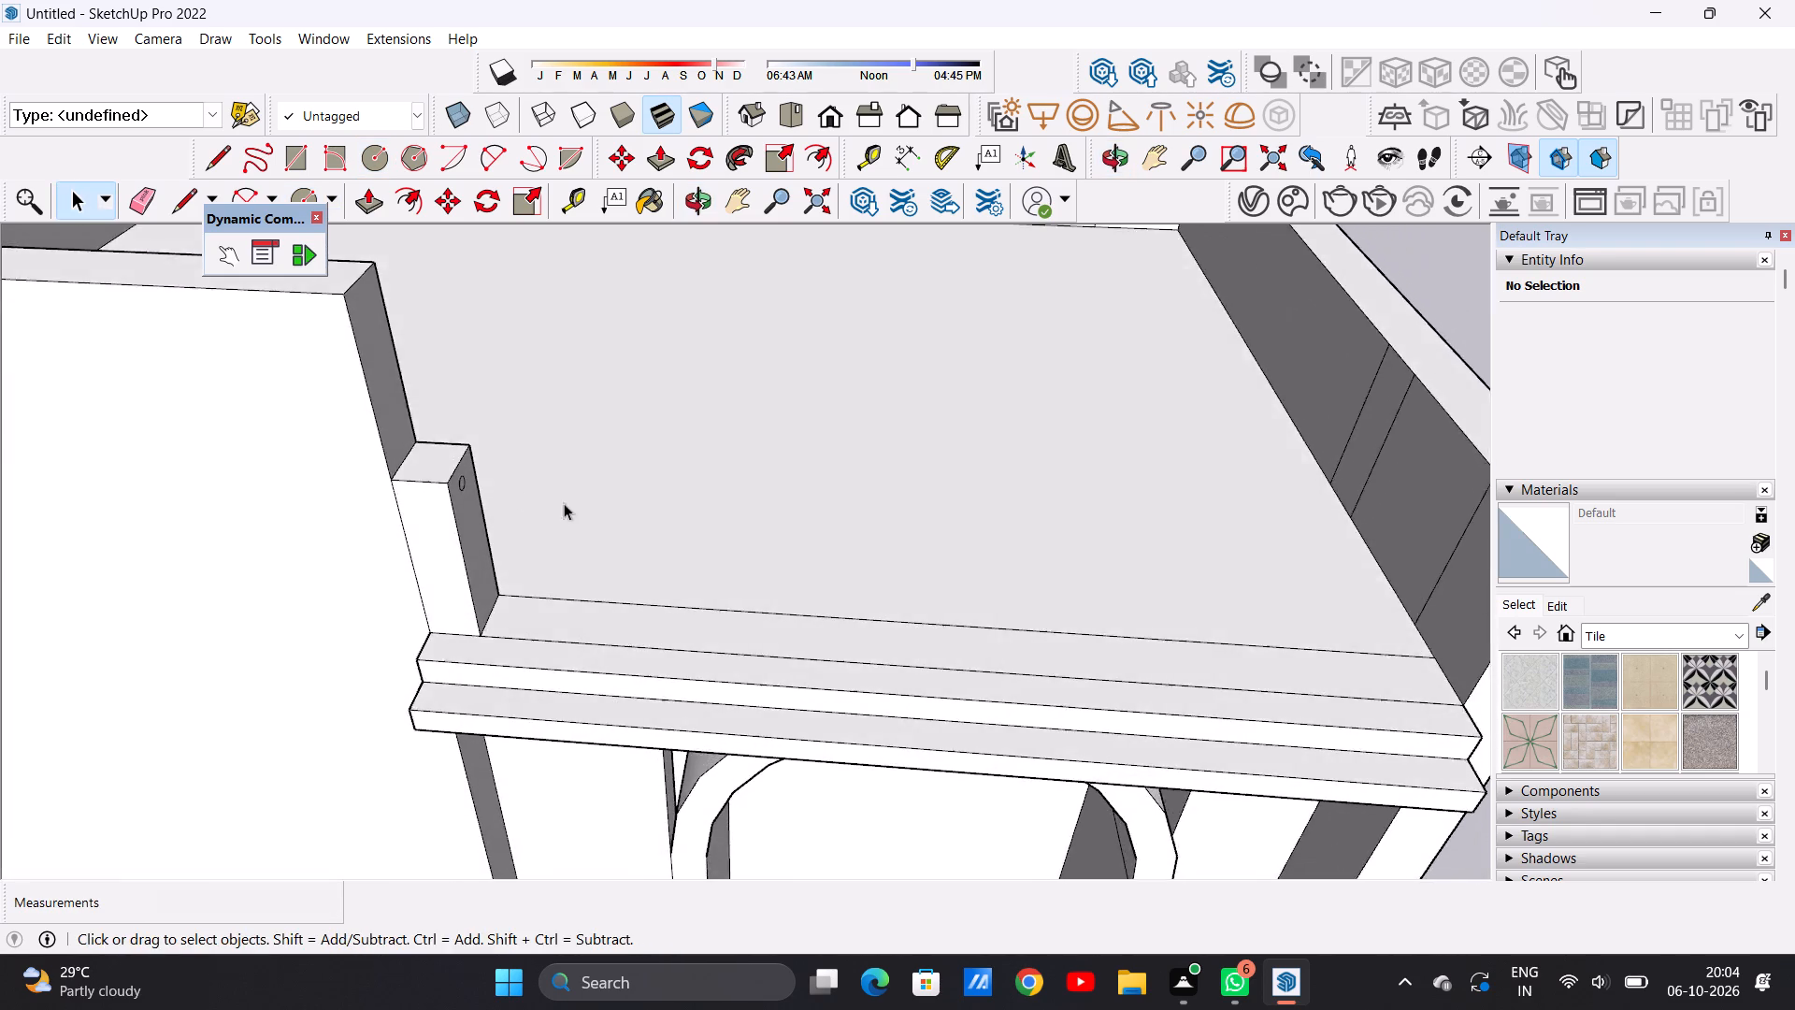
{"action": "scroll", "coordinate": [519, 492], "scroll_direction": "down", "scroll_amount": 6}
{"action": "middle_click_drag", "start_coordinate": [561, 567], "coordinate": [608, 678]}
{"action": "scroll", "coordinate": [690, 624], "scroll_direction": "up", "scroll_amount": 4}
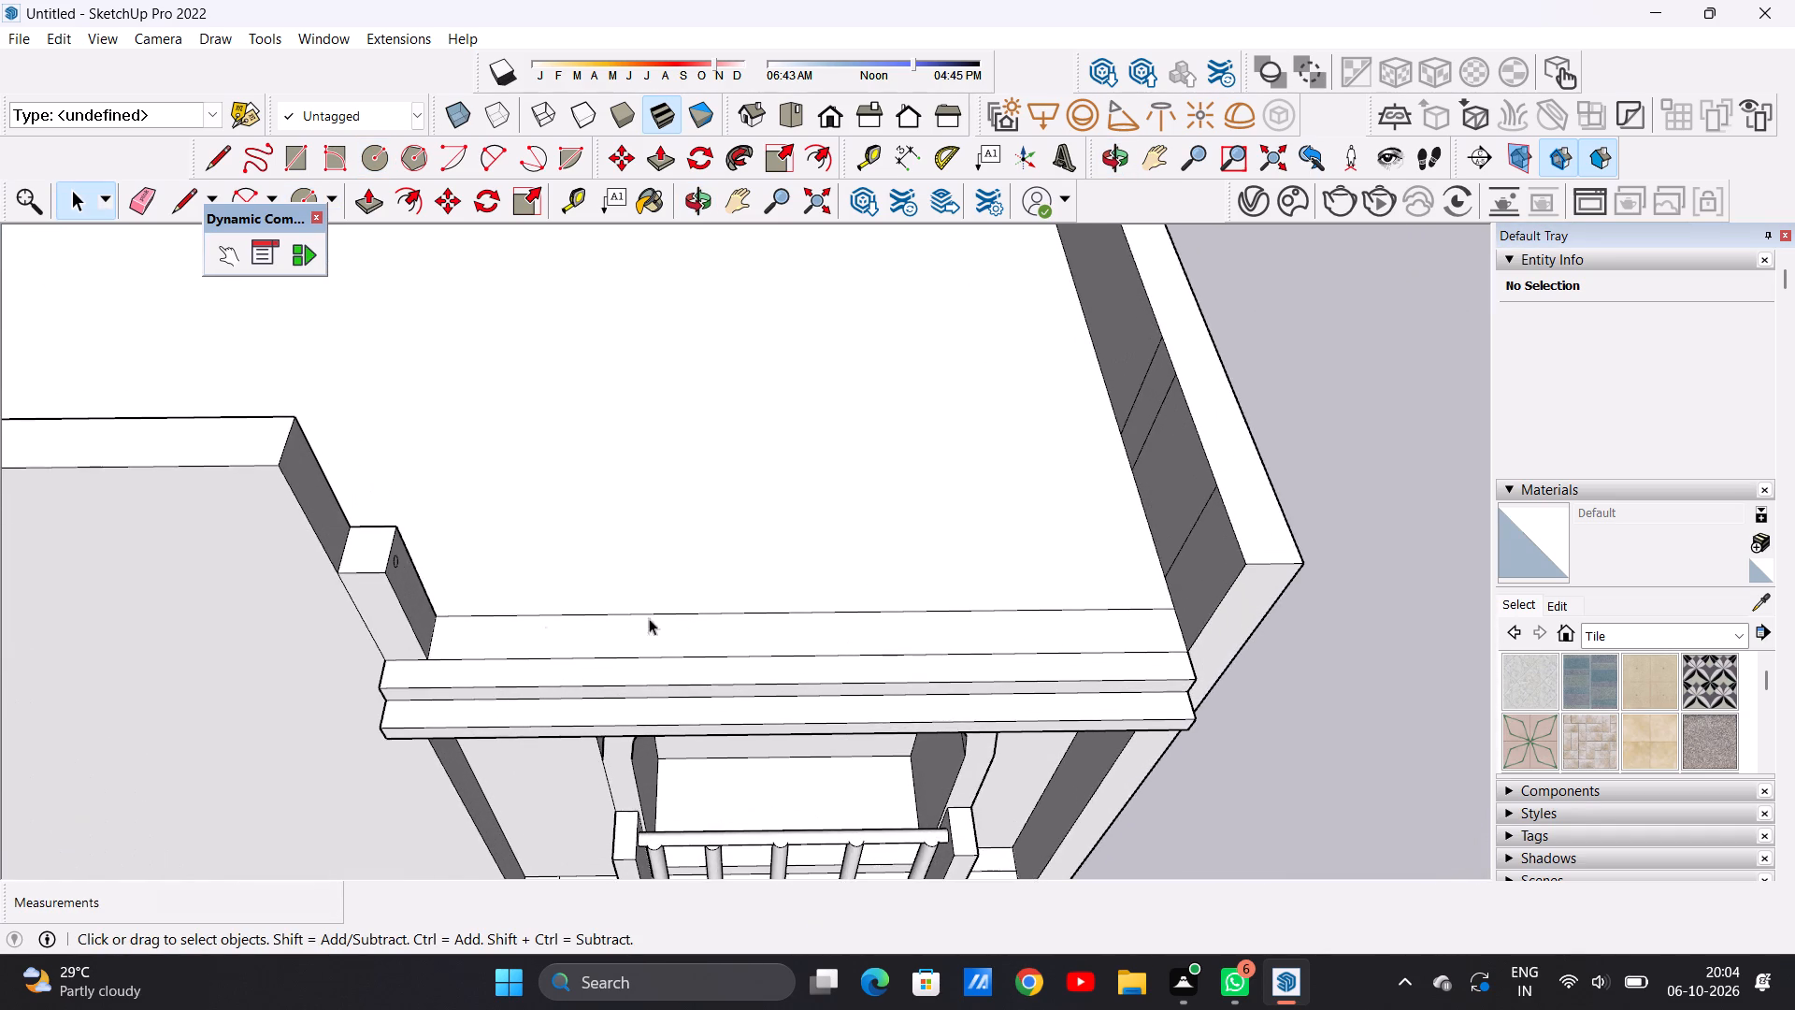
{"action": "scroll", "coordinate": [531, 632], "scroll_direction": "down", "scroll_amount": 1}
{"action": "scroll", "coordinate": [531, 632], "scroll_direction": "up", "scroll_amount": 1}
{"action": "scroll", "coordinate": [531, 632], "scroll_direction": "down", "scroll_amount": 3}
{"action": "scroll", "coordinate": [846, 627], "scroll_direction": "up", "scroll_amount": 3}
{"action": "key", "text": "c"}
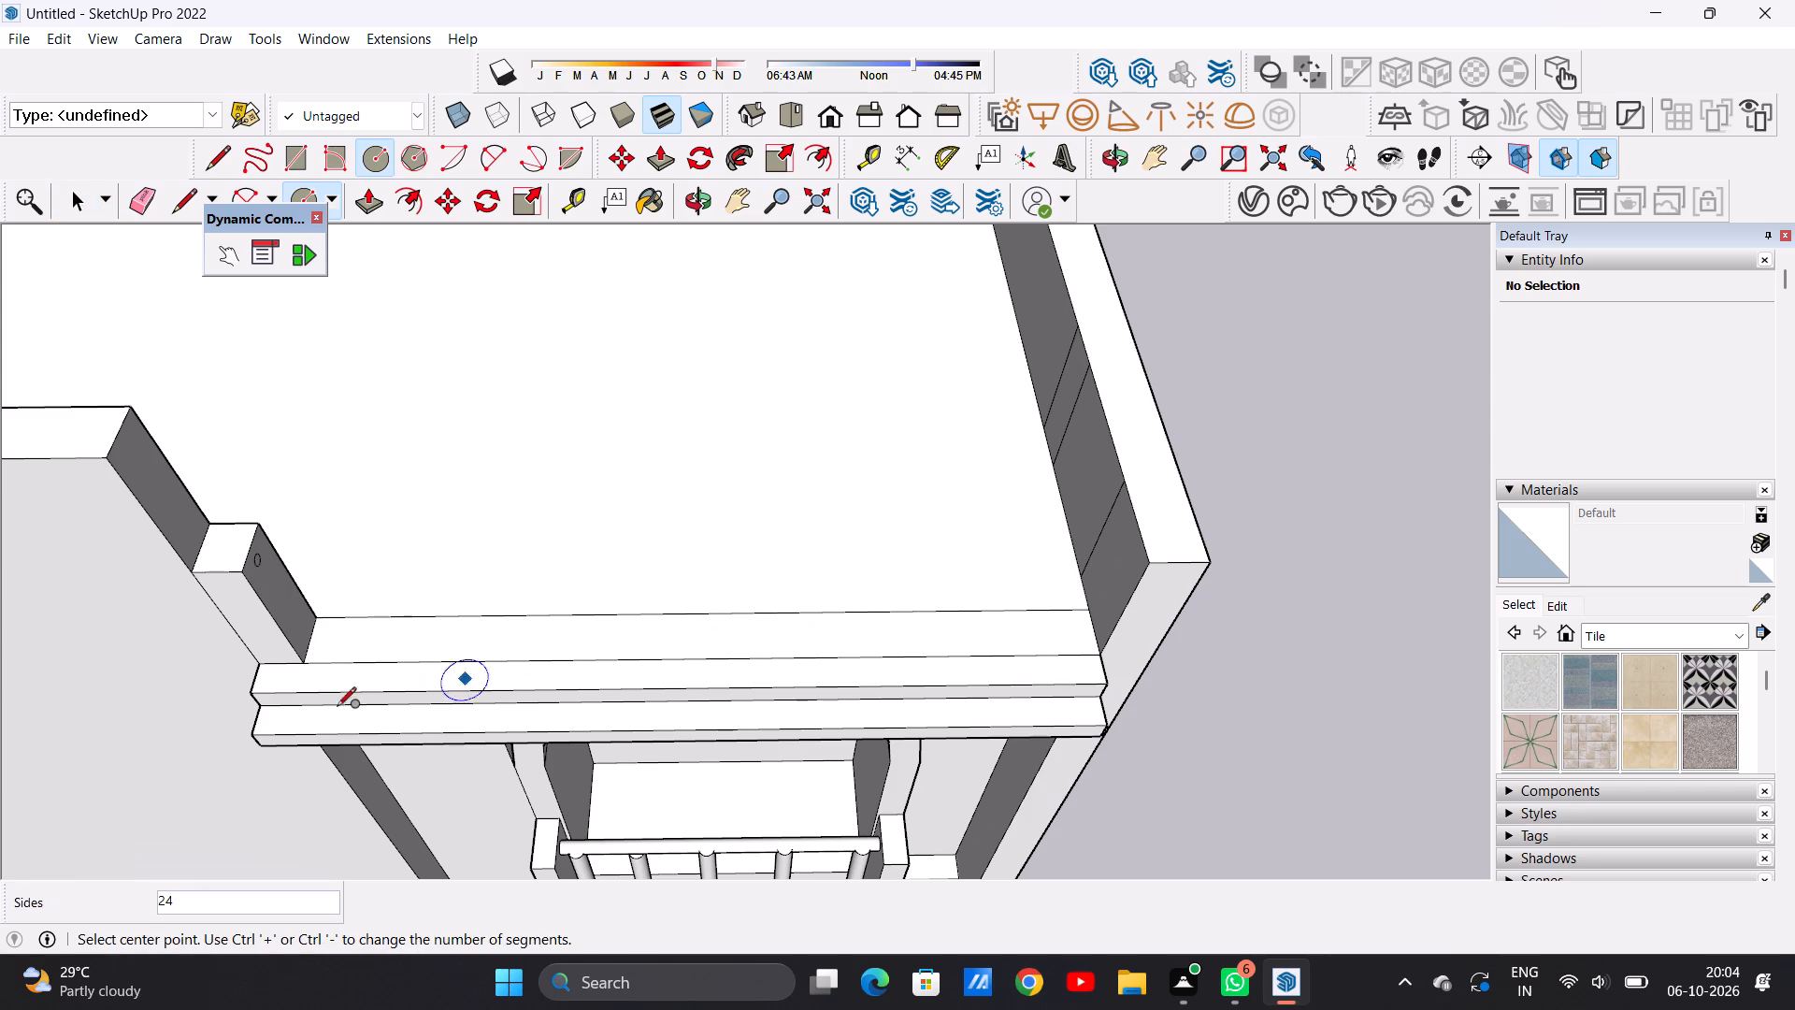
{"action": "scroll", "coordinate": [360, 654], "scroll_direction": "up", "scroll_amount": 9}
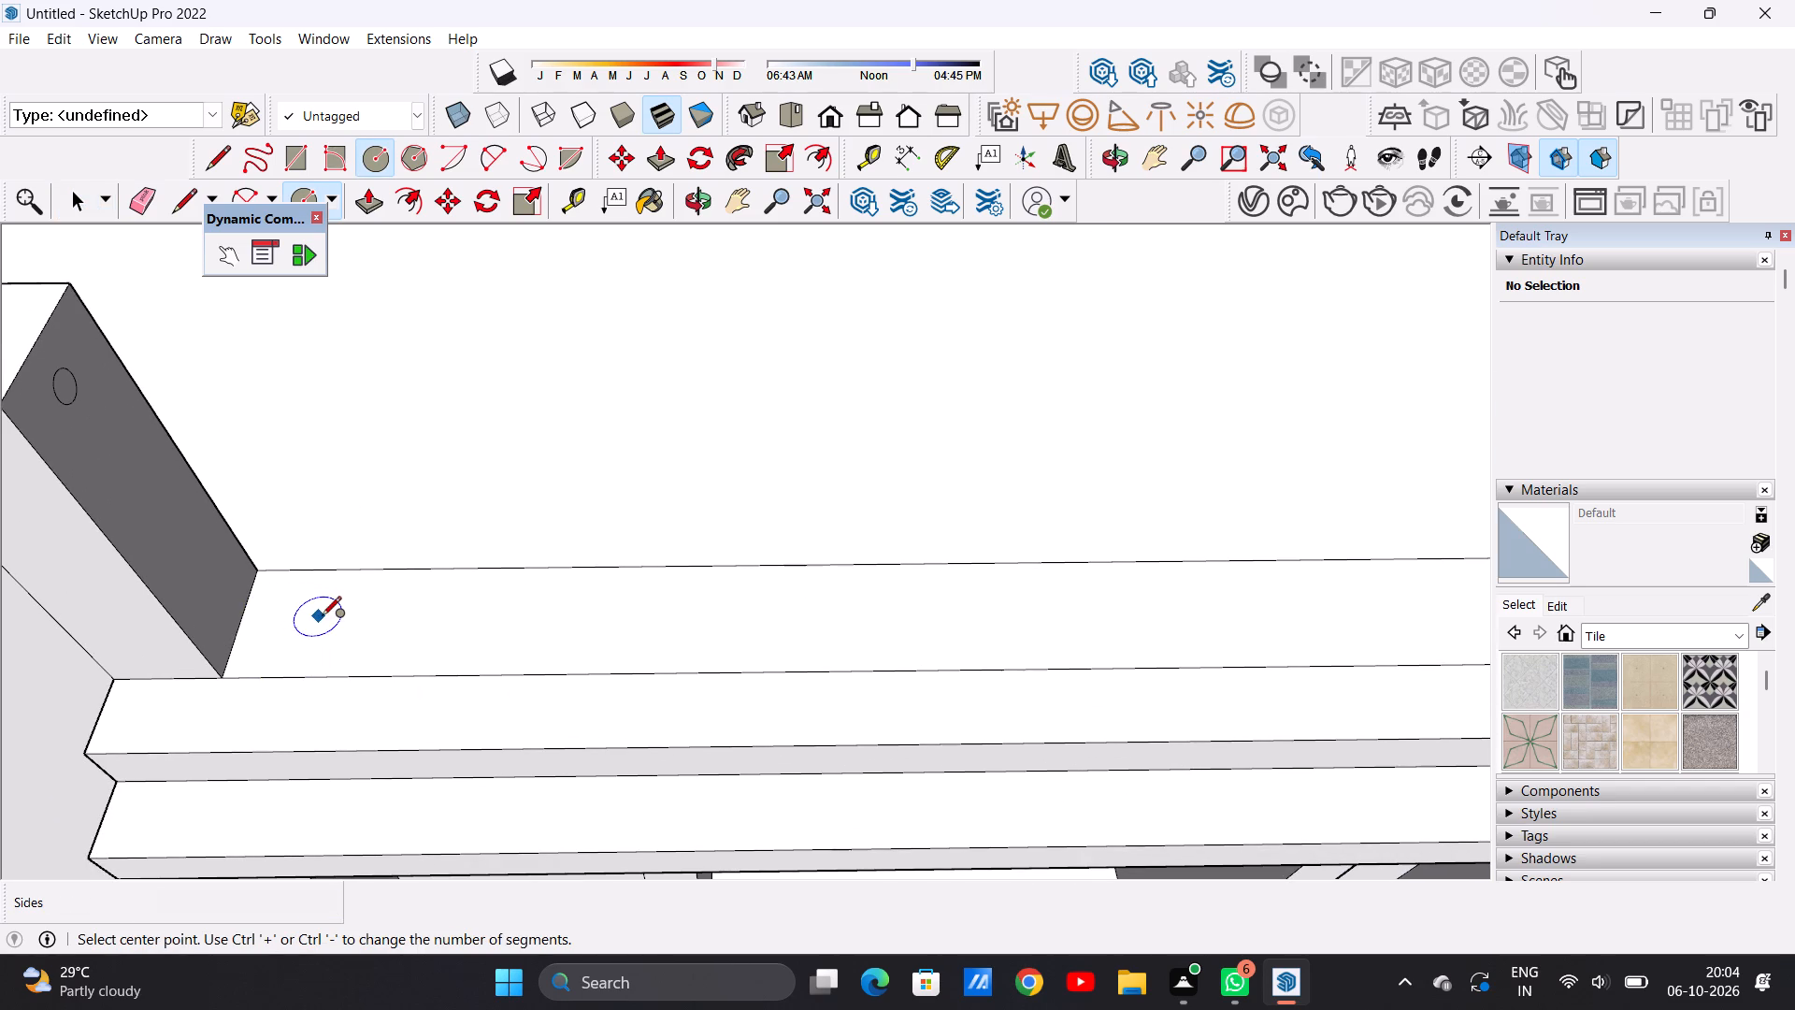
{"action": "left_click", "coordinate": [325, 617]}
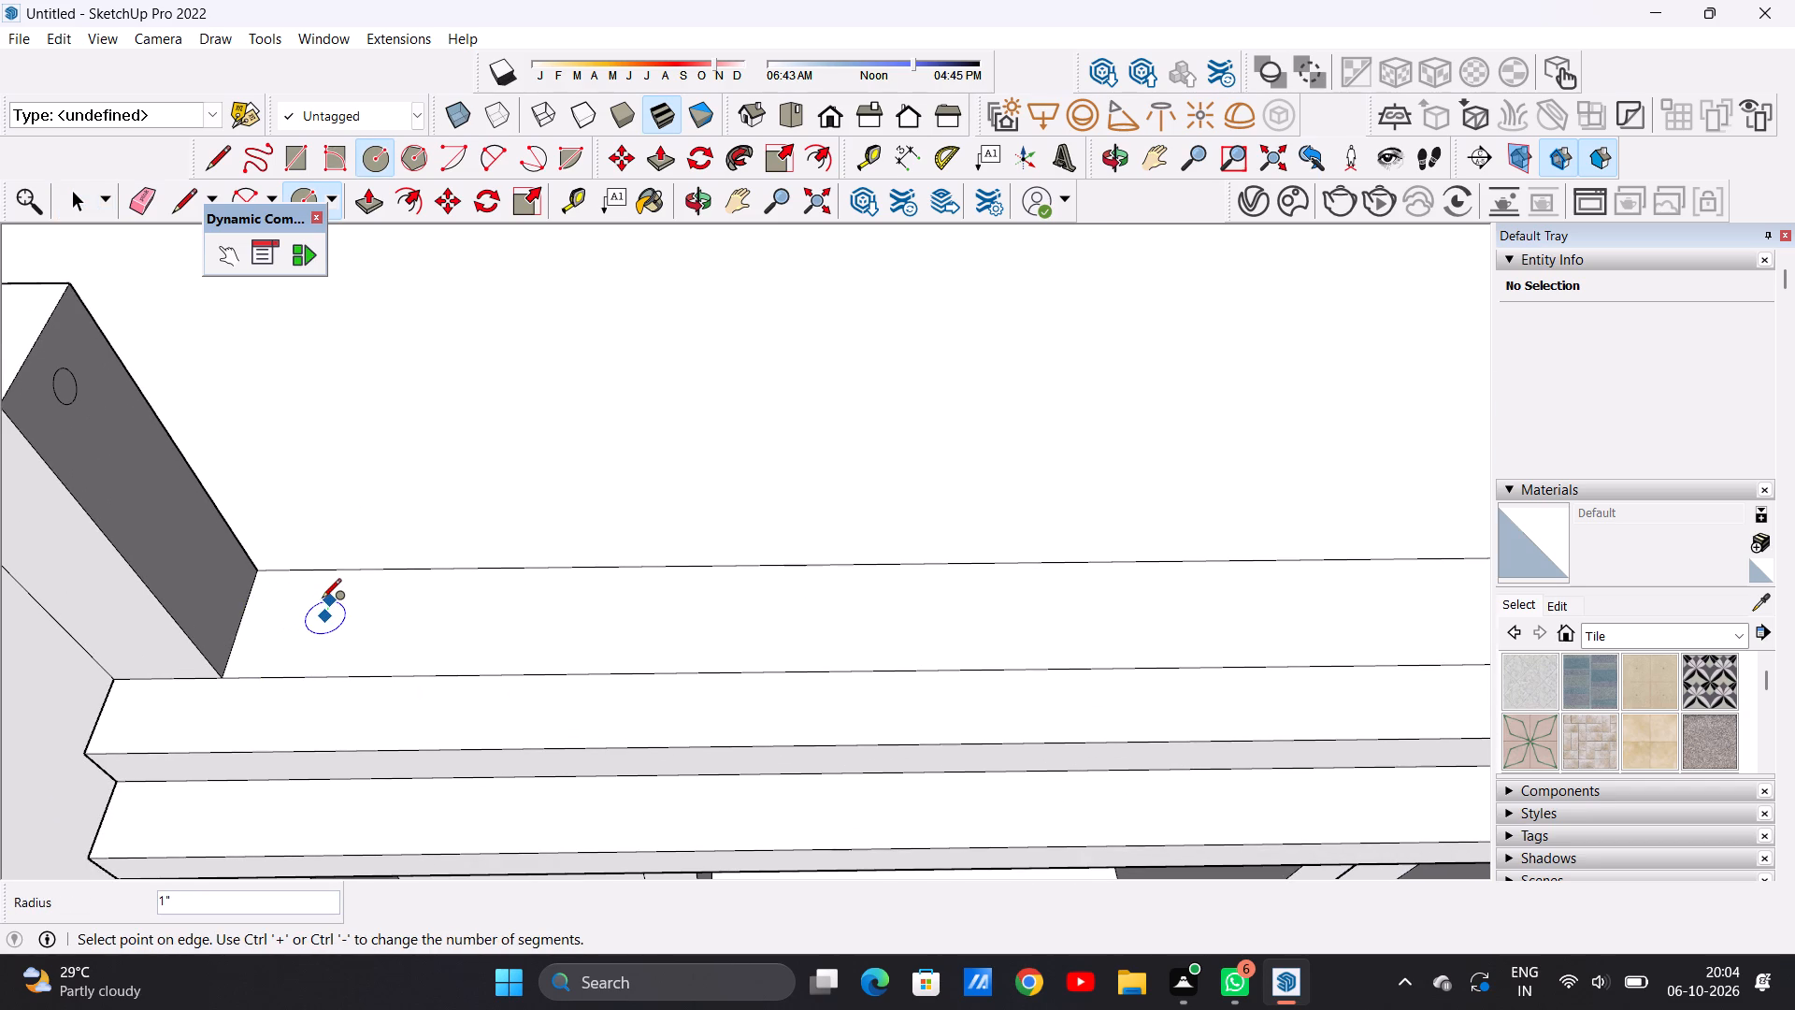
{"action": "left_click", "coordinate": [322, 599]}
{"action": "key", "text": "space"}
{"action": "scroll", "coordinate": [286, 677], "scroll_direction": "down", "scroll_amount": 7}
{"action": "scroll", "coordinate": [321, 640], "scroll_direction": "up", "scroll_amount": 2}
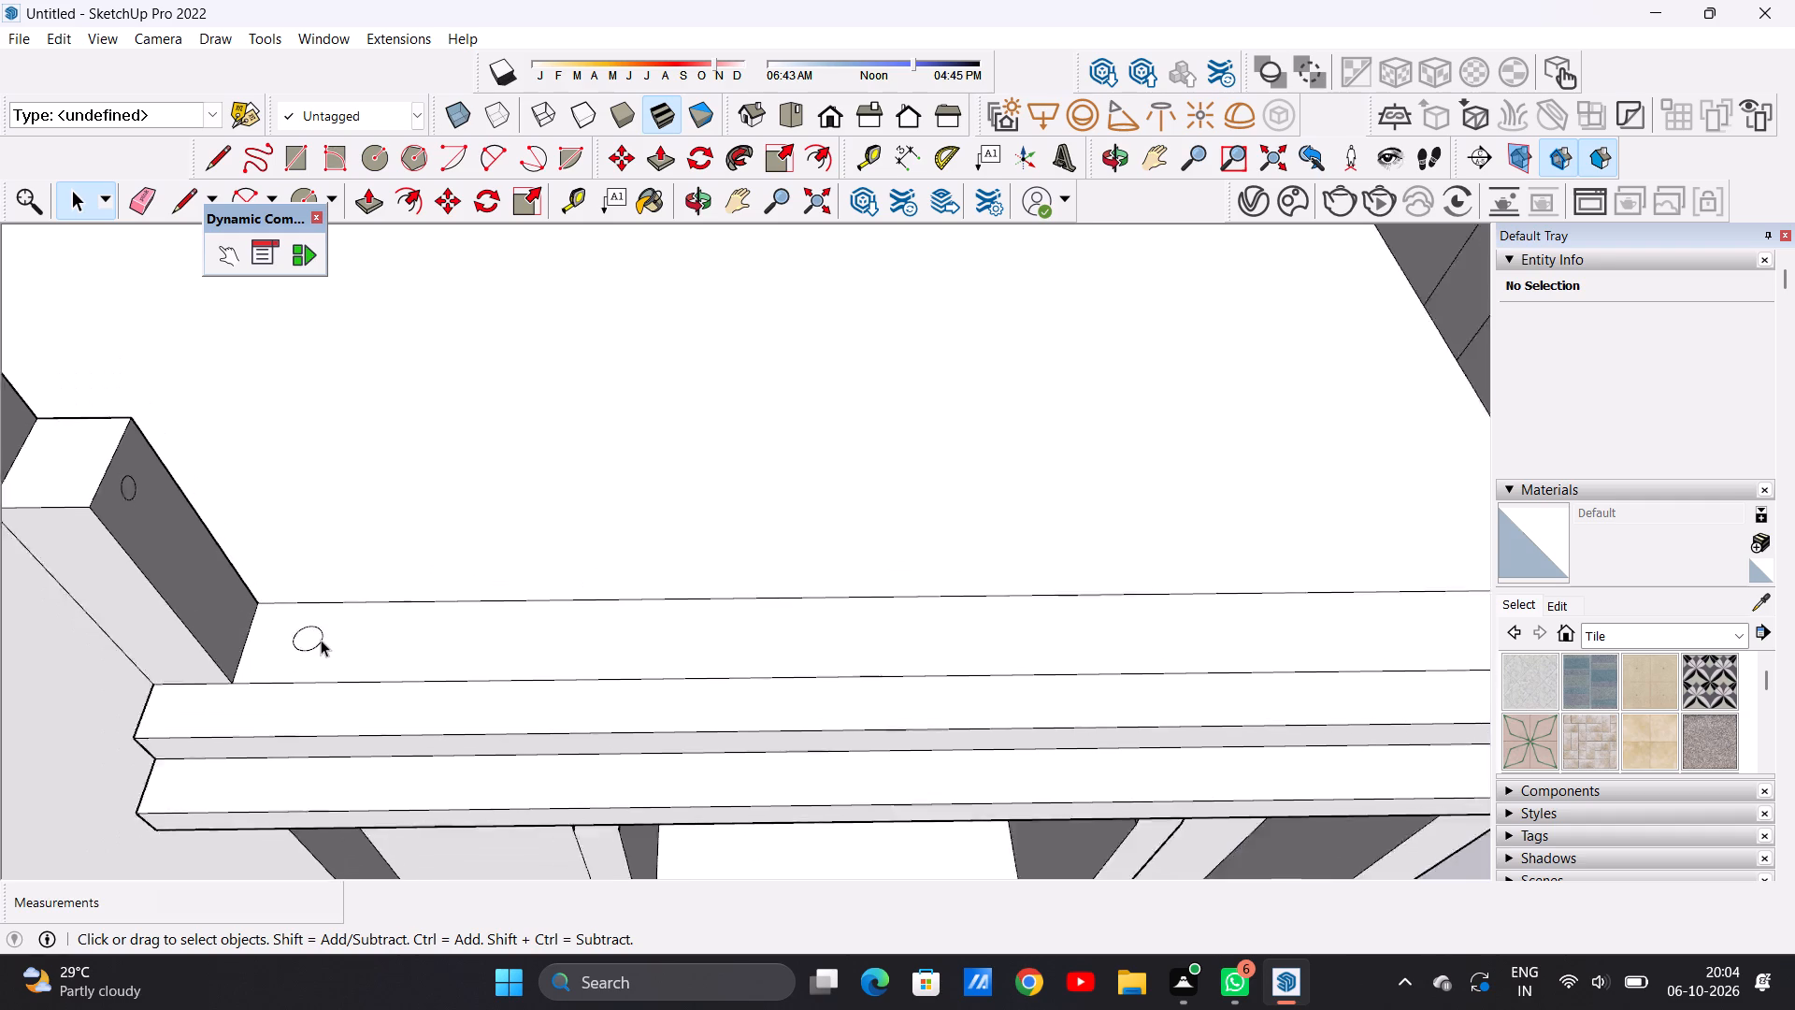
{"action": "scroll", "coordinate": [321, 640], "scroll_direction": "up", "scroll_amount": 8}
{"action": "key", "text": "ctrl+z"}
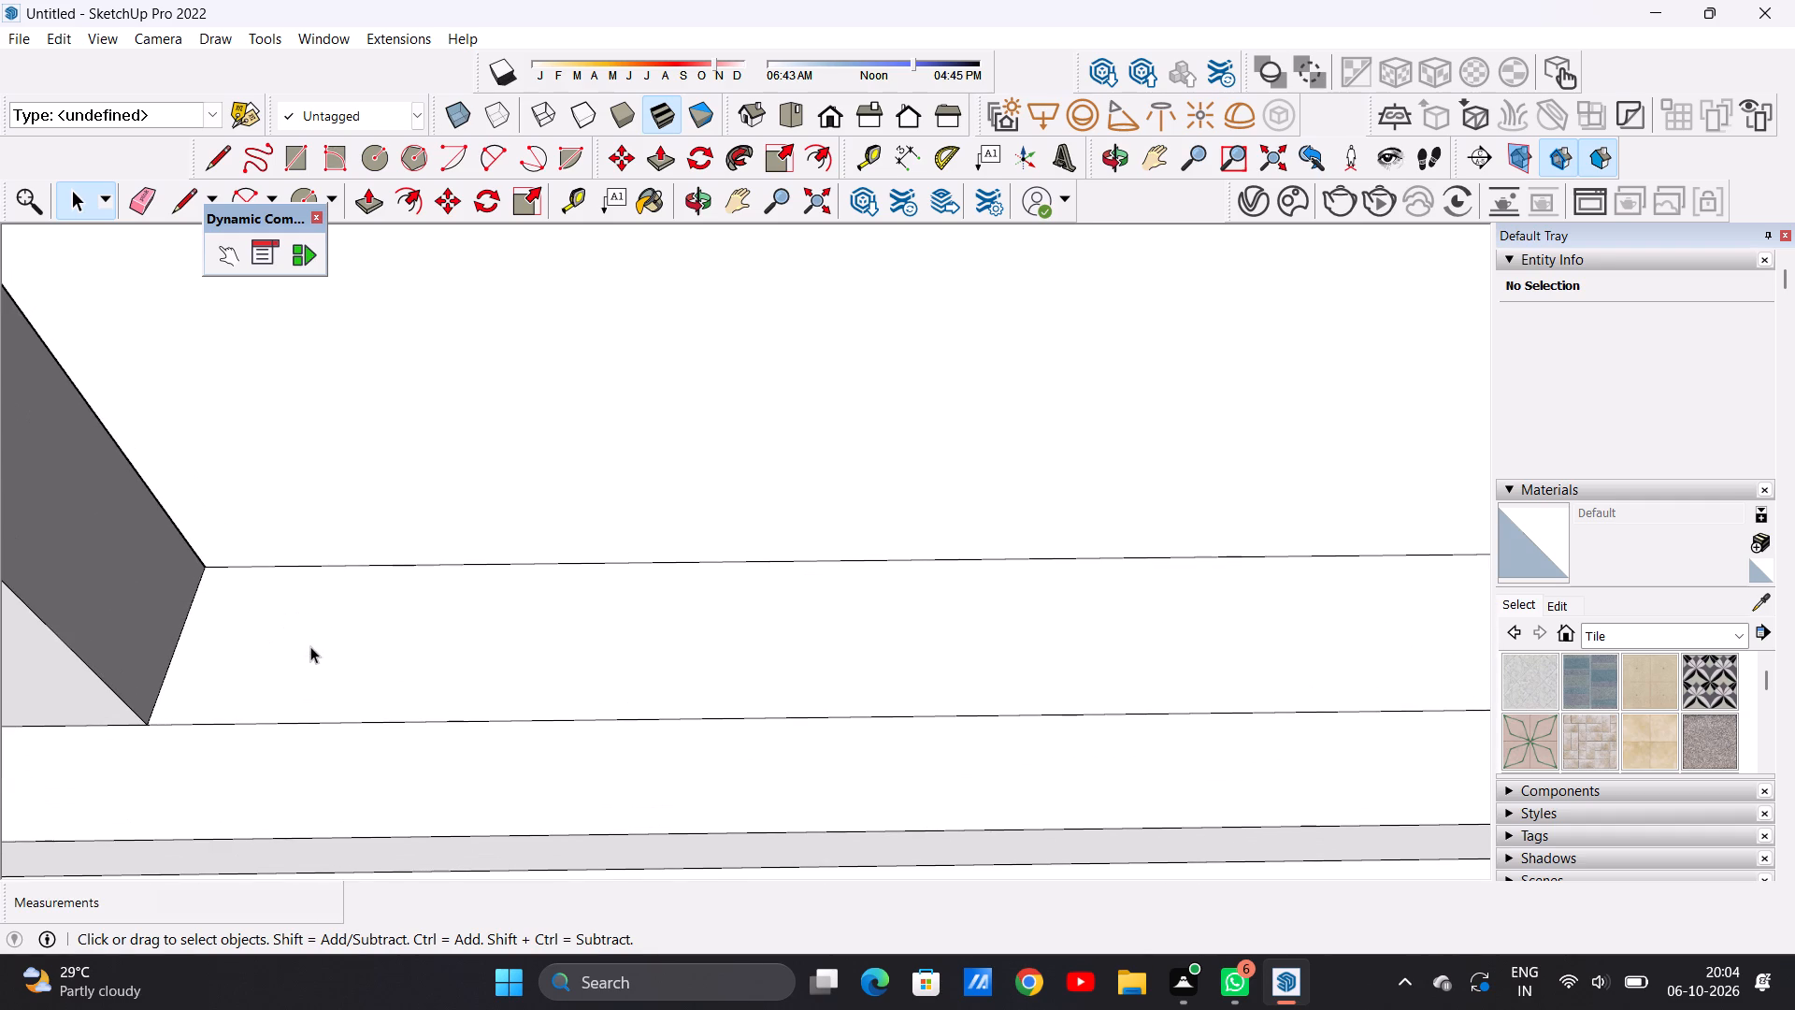
Draw a circle of about 1/2" radius on the roof slab's front strip, close to the corner post's base.
{"action": "key", "text": "c"}
{"action": "scroll", "coordinate": [277, 647], "scroll_direction": "up", "scroll_amount": 5}
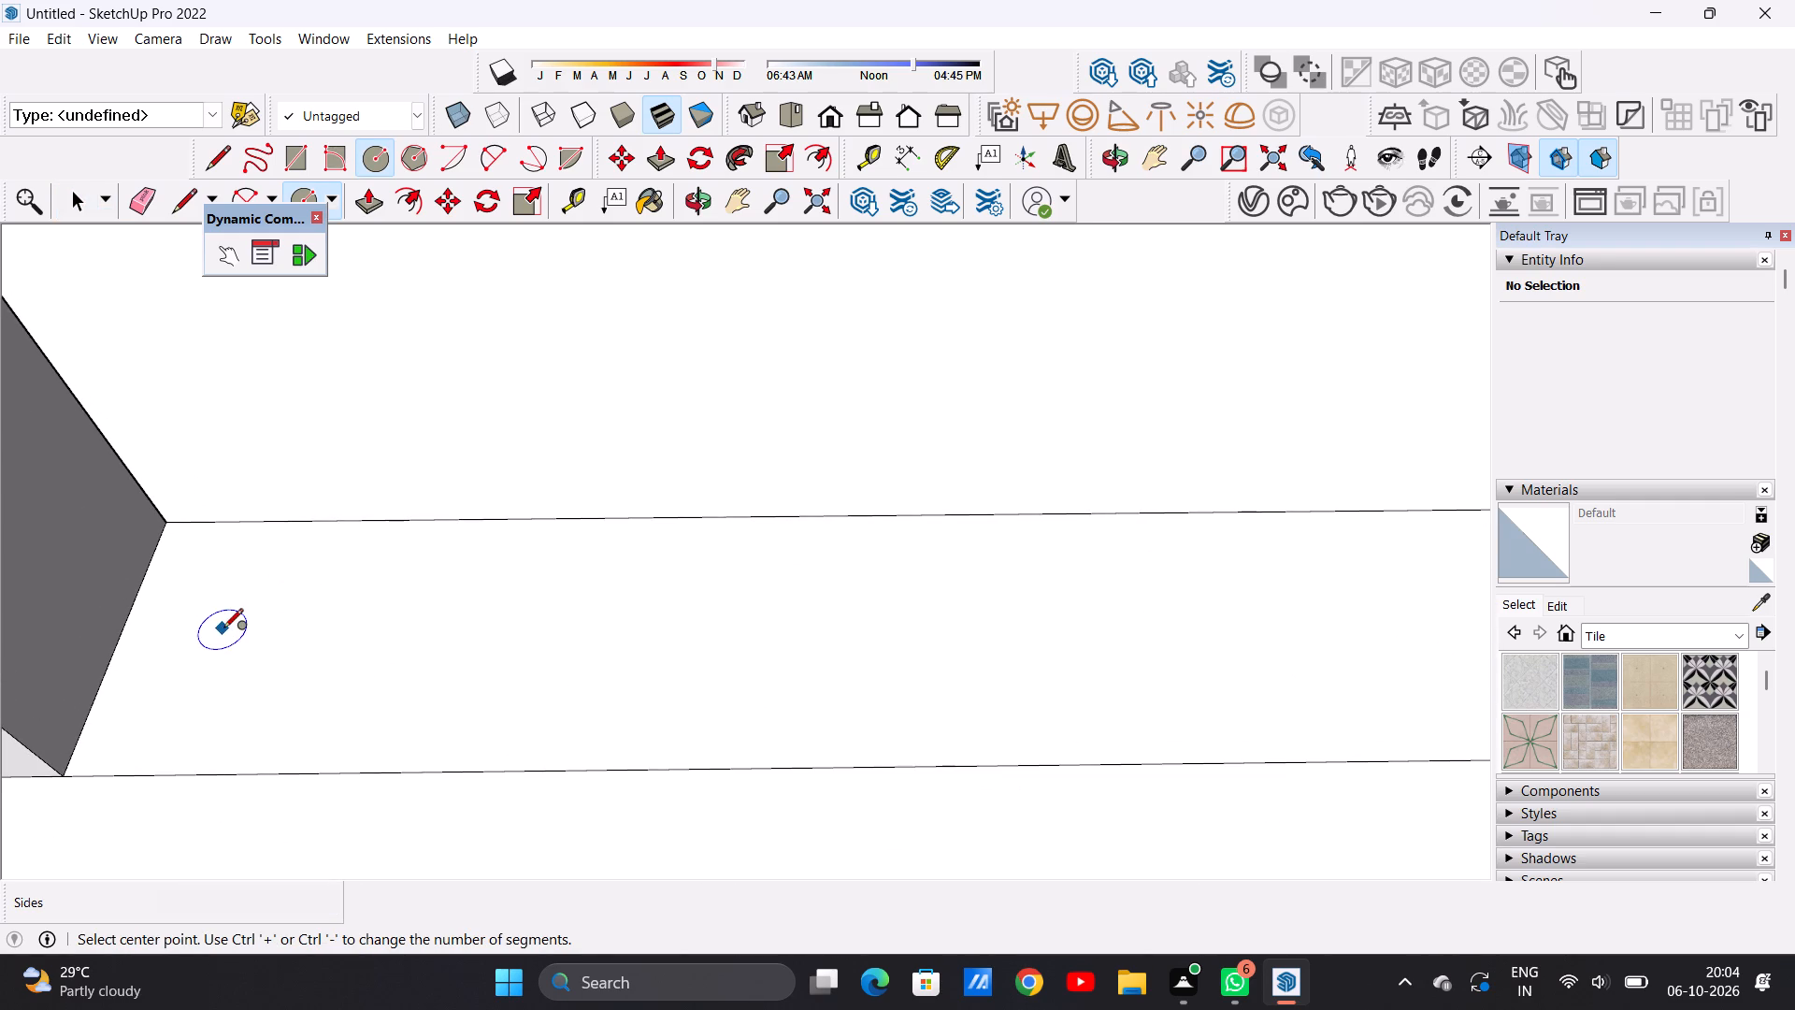
{"action": "left_click", "coordinate": [237, 635]}
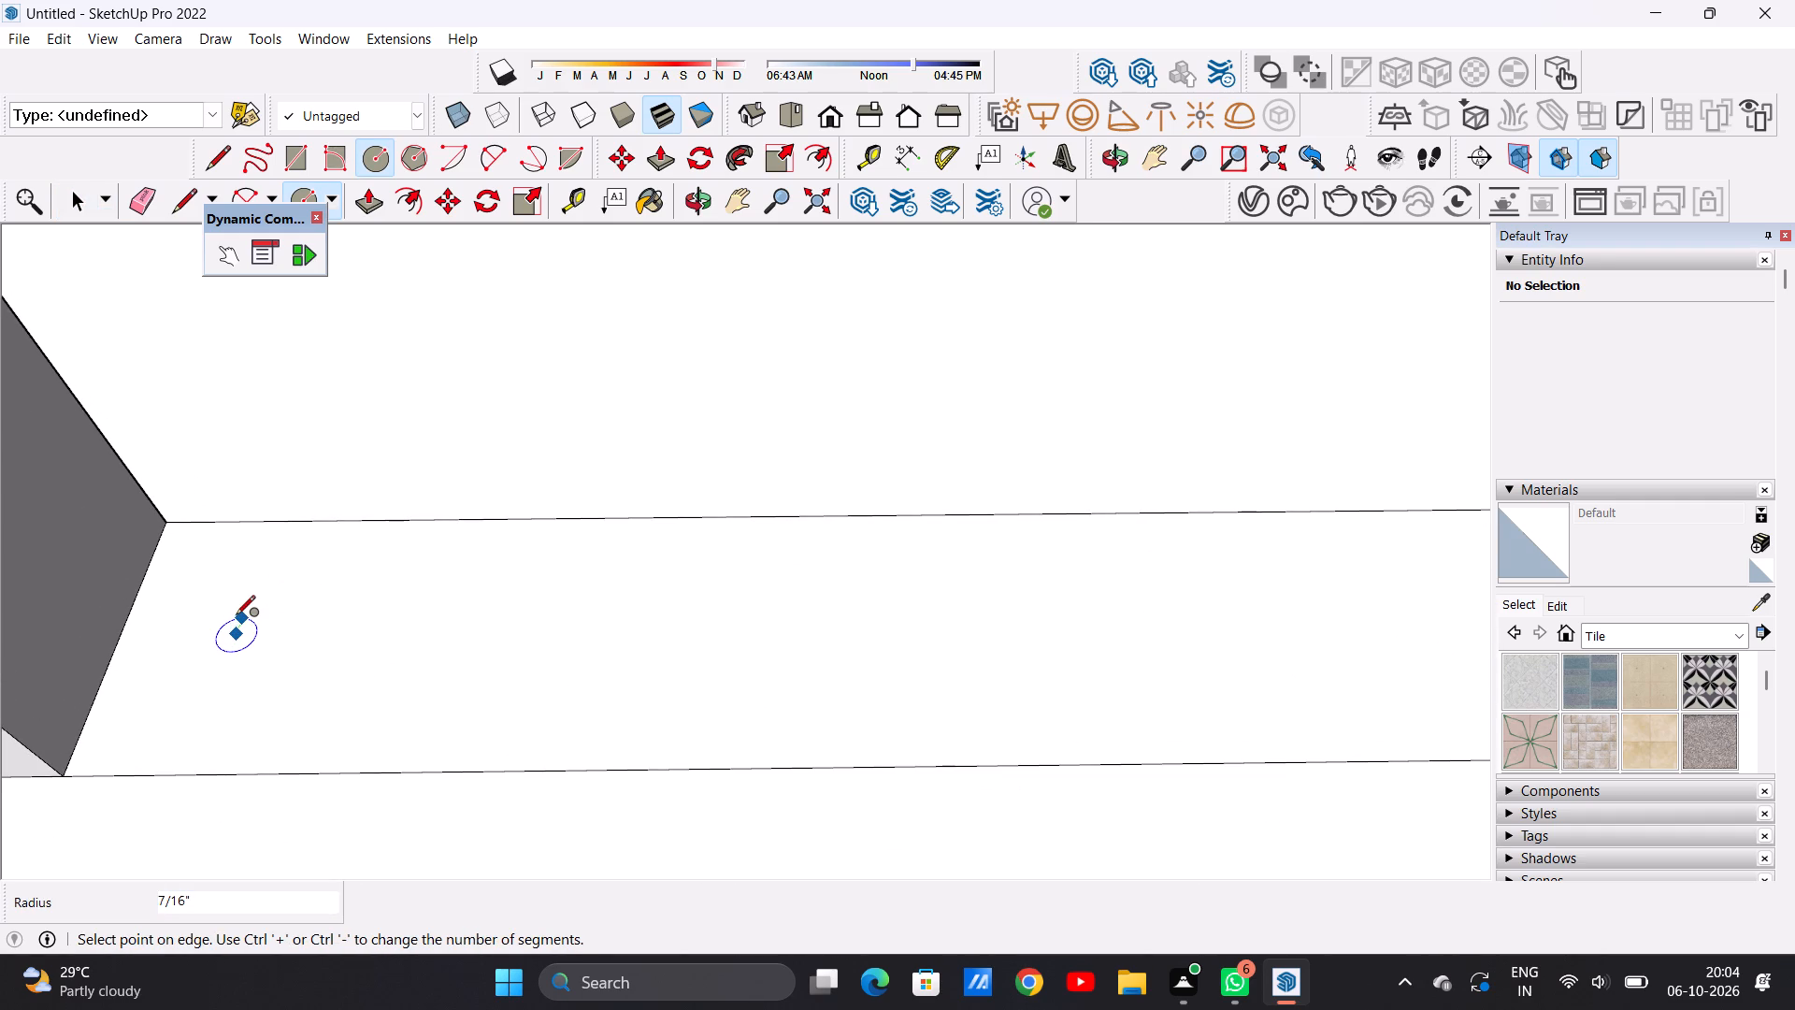
{"action": "left_click", "coordinate": [236, 614]}
{"action": "key", "text": "space"}
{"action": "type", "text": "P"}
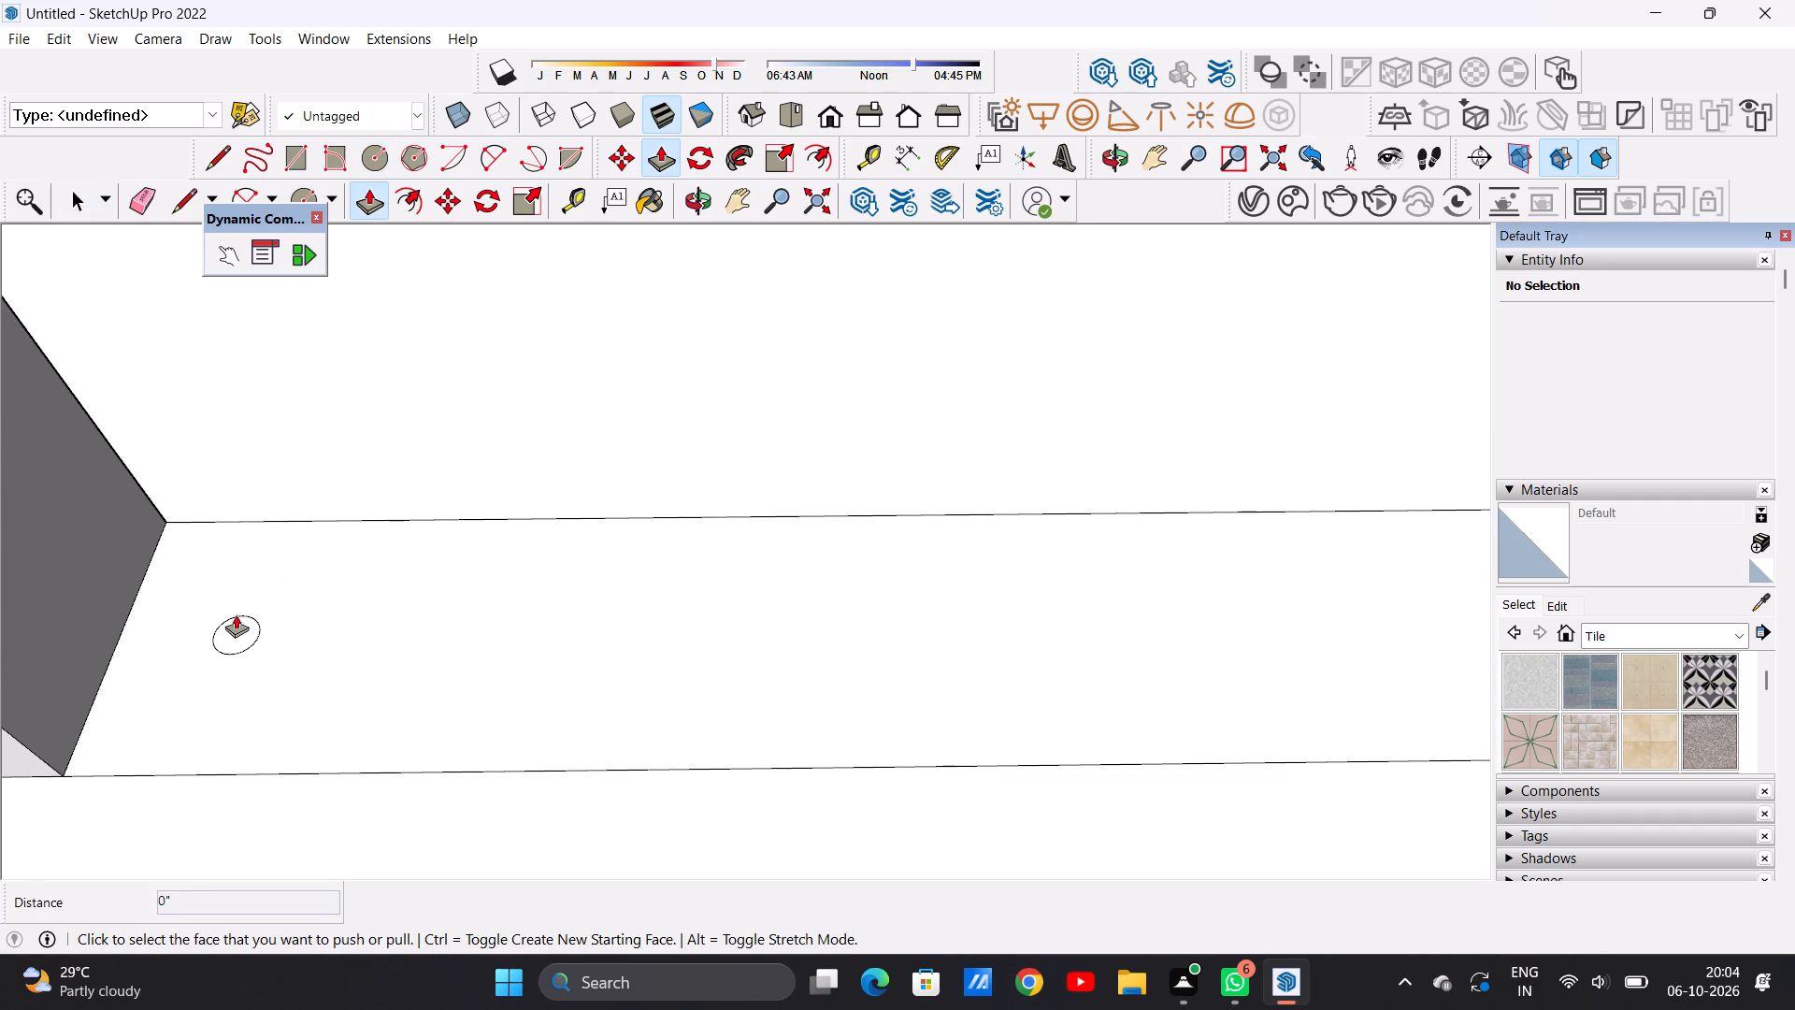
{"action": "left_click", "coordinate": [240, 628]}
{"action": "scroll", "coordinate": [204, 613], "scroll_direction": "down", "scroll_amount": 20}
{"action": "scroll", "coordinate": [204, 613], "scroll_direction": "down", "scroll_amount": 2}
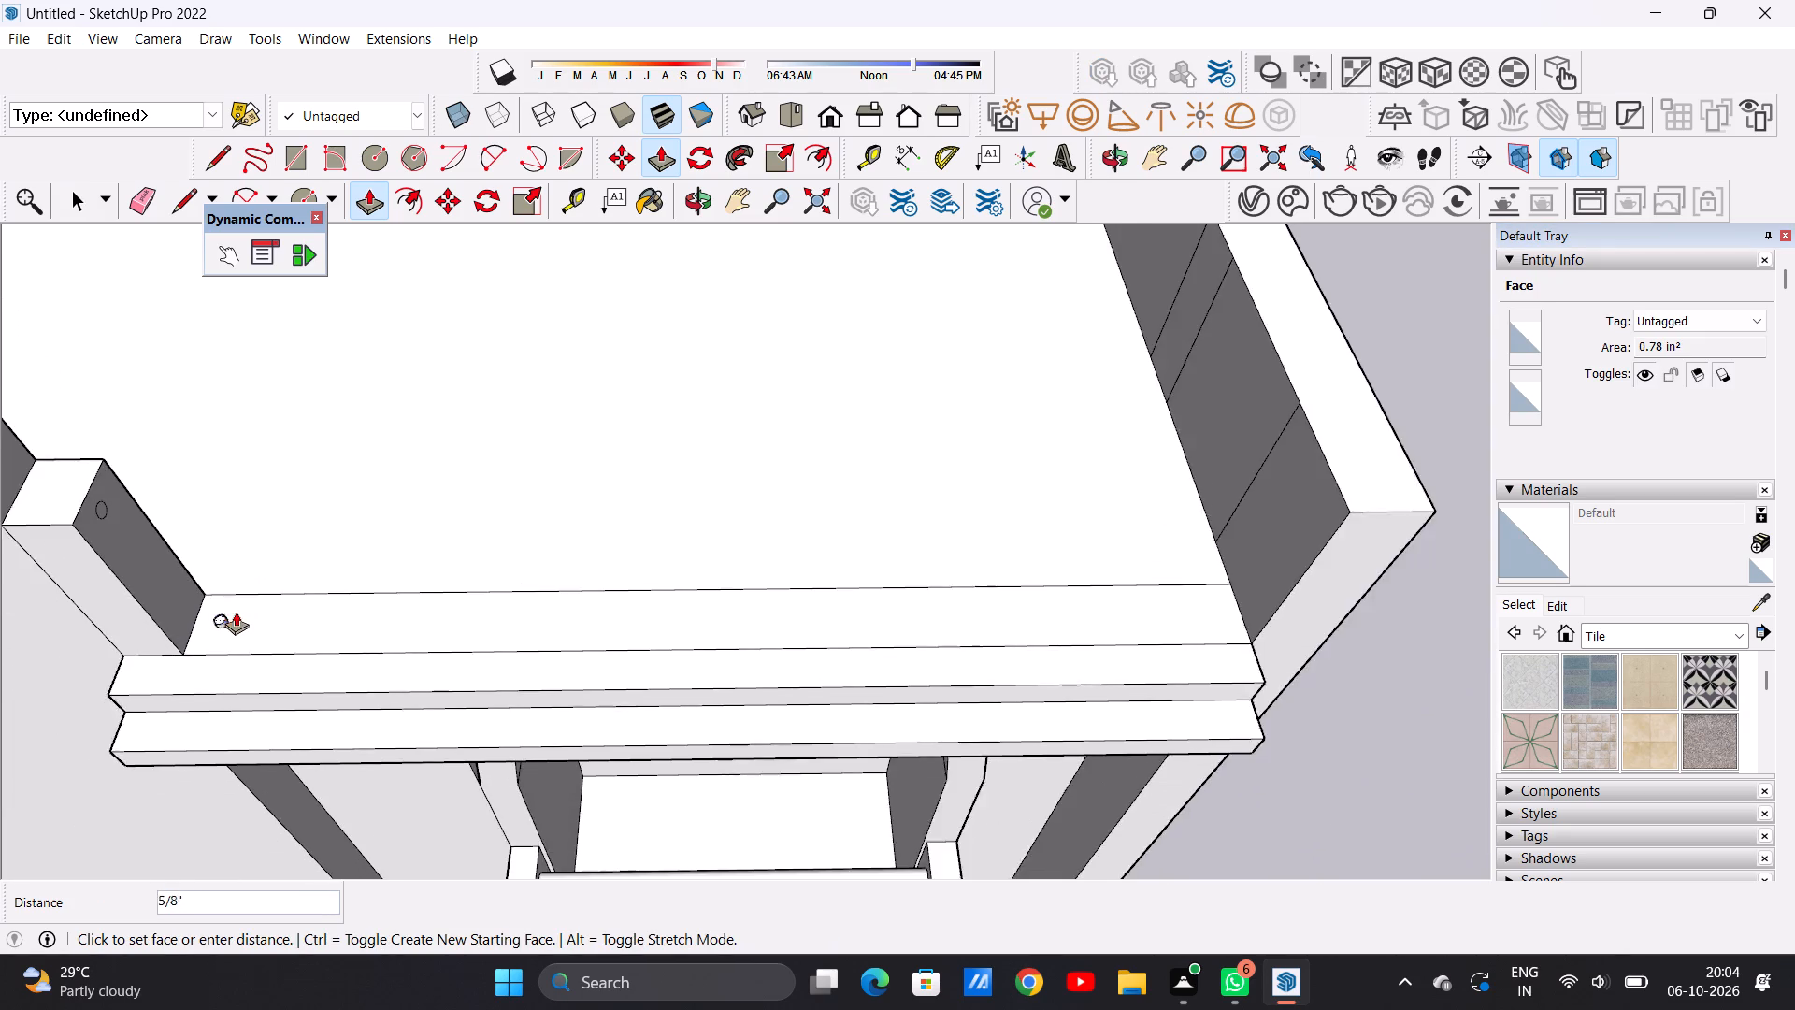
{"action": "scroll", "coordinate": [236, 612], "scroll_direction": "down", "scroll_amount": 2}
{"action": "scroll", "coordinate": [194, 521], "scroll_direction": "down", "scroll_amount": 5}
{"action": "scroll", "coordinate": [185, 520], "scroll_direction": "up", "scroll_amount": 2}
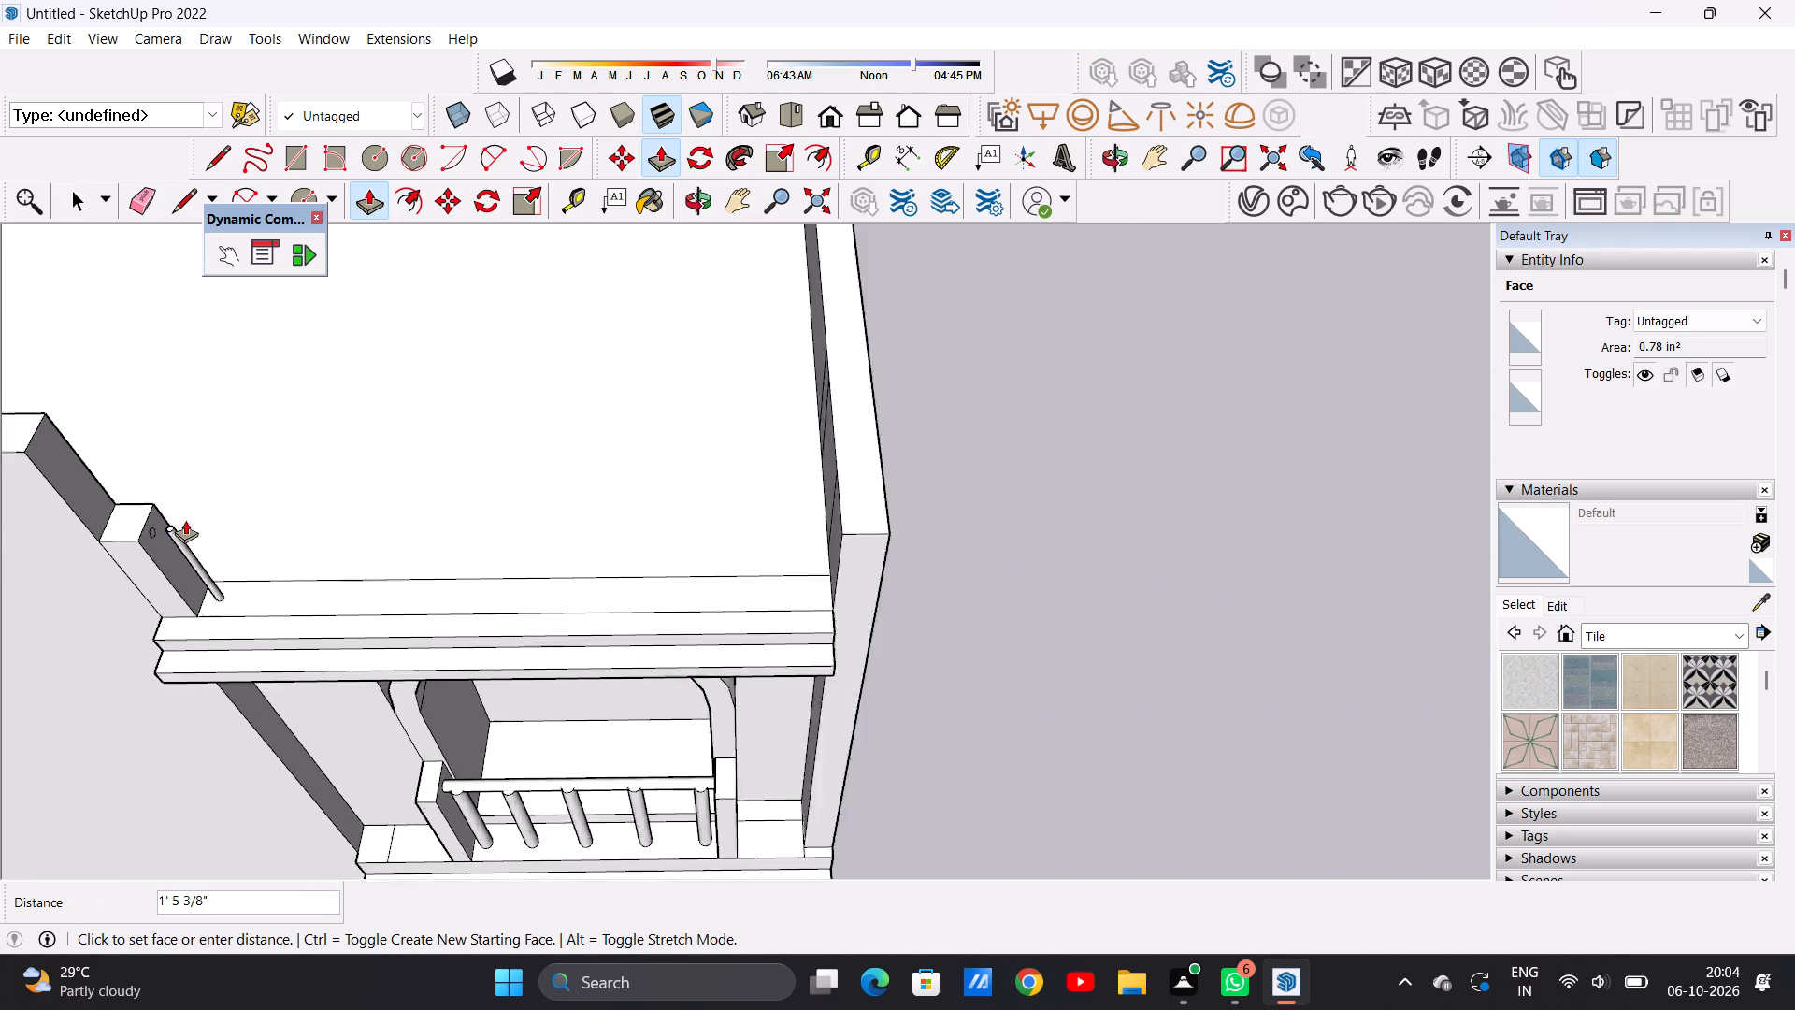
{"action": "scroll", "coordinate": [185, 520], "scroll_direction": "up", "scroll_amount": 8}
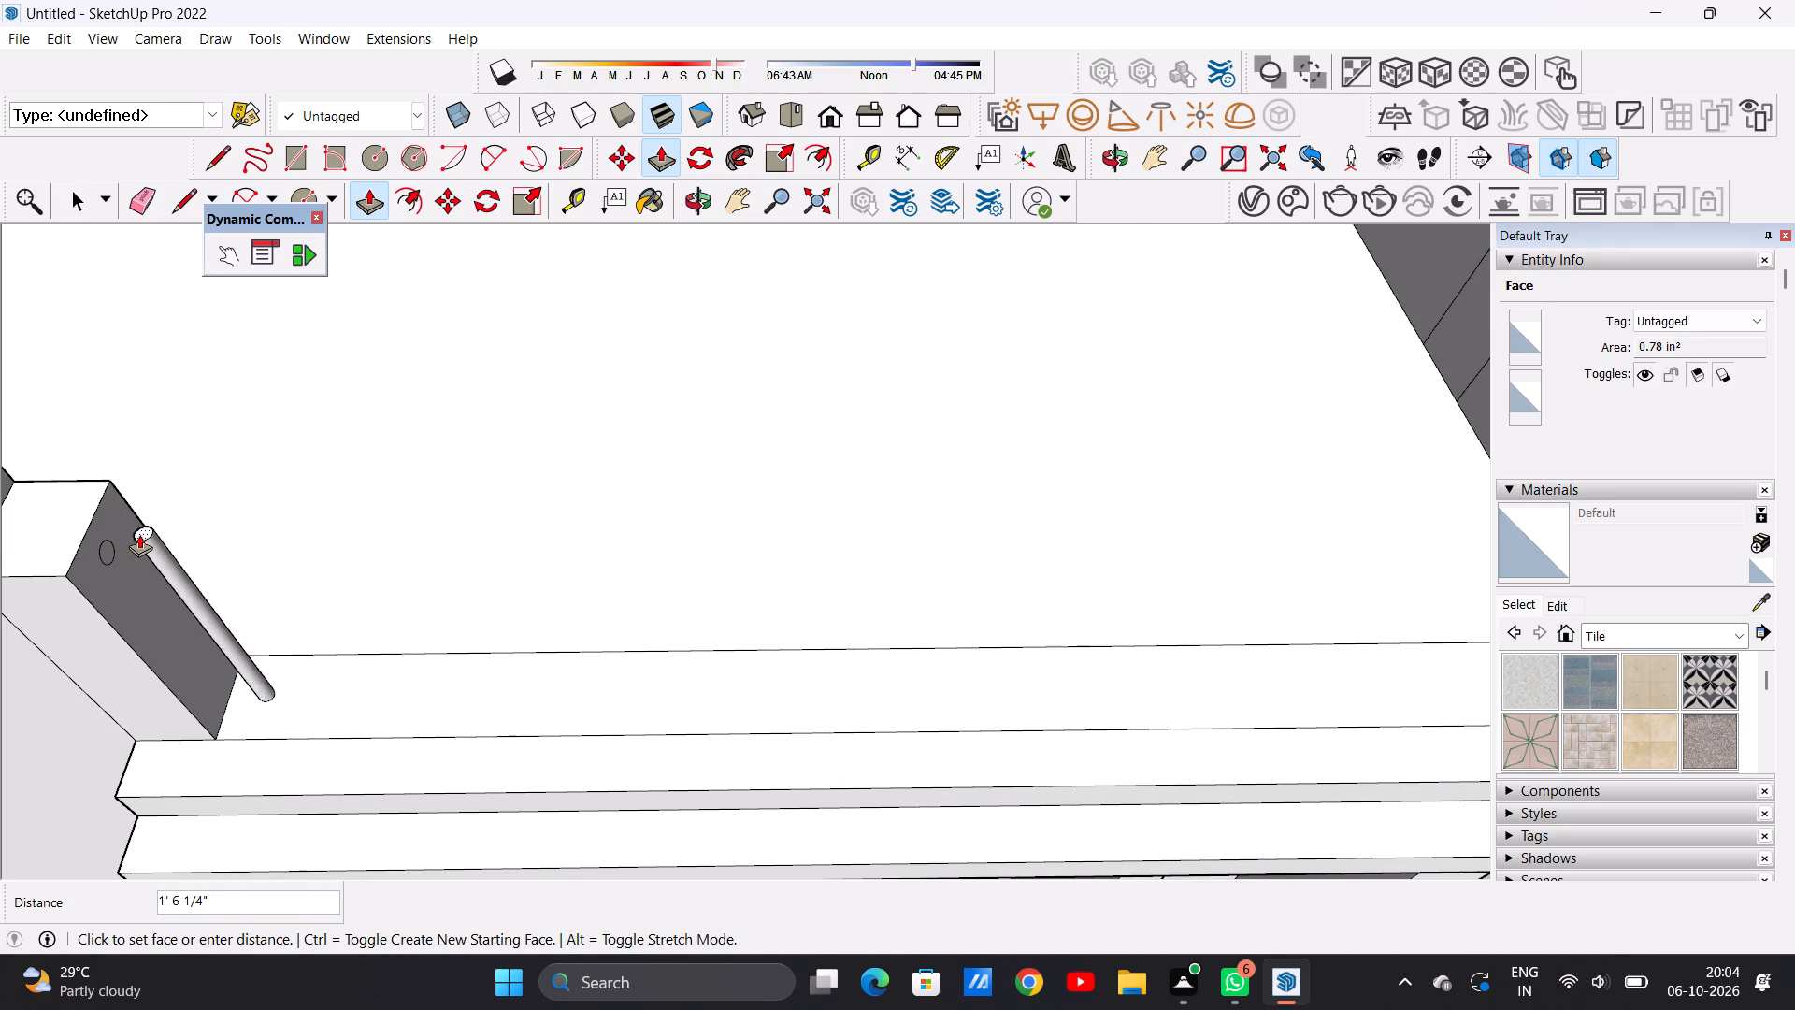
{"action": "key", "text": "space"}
Extrude the circle on the corner post about 8' 1/8" across to the opposite side wall as a horizontal top rail.
{"action": "middle_click_drag", "start_coordinate": [262, 691], "coordinate": [272, 729]}
{"action": "scroll", "coordinate": [219, 629], "scroll_direction": "up", "scroll_amount": 1}
{"action": "scroll", "coordinate": [213, 613], "scroll_direction": "down", "scroll_amount": 6}
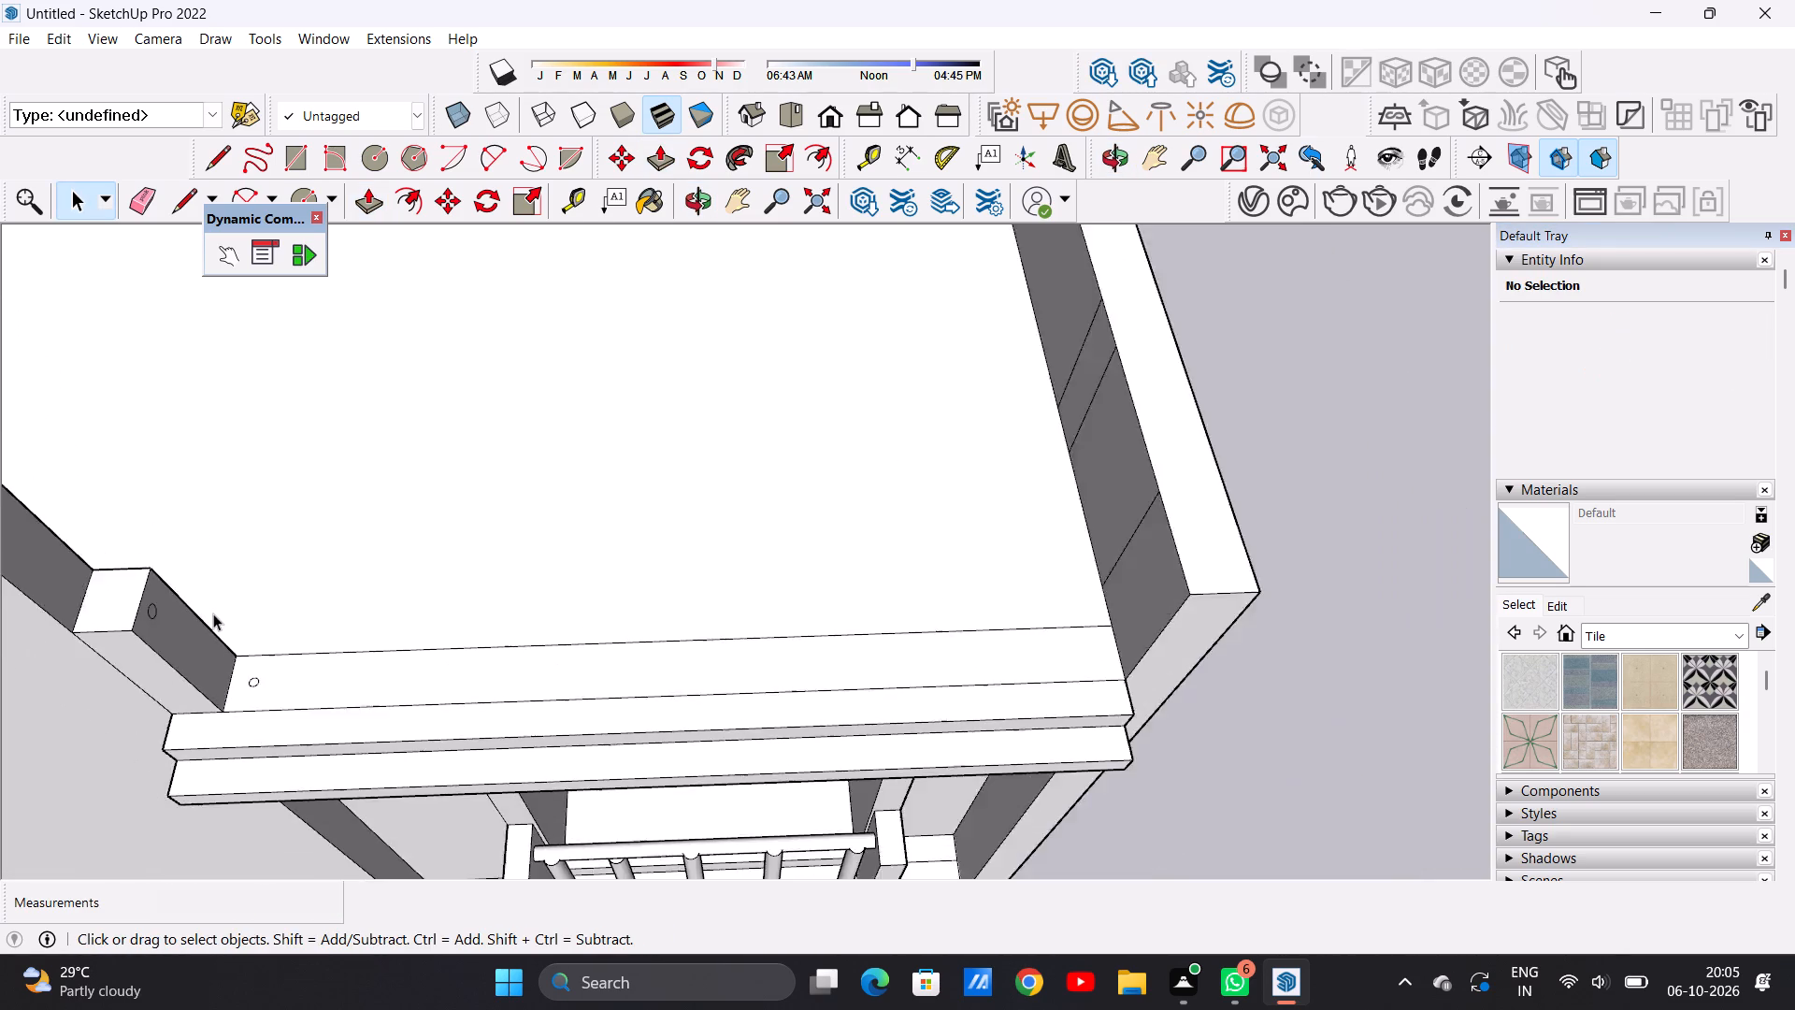
{"action": "scroll", "coordinate": [213, 613], "scroll_direction": "down", "scroll_amount": 4}
{"action": "scroll", "coordinate": [382, 659], "scroll_direction": "up", "scroll_amount": 5}
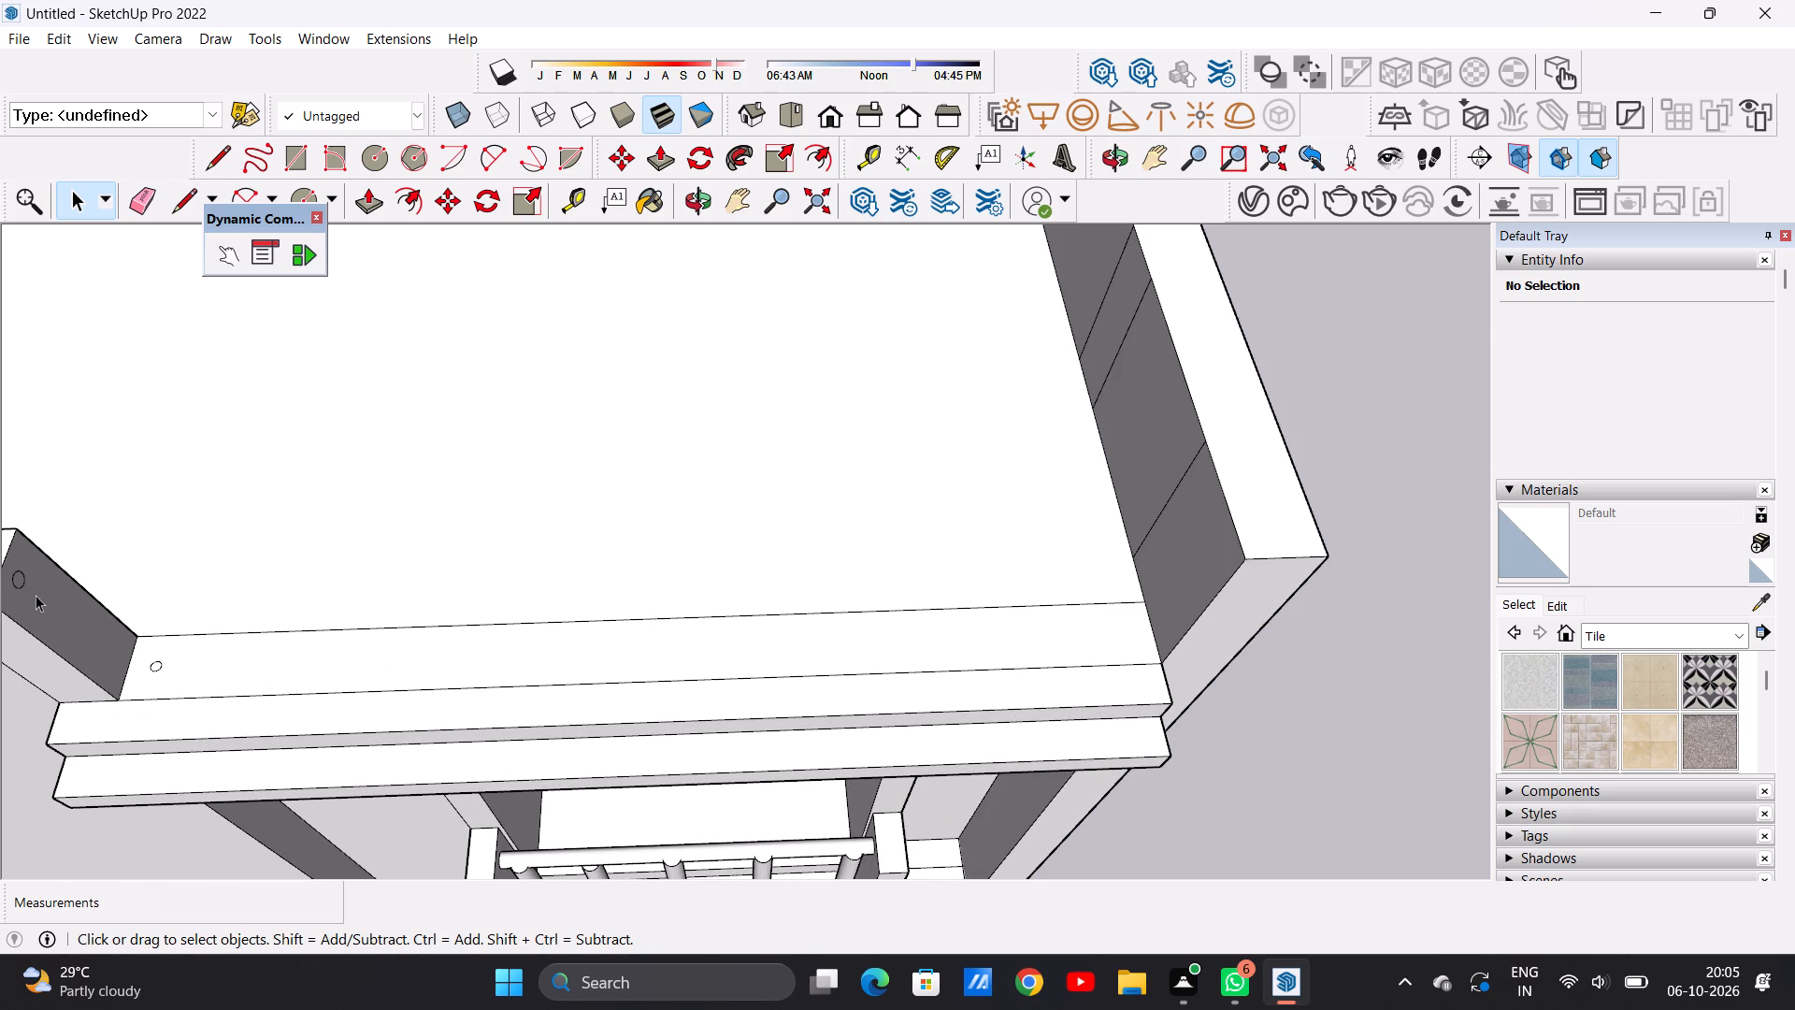
{"action": "key", "text": "p"}
{"action": "scroll", "coordinate": [18, 581], "scroll_direction": "up", "scroll_amount": 8}
{"action": "left_click", "coordinate": [22, 572]}
{"action": "scroll", "coordinate": [183, 572], "scroll_direction": "down", "scroll_amount": 2}
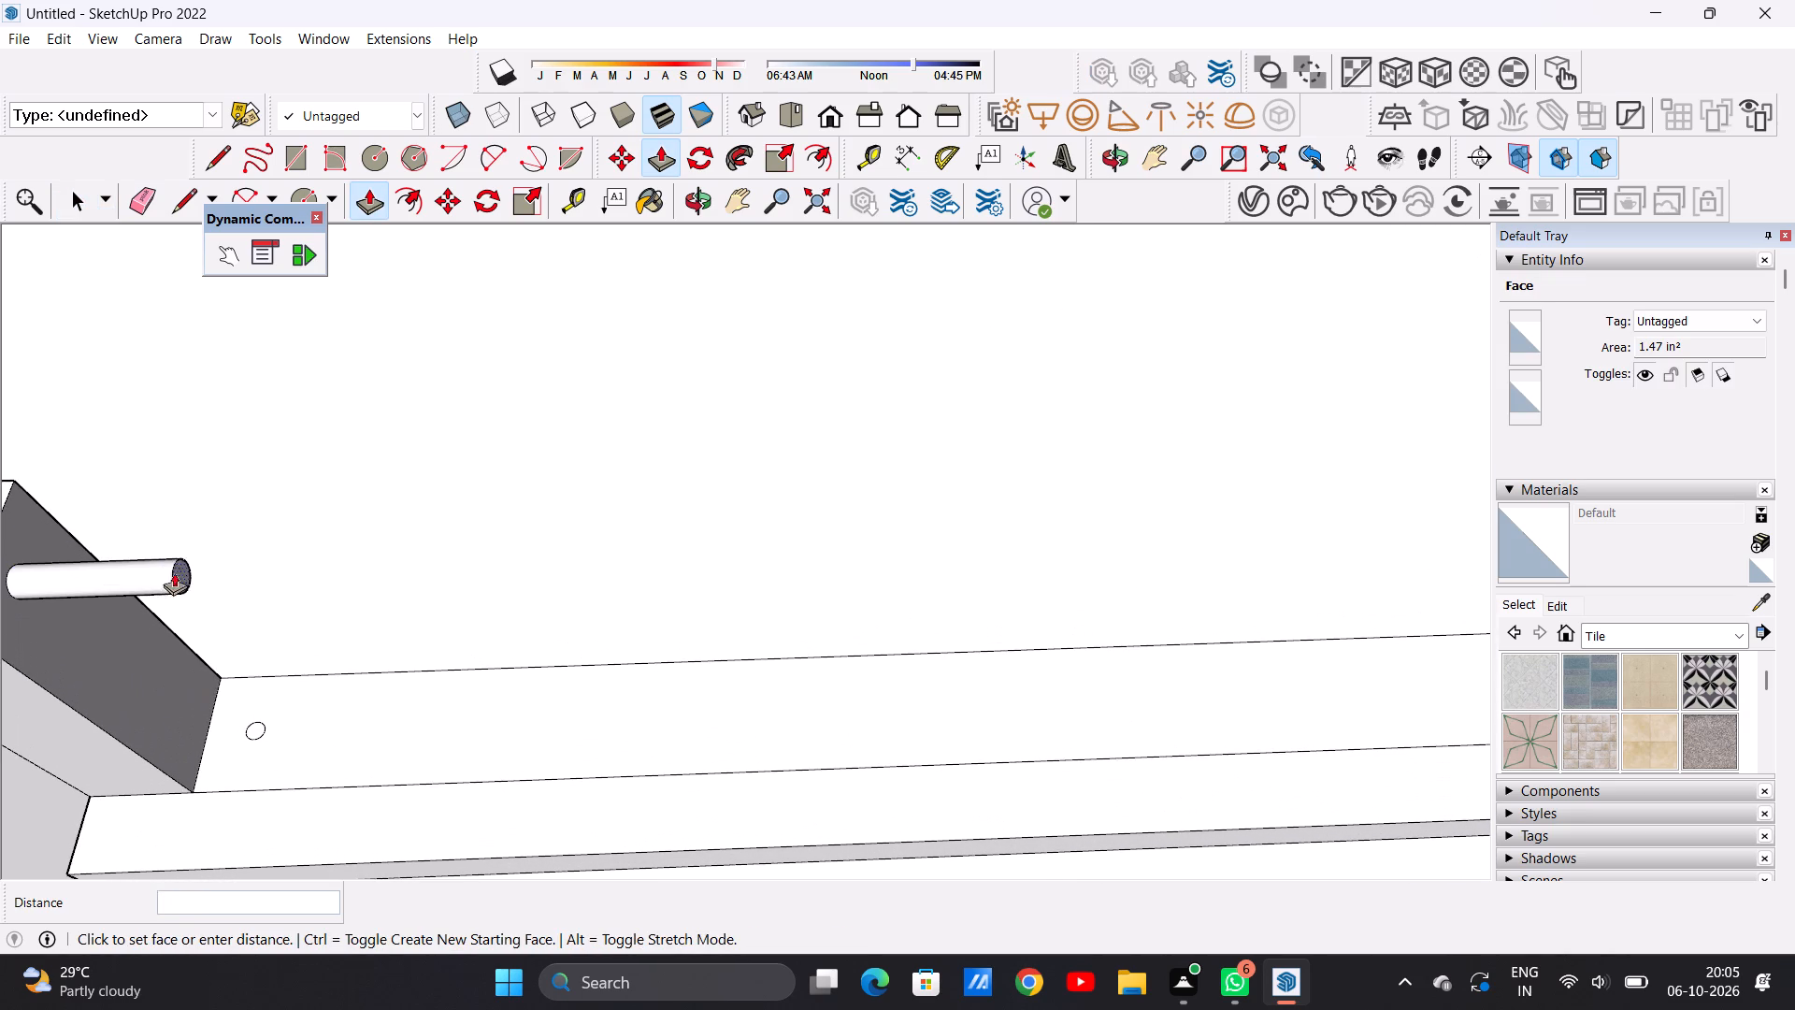
{"action": "scroll", "coordinate": [174, 572], "scroll_direction": "down", "scroll_amount": 3}
{"action": "scroll", "coordinate": [410, 560], "scroll_direction": "down", "scroll_amount": 12}
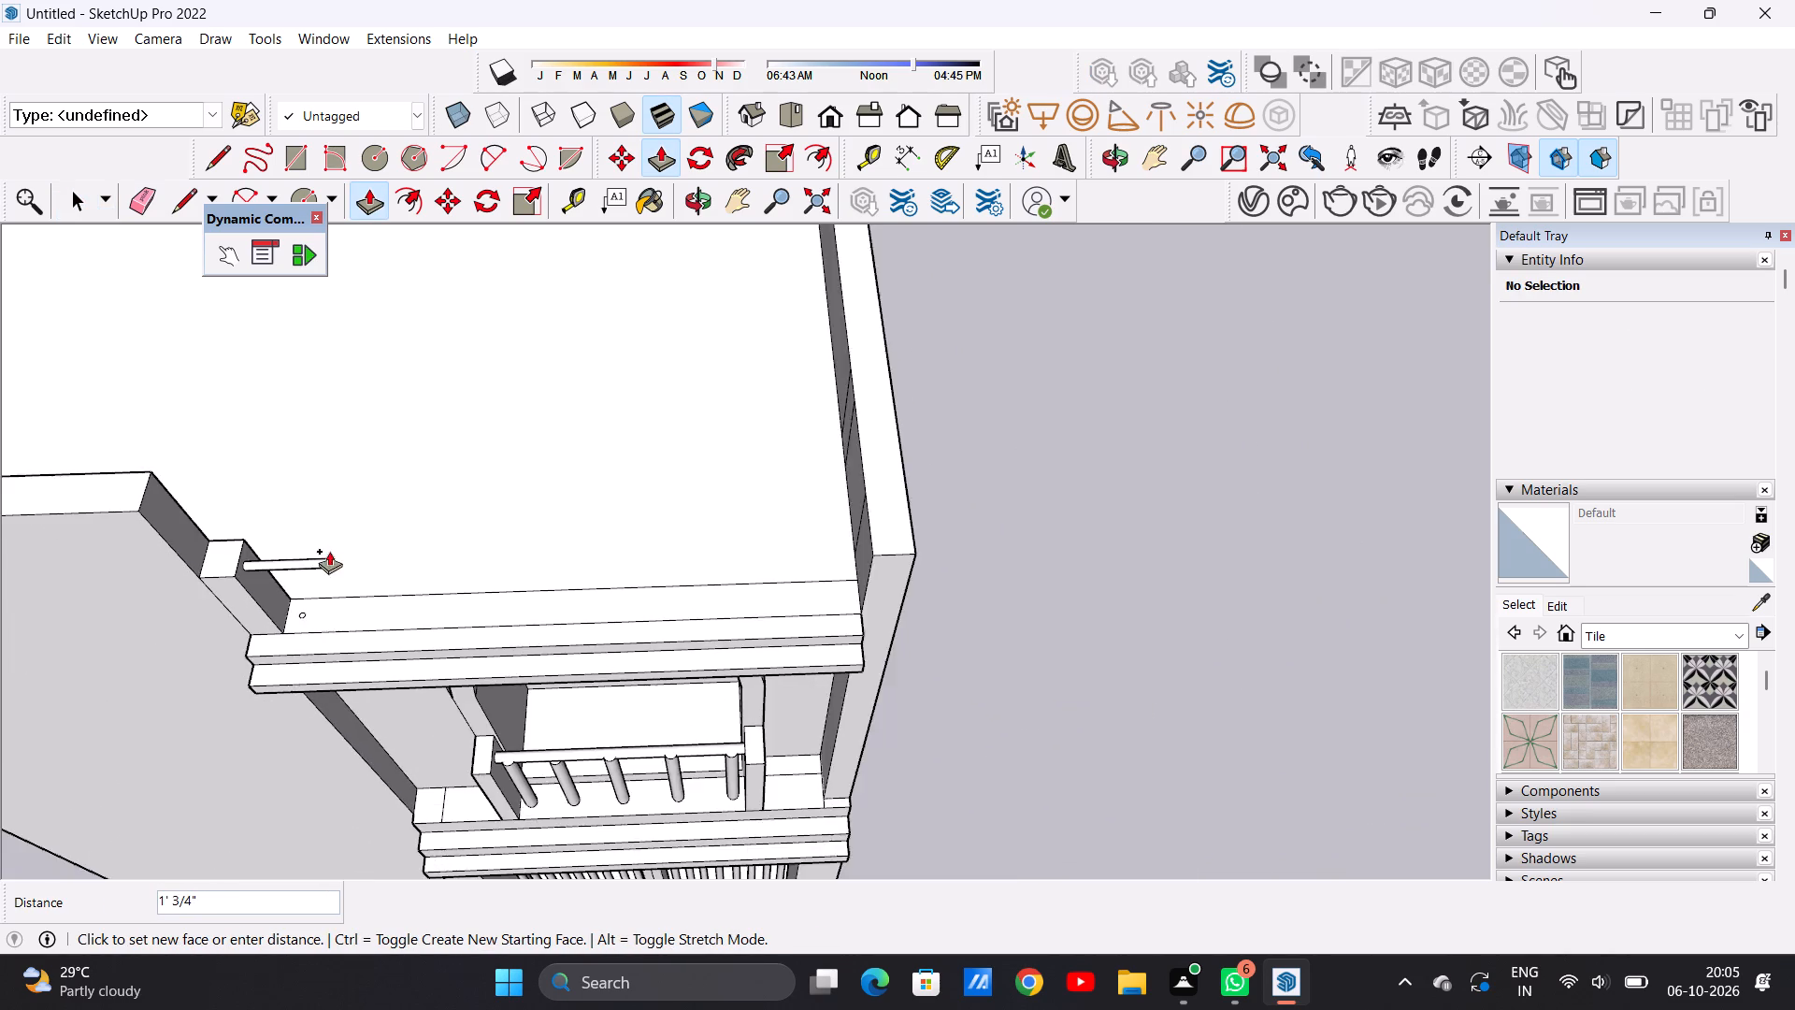
{"action": "scroll", "coordinate": [329, 551], "scroll_direction": "down", "scroll_amount": 2}
{"action": "scroll", "coordinate": [784, 562], "scroll_direction": "up", "scroll_amount": 5}
{"action": "middle_click_drag", "start_coordinate": [740, 562], "coordinate": [825, 479]}
{"action": "scroll", "coordinate": [807, 434], "scroll_direction": "up", "scroll_amount": 5}
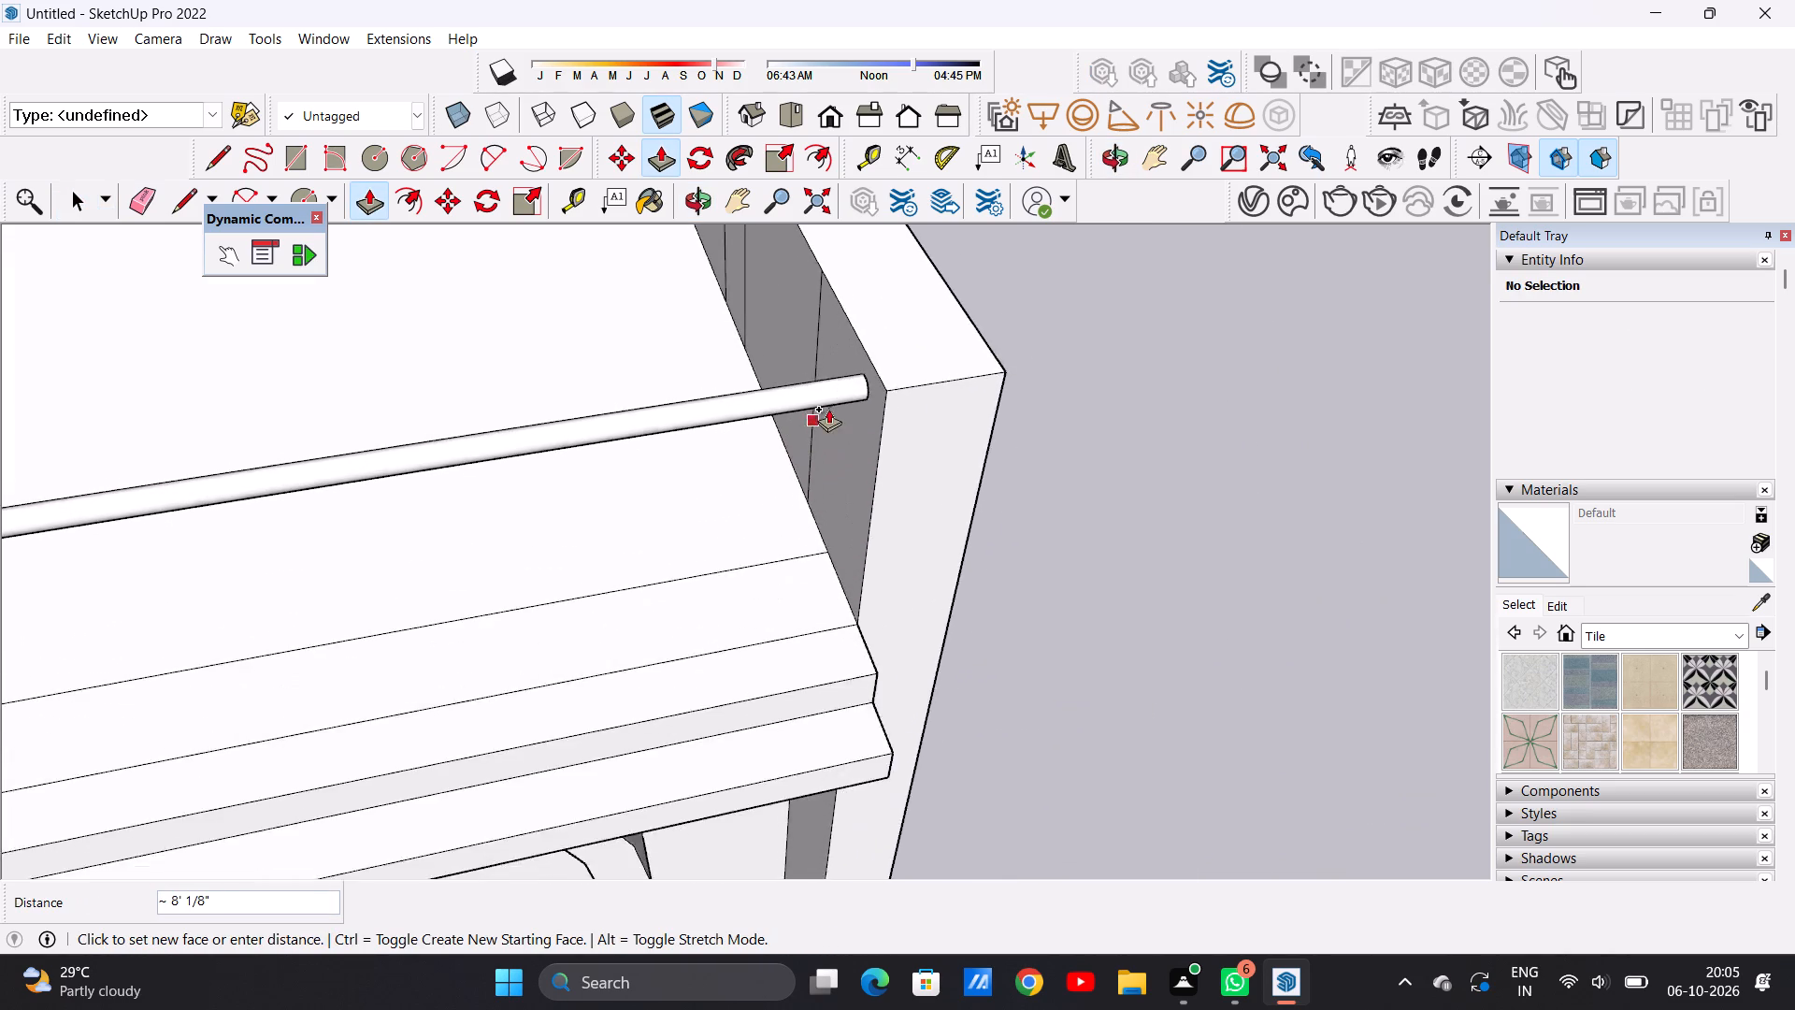
{"action": "scroll", "coordinate": [828, 409], "scroll_direction": "up", "scroll_amount": 5}
{"action": "left_click", "coordinate": [873, 337]}
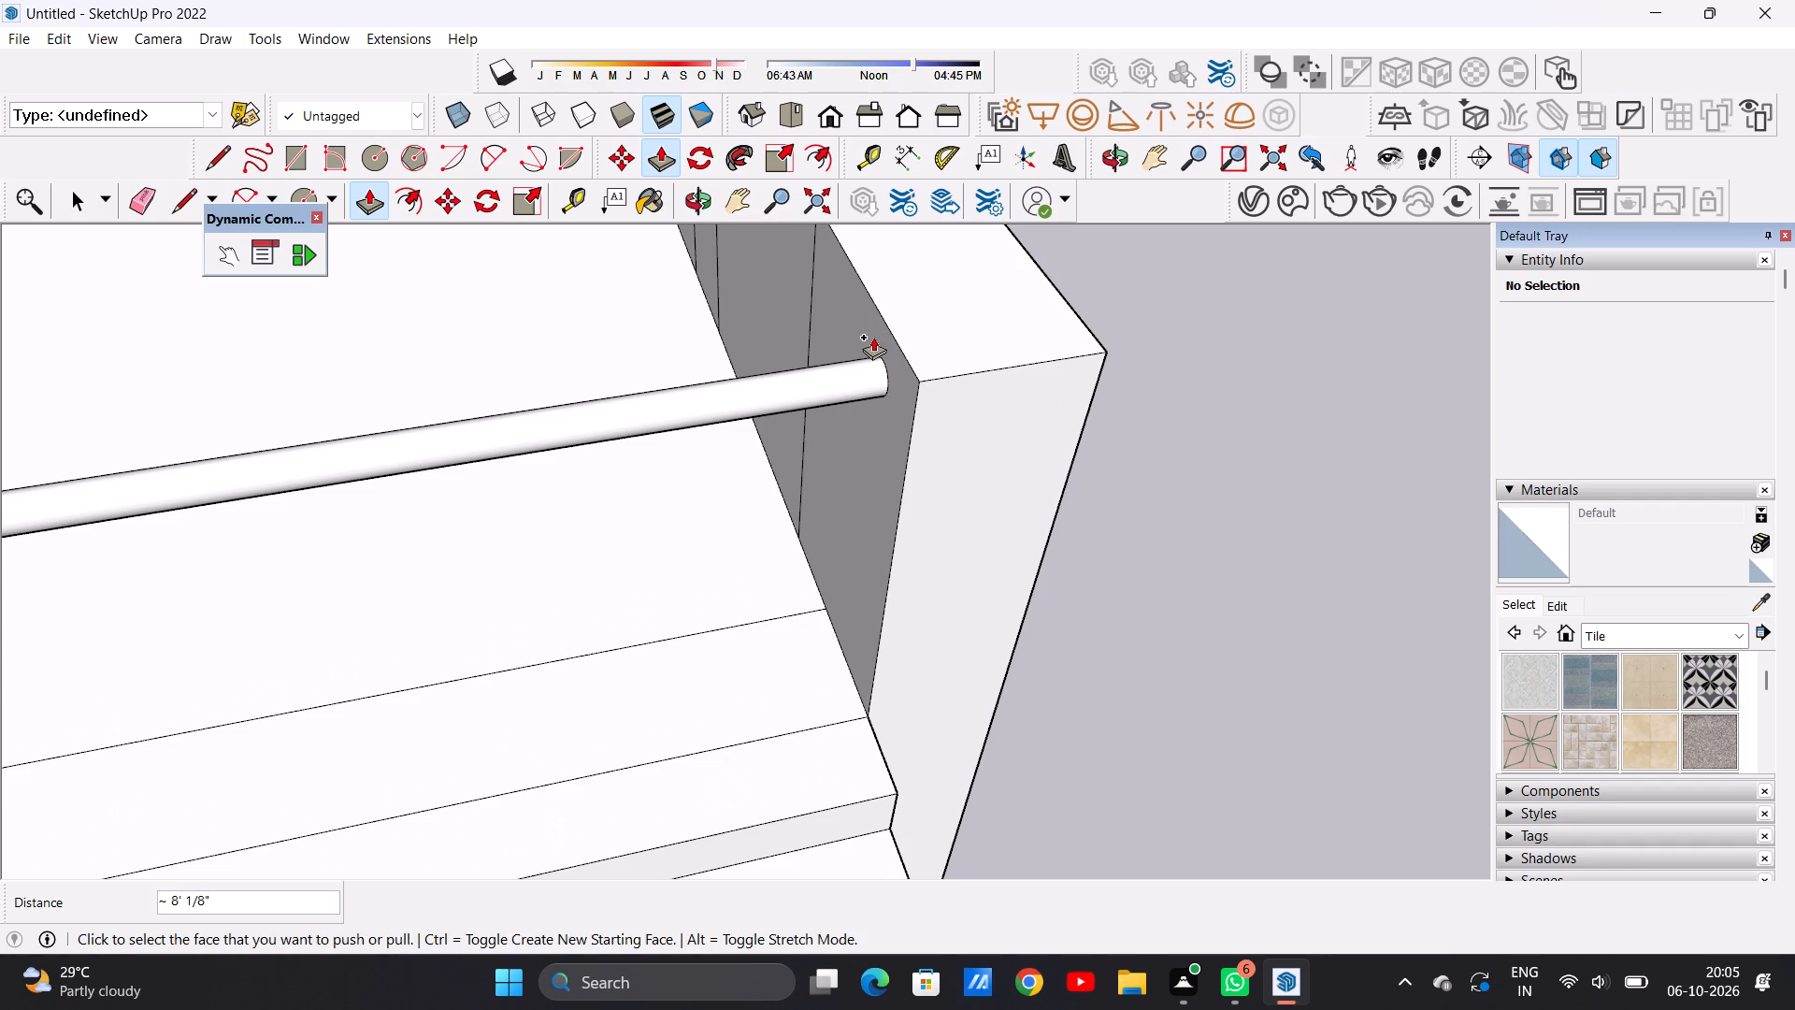
Examine the top rail, its end at the side wall and the slab strip below it from the front and above.
{"action": "scroll", "coordinate": [896, 411], "scroll_direction": "down", "scroll_amount": 8}
{"action": "middle_click_drag", "start_coordinate": [890, 477], "coordinate": [881, 469]}
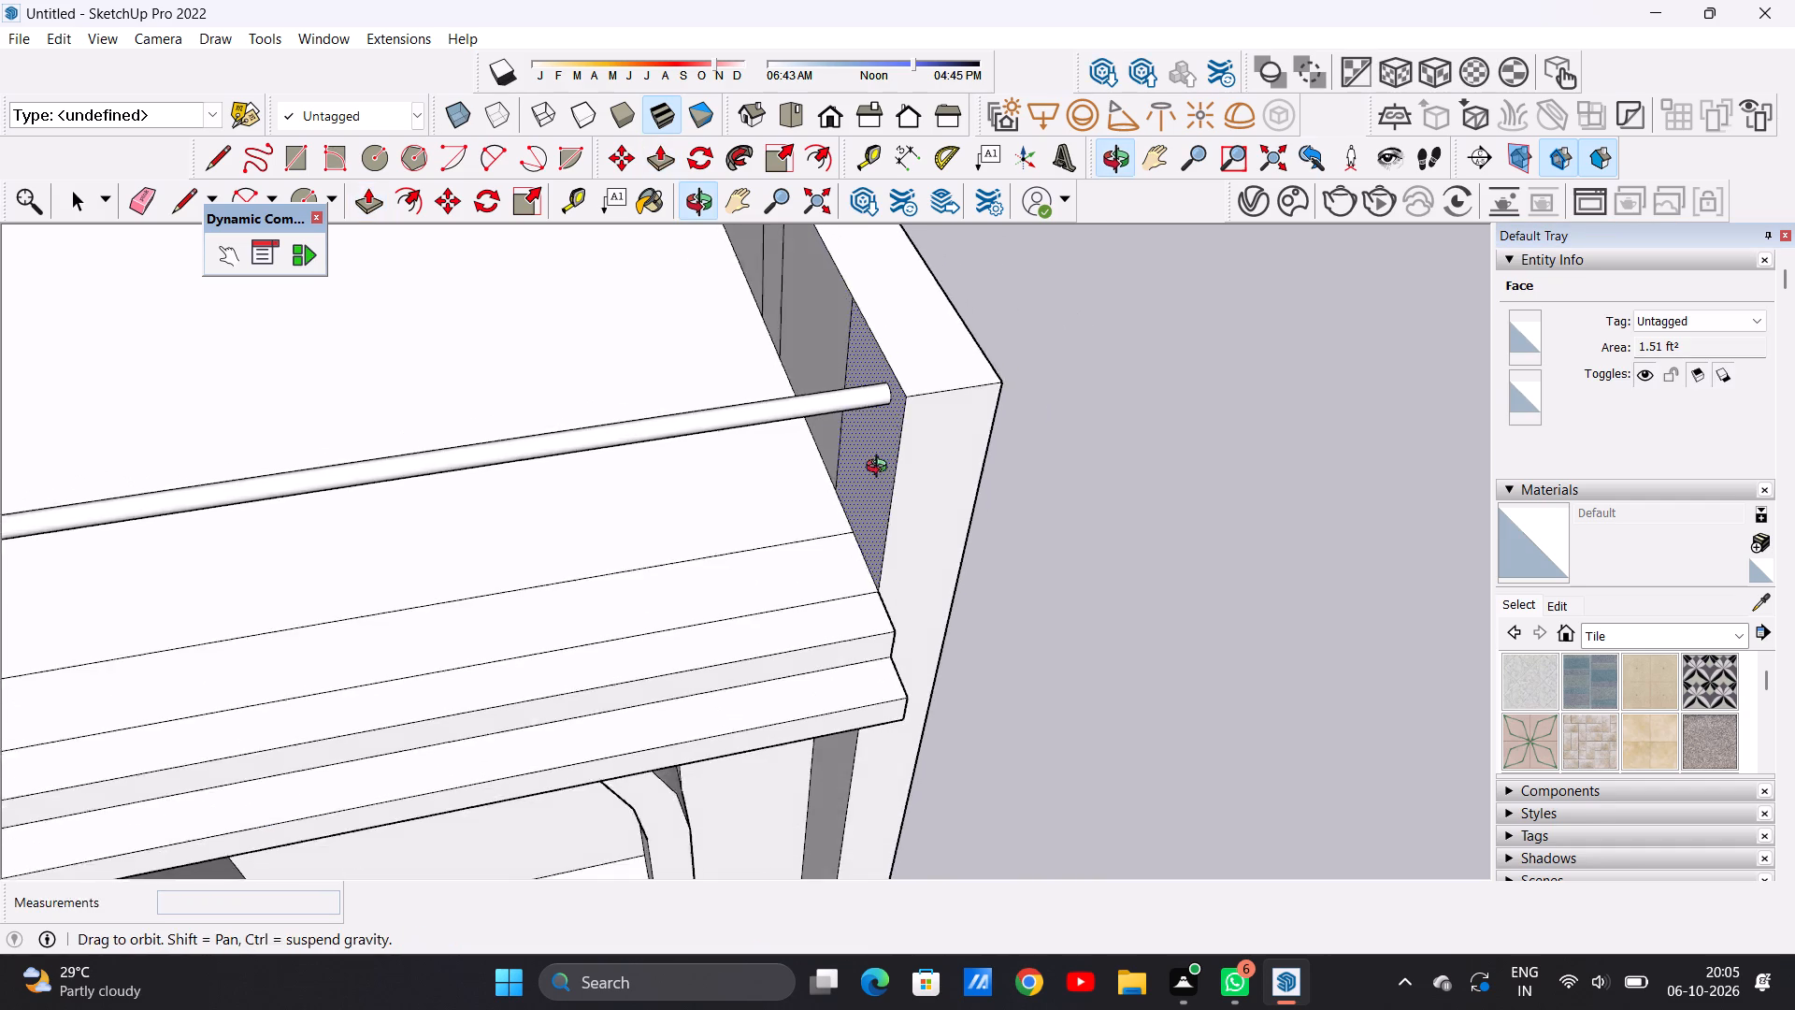
{"action": "middle_click_drag", "start_coordinate": [881, 469], "coordinate": [862, 374]}
{"action": "scroll", "coordinate": [854, 450], "scroll_direction": "down", "scroll_amount": 16}
{"action": "scroll", "coordinate": [793, 472], "scroll_direction": "up", "scroll_amount": 6}
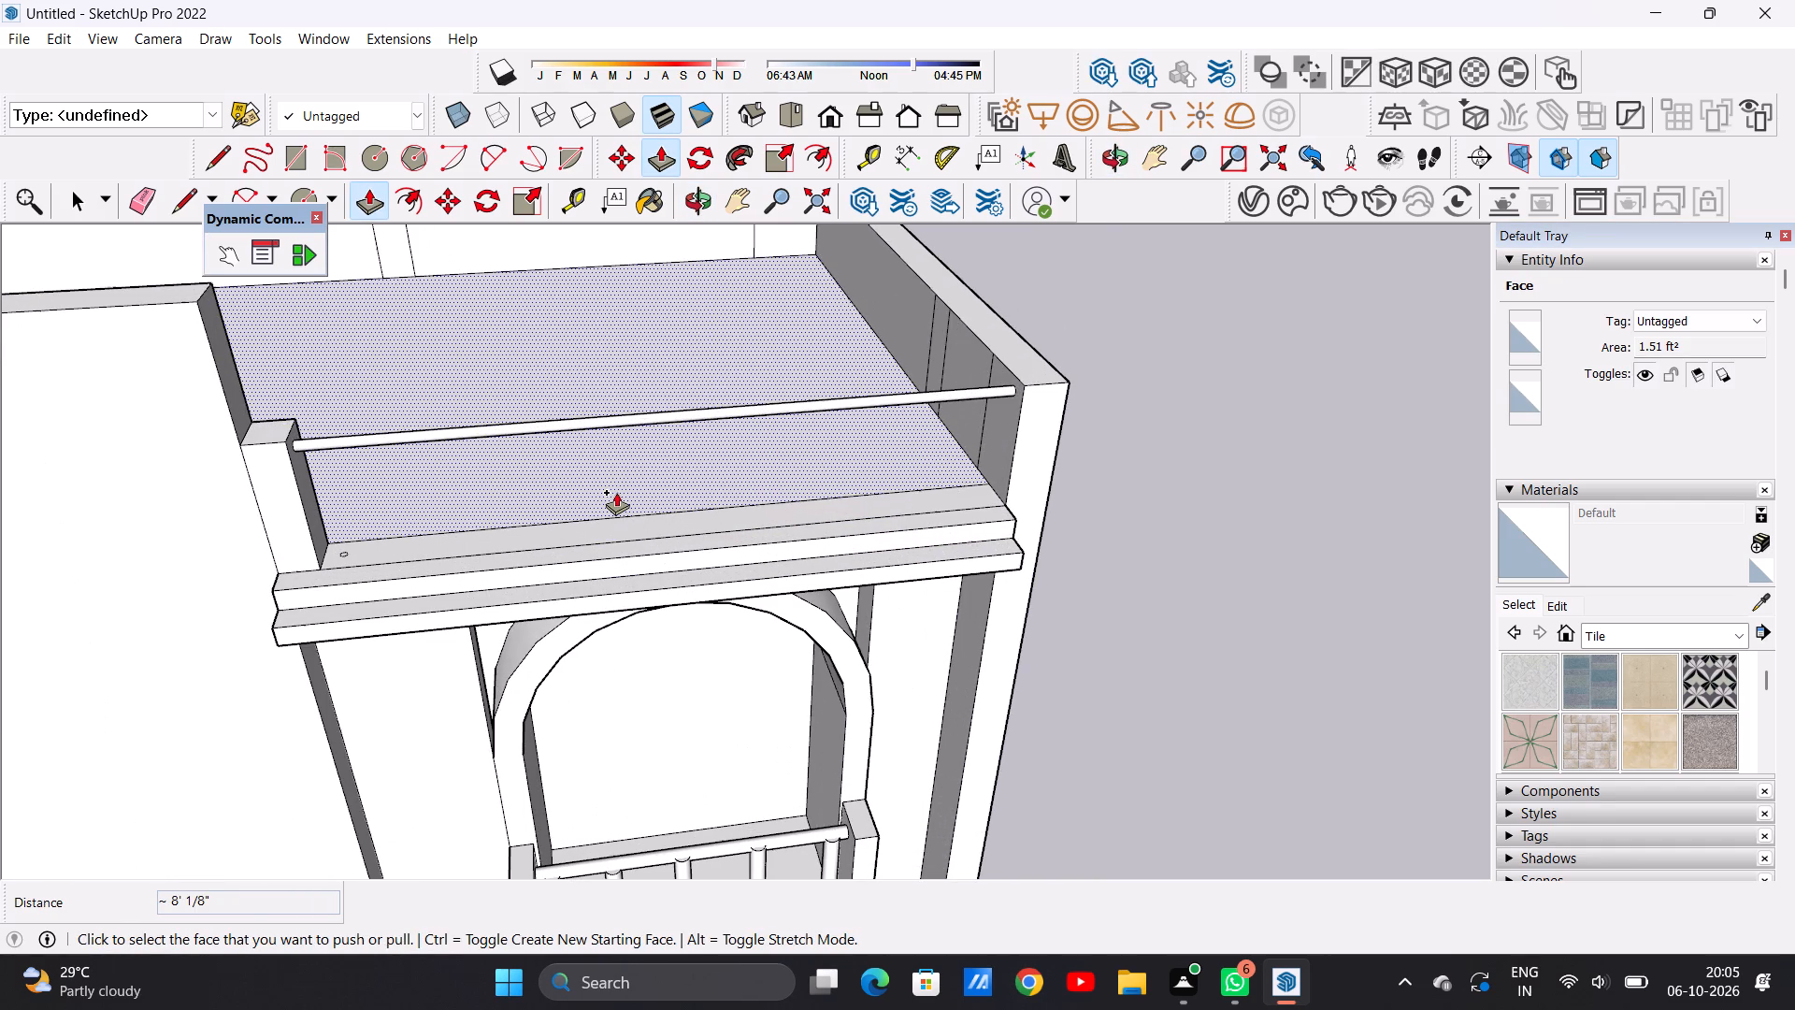
{"action": "key", "text": "space"}
{"action": "middle_click_drag", "start_coordinate": [698, 493], "coordinate": [651, 604]}
{"action": "scroll", "coordinate": [445, 587], "scroll_direction": "up", "scroll_amount": 3}
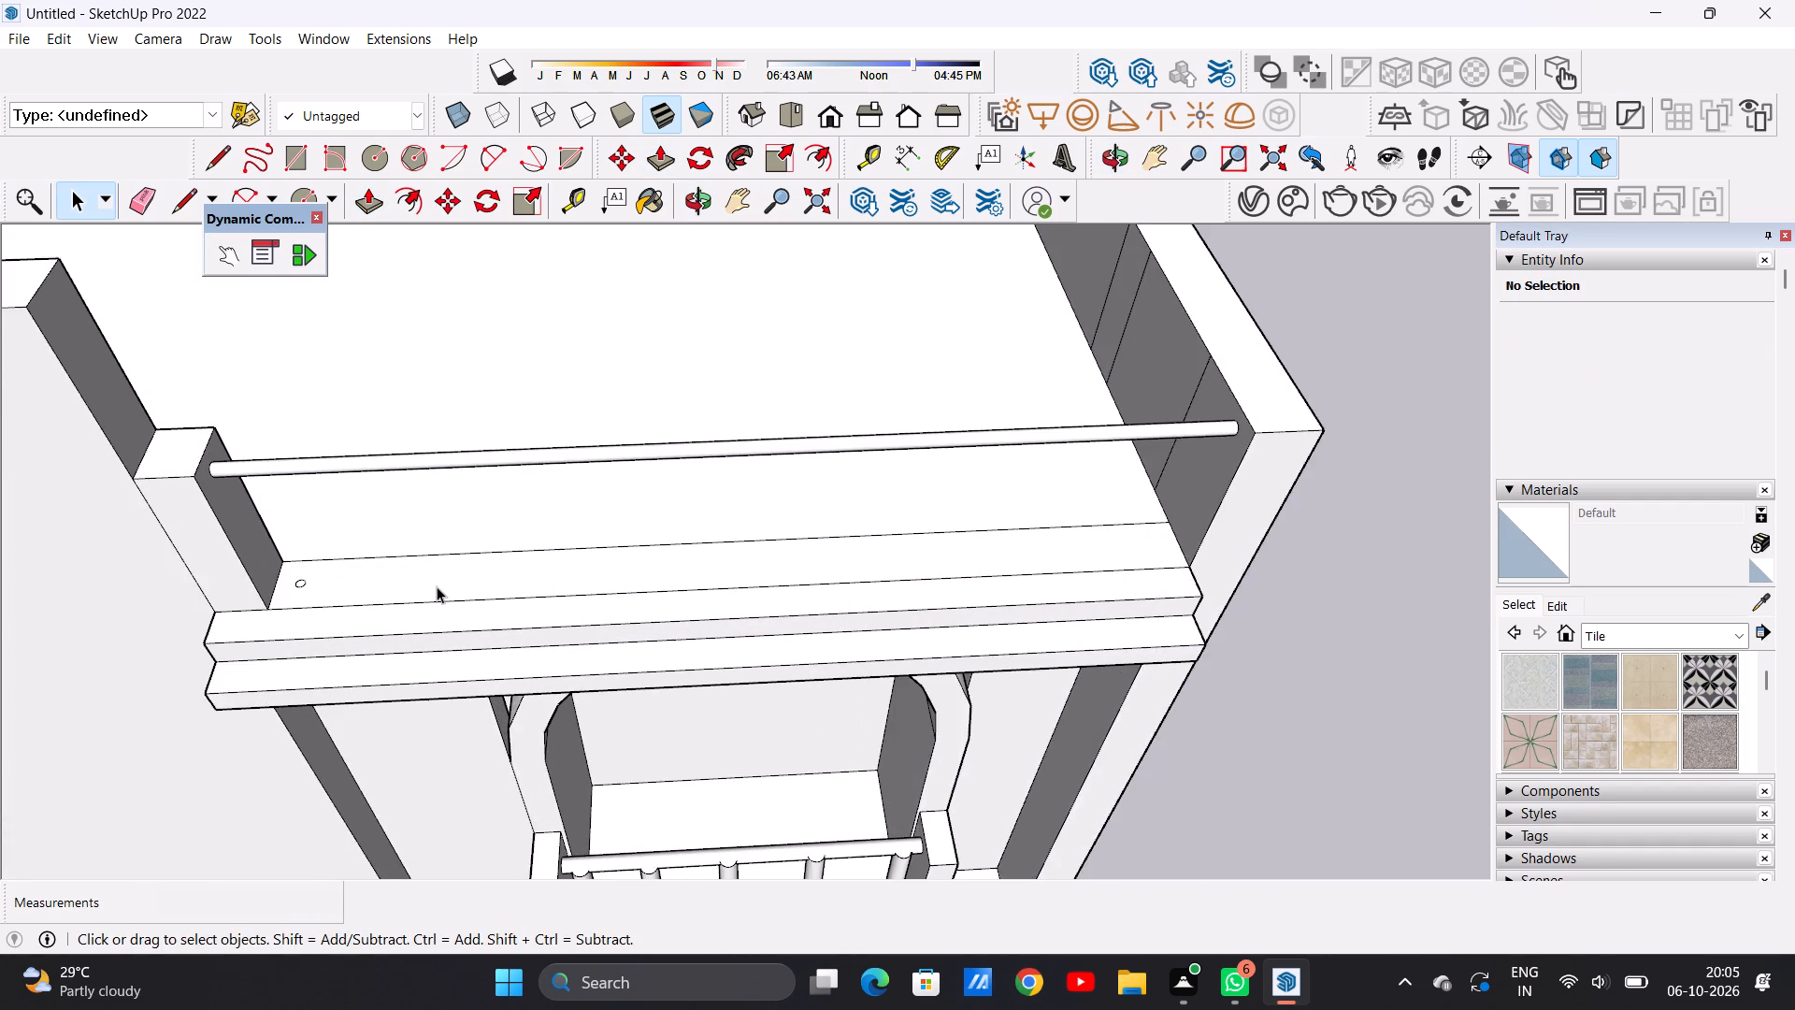
Copy the small circle by the corner post about 7' 4 1/2" along the slab's front strip, close to the opposite side wall.
{"action": "scroll", "coordinate": [437, 586], "scroll_direction": "up", "scroll_amount": 3}
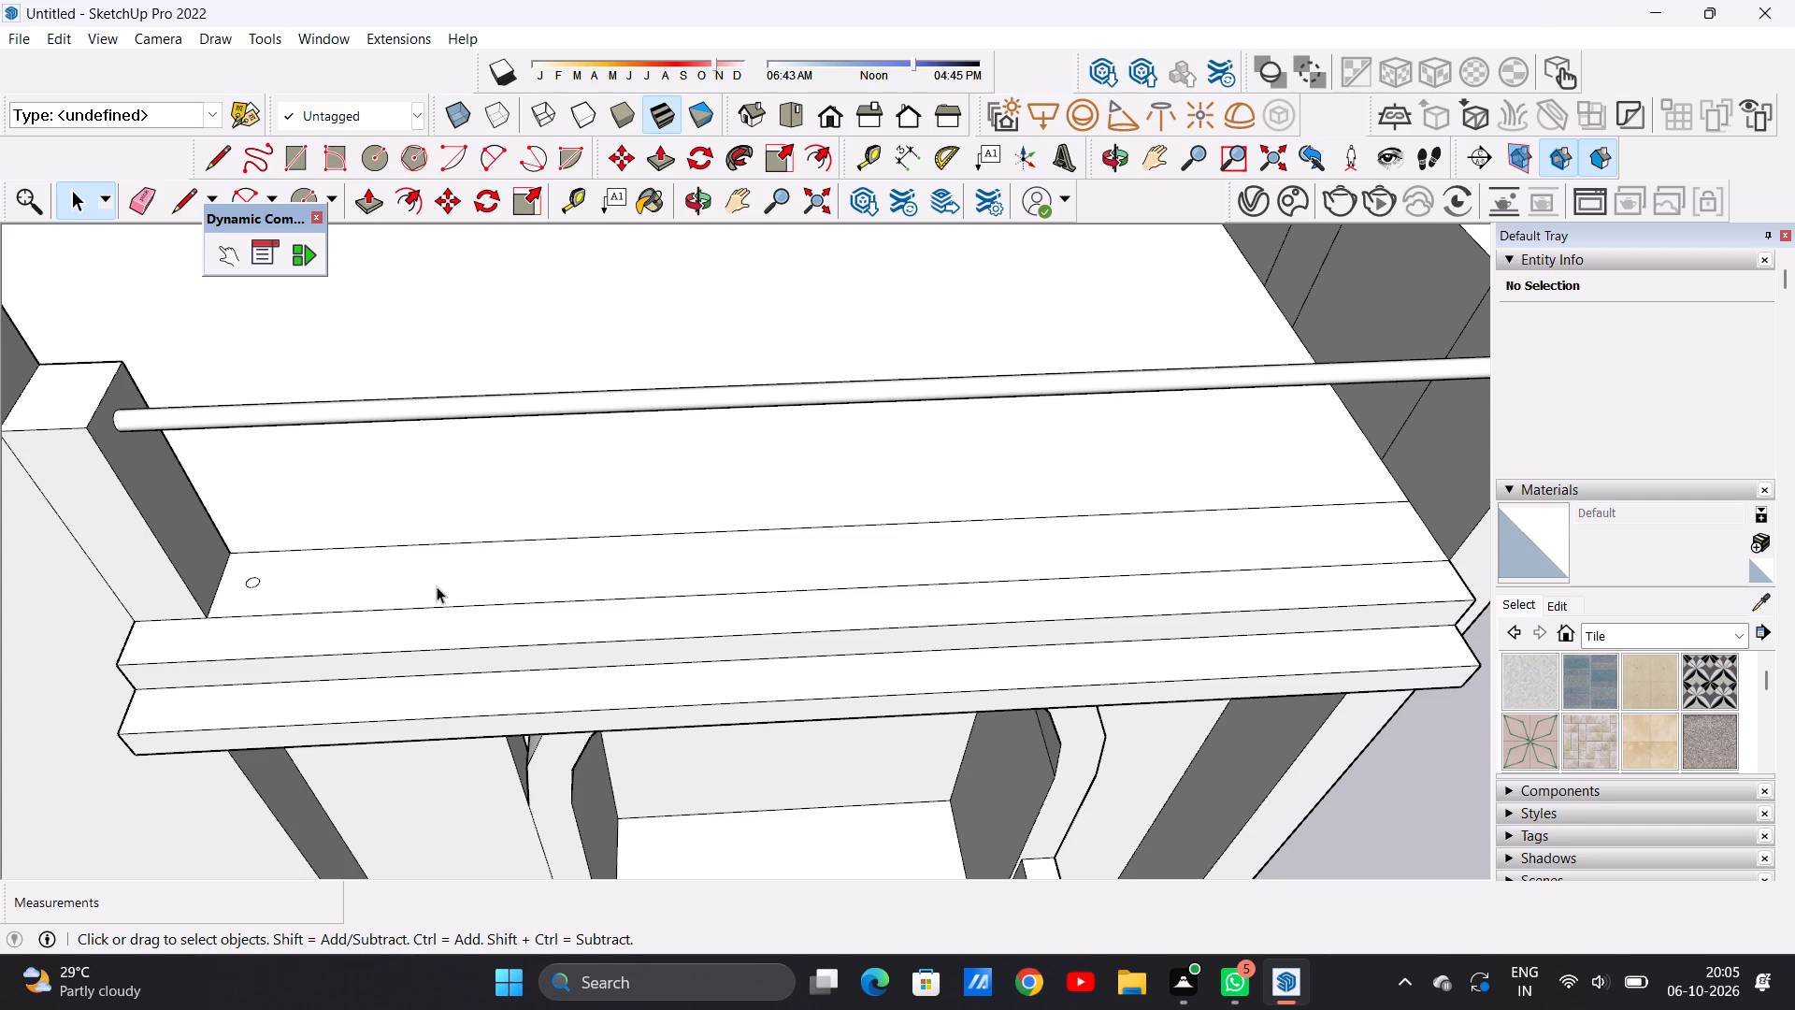
{"action": "scroll", "coordinate": [285, 587], "scroll_direction": "down", "scroll_amount": 6}
{"action": "scroll", "coordinate": [357, 563], "scroll_direction": "down", "scroll_amount": 20}
{"action": "scroll", "coordinate": [357, 563], "scroll_direction": "down", "scroll_amount": 2}
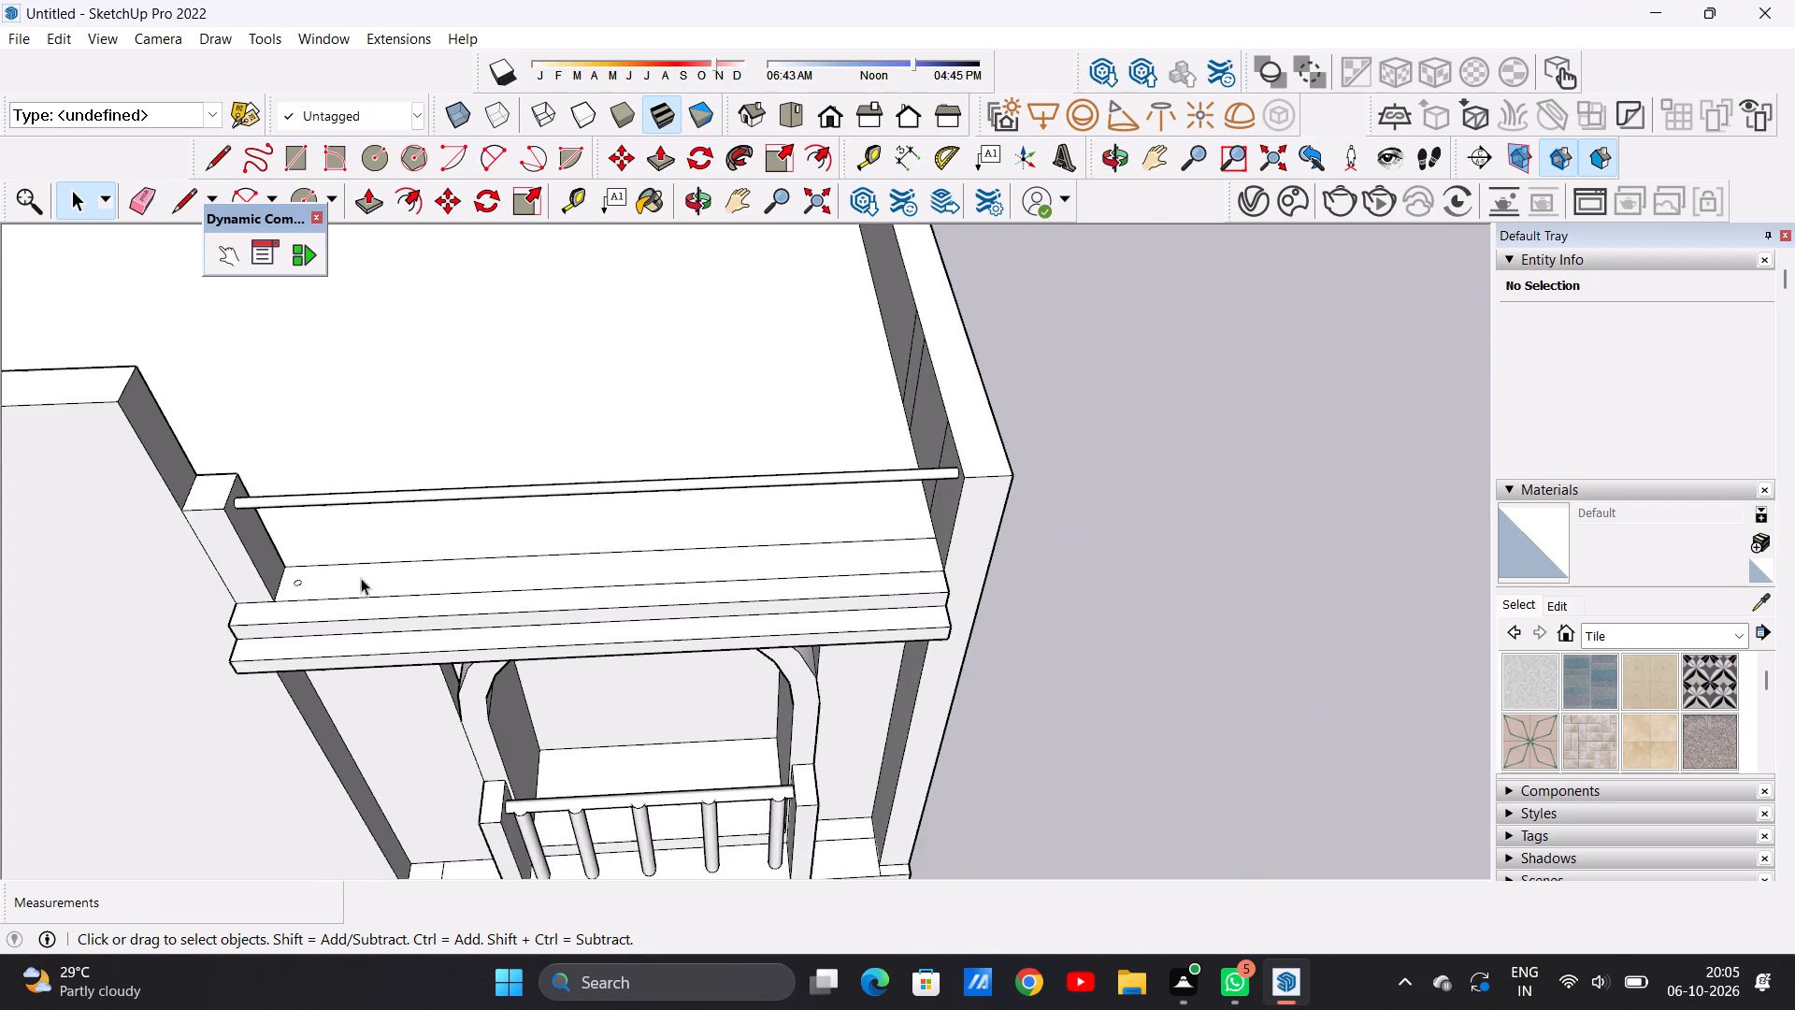
{"action": "scroll", "coordinate": [351, 592], "scroll_direction": "up", "scroll_amount": 20}
{"action": "scroll", "coordinate": [351, 592], "scroll_direction": "up", "scroll_amount": 1}
{"action": "double_click", "coordinate": [254, 588]}
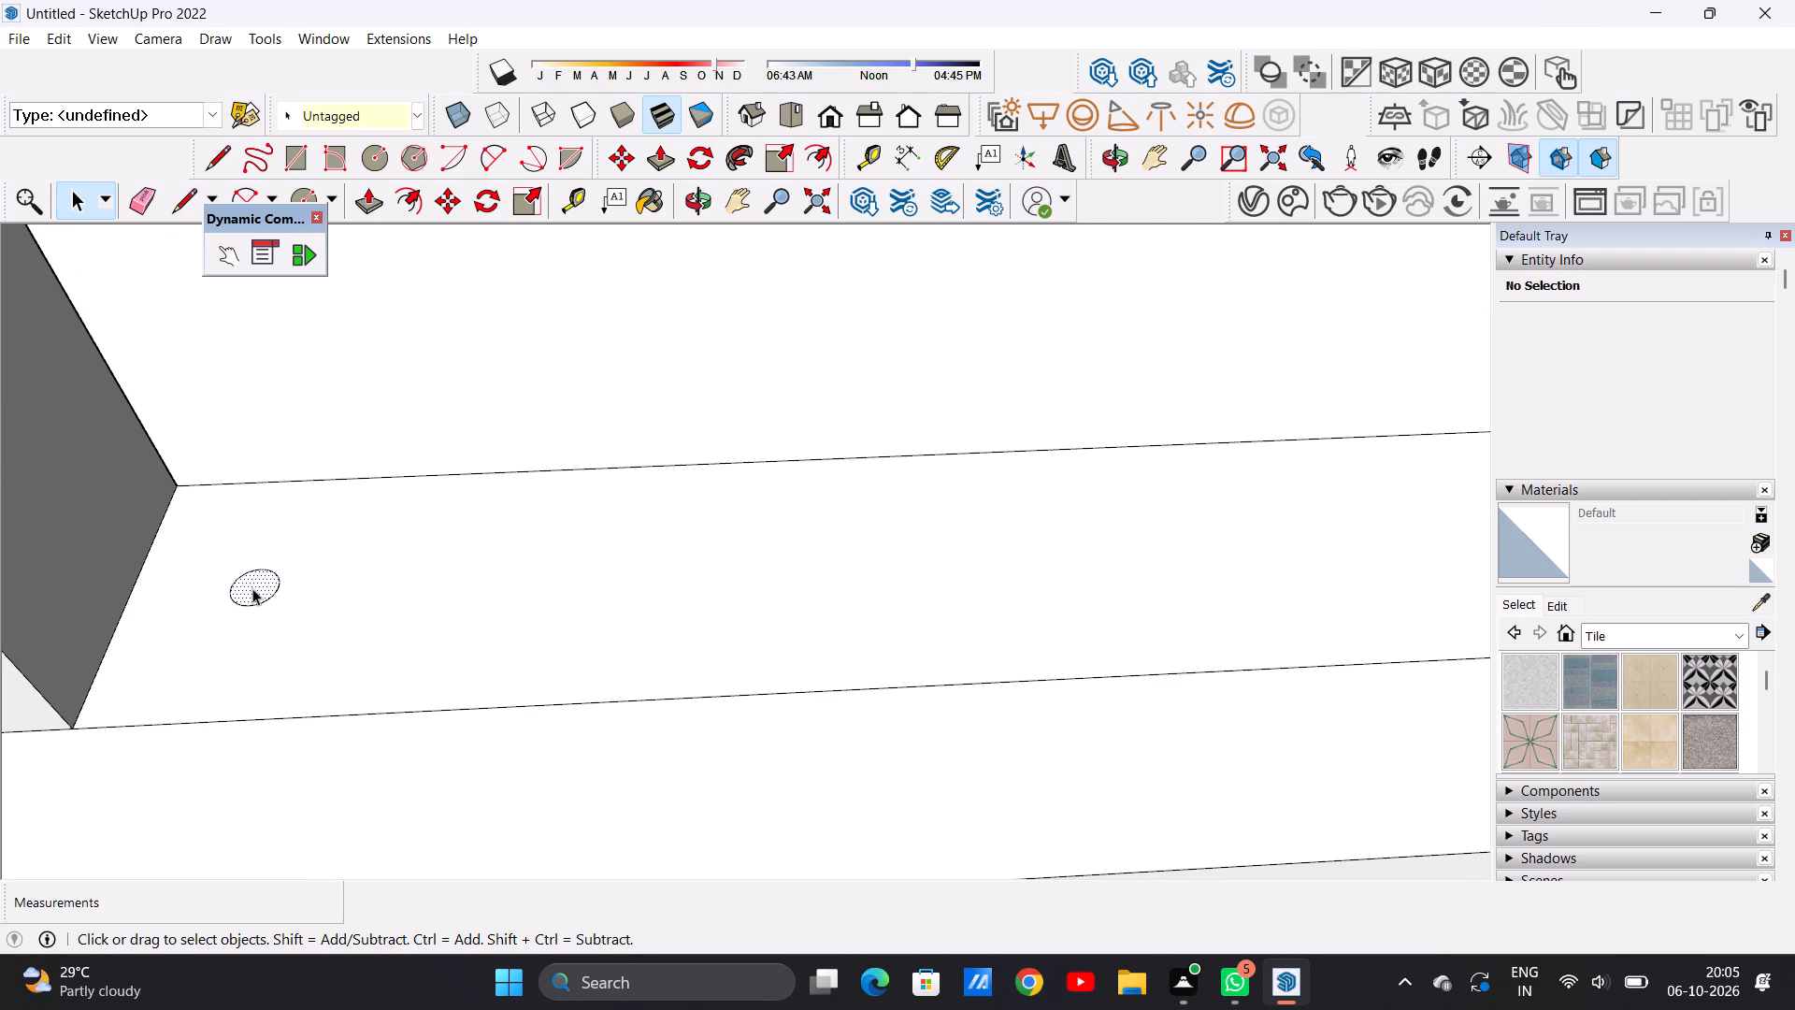
{"action": "key", "text": "m"}
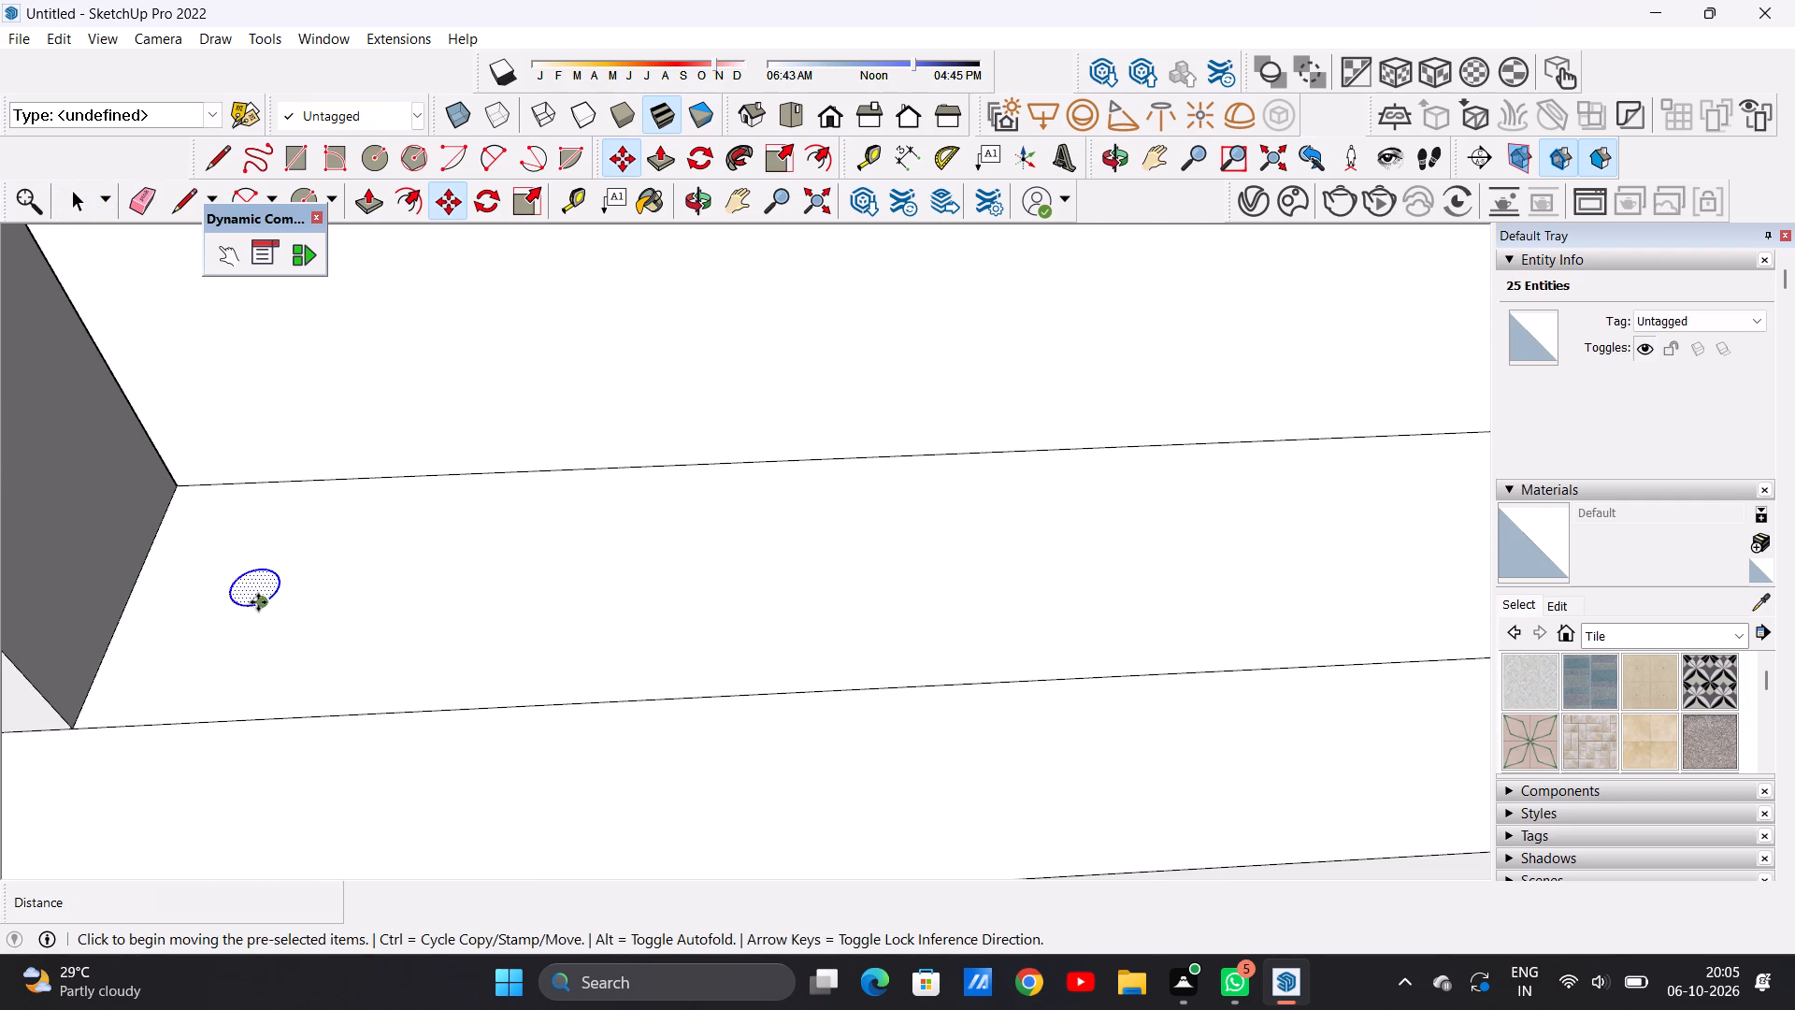
{"action": "left_click", "coordinate": [258, 602]}
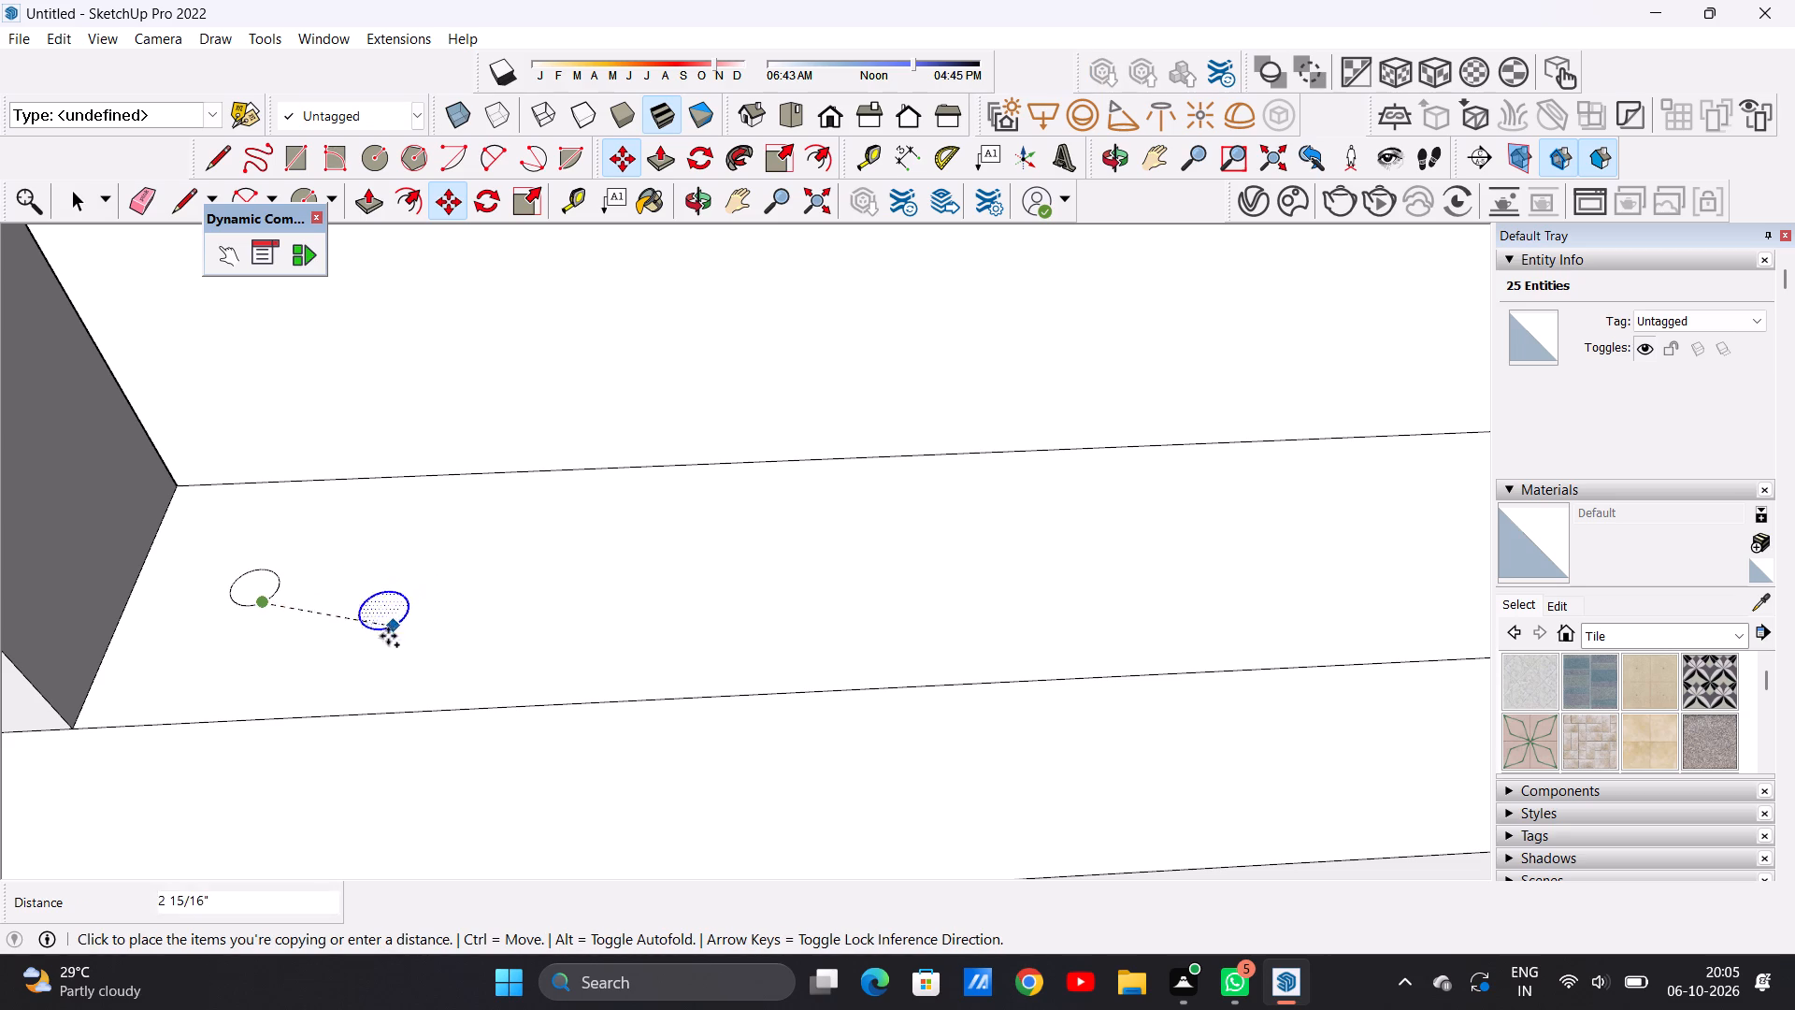
{"action": "scroll", "coordinate": [387, 637], "scroll_direction": "down", "scroll_amount": 14}
{"action": "scroll", "coordinate": [648, 583], "scroll_direction": "down", "scroll_amount": 6}
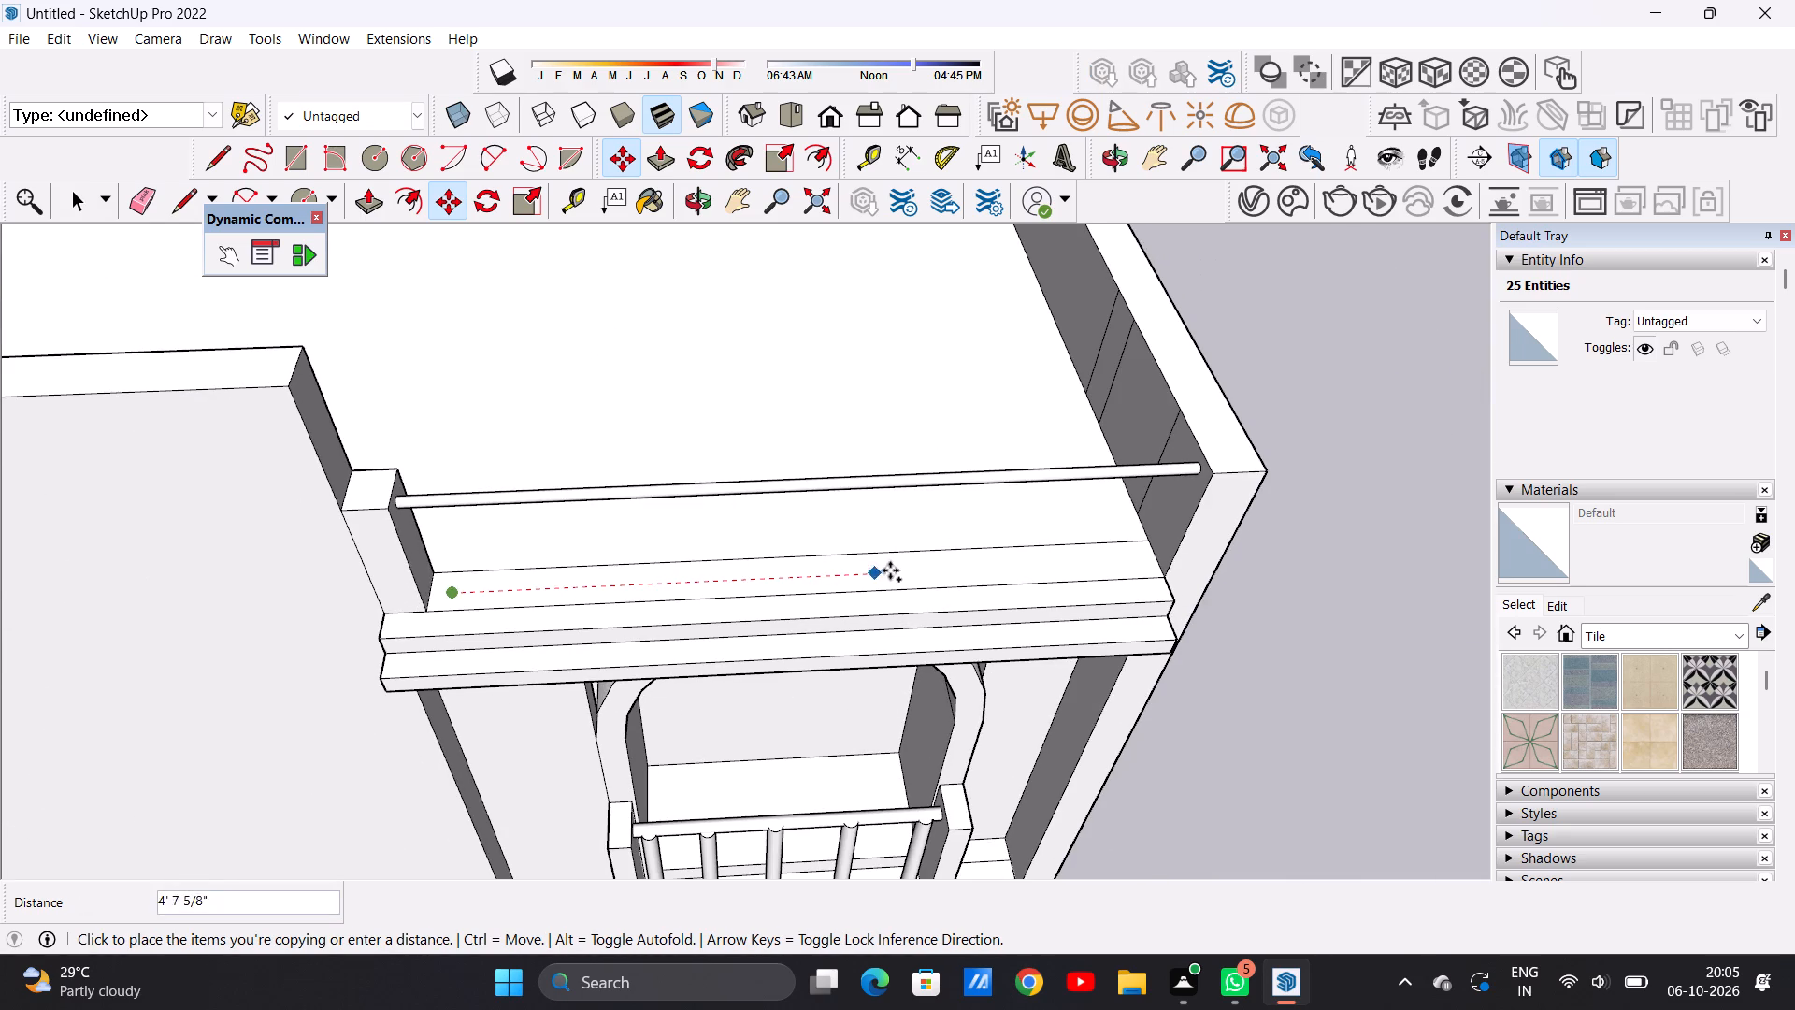
{"action": "scroll", "coordinate": [1158, 555], "scroll_direction": "up", "scroll_amount": 4}
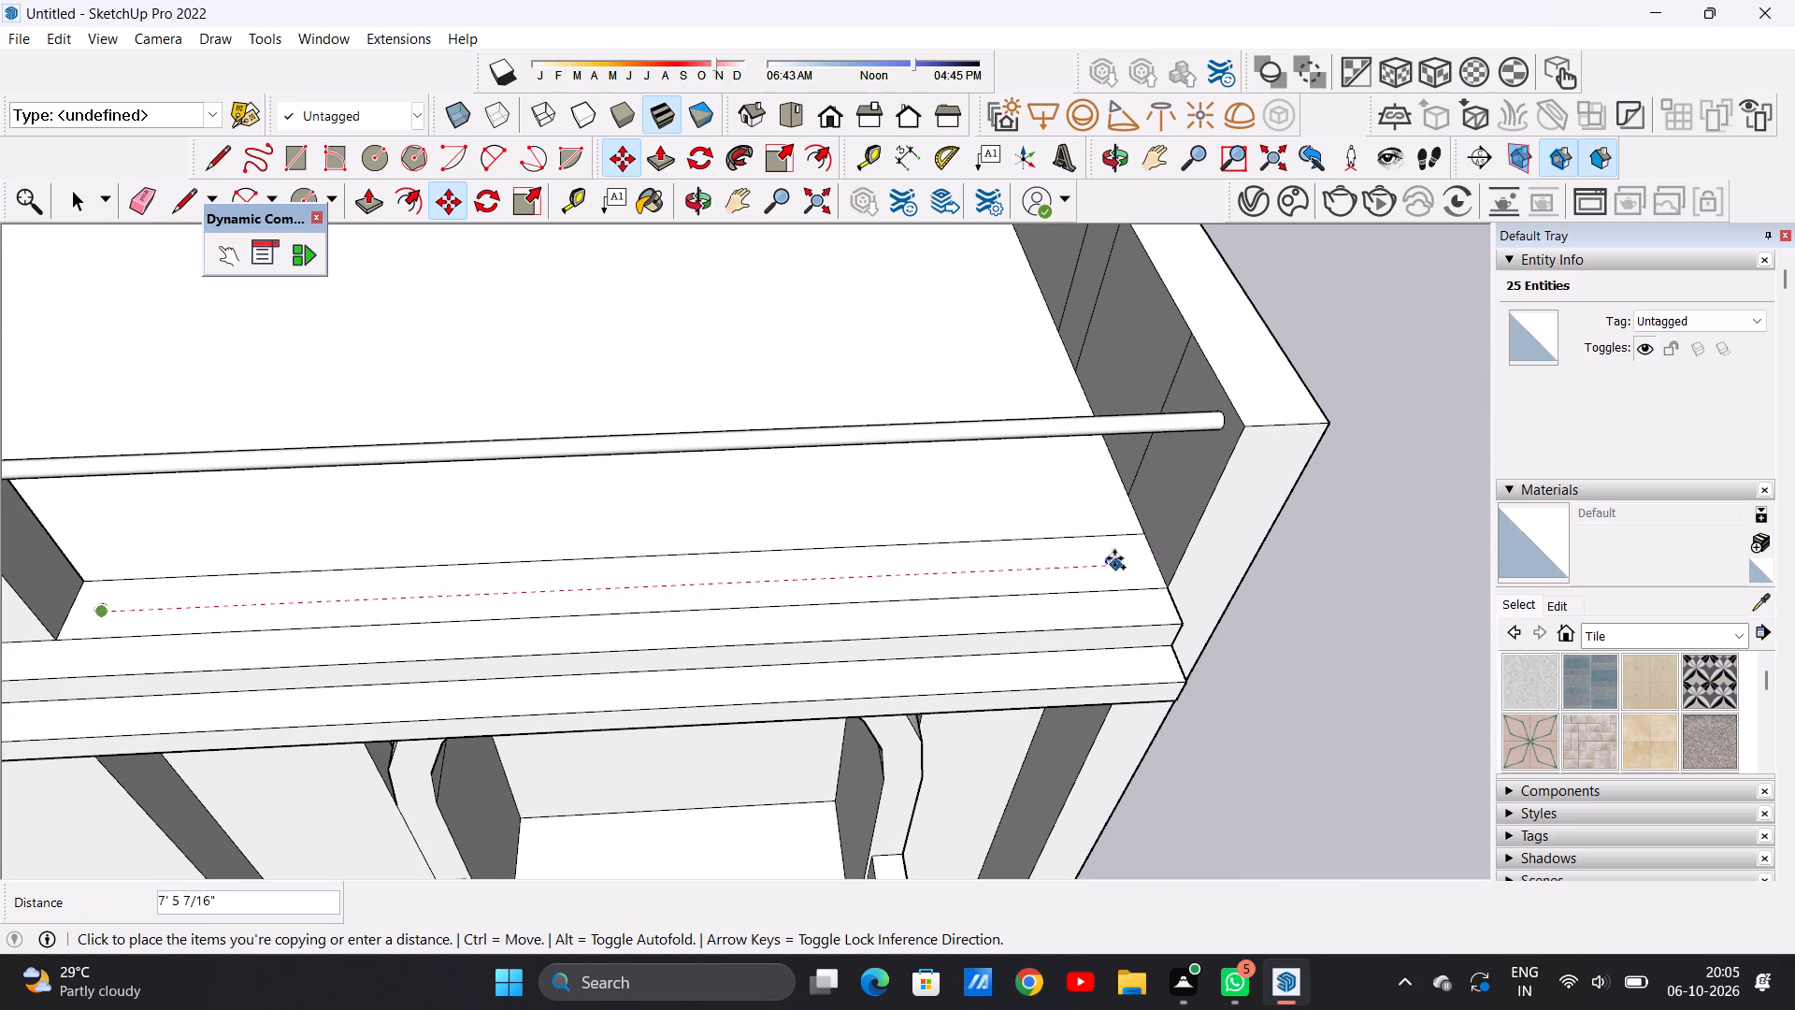
{"action": "left_click", "coordinate": [1104, 559]}
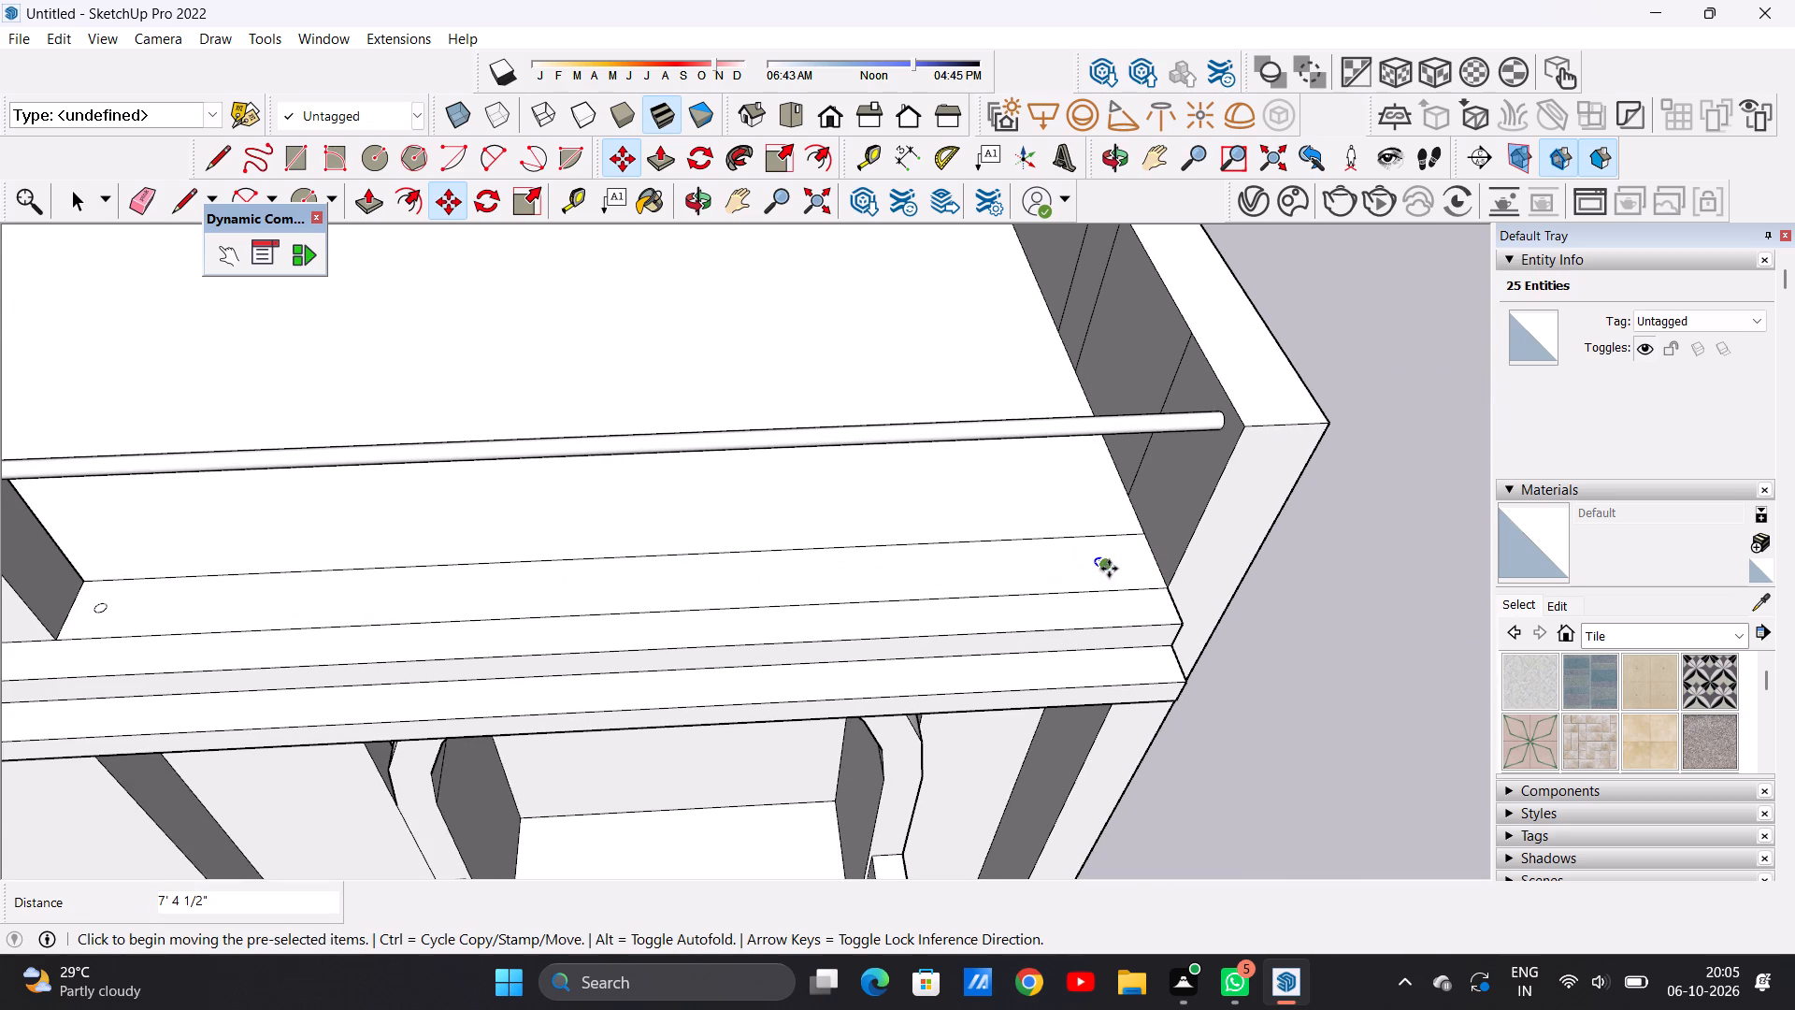
Copy the circle back about 6' 8 5/8" beside the first one, and copy that about 6' 1/4" toward the side wall.
{"action": "left_click", "coordinate": [1109, 569]}
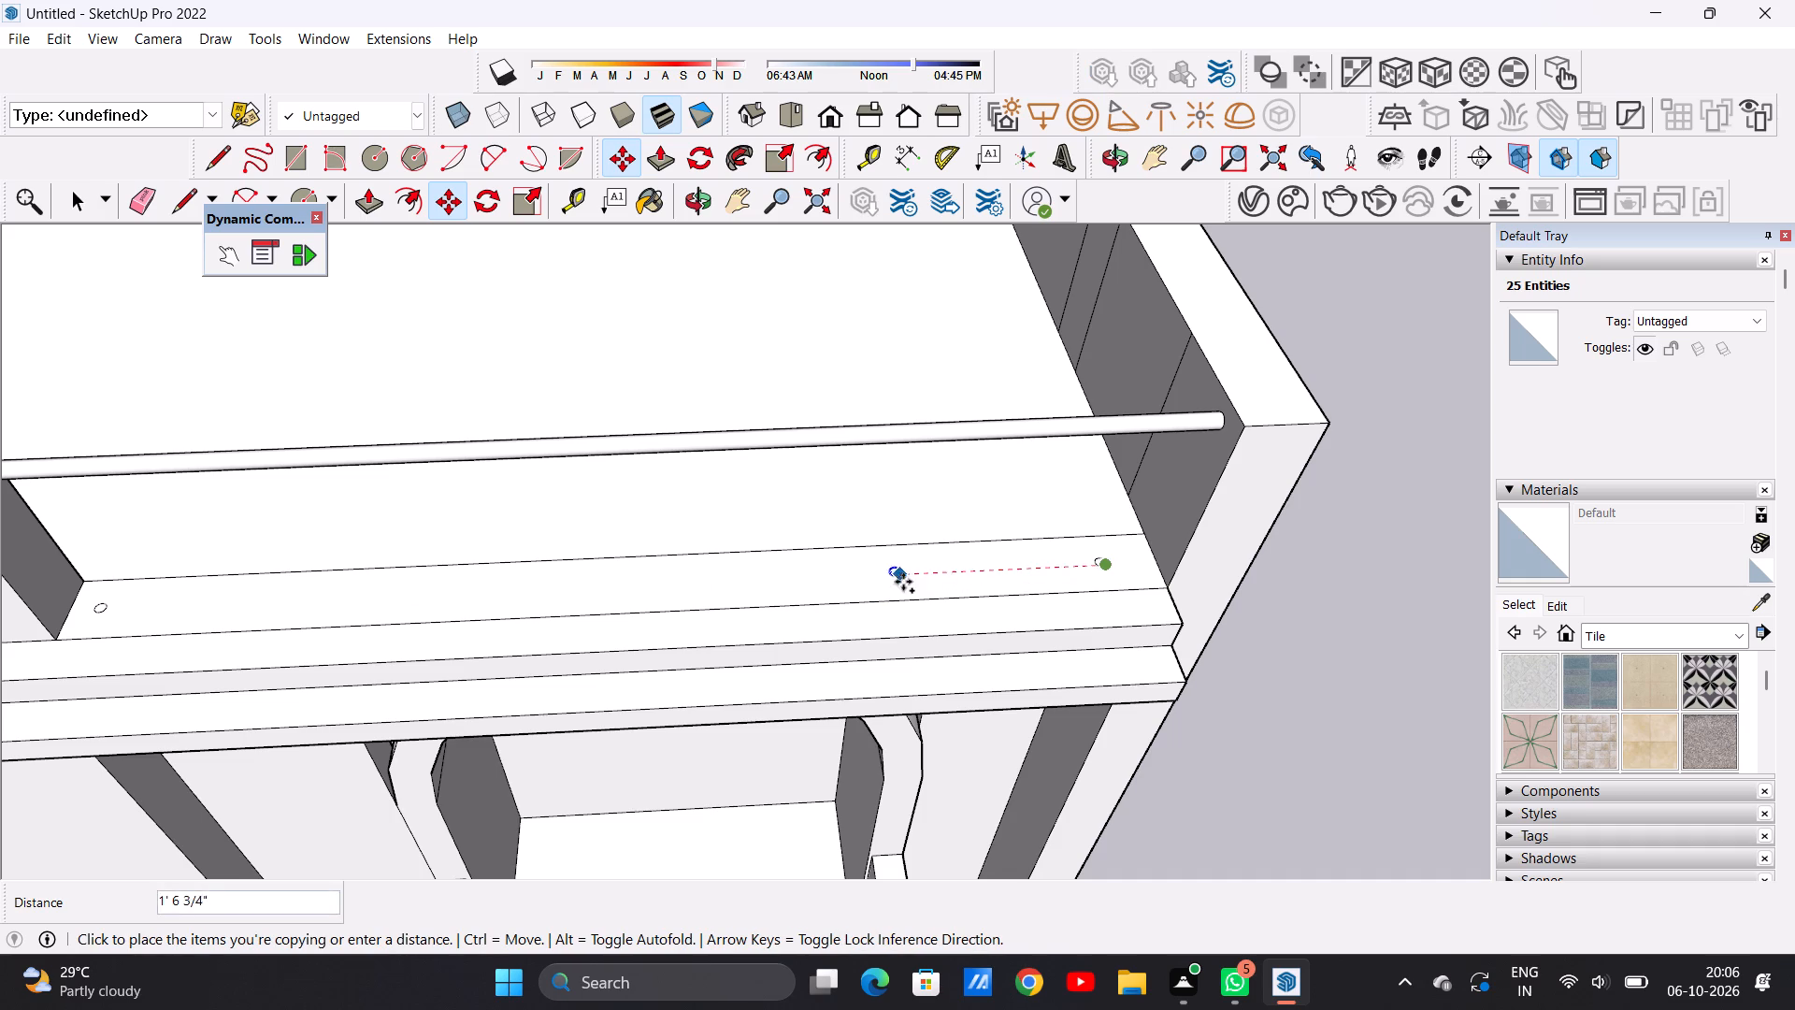
{"action": "scroll", "coordinate": [905, 581], "scroll_direction": "down", "scroll_amount": 3}
{"action": "scroll", "coordinate": [575, 590], "scroll_direction": "down", "scroll_amount": 2}
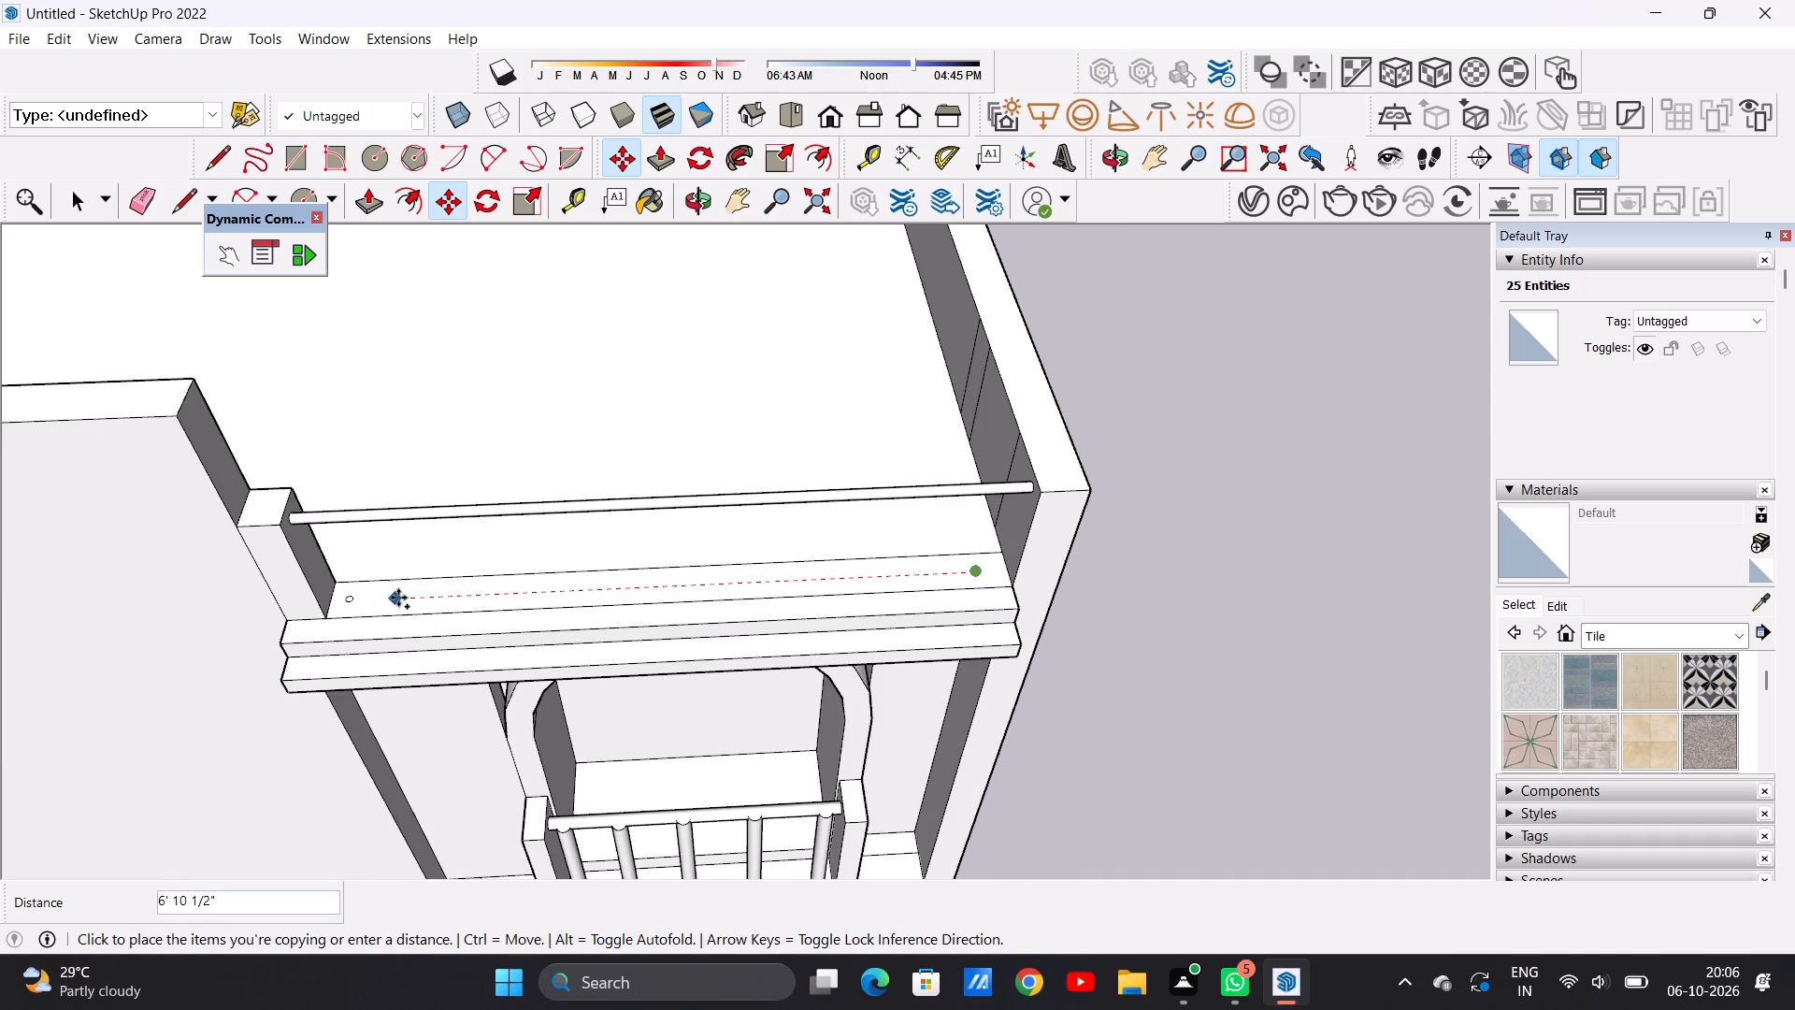
{"action": "scroll", "coordinate": [399, 598], "scroll_direction": "up", "scroll_amount": 8}
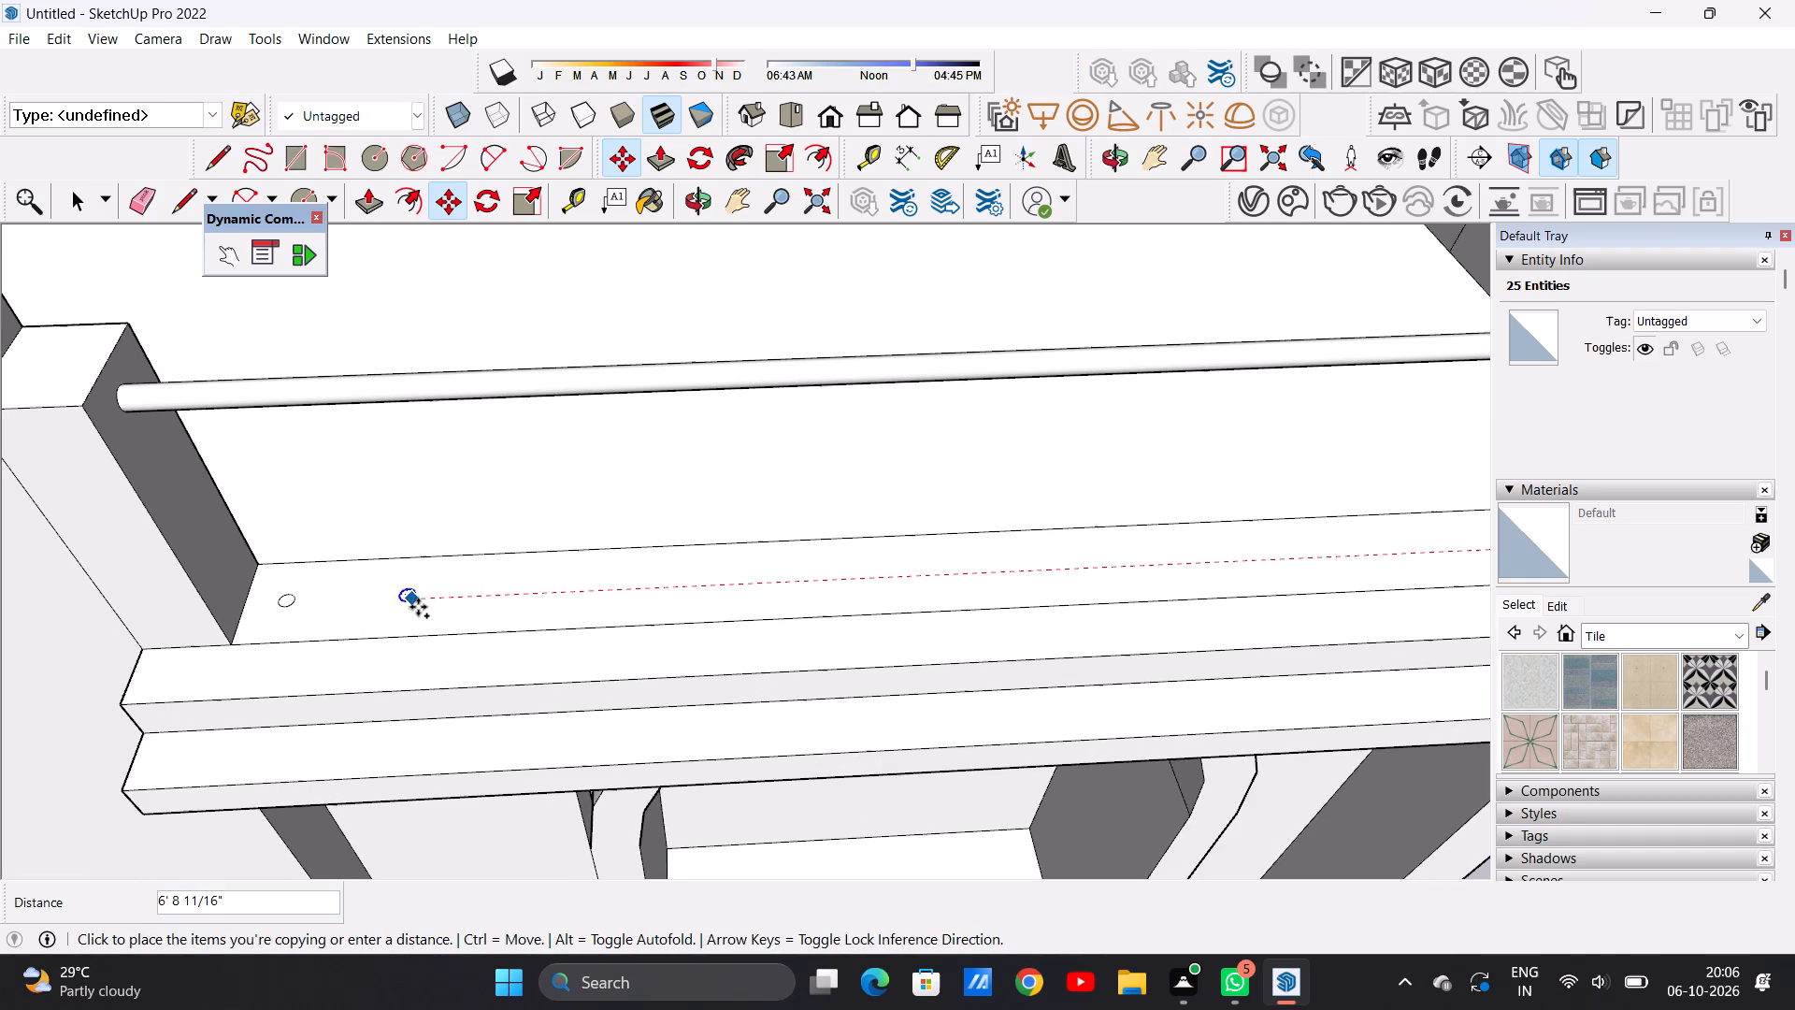
{"action": "left_click", "coordinate": [418, 607]}
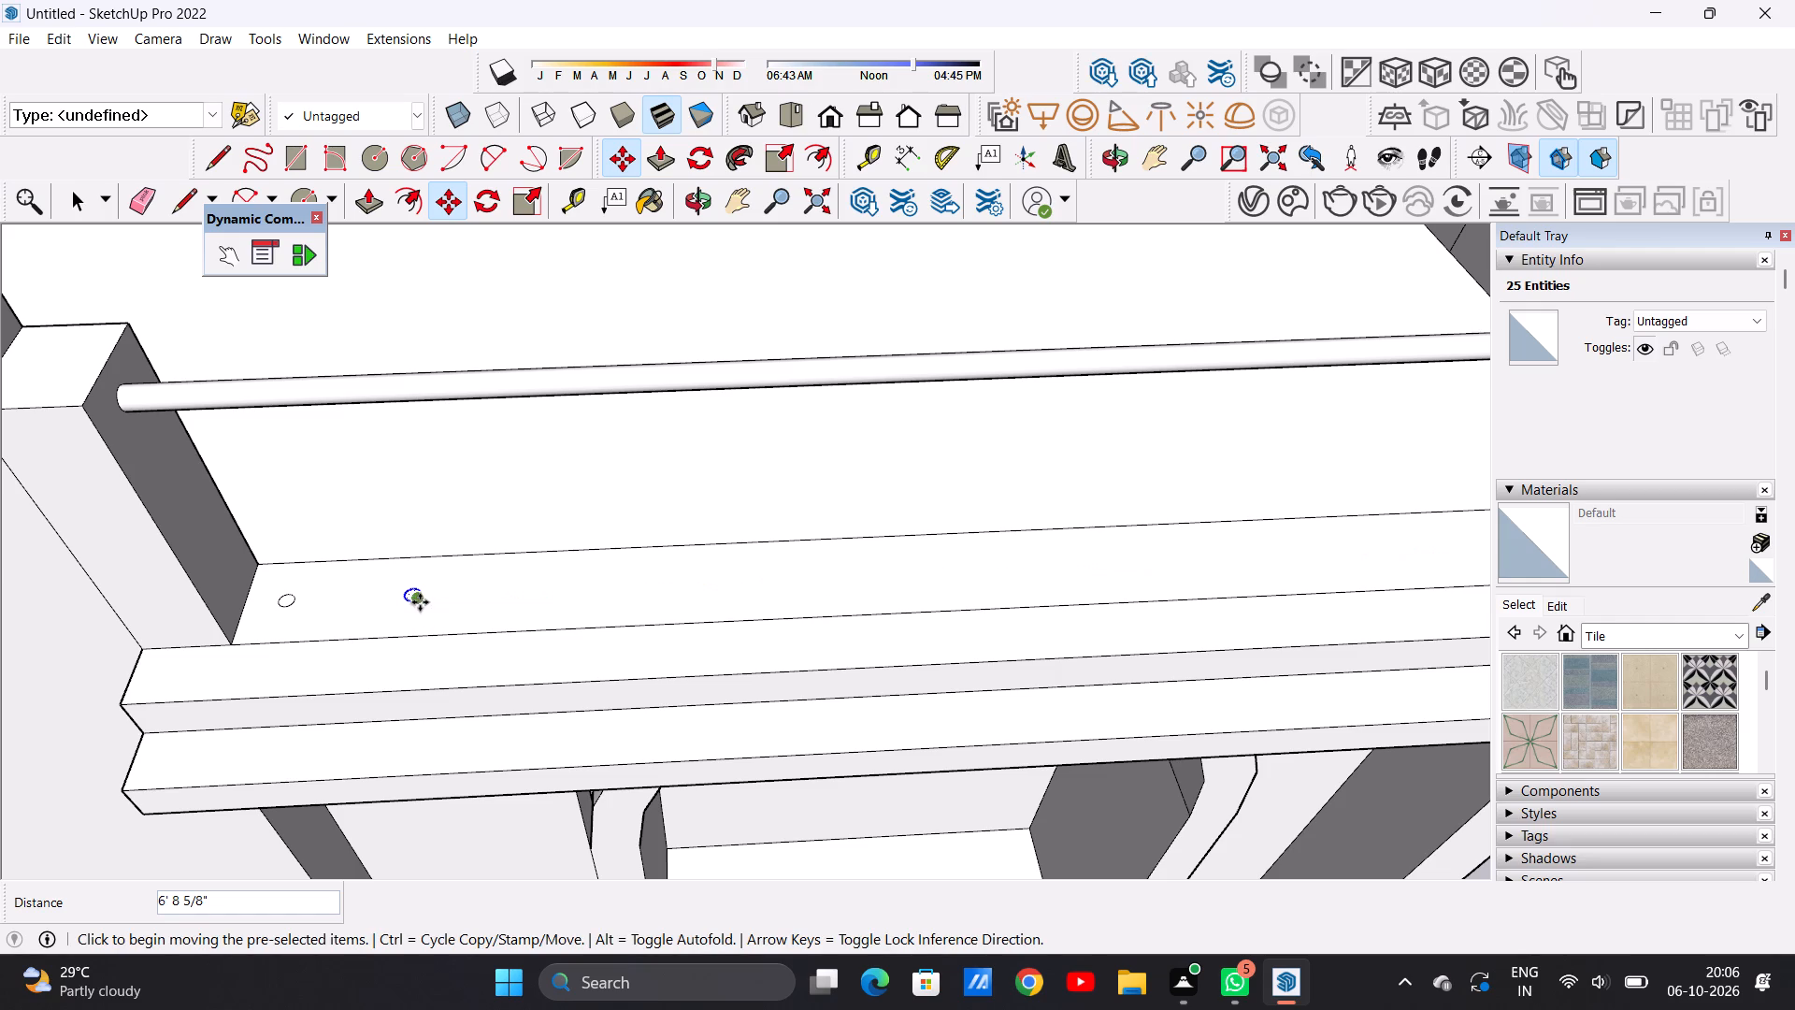
{"action": "left_click", "coordinate": [420, 602]}
{"action": "scroll", "coordinate": [584, 592], "scroll_direction": "down", "scroll_amount": 4}
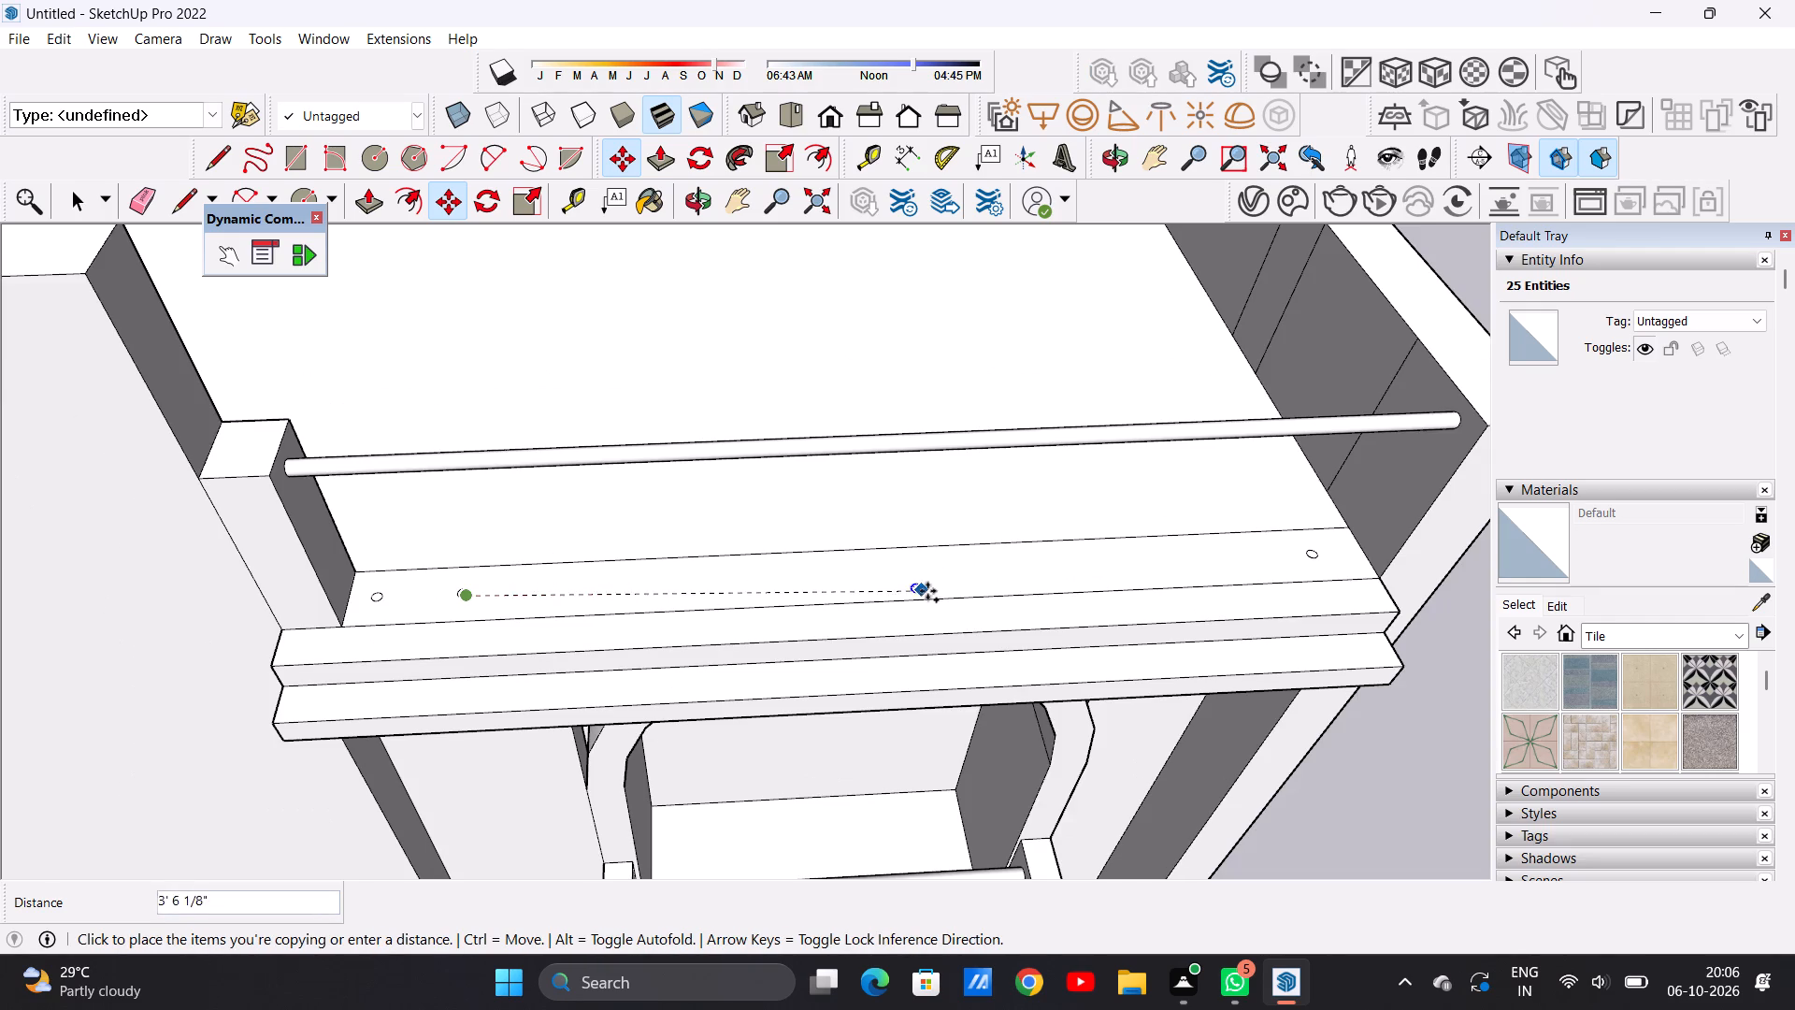
{"action": "left_click", "coordinate": [1231, 564]}
Add three circles inward from alternating ends of the strip, by successive copies of about 5' 3 3/16", 4' 2 5/8" and 3' 4 13/16".
{"action": "left_click", "coordinate": [1231, 564]}
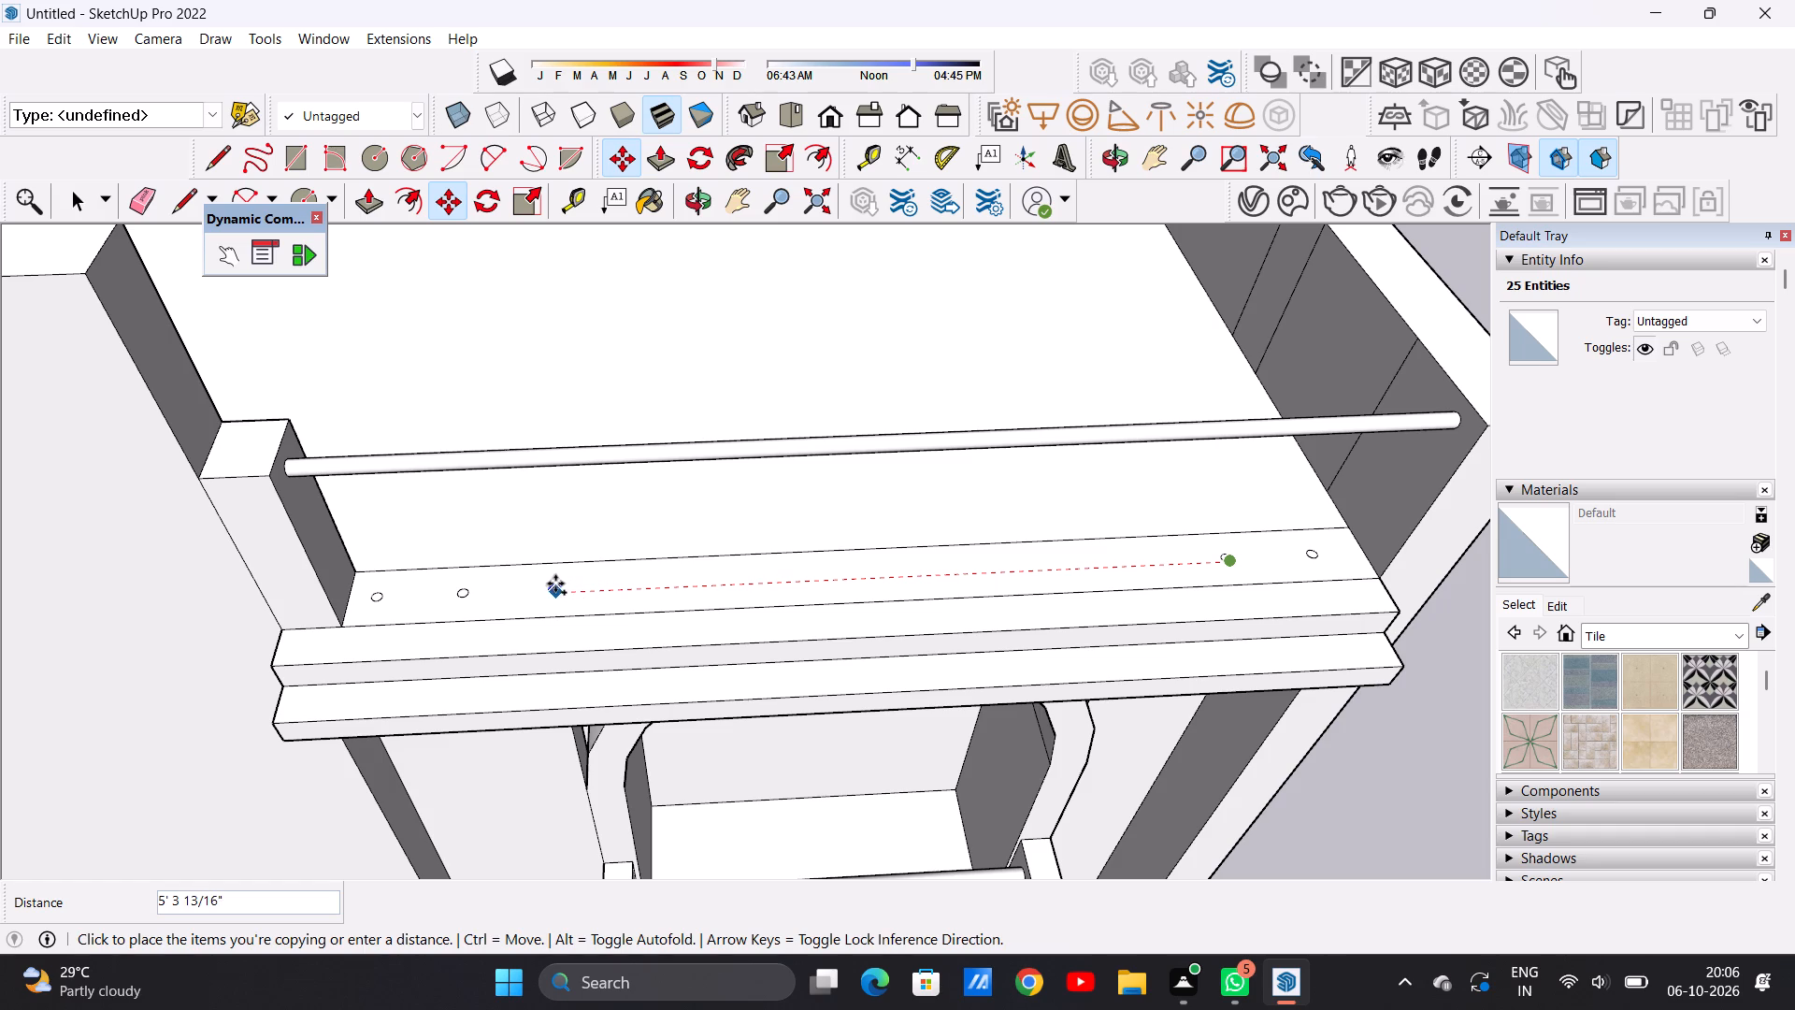
{"action": "left_click", "coordinate": [562, 584]}
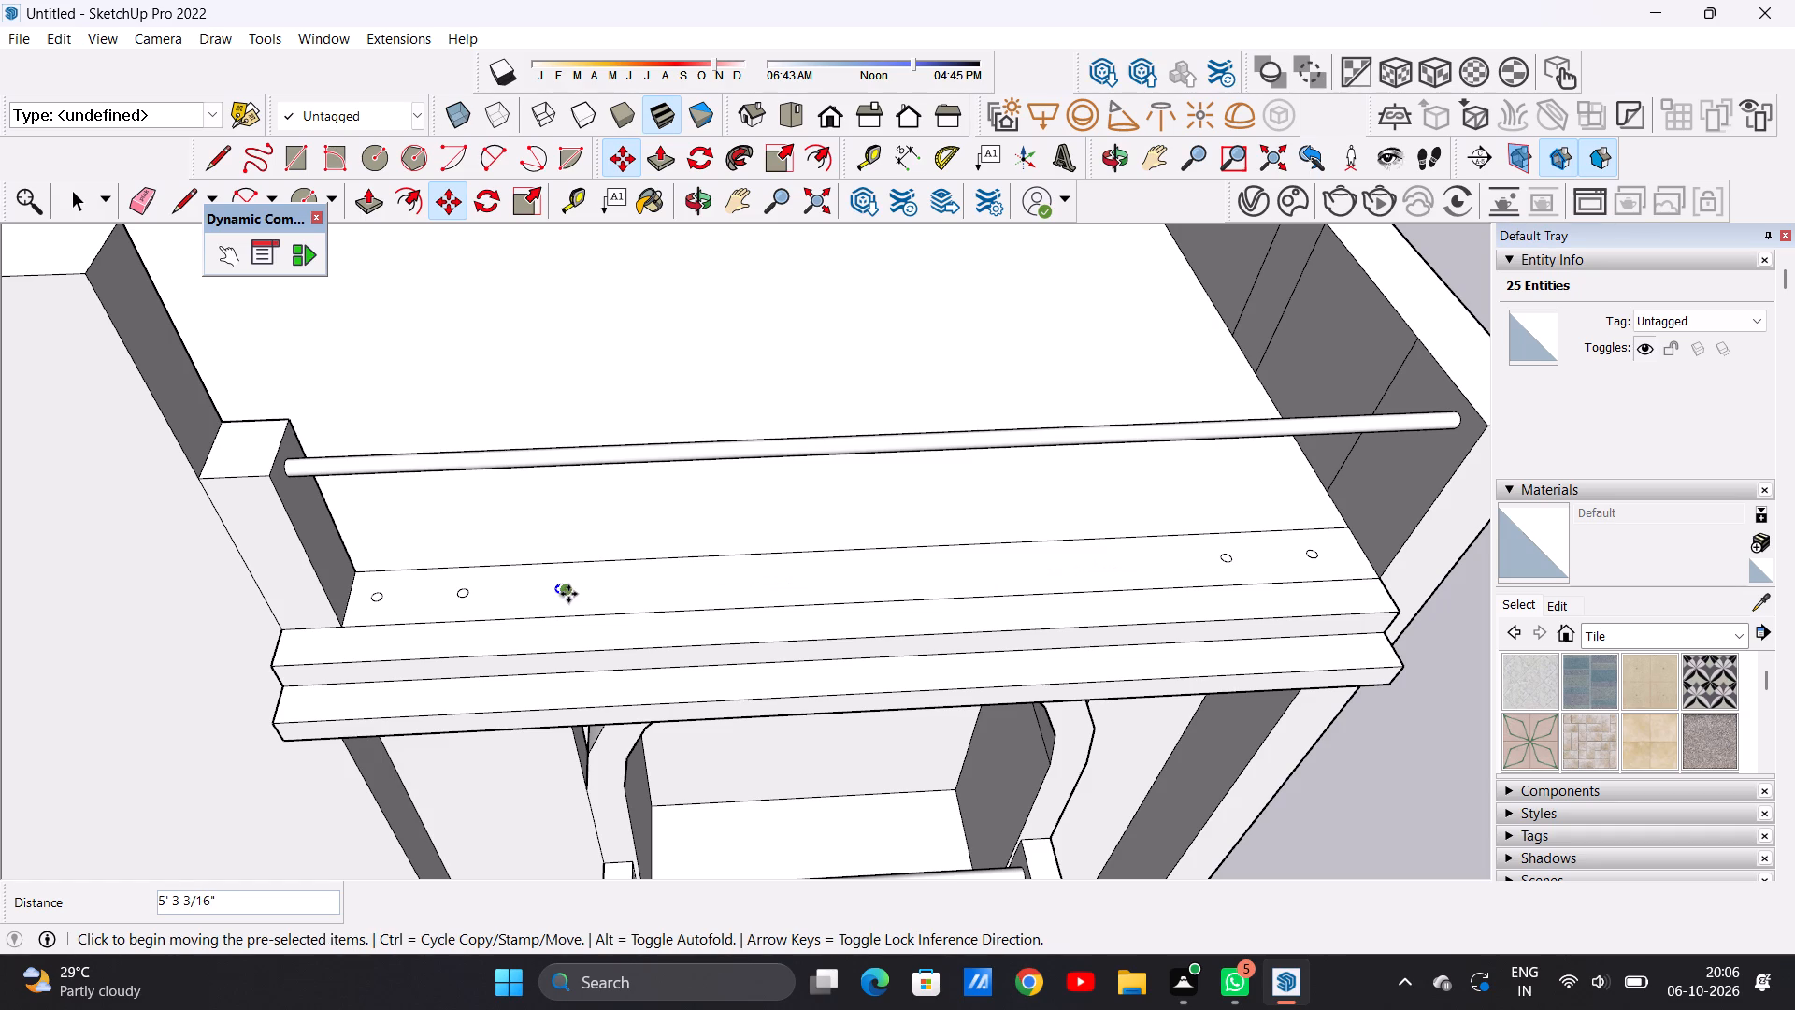
{"action": "left_click", "coordinate": [568, 594]}
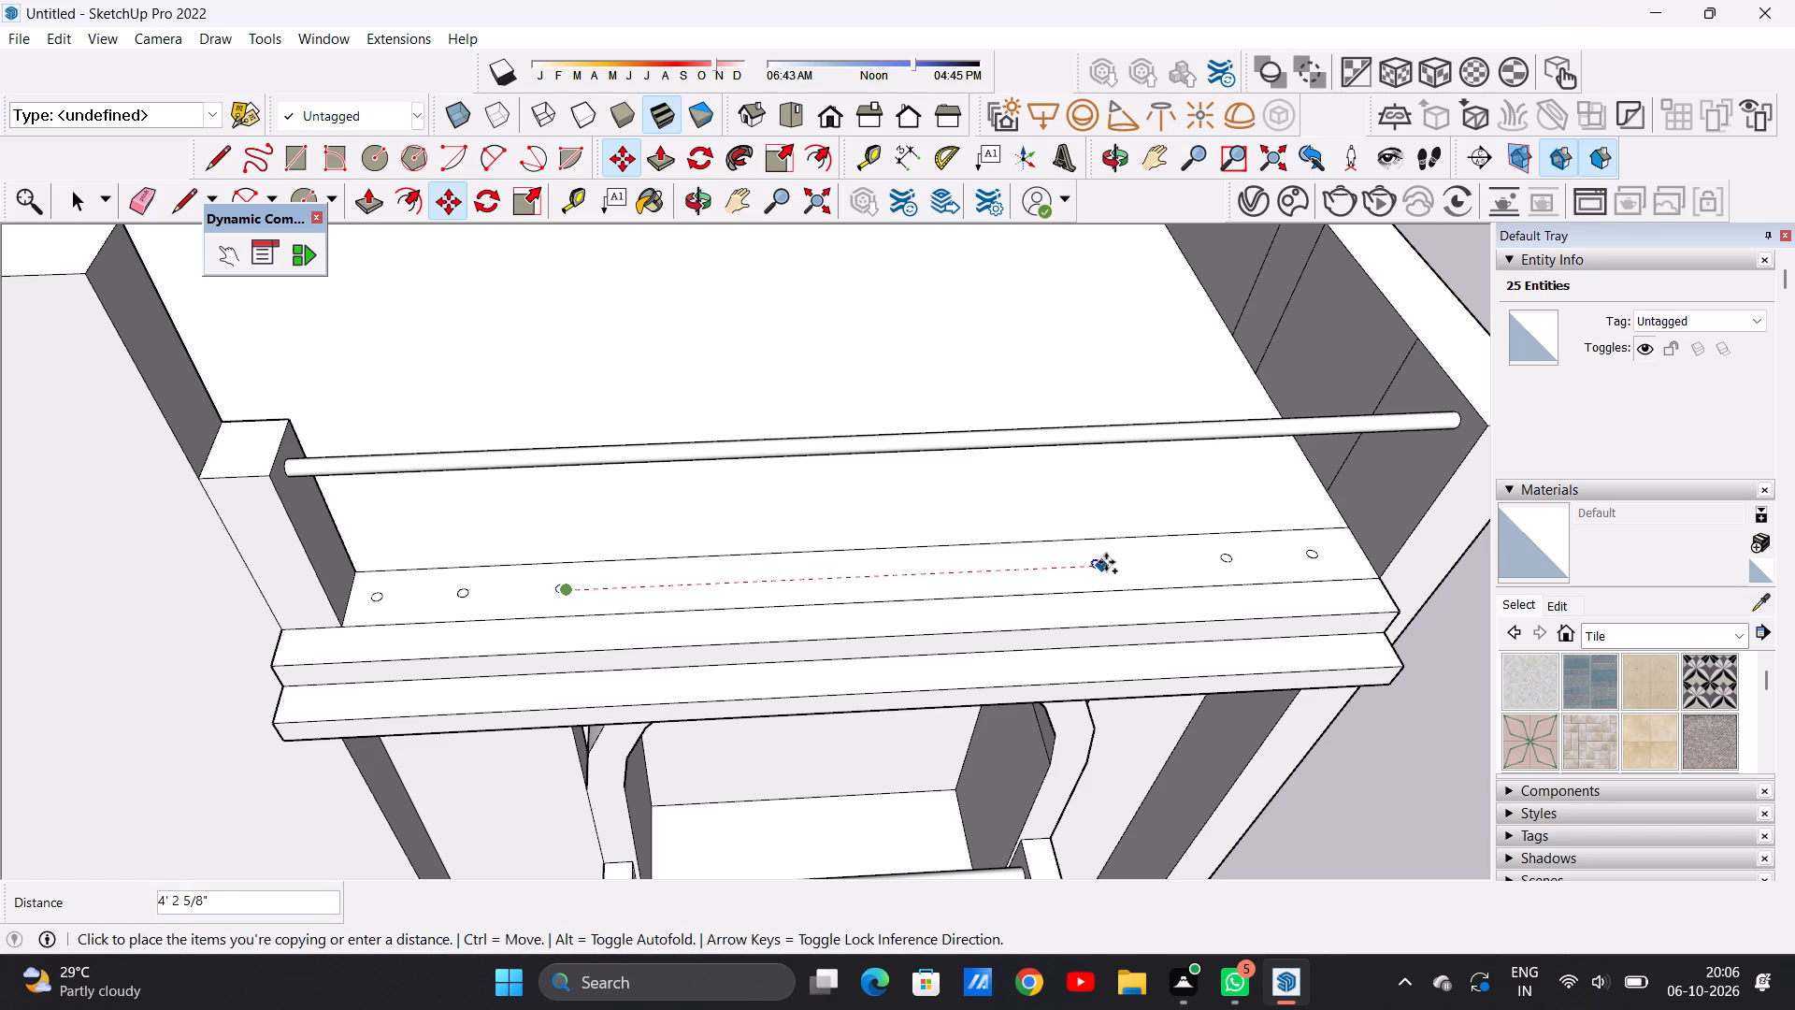
{"action": "left_click", "coordinate": [1106, 562]}
{"action": "left_click", "coordinate": [1106, 566]}
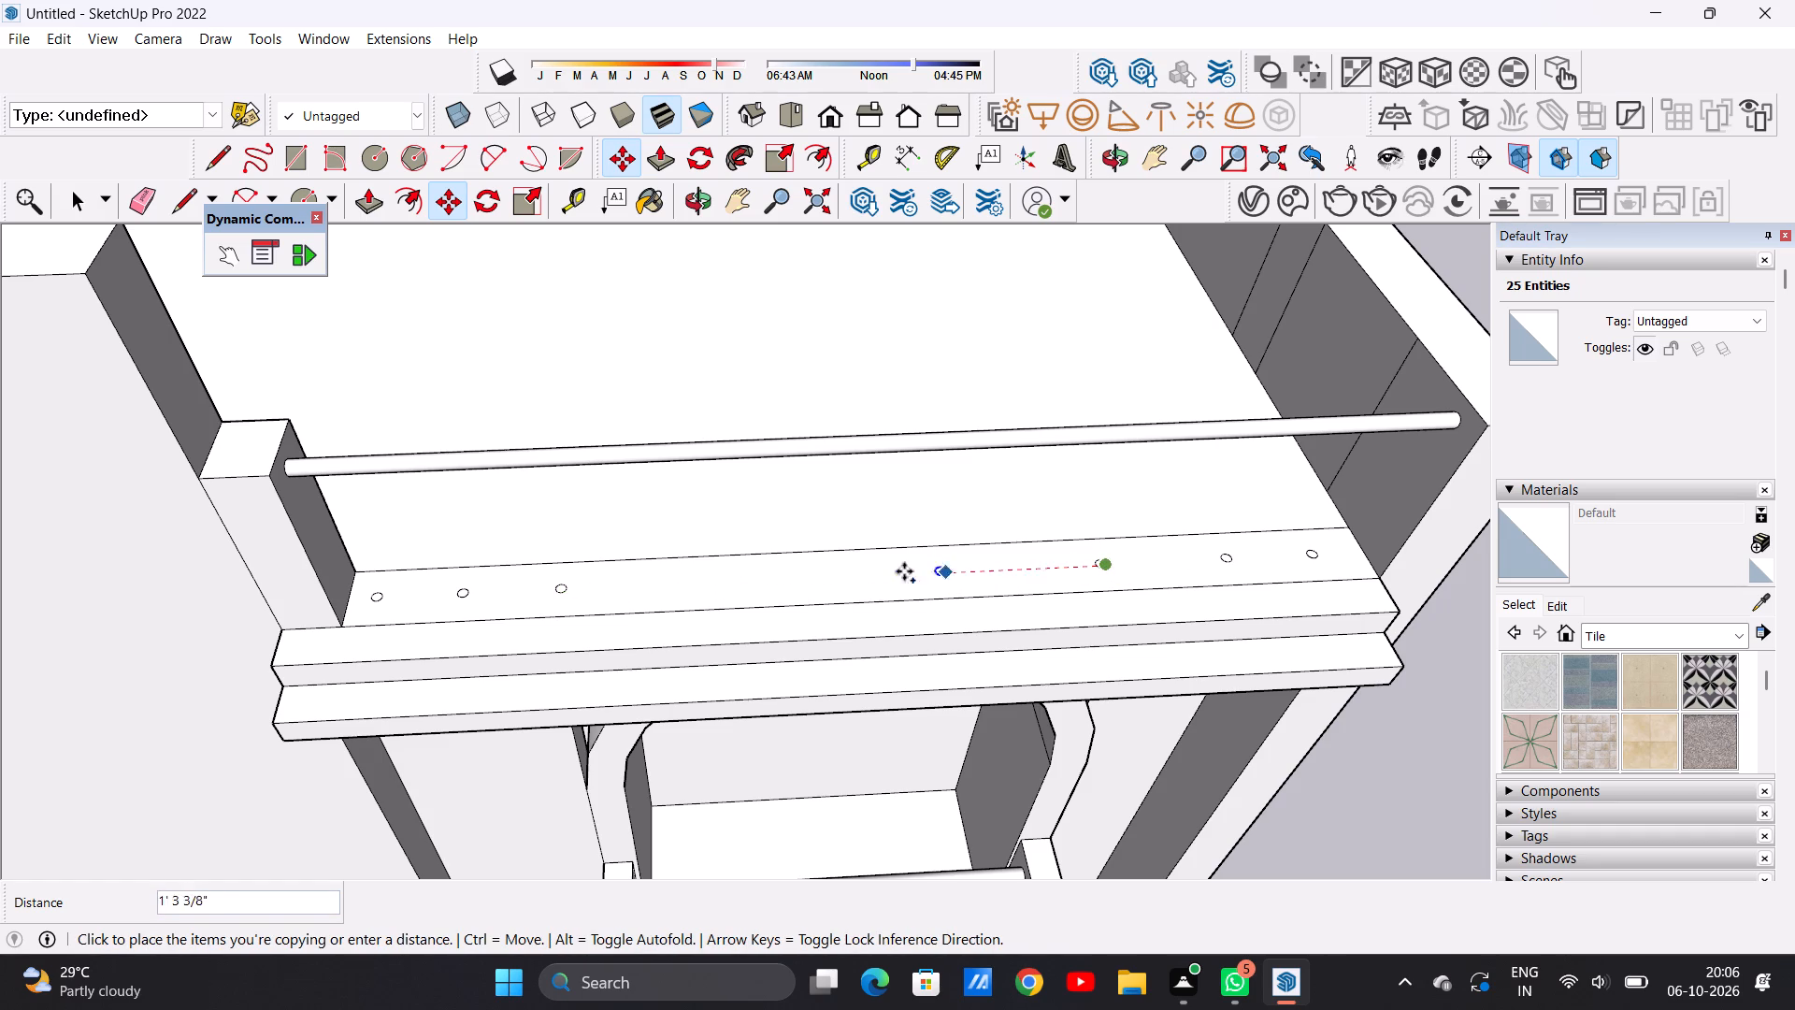
{"action": "left_click", "coordinate": [676, 590]}
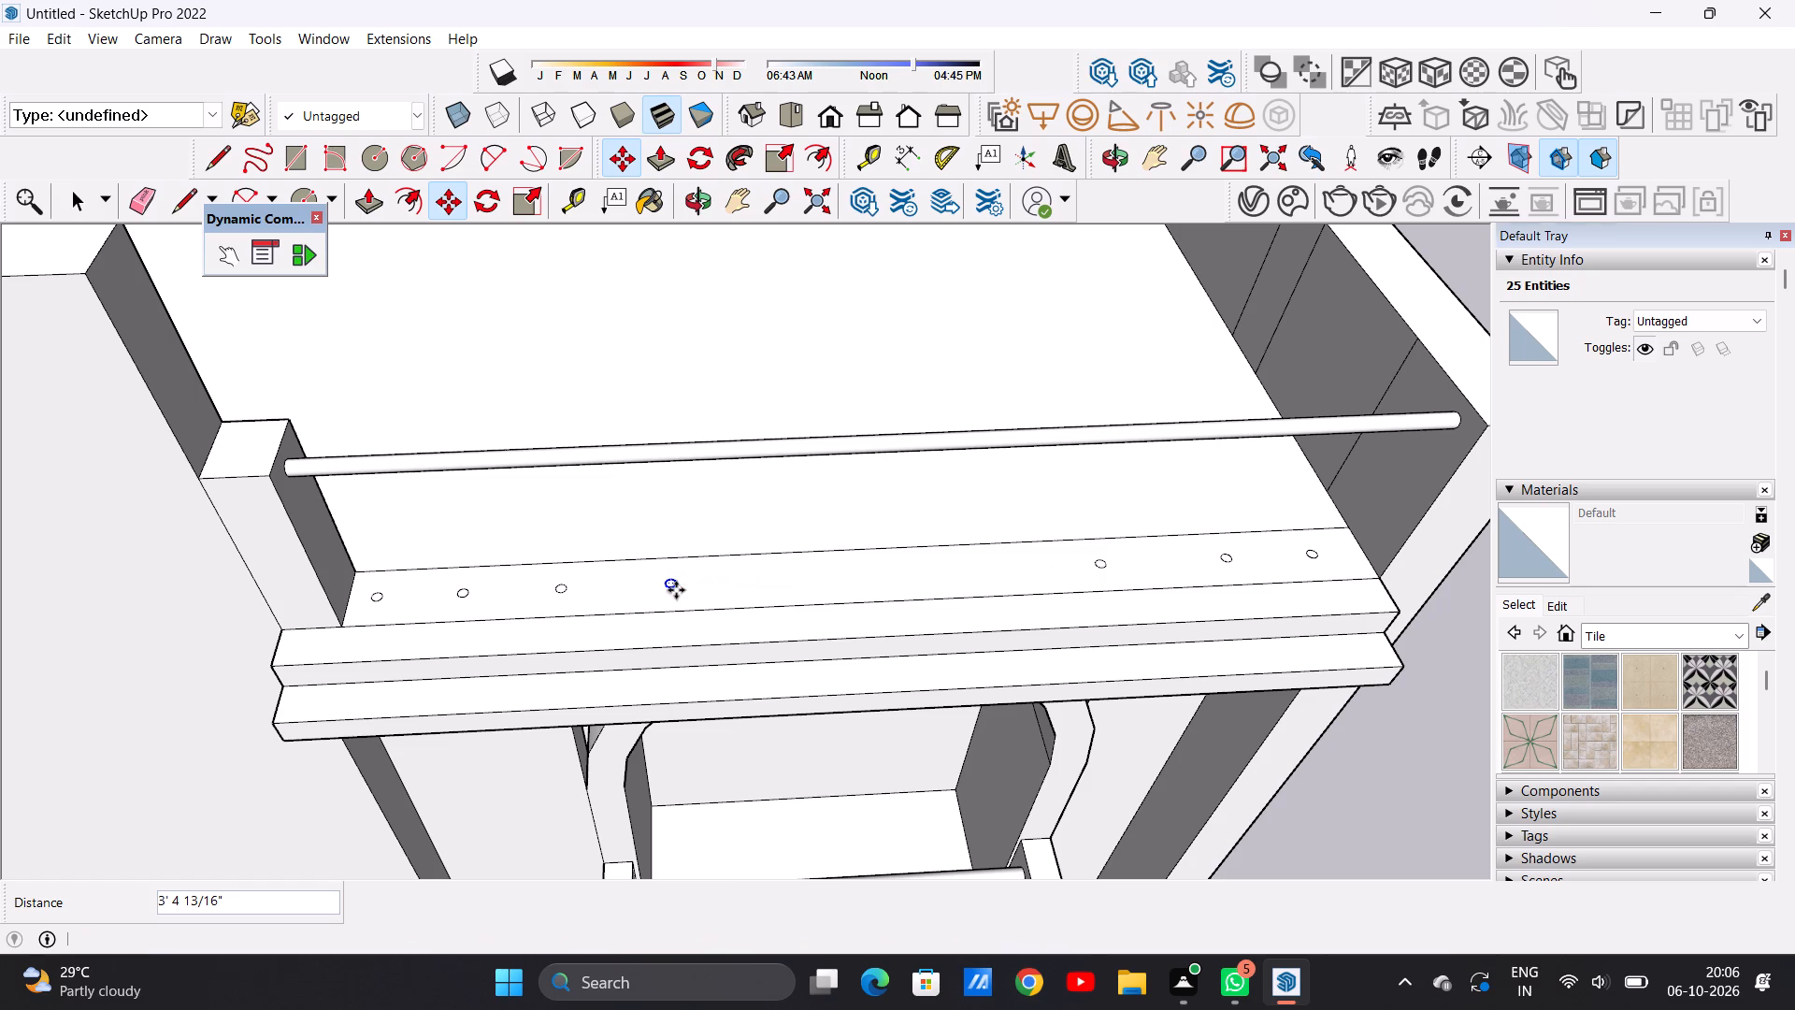
Fill the remaining middle gap of the strip with two more circle copies, the last one about 1' 2 7/16" from the previous.
{"action": "left_click", "coordinate": [676, 588]}
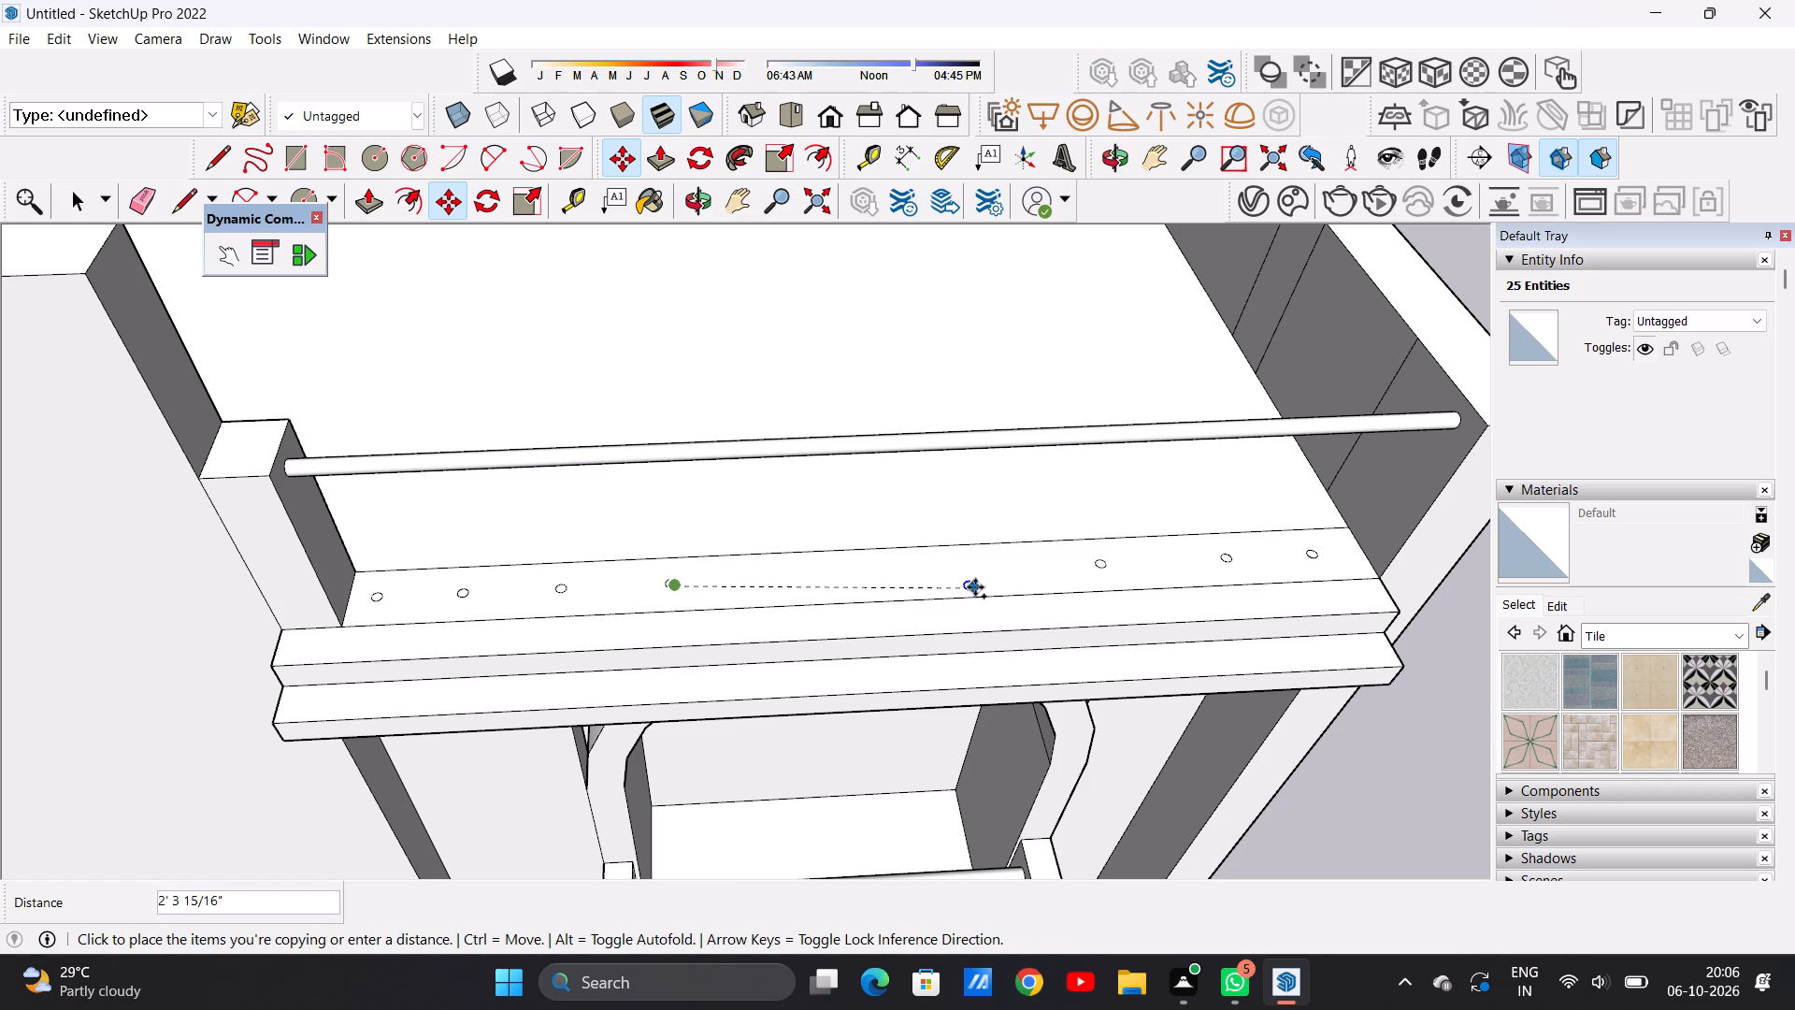
{"action": "left_click", "coordinate": [962, 575]}
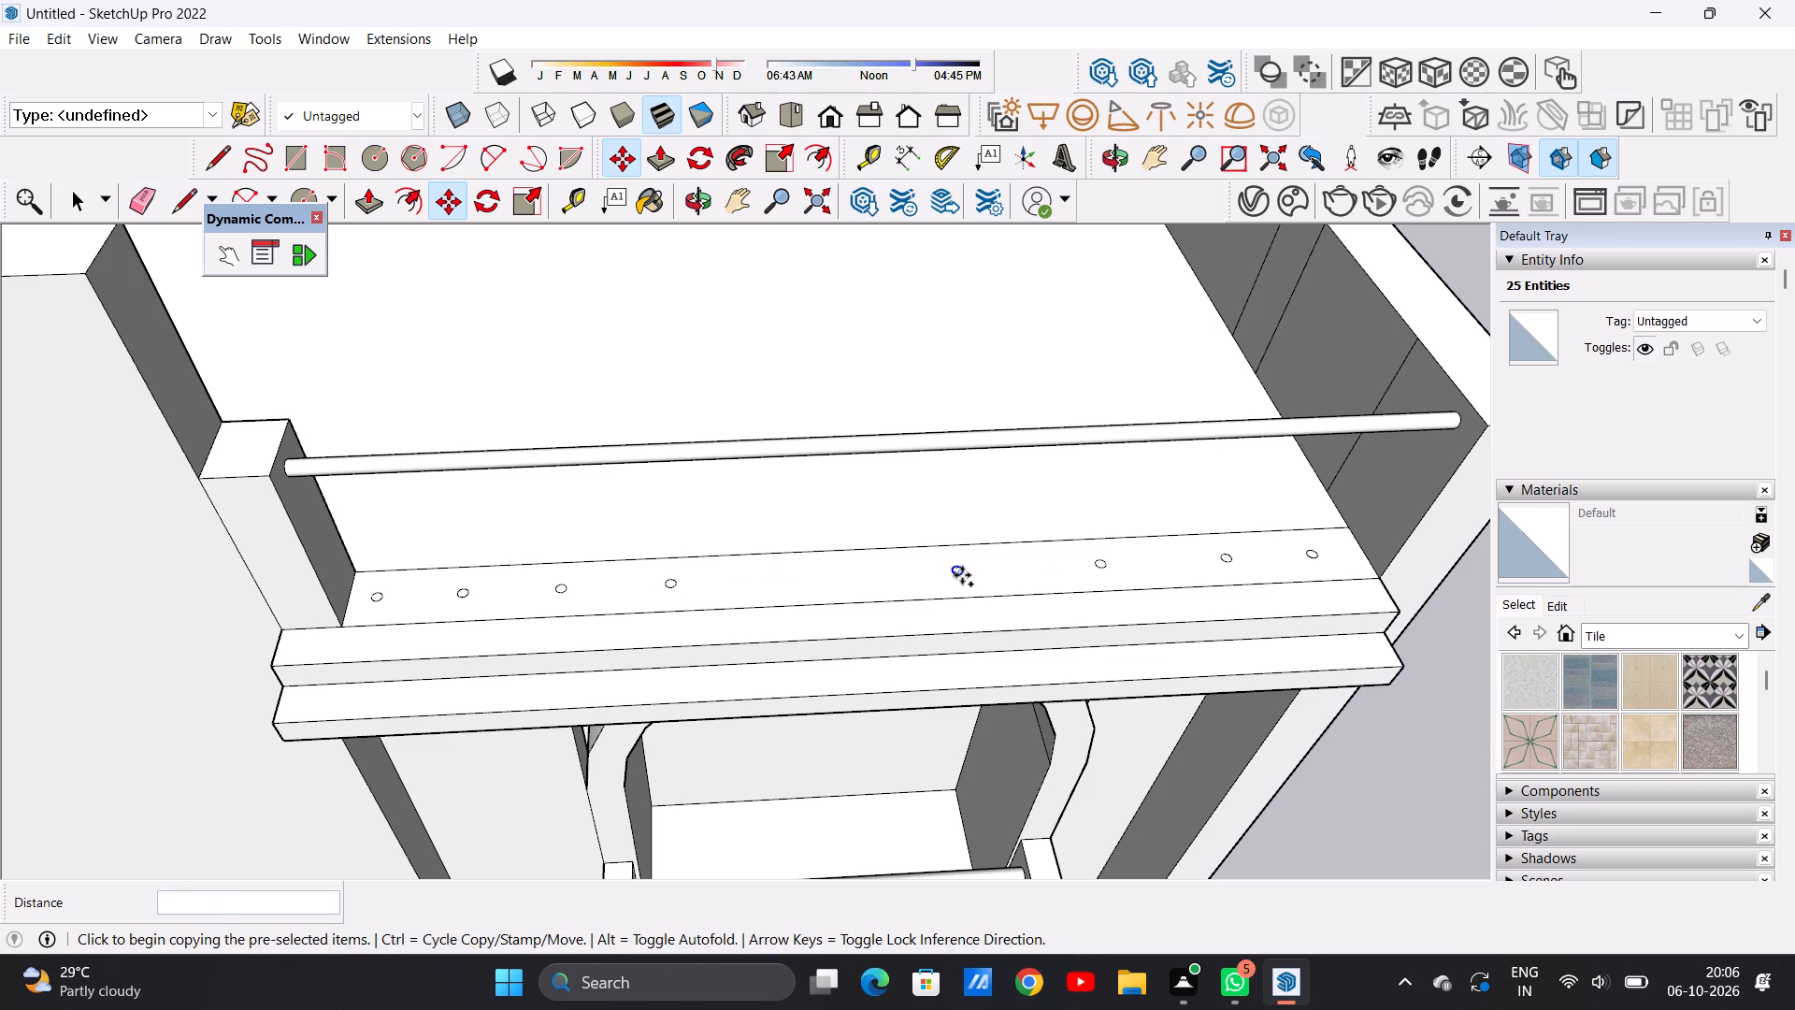
{"action": "left_click", "coordinate": [962, 575]}
{"action": "left_click", "coordinate": [809, 586]}
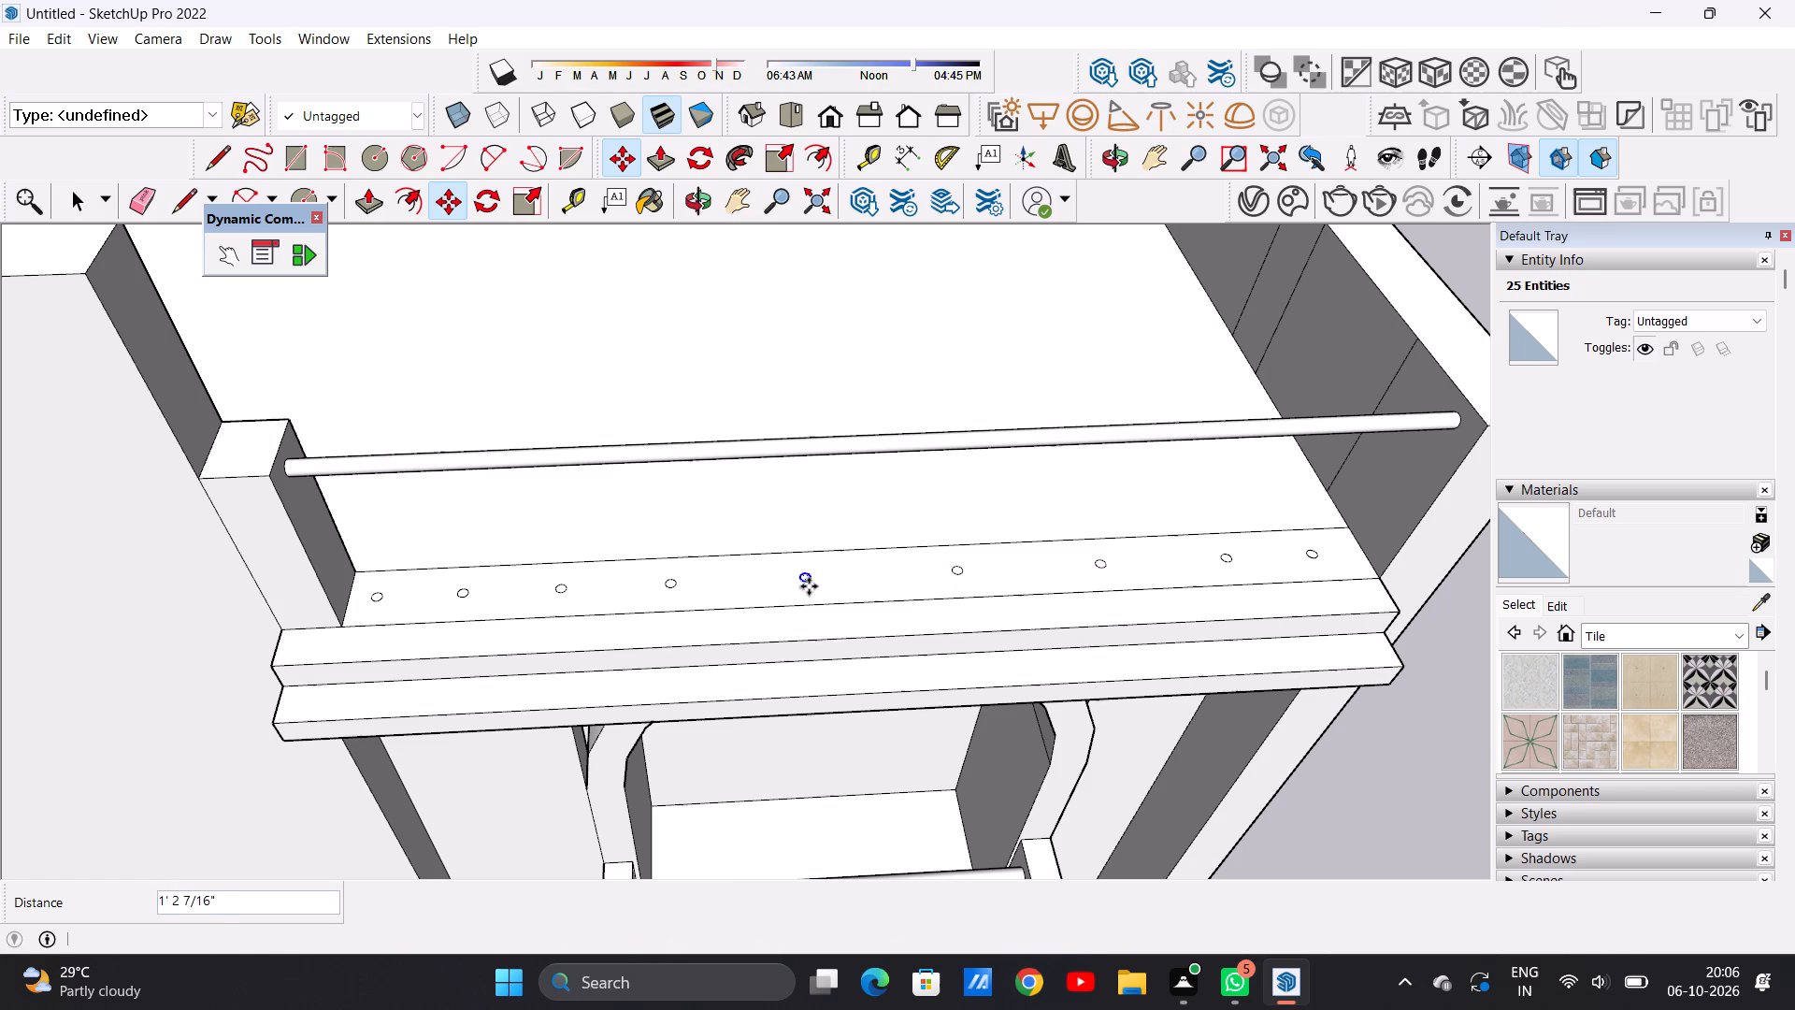
{"action": "key", "text": "space"}
{"action": "scroll", "coordinate": [409, 594], "scroll_direction": "down", "scroll_amount": 11}
{"action": "left_click", "coordinate": [1153, 566]}
Extrude the circle nearest the corner post about 1' 4 7/8" up to the top rail as the first baluster.
{"action": "scroll", "coordinate": [546, 648], "scroll_direction": "up", "scroll_amount": 6}
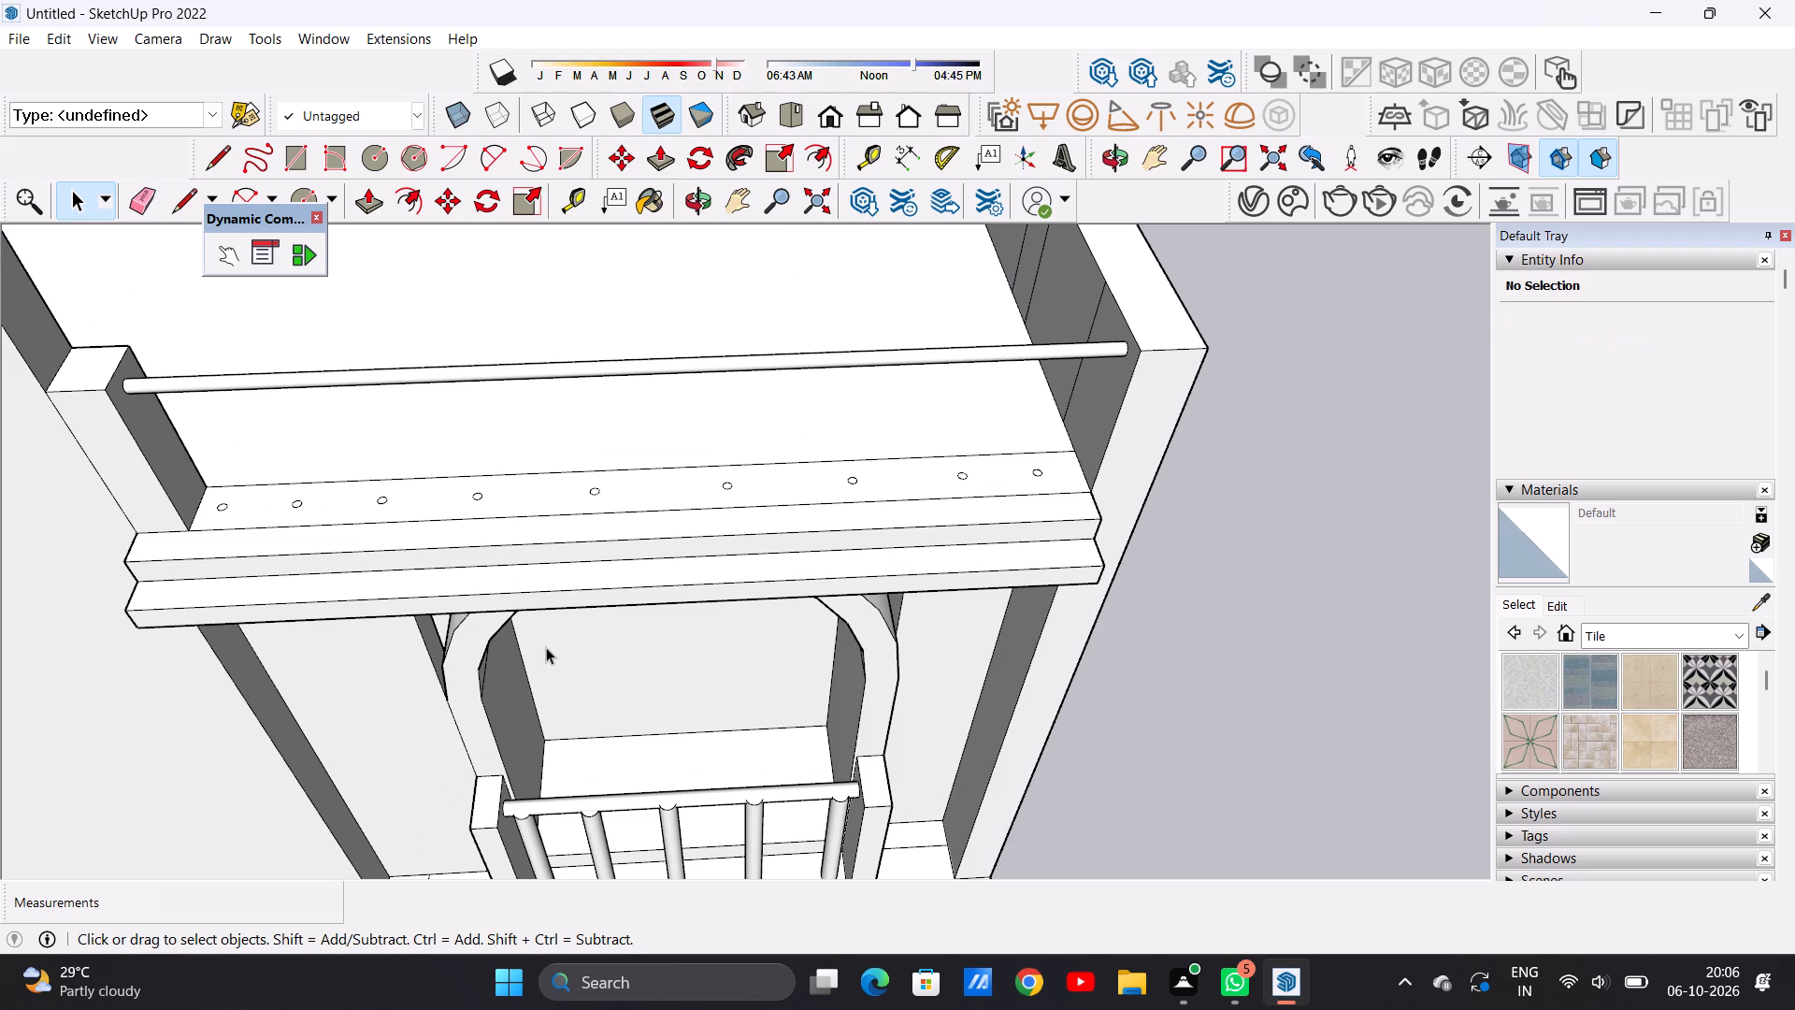
{"action": "scroll", "coordinate": [636, 612], "scroll_direction": "down", "scroll_amount": 3}
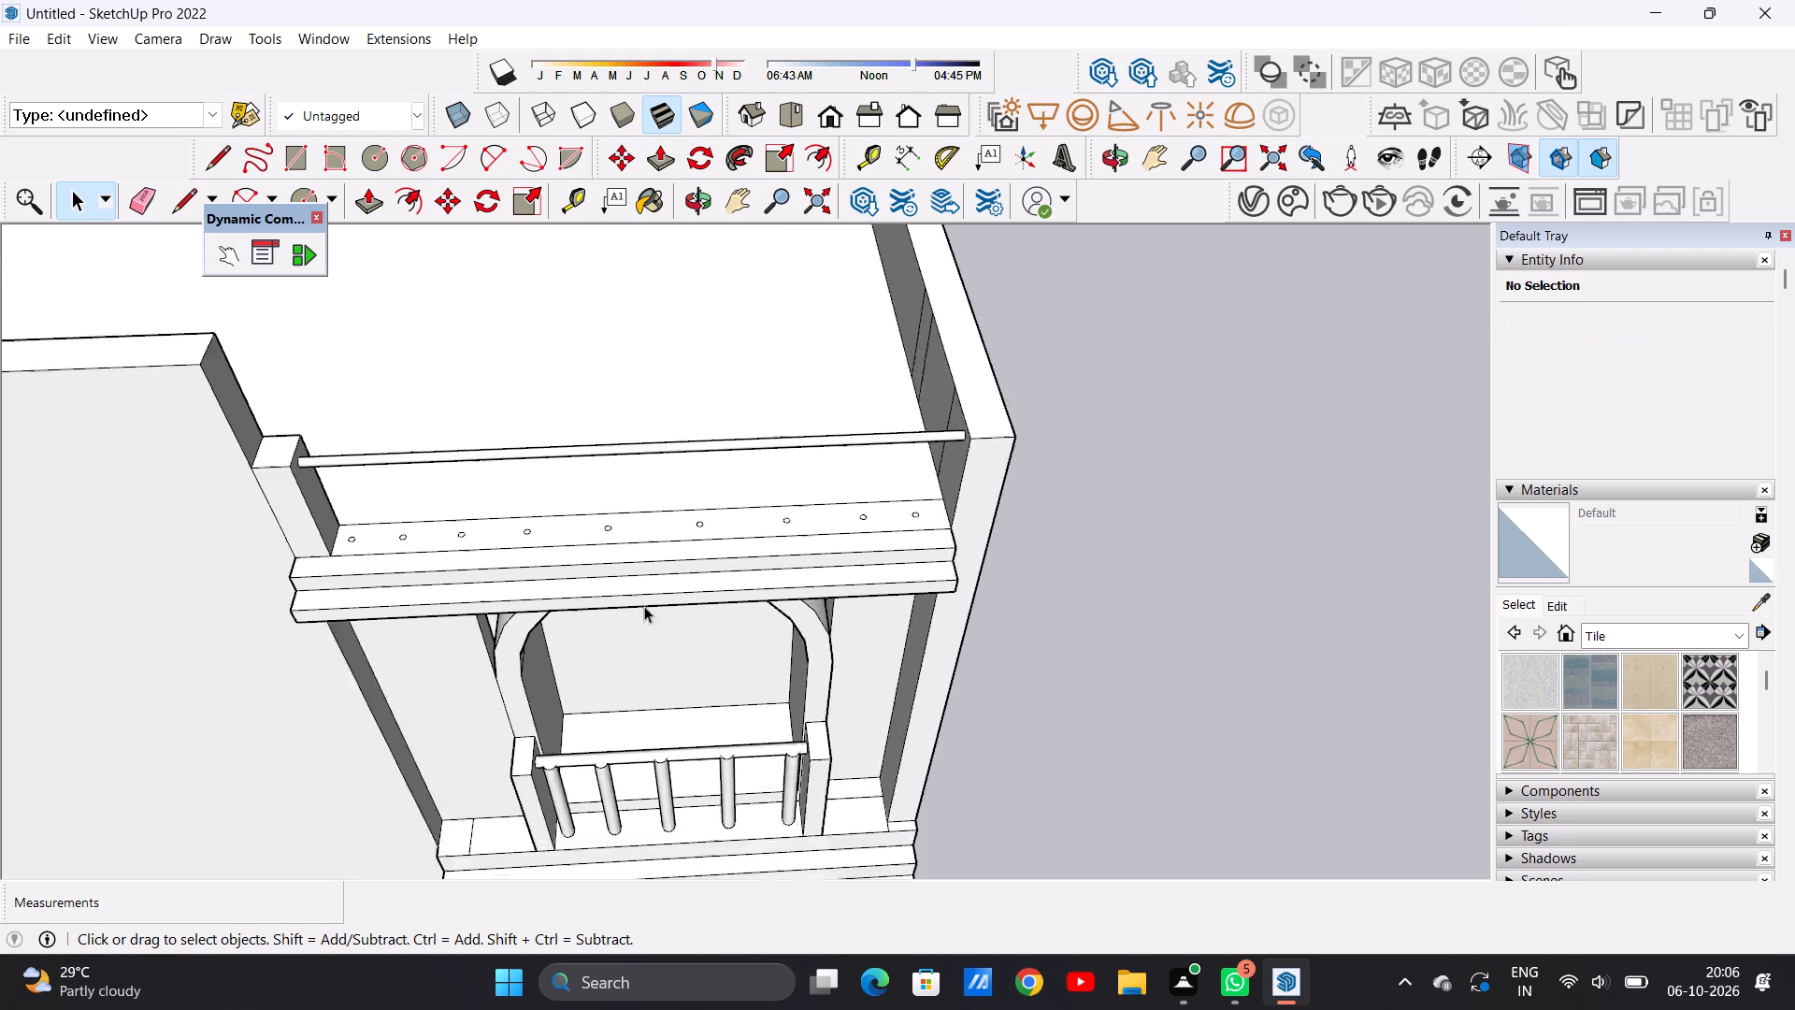
{"action": "scroll", "coordinate": [644, 606], "scroll_direction": "down", "scroll_amount": 9}
{"action": "scroll", "coordinate": [585, 628], "scroll_direction": "up", "scroll_amount": 15}
{"action": "middle_click_drag", "start_coordinate": [496, 549], "coordinate": [453, 644]}
{"action": "scroll", "coordinate": [452, 644], "scroll_direction": "down", "scroll_amount": 8}
{"action": "scroll", "coordinate": [443, 566], "scroll_direction": "up", "scroll_amount": 12}
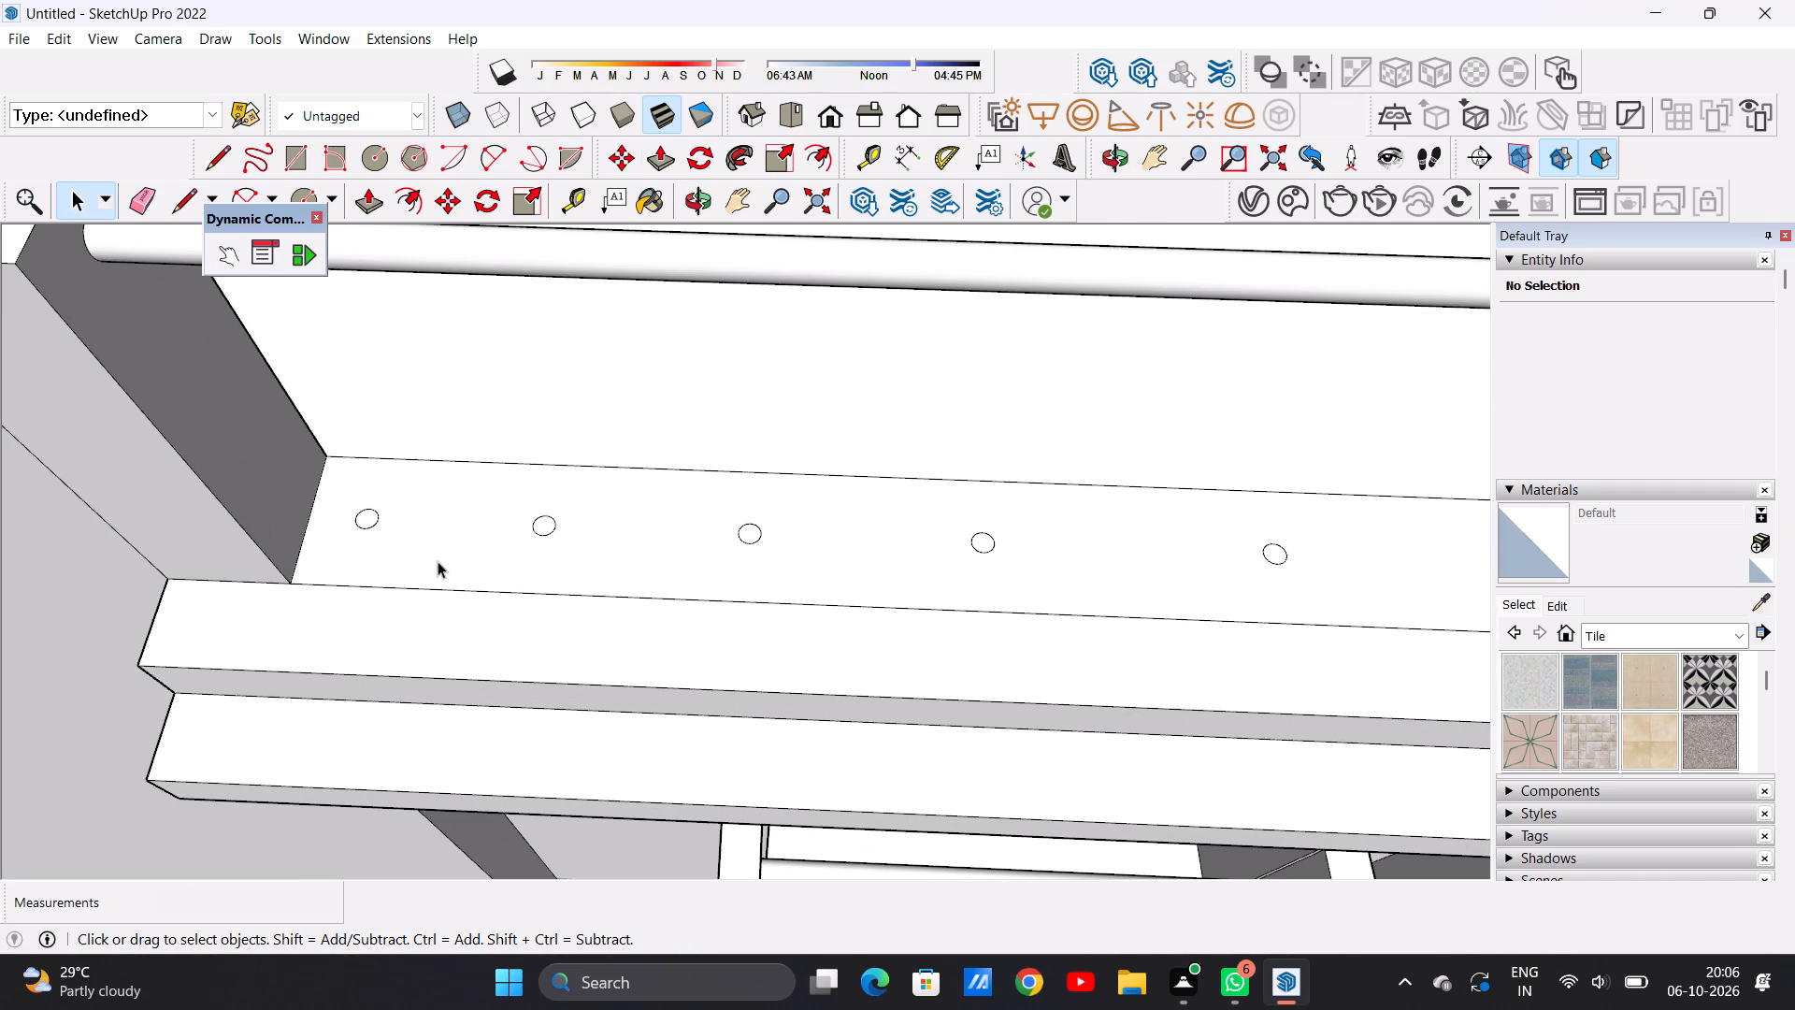
{"action": "key", "text": "p"}
{"action": "scroll", "coordinate": [359, 498], "scroll_direction": "up", "scroll_amount": 12}
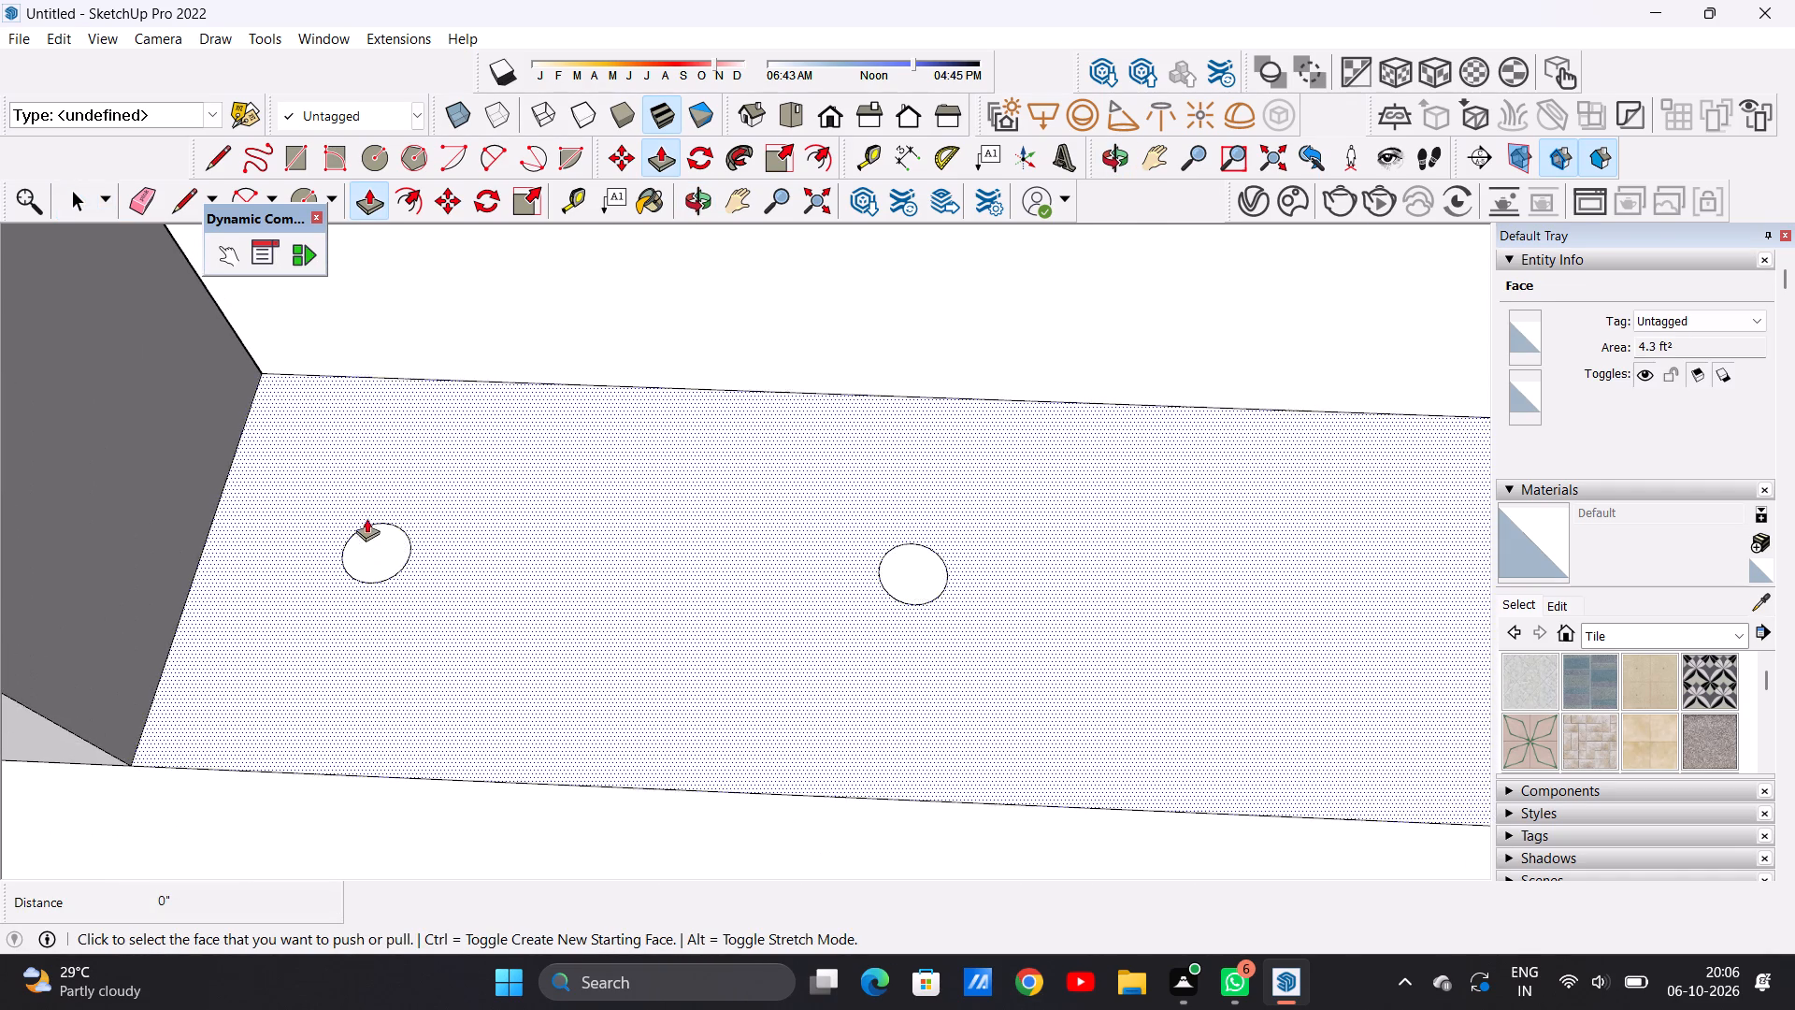
{"action": "left_click", "coordinate": [374, 529]}
{"action": "scroll", "coordinate": [367, 482], "scroll_direction": "down", "scroll_amount": 2}
{"action": "scroll", "coordinate": [371, 486], "scroll_direction": "up", "scroll_amount": 1}
{"action": "scroll", "coordinate": [371, 486], "scroll_direction": "down", "scroll_amount": 15}
{"action": "scroll", "coordinate": [407, 483], "scroll_direction": "up", "scroll_amount": 1}
{"action": "scroll", "coordinate": [407, 483], "scroll_direction": "down", "scroll_amount": 1}
{"action": "scroll", "coordinate": [345, 425], "scroll_direction": "down", "scroll_amount": 6}
{"action": "scroll", "coordinate": [359, 472], "scroll_direction": "up", "scroll_amount": 1}
{"action": "scroll", "coordinate": [361, 472], "scroll_direction": "down", "scroll_amount": 4}
{"action": "scroll", "coordinate": [334, 379], "scroll_direction": "up", "scroll_amount": 4}
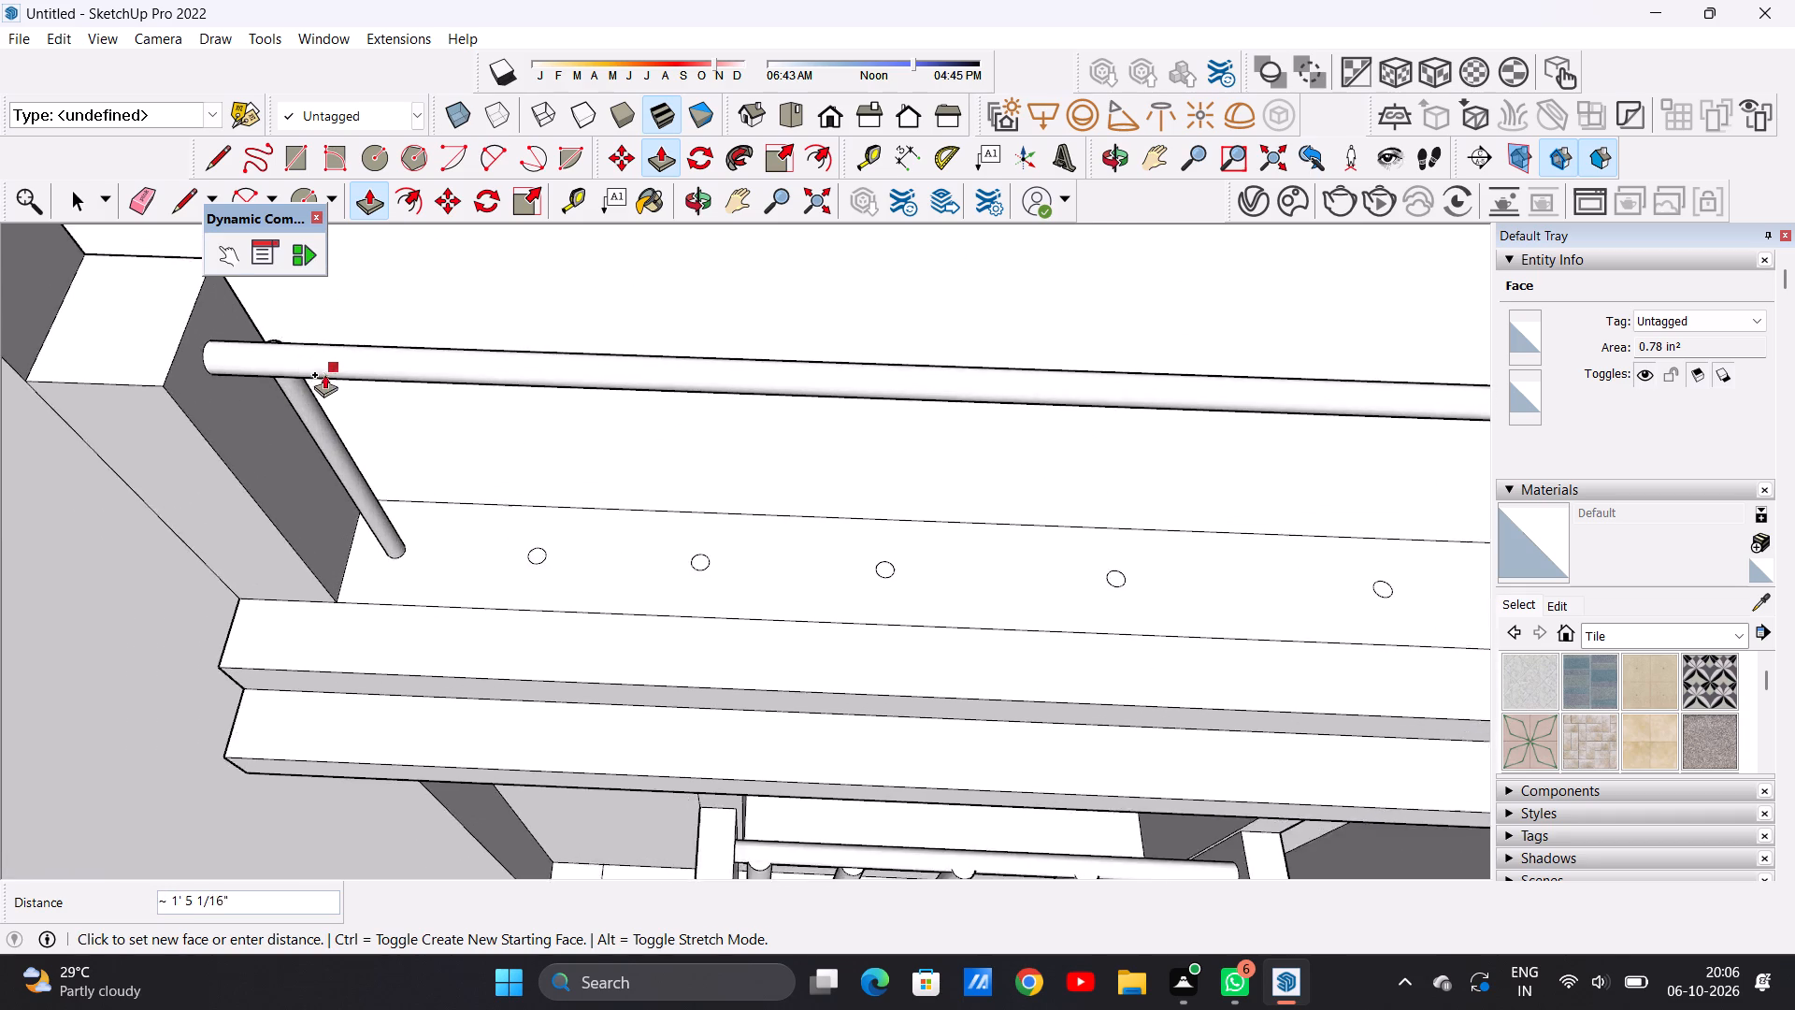
{"action": "scroll", "coordinate": [324, 374], "scroll_direction": "up", "scroll_amount": 7}
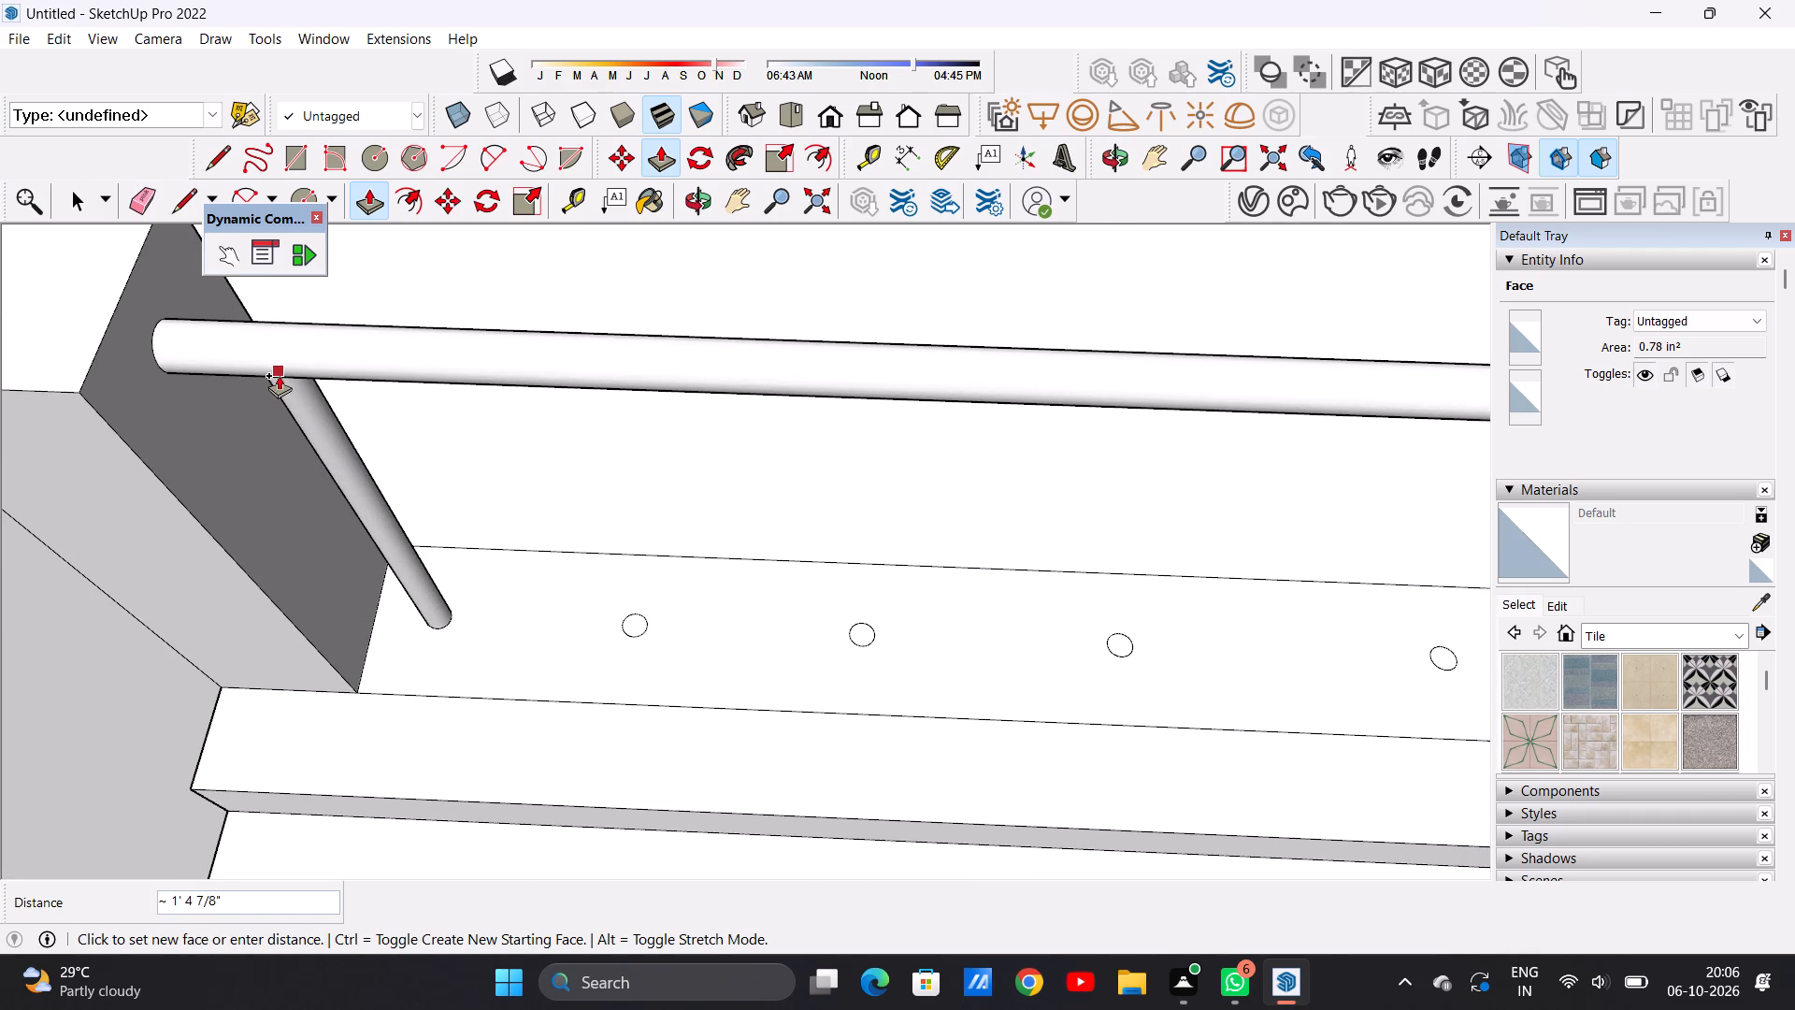
{"action": "left_click", "coordinate": [279, 375]}
{"action": "key", "text": "space"}
Examine the first baluster, its joint with the top rail and the row of circles from the roof side.
{"action": "scroll", "coordinate": [499, 409], "scroll_direction": "down", "scroll_amount": 8}
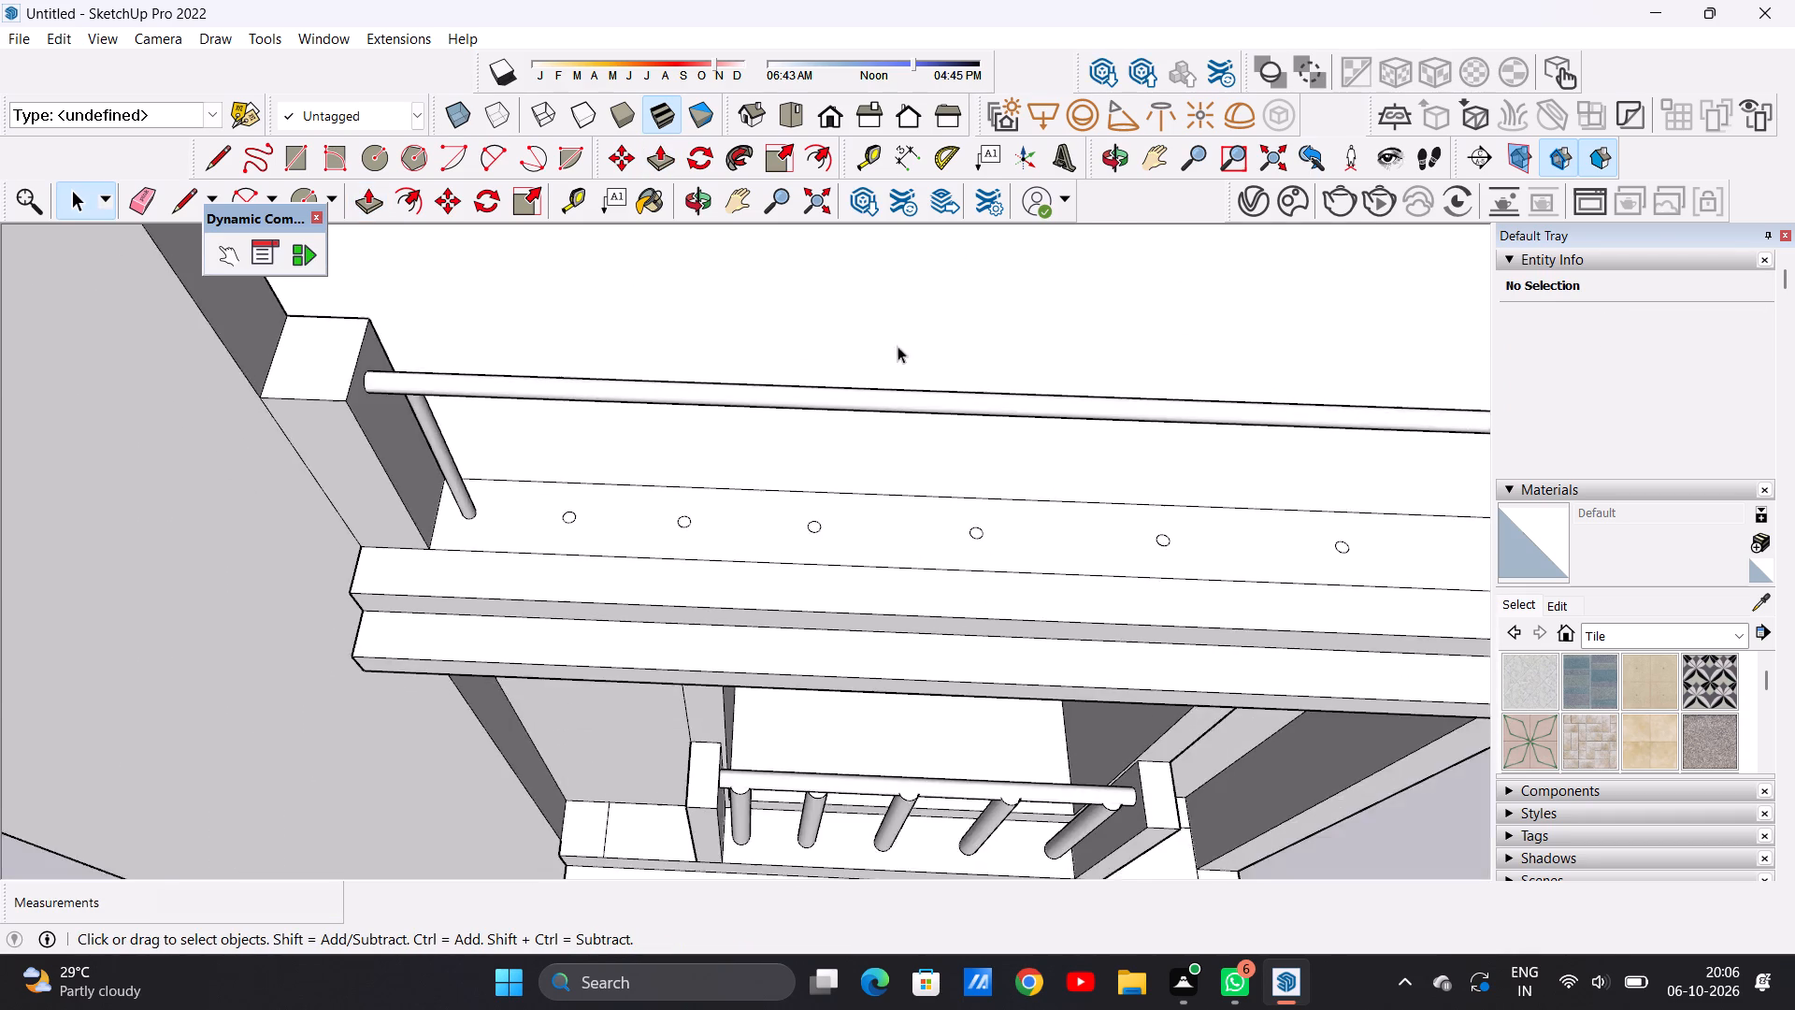
{"action": "middle_click_drag", "start_coordinate": [897, 346], "coordinate": [213, 466]}
{"action": "scroll", "coordinate": [287, 512], "scroll_direction": "down", "scroll_amount": 9}
{"action": "middle_click_drag", "start_coordinate": [639, 440], "coordinate": [482, 407]}
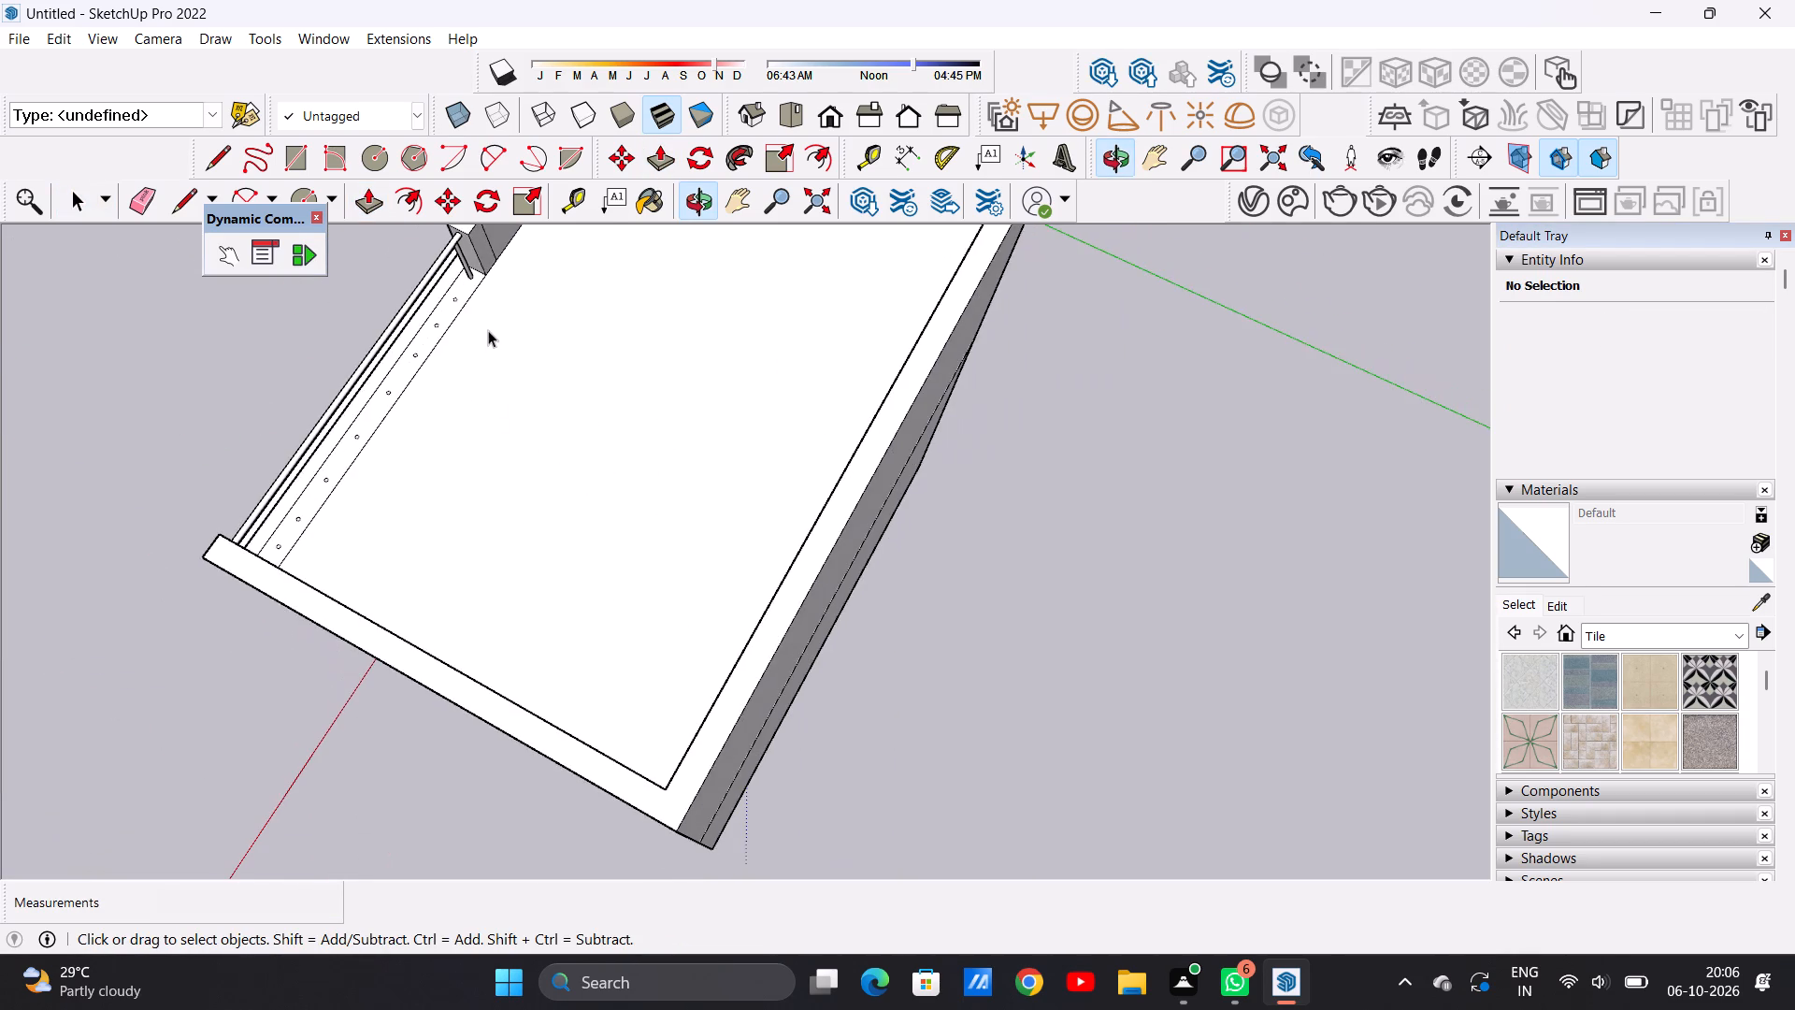
{"action": "scroll", "coordinate": [491, 444], "scroll_direction": "down", "scroll_amount": 6}
{"action": "scroll", "coordinate": [486, 323], "scroll_direction": "up", "scroll_amount": 16}
{"action": "middle_click_drag", "start_coordinate": [443, 361], "coordinate": [417, 265]}
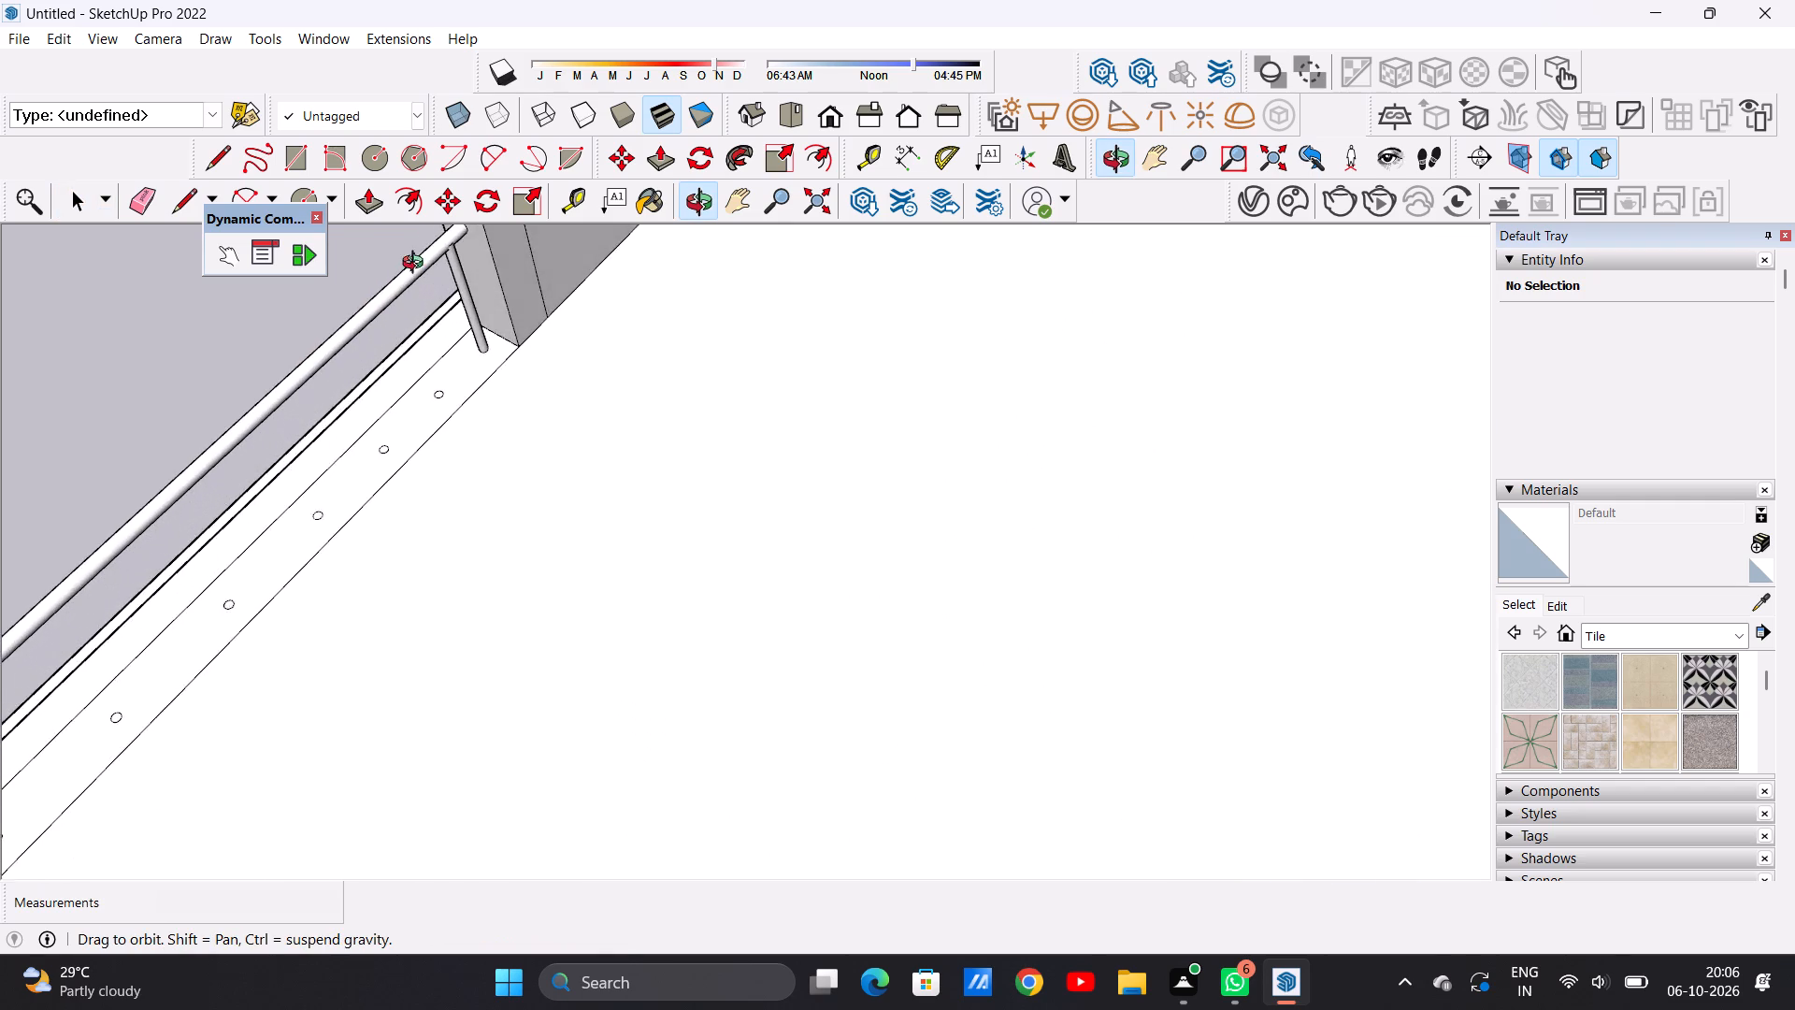
{"action": "middle_click_drag", "start_coordinate": [417, 265], "coordinate": [452, 225]}
{"action": "scroll", "coordinate": [452, 259], "scroll_direction": "up", "scroll_amount": 5}
{"action": "scroll", "coordinate": [438, 370], "scroll_direction": "down", "scroll_amount": 9}
{"action": "scroll", "coordinate": [452, 336], "scroll_direction": "up", "scroll_amount": 8}
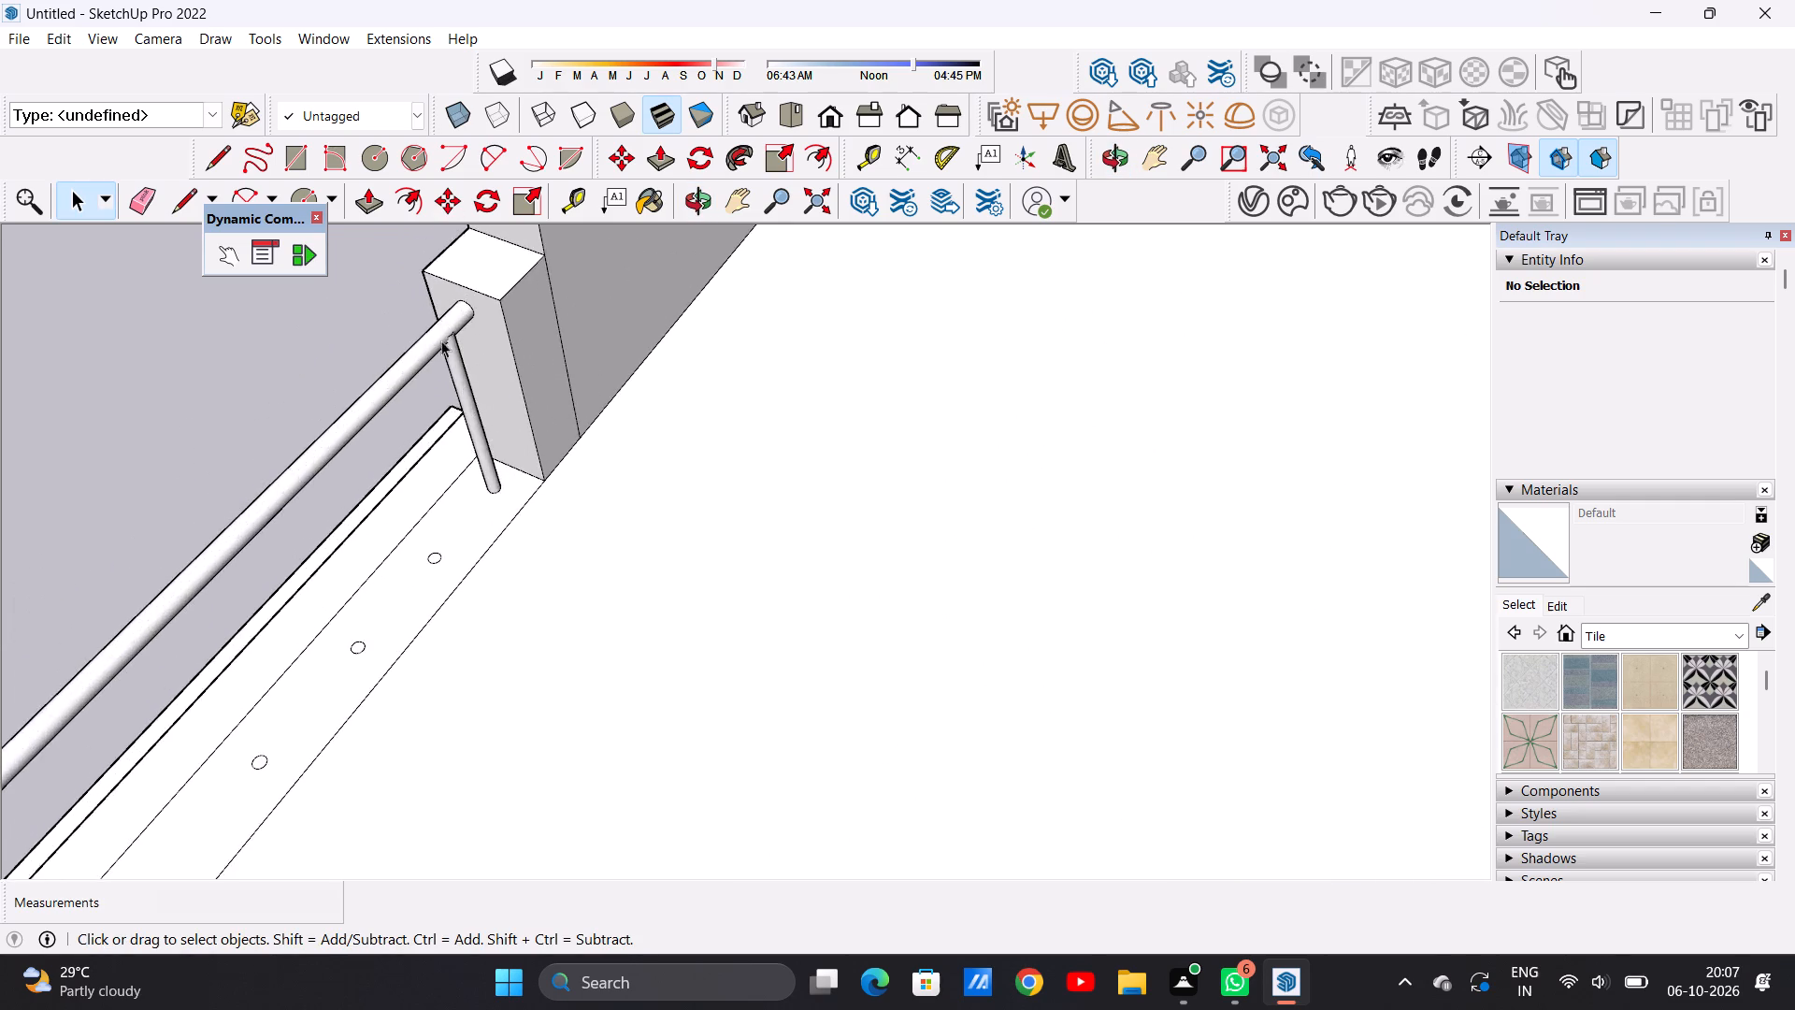
{"action": "scroll", "coordinate": [441, 340], "scroll_direction": "up", "scroll_amount": 14}
{"action": "scroll", "coordinate": [465, 397], "scroll_direction": "down", "scroll_amount": 8}
{"action": "scroll", "coordinate": [492, 467], "scroll_direction": "up", "scroll_amount": 1}
{"action": "scroll", "coordinate": [493, 467], "scroll_direction": "down", "scroll_amount": 1}
{"action": "scroll", "coordinate": [494, 467], "scroll_direction": "up", "scroll_amount": 1}
{"action": "scroll", "coordinate": [495, 467], "scroll_direction": "down", "scroll_amount": 13}
{"action": "middle_click_drag", "start_coordinate": [616, 640], "coordinate": [412, 637]}
{"action": "scroll", "coordinate": [409, 643], "scroll_direction": "down", "scroll_amount": 9}
{"action": "middle_click_drag", "start_coordinate": [725, 593], "coordinate": [545, 599]}
{"action": "scroll", "coordinate": [407, 474], "scroll_direction": "up", "scroll_amount": 3}
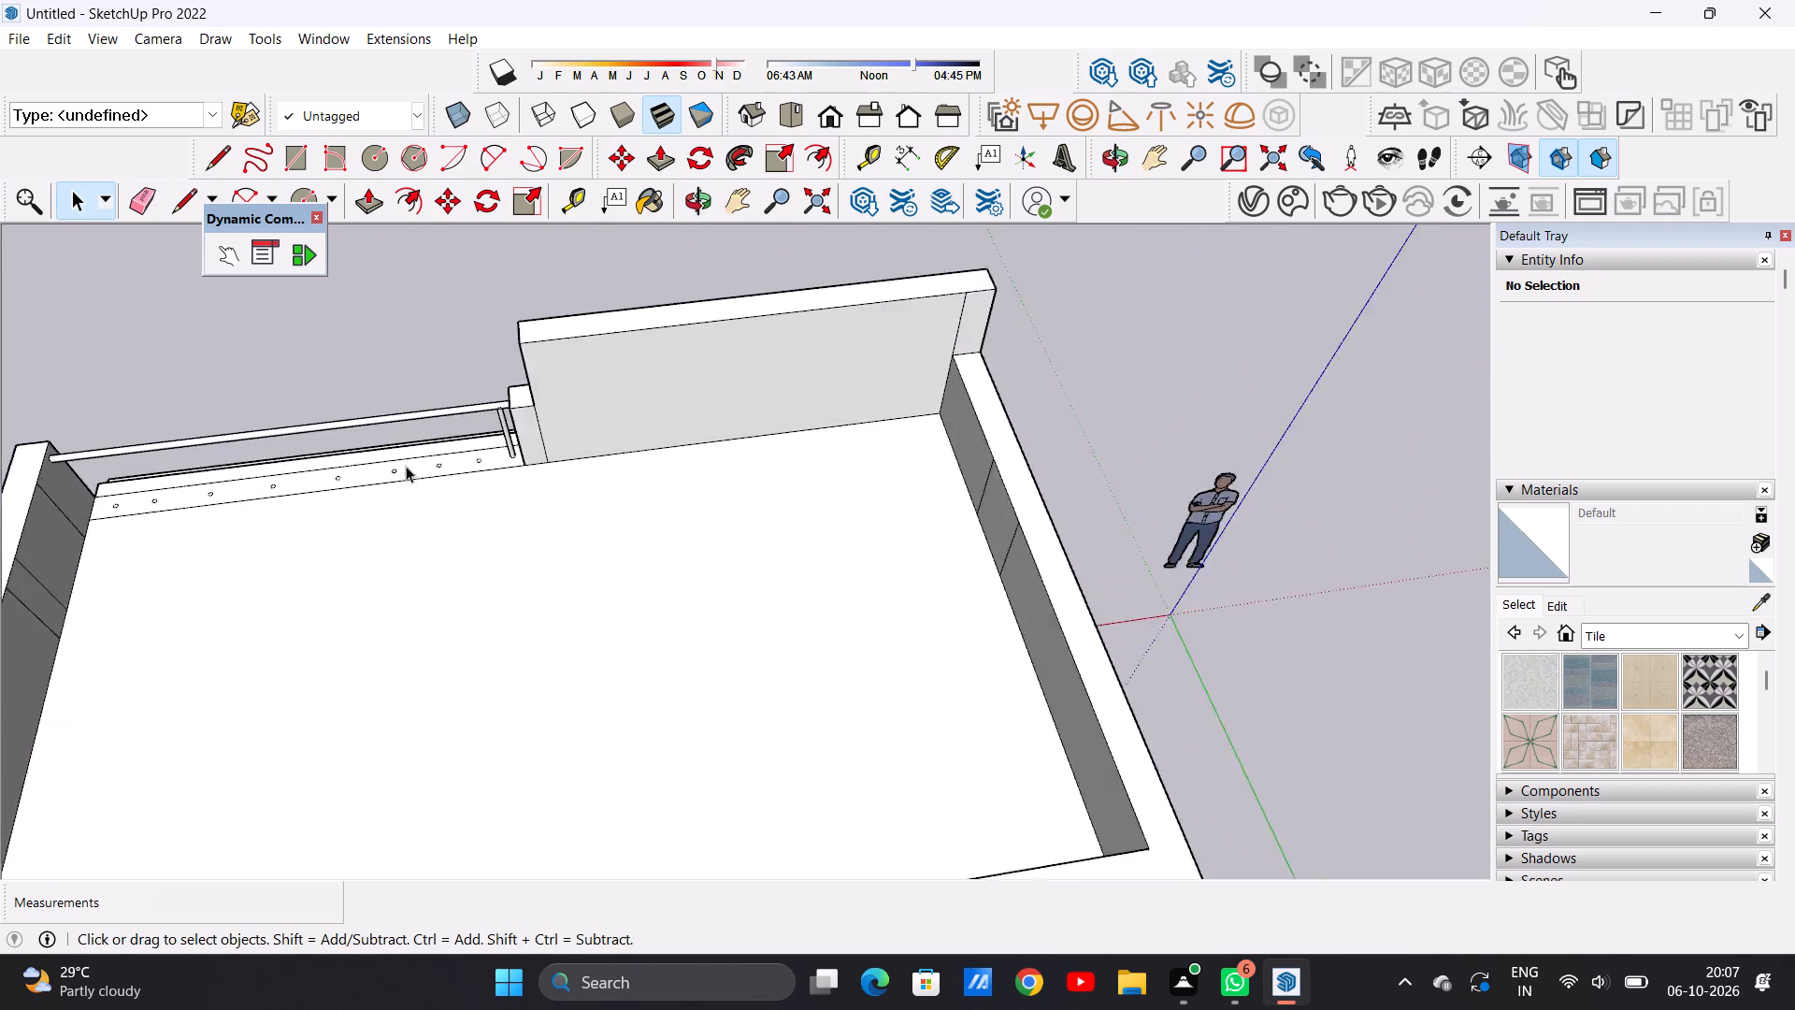
Extrude the second circle from the corner post about 1' 4 15/16" up to the top rail as the next baluster.
{"action": "scroll", "coordinate": [406, 466], "scroll_direction": "up", "scroll_amount": 20}
{"action": "scroll", "coordinate": [406, 466], "scroll_direction": "up", "scroll_amount": 2}
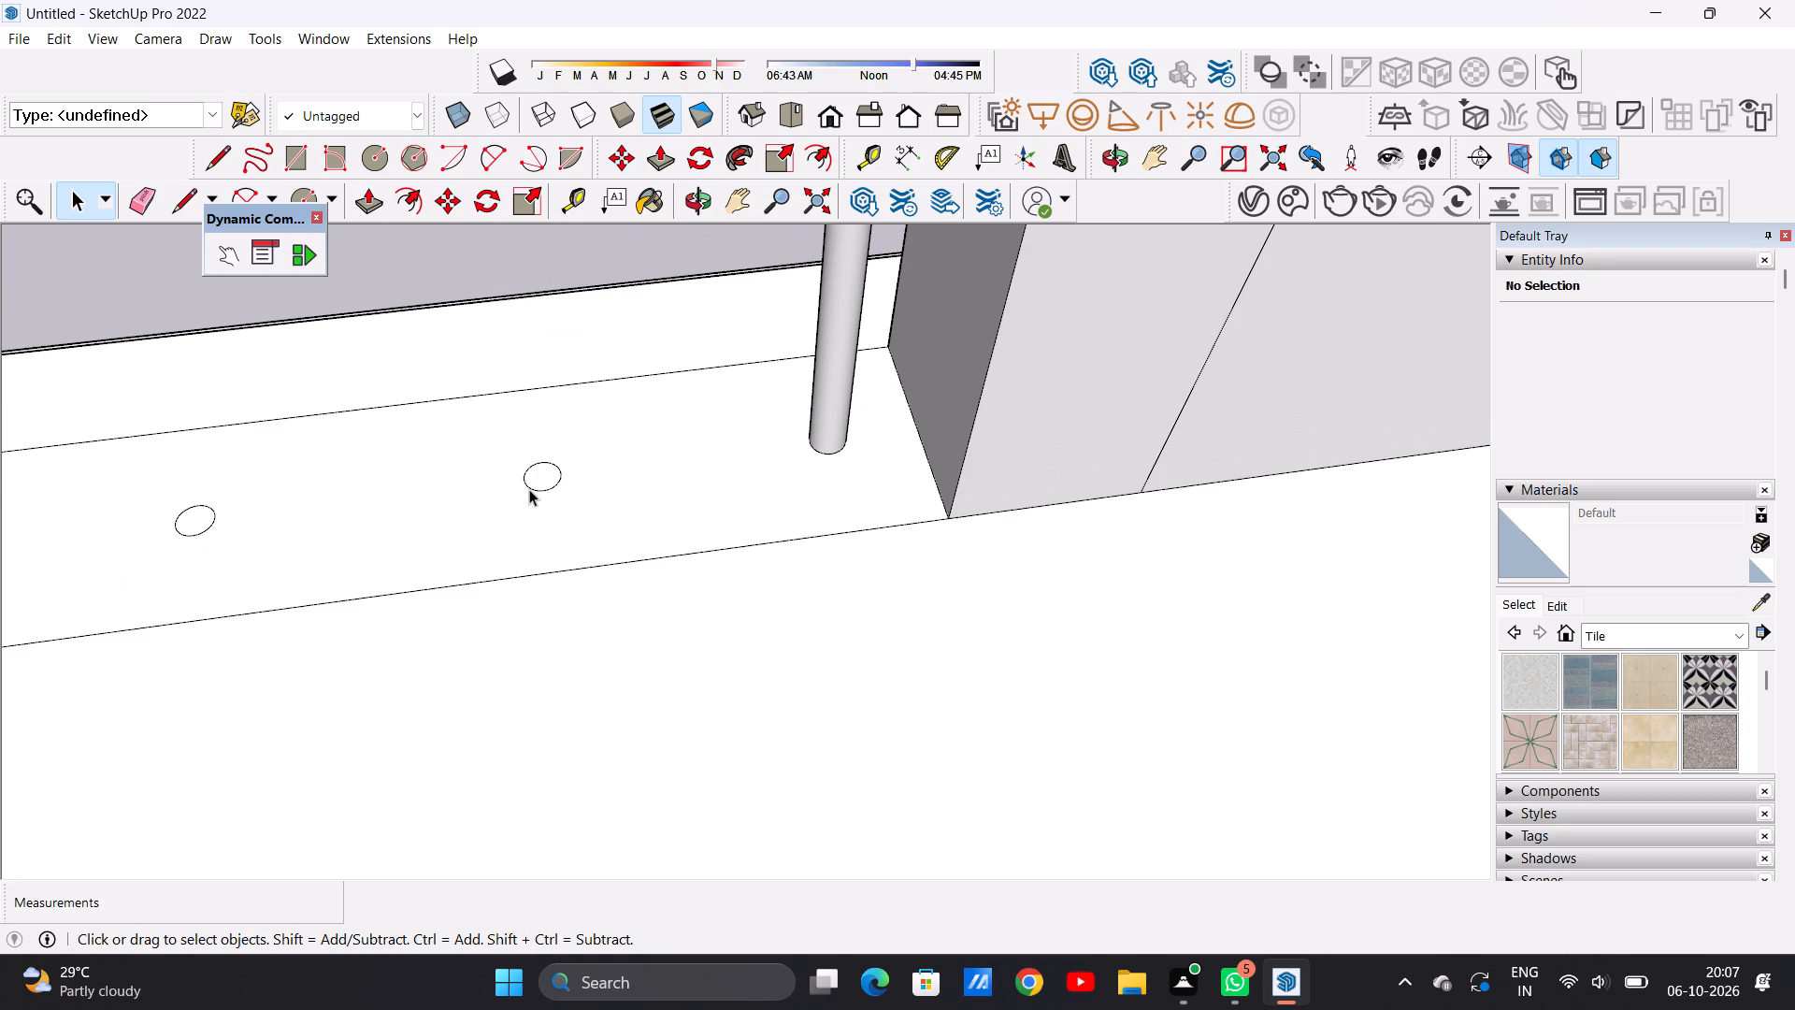
{"action": "scroll", "coordinate": [555, 484], "scroll_direction": "down", "scroll_amount": 7}
{"action": "scroll", "coordinate": [590, 480], "scroll_direction": "up", "scroll_amount": 1}
{"action": "scroll", "coordinate": [594, 489], "scroll_direction": "down", "scroll_amount": 20}
{"action": "scroll", "coordinate": [594, 489], "scroll_direction": "down", "scroll_amount": 2}
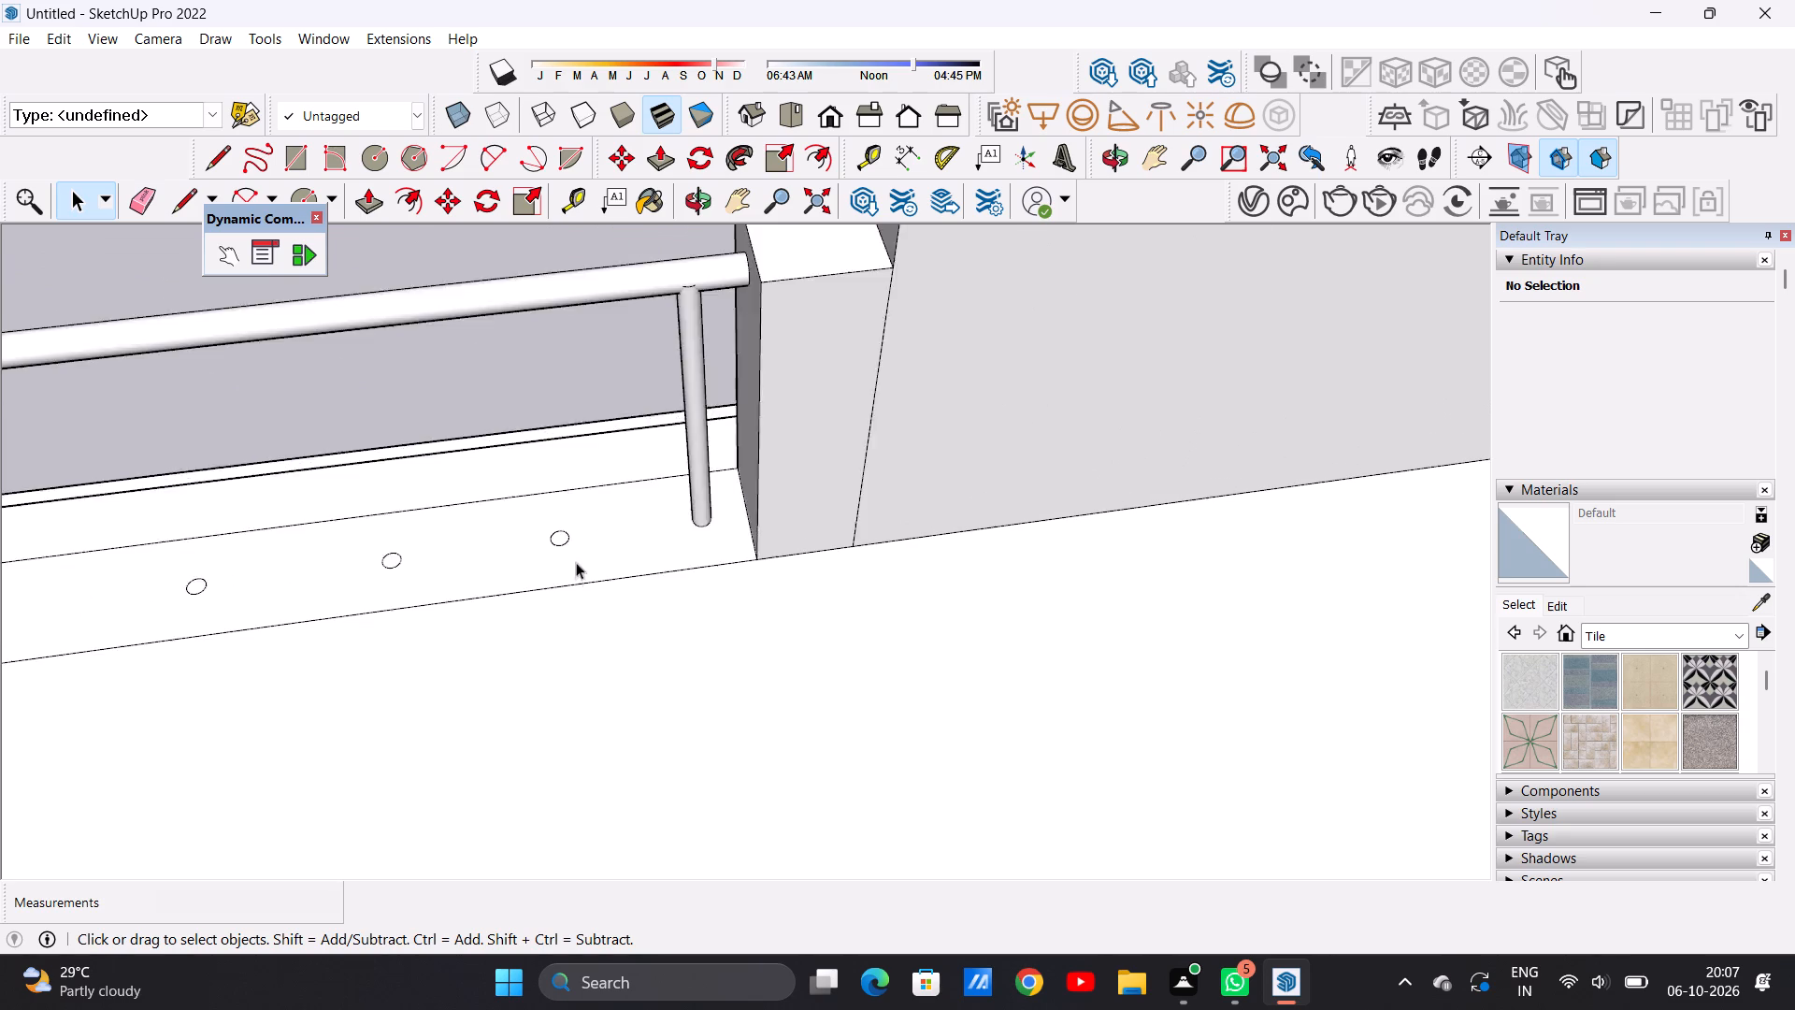
{"action": "scroll", "coordinate": [576, 562], "scroll_direction": "down", "scroll_amount": 3}
{"action": "scroll", "coordinate": [564, 551], "scroll_direction": "up", "scroll_amount": 15}
{"action": "key", "text": "p"}
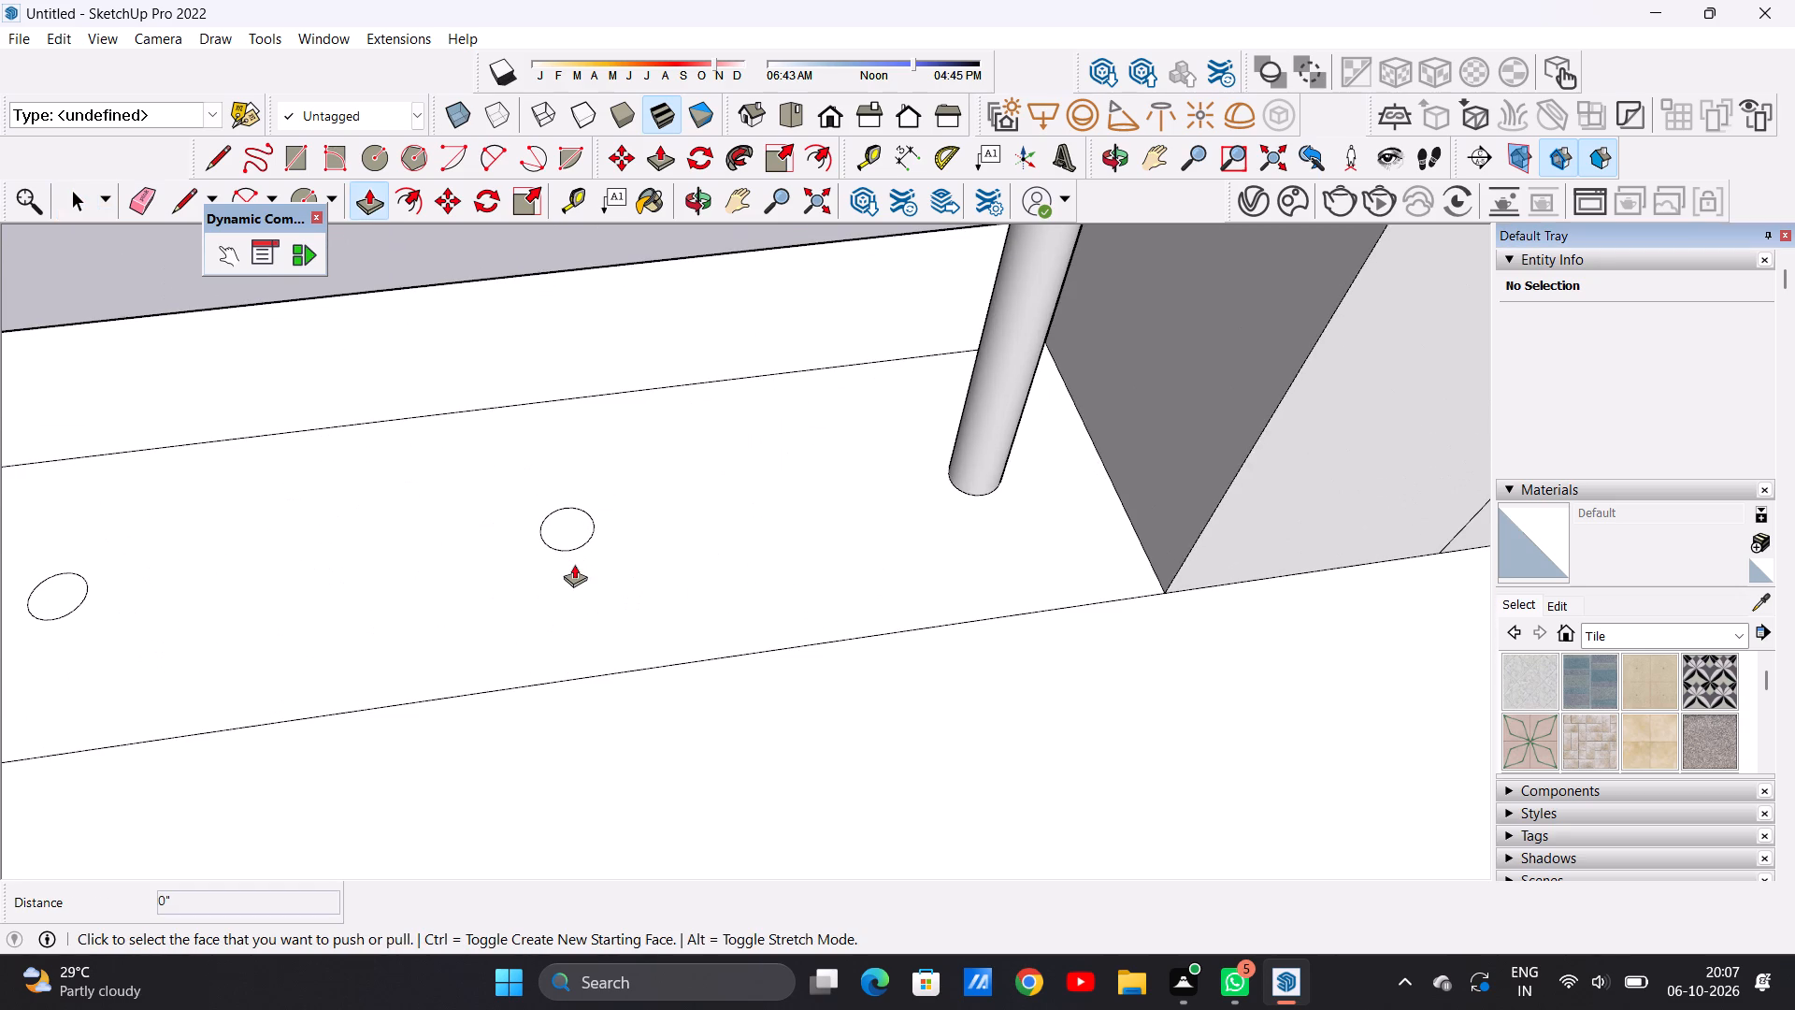
{"action": "scroll", "coordinate": [572, 530], "scroll_direction": "up", "scroll_amount": 5}
{"action": "left_click", "coordinate": [571, 530]}
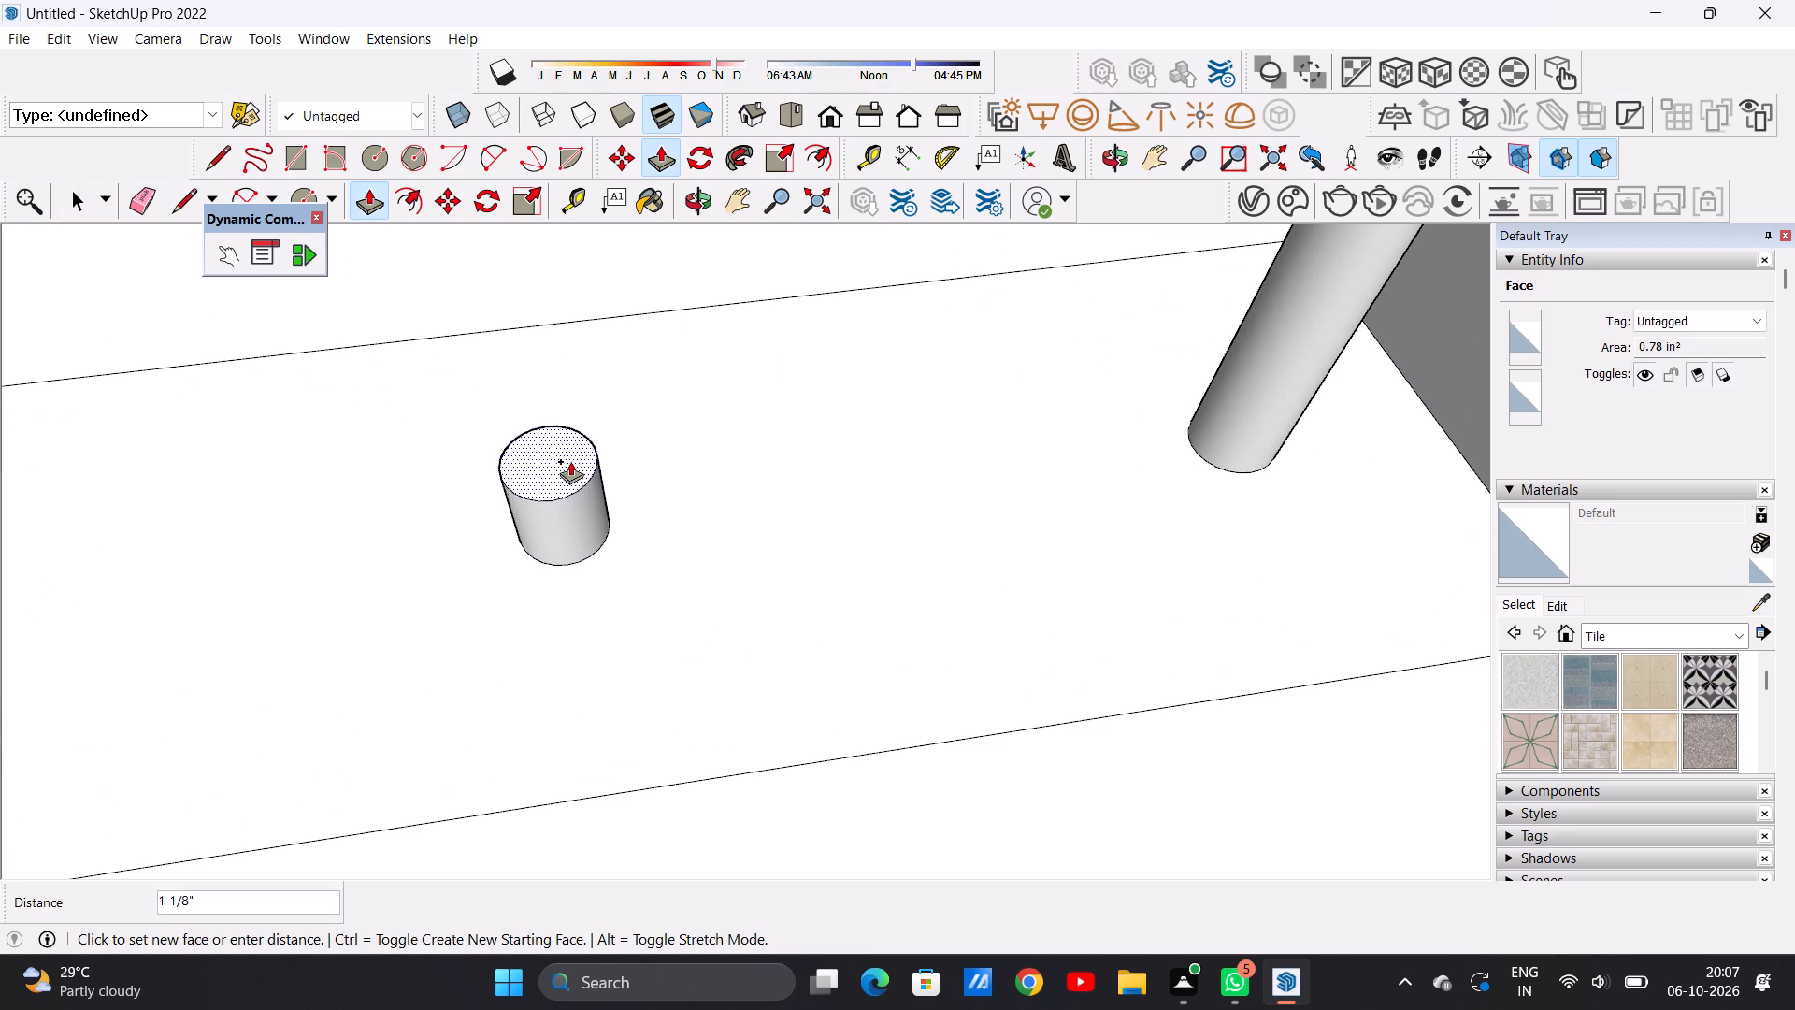
{"action": "scroll", "coordinate": [565, 477], "scroll_direction": "down", "scroll_amount": 20}
{"action": "scroll", "coordinate": [565, 477], "scroll_direction": "down", "scroll_amount": 7}
{"action": "scroll", "coordinate": [552, 333], "scroll_direction": "up", "scroll_amount": 7}
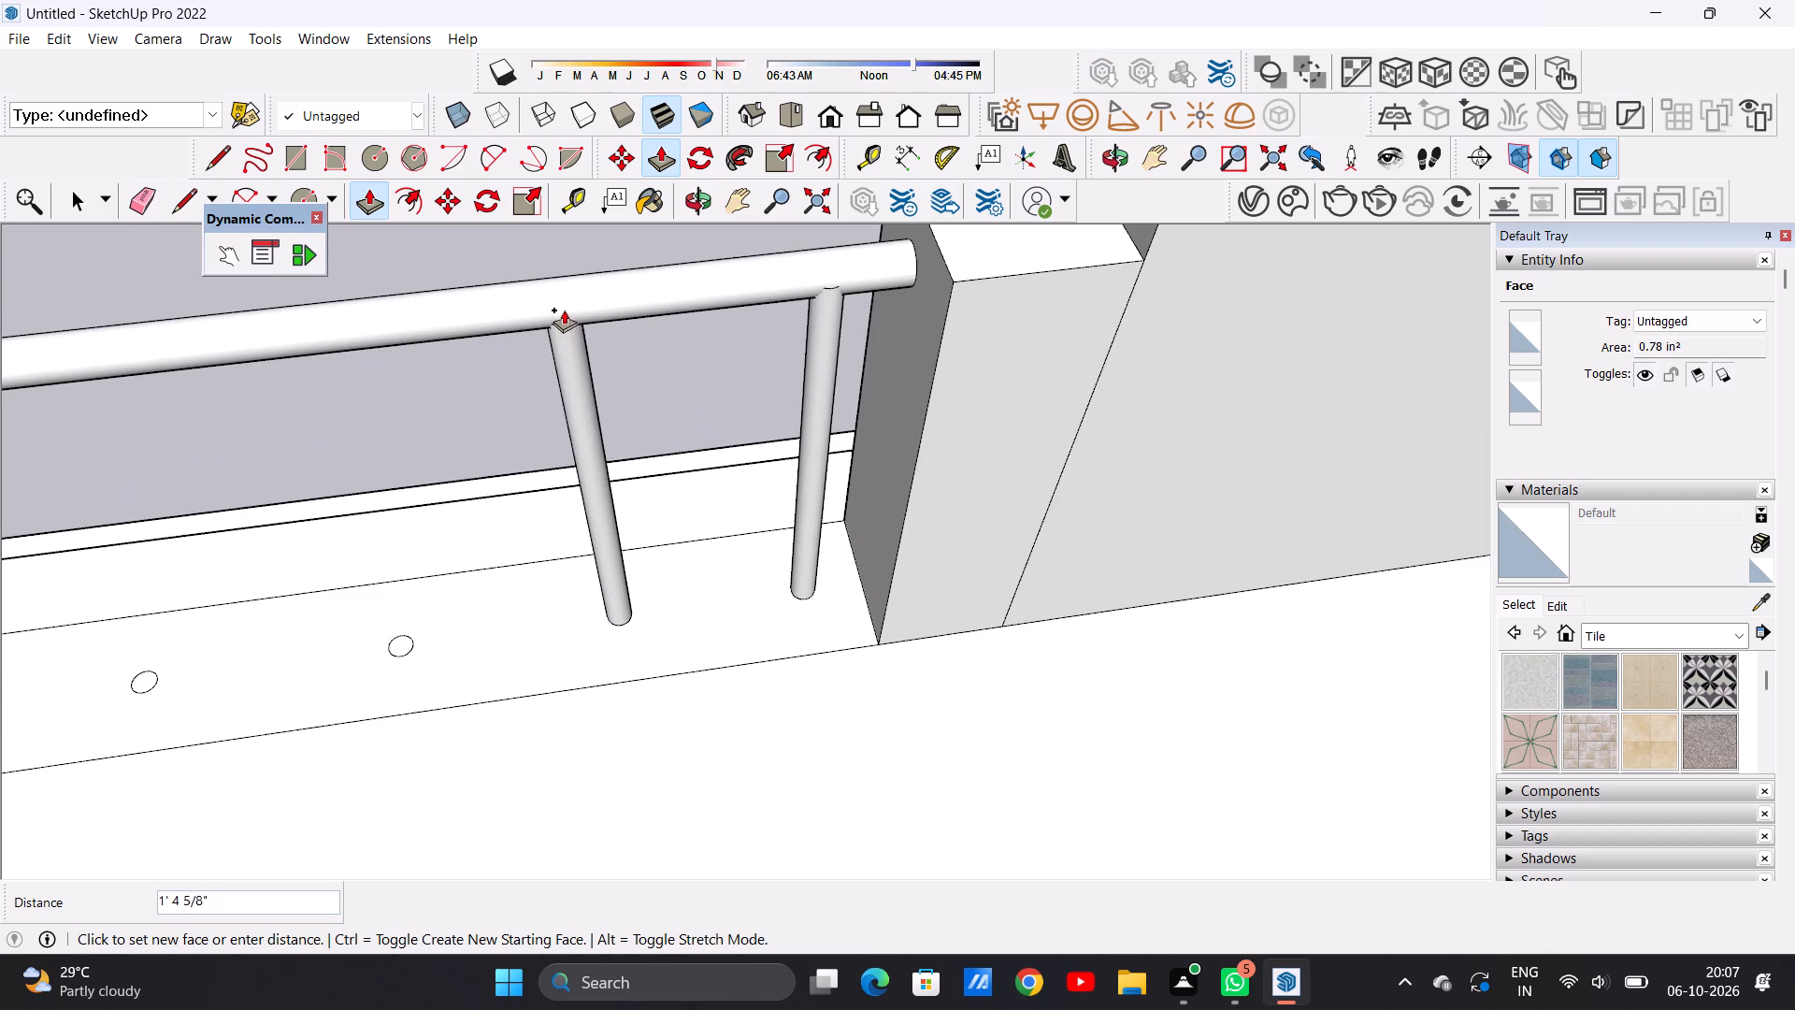
{"action": "left_click", "coordinate": [556, 308]}
Extrude the third circle of the strip about 1' 5" up into the top rail.
{"action": "scroll", "coordinate": [406, 630], "scroll_direction": "up", "scroll_amount": 11}
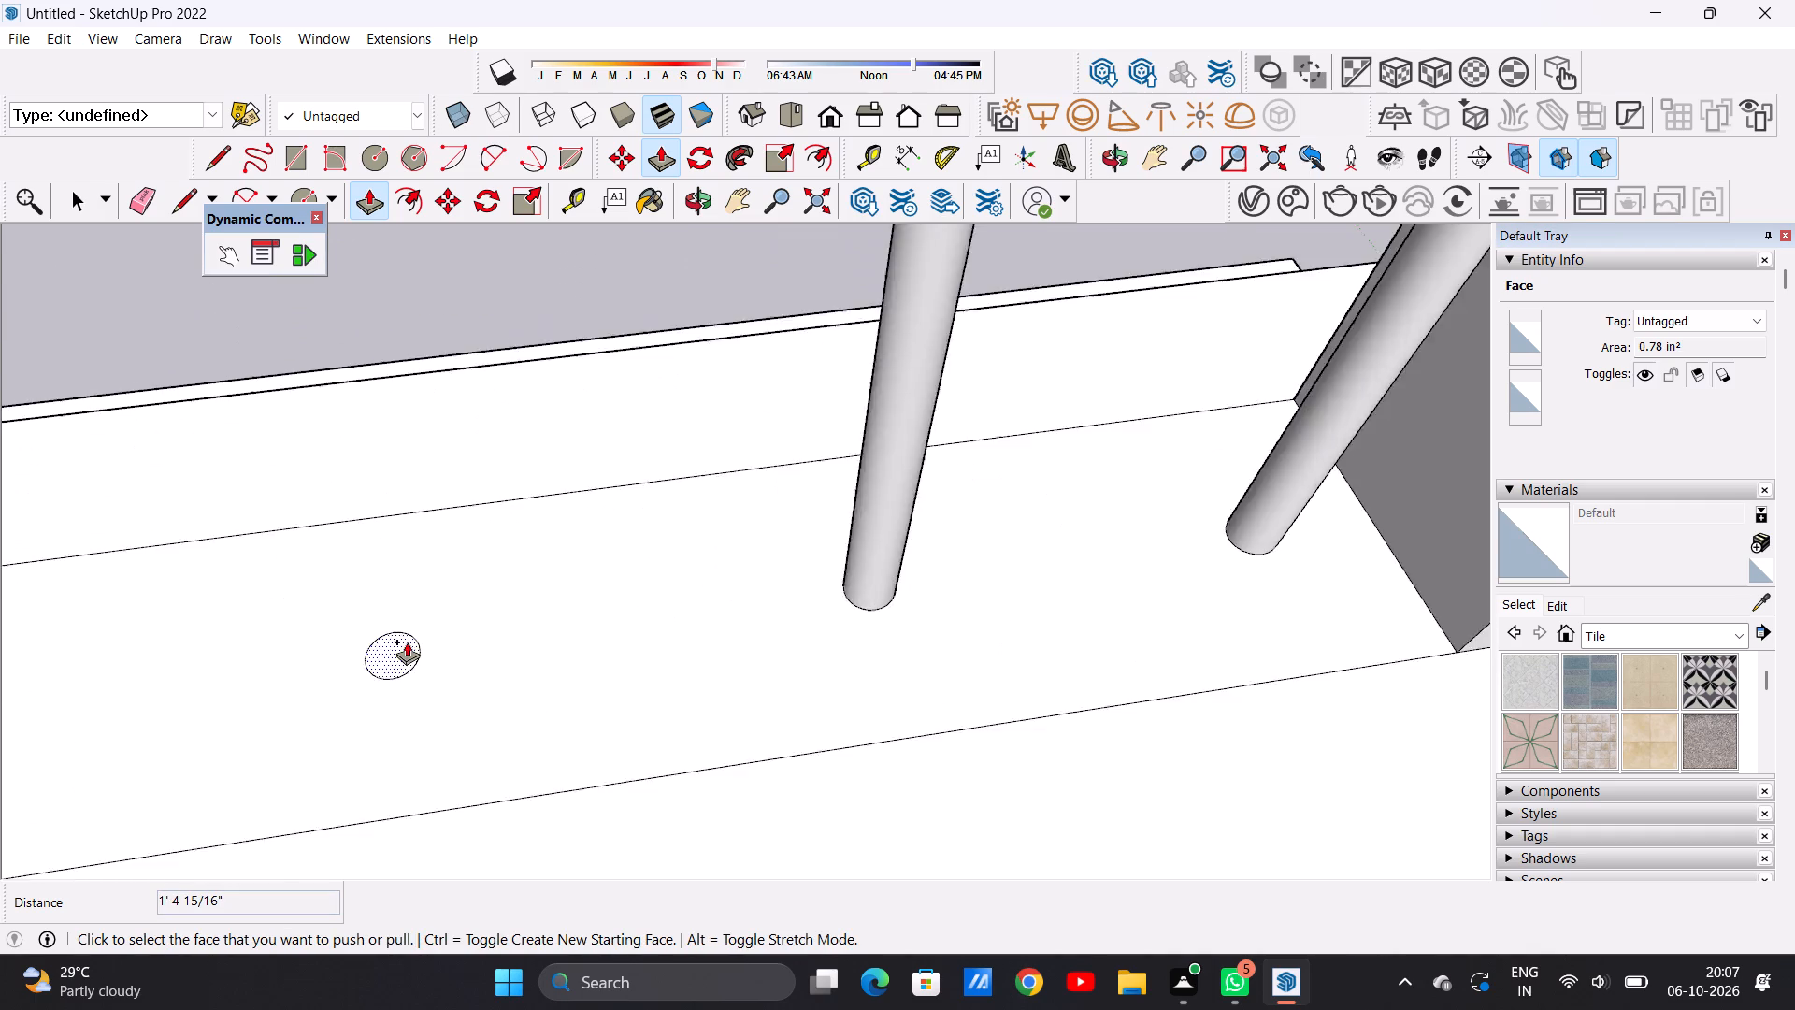
{"action": "left_click", "coordinate": [392, 646]}
{"action": "scroll", "coordinate": [392, 540], "scroll_direction": "down", "scroll_amount": 8}
{"action": "scroll", "coordinate": [405, 555], "scroll_direction": "up", "scroll_amount": 1}
{"action": "scroll", "coordinate": [405, 555], "scroll_direction": "down", "scroll_amount": 17}
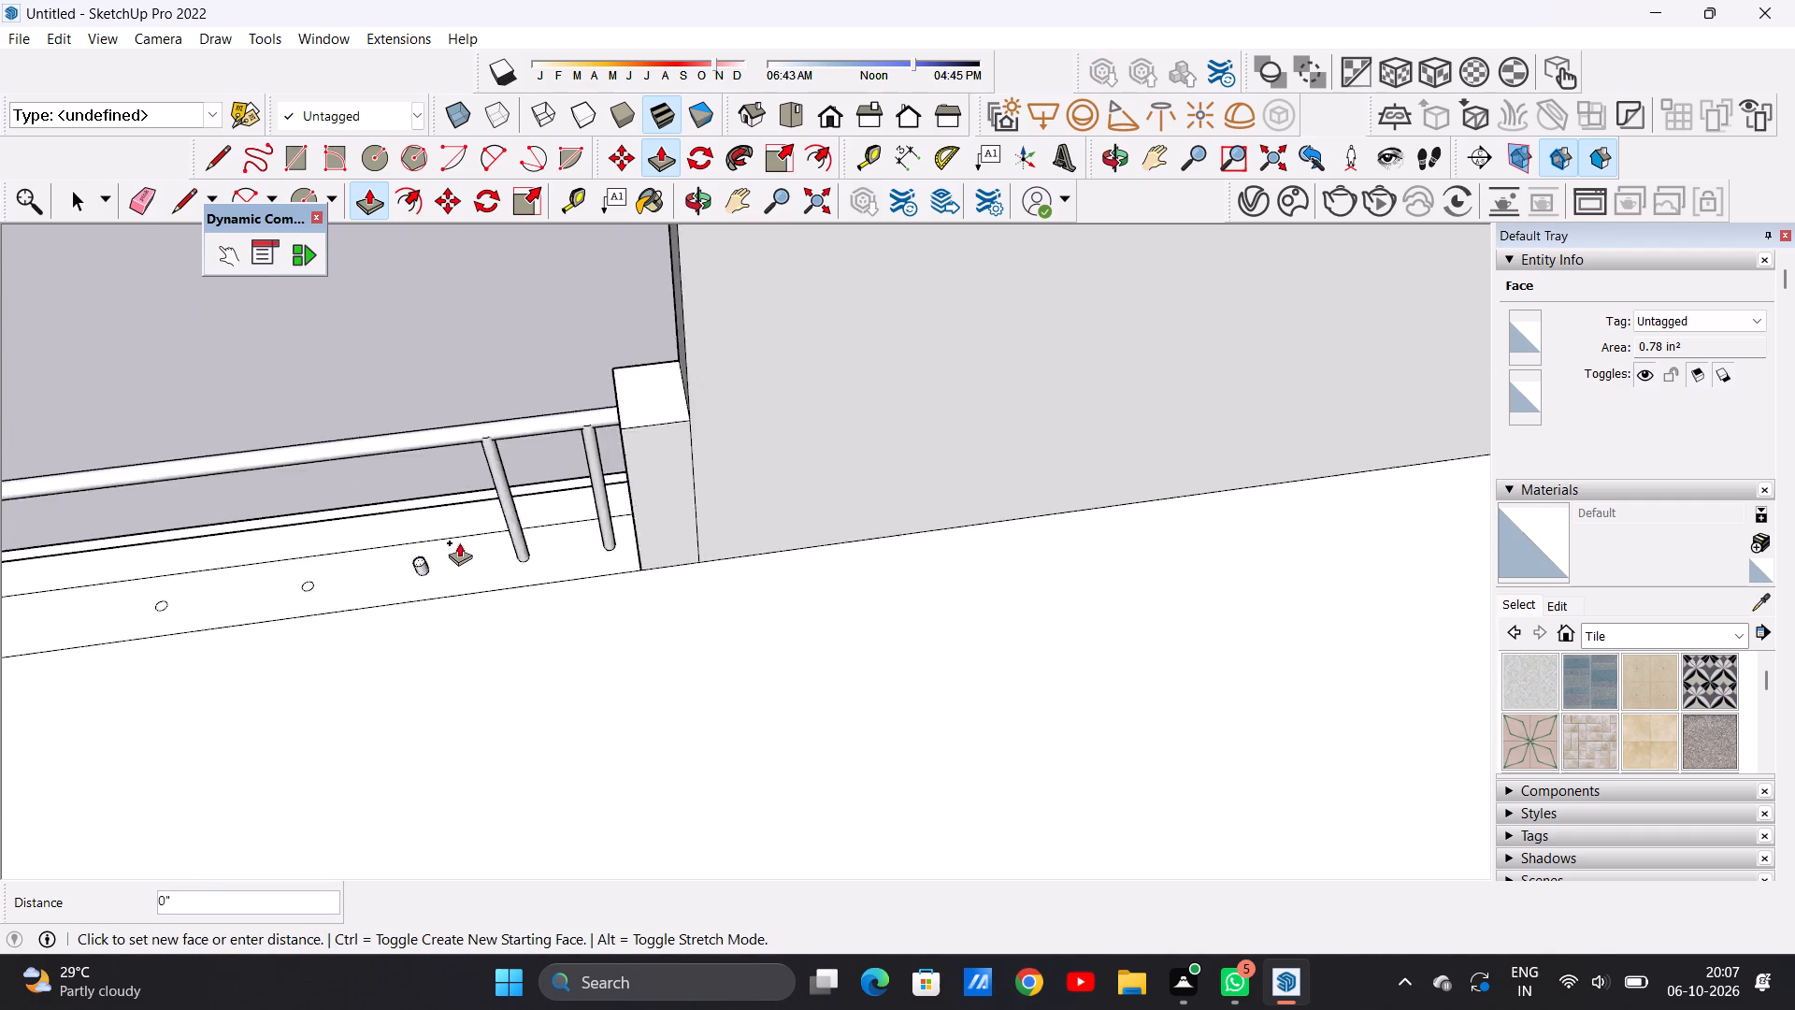
{"action": "scroll", "coordinate": [459, 542], "scroll_direction": "down", "scroll_amount": 5}
{"action": "scroll", "coordinate": [395, 478], "scroll_direction": "up", "scroll_amount": 11}
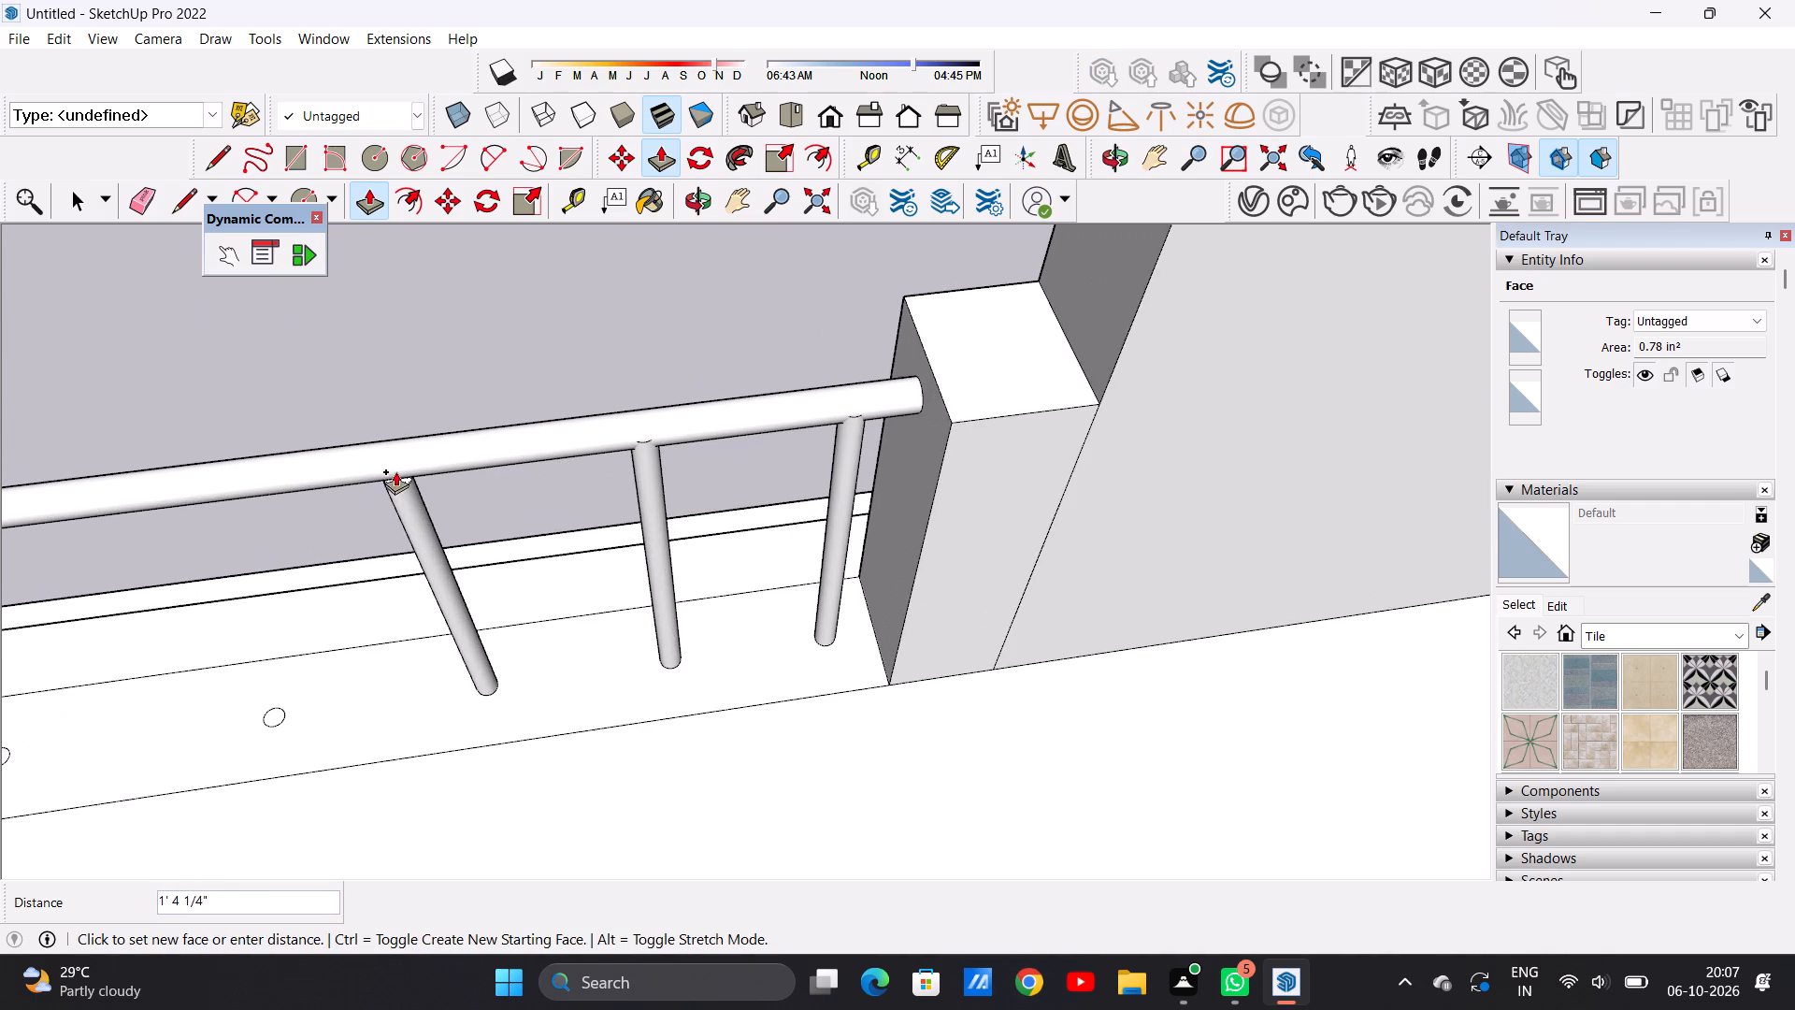
{"action": "left_click", "coordinate": [389, 459]}
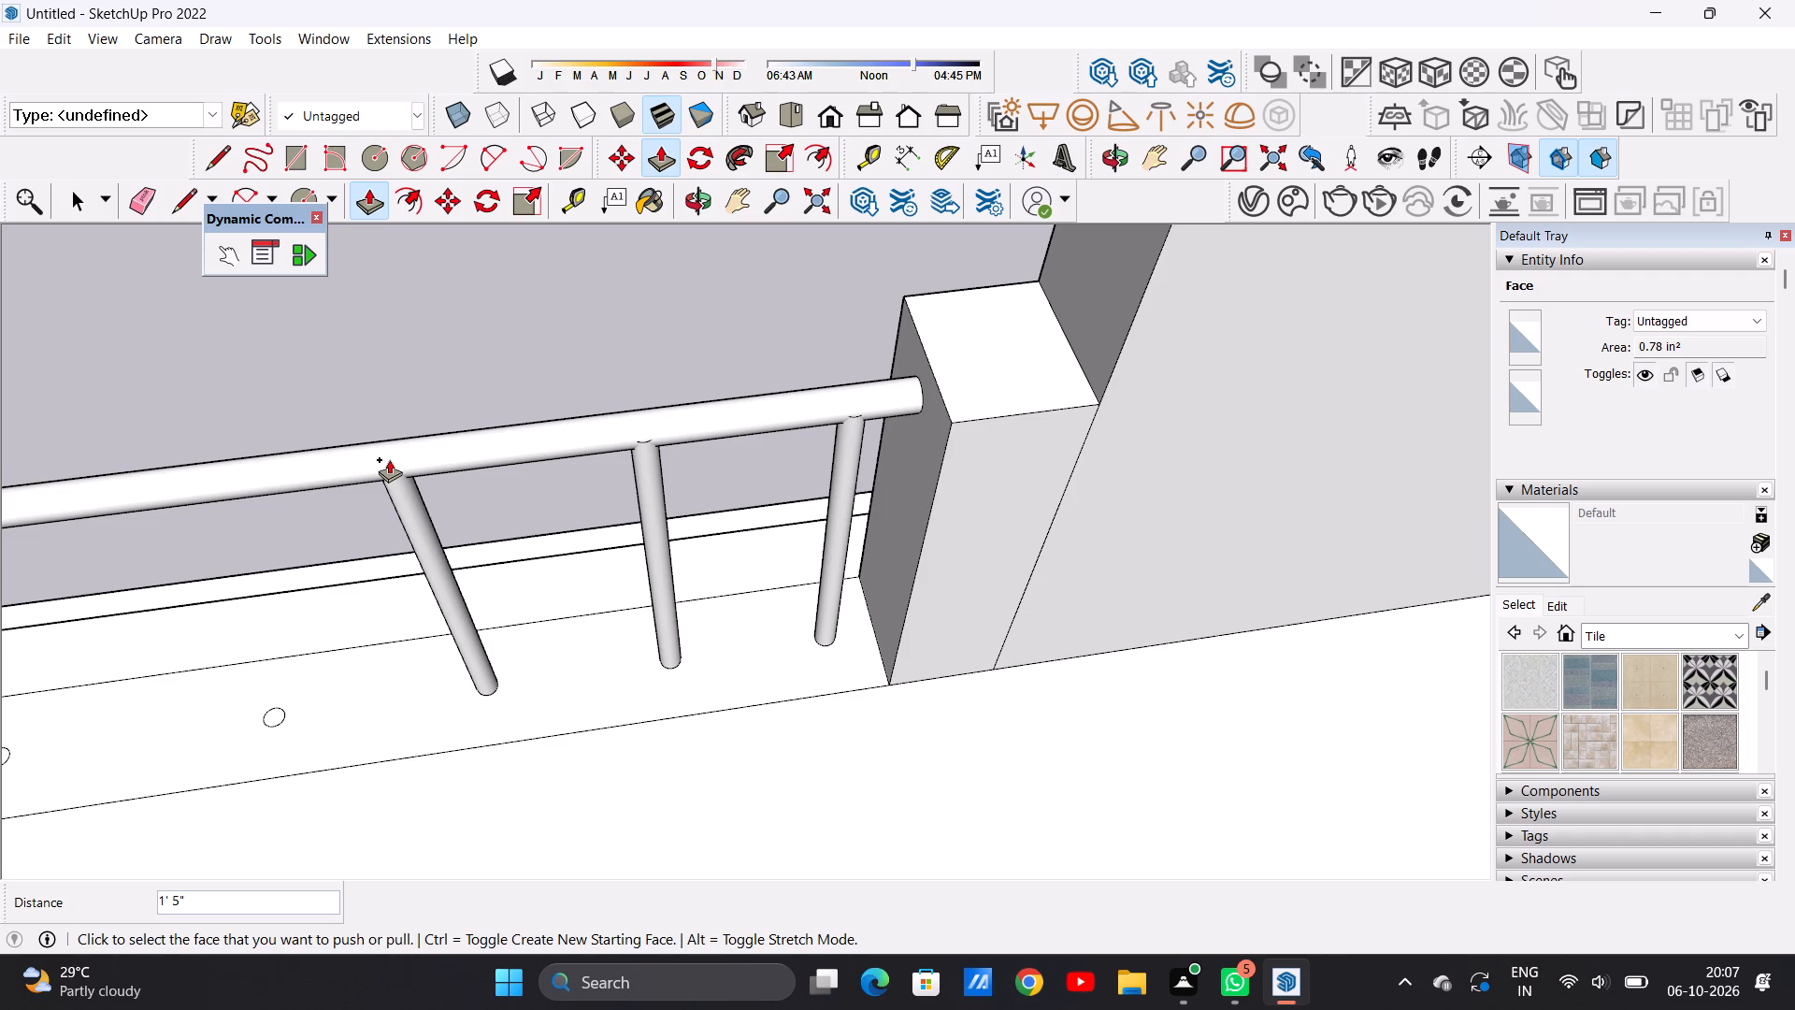
Extrude the fourth circle of the strip about 1' 4 13/16" up to the top rail.
{"action": "scroll", "coordinate": [402, 535], "scroll_direction": "down", "scroll_amount": 18}
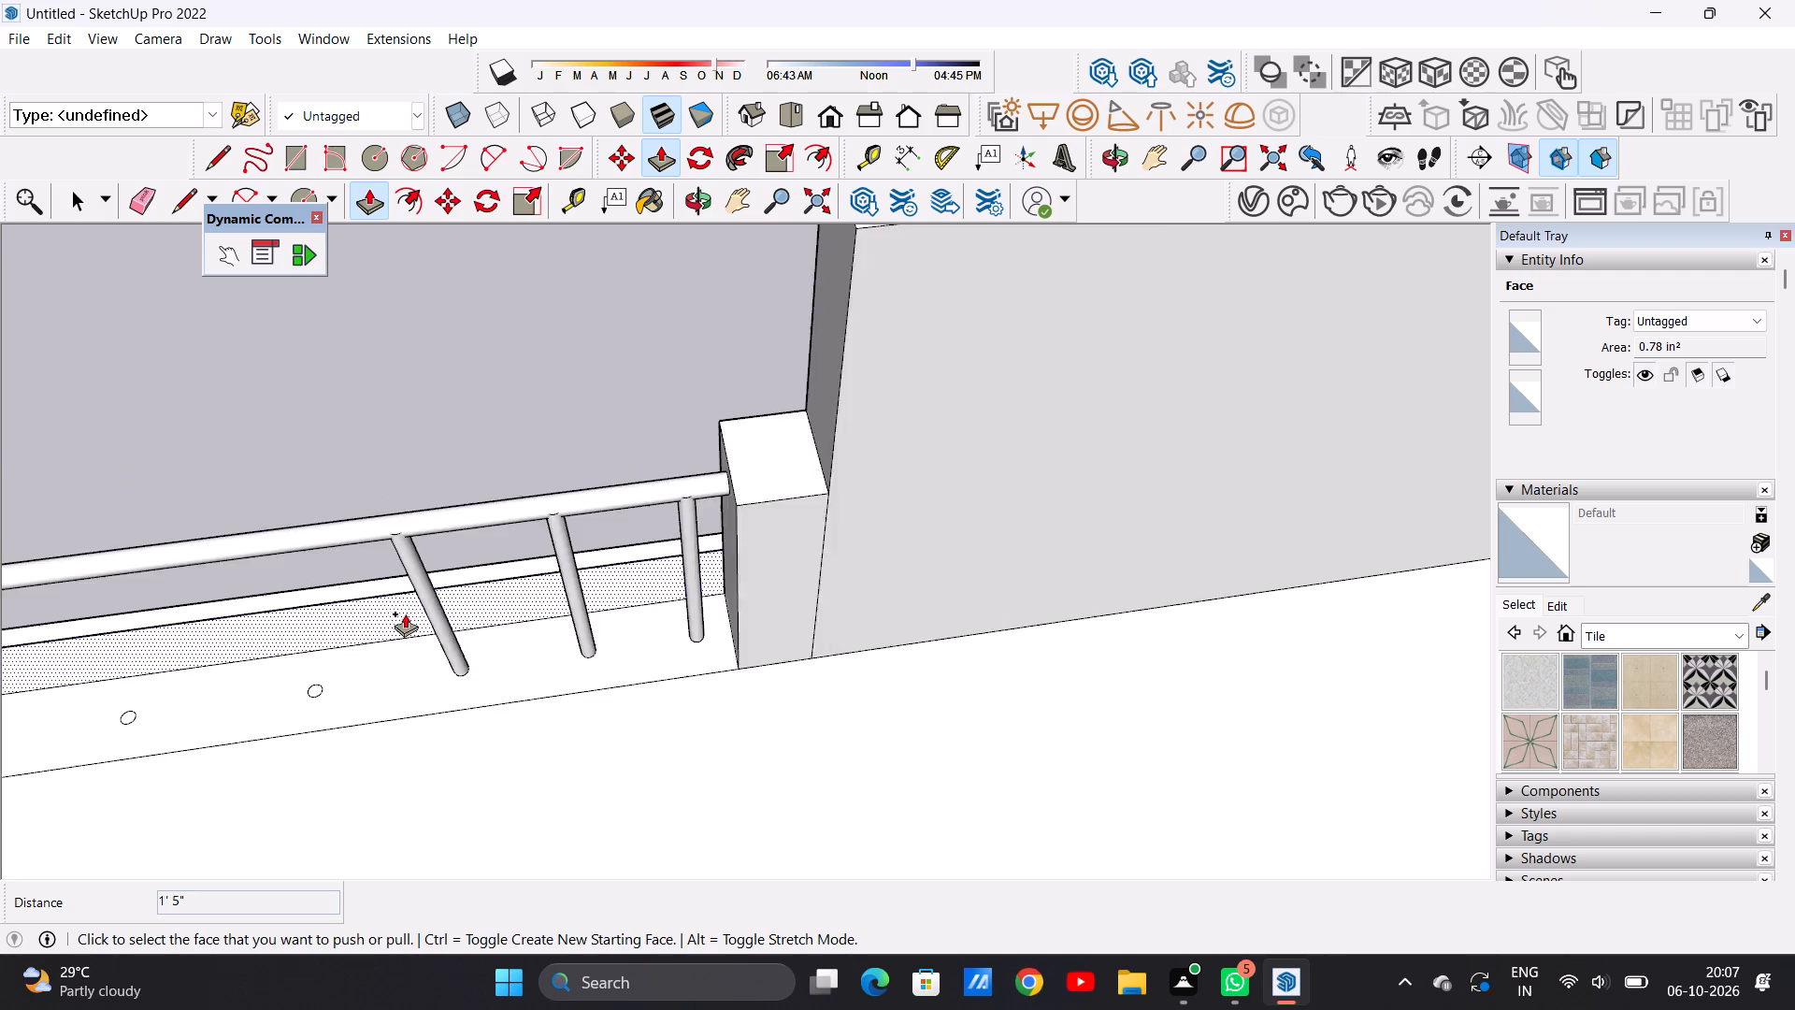
{"action": "scroll", "coordinate": [405, 613], "scroll_direction": "down", "scroll_amount": 5}
{"action": "scroll", "coordinate": [327, 670], "scroll_direction": "up", "scroll_amount": 20}
{"action": "left_click", "coordinate": [353, 710]}
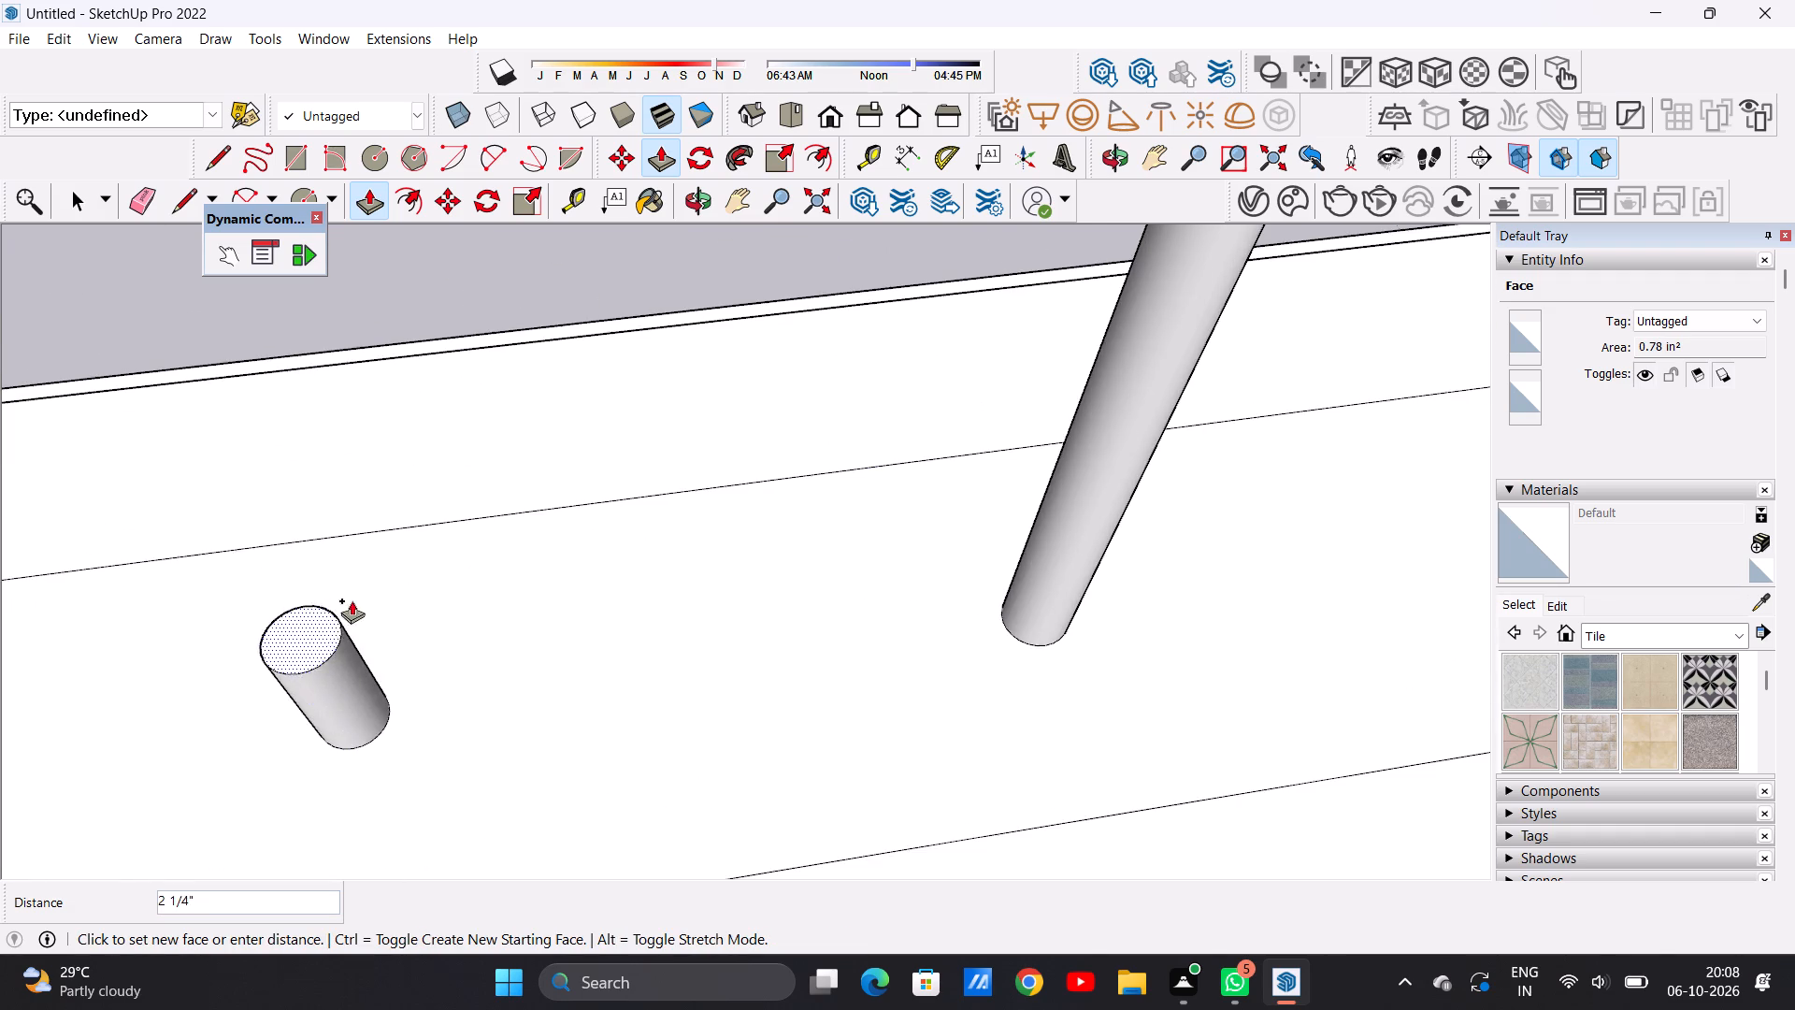
{"action": "scroll", "coordinate": [352, 606], "scroll_direction": "down", "scroll_amount": 20}
{"action": "scroll", "coordinate": [352, 606], "scroll_direction": "down", "scroll_amount": 4}
{"action": "scroll", "coordinate": [339, 480], "scroll_direction": "up", "scroll_amount": 10}
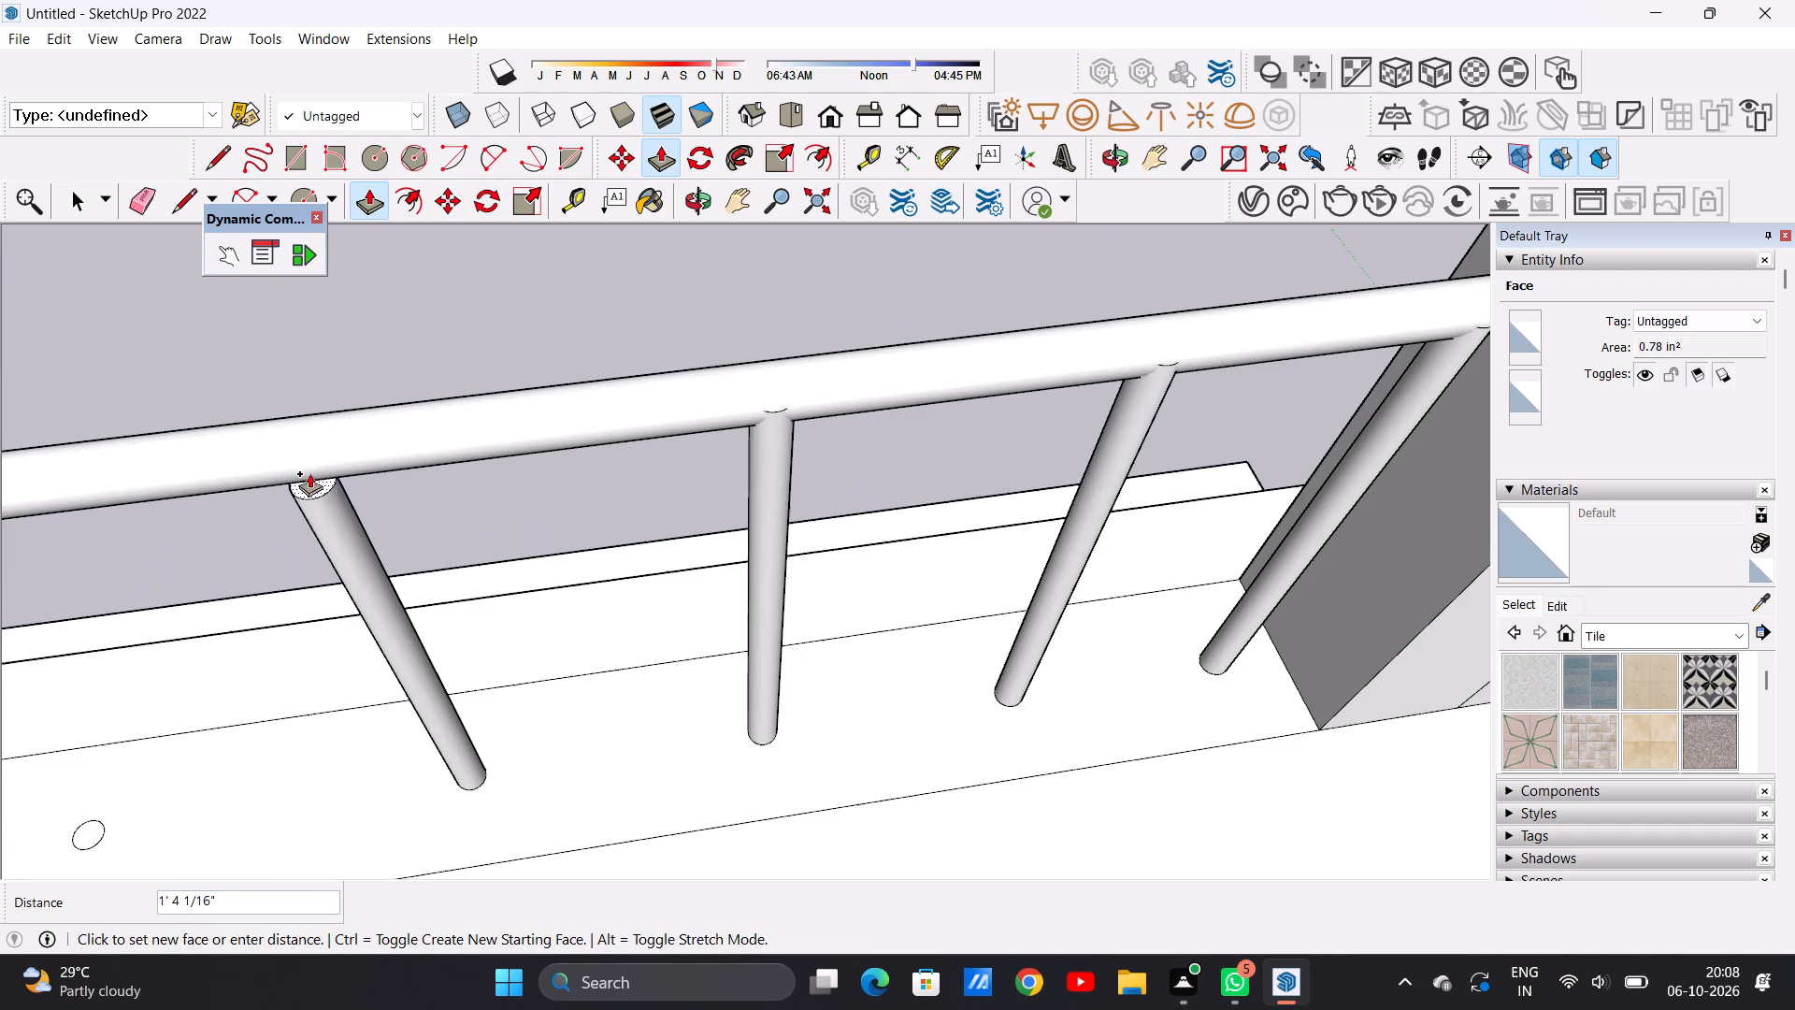
{"action": "left_click", "coordinate": [309, 451]}
Extrude the fifth circle of the strip about 1' 5 7/16" up into the top rail.
{"action": "scroll", "coordinate": [476, 559], "scroll_direction": "down", "scroll_amount": 6}
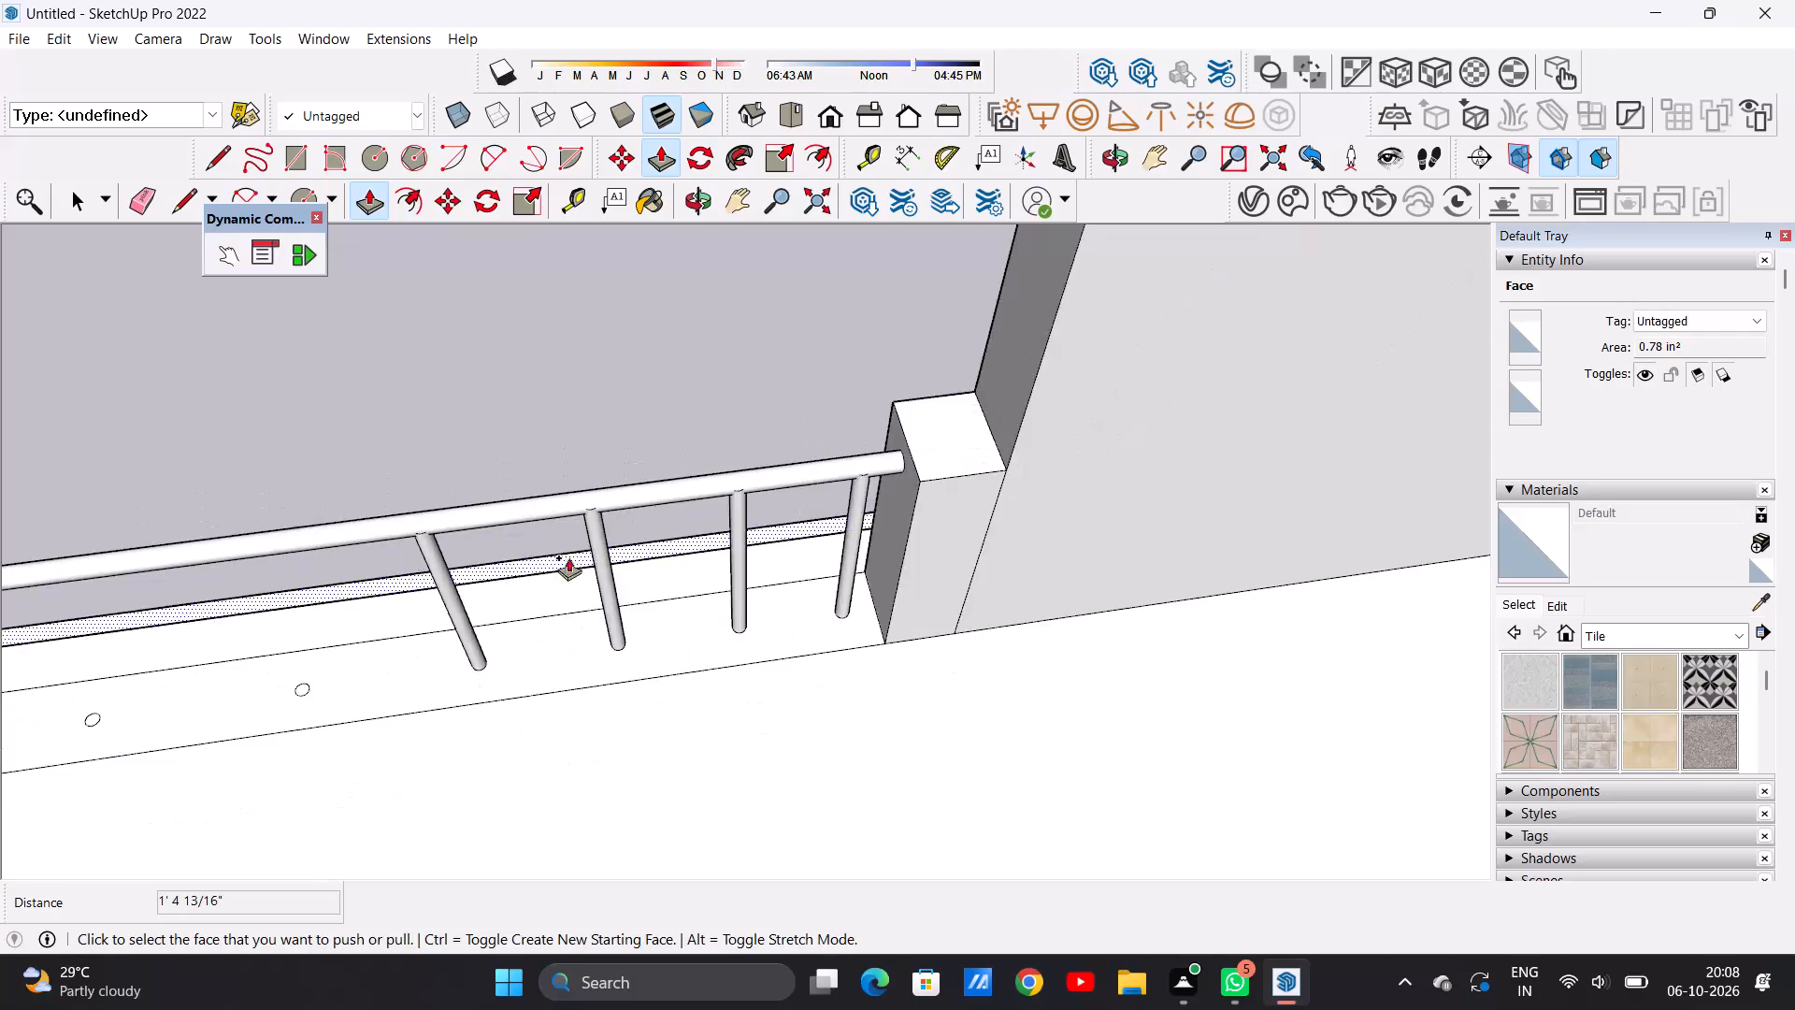
{"action": "scroll", "coordinate": [568, 557], "scroll_direction": "down", "scroll_amount": 9}
{"action": "scroll", "coordinate": [483, 615], "scroll_direction": "up", "scroll_amount": 20}
{"action": "scroll", "coordinate": [483, 615], "scroll_direction": "up", "scroll_amount": 4}
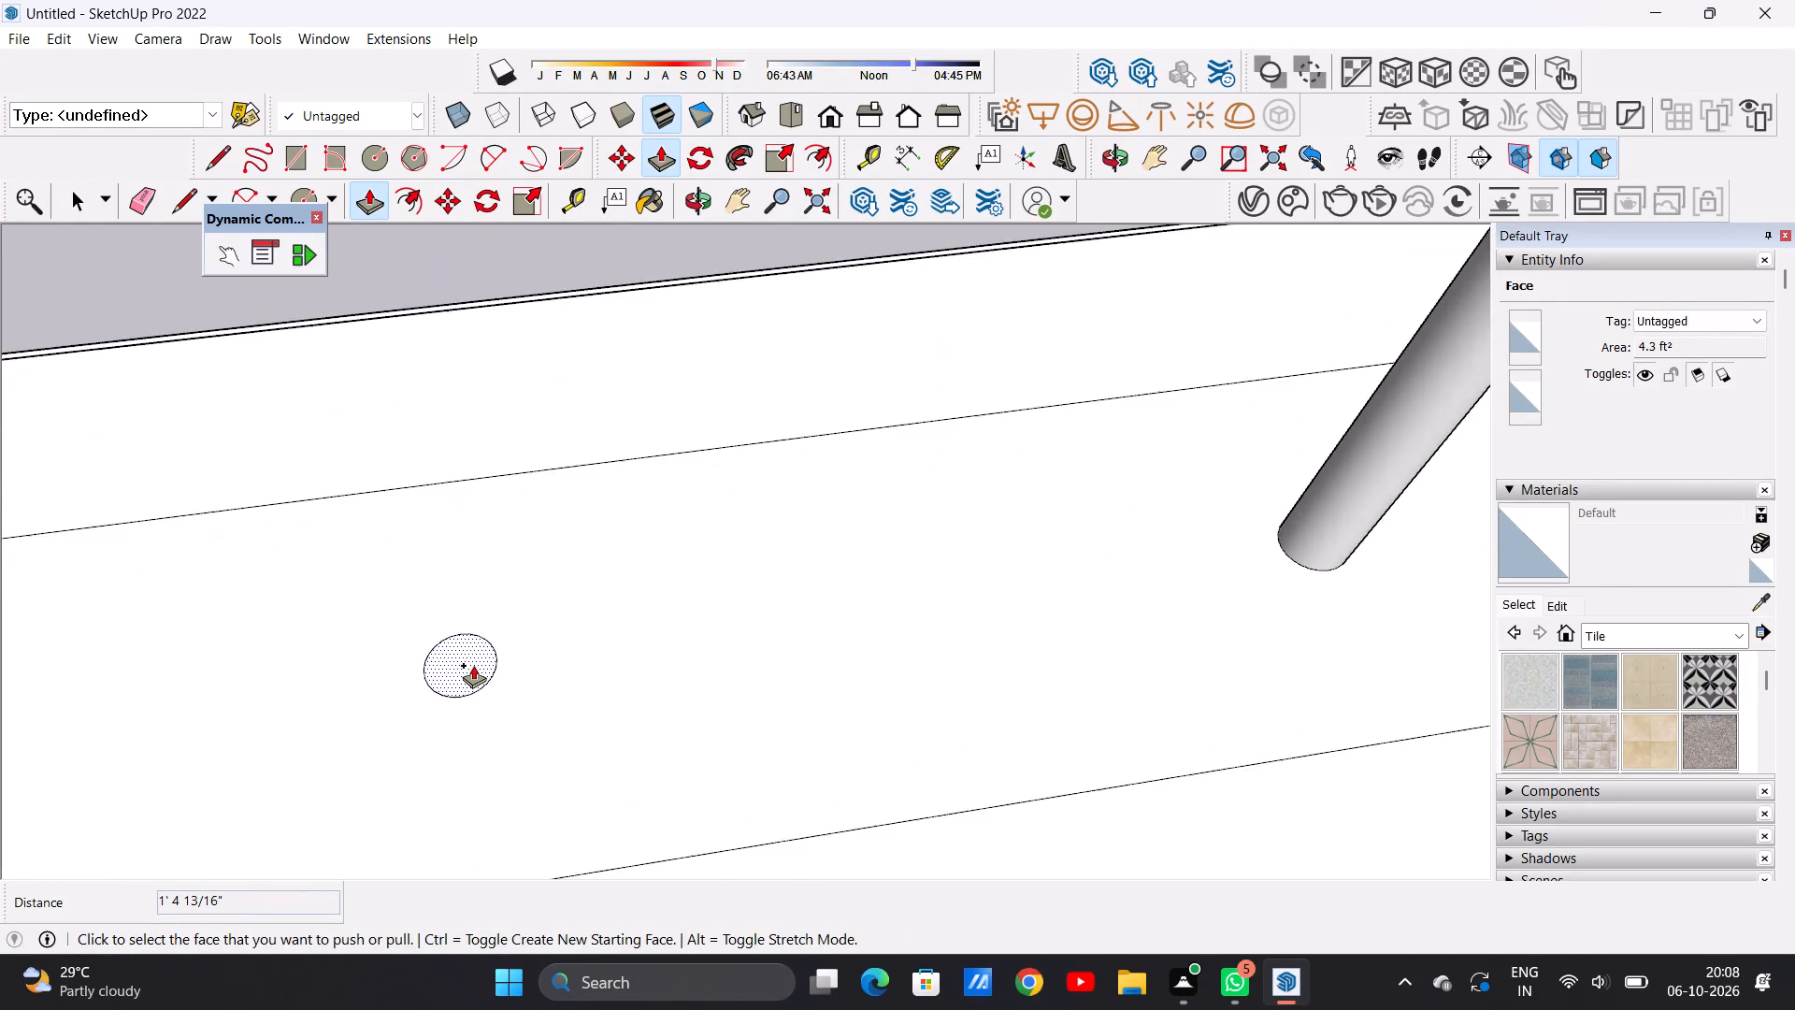
{"action": "left_click", "coordinate": [473, 665]}
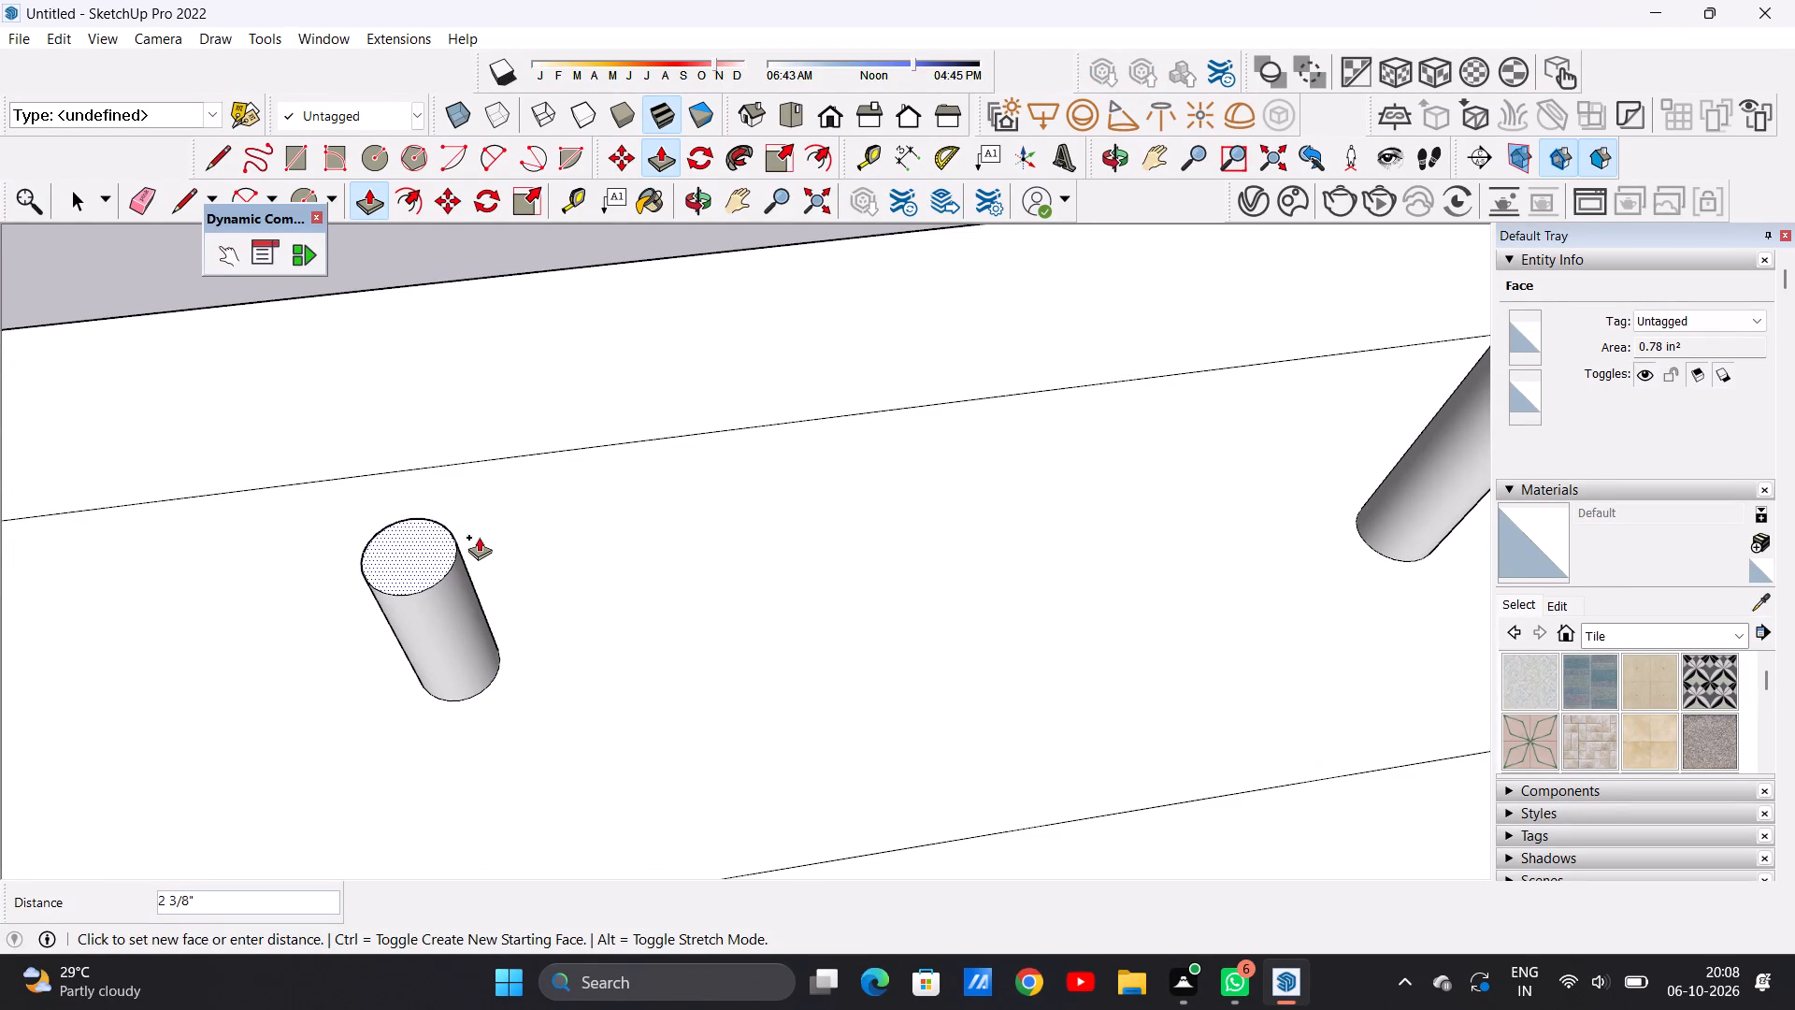
{"action": "scroll", "coordinate": [492, 539], "scroll_direction": "down", "scroll_amount": 3}
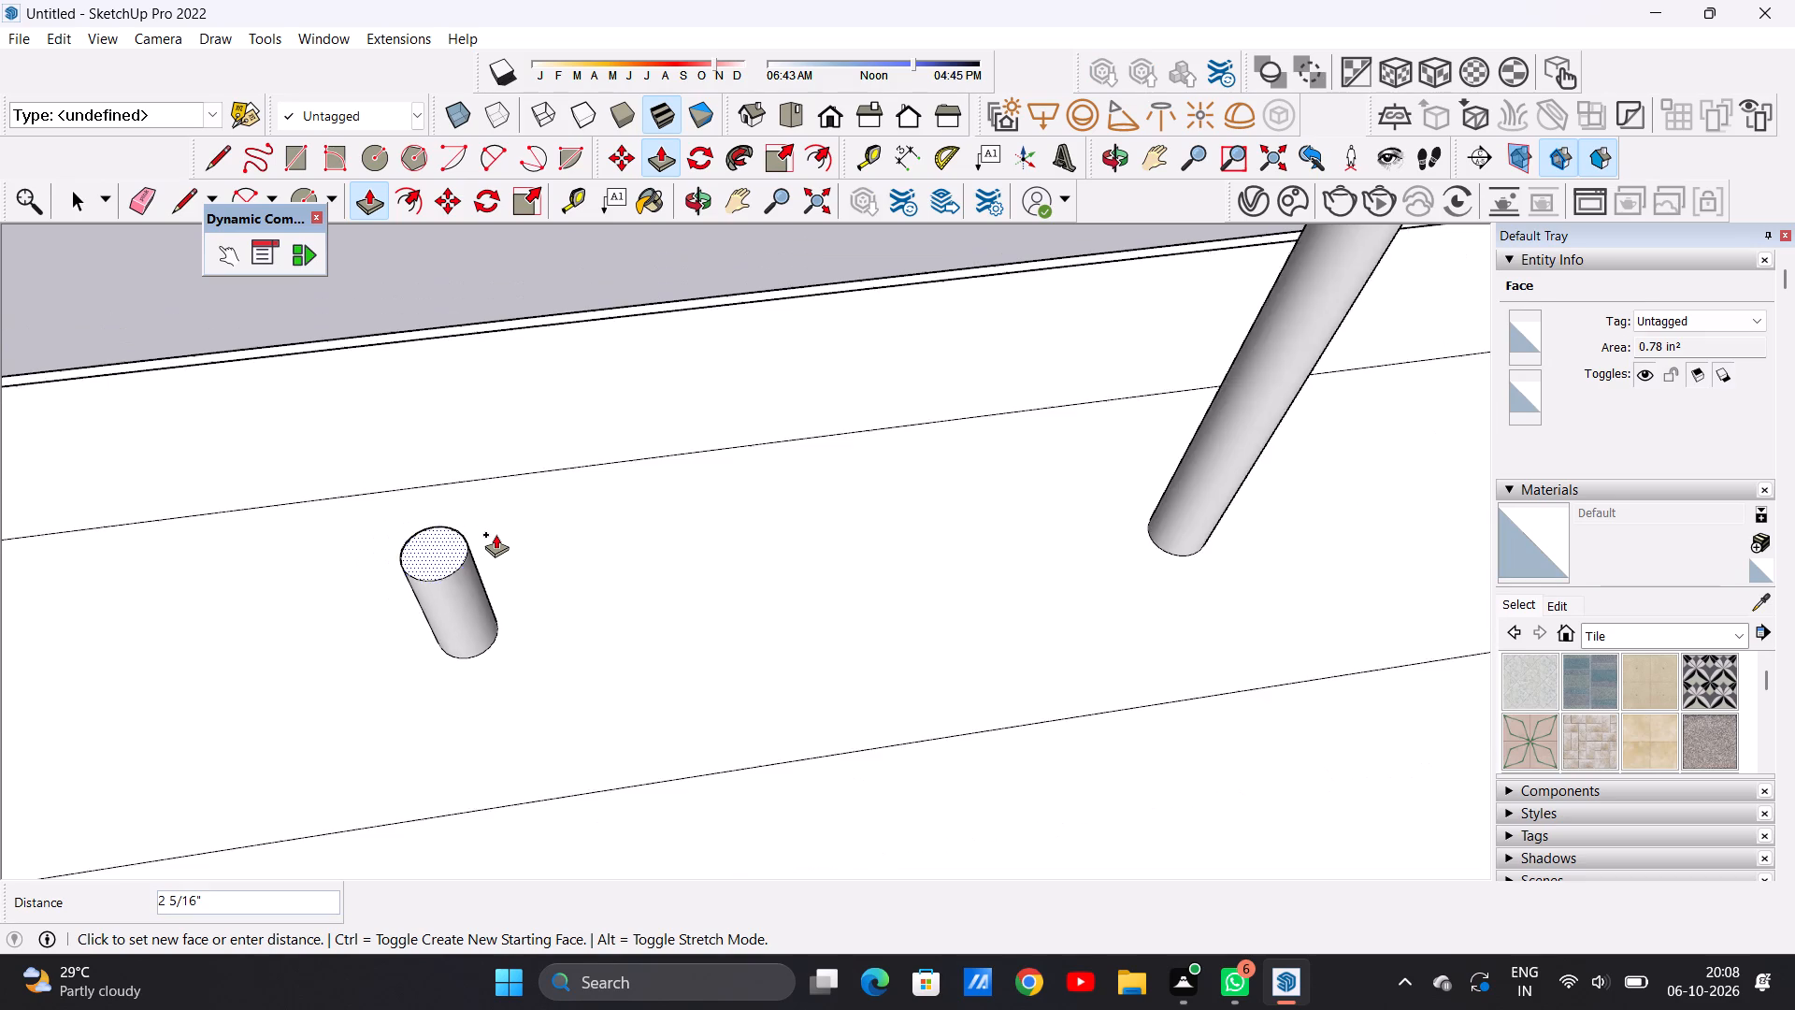
{"action": "scroll", "coordinate": [495, 534], "scroll_direction": "down", "scroll_amount": 11}
{"action": "scroll", "coordinate": [522, 531], "scroll_direction": "up", "scroll_amount": 1}
{"action": "scroll", "coordinate": [522, 531], "scroll_direction": "down", "scroll_amount": 9}
{"action": "scroll", "coordinate": [443, 375], "scroll_direction": "up", "scroll_amount": 5}
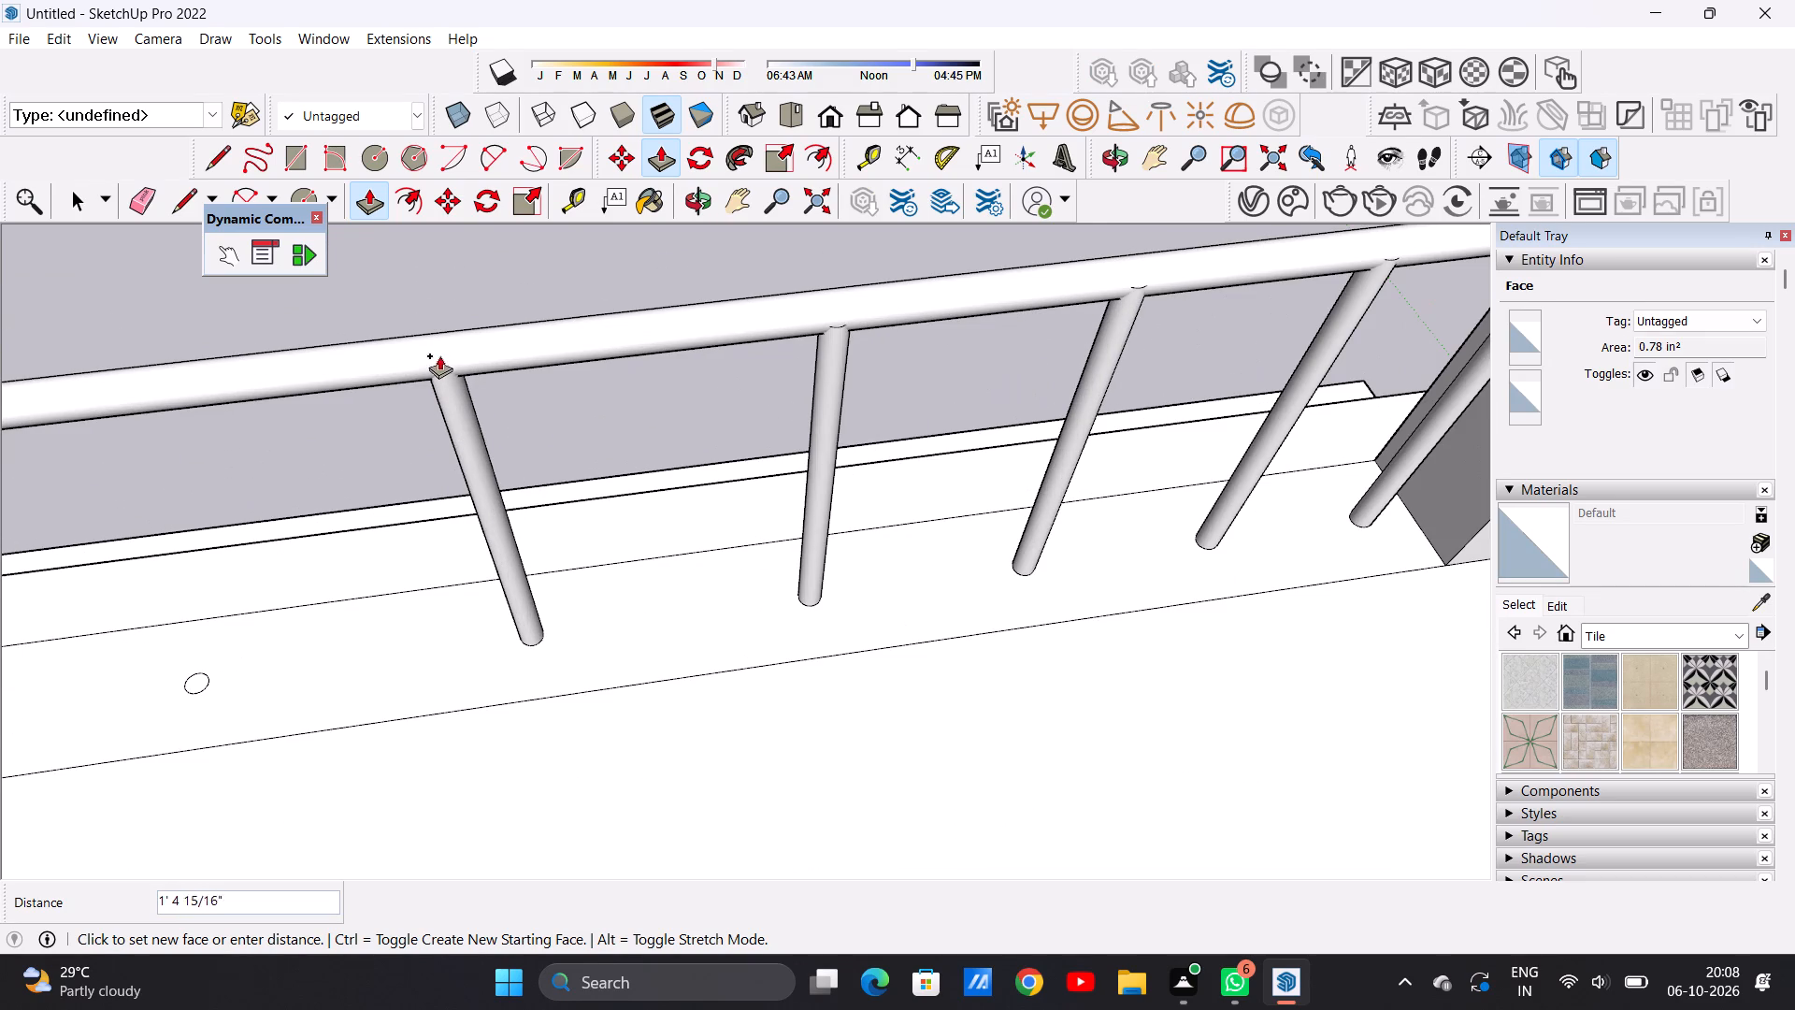
{"action": "left_click", "coordinate": [438, 349]}
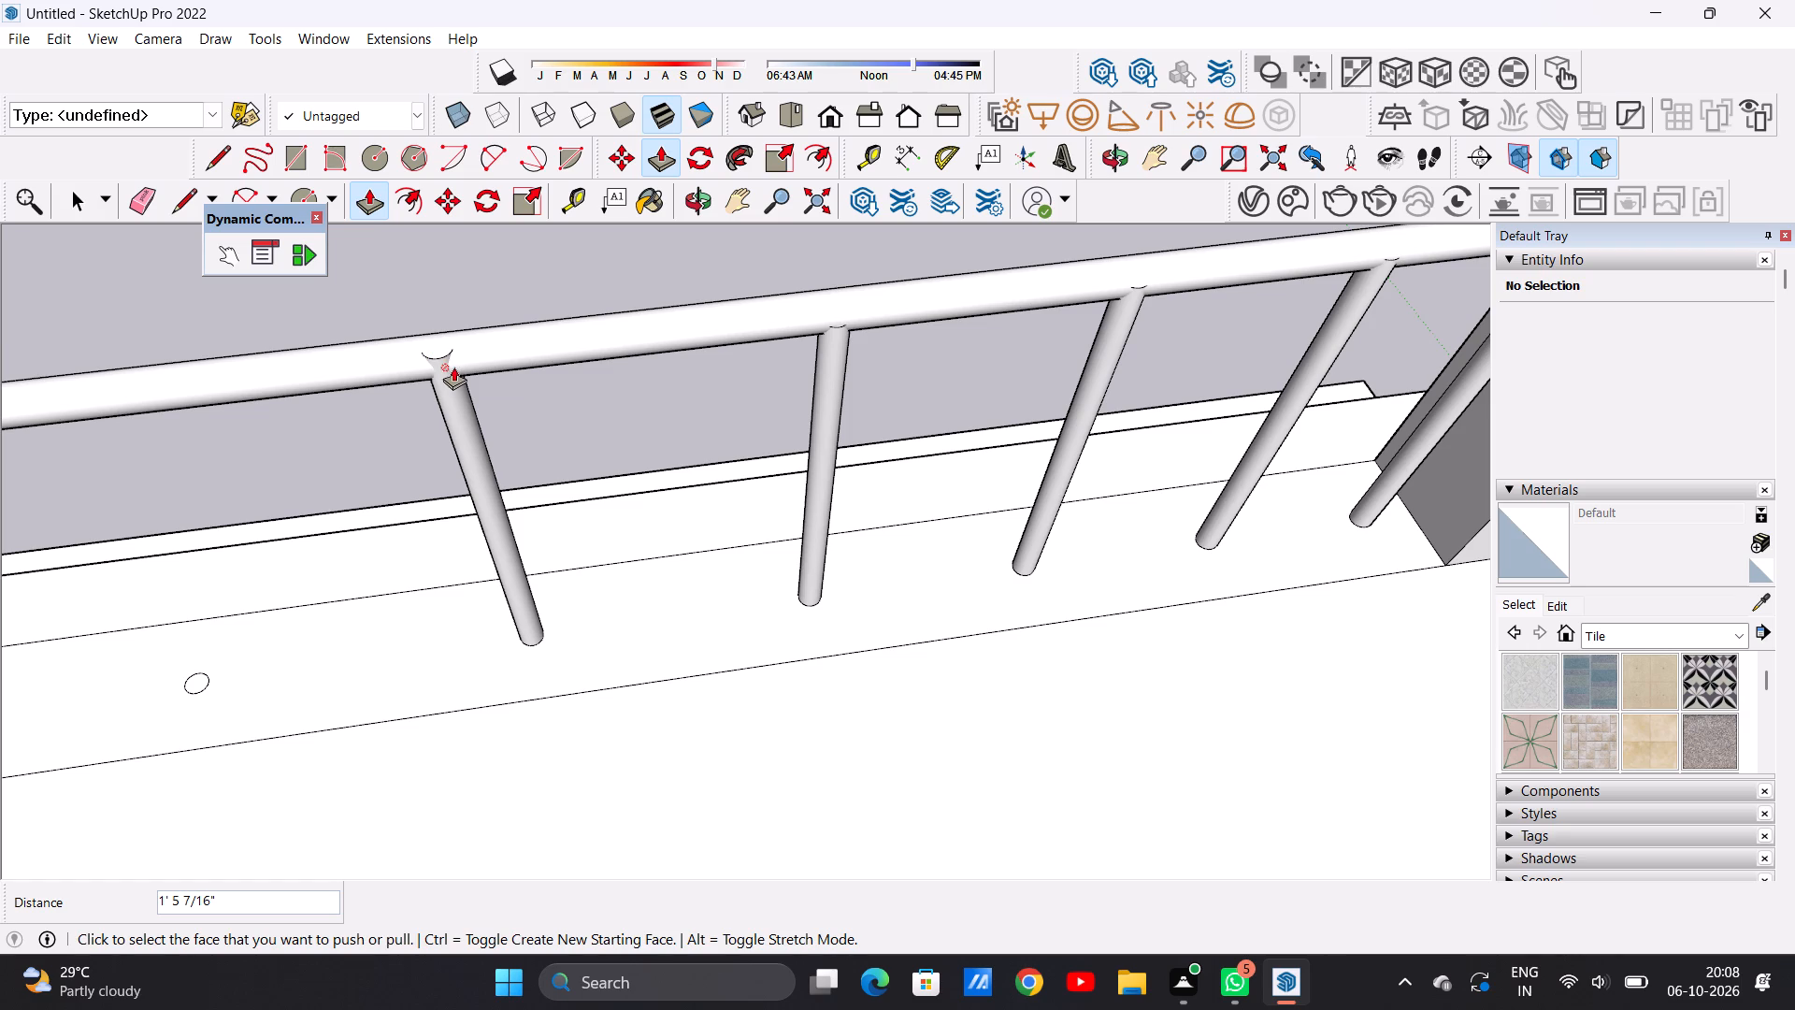
Extrude the sixth circle of the strip about 1' 5 1/16" up to the top rail.
{"action": "scroll", "coordinate": [495, 347], "scroll_direction": "down", "scroll_amount": 6}
{"action": "scroll", "coordinate": [591, 437], "scroll_direction": "down", "scroll_amount": 8}
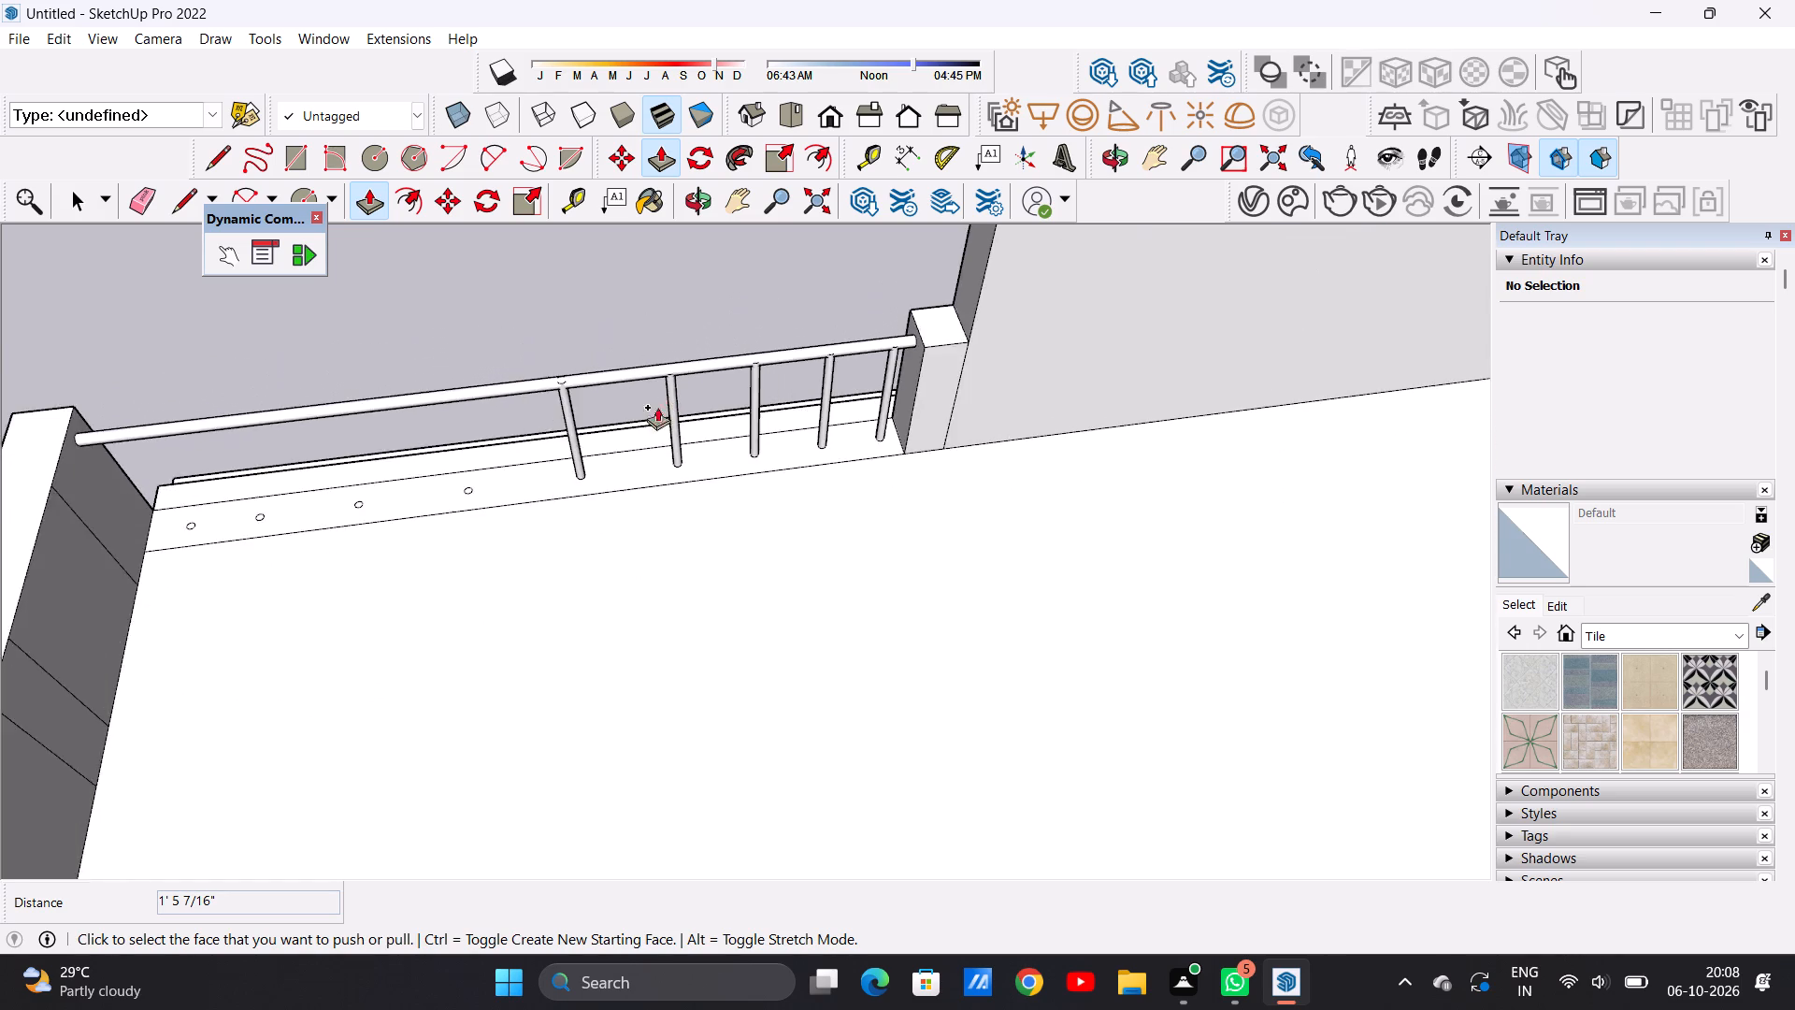
{"action": "scroll", "coordinate": [495, 459], "scroll_direction": "up", "scroll_amount": 20}
{"action": "scroll", "coordinate": [495, 459], "scroll_direction": "up", "scroll_amount": 1}
{"action": "left_click", "coordinate": [437, 546]}
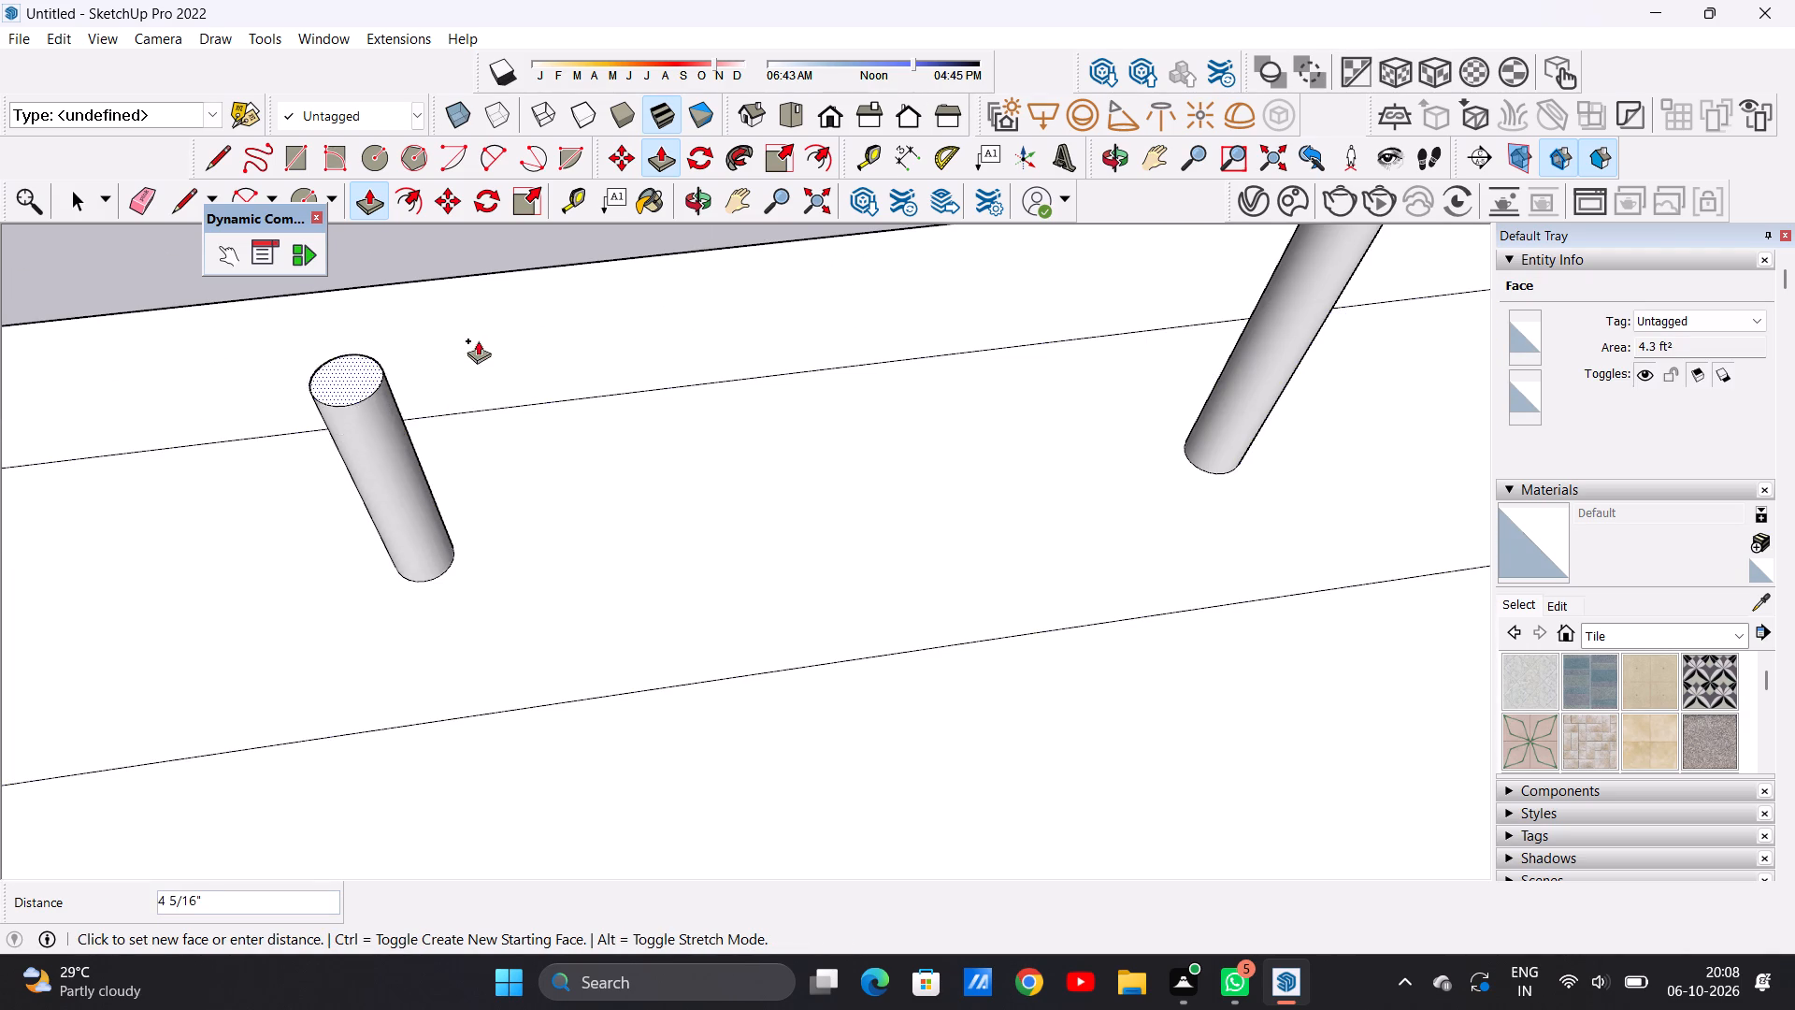
{"action": "scroll", "coordinate": [486, 389], "scroll_direction": "down", "scroll_amount": 19}
{"action": "scroll", "coordinate": [466, 304], "scroll_direction": "up", "scroll_amount": 13}
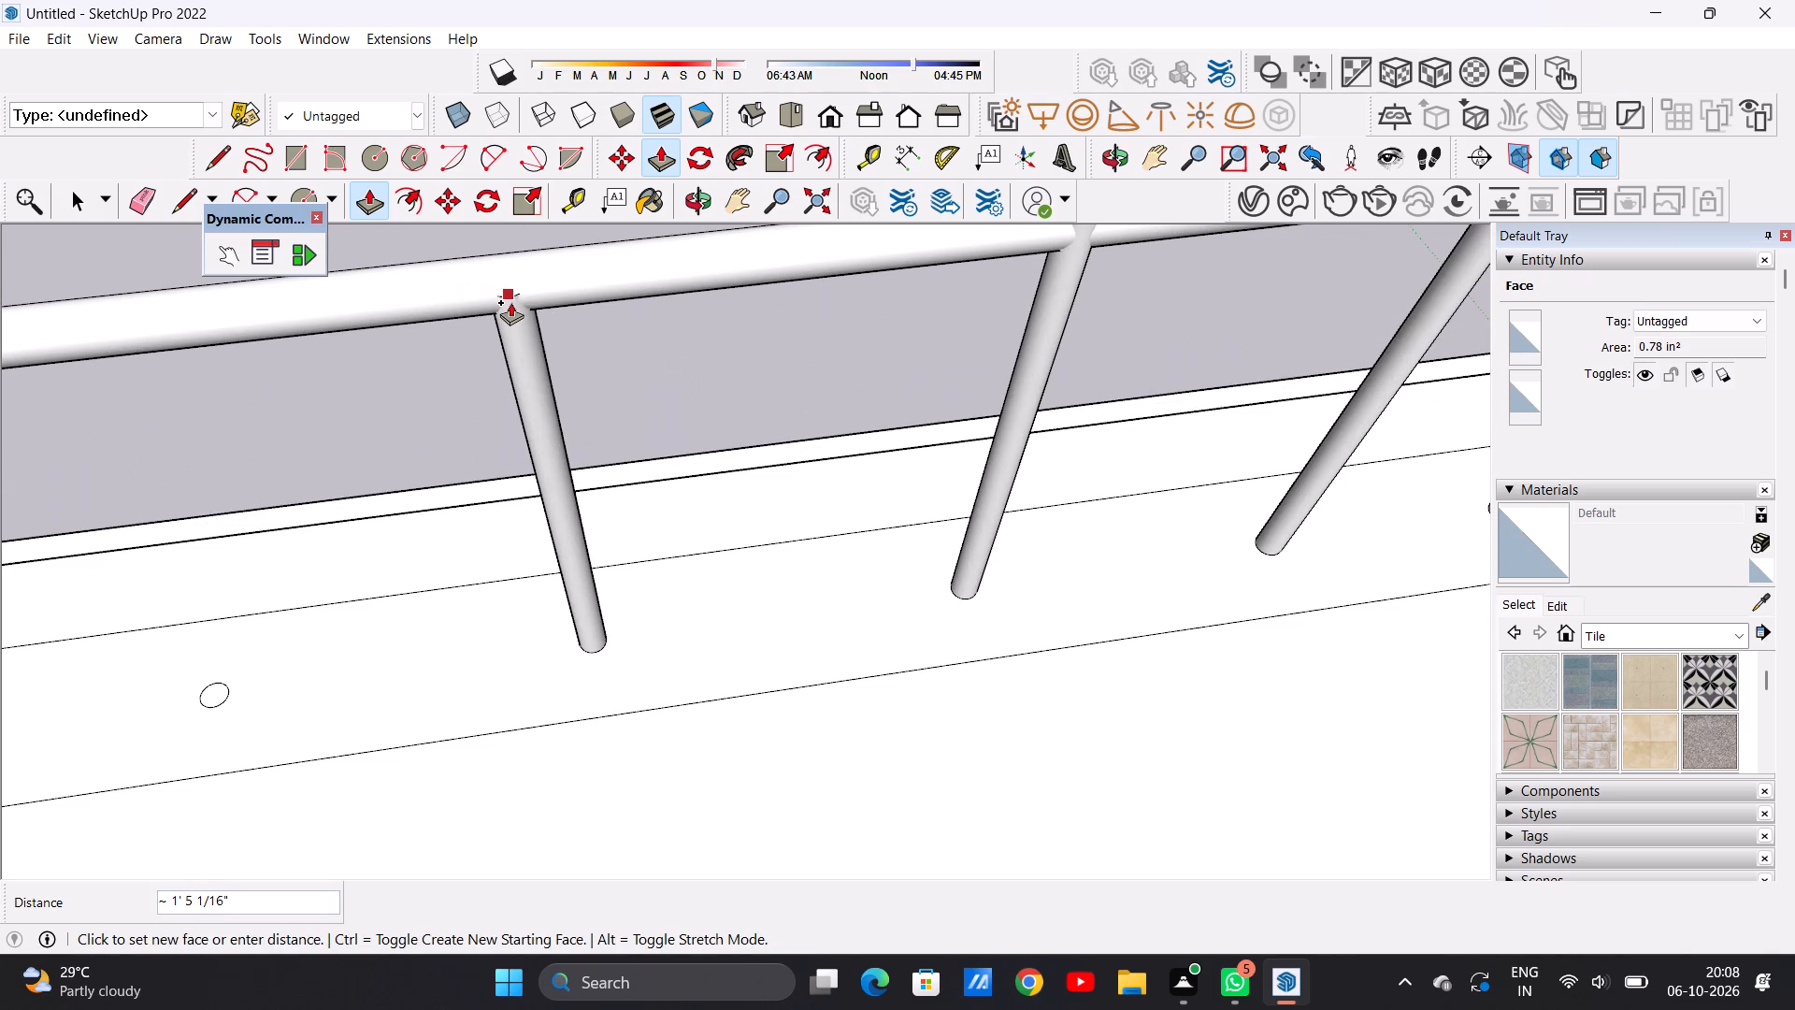
{"action": "left_click", "coordinate": [510, 302]}
Extrude the seventh circle of the strip about 1' 5" up to the top rail.
{"action": "scroll", "coordinate": [555, 378], "scroll_direction": "down", "scroll_amount": 17}
{"action": "scroll", "coordinate": [567, 434], "scroll_direction": "up", "scroll_amount": 8}
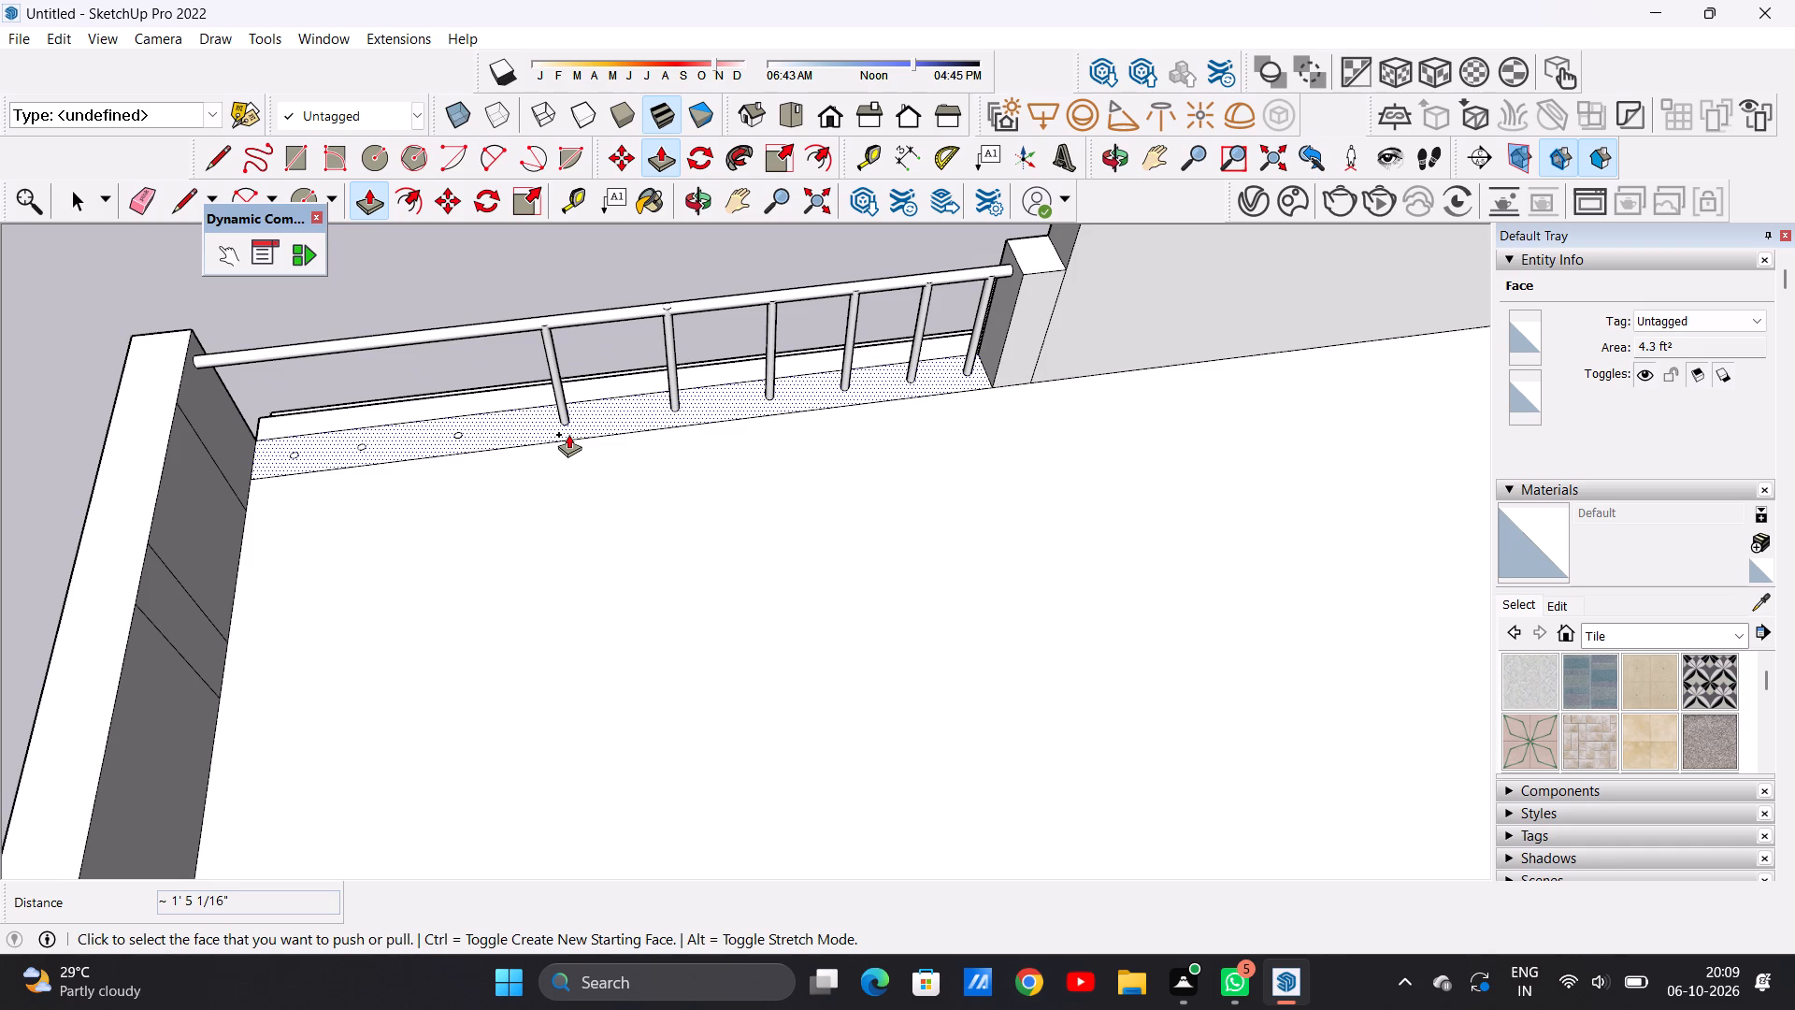
{"action": "scroll", "coordinate": [463, 416], "scroll_direction": "up", "scroll_amount": 8}
{"action": "scroll", "coordinate": [452, 433], "scroll_direction": "down", "scroll_amount": 1}
{"action": "scroll", "coordinate": [452, 433], "scroll_direction": "up", "scroll_amount": 18}
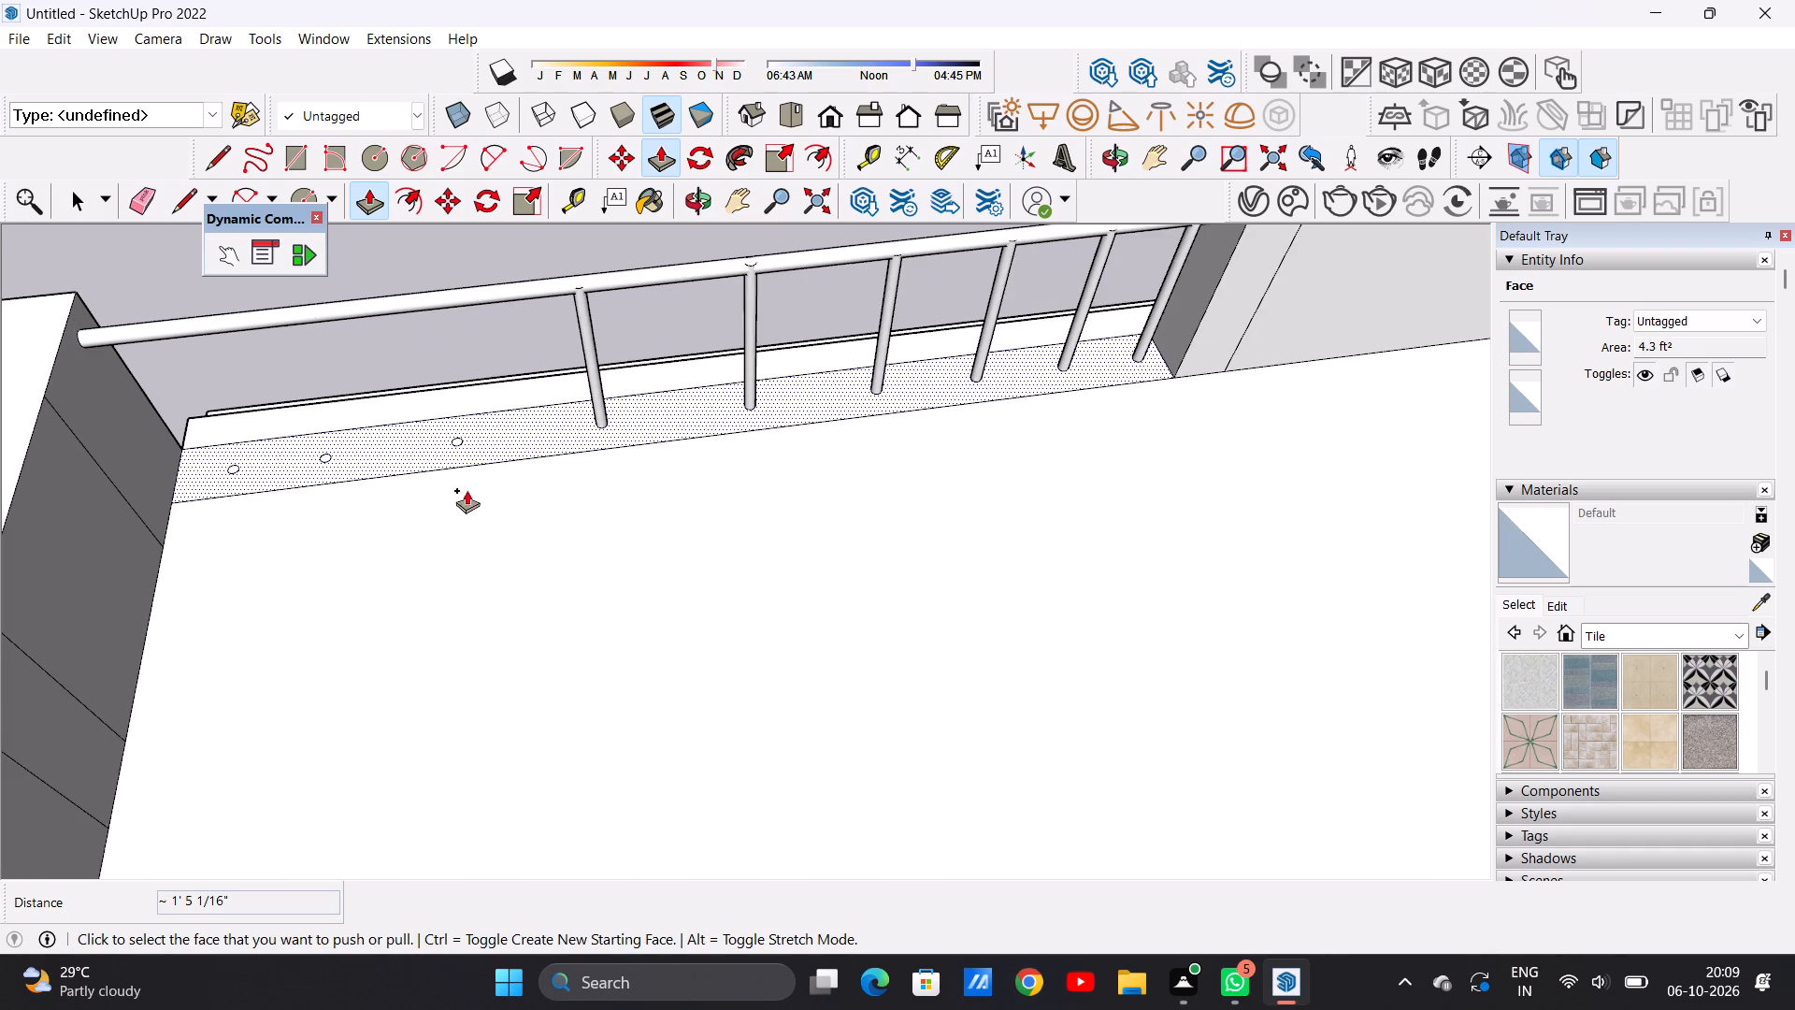
{"action": "scroll", "coordinate": [434, 440], "scroll_direction": "up", "scroll_amount": 11}
{"action": "left_click", "coordinate": [481, 427]}
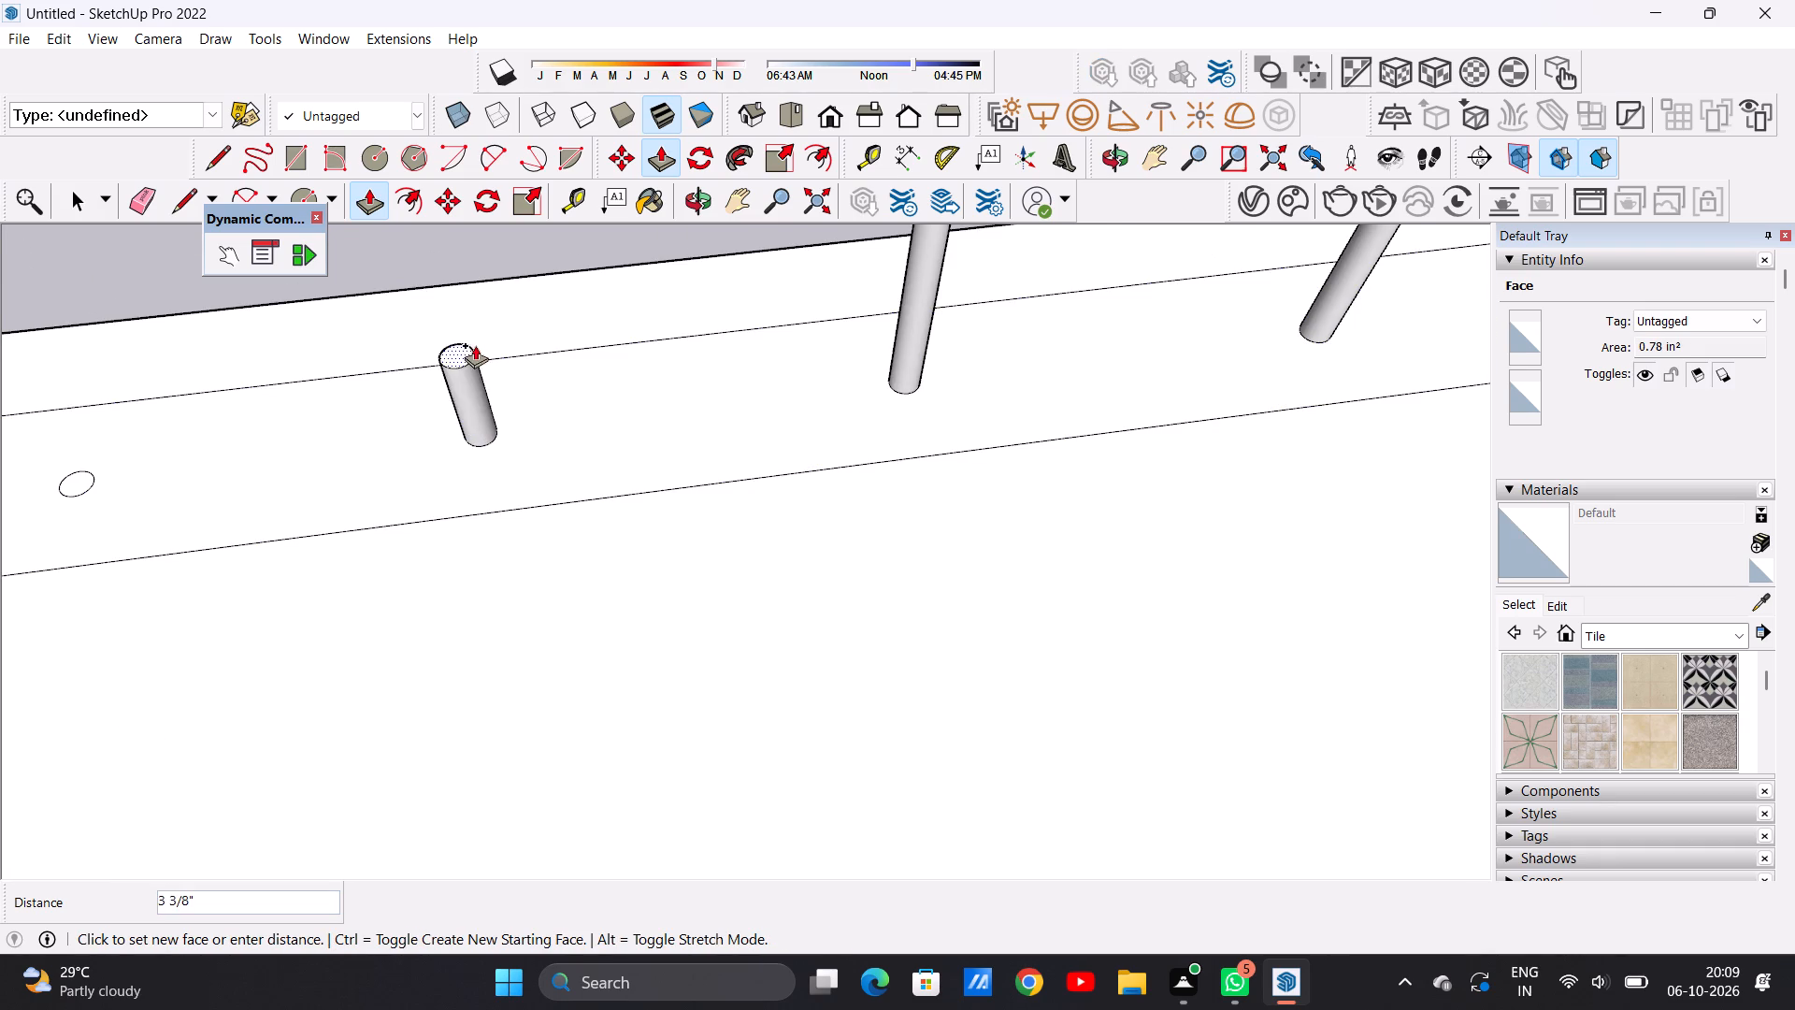
{"action": "scroll", "coordinate": [475, 361], "scroll_direction": "down", "scroll_amount": 19}
{"action": "scroll", "coordinate": [453, 300], "scroll_direction": "up", "scroll_amount": 5}
{"action": "scroll", "coordinate": [503, 399], "scroll_direction": "down", "scroll_amount": 7}
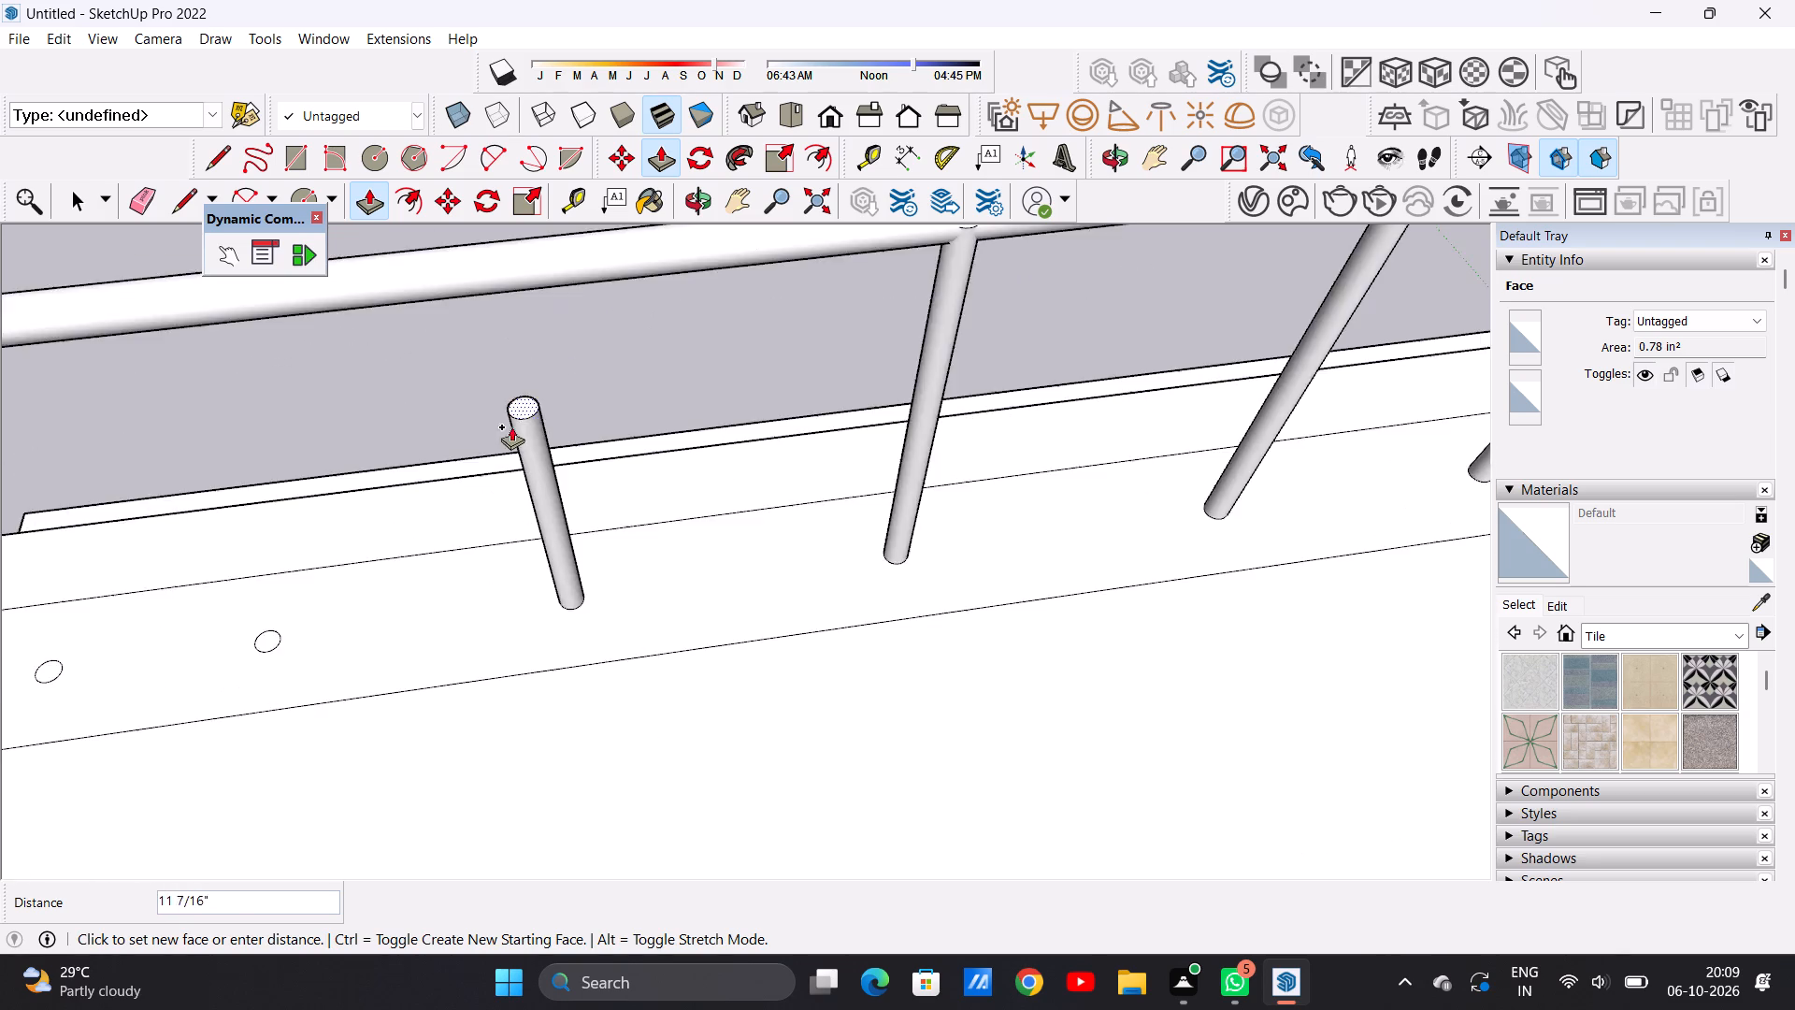
{"action": "scroll", "coordinate": [511, 426], "scroll_direction": "down", "scroll_amount": 9}
{"action": "scroll", "coordinate": [511, 325], "scroll_direction": "up", "scroll_amount": 10}
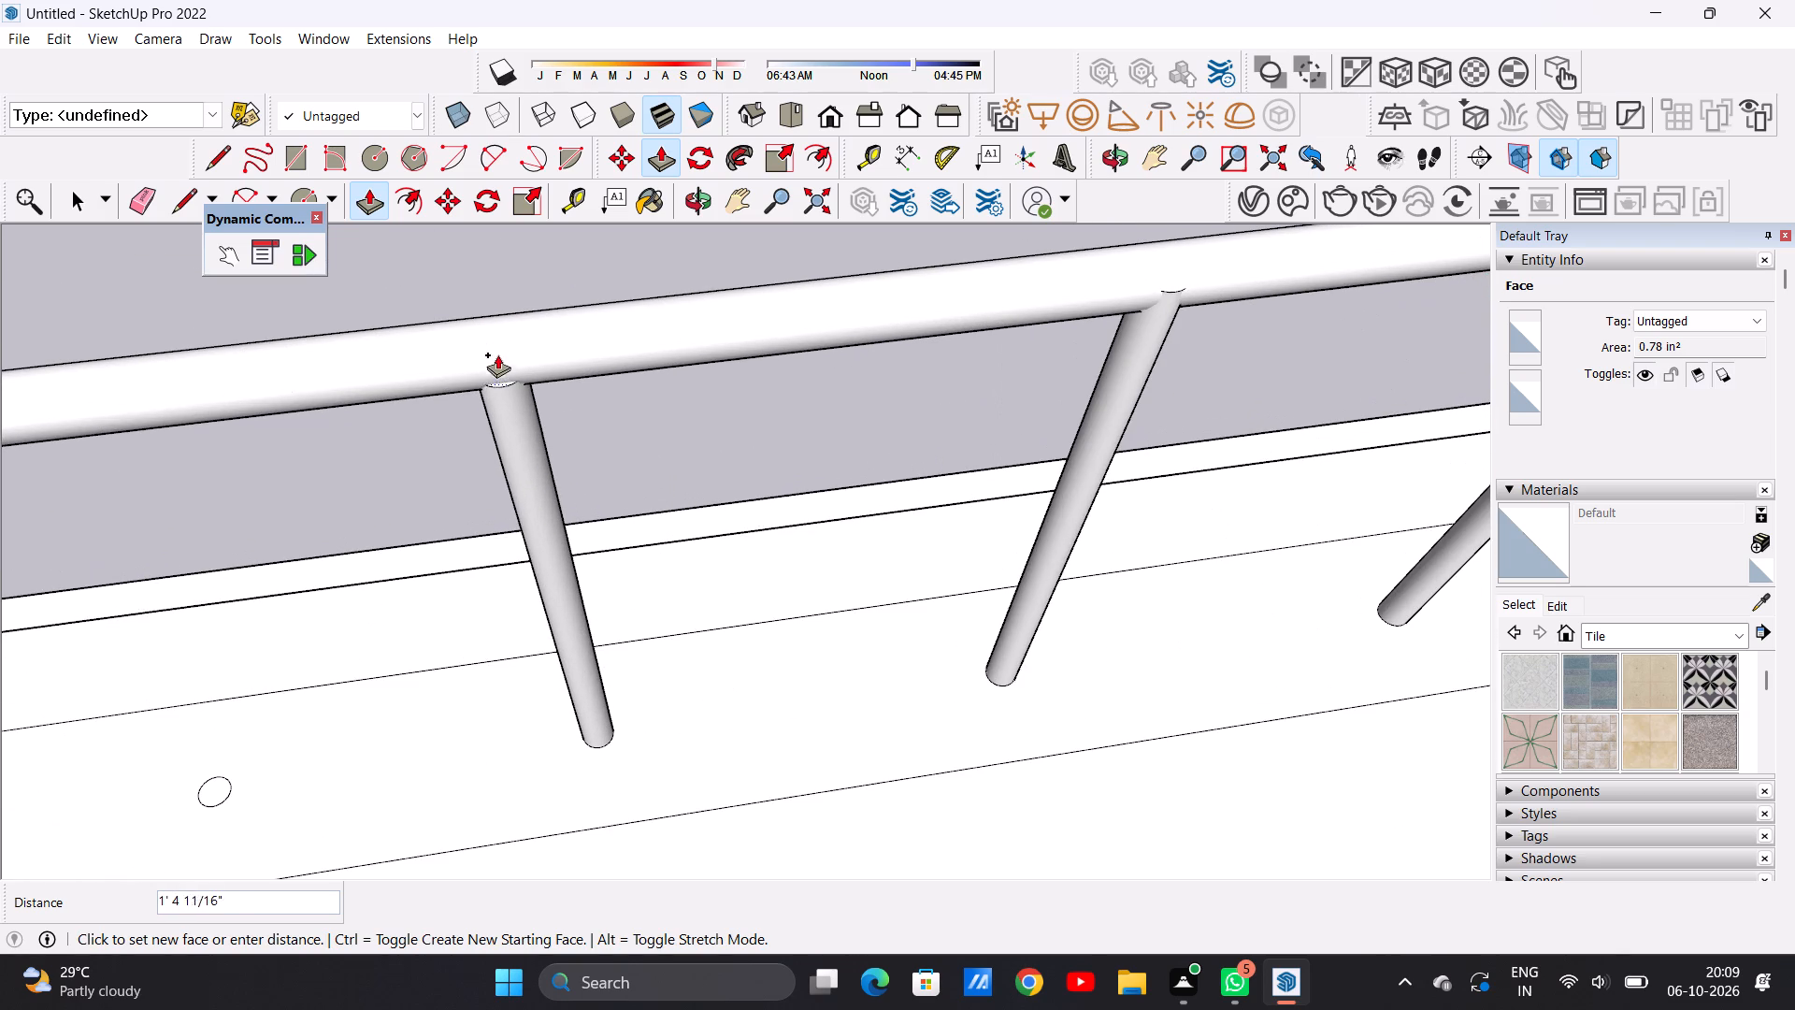
{"action": "left_click", "coordinate": [497, 345]}
Extrude the eighth circle, second from the far wall, about 15/16" upward as a short stub.
{"action": "scroll", "coordinate": [572, 470], "scroll_direction": "down", "scroll_amount": 1}
{"action": "scroll", "coordinate": [574, 471], "scroll_direction": "up", "scroll_amount": 1}
{"action": "scroll", "coordinate": [574, 472], "scroll_direction": "down", "scroll_amount": 7}
{"action": "scroll", "coordinate": [668, 499], "scroll_direction": "up", "scroll_amount": 1}
{"action": "scroll", "coordinate": [672, 499], "scroll_direction": "down", "scroll_amount": 5}
{"action": "scroll", "coordinate": [503, 512], "scroll_direction": "up", "scroll_amount": 9}
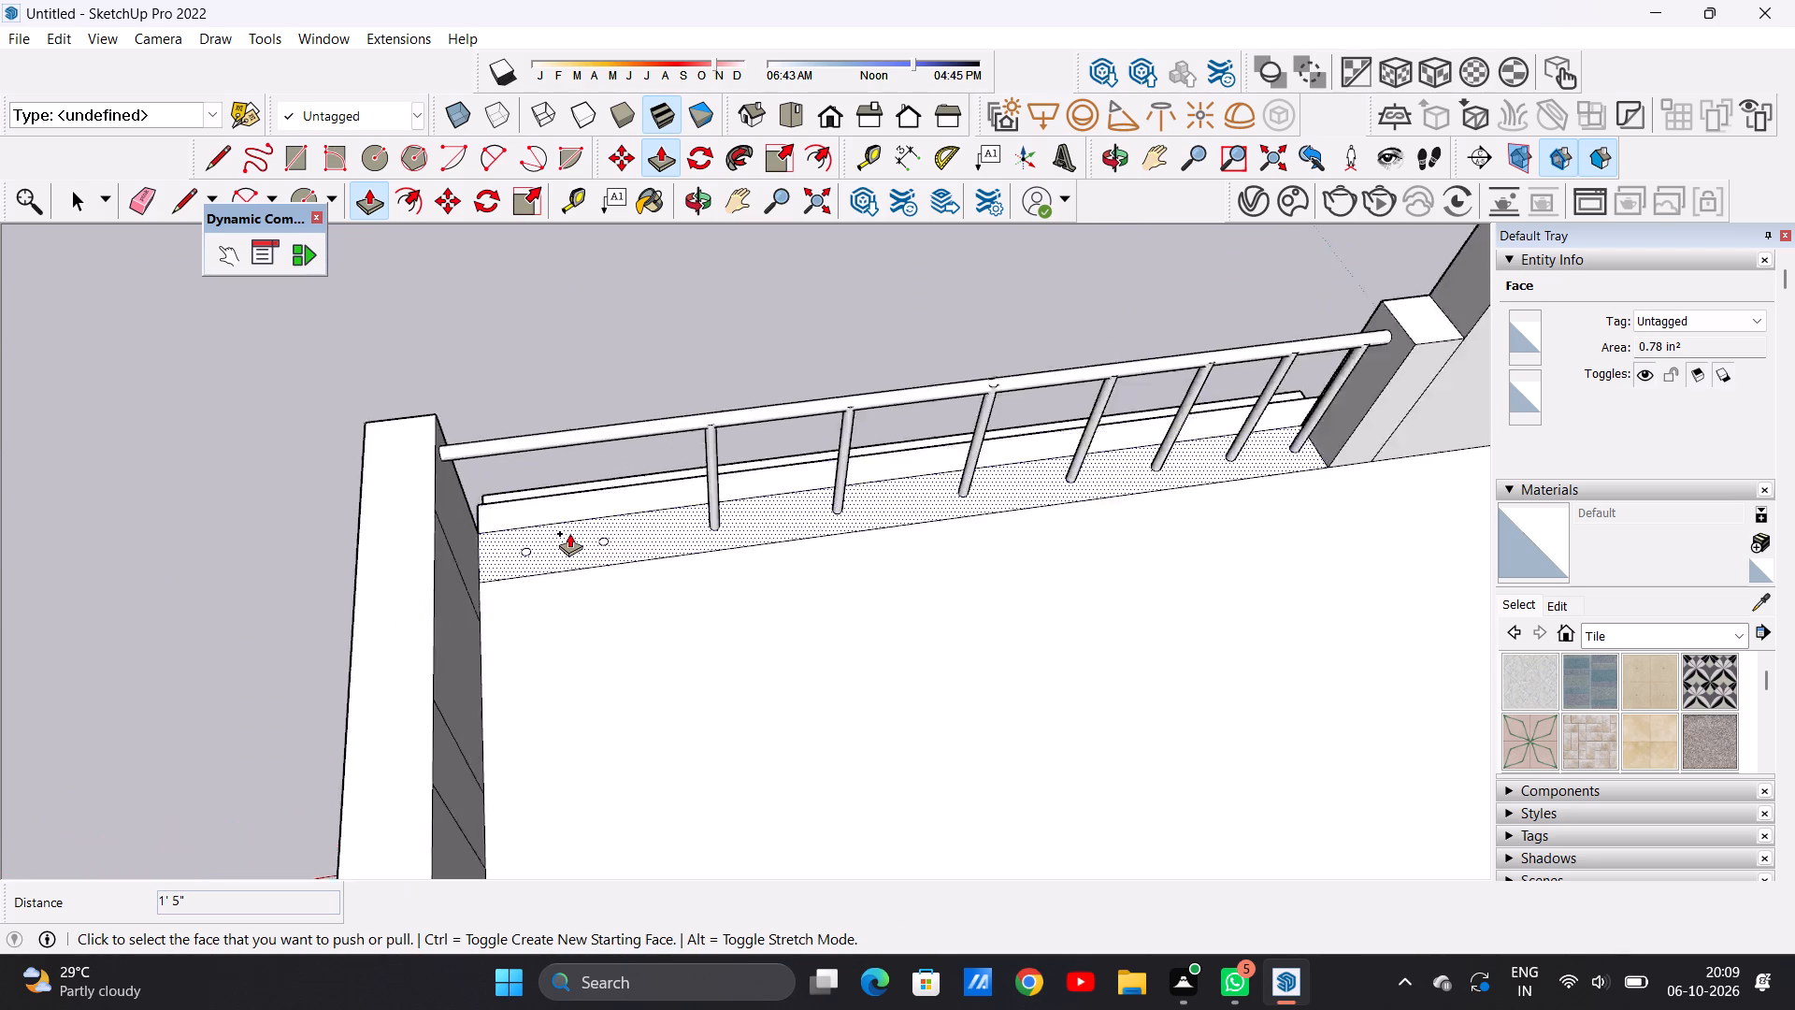
{"action": "scroll", "coordinate": [569, 533], "scroll_direction": "up", "scroll_amount": 18}
{"action": "left_click_drag", "start_coordinate": [553, 572], "coordinate": [547, 527]}
Extend the stub's top face about 1' 4 1/8" further up to the top rail to complete the eighth baluster.
{"action": "scroll", "coordinate": [555, 404], "scroll_direction": "down", "scroll_amount": 6}
{"action": "scroll", "coordinate": [557, 414], "scroll_direction": "up", "scroll_amount": 1}
{"action": "scroll", "coordinate": [557, 414], "scroll_direction": "down", "scroll_amount": 6}
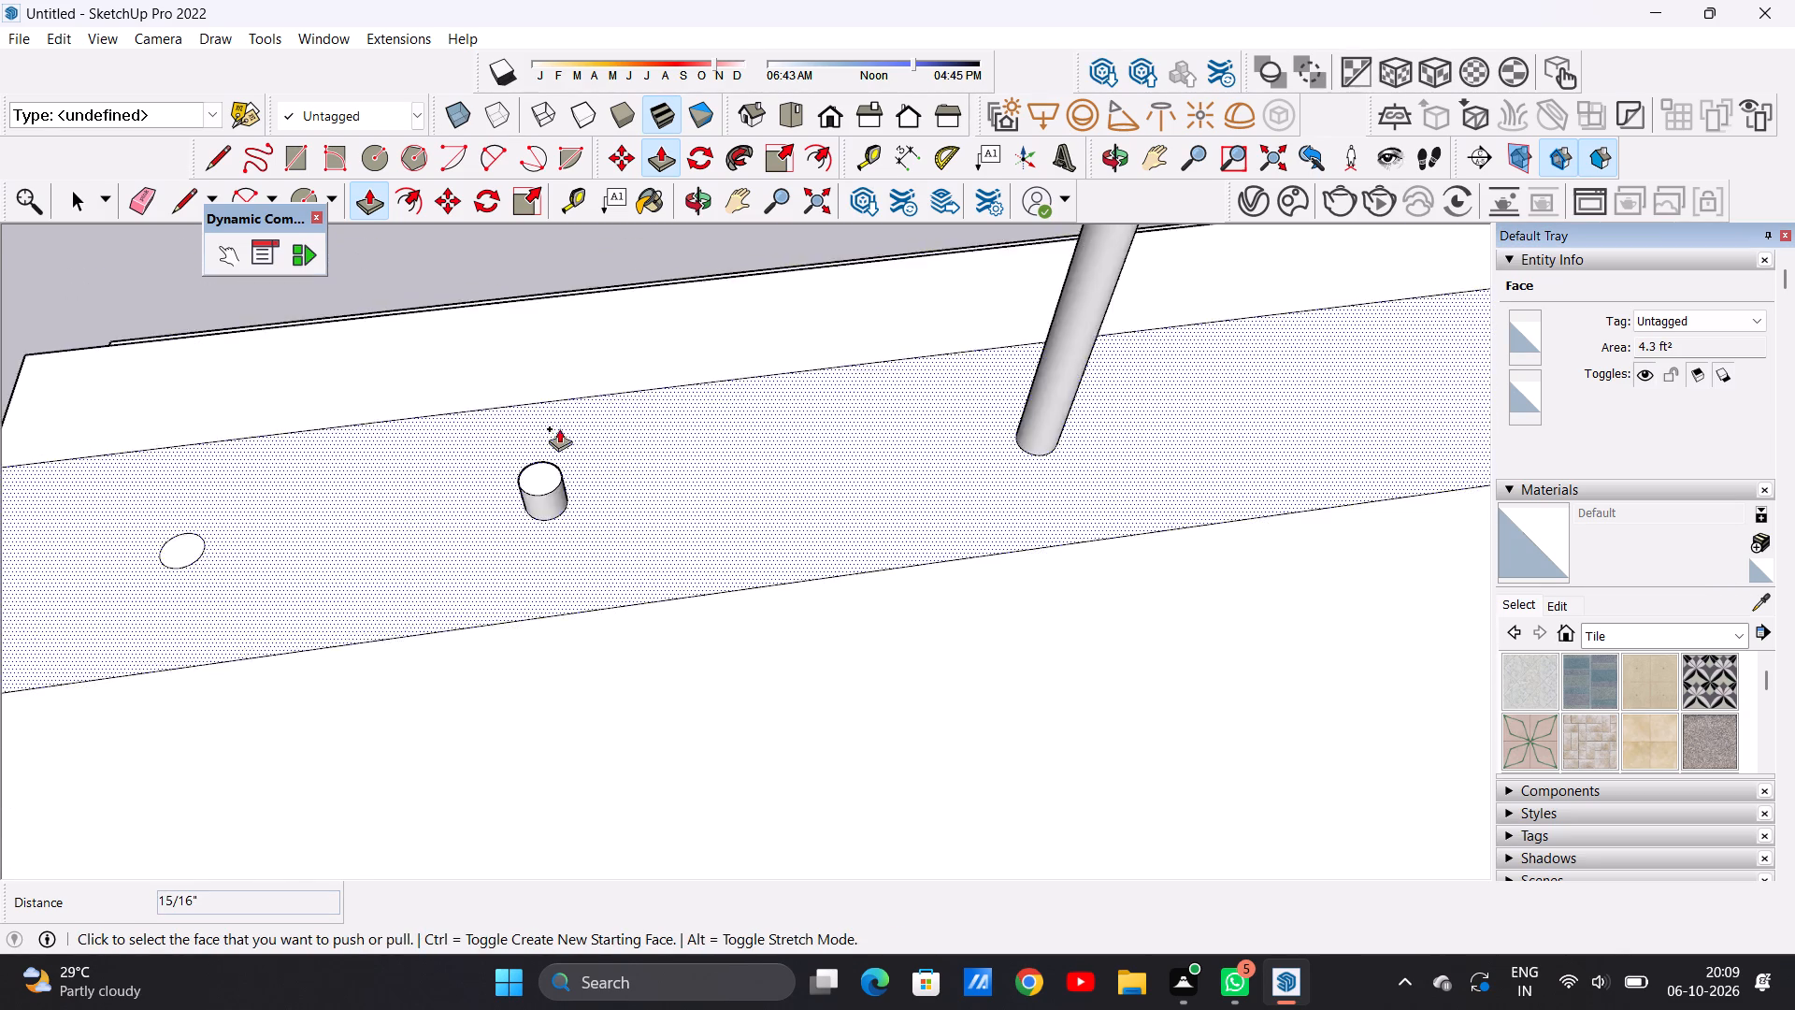
{"action": "scroll", "coordinate": [559, 428], "scroll_direction": "down", "scroll_amount": 3}
{"action": "scroll", "coordinate": [561, 450], "scroll_direction": "up", "scroll_amount": 13}
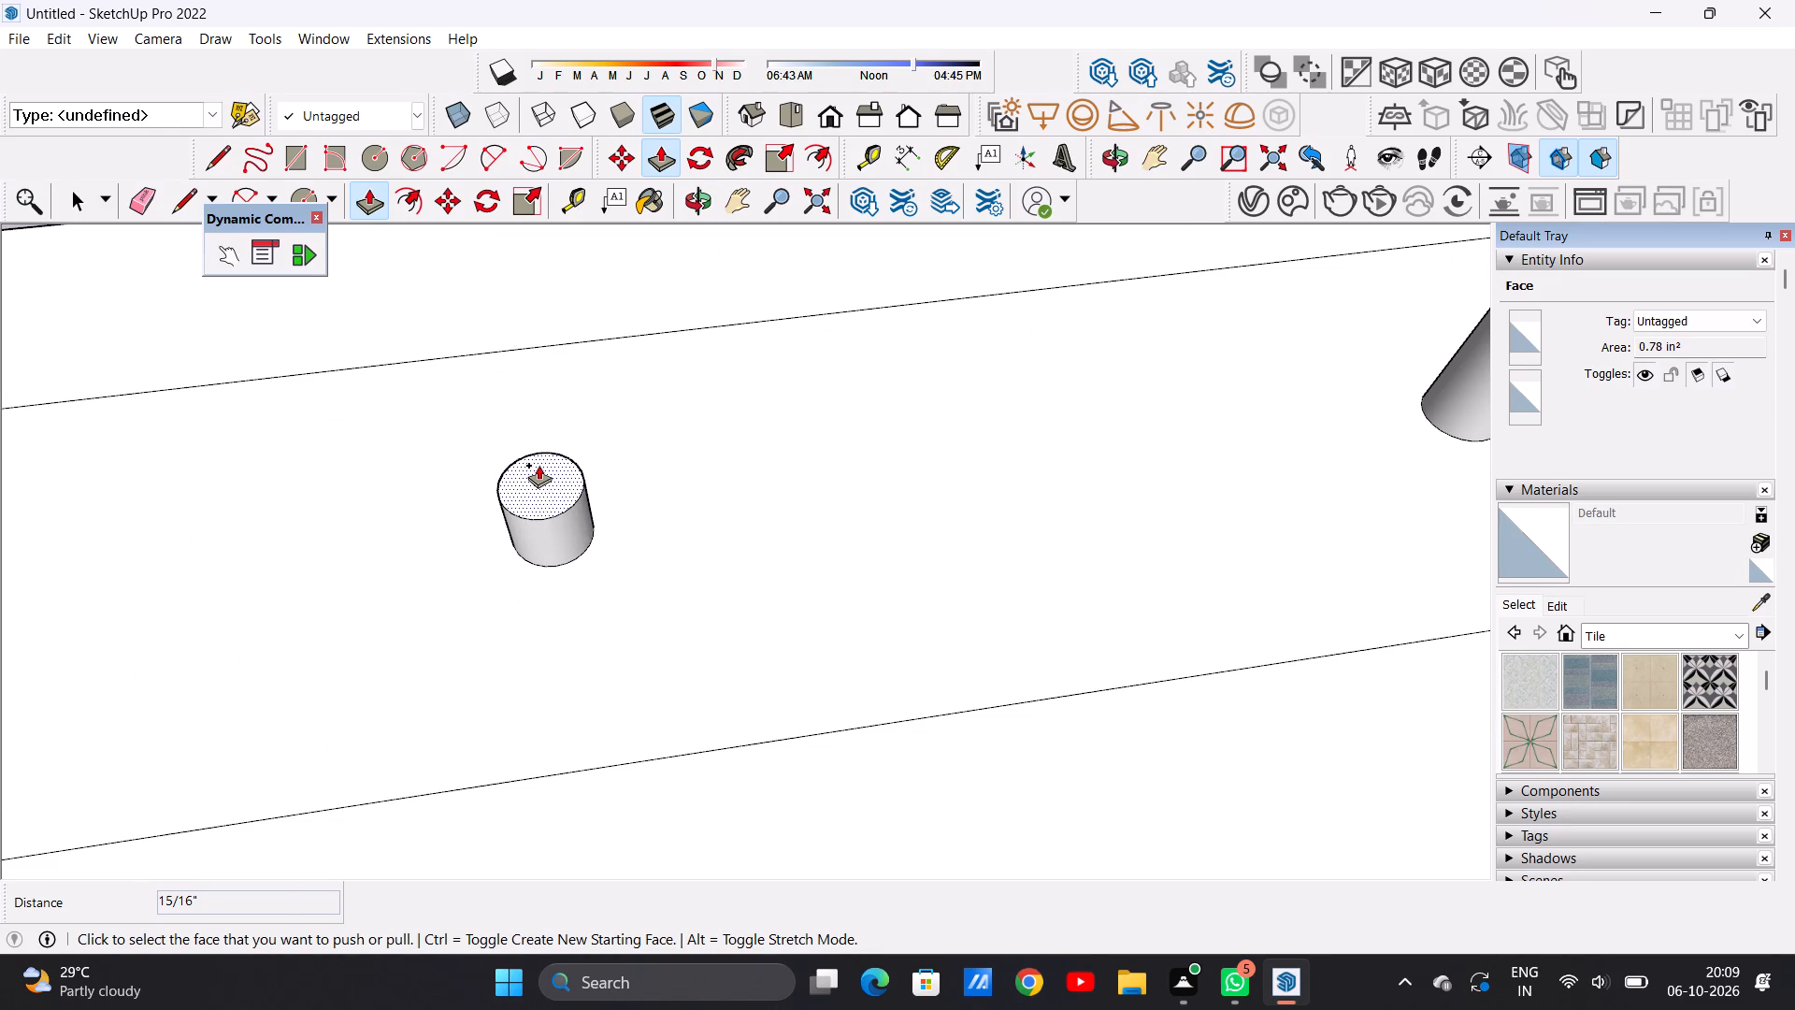
{"action": "left_click", "coordinate": [549, 491]}
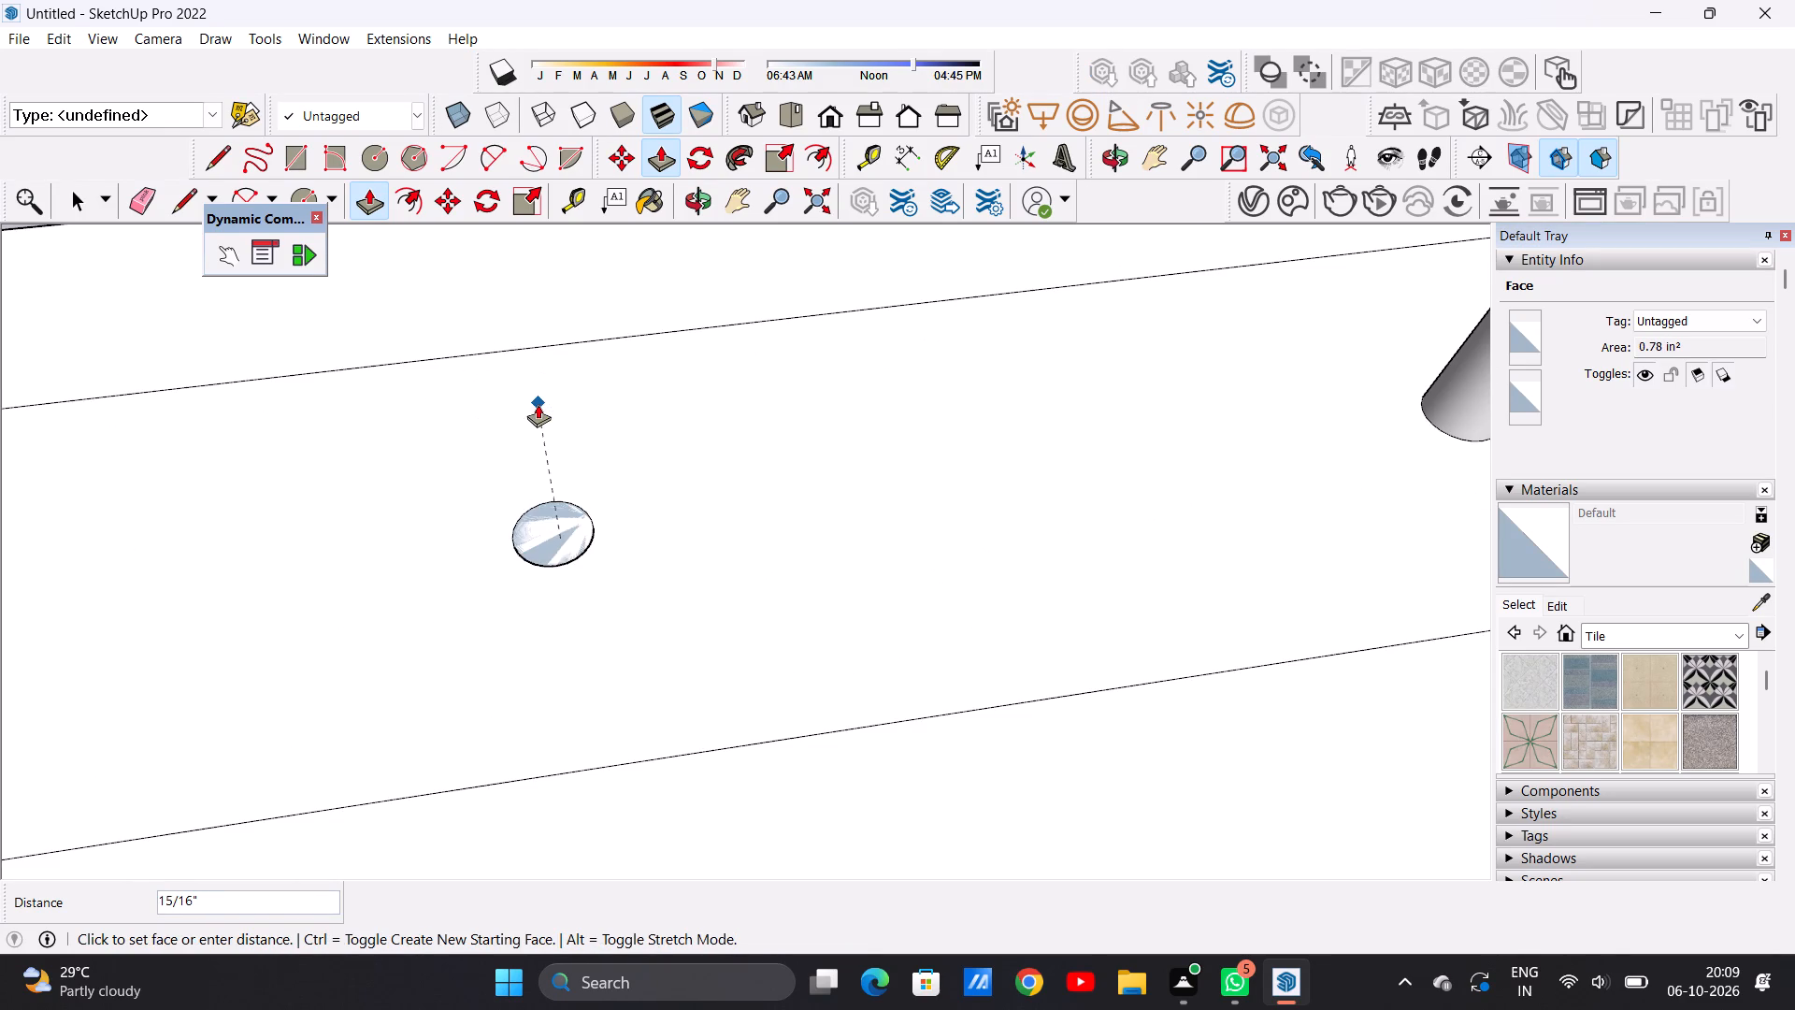
{"action": "scroll", "coordinate": [534, 437], "scroll_direction": "down", "scroll_amount": 10}
{"action": "scroll", "coordinate": [571, 451], "scroll_direction": "up", "scroll_amount": 1}
{"action": "scroll", "coordinate": [571, 451], "scroll_direction": "down", "scroll_amount": 13}
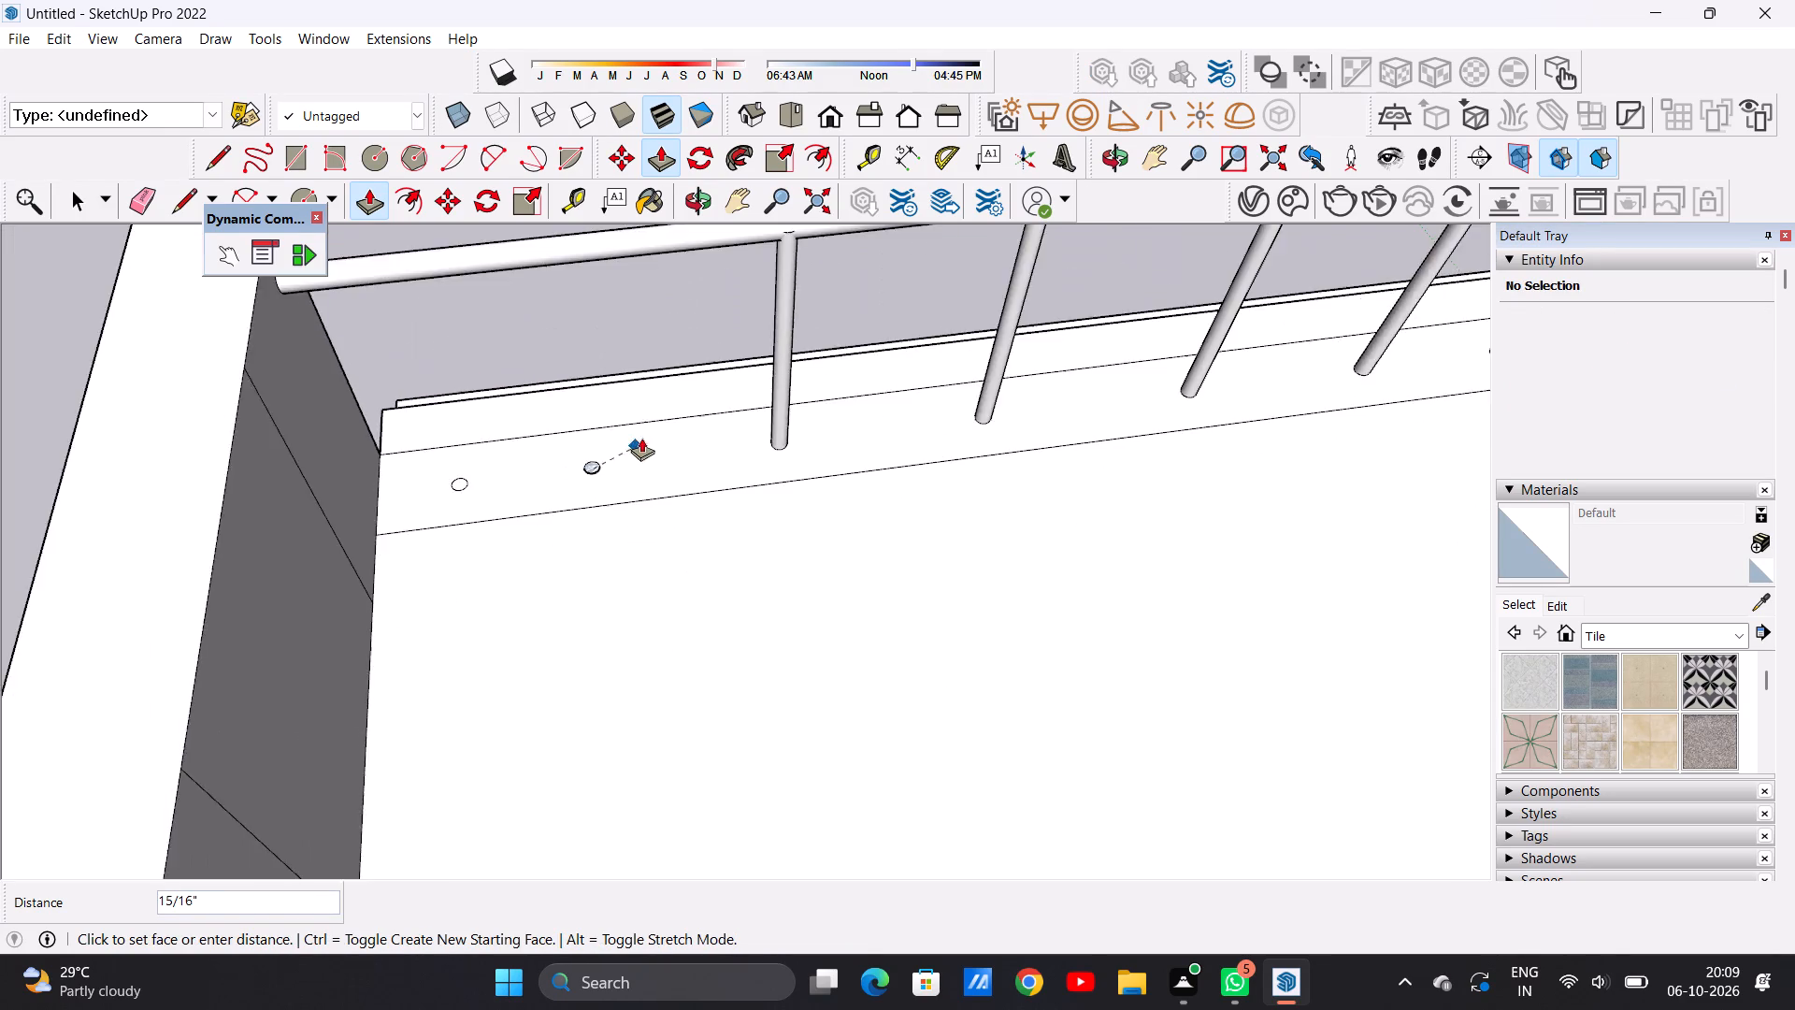
{"action": "scroll", "coordinate": [641, 438], "scroll_direction": "down", "scroll_amount": 4}
{"action": "scroll", "coordinate": [574, 309], "scroll_direction": "up", "scroll_amount": 9}
{"action": "scroll", "coordinate": [579, 327], "scroll_direction": "down", "scroll_amount": 1}
{"action": "scroll", "coordinate": [579, 327], "scroll_direction": "up", "scroll_amount": 6}
{"action": "left_click", "coordinate": [583, 310]}
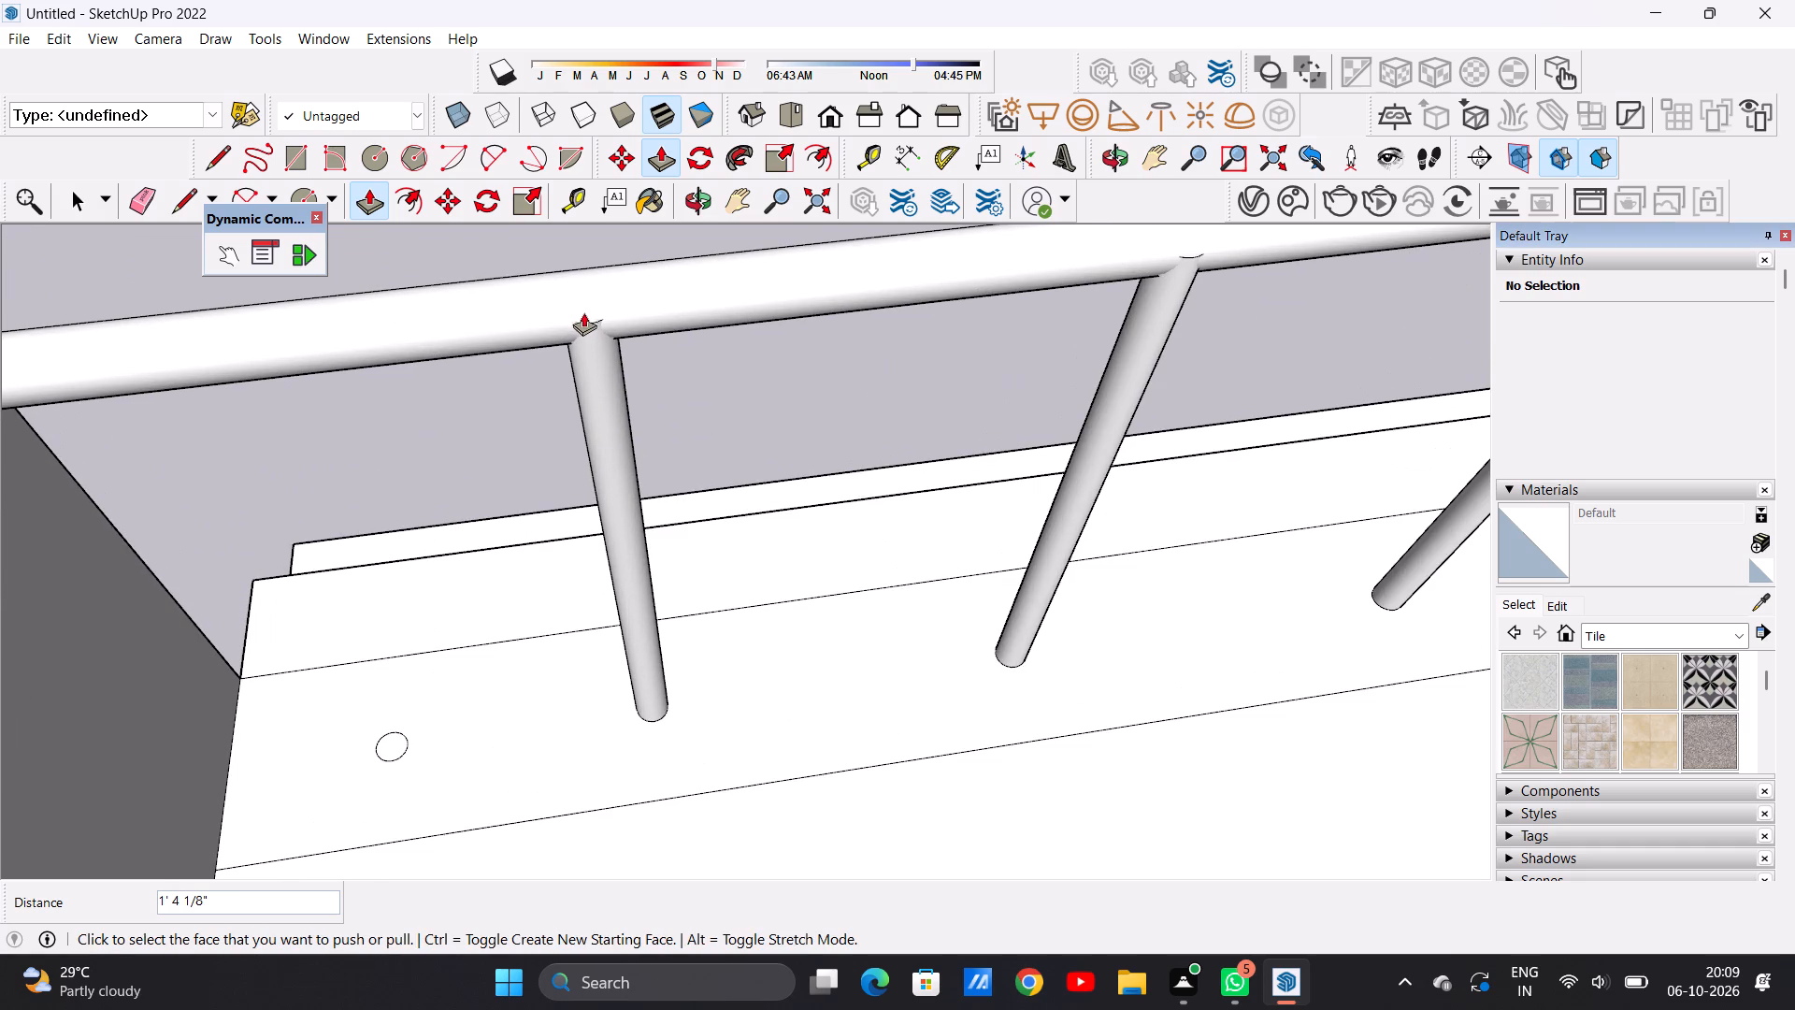
Extrude the ninth circle, nearest the far wall, about 1' 4 11/16" up to the top rail.
{"action": "scroll", "coordinate": [611, 447], "scroll_direction": "down", "scroll_amount": 11}
{"action": "scroll", "coordinate": [644, 484], "scroll_direction": "up", "scroll_amount": 1}
{"action": "scroll", "coordinate": [644, 489], "scroll_direction": "down", "scroll_amount": 2}
{"action": "scroll", "coordinate": [569, 535], "scroll_direction": "up", "scroll_amount": 13}
{"action": "scroll", "coordinate": [553, 566], "scroll_direction": "down", "scroll_amount": 1}
{"action": "scroll", "coordinate": [555, 567], "scroll_direction": "up", "scroll_amount": 4}
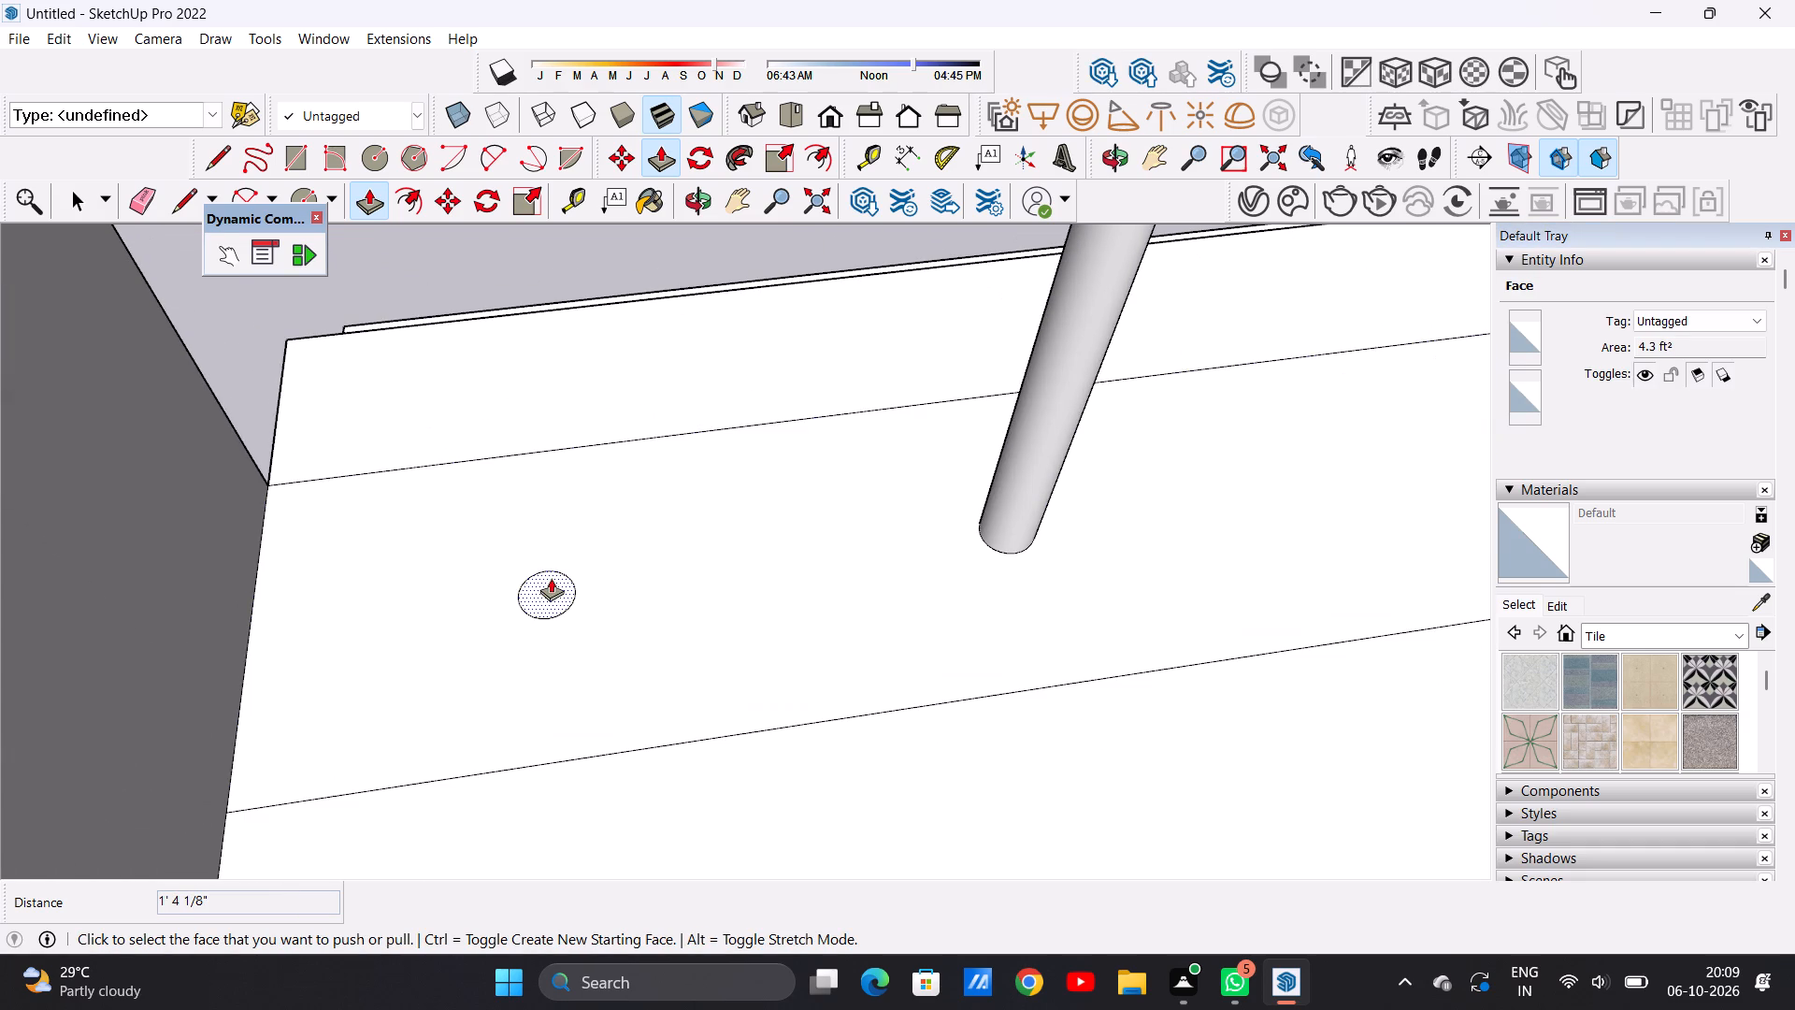
{"action": "left_click", "coordinate": [551, 578]}
{"action": "scroll", "coordinate": [536, 510], "scroll_direction": "down", "scroll_amount": 20}
{"action": "scroll", "coordinate": [536, 510], "scroll_direction": "down", "scroll_amount": 5}
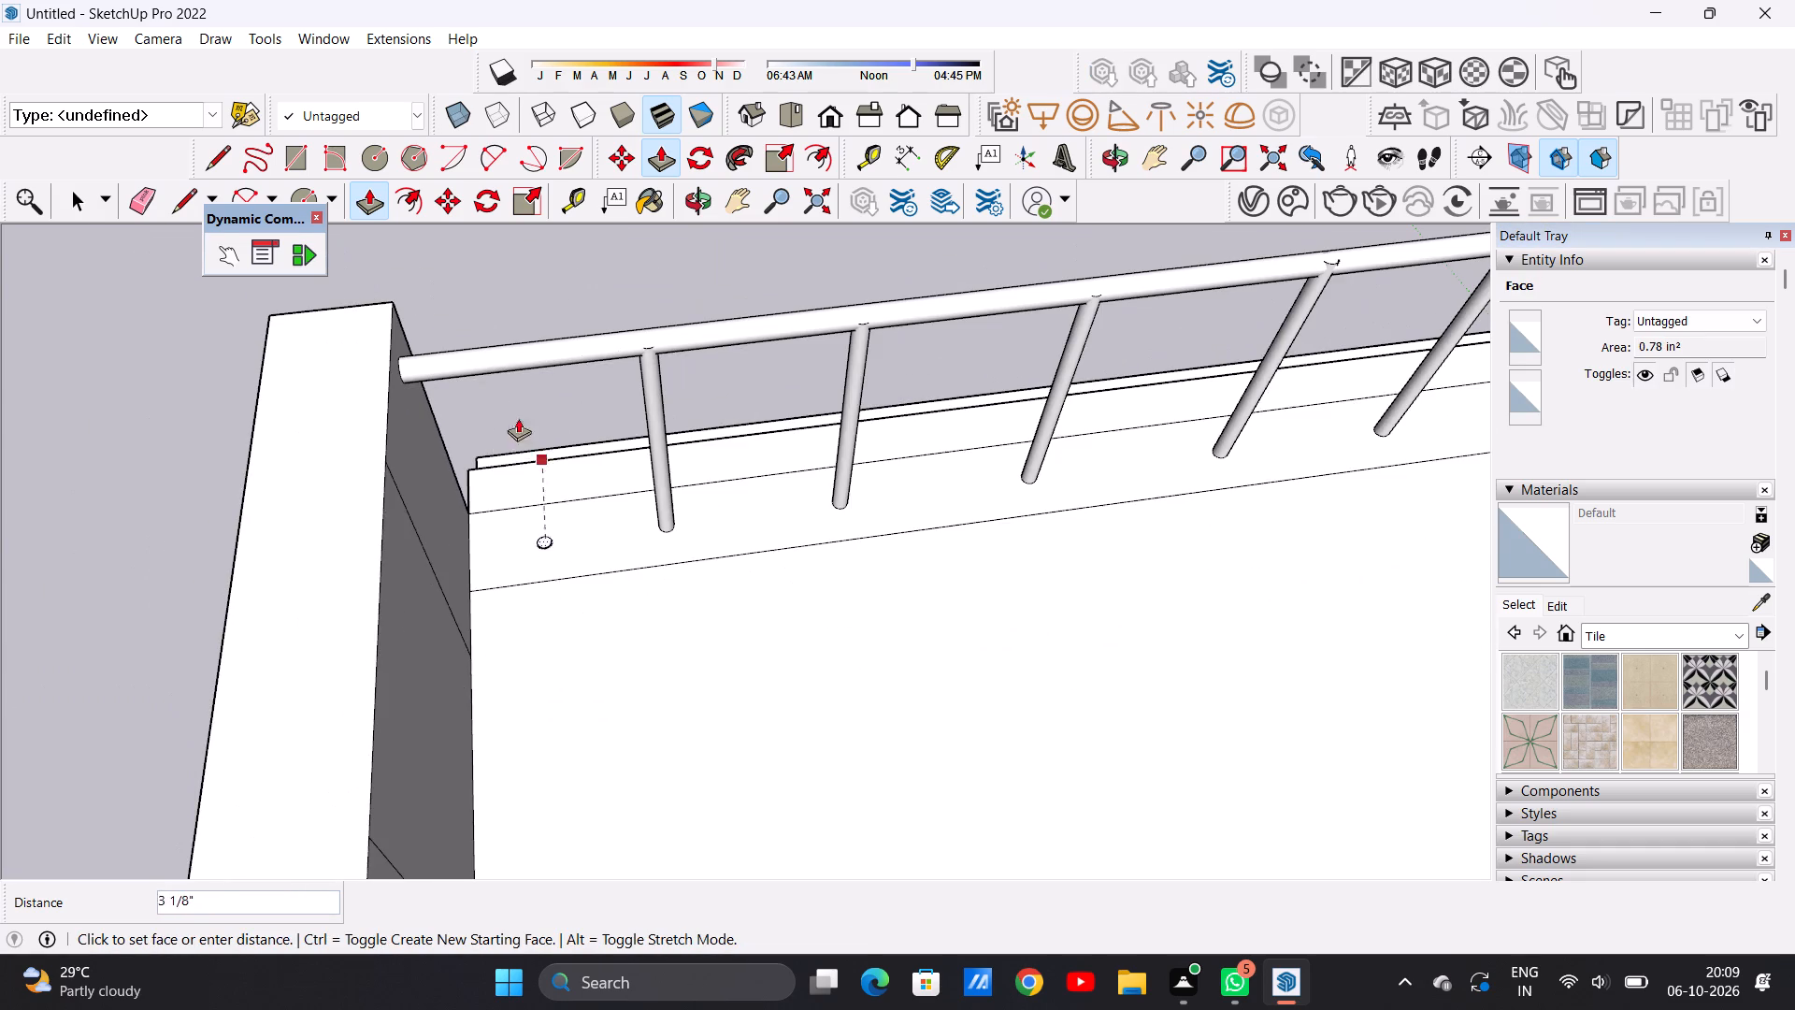
{"action": "scroll", "coordinate": [489, 357], "scroll_direction": "up", "scroll_amount": 2}
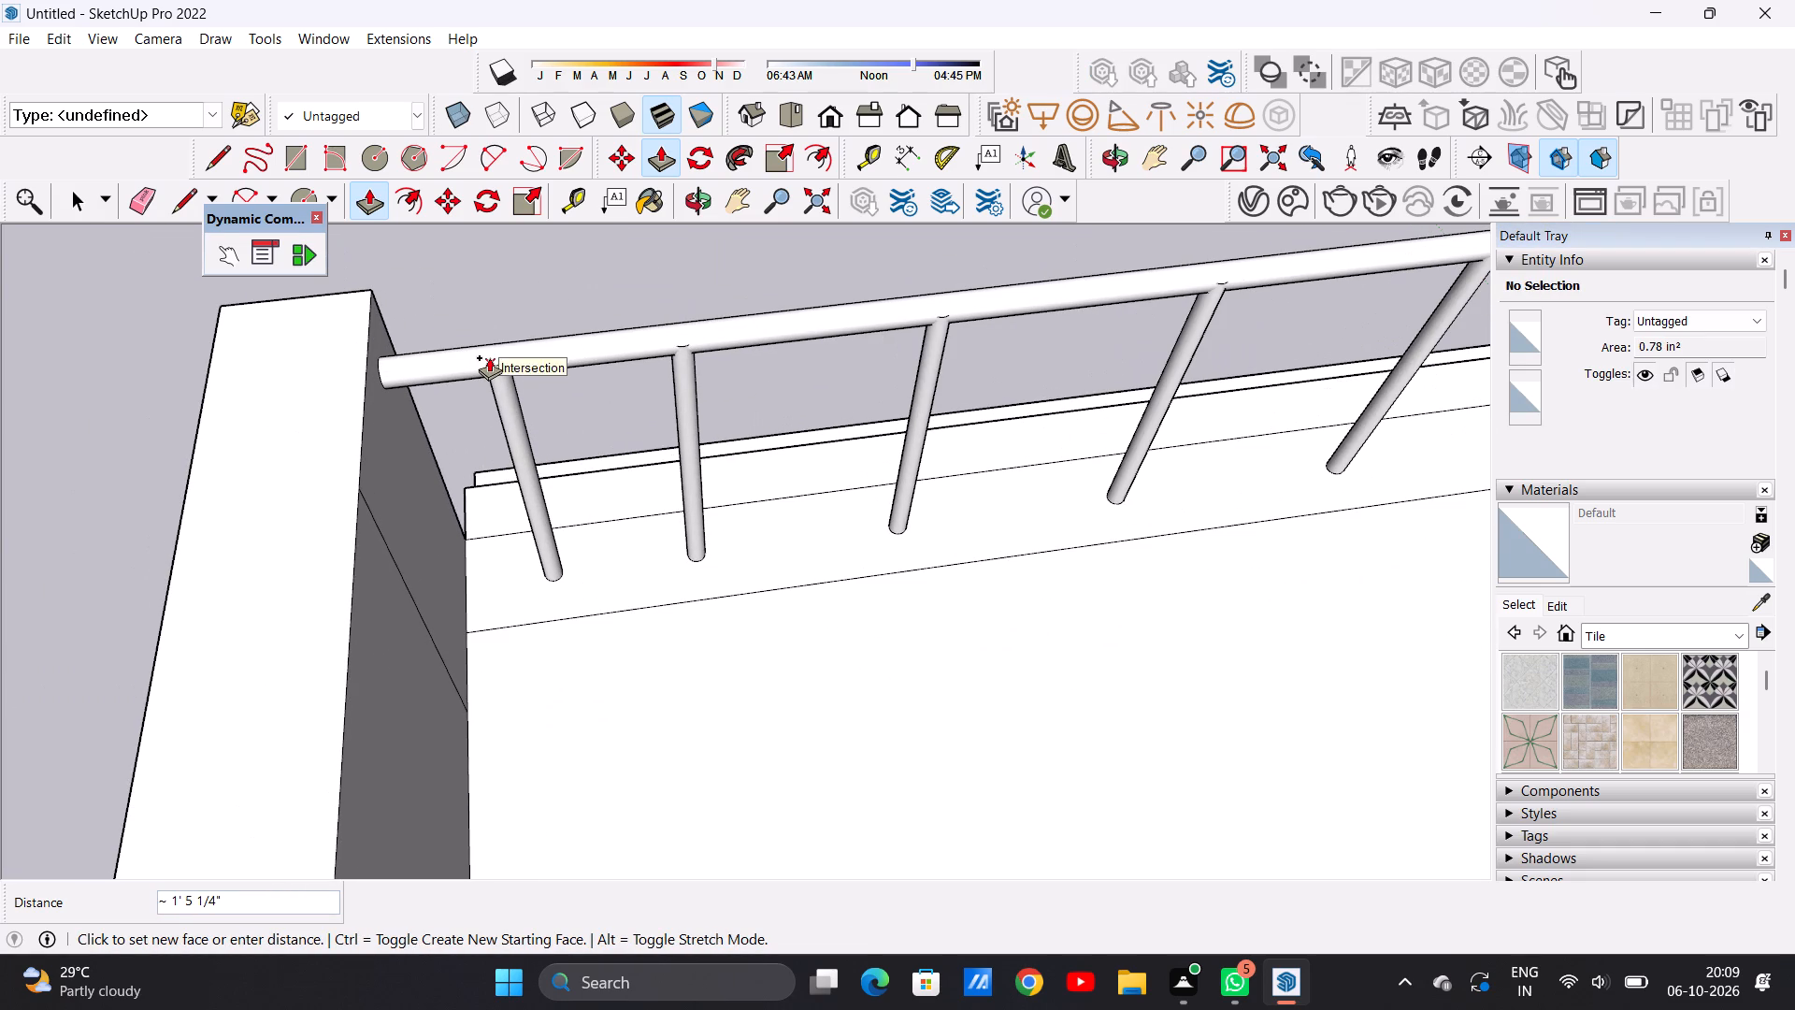
{"action": "scroll", "coordinate": [479, 368], "scroll_direction": "up", "scroll_amount": 8}
{"action": "left_click", "coordinate": [504, 358]}
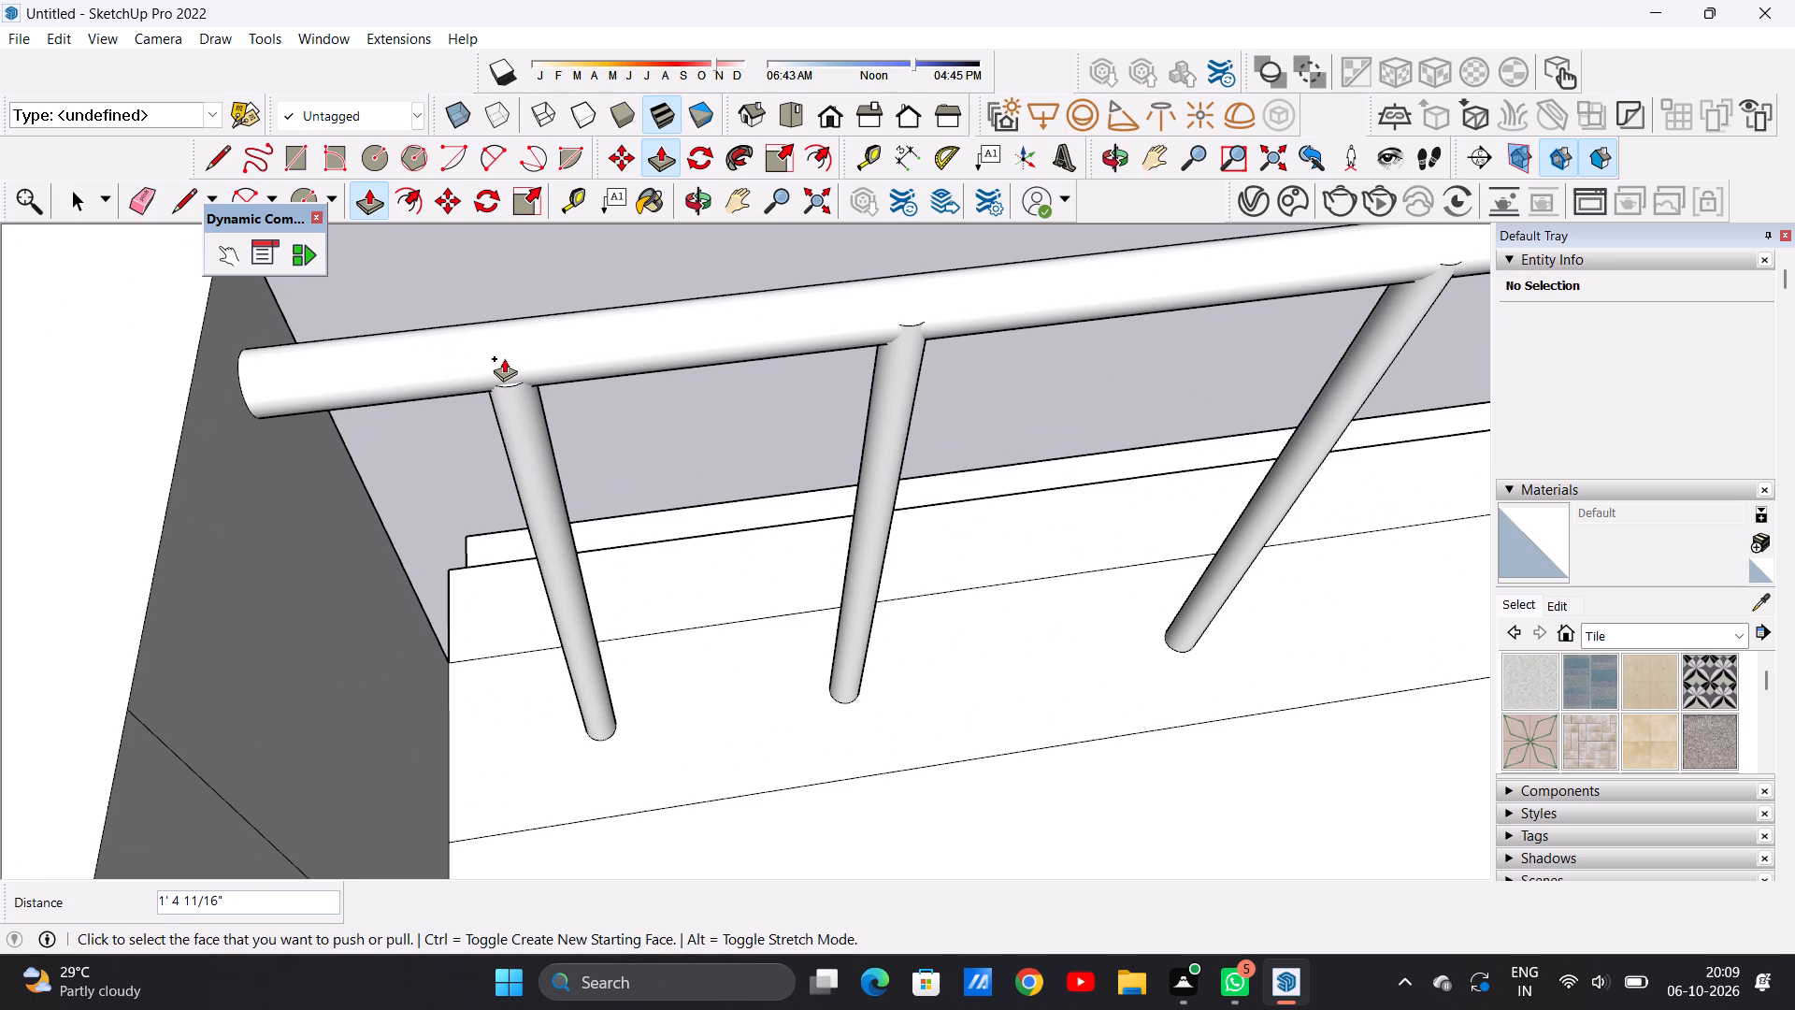
{"action": "key", "text": "space"}
Erase the two vertical lines on the inner face of the side parapet adjoining the tall front wall.
{"action": "scroll", "coordinate": [526, 381], "scroll_direction": "down", "scroll_amount": 20}
{"action": "scroll", "coordinate": [526, 381], "scroll_direction": "down", "scroll_amount": 1}
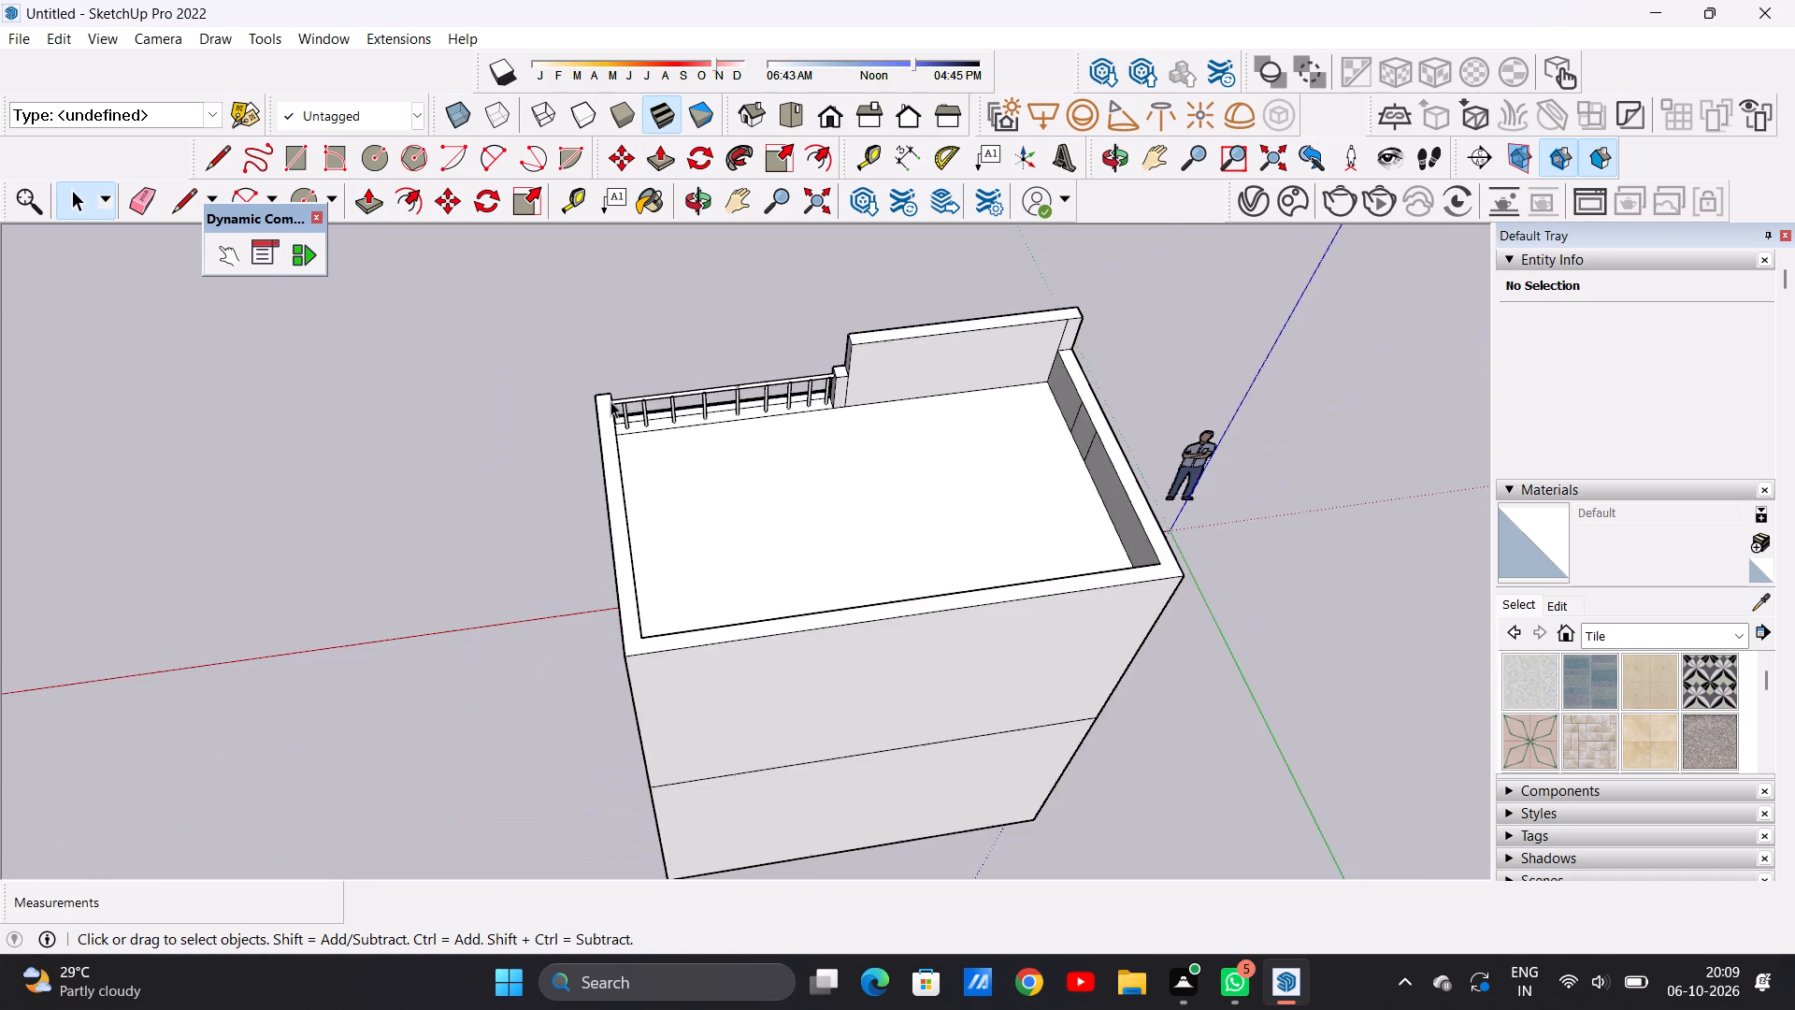
{"action": "middle_click_drag", "start_coordinate": [788, 407], "coordinate": [776, 281]}
{"action": "scroll", "coordinate": [811, 353], "scroll_direction": "up", "scroll_amount": 15}
{"action": "middle_click_drag", "start_coordinate": [682, 416], "coordinate": [1004, 379]}
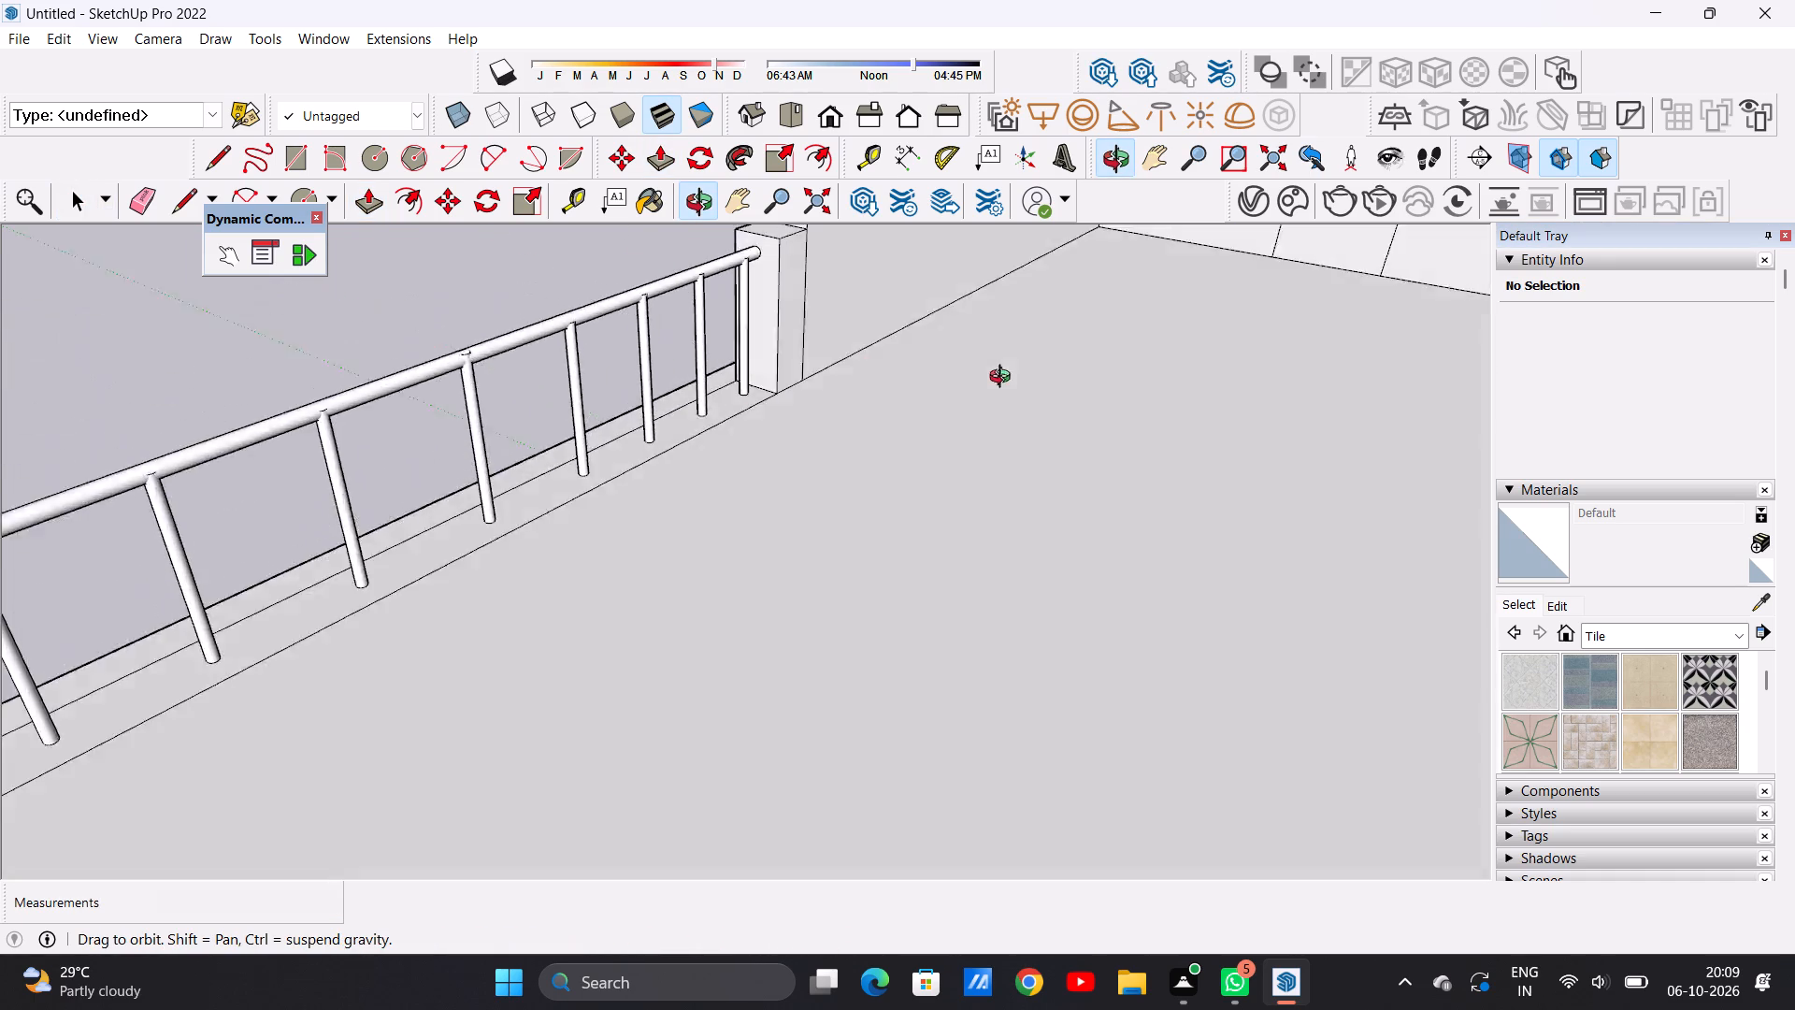
{"action": "middle_click_drag", "start_coordinate": [1004, 379], "coordinate": [1138, 363]}
{"action": "scroll", "coordinate": [330, 483], "scroll_direction": "down", "scroll_amount": 16}
{"action": "middle_click_drag", "start_coordinate": [248, 492], "coordinate": [803, 399]}
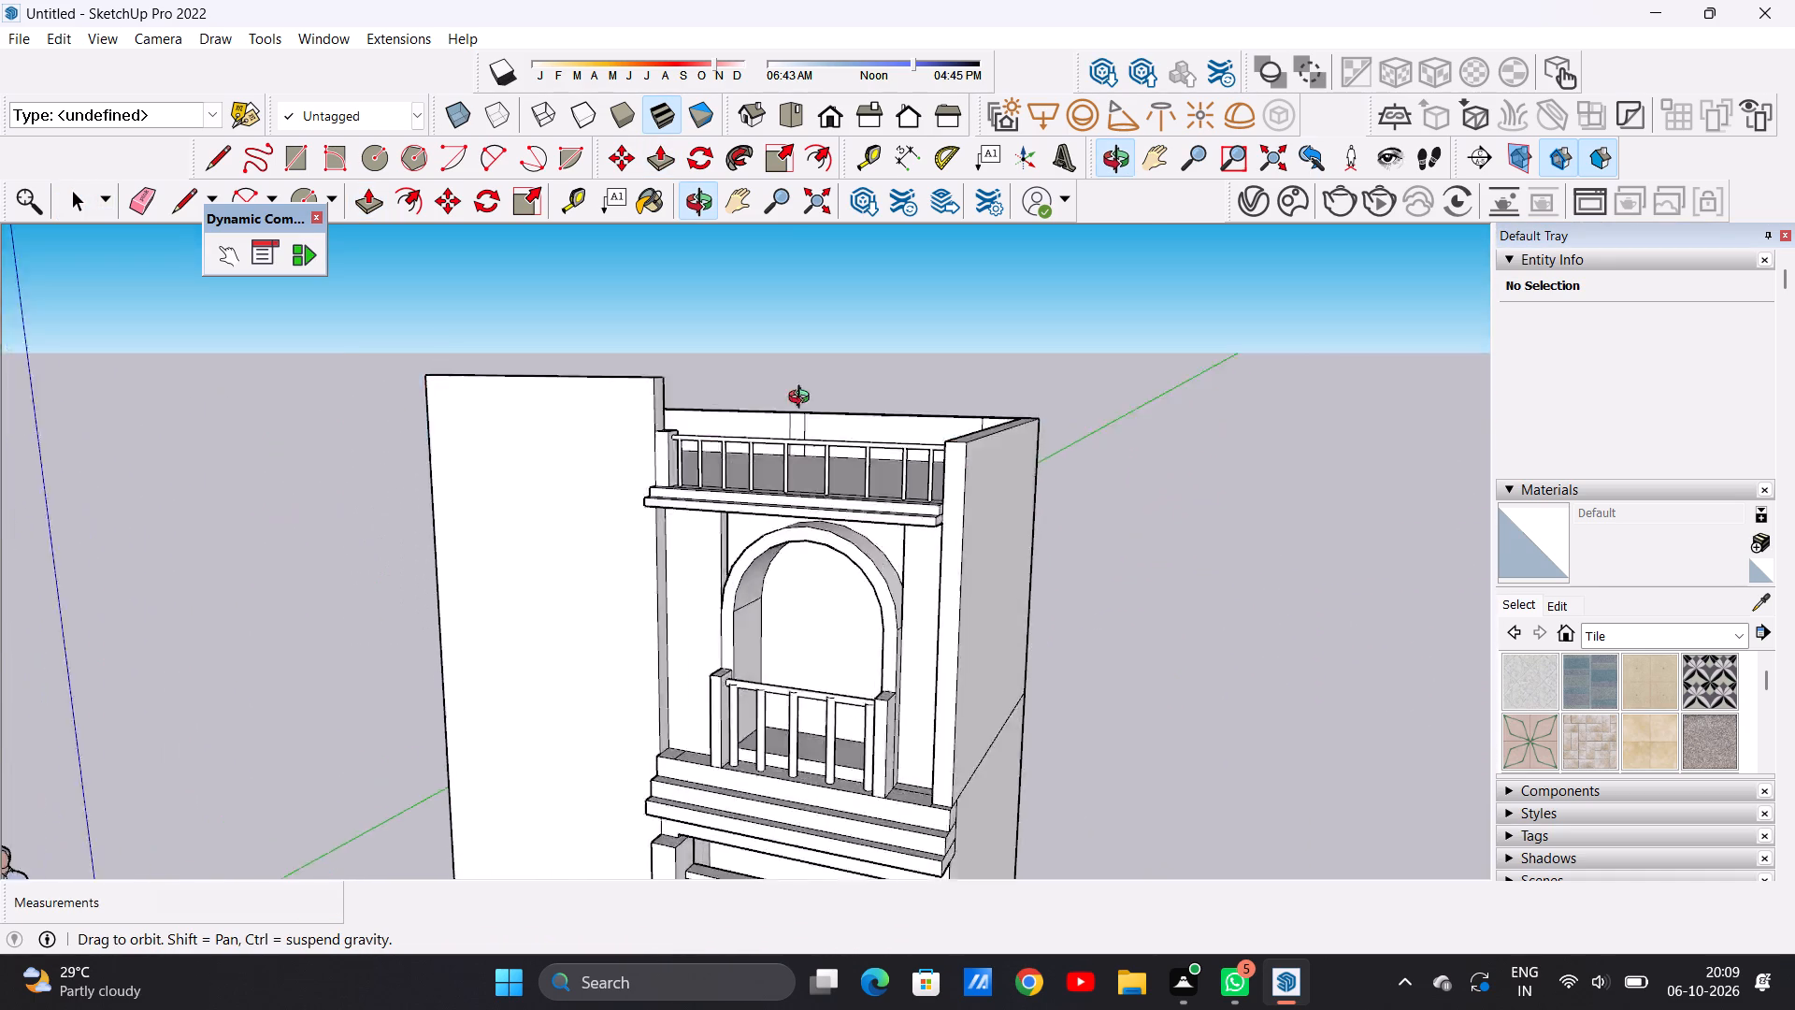
{"action": "middle_click_drag", "start_coordinate": [803, 399], "coordinate": [312, 707]}
{"action": "scroll", "coordinate": [567, 379], "scroll_direction": "up", "scroll_amount": 1}
{"action": "scroll", "coordinate": [567, 514], "scroll_direction": "down", "scroll_amount": 5}
{"action": "scroll", "coordinate": [609, 325], "scroll_direction": "up", "scroll_amount": 8}
{"action": "middle_click_drag", "start_coordinate": [646, 506], "coordinate": [647, 490]}
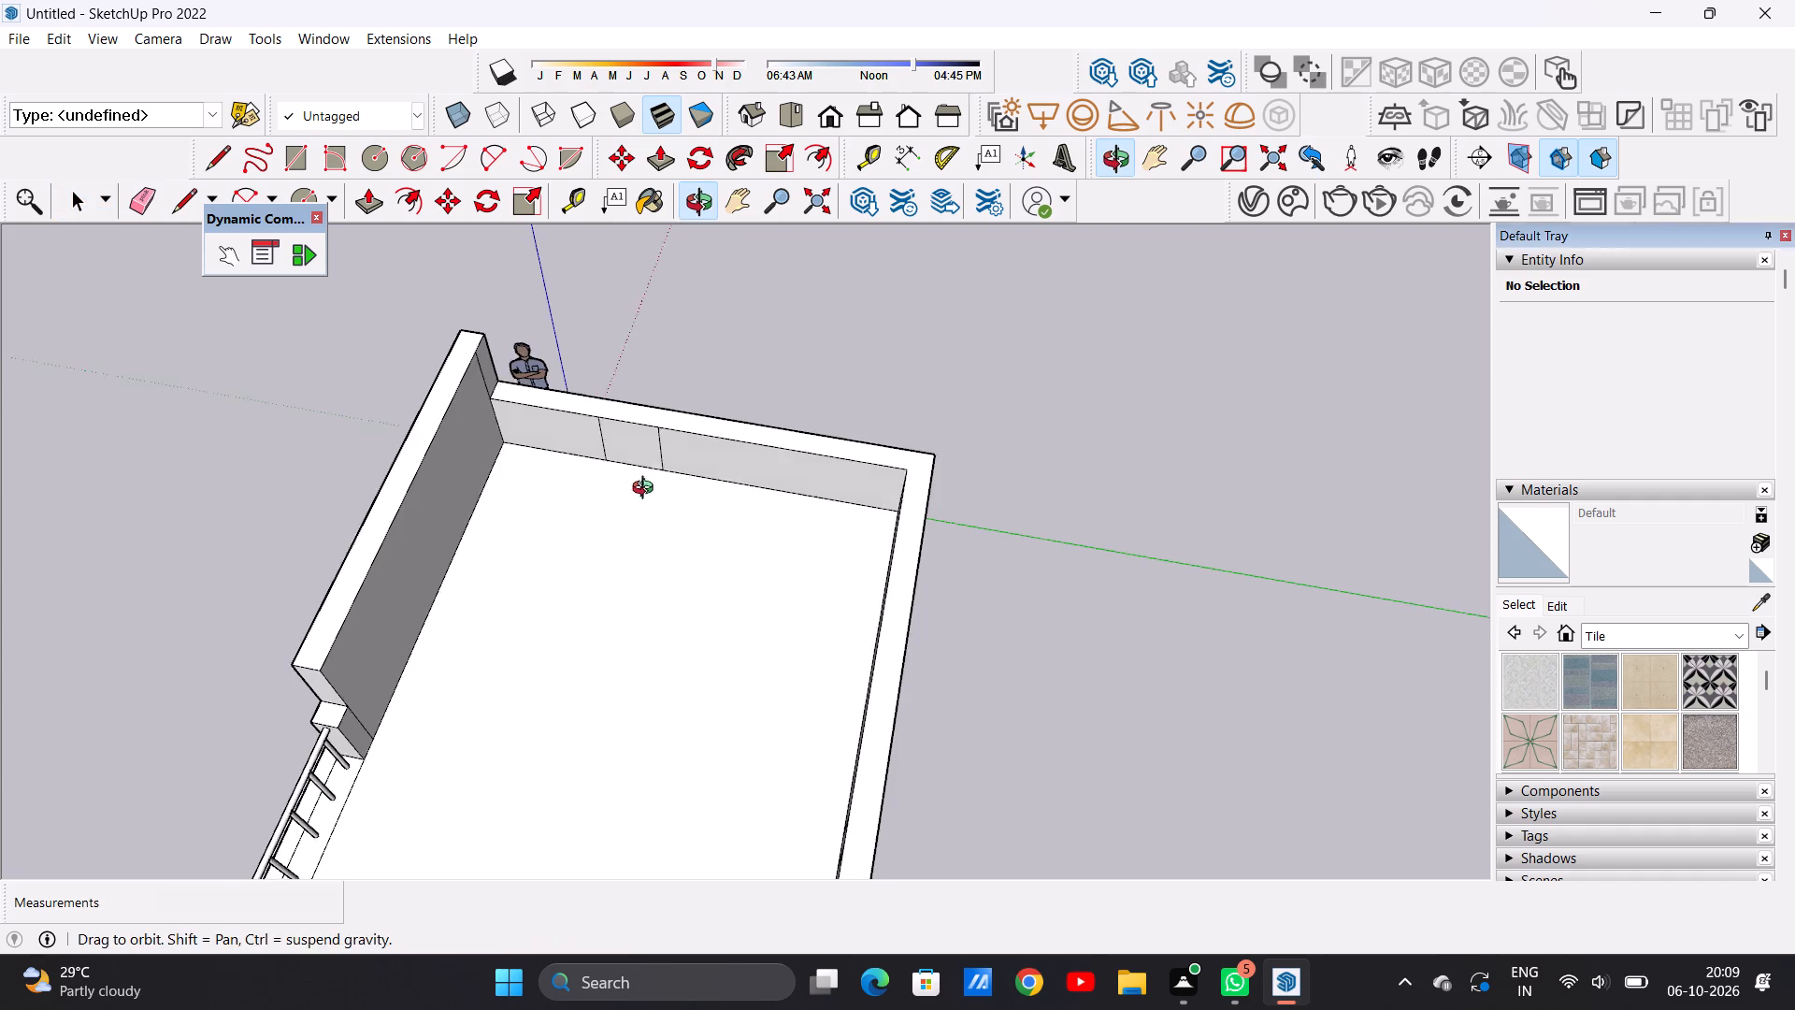
{"action": "middle_click_drag", "start_coordinate": [647, 490], "coordinate": [662, 382]}
{"action": "scroll", "coordinate": [671, 445], "scroll_direction": "up", "scroll_amount": 11}
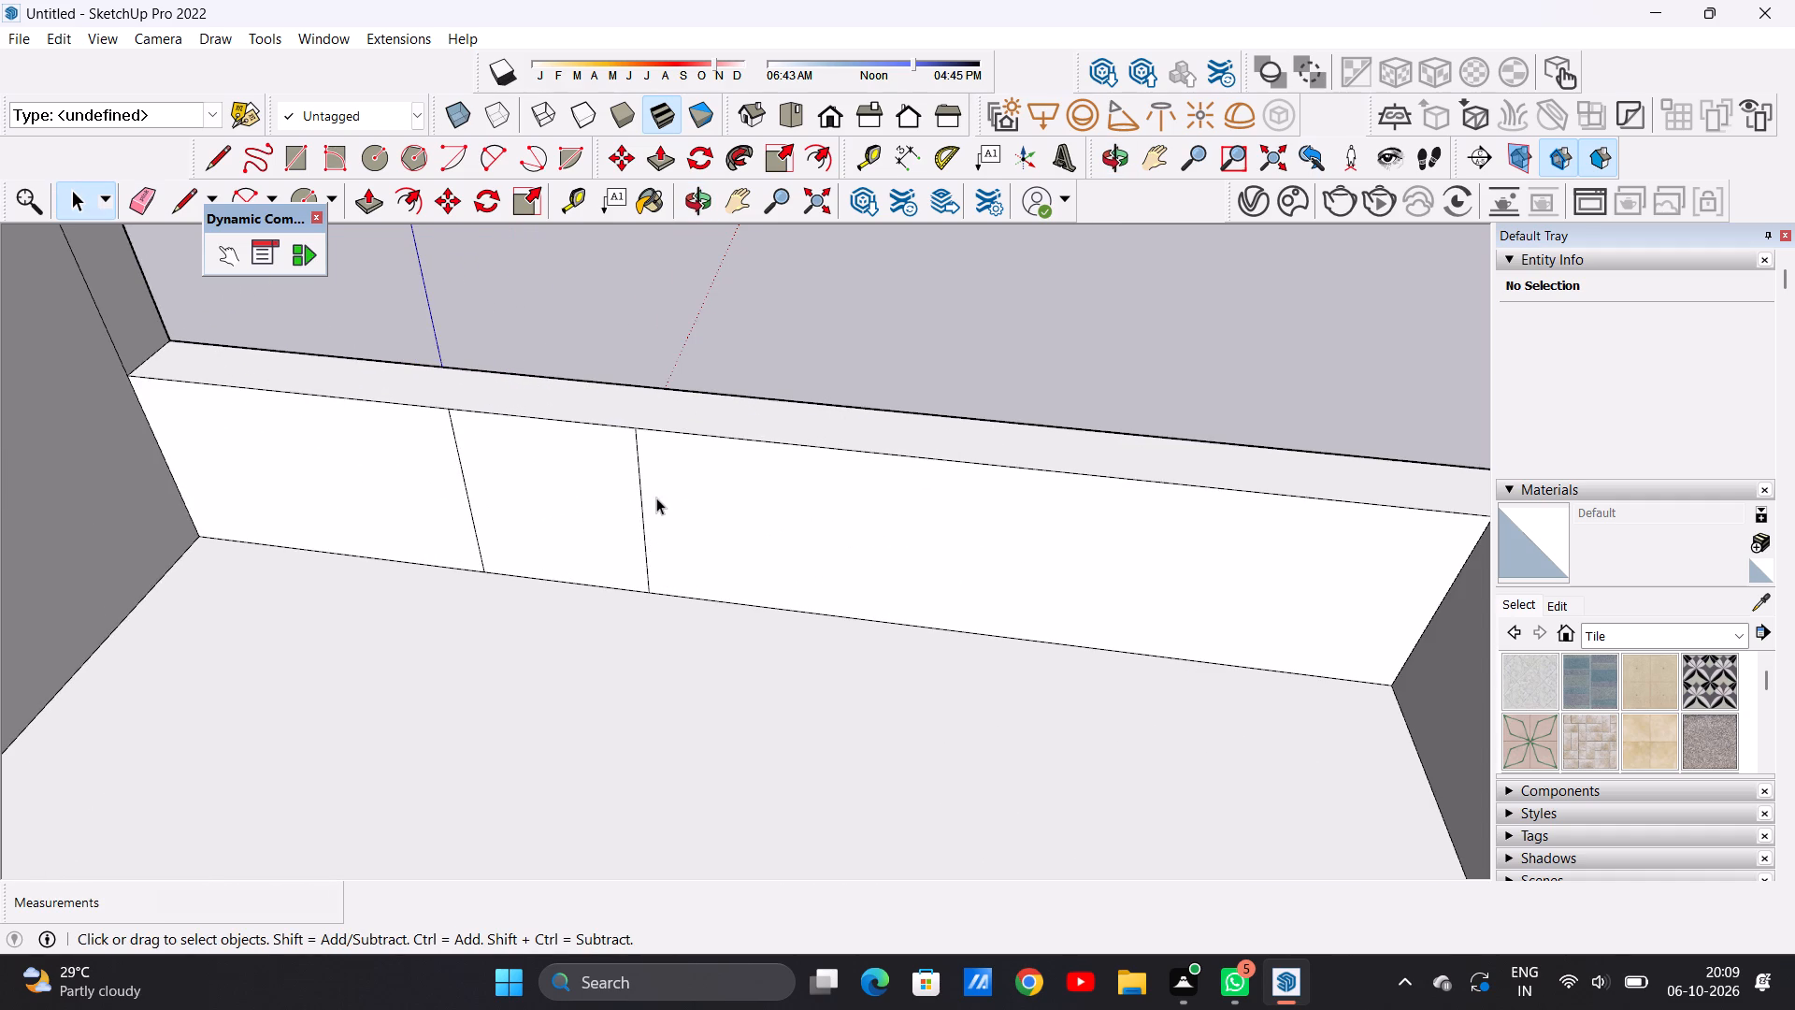
{"action": "key", "text": "e"}
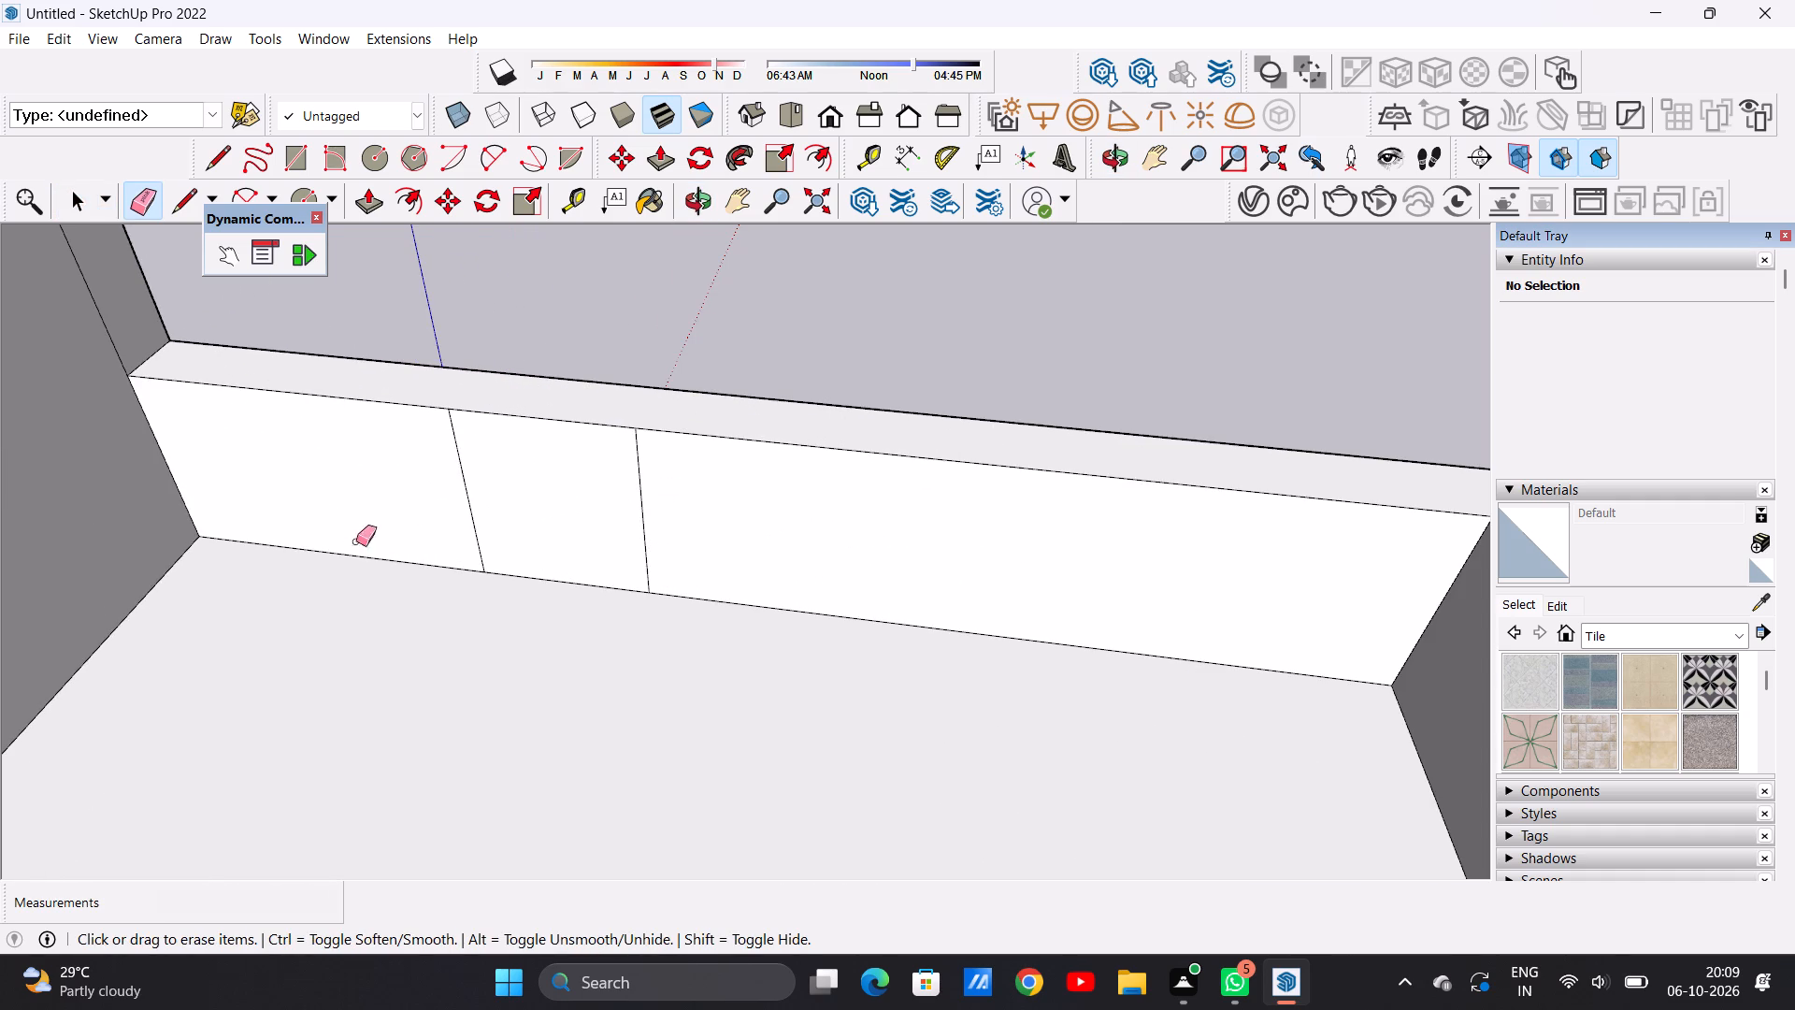
{"action": "left_click_drag", "start_coordinate": [457, 474], "coordinate": [523, 472]}
{"action": "left_click_drag", "start_coordinate": [623, 483], "coordinate": [701, 483]}
Erase the leftover vertical lines on the back parapet's inner face, including the single one near the corner.
{"action": "scroll", "coordinate": [496, 567], "scroll_direction": "down", "scroll_amount": 2}
{"action": "scroll", "coordinate": [497, 569], "scroll_direction": "up", "scroll_amount": 1}
{"action": "scroll", "coordinate": [497, 569], "scroll_direction": "down", "scroll_amount": 9}
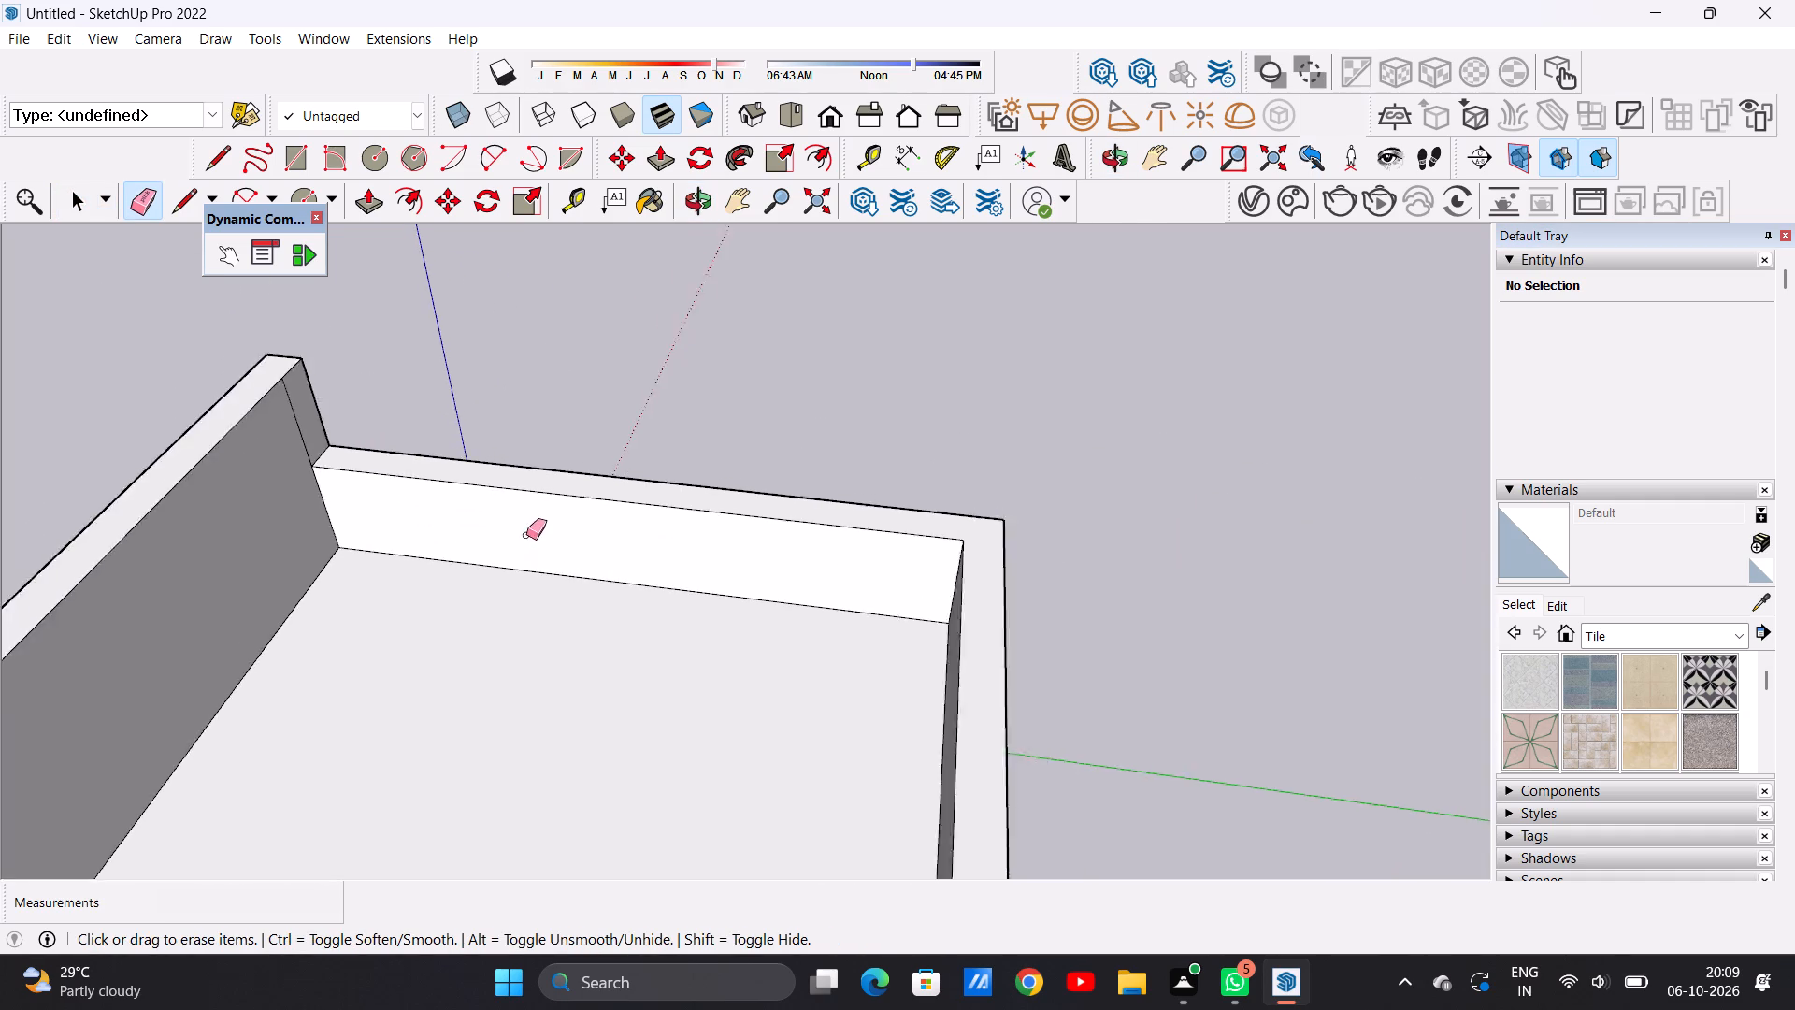
{"action": "scroll", "coordinate": [526, 535], "scroll_direction": "down", "scroll_amount": 8}
{"action": "middle_click_drag", "start_coordinate": [463, 734], "coordinate": [874, 610]}
{"action": "scroll", "coordinate": [834, 768], "scroll_direction": "up", "scroll_amount": 14}
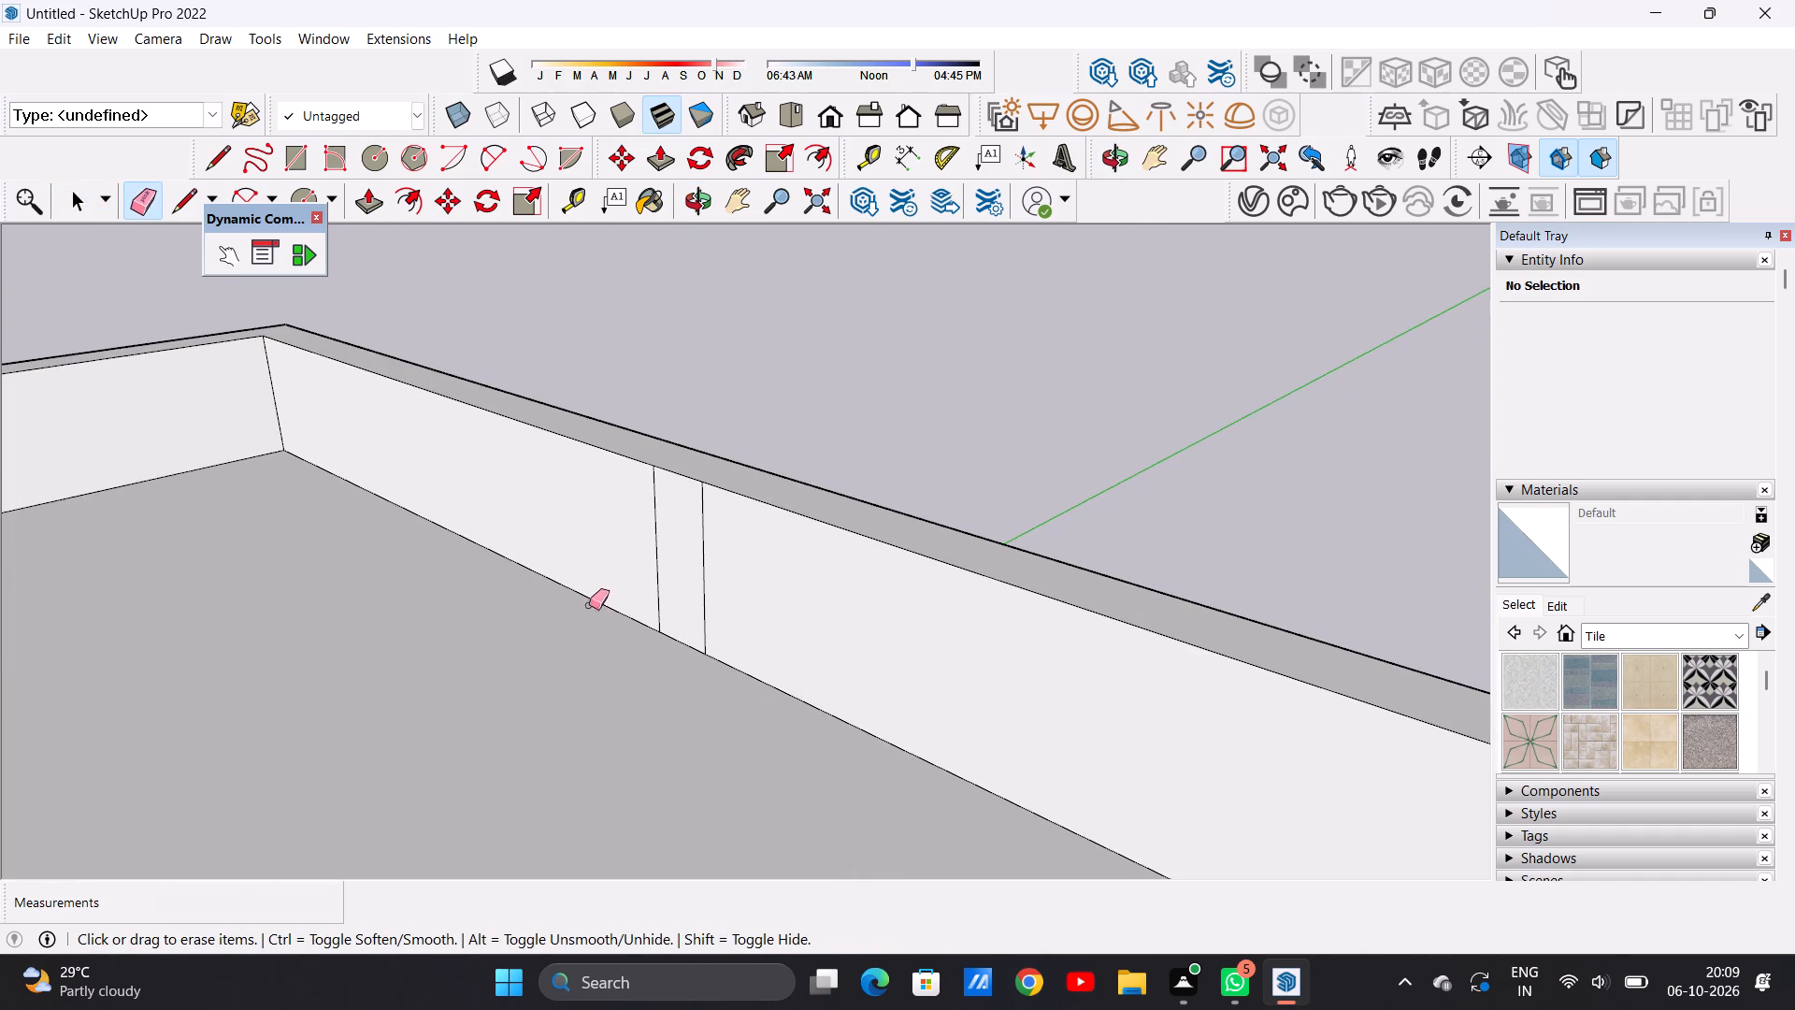
{"action": "left_click_drag", "start_coordinate": [633, 543], "coordinate": [738, 555]}
{"action": "scroll", "coordinate": [259, 774], "scroll_direction": "down", "scroll_amount": 11}
{"action": "scroll", "coordinate": [264, 746], "scroll_direction": "up", "scroll_amount": 1}
{"action": "scroll", "coordinate": [264, 747], "scroll_direction": "down", "scroll_amount": 3}
{"action": "middle_click_drag", "start_coordinate": [281, 837], "coordinate": [520, 749]}
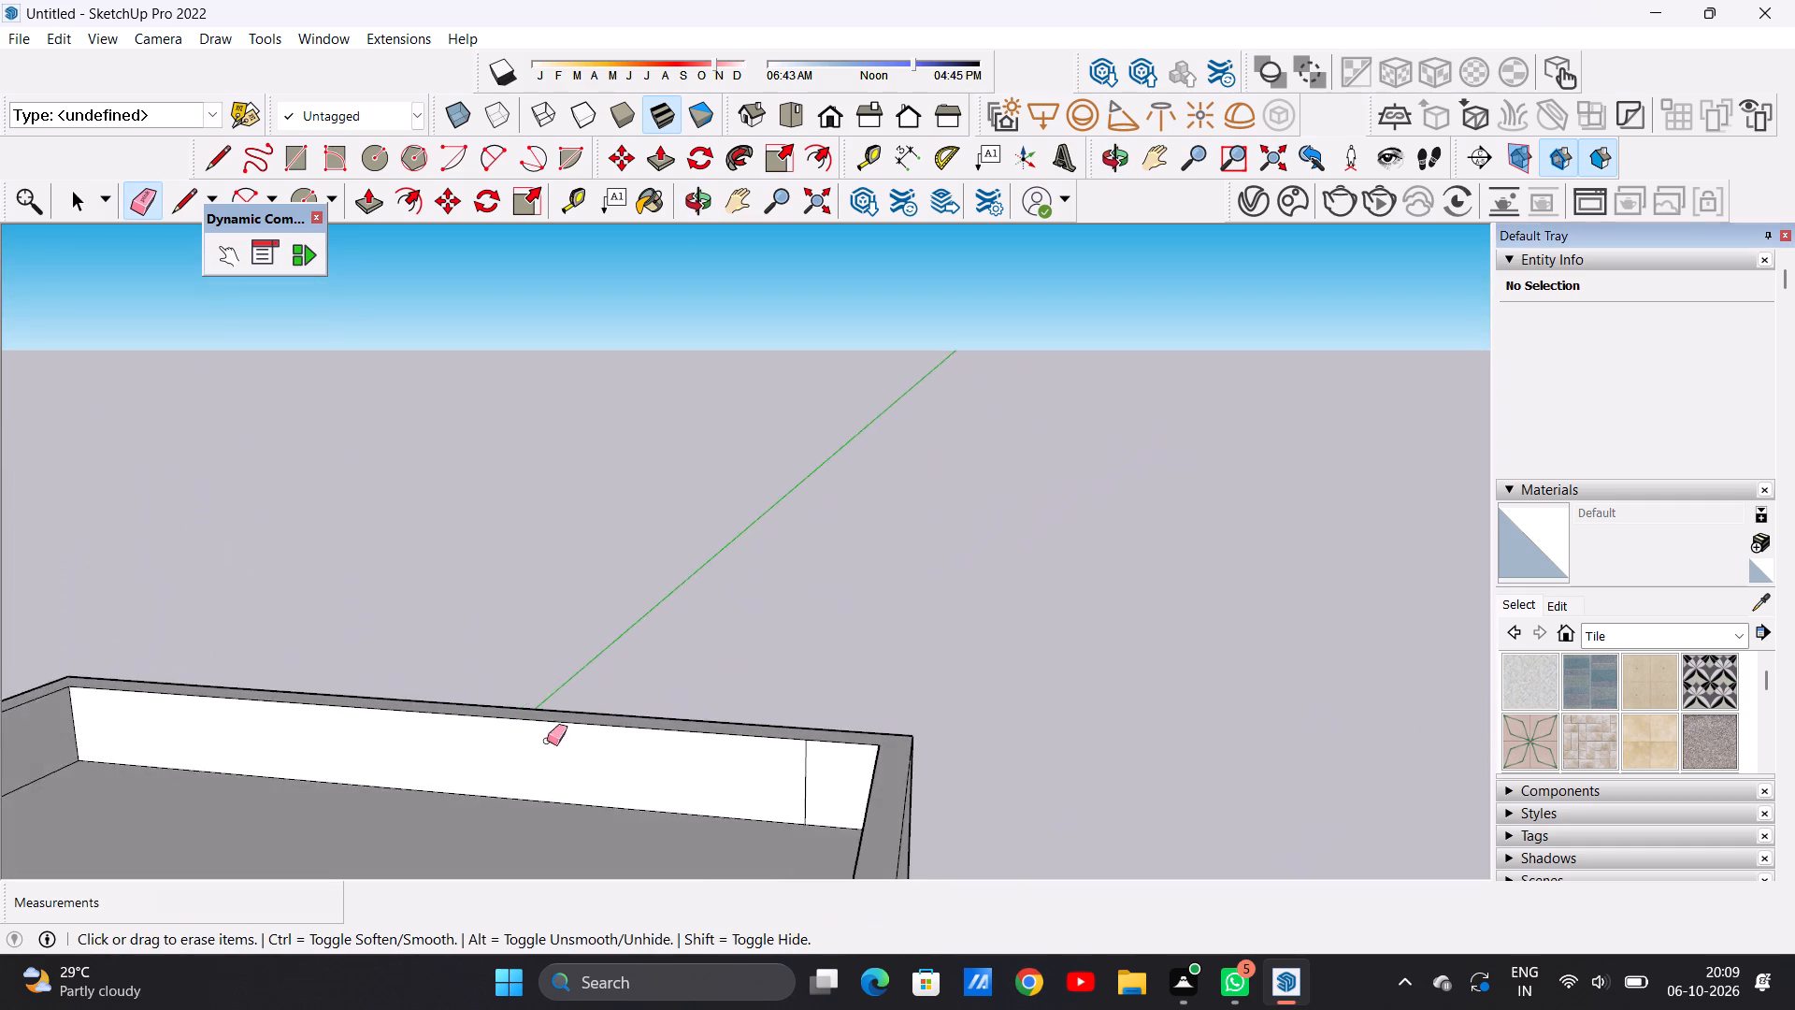
{"action": "scroll", "coordinate": [880, 751], "scroll_direction": "up", "scroll_amount": 10}
{"action": "left_click_drag", "start_coordinate": [694, 816], "coordinate": [783, 801]}
Erase the leftover vertical lines on the inner face of the side parapet beside the roof-edge railing.
{"action": "scroll", "coordinate": [412, 725], "scroll_direction": "down", "scroll_amount": 20}
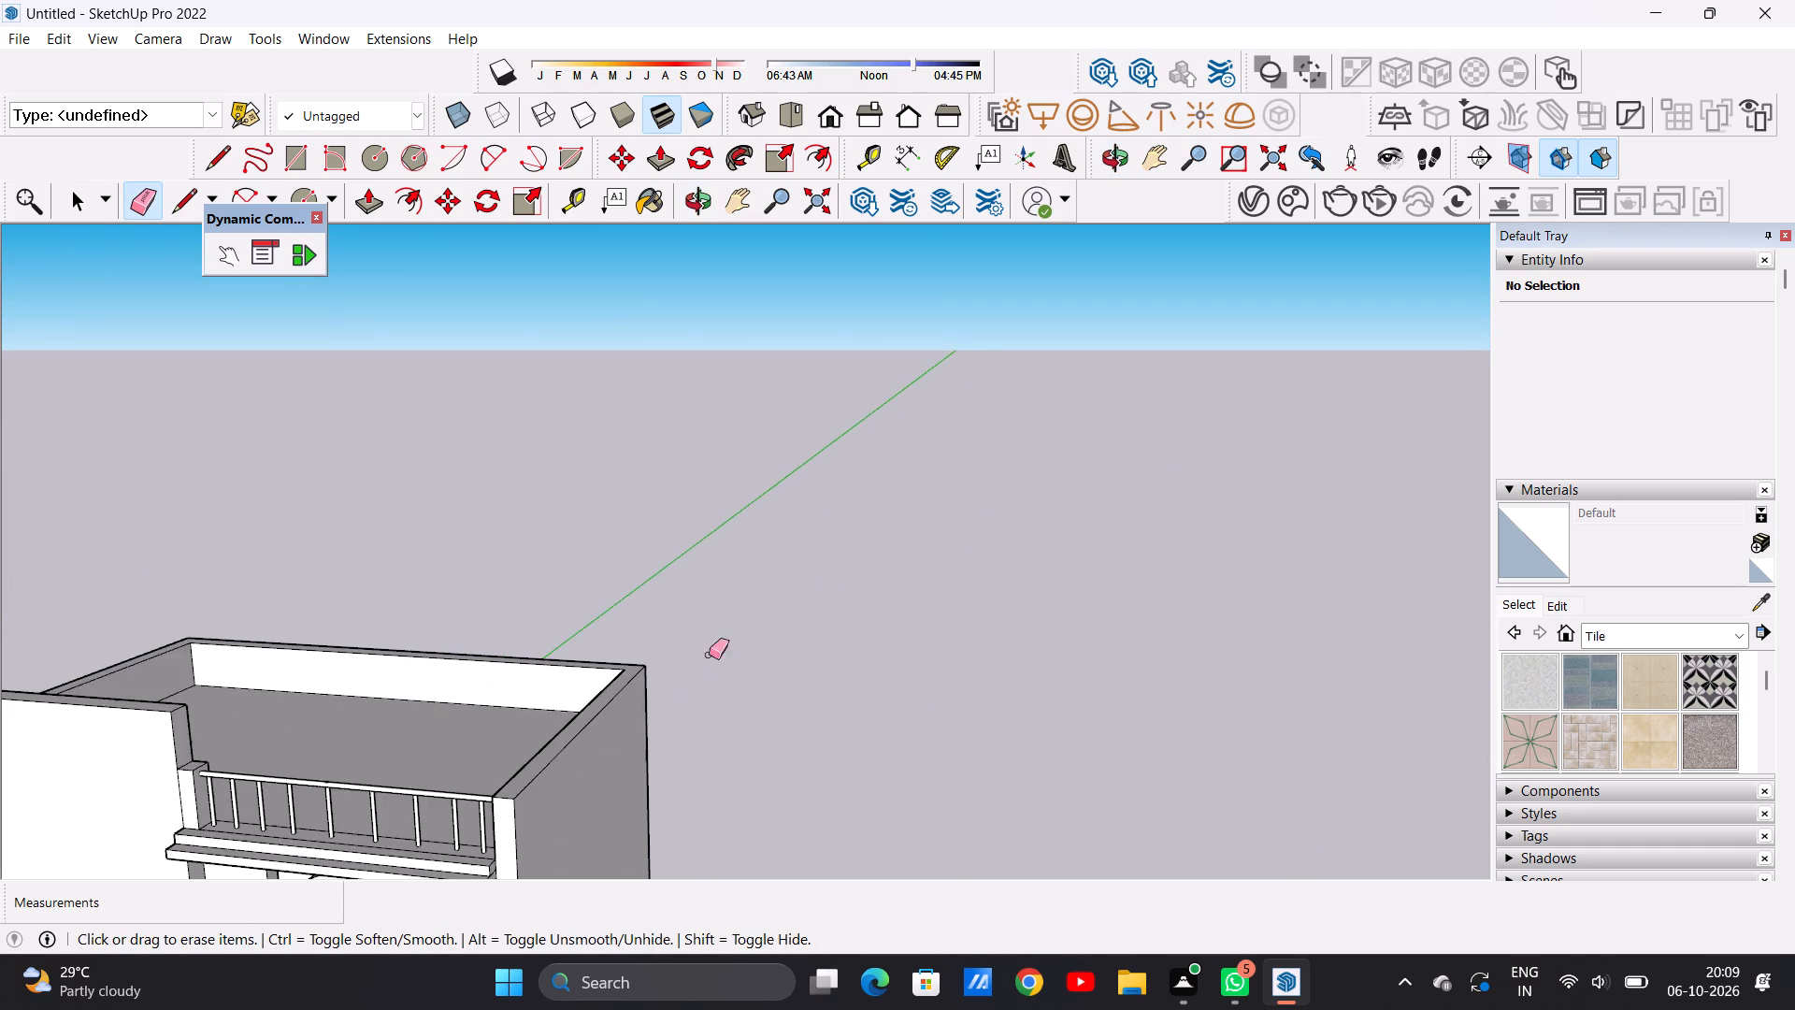
{"action": "middle_click_drag", "start_coordinate": [356, 797], "coordinate": [762, 791]}
{"action": "scroll", "coordinate": [616, 839], "scroll_direction": "up", "scroll_amount": 12}
{"action": "left_click_drag", "start_coordinate": [640, 726], "coordinate": [719, 729]}
{"action": "scroll", "coordinate": [429, 788], "scroll_direction": "down", "scroll_amount": 7}
{"action": "middle_click_drag", "start_coordinate": [408, 787], "coordinate": [665, 802]}
{"action": "scroll", "coordinate": [639, 825], "scroll_direction": "up", "scroll_amount": 11}
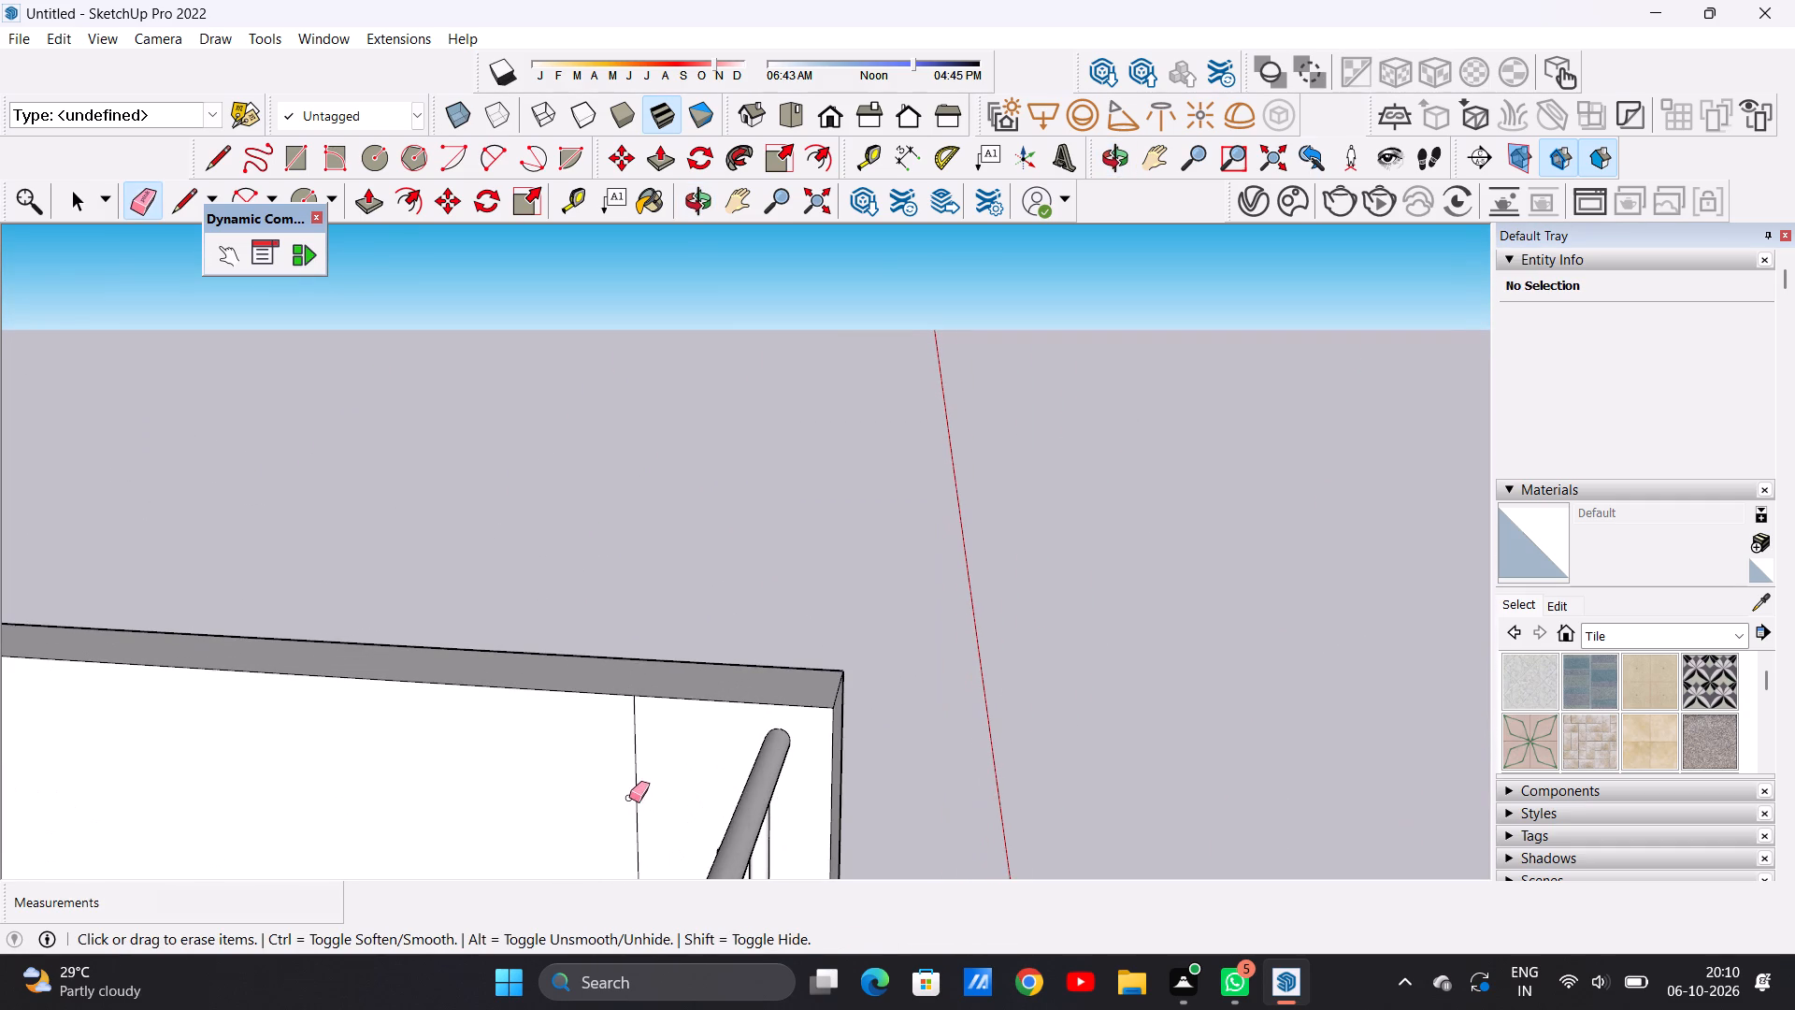
{"action": "left_click_drag", "start_coordinate": [629, 798], "coordinate": [641, 788]}
Examine the whole building from the front and sides, including the roof railing, arched balcony and entrance gate.
{"action": "scroll", "coordinate": [457, 801], "scroll_direction": "down", "scroll_amount": 5}
{"action": "scroll", "coordinate": [457, 801], "scroll_direction": "up", "scroll_amount": 1}
{"action": "scroll", "coordinate": [457, 801], "scroll_direction": "down", "scroll_amount": 7}
{"action": "scroll", "coordinate": [469, 768], "scroll_direction": "up", "scroll_amount": 1}
{"action": "scroll", "coordinate": [471, 767], "scroll_direction": "down", "scroll_amount": 20}
{"action": "scroll", "coordinate": [471, 767], "scroll_direction": "down", "scroll_amount": 9}
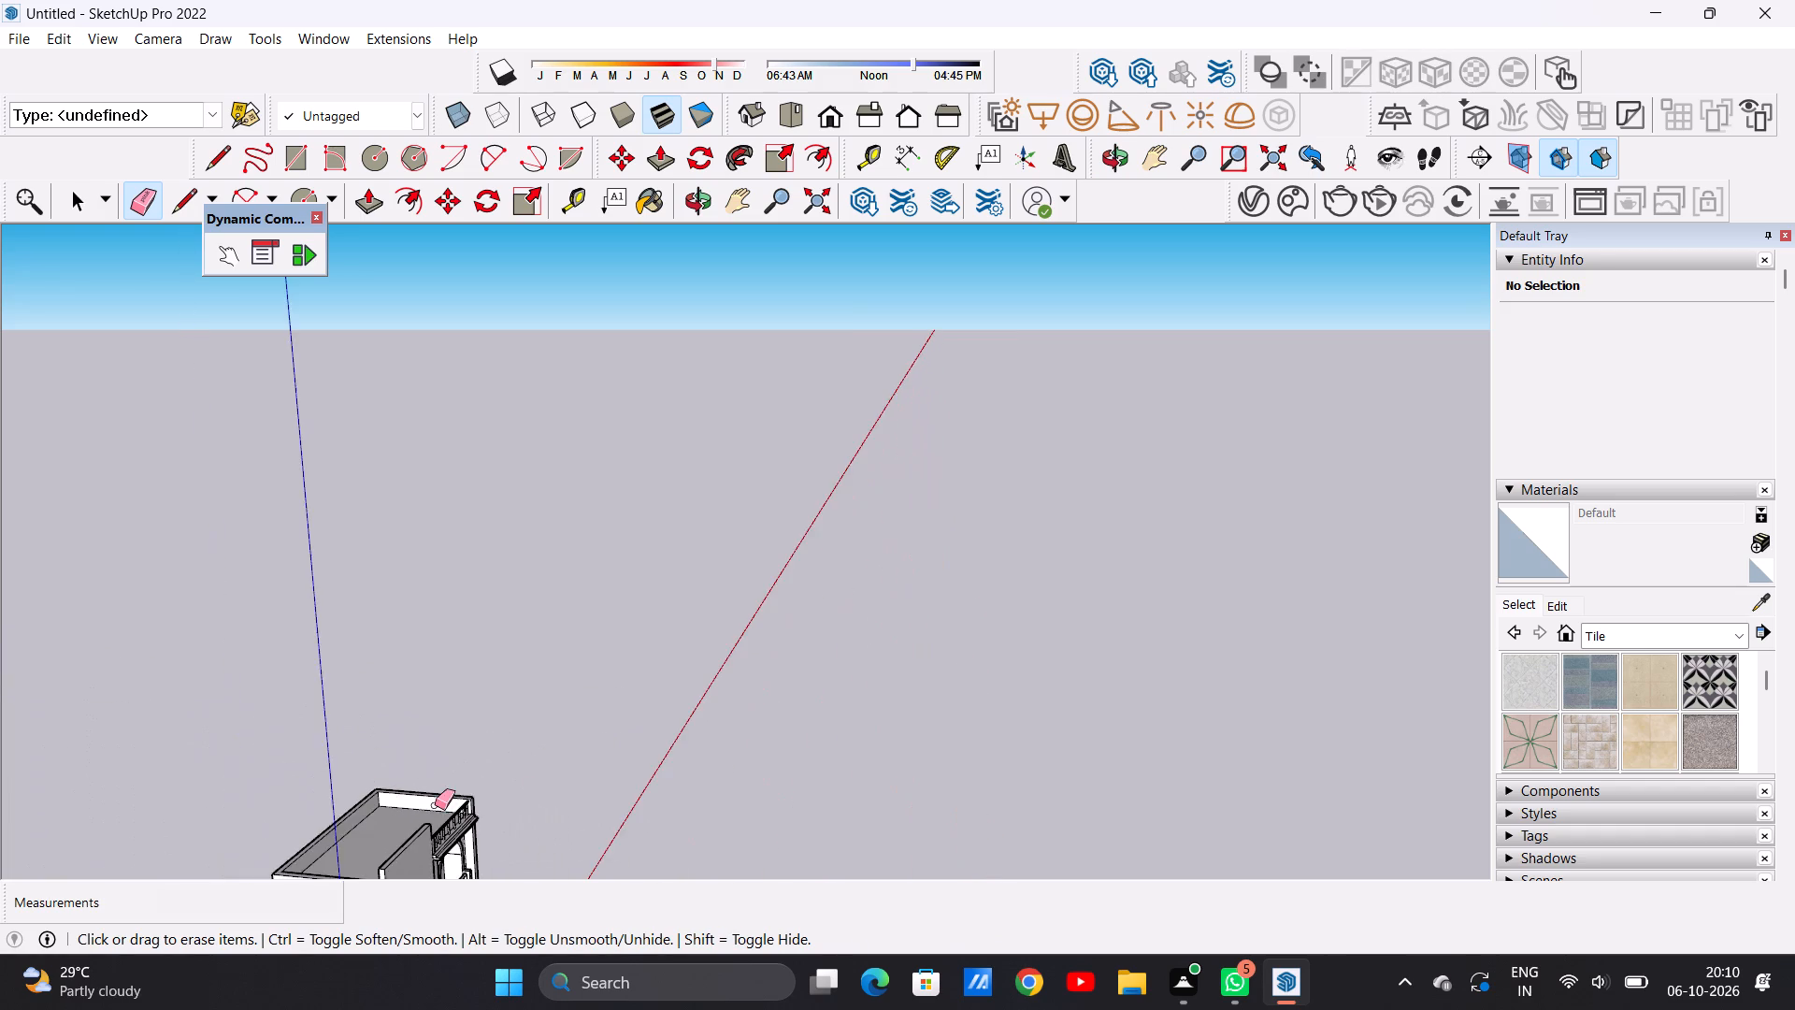
{"action": "middle_click_drag", "start_coordinate": [510, 811], "coordinate": [333, 811]}
{"action": "scroll", "coordinate": [265, 791], "scroll_direction": "down", "scroll_amount": 11}
{"action": "middle_click_drag", "start_coordinate": [461, 828], "coordinate": [232, 762]}
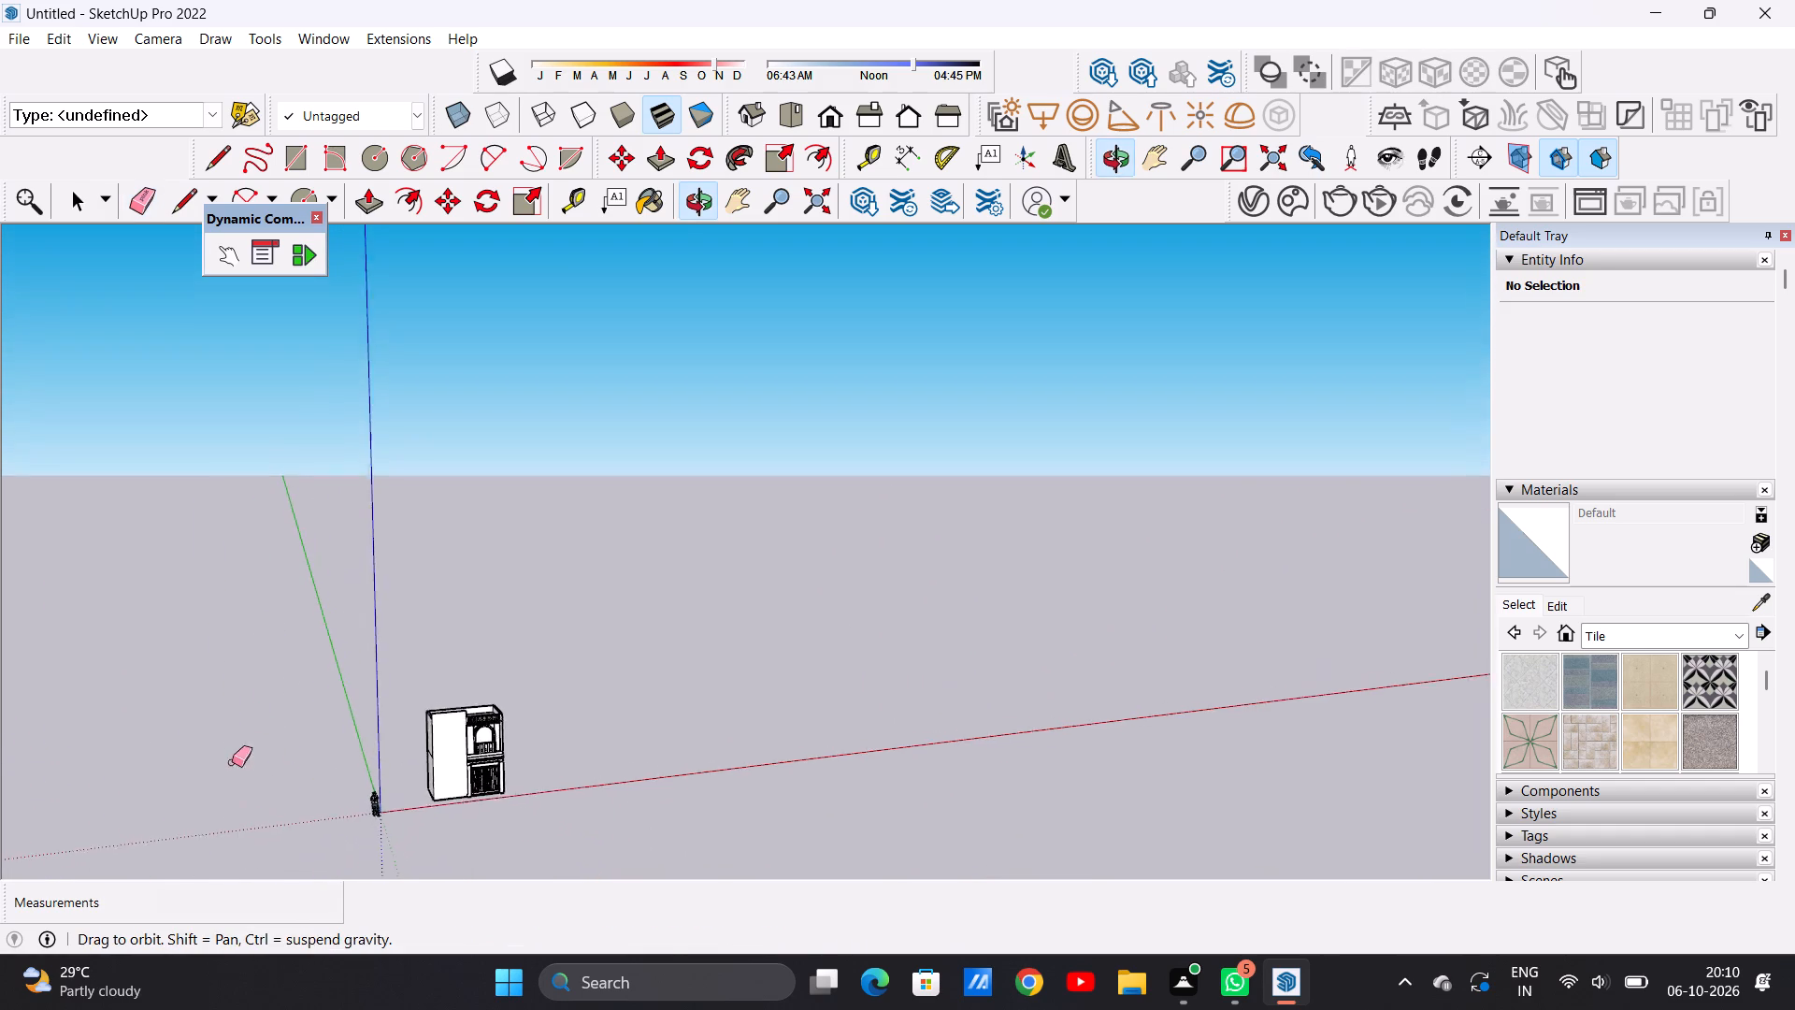
{"action": "middle_click_drag", "start_coordinate": [232, 762], "coordinate": [231, 765]}
{"action": "scroll", "coordinate": [572, 754], "scroll_direction": "up", "scroll_amount": 20}
{"action": "key", "text": "space"}
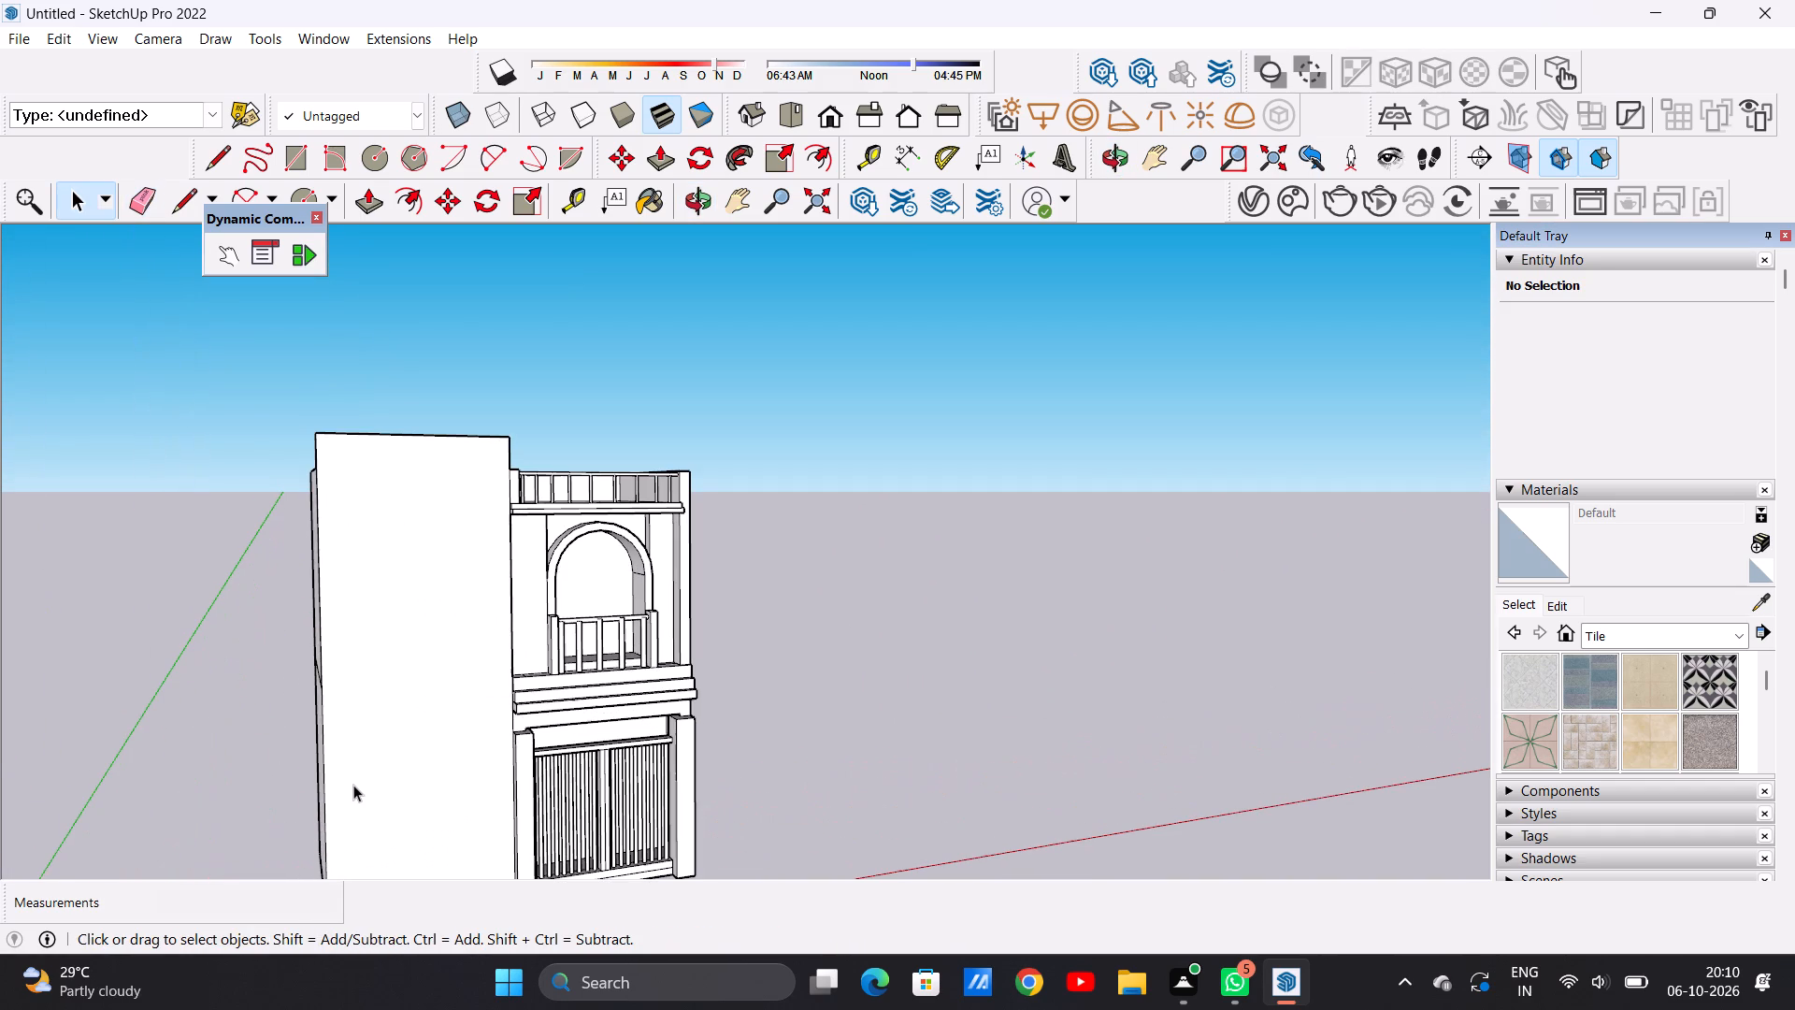
{"action": "scroll", "coordinate": [288, 599], "scroll_direction": "up", "scroll_amount": 4}
{"action": "scroll", "coordinate": [420, 599], "scroll_direction": "down", "scroll_amount": 12}
{"action": "middle_click_drag", "start_coordinate": [562, 557], "coordinate": [81, 656]}
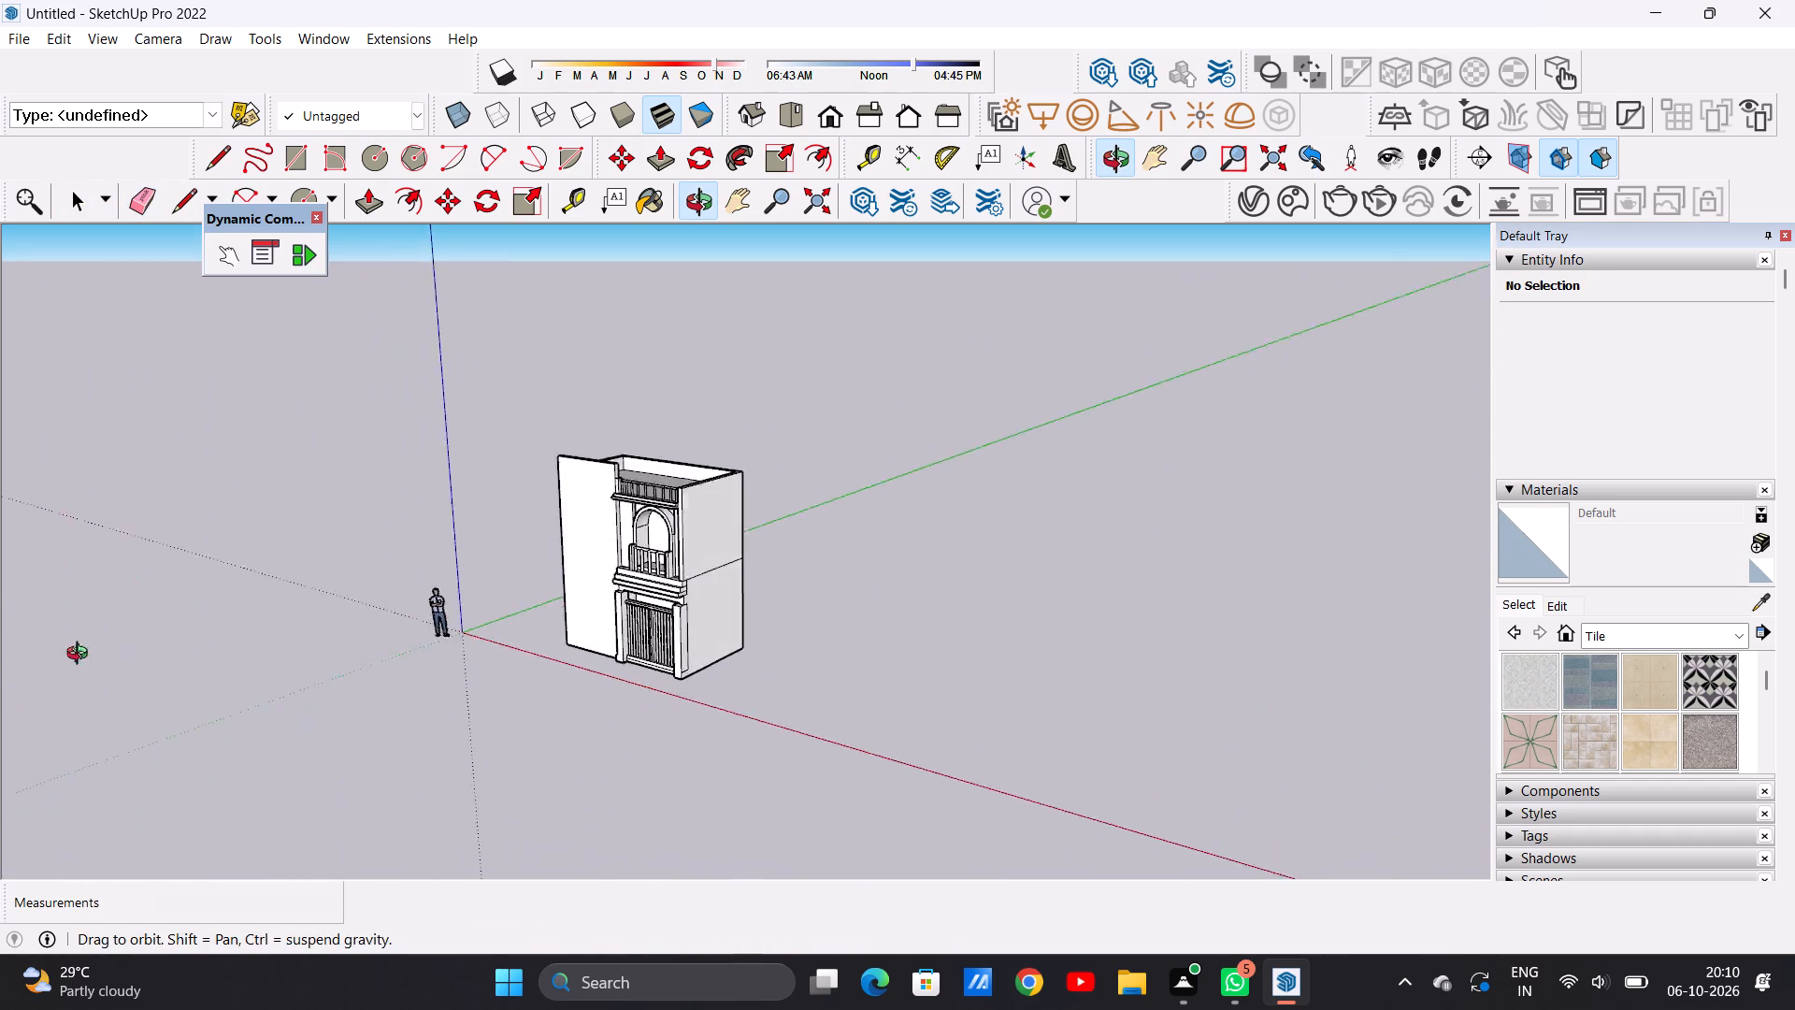
{"action": "middle_click_drag", "start_coordinate": [81, 656], "coordinate": [0, 714]}
{"action": "scroll", "coordinate": [882, 609], "scroll_direction": "down", "scroll_amount": 2}
{"action": "scroll", "coordinate": [800, 541], "scroll_direction": "up", "scroll_amount": 20}
{"action": "scroll", "coordinate": [800, 541], "scroll_direction": "up", "scroll_amount": 4}
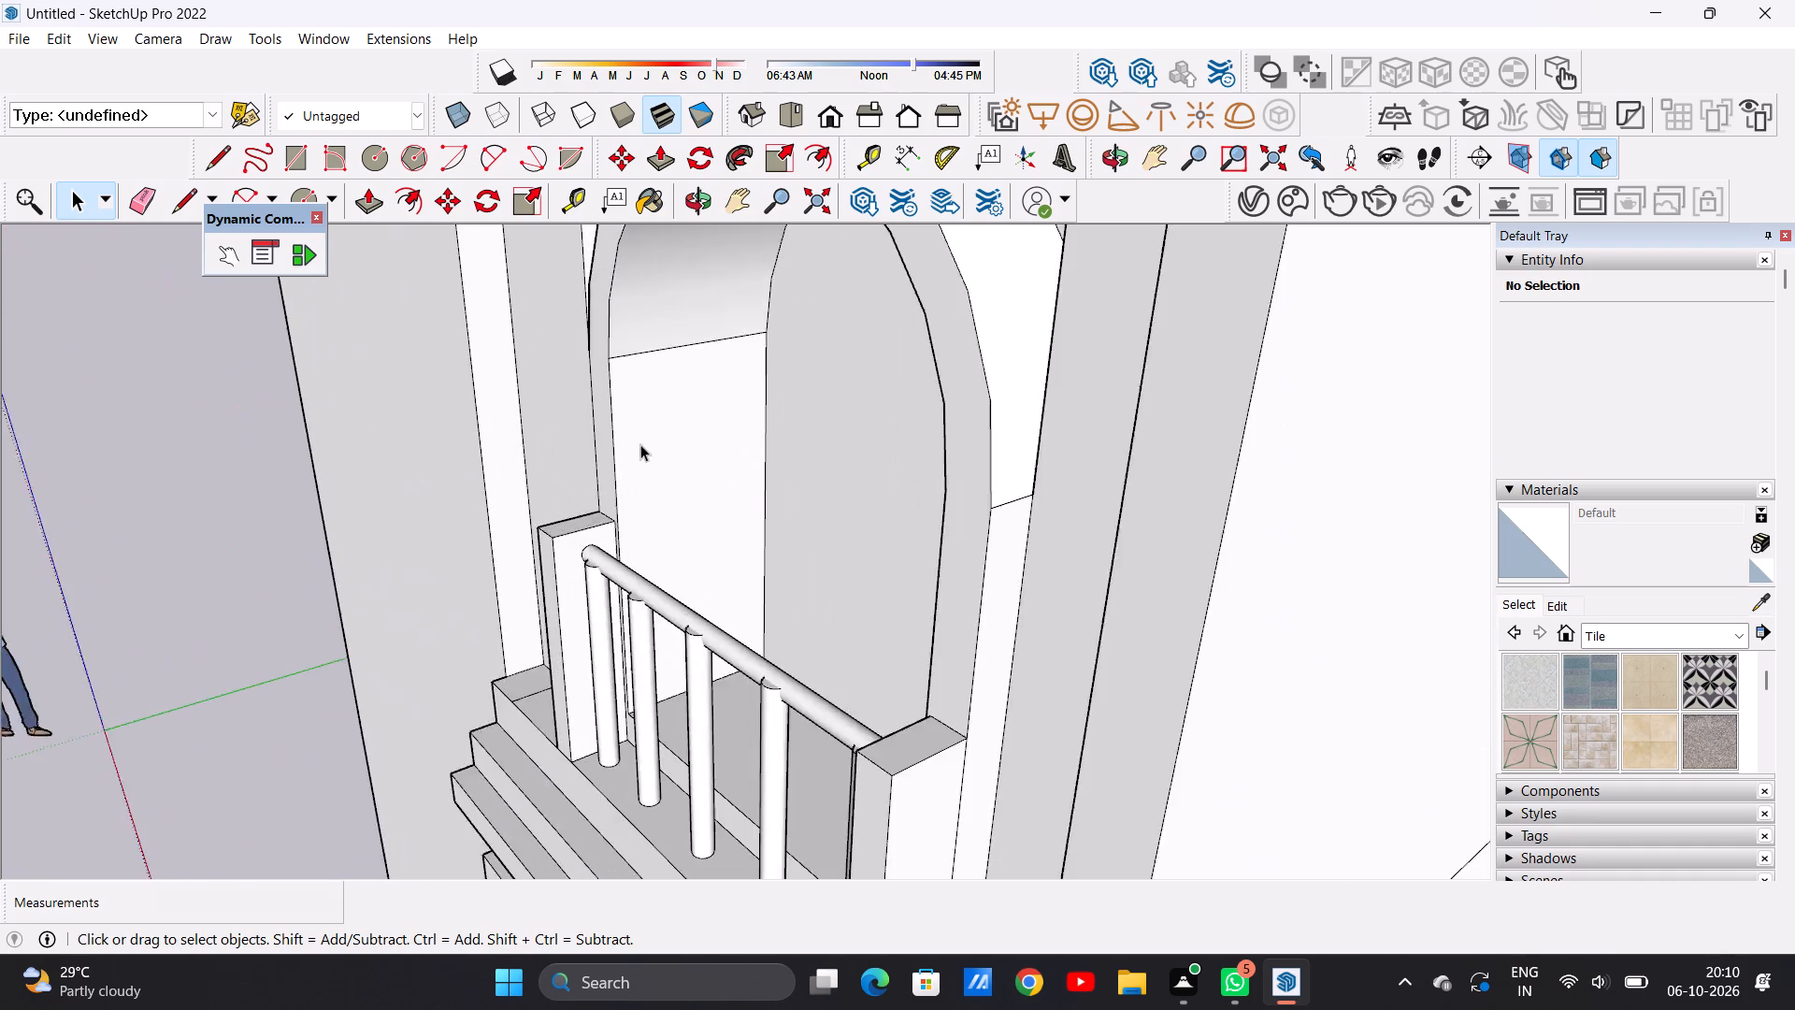
{"action": "scroll", "coordinate": [647, 500], "scroll_direction": "down", "scroll_amount": 19}
{"action": "middle_click_drag", "start_coordinate": [643, 612], "coordinate": [893, 524]}
{"action": "middle_click_drag", "start_coordinate": [337, 624], "coordinate": [804, 597]}
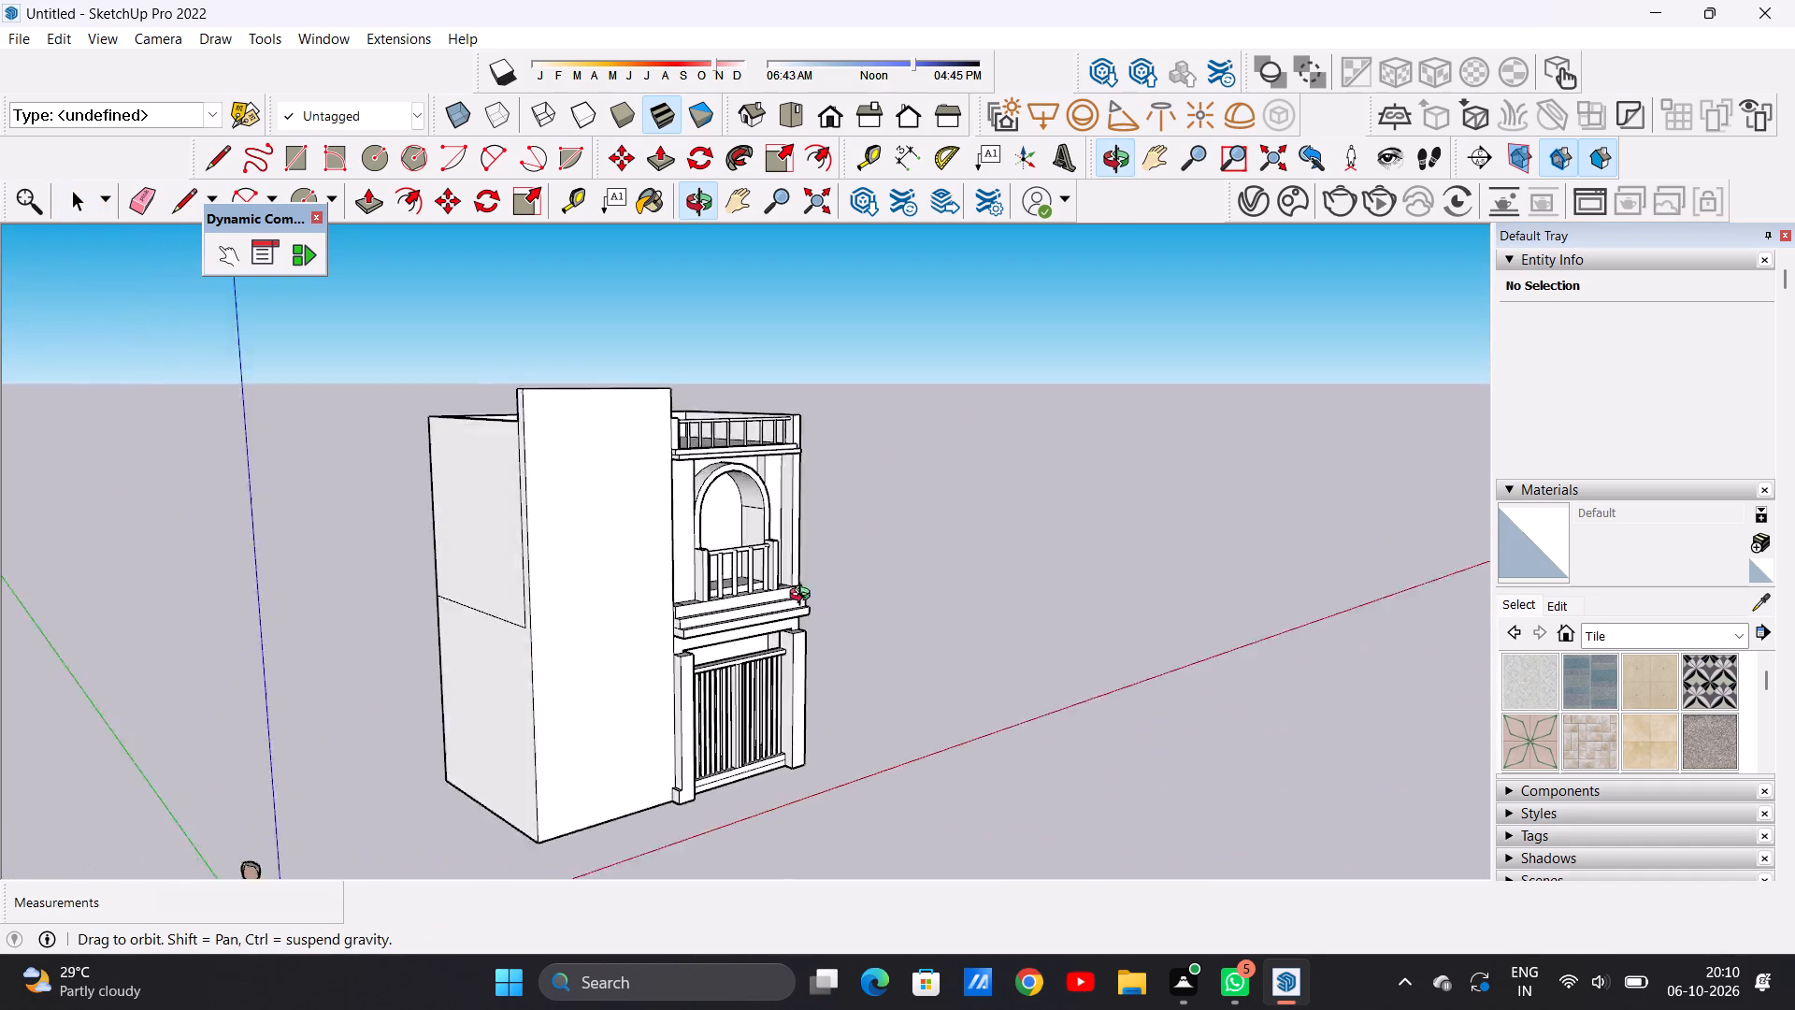
{"action": "middle_click_drag", "start_coordinate": [804, 597], "coordinate": [467, 588]}
{"action": "scroll", "coordinate": [630, 562], "scroll_direction": "up", "scroll_amount": 7}
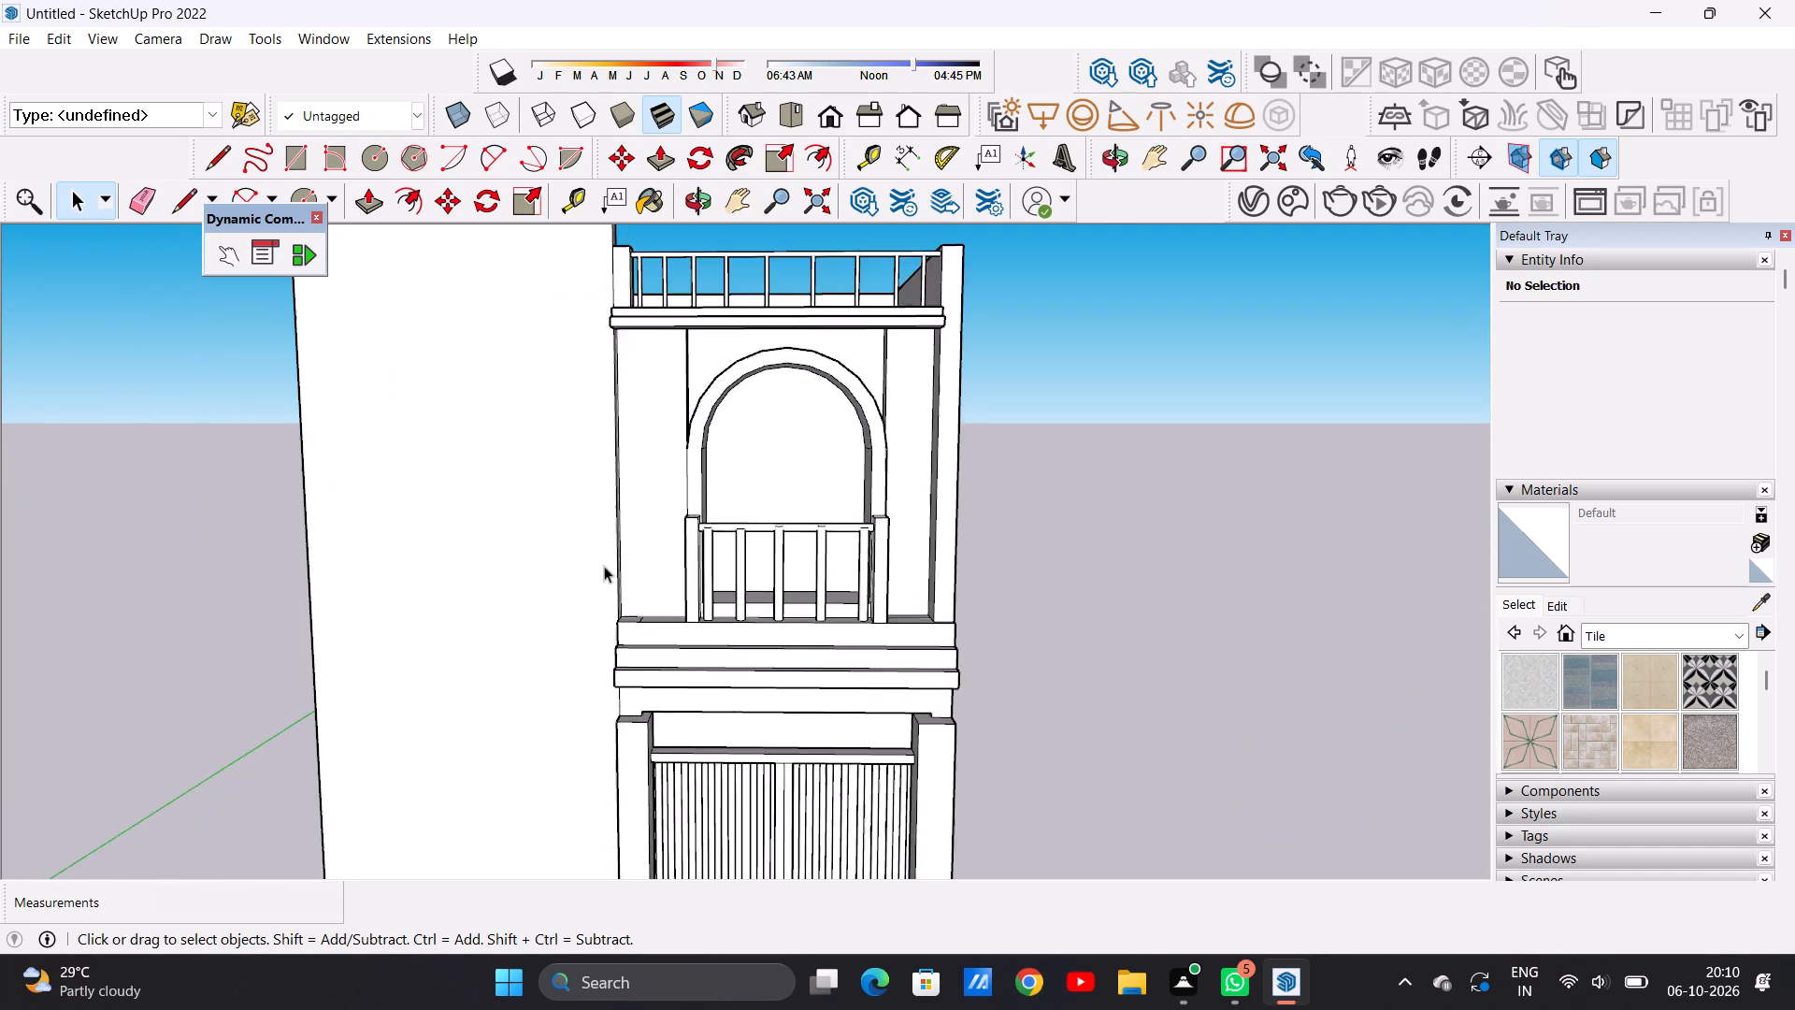
{"action": "scroll", "coordinate": [533, 574], "scroll_direction": "down", "scroll_amount": 11}
{"action": "middle_click_drag", "start_coordinate": [864, 549], "coordinate": [428, 628]}
{"action": "scroll", "coordinate": [870, 512], "scroll_direction": "up", "scroll_amount": 14}
{"action": "scroll", "coordinate": [754, 511], "scroll_direction": "down", "scroll_amount": 9}
{"action": "middle_click_drag", "start_coordinate": [582, 544], "coordinate": [1028, 490]}
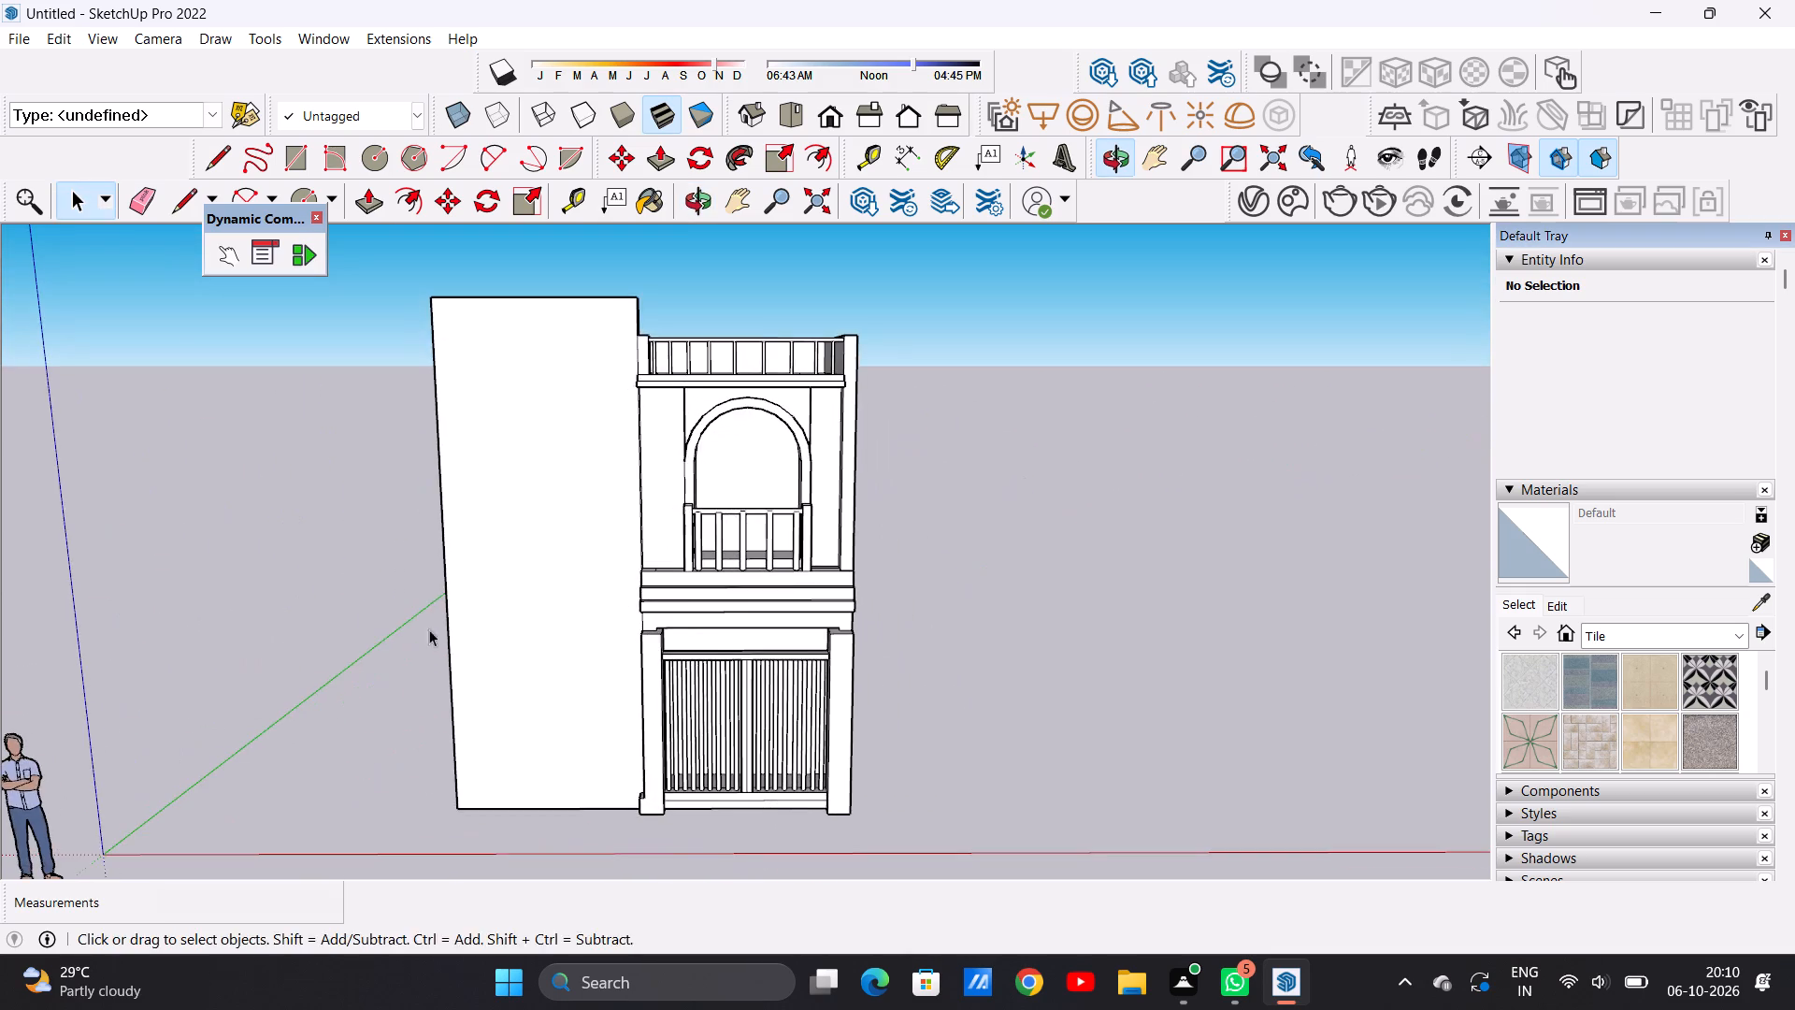
Erase the horizontal floor line and the adjoining vertical line on the outer side wall next to the tall front wall.
{"action": "middle_click_drag", "start_coordinate": [165, 670], "coordinate": [532, 620]}
{"action": "scroll", "coordinate": [494, 611], "scroll_direction": "up", "scroll_amount": 6}
{"action": "middle_click_drag", "start_coordinate": [507, 589], "coordinate": [511, 651]}
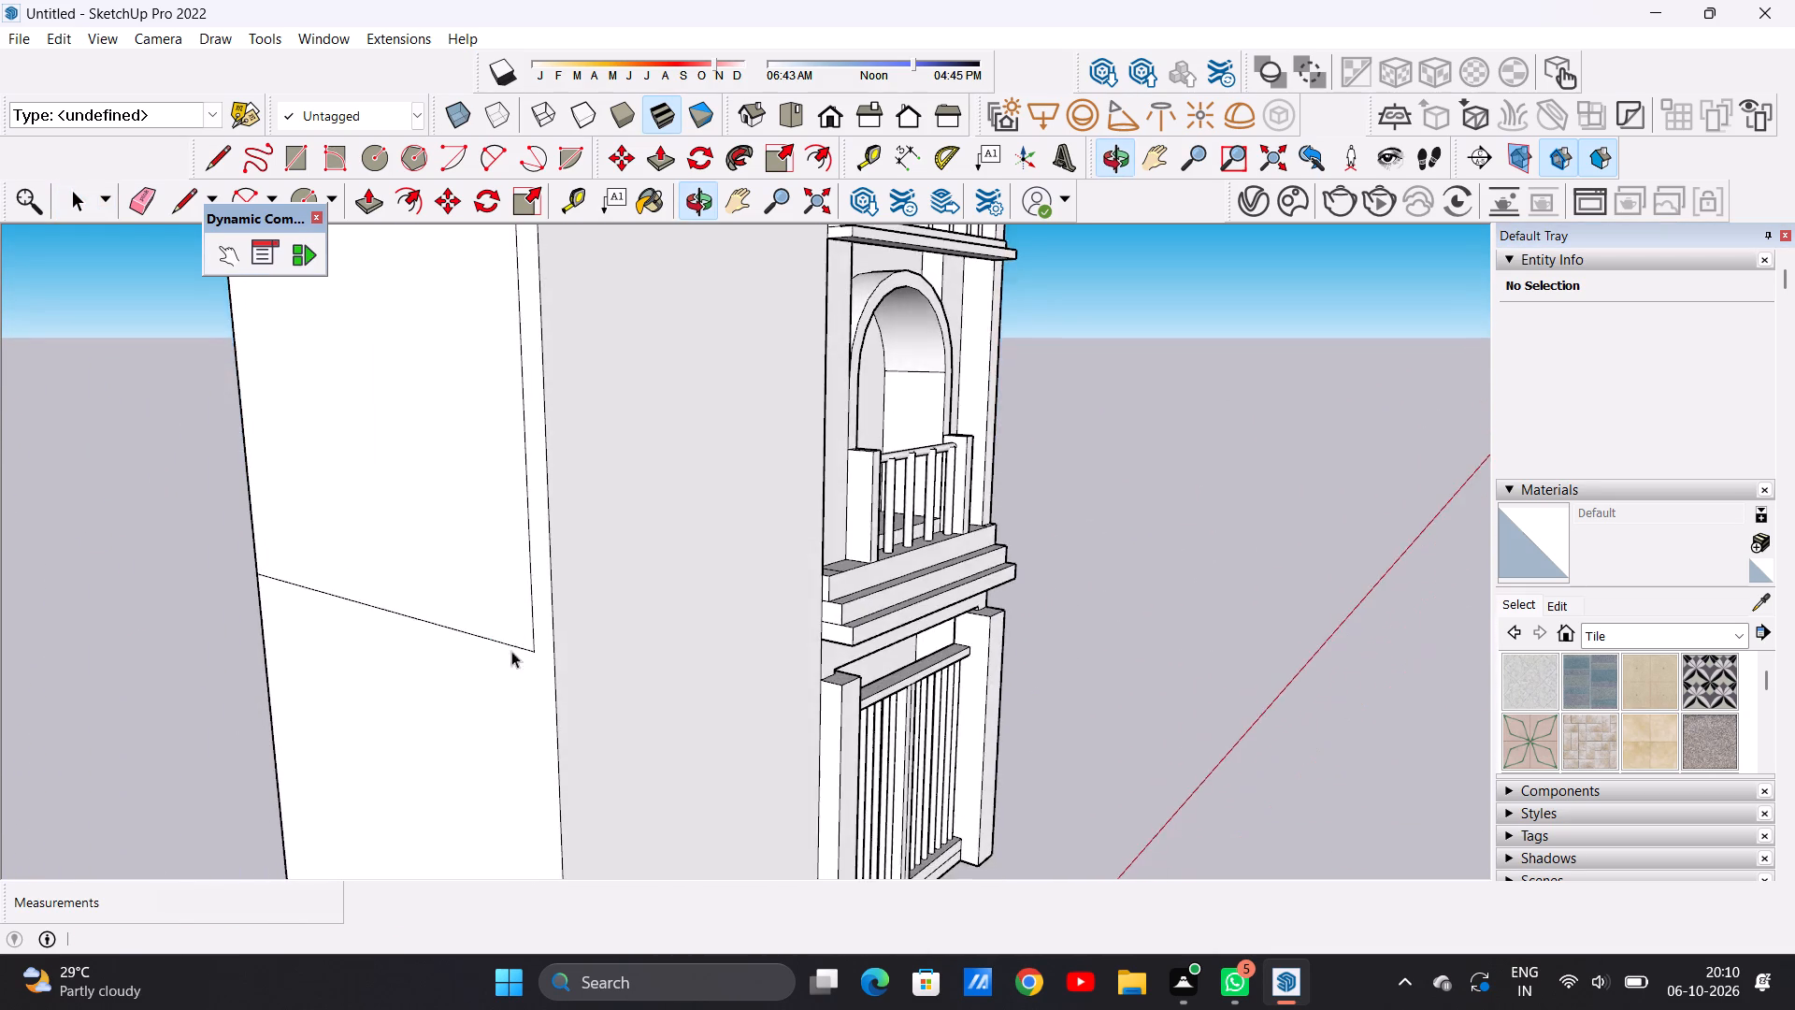
{"action": "scroll", "coordinate": [511, 582], "scroll_direction": "down", "scroll_amount": 11}
{"action": "scroll", "coordinate": [534, 551], "scroll_direction": "up", "scroll_amount": 1}
{"action": "scroll", "coordinate": [534, 551], "scroll_direction": "down", "scroll_amount": 1}
{"action": "scroll", "coordinate": [513, 552], "scroll_direction": "up", "scroll_amount": 7}
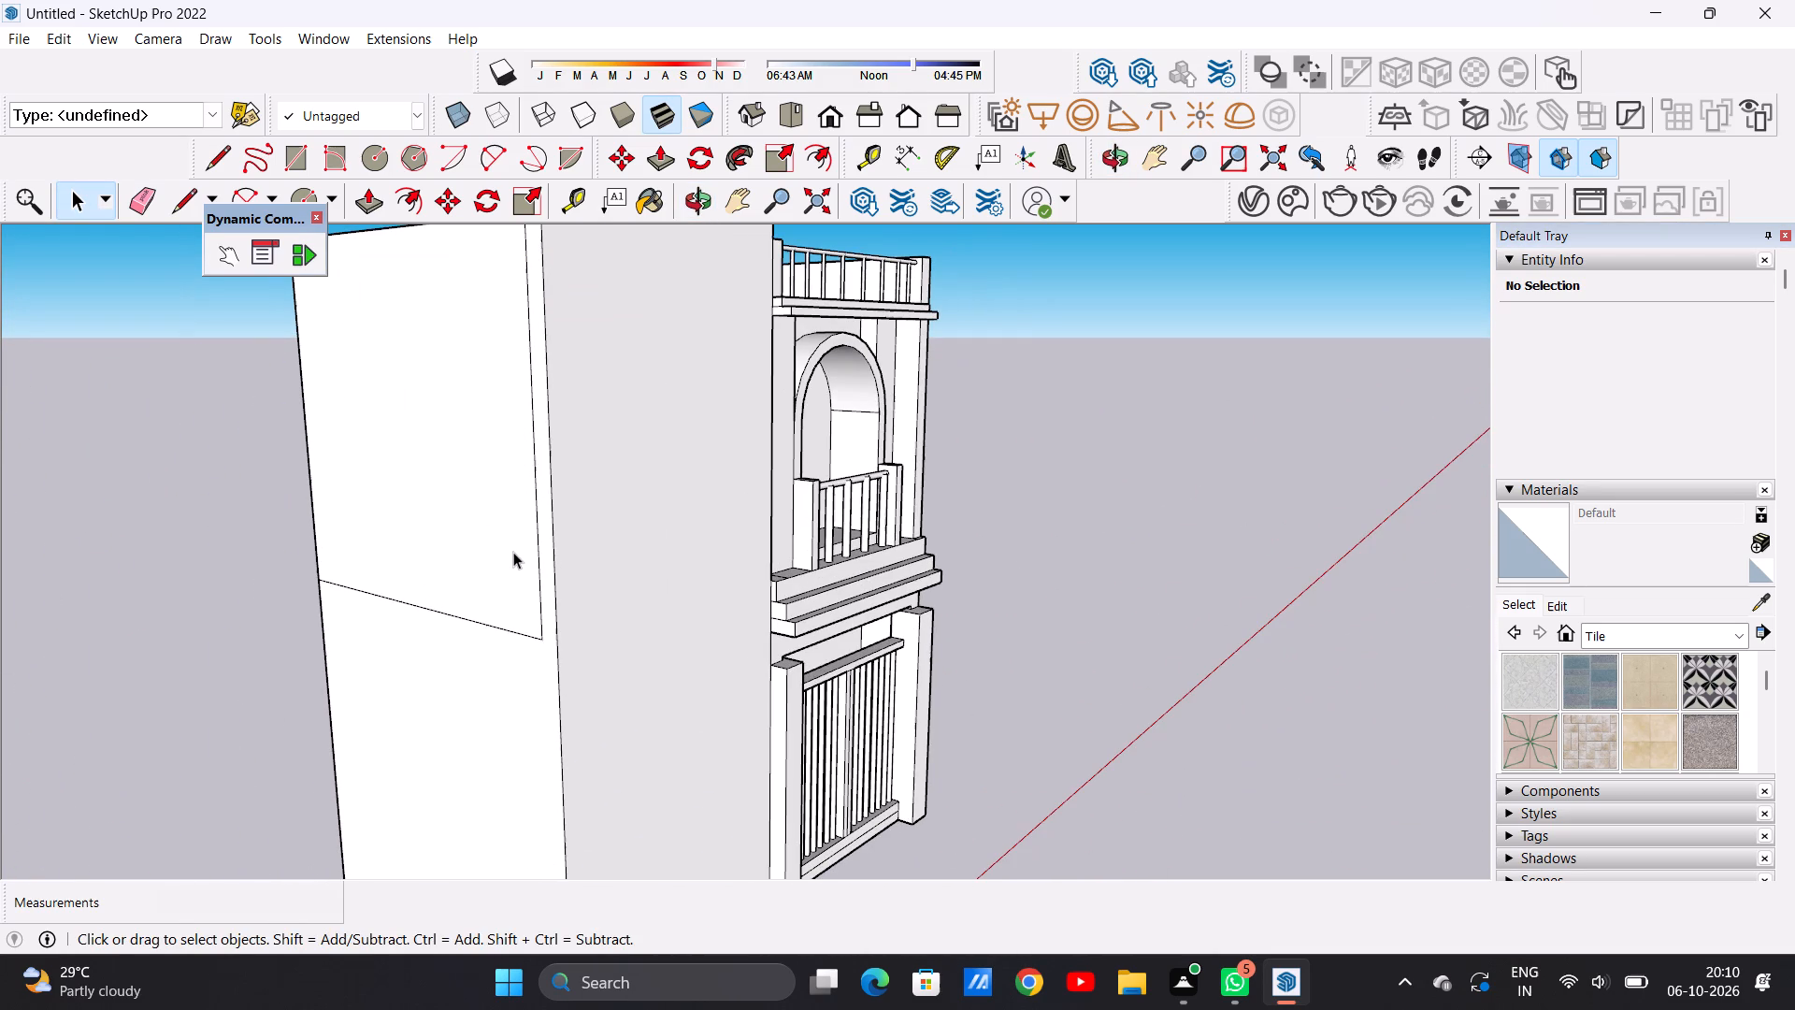
{"action": "key", "text": "e"}
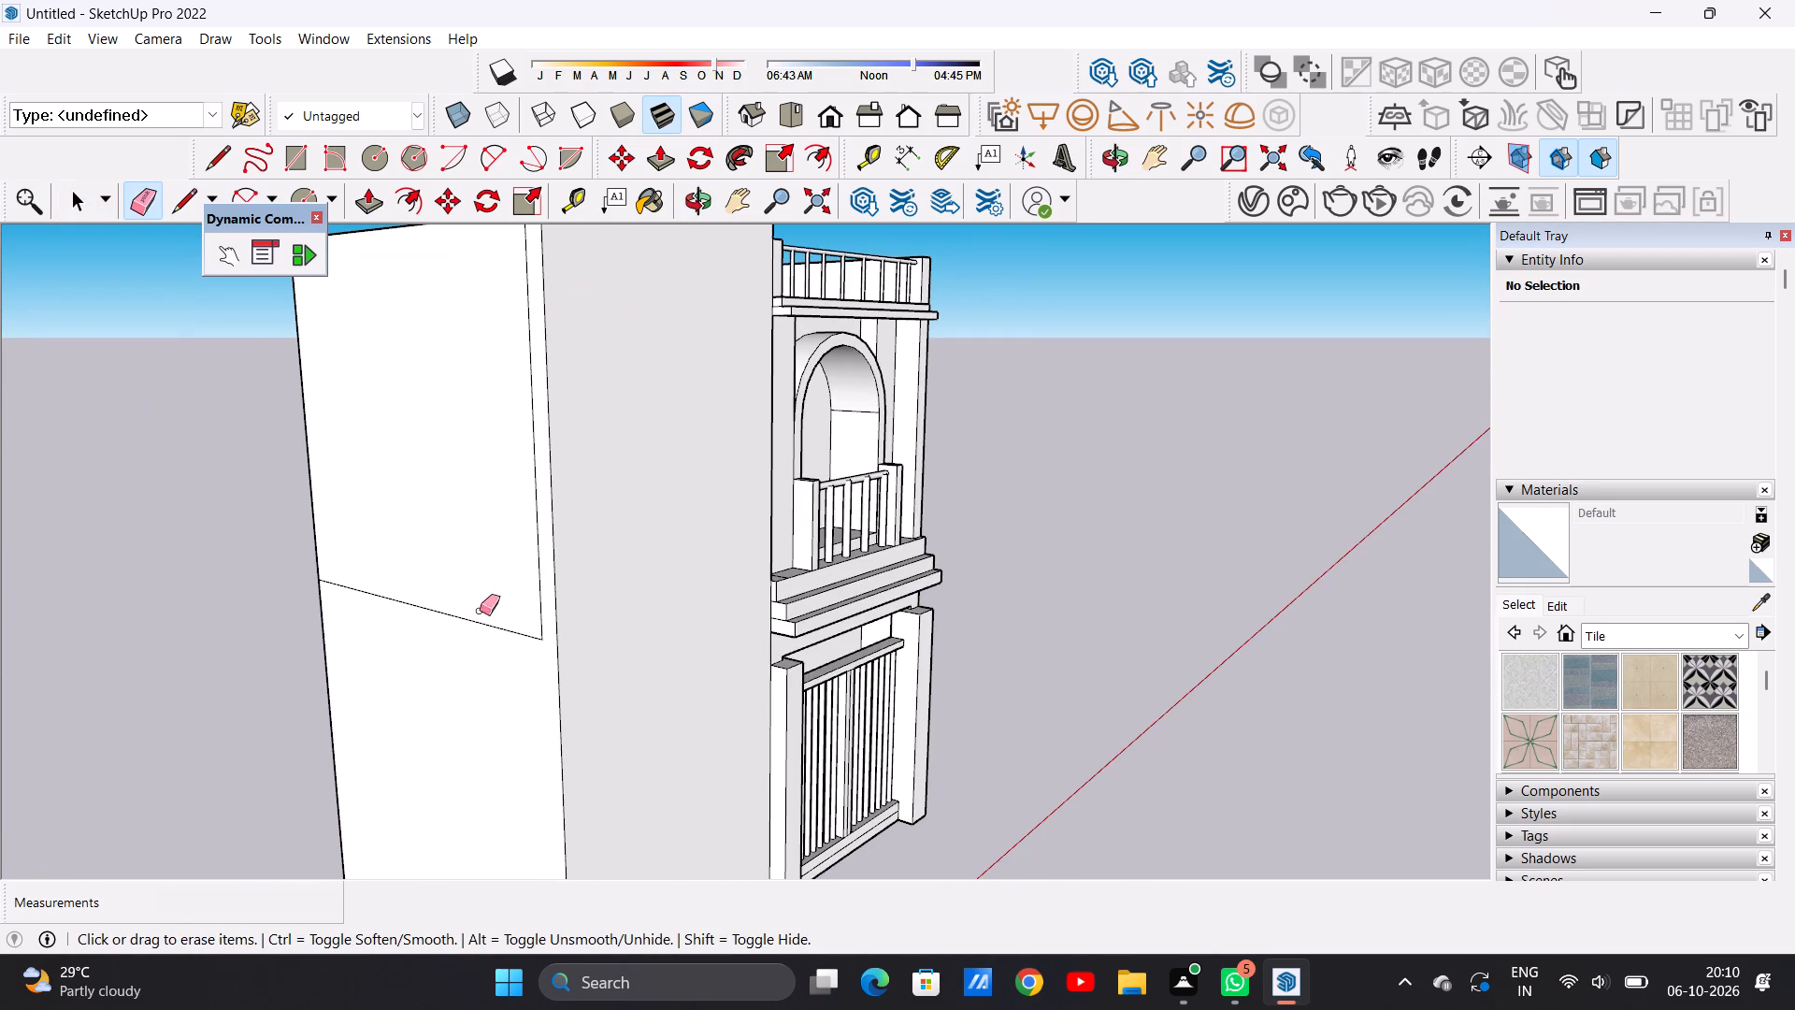
{"action": "left_click_drag", "start_coordinate": [479, 619], "coordinate": [479, 635]}
{"action": "left_click", "coordinate": [540, 577]}
Erase the horizontal floor line on the opposite outer side wall, beside the balcony and gate.
{"action": "scroll", "coordinate": [481, 596], "scroll_direction": "down", "scroll_amount": 8}
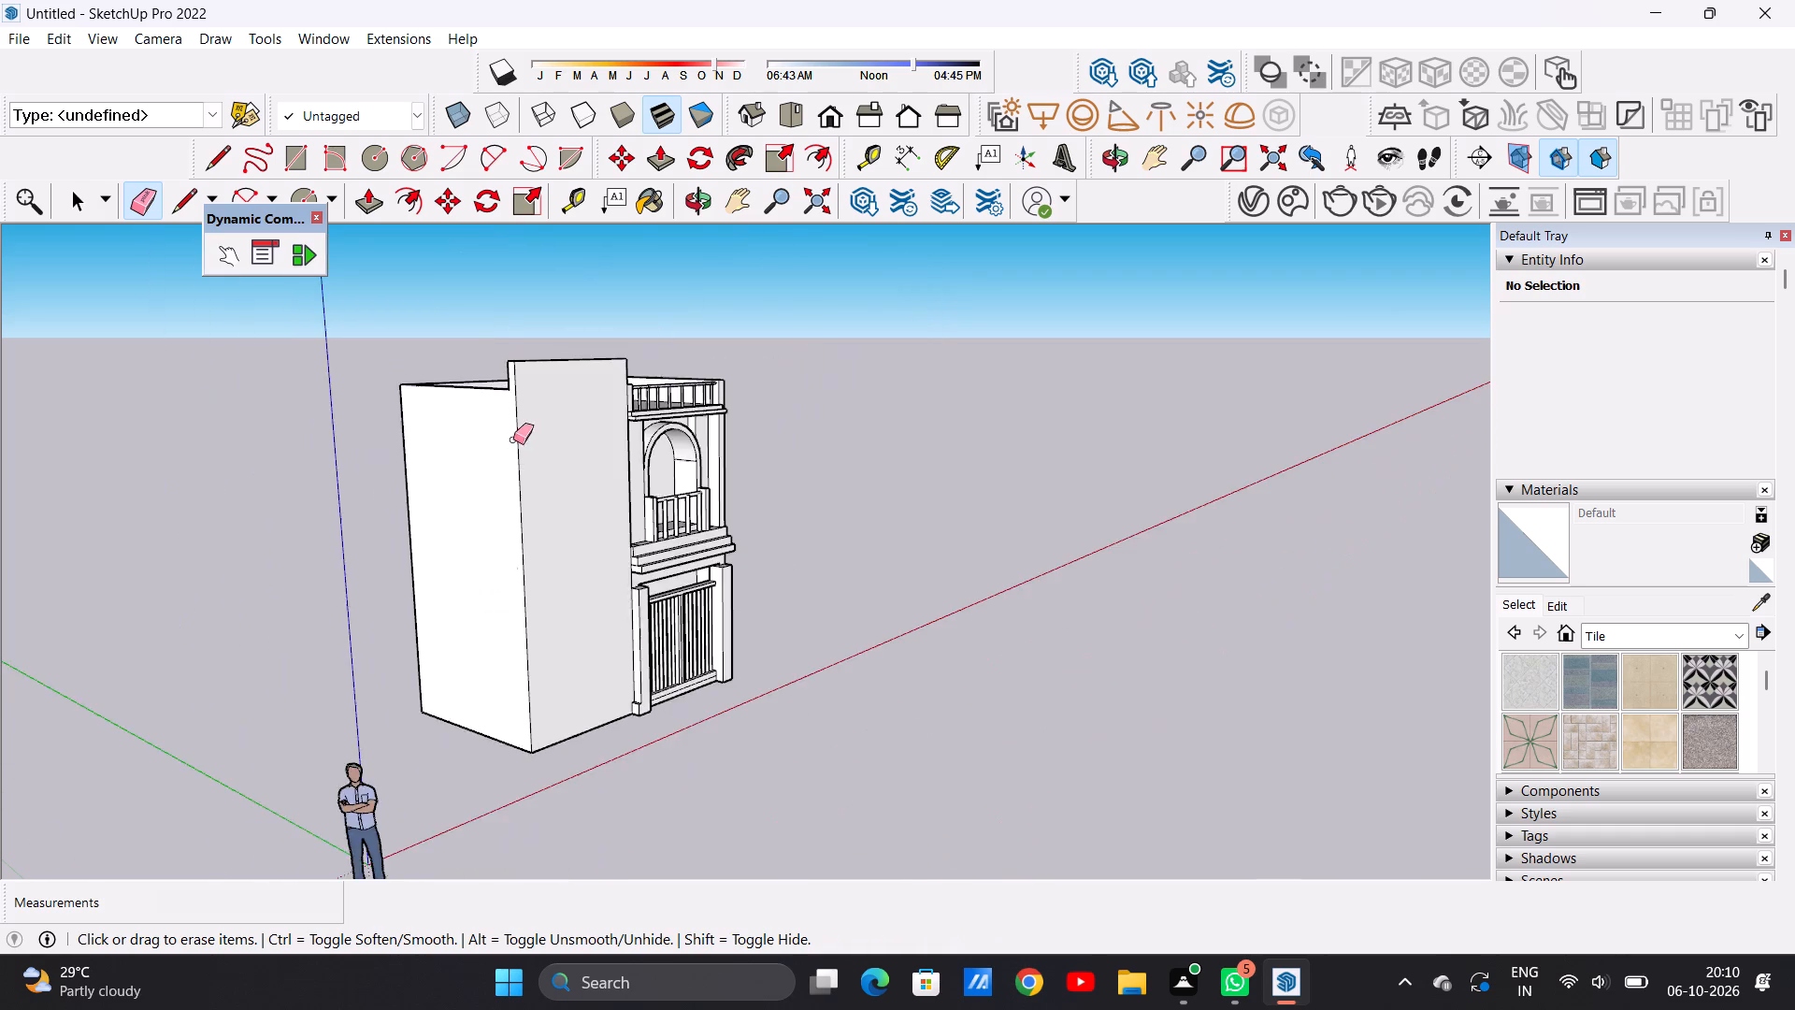
{"action": "scroll", "coordinate": [513, 440], "scroll_direction": "down", "scroll_amount": 7}
{"action": "middle_click_drag", "start_coordinate": [639, 468], "coordinate": [14, 512]}
{"action": "scroll", "coordinate": [31, 527], "scroll_direction": "down", "scroll_amount": 6}
{"action": "scroll", "coordinate": [582, 417], "scroll_direction": "up", "scroll_amount": 13}
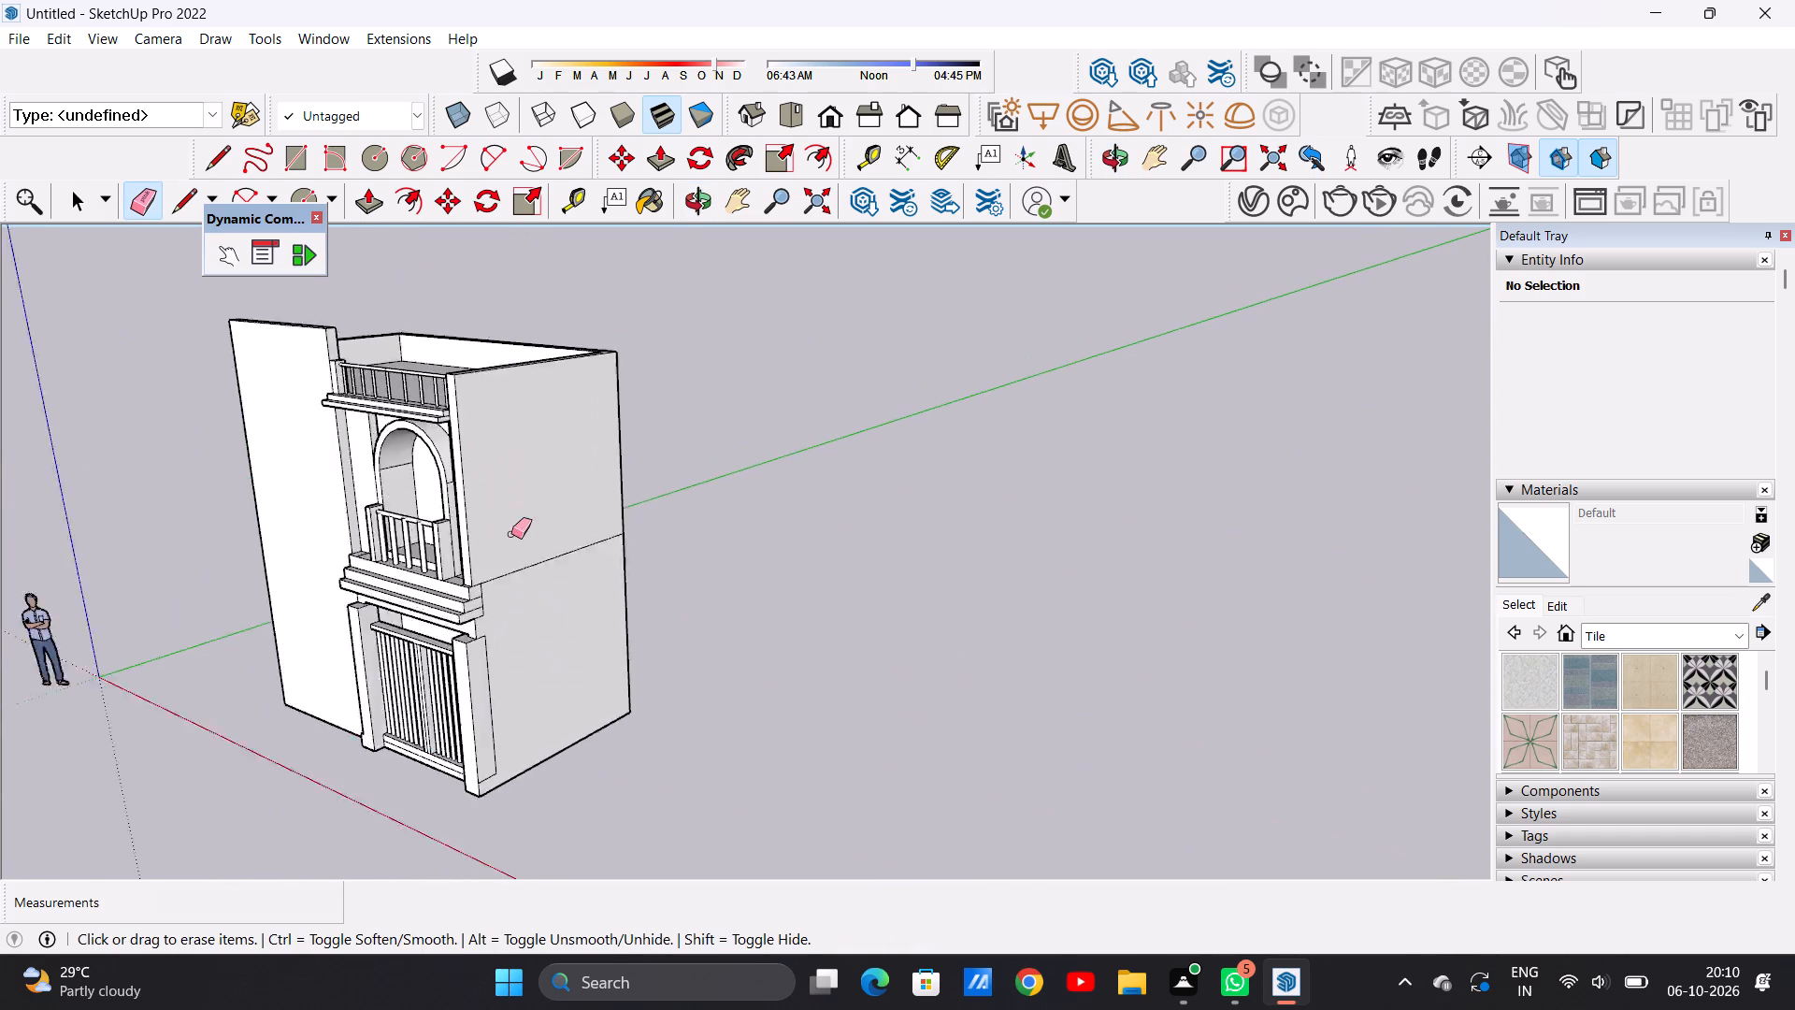
{"action": "scroll", "coordinate": [511, 534], "scroll_direction": "up", "scroll_amount": 10}
{"action": "left_click_drag", "start_coordinate": [531, 565], "coordinate": [540, 594]}
{"action": "key", "text": "space"}
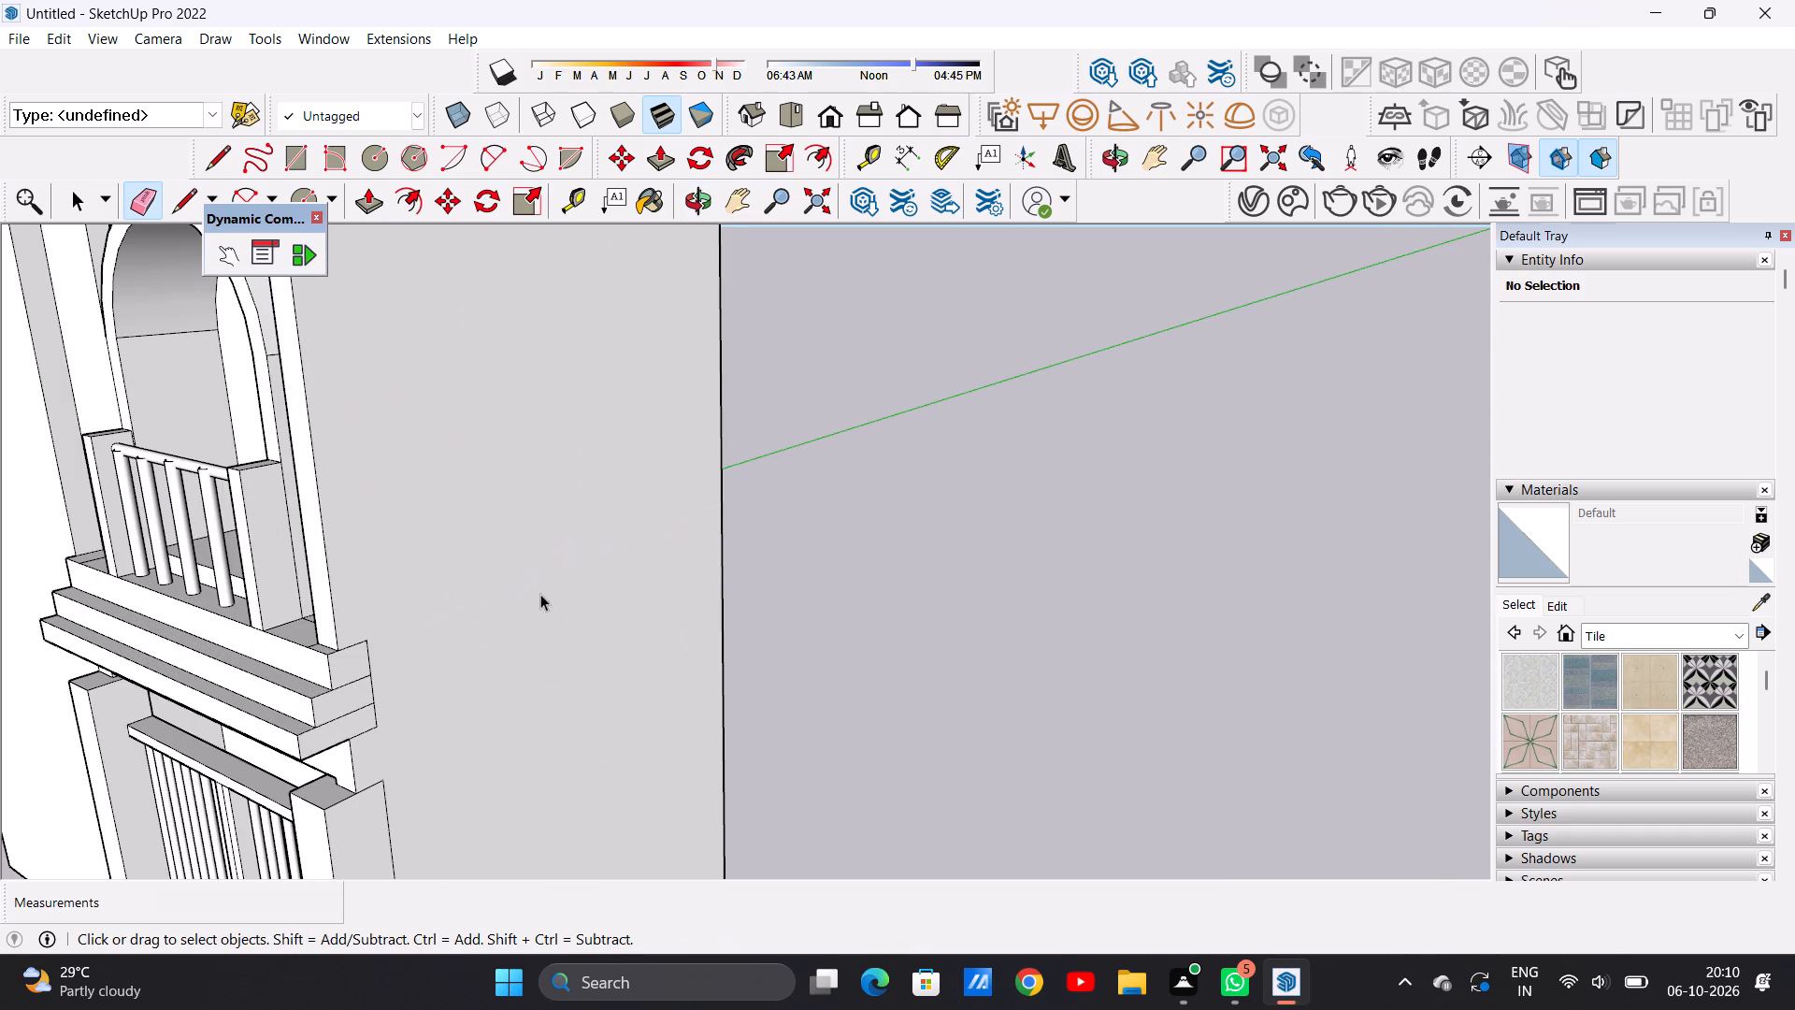
Erase the horizontal floor line across the building's rear wall.
{"action": "scroll", "coordinate": [406, 570], "scroll_direction": "down", "scroll_amount": 19}
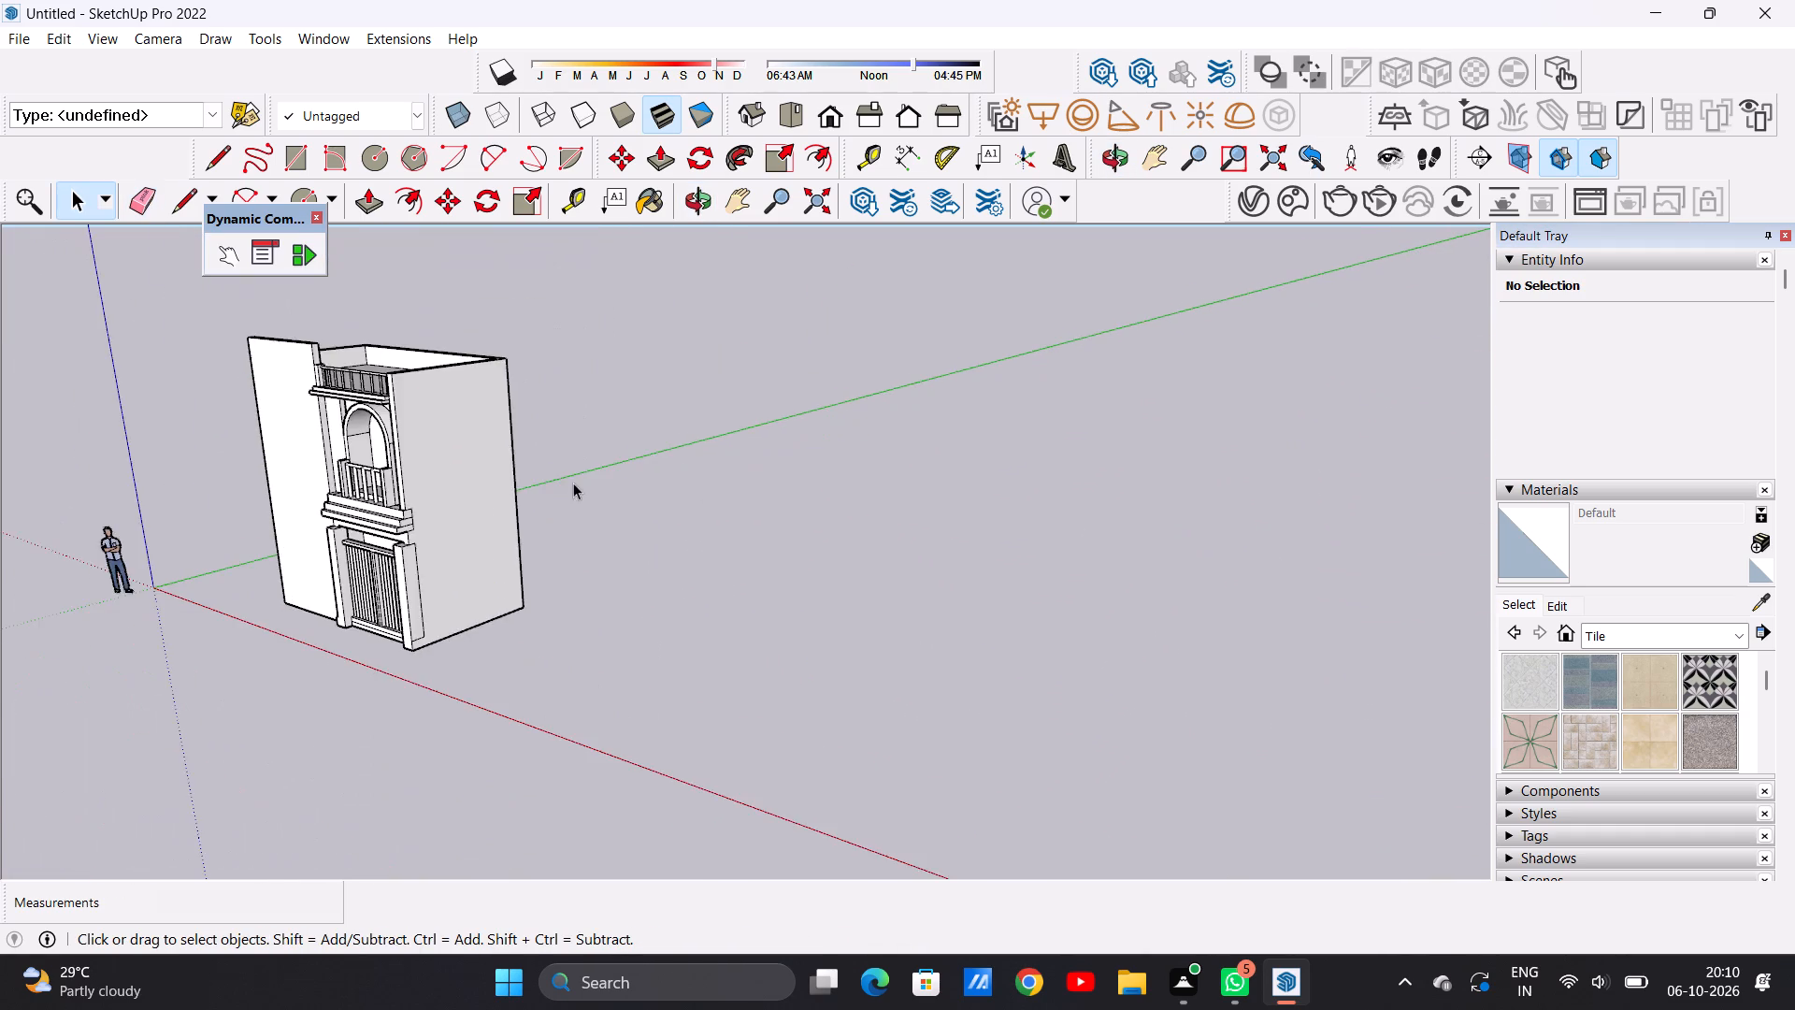
{"action": "middle_click_drag", "start_coordinate": [571, 483], "coordinate": [7, 510]}
{"action": "scroll", "coordinate": [984, 380], "scroll_direction": "up", "scroll_amount": 18}
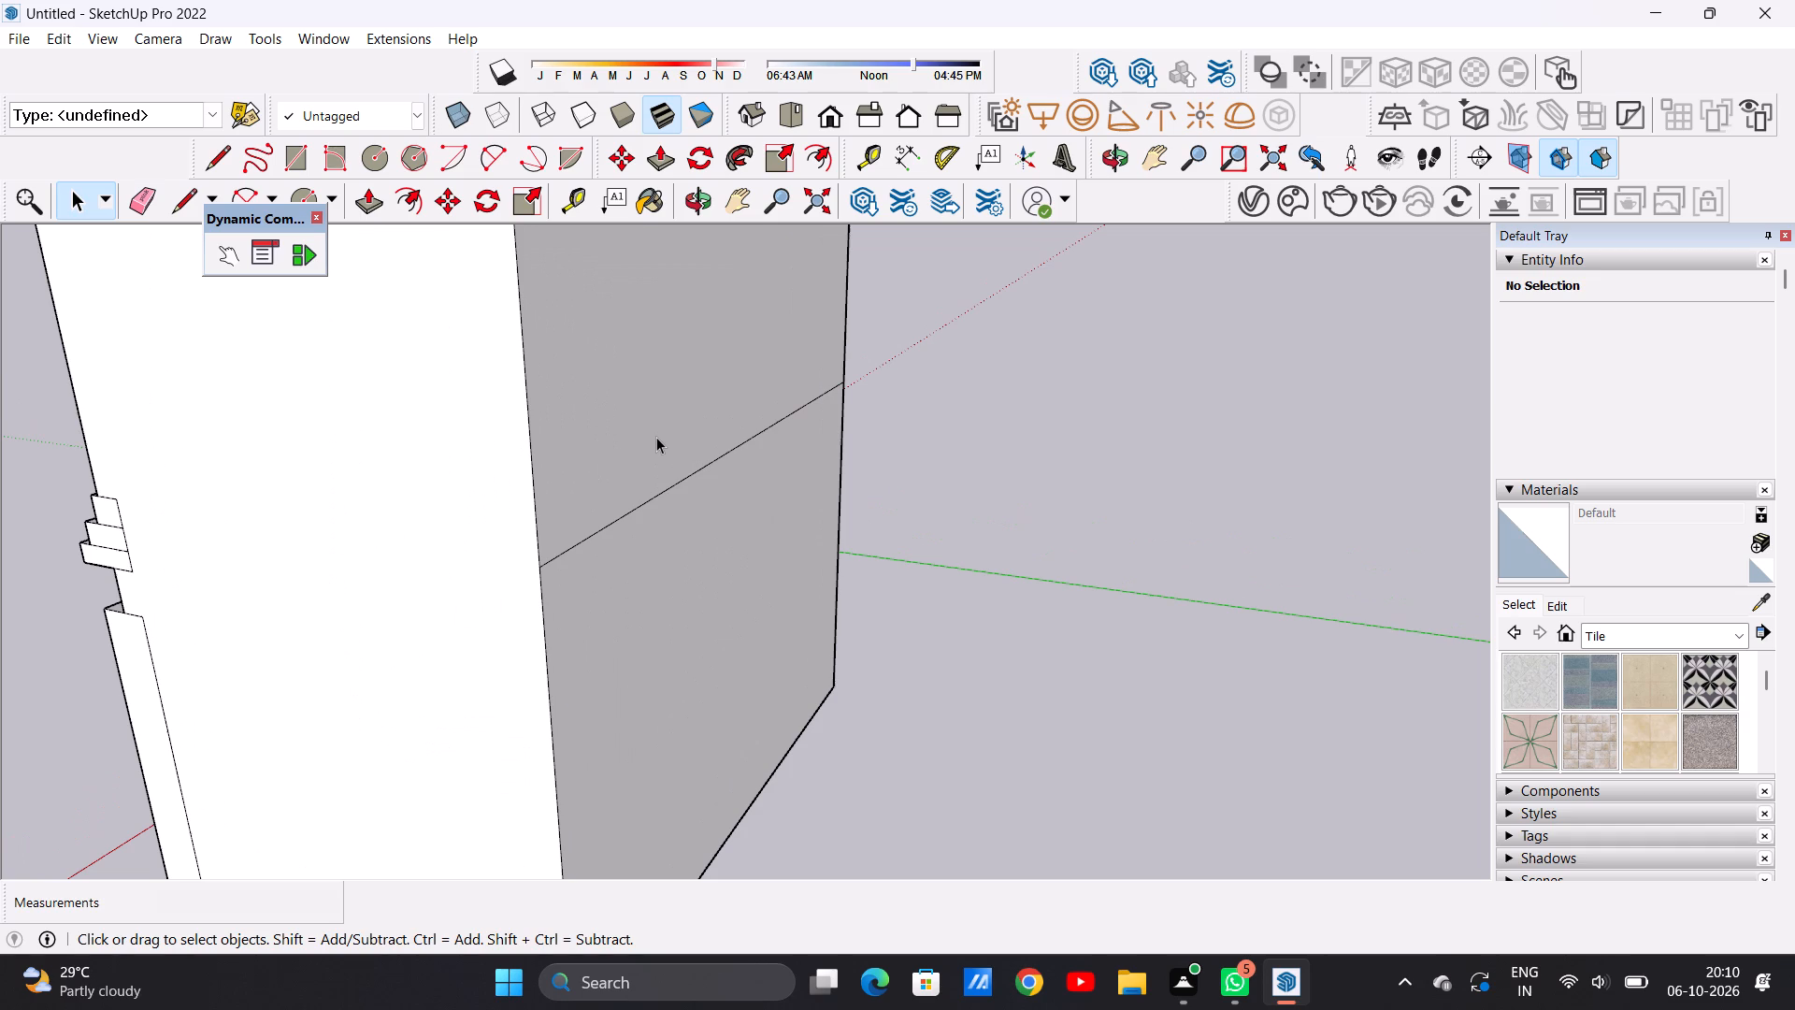
{"action": "key", "text": "e"}
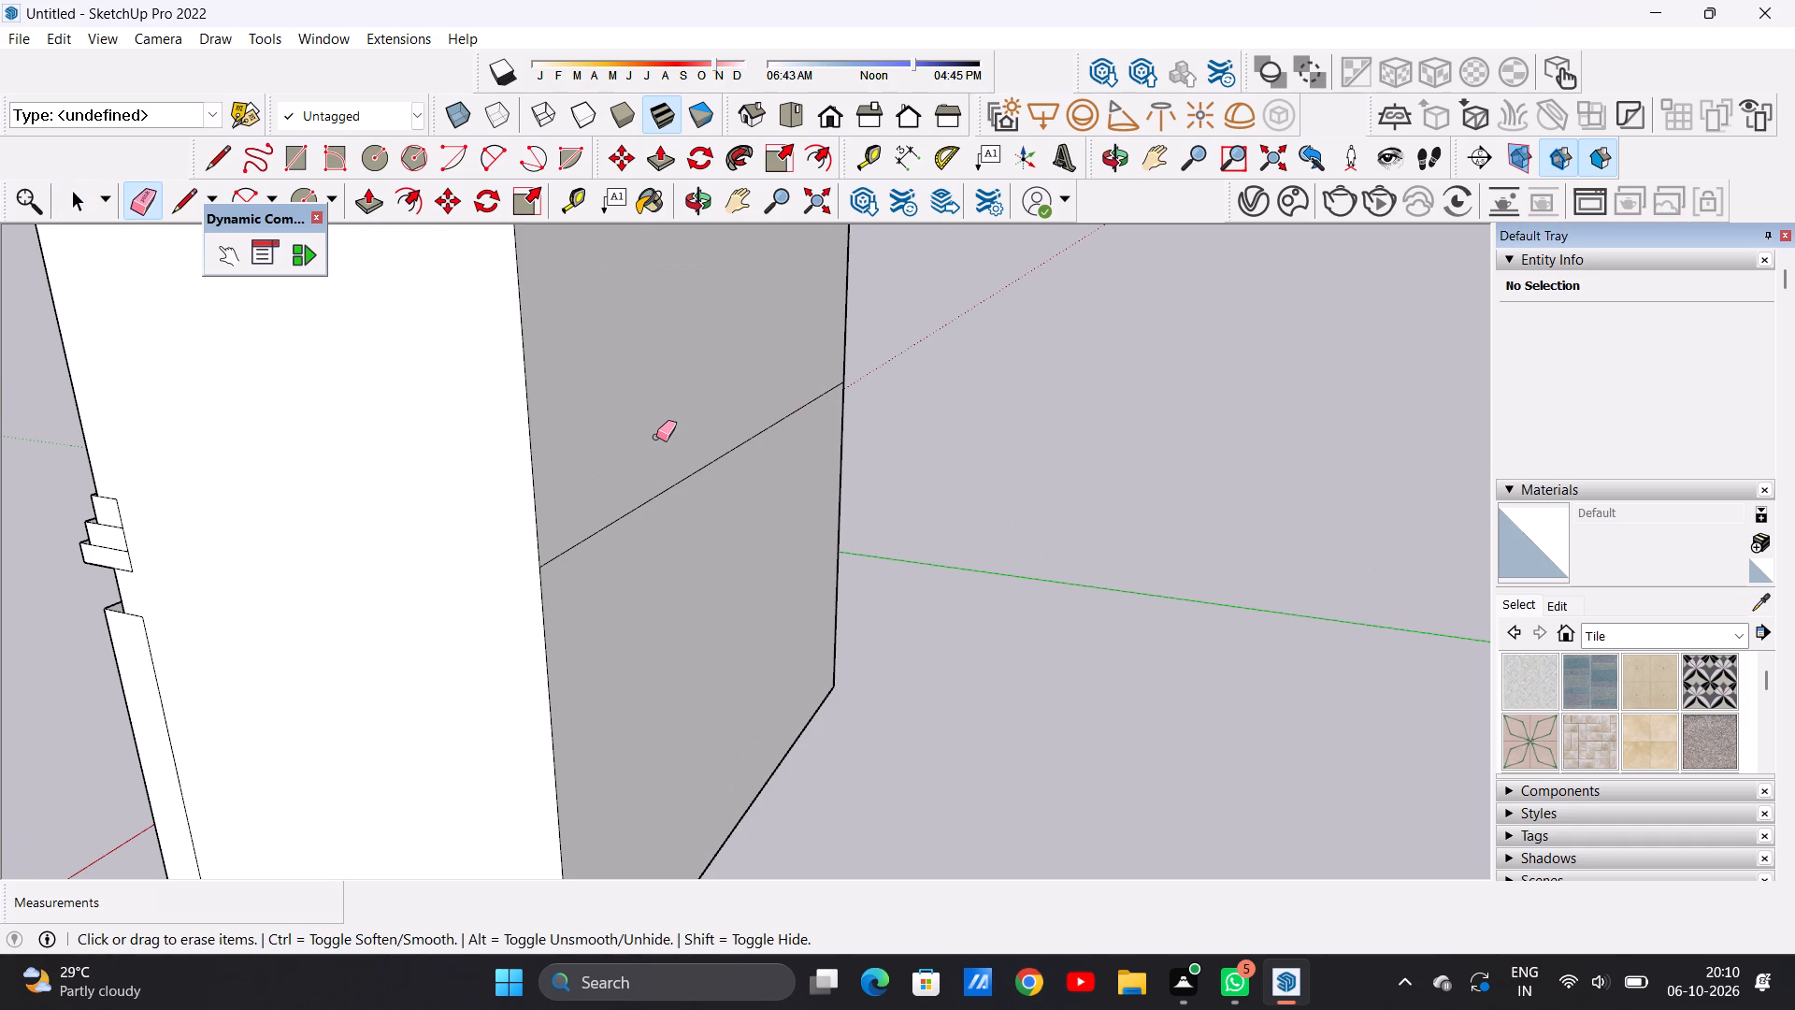
{"action": "left_click_drag", "start_coordinate": [600, 516], "coordinate": [617, 553]}
{"action": "key", "text": "space"}
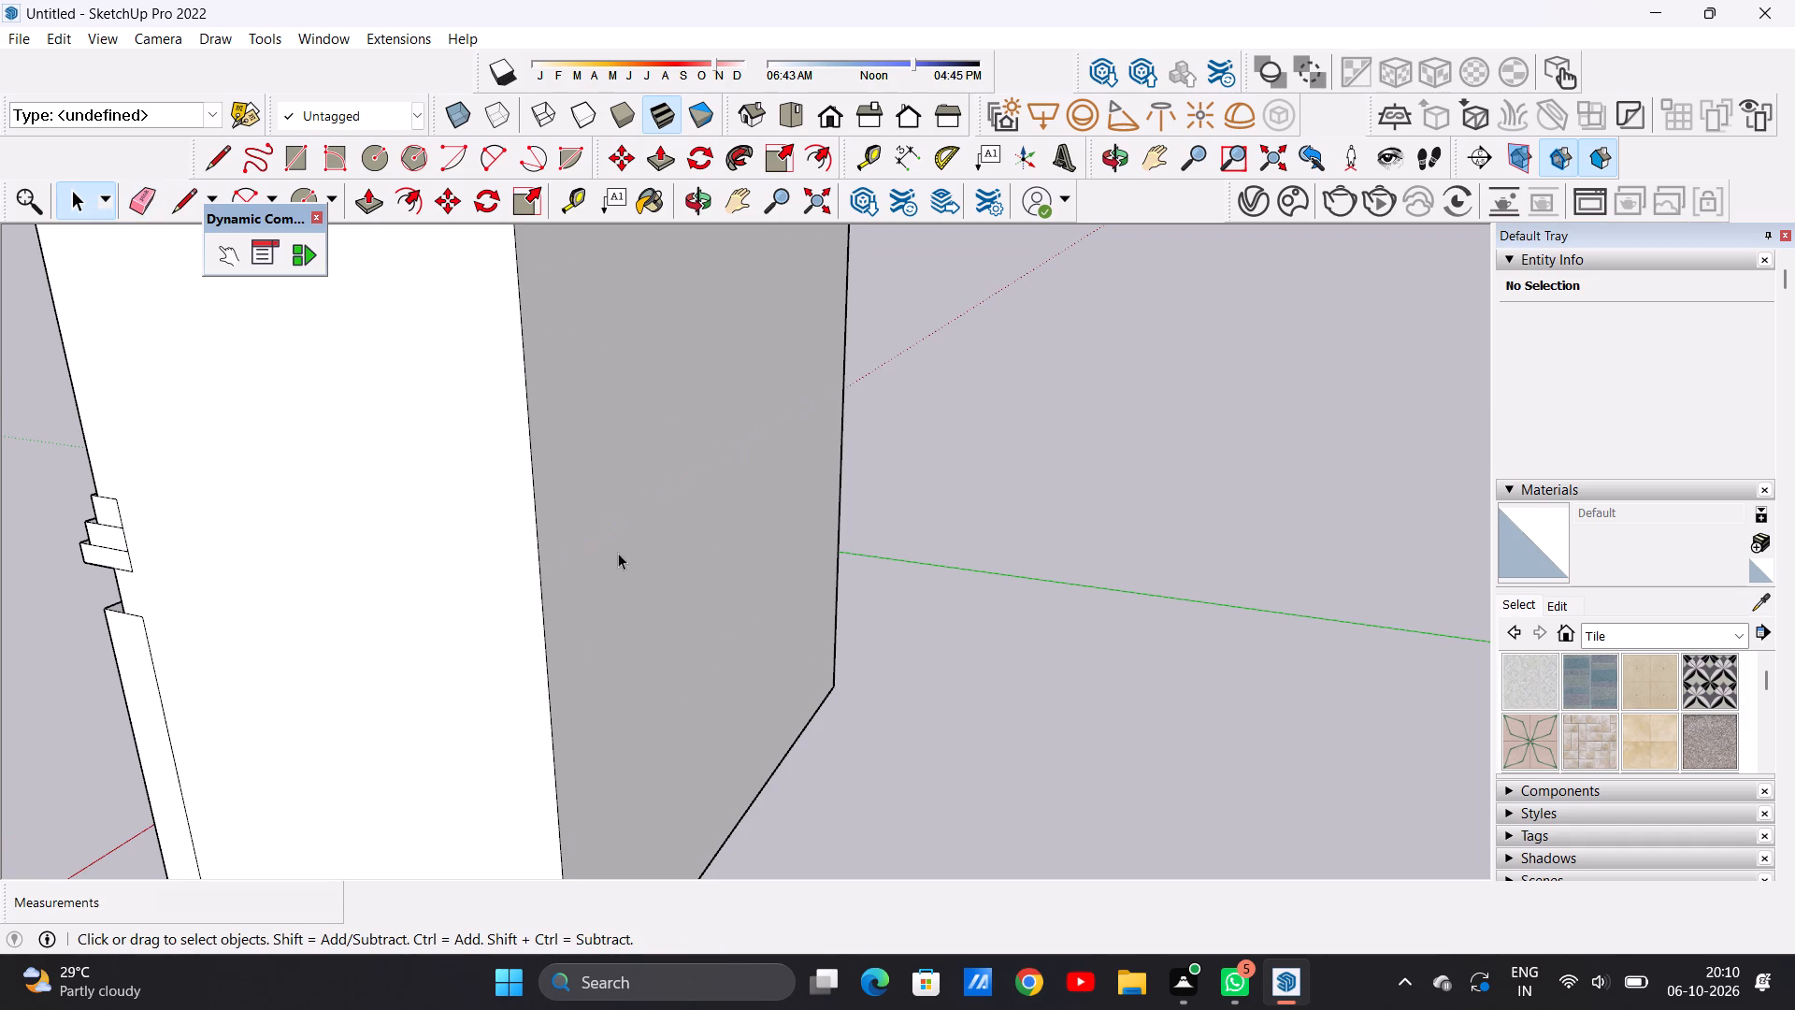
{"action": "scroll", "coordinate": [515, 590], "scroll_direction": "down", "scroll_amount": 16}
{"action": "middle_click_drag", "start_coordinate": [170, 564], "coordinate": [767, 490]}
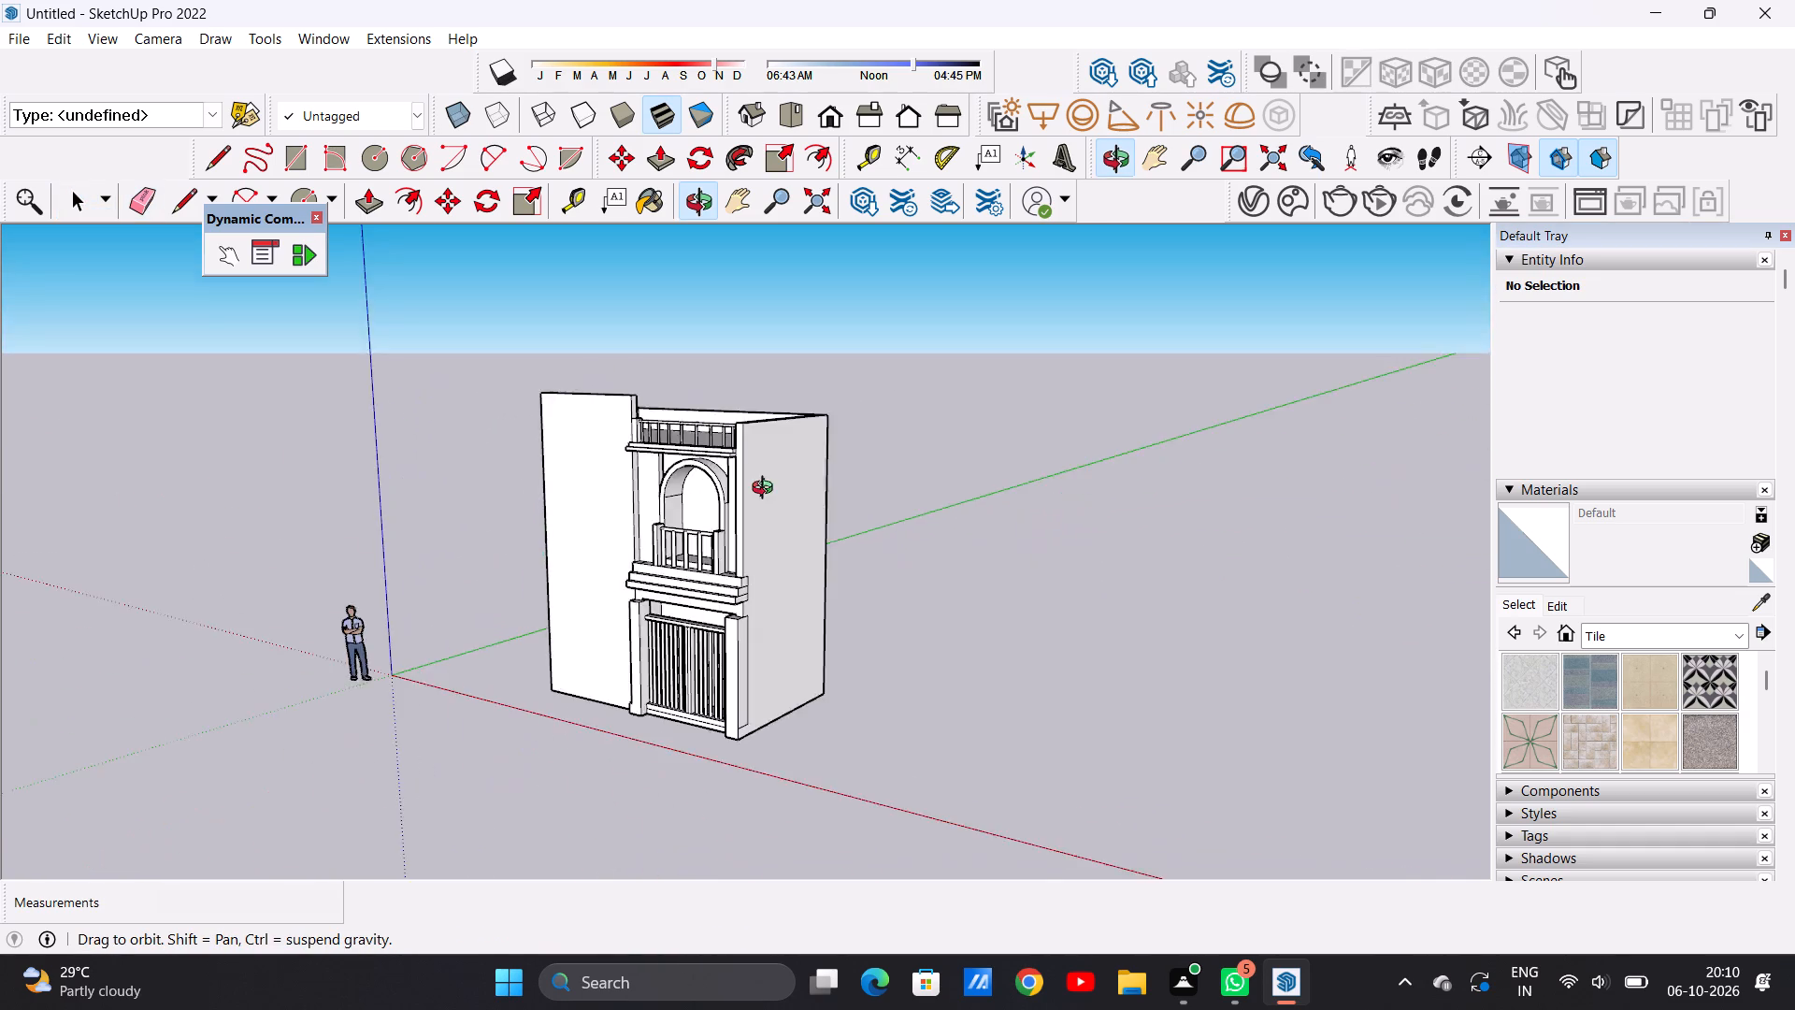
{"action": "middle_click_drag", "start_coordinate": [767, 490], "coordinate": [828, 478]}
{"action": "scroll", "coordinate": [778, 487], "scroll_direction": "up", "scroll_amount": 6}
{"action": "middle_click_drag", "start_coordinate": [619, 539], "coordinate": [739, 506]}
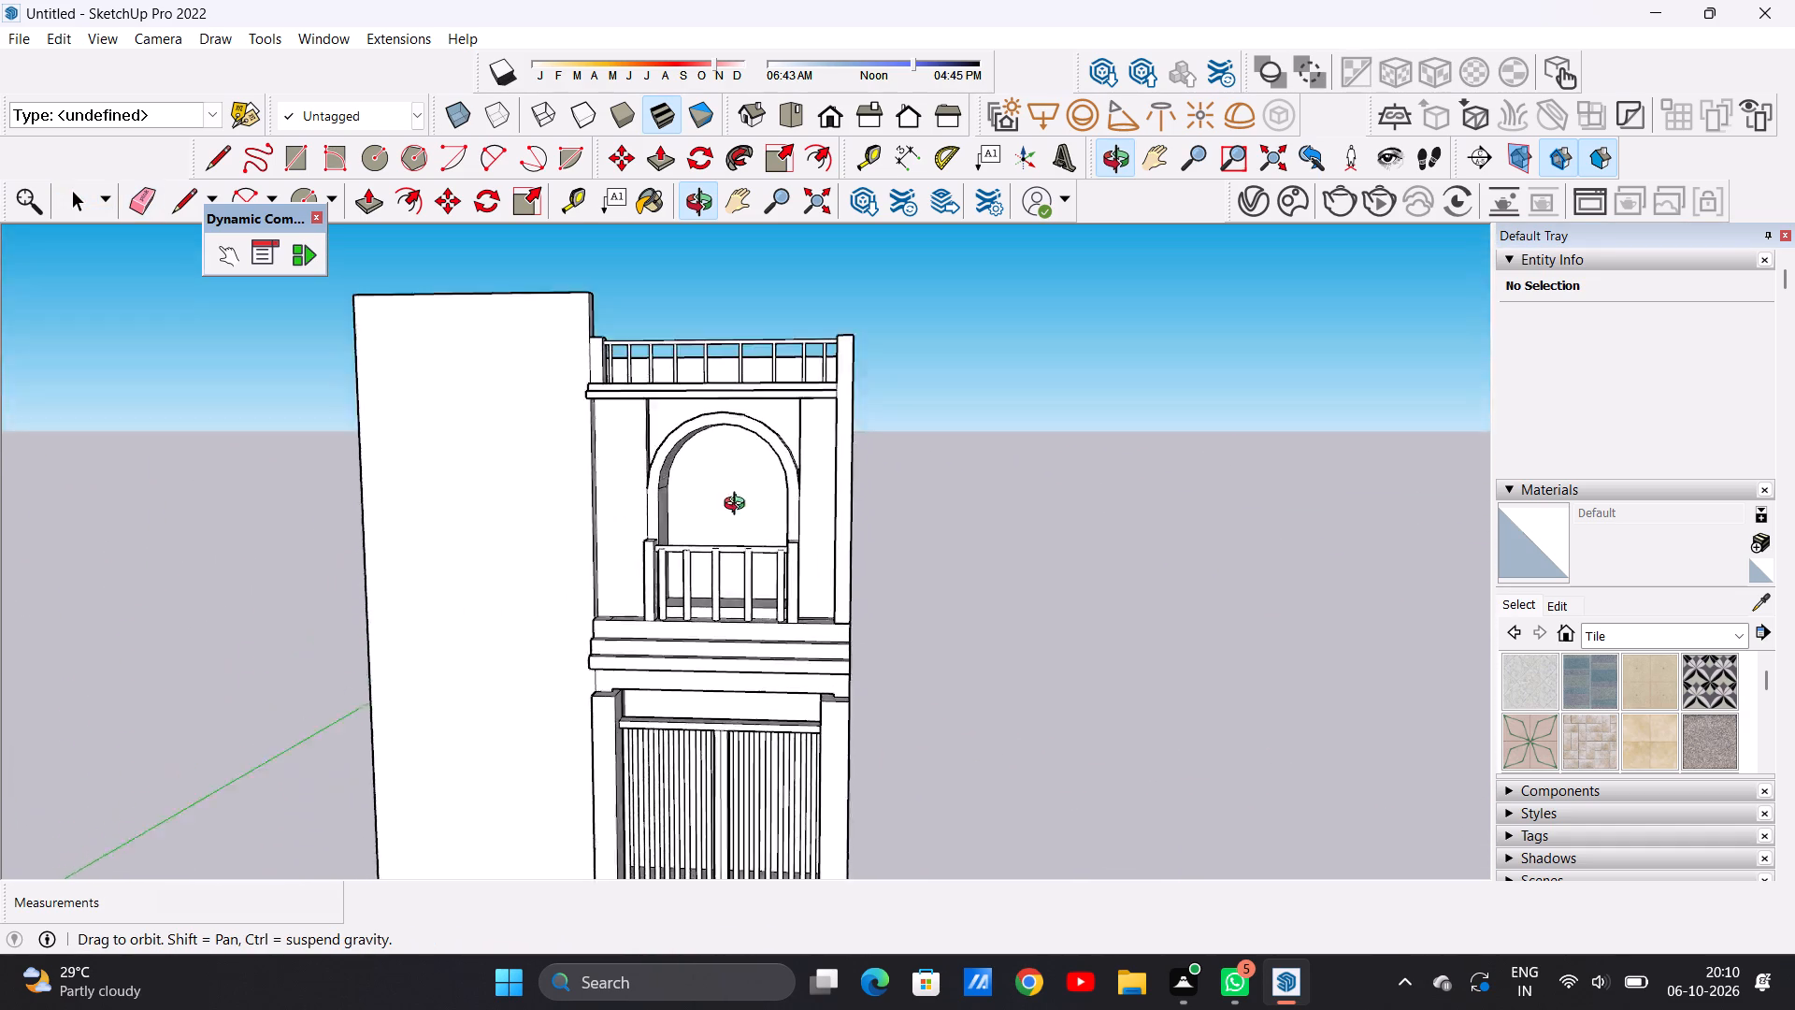
Examine the upper front elevation, including the balcony arch, the roof ledge's underside and the roof railing.
{"action": "middle_click_drag", "start_coordinate": [739, 506], "coordinate": [597, 428]}
{"action": "scroll", "coordinate": [737, 398], "scroll_direction": "up", "scroll_amount": 20}
{"action": "scroll", "coordinate": [737, 398], "scroll_direction": "up", "scroll_amount": 2}
{"action": "scroll", "coordinate": [941, 433], "scroll_direction": "down", "scroll_amount": 8}
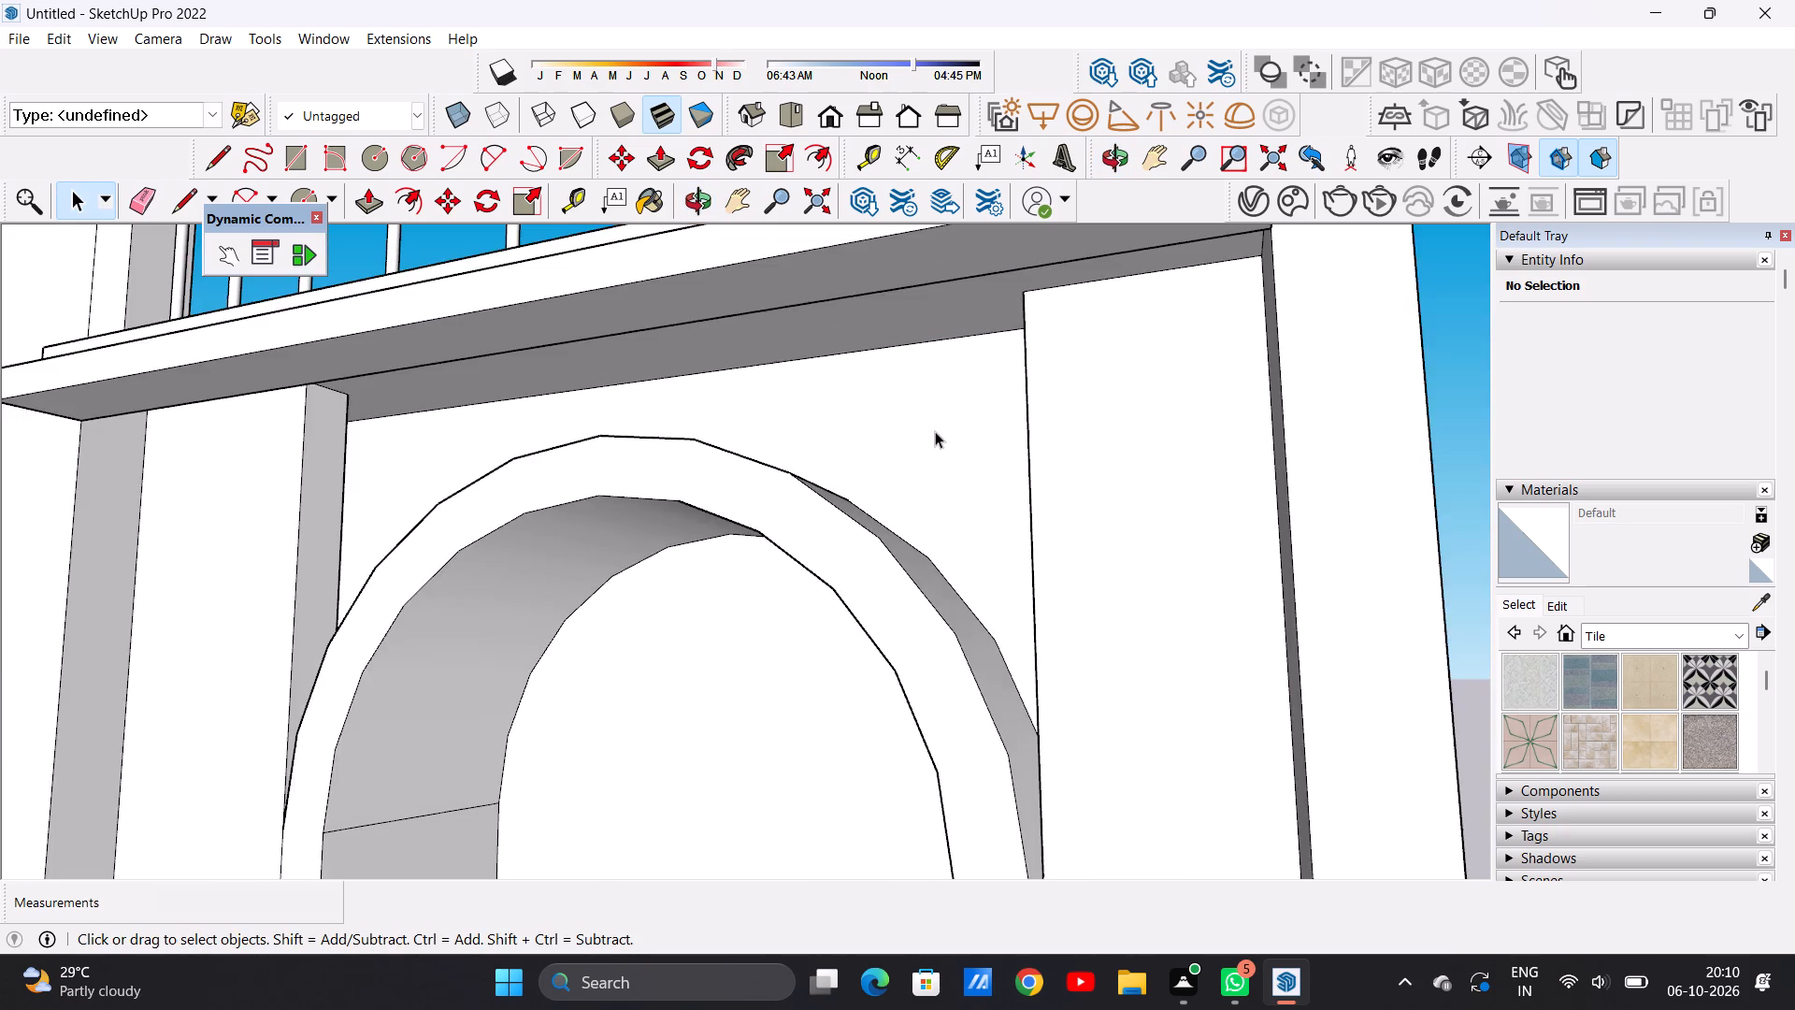
{"action": "middle_click_drag", "start_coordinate": [919, 427], "coordinate": [941, 568]}
{"action": "scroll", "coordinate": [965, 541], "scroll_direction": "up", "scroll_amount": 5}
{"action": "scroll", "coordinate": [902, 485], "scroll_direction": "down", "scroll_amount": 15}
{"action": "middle_click_drag", "start_coordinate": [642, 608], "coordinate": [849, 558]}
{"action": "scroll", "coordinate": [696, 485], "scroll_direction": "up", "scroll_amount": 14}
{"action": "middle_click_drag", "start_coordinate": [908, 483], "coordinate": [451, 563]}
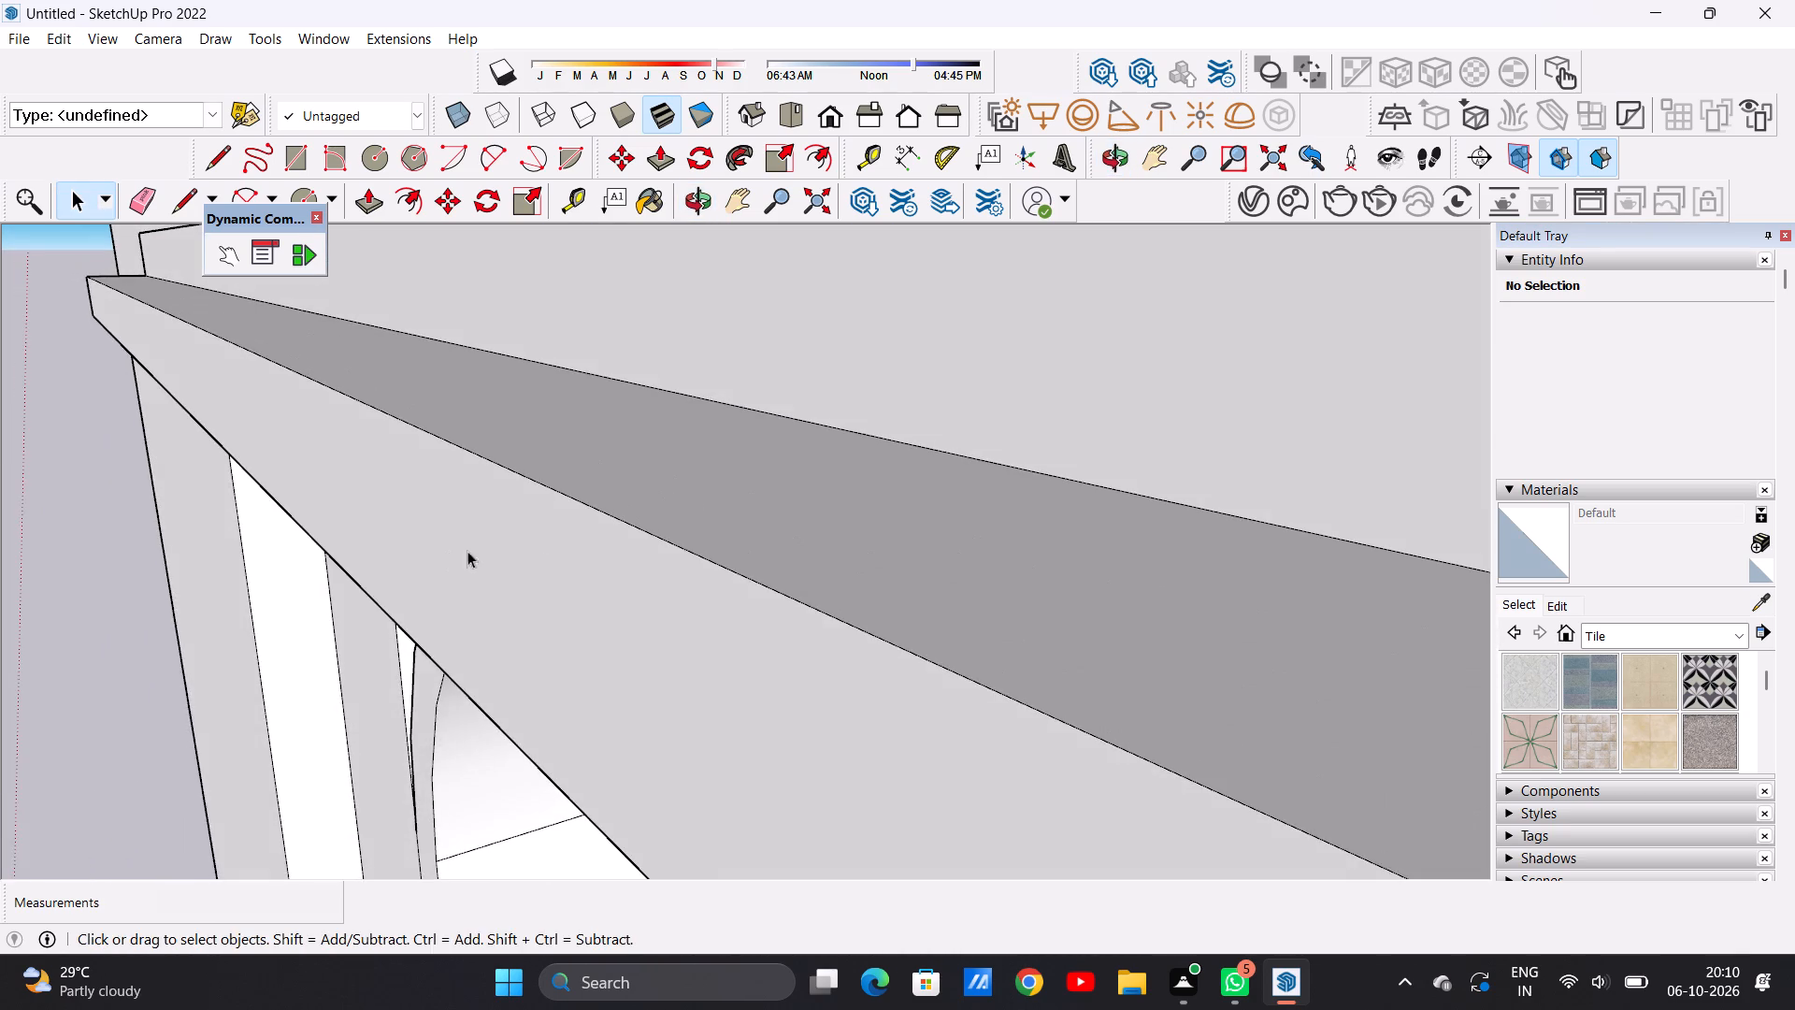
{"action": "middle_click_drag", "start_coordinate": [510, 613], "coordinate": [655, 404]}
{"action": "scroll", "coordinate": [663, 473], "scroll_direction": "down", "scroll_amount": 20}
{"action": "scroll", "coordinate": [663, 473], "scroll_direction": "down", "scroll_amount": 5}
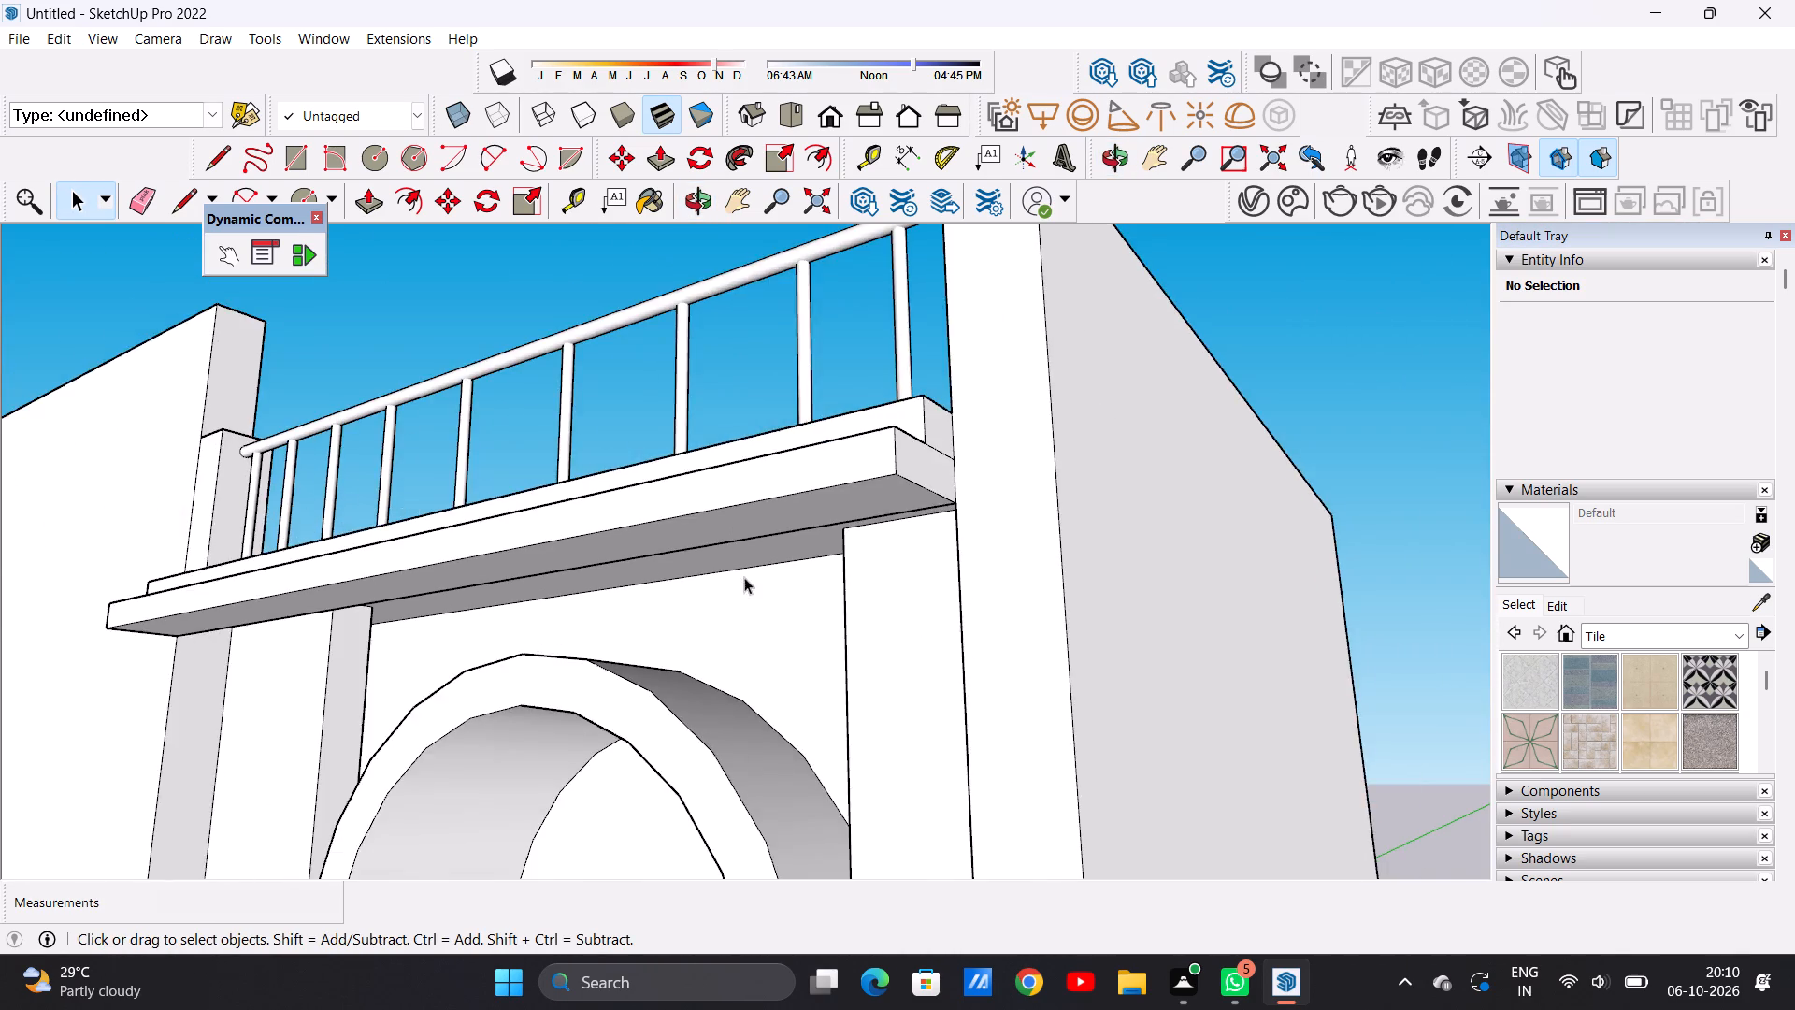
{"action": "middle_click_drag", "start_coordinate": [745, 584], "coordinate": [748, 597]}
{"action": "scroll", "coordinate": [756, 553], "scroll_direction": "down", "scroll_amount": 16}
{"action": "scroll", "coordinate": [719, 617], "scroll_direction": "up", "scroll_amount": 5}
{"action": "scroll", "coordinate": [768, 488], "scroll_direction": "down", "scroll_amount": 4}
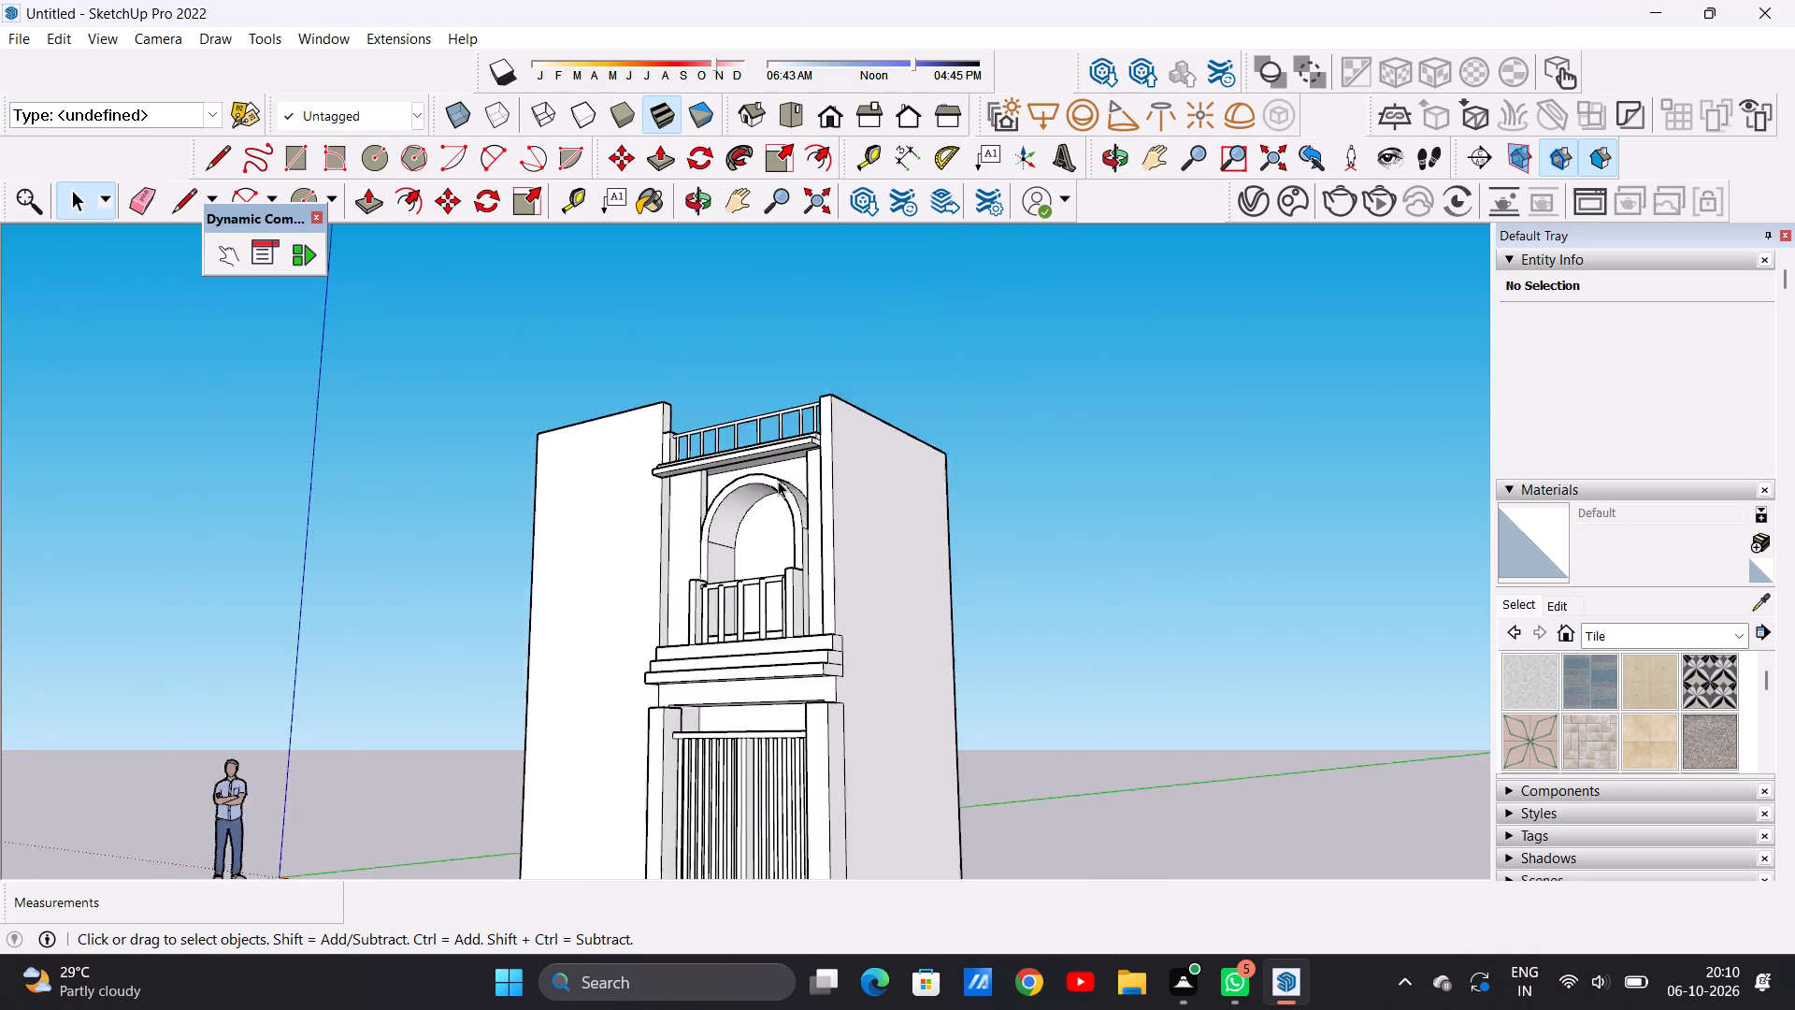
{"action": "scroll", "coordinate": [778, 481], "scroll_direction": "down", "scroll_amount": 10}
{"action": "middle_click_drag", "start_coordinate": [715, 546], "coordinate": [897, 701]}
{"action": "scroll", "coordinate": [785, 513], "scroll_direction": "up", "scroll_amount": 17}
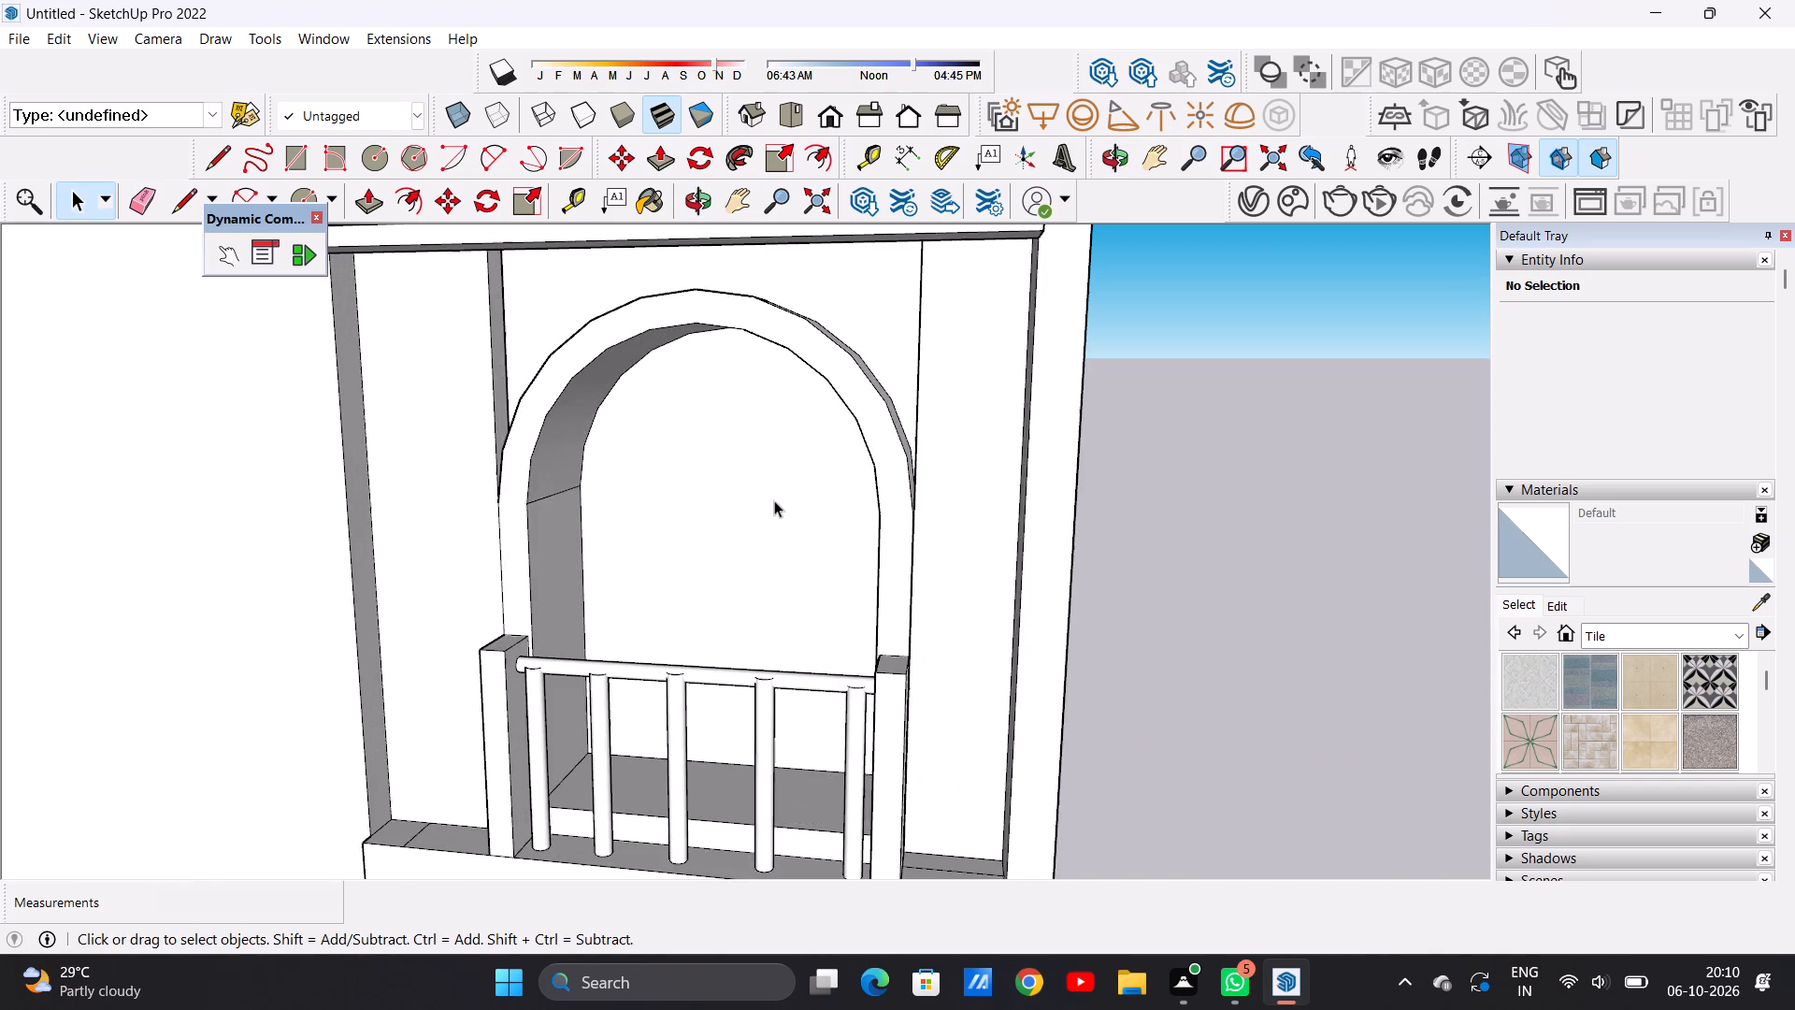
{"action": "middle_click_drag", "start_coordinate": [835, 406], "coordinate": [678, 480]}
{"action": "scroll", "coordinate": [809, 355], "scroll_direction": "up", "scroll_amount": 6}
{"action": "scroll", "coordinate": [855, 445], "scroll_direction": "down", "scroll_amount": 2}
{"action": "scroll", "coordinate": [855, 445], "scroll_direction": "up", "scroll_amount": 1}
{"action": "scroll", "coordinate": [855, 445], "scroll_direction": "down", "scroll_amount": 16}
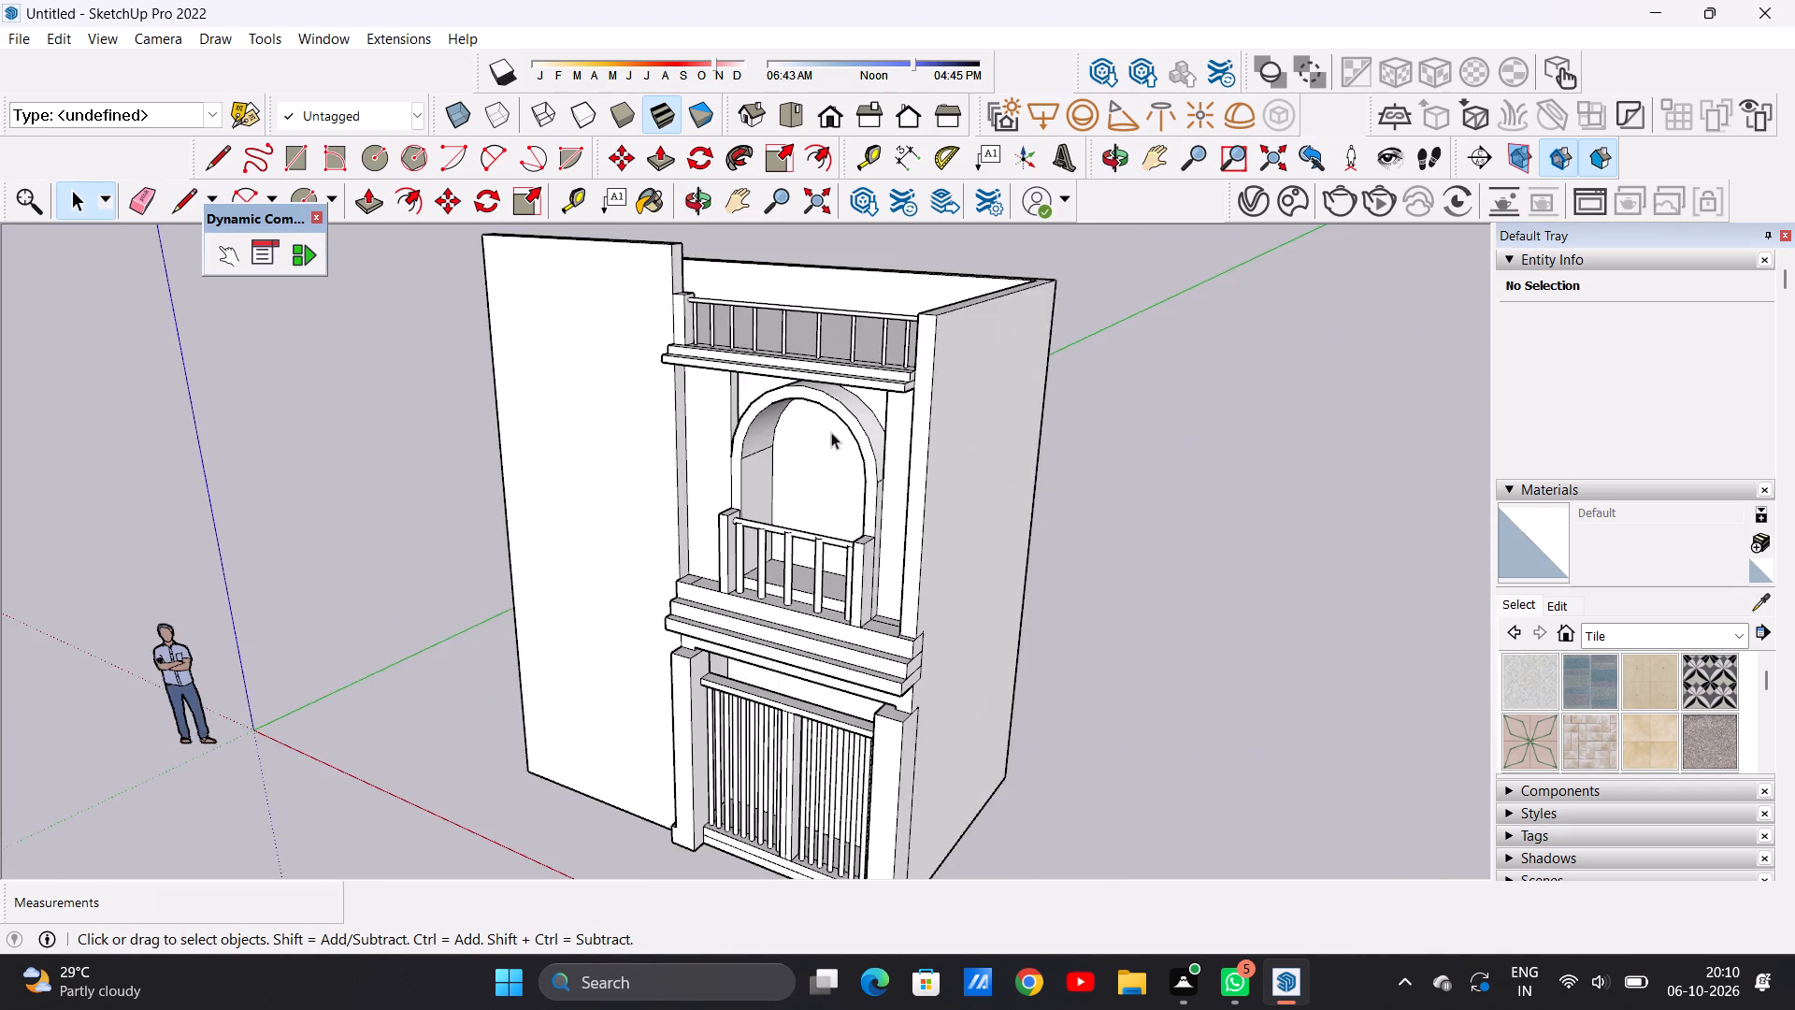
{"action": "middle_click_drag", "start_coordinate": [817, 545], "coordinate": [841, 449]}
{"action": "scroll", "coordinate": [841, 449], "scroll_direction": "up", "scroll_amount": 1}
{"action": "scroll", "coordinate": [831, 459], "scroll_direction": "down", "scroll_amount": 14}
Examine the outer side wall beside the gate, where the stepped balcony ledge and gate pillar meet it.
{"action": "middle_click_drag", "start_coordinate": [629, 499], "coordinate": [786, 523]}
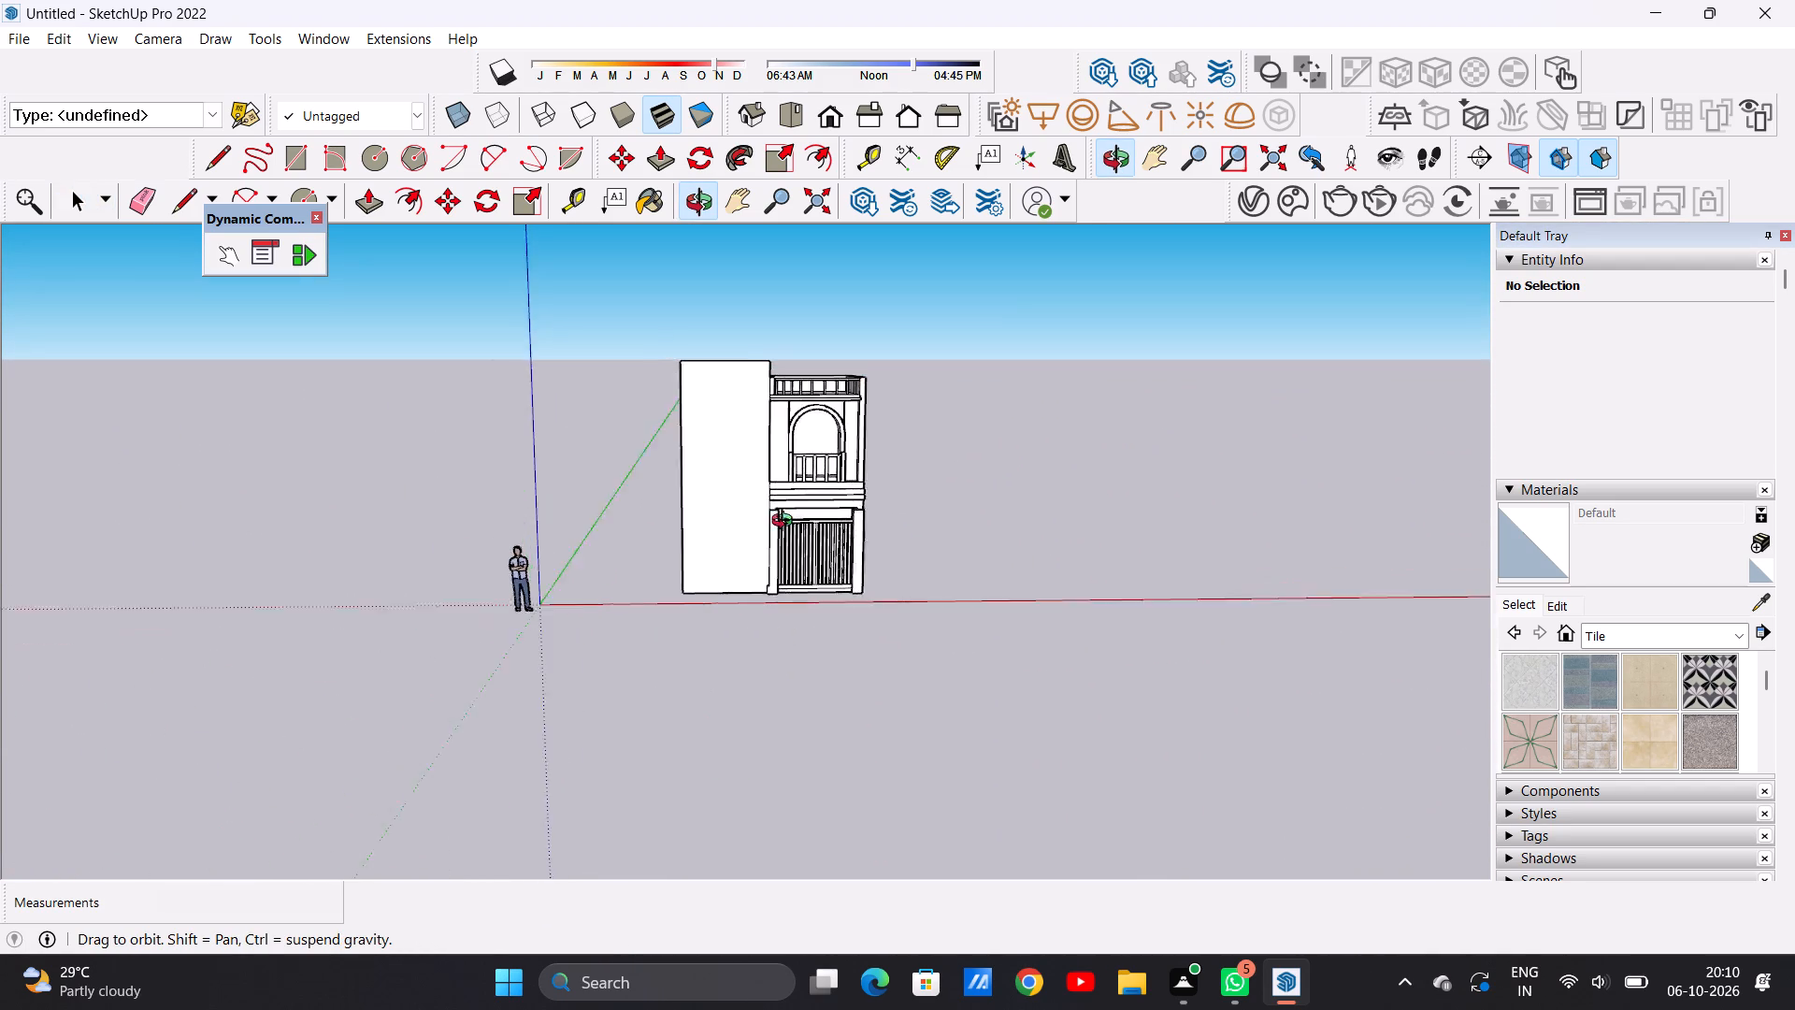
{"action": "middle_click_drag", "start_coordinate": [786, 523], "coordinate": [720, 523]}
{"action": "scroll", "coordinate": [1013, 437], "scroll_direction": "up", "scroll_amount": 13}
{"action": "middle_click_drag", "start_coordinate": [917, 487], "coordinate": [422, 547]}
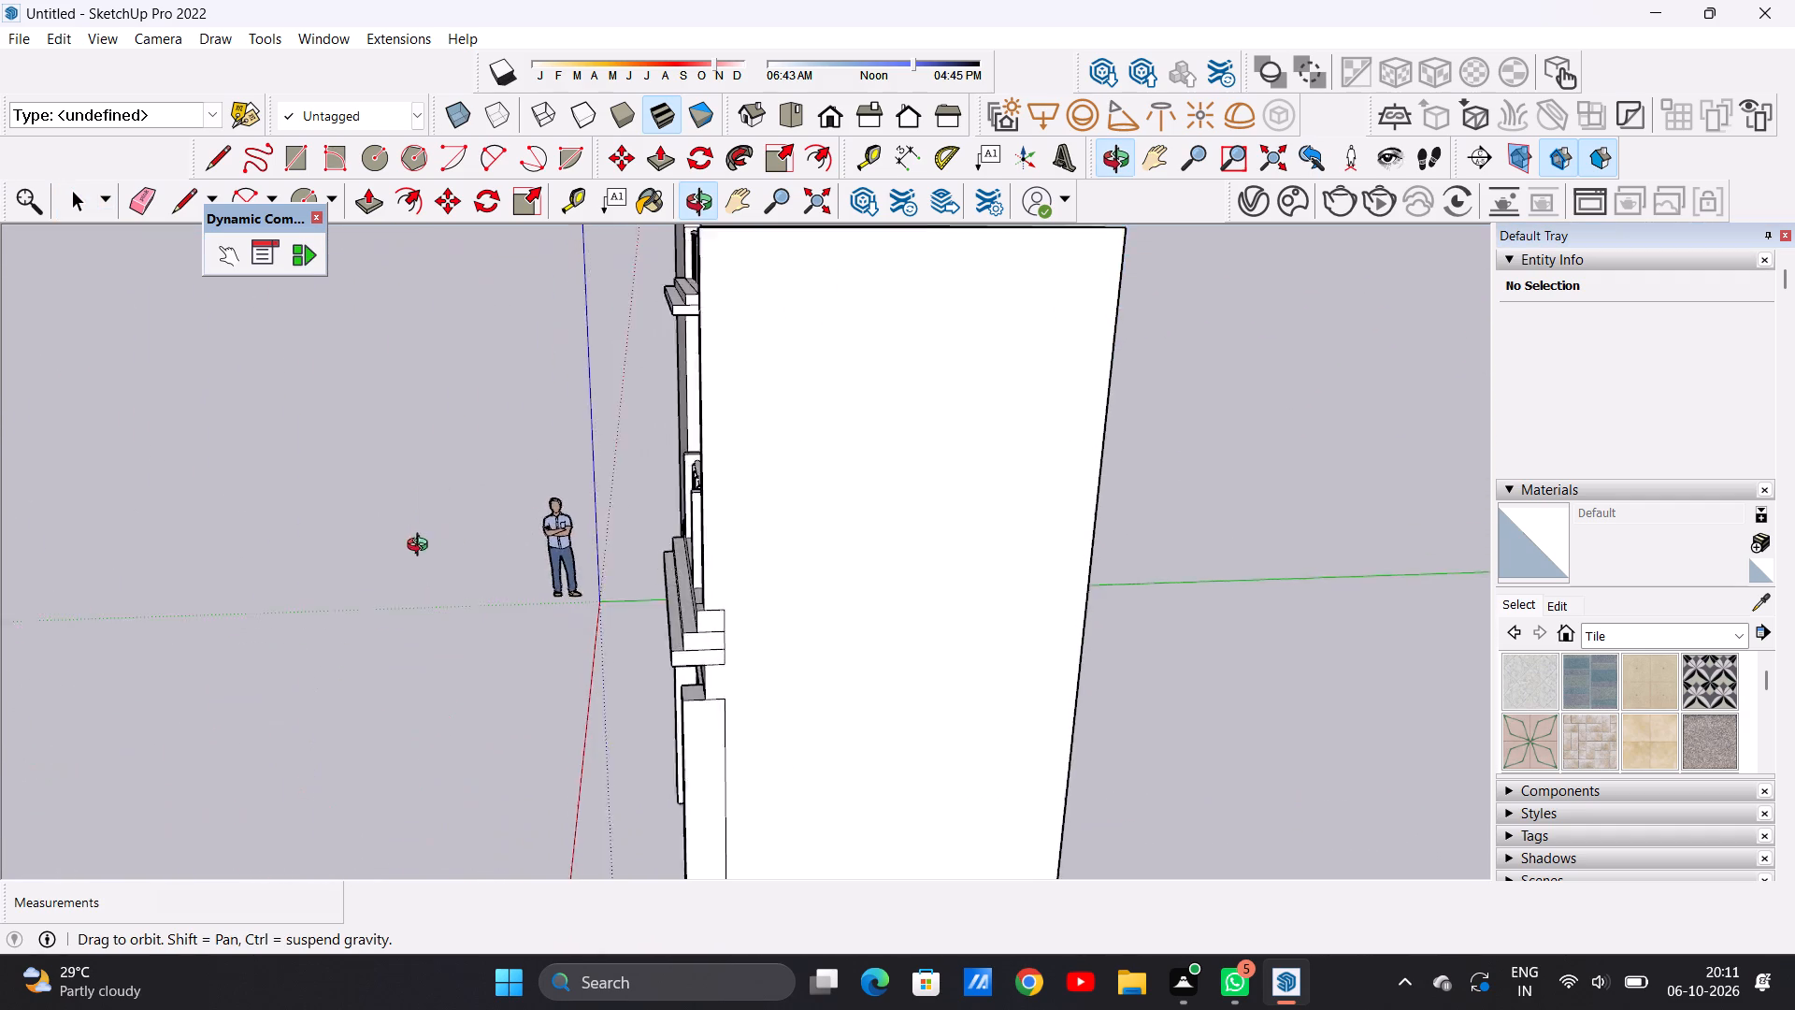
{"action": "middle_click_drag", "start_coordinate": [422, 547], "coordinate": [563, 613]}
{"action": "scroll", "coordinate": [772, 630], "scroll_direction": "up", "scroll_amount": 11}
{"action": "scroll", "coordinate": [856, 339], "scroll_direction": "down", "scroll_amount": 7}
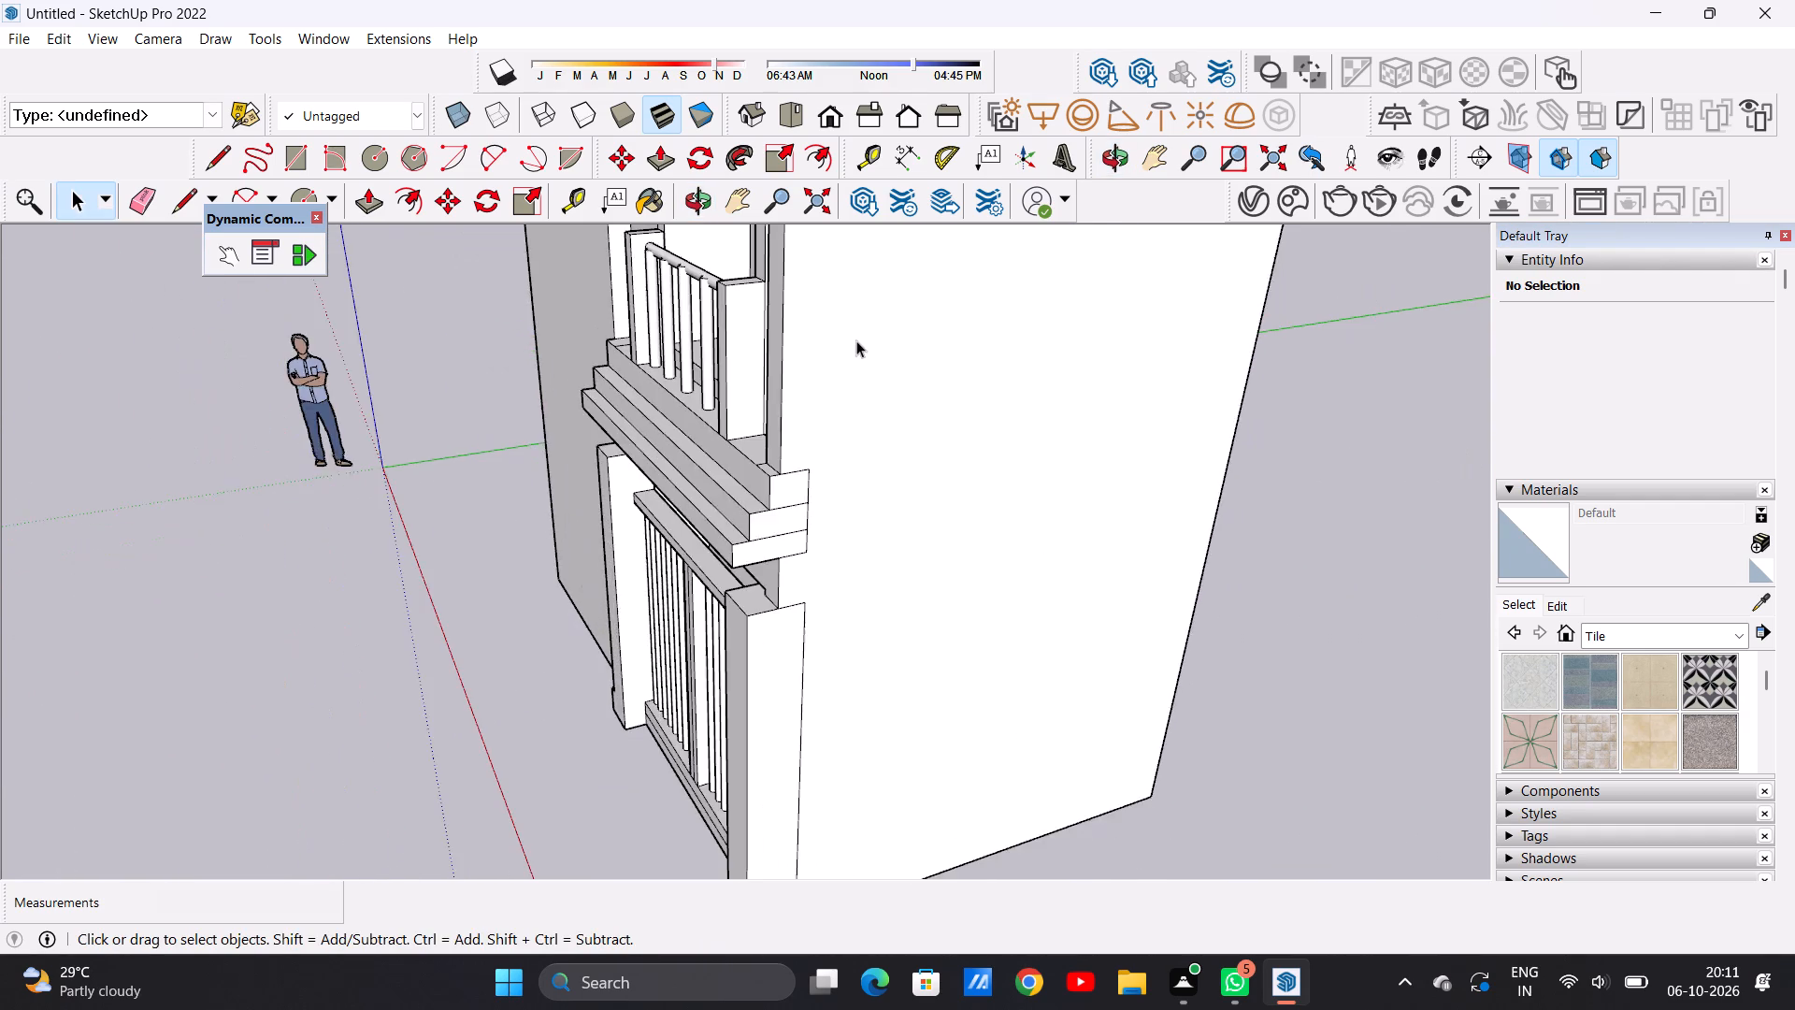
{"action": "scroll", "coordinate": [856, 340], "scroll_direction": "down", "scroll_amount": 8}
{"action": "middle_click_drag", "start_coordinate": [790, 535], "coordinate": [985, 565]}
{"action": "scroll", "coordinate": [794, 397], "scroll_direction": "up", "scroll_amount": 13}
{"action": "middle_click_drag", "start_coordinate": [891, 517], "coordinate": [854, 510]}
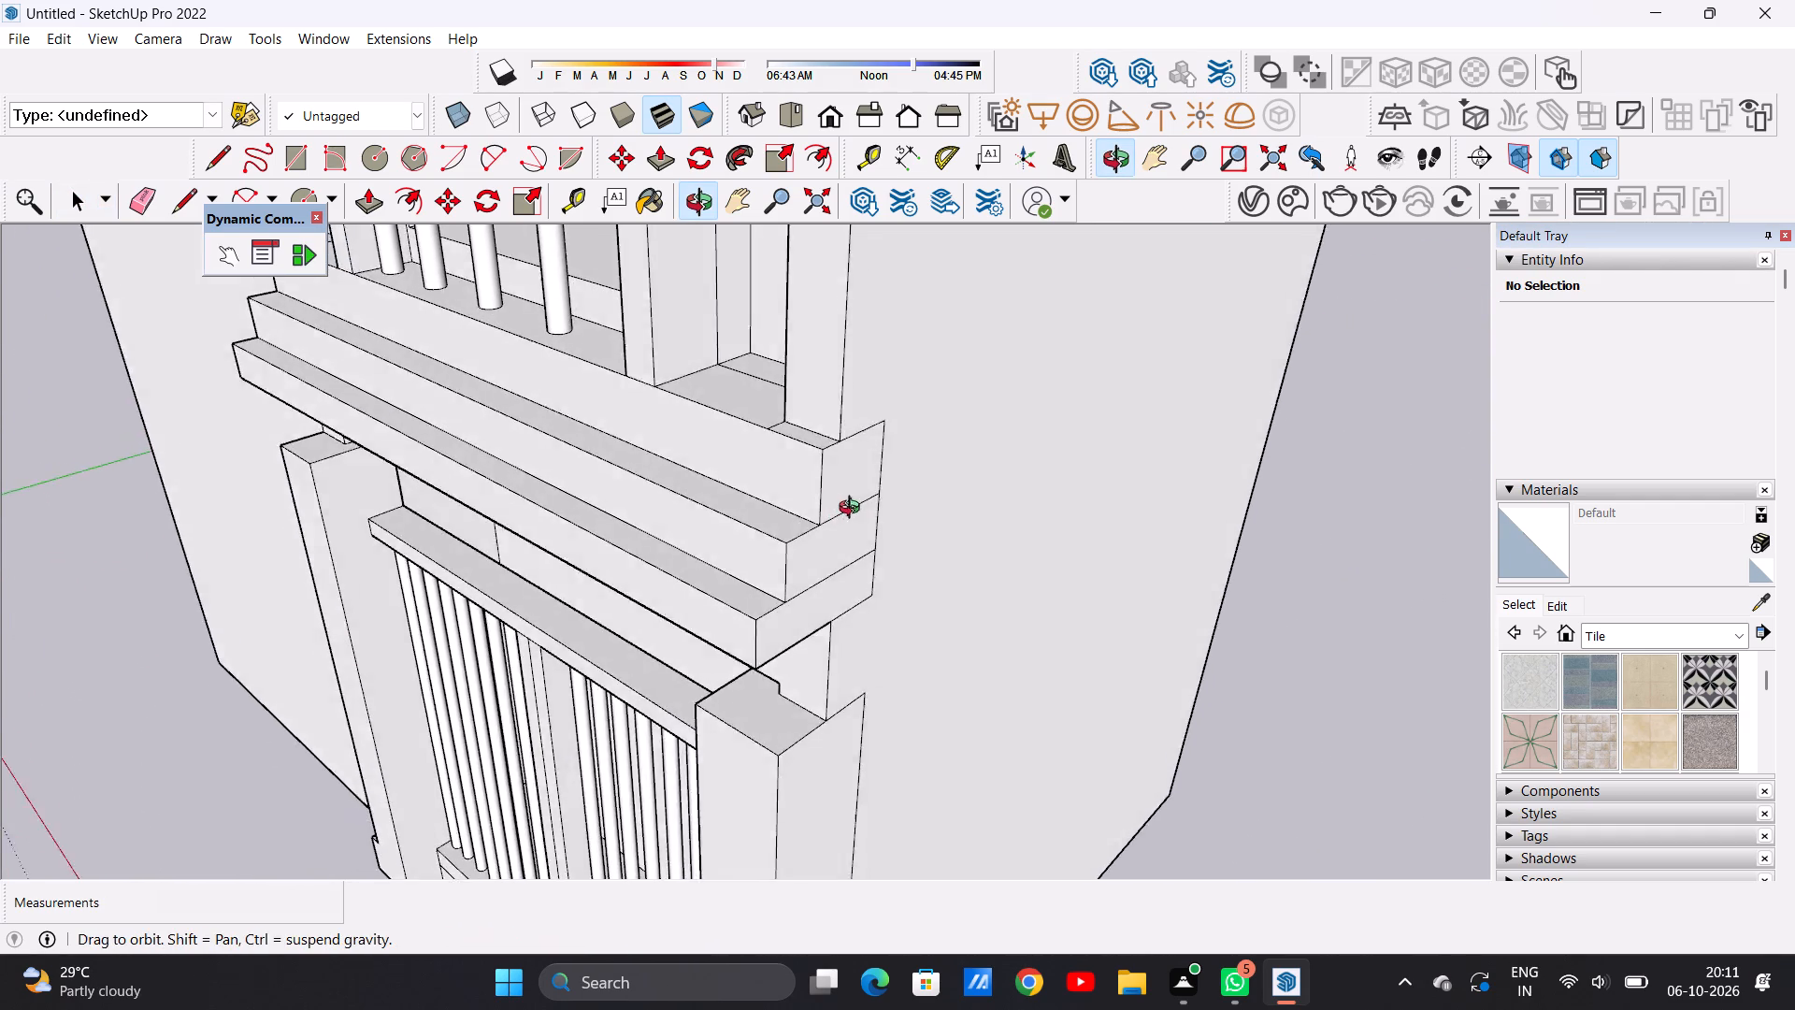
{"action": "middle_click_drag", "start_coordinate": [854, 510], "coordinate": [819, 549]}
{"action": "scroll", "coordinate": [788, 533], "scroll_direction": "up", "scroll_amount": 6}
{"action": "scroll", "coordinate": [811, 456], "scroll_direction": "down", "scroll_amount": 20}
{"action": "scroll", "coordinate": [811, 456], "scroll_direction": "down", "scroll_amount": 10}
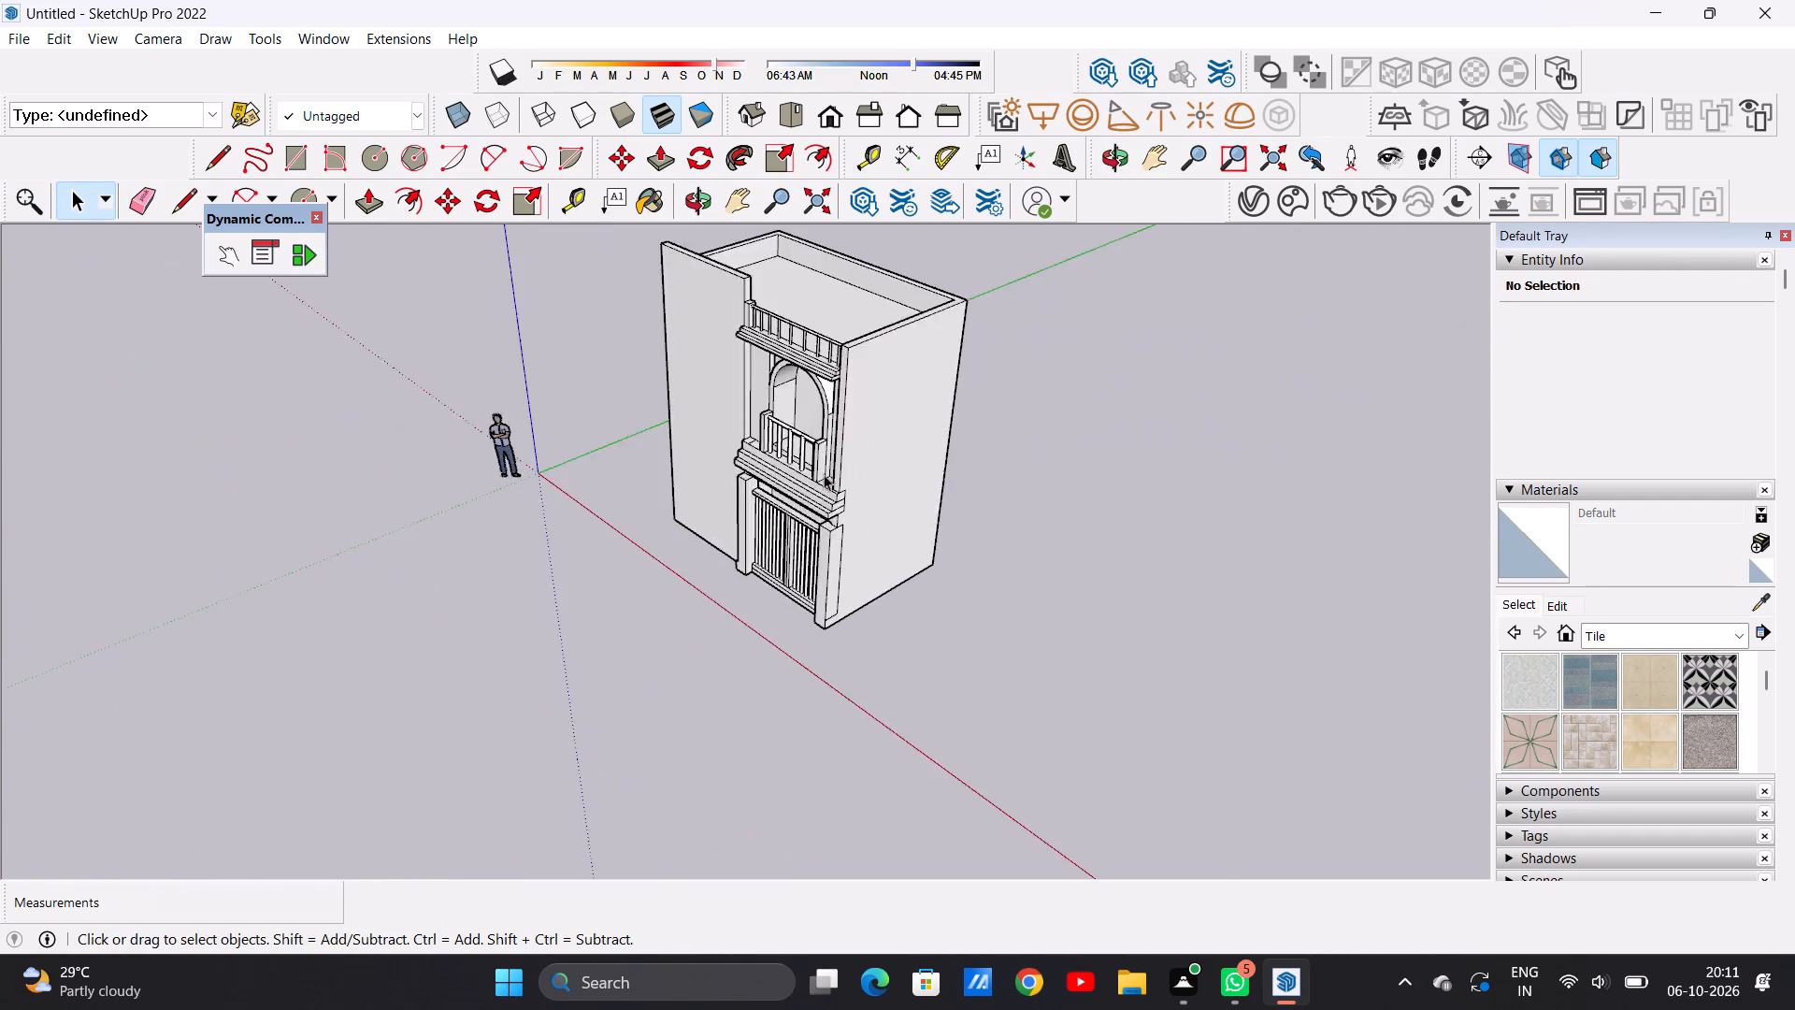
{"action": "scroll", "coordinate": [824, 474], "scroll_direction": "down", "scroll_amount": 5}
Examine the front elevation and the arched balcony with its railing, posts and stepped ledge.
{"action": "middle_click_drag", "start_coordinate": [655, 412], "coordinate": [934, 329]}
{"action": "scroll", "coordinate": [863, 438], "scroll_direction": "up", "scroll_amount": 17}
{"action": "middle_click_drag", "start_coordinate": [741, 486], "coordinate": [747, 464]}
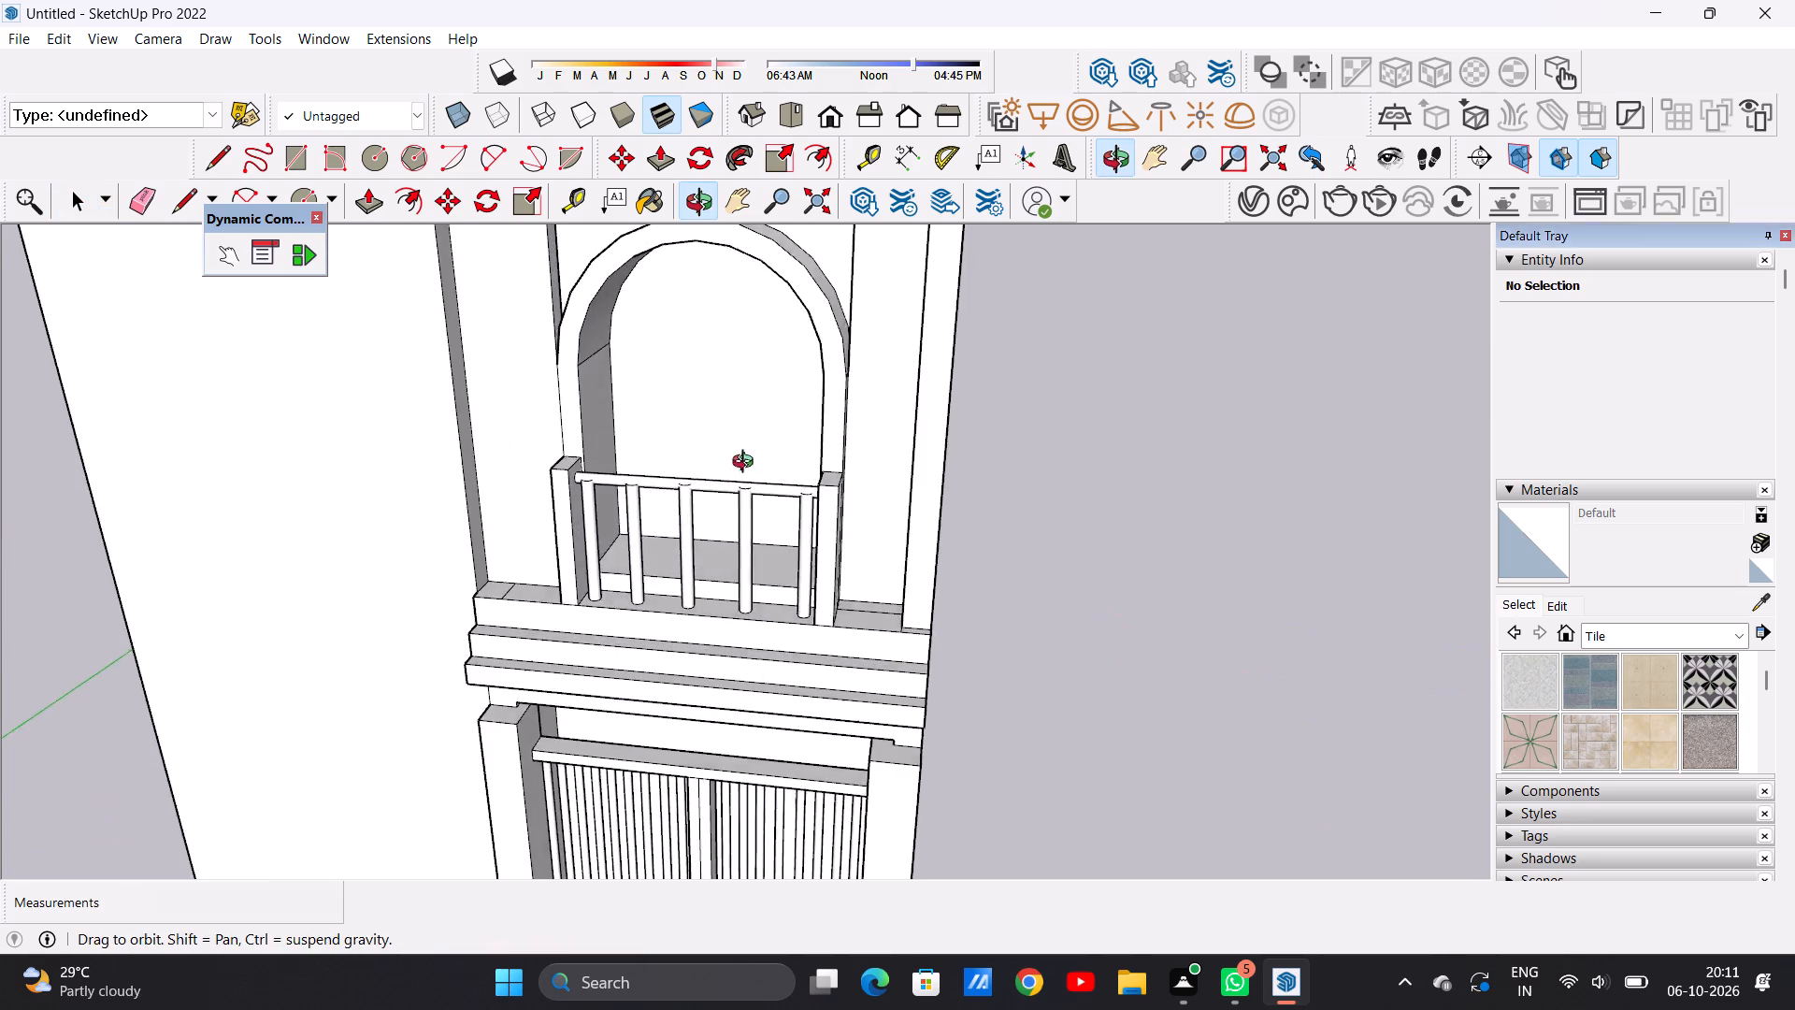
{"action": "middle_click_drag", "start_coordinate": [747, 464], "coordinate": [758, 404]}
{"action": "scroll", "coordinate": [697, 454], "scroll_direction": "down", "scroll_amount": 13}
{"action": "scroll", "coordinate": [700, 452], "scroll_direction": "up", "scroll_amount": 15}
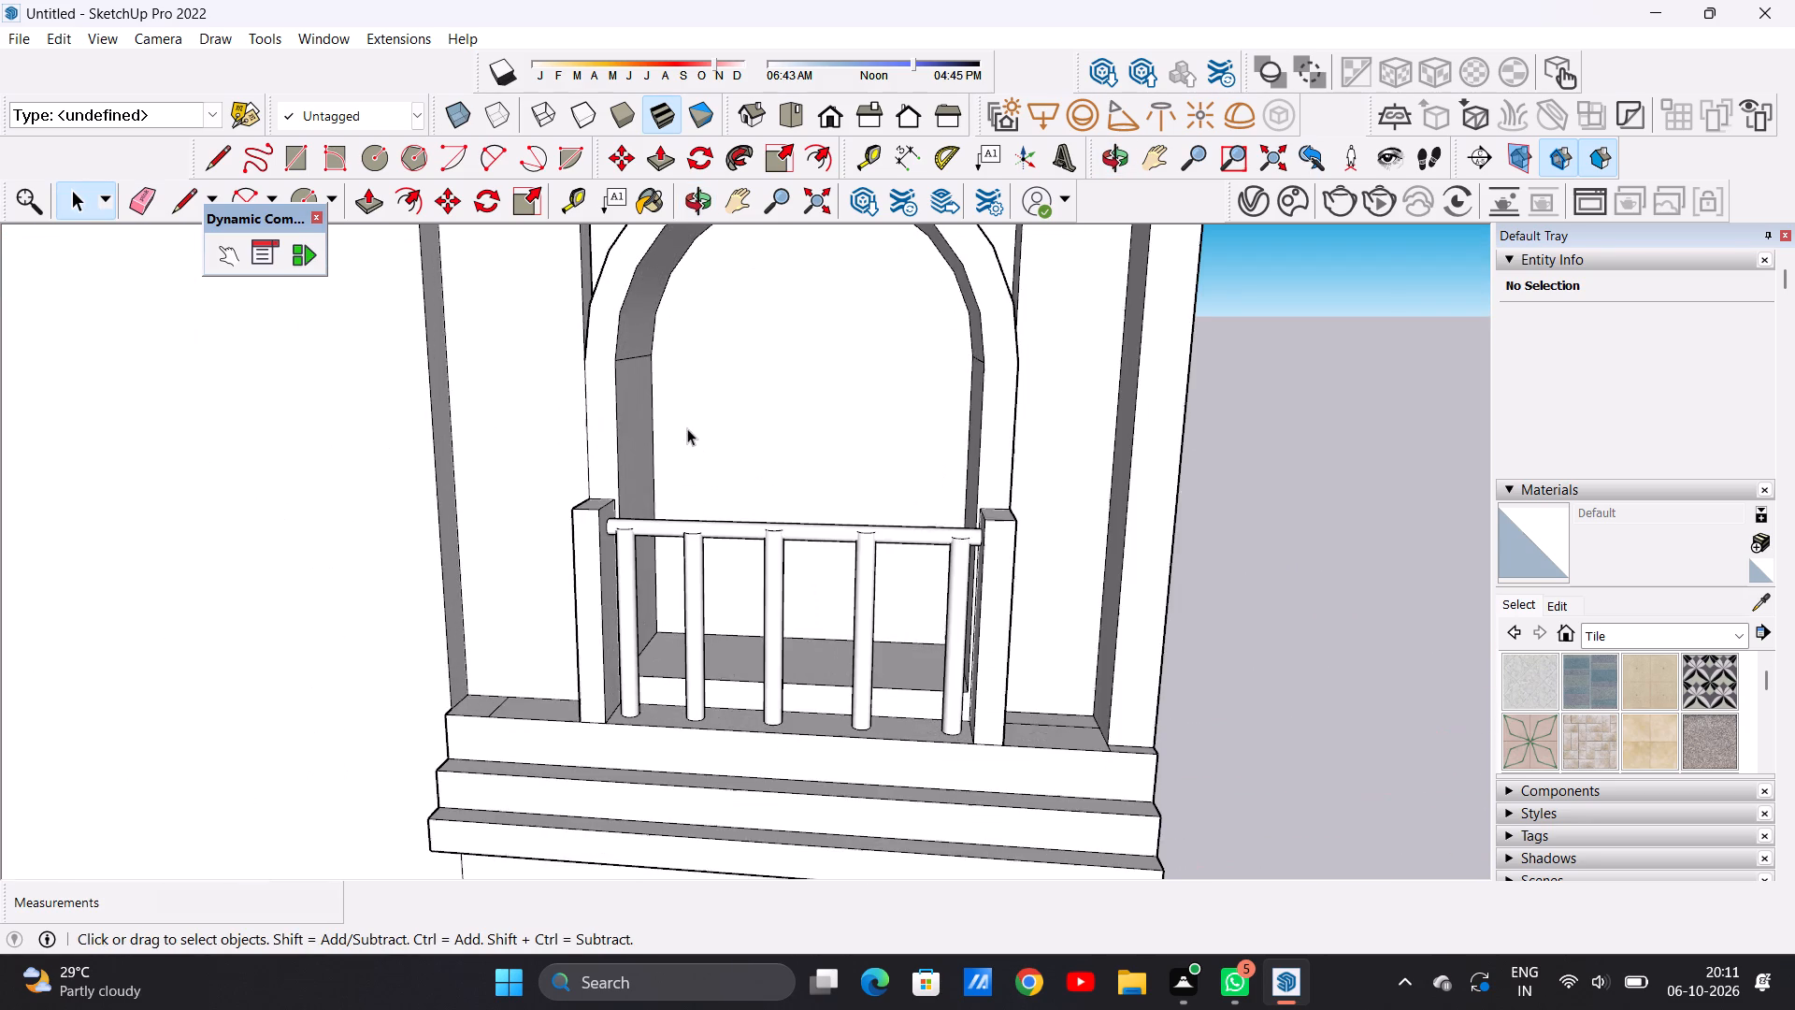
{"action": "scroll", "coordinate": [686, 440], "scroll_direction": "down", "scroll_amount": 11}
{"action": "middle_click_drag", "start_coordinate": [549, 428], "coordinate": [585, 416]}
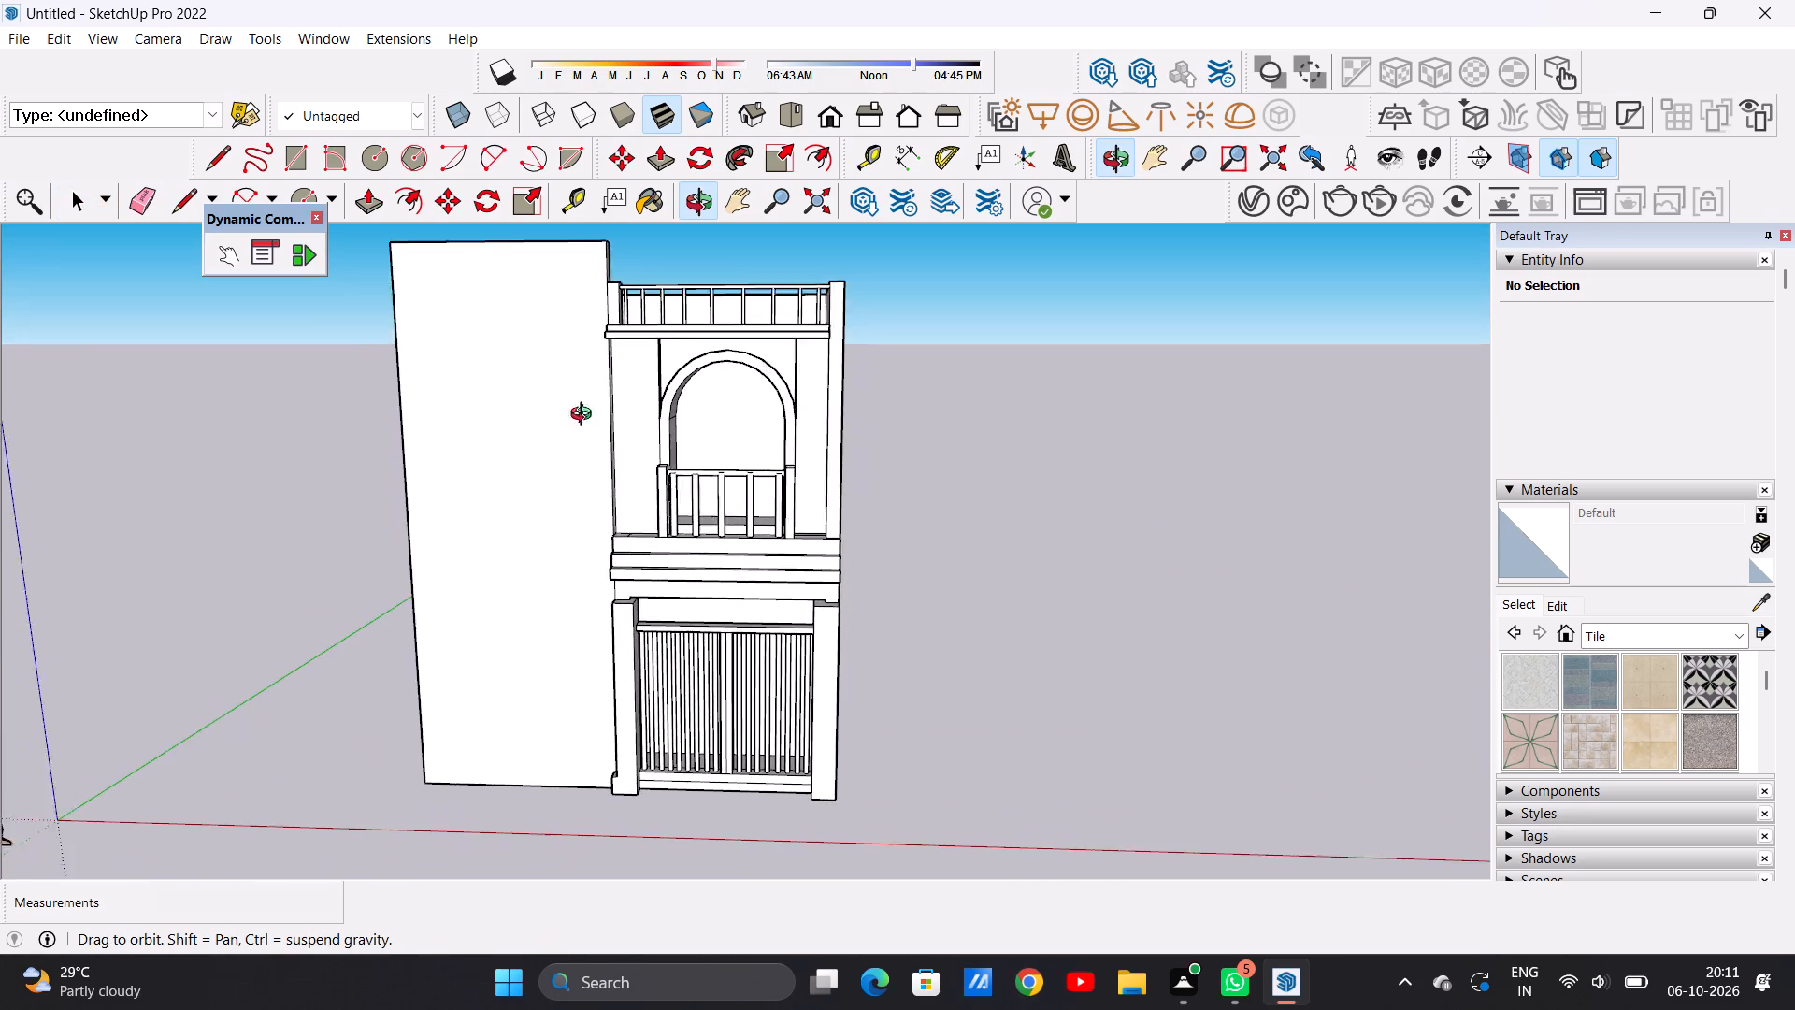
{"action": "middle_click_drag", "start_coordinate": [585, 416], "coordinate": [595, 408]}
{"action": "scroll", "coordinate": [591, 452], "scroll_direction": "down", "scroll_amount": 9}
{"action": "scroll", "coordinate": [622, 403], "scroll_direction": "up", "scroll_amount": 8}
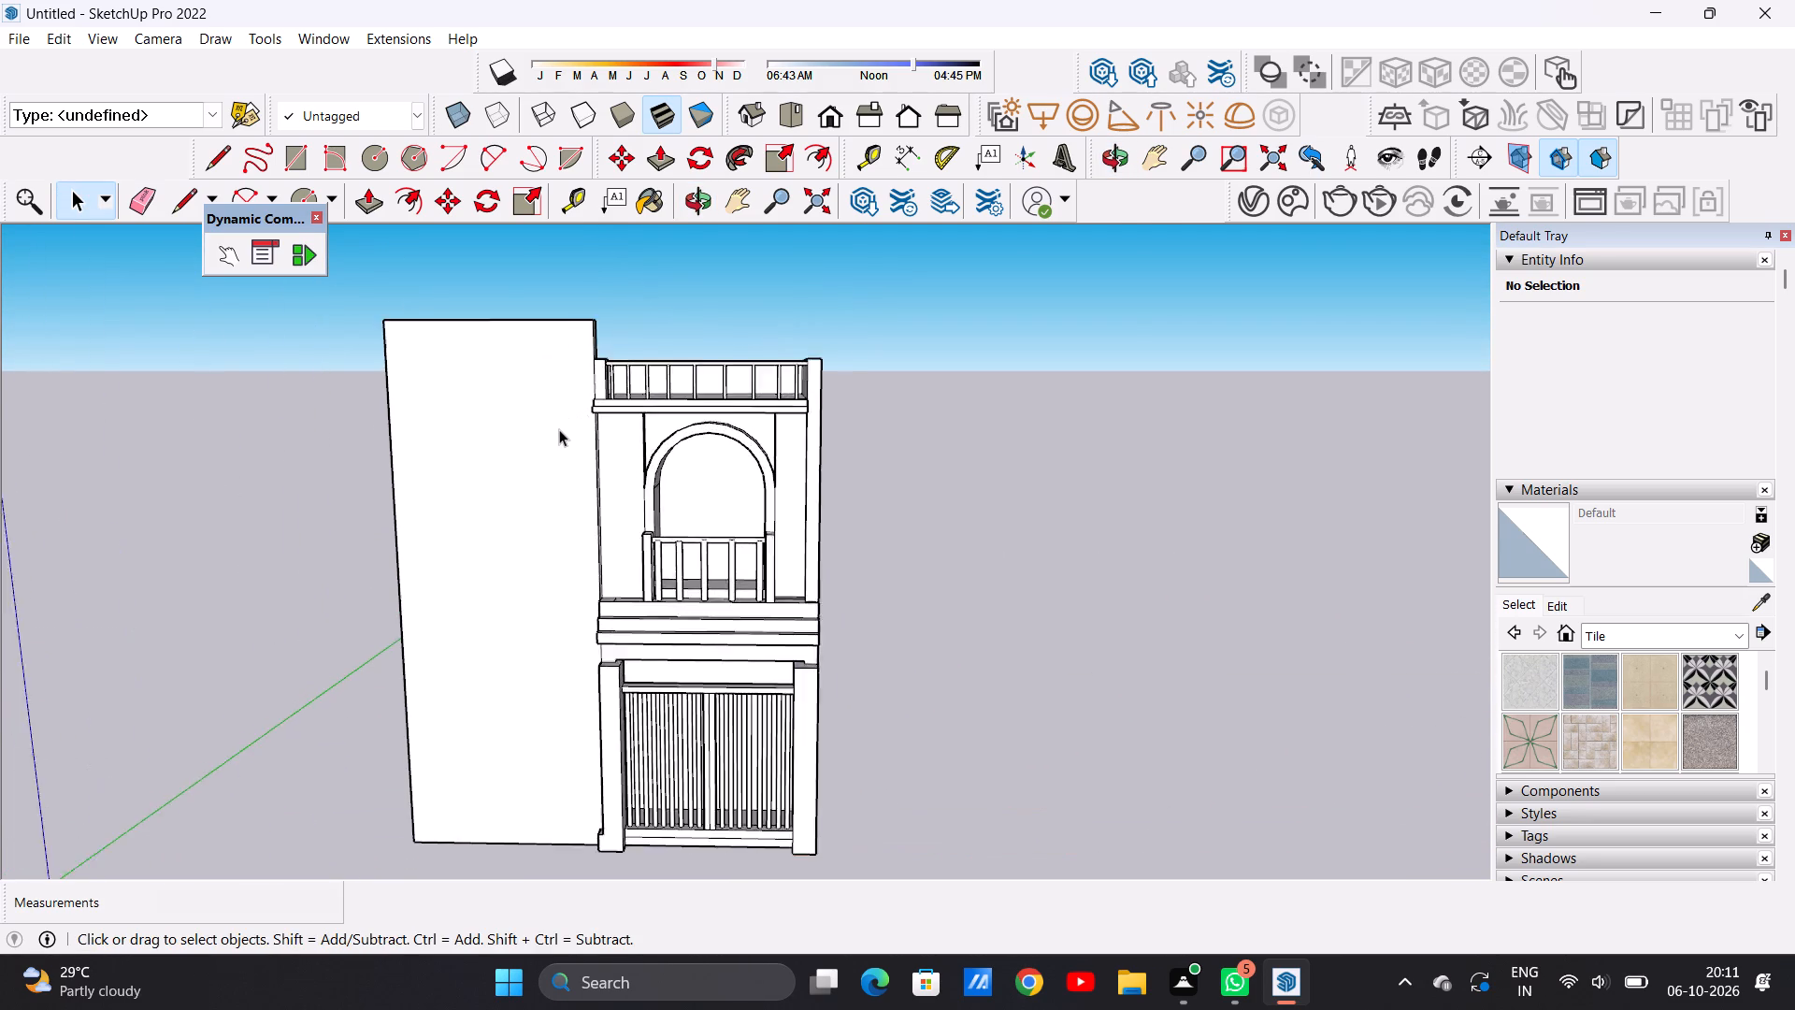
{"action": "scroll", "coordinate": [559, 429], "scroll_direction": "up", "scroll_amount": 2}
{"action": "scroll", "coordinate": [565, 461], "scroll_direction": "down", "scroll_amount": 5}
{"action": "scroll", "coordinate": [592, 458], "scroll_direction": "up", "scroll_amount": 5}
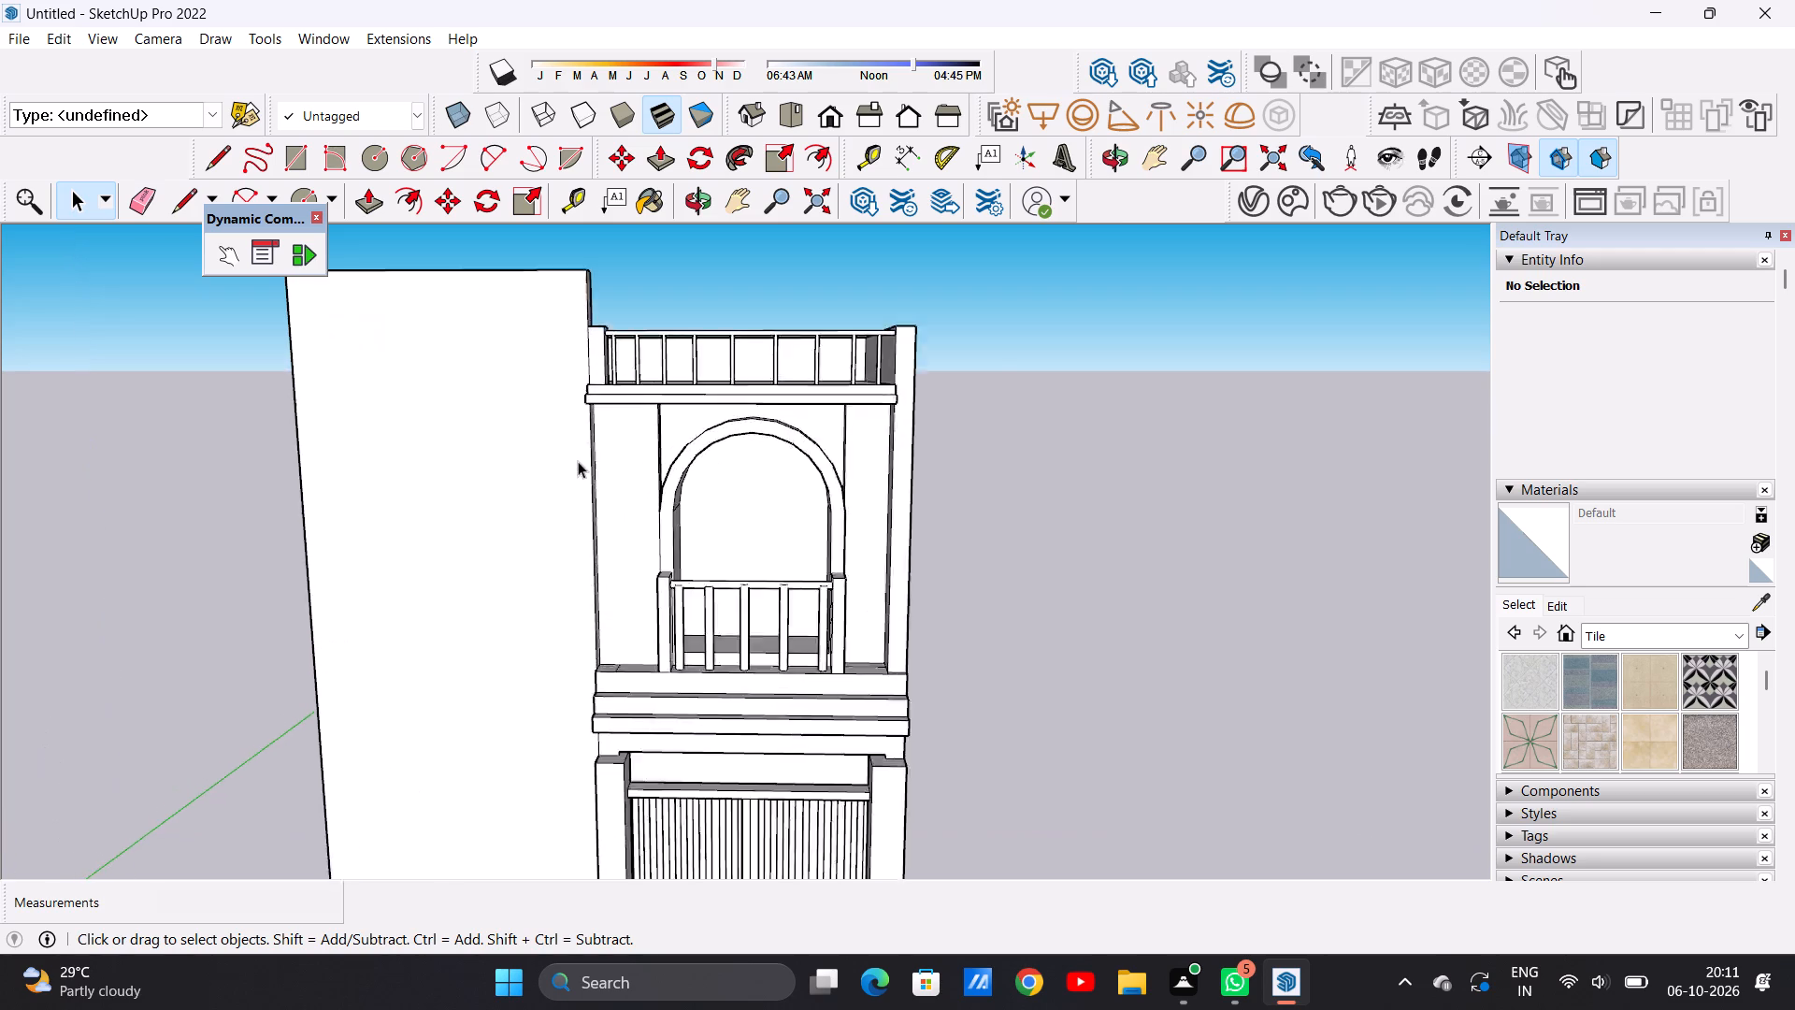
{"action": "scroll", "coordinate": [578, 461], "scroll_direction": "up", "scroll_amount": 3}
{"action": "scroll", "coordinate": [593, 419], "scroll_direction": "down", "scroll_amount": 9}
{"action": "middle_click_drag", "start_coordinate": [663, 454], "coordinate": [790, 457]}
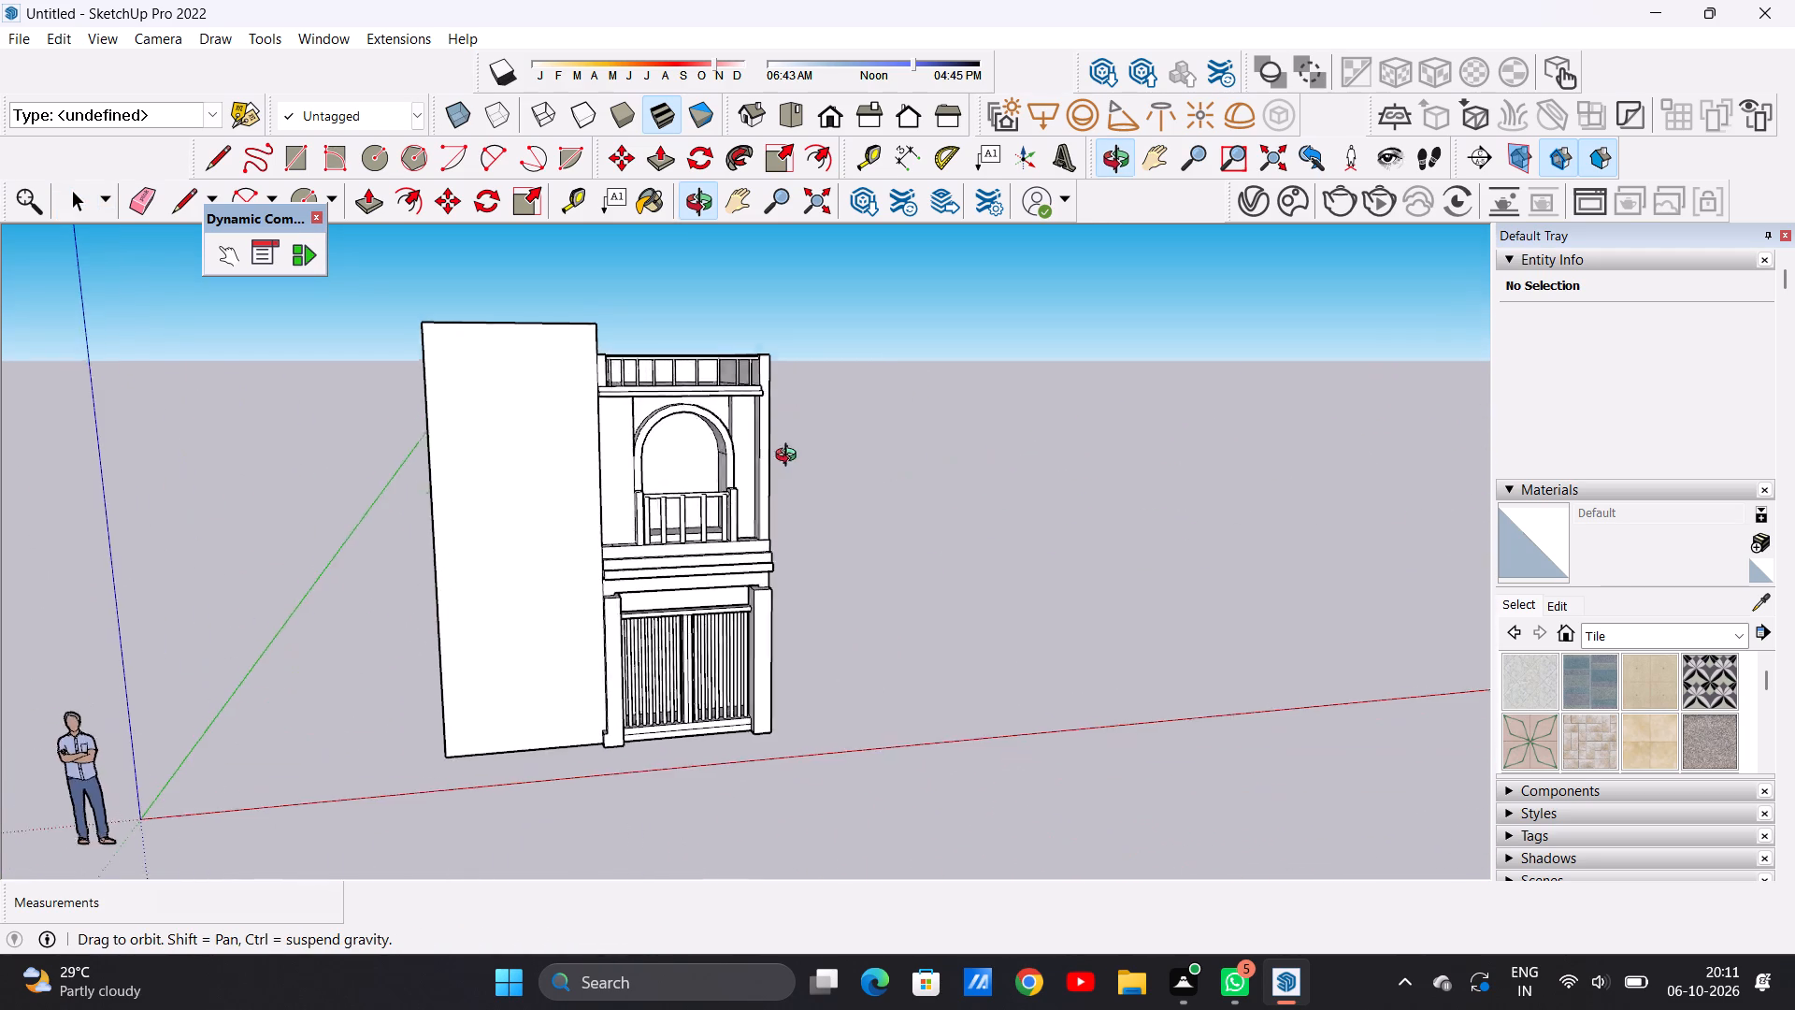
{"action": "middle_click_drag", "start_coordinate": [790, 457], "coordinate": [791, 457]}
{"action": "middle_click_drag", "start_coordinate": [411, 473], "coordinate": [308, 490]}
{"action": "middle_click_drag", "start_coordinate": [932, 486], "coordinate": [411, 492]}
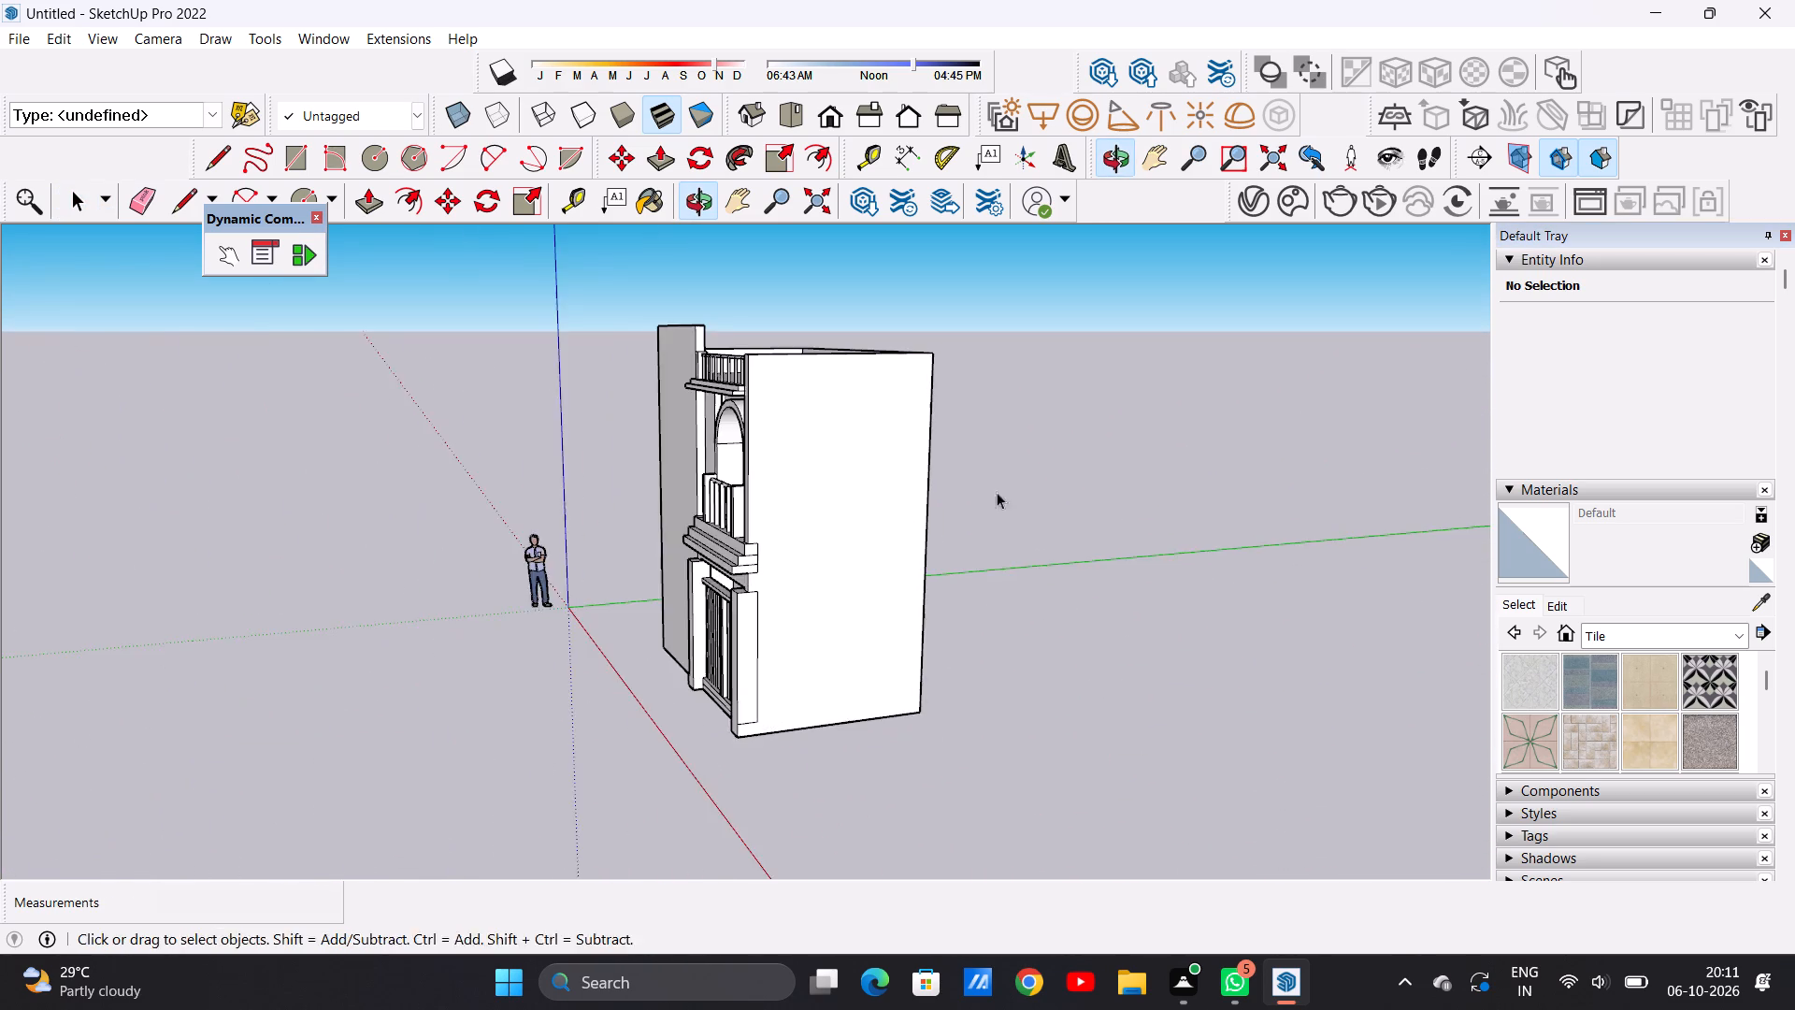
{"action": "middle_click_drag", "start_coordinate": [1008, 493], "coordinate": [1154, 499]}
{"action": "middle_click_drag", "start_coordinate": [710, 522], "coordinate": [933, 524]}
{"action": "middle_click_drag", "start_coordinate": [975, 520], "coordinate": [985, 520]}
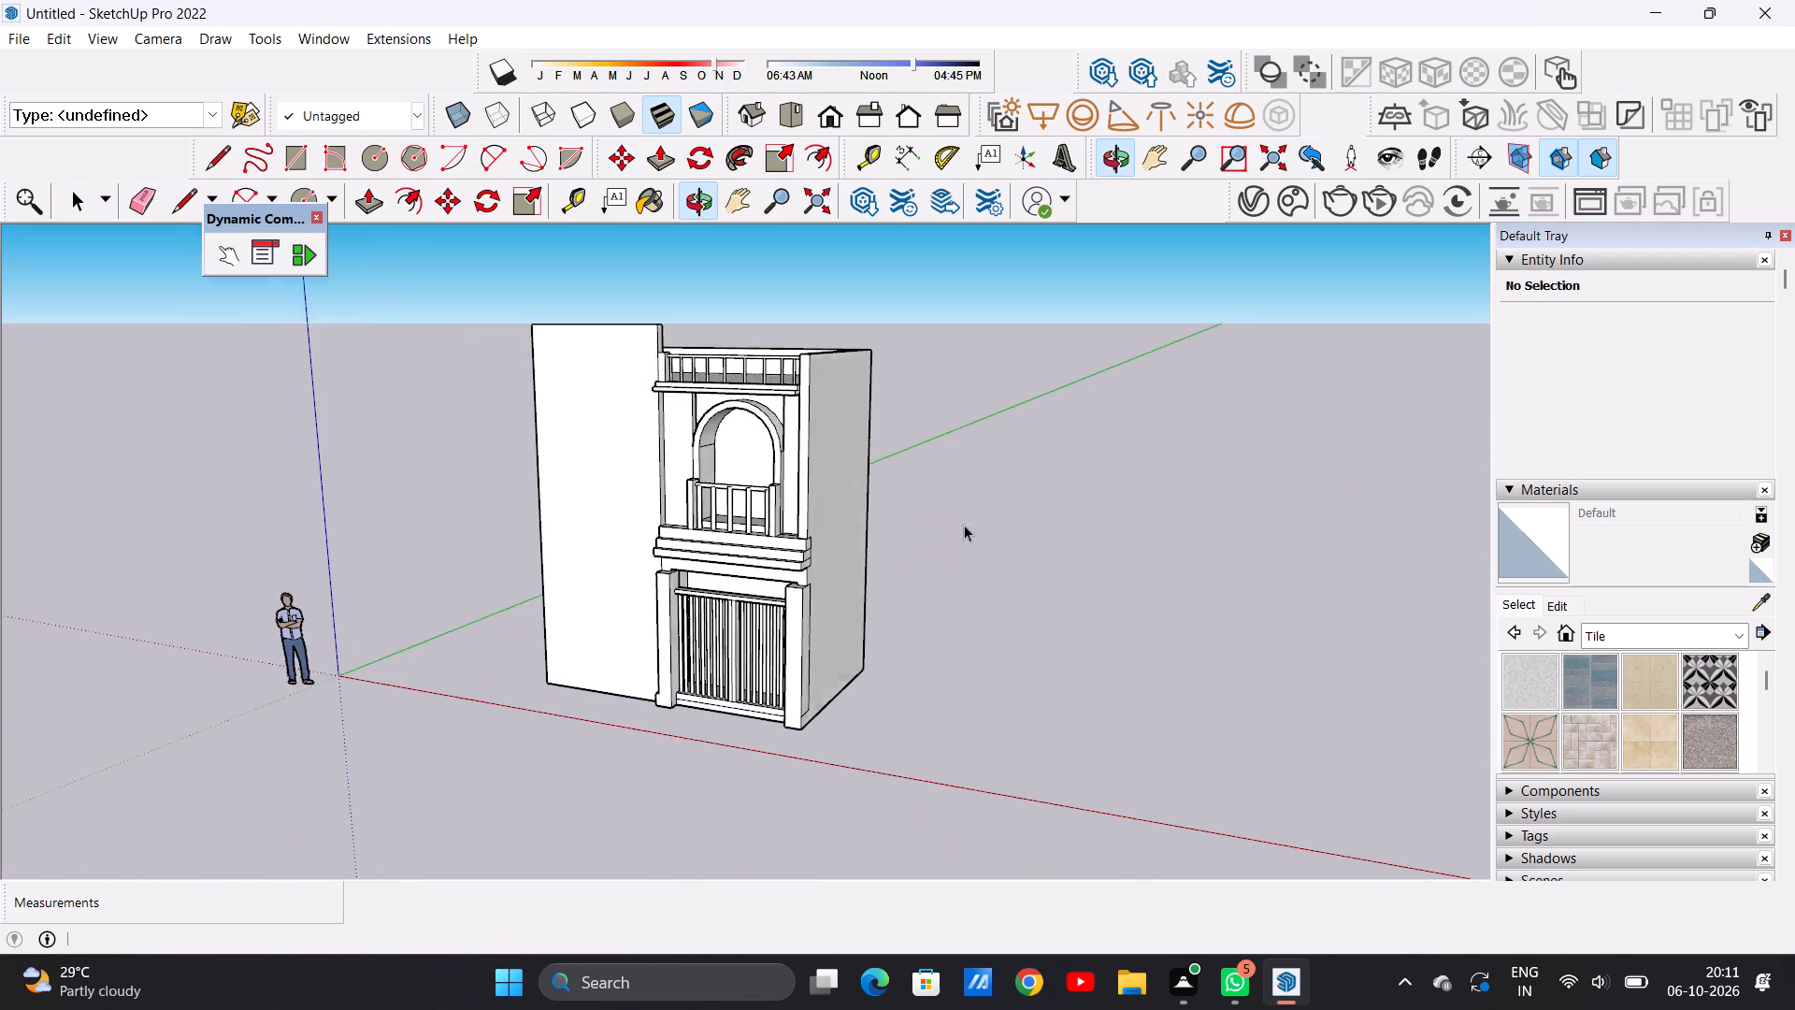
{"action": "middle_click_drag", "start_coordinate": [682, 534], "coordinate": [830, 542]}
{"action": "scroll", "coordinate": [755, 459], "scroll_direction": "up", "scroll_amount": 8}
{"action": "middle_click_drag", "start_coordinate": [731, 476], "coordinate": [705, 369]}
{"action": "scroll", "coordinate": [706, 374], "scroll_direction": "up", "scroll_amount": 7}
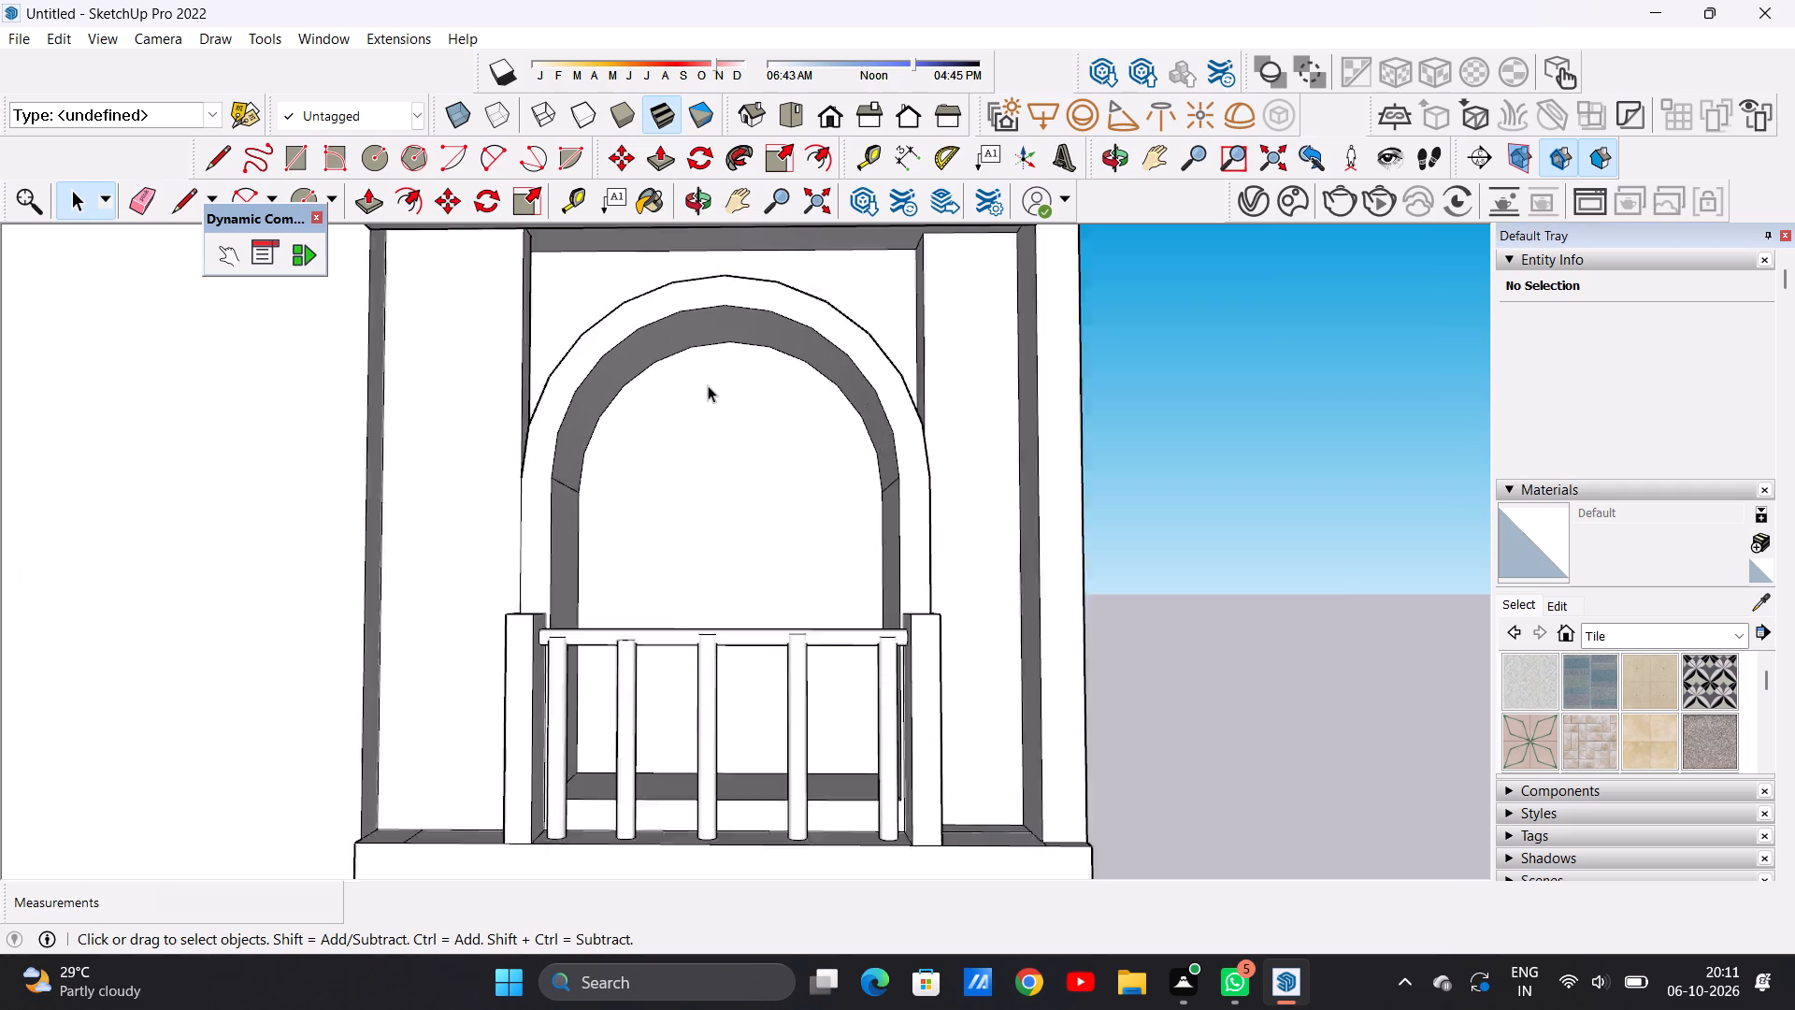
{"action": "scroll", "coordinate": [708, 385], "scroll_direction": "up", "scroll_amount": 3}
{"action": "scroll", "coordinate": [706, 389], "scroll_direction": "down", "scroll_amount": 12}
{"action": "middle_click_drag", "start_coordinate": [728, 480], "coordinate": [717, 677]}
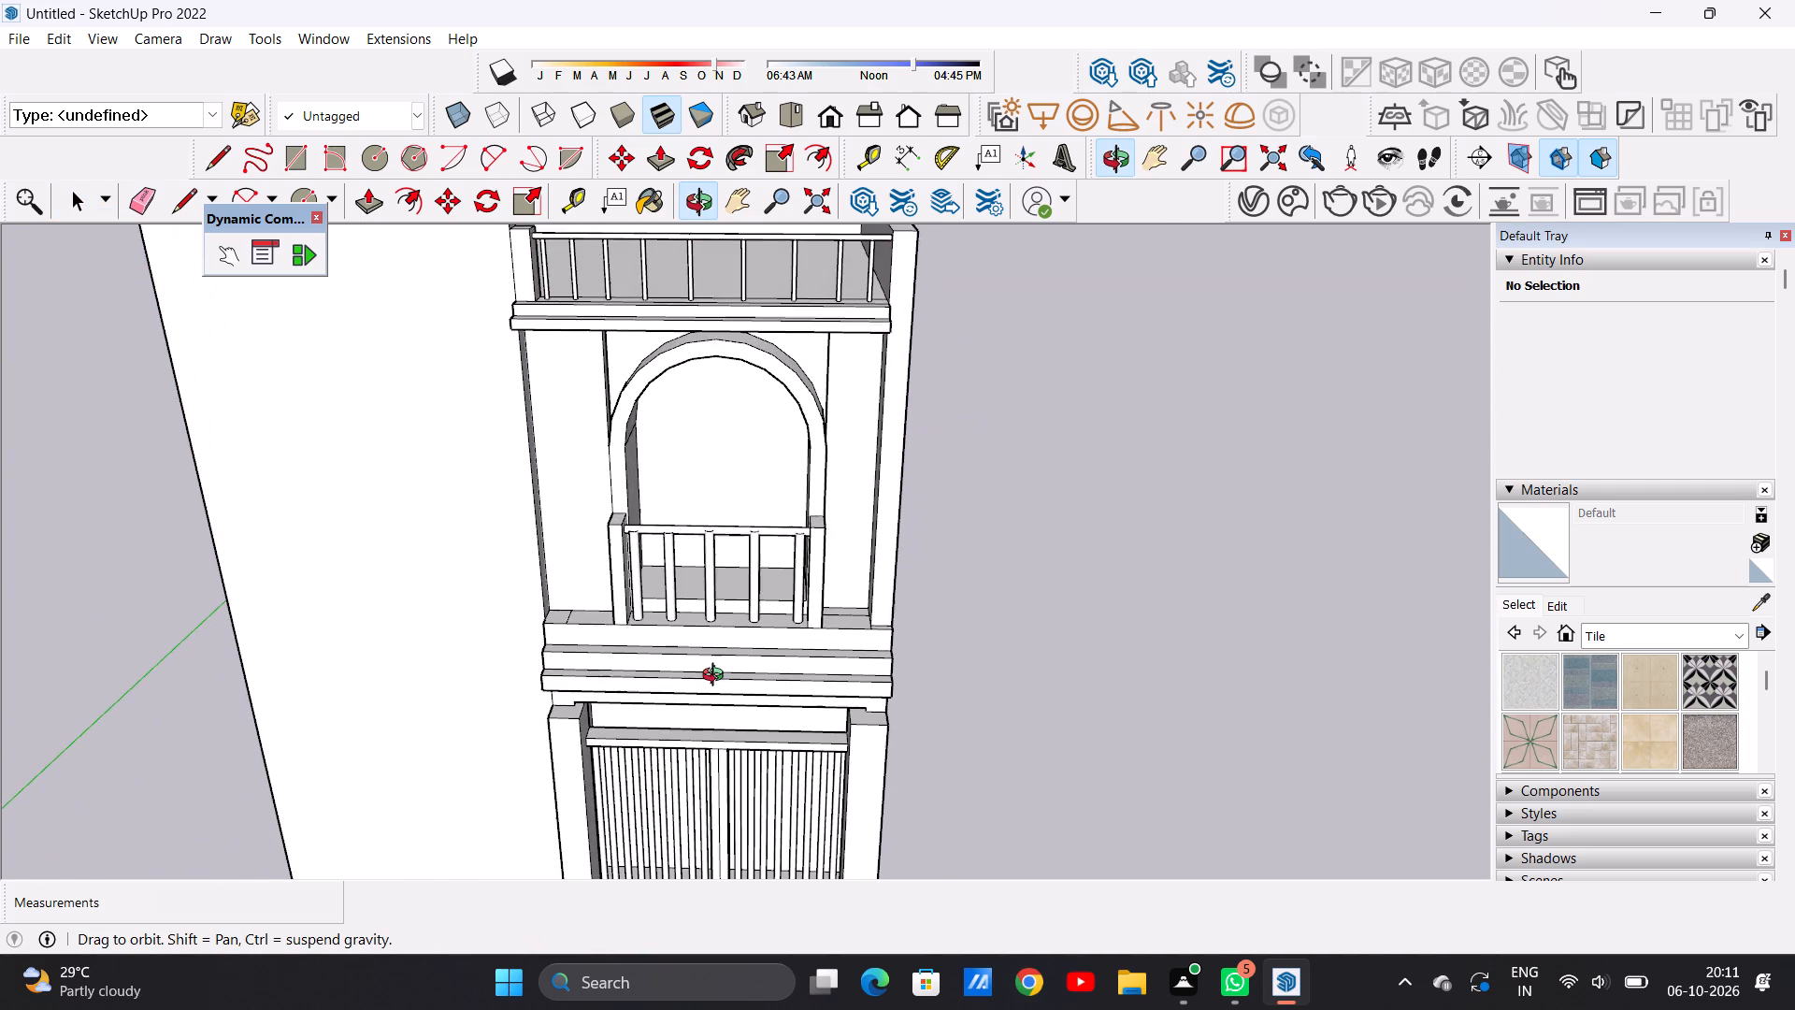
{"action": "middle_click_drag", "start_coordinate": [717, 677], "coordinate": [708, 670]}
{"action": "scroll", "coordinate": [734, 543], "scroll_direction": "up", "scroll_amount": 5}
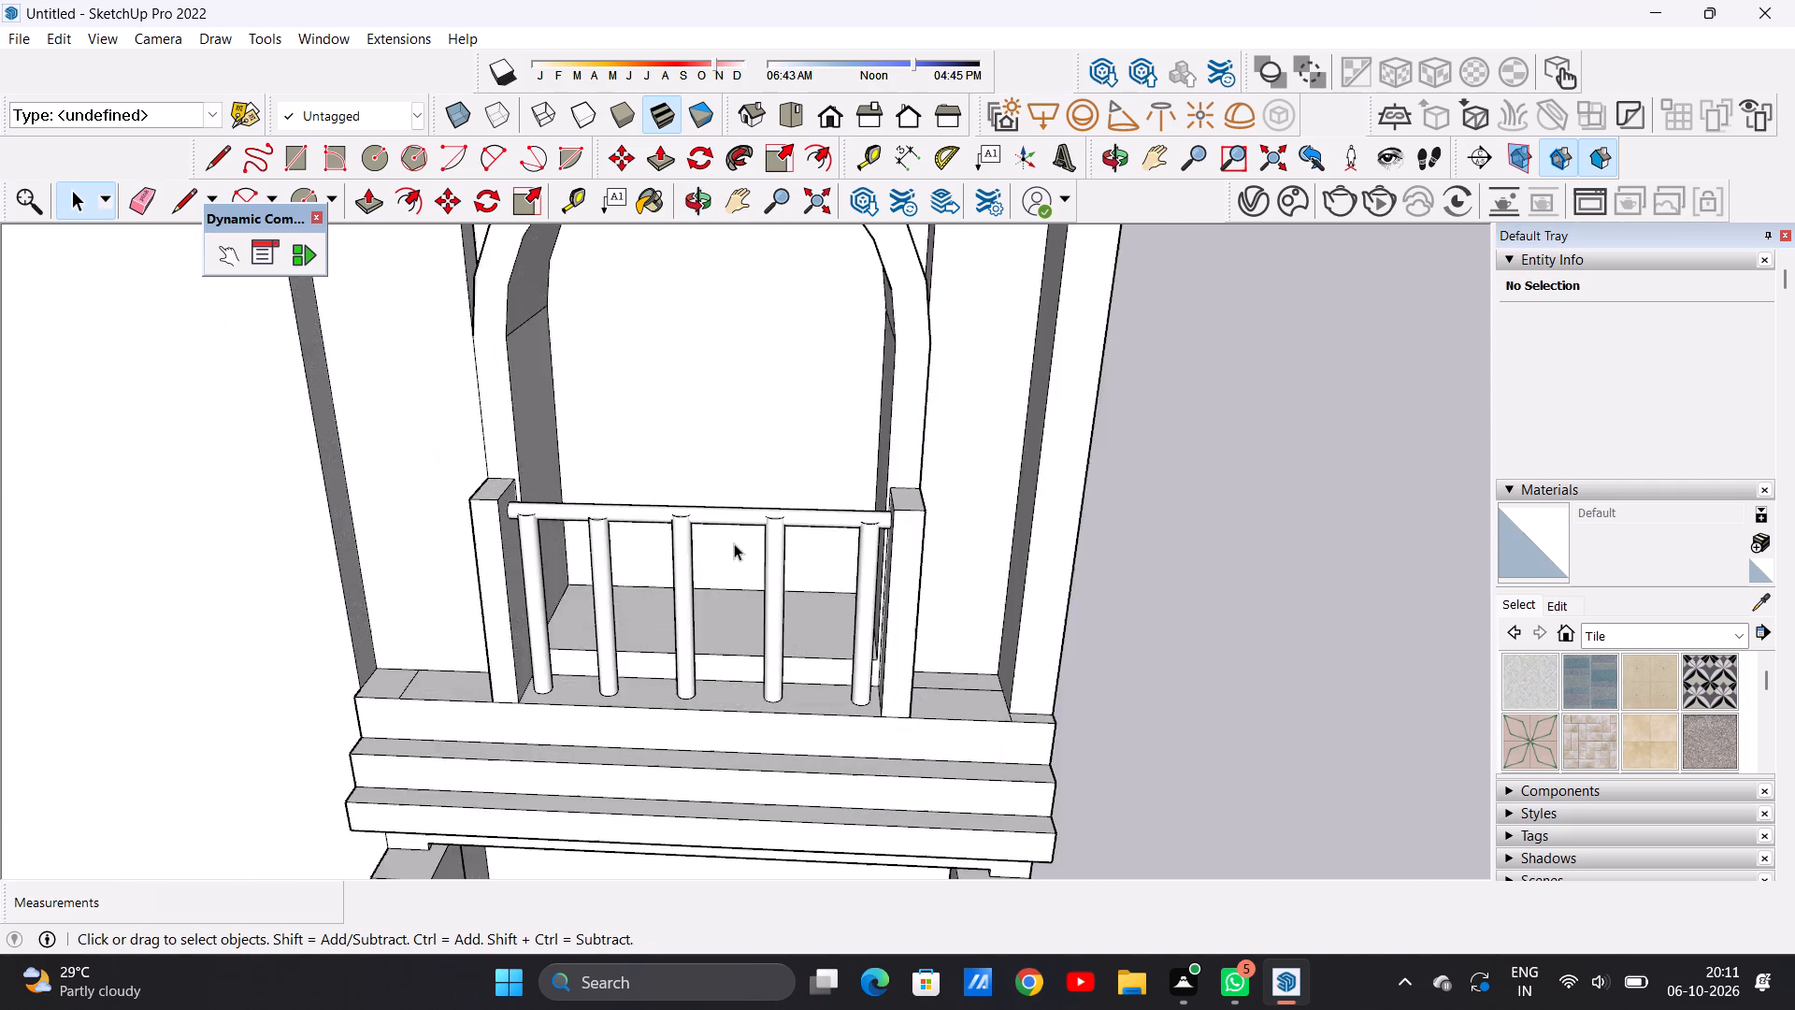
{"action": "scroll", "coordinate": [734, 543], "scroll_direction": "up", "scroll_amount": 10}
{"action": "scroll", "coordinate": [722, 387], "scroll_direction": "down", "scroll_amount": 20}
{"action": "scroll", "coordinate": [722, 387], "scroll_direction": "down", "scroll_amount": 5}
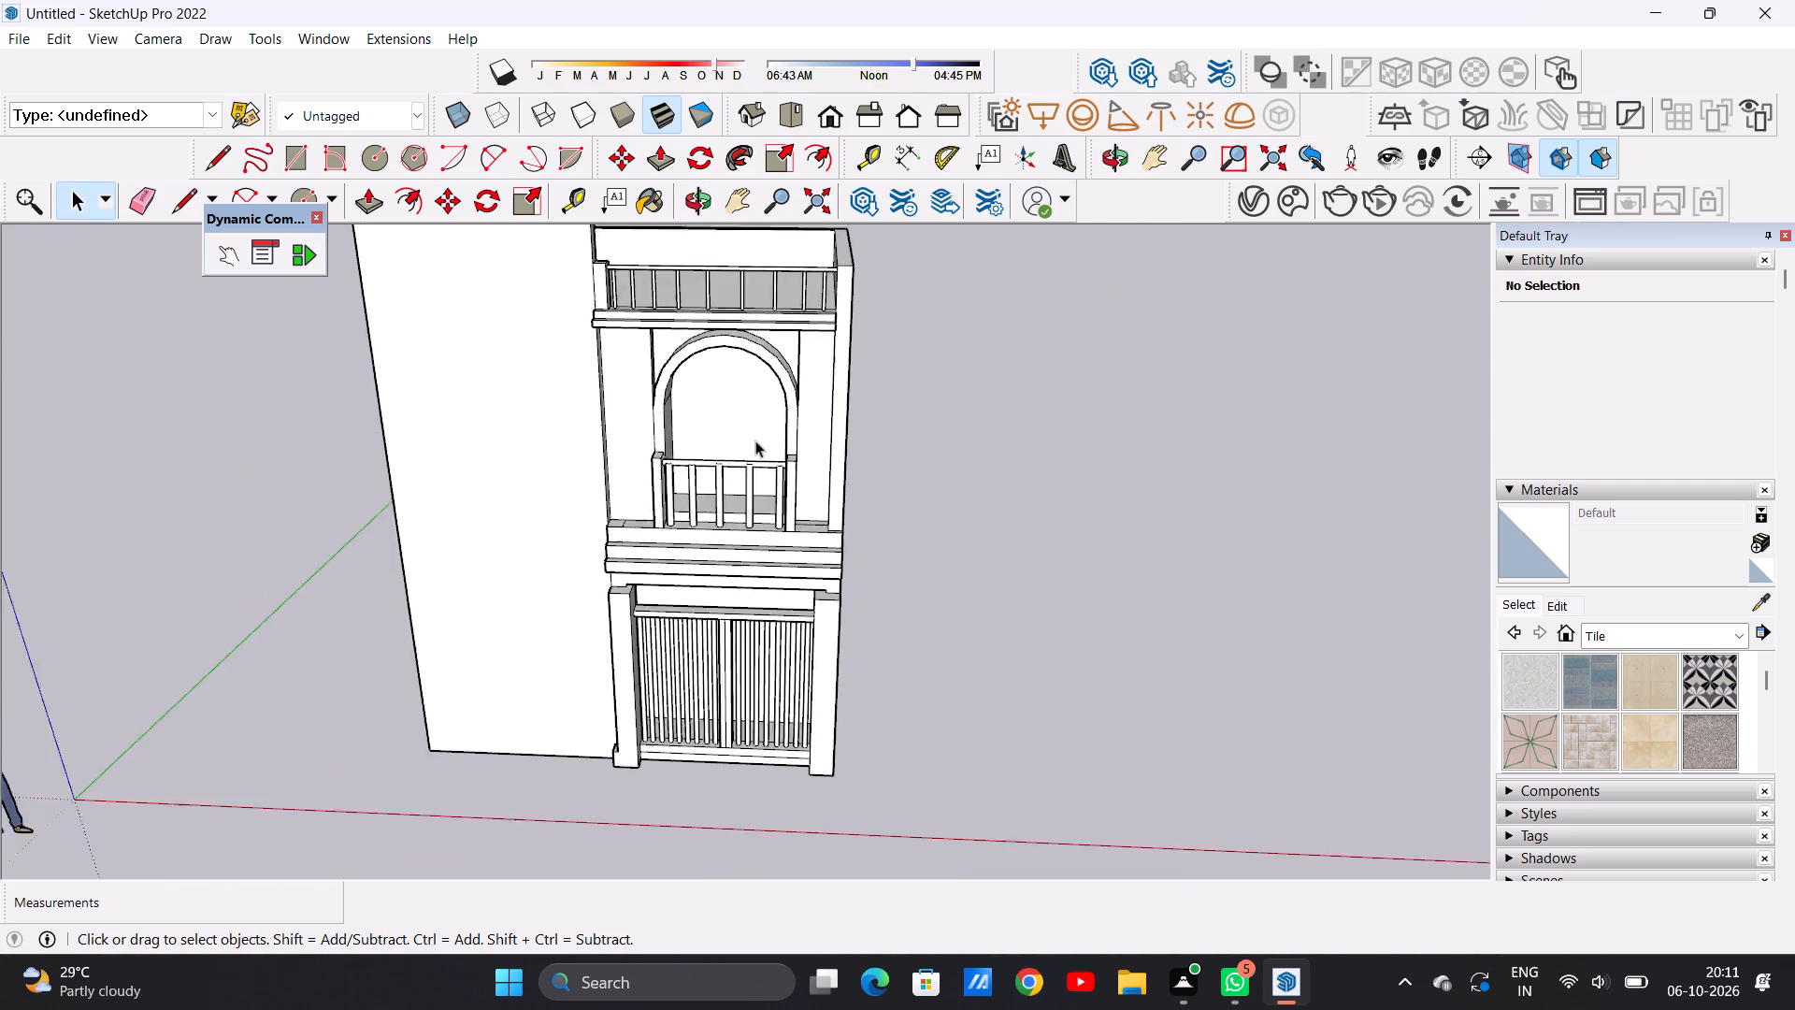
Examine the ground-floor entrance gate closely, including its vertical bars, centre post, top rail and side pillars.
{"action": "scroll", "coordinate": [755, 440], "scroll_direction": "down", "scroll_amount": 2}
{"action": "middle_click_drag", "start_coordinate": [740, 584], "coordinate": [740, 485]}
{"action": "scroll", "coordinate": [771, 628], "scroll_direction": "up", "scroll_amount": 8}
{"action": "scroll", "coordinate": [706, 446], "scroll_direction": "down", "scroll_amount": 3}
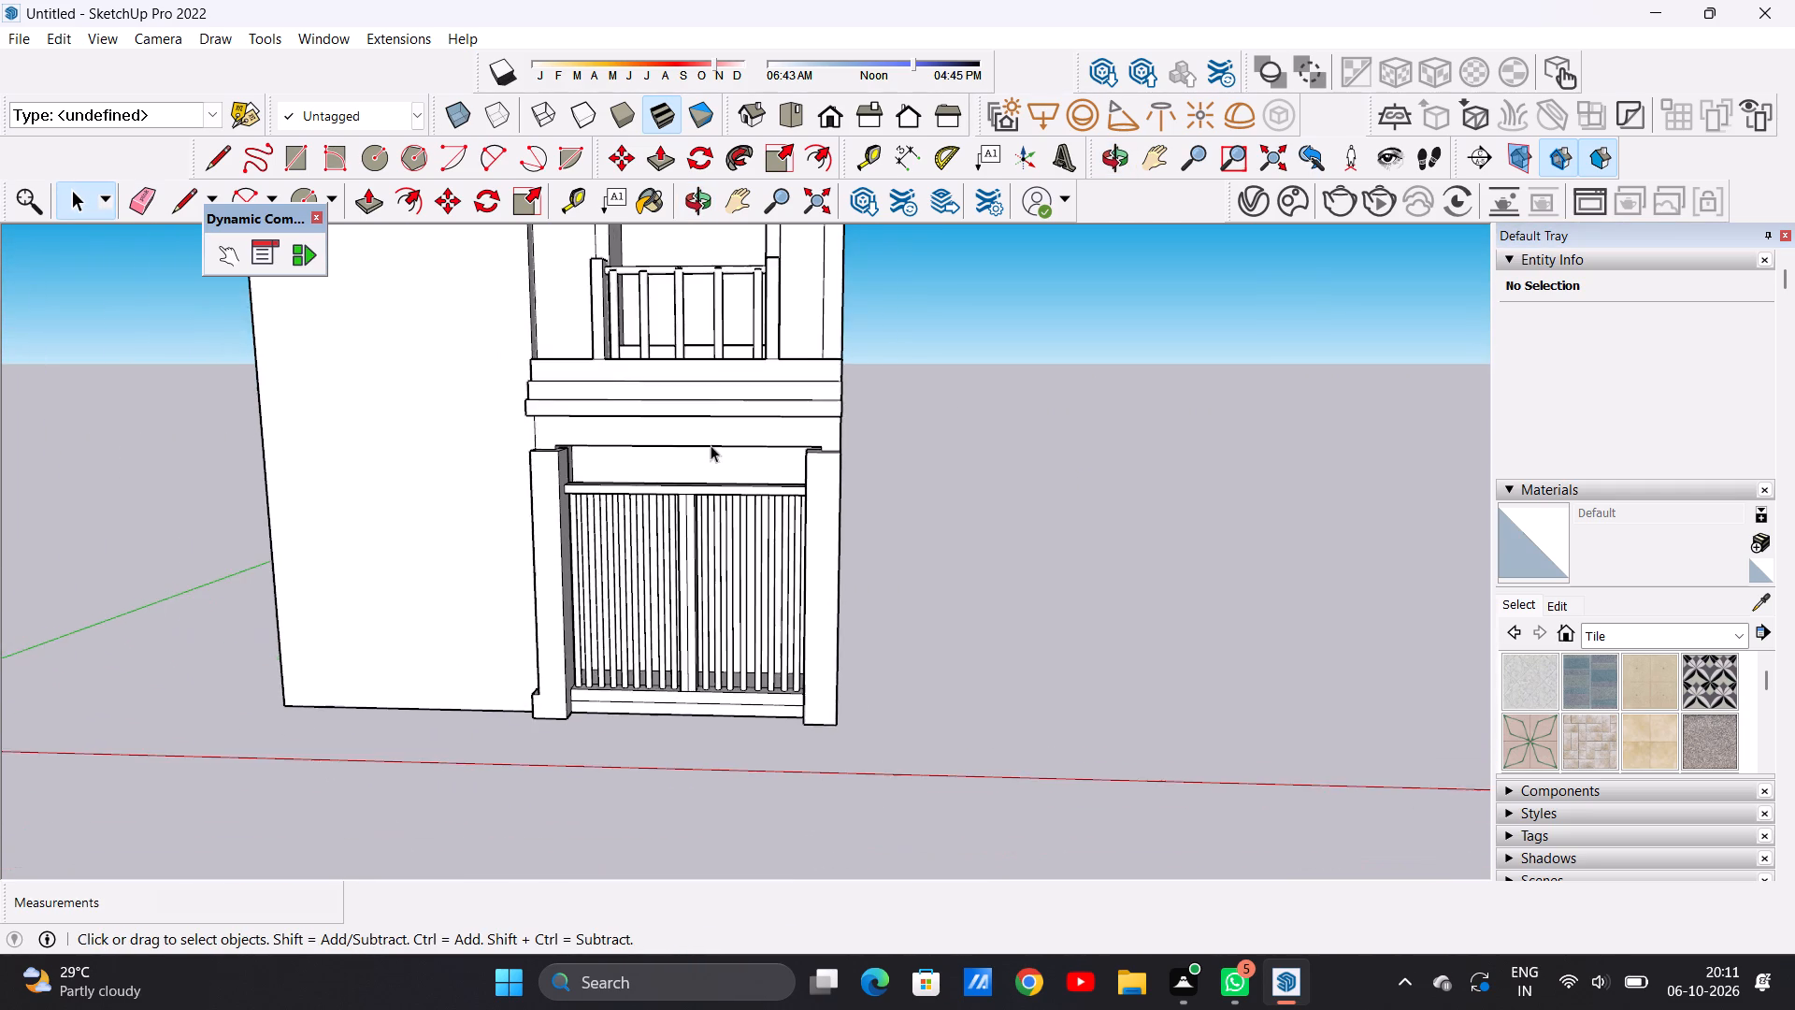
{"action": "middle_click_drag", "start_coordinate": [742, 645], "coordinate": [696, 629]}
{"action": "scroll", "coordinate": [691, 582], "scroll_direction": "up", "scroll_amount": 5}
{"action": "middle_click_drag", "start_coordinate": [676, 593], "coordinate": [726, 589]}
{"action": "scroll", "coordinate": [693, 587], "scroll_direction": "up", "scroll_amount": 5}
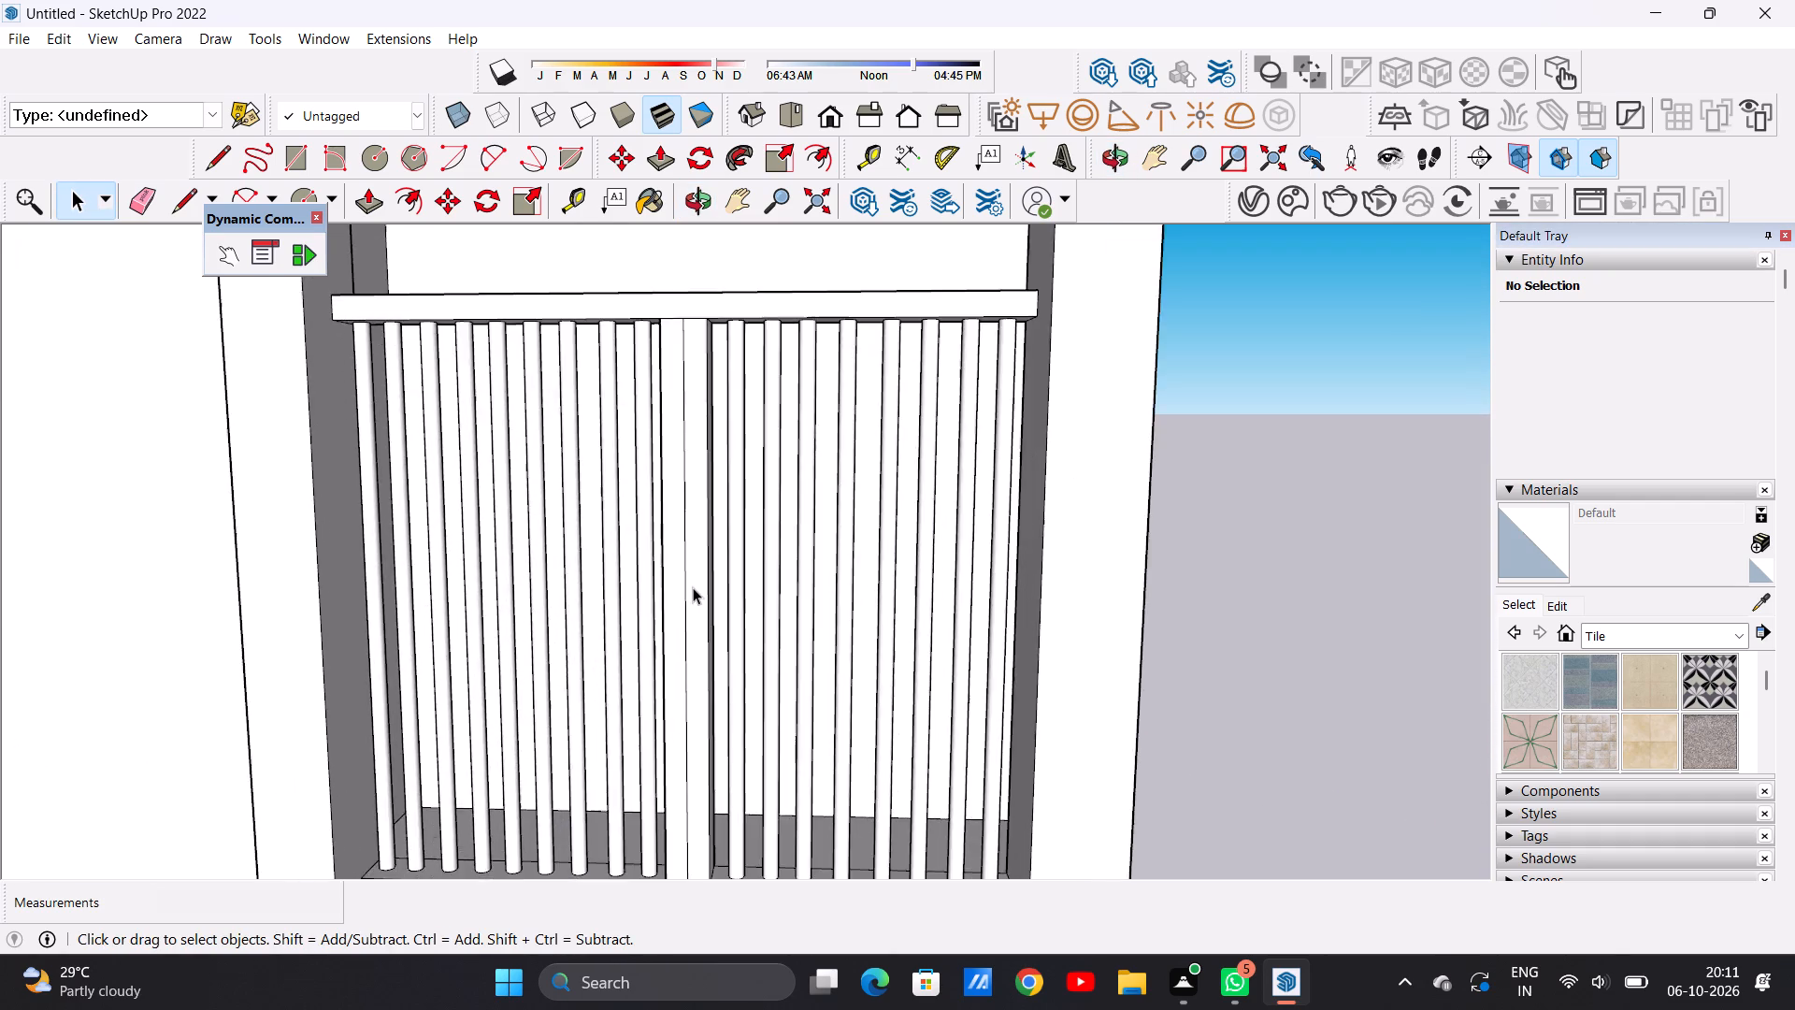
{"action": "scroll", "coordinate": [693, 587], "scroll_direction": "down", "scroll_amount": 7}
{"action": "middle_click_drag", "start_coordinate": [807, 439], "coordinate": [852, 544]}
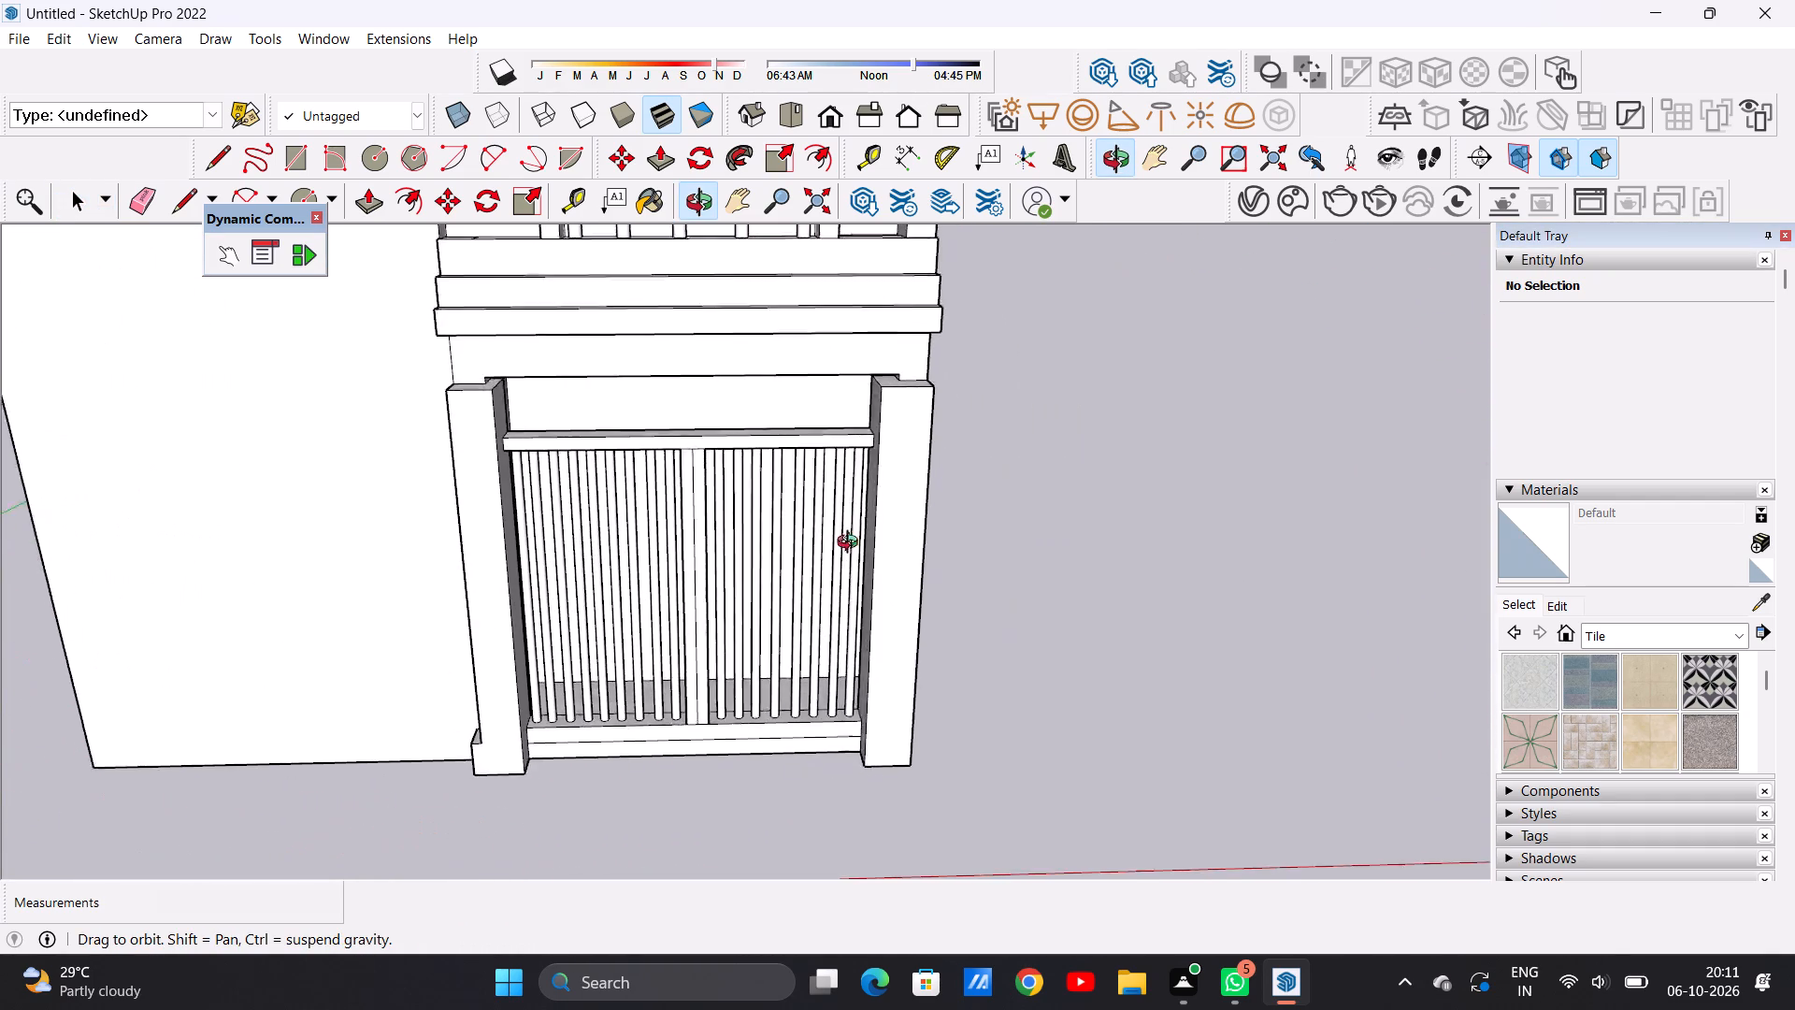
{"action": "middle_click_drag", "start_coordinate": [852, 544], "coordinate": [857, 682]}
{"action": "scroll", "coordinate": [831, 506], "scroll_direction": "up", "scroll_amount": 7}
{"action": "scroll", "coordinate": [830, 405], "scroll_direction": "down", "scroll_amount": 6}
{"action": "middle_click_drag", "start_coordinate": [863, 544], "coordinate": [857, 433]}
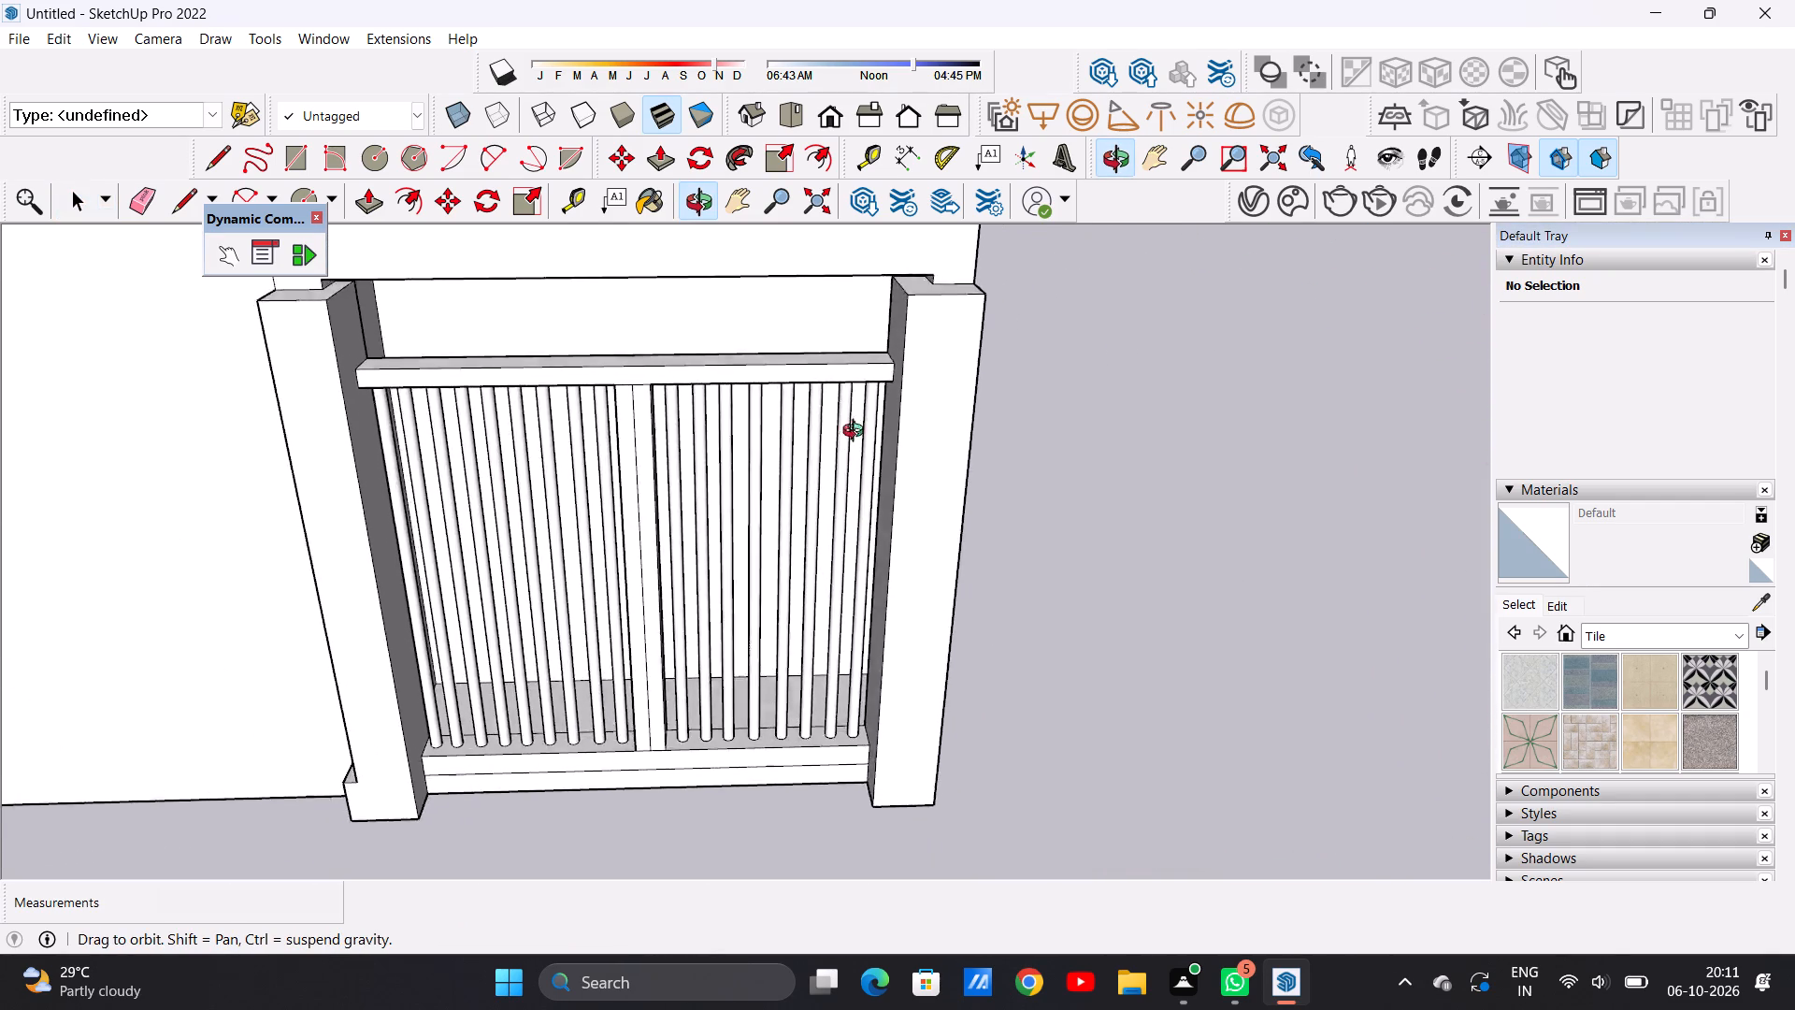
{"action": "middle_click_drag", "start_coordinate": [857, 433], "coordinate": [870, 372]}
{"action": "scroll", "coordinate": [849, 354], "scroll_direction": "up", "scroll_amount": 6}
{"action": "scroll", "coordinate": [854, 386], "scroll_direction": "down", "scroll_amount": 9}
{"action": "middle_click_drag", "start_coordinate": [870, 550], "coordinate": [673, 521]}
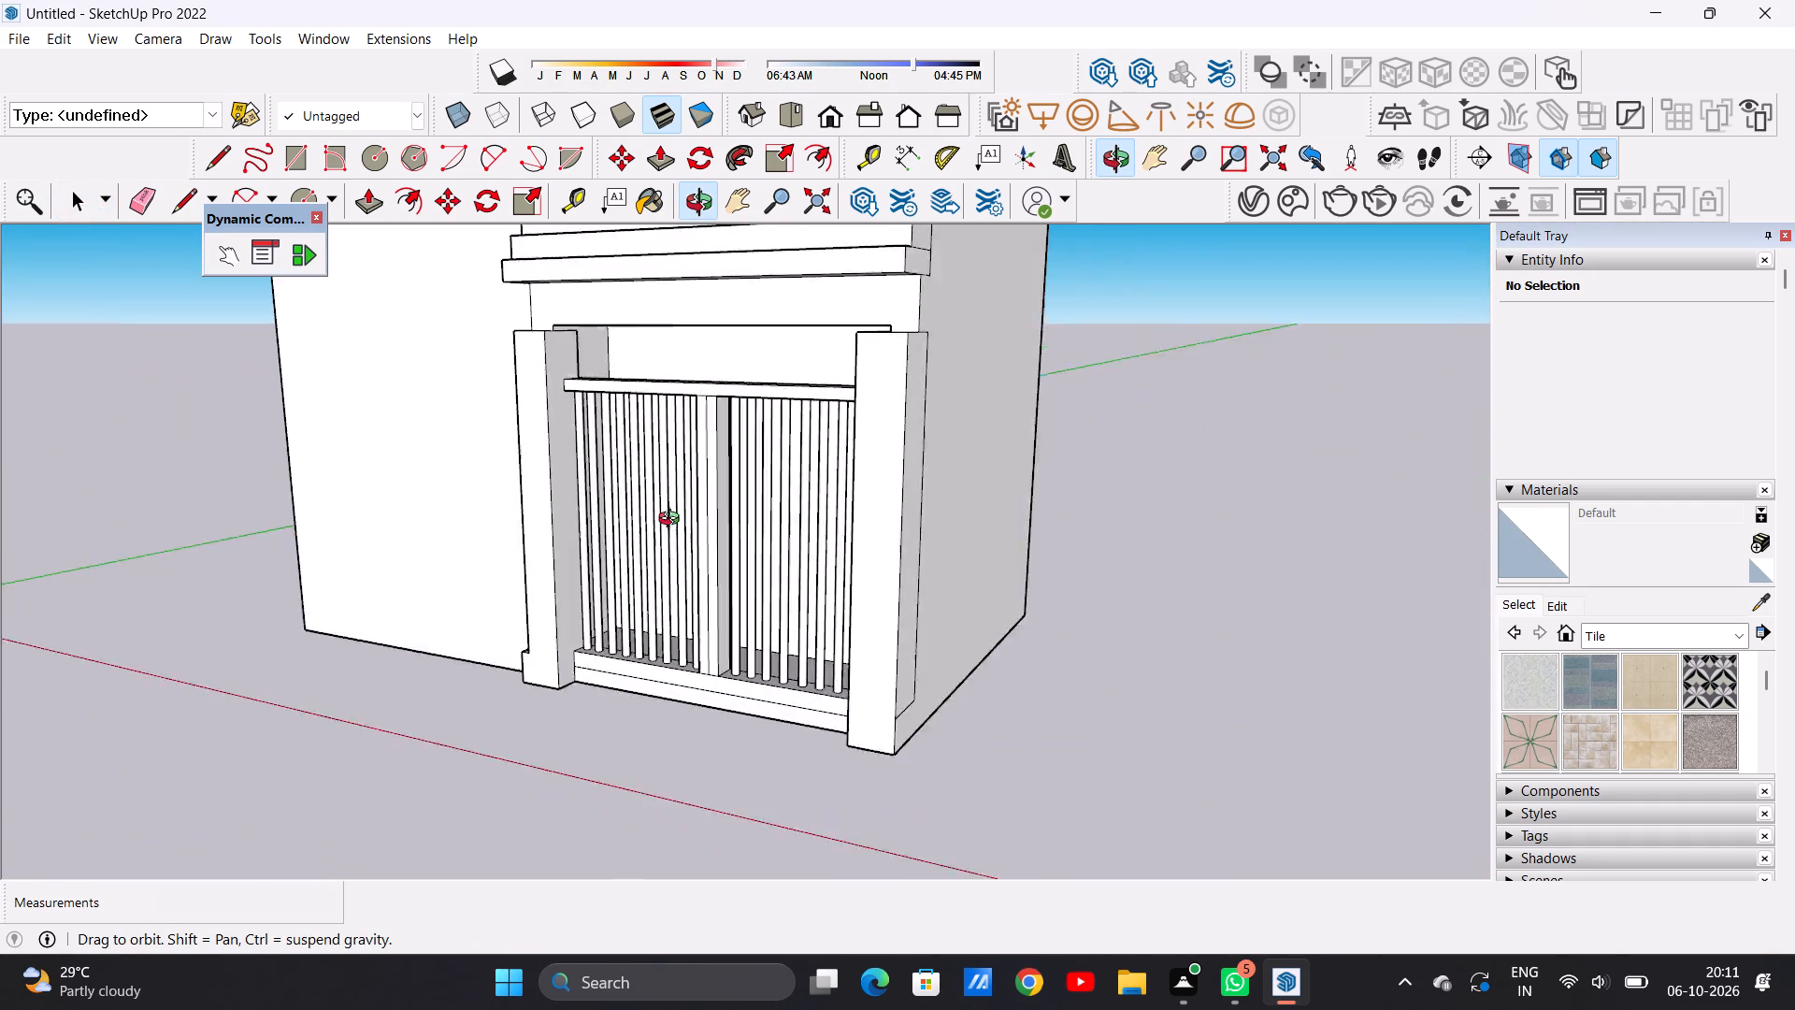
{"action": "middle_click_drag", "start_coordinate": [673, 521], "coordinate": [831, 494]}
{"action": "scroll", "coordinate": [659, 509], "scroll_direction": "down", "scroll_amount": 6}
{"action": "middle_click_drag", "start_coordinate": [766, 525], "coordinate": [523, 484]}
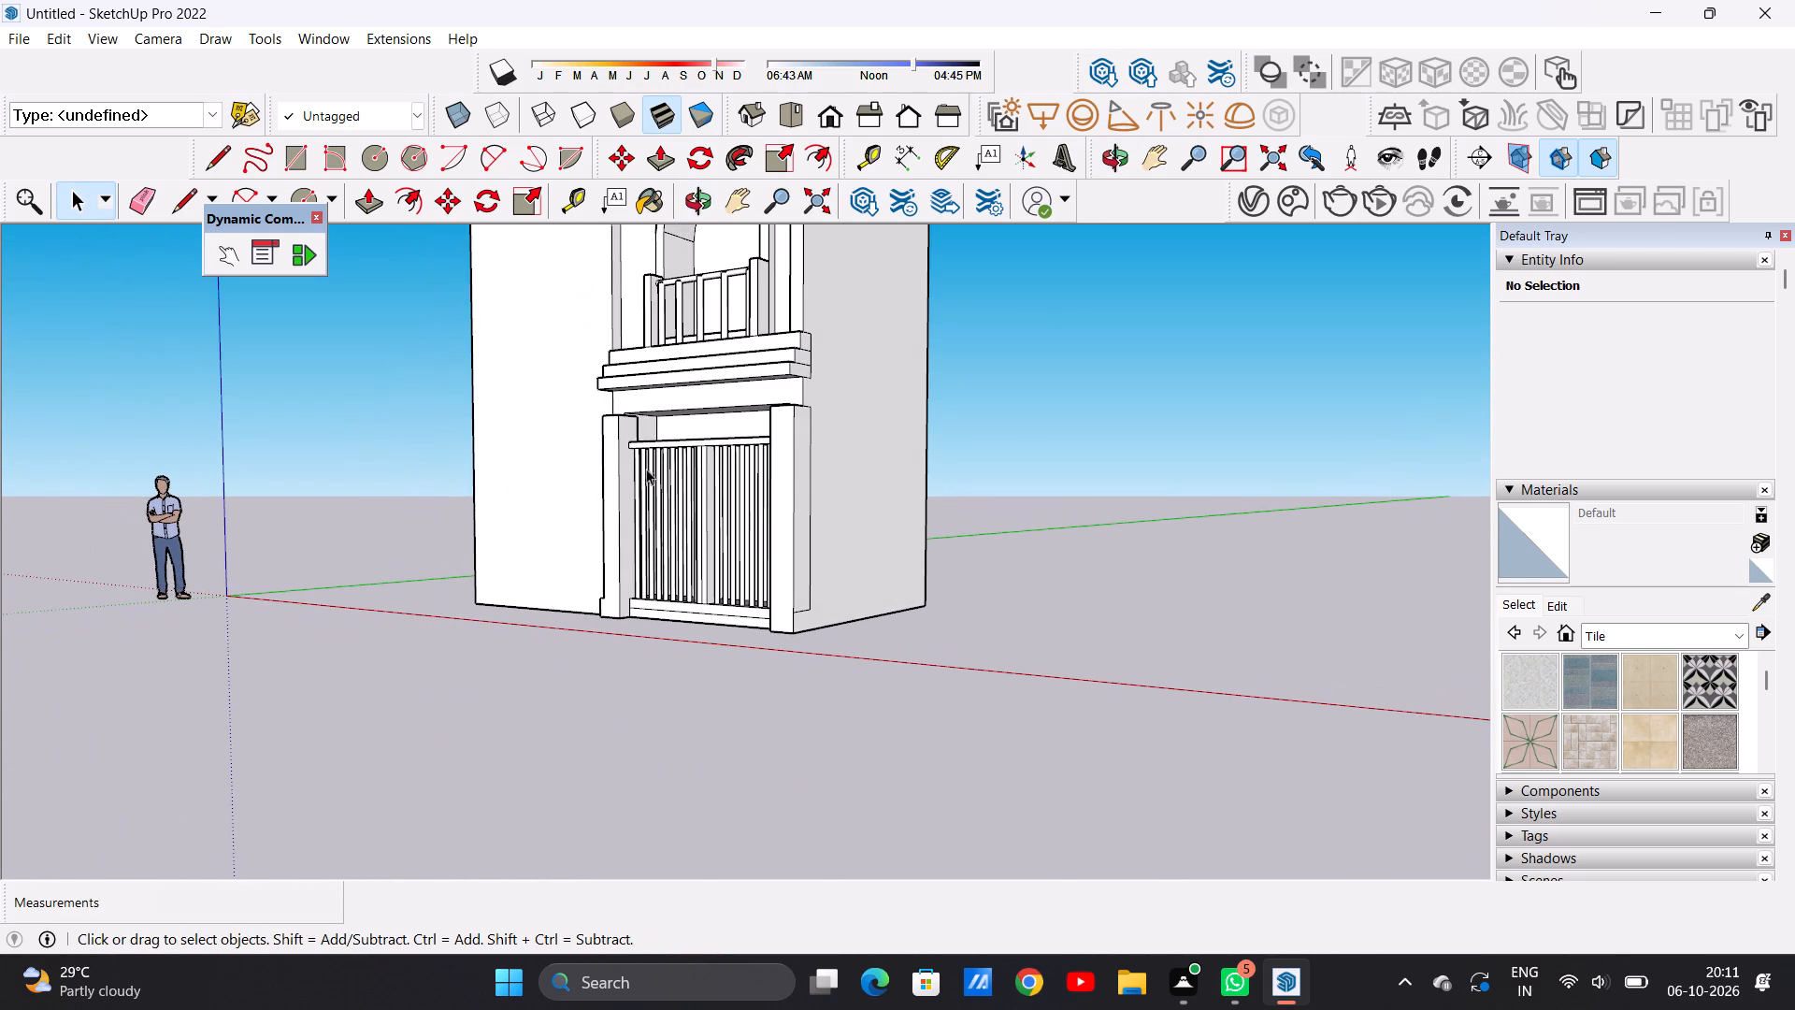
{"action": "scroll", "coordinate": [762, 473], "scroll_direction": "up", "scroll_amount": 10}
{"action": "middle_click_drag", "start_coordinate": [651, 502], "coordinate": [897, 519]}
{"action": "scroll", "coordinate": [892, 522], "scroll_direction": "down", "scroll_amount": 5}
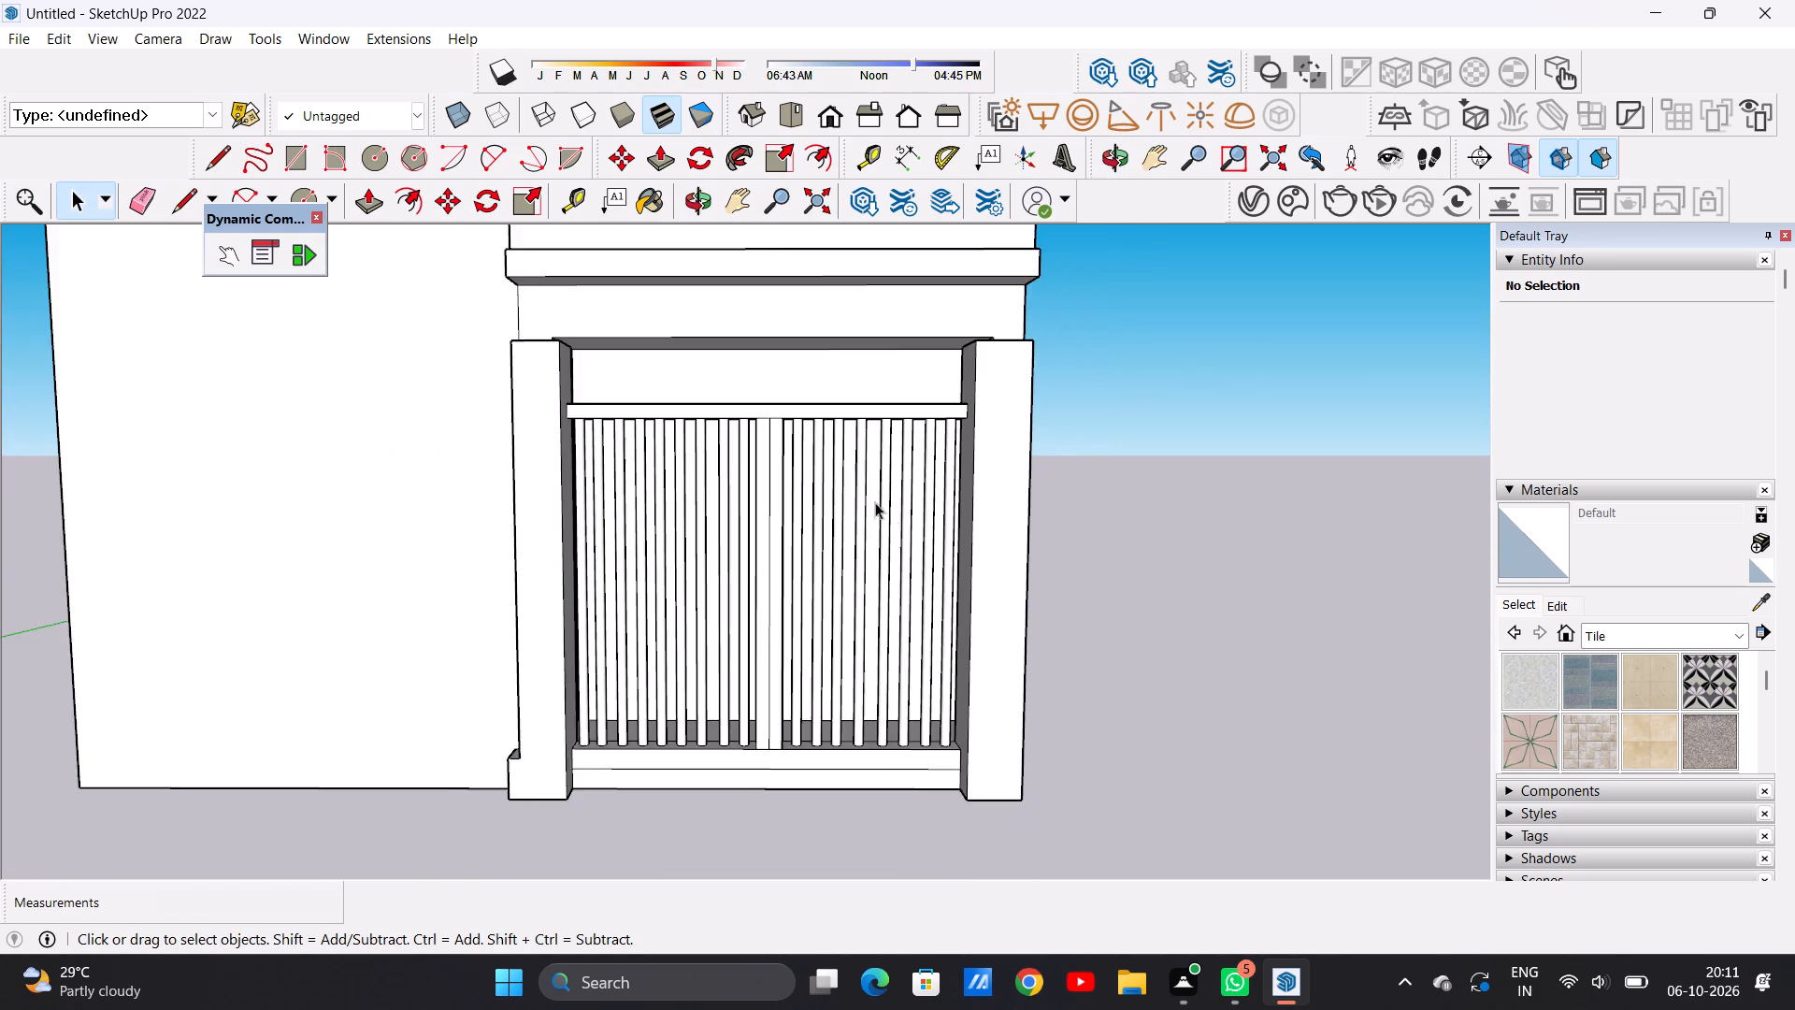
{"action": "scroll", "coordinate": [906, 527], "scroll_direction": "up", "scroll_amount": 3}
{"action": "scroll", "coordinate": [723, 534], "scroll_direction": "down", "scroll_amount": 5}
{"action": "middle_click_drag", "start_coordinate": [817, 541], "coordinate": [714, 644]}
{"action": "scroll", "coordinate": [792, 546], "scroll_direction": "up", "scroll_amount": 7}
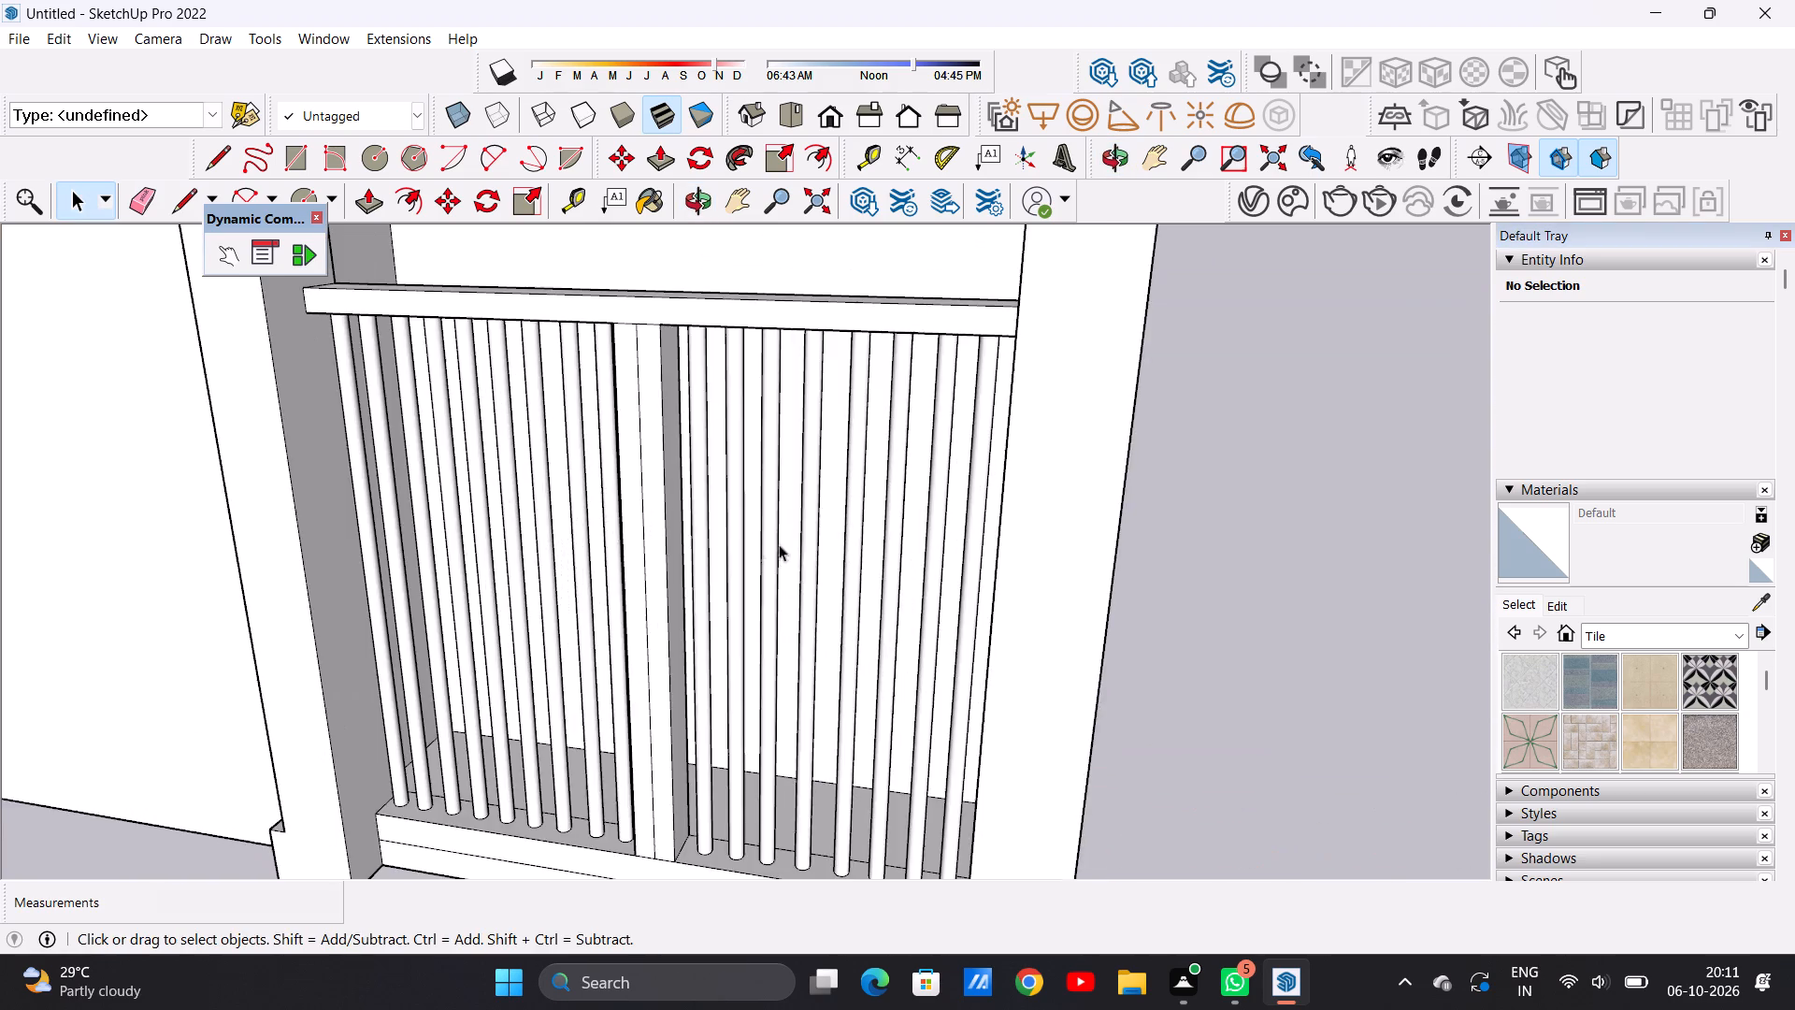
{"action": "middle_click_drag", "start_coordinate": [721, 548], "coordinate": [892, 488]}
{"action": "scroll", "coordinate": [930, 495], "scroll_direction": "up", "scroll_amount": 7}
{"action": "scroll", "coordinate": [835, 492], "scroll_direction": "down", "scroll_amount": 11}
{"action": "middle_click_drag", "start_coordinate": [894, 492], "coordinate": [831, 494]}
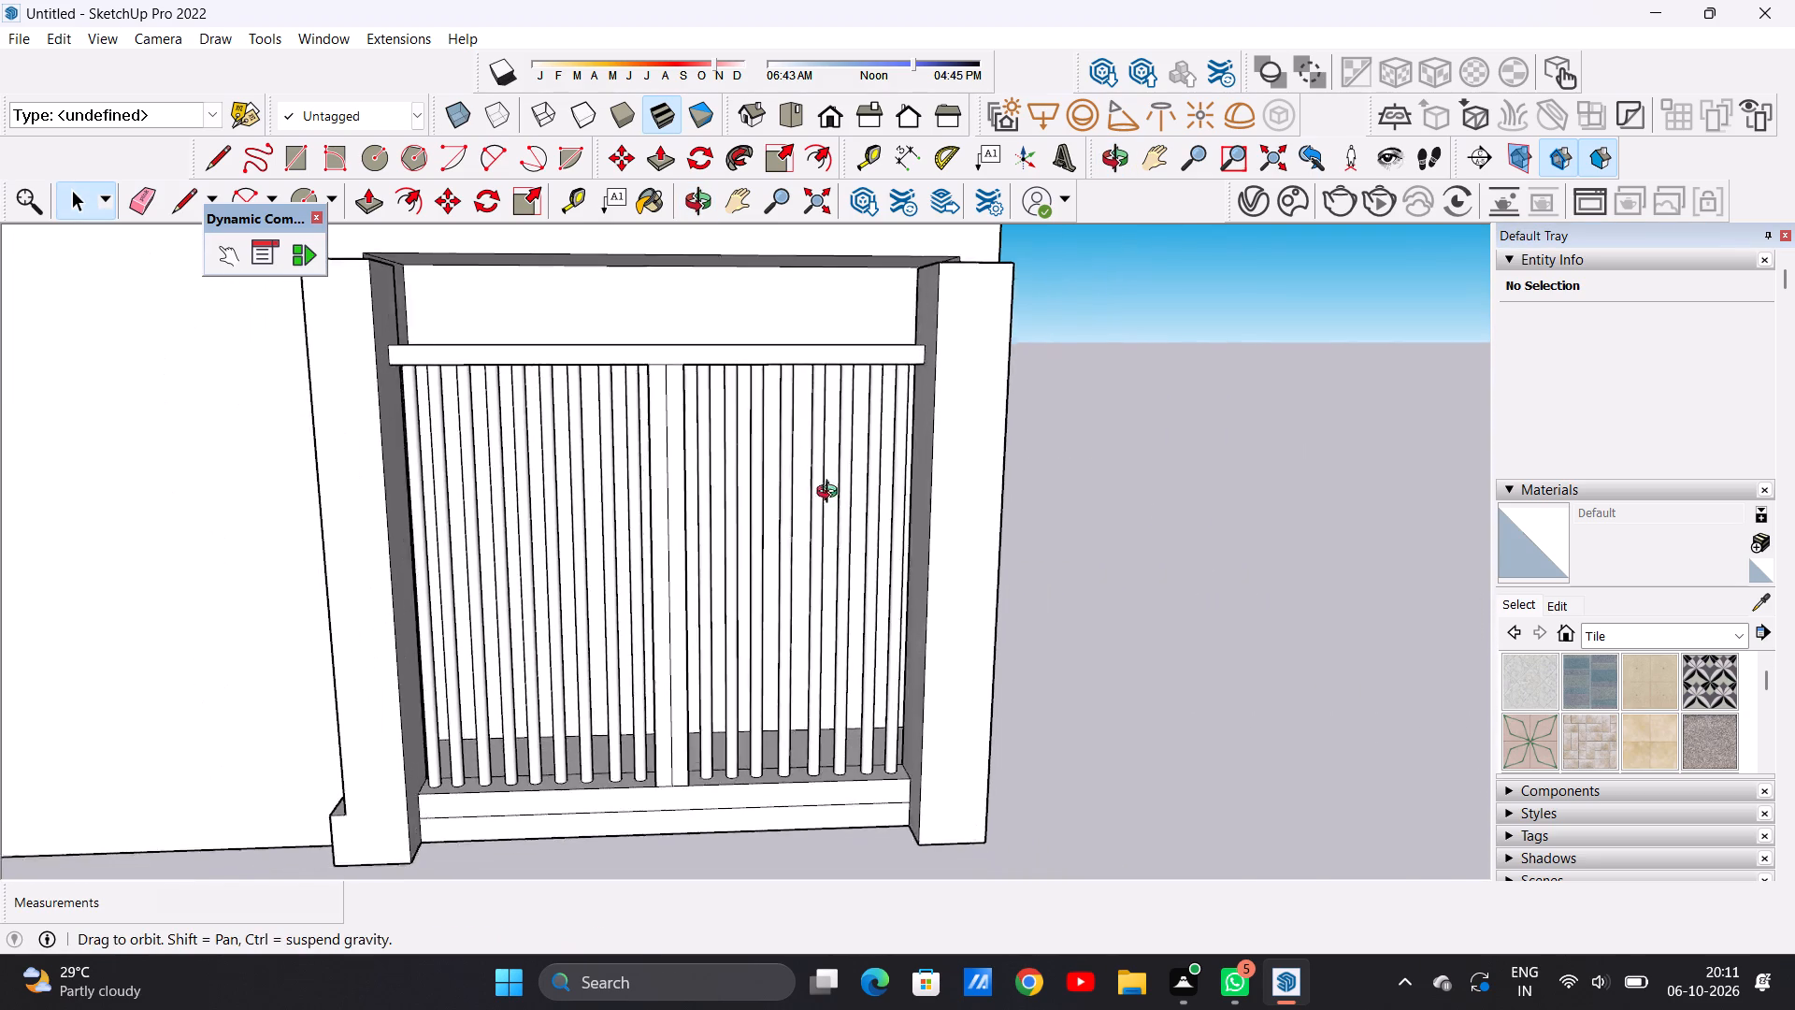
{"action": "middle_click_drag", "start_coordinate": [831, 494], "coordinate": [603, 493]}
{"action": "scroll", "coordinate": [587, 470], "scroll_direction": "up", "scroll_amount": 7}
{"action": "scroll", "coordinate": [562, 512], "scroll_direction": "down", "scroll_amount": 14}
{"action": "scroll", "coordinate": [685, 539], "scroll_direction": "up", "scroll_amount": 1}
{"action": "scroll", "coordinate": [692, 538], "scroll_direction": "down", "scroll_amount": 4}
{"action": "middle_click_drag", "start_coordinate": [526, 523], "coordinate": [689, 532]}
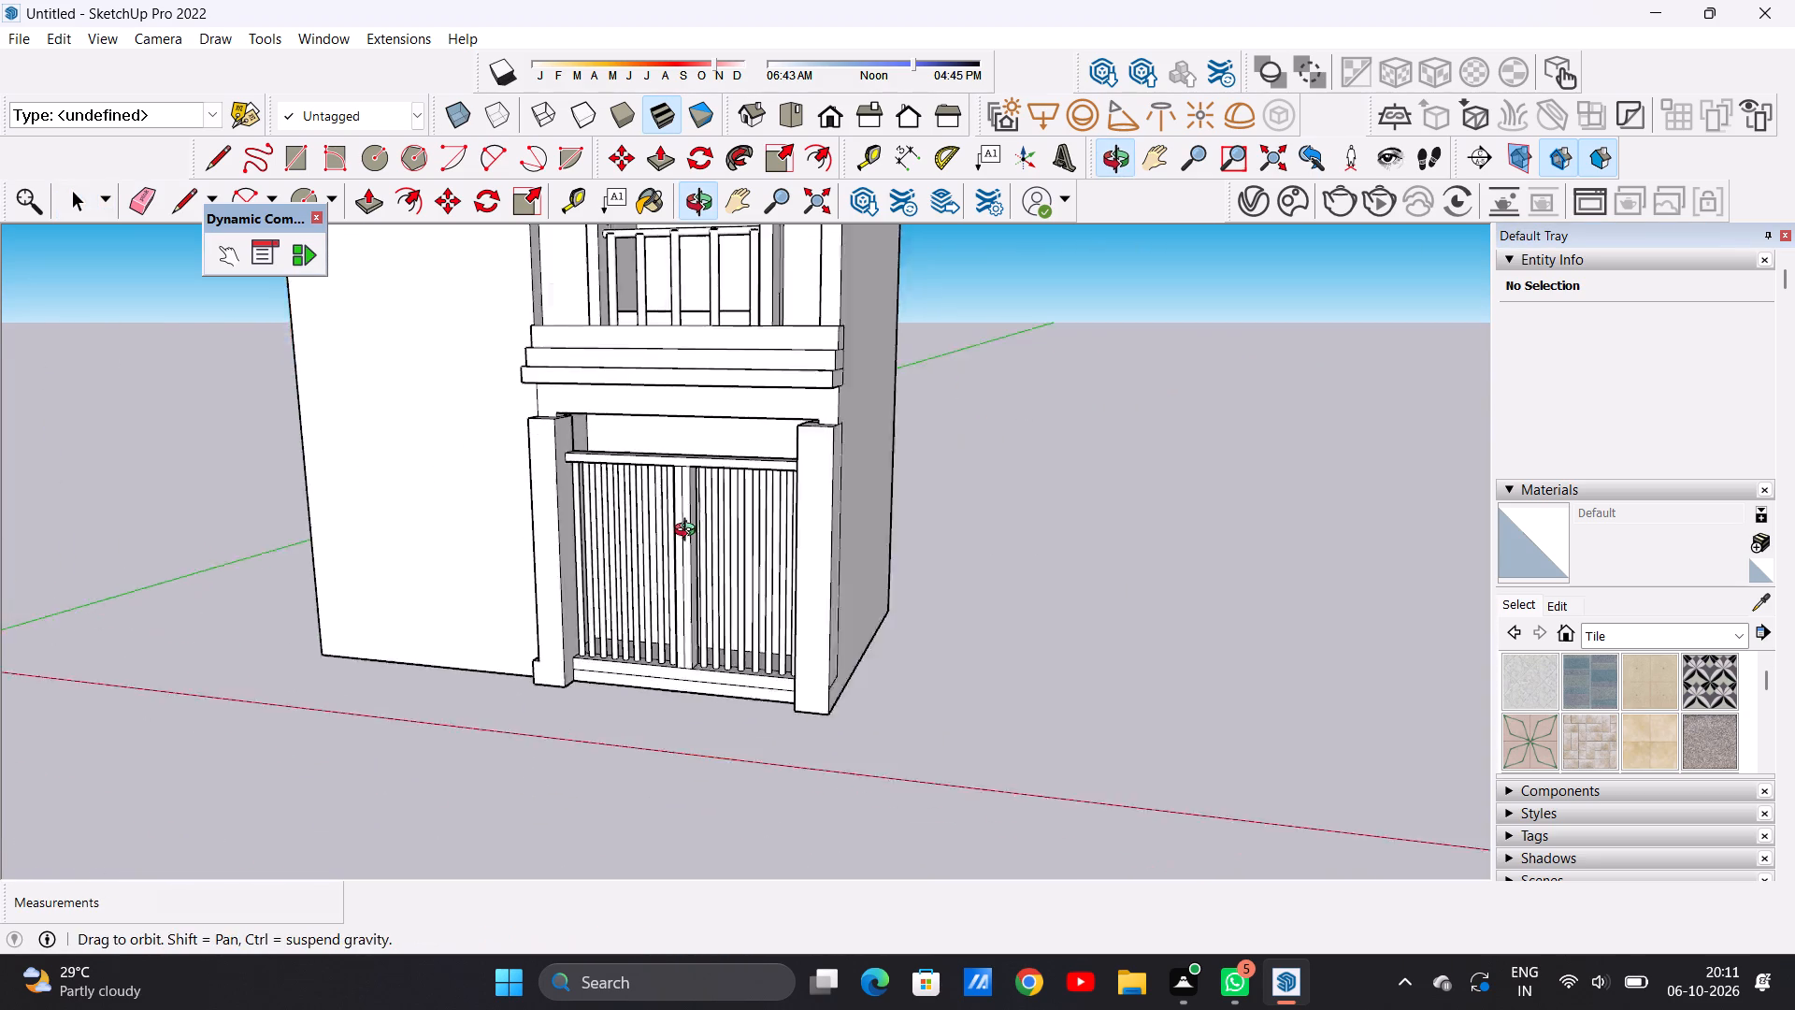
{"action": "middle_click_drag", "start_coordinate": [689, 532], "coordinate": [709, 553]}
Examine the full building from the front, above and the outer side, covering the balcony, ledges and gate.
{"action": "scroll", "coordinate": [706, 556], "scroll_direction": "down", "scroll_amount": 11}
{"action": "scroll", "coordinate": [751, 440], "scroll_direction": "up", "scroll_amount": 1}
{"action": "middle_click_drag", "start_coordinate": [751, 440], "coordinate": [720, 401]}
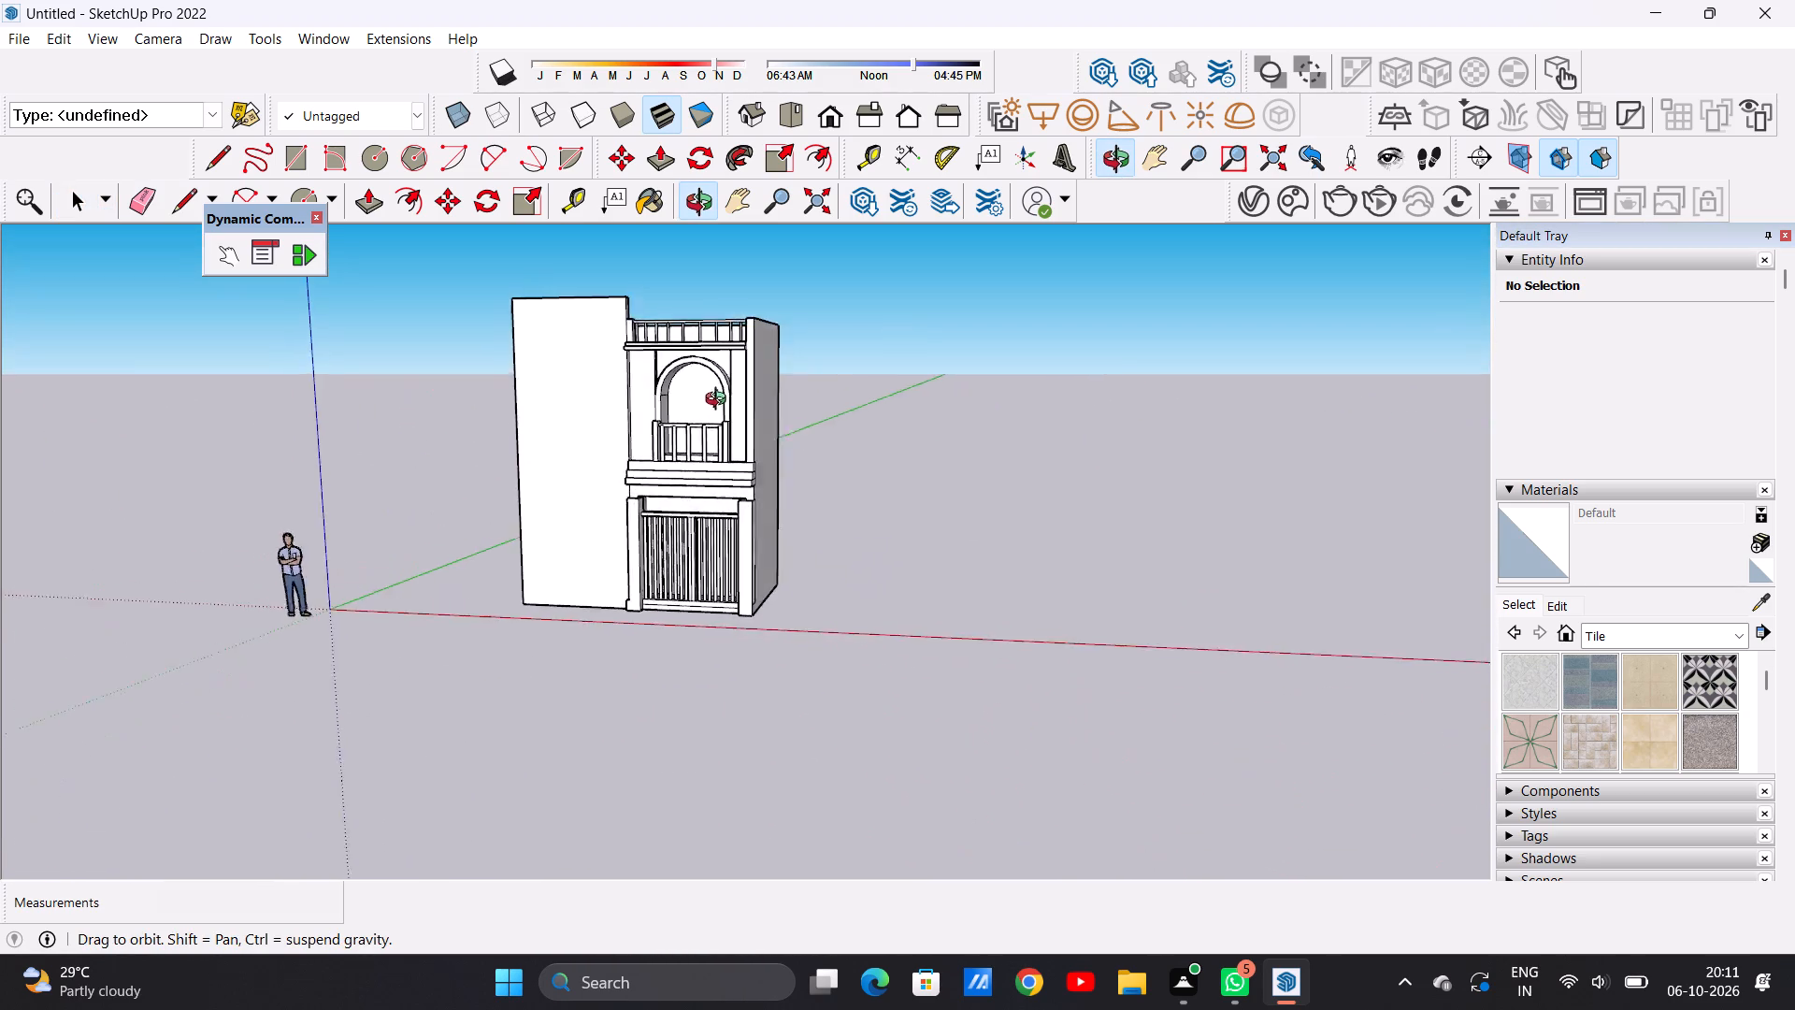
{"action": "middle_click_drag", "start_coordinate": [720, 401], "coordinate": [974, 452]}
{"action": "scroll", "coordinate": [611, 446], "scroll_direction": "up", "scroll_amount": 12}
{"action": "middle_click_drag", "start_coordinate": [725, 450], "coordinate": [534, 753]}
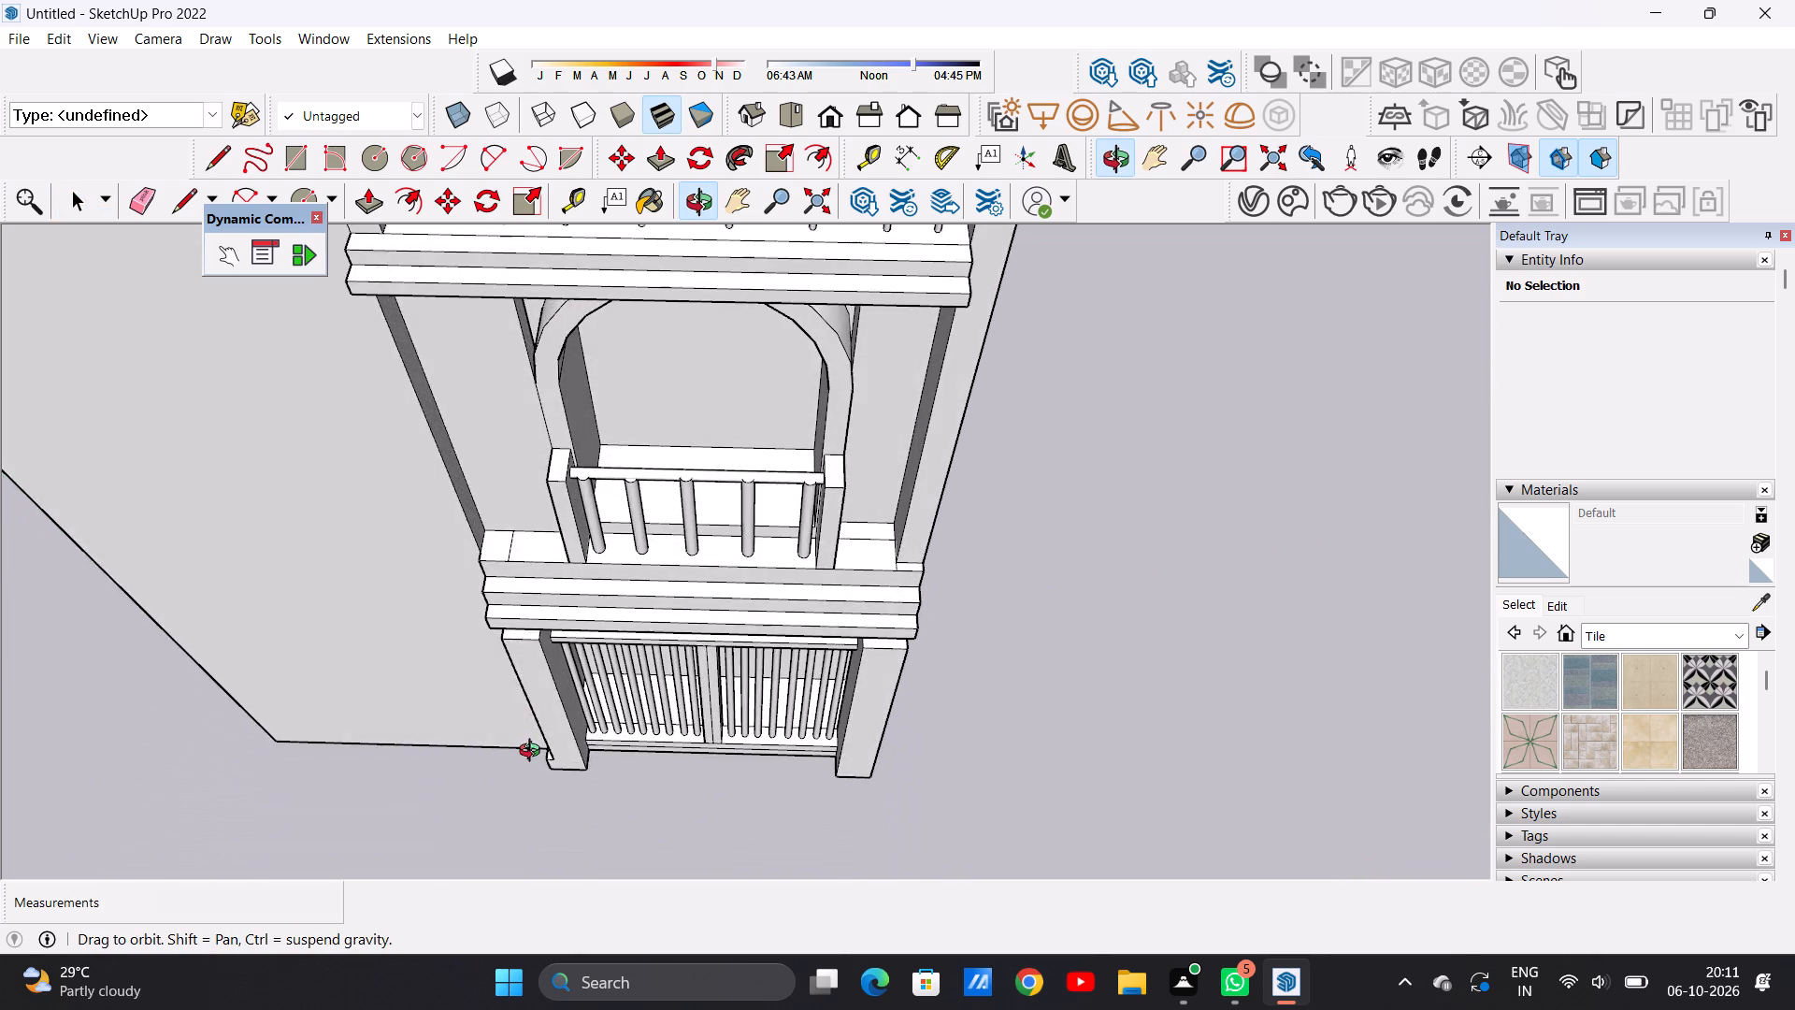
{"action": "middle_click_drag", "start_coordinate": [534, 753], "coordinate": [567, 414]}
{"action": "scroll", "coordinate": [567, 414], "scroll_direction": "up", "scroll_amount": 1}
{"action": "scroll", "coordinate": [572, 512], "scroll_direction": "down", "scroll_amount": 12}
{"action": "middle_click_drag", "start_coordinate": [826, 486], "coordinate": [654, 469]}
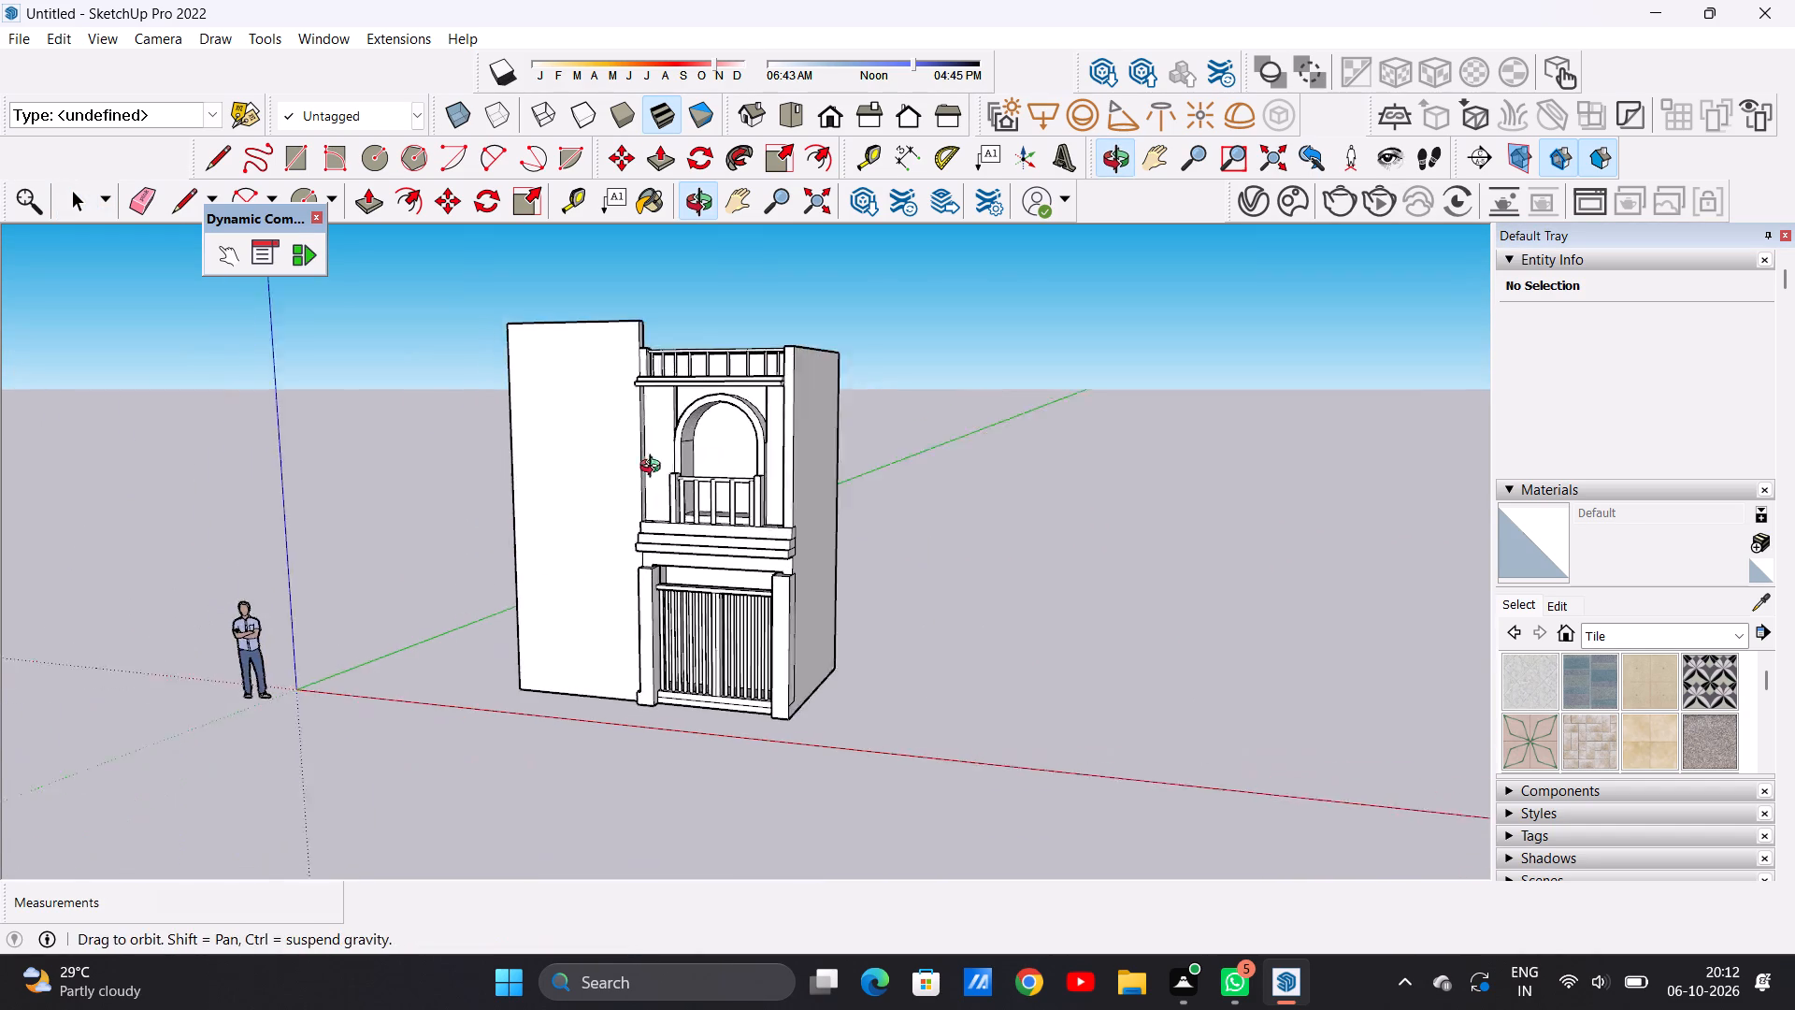
{"action": "middle_click_drag", "start_coordinate": [654, 469], "coordinate": [576, 469]}
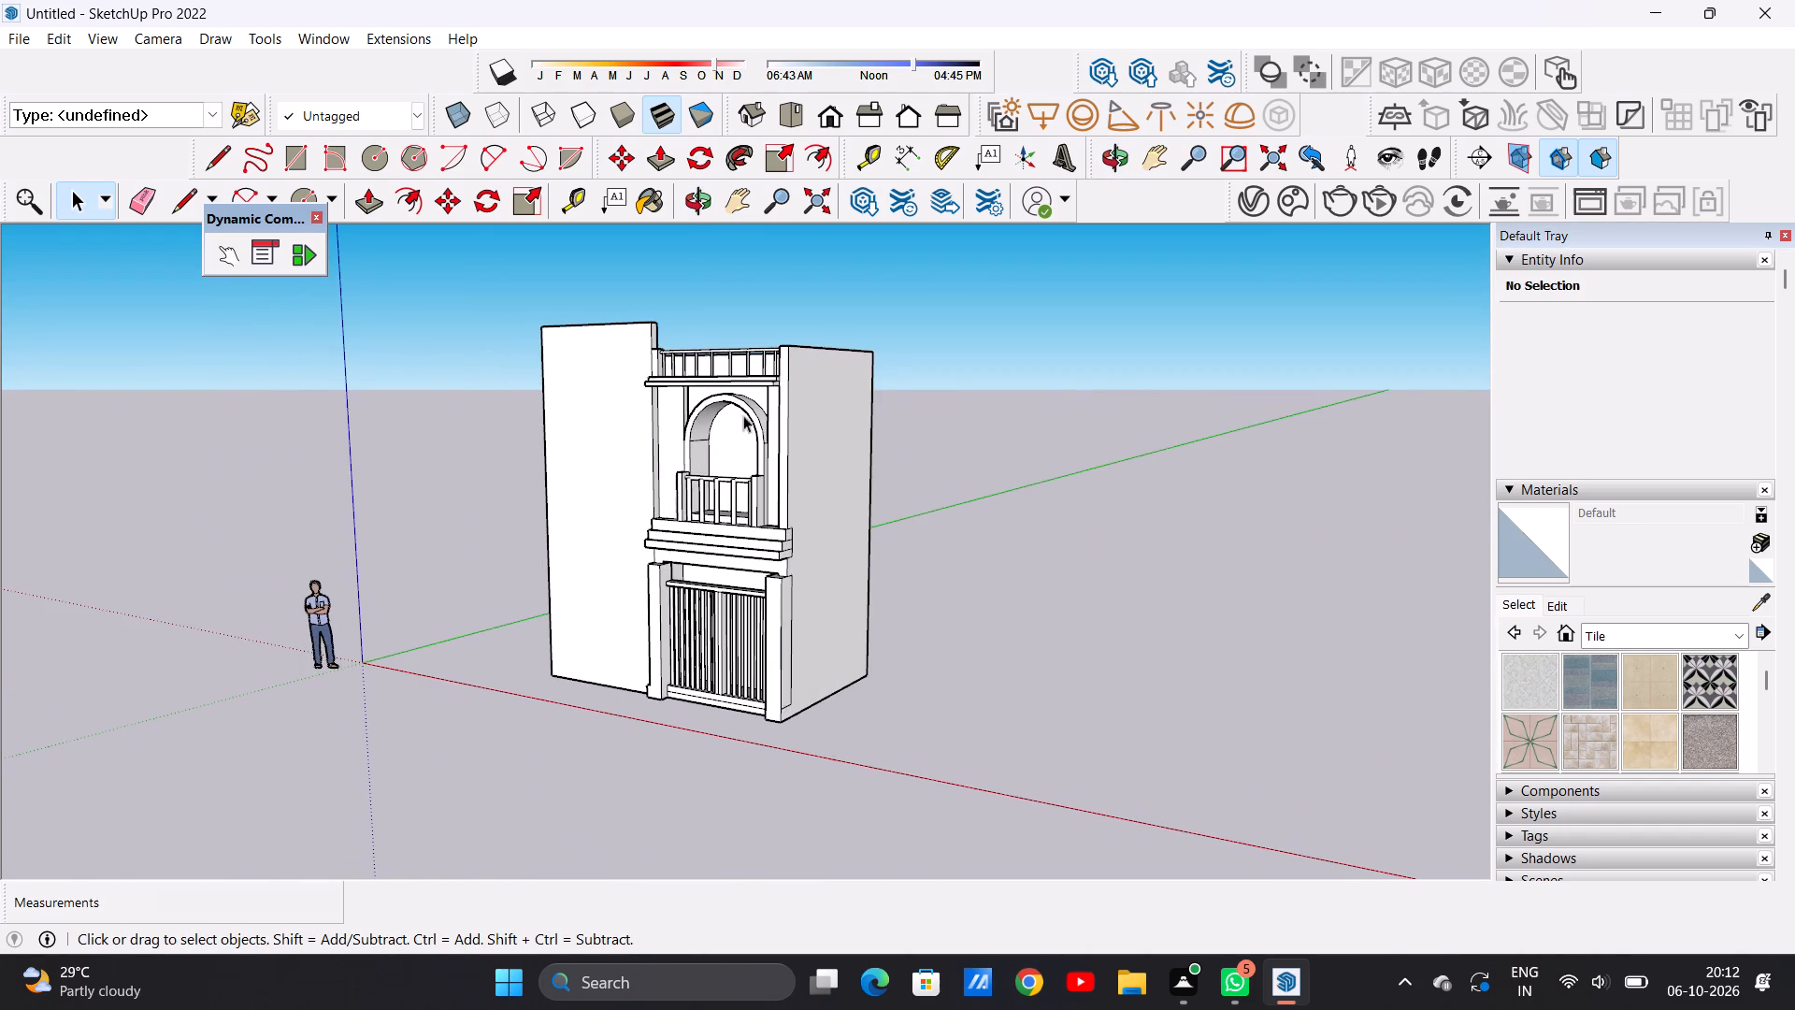
{"action": "scroll", "coordinate": [727, 415], "scroll_direction": "up", "scroll_amount": 15}
{"action": "middle_click_drag", "start_coordinate": [789, 400], "coordinate": [887, 406]}
{"action": "scroll", "coordinate": [869, 389], "scroll_direction": "down", "scroll_amount": 11}
{"action": "middle_click_drag", "start_coordinate": [711, 442], "coordinate": [884, 524]}
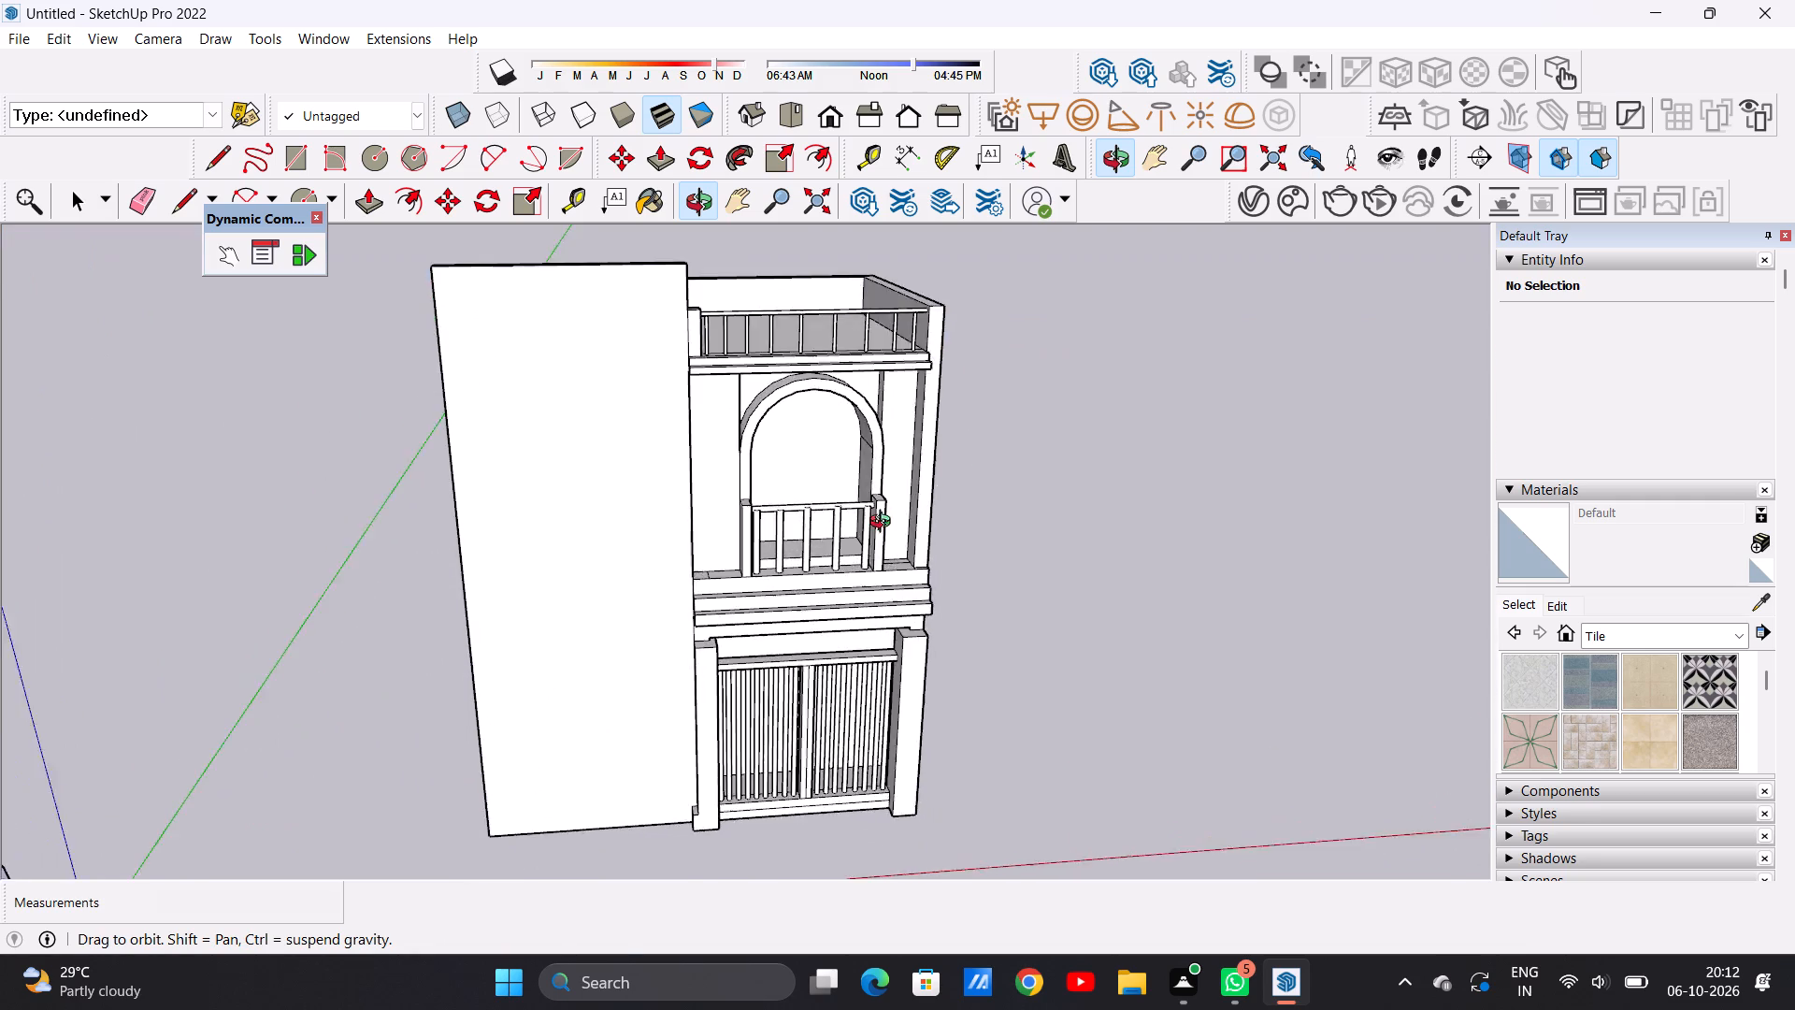
Examine the building's overall massing from oblique side and front views, comparing the plain wall block with the balcony bay.
{"action": "middle_click_drag", "start_coordinate": [884, 524], "coordinate": [698, 469]}
{"action": "scroll", "coordinate": [926, 531], "scroll_direction": "up", "scroll_amount": 7}
{"action": "scroll", "coordinate": [669, 511], "scroll_direction": "down", "scroll_amount": 2}
{"action": "scroll", "coordinate": [676, 504], "scroll_direction": "up", "scroll_amount": 1}
{"action": "scroll", "coordinate": [678, 503], "scroll_direction": "down", "scroll_amount": 8}
{"action": "middle_click_drag", "start_coordinate": [653, 584], "coordinate": [834, 587]}
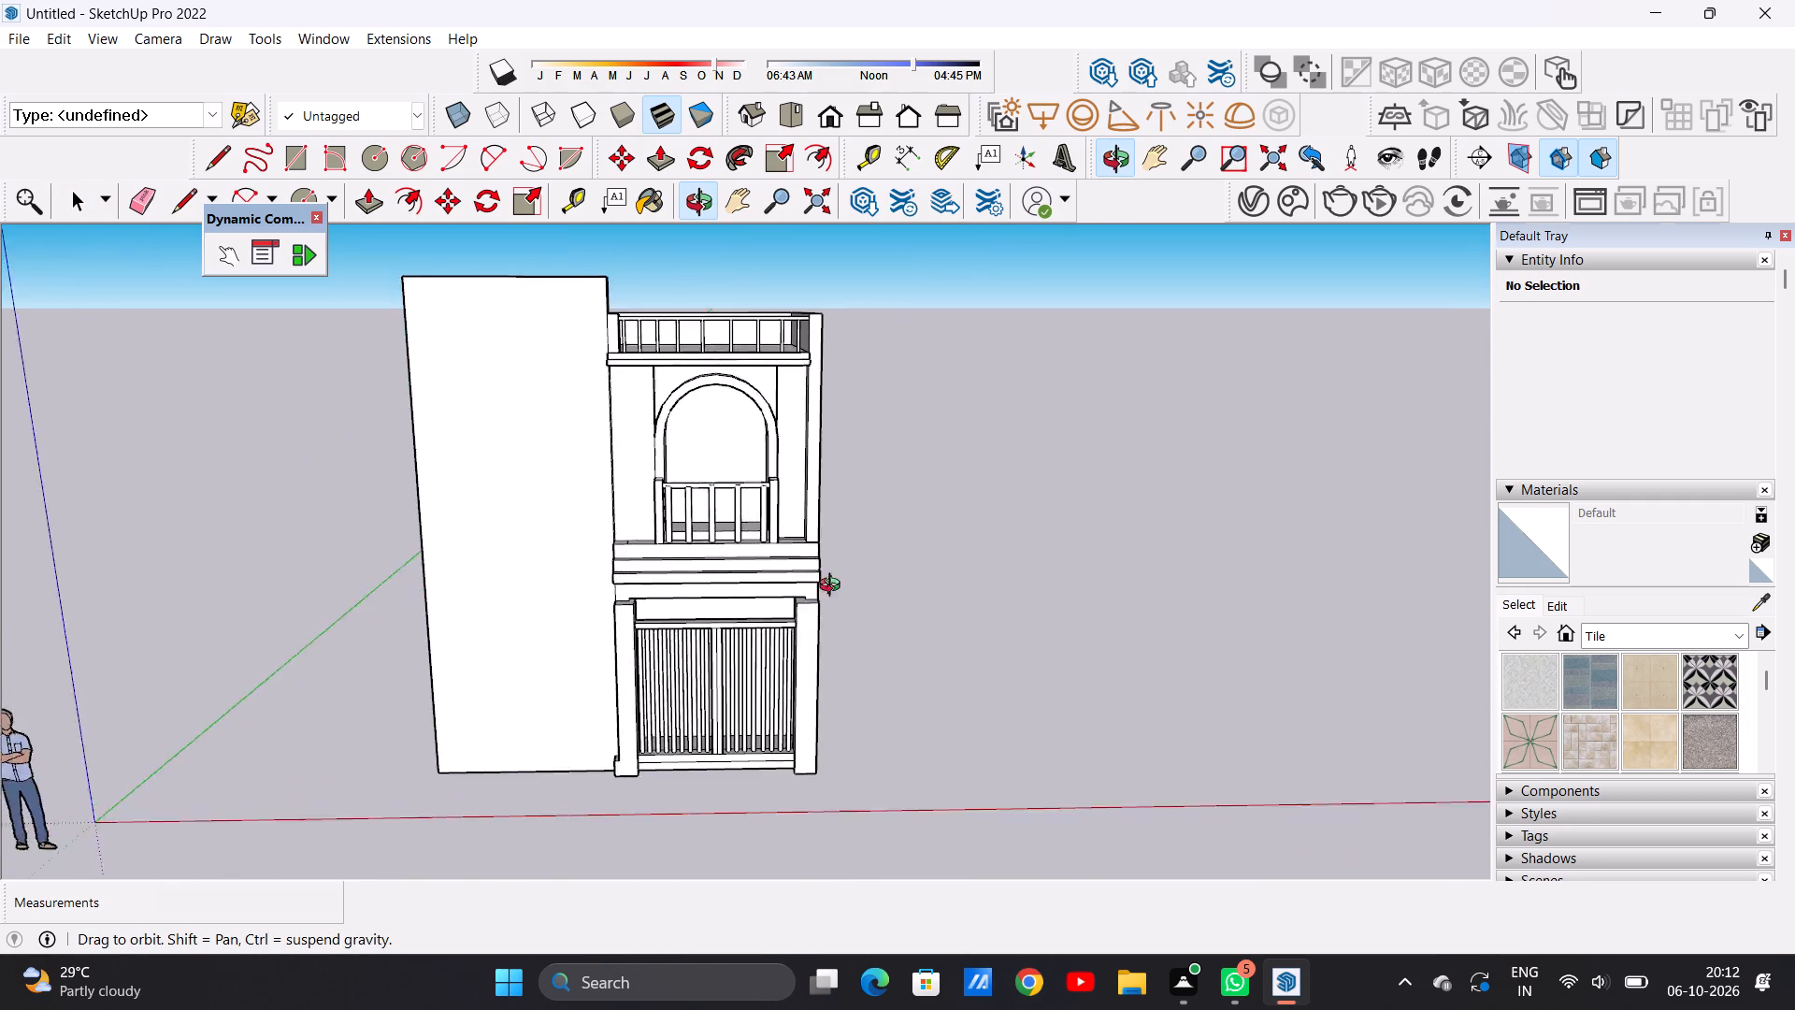
{"action": "middle_click_drag", "start_coordinate": [834, 587], "coordinate": [838, 653]}
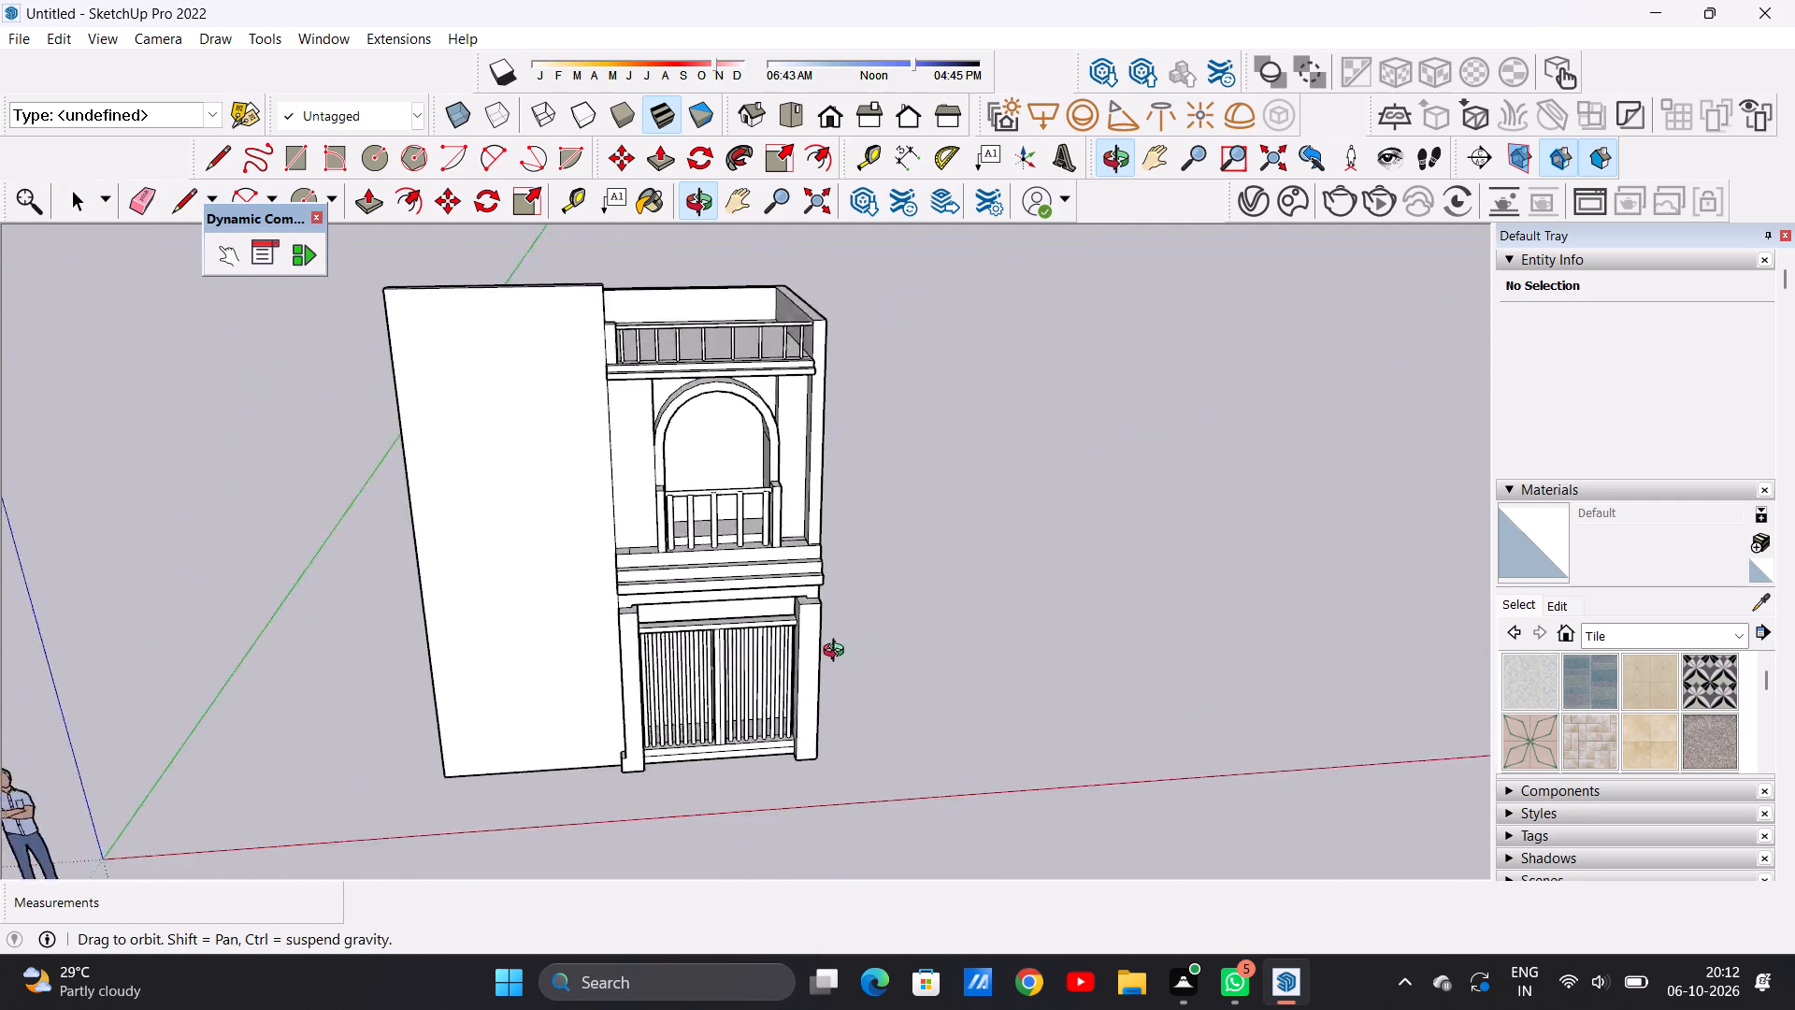
{"action": "middle_click_drag", "start_coordinate": [838, 653], "coordinate": [750, 538]}
{"action": "scroll", "coordinate": [798, 534], "scroll_direction": "down", "scroll_amount": 4}
{"action": "scroll", "coordinate": [811, 683], "scroll_direction": "up", "scroll_amount": 1}
{"action": "middle_click_drag", "start_coordinate": [806, 677], "coordinate": [426, 617]}
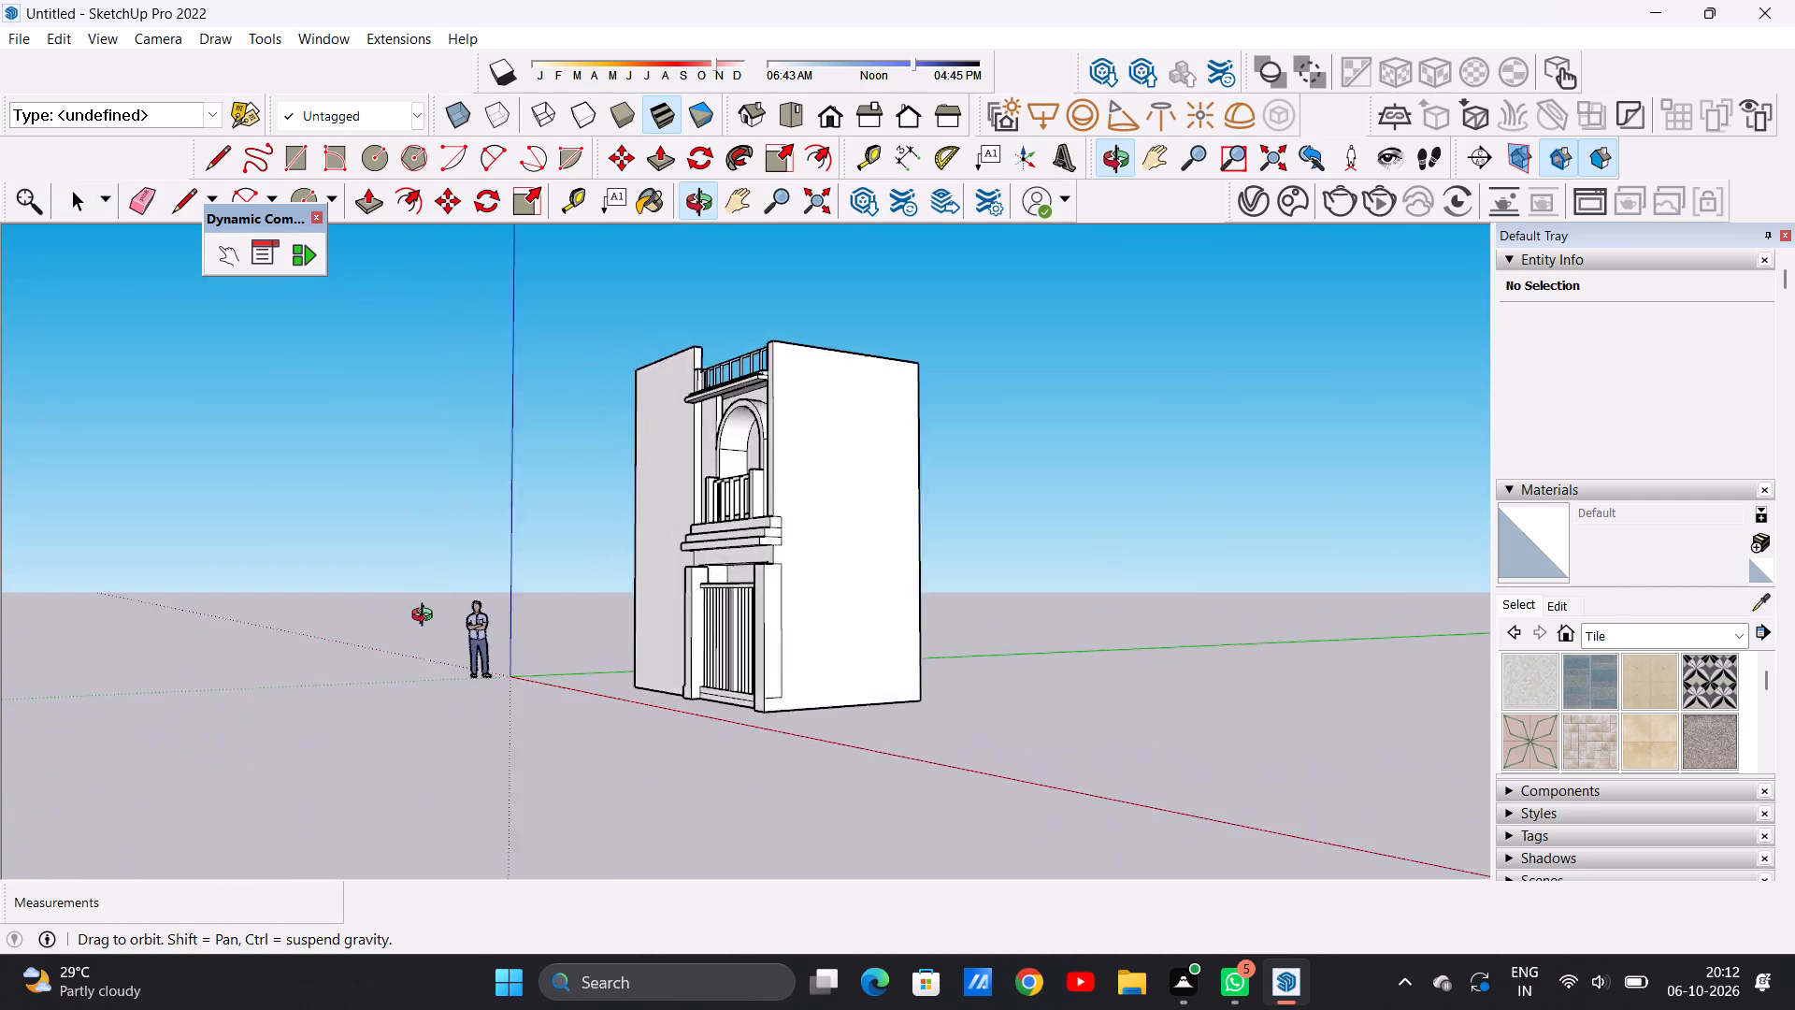
{"action": "middle_click_drag", "start_coordinate": [426, 617], "coordinate": [985, 629]}
{"action": "scroll", "coordinate": [598, 658], "scroll_direction": "up", "scroll_amount": 6}
{"action": "middle_click_drag", "start_coordinate": [638, 617], "coordinate": [521, 637]}
{"action": "scroll", "coordinate": [569, 649], "scroll_direction": "down", "scroll_amount": 10}
{"action": "scroll", "coordinate": [609, 550], "scroll_direction": "up", "scroll_amount": 7}
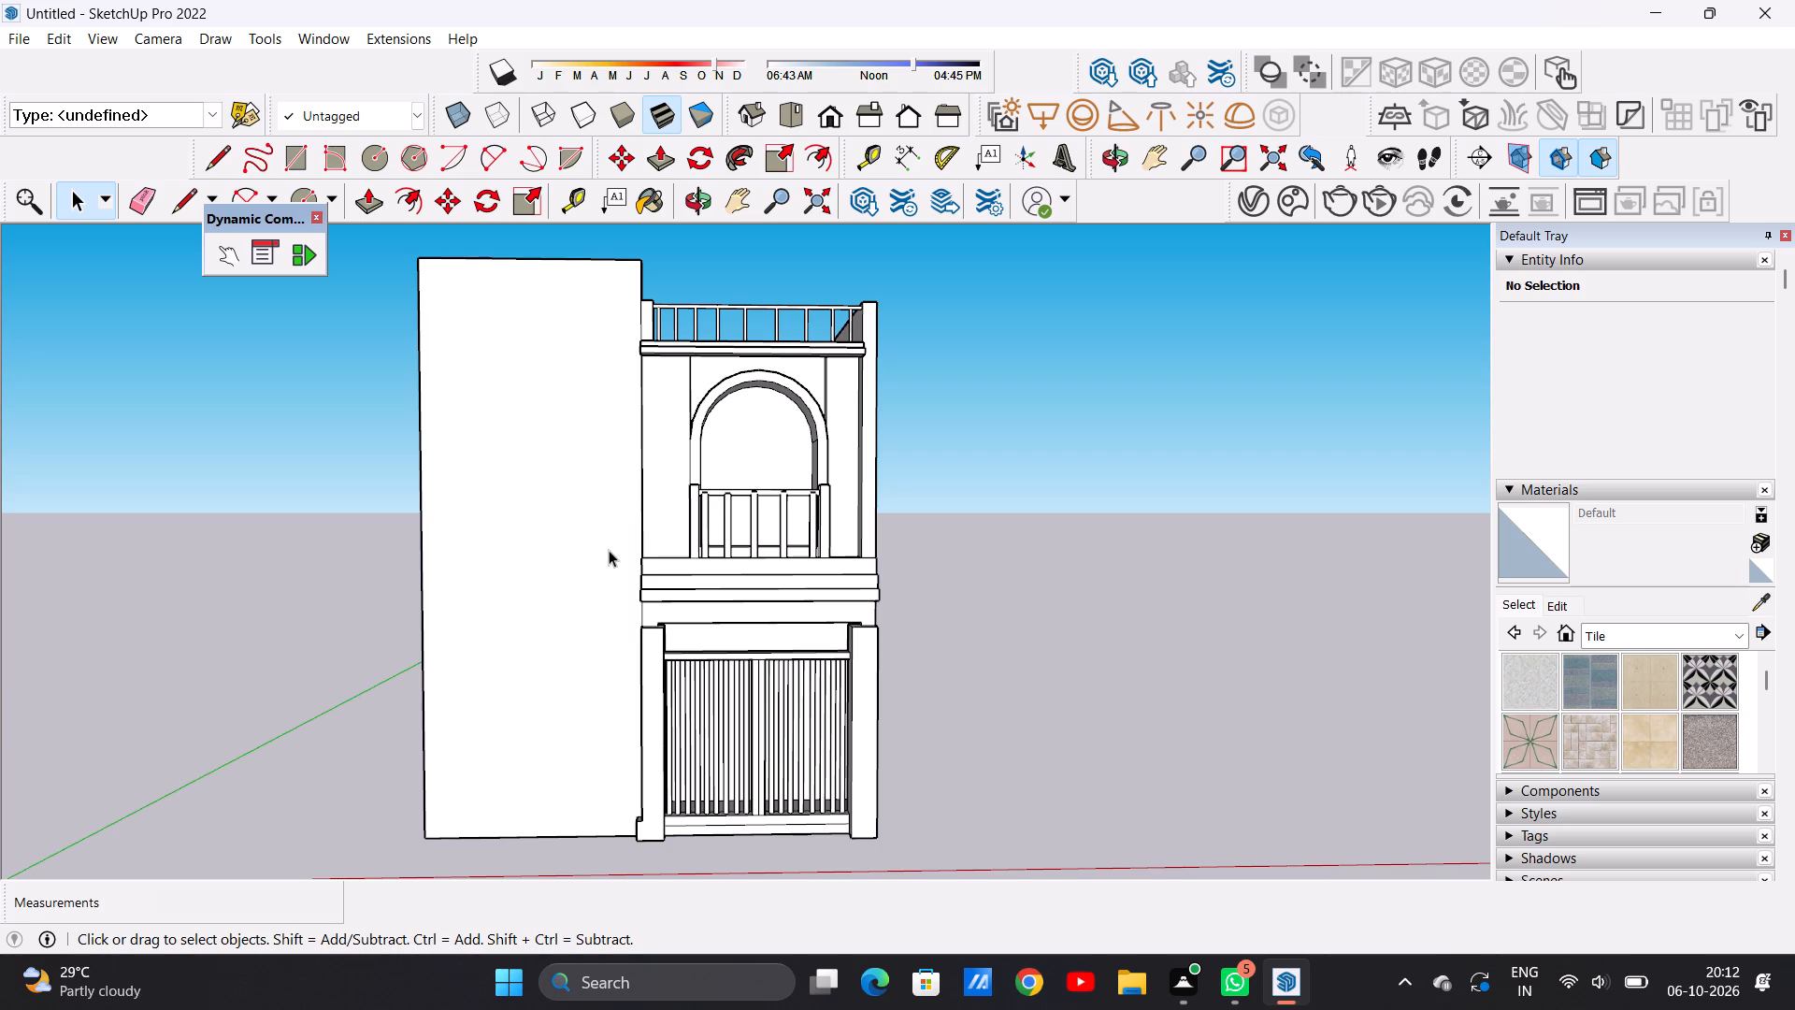
Examine the front elevation straight on, focusing on the blank wall block beside the balcony and gate.
{"action": "scroll", "coordinate": [567, 582], "scroll_direction": "down", "scroll_amount": 13}
{"action": "scroll", "coordinate": [570, 628], "scroll_direction": "up", "scroll_amount": 1}
{"action": "scroll", "coordinate": [570, 628], "scroll_direction": "down", "scroll_amount": 20}
{"action": "scroll", "coordinate": [570, 628], "scroll_direction": "down", "scroll_amount": 5}
{"action": "scroll", "coordinate": [614, 592], "scroll_direction": "up", "scroll_amount": 11}
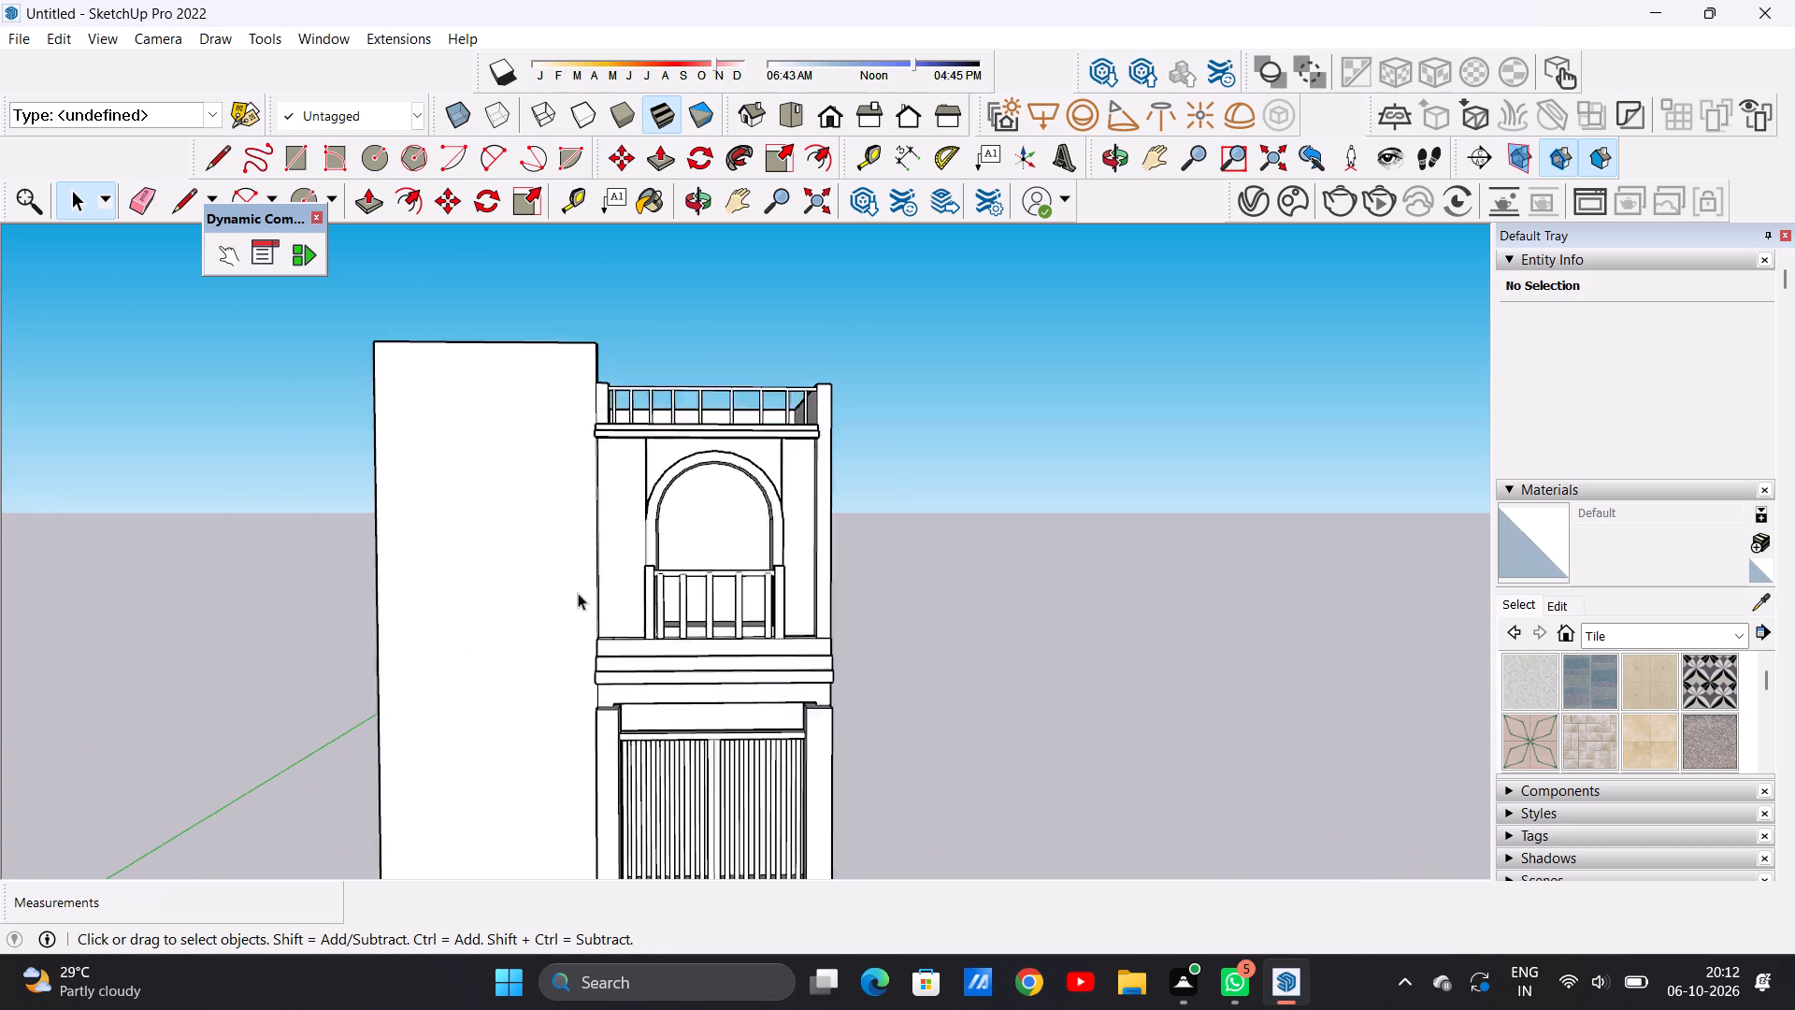
{"action": "scroll", "coordinate": [578, 593], "scroll_direction": "up", "scroll_amount": 5}
{"action": "scroll", "coordinate": [619, 540], "scroll_direction": "down", "scroll_amount": 8}
{"action": "middle_click_drag", "start_coordinate": [603, 547], "coordinate": [620, 568]}
{"action": "scroll", "coordinate": [547, 581], "scroll_direction": "down", "scroll_amount": 12}
{"action": "scroll", "coordinate": [570, 596], "scroll_direction": "up", "scroll_amount": 13}
{"action": "middle_click_drag", "start_coordinate": [567, 592], "coordinate": [543, 574]}
{"action": "scroll", "coordinate": [557, 603], "scroll_direction": "down", "scroll_amount": 7}
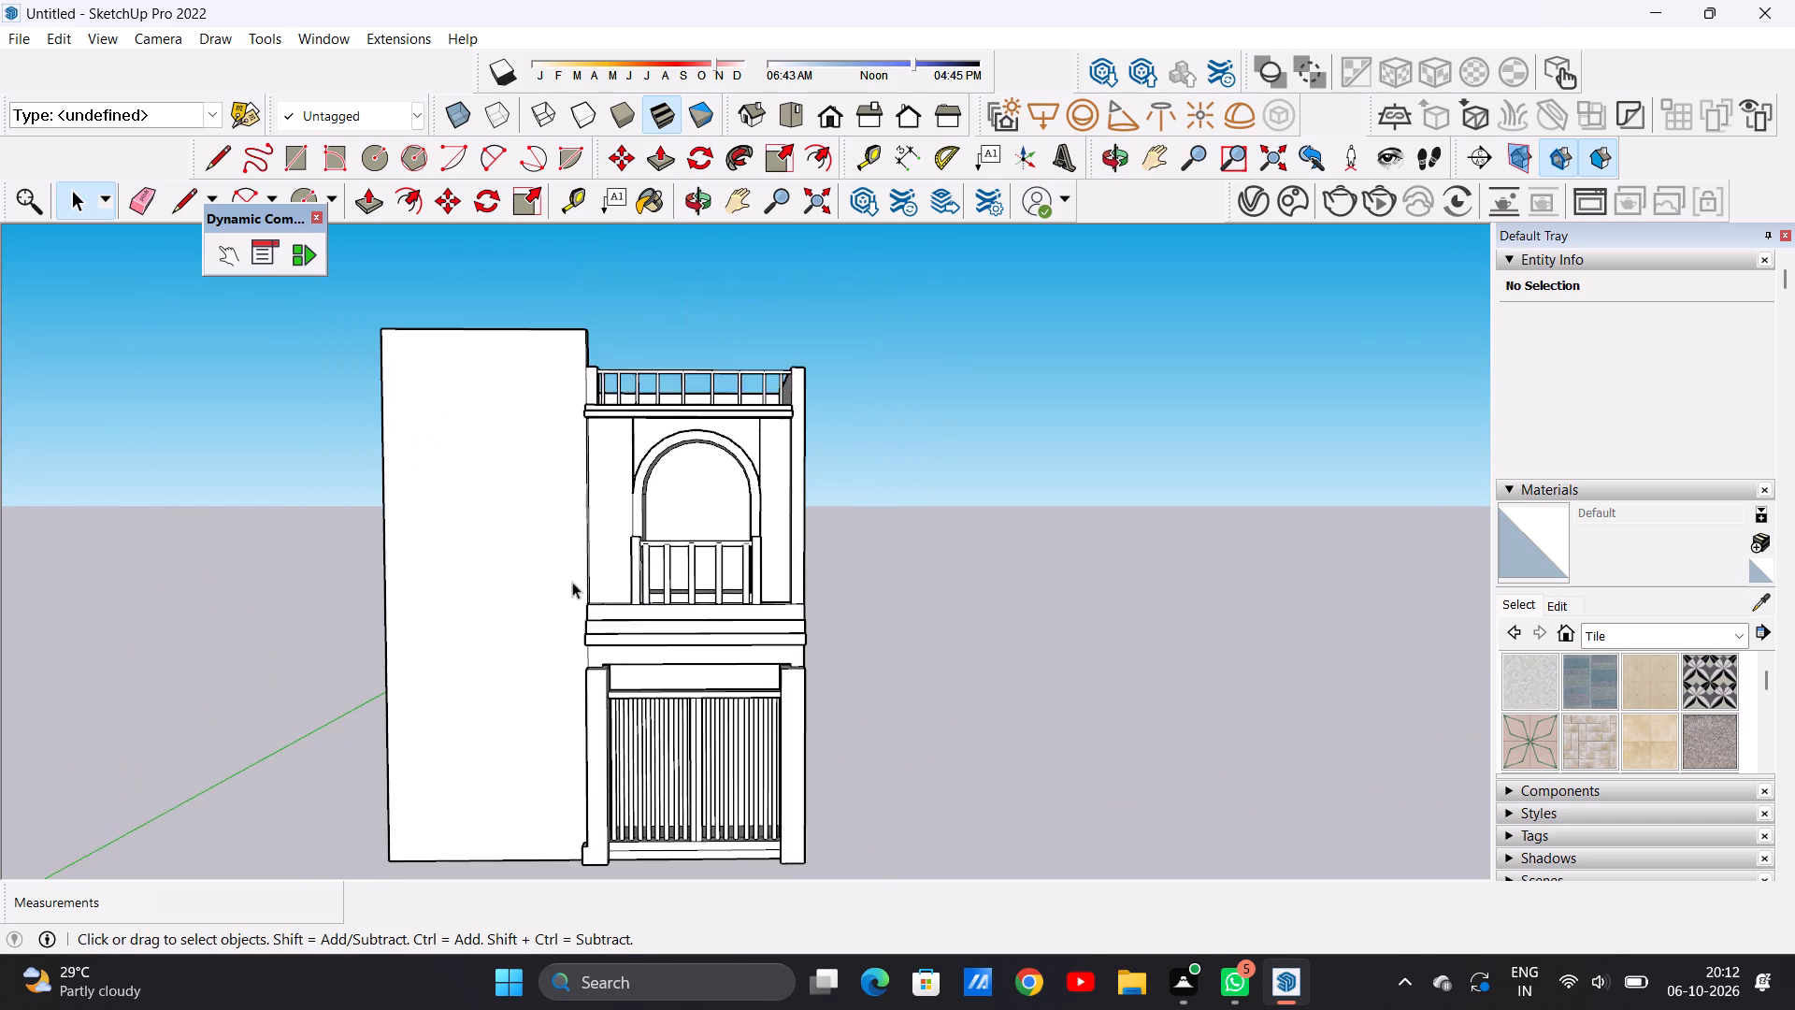
{"action": "scroll", "coordinate": [572, 582], "scroll_direction": "up", "scroll_amount": 1}
{"action": "scroll", "coordinate": [572, 582], "scroll_direction": "down", "scroll_amount": 4}
{"action": "scroll", "coordinate": [553, 628], "scroll_direction": "up", "scroll_amount": 9}
{"action": "scroll", "coordinate": [552, 628], "scroll_direction": "down", "scroll_amount": 5}
{"action": "scroll", "coordinate": [572, 592], "scroll_direction": "up", "scroll_amount": 2}
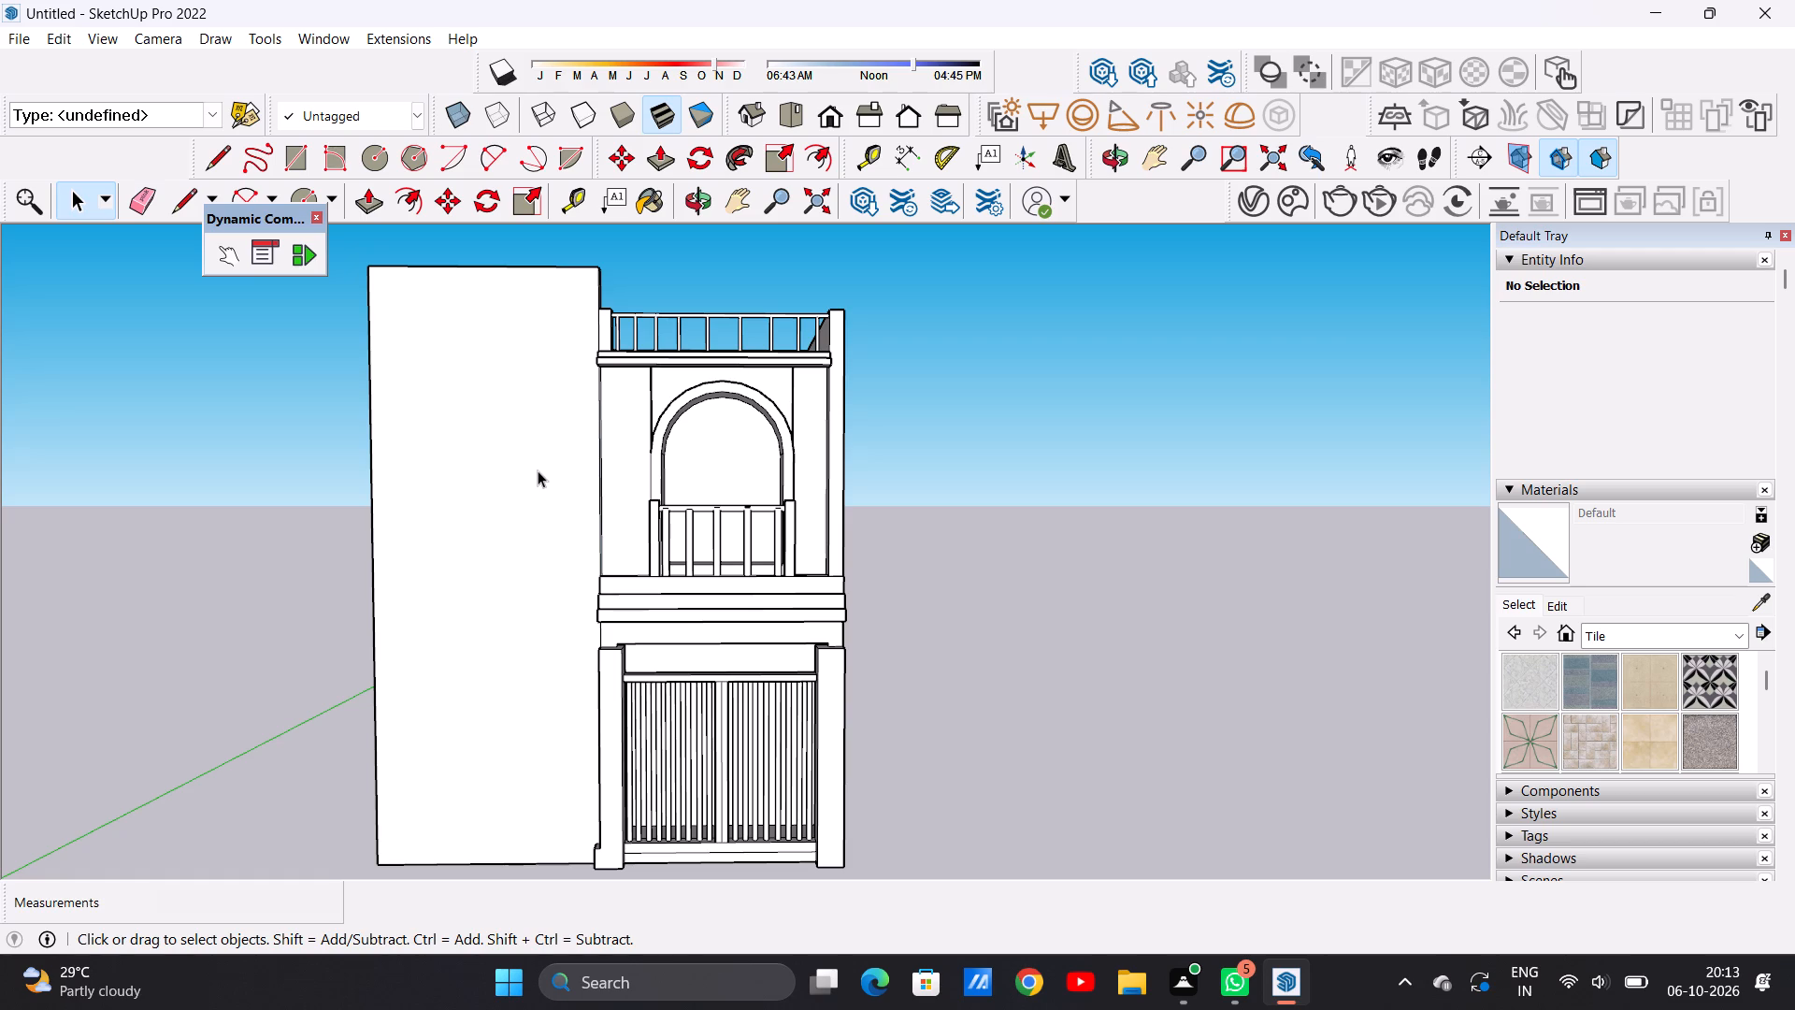
Draw a tall rectangle about 4' 8" wide and 16' 7" high on the blank front wall, reaching its base.
{"action": "key", "text": "r"}
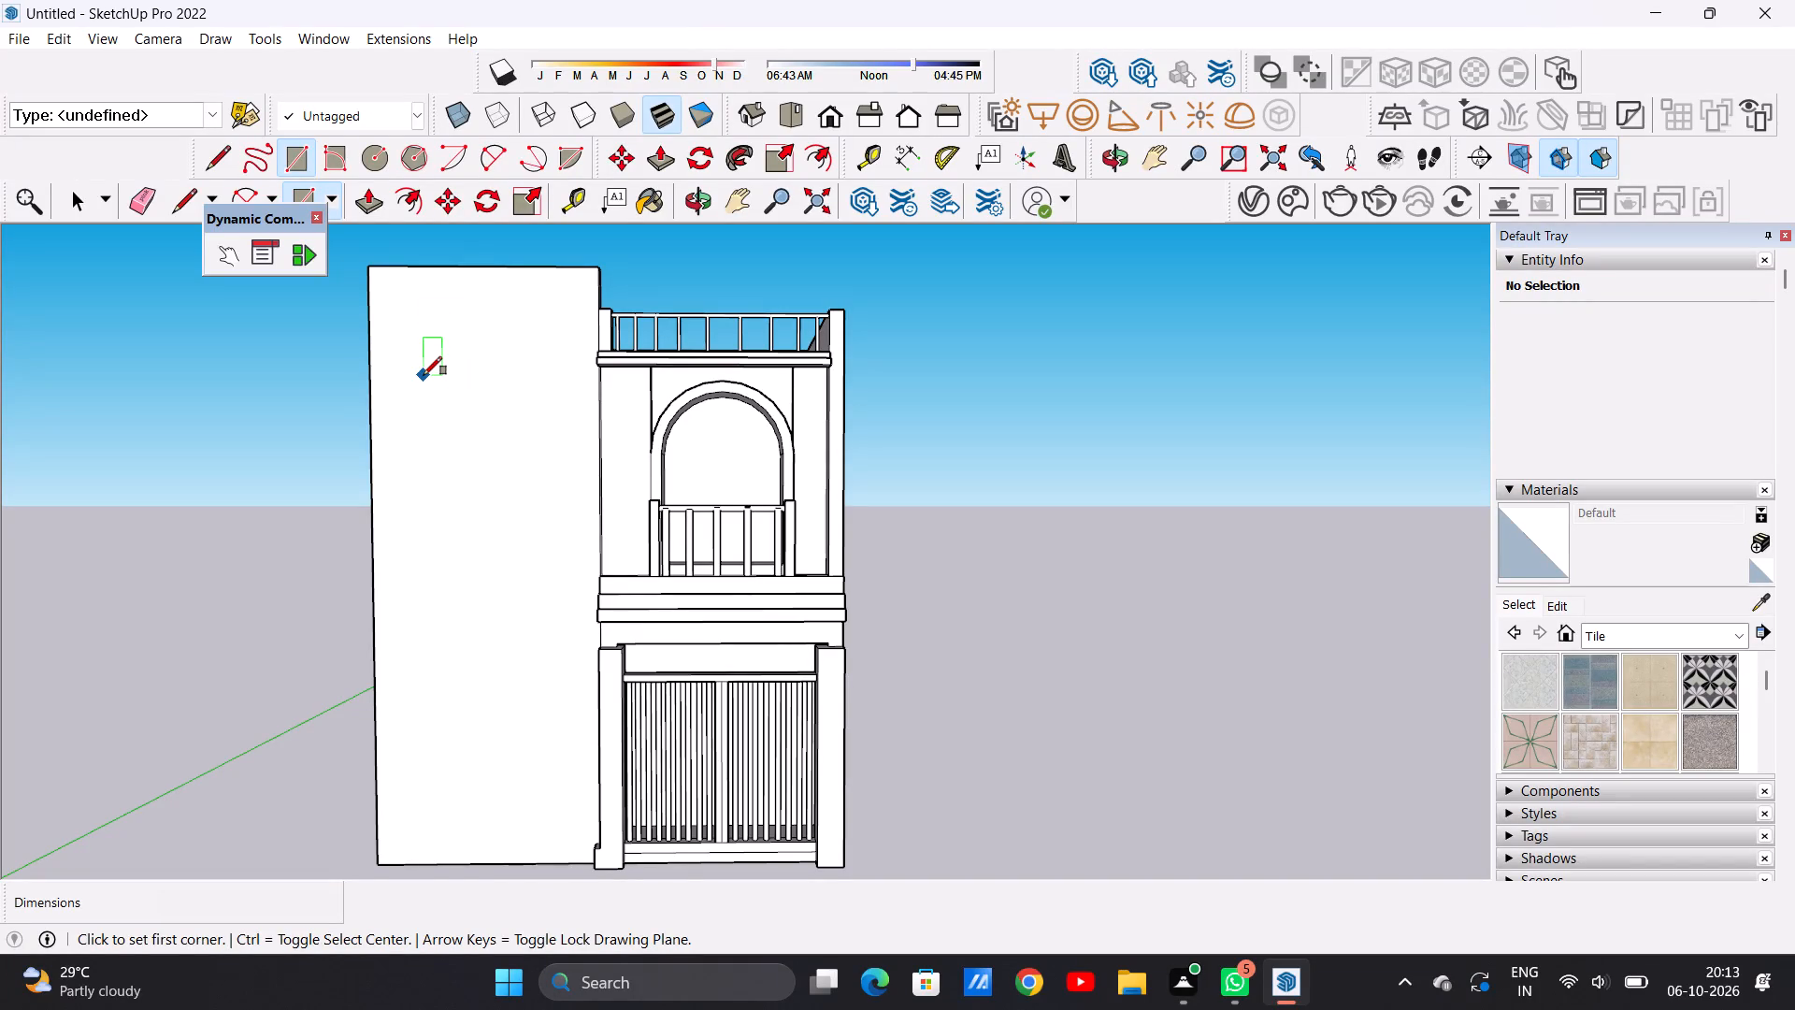
{"action": "left_click", "coordinate": [423, 417]}
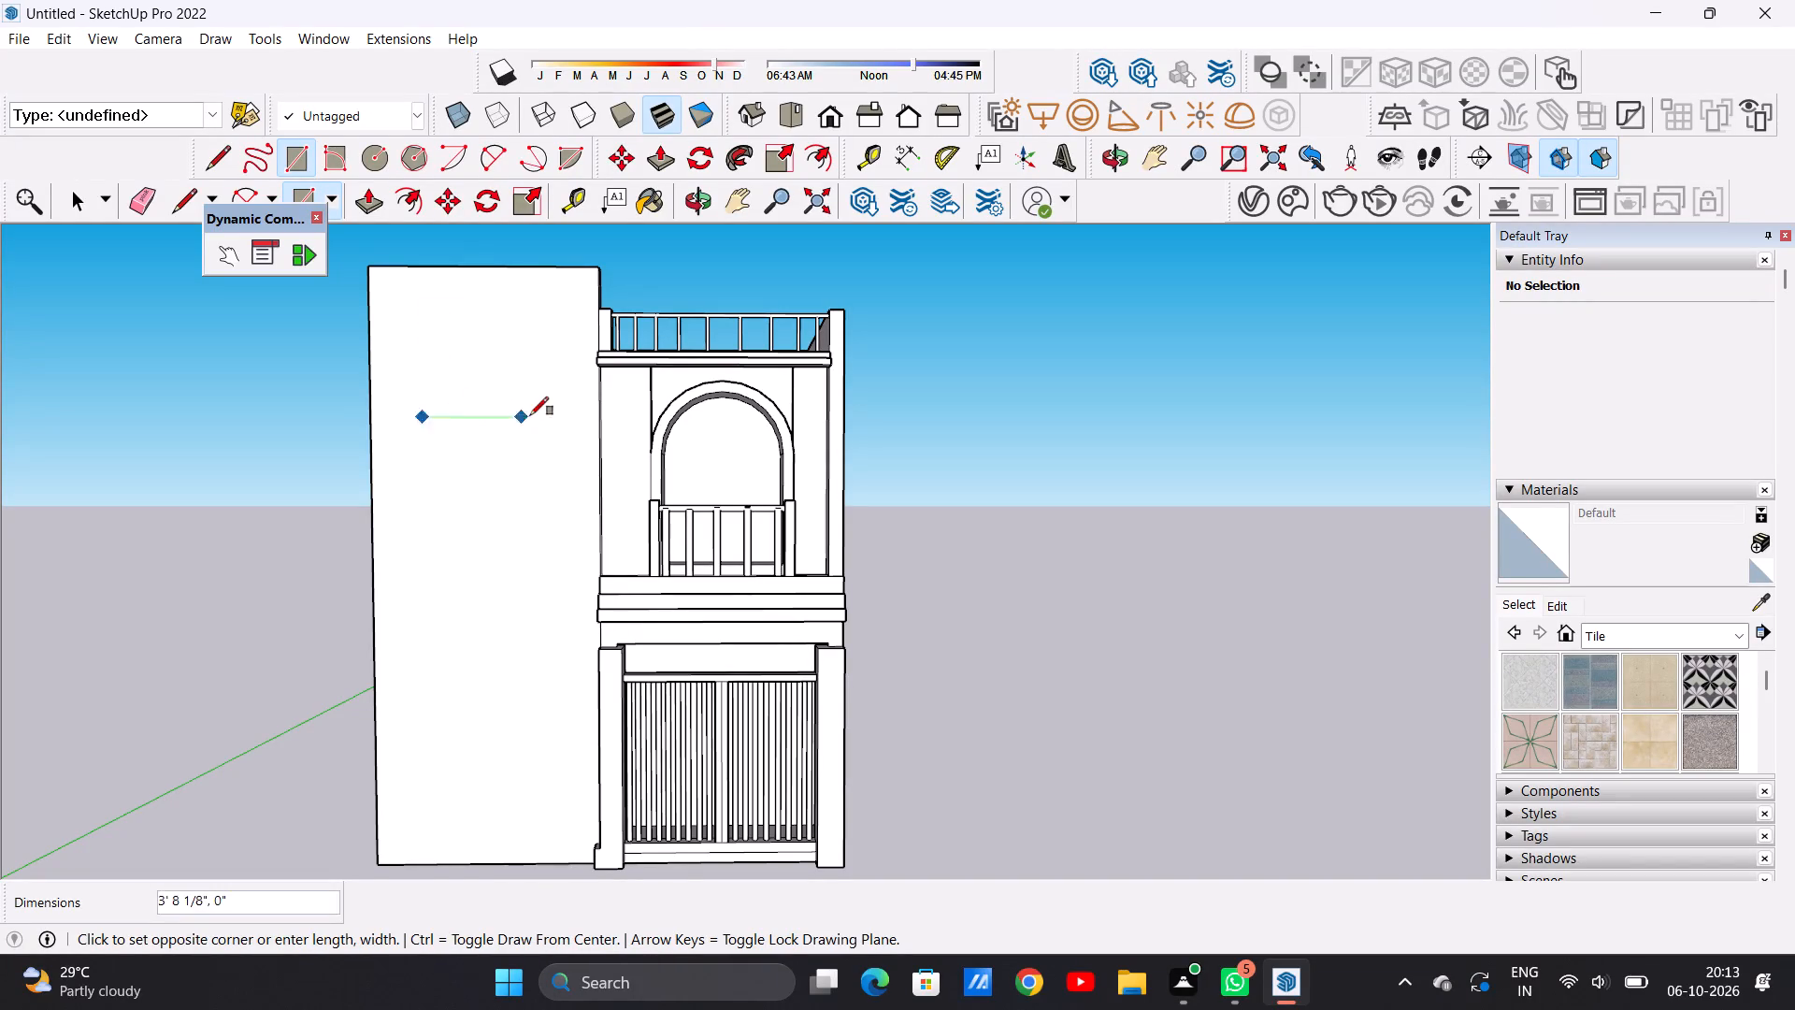
{"action": "left_click", "coordinate": [555, 858]}
{"action": "key", "text": "space"}
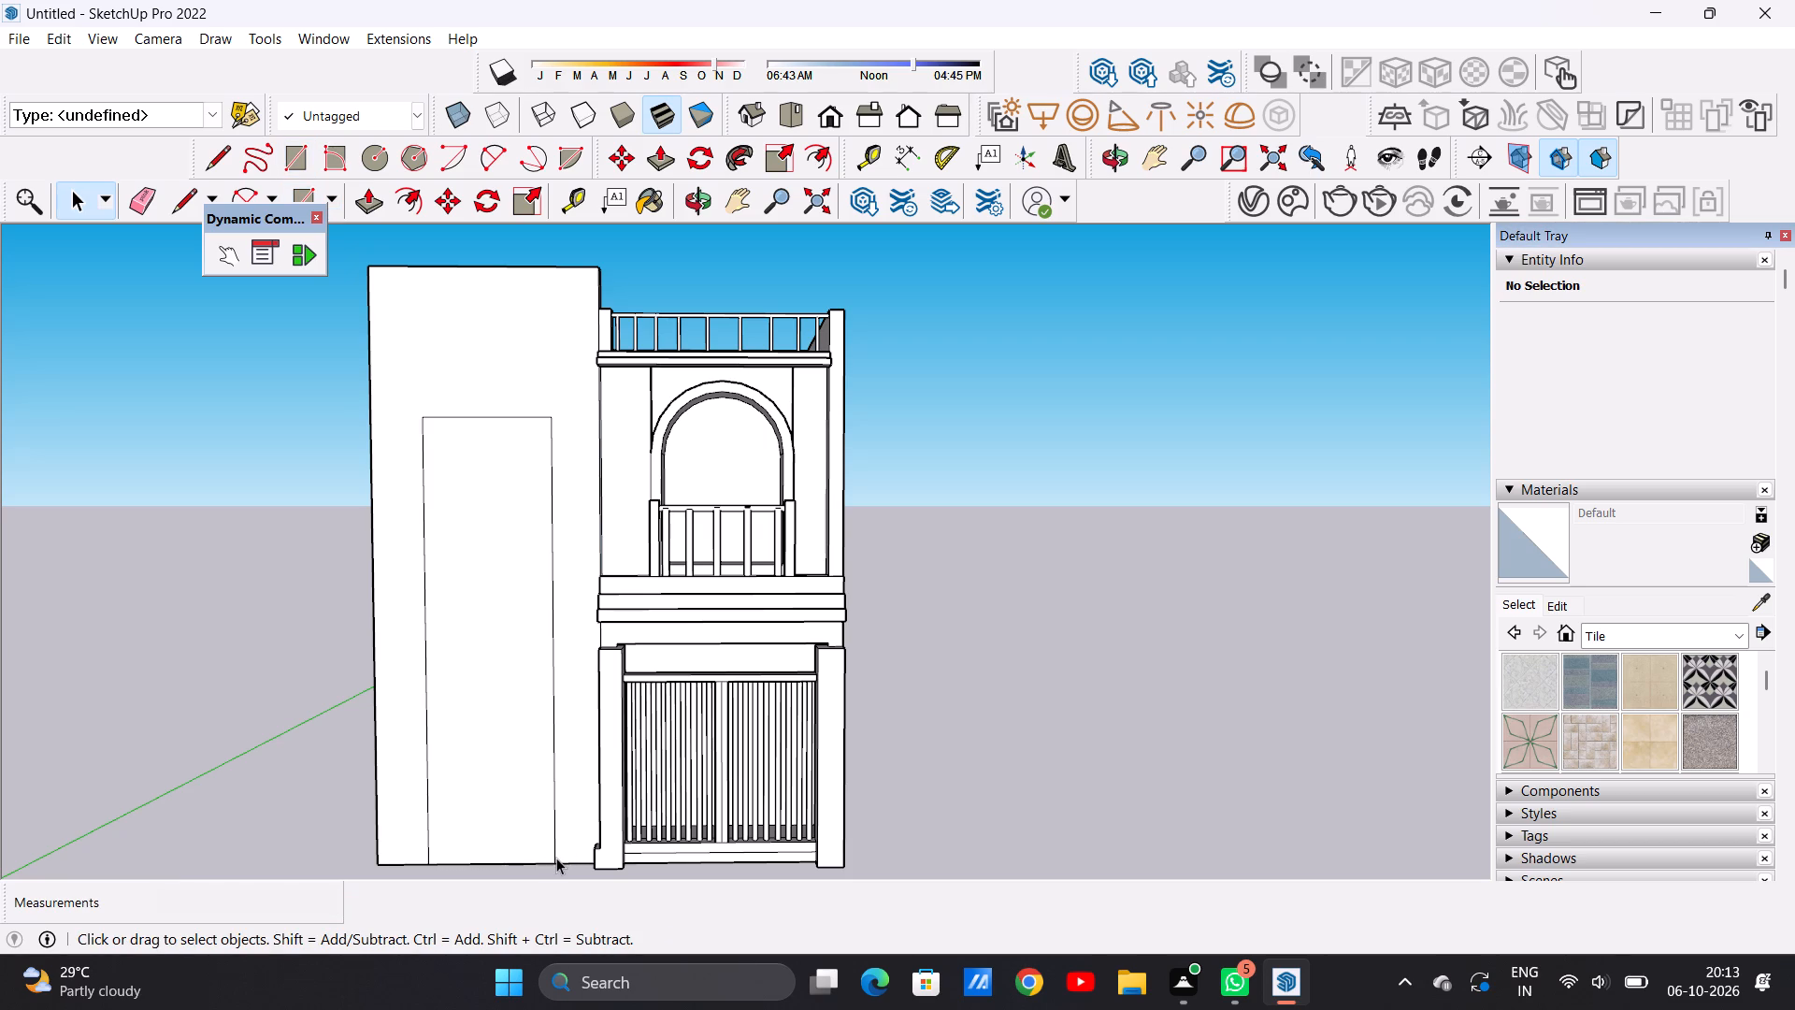
Draw a strip about 4' 8" wide and 8 1/2" high directly on top of the tall rectangle.
{"action": "scroll", "coordinate": [502, 402], "scroll_direction": "up", "scroll_amount": 4}
{"action": "scroll", "coordinate": [509, 413], "scroll_direction": "down", "scroll_amount": 7}
{"action": "middle_click_drag", "start_coordinate": [504, 430], "coordinate": [541, 513]}
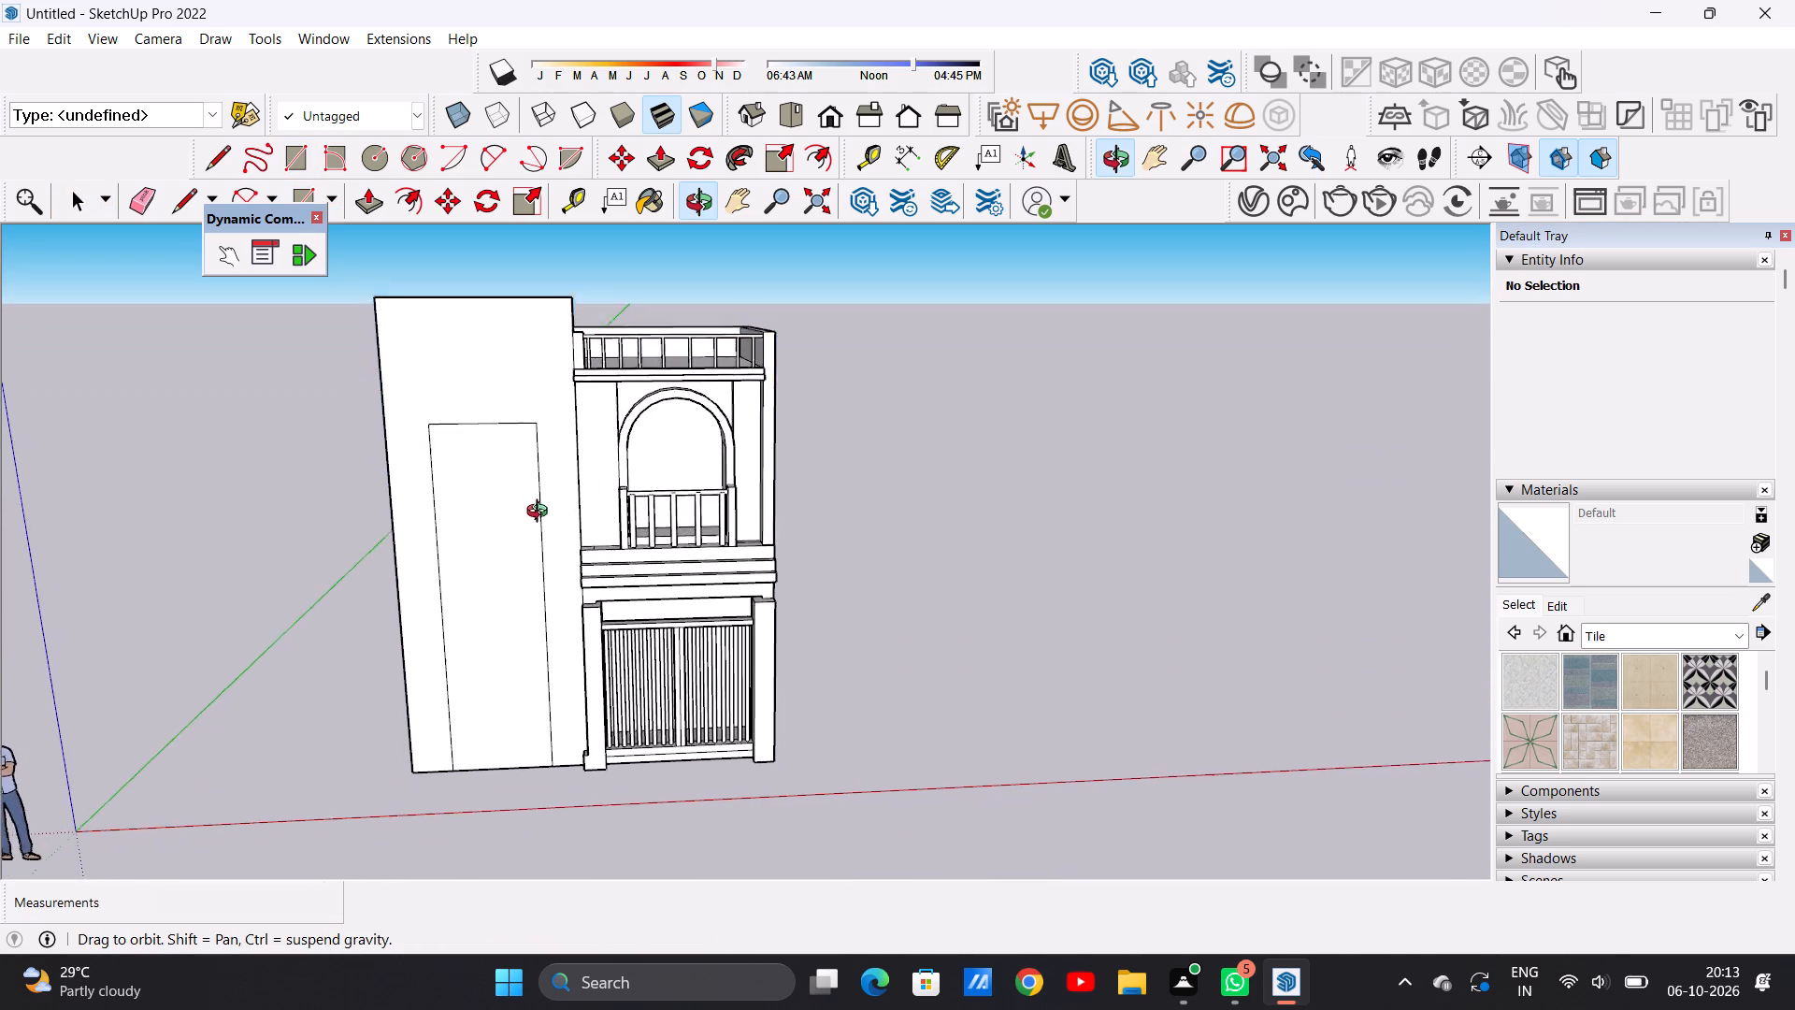
{"action": "middle_click_drag", "start_coordinate": [541, 513], "coordinate": [463, 457]}
{"action": "scroll", "coordinate": [533, 425], "scroll_direction": "up", "scroll_amount": 6}
{"action": "scroll", "coordinate": [513, 451], "scroll_direction": "down", "scroll_amount": 4}
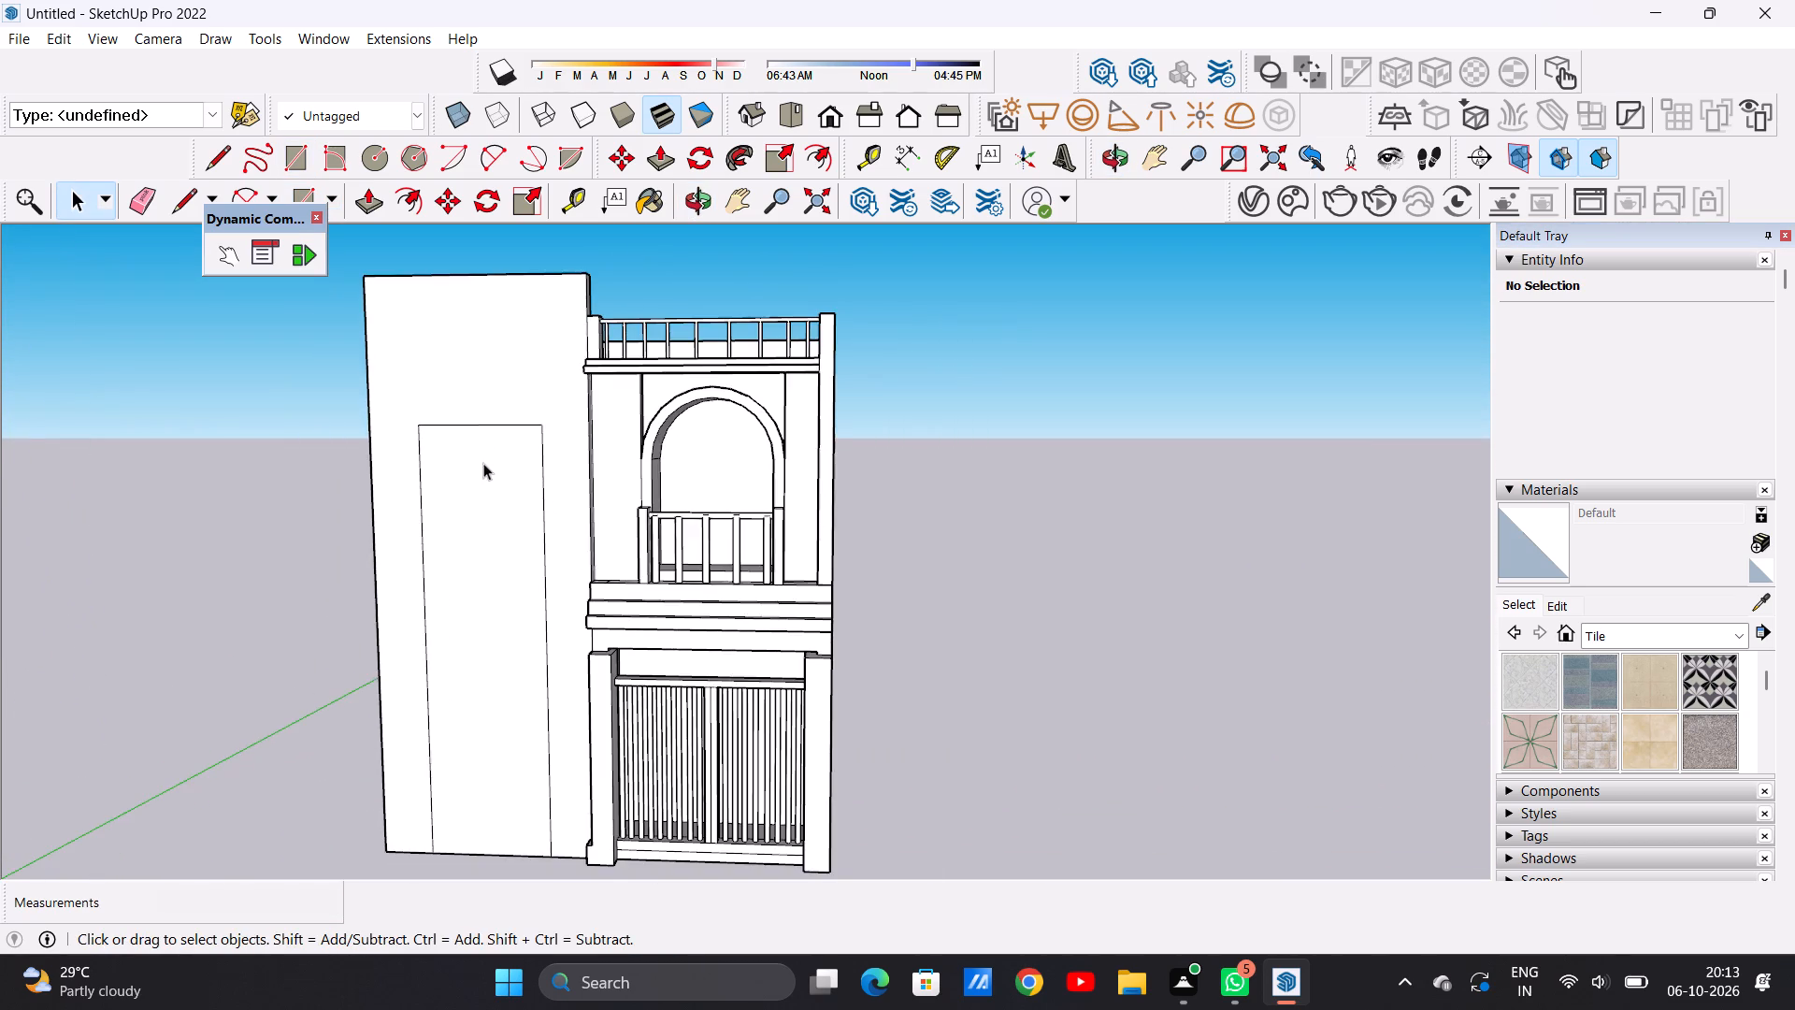
{"action": "middle_click_drag", "start_coordinate": [483, 463], "coordinate": [525, 462]}
{"action": "scroll", "coordinate": [537, 454], "scroll_direction": "up", "scroll_amount": 3}
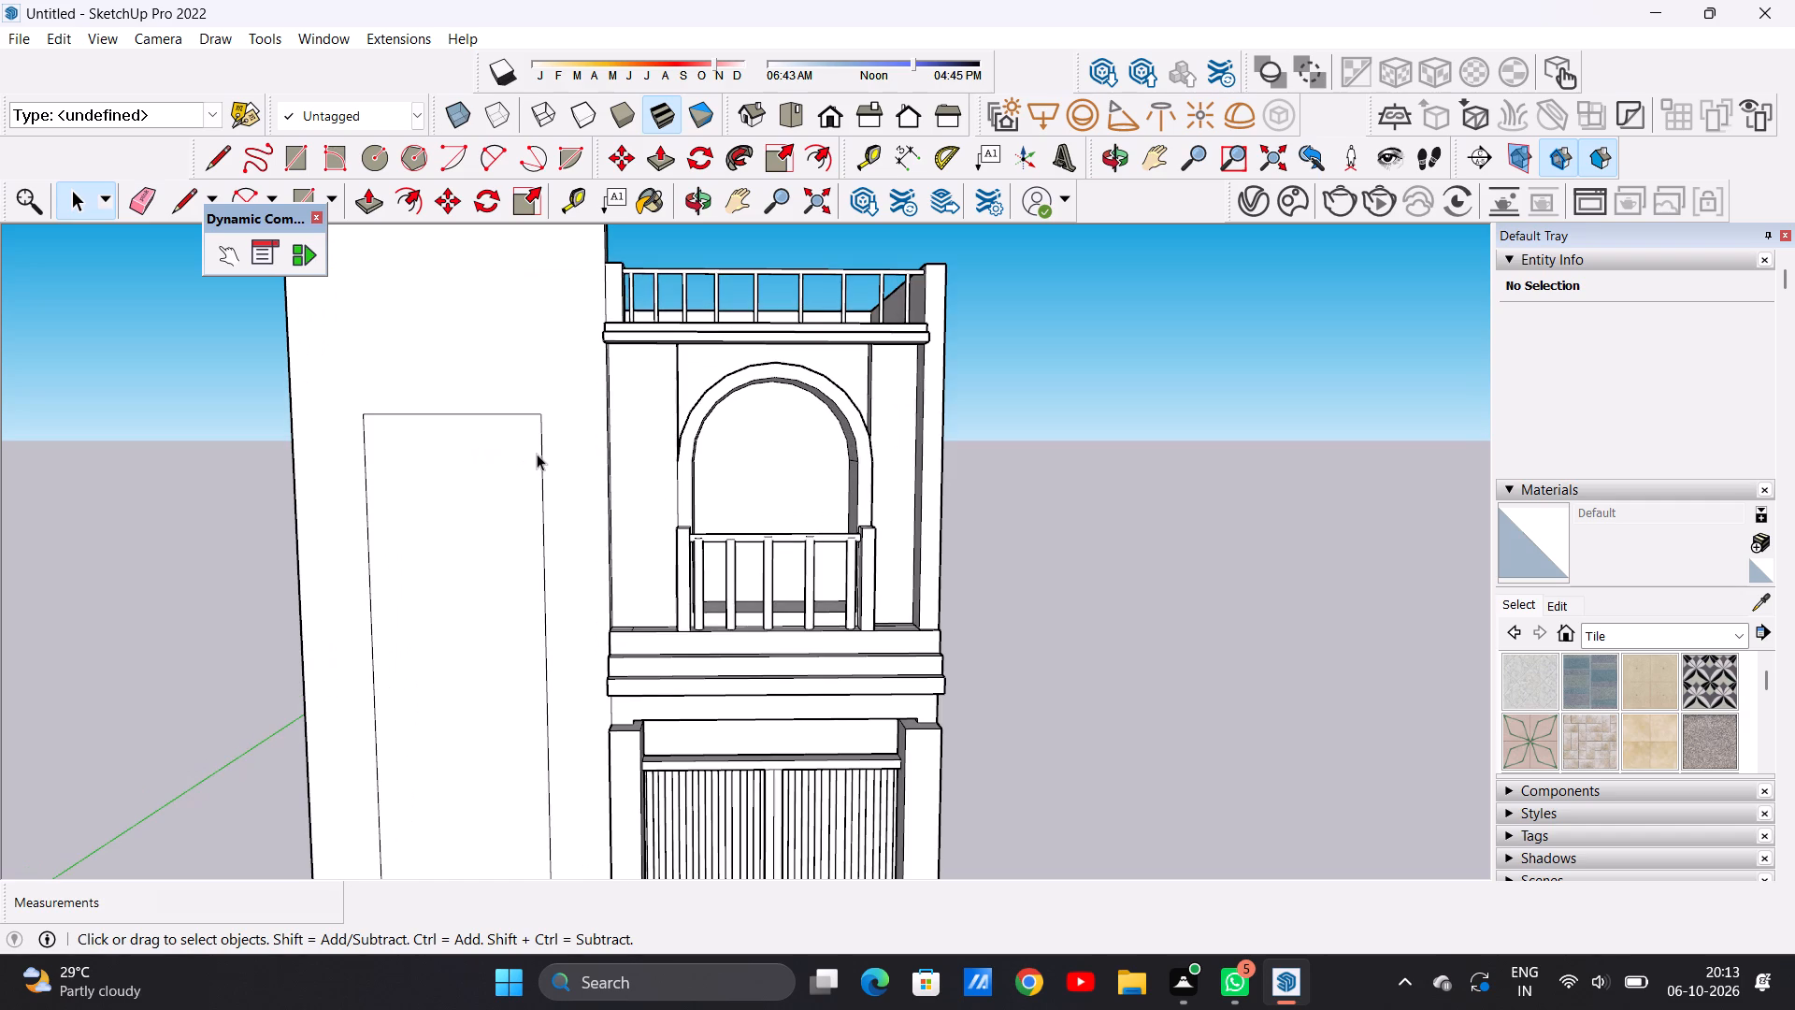
{"action": "key", "text": "r"}
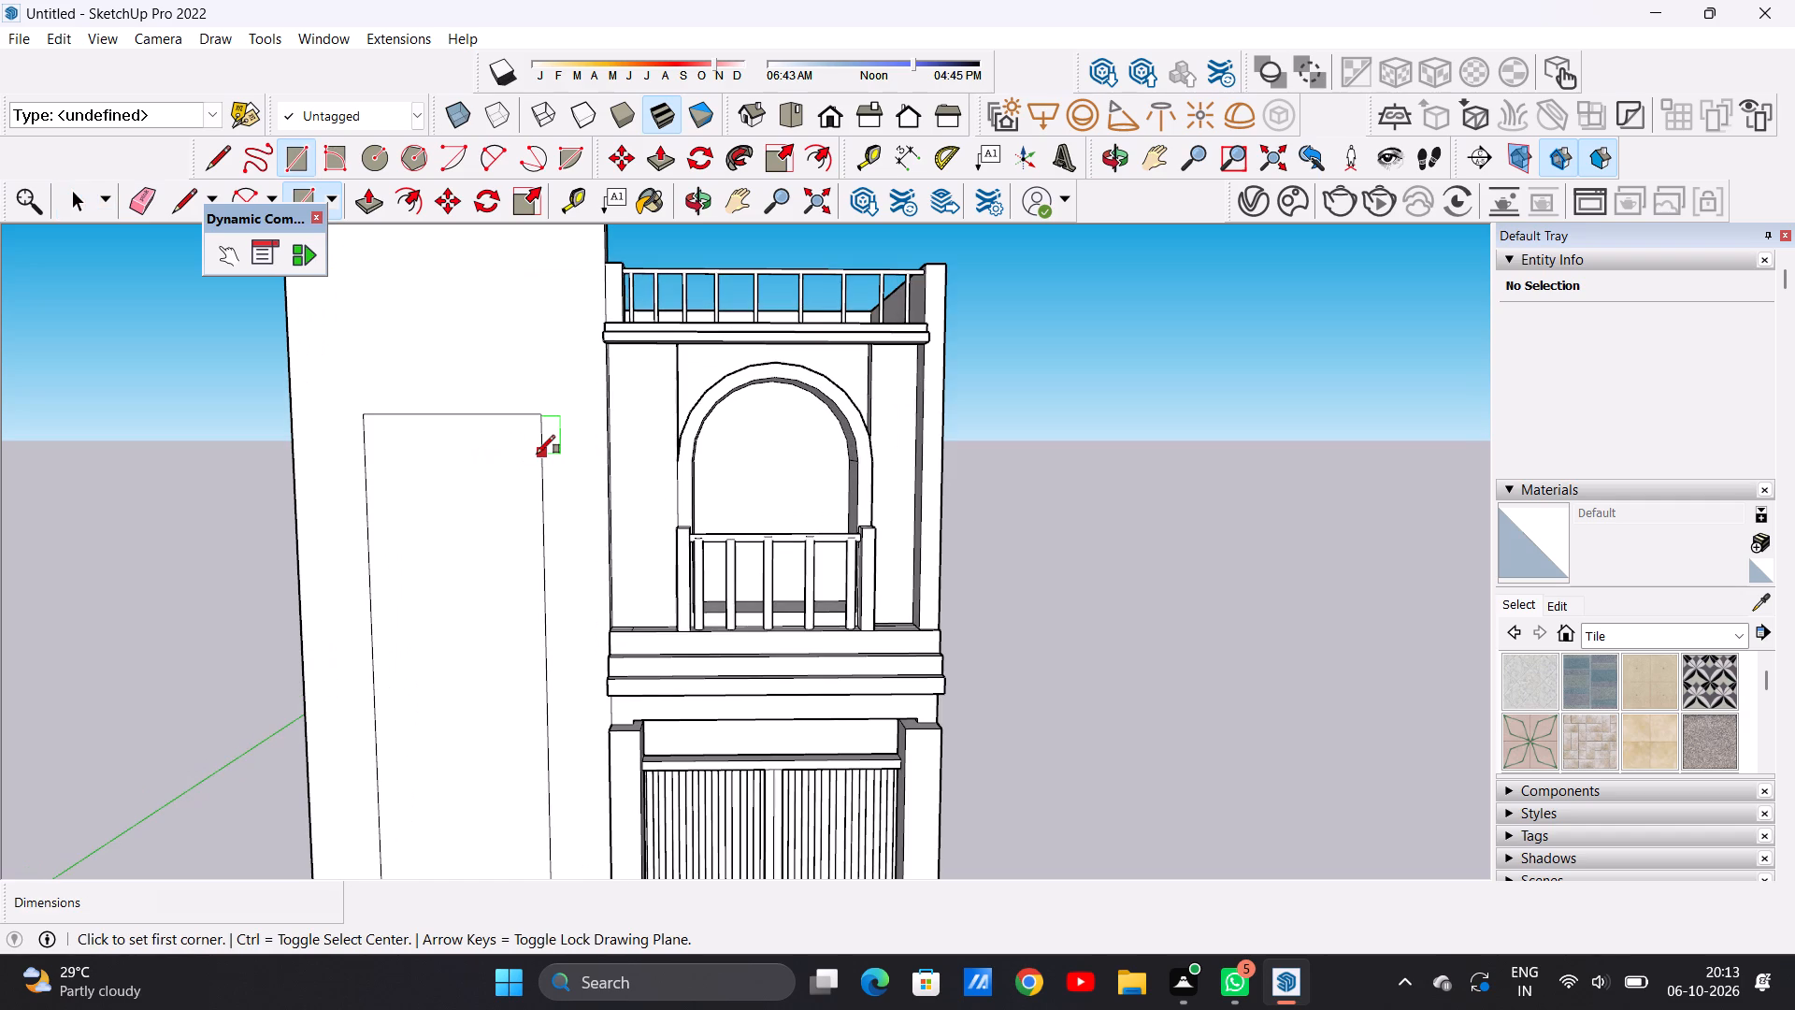
{"action": "left_click", "coordinate": [370, 411]}
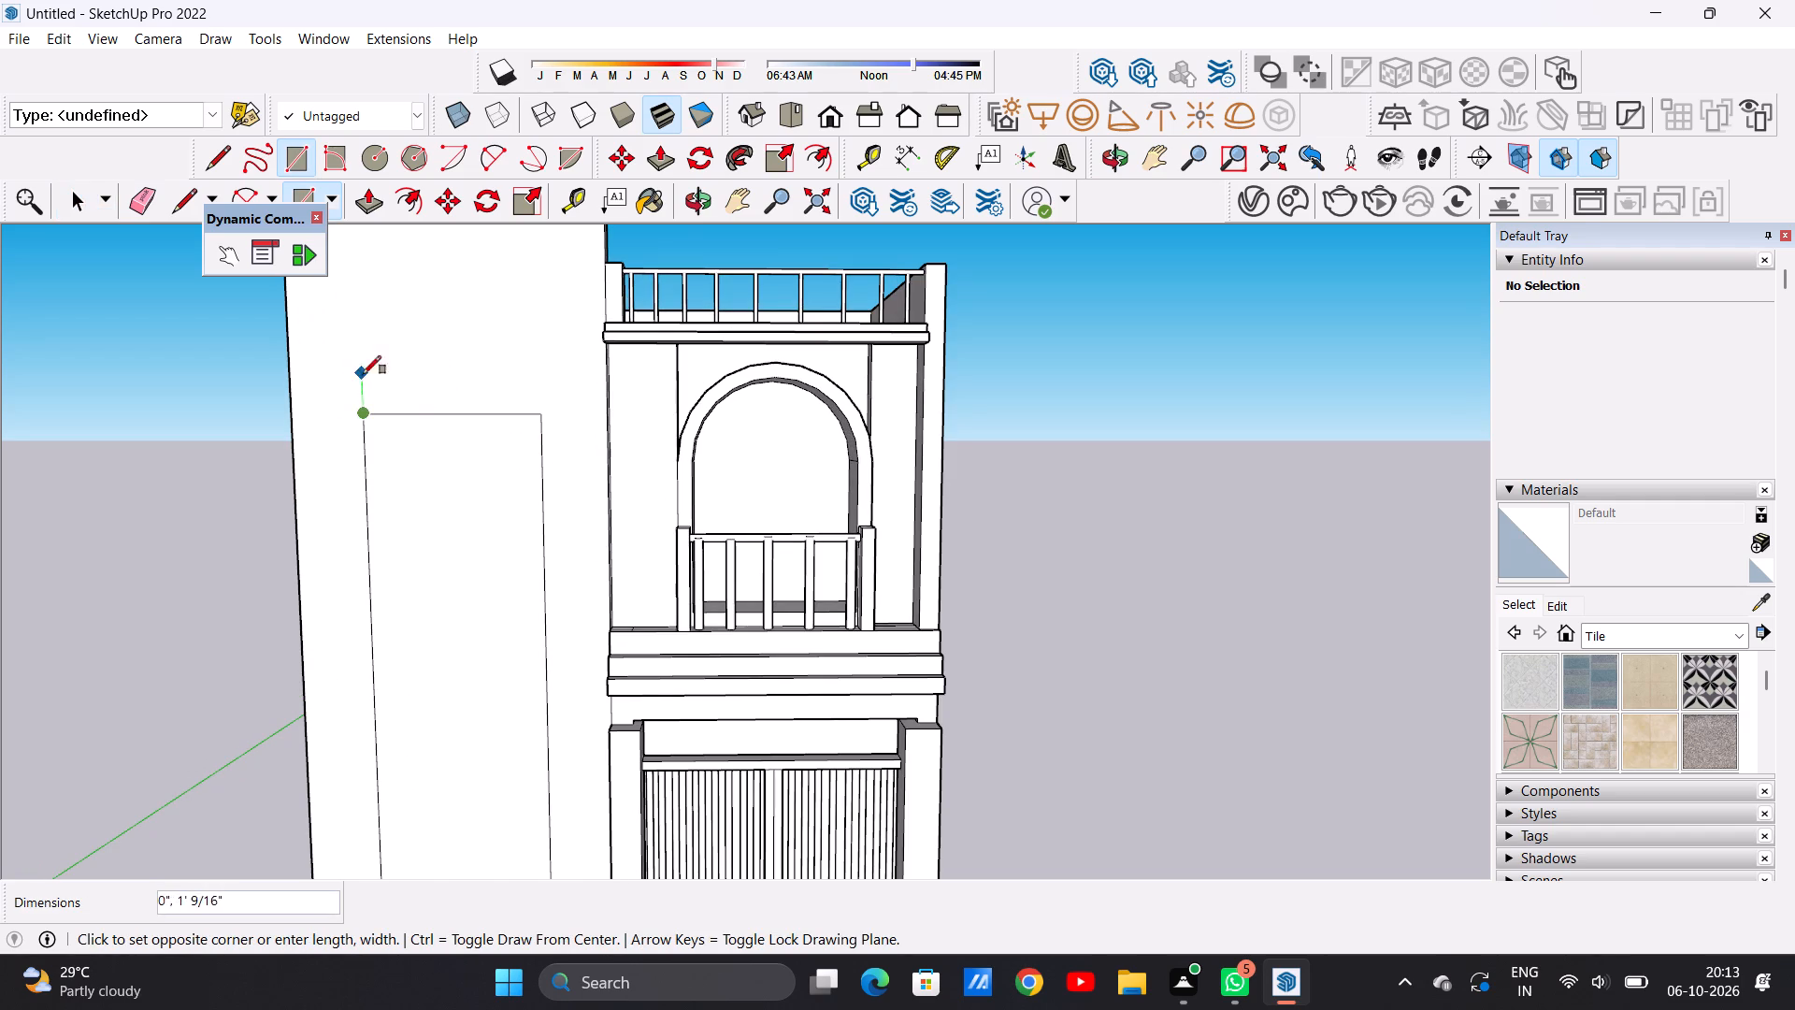
{"action": "left_click", "coordinate": [545, 411]}
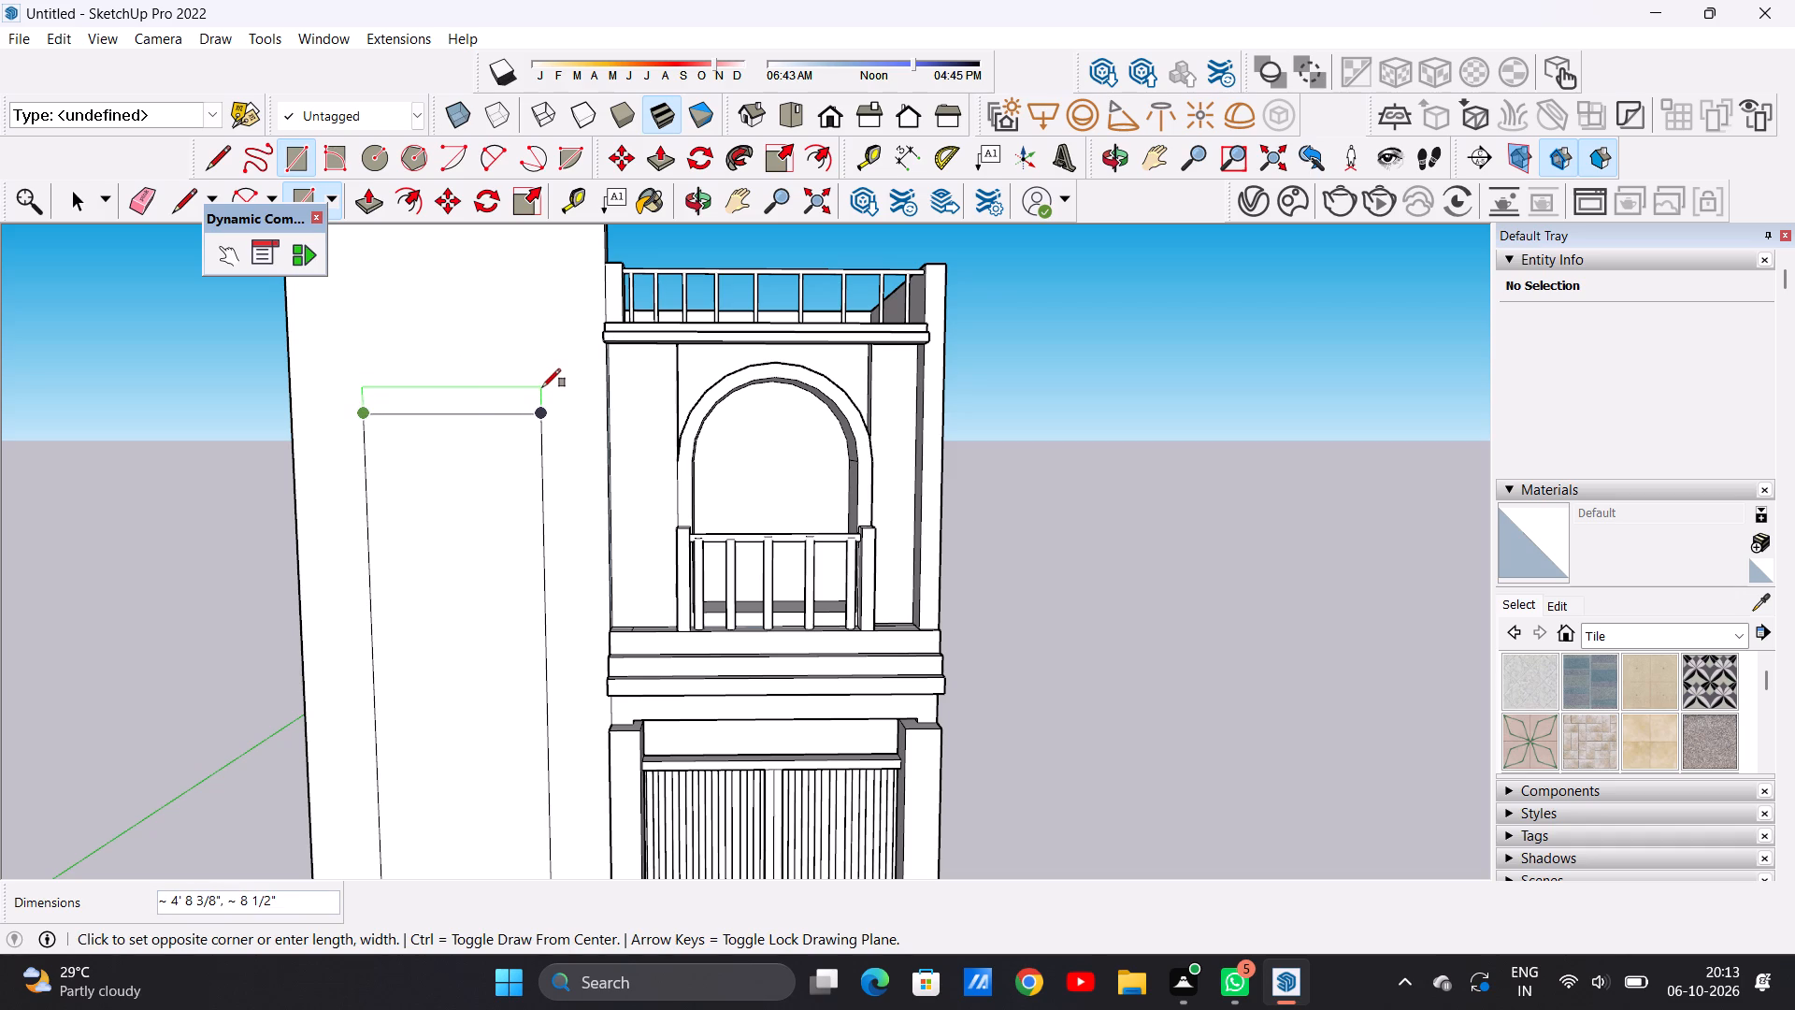
{"action": "left_click", "coordinate": [542, 387]}
{"action": "middle_click_drag", "start_coordinate": [533, 428], "coordinate": [459, 451]}
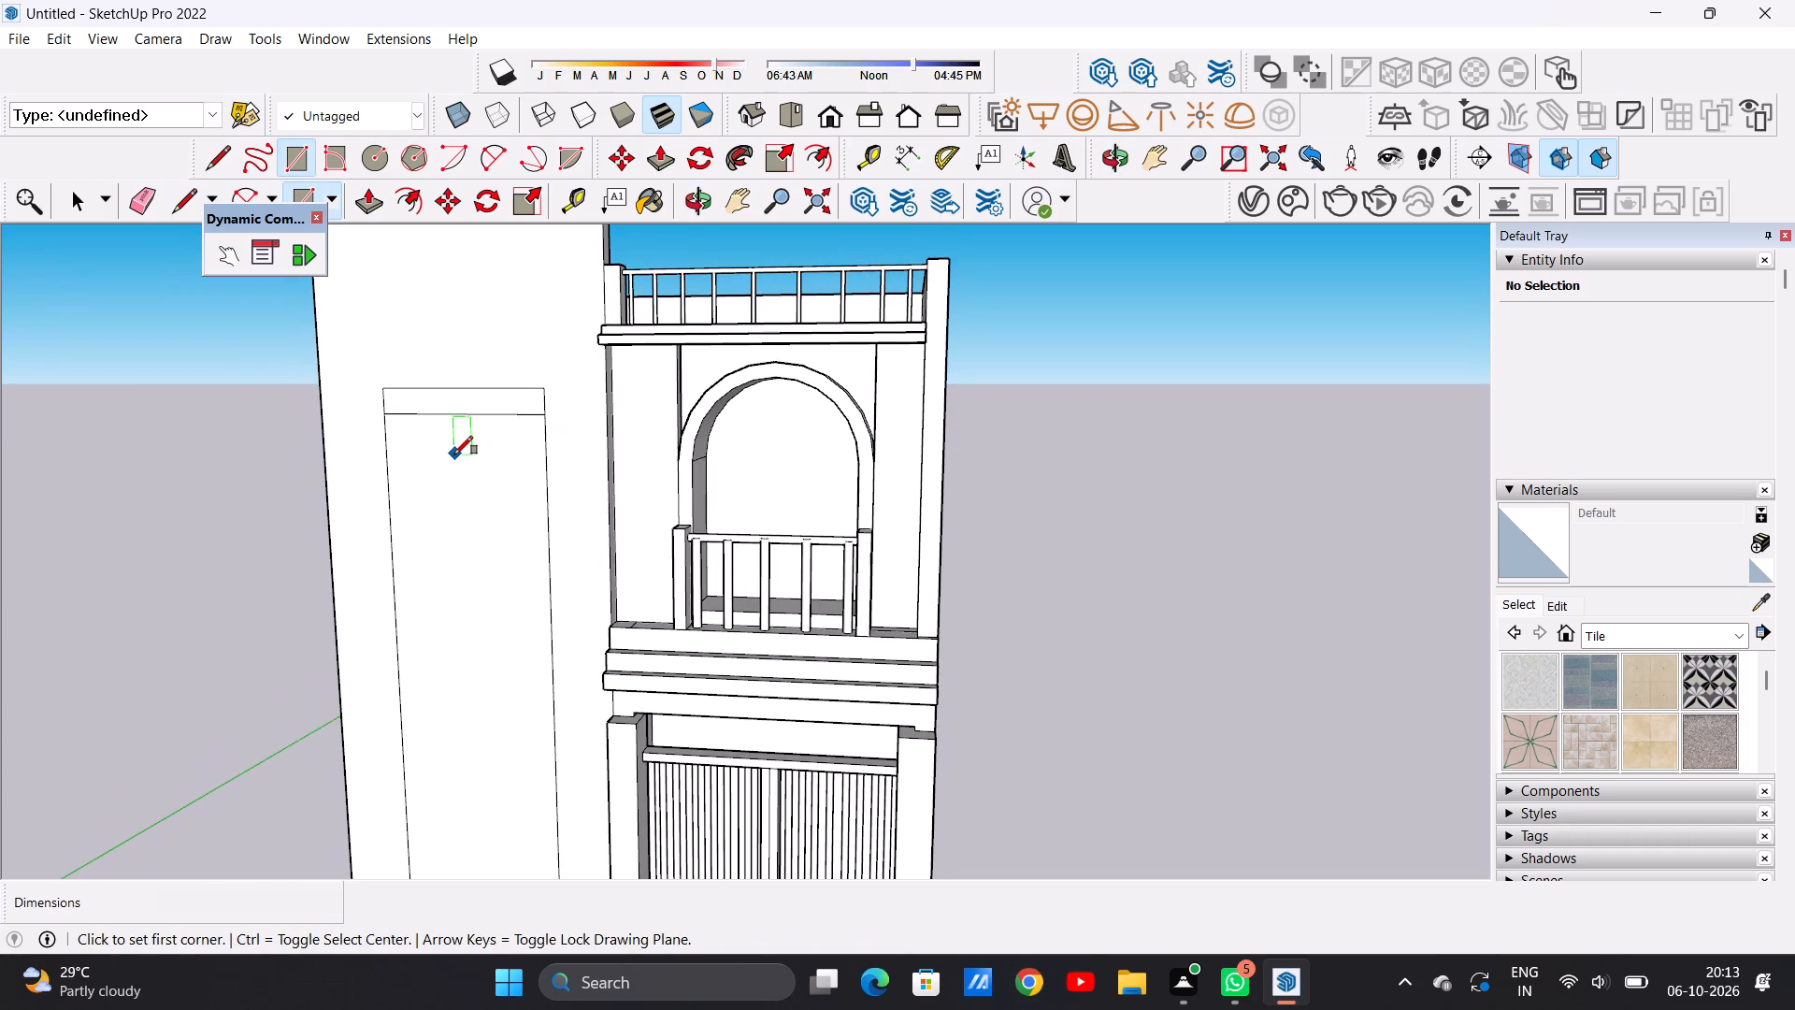
{"action": "key", "text": "space"}
Push/Pull the tall rectangle outward about 10" from the blank wall to form a projecting panel.
{"action": "scroll", "coordinate": [476, 434], "scroll_direction": "up", "scroll_amount": 6}
{"action": "scroll", "coordinate": [479, 422], "scroll_direction": "down", "scroll_amount": 14}
{"action": "middle_click_drag", "start_coordinate": [428, 491], "coordinate": [645, 526]}
{"action": "scroll", "coordinate": [390, 499], "scroll_direction": "up", "scroll_amount": 4}
{"action": "key", "text": "p"}
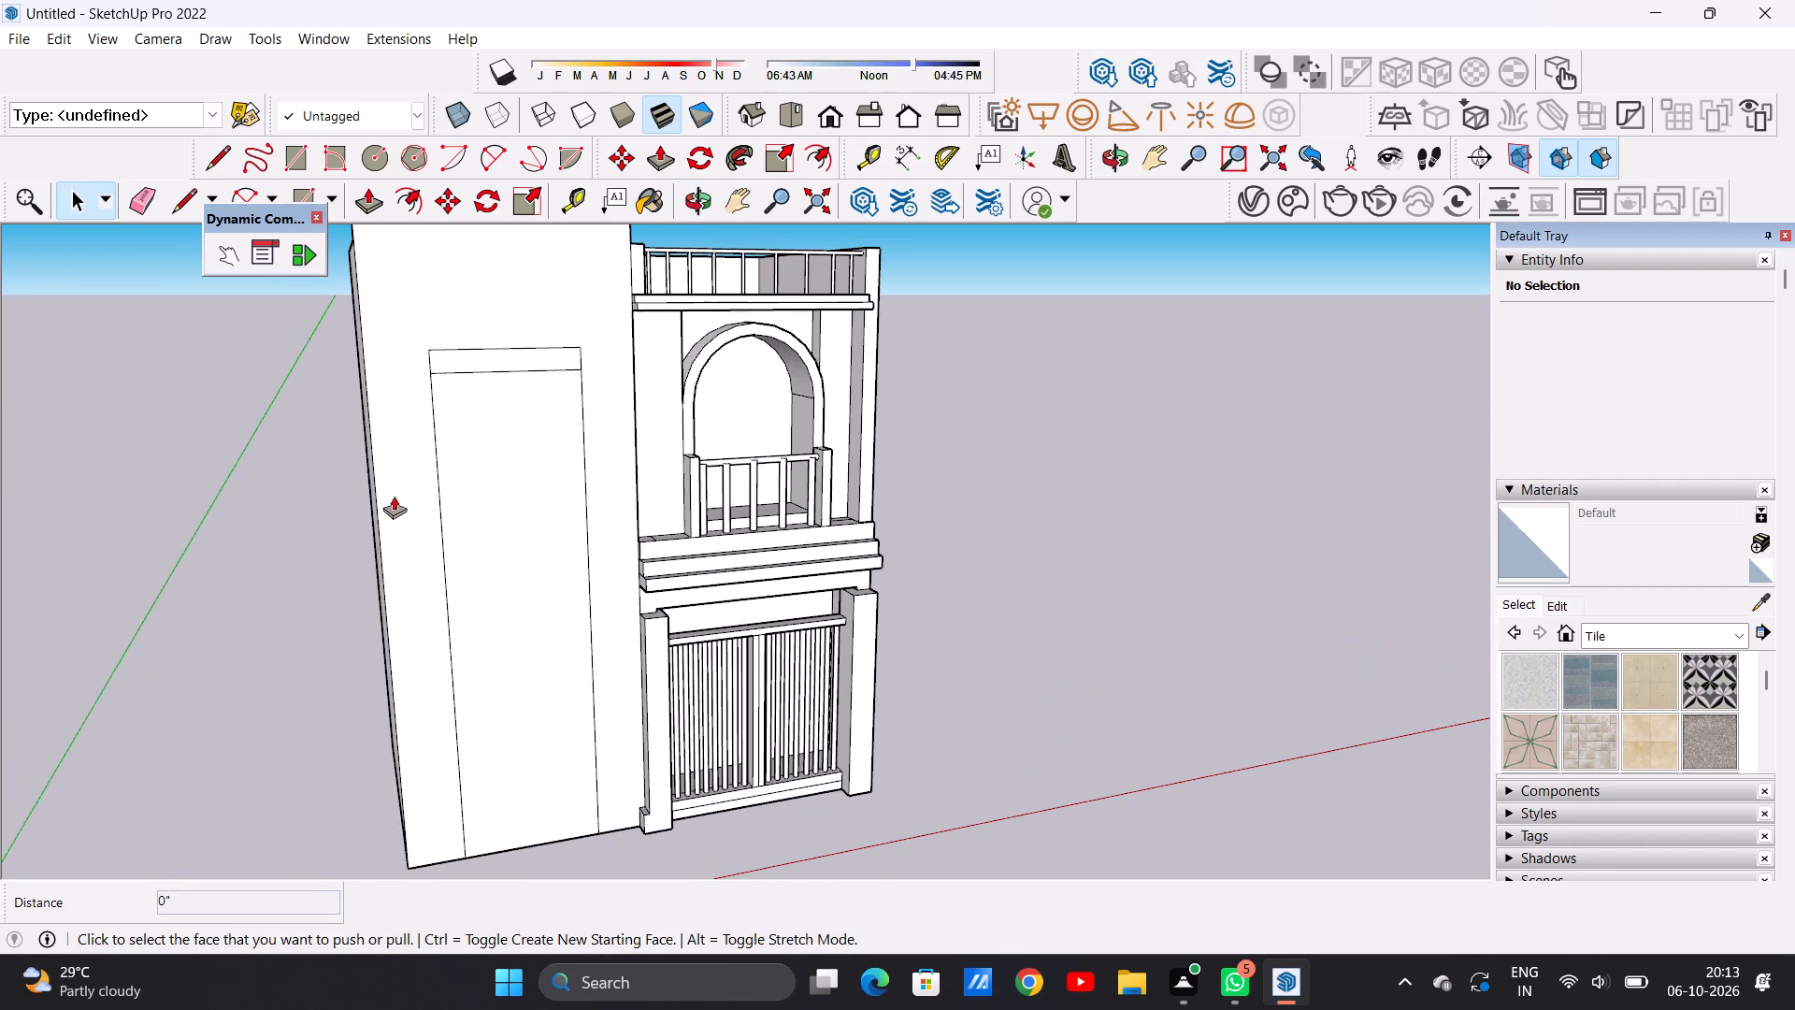
{"action": "left_click", "coordinate": [497, 469]}
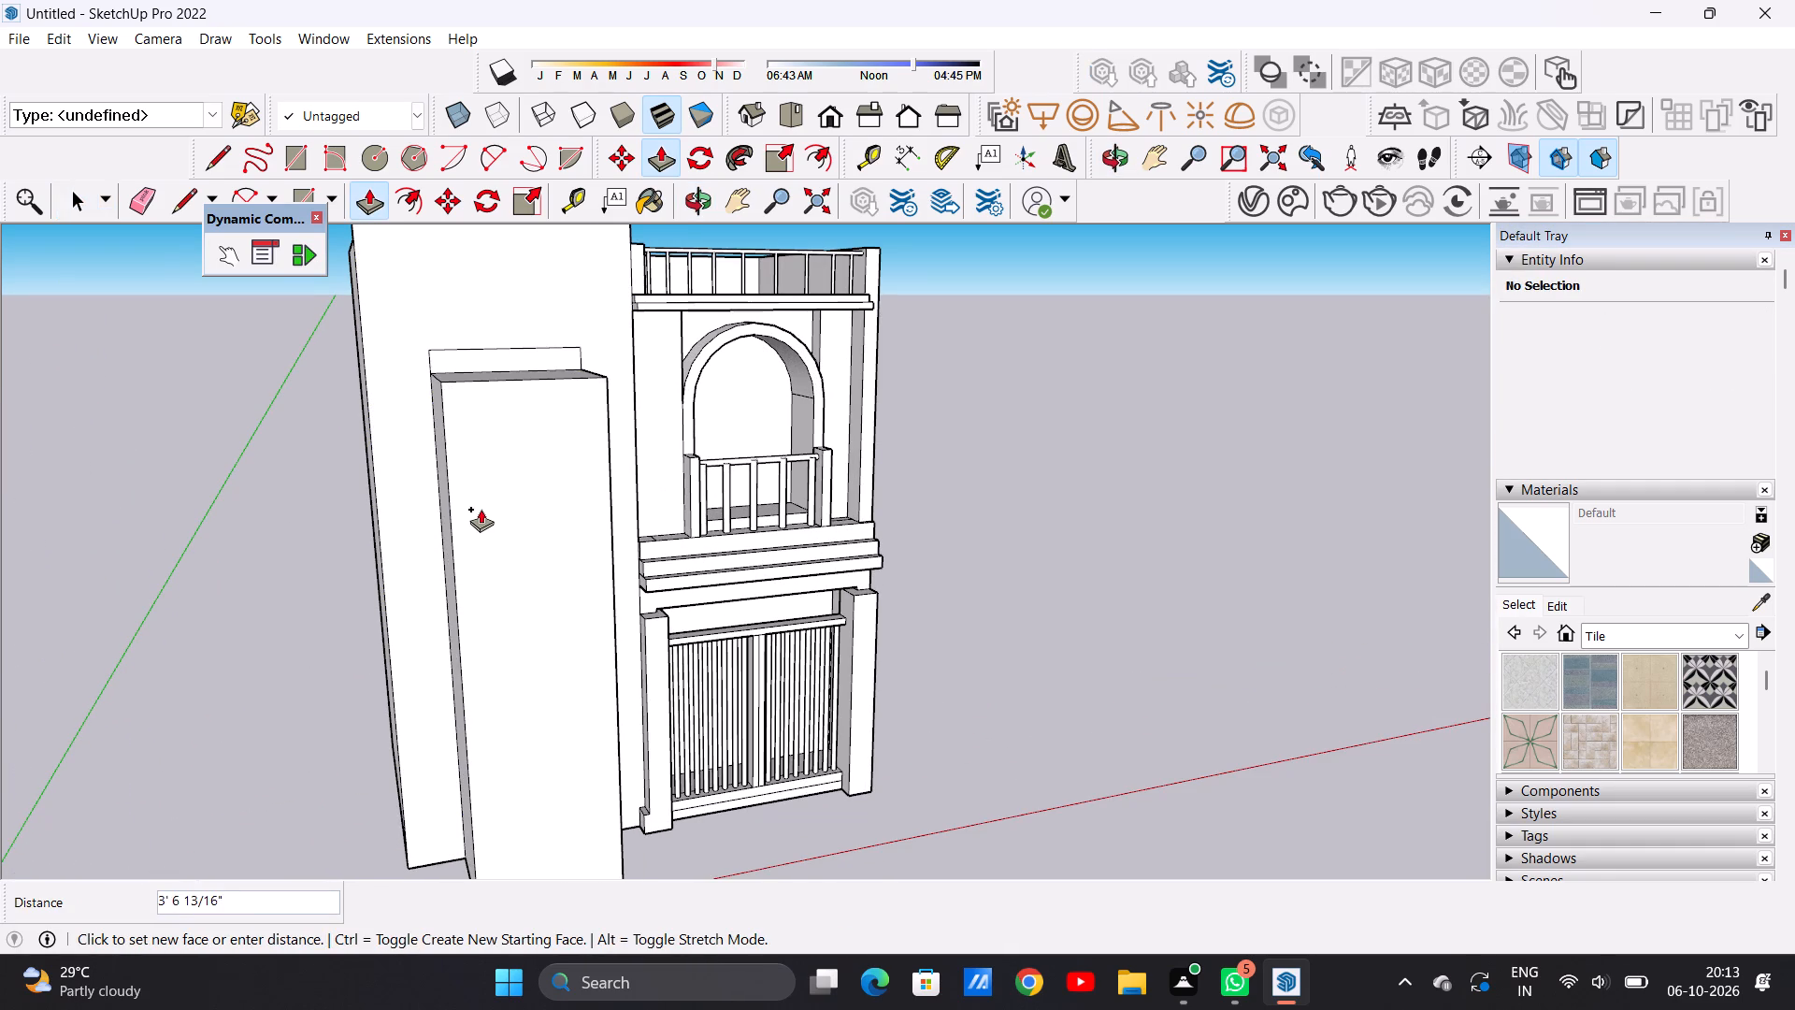
{"action": "middle_click_drag", "start_coordinate": [481, 516], "coordinate": [701, 507]}
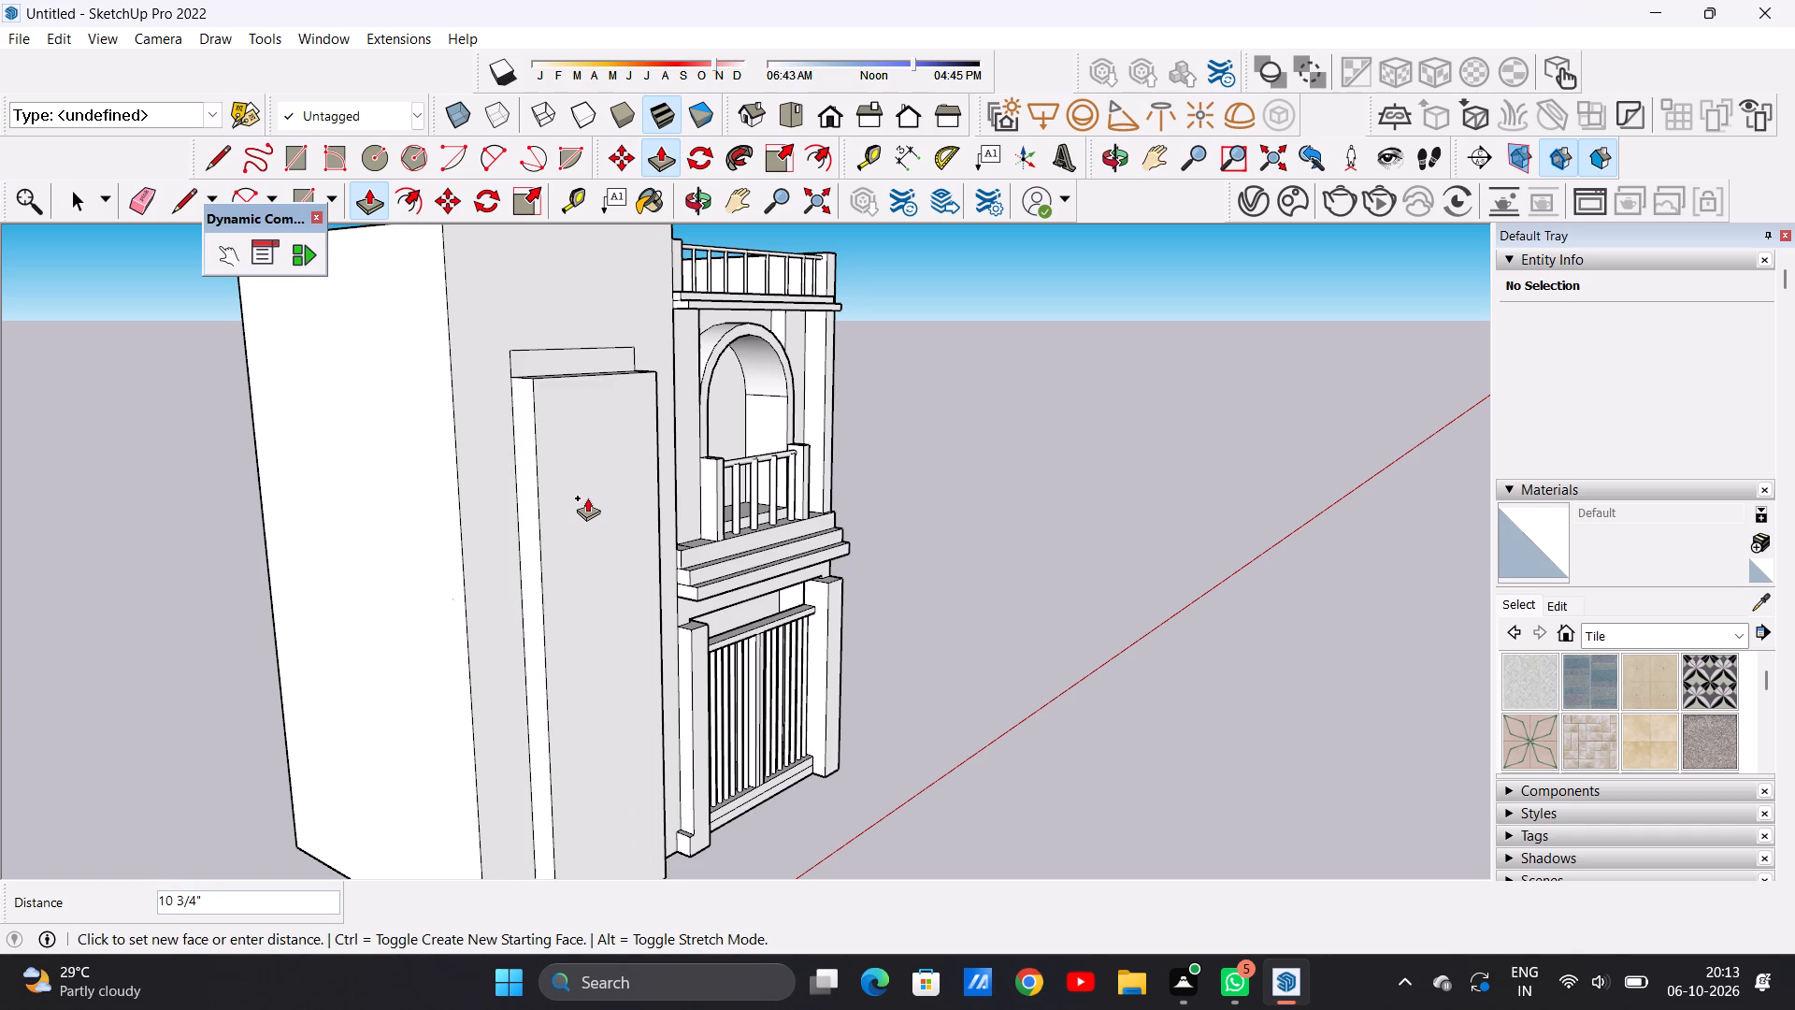
{"action": "left_click", "coordinate": [586, 498]}
Push/Pull the strip above the panel outward about 1' 8" to form a projecting cap ledge.
{"action": "middle_click_drag", "start_coordinate": [594, 498], "coordinate": [419, 524]}
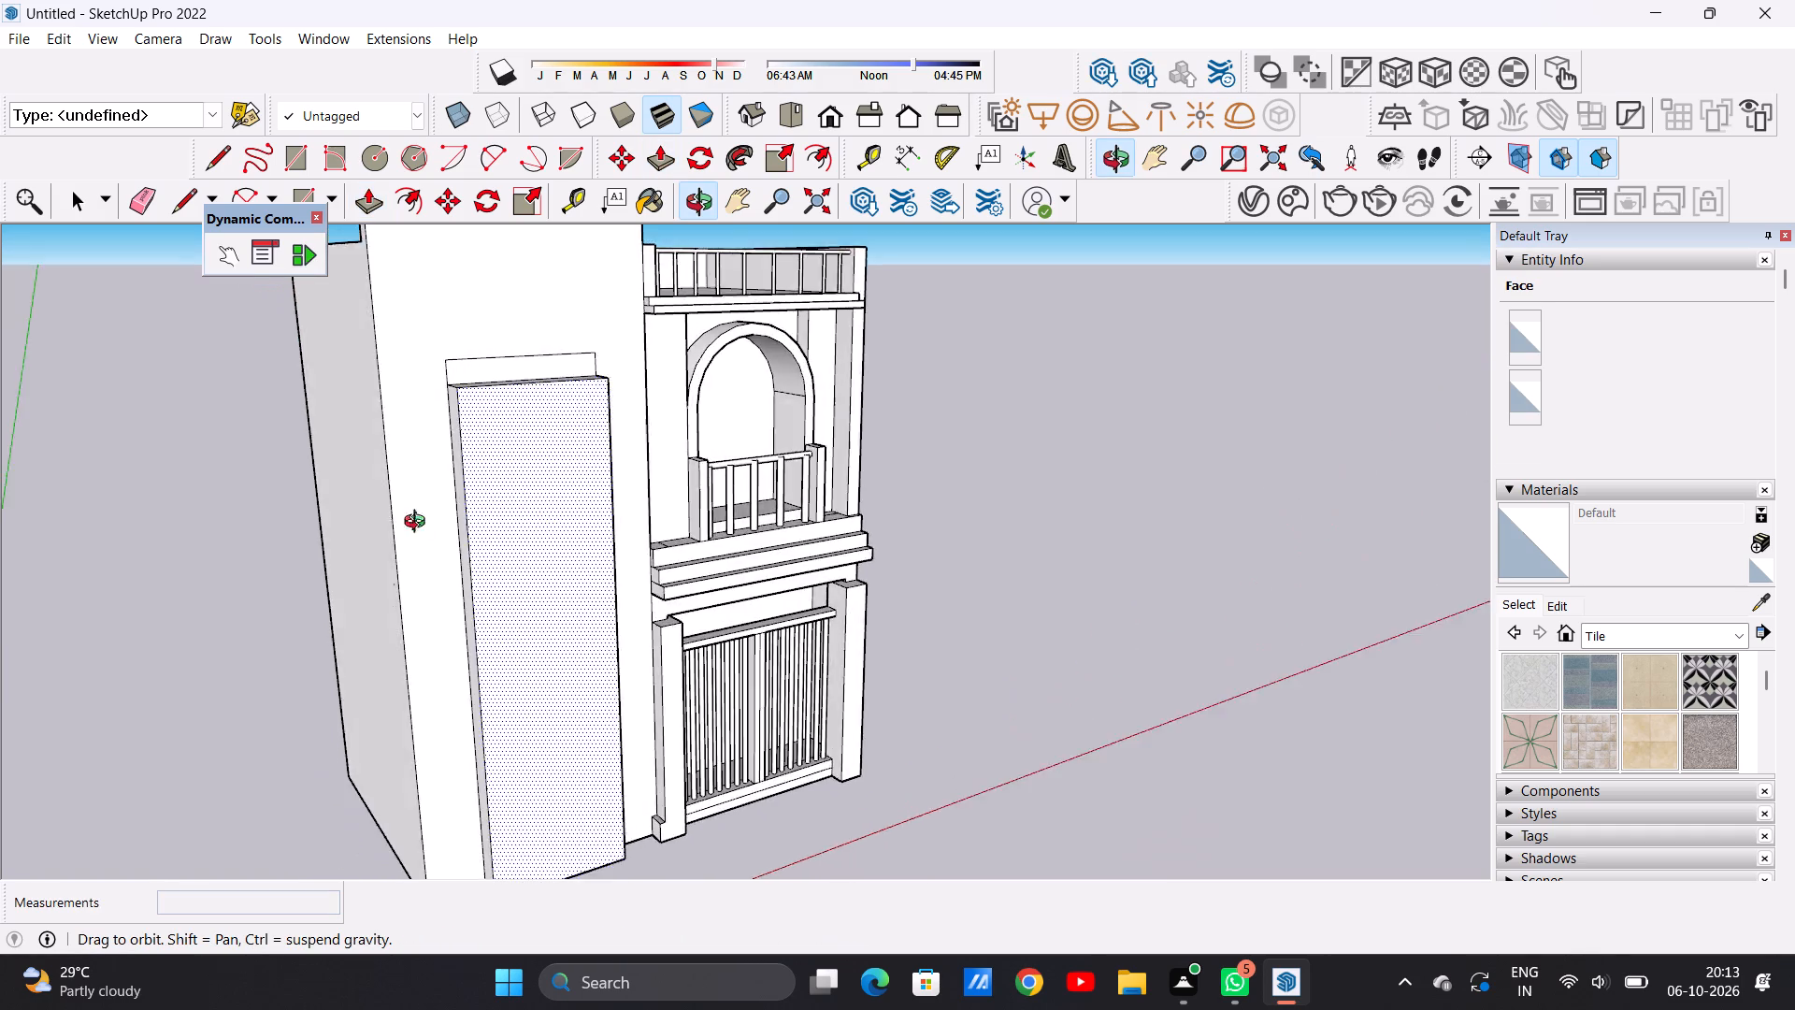
{"action": "middle_click_drag", "start_coordinate": [419, 524], "coordinate": [122, 536]}
{"action": "scroll", "coordinate": [241, 512], "scroll_direction": "down", "scroll_amount": 5}
{"action": "scroll", "coordinate": [386, 397], "scroll_direction": "up", "scroll_amount": 13}
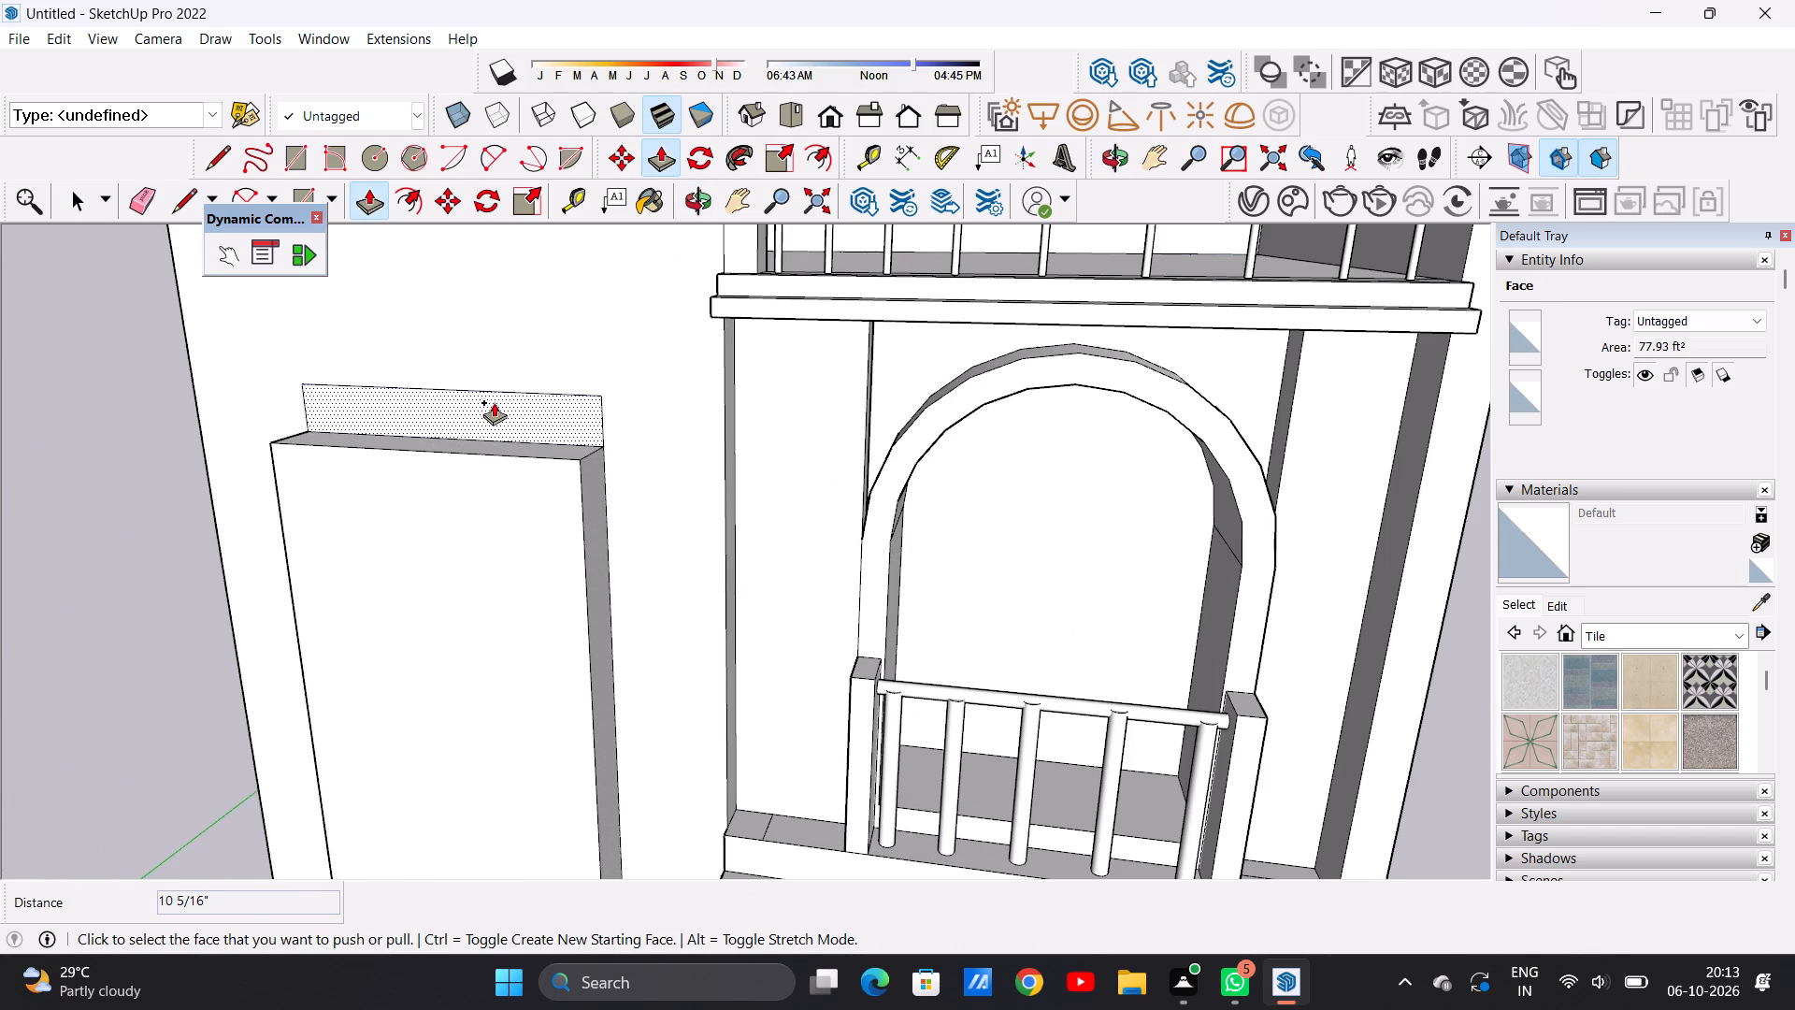
{"action": "left_click", "coordinate": [494, 401]}
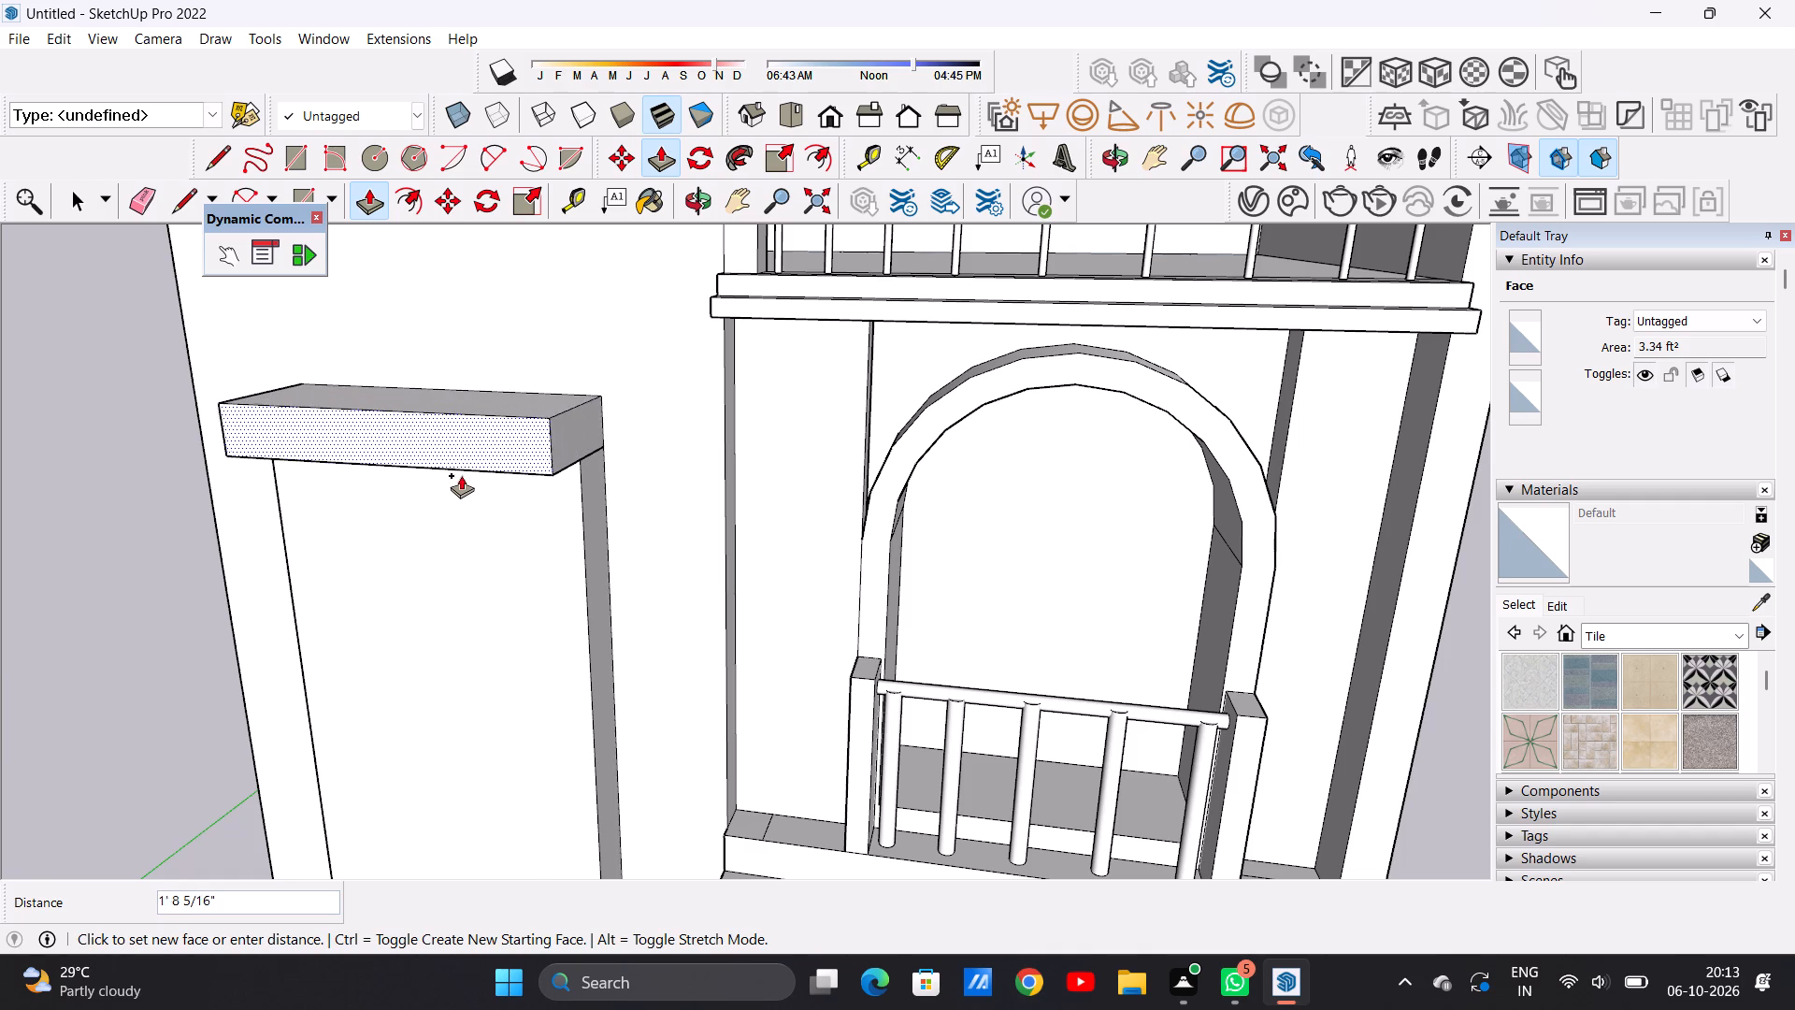
{"action": "left_click", "coordinate": [464, 473]}
Extend the cap ledge past both sides of the panel, about 11" on the balcony side and about 7" on the outer side.
{"action": "left_click", "coordinate": [572, 434]}
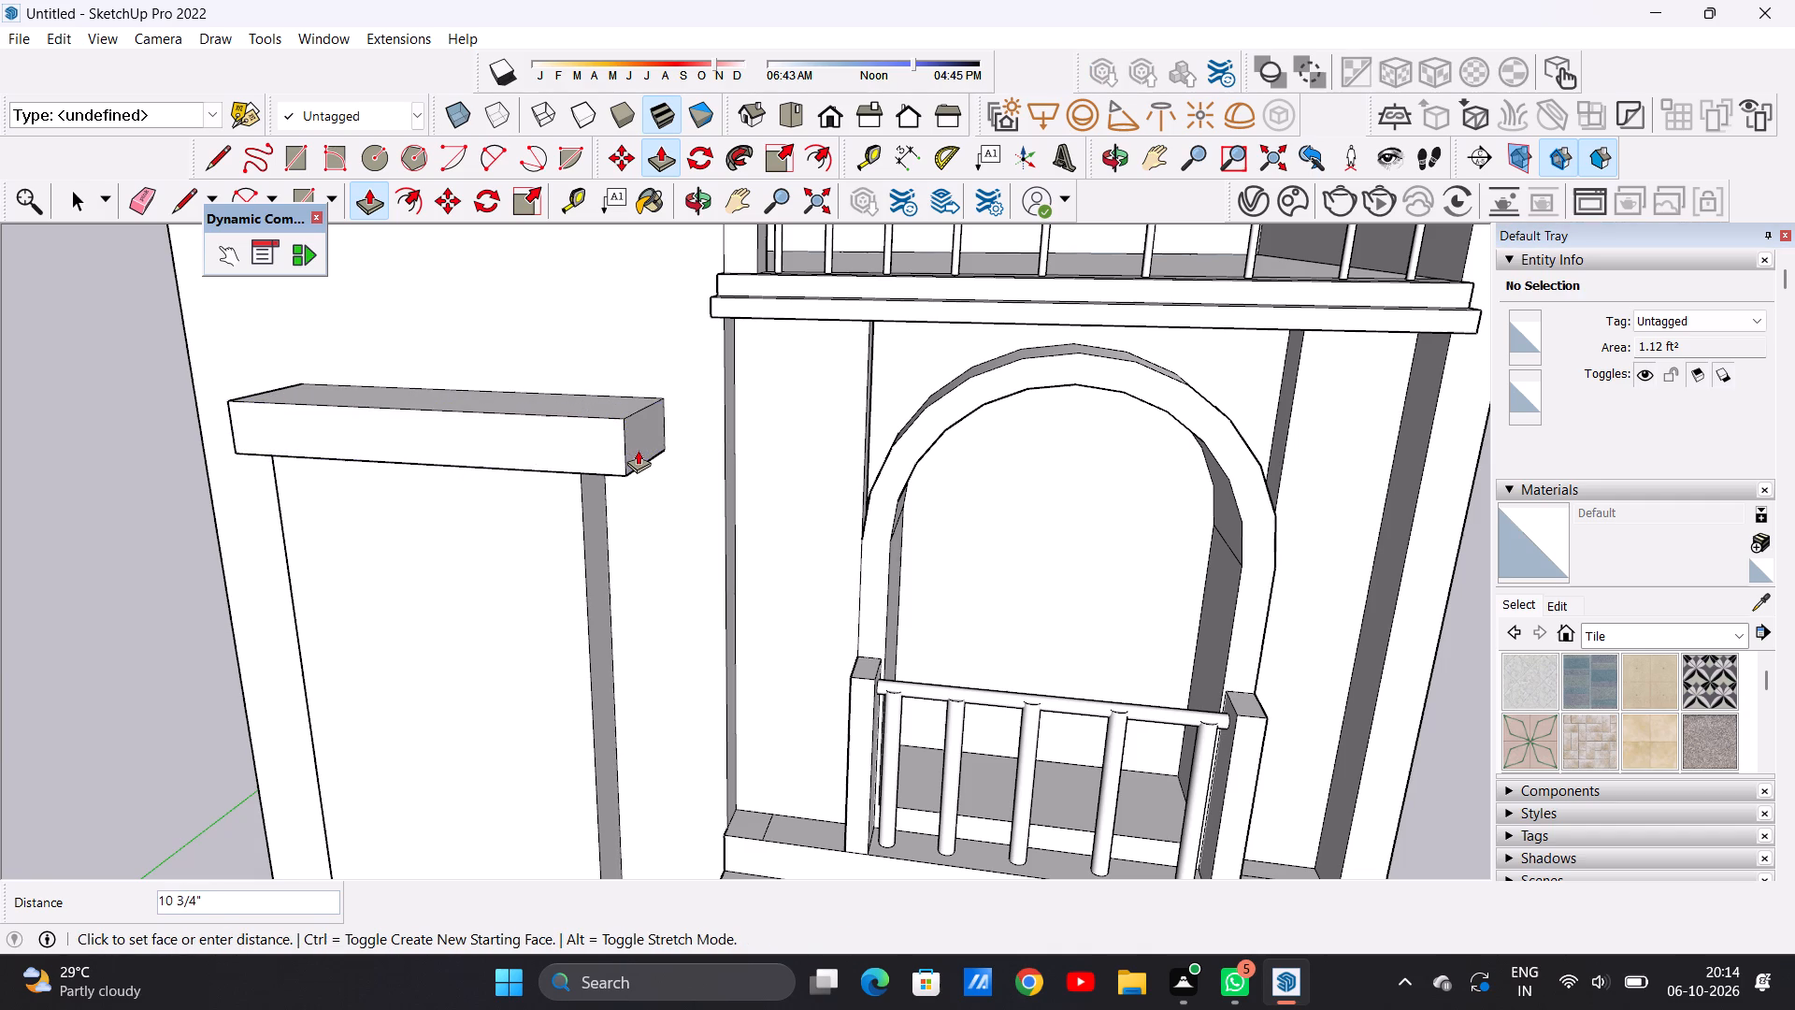
{"action": "left_click", "coordinate": [636, 452]}
{"action": "middle_click_drag", "start_coordinate": [368, 480], "coordinate": [817, 419]}
{"action": "scroll", "coordinate": [597, 430], "scroll_direction": "down", "scroll_amount": 7}
{"action": "scroll", "coordinate": [350, 470], "scroll_direction": "up", "scroll_amount": 12}
{"action": "left_click", "coordinate": [522, 411]}
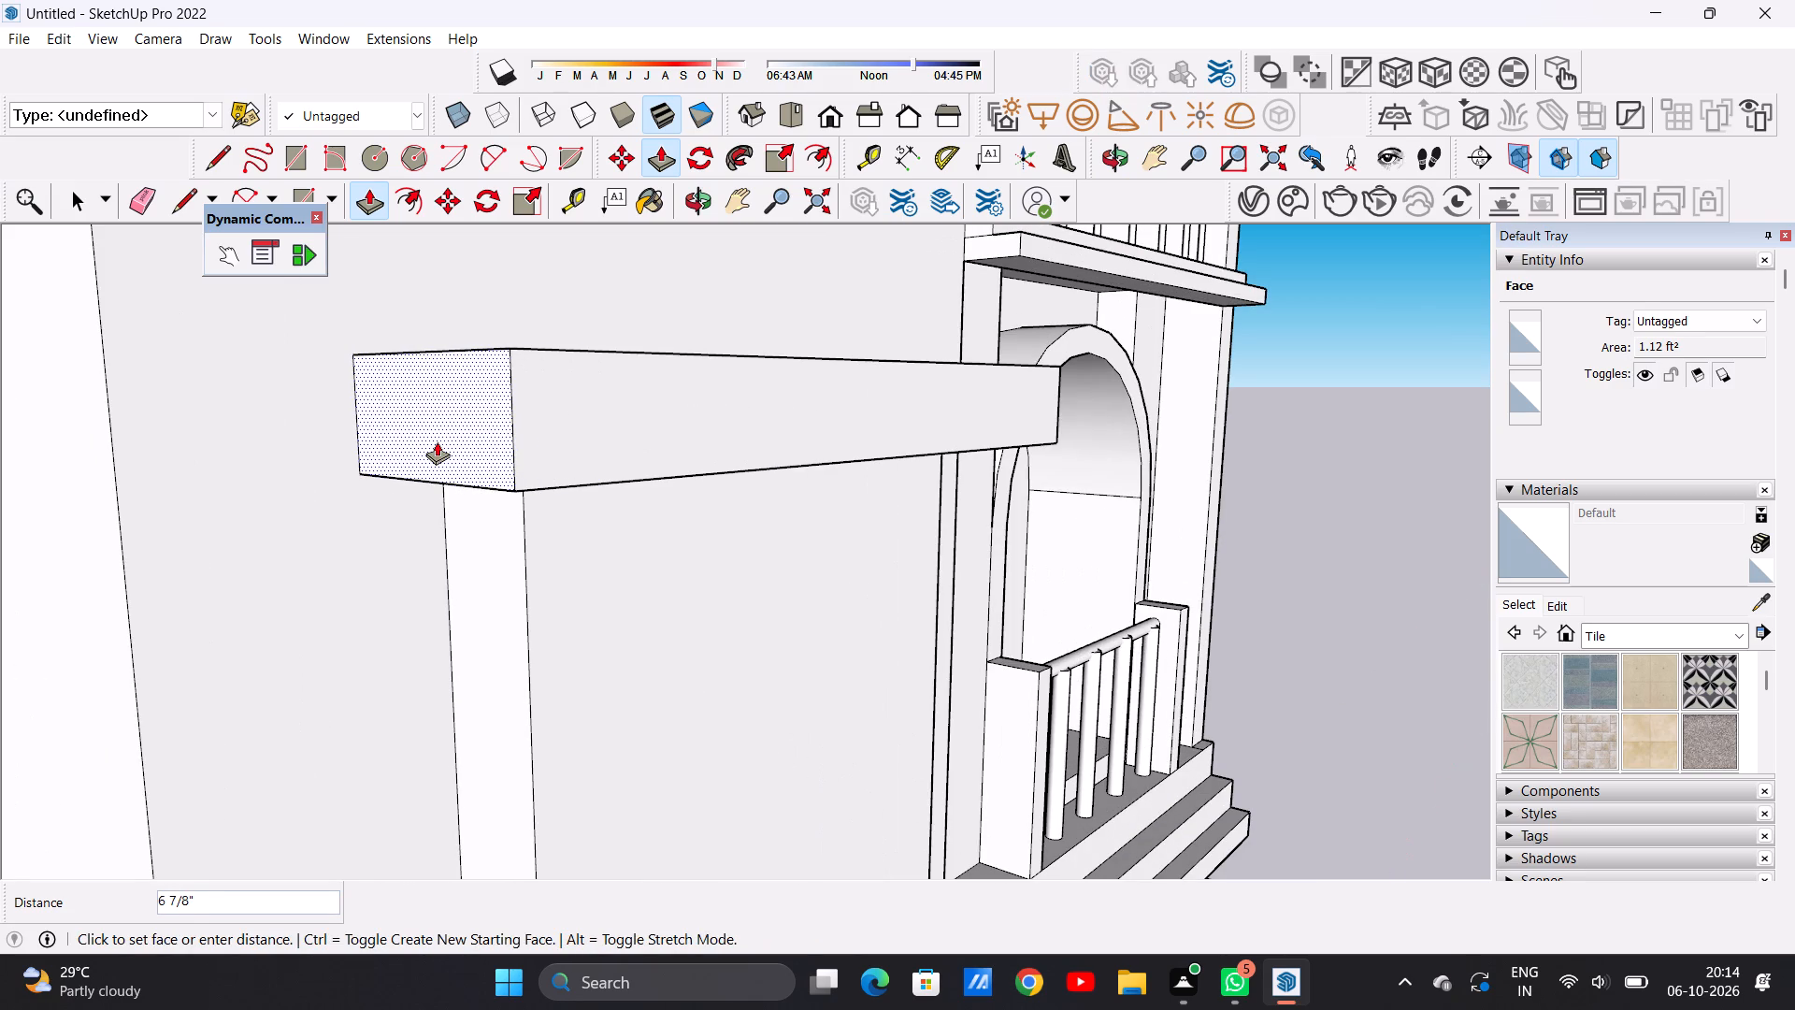
{"action": "left_click", "coordinate": [437, 441]}
{"action": "key", "text": "space"}
Examine the front elevation with the projecting panel and cap ledge beside the balcony bay.
{"action": "scroll", "coordinate": [322, 587], "scroll_direction": "down", "scroll_amount": 6}
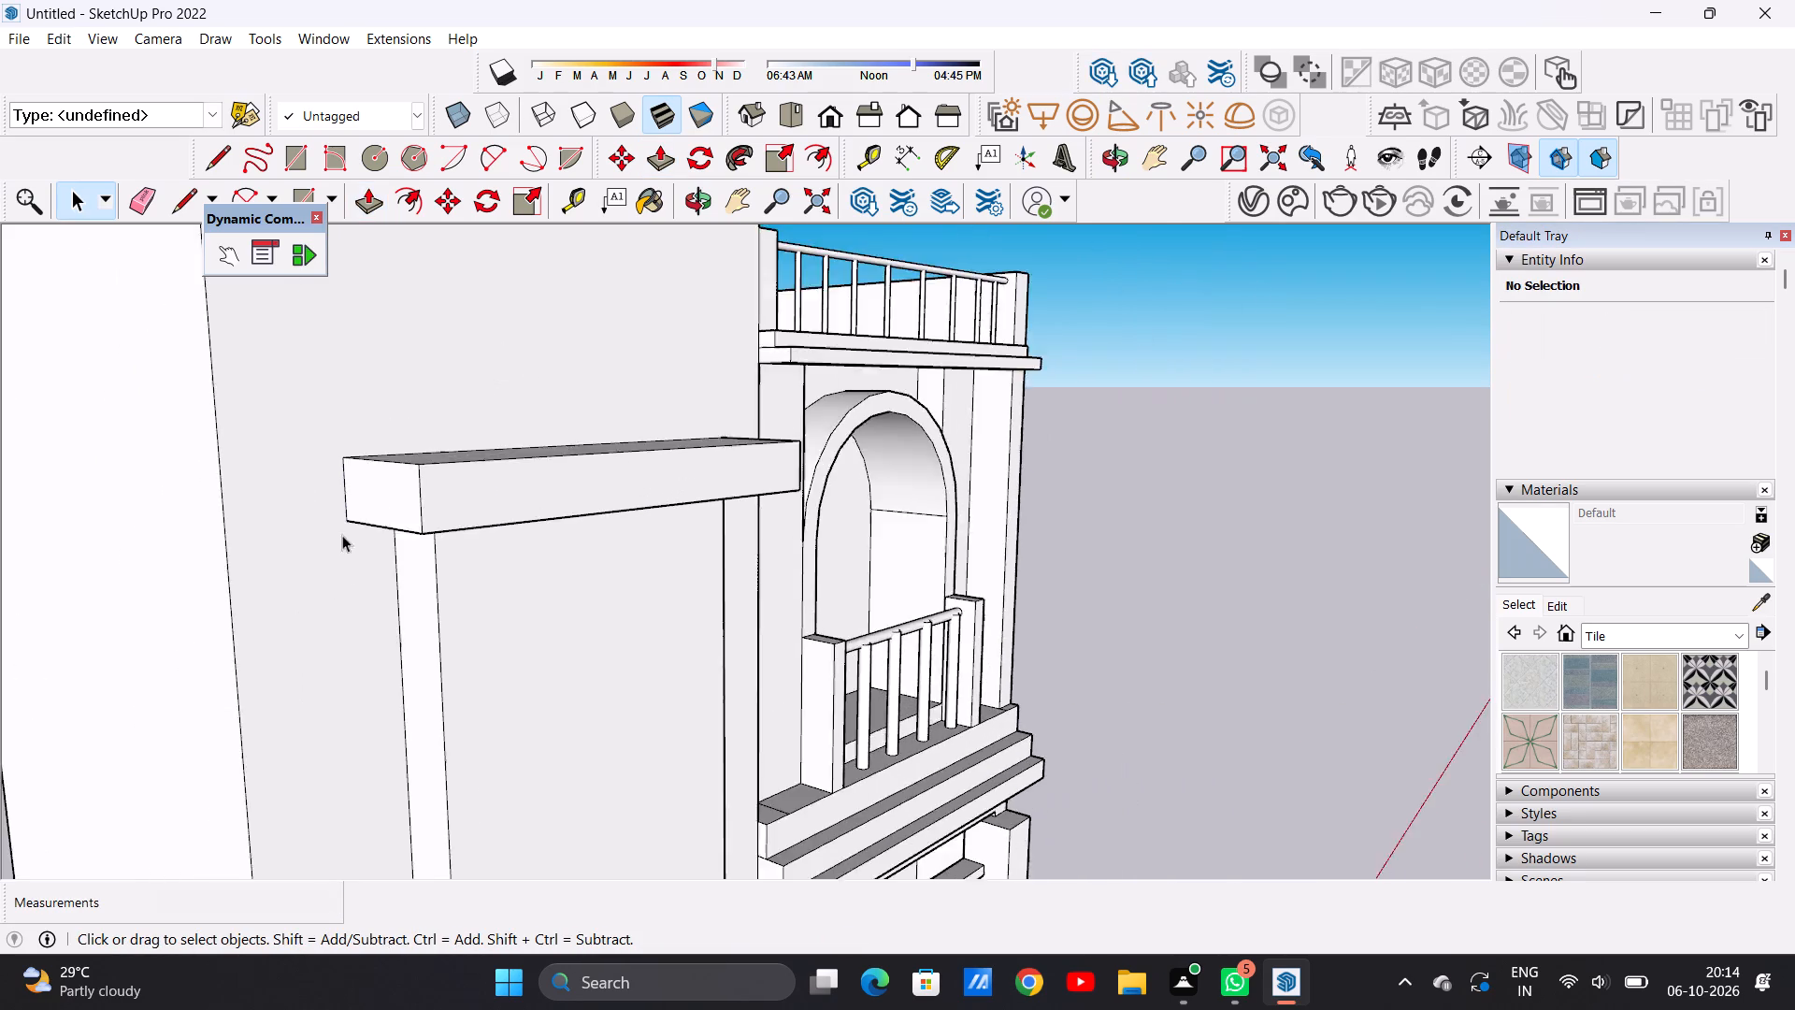
{"action": "scroll", "coordinate": [342, 535], "scroll_direction": "down", "scroll_amount": 12}
{"action": "middle_click_drag", "start_coordinate": [538, 555], "coordinate": [251, 564]}
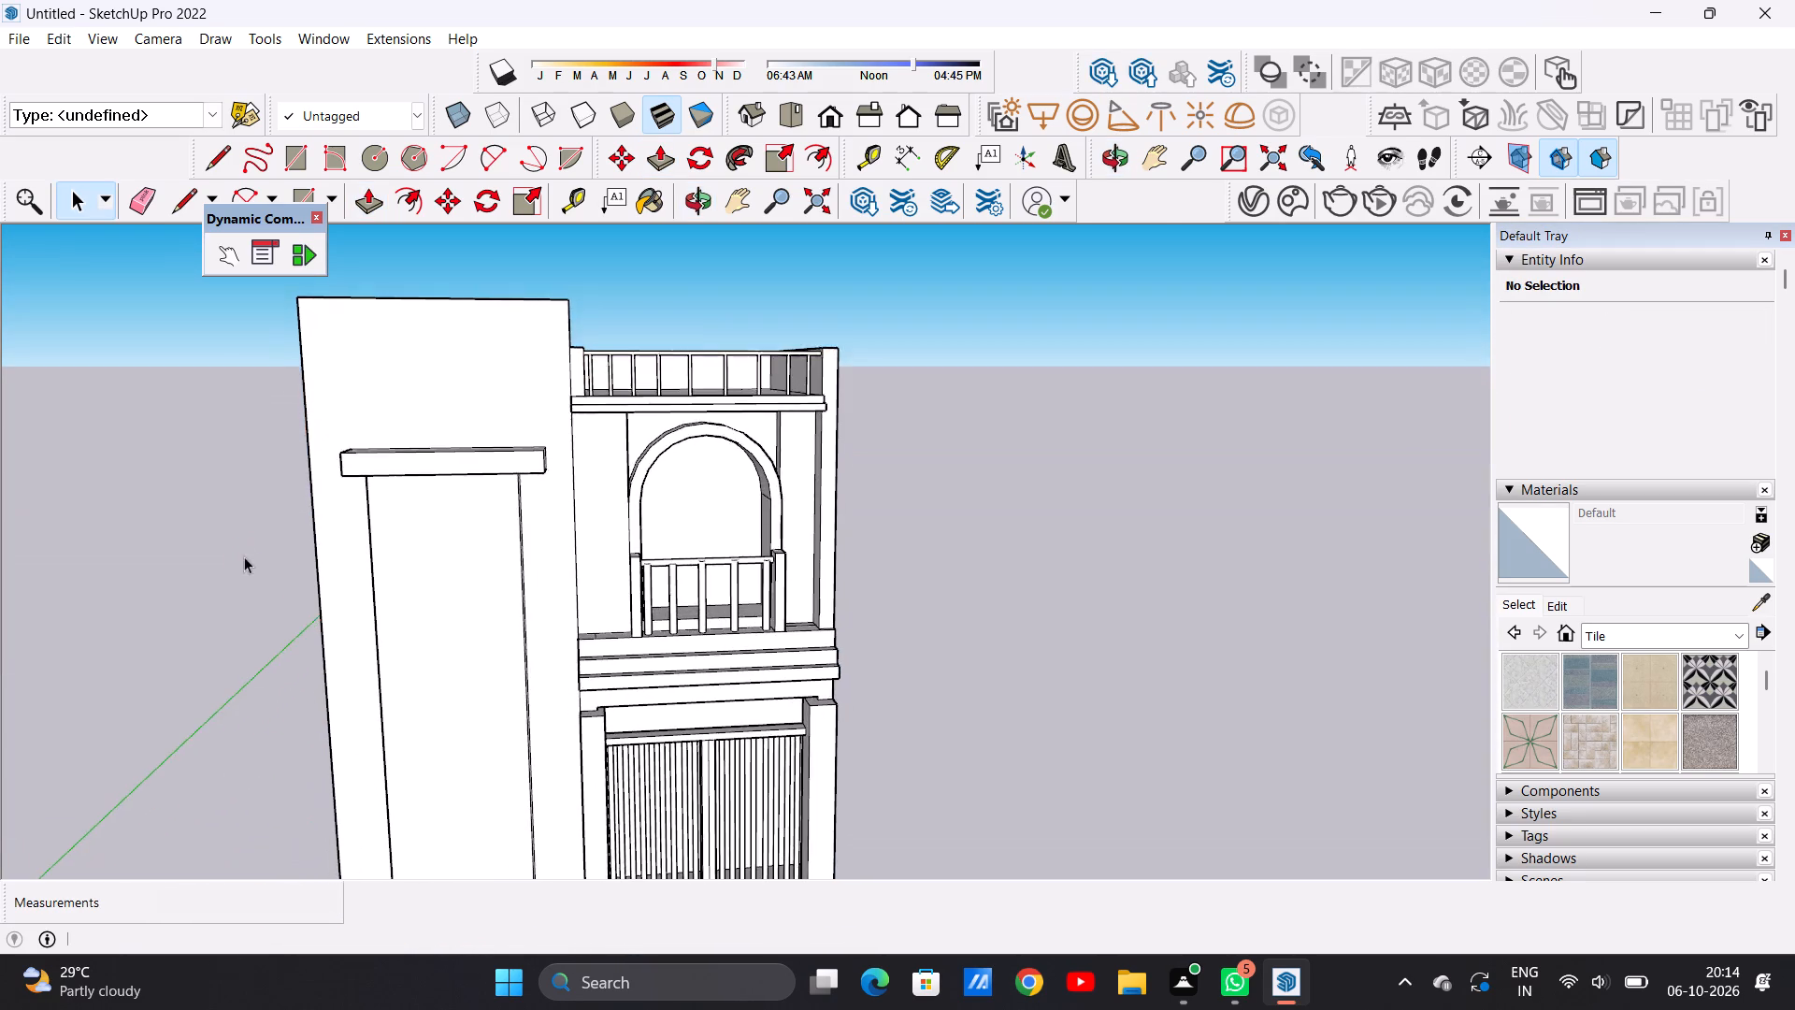
{"action": "scroll", "coordinate": [234, 529], "scroll_direction": "down", "scroll_amount": 13}
{"action": "middle_click_drag", "start_coordinate": [379, 586], "coordinate": [325, 473]}
{"action": "scroll", "coordinate": [338, 535], "scroll_direction": "up", "scroll_amount": 1}
{"action": "middle_click_drag", "start_coordinate": [338, 536], "coordinate": [357, 561]}
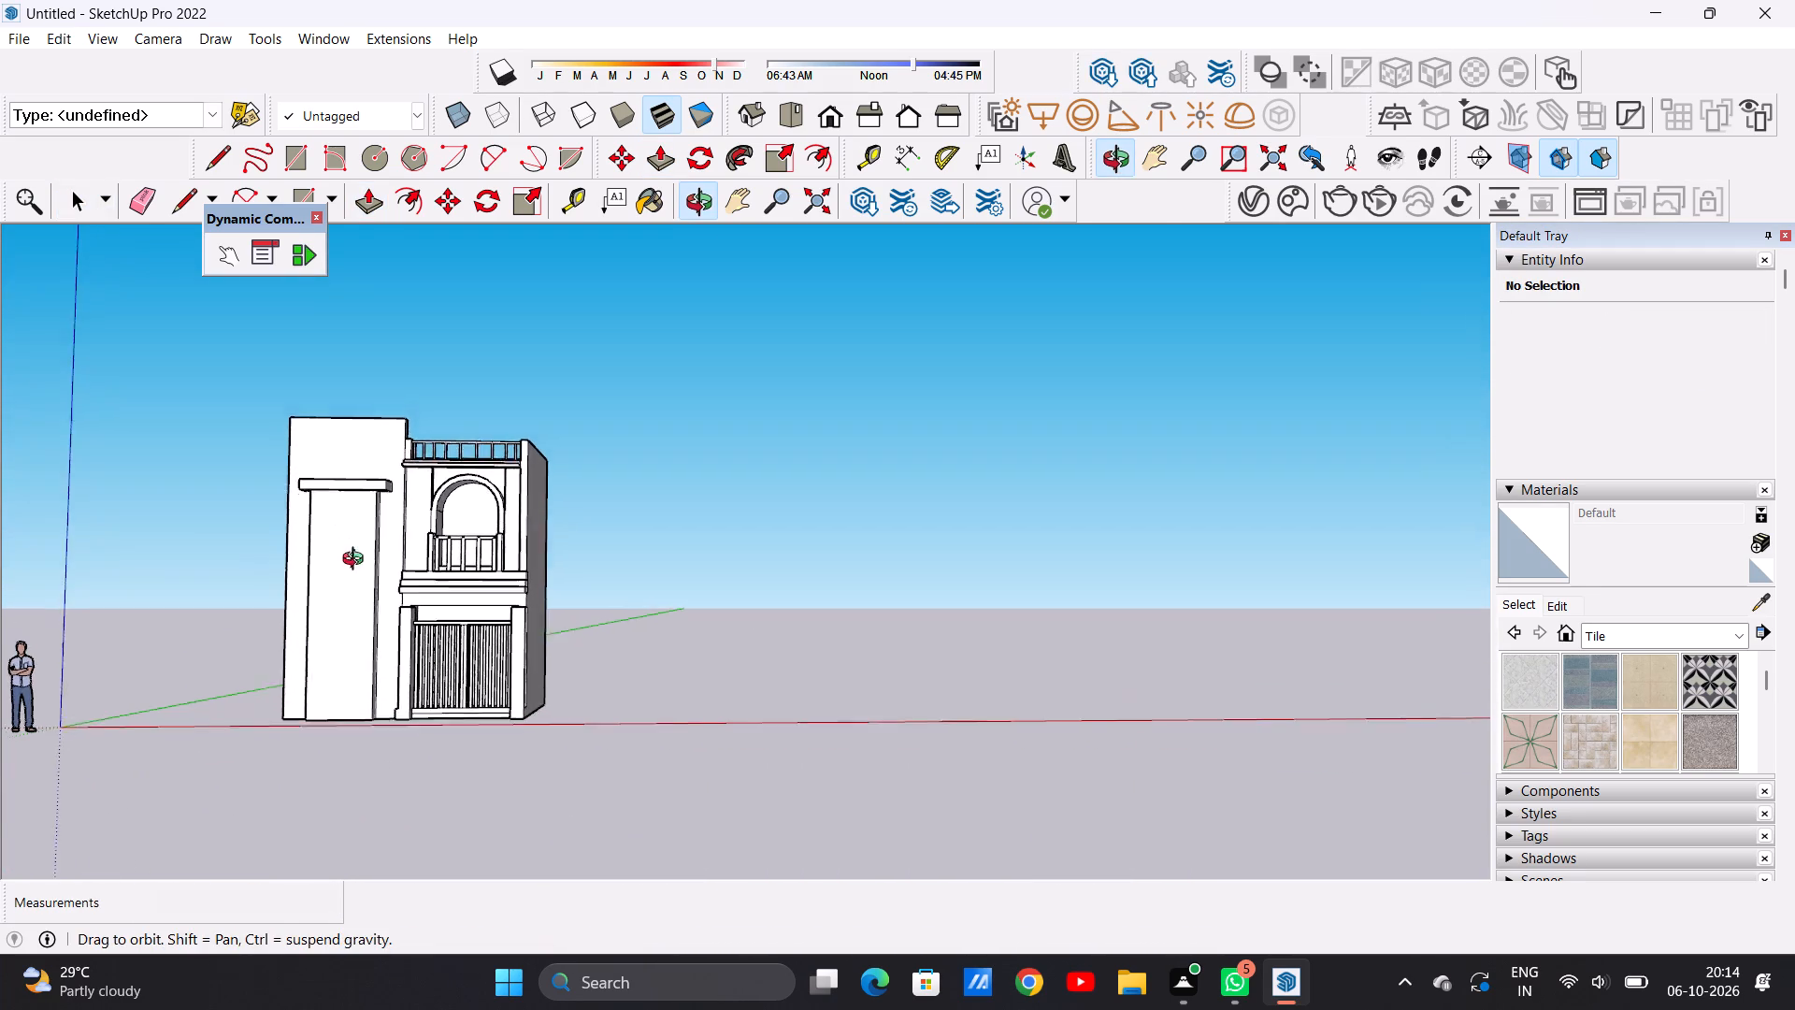
{"action": "middle_click_drag", "start_coordinate": [357, 561], "coordinate": [374, 615]}
{"action": "scroll", "coordinate": [368, 591], "scroll_direction": "up", "scroll_amount": 8}
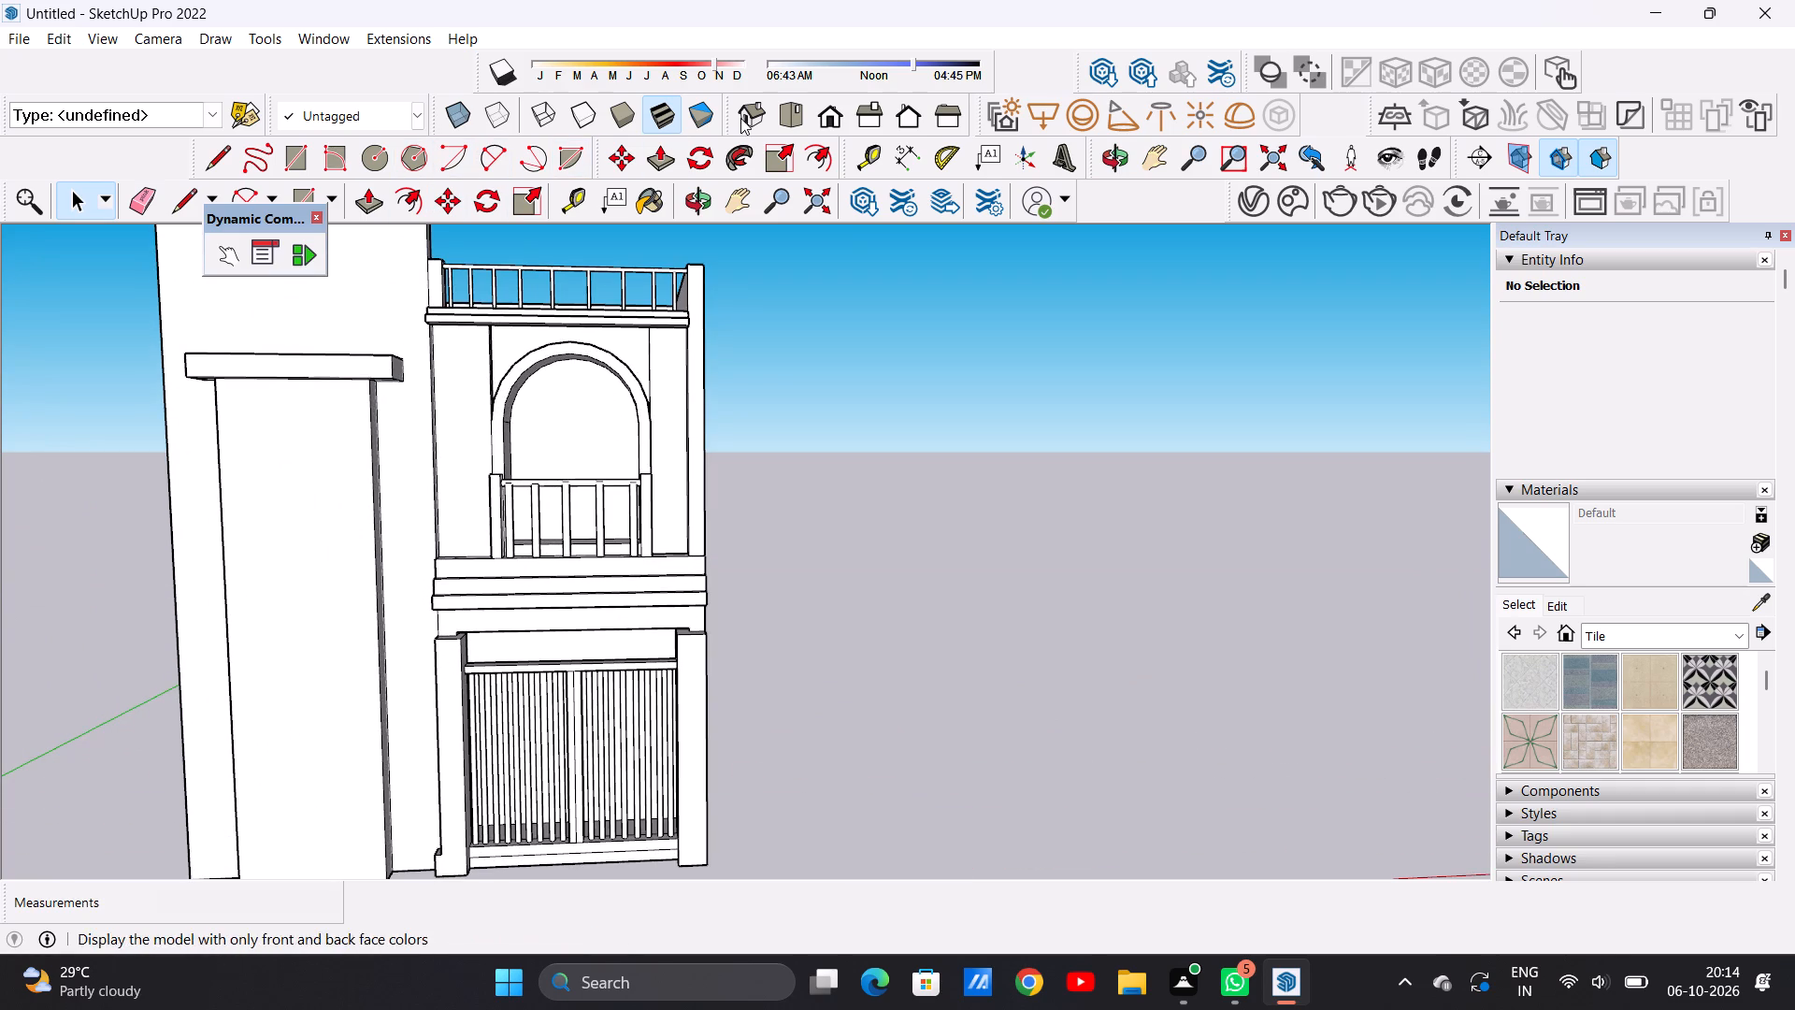
Examine the front elevation in the standard front view, checking the capped panel beside the balcony bay.
{"action": "left_click", "coordinate": [824, 115]}
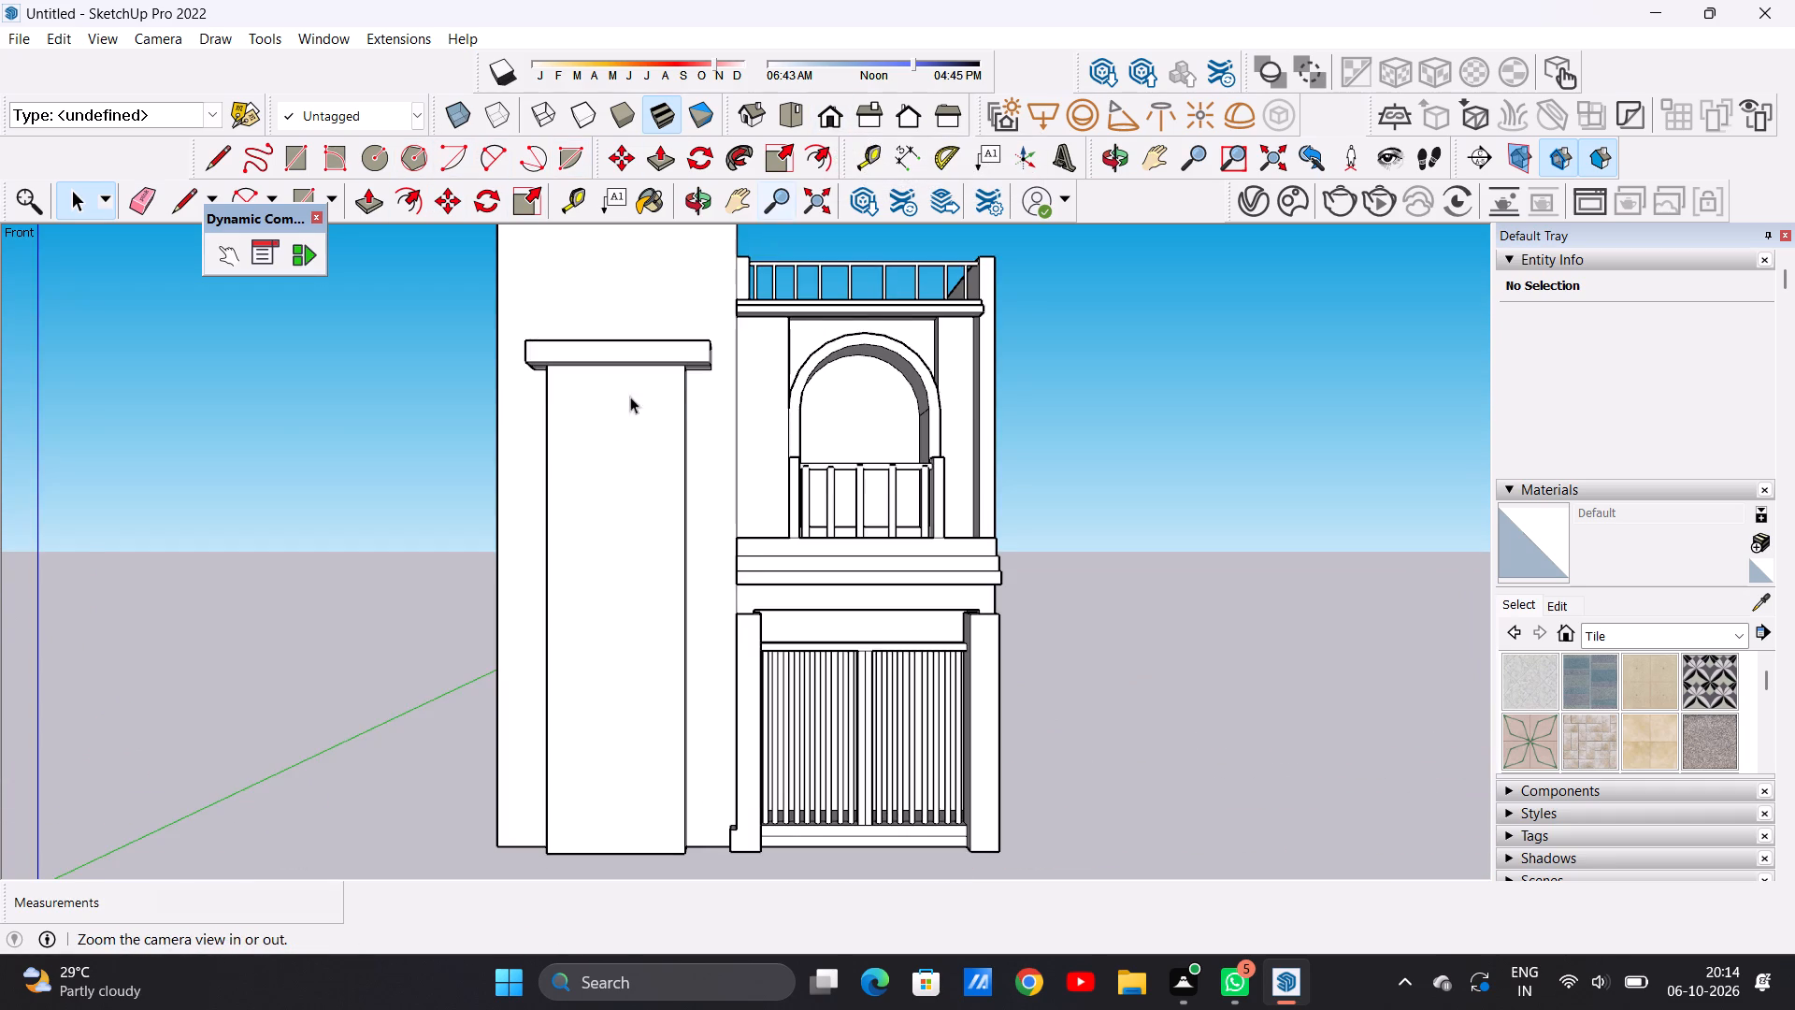
{"action": "scroll", "coordinate": [548, 421], "scroll_direction": "down", "scroll_amount": 7}
{"action": "scroll", "coordinate": [619, 379], "scroll_direction": "up", "scroll_amount": 13}
{"action": "scroll", "coordinate": [610, 395], "scroll_direction": "down", "scroll_amount": 1}
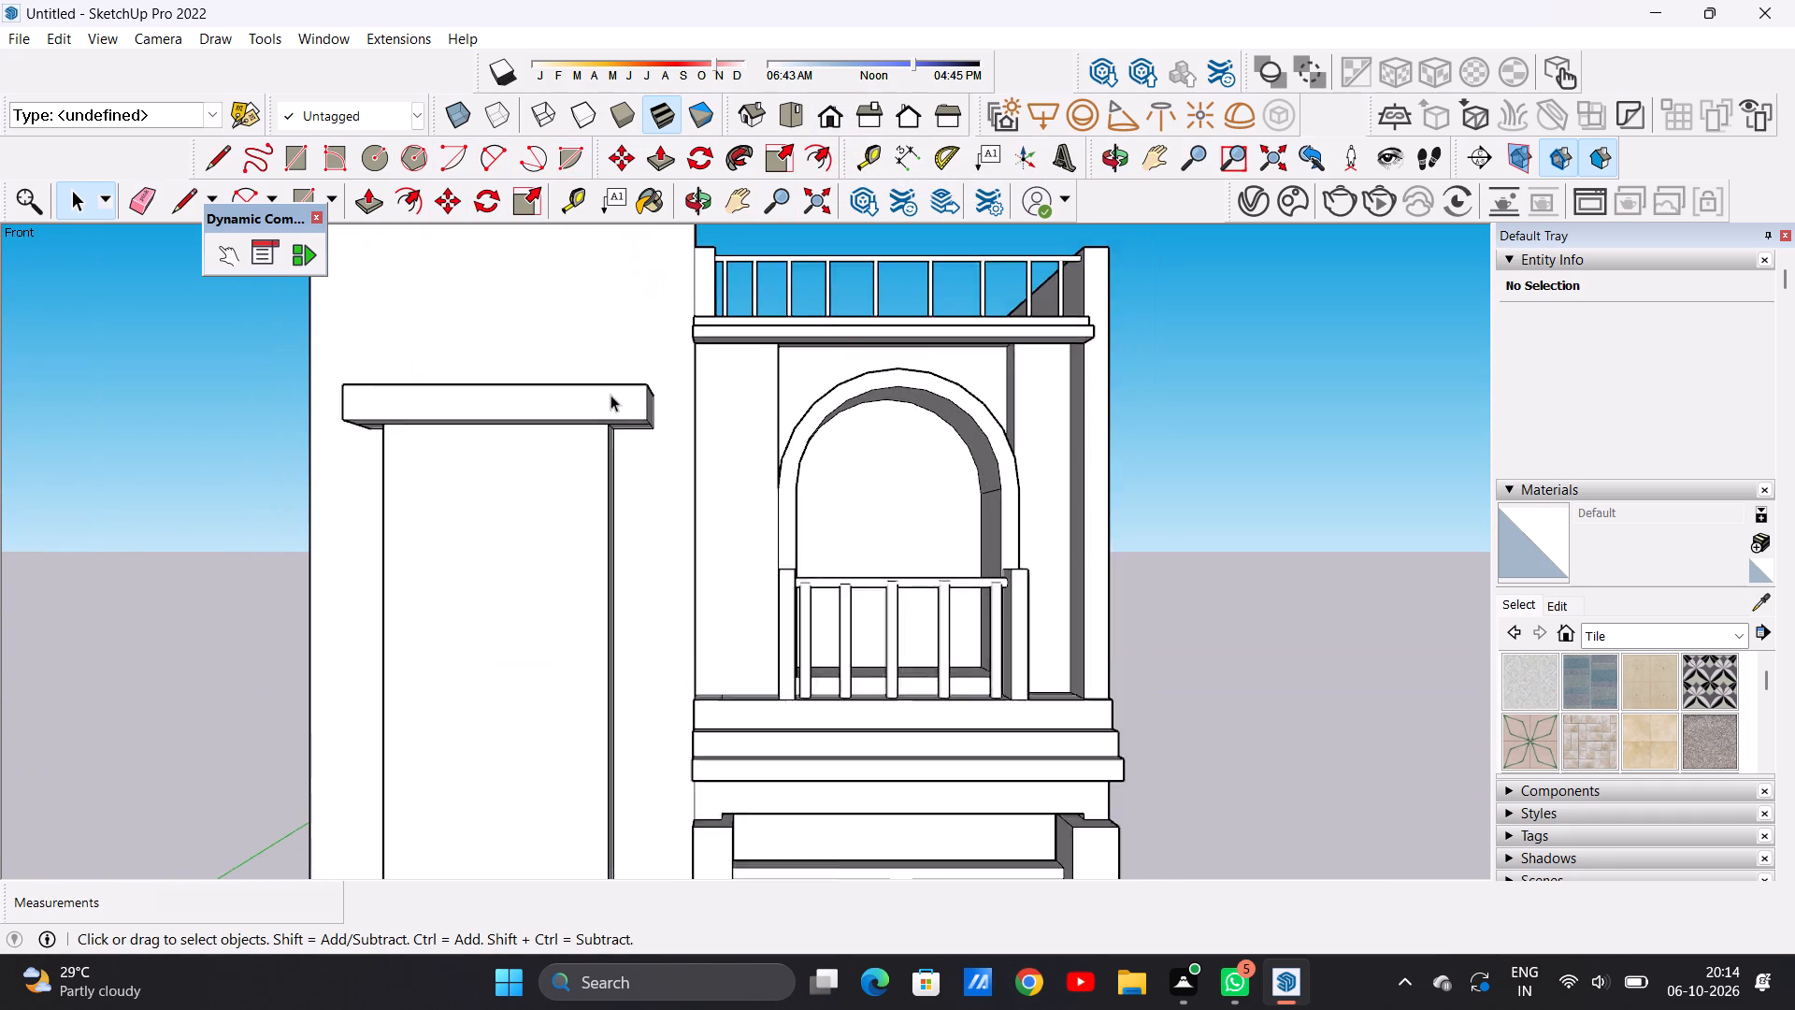
{"action": "scroll", "coordinate": [610, 395], "scroll_direction": "down", "scroll_amount": 2}
{"action": "scroll", "coordinate": [610, 395], "scroll_direction": "up", "scroll_amount": 1}
{"action": "scroll", "coordinate": [610, 395], "scroll_direction": "down", "scroll_amount": 6}
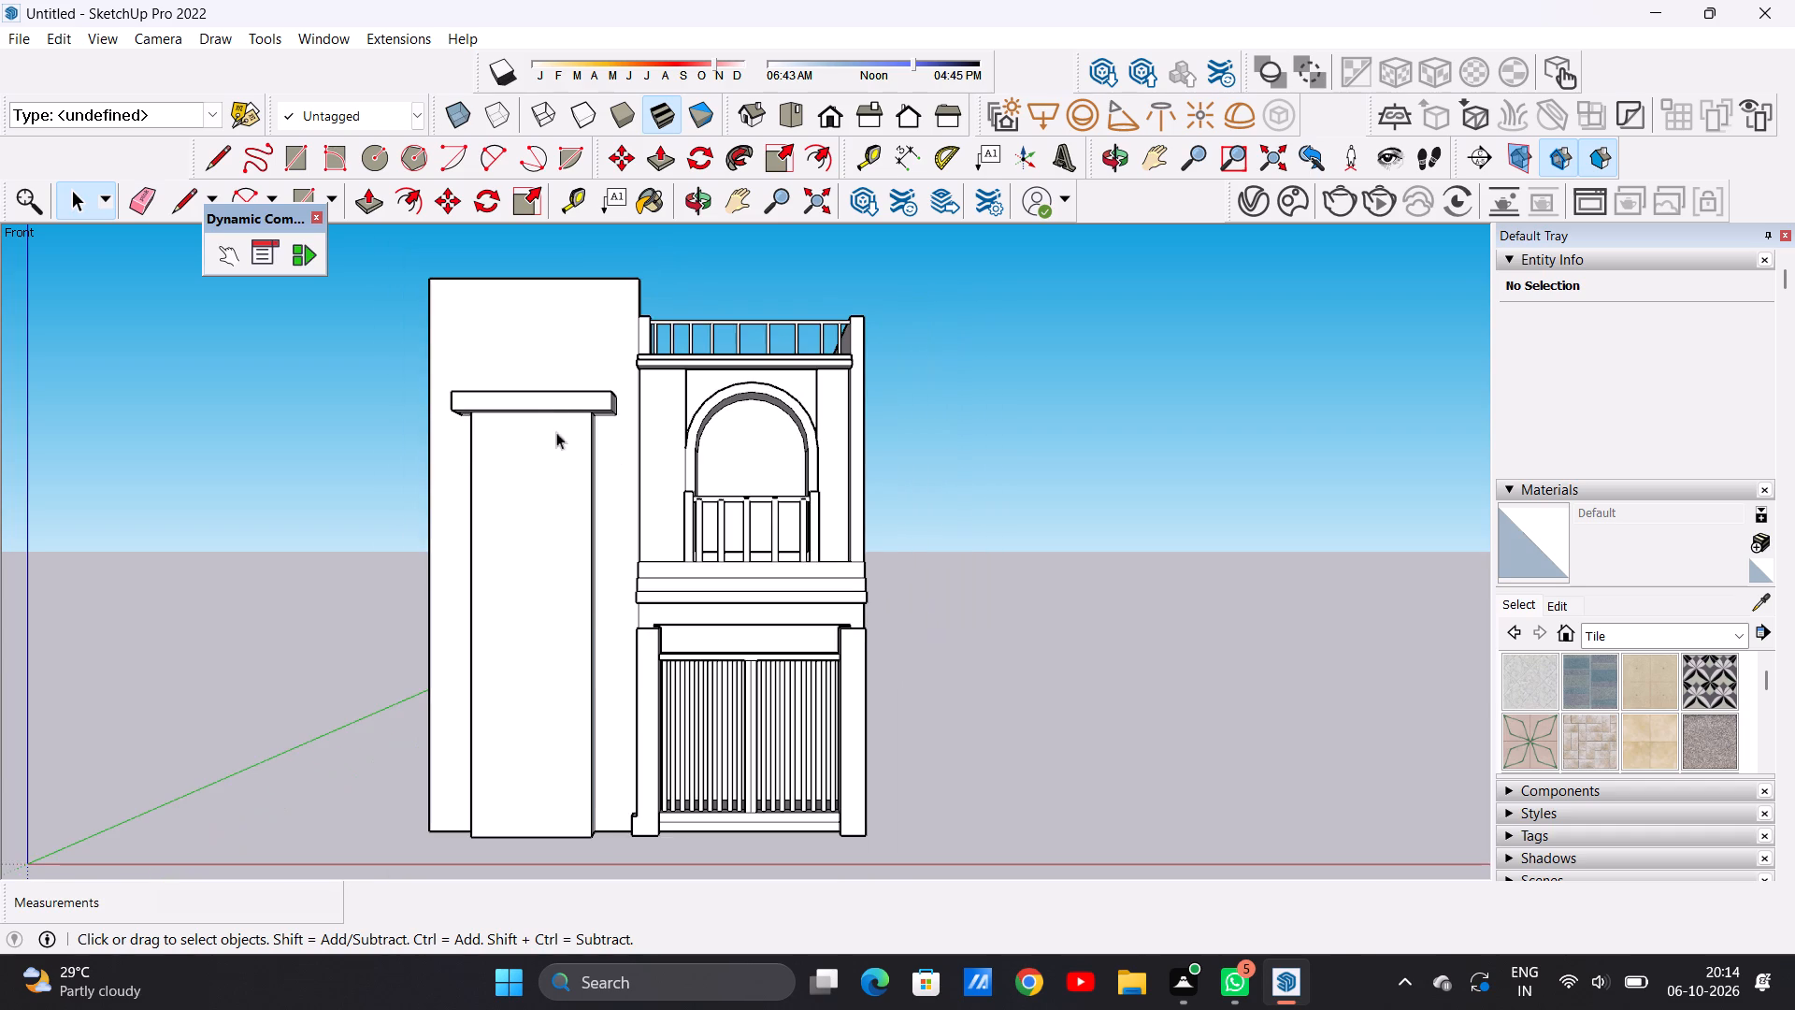
{"action": "scroll", "coordinate": [495, 554], "scroll_direction": "down", "scroll_amount": 5}
{"action": "scroll", "coordinate": [623, 528], "scroll_direction": "up", "scroll_amount": 6}
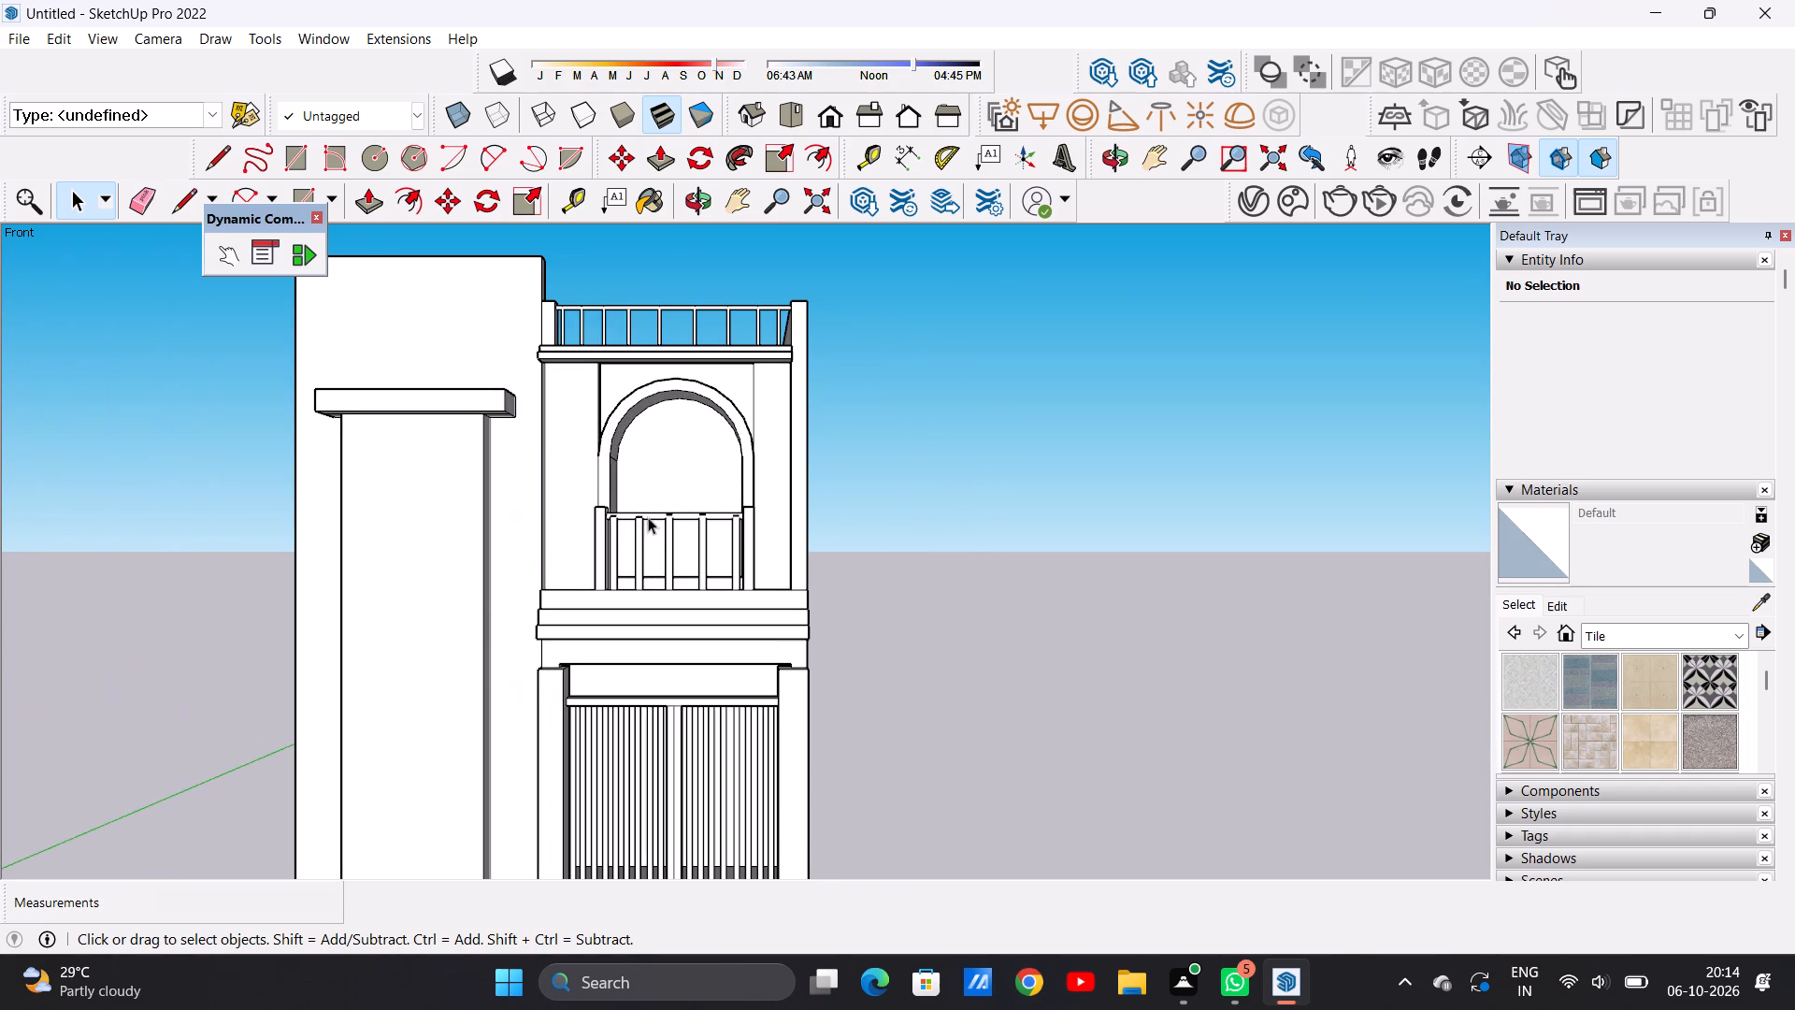
{"action": "scroll", "coordinate": [539, 498], "scroll_direction": "down", "scroll_amount": 6}
Push/Pull the rear face of the raised front wall about 2' 8 7/8" back over the roof to thicken it.
{"action": "middle_click_drag", "start_coordinate": [505, 361], "coordinate": [485, 388]}
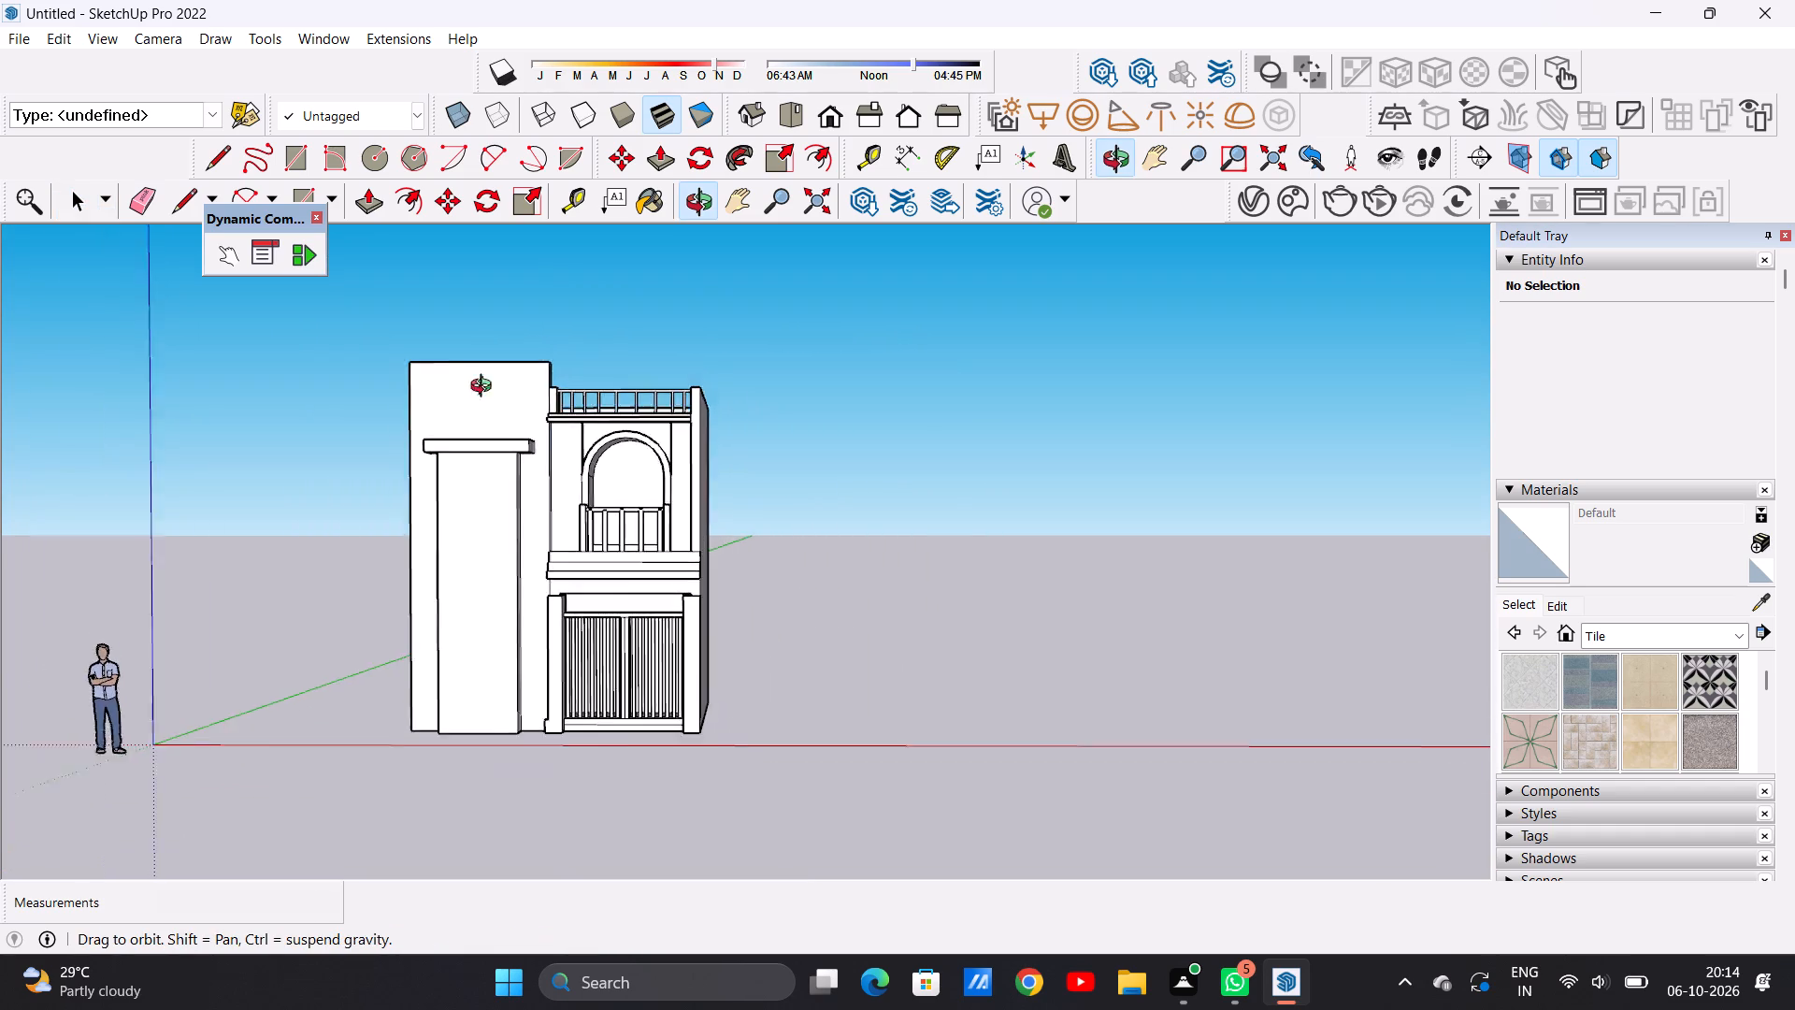
{"action": "middle_click_drag", "start_coordinate": [485, 388], "coordinate": [392, 637]}
{"action": "scroll", "coordinate": [484, 427], "scroll_direction": "up", "scroll_amount": 5}
{"action": "middle_click_drag", "start_coordinate": [640, 394], "coordinate": [322, 402]}
{"action": "scroll", "coordinate": [380, 449], "scroll_direction": "down", "scroll_amount": 6}
{"action": "middle_click_drag", "start_coordinate": [619, 337], "coordinate": [208, 325]}
{"action": "scroll", "coordinate": [211, 327], "scroll_direction": "up", "scroll_amount": 2}
{"action": "scroll", "coordinate": [253, 376], "scroll_direction": "down", "scroll_amount": 2}
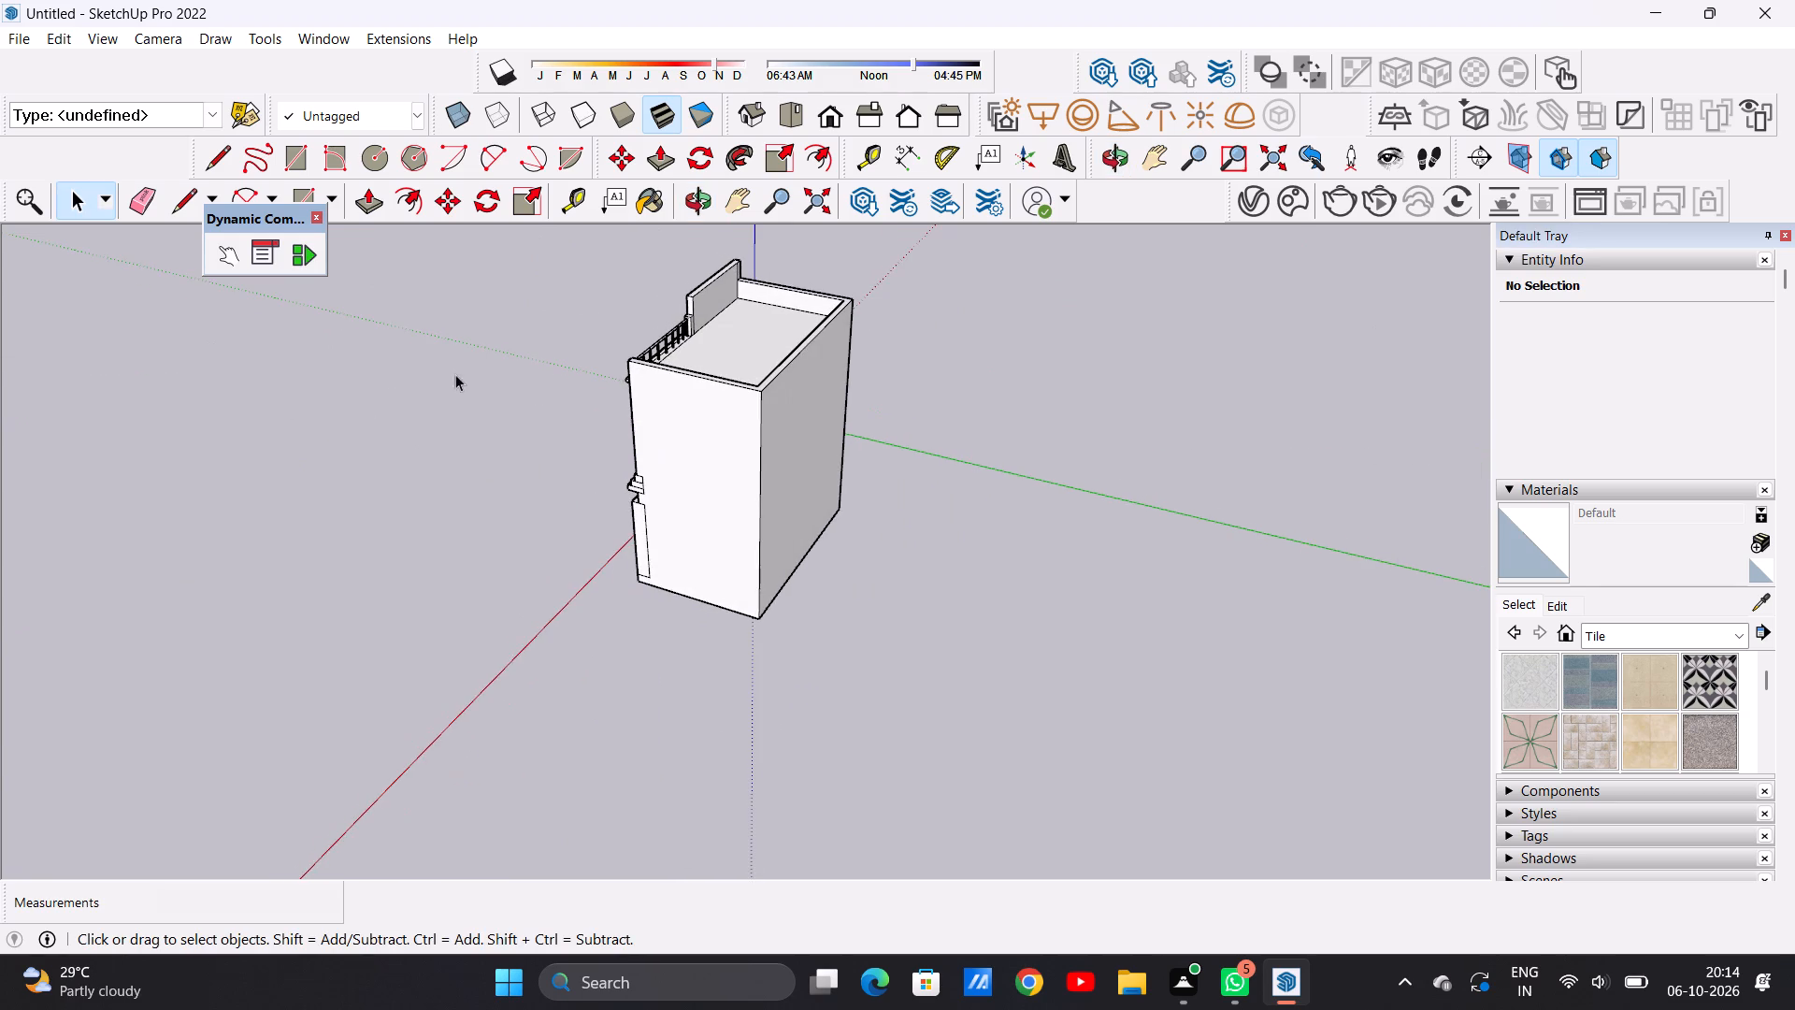
{"action": "scroll", "coordinate": [620, 283], "scroll_direction": "up", "scroll_amount": 19}
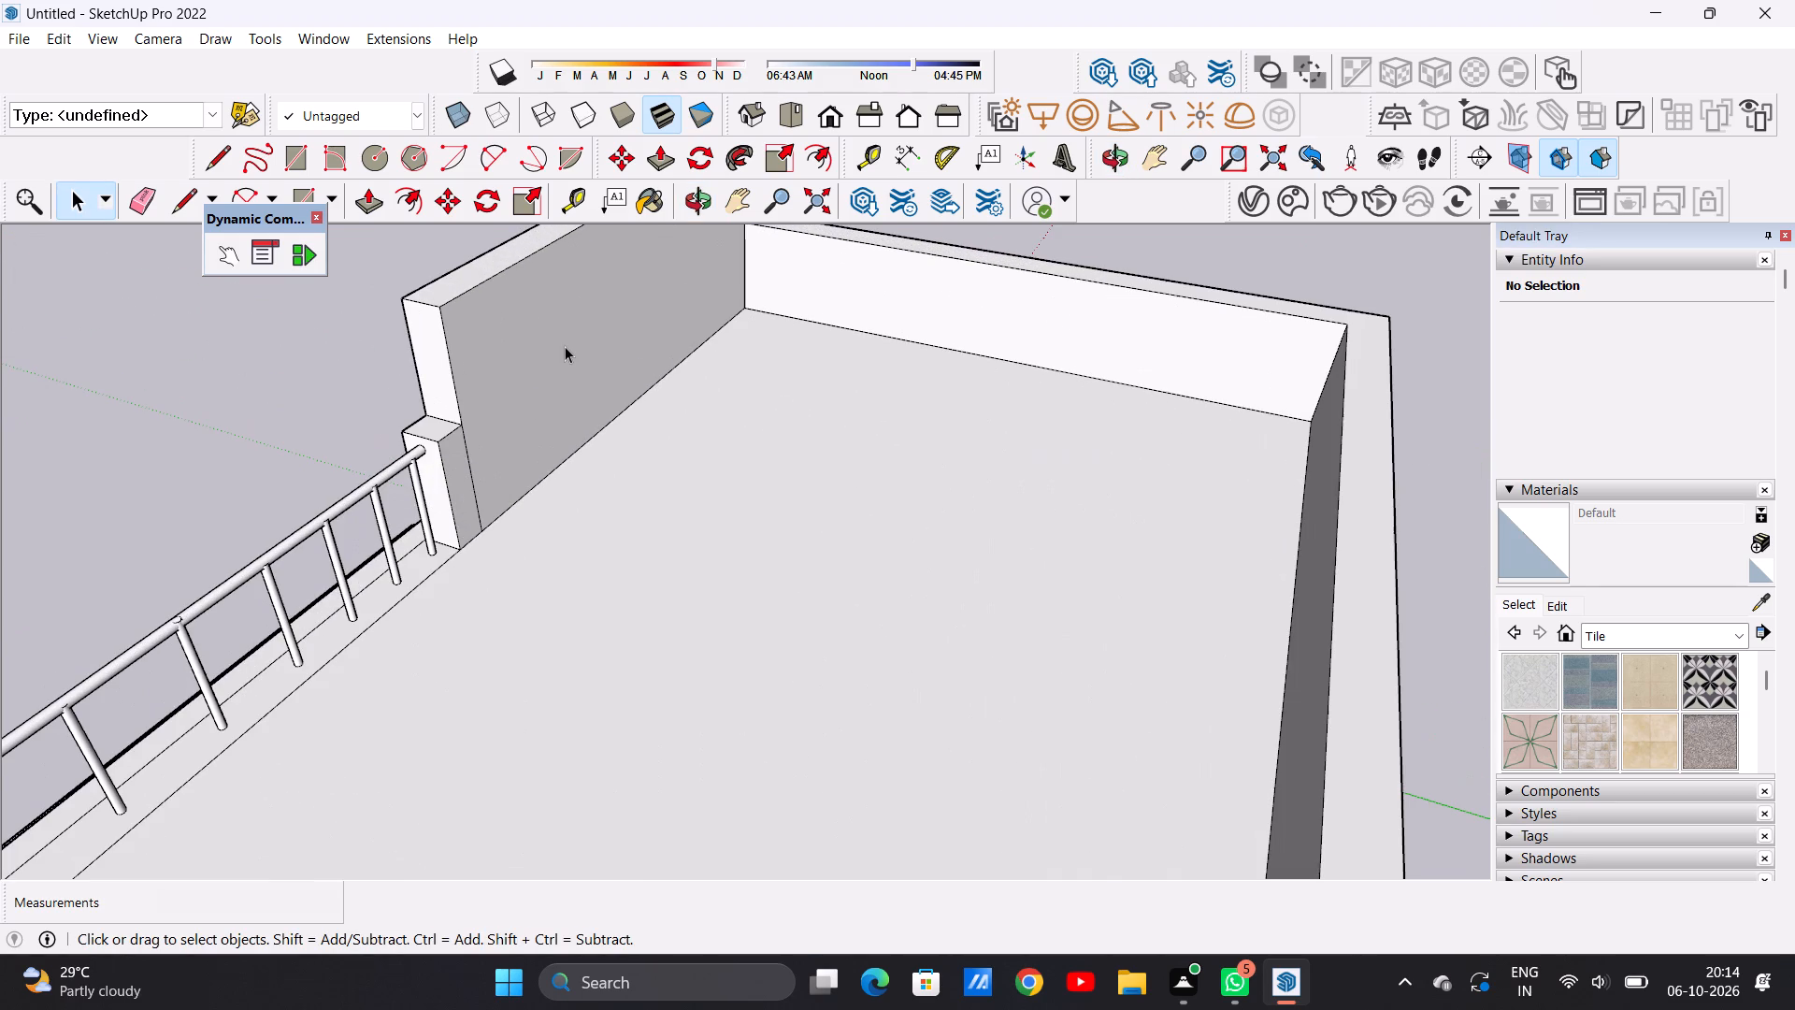
{"action": "key", "text": "p"}
{"action": "left_click", "coordinate": [519, 350]}
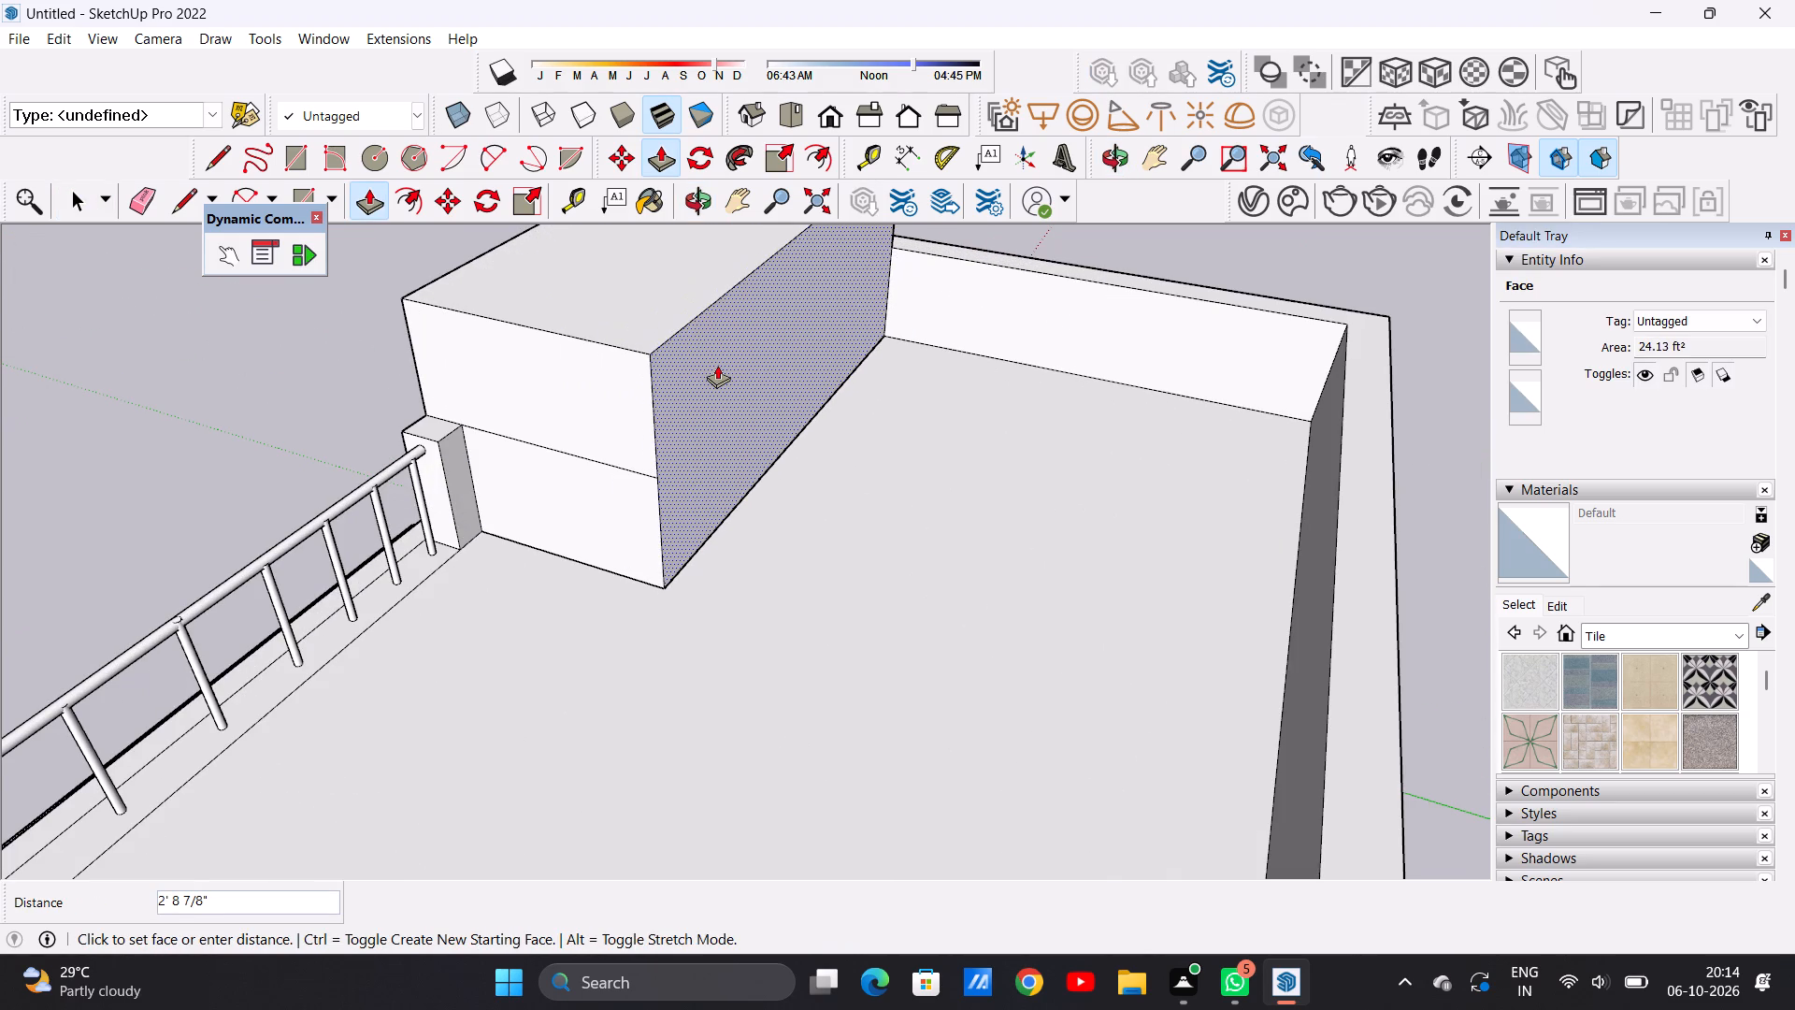
{"action": "left_click", "coordinate": [717, 365]}
{"action": "key", "text": "space"}
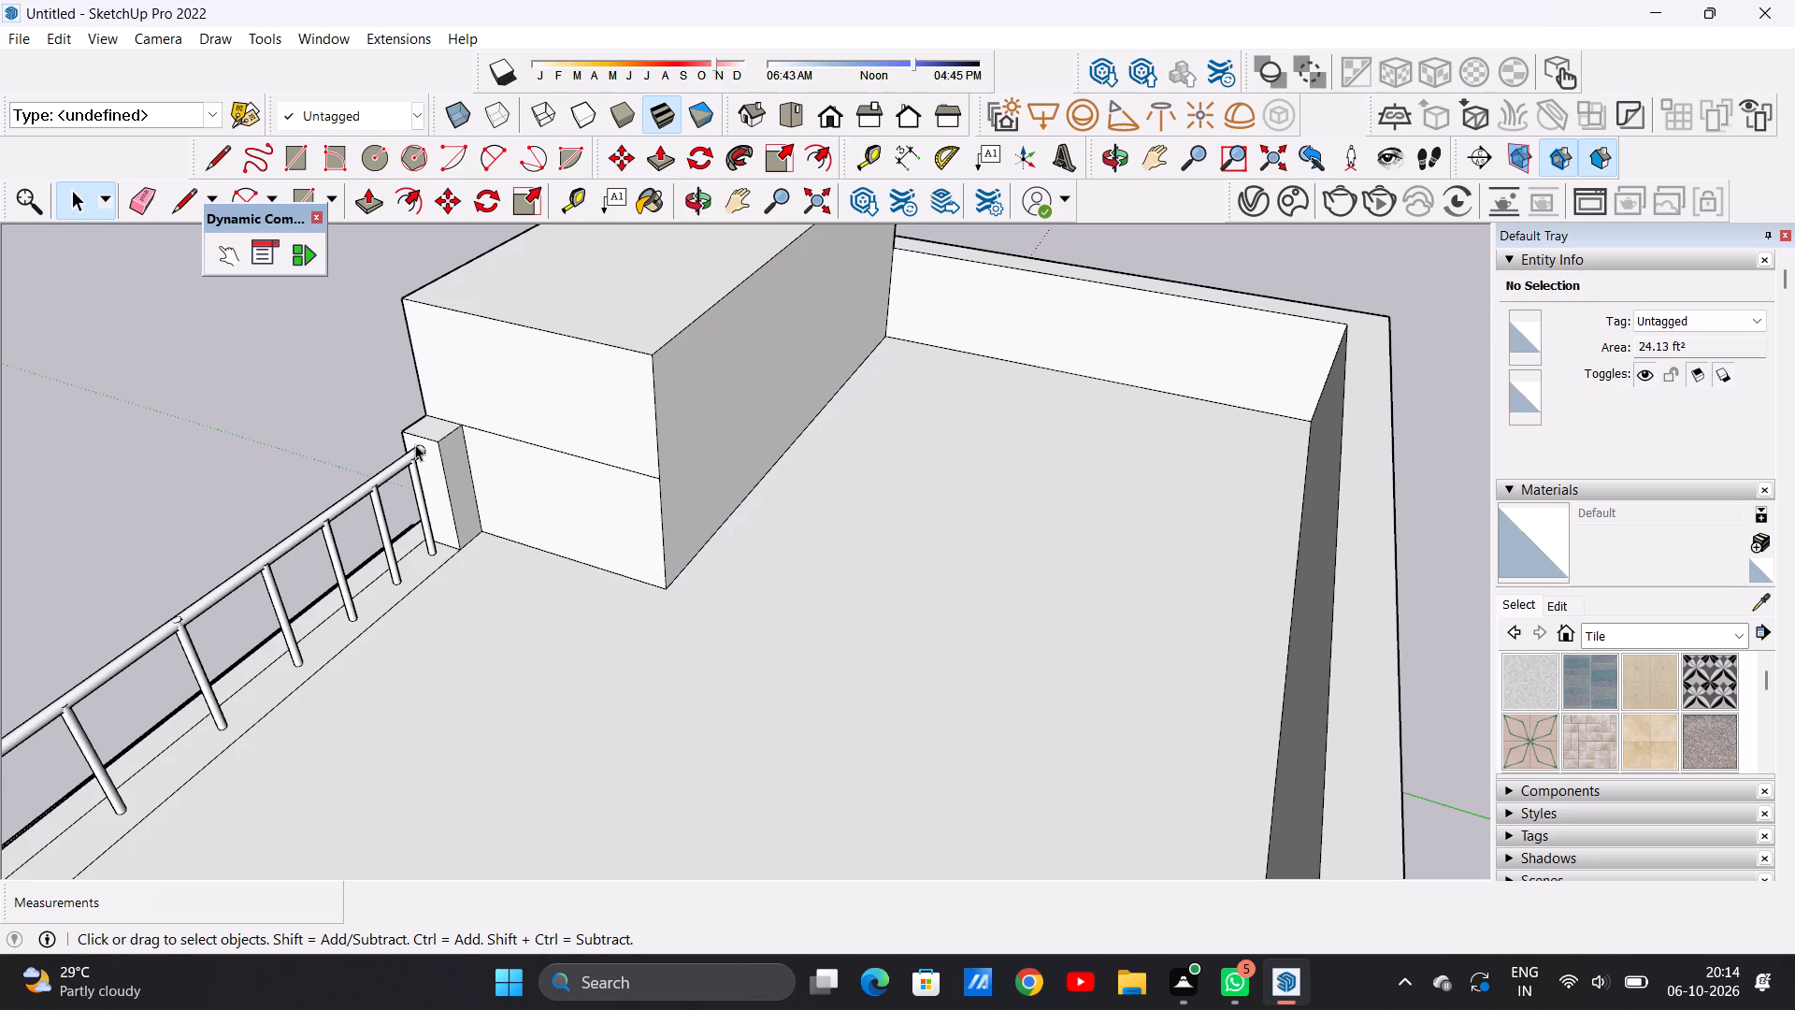
Erase the leftover horizontal edge on the balcony-side face of the thickened wall block.
{"action": "scroll", "coordinate": [452, 365], "scroll_direction": "down", "scroll_amount": 10}
{"action": "middle_click_drag", "start_coordinate": [424, 448], "coordinate": [609, 409]}
{"action": "scroll", "coordinate": [499, 449], "scroll_direction": "up", "scroll_amount": 6}
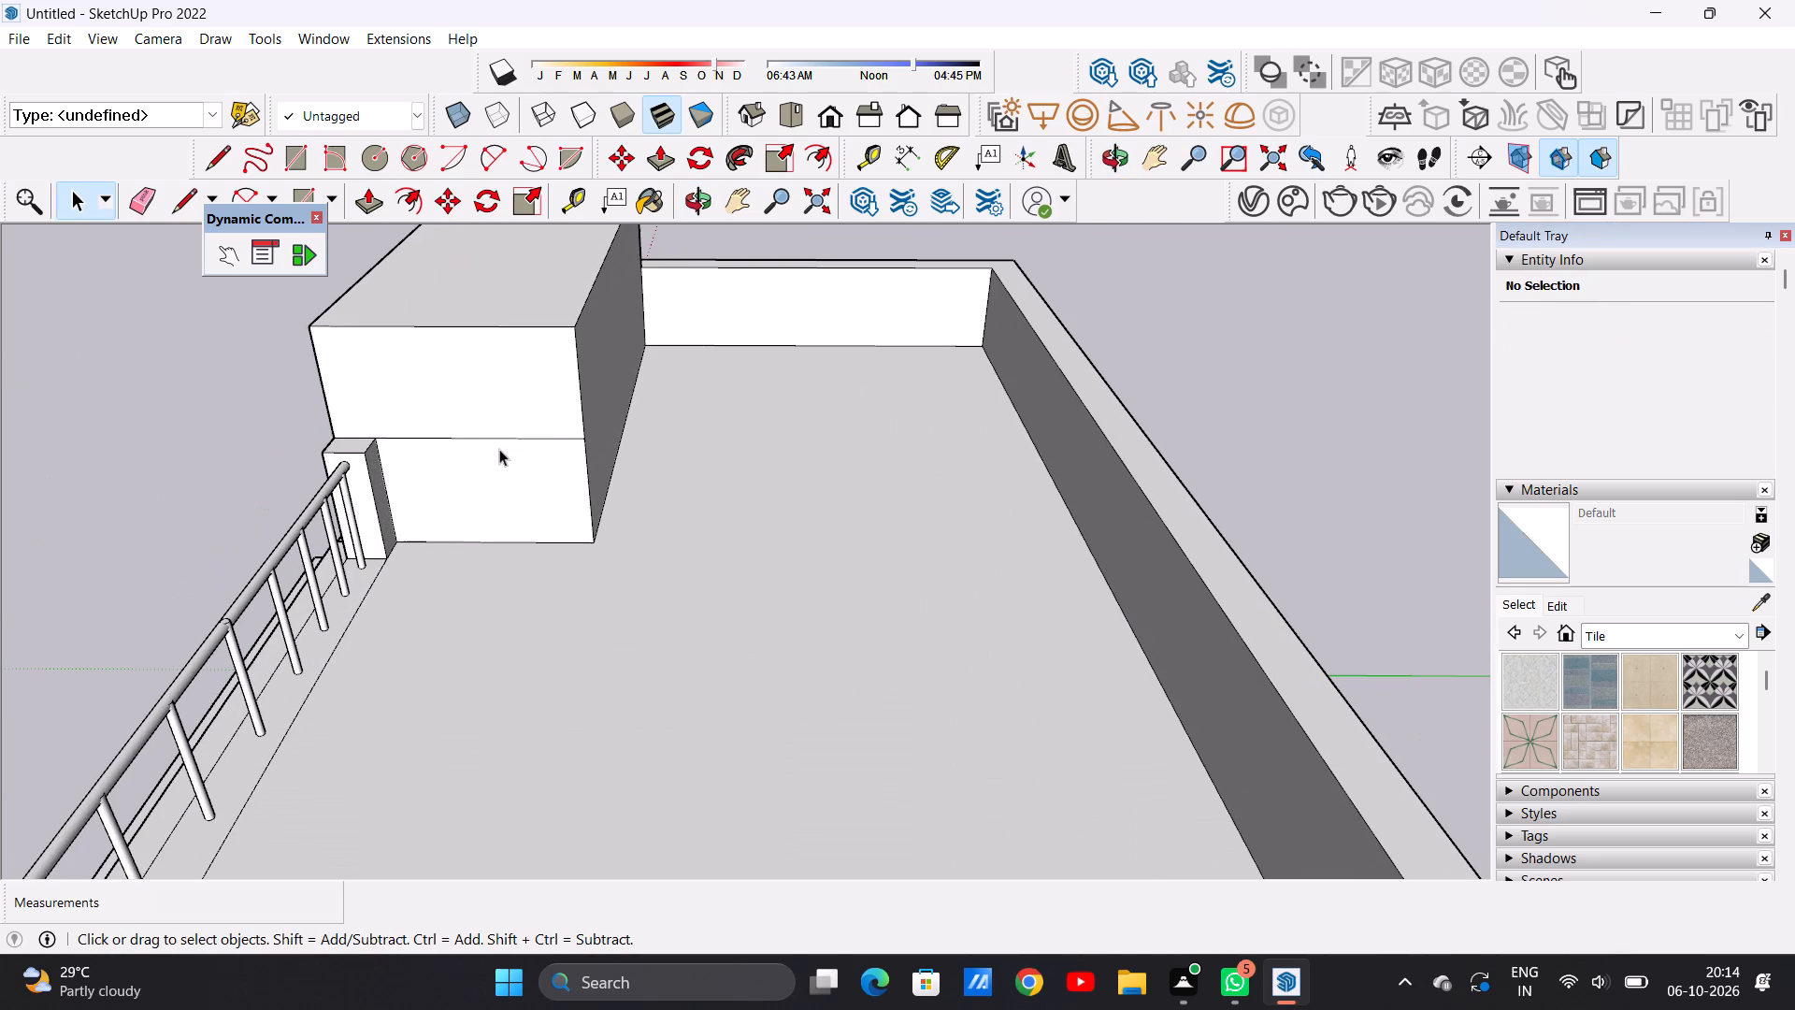
{"action": "key", "text": "e"}
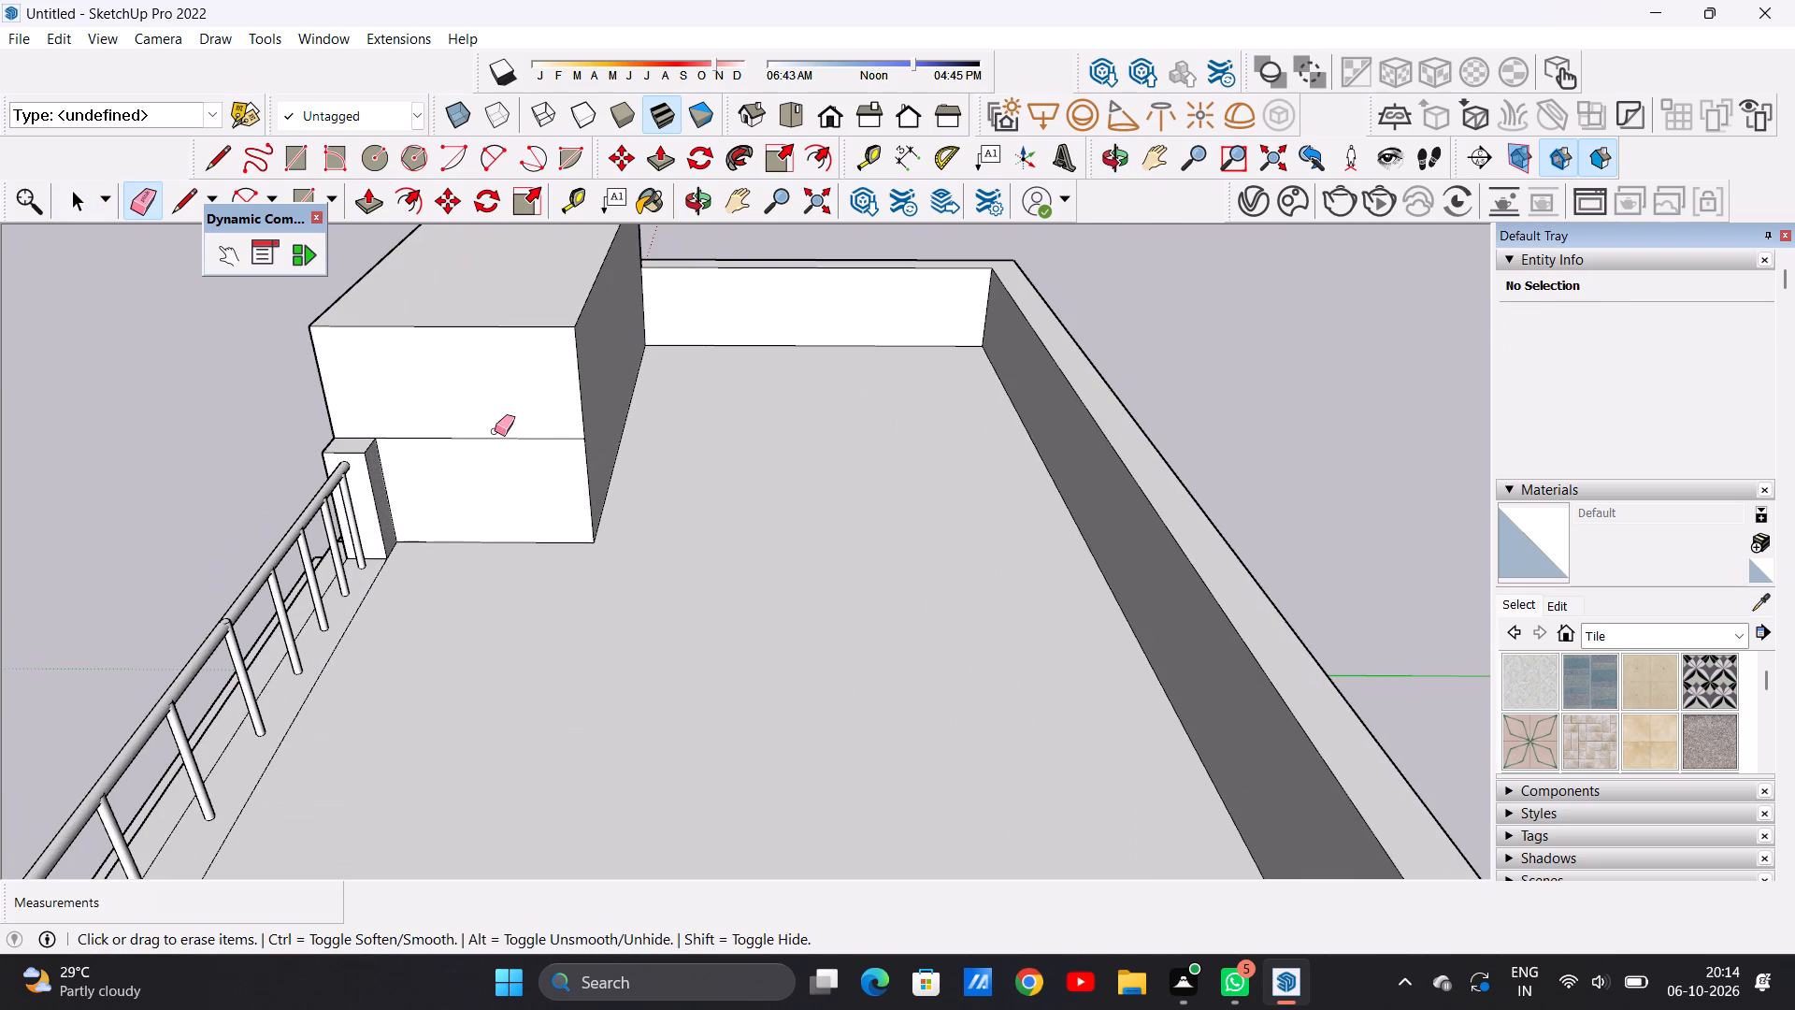
{"action": "left_click_drag", "start_coordinate": [495, 422], "coordinate": [495, 459]}
Push/Pull the narrow notch face above the outer parapet about 2' 8 7/8", flush with the block's rear face.
{"action": "scroll", "coordinate": [548, 520], "scroll_direction": "down", "scroll_amount": 9}
{"action": "middle_click_drag", "start_coordinate": [349, 501], "coordinate": [720, 440]}
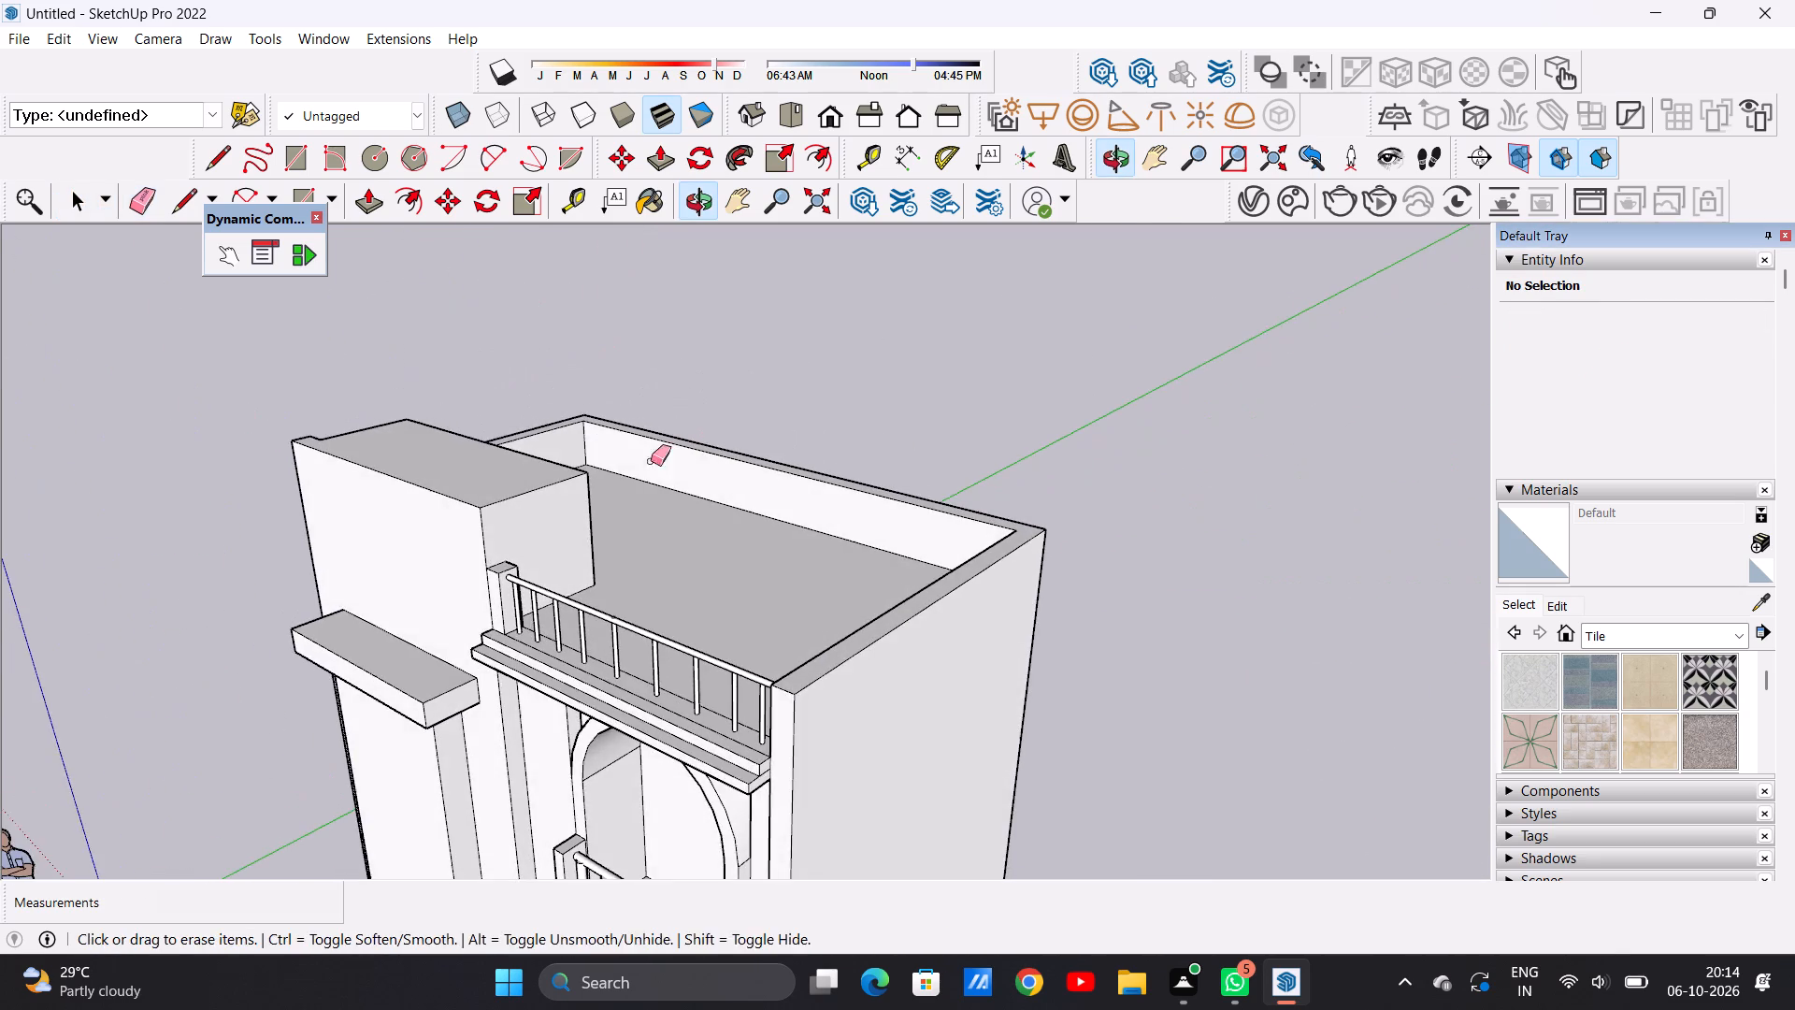
{"action": "middle_click_drag", "start_coordinate": [312, 544], "coordinate": [570, 512]}
{"action": "scroll", "coordinate": [464, 527], "scroll_direction": "down", "scroll_amount": 7}
{"action": "middle_click_drag", "start_coordinate": [209, 613], "coordinate": [587, 593]}
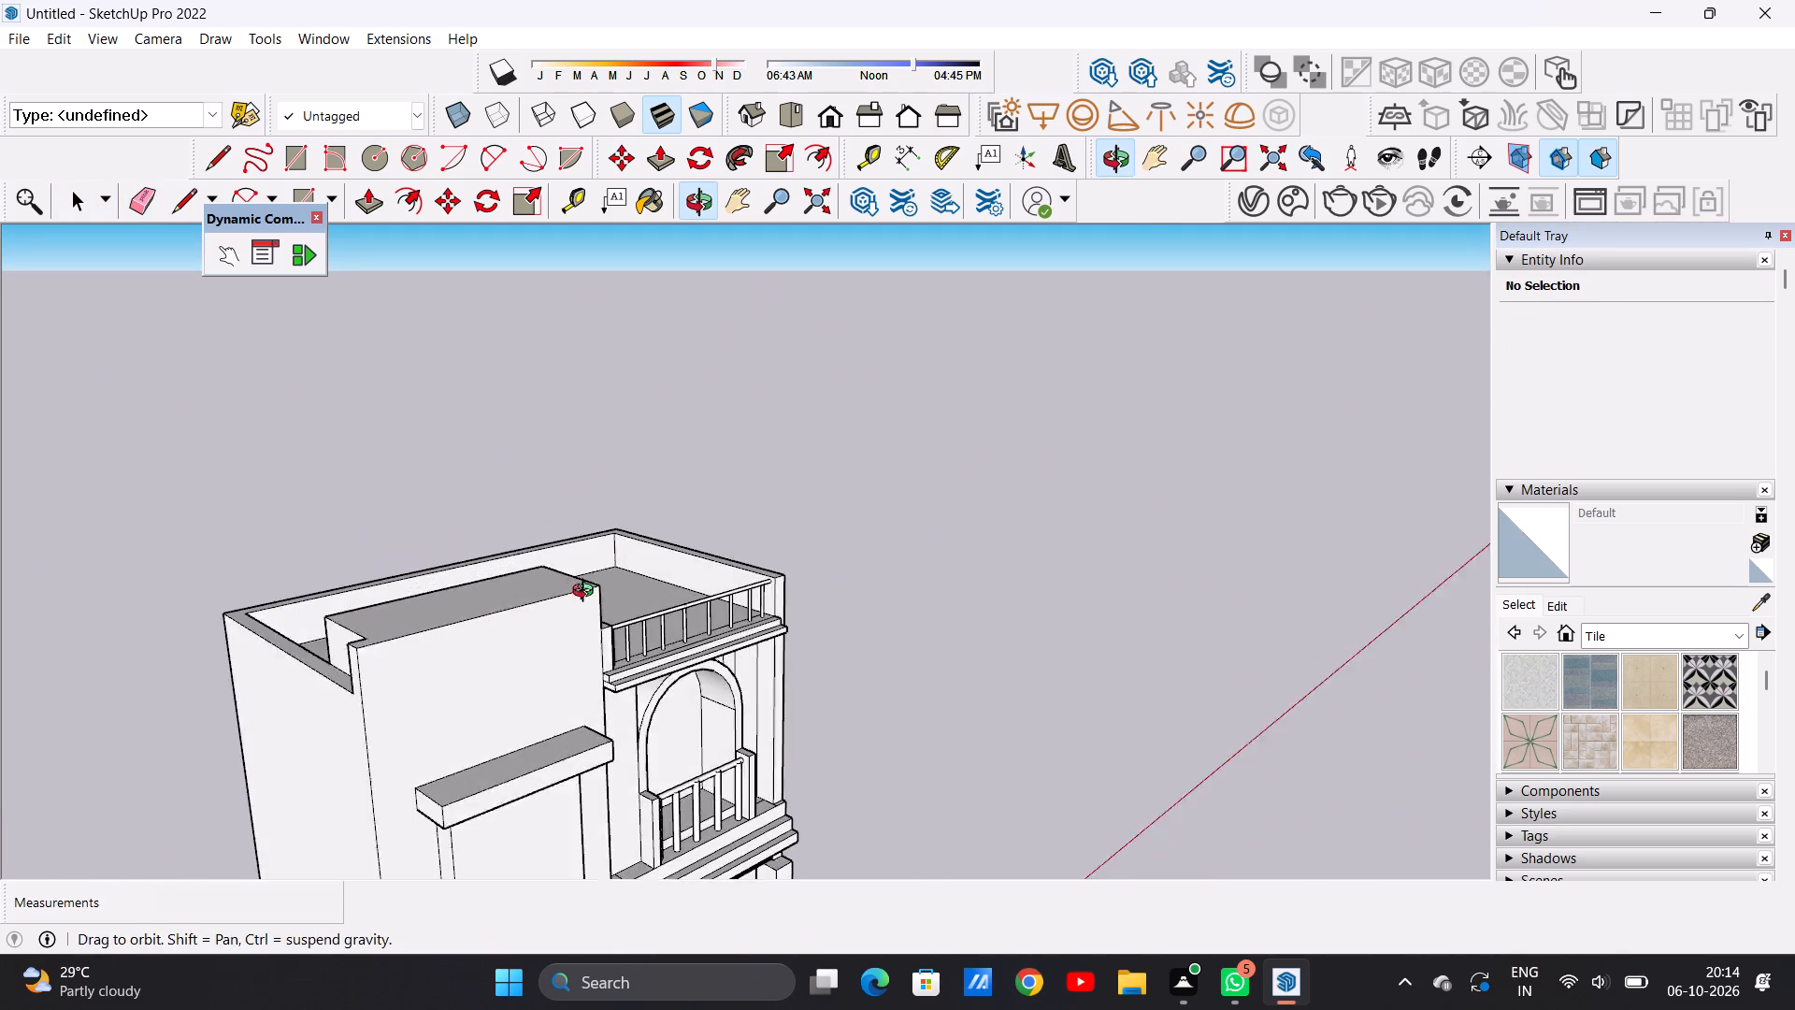
{"action": "middle_click_drag", "start_coordinate": [587, 593], "coordinate": [607, 579]}
{"action": "scroll", "coordinate": [474, 558], "scroll_direction": "down", "scroll_amount": 5}
{"action": "middle_click_drag", "start_coordinate": [291, 682], "coordinate": [625, 722]}
{"action": "scroll", "coordinate": [648, 694], "scroll_direction": "up", "scroll_amount": 6}
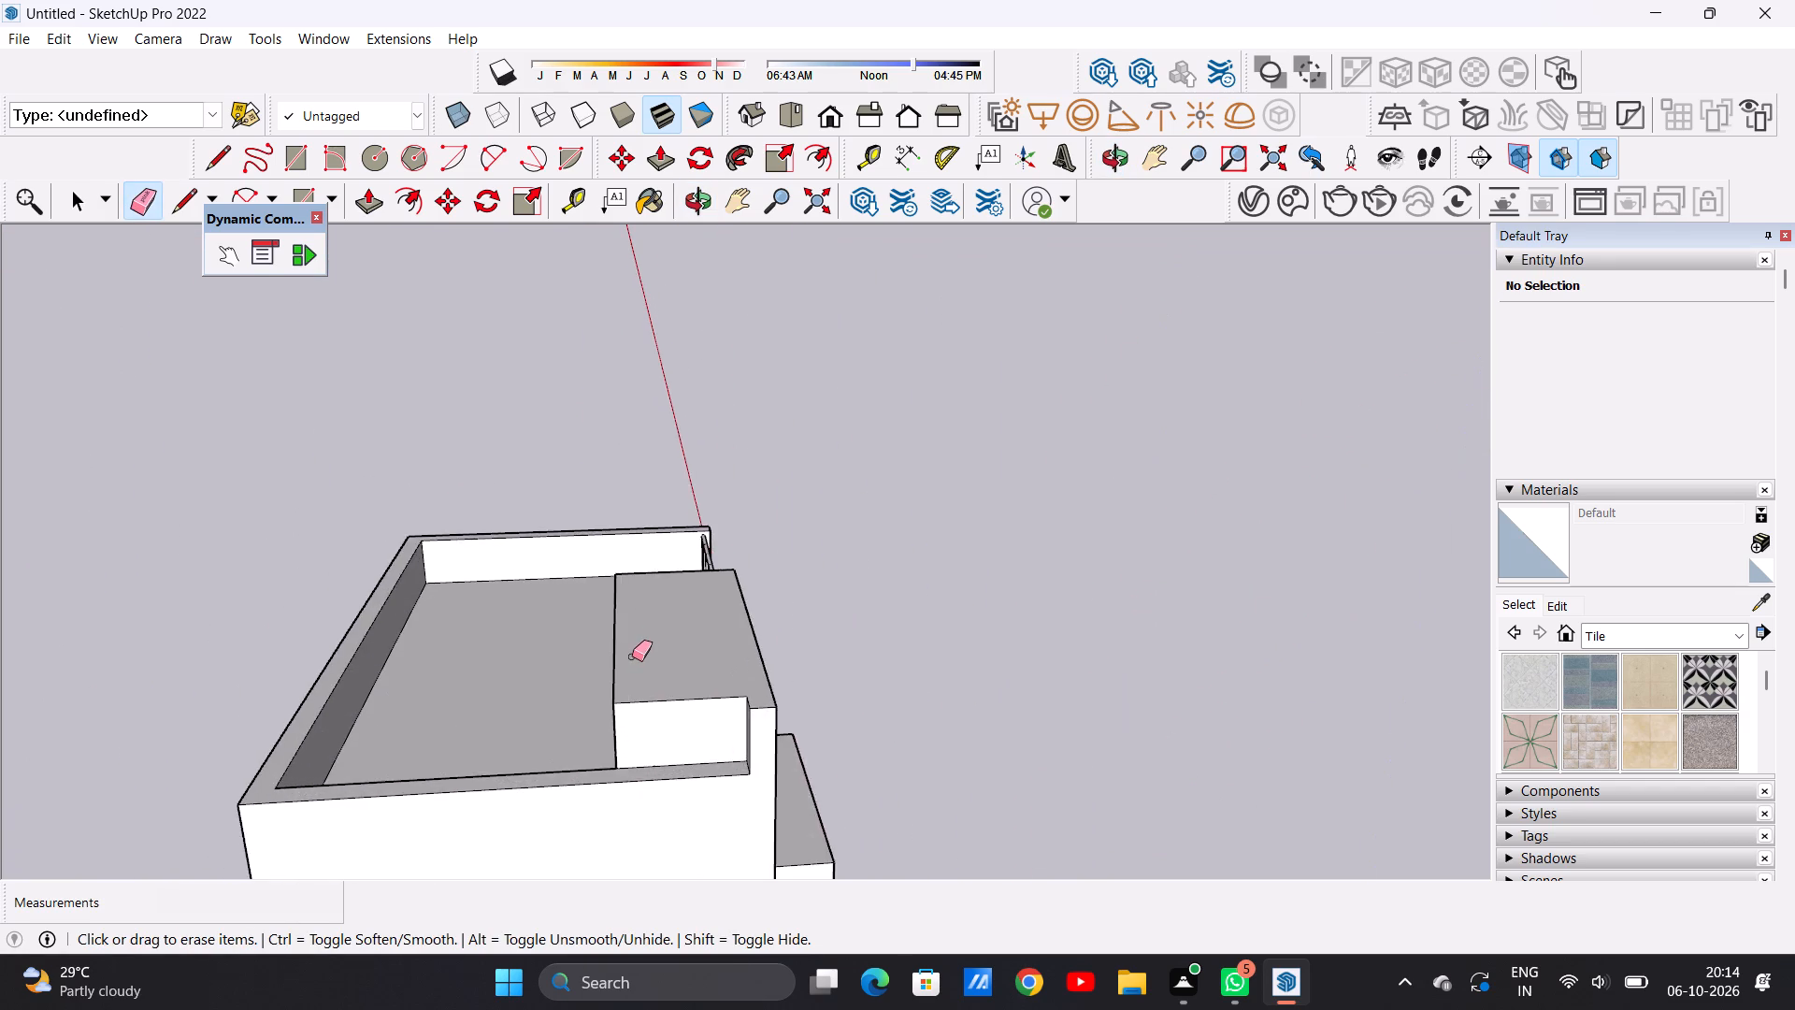
{"action": "scroll", "coordinate": [632, 656], "scroll_direction": "down", "scroll_amount": 8}
{"action": "middle_click_drag", "start_coordinate": [654, 754], "coordinate": [762, 754]}
{"action": "scroll", "coordinate": [804, 713], "scroll_direction": "up", "scroll_amount": 19}
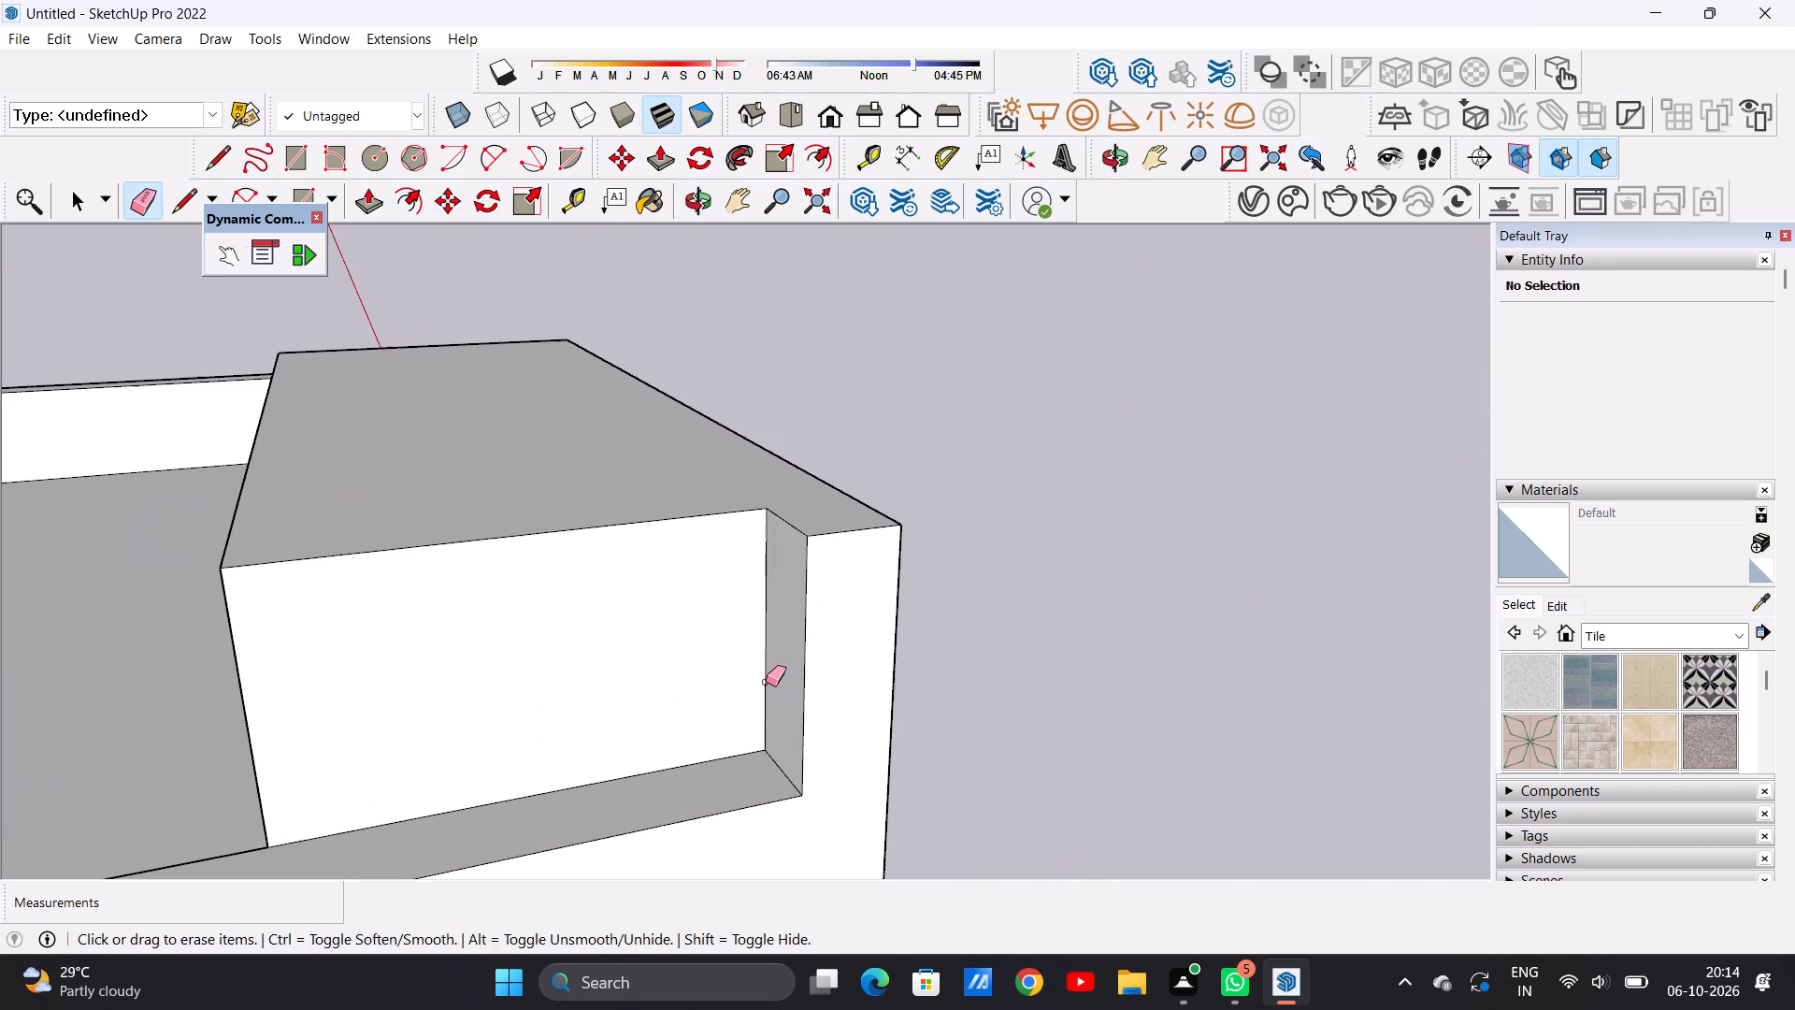
{"action": "key", "text": "space"}
{"action": "type", "text": "P"}
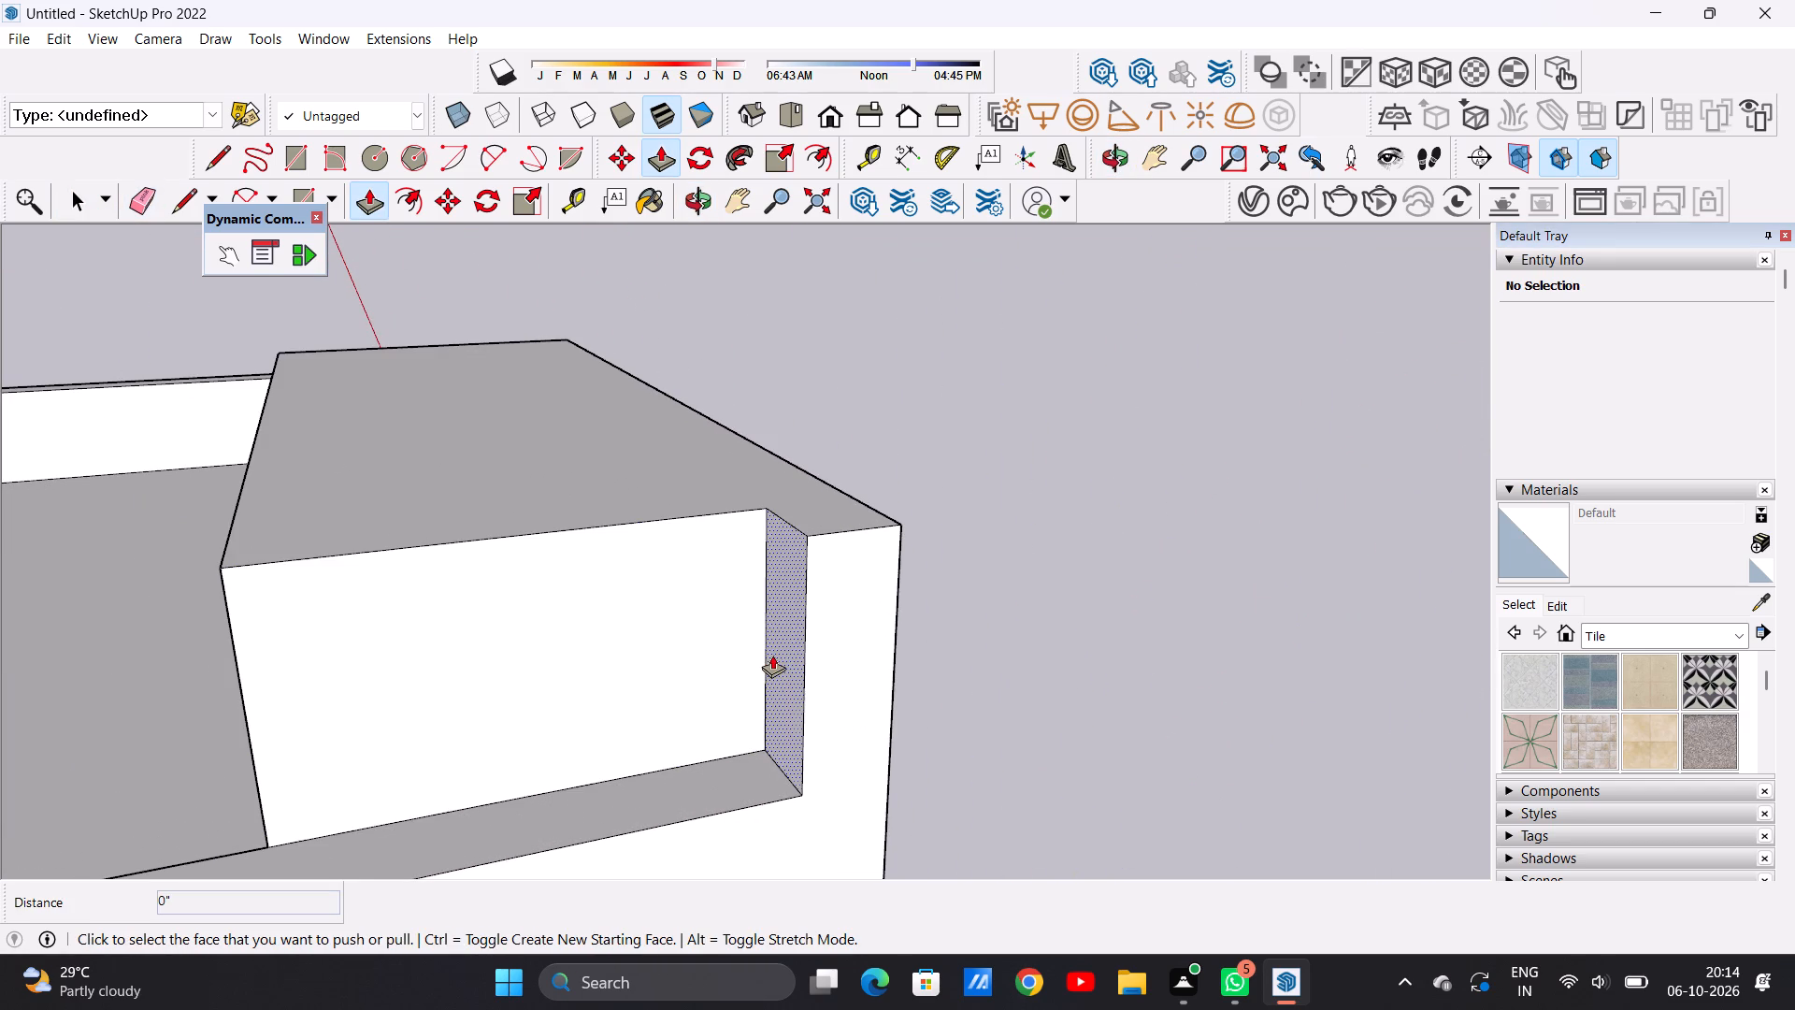
{"action": "left_click", "coordinate": [774, 654]}
{"action": "scroll", "coordinate": [325, 695], "scroll_direction": "down", "scroll_amount": 5}
{"action": "scroll", "coordinate": [400, 654], "scroll_direction": "up", "scroll_amount": 5}
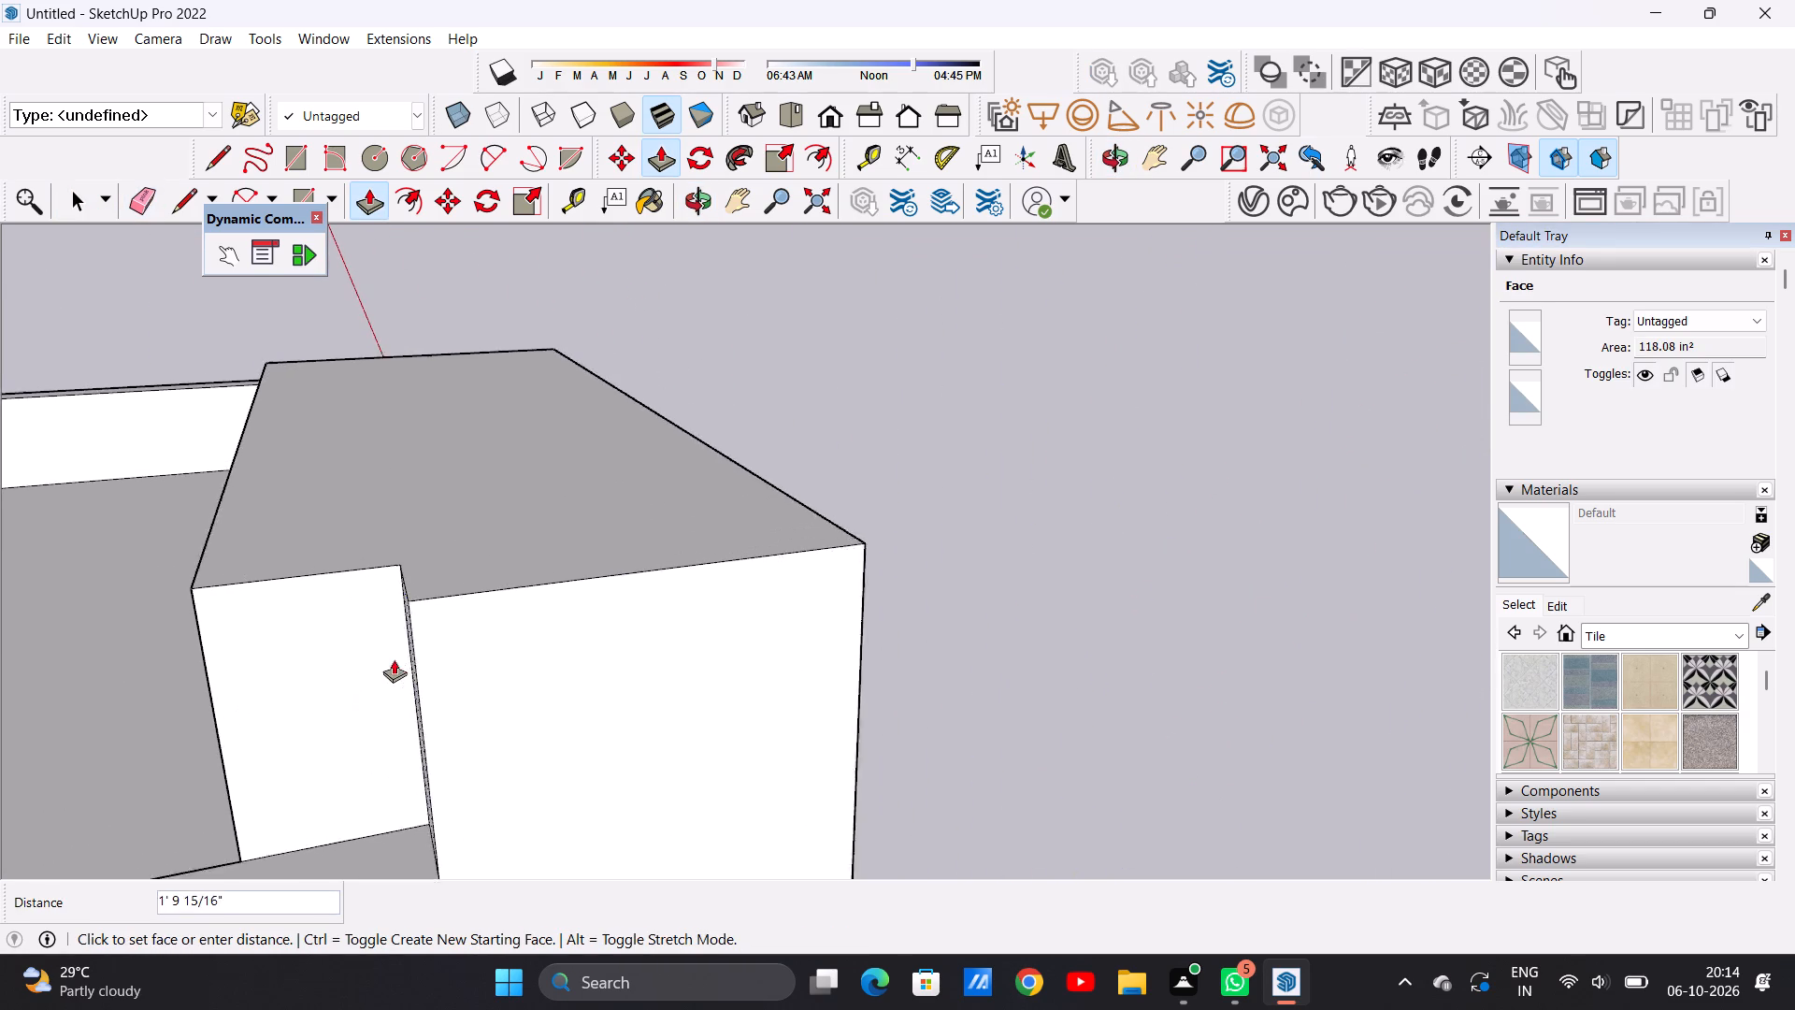
{"action": "middle_click_drag", "start_coordinate": [188, 672], "coordinate": [421, 639]}
{"action": "scroll", "coordinate": [444, 614], "scroll_direction": "down", "scroll_amount": 10}
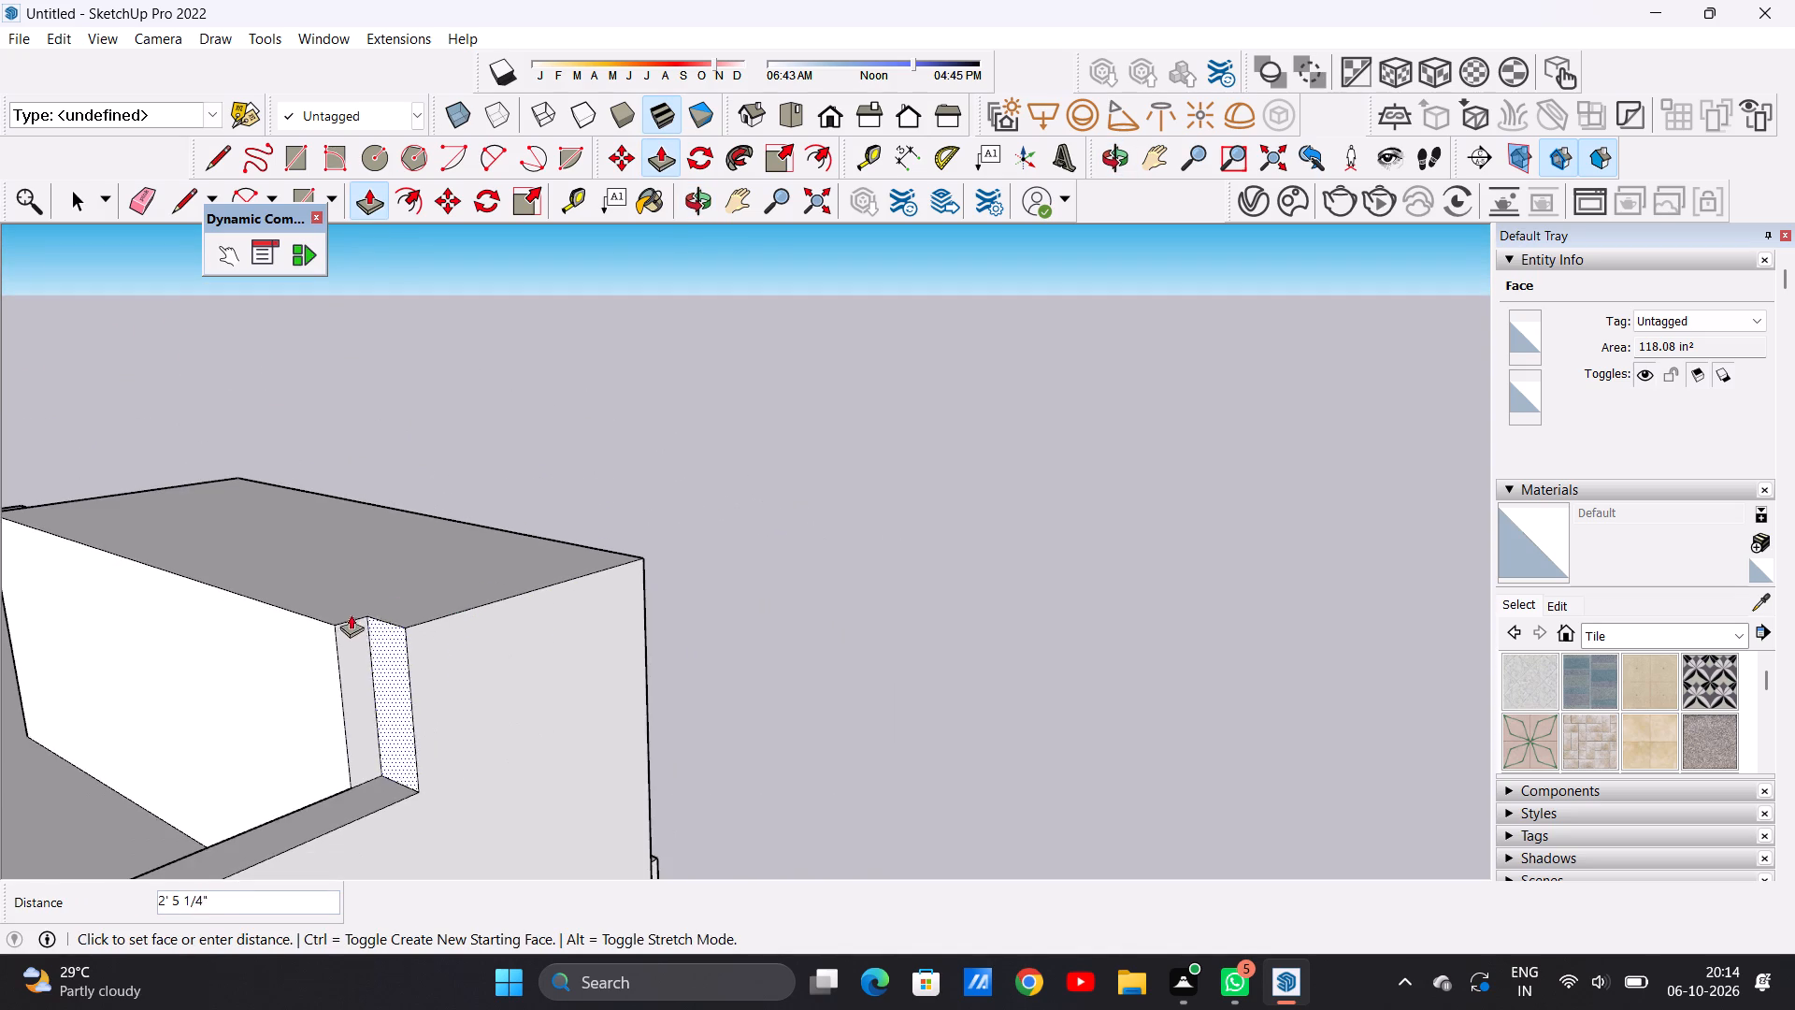
{"action": "scroll", "coordinate": [341, 623], "scroll_direction": "up", "scroll_amount": 6}
{"action": "left_click", "coordinate": [326, 629]}
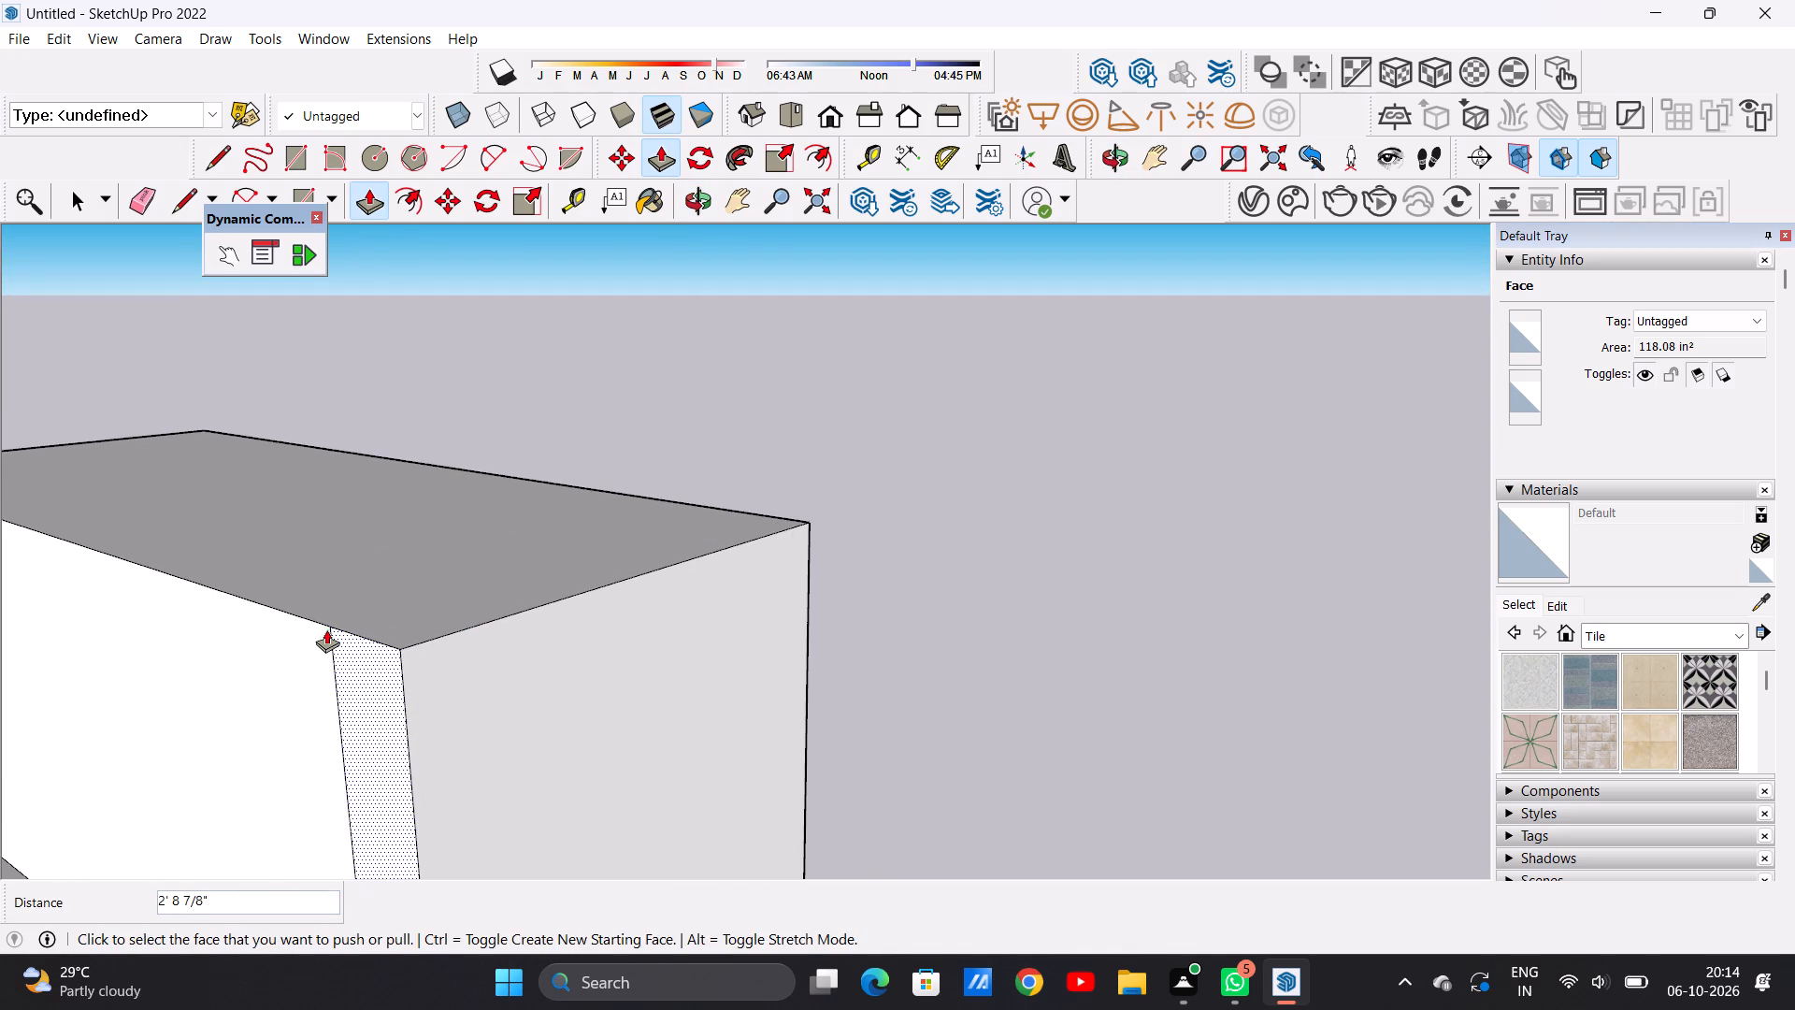
{"action": "key", "text": "space"}
Examine the thickened wall block and roof parapet from the outer side, front, balcony side and rear.
{"action": "scroll", "coordinate": [337, 567], "scroll_direction": "down", "scroll_amount": 10}
{"action": "scroll", "coordinate": [303, 590], "scroll_direction": "up", "scroll_amount": 1}
{"action": "scroll", "coordinate": [303, 590], "scroll_direction": "down", "scroll_amount": 6}
{"action": "middle_click_drag", "start_coordinate": [449, 637], "coordinate": [211, 644]}
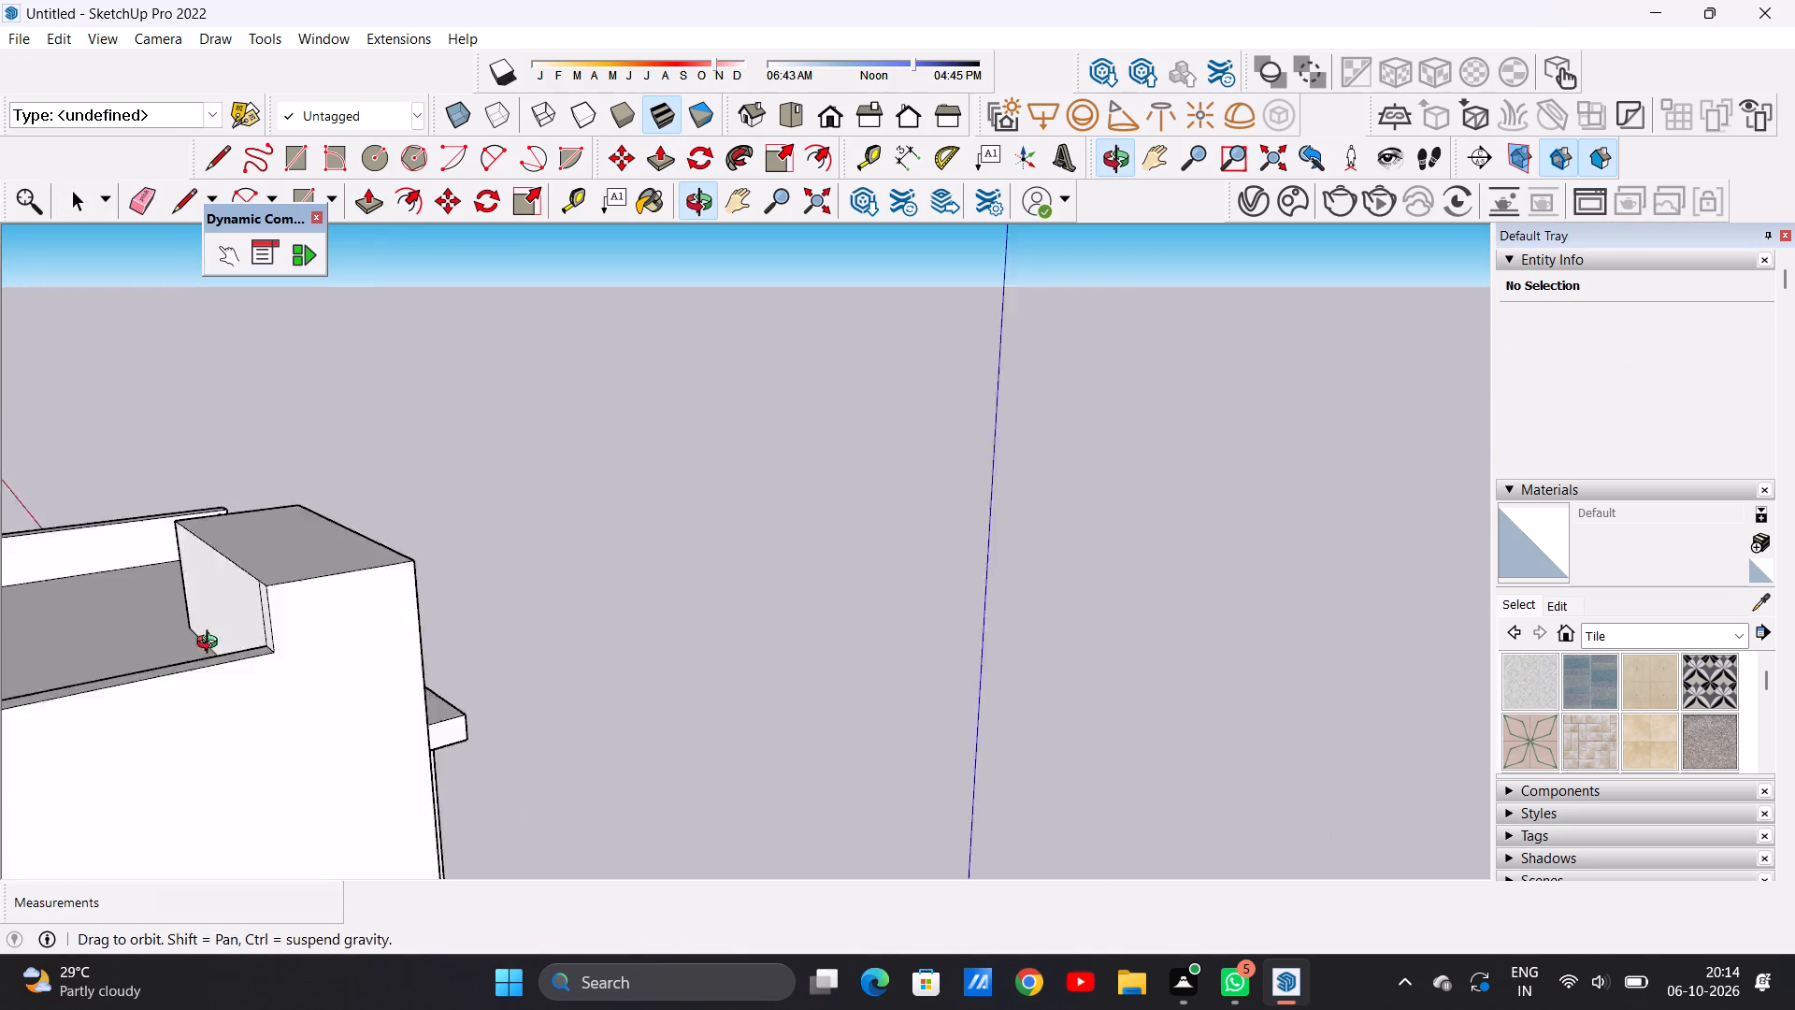
{"action": "middle_click_drag", "start_coordinate": [211, 644], "coordinate": [0, 648]}
{"action": "scroll", "coordinate": [4, 660], "scroll_direction": "down", "scroll_amount": 13}
{"action": "middle_click_drag", "start_coordinate": [286, 623], "coordinate": [70, 620]}
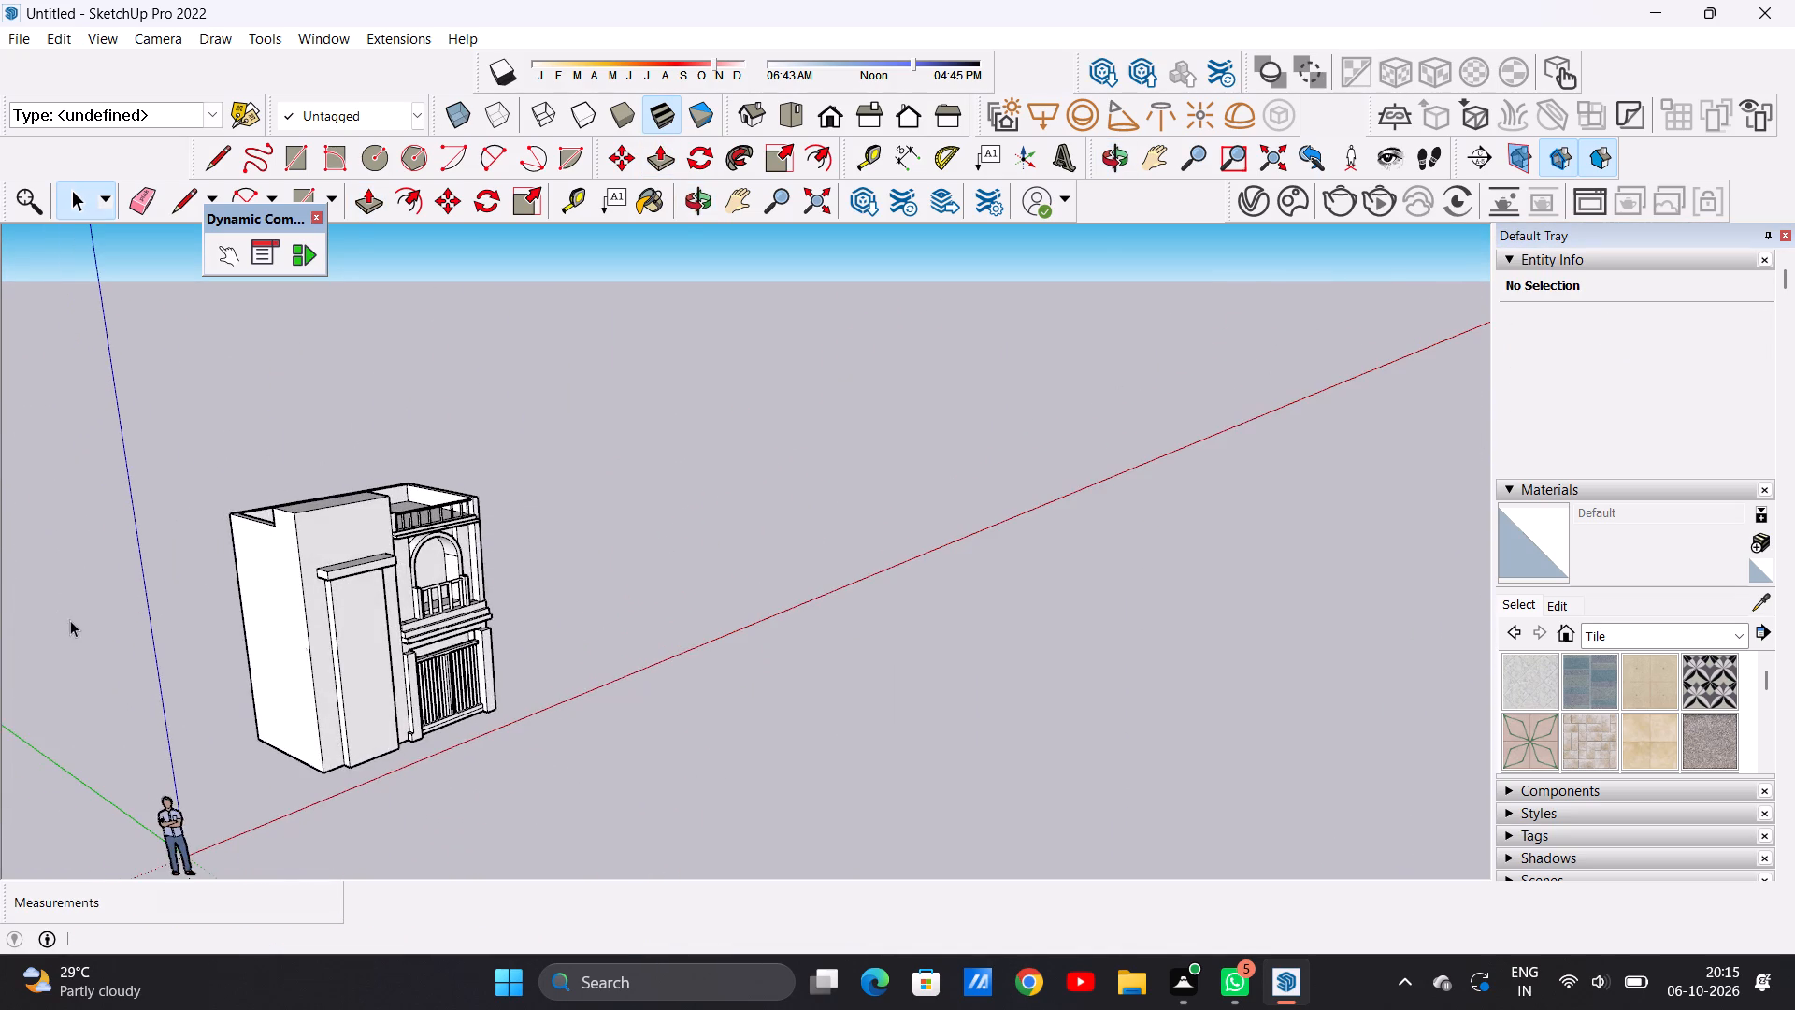
{"action": "scroll", "coordinate": [108, 674], "scroll_direction": "down", "scroll_amount": 3}
{"action": "middle_click_drag", "start_coordinate": [376, 613], "coordinate": [196, 589]}
{"action": "scroll", "coordinate": [357, 509], "scroll_direction": "up", "scroll_amount": 9}
{"action": "middle_click_drag", "start_coordinate": [547, 501], "coordinate": [3, 556]}
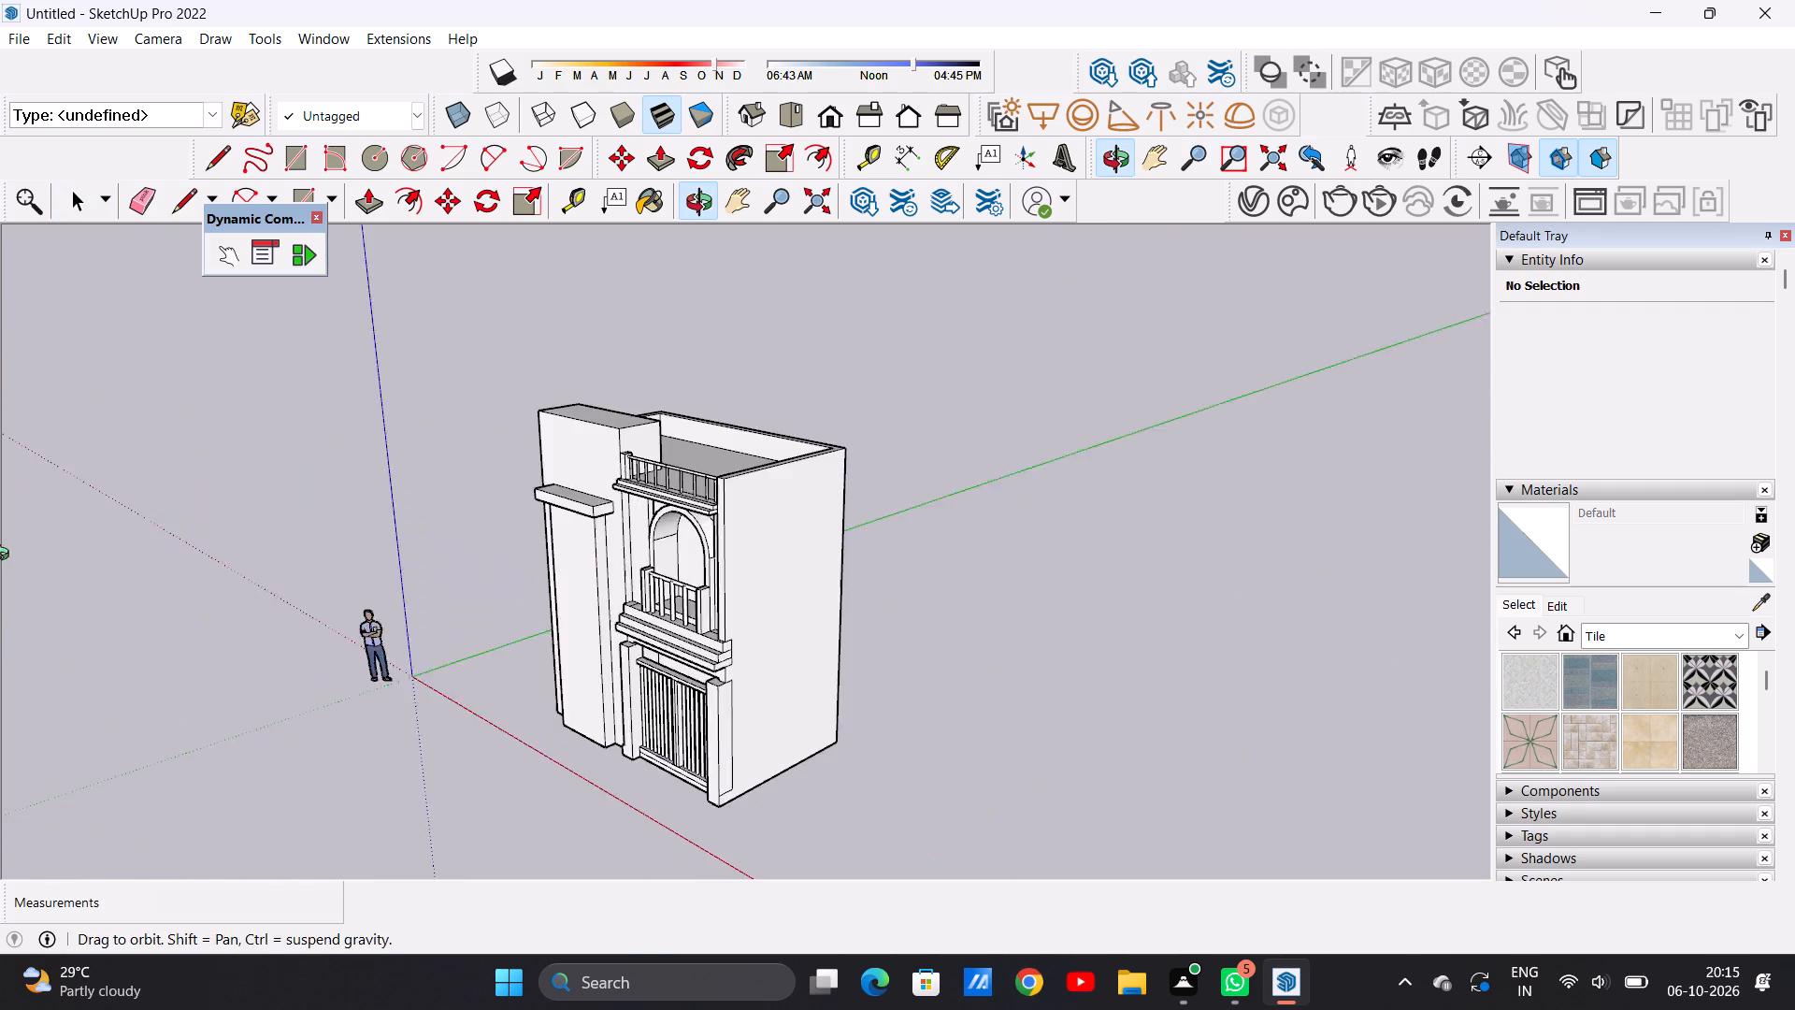
{"action": "middle_click_drag", "start_coordinate": [3, 556], "coordinate": [0, 559]}
{"action": "scroll", "coordinate": [7, 559], "scroll_direction": "down", "scroll_amount": 7}
{"action": "scroll", "coordinate": [320, 474], "scroll_direction": "up", "scroll_amount": 14}
{"action": "middle_click_drag", "start_coordinate": [459, 490], "coordinate": [10, 472]}
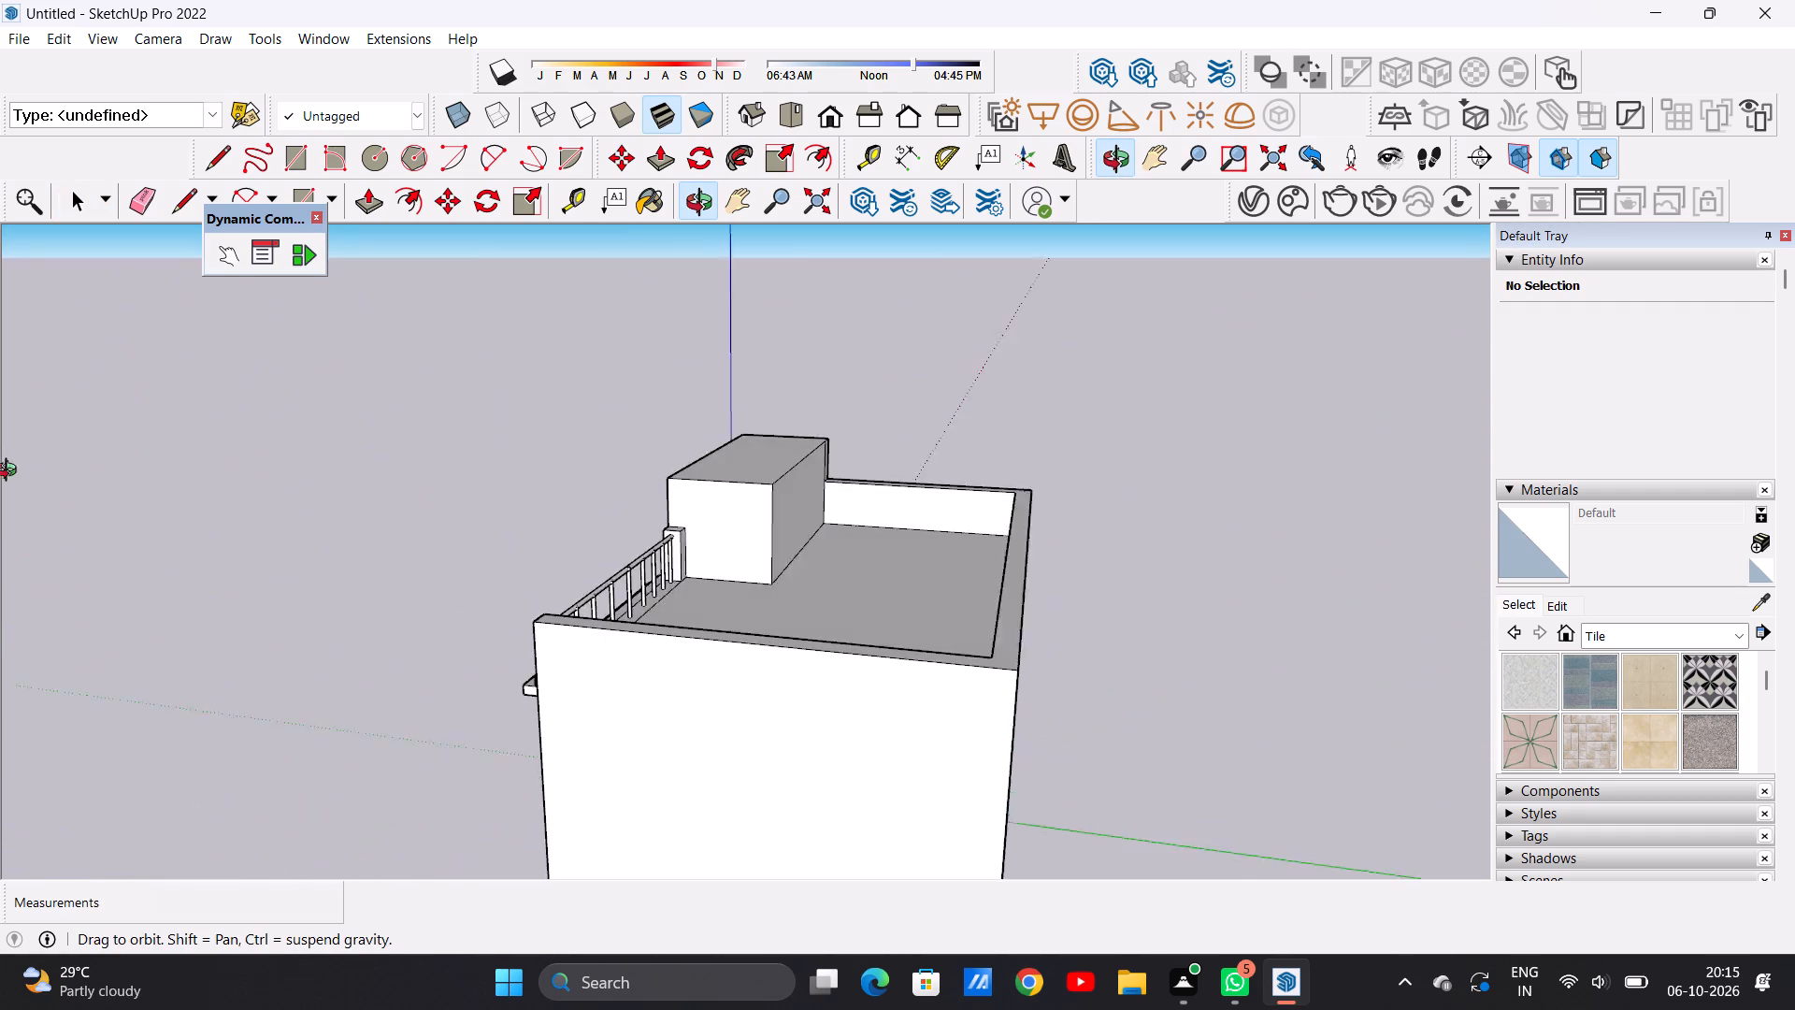
{"action": "middle_click_drag", "start_coordinate": [10, 472], "coordinate": [618, 473]}
{"action": "scroll", "coordinate": [488, 585], "scroll_direction": "up", "scroll_amount": 4}
{"action": "middle_click_drag", "start_coordinate": [446, 568], "coordinate": [593, 537]}
{"action": "scroll", "coordinate": [447, 528], "scroll_direction": "up", "scroll_amount": 1}
{"action": "scroll", "coordinate": [449, 526], "scroll_direction": "down", "scroll_amount": 7}
{"action": "middle_click_drag", "start_coordinate": [388, 566], "coordinate": [458, 556]}
{"action": "scroll", "coordinate": [447, 527], "scroll_direction": "down", "scroll_amount": 6}
{"action": "scroll", "coordinate": [470, 554], "scroll_direction": "up", "scroll_amount": 5}
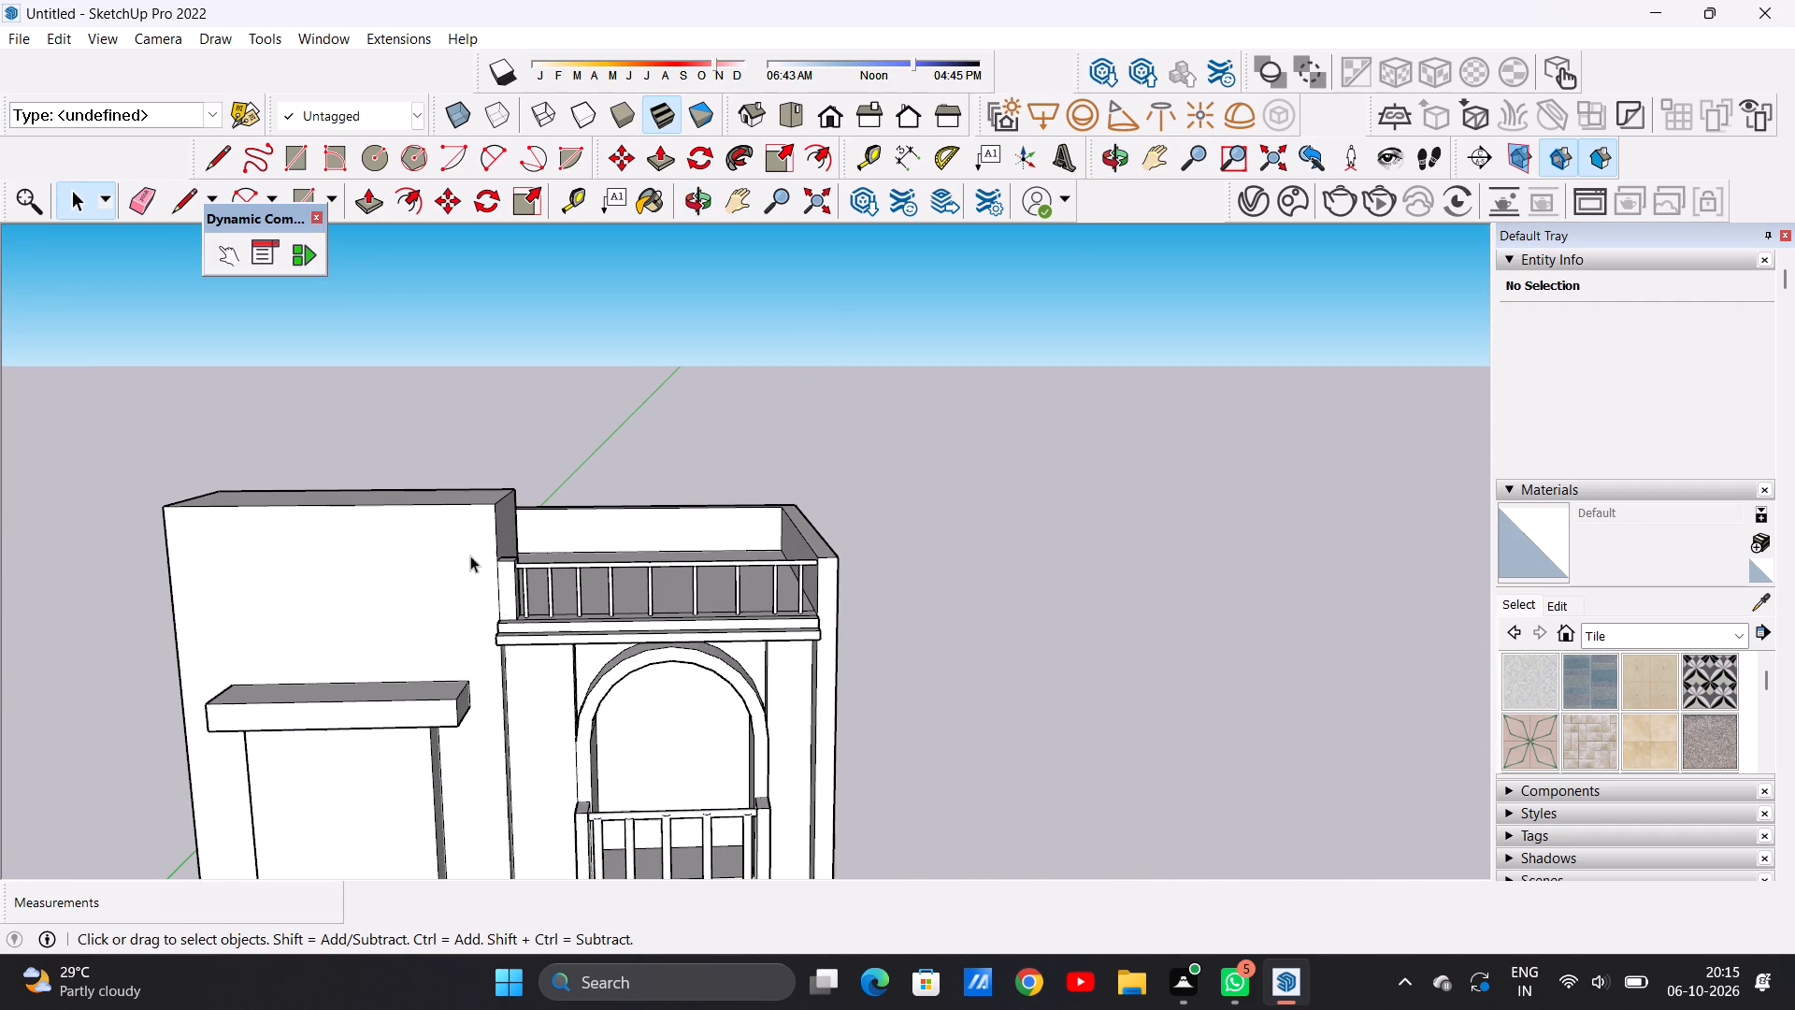
{"action": "scroll", "coordinate": [466, 536], "scroll_direction": "down", "scroll_amount": 3}
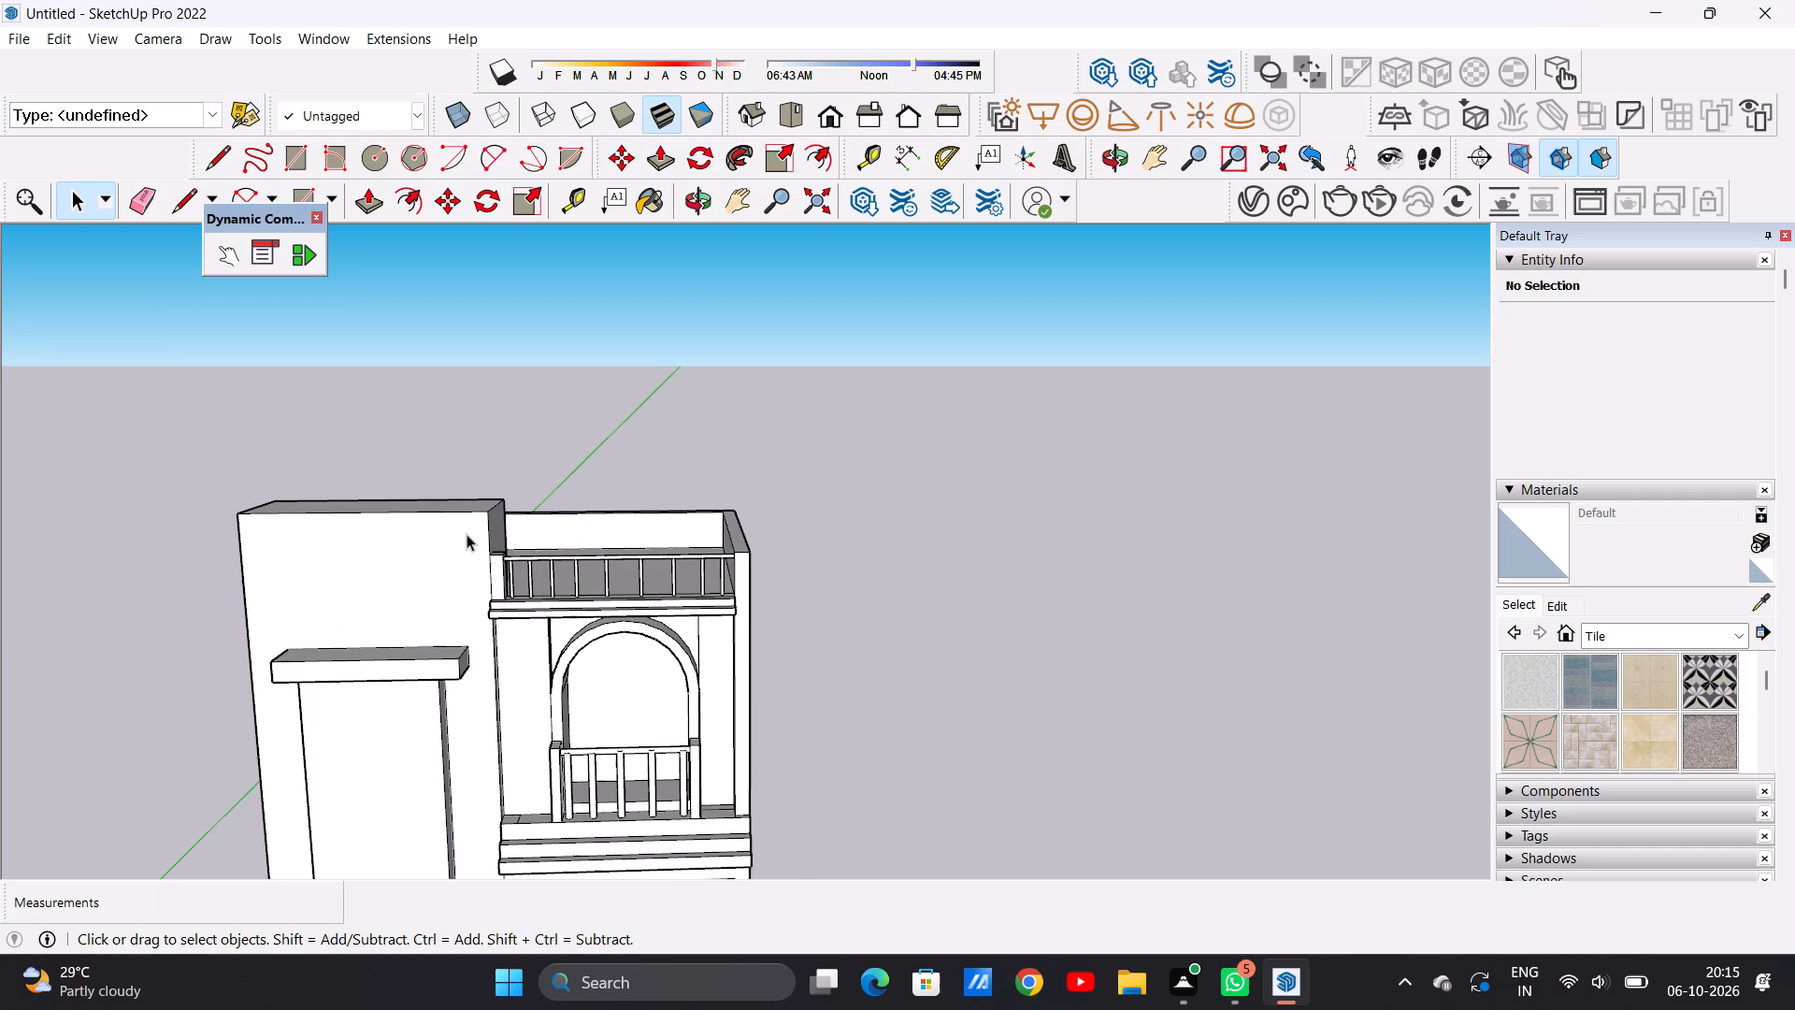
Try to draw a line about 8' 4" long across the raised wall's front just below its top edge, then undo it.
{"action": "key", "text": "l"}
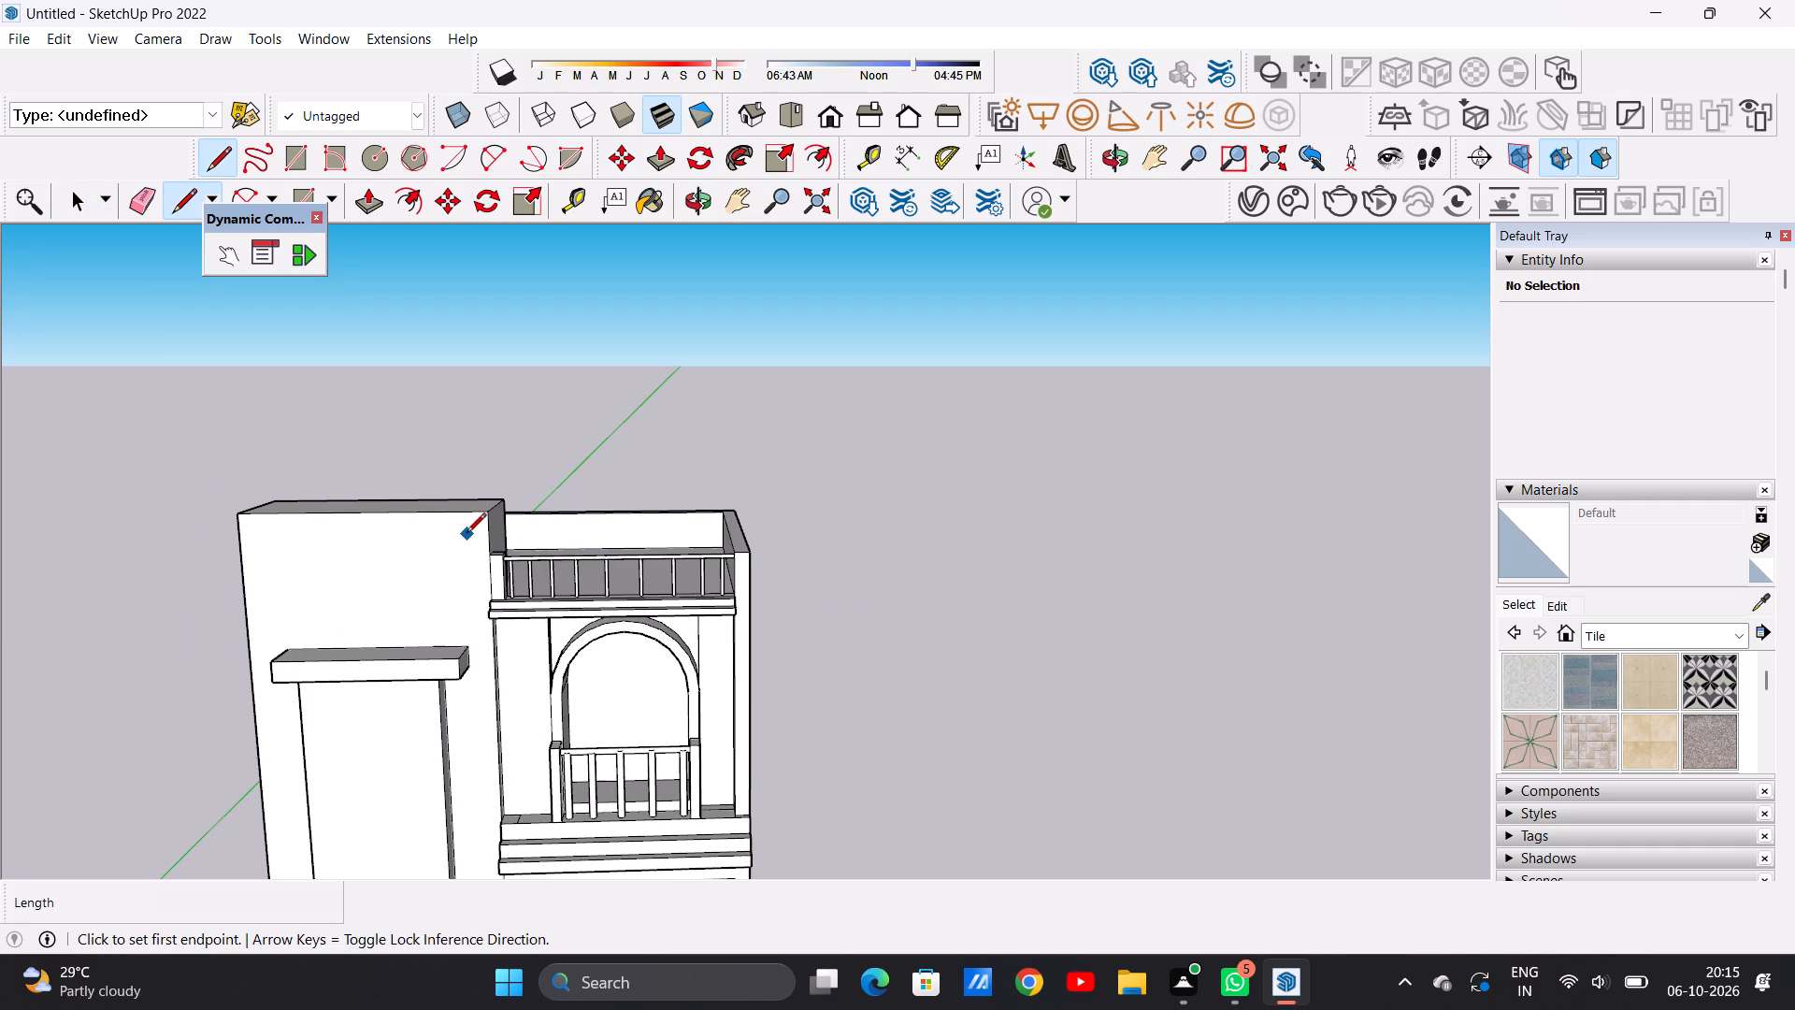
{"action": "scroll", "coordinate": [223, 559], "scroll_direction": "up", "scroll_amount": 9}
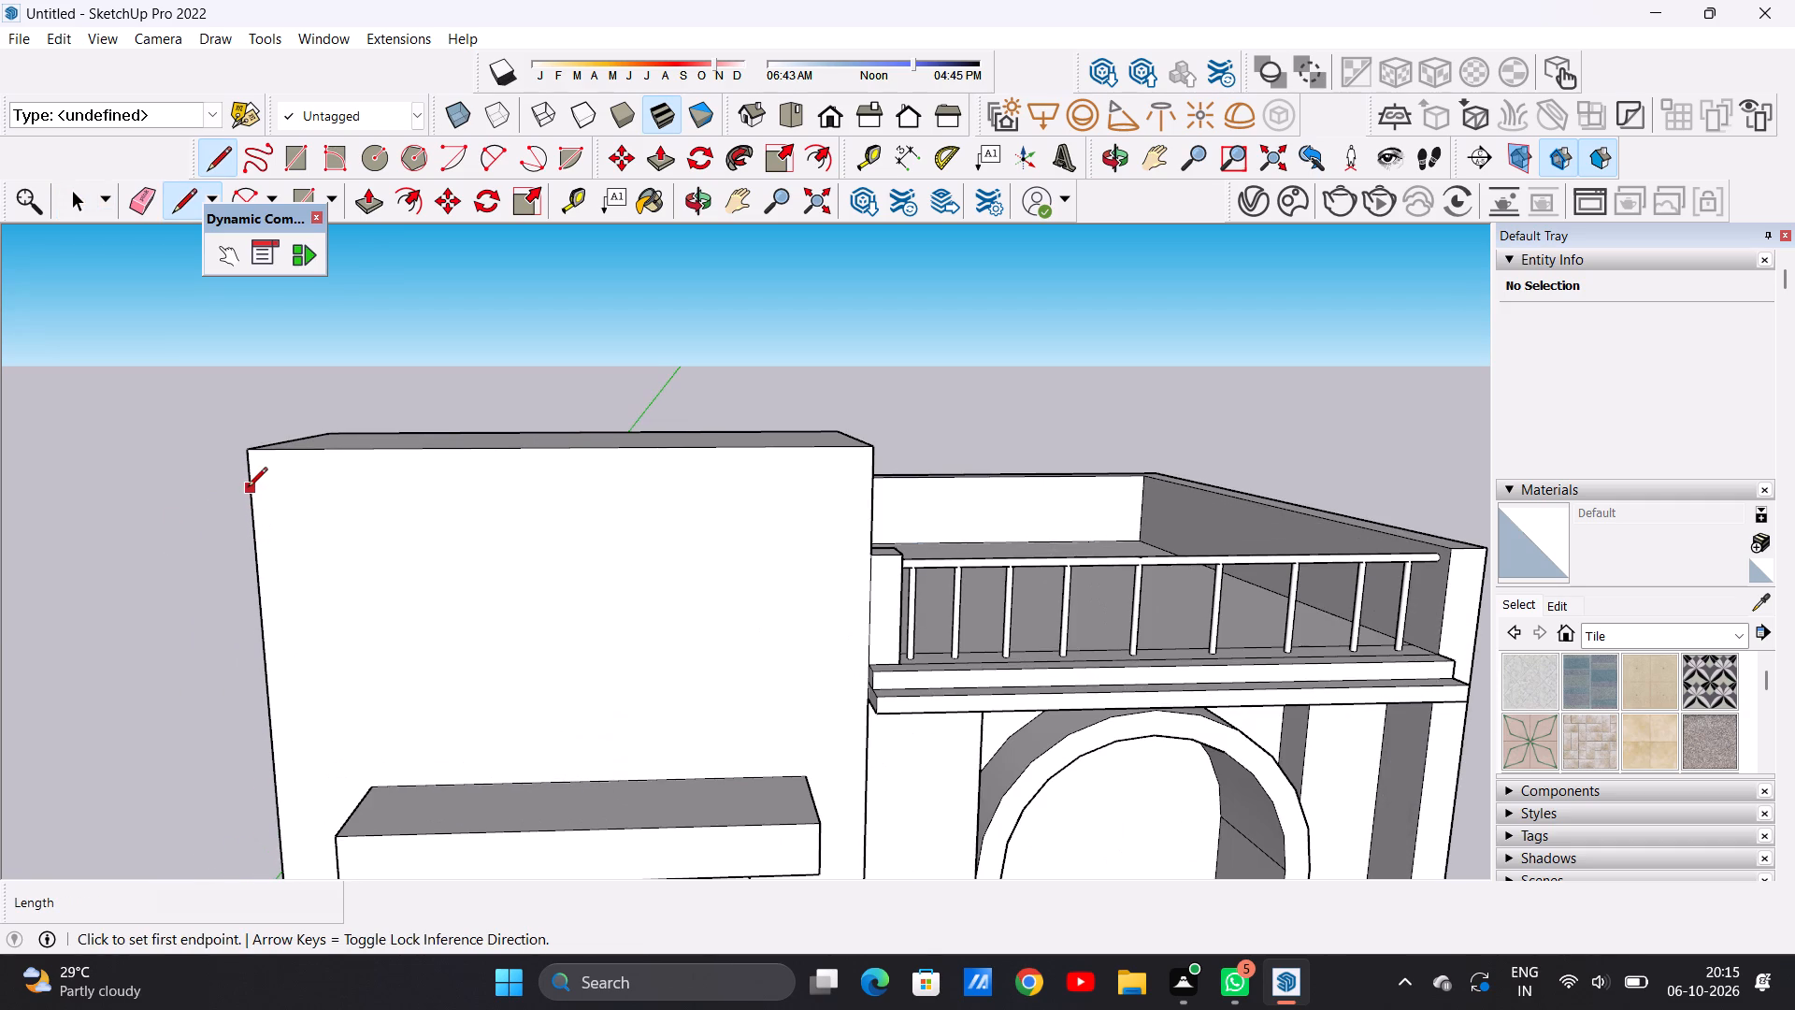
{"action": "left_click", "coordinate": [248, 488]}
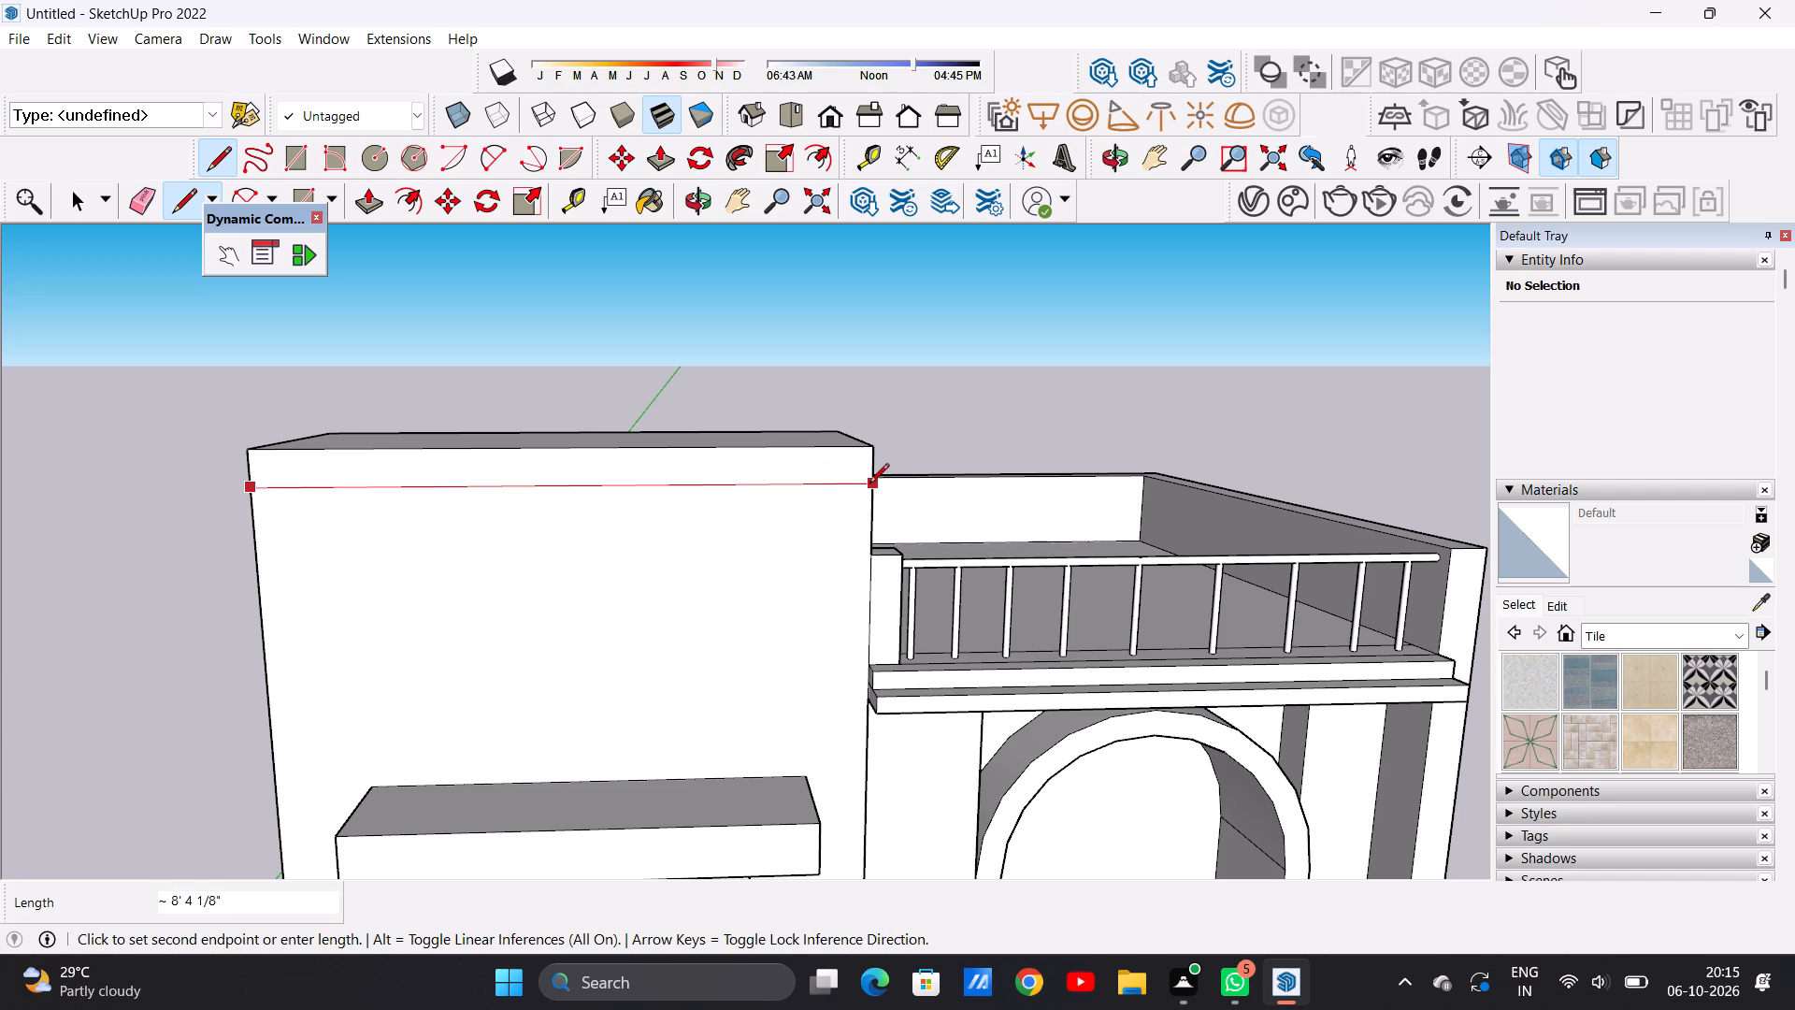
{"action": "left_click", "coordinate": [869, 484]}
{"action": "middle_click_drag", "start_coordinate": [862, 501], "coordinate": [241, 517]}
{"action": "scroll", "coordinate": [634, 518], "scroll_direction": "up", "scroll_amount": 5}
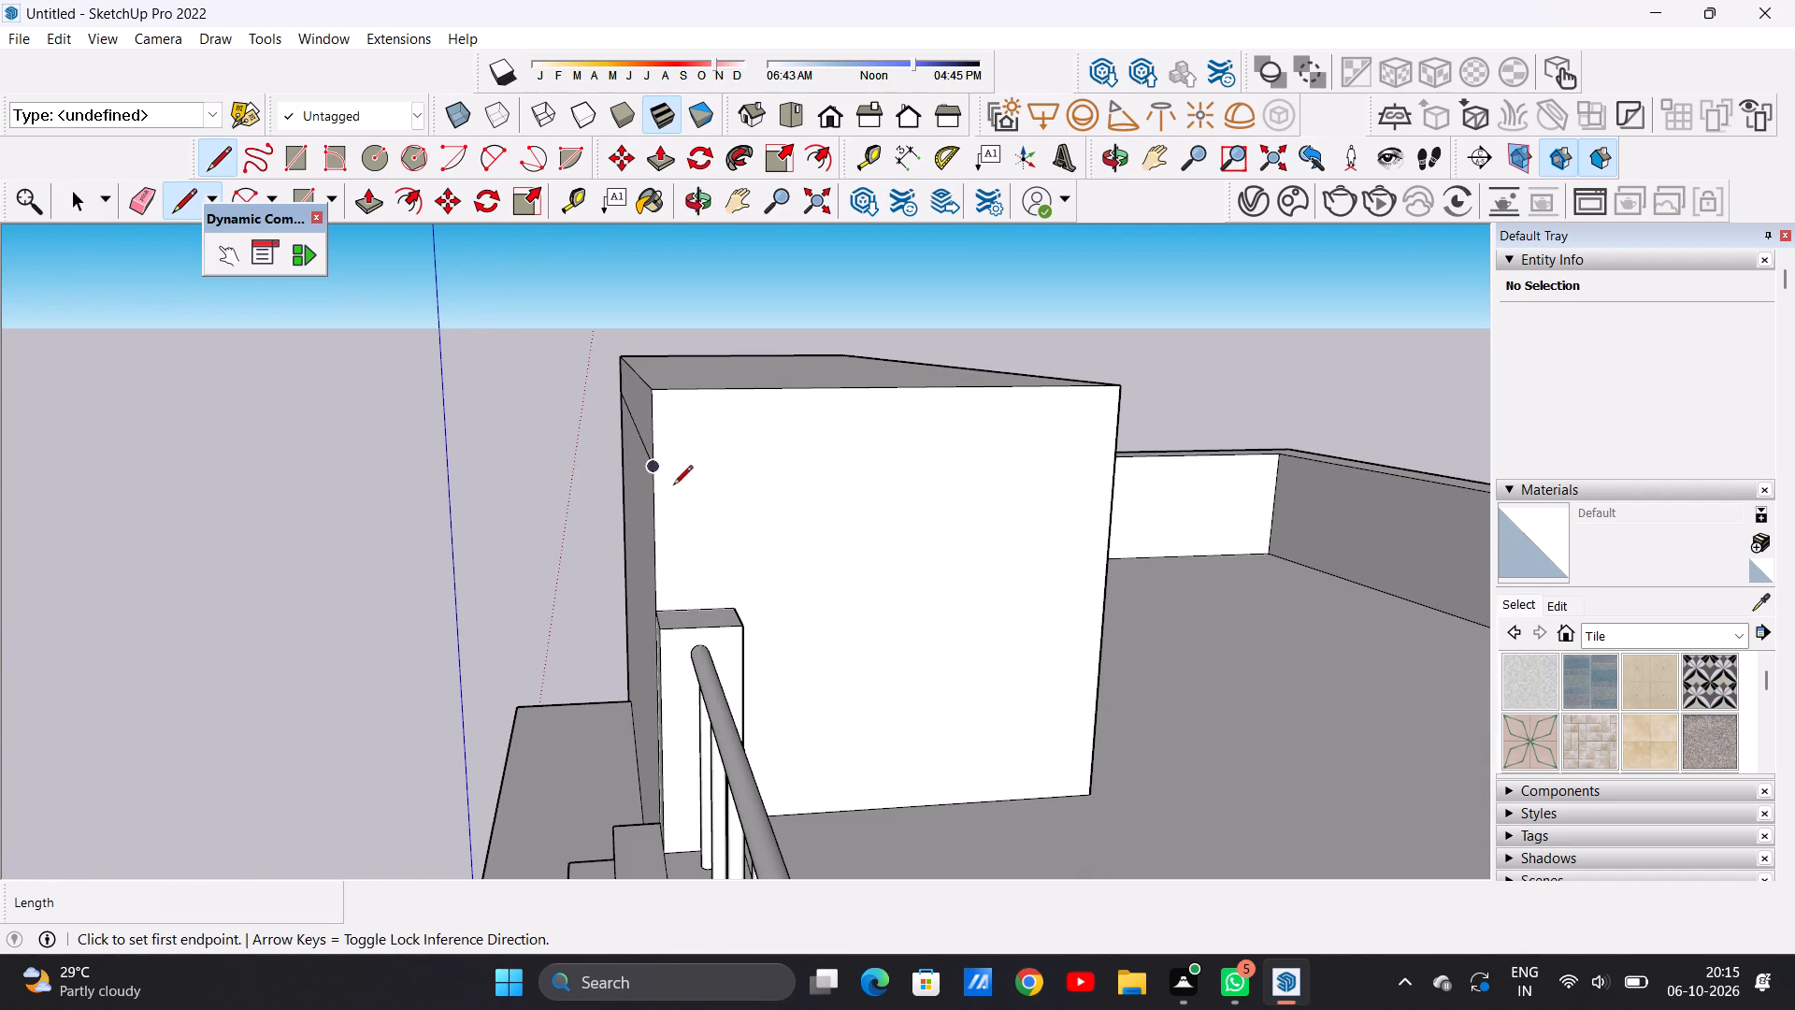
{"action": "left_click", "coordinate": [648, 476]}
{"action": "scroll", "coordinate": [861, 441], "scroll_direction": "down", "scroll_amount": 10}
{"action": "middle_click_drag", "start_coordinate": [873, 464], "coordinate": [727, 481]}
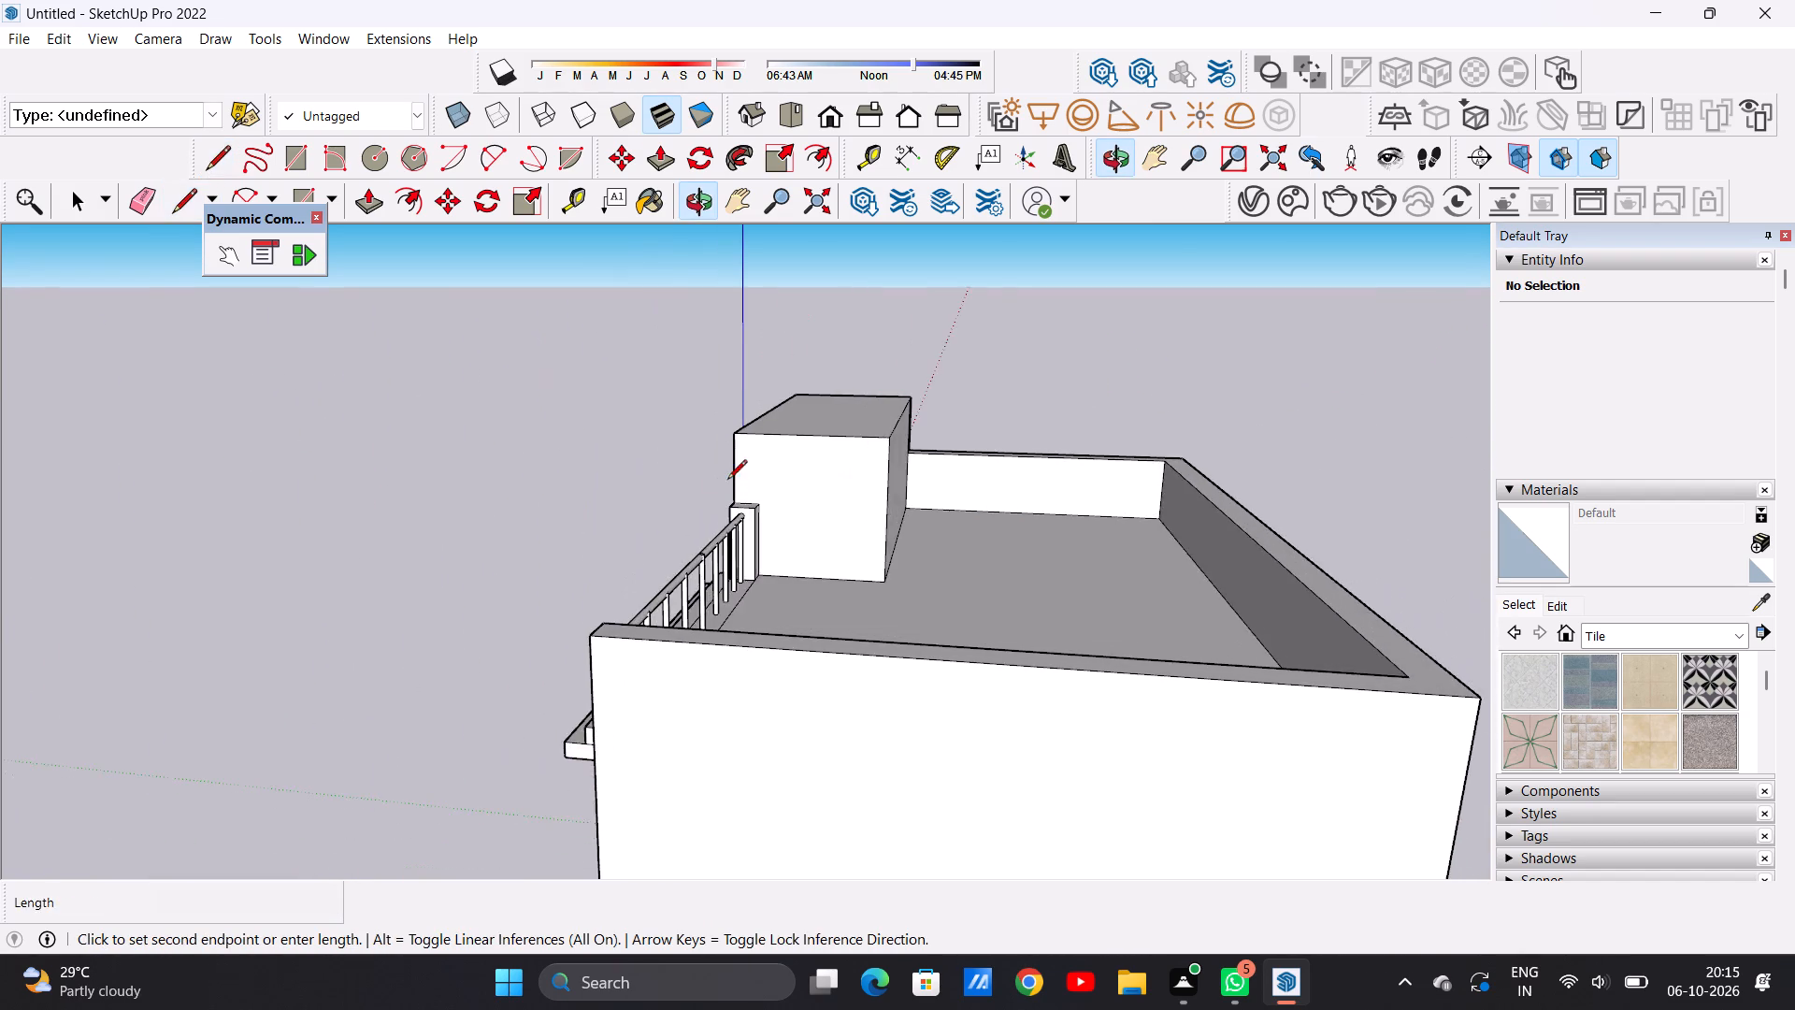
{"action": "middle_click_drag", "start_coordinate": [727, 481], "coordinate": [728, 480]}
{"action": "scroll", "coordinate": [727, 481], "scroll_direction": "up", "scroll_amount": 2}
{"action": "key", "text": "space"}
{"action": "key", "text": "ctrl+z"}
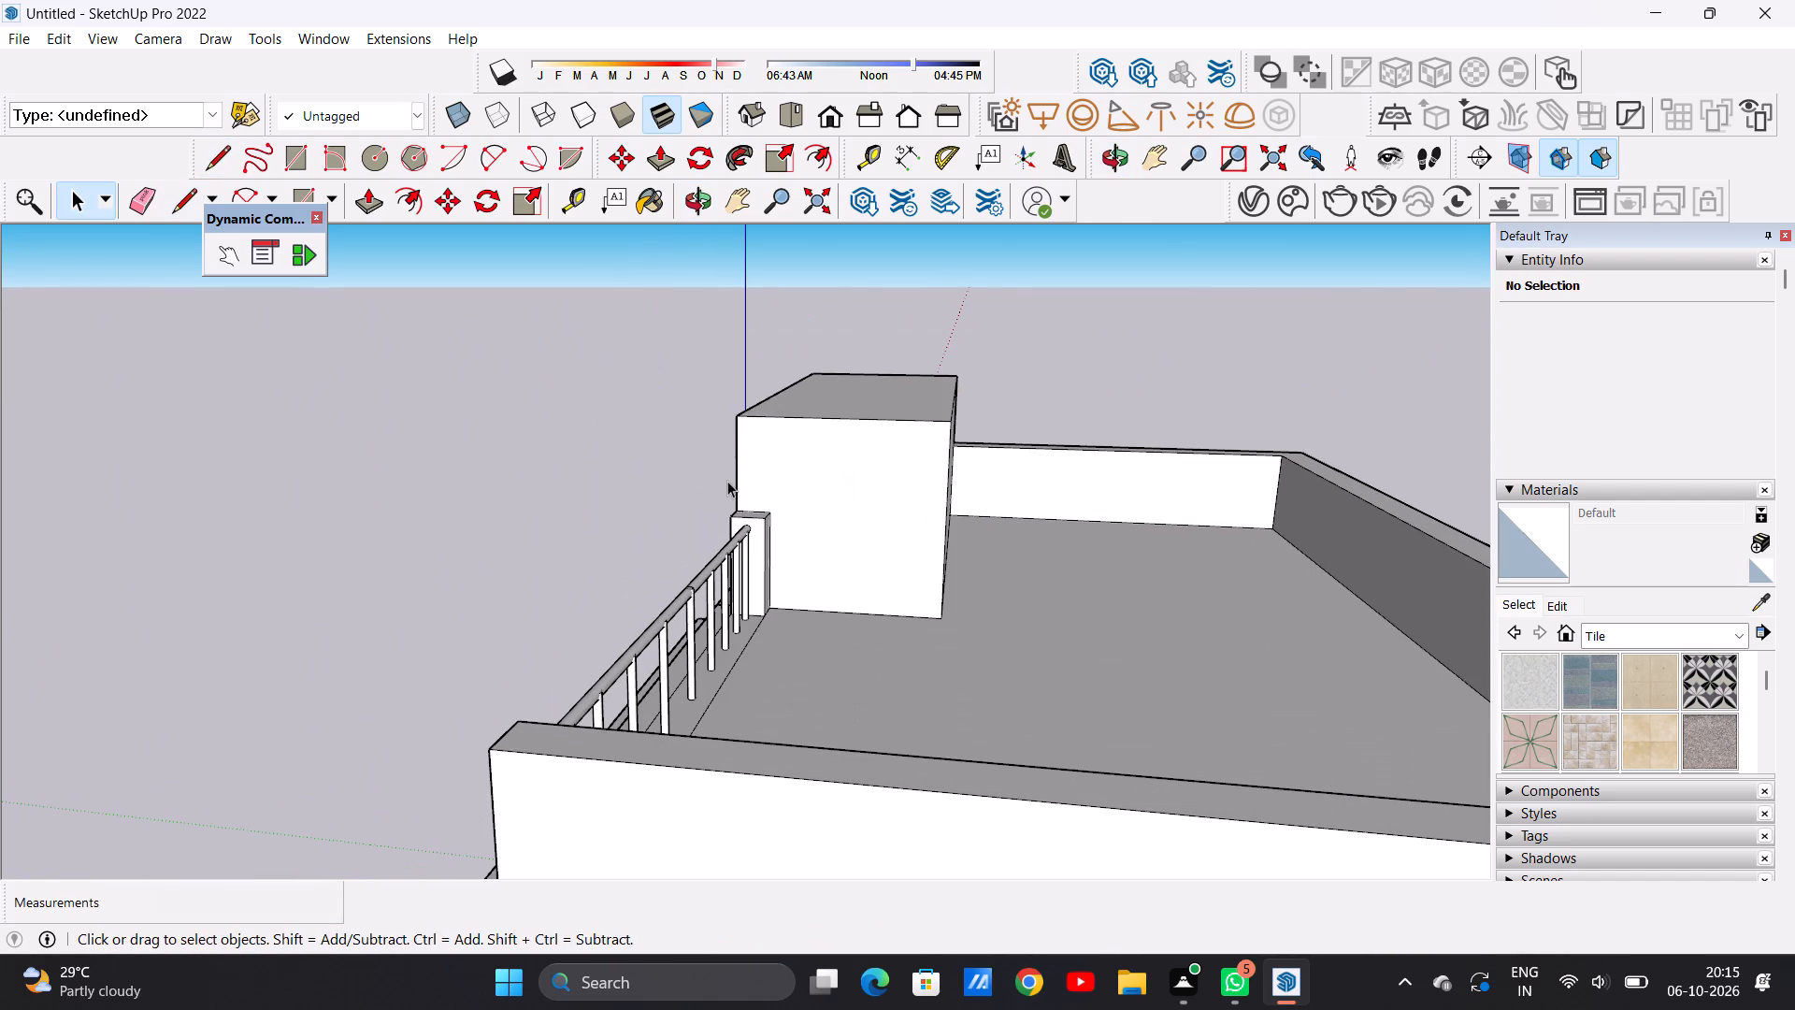
Draw a horizontal line across the full width of the raised wall block's front face, just below its top edge.
{"action": "scroll", "coordinate": [567, 490], "scroll_direction": "down", "scroll_amount": 5}
{"action": "middle_click_drag", "start_coordinate": [412, 535], "coordinate": [890, 494]}
{"action": "middle_click_drag", "start_coordinate": [303, 575], "coordinate": [505, 588]}
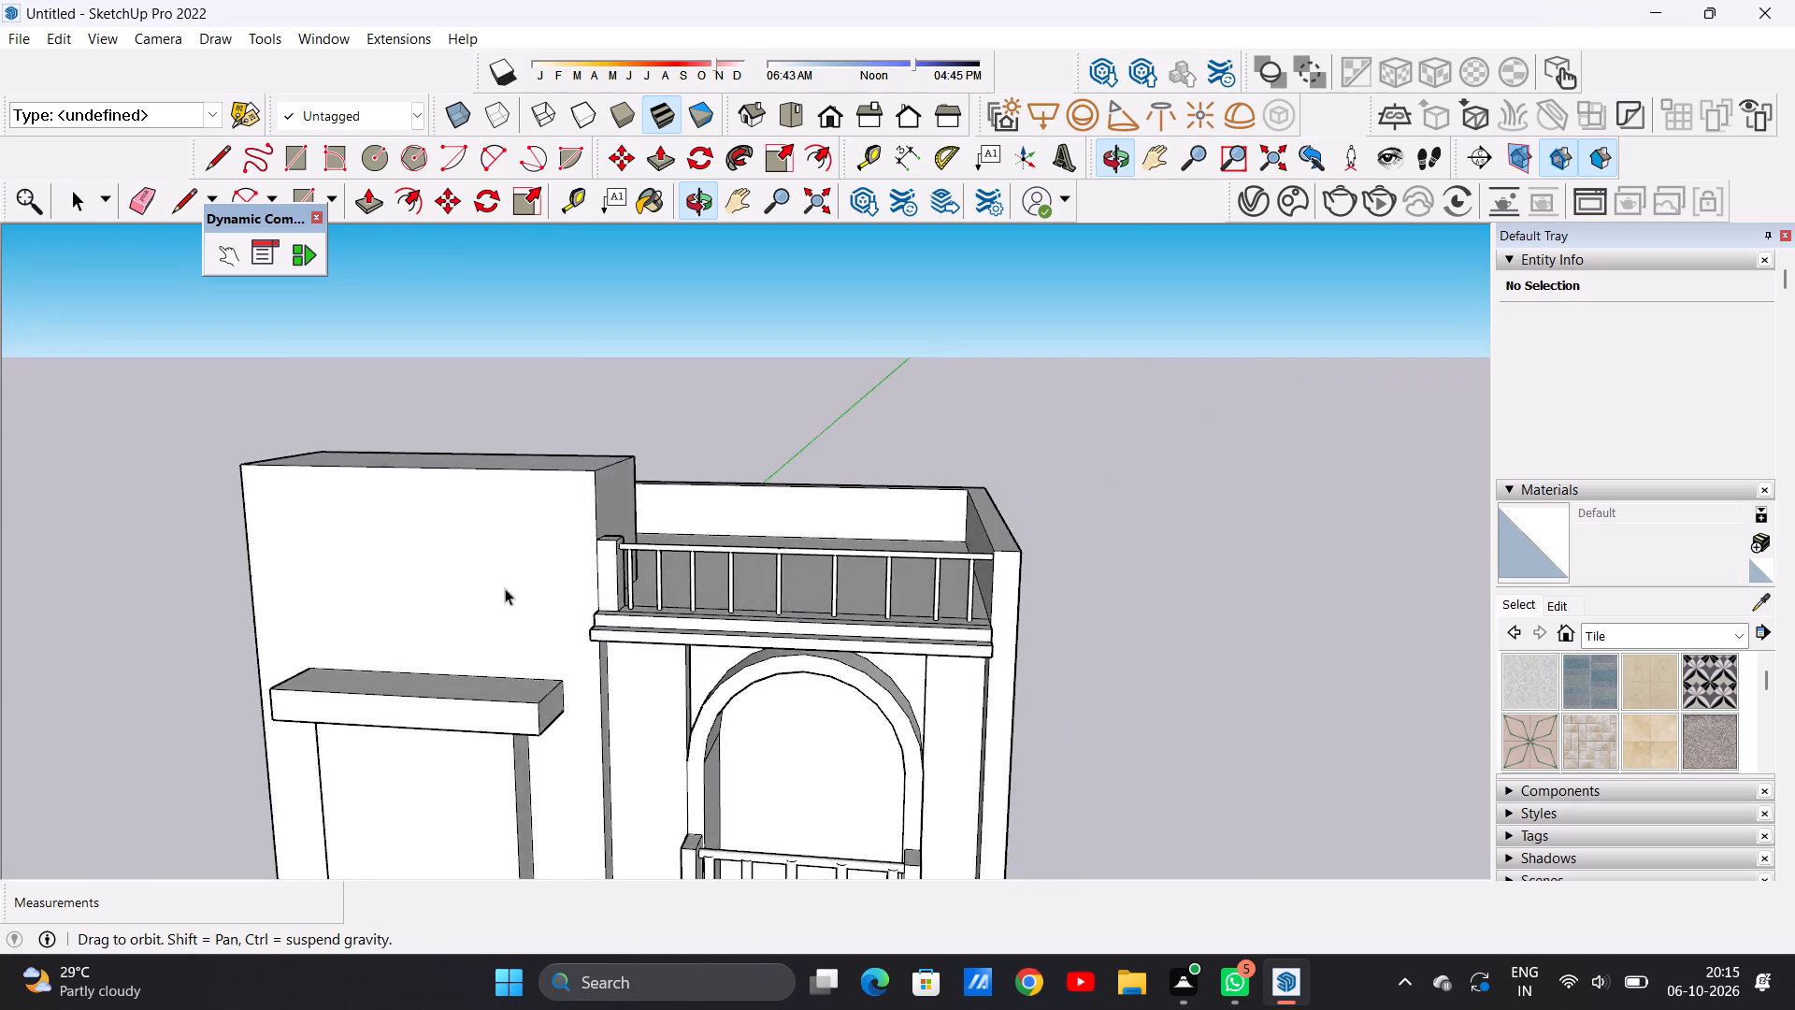
{"action": "middle_click_drag", "start_coordinate": [505, 588], "coordinate": [501, 592]}
{"action": "scroll", "coordinate": [548, 548], "scroll_direction": "up", "scroll_amount": 5}
{"action": "scroll", "coordinate": [537, 546], "scroll_direction": "down", "scroll_amount": 7}
{"action": "middle_click_drag", "start_coordinate": [380, 562], "coordinate": [456, 537]}
{"action": "scroll", "coordinate": [456, 536], "scroll_direction": "up", "scroll_amount": 1}
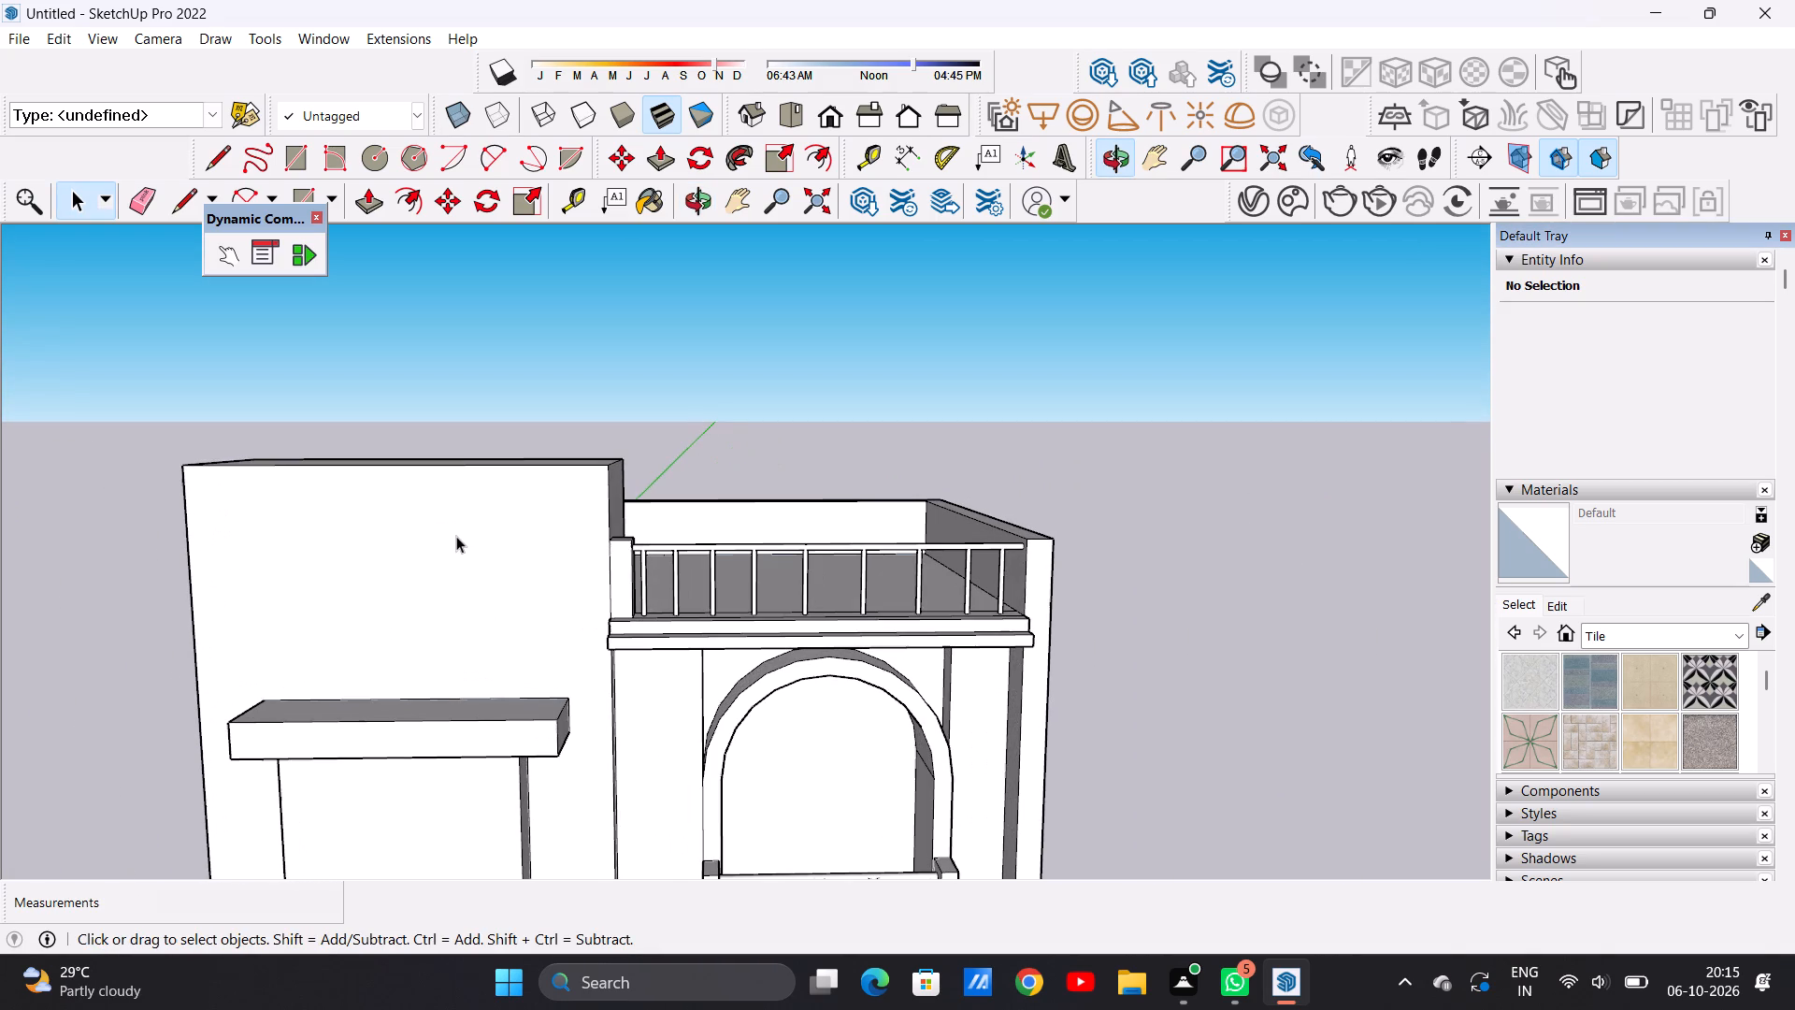
{"action": "key", "text": "l"}
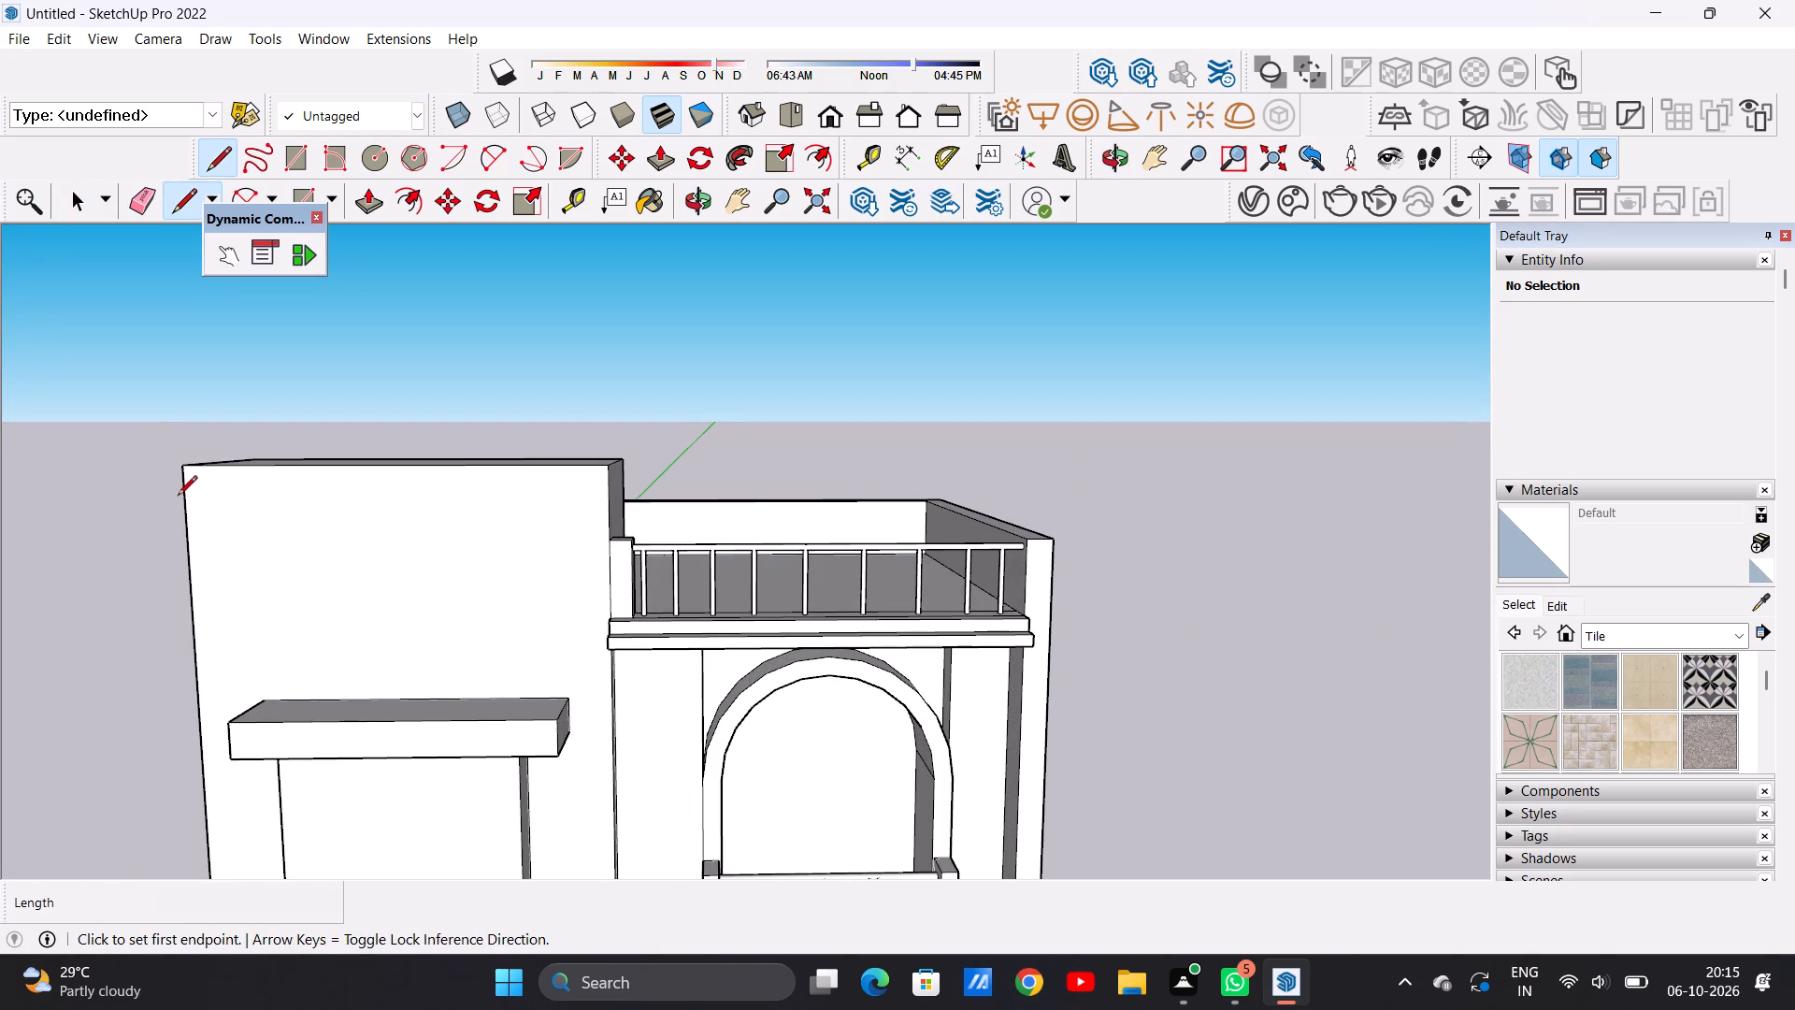
{"action": "left_click", "coordinate": [183, 495]}
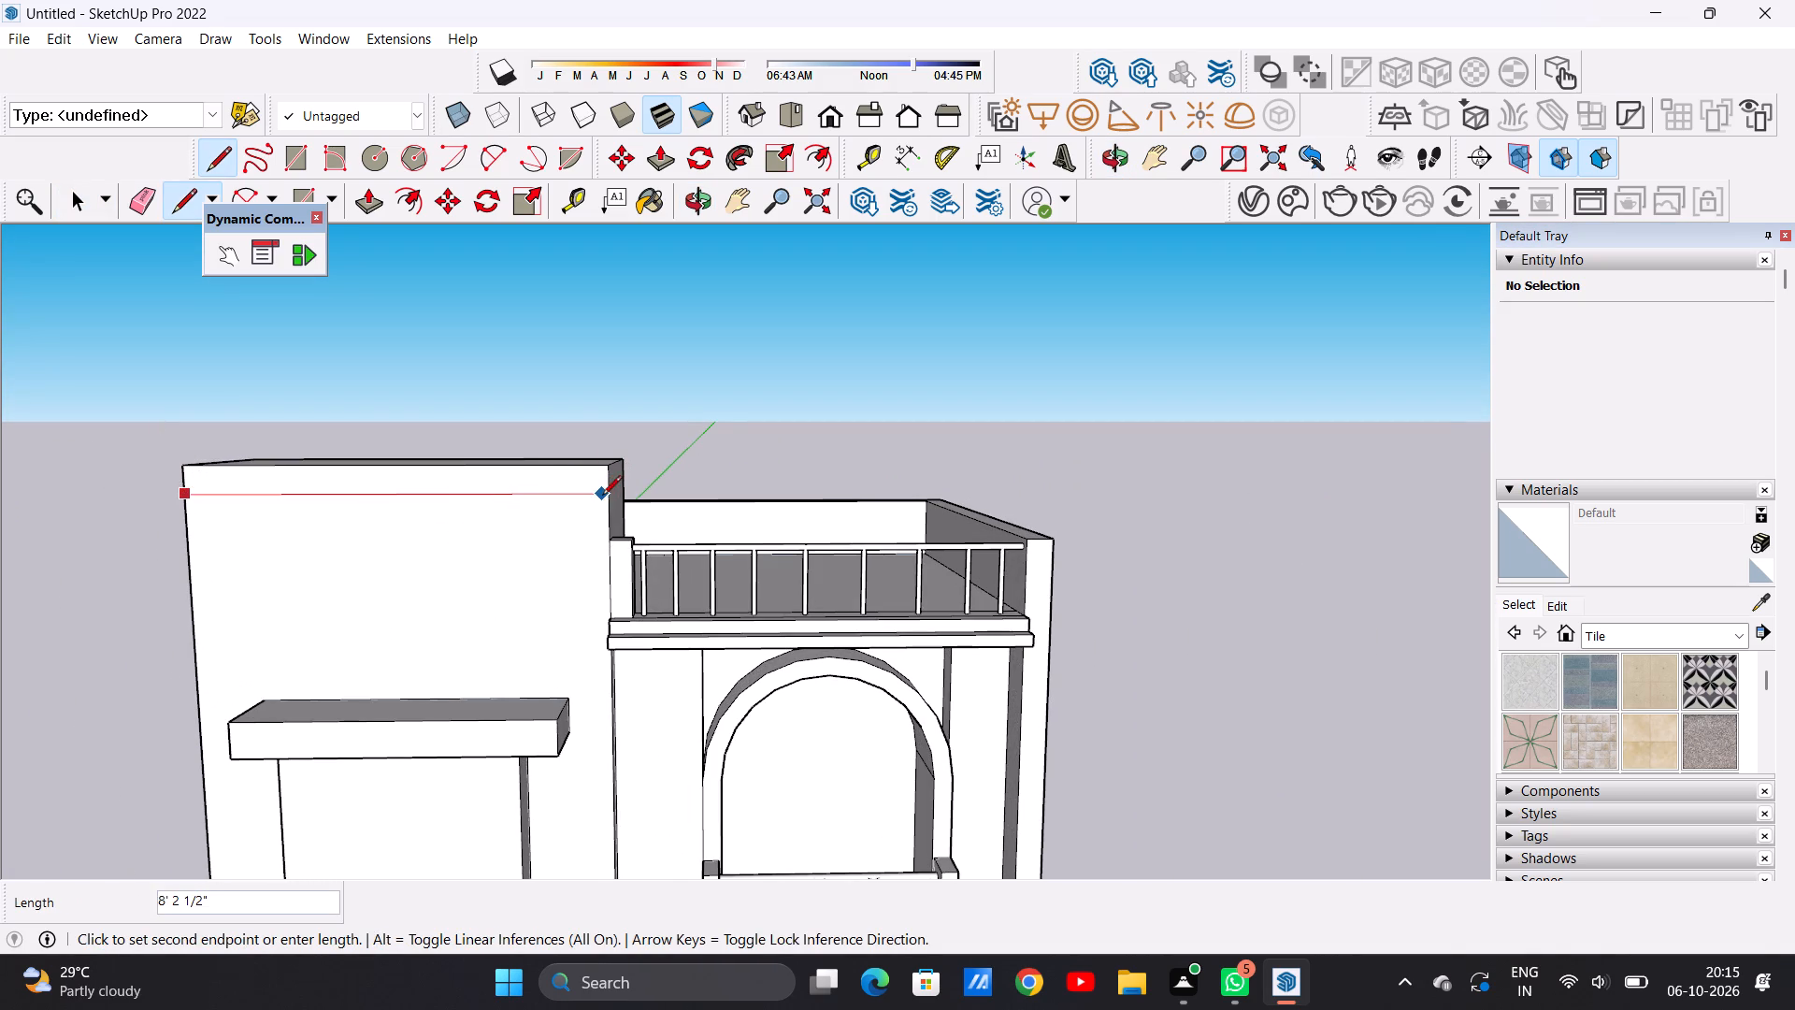
{"action": "left_click", "coordinate": [606, 498]}
Continue the line about 3' 3 3/8" across the block's balcony-side face to its rear edge.
{"action": "middle_click_drag", "start_coordinate": [590, 511], "coordinate": [0, 553]}
{"action": "scroll", "coordinate": [730, 512], "scroll_direction": "up", "scroll_amount": 6}
{"action": "left_click", "coordinate": [610, 444]}
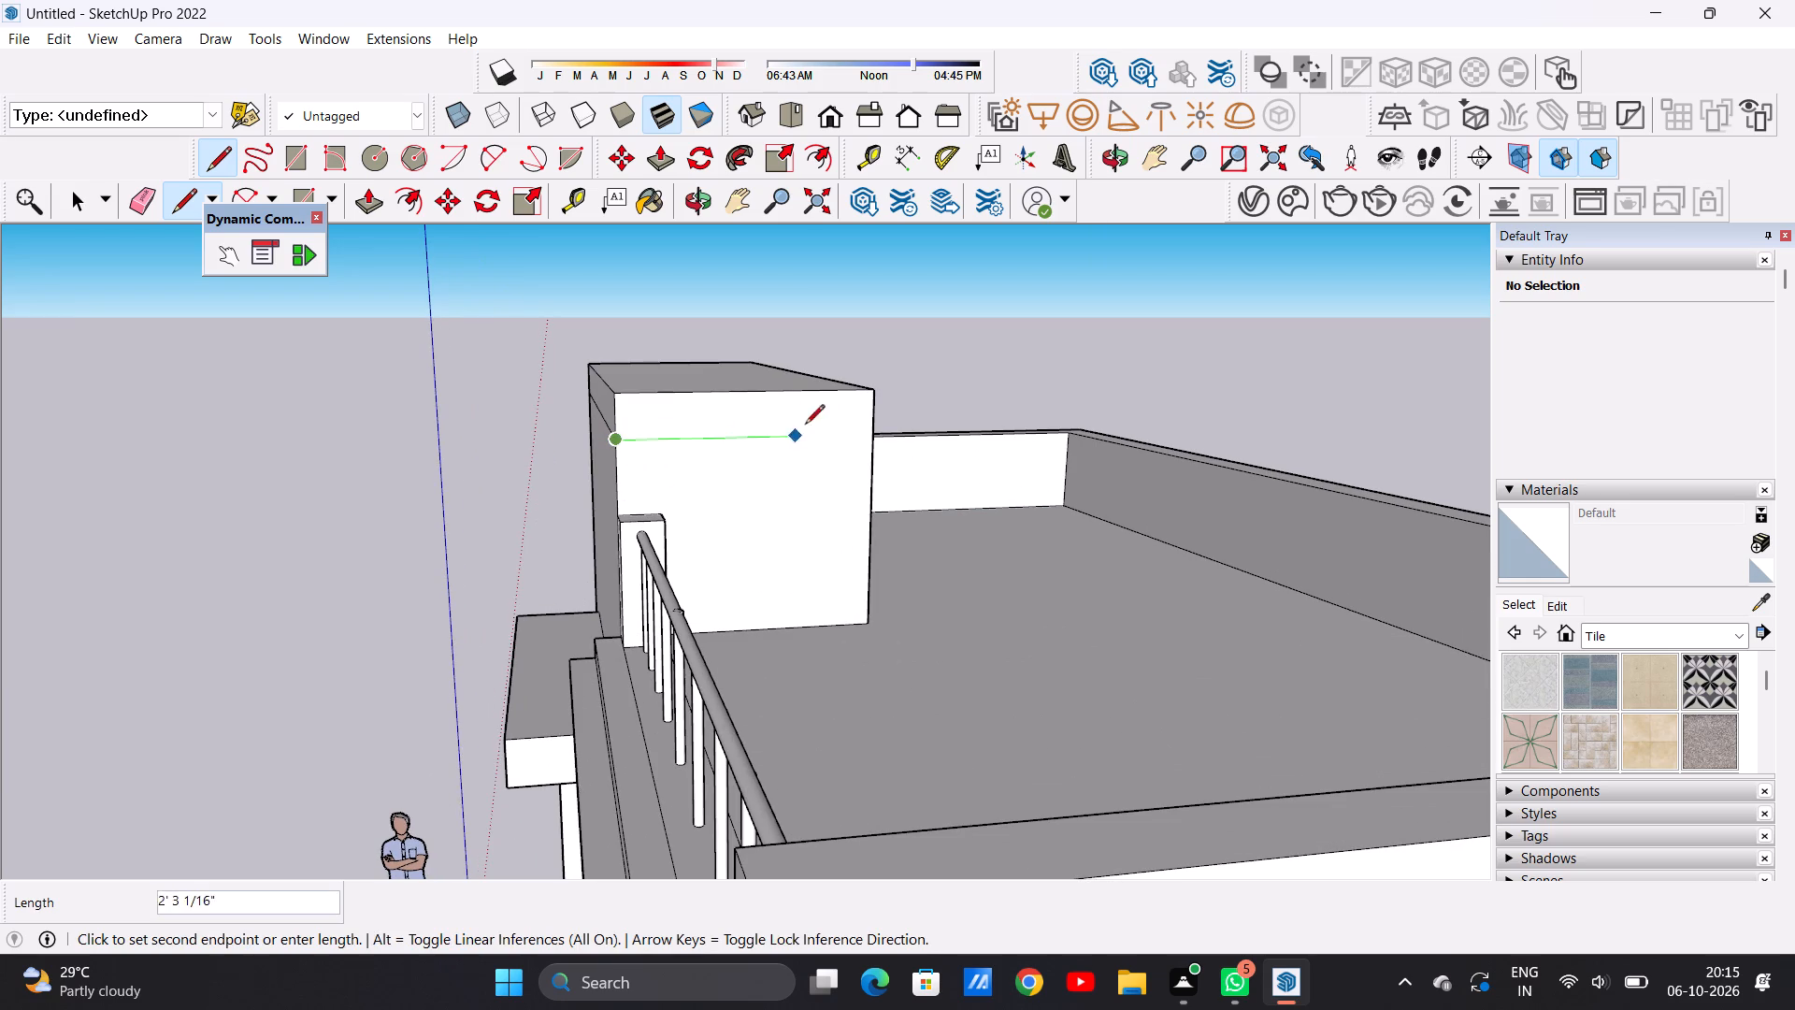
{"action": "left_click", "coordinate": [871, 434]}
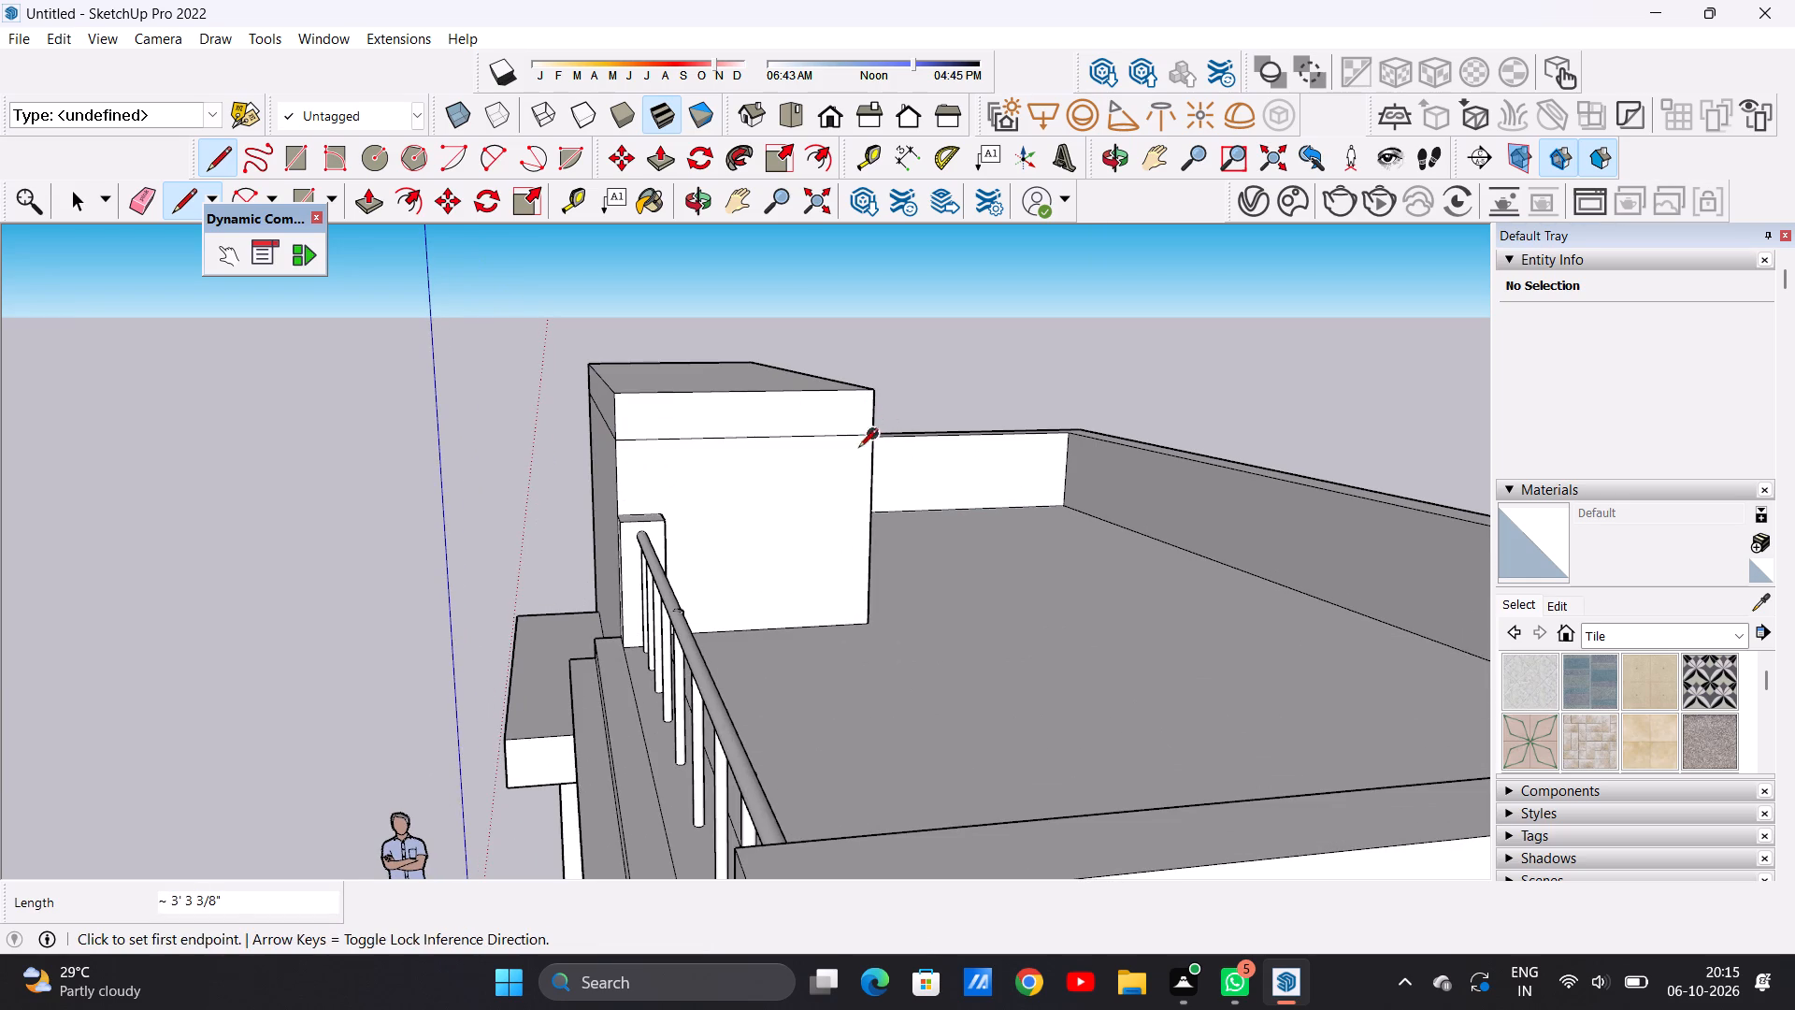
Draw the matching horizontal line about 8' 4 1/8" long across the block's rear face, from edge to edge.
{"action": "middle_click_drag", "start_coordinate": [850, 454], "coordinate": [289, 485]}
{"action": "scroll", "coordinate": [270, 511], "scroll_direction": "down", "scroll_amount": 8}
{"action": "middle_click_drag", "start_coordinate": [694, 515], "coordinate": [562, 508]}
{"action": "scroll", "coordinate": [646, 479], "scroll_direction": "up", "scroll_amount": 2}
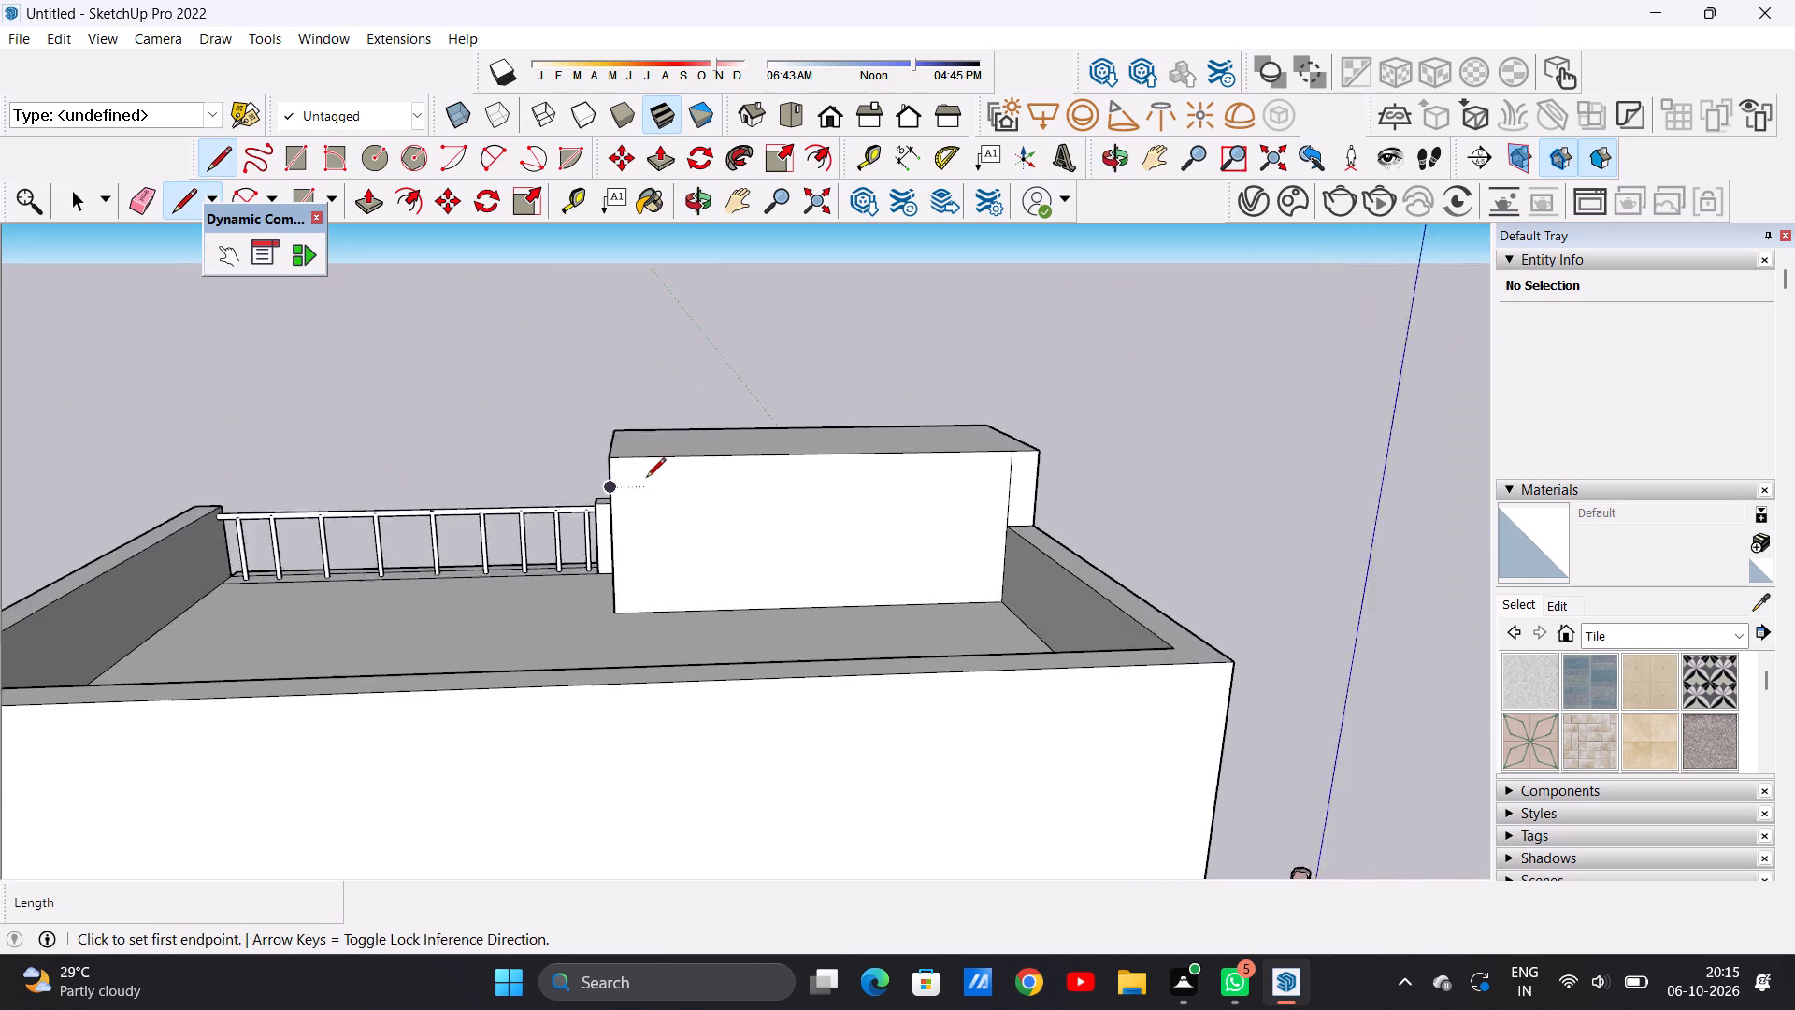
{"action": "scroll", "coordinate": [646, 479], "scroll_direction": "up", "scroll_amount": 12}
{"action": "left_click", "coordinate": [541, 487]}
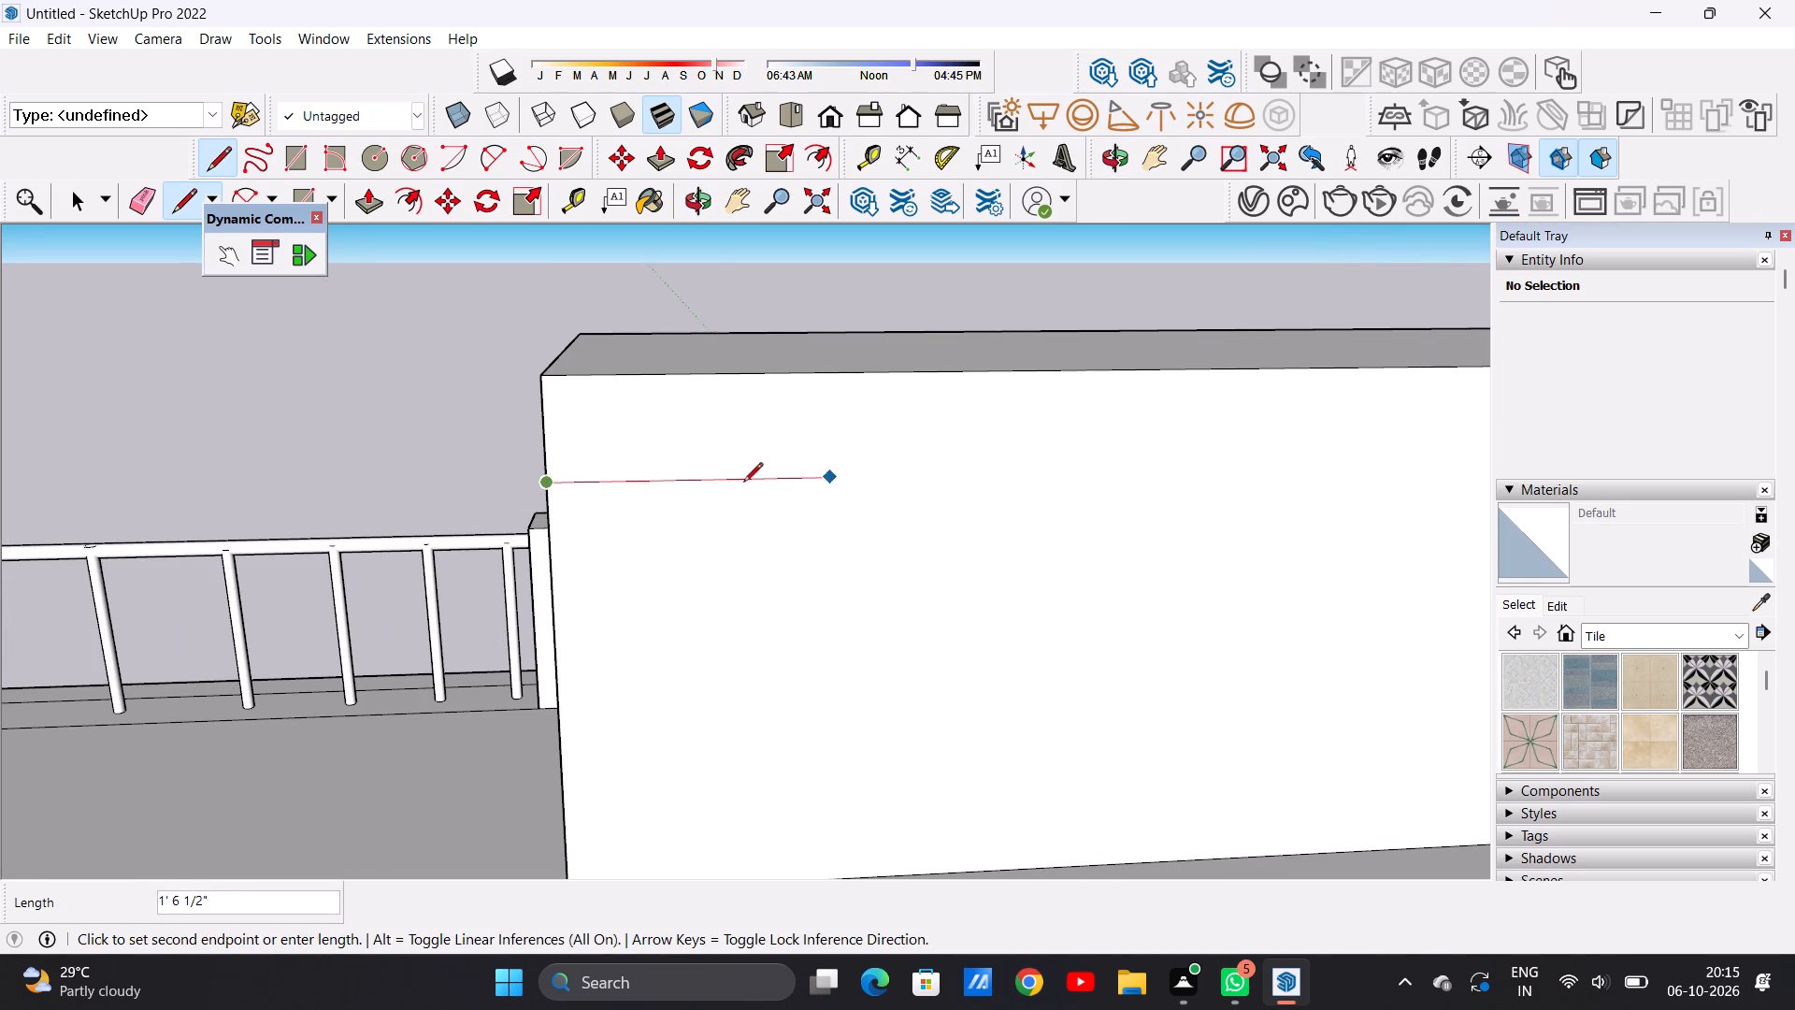
{"action": "scroll", "coordinate": [658, 495], "scroll_direction": "down", "scroll_amount": 12}
{"action": "scroll", "coordinate": [1005, 490], "scroll_direction": "up", "scroll_amount": 10}
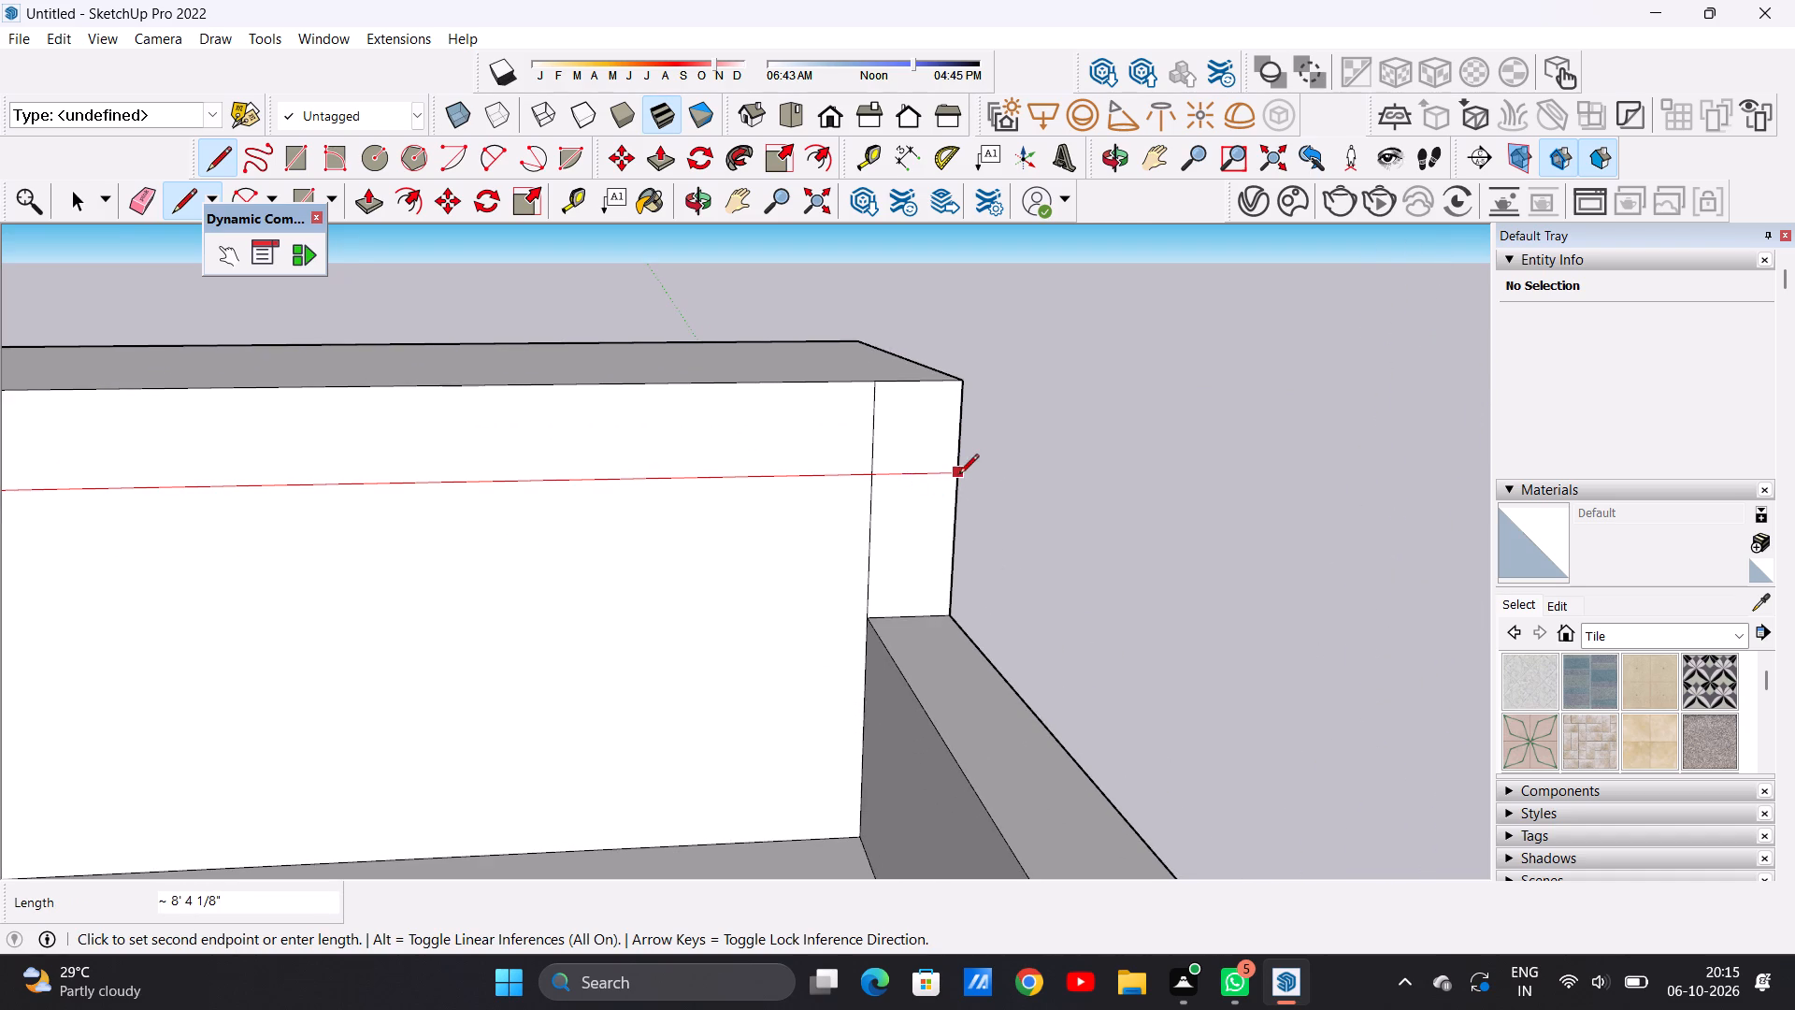
{"action": "left_click", "coordinate": [957, 477]}
Close the band with a line about 3' 3 3/8" long across the block's outer side face to the front corner.
{"action": "middle_click_drag", "start_coordinate": [897, 486], "coordinate": [408, 487]}
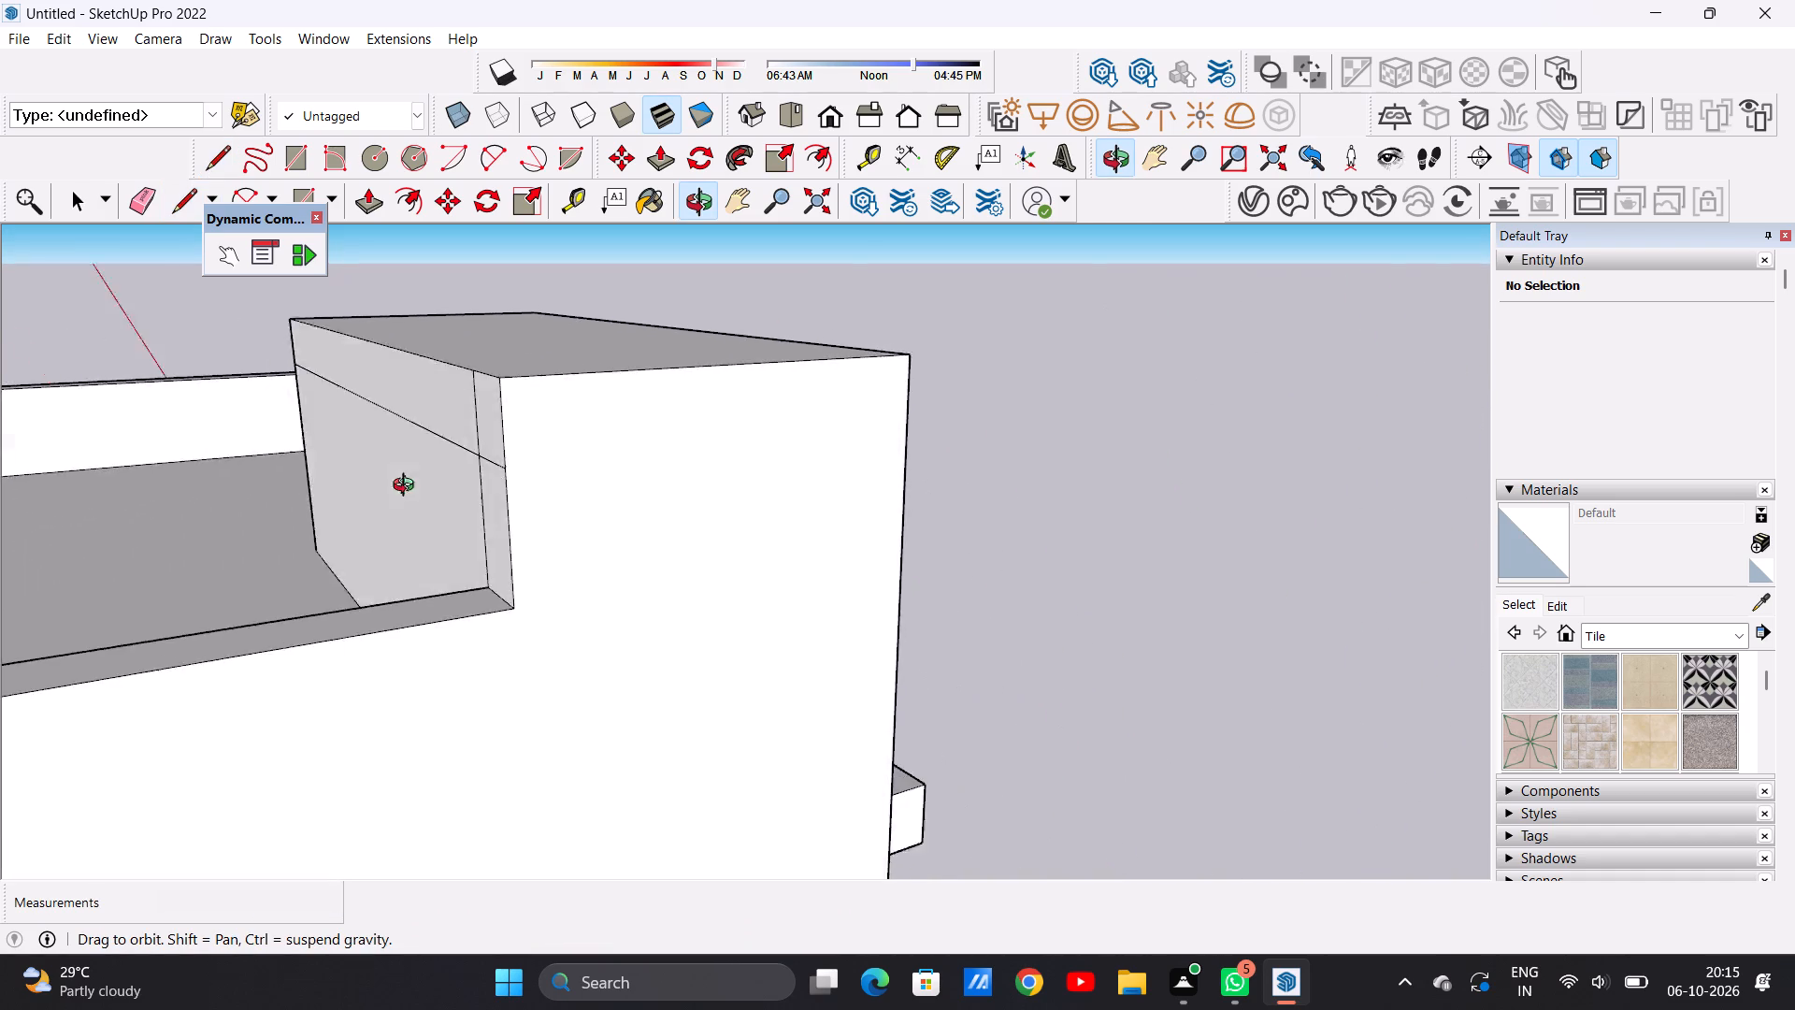
{"action": "middle_click_drag", "start_coordinate": [408, 487], "coordinate": [329, 495]}
{"action": "scroll", "coordinate": [522, 475], "scroll_direction": "up", "scroll_amount": 6}
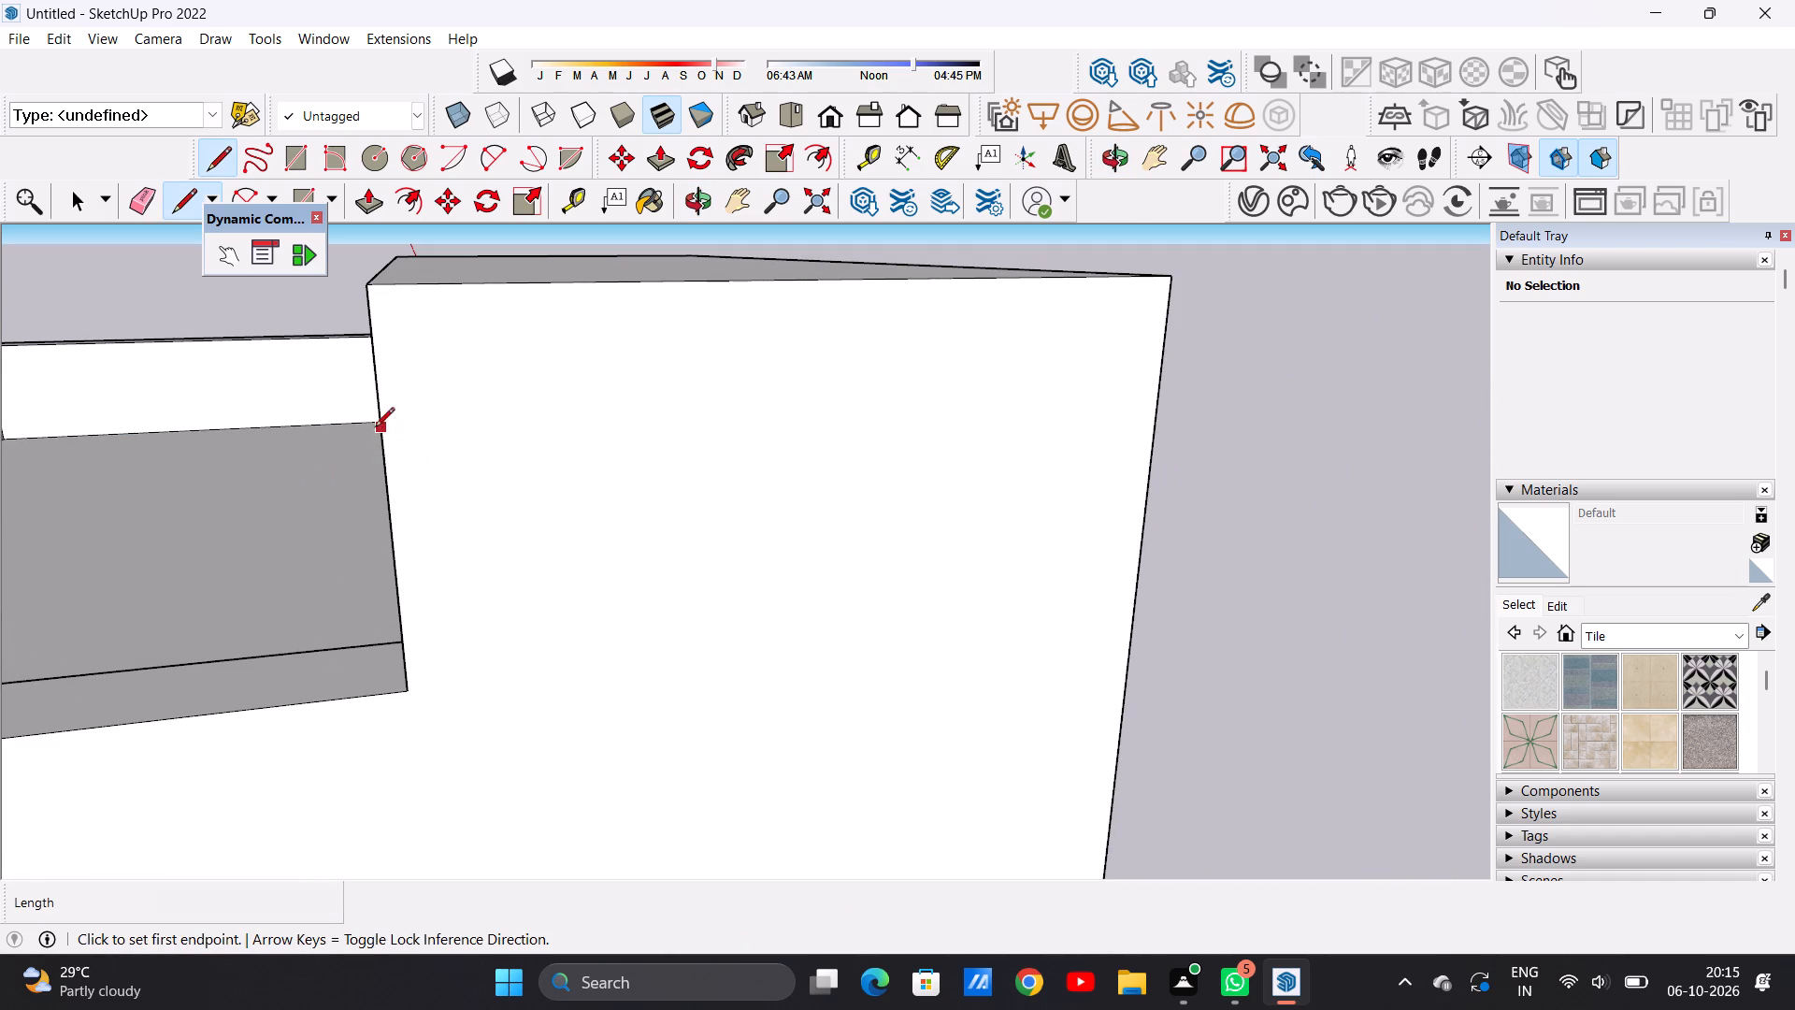
{"action": "middle_click_drag", "start_coordinate": [370, 474], "coordinate": [562, 456]}
{"action": "middle_click_drag", "start_coordinate": [495, 456], "coordinate": [329, 464]}
{"action": "scroll", "coordinate": [323, 484], "scroll_direction": "down", "scroll_amount": 3}
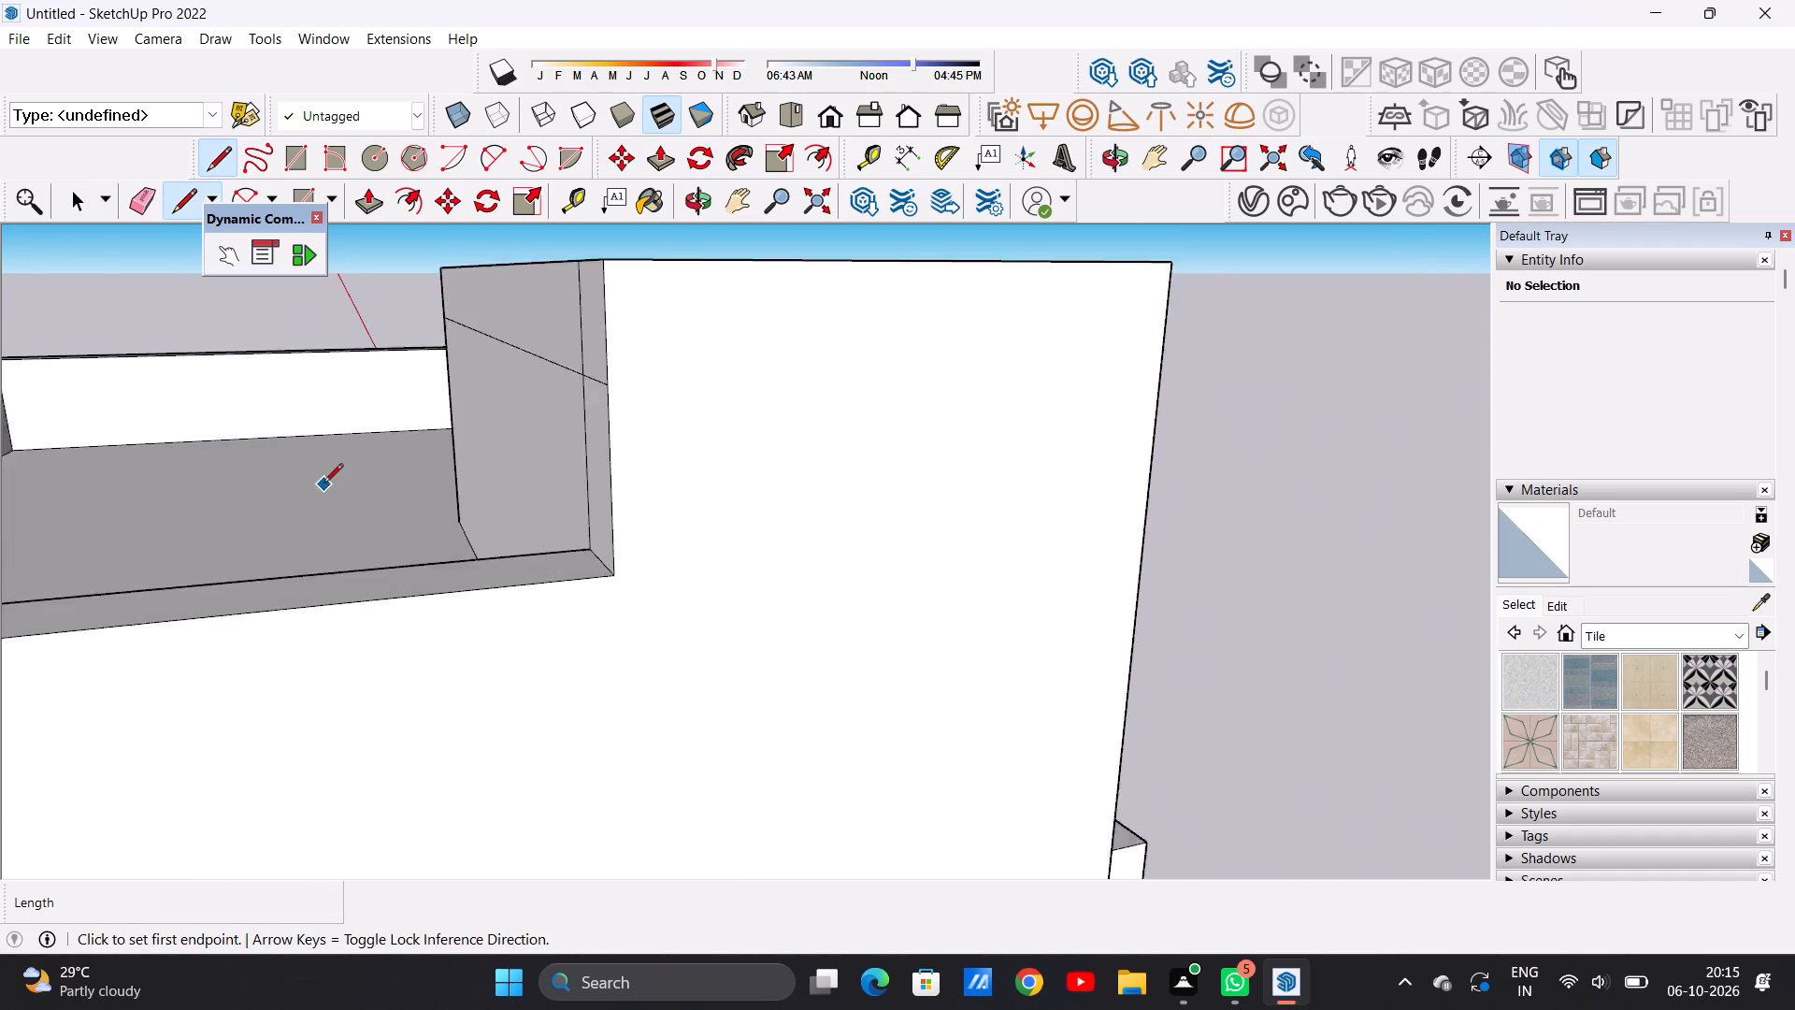
{"action": "left_click", "coordinate": [501, 425]}
{"action": "scroll", "coordinate": [753, 420], "scroll_direction": "down", "scroll_amount": 9}
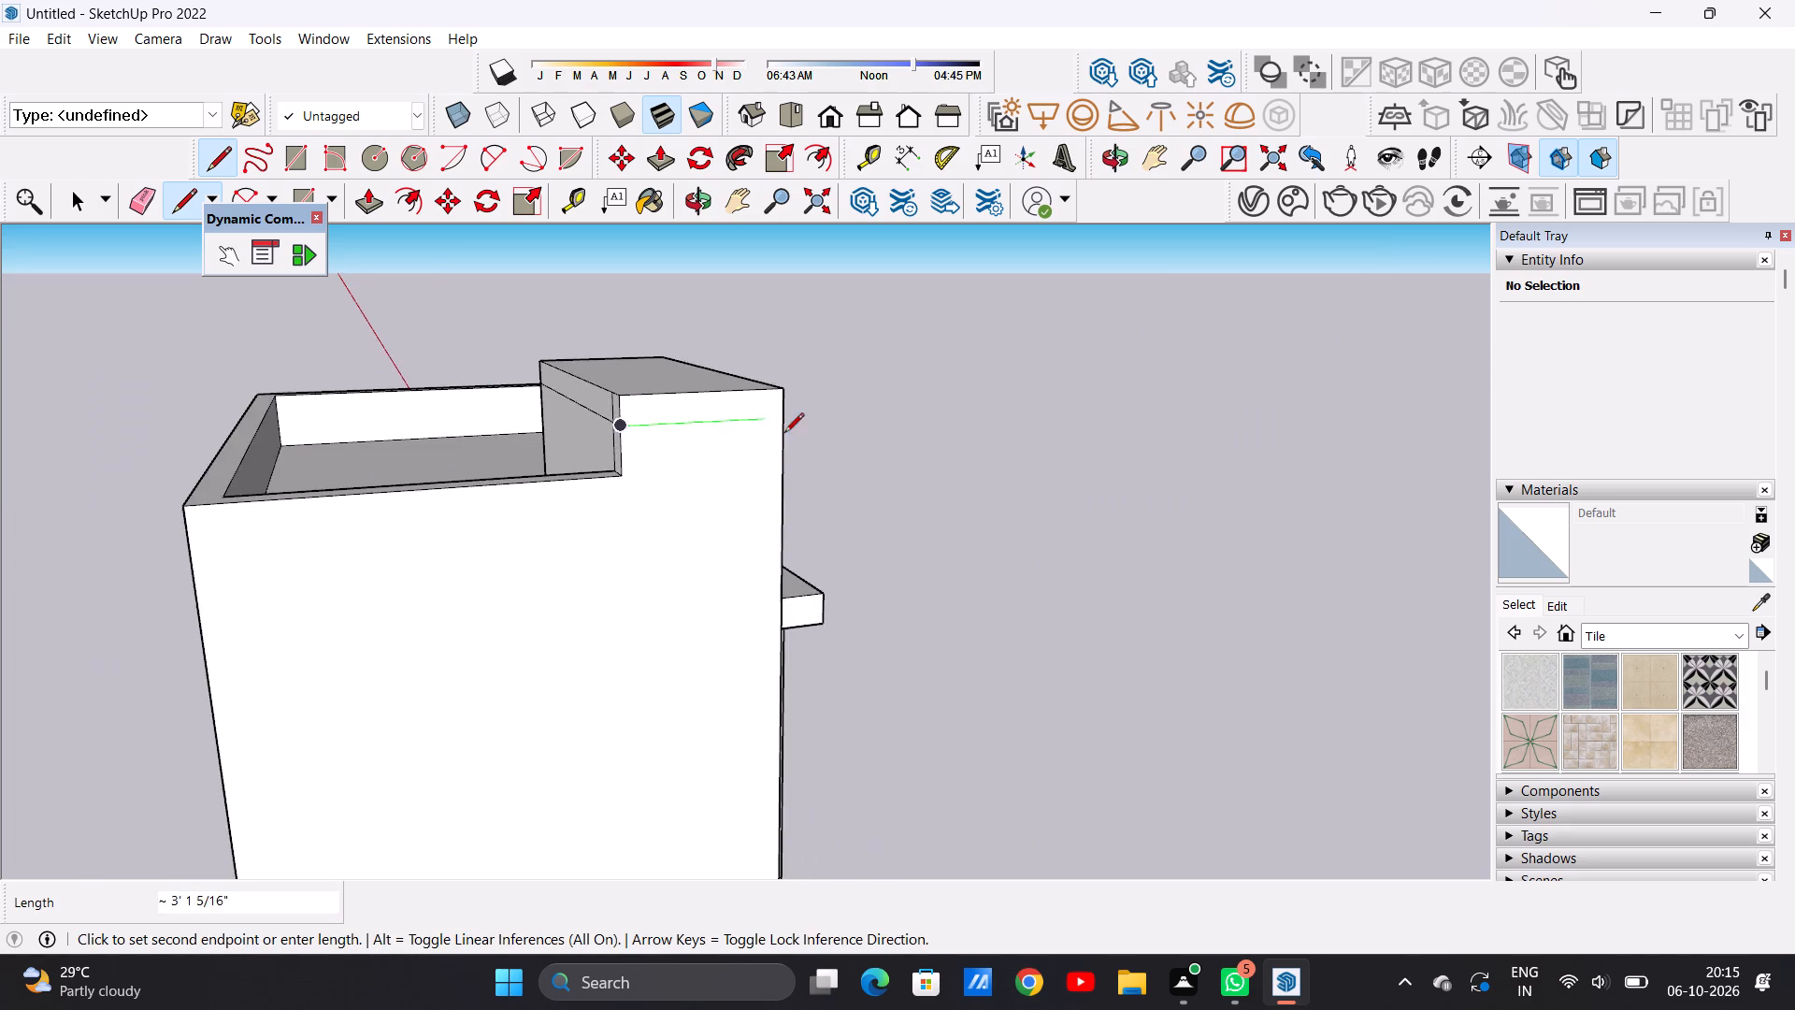
{"action": "middle_click_drag", "start_coordinate": [767, 434], "coordinate": [446, 434]}
{"action": "scroll", "coordinate": [443, 409], "scroll_direction": "up", "scroll_amount": 10}
{"action": "left_click", "coordinate": [367, 387]}
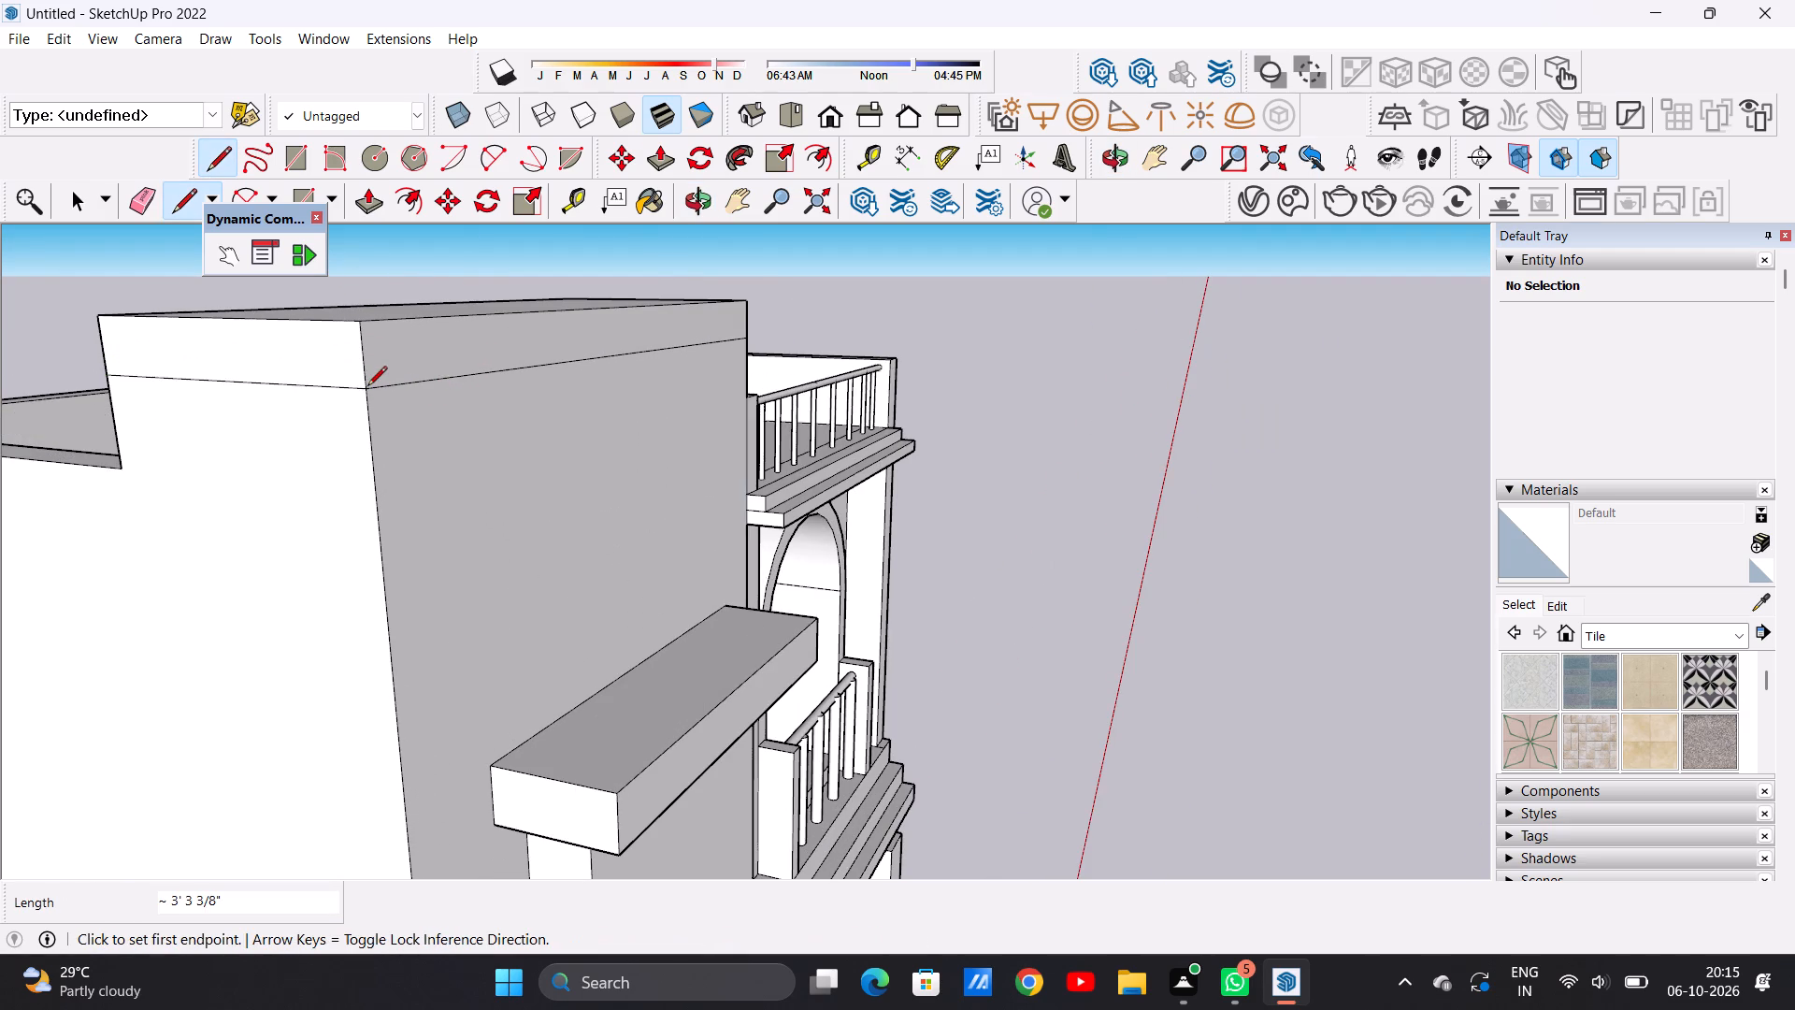
{"action": "key", "text": "space"}
Push/Pull the block's top face down about 3 15/16" to make the band below it thinner.
{"action": "scroll", "coordinate": [374, 384], "scroll_direction": "down", "scroll_amount": 11}
{"action": "middle_click_drag", "start_coordinate": [625, 357], "coordinate": [620, 361]}
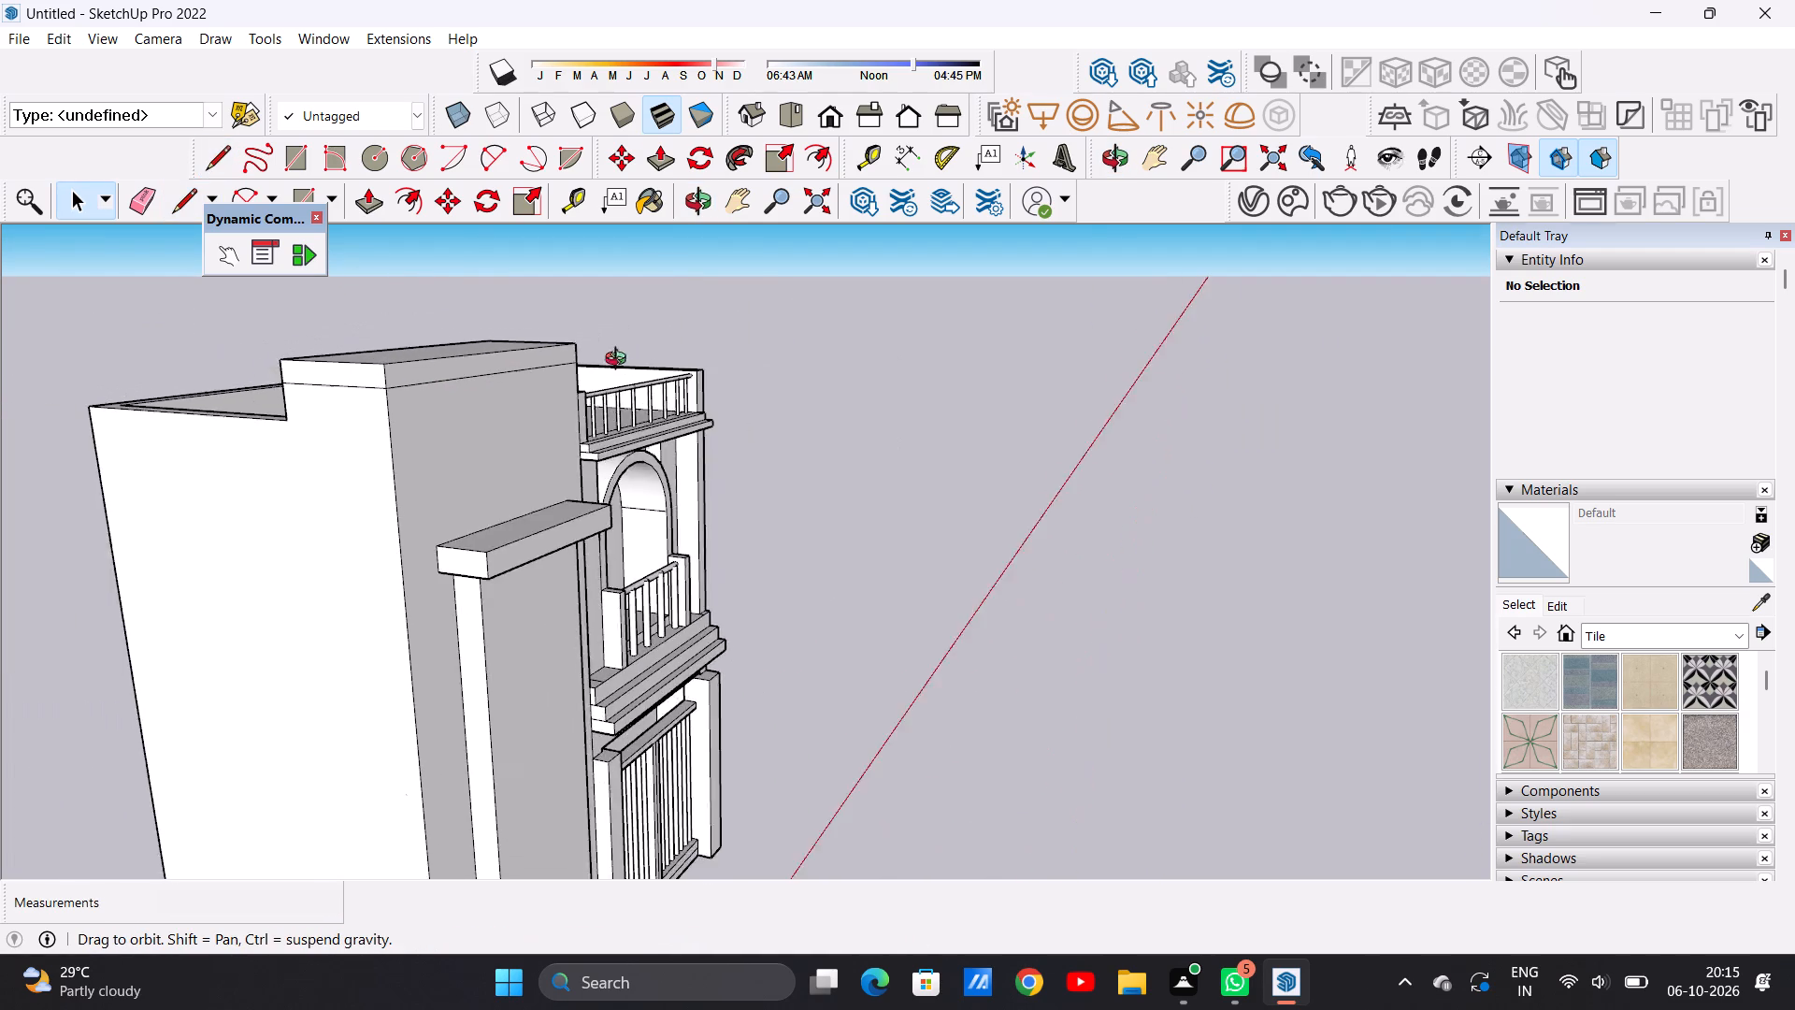
{"action": "middle_click_drag", "start_coordinate": [620, 361], "coordinate": [128, 345]}
{"action": "scroll", "coordinate": [464, 318], "scroll_direction": "down", "scroll_amount": 2}
{"action": "middle_click_drag", "start_coordinate": [575, 343], "coordinate": [315, 352]}
{"action": "scroll", "coordinate": [636, 287], "scroll_direction": "up", "scroll_amount": 4}
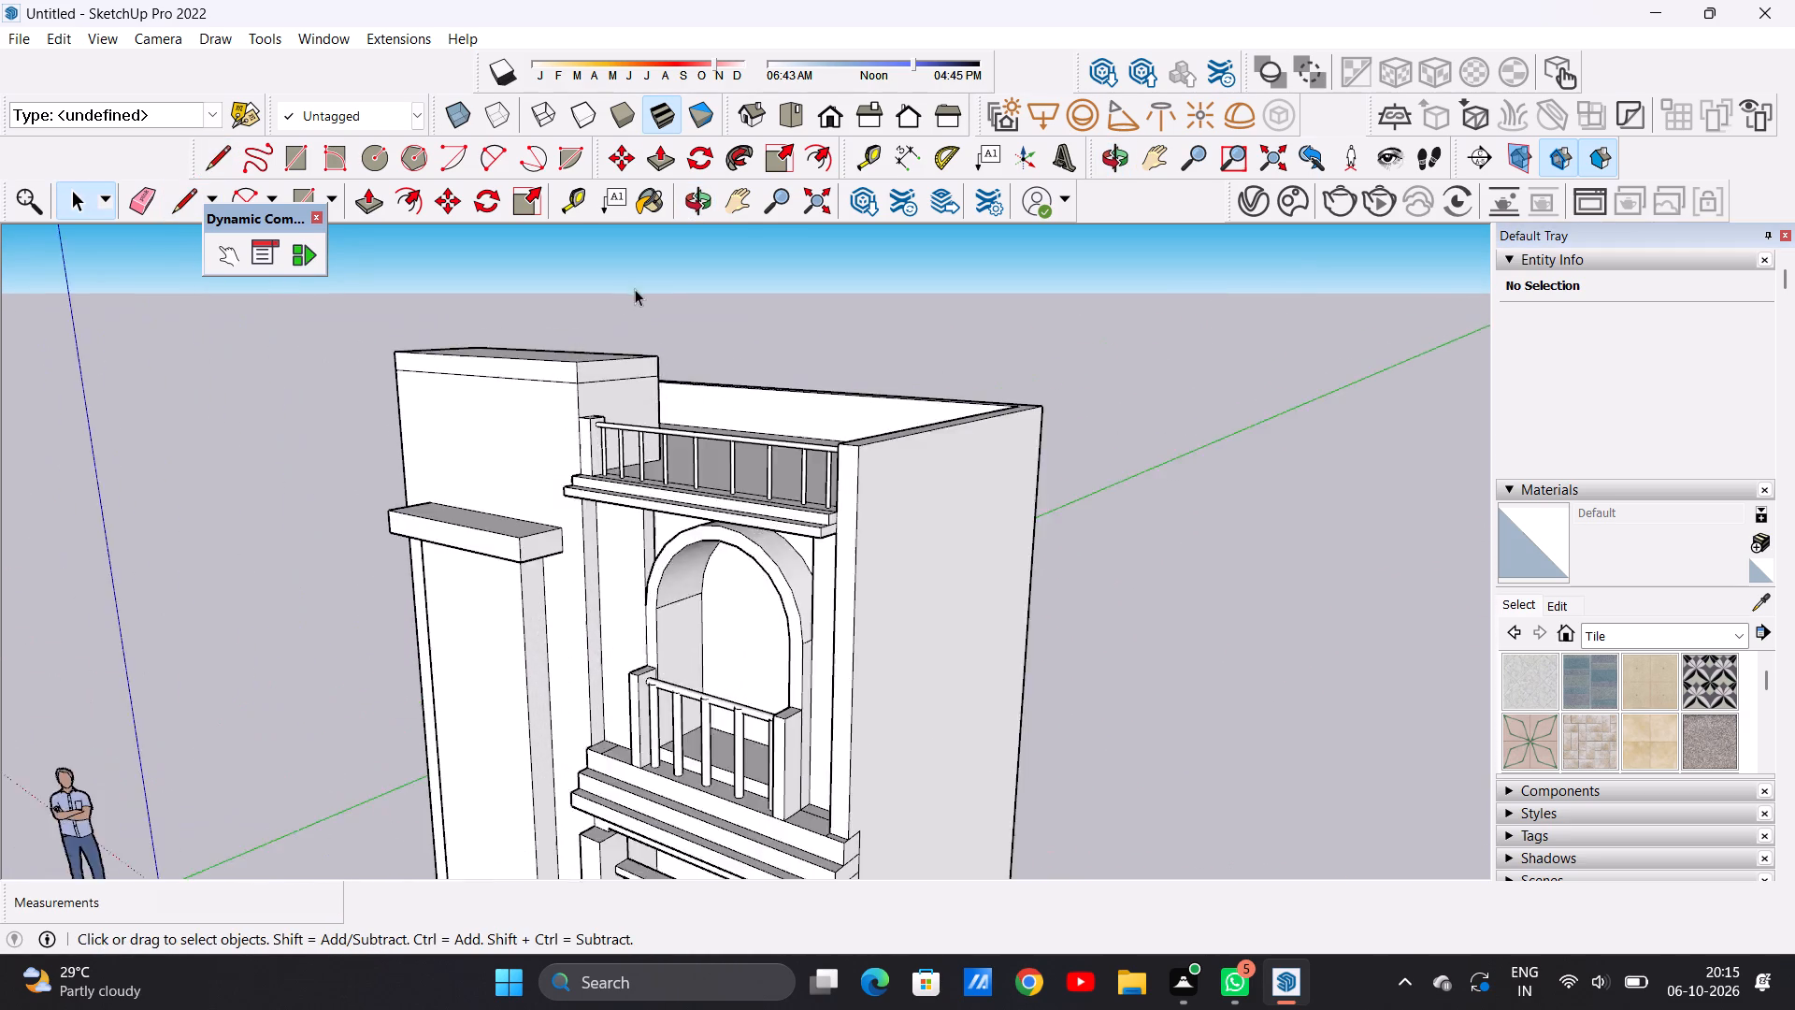
{"action": "scroll", "coordinate": [635, 289], "scroll_direction": "up", "scroll_amount": 7}
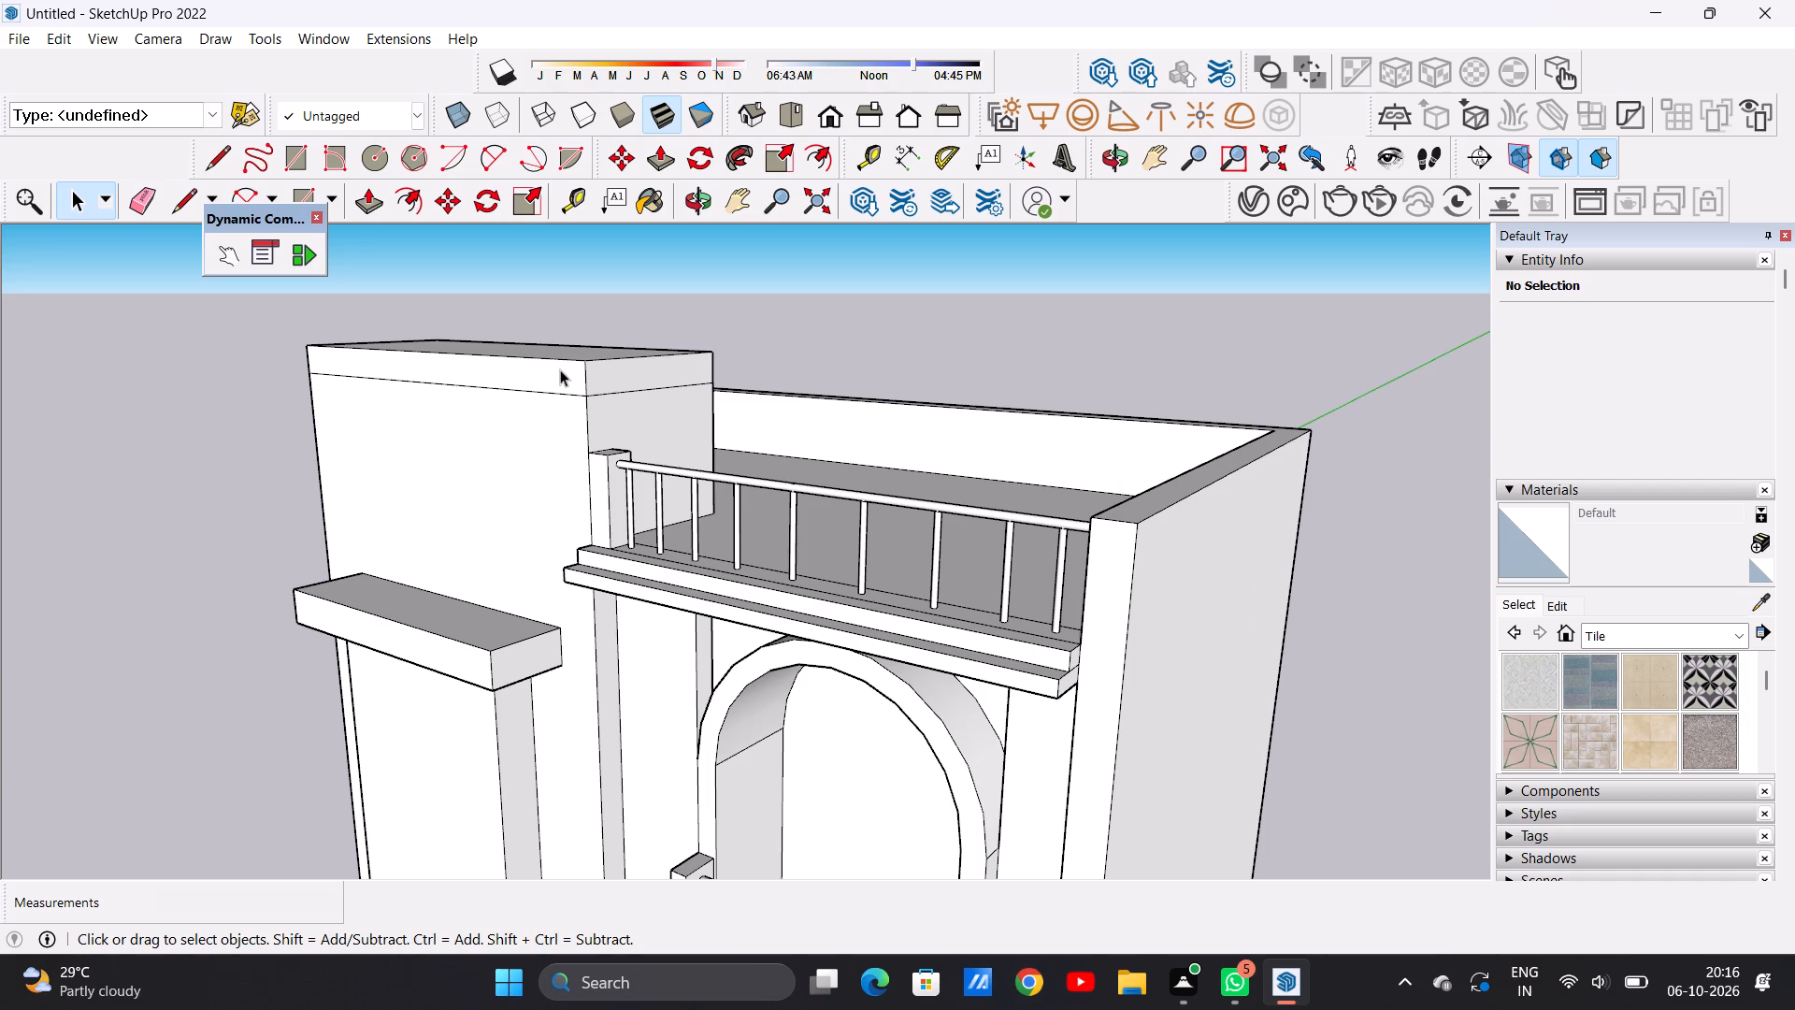
{"action": "scroll", "coordinate": [513, 389], "scroll_direction": "up", "scroll_amount": 4}
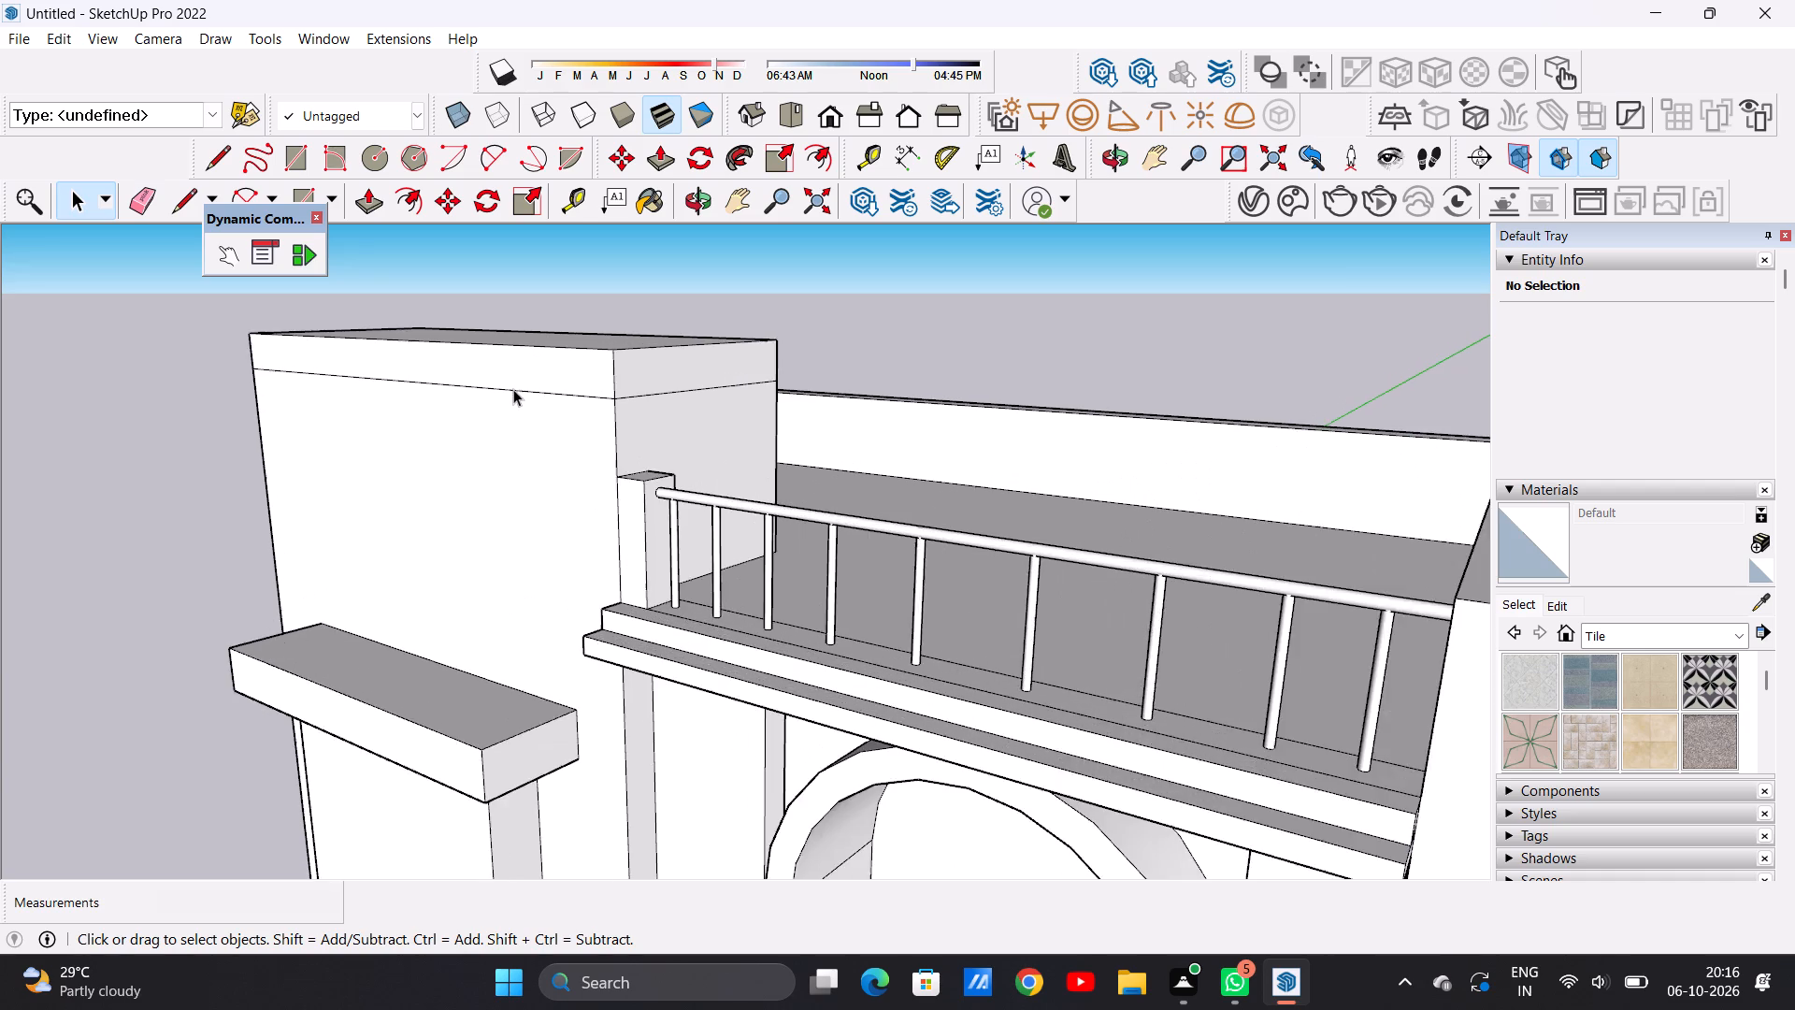
{"action": "scroll", "coordinate": [512, 384], "scroll_direction": "down", "scroll_amount": 1}
{"action": "middle_click_drag", "start_coordinate": [503, 412], "coordinate": [503, 592]}
{"action": "scroll", "coordinate": [527, 505], "scroll_direction": "down", "scroll_amount": 4}
{"action": "scroll", "coordinate": [557, 306], "scroll_direction": "up", "scroll_amount": 6}
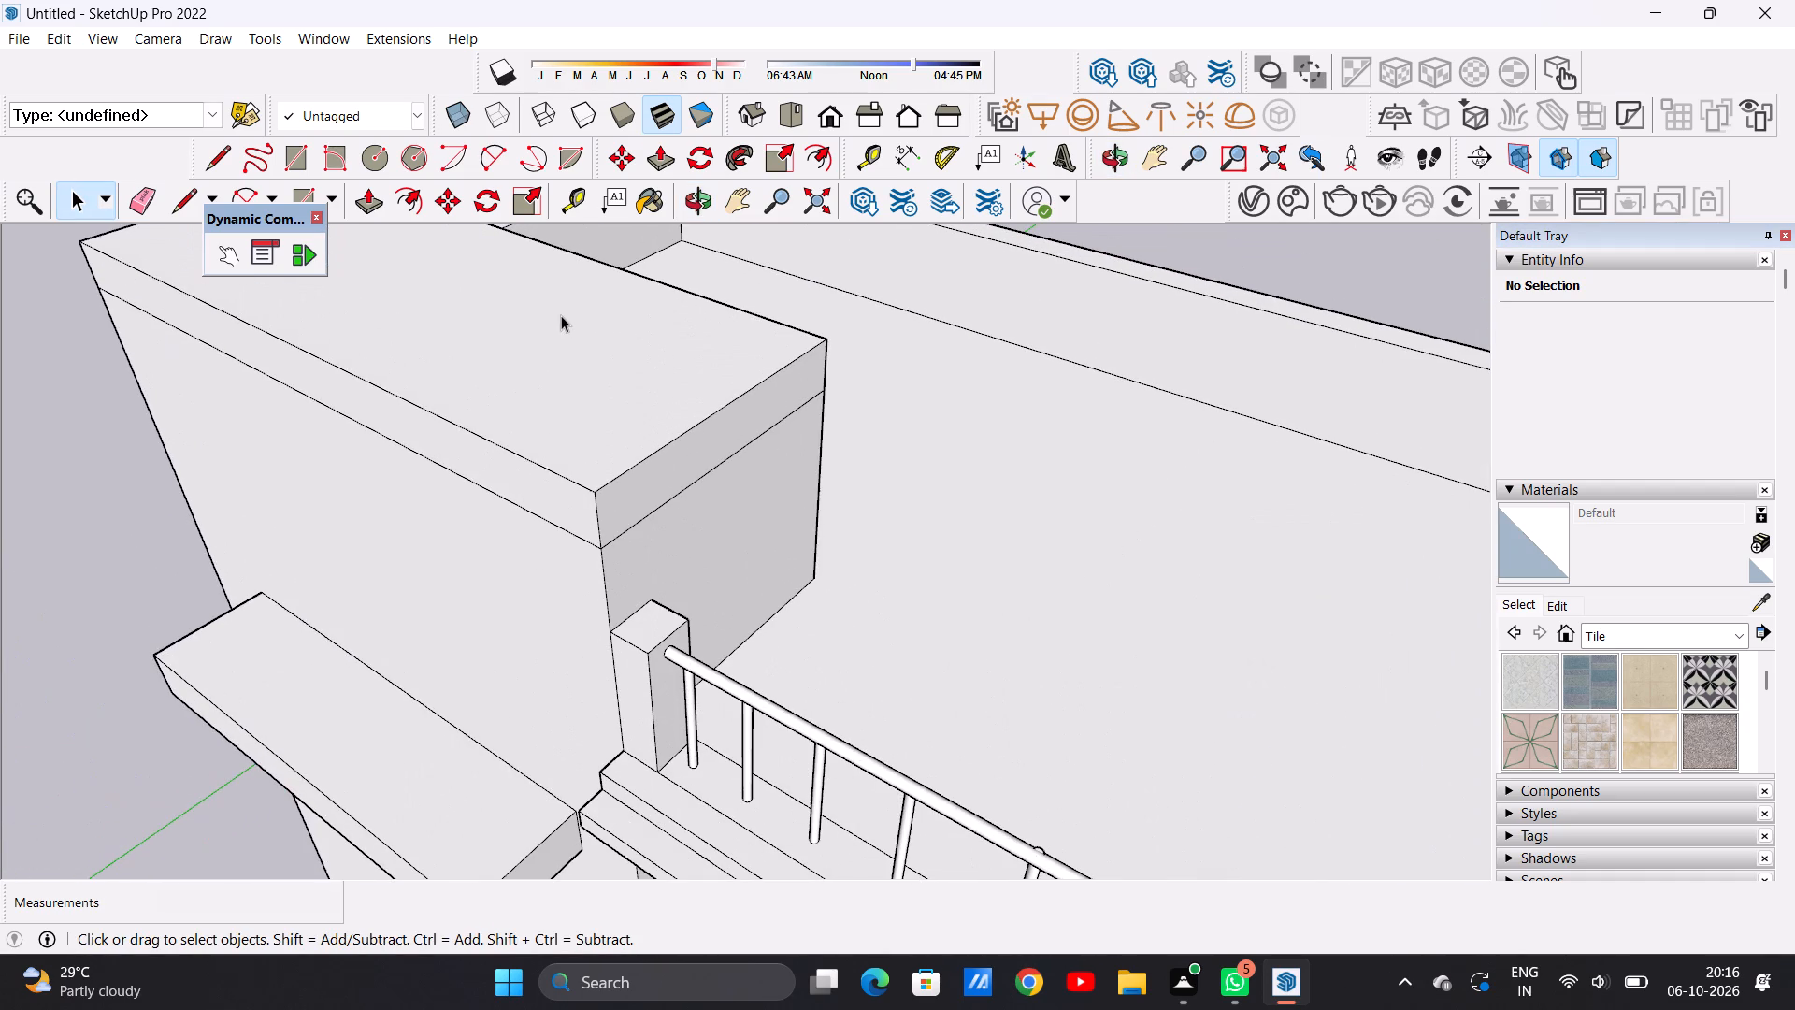
{"action": "key", "text": "p"}
{"action": "left_click", "coordinate": [512, 360]}
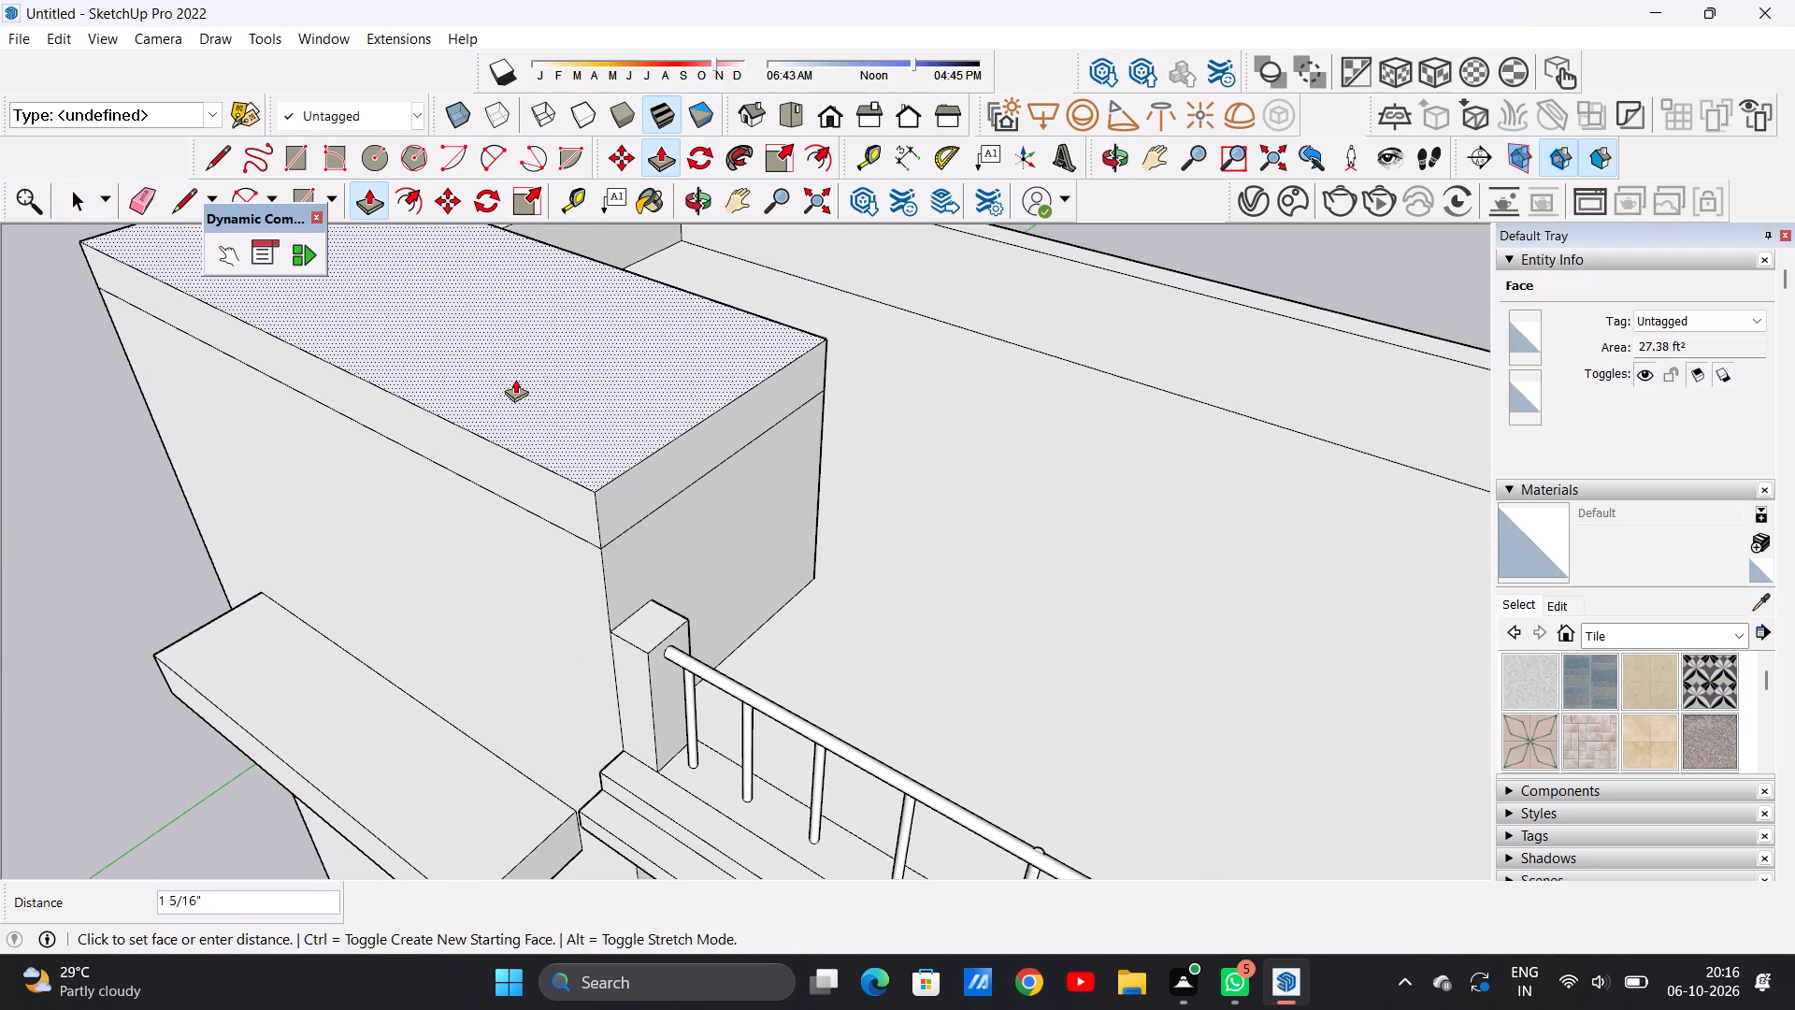
{"action": "left_click", "coordinate": [517, 390]}
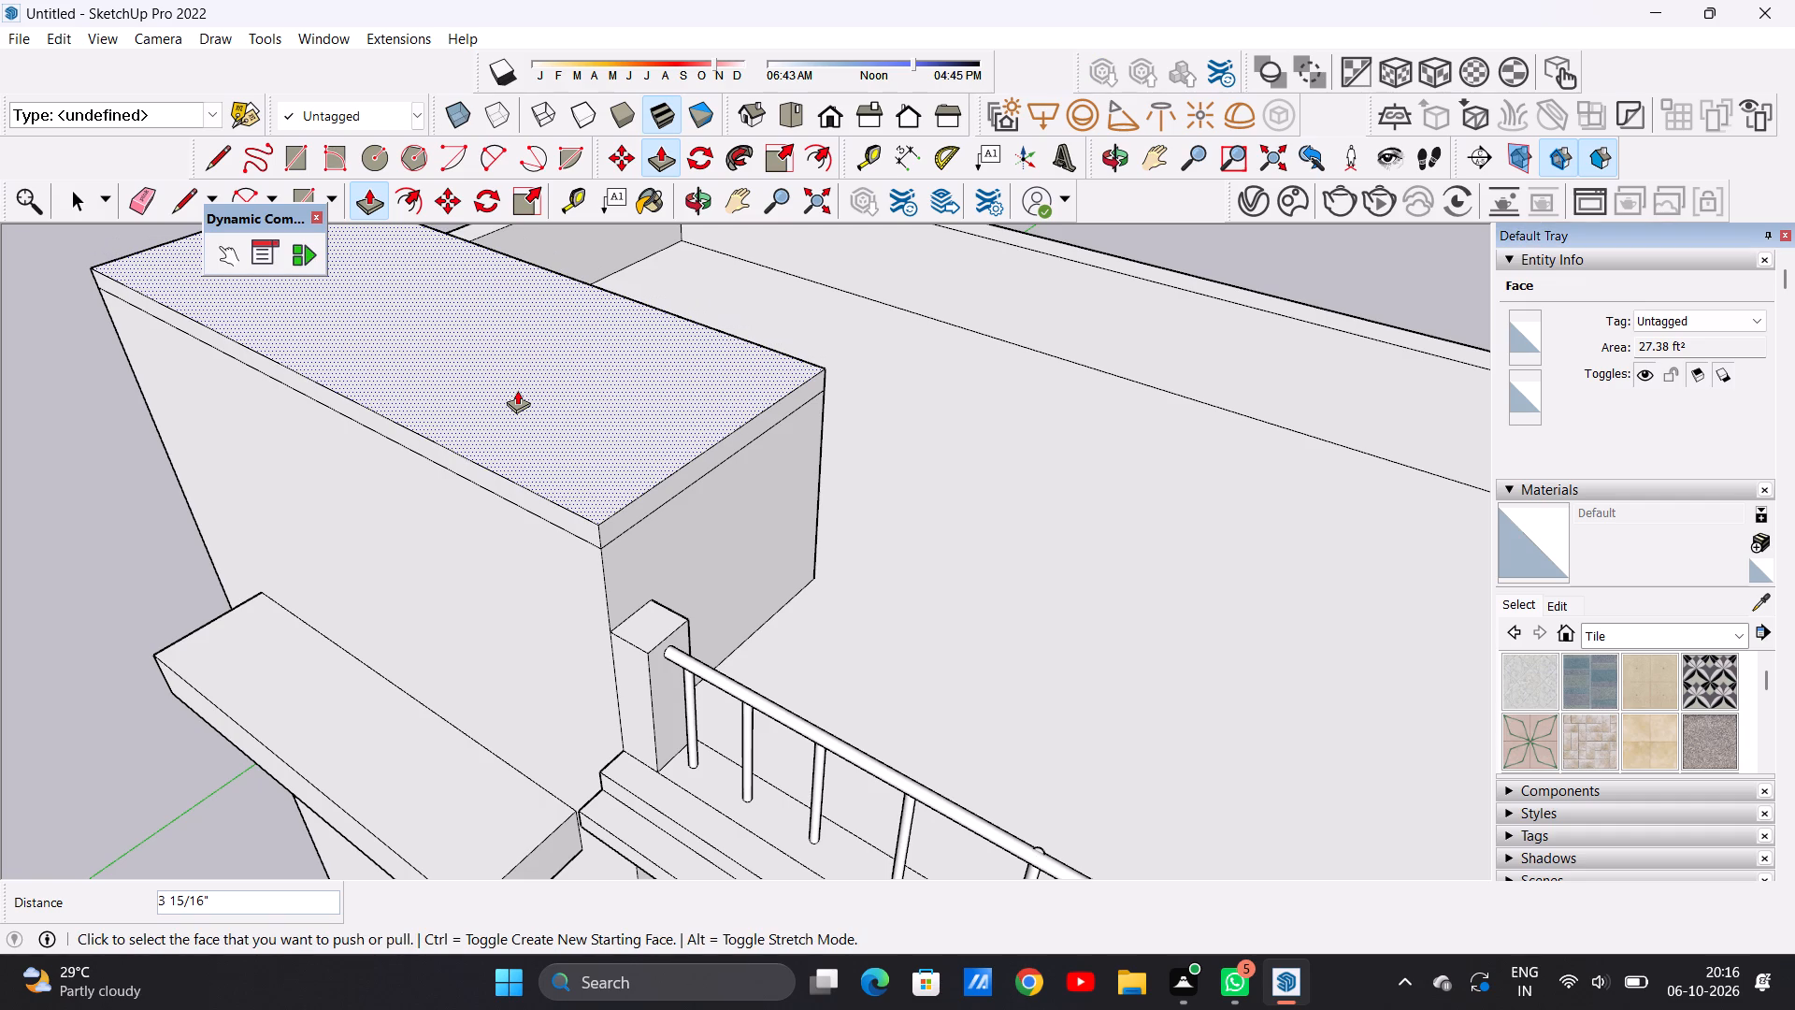
{"action": "key", "text": "space"}
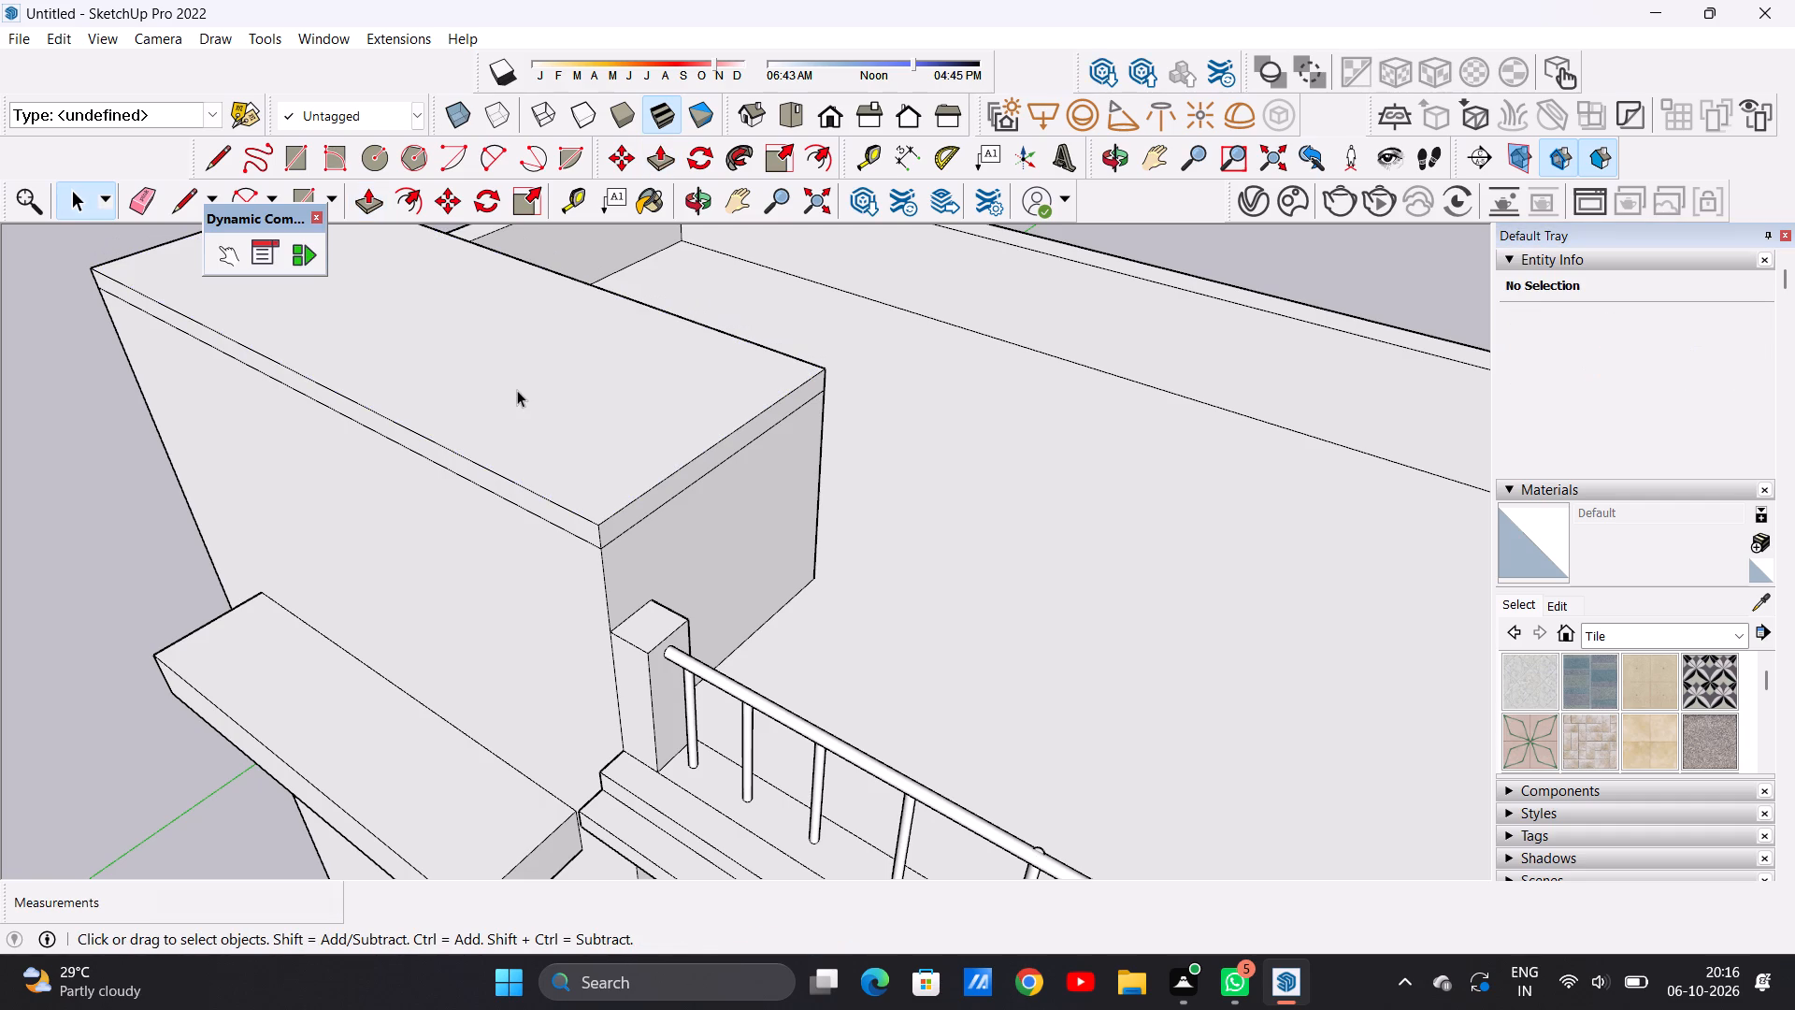
Push/Pull the block's top face up about 2 1/8" as a new starting face, adding a second band.
{"action": "key", "text": "p"}
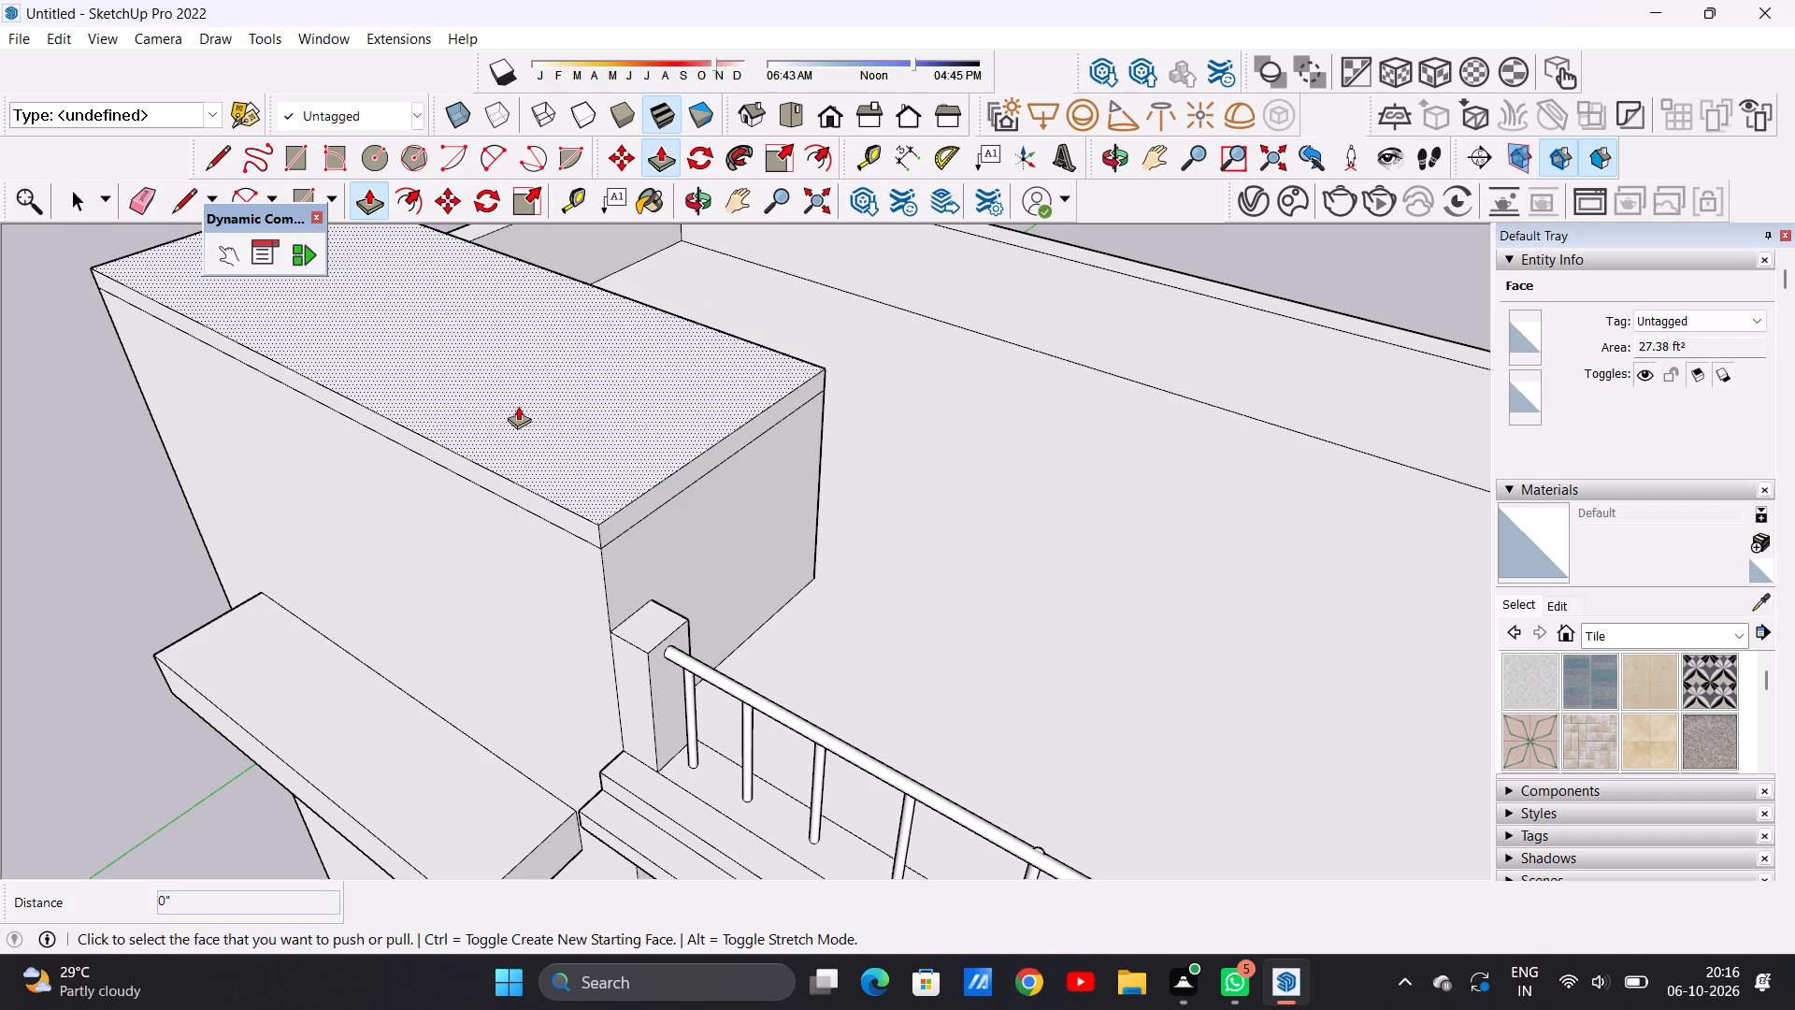
{"action": "left_click", "coordinate": [518, 406]}
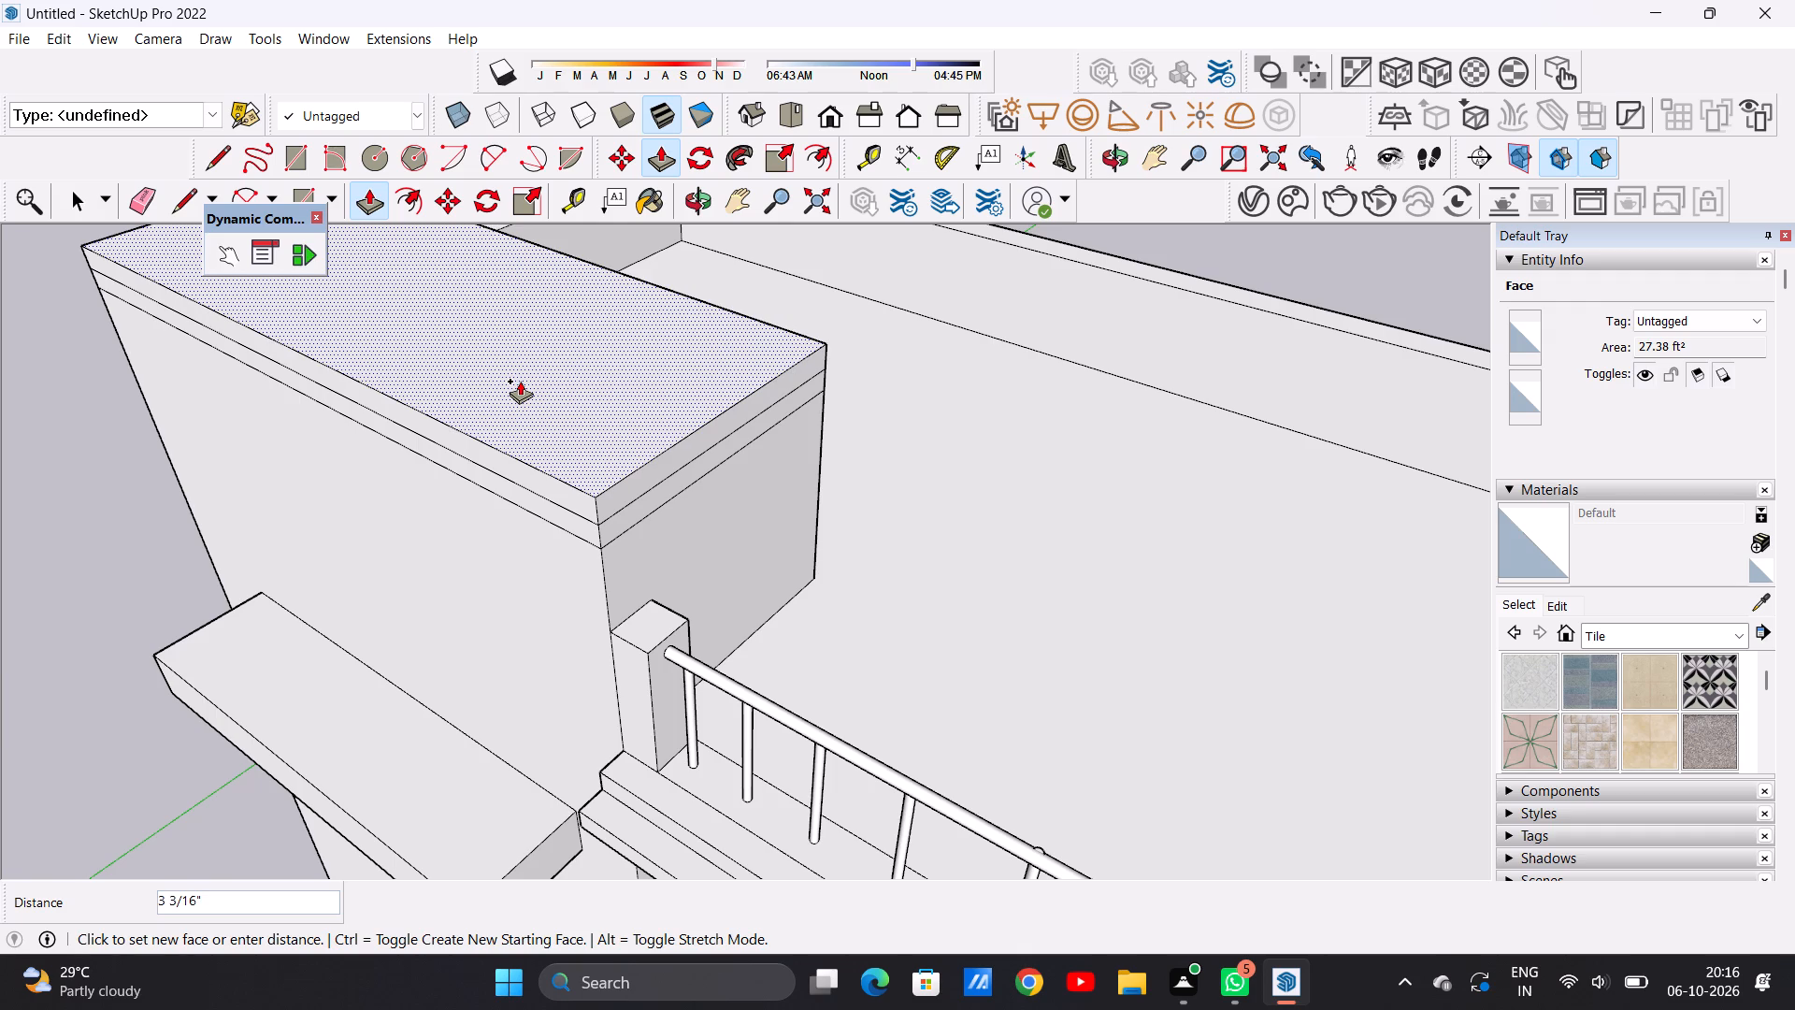
{"action": "left_click", "coordinate": [518, 389]}
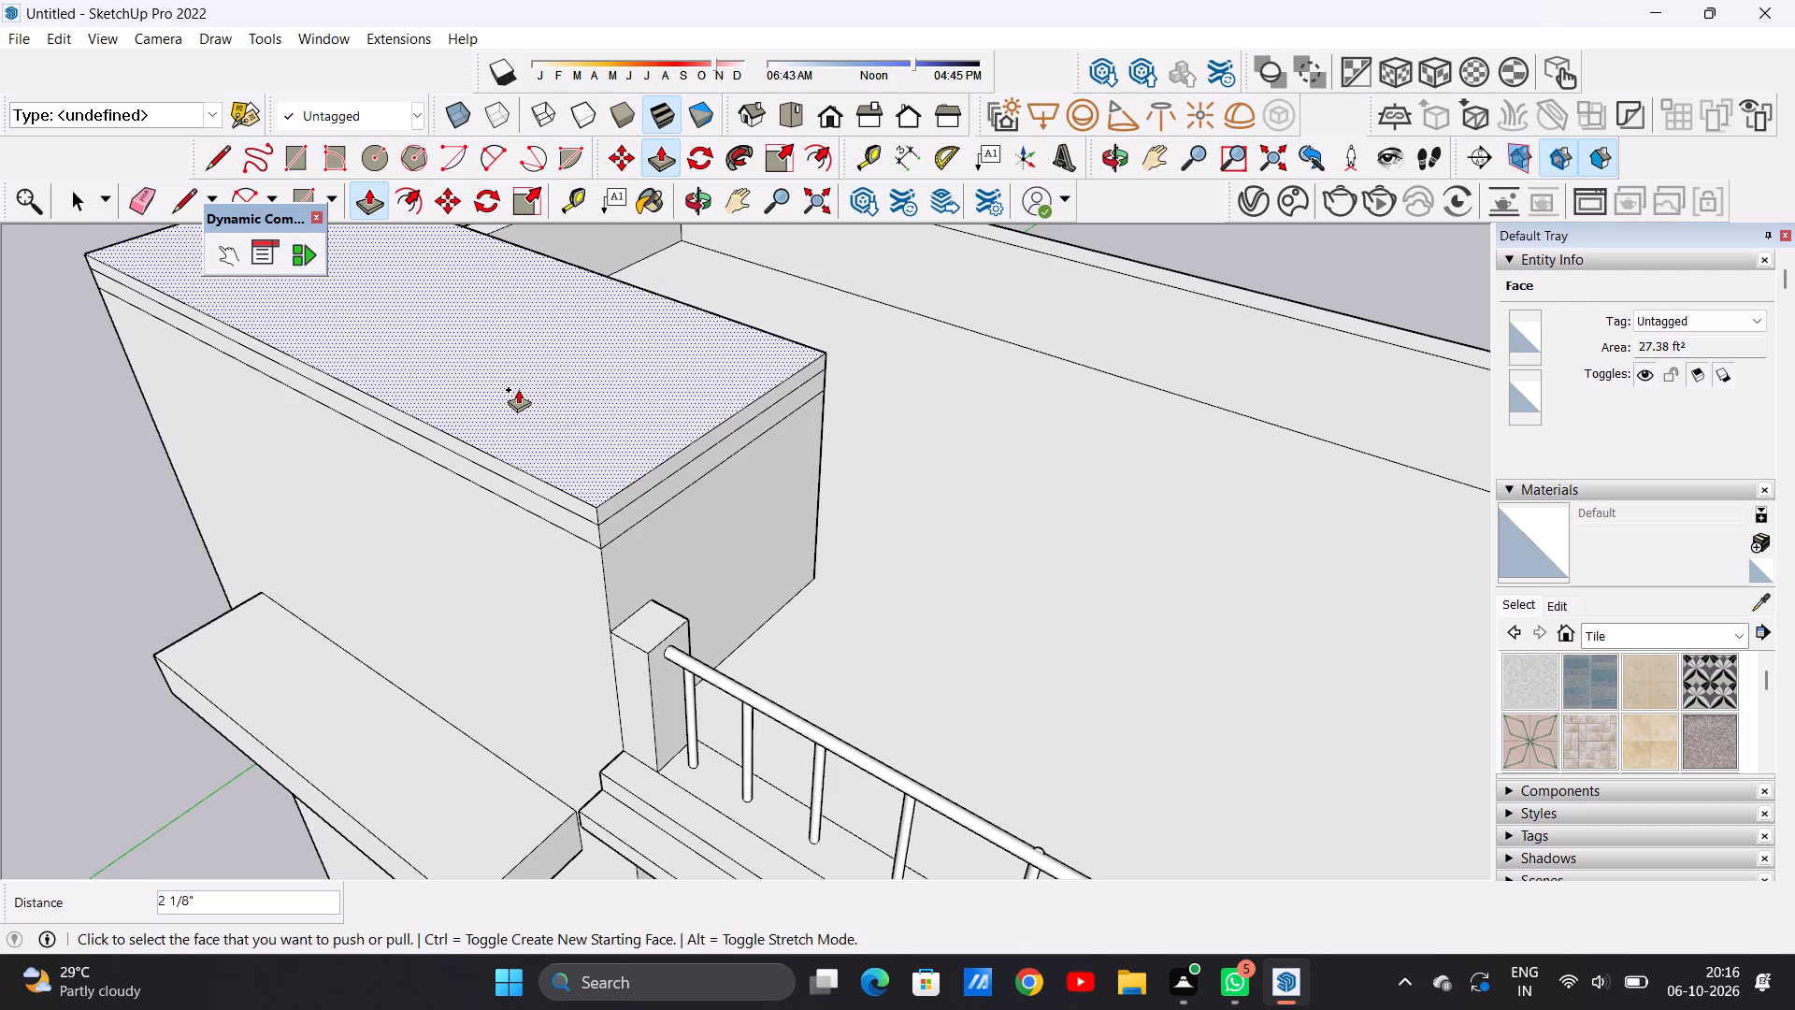
{"action": "key", "text": "space"}
Push/Pull the front face of the lower band outward about 2 7/16".
{"action": "key", "text": "p"}
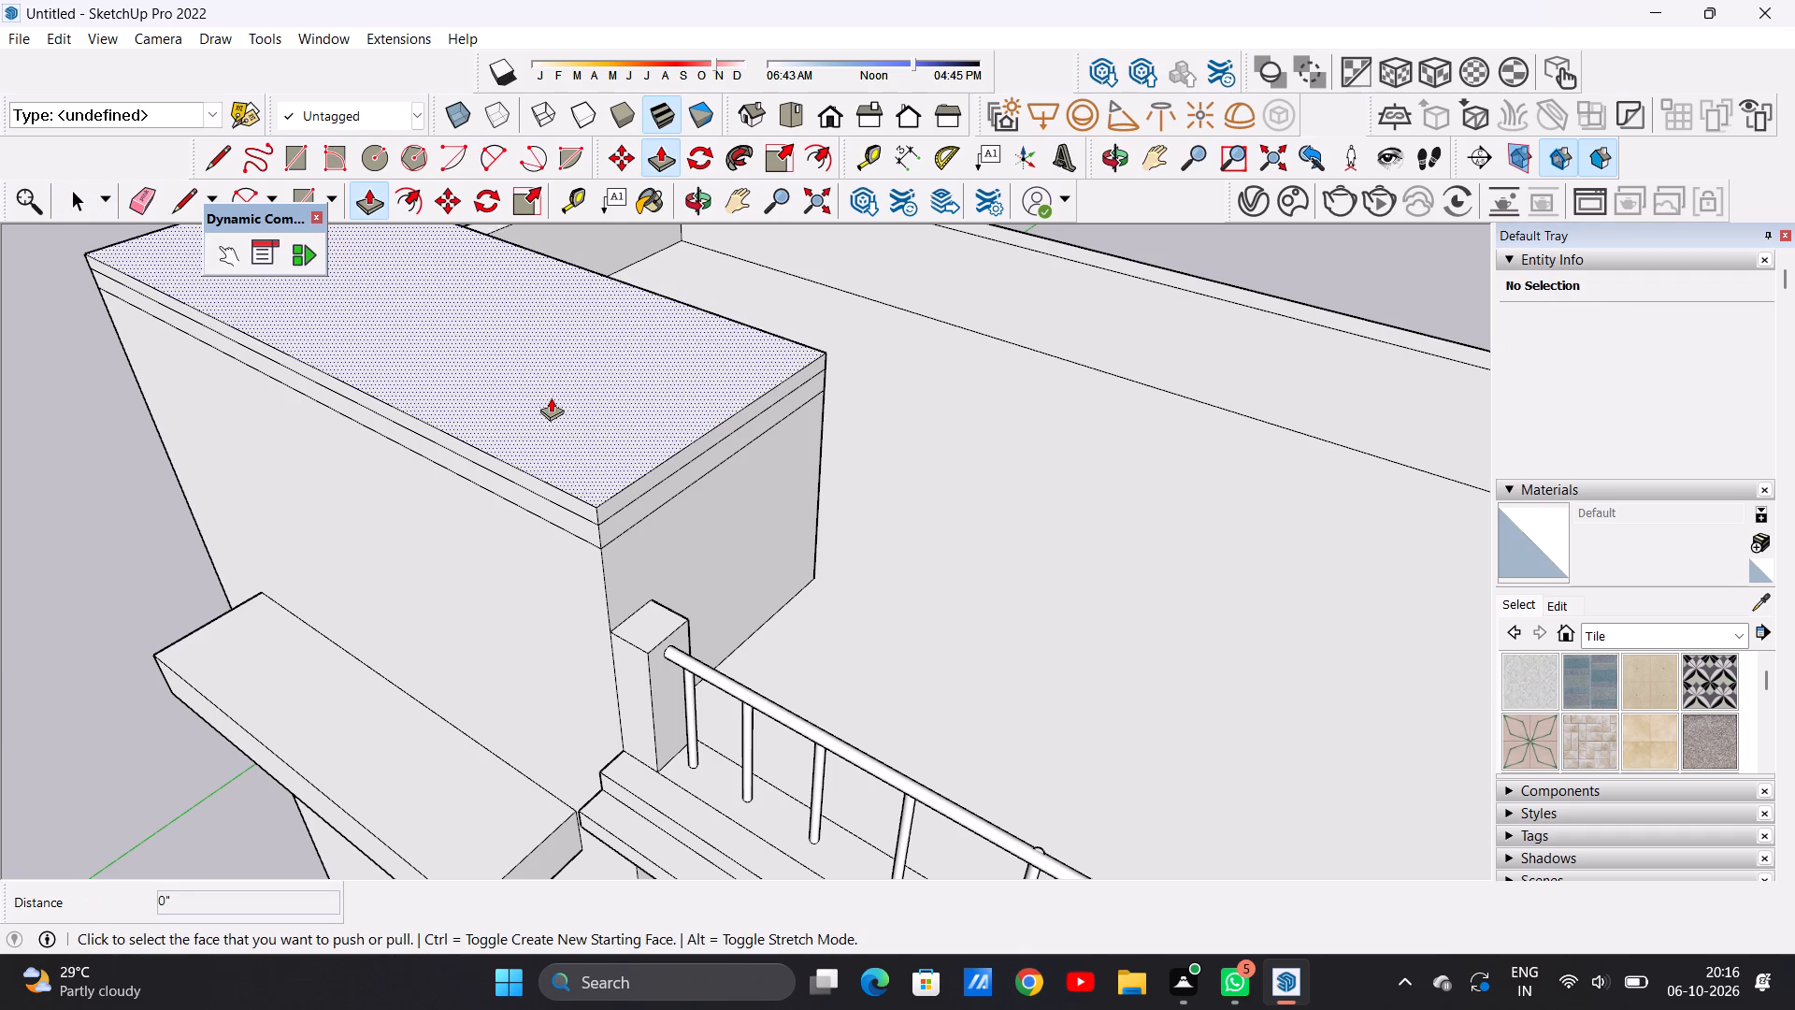
{"action": "scroll", "coordinate": [573, 381], "scroll_direction": "down", "scroll_amount": 5}
{"action": "middle_click_drag", "start_coordinate": [485, 521], "coordinate": [596, 396]}
{"action": "scroll", "coordinate": [595, 450], "scroll_direction": "up", "scroll_amount": 9}
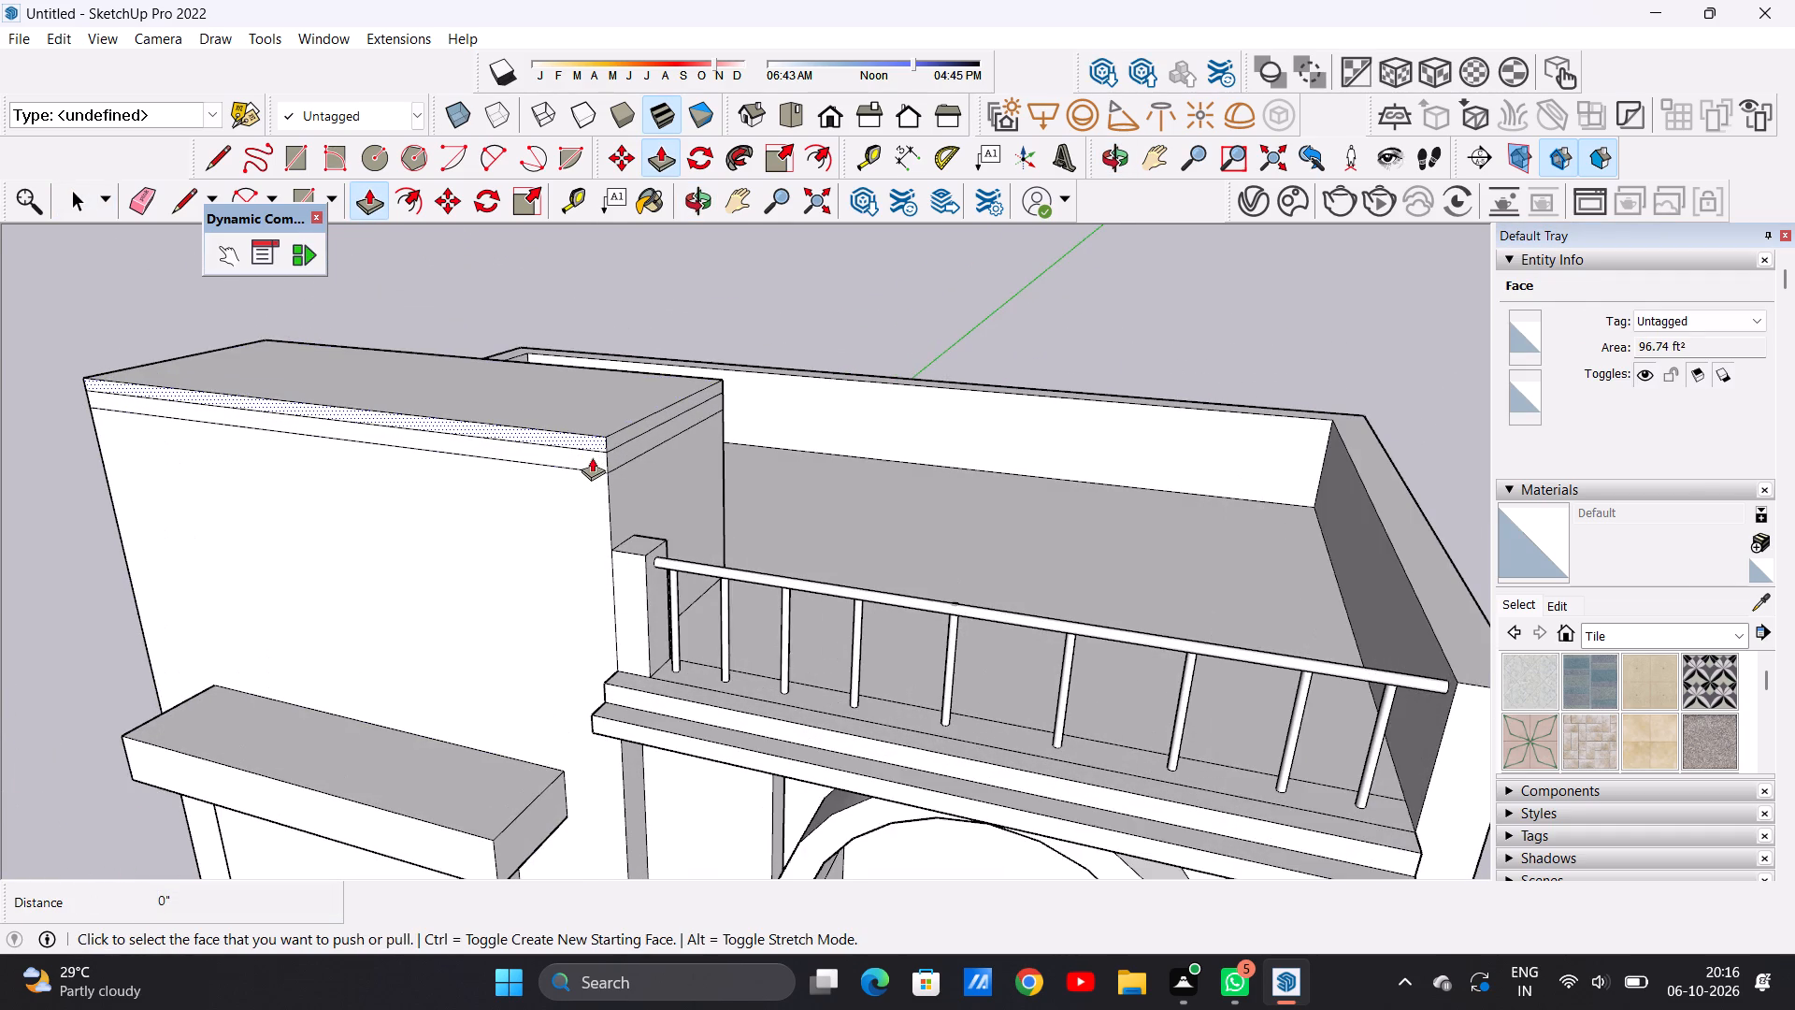
{"action": "scroll", "coordinate": [592, 457], "scroll_direction": "up", "scroll_amount": 10}
{"action": "left_click", "coordinate": [590, 460]}
{"action": "scroll", "coordinate": [585, 454], "scroll_direction": "down", "scroll_amount": 7}
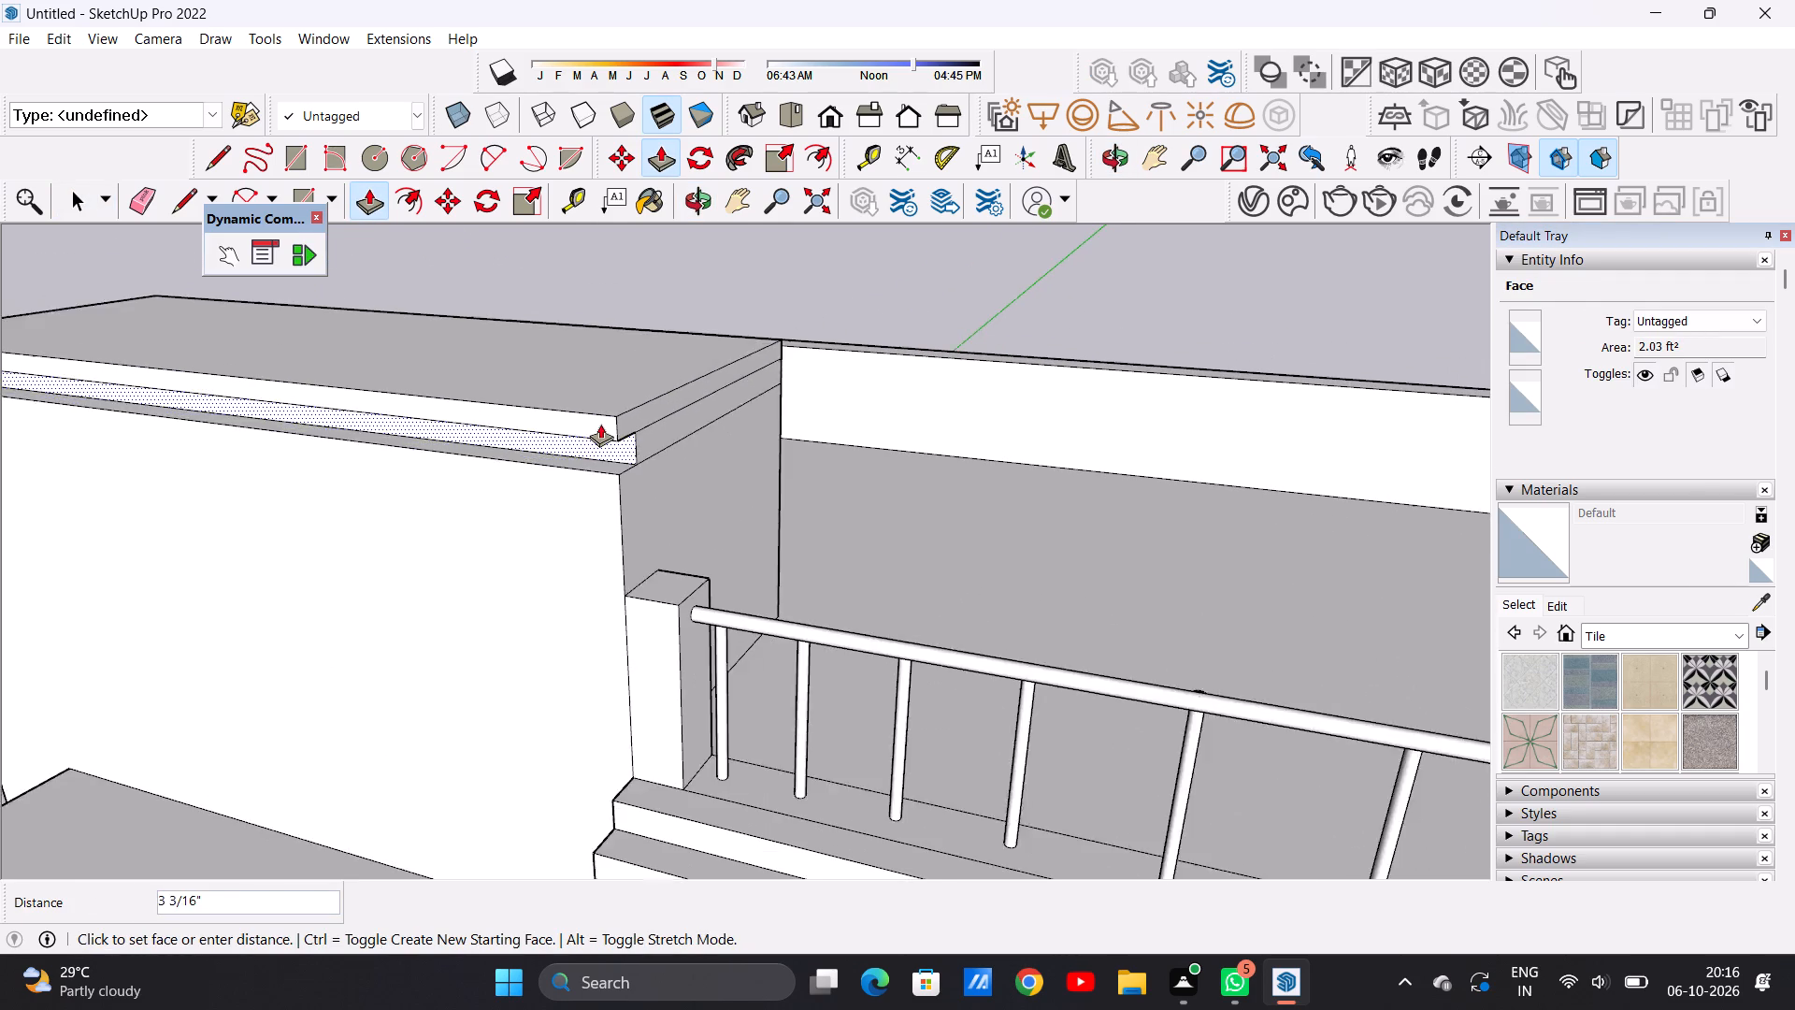
{"action": "scroll", "coordinate": [600, 424], "scroll_direction": "down", "scroll_amount": 3}
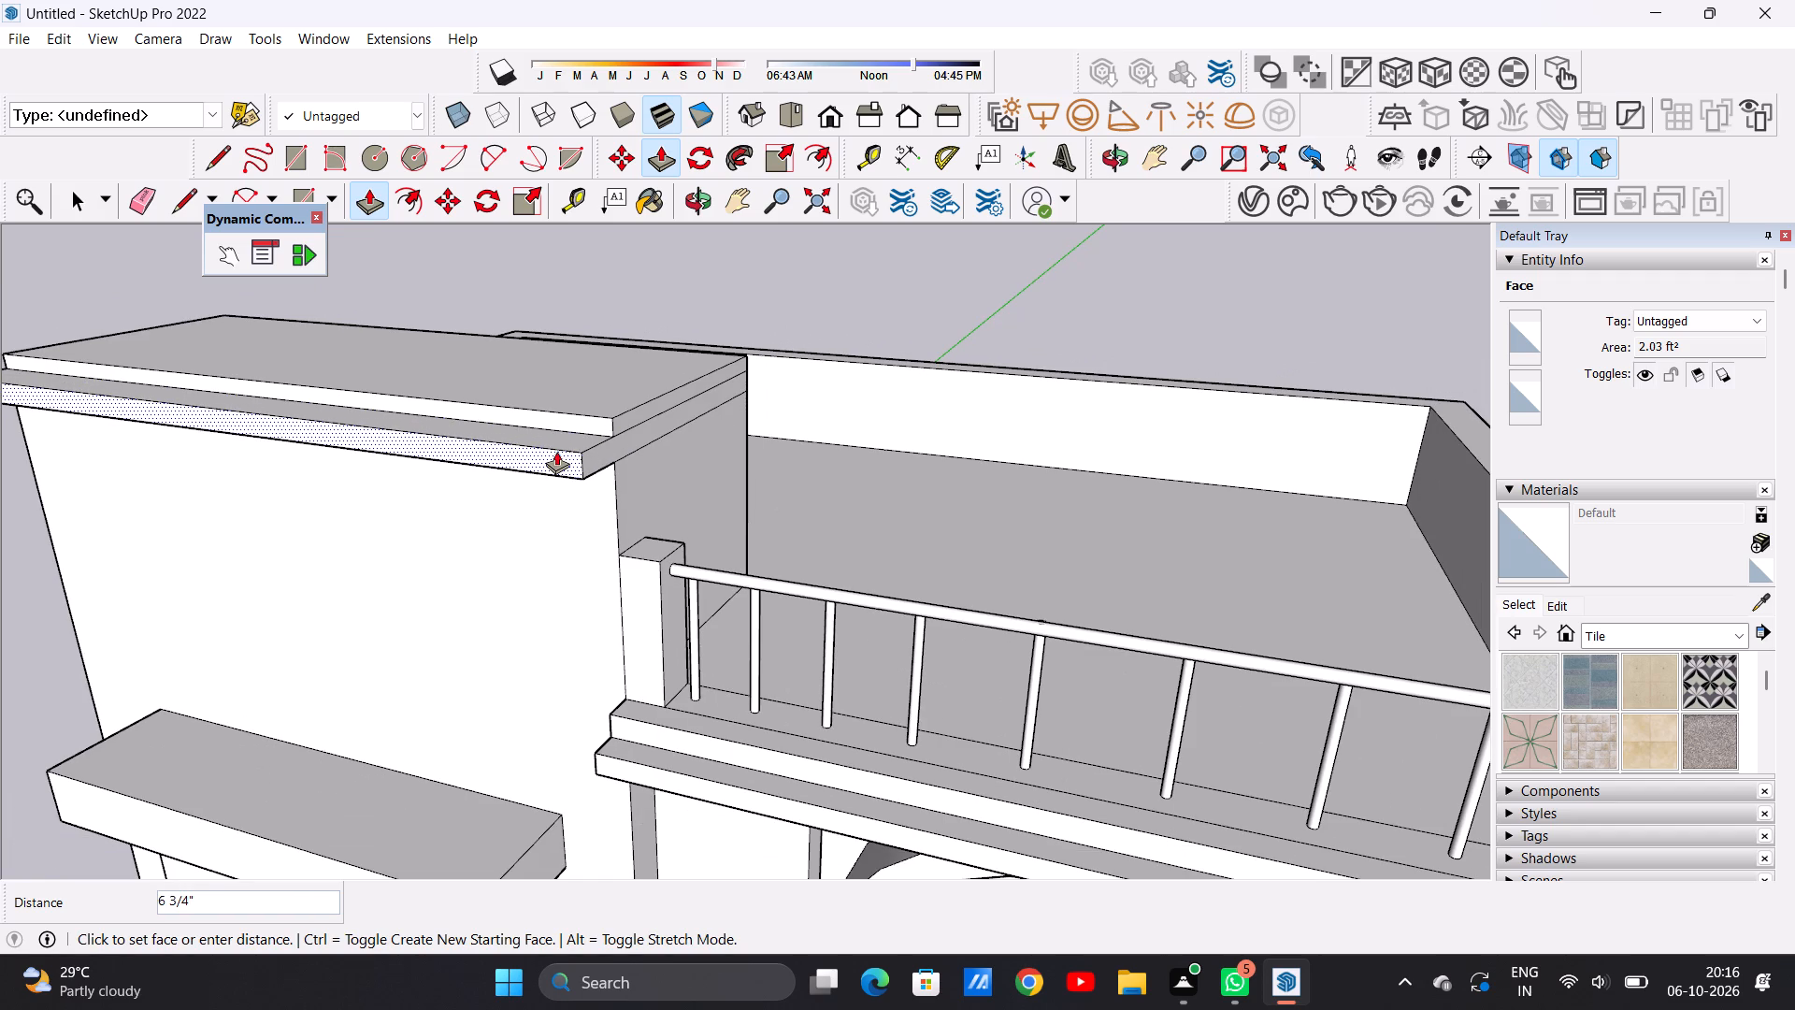
{"action": "left_click", "coordinate": [575, 436]}
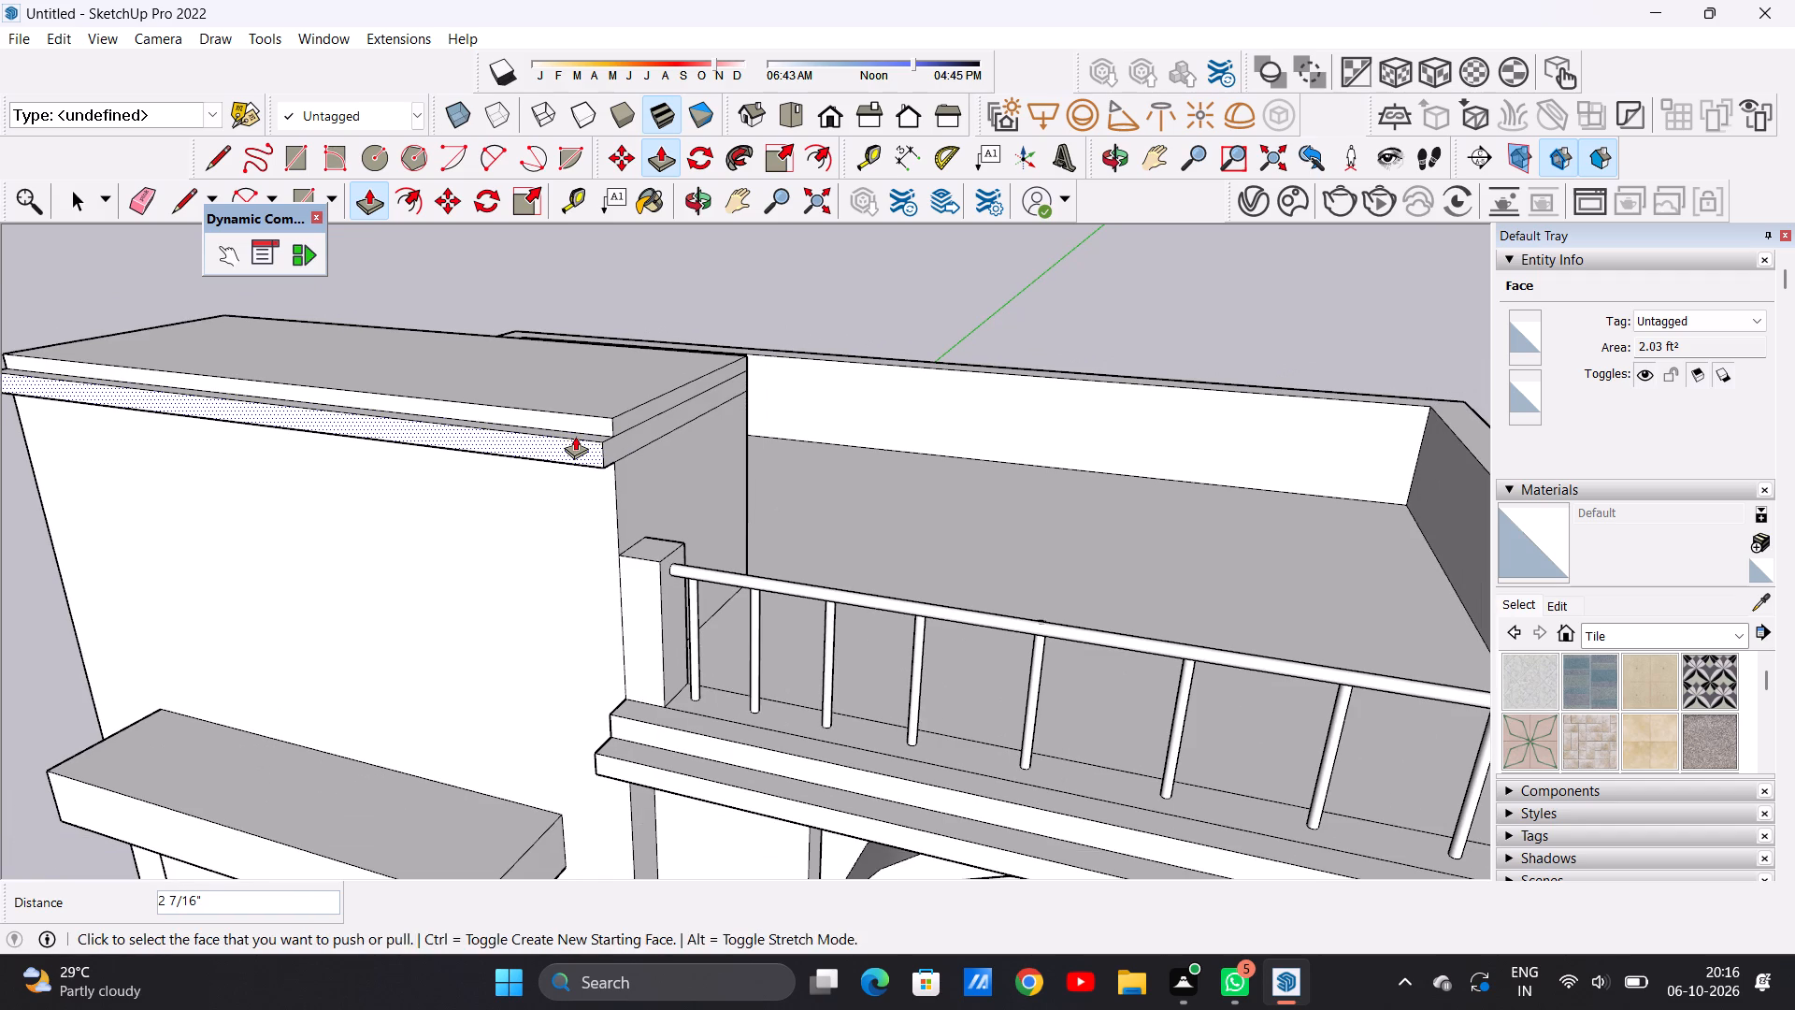
Push/Pull the front face of the upper band outward about 1".
{"action": "middle_click_drag", "start_coordinate": [606, 446], "coordinate": [468, 456]}
{"action": "scroll", "coordinate": [581, 403], "scroll_direction": "up", "scroll_amount": 9}
{"action": "left_click", "coordinate": [584, 405]}
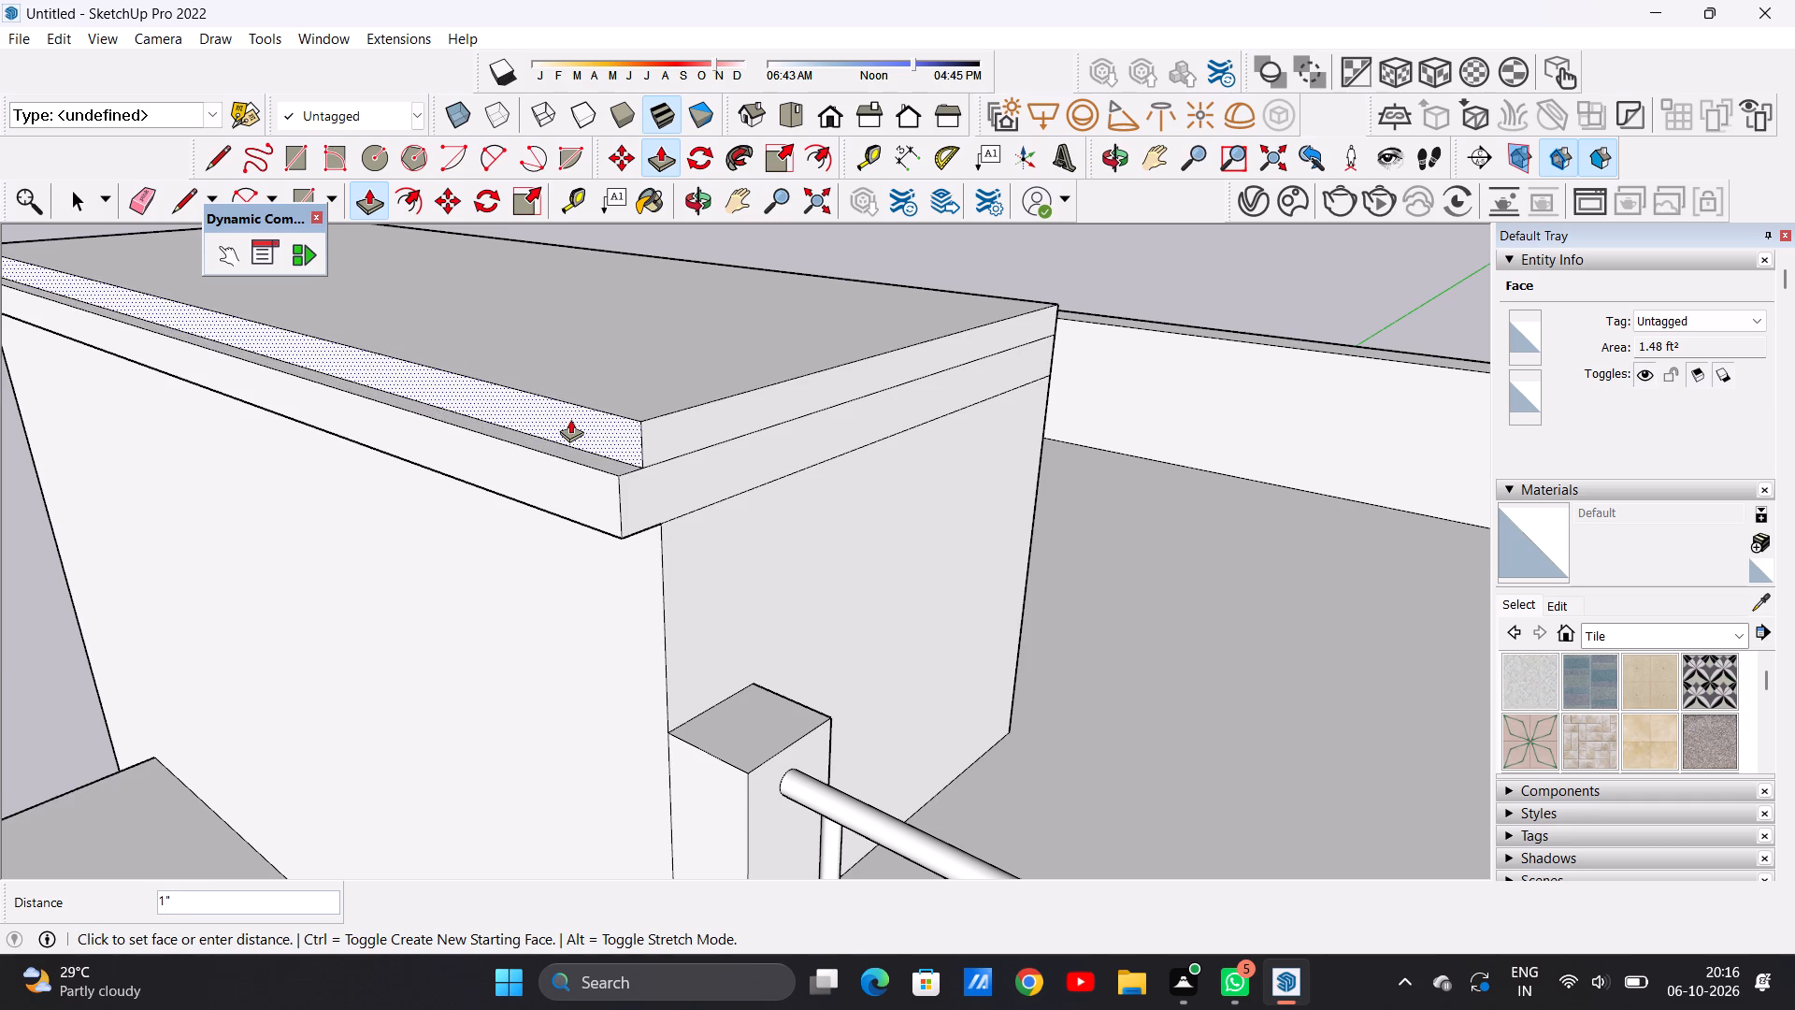
{"action": "left_click", "coordinate": [570, 419]}
Examine the stepped cap on the raised wall block from the balcony side, front and outer side.
{"action": "scroll", "coordinate": [583, 436], "scroll_direction": "down", "scroll_amount": 15}
{"action": "middle_click_drag", "start_coordinate": [701, 447], "coordinate": [548, 441]}
{"action": "scroll", "coordinate": [596, 469], "scroll_direction": "down", "scroll_amount": 6}
{"action": "scroll", "coordinate": [629, 441], "scroll_direction": "up", "scroll_amount": 9}
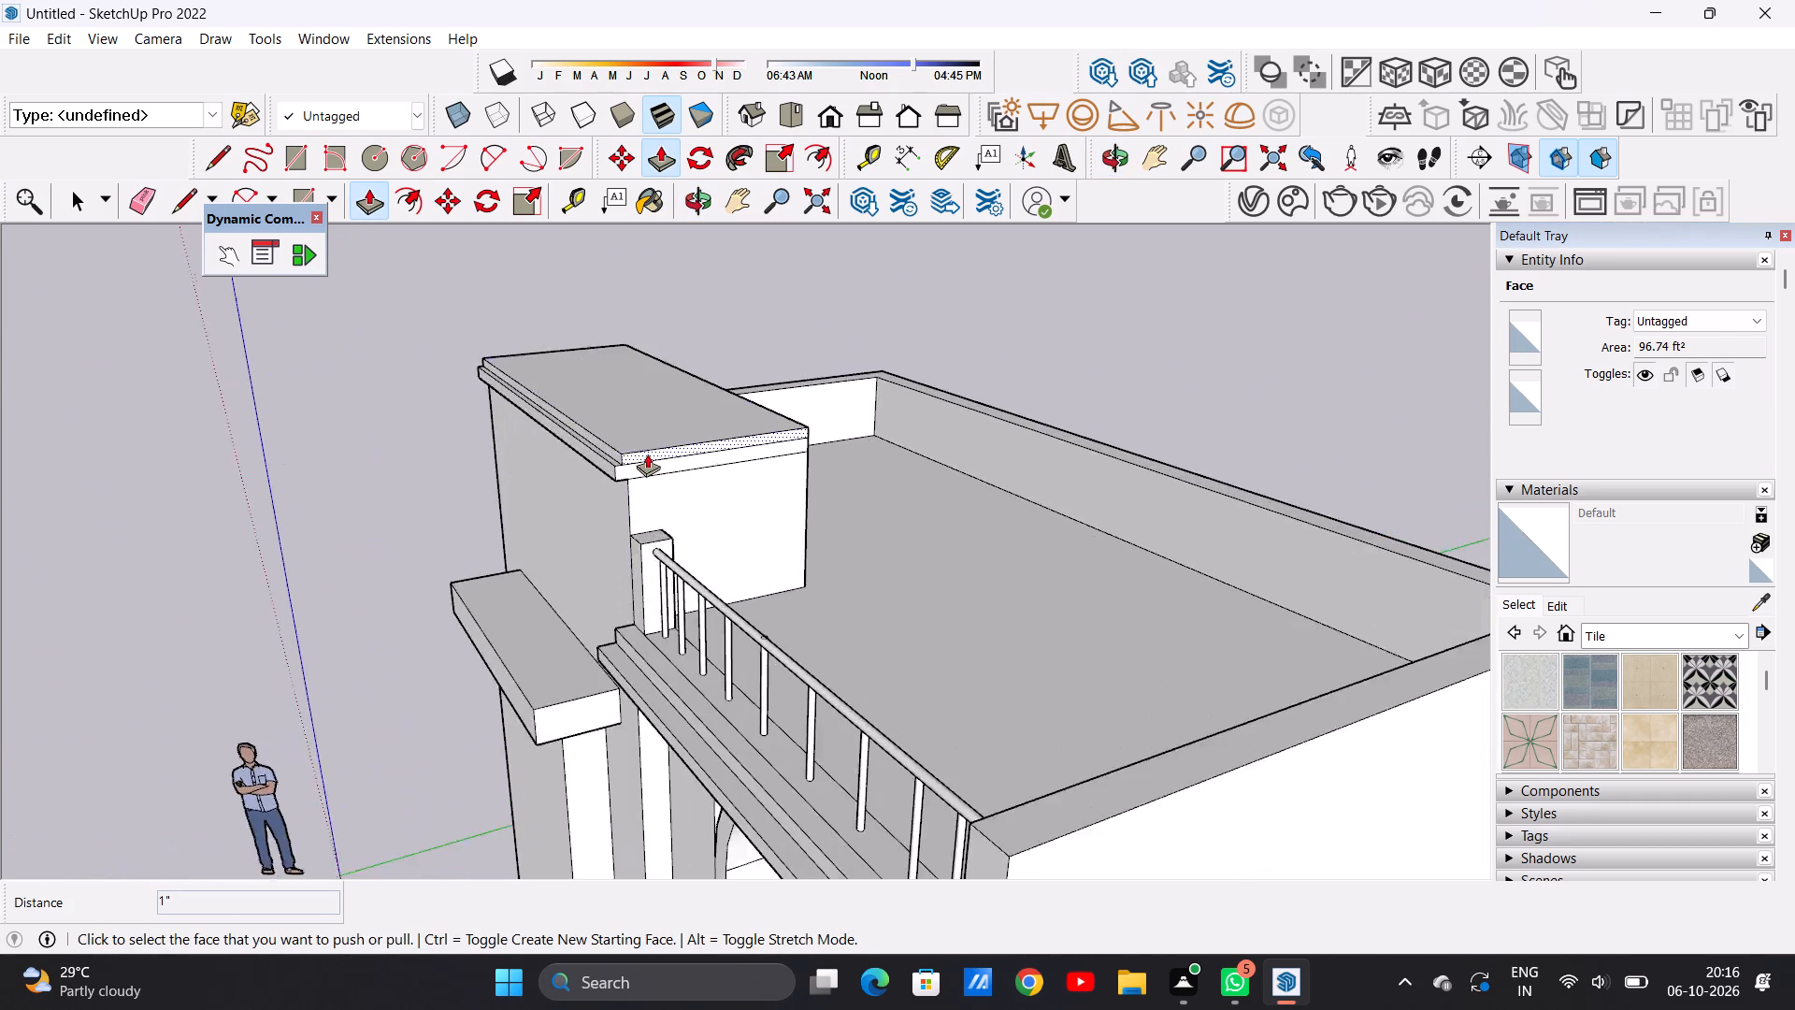
{"action": "scroll", "coordinate": [647, 454], "scroll_direction": "up", "scroll_amount": 5}
{"action": "scroll", "coordinate": [596, 483], "scroll_direction": "down", "scroll_amount": 5}
{"action": "middle_click_drag", "start_coordinate": [532, 488], "coordinate": [774, 486]}
{"action": "scroll", "coordinate": [669, 488], "scroll_direction": "down", "scroll_amount": 10}
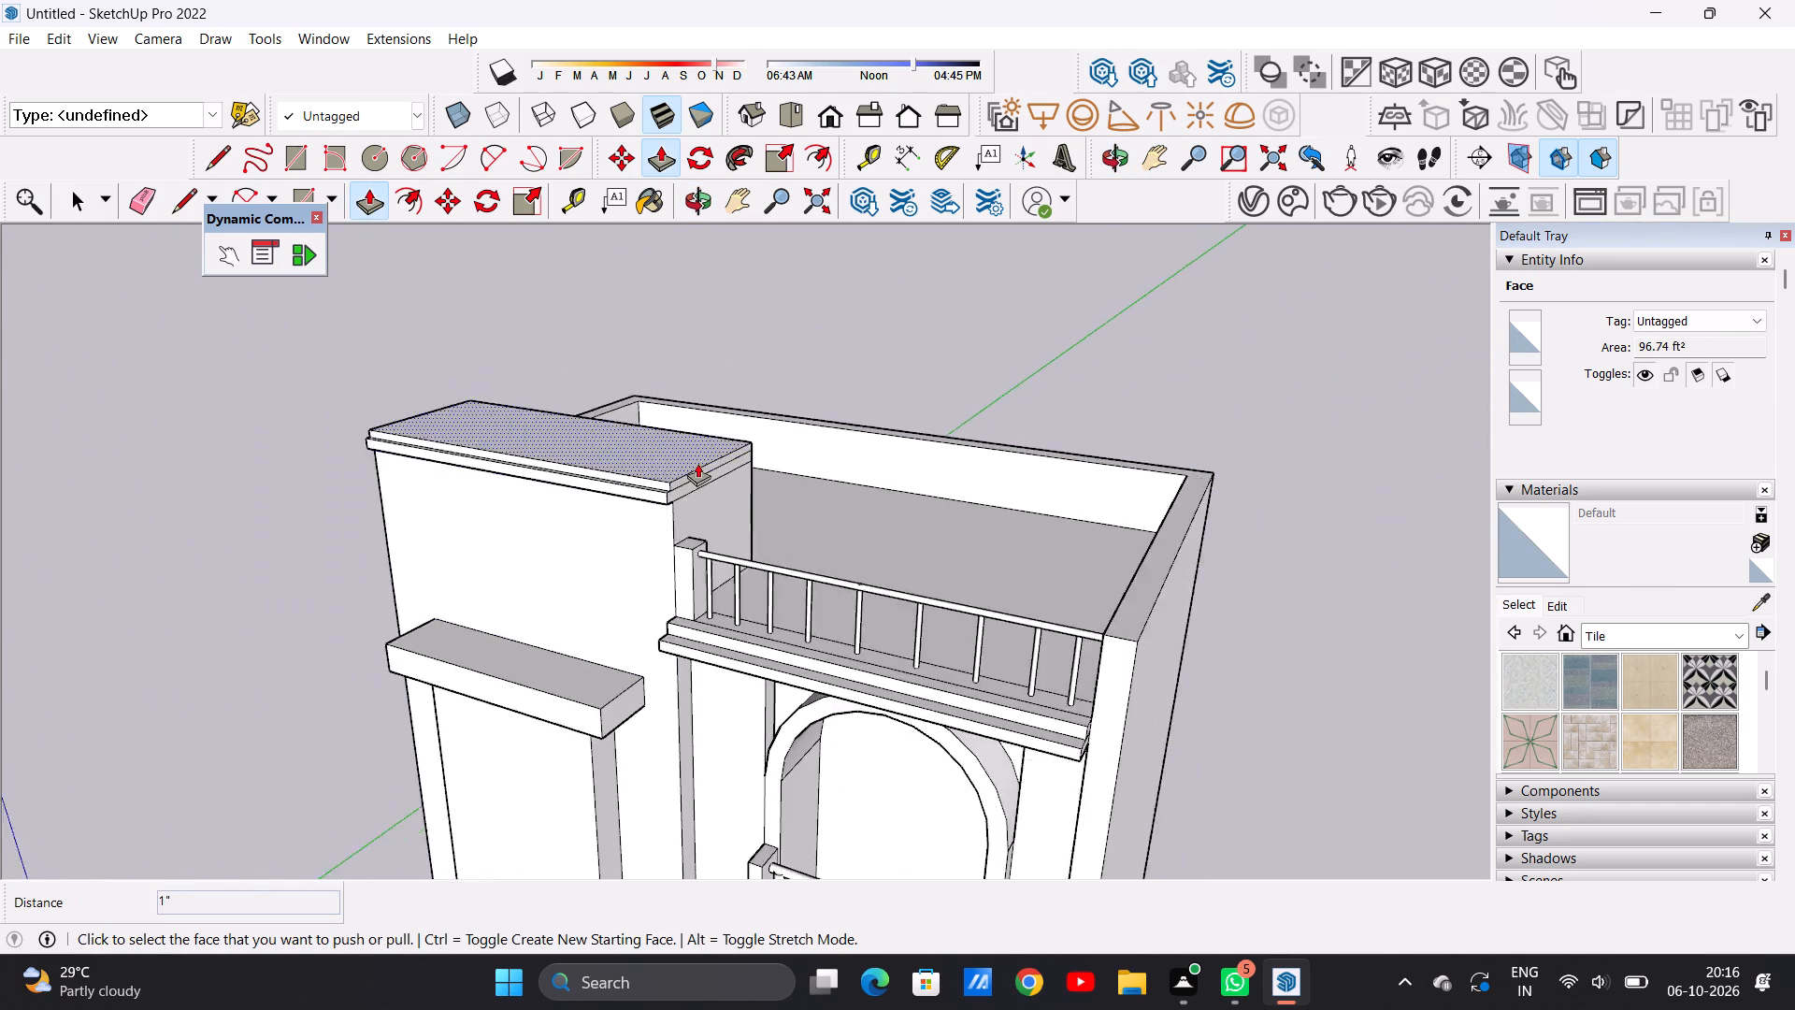
{"action": "scroll", "coordinate": [697, 463], "scroll_direction": "down", "scroll_amount": 2}
{"action": "middle_click_drag", "start_coordinate": [515, 492], "coordinate": [884, 504]}
{"action": "scroll", "coordinate": [437, 576], "scroll_direction": "up", "scroll_amount": 6}
{"action": "middle_click_drag", "start_coordinate": [445, 565], "coordinate": [627, 524]}
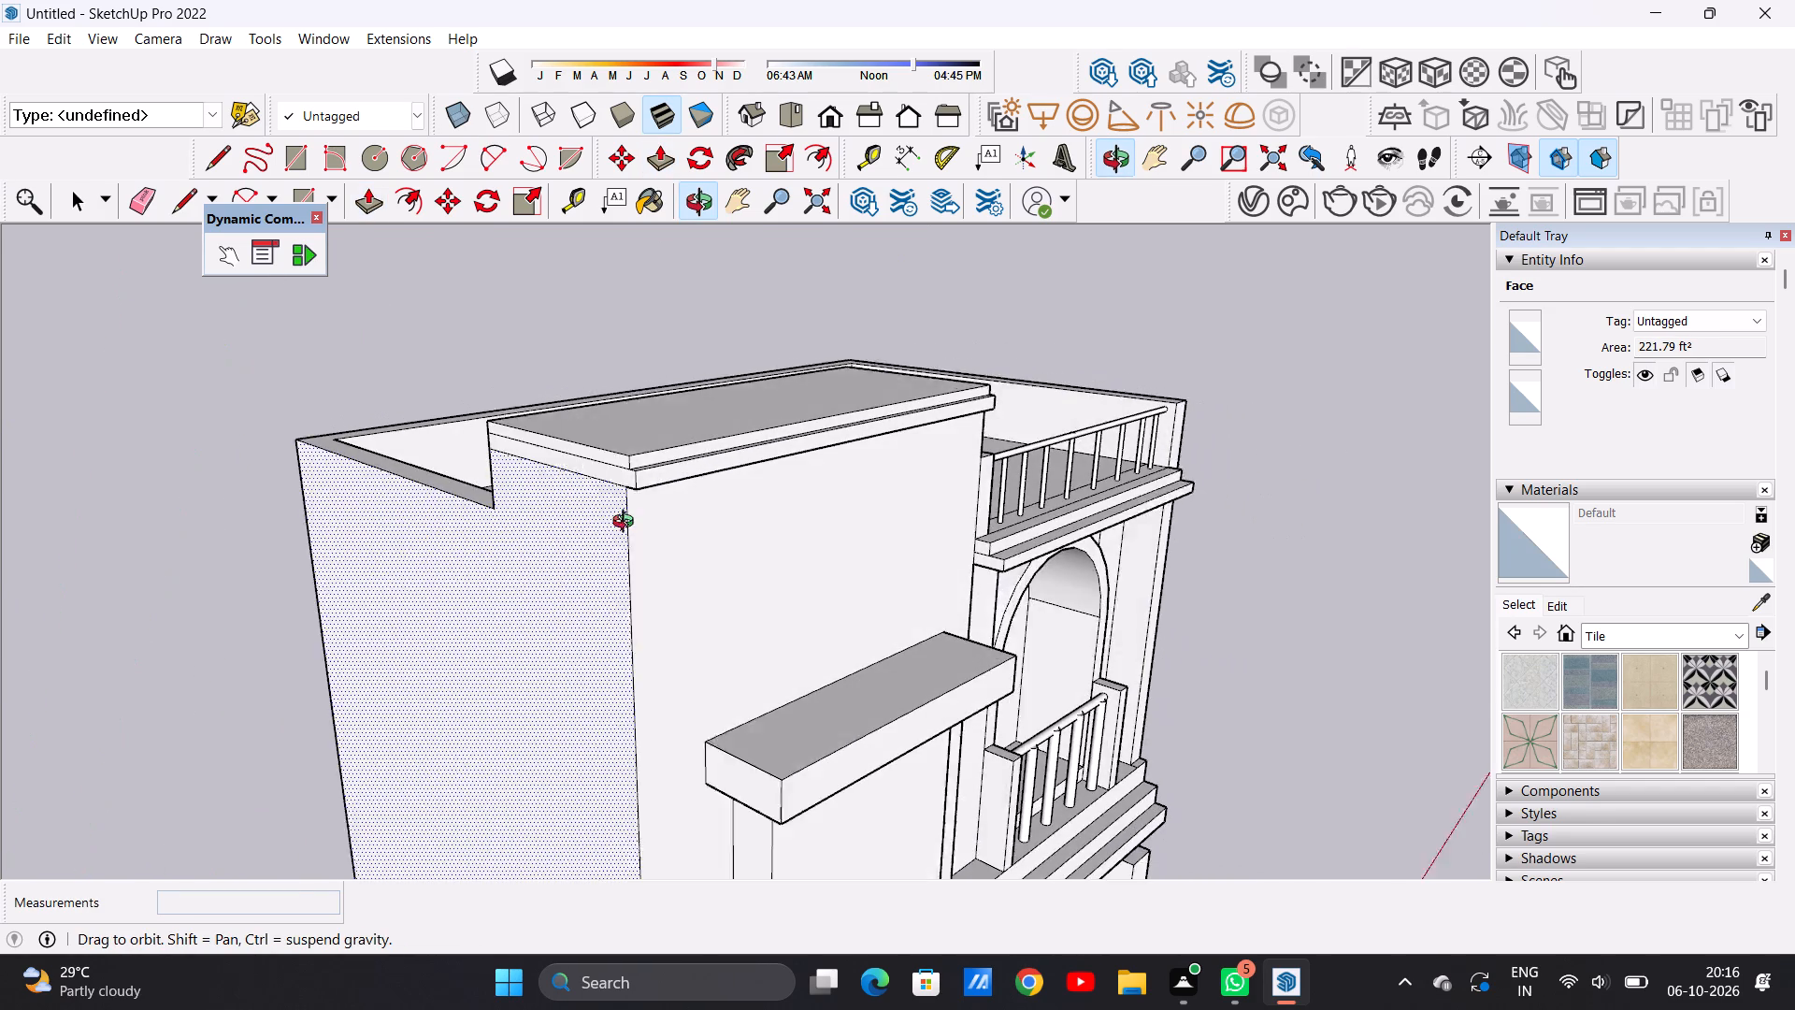
{"action": "middle_click_drag", "start_coordinate": [627, 524], "coordinate": [553, 533]}
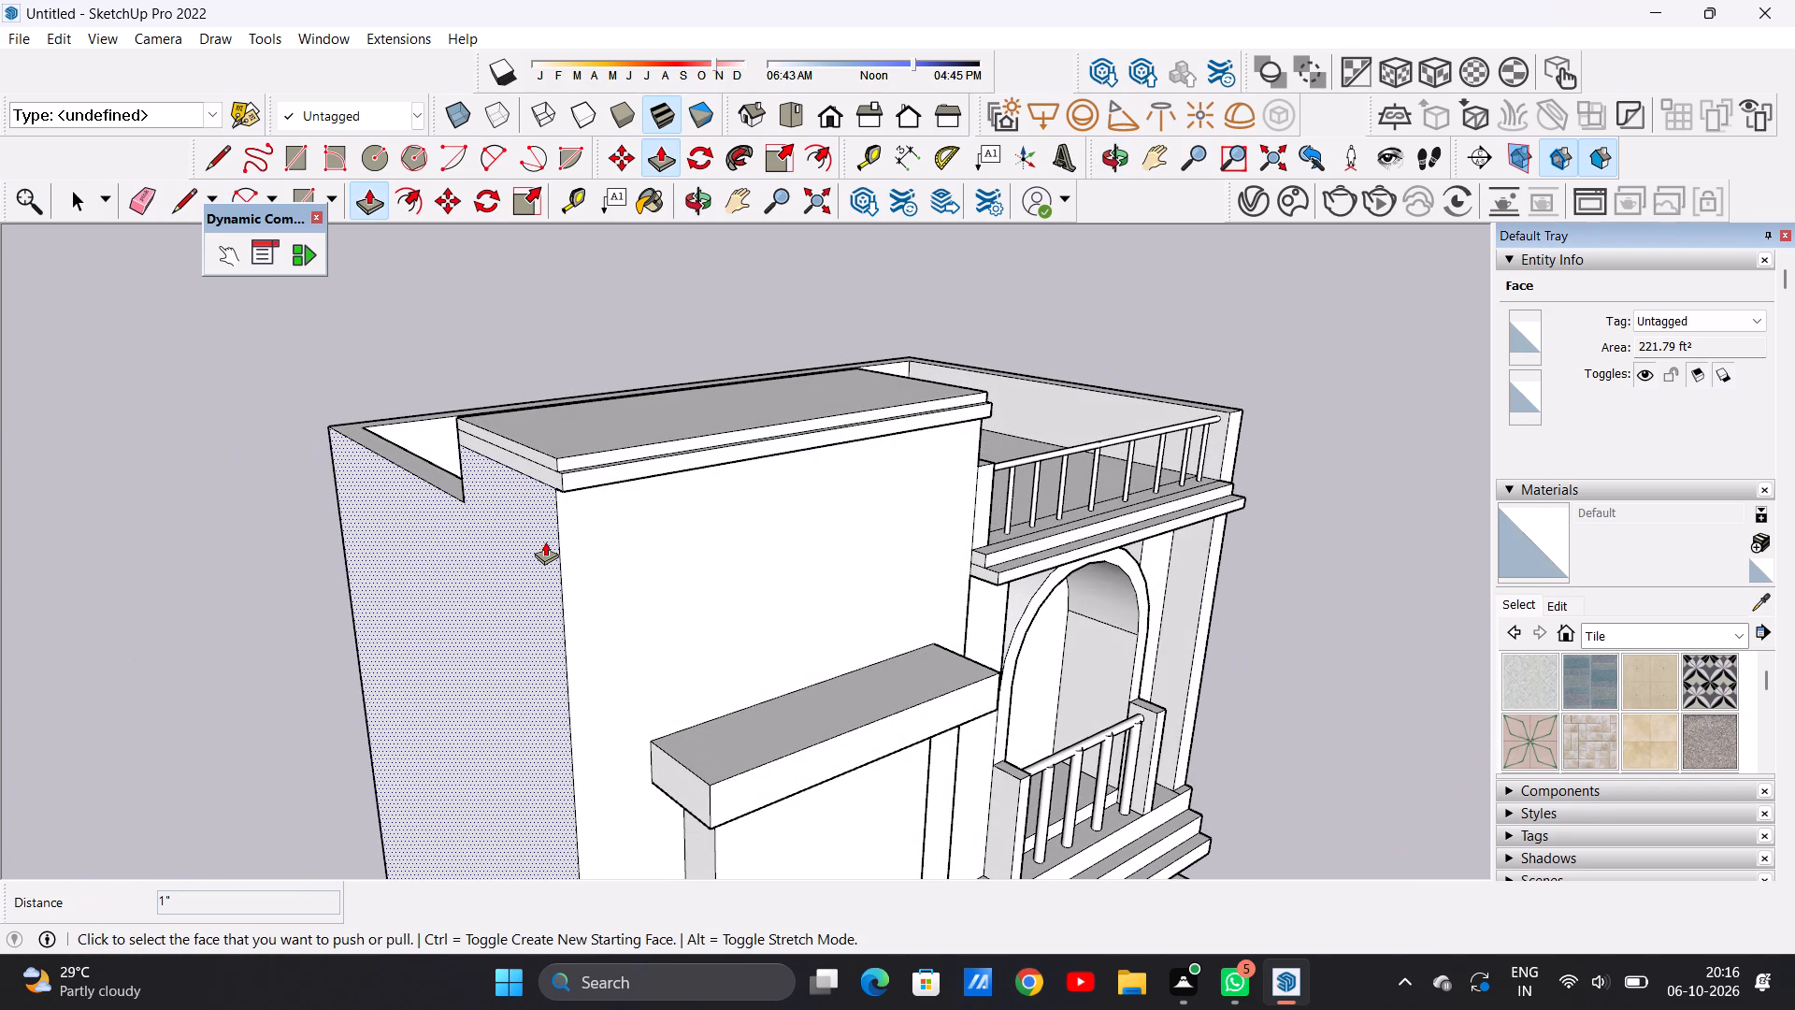
Examine the cap's end corner on the raised wall block and the whole front elevation.
{"action": "scroll", "coordinate": [585, 486], "scroll_direction": "up", "scroll_amount": 1}
{"action": "middle_click_drag", "start_coordinate": [581, 484], "coordinate": [452, 488]}
{"action": "scroll", "coordinate": [414, 458], "scroll_direction": "up", "scroll_amount": 11}
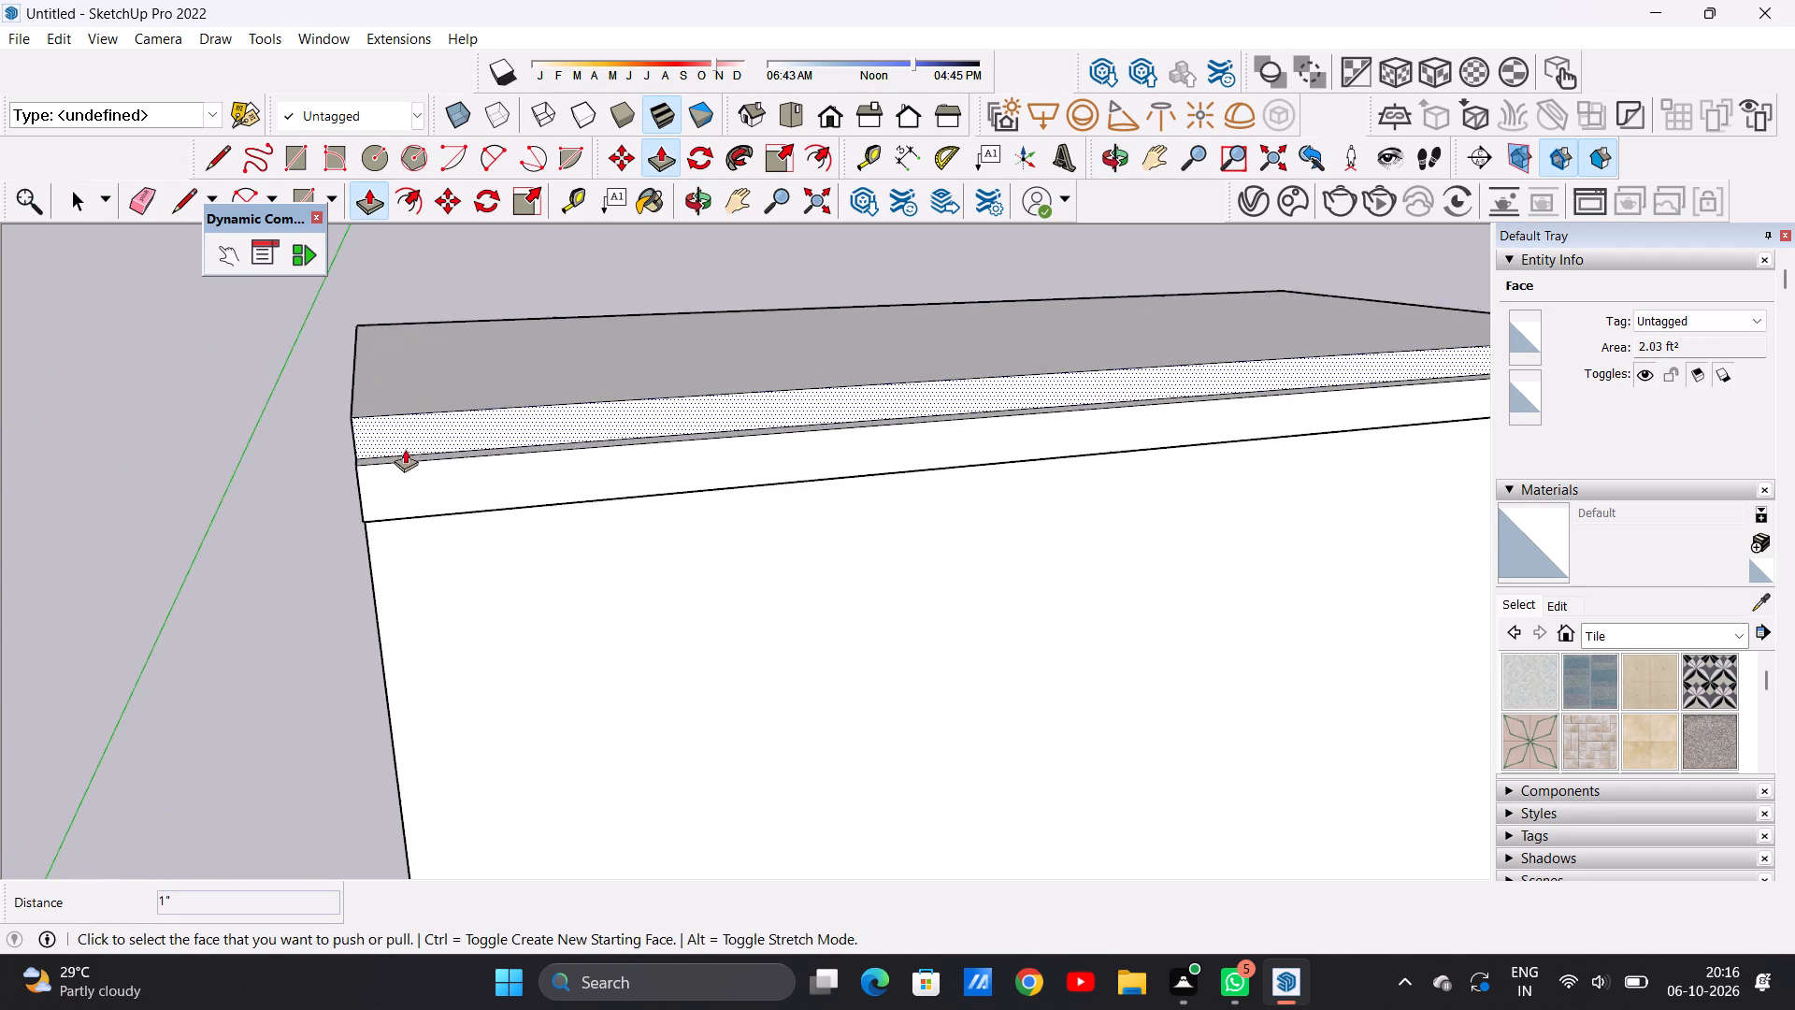
{"action": "scroll", "coordinate": [405, 449], "scroll_direction": "up", "scroll_amount": 1}
{"action": "middle_click_drag", "start_coordinate": [346, 477], "coordinate": [503, 505]}
{"action": "scroll", "coordinate": [474, 506], "scroll_direction": "down", "scroll_amount": 10}
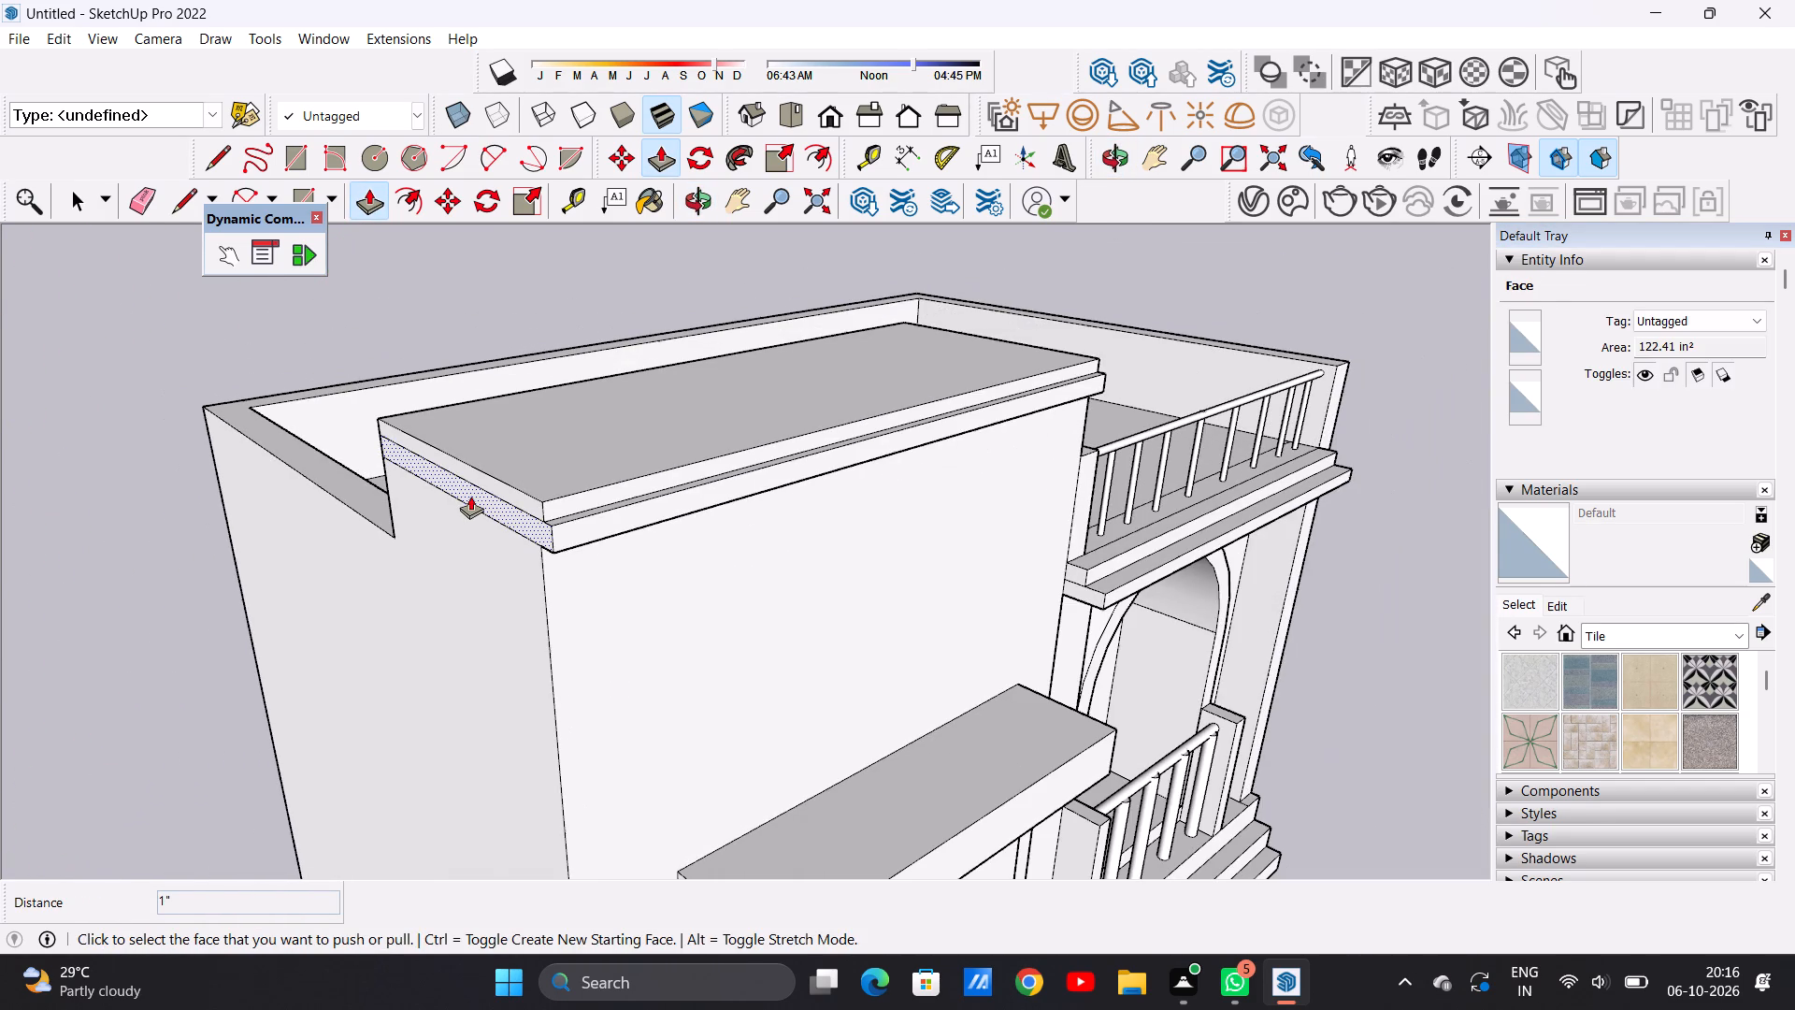
{"action": "key", "text": "space"}
{"action": "scroll", "coordinate": [467, 540], "scroll_direction": "down", "scroll_amount": 4}
{"action": "scroll", "coordinate": [467, 540], "scroll_direction": "up", "scroll_amount": 1}
{"action": "scroll", "coordinate": [467, 540], "scroll_direction": "down", "scroll_amount": 11}
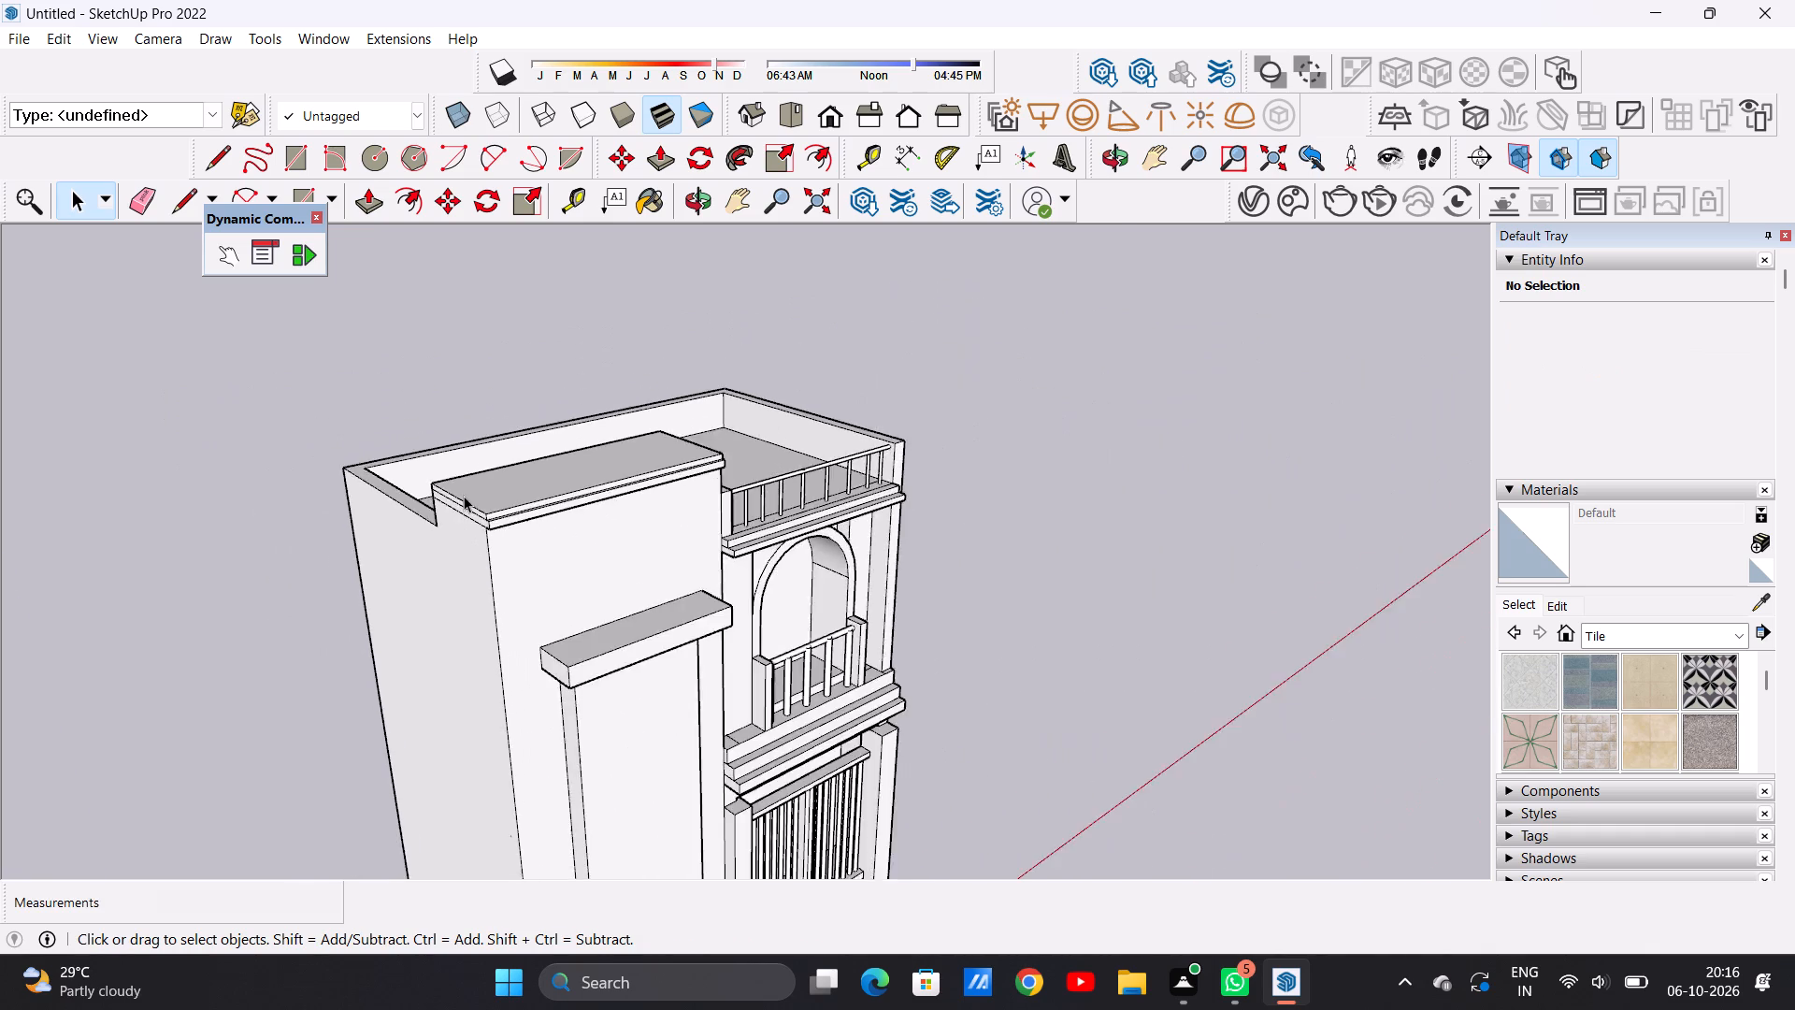
{"action": "scroll", "coordinate": [464, 496], "scroll_direction": "down", "scroll_amount": 4}
{"action": "middle_click_drag", "start_coordinate": [645, 527], "coordinate": [434, 422]}
{"action": "middle_click_drag", "start_coordinate": [603, 554], "coordinate": [541, 522]}
{"action": "scroll", "coordinate": [556, 509], "scroll_direction": "up", "scroll_amount": 6}
{"action": "scroll", "coordinate": [538, 521], "scroll_direction": "down", "scroll_amount": 7}
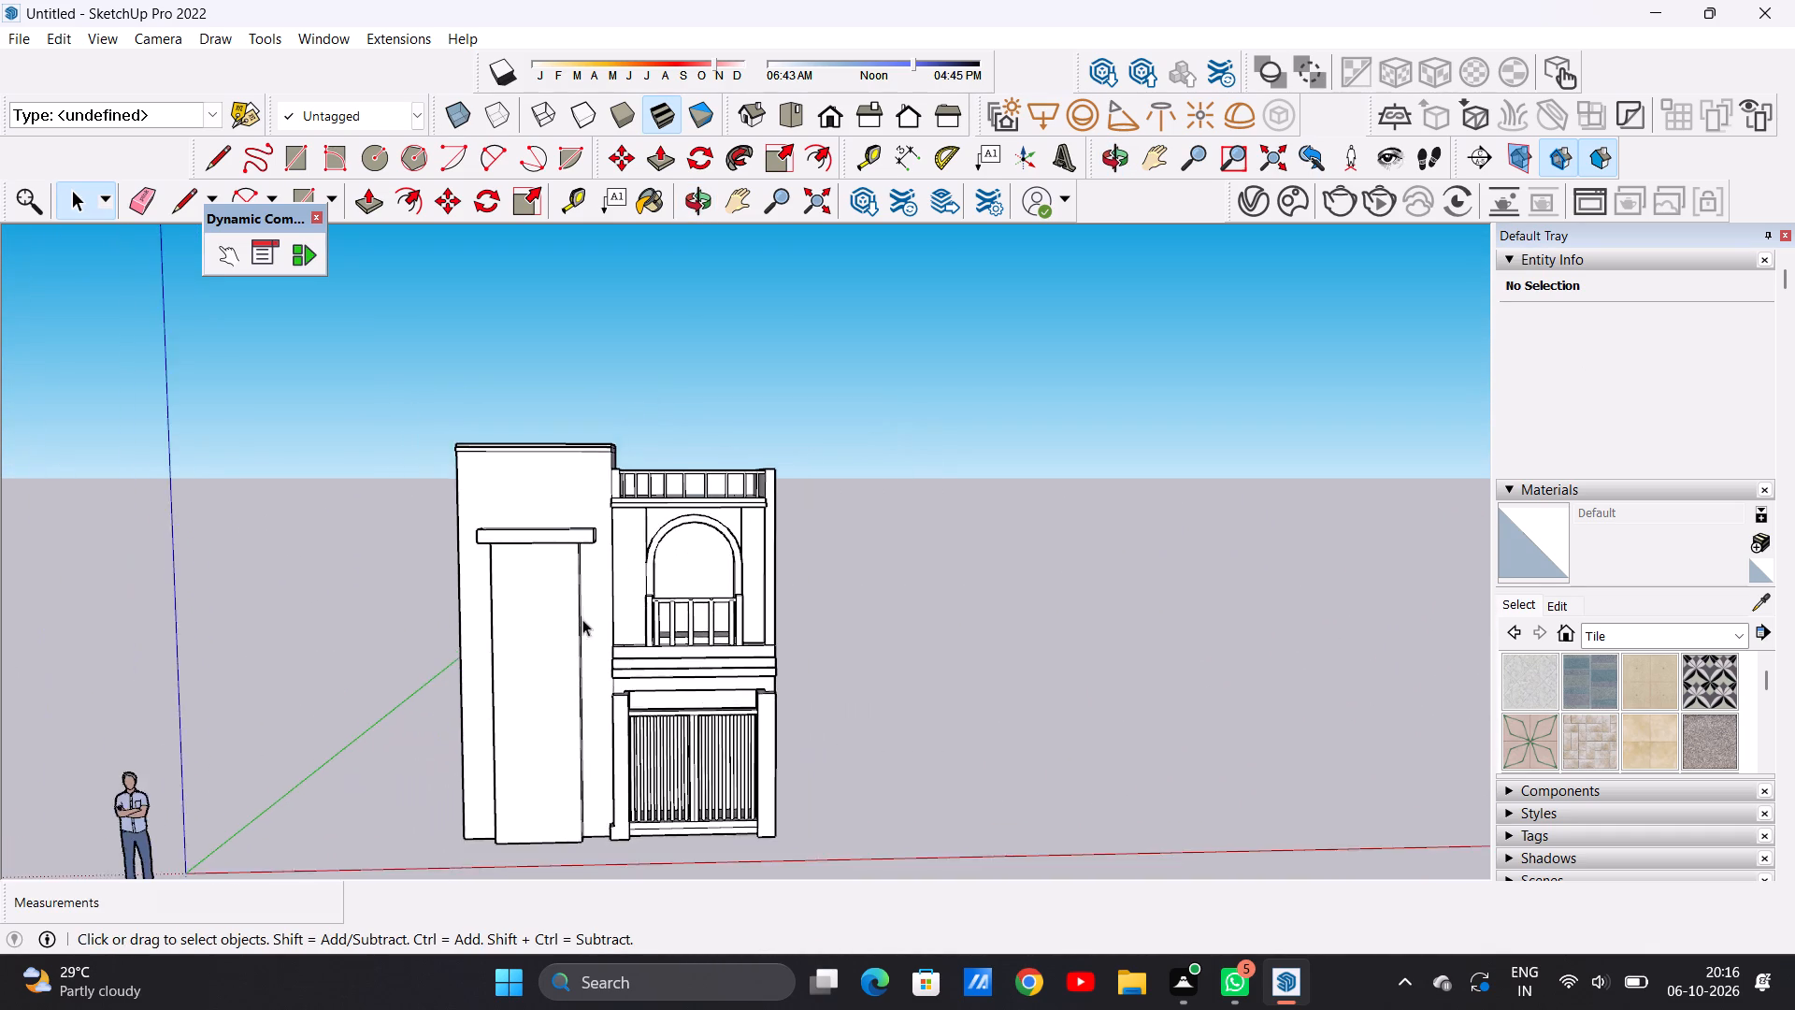
Erase the two leftover edges on the underside of the projecting slab, on either side of the tall pilaster.
{"action": "middle_click_drag", "start_coordinate": [582, 619], "coordinate": [526, 364]}
{"action": "scroll", "coordinate": [541, 545], "scroll_direction": "up", "scroll_amount": 12}
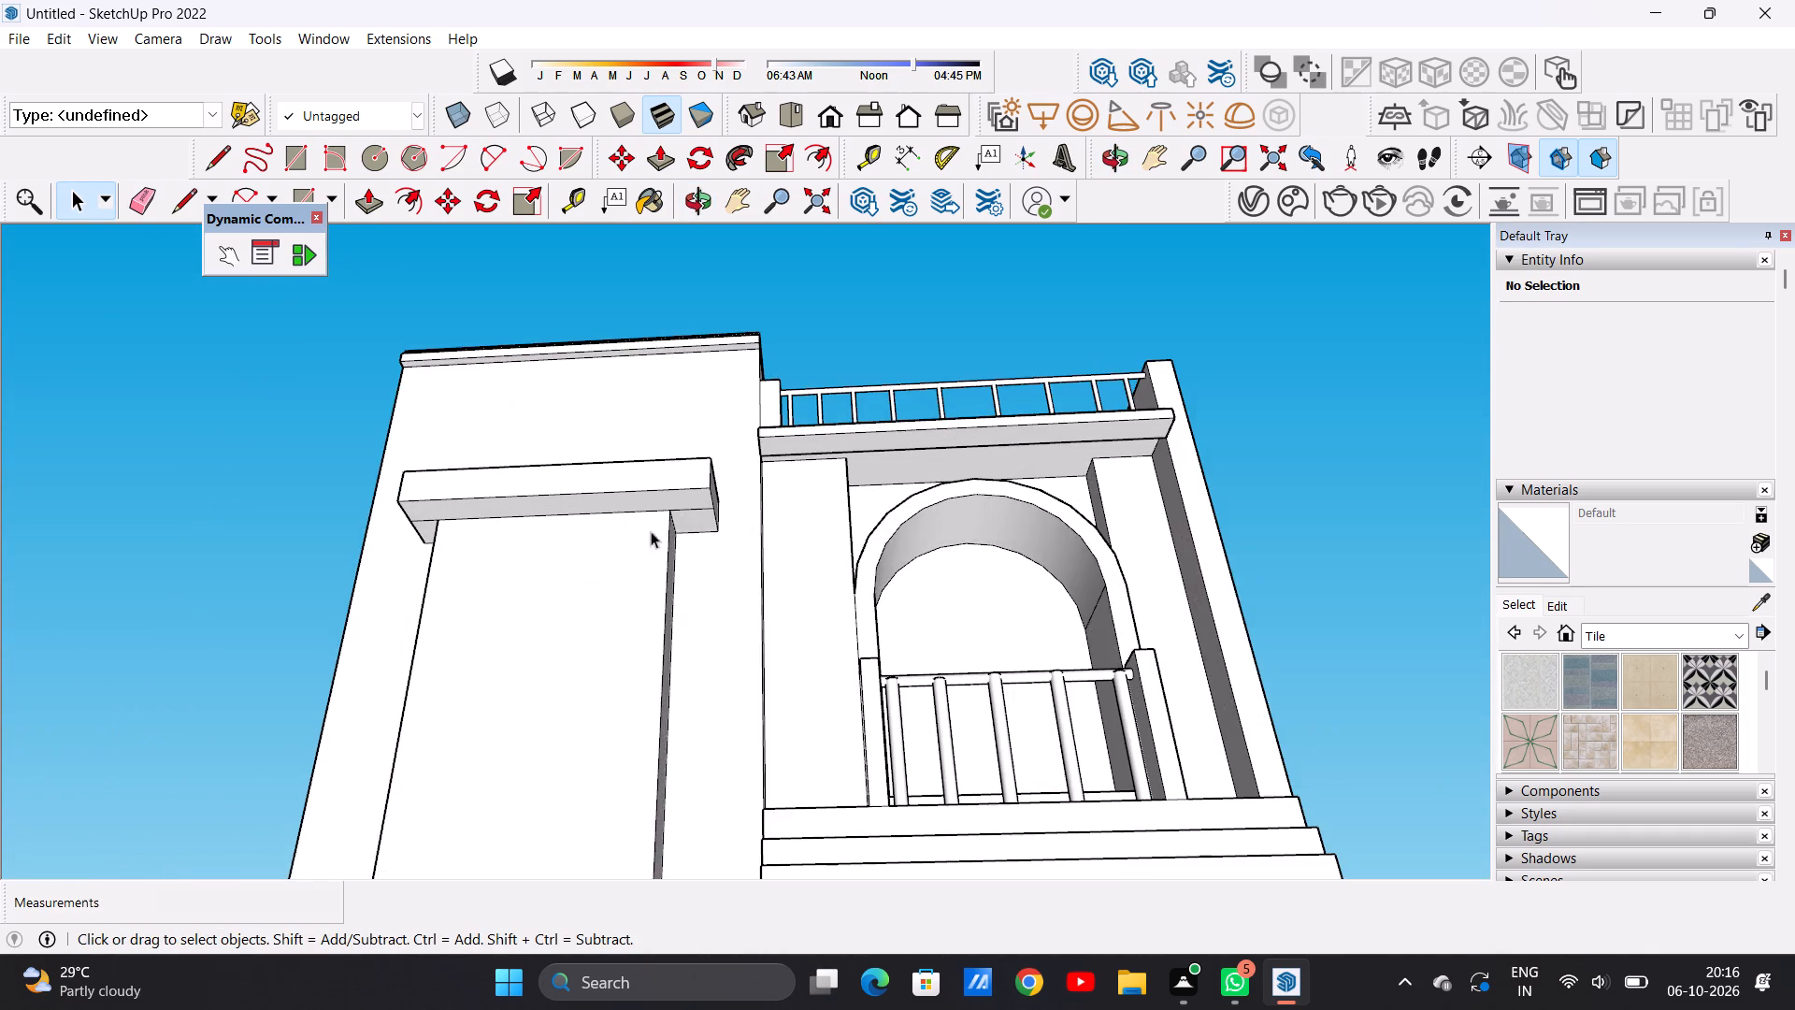
{"action": "scroll", "coordinate": [693, 527], "scroll_direction": "up", "scroll_amount": 6}
{"action": "key", "text": "e"}
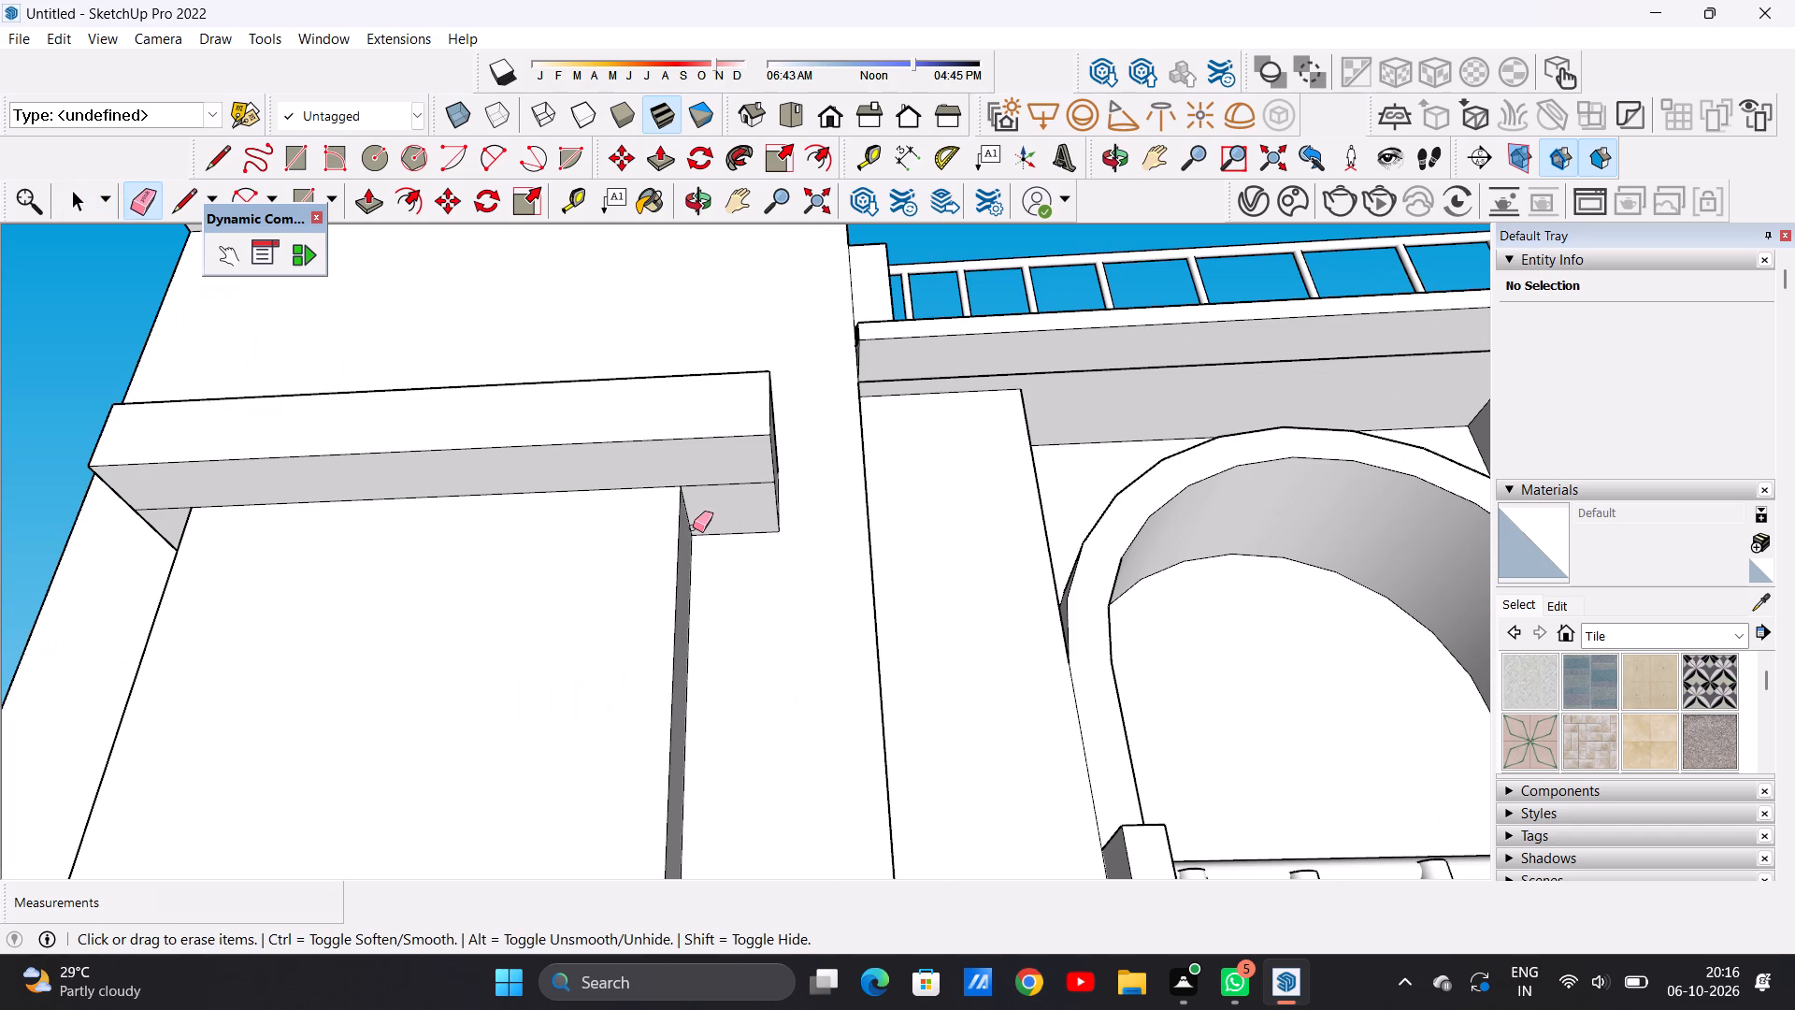
{"action": "scroll", "coordinate": [700, 496], "scroll_direction": "up", "scroll_amount": 5}
{"action": "left_click_drag", "start_coordinate": [738, 469], "coordinate": [746, 490]}
{"action": "scroll", "coordinate": [764, 498], "scroll_direction": "down", "scroll_amount": 10}
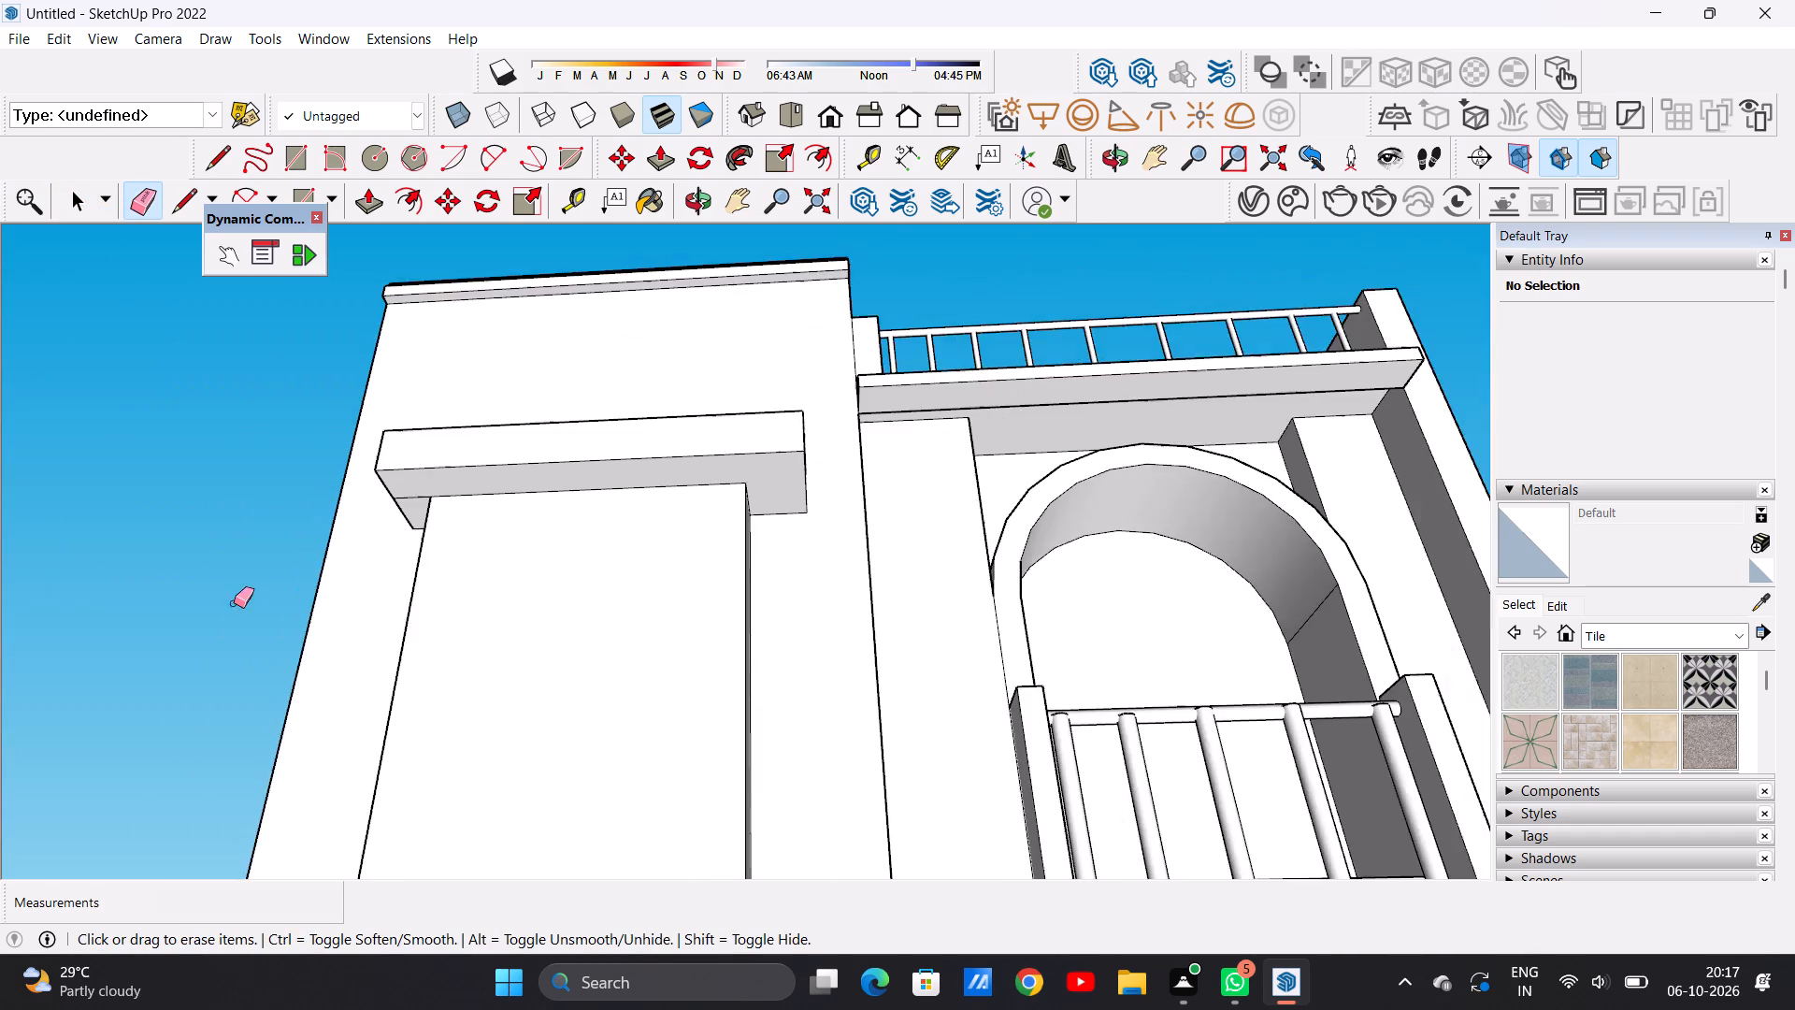
{"action": "scroll", "coordinate": [325, 555], "scroll_direction": "up", "scroll_amount": 10}
{"action": "left_click_drag", "start_coordinate": [407, 438], "coordinate": [409, 459]}
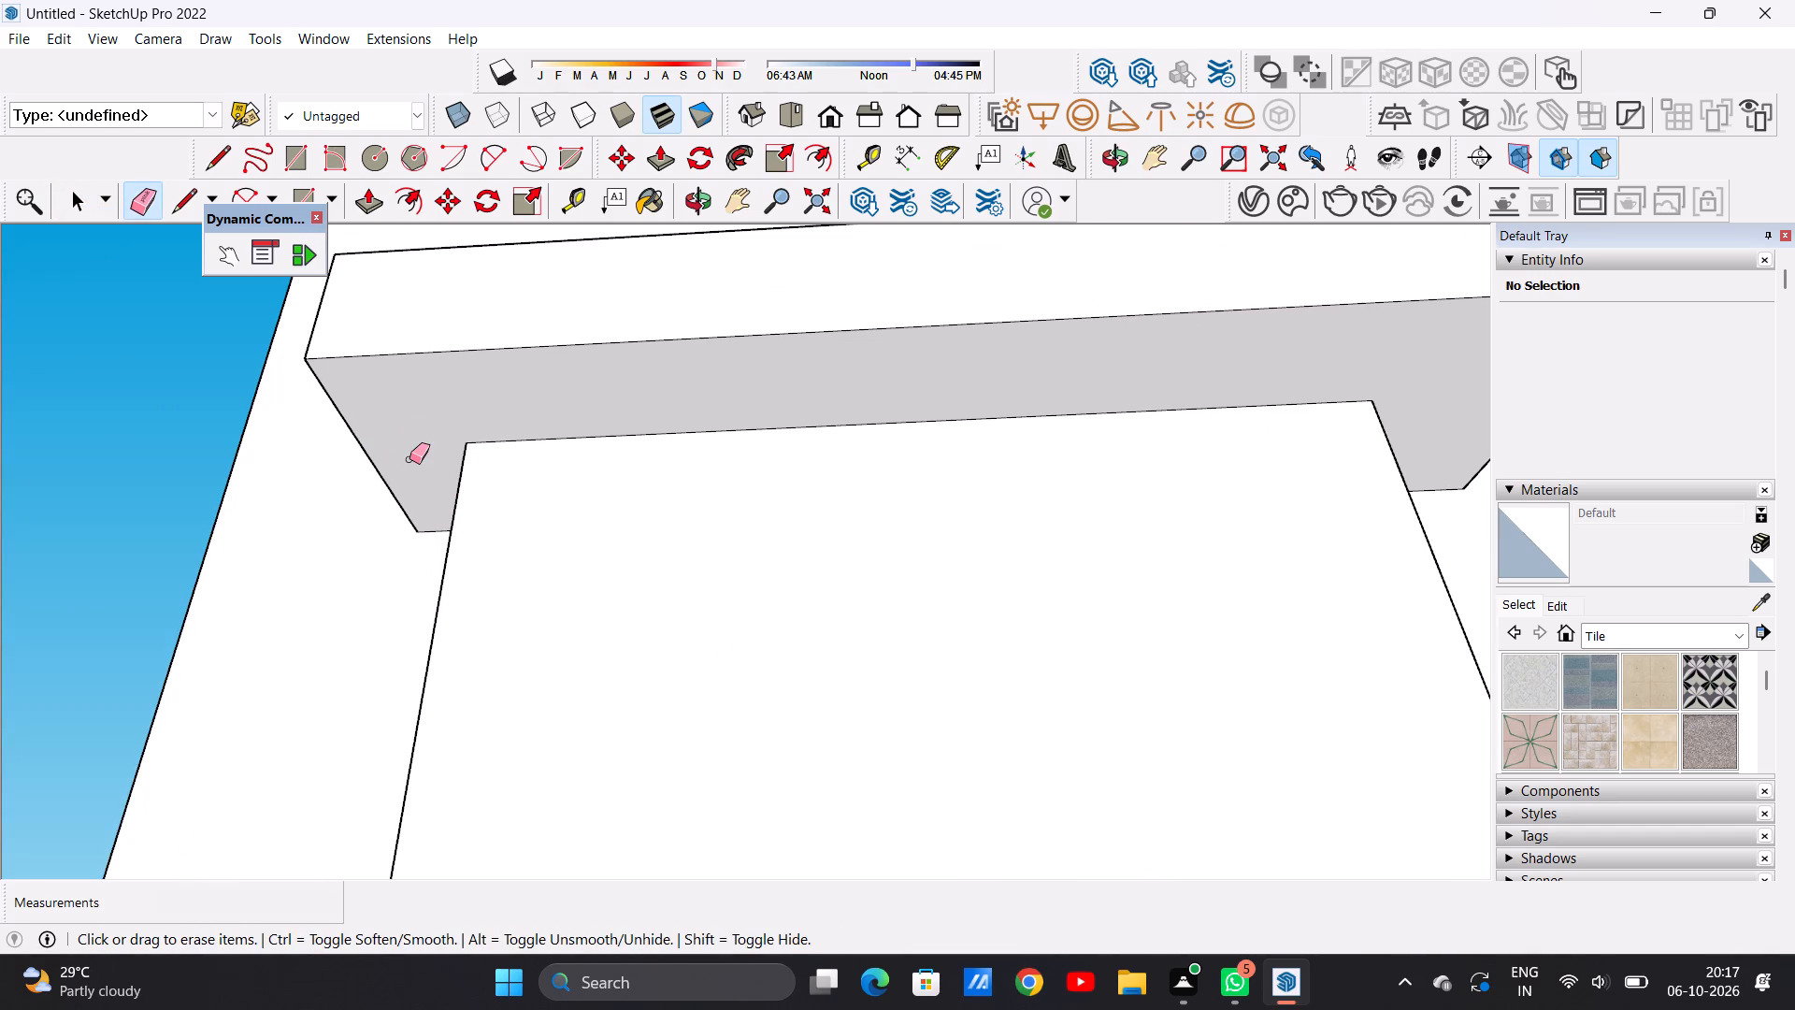
{"action": "key", "text": "space"}
Examine the underside of the slab, the gate lintel and the stepped balcony base from the front.
{"action": "scroll", "coordinate": [394, 537], "scroll_direction": "up", "scroll_amount": 2}
{"action": "scroll", "coordinate": [496, 592], "scroll_direction": "down", "scroll_amount": 18}
{"action": "scroll", "coordinate": [503, 480], "scroll_direction": "up", "scroll_amount": 1}
{"action": "scroll", "coordinate": [503, 480], "scroll_direction": "down", "scroll_amount": 2}
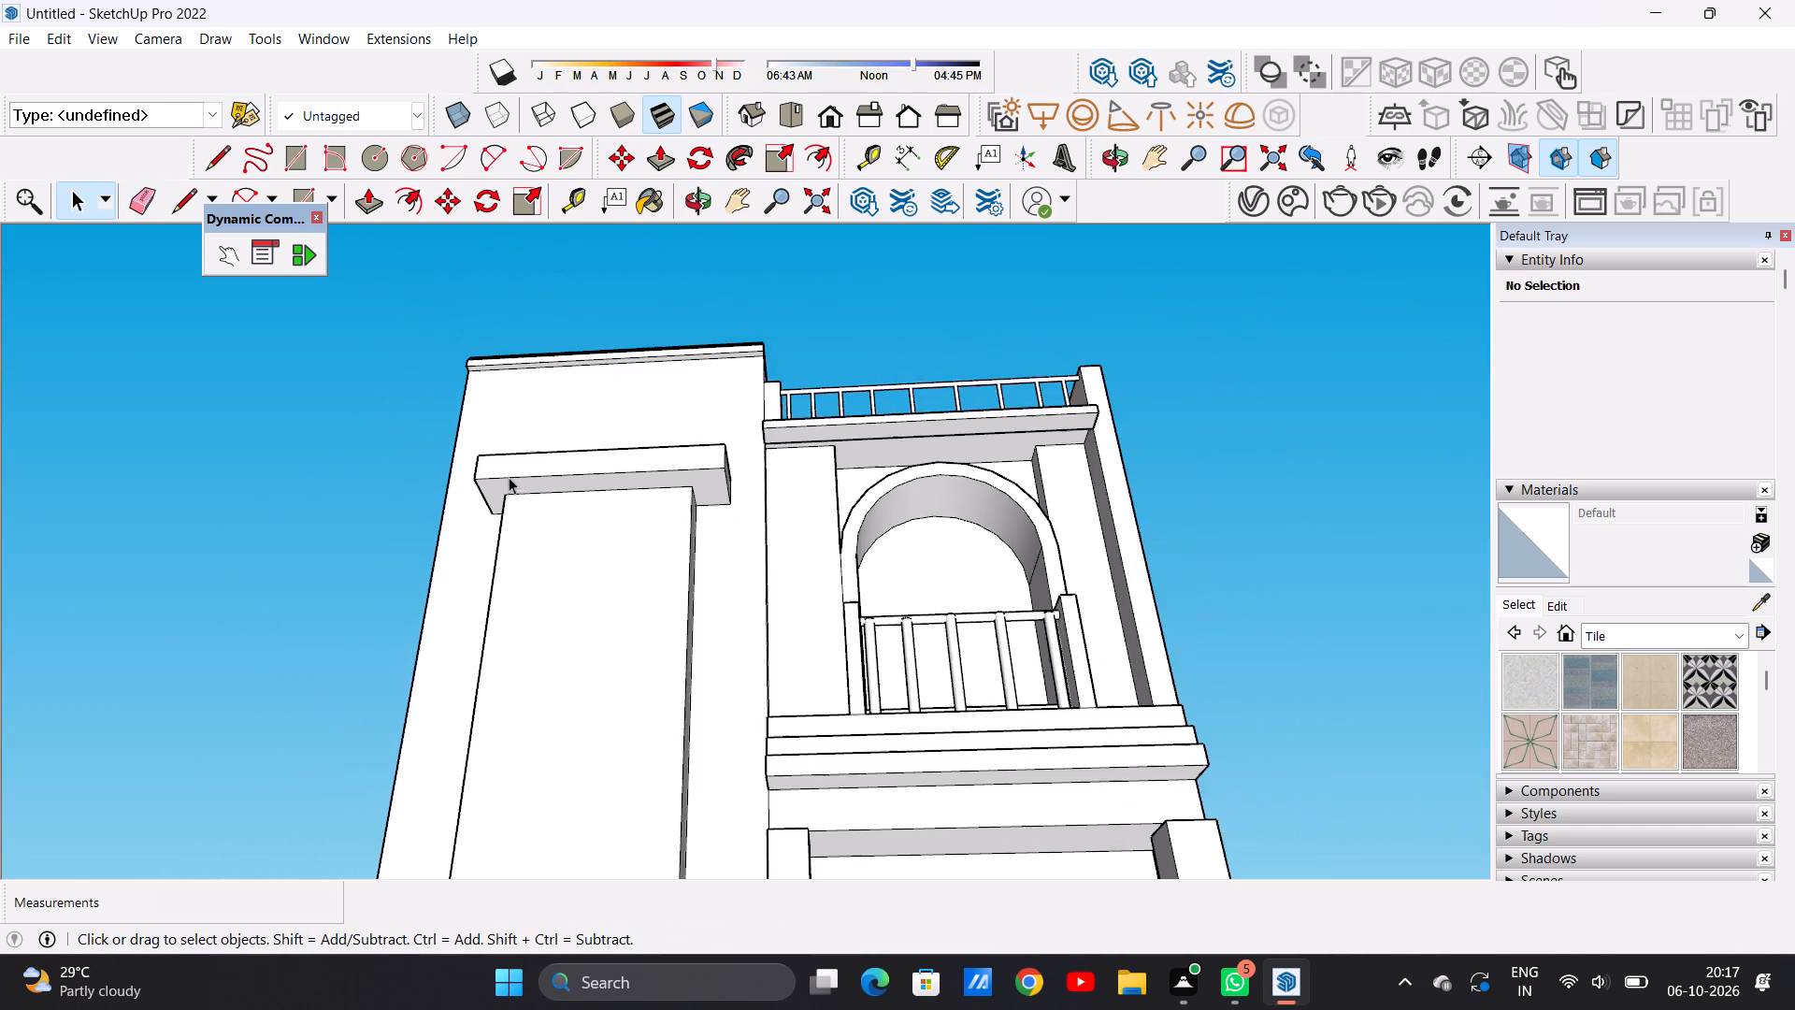
{"action": "scroll", "coordinate": [509, 477], "scroll_direction": "down", "scroll_amount": 12}
{"action": "middle_click_drag", "start_coordinate": [562, 513], "coordinate": [530, 782]}
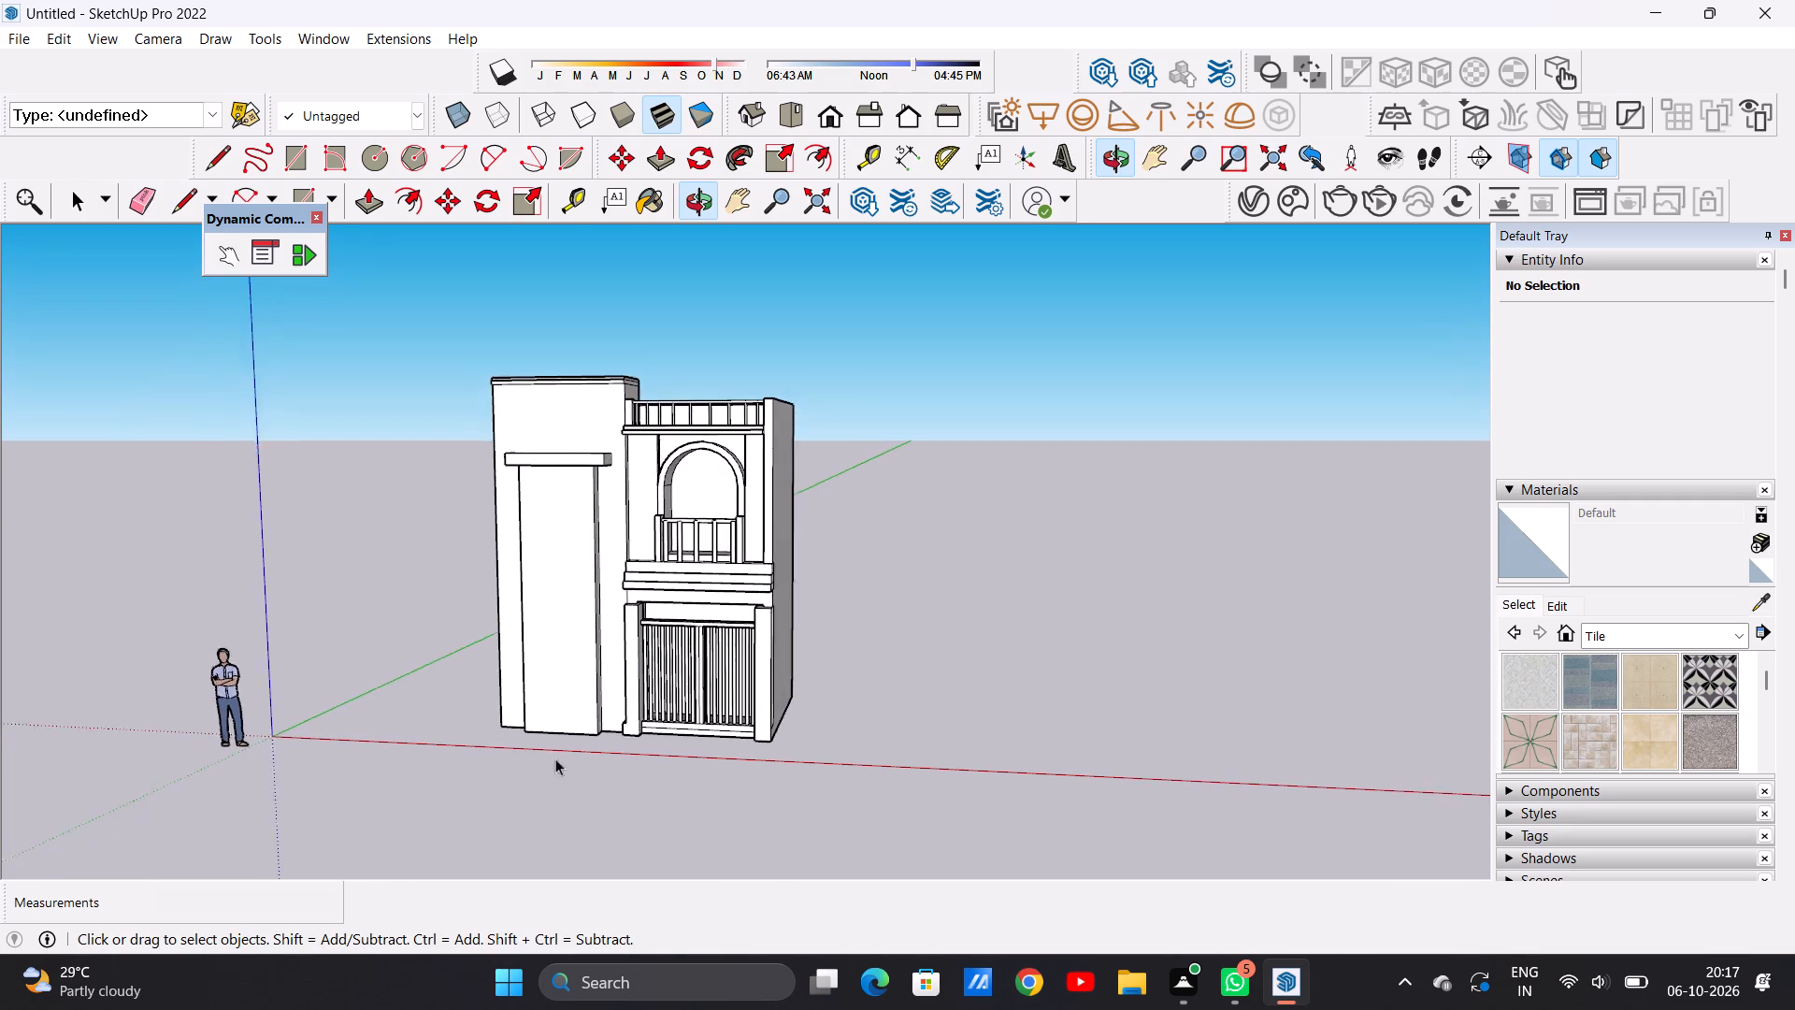
{"action": "scroll", "coordinate": [711, 598], "scroll_direction": "up", "scroll_amount": 14}
{"action": "middle_click_drag", "start_coordinate": [657, 655], "coordinate": [685, 609]}
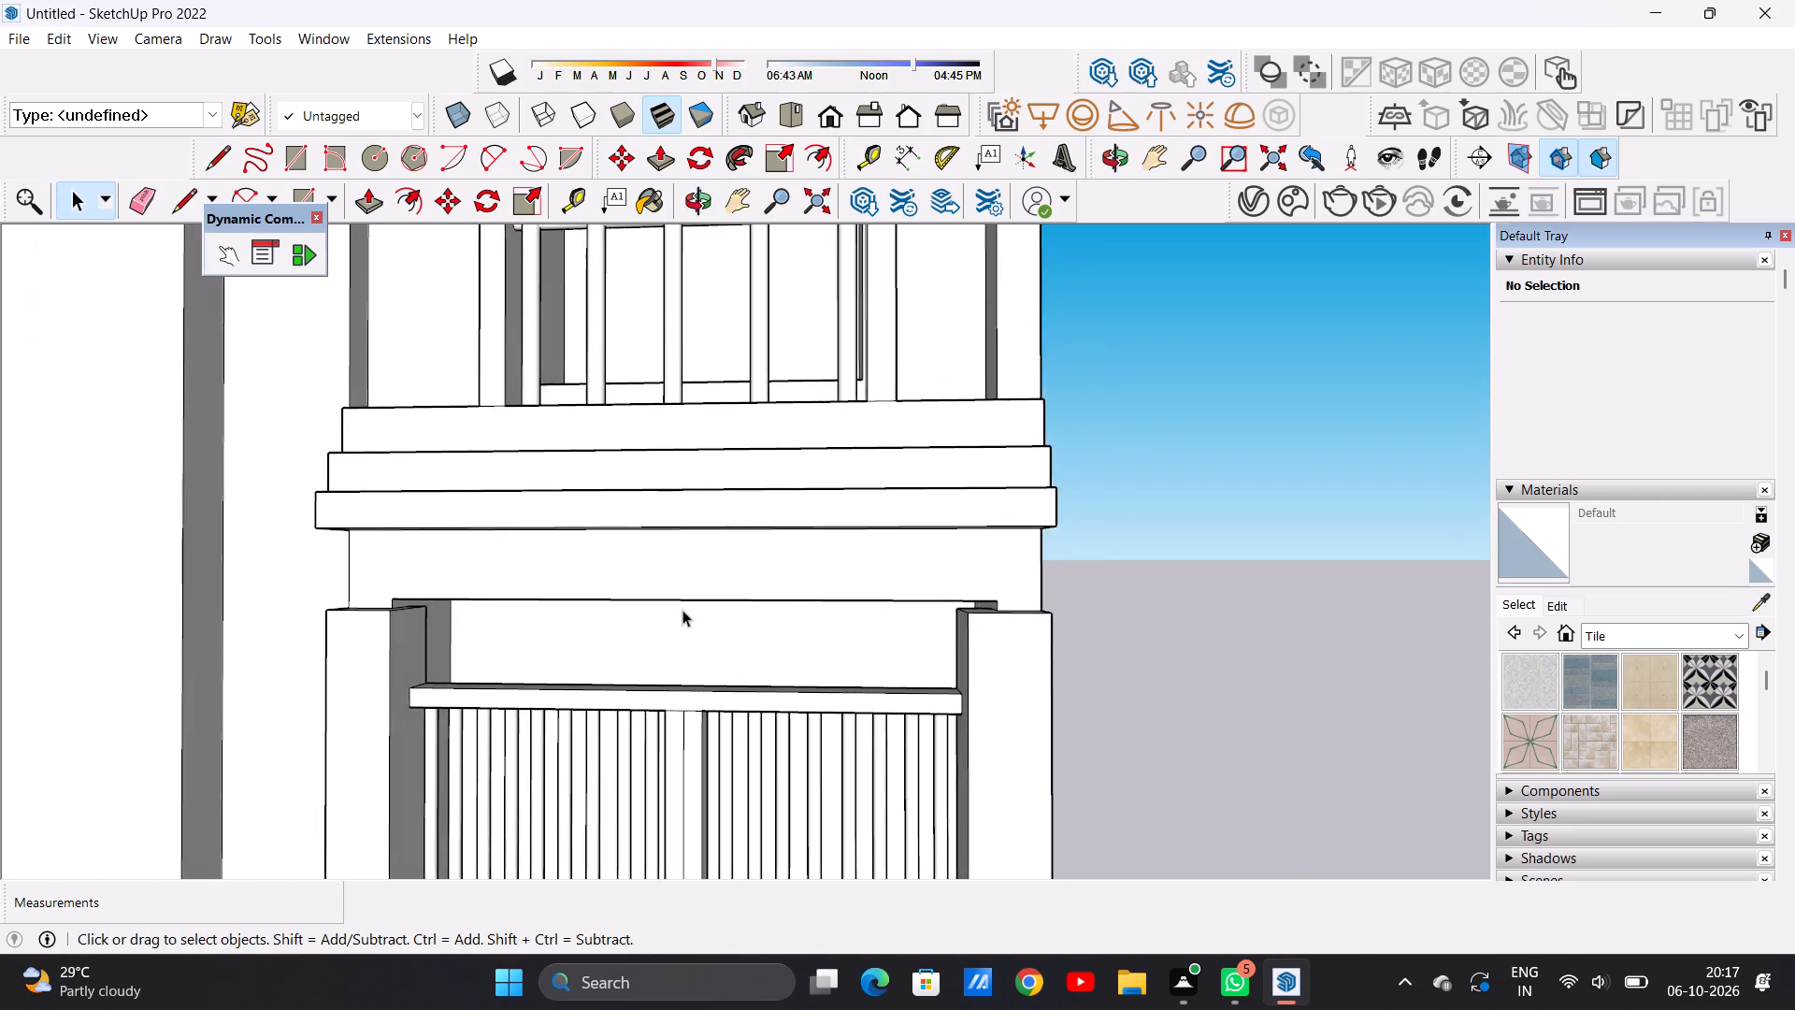
{"action": "scroll", "coordinate": [664, 628], "scroll_direction": "up", "scroll_amount": 1}
{"action": "scroll", "coordinate": [659, 633], "scroll_direction": "down", "scroll_amount": 12}
{"action": "scroll", "coordinate": [689, 399], "scroll_direction": "up", "scroll_amount": 7}
{"action": "scroll", "coordinate": [676, 407], "scroll_direction": "down", "scroll_amount": 8}
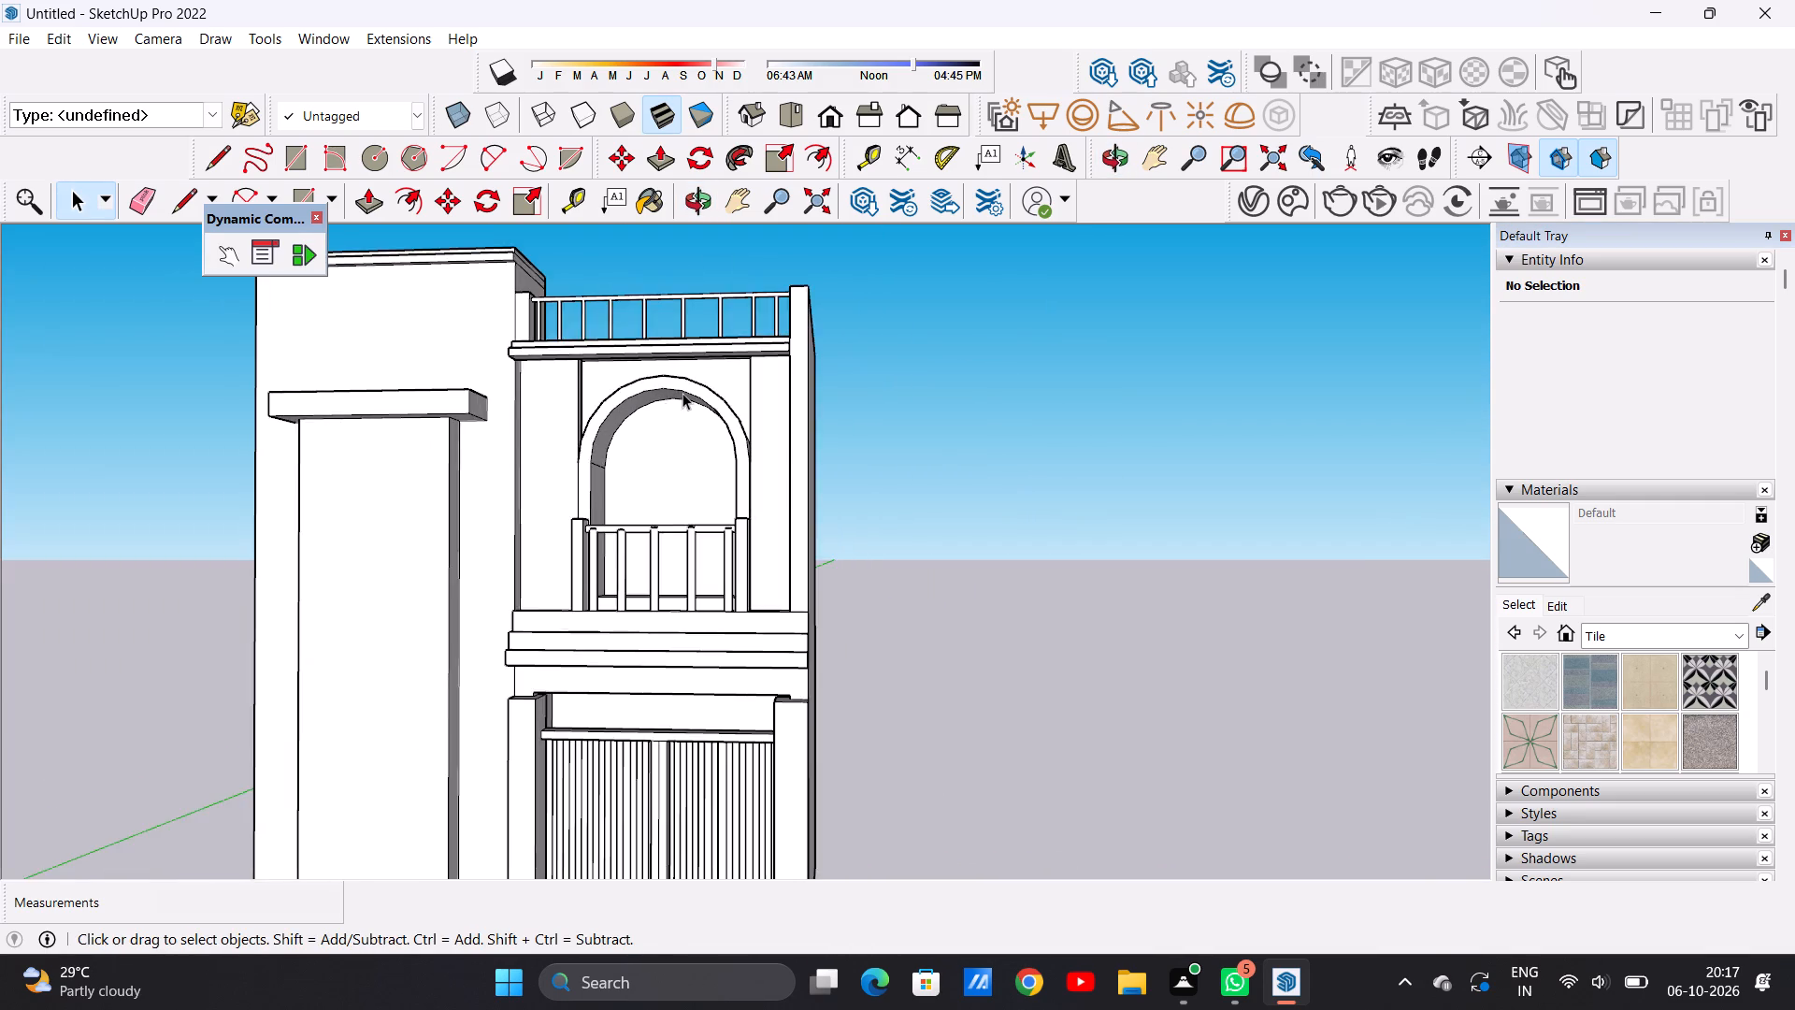
Erase the two short vertical edges crossing the upper and lower cap bands on the raised block's rear face.
{"action": "middle_click_drag", "start_coordinate": [682, 393], "coordinate": [317, 559]}
{"action": "middle_click_drag", "start_coordinate": [699, 306], "coordinate": [253, 370]}
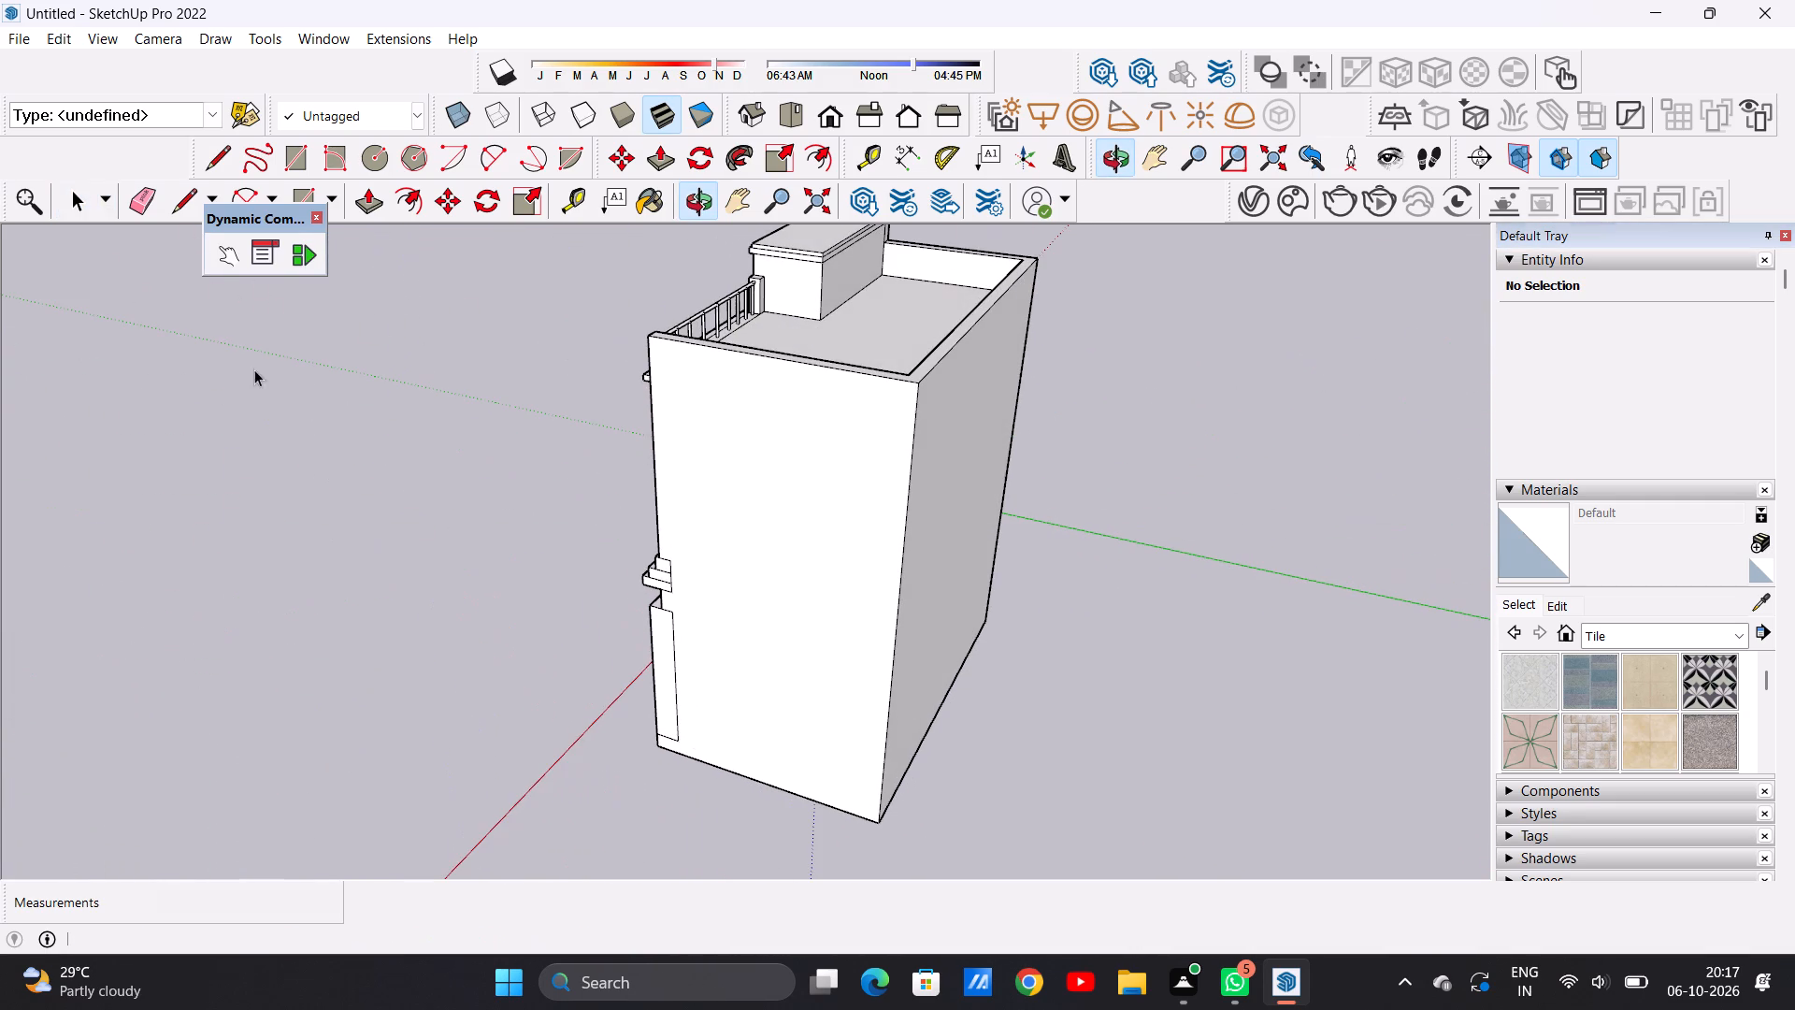
{"action": "middle_click_drag", "start_coordinate": [1032, 175], "coordinate": [668, 264]}
{"action": "middle_click_drag", "start_coordinate": [887, 303], "coordinate": [583, 327]}
{"action": "scroll", "coordinate": [583, 337], "scroll_direction": "down", "scroll_amount": 4}
{"action": "scroll", "coordinate": [972, 236], "scroll_direction": "up", "scroll_amount": 4}
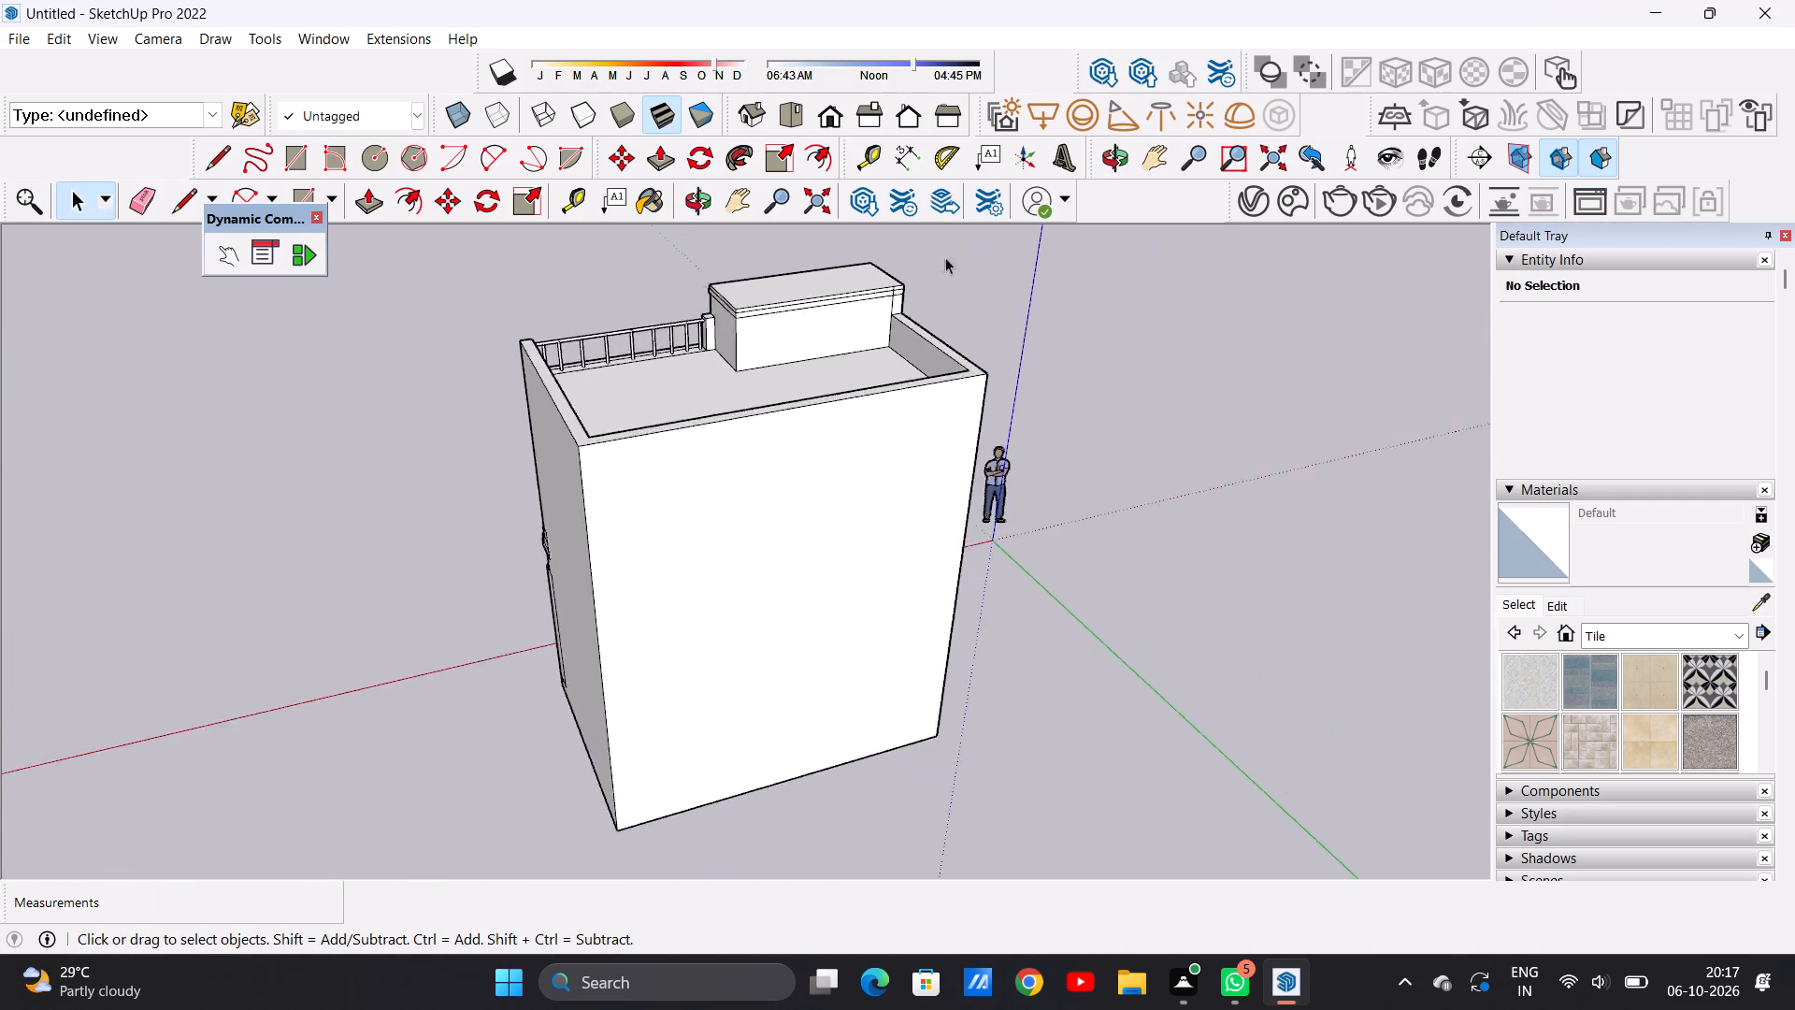
{"action": "scroll", "coordinate": [945, 257], "scroll_direction": "up", "scroll_amount": 10}
{"action": "middle_click_drag", "start_coordinate": [890, 325], "coordinate": [509, 300]}
{"action": "scroll", "coordinate": [903, 331], "scroll_direction": "up", "scroll_amount": 8}
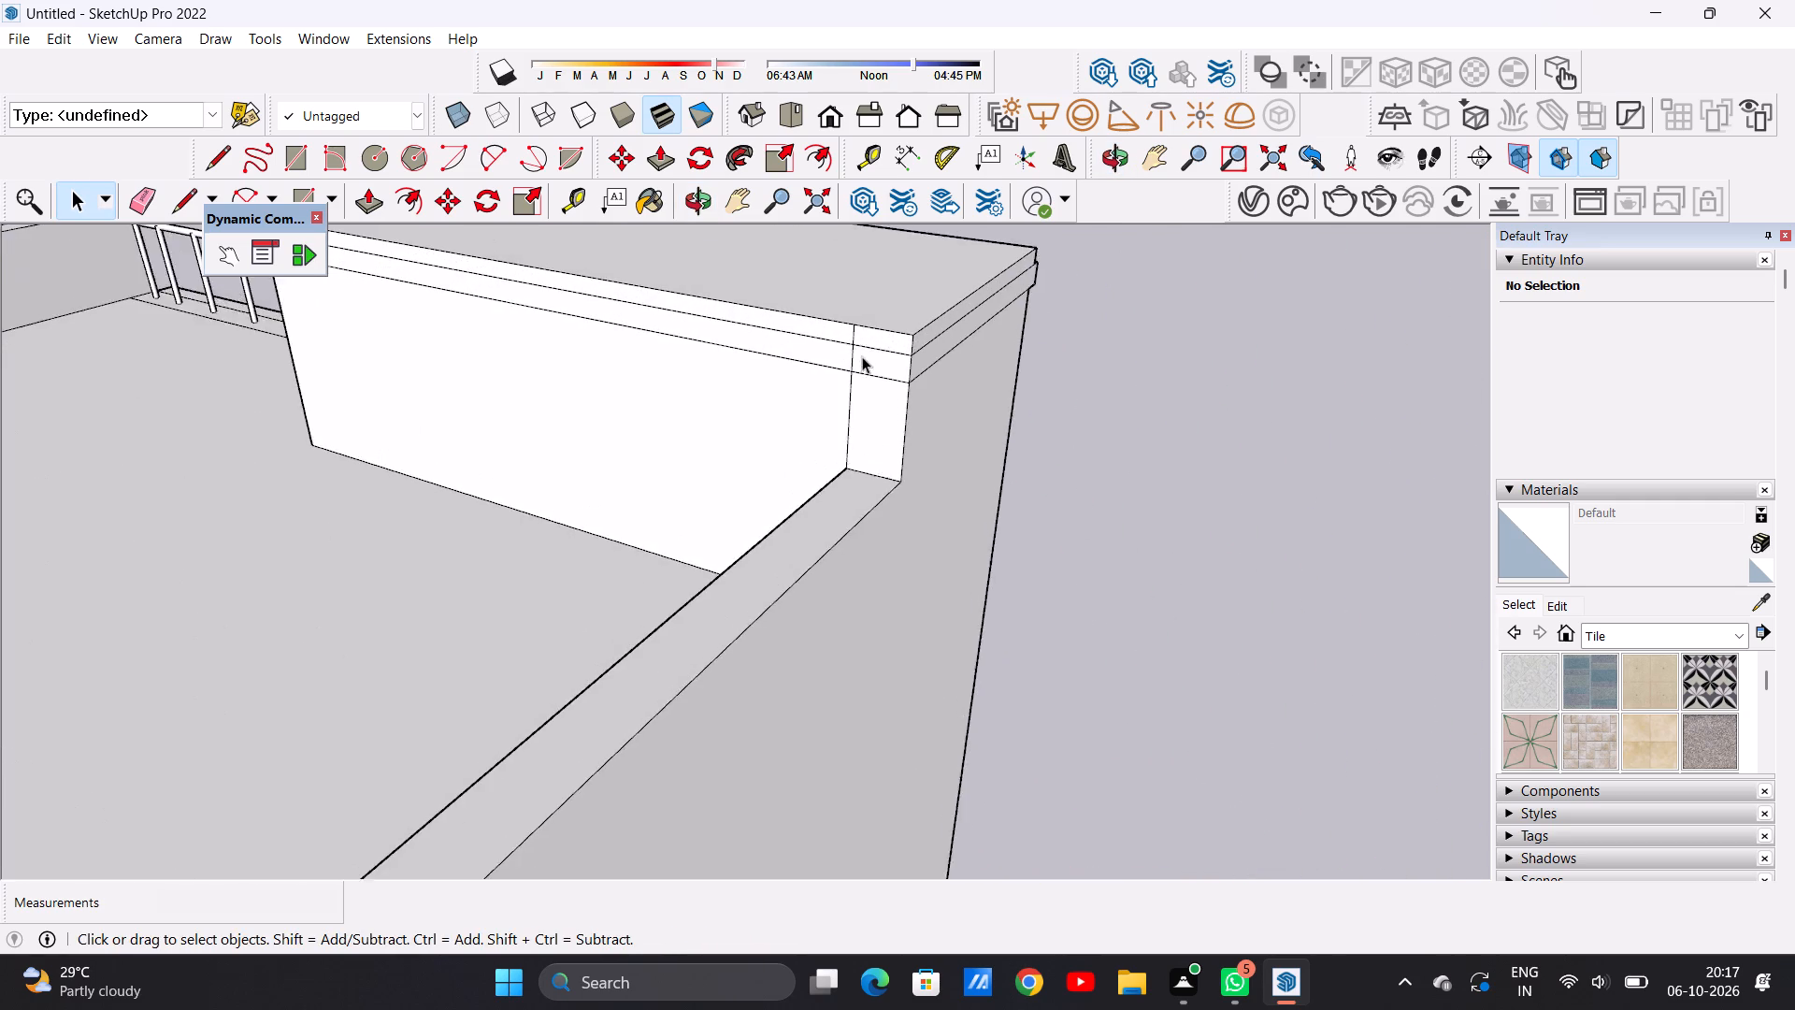
{"action": "scroll", "coordinate": [862, 356], "scroll_direction": "up", "scroll_amount": 2}
{"action": "middle_click_drag", "start_coordinate": [854, 351], "coordinate": [756, 336]}
{"action": "scroll", "coordinate": [759, 332], "scroll_direction": "up", "scroll_amount": 6}
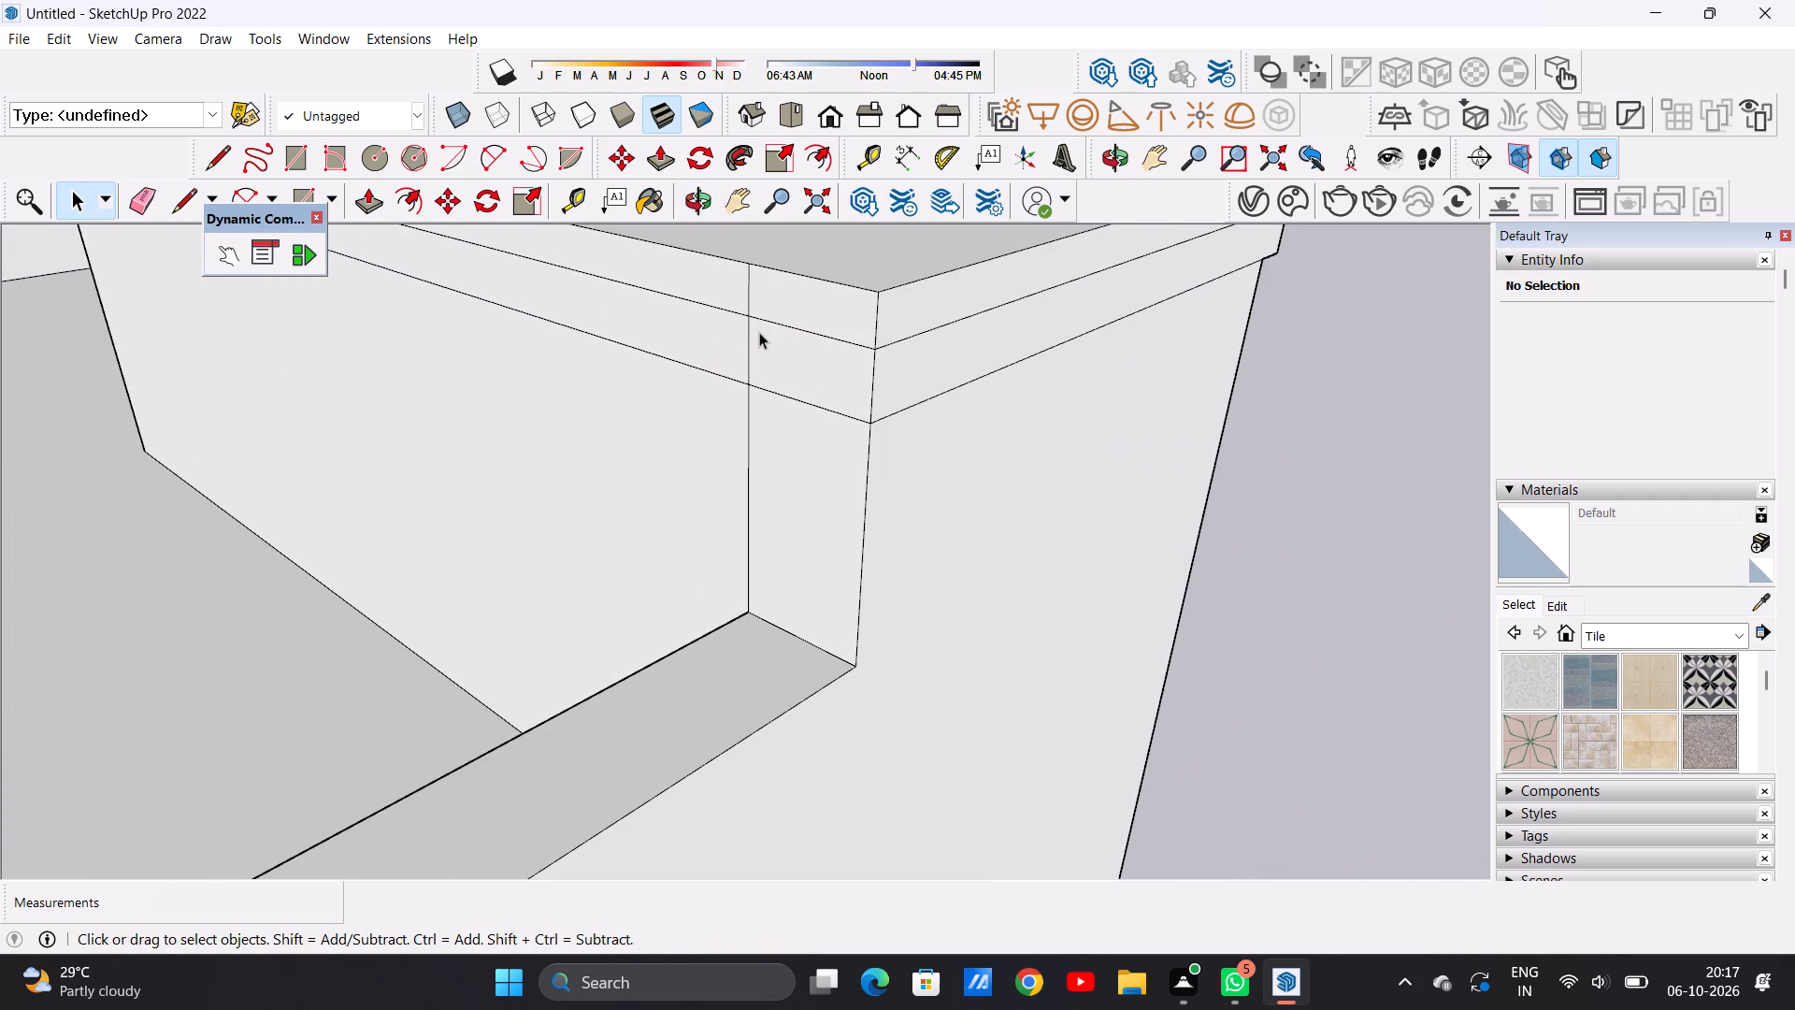
{"action": "key", "text": "e"}
{"action": "left_click_drag", "start_coordinate": [741, 289], "coordinate": [763, 293]}
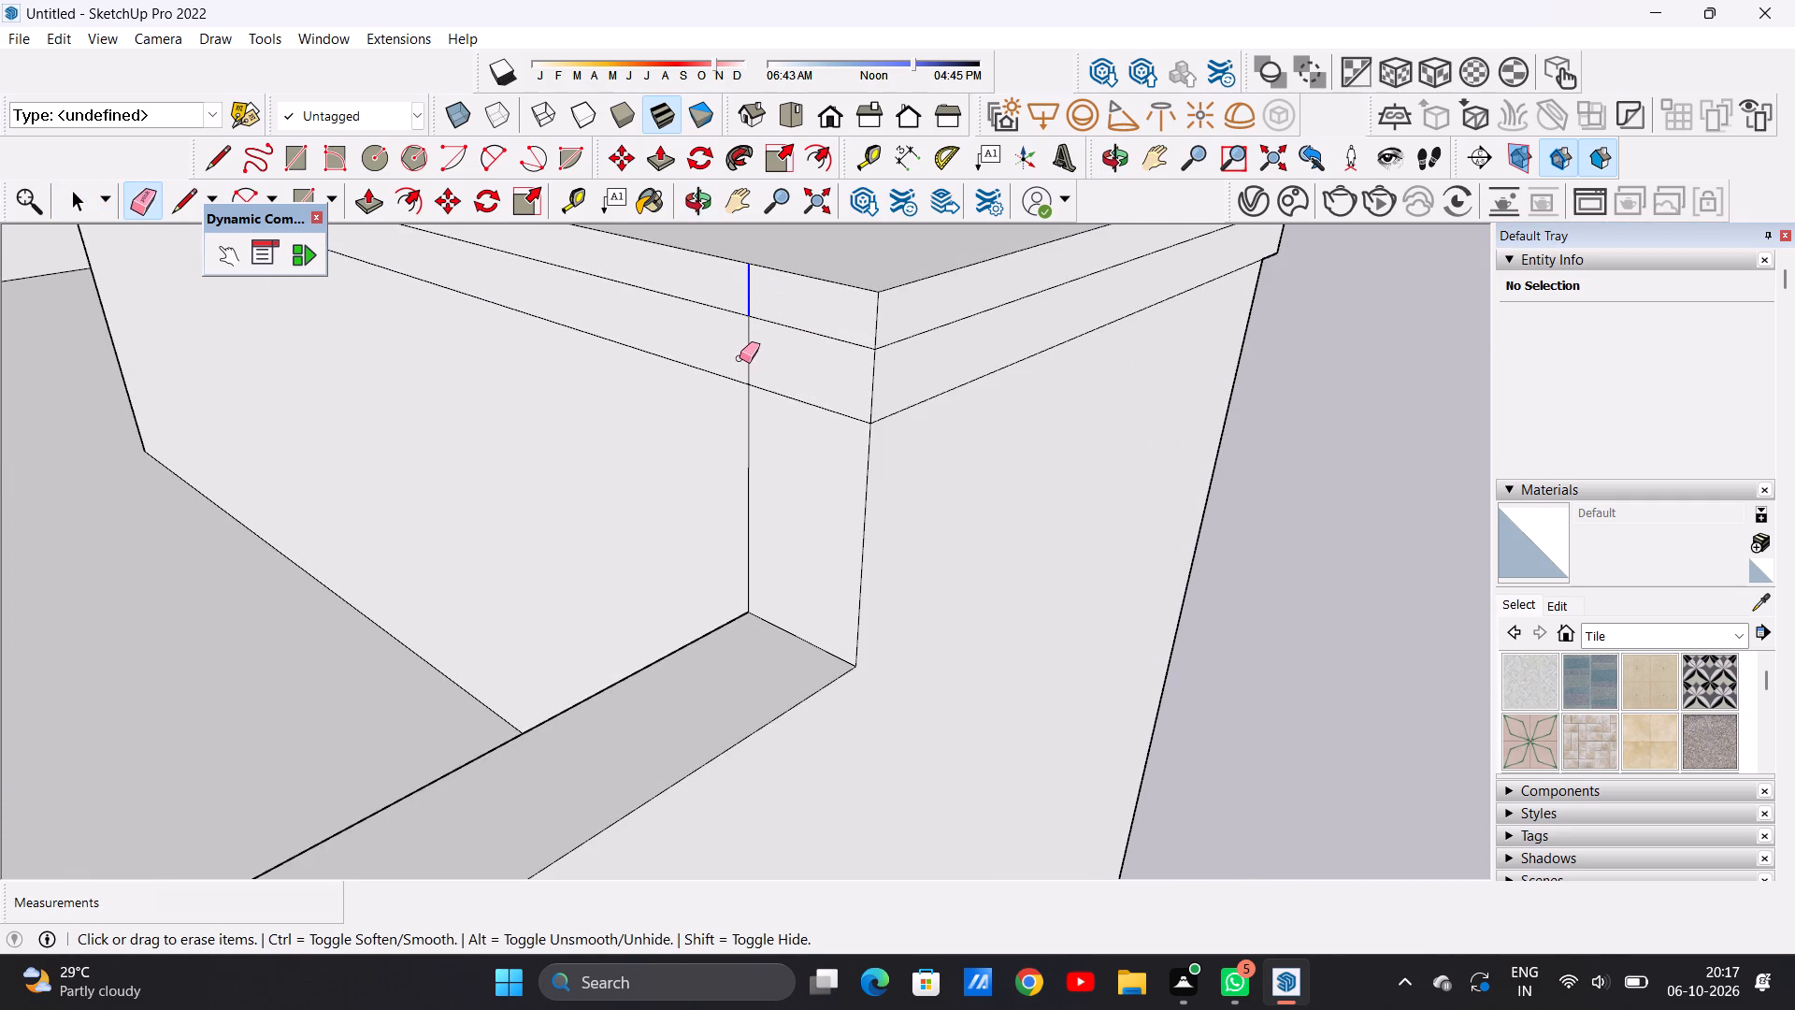
{"action": "left_click_drag", "start_coordinate": [740, 357], "coordinate": [752, 354]}
Push/Pull the rear face of the cap's upper band outward about 1 1/2".
{"action": "key", "text": "p"}
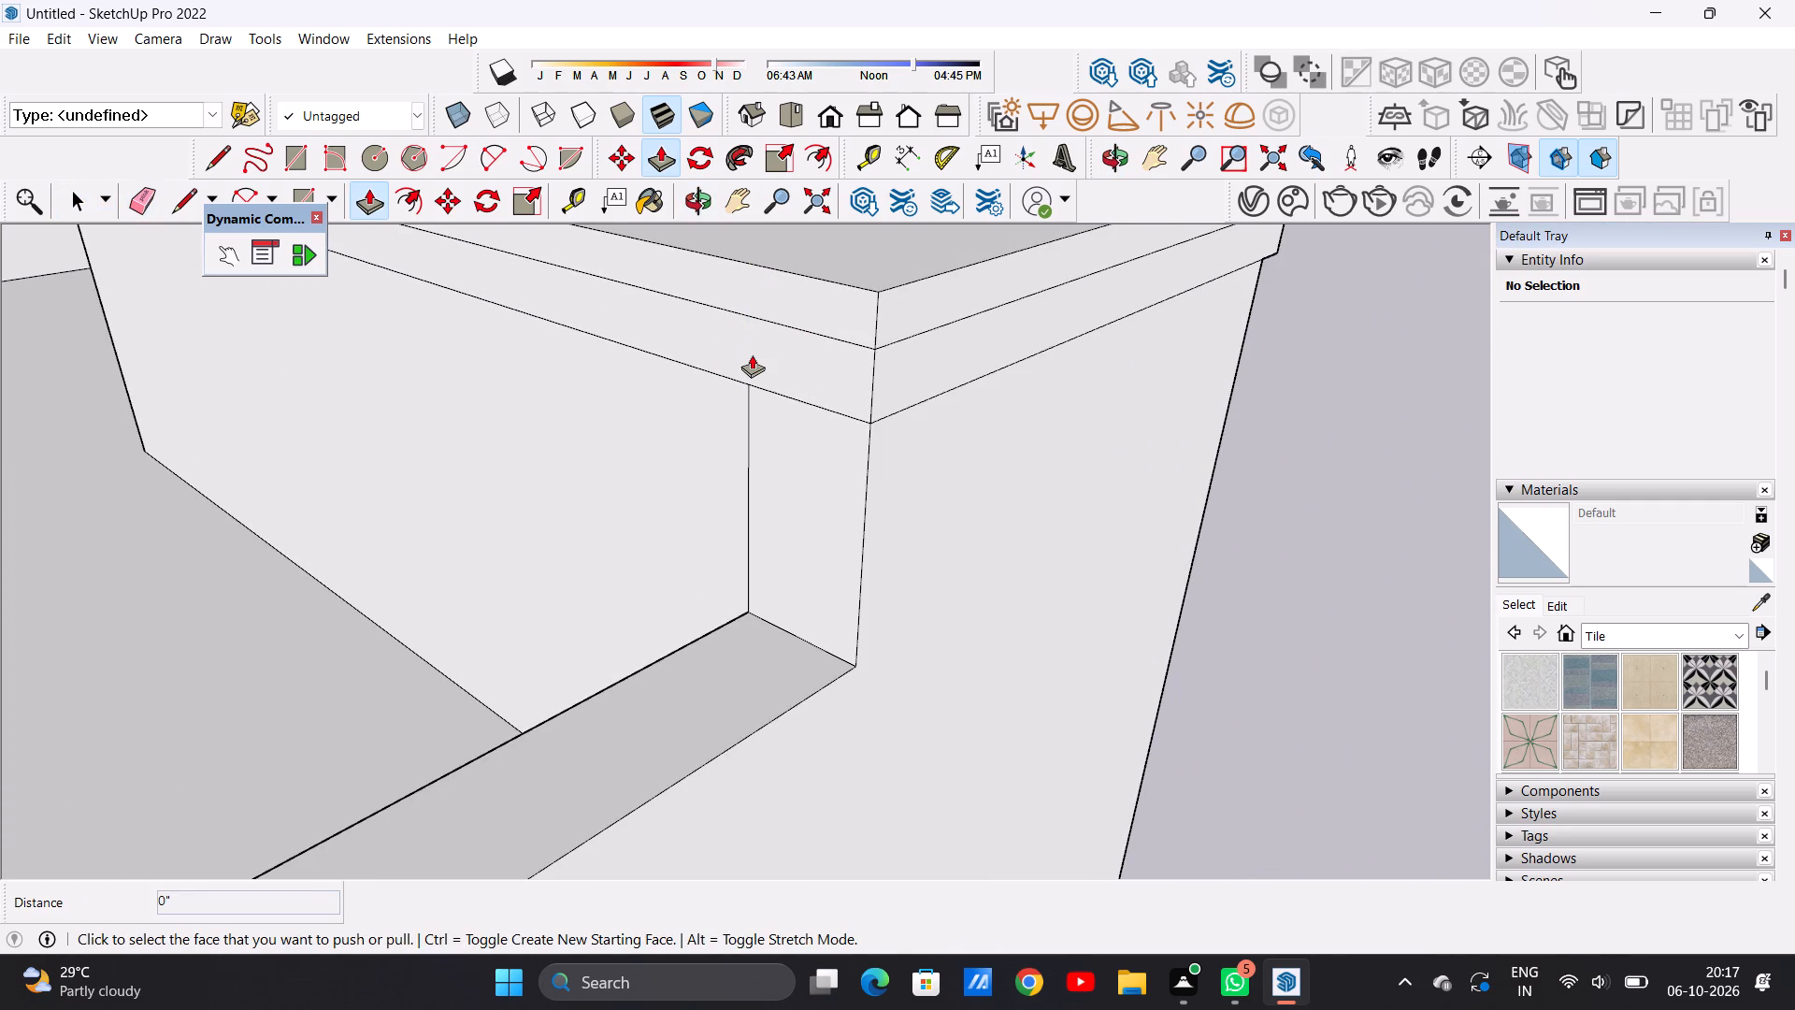
{"action": "left_click", "coordinate": [828, 286]}
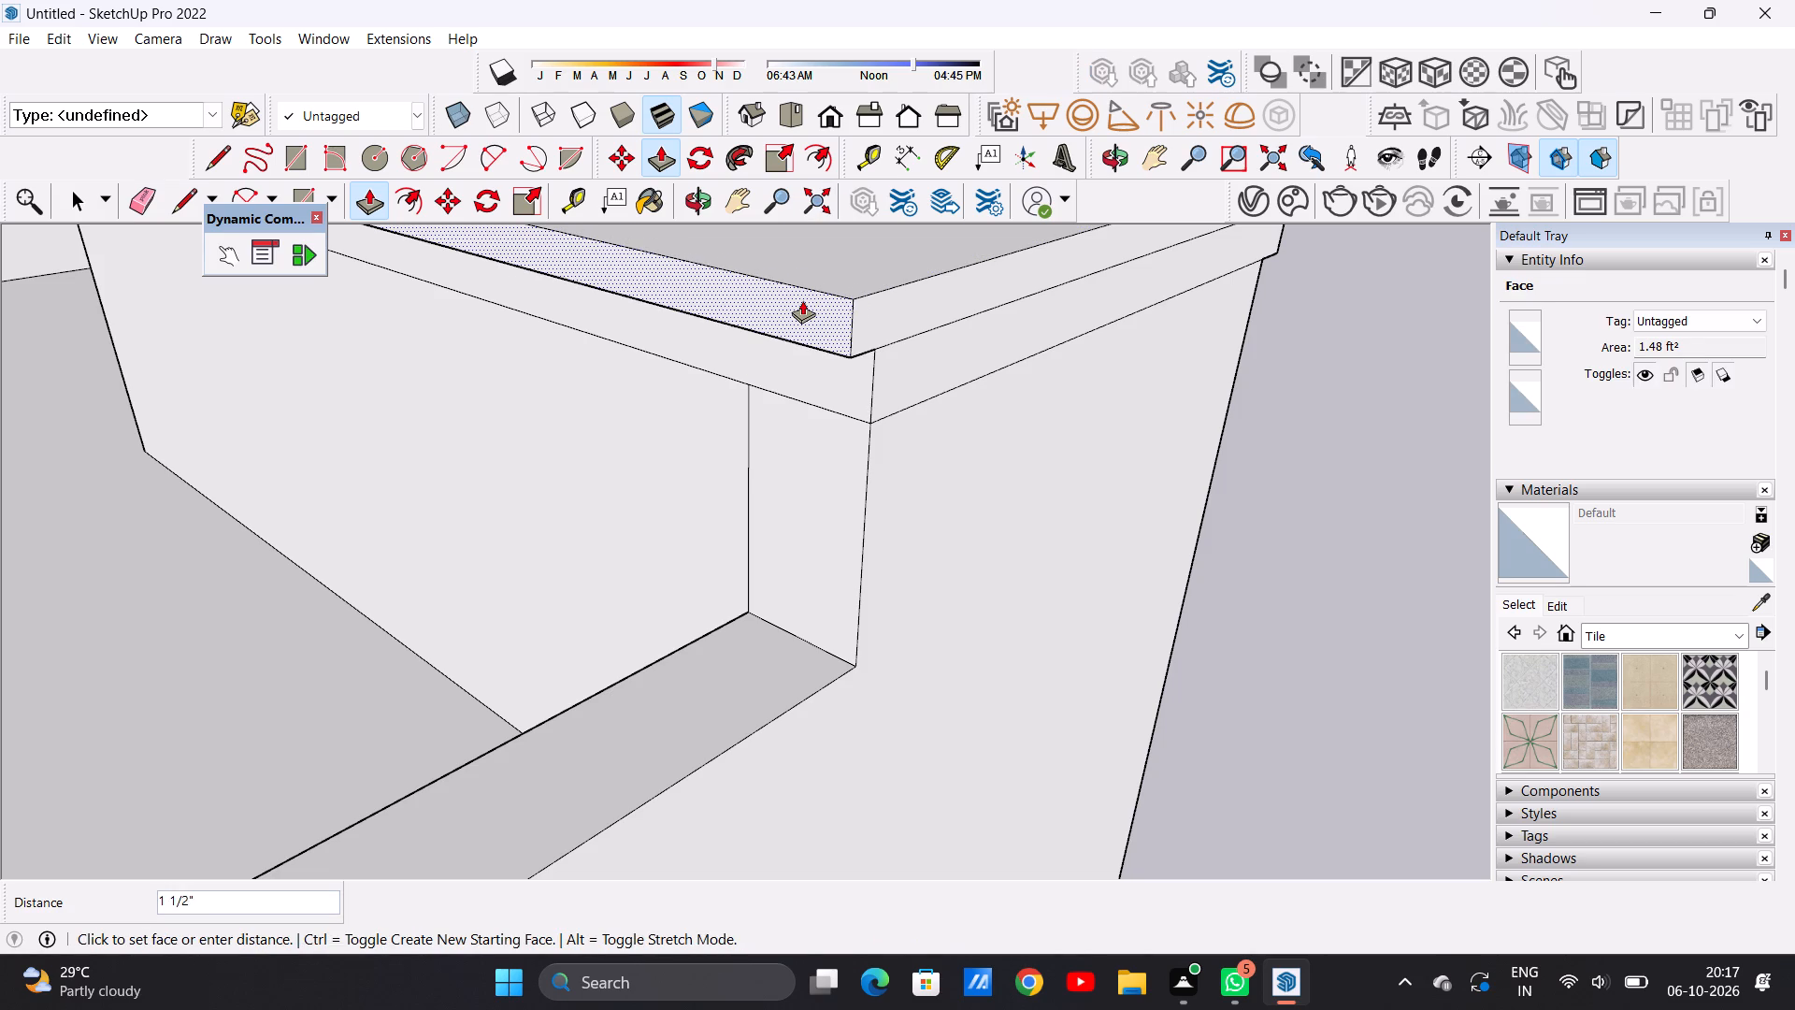
{"action": "left_click", "coordinate": [802, 300]}
{"action": "key", "text": "space"}
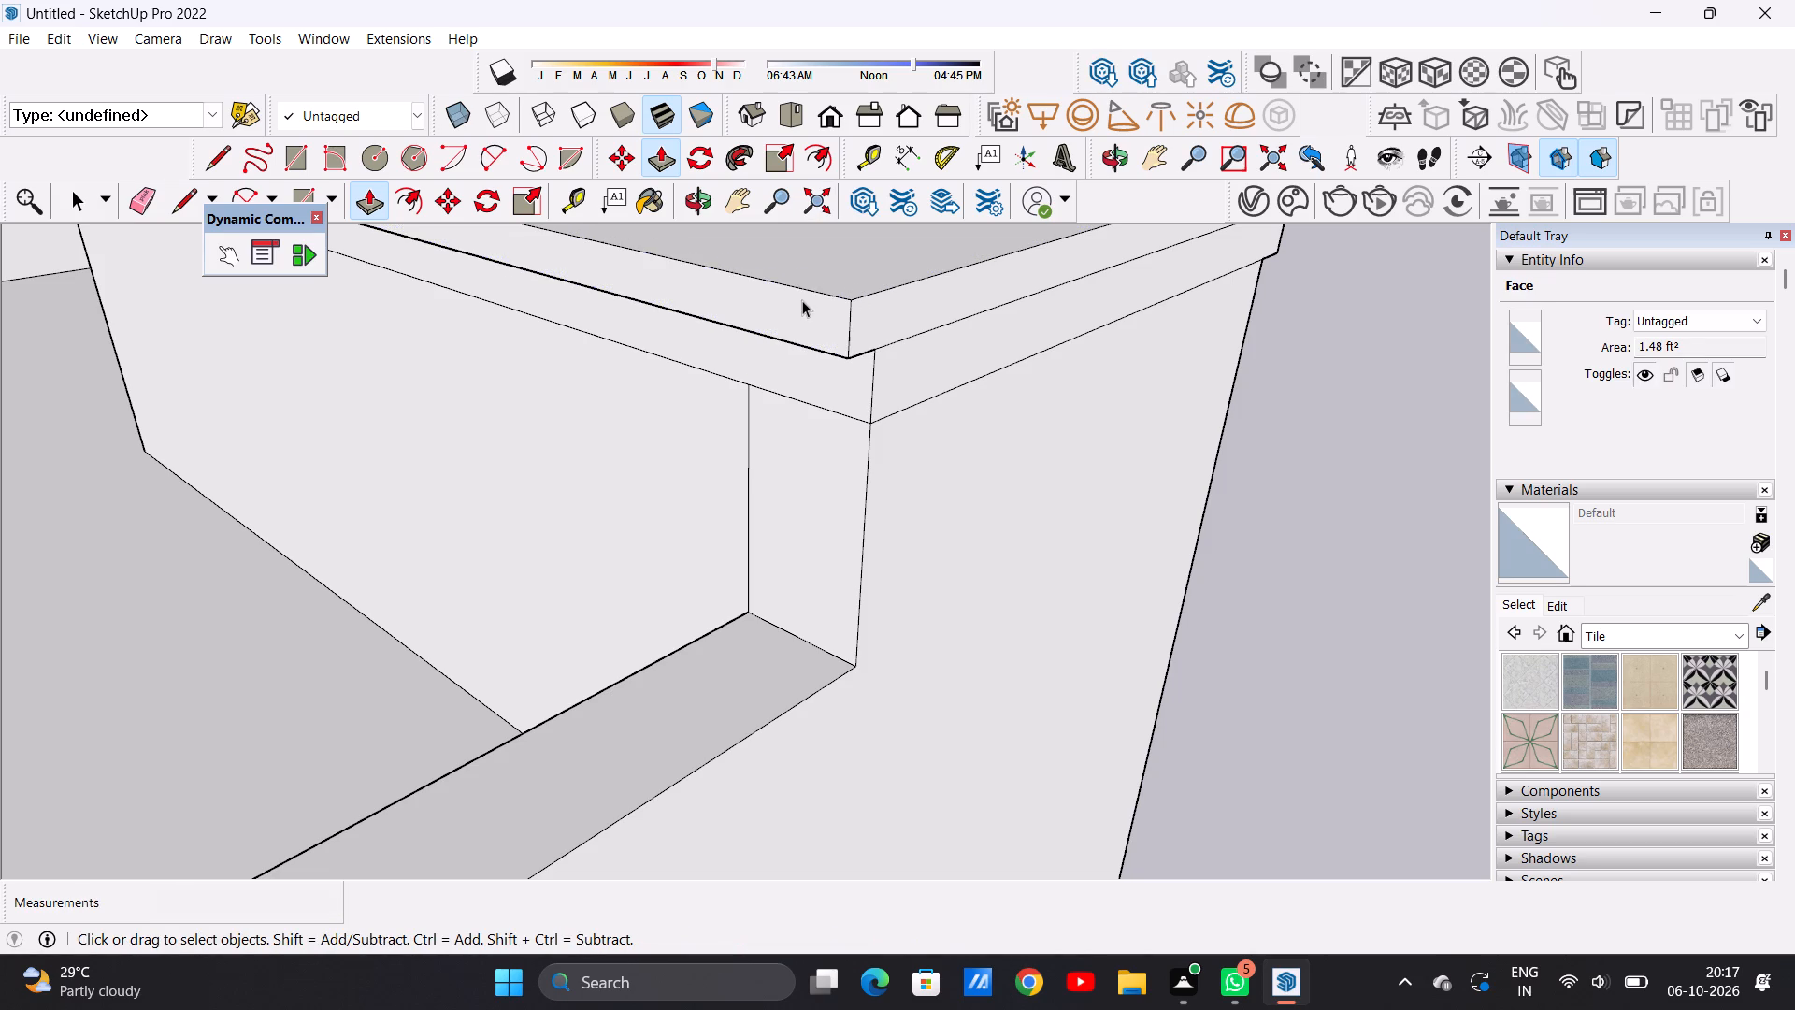
Examine the front elevation with the finished cap, the tall pilaster wall and the gate bay.
{"action": "scroll", "coordinate": [794, 414], "scroll_direction": "down", "scroll_amount": 20}
{"action": "scroll", "coordinate": [794, 414], "scroll_direction": "down", "scroll_amount": 2}
{"action": "middle_click_drag", "start_coordinate": [950, 420], "coordinate": [154, 388]}
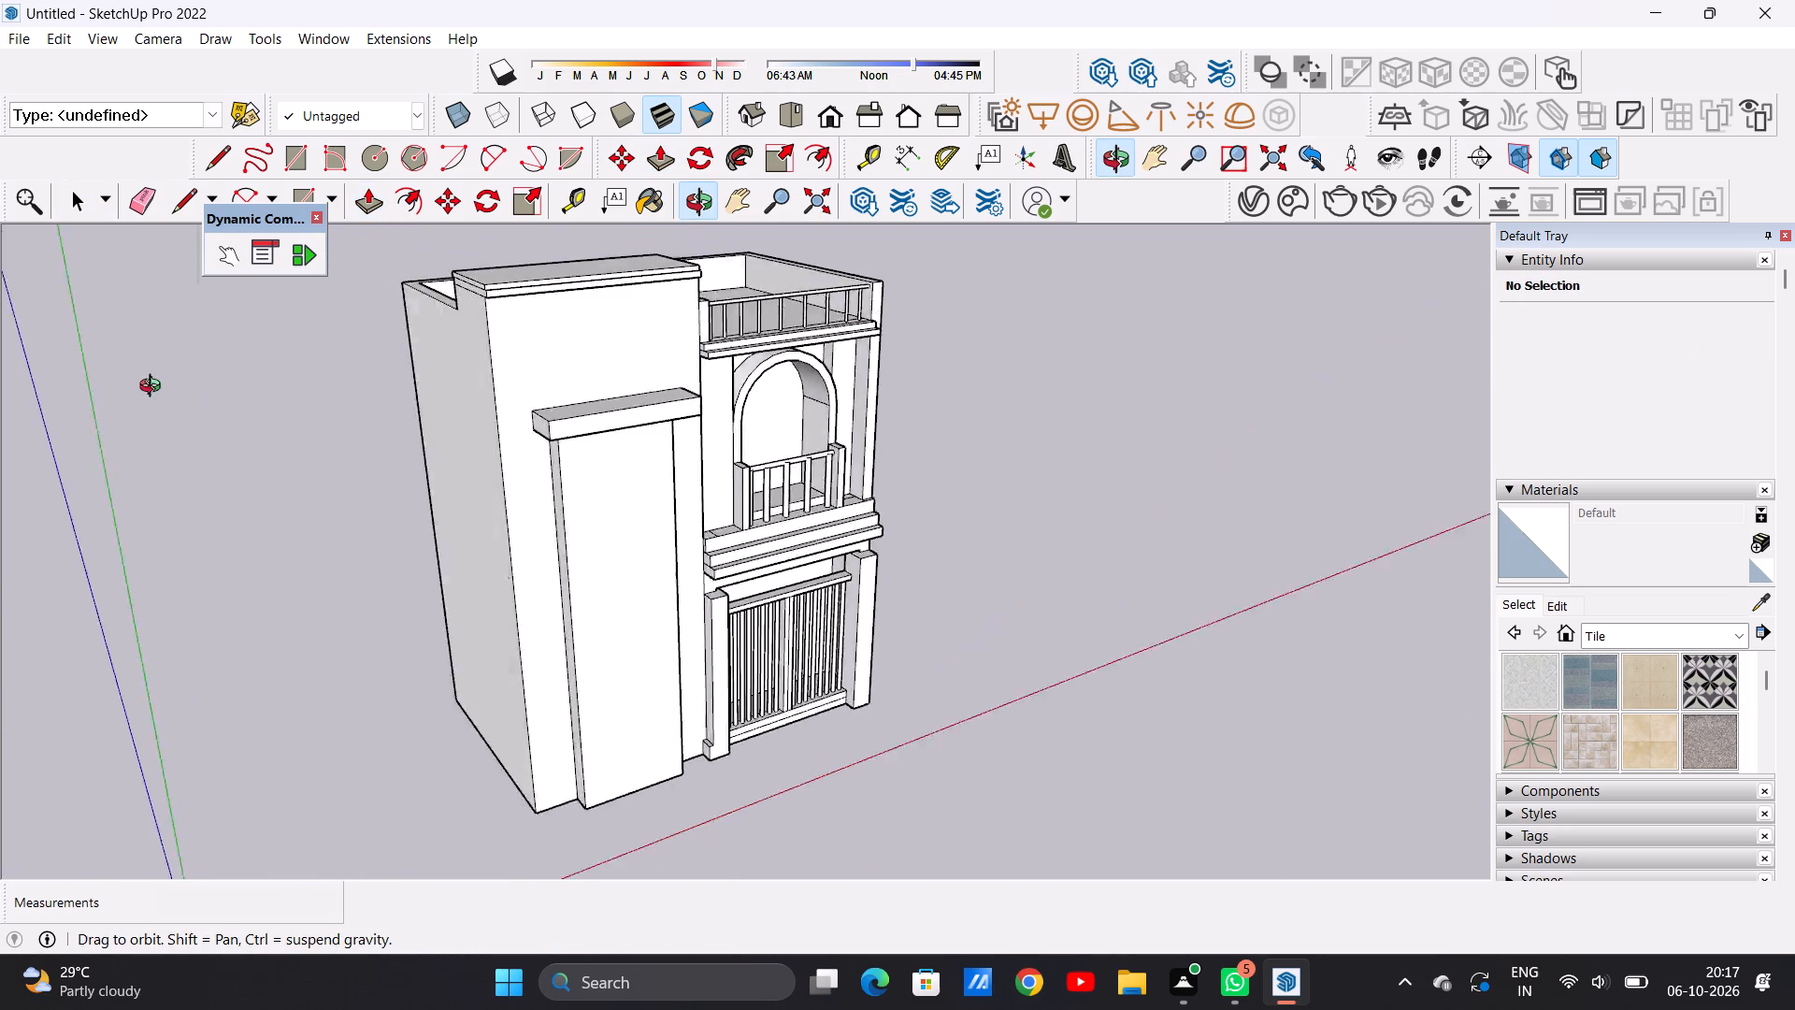
{"action": "middle_click_drag", "start_coordinate": [154, 388], "coordinate": [142, 386]}
{"action": "middle_click_drag", "start_coordinate": [573, 390], "coordinate": [364, 321]}
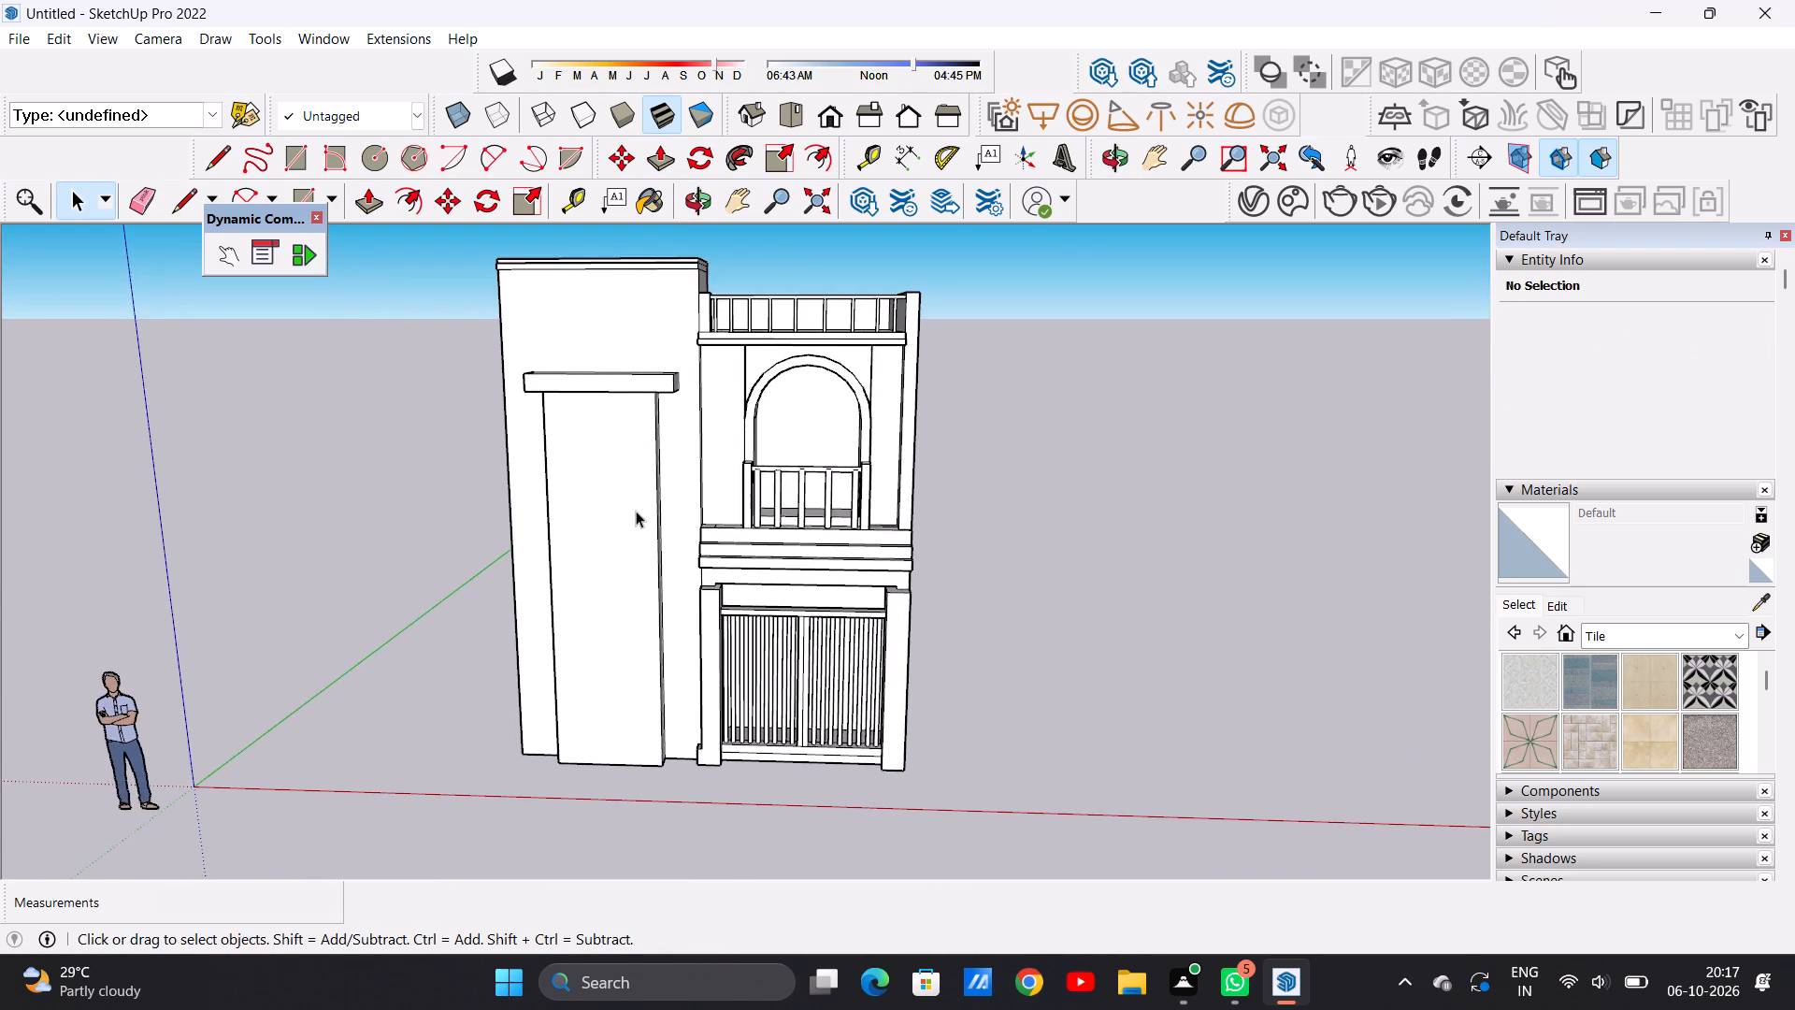
{"action": "scroll", "coordinate": [636, 511], "scroll_direction": "up", "scroll_amount": 3}
{"action": "scroll", "coordinate": [584, 473], "scroll_direction": "down", "scroll_amount": 3}
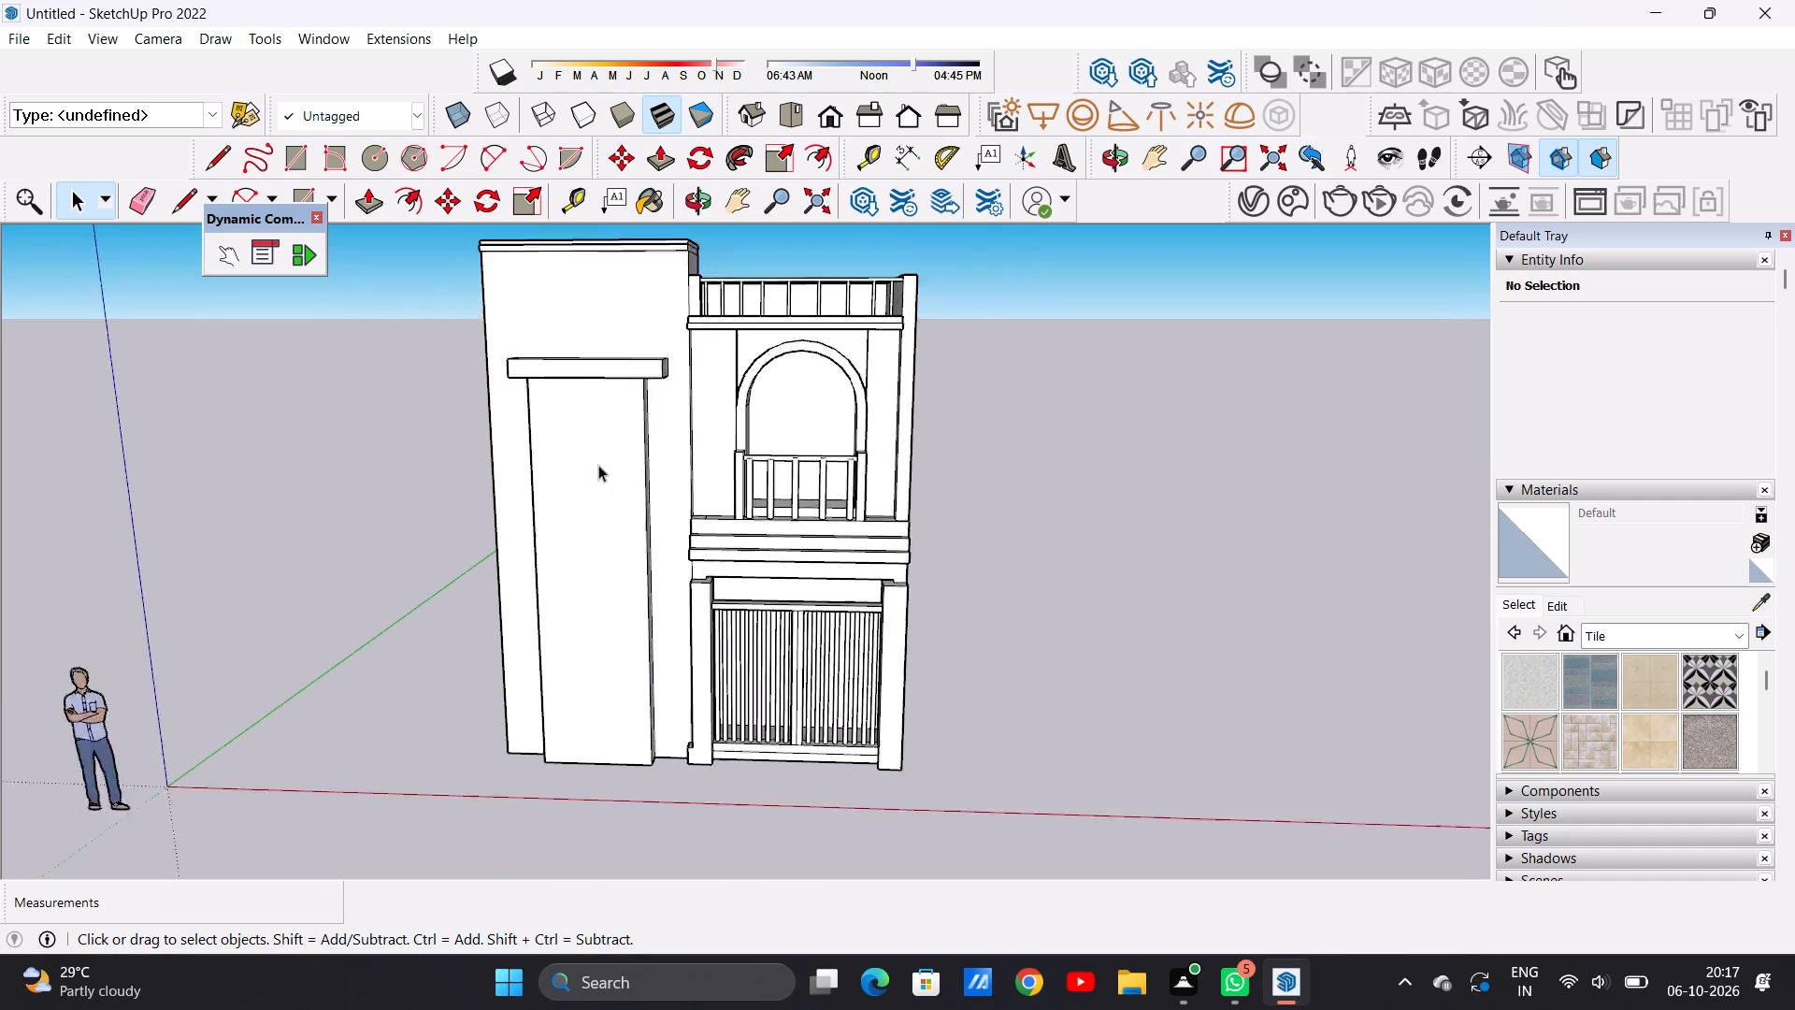
{"action": "scroll", "coordinate": [598, 465], "scroll_direction": "down", "scroll_amount": 2}
{"action": "middle_click_drag", "start_coordinate": [603, 496], "coordinate": [651, 485]}
{"action": "scroll", "coordinate": [627, 519], "scroll_direction": "up", "scroll_amount": 7}
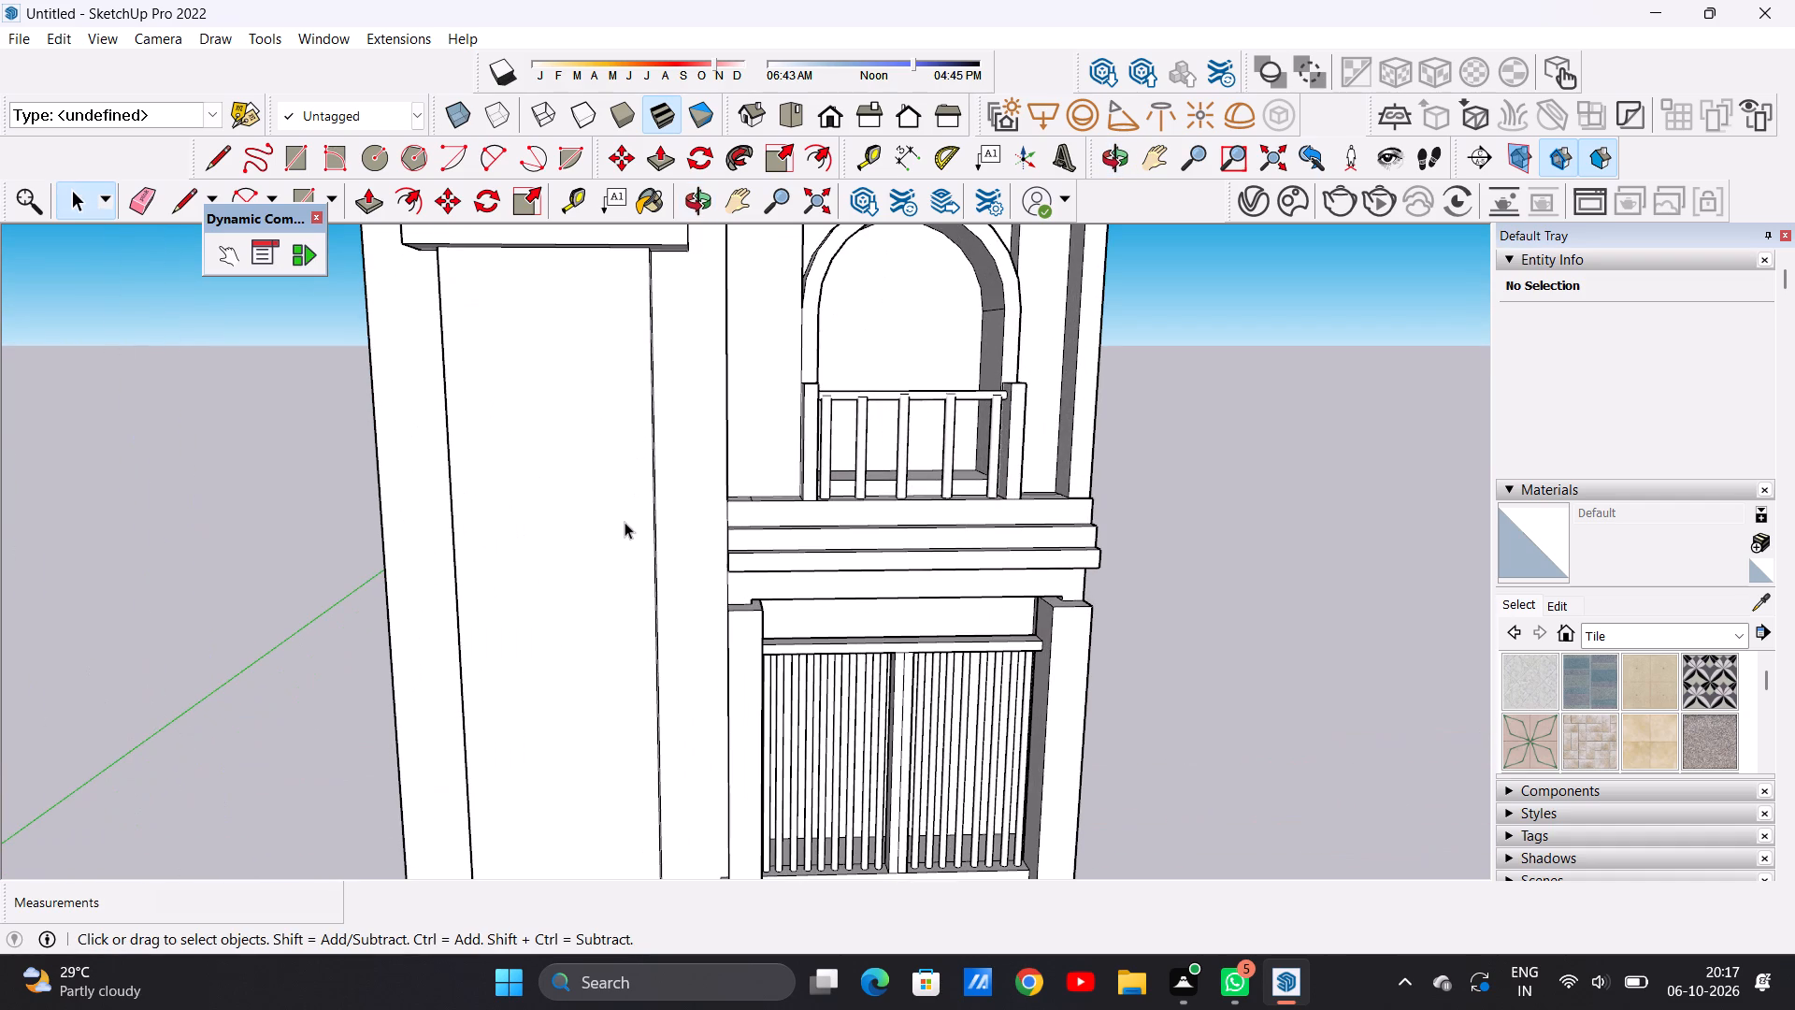
{"action": "scroll", "coordinate": [640, 496], "scroll_direction": "down", "scroll_amount": 2}
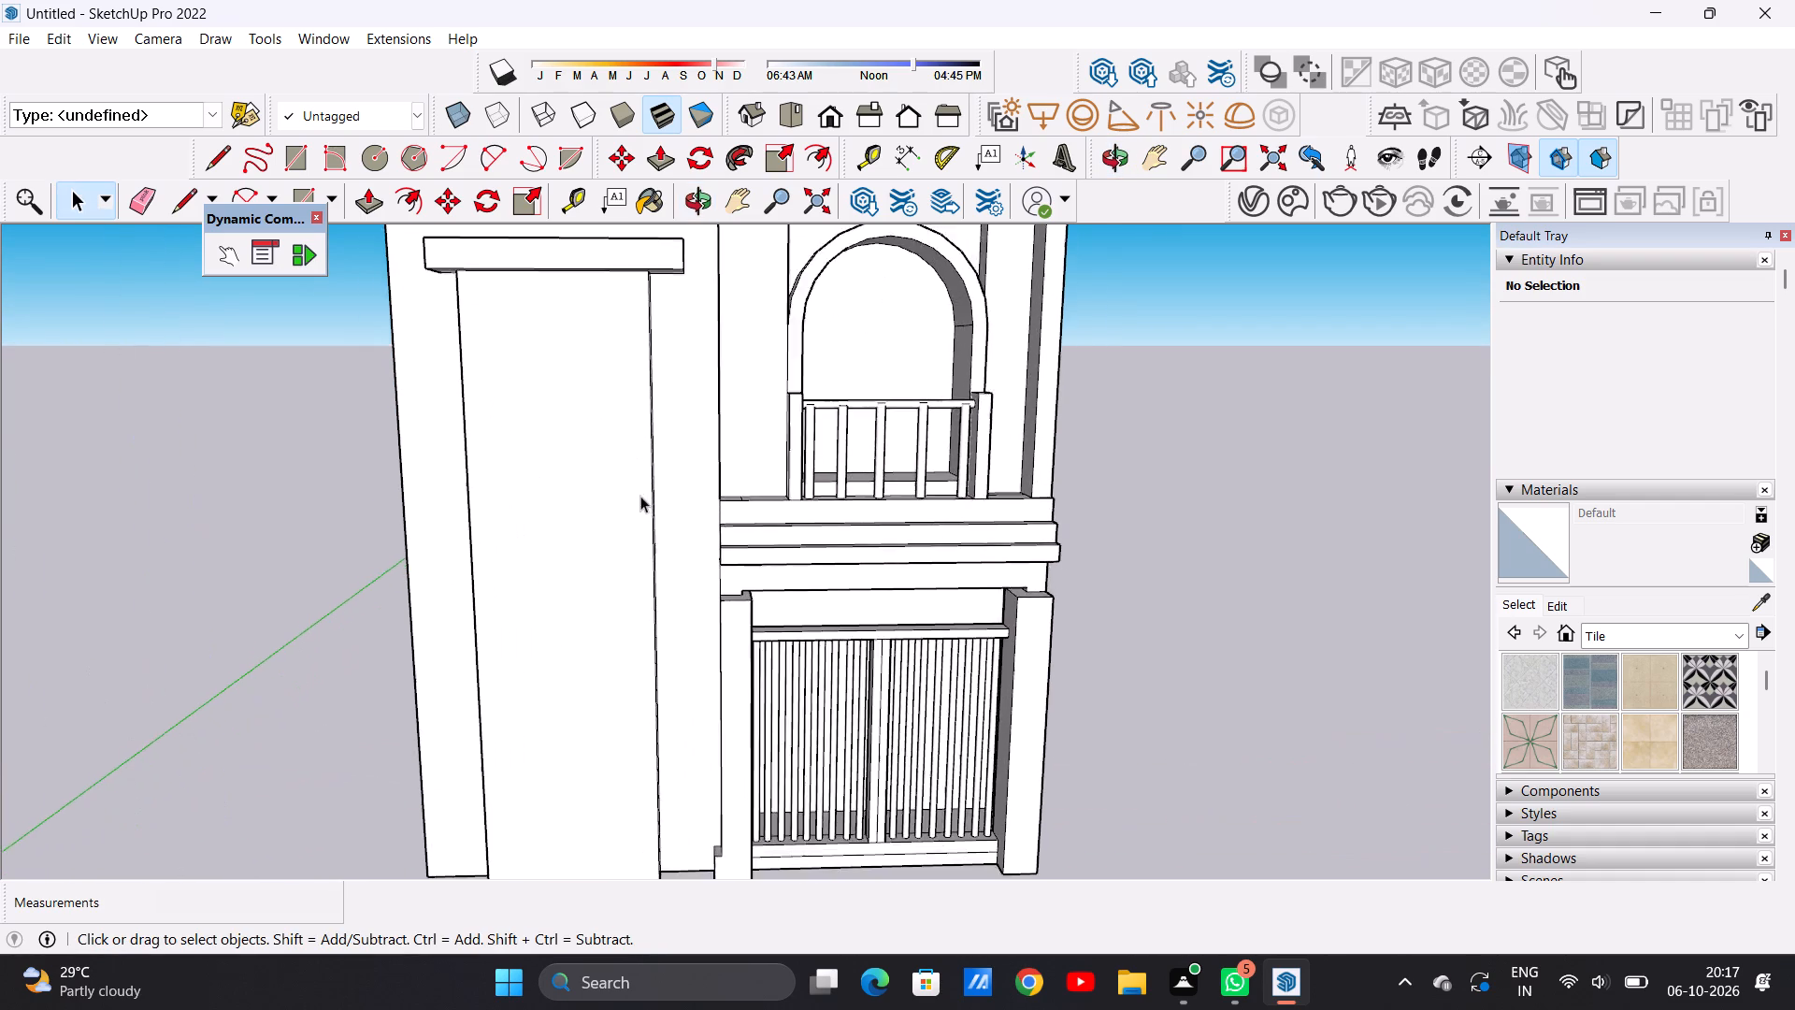
{"action": "scroll", "coordinate": [640, 496], "scroll_direction": "down", "scroll_amount": 8}
{"action": "scroll", "coordinate": [643, 481], "scroll_direction": "up", "scroll_amount": 1}
{"action": "scroll", "coordinate": [643, 481], "scroll_direction": "down", "scroll_amount": 3}
{"action": "middle_click_drag", "start_coordinate": [806, 473], "coordinate": [601, 423]}
{"action": "scroll", "coordinate": [623, 412], "scroll_direction": "up", "scroll_amount": 5}
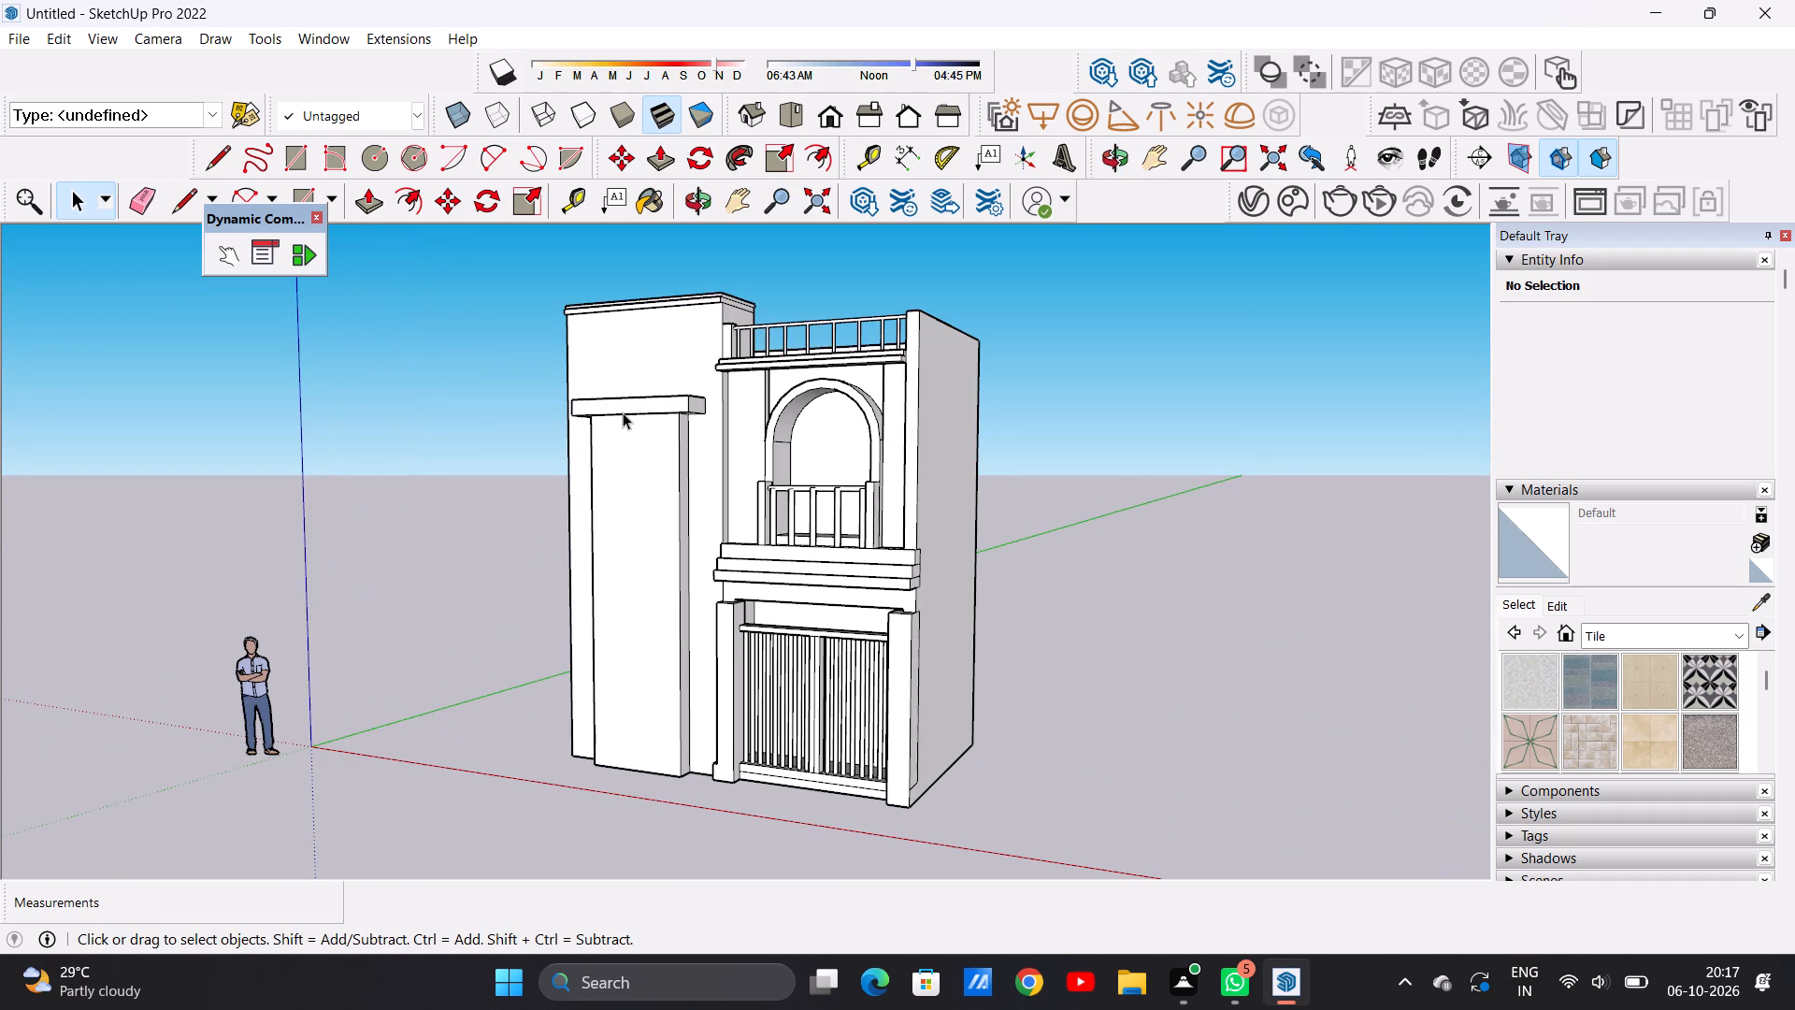
Examine the arched balcony, its railing and the overall facade massing from both sides and the front.
{"action": "scroll", "coordinate": [626, 426], "scroll_direction": "down", "scroll_amount": 5}
{"action": "middle_click_drag", "start_coordinate": [615, 465], "coordinate": [571, 500]}
{"action": "scroll", "coordinate": [821, 426], "scroll_direction": "up", "scroll_amount": 9}
{"action": "middle_click_drag", "start_coordinate": [754, 407], "coordinate": [809, 406]}
{"action": "scroll", "coordinate": [804, 409], "scroll_direction": "up", "scroll_amount": 6}
{"action": "scroll", "coordinate": [740, 411], "scroll_direction": "down", "scroll_amount": 7}
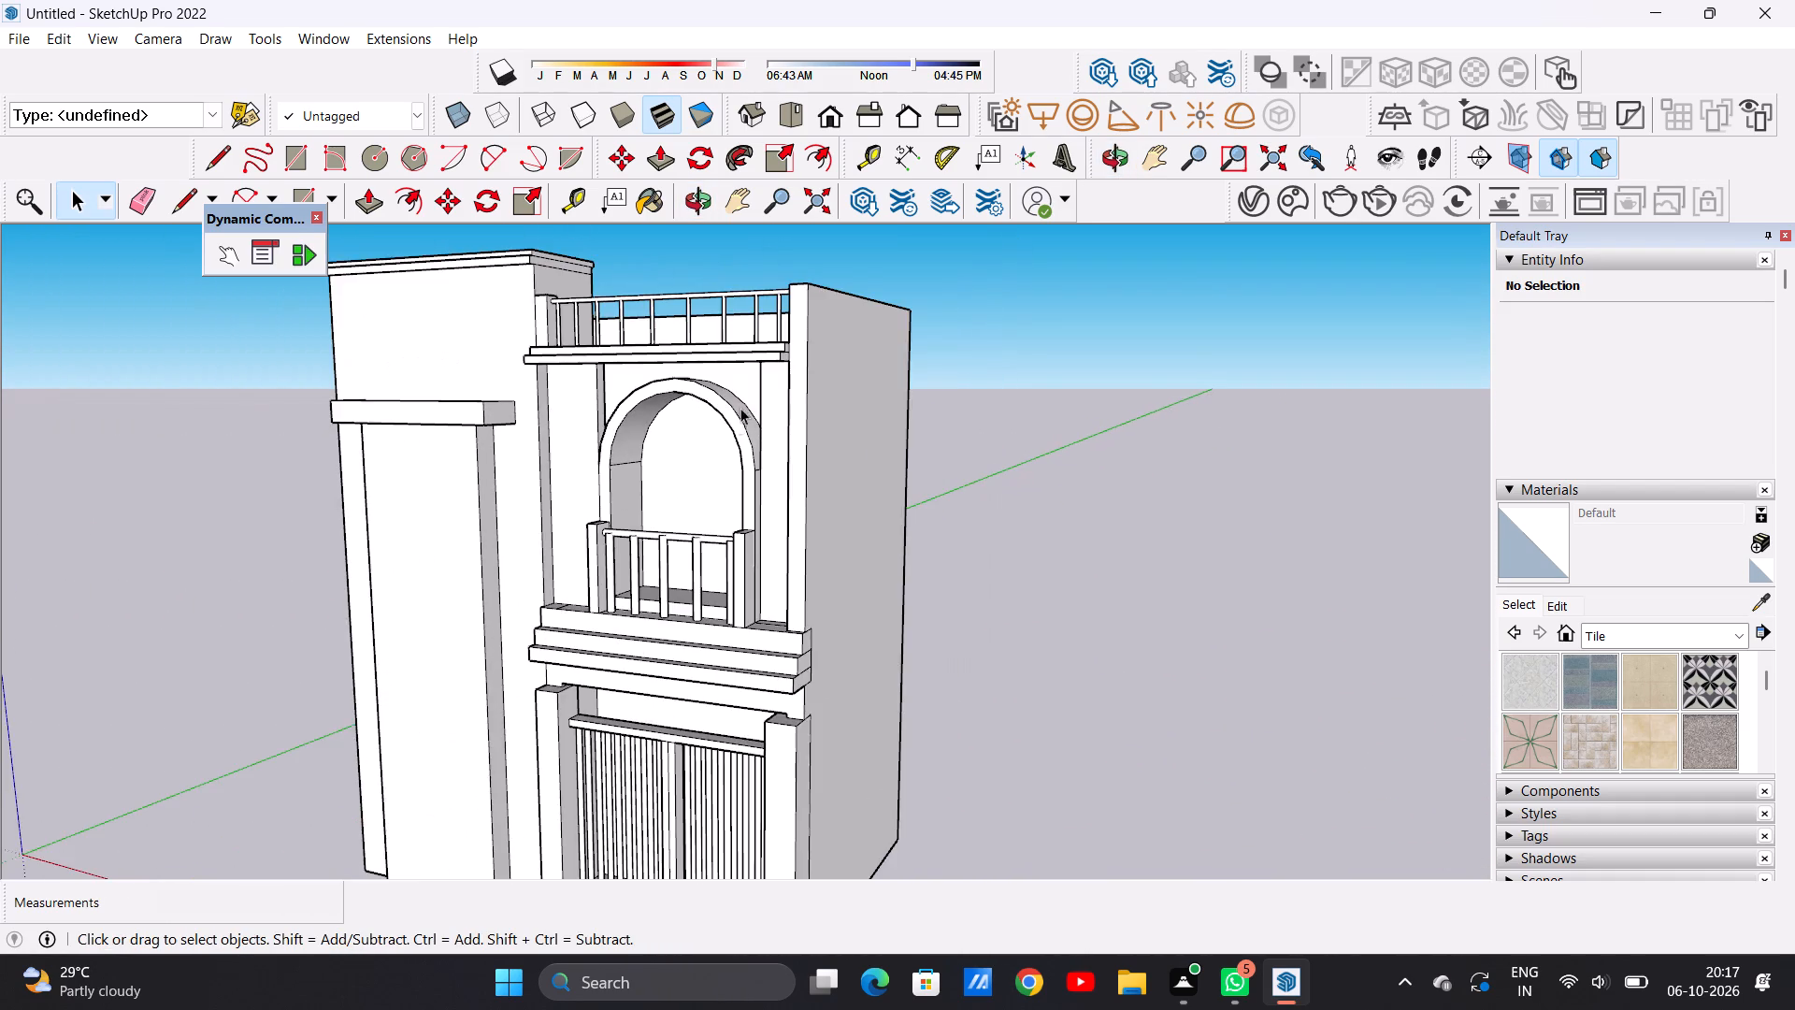
{"action": "middle_click_drag", "start_coordinate": [732, 421], "coordinate": [756, 419]}
{"action": "scroll", "coordinate": [756, 419], "scroll_direction": "up", "scroll_amount": 1}
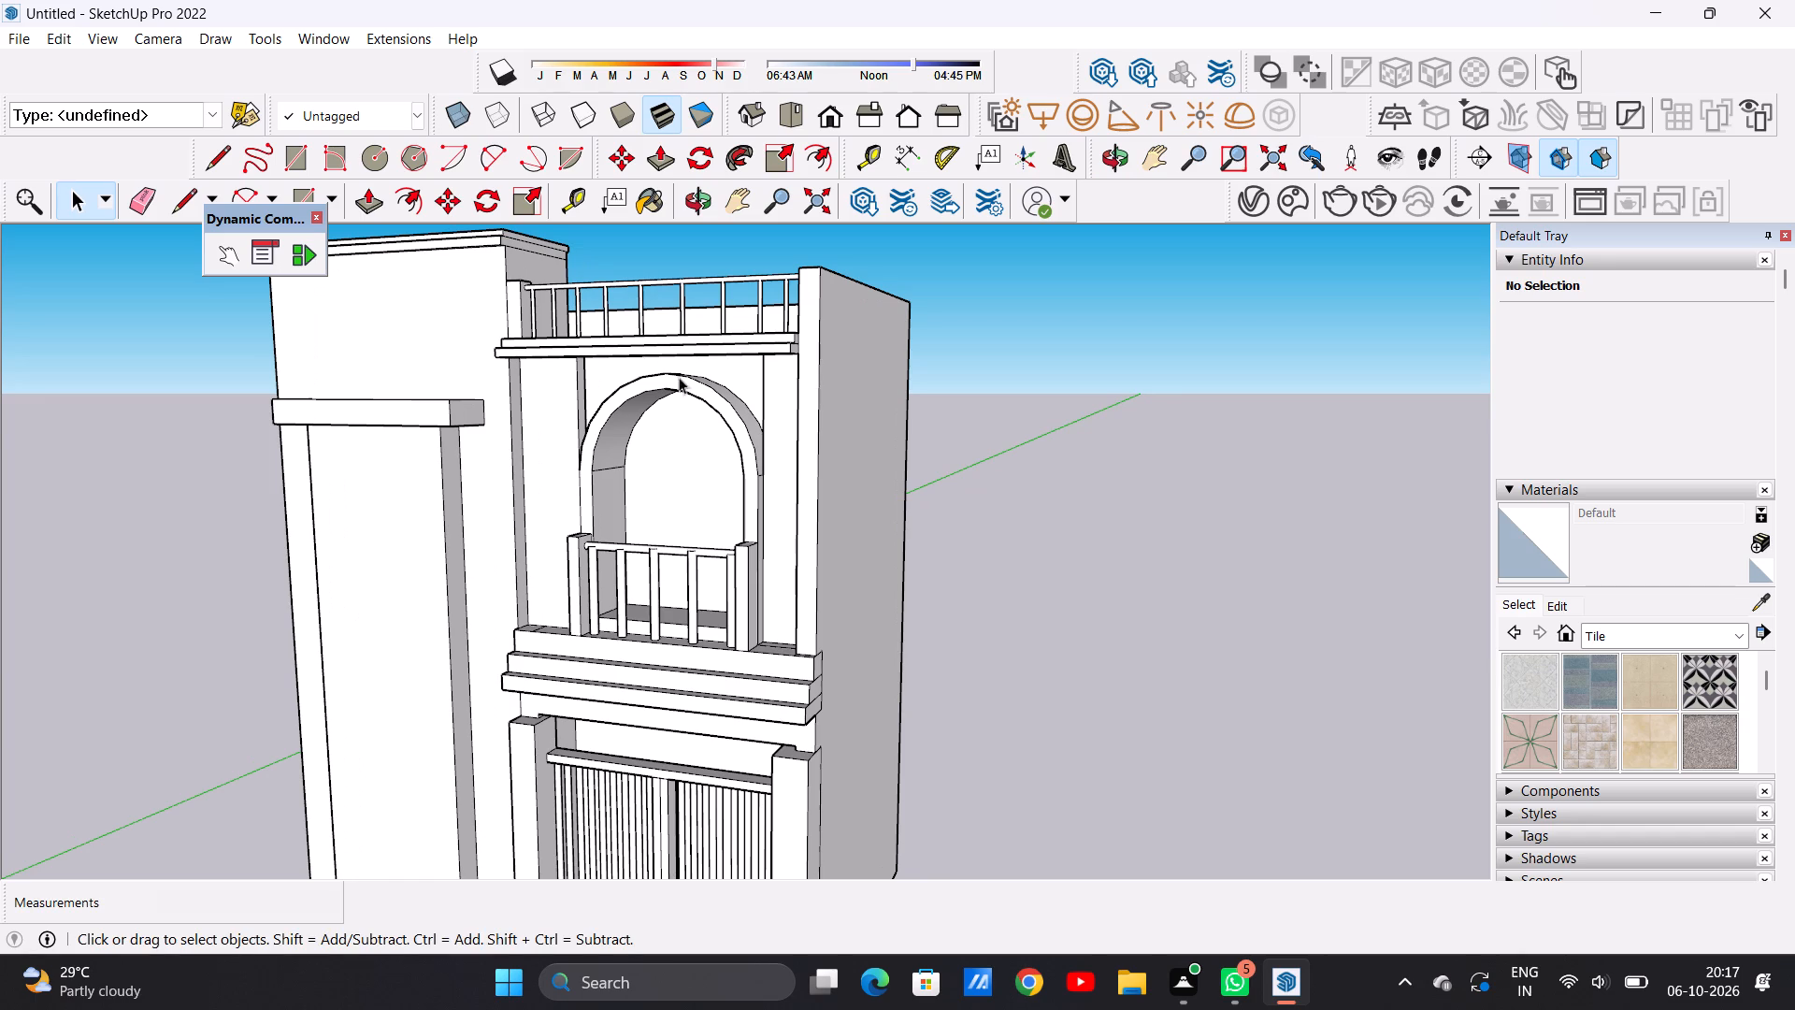
{"action": "scroll", "coordinate": [689, 419], "scroll_direction": "down", "scroll_amount": 20}
{"action": "scroll", "coordinate": [689, 419], "scroll_direction": "down", "scroll_amount": 9}
{"action": "scroll", "coordinate": [539, 425], "scroll_direction": "up", "scroll_amount": 5}
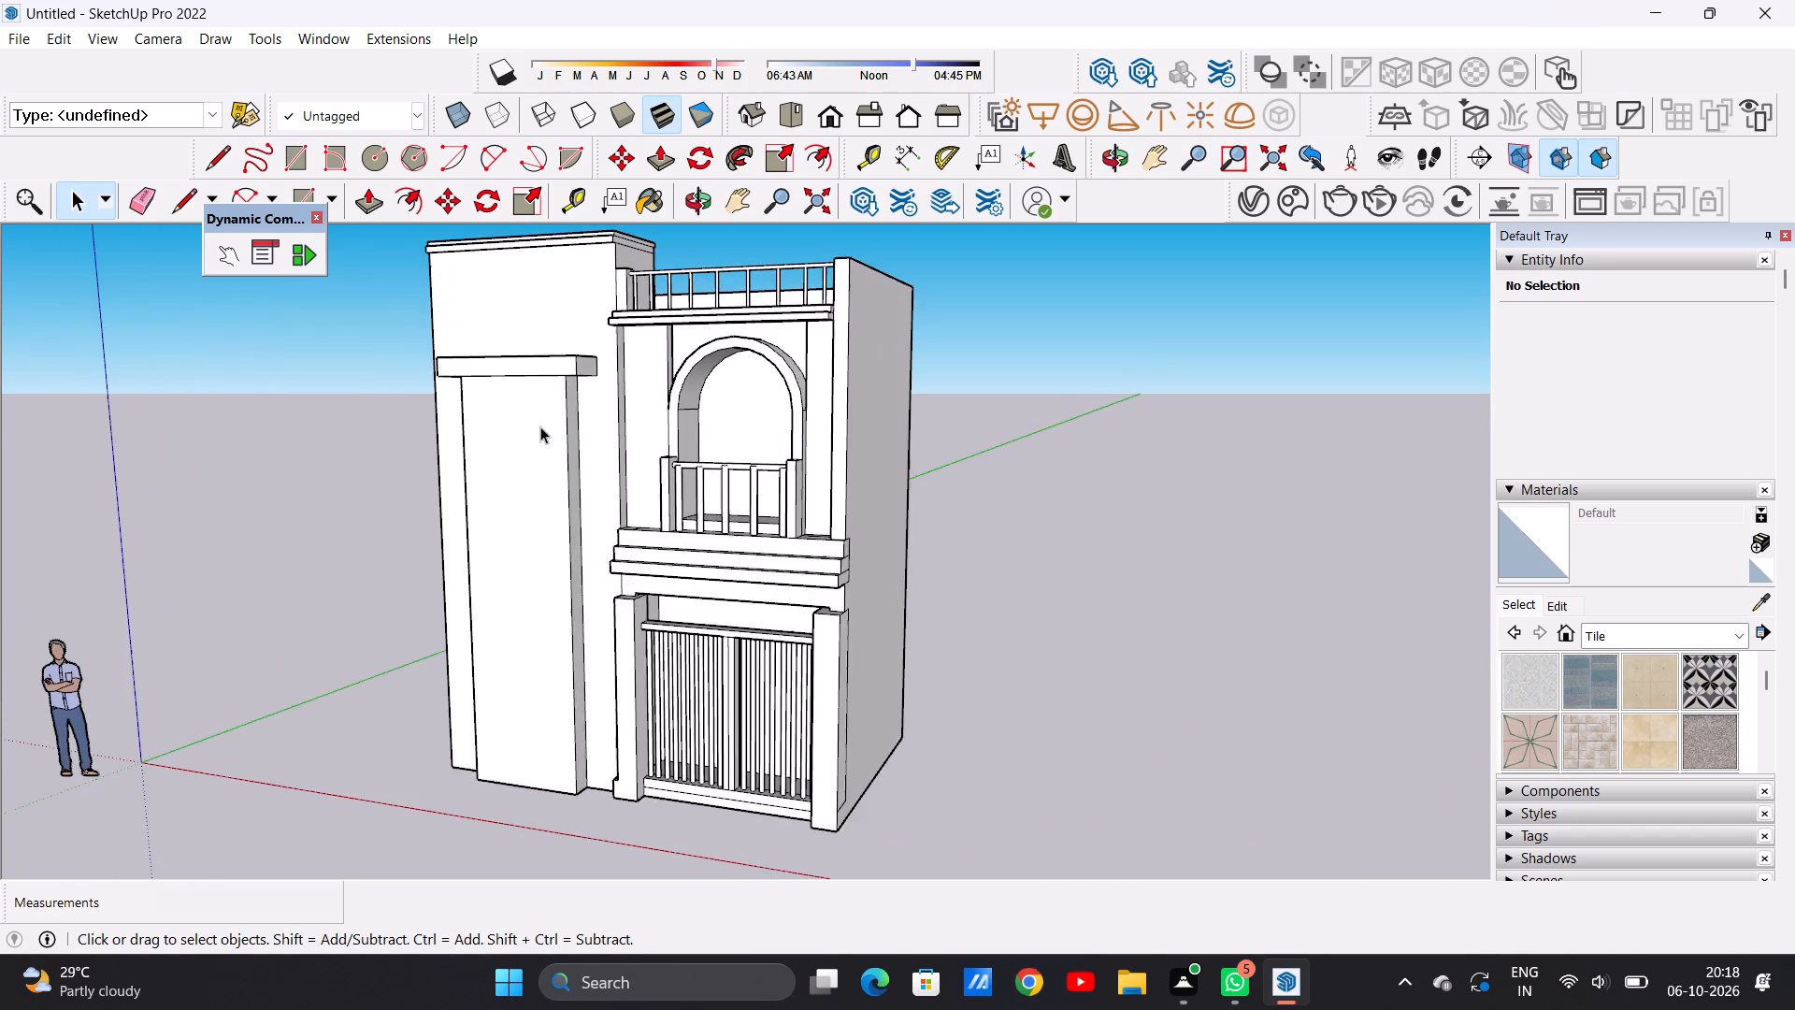
{"action": "middle_click_drag", "start_coordinate": [555, 435], "coordinate": [689, 424]}
{"action": "scroll", "coordinate": [690, 424], "scroll_direction": "down", "scroll_amount": 4}
{"action": "scroll", "coordinate": [580, 506], "scroll_direction": "up", "scroll_amount": 5}
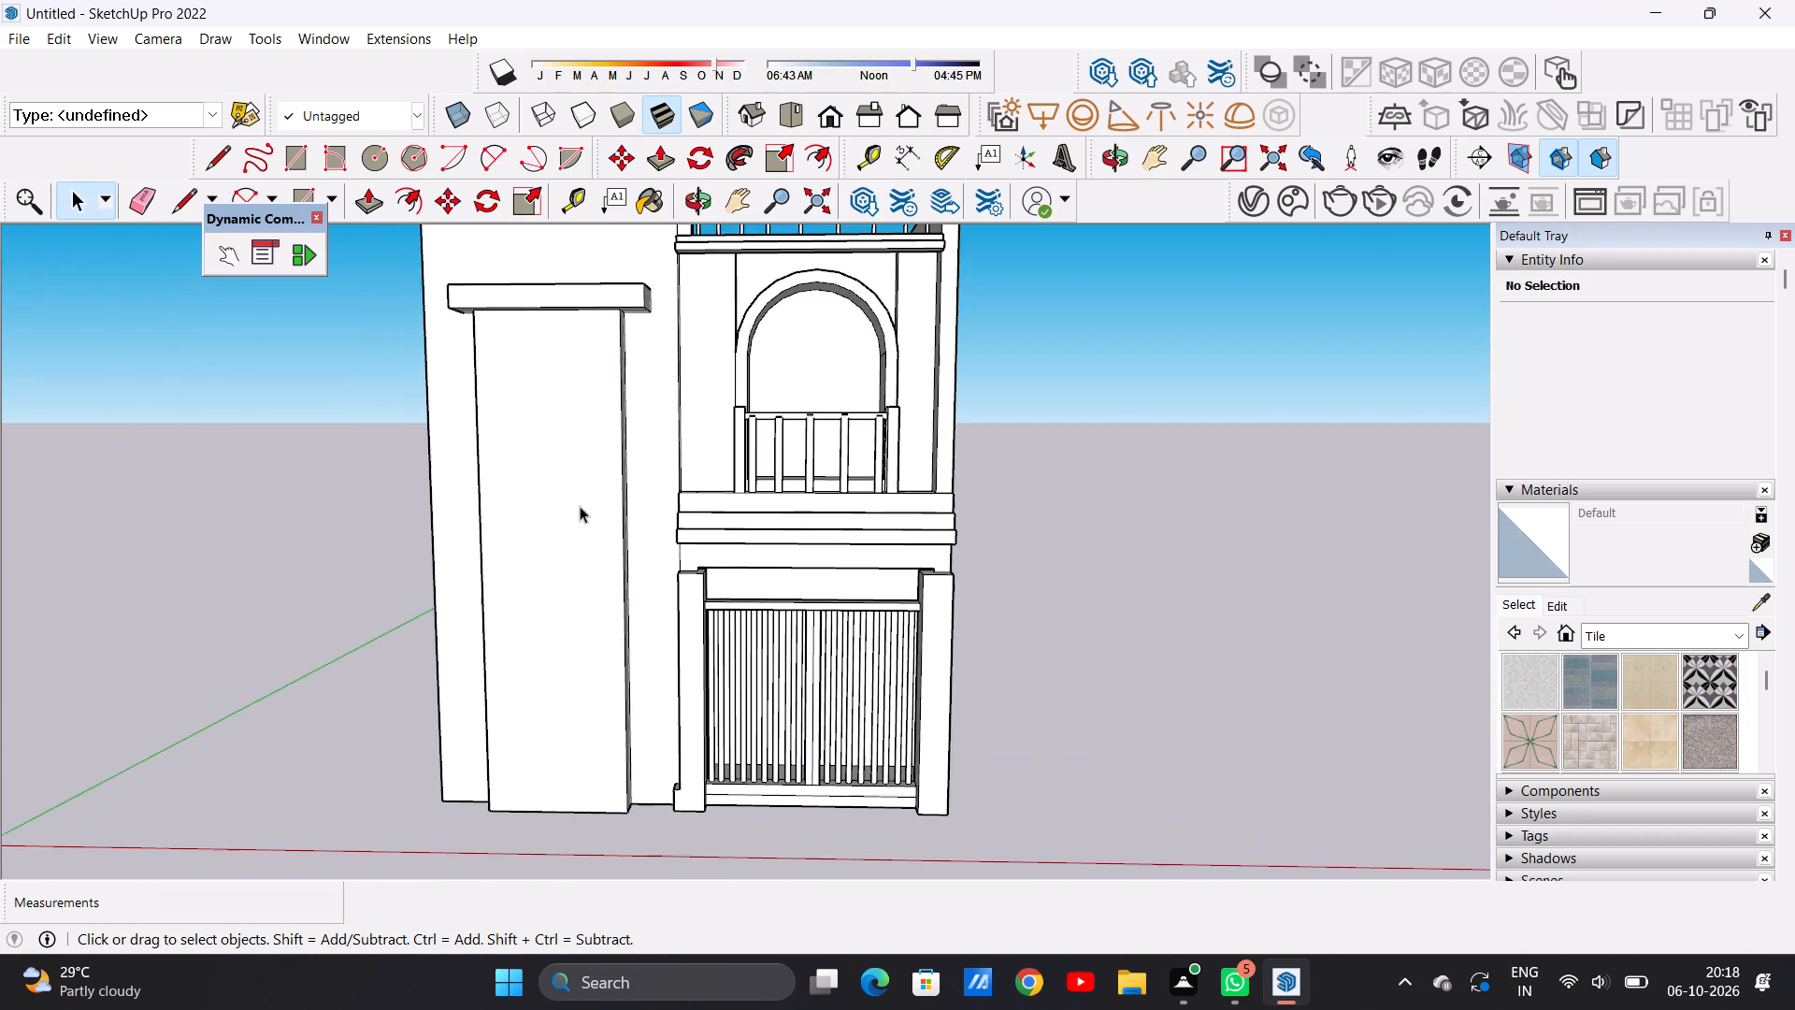
{"action": "scroll", "coordinate": [587, 499], "scroll_direction": "down", "scroll_amount": 9}
{"action": "middle_click_drag", "start_coordinate": [612, 514], "coordinate": [1097, 500]}
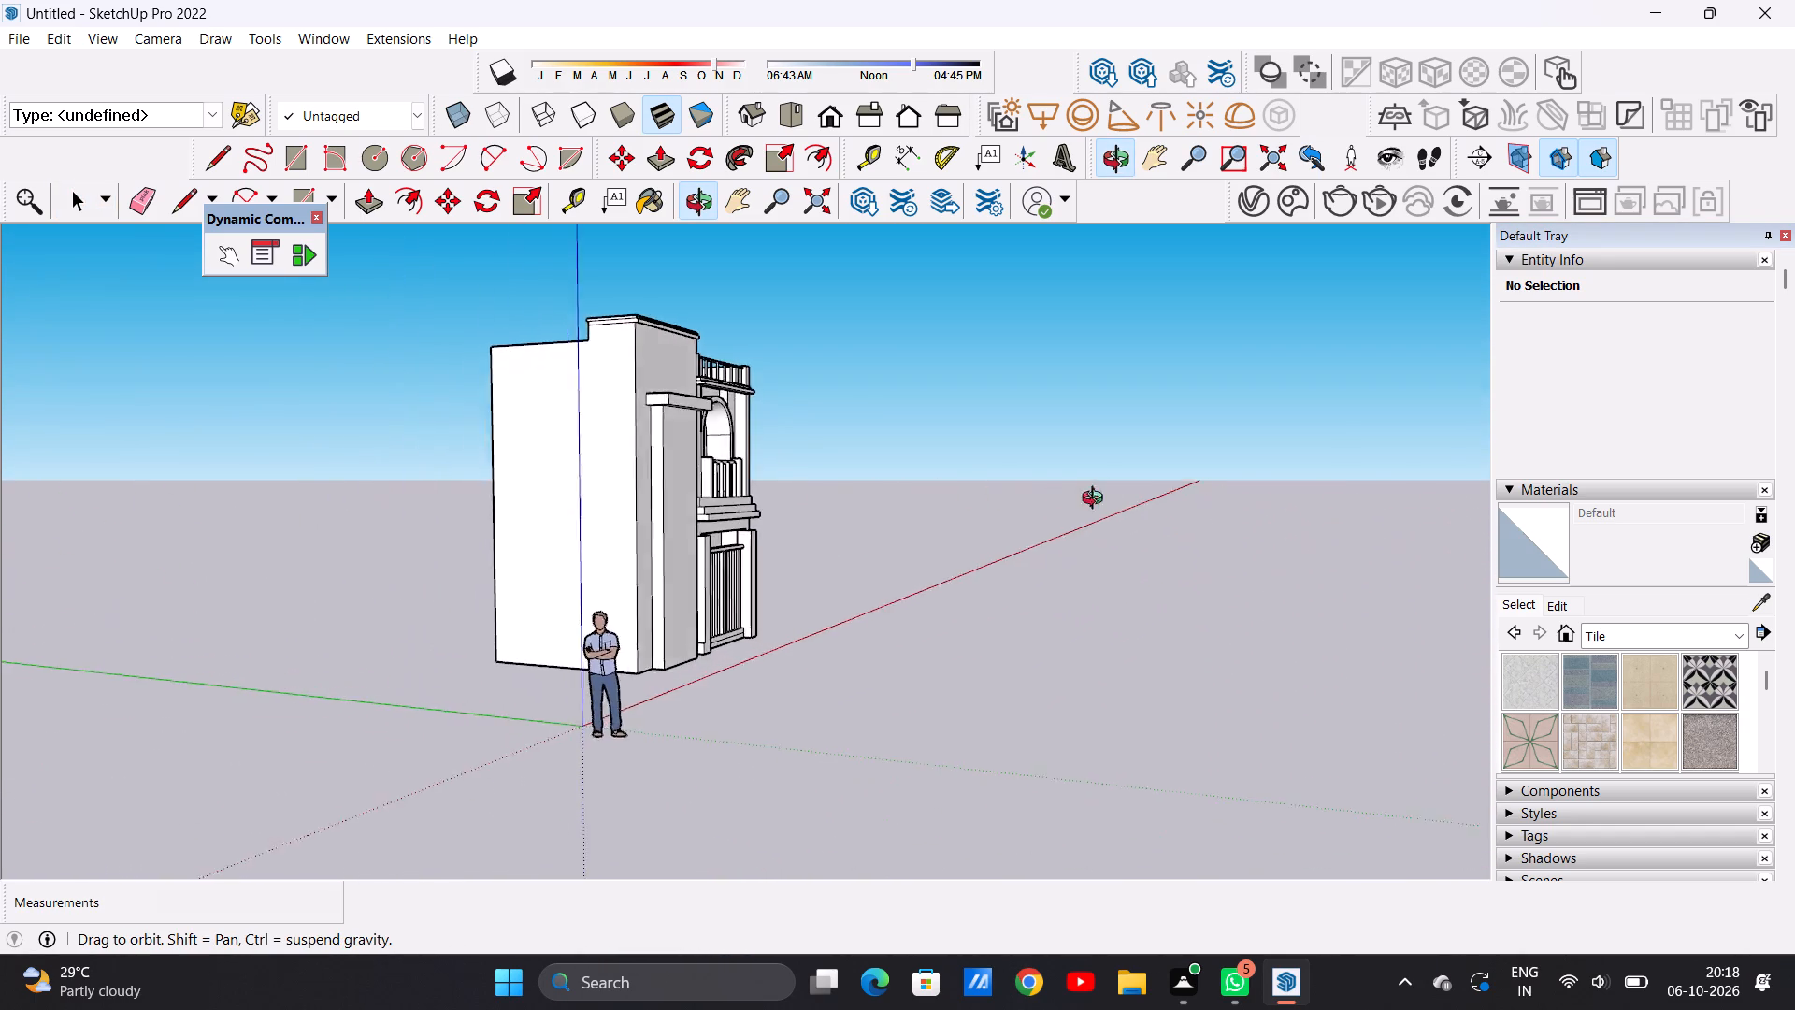
{"action": "middle_click_drag", "start_coordinate": [1097, 500], "coordinate": [610, 494]}
{"action": "scroll", "coordinate": [596, 483], "scroll_direction": "up", "scroll_amount": 7}
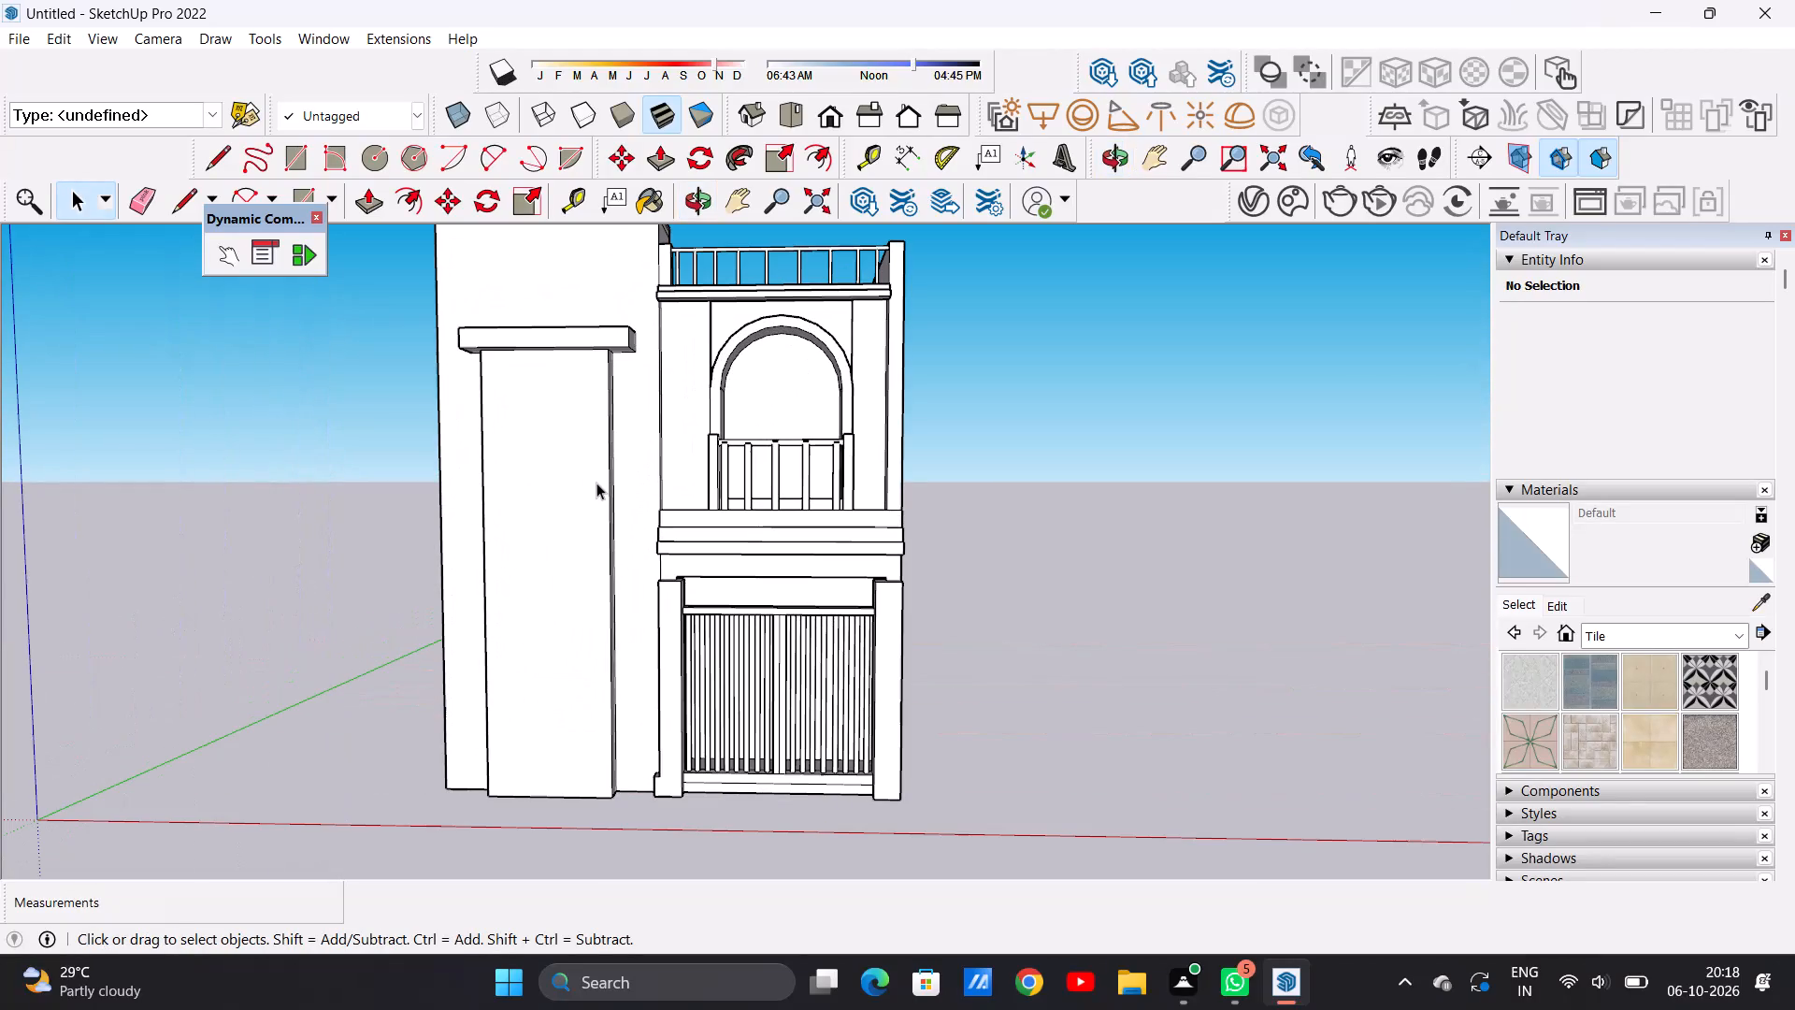
{"action": "scroll", "coordinate": [587, 439], "scroll_direction": "down", "scroll_amount": 5}
{"action": "middle_click_drag", "start_coordinate": [678, 442], "coordinate": [897, 454]}
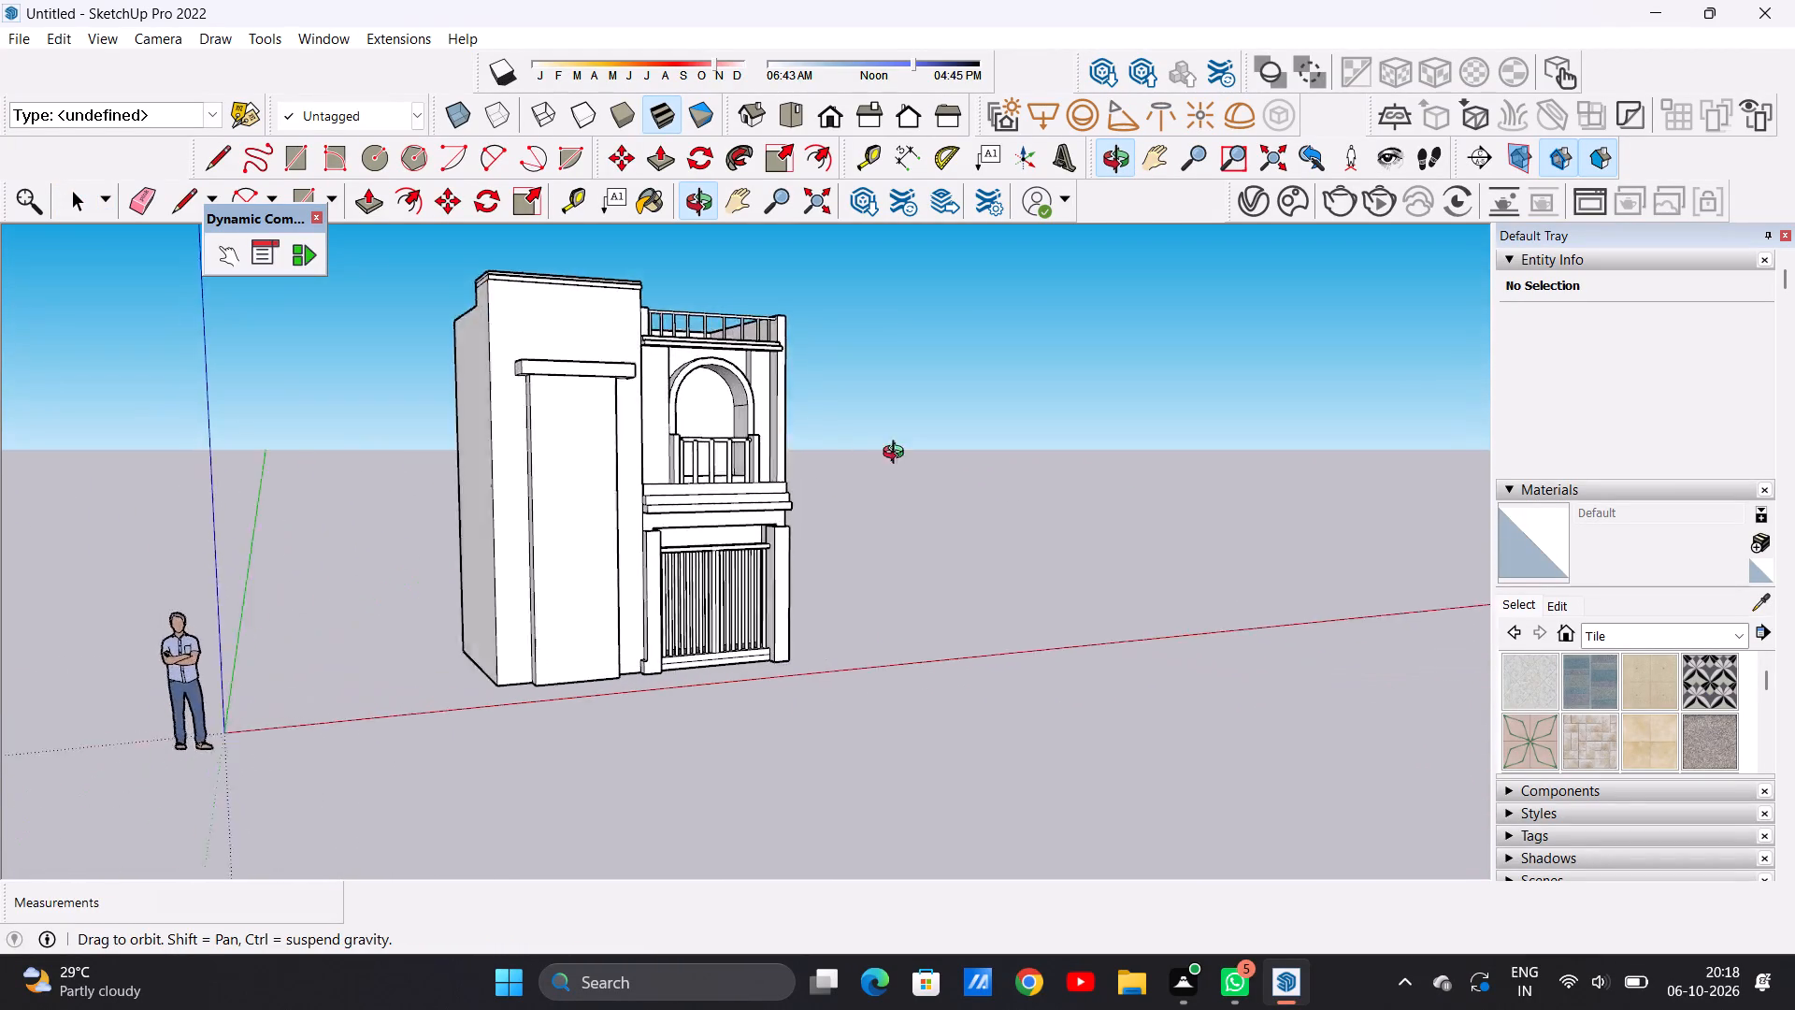
{"action": "middle_click_drag", "start_coordinate": [897, 454], "coordinate": [710, 435]}
{"action": "scroll", "coordinate": [648, 469], "scroll_direction": "down", "scroll_amount": 6}
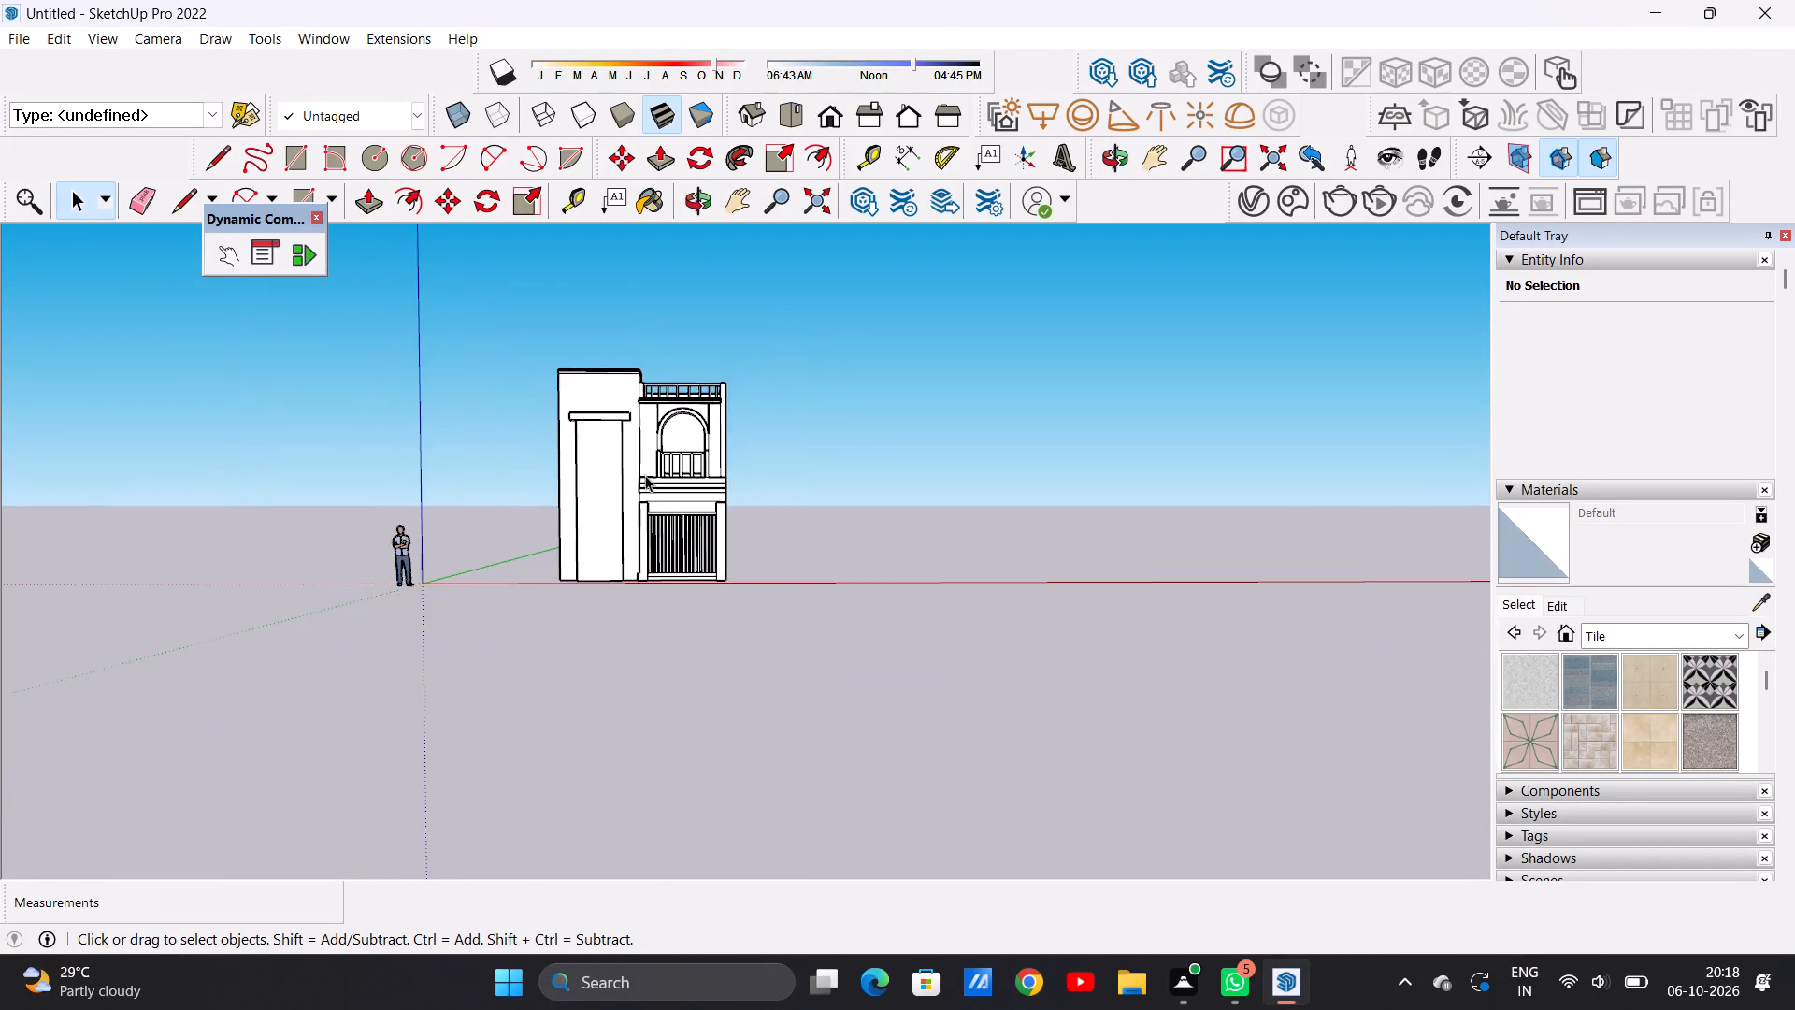
{"action": "scroll", "coordinate": [736, 444], "scroll_direction": "up", "scroll_amount": 15}
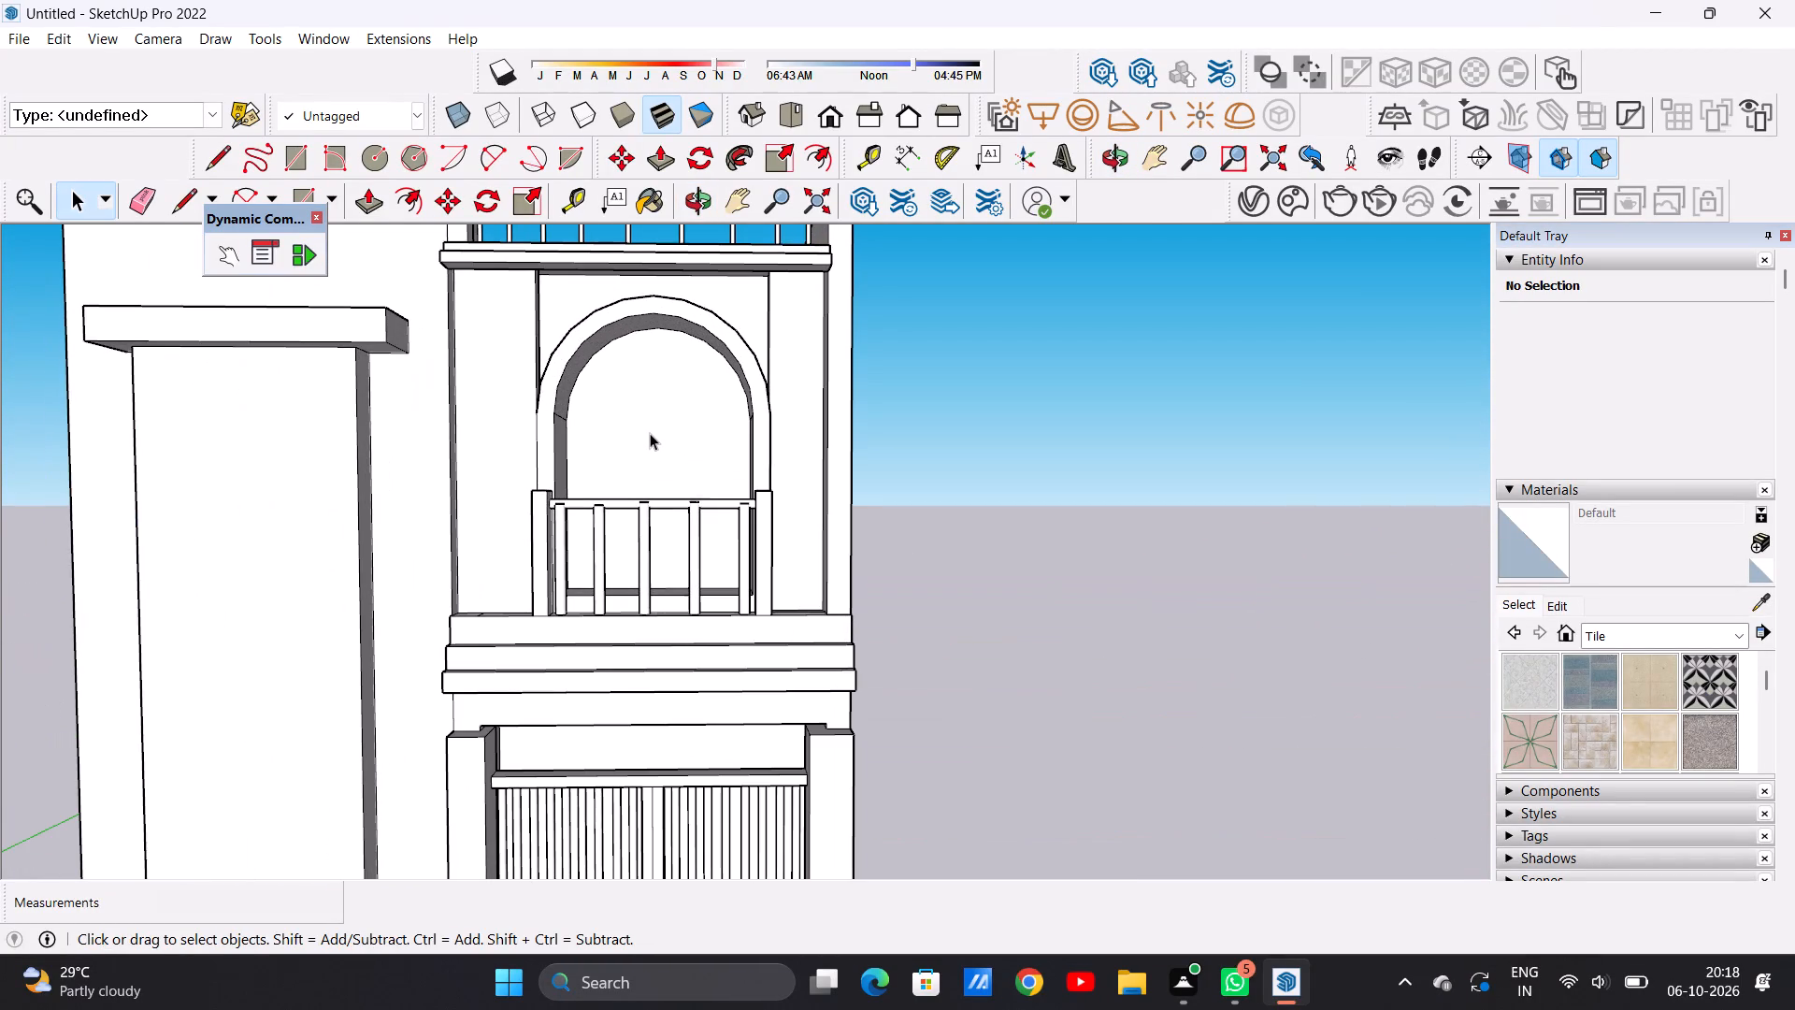
Examine the arched balcony, its railing and the gate bay from above, from the pilaster side and from the front.
{"action": "scroll", "coordinate": [654, 433], "scroll_direction": "down", "scroll_amount": 7}
{"action": "scroll", "coordinate": [659, 475], "scroll_direction": "up", "scroll_amount": 1}
{"action": "scroll", "coordinate": [659, 475], "scroll_direction": "down", "scroll_amount": 2}
{"action": "middle_click_drag", "start_coordinate": [705, 436], "coordinate": [498, 537]}
{"action": "scroll", "coordinate": [616, 420], "scroll_direction": "up", "scroll_amount": 7}
{"action": "middle_click_drag", "start_coordinate": [580, 396], "coordinate": [779, 395]}
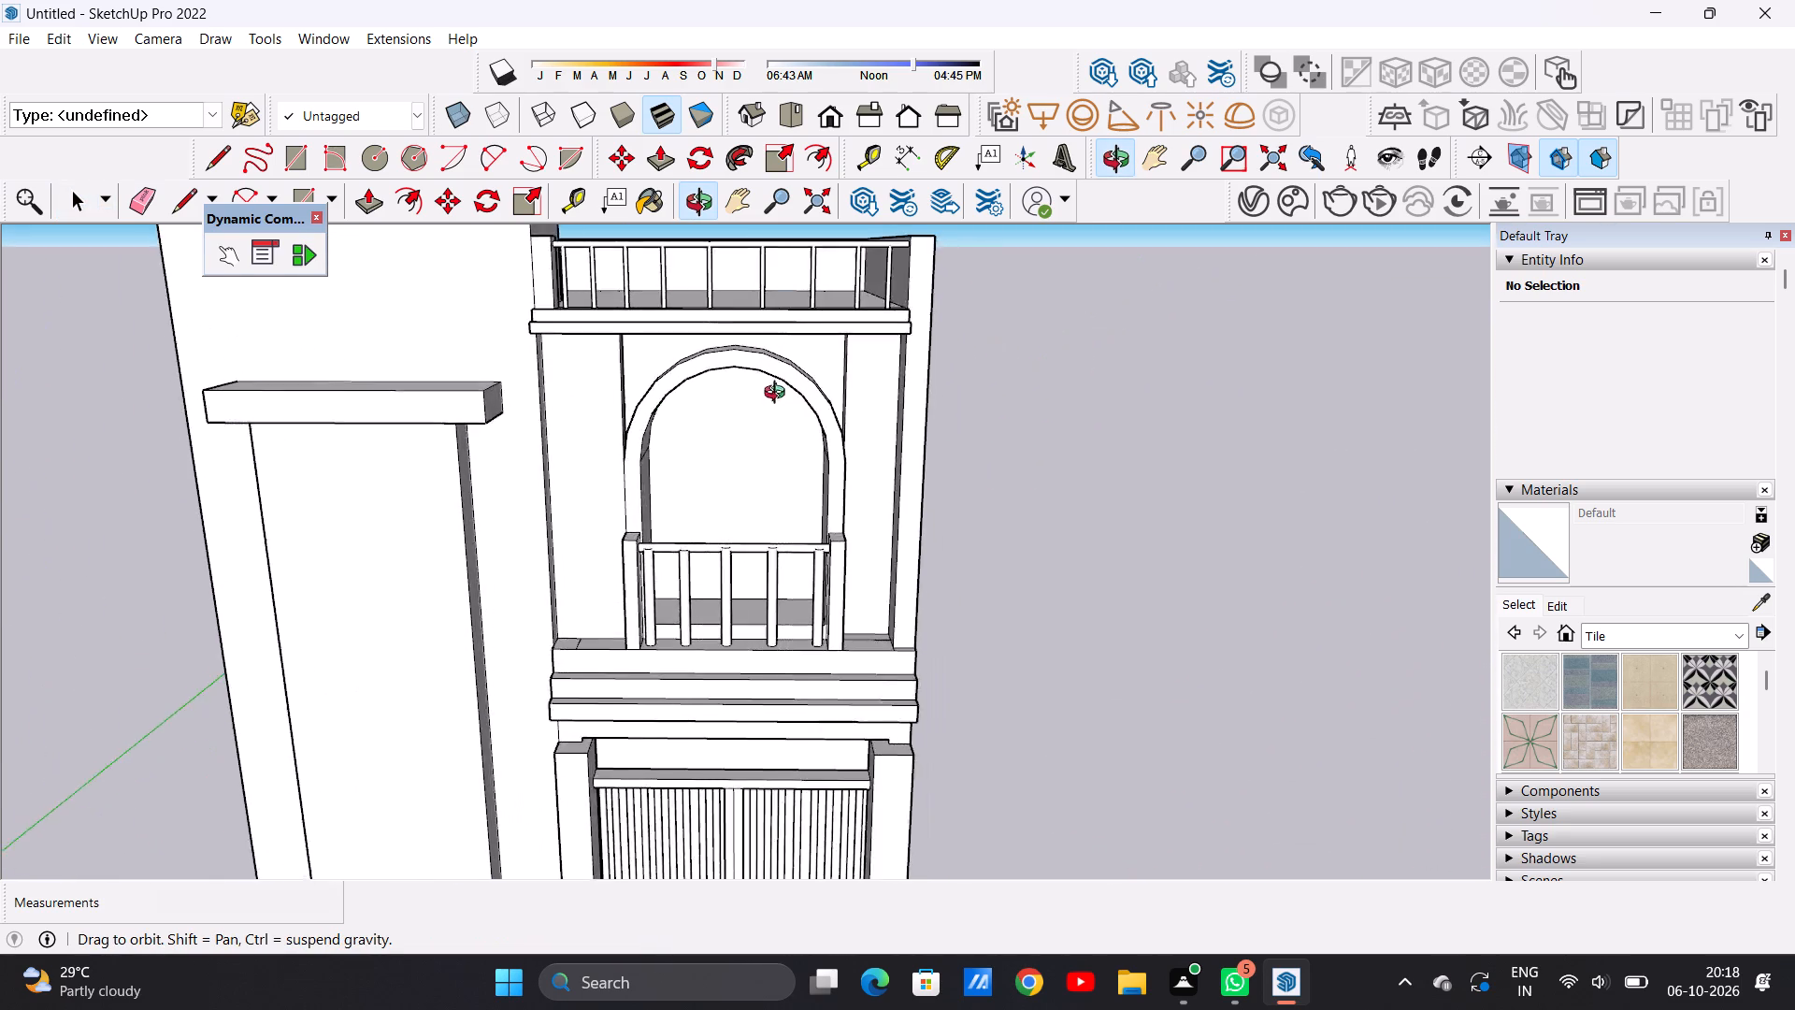
{"action": "middle_click_drag", "start_coordinate": [779, 395], "coordinate": [778, 325]}
{"action": "scroll", "coordinate": [596, 436], "scroll_direction": "down", "scroll_amount": 11}
{"action": "scroll", "coordinate": [558, 566], "scroll_direction": "up", "scroll_amount": 7}
{"action": "middle_click_drag", "start_coordinate": [555, 571], "coordinate": [791, 557]}
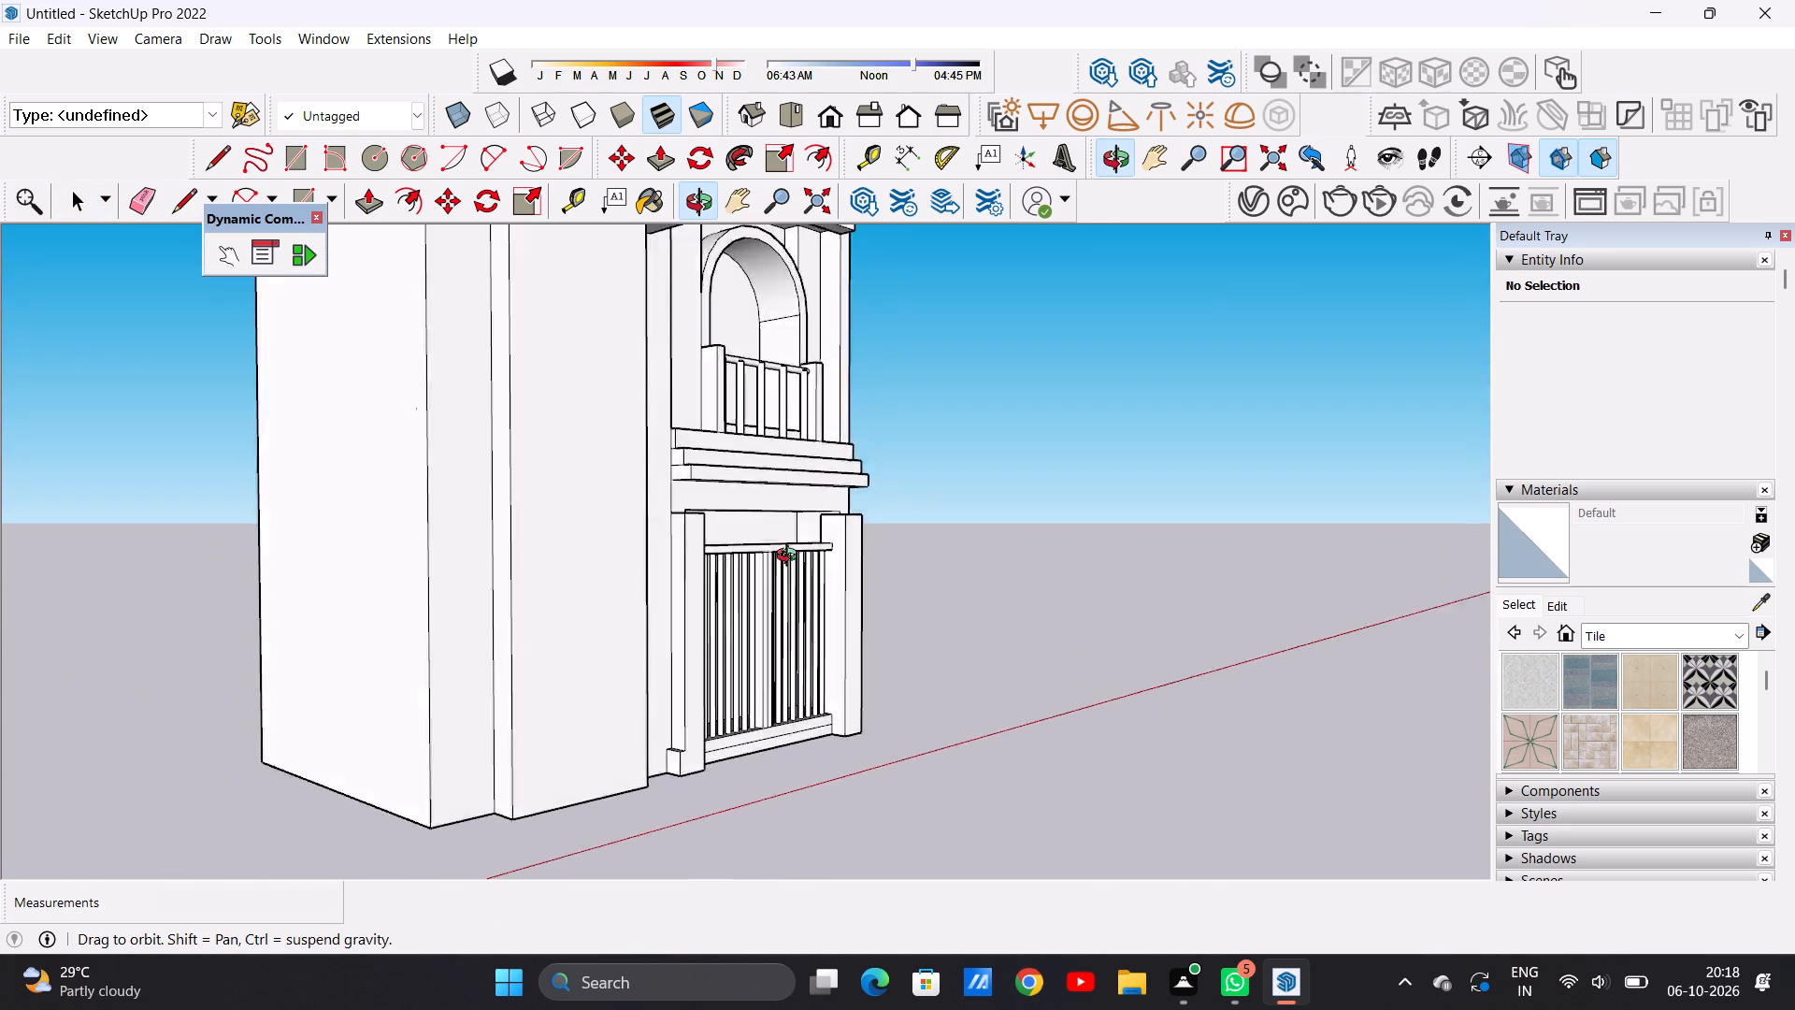
{"action": "middle_click_drag", "start_coordinate": [791, 557], "coordinate": [541, 569]}
{"action": "scroll", "coordinate": [542, 571], "scroll_direction": "down", "scroll_amount": 8}
{"action": "scroll", "coordinate": [555, 559], "scroll_direction": "up", "scroll_amount": 4}
{"action": "middle_click_drag", "start_coordinate": [529, 580], "coordinate": [541, 551]}
{"action": "scroll", "coordinate": [503, 584], "scroll_direction": "down", "scroll_amount": 6}
{"action": "scroll", "coordinate": [514, 443], "scroll_direction": "up", "scroll_amount": 11}
{"action": "scroll", "coordinate": [519, 444], "scroll_direction": "down", "scroll_amount": 8}
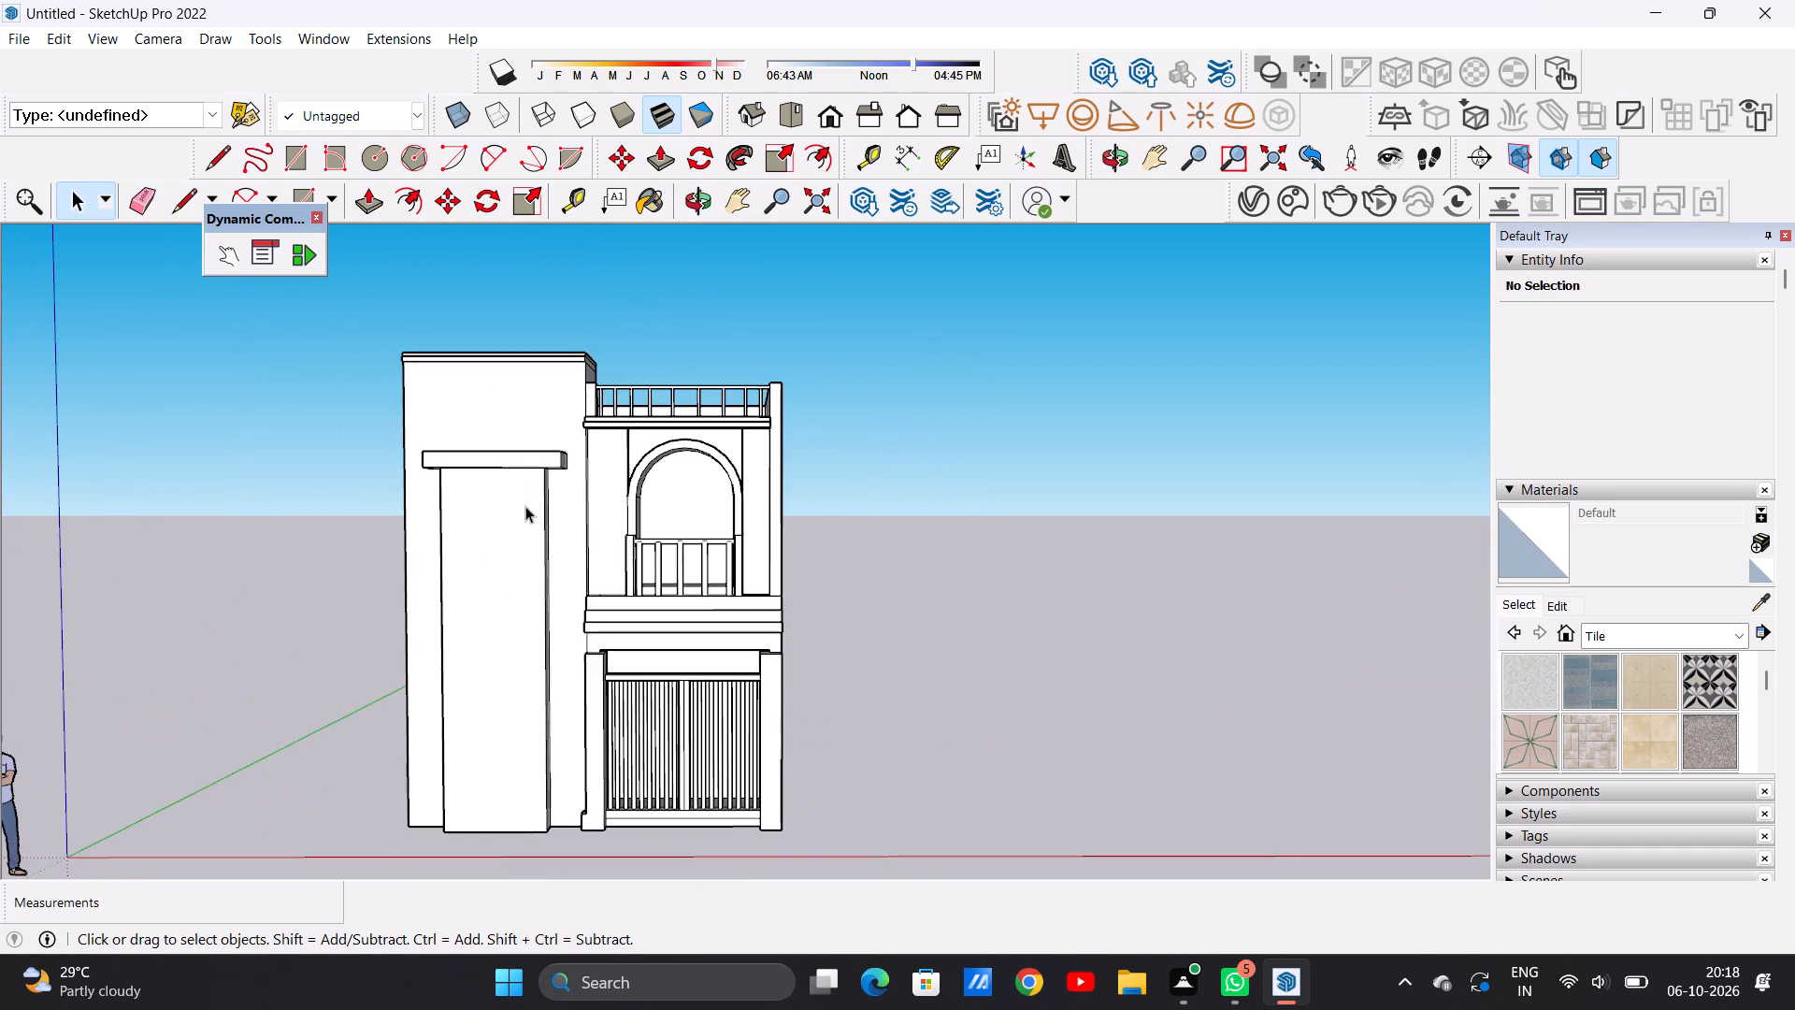
{"action": "scroll", "coordinate": [528, 512], "scroll_direction": "up", "scroll_amount": 6}
{"action": "scroll", "coordinate": [528, 512], "scroll_direction": "down", "scroll_amount": 6}
{"action": "middle_click_drag", "start_coordinate": [565, 503], "coordinate": [387, 476]}
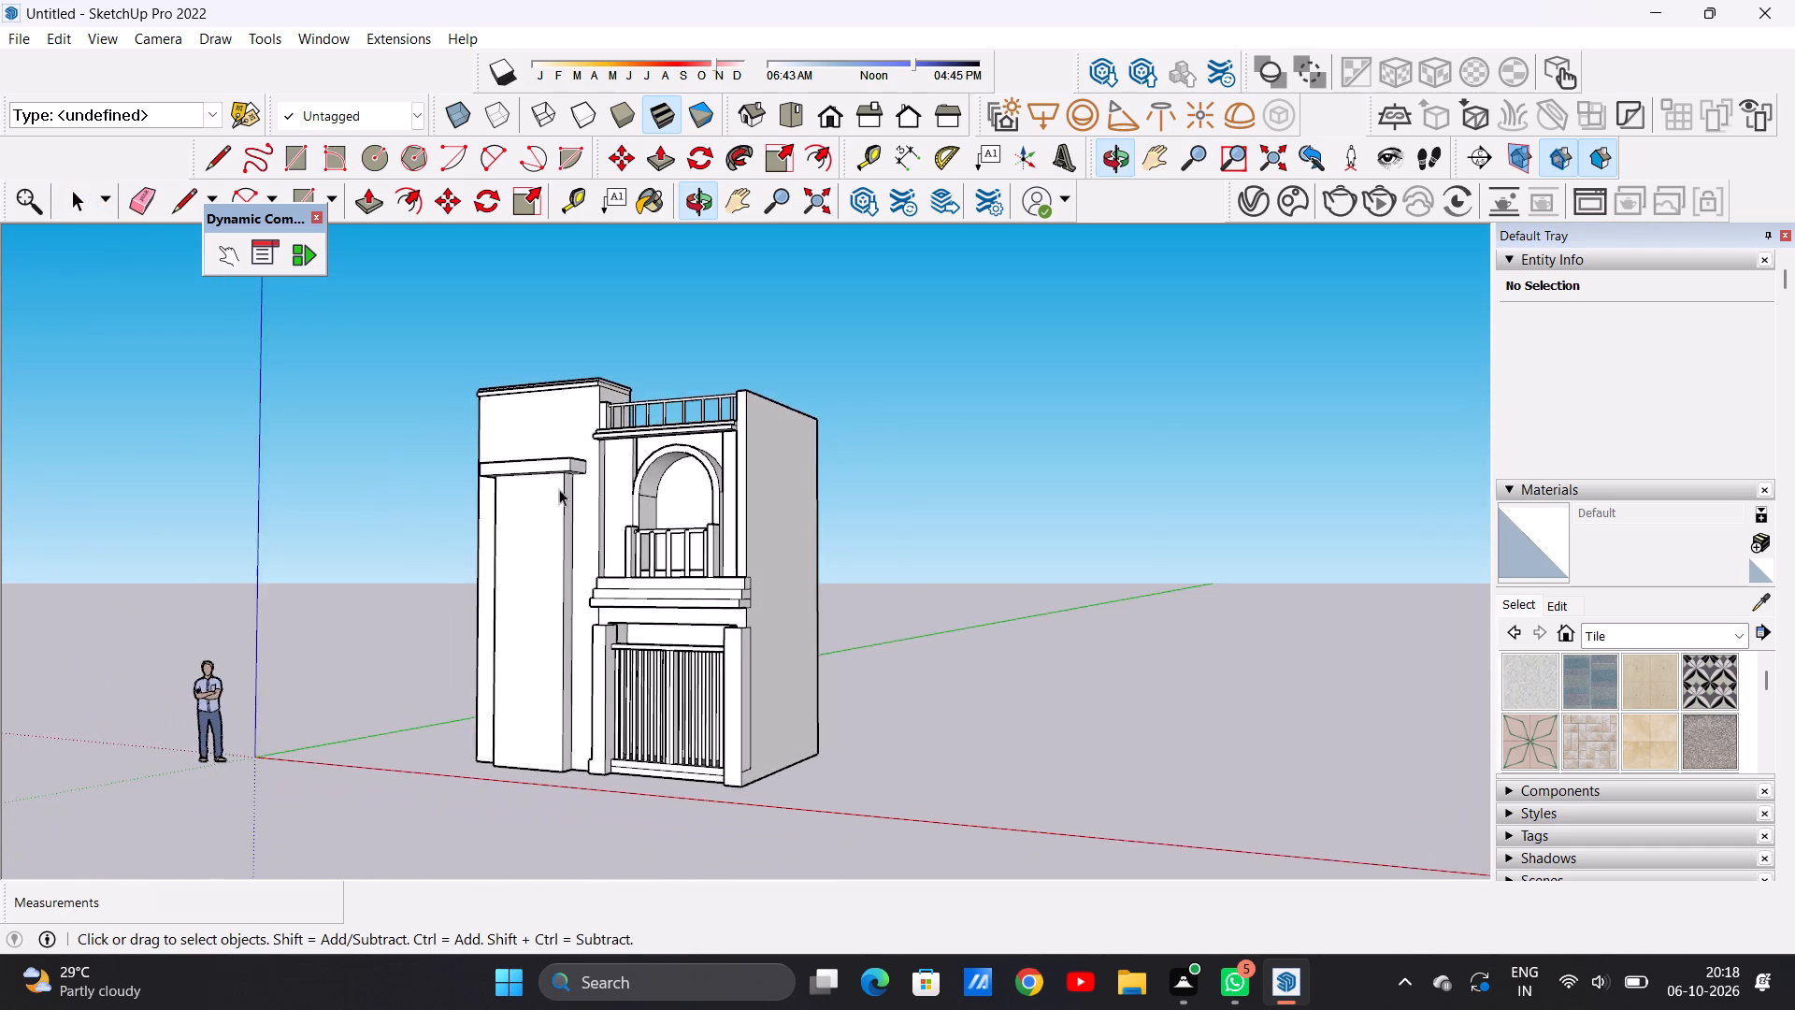
Examine the projecting cap on the tall pilaster from below and the depth of the facade elements from both sides.
{"action": "scroll", "coordinate": [564, 489], "scroll_direction": "up", "scroll_amount": 10}
{"action": "middle_click_drag", "start_coordinate": [596, 494], "coordinate": [471, 509]}
{"action": "scroll", "coordinate": [607, 442], "scroll_direction": "up", "scroll_amount": 12}
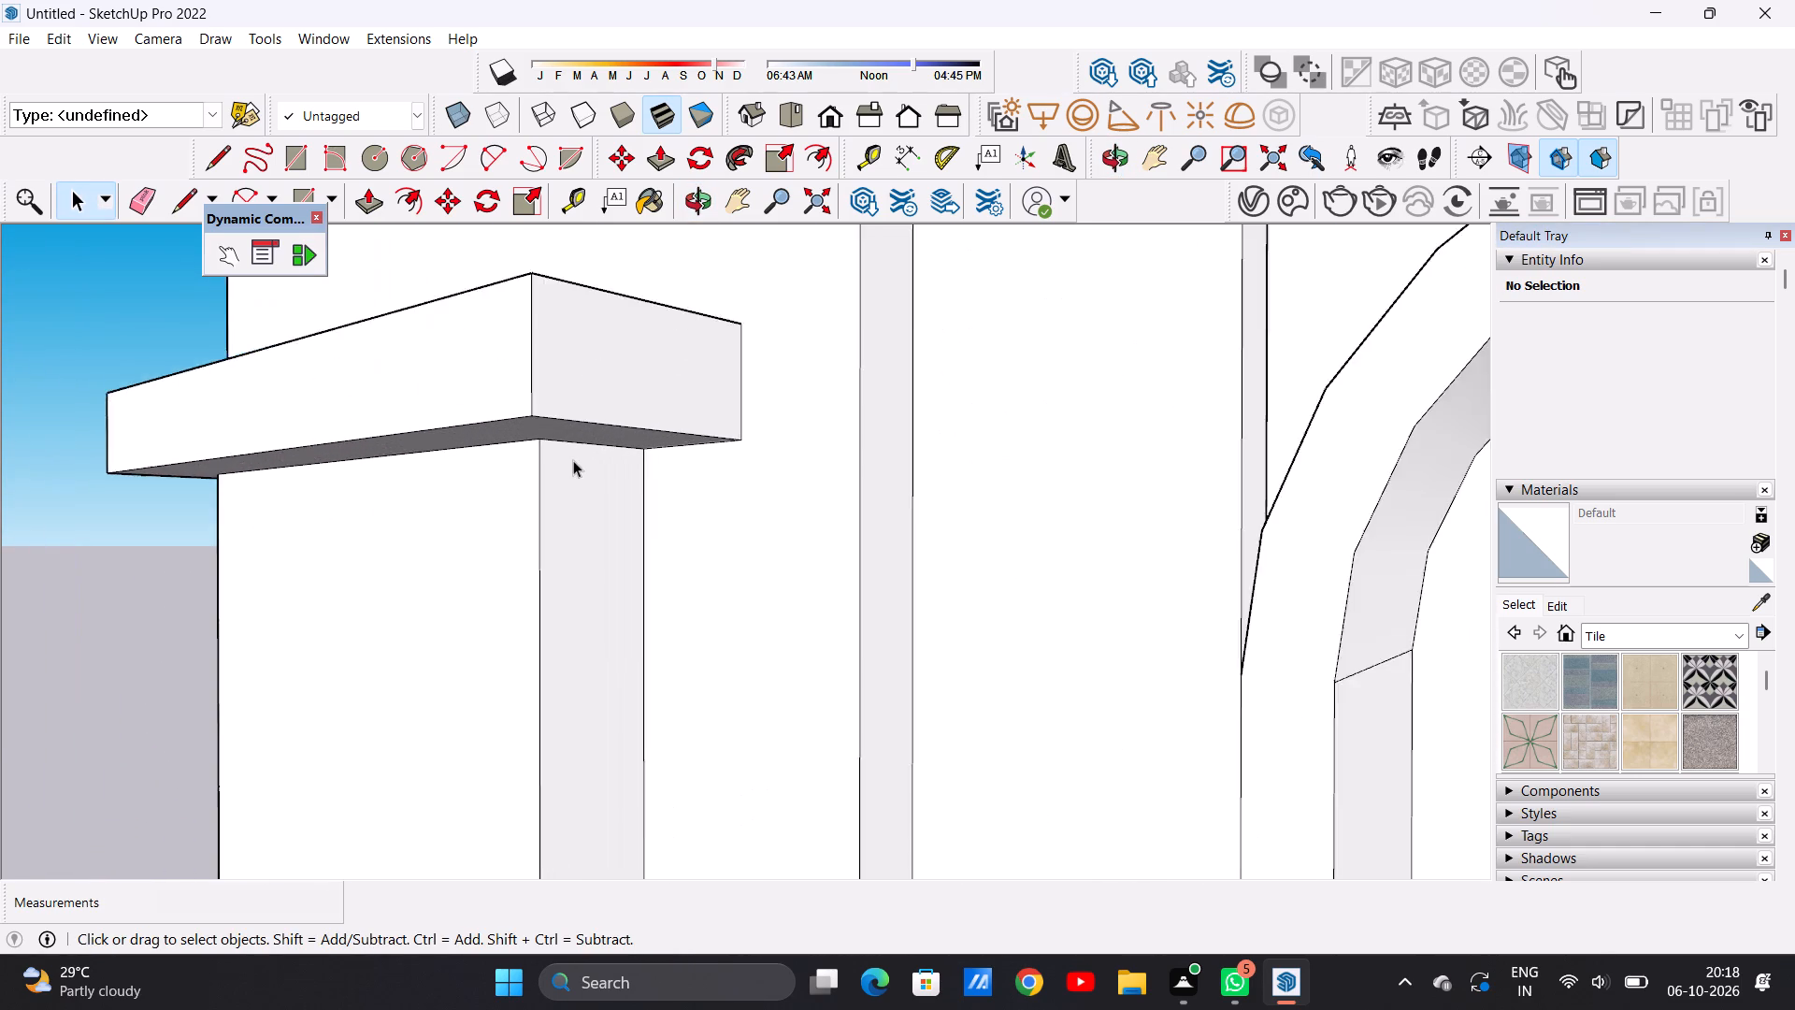
{"action": "scroll", "coordinate": [573, 461], "scroll_direction": "down", "scroll_amount": 15}
{"action": "middle_click_drag", "start_coordinate": [534, 555], "coordinate": [678, 393]}
{"action": "scroll", "coordinate": [559, 483], "scroll_direction": "down", "scroll_amount": 10}
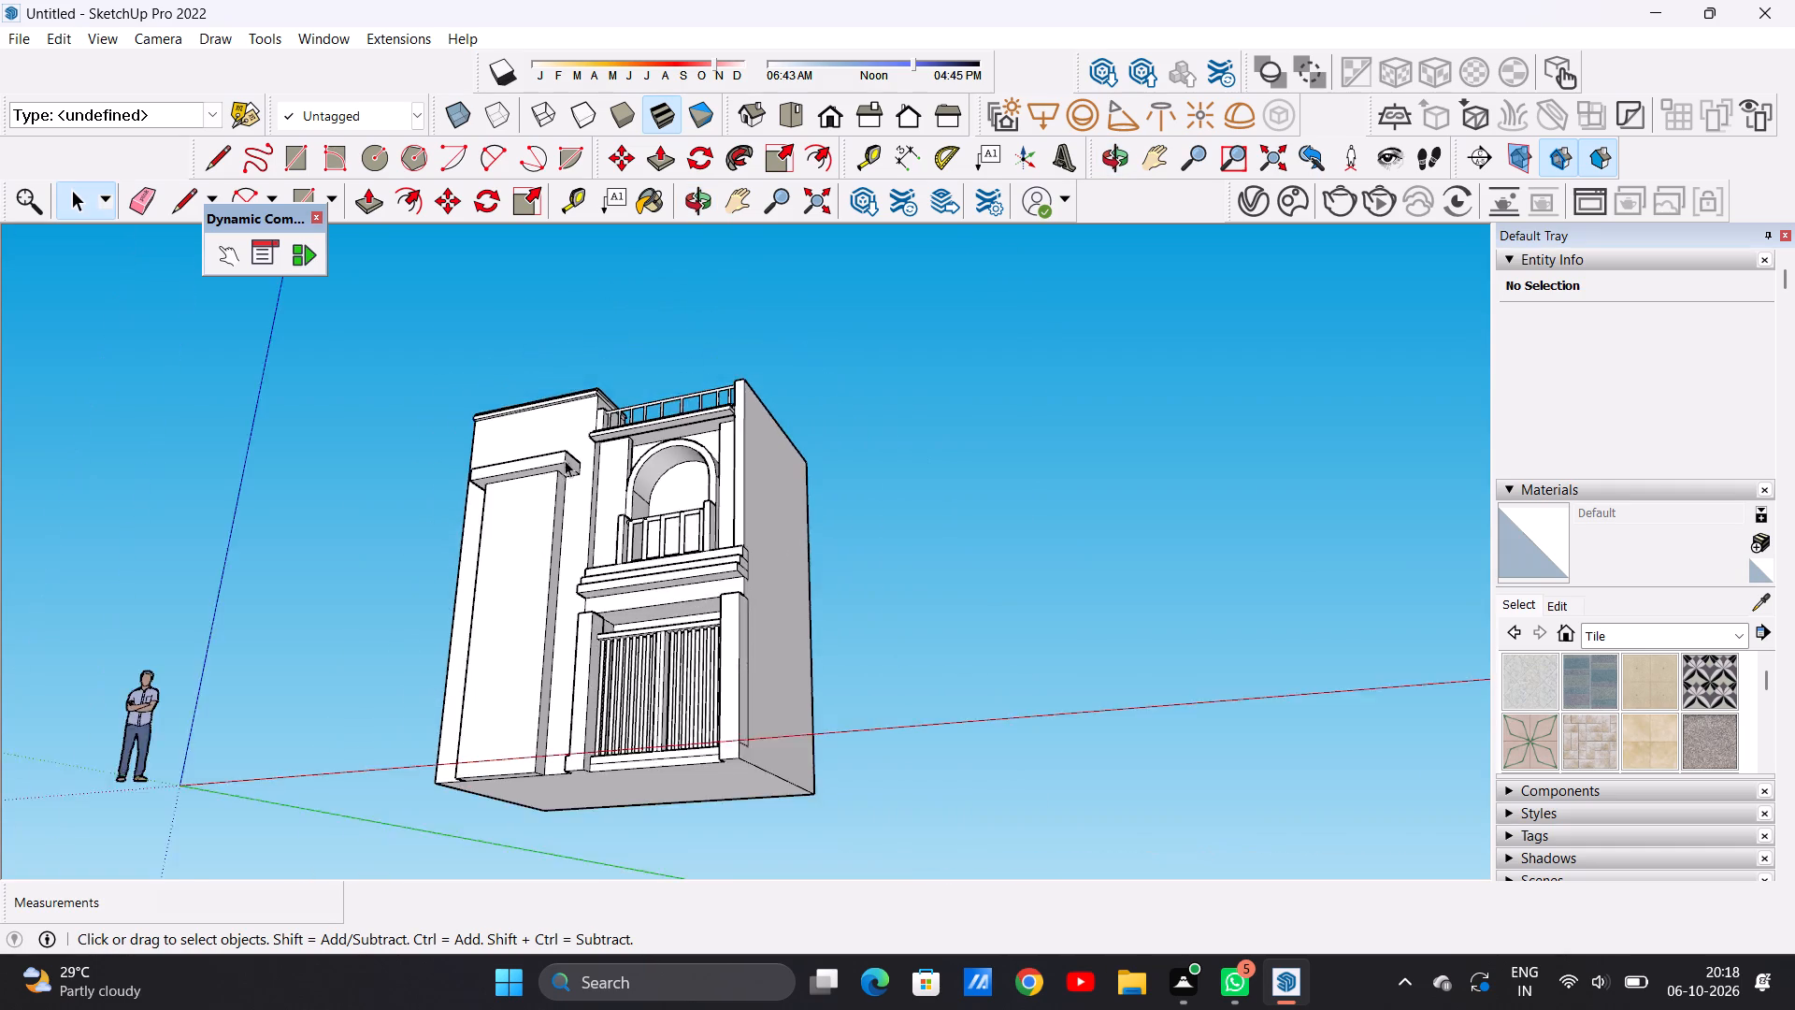
{"action": "scroll", "coordinate": [565, 460], "scroll_direction": "down", "scroll_amount": 4}
{"action": "middle_click_drag", "start_coordinate": [495, 500], "coordinate": [676, 612]}
{"action": "scroll", "coordinate": [600, 569], "scroll_direction": "up", "scroll_amount": 6}
{"action": "middle_click_drag", "start_coordinate": [510, 559], "coordinate": [958, 561]}
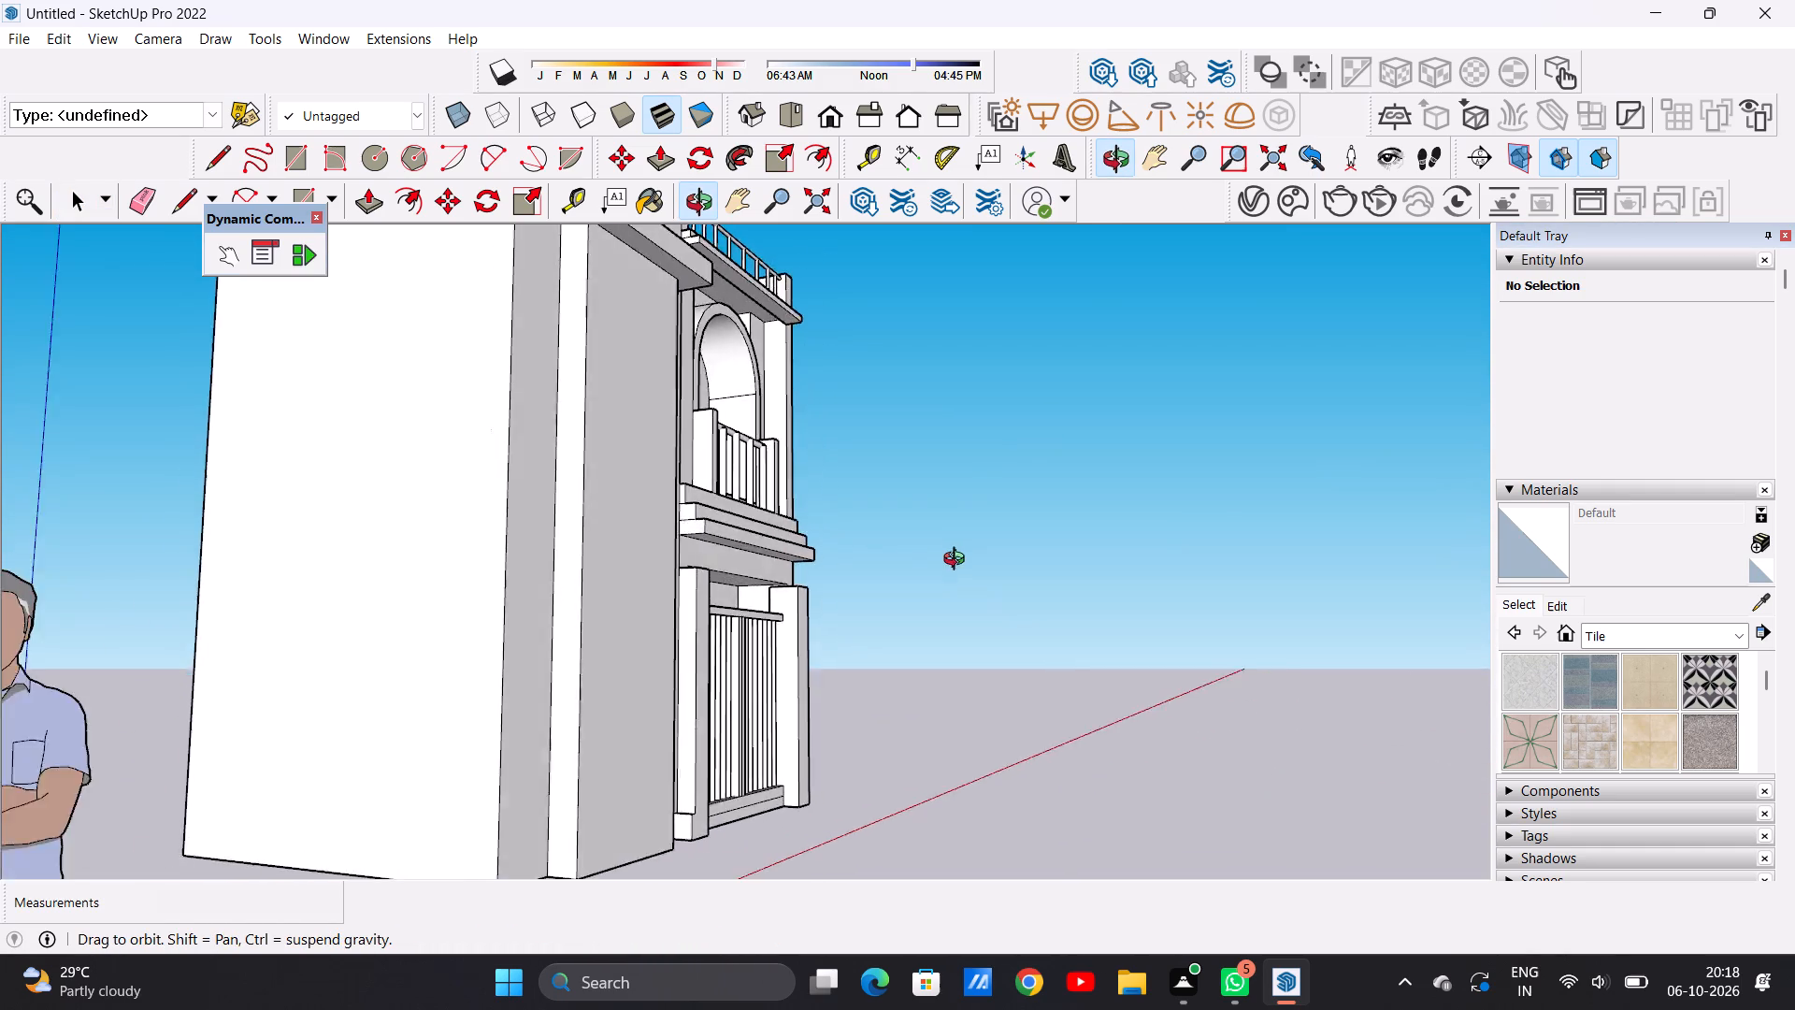
{"action": "middle_click_drag", "start_coordinate": [958, 561], "coordinate": [631, 561]}
{"action": "scroll", "coordinate": [549, 522], "scroll_direction": "down", "scroll_amount": 5}
{"action": "middle_click_drag", "start_coordinate": [711, 528], "coordinate": [85, 544]}
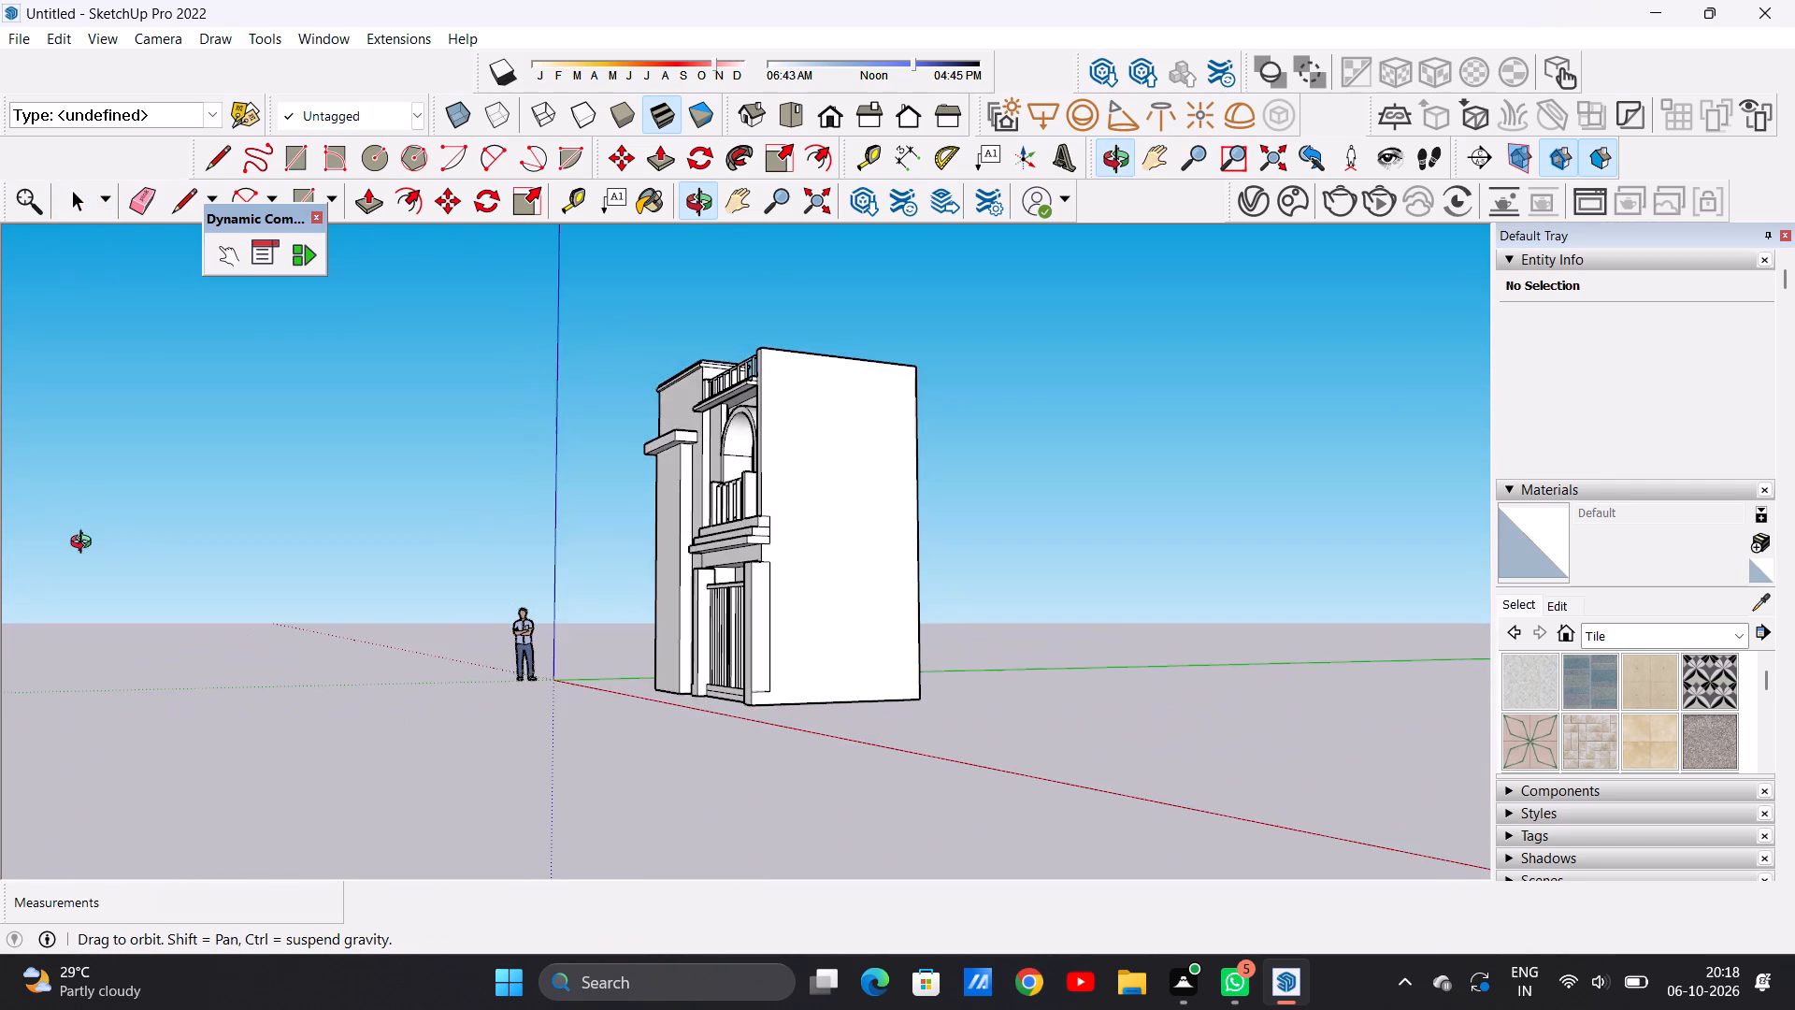
{"action": "middle_click_drag", "start_coordinate": [85, 544], "coordinate": [897, 552]}
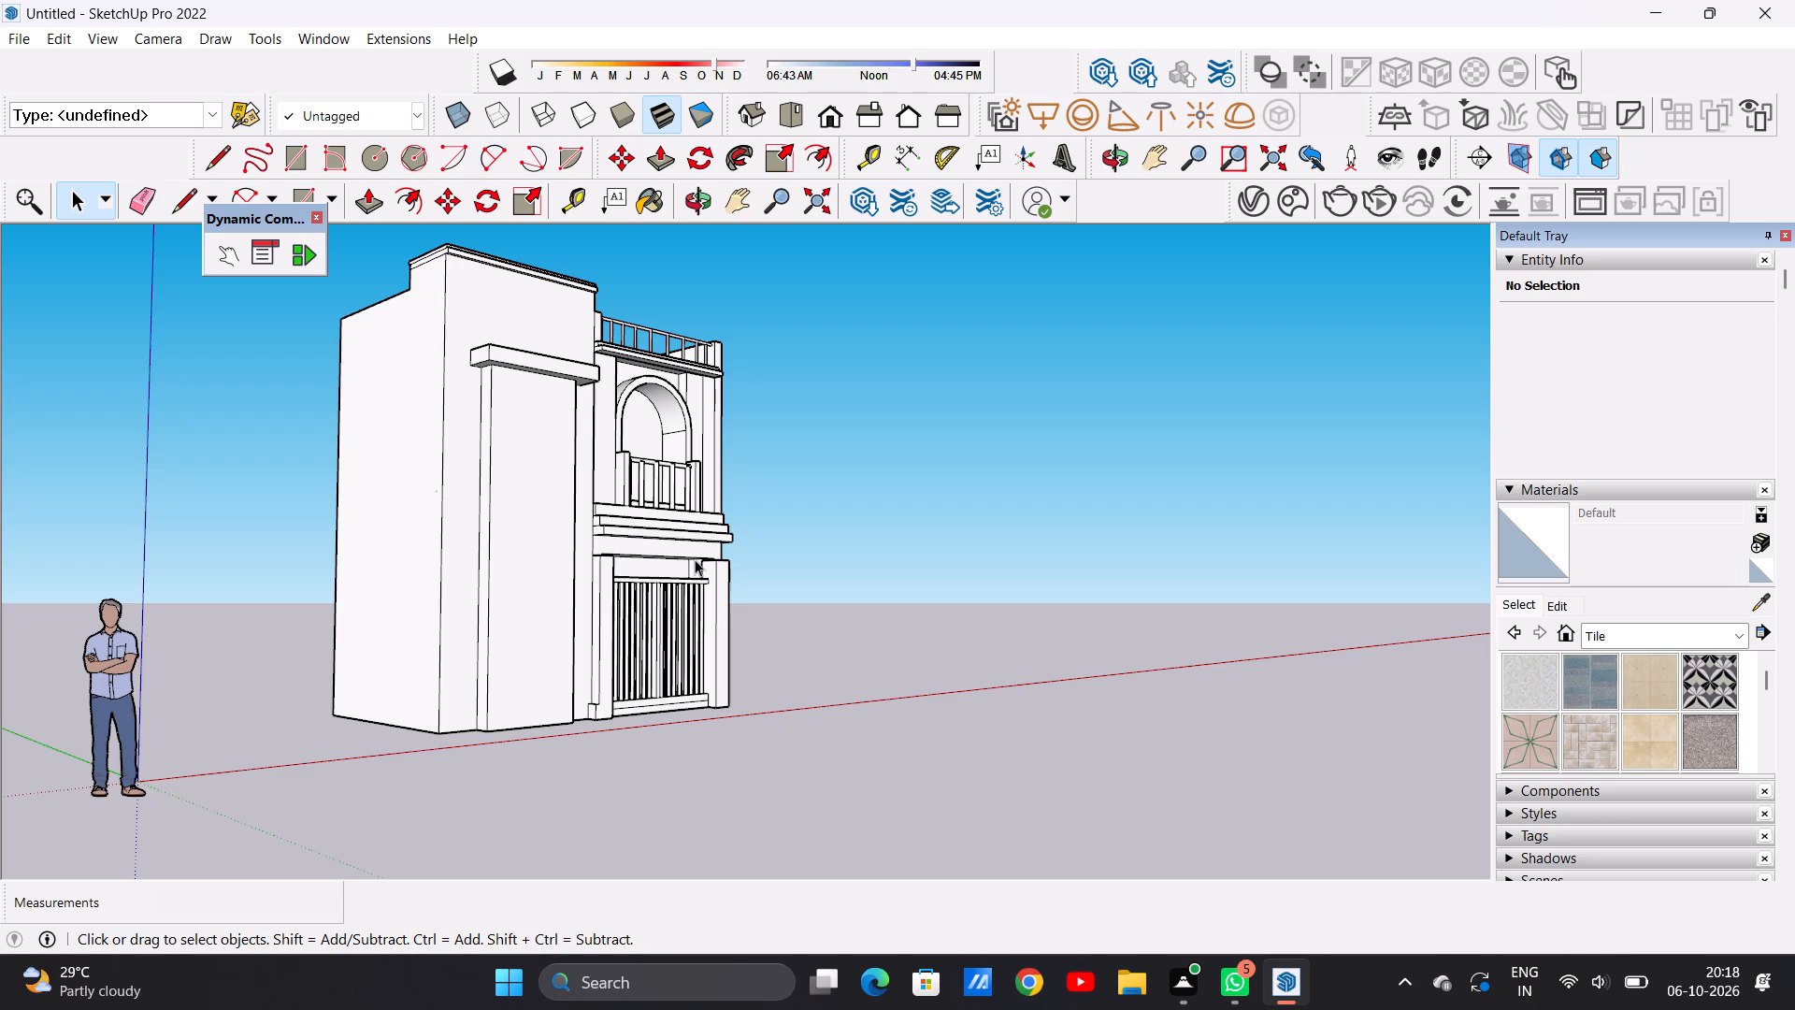
Examine the overall building massing from both sides and the front, comparing the raised block with the balcony and gate bay.
{"action": "scroll", "coordinate": [664, 480], "scroll_direction": "down", "scroll_amount": 5}
{"action": "middle_click_drag", "start_coordinate": [788, 480], "coordinate": [460, 486]}
{"action": "middle_click_drag", "start_coordinate": [828, 489], "coordinate": [366, 526]}
{"action": "scroll", "coordinate": [665, 470], "scroll_direction": "up", "scroll_amount": 14}
{"action": "scroll", "coordinate": [663, 479], "scroll_direction": "down", "scroll_amount": 10}
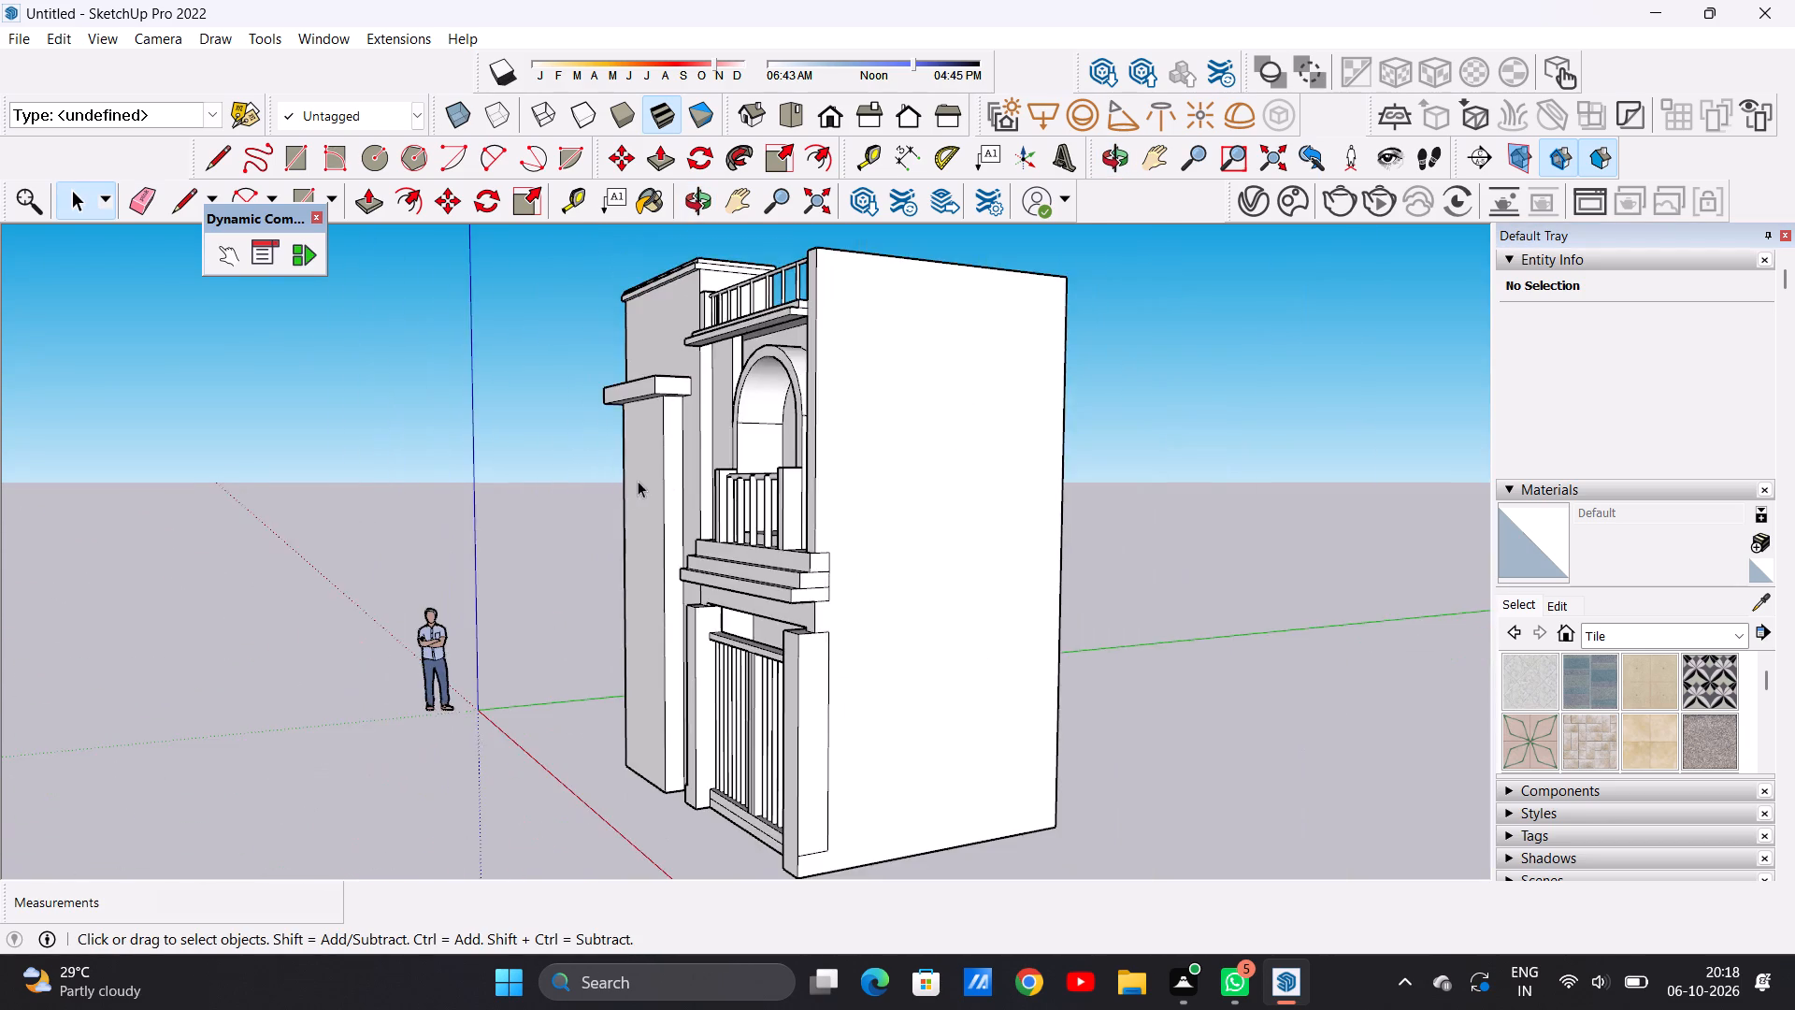
{"action": "middle_click_drag", "start_coordinate": [631, 484], "coordinate": [1022, 487]}
{"action": "scroll", "coordinate": [709, 492], "scroll_direction": "down", "scroll_amount": 3}
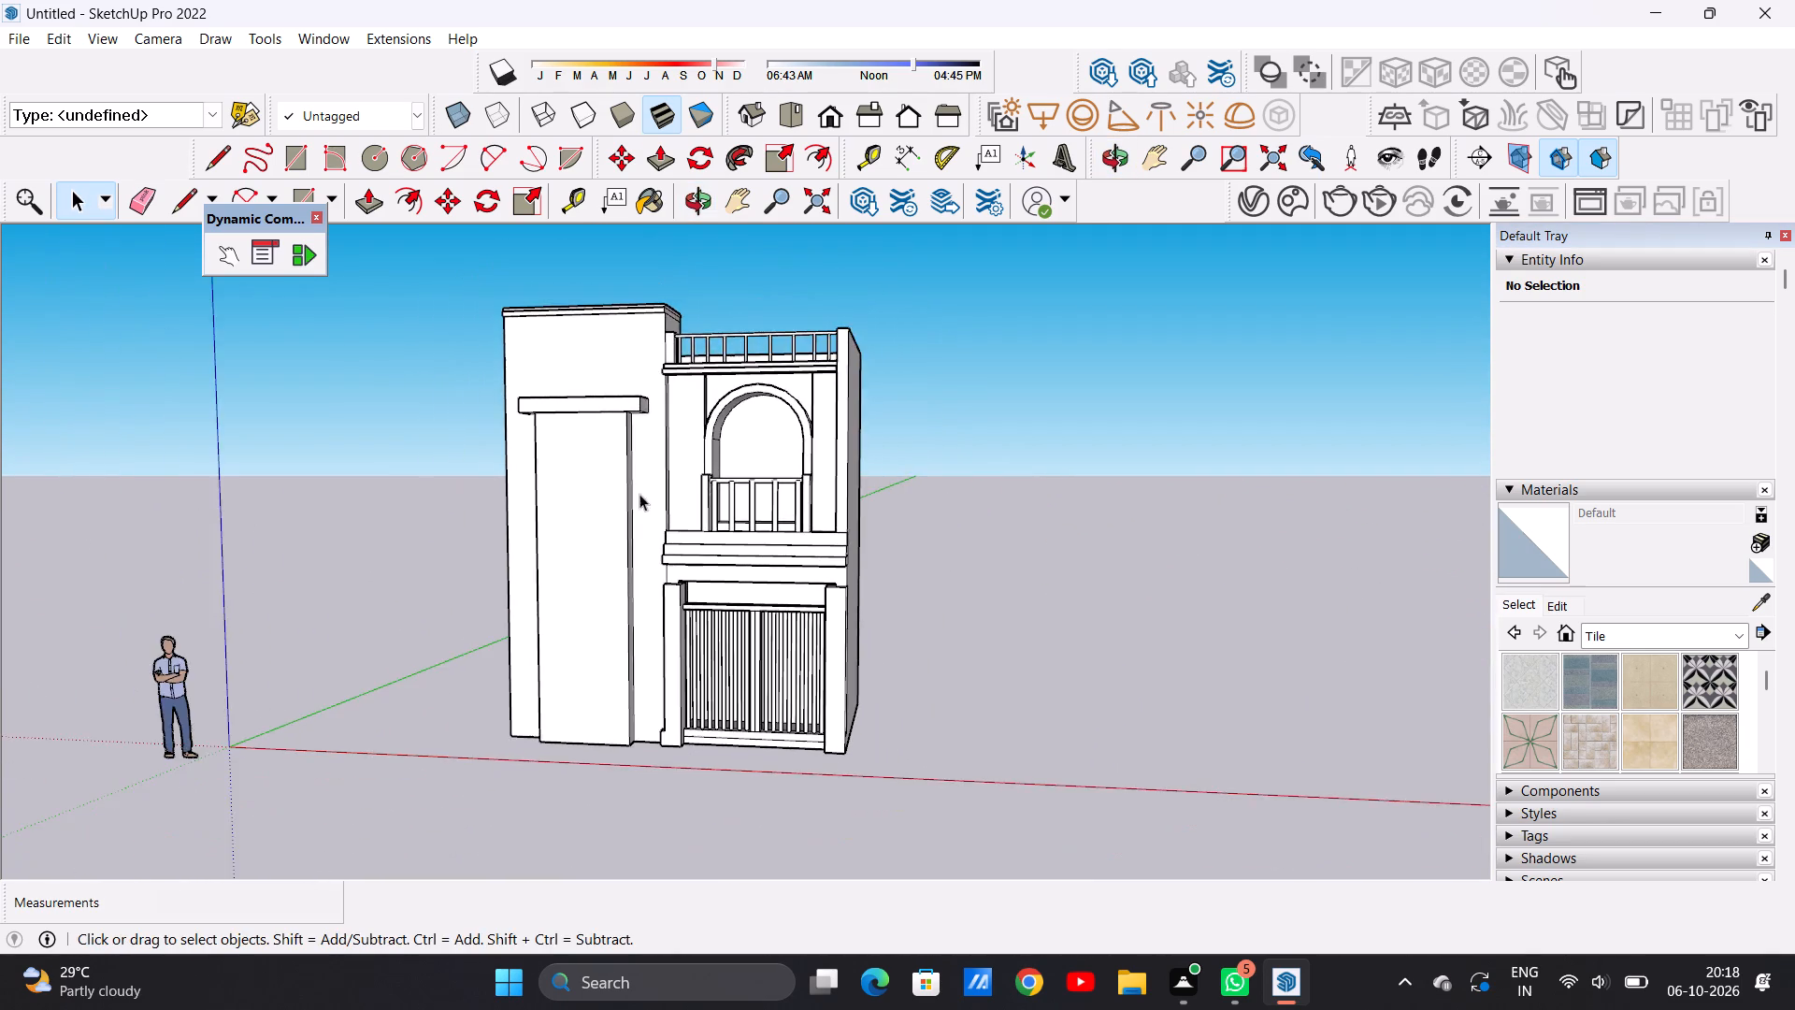
{"action": "middle_click_drag", "start_coordinate": [523, 499], "coordinate": [610, 480]}
{"action": "scroll", "coordinate": [654, 472], "scroll_direction": "up", "scroll_amount": 3}
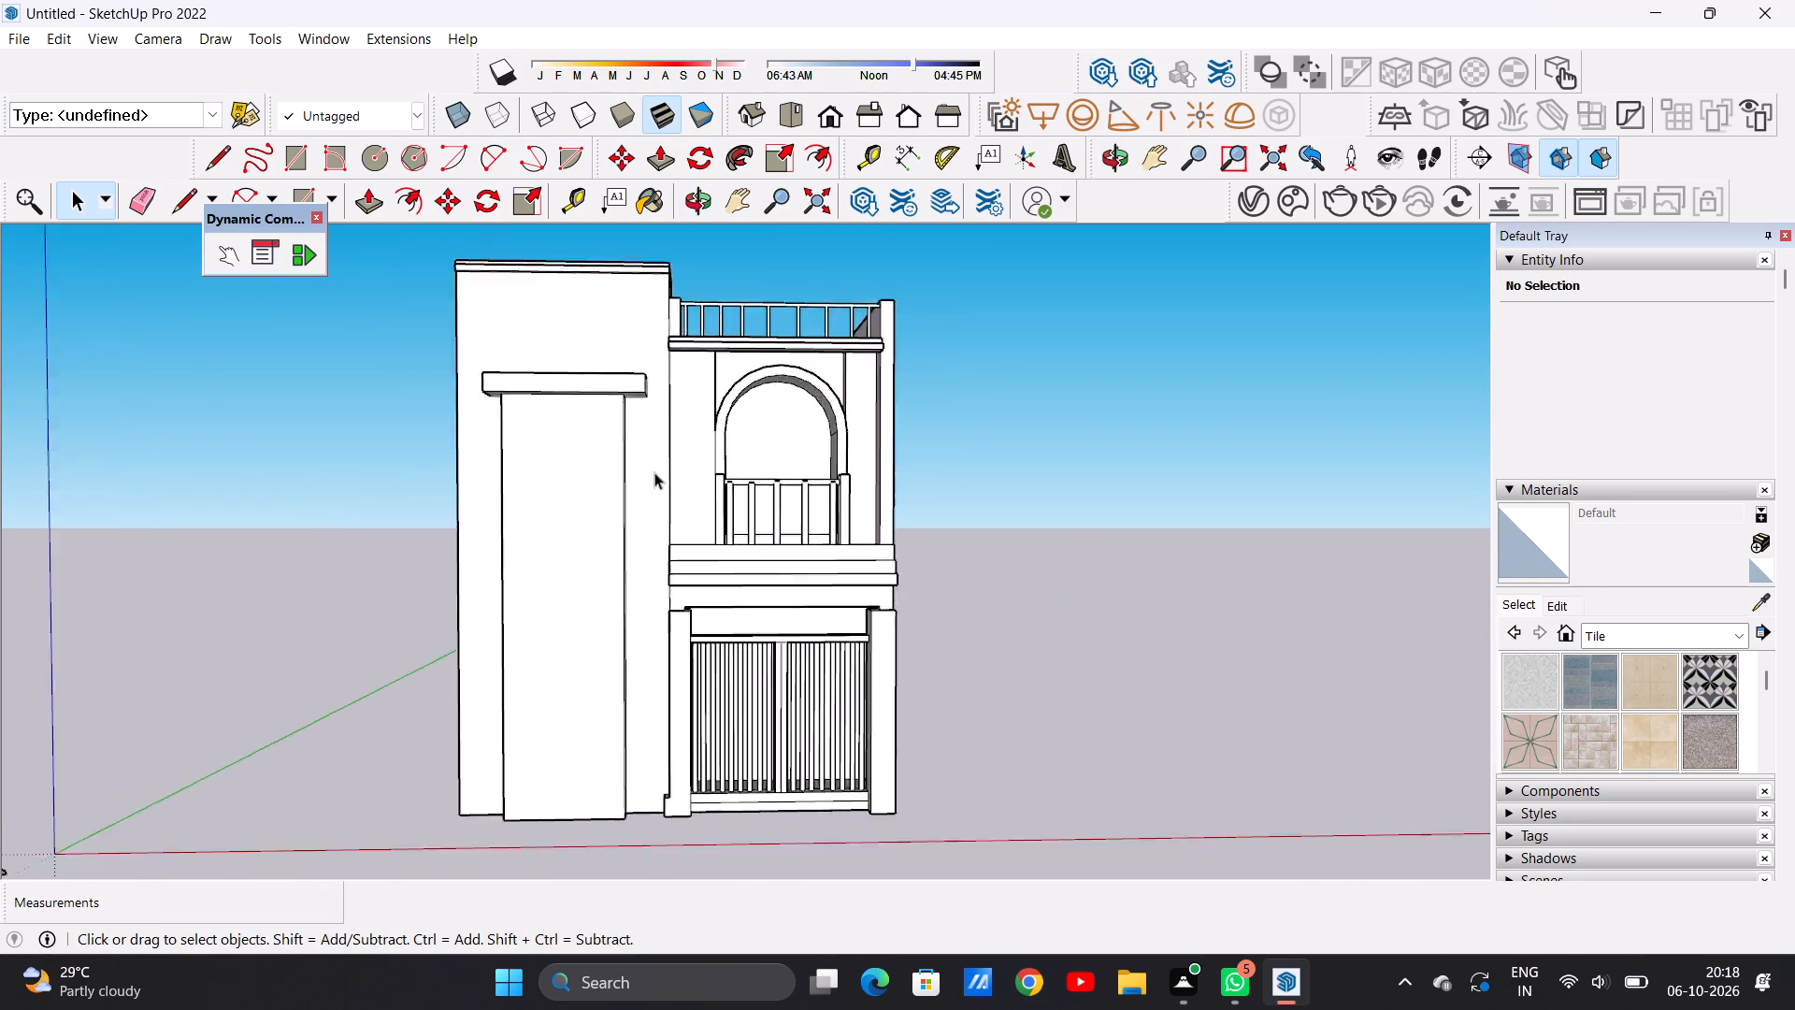
{"action": "scroll", "coordinate": [654, 472], "scroll_direction": "up", "scroll_amount": 2}
{"action": "middle_click_drag", "start_coordinate": [624, 510], "coordinate": [614, 492]}
{"action": "scroll", "coordinate": [610, 467], "scroll_direction": "down", "scroll_amount": 11}
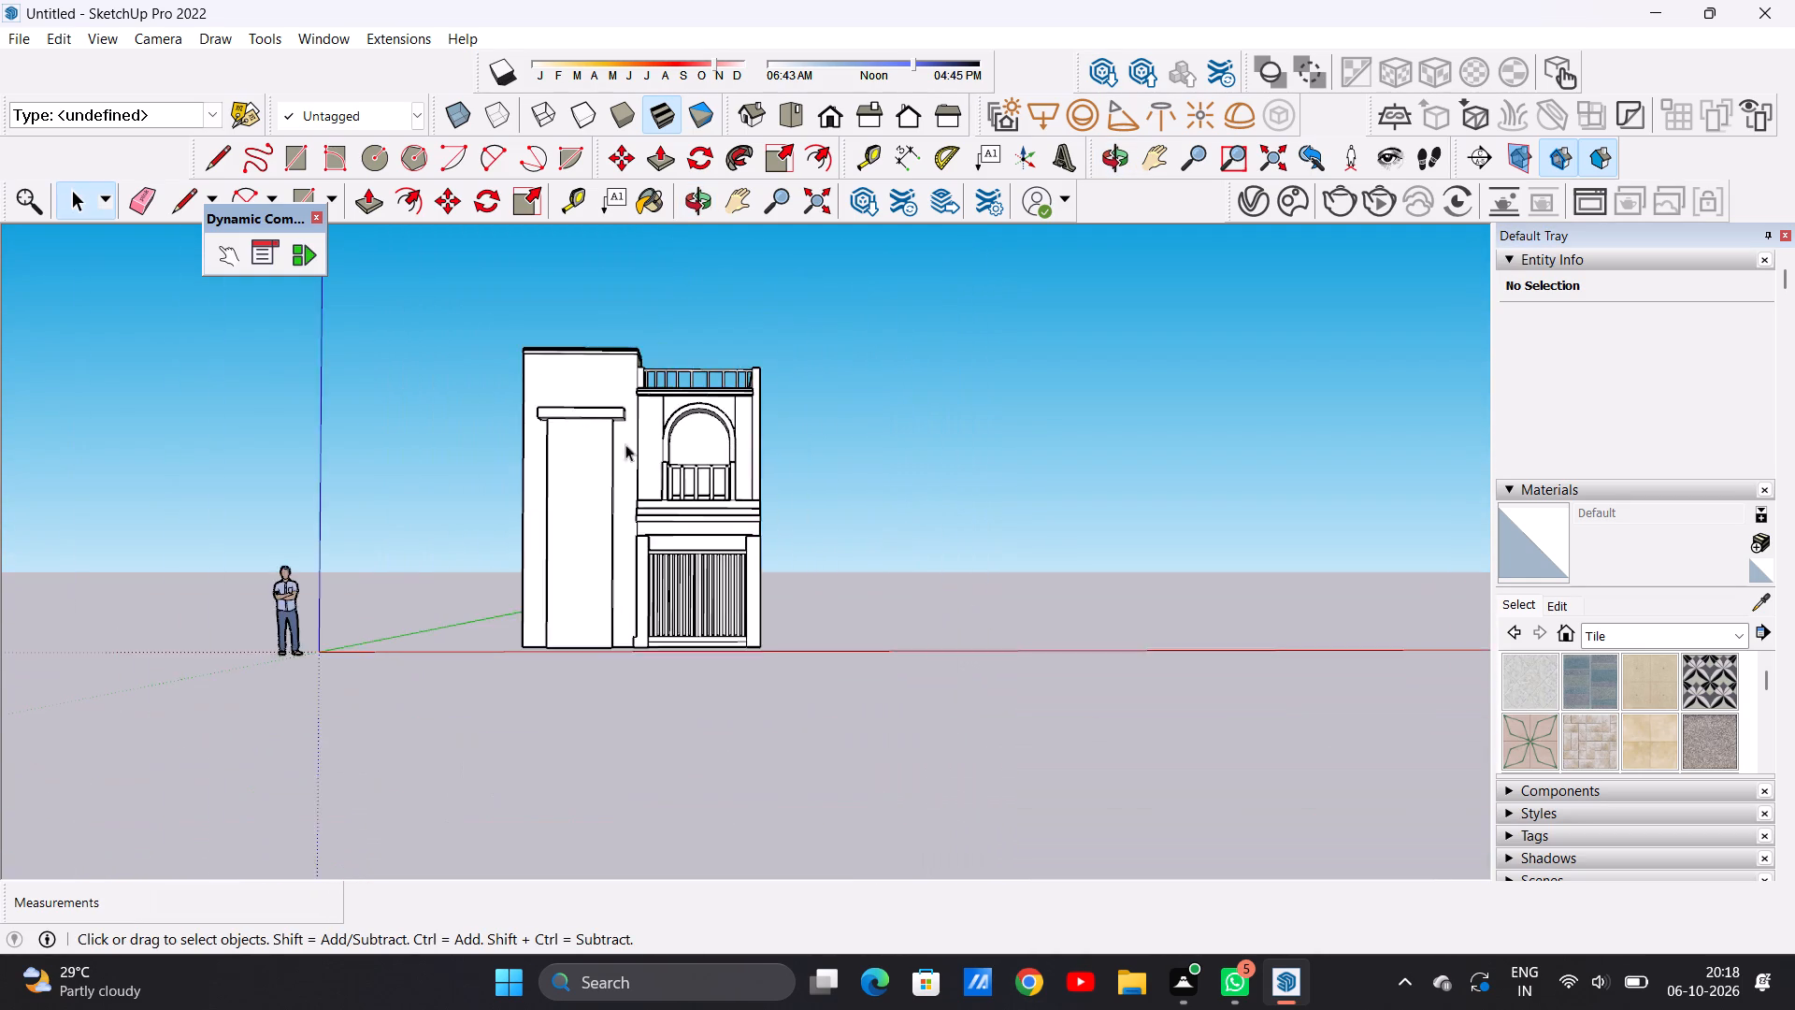
{"action": "scroll", "coordinate": [771, 443], "scroll_direction": "up", "scroll_amount": 6}
{"action": "scroll", "coordinate": [676, 438], "scroll_direction": "down", "scroll_amount": 3}
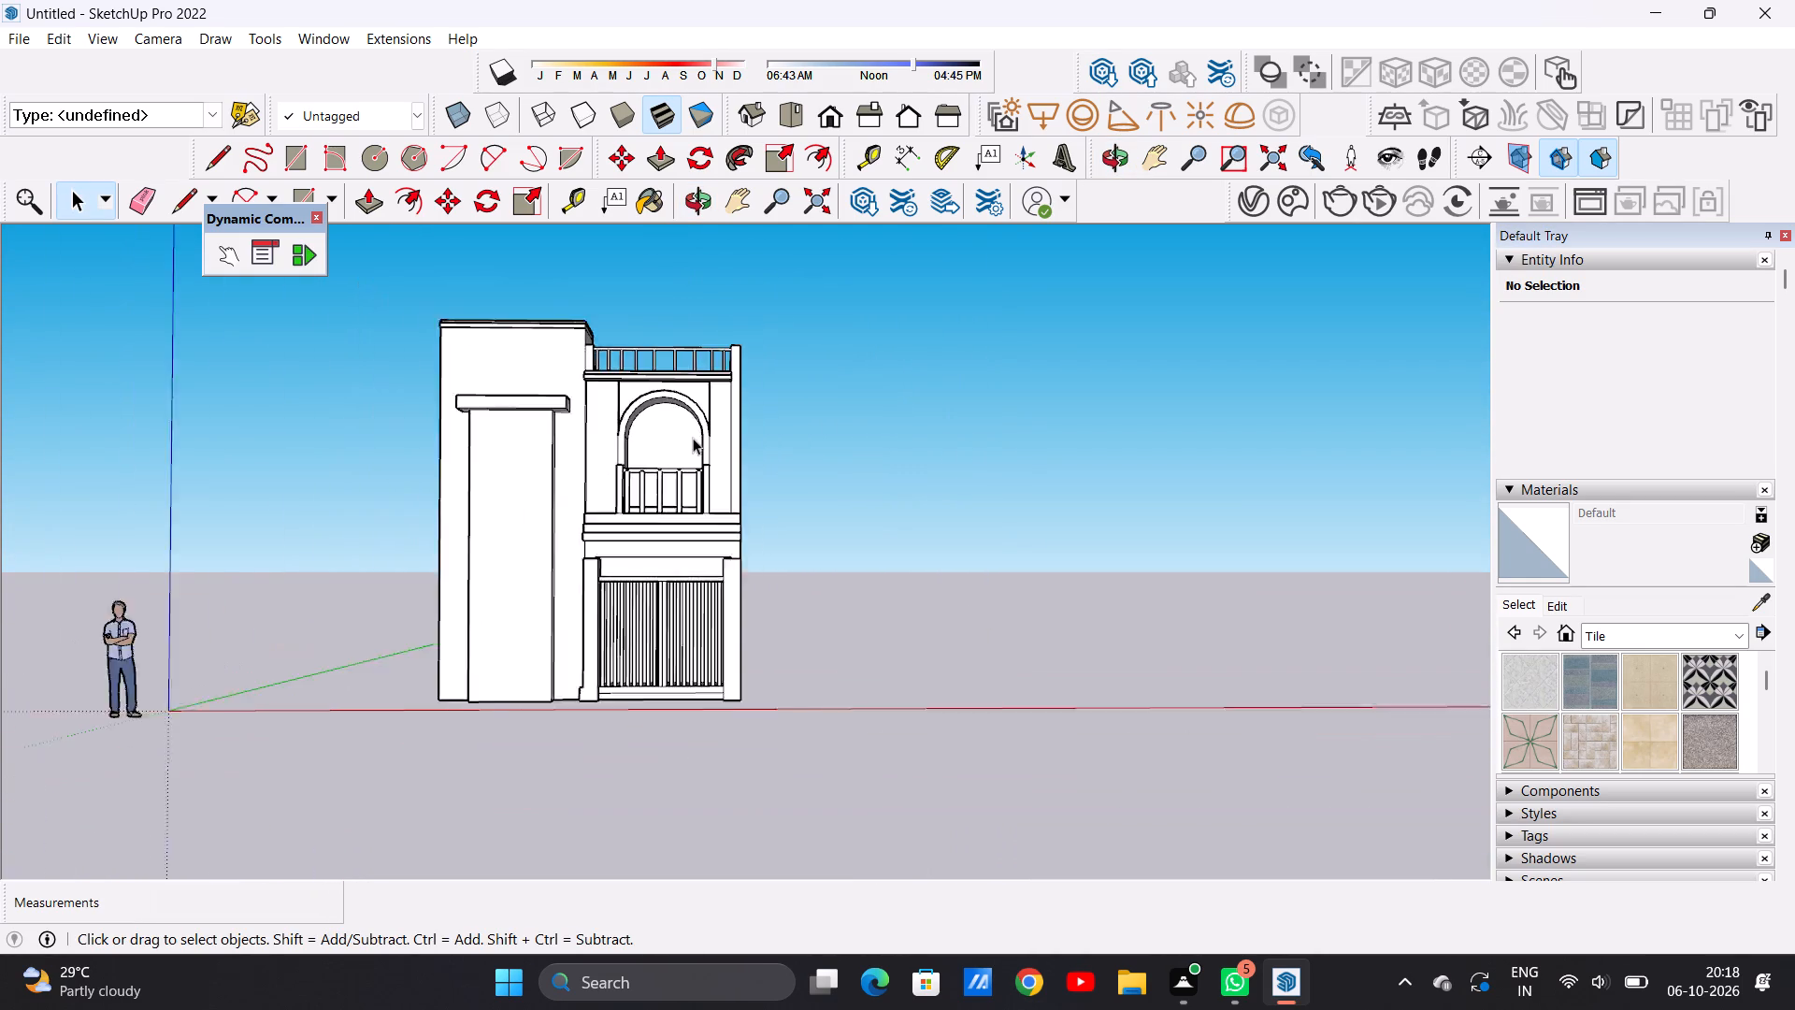
{"action": "scroll", "coordinate": [693, 438], "scroll_direction": "down", "scroll_amount": 2}
{"action": "scroll", "coordinate": [518, 464], "scroll_direction": "up", "scroll_amount": 6}
{"action": "middle_click_drag", "start_coordinate": [528, 464], "coordinate": [413, 439]}
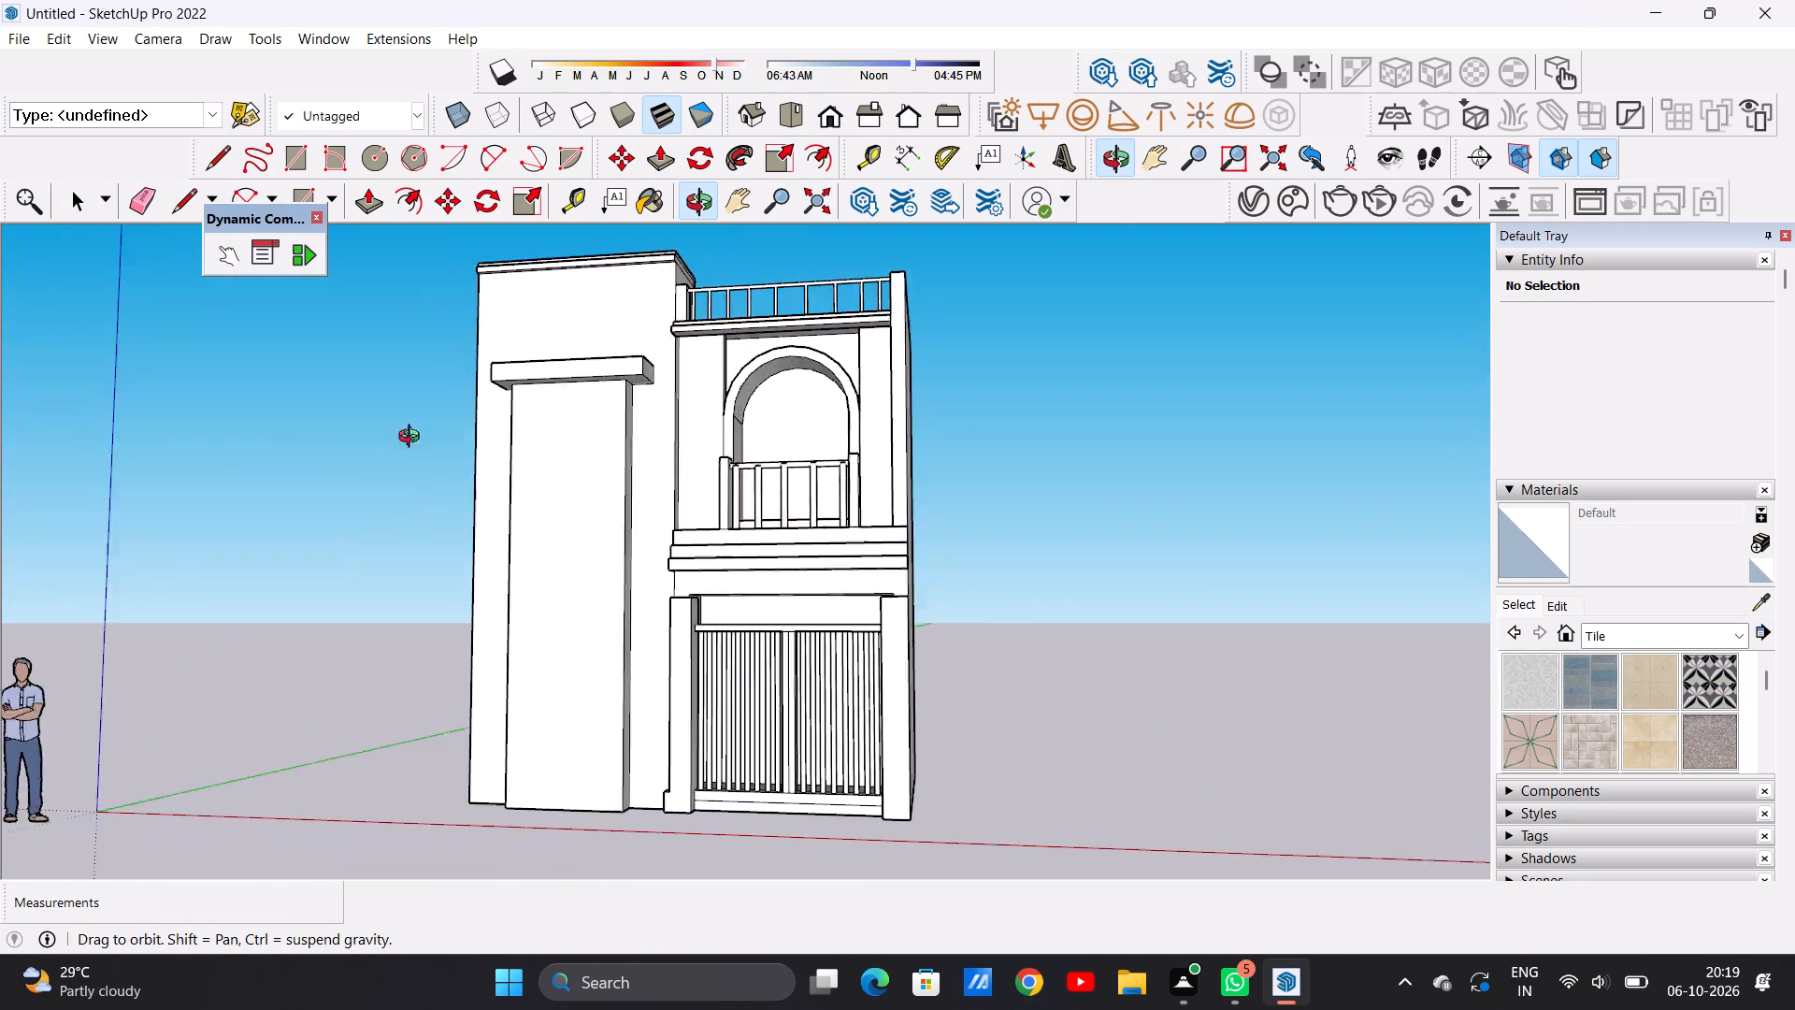
{"action": "middle_click_drag", "start_coordinate": [413, 439], "coordinate": [600, 466]}
{"action": "scroll", "coordinate": [571, 463], "scroll_direction": "down", "scroll_amount": 5}
{"action": "scroll", "coordinate": [784, 469], "scroll_direction": "up", "scroll_amount": 4}
{"action": "middle_click_drag", "start_coordinate": [799, 469], "coordinate": [489, 483]}
{"action": "scroll", "coordinate": [574, 445], "scroll_direction": "down", "scroll_amount": 2}
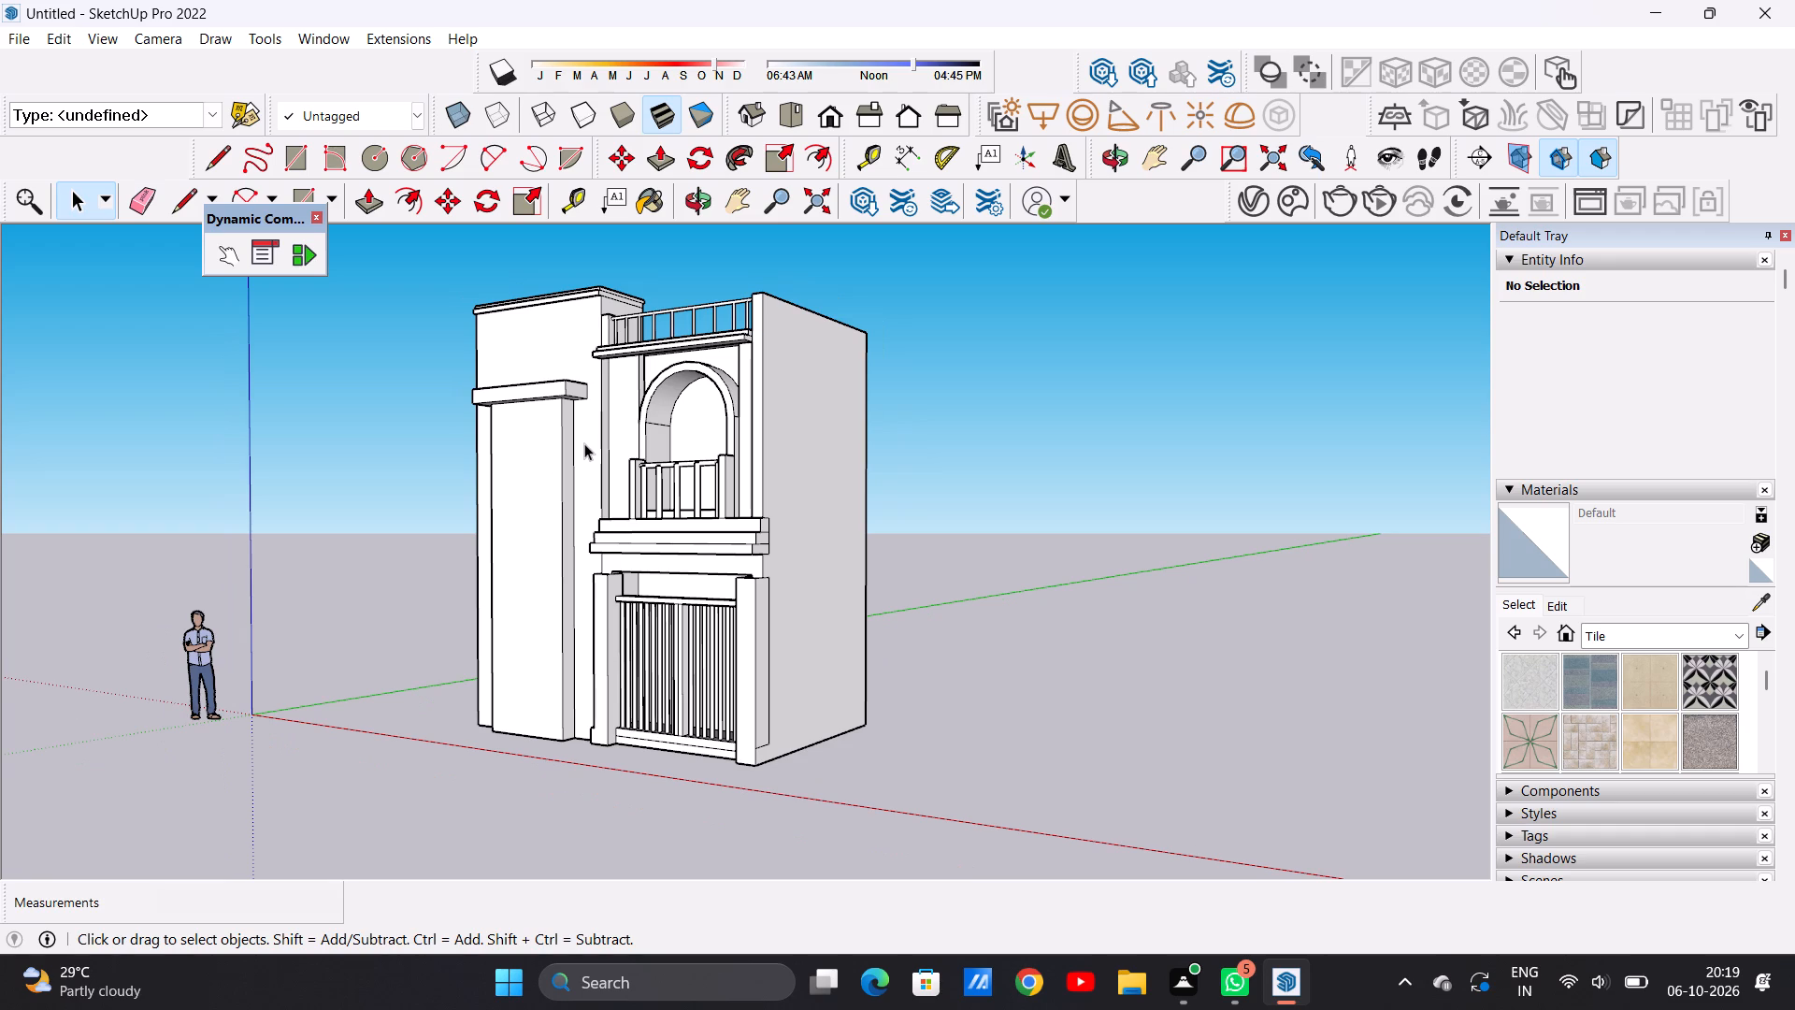
{"action": "scroll", "coordinate": [575, 418], "scroll_direction": "down", "scroll_amount": 7}
{"action": "scroll", "coordinate": [573, 417], "scroll_direction": "up", "scroll_amount": 5}
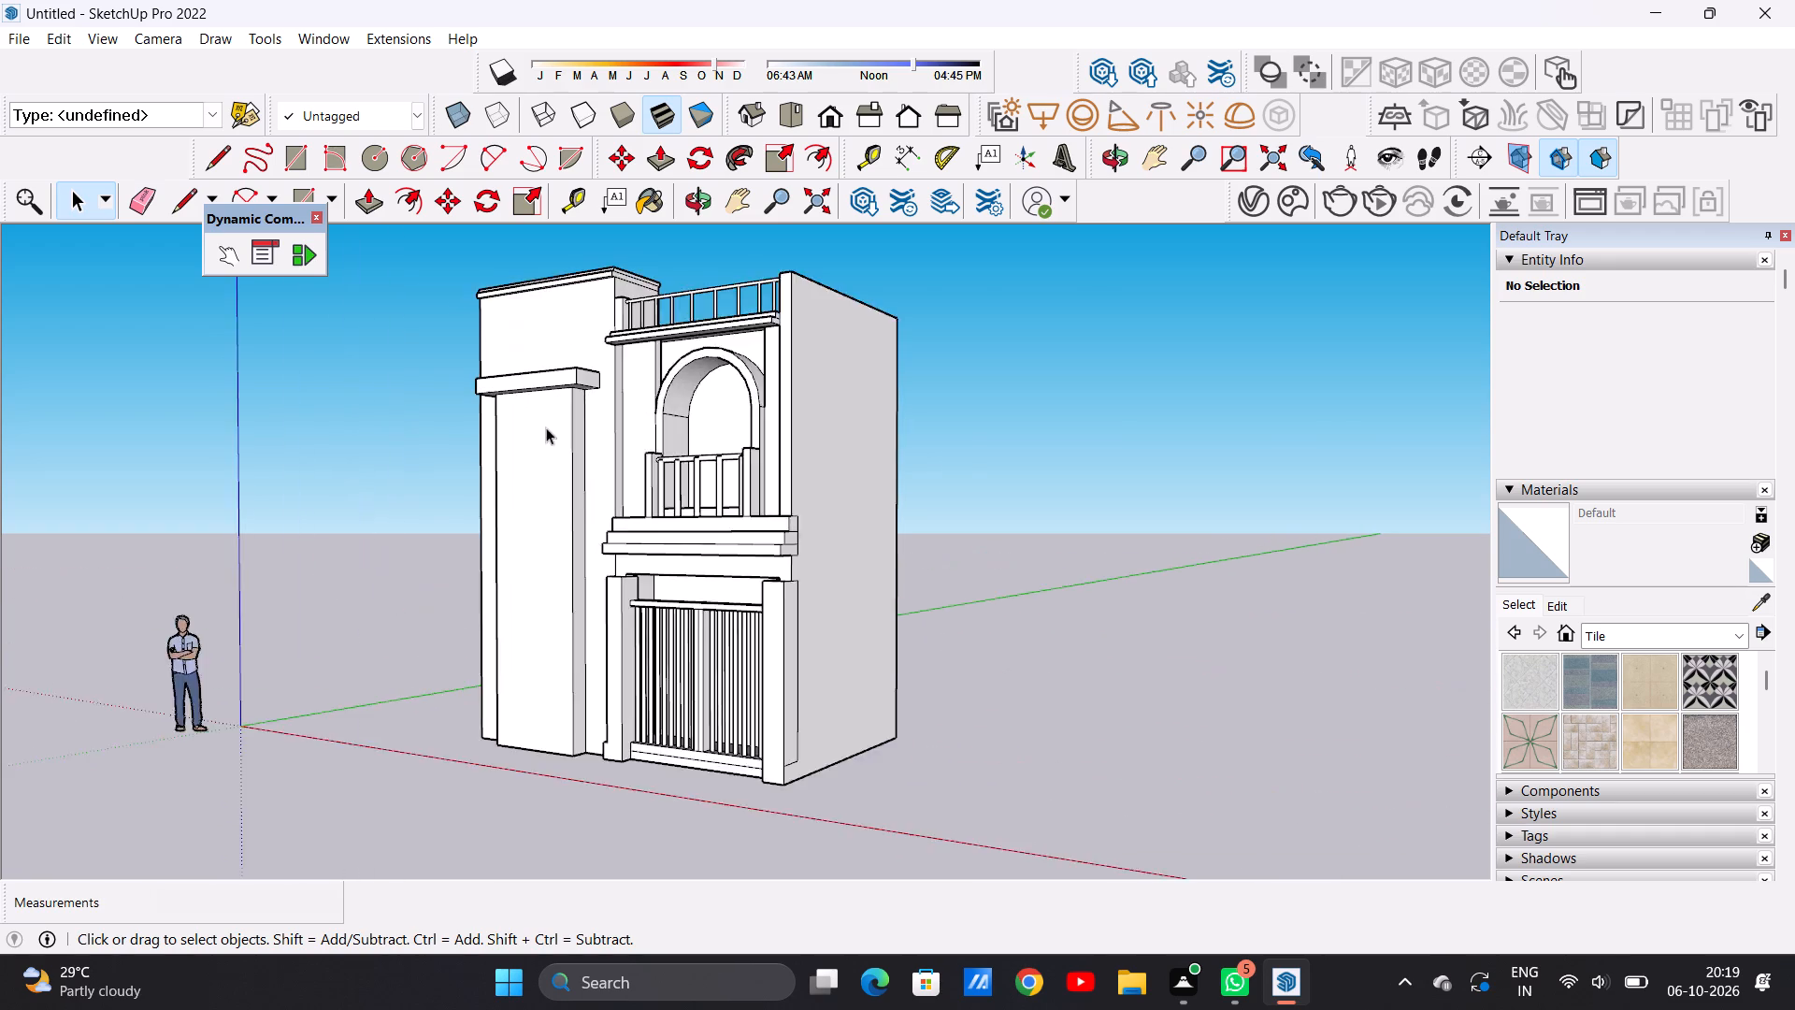
{"action": "scroll", "coordinate": [546, 427], "scroll_direction": "up", "scroll_amount": 6}
{"action": "middle_click_drag", "start_coordinate": [528, 444], "coordinate": [432, 490]}
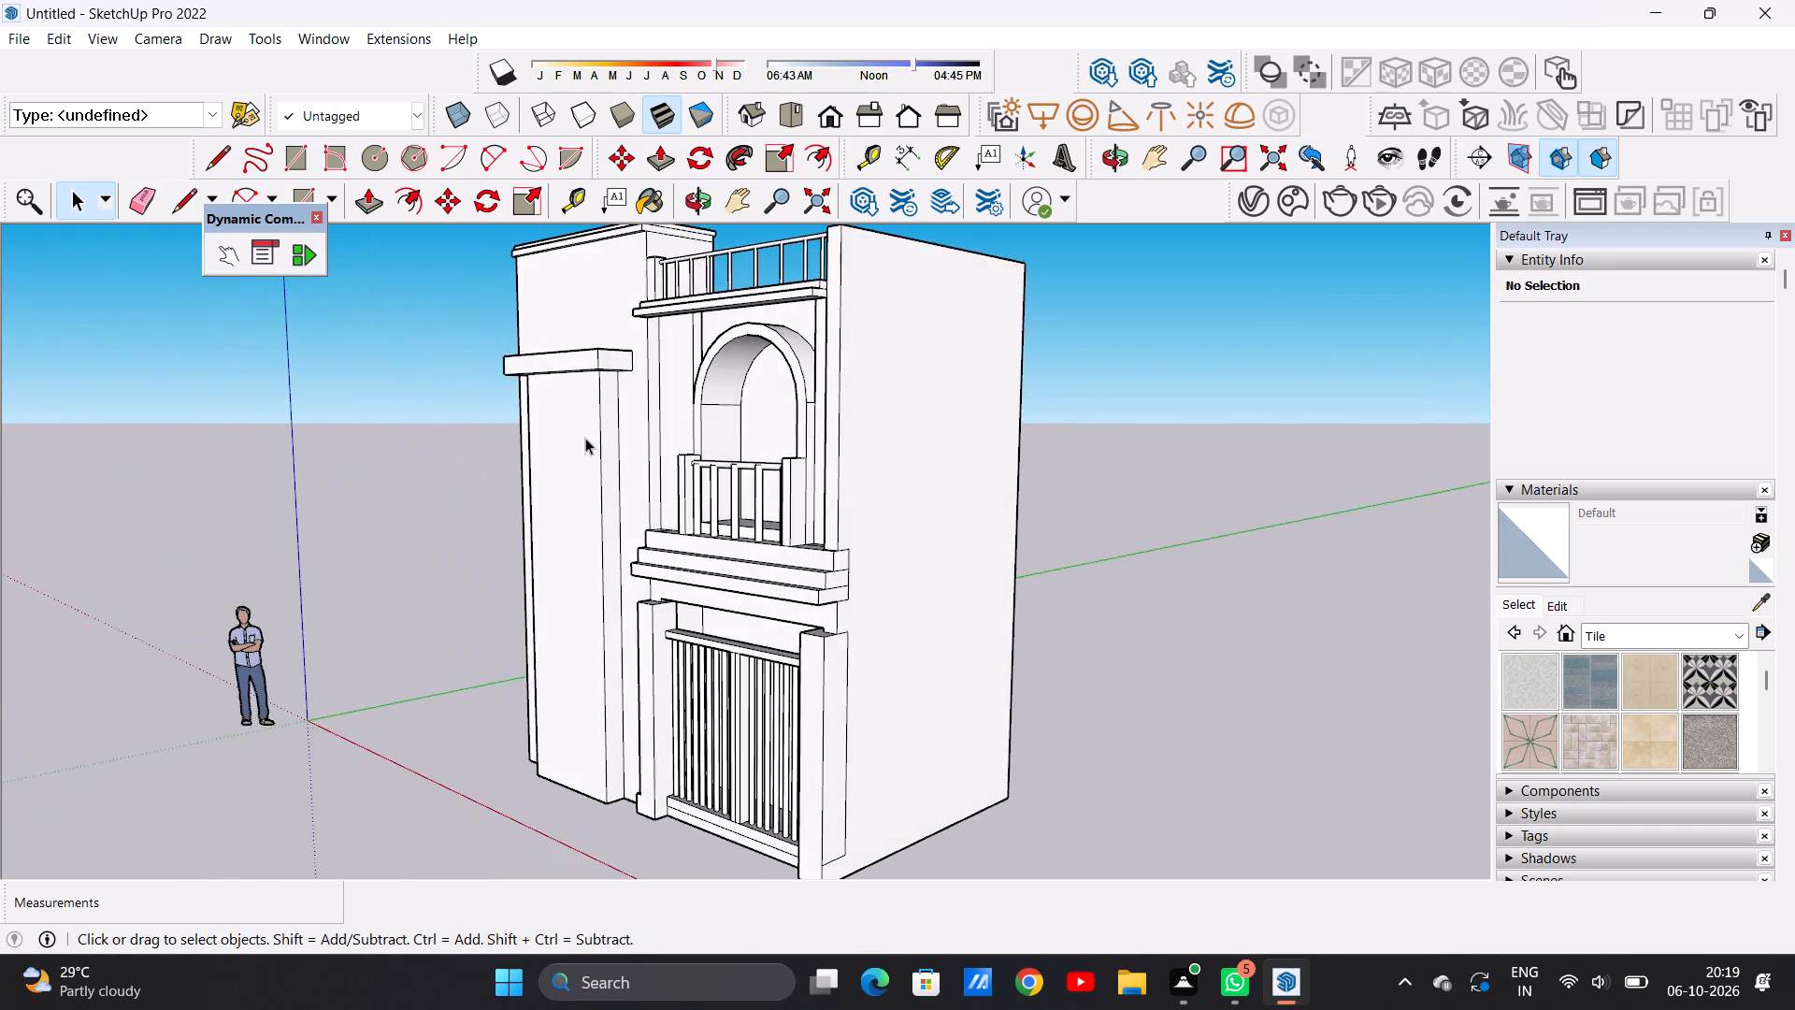
Examine the arched balcony recess, its railing and the stepped bands beneath it from below and from the front.
{"action": "scroll", "coordinate": [586, 437], "scroll_direction": "up", "scroll_amount": 6}
{"action": "middle_click_drag", "start_coordinate": [602, 502], "coordinate": [625, 287]}
{"action": "scroll", "coordinate": [632, 363], "scroll_direction": "up", "scroll_amount": 7}
{"action": "scroll", "coordinate": [598, 423], "scroll_direction": "down", "scroll_amount": 3}
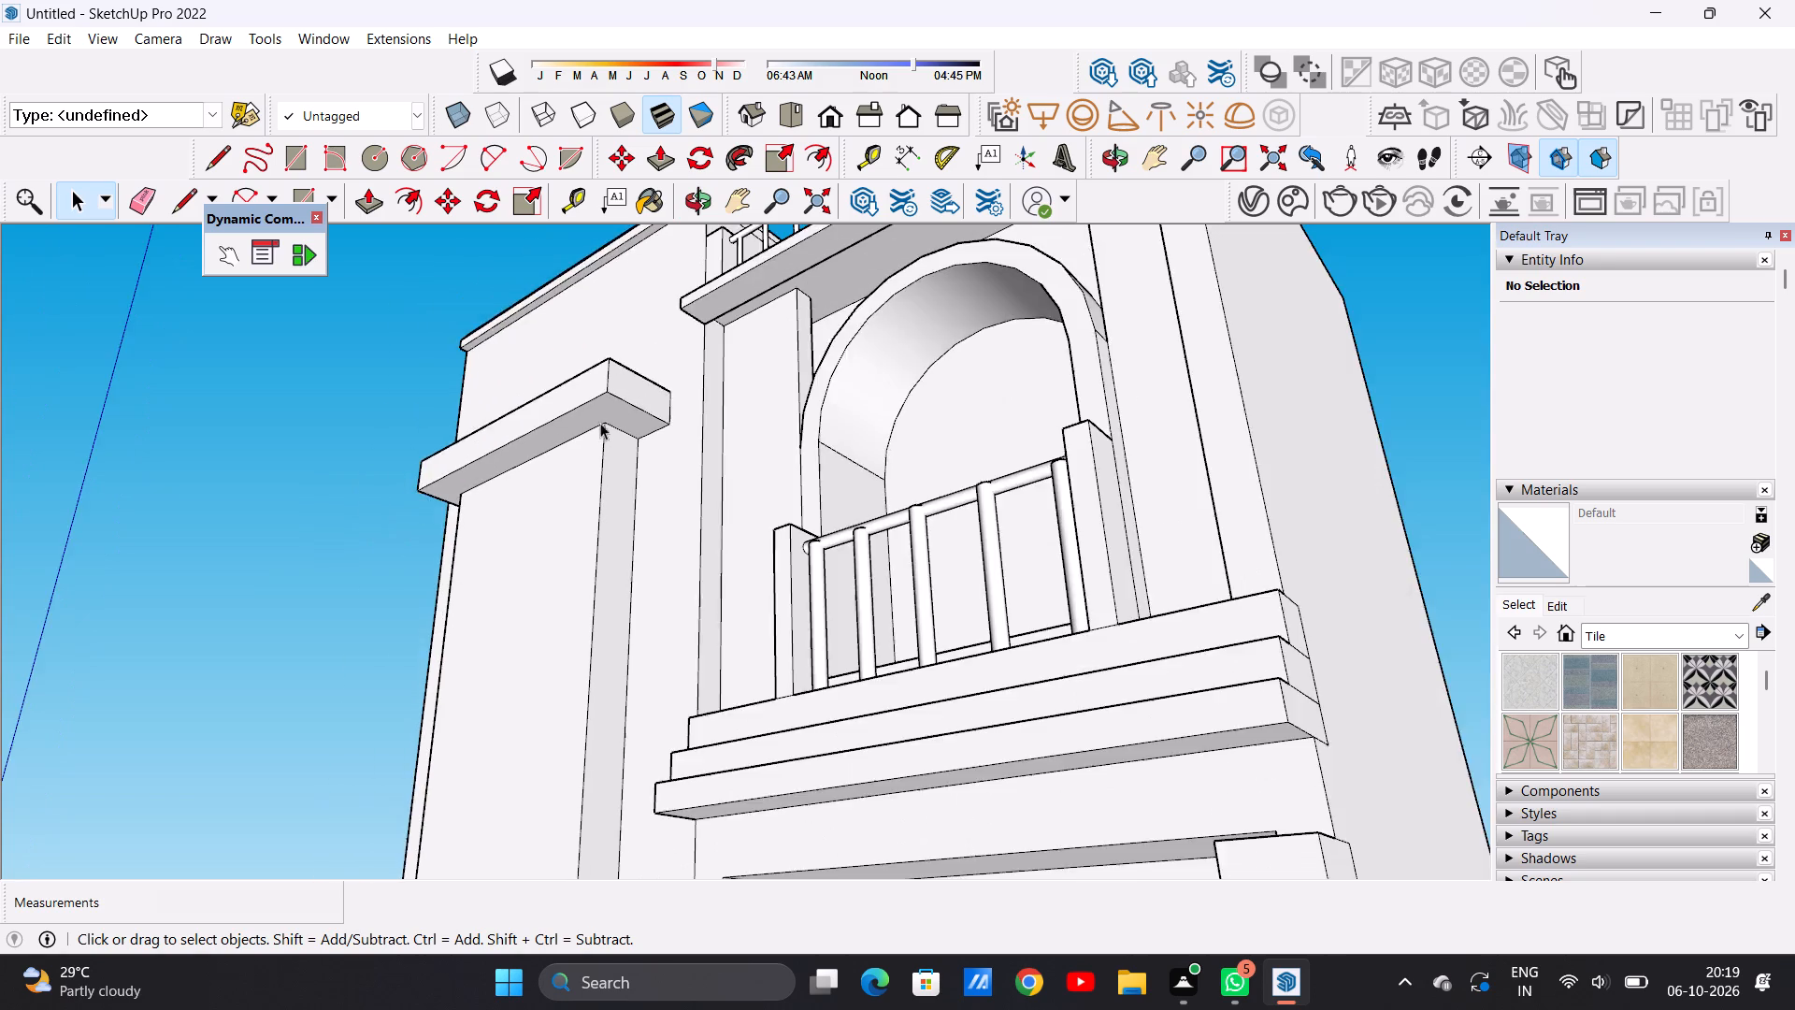
{"action": "scroll", "coordinate": [600, 423], "scroll_direction": "down", "scroll_amount": 11}
{"action": "middle_click_drag", "start_coordinate": [596, 444], "coordinate": [807, 533]}
{"action": "scroll", "coordinate": [596, 479], "scroll_direction": "down", "scroll_amount": 8}
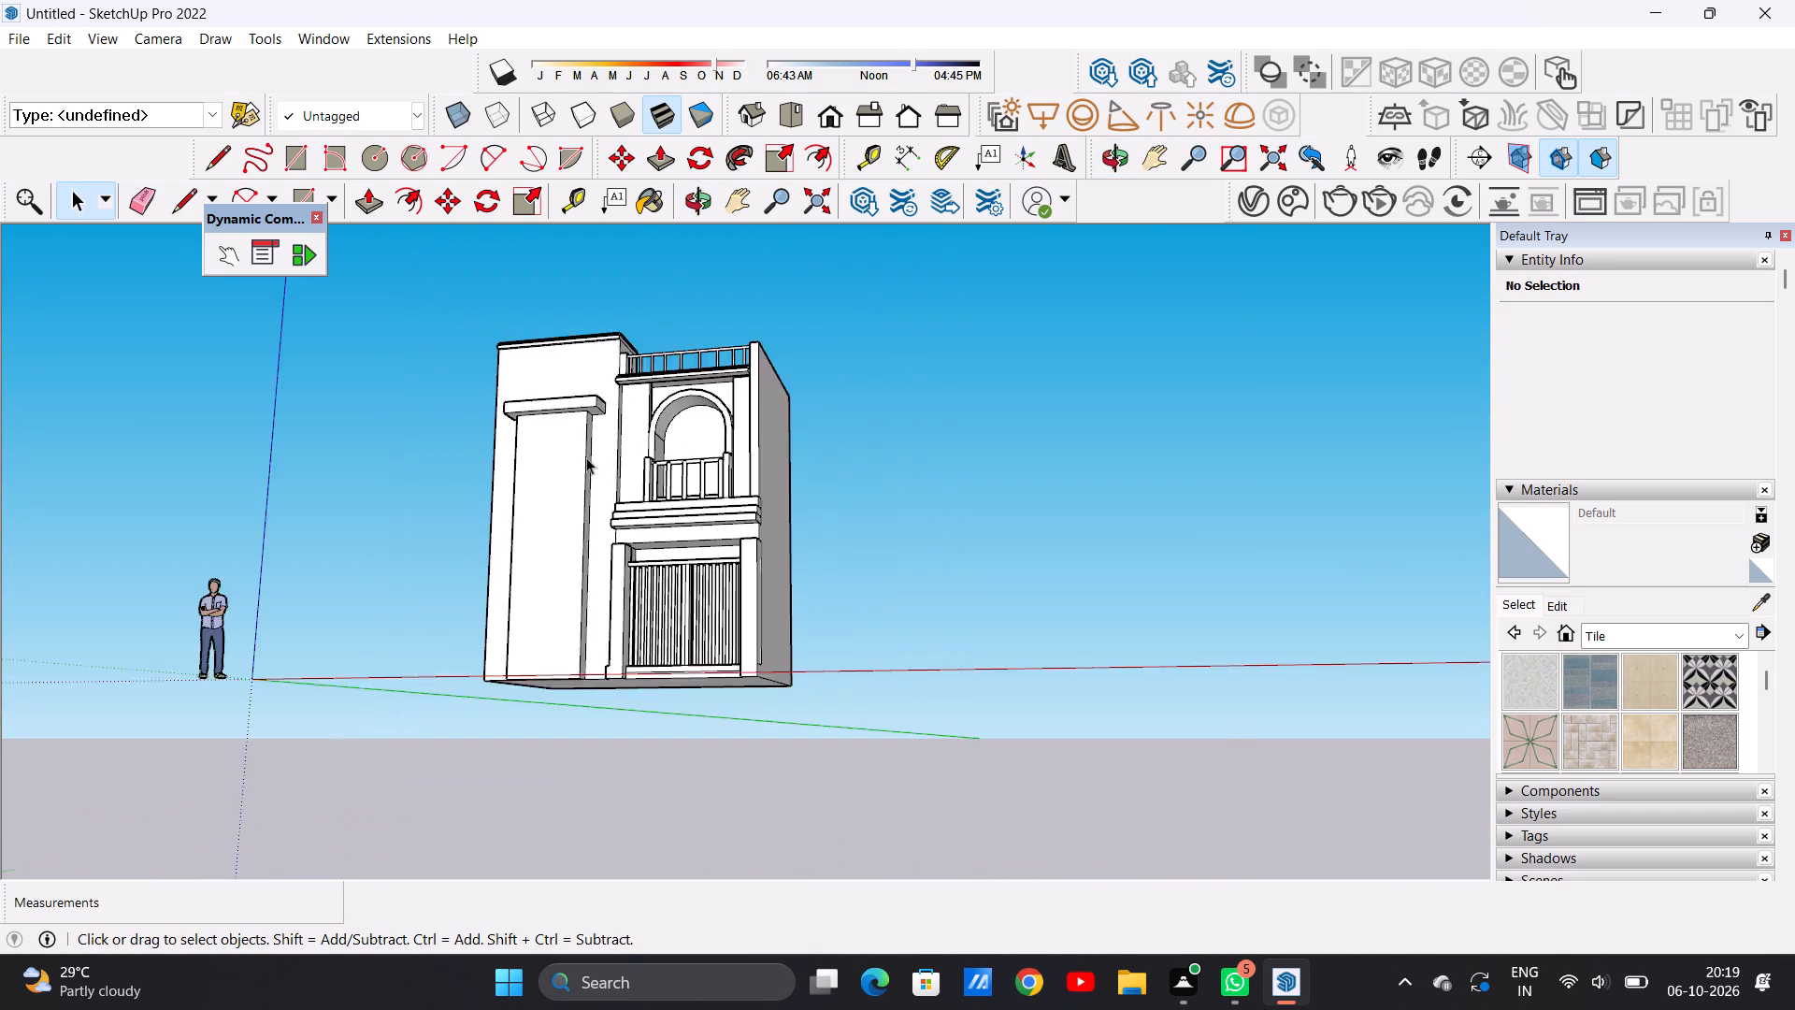
{"action": "middle_click_drag", "start_coordinate": [580, 448], "coordinate": [488, 594]}
{"action": "scroll", "coordinate": [582, 430], "scroll_direction": "up", "scroll_amount": 8}
{"action": "middle_click_drag", "start_coordinate": [594, 475], "coordinate": [697, 478]}
{"action": "scroll", "coordinate": [697, 478], "scroll_direction": "up", "scroll_amount": 1}
{"action": "scroll", "coordinate": [620, 466], "scroll_direction": "down", "scroll_amount": 7}
{"action": "scroll", "coordinate": [593, 443], "scroll_direction": "up", "scroll_amount": 4}
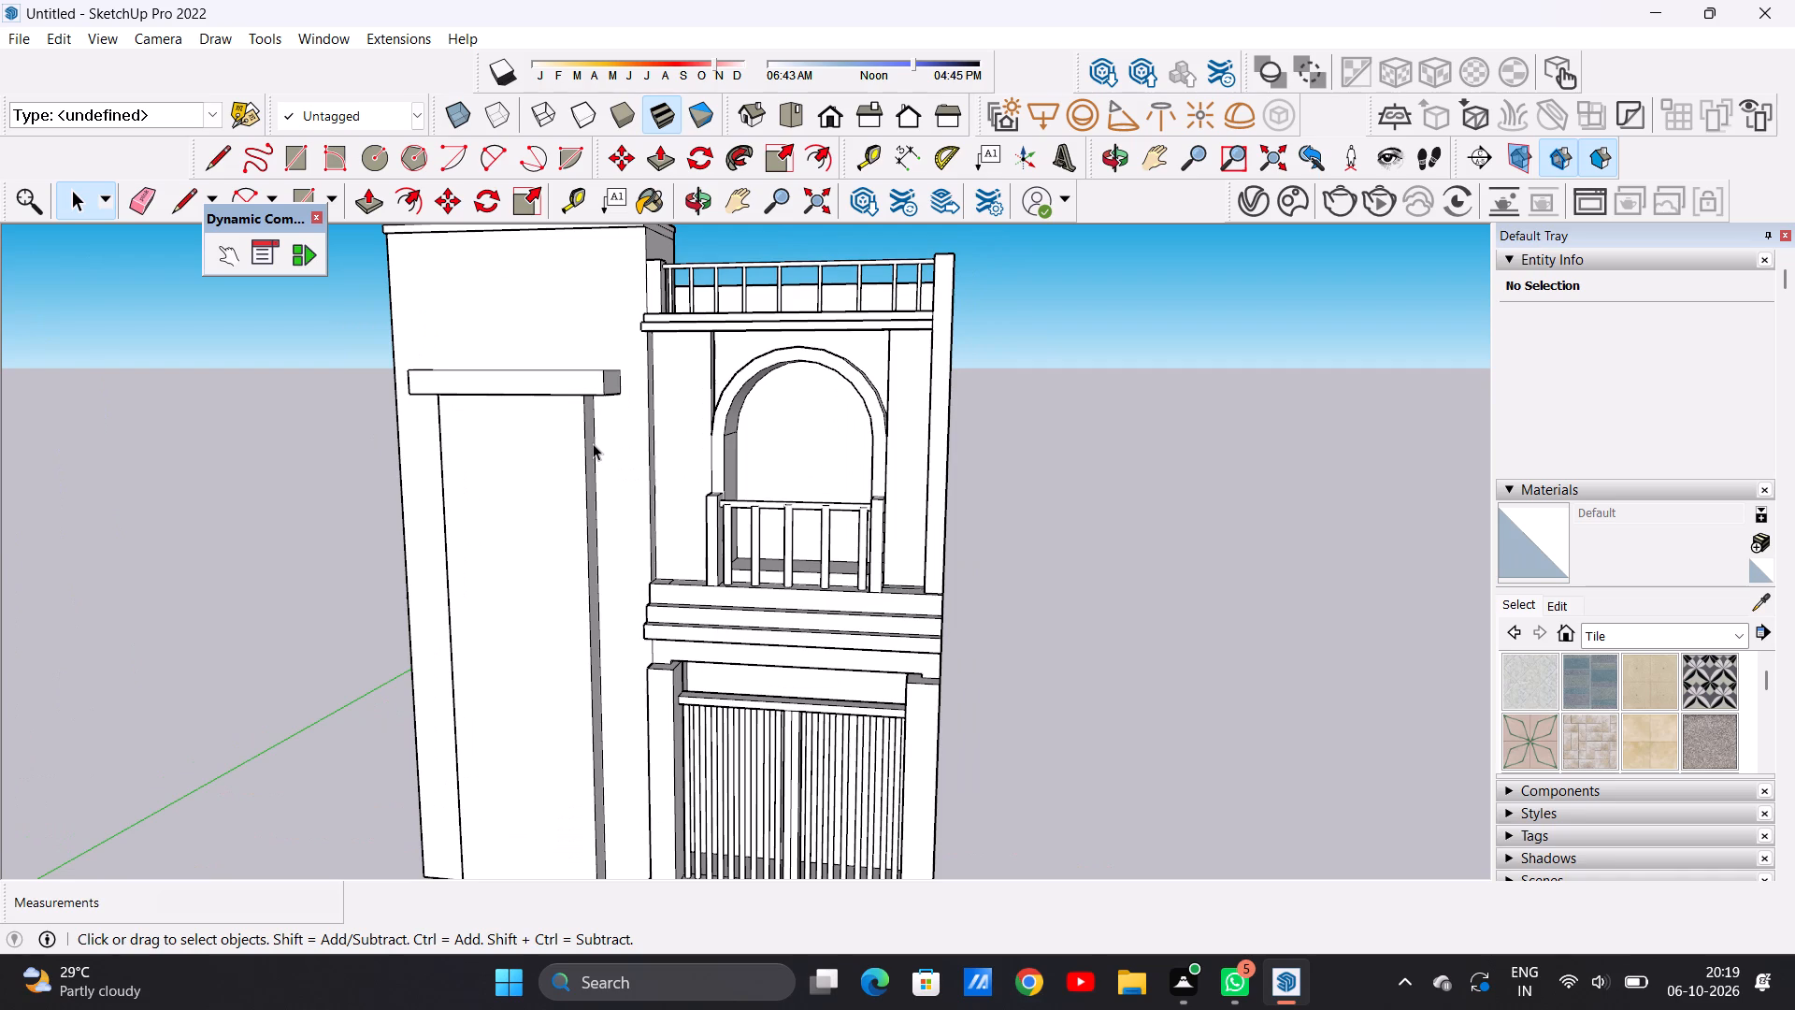
{"action": "scroll", "coordinate": [593, 443], "scroll_direction": "down", "scroll_amount": 7}
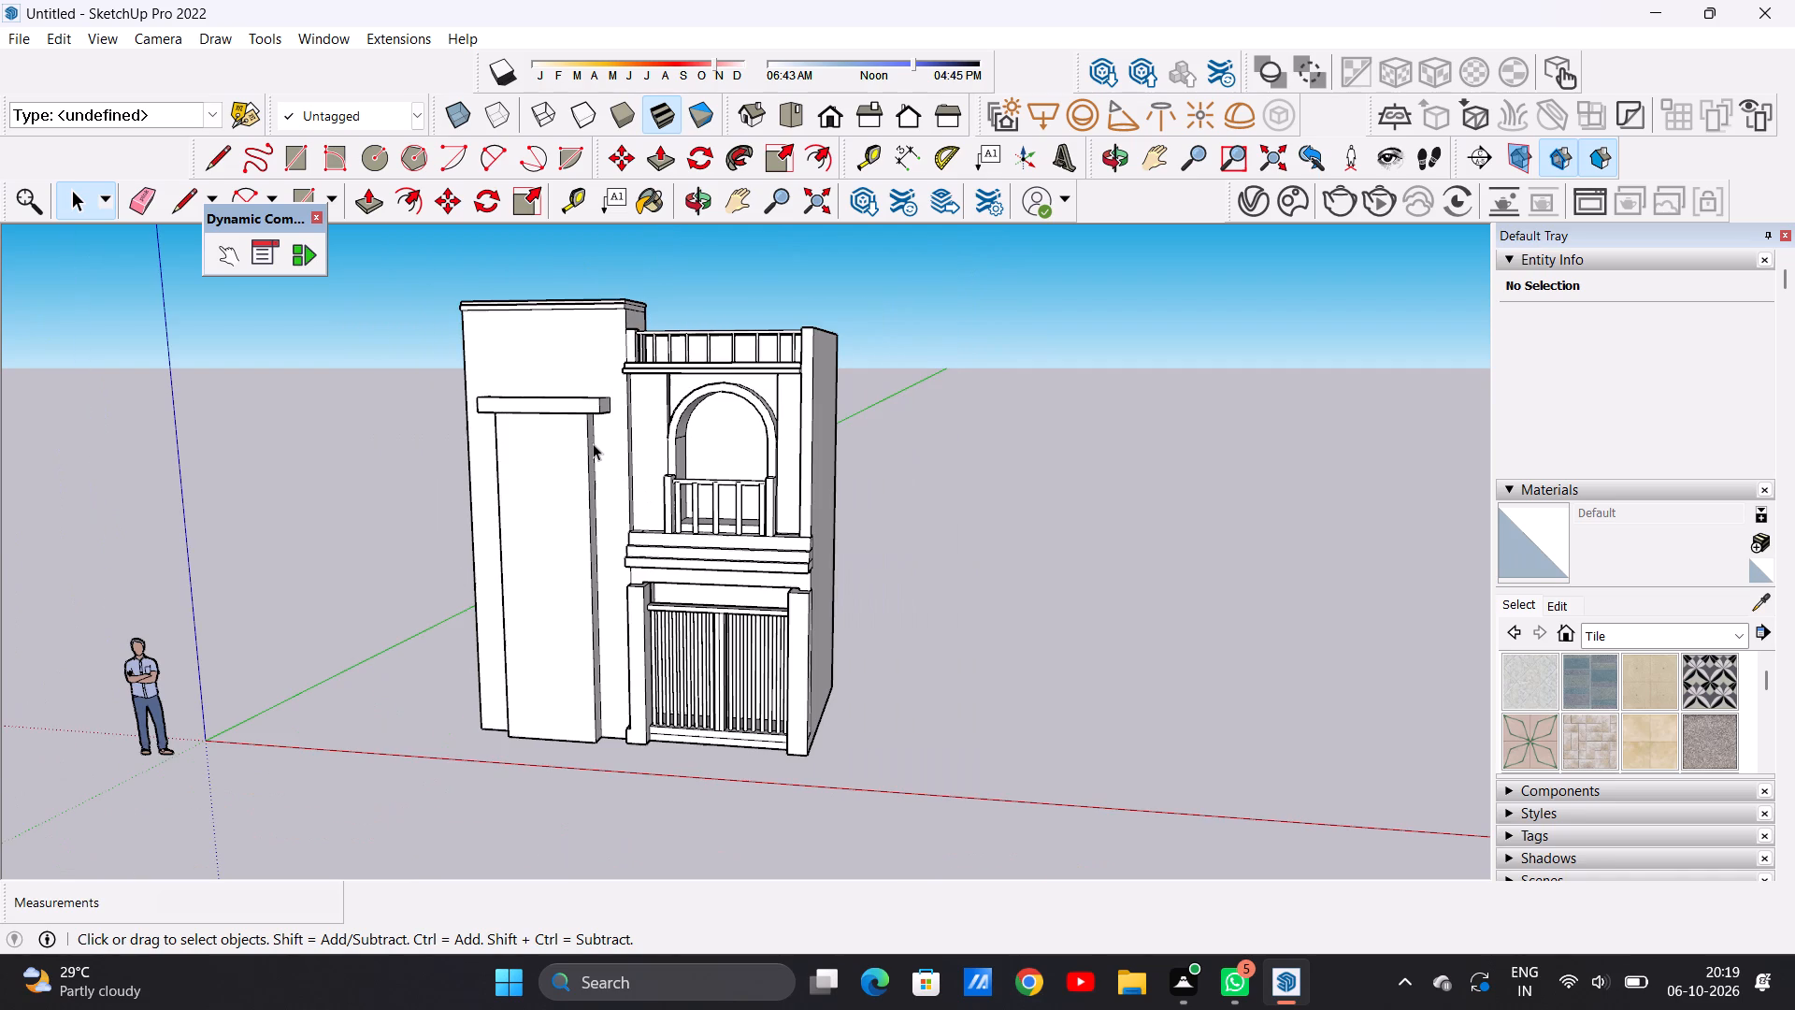
Examine the full facade from both sides, with the balcony arch and the roof terrace railing up close.
{"action": "scroll", "coordinate": [534, 416], "scroll_direction": "down", "scroll_amount": 7}
{"action": "middle_click_drag", "start_coordinate": [479, 476], "coordinate": [831, 454]}
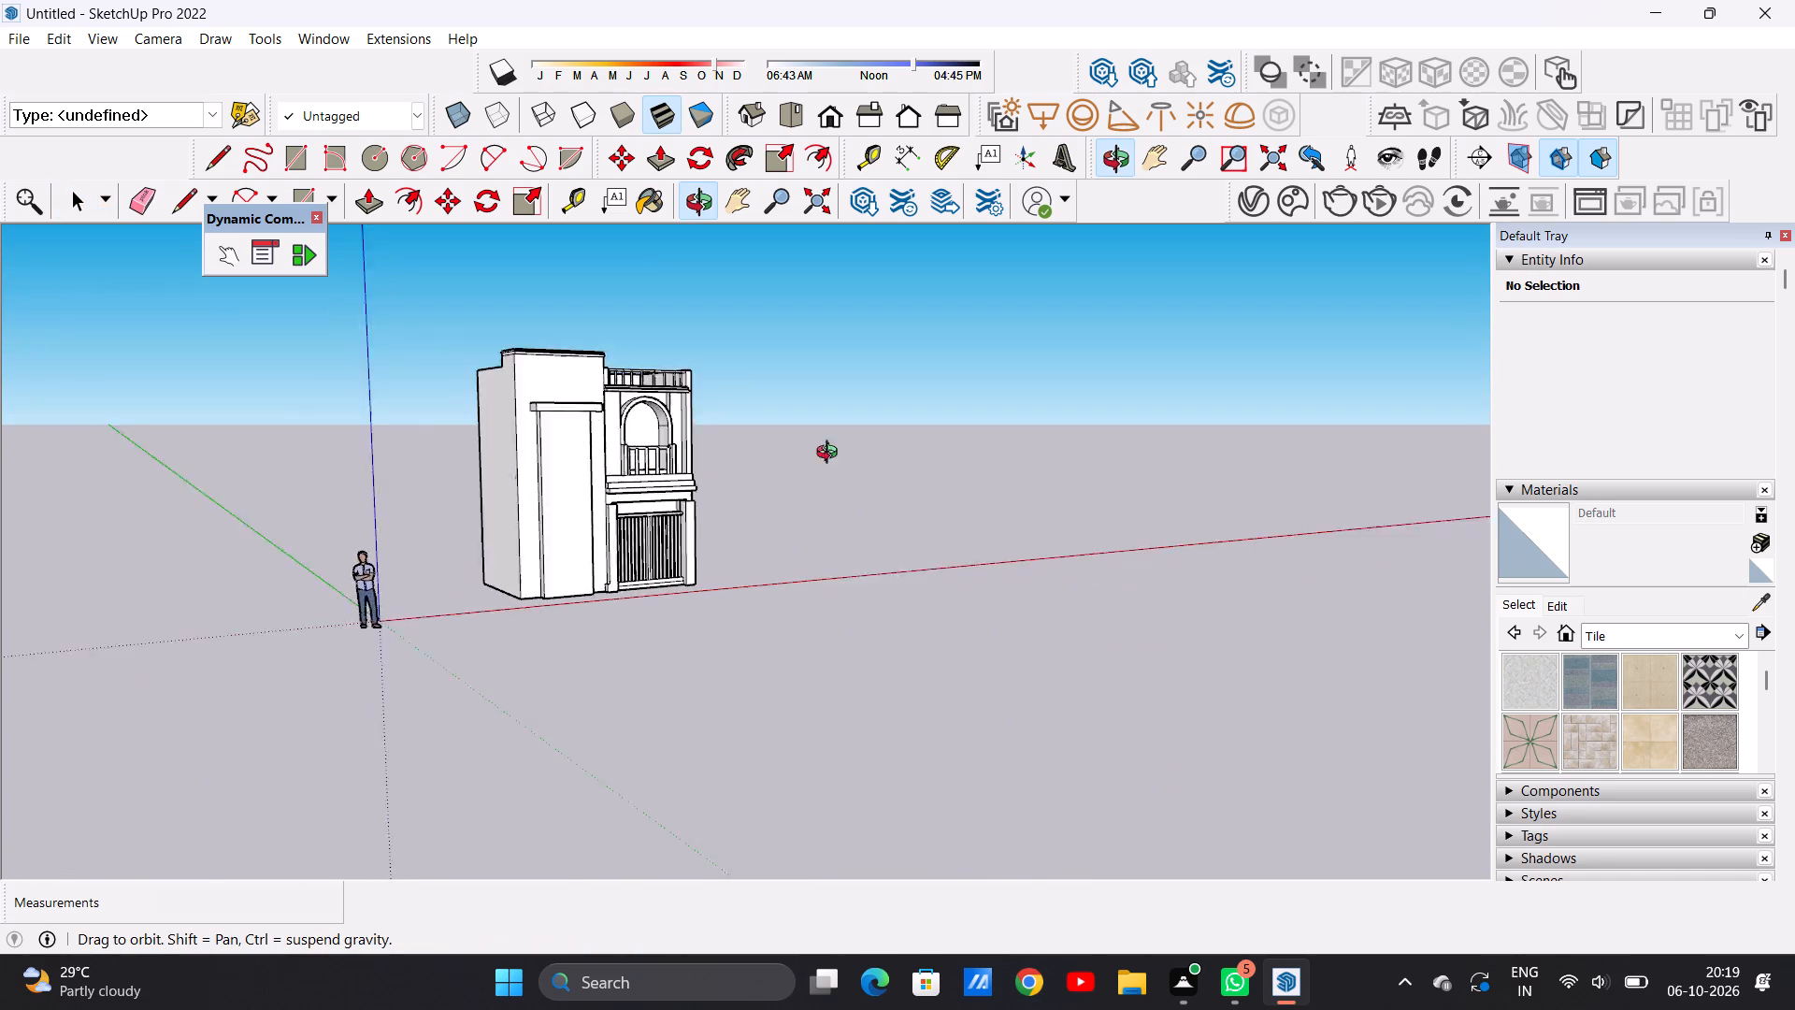
{"action": "middle_click_drag", "start_coordinate": [831, 454], "coordinate": [617, 427]}
{"action": "scroll", "coordinate": [646, 412], "scroll_direction": "up", "scroll_amount": 8}
{"action": "middle_click_drag", "start_coordinate": [687, 420], "coordinate": [451, 448]}
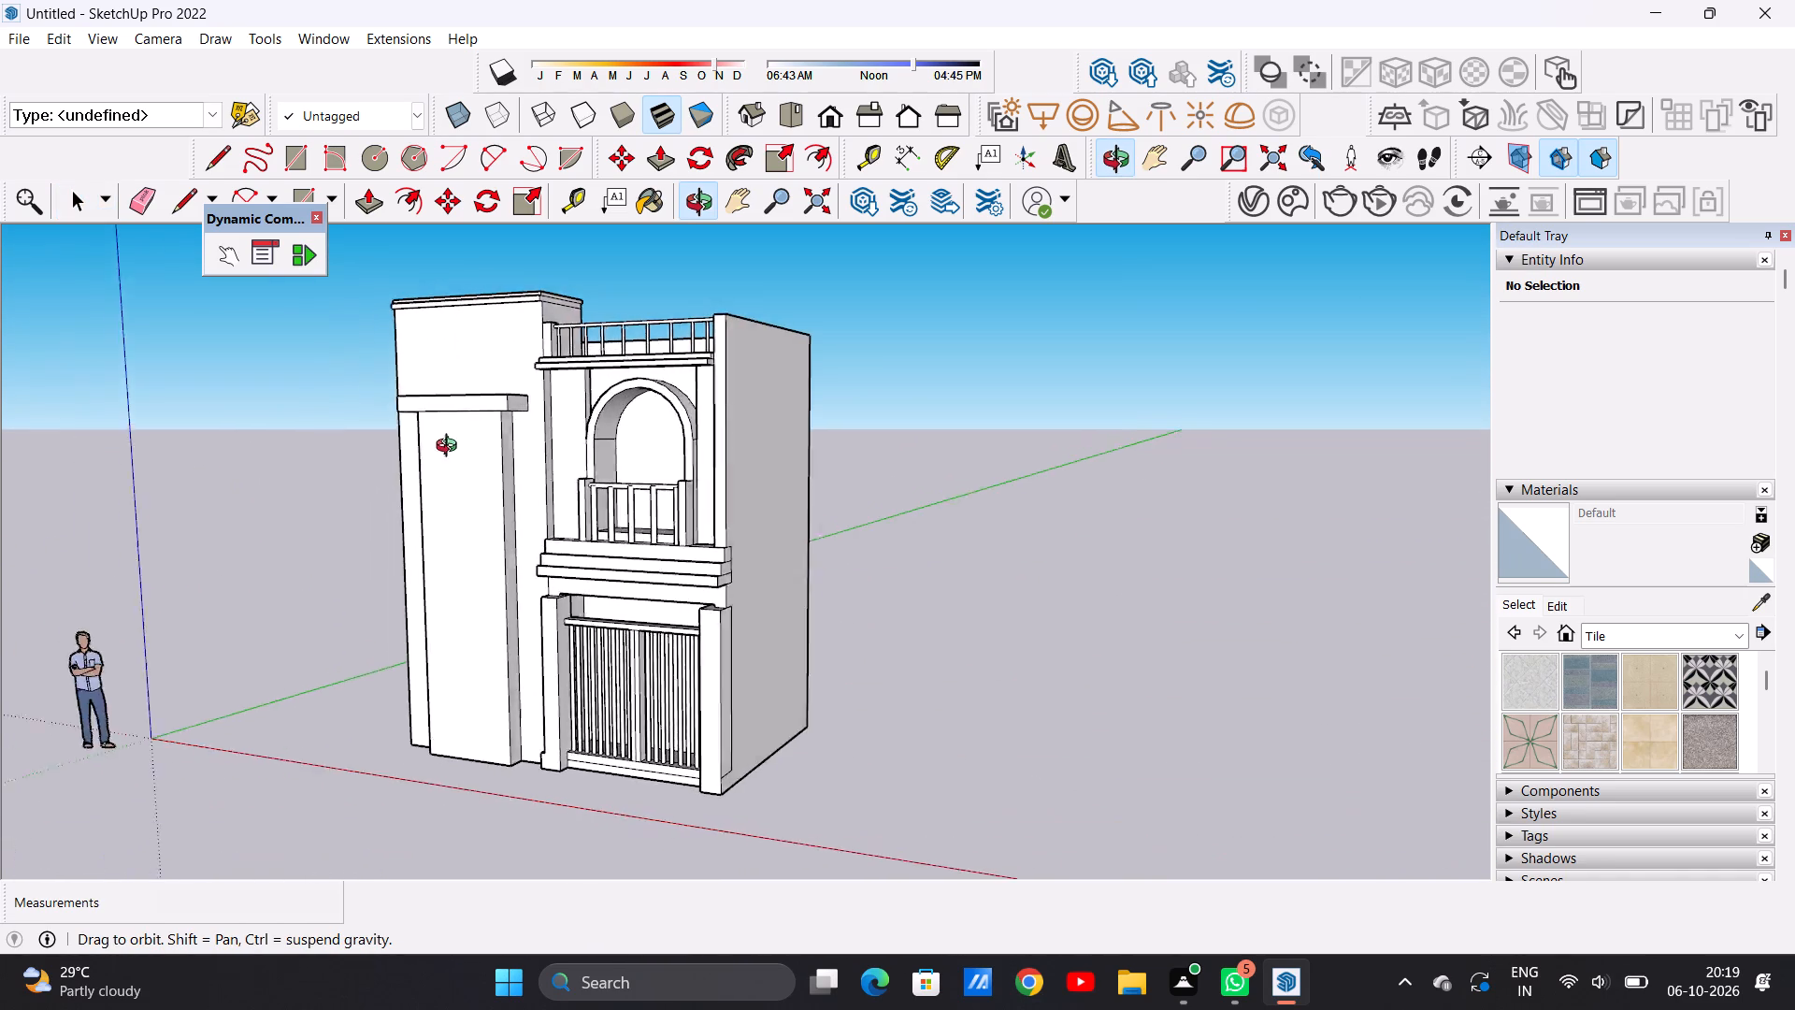
{"action": "middle_click_drag", "start_coordinate": [451, 448], "coordinate": [651, 390]}
{"action": "scroll", "coordinate": [683, 382], "scroll_direction": "up", "scroll_amount": 7}
{"action": "middle_click_drag", "start_coordinate": [667, 391], "coordinate": [634, 459]}
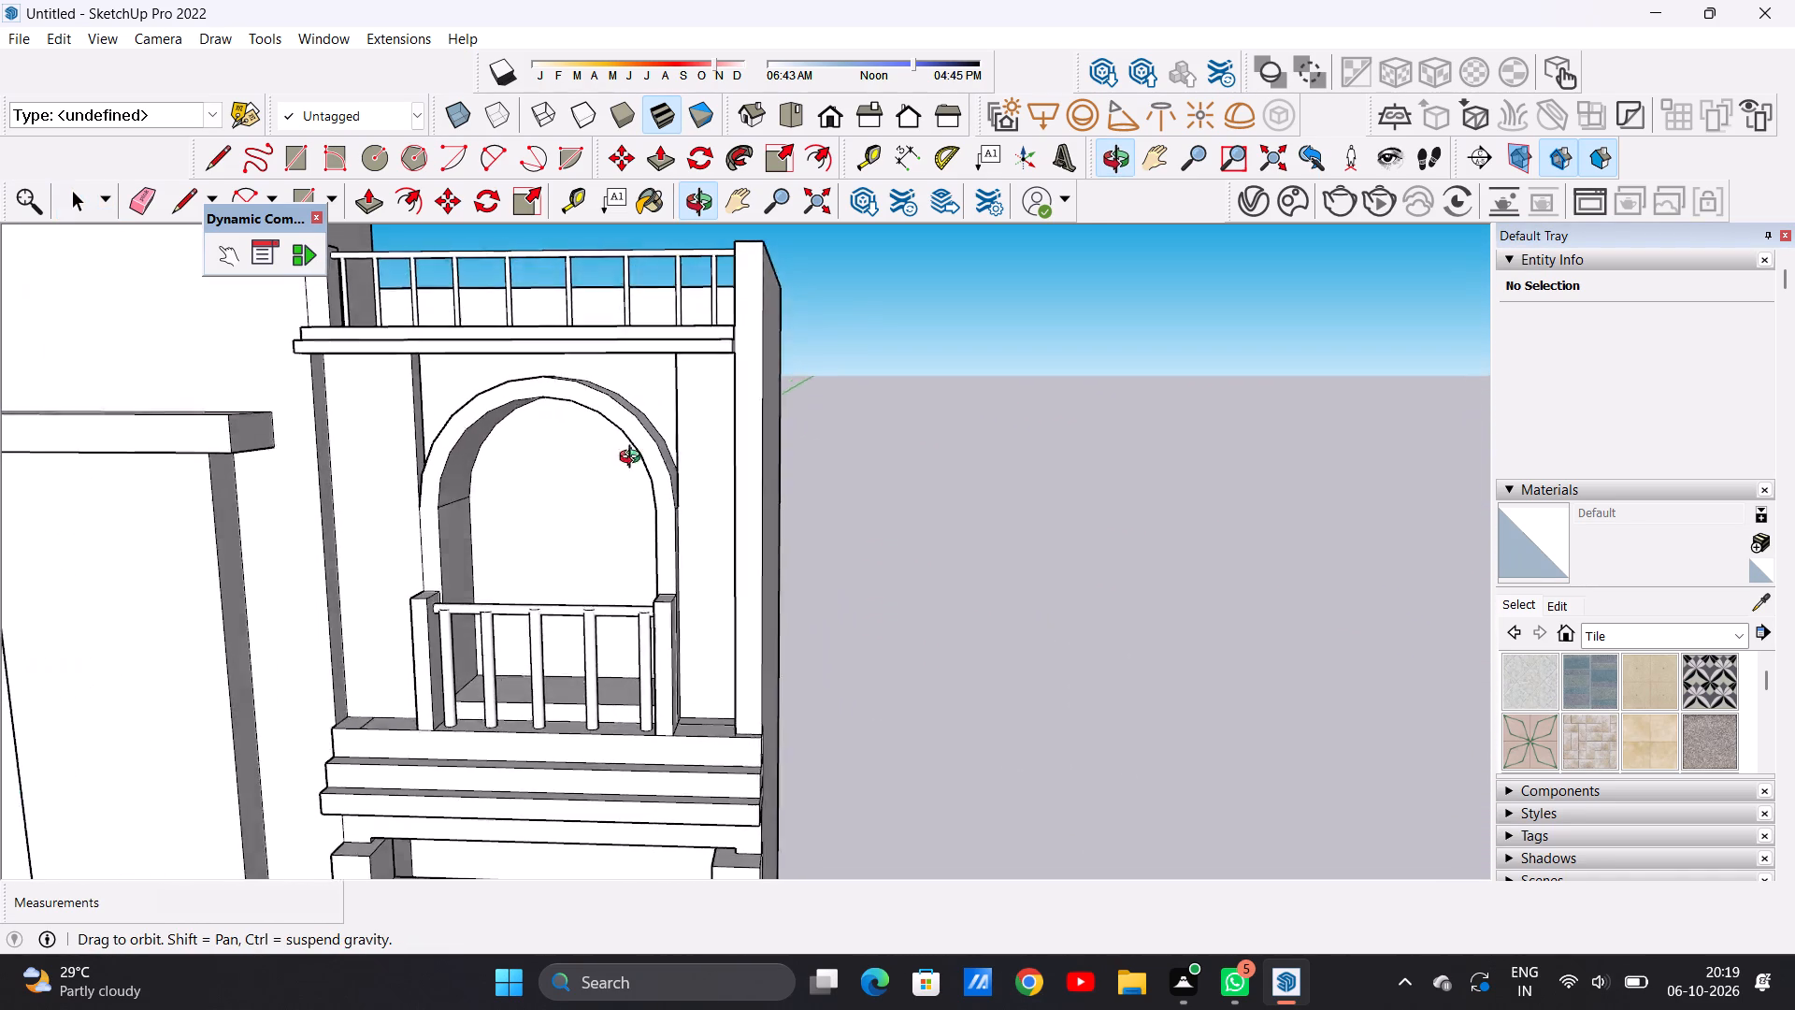
{"action": "middle_click_drag", "start_coordinate": [634, 459], "coordinate": [655, 447]}
{"action": "scroll", "coordinate": [697, 418], "scroll_direction": "down", "scroll_amount": 12}
{"action": "scroll", "coordinate": [719, 479], "scroll_direction": "up", "scroll_amount": 8}
{"action": "scroll", "coordinate": [720, 455], "scroll_direction": "down", "scroll_amount": 6}
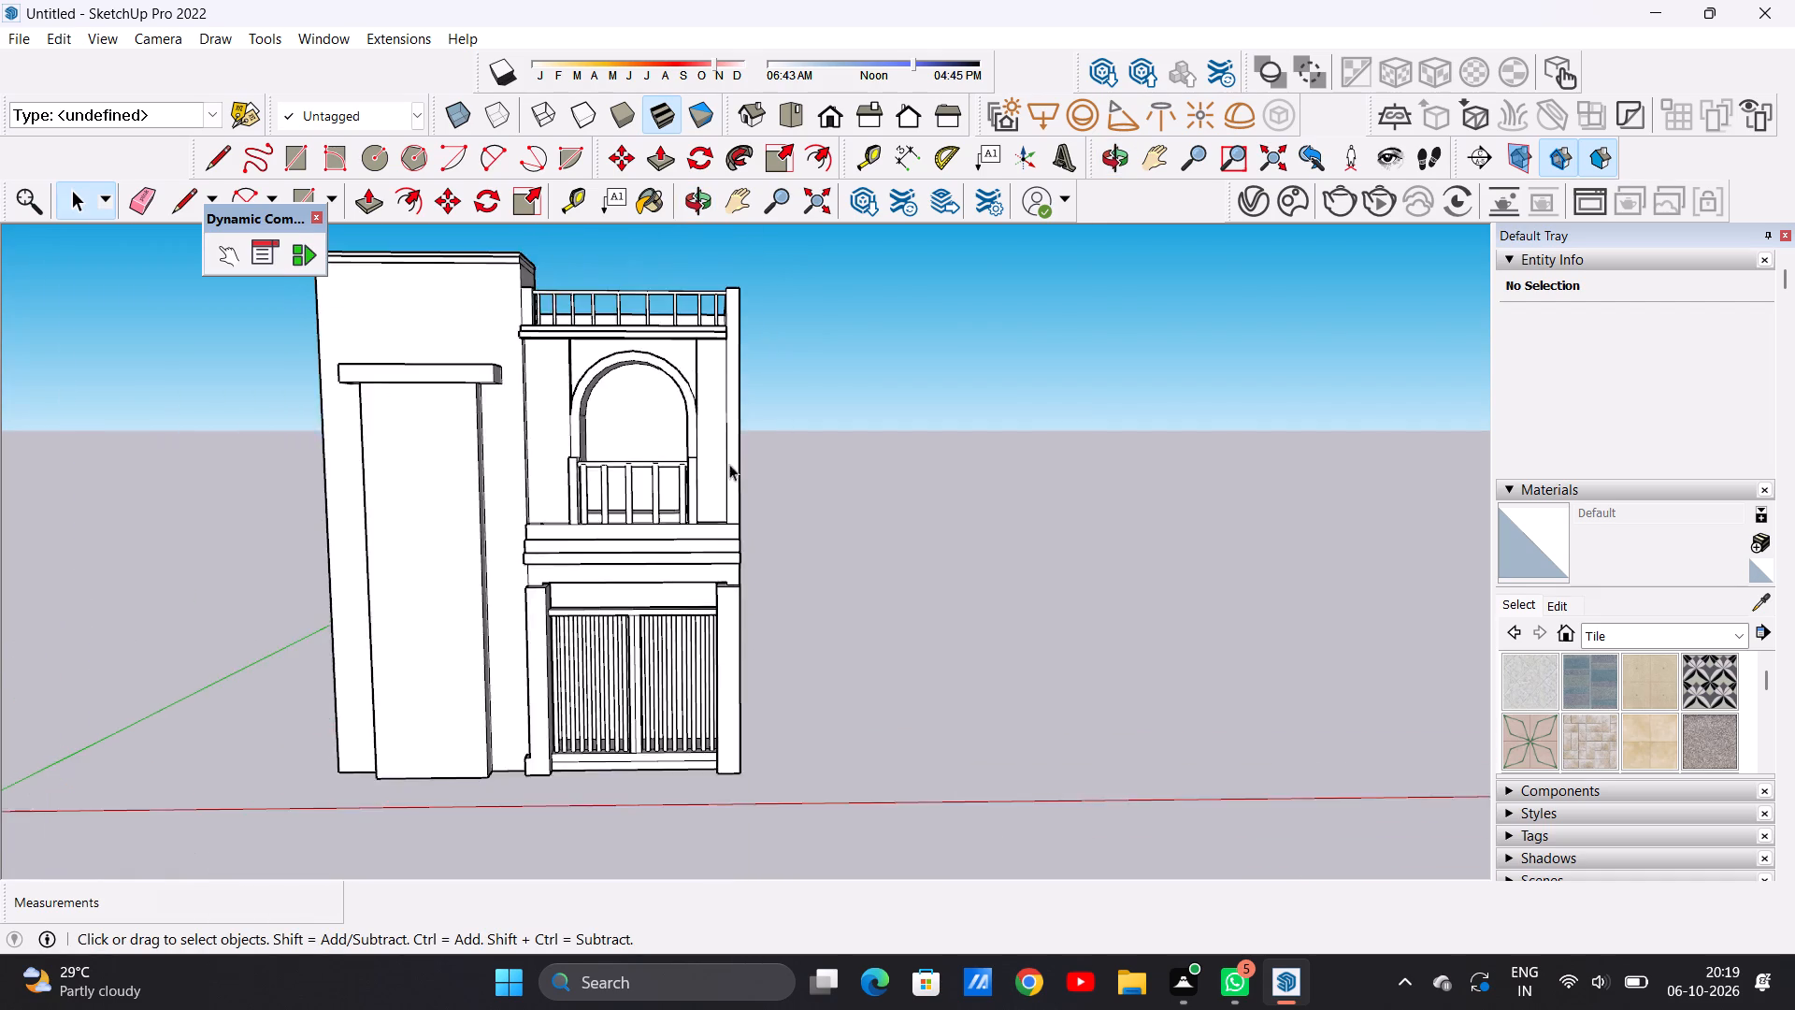
{"action": "scroll", "coordinate": [729, 464], "scroll_direction": "down", "scroll_amount": 2}
{"action": "middle_click_drag", "start_coordinate": [772, 549], "coordinate": [705, 570]}
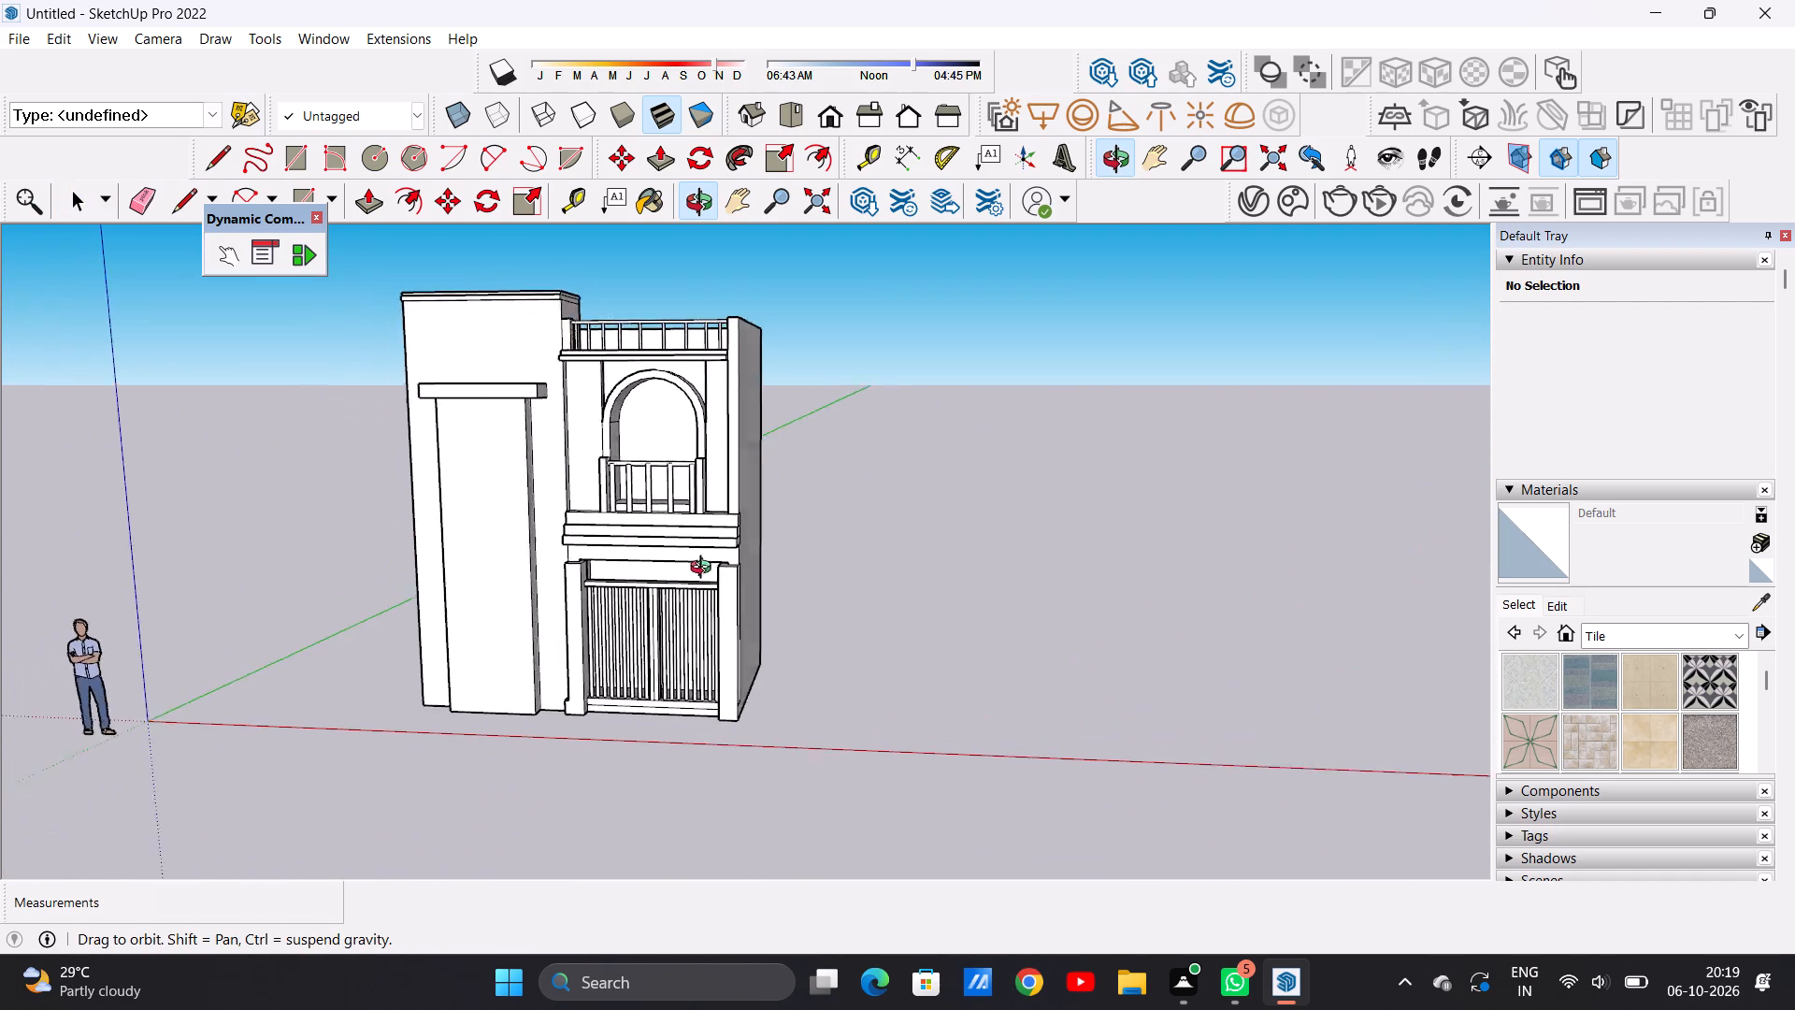
{"action": "middle_click_drag", "start_coordinate": [705, 570], "coordinate": [724, 557]}
{"action": "scroll", "coordinate": [664, 582], "scroll_direction": "down", "scroll_amount": 5}
{"action": "scroll", "coordinate": [575, 502], "scroll_direction": "up", "scroll_amount": 7}
{"action": "middle_click_drag", "start_coordinate": [523, 518], "coordinate": [630, 527]}
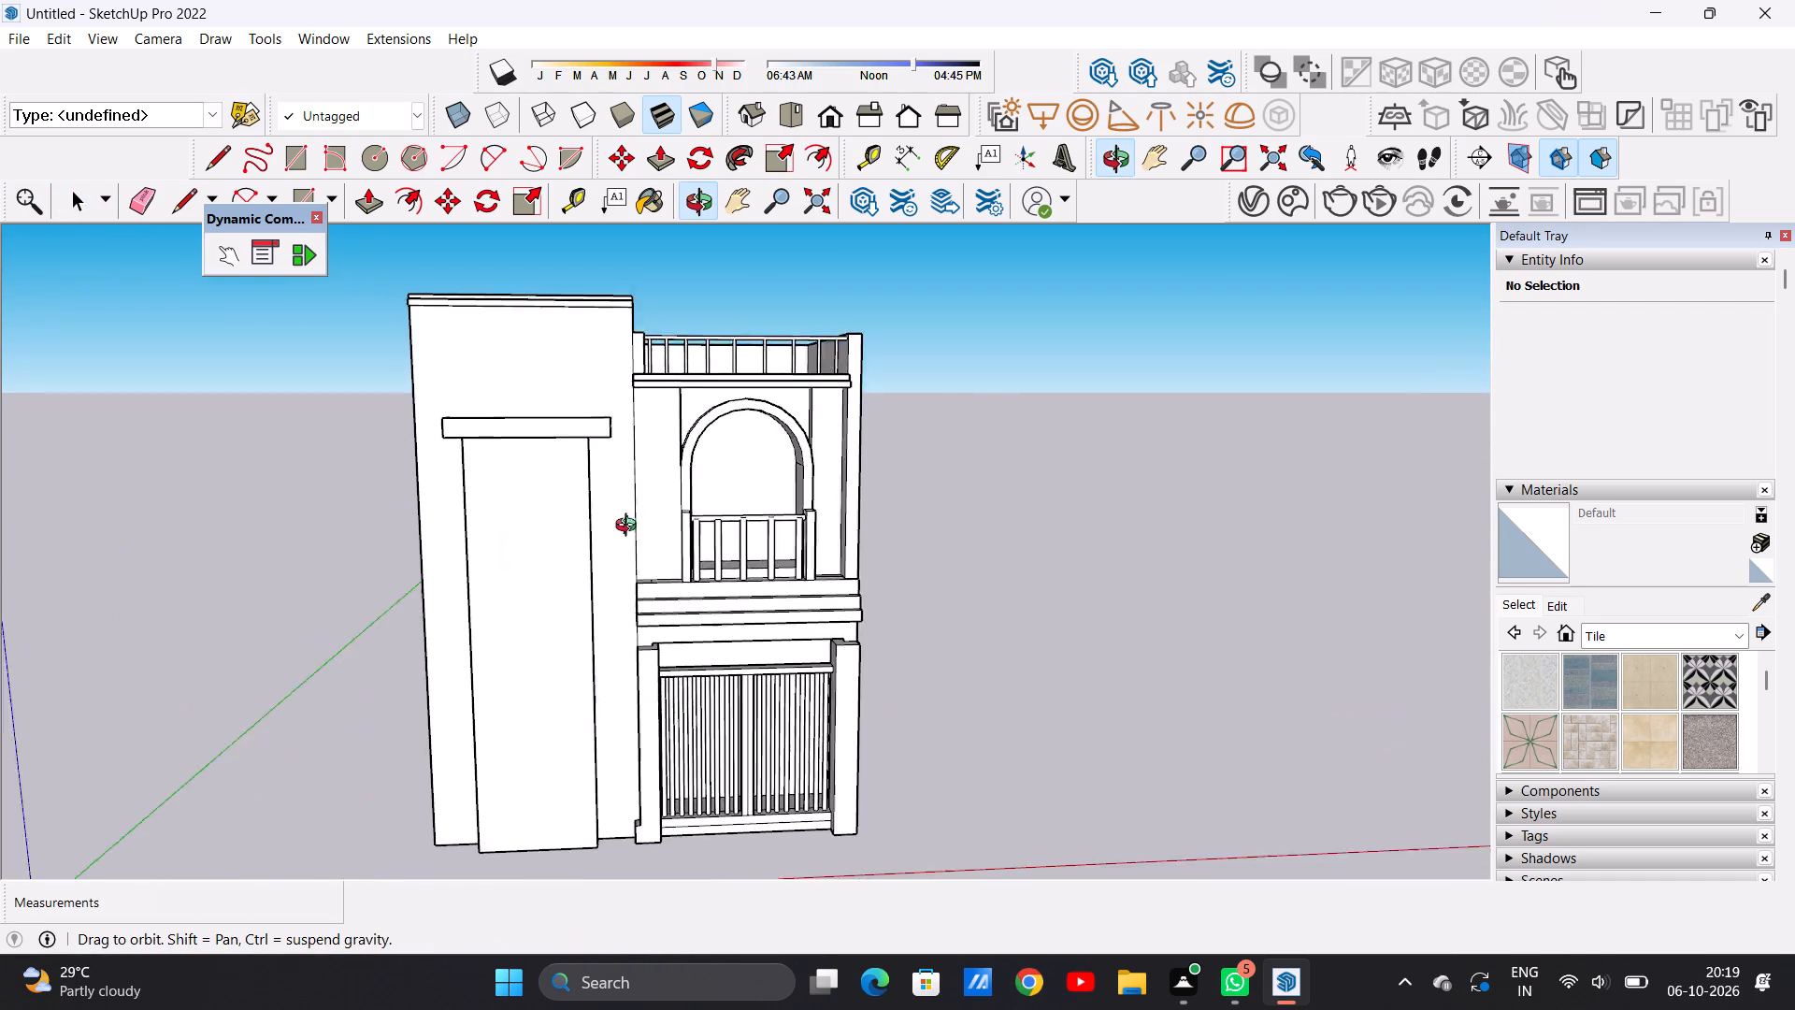
{"action": "middle_click_drag", "start_coordinate": [630, 527], "coordinate": [599, 518]}
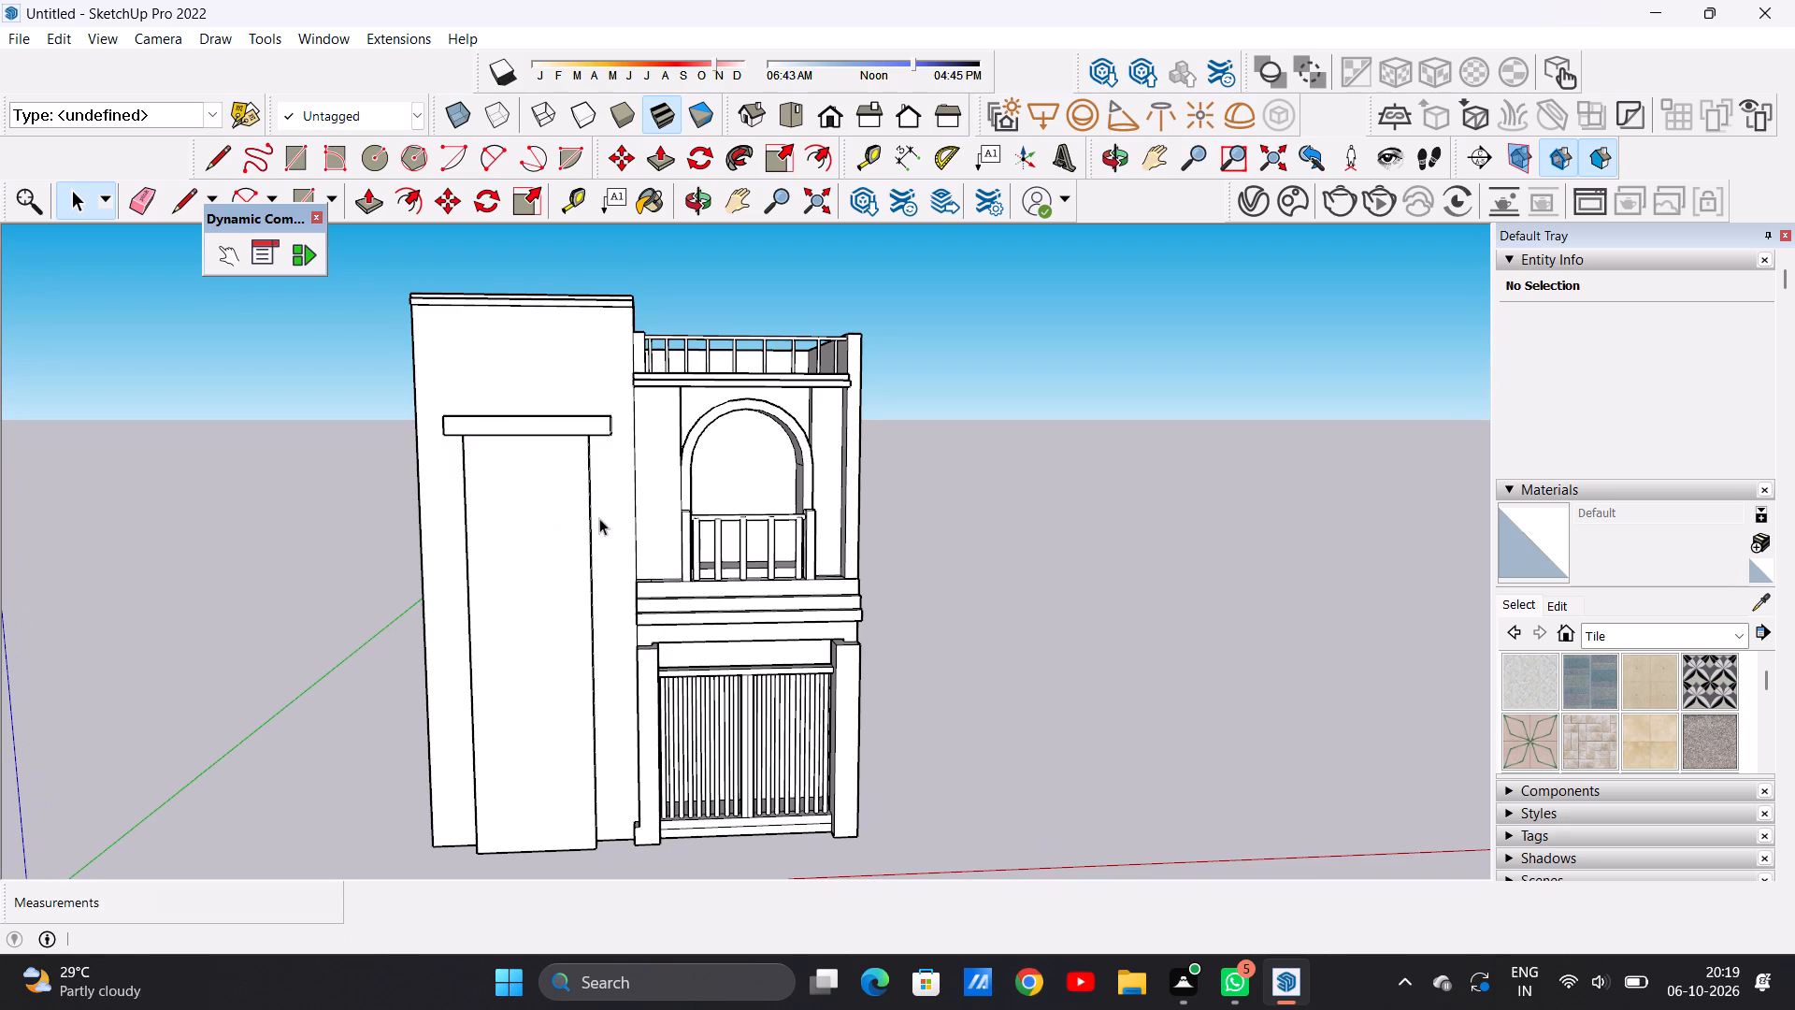
Examine the undersides of the pilaster cap, the roof slab edge and the arch, along with the complete front elevation.
{"action": "scroll", "coordinate": [463, 437], "scroll_direction": "down", "scroll_amount": 4}
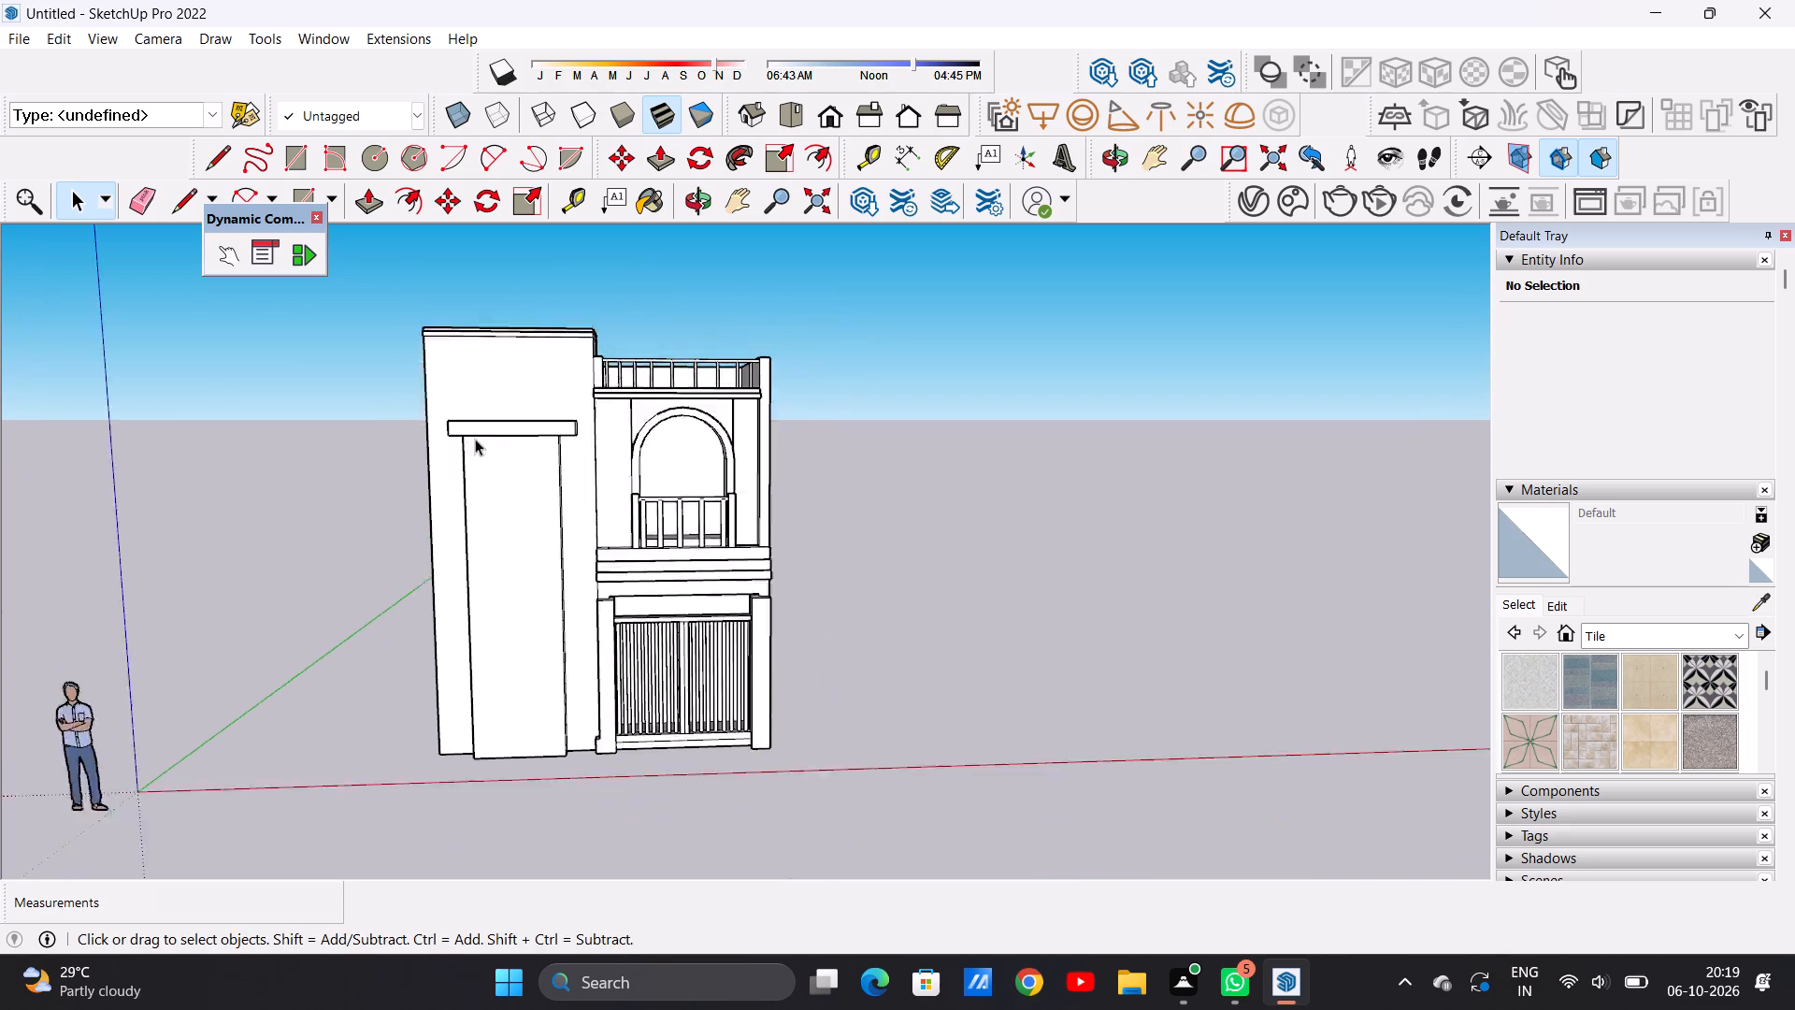
{"action": "scroll", "coordinate": [475, 439], "scroll_direction": "down", "scroll_amount": 4}
{"action": "middle_click_drag", "start_coordinate": [604, 443], "coordinate": [294, 493]}
{"action": "scroll", "coordinate": [572, 428], "scroll_direction": "up", "scroll_amount": 14}
{"action": "middle_click_drag", "start_coordinate": [573, 502], "coordinate": [681, 457]}
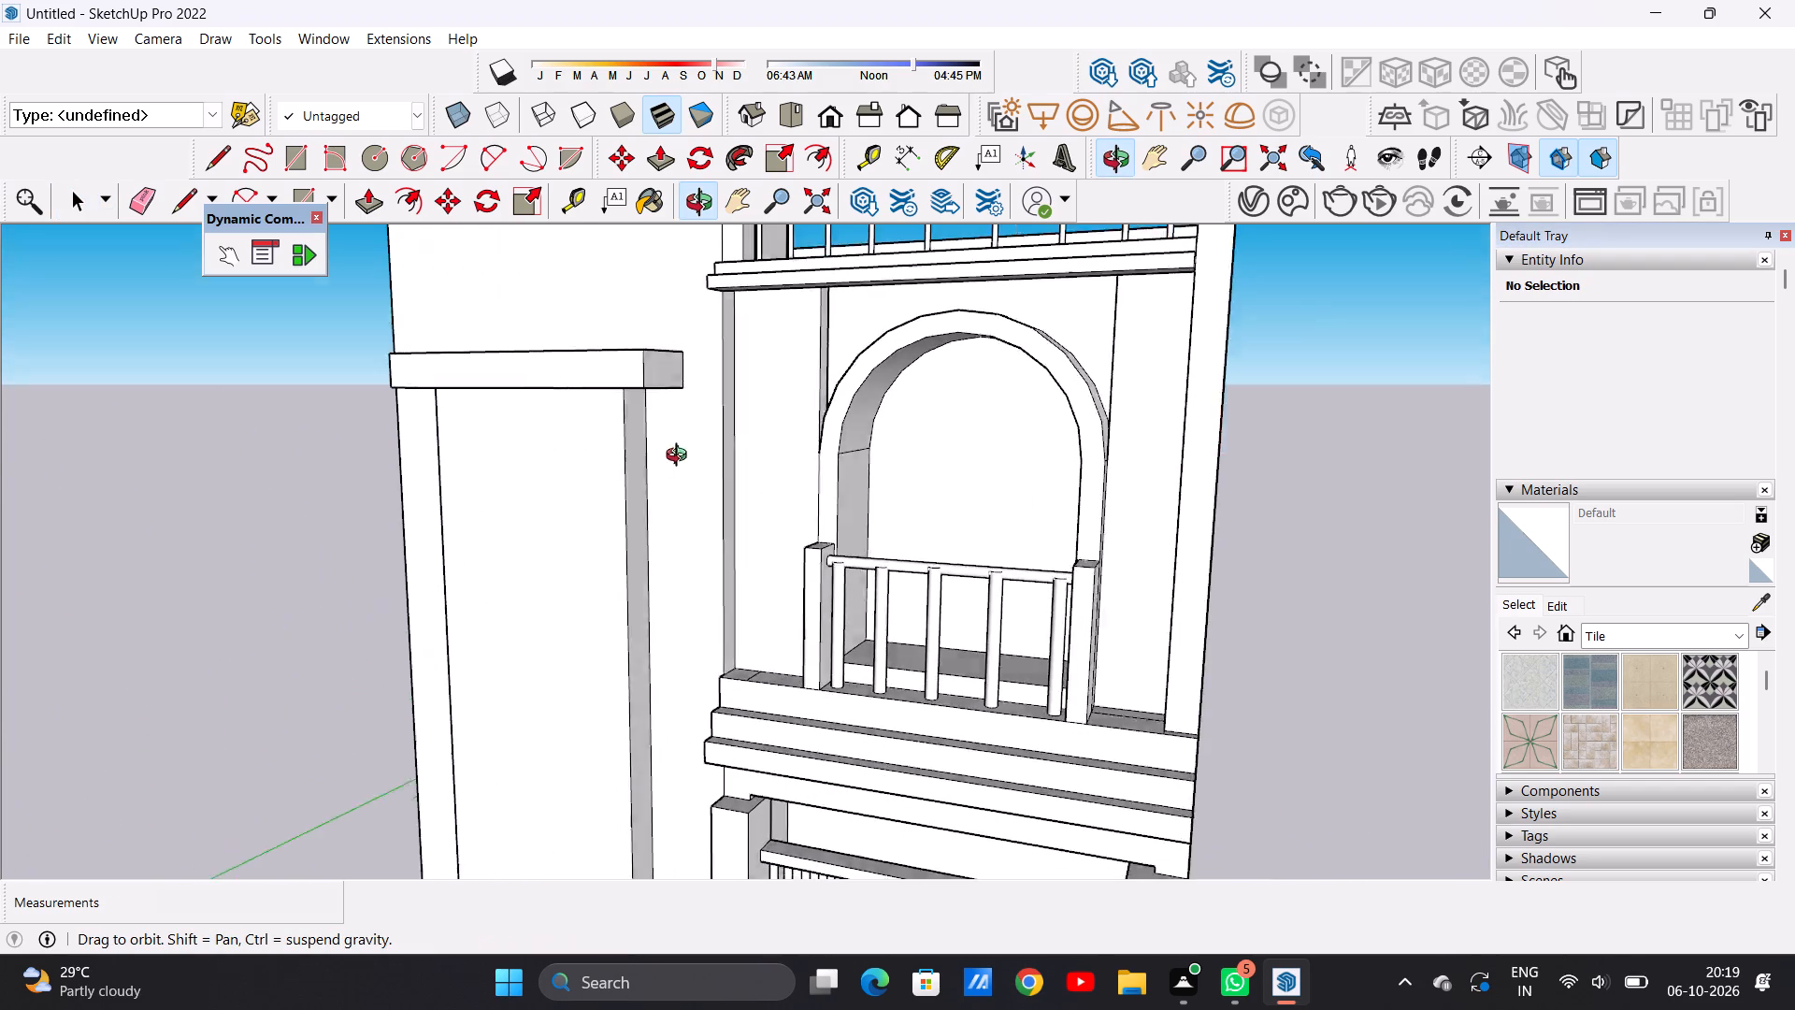
{"action": "middle_click_drag", "start_coordinate": [681, 457], "coordinate": [773, 305]}
{"action": "scroll", "coordinate": [570, 449], "scroll_direction": "up", "scroll_amount": 1}
{"action": "scroll", "coordinate": [570, 449], "scroll_direction": "down", "scroll_amount": 1}
{"action": "scroll", "coordinate": [570, 449], "scroll_direction": "up", "scroll_amount": 4}
{"action": "middle_click_drag", "start_coordinate": [570, 507], "coordinate": [656, 353]}
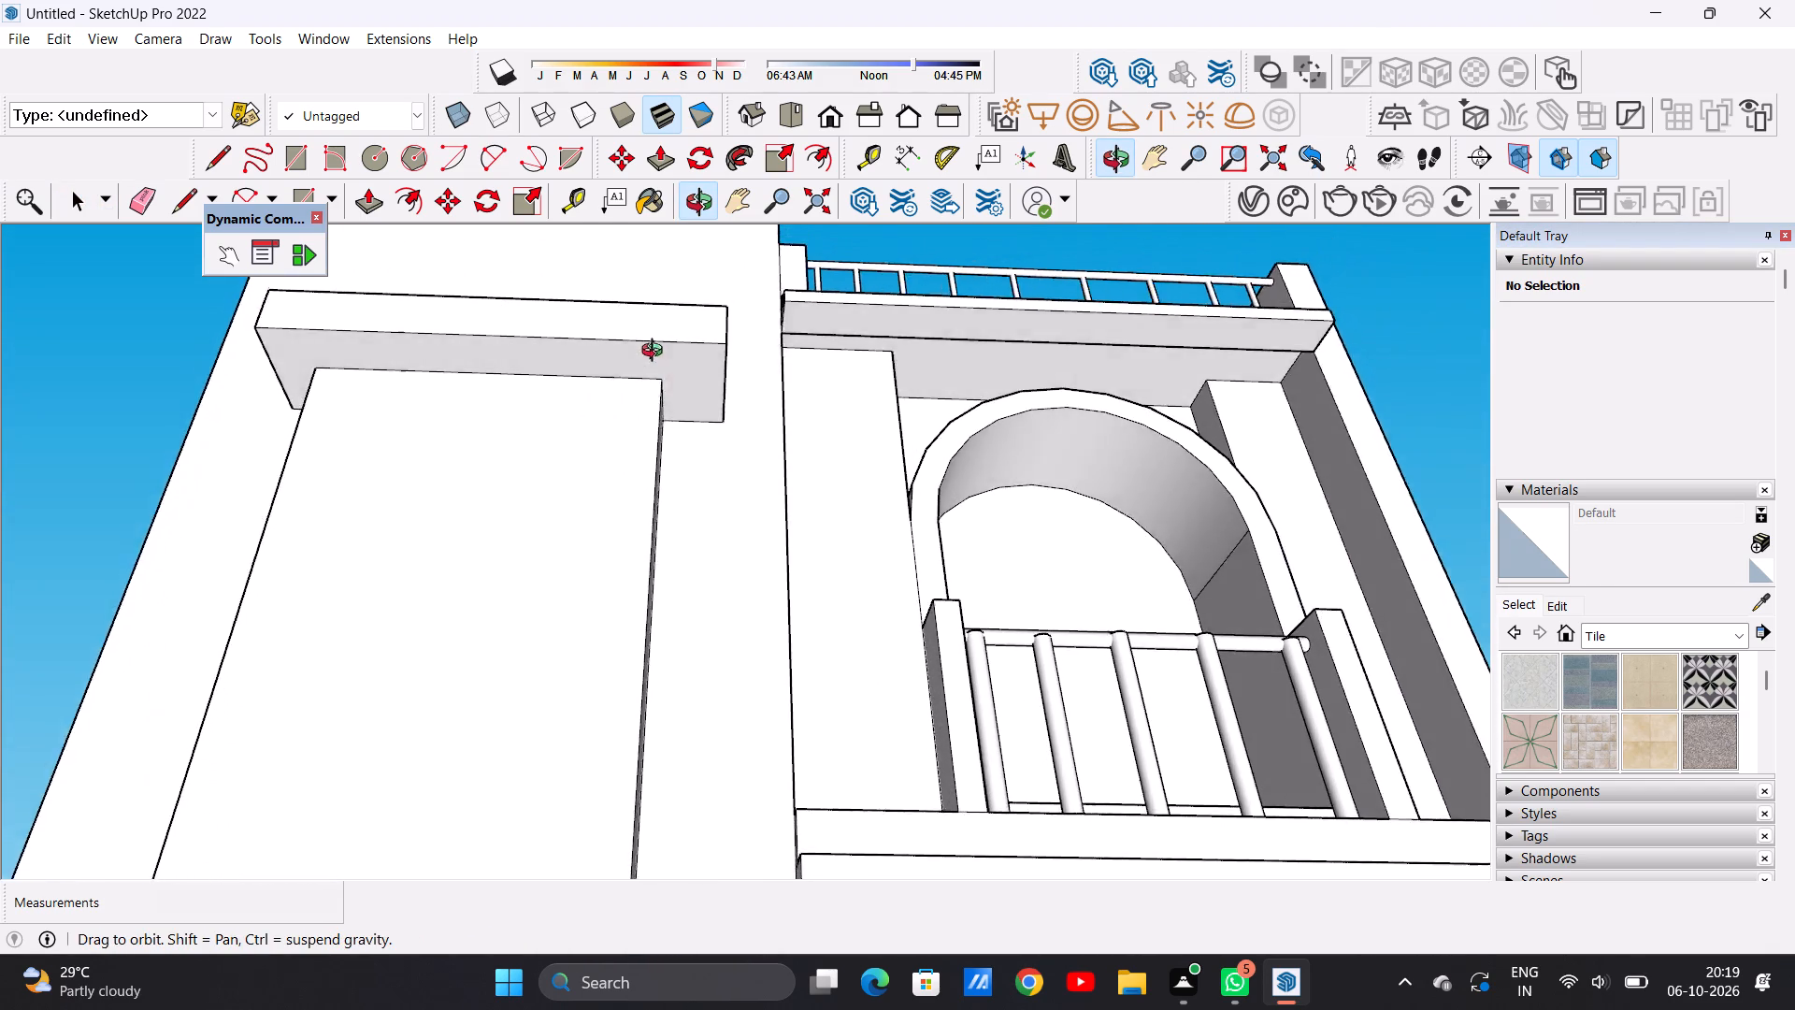
{"action": "middle_click_drag", "start_coordinate": [656, 353], "coordinate": [567, 359]}
{"action": "scroll", "coordinate": [495, 416], "scroll_direction": "down", "scroll_amount": 11}
{"action": "scroll", "coordinate": [487, 410], "scroll_direction": "up", "scroll_amount": 1}
{"action": "scroll", "coordinate": [487, 410], "scroll_direction": "down", "scroll_amount": 3}
{"action": "middle_click_drag", "start_coordinate": [481, 451], "coordinate": [546, 685]}
{"action": "scroll", "coordinate": [519, 638], "scroll_direction": "down", "scroll_amount": 4}
{"action": "scroll", "coordinate": [519, 638], "scroll_direction": "up", "scroll_amount": 3}
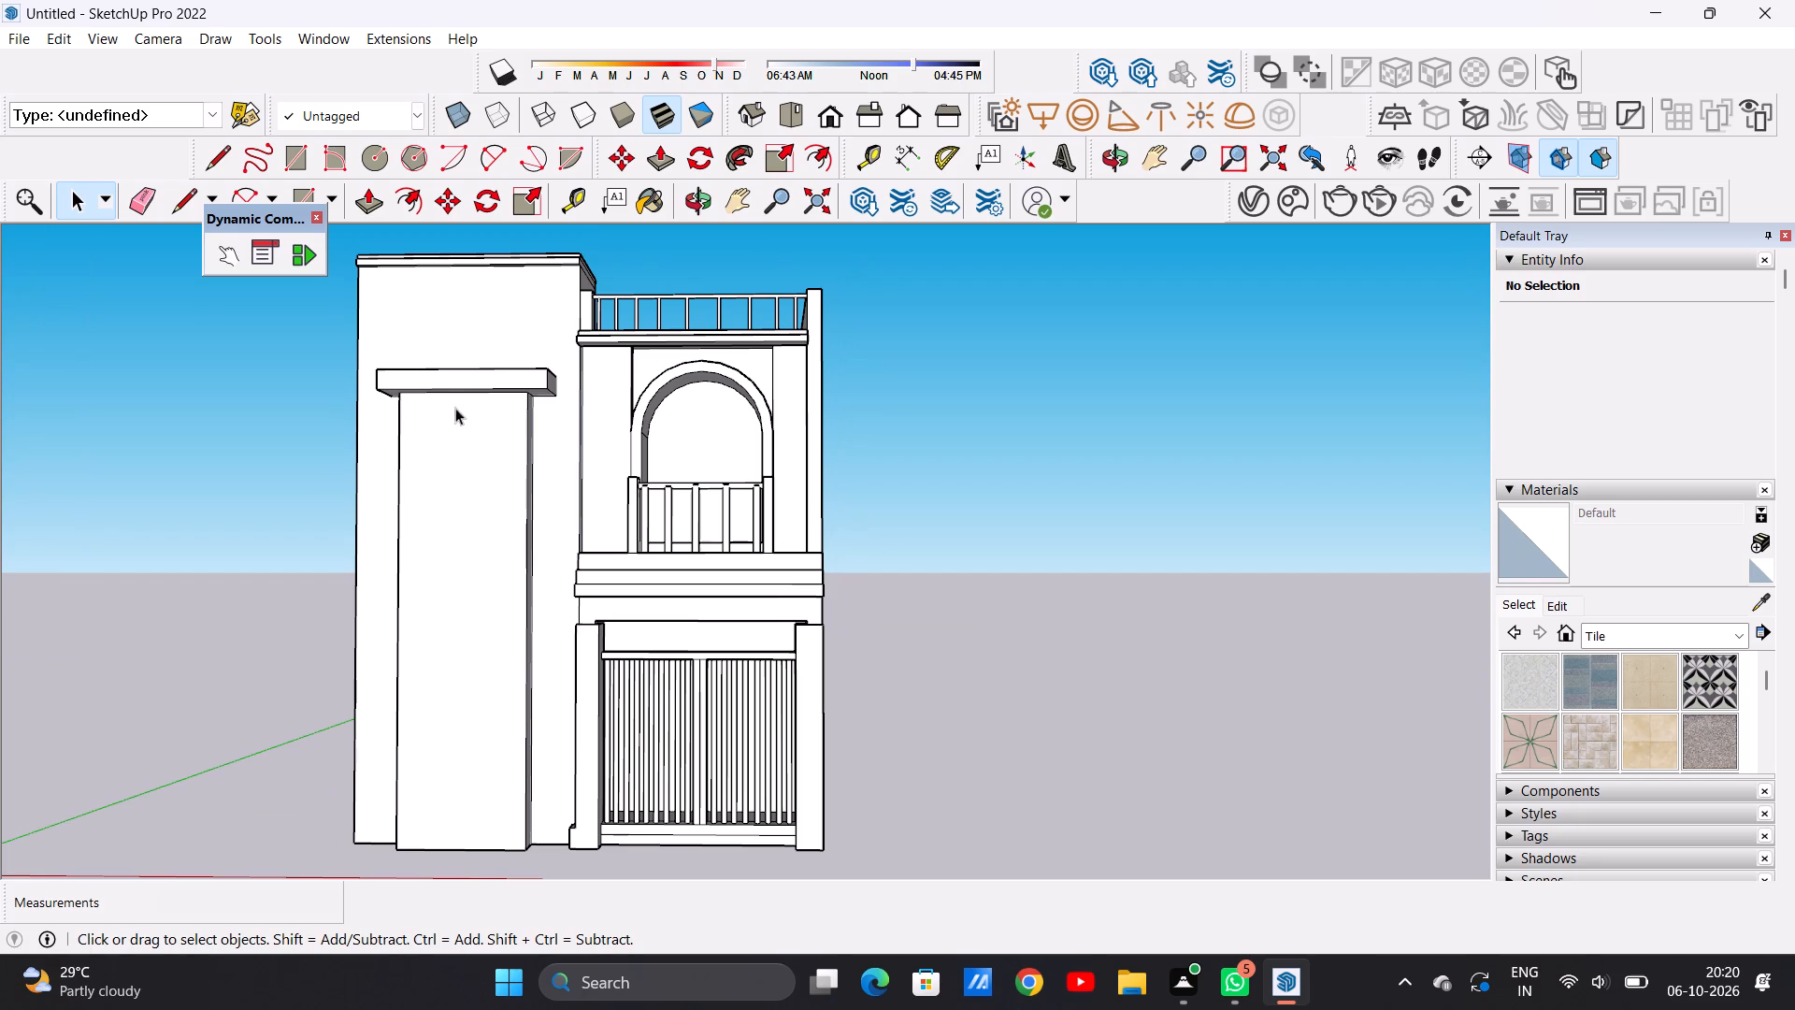
{"action": "scroll", "coordinate": [504, 438], "scroll_direction": "up", "scroll_amount": 4}
{"action": "scroll", "coordinate": [525, 420], "scroll_direction": "down", "scroll_amount": 8}
{"action": "middle_click_drag", "start_coordinate": [491, 442], "coordinate": [619, 475]}
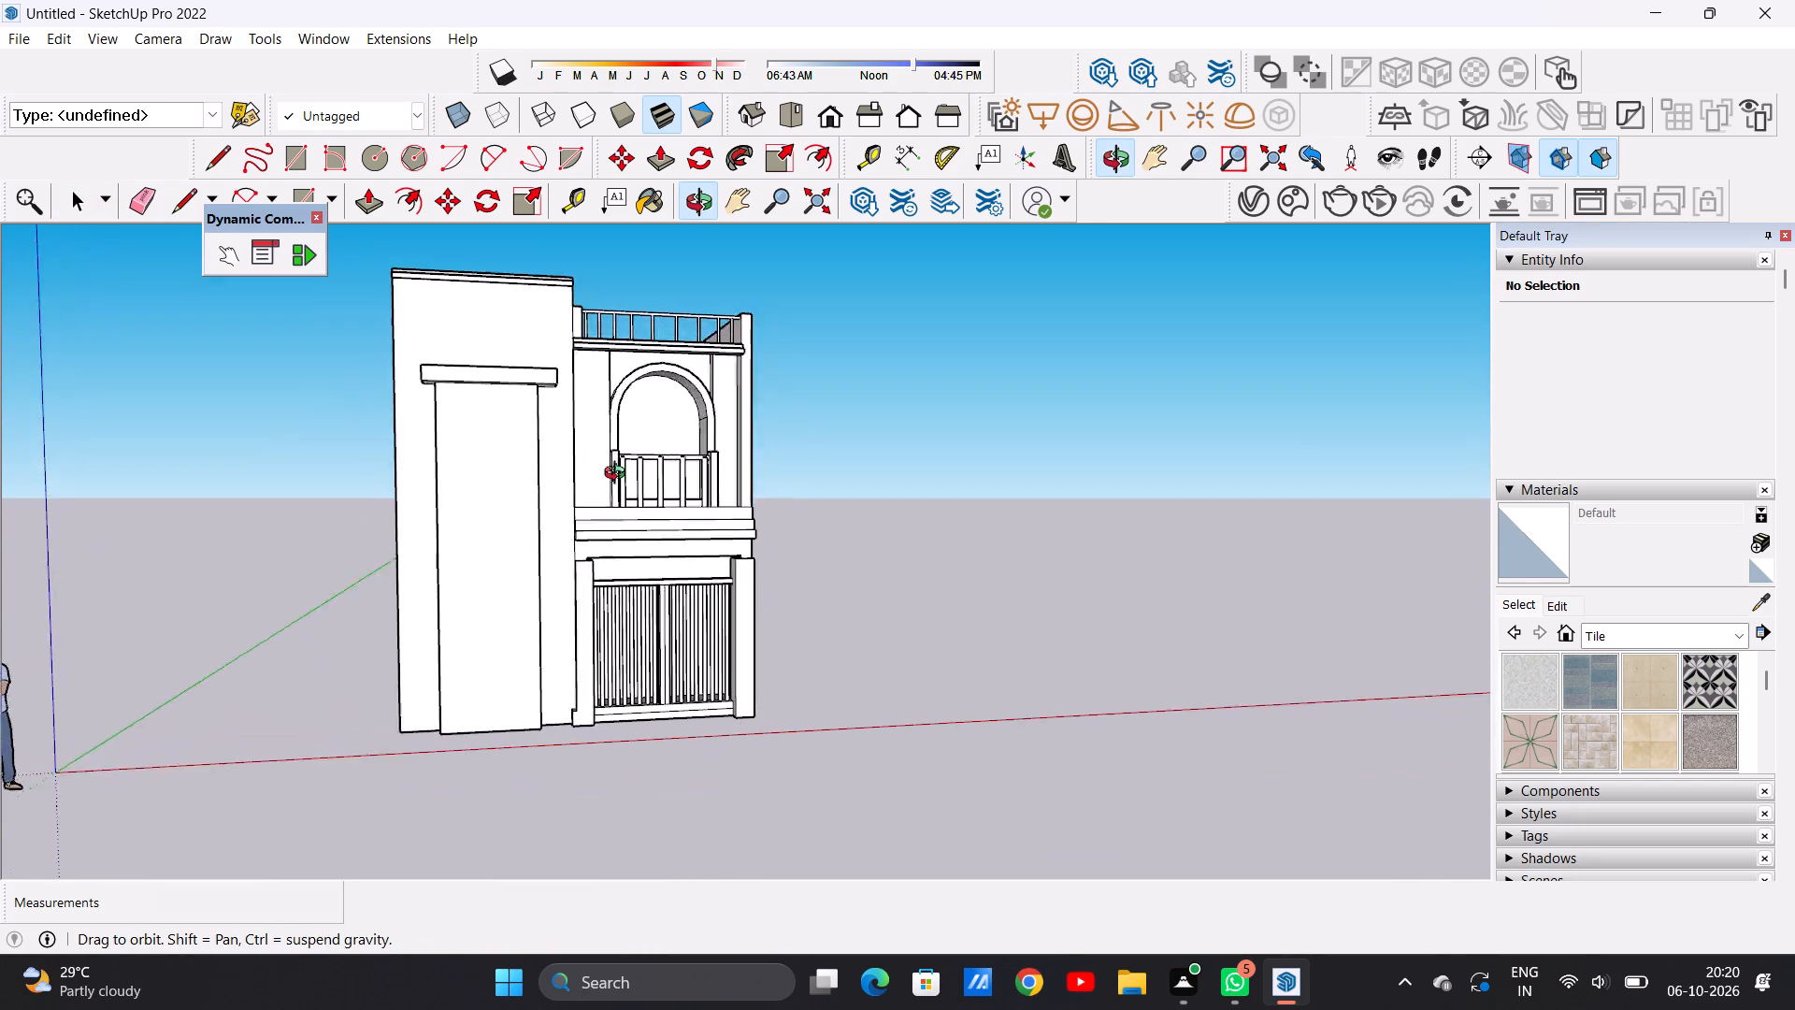
{"action": "middle_click_drag", "start_coordinate": [619, 475], "coordinate": [561, 559]}
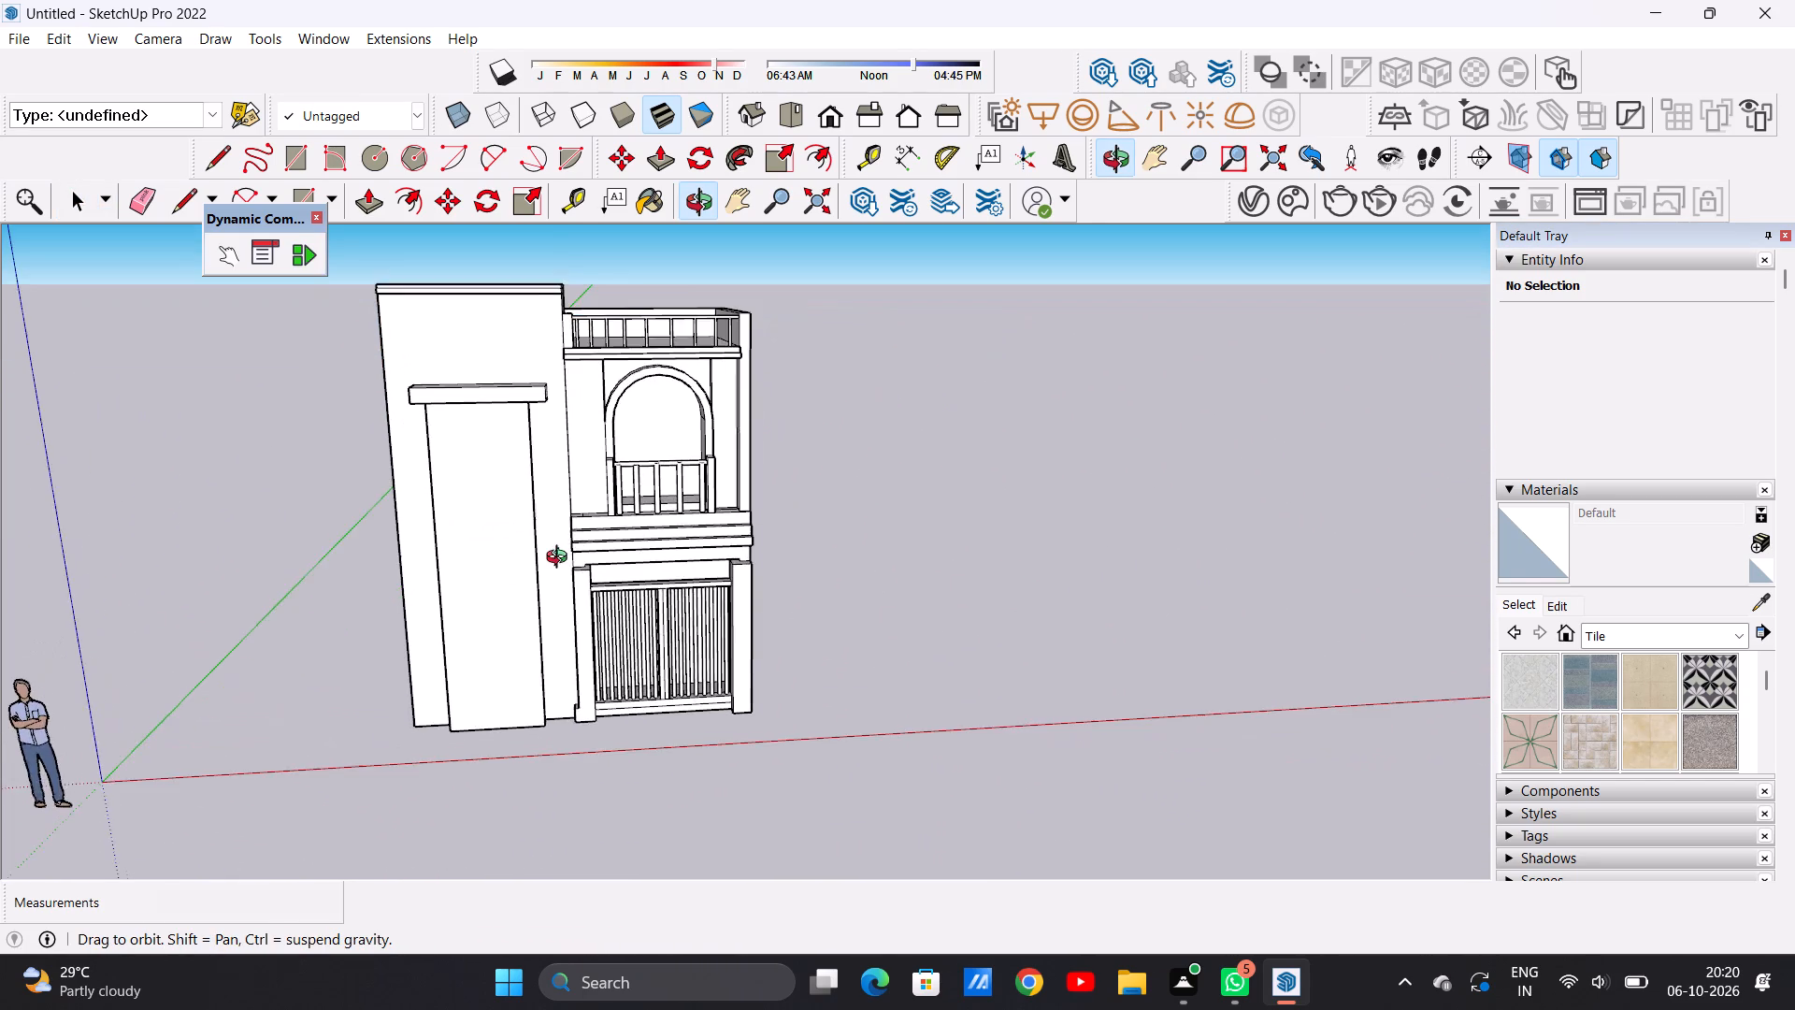
Examine the balcony arch, railing and pilaster cap from slightly below and the whole facade from the front.
{"action": "middle_click_drag", "start_coordinate": [561, 559], "coordinate": [474, 555]}
{"action": "scroll", "coordinate": [639, 381], "scroll_direction": "up", "scroll_amount": 7}
{"action": "middle_click_drag", "start_coordinate": [674, 468], "coordinate": [659, 350]}
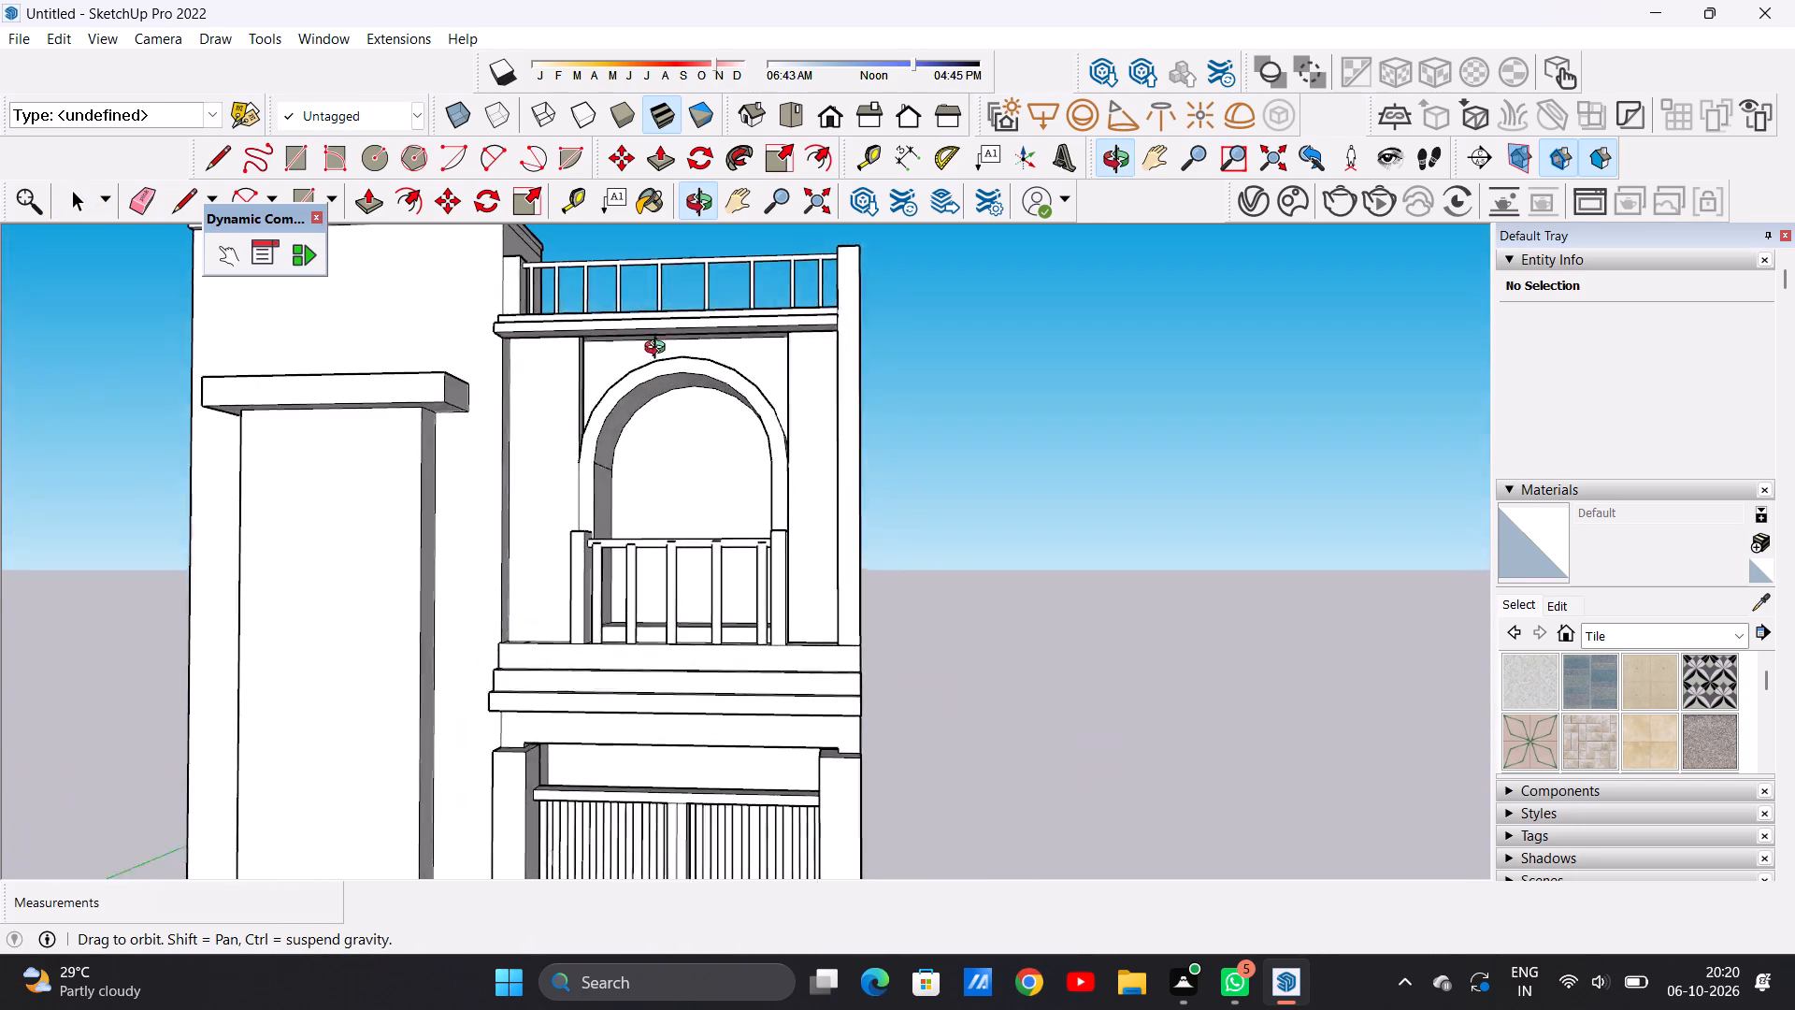
{"action": "middle_click_drag", "start_coordinate": [659, 350], "coordinate": [688, 478]}
{"action": "scroll", "coordinate": [688, 478], "scroll_direction": "up", "scroll_amount": 1}
{"action": "scroll", "coordinate": [641, 461], "scroll_direction": "down", "scroll_amount": 8}
{"action": "middle_click_drag", "start_coordinate": [676, 489], "coordinate": [678, 472]}
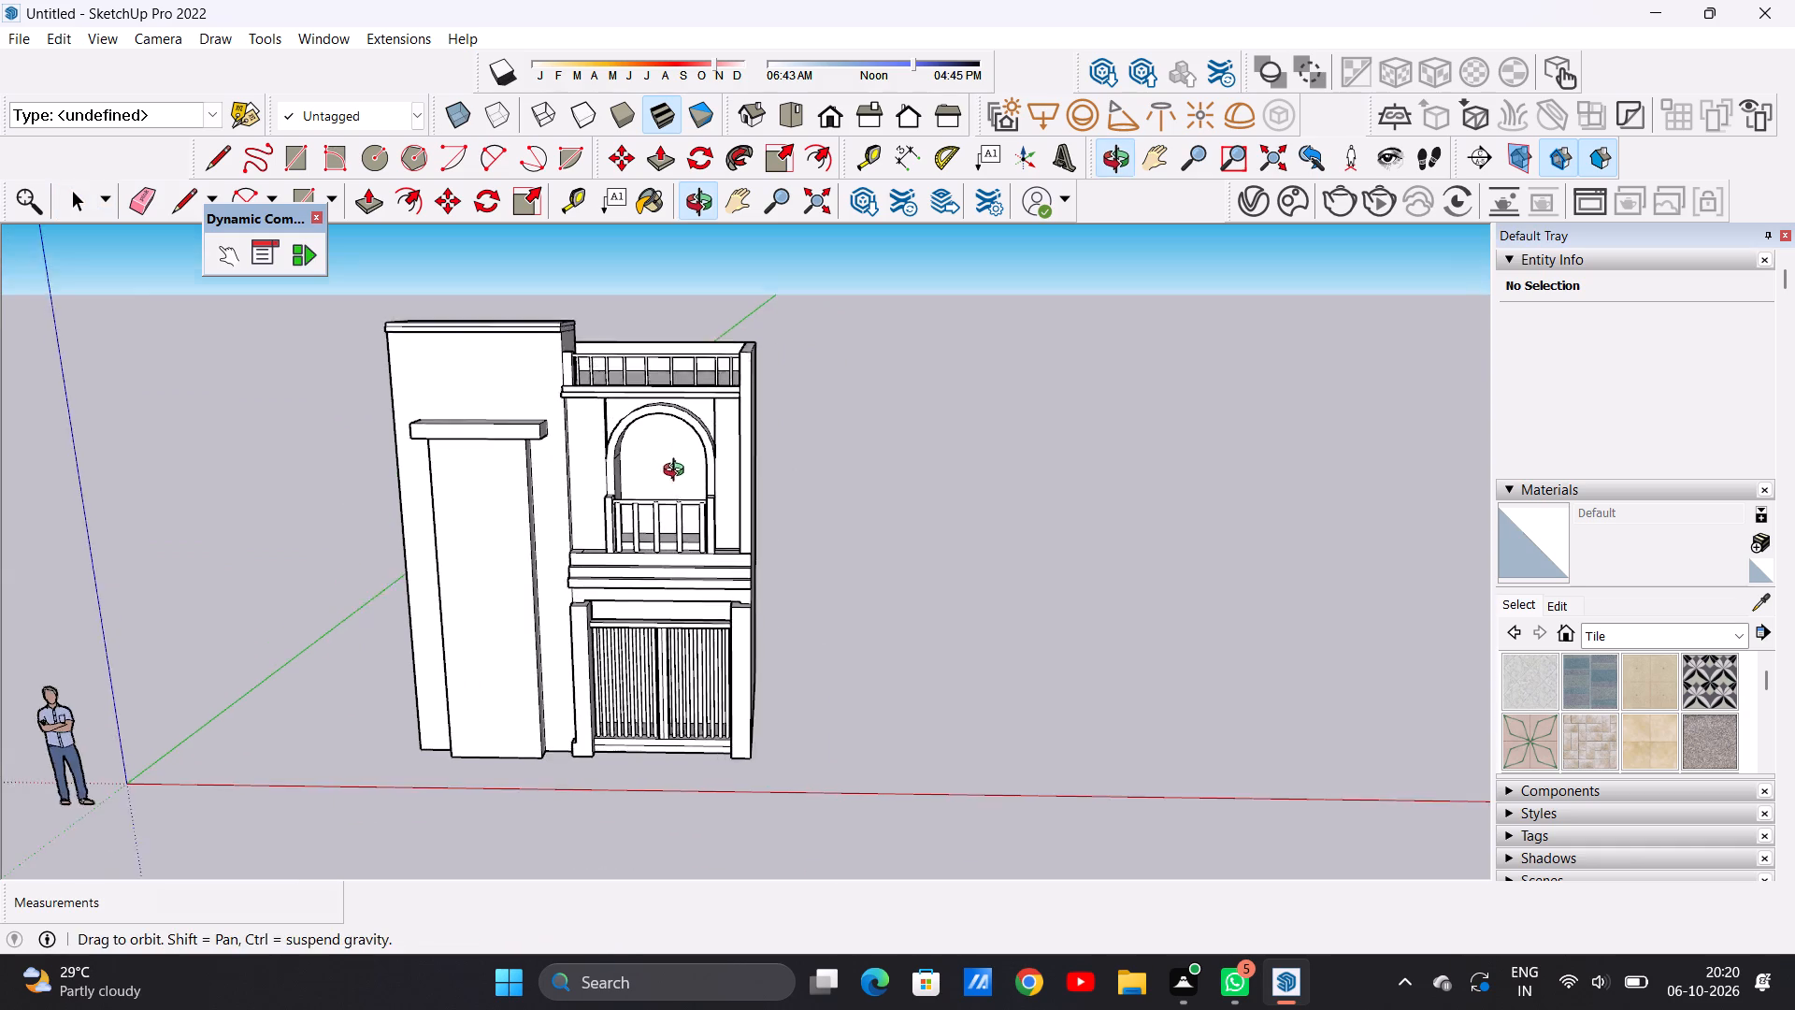
{"action": "middle_click_drag", "start_coordinate": [678, 472], "coordinate": [675, 439]}
{"action": "scroll", "coordinate": [465, 473], "scroll_direction": "up", "scroll_amount": 4}
{"action": "scroll", "coordinate": [484, 465], "scroll_direction": "down", "scroll_amount": 3}
{"action": "middle_click_drag", "start_coordinate": [453, 478], "coordinate": [492, 483]}
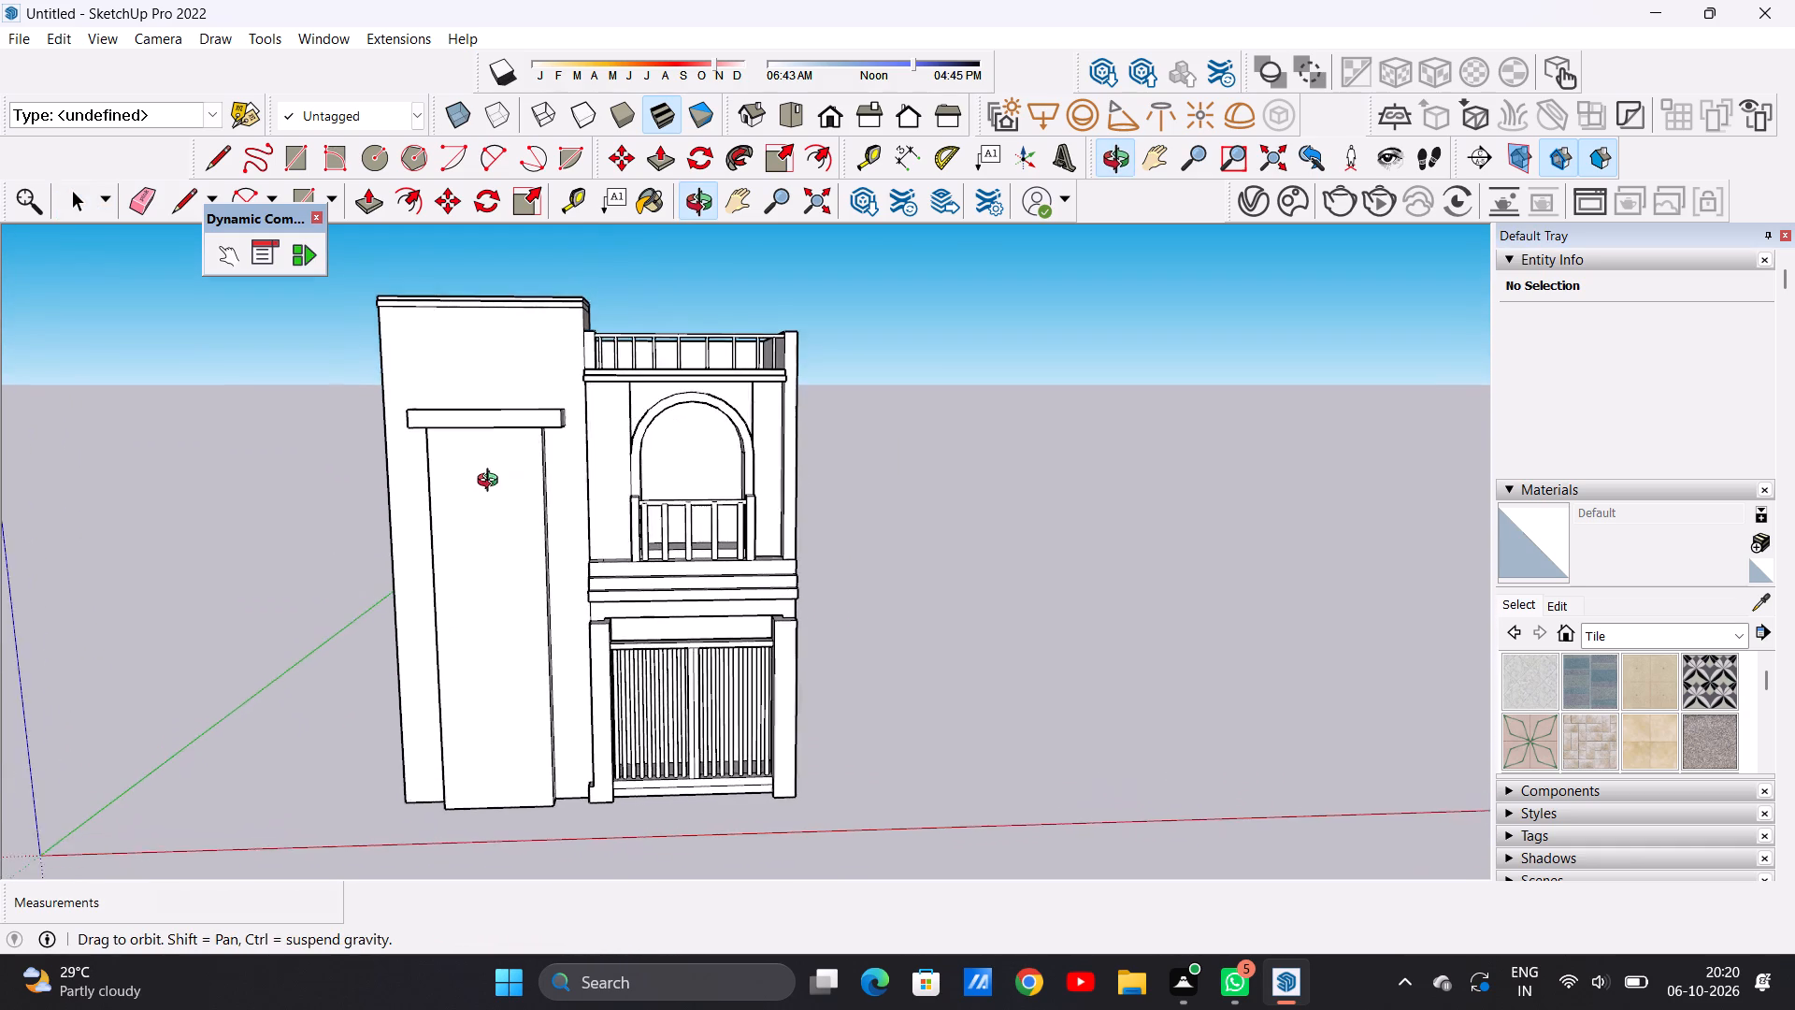
{"action": "middle_click_drag", "start_coordinate": [492, 483], "coordinate": [464, 490]}
Push/Pull the front faces of the raised block's roof cornice outward, the lower band about 3 5/8" and the upper band about 1 7/16".
{"action": "scroll", "coordinate": [540, 365], "scroll_direction": "up", "scroll_amount": 4}
{"action": "middle_click_drag", "start_coordinate": [543, 362], "coordinate": [354, 499]}
{"action": "scroll", "coordinate": [354, 499], "scroll_direction": "up", "scroll_amount": 1}
{"action": "scroll", "coordinate": [540, 220], "scroll_direction": "up", "scroll_amount": 2}
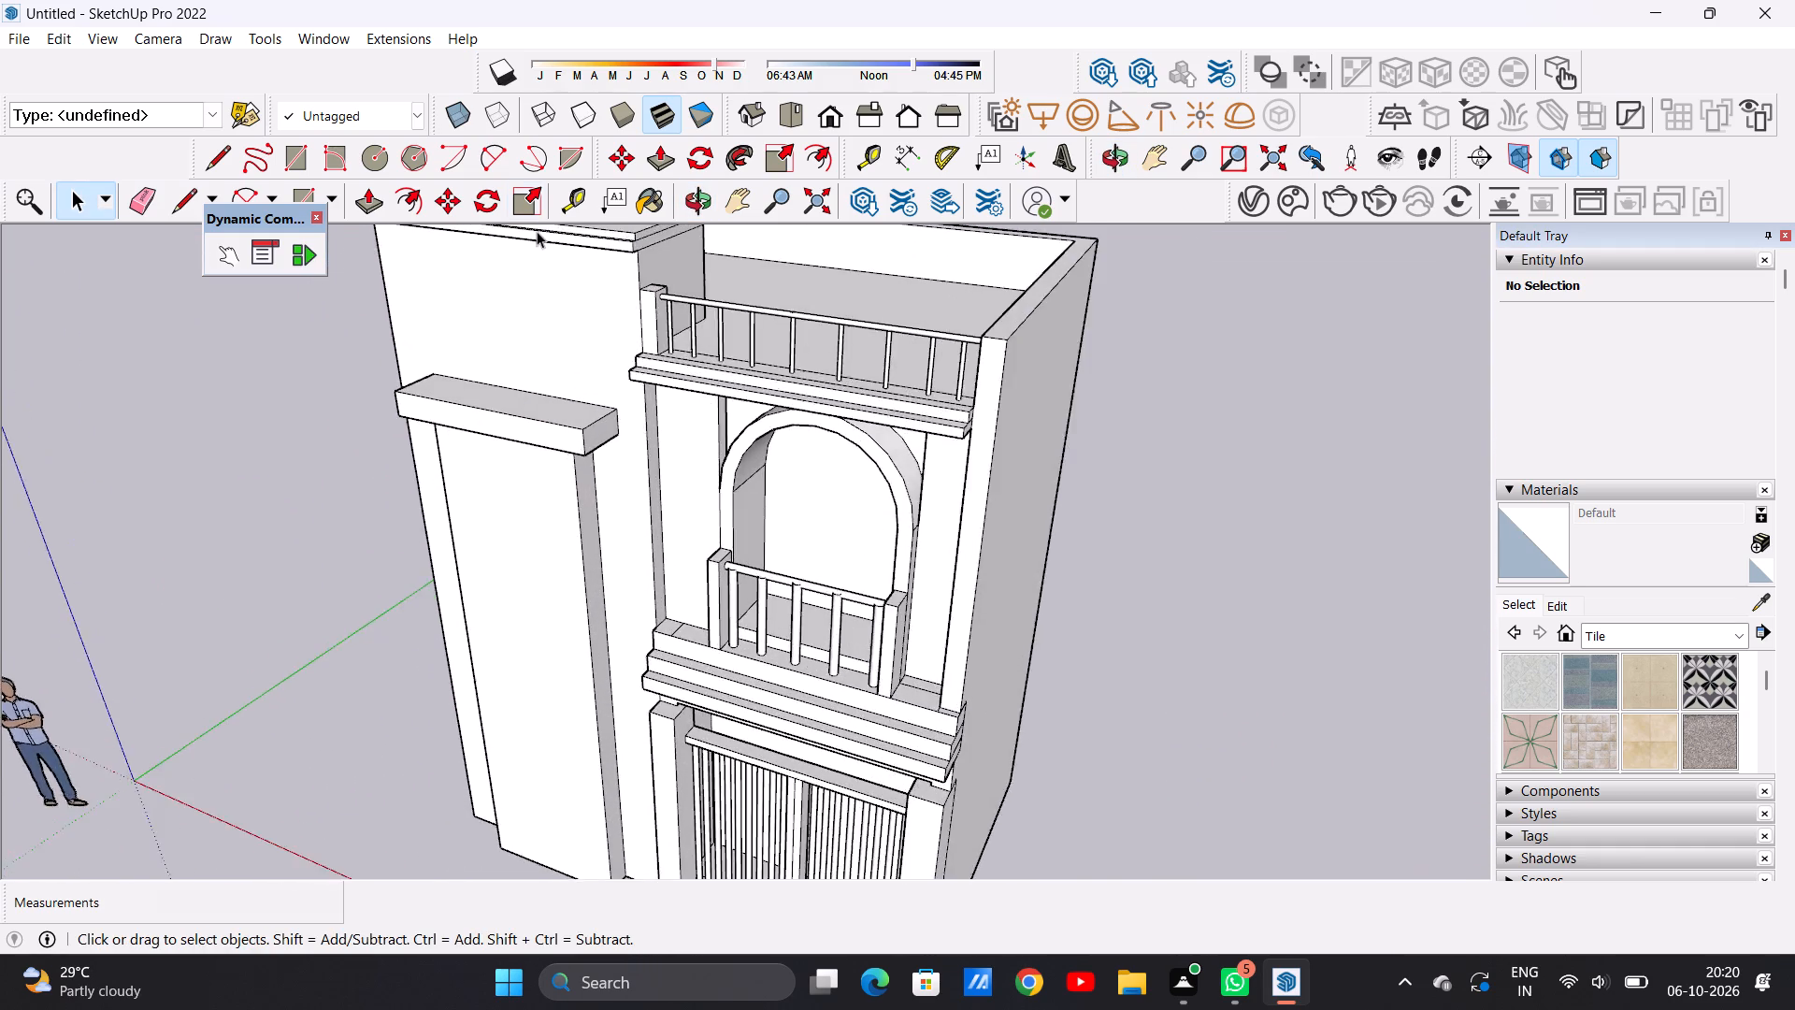
{"action": "scroll", "coordinate": [537, 231], "scroll_direction": "up", "scroll_amount": 3}
{"action": "scroll", "coordinate": [577, 337], "scroll_direction": "down", "scroll_amount": 10}
{"action": "scroll", "coordinate": [588, 304], "scroll_direction": "up", "scroll_amount": 6}
{"action": "scroll", "coordinate": [599, 297], "scroll_direction": "down", "scroll_amount": 1}
{"action": "scroll", "coordinate": [599, 297], "scroll_direction": "up", "scroll_amount": 1}
{"action": "scroll", "coordinate": [599, 297], "scroll_direction": "down", "scroll_amount": 1}
{"action": "scroll", "coordinate": [599, 297], "scroll_direction": "up", "scroll_amount": 5}
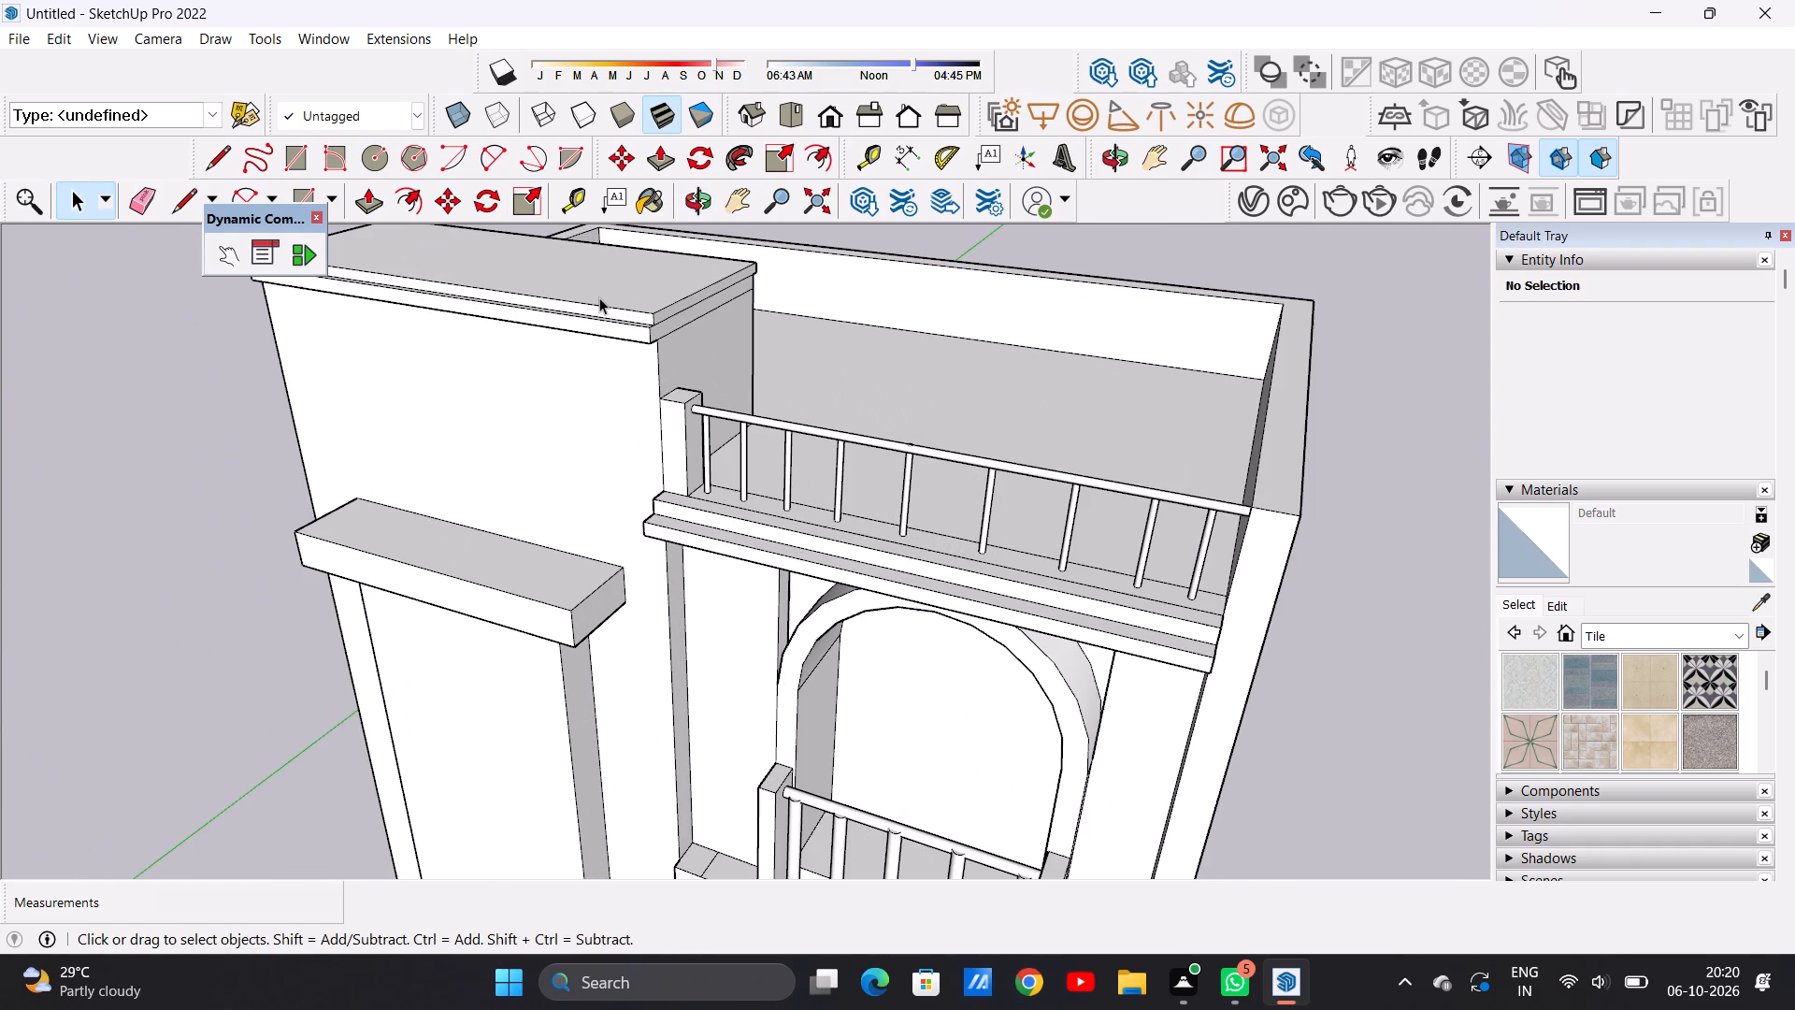
{"action": "key", "text": "p"}
{"action": "scroll", "coordinate": [635, 297], "scroll_direction": "up", "scroll_amount": 5}
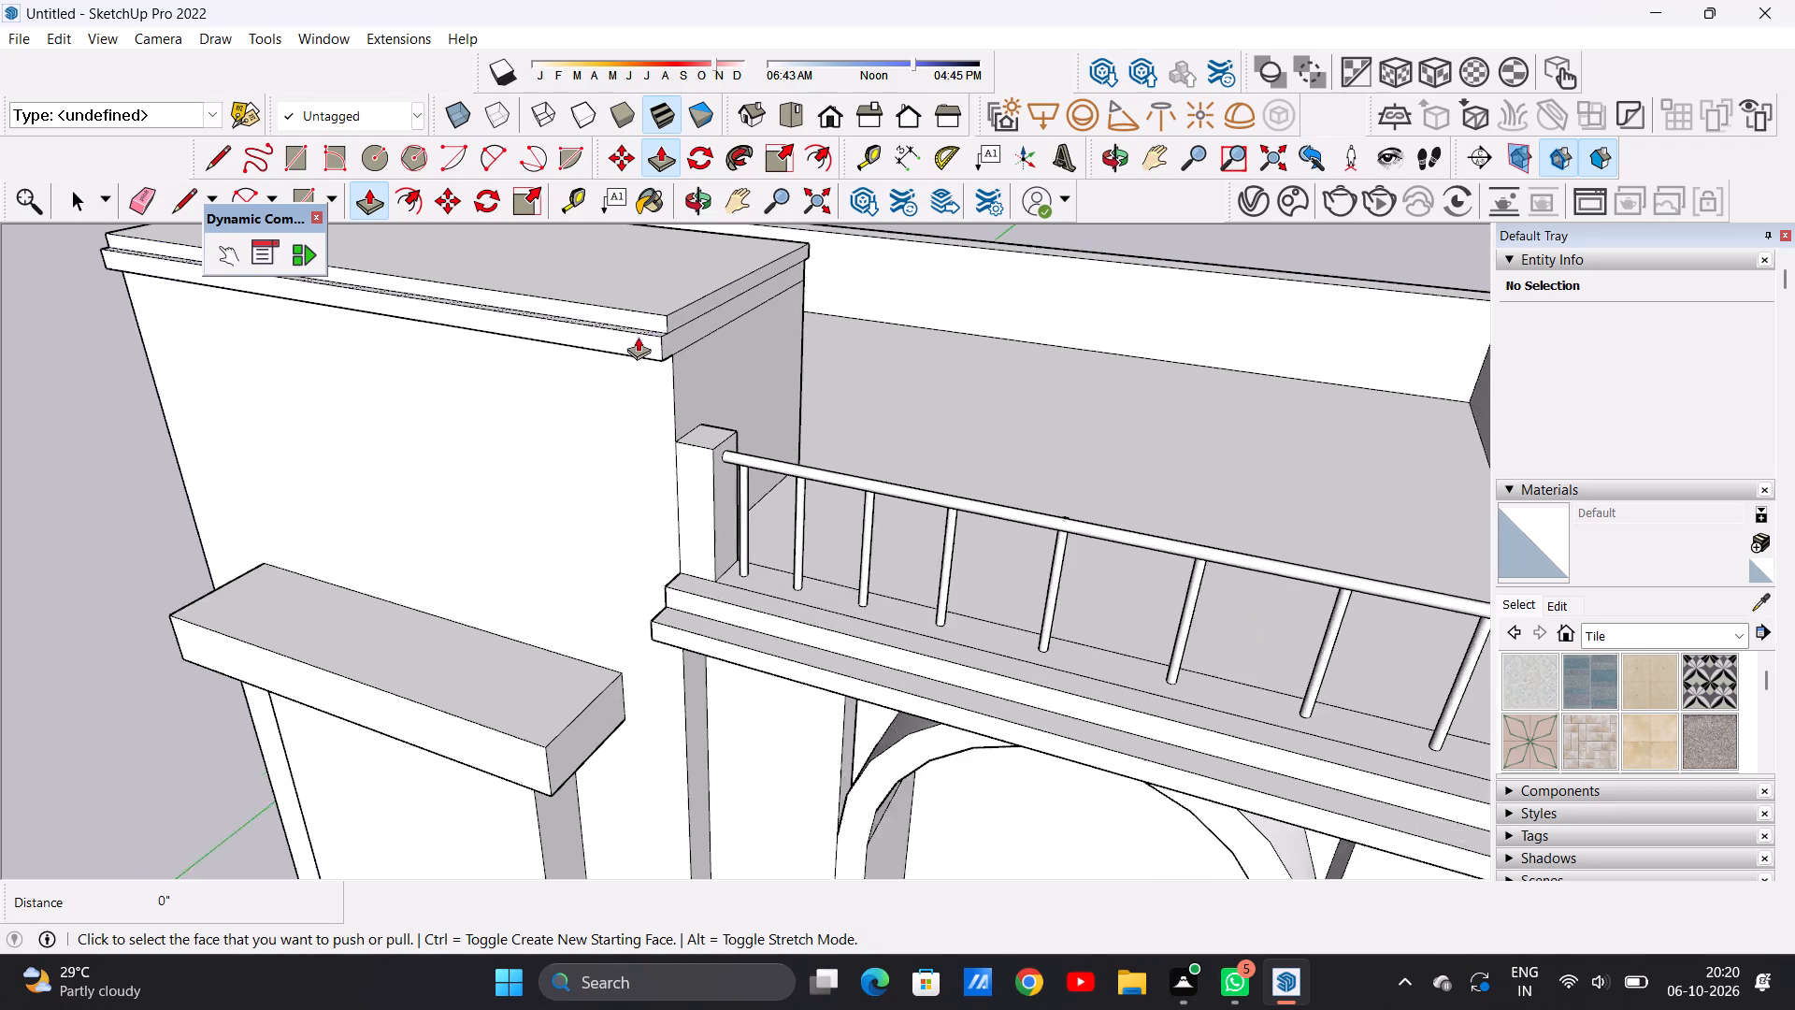
{"action": "scroll", "coordinate": [638, 337], "scroll_direction": "up", "scroll_amount": 3}
{"action": "left_click", "coordinate": [639, 339]}
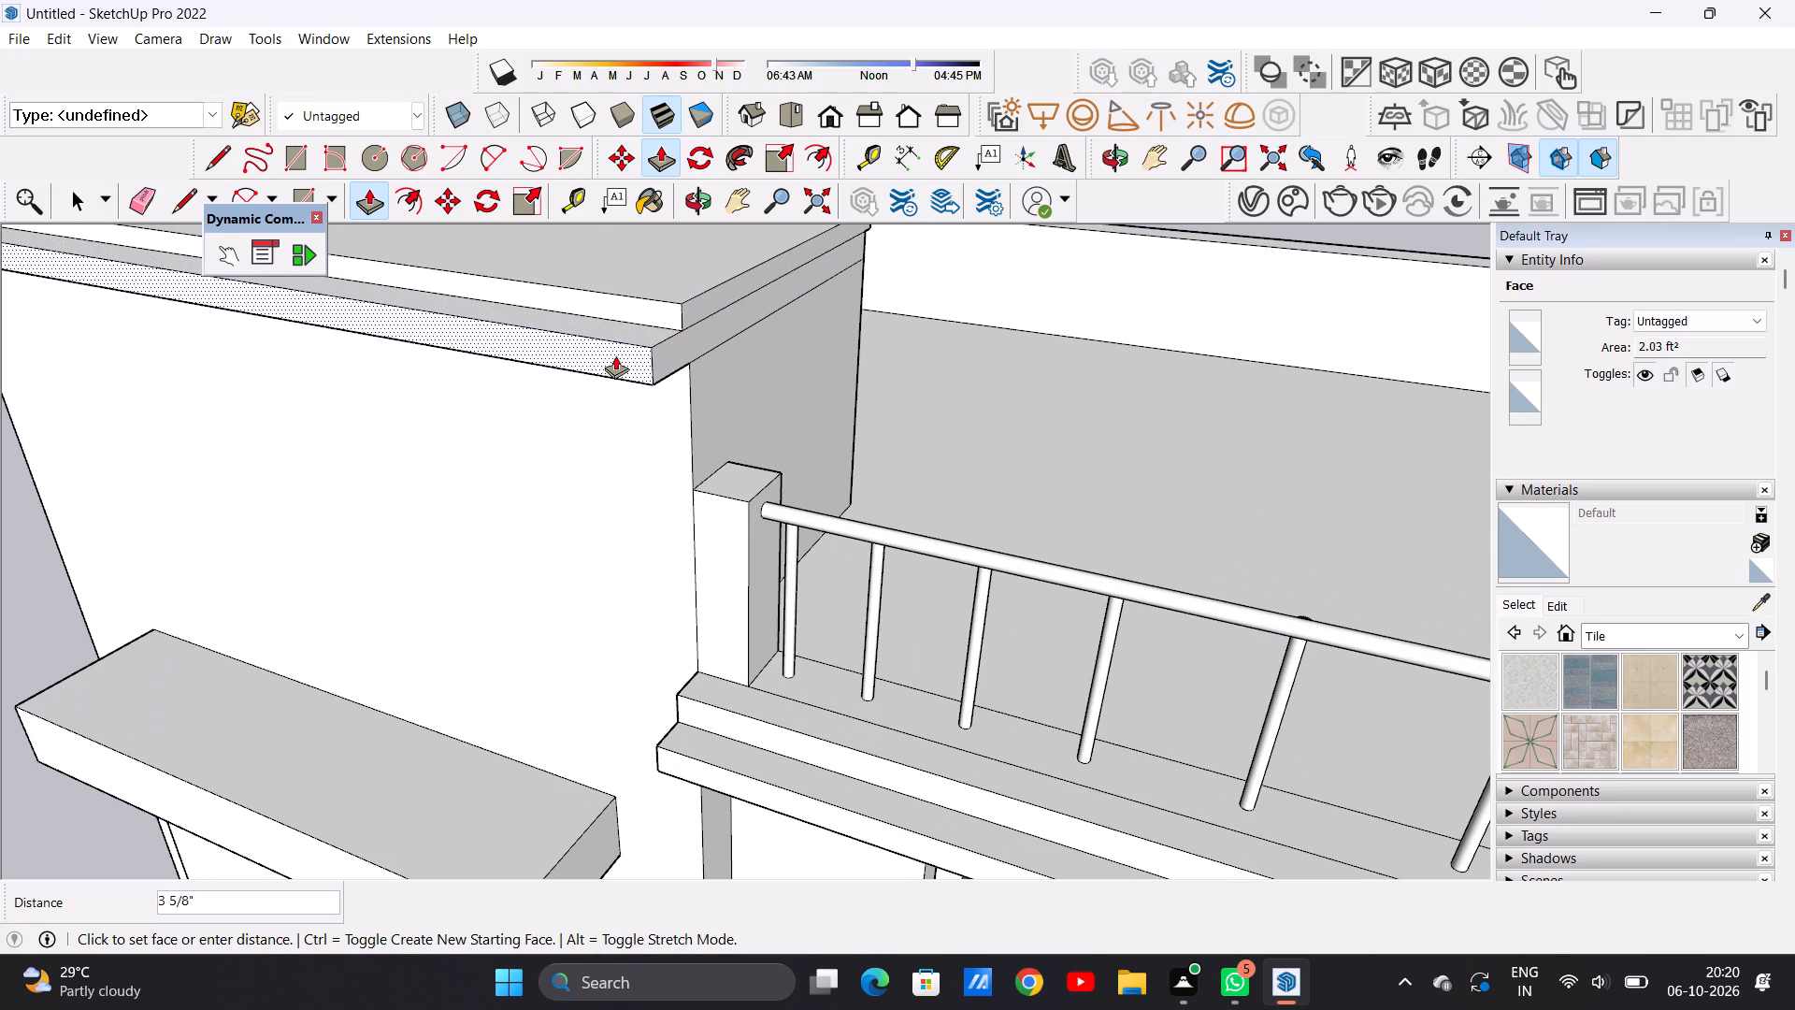
{"action": "left_click", "coordinate": [615, 355]}
{"action": "left_click", "coordinate": [655, 304]}
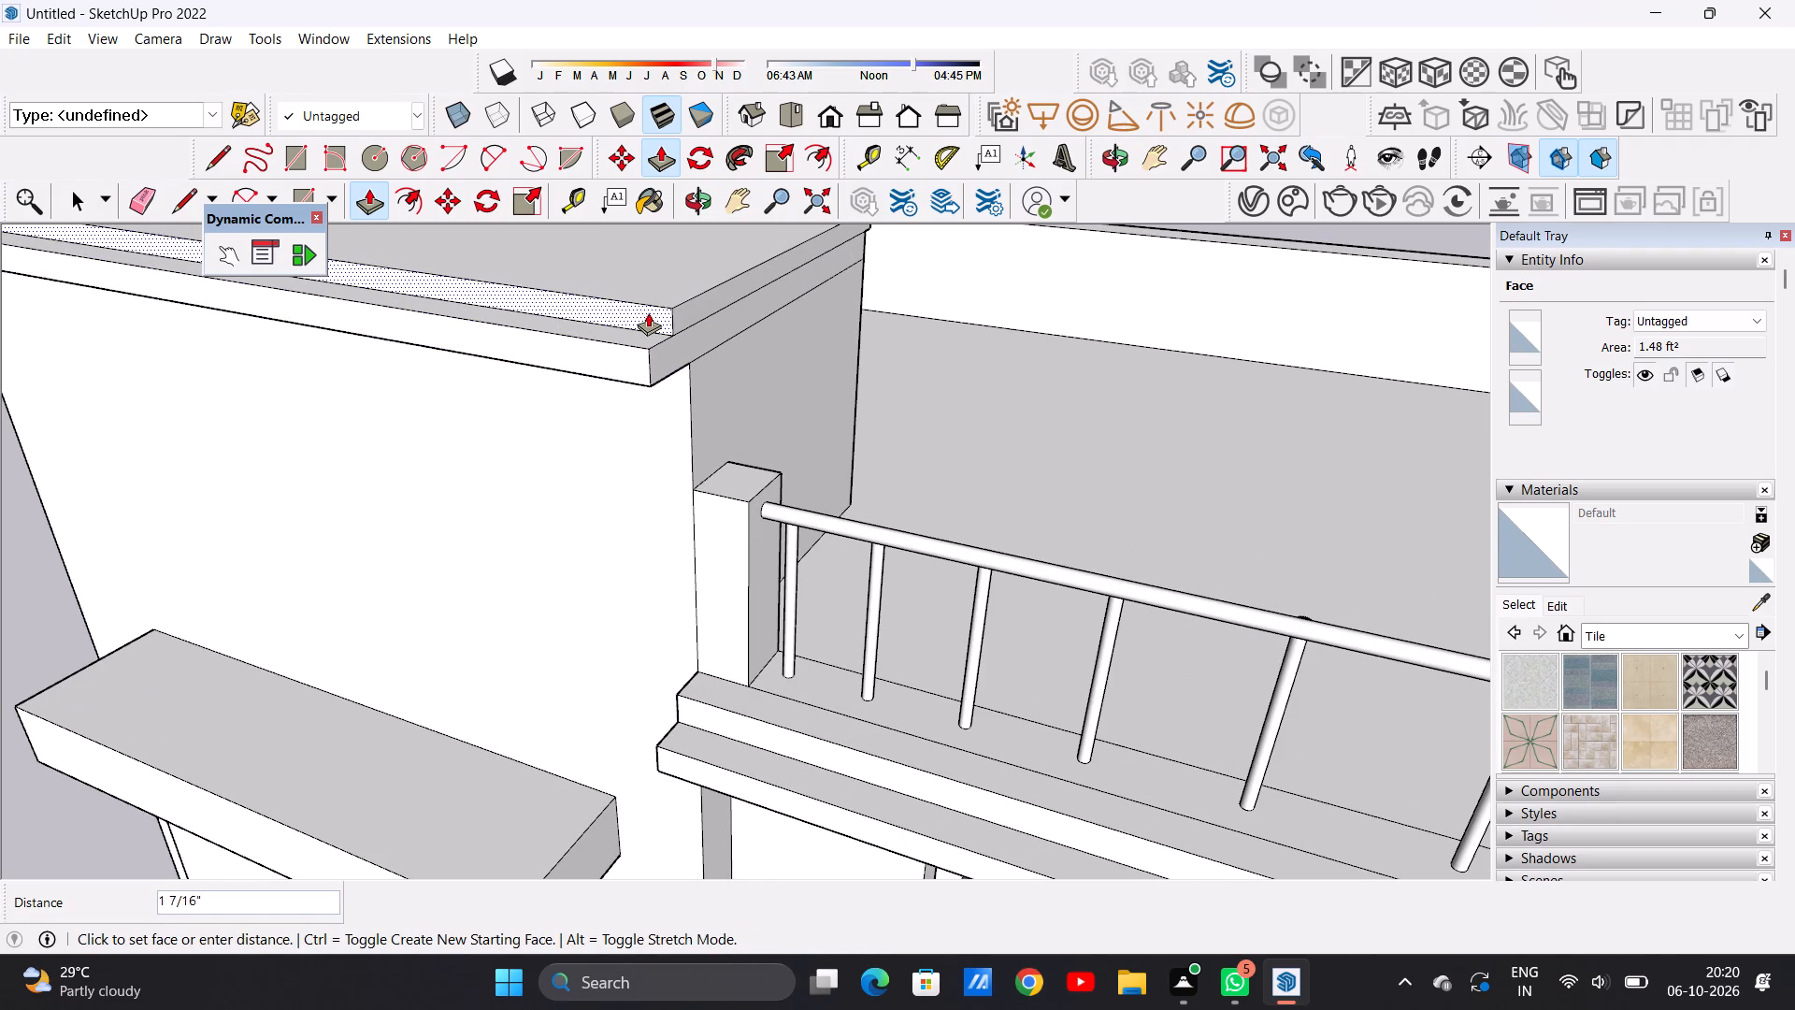
{"action": "left_click", "coordinate": [648, 312]}
{"action": "key", "text": "space"}
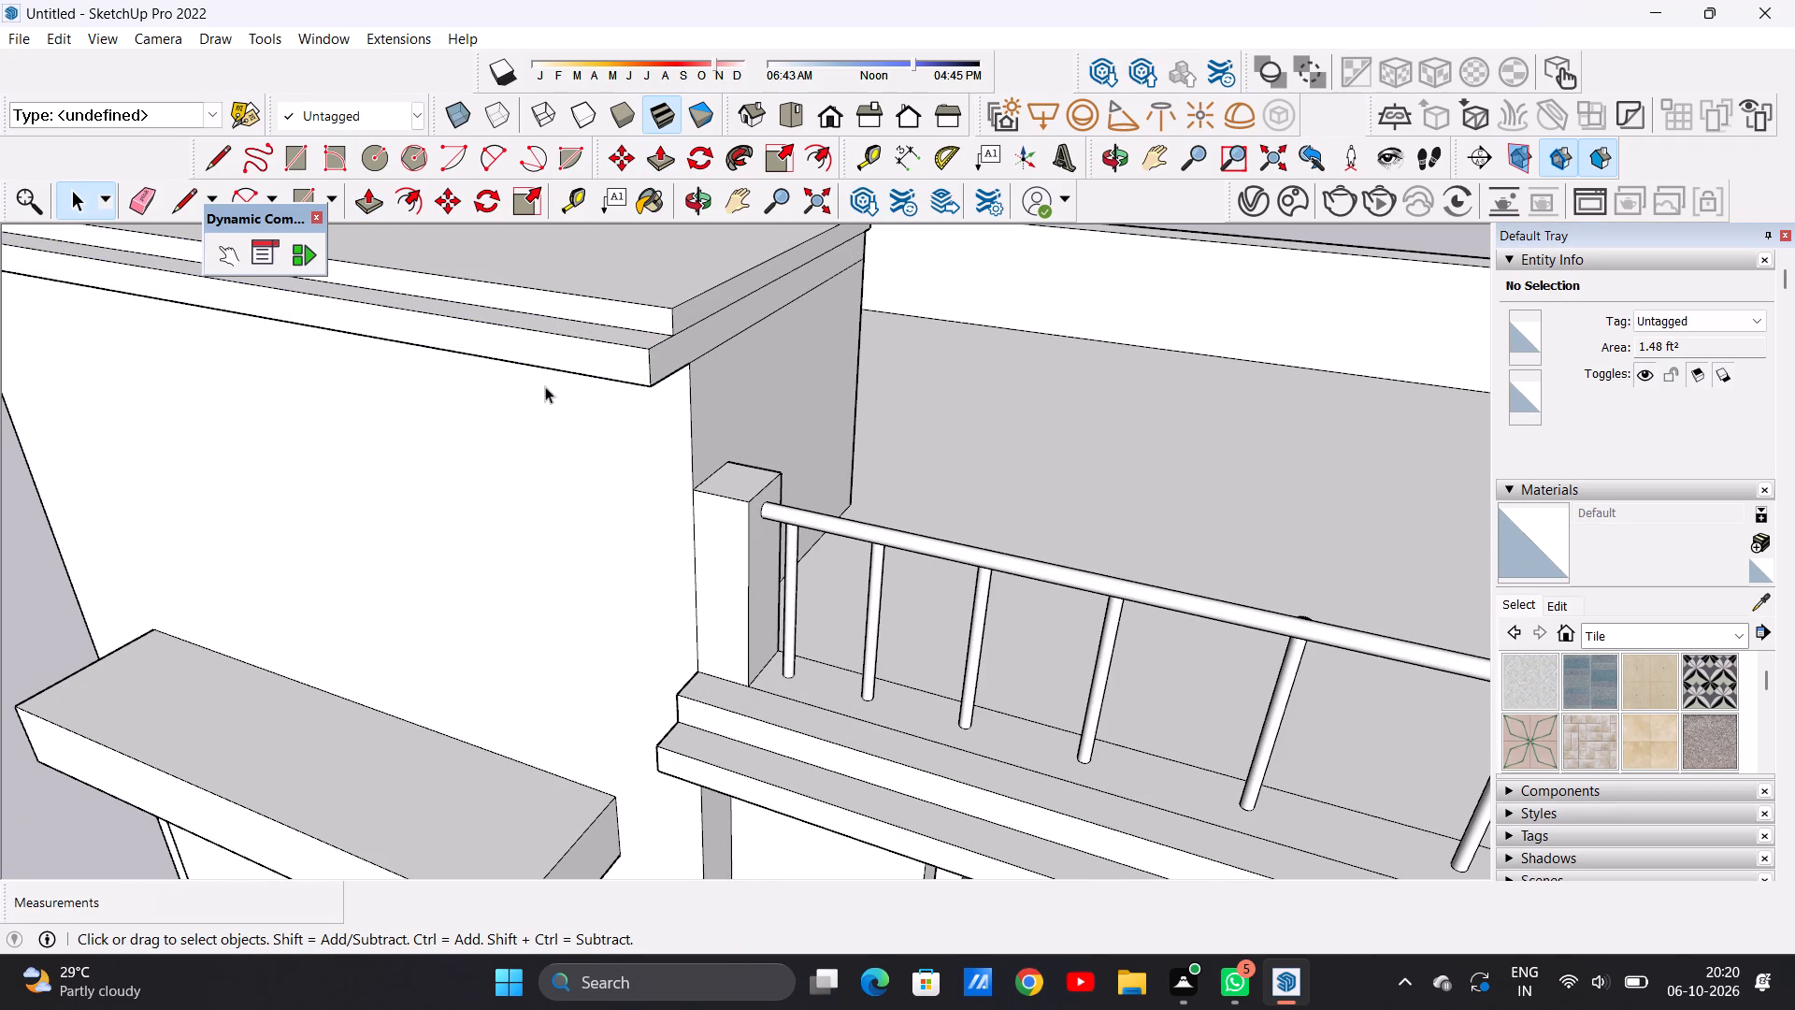
Examine the deepened roof cornice of the raised block against the whole front elevation, from above and near ground level.
{"action": "scroll", "coordinate": [582, 368], "scroll_direction": "down", "scroll_amount": 19}
{"action": "middle_click_drag", "start_coordinate": [615, 559], "coordinate": [763, 482]}
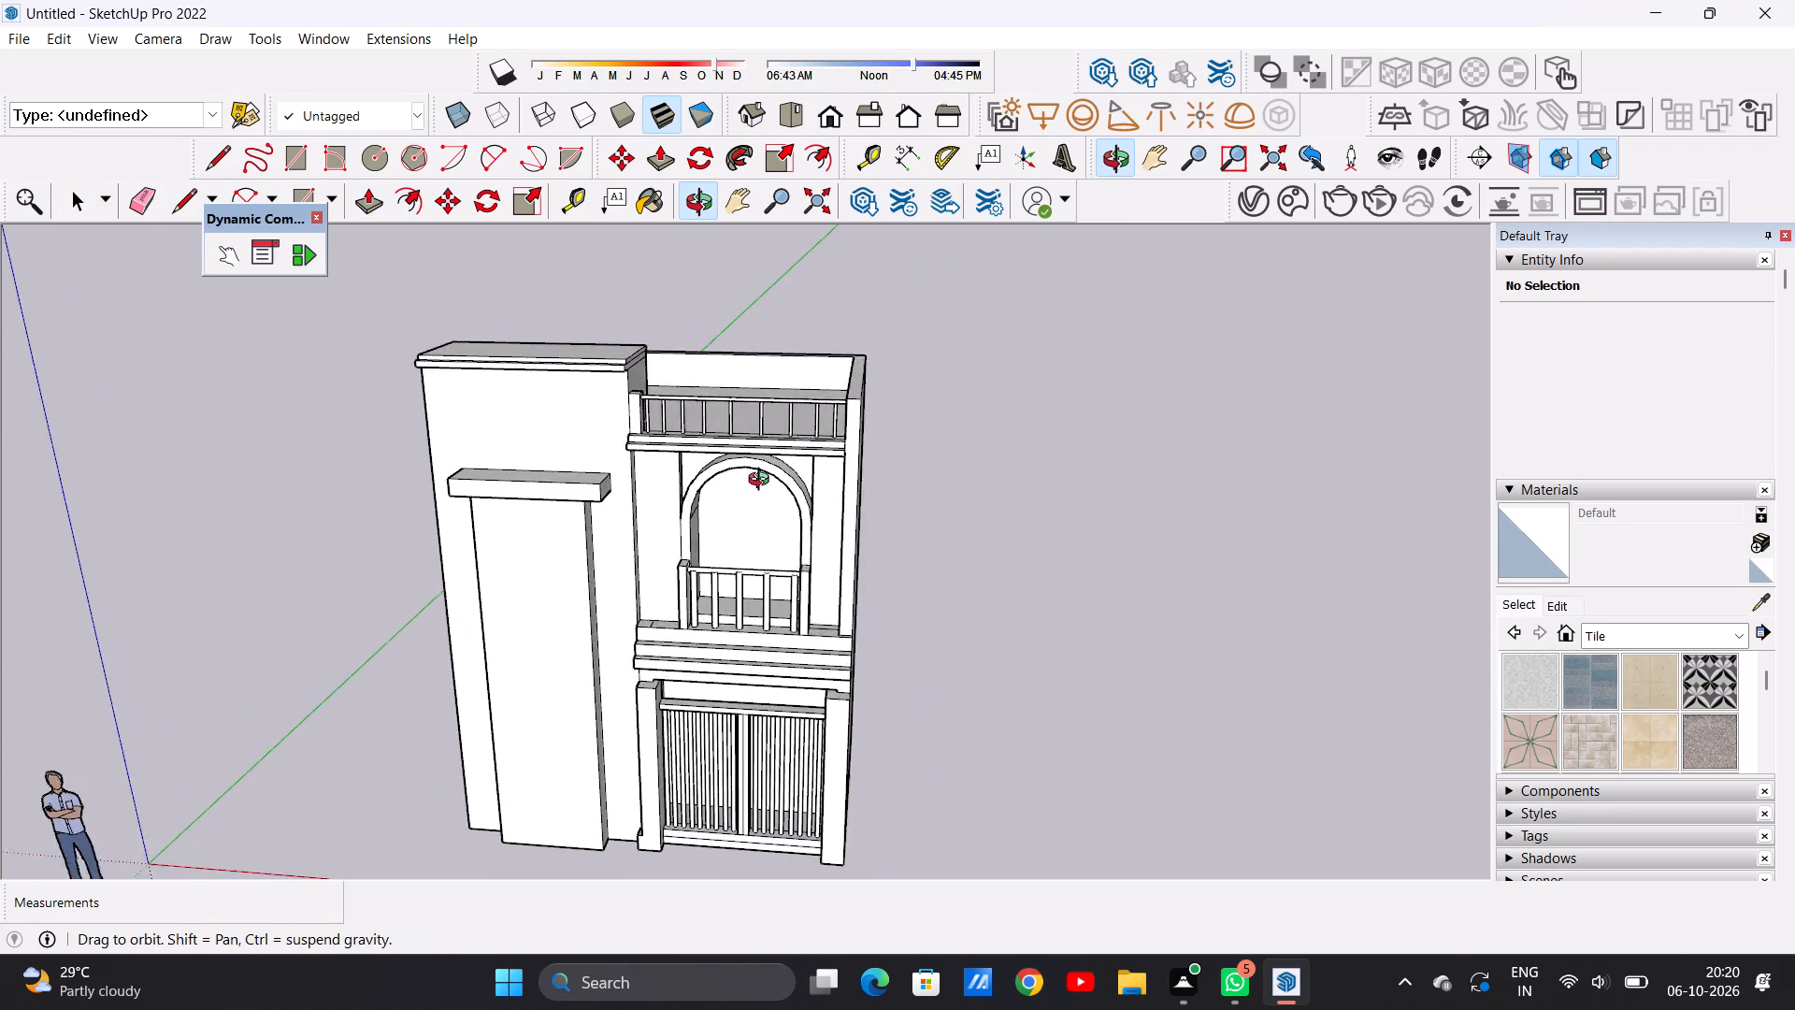
{"action": "middle_click_drag", "start_coordinate": [763, 482], "coordinate": [809, 433]}
{"action": "scroll", "coordinate": [624, 506], "scroll_direction": "down", "scroll_amount": 3}
{"action": "scroll", "coordinate": [583, 648], "scroll_direction": "up", "scroll_amount": 3}
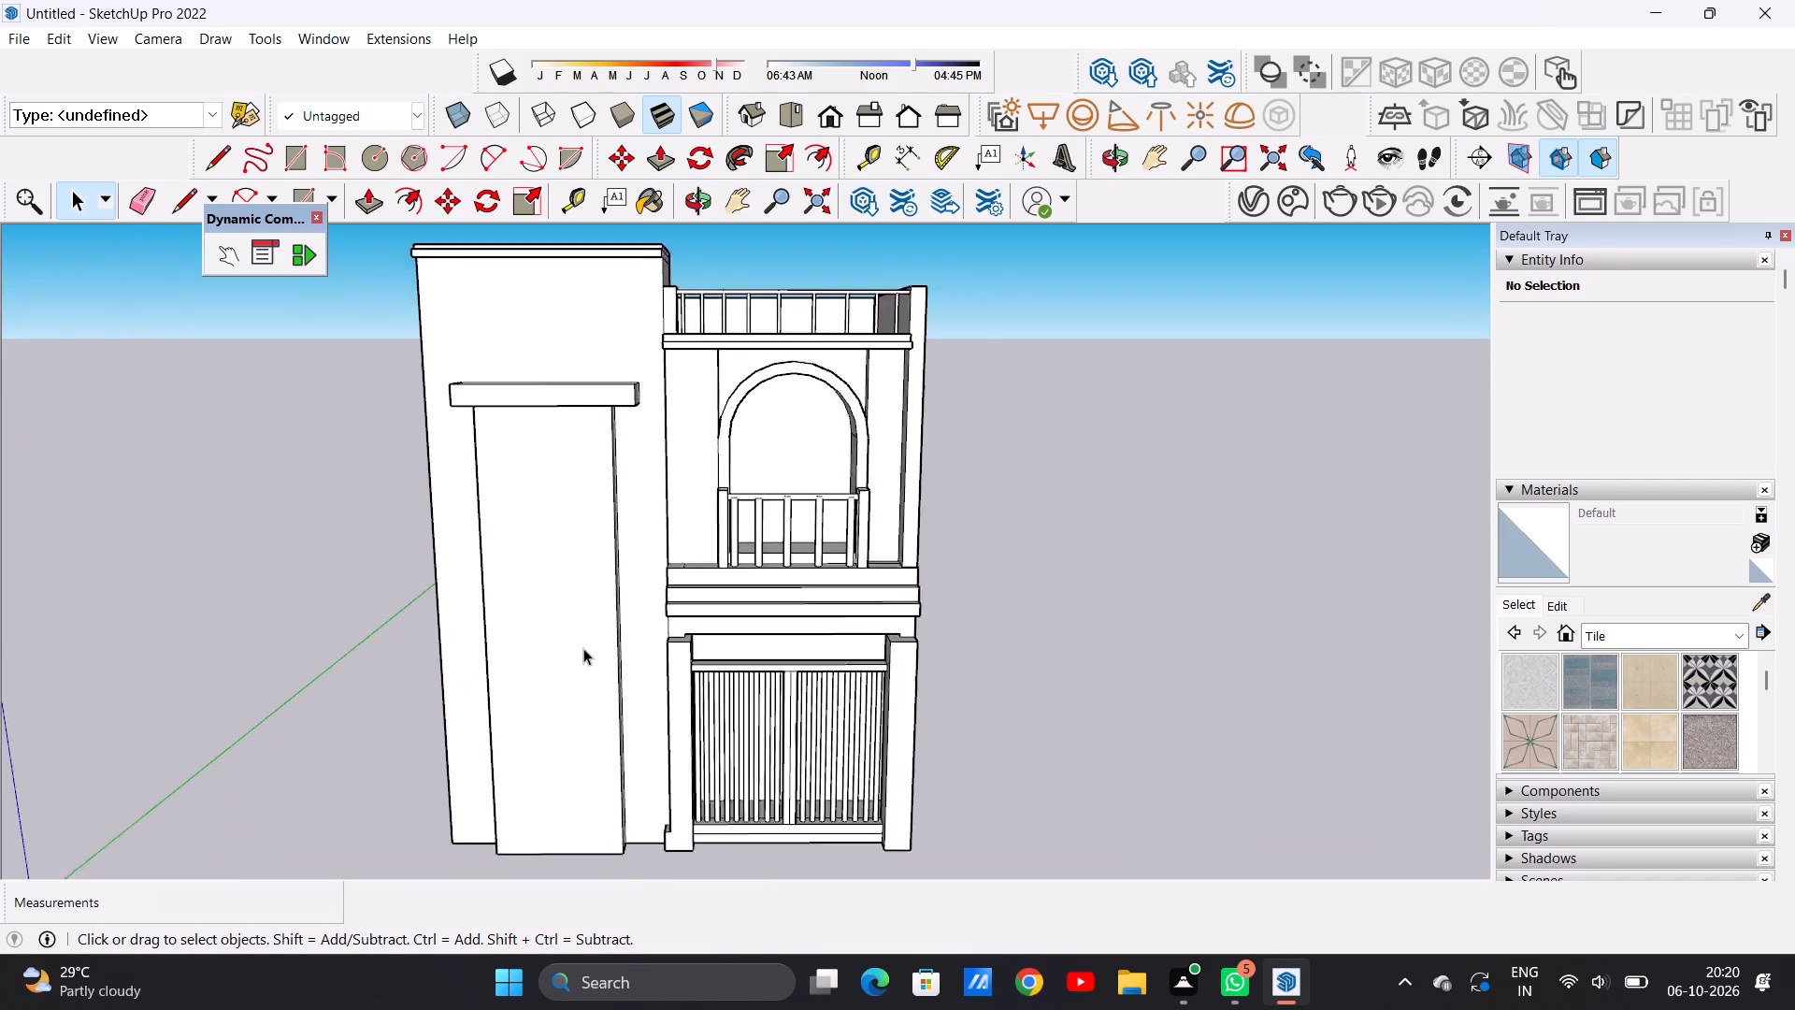
{"action": "scroll", "coordinate": [583, 648], "scroll_direction": "up", "scroll_amount": 3}
{"action": "scroll", "coordinate": [579, 524], "scroll_direction": "down", "scroll_amount": 4}
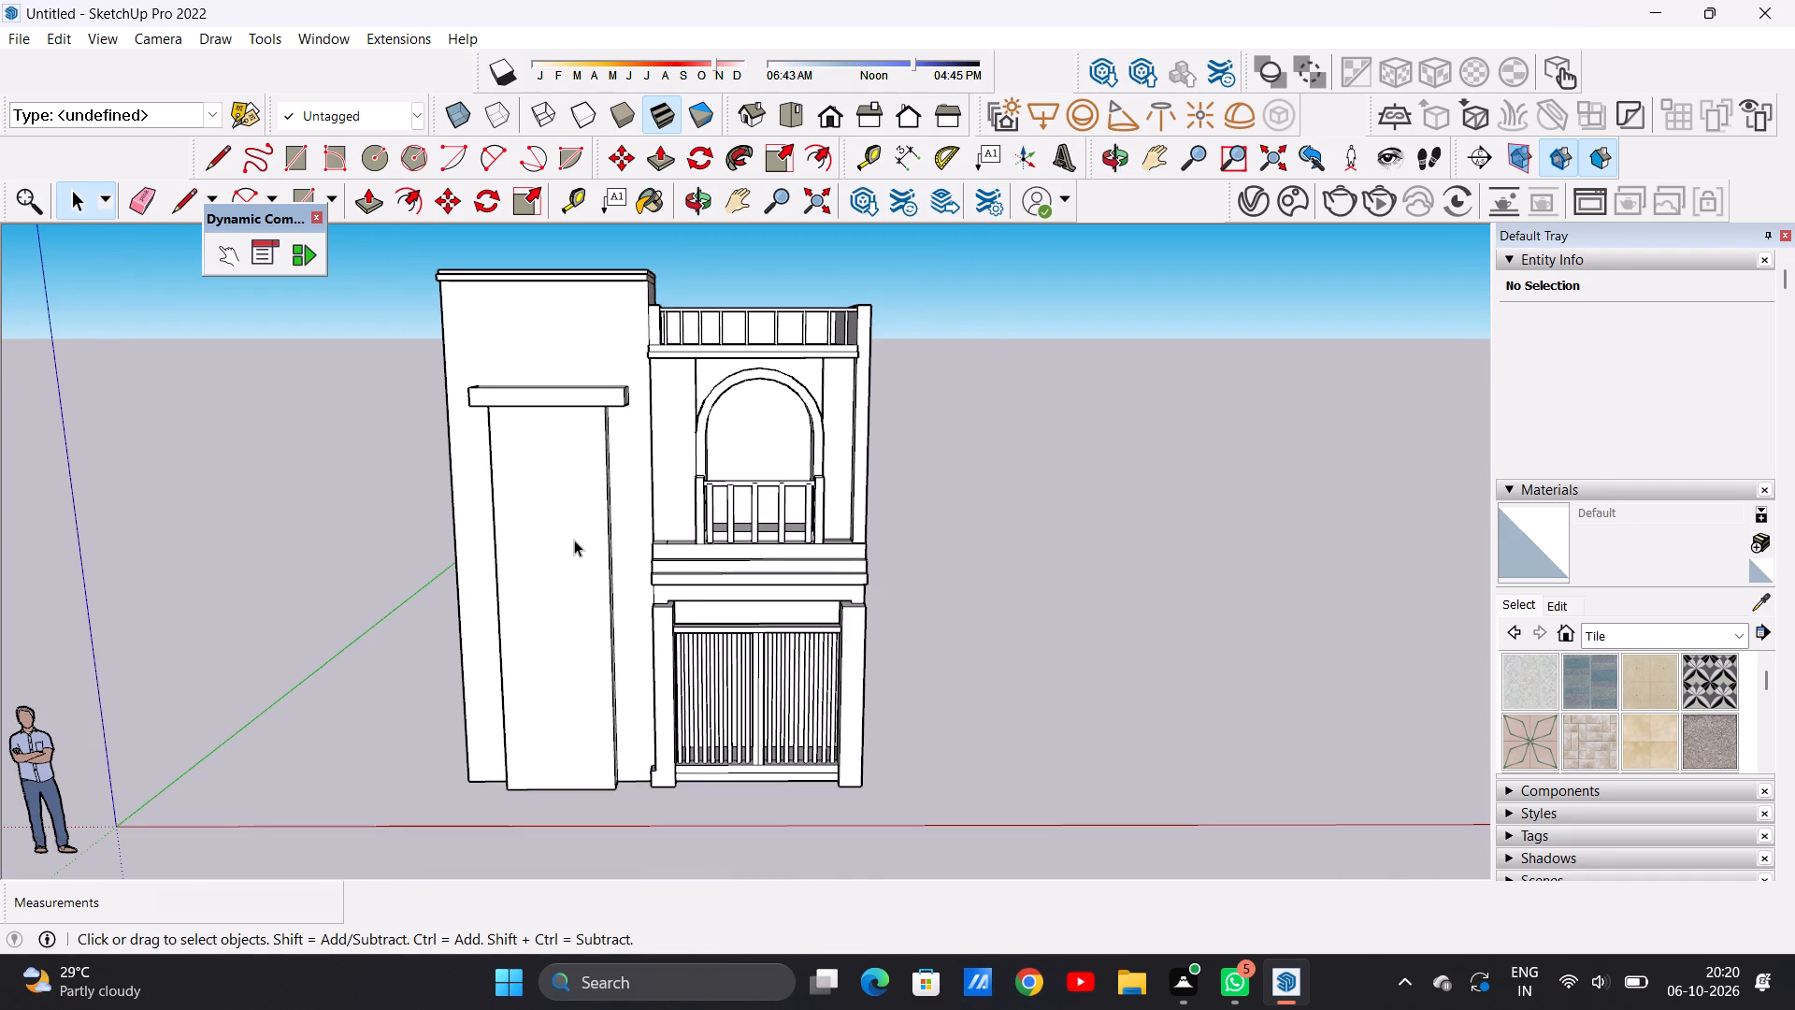
{"action": "middle_click_drag", "start_coordinate": [589, 508], "coordinate": [603, 382]}
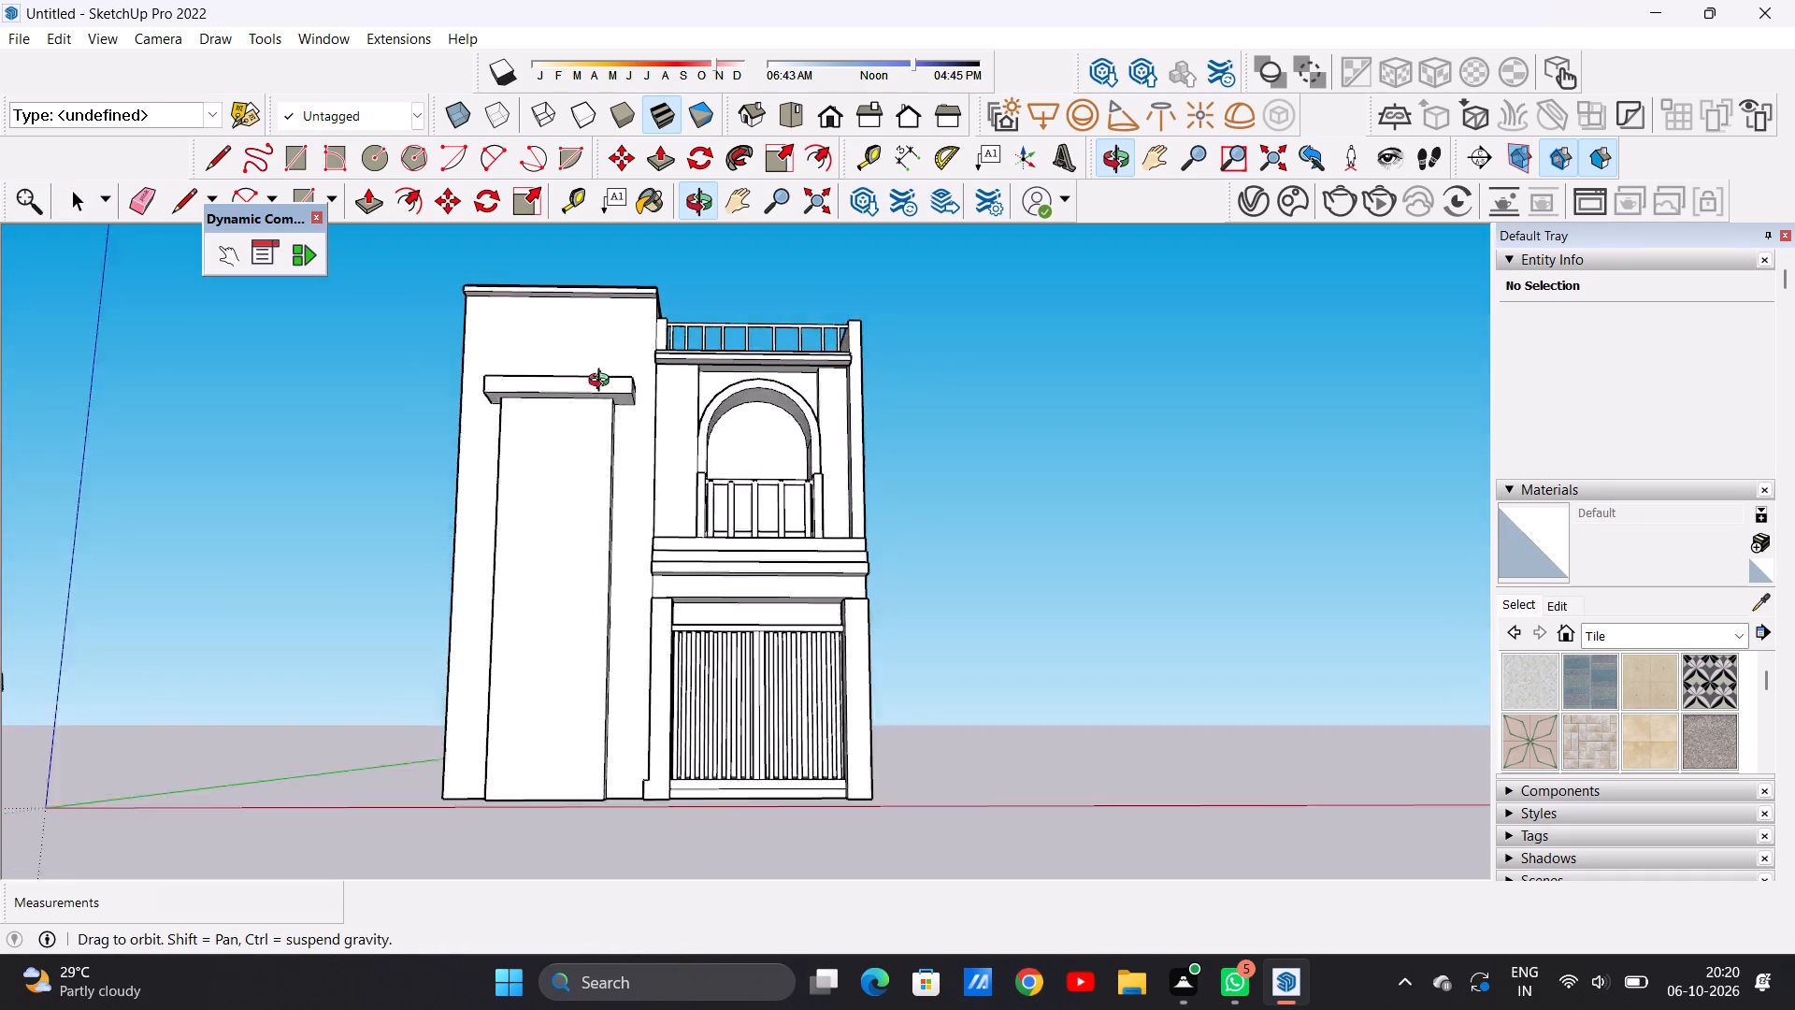
{"action": "middle_click_drag", "start_coordinate": [603, 382], "coordinate": [558, 517]}
{"action": "scroll", "coordinate": [538, 507], "scroll_direction": "down", "scroll_amount": 6}
{"action": "scroll", "coordinate": [559, 459], "scroll_direction": "up", "scroll_amount": 9}
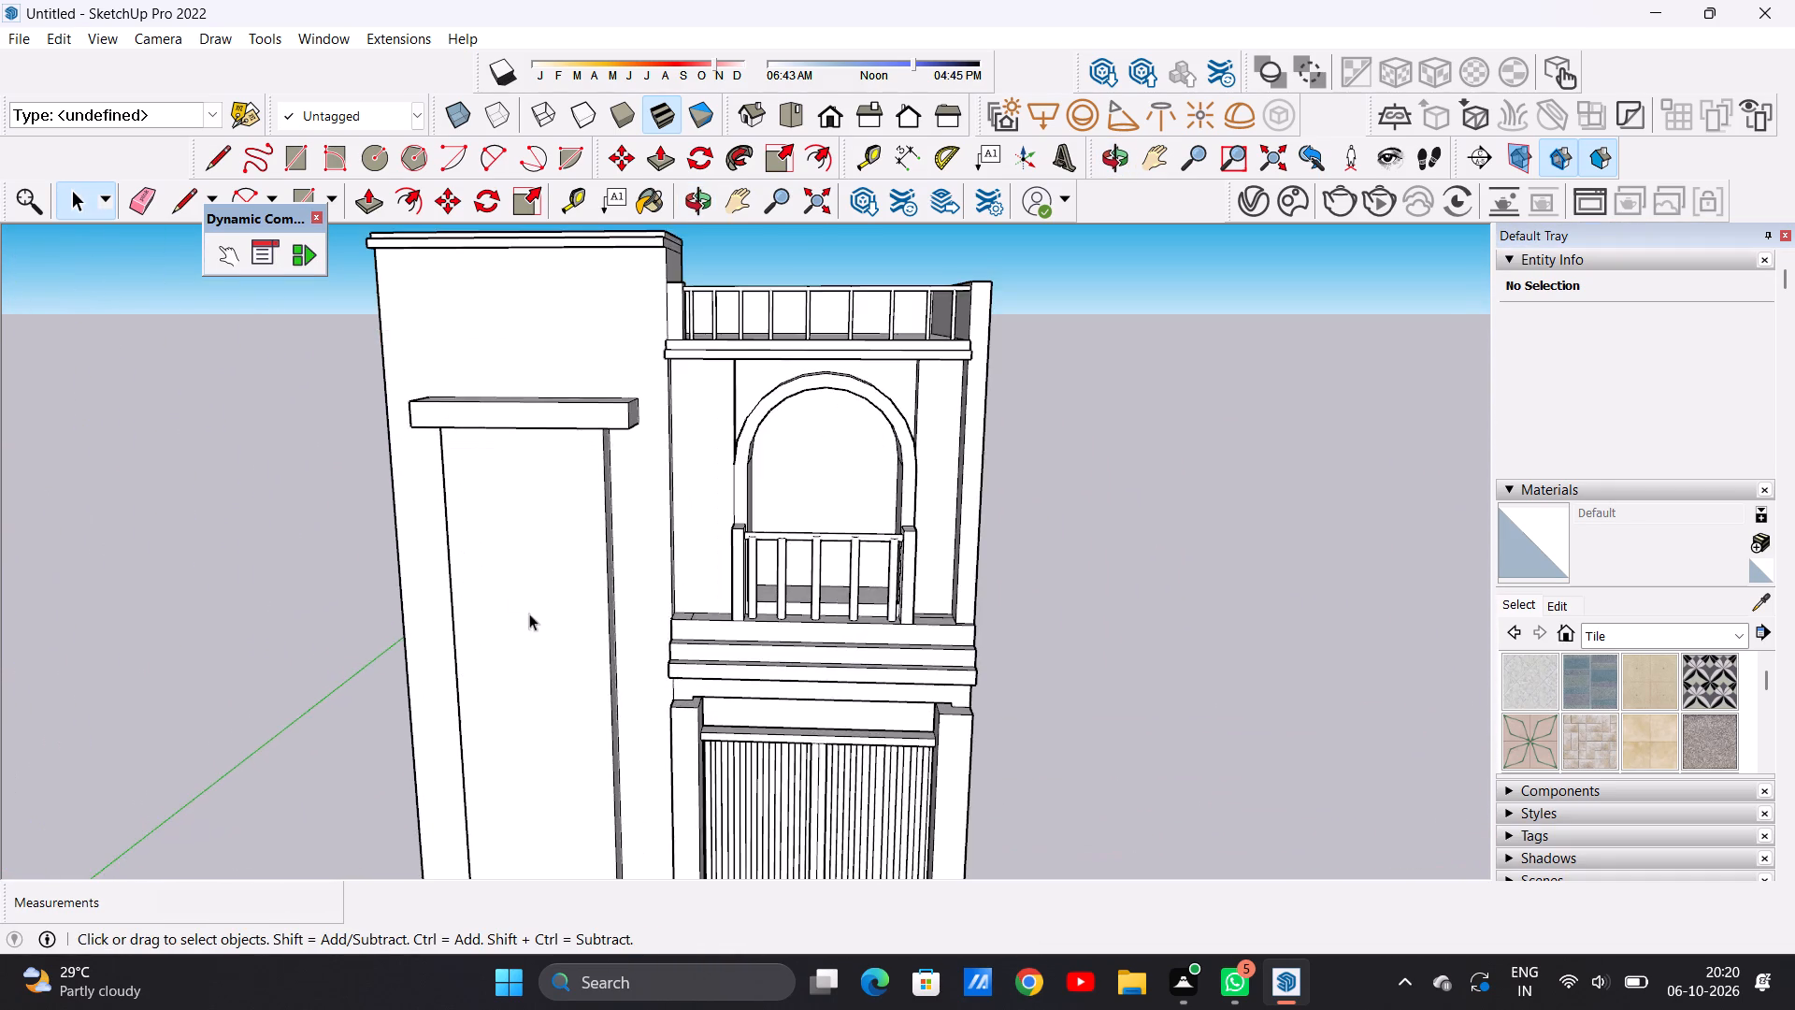
{"action": "middle_click_drag", "start_coordinate": [529, 613], "coordinate": [512, 553]}
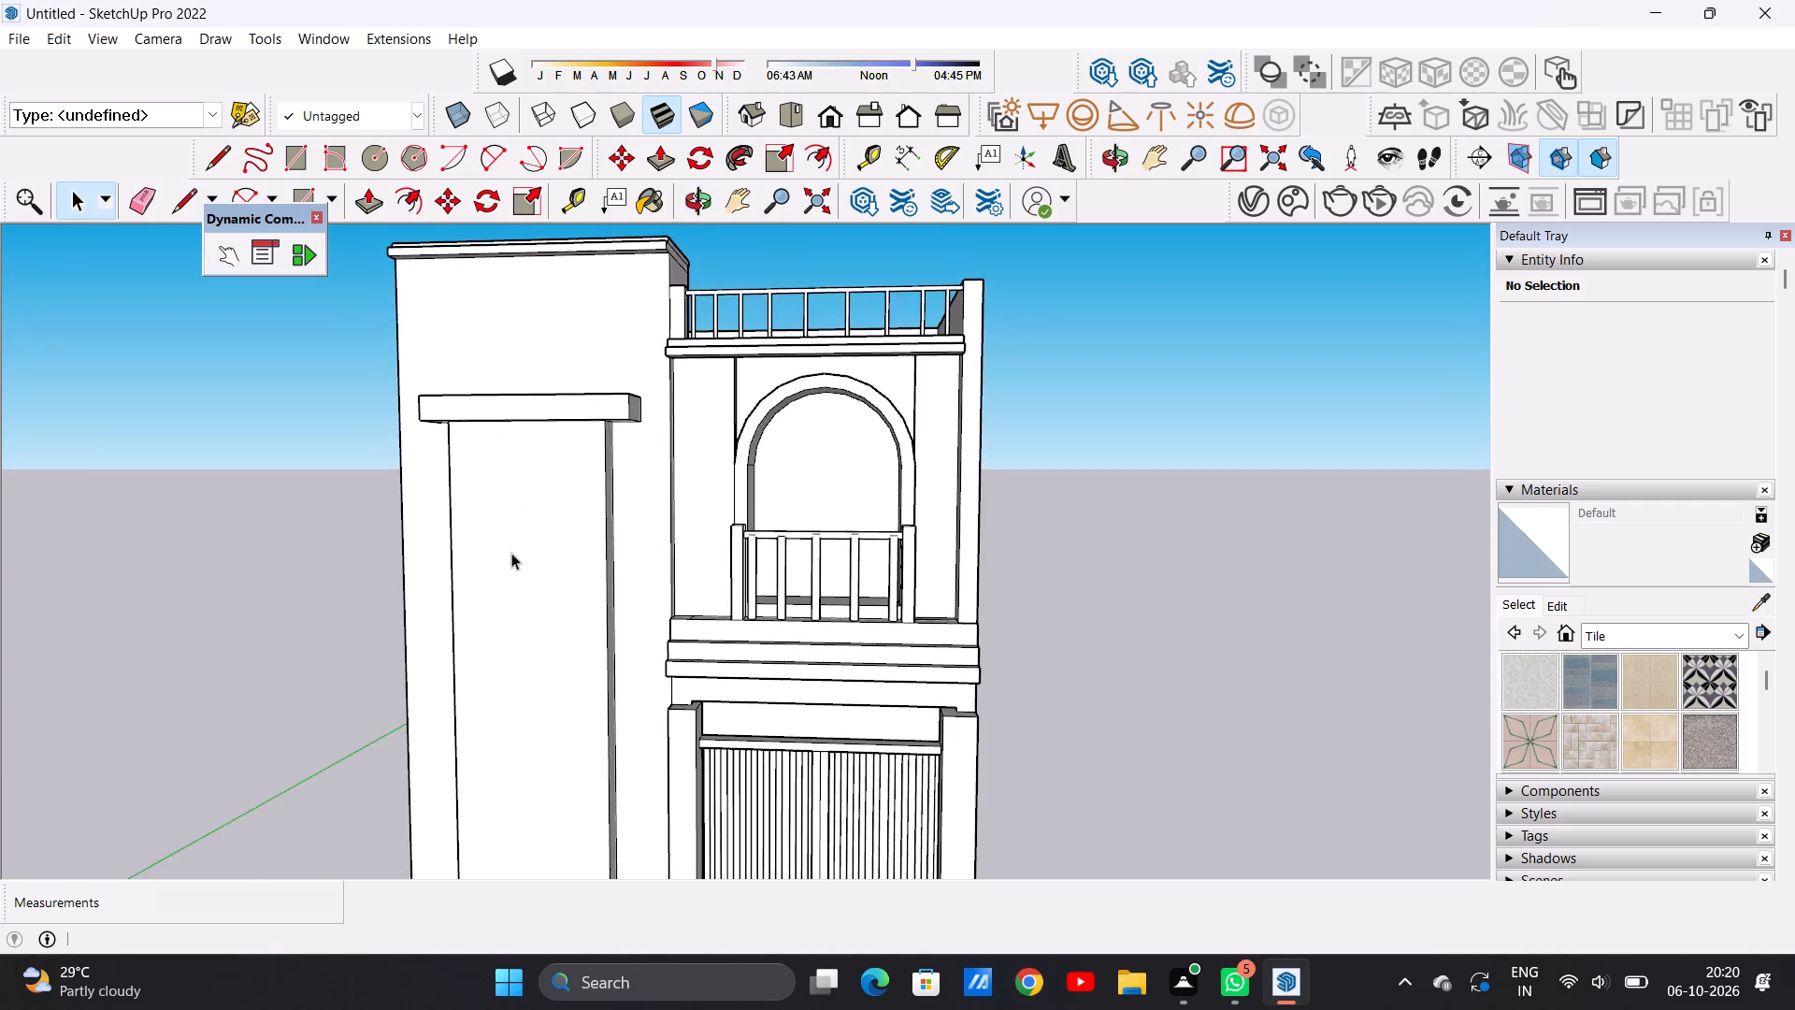
{"action": "scroll", "coordinate": [523, 567], "scroll_direction": "down", "scroll_amount": 9}
{"action": "middle_click_drag", "start_coordinate": [750, 565], "coordinate": [794, 564]}
{"action": "middle_click_drag", "start_coordinate": [421, 596], "coordinate": [424, 596]}
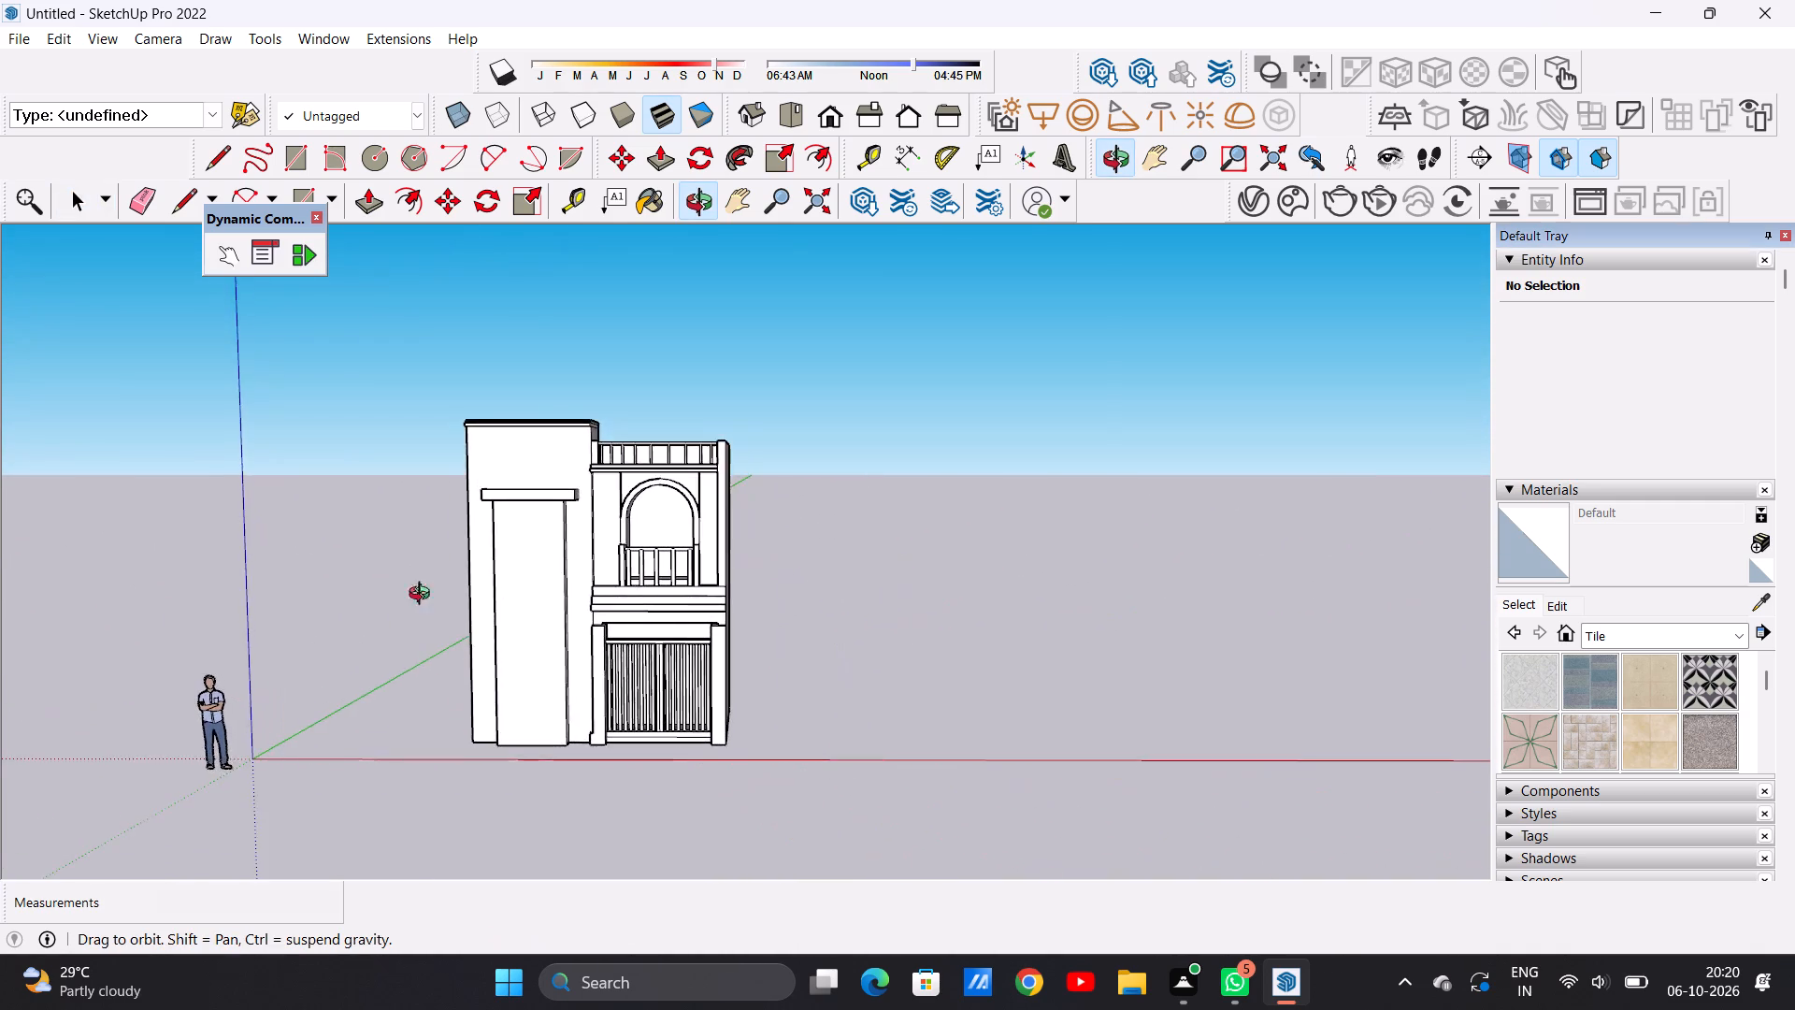
{"action": "middle_click_drag", "start_coordinate": [424, 596], "coordinate": [447, 555]}
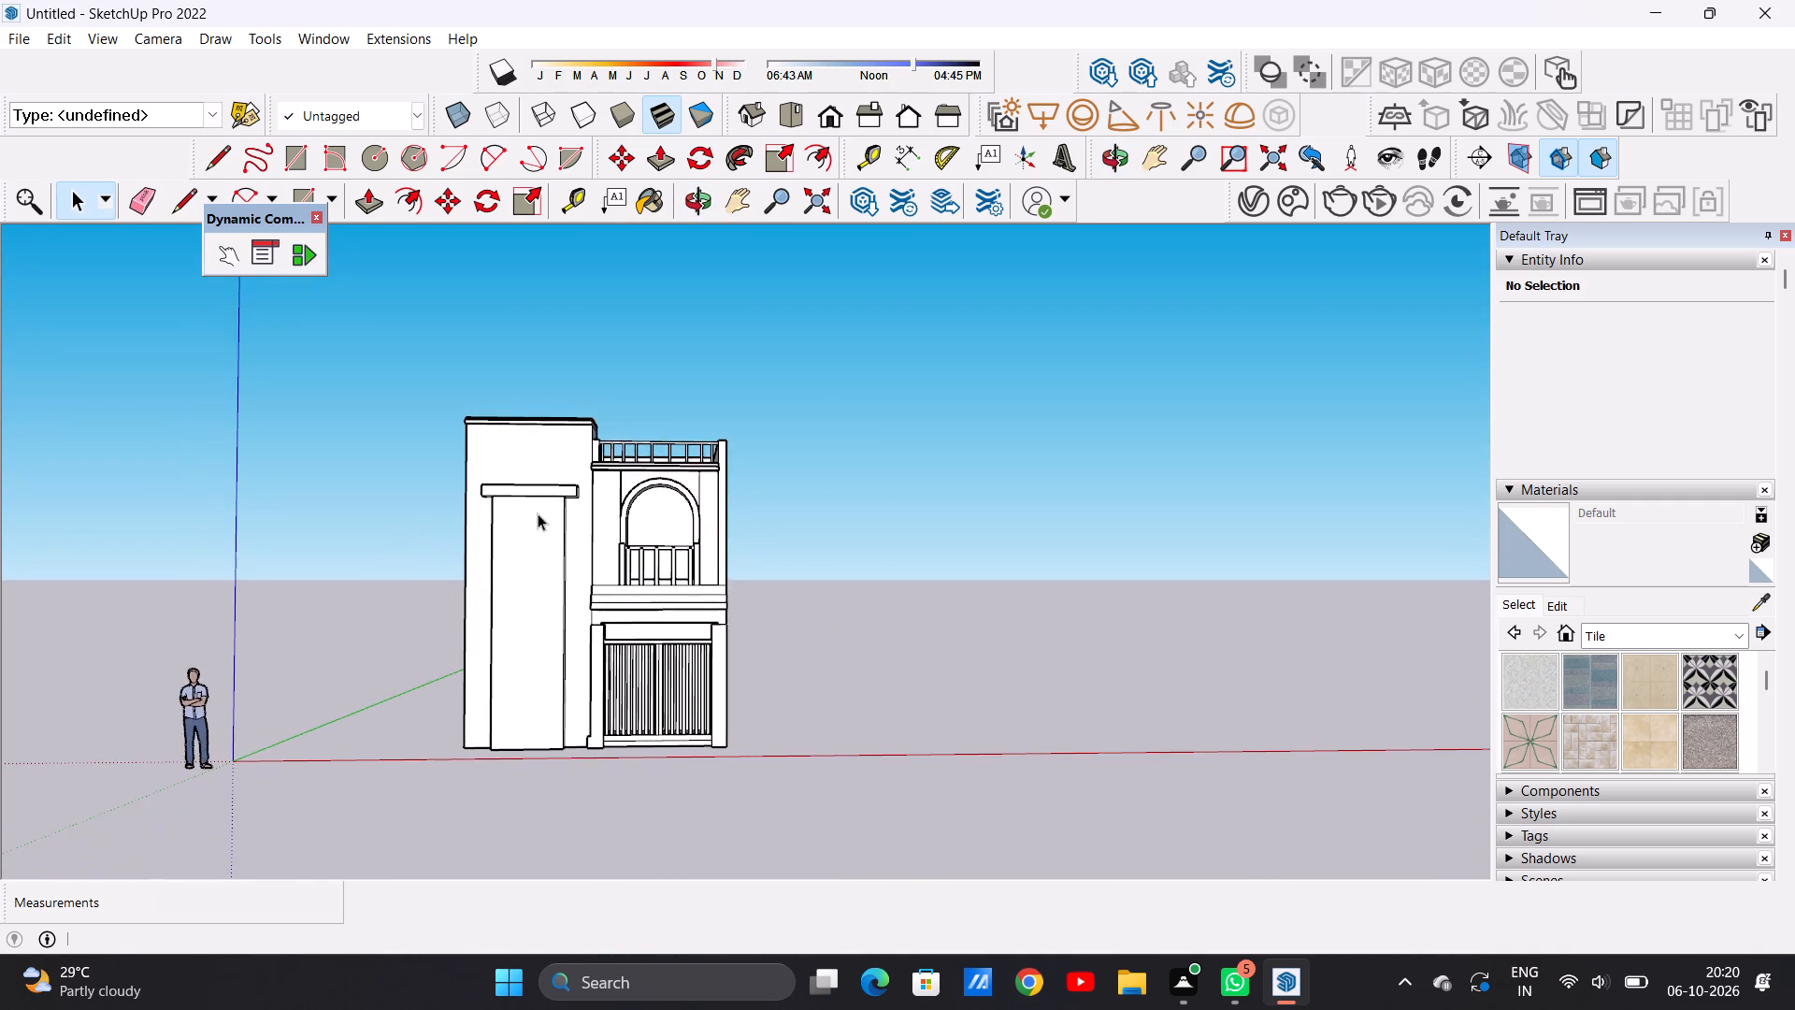
Examine the undersides of the pilaster cap, the roof cornice and the balcony arch, along with the full massing from above.
{"action": "scroll", "coordinate": [538, 513], "scroll_direction": "up", "scroll_amount": 7}
{"action": "middle_click_drag", "start_coordinate": [586, 543], "coordinate": [450, 338]}
{"action": "scroll", "coordinate": [587, 453], "scroll_direction": "up", "scroll_amount": 11}
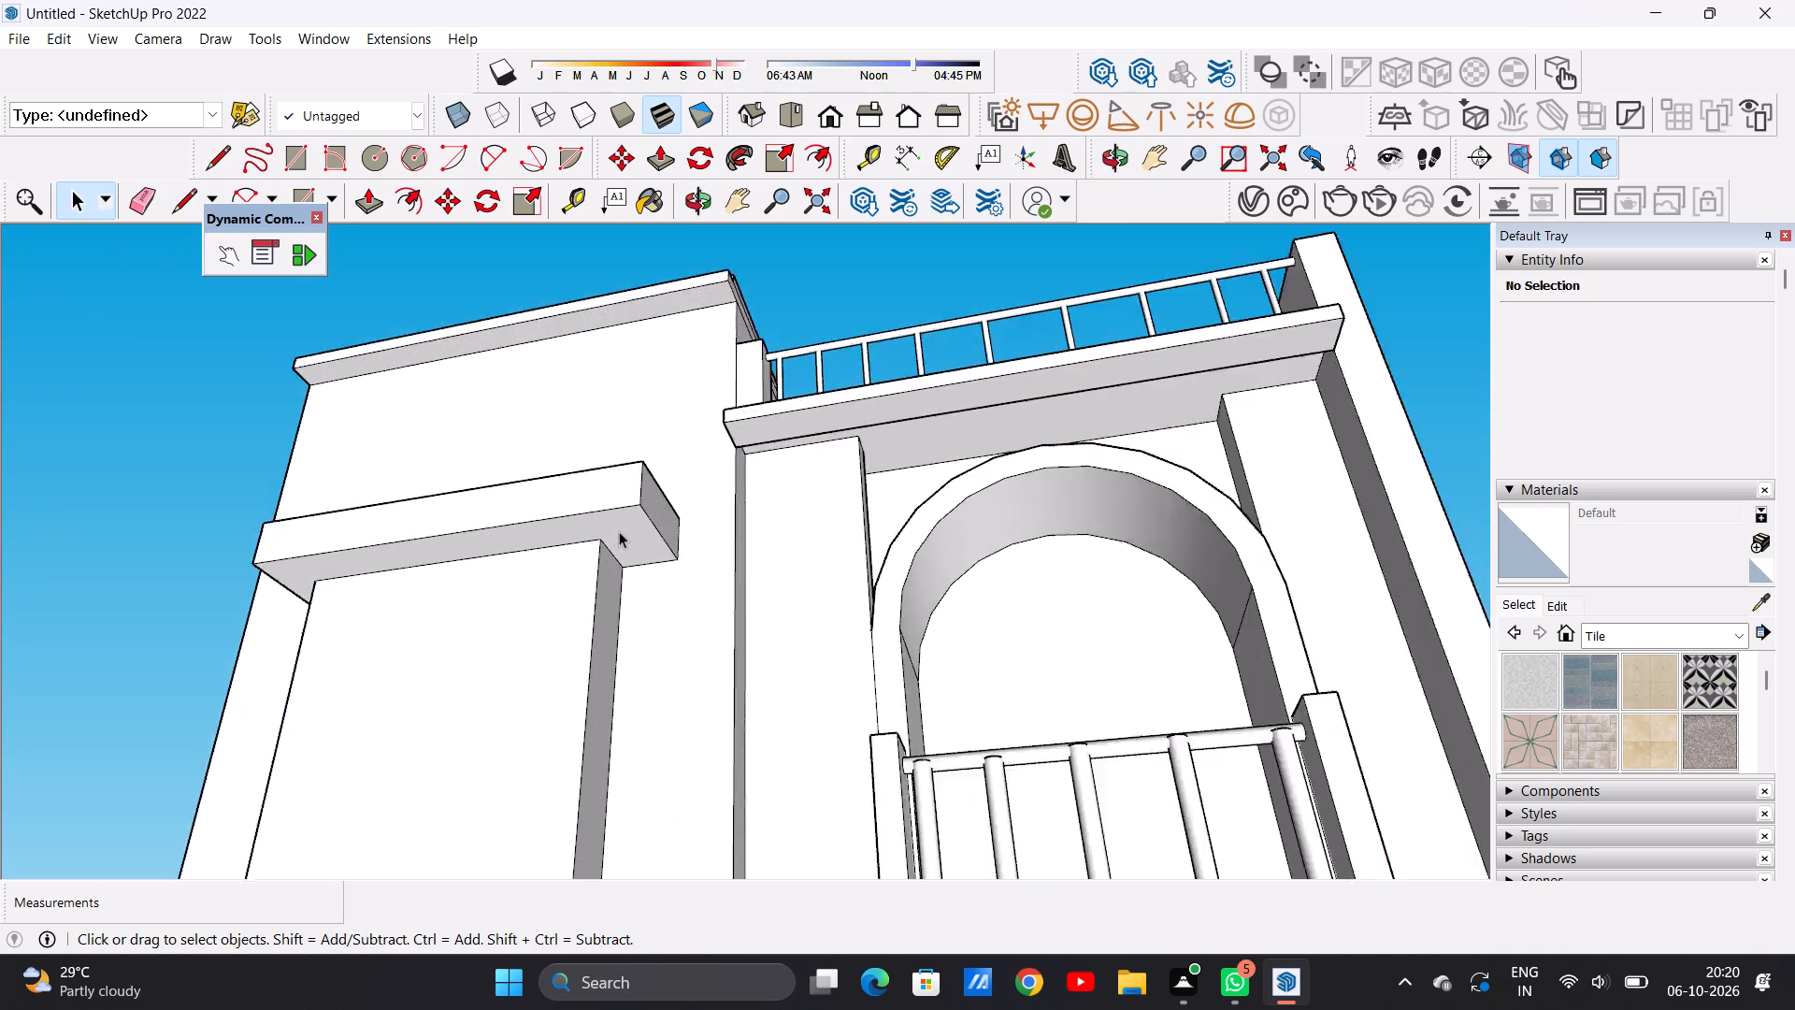
{"action": "scroll", "coordinate": [619, 531], "scroll_direction": "up", "scroll_amount": 4}
{"action": "scroll", "coordinate": [596, 524], "scroll_direction": "down", "scroll_amount": 20}
{"action": "middle_click_drag", "start_coordinate": [593, 479], "coordinate": [614, 640]}
{"action": "scroll", "coordinate": [592, 536], "scroll_direction": "down", "scroll_amount": 3}
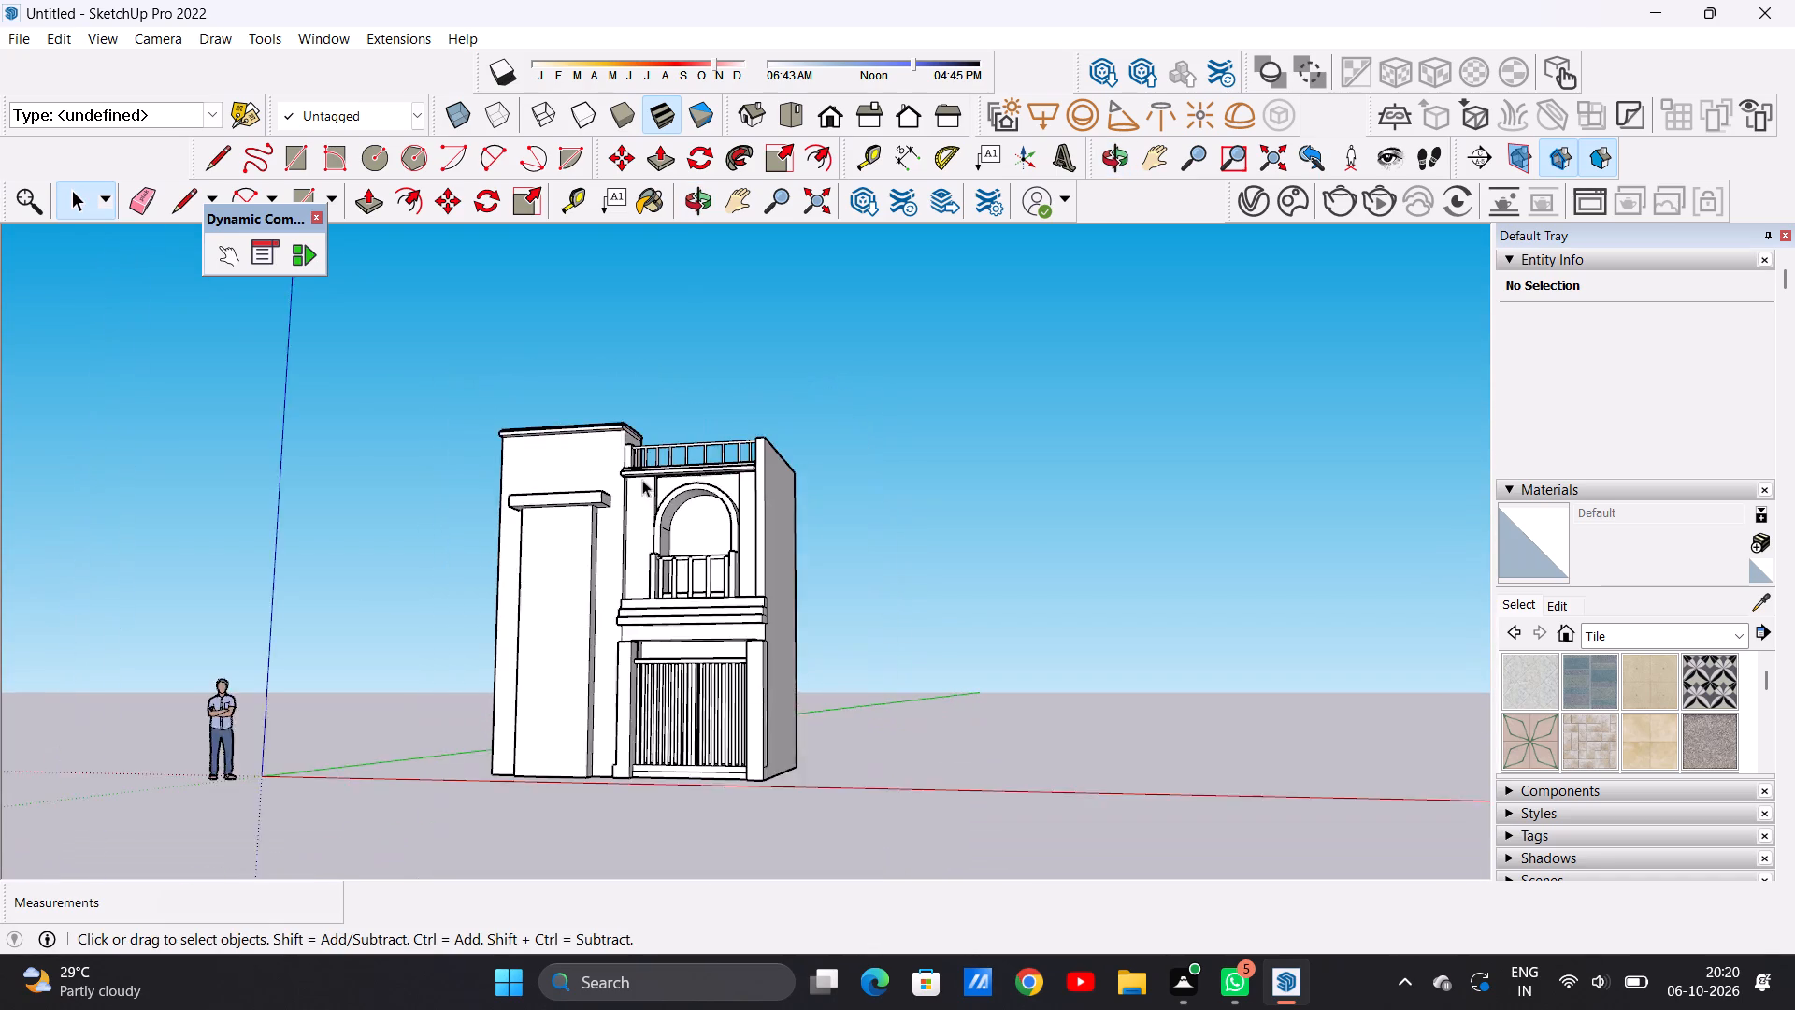
{"action": "scroll", "coordinate": [642, 480], "scroll_direction": "down", "scroll_amount": 4}
{"action": "middle_click_drag", "start_coordinate": [711, 556], "coordinate": [747, 718]}
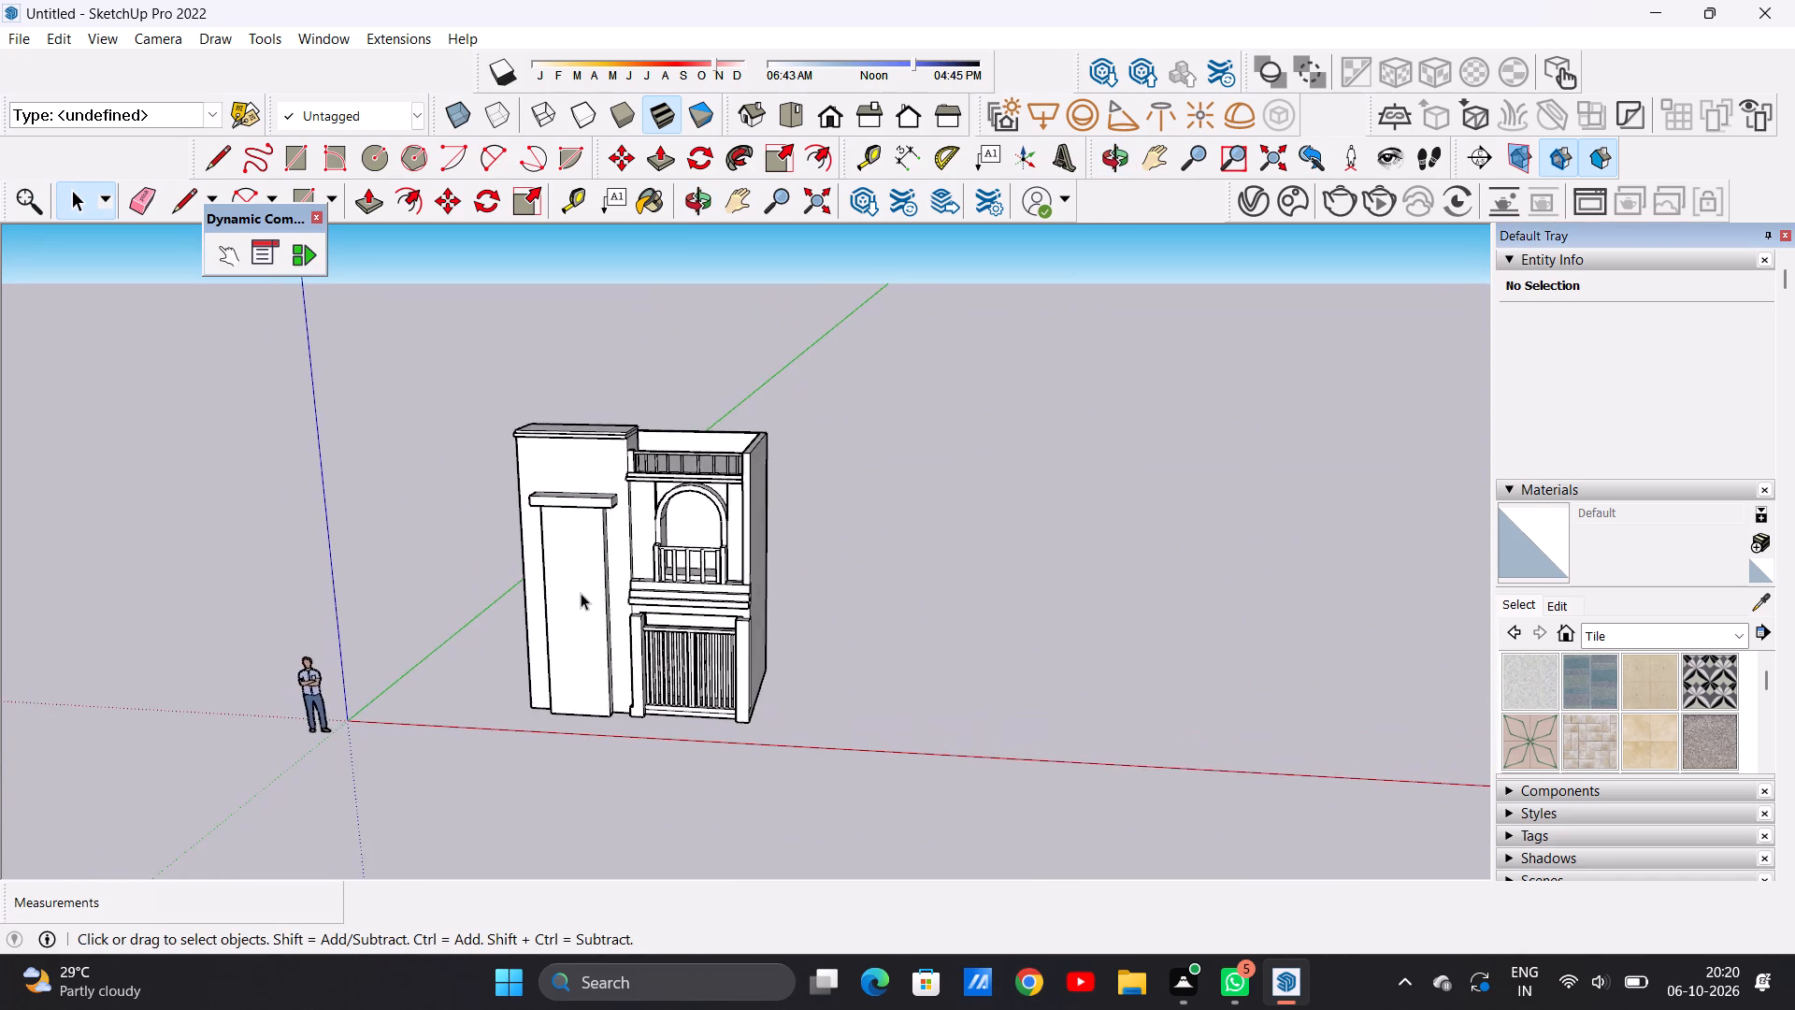
{"action": "scroll", "coordinate": [581, 593], "scroll_direction": "up", "scroll_amount": 7}
{"action": "middle_click_drag", "start_coordinate": [595, 609], "coordinate": [544, 367]}
{"action": "scroll", "coordinate": [543, 367], "scroll_direction": "up", "scroll_amount": 13}
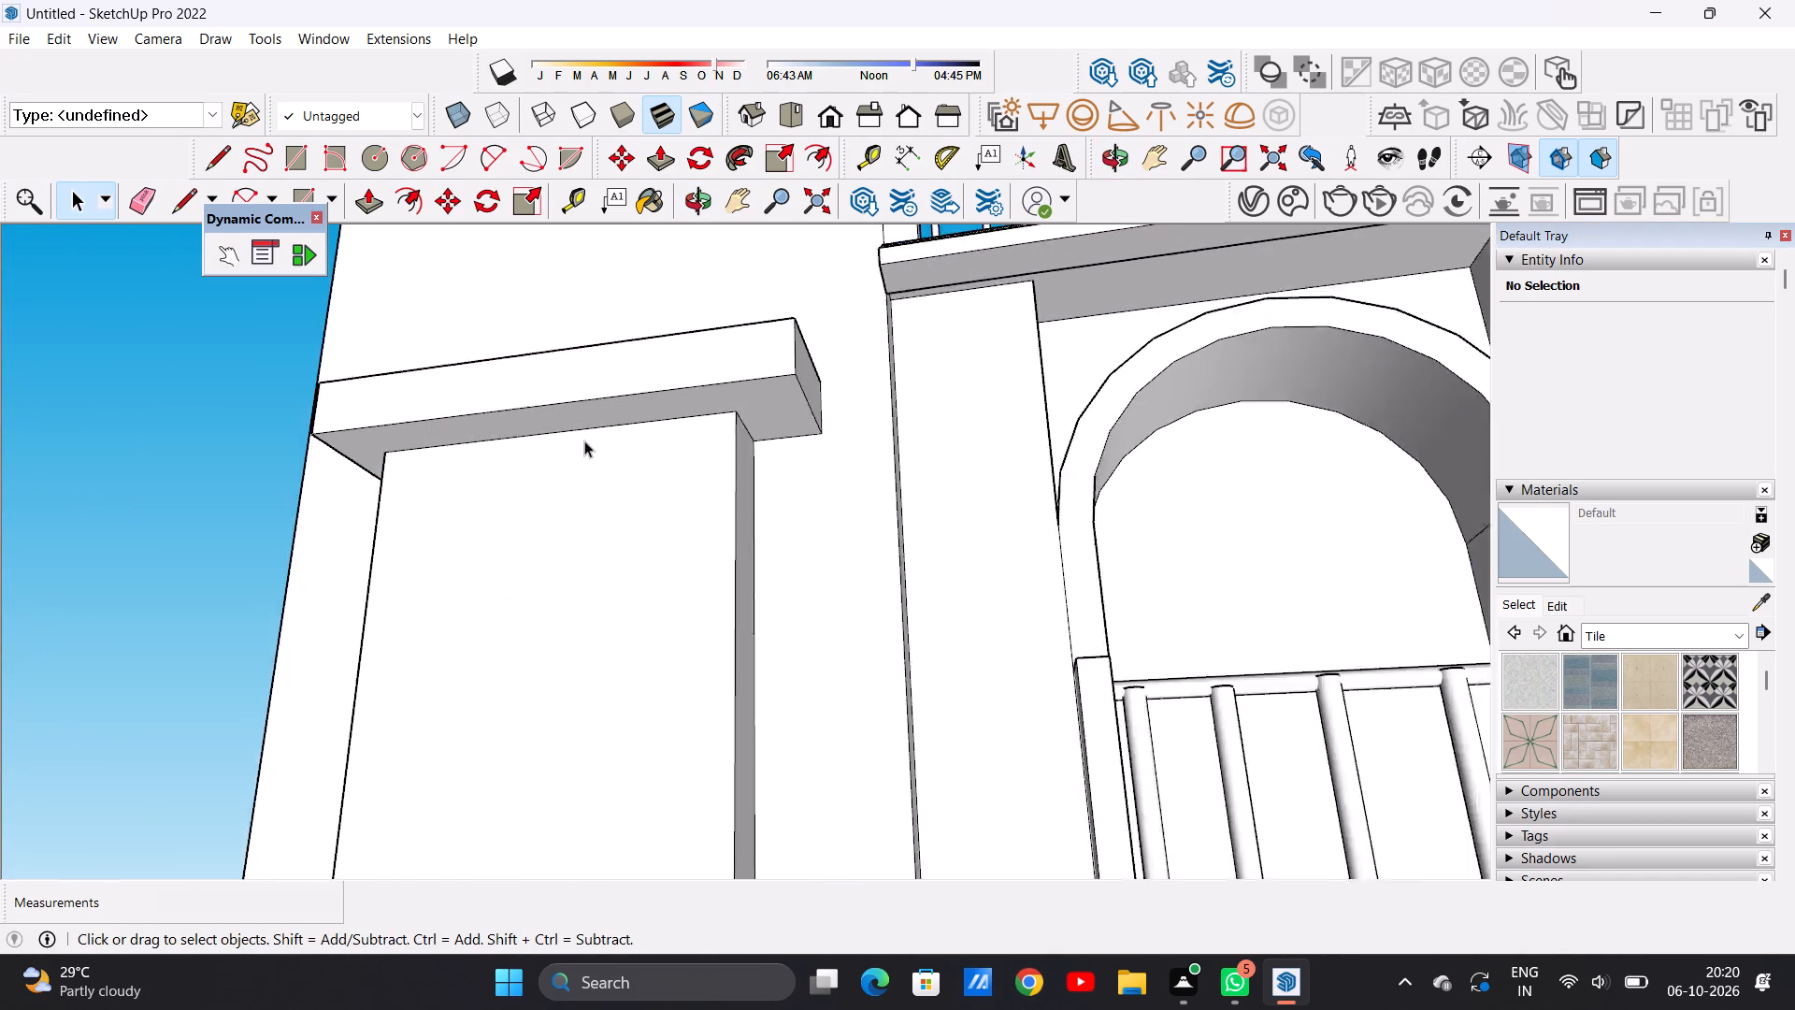
{"action": "scroll", "coordinate": [584, 440], "scroll_direction": "up", "scroll_amount": 3}
{"action": "scroll", "coordinate": [522, 450], "scroll_direction": "down", "scroll_amount": 20}
{"action": "scroll", "coordinate": [522, 450], "scroll_direction": "down", "scroll_amount": 6}
{"action": "middle_click_drag", "start_coordinate": [525, 504], "coordinate": [711, 772]}
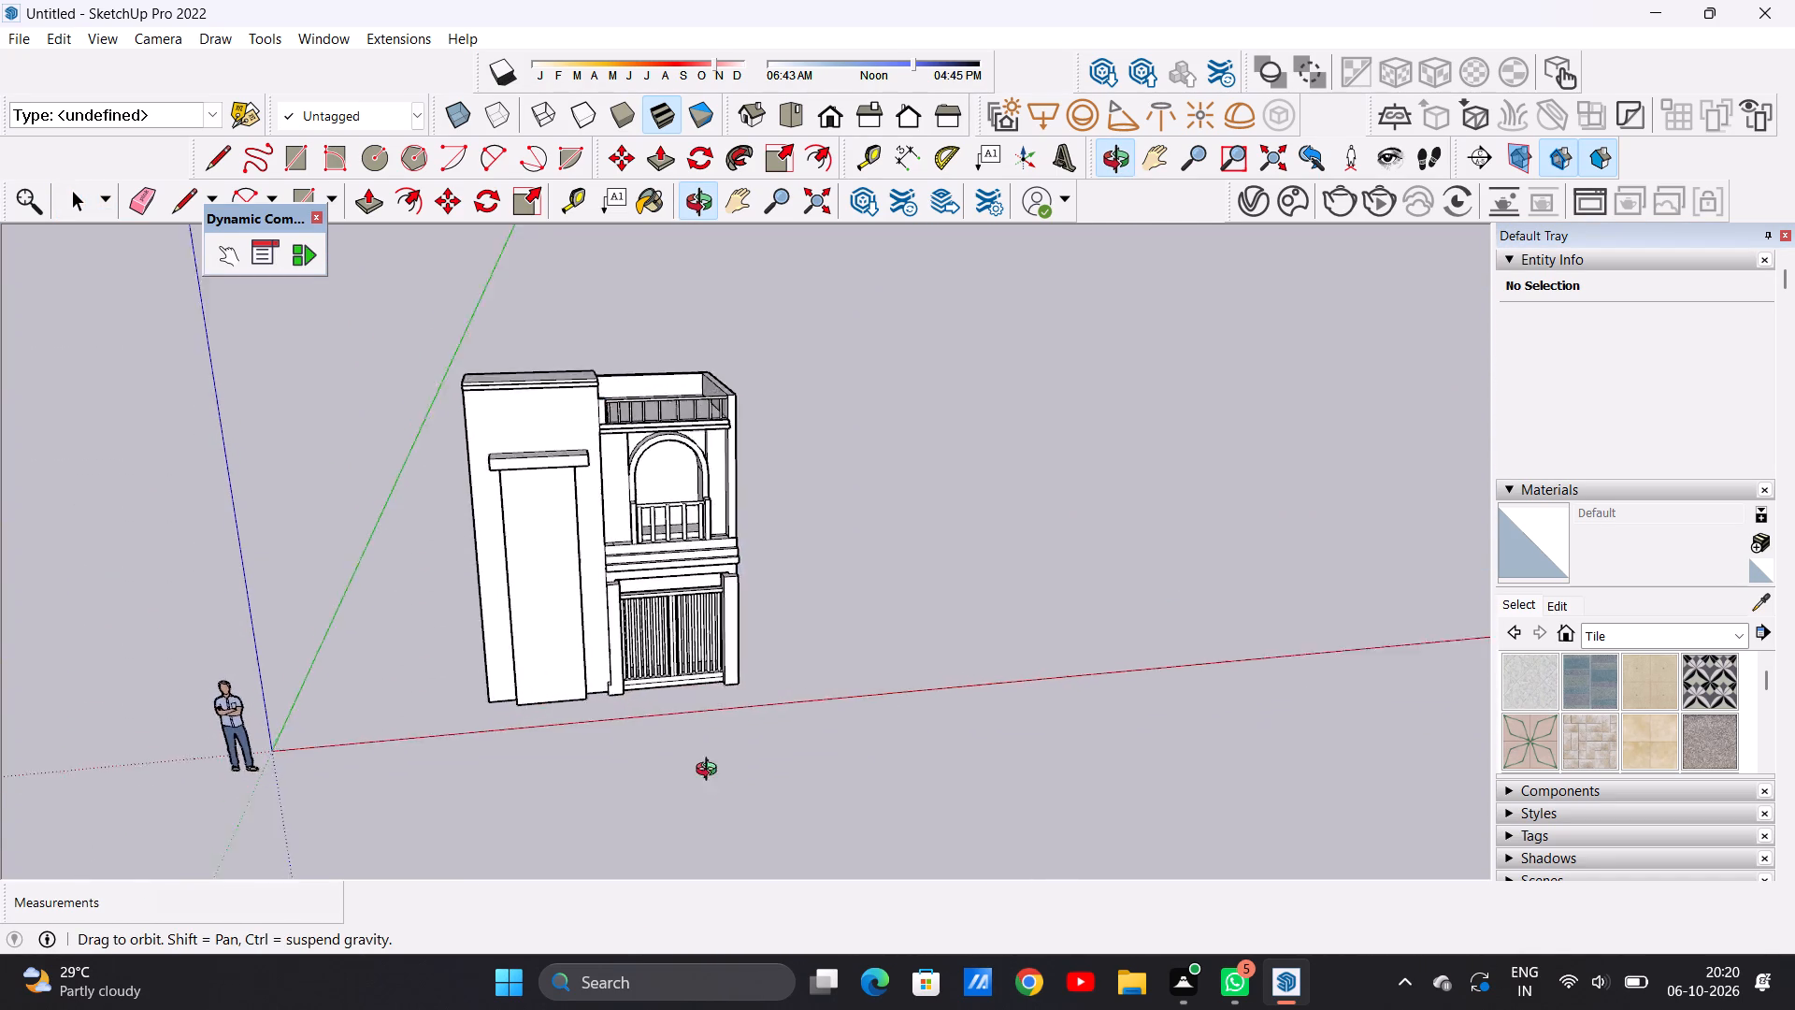
{"action": "middle_click_drag", "start_coordinate": [711, 772], "coordinate": [516, 770]}
{"action": "scroll", "coordinate": [589, 481], "scroll_direction": "up", "scroll_amount": 6}
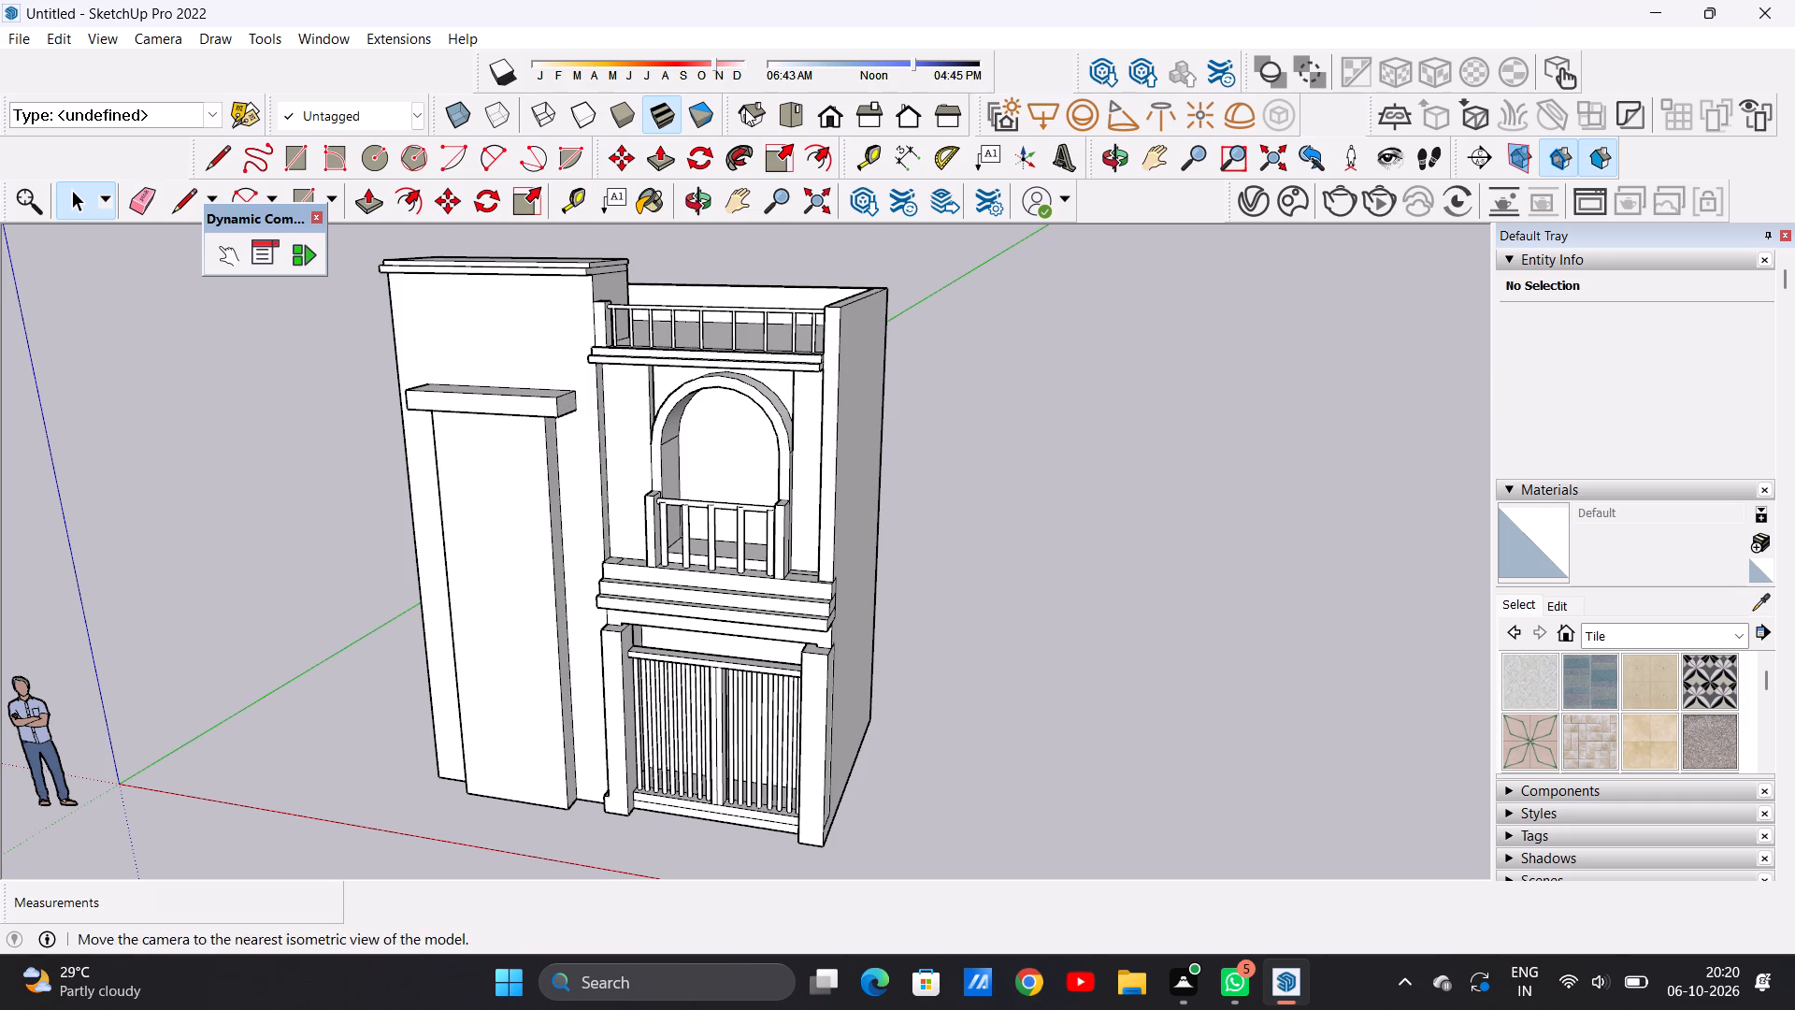
Switch to the standard Front view and examine the full elevation, including the balcony recess and stepped bands from the side.
{"action": "left_click", "coordinate": [826, 113]}
{"action": "scroll", "coordinate": [580, 387], "scroll_direction": "down", "scroll_amount": 10}
{"action": "scroll", "coordinate": [971, 297], "scroll_direction": "up", "scroll_amount": 4}
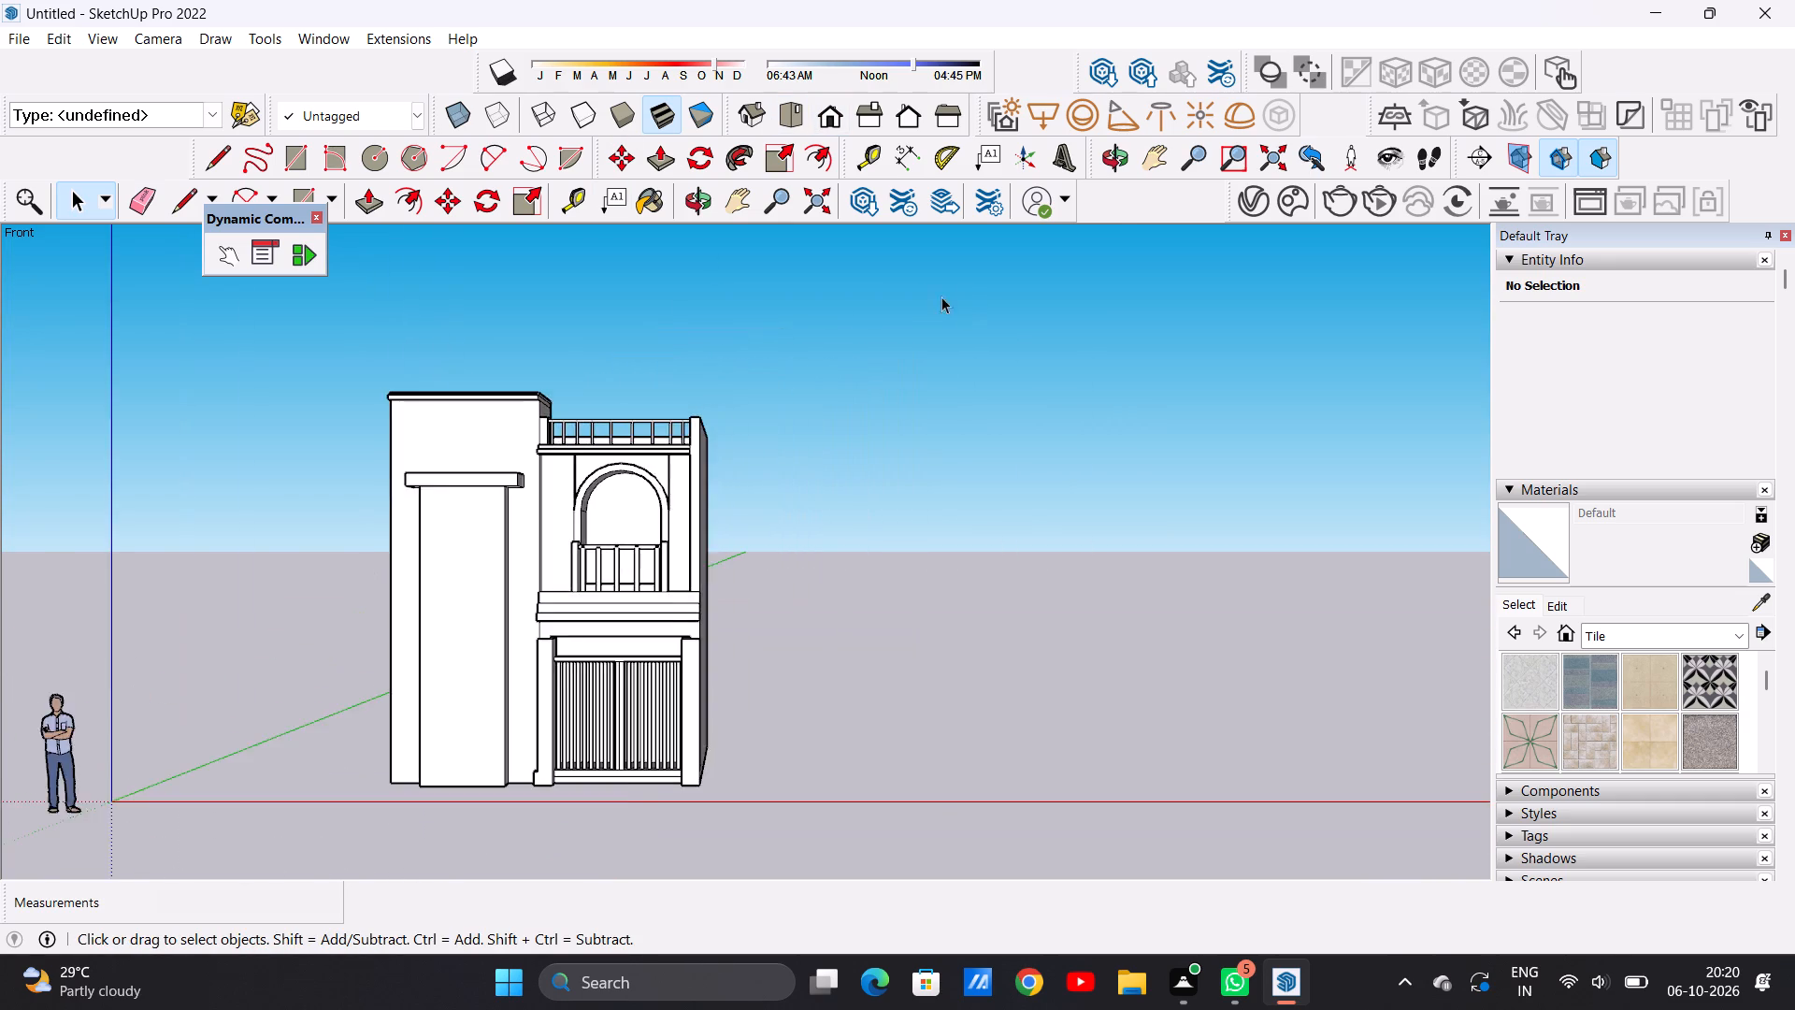
{"action": "scroll", "coordinate": [941, 296], "scroll_direction": "up", "scroll_amount": 4}
{"action": "scroll", "coordinate": [698, 422], "scroll_direction": "down", "scroll_amount": 4}
{"action": "middle_click_drag", "start_coordinate": [699, 455], "coordinate": [714, 539]}
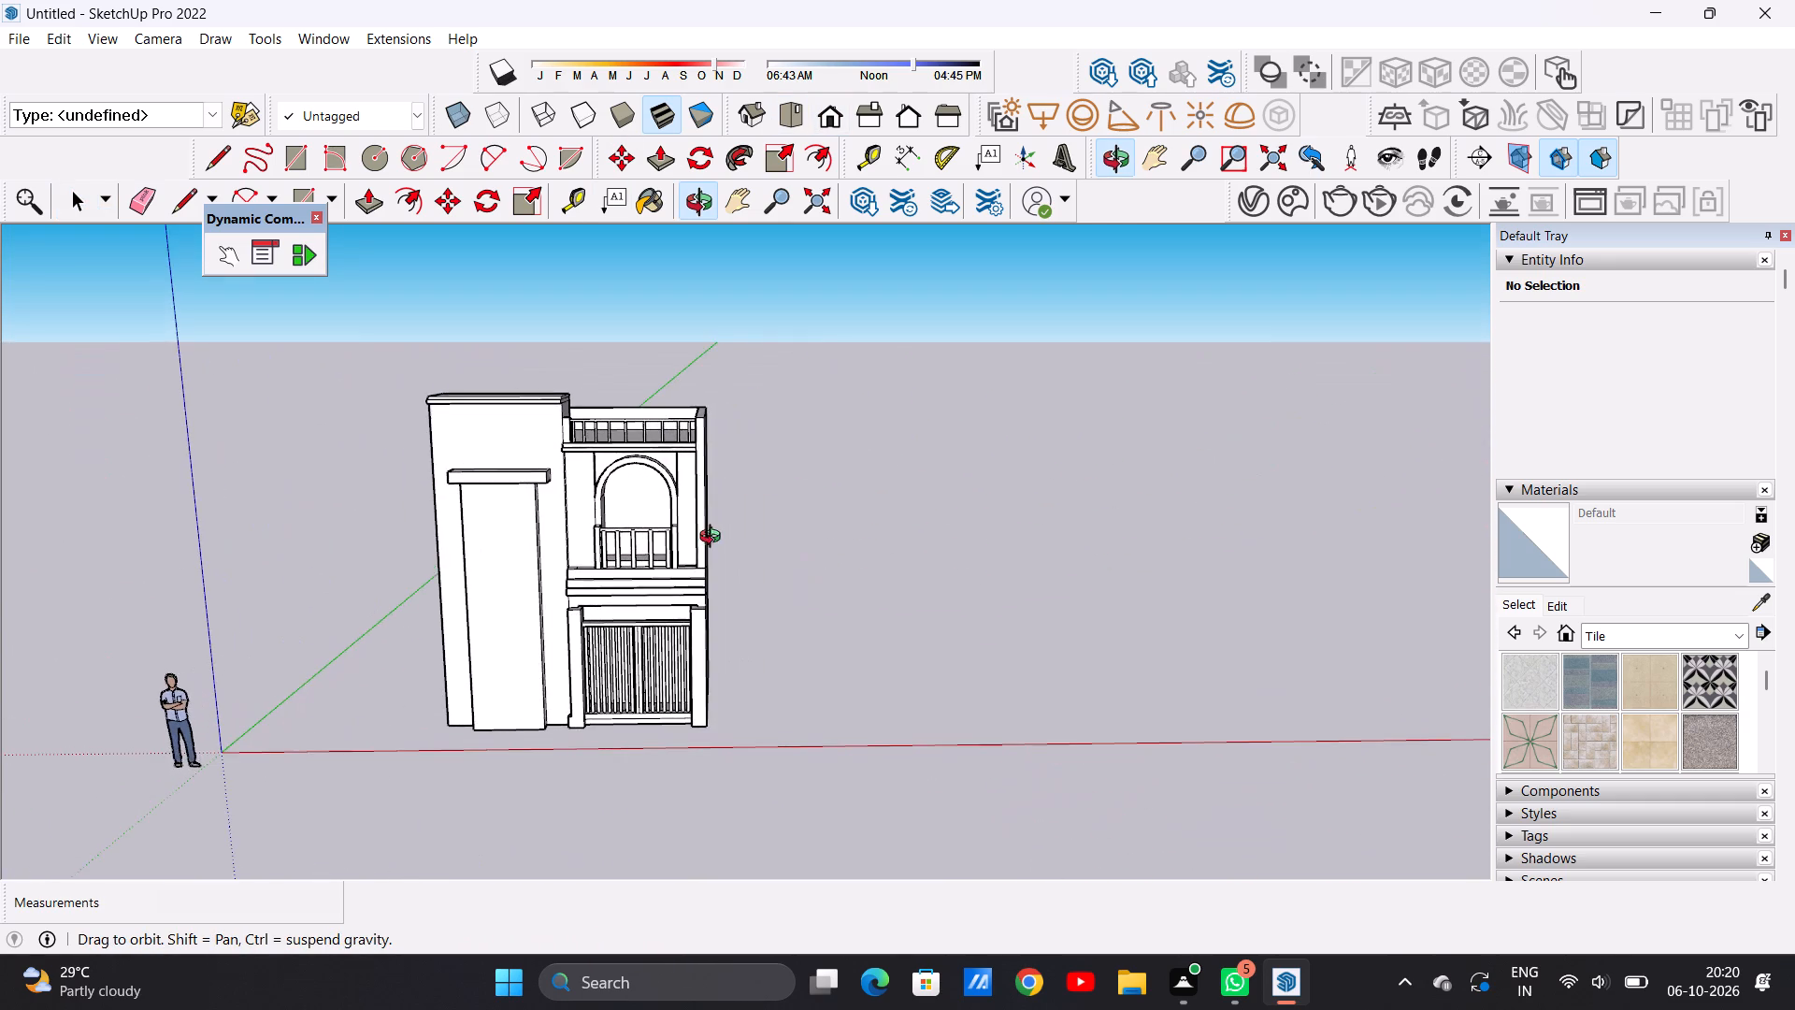
{"action": "middle_click_drag", "start_coordinate": [714, 539], "coordinate": [702, 511]}
{"action": "scroll", "coordinate": [515, 541], "scroll_direction": "up", "scroll_amount": 8}
{"action": "scroll", "coordinate": [561, 514], "scroll_direction": "down", "scroll_amount": 5}
{"action": "middle_click_drag", "start_coordinate": [505, 483], "coordinate": [159, 512]}
{"action": "scroll", "coordinate": [845, 440], "scroll_direction": "up", "scroll_amount": 6}
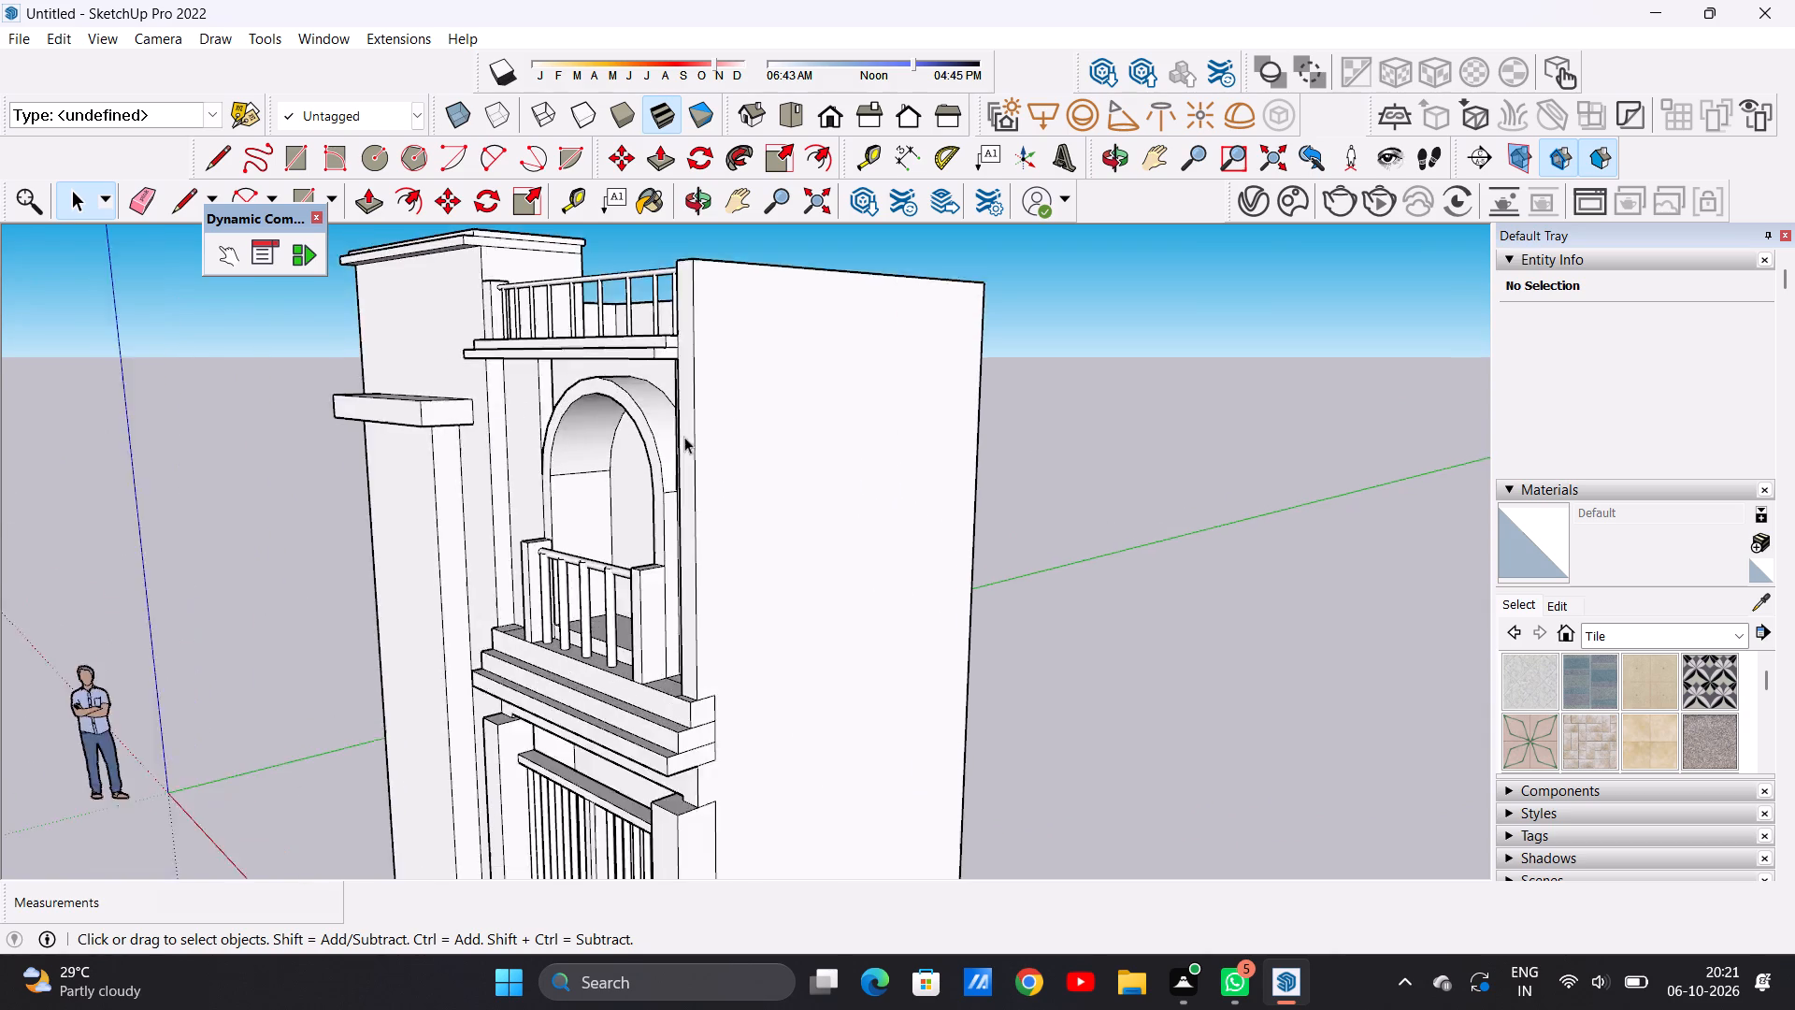
{"action": "scroll", "coordinate": [692, 439], "scroll_direction": "down", "scroll_amount": 5}
{"action": "middle_click_drag", "start_coordinate": [492, 487], "coordinate": [799, 450]}
{"action": "scroll", "coordinate": [711, 494], "scroll_direction": "down", "scroll_amount": 5}
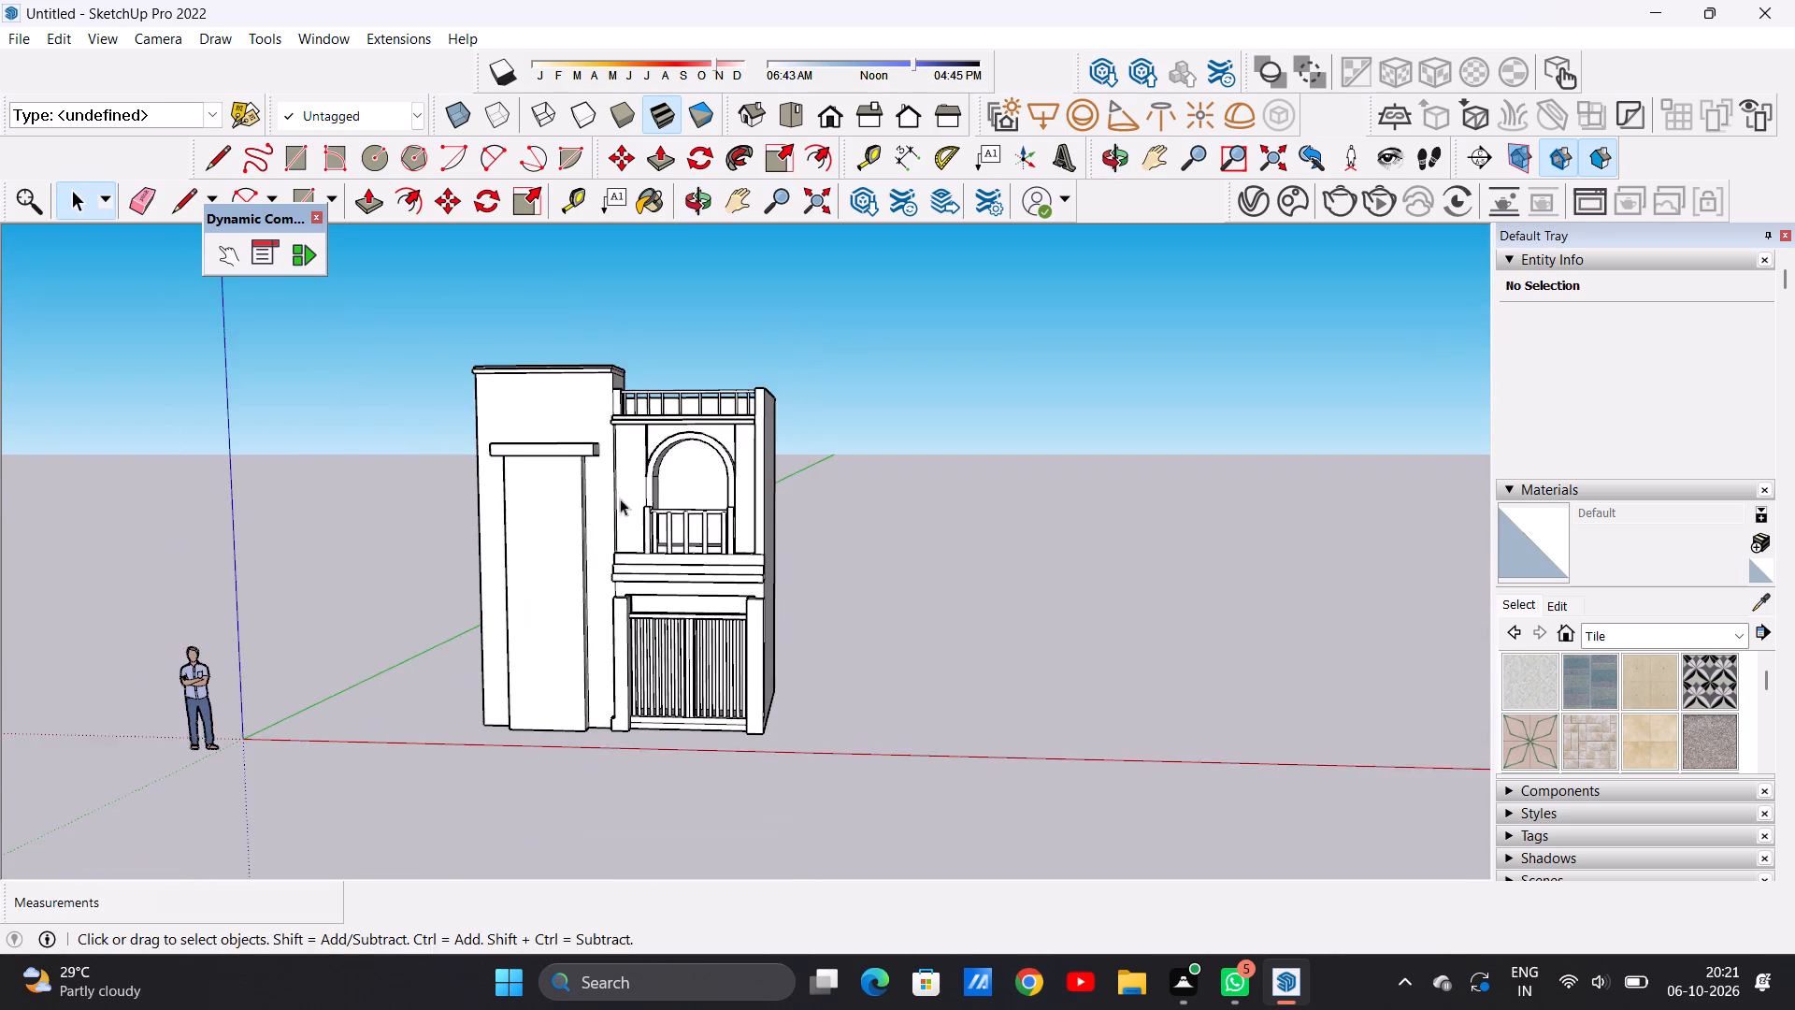
Examine the arched balcony, its railing and the stepped bands beneath it up close from the front and the side.
{"action": "middle_click_drag", "start_coordinate": [536, 512], "coordinate": [596, 499]}
{"action": "scroll", "coordinate": [628, 481], "scroll_direction": "up", "scroll_amount": 9}
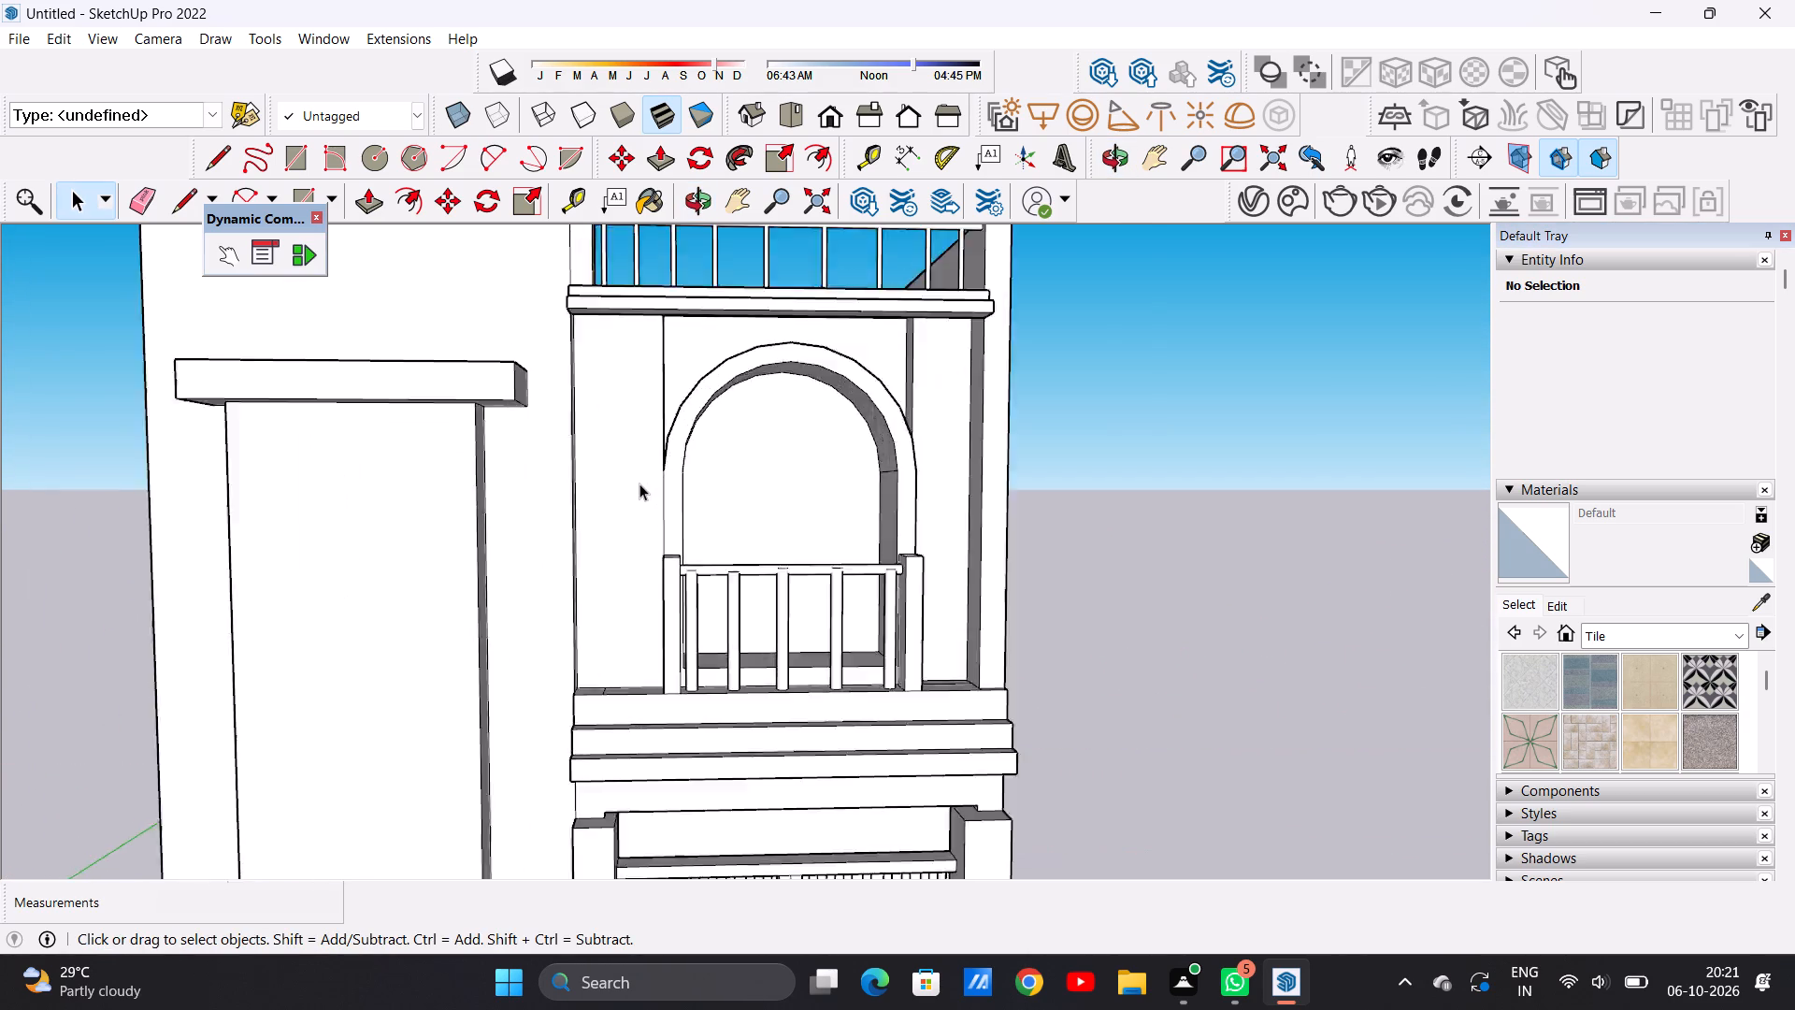
{"action": "scroll", "coordinate": [639, 483], "scroll_direction": "up", "scroll_amount": 4}
{"action": "scroll", "coordinate": [640, 483], "scroll_direction": "down", "scroll_amount": 9}
{"action": "scroll", "coordinate": [721, 466], "scroll_direction": "up", "scroll_amount": 14}
{"action": "scroll", "coordinate": [723, 466], "scroll_direction": "down", "scroll_amount": 10}
{"action": "middle_click_drag", "start_coordinate": [797, 471], "coordinate": [470, 483]}
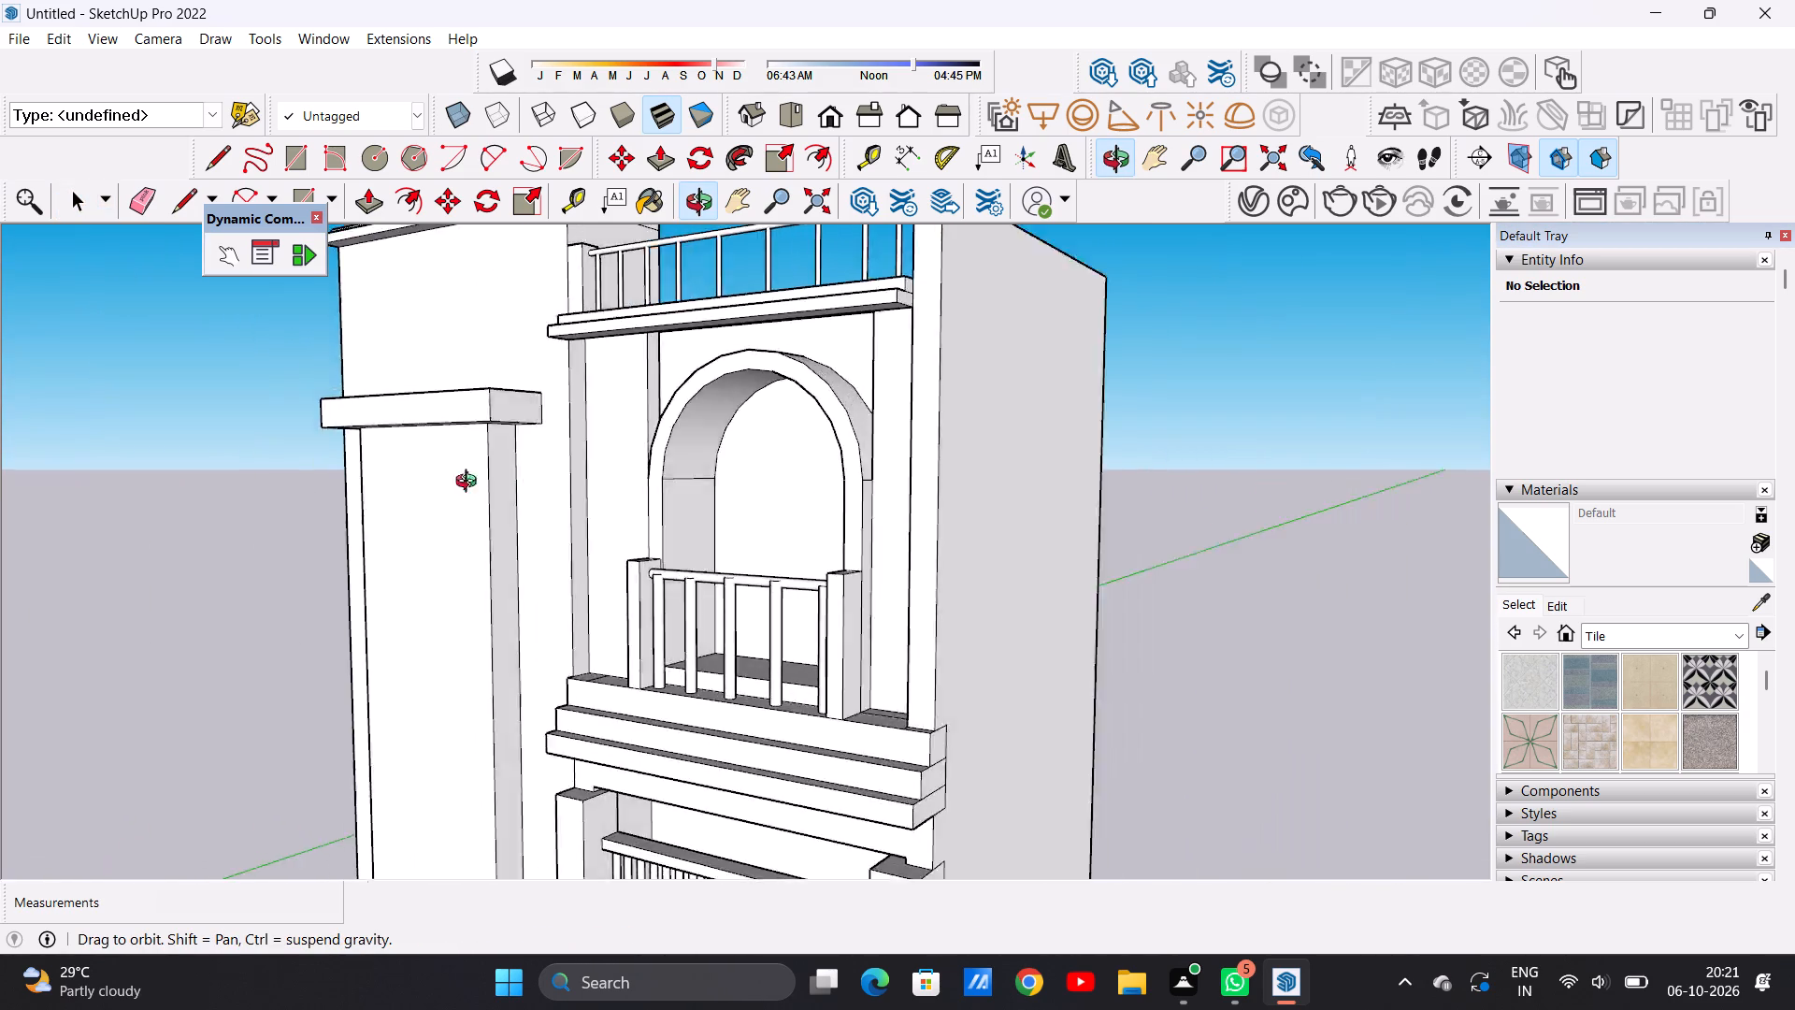
{"action": "middle_click_drag", "start_coordinate": [470, 483], "coordinate": [746, 497]}
{"action": "scroll", "coordinate": [631, 476], "scroll_direction": "down", "scroll_amount": 7}
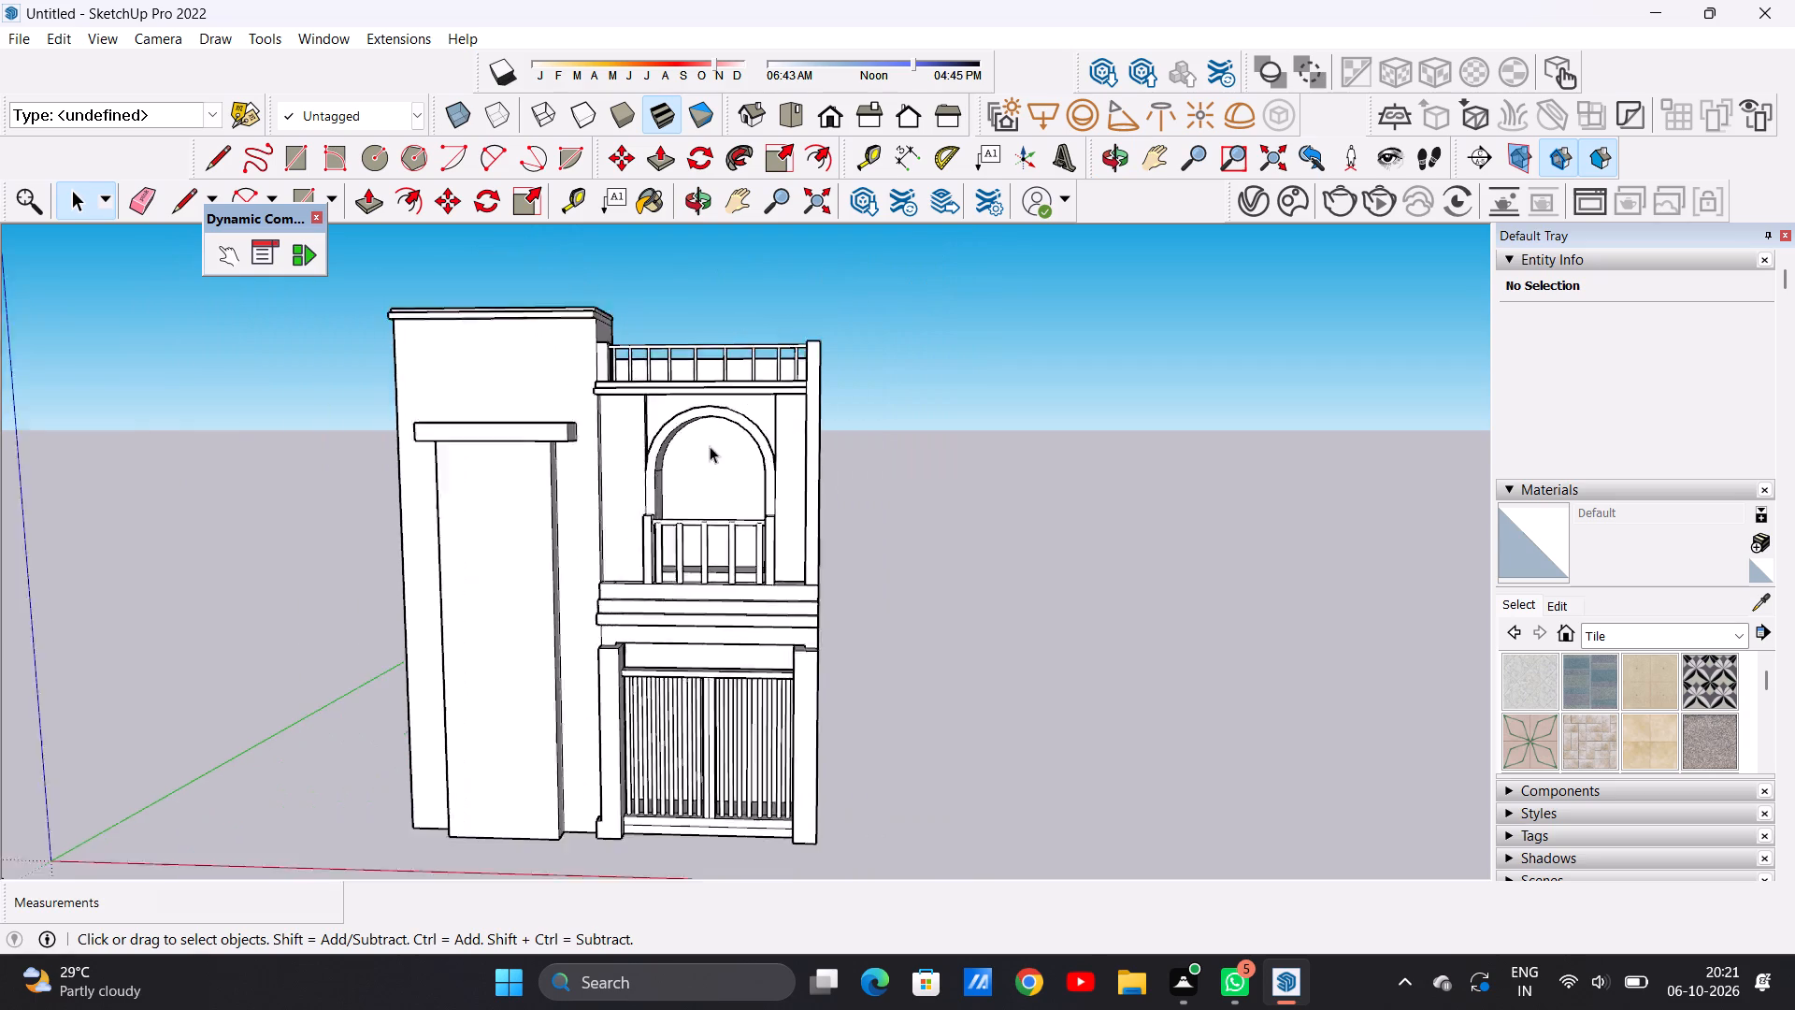
{"action": "scroll", "coordinate": [710, 446], "scroll_direction": "down", "scroll_amount": 2}
Examine the pilaster cap and balcony arch from below, and the complete facade with the entrance gate from the front.
{"action": "middle_click_drag", "start_coordinate": [569, 541], "coordinate": [593, 297]}
{"action": "scroll", "coordinate": [593, 440], "scroll_direction": "up", "scroll_amount": 12}
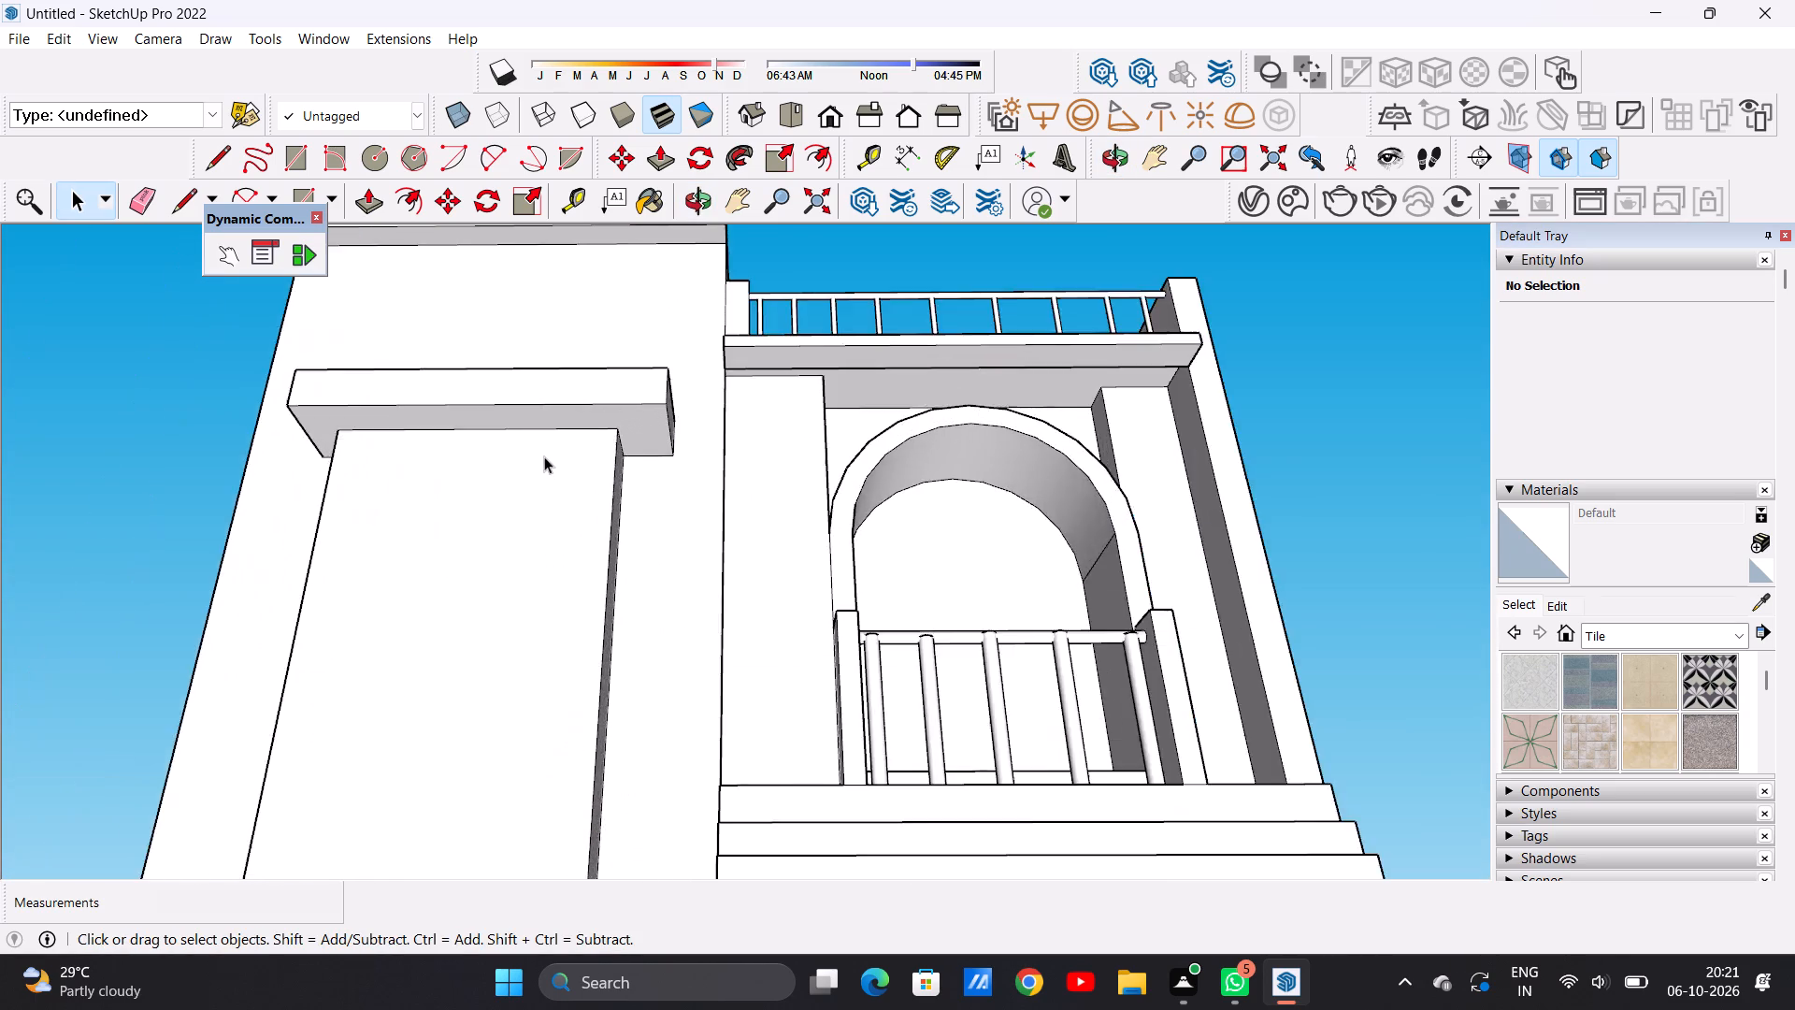
{"action": "scroll", "coordinate": [554, 473], "scroll_direction": "down", "scroll_amount": 20}
{"action": "middle_click_drag", "start_coordinate": [589, 458], "coordinate": [588, 716]}
{"action": "scroll", "coordinate": [613, 525], "scroll_direction": "up", "scroll_amount": 8}
{"action": "middle_click_drag", "start_coordinate": [849, 487], "coordinate": [935, 524]}
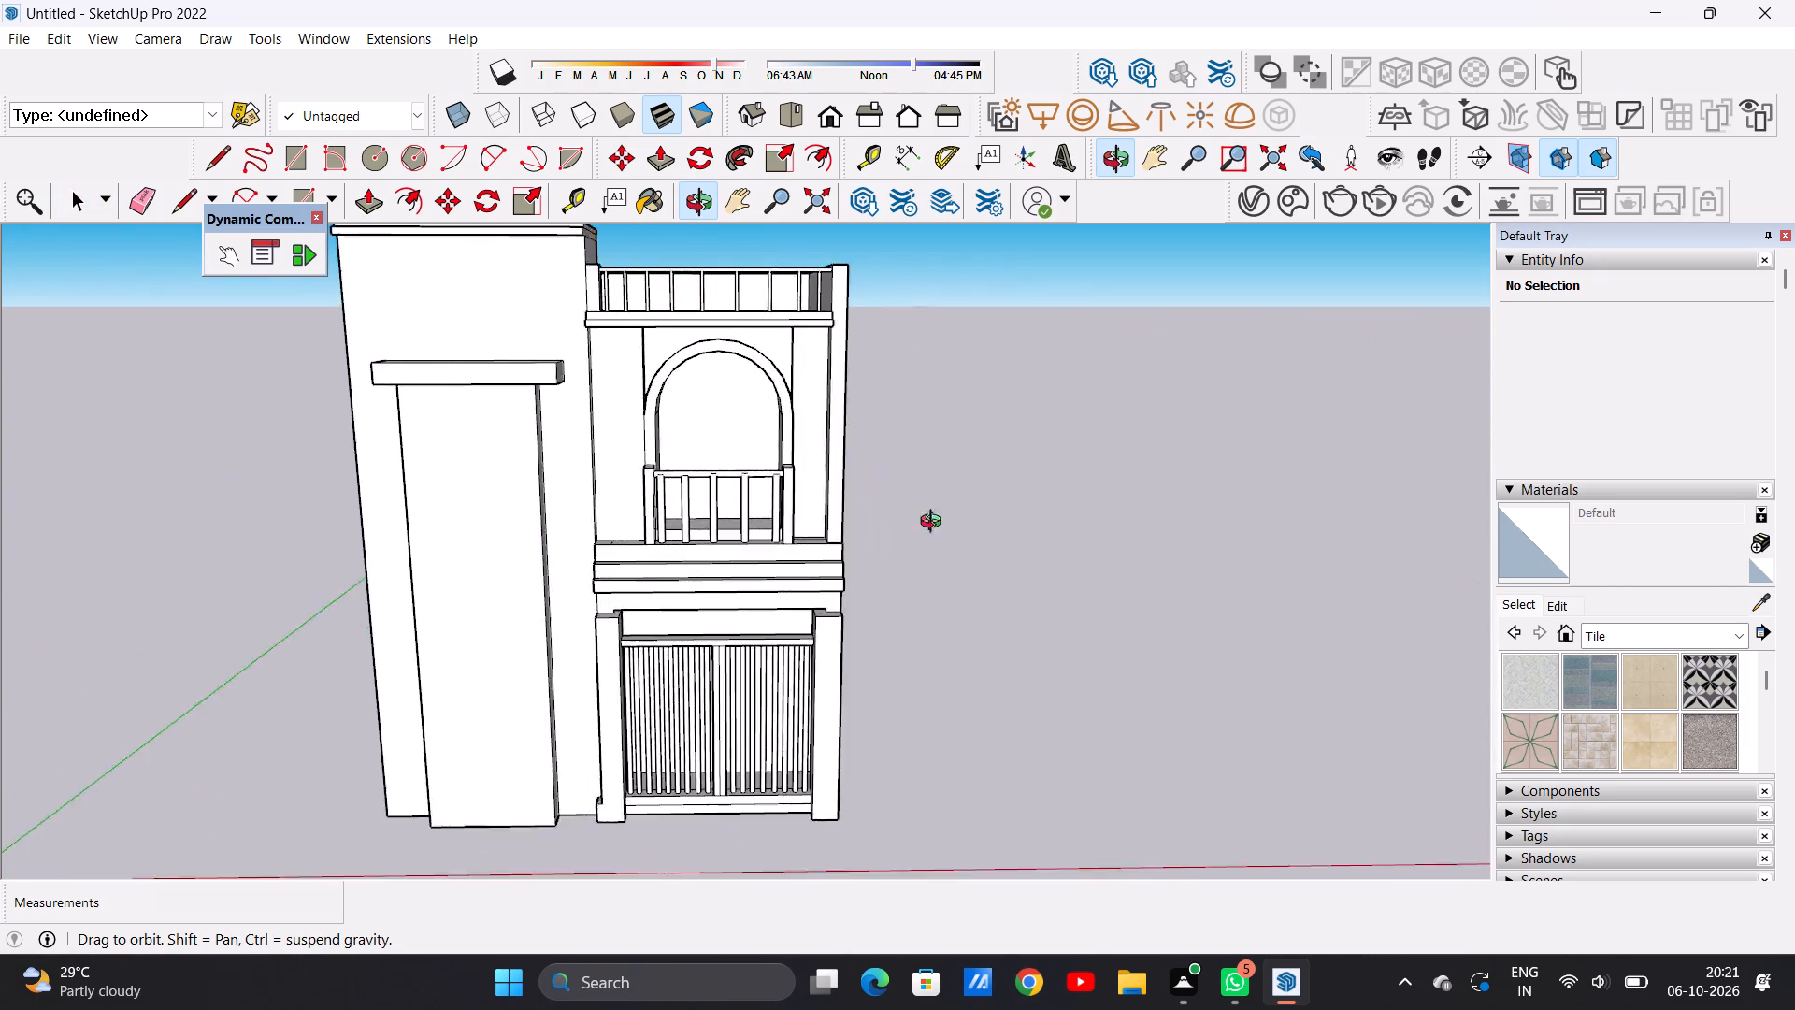
{"action": "middle_click_drag", "start_coordinate": [935, 524], "coordinate": [792, 449]}
{"action": "scroll", "coordinate": [455, 397], "scroll_direction": "up", "scroll_amount": 4}
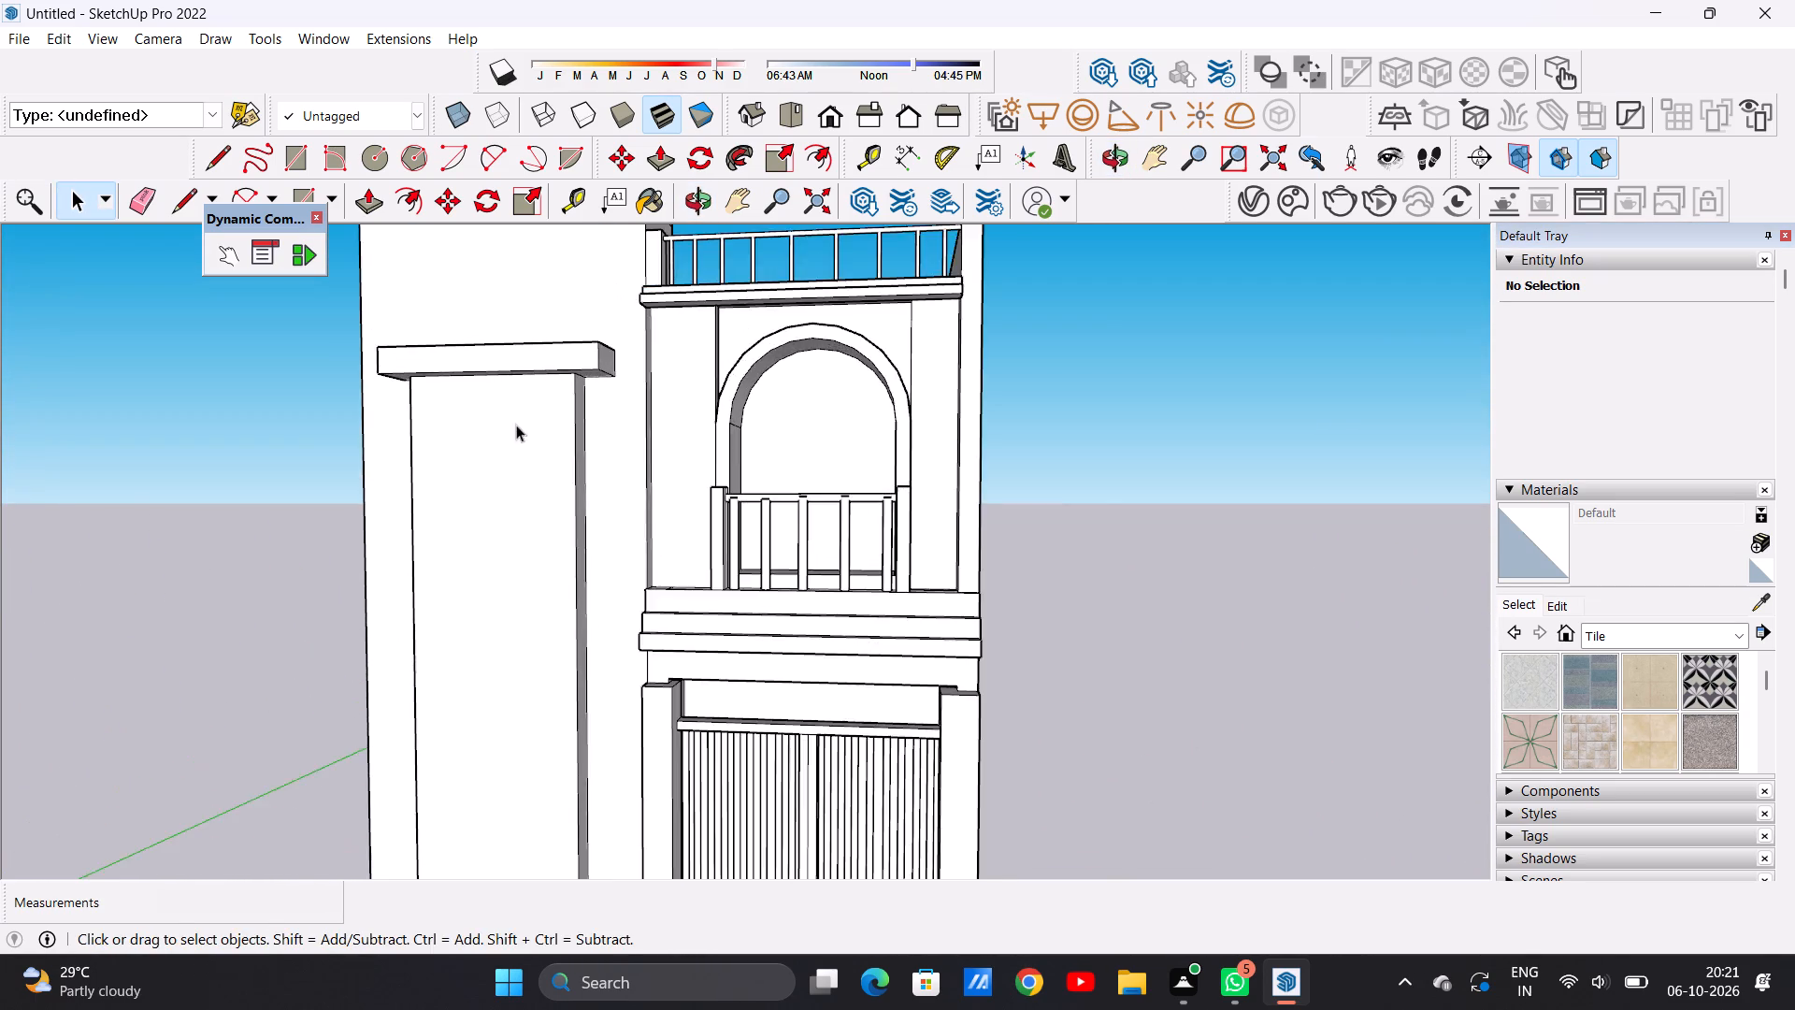
{"action": "scroll", "coordinate": [516, 425], "scroll_direction": "up", "scroll_amount": 1}
{"action": "middle_click_drag", "start_coordinate": [520, 431], "coordinate": [543, 532]}
{"action": "scroll", "coordinate": [543, 532], "scroll_direction": "up", "scroll_amount": 1}
{"action": "scroll", "coordinate": [534, 499], "scroll_direction": "down", "scroll_amount": 9}
{"action": "scroll", "coordinate": [566, 529], "scroll_direction": "up", "scroll_amount": 3}
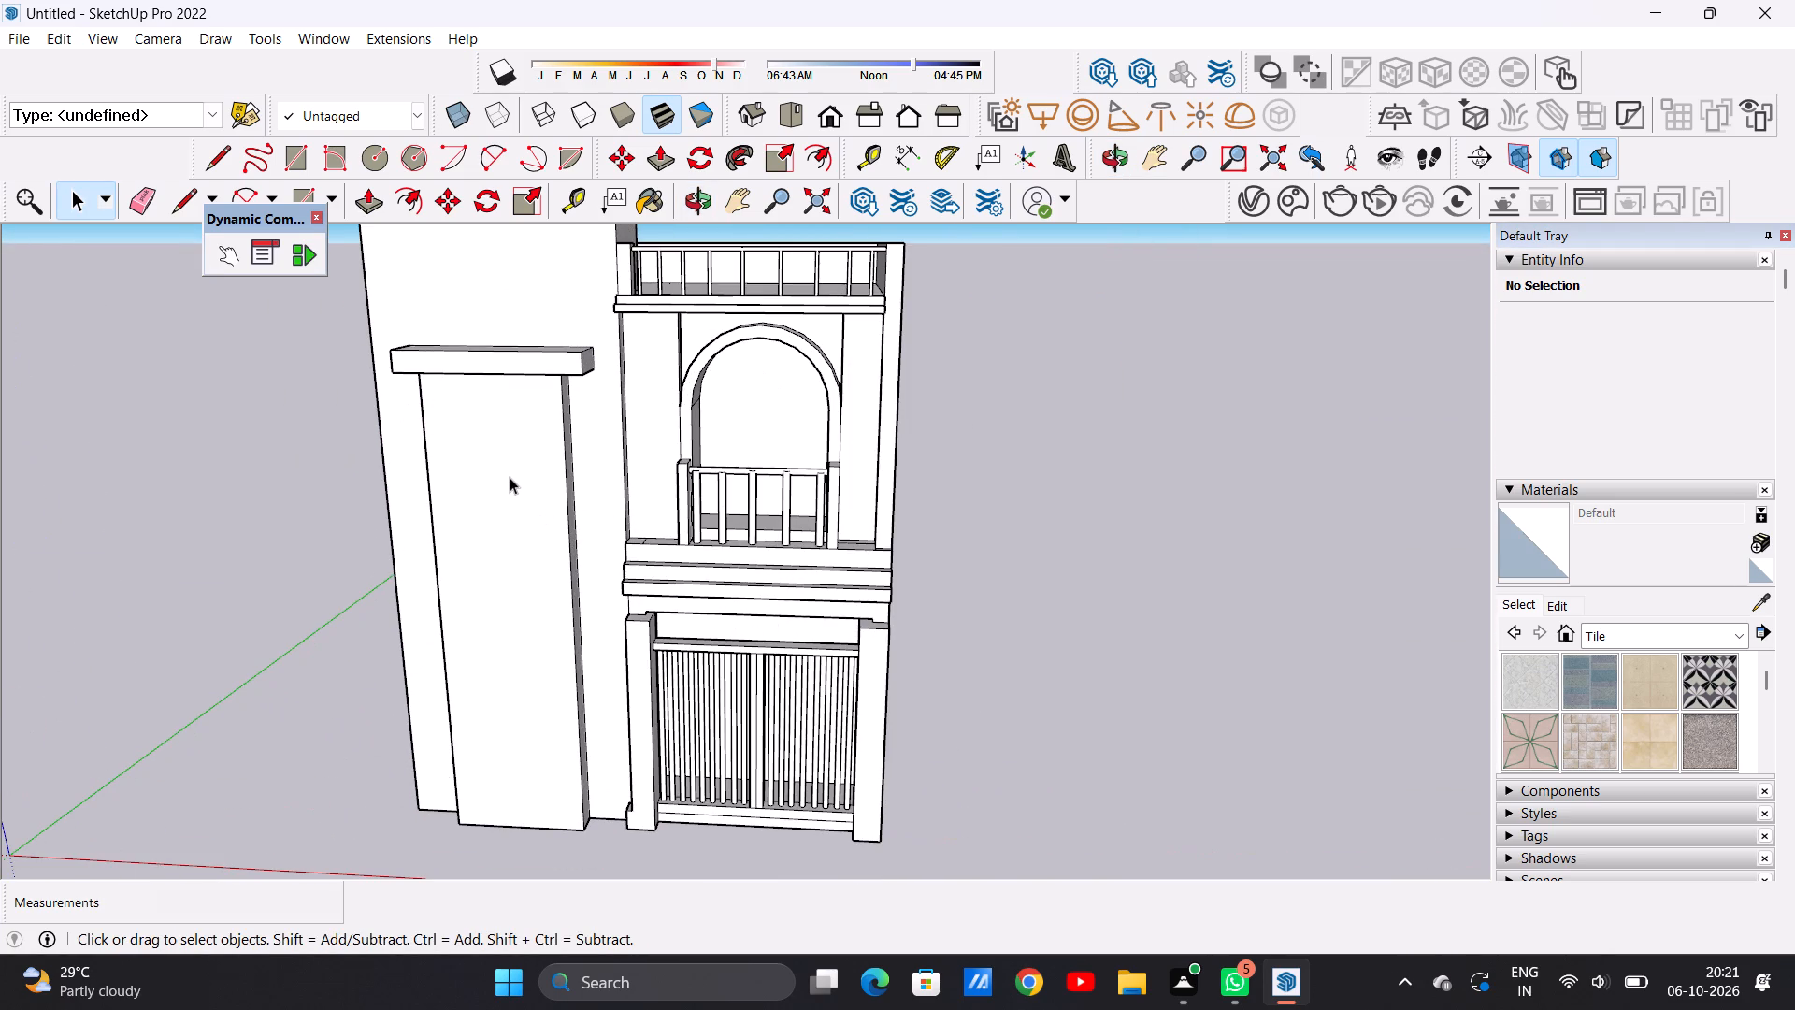
{"action": "middle_click_drag", "start_coordinate": [508, 474], "coordinate": [549, 481]}
{"action": "scroll", "coordinate": [540, 454], "scroll_direction": "down", "scroll_amount": 8}
{"action": "scroll", "coordinate": [540, 462], "scroll_direction": "up", "scroll_amount": 3}
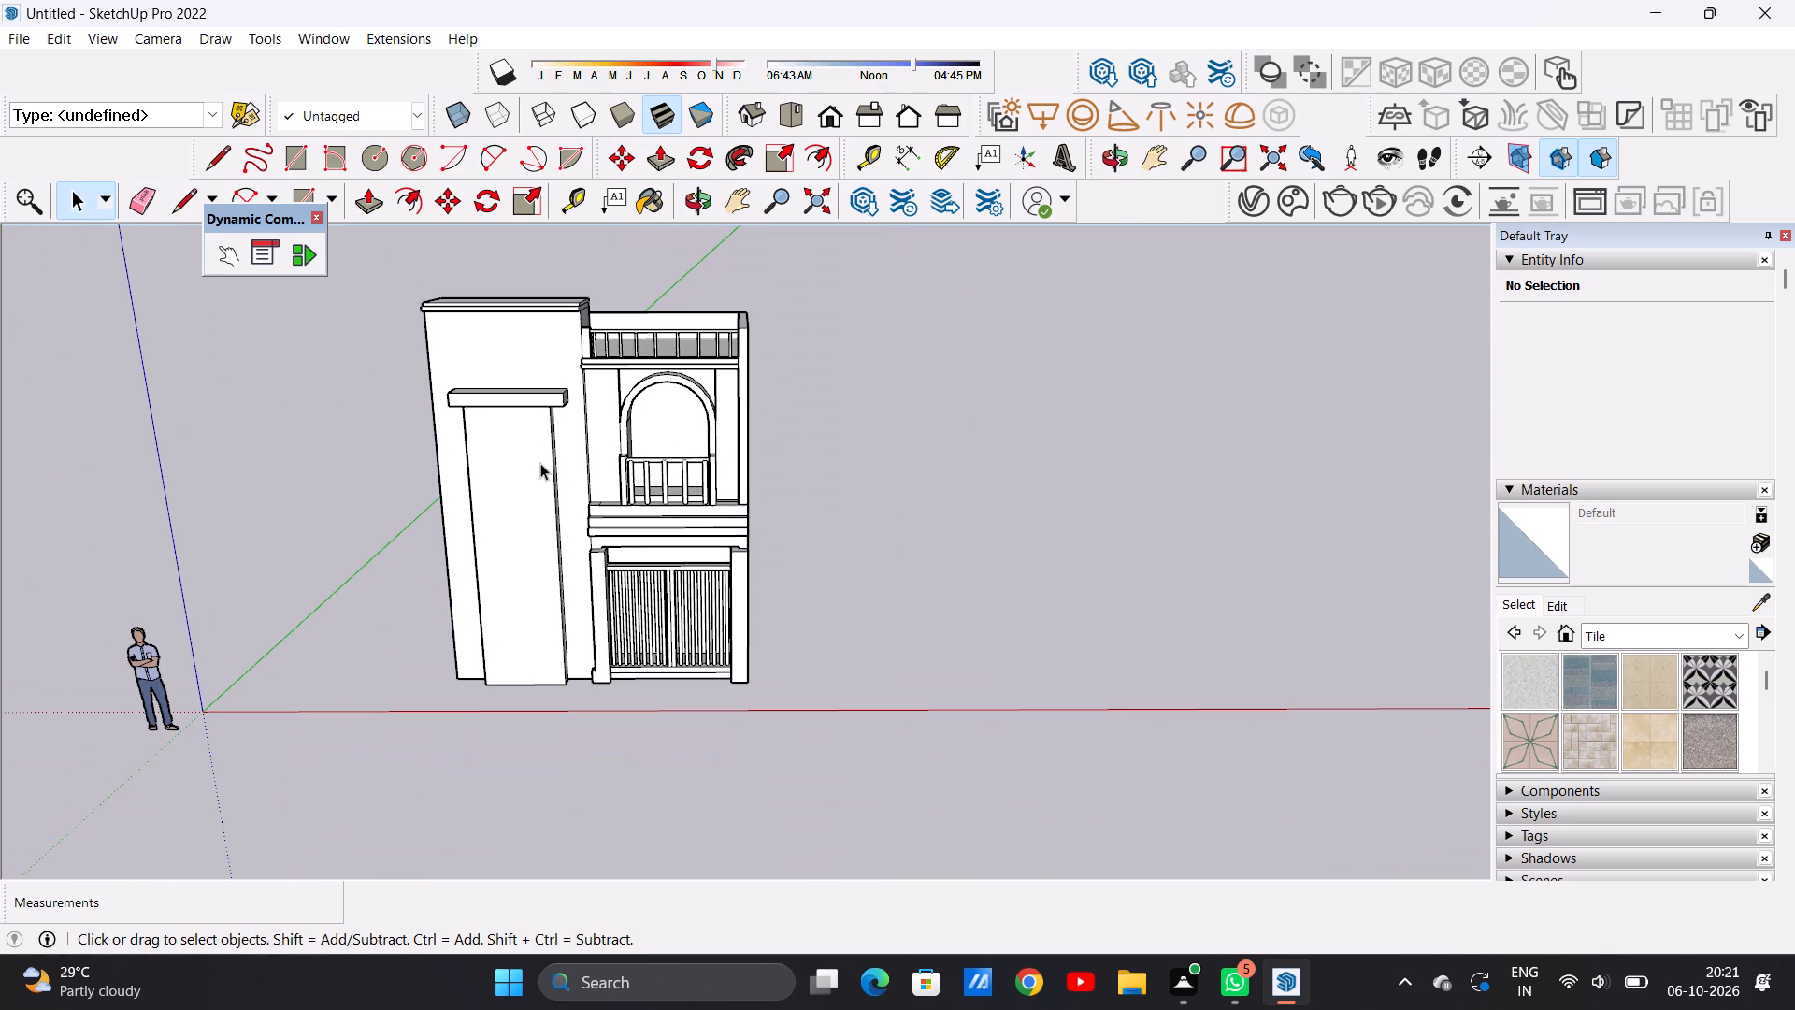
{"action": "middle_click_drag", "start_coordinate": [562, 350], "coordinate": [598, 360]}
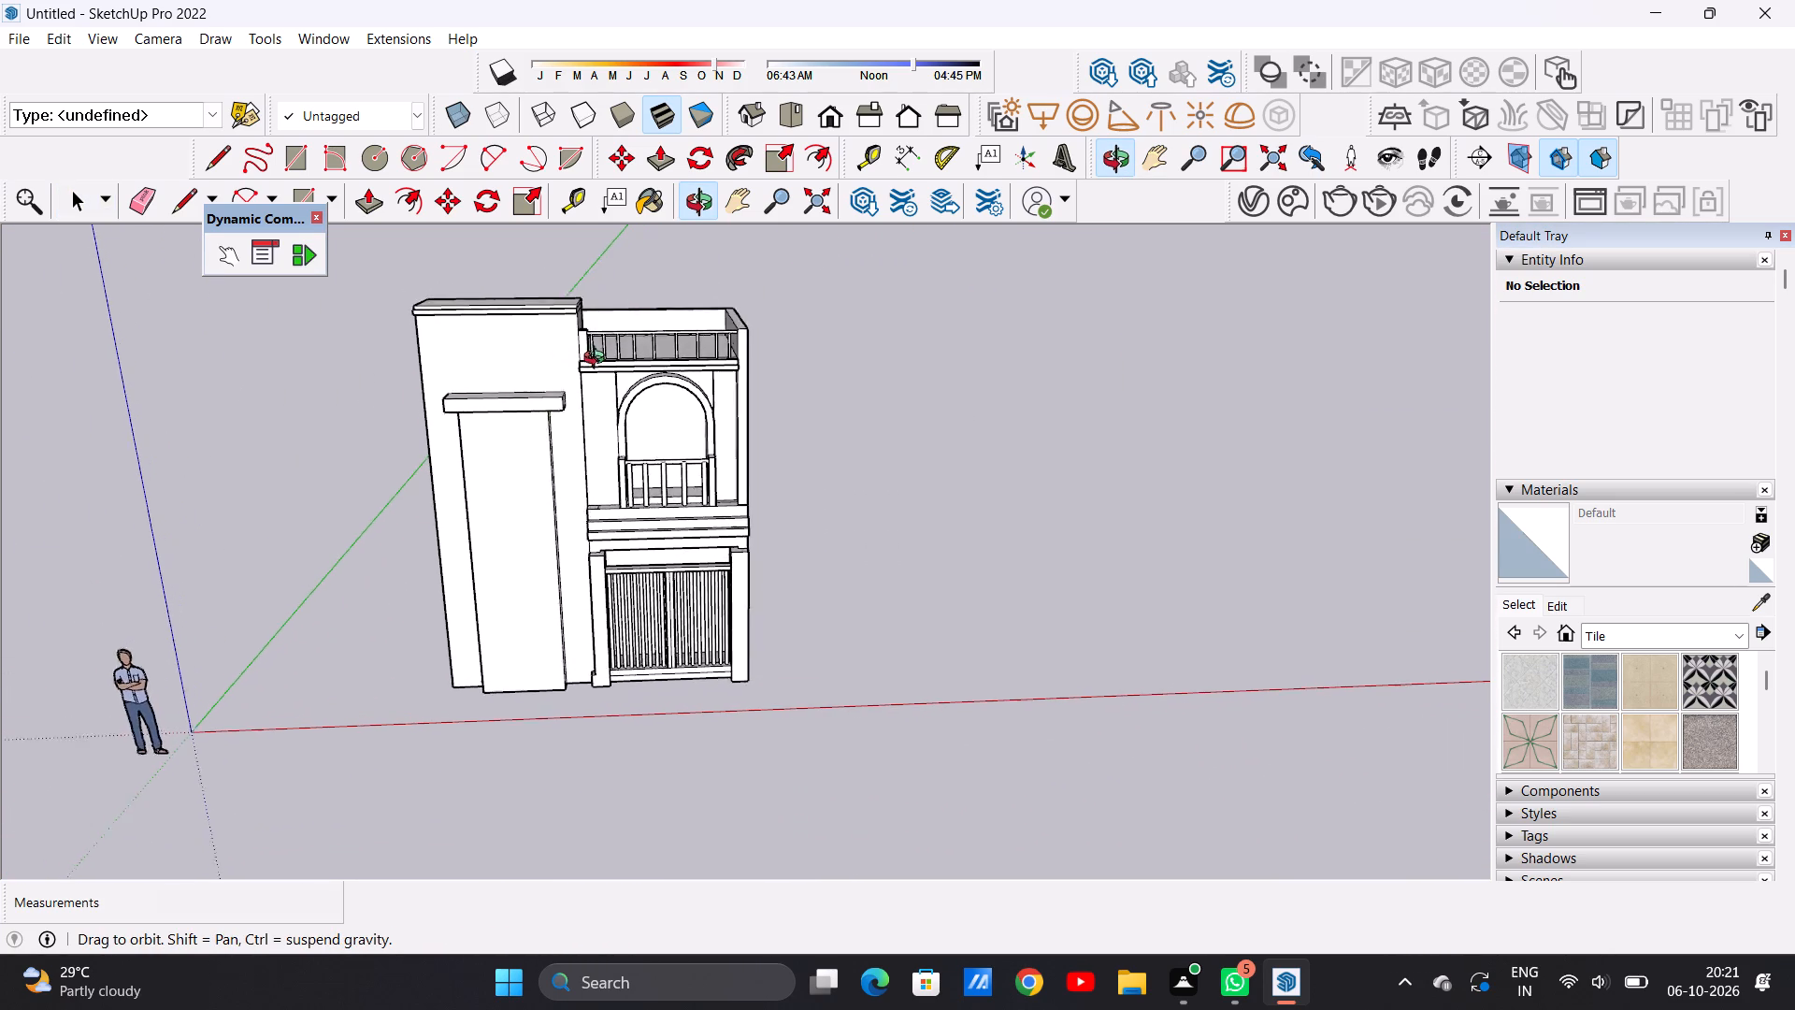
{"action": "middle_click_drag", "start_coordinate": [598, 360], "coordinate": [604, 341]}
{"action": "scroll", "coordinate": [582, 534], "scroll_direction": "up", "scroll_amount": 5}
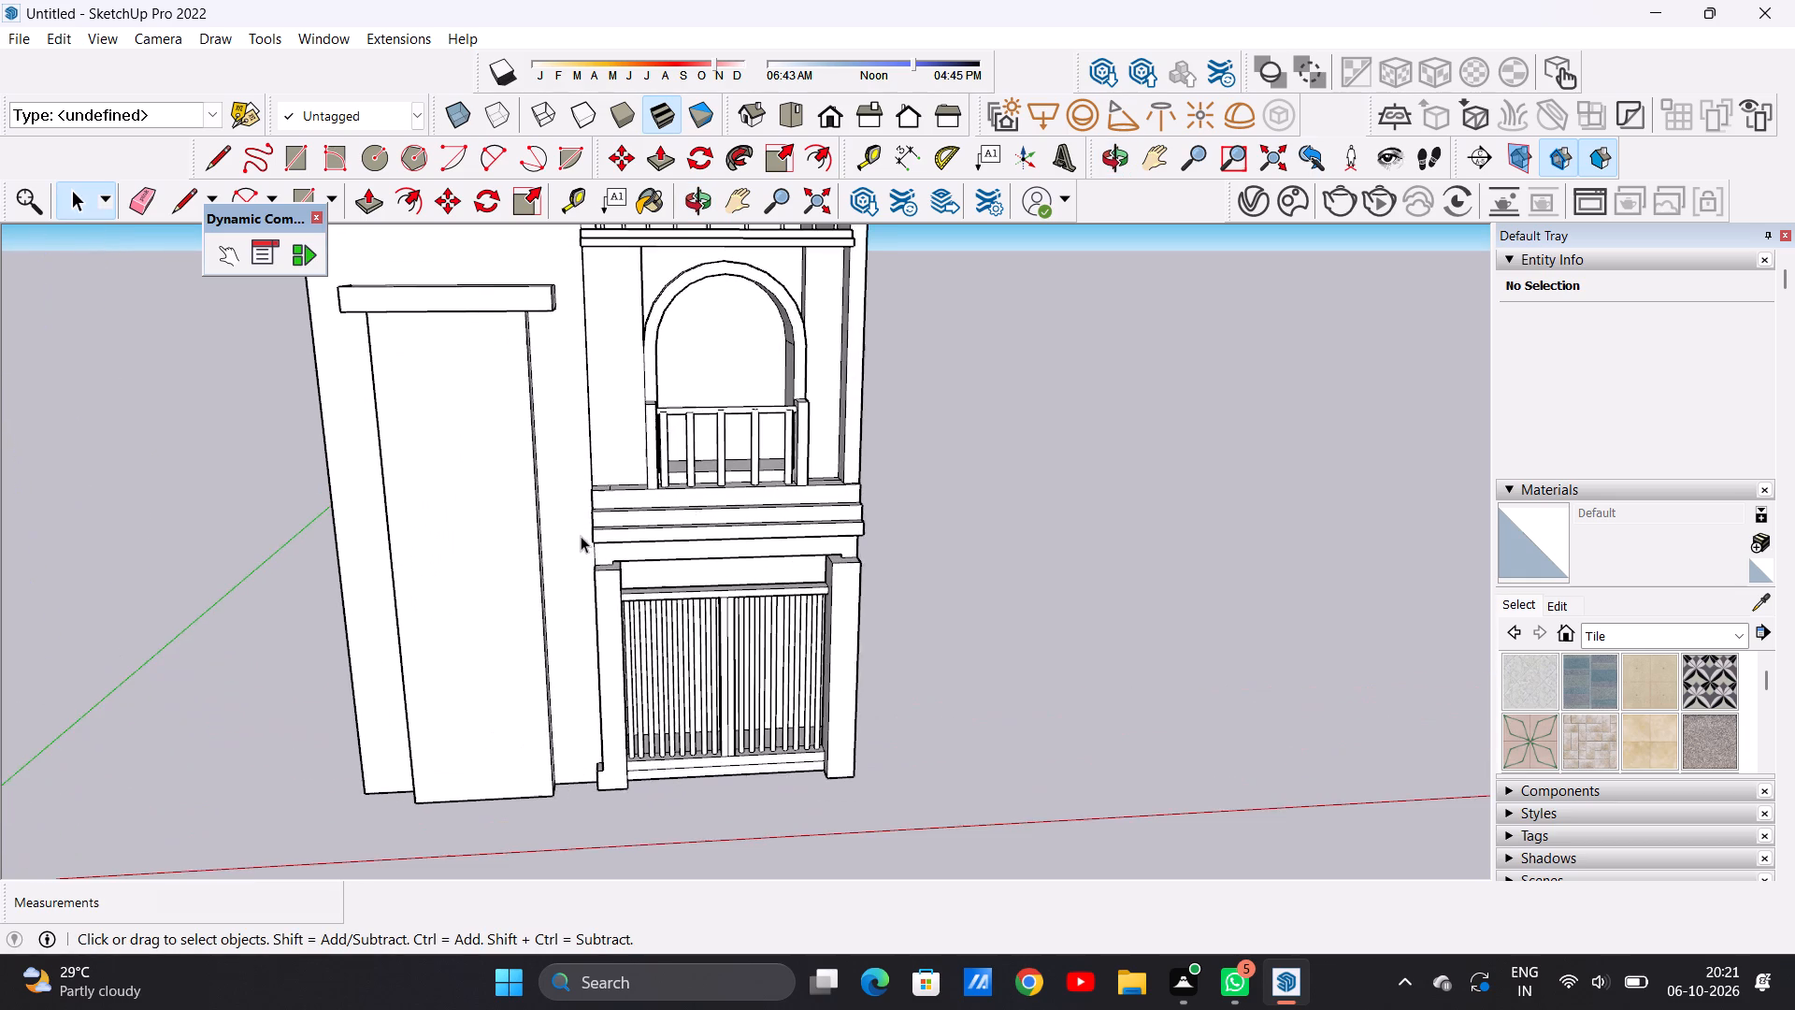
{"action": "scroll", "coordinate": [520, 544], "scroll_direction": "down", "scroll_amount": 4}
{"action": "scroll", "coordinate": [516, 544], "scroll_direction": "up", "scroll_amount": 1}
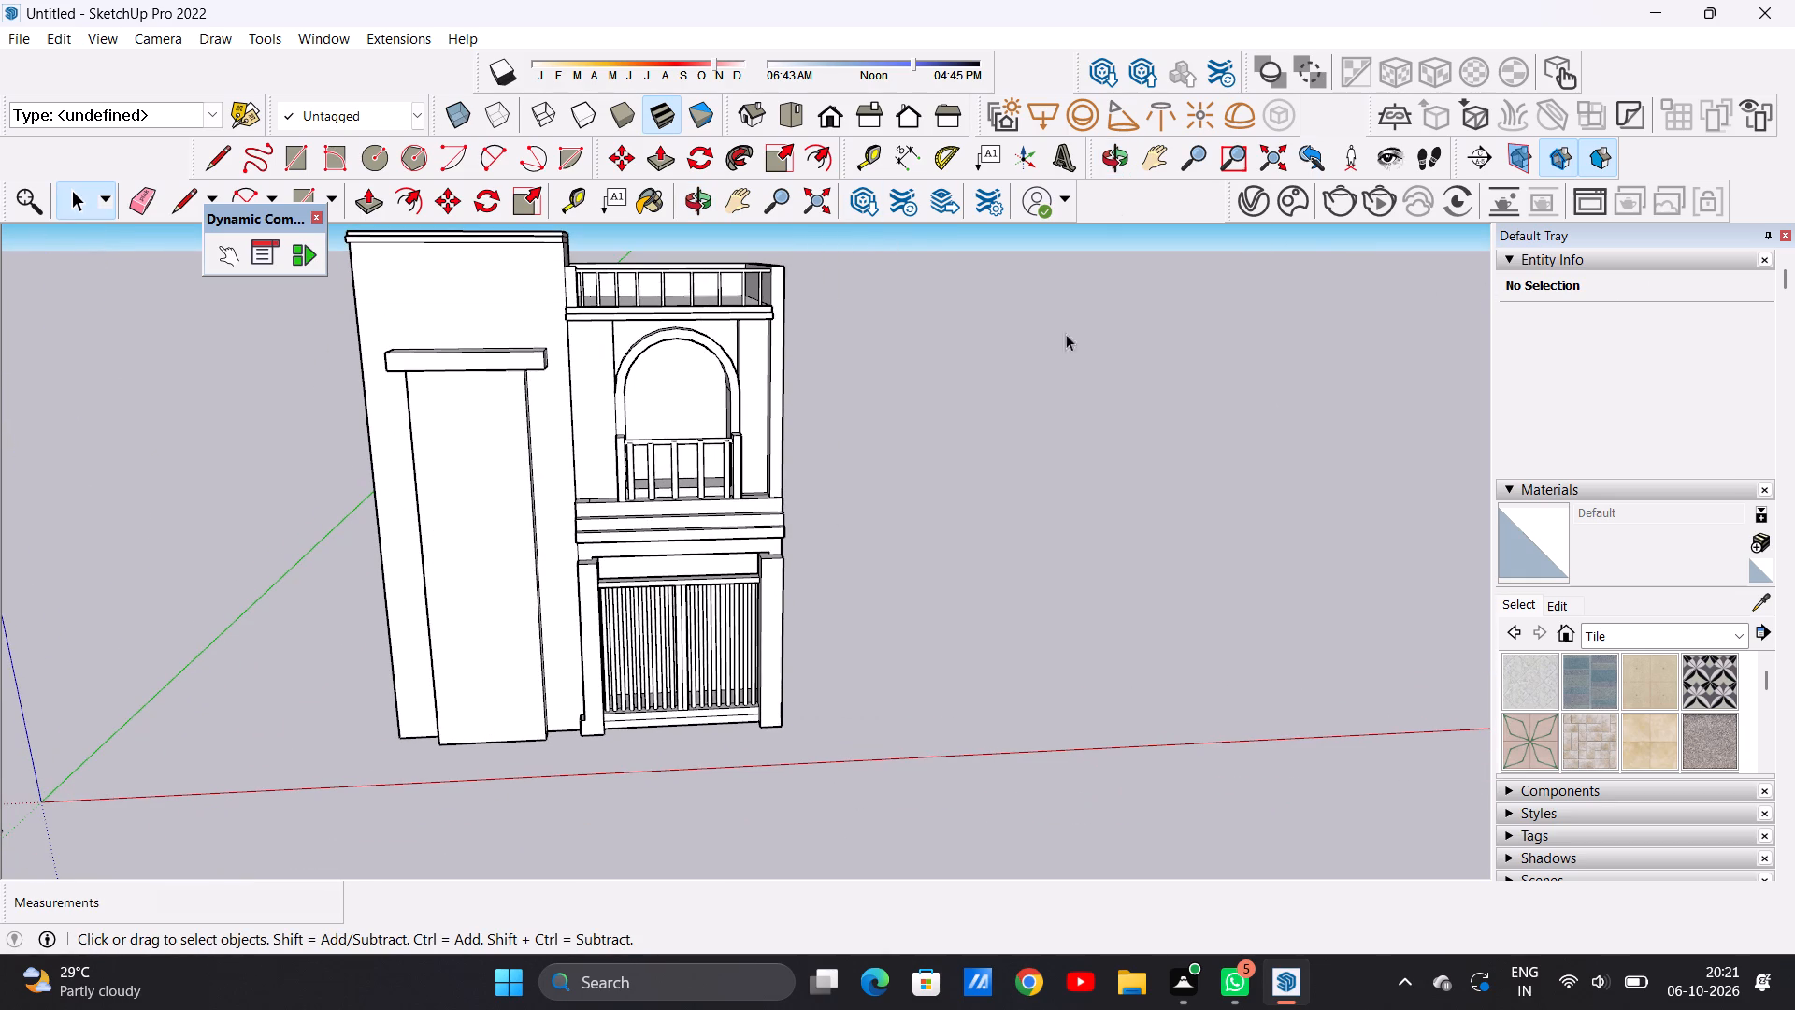
Browse the Colors material collection for a shade suited to the facade.
{"action": "left_click", "coordinate": [1729, 632]}
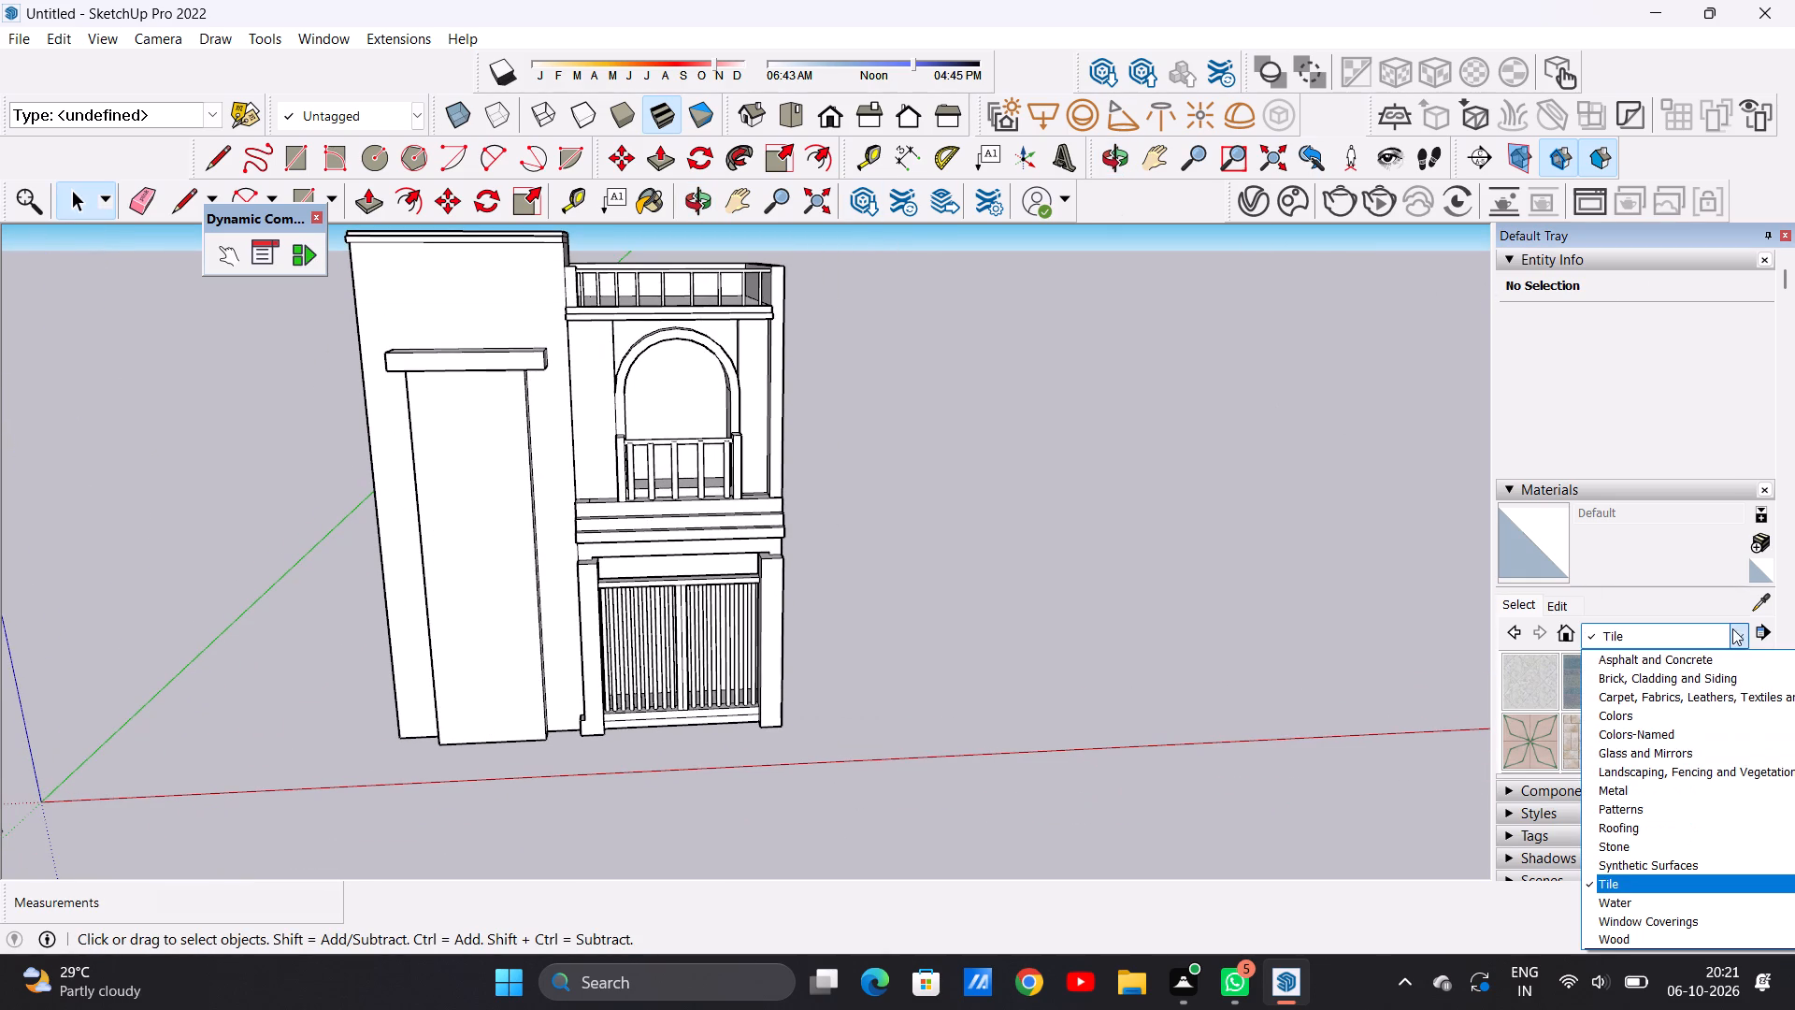
{"action": "left_click", "coordinate": [1636, 714]}
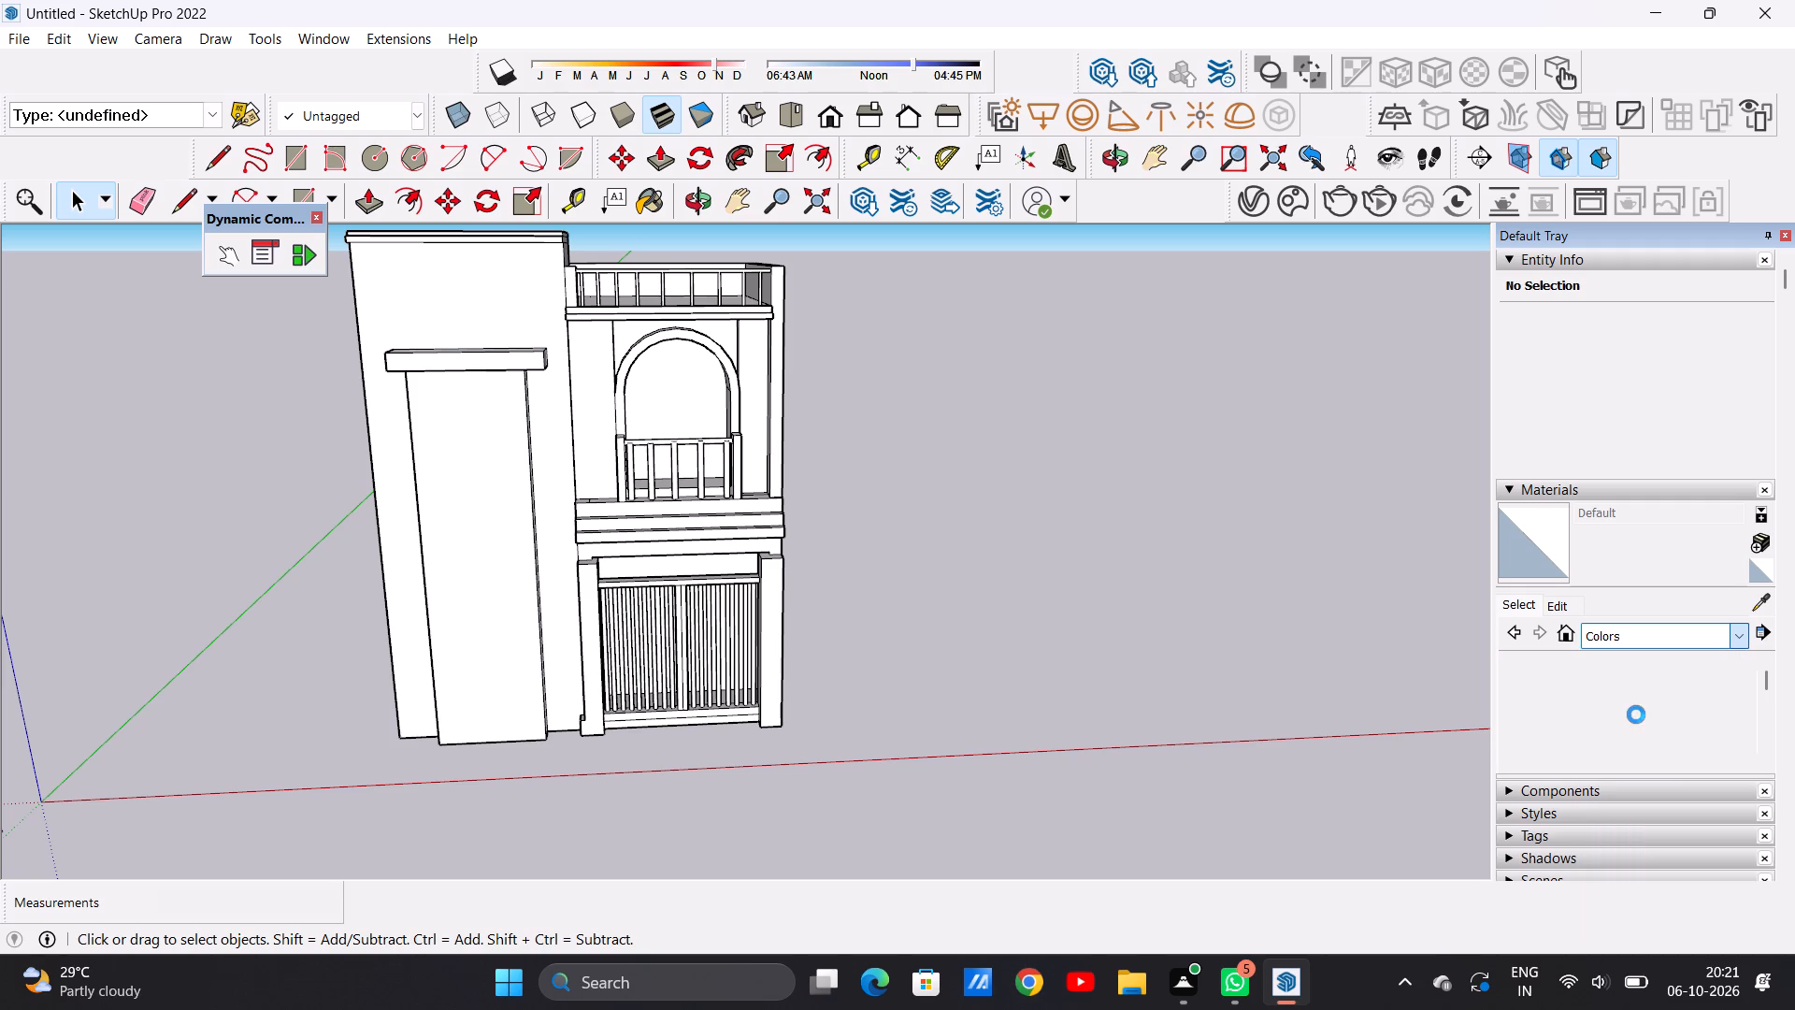
{"action": "scroll", "coordinate": [1606, 718], "scroll_direction": "down", "scroll_amount": 3}
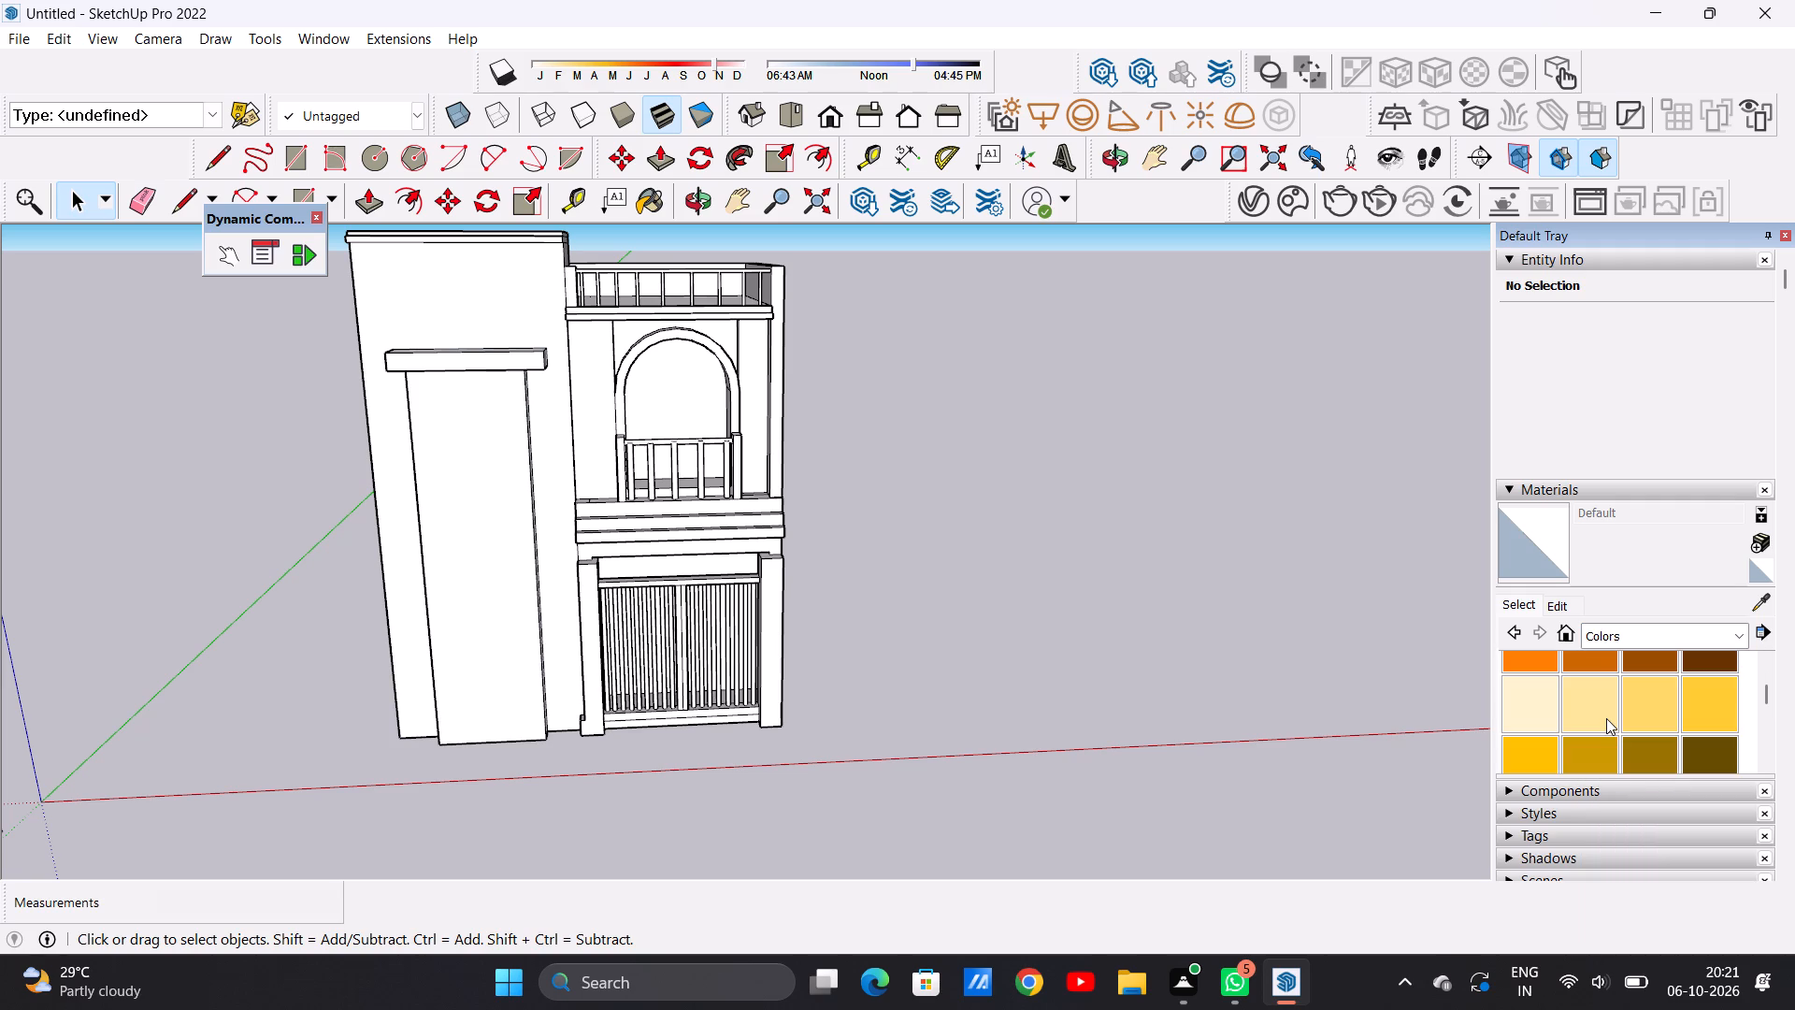
{"action": "scroll", "coordinate": [1606, 718], "scroll_direction": "up", "scroll_amount": 2}
{"action": "scroll", "coordinate": [1606, 718], "scroll_direction": "down", "scroll_amount": 9}
{"action": "scroll", "coordinate": [1633, 725], "scroll_direction": "up", "scroll_amount": 3}
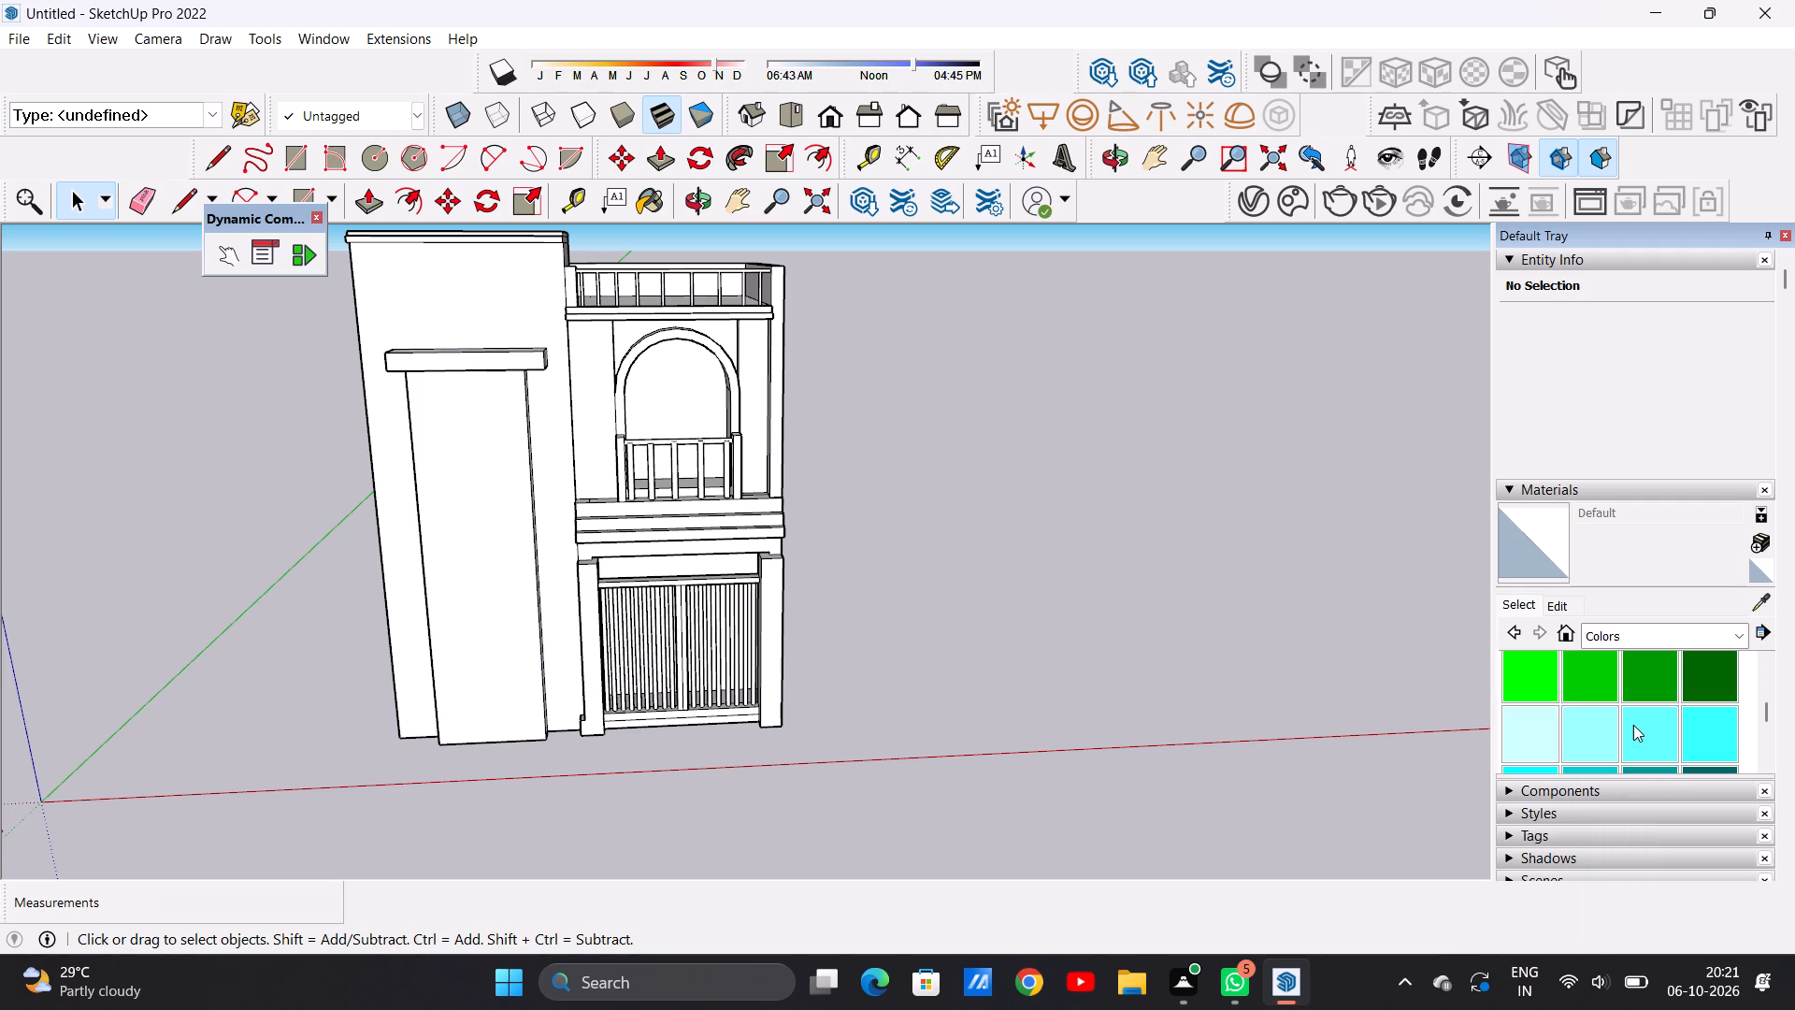
{"action": "scroll", "coordinate": [1633, 725], "scroll_direction": "up", "scroll_amount": 9}
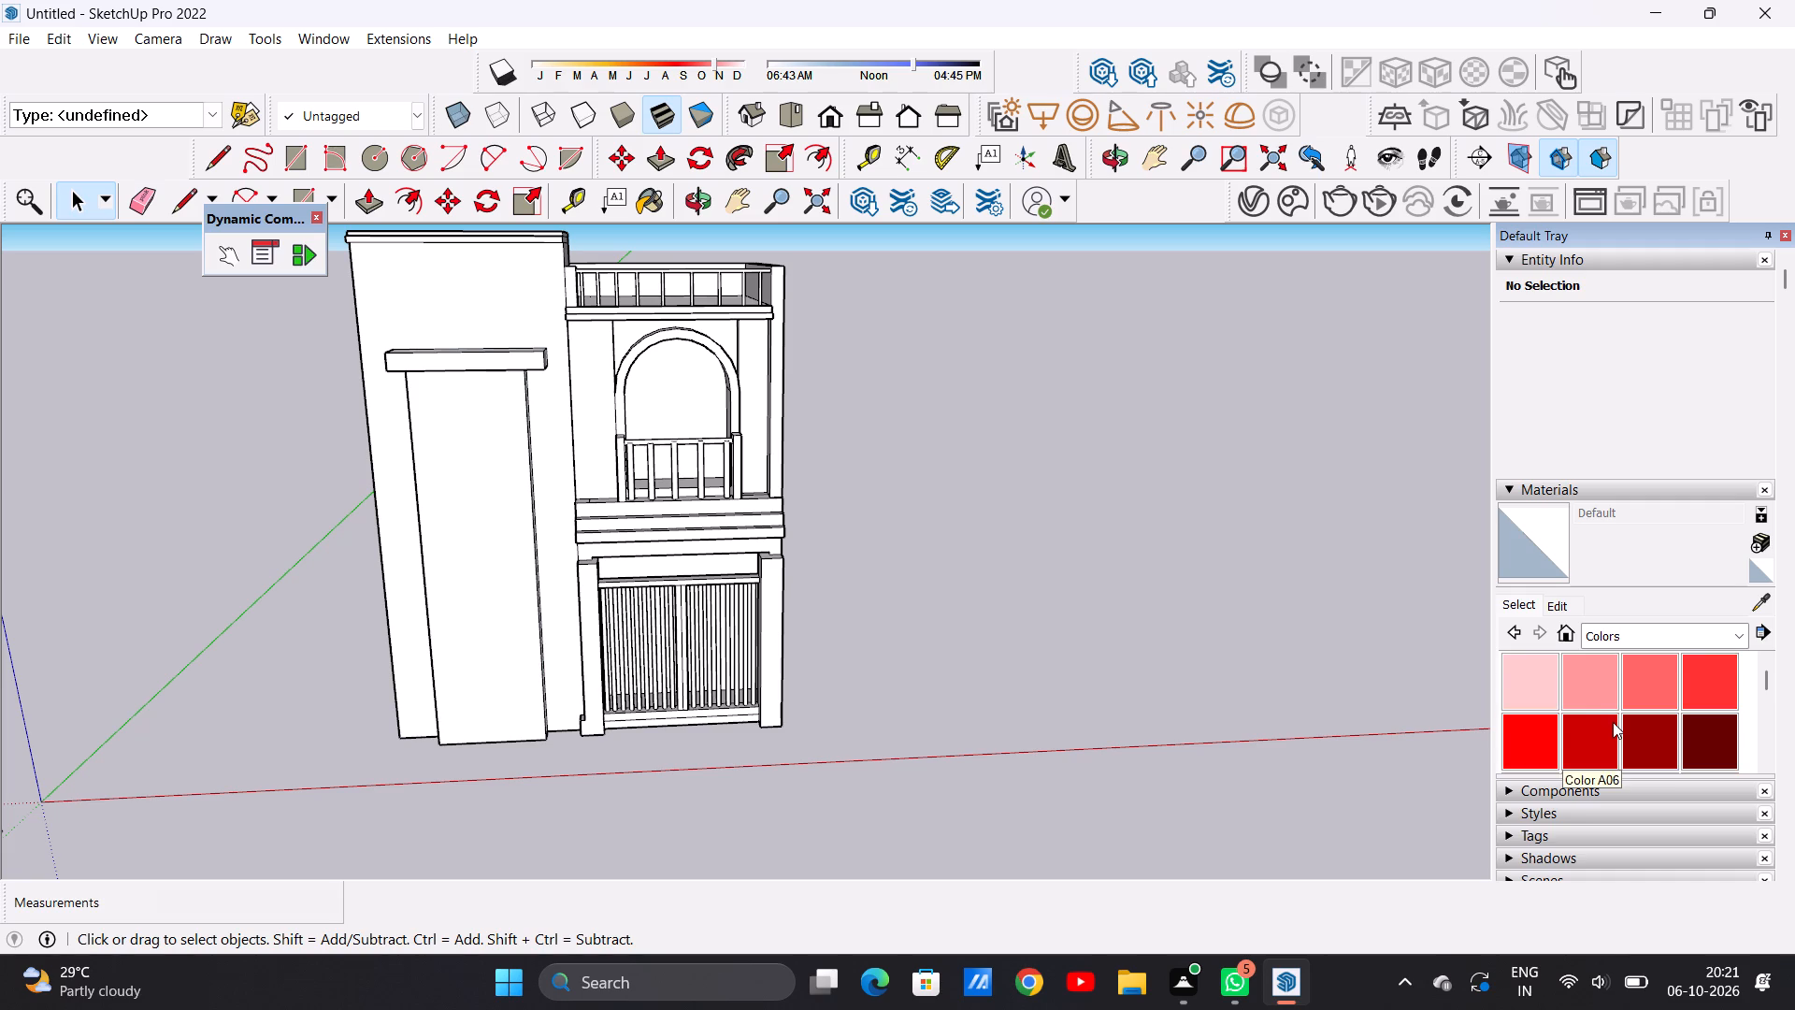
{"action": "scroll", "coordinate": [1613, 722], "scroll_direction": "down", "scroll_amount": 3}
{"action": "scroll", "coordinate": [1627, 713], "scroll_direction": "up", "scroll_amount": 3}
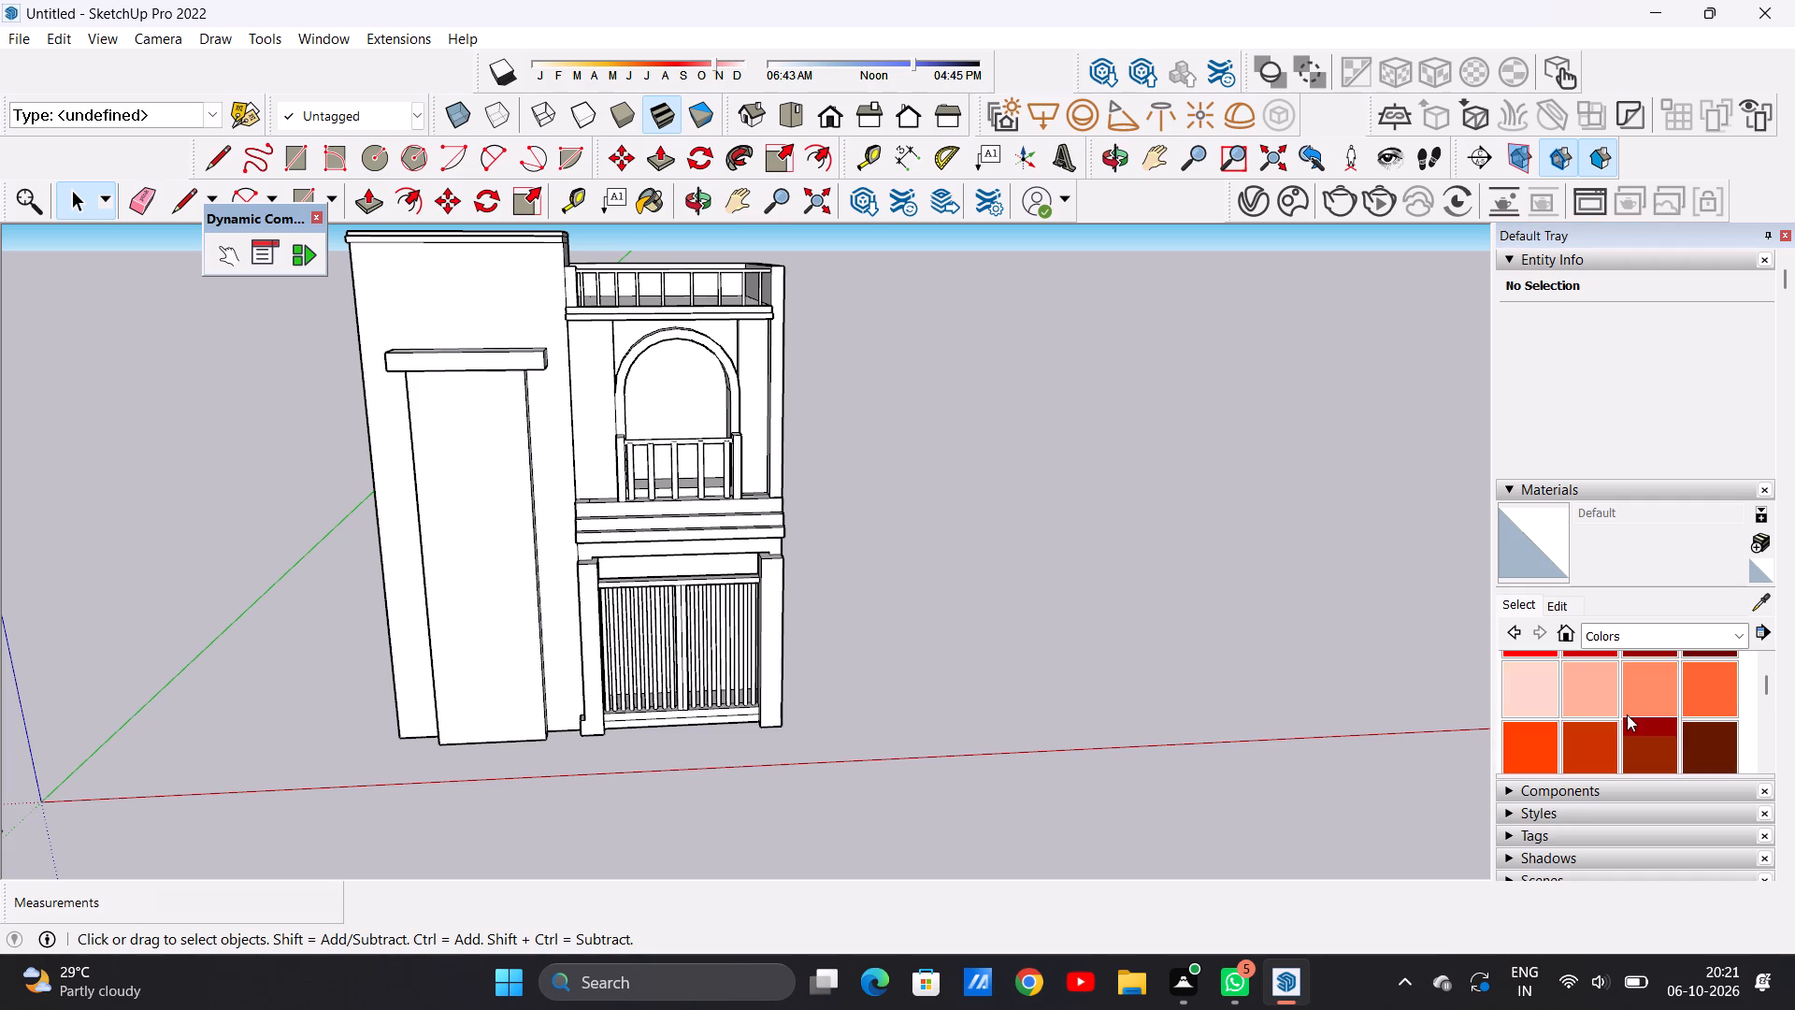
{"action": "scroll", "coordinate": [1627, 714], "scroll_direction": "up", "scroll_amount": 4}
{"action": "scroll", "coordinate": [1626, 726], "scroll_direction": "down", "scroll_amount": 4}
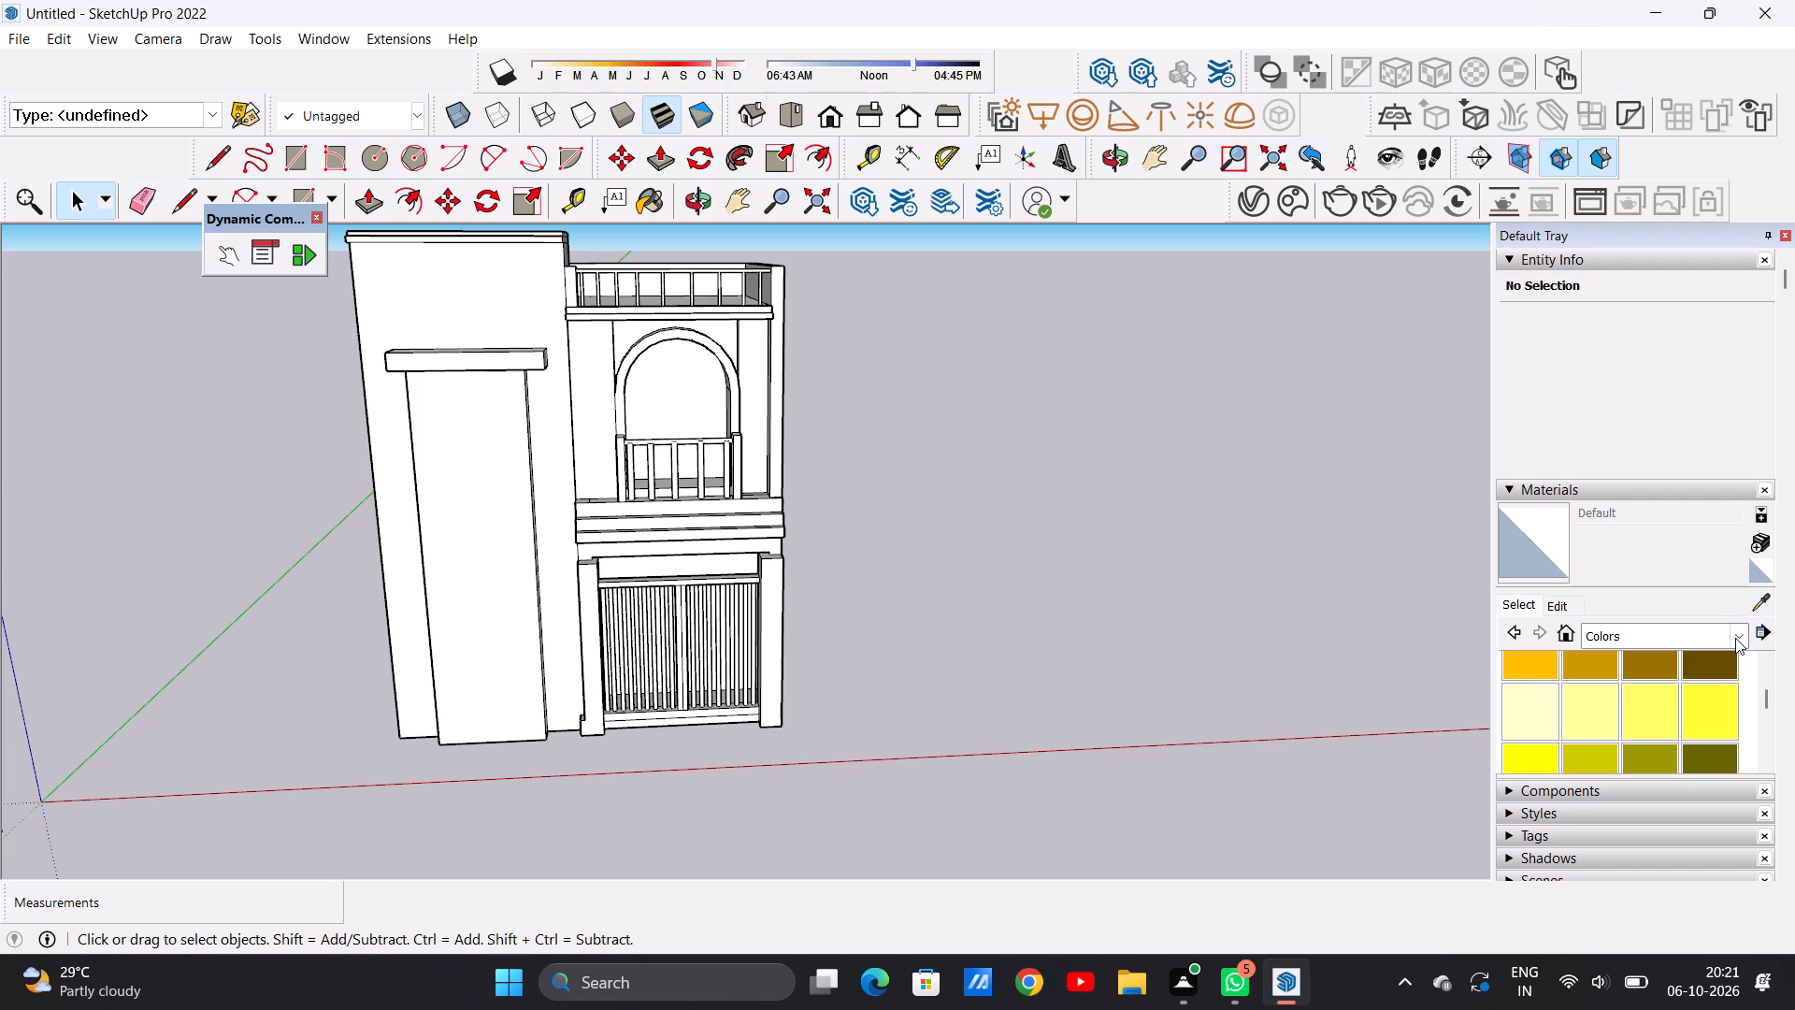
{"action": "scroll", "coordinate": [1673, 726], "scroll_direction": "up", "scroll_amount": 8}
{"action": "scroll", "coordinate": [1632, 759], "scroll_direction": "down", "scroll_amount": 15}
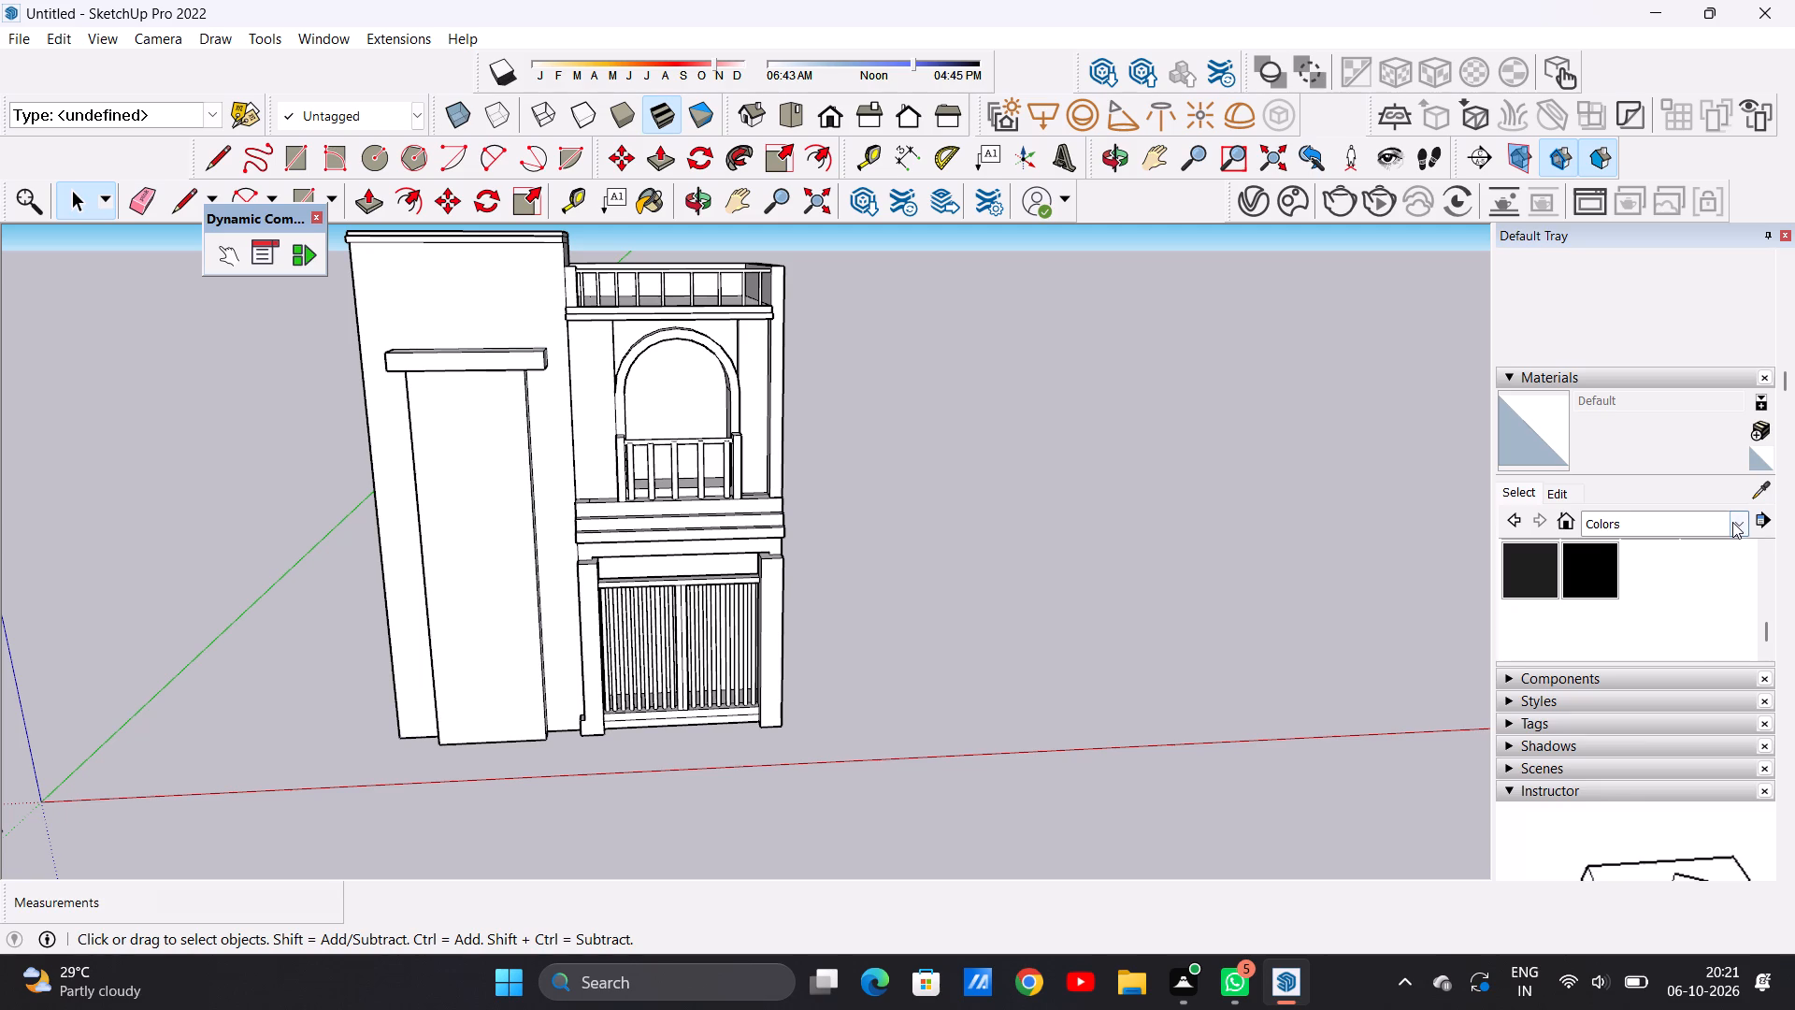
{"action": "left_click", "coordinate": [1732, 522]}
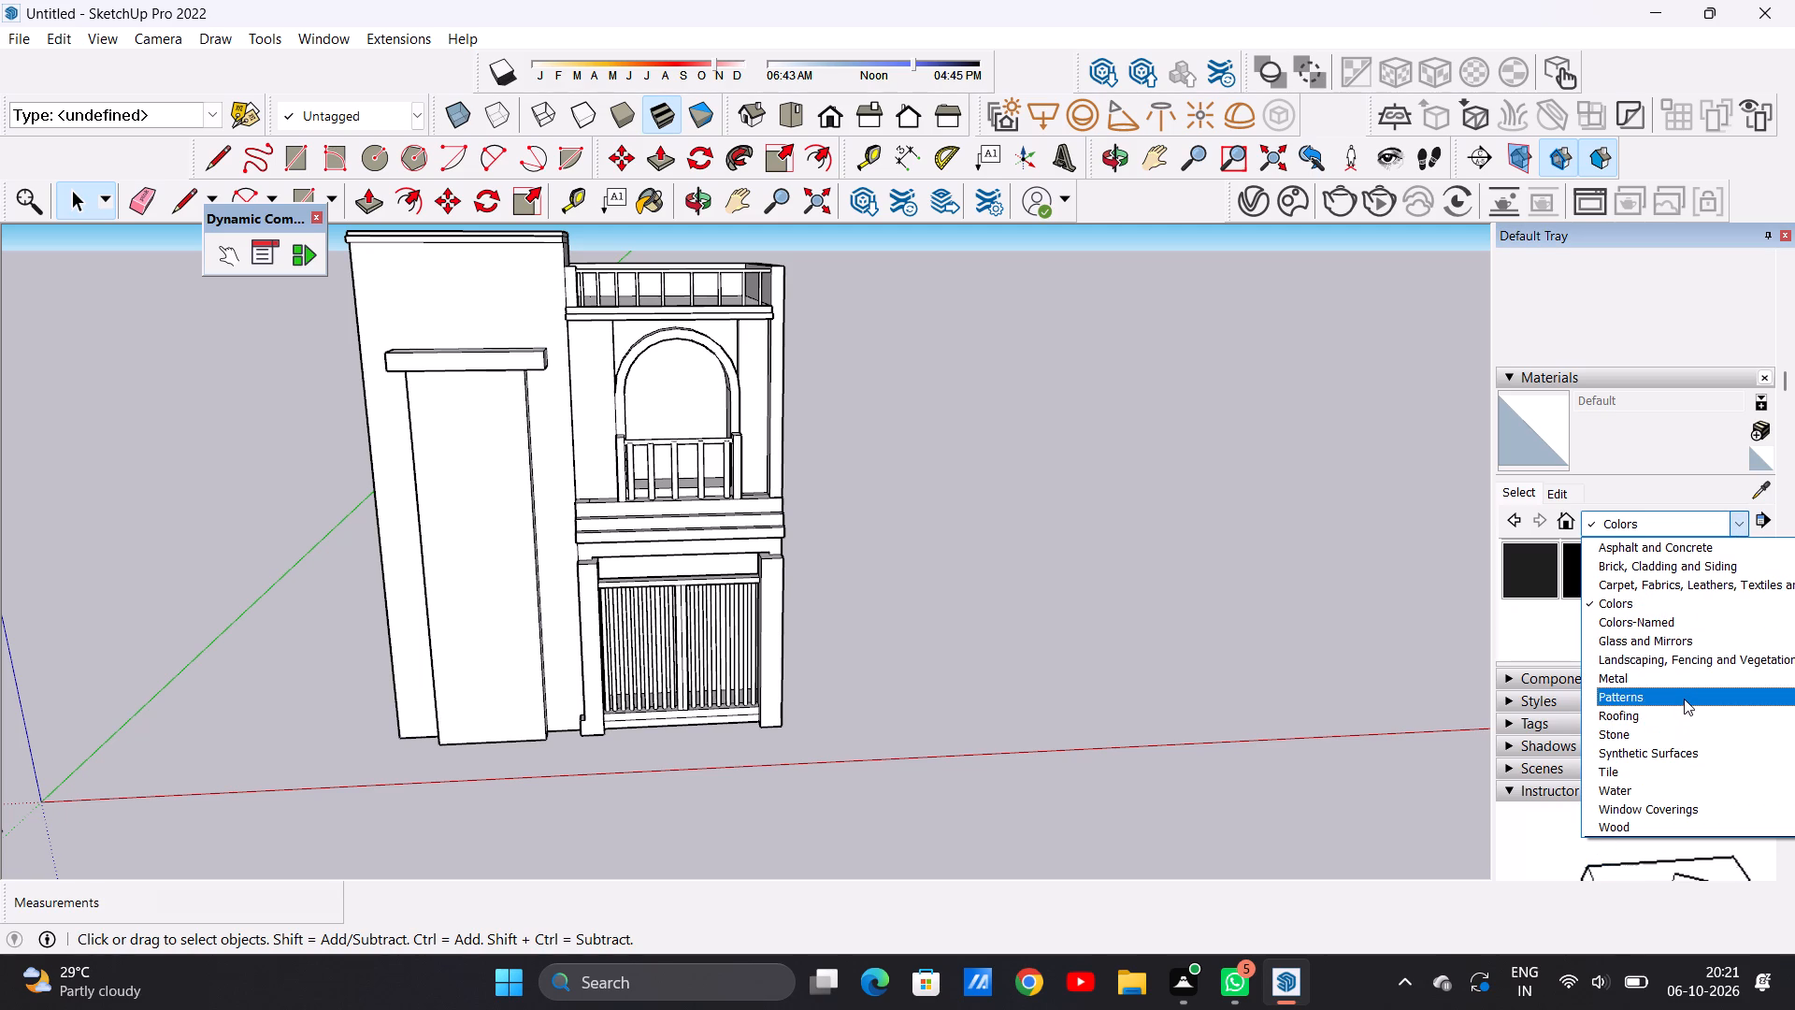
{"action": "left_click", "coordinate": [1634, 599]}
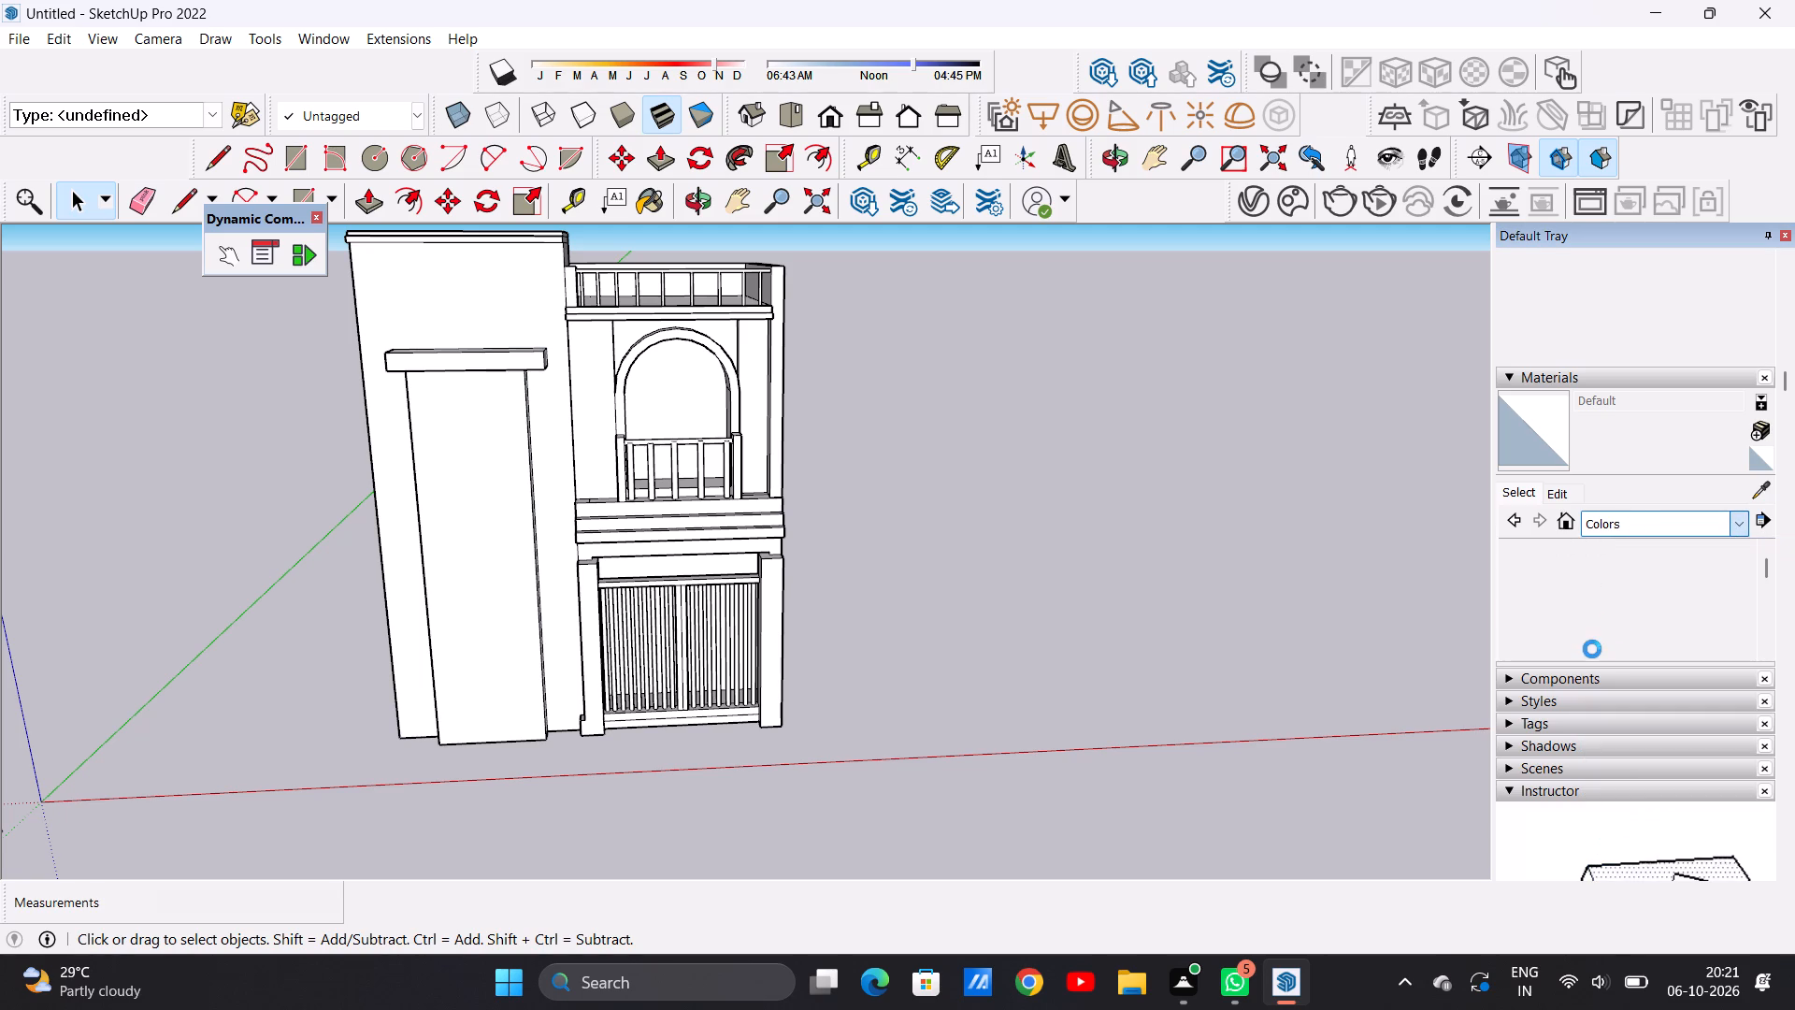
{"action": "scroll", "coordinate": [1591, 631], "scroll_direction": "down", "scroll_amount": 3}
{"action": "scroll", "coordinate": [1597, 631], "scroll_direction": "up", "scroll_amount": 5}
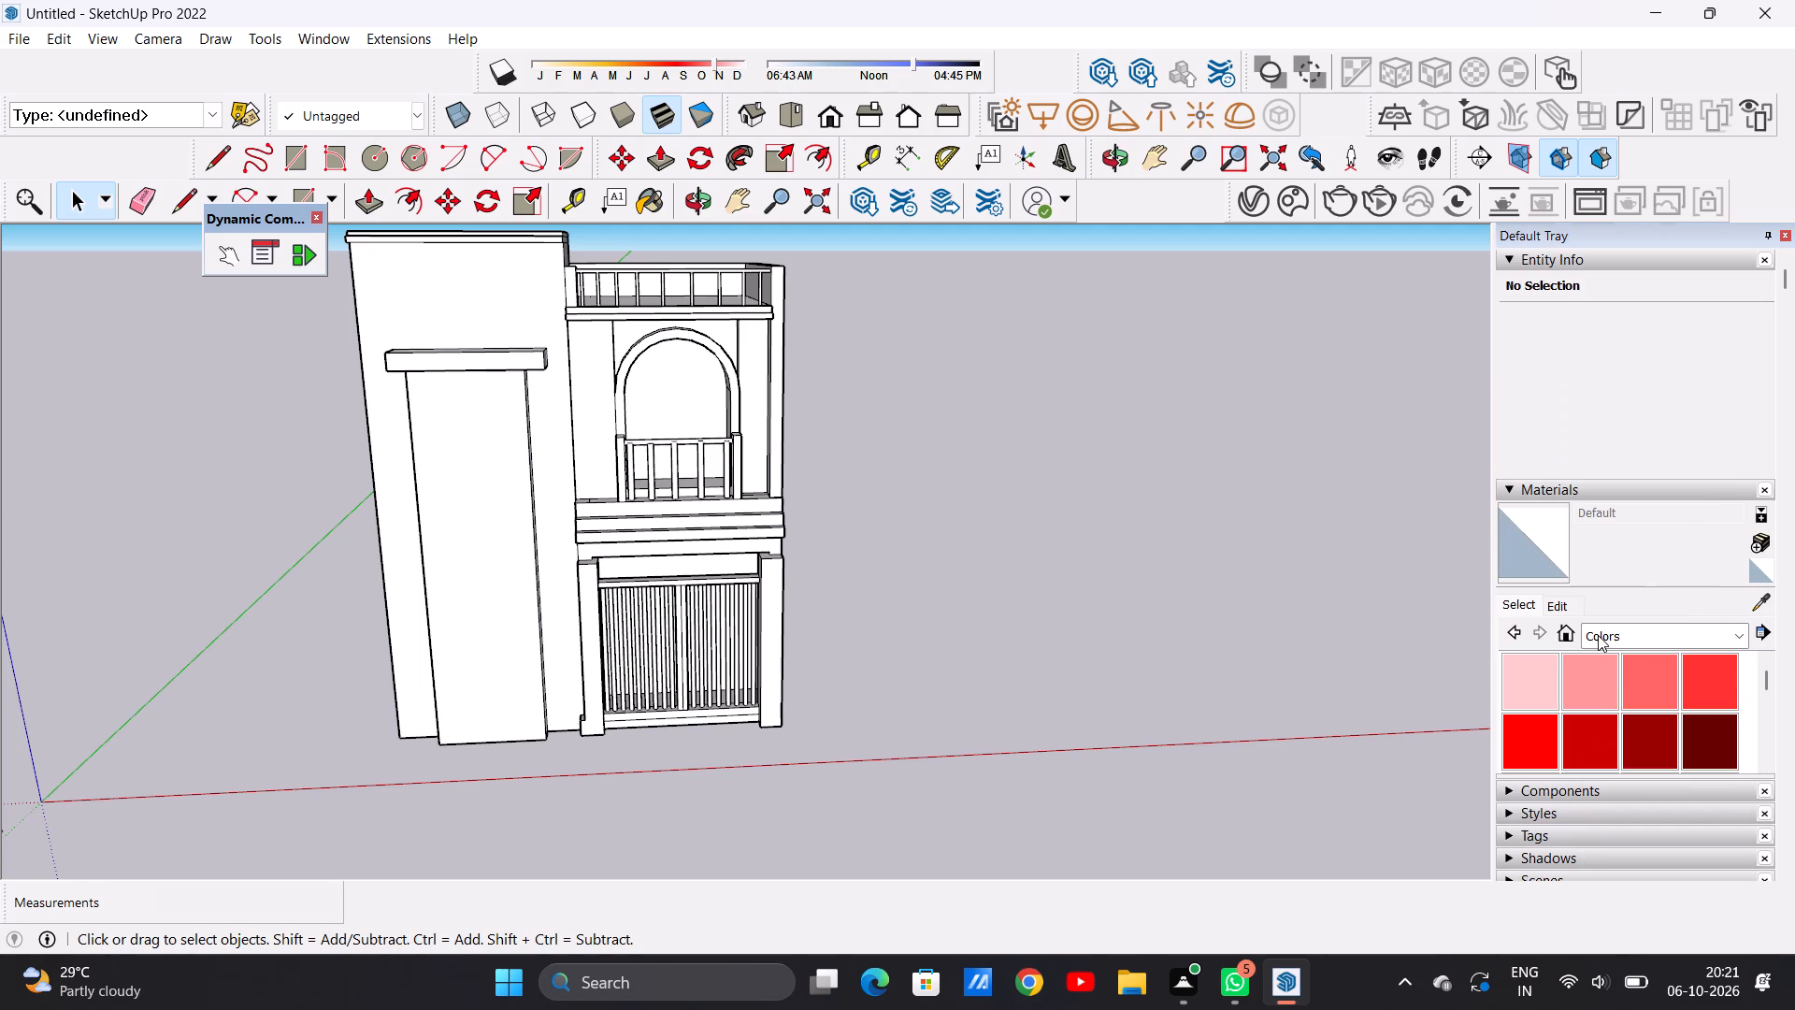
{"action": "scroll", "coordinate": [1615, 696], "scroll_direction": "down", "scroll_amount": 2}
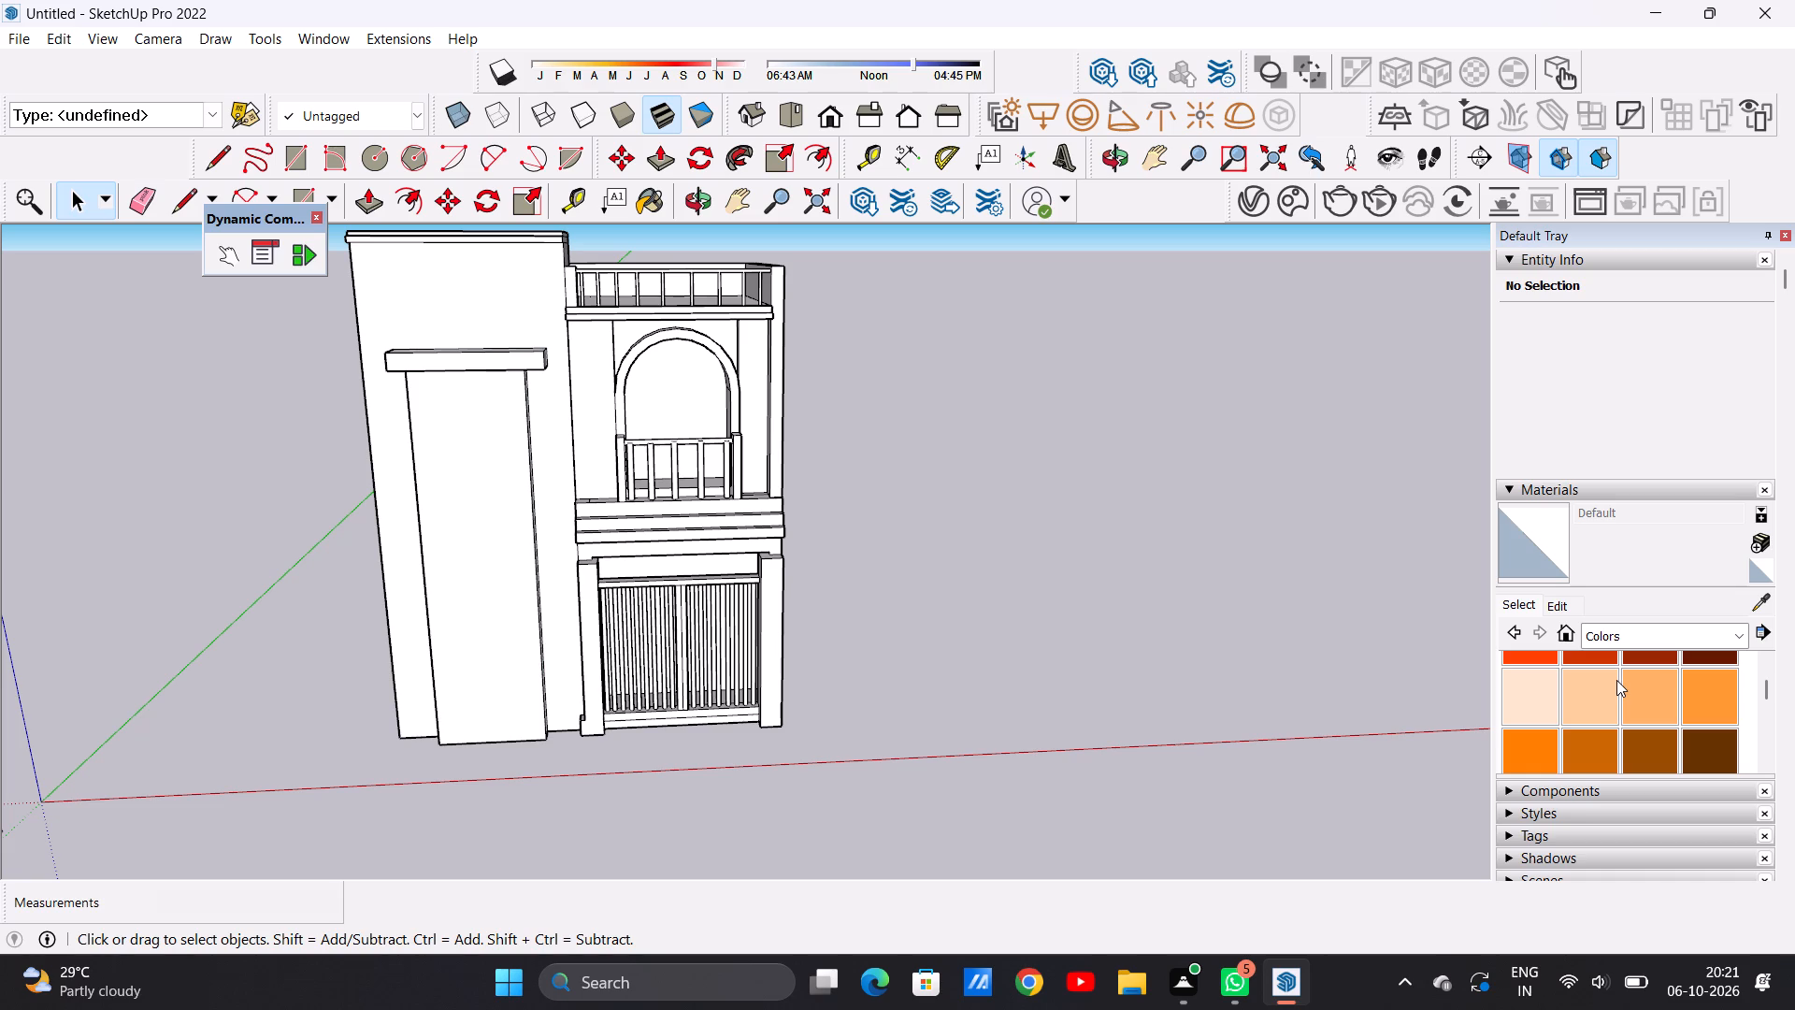
{"action": "scroll", "coordinate": [1616, 679], "scroll_direction": "down", "scroll_amount": 2}
{"action": "scroll", "coordinate": [1642, 684], "scroll_direction": "up", "scroll_amount": 1}
{"action": "scroll", "coordinate": [1642, 684], "scroll_direction": "down", "scroll_amount": 1}
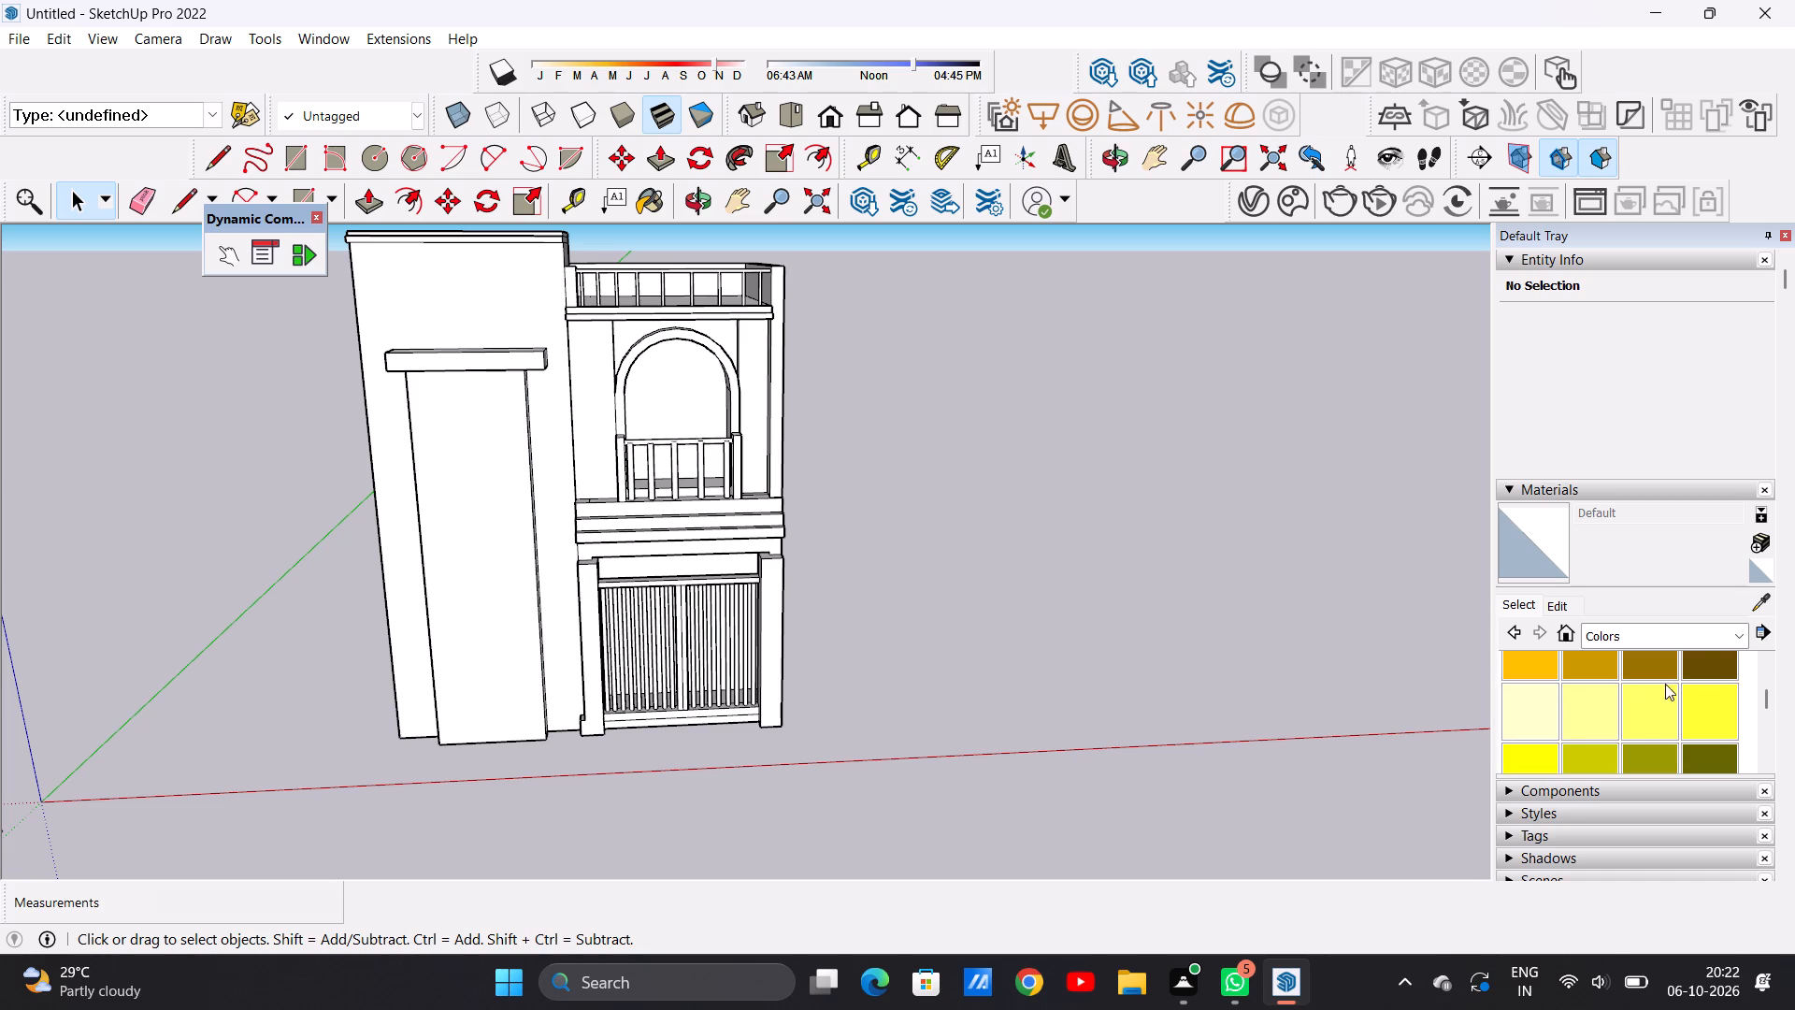
Browse the Wood material collection for a finish suited to the facade.
{"action": "left_click", "coordinate": [1737, 637]}
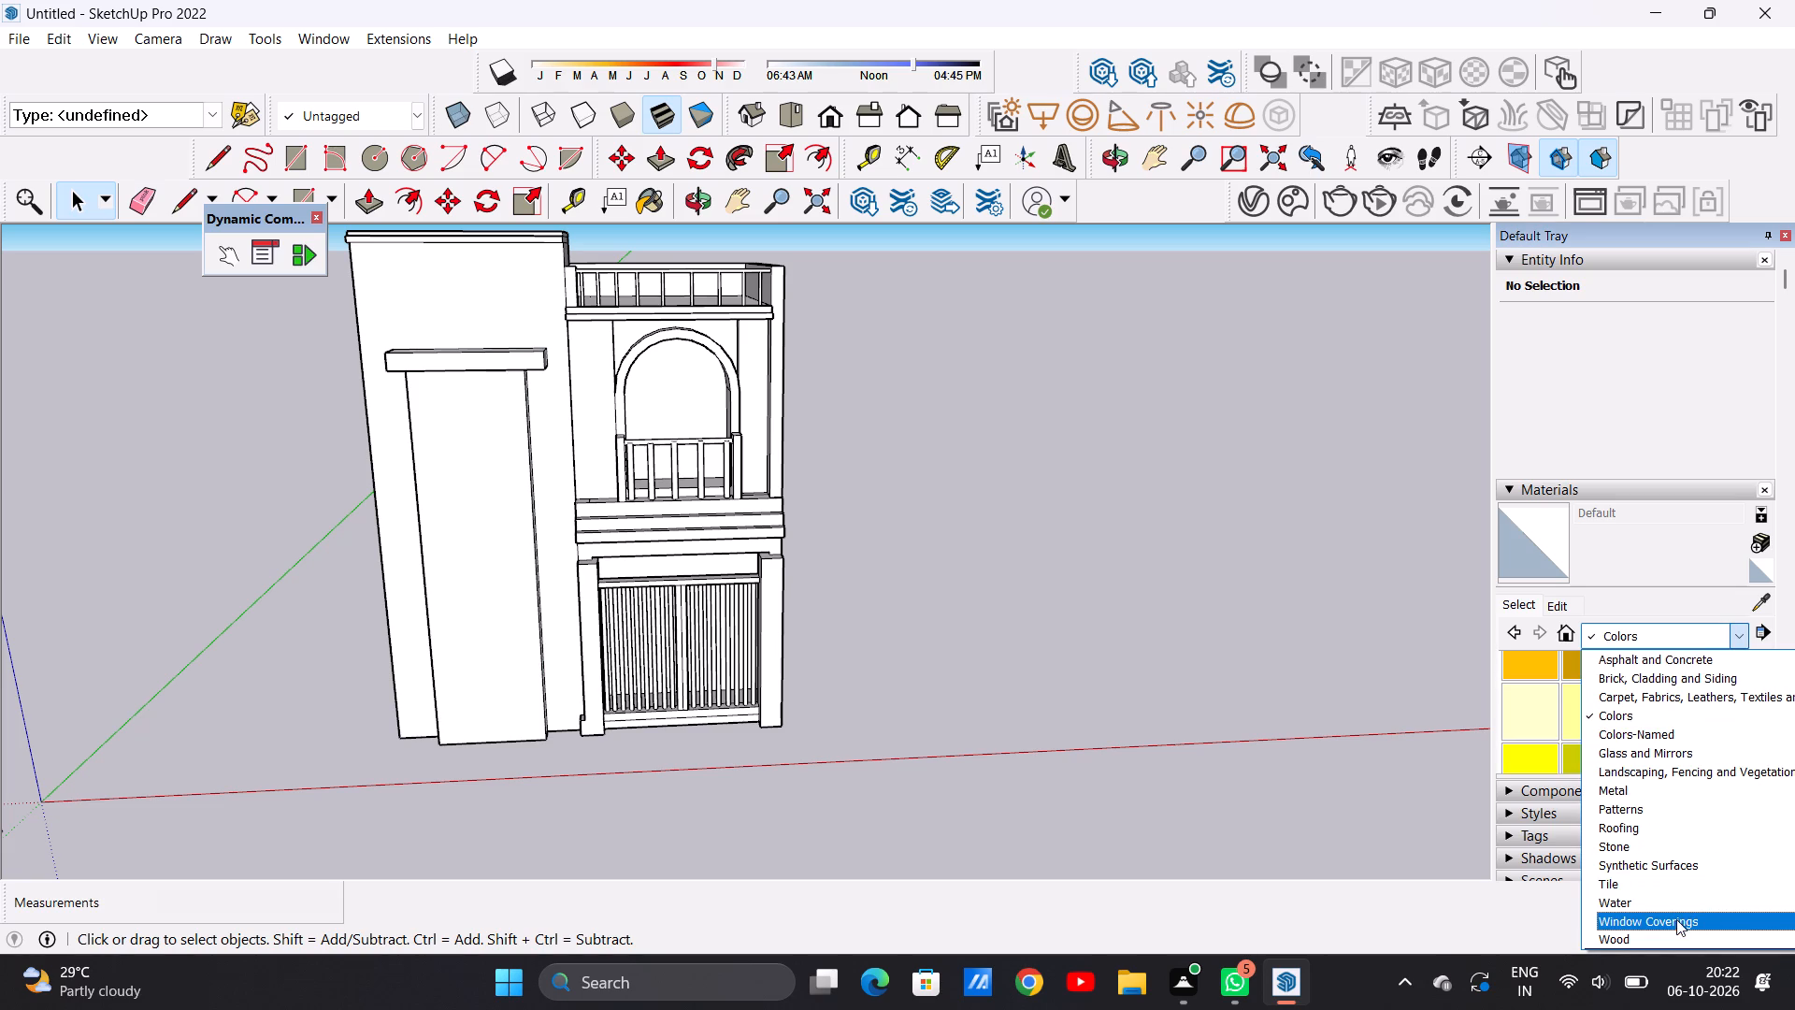
{"action": "left_click", "coordinate": [1631, 932]}
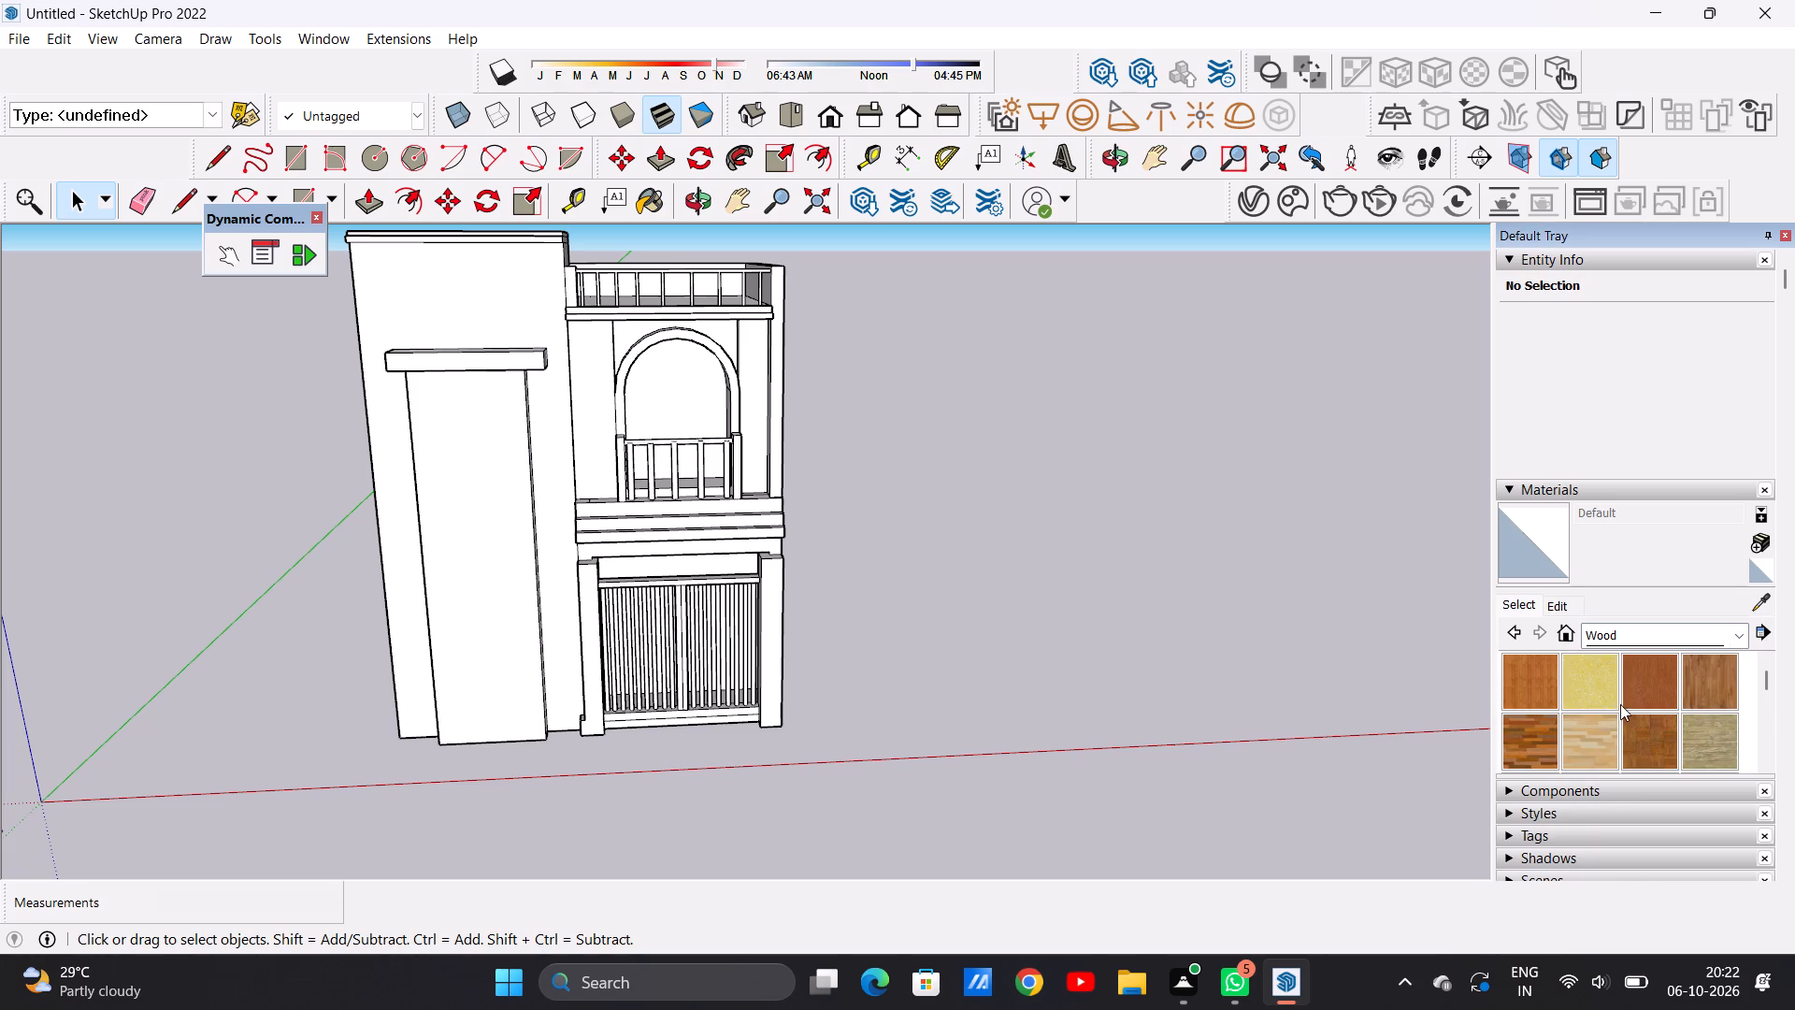
{"action": "scroll", "coordinate": [1620, 704], "scroll_direction": "down", "scroll_amount": 2}
{"action": "scroll", "coordinate": [1615, 718], "scroll_direction": "up", "scroll_amount": 2}
{"action": "scroll", "coordinate": [1605, 717], "scroll_direction": "down", "scroll_amount": 1}
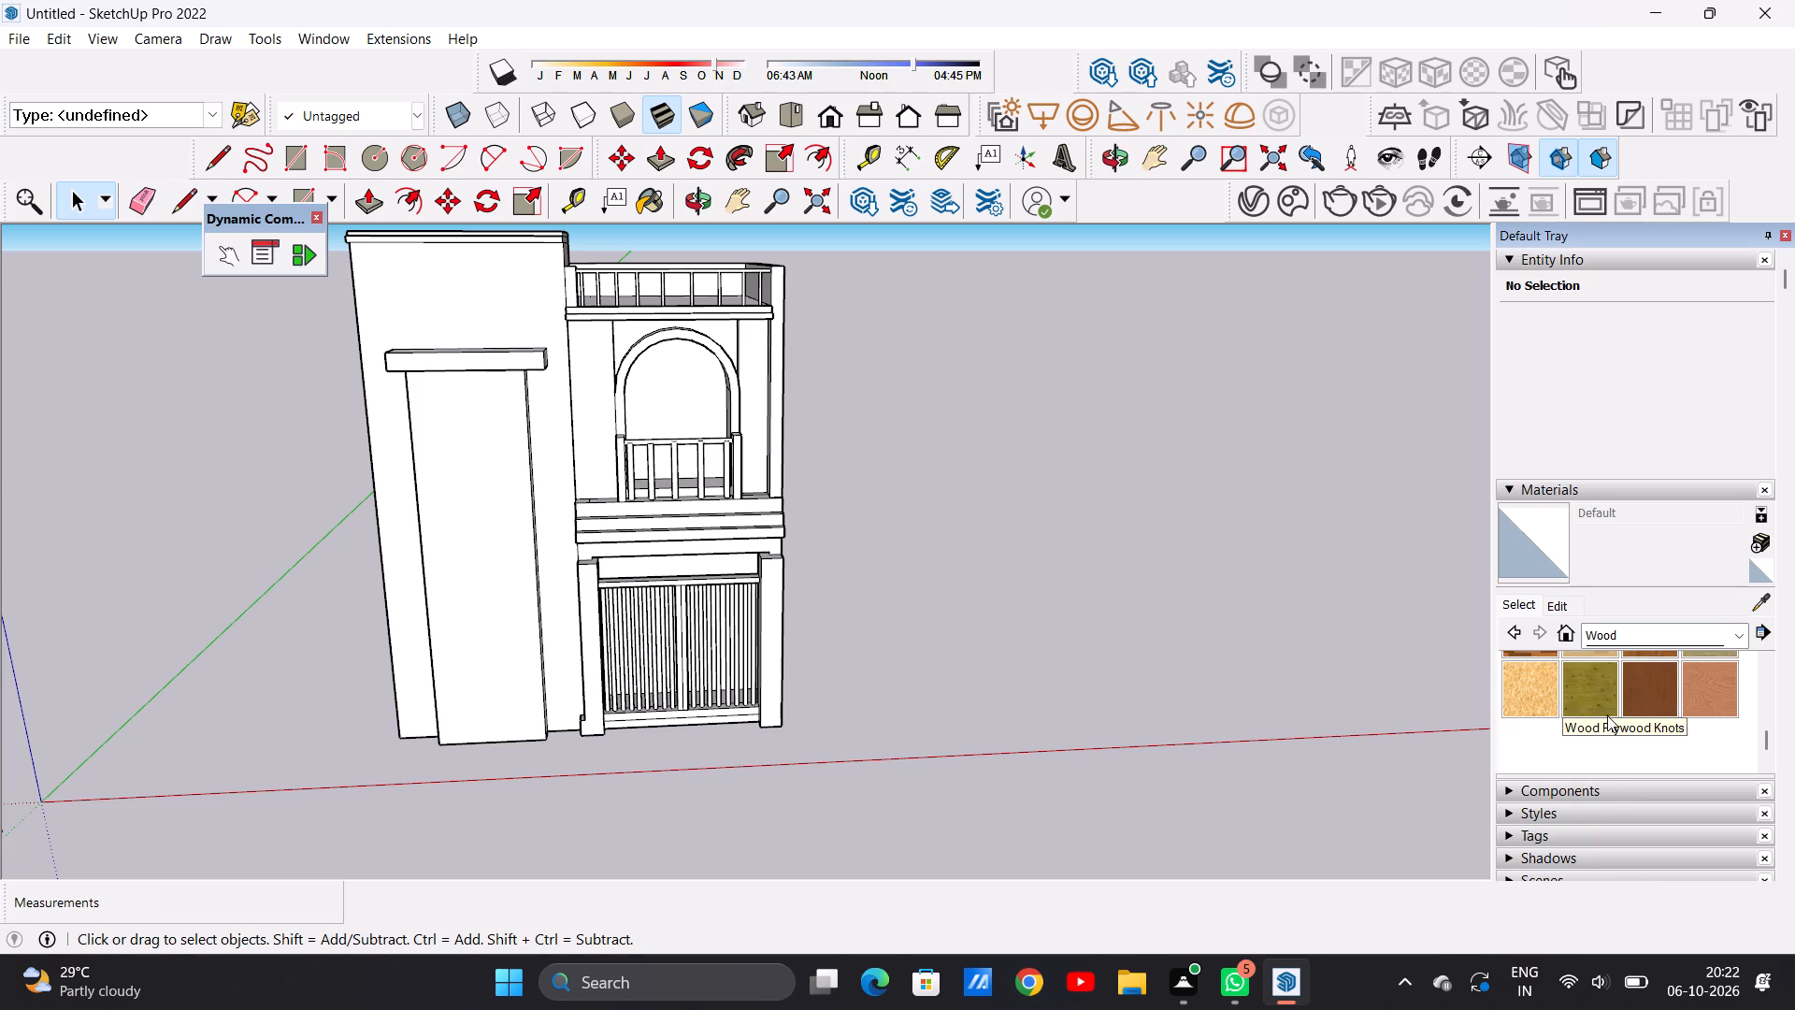
{"action": "scroll", "coordinate": [593, 554], "scroll_direction": "up", "scroll_amount": 6}
{"action": "scroll", "coordinate": [498, 555], "scroll_direction": "down", "scroll_amount": 8}
{"action": "scroll", "coordinate": [445, 567], "scroll_direction": "up", "scroll_amount": 3}
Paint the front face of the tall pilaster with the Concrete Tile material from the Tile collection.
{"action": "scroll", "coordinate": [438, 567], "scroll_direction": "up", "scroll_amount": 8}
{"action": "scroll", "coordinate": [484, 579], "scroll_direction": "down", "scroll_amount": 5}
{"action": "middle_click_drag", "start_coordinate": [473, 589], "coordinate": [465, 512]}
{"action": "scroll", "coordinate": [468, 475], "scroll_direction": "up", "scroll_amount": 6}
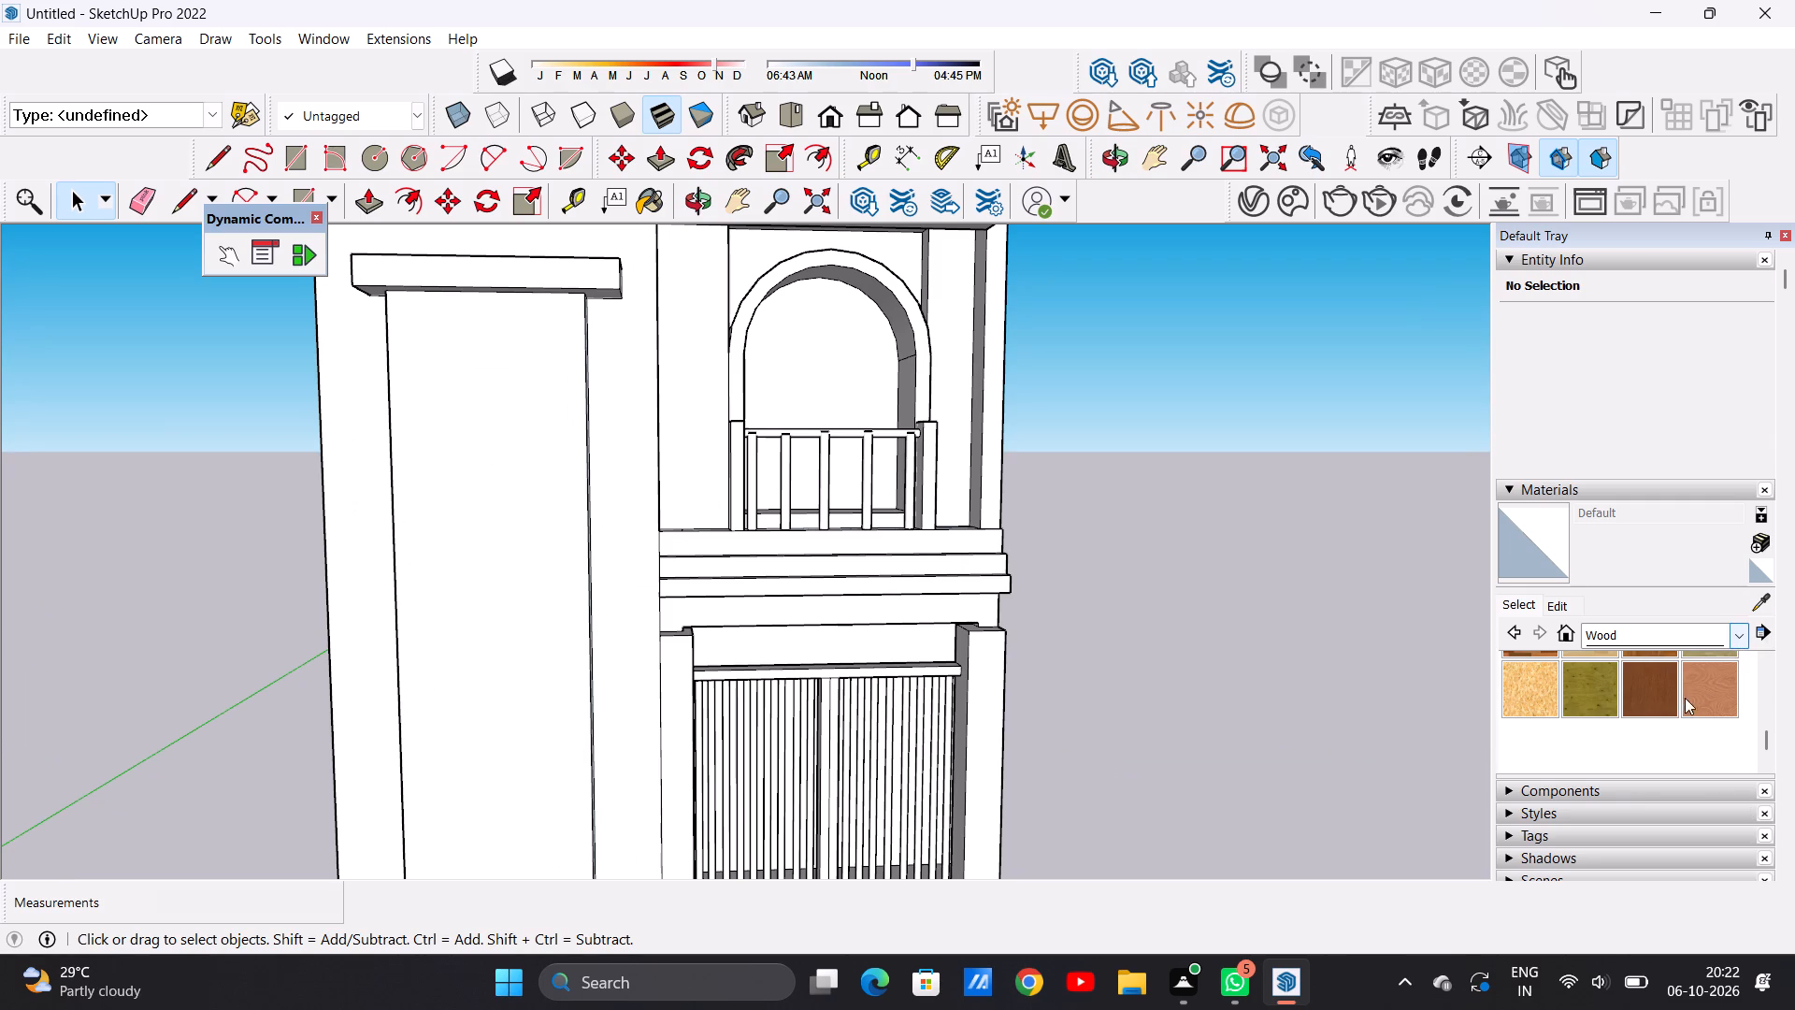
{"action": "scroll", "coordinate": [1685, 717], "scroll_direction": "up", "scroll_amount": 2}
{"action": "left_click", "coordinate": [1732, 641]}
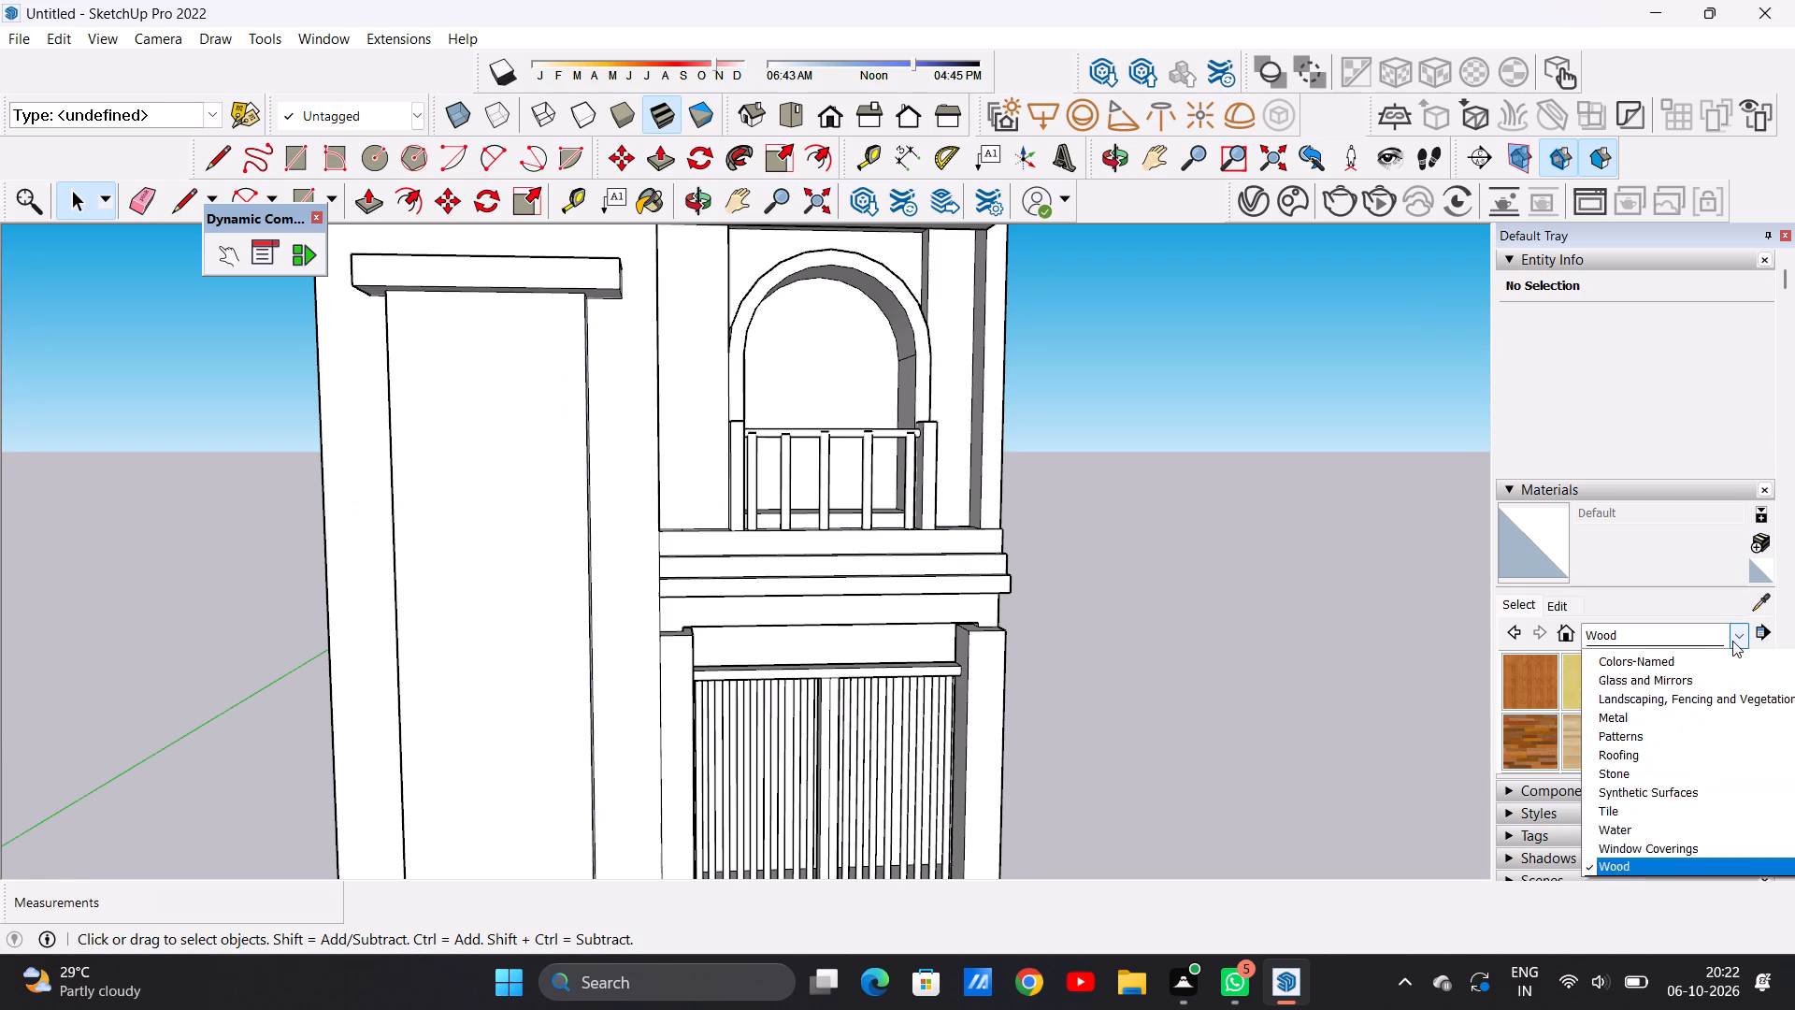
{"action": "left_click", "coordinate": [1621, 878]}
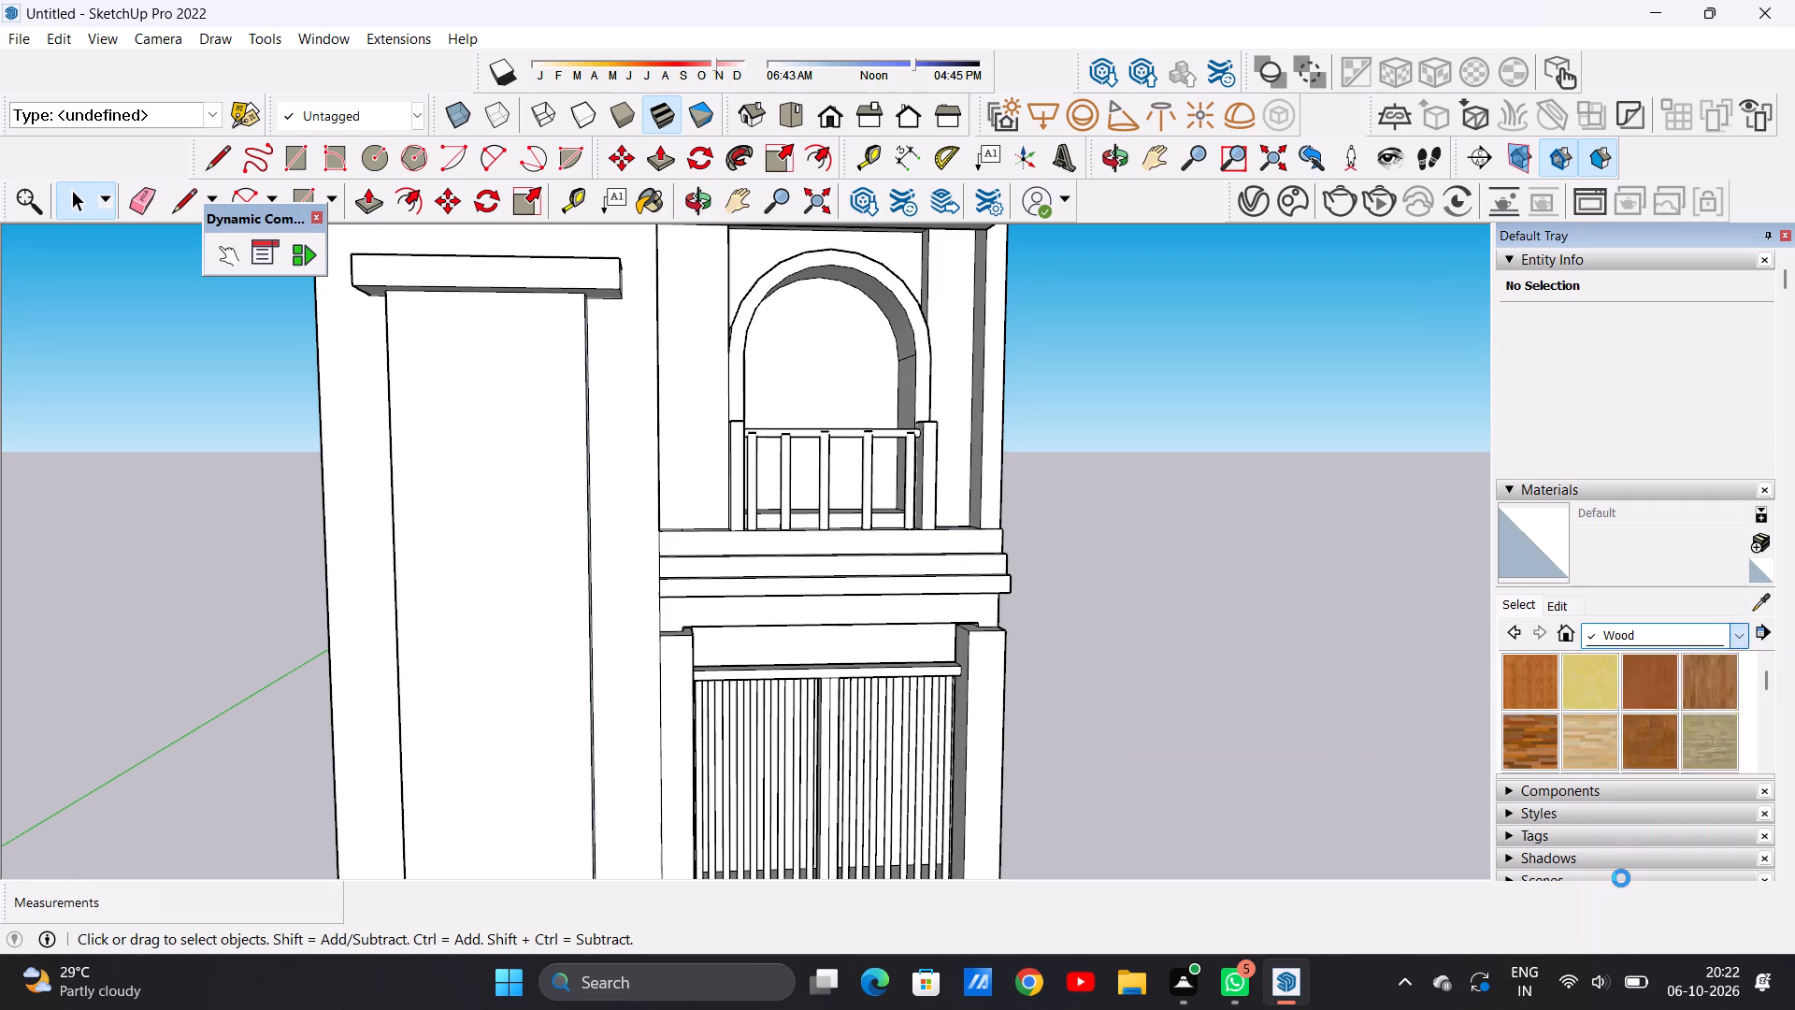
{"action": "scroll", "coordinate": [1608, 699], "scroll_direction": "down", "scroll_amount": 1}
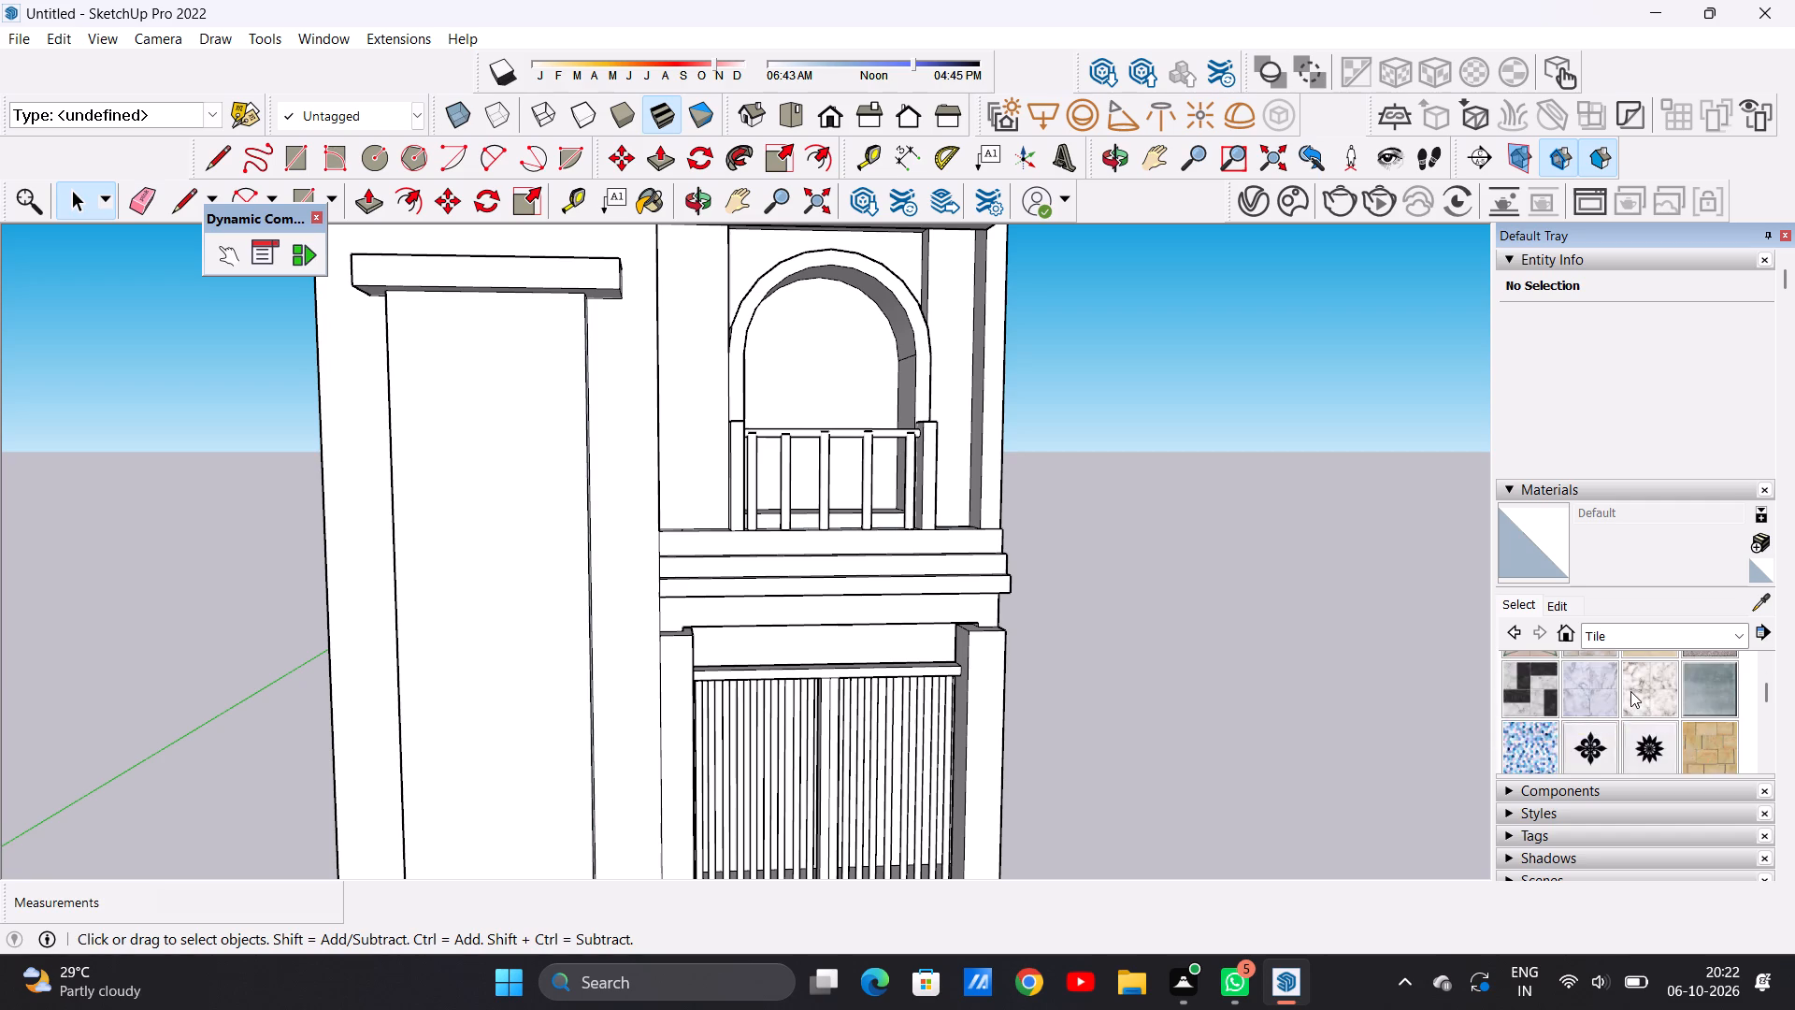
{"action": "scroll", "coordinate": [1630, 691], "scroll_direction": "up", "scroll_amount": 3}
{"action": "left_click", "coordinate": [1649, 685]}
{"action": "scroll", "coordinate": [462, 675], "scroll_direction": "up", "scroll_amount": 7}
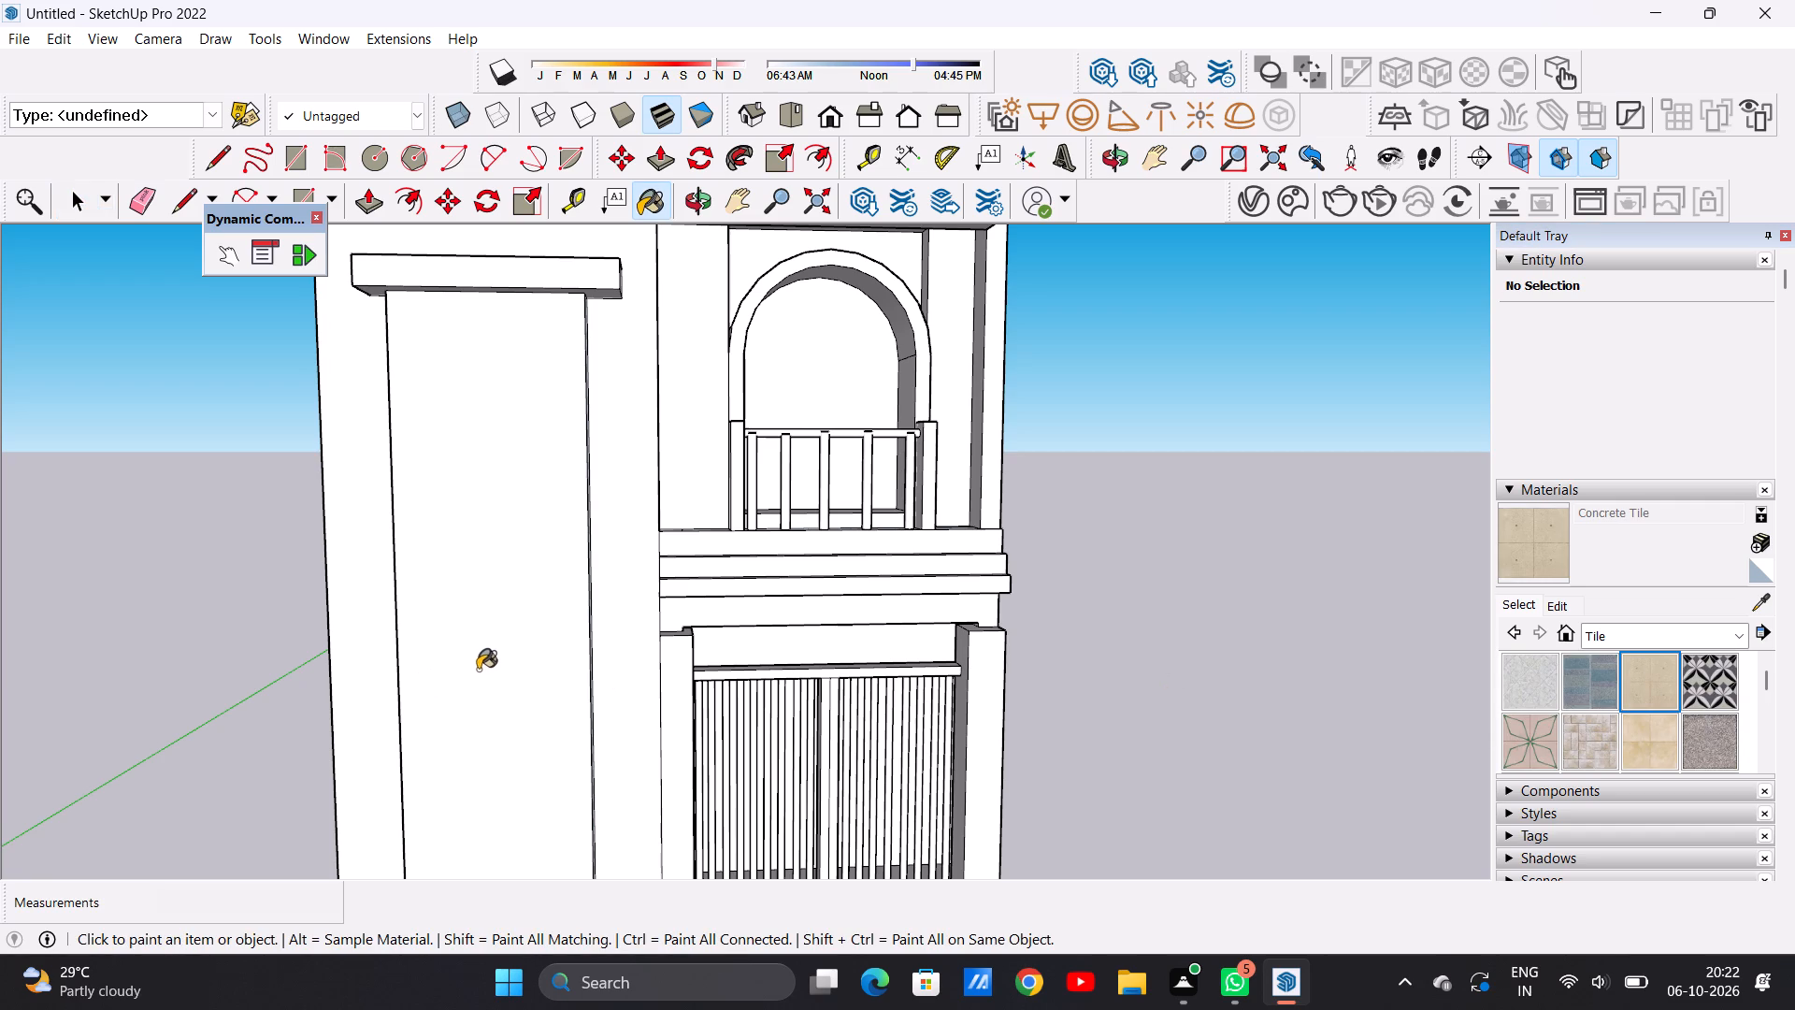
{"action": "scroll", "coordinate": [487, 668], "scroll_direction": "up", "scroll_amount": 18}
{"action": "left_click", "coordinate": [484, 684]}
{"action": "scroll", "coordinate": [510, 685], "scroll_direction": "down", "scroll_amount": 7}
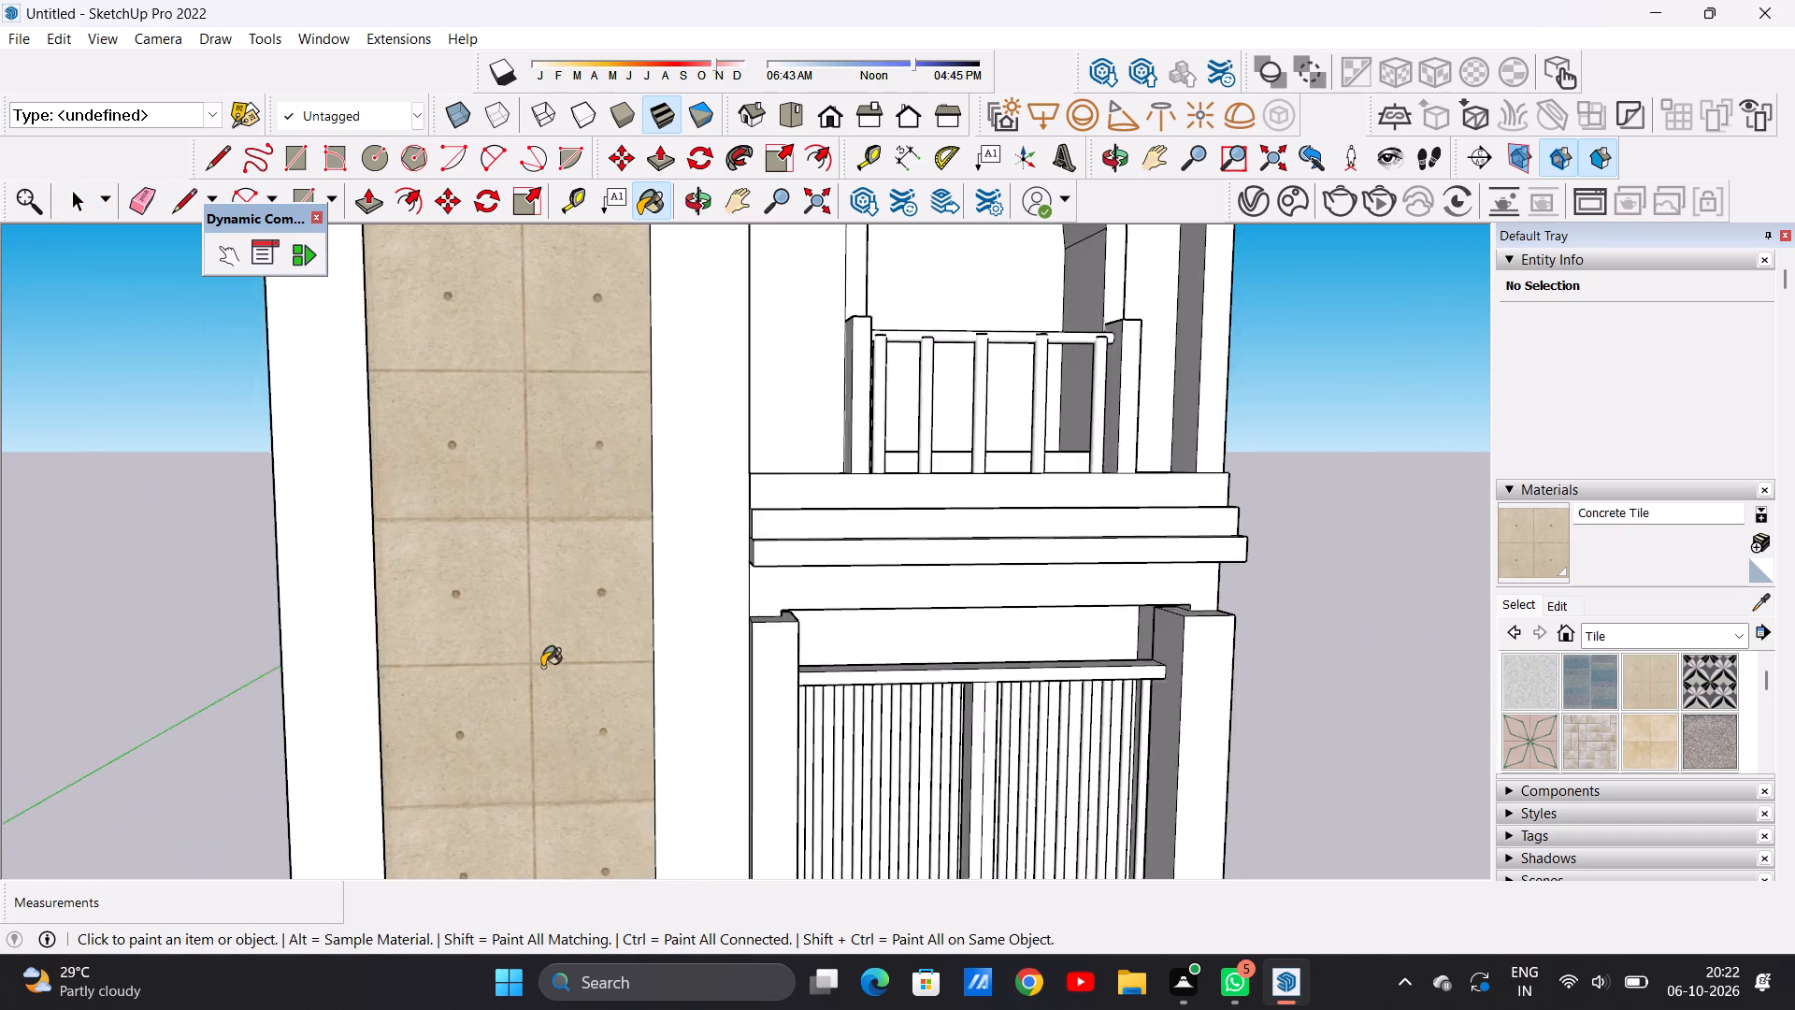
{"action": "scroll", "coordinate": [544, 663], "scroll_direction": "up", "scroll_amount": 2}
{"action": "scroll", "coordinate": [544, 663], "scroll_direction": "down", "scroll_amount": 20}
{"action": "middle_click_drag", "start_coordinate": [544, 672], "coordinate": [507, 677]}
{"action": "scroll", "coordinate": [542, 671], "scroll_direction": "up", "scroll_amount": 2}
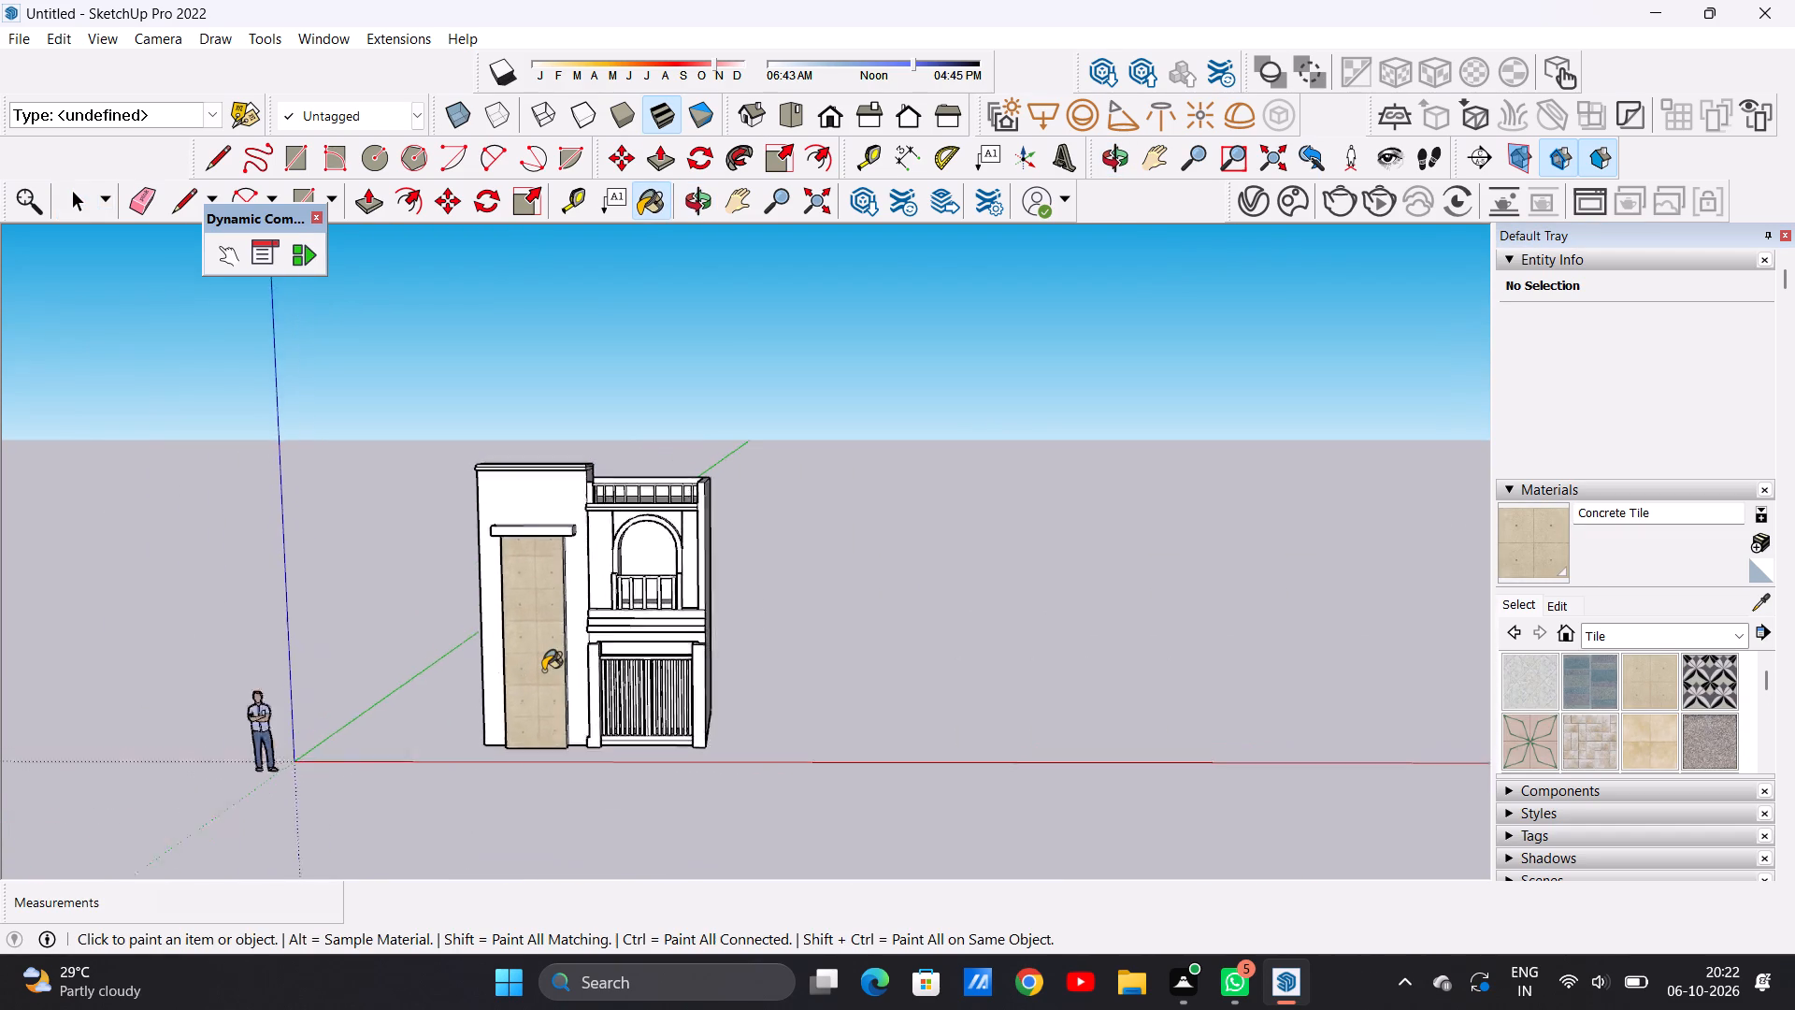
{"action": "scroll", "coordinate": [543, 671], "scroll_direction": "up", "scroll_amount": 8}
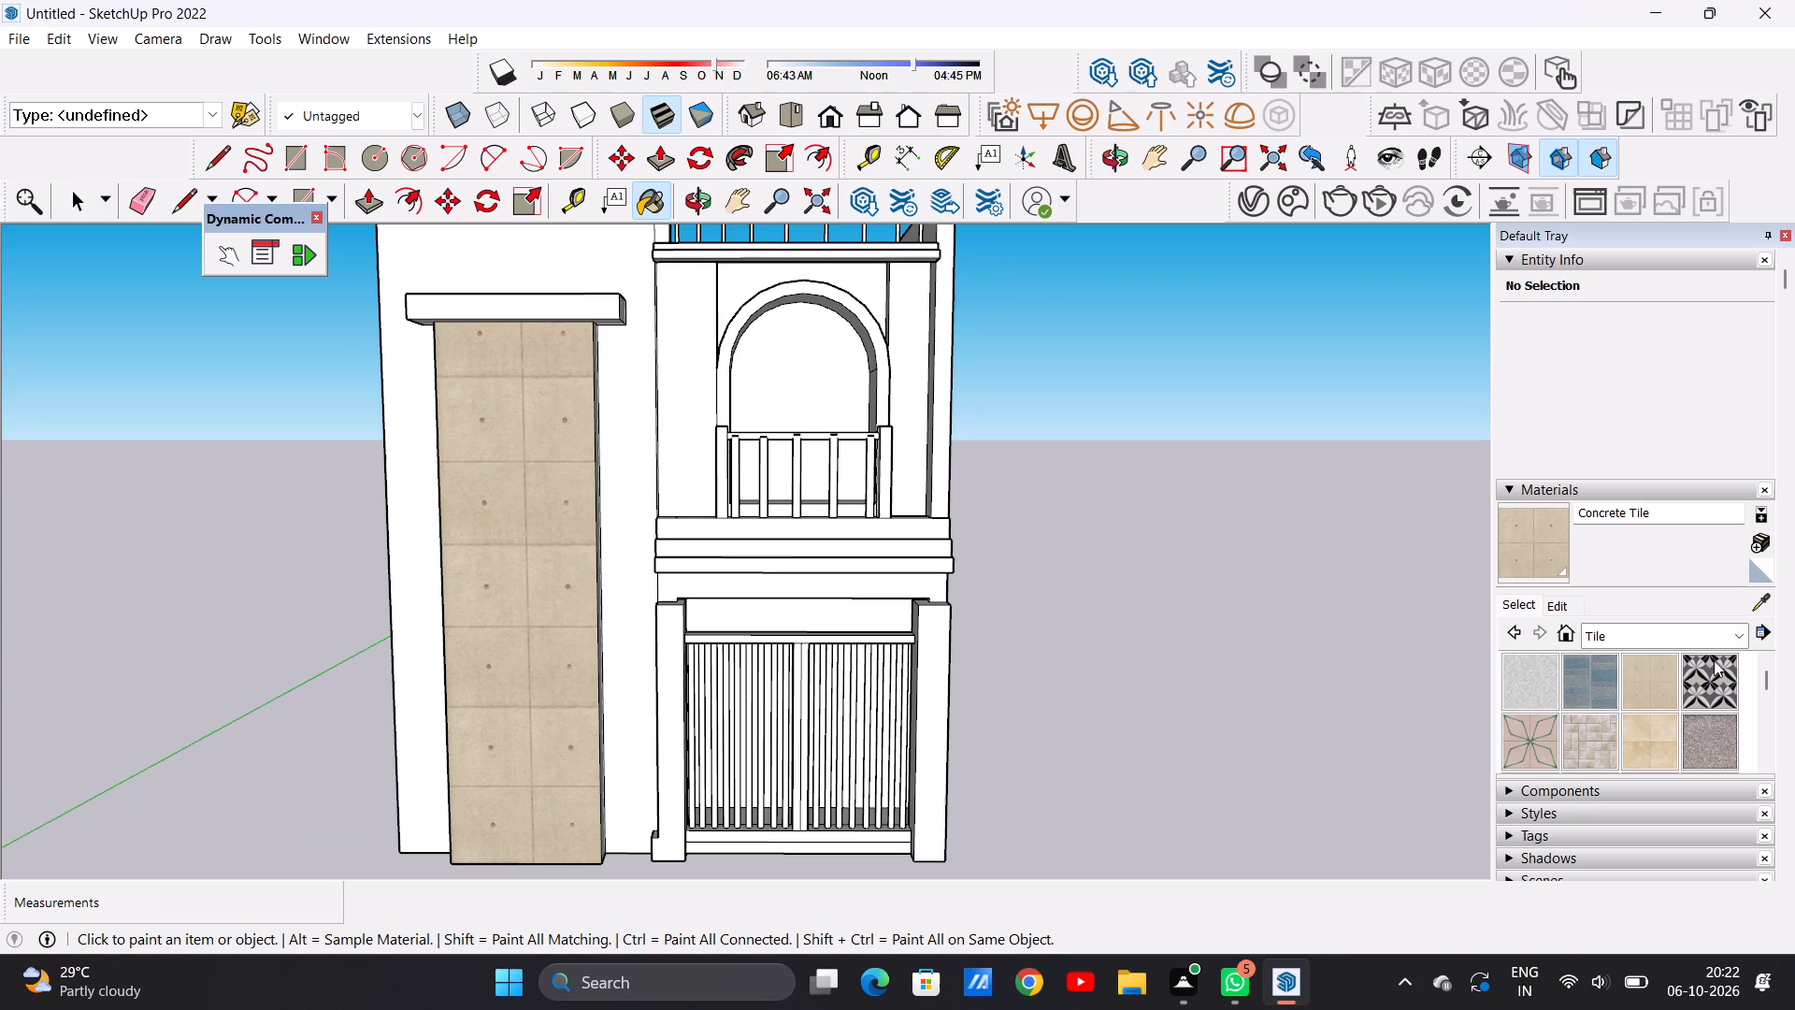
Paint the tall pilaster's front face with Formica Laminate Light from the Synthetic Surfaces collection.
{"action": "left_click", "coordinate": [1735, 634]}
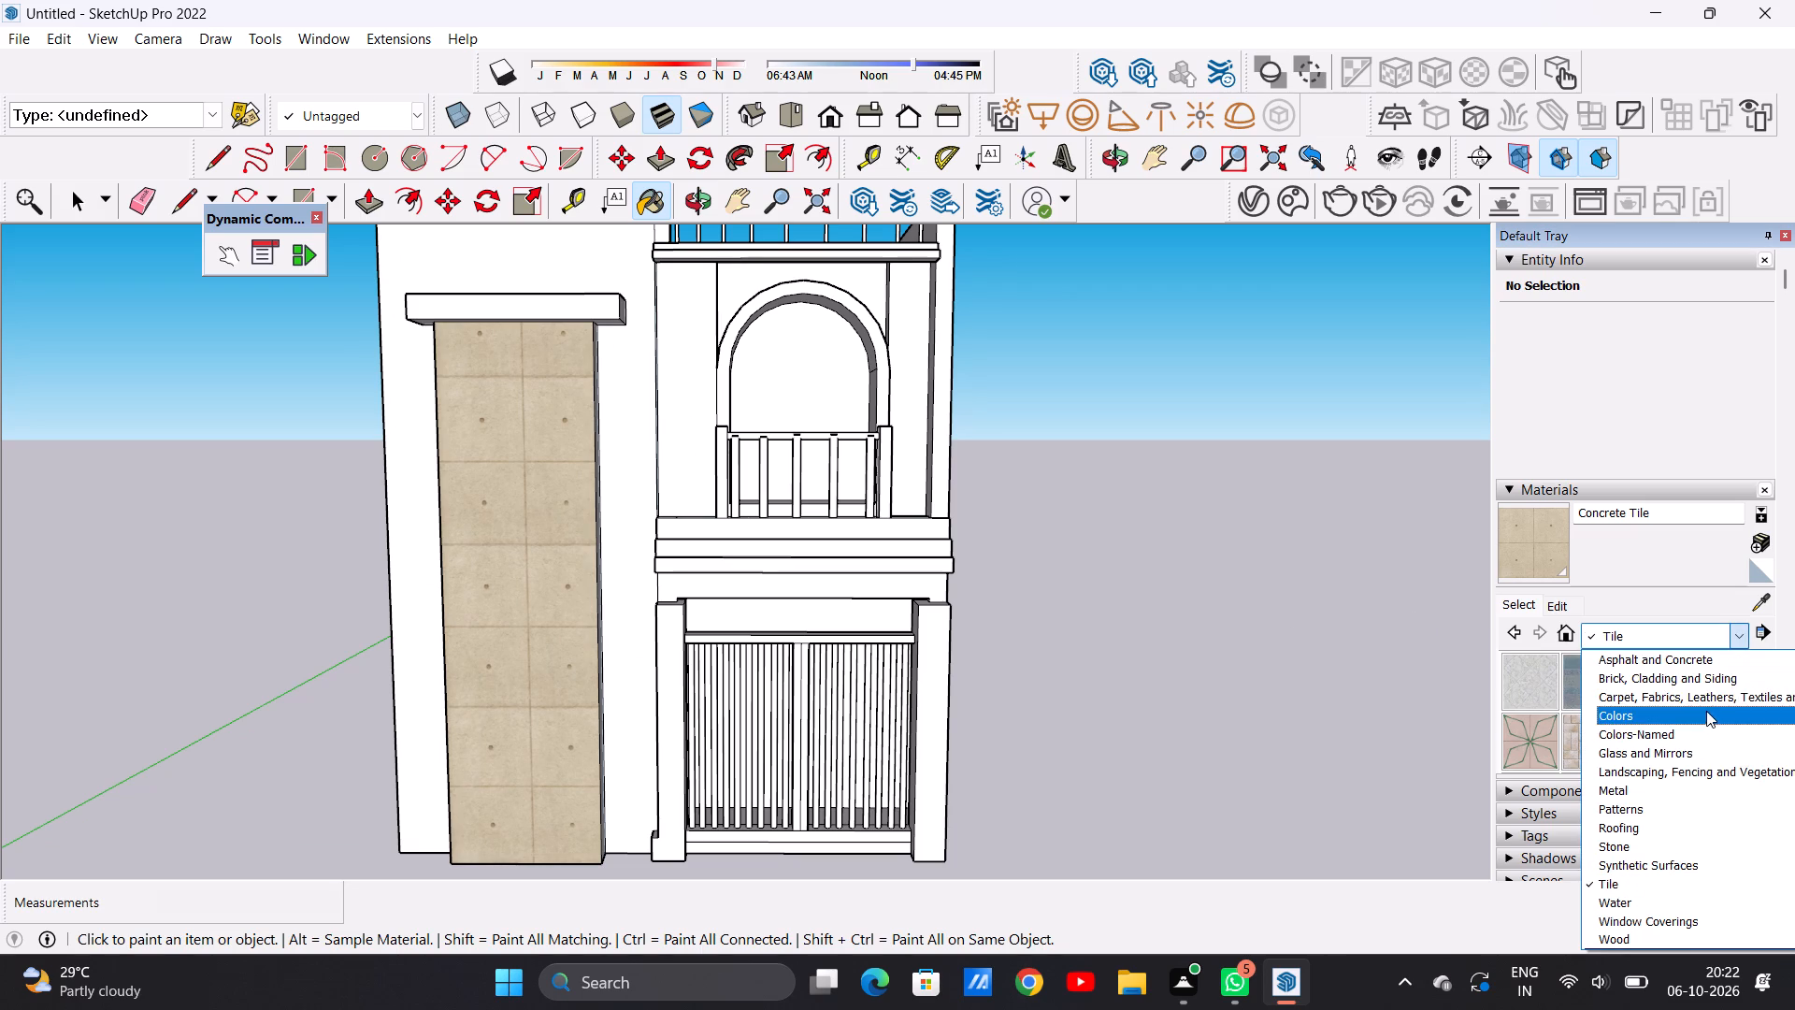
{"action": "left_click", "coordinate": [1706, 711]}
{"action": "scroll", "coordinate": [1631, 724], "scroll_direction": "down", "scroll_amount": 2}
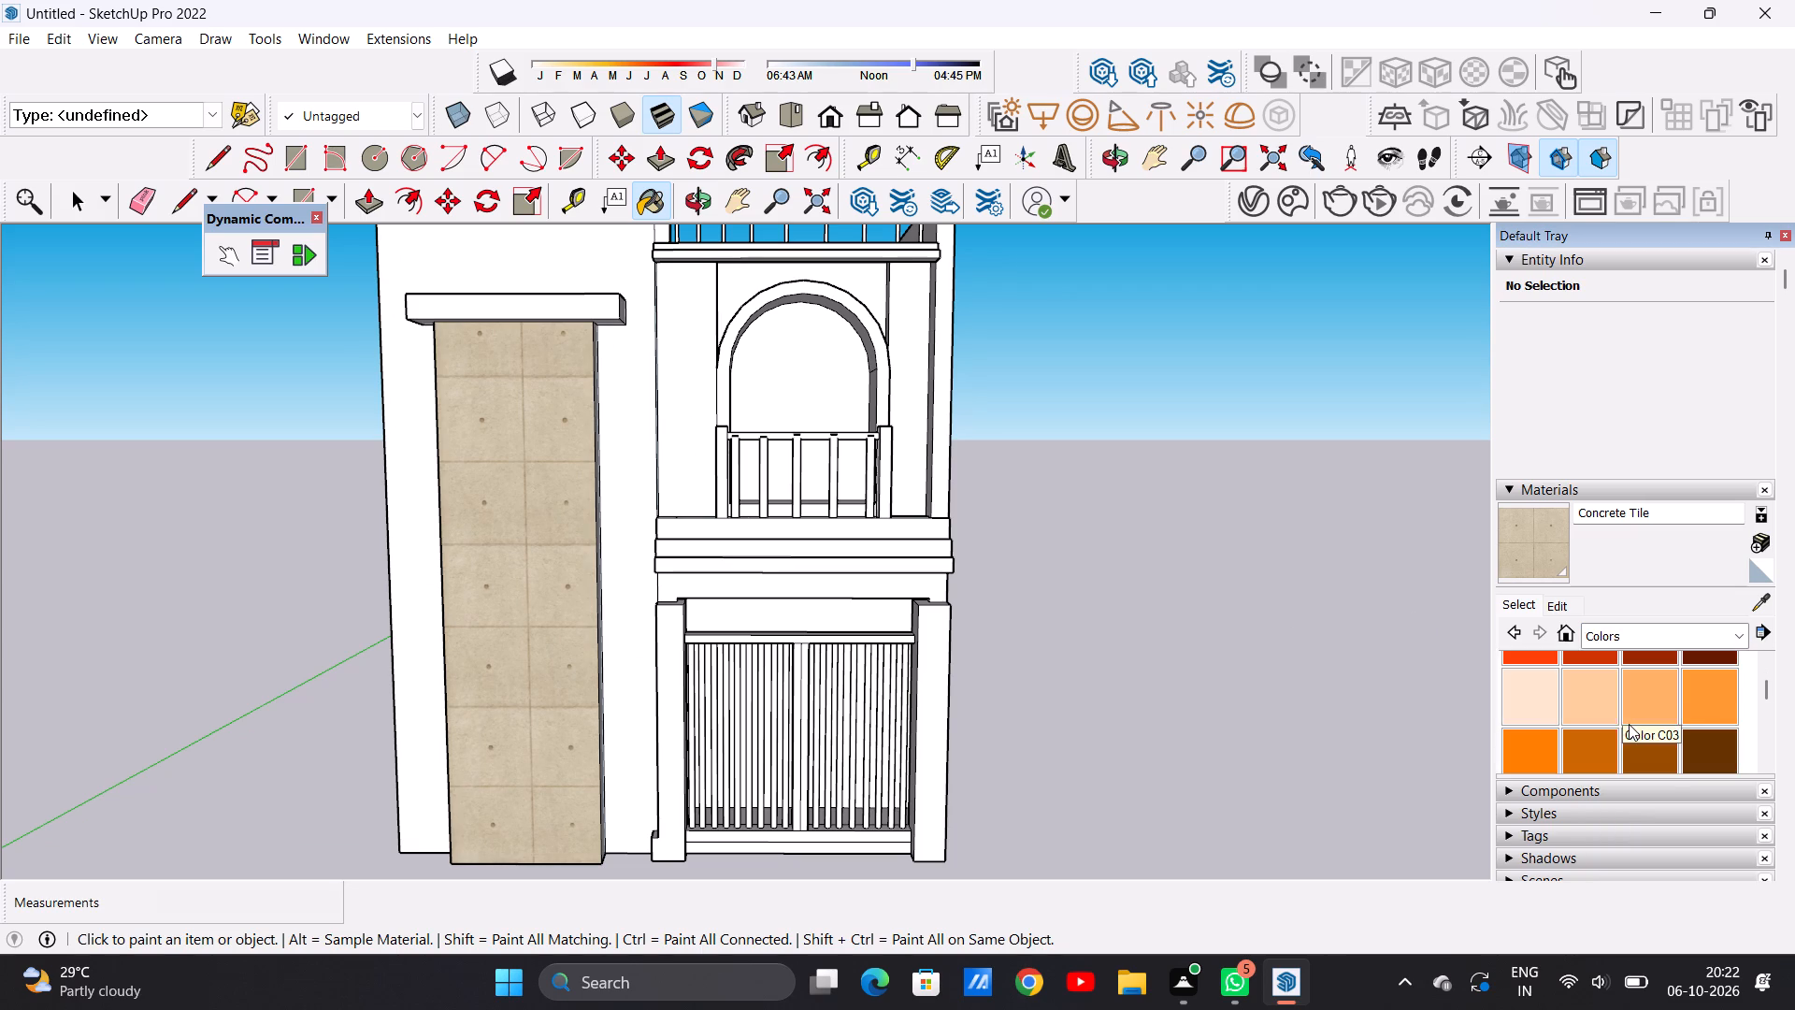
{"action": "left_click", "coordinate": [1726, 634]}
{"action": "left_click", "coordinate": [1698, 862]}
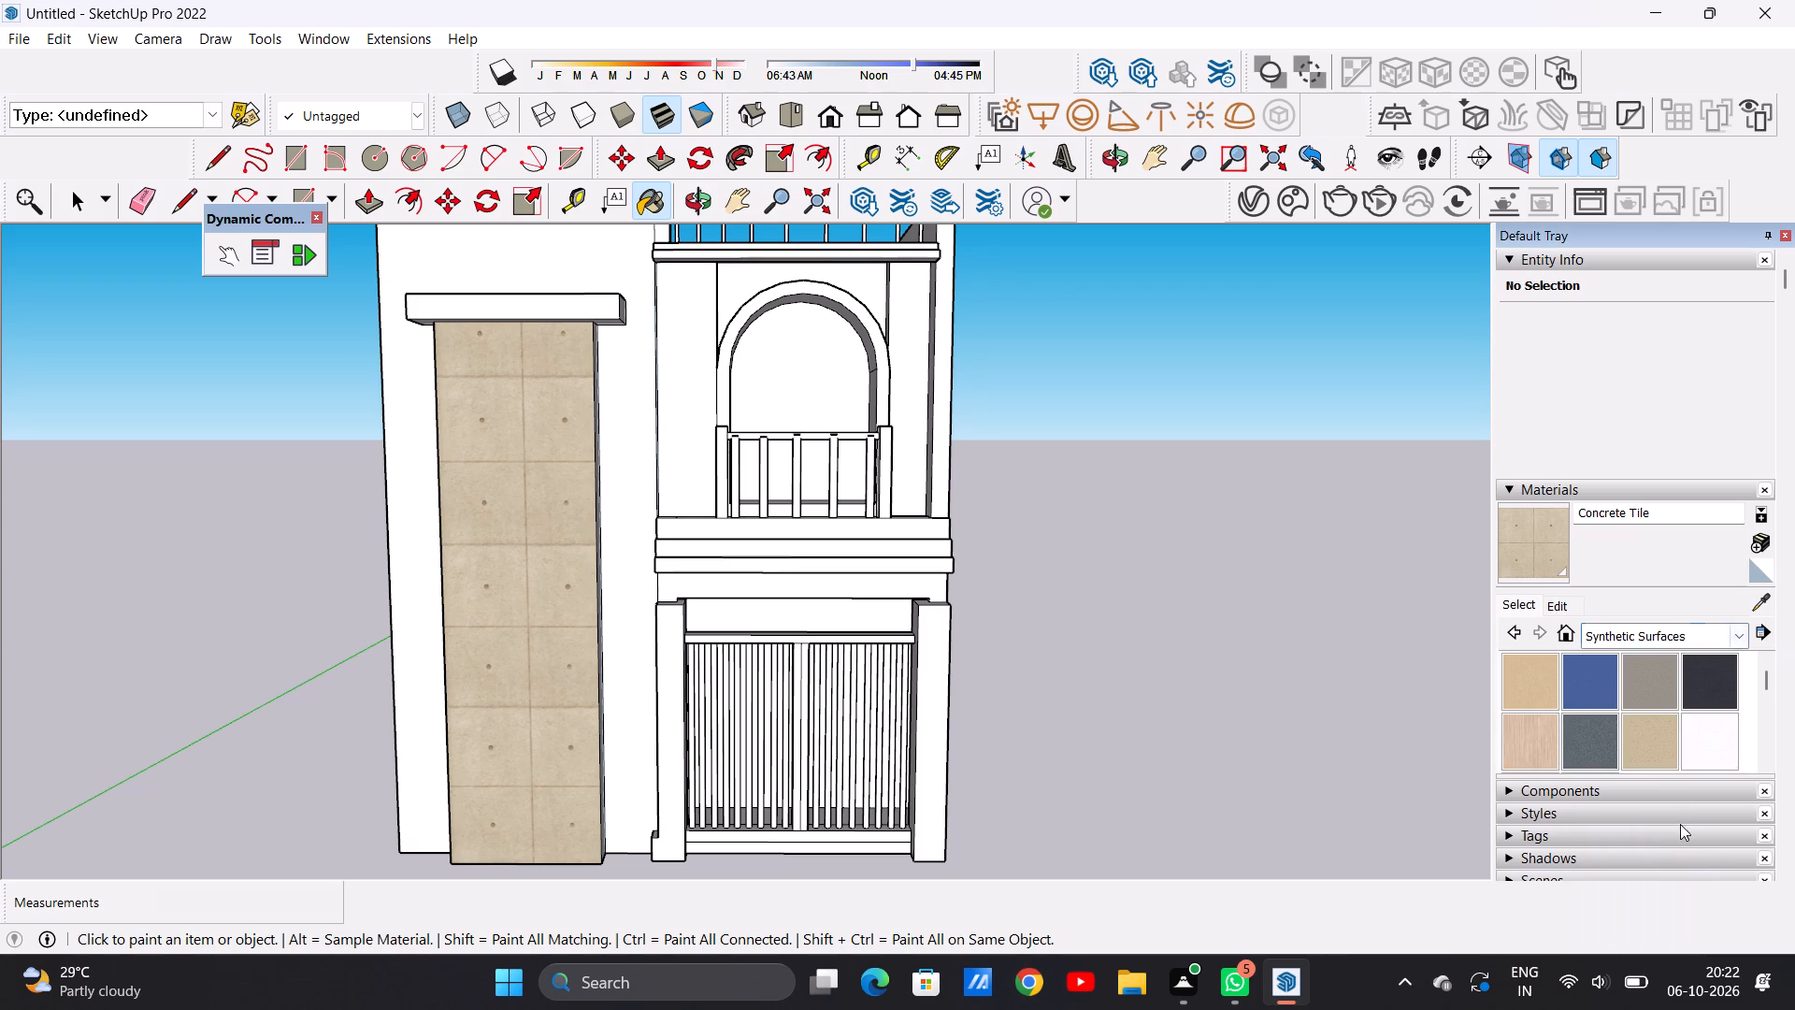
{"action": "scroll", "coordinate": [1619, 743], "scroll_direction": "down", "scroll_amount": 1}
{"action": "scroll", "coordinate": [1620, 745], "scroll_direction": "up", "scroll_amount": 1}
{"action": "left_click", "coordinate": [1533, 745]}
{"action": "scroll", "coordinate": [769, 587], "scroll_direction": "up", "scroll_amount": 6}
{"action": "left_click", "coordinate": [409, 565]}
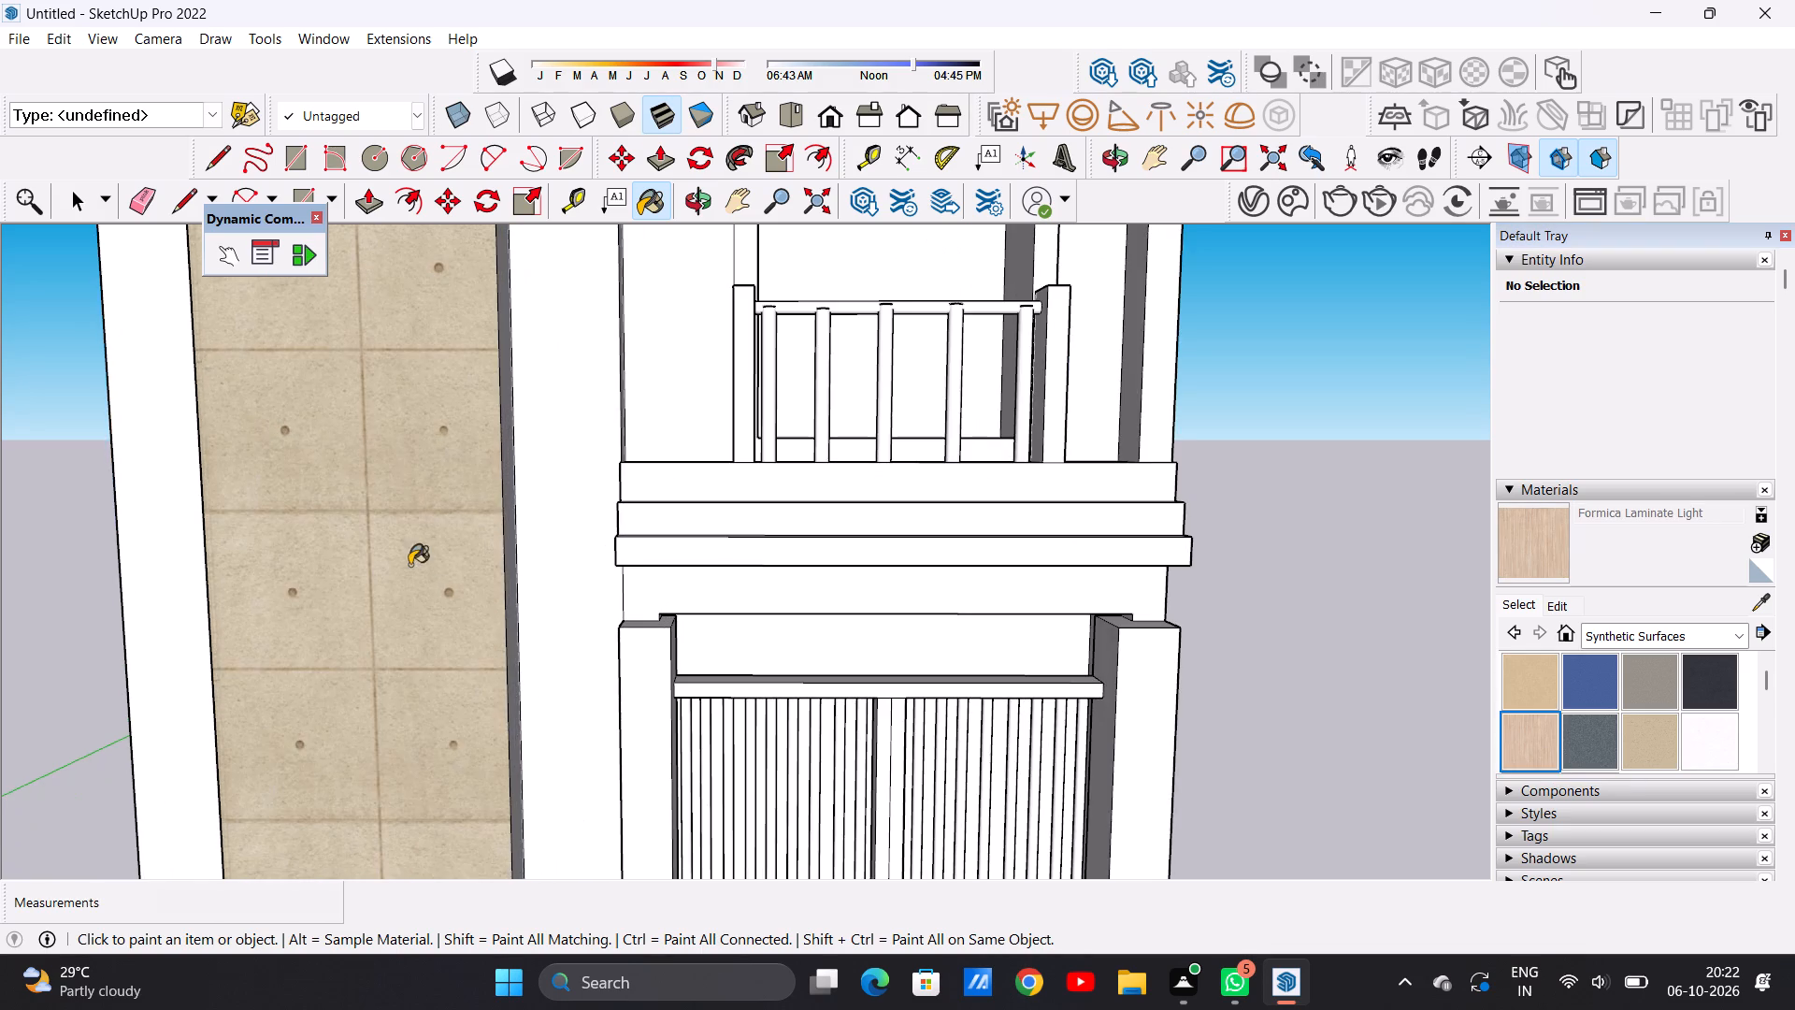
Paint the top and front faces of the pilaster cap with Formica Laminate Light.
{"action": "scroll", "coordinate": [753, 564], "scroll_direction": "down", "scroll_amount": 6}
{"action": "scroll", "coordinate": [522, 437], "scroll_direction": "down", "scroll_amount": 7}
{"action": "middle_click_drag", "start_coordinate": [397, 384], "coordinate": [668, 524]}
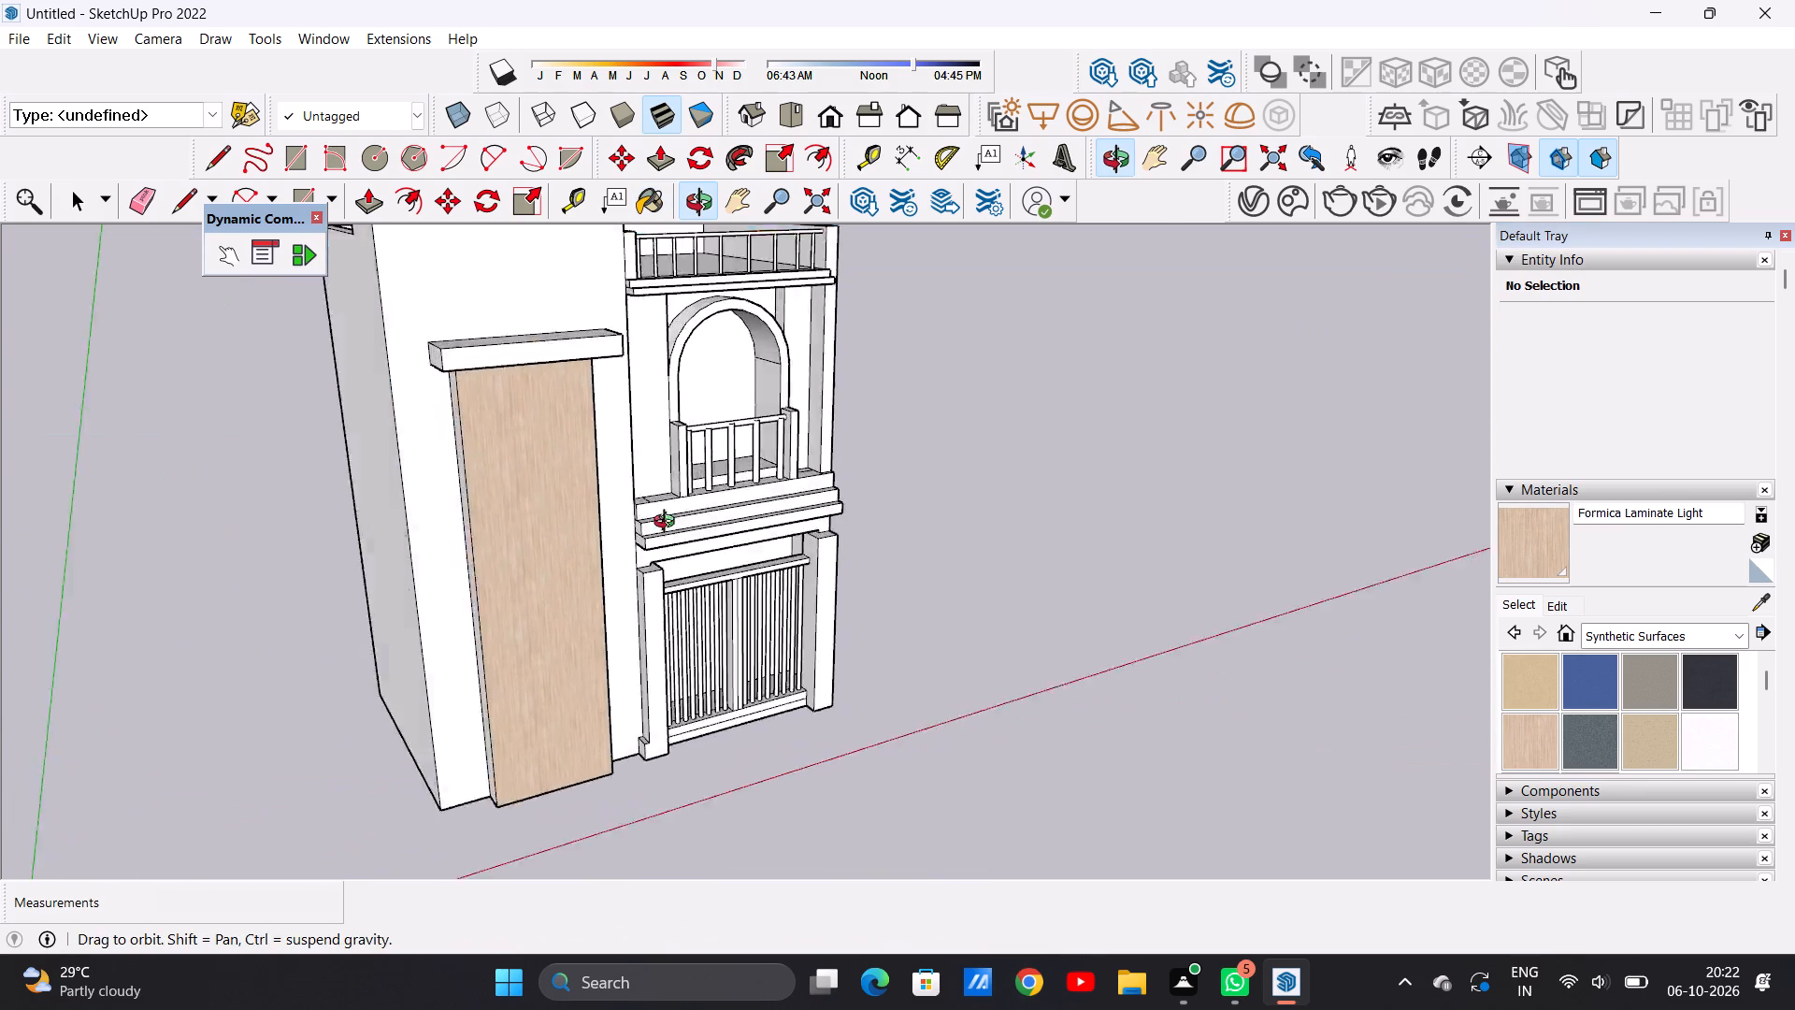
{"action": "middle_click_drag", "start_coordinate": [668, 524], "coordinate": [705, 549]}
{"action": "scroll", "coordinate": [571, 370], "scroll_direction": "up", "scroll_amount": 8}
{"action": "left_click", "coordinate": [551, 400]}
{"action": "left_click", "coordinate": [561, 456]}
{"action": "scroll", "coordinate": [591, 369], "scroll_direction": "down", "scroll_amount": 4}
{"action": "scroll", "coordinate": [591, 364], "scroll_direction": "up", "scroll_amount": 1}
{"action": "scroll", "coordinate": [591, 361], "scroll_direction": "down", "scroll_amount": 5}
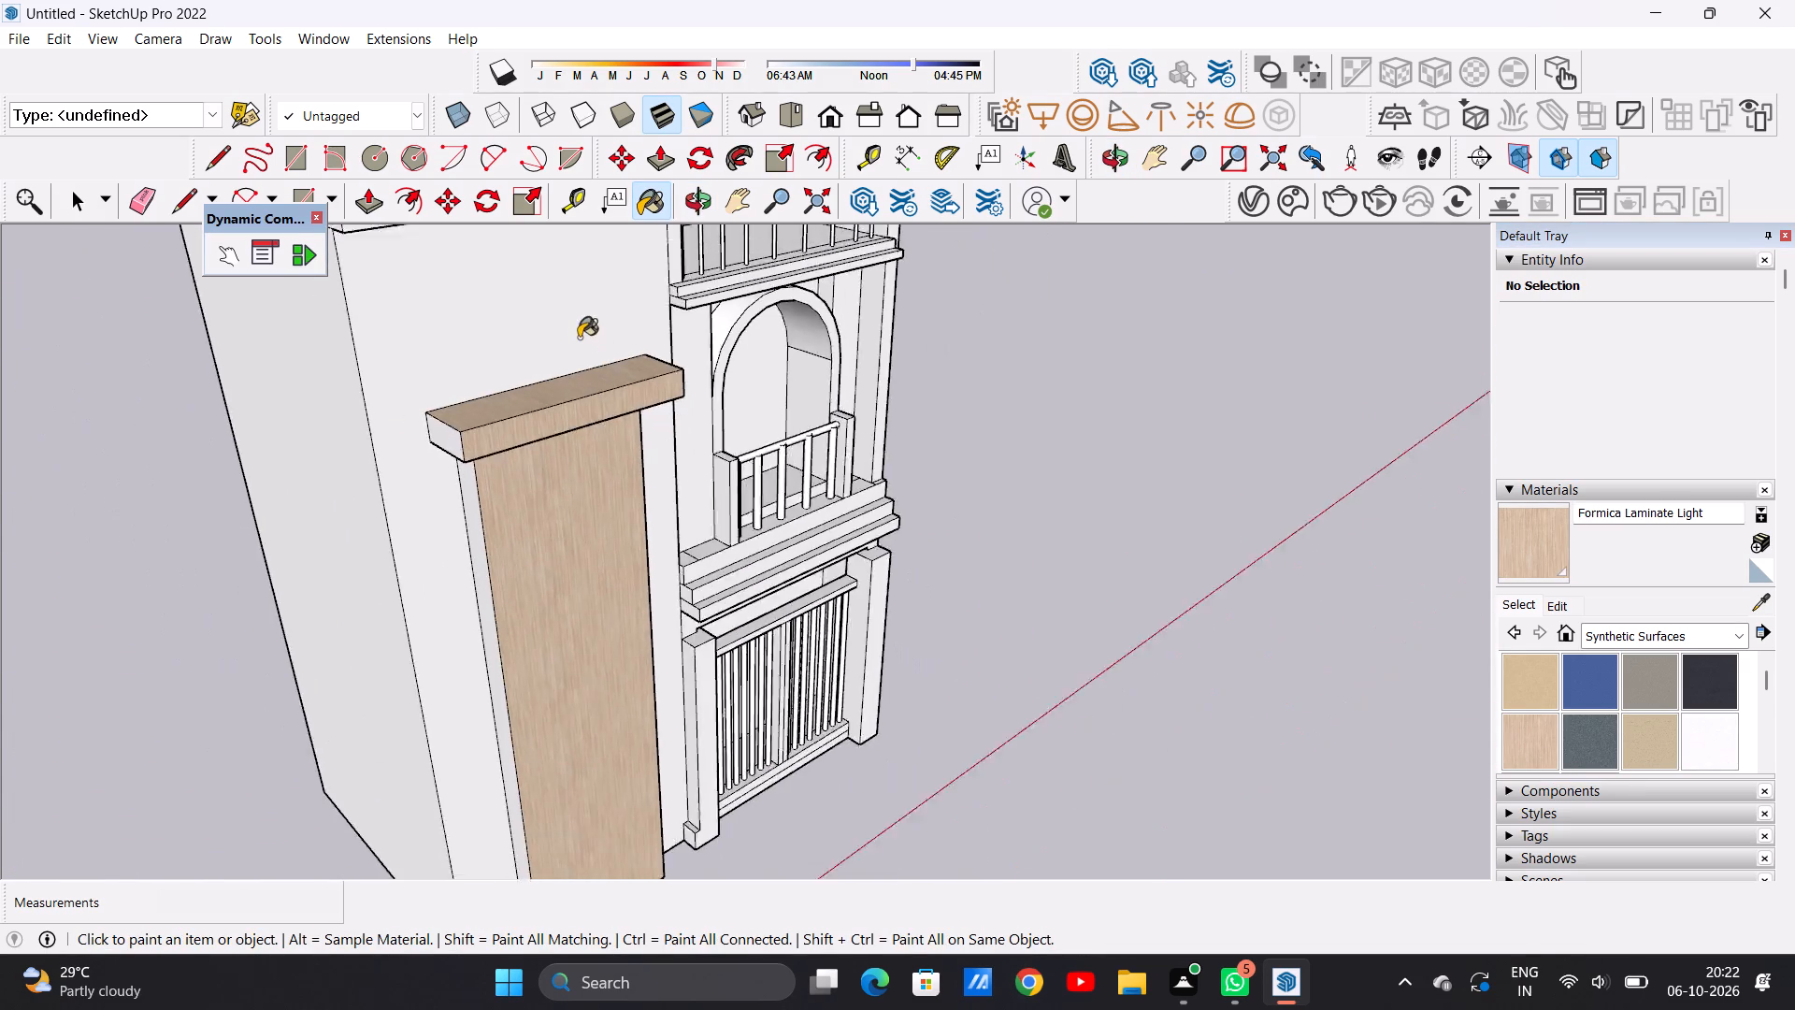
Paint both side faces of the tall pilaster and the end faces of its cap with Formica Laminate Light.
{"action": "scroll", "coordinate": [579, 338], "scroll_direction": "down", "scroll_amount": 2}
{"action": "middle_click_drag", "start_coordinate": [523, 505], "coordinate": [565, 507]}
{"action": "scroll", "coordinate": [523, 514], "scroll_direction": "up", "scroll_amount": 12}
{"action": "left_click", "coordinate": [517, 499]}
{"action": "scroll", "coordinate": [522, 507], "scroll_direction": "down", "scroll_amount": 4}
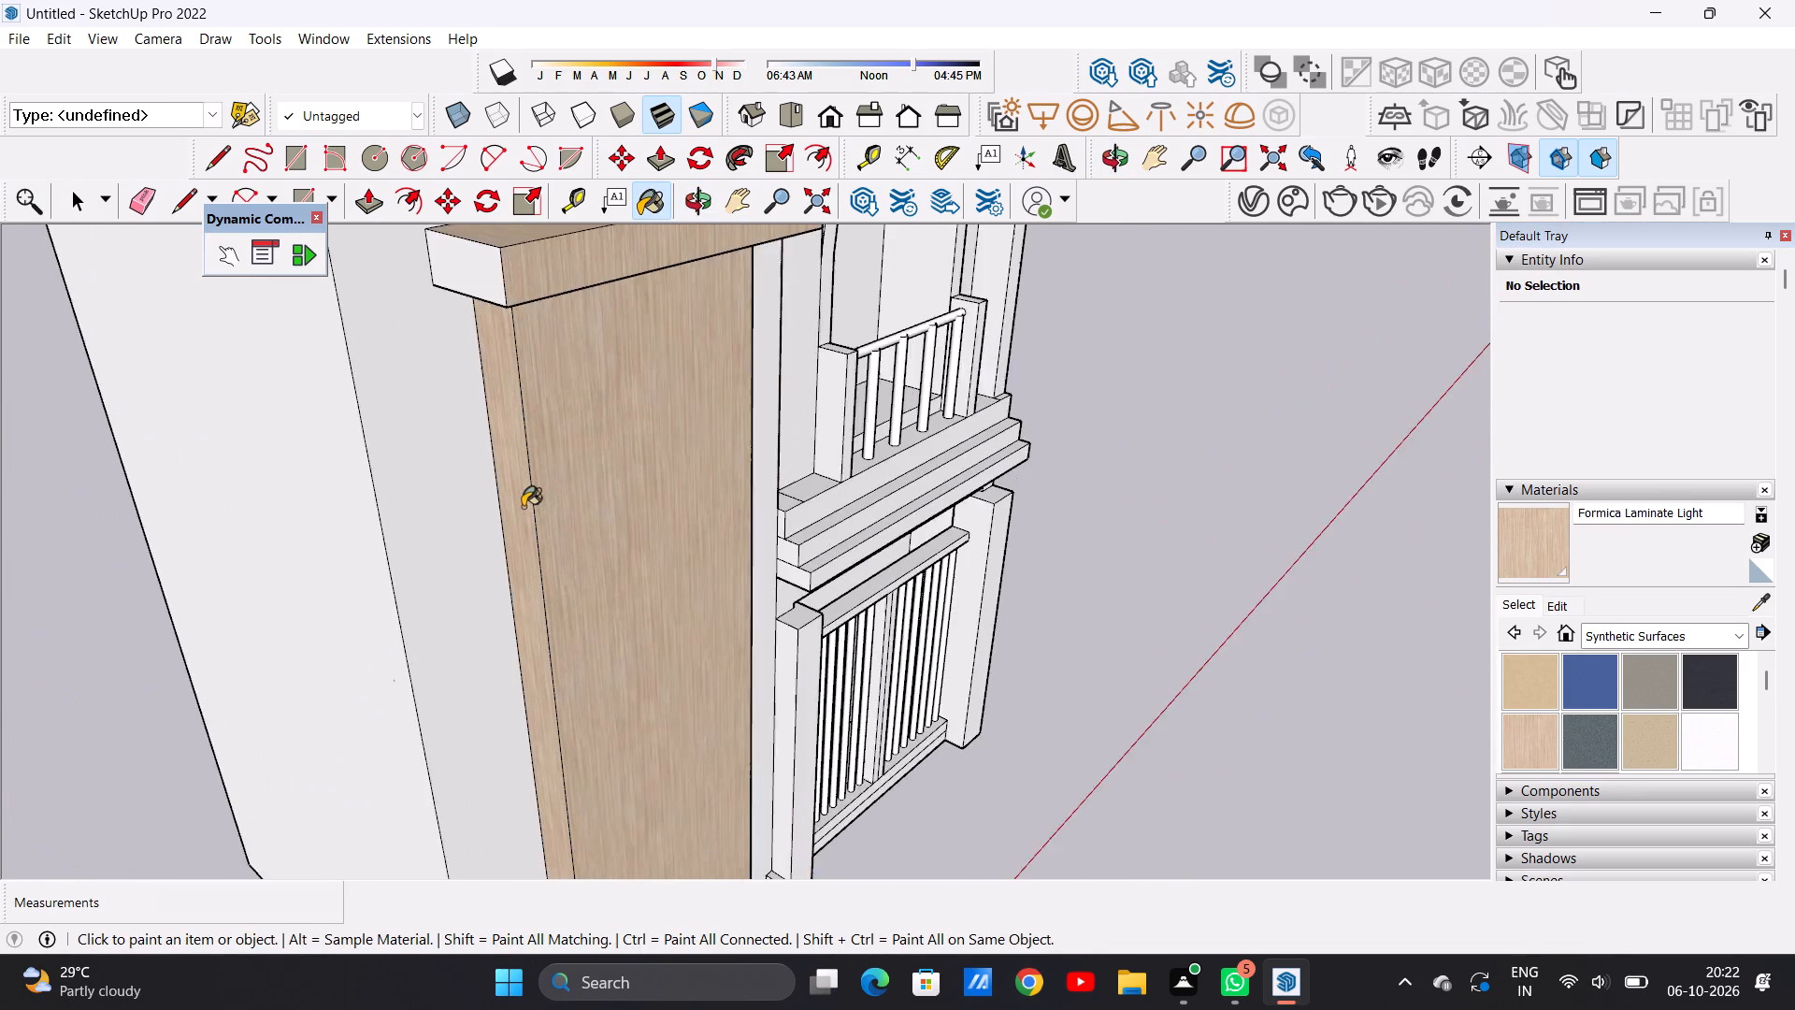
{"action": "scroll", "coordinate": [523, 507], "scroll_direction": "down", "scroll_amount": 8}
{"action": "scroll", "coordinate": [496, 385], "scroll_direction": "up", "scroll_amount": 3}
{"action": "scroll", "coordinate": [496, 385], "scroll_direction": "down", "scroll_amount": 1}
{"action": "scroll", "coordinate": [495, 385], "scroll_direction": "up", "scroll_amount": 3}
{"action": "left_click", "coordinate": [507, 364]}
{"action": "scroll", "coordinate": [432, 480], "scroll_direction": "down", "scroll_amount": 12}
{"action": "middle_click_drag", "start_coordinate": [638, 477], "coordinate": [422, 462]}
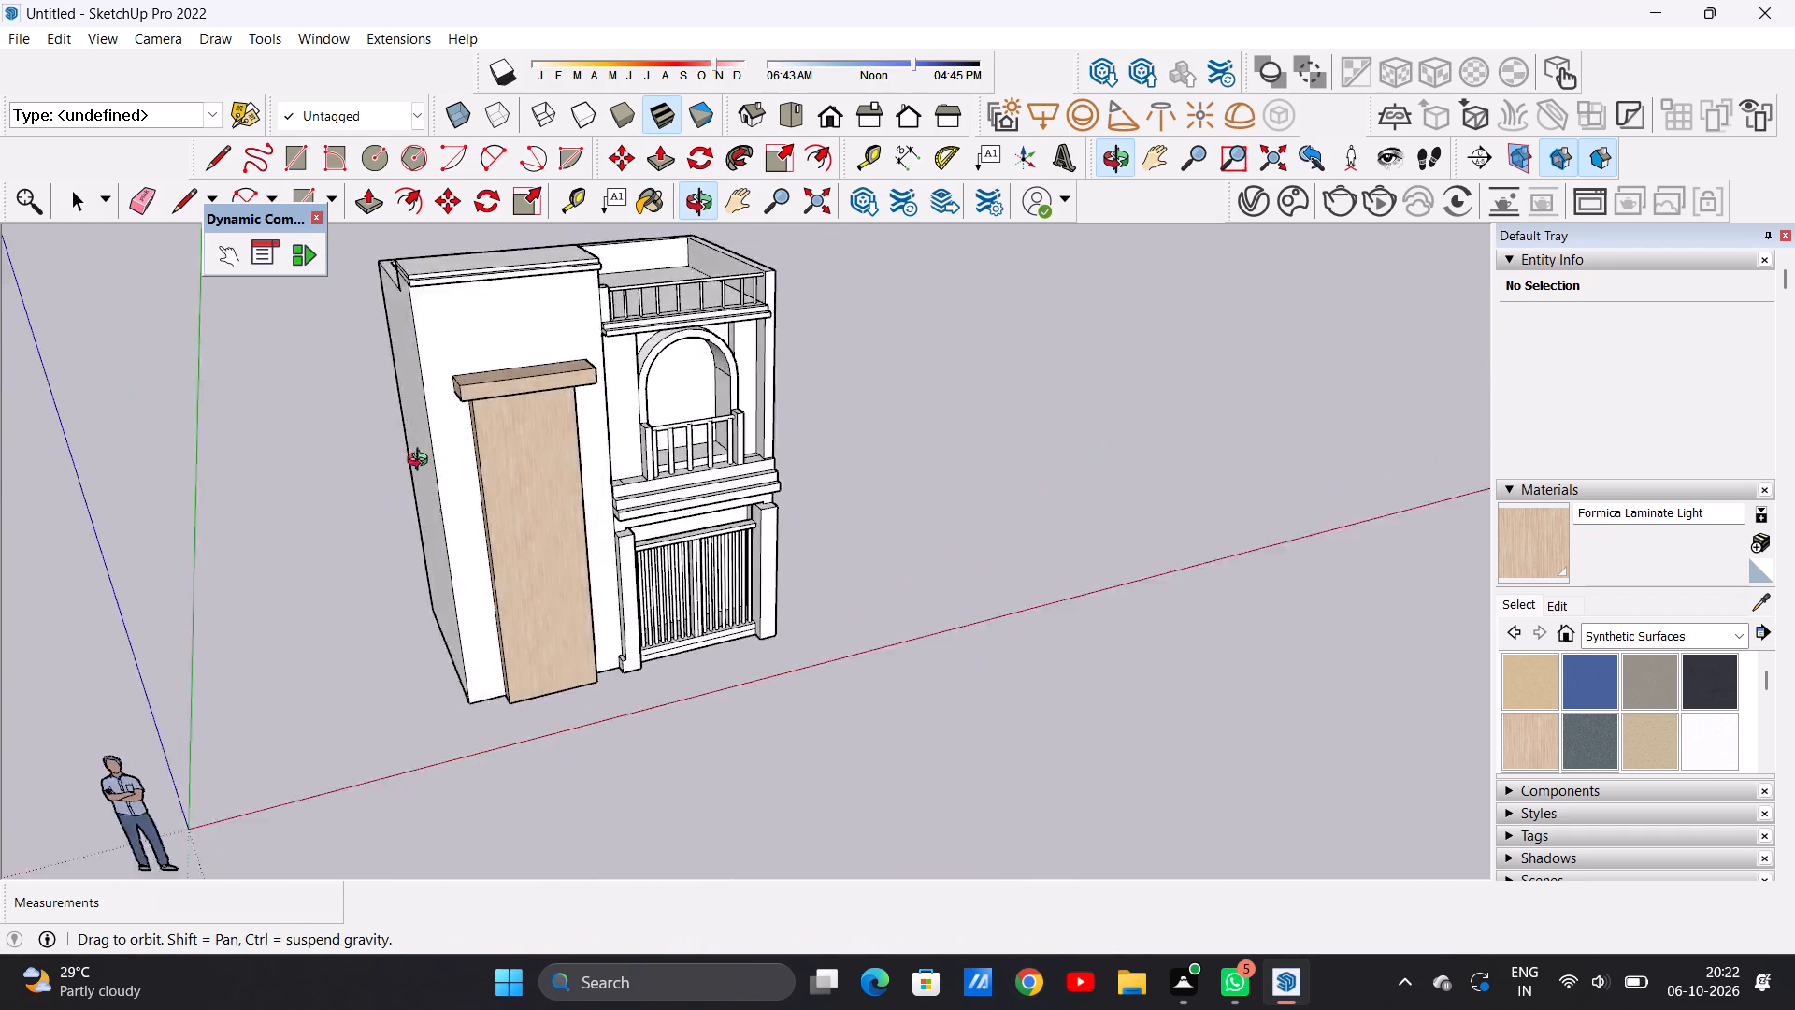
{"action": "middle_click_drag", "start_coordinate": [422, 462], "coordinate": [212, 457]}
{"action": "scroll", "coordinate": [679, 353], "scroll_direction": "up", "scroll_amount": 12}
{"action": "left_click", "coordinate": [572, 340]}
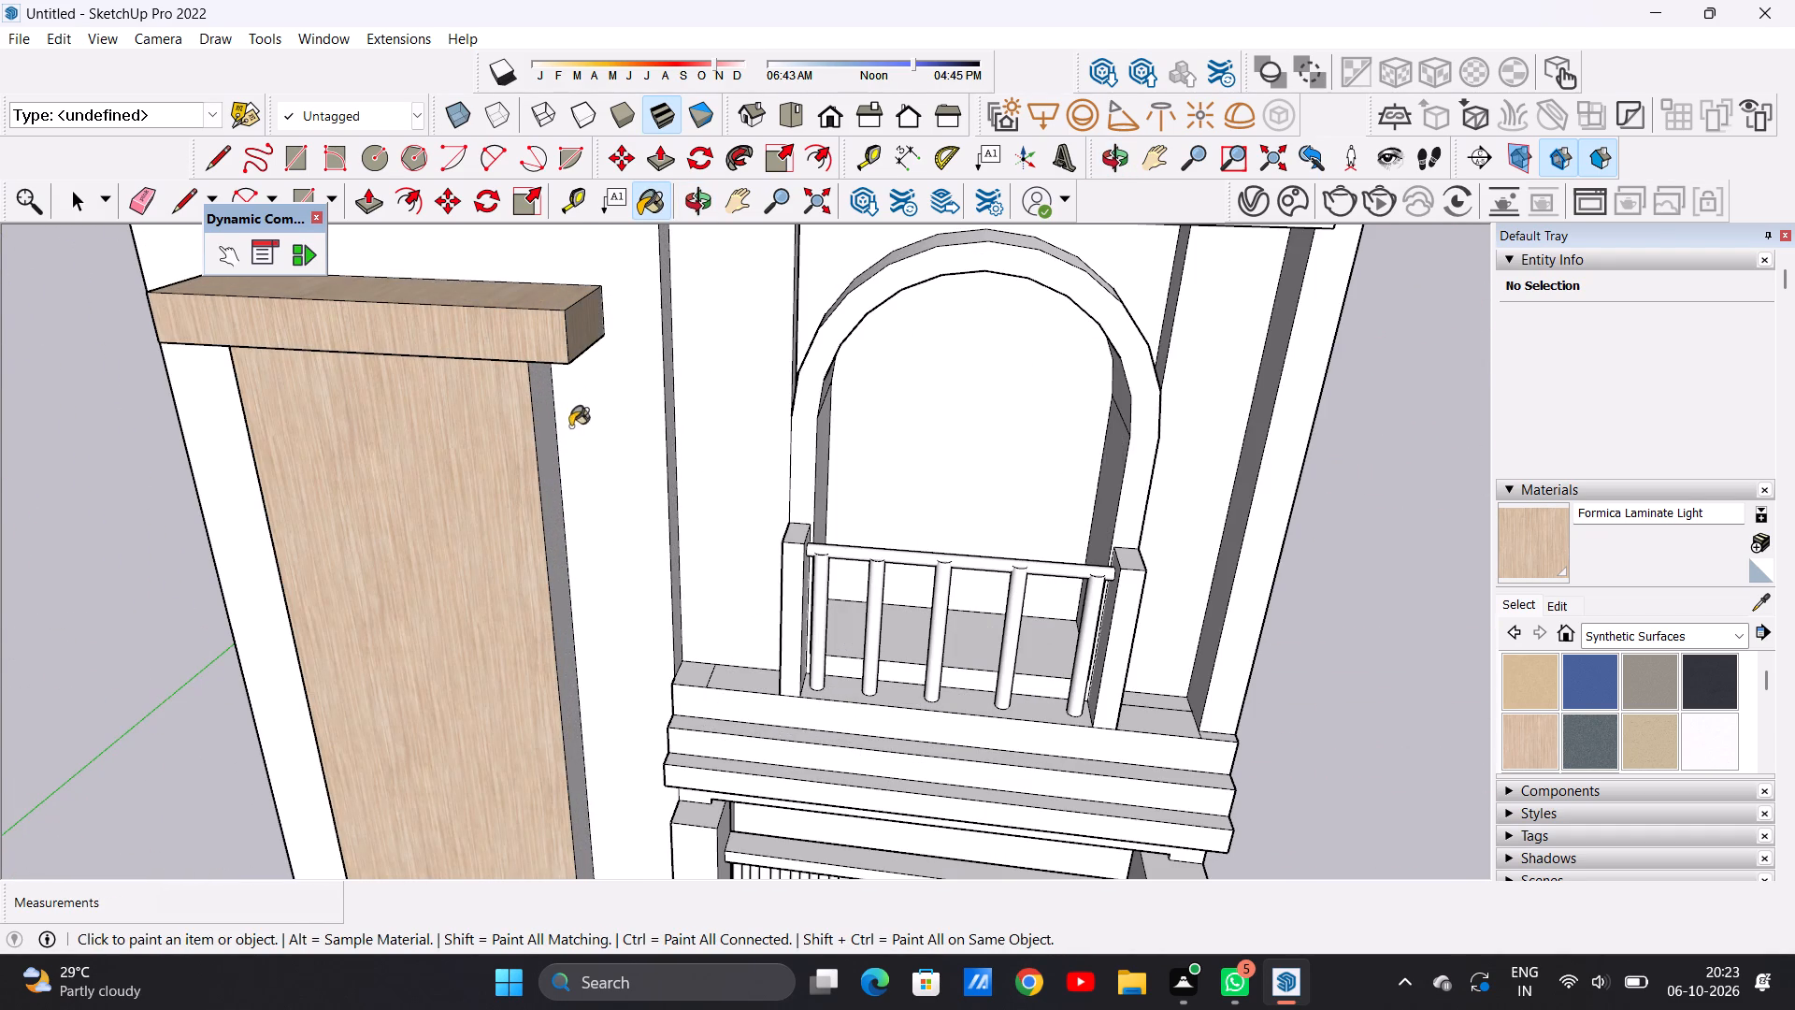
{"action": "left_click", "coordinate": [538, 468]}
{"action": "scroll", "coordinate": [546, 478], "scroll_direction": "down", "scroll_amount": 1}
{"action": "scroll", "coordinate": [546, 478], "scroll_direction": "up", "scroll_amount": 11}
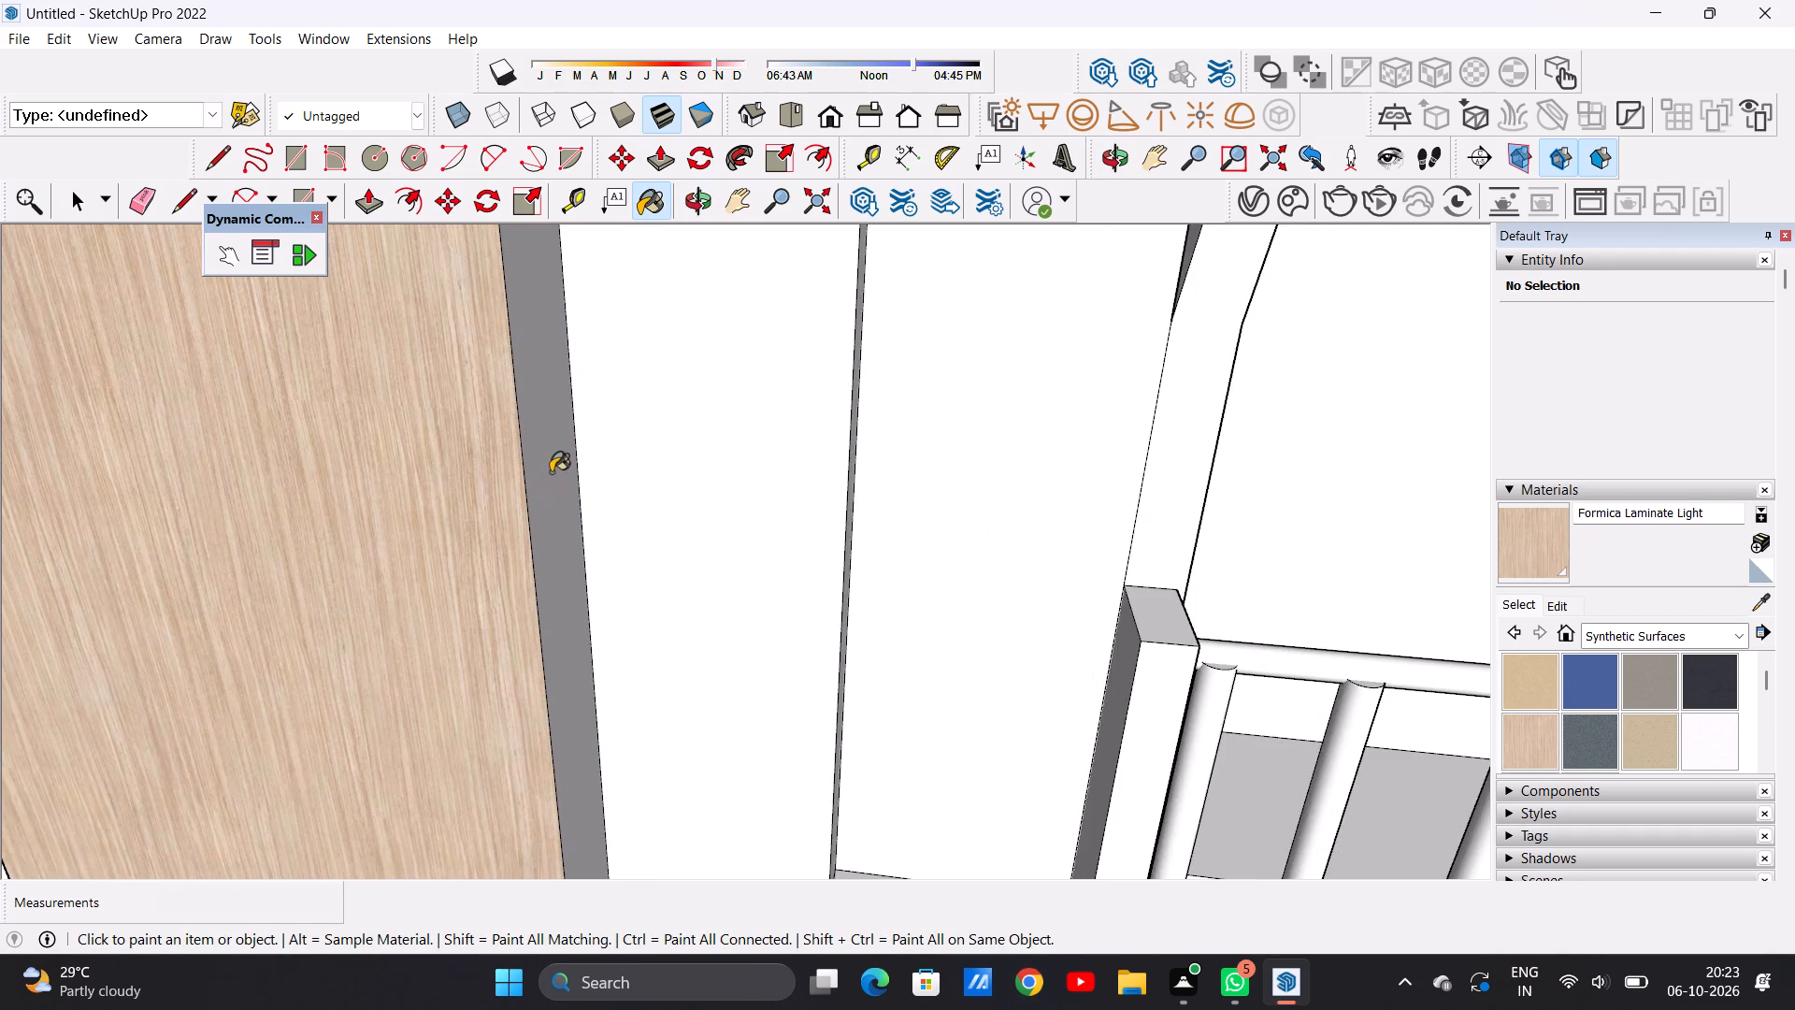
{"action": "left_click", "coordinate": [551, 472]}
Examine the painted pilaster against the rest of the facade from the front.
{"action": "scroll", "coordinate": [540, 512], "scroll_direction": "down", "scroll_amount": 20}
{"action": "scroll", "coordinate": [540, 512], "scroll_direction": "down", "scroll_amount": 6}
{"action": "middle_click_drag", "start_coordinate": [579, 681], "coordinate": [579, 671]}
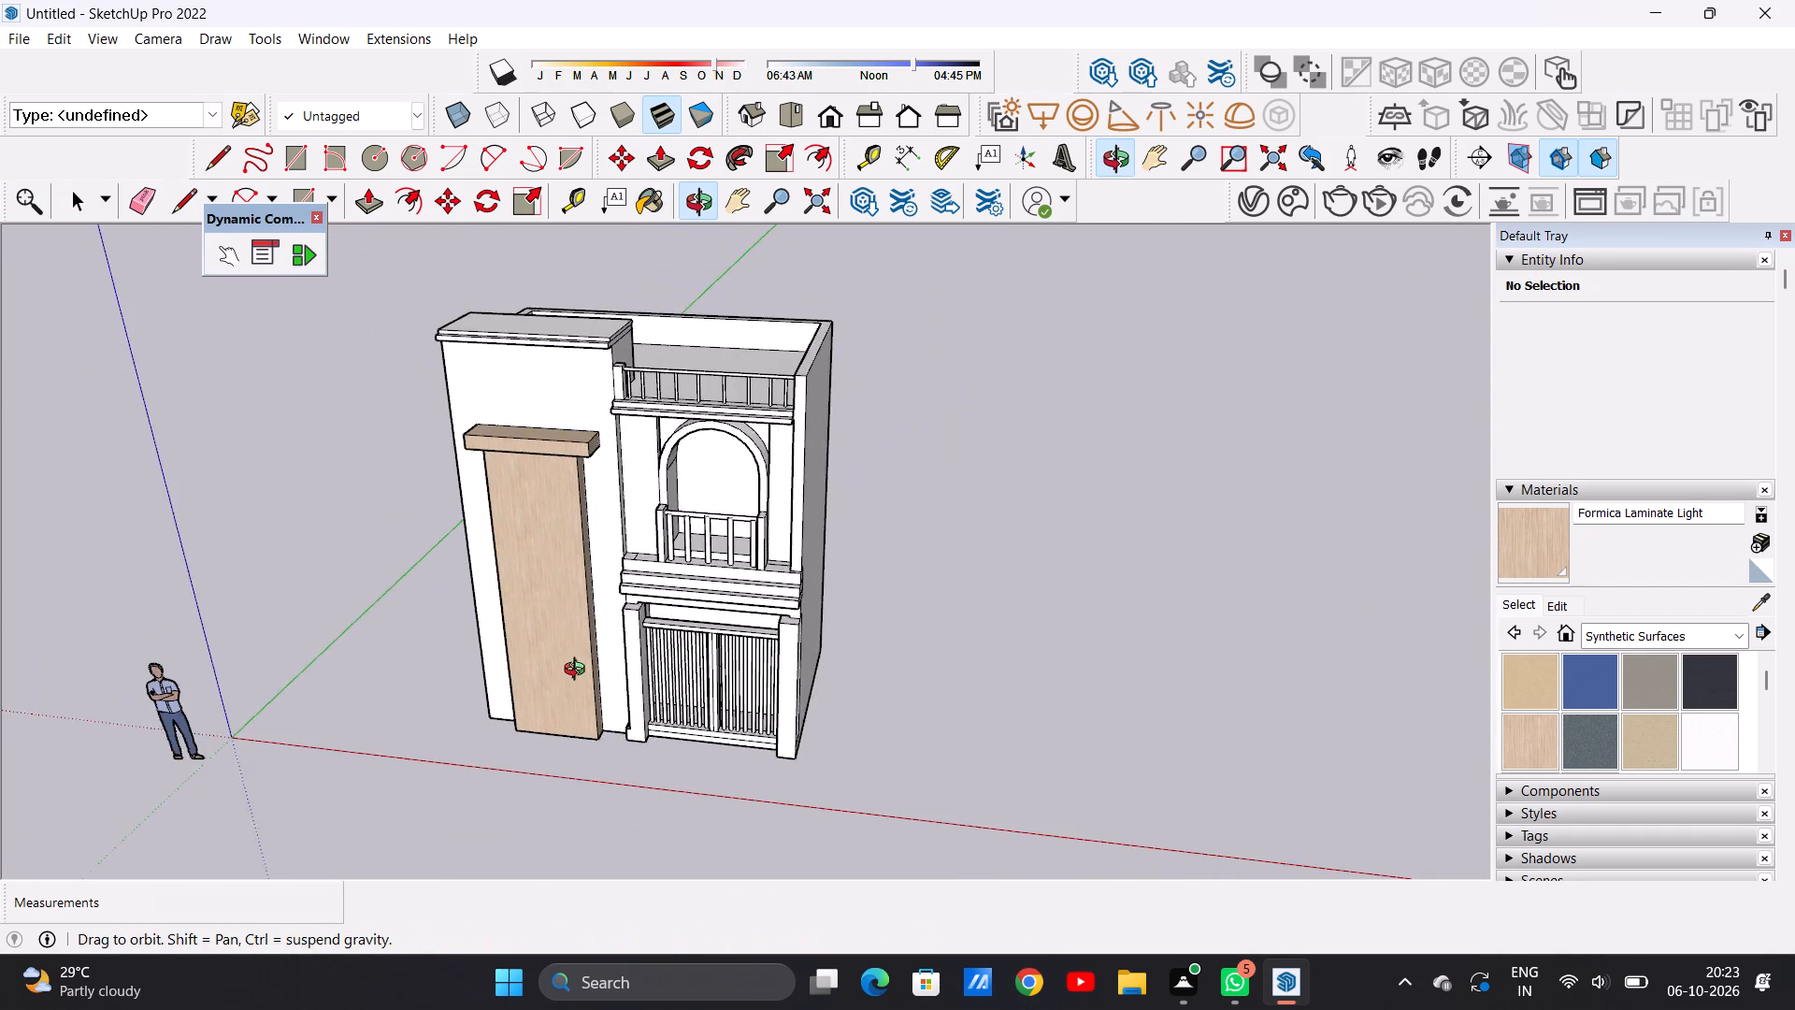
{"action": "middle_click_drag", "start_coordinate": [579, 671], "coordinate": [673, 559]}
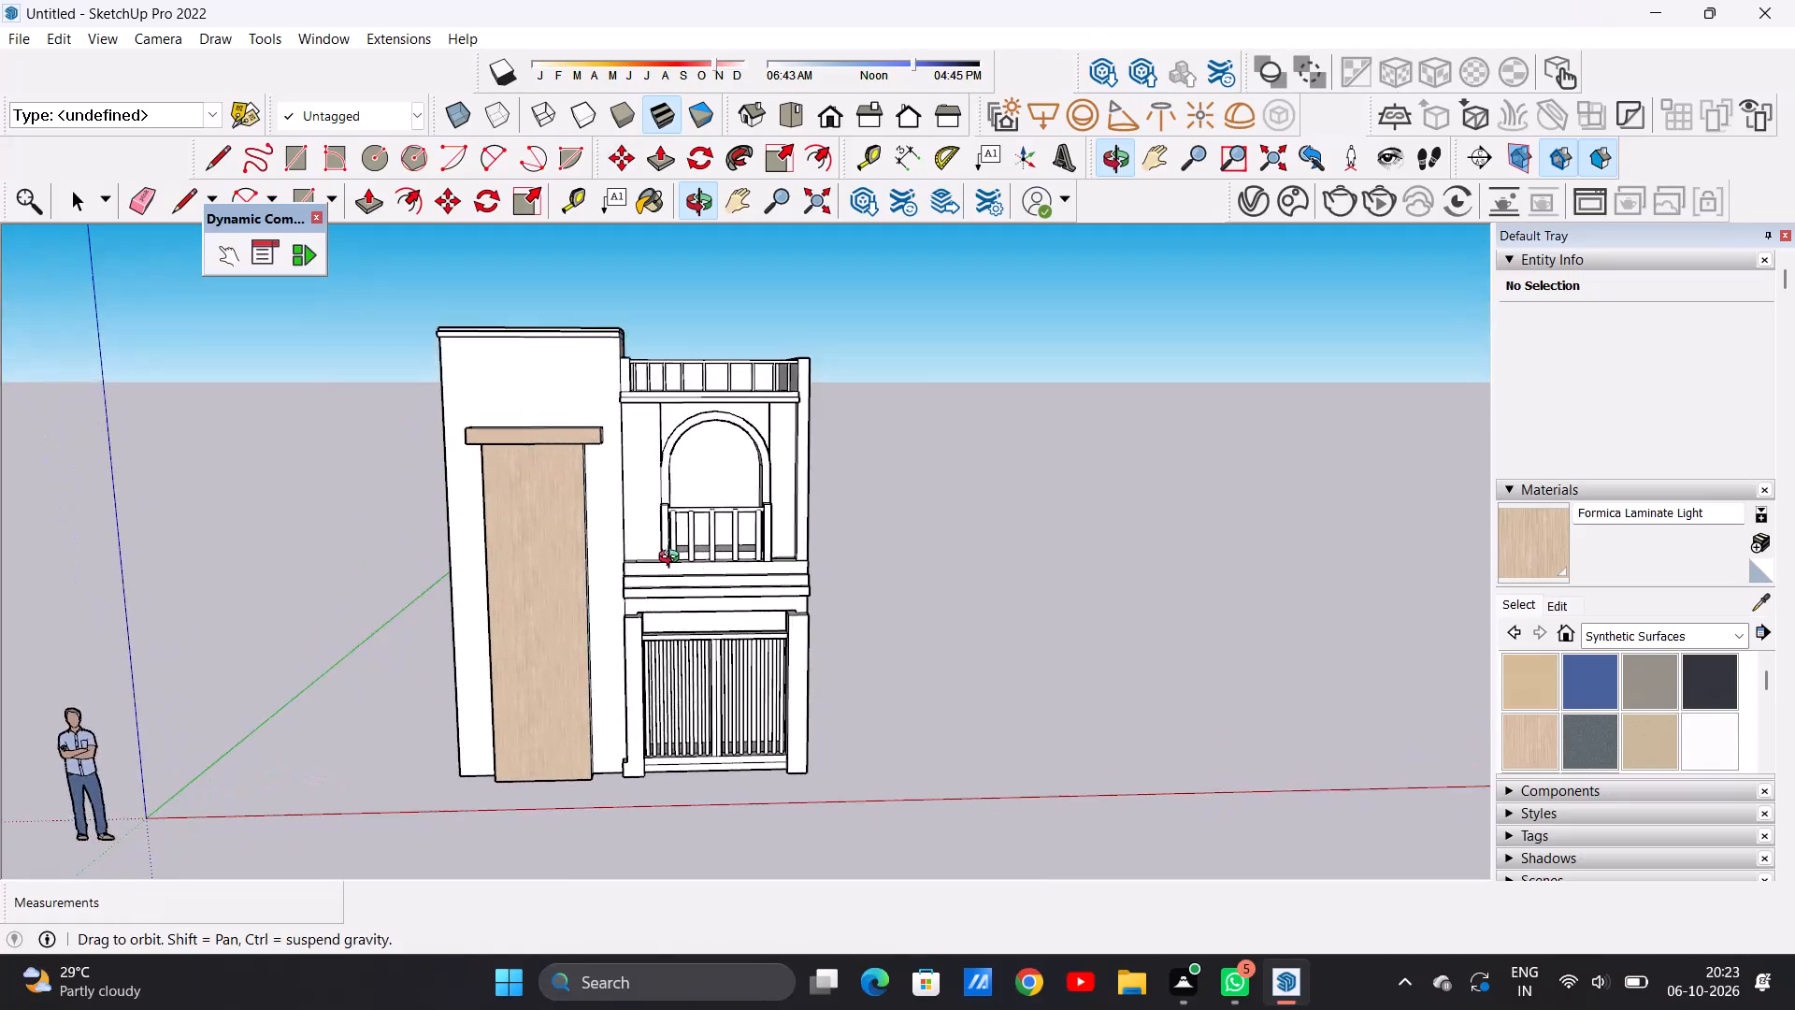
{"action": "middle_click_drag", "start_coordinate": [673, 559], "coordinate": [655, 557]}
{"action": "scroll", "coordinate": [580, 510], "scroll_direction": "up", "scroll_amount": 6}
{"action": "middle_click_drag", "start_coordinate": [599, 505], "coordinate": [600, 501]}
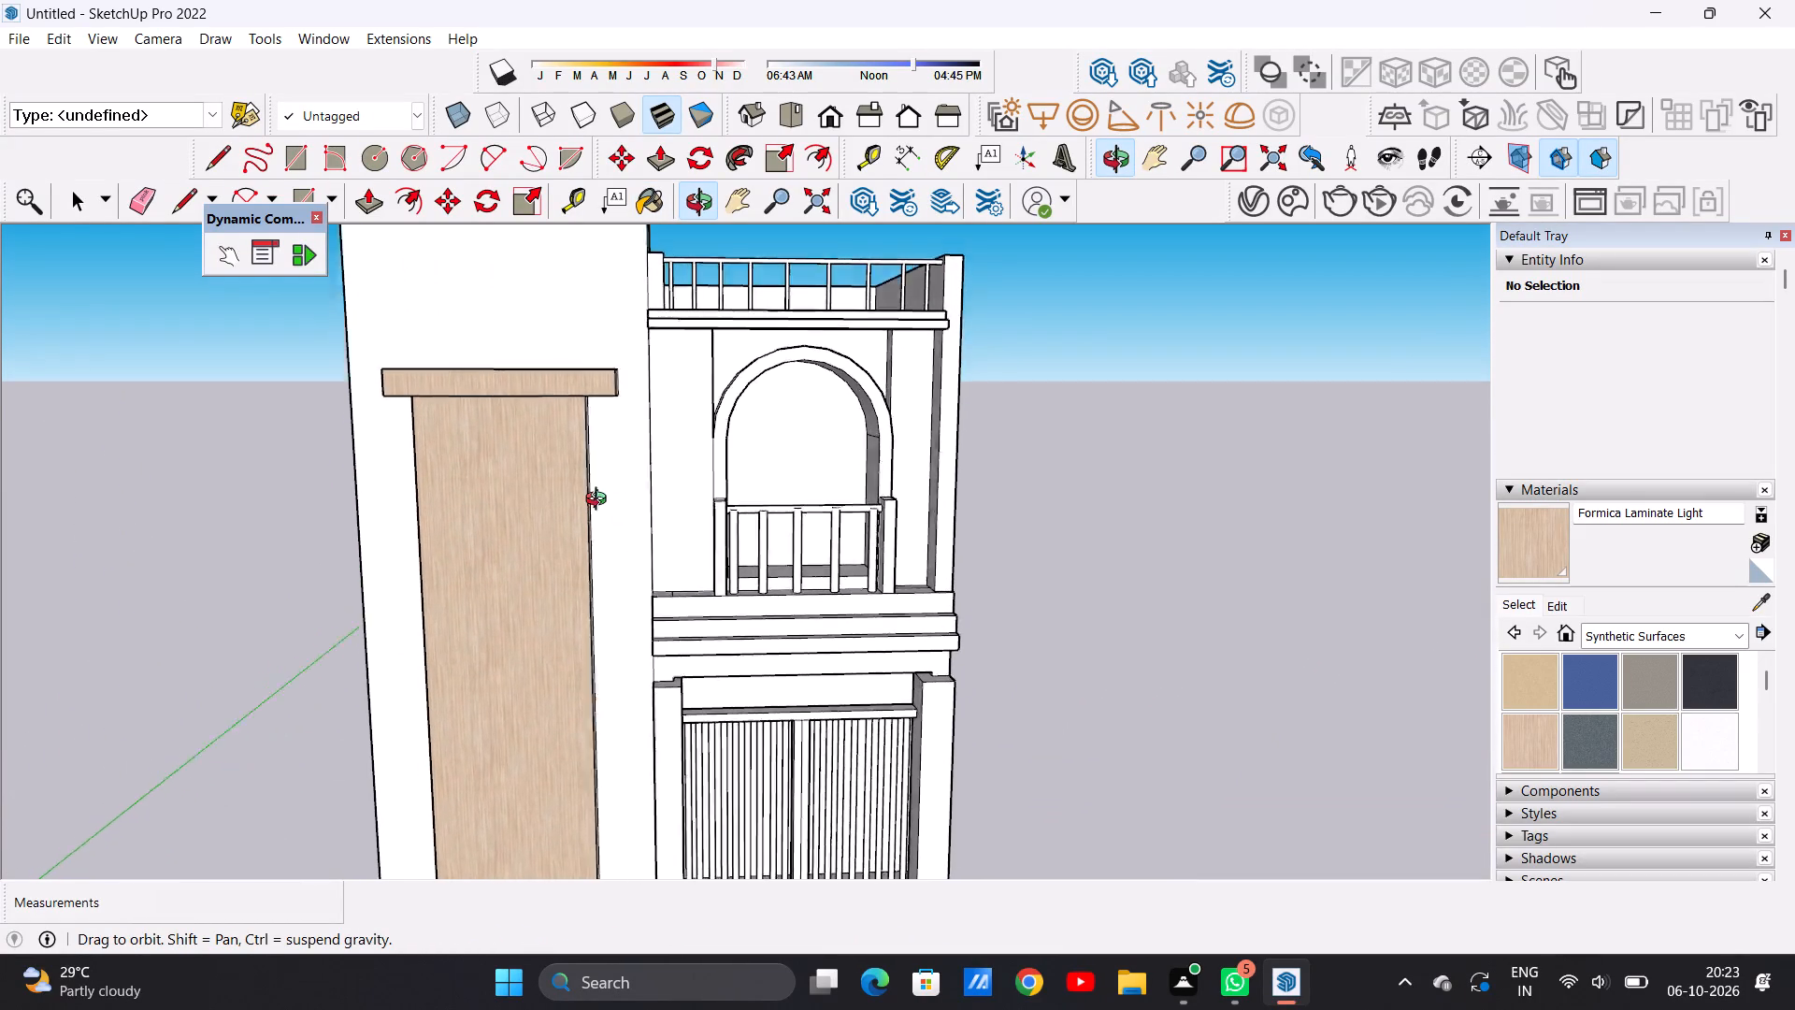
{"action": "middle_click_drag", "start_coordinate": [600, 501], "coordinate": [610, 495]}
{"action": "scroll", "coordinate": [590, 527], "scroll_direction": "down", "scroll_amount": 11}
{"action": "scroll", "coordinate": [580, 539], "scroll_direction": "up", "scroll_amount": 9}
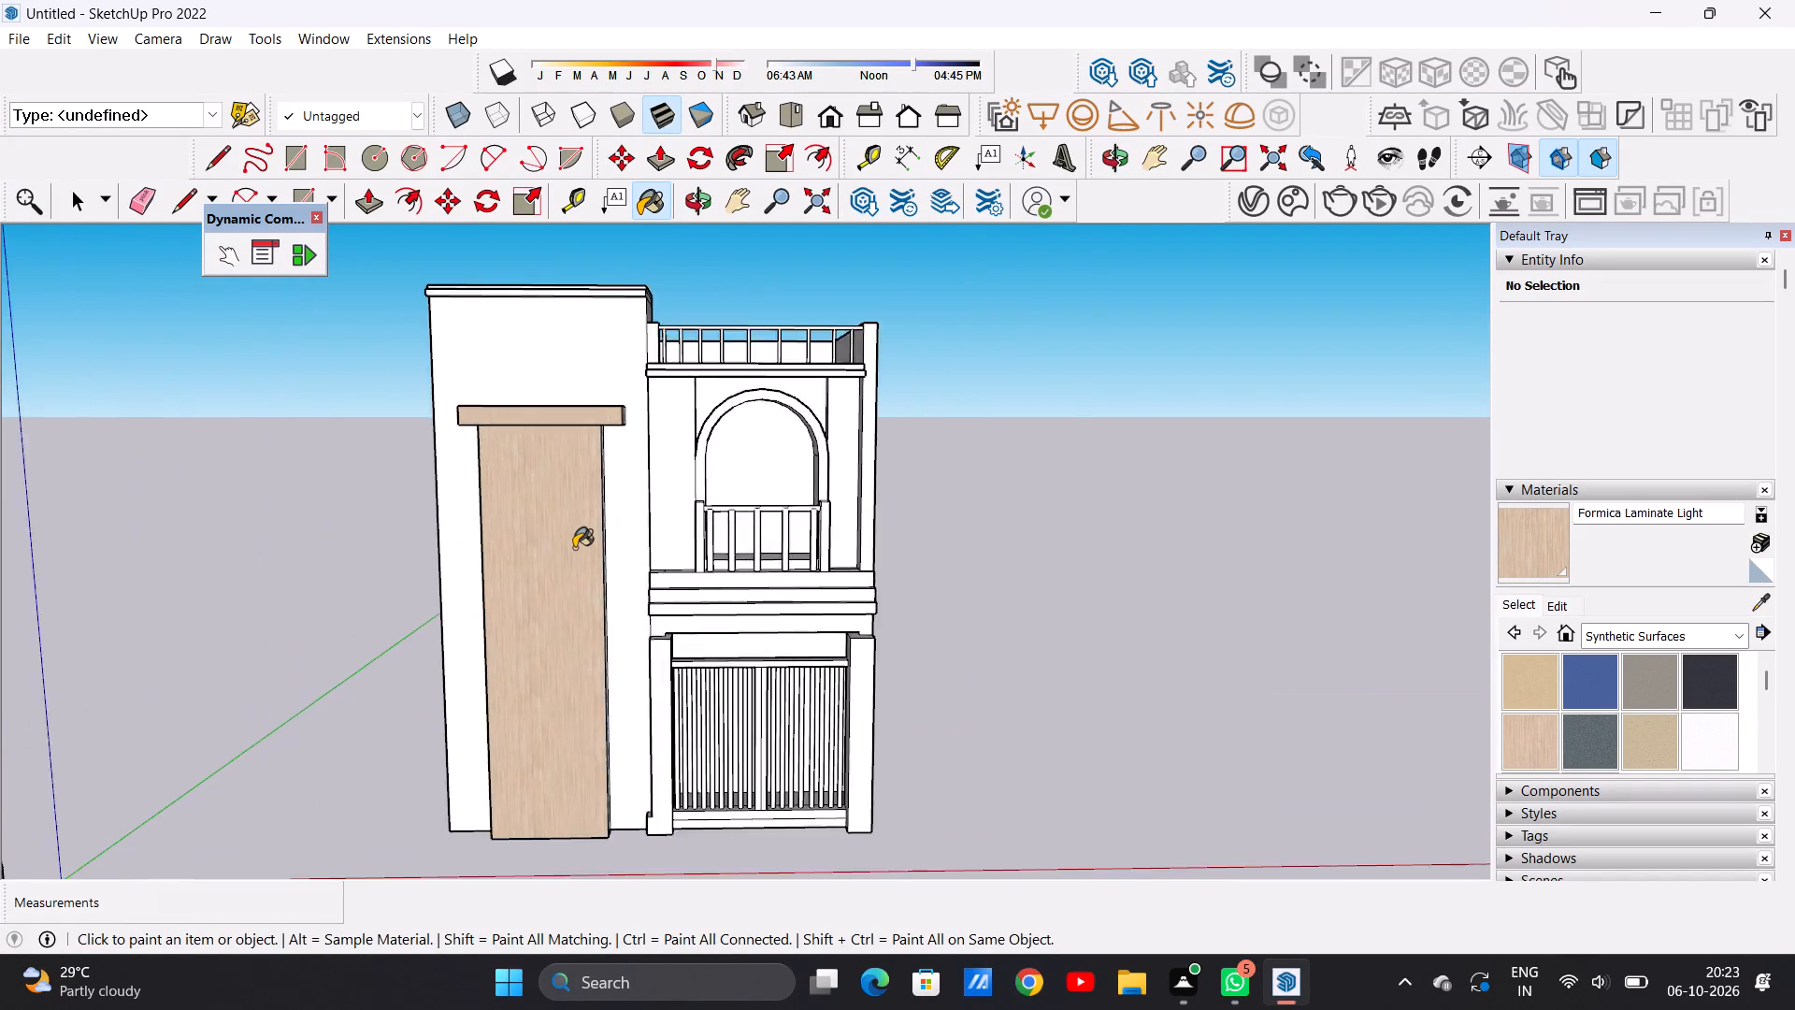
{"action": "scroll", "coordinate": [574, 548], "scroll_direction": "up", "scroll_amount": 3}
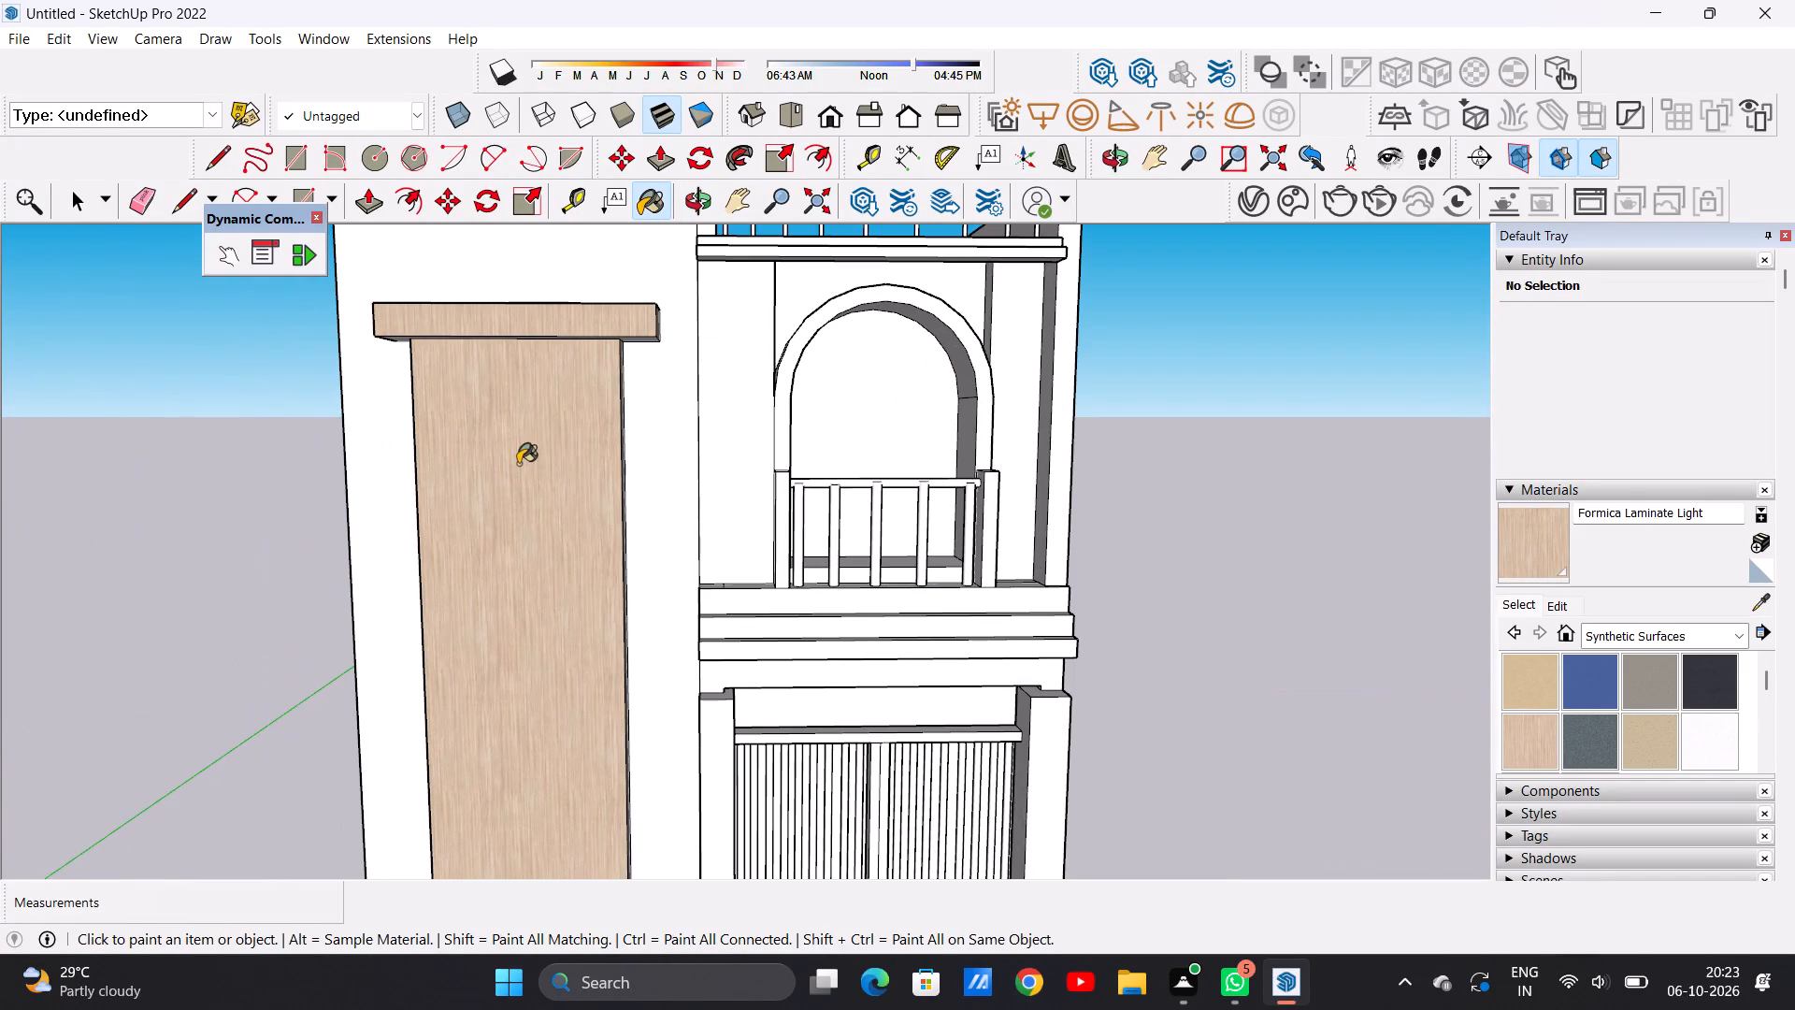
{"action": "scroll", "coordinate": [522, 460], "scroll_direction": "down", "scroll_amount": 11}
{"action": "scroll", "coordinate": [745, 450], "scroll_direction": "up", "scroll_amount": 2}
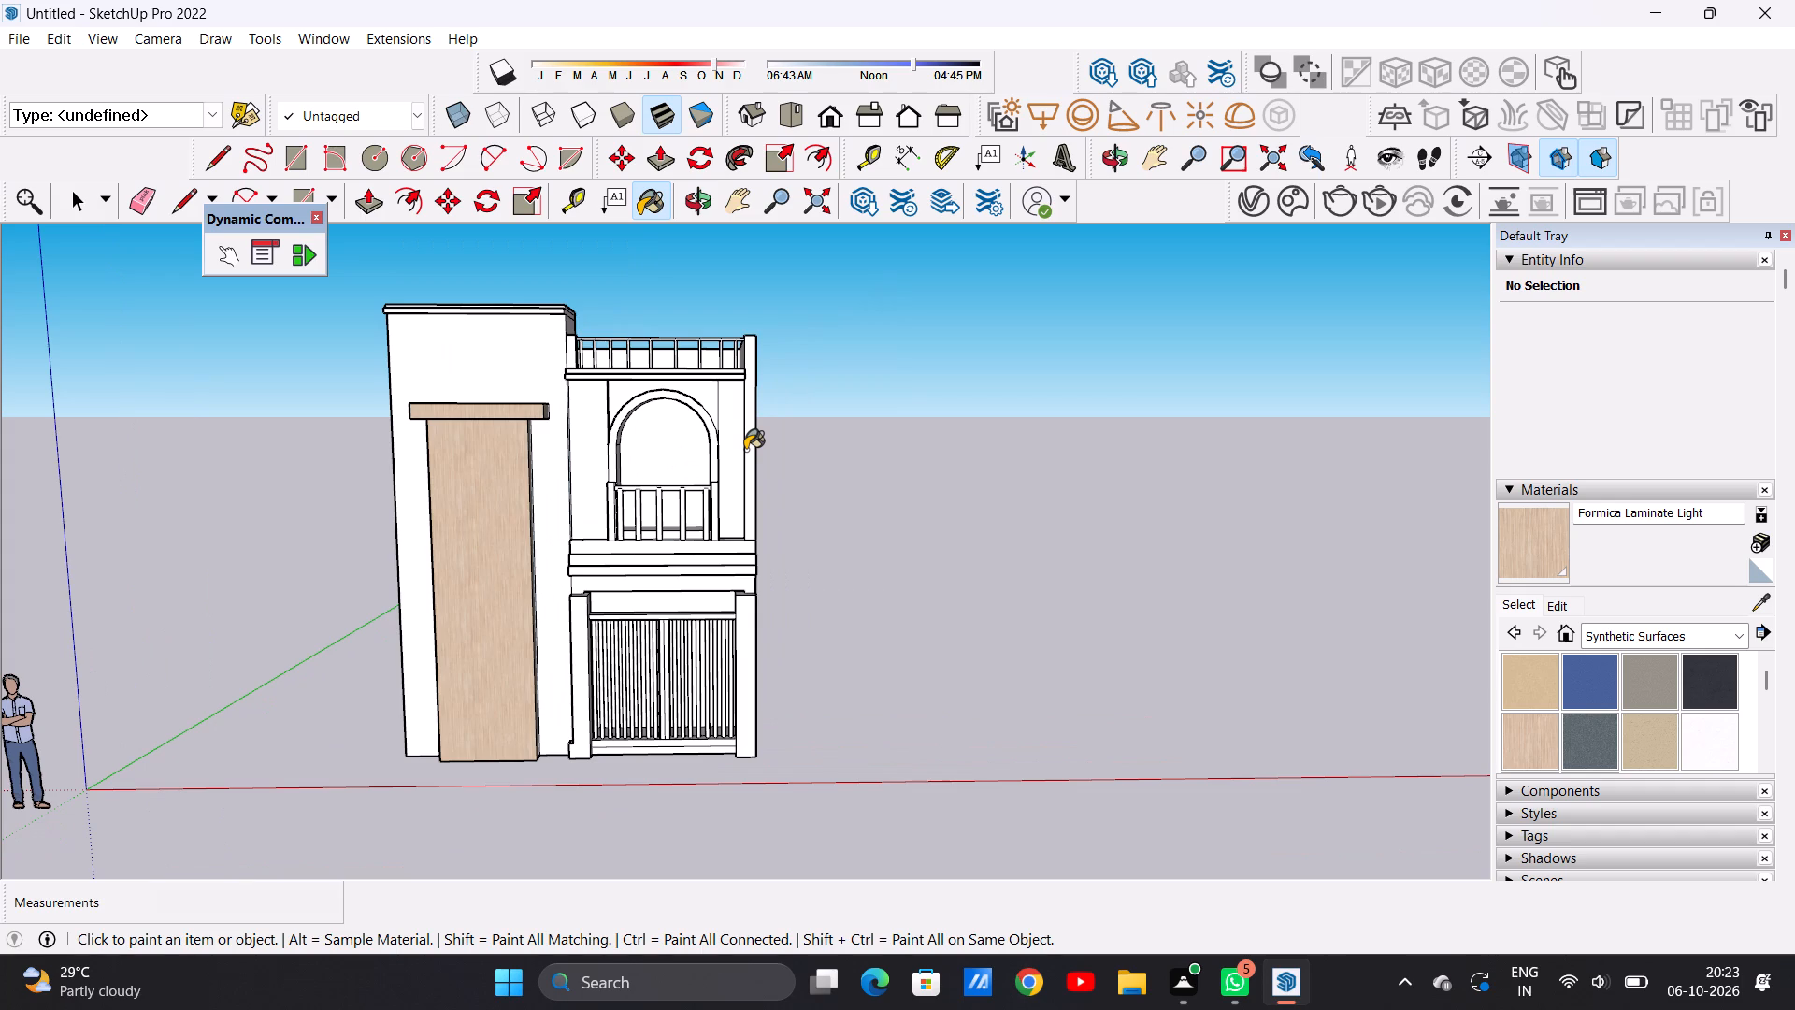
Paint the first-floor wall around the balcony arch and the narrow pillar at the facade's outer edge with Formica Laminate Light.
{"action": "scroll", "coordinate": [725, 534], "scroll_direction": "up", "scroll_amount": 5}
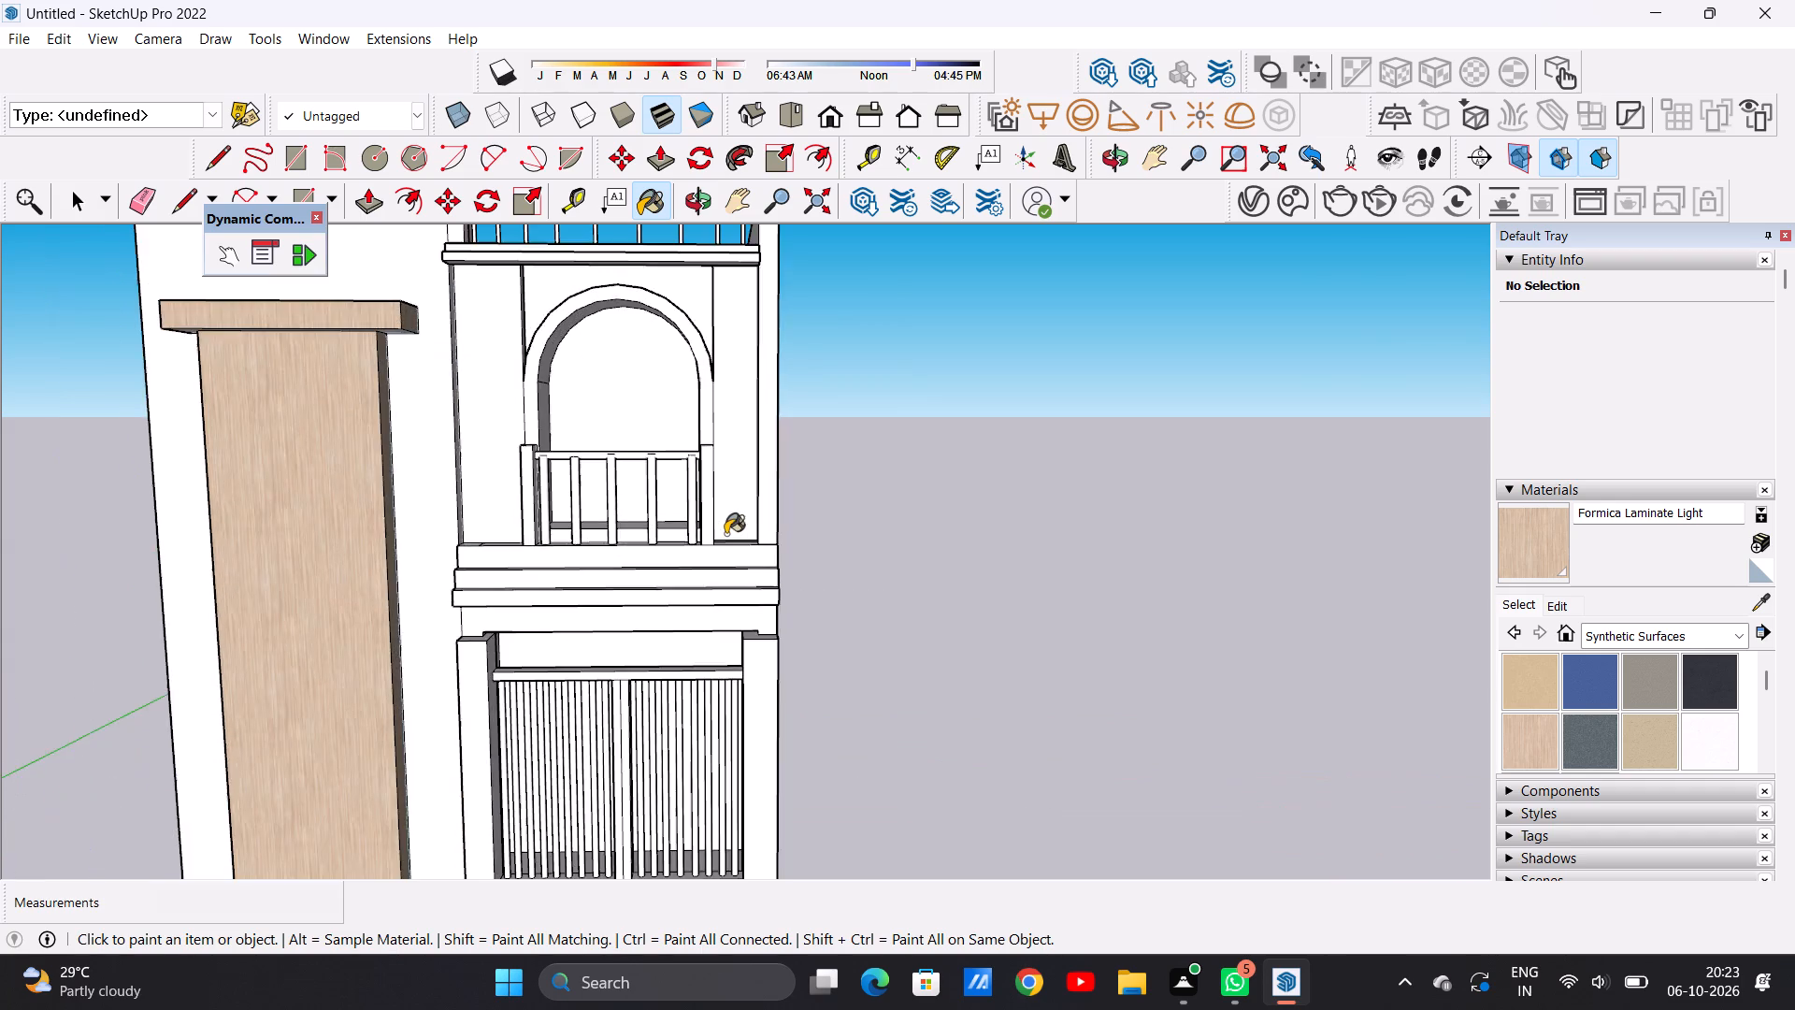
{"action": "scroll", "coordinate": [733, 528], "scroll_direction": "up", "scroll_amount": 11}
{"action": "left_click", "coordinate": [734, 476]}
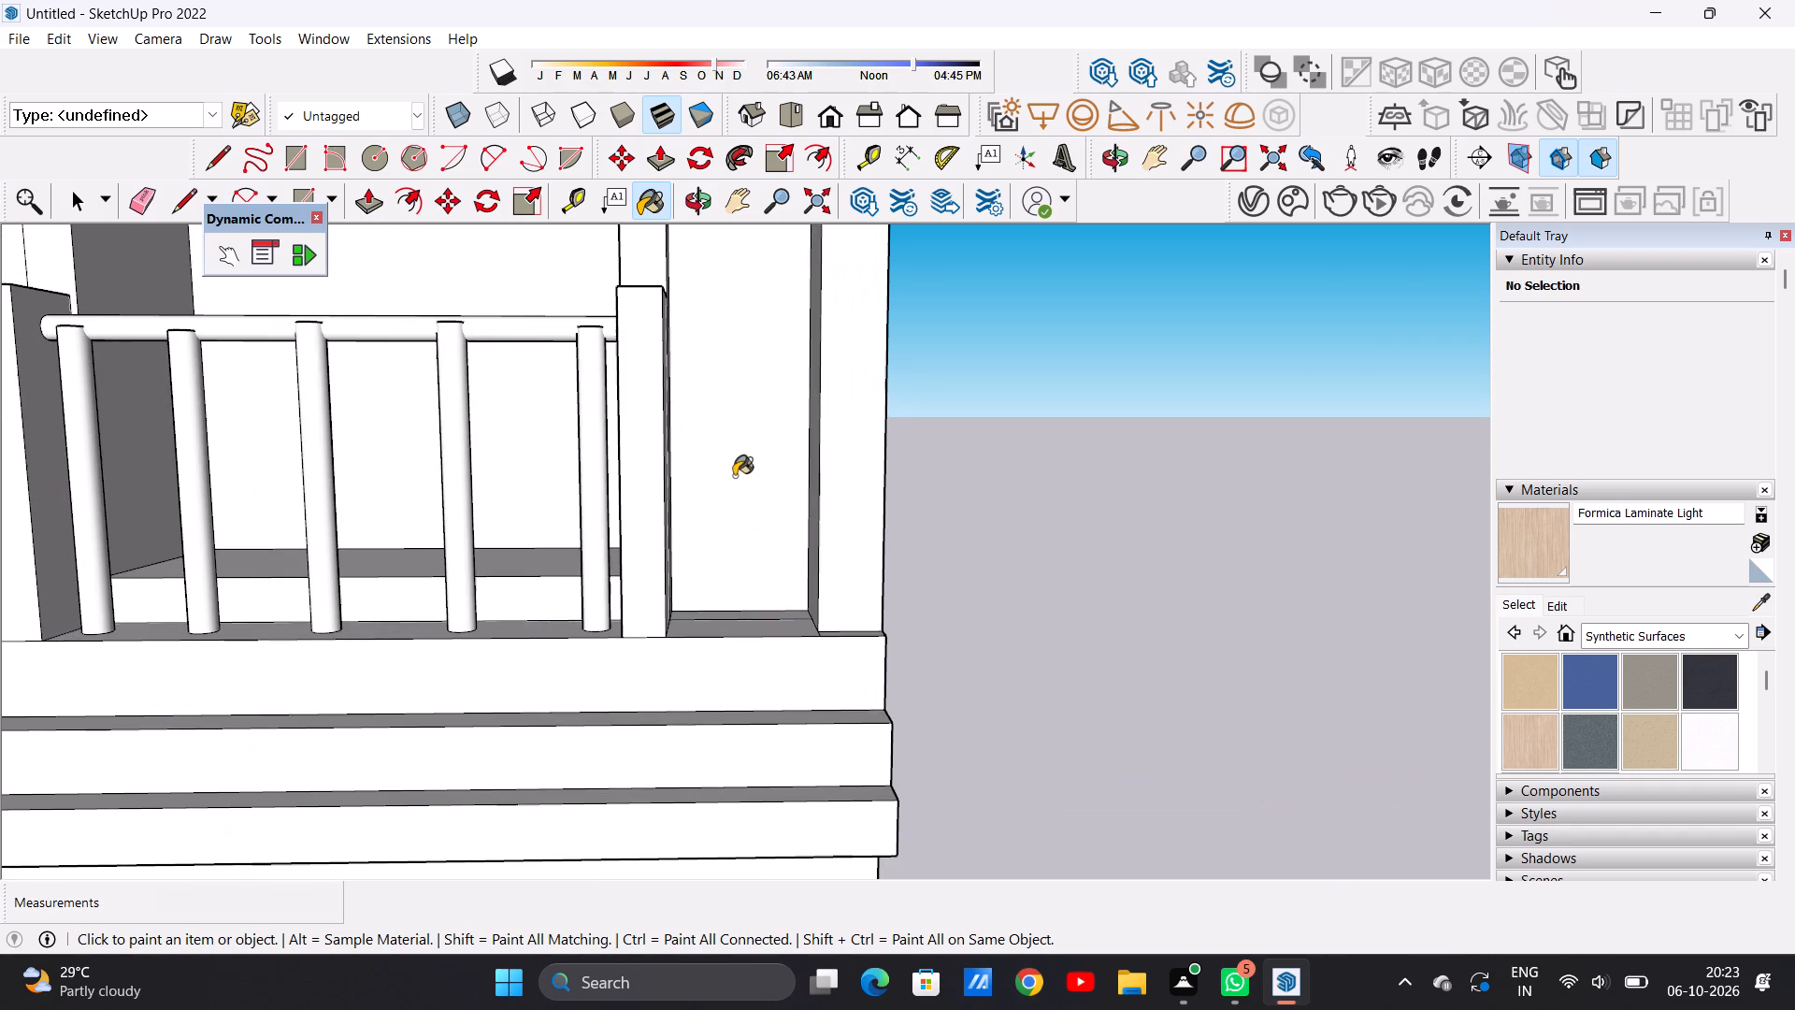
{"action": "scroll", "coordinate": [734, 533], "scroll_direction": "down", "scroll_amount": 13}
{"action": "scroll", "coordinate": [792, 506], "scroll_direction": "up", "scroll_amount": 6}
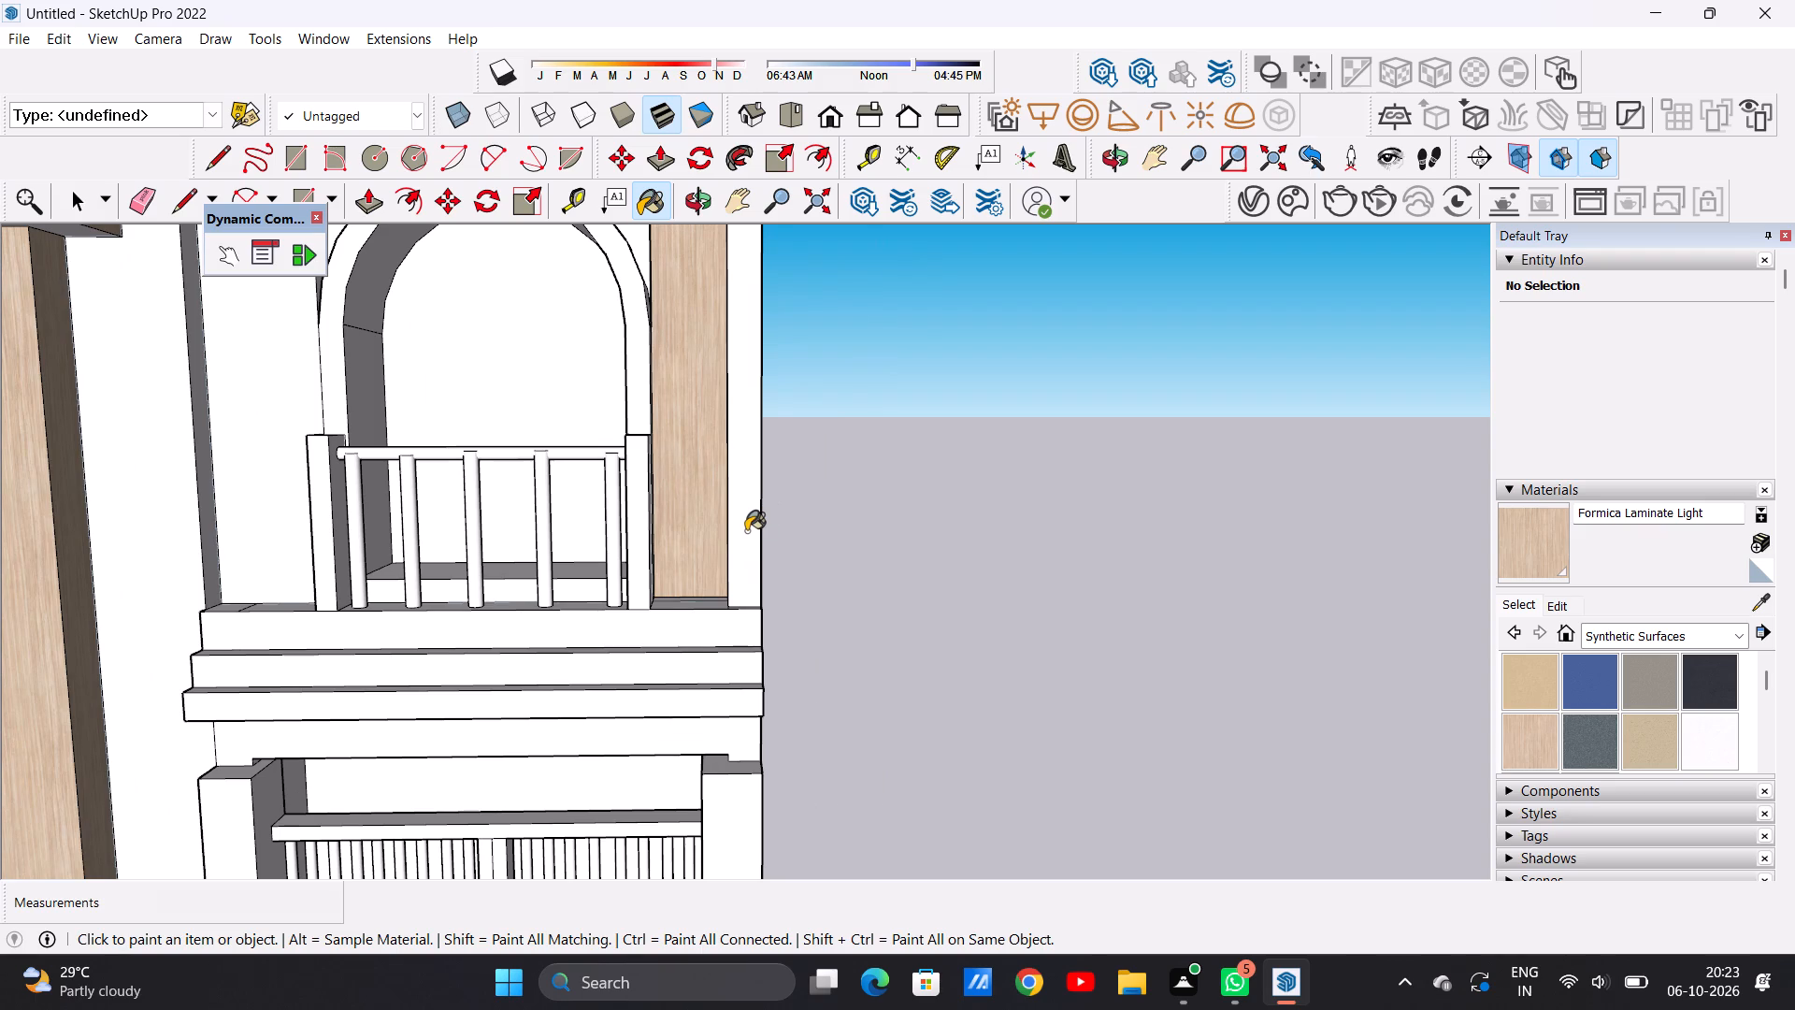
{"action": "left_click", "coordinate": [746, 531]}
{"action": "scroll", "coordinate": [742, 524], "scroll_direction": "down", "scroll_amount": 10}
{"action": "scroll", "coordinate": [610, 468], "scroll_direction": "up", "scroll_amount": 8}
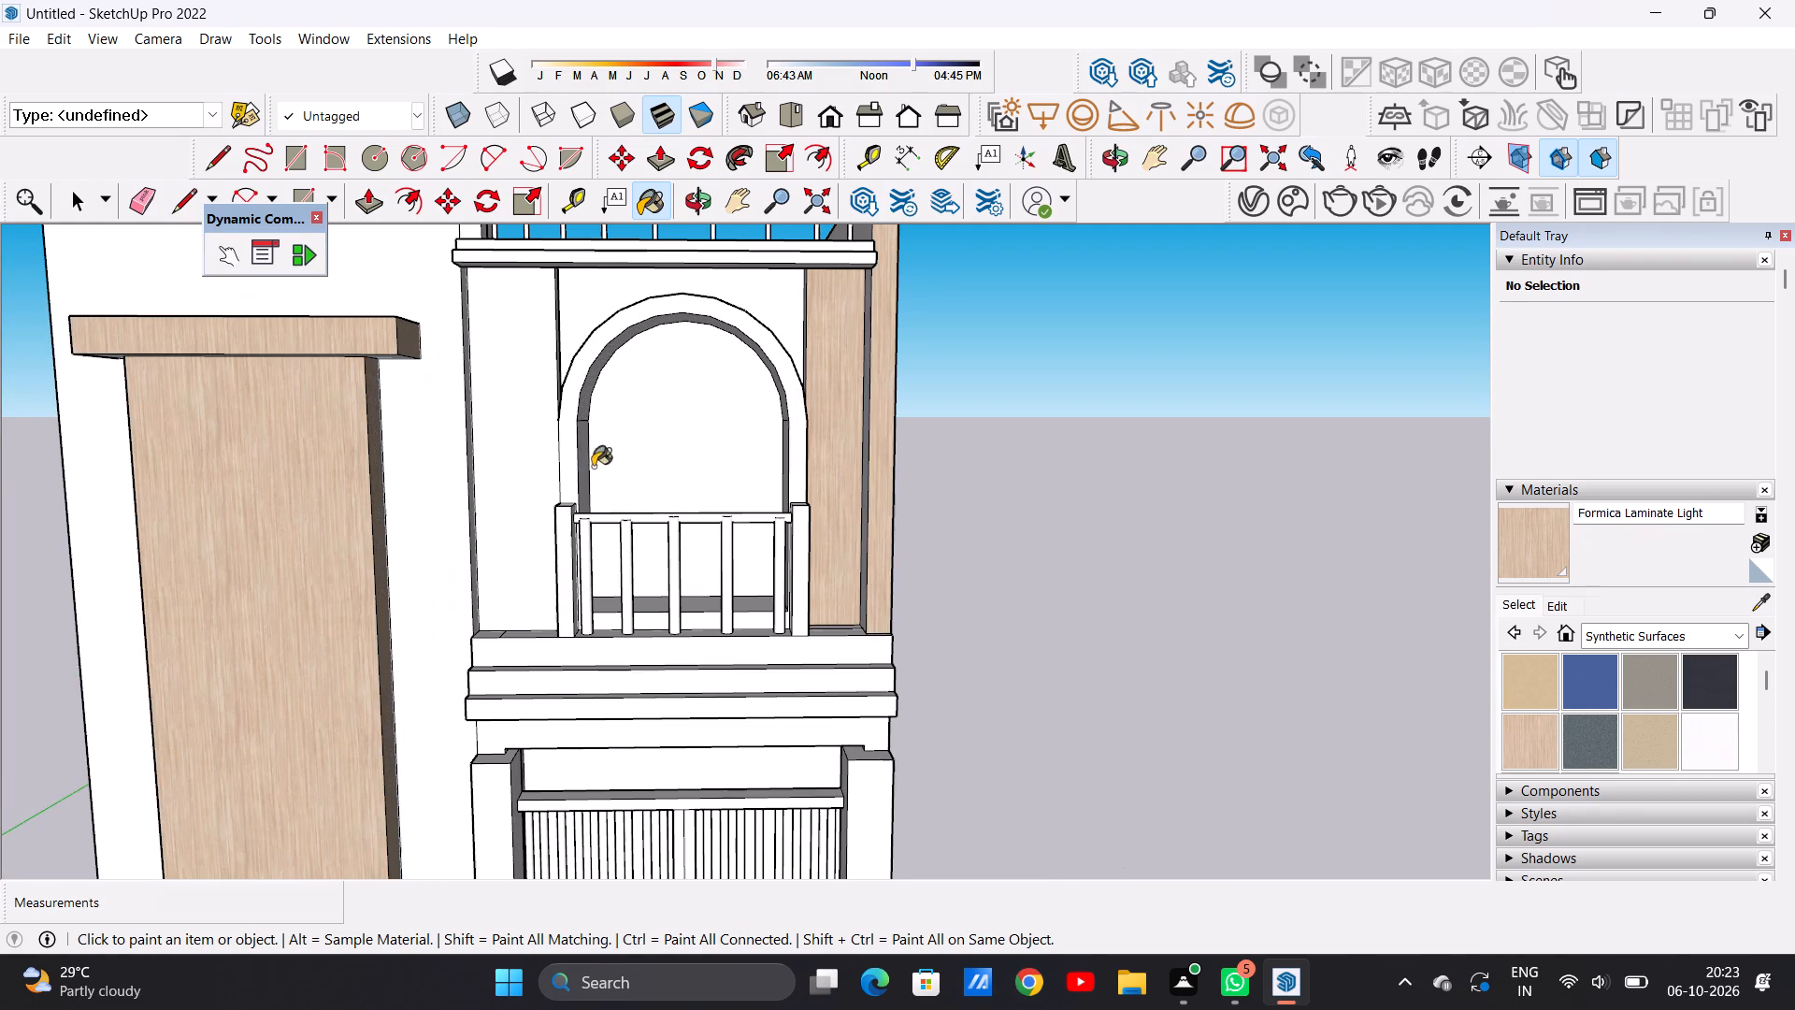
{"action": "left_click", "coordinate": [490, 411]}
{"action": "left_click", "coordinate": [566, 308]}
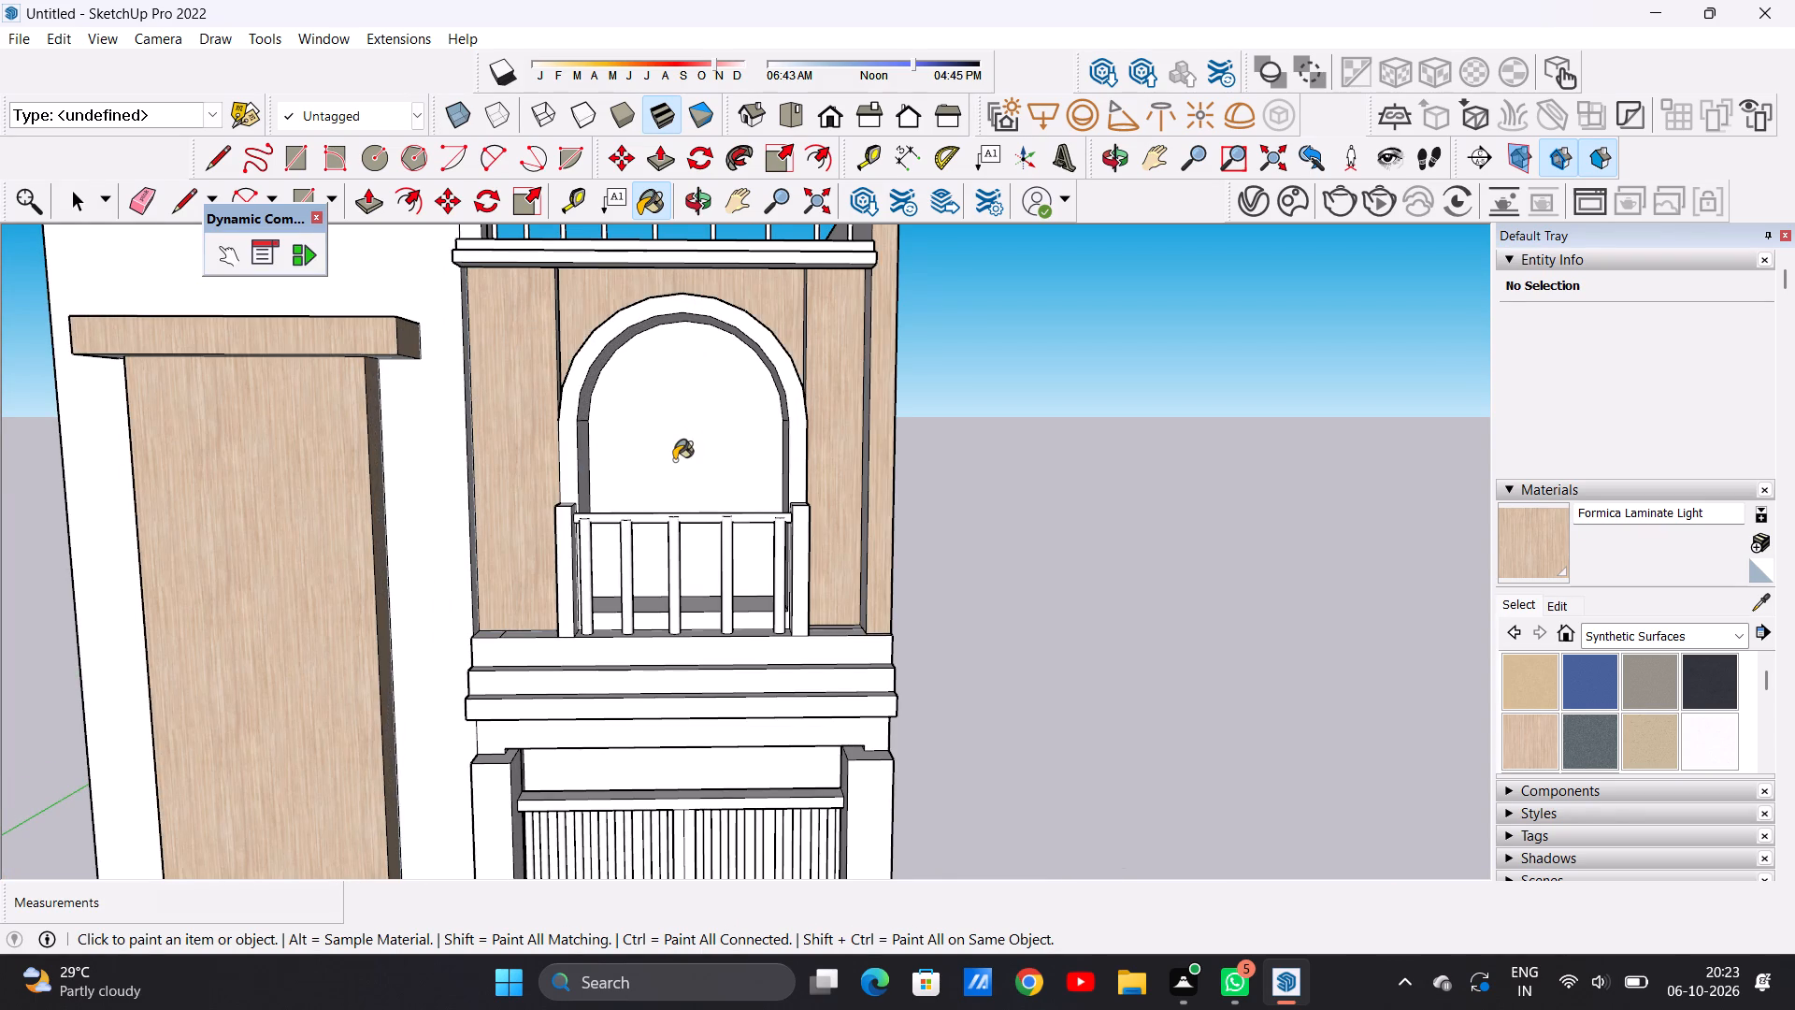
Paint the three stepped front bands of the balcony slab and the beam beneath them with Formica Laminate Light.
{"action": "scroll", "coordinate": [665, 436], "scroll_direction": "down", "scroll_amount": 11}
{"action": "scroll", "coordinate": [712, 452], "scroll_direction": "up", "scroll_amount": 7}
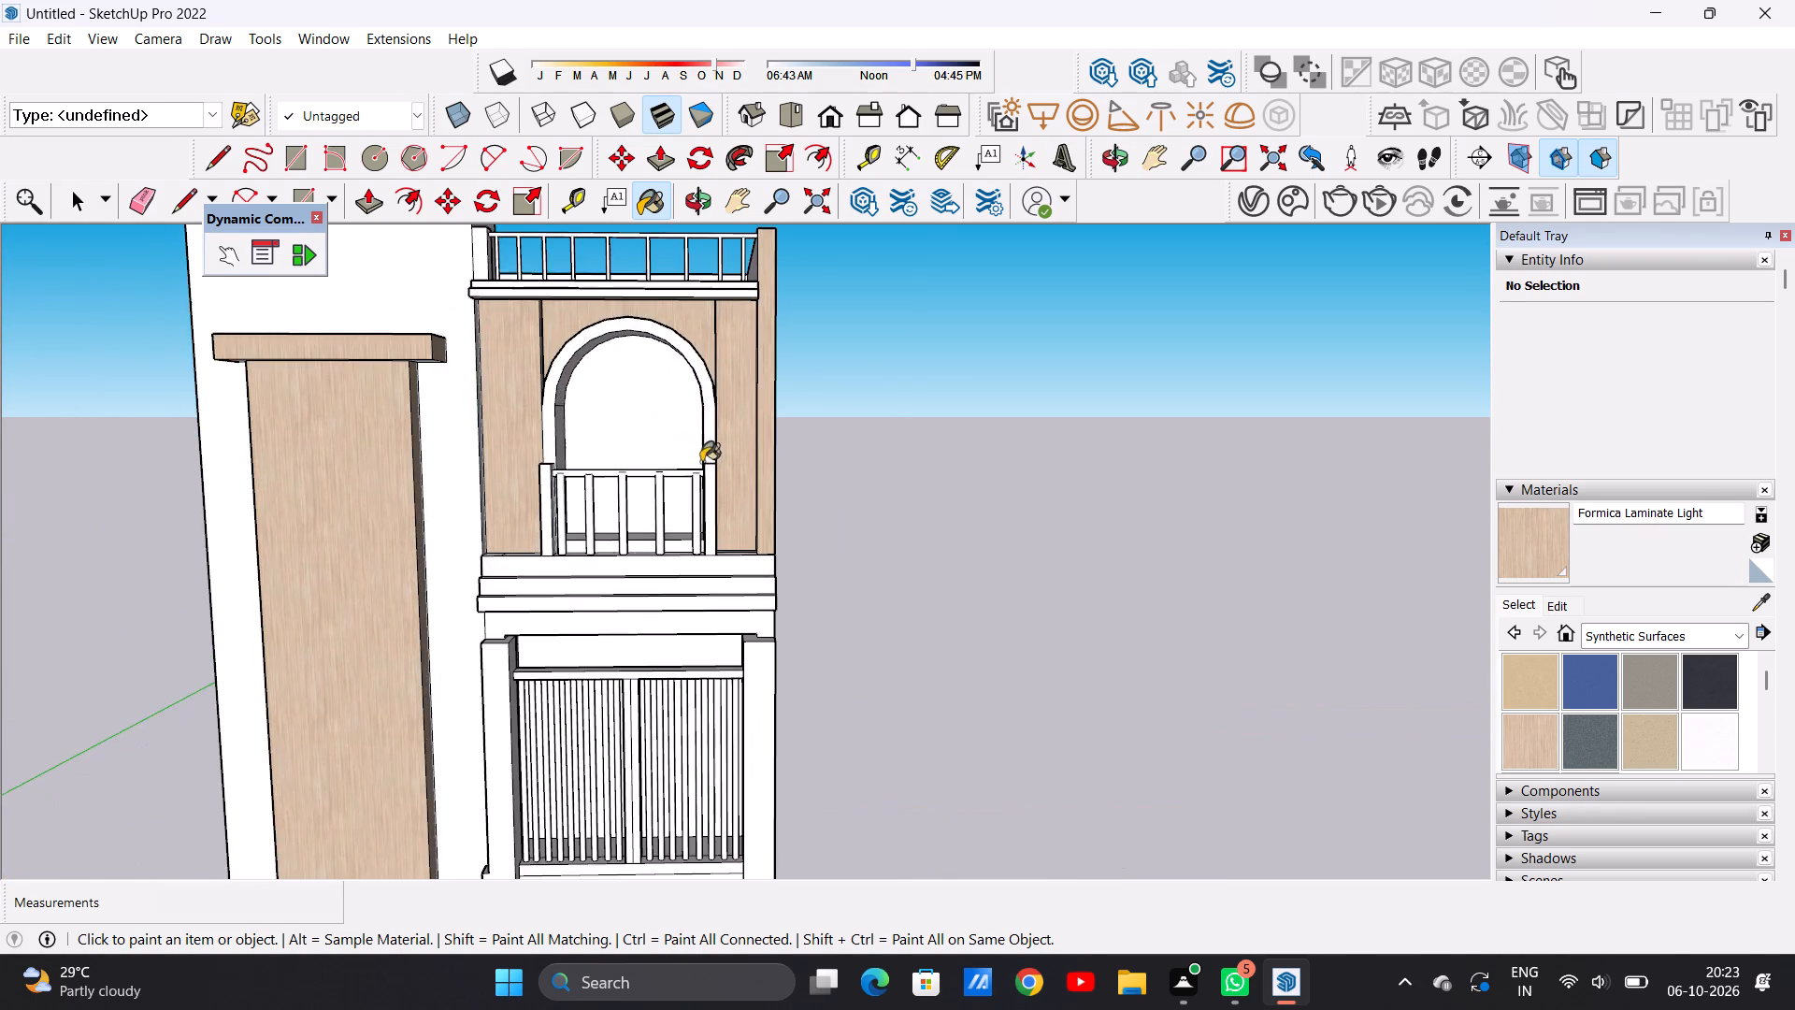
{"action": "scroll", "coordinate": [666, 474], "scroll_direction": "up", "scroll_amount": 6}
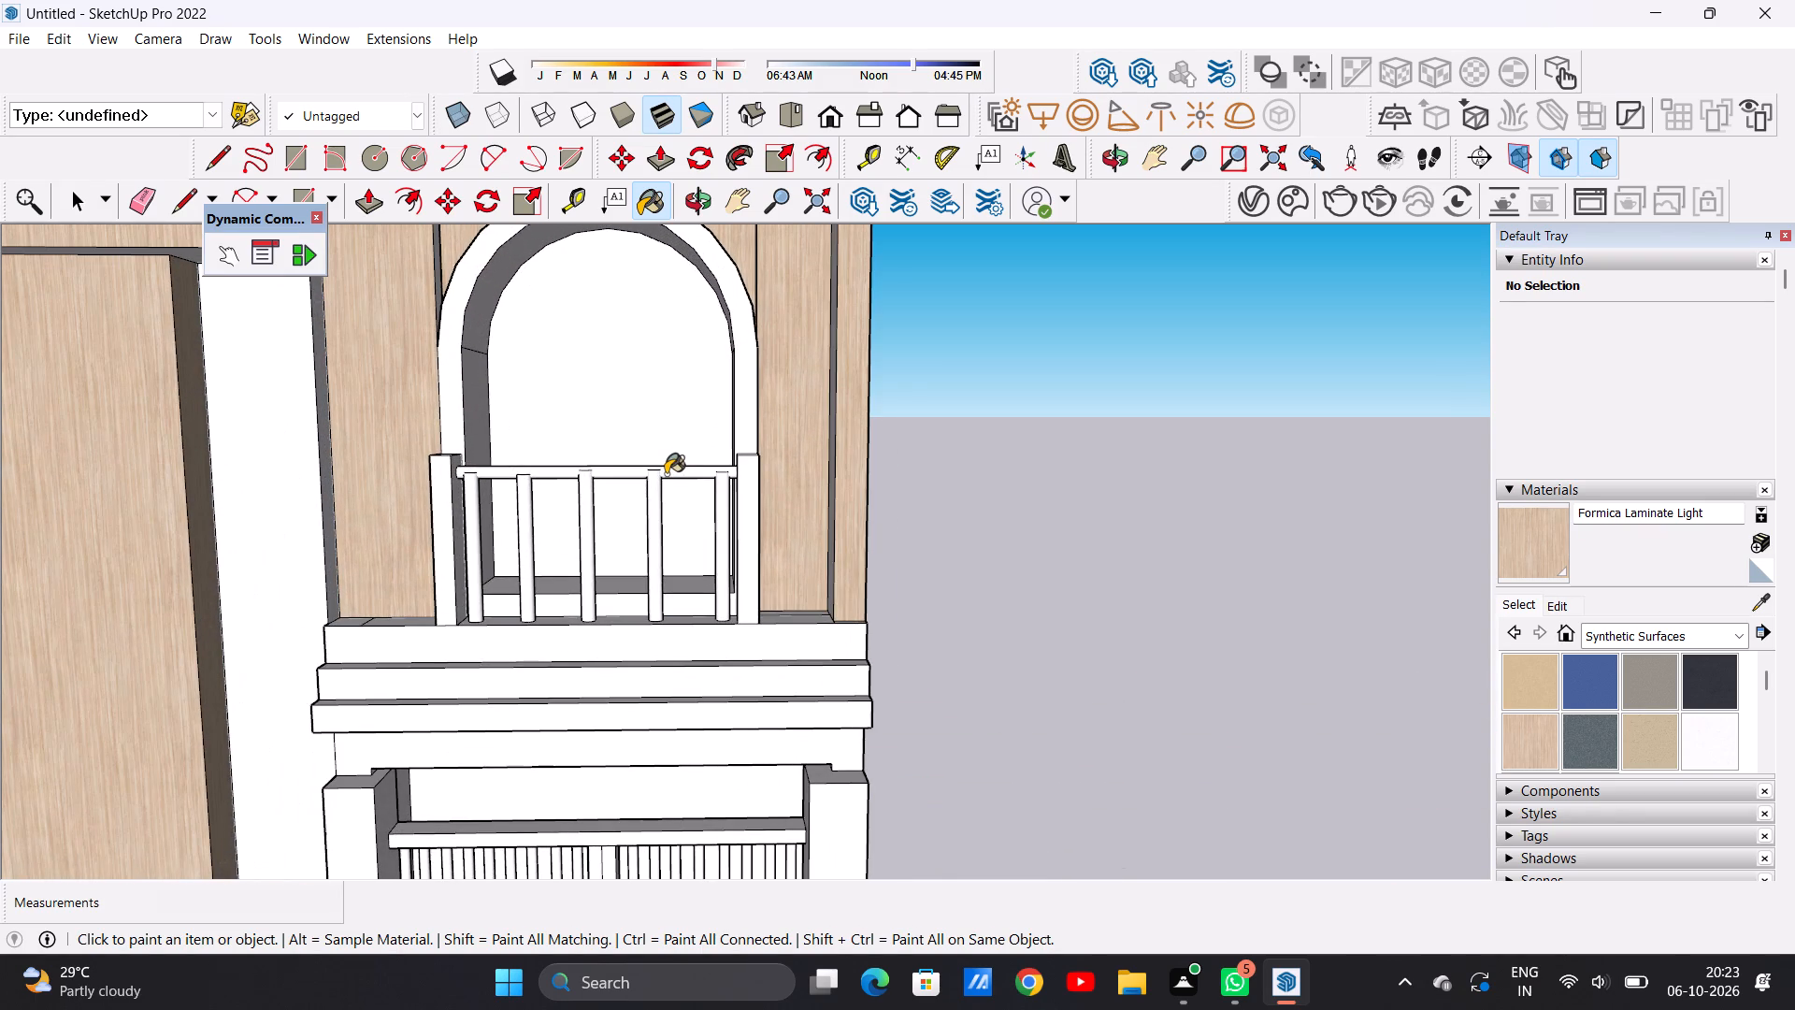
{"action": "scroll", "coordinate": [647, 474], "scroll_direction": "down", "scroll_amount": 10}
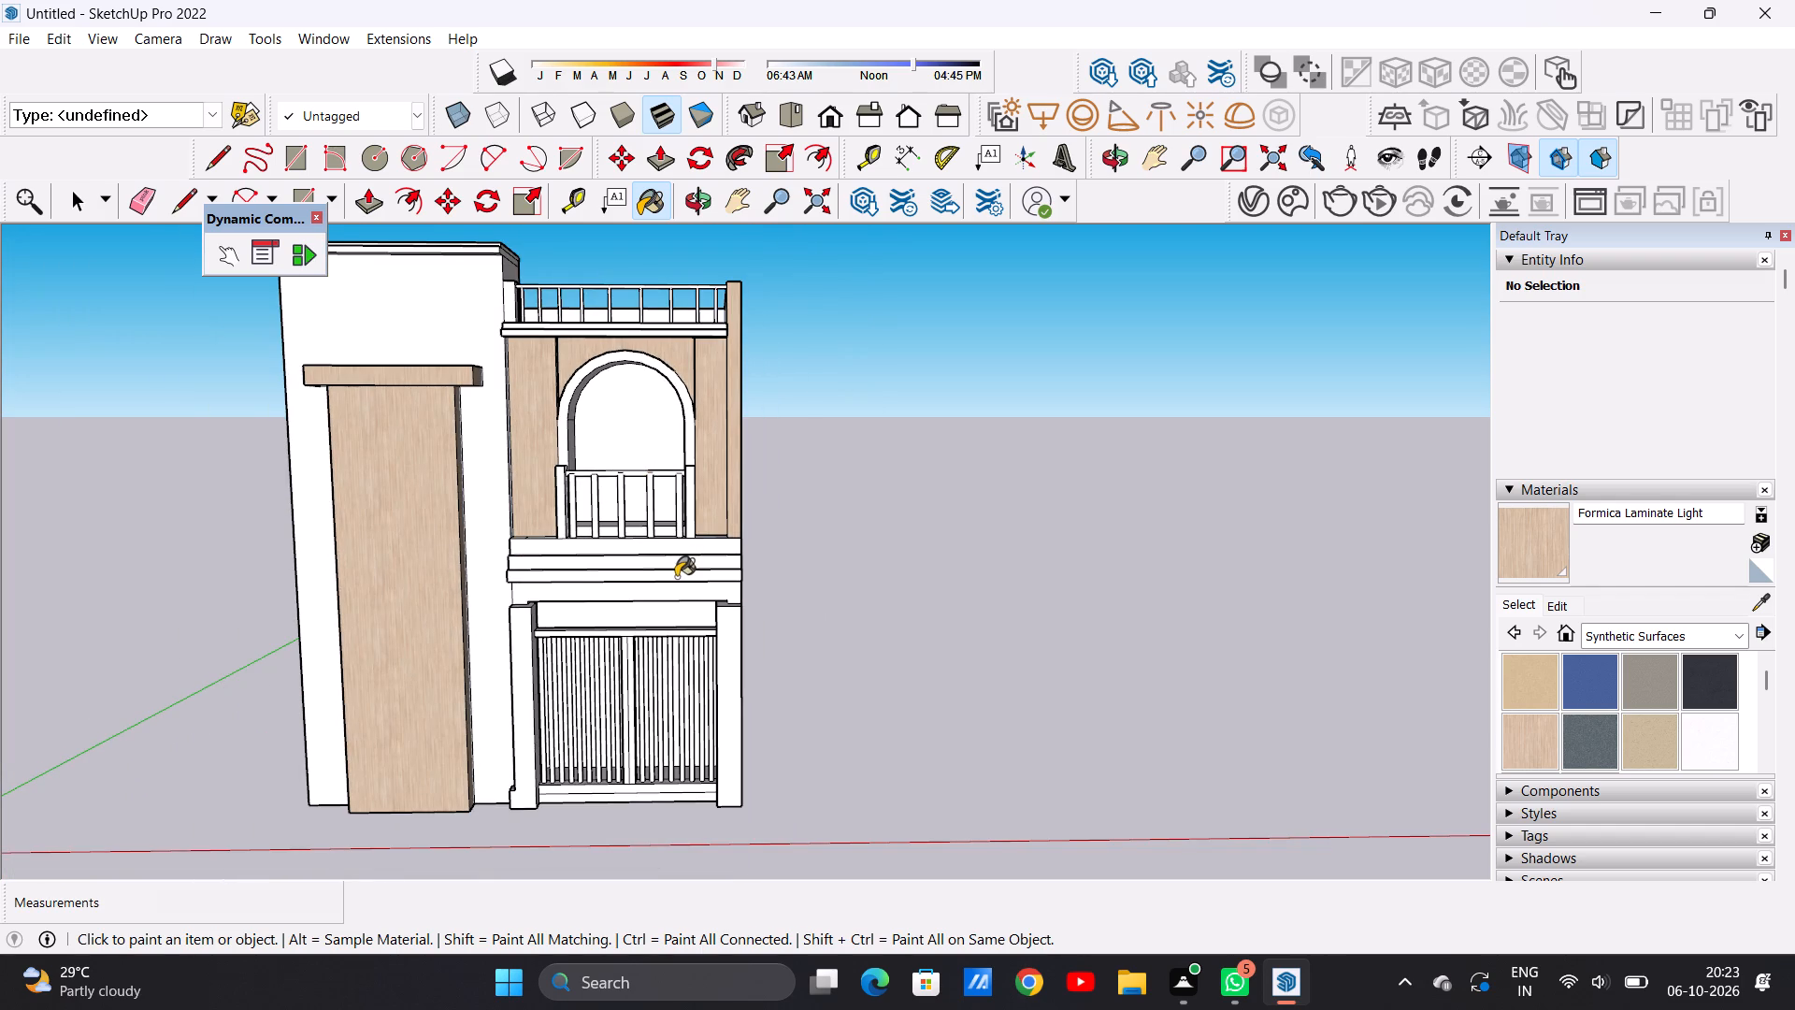
{"action": "scroll", "coordinate": [678, 577], "scroll_direction": "up", "scroll_amount": 7}
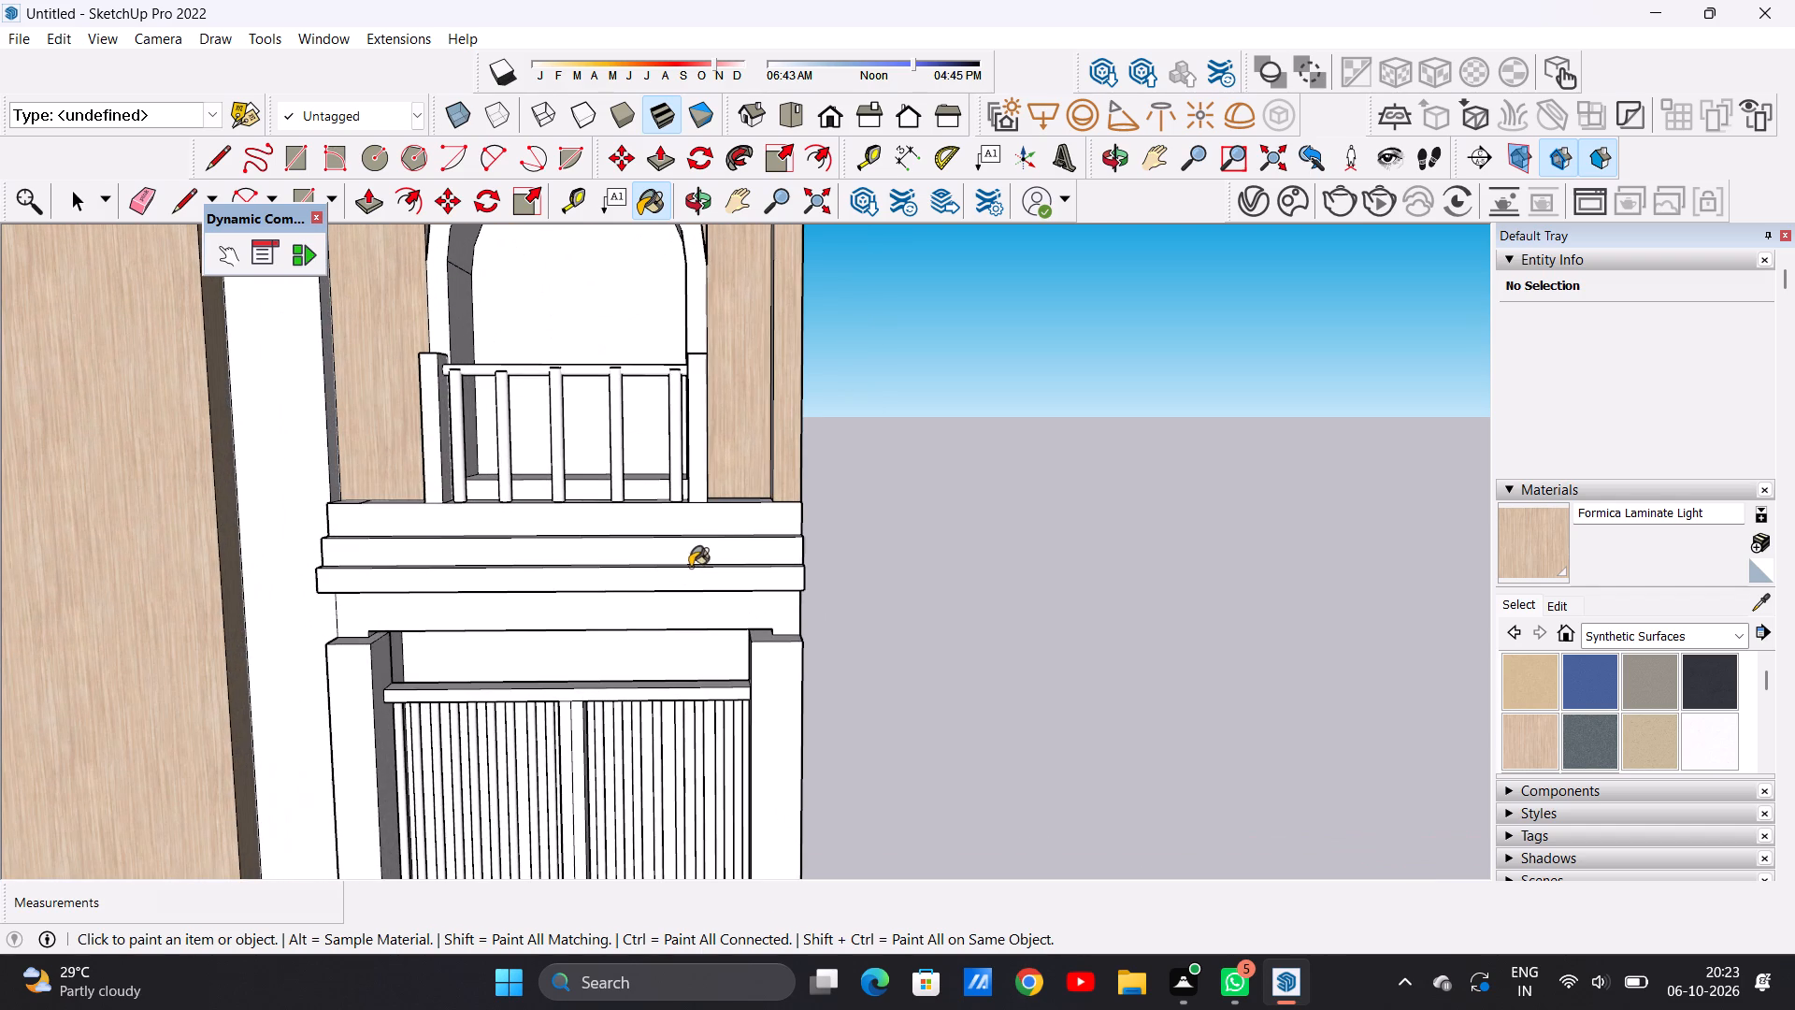
{"action": "left_click", "coordinate": [718, 520]}
{"action": "left_click", "coordinate": [716, 555]}
{"action": "left_click", "coordinate": [720, 581]}
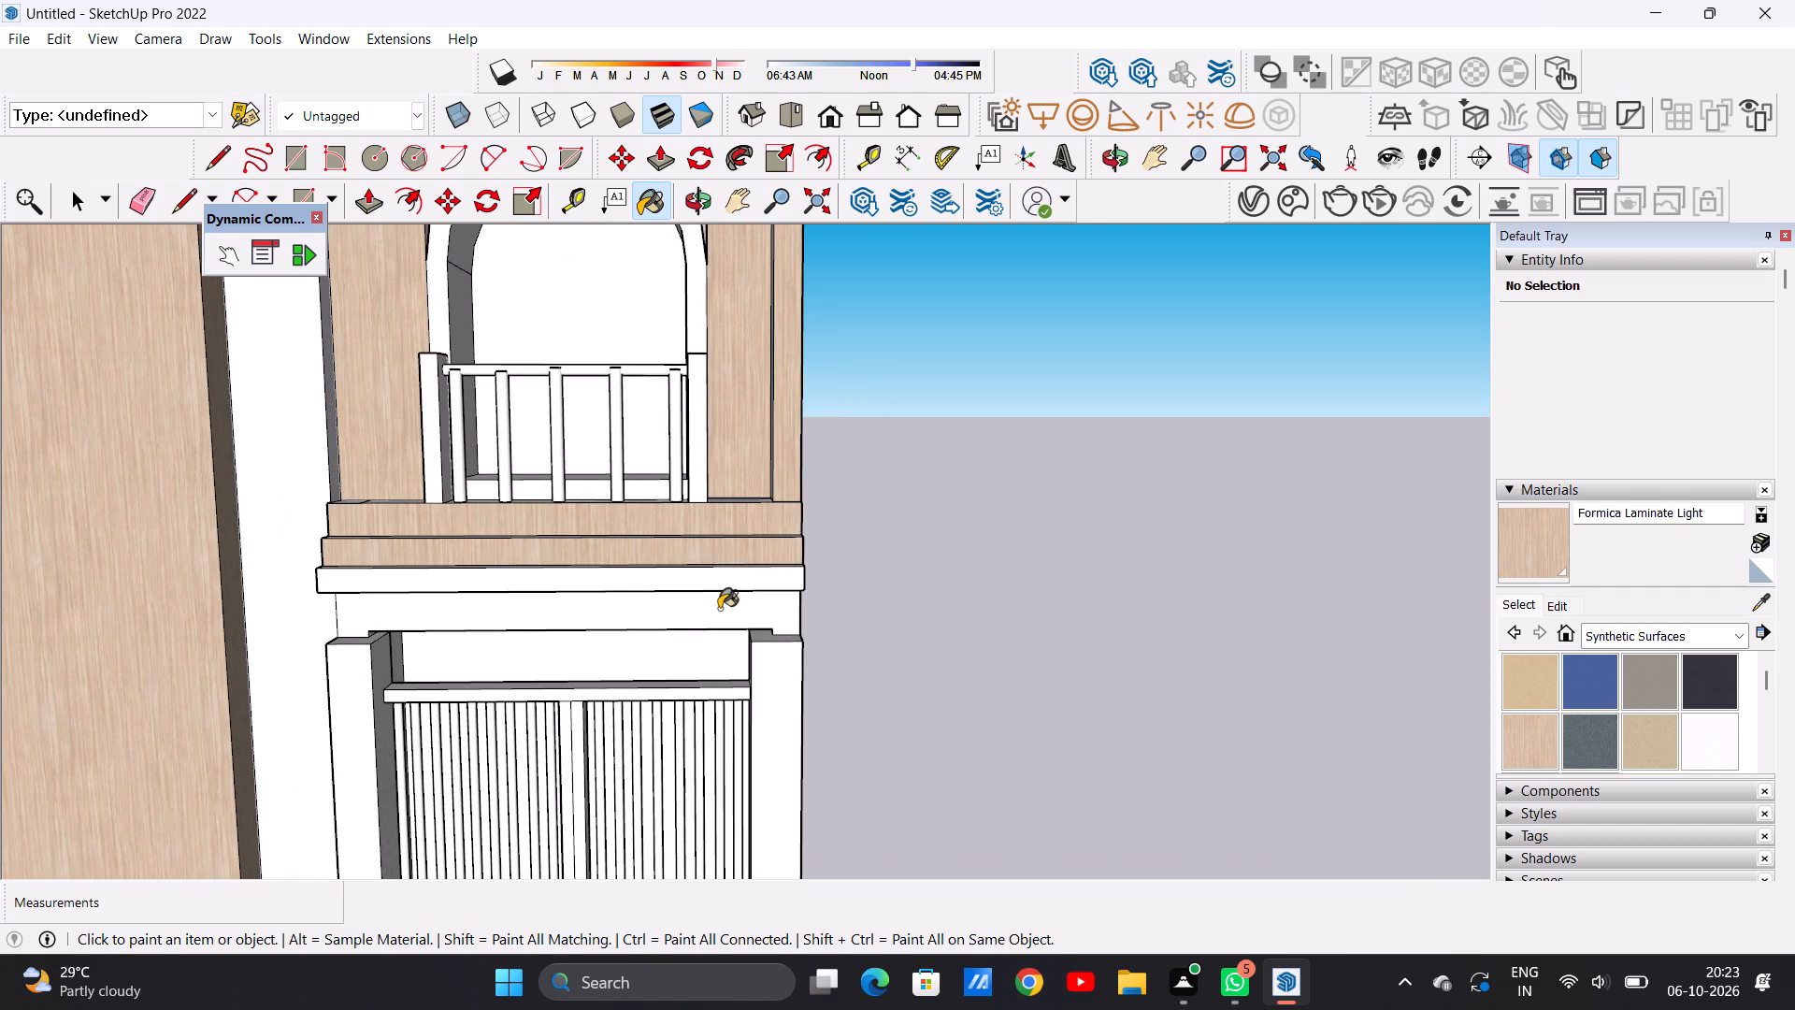
{"action": "left_click", "coordinate": [719, 609]}
Paint the balcony floor faces around the railing and the side wall return at its left end with Formica Laminate Light.
{"action": "scroll", "coordinate": [686, 579], "scroll_direction": "down", "scroll_amount": 5}
{"action": "middle_click_drag", "start_coordinate": [669, 570], "coordinate": [584, 707]}
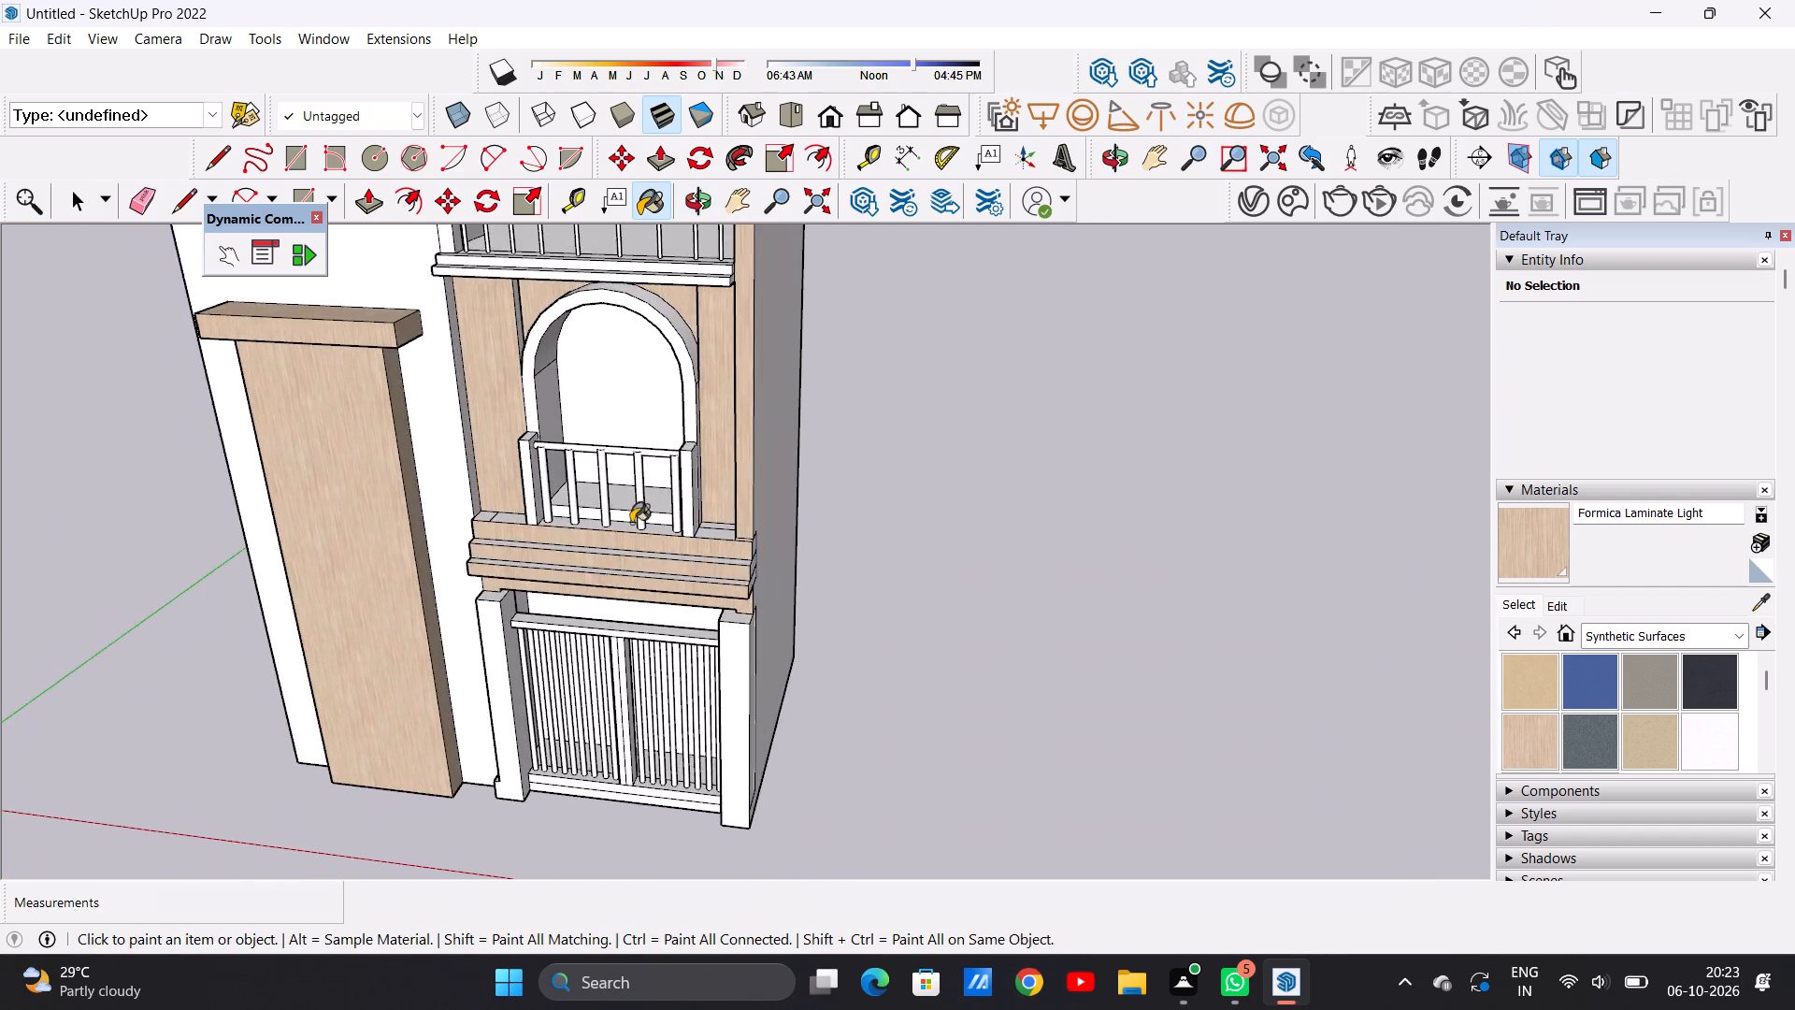
{"action": "scroll", "coordinate": [631, 523], "scroll_direction": "up", "scroll_amount": 11}
{"action": "left_click", "coordinate": [742, 534]}
{"action": "left_click", "coordinate": [590, 525]}
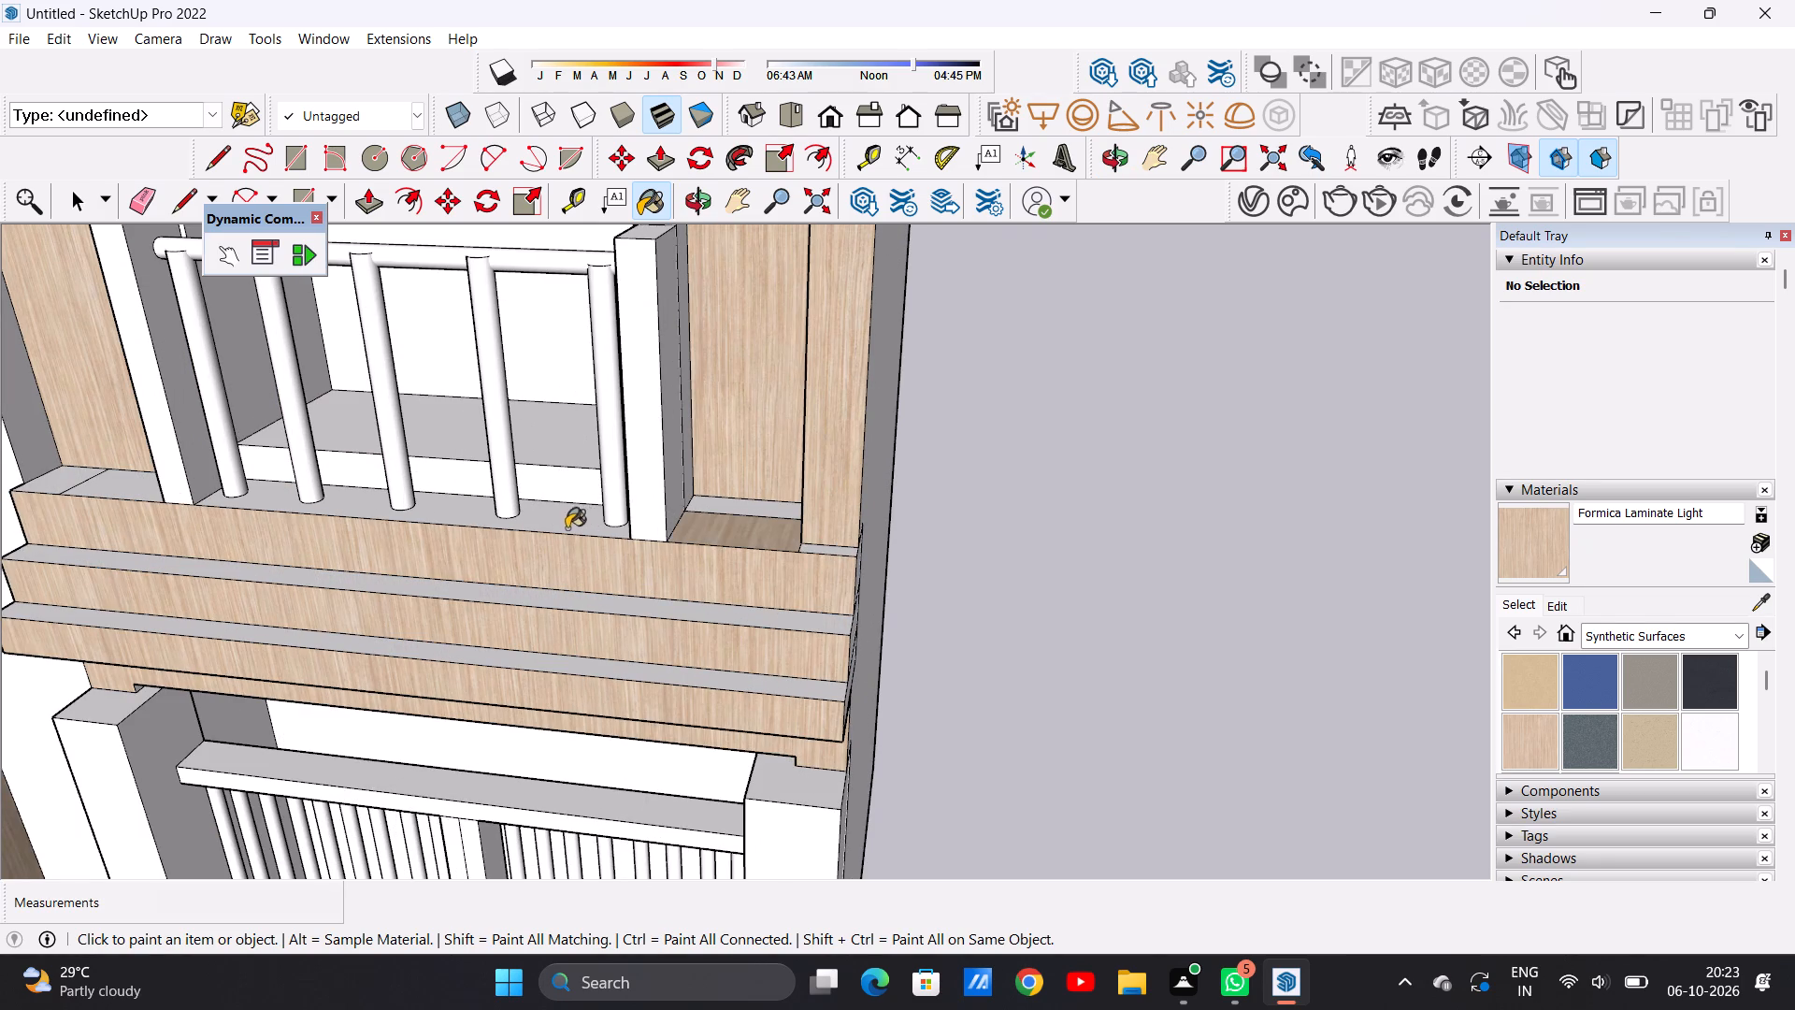
{"action": "scroll", "coordinate": [625, 505], "scroll_direction": "down", "scroll_amount": 7}
{"action": "scroll", "coordinate": [379, 507], "scroll_direction": "up", "scroll_amount": 8}
{"action": "scroll", "coordinate": [362, 479], "scroll_direction": "down", "scroll_amount": 1}
{"action": "scroll", "coordinate": [362, 479], "scroll_direction": "up", "scroll_amount": 3}
{"action": "left_click", "coordinate": [354, 485]}
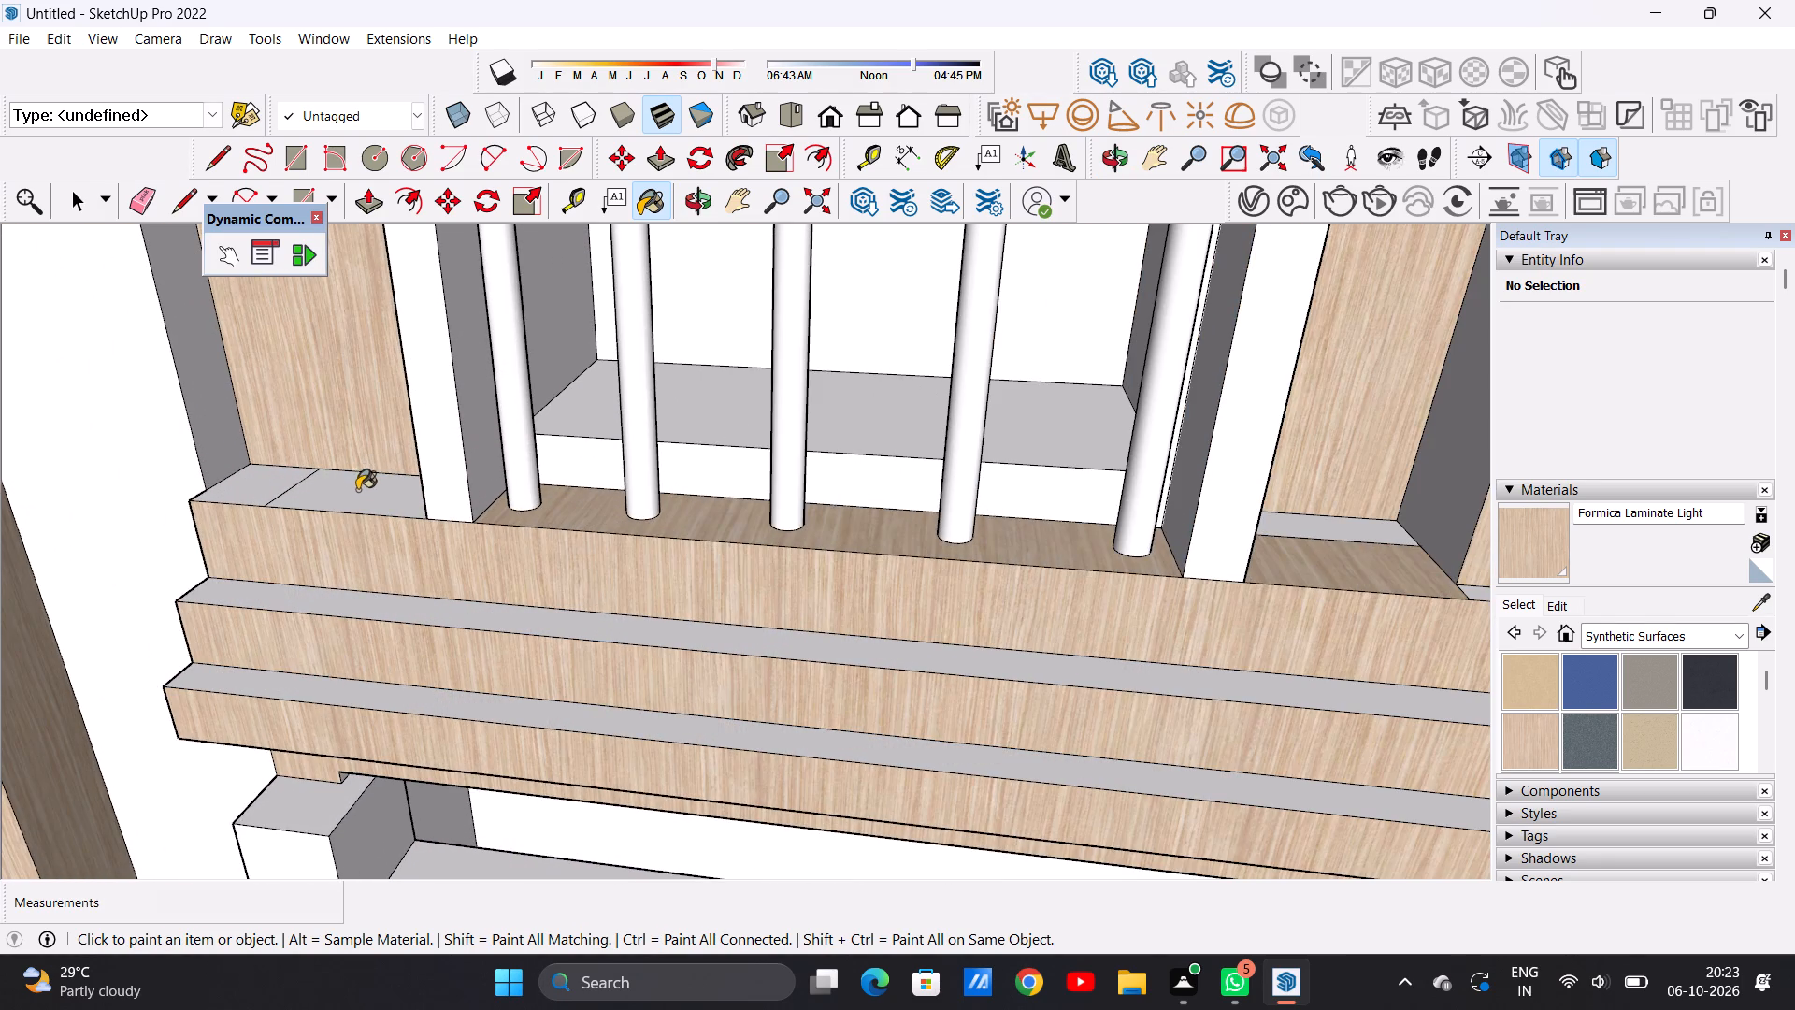
{"action": "left_click", "coordinate": [225, 468]}
{"action": "left_click", "coordinate": [263, 502]}
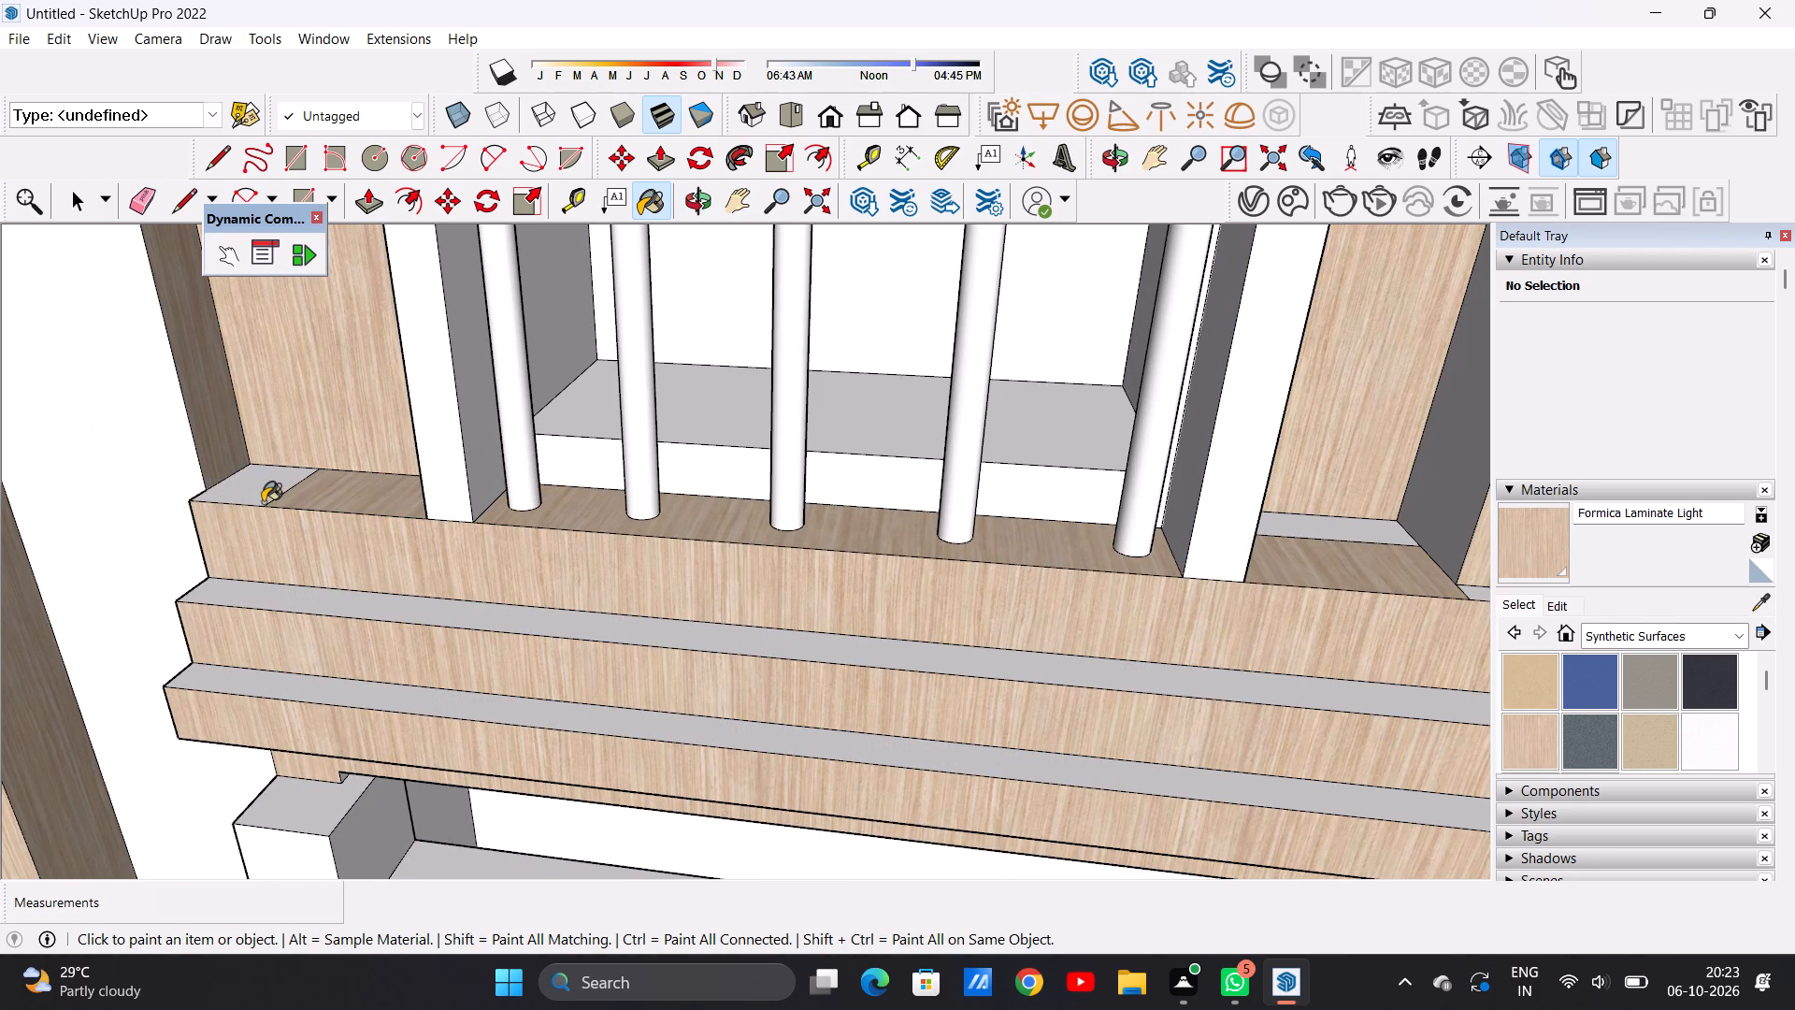
Paint the two stepped ledge tops of the balcony slab and the remaining rear floor strip with Formica Laminate Light.
{"action": "left_click", "coordinate": [309, 598]}
{"action": "left_click", "coordinate": [346, 687]}
{"action": "scroll", "coordinate": [356, 592], "scroll_direction": "down", "scroll_amount": 8}
{"action": "scroll", "coordinate": [393, 531], "scroll_direction": "up", "scroll_amount": 1}
{"action": "scroll", "coordinate": [393, 531], "scroll_direction": "down", "scroll_amount": 4}
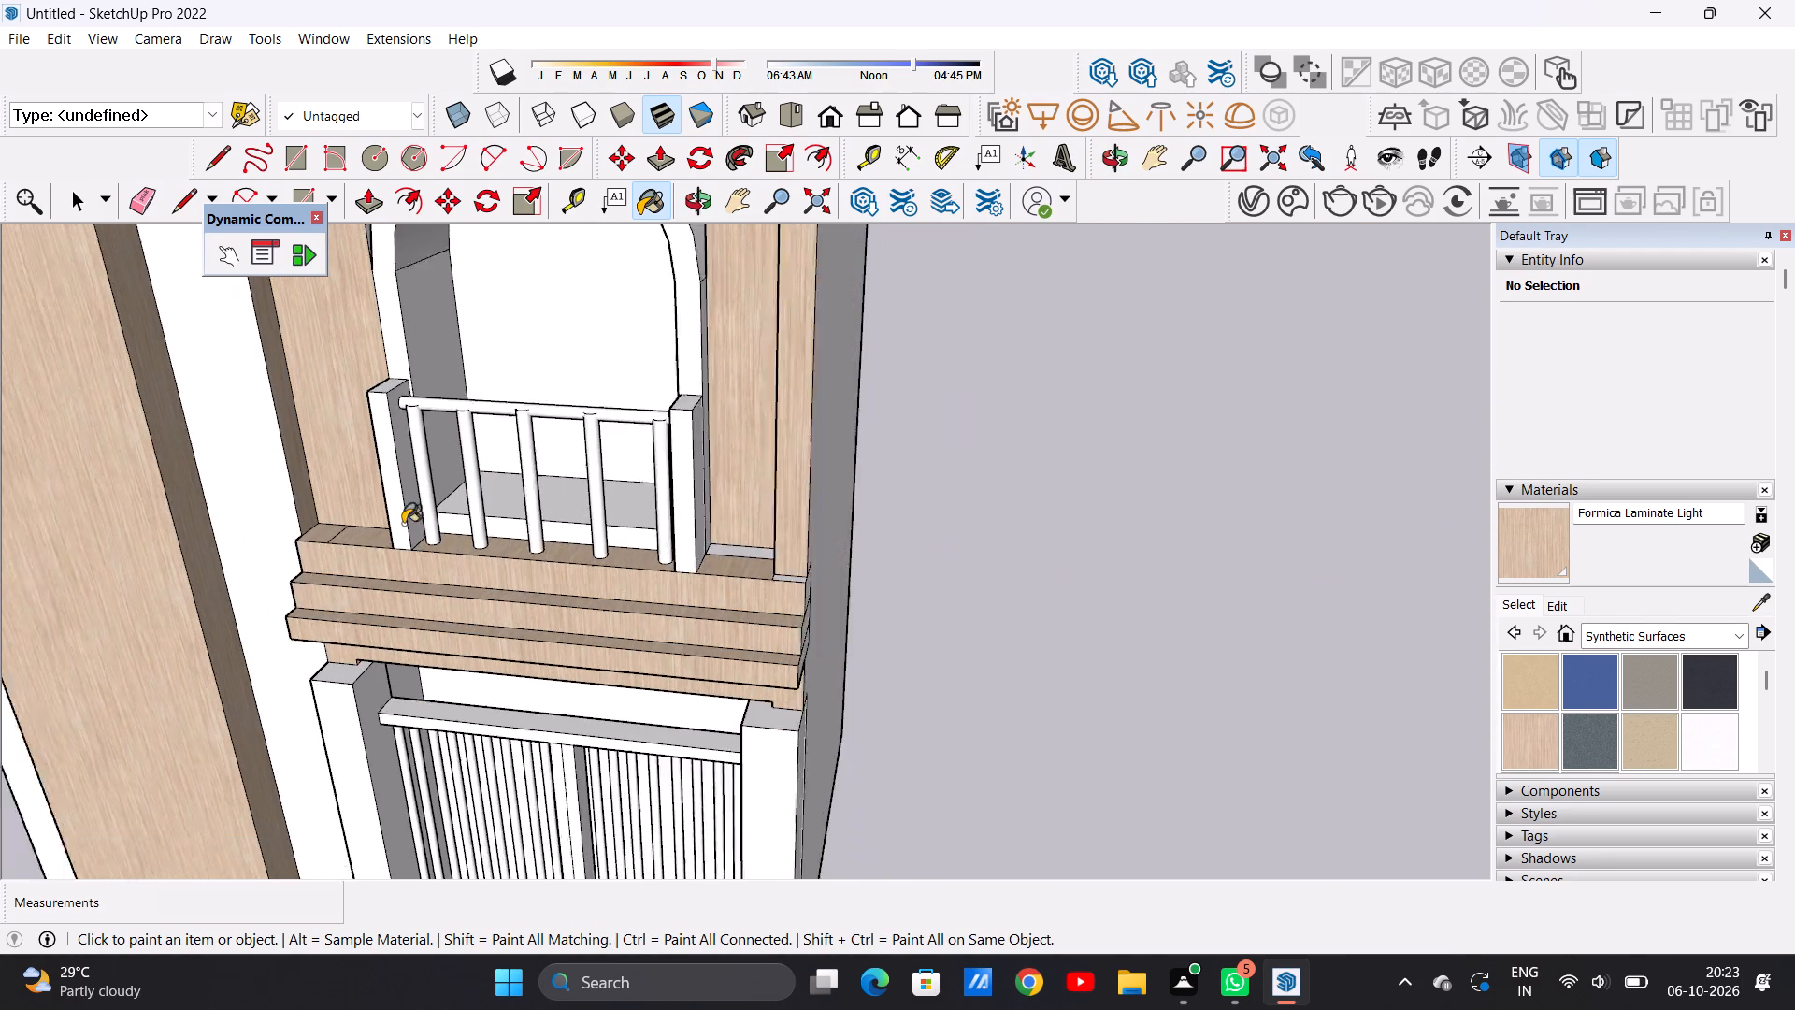
{"action": "scroll", "coordinate": [403, 524], "scroll_direction": "down", "scroll_amount": 3}
{"action": "scroll", "coordinate": [698, 550], "scroll_direction": "up", "scroll_amount": 17}
{"action": "left_click", "coordinate": [669, 543]}
{"action": "scroll", "coordinate": [591, 589], "scroll_direction": "down", "scroll_amount": 3}
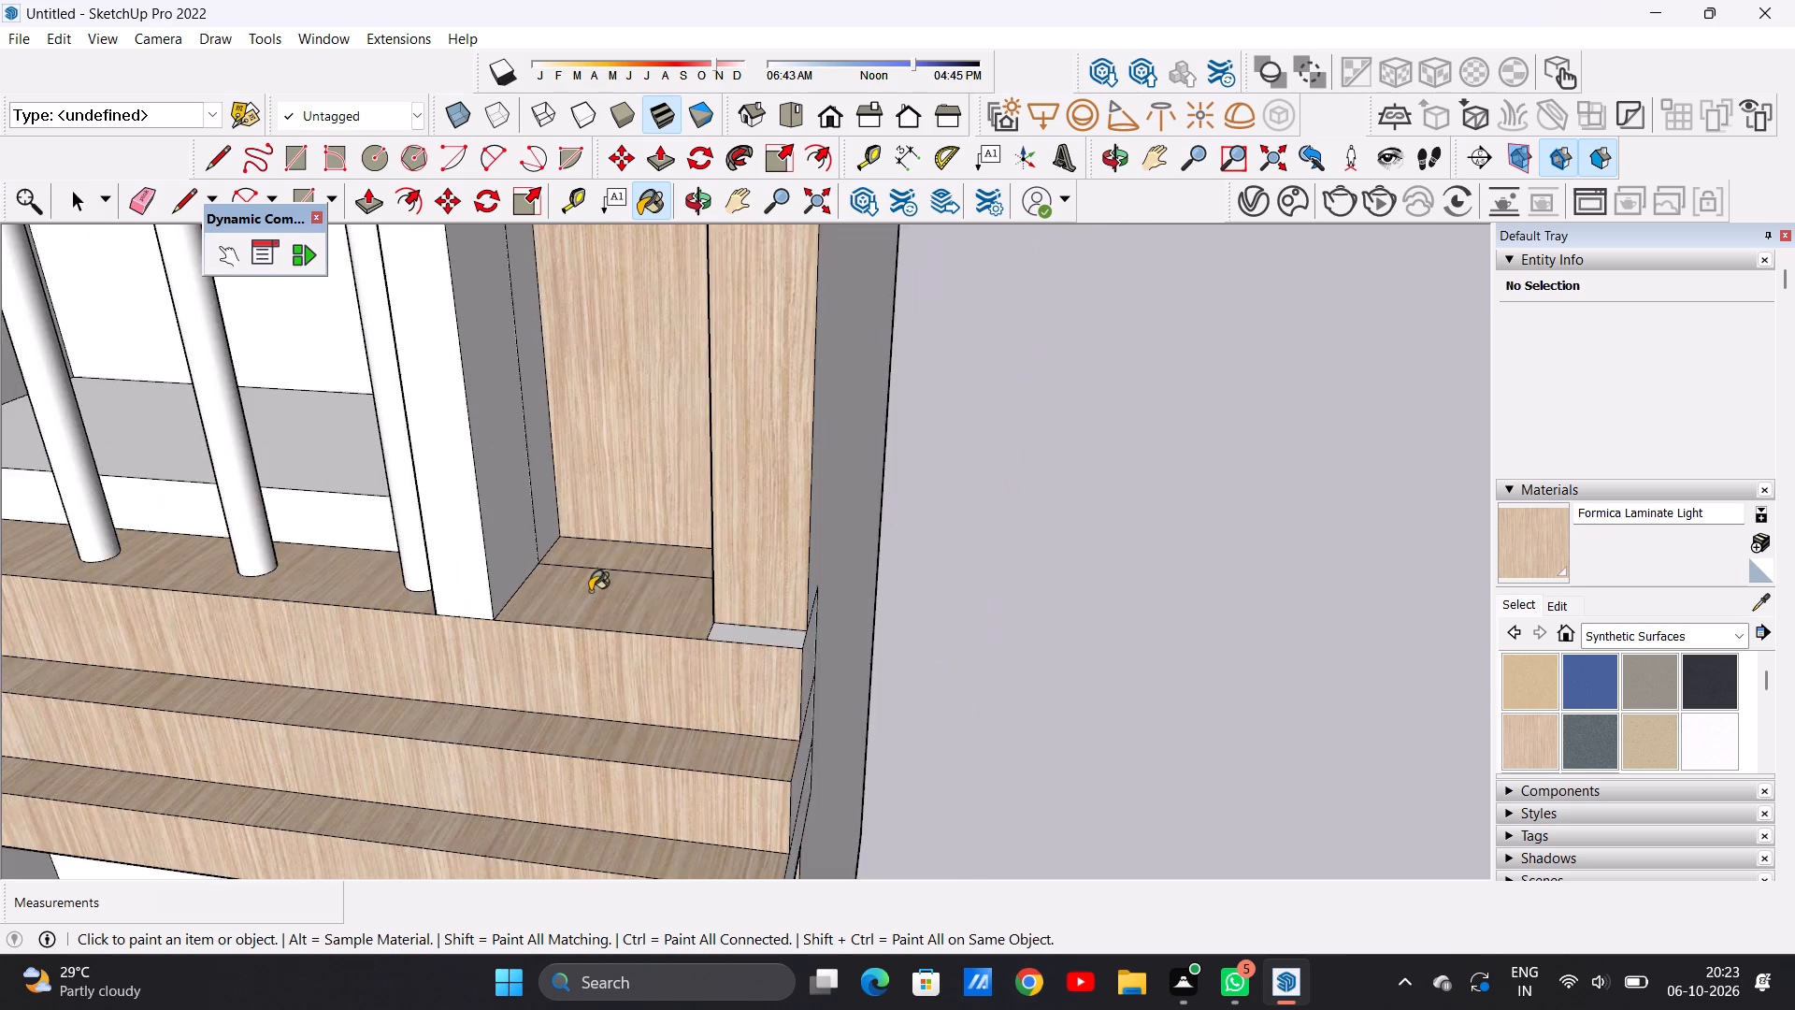
Paint the front faces of both entrance gate pillars with Formica Laminate Light.
{"action": "scroll", "coordinate": [590, 591], "scroll_direction": "down", "scroll_amount": 20}
{"action": "scroll", "coordinate": [604, 576], "scroll_direction": "down", "scroll_amount": 6}
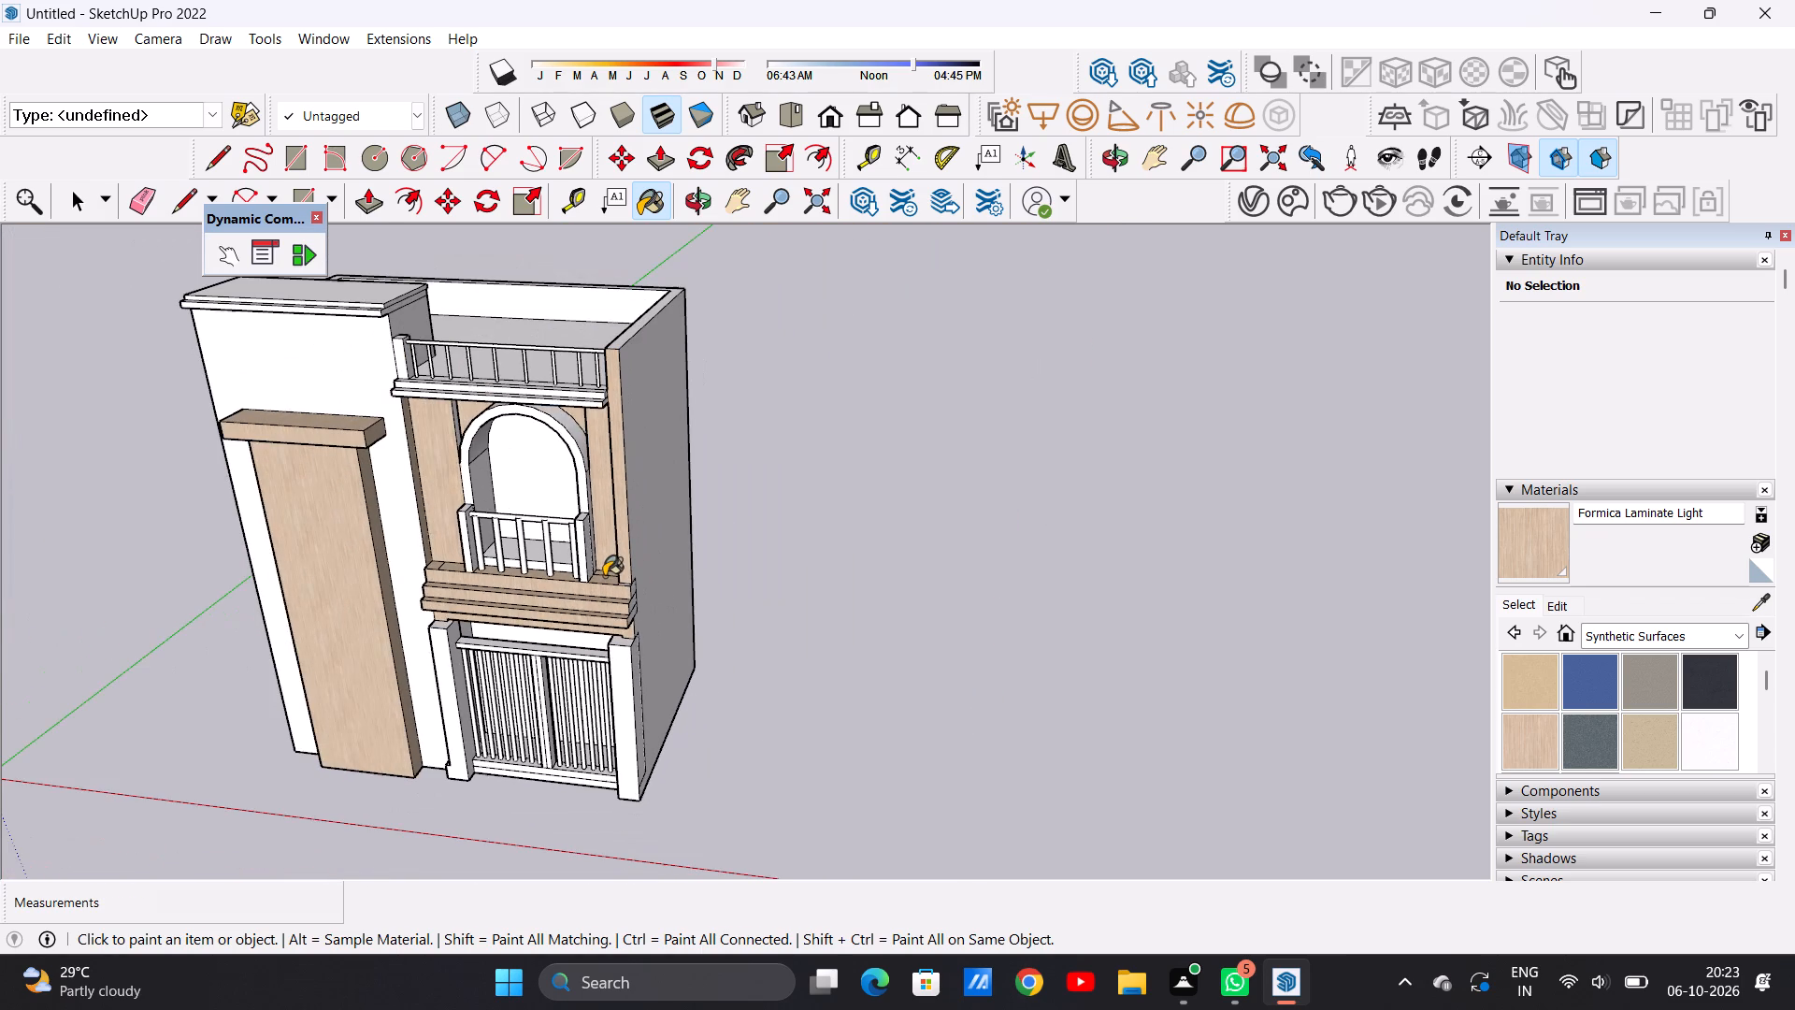
{"action": "scroll", "coordinate": [588, 564], "scroll_direction": "up", "scroll_amount": 12}
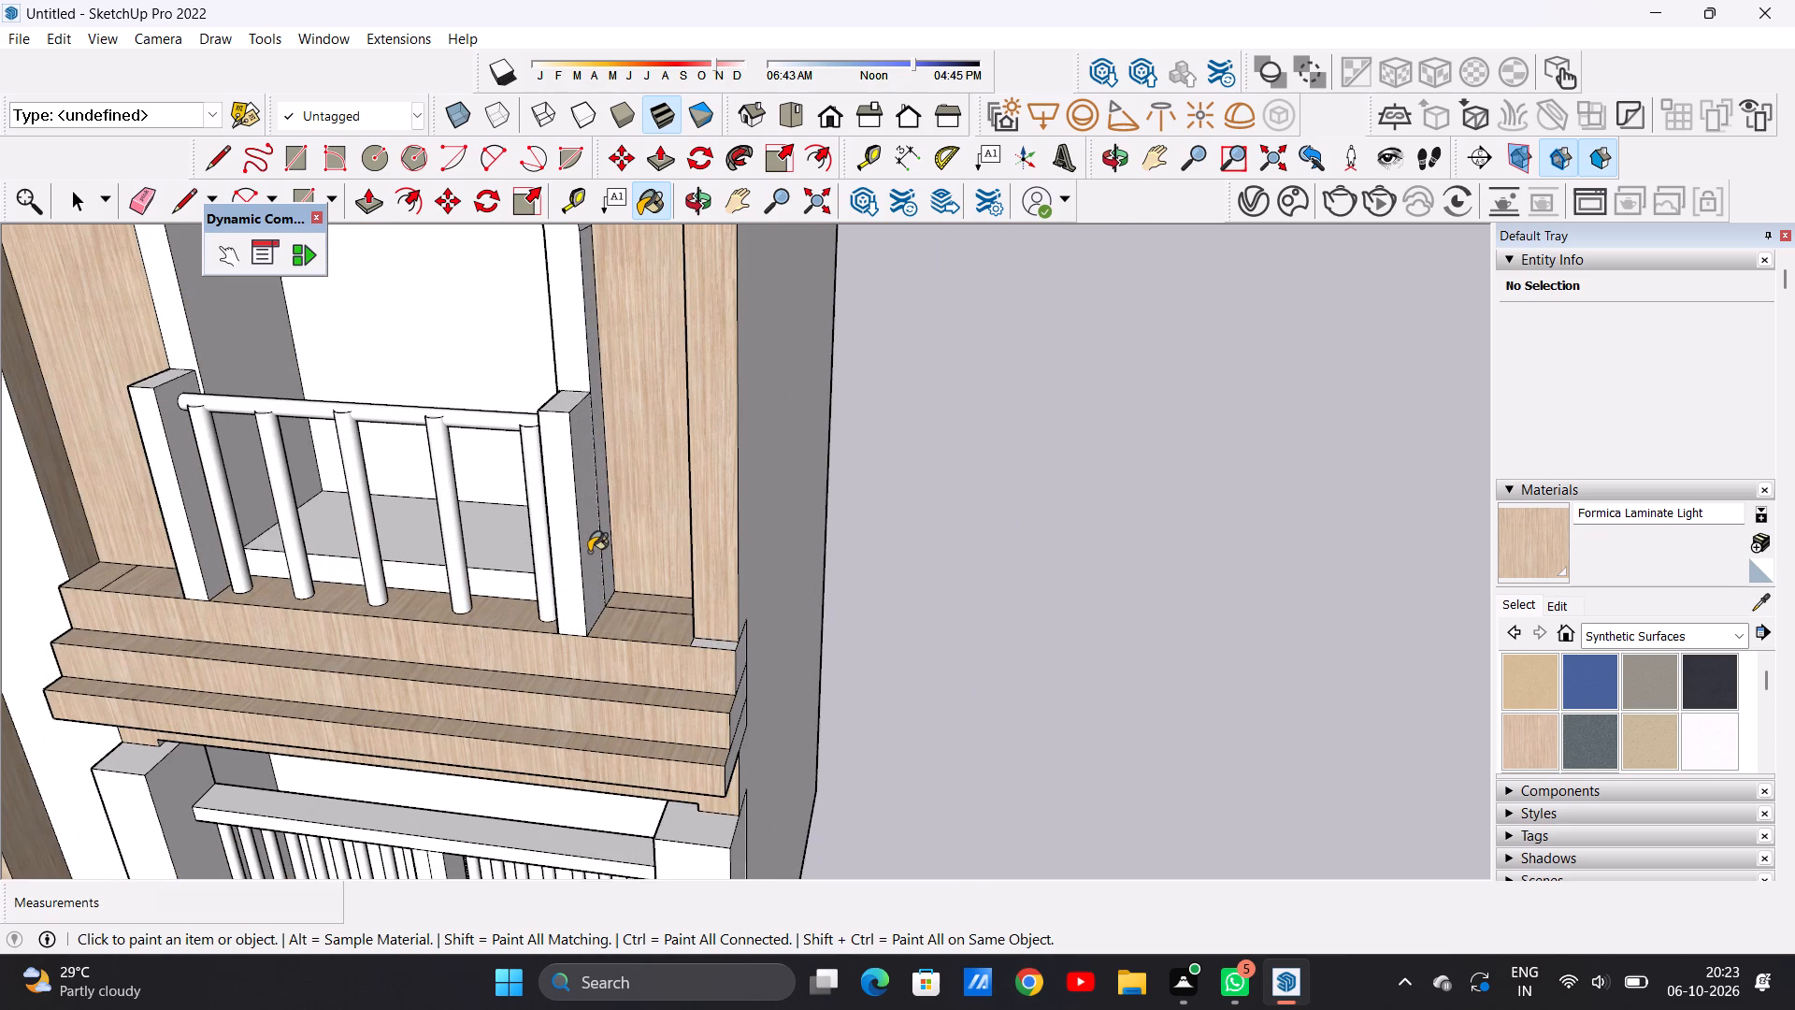
{"action": "scroll", "coordinate": [582, 581], "scroll_direction": "down", "scroll_amount": 20}
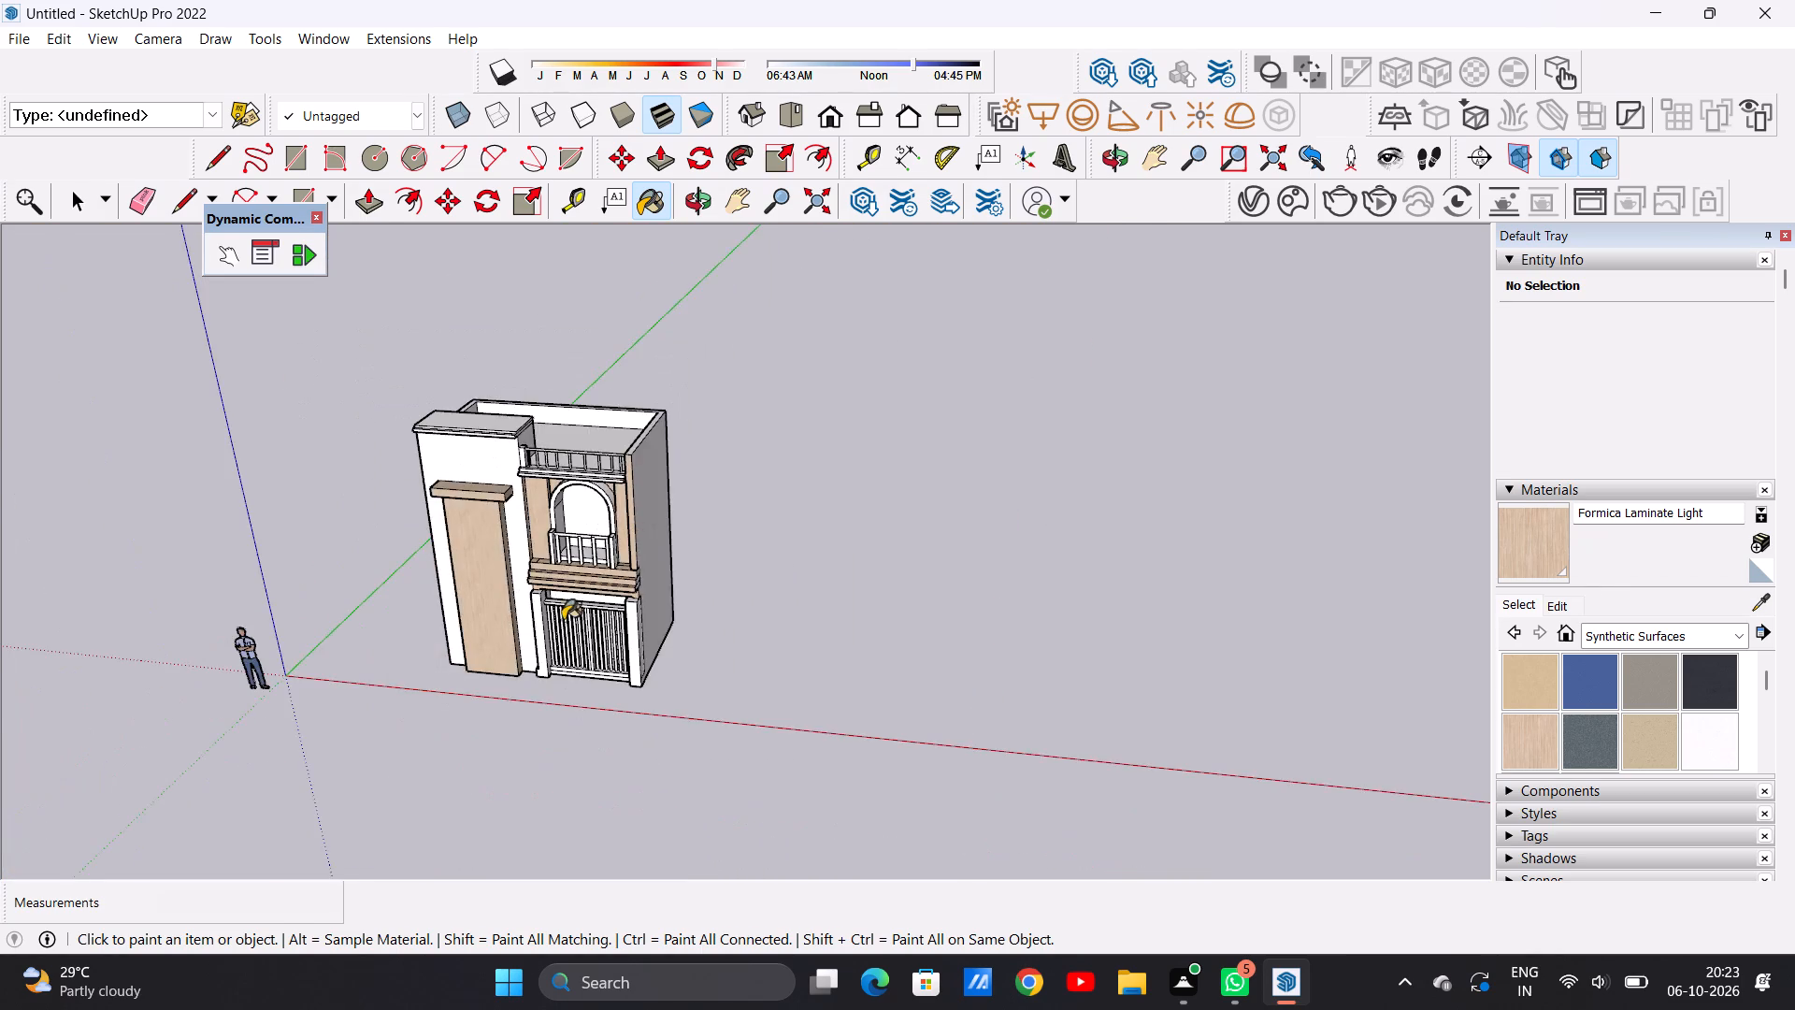
{"action": "middle_click_drag", "start_coordinate": [572, 612], "coordinate": [636, 452]}
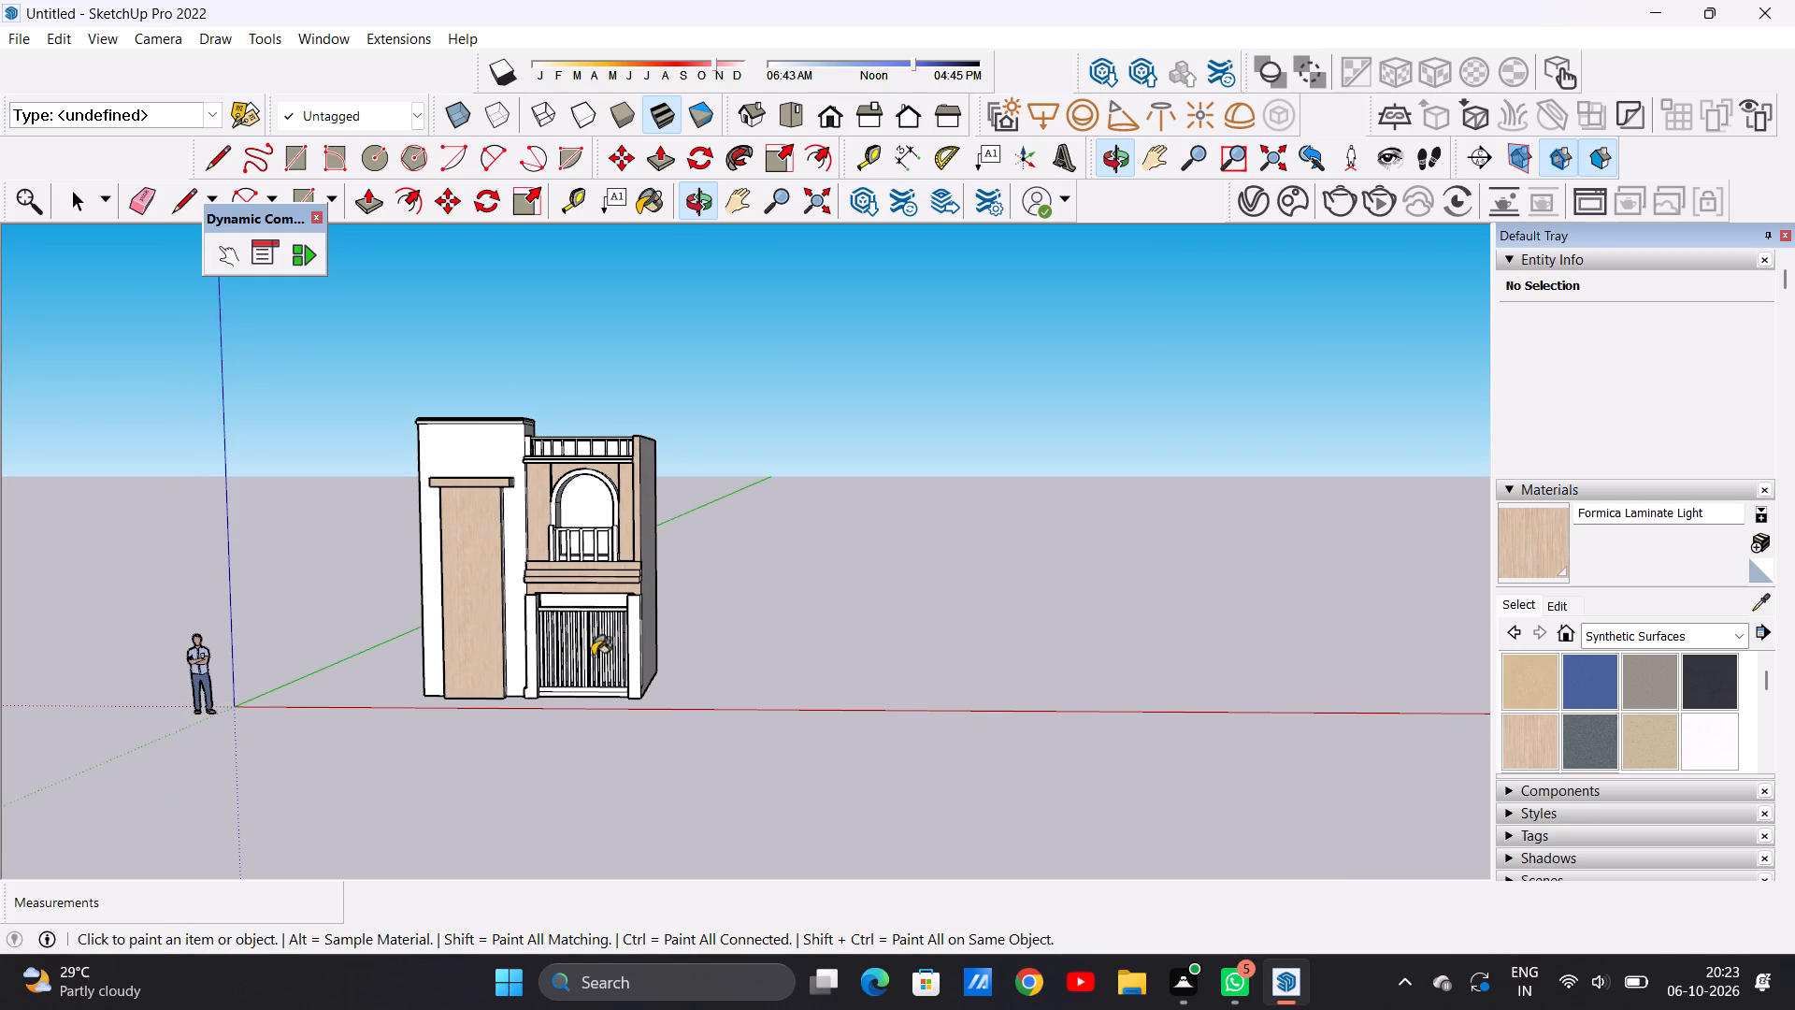
{"action": "scroll", "coordinate": [593, 656], "scroll_direction": "up", "scroll_amount": 14}
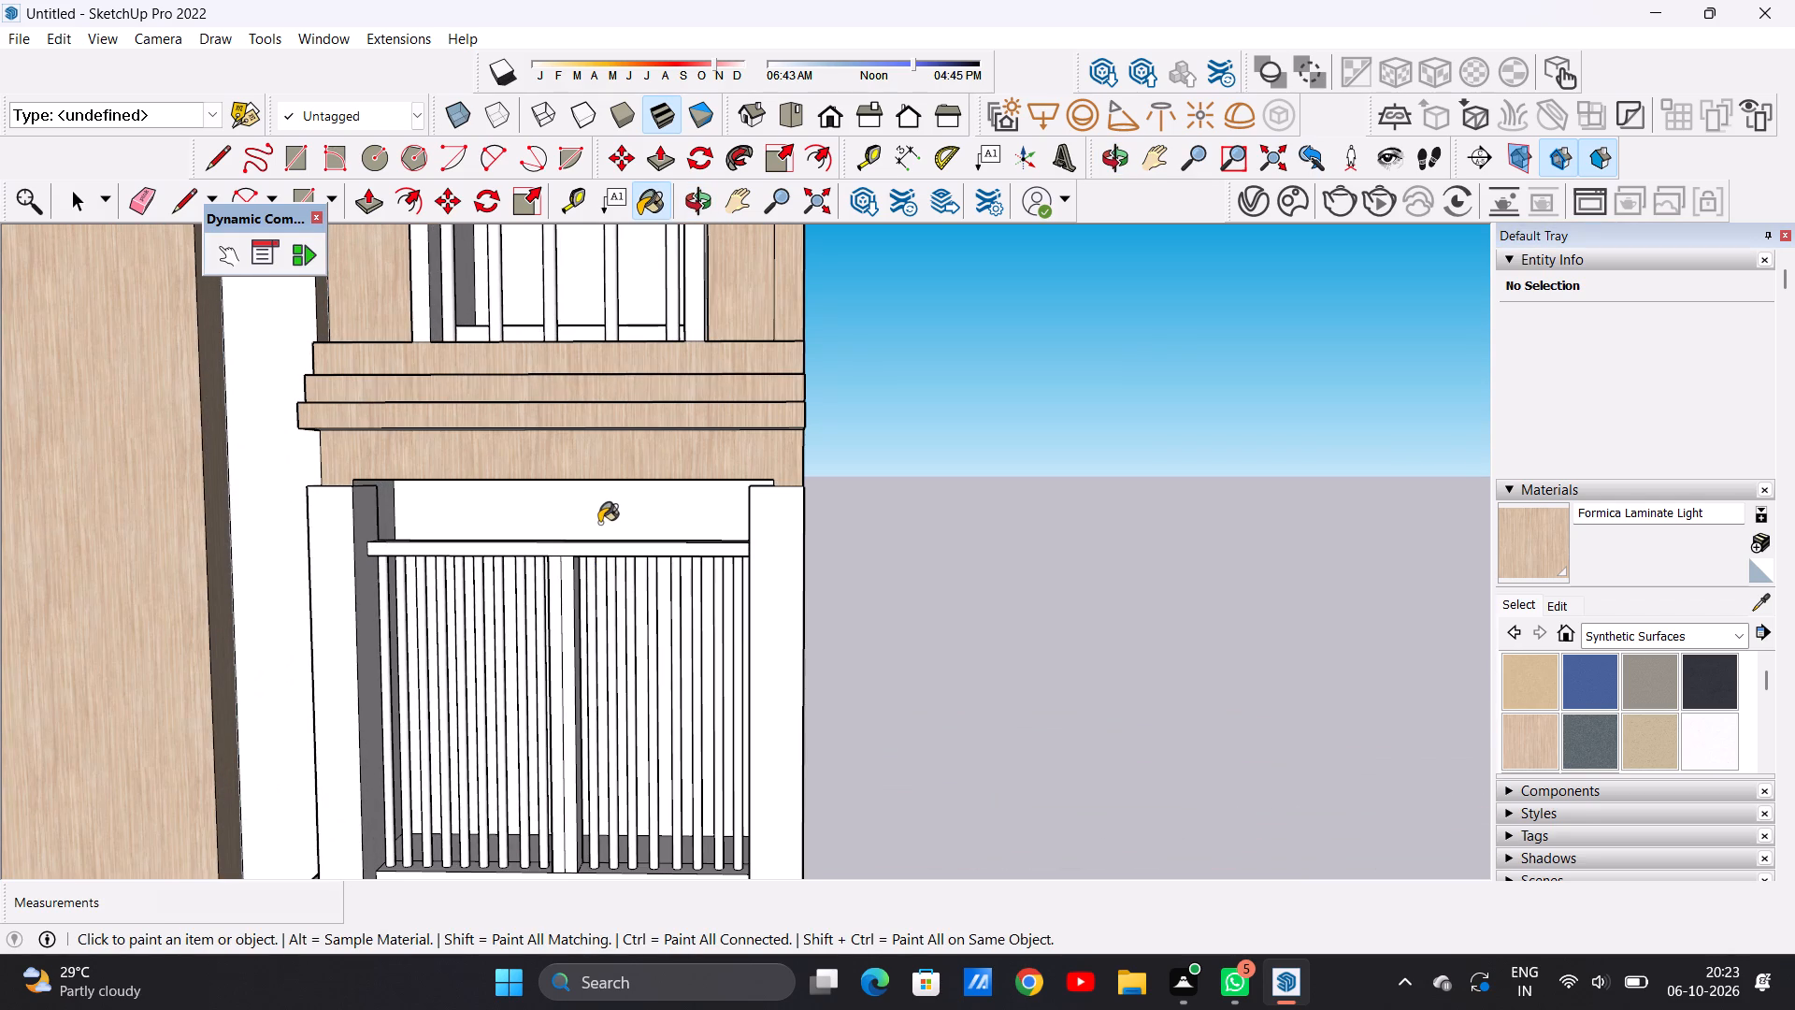
{"action": "scroll", "coordinate": [593, 535], "scroll_direction": "down", "scroll_amount": 6}
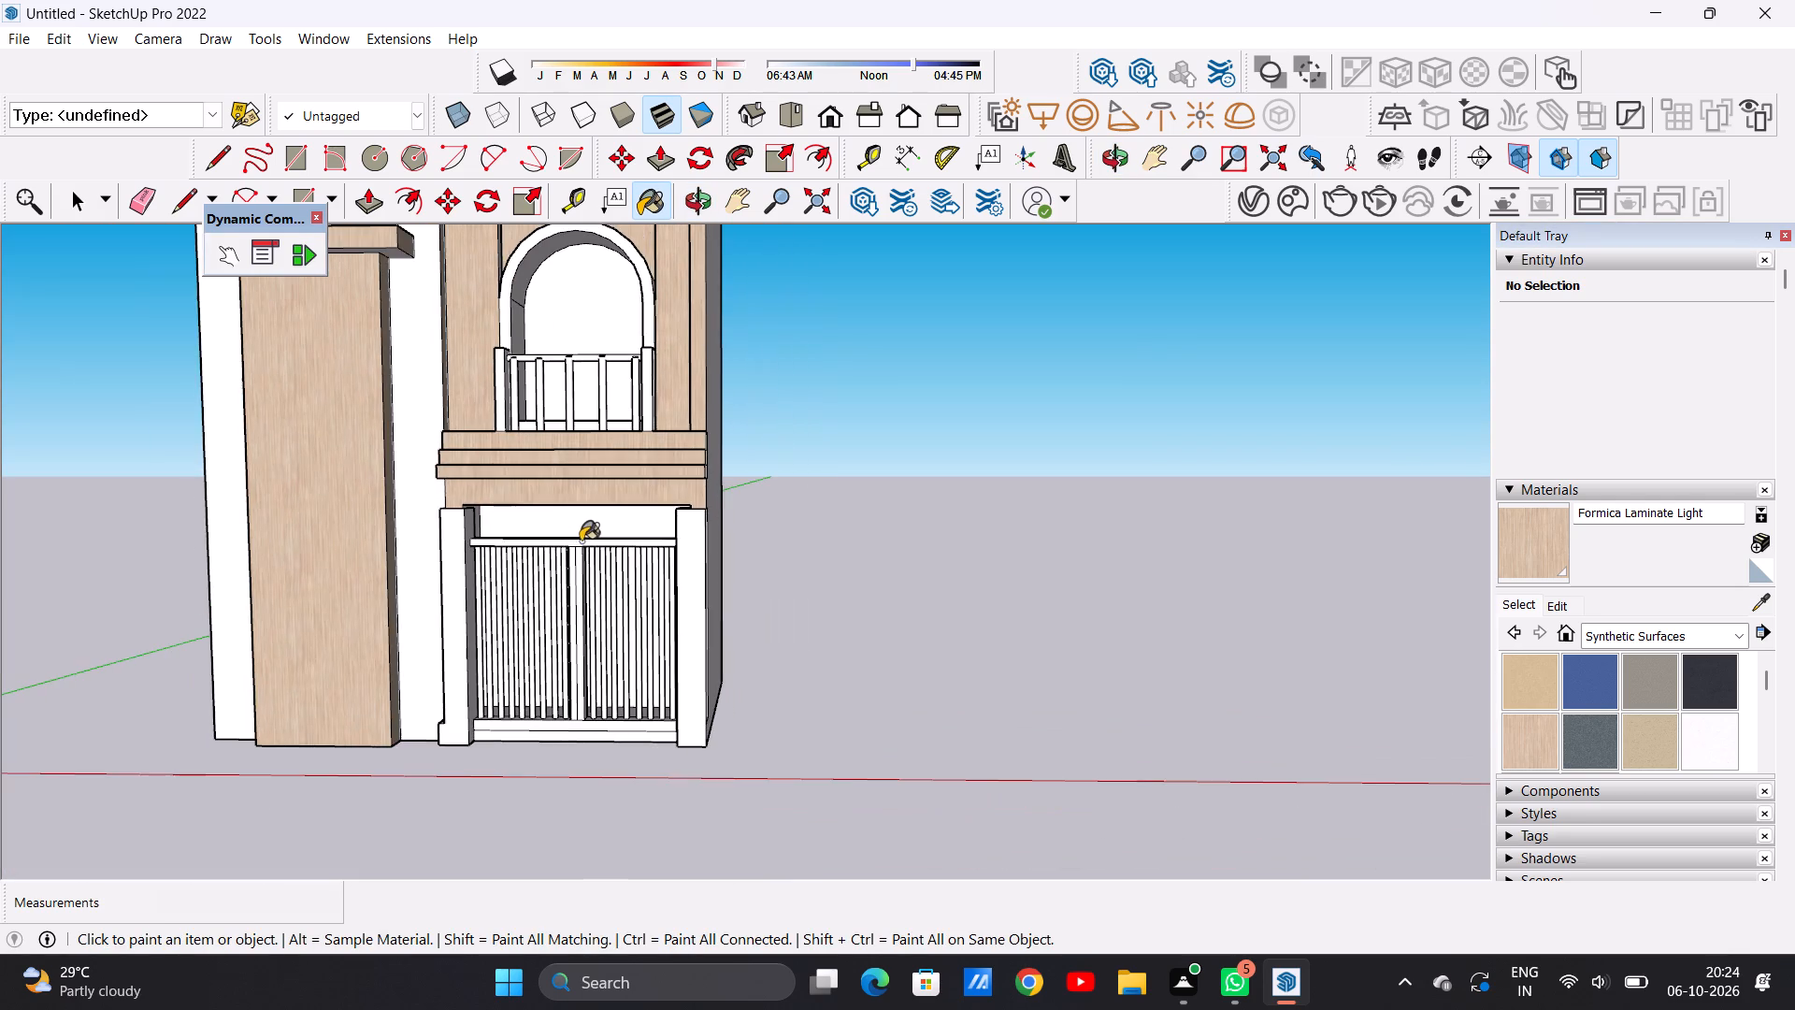
{"action": "scroll", "coordinate": [446, 588], "scroll_direction": "up", "scroll_amount": 6}
{"action": "left_click", "coordinate": [455, 582]}
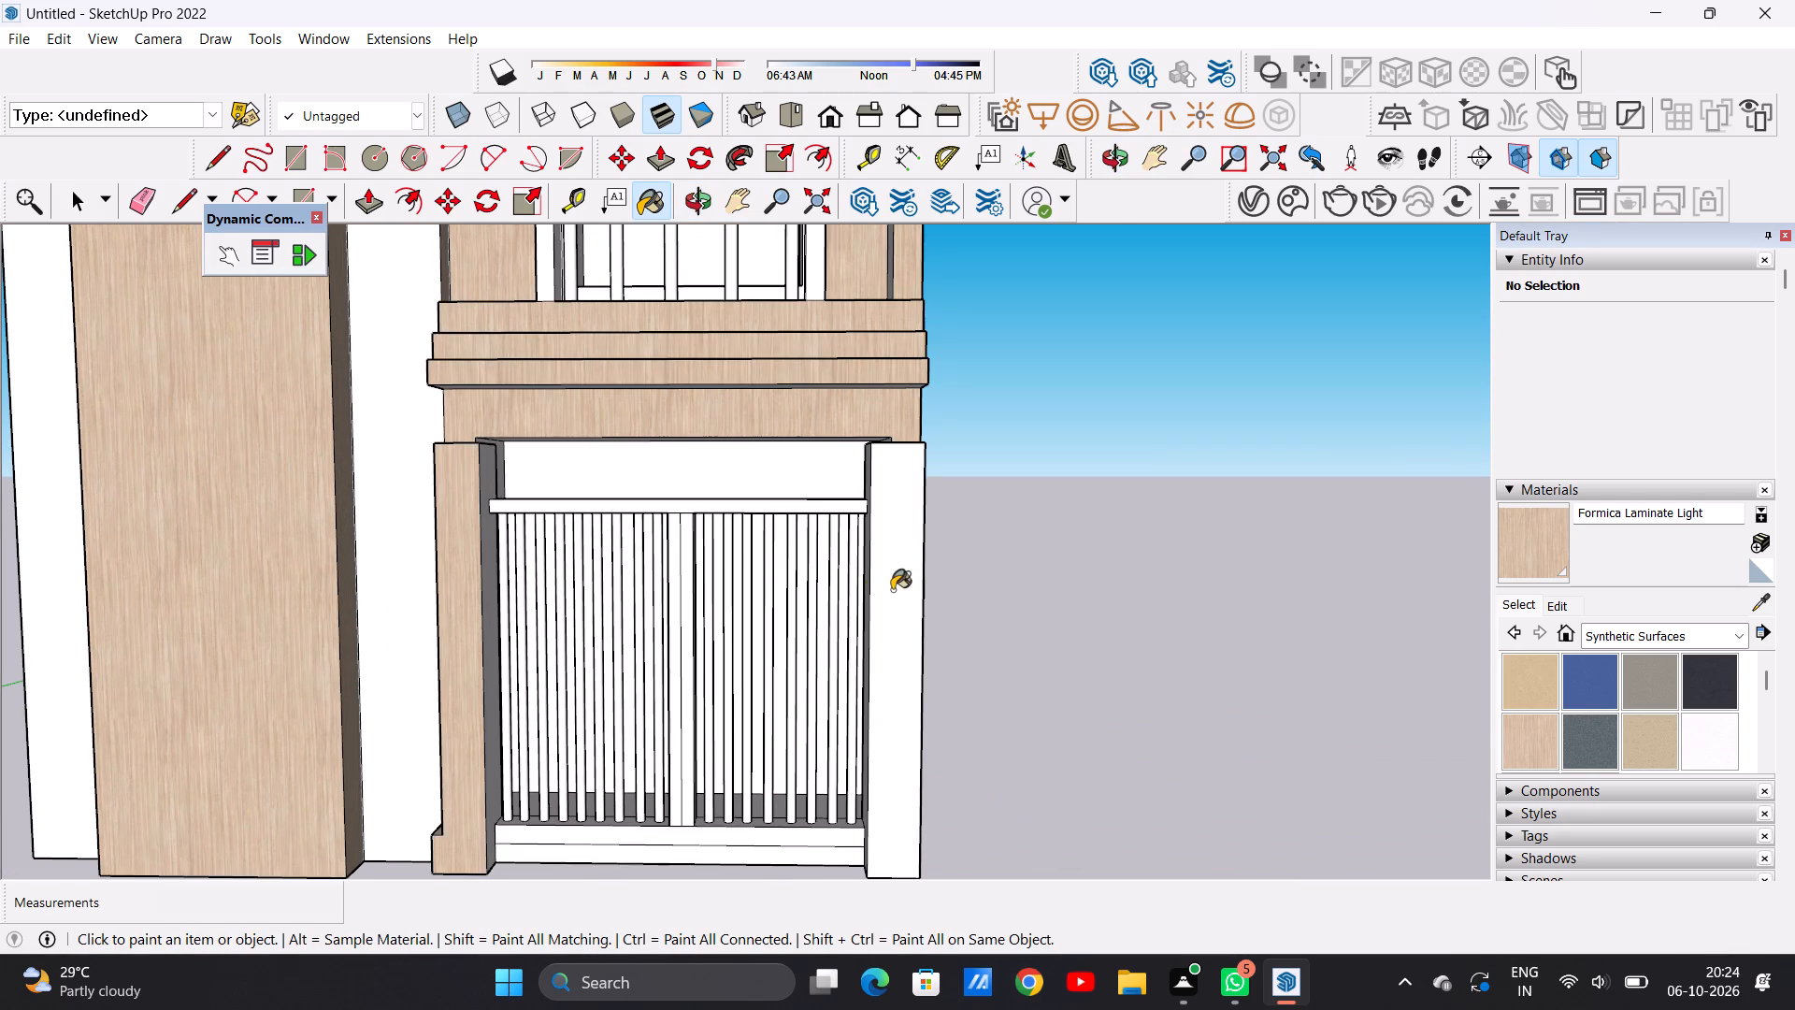
{"action": "left_click", "coordinate": [892, 590]}
Paint the inner side face of the left gate pillar with Formica Laminate Light.
{"action": "scroll", "coordinate": [741, 550], "scroll_direction": "down", "scroll_amount": 5}
{"action": "middle_click_drag", "start_coordinate": [785, 573], "coordinate": [510, 577]}
{"action": "scroll", "coordinate": [615, 509], "scroll_direction": "up", "scroll_amount": 11}
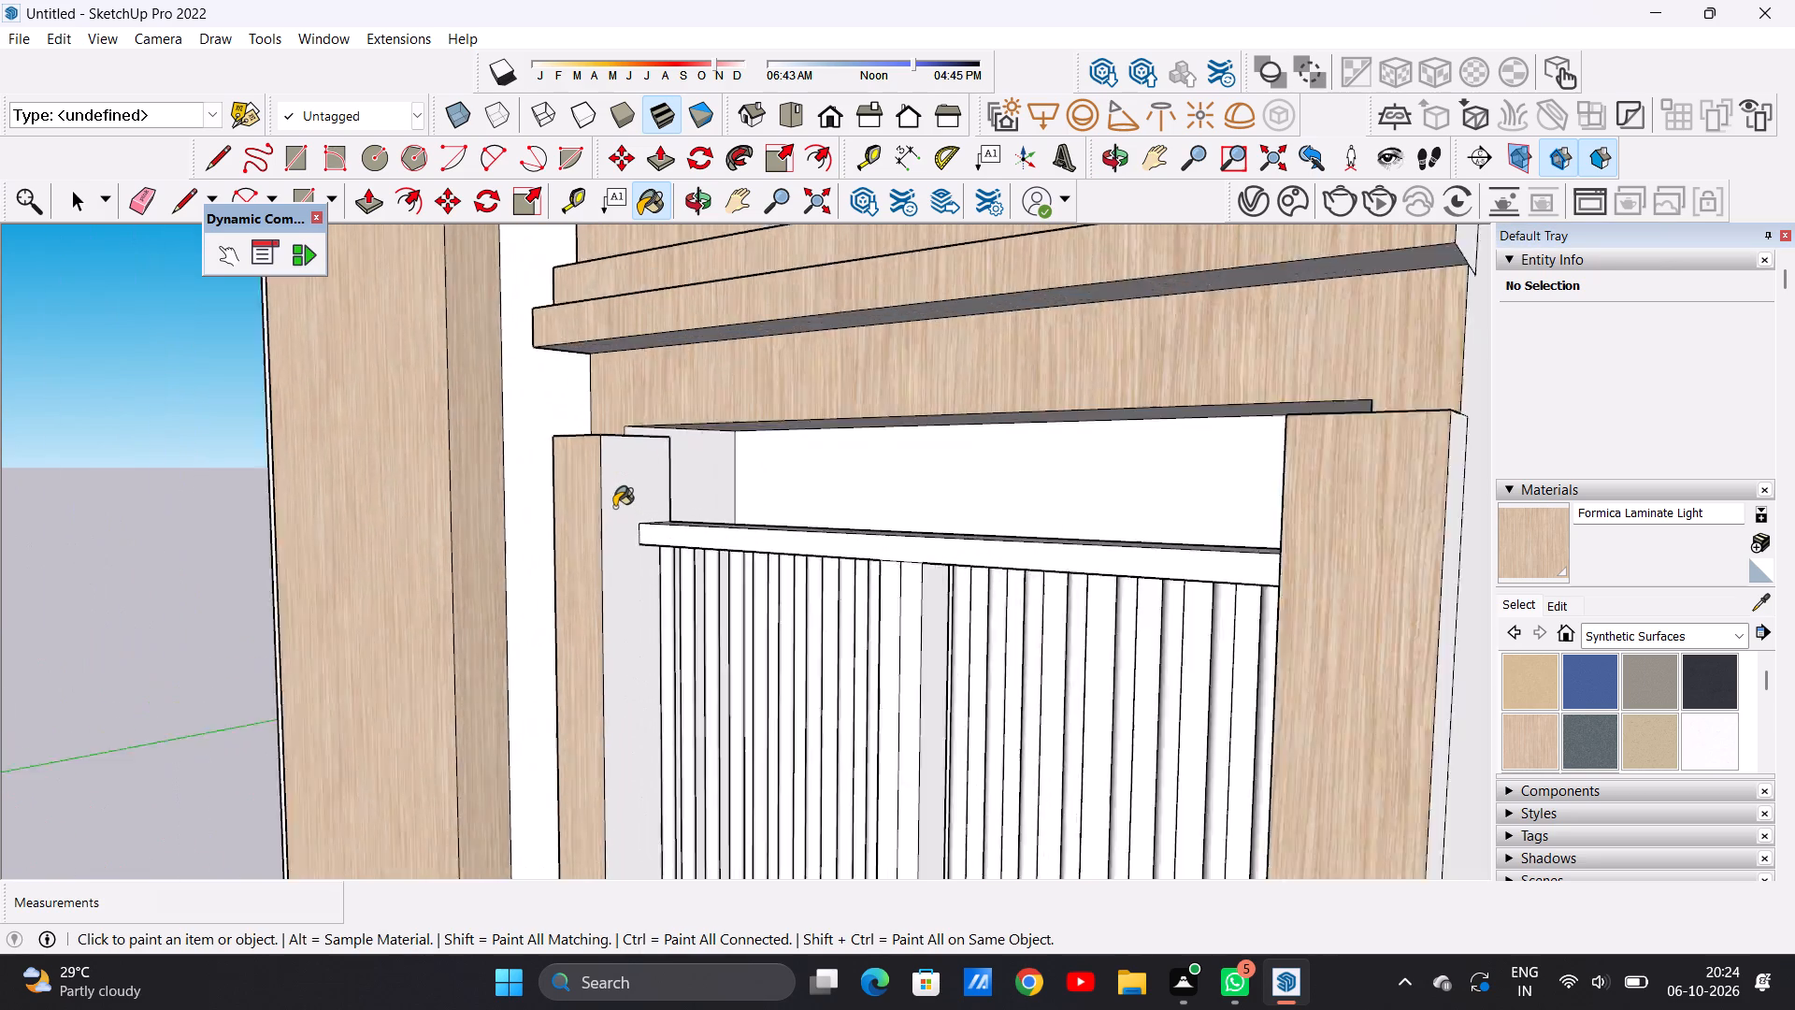
{"action": "scroll", "coordinate": [614, 507], "scroll_direction": "up", "scroll_amount": 3}
{"action": "left_click", "coordinate": [615, 506]}
{"action": "scroll", "coordinate": [593, 529], "scroll_direction": "down", "scroll_amount": 16}
{"action": "middle_click_drag", "start_coordinate": [570, 604], "coordinate": [984, 631]}
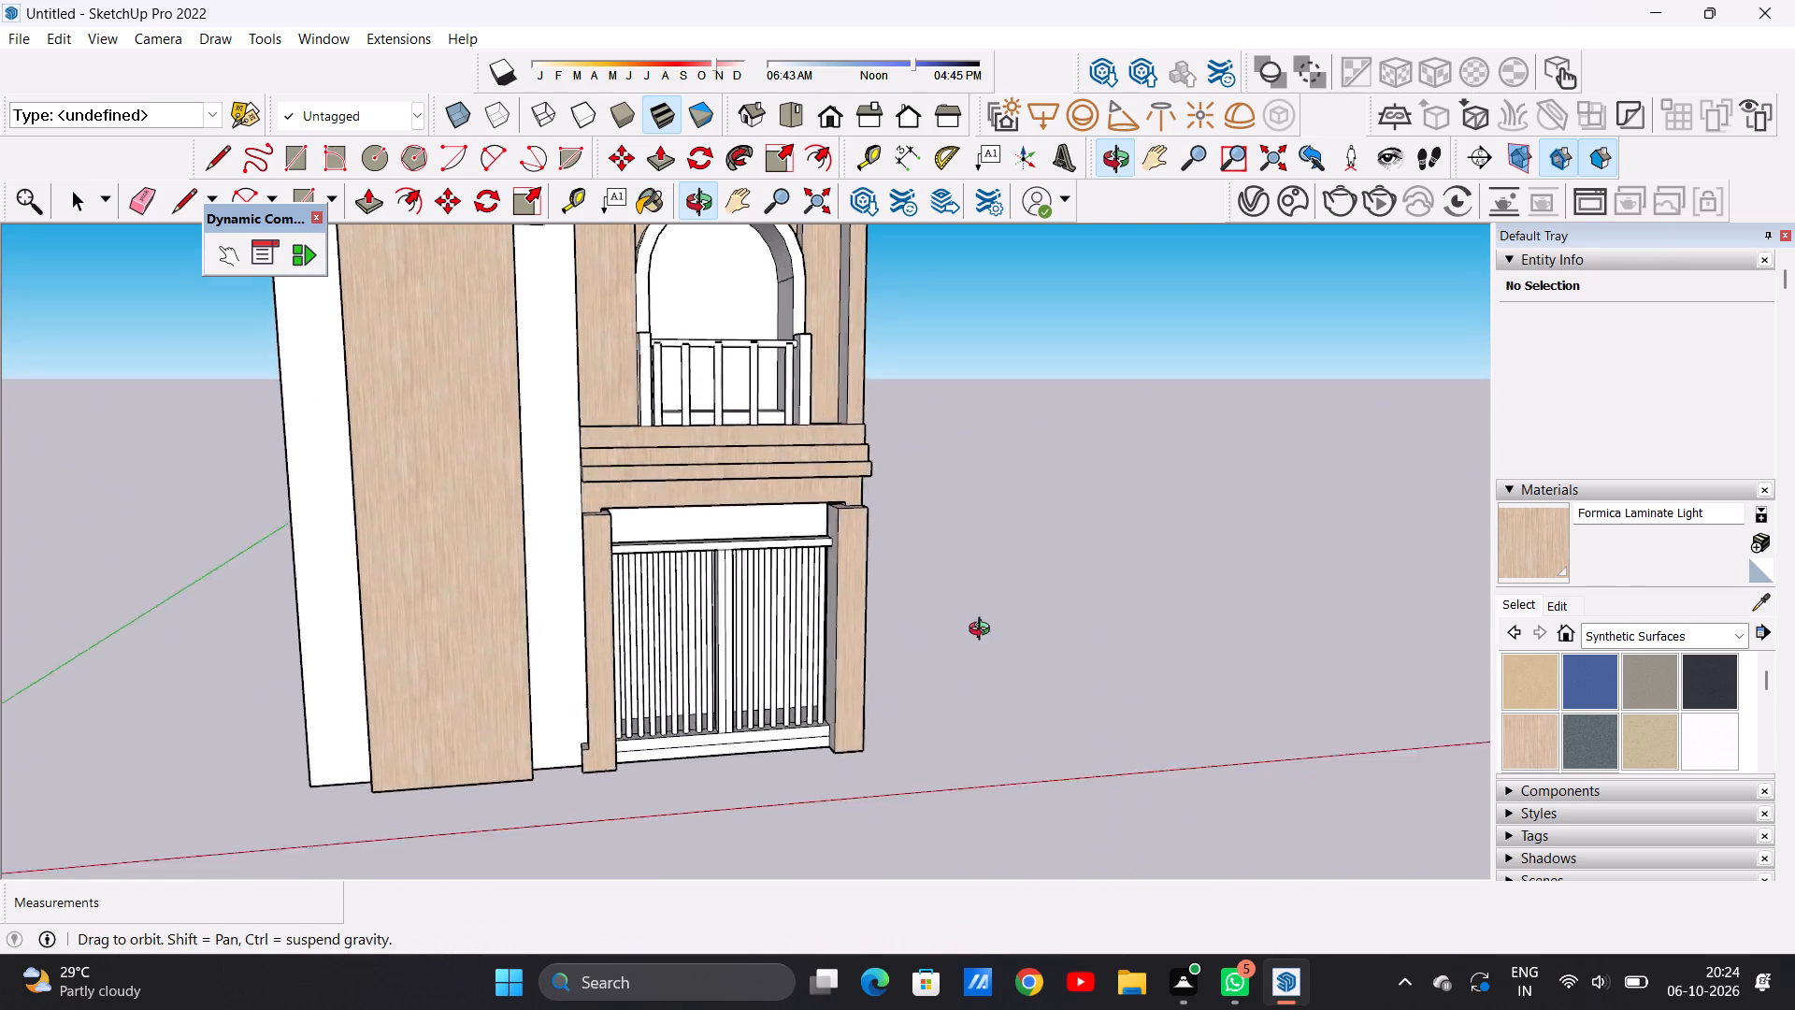
Paint the inner and outer side faces of the right gate pillar with Formica Laminate Light.
{"action": "middle_click_drag", "start_coordinate": [984, 631], "coordinate": [1116, 620]}
{"action": "scroll", "coordinate": [792, 574], "scroll_direction": "up", "scroll_amount": 12}
{"action": "left_click", "coordinate": [859, 570]}
{"action": "scroll", "coordinate": [794, 566], "scroll_direction": "down", "scroll_amount": 3}
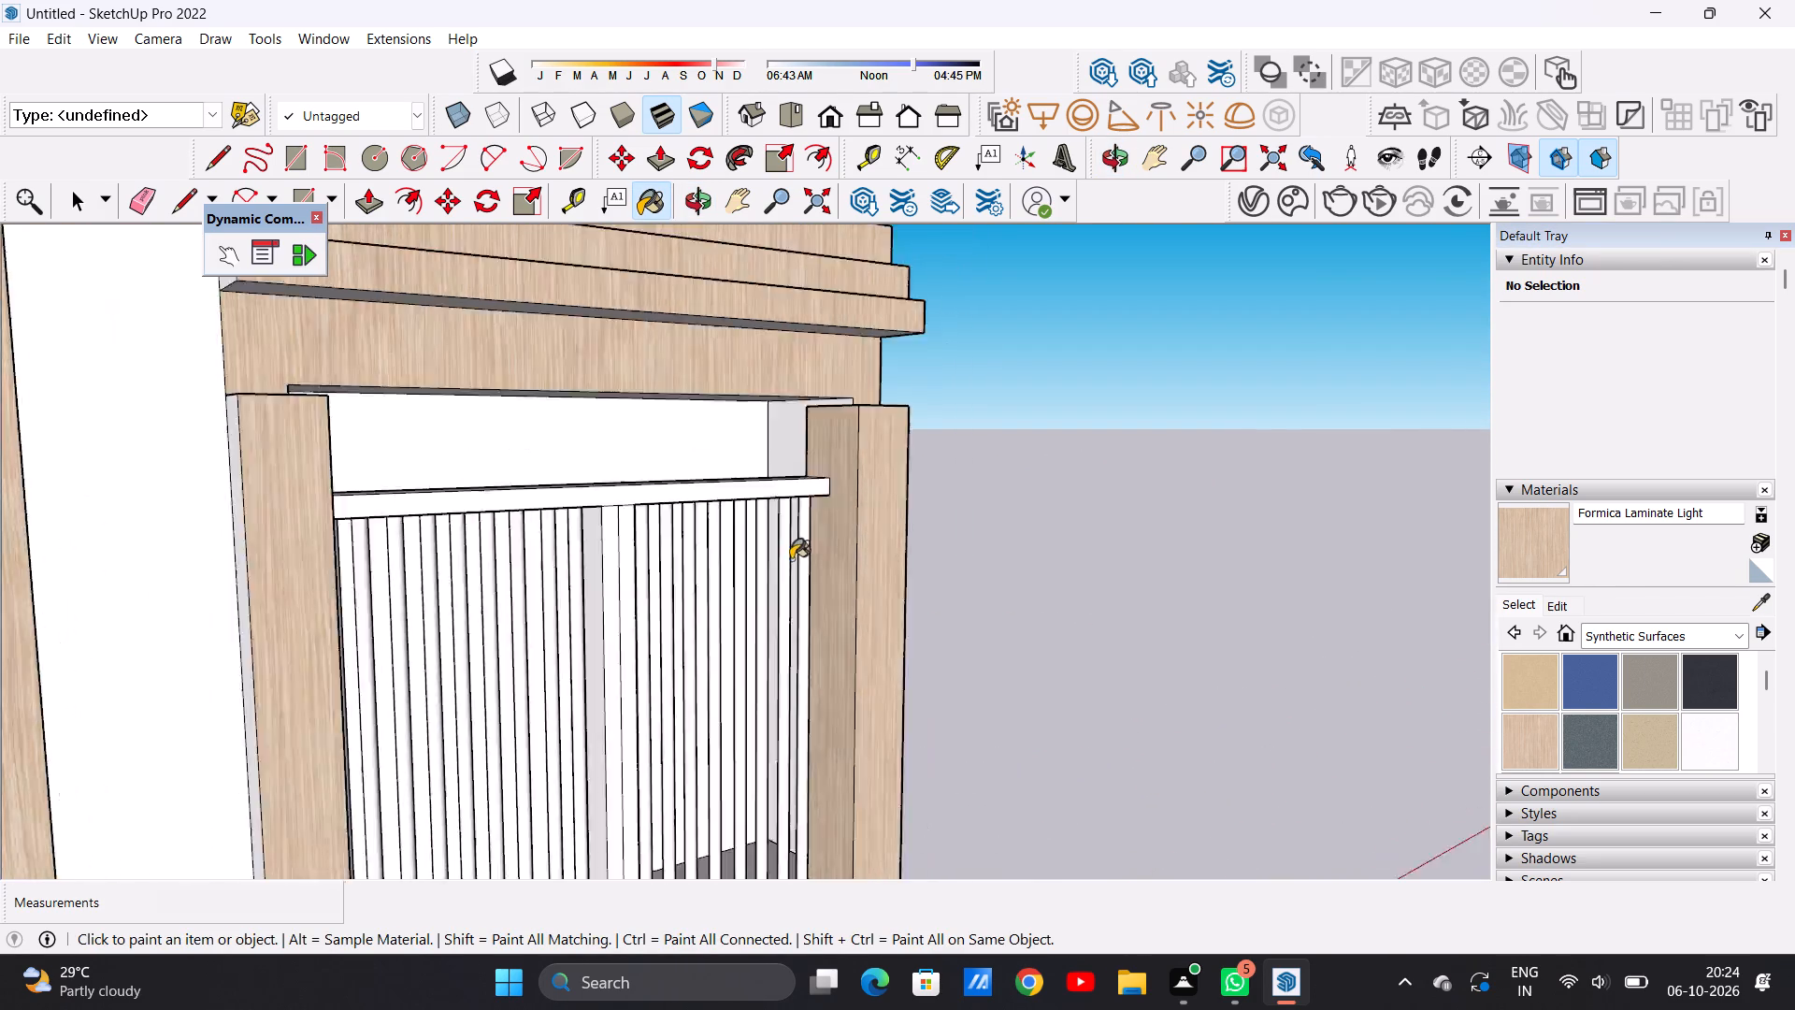
{"action": "scroll", "coordinate": [791, 559], "scroll_direction": "down", "scroll_amount": 11}
{"action": "middle_click_drag", "start_coordinate": [1007, 554], "coordinate": [323, 550]}
{"action": "scroll", "coordinate": [824, 572], "scroll_direction": "up", "scroll_amount": 7}
{"action": "left_click", "coordinate": [813, 572]}
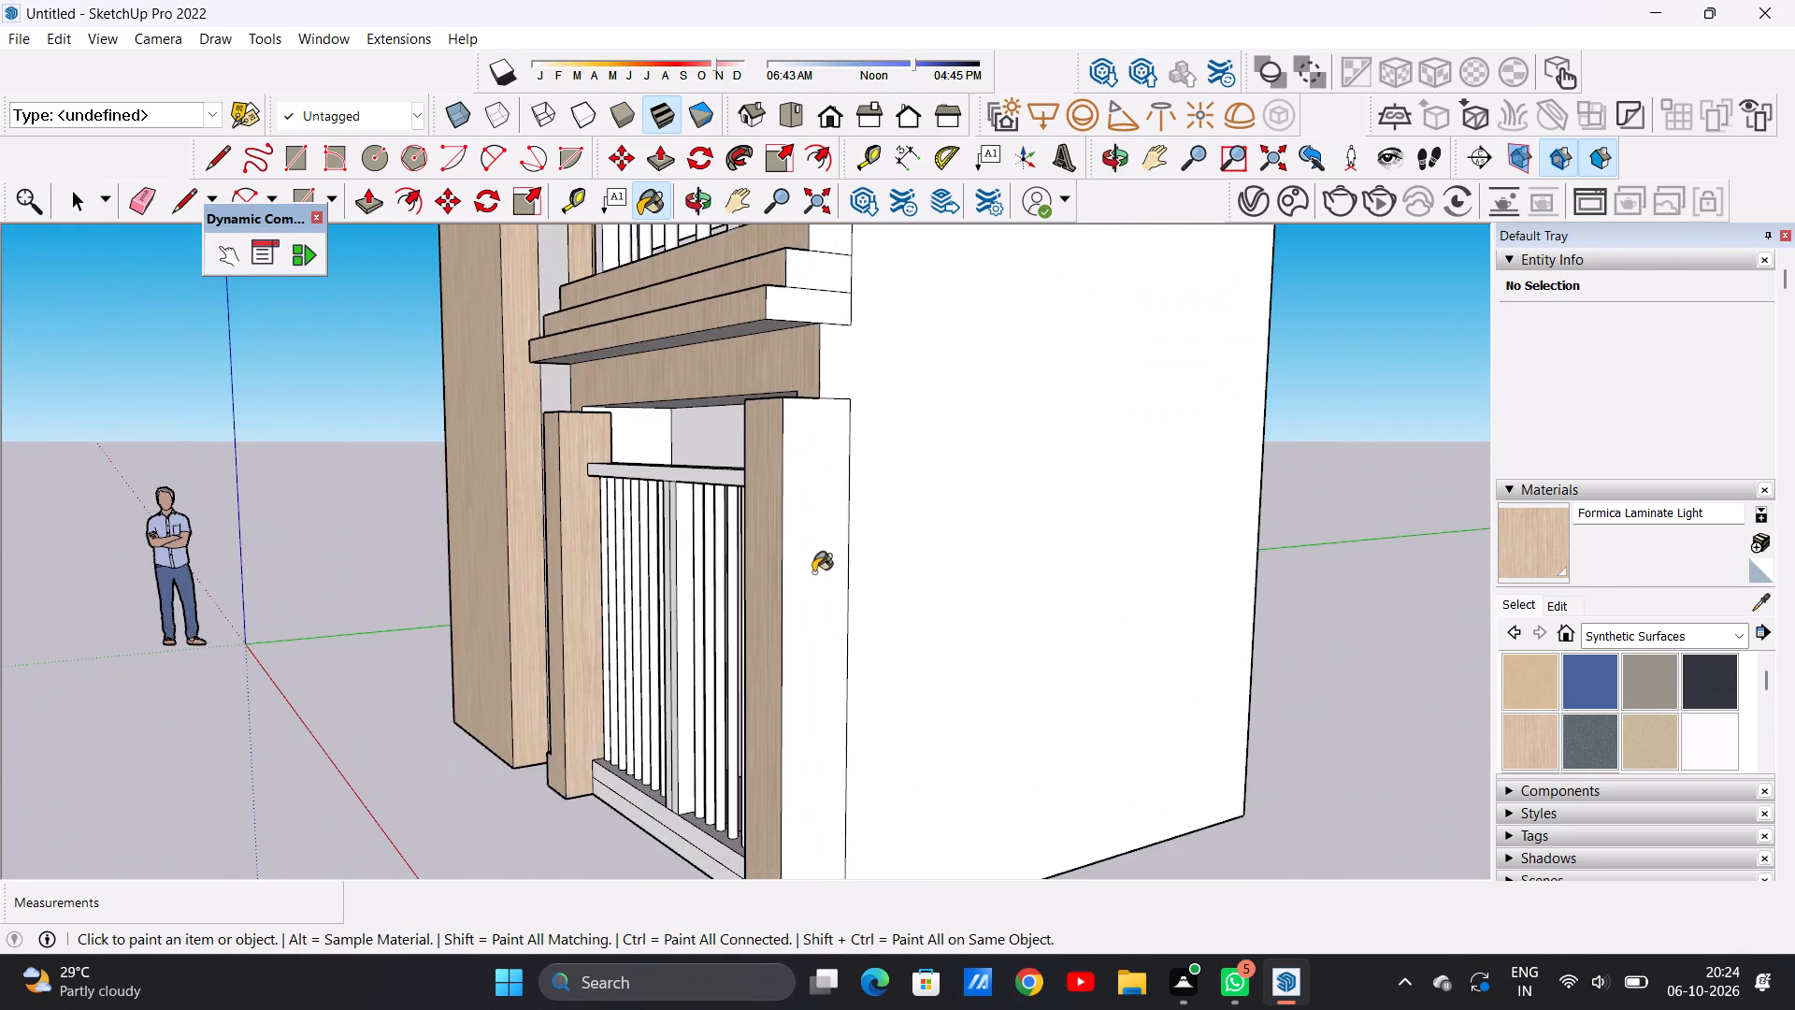
Paint the outer side face of the left gate pillar with Formica Laminate Light.
{"action": "scroll", "coordinate": [805, 570], "scroll_direction": "down", "scroll_amount": 7}
{"action": "middle_click_drag", "start_coordinate": [580, 576], "coordinate": [1203, 618]}
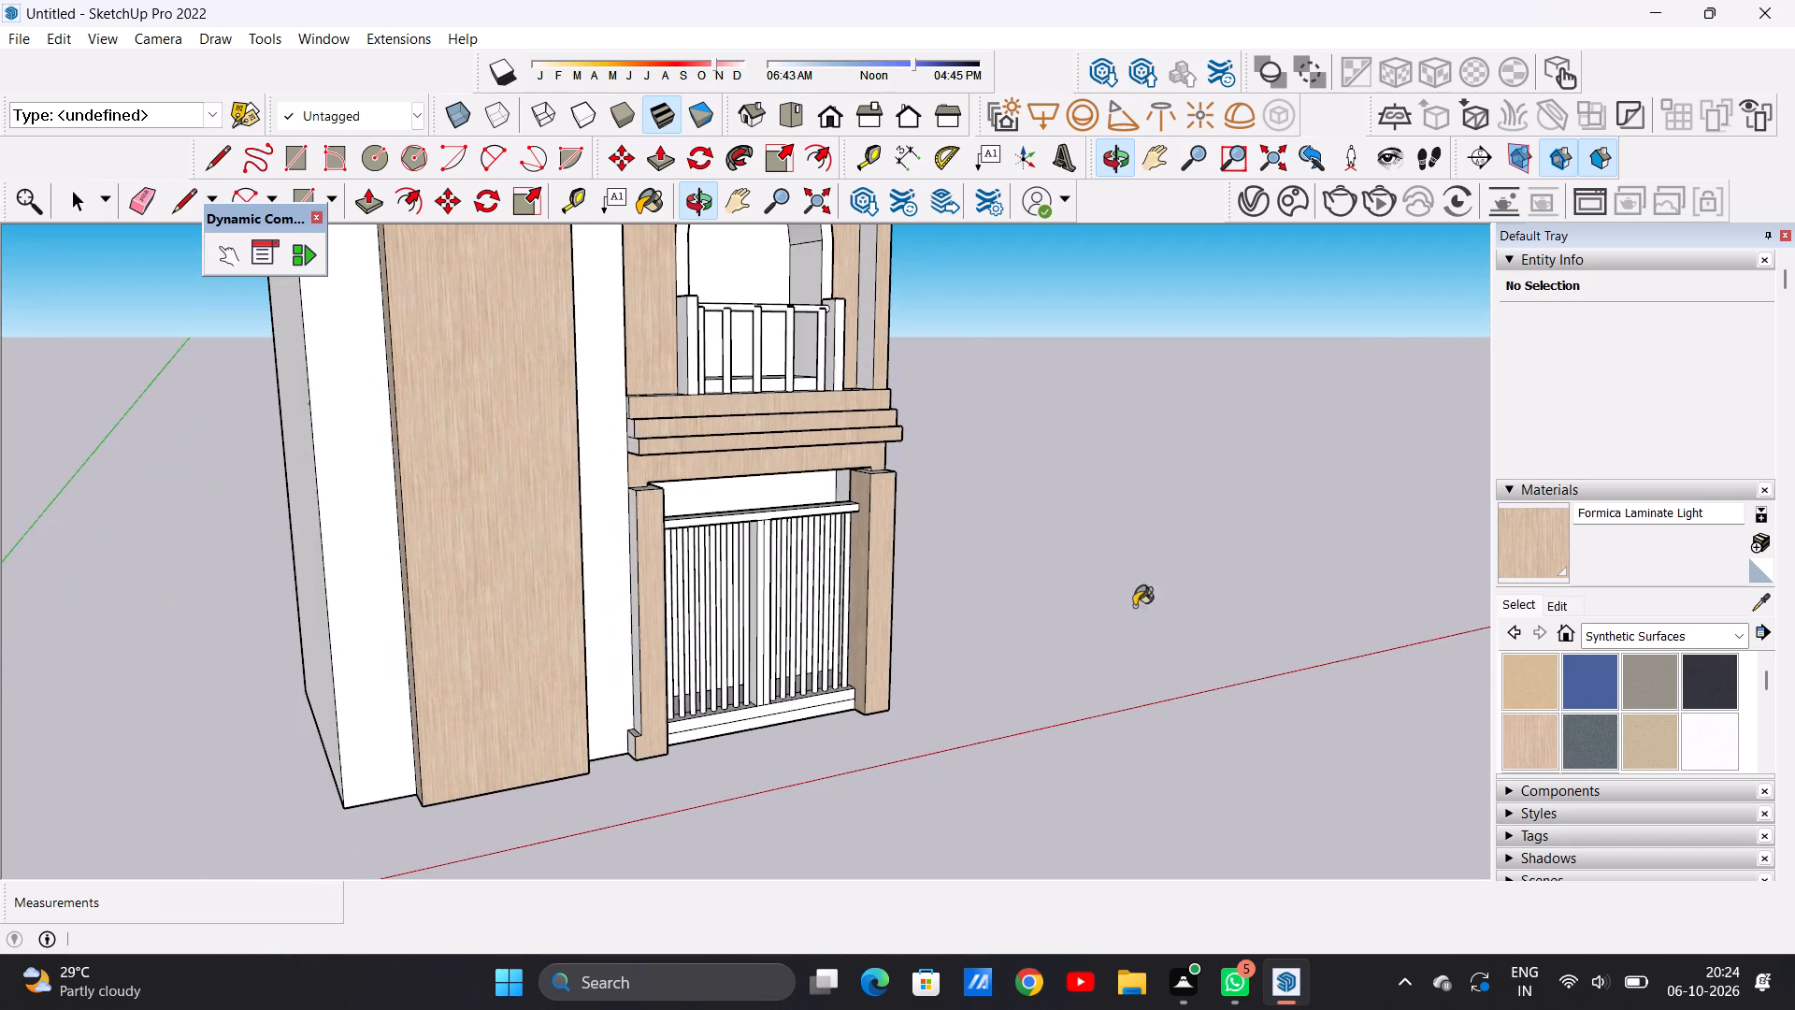
{"action": "scroll", "coordinate": [655, 571], "scroll_direction": "up", "scroll_amount": 11}
{"action": "left_click", "coordinate": [604, 546]}
{"action": "scroll", "coordinate": [591, 581], "scroll_direction": "down", "scroll_amount": 9}
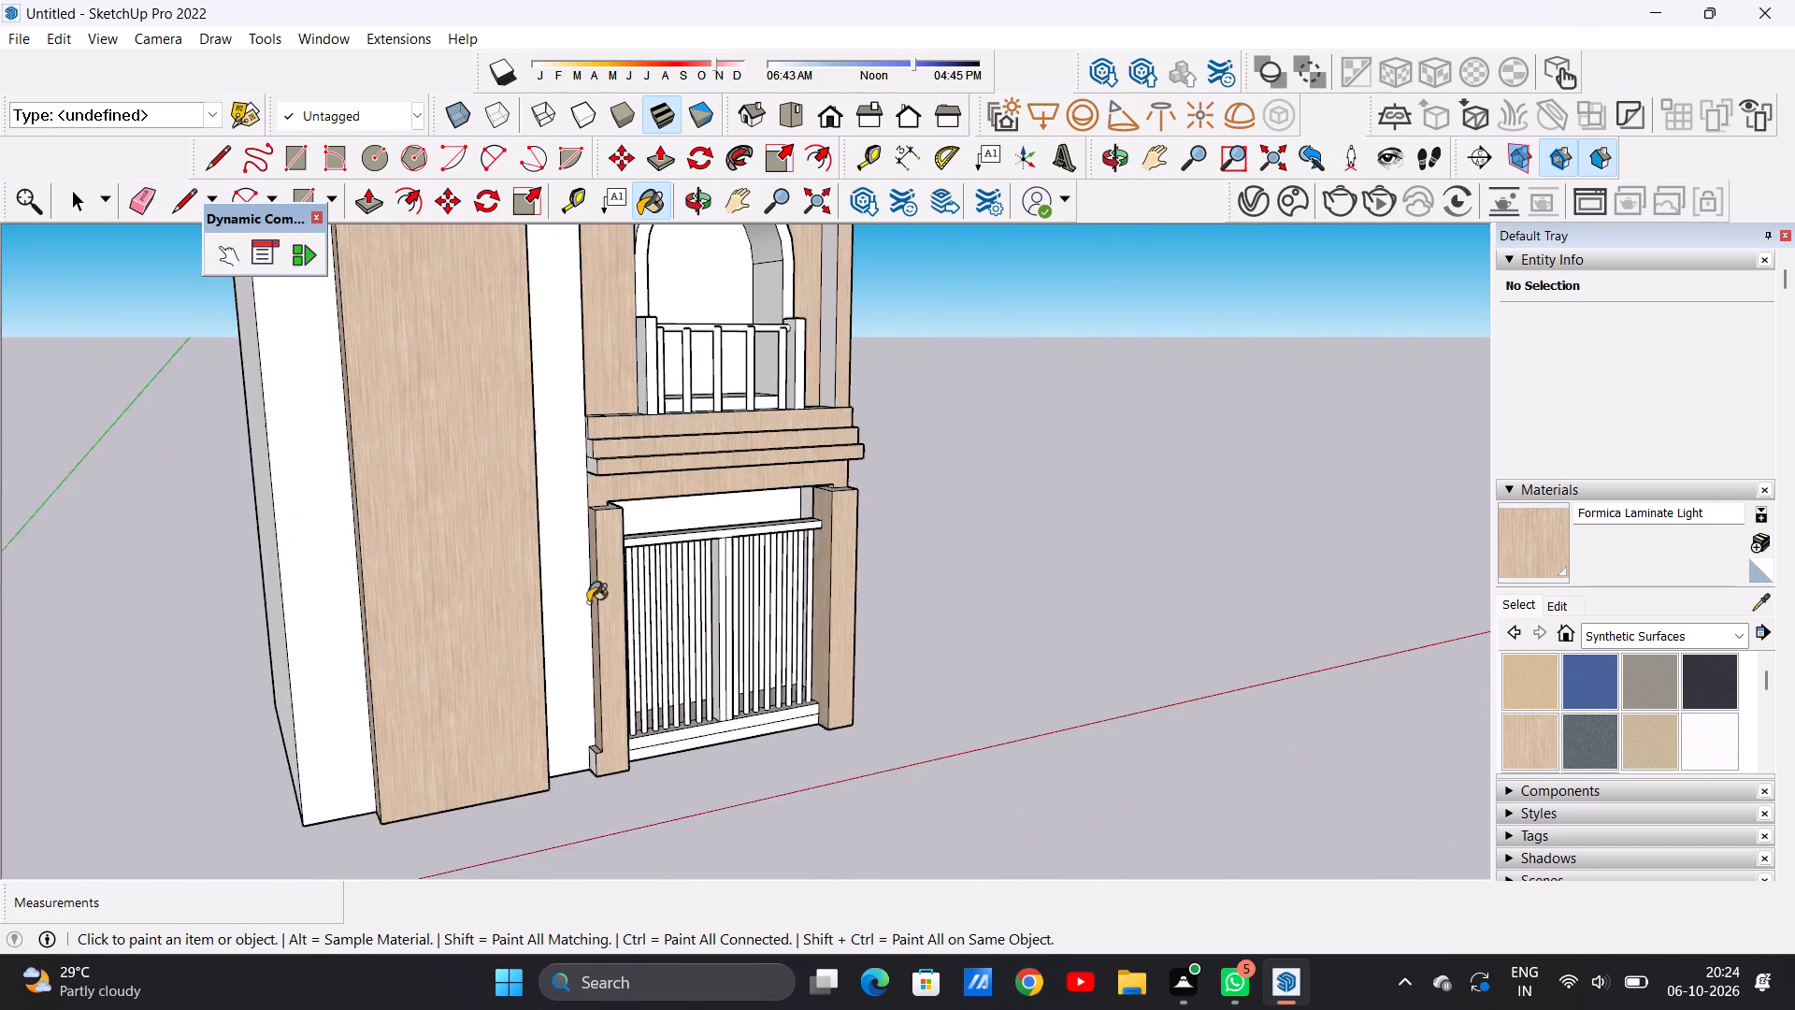
Paint the left end faces of the balcony slab's three stepped bands with Formica Laminate Light.
{"action": "scroll", "coordinate": [588, 602], "scroll_direction": "down", "scroll_amount": 6}
{"action": "scroll", "coordinate": [591, 524], "scroll_direction": "up", "scroll_amount": 19}
{"action": "left_click", "coordinate": [586, 372]}
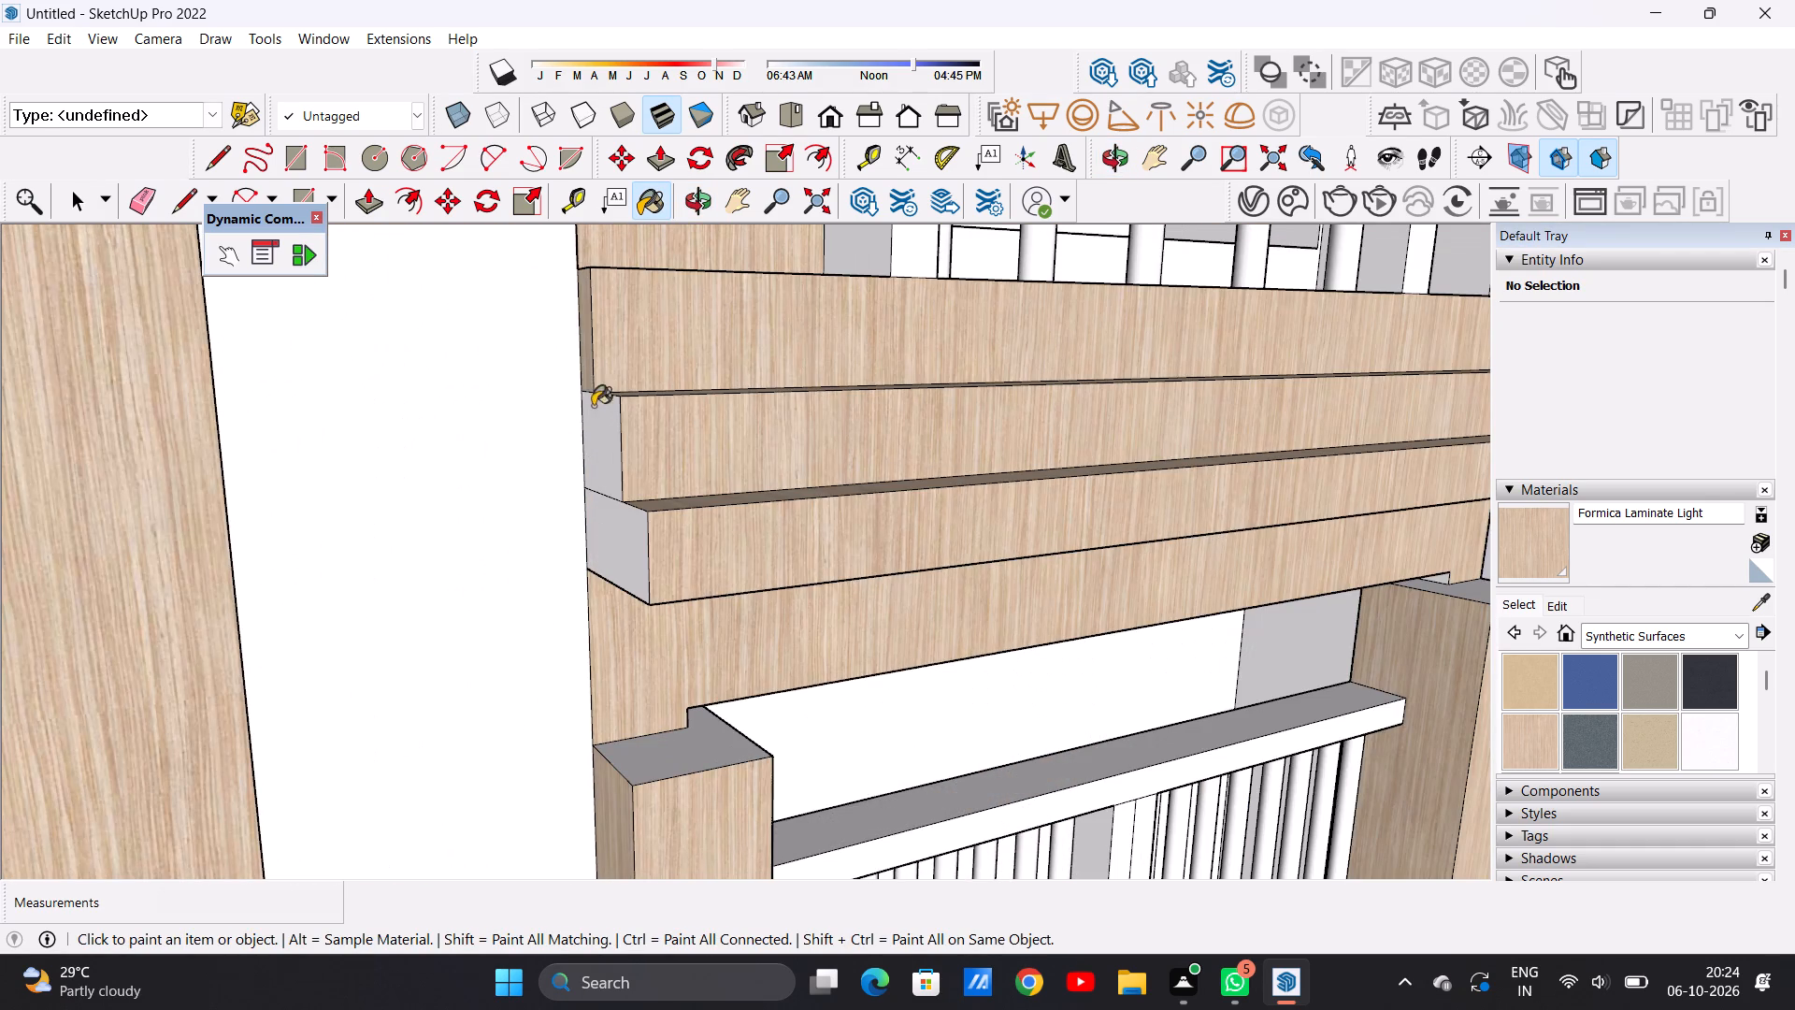
{"action": "left_click", "coordinate": [606, 434]}
{"action": "left_click", "coordinate": [621, 533]}
{"action": "scroll", "coordinate": [570, 489], "scroll_direction": "down", "scroll_amount": 4}
{"action": "scroll", "coordinate": [568, 488], "scroll_direction": "up", "scroll_amount": 1}
{"action": "scroll", "coordinate": [564, 484], "scroll_direction": "down", "scroll_amount": 15}
Paint the right end faces of the balcony slab's three stepped bands with Formica Laminate Light.
{"action": "middle_click_drag", "start_coordinate": [852, 480], "coordinate": [811, 479]}
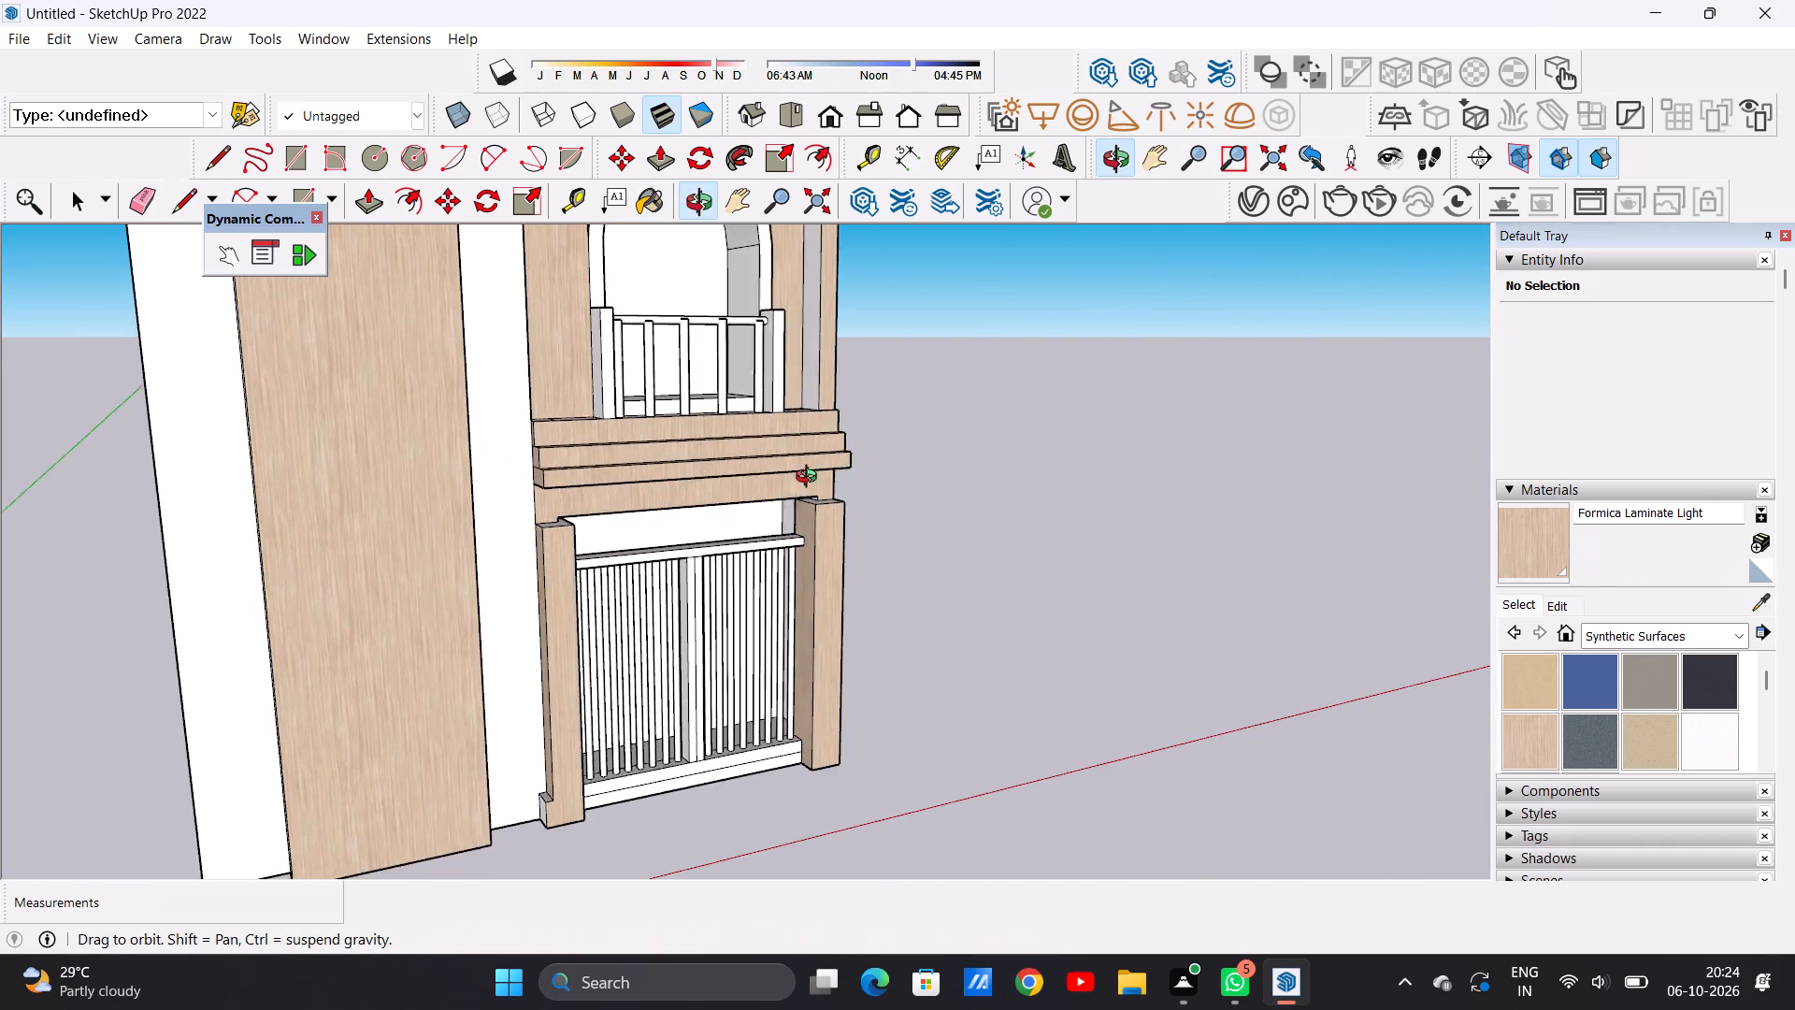
{"action": "middle_click_drag", "start_coordinate": [811, 479], "coordinate": [279, 465]}
{"action": "scroll", "coordinate": [982, 440], "scroll_direction": "up", "scroll_amount": 10}
{"action": "left_click", "coordinate": [603, 426]}
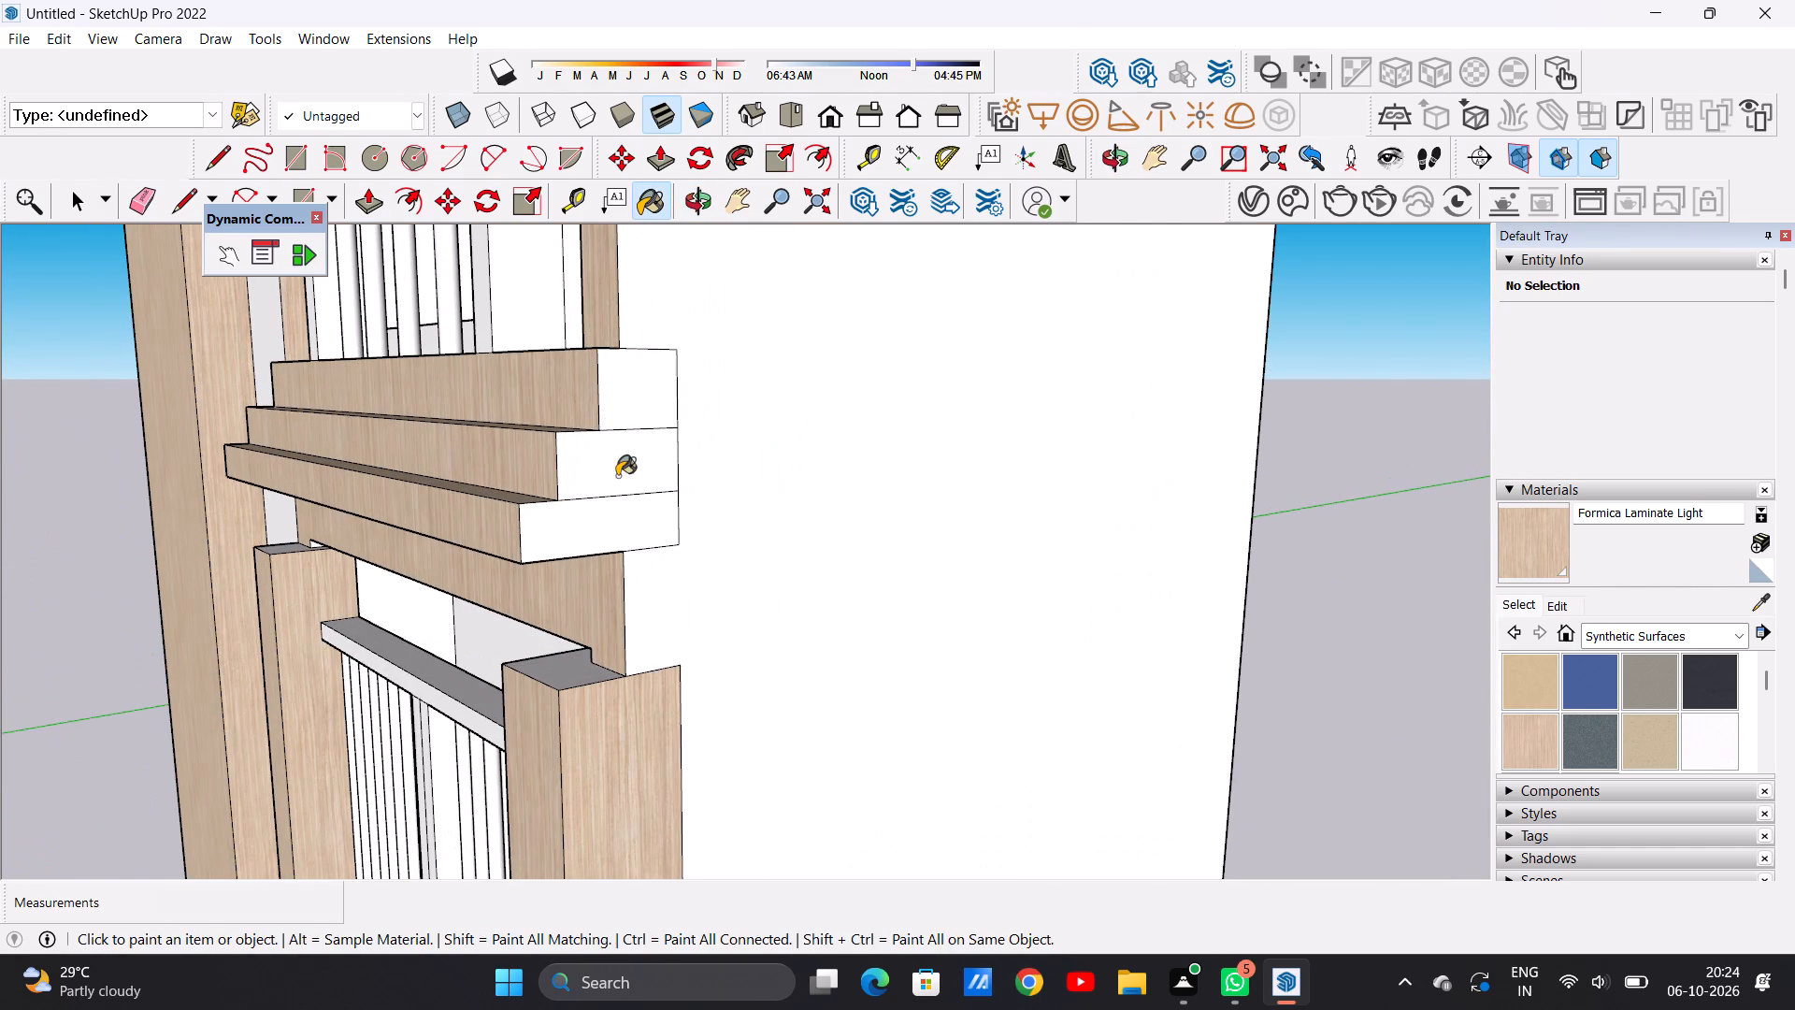
{"action": "left_click", "coordinate": [617, 479]}
{"action": "left_click", "coordinate": [597, 553]}
{"action": "scroll", "coordinate": [599, 529], "scroll_direction": "down", "scroll_amount": 11}
Paint the tops of both gate pillars and the left inner reveal of the gate opening with Formica Laminate Light.
{"action": "scroll", "coordinate": [603, 596], "scroll_direction": "up", "scroll_amount": 9}
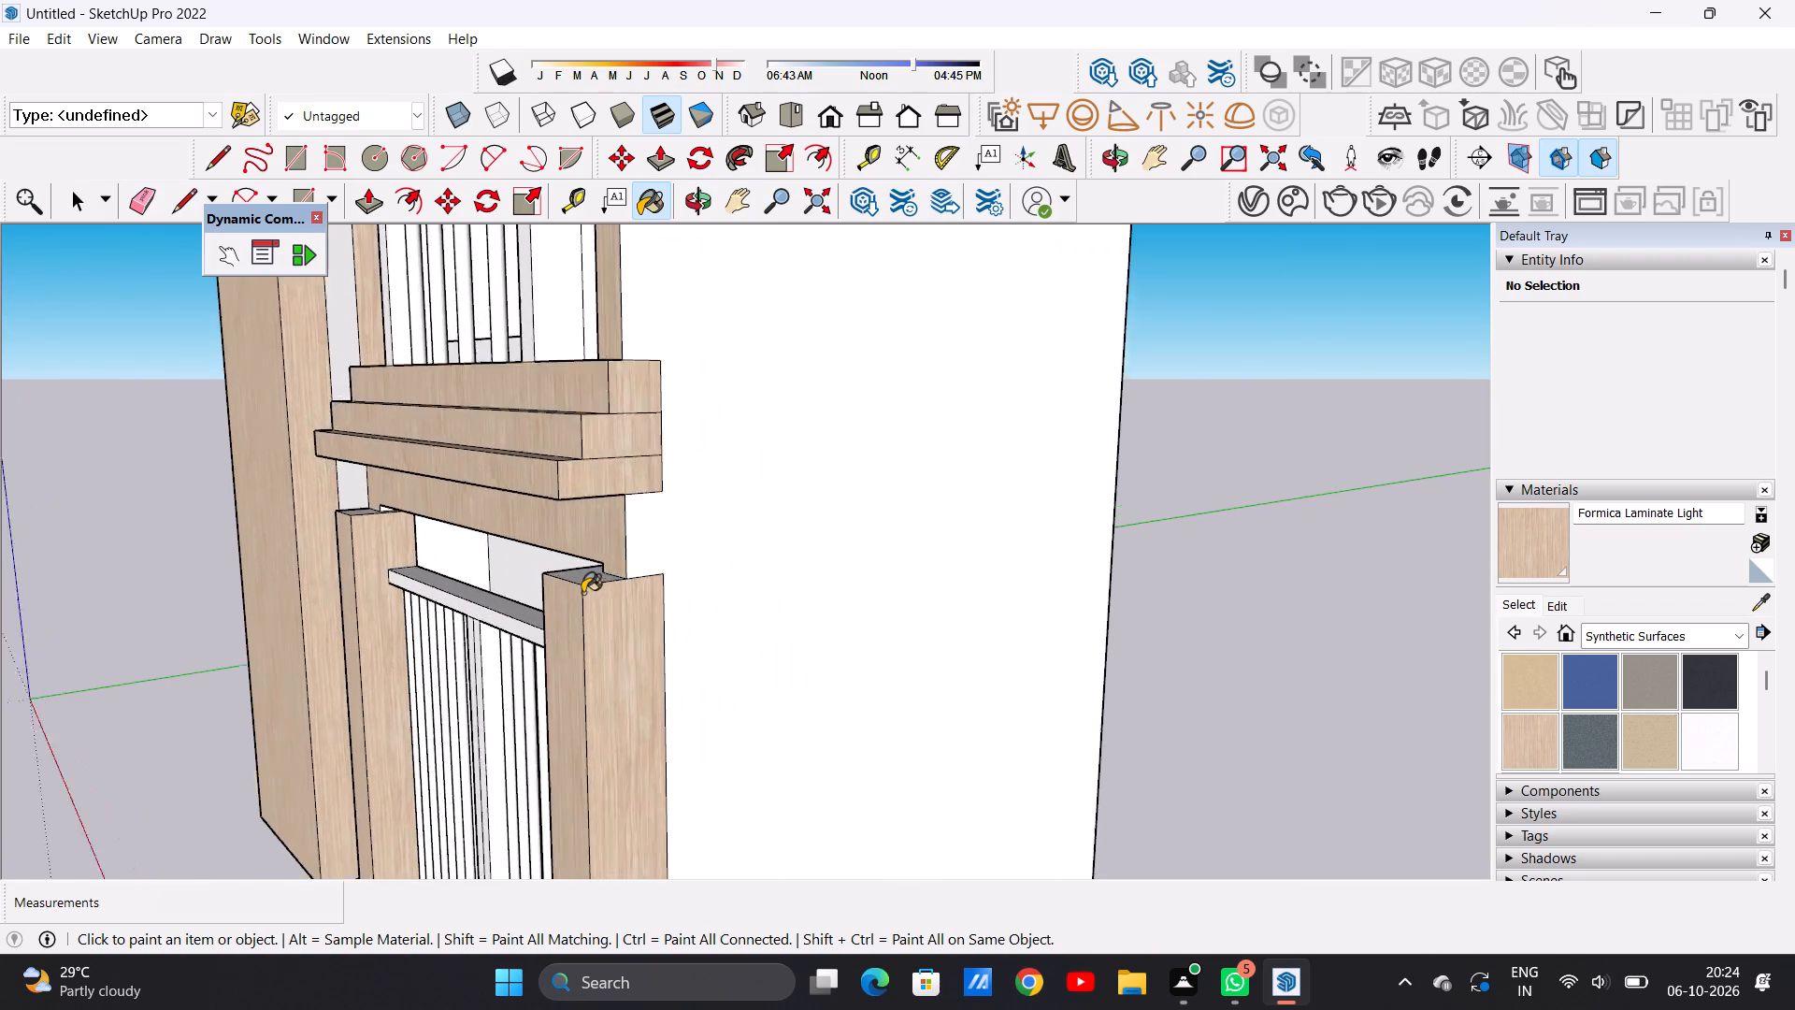
{"action": "scroll", "coordinate": [582, 593], "scroll_direction": "up", "scroll_amount": 3}
{"action": "left_click", "coordinate": [575, 566]}
{"action": "scroll", "coordinate": [610, 597], "scroll_direction": "down", "scroll_amount": 11}
{"action": "middle_click_drag", "start_coordinate": [451, 526], "coordinate": [473, 673]}
{"action": "scroll", "coordinate": [445, 527], "scroll_direction": "up", "scroll_amount": 18}
{"action": "left_click", "coordinate": [456, 499]}
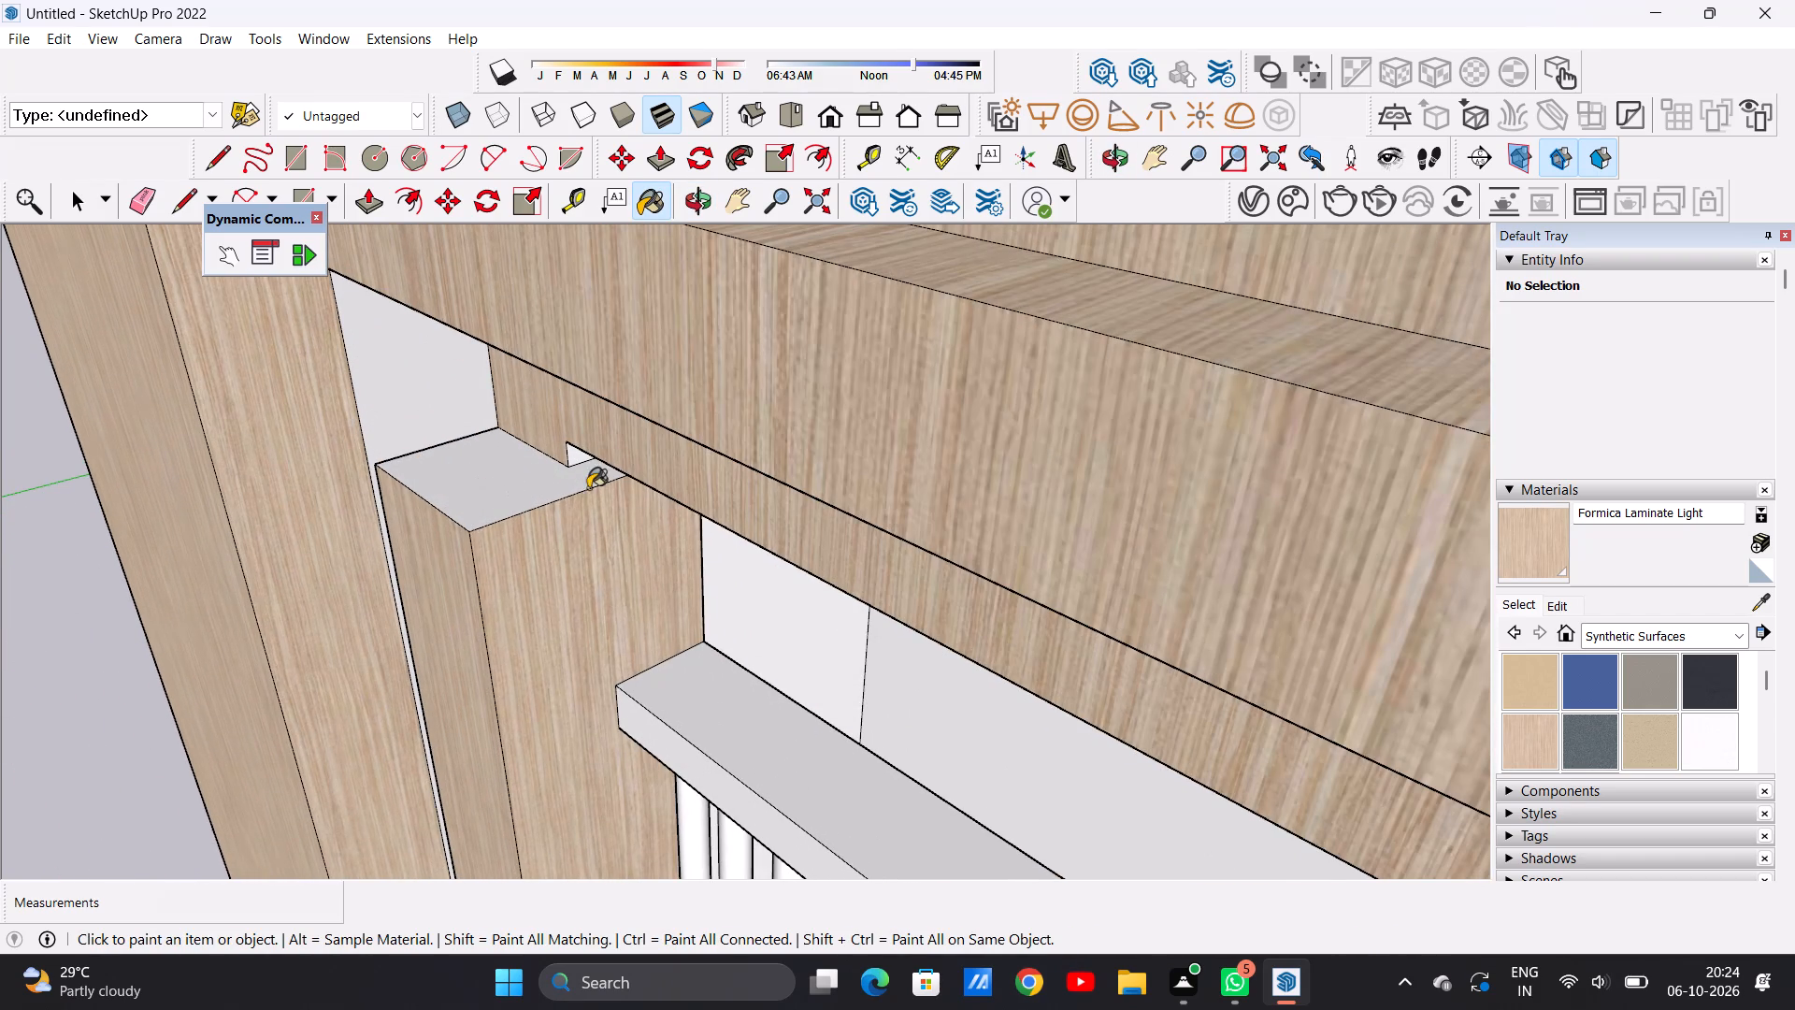
{"action": "scroll", "coordinate": [594, 479], "scroll_direction": "up", "scroll_amount": 12}
{"action": "left_click", "coordinate": [556, 428]}
{"action": "scroll", "coordinate": [453, 485], "scroll_direction": "down", "scroll_amount": 13}
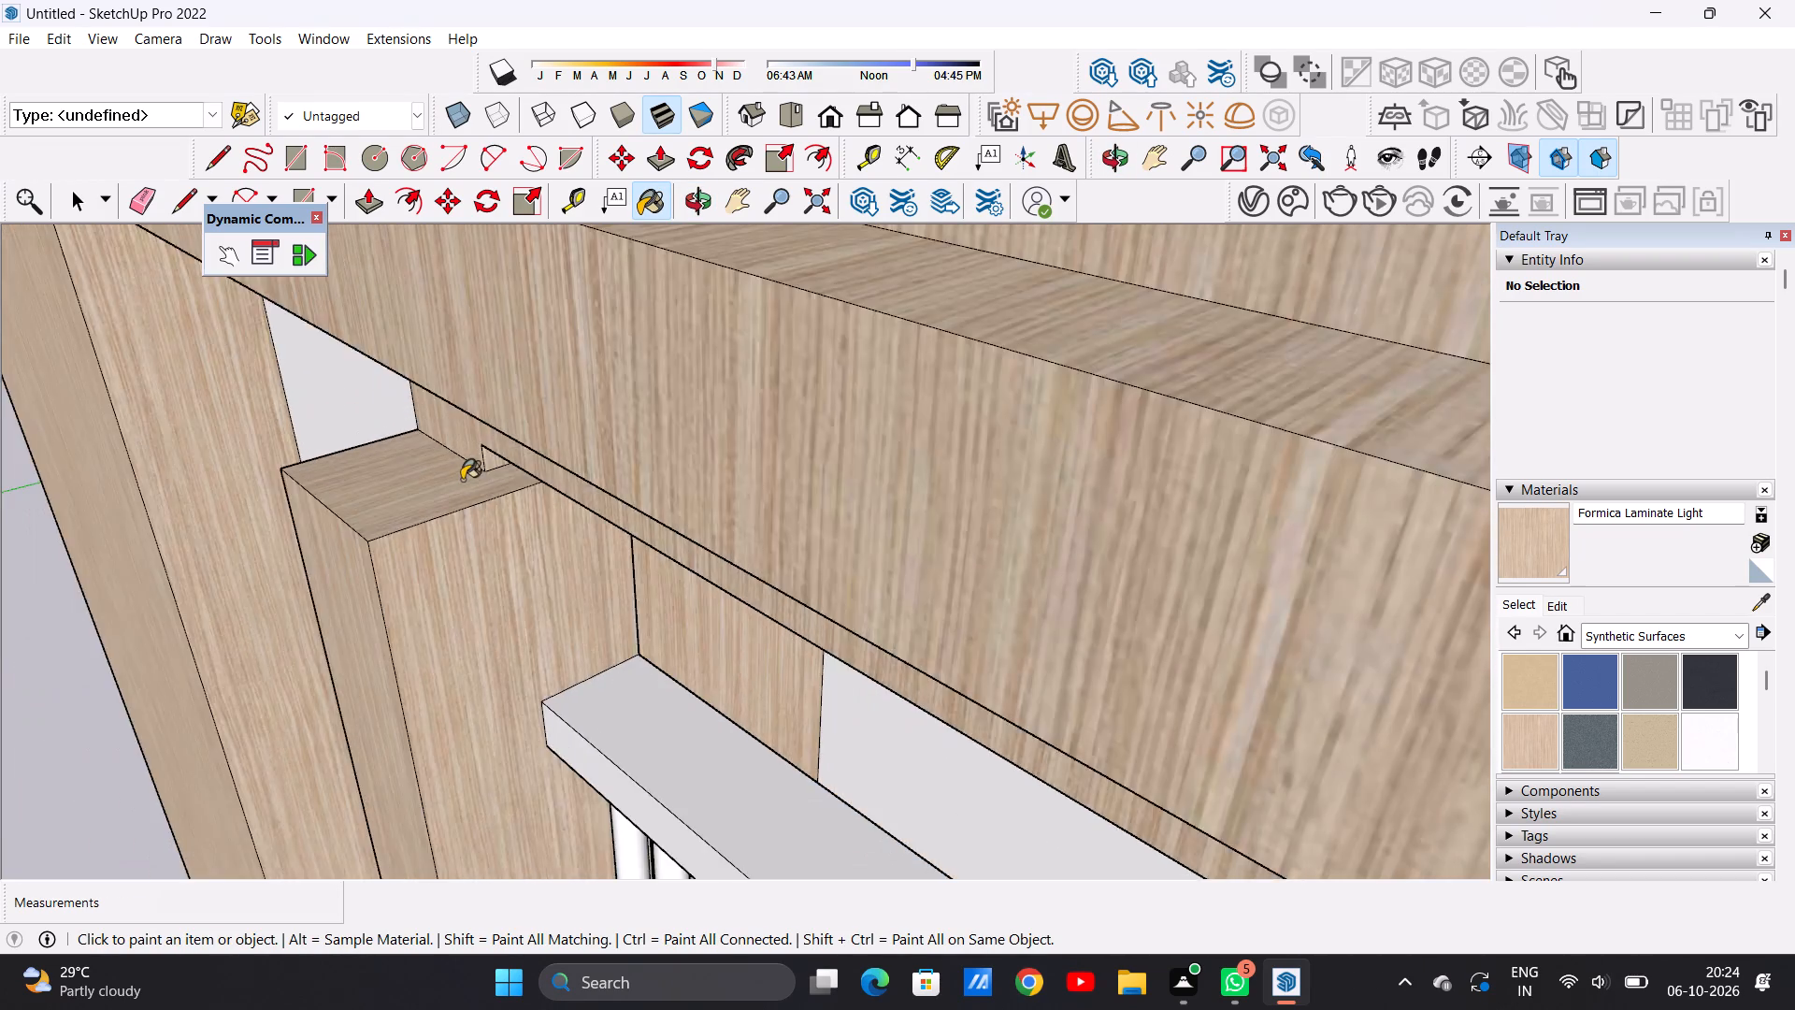
Examine the underside of the balcony slab and gate lintel, and the whole front elevation, for unpainted faces.
{"action": "scroll", "coordinate": [462, 480], "scroll_direction": "down", "scroll_amount": 12}
{"action": "middle_click_drag", "start_coordinate": [473, 609], "coordinate": [685, 485]}
{"action": "scroll", "coordinate": [541, 713], "scroll_direction": "down", "scroll_amount": 5}
{"action": "middle_click_drag", "start_coordinate": [559, 802], "coordinate": [570, 715]}
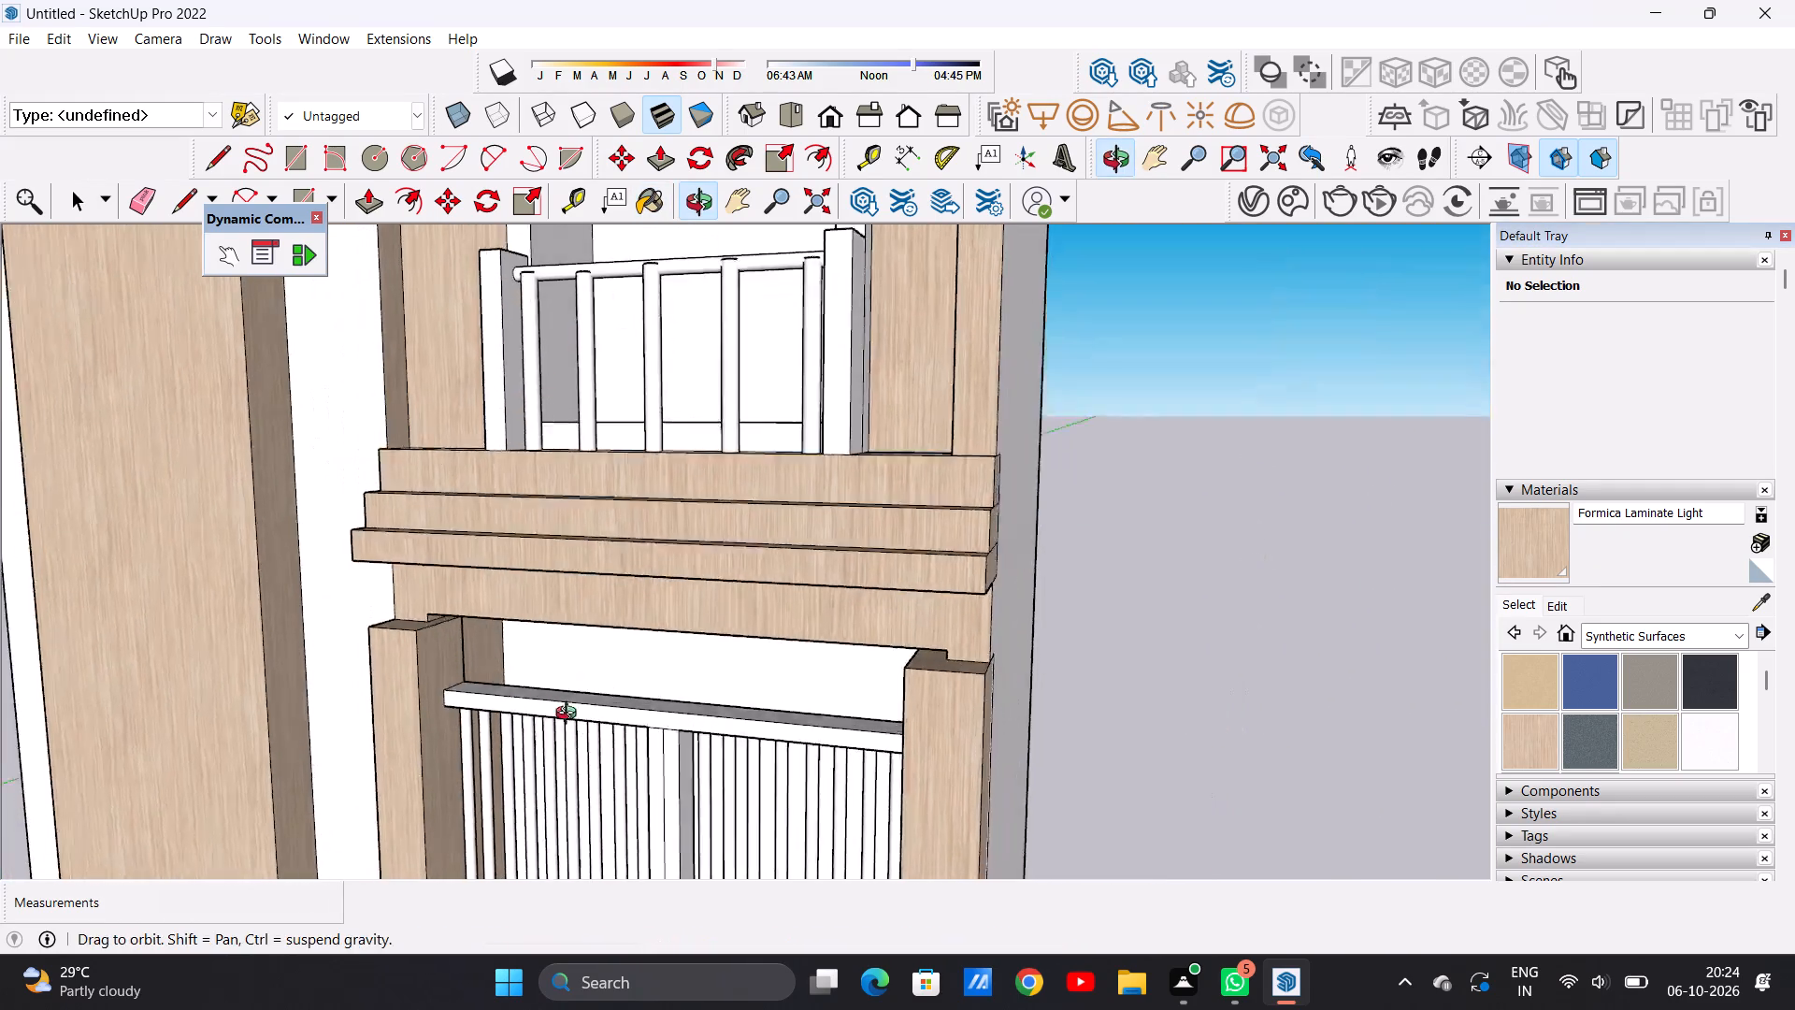
{"action": "middle_click_drag", "start_coordinate": [570, 715], "coordinate": [596, 614]}
{"action": "scroll", "coordinate": [598, 659], "scroll_direction": "up", "scroll_amount": 7}
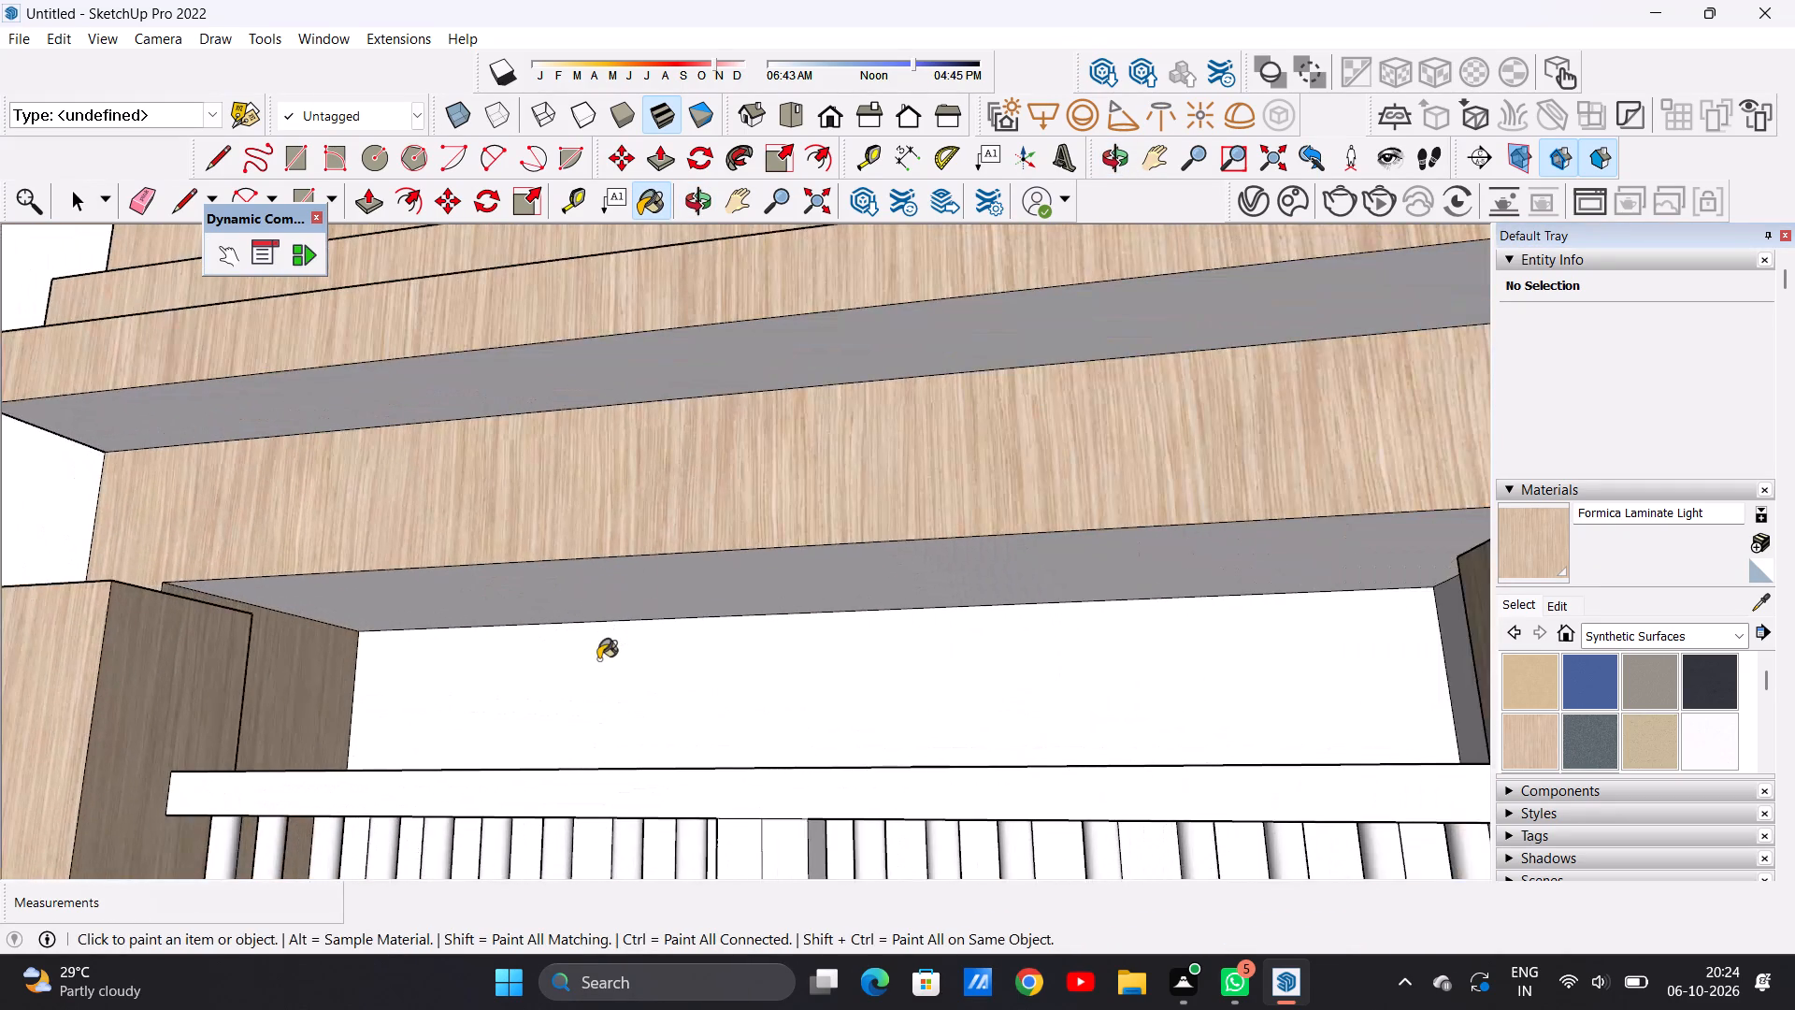
{"action": "key", "text": "space"}
{"action": "scroll", "coordinate": [571, 661], "scroll_direction": "down", "scroll_amount": 4}
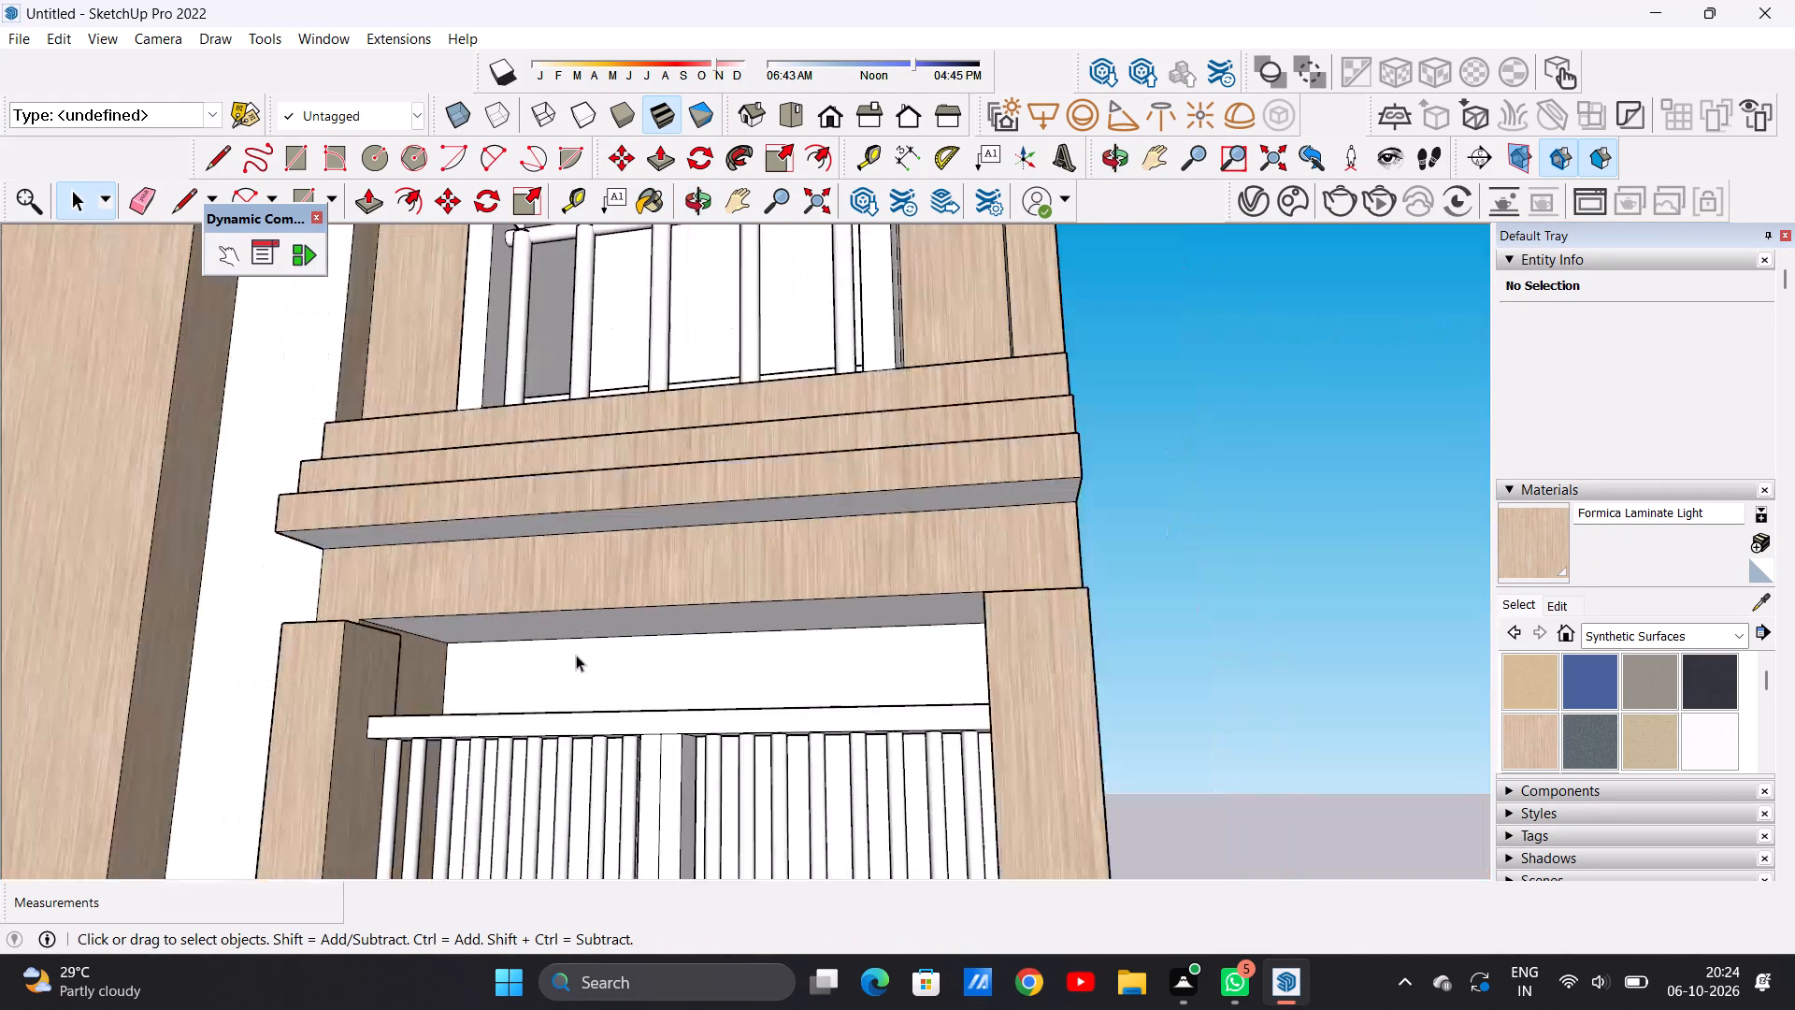
{"action": "scroll", "coordinate": [576, 655], "scroll_direction": "down", "scroll_amount": 16}
{"action": "middle_click_drag", "start_coordinate": [716, 632], "coordinate": [814, 761]}
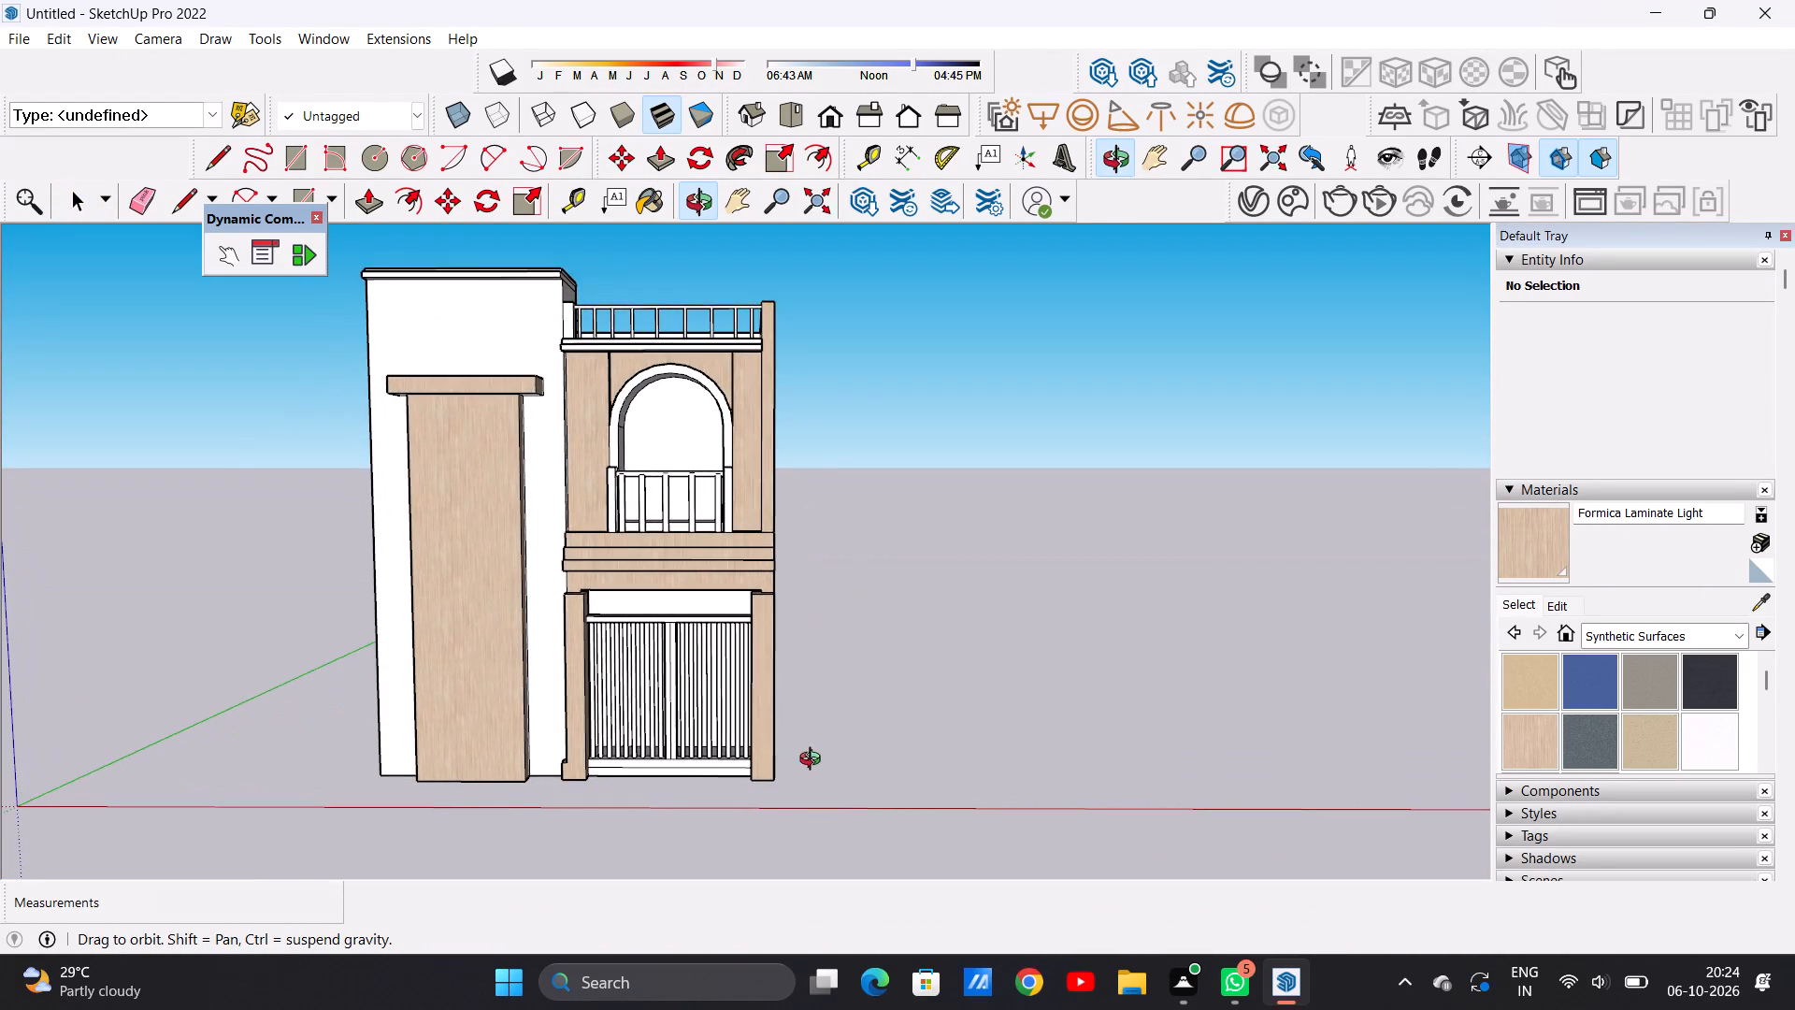
{"action": "middle_click_drag", "start_coordinate": [814, 761], "coordinate": [787, 768]}
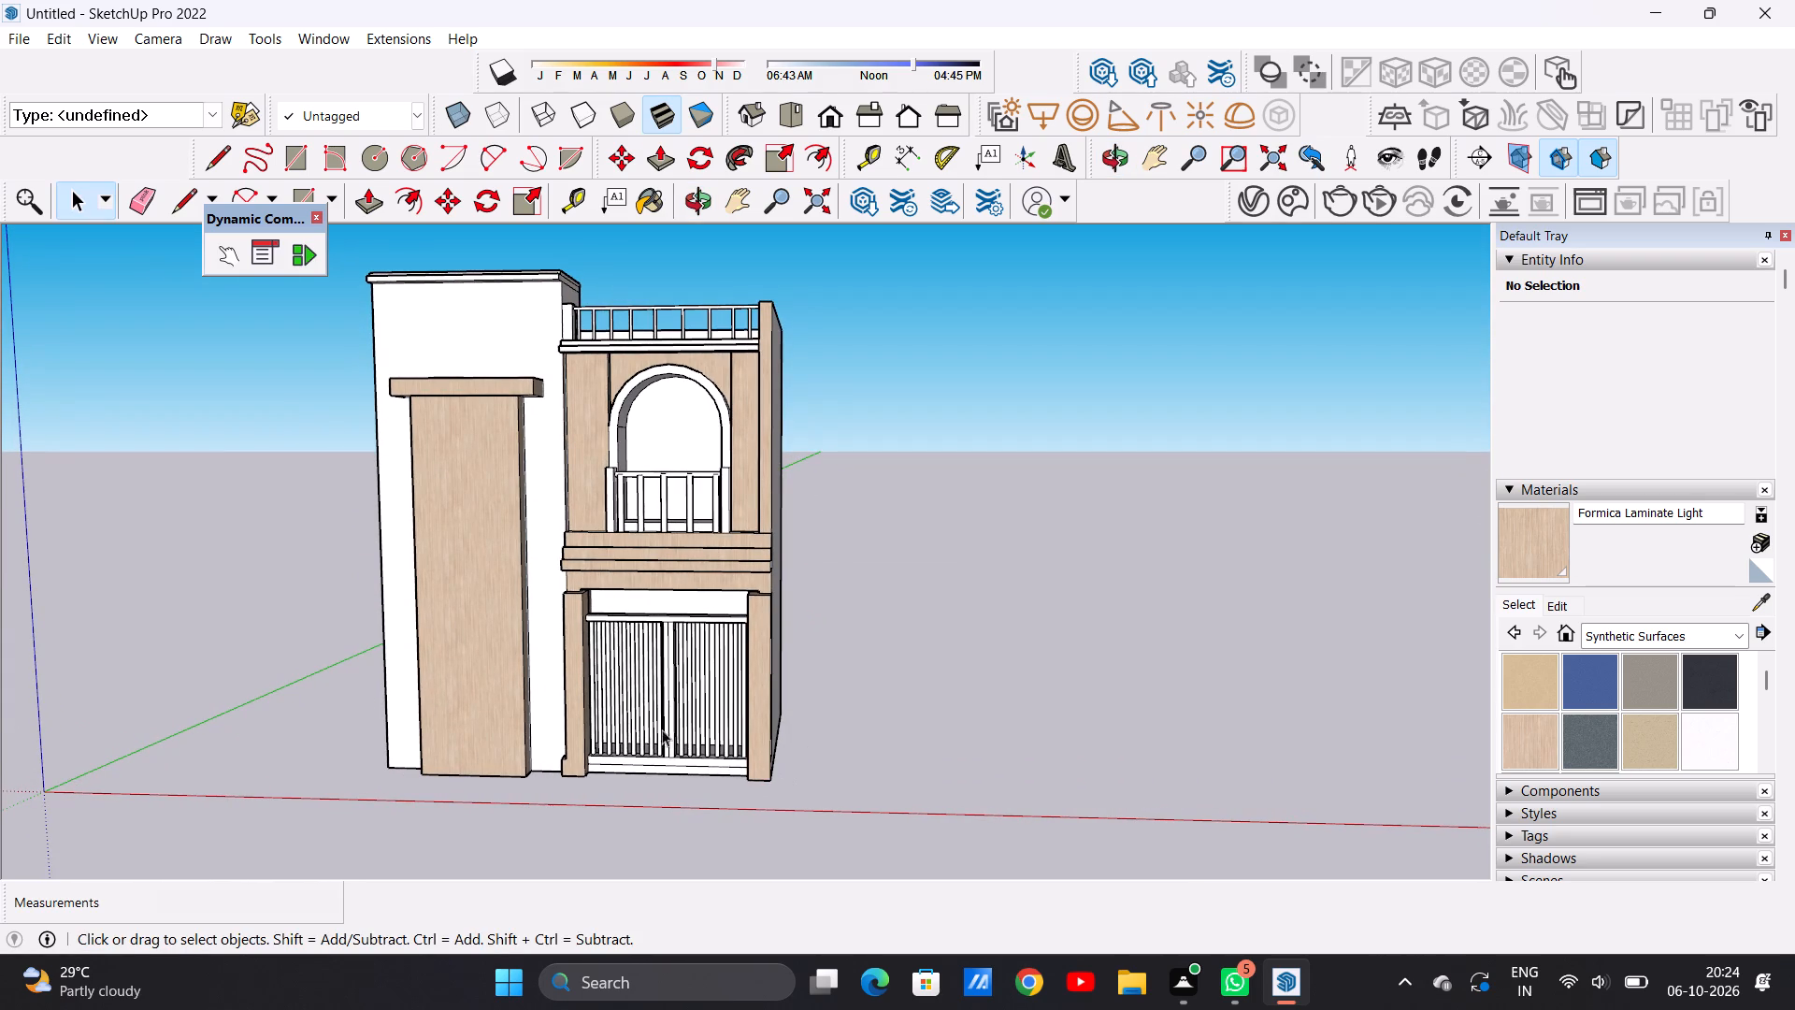
{"action": "scroll", "coordinate": [673, 615], "scroll_direction": "up", "scroll_amount": 5}
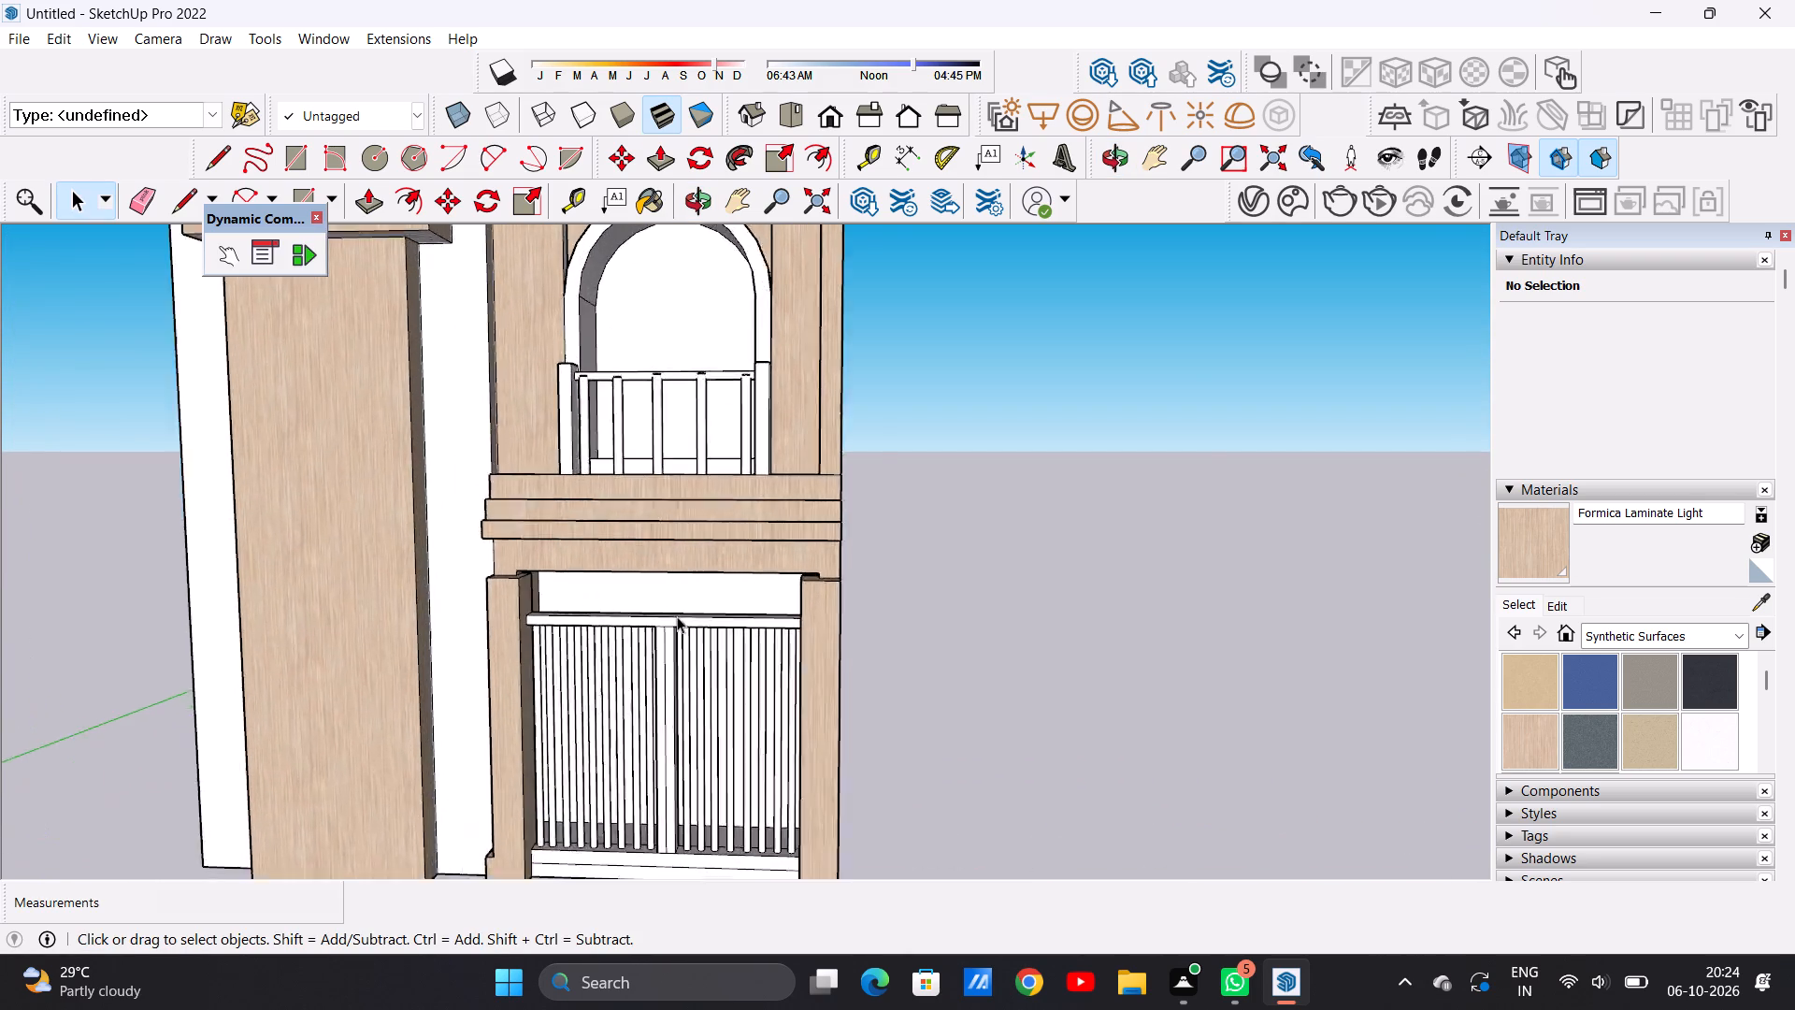
{"action": "scroll", "coordinate": [677, 616], "scroll_direction": "up", "scroll_amount": 2}
{"action": "scroll", "coordinate": [713, 620], "scroll_direction": "down", "scroll_amount": 12}
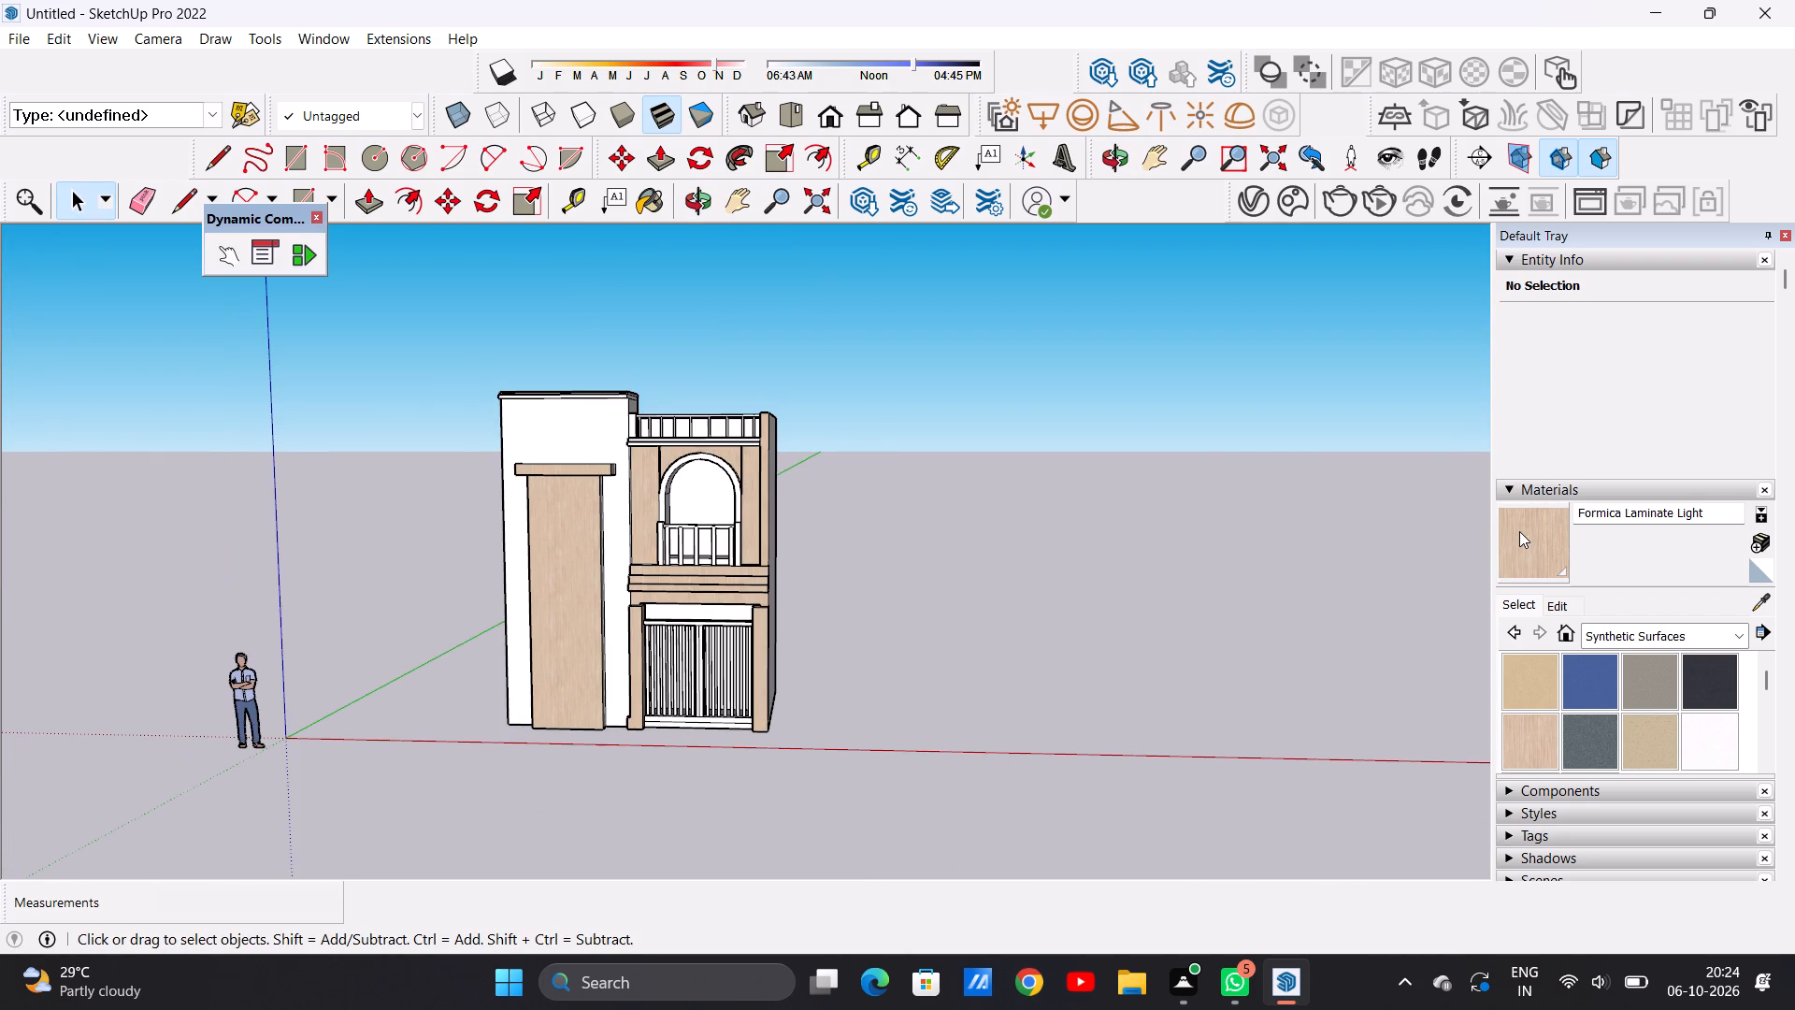
Paint the front, inner side and top faces of the roof terrace railing's left post with Formica Laminate Light.
{"action": "left_click", "coordinate": [1513, 537]}
{"action": "scroll", "coordinate": [548, 749], "scroll_direction": "down", "scroll_amount": 8}
{"action": "scroll", "coordinate": [593, 624], "scroll_direction": "up", "scroll_amount": 7}
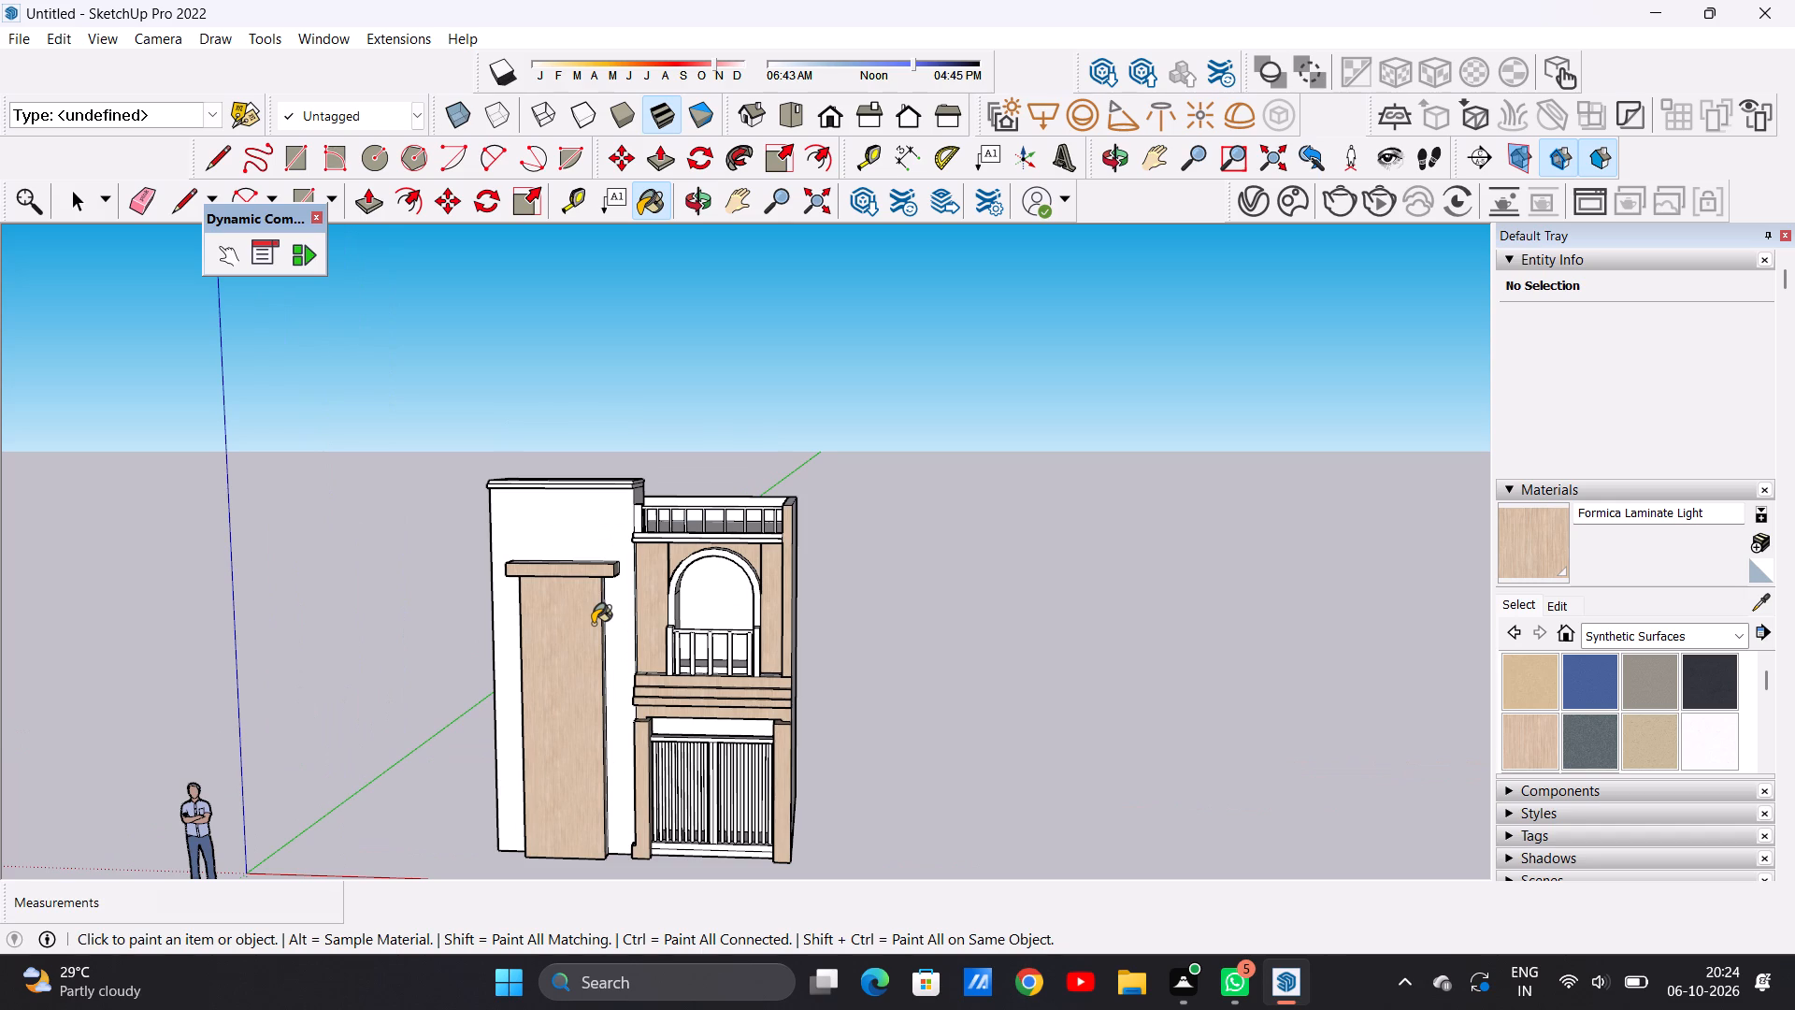
{"action": "scroll", "coordinate": [776, 499], "scroll_direction": "up", "scroll_amount": 12}
{"action": "scroll", "coordinate": [763, 544], "scroll_direction": "down", "scroll_amount": 5}
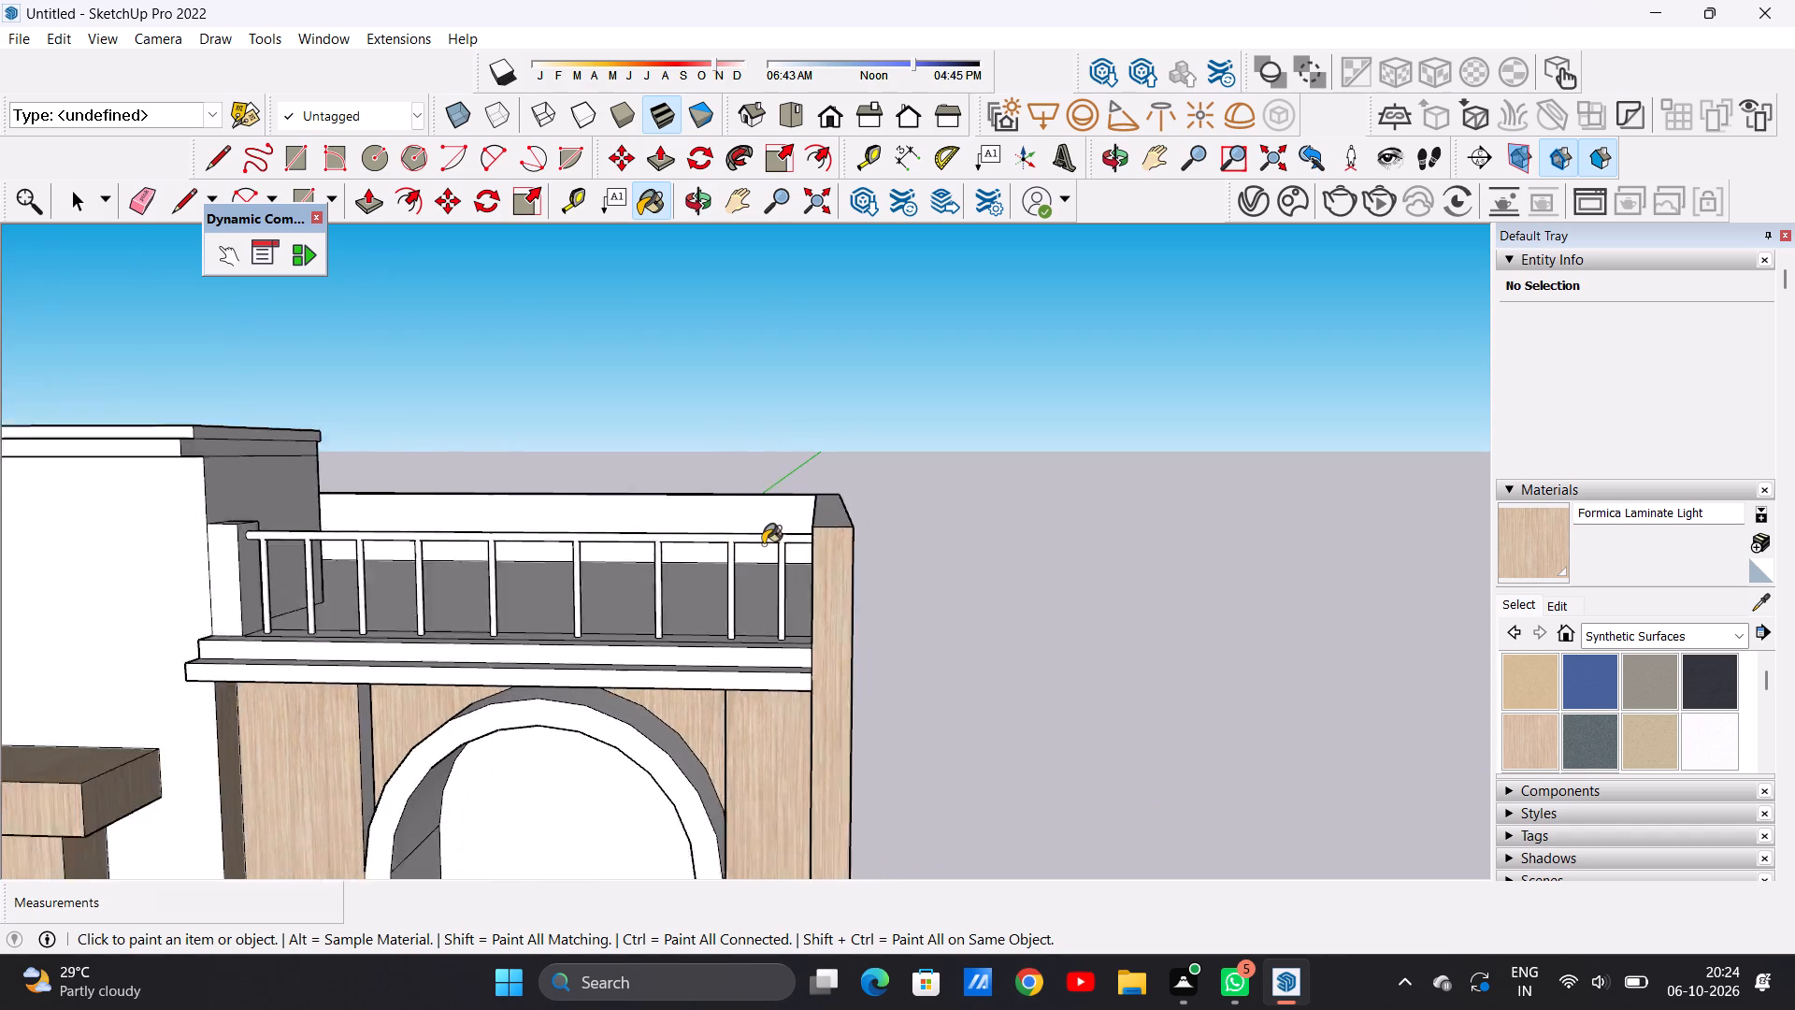
{"action": "scroll", "coordinate": [763, 544], "scroll_direction": "down", "scroll_amount": 2}
{"action": "middle_click_drag", "start_coordinate": [785, 556], "coordinate": [749, 589]}
{"action": "scroll", "coordinate": [394, 579], "scroll_direction": "up", "scroll_amount": 9}
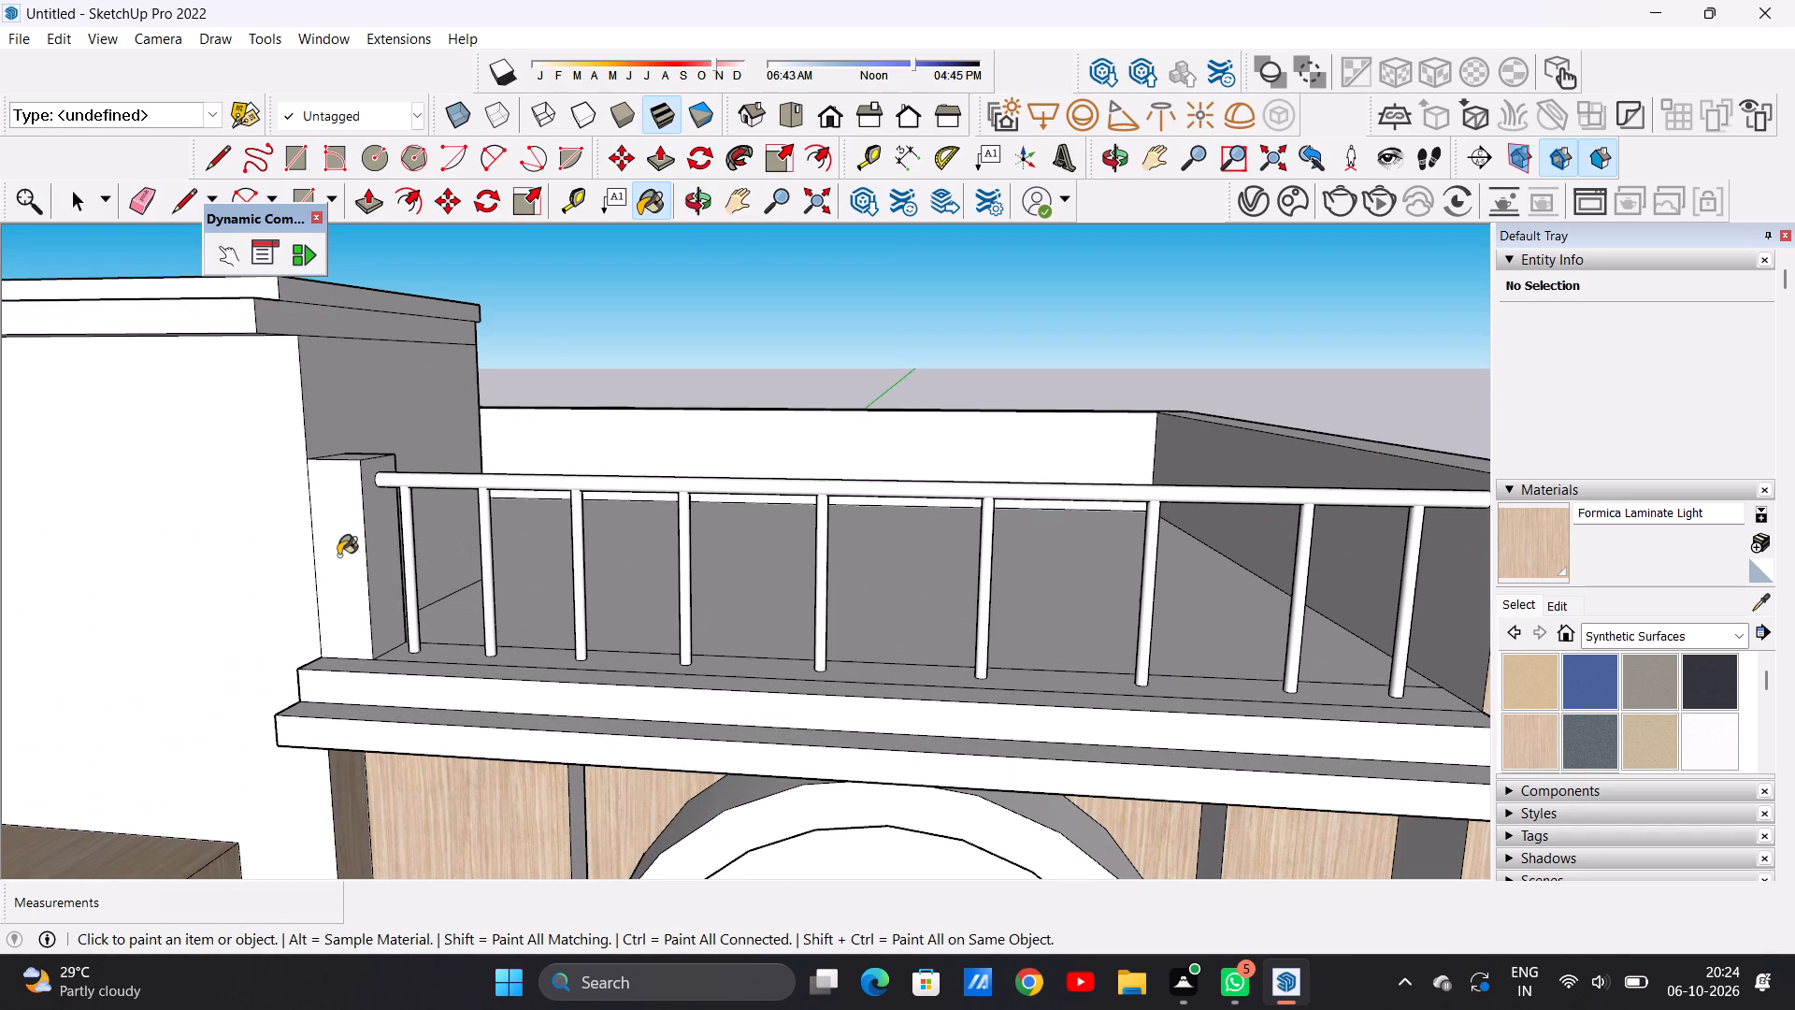
{"action": "left_click", "coordinate": [338, 555]}
{"action": "left_click", "coordinate": [378, 545]}
{"action": "middle_click_drag", "start_coordinate": [365, 542], "coordinate": [358, 742]}
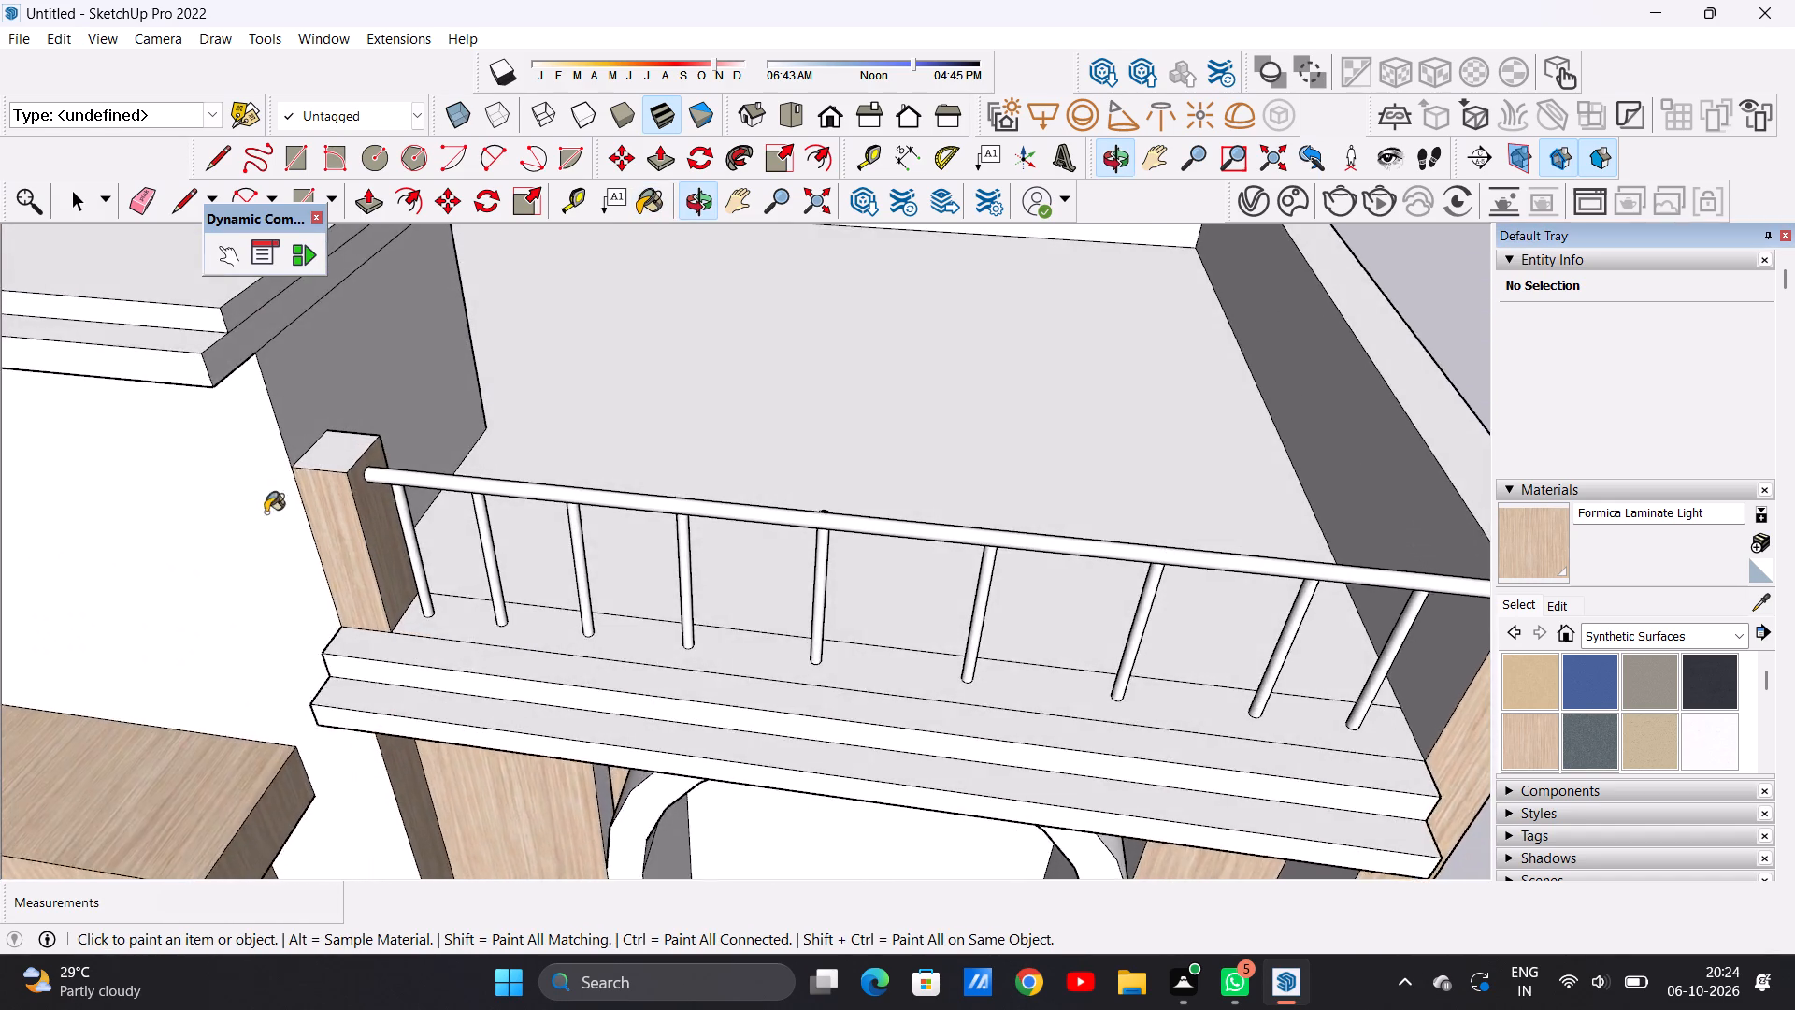
{"action": "scroll", "coordinate": [283, 481], "scroll_direction": "up", "scroll_amount": 6}
{"action": "left_click", "coordinate": [353, 440]}
{"action": "scroll", "coordinate": [278, 560], "scroll_direction": "down", "scroll_amount": 3}
Paint the rear face of the roof terrace railing's left post with Formica Laminate Light.
{"action": "scroll", "coordinate": [280, 571], "scroll_direction": "up", "scroll_amount": 1}
{"action": "scroll", "coordinate": [280, 571], "scroll_direction": "down", "scroll_amount": 7}
{"action": "scroll", "coordinate": [1343, 581], "scroll_direction": "up", "scroll_amount": 1}
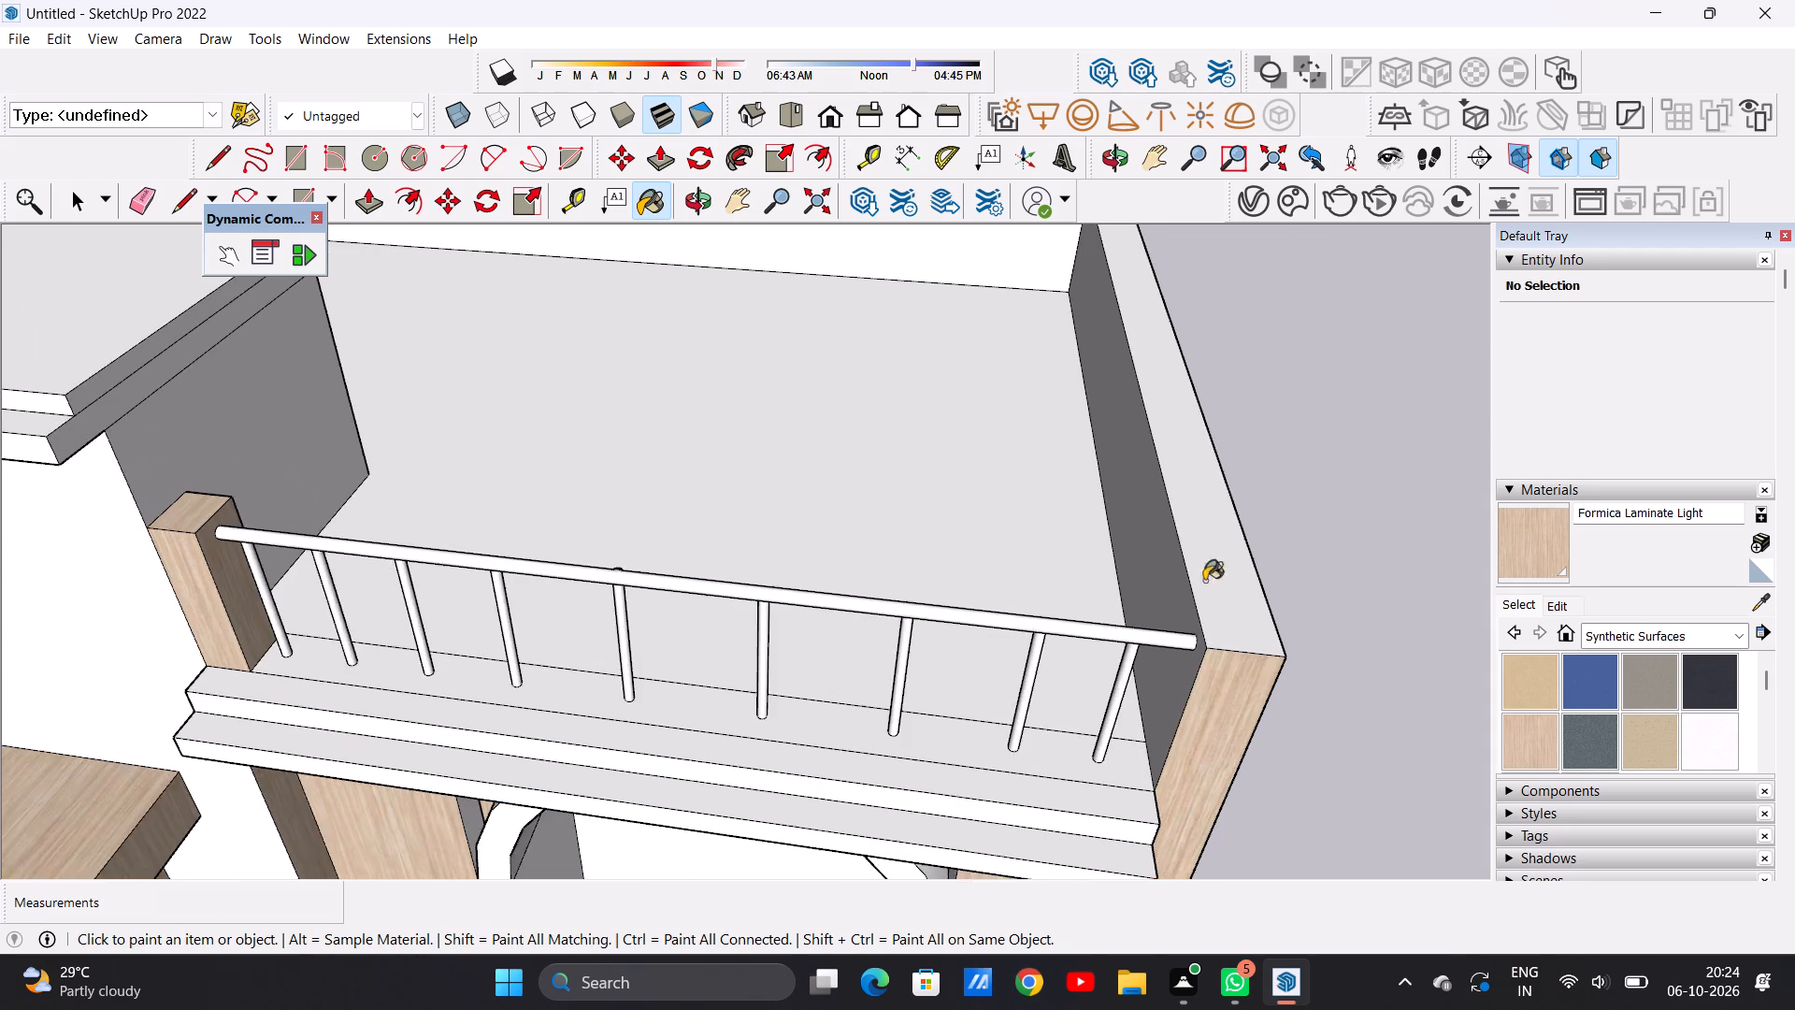
{"action": "middle_click_drag", "start_coordinate": [1146, 562], "coordinate": [310, 563]}
{"action": "scroll", "coordinate": [291, 578], "scroll_direction": "down", "scroll_amount": 2}
{"action": "scroll", "coordinate": [723, 435], "scroll_direction": "up", "scroll_amount": 1}
{"action": "middle_click", "coordinate": [723, 435]}
{"action": "middle_click_drag", "start_coordinate": [756, 412], "coordinate": [727, 414]}
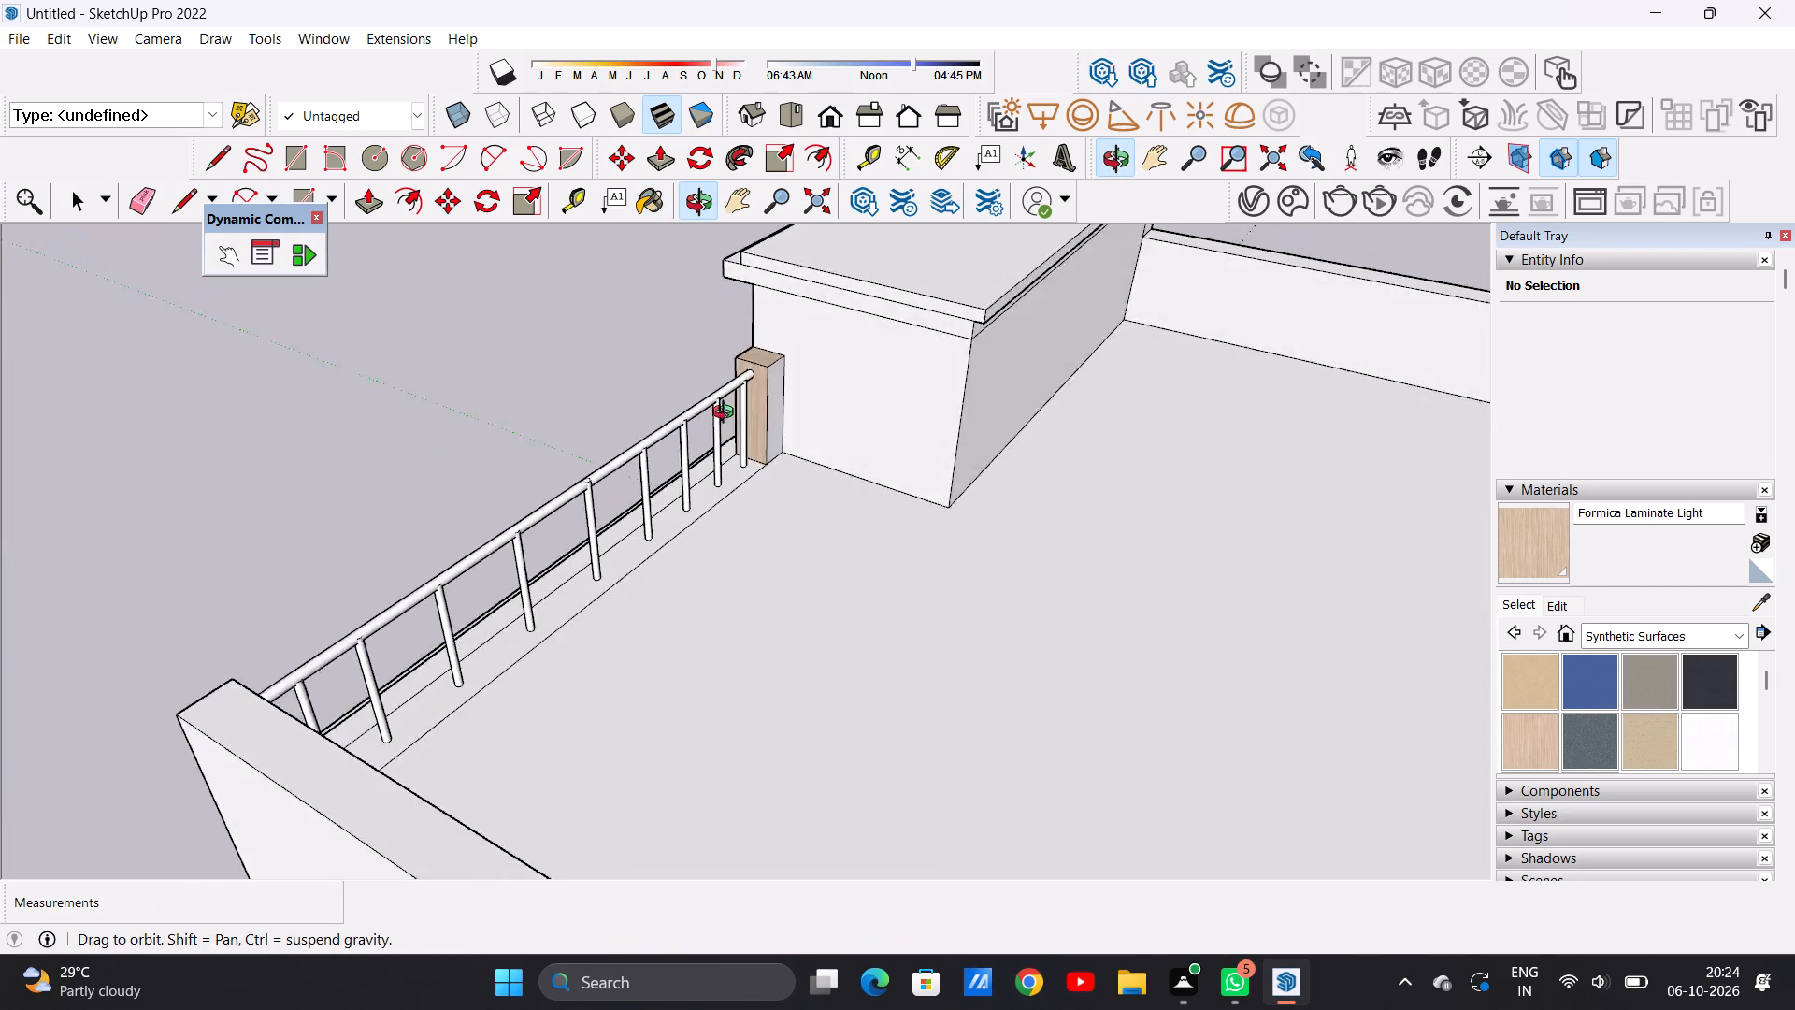
{"action": "middle_click_drag", "start_coordinate": [727, 414], "coordinate": [681, 414]}
{"action": "scroll", "coordinate": [811, 386], "scroll_direction": "up", "scroll_amount": 12}
{"action": "left_click", "coordinate": [779, 412]}
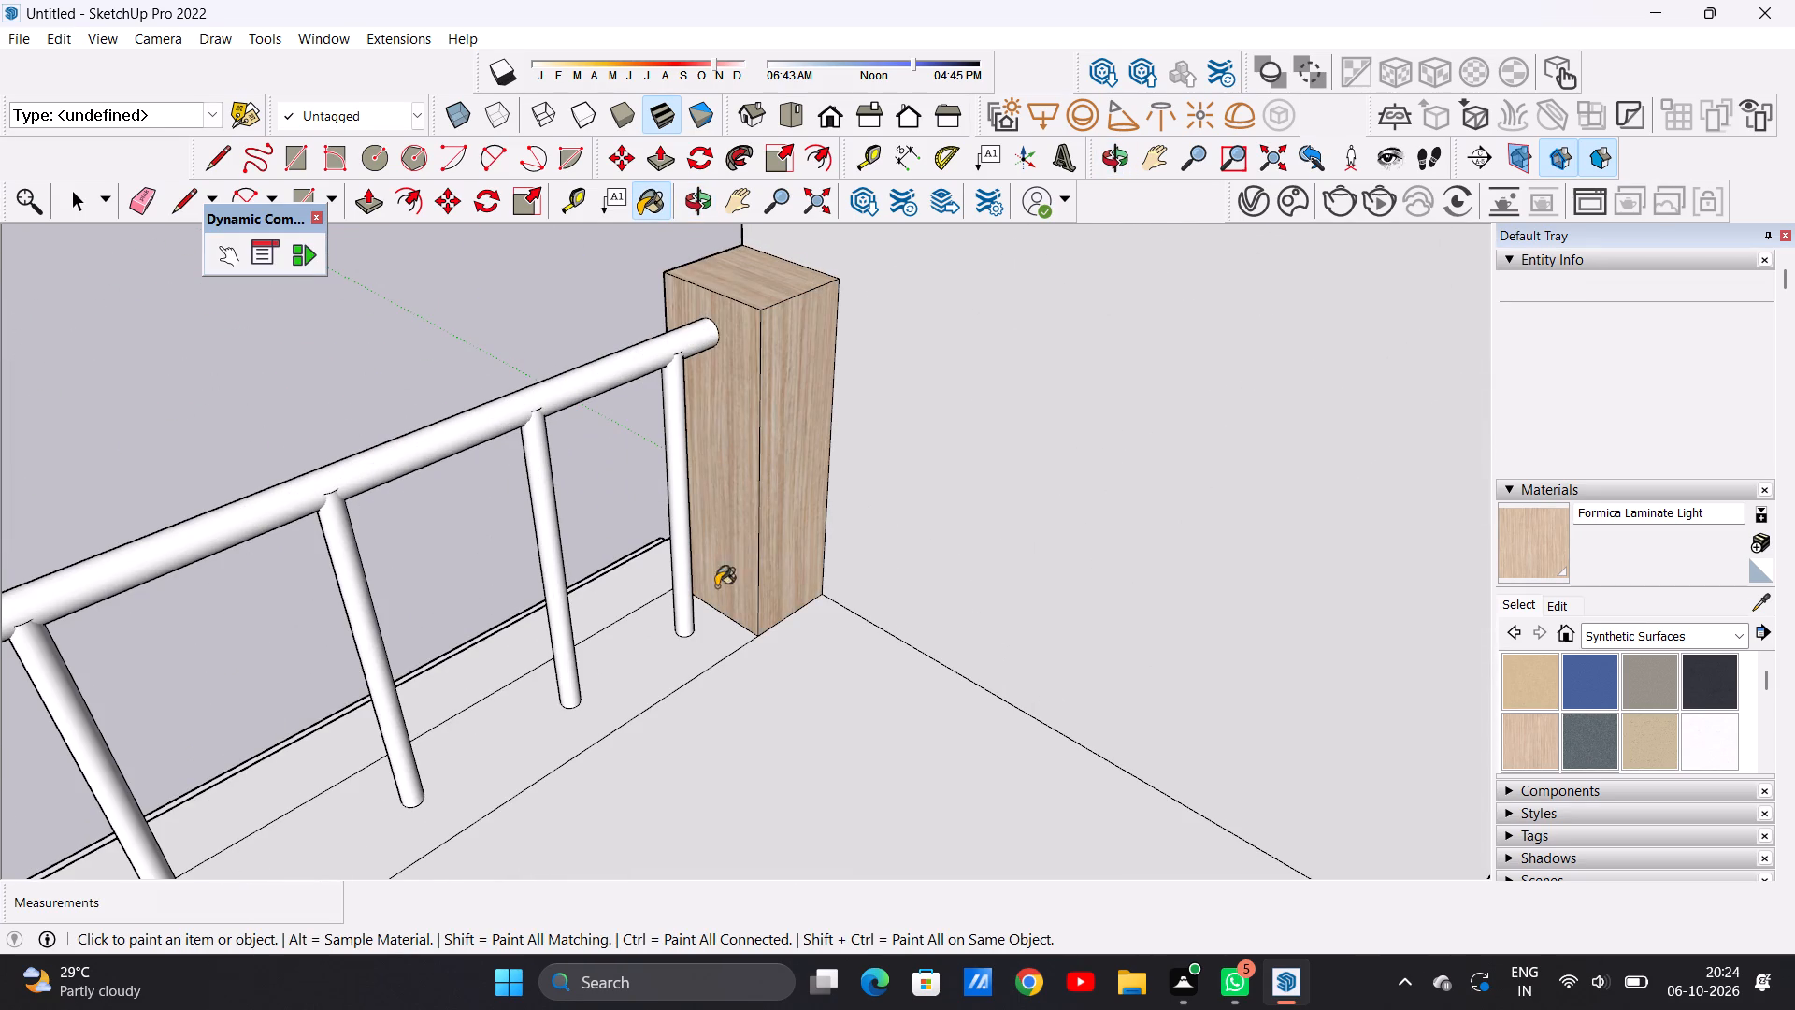
Paint the floor strip beneath the roof terrace railing with Formica Laminate Light.
{"action": "left_click", "coordinate": [659, 663]}
{"action": "scroll", "coordinate": [696, 650], "scroll_direction": "down", "scroll_amount": 19}
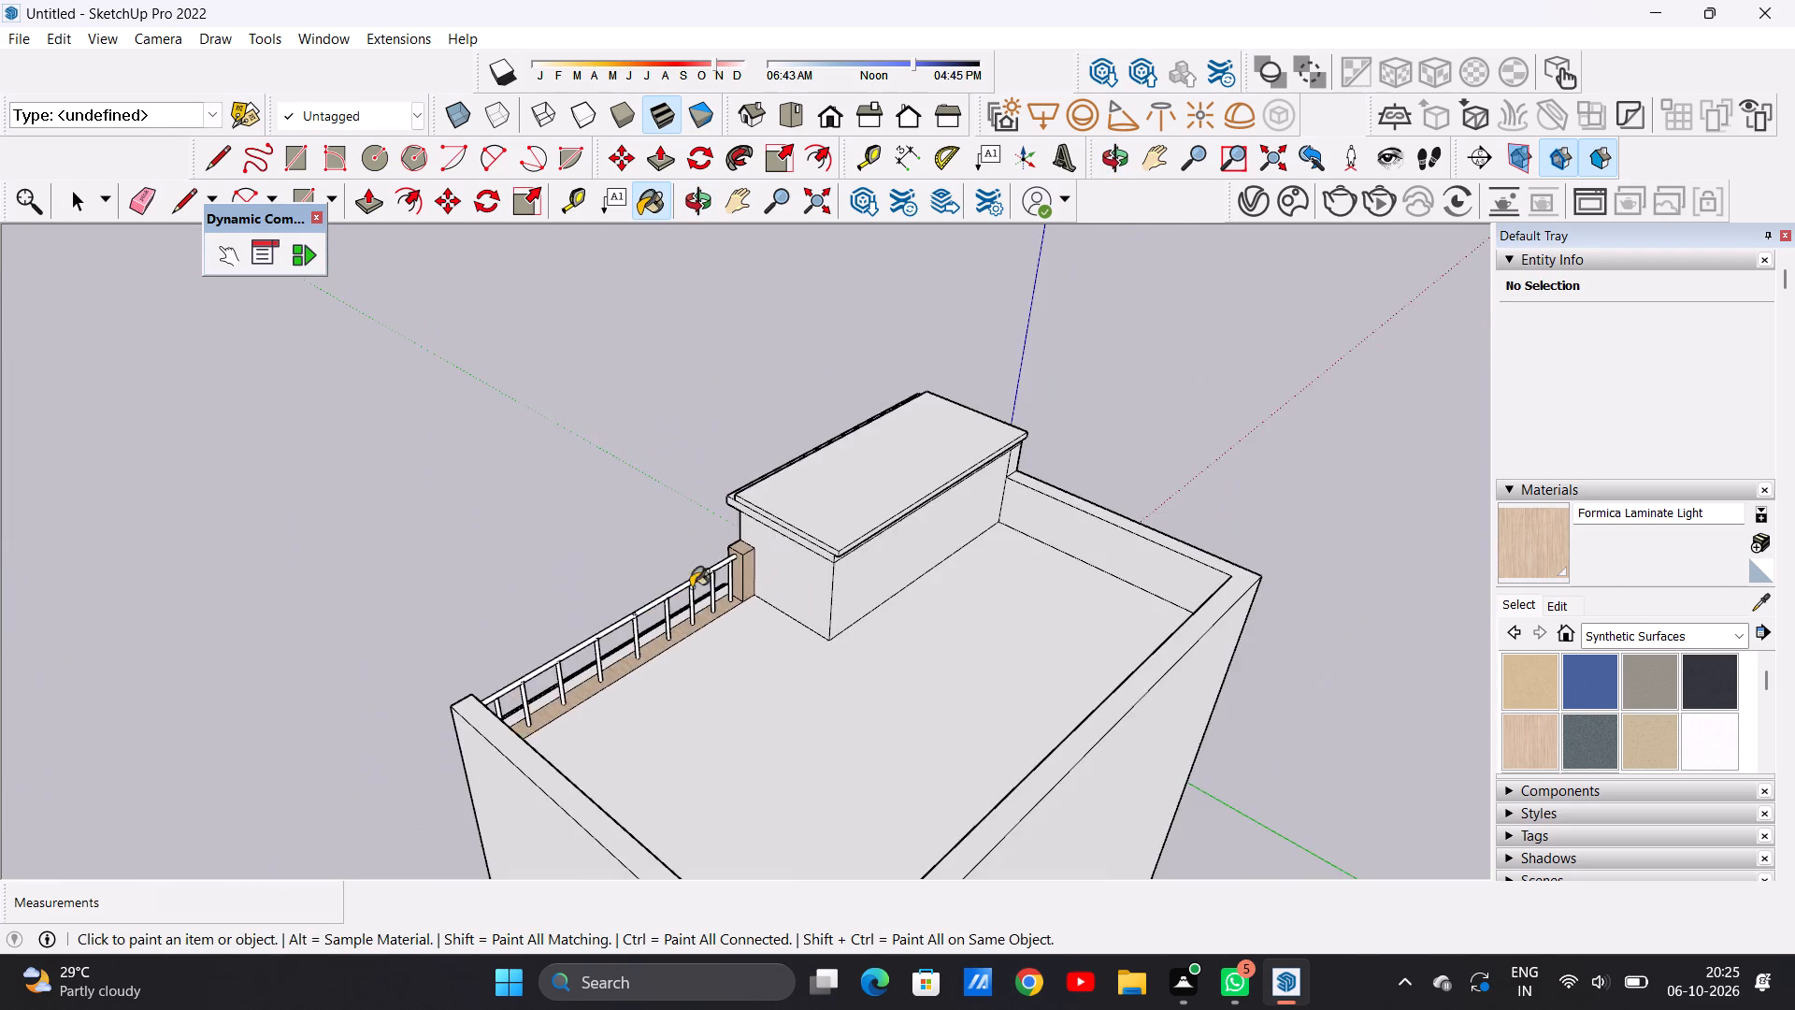
Paint the front face and ledge top of the upper cornice band below the terrace railing with Formica Laminate Light.
{"action": "middle_click_drag", "start_coordinate": [531, 682], "coordinate": [1046, 583]}
{"action": "middle_click_drag", "start_coordinate": [772, 651], "coordinate": [1160, 600]}
{"action": "scroll", "coordinate": [998, 594], "scroll_direction": "up", "scroll_amount": 7}
{"action": "scroll", "coordinate": [867, 589], "scroll_direction": "down", "scroll_amount": 10}
{"action": "middle_click_drag", "start_coordinate": [940, 694], "coordinate": [942, 689]}
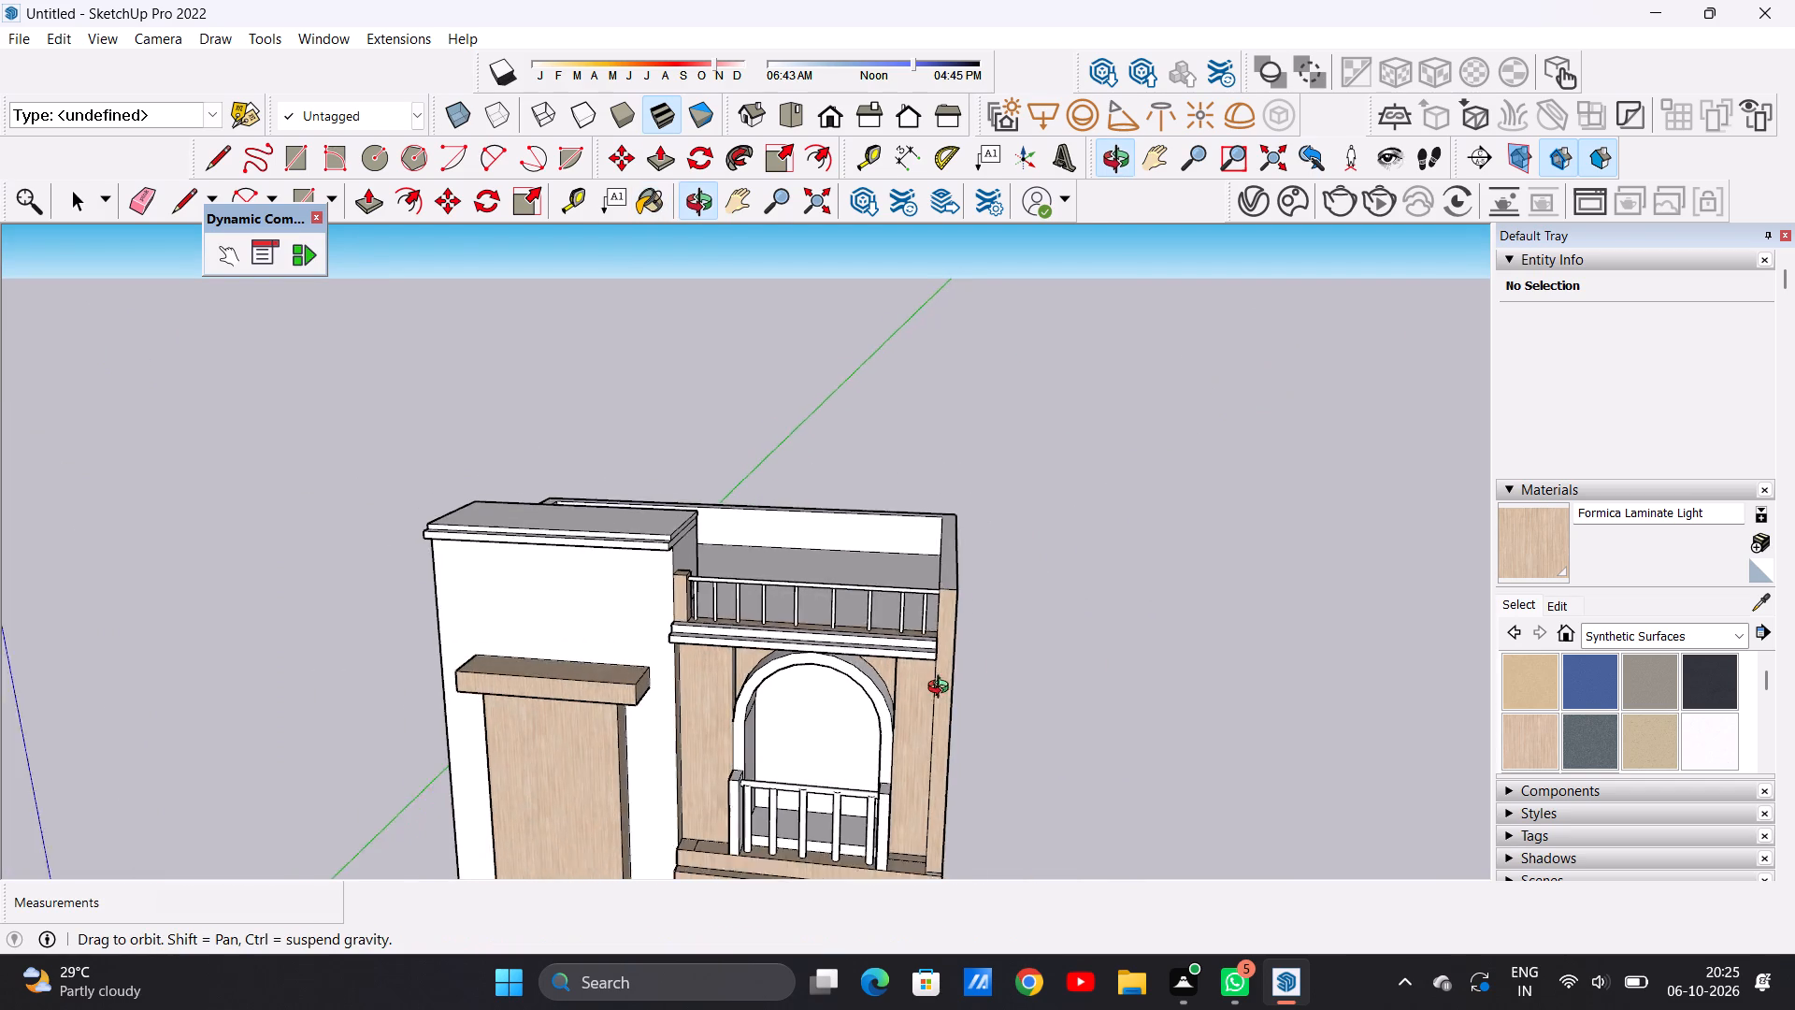
{"action": "middle_click_drag", "start_coordinate": [942, 689], "coordinate": [971, 635]}
{"action": "scroll", "coordinate": [895, 622], "scroll_direction": "up", "scroll_amount": 7}
{"action": "scroll", "coordinate": [891, 629], "scroll_direction": "down", "scroll_amount": 1}
{"action": "scroll", "coordinate": [890, 632], "scroll_direction": "up", "scroll_amount": 5}
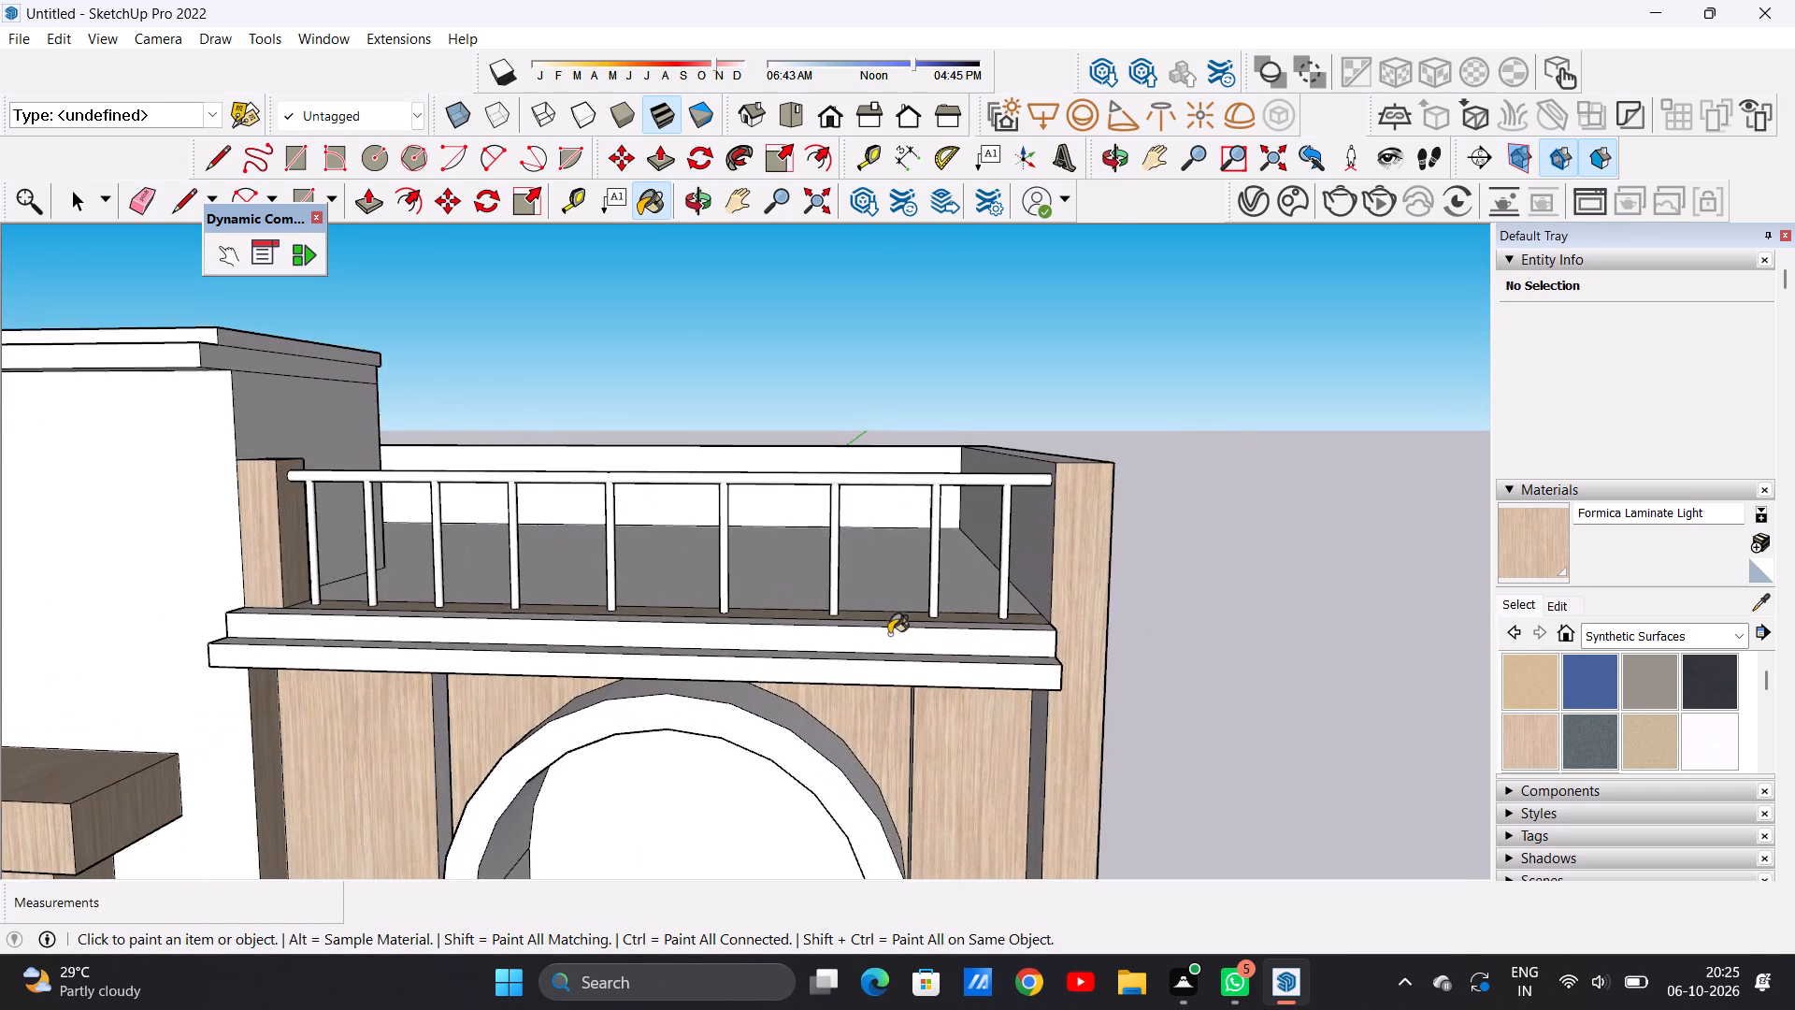
{"action": "scroll", "coordinate": [889, 634], "scroll_direction": "up", "scroll_amount": 3}
{"action": "left_click", "coordinate": [867, 645]}
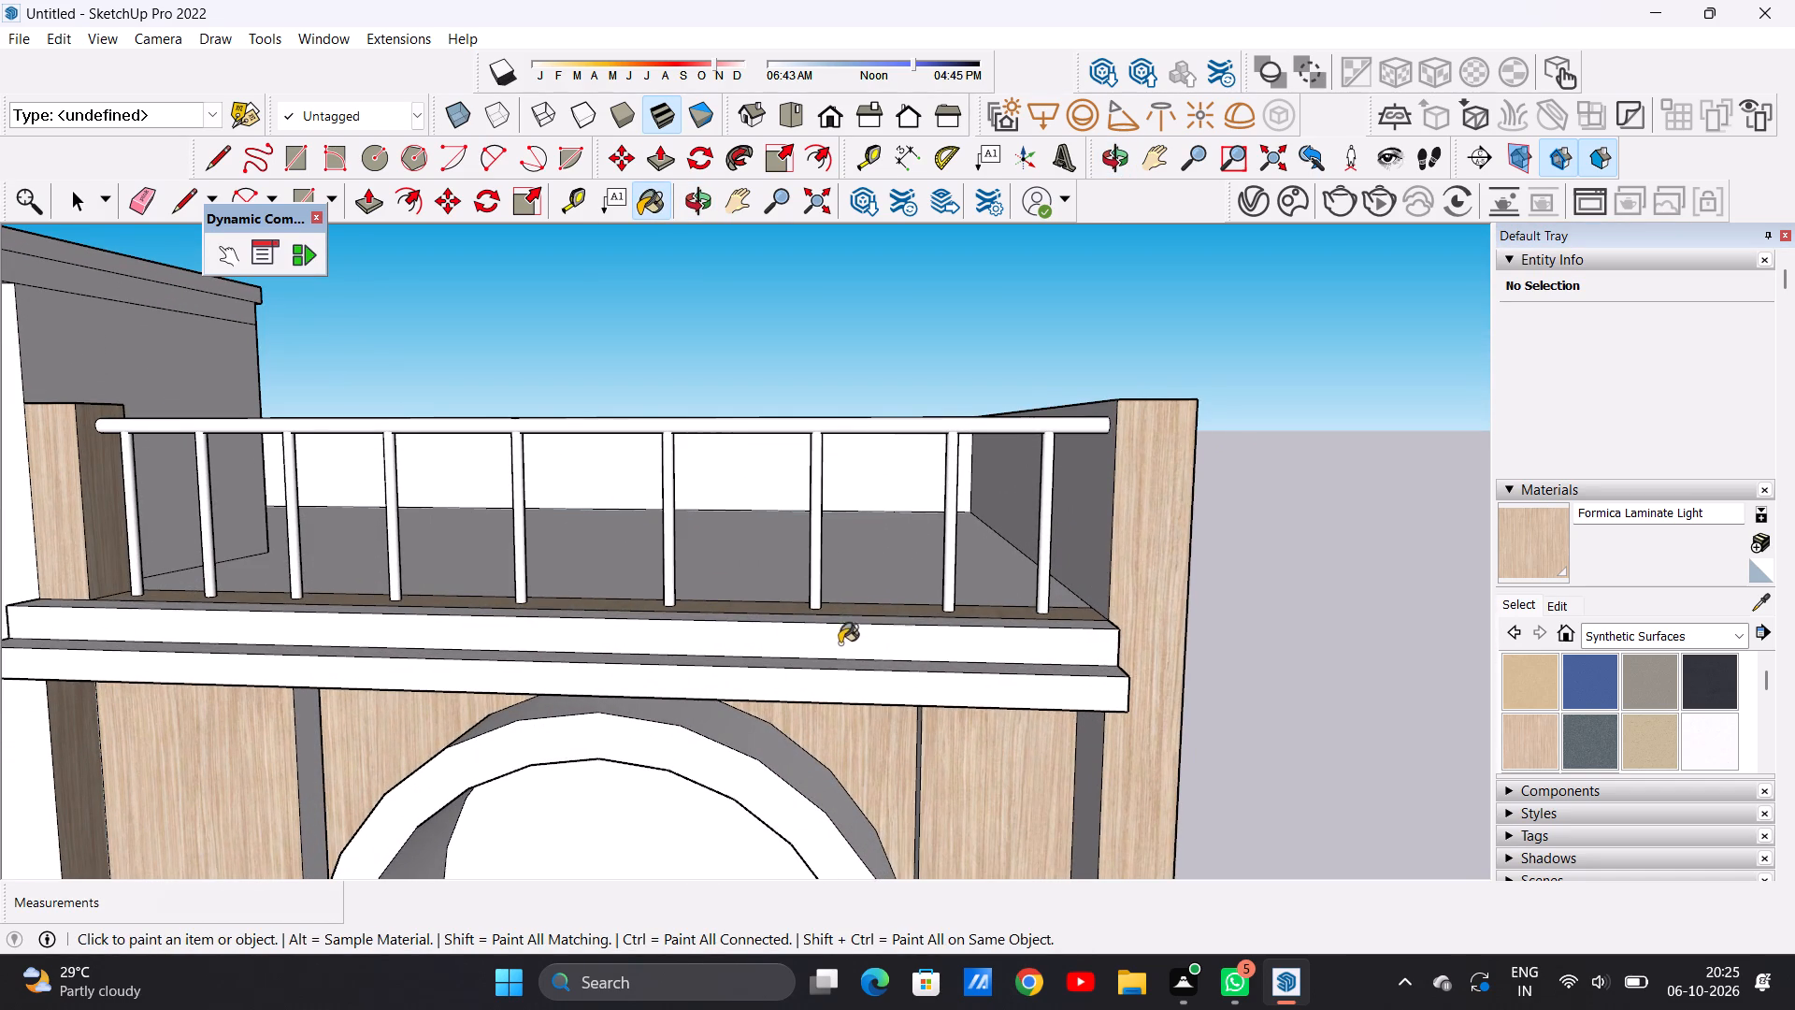
{"action": "middle_click_drag", "start_coordinate": [840, 627], "coordinate": [861, 771]}
{"action": "scroll", "coordinate": [883, 666], "scroll_direction": "up", "scroll_amount": 6}
{"action": "left_click", "coordinate": [880, 653]}
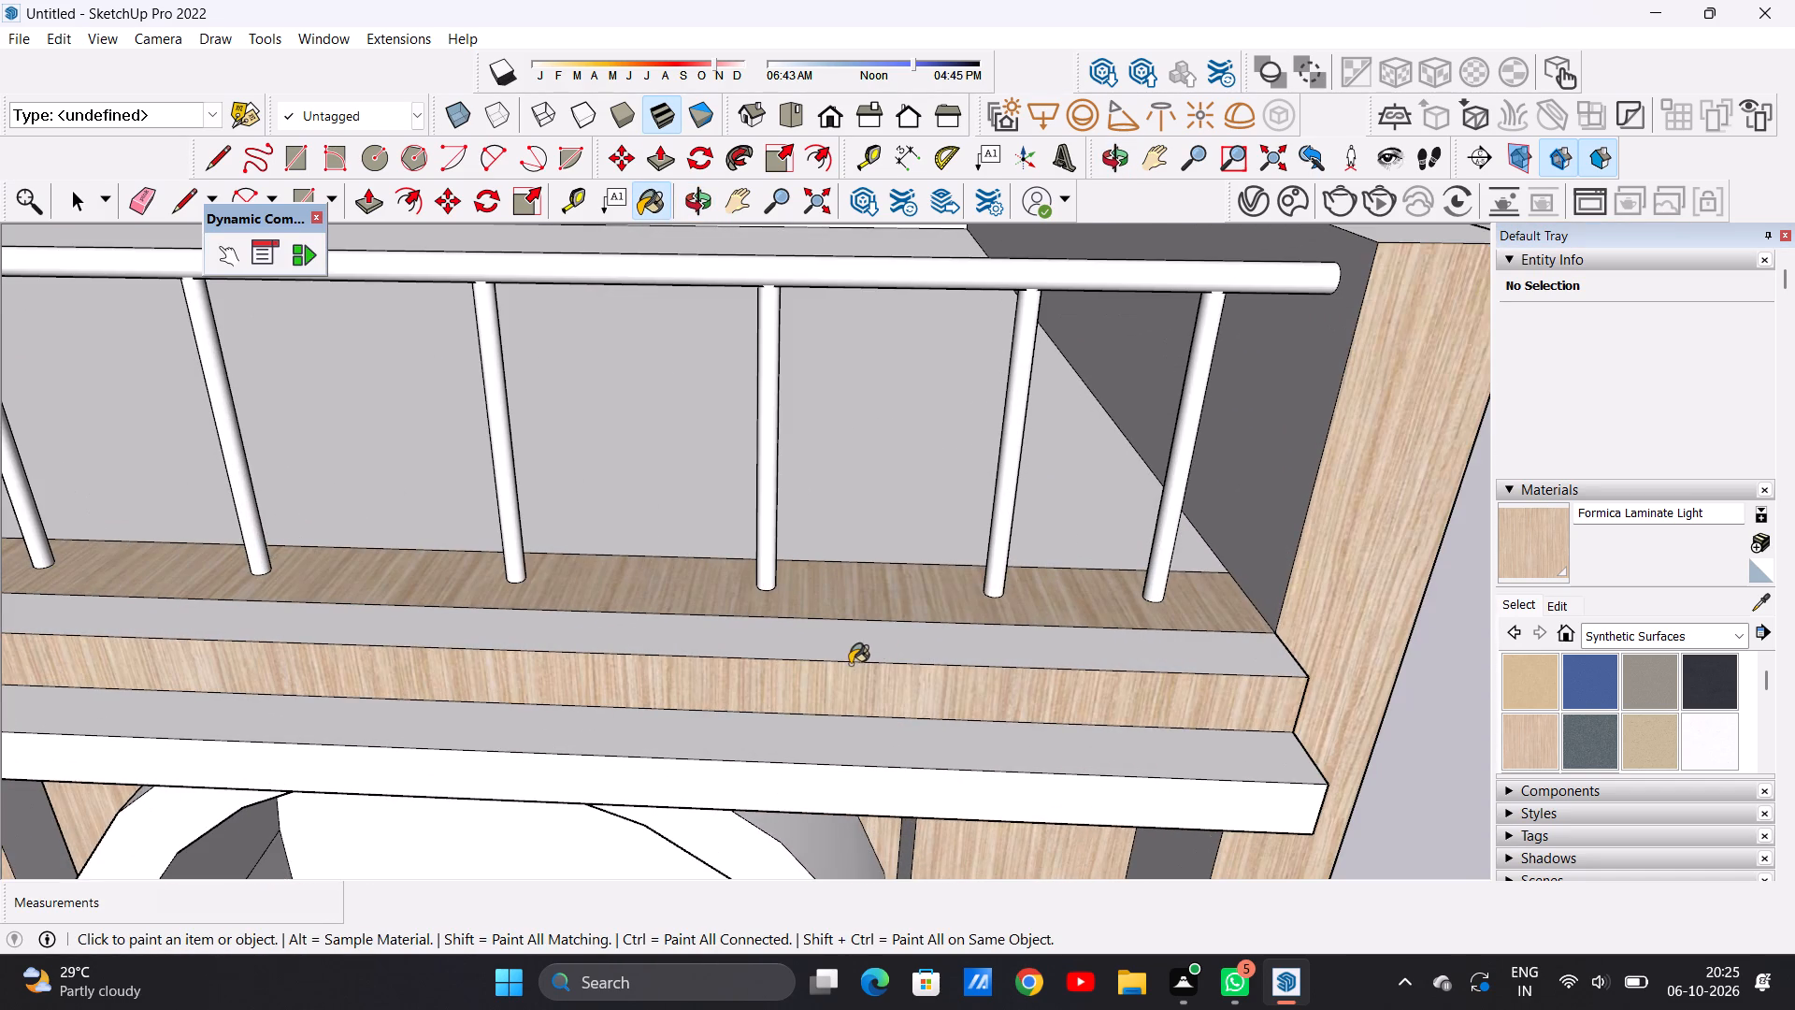
Paint the ledge top and front face of the lower cornice band above the arch with Formica Laminate Light.
{"action": "scroll", "coordinate": [843, 653], "scroll_direction": "down", "scroll_amount": 3}
{"action": "scroll", "coordinate": [845, 648], "scroll_direction": "up", "scroll_amount": 1}
{"action": "scroll", "coordinate": [846, 645], "scroll_direction": "down", "scroll_amount": 9}
{"action": "scroll", "coordinate": [915, 691], "scroll_direction": "up", "scroll_amount": 7}
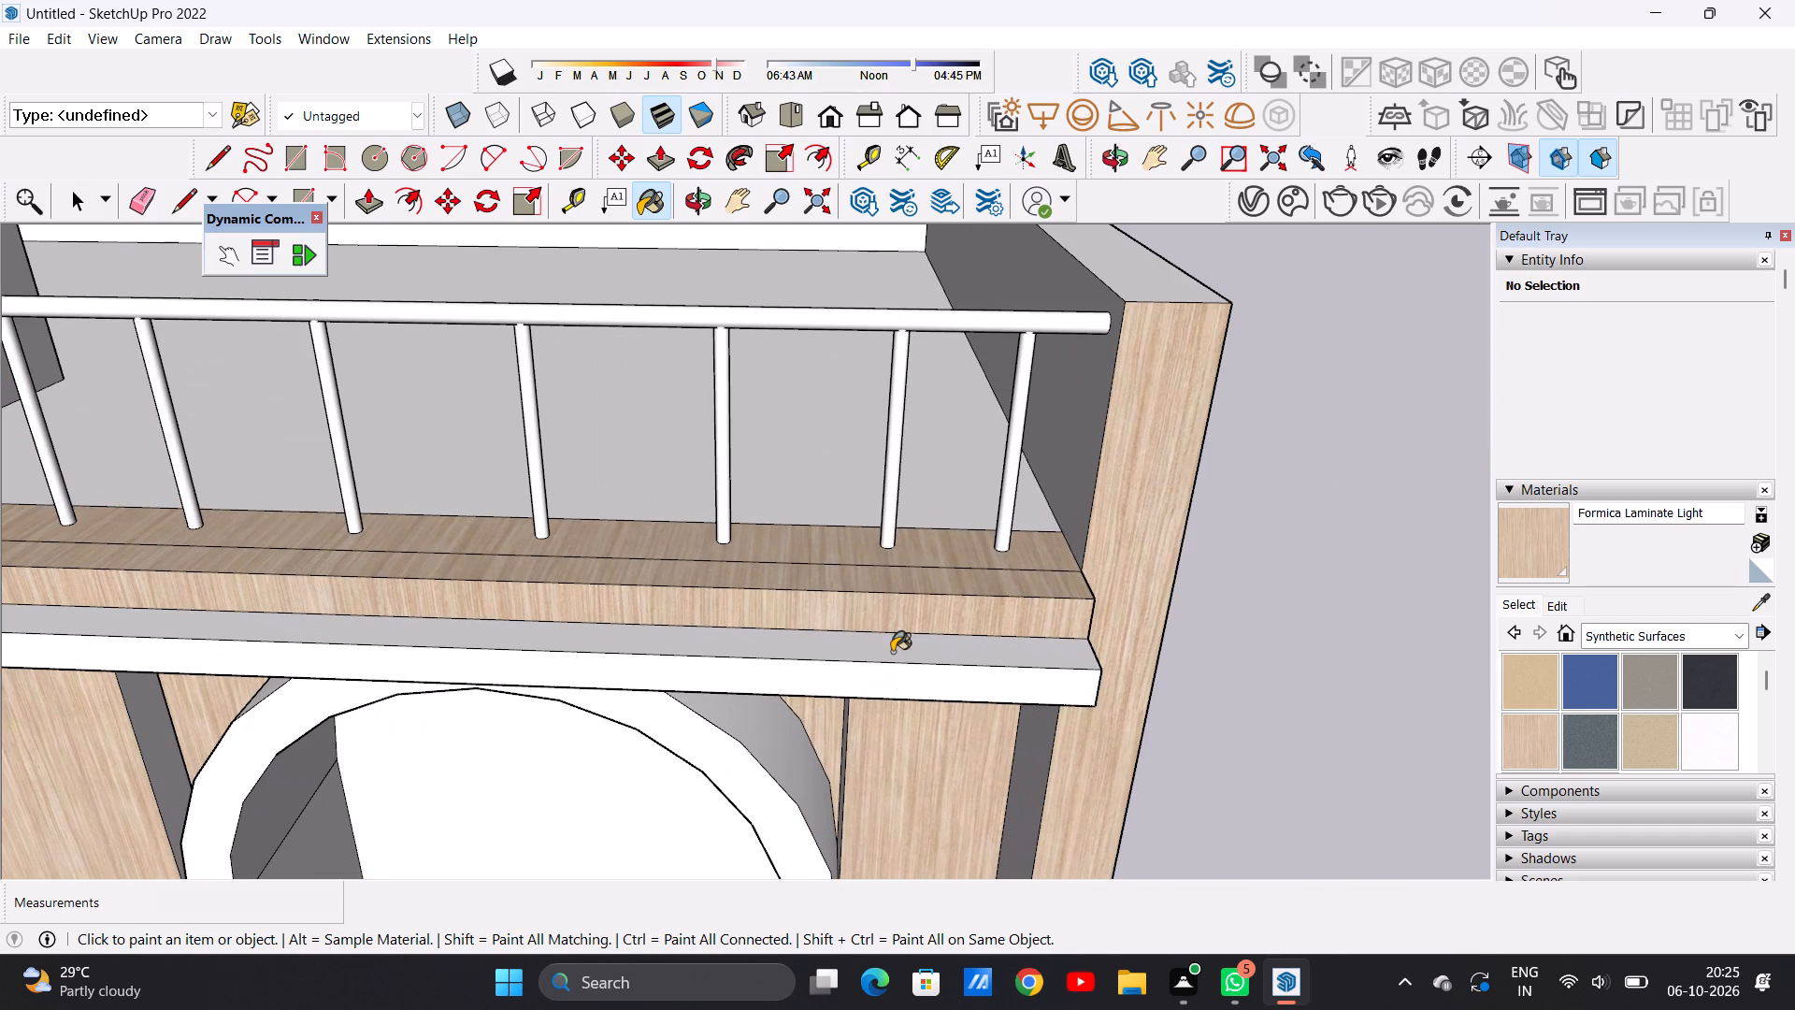
{"action": "left_click", "coordinate": [892, 652]}
{"action": "left_click", "coordinate": [913, 692]}
Paint the right end faces of both terrace cornice bands with Formica Laminate Light.
{"action": "scroll", "coordinate": [873, 627], "scroll_direction": "down", "scroll_amount": 5}
{"action": "middle_click_drag", "start_coordinate": [1130, 686], "coordinate": [796, 686]}
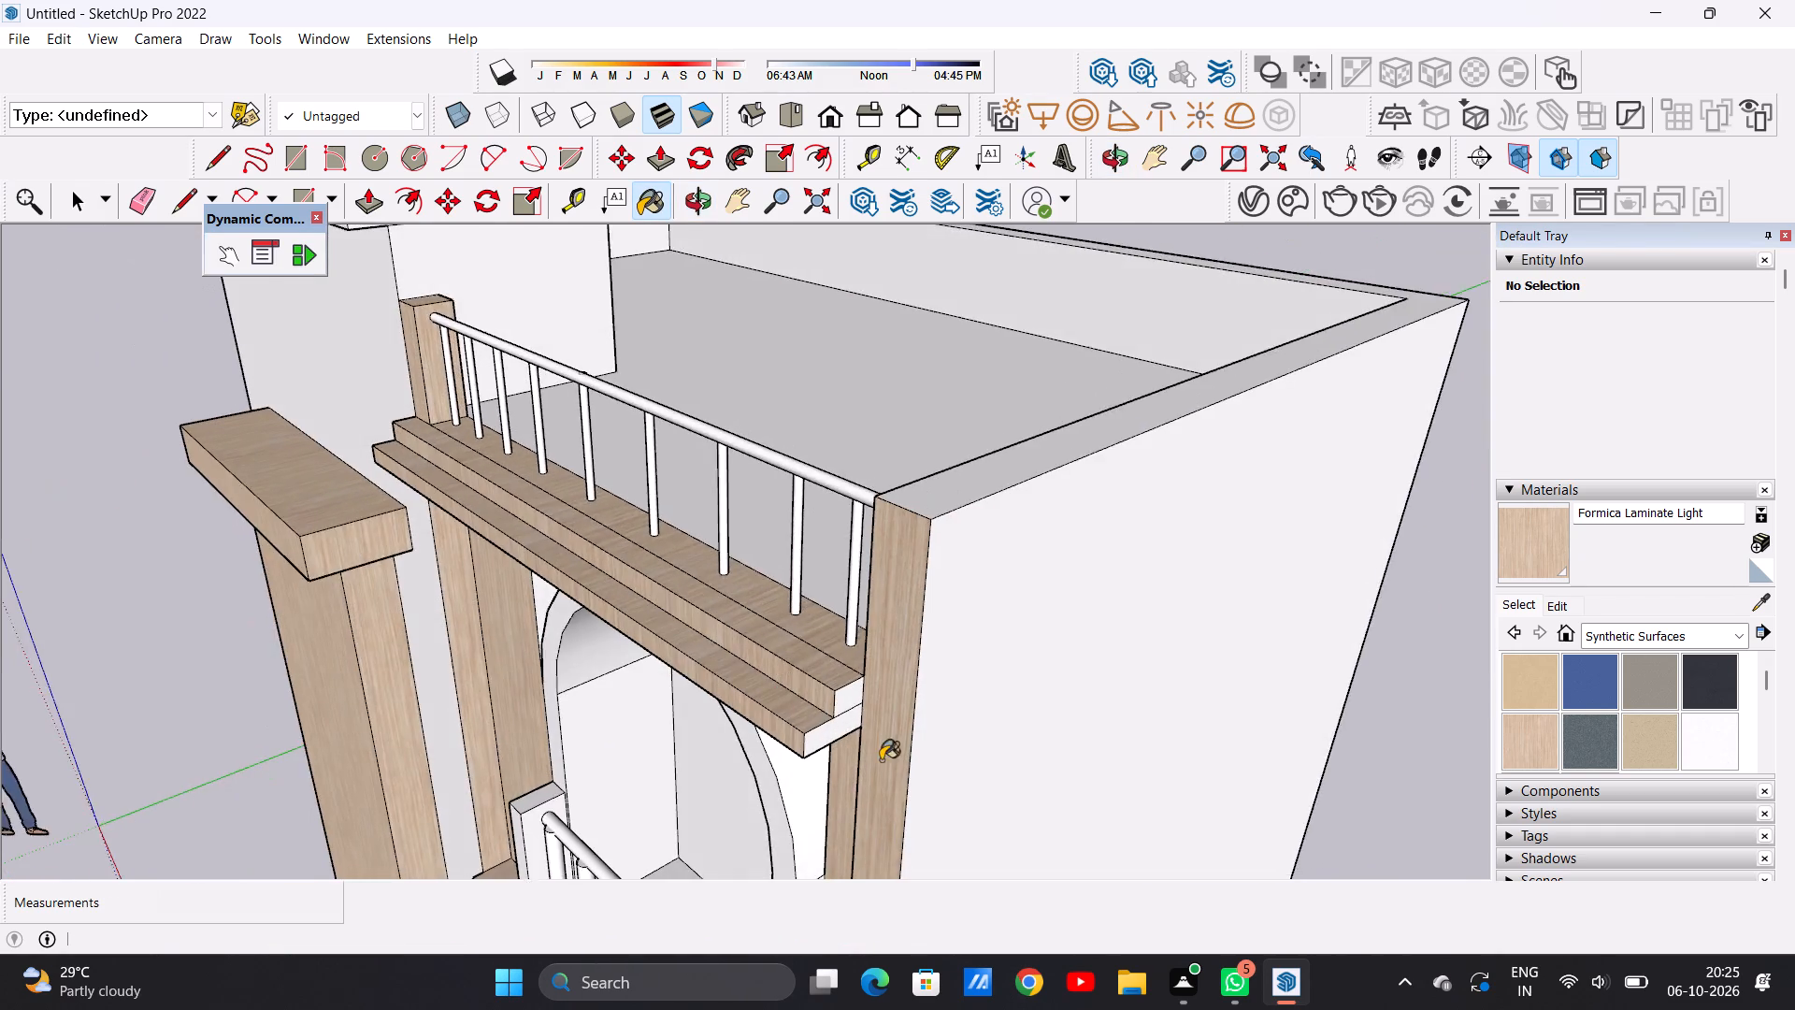
{"action": "scroll", "coordinate": [881, 760], "scroll_direction": "up", "scroll_amount": 5}
{"action": "left_click", "coordinate": [806, 732]}
{"action": "left_click", "coordinate": [819, 664]}
{"action": "left_click", "coordinate": [797, 724]}
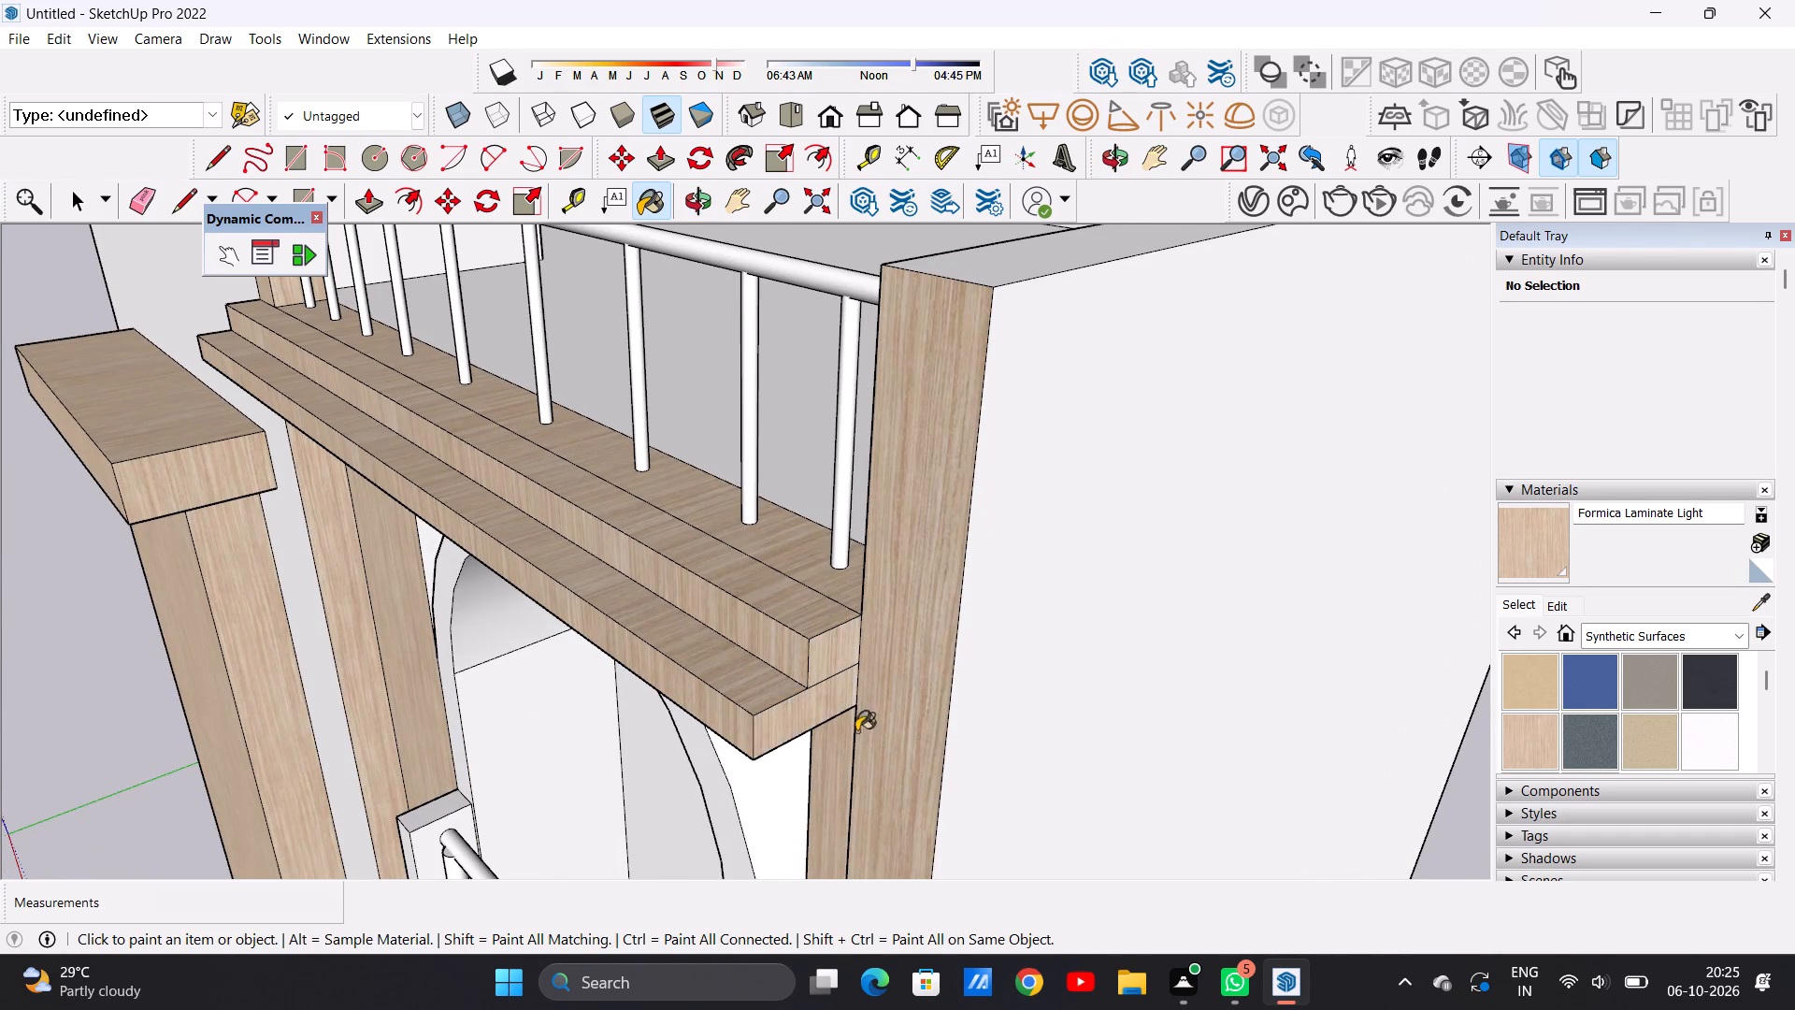
Paint the left end faces of both terrace cornice bands with Formica Laminate Light.
{"action": "scroll", "coordinate": [889, 736], "scroll_direction": "down", "scroll_amount": 8}
{"action": "scroll", "coordinate": [940, 711], "scroll_direction": "up", "scroll_amount": 1}
{"action": "scroll", "coordinate": [940, 711], "scroll_direction": "down", "scroll_amount": 9}
{"action": "scroll", "coordinate": [664, 628], "scroll_direction": "up", "scroll_amount": 1}
{"action": "middle_click_drag", "start_coordinate": [601, 628], "coordinate": [1277, 592]}
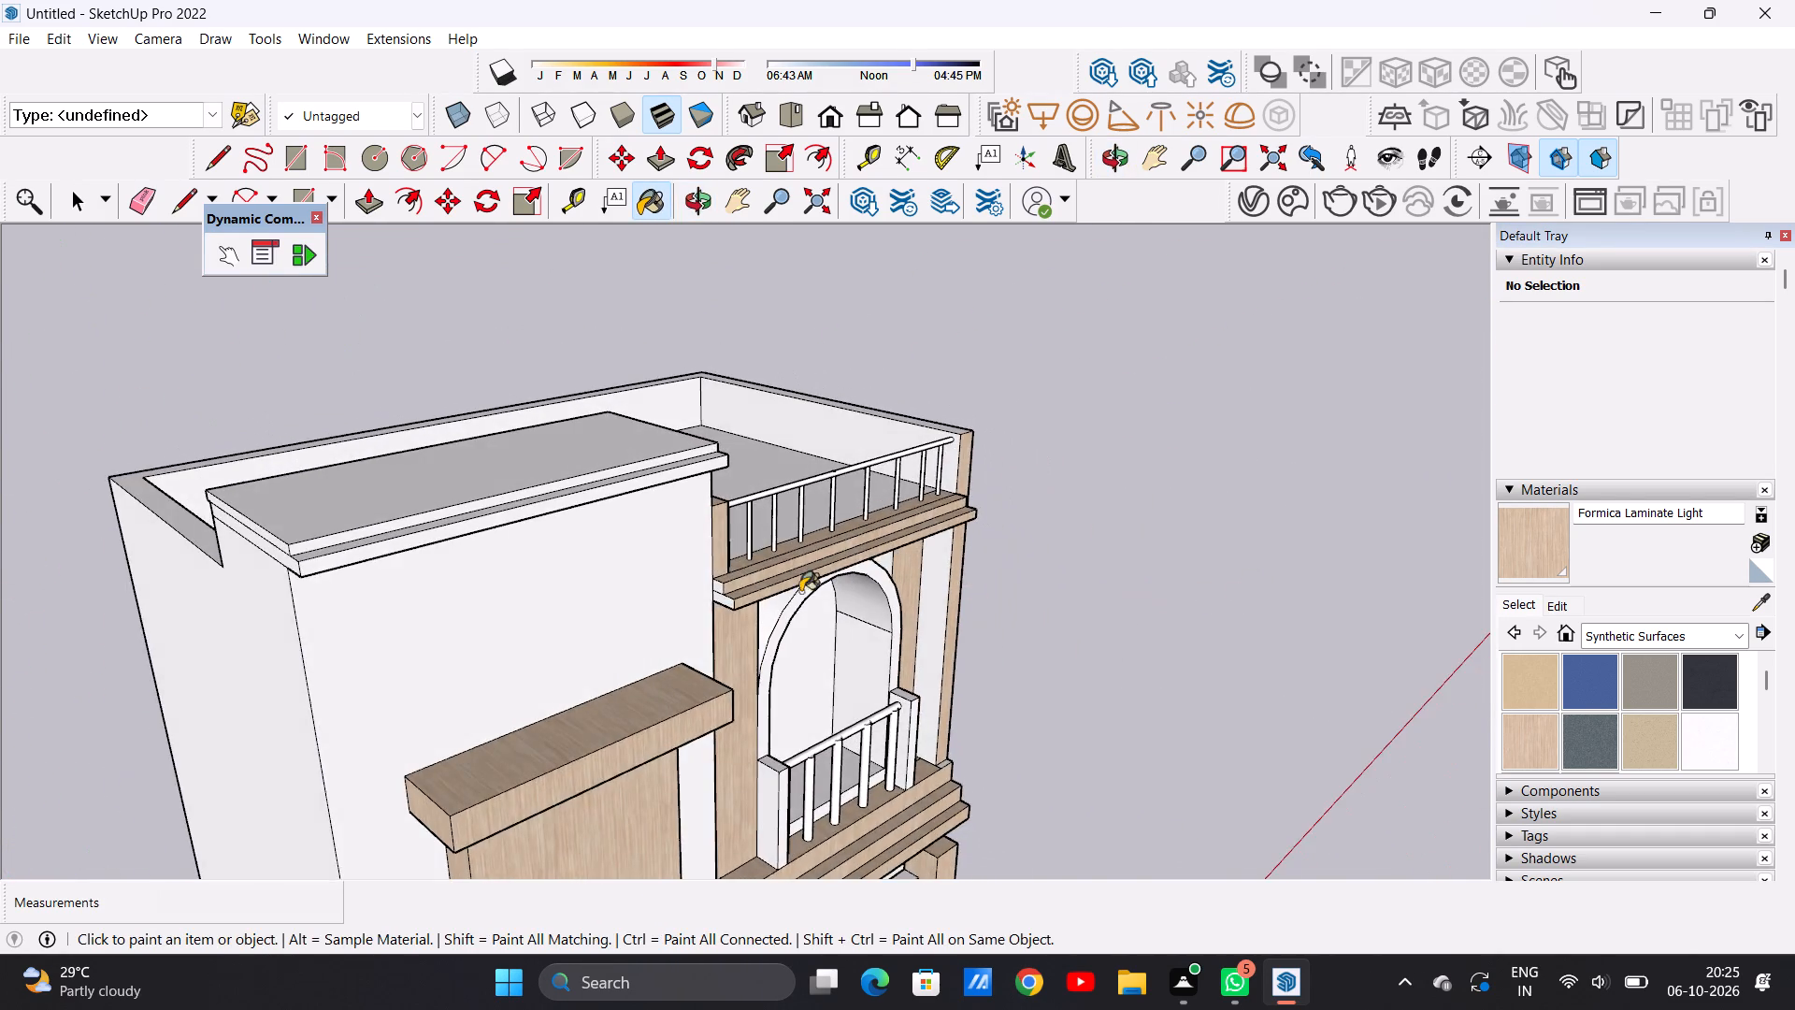
{"action": "scroll", "coordinate": [689, 589], "scroll_direction": "up", "scroll_amount": 6}
{"action": "scroll", "coordinate": [766, 590], "scroll_direction": "down", "scroll_amount": 1}
{"action": "scroll", "coordinate": [767, 590], "scroll_direction": "up", "scroll_amount": 10}
{"action": "left_click", "coordinate": [743, 575]}
{"action": "left_click", "coordinate": [783, 652]}
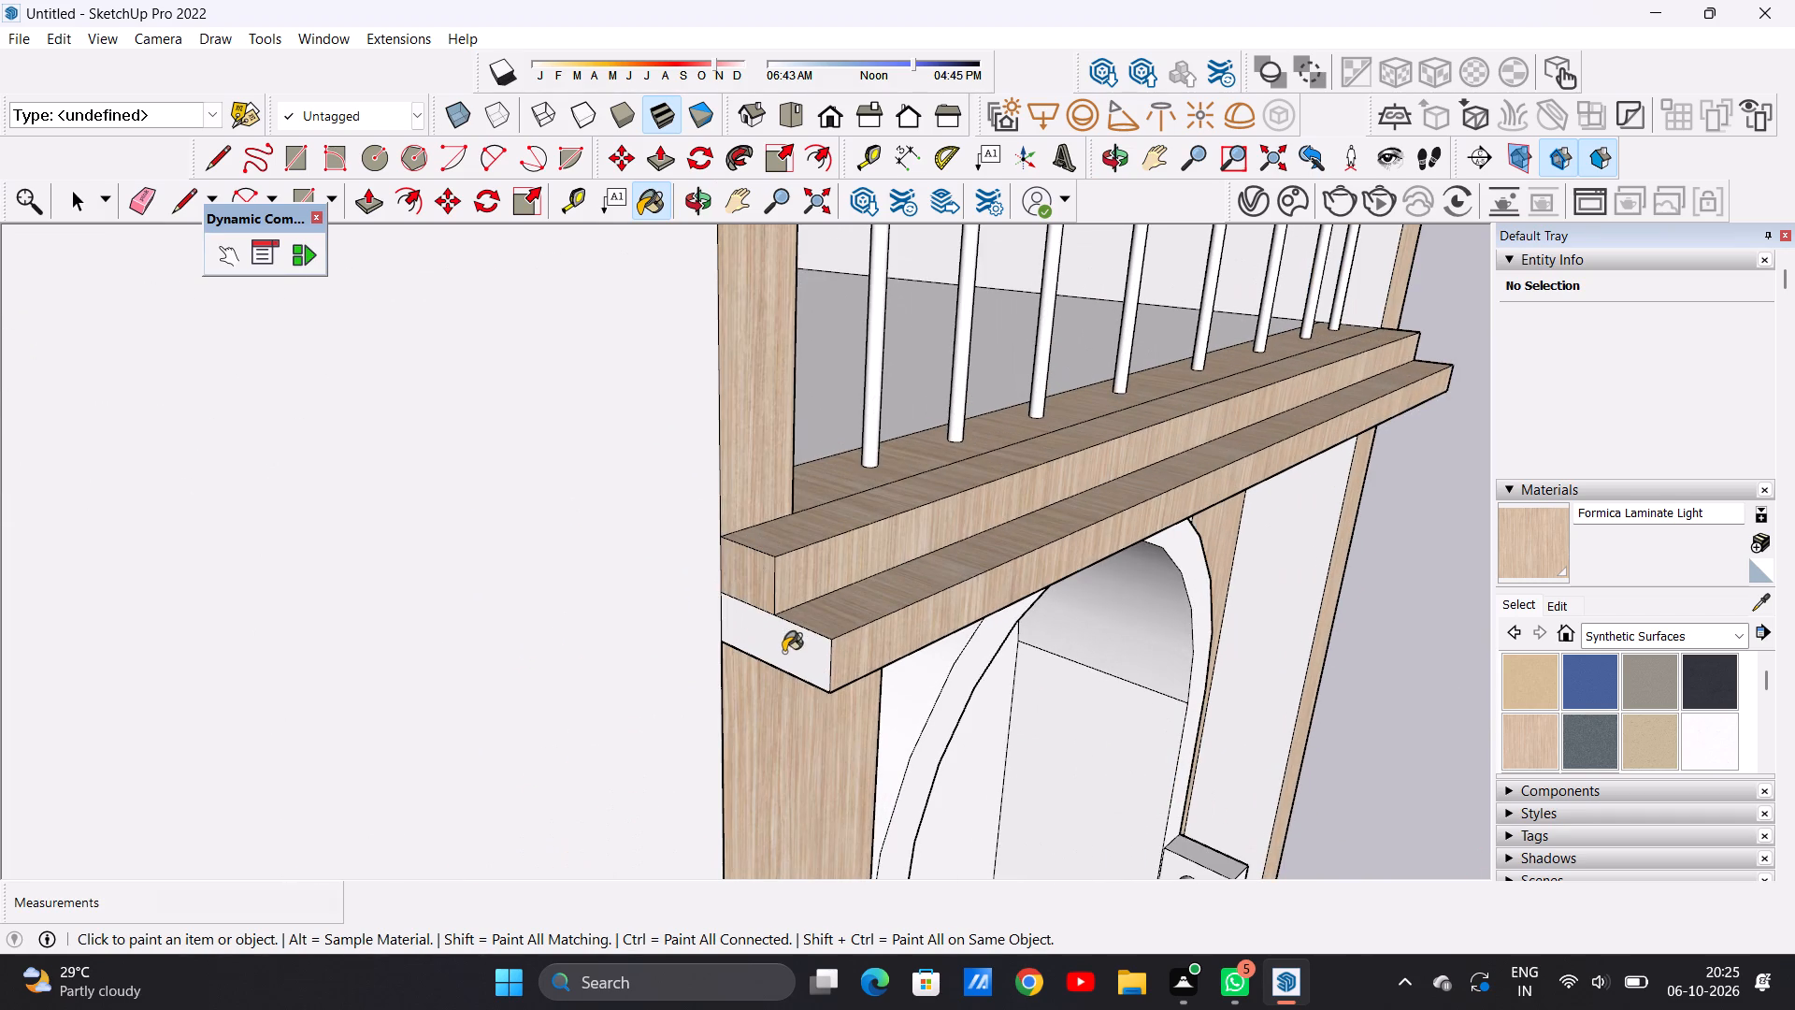
{"action": "scroll", "coordinate": [595, 634], "scroll_direction": "down", "scroll_amount": 16}
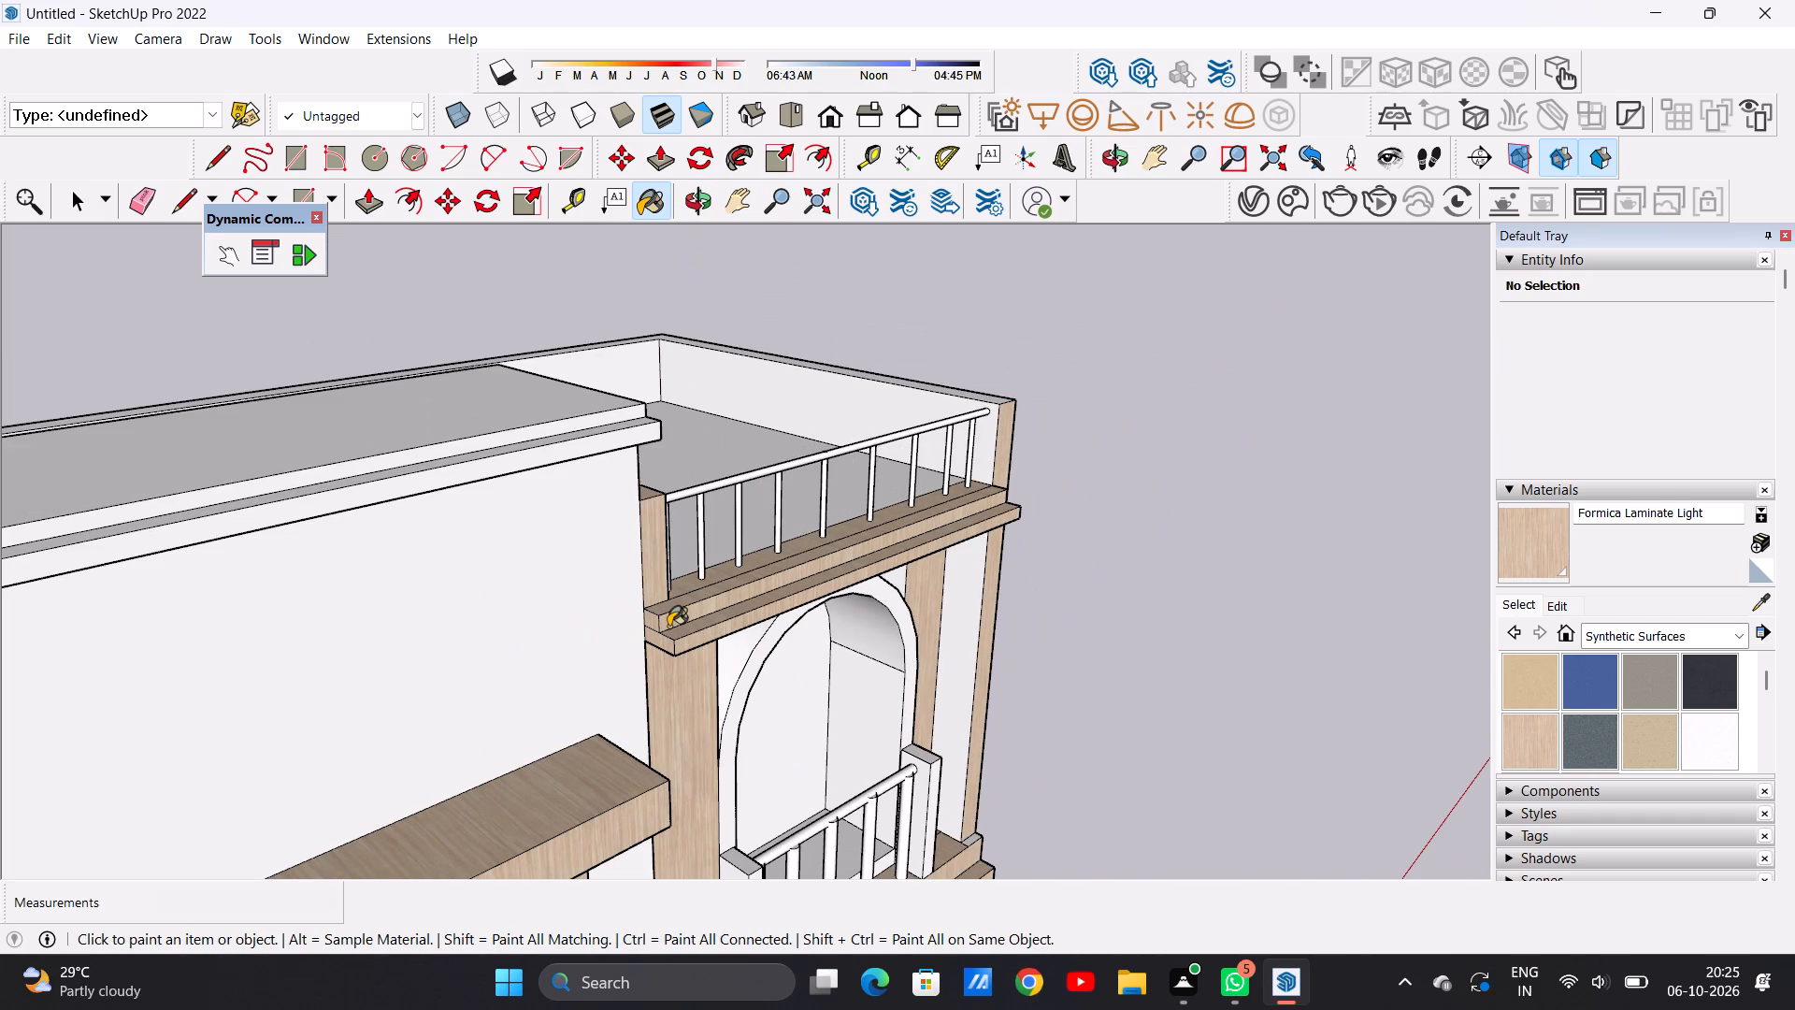
Paint the two unpainted side return faces of the pilasters right of the balcony arch with Formica Laminate Light.
{"action": "scroll", "coordinate": [668, 627], "scroll_direction": "down", "scroll_amount": 10}
{"action": "middle_click_drag", "start_coordinate": [880, 611], "coordinate": [725, 624]}
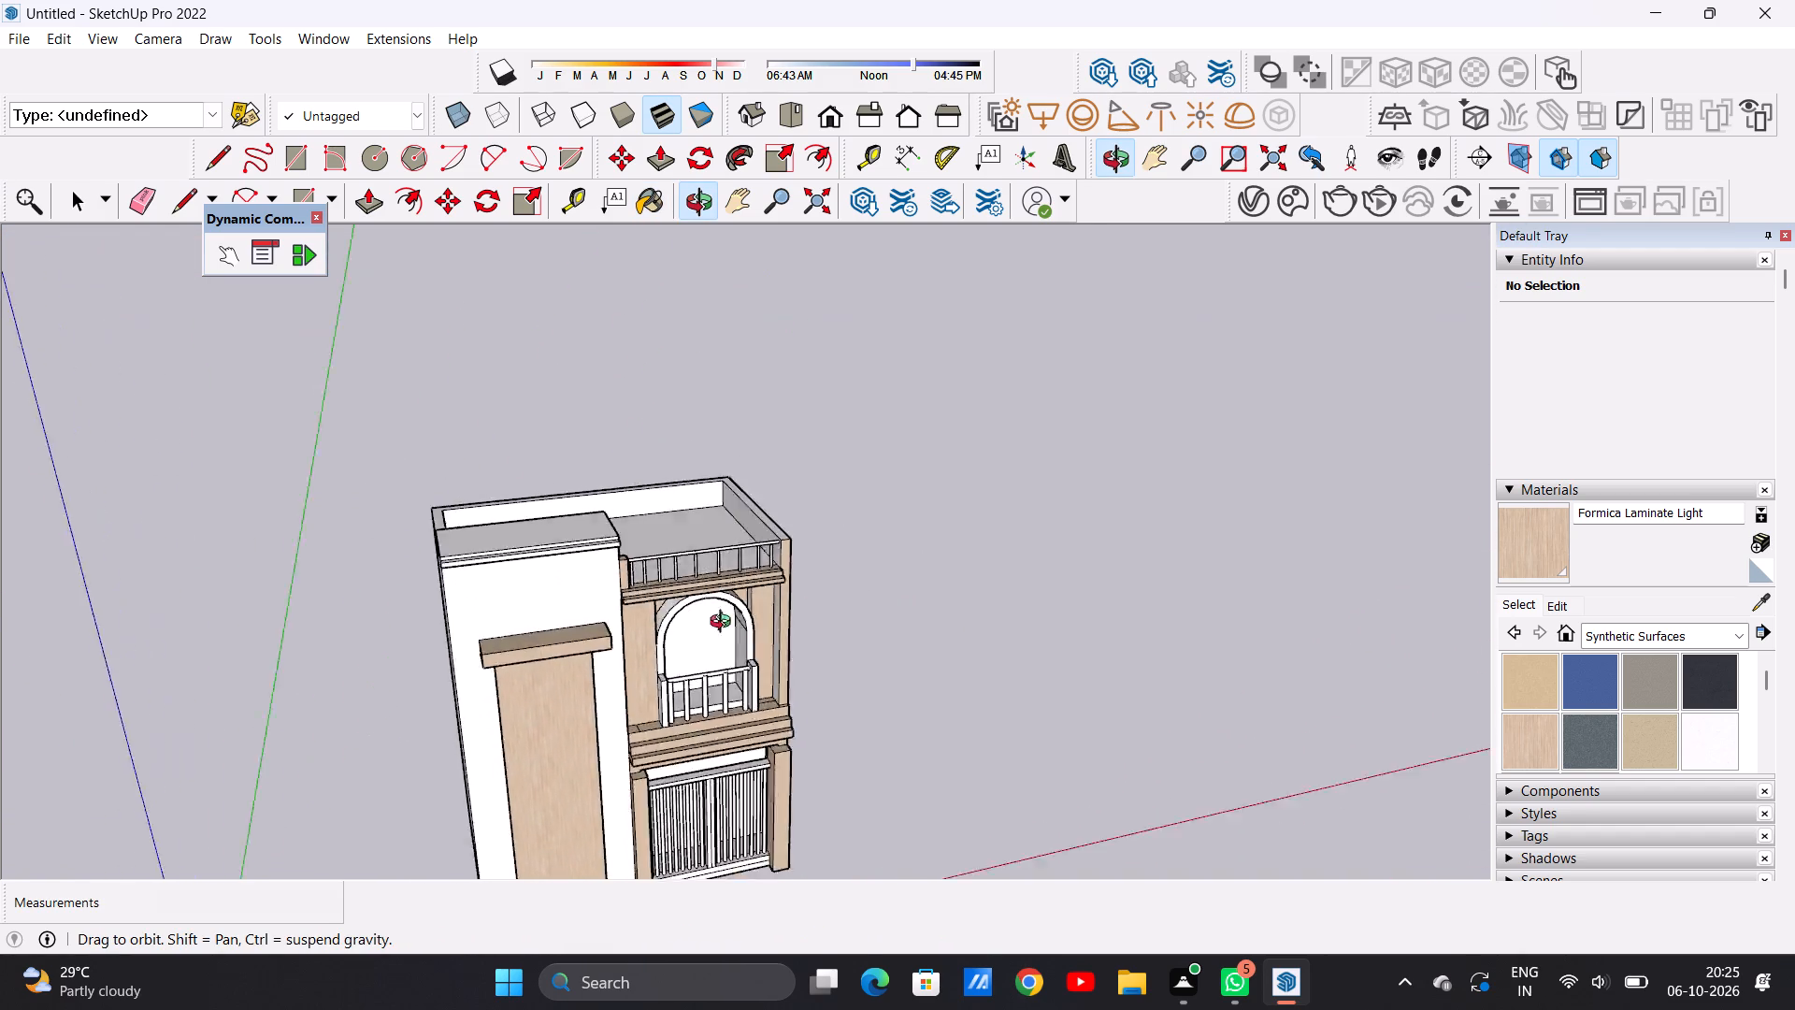
{"action": "middle_click_drag", "start_coordinate": [725, 624], "coordinate": [904, 585]}
{"action": "scroll", "coordinate": [804, 631], "scroll_direction": "up", "scroll_amount": 20}
{"action": "scroll", "coordinate": [804, 631], "scroll_direction": "up", "scroll_amount": 1}
{"action": "left_click", "coordinate": [767, 605]}
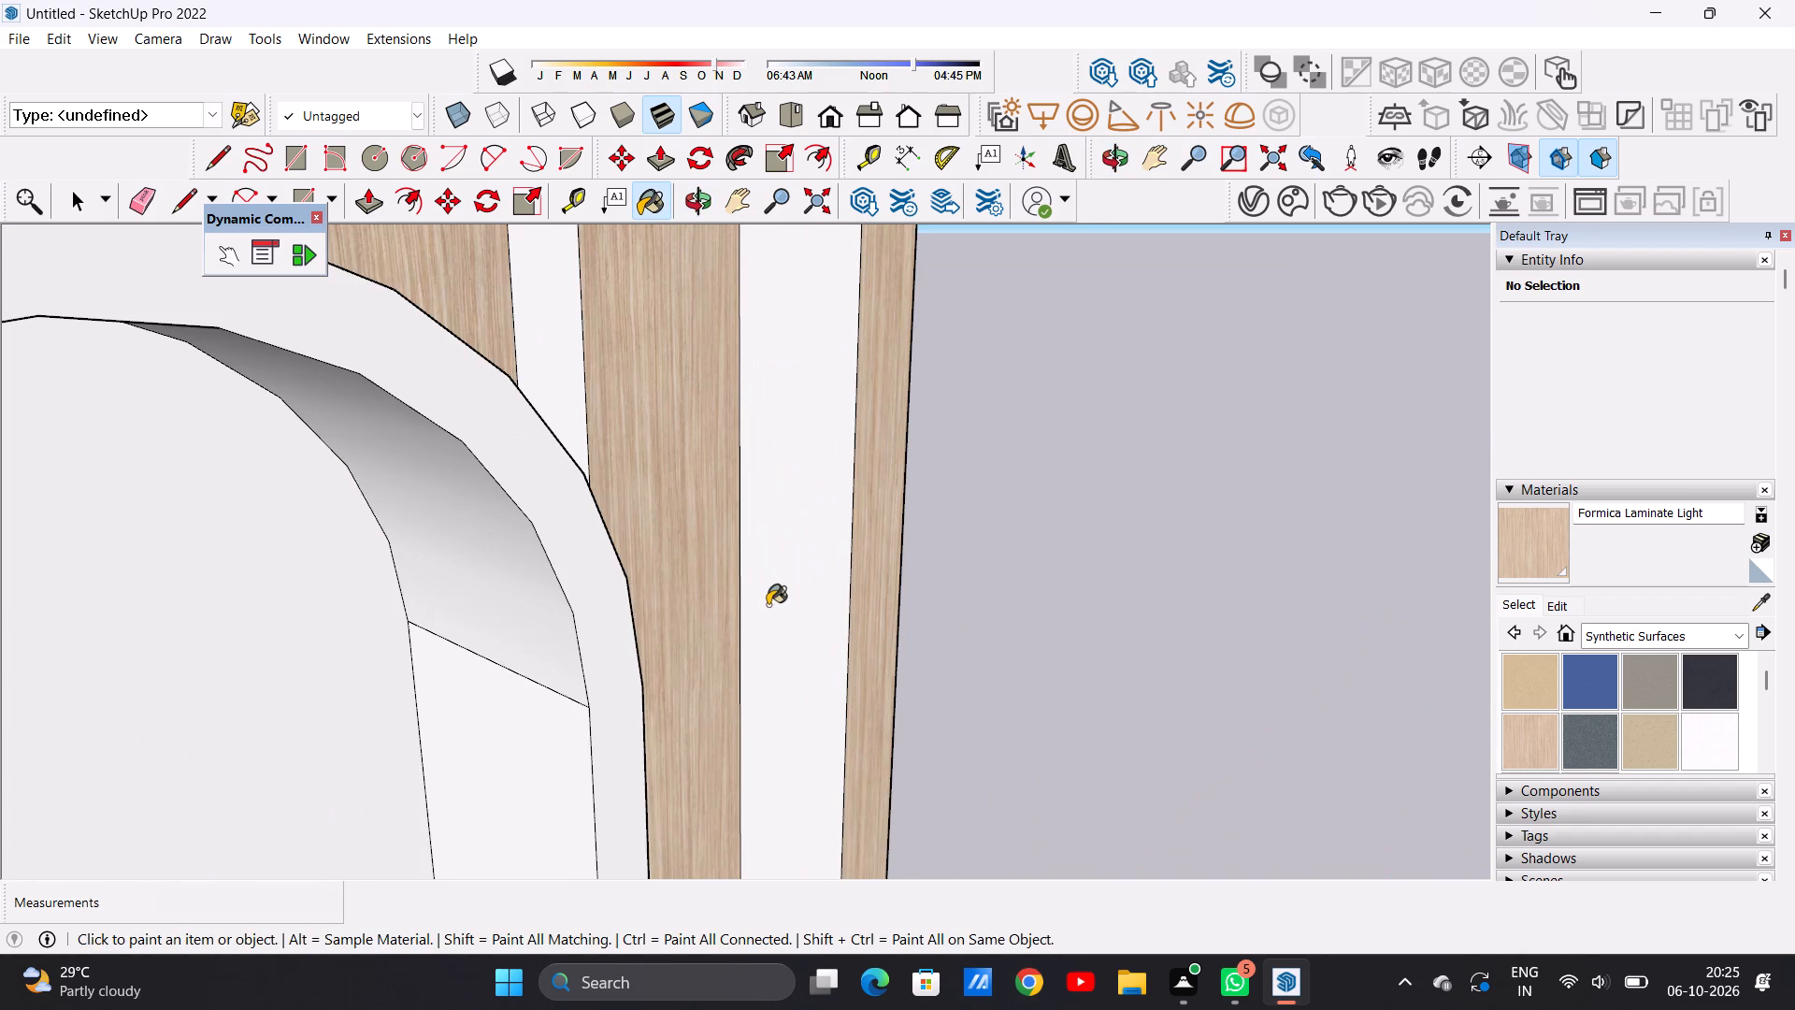
{"action": "left_click", "coordinate": [554, 381]}
Examine the terrace railing, its end posts, the parapet and the cornice from several sides for remaining unpainted faces.
{"action": "scroll", "coordinate": [610, 557], "scroll_direction": "down", "scroll_amount": 18}
{"action": "scroll", "coordinate": [670, 431], "scroll_direction": "up", "scroll_amount": 2}
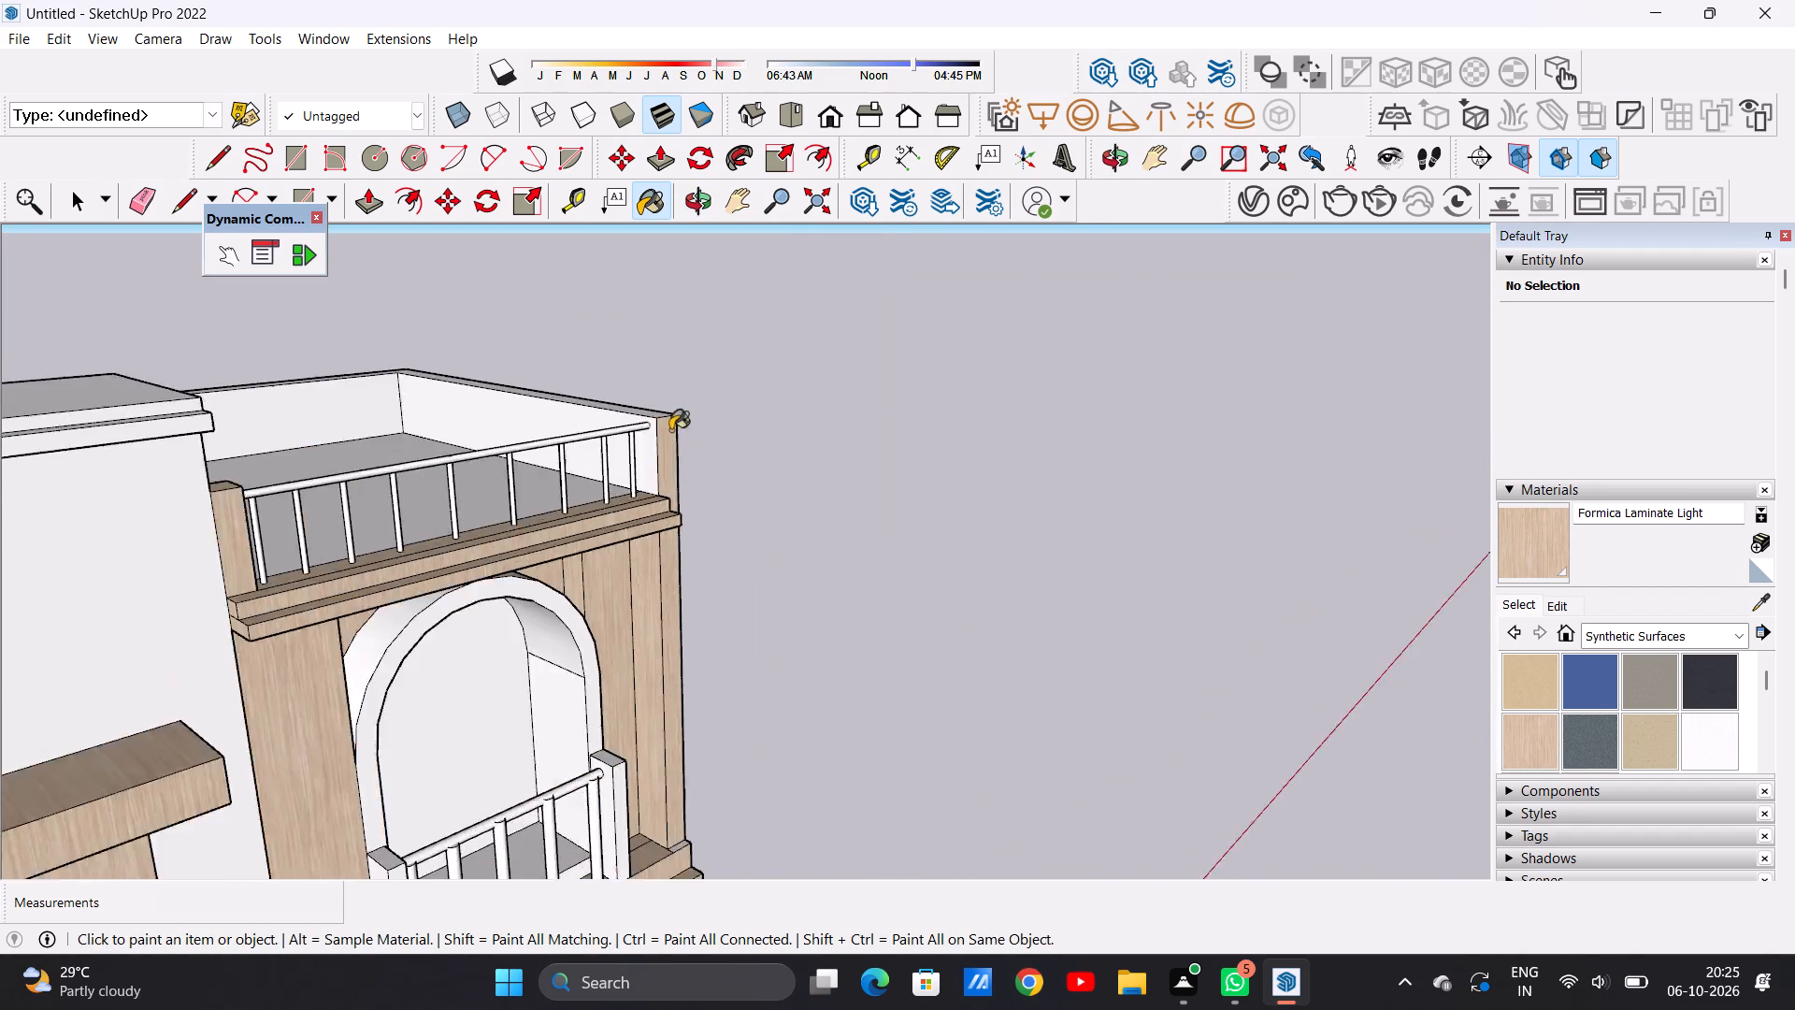
{"action": "scroll", "coordinate": [670, 430], "scroll_direction": "up", "scroll_amount": 7}
{"action": "scroll", "coordinate": [642, 454], "scroll_direction": "down", "scroll_amount": 1}
{"action": "scroll", "coordinate": [642, 454], "scroll_direction": "up", "scroll_amount": 6}
{"action": "scroll", "coordinate": [641, 473], "scroll_direction": "down", "scroll_amount": 1}
{"action": "scroll", "coordinate": [641, 474], "scroll_direction": "up", "scroll_amount": 1}
{"action": "scroll", "coordinate": [641, 474], "scroll_direction": "down", "scroll_amount": 1}
{"action": "scroll", "coordinate": [641, 474], "scroll_direction": "up", "scroll_amount": 3}
{"action": "scroll", "coordinate": [617, 503], "scroll_direction": "down", "scroll_amount": 20}
{"action": "middle_click_drag", "start_coordinate": [858, 512], "coordinate": [476, 472]}
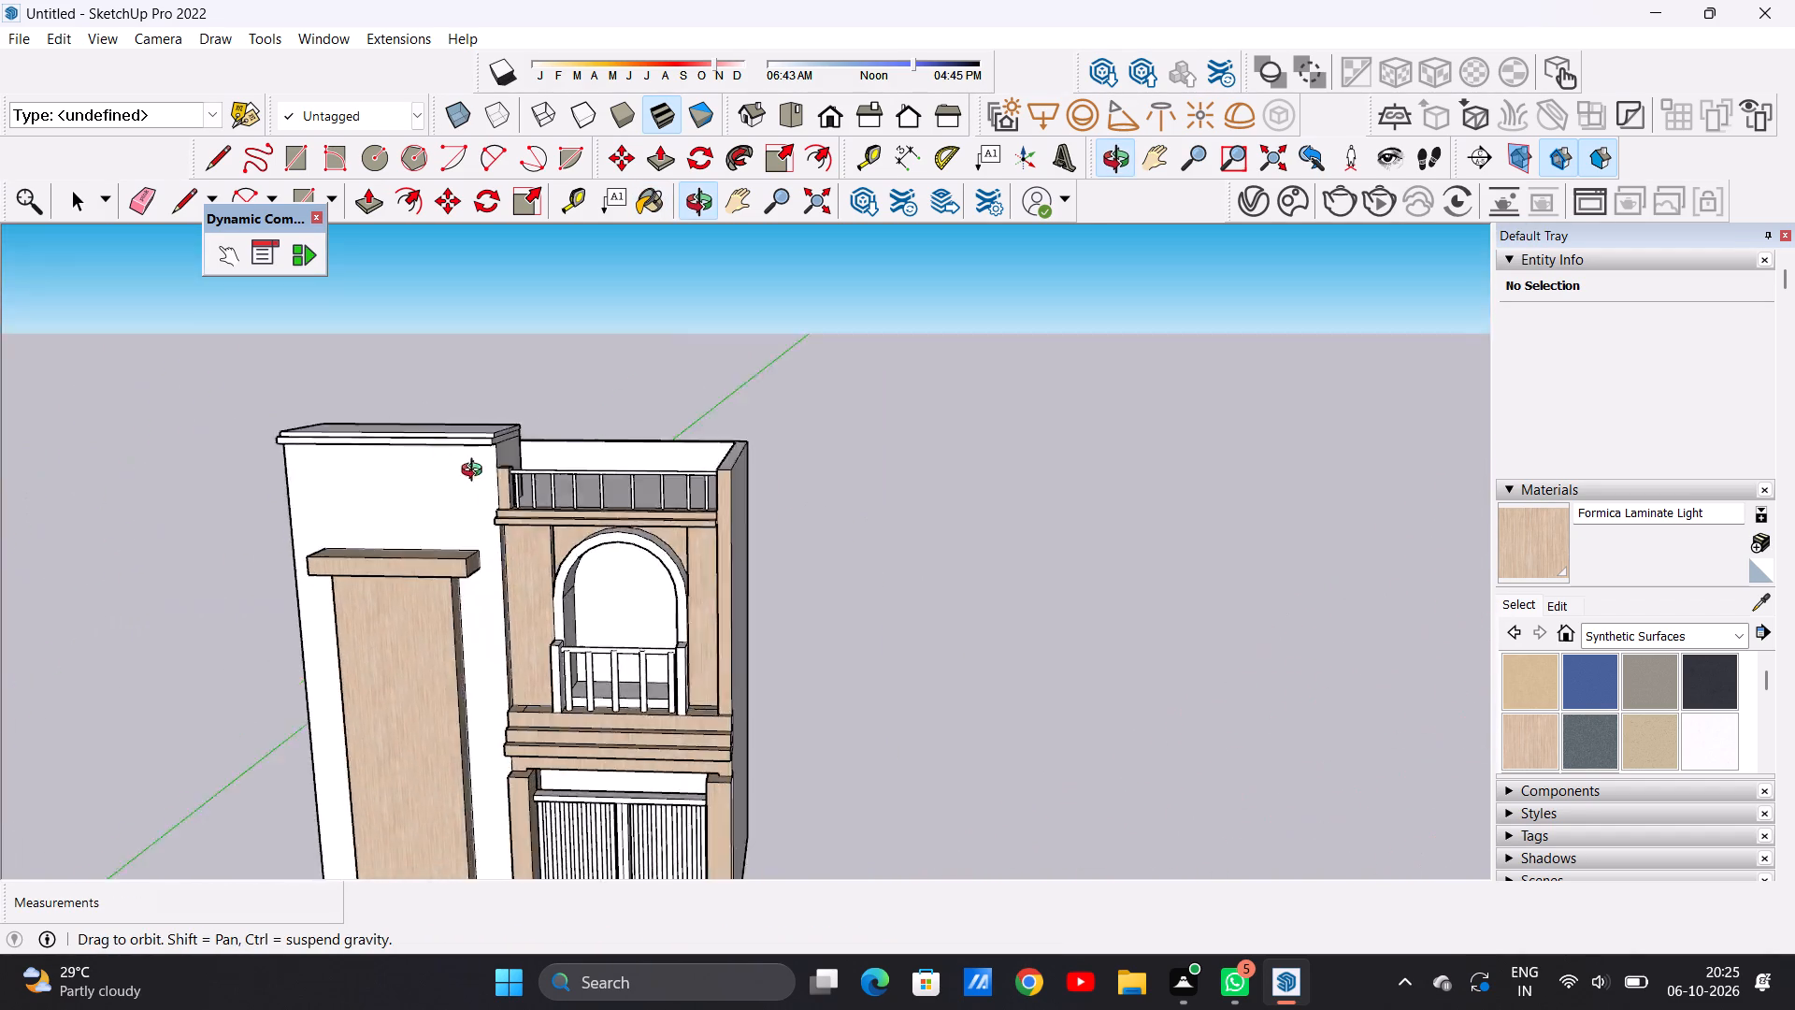
{"action": "middle_click_drag", "start_coordinate": [476, 472], "coordinate": [400, 425]}
{"action": "scroll", "coordinate": [547, 469], "scroll_direction": "up", "scroll_amount": 1}
{"action": "scroll", "coordinate": [552, 475], "scroll_direction": "down", "scroll_amount": 1}
{"action": "scroll", "coordinate": [553, 478], "scroll_direction": "up", "scroll_amount": 4}
{"action": "middle_click_drag", "start_coordinate": [563, 485], "coordinate": [495, 602]}
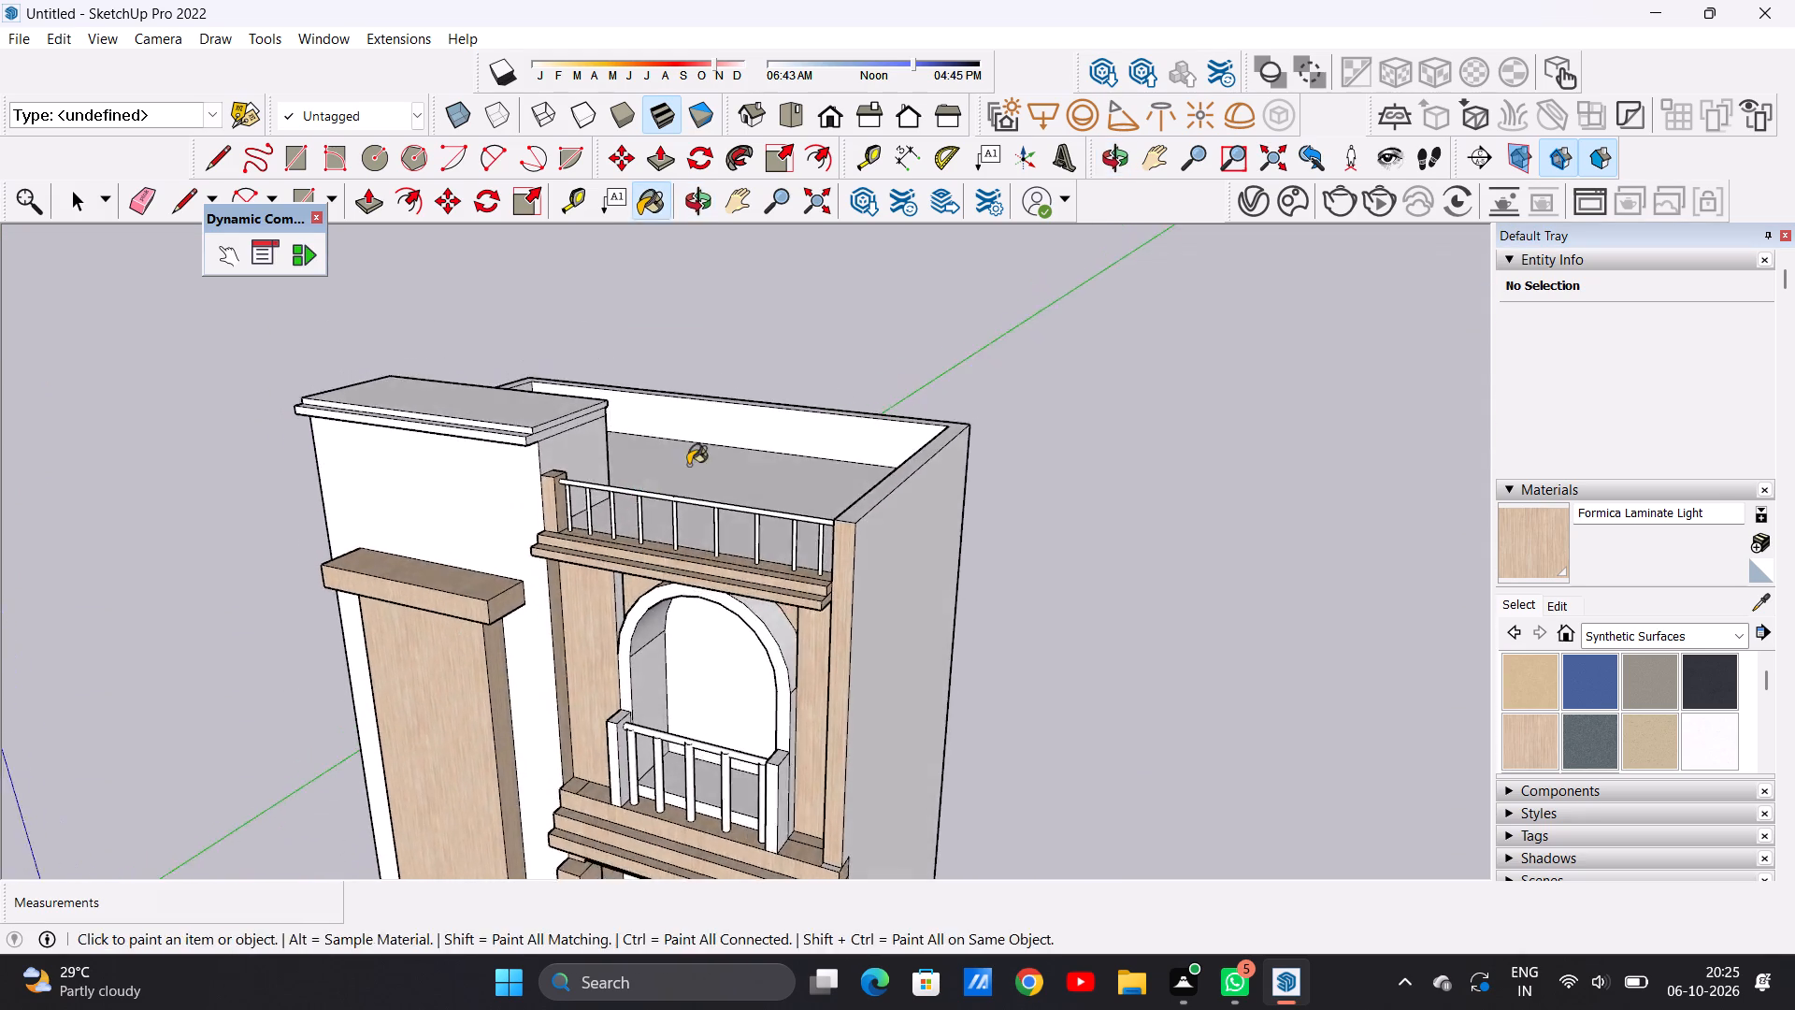
{"action": "middle_click_drag", "start_coordinate": [688, 465], "coordinate": [194, 481]}
{"action": "scroll", "coordinate": [652, 417], "scroll_direction": "up", "scroll_amount": 9}
{"action": "middle_click_drag", "start_coordinate": [925, 466], "coordinate": [484, 467]}
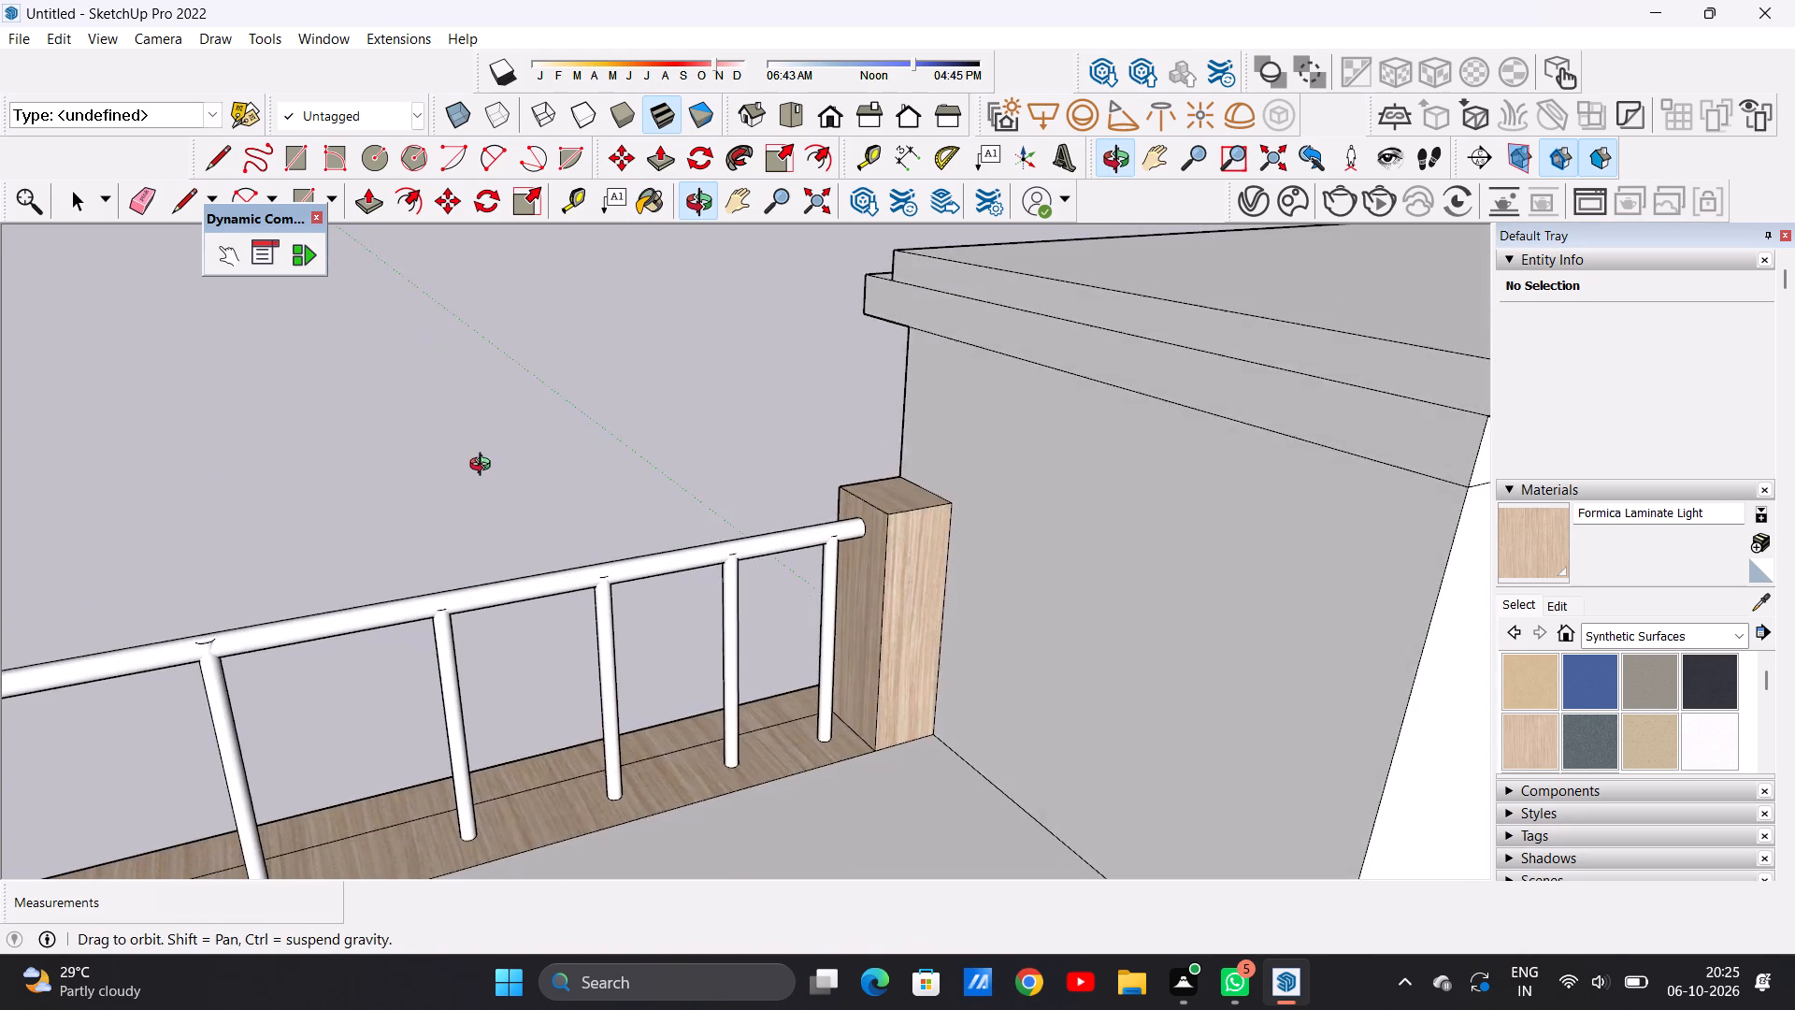
{"action": "middle_click_drag", "start_coordinate": [484, 467], "coordinate": [814, 464]}
{"action": "scroll", "coordinate": [817, 471], "scroll_direction": "down", "scroll_amount": 15}
{"action": "scroll", "coordinate": [828, 494], "scroll_direction": "up", "scroll_amount": 1}
{"action": "scroll", "coordinate": [828, 497], "scroll_direction": "down", "scroll_amount": 2}
{"action": "middle_click_drag", "start_coordinate": [664, 547], "coordinate": [1202, 475]}
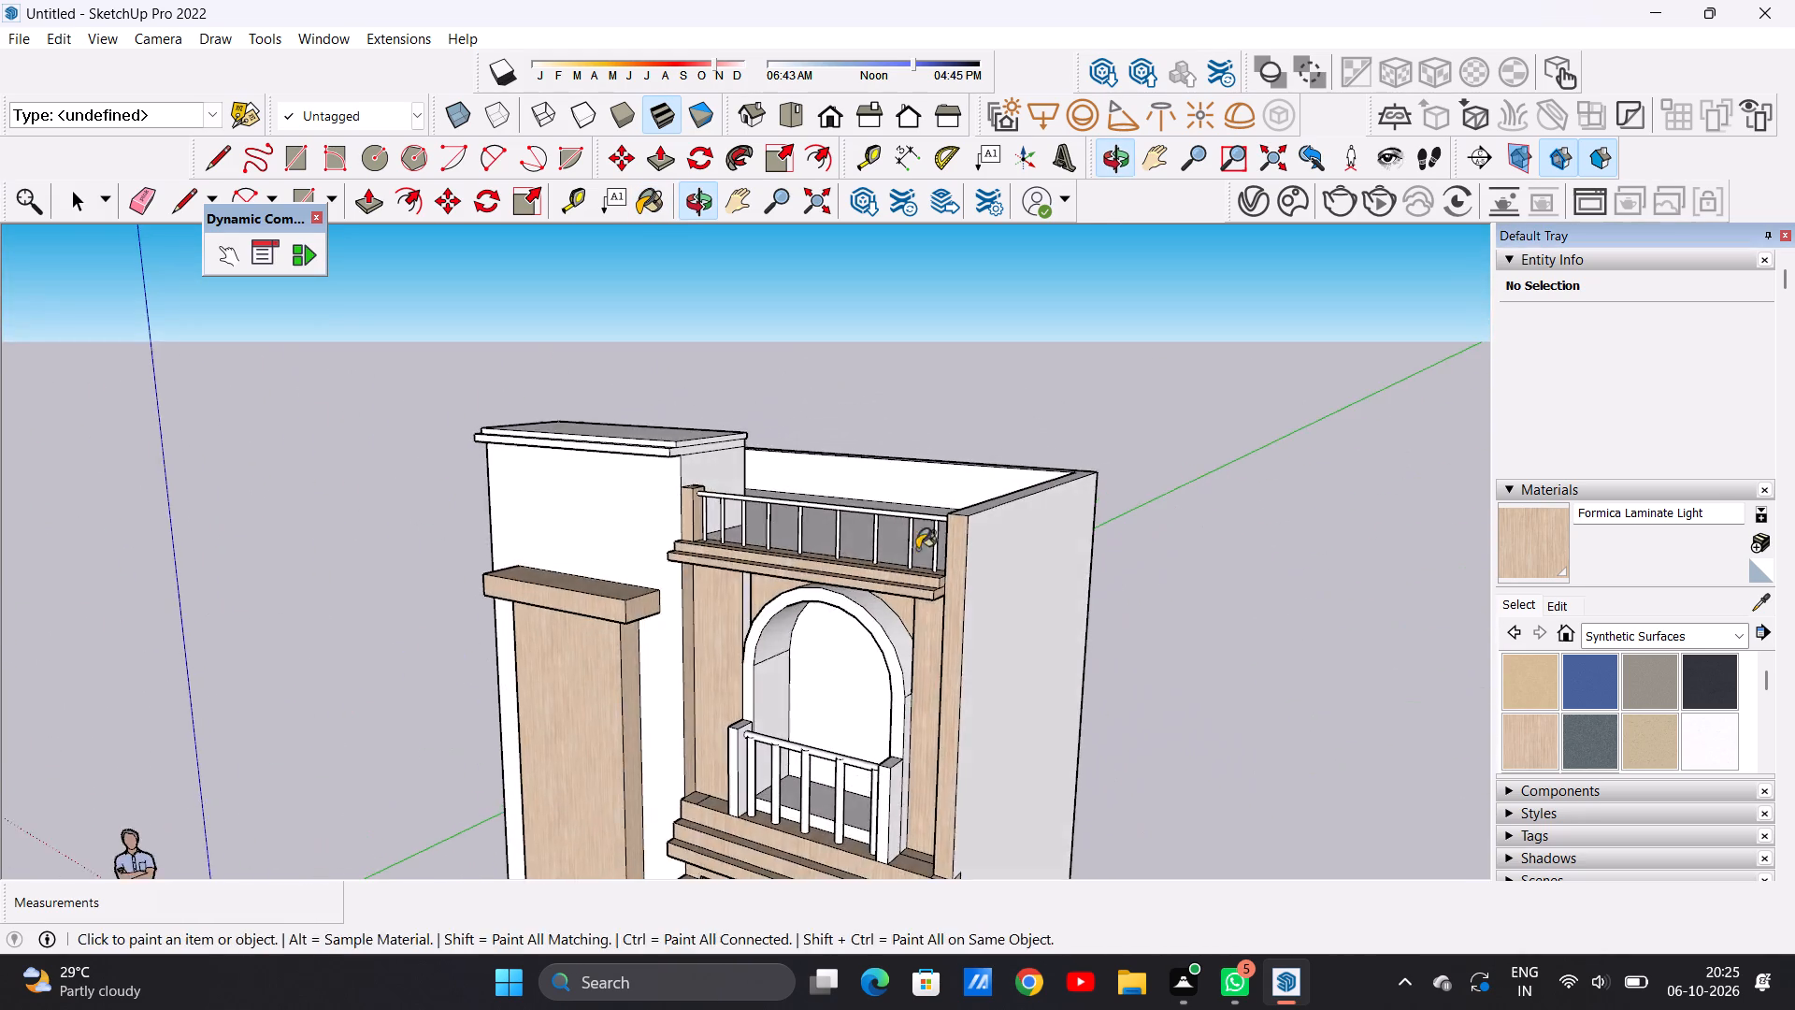
{"action": "middle_click_drag", "start_coordinate": [821, 600], "coordinate": [1041, 512]}
{"action": "scroll", "coordinate": [990, 521], "scroll_direction": "up", "scroll_amount": 8}
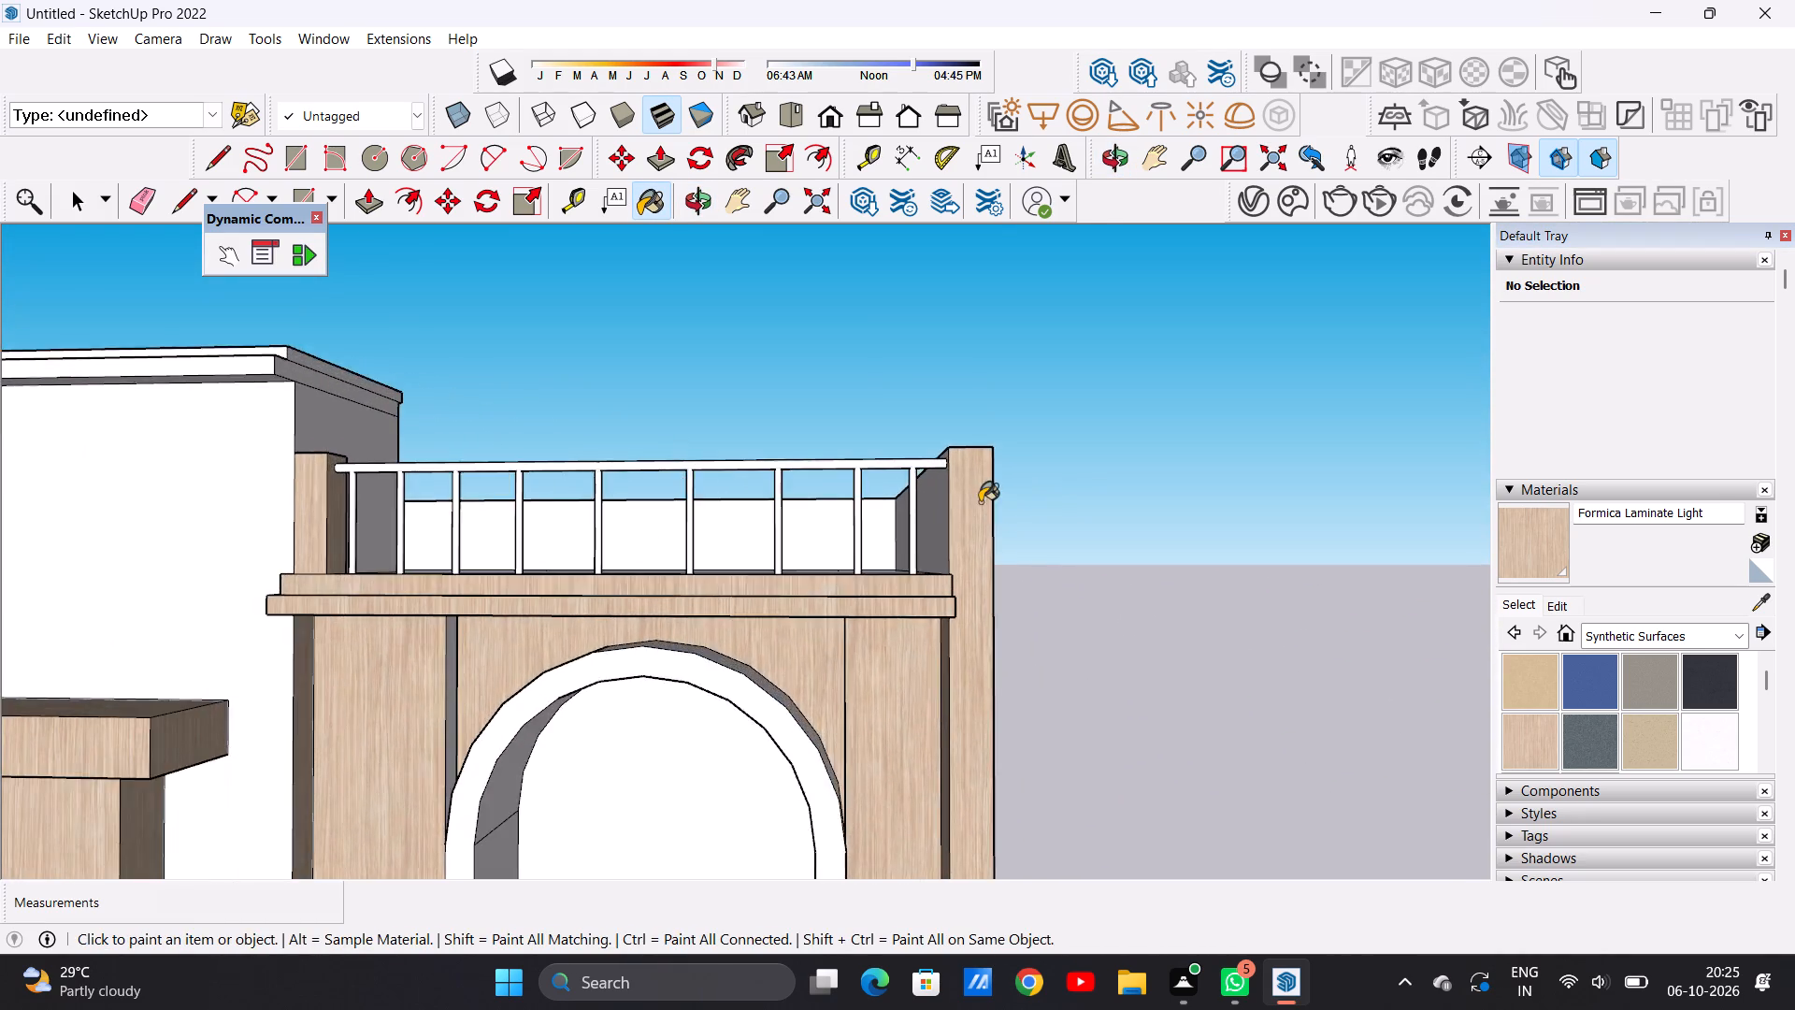
Paint the narrow recess side face left of the arch with Formica Laminate Light and reapply it to the matching right-hand face.
{"action": "scroll", "coordinate": [980, 502], "scroll_direction": "down", "scroll_amount": 7}
{"action": "middle_click_drag", "start_coordinate": [953, 521], "coordinate": [635, 606]}
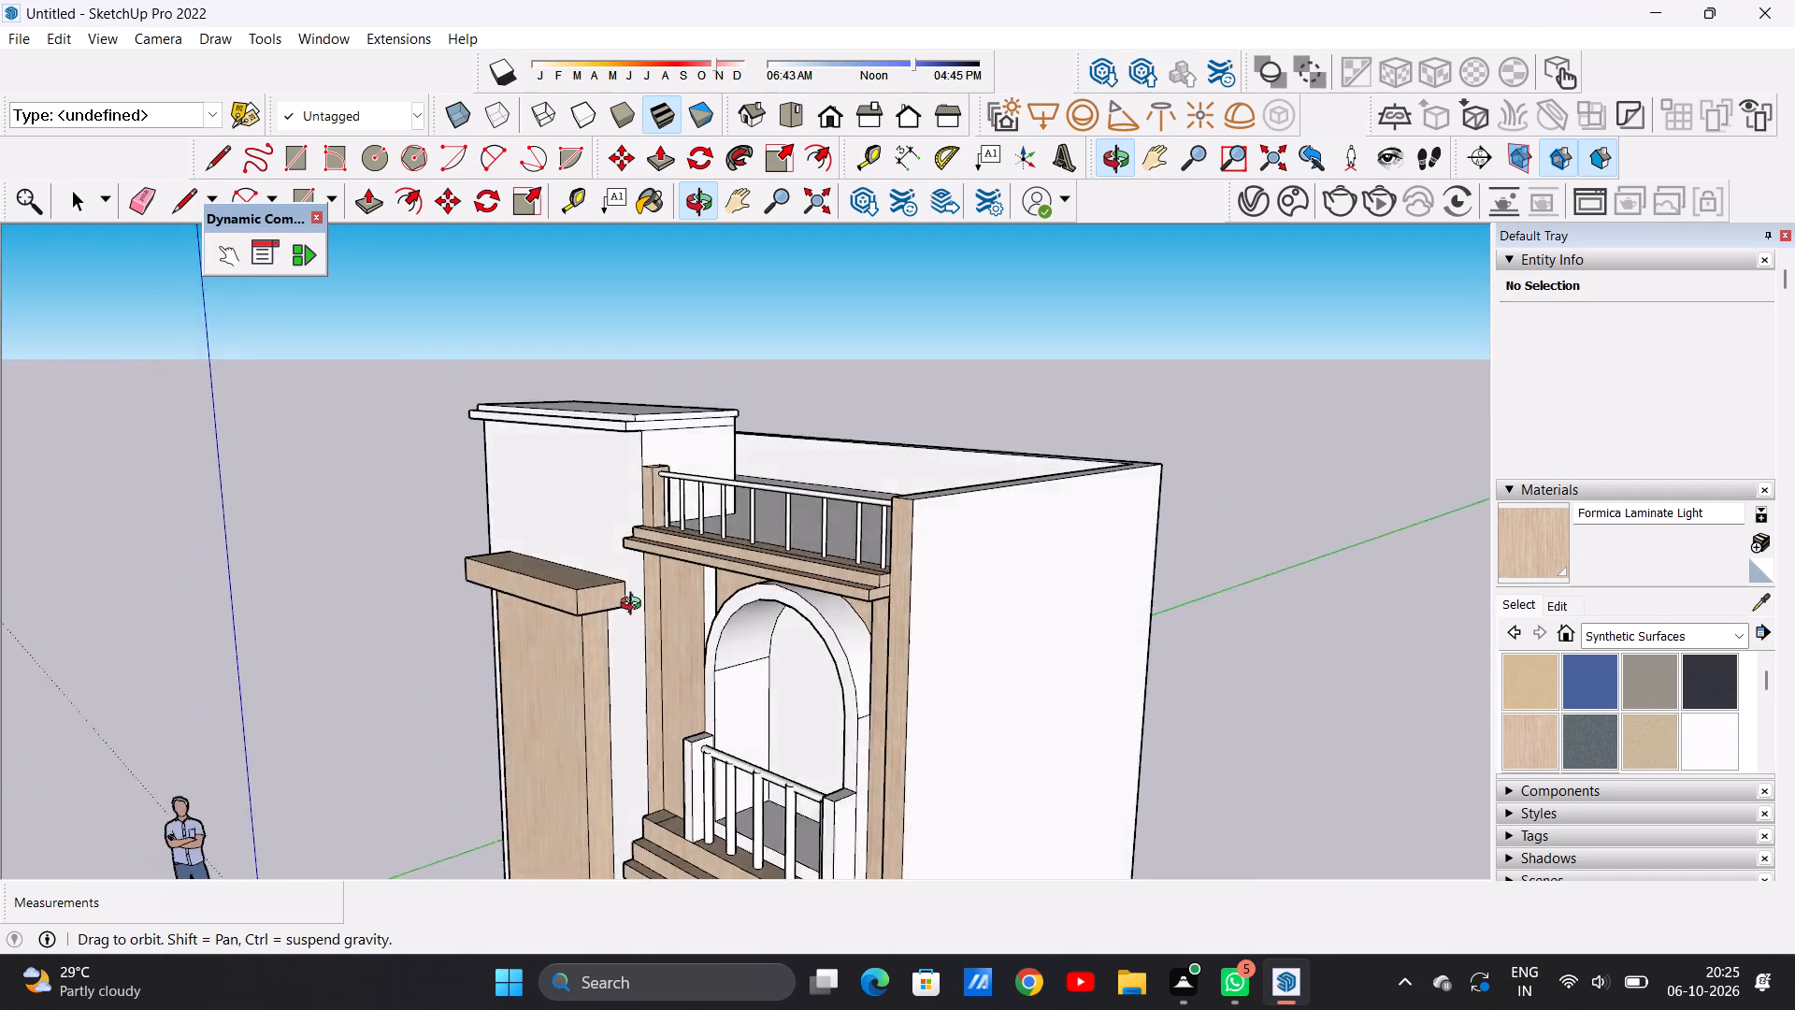
{"action": "middle_click_drag", "start_coordinate": [635, 606], "coordinate": [699, 613]}
{"action": "scroll", "coordinate": [707, 605], "scroll_direction": "up", "scroll_amount": 15}
{"action": "left_click", "coordinate": [687, 586]}
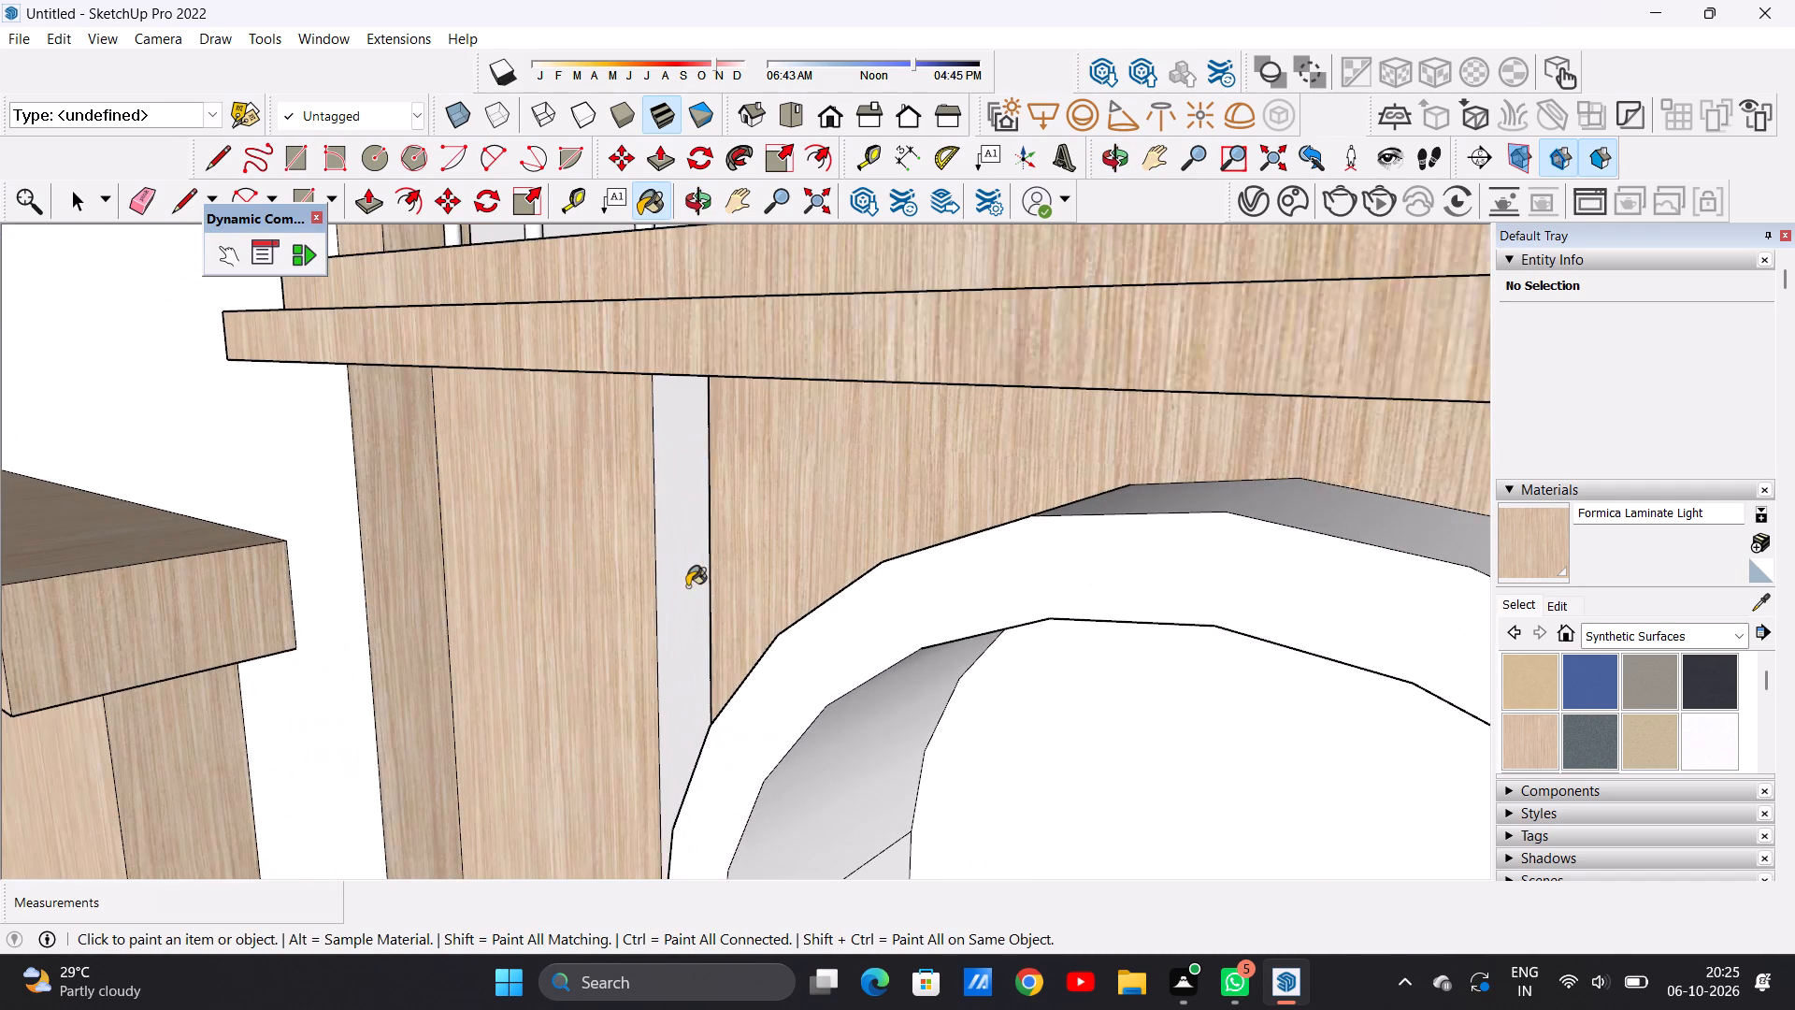
{"action": "scroll", "coordinate": [687, 586], "scroll_direction": "down", "scroll_amount": 7}
{"action": "middle_click_drag", "start_coordinate": [672, 583], "coordinate": [888, 552]}
{"action": "scroll", "coordinate": [840, 547], "scroll_direction": "down", "scroll_amount": 2}
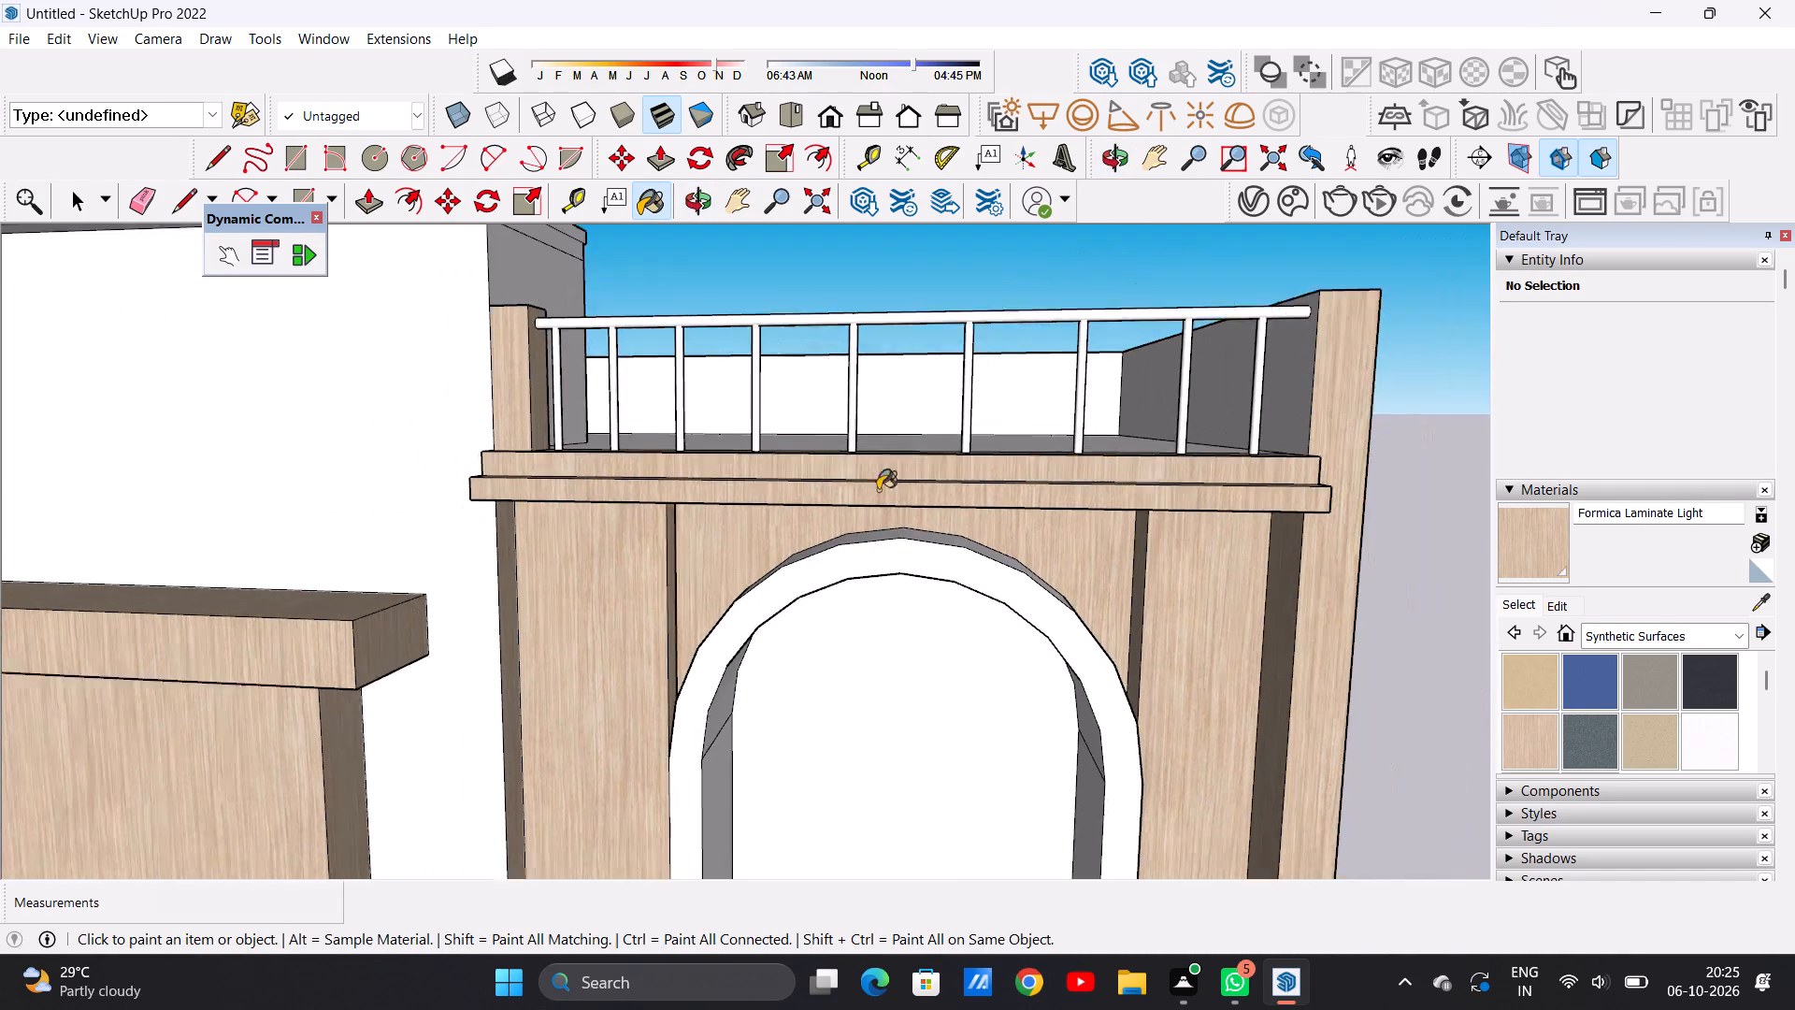
{"action": "scroll", "coordinate": [878, 490], "scroll_direction": "down", "scroll_amount": 2}
{"action": "middle_click_drag", "start_coordinate": [1007, 541], "coordinate": [1142, 541]}
{"action": "scroll", "coordinate": [1060, 584], "scroll_direction": "up", "scroll_amount": 12}
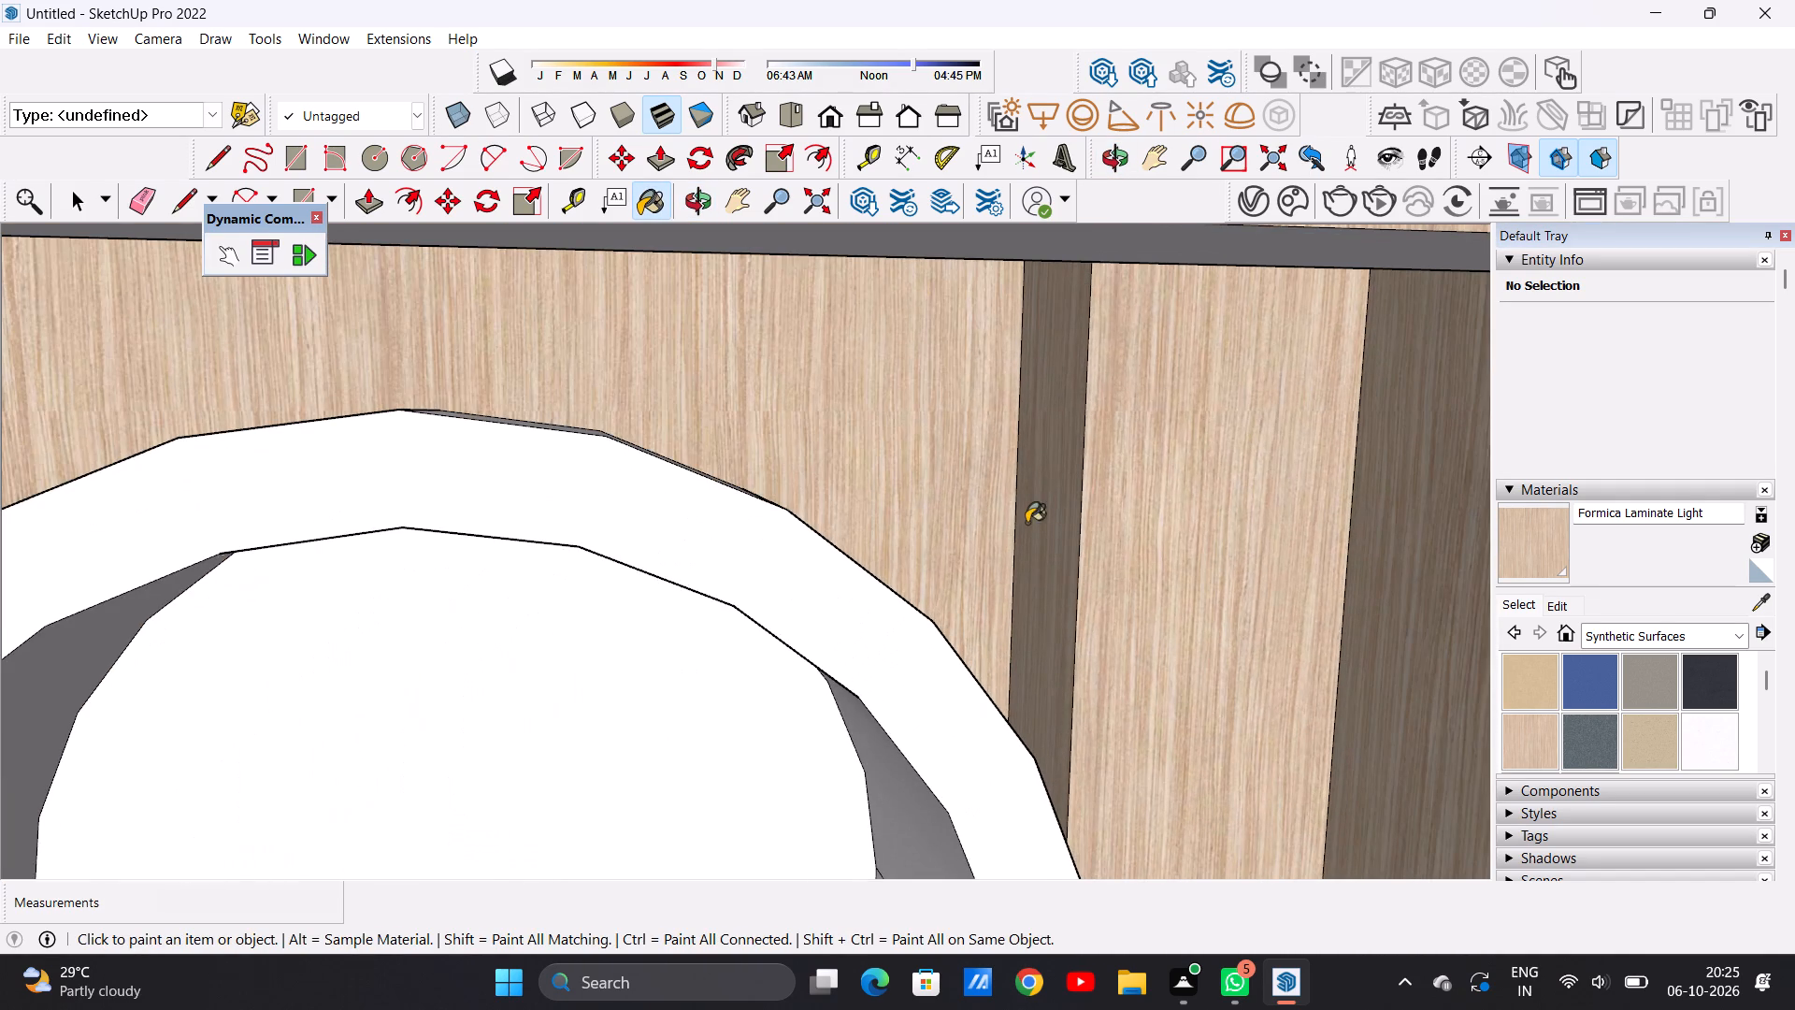
{"action": "left_click", "coordinate": [1054, 473]}
Examine the arched opening, balcony railing and right side wall of the building for faces still lacking the laminate finish.
{"action": "scroll", "coordinate": [886, 557], "scroll_direction": "down", "scroll_amount": 12}
{"action": "scroll", "coordinate": [920, 509], "scroll_direction": "up", "scroll_amount": 1}
{"action": "scroll", "coordinate": [925, 505], "scroll_direction": "down", "scroll_amount": 9}
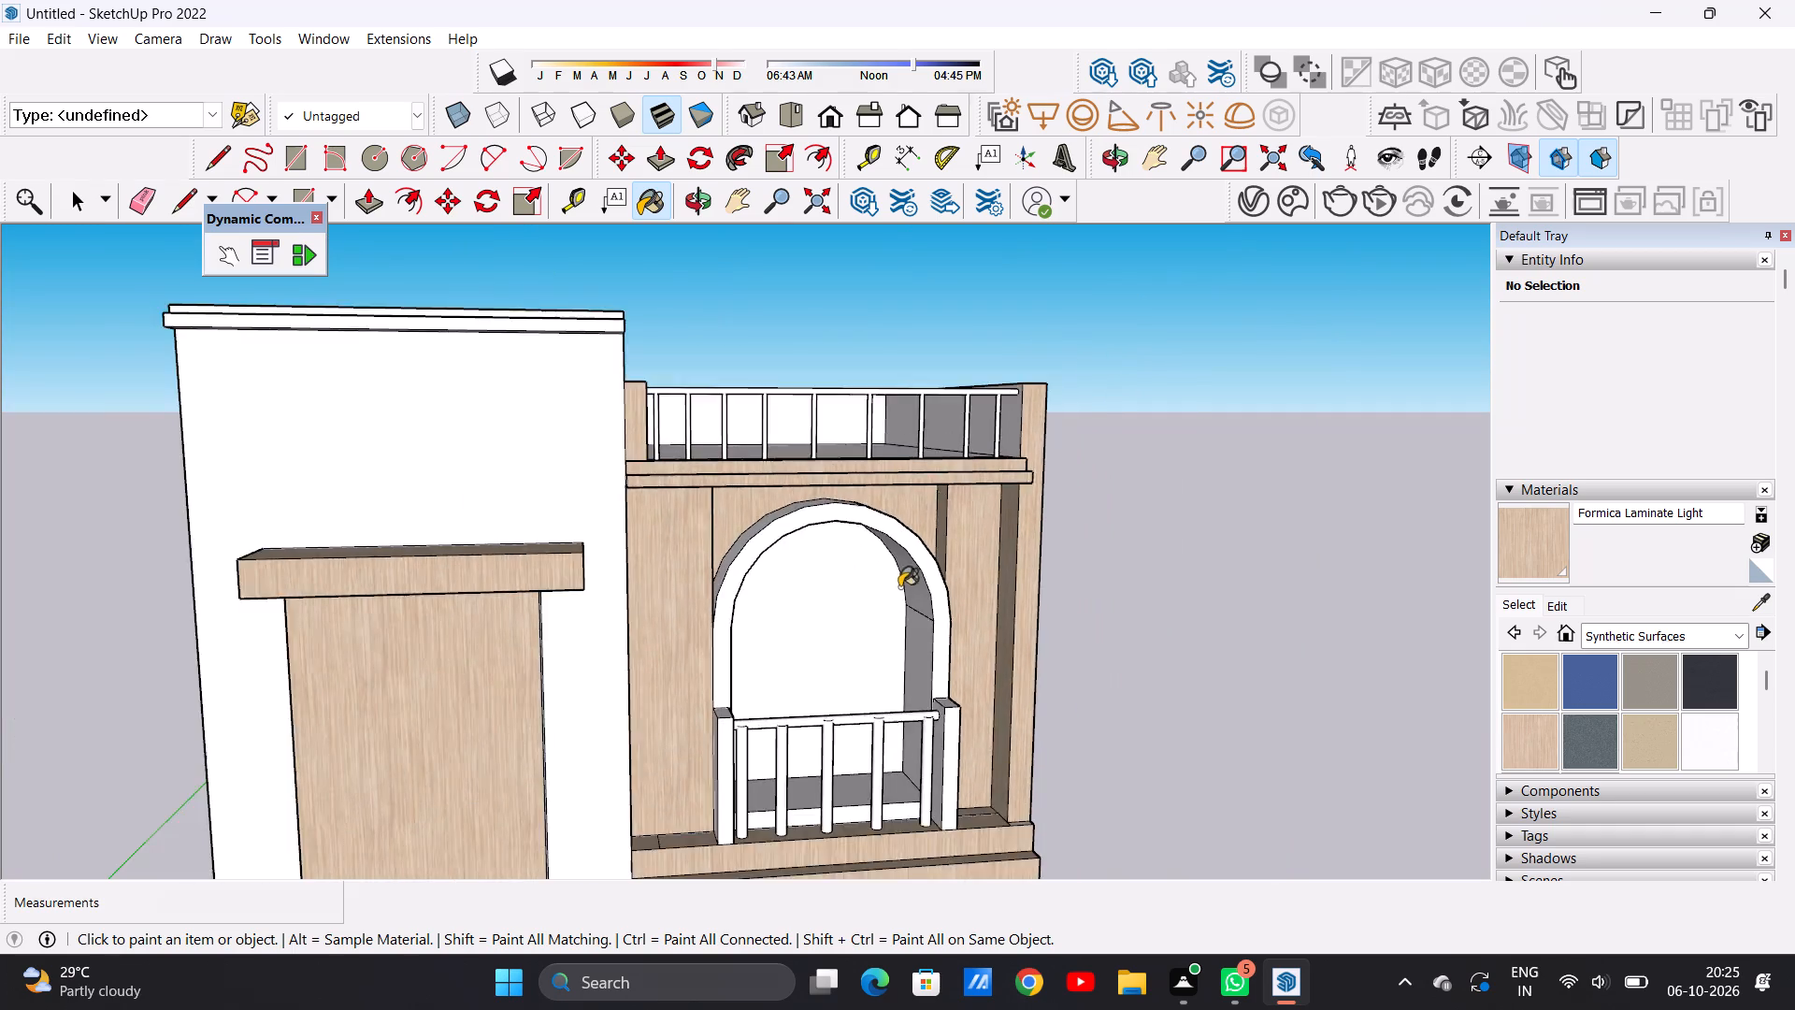
{"action": "scroll", "coordinate": [899, 587], "scroll_direction": "down", "scroll_amount": 3}
{"action": "middle_click_drag", "start_coordinate": [940, 614], "coordinate": [582, 573]}
{"action": "scroll", "coordinate": [814, 582], "scroll_direction": "up", "scroll_amount": 10}
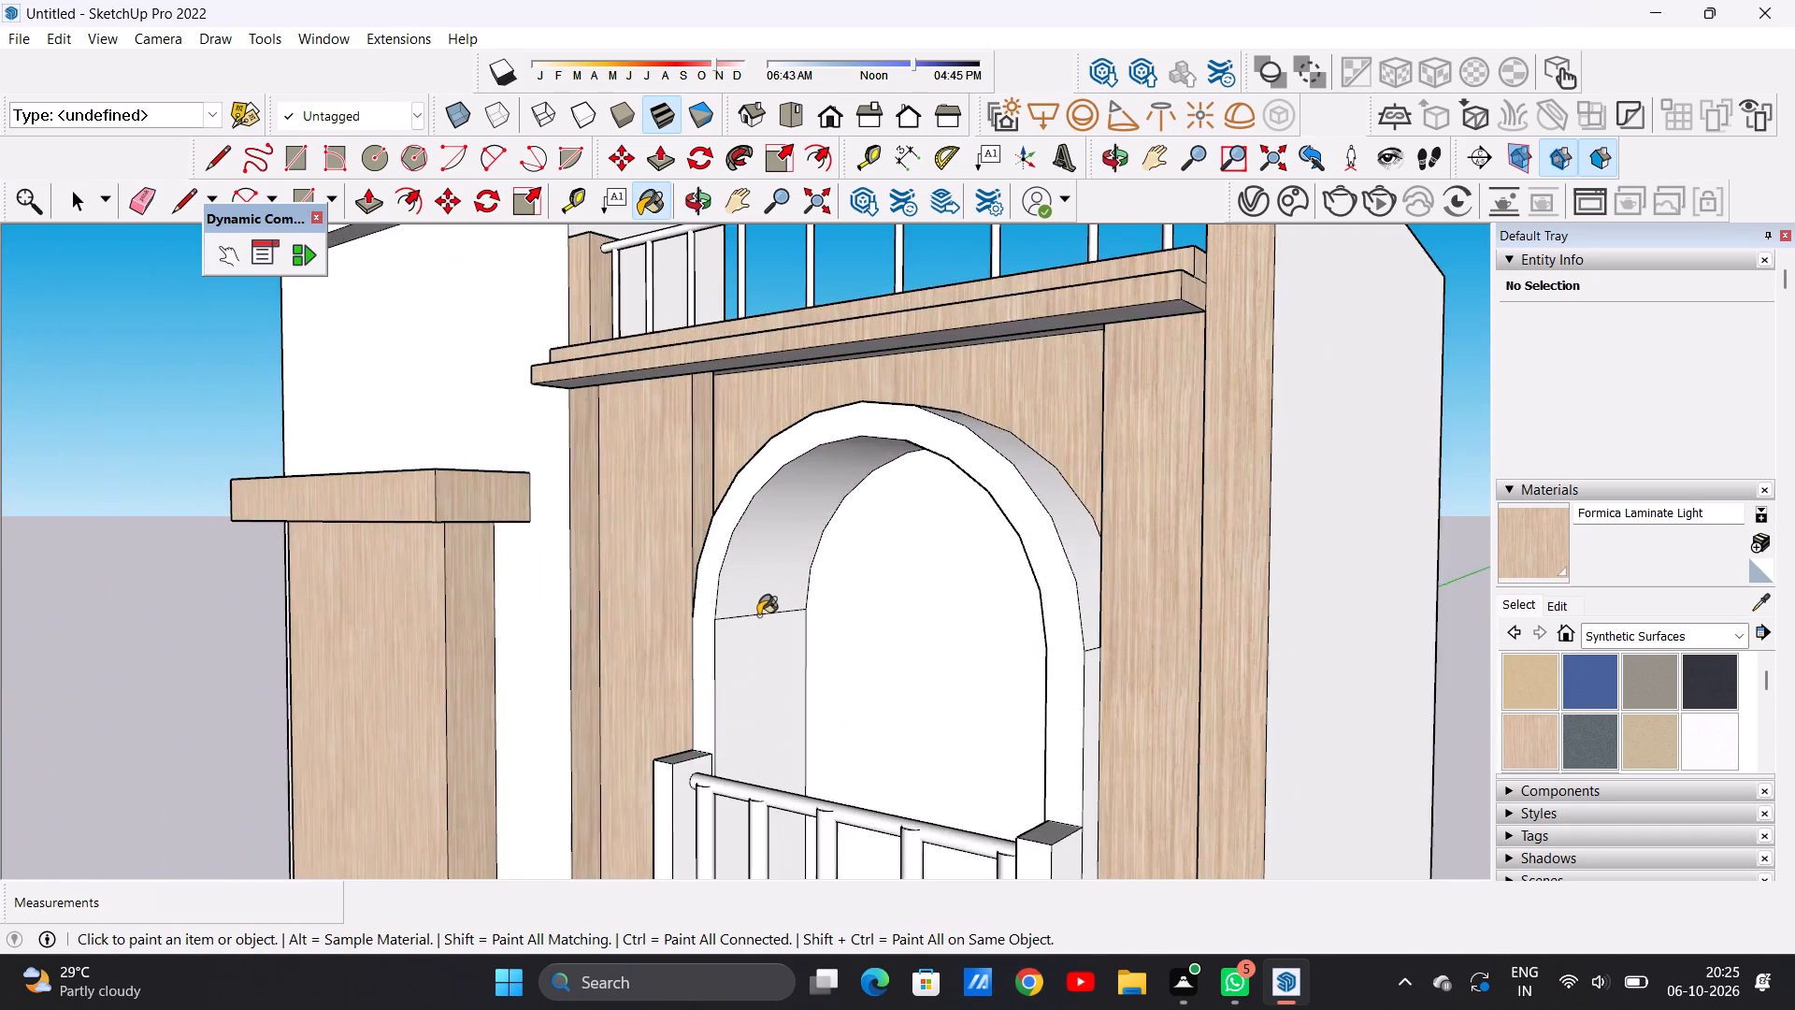
{"action": "scroll", "coordinate": [758, 615], "scroll_direction": "up", "scroll_amount": 11}
{"action": "scroll", "coordinate": [730, 555], "scroll_direction": "down", "scroll_amount": 3}
{"action": "scroll", "coordinate": [735, 551], "scroll_direction": "up", "scroll_amount": 1}
{"action": "scroll", "coordinate": [735, 550], "scroll_direction": "down", "scroll_amount": 13}
{"action": "scroll", "coordinate": [735, 552], "scroll_direction": "up", "scroll_amount": 1}
{"action": "scroll", "coordinate": [736, 551], "scroll_direction": "down", "scroll_amount": 3}
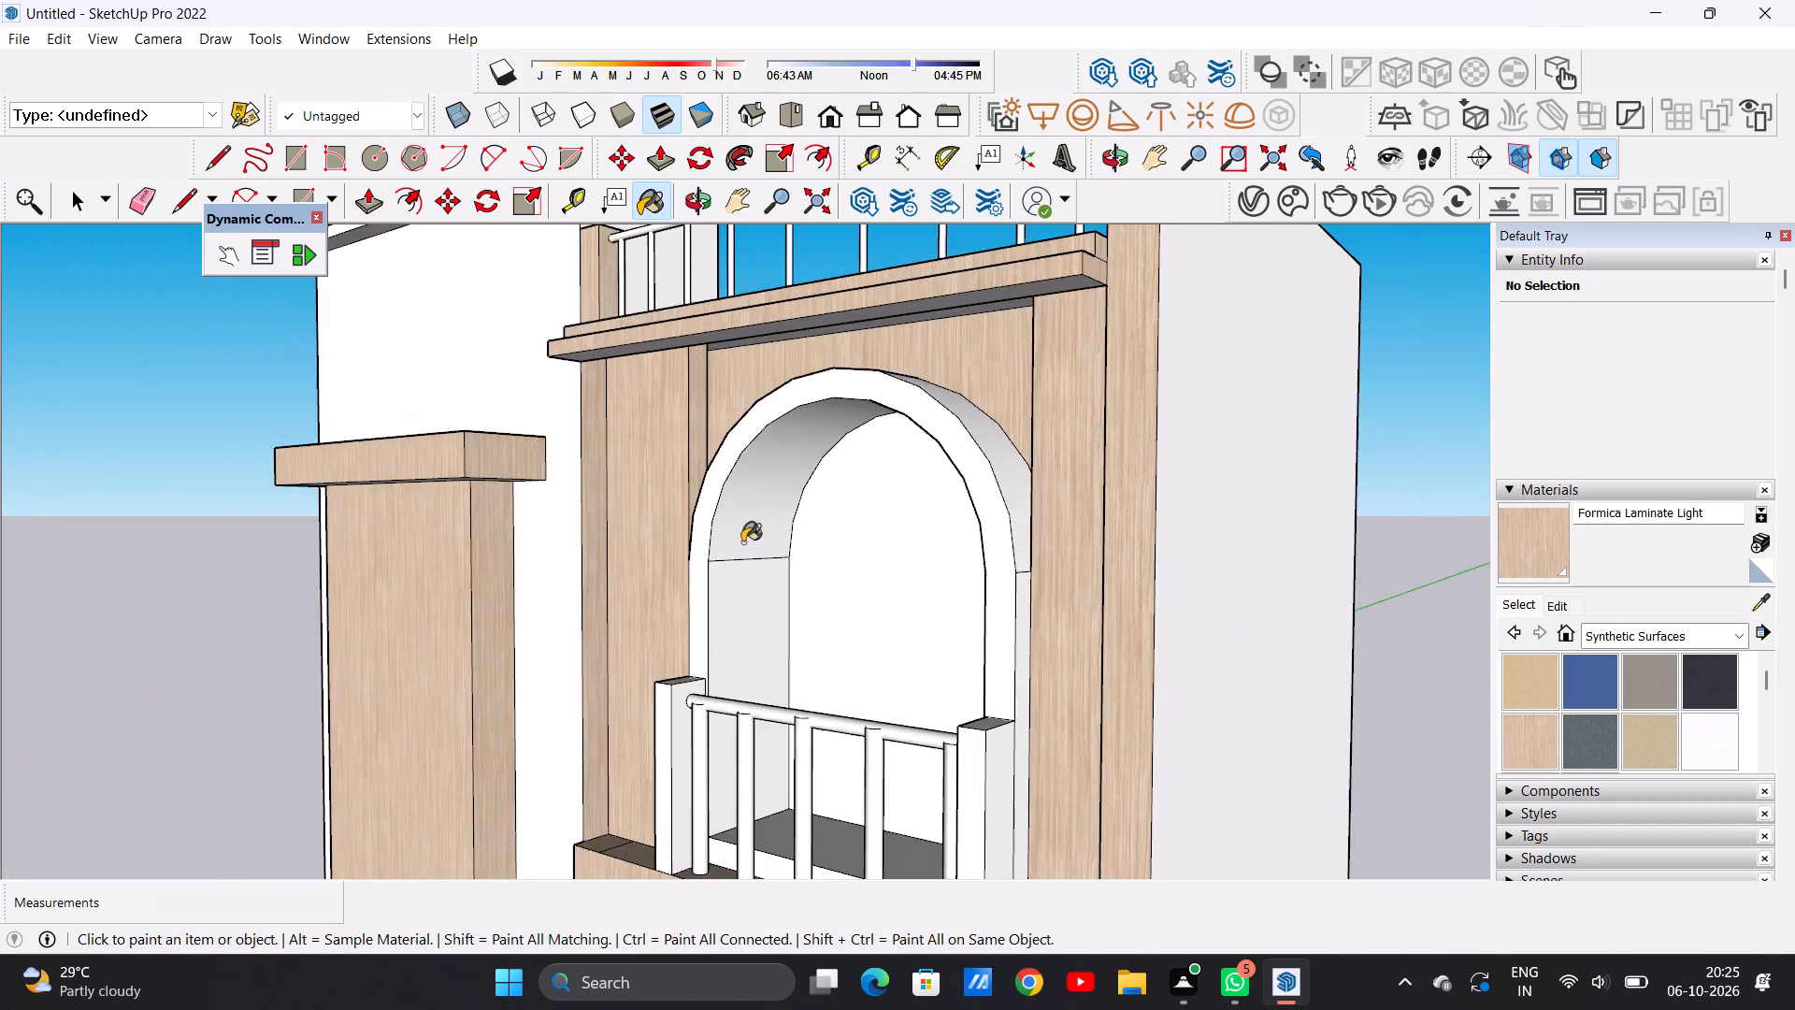
{"action": "scroll", "coordinate": [742, 542], "scroll_direction": "down", "scroll_amount": 4}
{"action": "middle_click_drag", "start_coordinate": [717, 556], "coordinate": [1005, 572]}
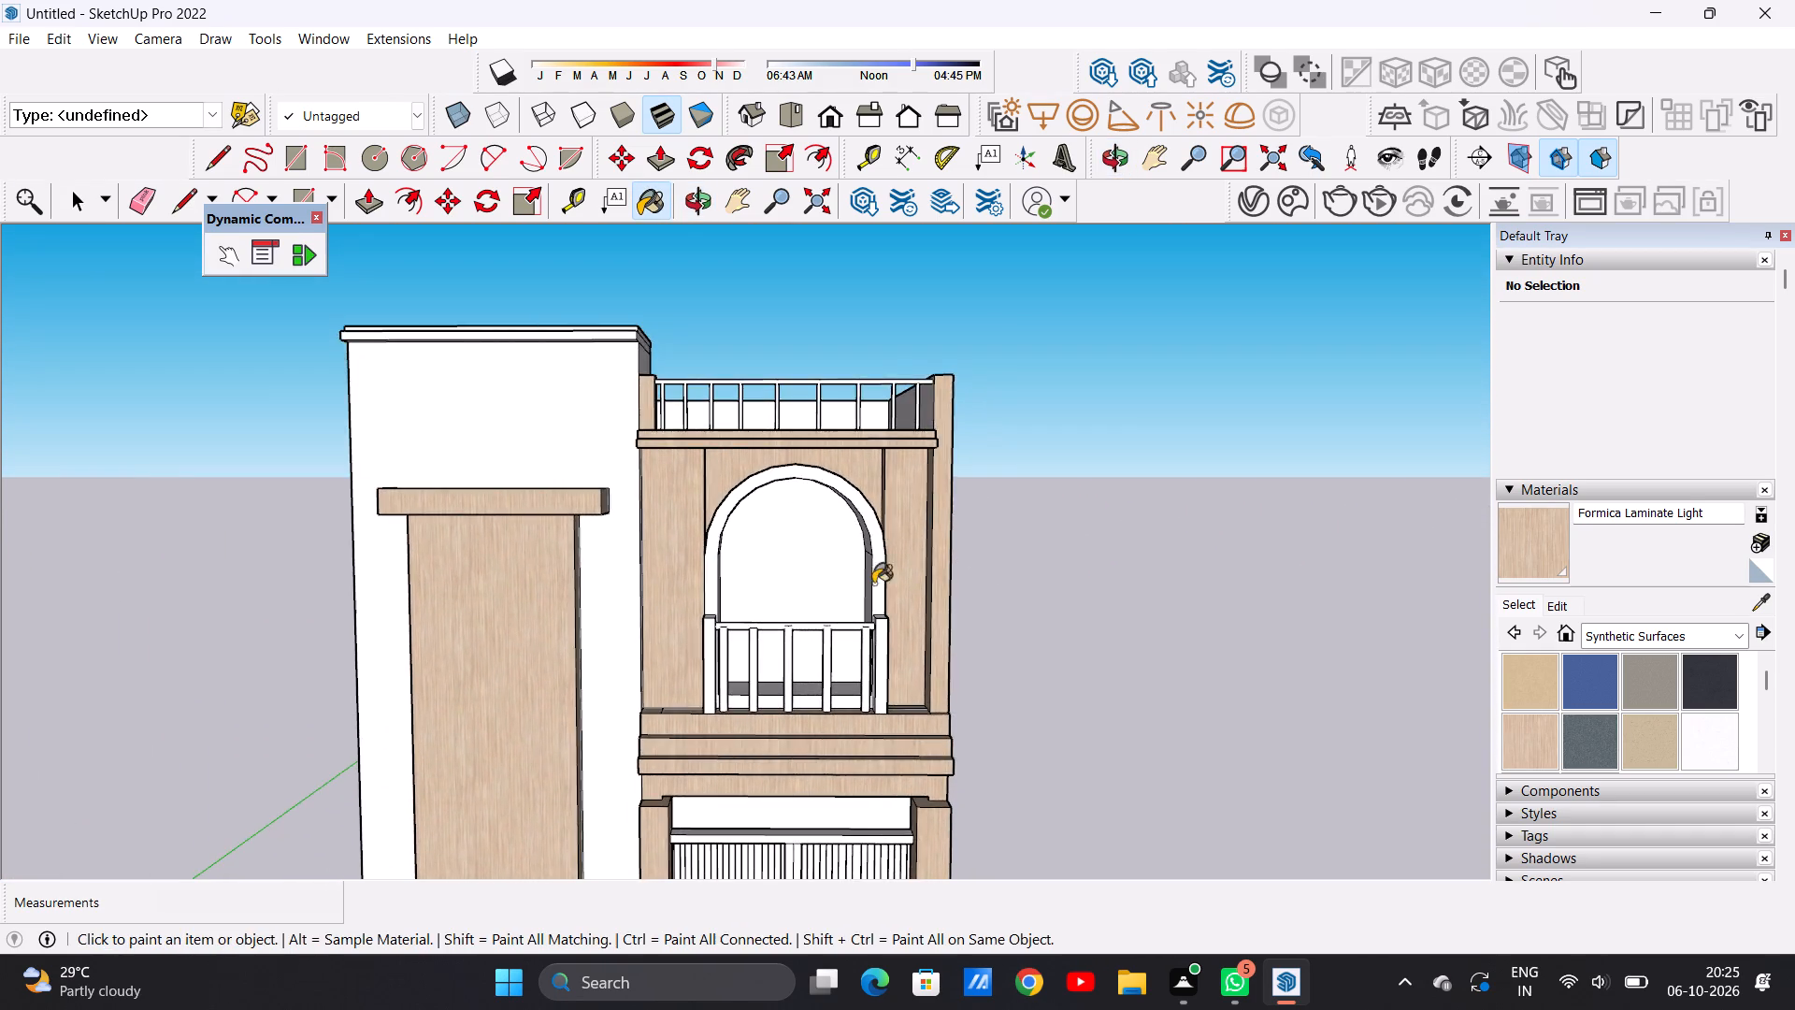
{"action": "scroll", "coordinate": [842, 605], "scroll_direction": "up", "scroll_amount": 8}
{"action": "middle_click_drag", "start_coordinate": [845, 602], "coordinate": [849, 490]}
{"action": "scroll", "coordinate": [837, 492], "scroll_direction": "up", "scroll_amount": 8}
{"action": "scroll", "coordinate": [835, 501], "scroll_direction": "down", "scroll_amount": 12}
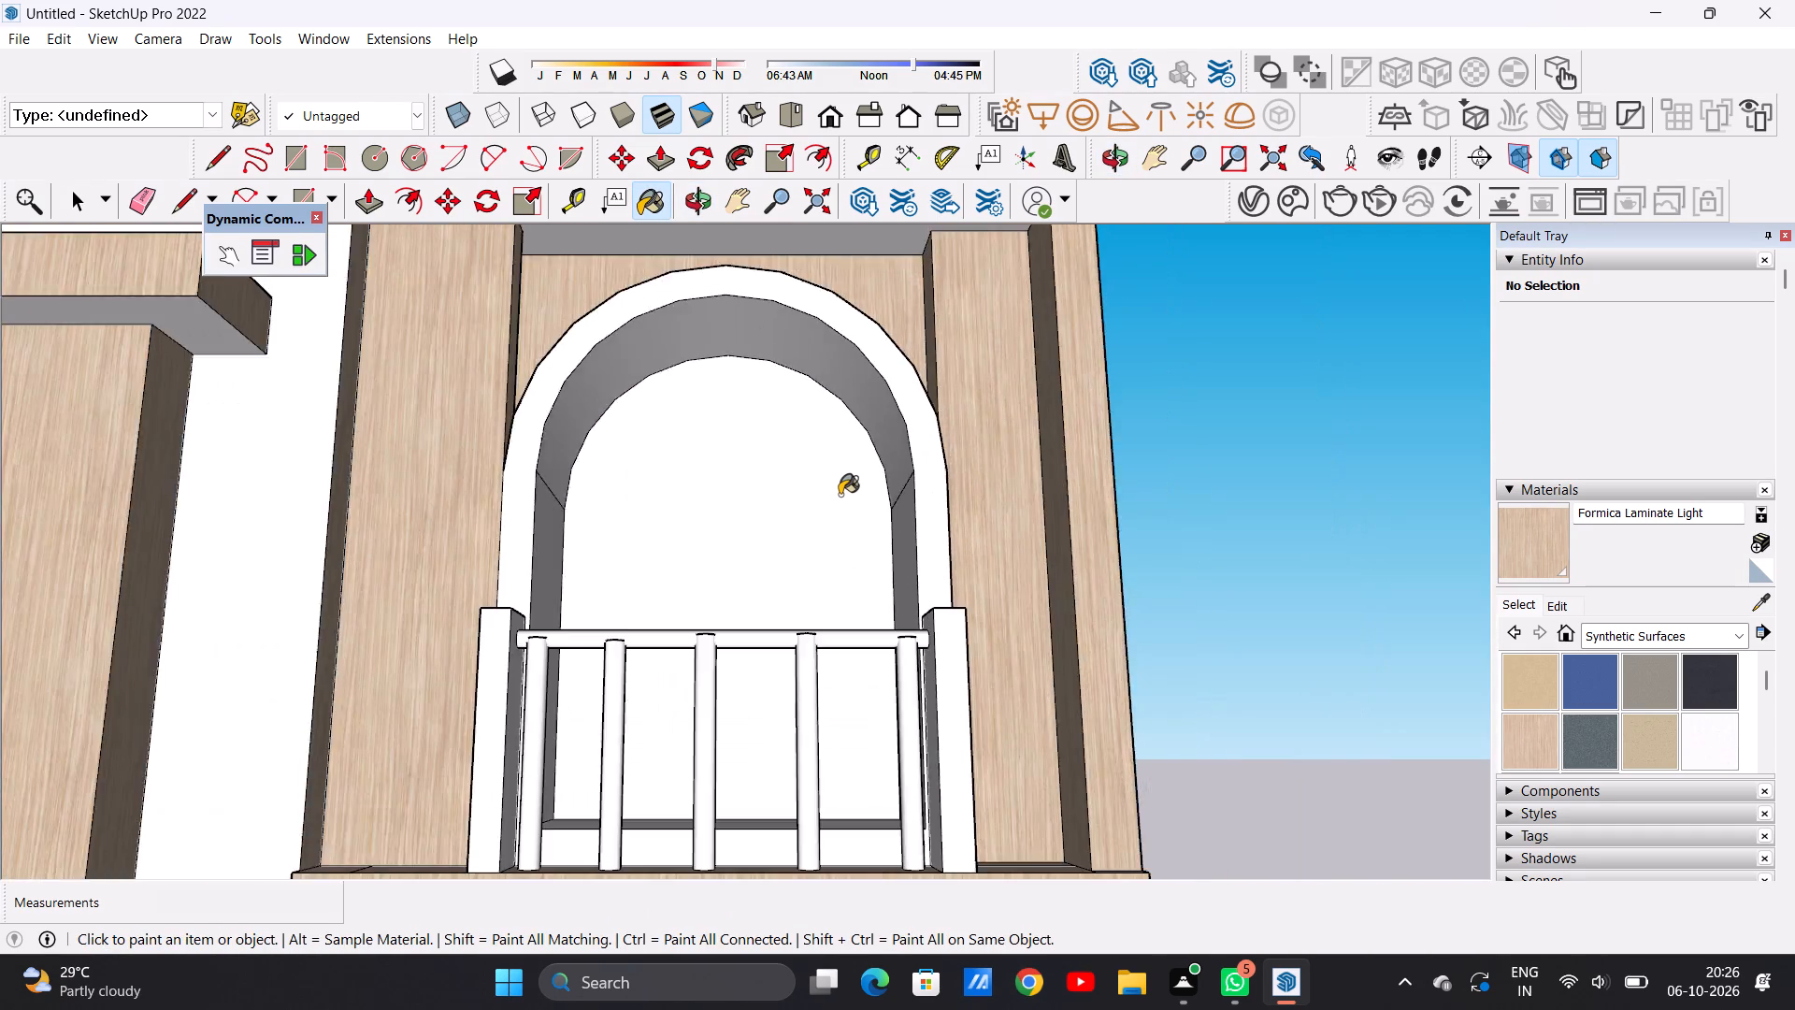
{"action": "scroll", "coordinate": [843, 500], "scroll_direction": "down", "scroll_amount": 20}
{"action": "middle_click_drag", "start_coordinate": [820, 499], "coordinate": [767, 606]}
{"action": "scroll", "coordinate": [900, 451], "scroll_direction": "up", "scroll_amount": 13}
{"action": "middle_click_drag", "start_coordinate": [826, 537], "coordinate": [533, 647]}
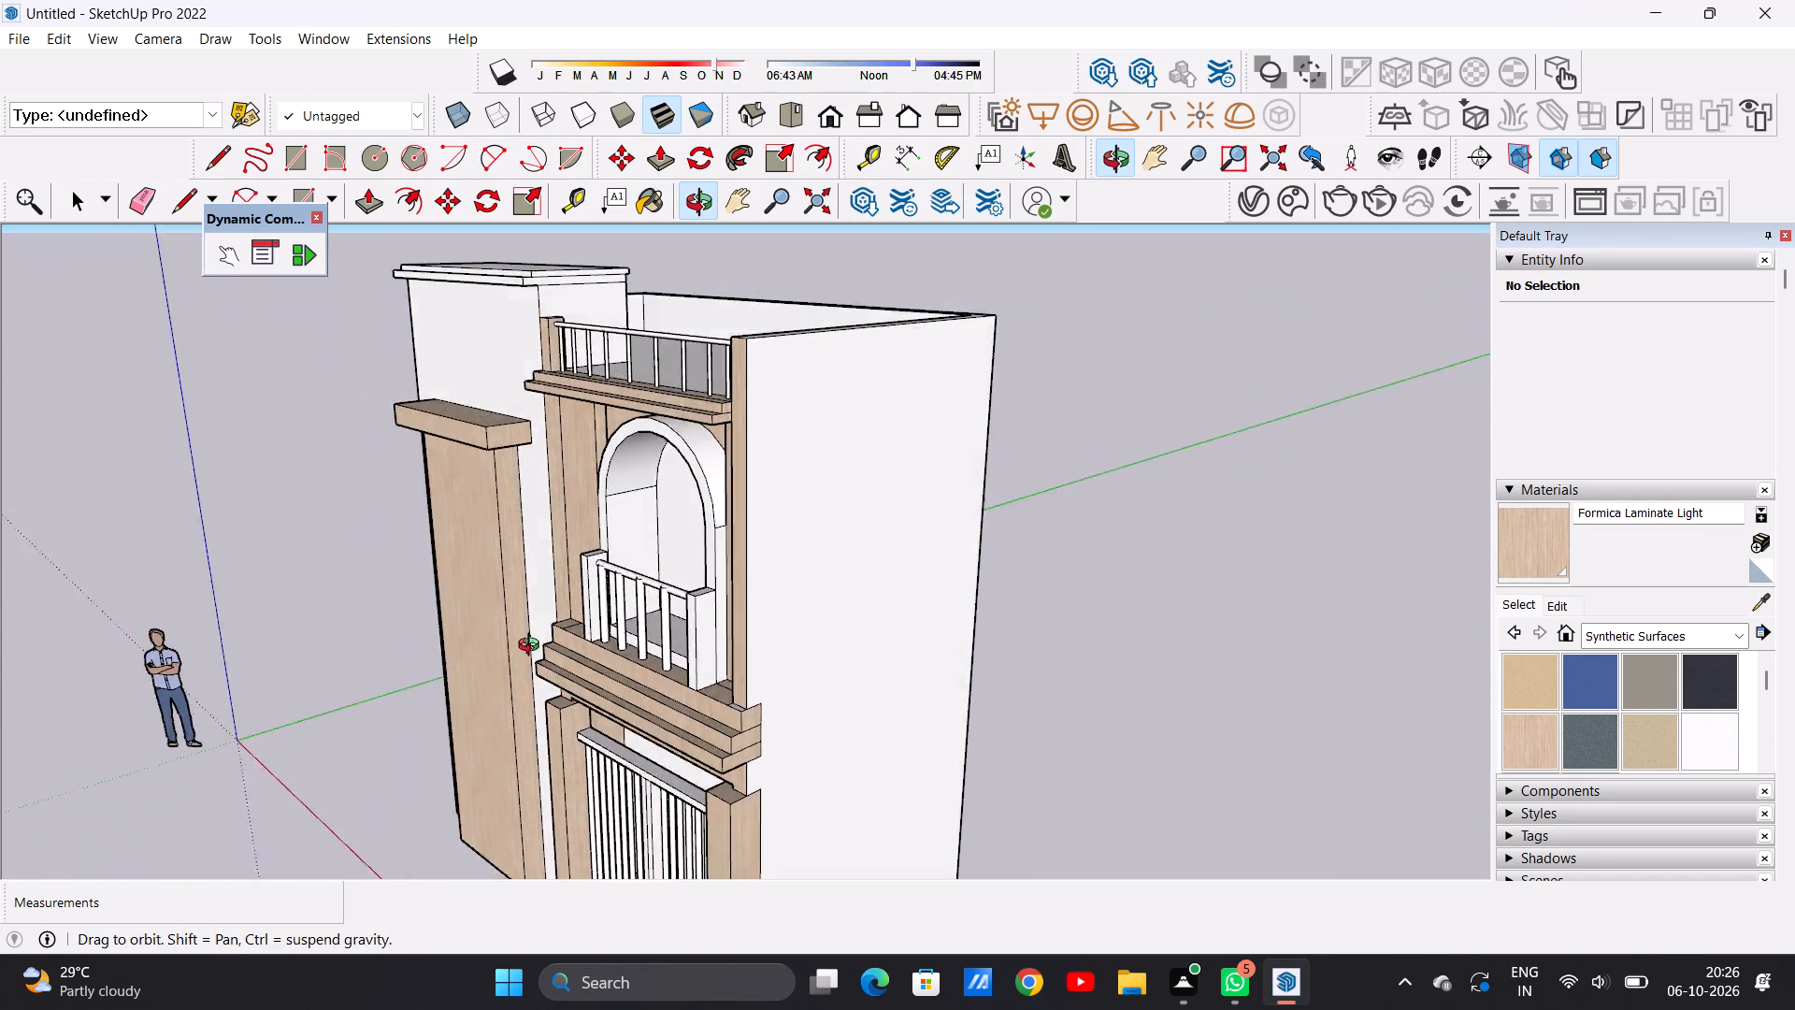
{"action": "middle_click_drag", "start_coordinate": [533, 647], "coordinate": [520, 746]}
{"action": "scroll", "coordinate": [765, 462], "scroll_direction": "up", "scroll_amount": 5}
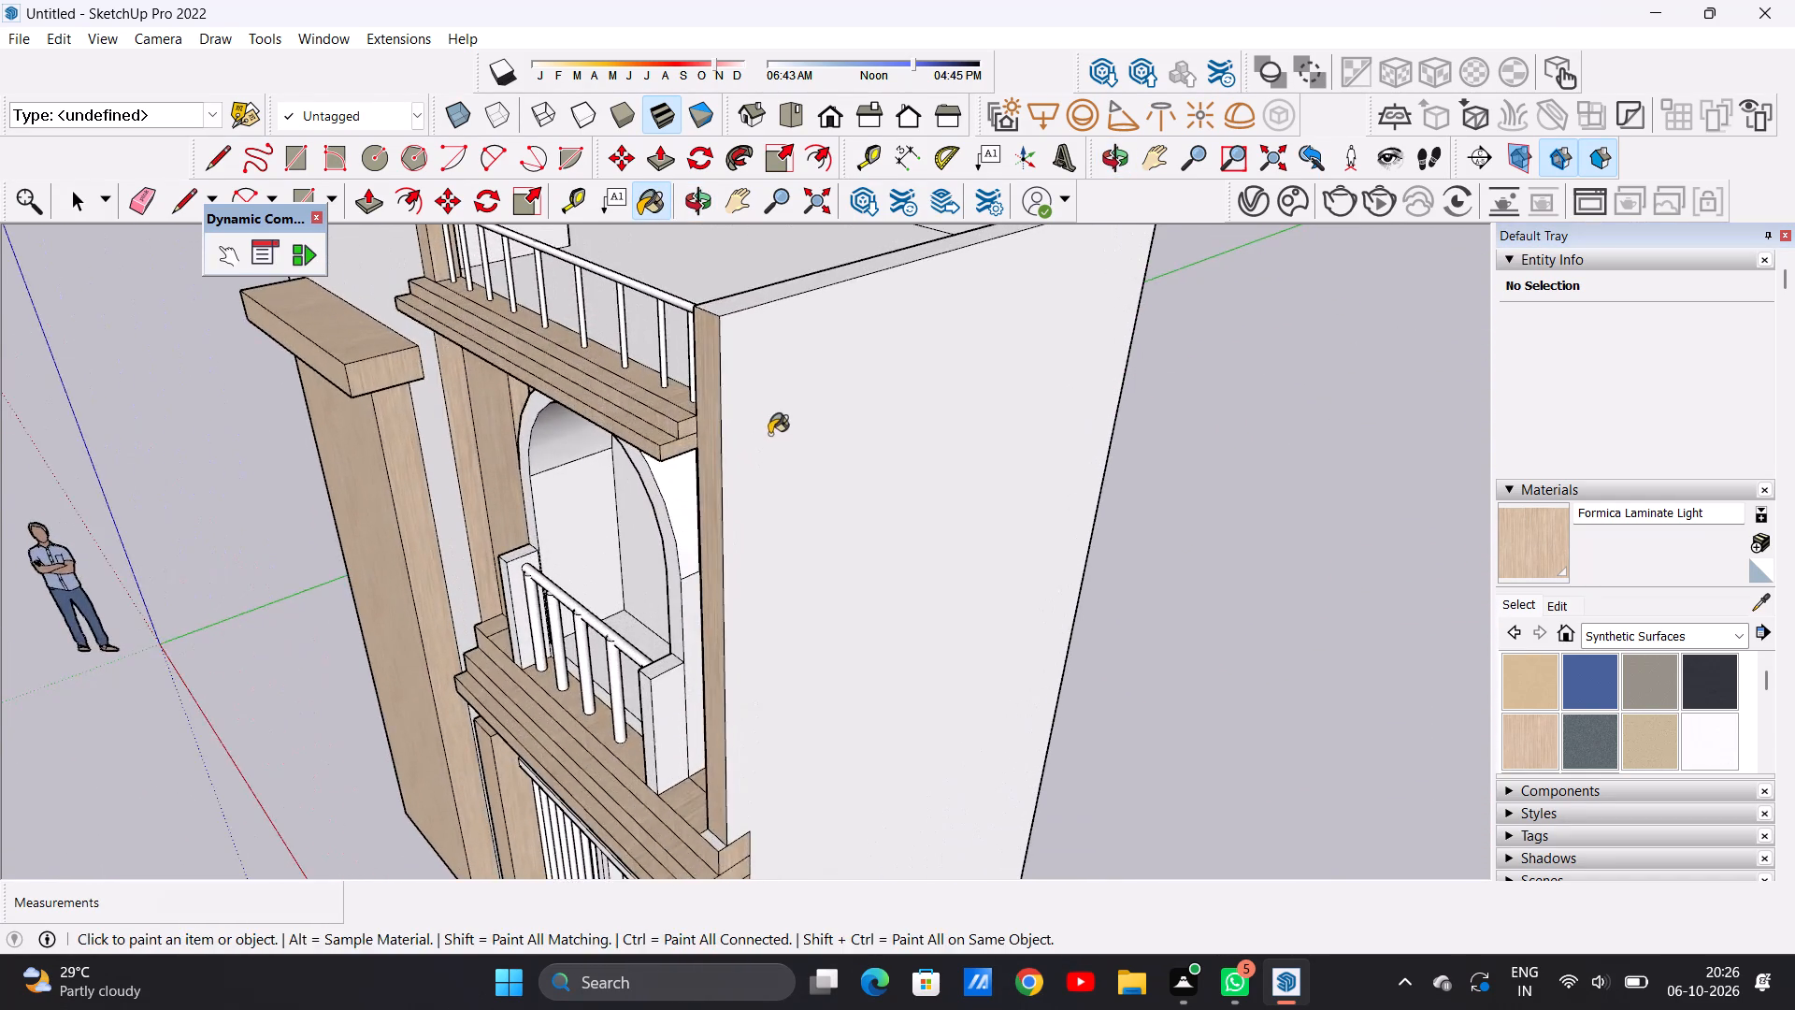
{"action": "middle_click_drag", "start_coordinate": [761, 421], "coordinate": [741, 620]}
{"action": "scroll", "coordinate": [746, 504], "scroll_direction": "down", "scroll_amount": 9}
{"action": "scroll", "coordinate": [783, 454], "scroll_direction": "up", "scroll_amount": 1}
{"action": "scroll", "coordinate": [791, 459], "scroll_direction": "down", "scroll_amount": 4}
{"action": "scroll", "coordinate": [754, 566], "scroll_direction": "down", "scroll_amount": 3}
{"action": "scroll", "coordinate": [718, 586], "scroll_direction": "up", "scroll_amount": 6}
{"action": "middle_click_drag", "start_coordinate": [733, 621], "coordinate": [1009, 439]}
{"action": "scroll", "coordinate": [1009, 440], "scroll_direction": "up", "scroll_amount": 1}
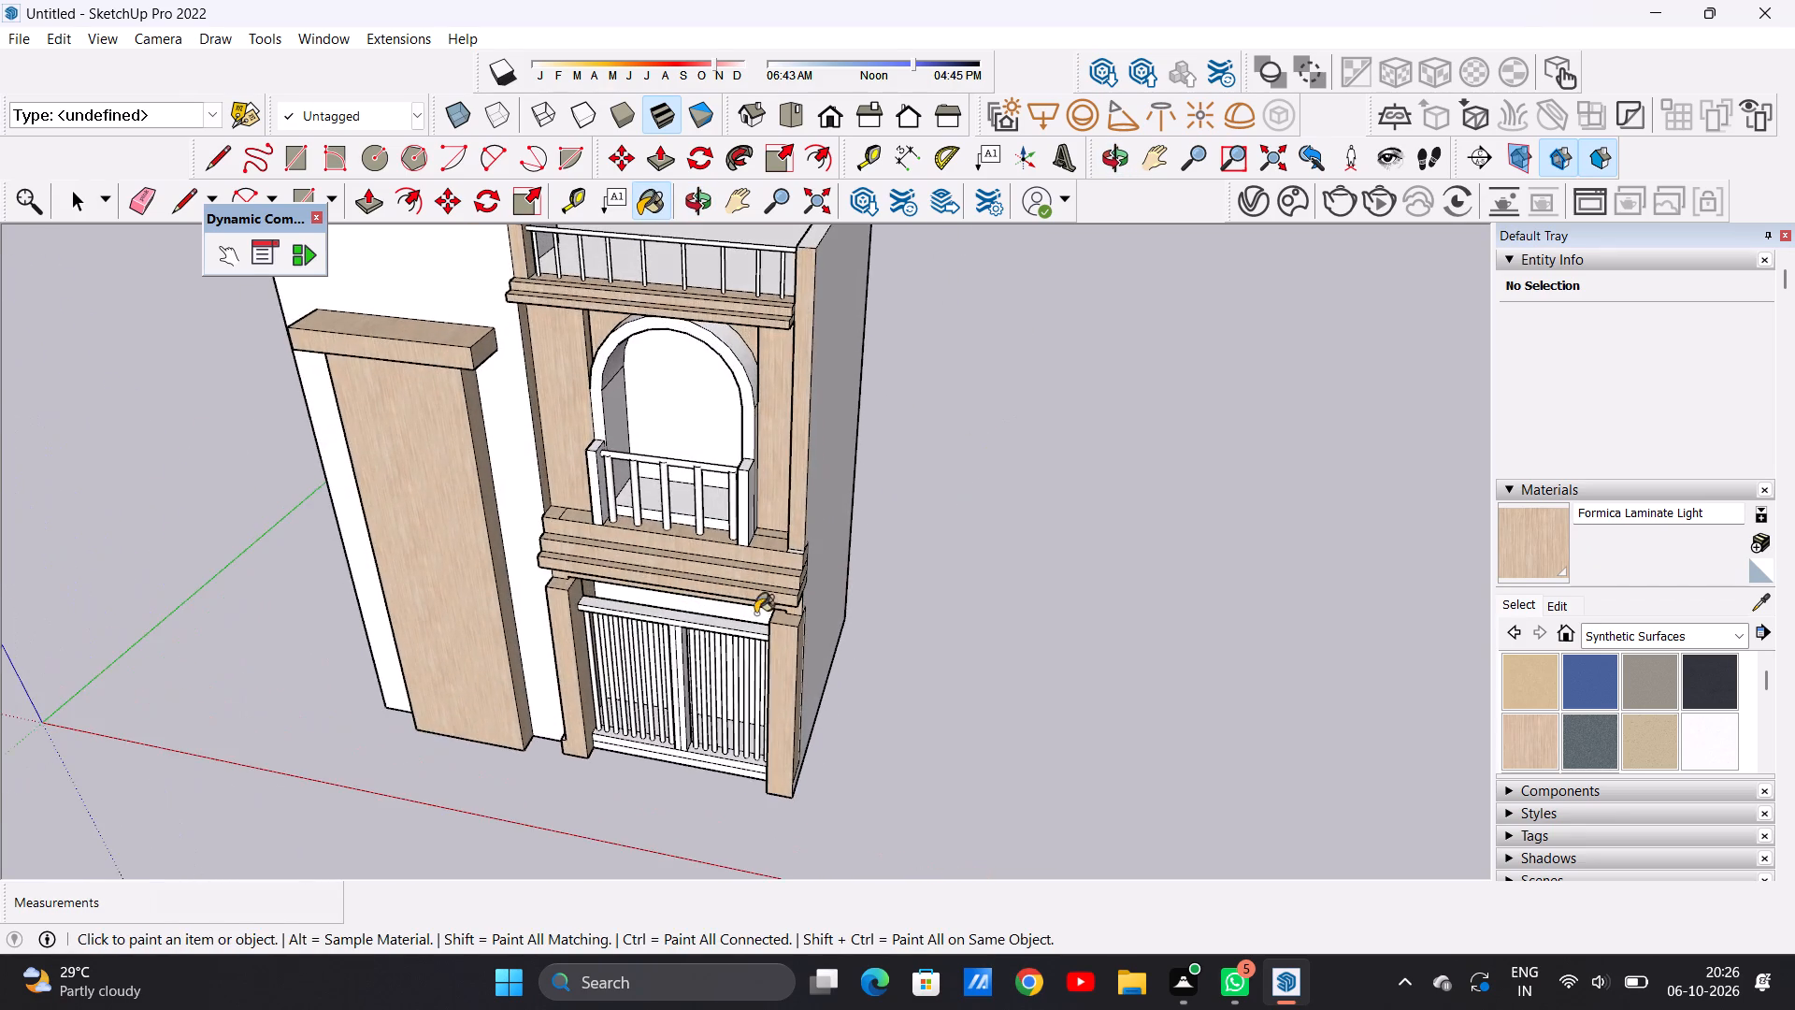
Paint the inner jamb face of the wall opening behind the right gate pillar with Formica Laminate Light.
{"action": "scroll", "coordinate": [758, 621], "scroll_direction": "up", "scroll_amount": 6}
{"action": "scroll", "coordinate": [829, 544], "scroll_direction": "down", "scroll_amount": 8}
{"action": "middle_click_drag", "start_coordinate": [766, 731], "coordinate": [871, 578]}
{"action": "scroll", "coordinate": [781, 577], "scroll_direction": "up", "scroll_amount": 10}
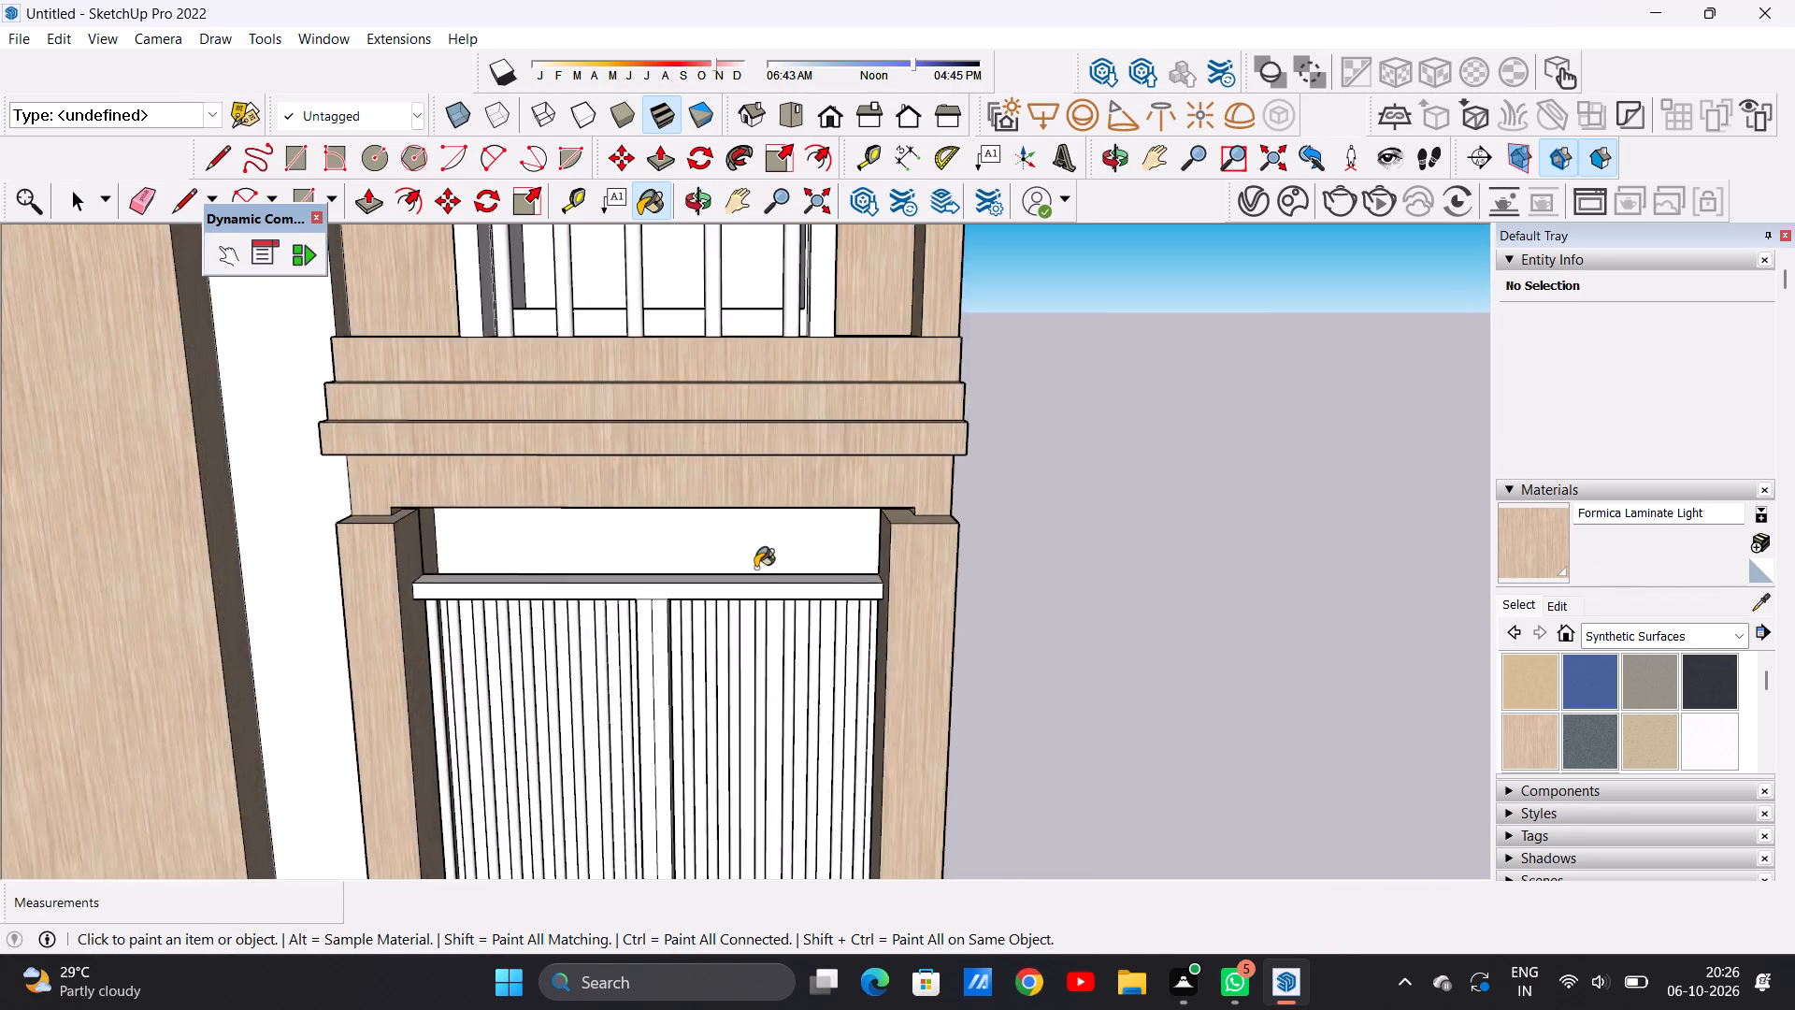
{"action": "scroll", "coordinate": [755, 568], "scroll_direction": "up", "scroll_amount": 12}
{"action": "scroll", "coordinate": [759, 576], "scroll_direction": "down", "scroll_amount": 14}
{"action": "scroll", "coordinate": [841, 531], "scroll_direction": "up", "scroll_amount": 3}
{"action": "scroll", "coordinate": [841, 531], "scroll_direction": "down", "scroll_amount": 1}
{"action": "scroll", "coordinate": [841, 531], "scroll_direction": "up", "scroll_amount": 3}
{"action": "scroll", "coordinate": [918, 520], "scroll_direction": "up", "scroll_amount": 6}
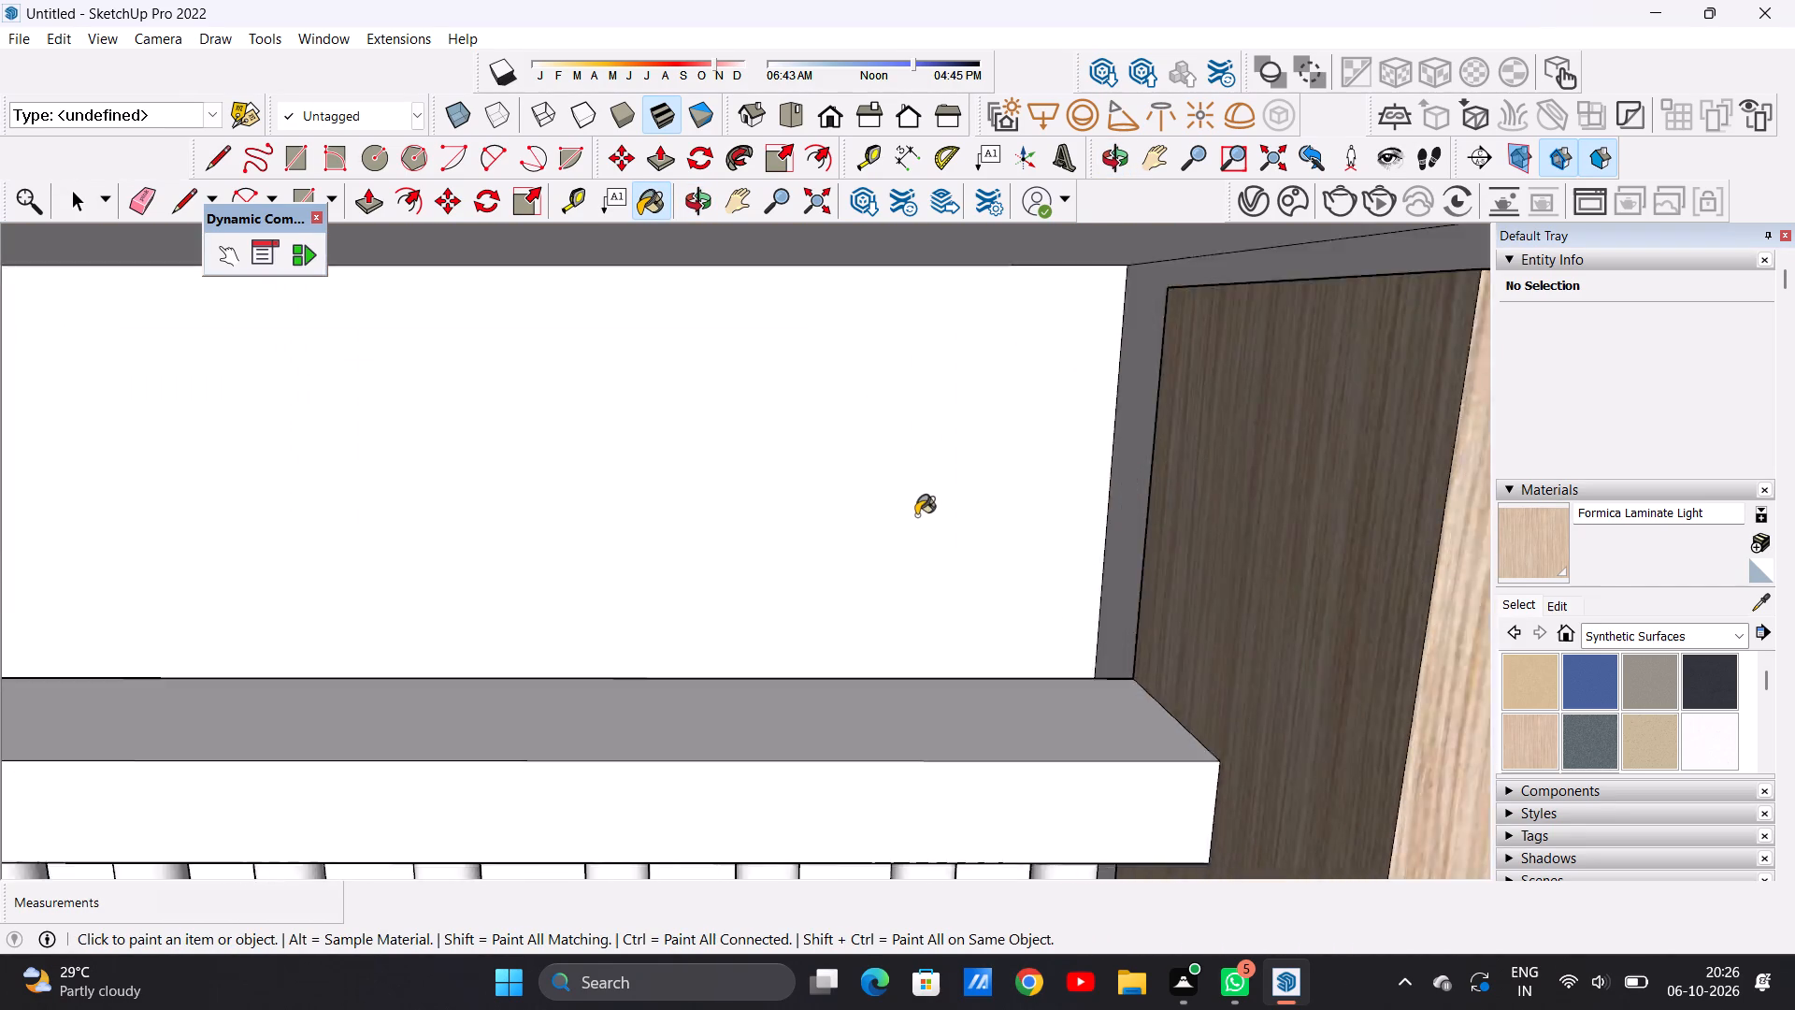
{"action": "scroll", "coordinate": [904, 519], "scroll_direction": "down", "scroll_amount": 14}
{"action": "middle_click_drag", "start_coordinate": [968, 530], "coordinate": [1257, 452]}
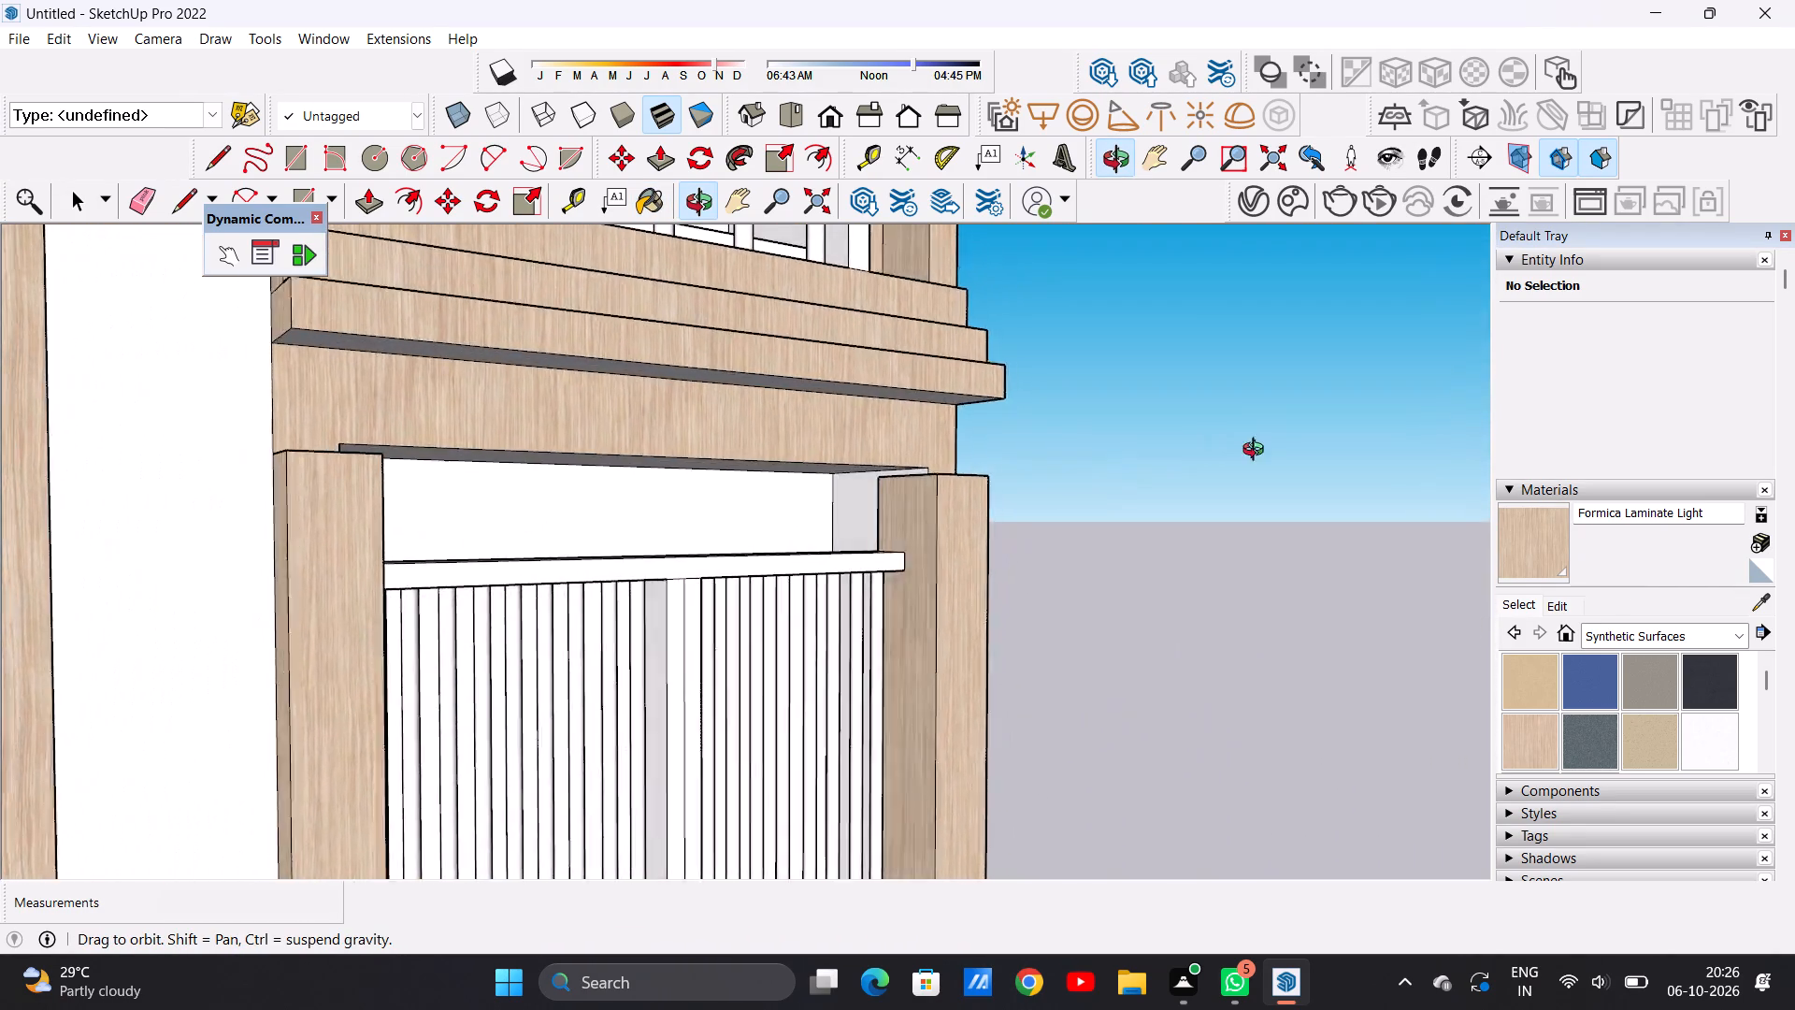
{"action": "middle_click_drag", "start_coordinate": [1257, 452], "coordinate": [1115, 495]}
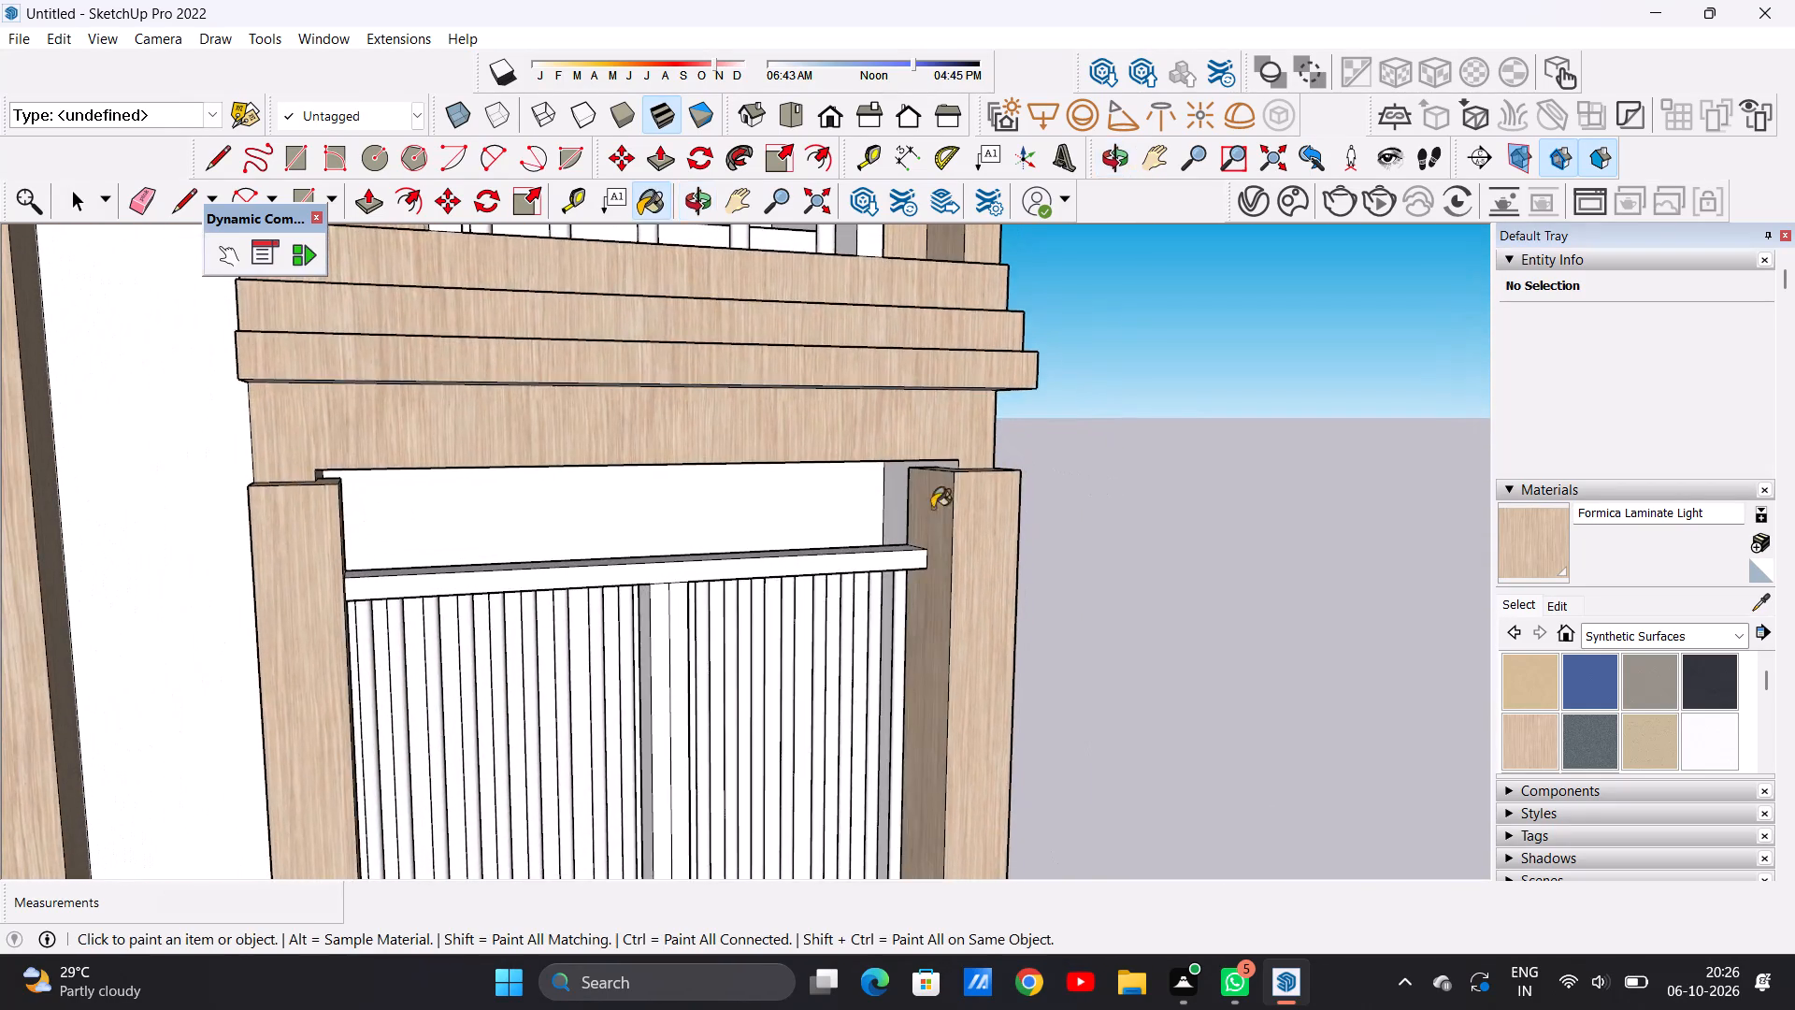
{"action": "scroll", "coordinate": [932, 508], "scroll_direction": "up", "scroll_amount": 9}
{"action": "left_click", "coordinate": [868, 501]}
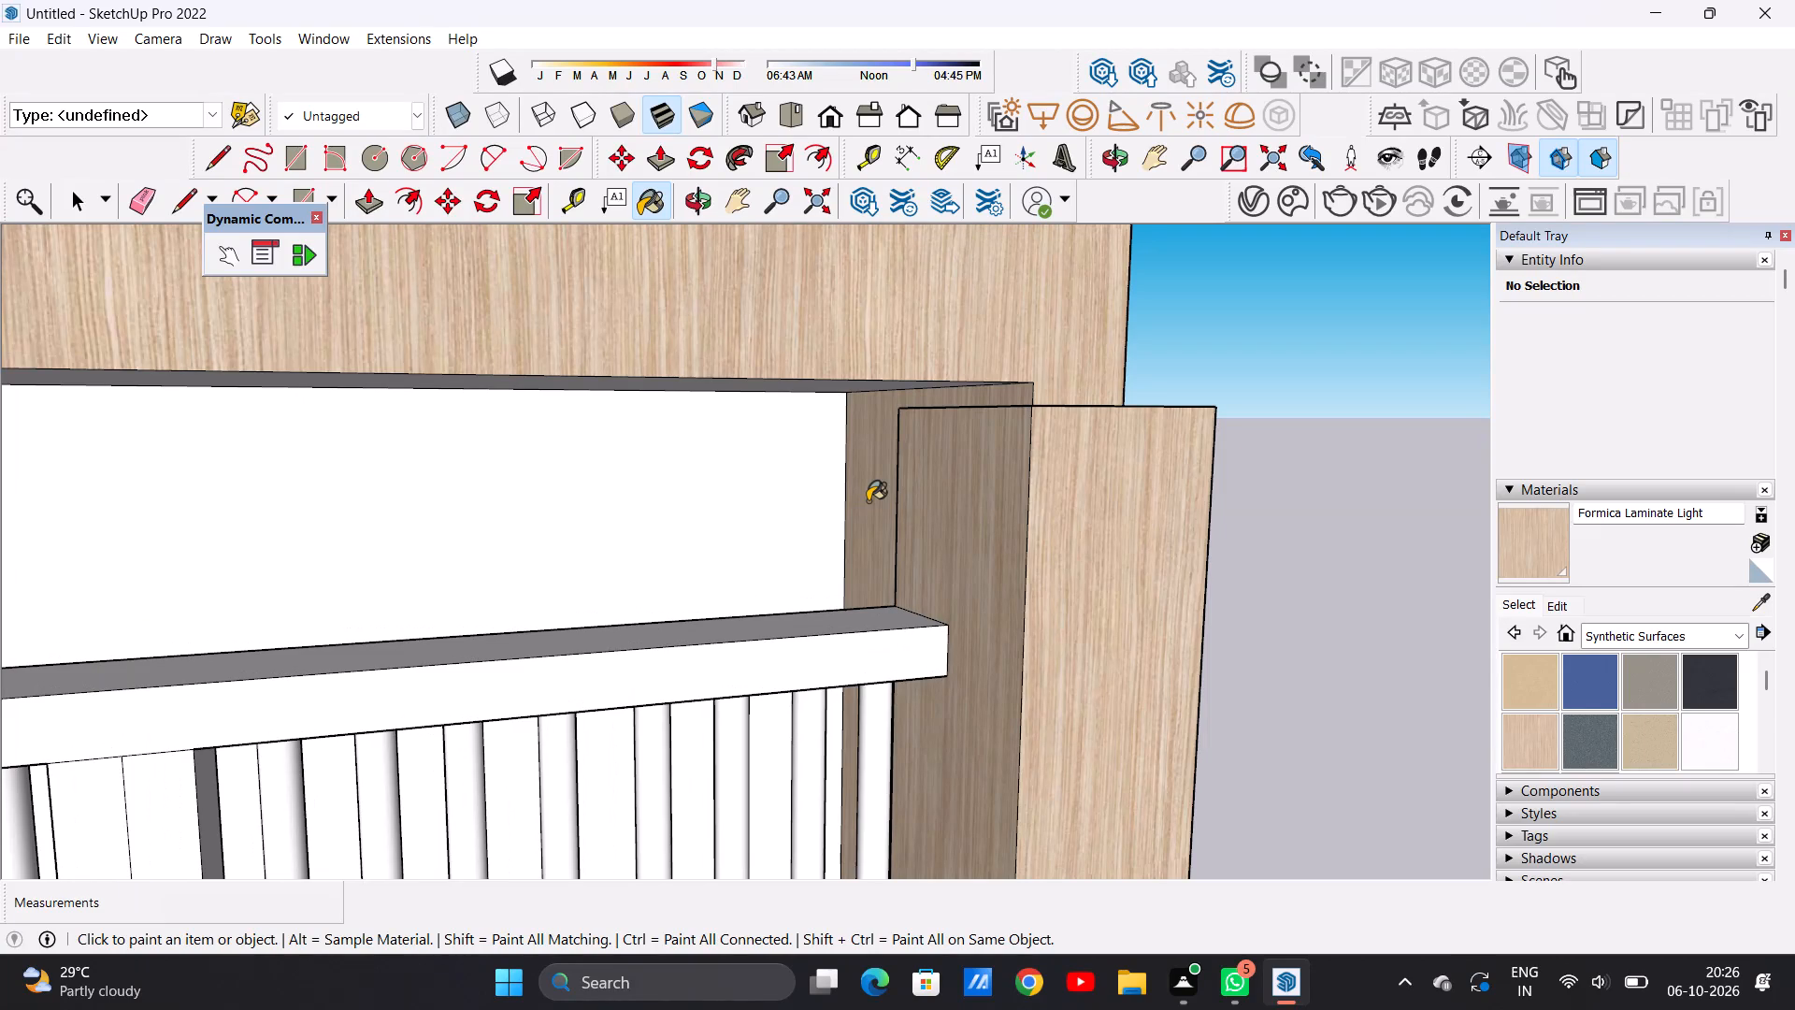
Paint the front faces of both roof cornice bands and the ledge between them on the tall left block with Formica Laminate Light.
{"action": "scroll", "coordinate": [842, 563], "scroll_direction": "down", "scroll_amount": 20}
{"action": "scroll", "coordinate": [842, 563], "scroll_direction": "down", "scroll_amount": 4}
{"action": "middle_click_drag", "start_coordinate": [945, 554], "coordinate": [940, 555]}
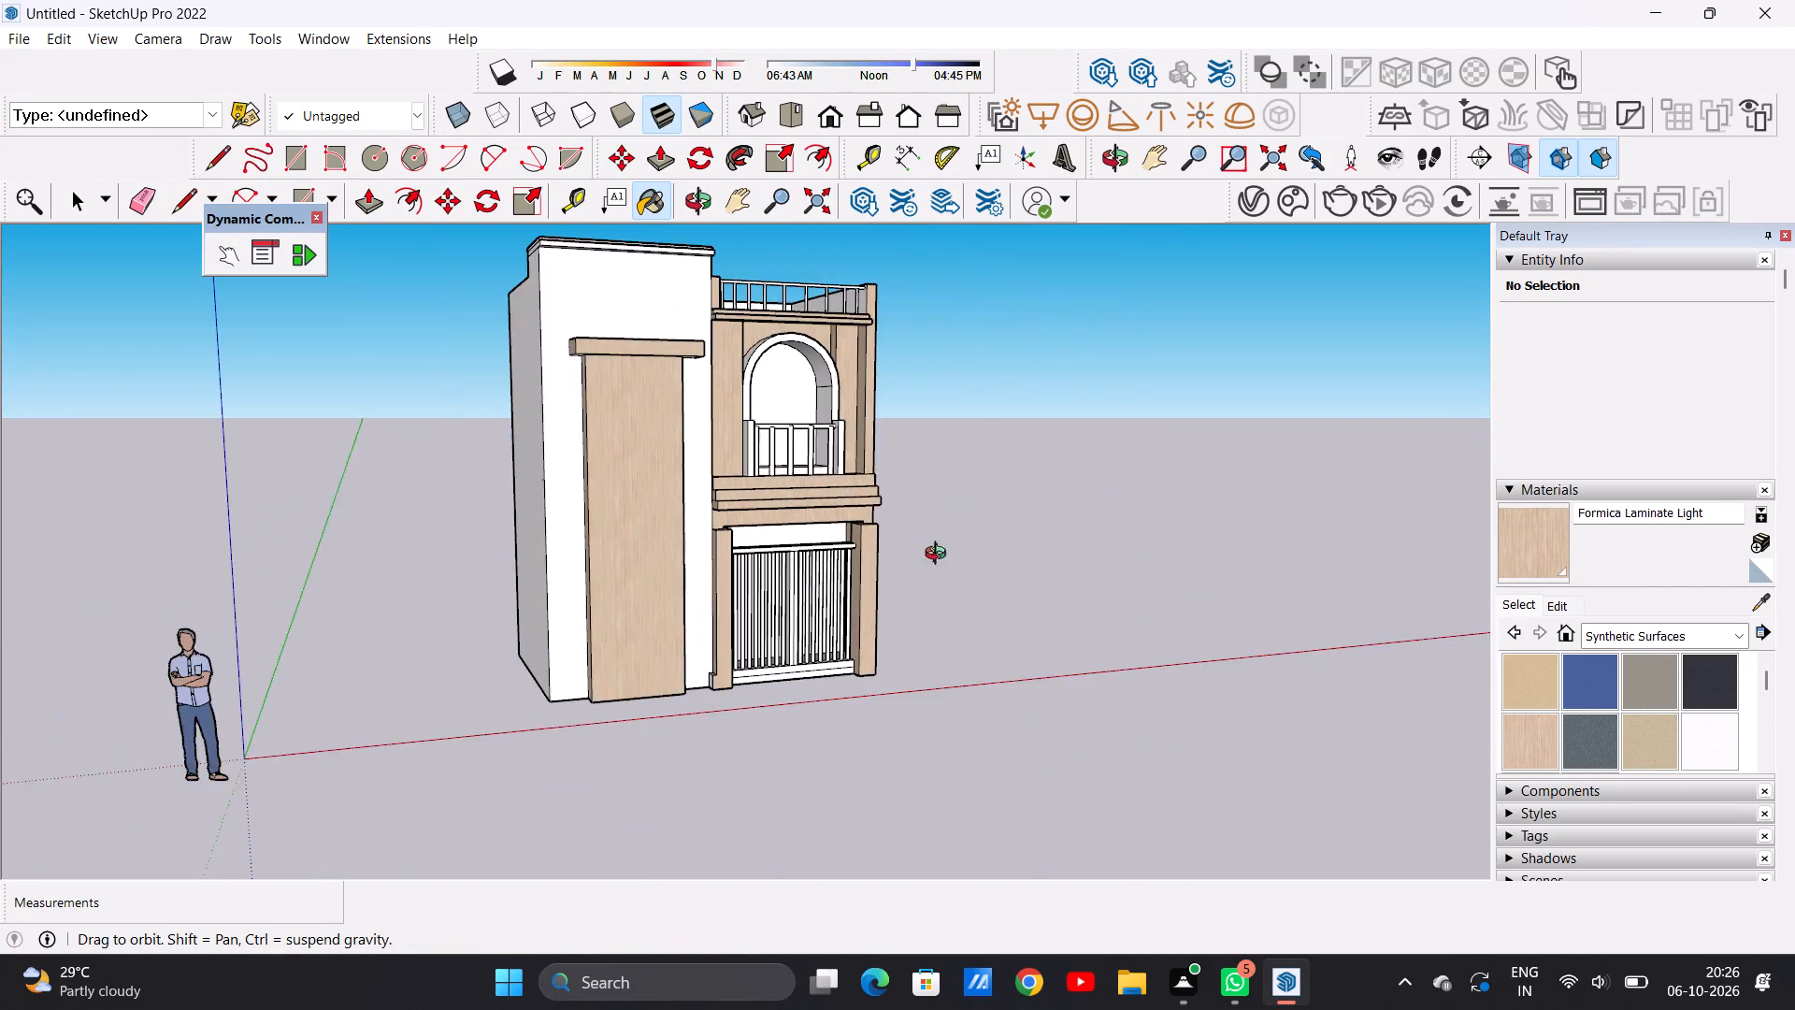
{"action": "middle_click_drag", "start_coordinate": [940, 555], "coordinate": [783, 550]}
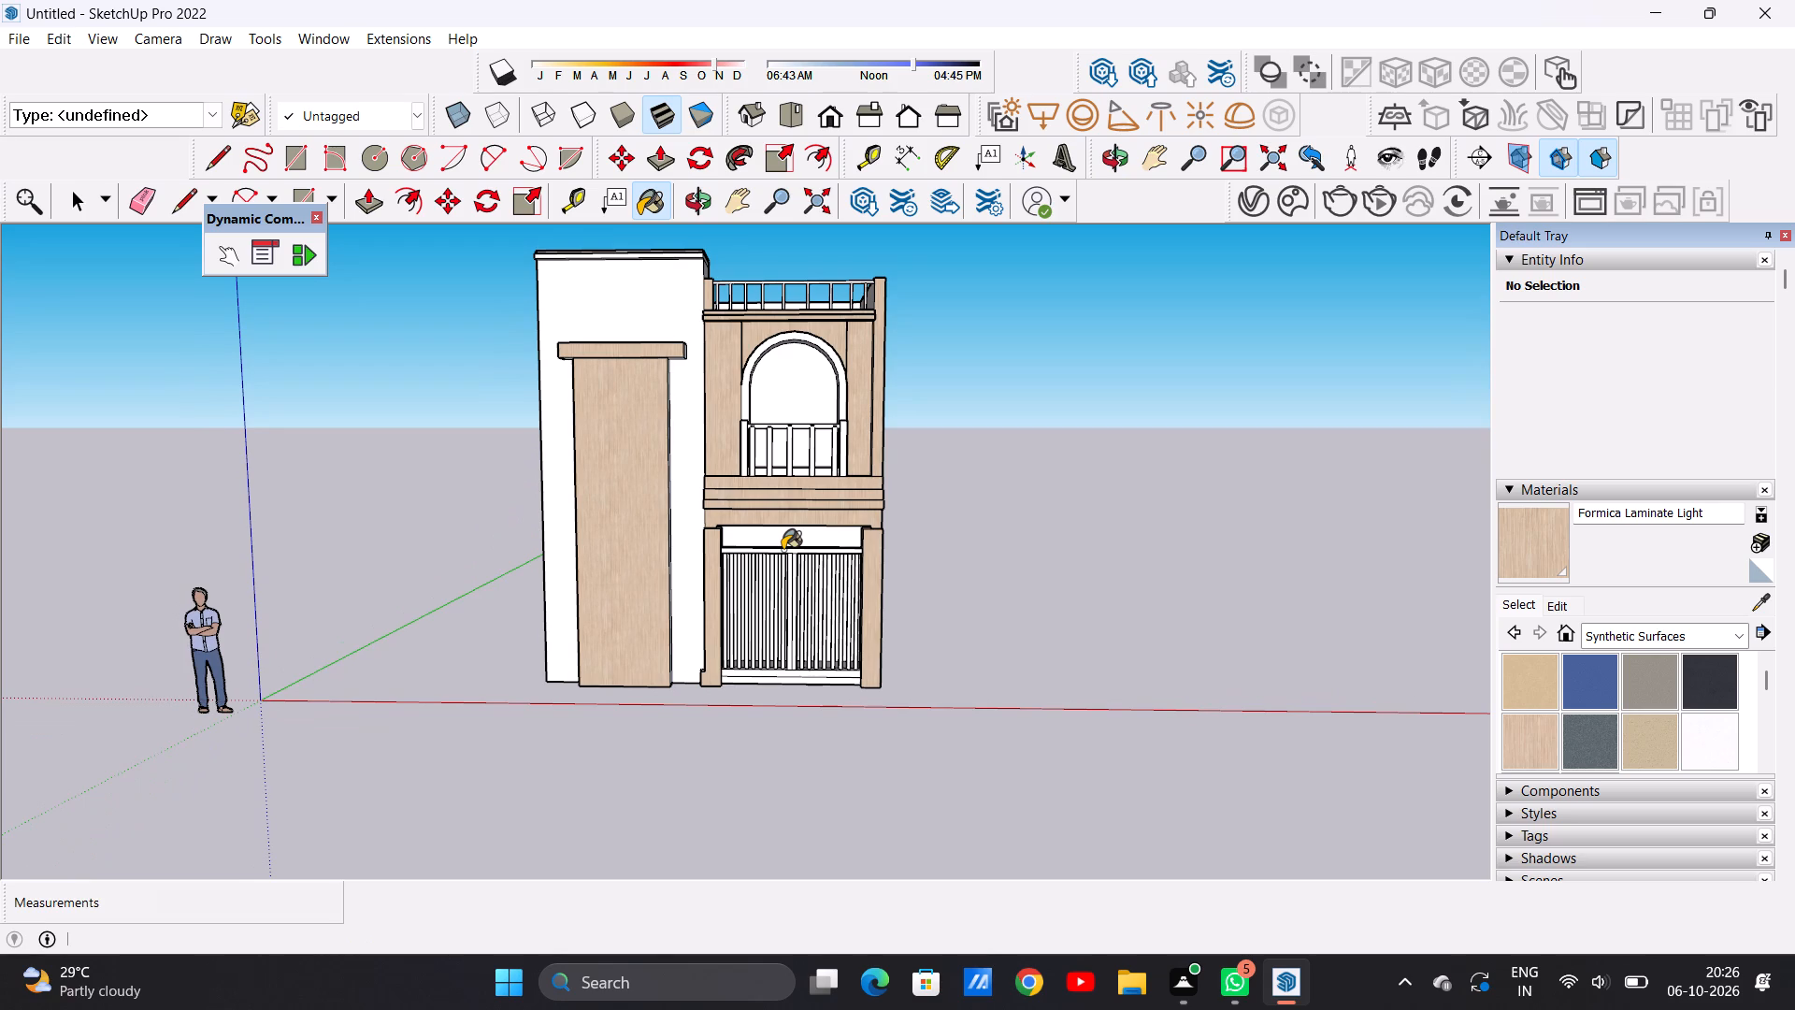
{"action": "scroll", "coordinate": [779, 559], "scroll_direction": "down", "scroll_amount": 6}
{"action": "scroll", "coordinate": [749, 389], "scroll_direction": "up", "scroll_amount": 20}
{"action": "scroll", "coordinate": [749, 389], "scroll_direction": "up", "scroll_amount": 2}
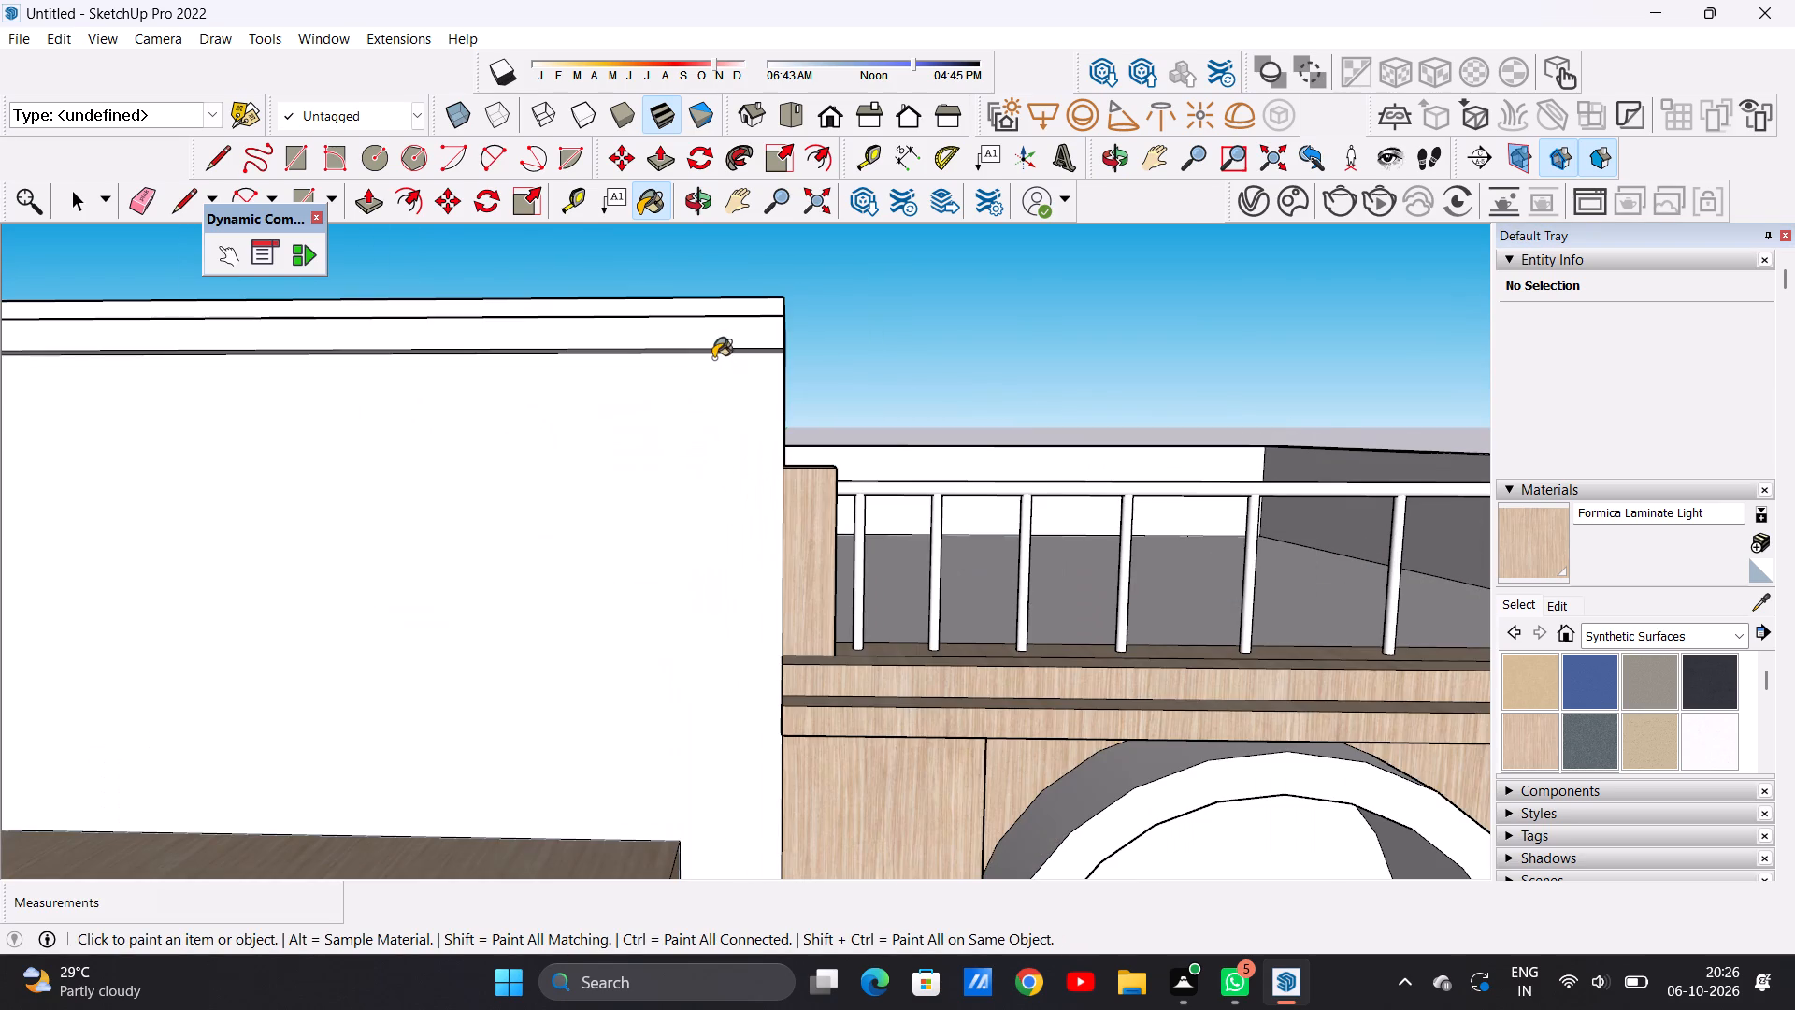
{"action": "left_click", "coordinate": [708, 339]}
{"action": "middle_click_drag", "start_coordinate": [709, 349], "coordinate": [631, 573]}
{"action": "scroll", "coordinate": [679, 454], "scroll_direction": "up", "scroll_amount": 4}
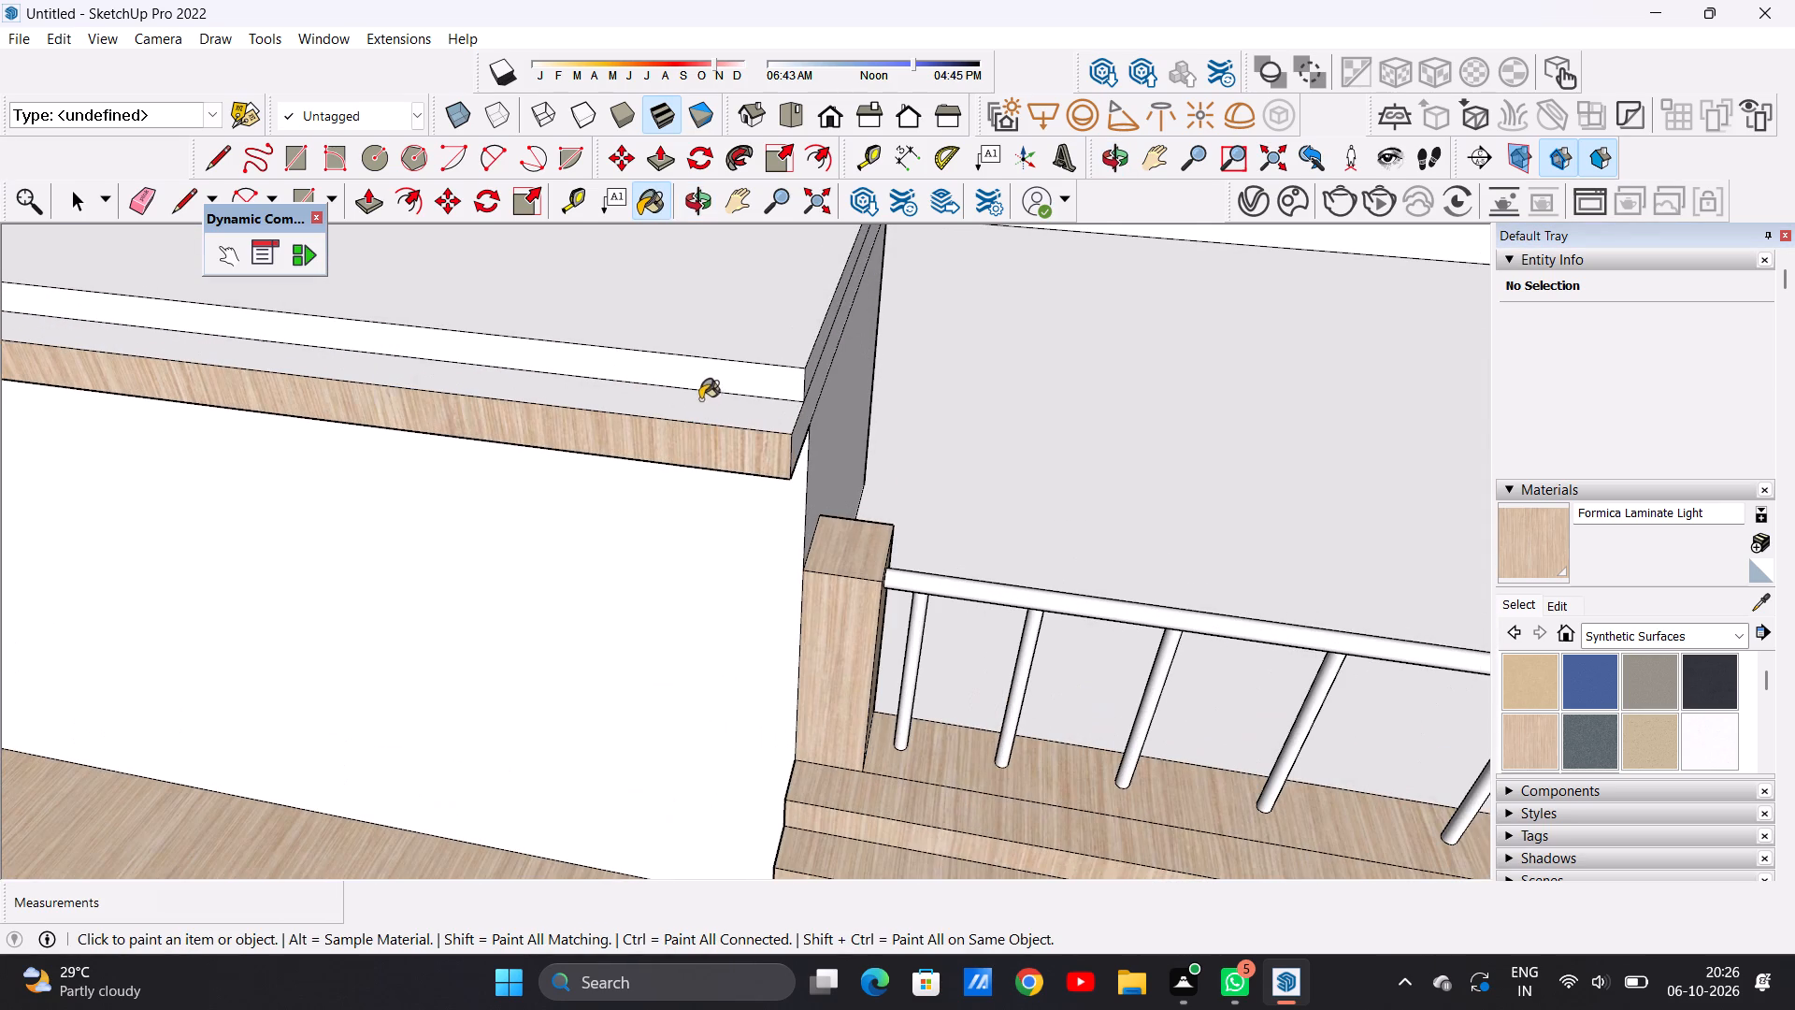
{"action": "left_click", "coordinate": [704, 382]}
{"action": "left_click", "coordinate": [713, 420]}
Paint the right end faces of both roof cornice bands on the tall left block with Formica Laminate Light.
{"action": "scroll", "coordinate": [685, 431], "scroll_direction": "down", "scroll_amount": 8}
{"action": "middle_click_drag", "start_coordinate": [895, 451], "coordinate": [716, 442]}
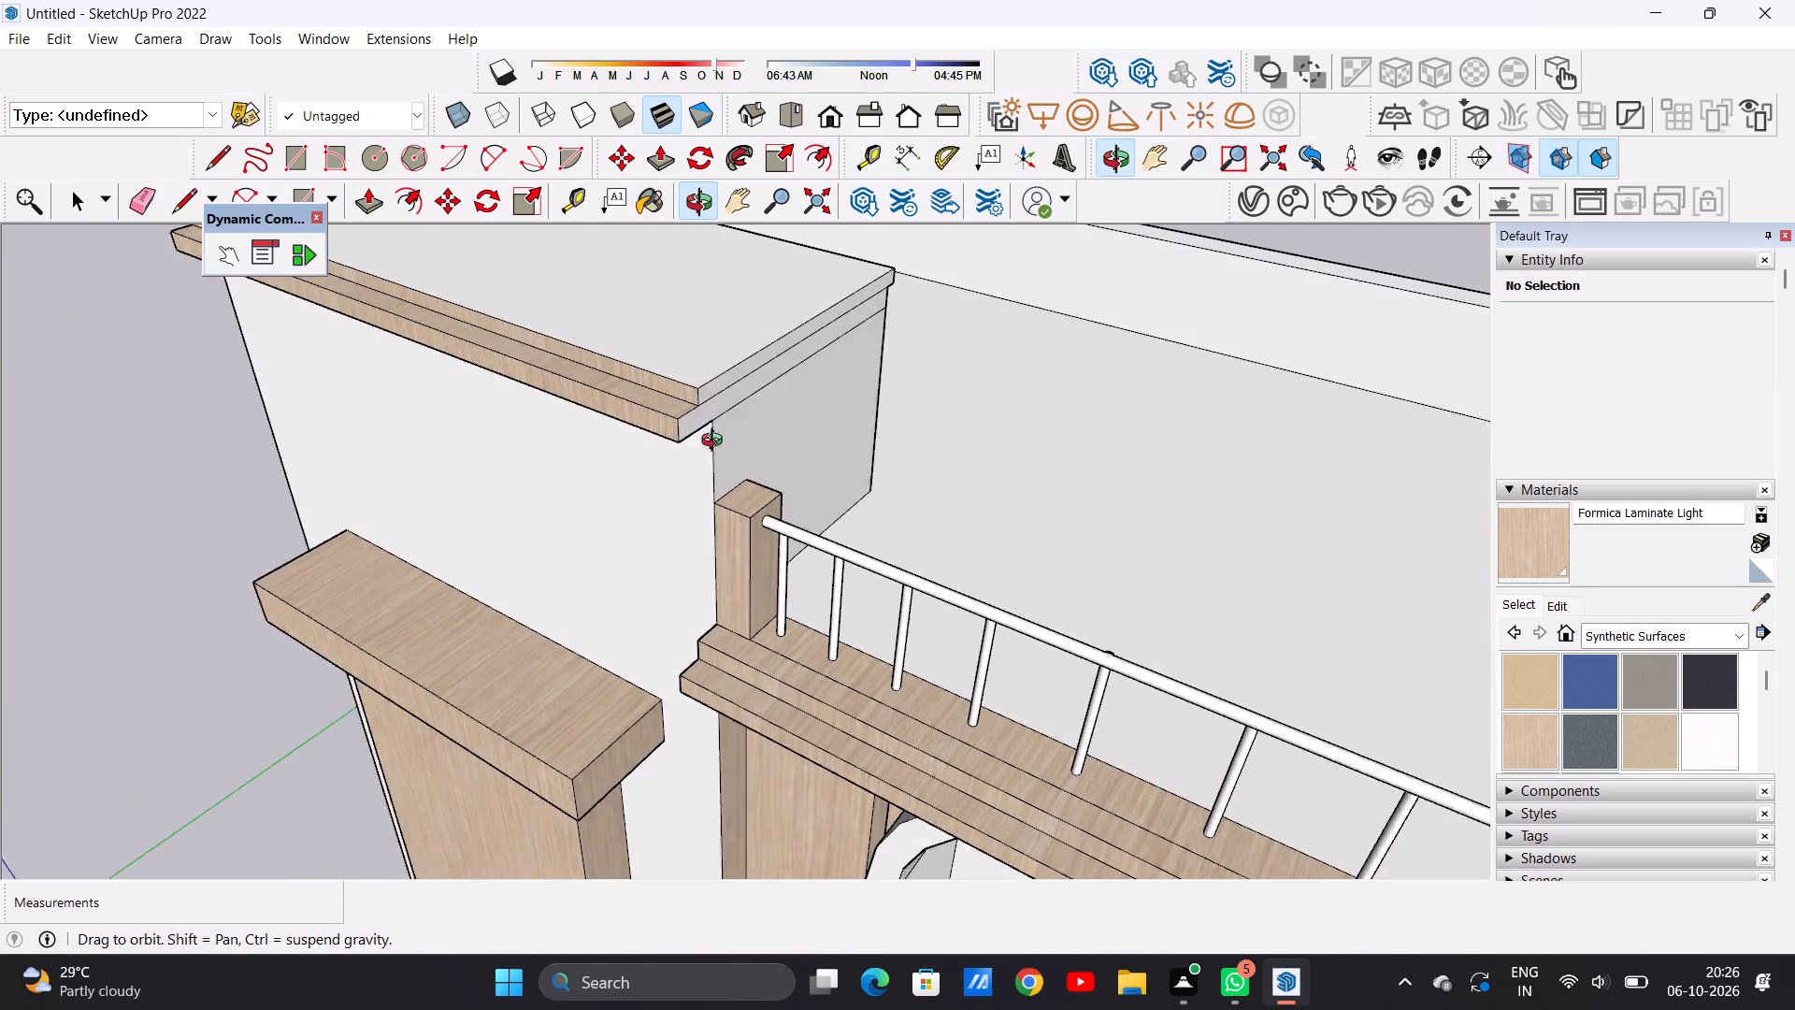
{"action": "middle_click_drag", "start_coordinate": [716, 442], "coordinate": [700, 440]}
{"action": "scroll", "coordinate": [706, 407], "scroll_direction": "up", "scroll_amount": 5}
{"action": "left_click", "coordinate": [682, 415]}
{"action": "left_click", "coordinate": [687, 381]}
{"action": "scroll", "coordinate": [727, 488], "scroll_direction": "down", "scroll_amount": 7}
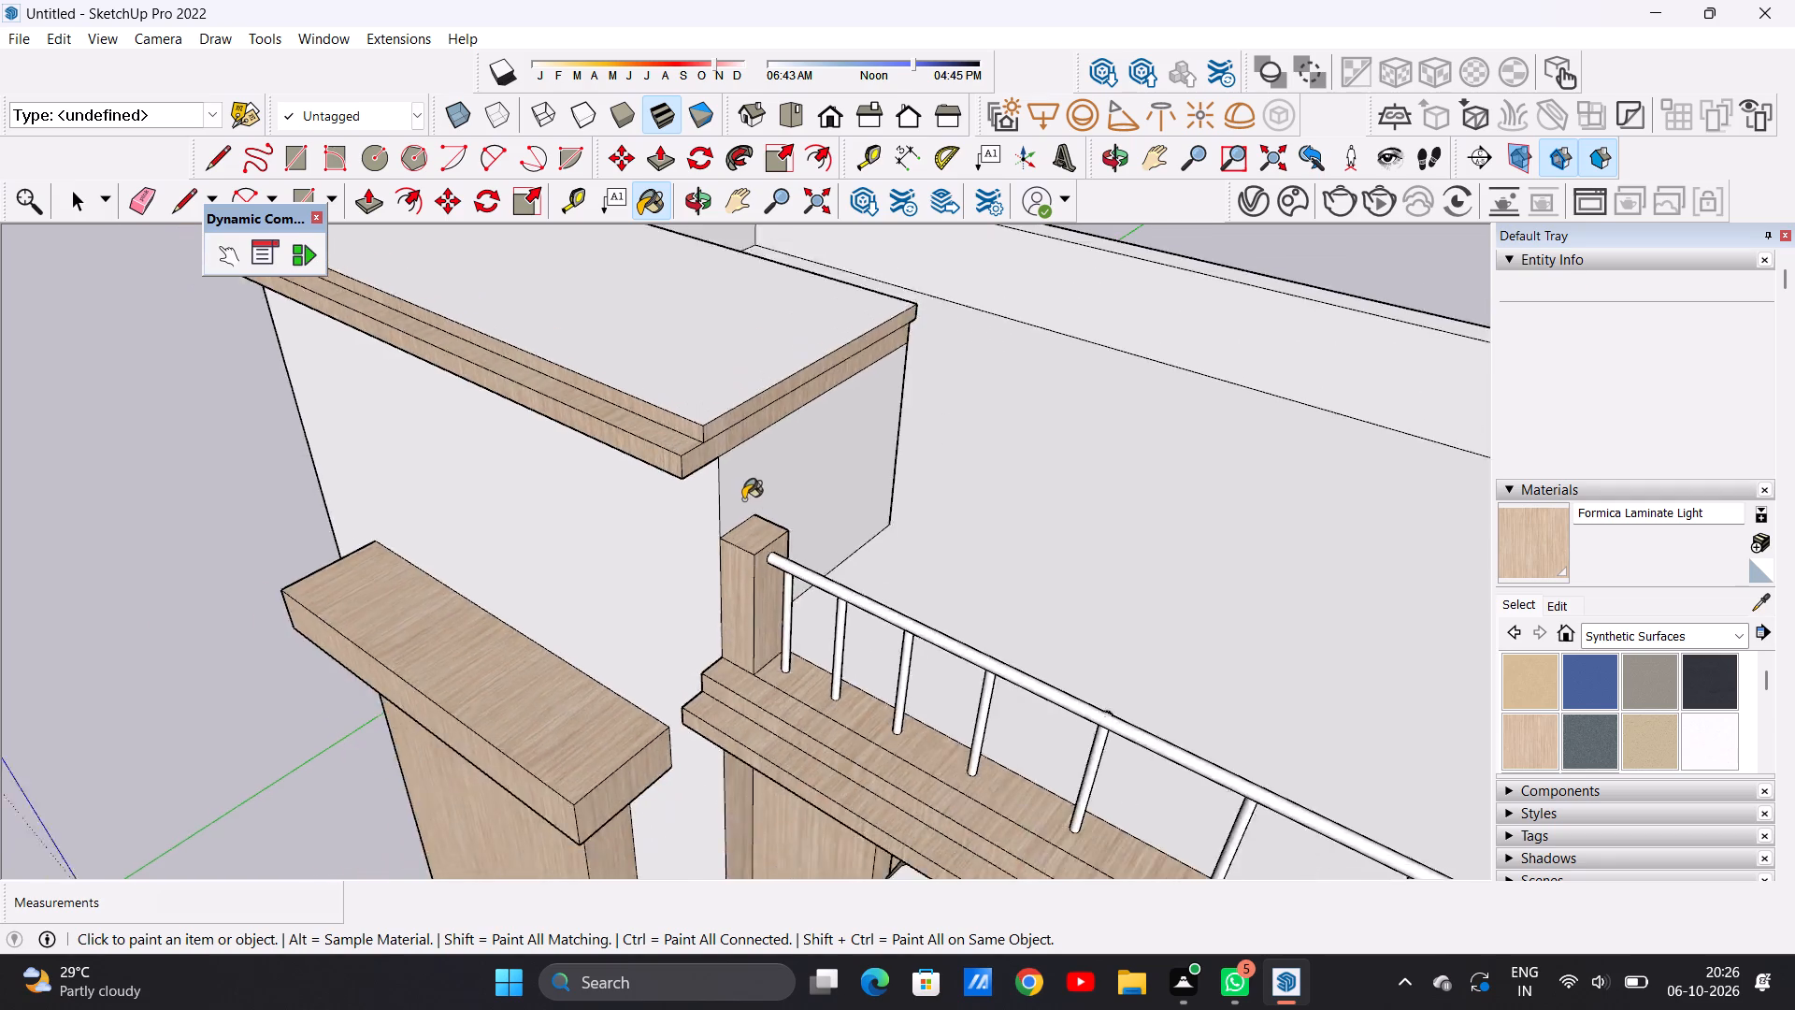
Paint the left end faces of both roof cornice bands on the tall left block with Formica Laminate Light.
{"action": "scroll", "coordinate": [743, 499], "scroll_direction": "down", "scroll_amount": 13}
{"action": "middle_click_drag", "start_coordinate": [505, 427], "coordinate": [1176, 412]}
{"action": "scroll", "coordinate": [567, 524], "scroll_direction": "up", "scroll_amount": 8}
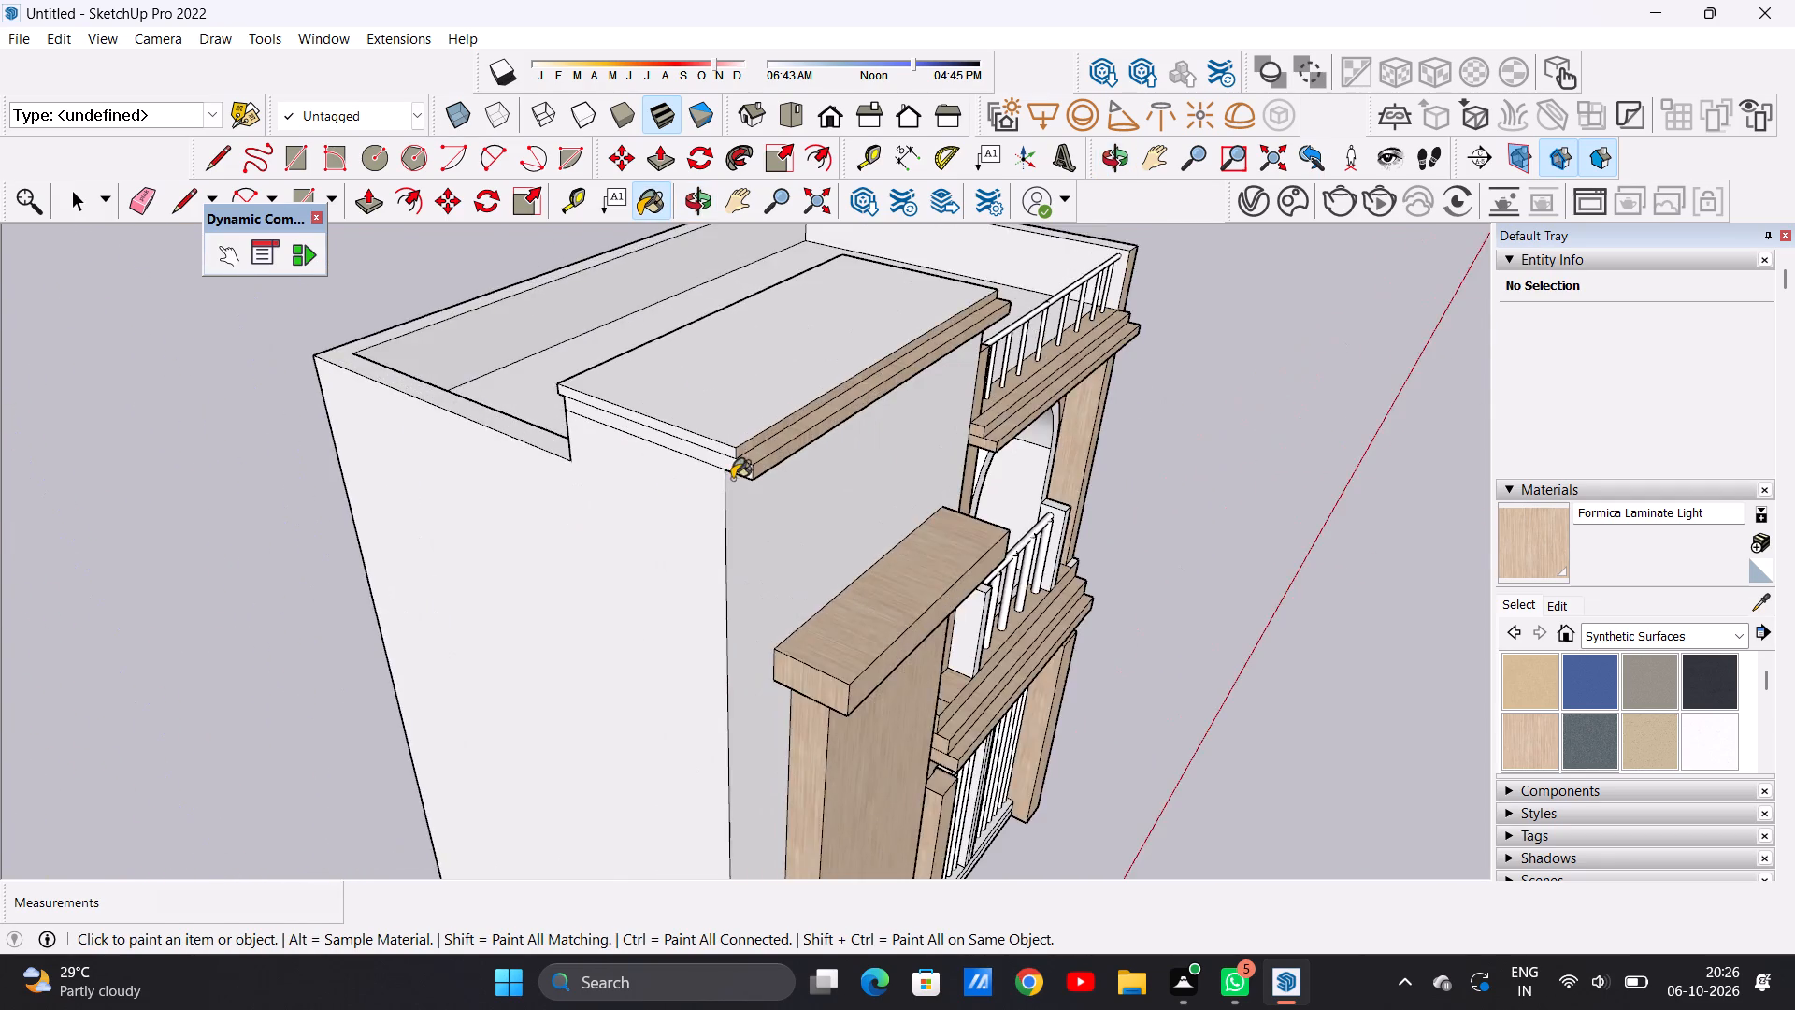
{"action": "scroll", "coordinate": [732, 479], "scroll_direction": "up", "scroll_amount": 14}
{"action": "left_click", "coordinate": [675, 418]}
{"action": "left_click", "coordinate": [708, 484]}
{"action": "scroll", "coordinate": [699, 506], "scroll_direction": "down", "scroll_amount": 6}
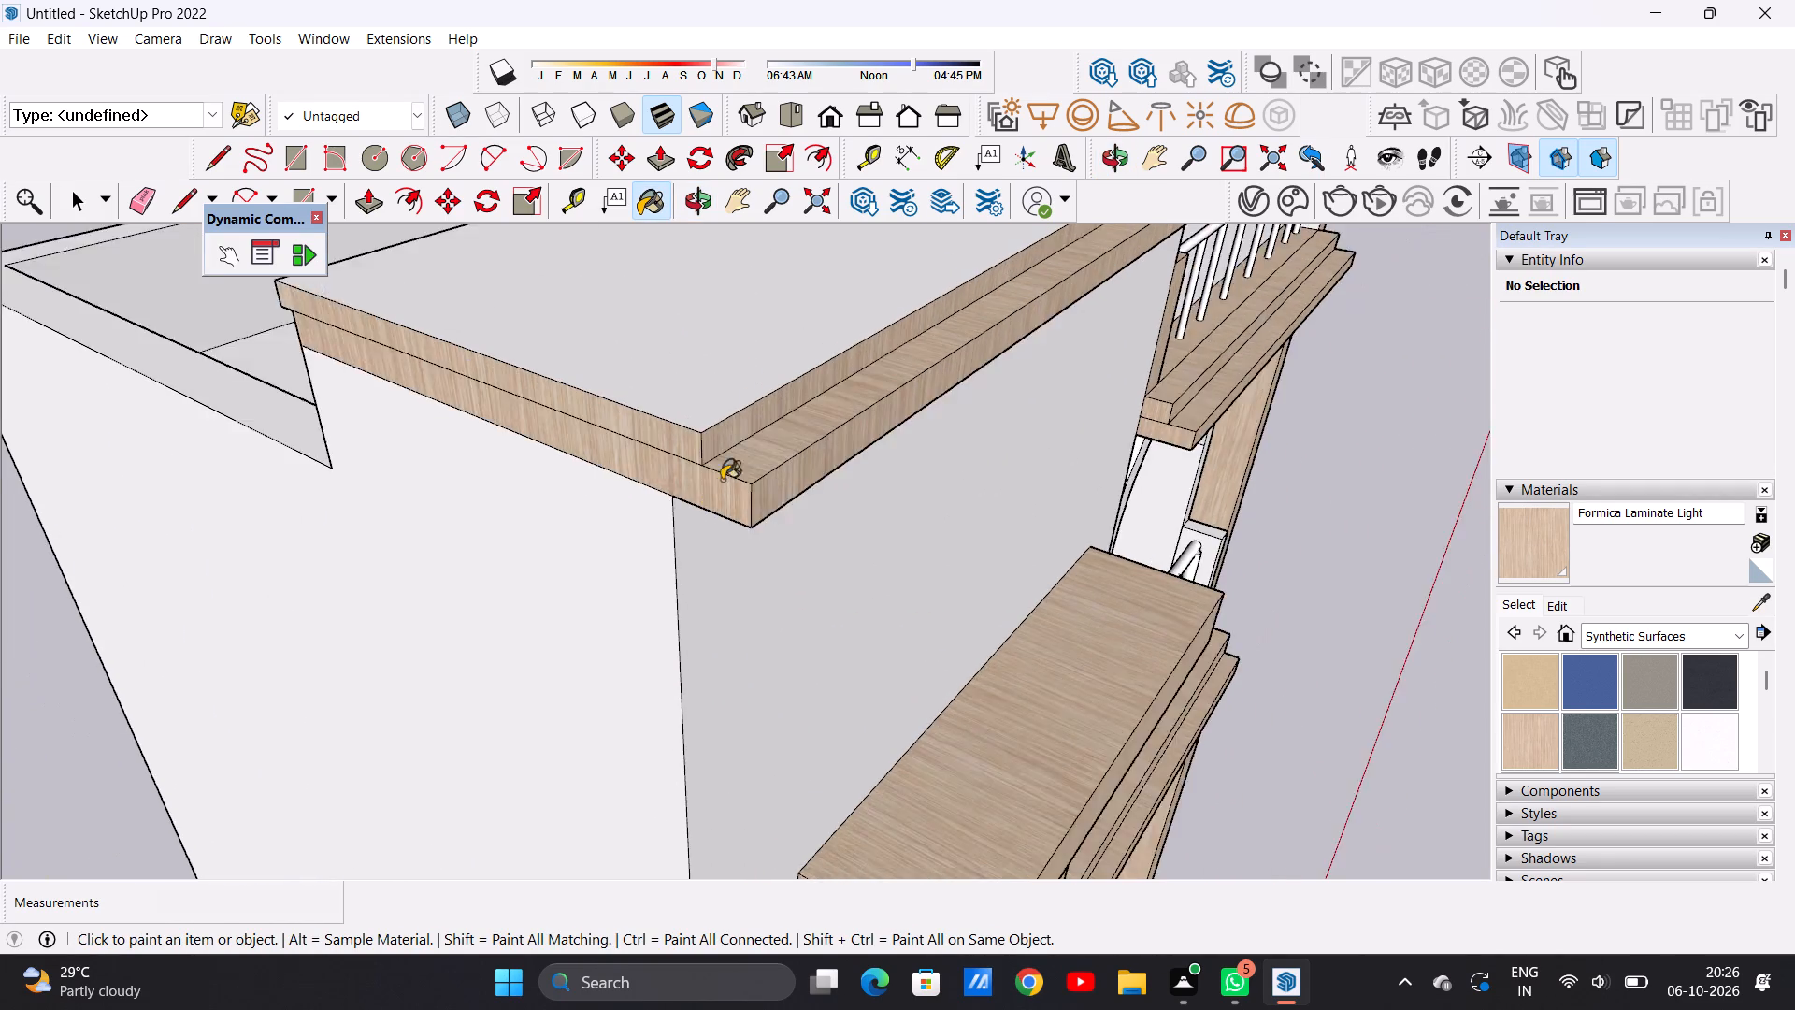
Paint the rear faces of both roof cornice bands on the tall left block with Formica Laminate Light.
{"action": "scroll", "coordinate": [722, 480], "scroll_direction": "down", "scroll_amount": 13}
{"action": "scroll", "coordinate": [490, 409], "scroll_direction": "up", "scroll_amount": 1}
{"action": "middle_click_drag", "start_coordinate": [493, 424], "coordinate": [938, 455]}
{"action": "scroll", "coordinate": [884, 455], "scroll_direction": "up", "scroll_amount": 6}
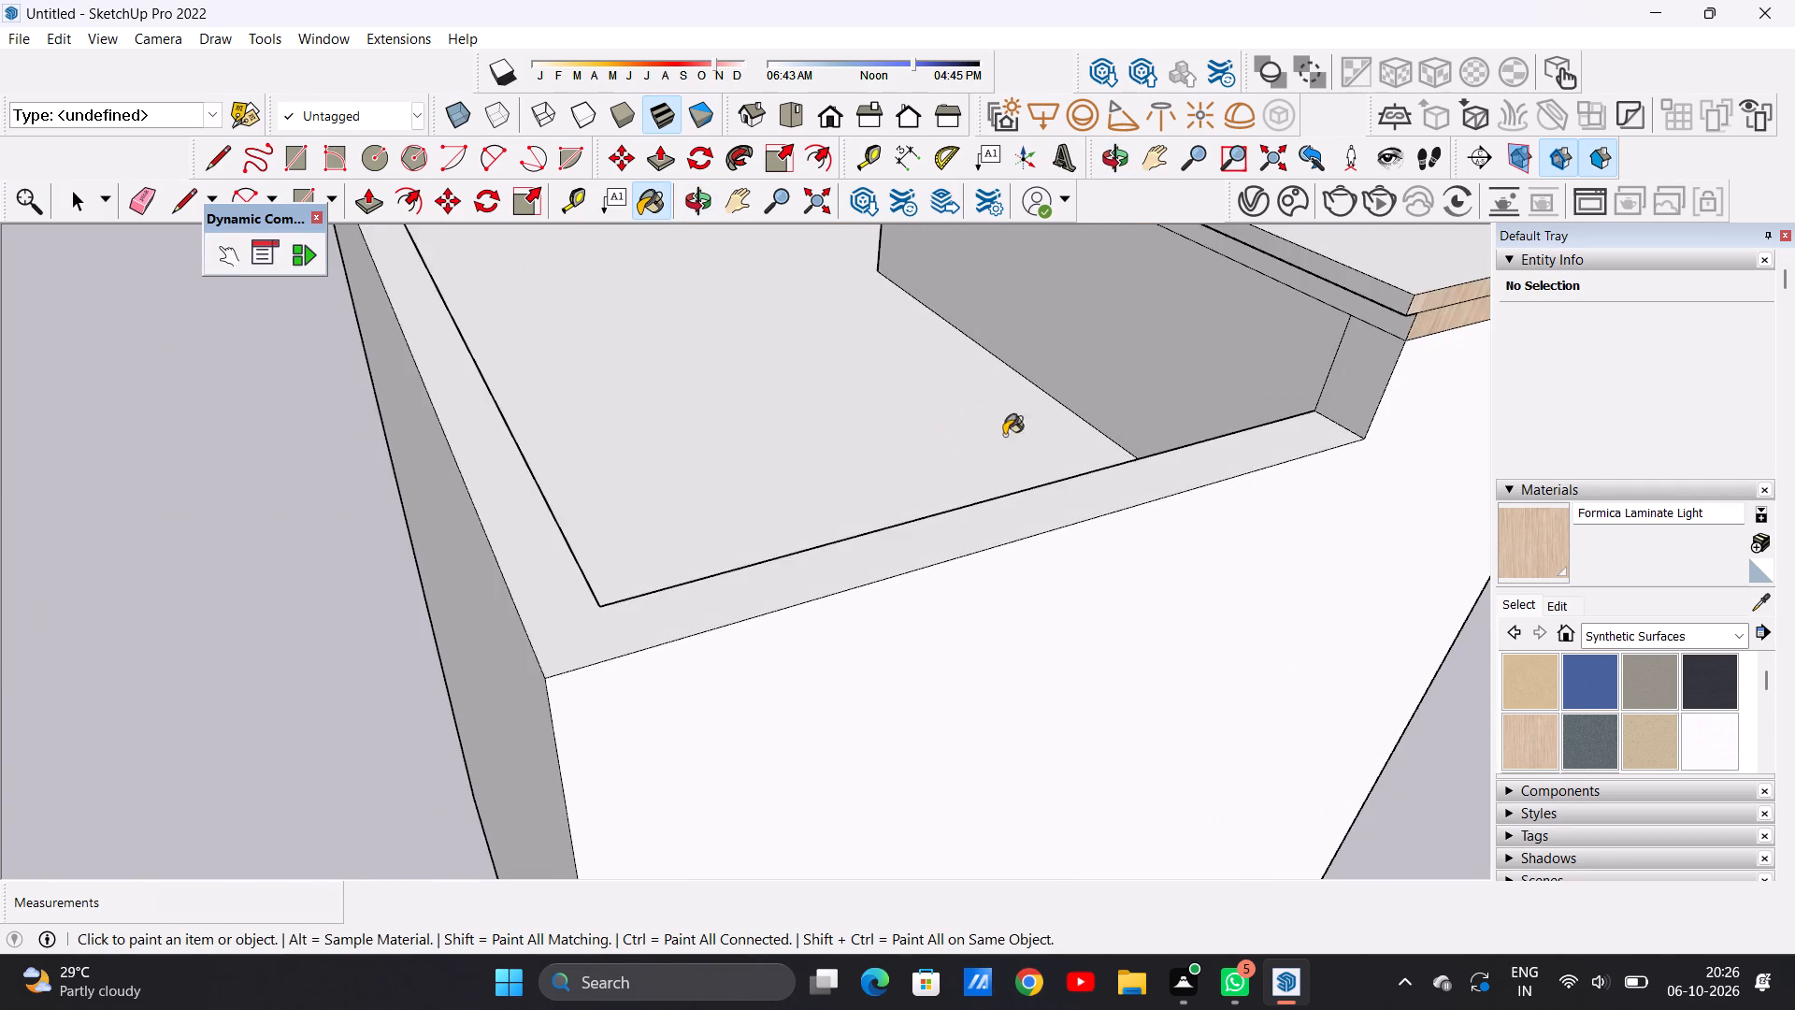
{"action": "scroll", "coordinate": [1019, 446], "scroll_direction": "down", "scroll_amount": 11}
{"action": "scroll", "coordinate": [1163, 392], "scroll_direction": "up", "scroll_amount": 20}
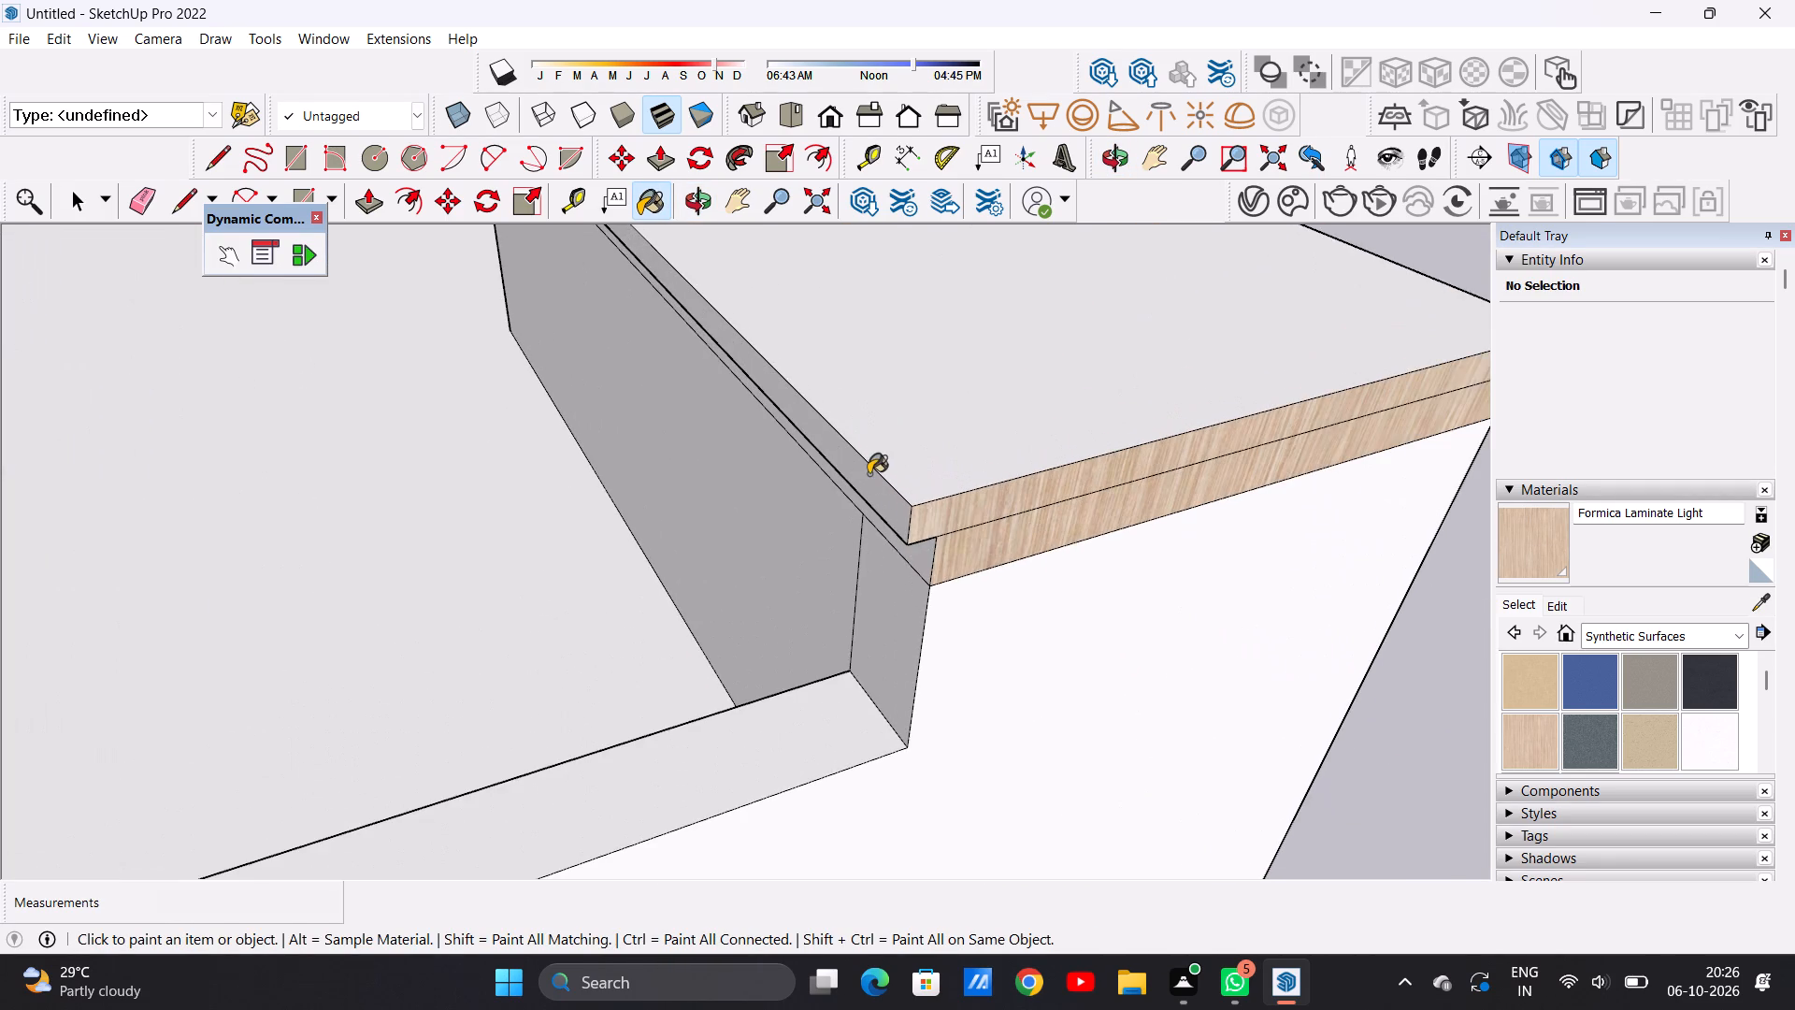
{"action": "left_click", "coordinate": [869, 474]}
{"action": "scroll", "coordinate": [887, 408], "scroll_direction": "down", "scroll_amount": 4}
{"action": "middle_click_drag", "start_coordinate": [977, 606], "coordinate": [955, 470]}
{"action": "scroll", "coordinate": [868, 353], "scroll_direction": "up", "scroll_amount": 6}
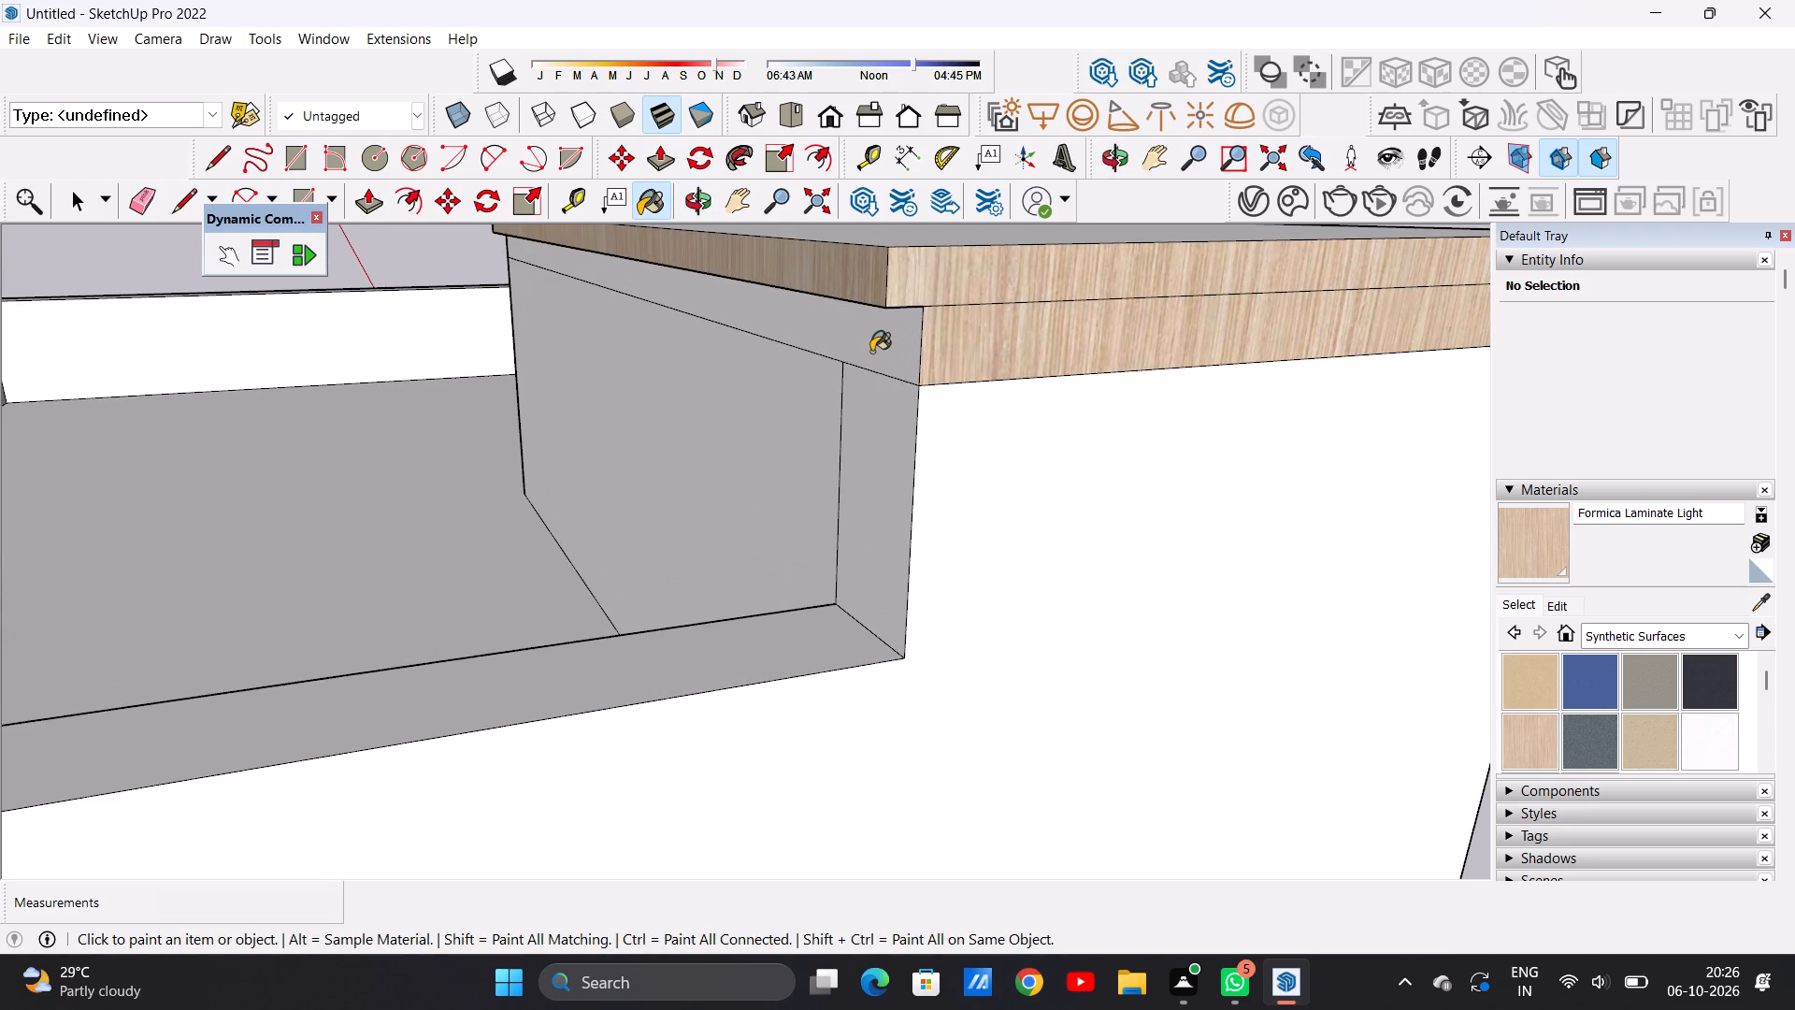
{"action": "left_click", "coordinate": [871, 352]}
Paint the top roof face of the tall left block with Formica Laminate Light.
{"action": "scroll", "coordinate": [705, 483], "scroll_direction": "down", "scroll_amount": 17}
{"action": "middle_click_drag", "start_coordinate": [952, 491], "coordinate": [289, 446]}
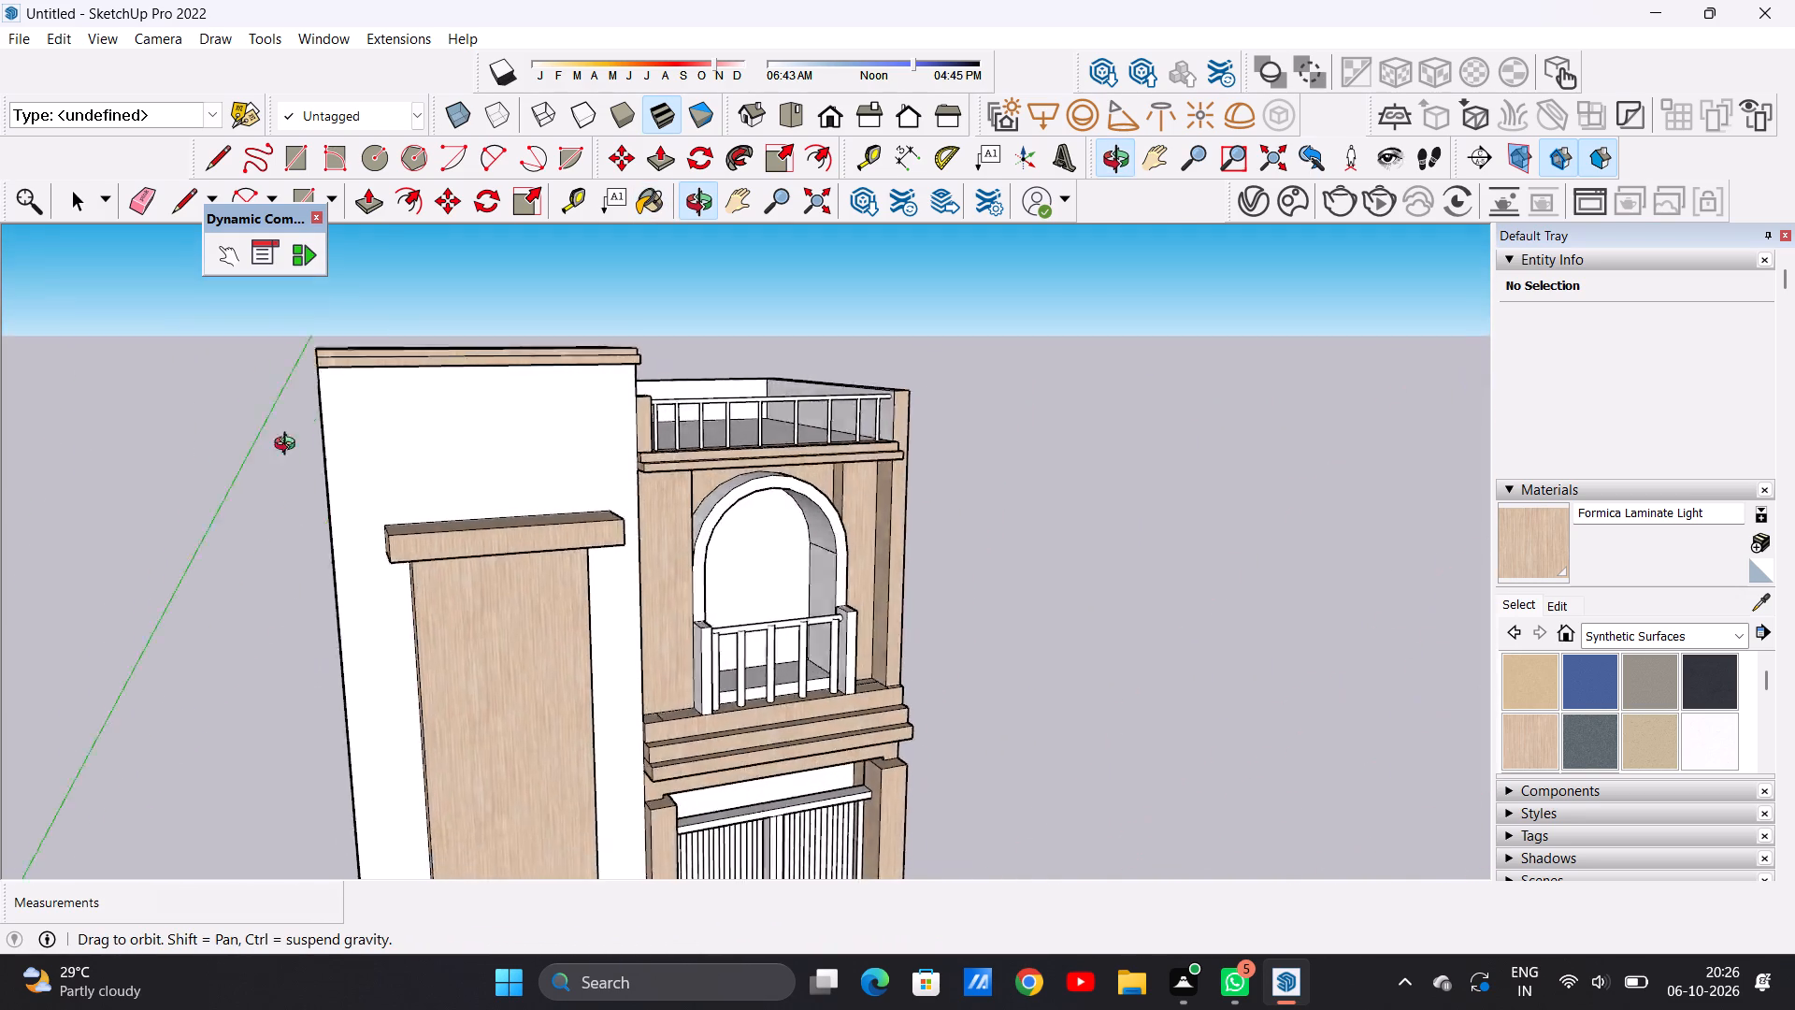
{"action": "middle_click_drag", "start_coordinate": [289, 446], "coordinate": [212, 465]}
{"action": "scroll", "coordinate": [254, 479], "scroll_direction": "down", "scroll_amount": 2}
{"action": "middle_click_drag", "start_coordinate": [584, 423], "coordinate": [486, 721]}
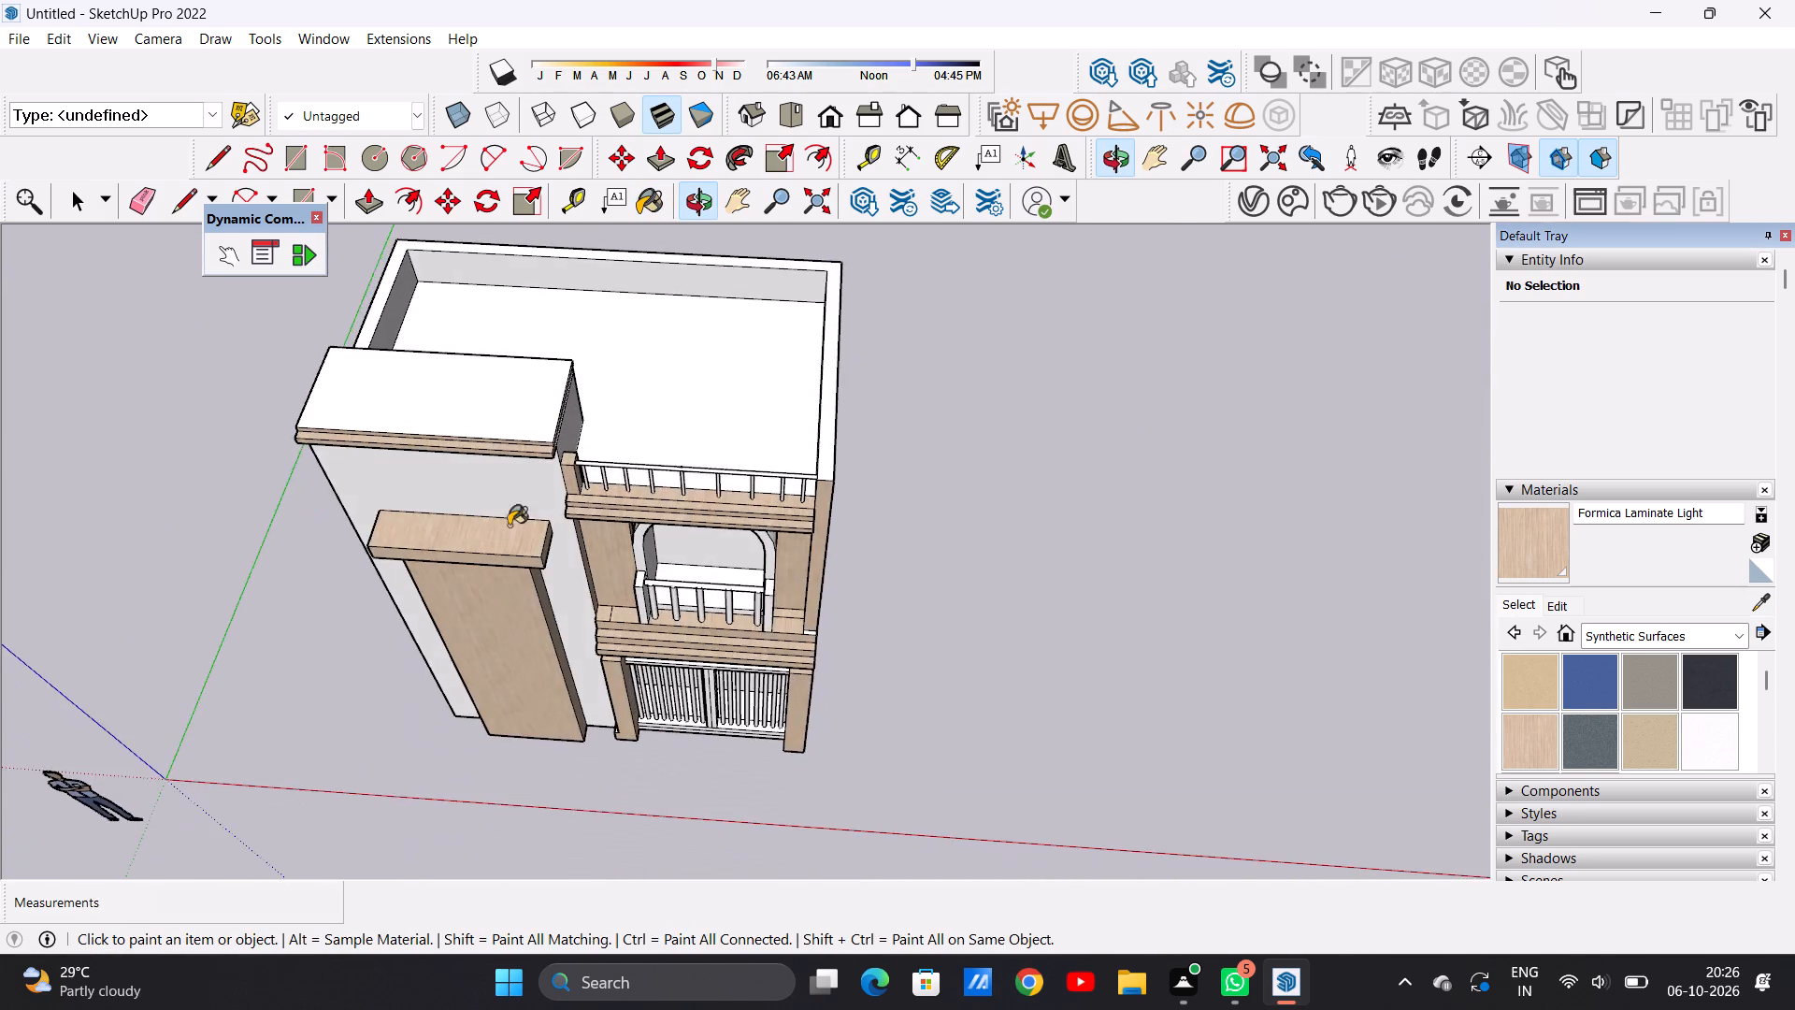
{"action": "scroll", "coordinate": [516, 436], "scroll_direction": "up", "scroll_amount": 5}
{"action": "left_click", "coordinate": [516, 419]}
Paint the front face of the arch surround behind the balcony railing with Formica Laminate Light.
{"action": "scroll", "coordinate": [595, 411], "scroll_direction": "down", "scroll_amount": 1}
{"action": "middle_click_drag", "start_coordinate": [695, 411], "coordinate": [652, 353]}
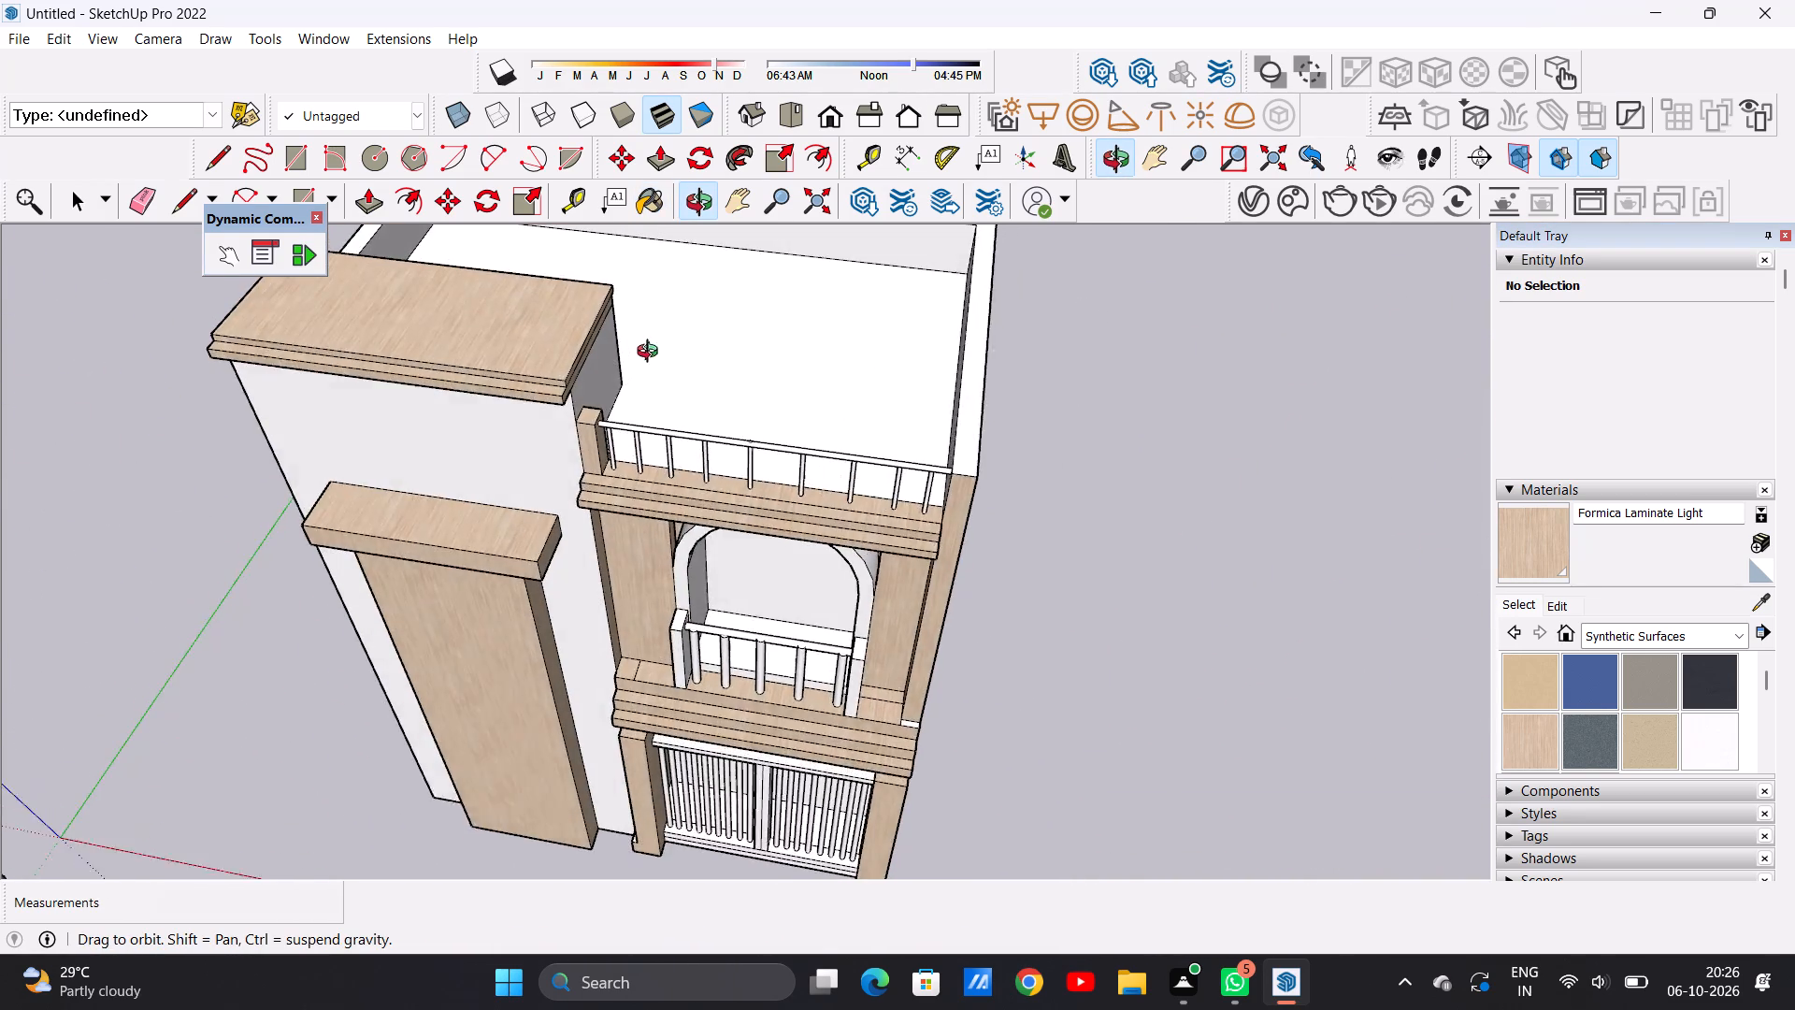
{"action": "middle_click_drag", "start_coordinate": [652, 353], "coordinate": [652, 353]}
{"action": "scroll", "coordinate": [553, 496], "scroll_direction": "down", "scroll_amount": 8}
{"action": "middle_click_drag", "start_coordinate": [581, 625], "coordinate": [667, 412]}
{"action": "middle_click_drag", "start_coordinate": [545, 622], "coordinate": [547, 566]}
{"action": "scroll", "coordinate": [534, 577], "scroll_direction": "up", "scroll_amount": 9}
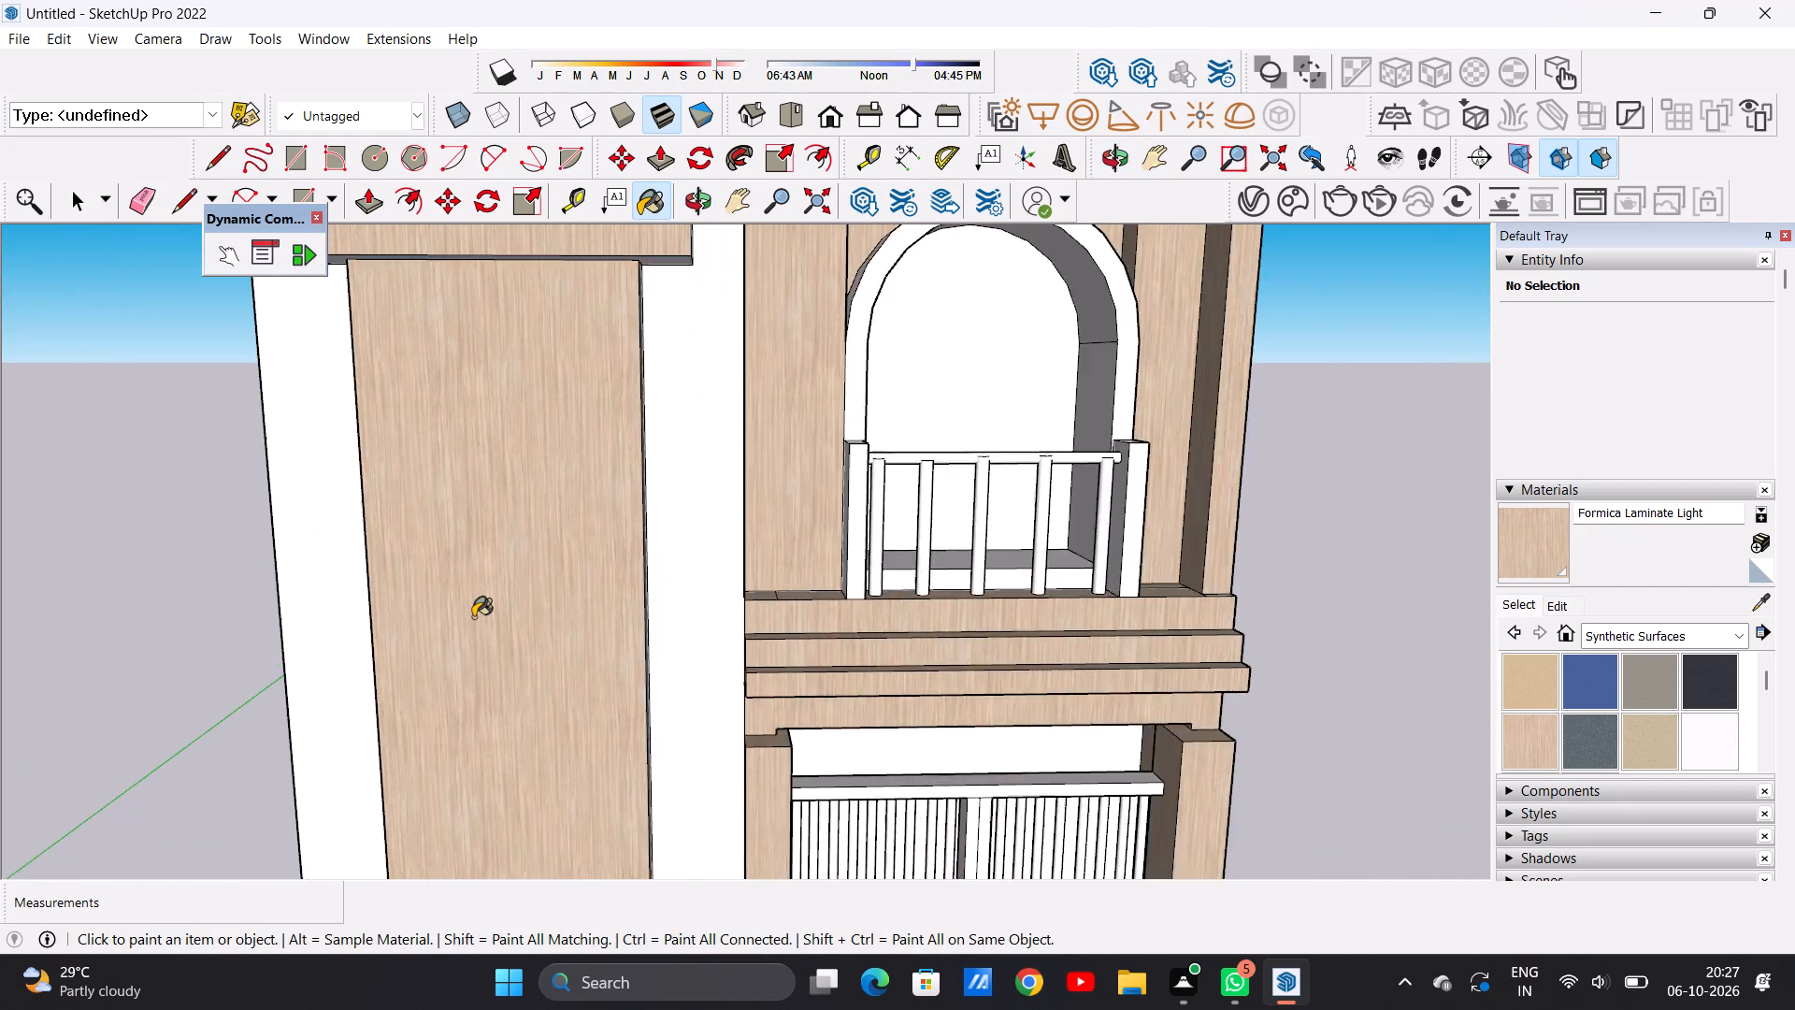
{"action": "scroll", "coordinate": [473, 617], "scroll_direction": "up", "scroll_amount": 4}
{"action": "scroll", "coordinate": [478, 615], "scroll_direction": "down", "scroll_amount": 15}
{"action": "scroll", "coordinate": [508, 601], "scroll_direction": "up", "scroll_amount": 1}
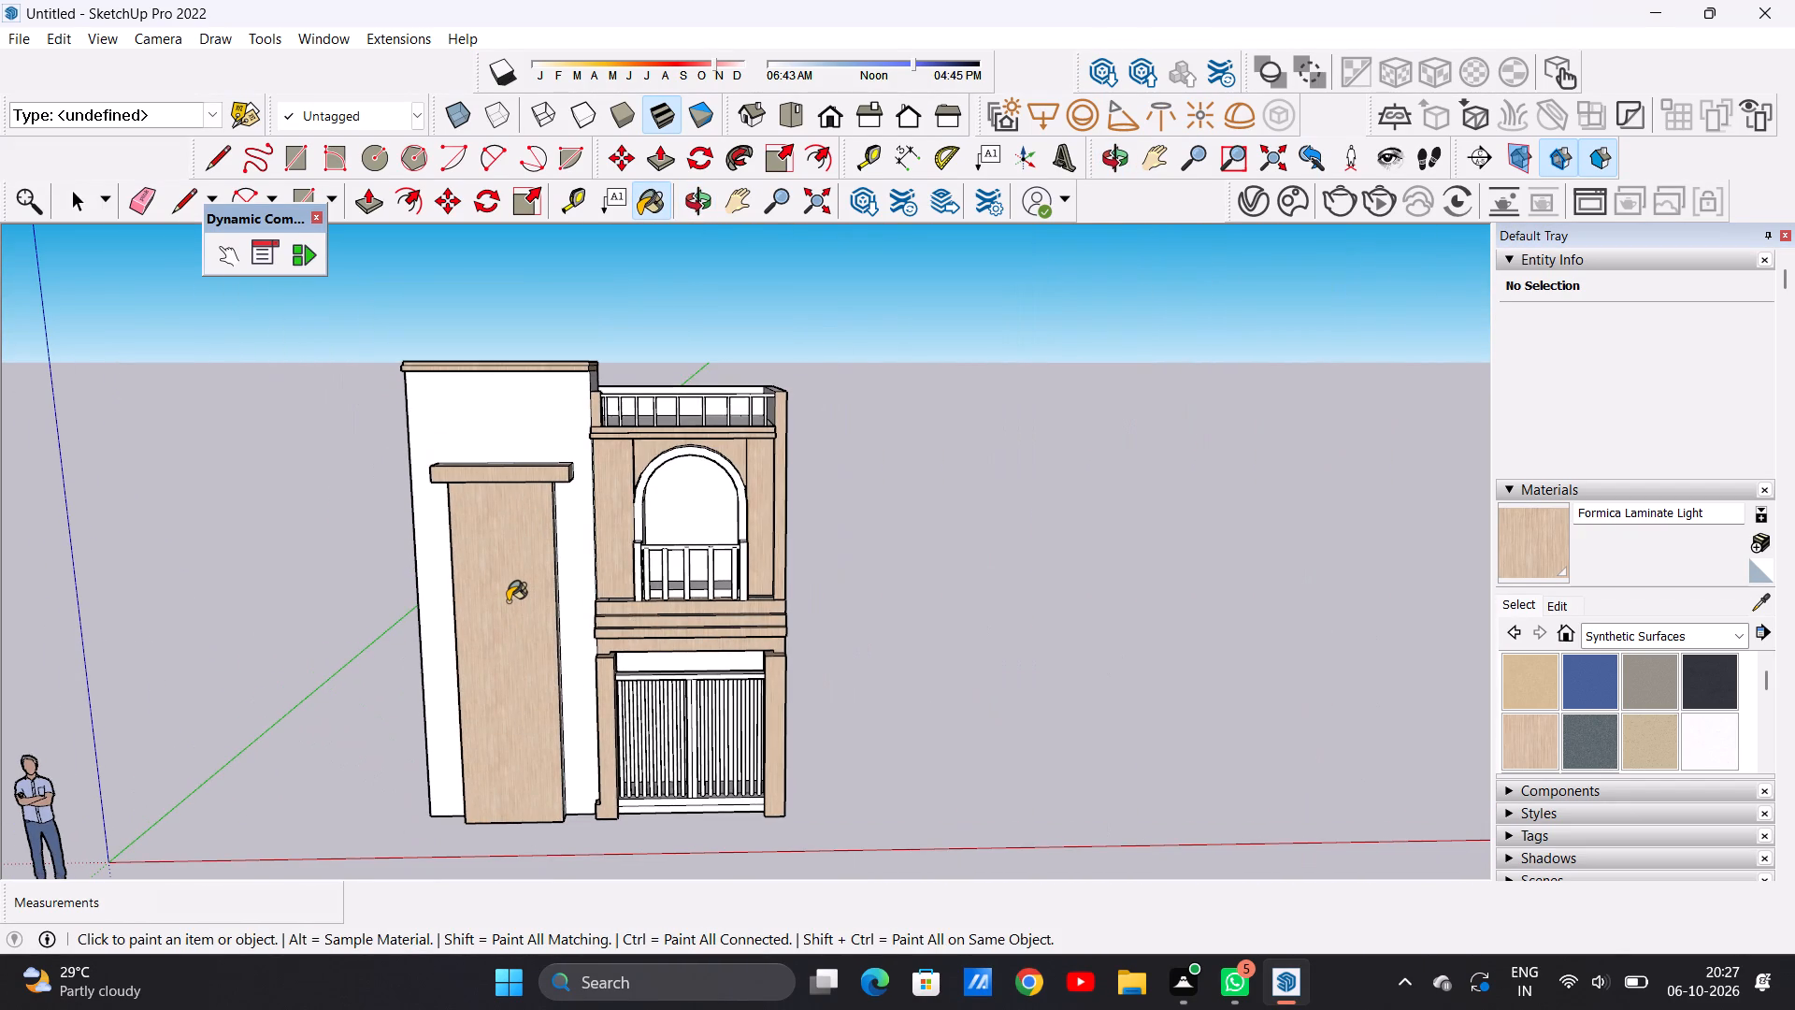
{"action": "scroll", "coordinate": [746, 527], "scroll_direction": "up", "scroll_amount": 7}
{"action": "scroll", "coordinate": [737, 528], "scroll_direction": "down", "scroll_amount": 1}
{"action": "scroll", "coordinate": [737, 528], "scroll_direction": "up", "scroll_amount": 5}
{"action": "left_click", "coordinate": [740, 519]}
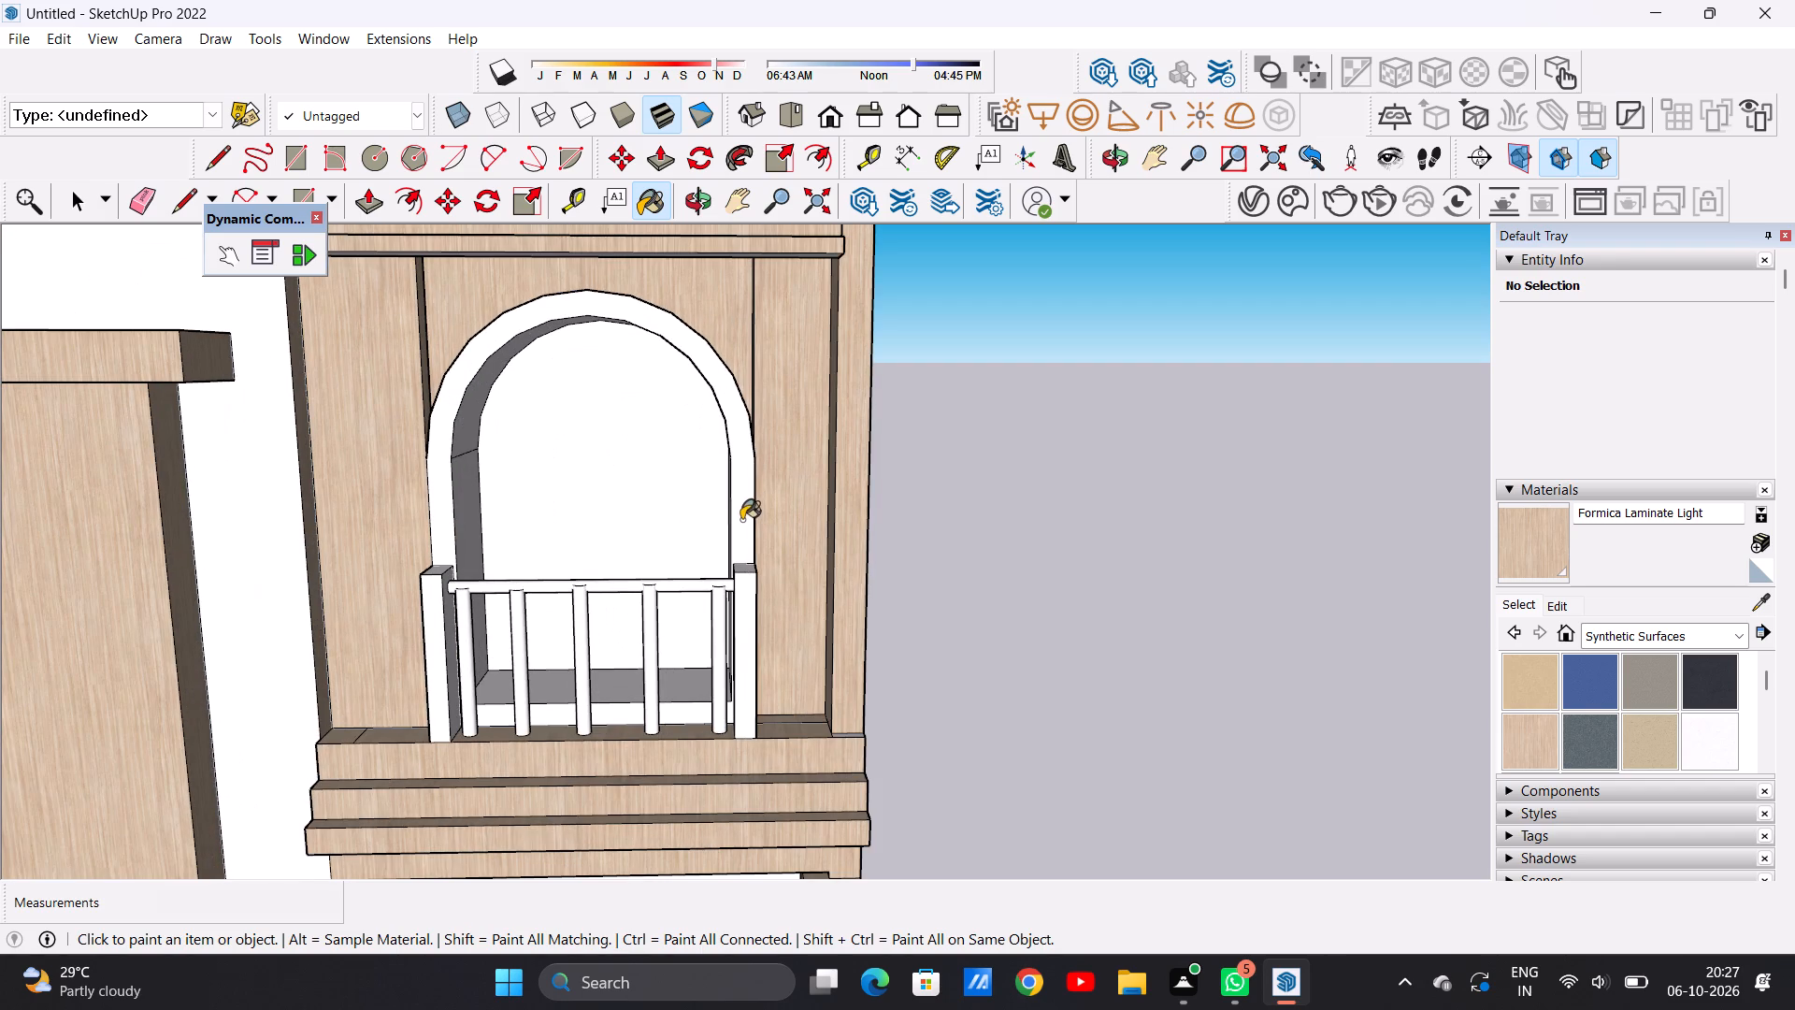
Paint the inner faces of the balcony arch, both jambs and the curved soffit, with Formica Laminate Light.
{"action": "scroll", "coordinate": [780, 513], "scroll_direction": "down", "scroll_amount": 5}
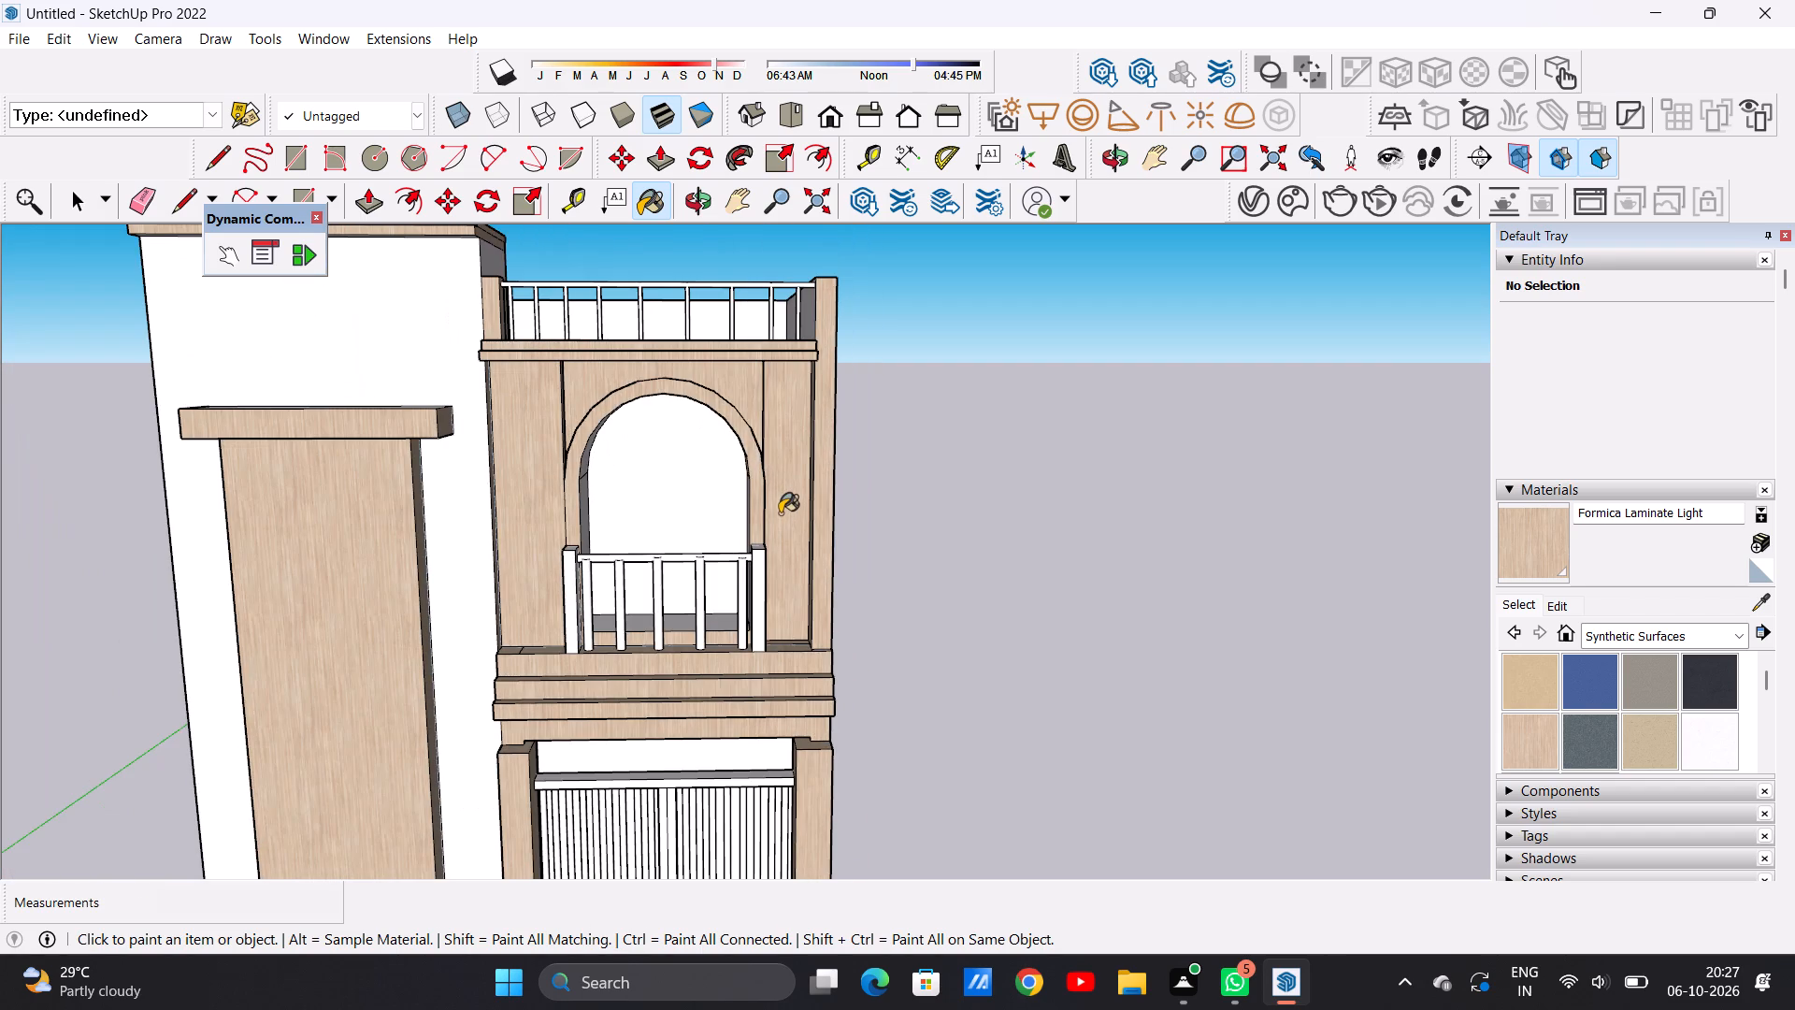
{"action": "middle_click_drag", "start_coordinate": [692, 516], "coordinate": [941, 544]}
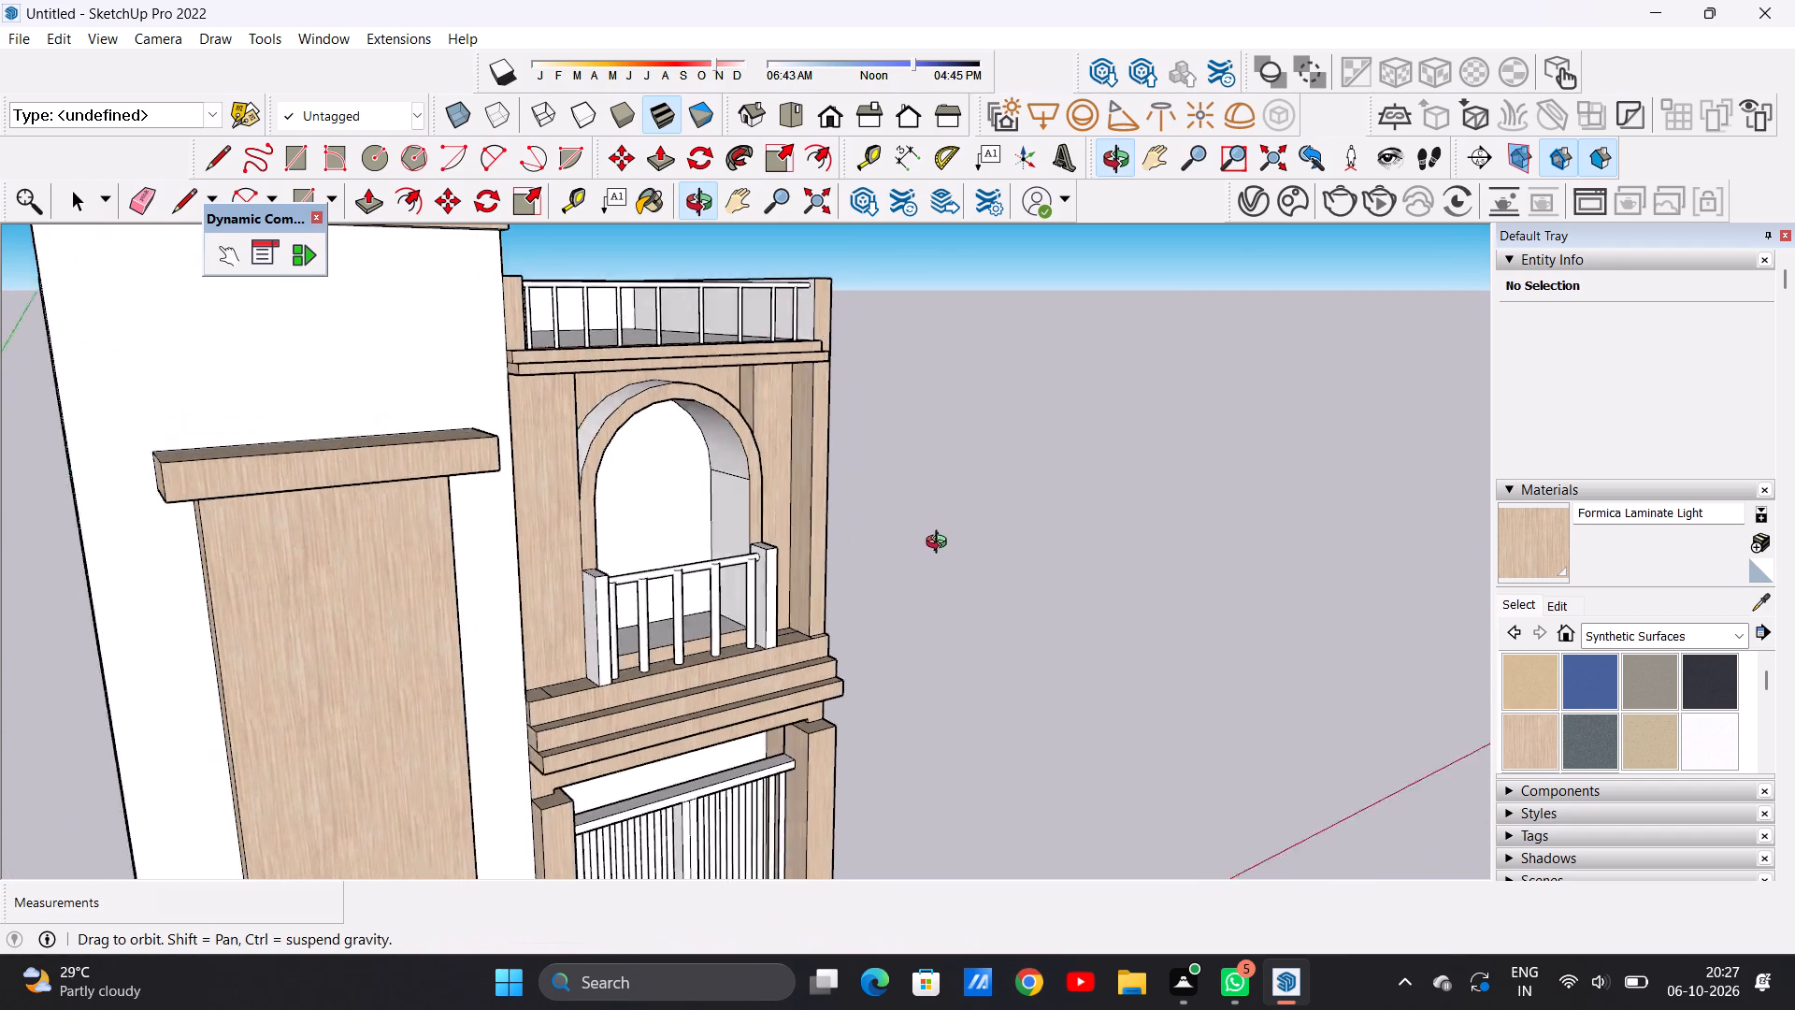
{"action": "middle_click_drag", "start_coordinate": [941, 544], "coordinate": [926, 581]}
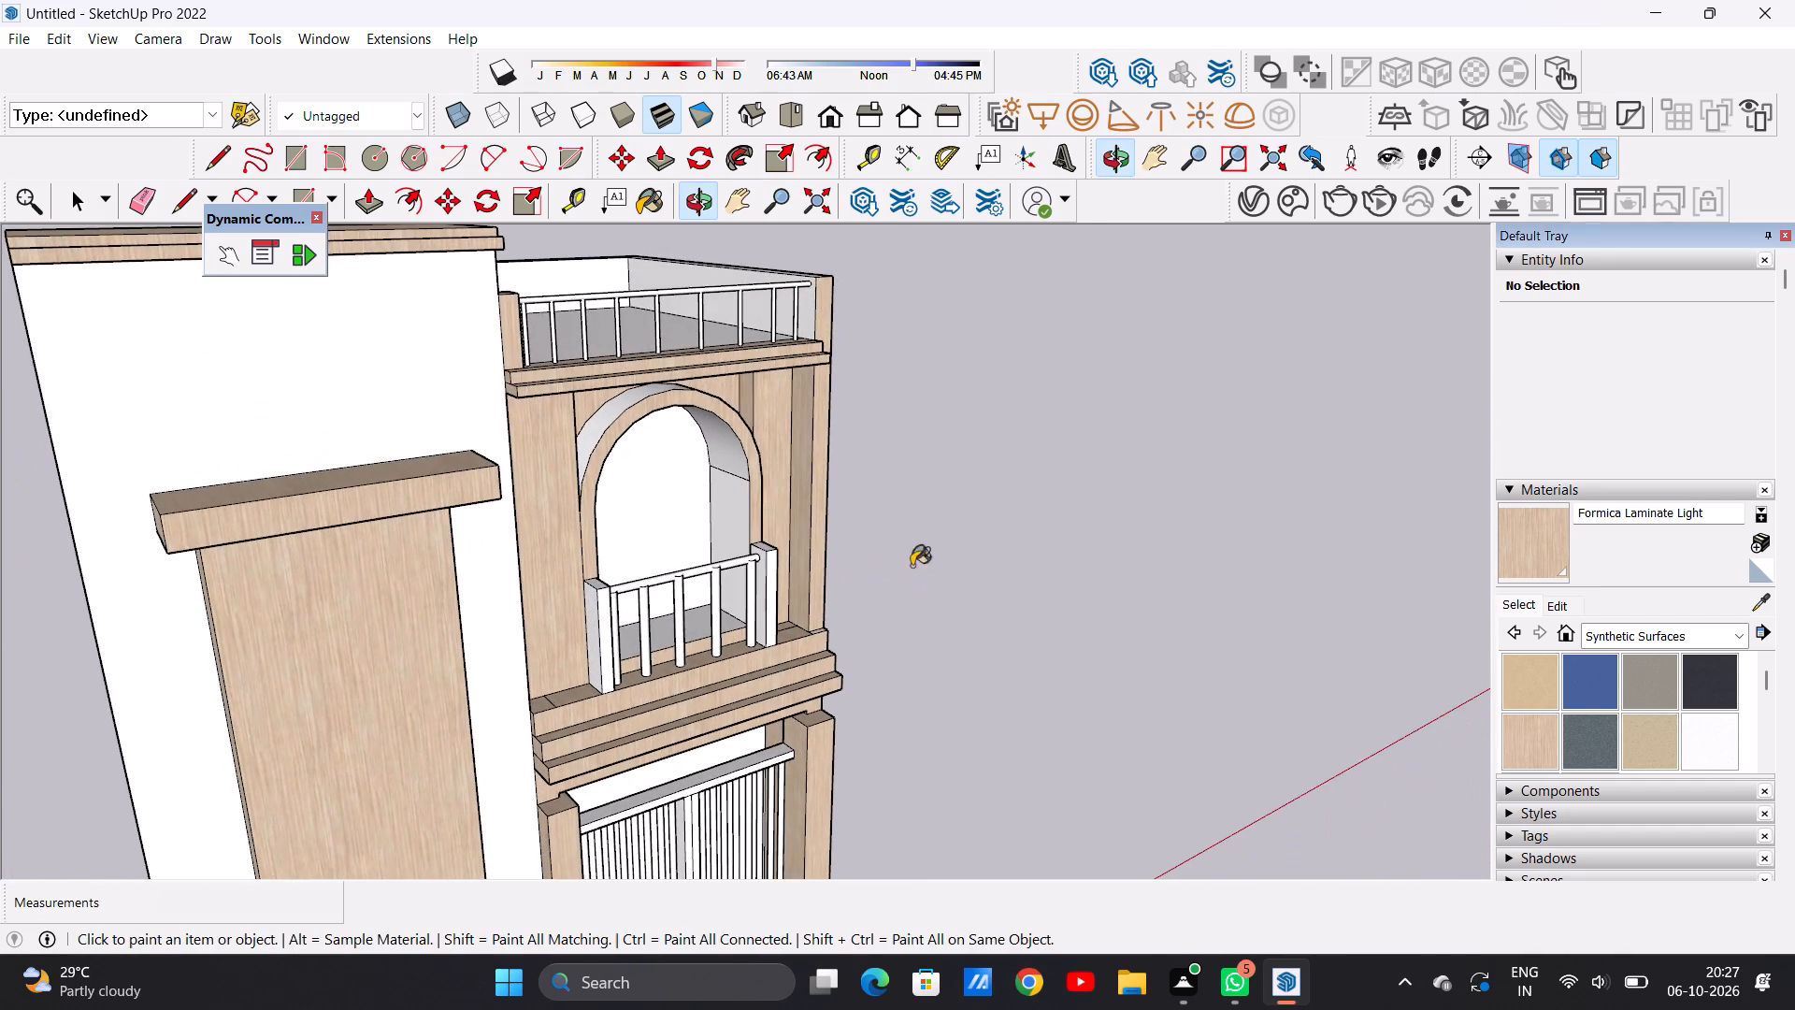
{"action": "scroll", "coordinate": [749, 516], "scroll_direction": "up", "scroll_amount": 13}
{"action": "left_click", "coordinate": [708, 516]}
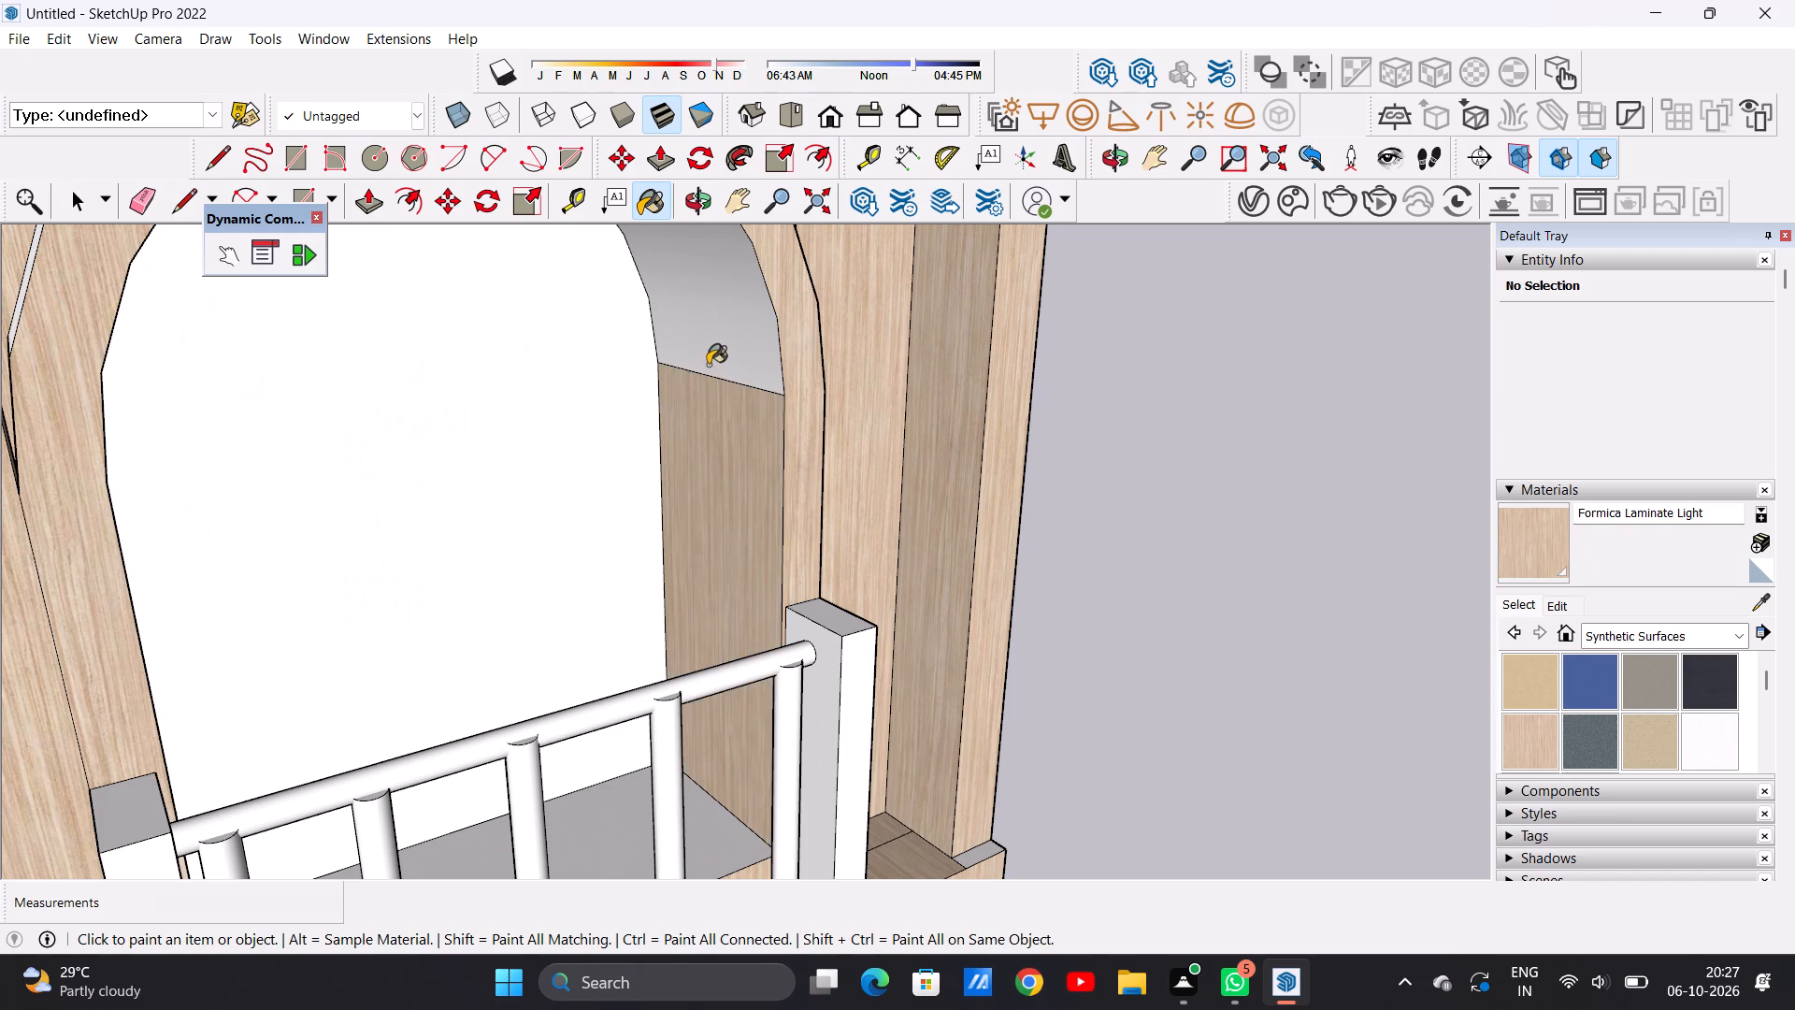
{"action": "left_click", "coordinate": [708, 353]}
{"action": "scroll", "coordinate": [712, 512], "scroll_direction": "down", "scroll_amount": 9}
{"action": "middle_click_drag", "start_coordinate": [753, 498], "coordinate": [269, 515]}
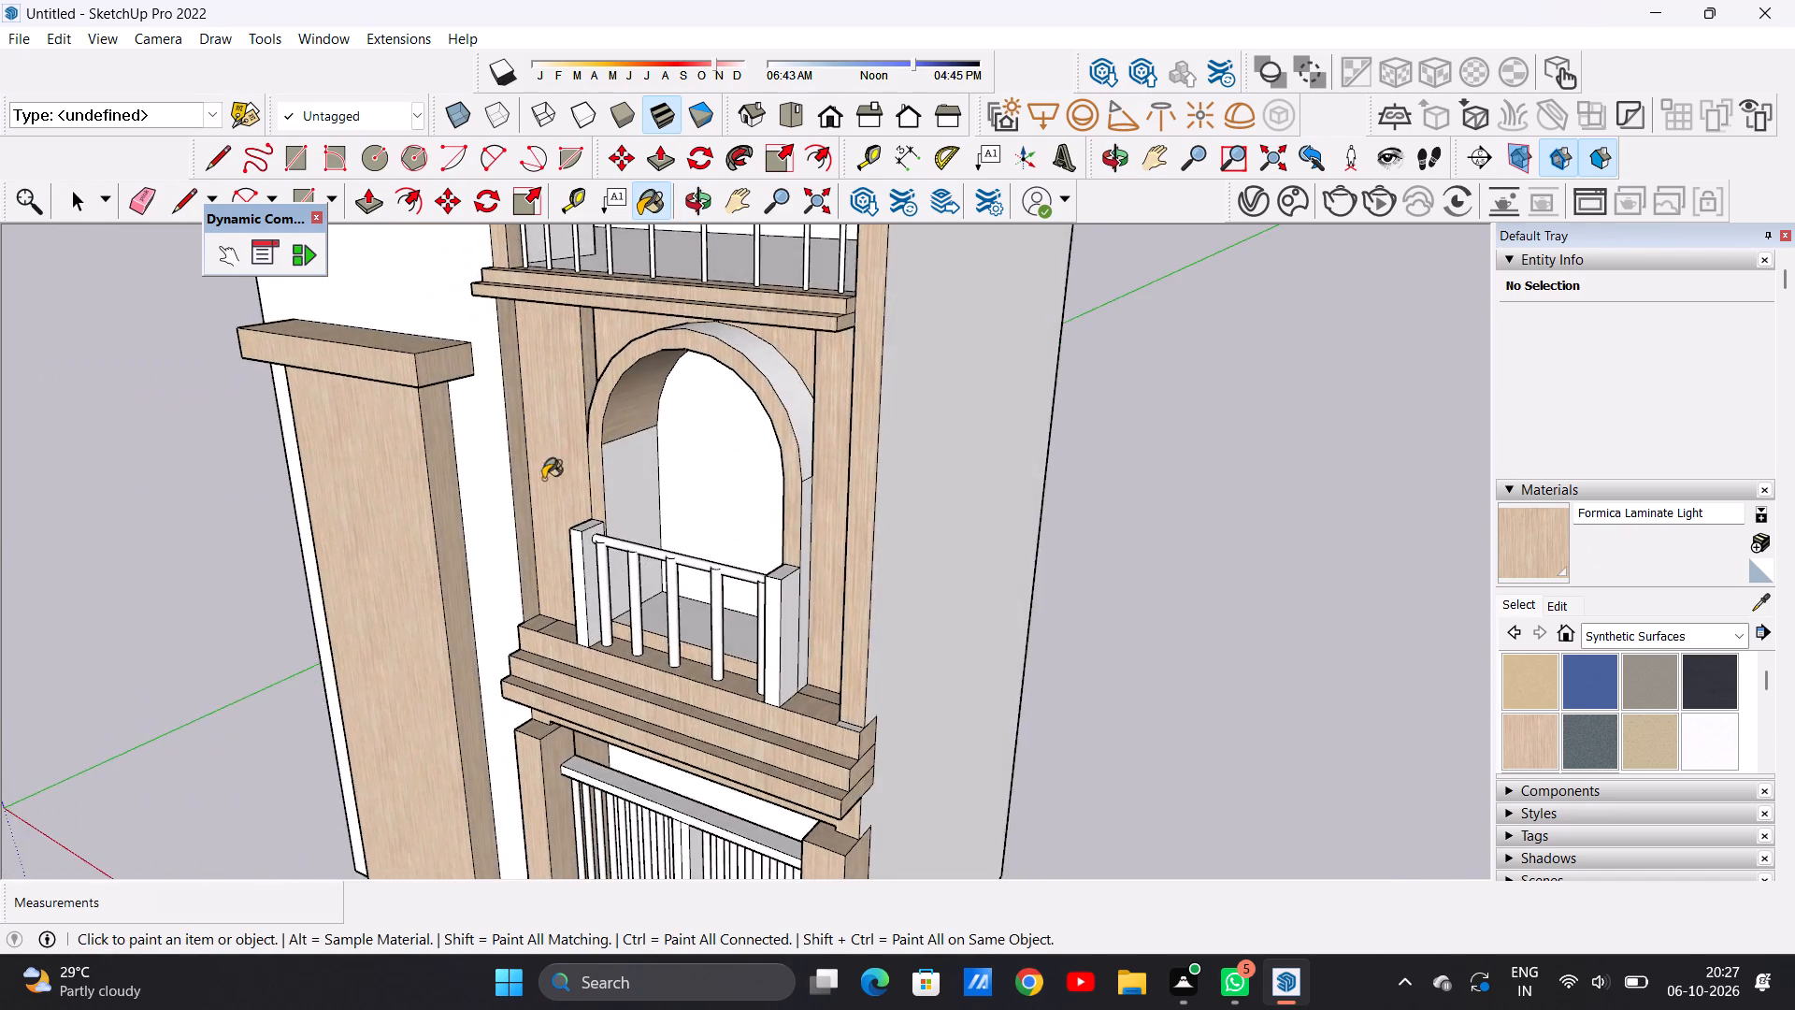
{"action": "scroll", "coordinate": [596, 472], "scroll_direction": "up", "scroll_amount": 5}
{"action": "left_click", "coordinate": [635, 484]}
Paint the arch surround's outer curved edge and its right vertical outer side with Formica Laminate Light.
{"action": "middle_click_drag", "start_coordinate": [727, 509], "coordinate": [926, 231]}
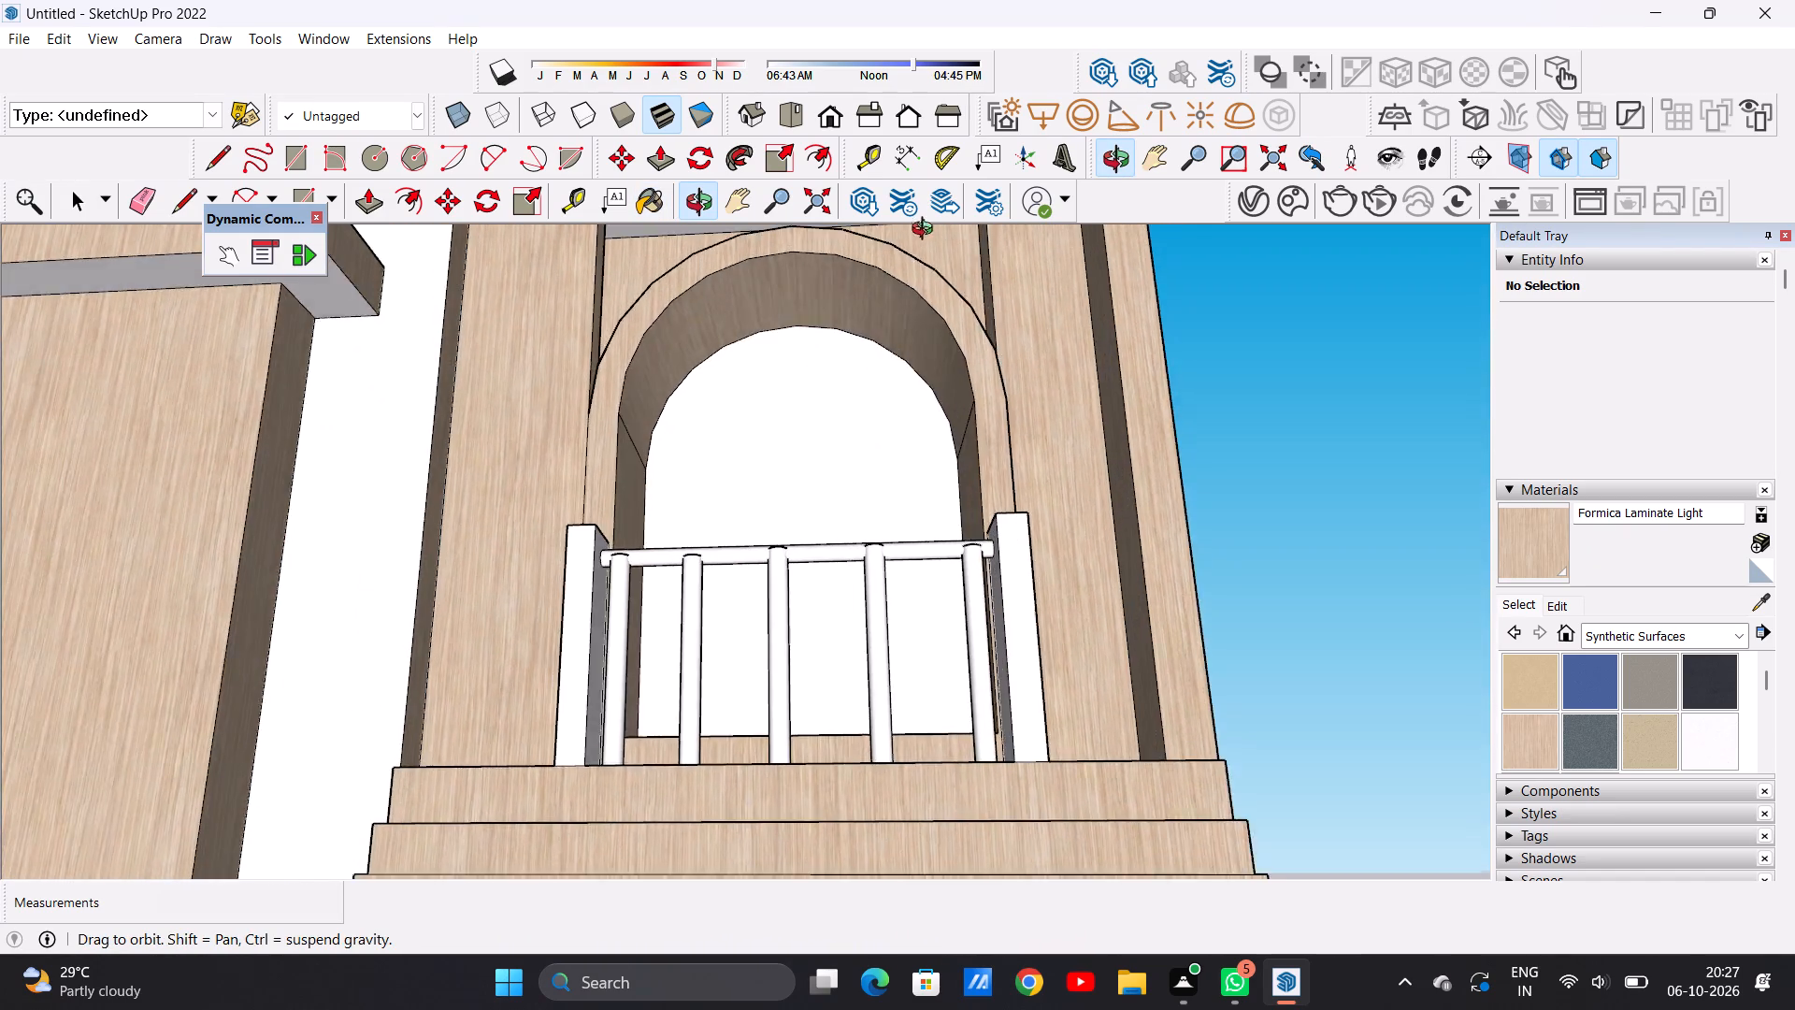
{"action": "middle_click_drag", "start_coordinate": [926, 231], "coordinate": [895, 434]}
{"action": "scroll", "coordinate": [702, 475], "scroll_direction": "down", "scroll_amount": 11}
{"action": "middle_click_drag", "start_coordinate": [757, 426], "coordinate": [668, 483]}
{"action": "scroll", "coordinate": [798, 397], "scroll_direction": "up", "scroll_amount": 12}
{"action": "left_click", "coordinate": [769, 421]}
{"action": "scroll", "coordinate": [726, 441], "scroll_direction": "down", "scroll_amount": 7}
{"action": "scroll", "coordinate": [787, 512], "scroll_direction": "up", "scroll_amount": 4}
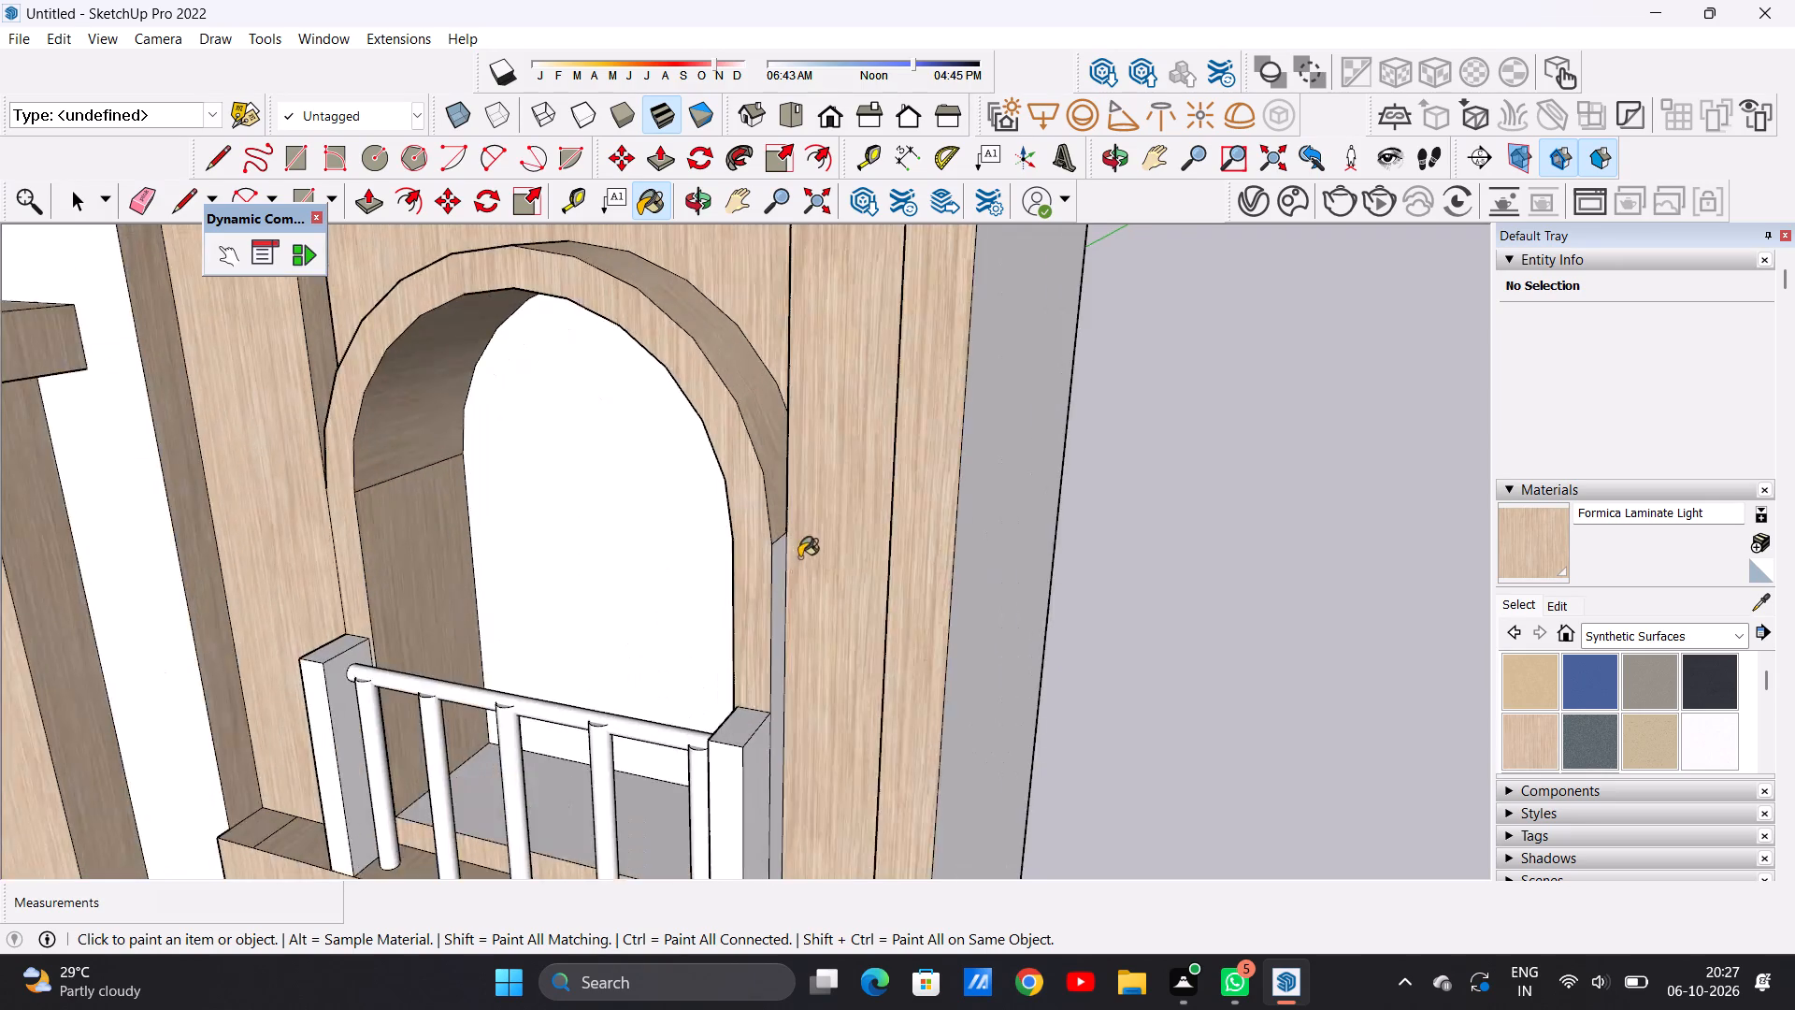
{"action": "scroll", "coordinate": [799, 557], "scroll_direction": "up", "scroll_amount": 12}
{"action": "left_click", "coordinate": [780, 565]}
Examine the painted arch, balcony, gate and overall elevation from the front and side for remaining unpainted surfaces.
{"action": "scroll", "coordinate": [679, 452], "scroll_direction": "down", "scroll_amount": 19}
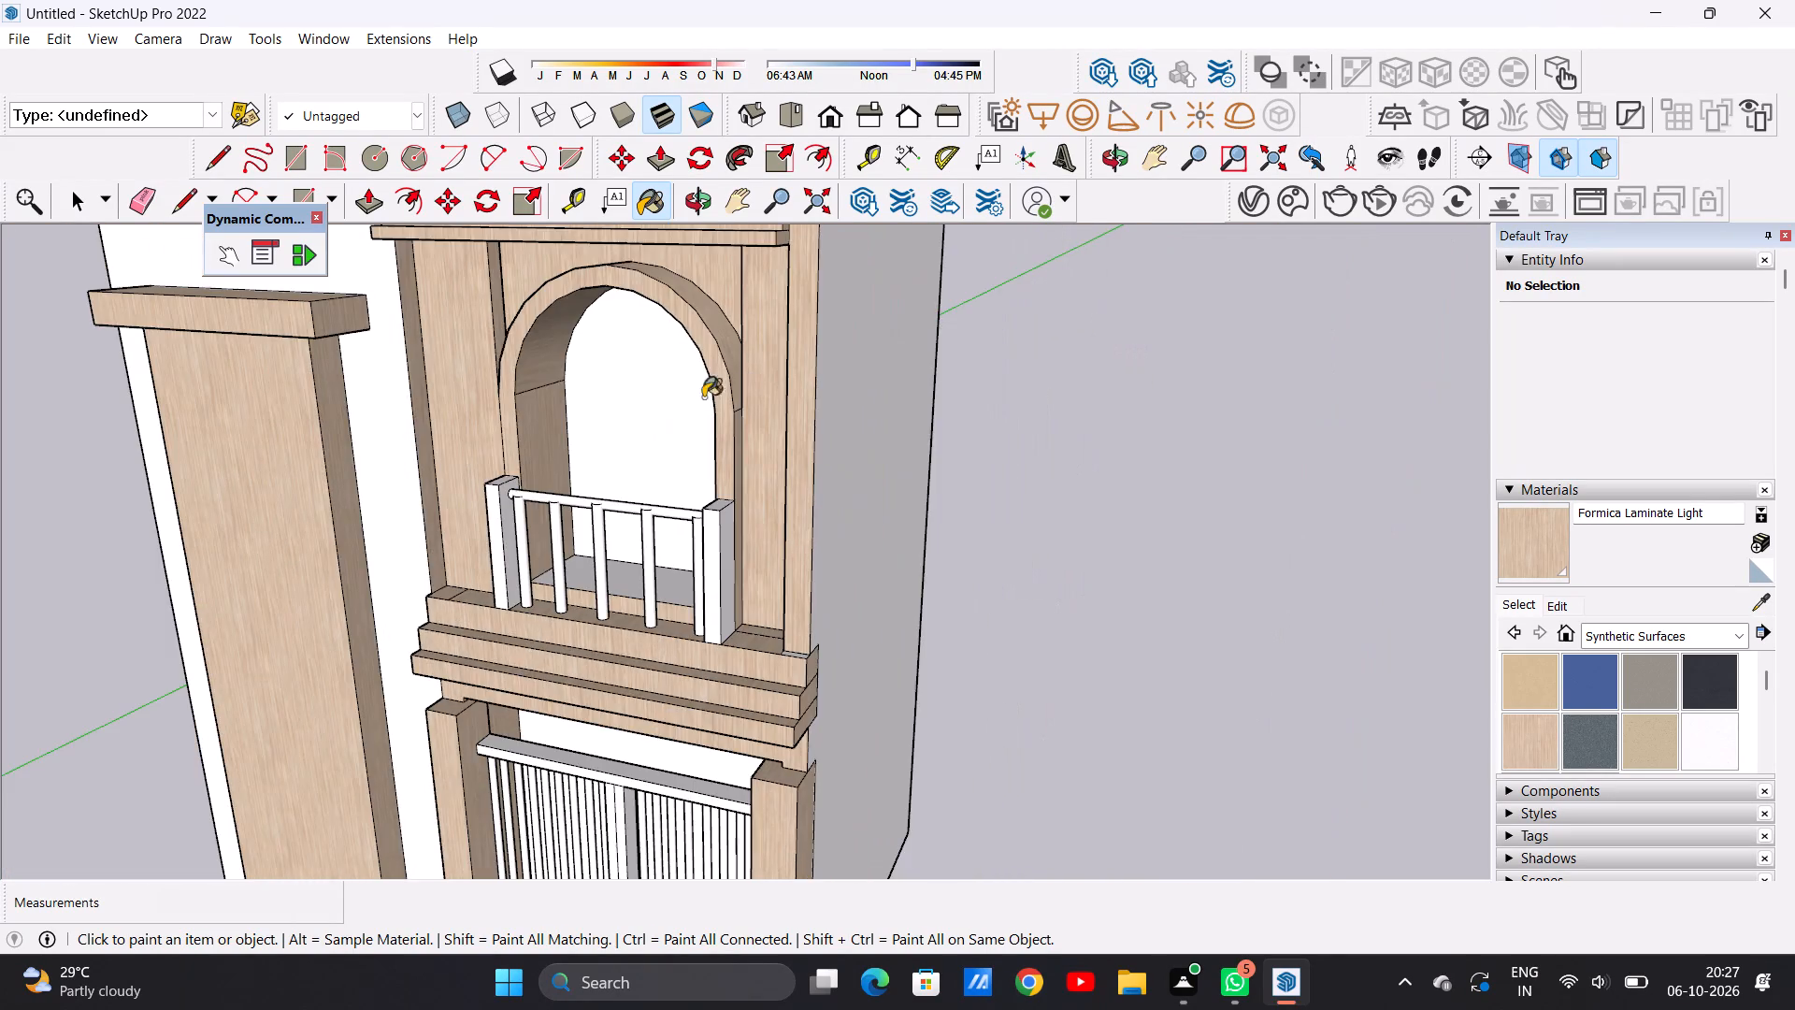
{"action": "middle_click_drag", "start_coordinate": [460, 357], "coordinate": [747, 346]}
{"action": "scroll", "coordinate": [725, 346], "scroll_direction": "up", "scroll_amount": 1}
{"action": "scroll", "coordinate": [620, 445], "scroll_direction": "down", "scroll_amount": 2}
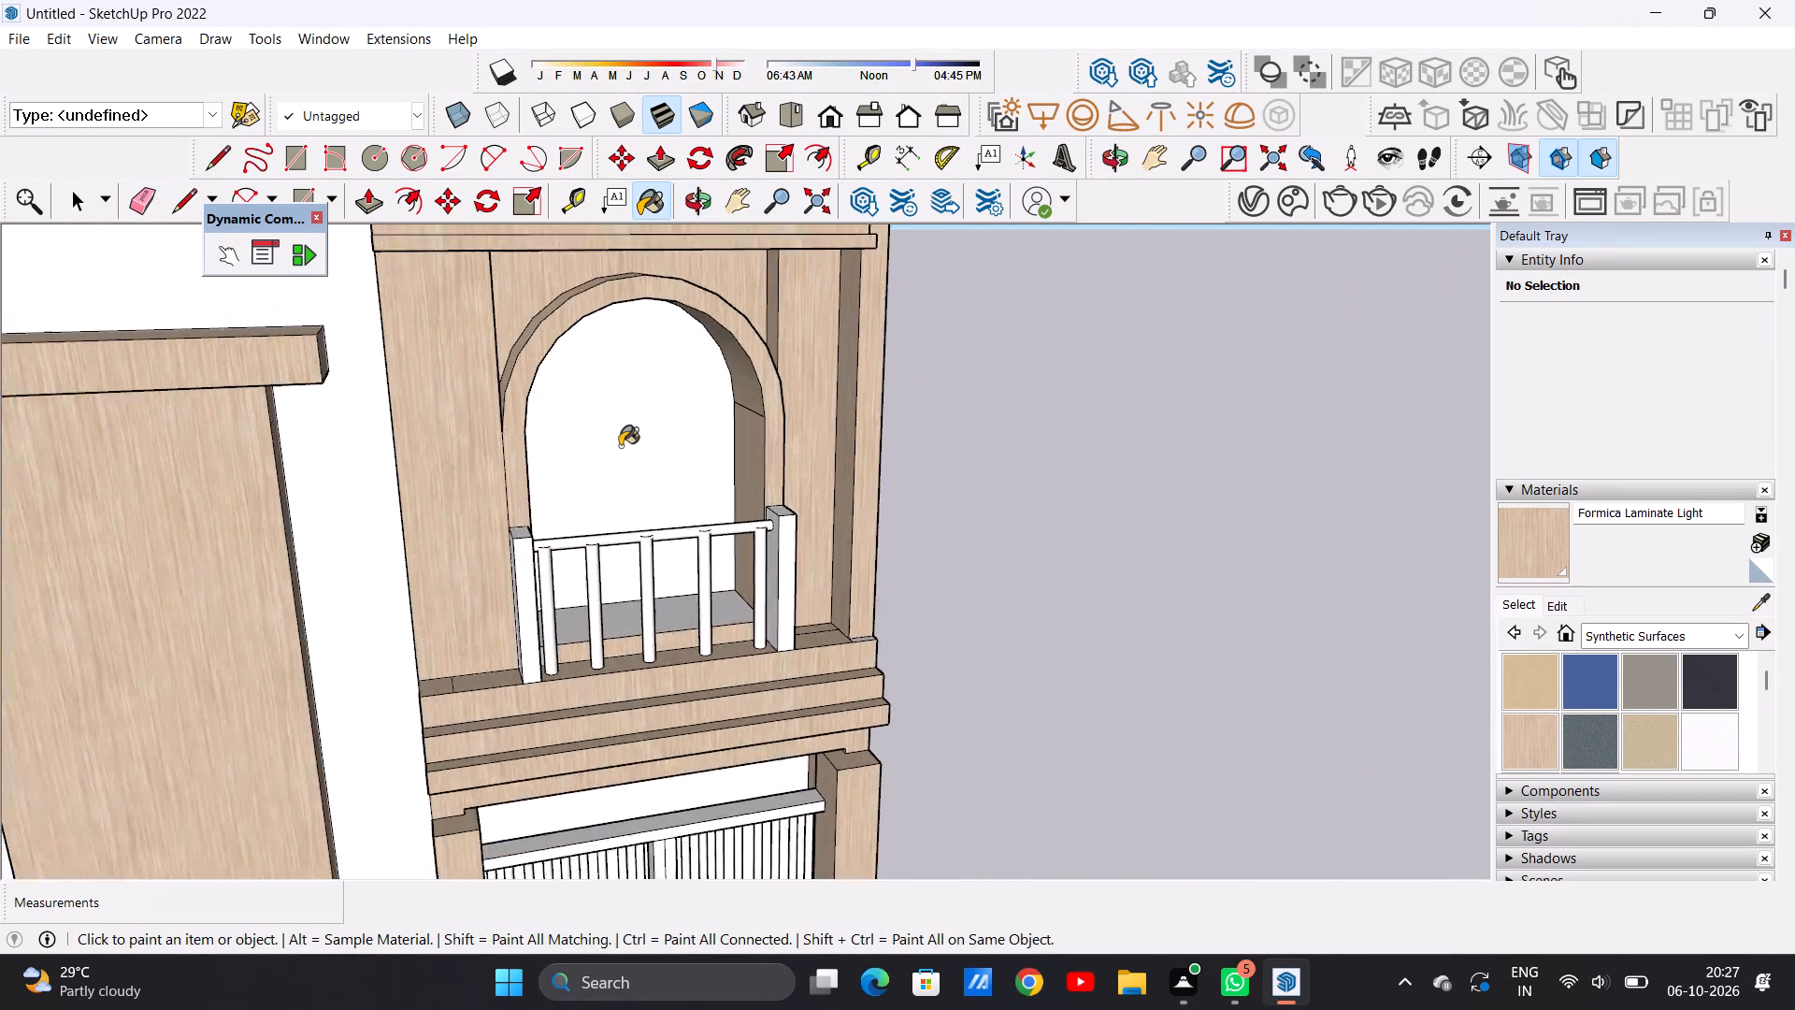
{"action": "scroll", "coordinate": [620, 446], "scroll_direction": "down", "scroll_amount": 7}
{"action": "middle_click_drag", "start_coordinate": [701, 511], "coordinate": [595, 412]}
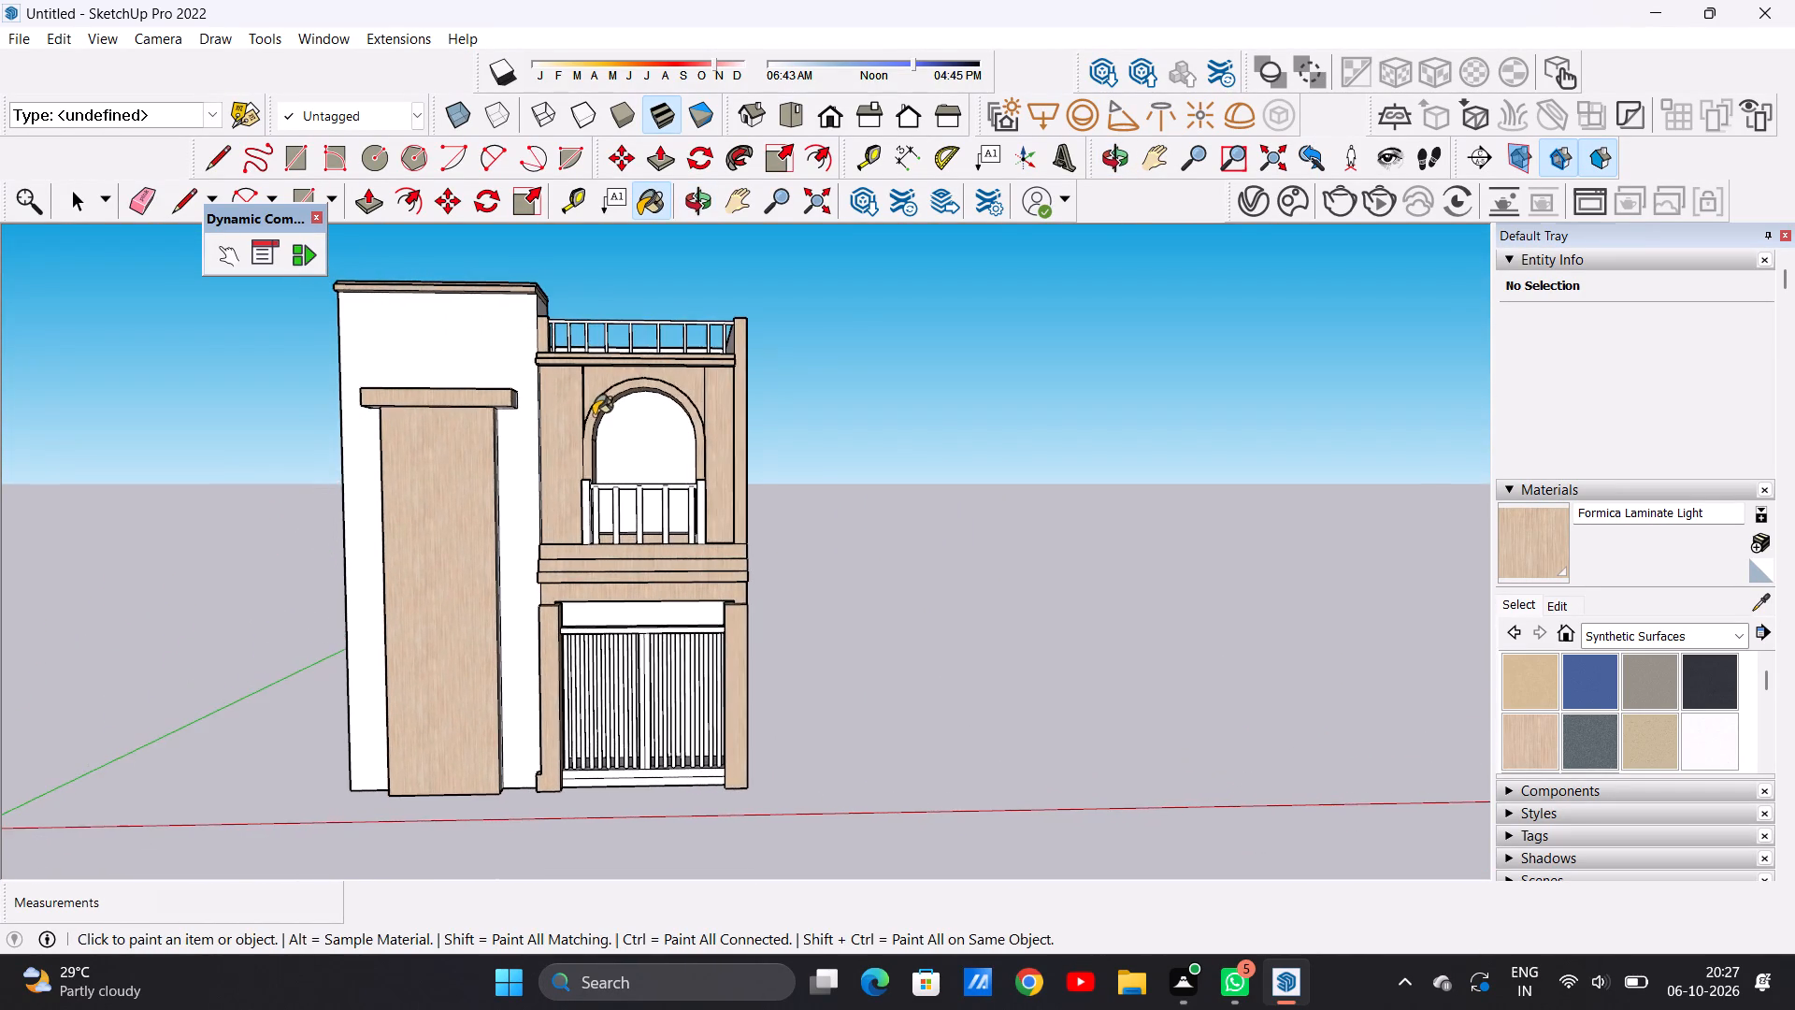
{"action": "scroll", "coordinate": [610, 485], "scroll_direction": "down", "scroll_amount": 5}
{"action": "scroll", "coordinate": [659, 529], "scroll_direction": "up", "scroll_amount": 8}
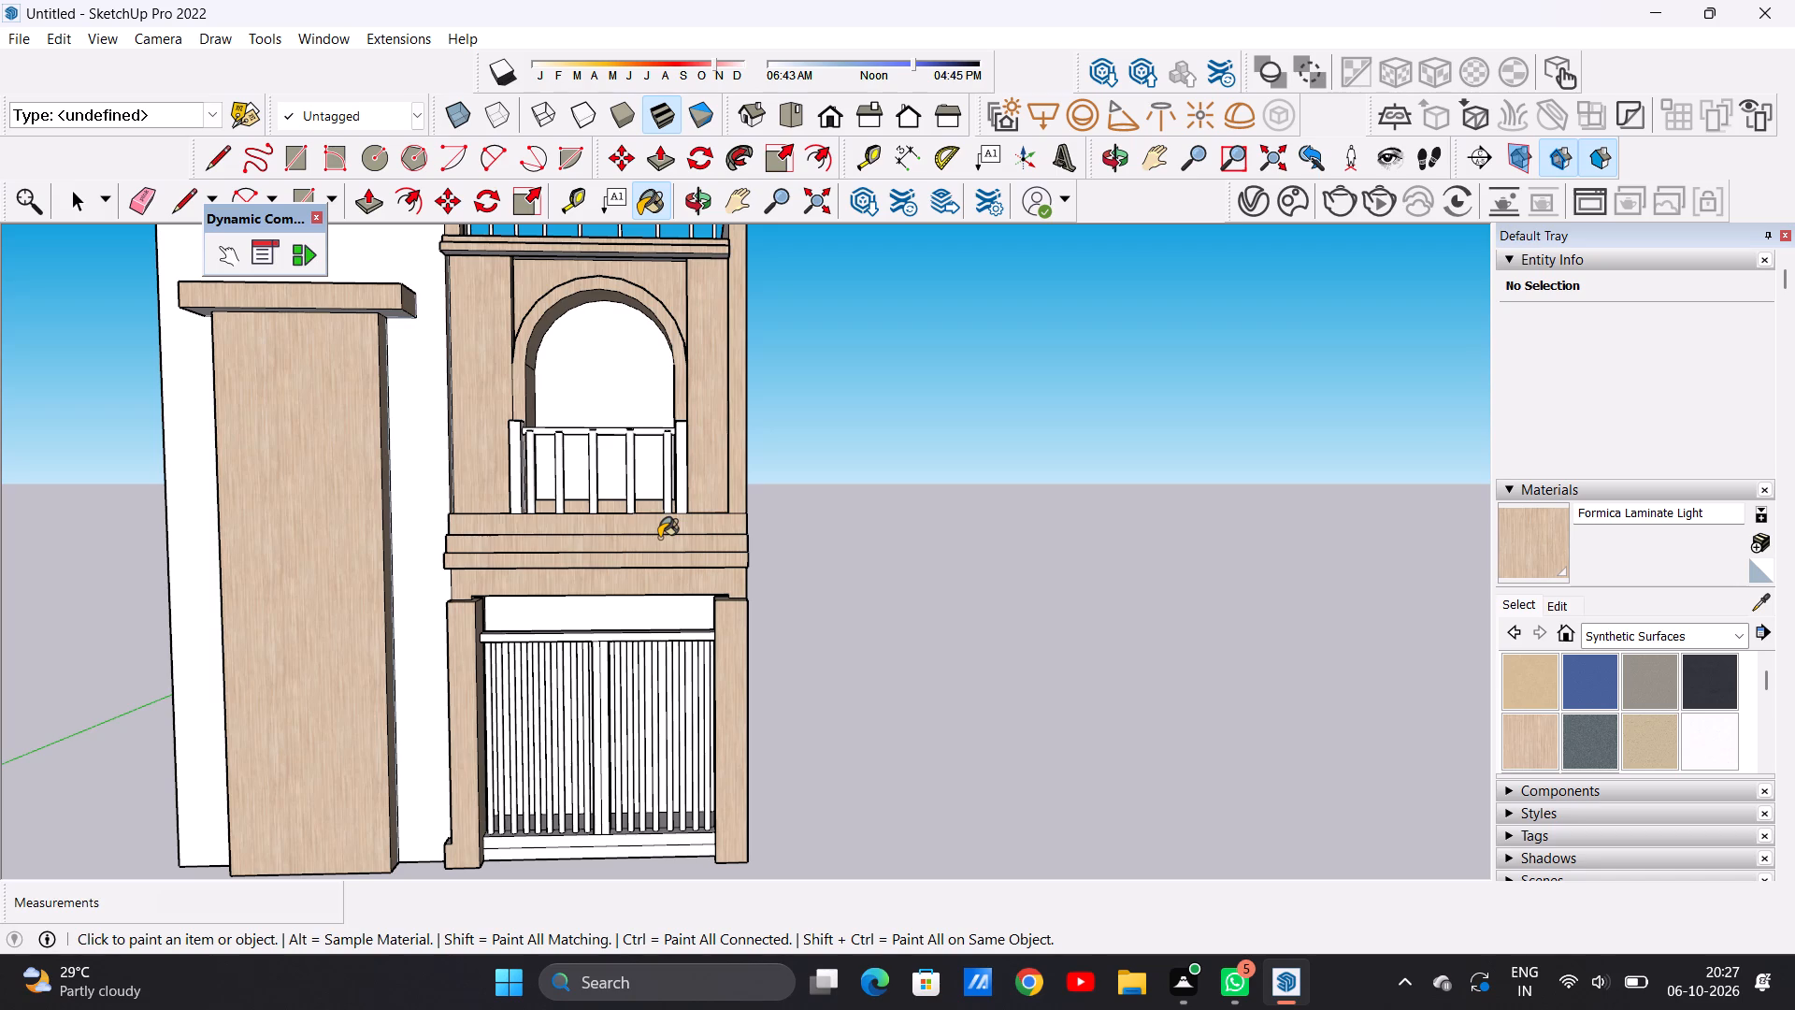
{"action": "scroll", "coordinate": [659, 539], "scroll_direction": "down", "scroll_amount": 20}
{"action": "scroll", "coordinate": [659, 539], "scroll_direction": "down", "scroll_amount": 9}
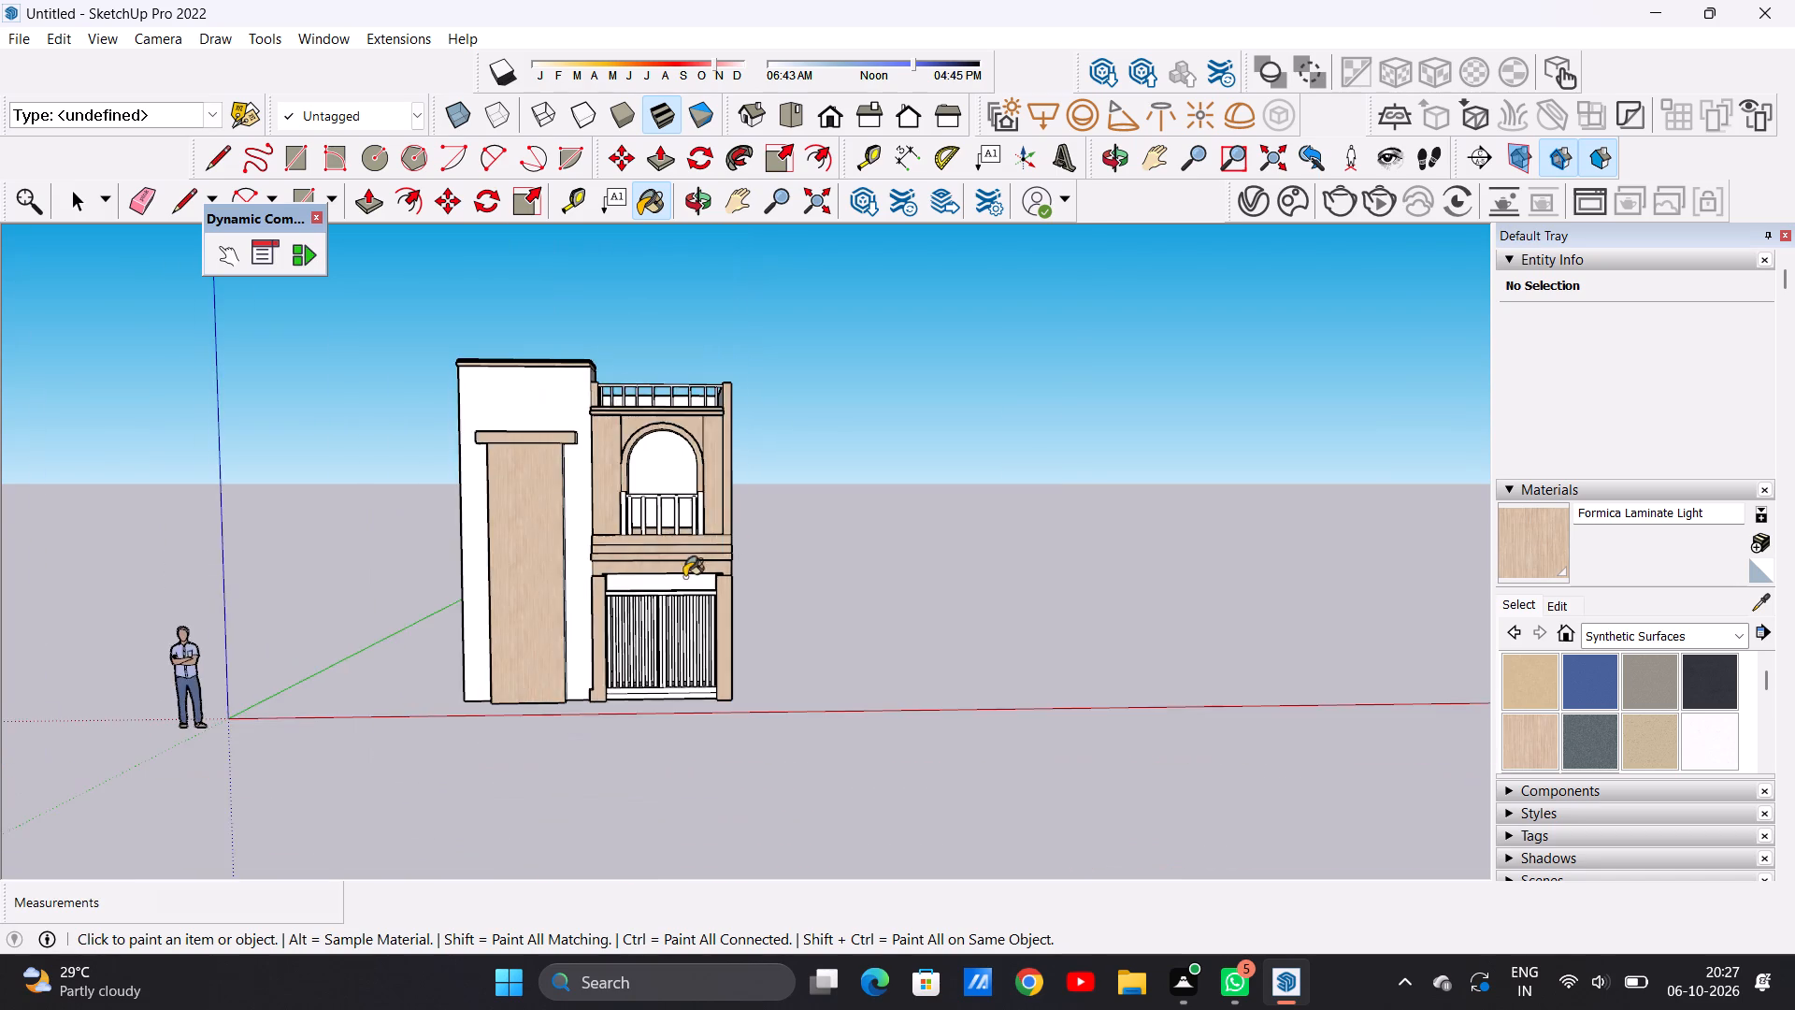
{"action": "scroll", "coordinate": [684, 577], "scroll_direction": "up", "scroll_amount": 8}
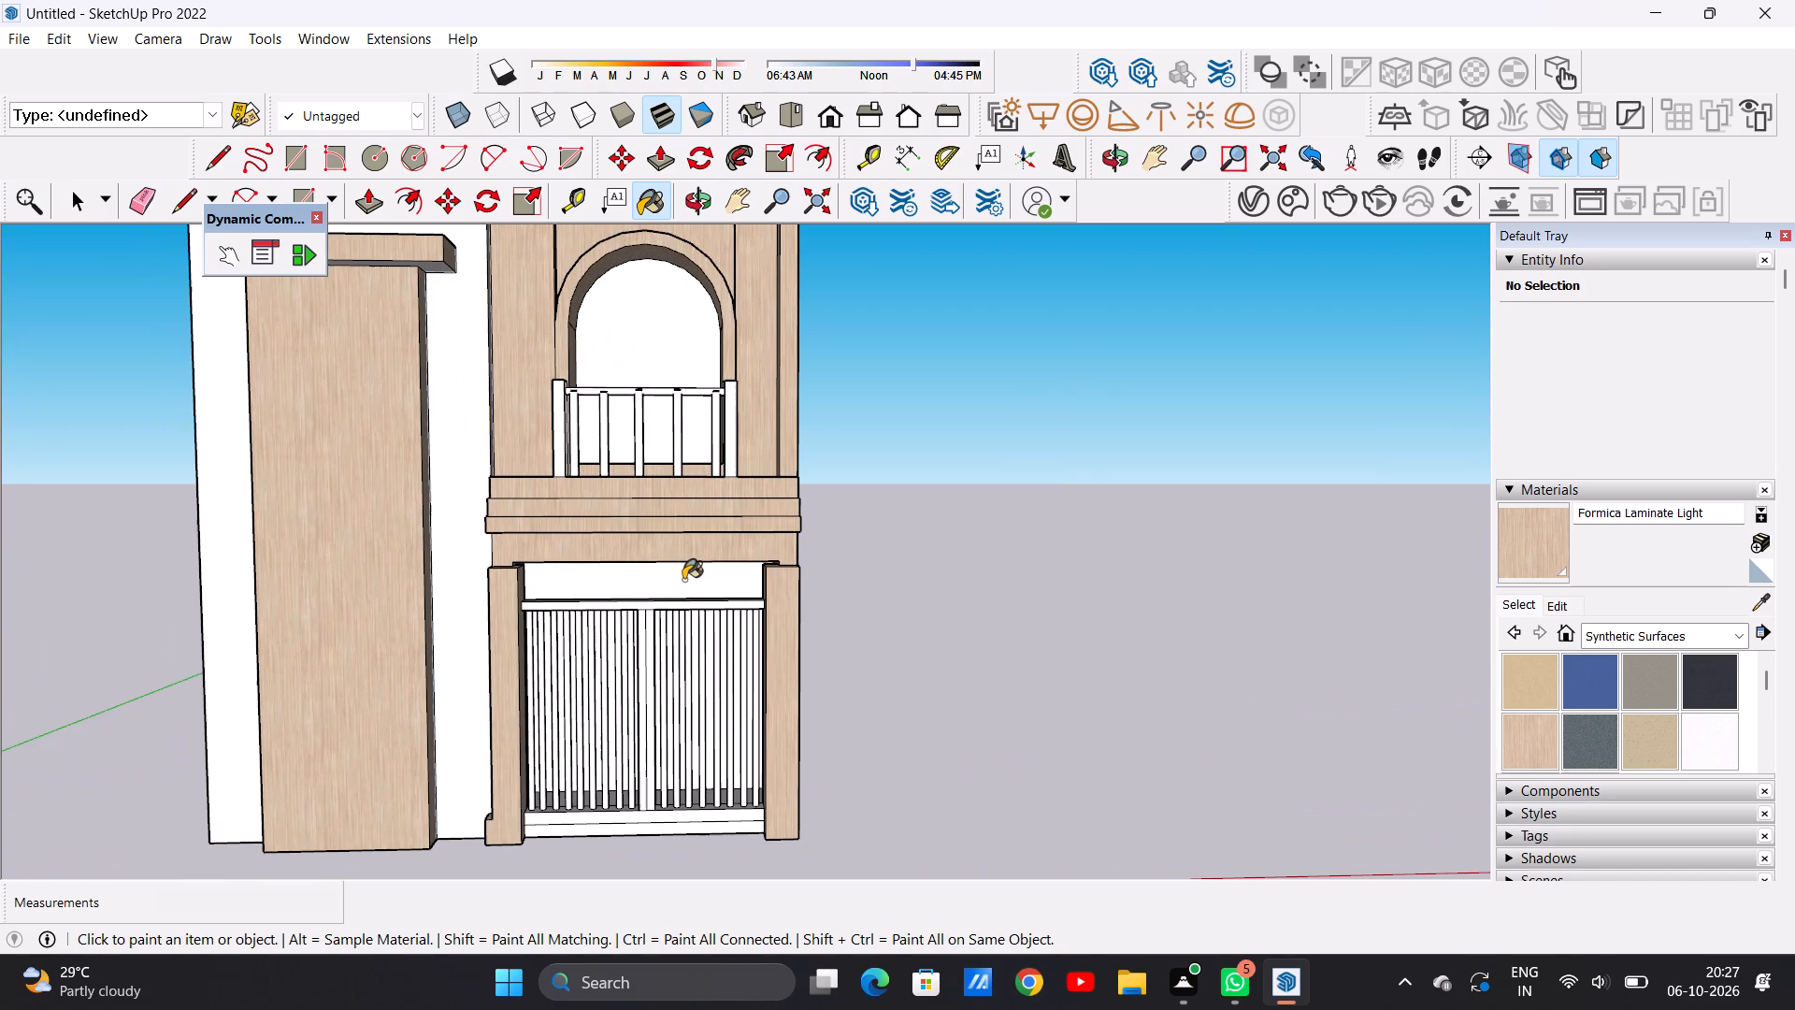
{"action": "scroll", "coordinate": [693, 585], "scroll_direction": "down", "scroll_amount": 3}
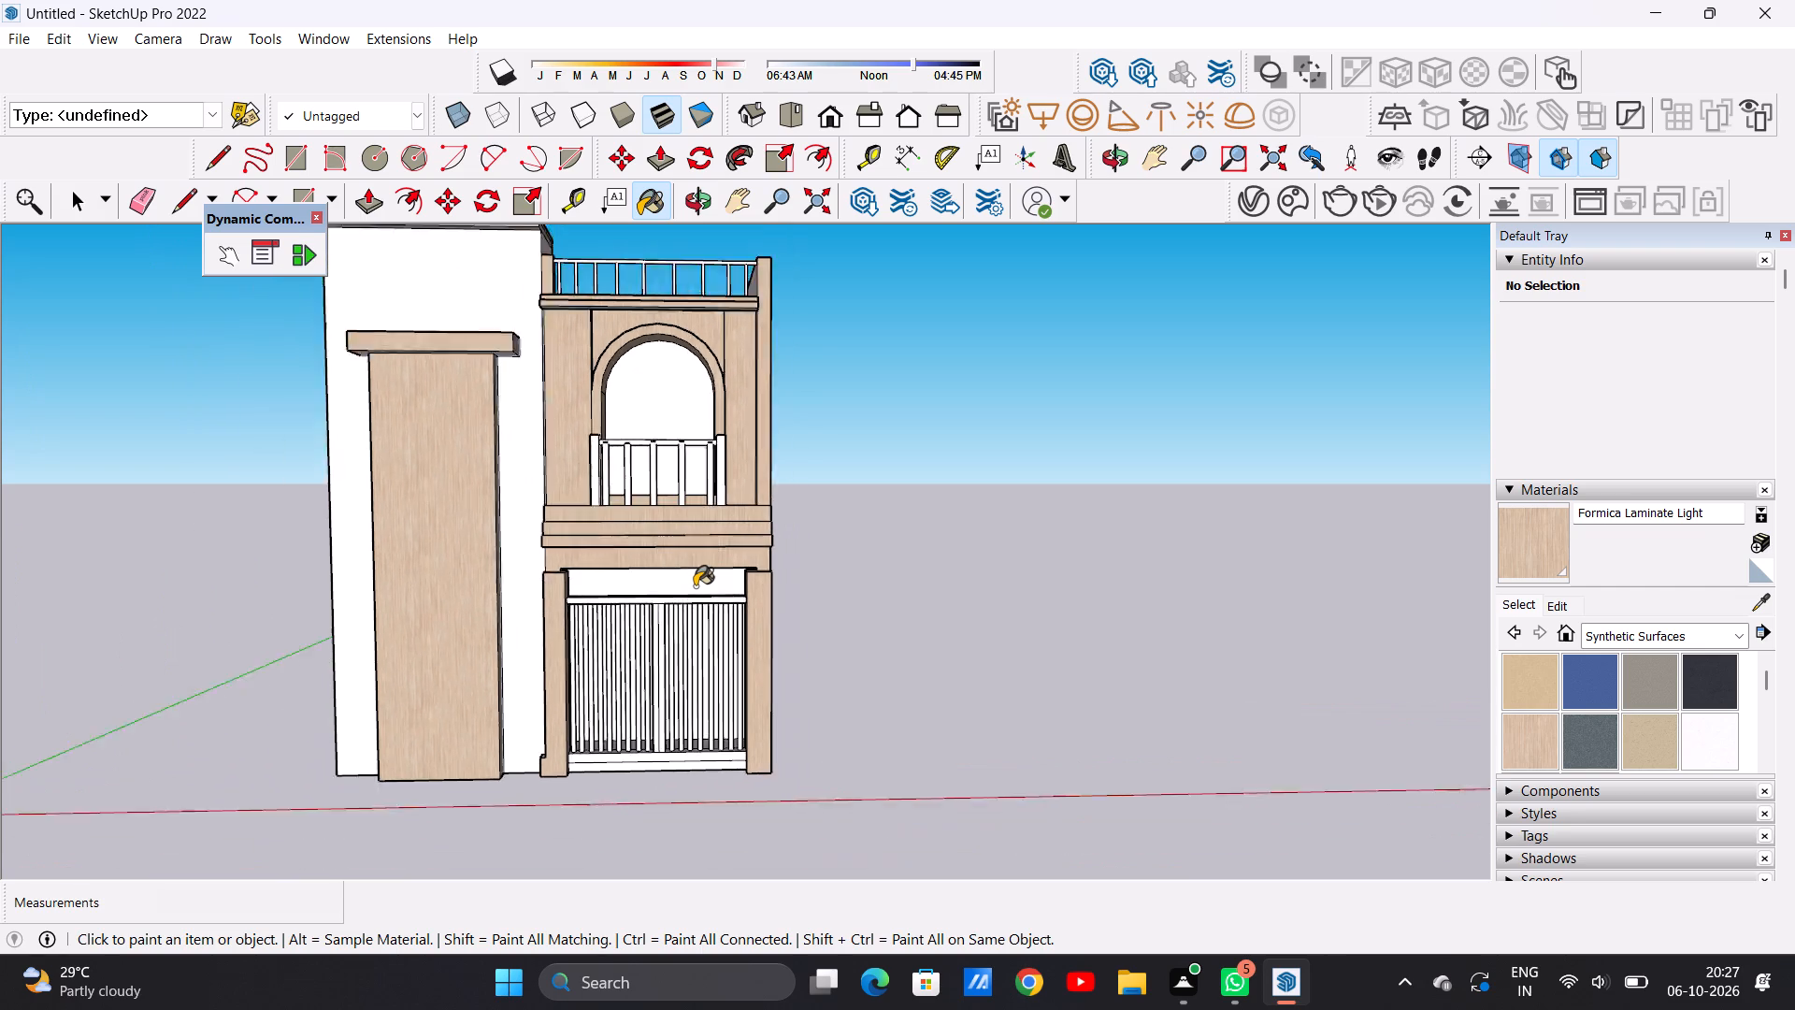
{"action": "scroll", "coordinate": [695, 586], "scroll_direction": "down", "scroll_amount": 1}
{"action": "scroll", "coordinate": [695, 586], "scroll_direction": "up", "scroll_amount": 1}
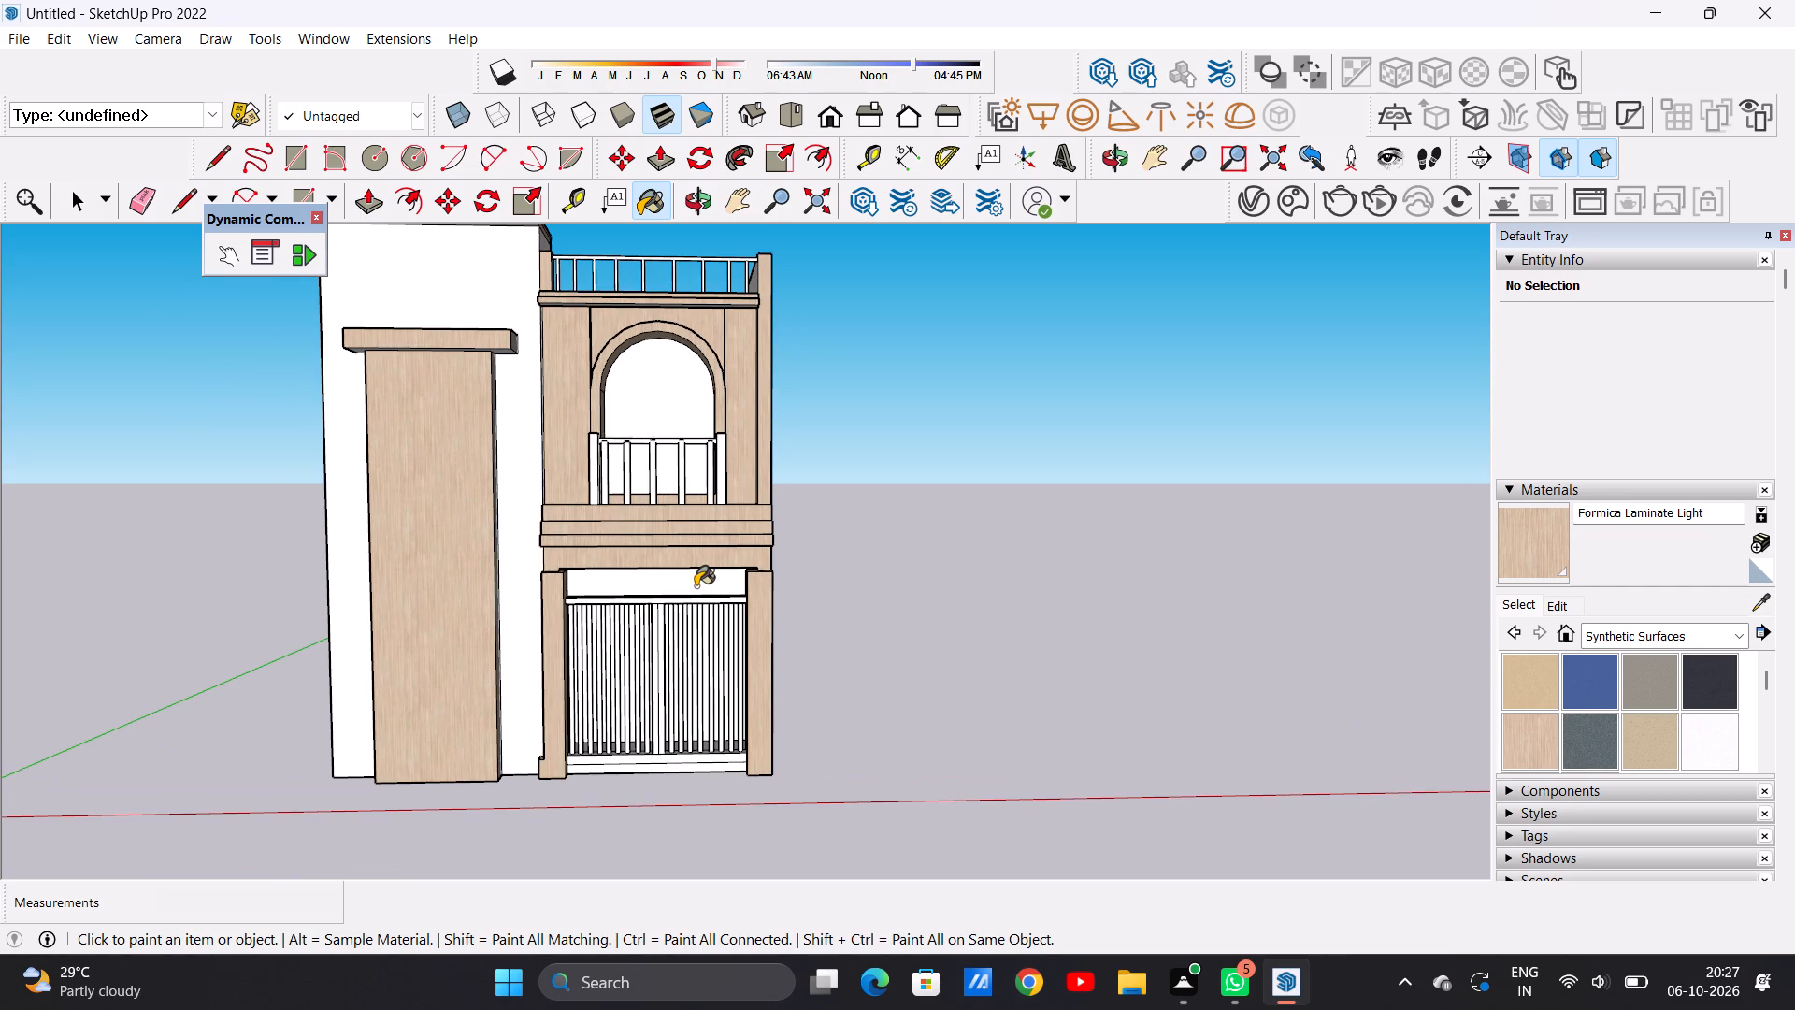
{"action": "scroll", "coordinate": [693, 606], "scroll_direction": "down", "scroll_amount": 5}
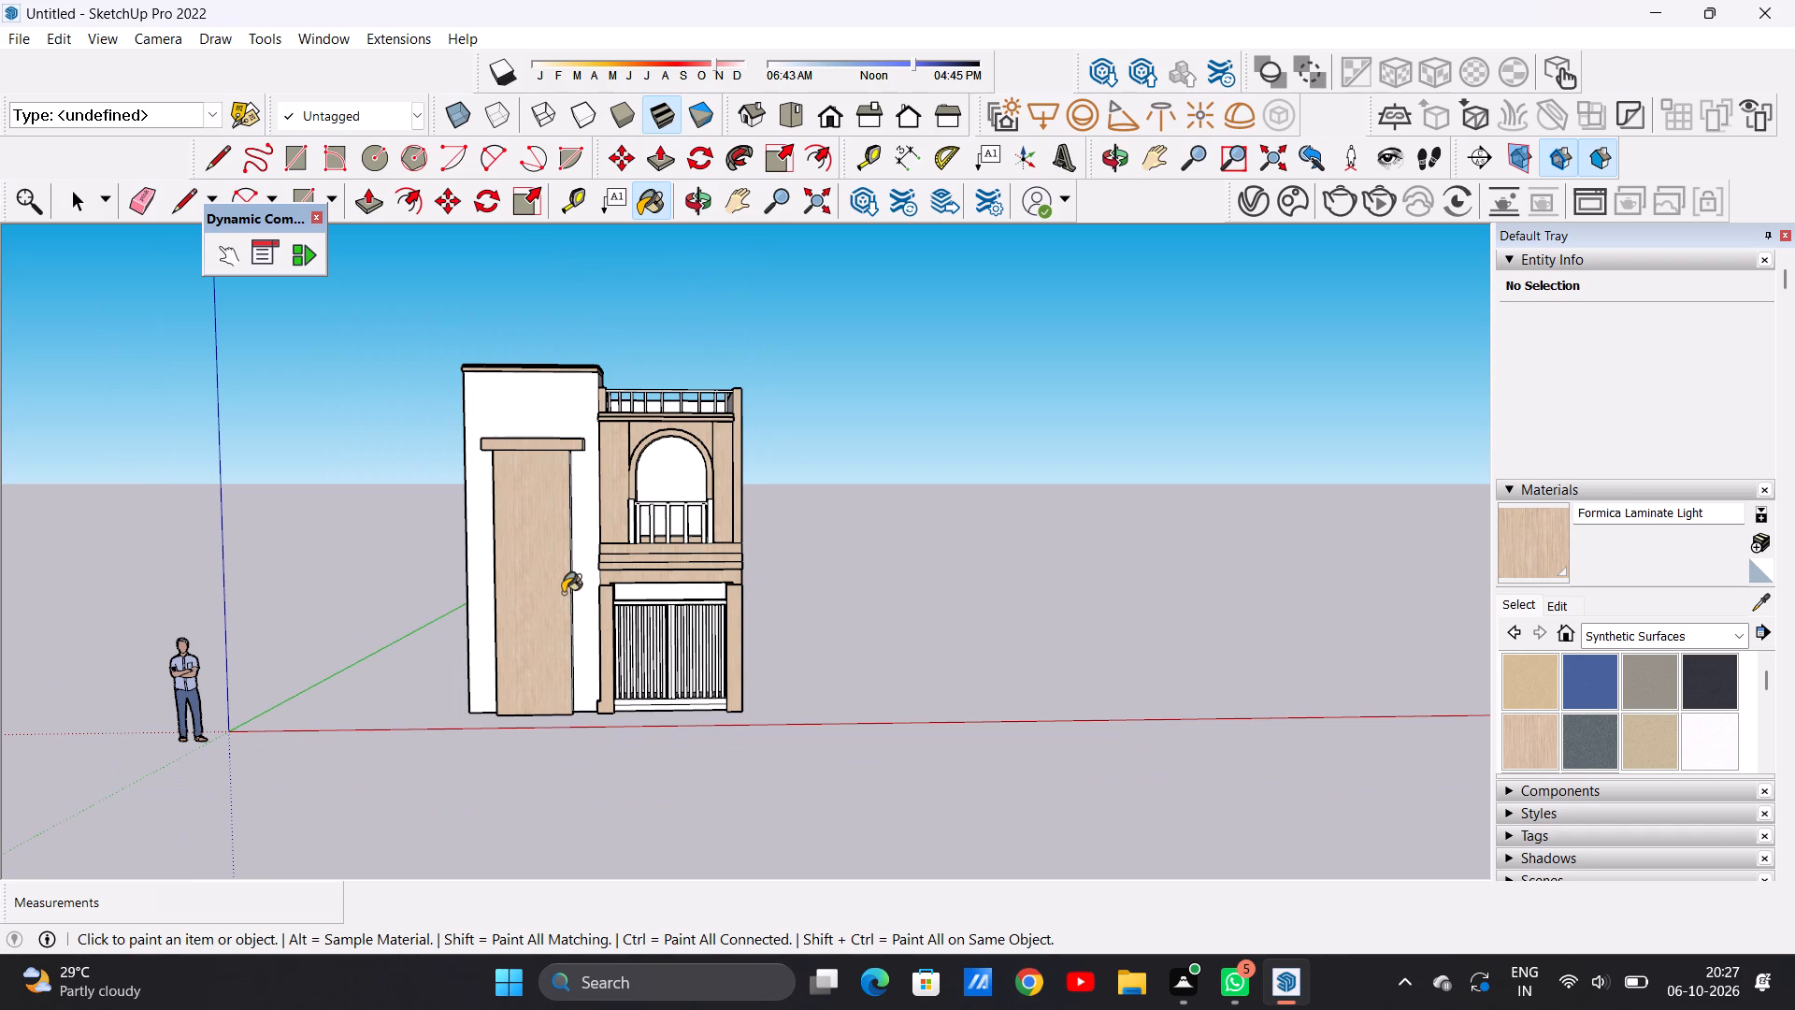
{"action": "scroll", "coordinate": [563, 593], "scroll_direction": "up", "scroll_amount": 4}
{"action": "scroll", "coordinate": [563, 593], "scroll_direction": "down", "scroll_amount": 4}
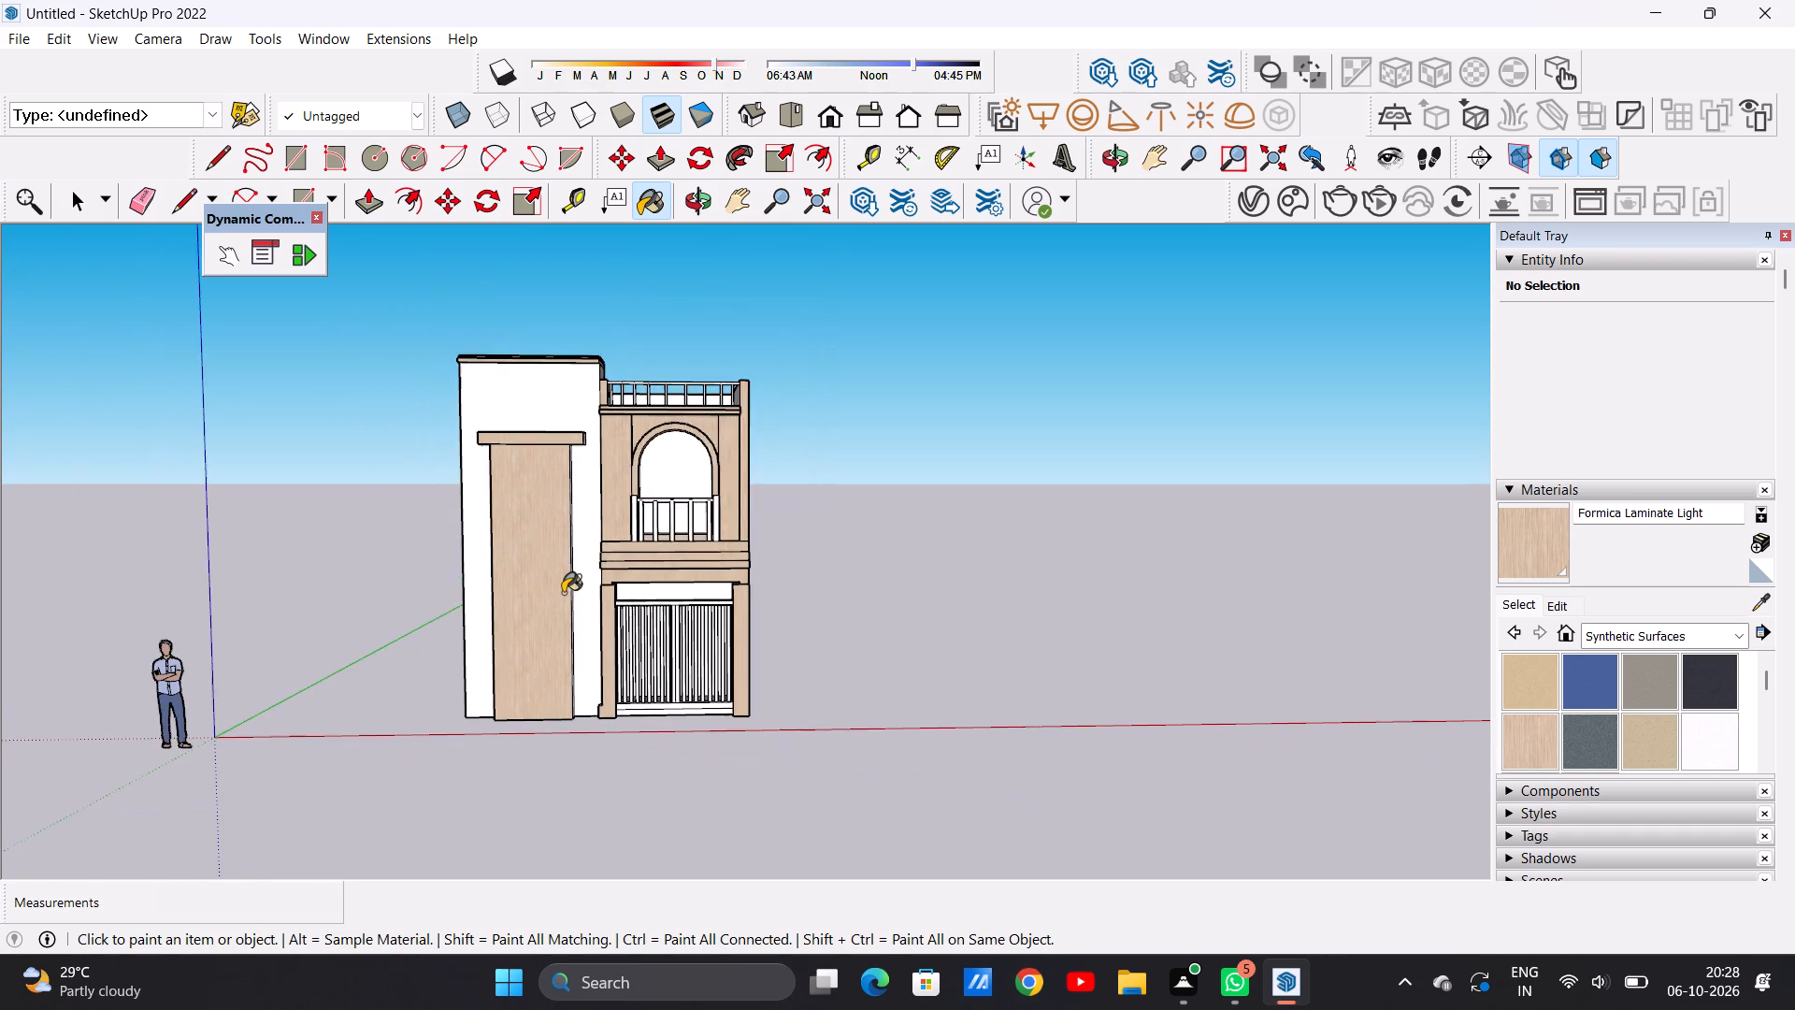
{"action": "scroll", "coordinate": [563, 593], "scroll_direction": "down", "scroll_amount": 1}
{"action": "middle_click_drag", "start_coordinate": [694, 483], "coordinate": [1012, 503]}
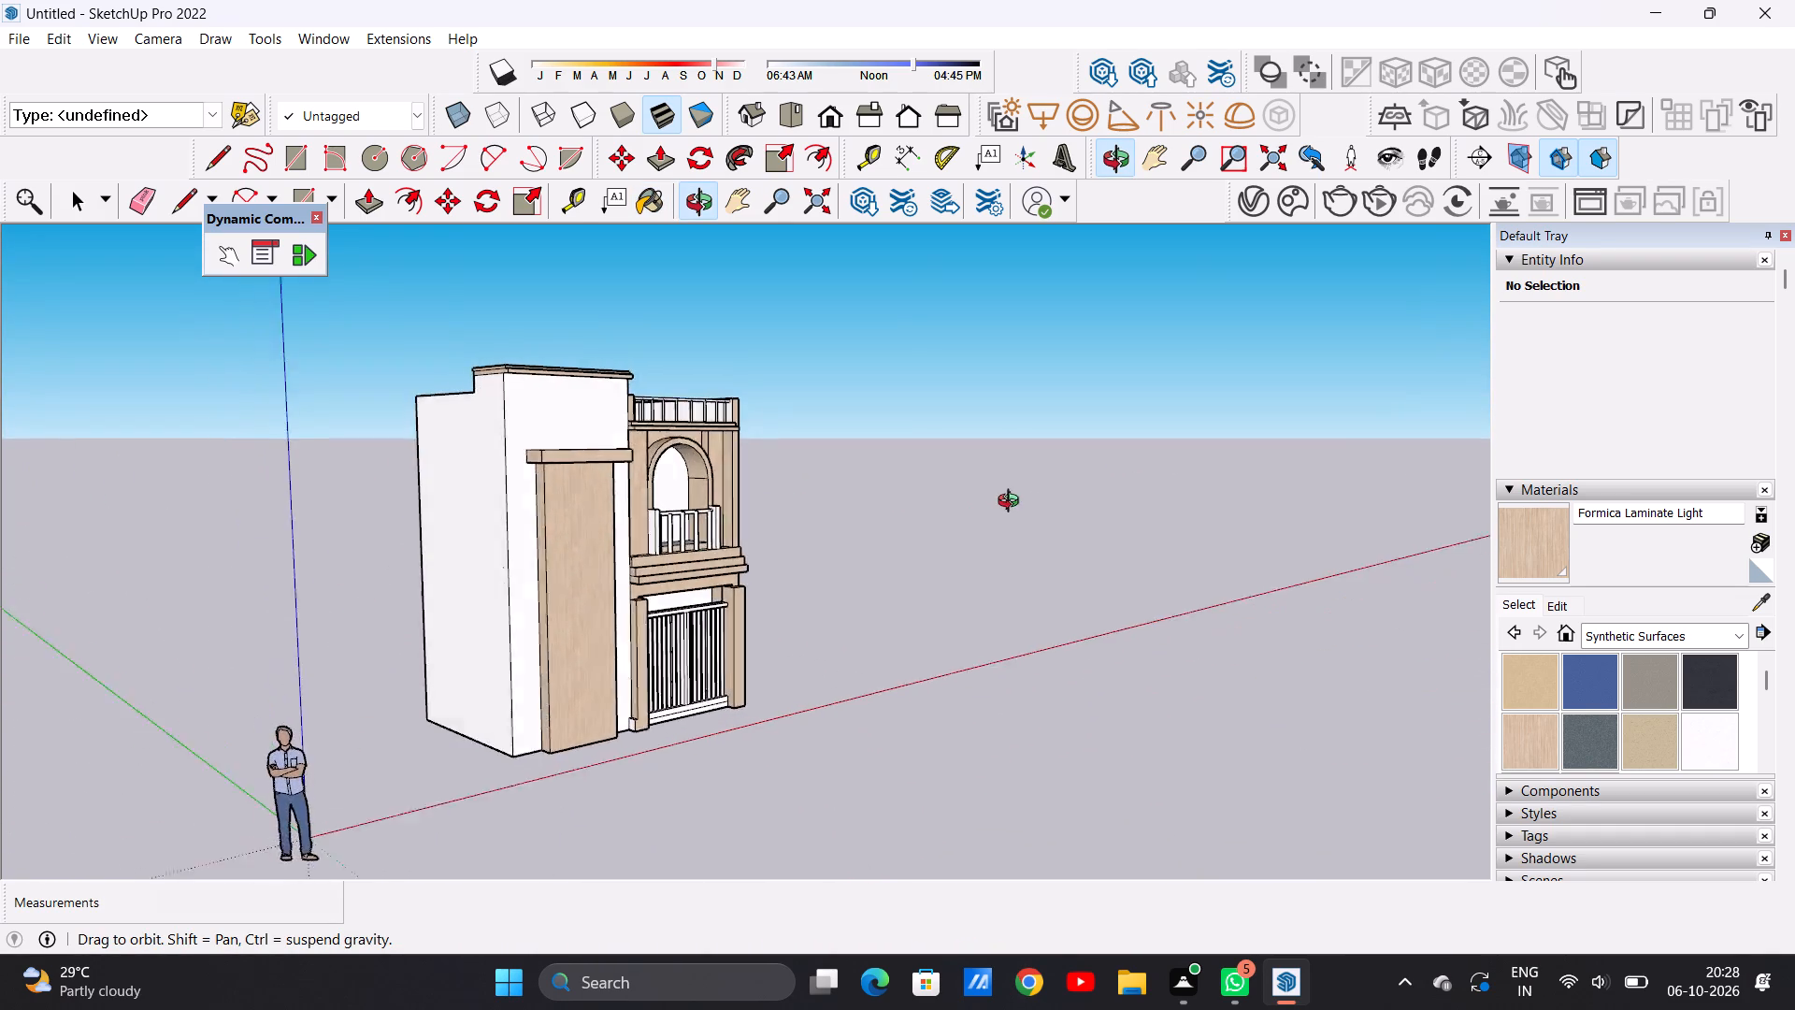
{"action": "middle_click_drag", "start_coordinate": [1012, 503], "coordinate": [683, 448]}
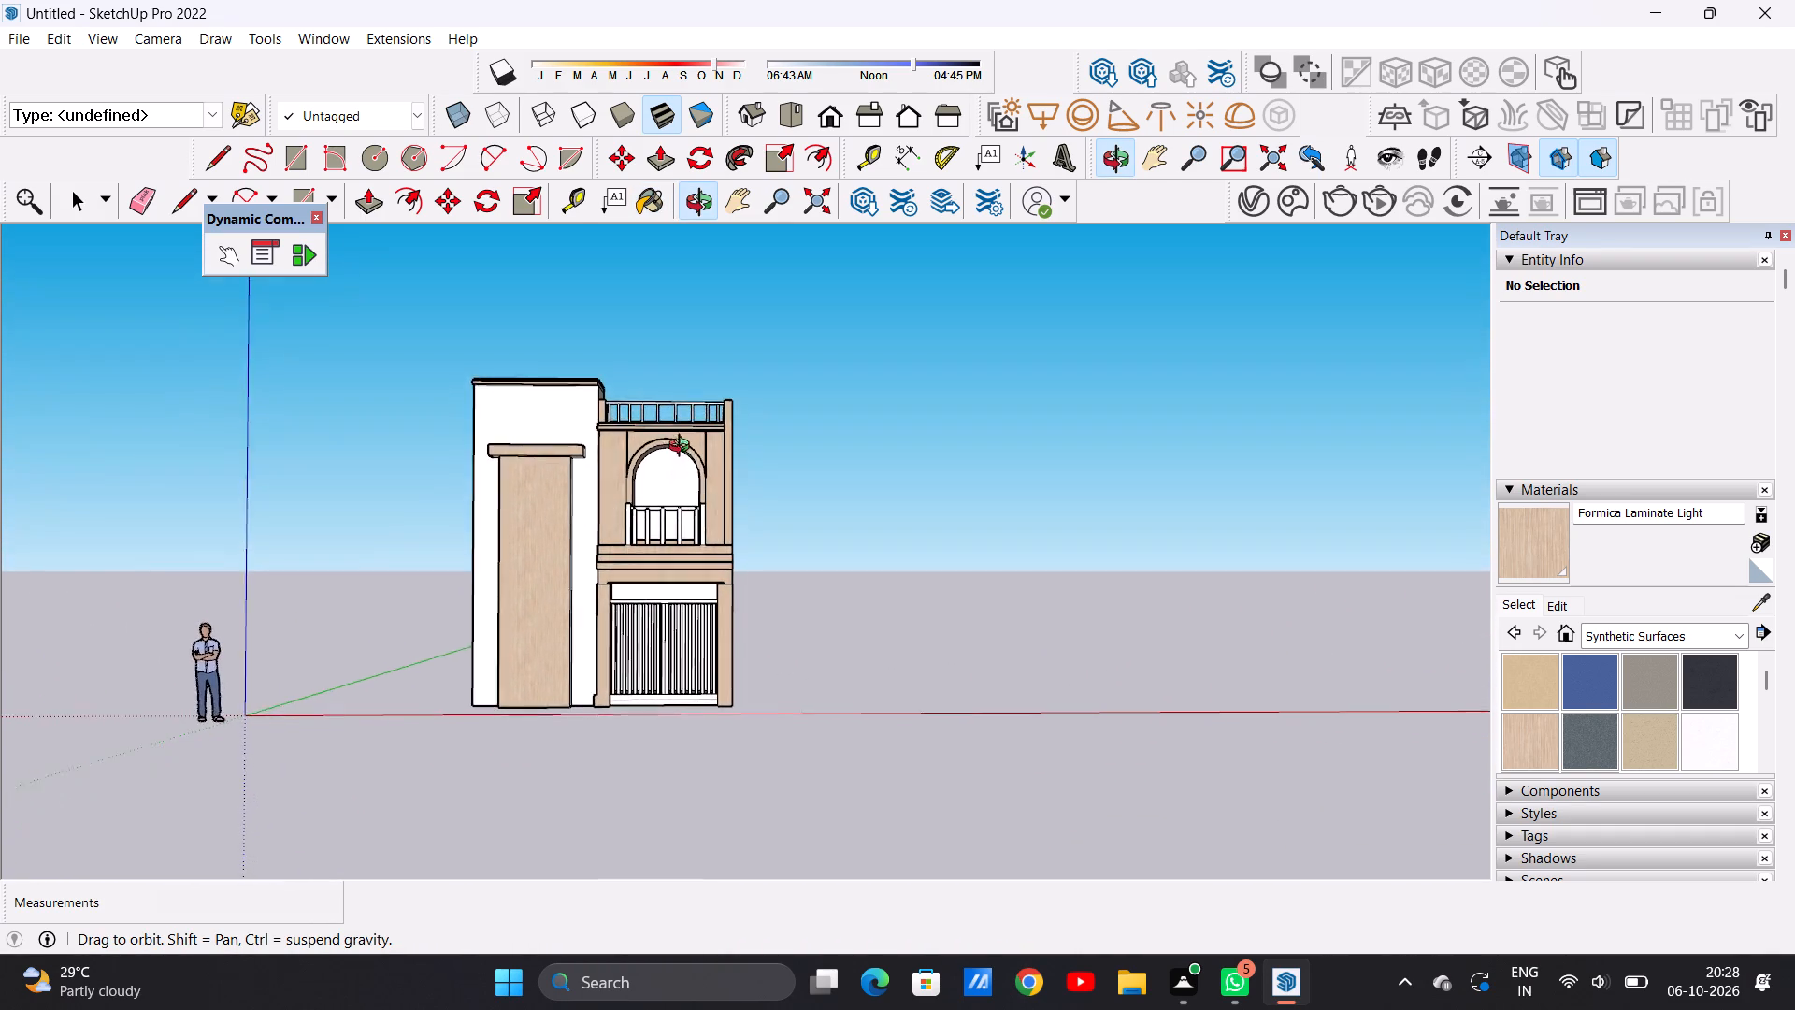
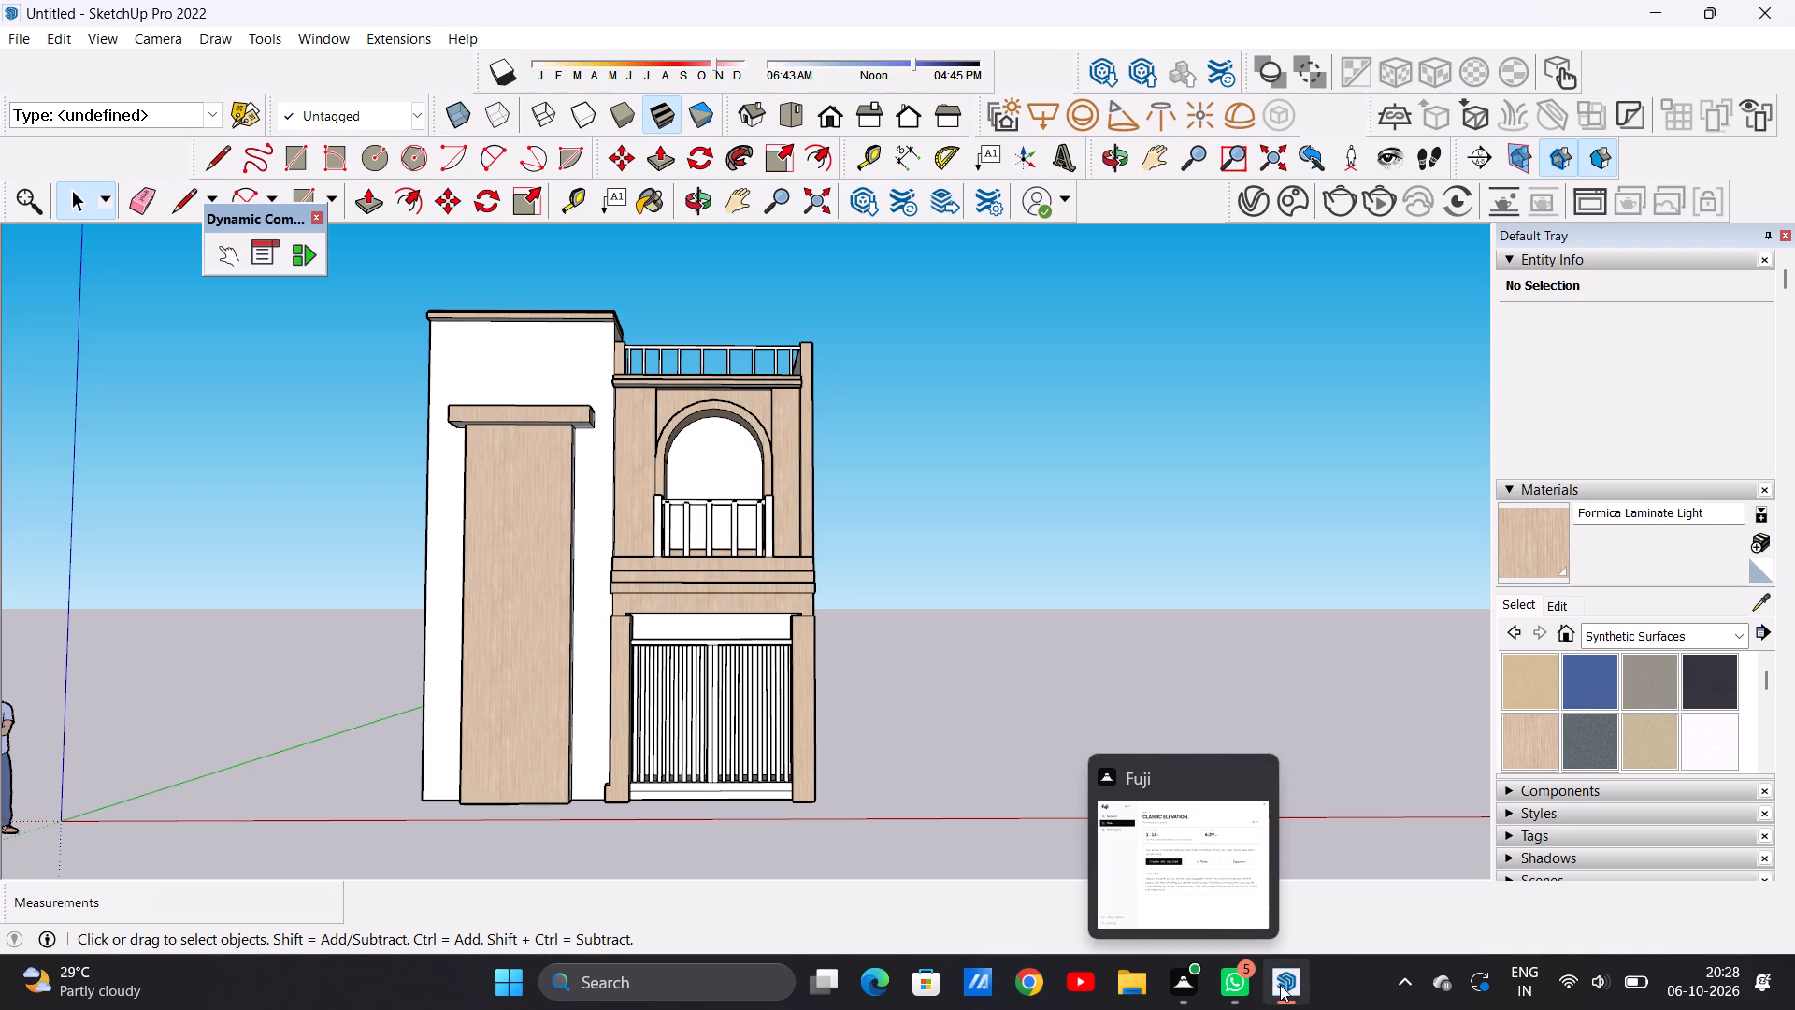
Switch to SketchUp and examine the house elevation from the front, the side and above.
{"action": "left_click", "coordinate": [1270, 890]}
{"action": "scroll", "coordinate": [639, 593], "scroll_direction": "down", "scroll_amount": 3}
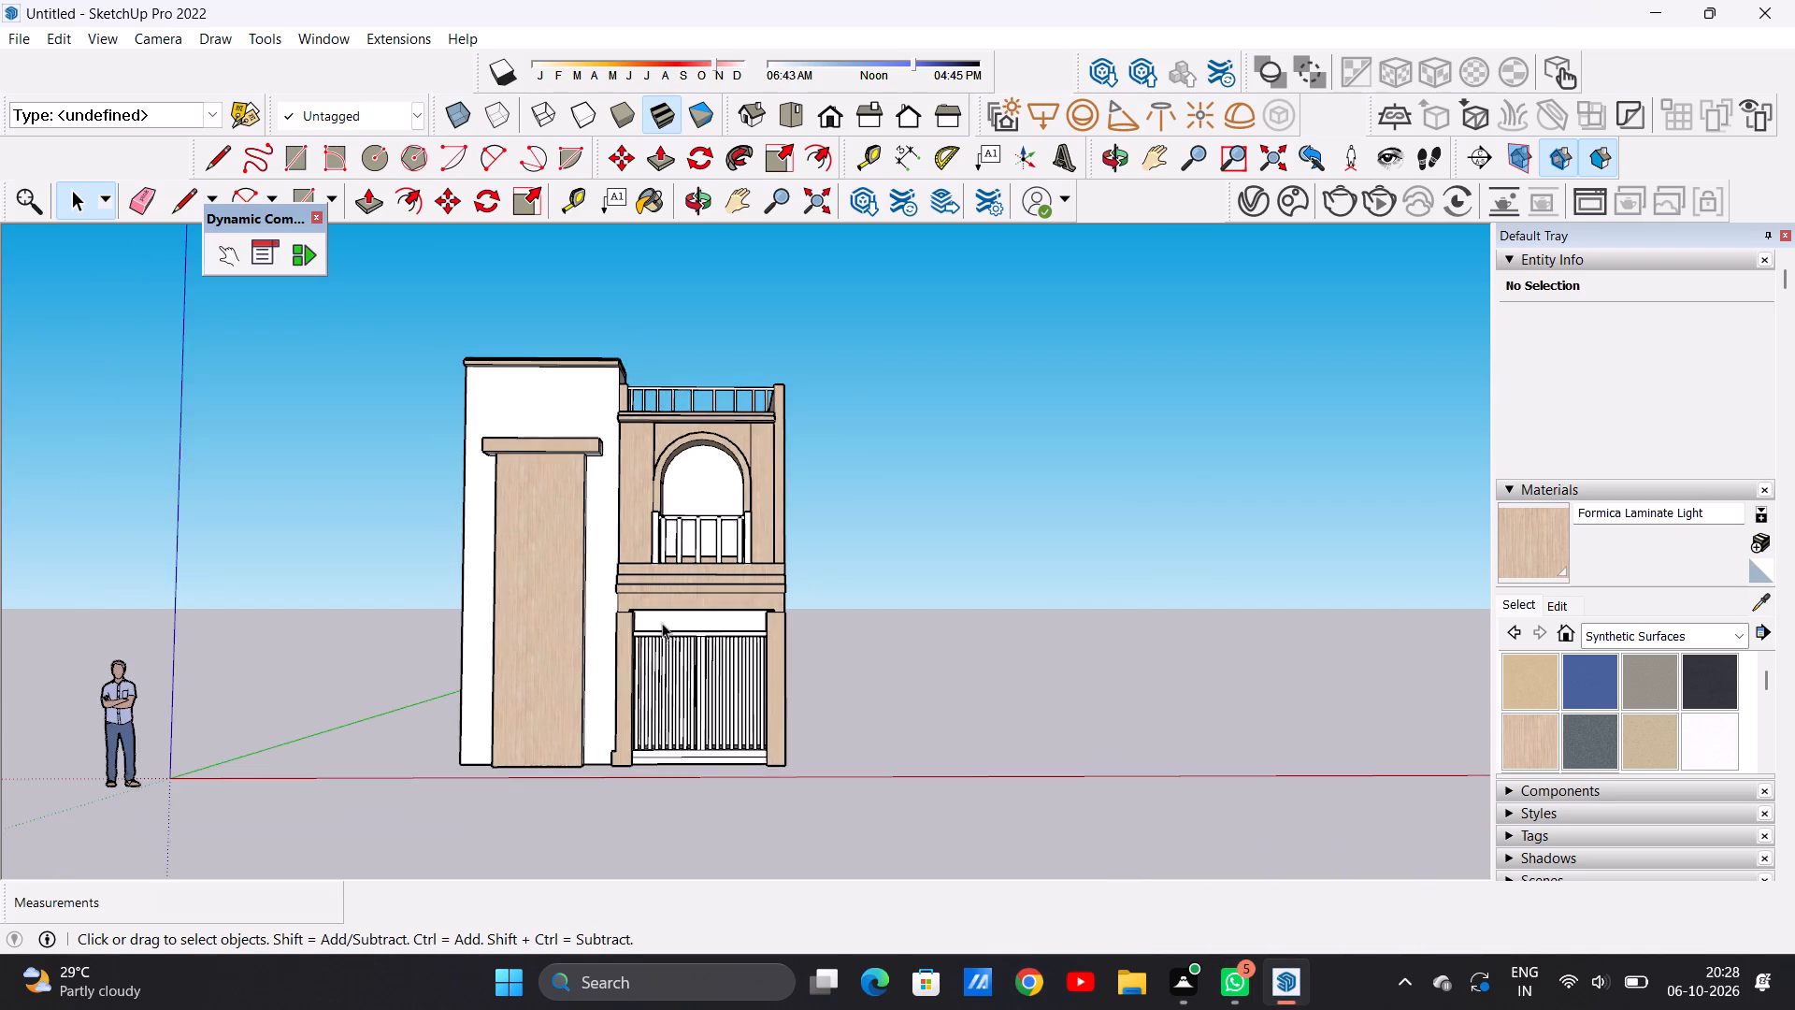
{"action": "scroll", "coordinate": [615, 612], "scroll_direction": "up", "scroll_amount": 5}
{"action": "scroll", "coordinate": [646, 557], "scroll_direction": "down", "scroll_amount": 5}
{"action": "middle_click_drag", "start_coordinate": [438, 596], "coordinate": [911, 649]}
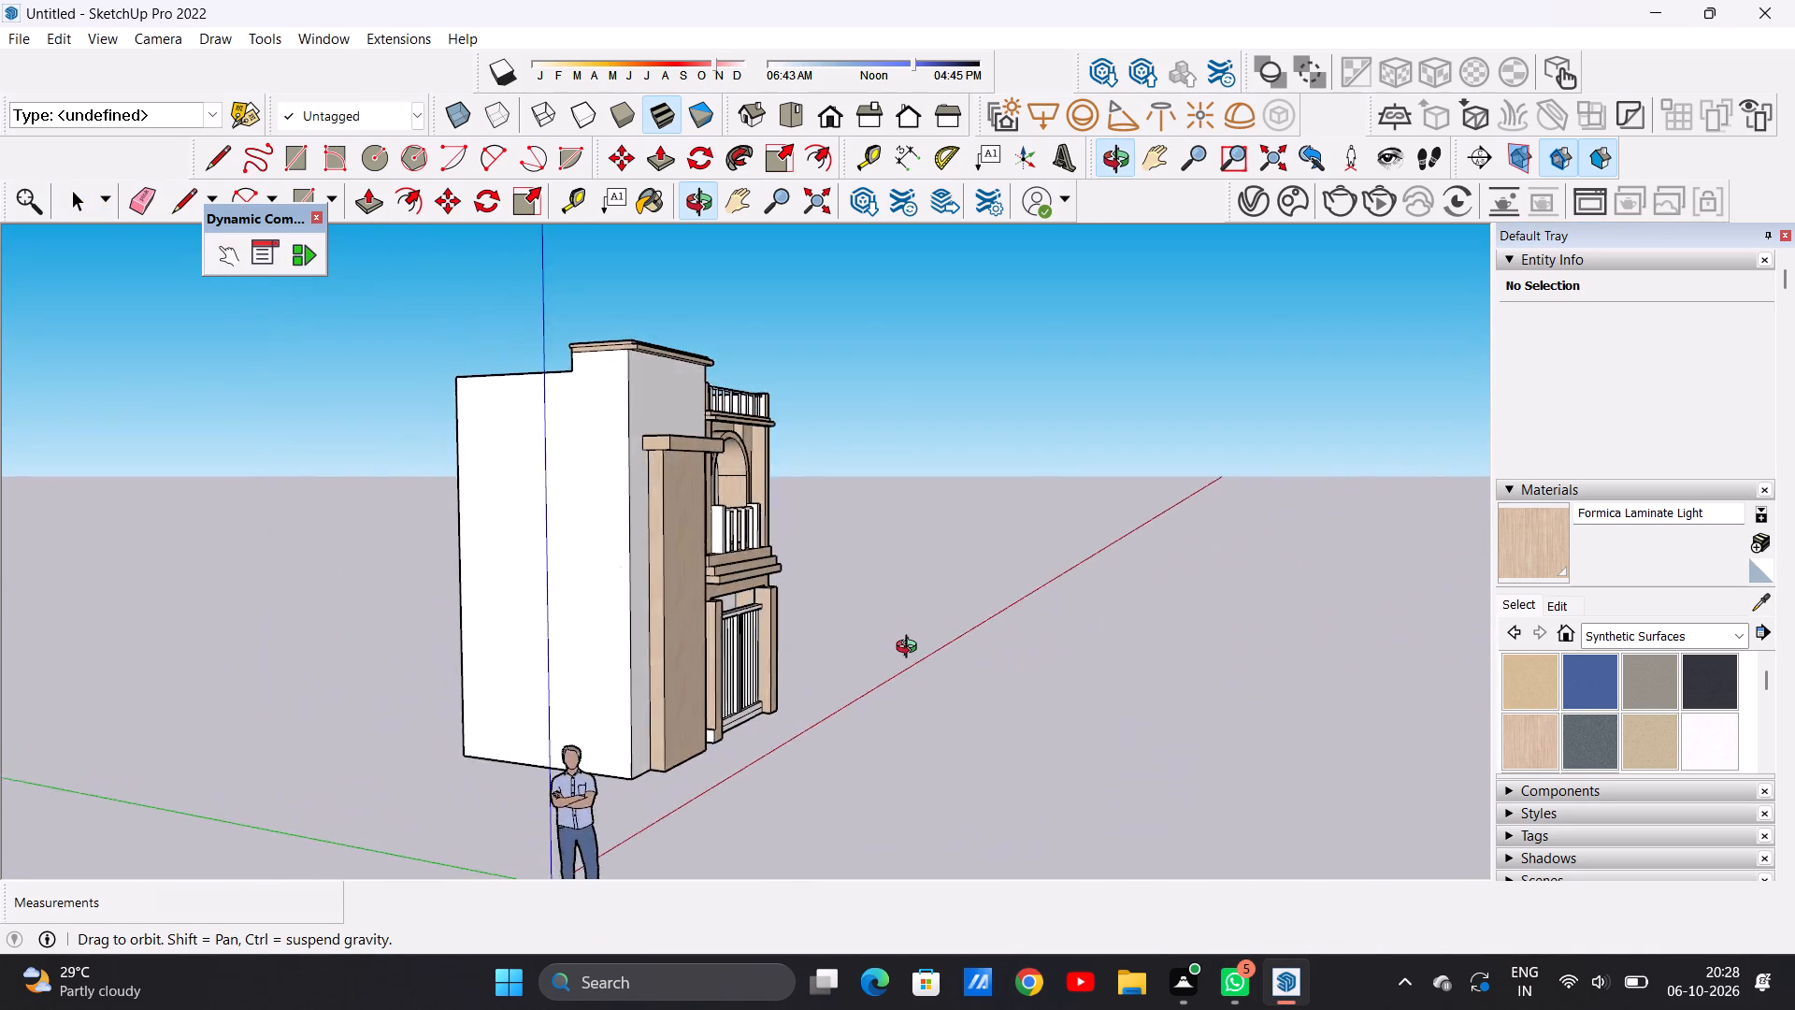
{"action": "middle_click_drag", "start_coordinate": [911, 649], "coordinate": [437, 639]}
{"action": "scroll", "coordinate": [606, 637], "scroll_direction": "up", "scroll_amount": 2}
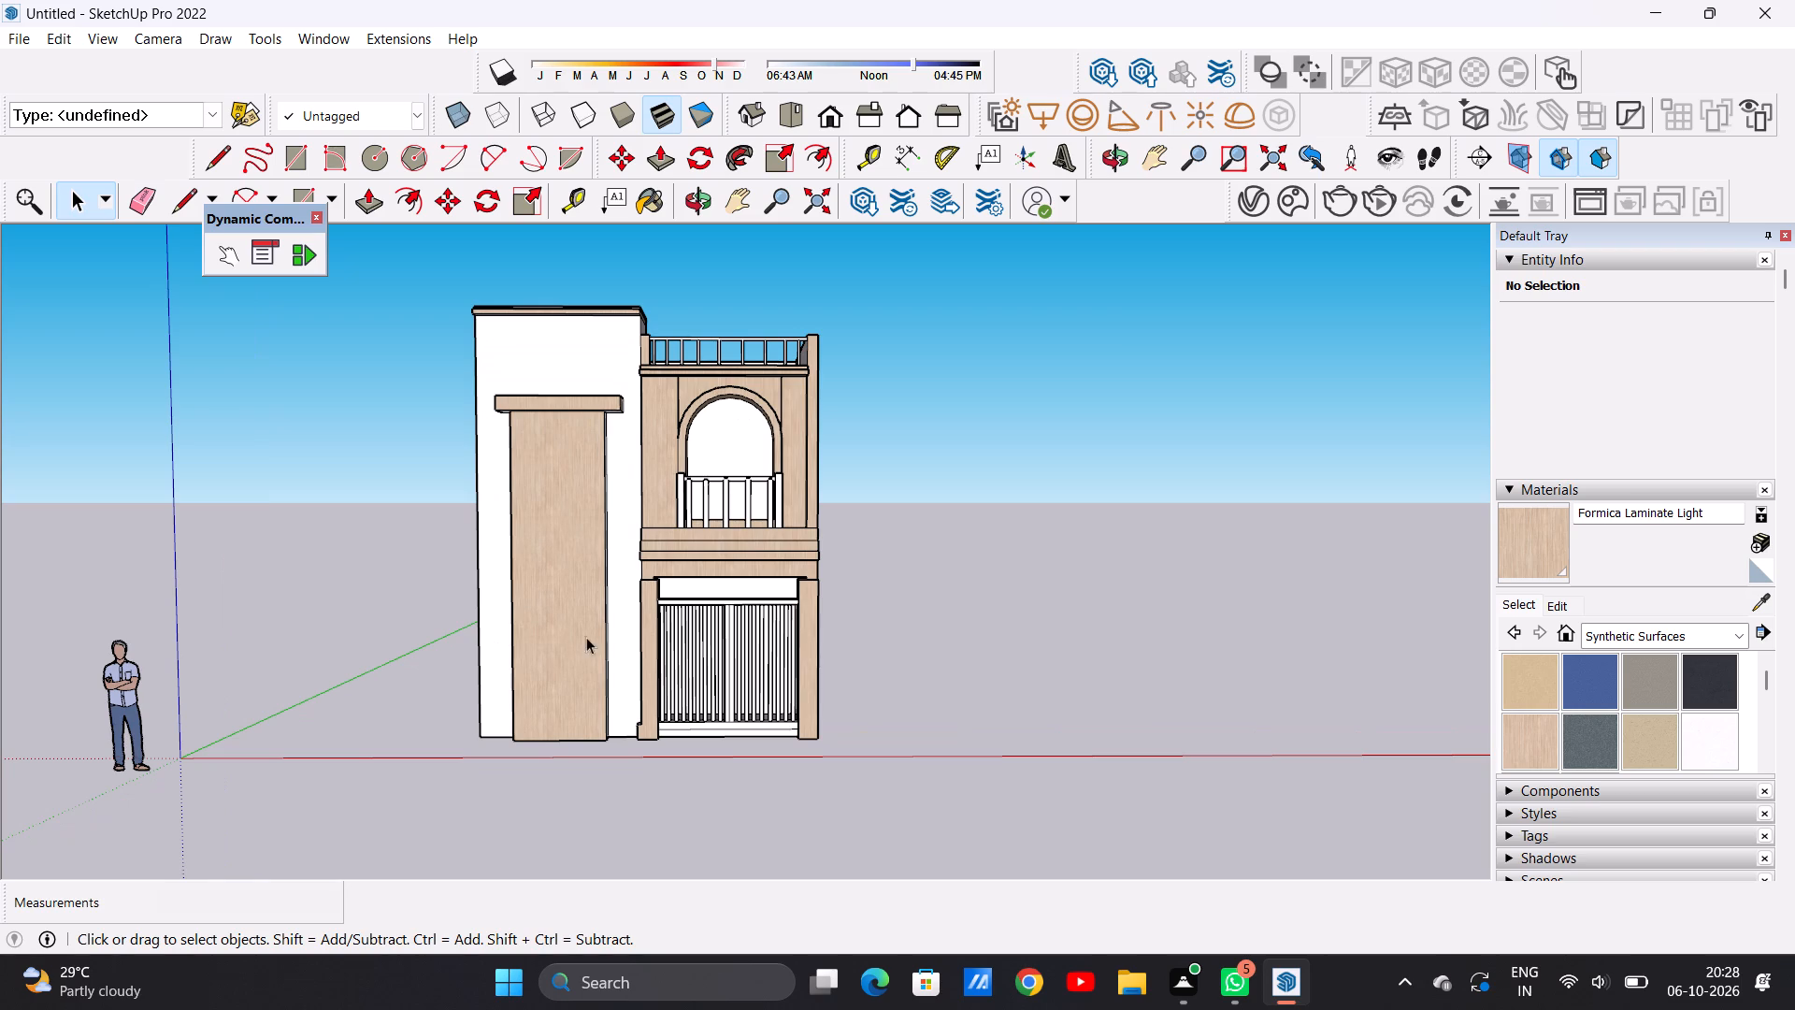
{"action": "scroll", "coordinate": [513, 597], "scroll_direction": "down", "scroll_amount": 7}
{"action": "scroll", "coordinate": [583, 523], "scroll_direction": "up", "scroll_amount": 5}
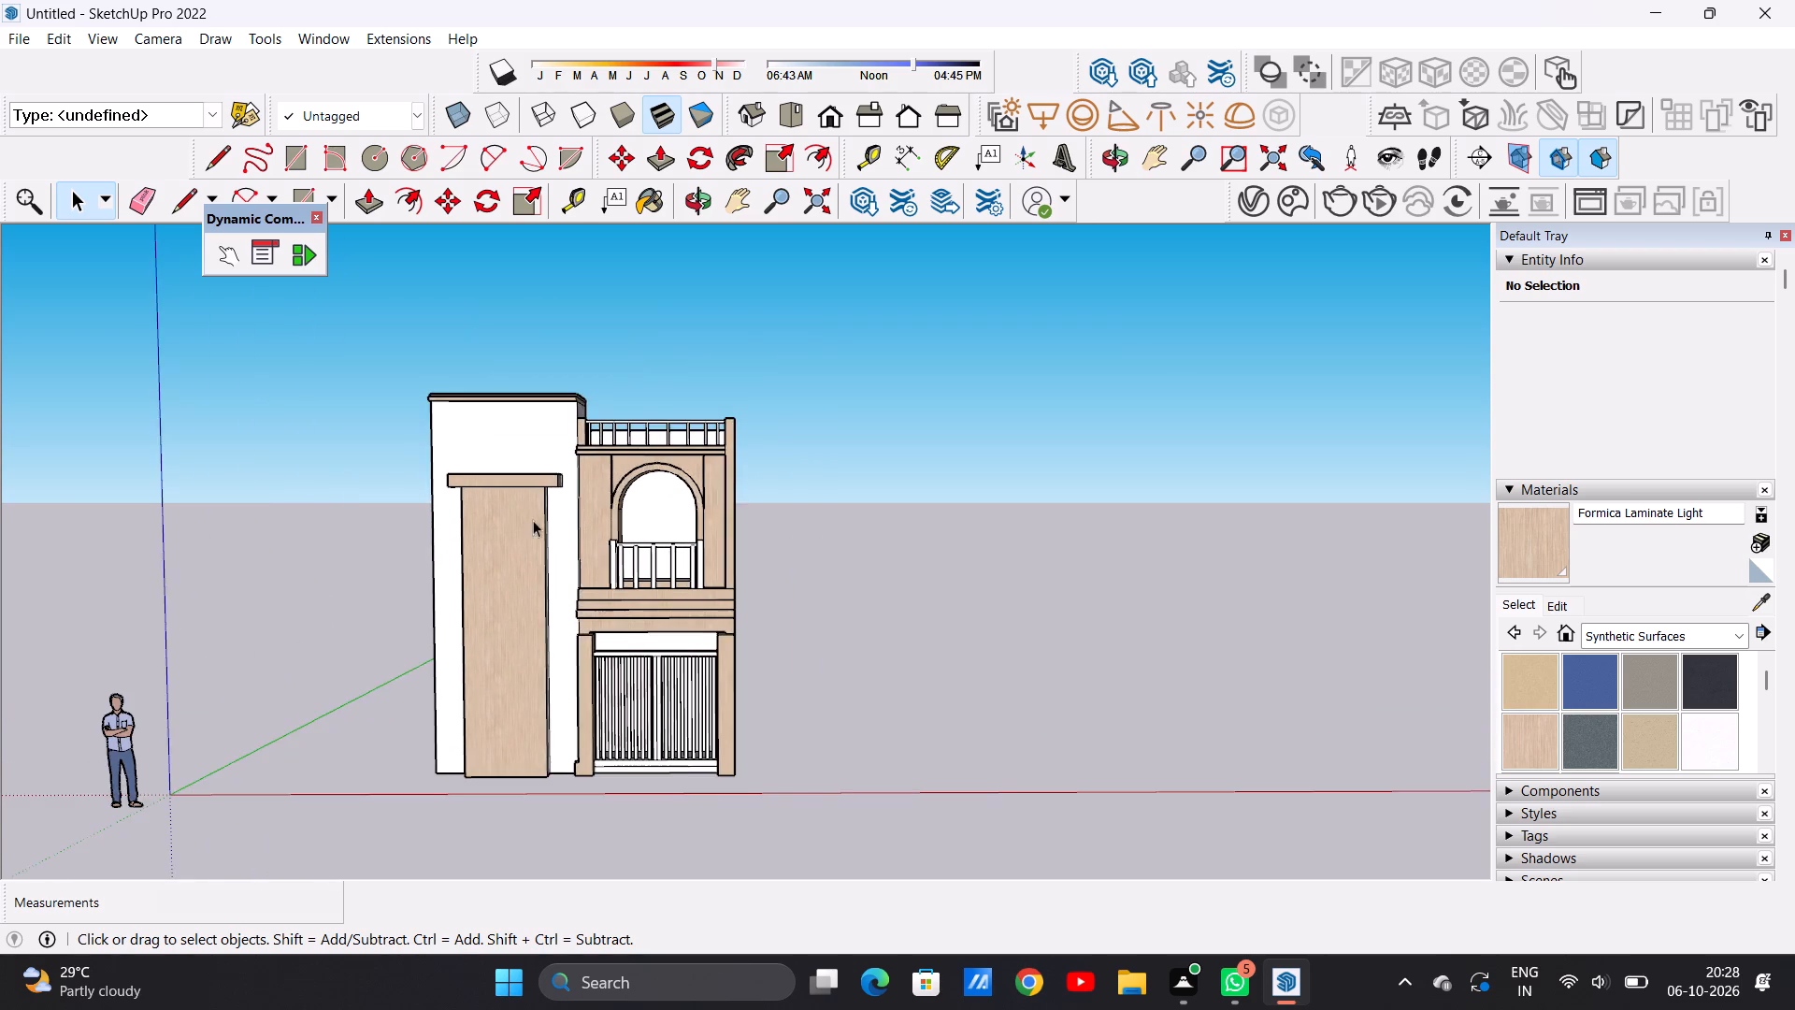
{"action": "middle_click_drag", "start_coordinate": [534, 520], "coordinate": [565, 518]}
{"action": "scroll", "coordinate": [563, 518], "scroll_direction": "up", "scroll_amount": 5}
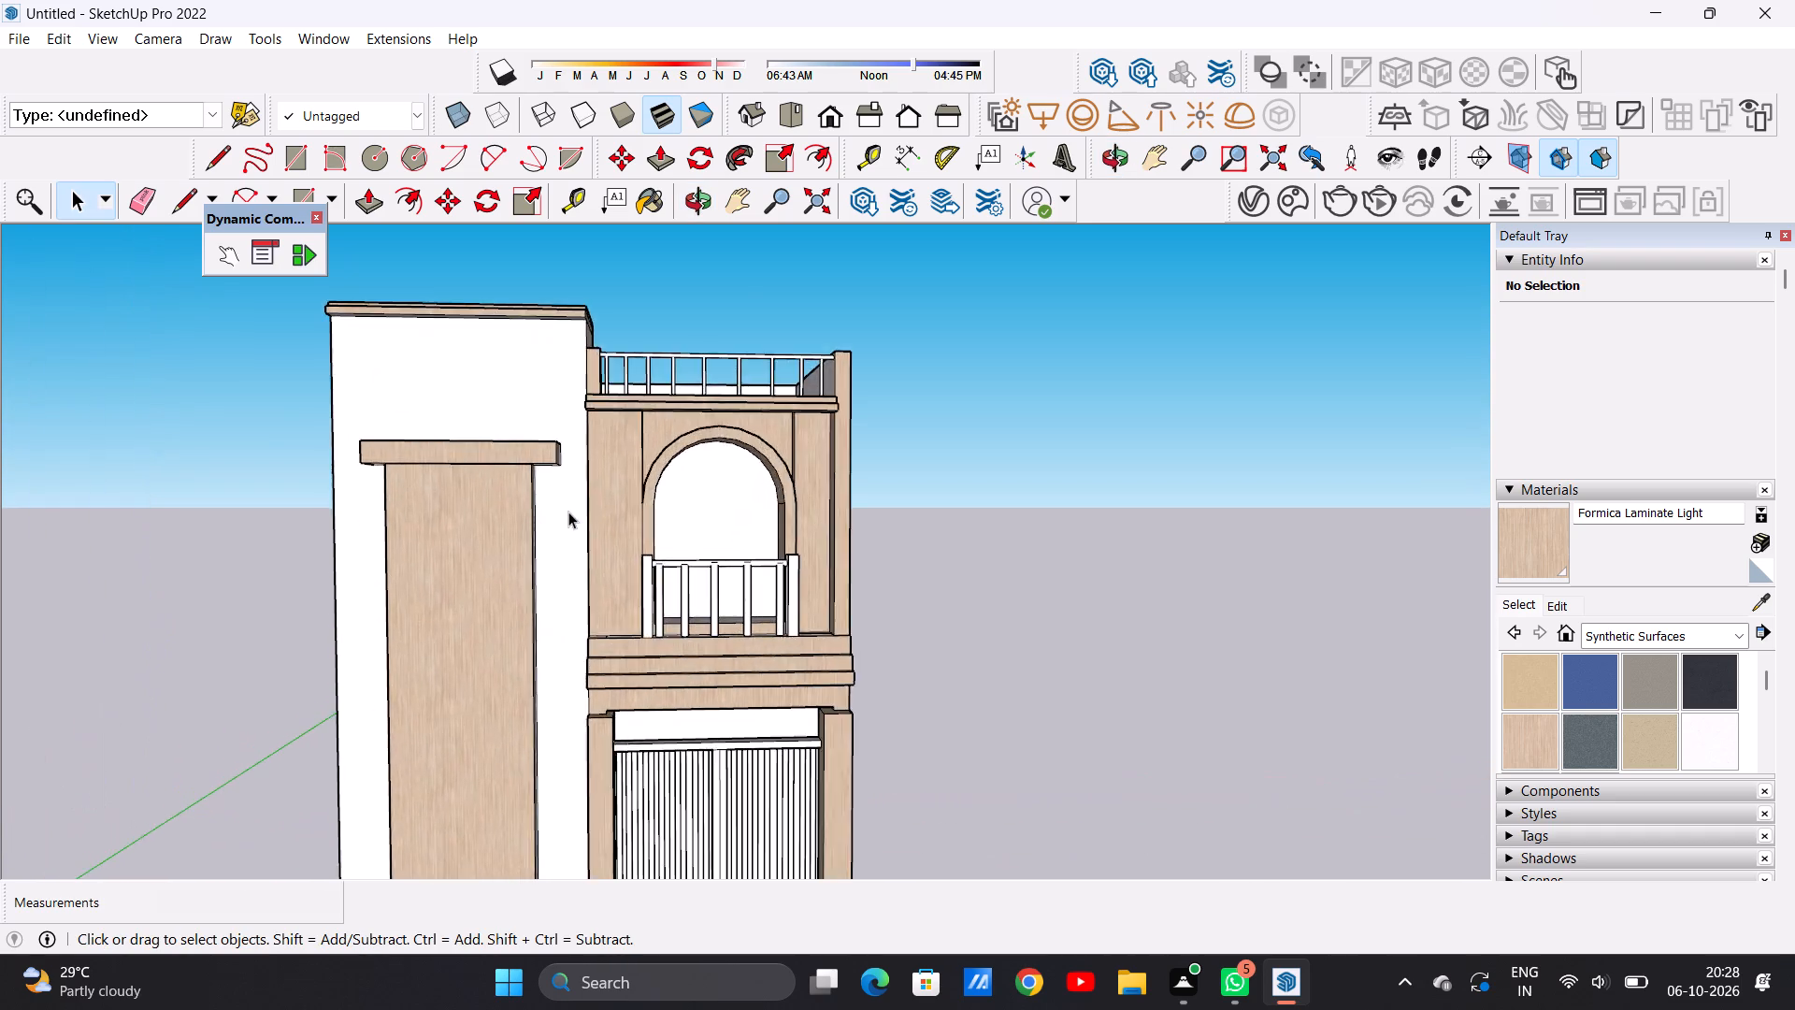
{"action": "scroll", "coordinate": [581, 499], "scroll_direction": "down", "scroll_amount": 6}
{"action": "middle_click_drag", "start_coordinate": [479, 422], "coordinate": [771, 584]}
{"action": "scroll", "coordinate": [563, 490], "scroll_direction": "up", "scroll_amount": 8}
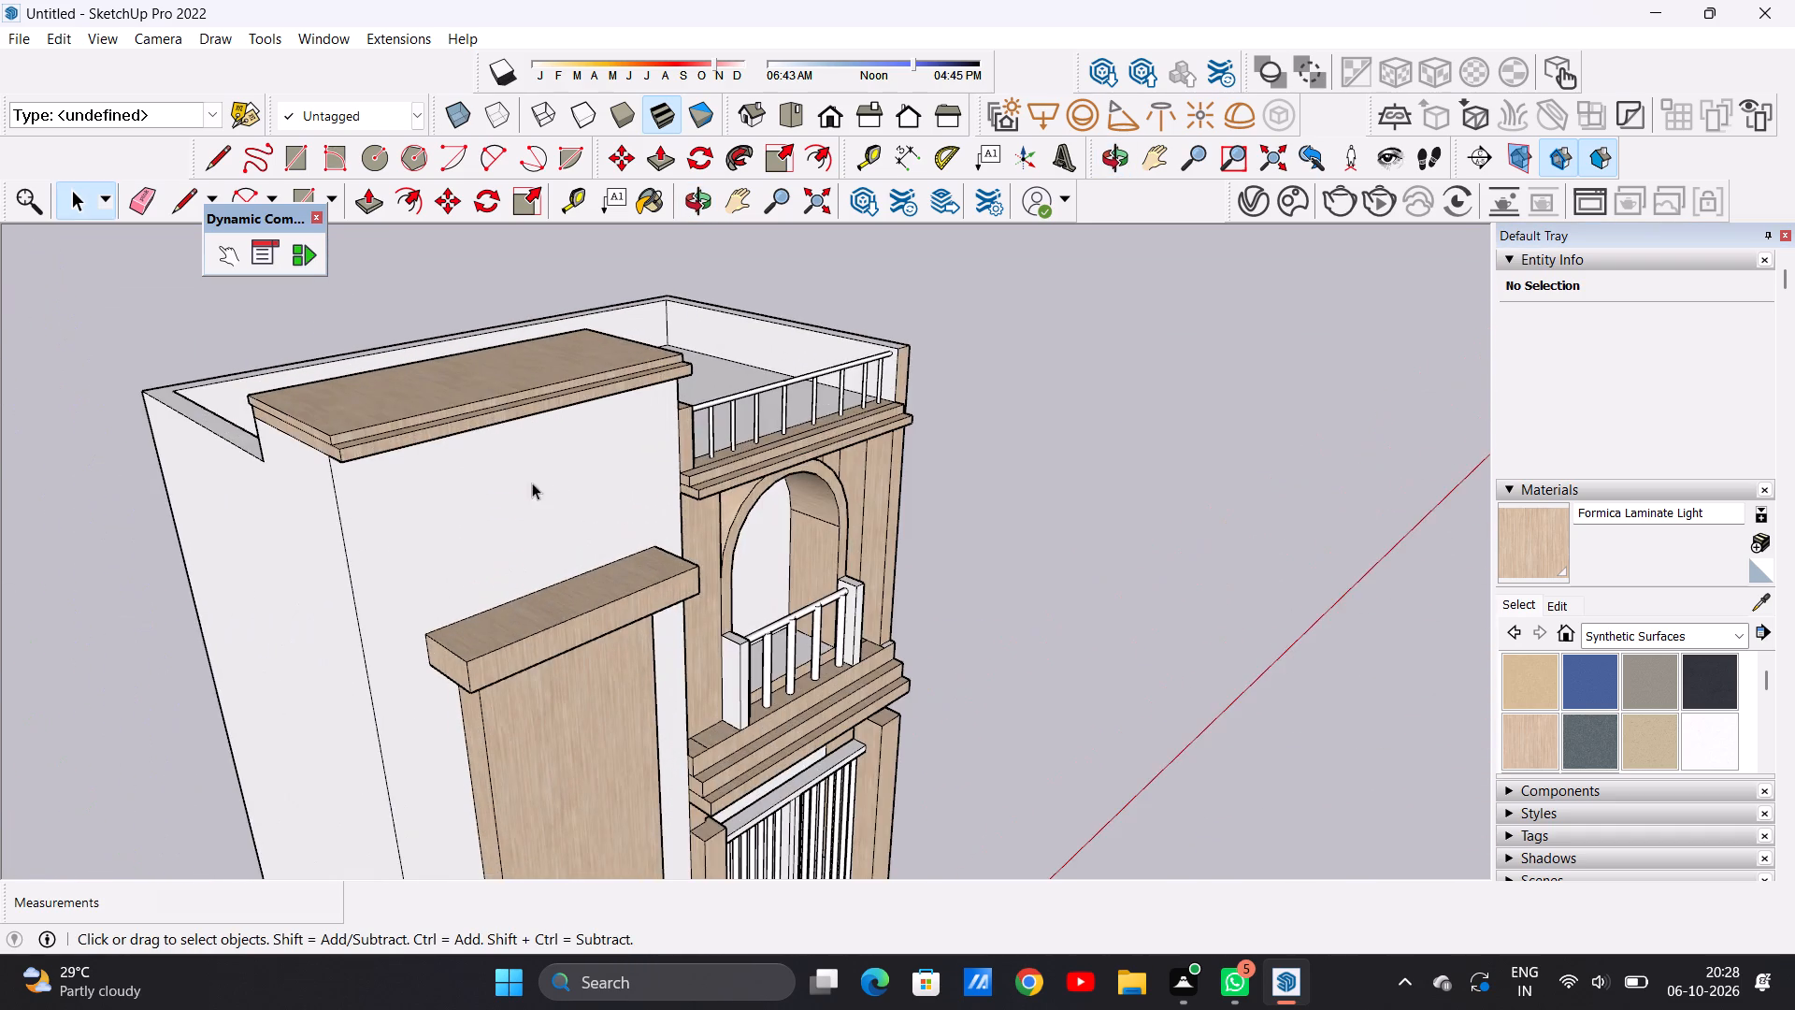
{"action": "middle_click_drag", "start_coordinate": [512, 520], "coordinate": [450, 509]}
{"action": "scroll", "coordinate": [533, 445], "scroll_direction": "down", "scroll_amount": 3}
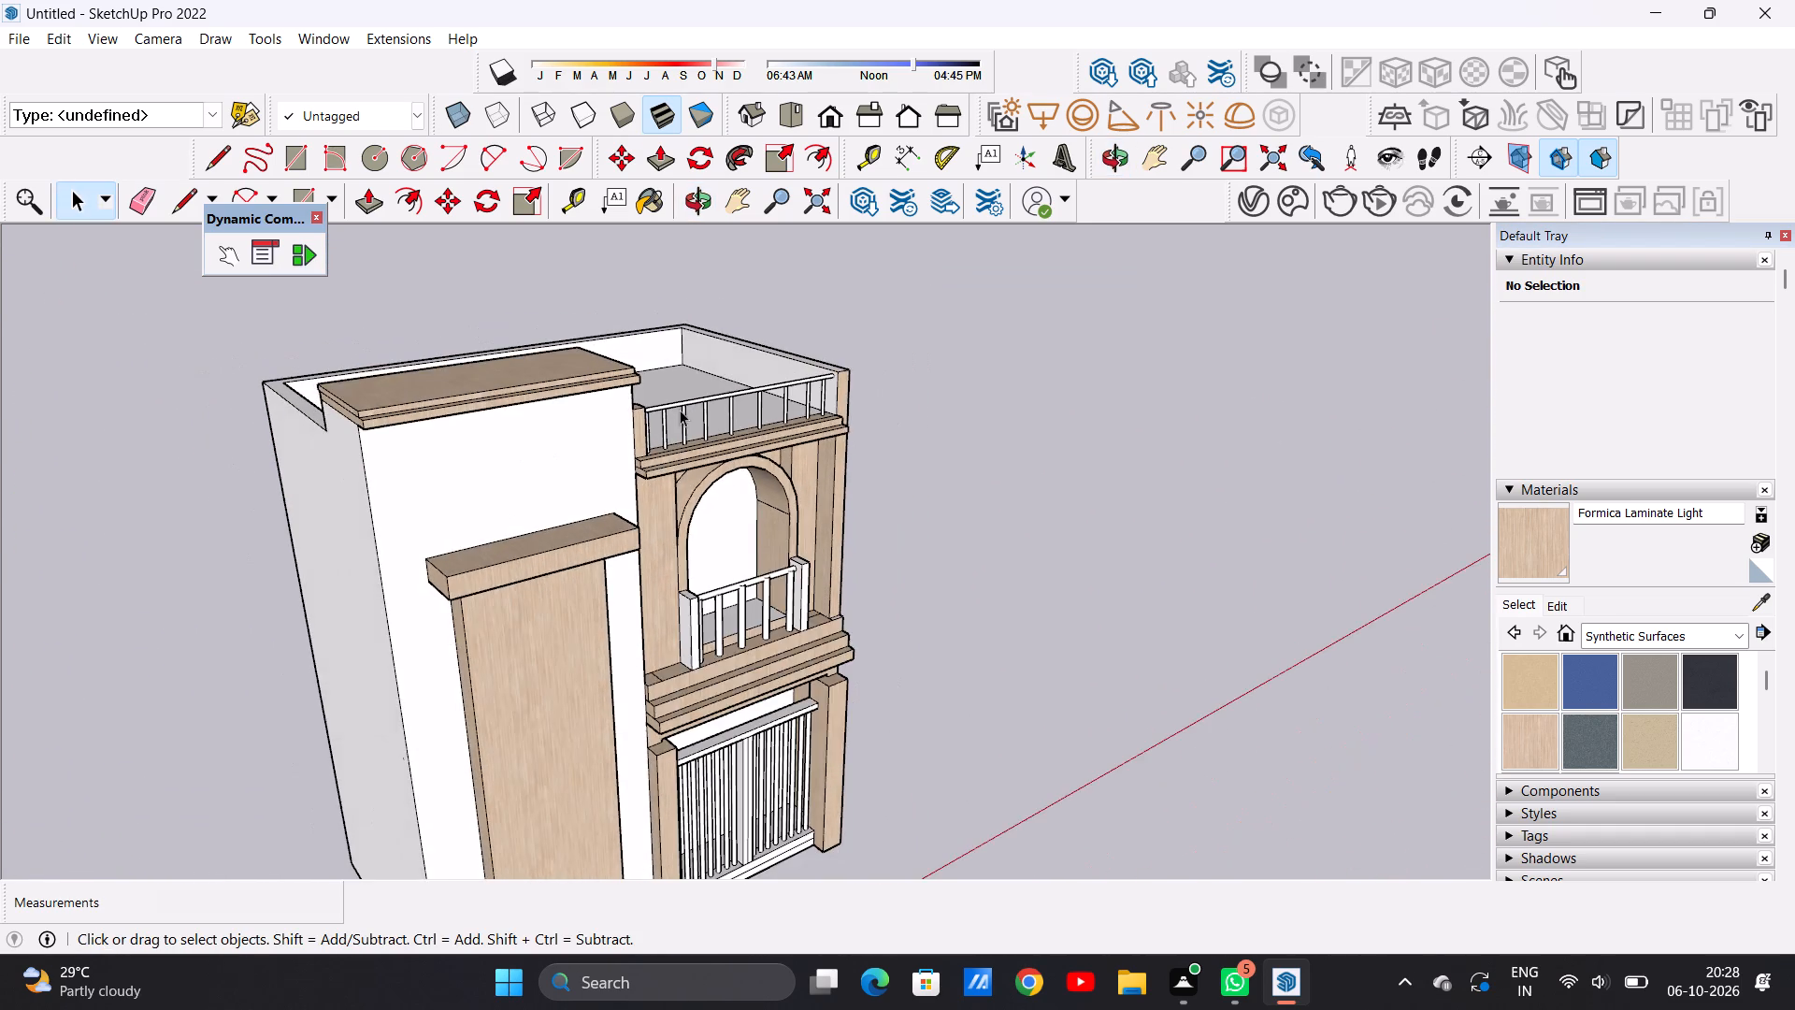
Push/pull the side end faces of the upper and lower roof cornice layers on the tower 4" outward each.
{"action": "middle_click_drag", "start_coordinate": [424, 502], "coordinate": [396, 464]}
{"action": "scroll", "coordinate": [336, 346], "scroll_direction": "up", "scroll_amount": 5}
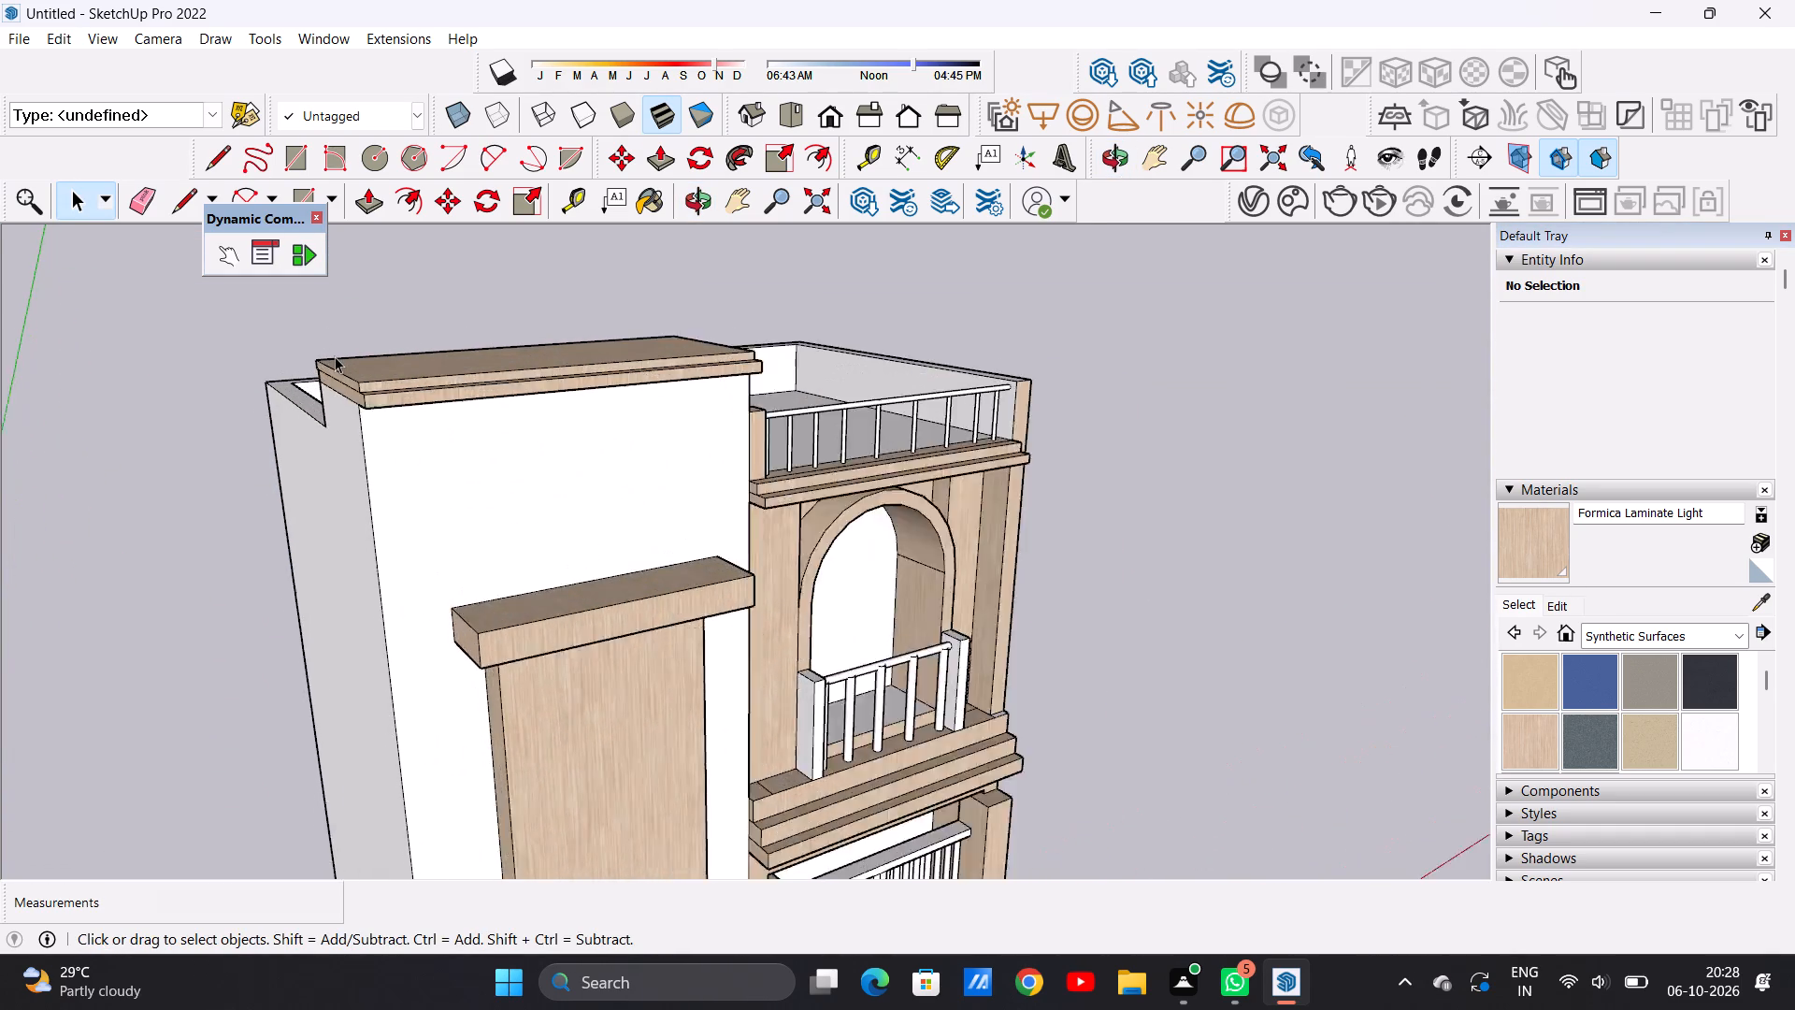
{"action": "scroll", "coordinate": [335, 356], "scroll_direction": "up", "scroll_amount": 1}
{"action": "scroll", "coordinate": [395, 413], "scroll_direction": "up", "scroll_amount": 13}
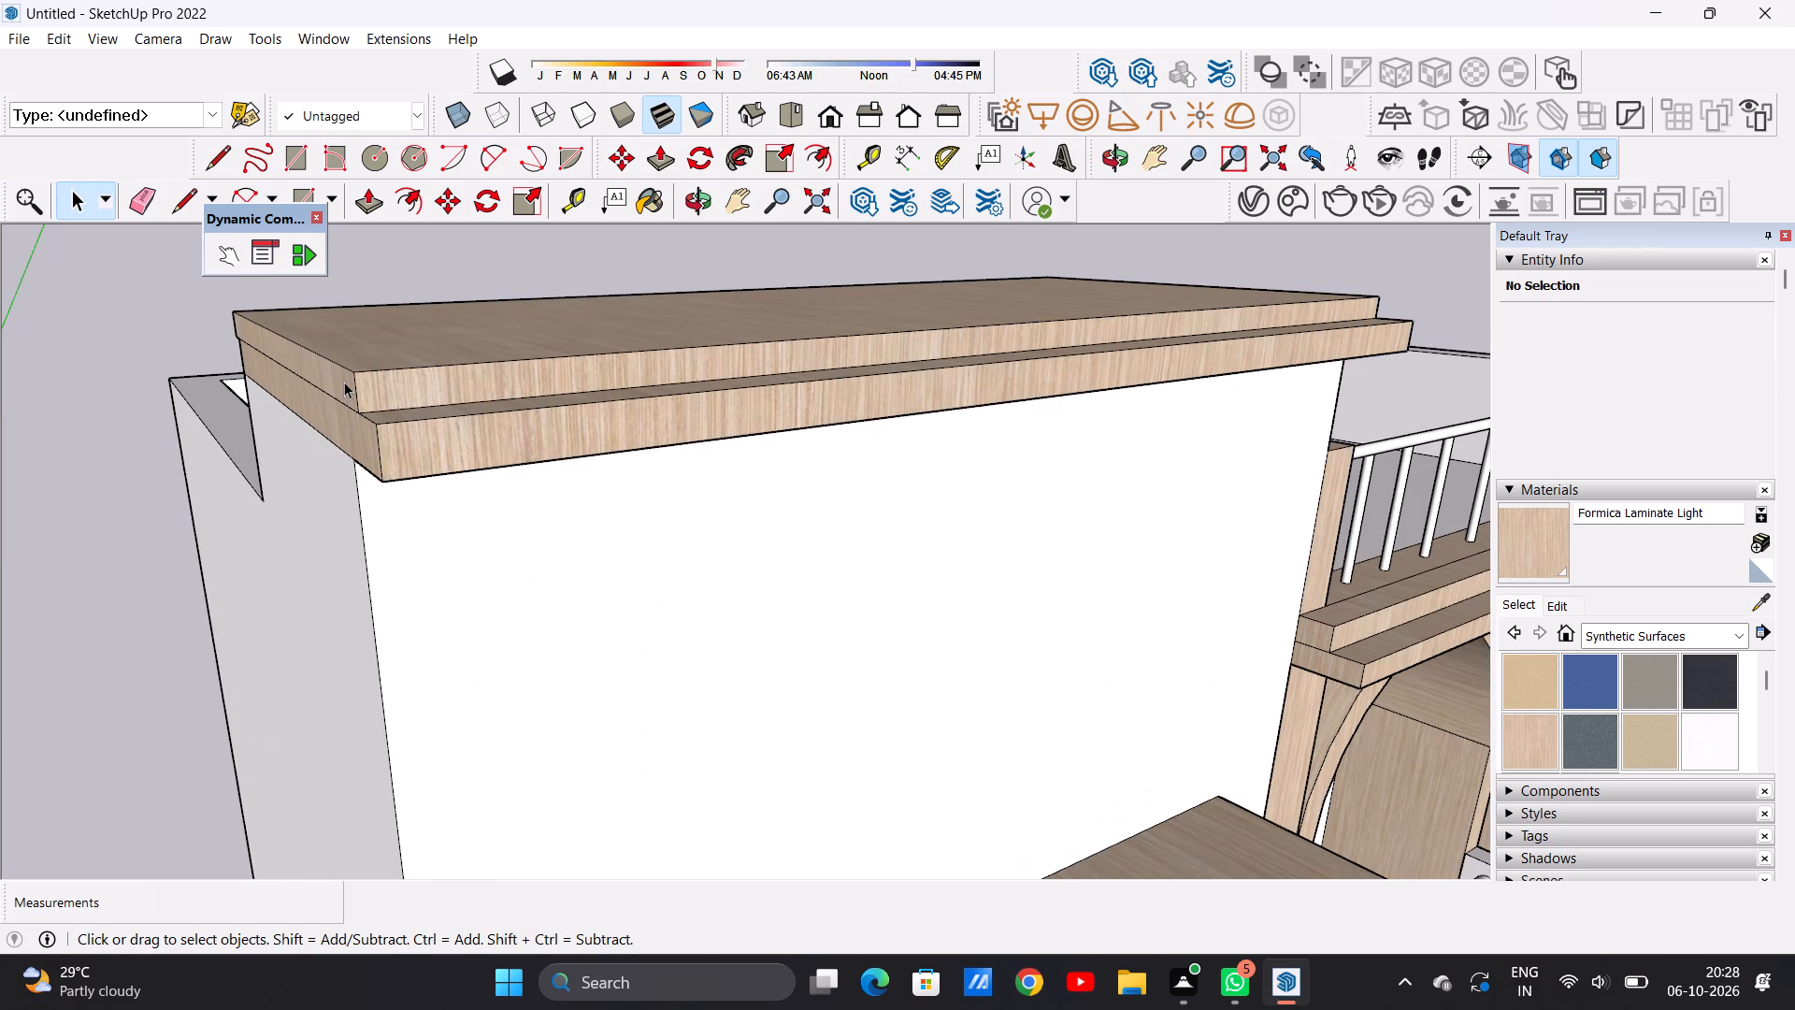
{"action": "key", "text": "p"}
{"action": "left_click", "coordinate": [344, 375]}
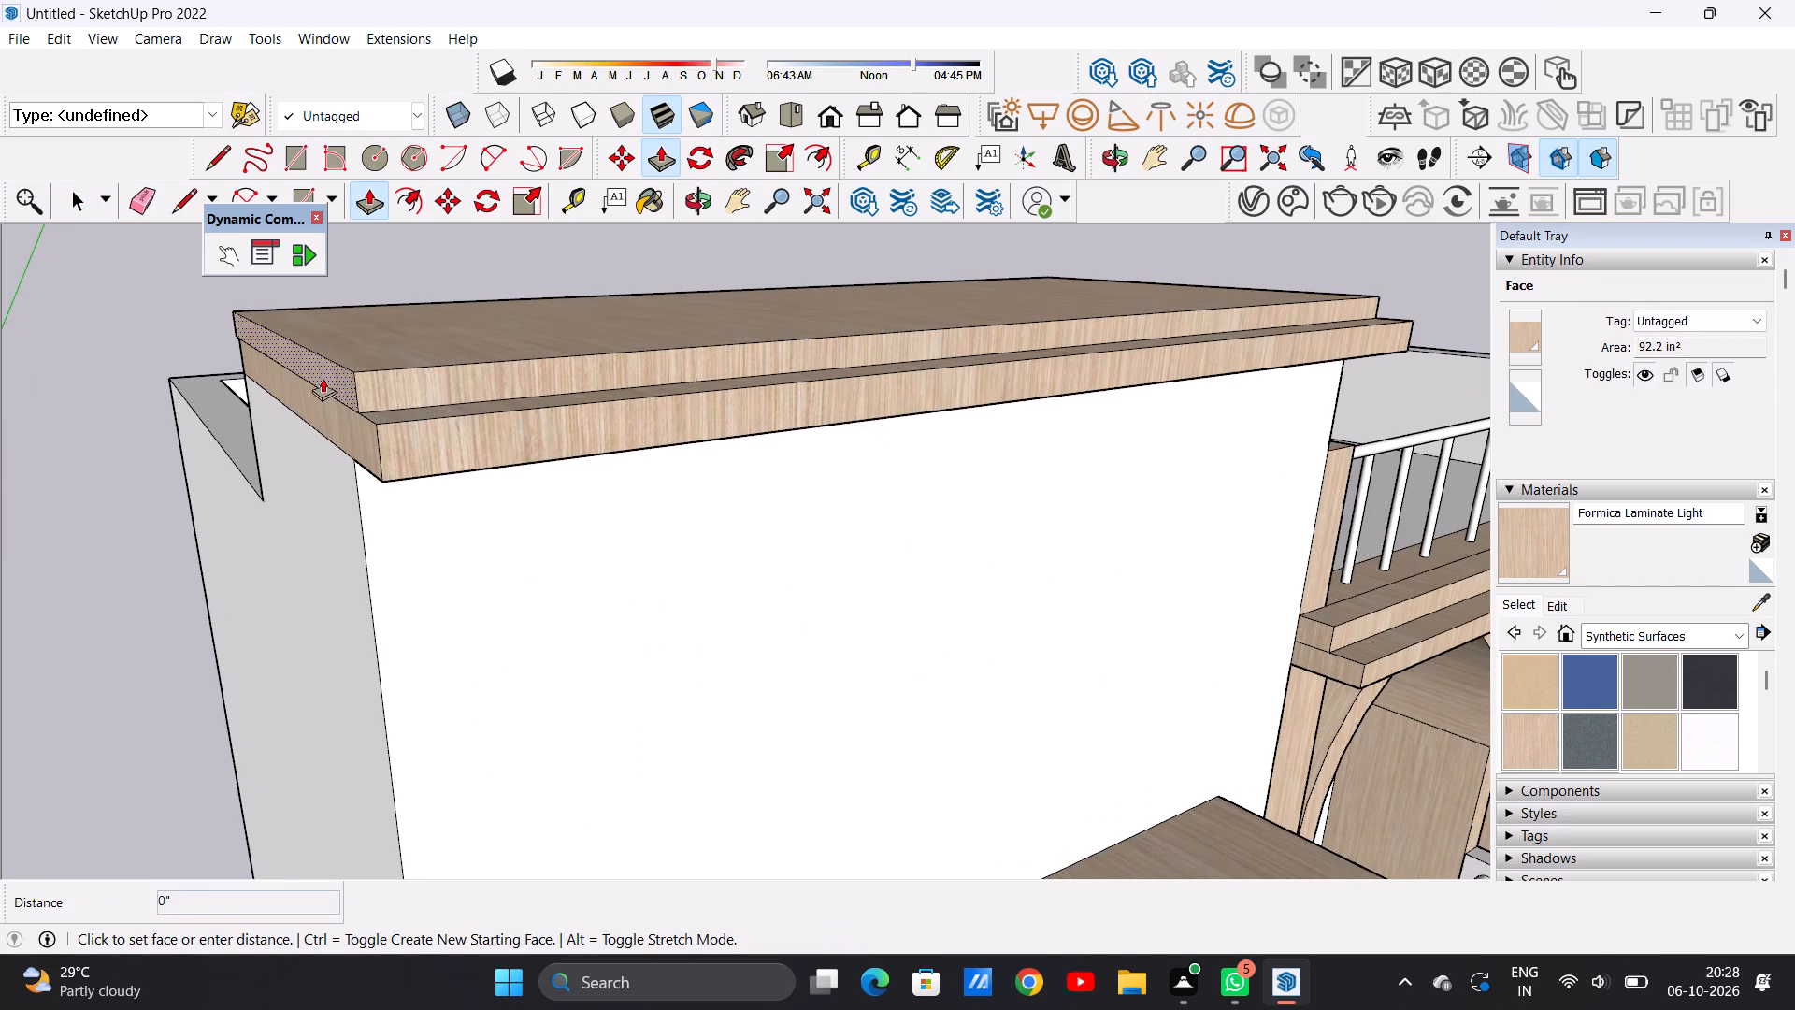
{"action": "left_click", "coordinate": [265, 386]}
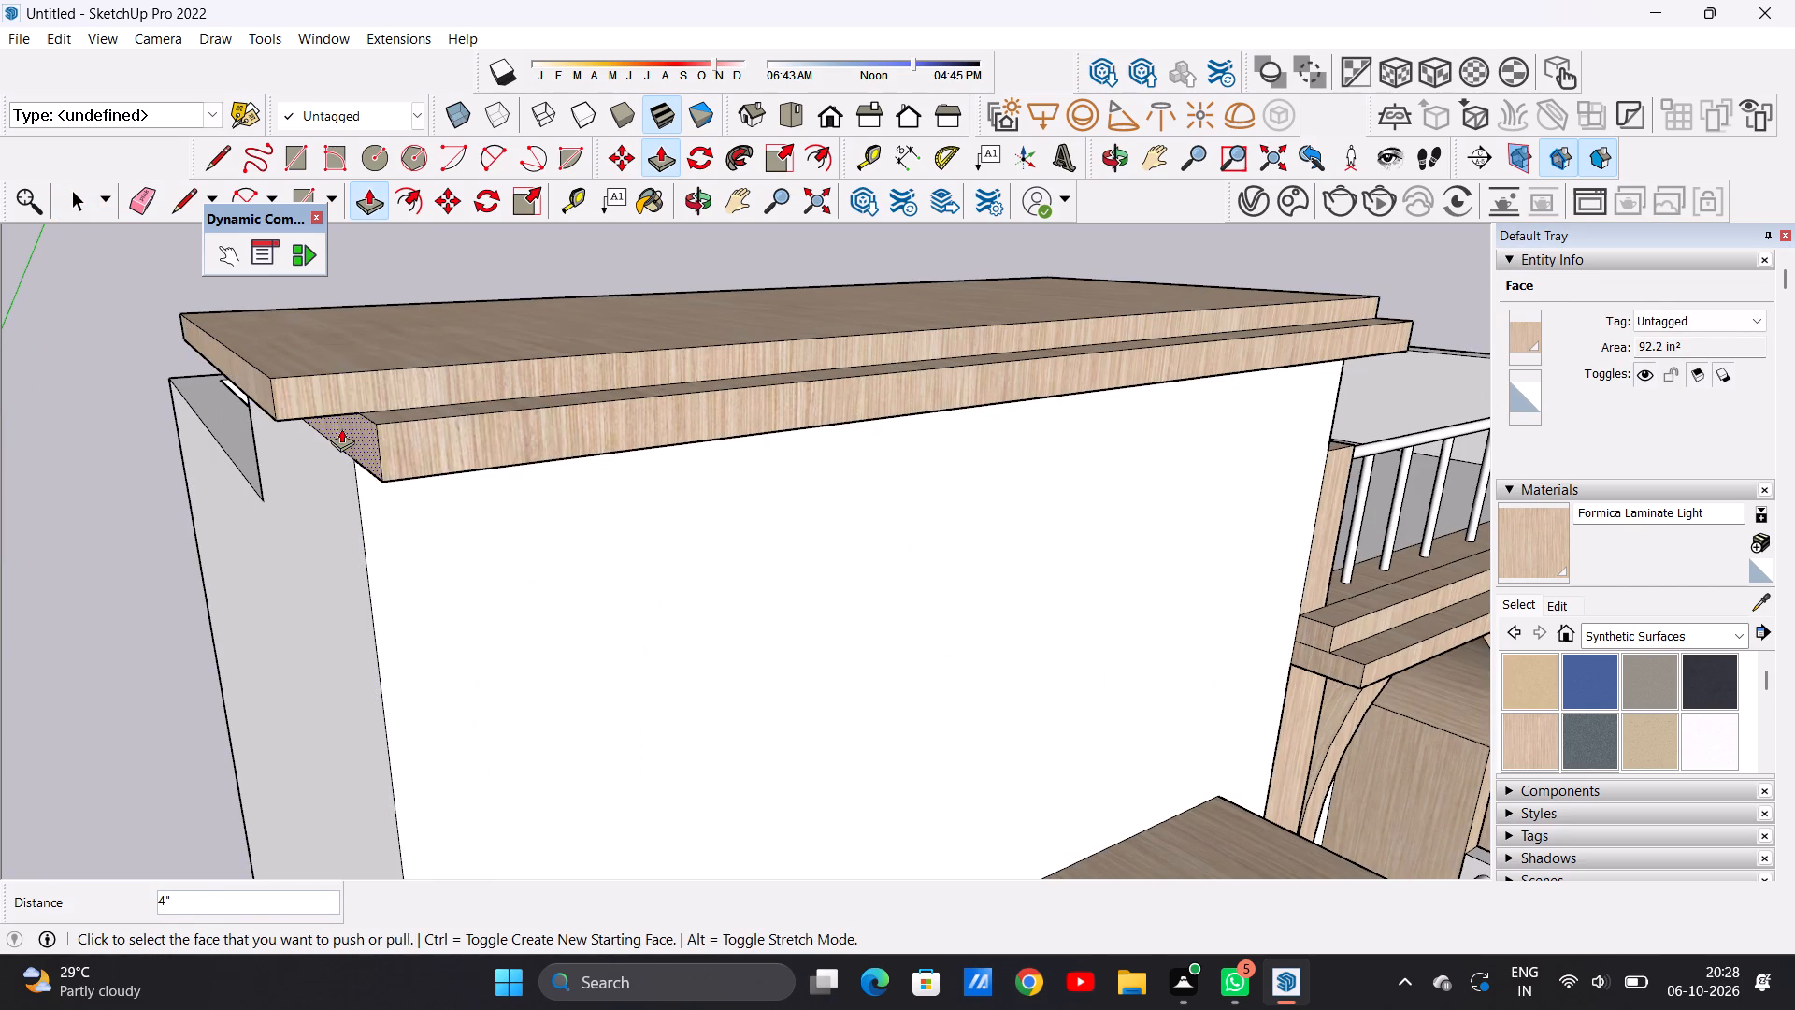
{"action": "left_click", "coordinate": [341, 428]}
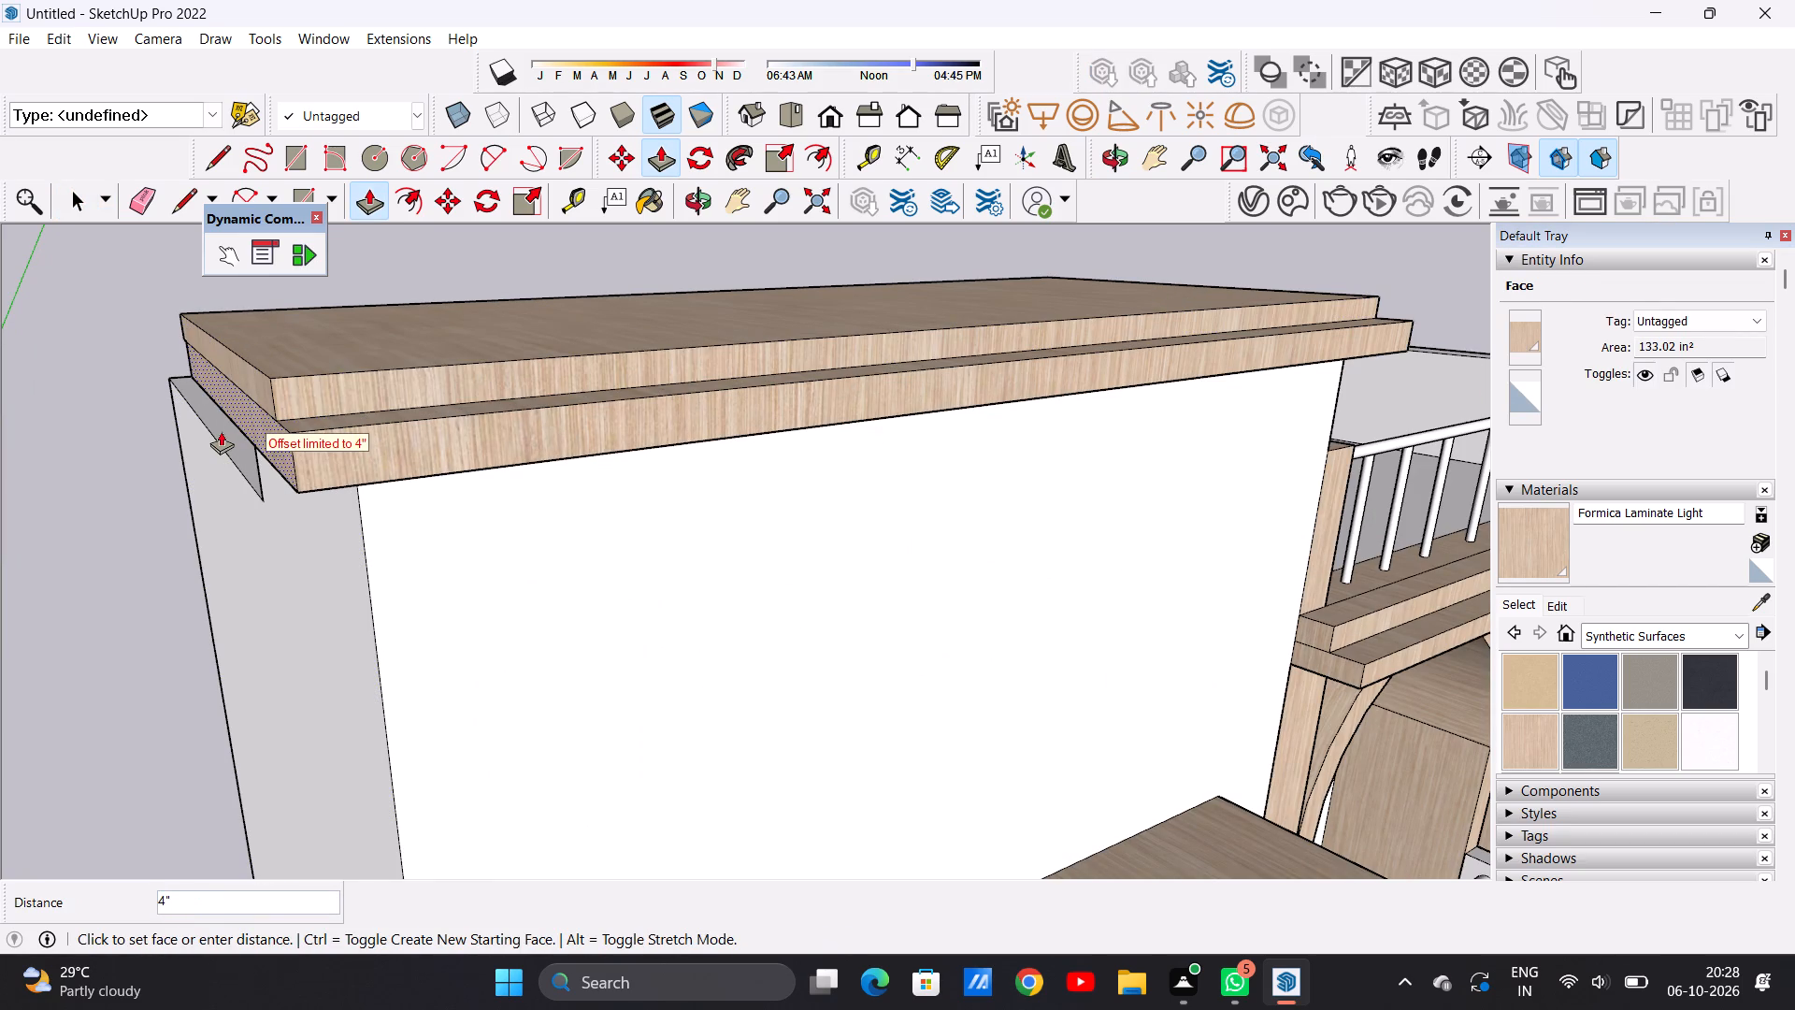
{"action": "left_click", "coordinate": [221, 431]}
Pull the lower cornice layer's side end face further outward so it projects past the upper layer.
{"action": "scroll", "coordinate": [282, 436], "scroll_direction": "up", "scroll_amount": 5}
{"action": "left_click", "coordinate": [282, 436]}
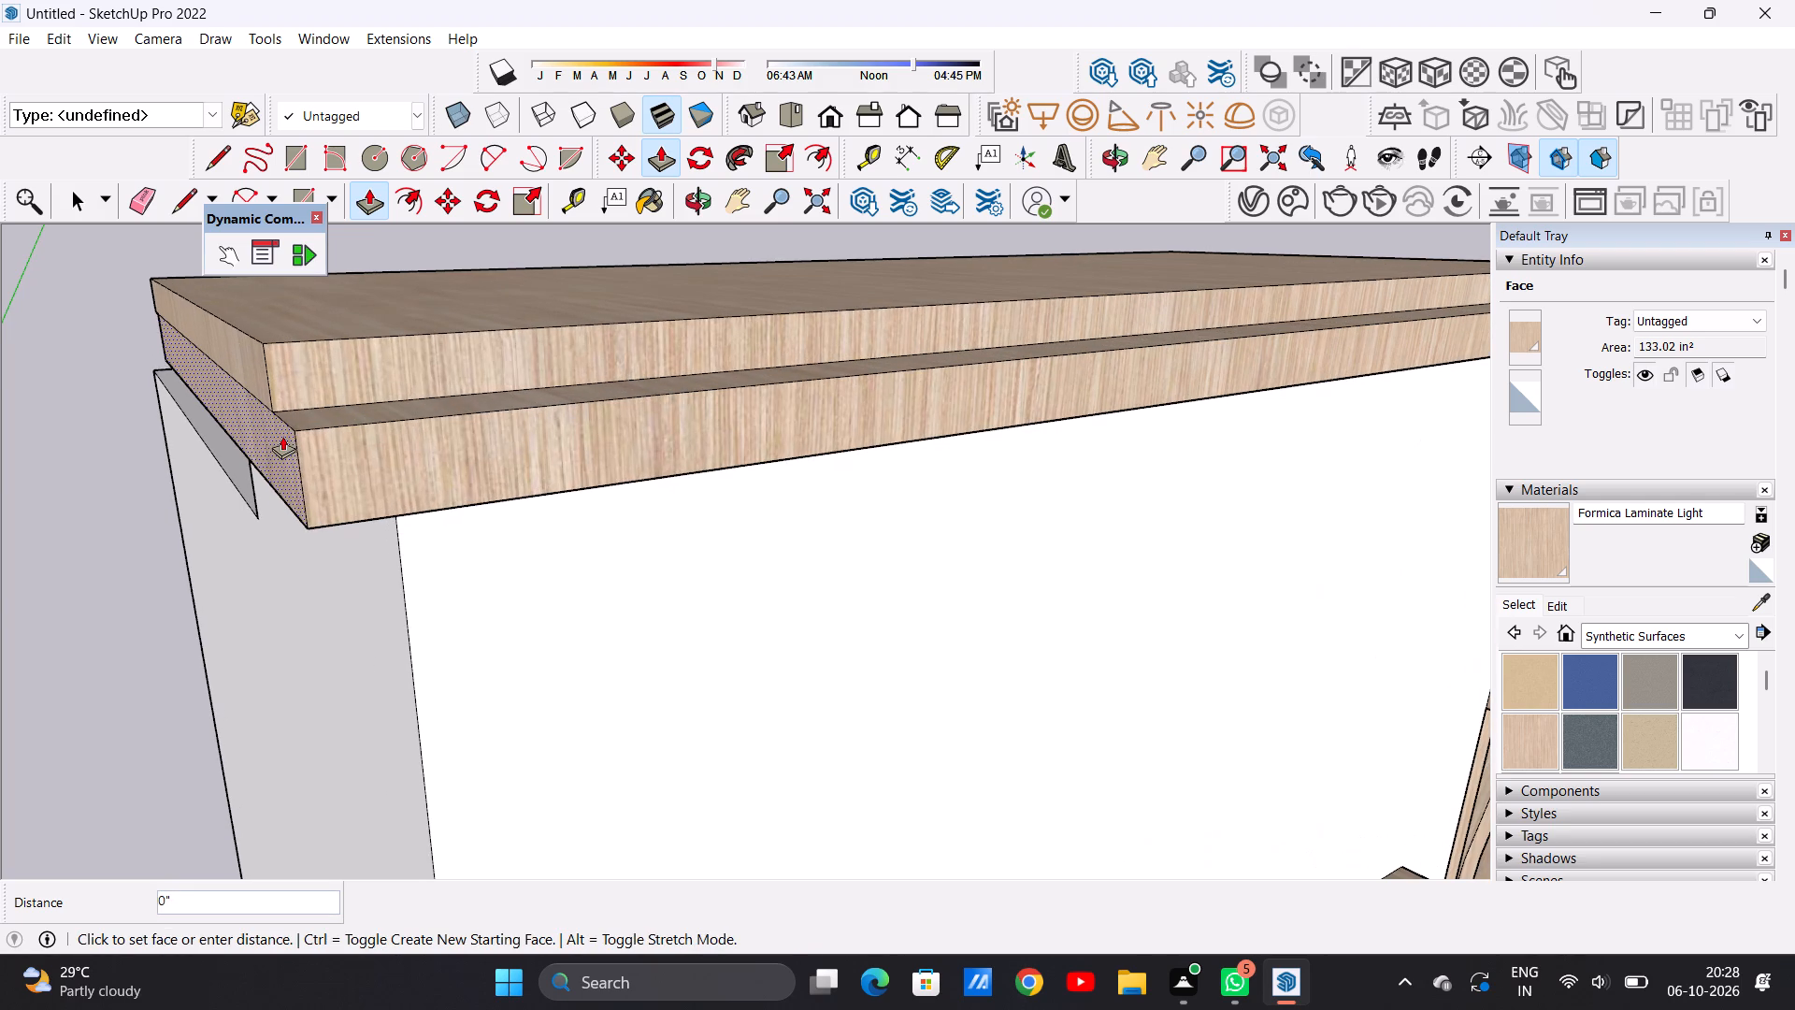
{"action": "left_click", "coordinate": [253, 440]}
{"action": "key", "text": "space"}
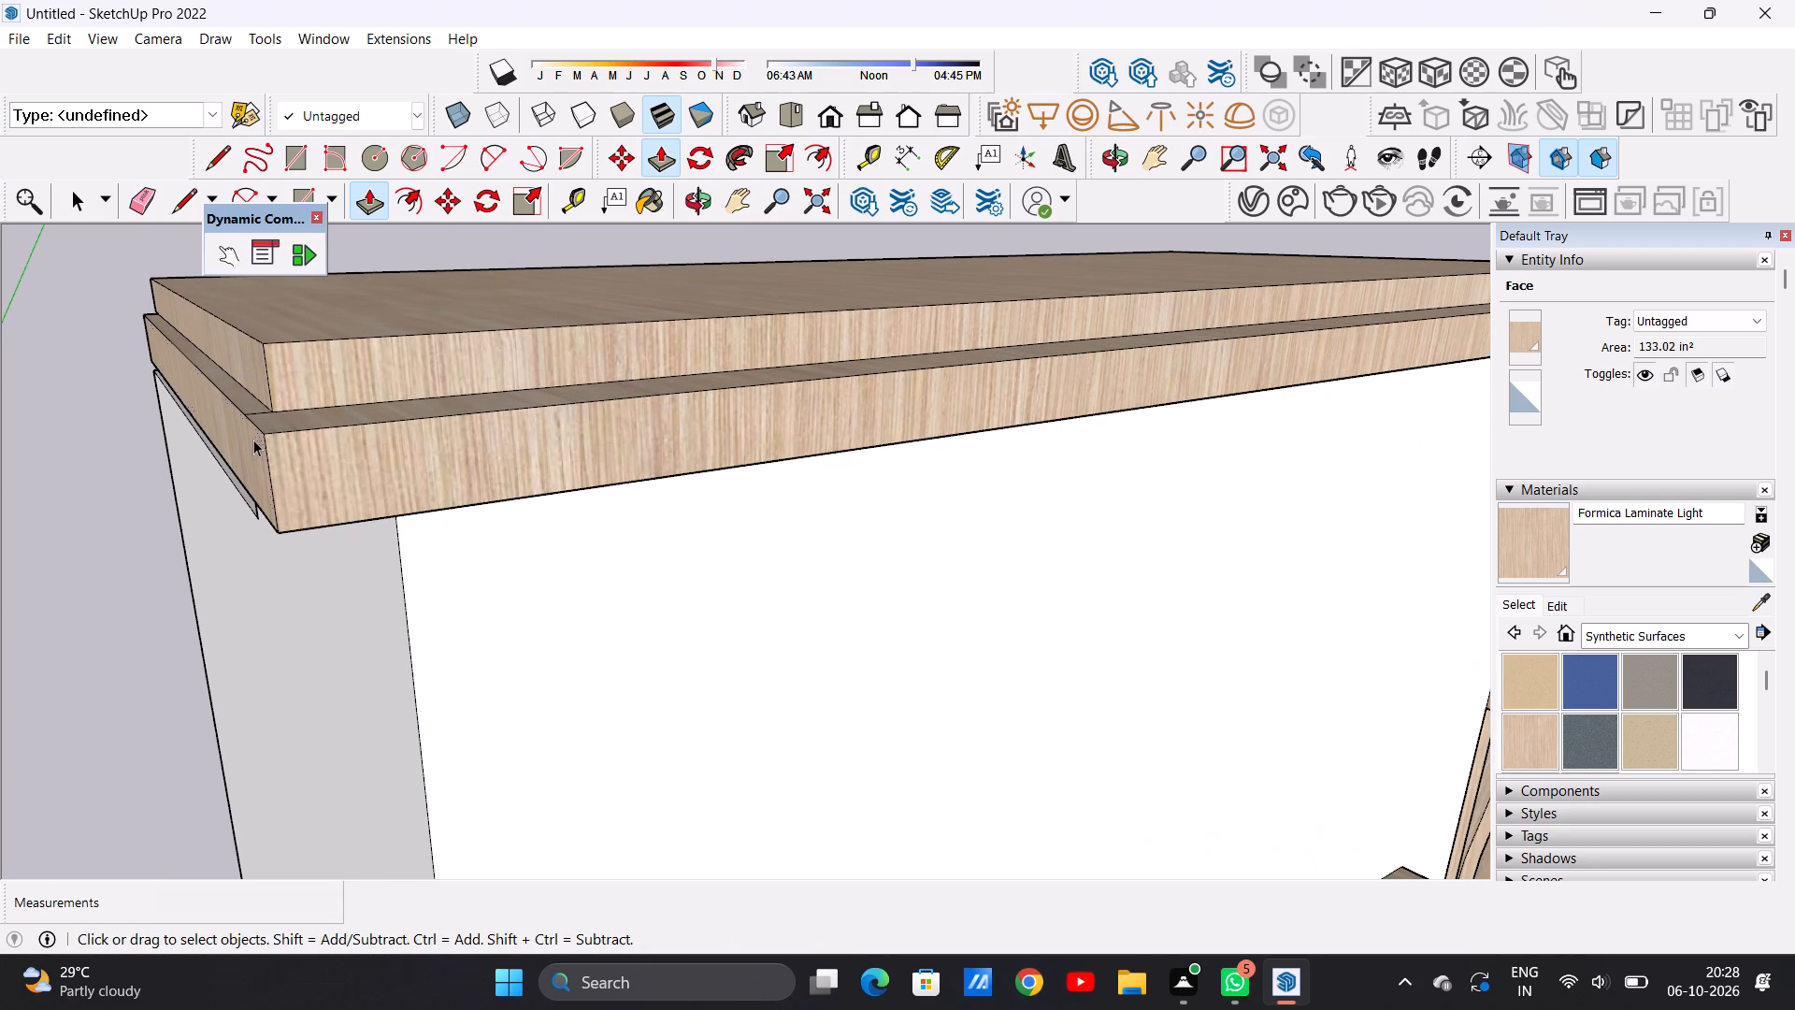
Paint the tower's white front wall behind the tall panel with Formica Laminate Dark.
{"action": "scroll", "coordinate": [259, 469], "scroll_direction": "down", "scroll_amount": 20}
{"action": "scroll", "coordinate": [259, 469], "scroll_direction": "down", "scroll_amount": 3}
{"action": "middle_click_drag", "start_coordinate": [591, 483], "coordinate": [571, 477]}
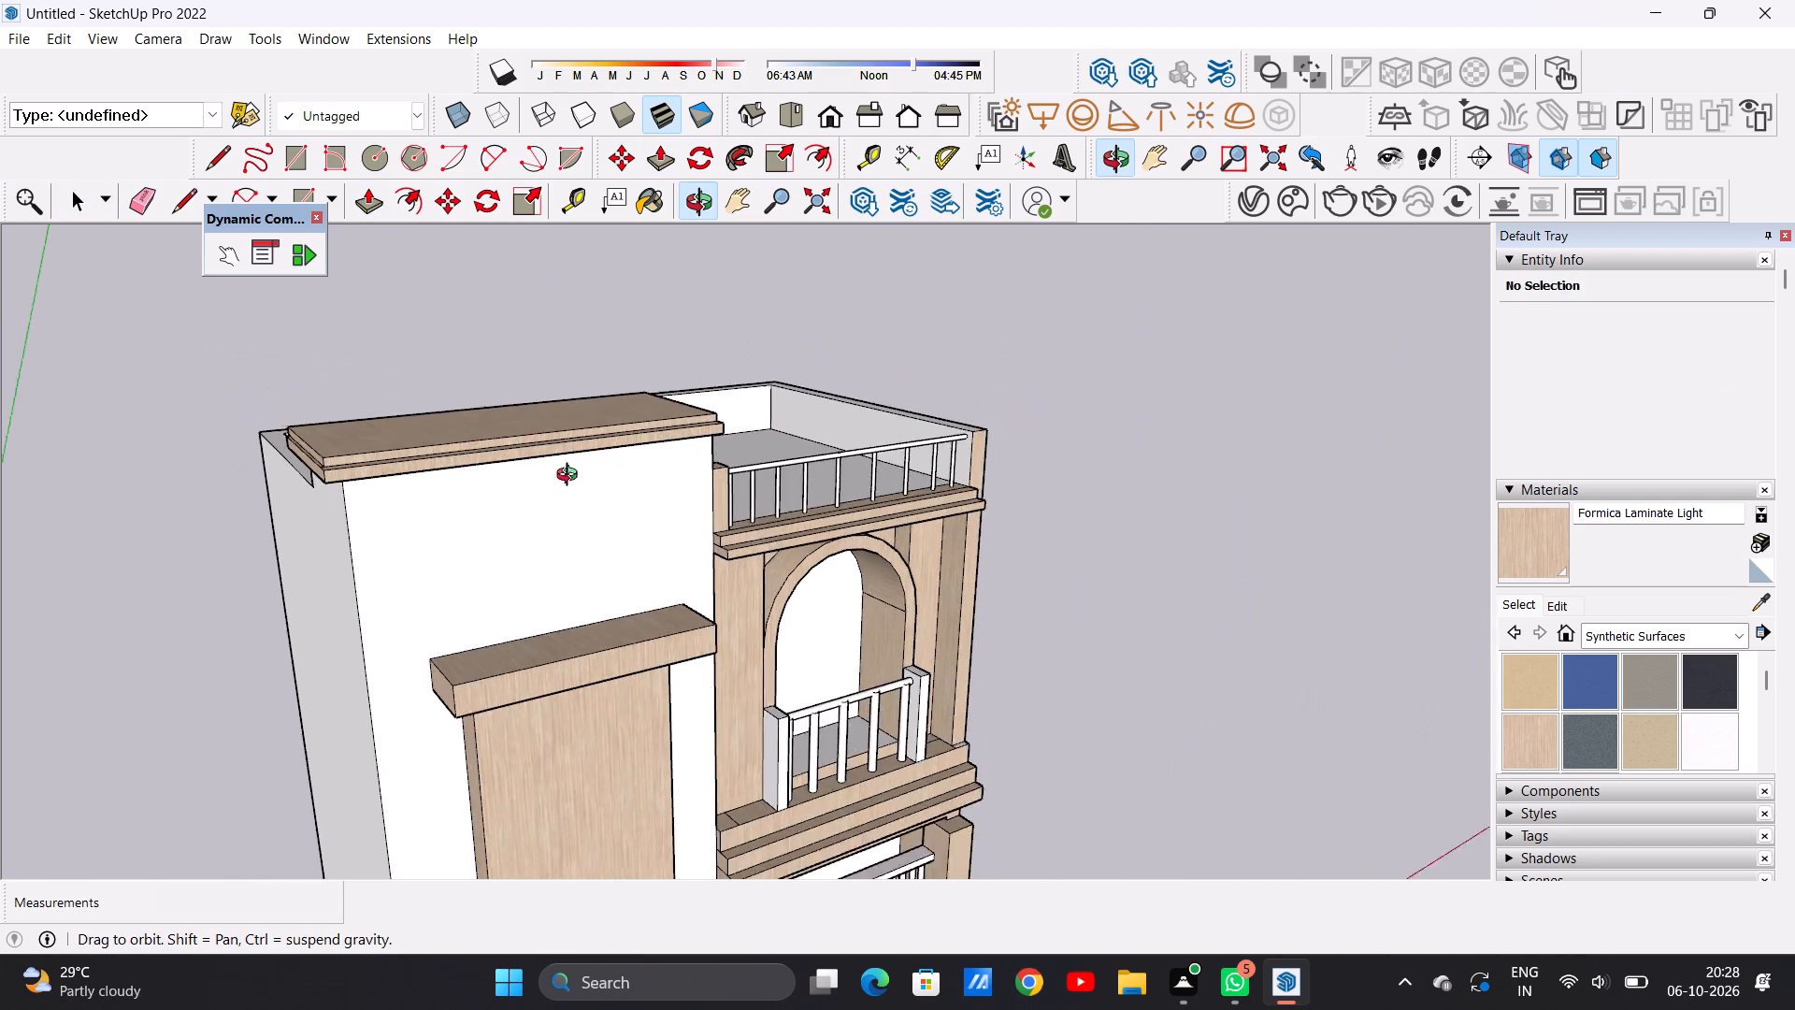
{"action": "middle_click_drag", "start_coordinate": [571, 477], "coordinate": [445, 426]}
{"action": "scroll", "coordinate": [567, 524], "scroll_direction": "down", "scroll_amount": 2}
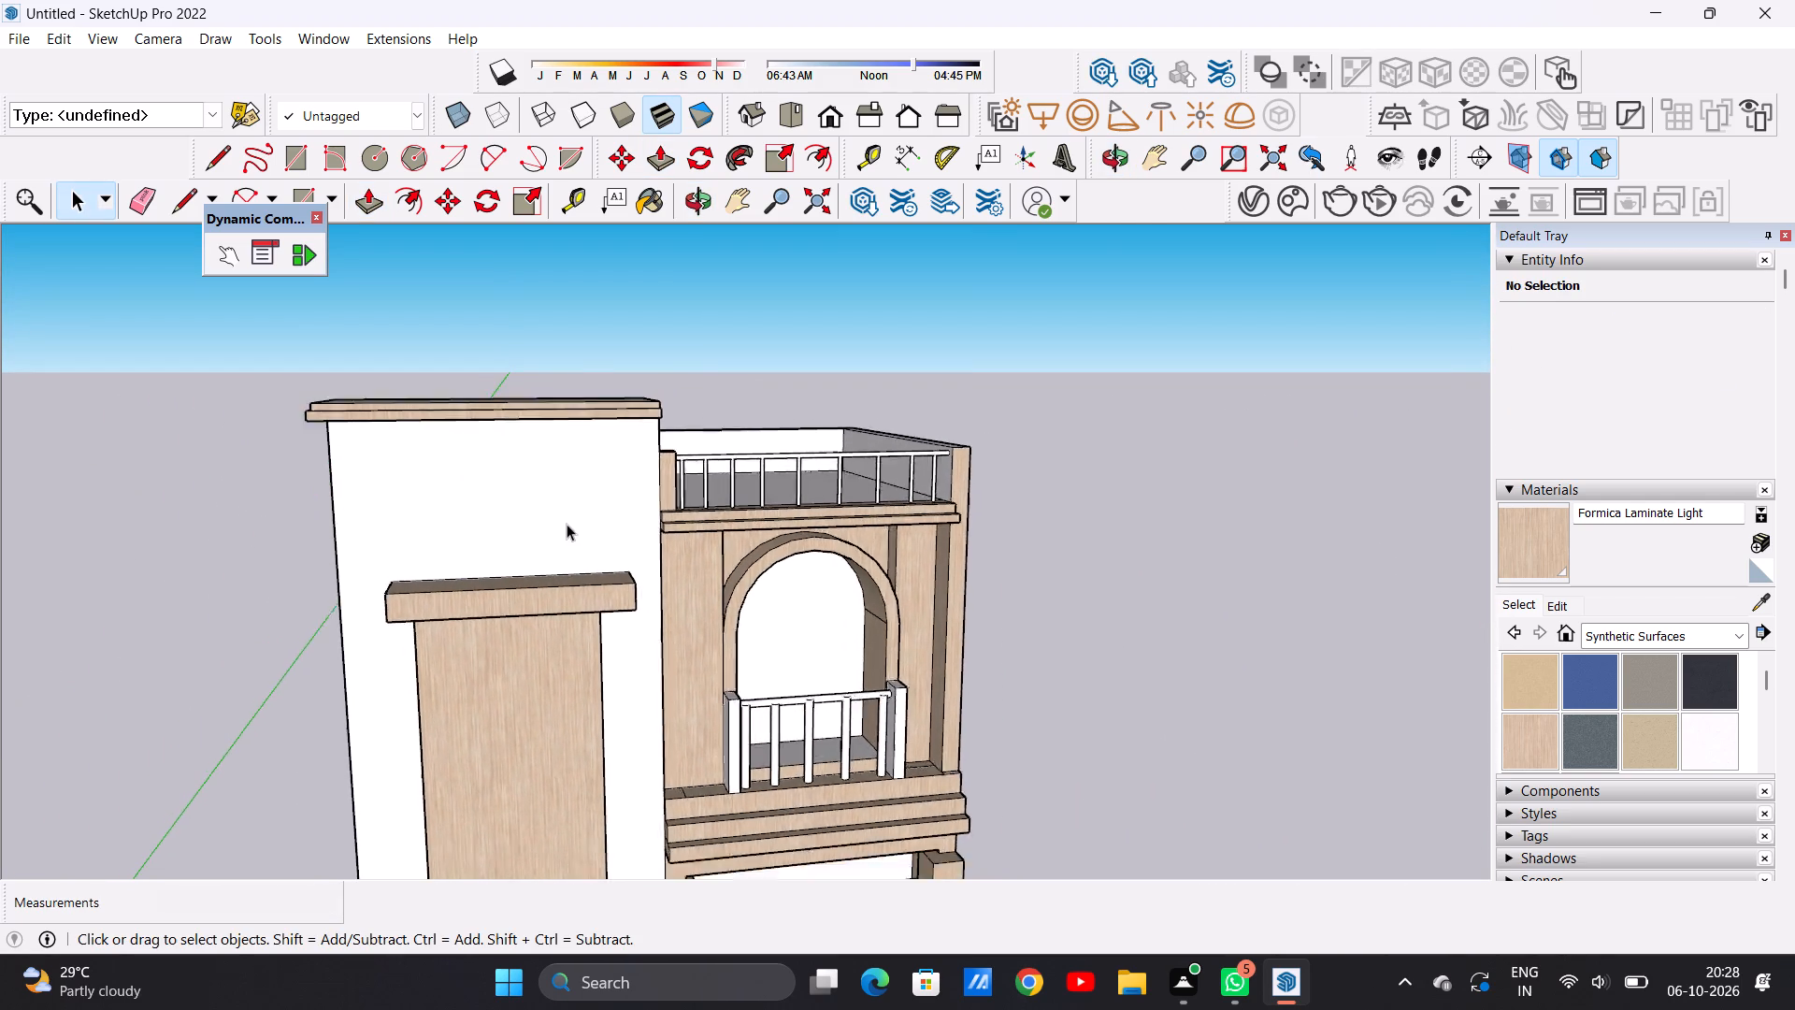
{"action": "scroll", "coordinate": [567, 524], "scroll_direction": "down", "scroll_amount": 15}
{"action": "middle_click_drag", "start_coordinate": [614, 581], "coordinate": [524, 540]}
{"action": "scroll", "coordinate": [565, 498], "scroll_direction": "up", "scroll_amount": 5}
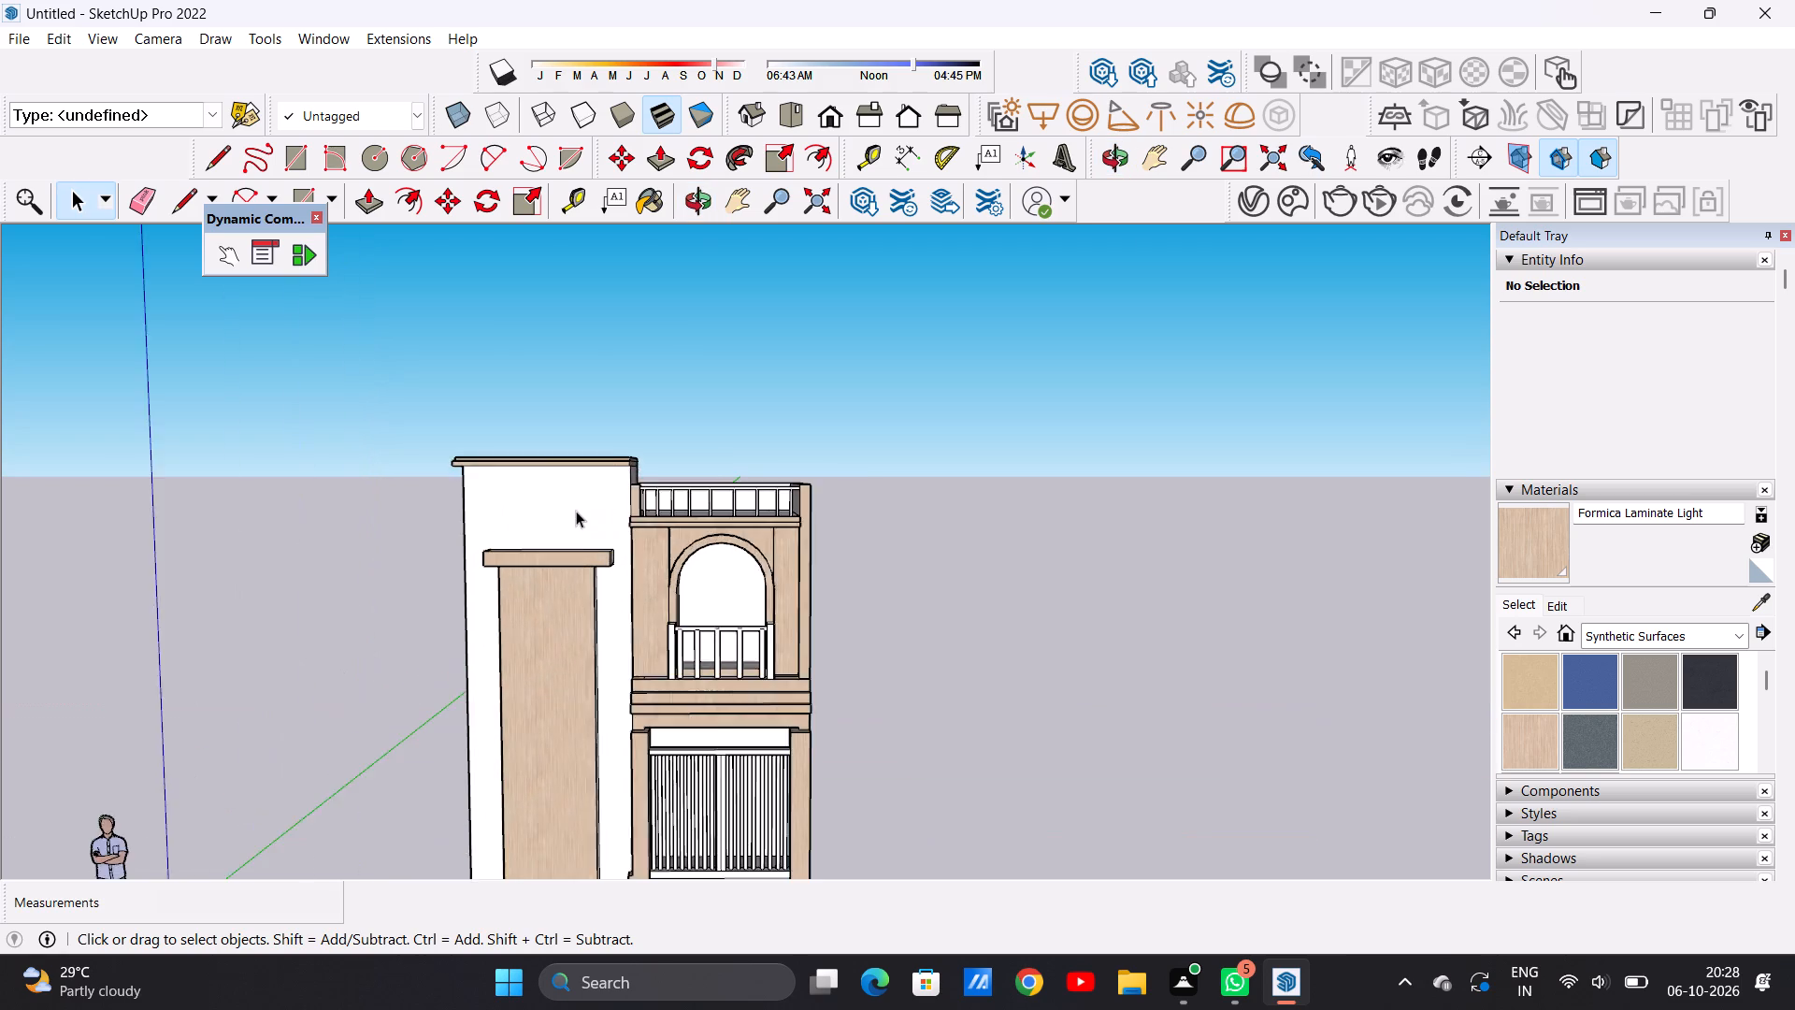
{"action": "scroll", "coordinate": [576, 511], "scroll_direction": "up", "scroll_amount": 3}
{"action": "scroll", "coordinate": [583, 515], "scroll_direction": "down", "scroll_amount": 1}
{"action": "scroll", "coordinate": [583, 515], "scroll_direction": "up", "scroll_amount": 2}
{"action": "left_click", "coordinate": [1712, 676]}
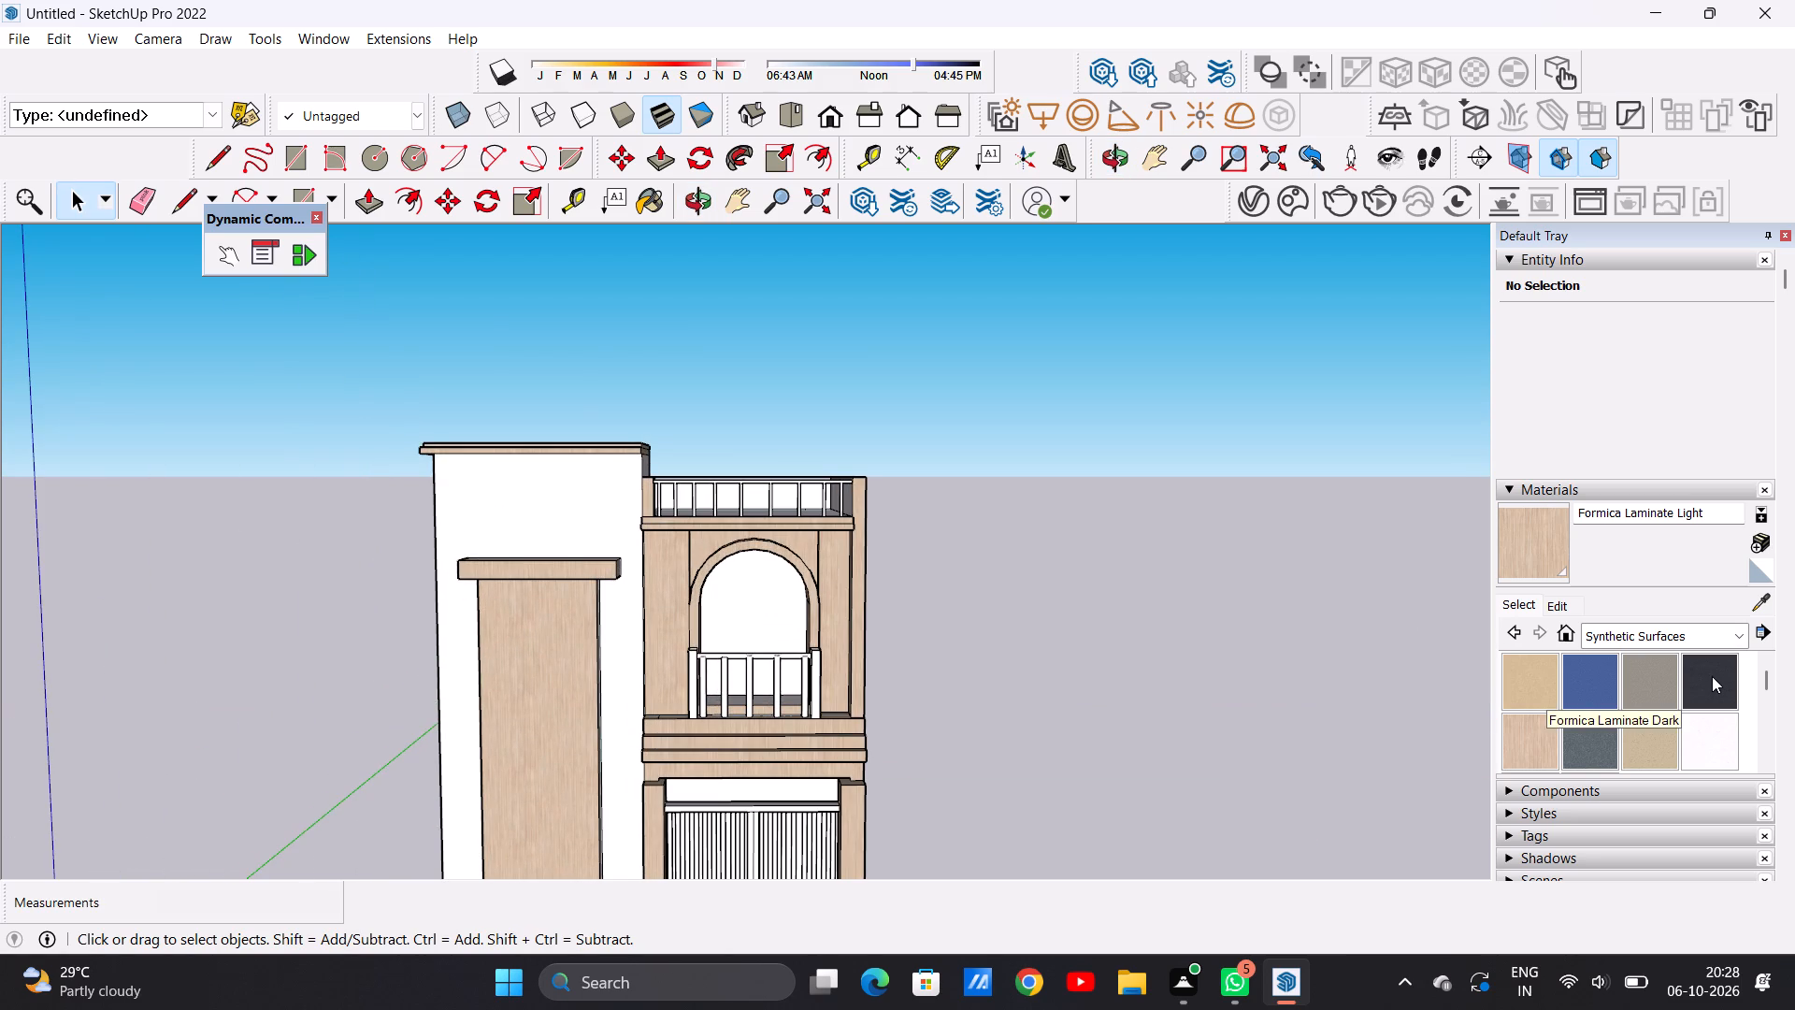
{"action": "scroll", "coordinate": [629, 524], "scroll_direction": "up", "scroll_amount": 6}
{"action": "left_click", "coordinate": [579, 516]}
Examine the dark-painted tower wall up close and against the whole front elevation.
{"action": "scroll", "coordinate": [561, 523], "scroll_direction": "up", "scroll_amount": 4}
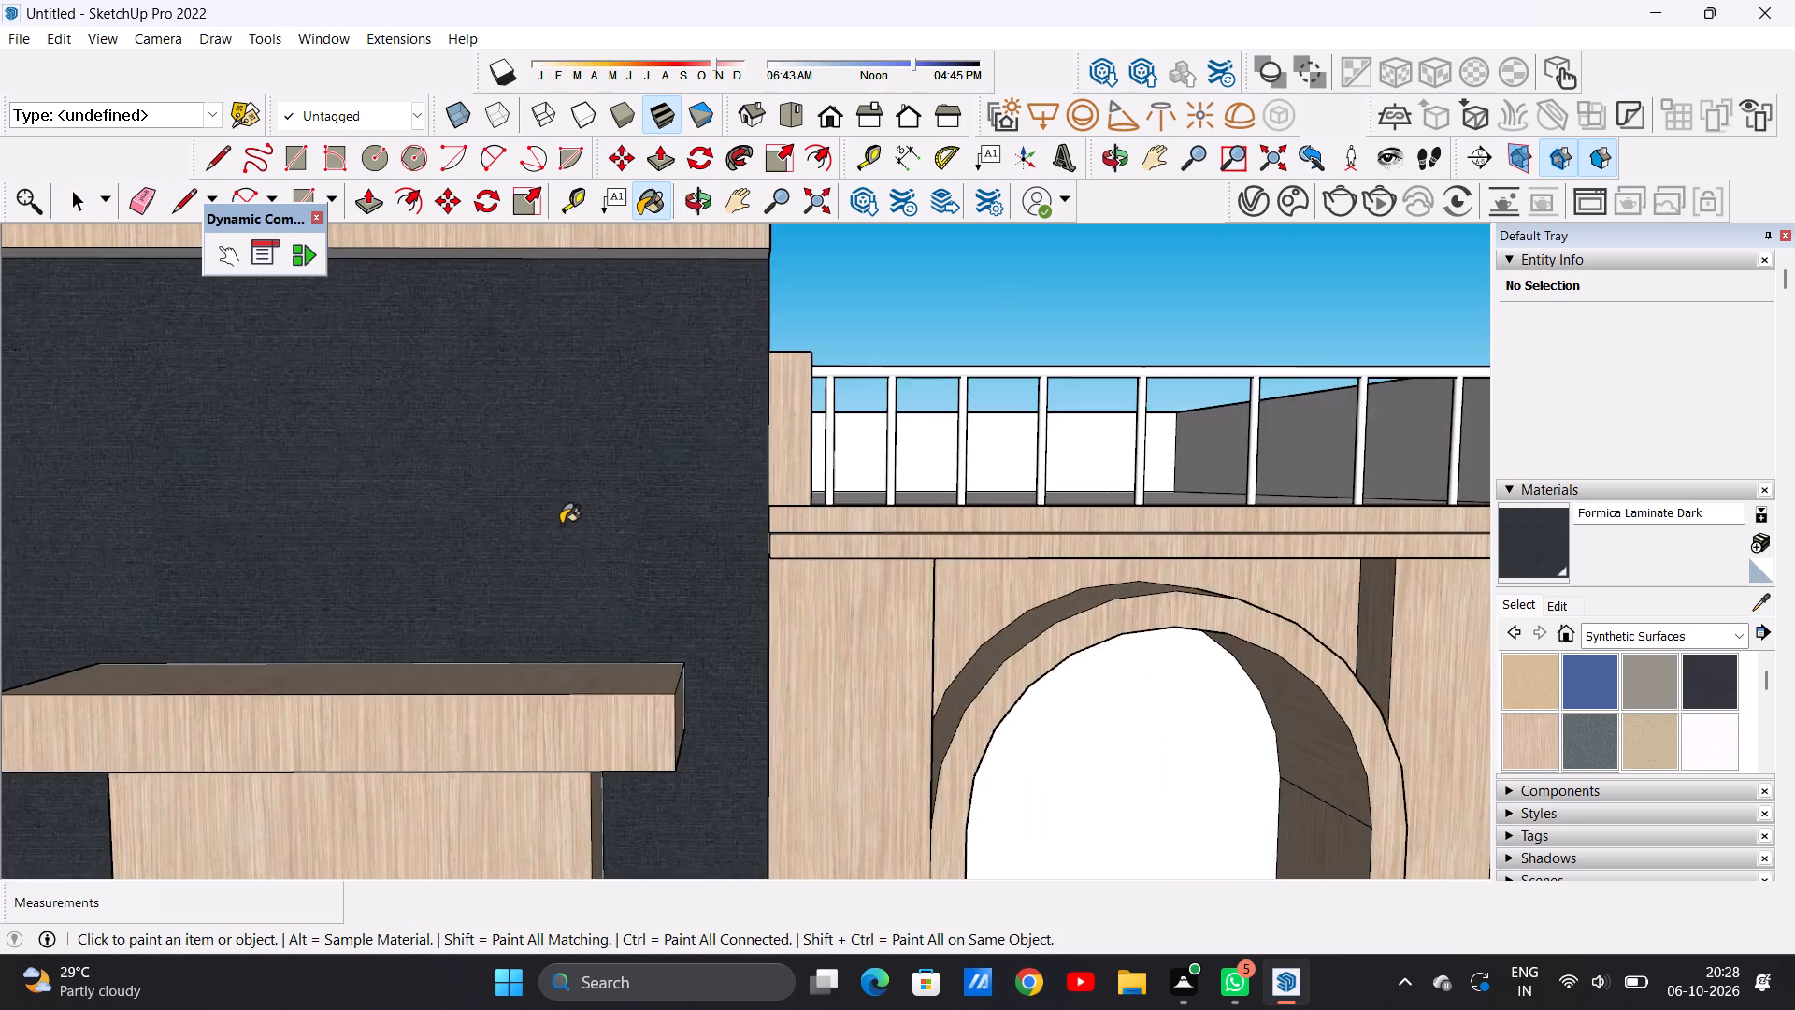
{"action": "scroll", "coordinate": [561, 524], "scroll_direction": "up", "scroll_amount": 11}
{"action": "scroll", "coordinate": [581, 556], "scroll_direction": "down", "scroll_amount": 9}
{"action": "scroll", "coordinate": [616, 542], "scroll_direction": "up", "scroll_amount": 1}
{"action": "scroll", "coordinate": [616, 542], "scroll_direction": "down", "scroll_amount": 18}
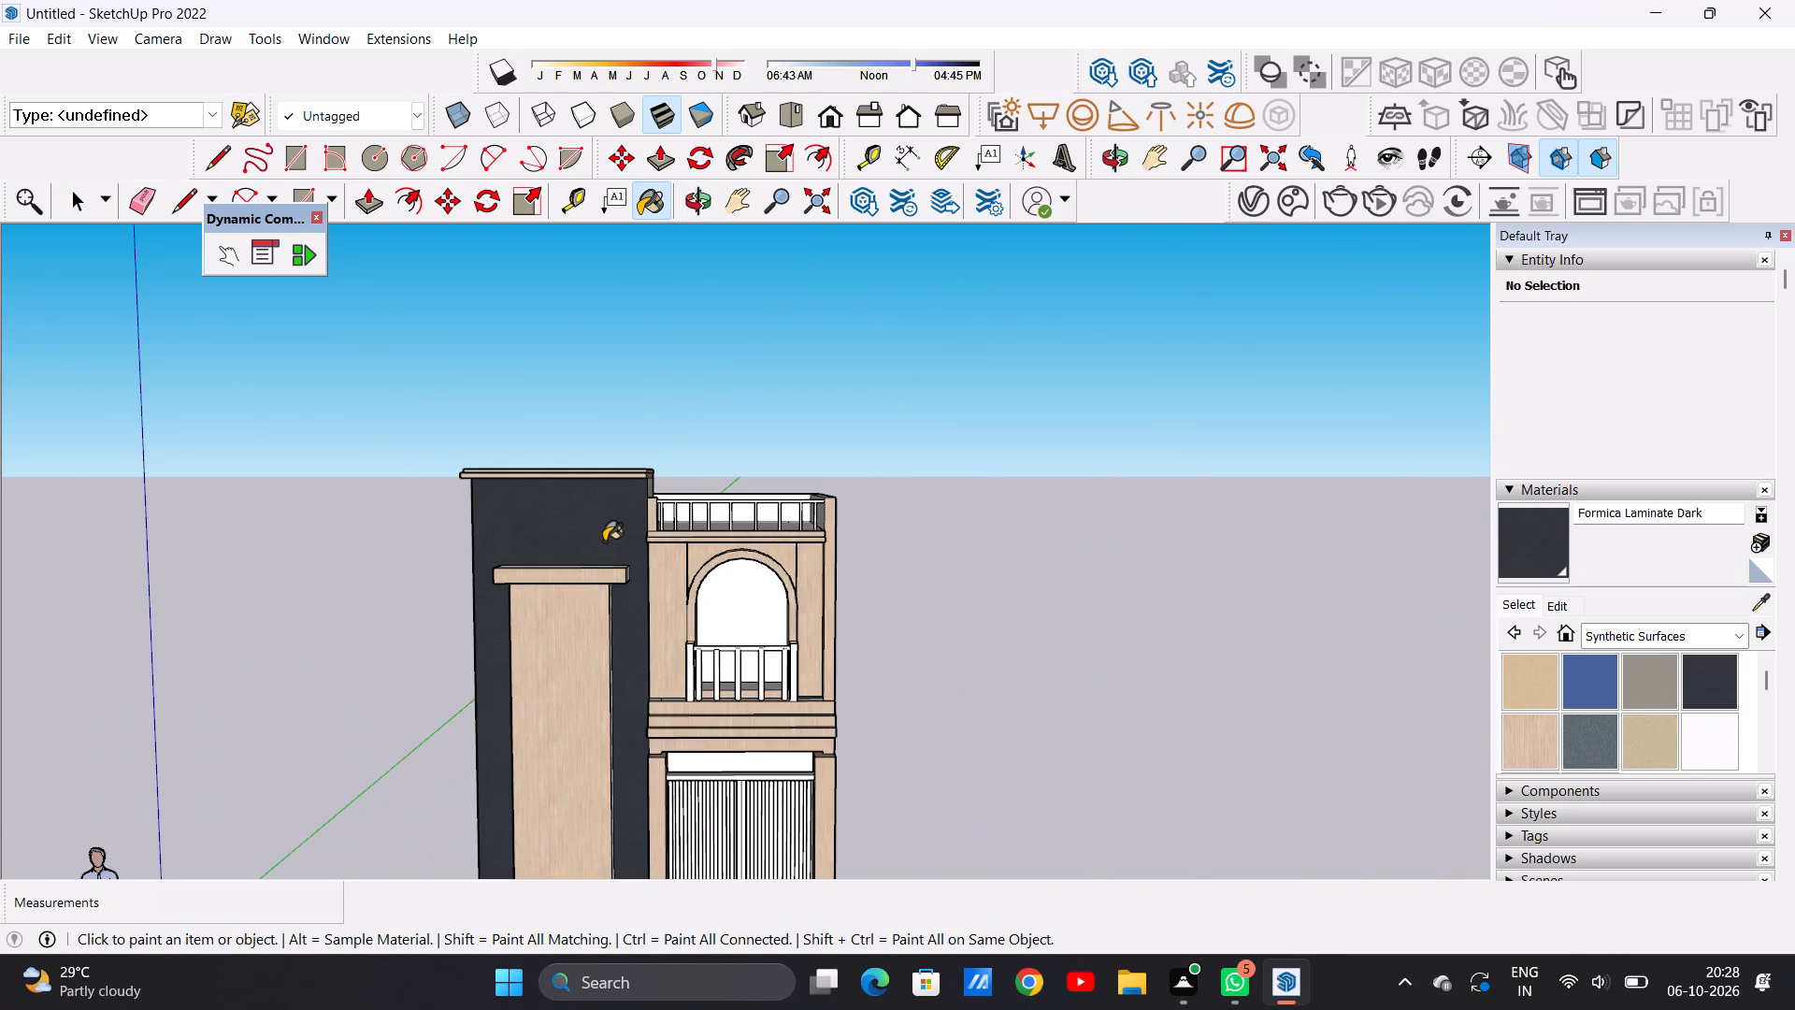
{"action": "scroll", "coordinate": [603, 541], "scroll_direction": "down", "scroll_amount": 5}
{"action": "scroll", "coordinate": [673, 702], "scroll_direction": "up", "scroll_amount": 7}
{"action": "scroll", "coordinate": [590, 684], "scroll_direction": "up", "scroll_amount": 7}
{"action": "scroll", "coordinate": [580, 670], "scroll_direction": "down", "scroll_amount": 5}
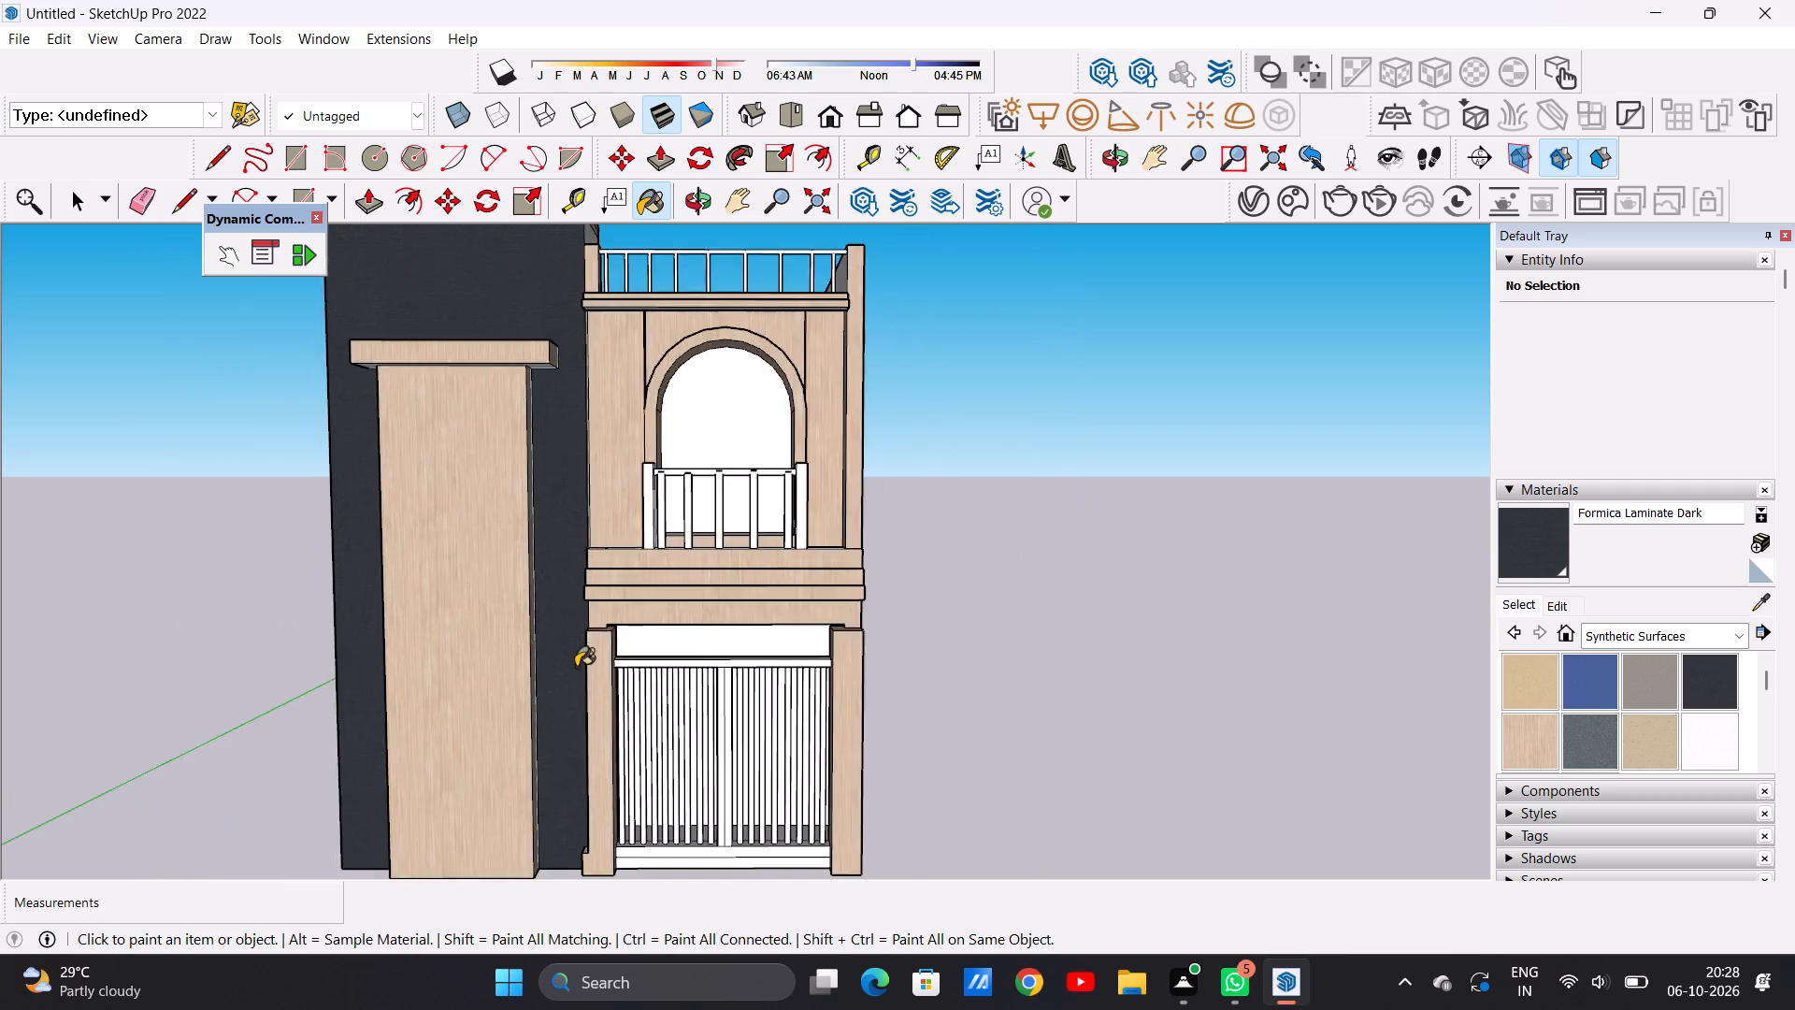
{"action": "scroll", "coordinate": [576, 667], "scroll_direction": "down", "scroll_amount": 10}
{"action": "scroll", "coordinate": [566, 655], "scroll_direction": "up", "scroll_amount": 7}
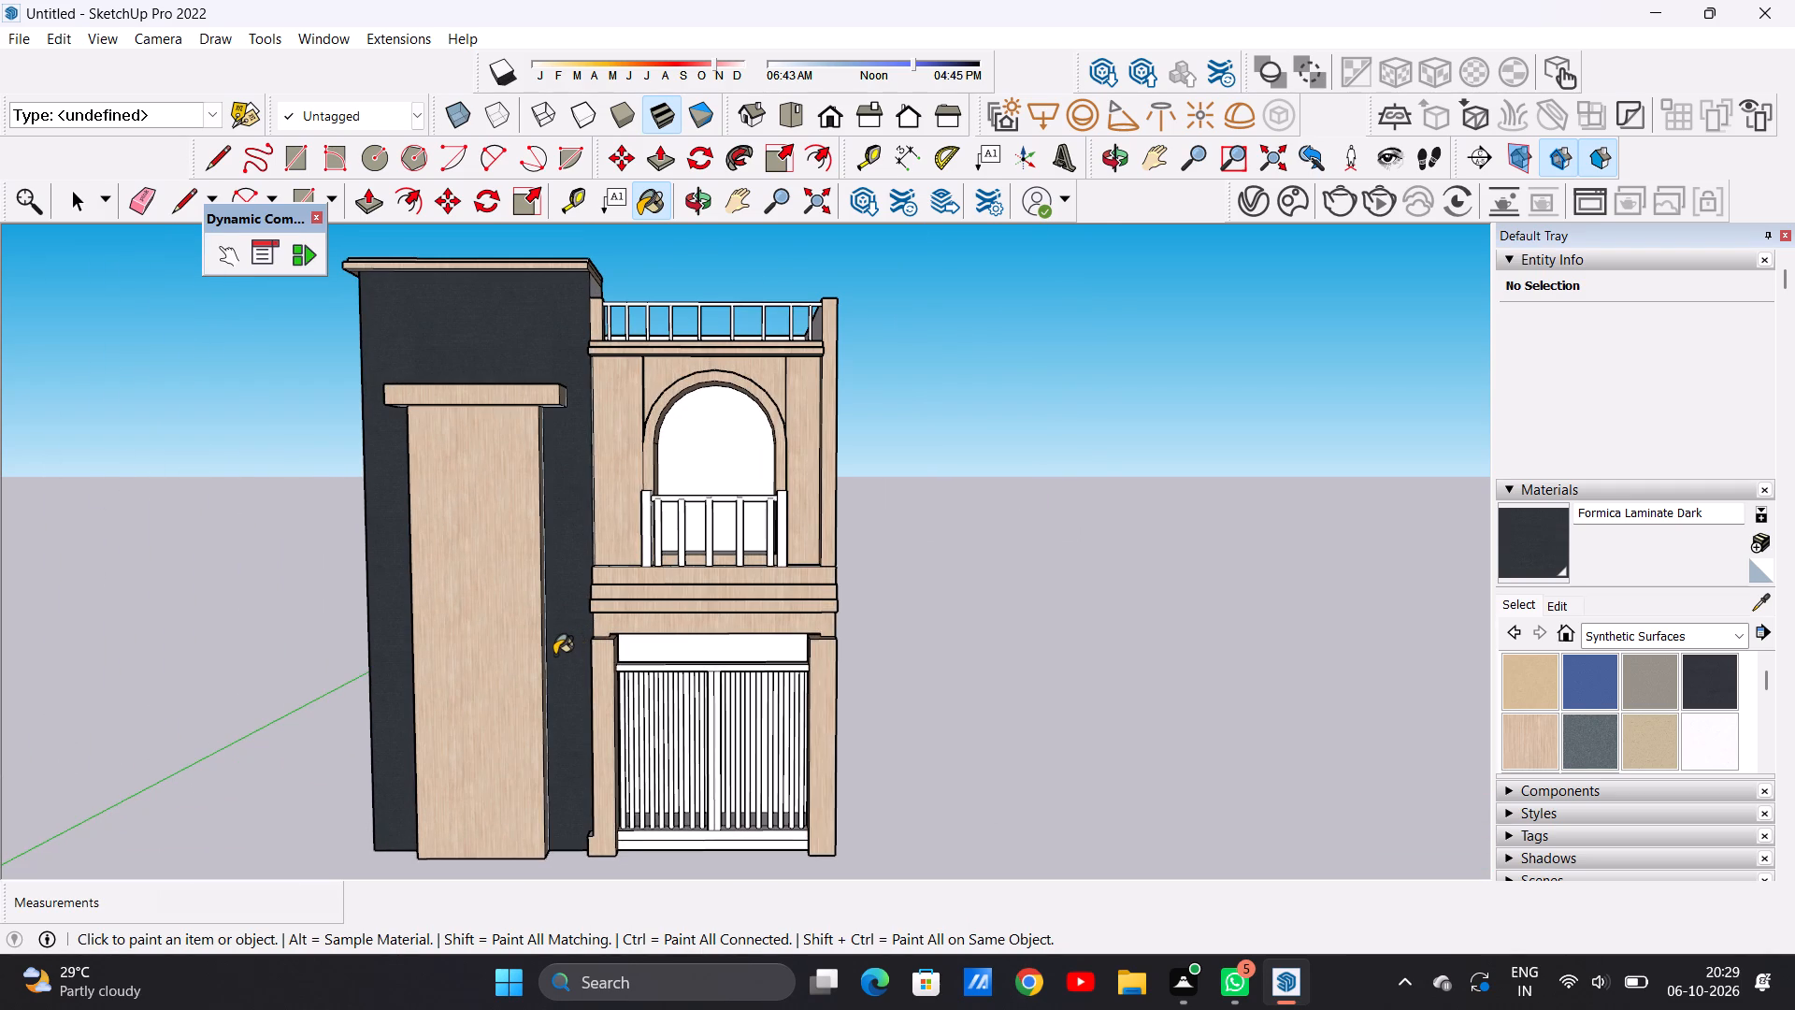
{"action": "scroll", "coordinate": [554, 653], "scroll_direction": "down", "scroll_amount": 6}
{"action": "scroll", "coordinate": [558, 644], "scroll_direction": "up", "scroll_amount": 6}
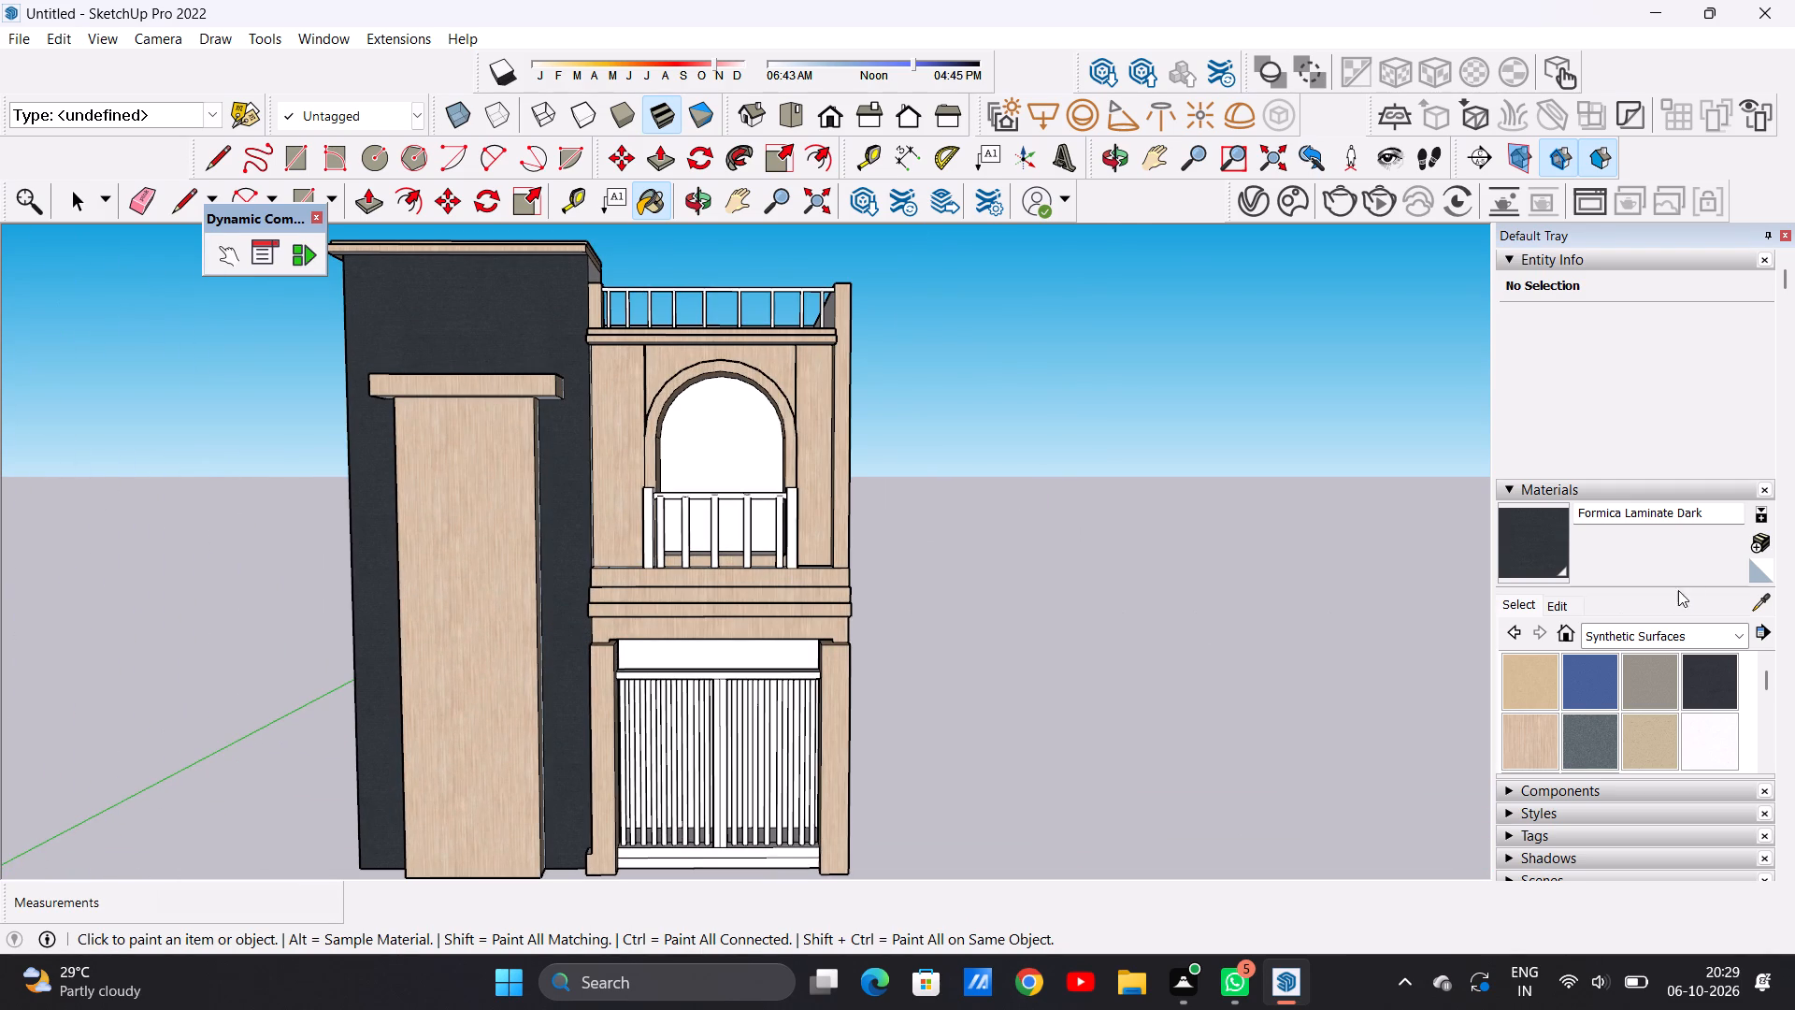
Switch the materials library to the Brick, Cladding and Siding collection.
{"action": "left_click", "coordinate": [1743, 637]}
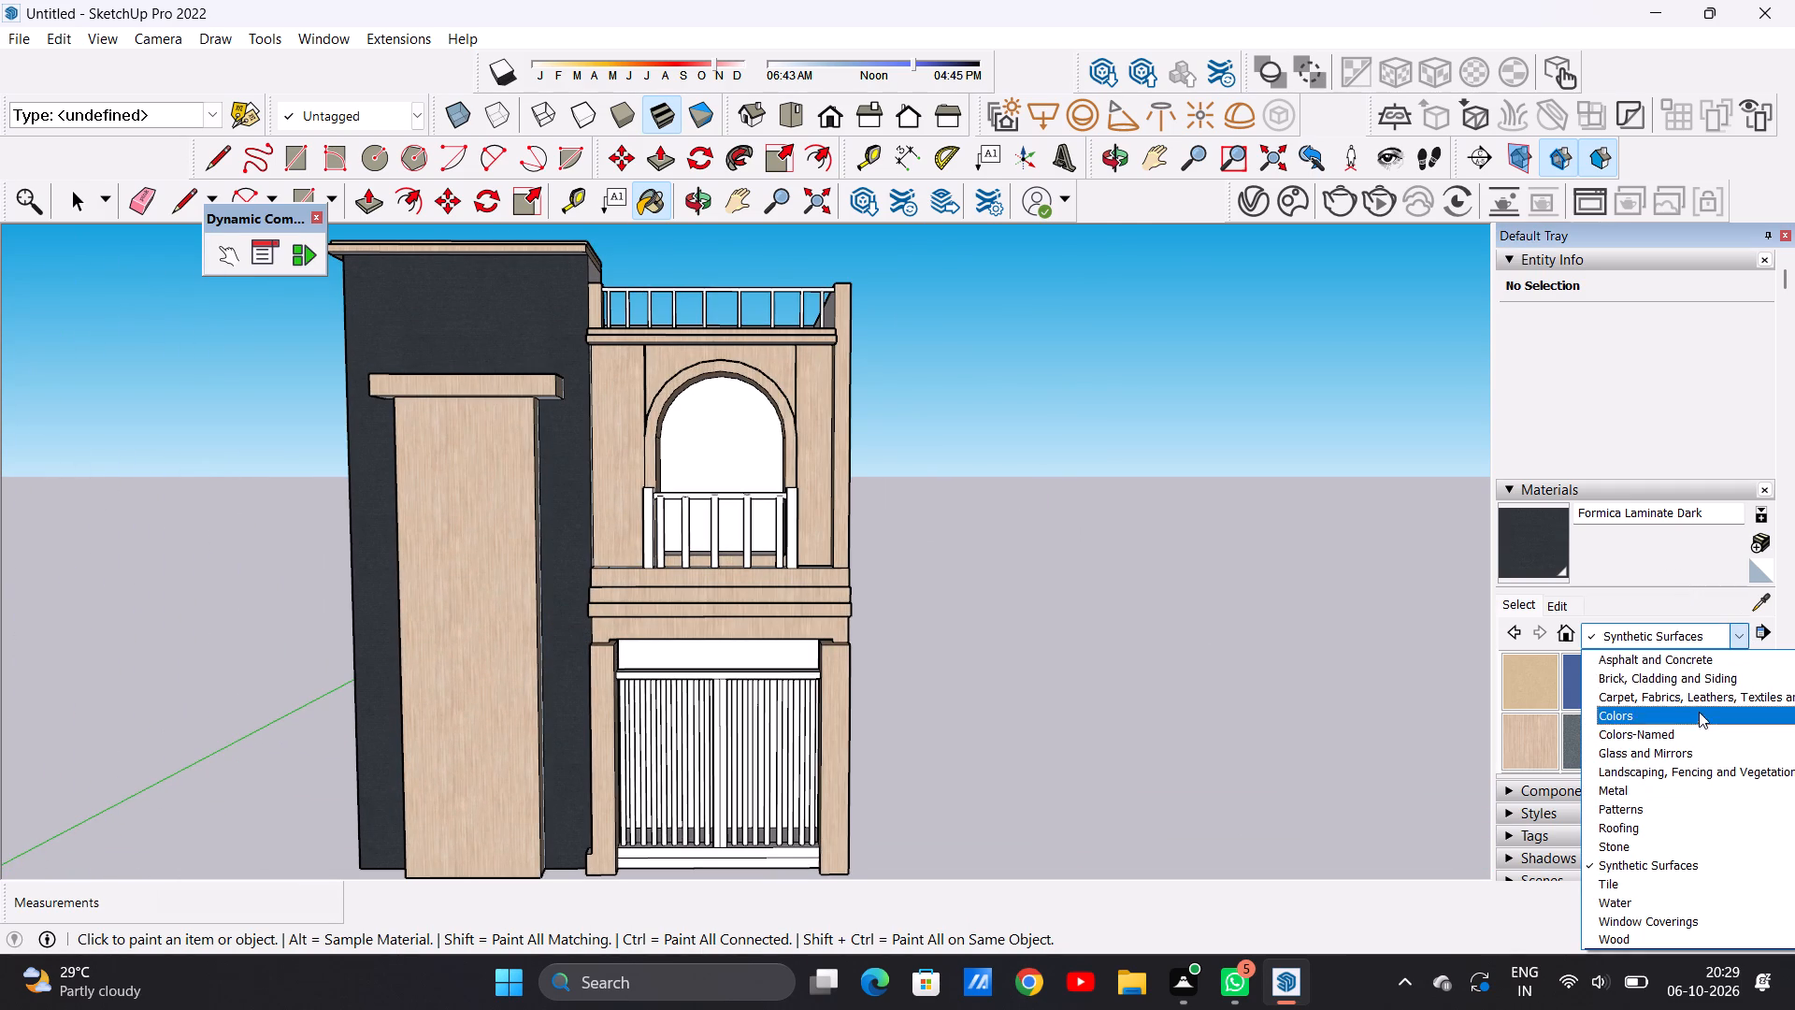
{"action": "left_click", "coordinate": [1659, 678]}
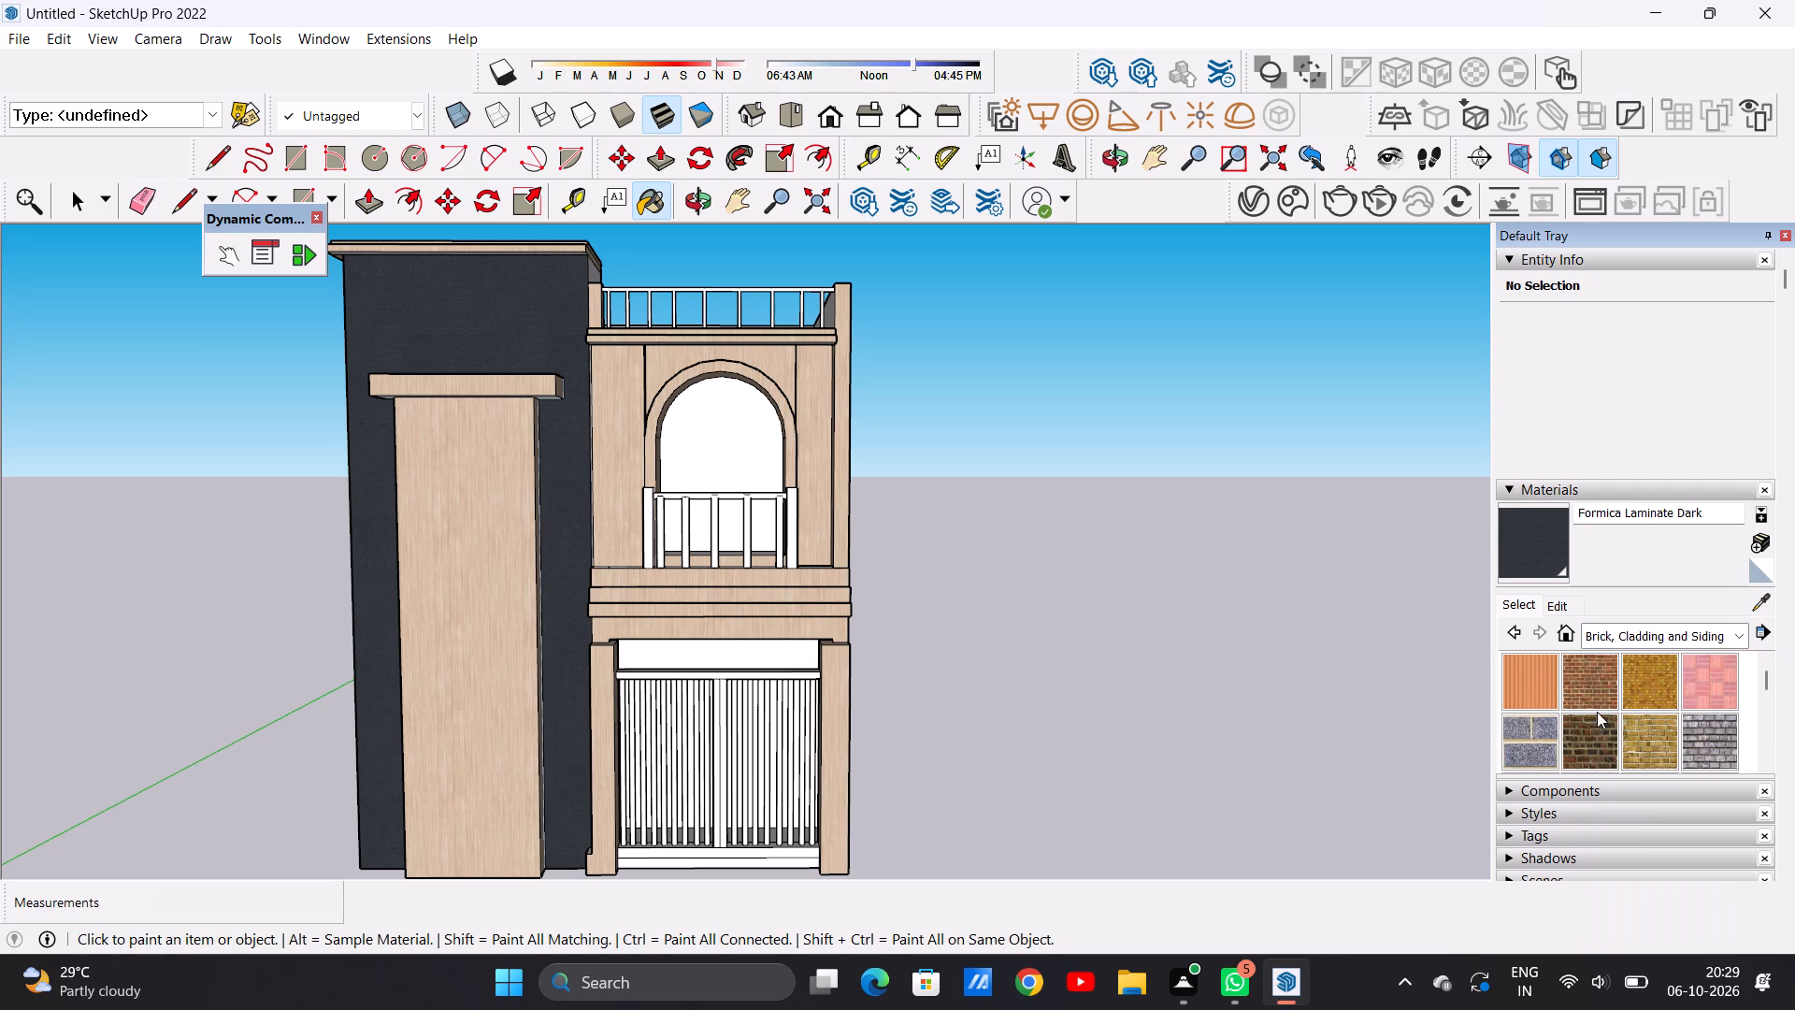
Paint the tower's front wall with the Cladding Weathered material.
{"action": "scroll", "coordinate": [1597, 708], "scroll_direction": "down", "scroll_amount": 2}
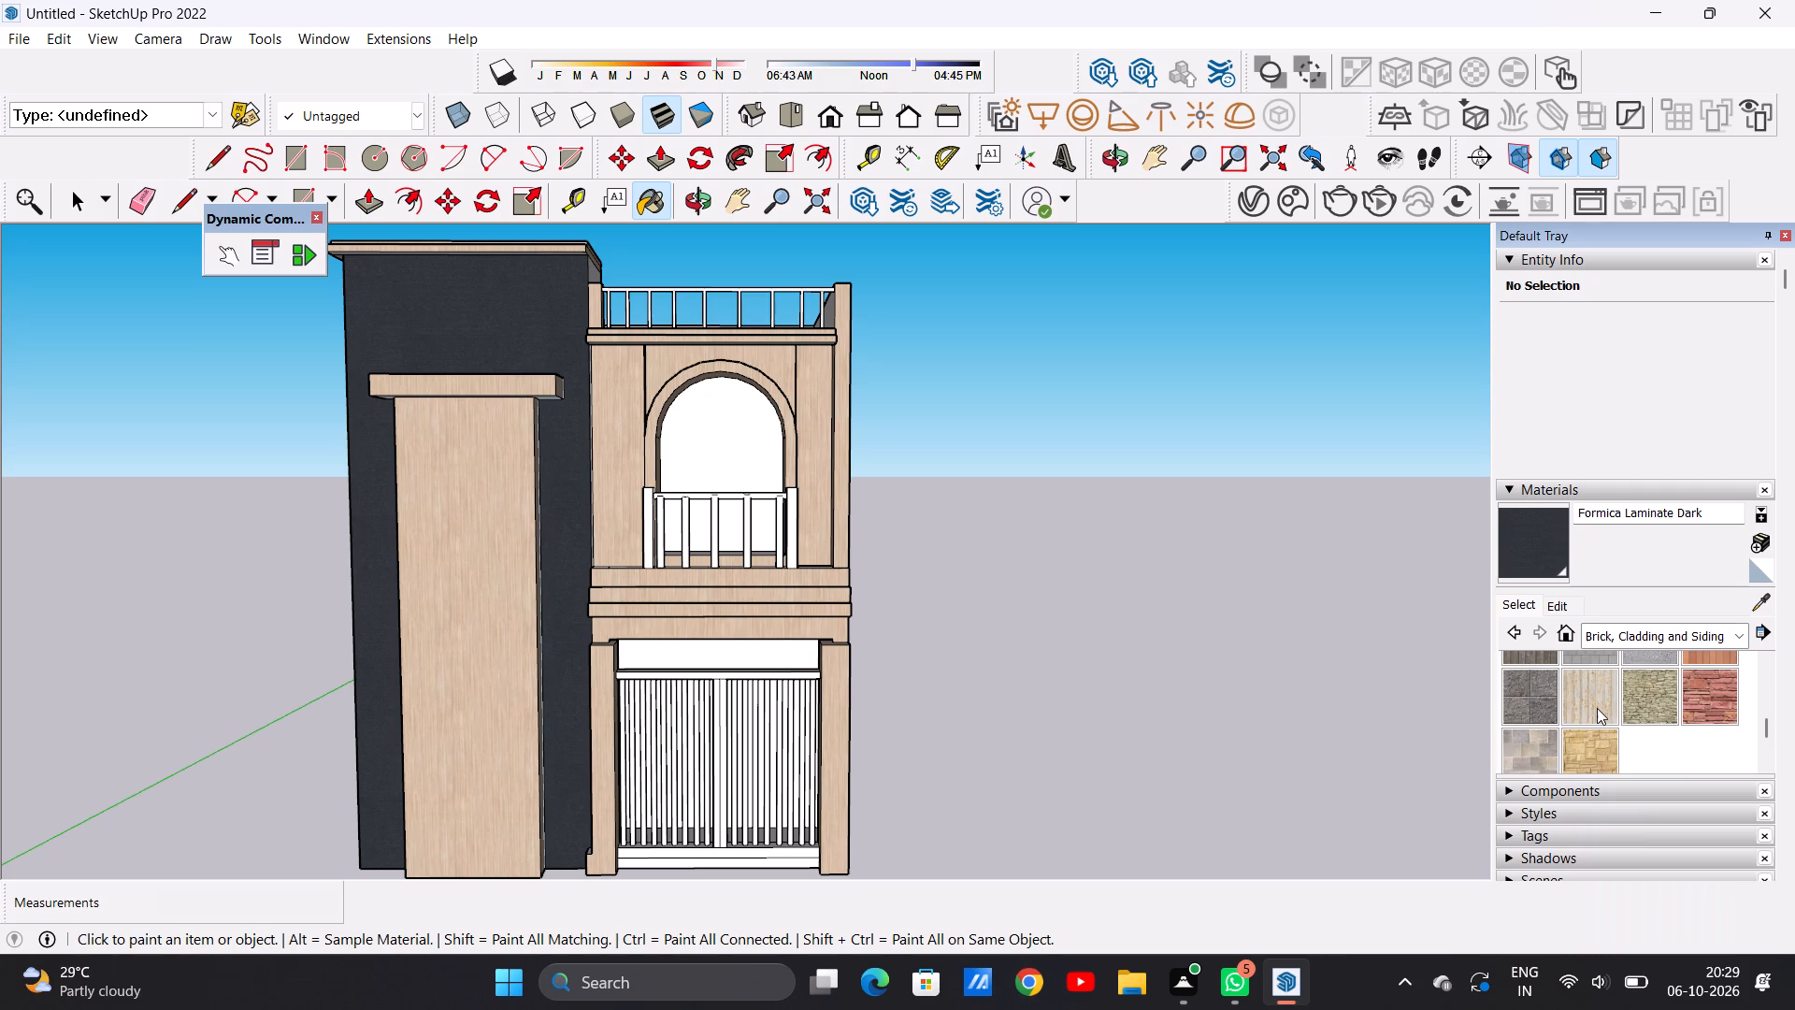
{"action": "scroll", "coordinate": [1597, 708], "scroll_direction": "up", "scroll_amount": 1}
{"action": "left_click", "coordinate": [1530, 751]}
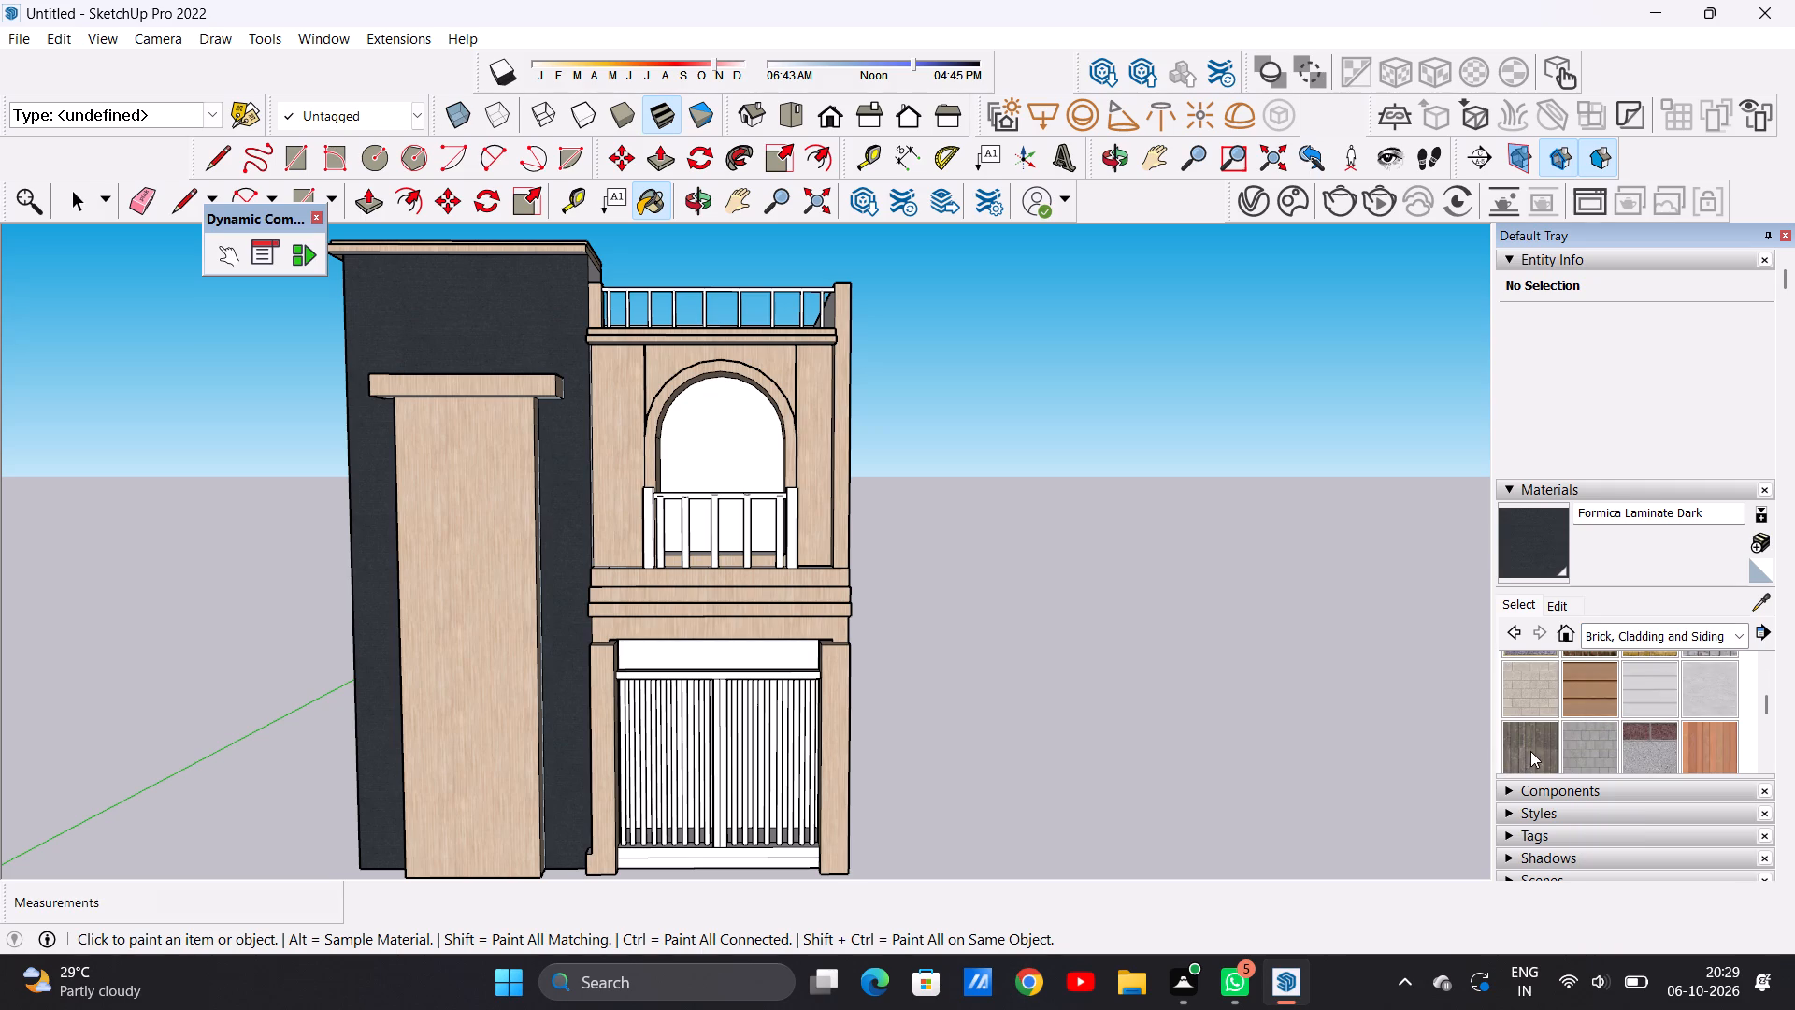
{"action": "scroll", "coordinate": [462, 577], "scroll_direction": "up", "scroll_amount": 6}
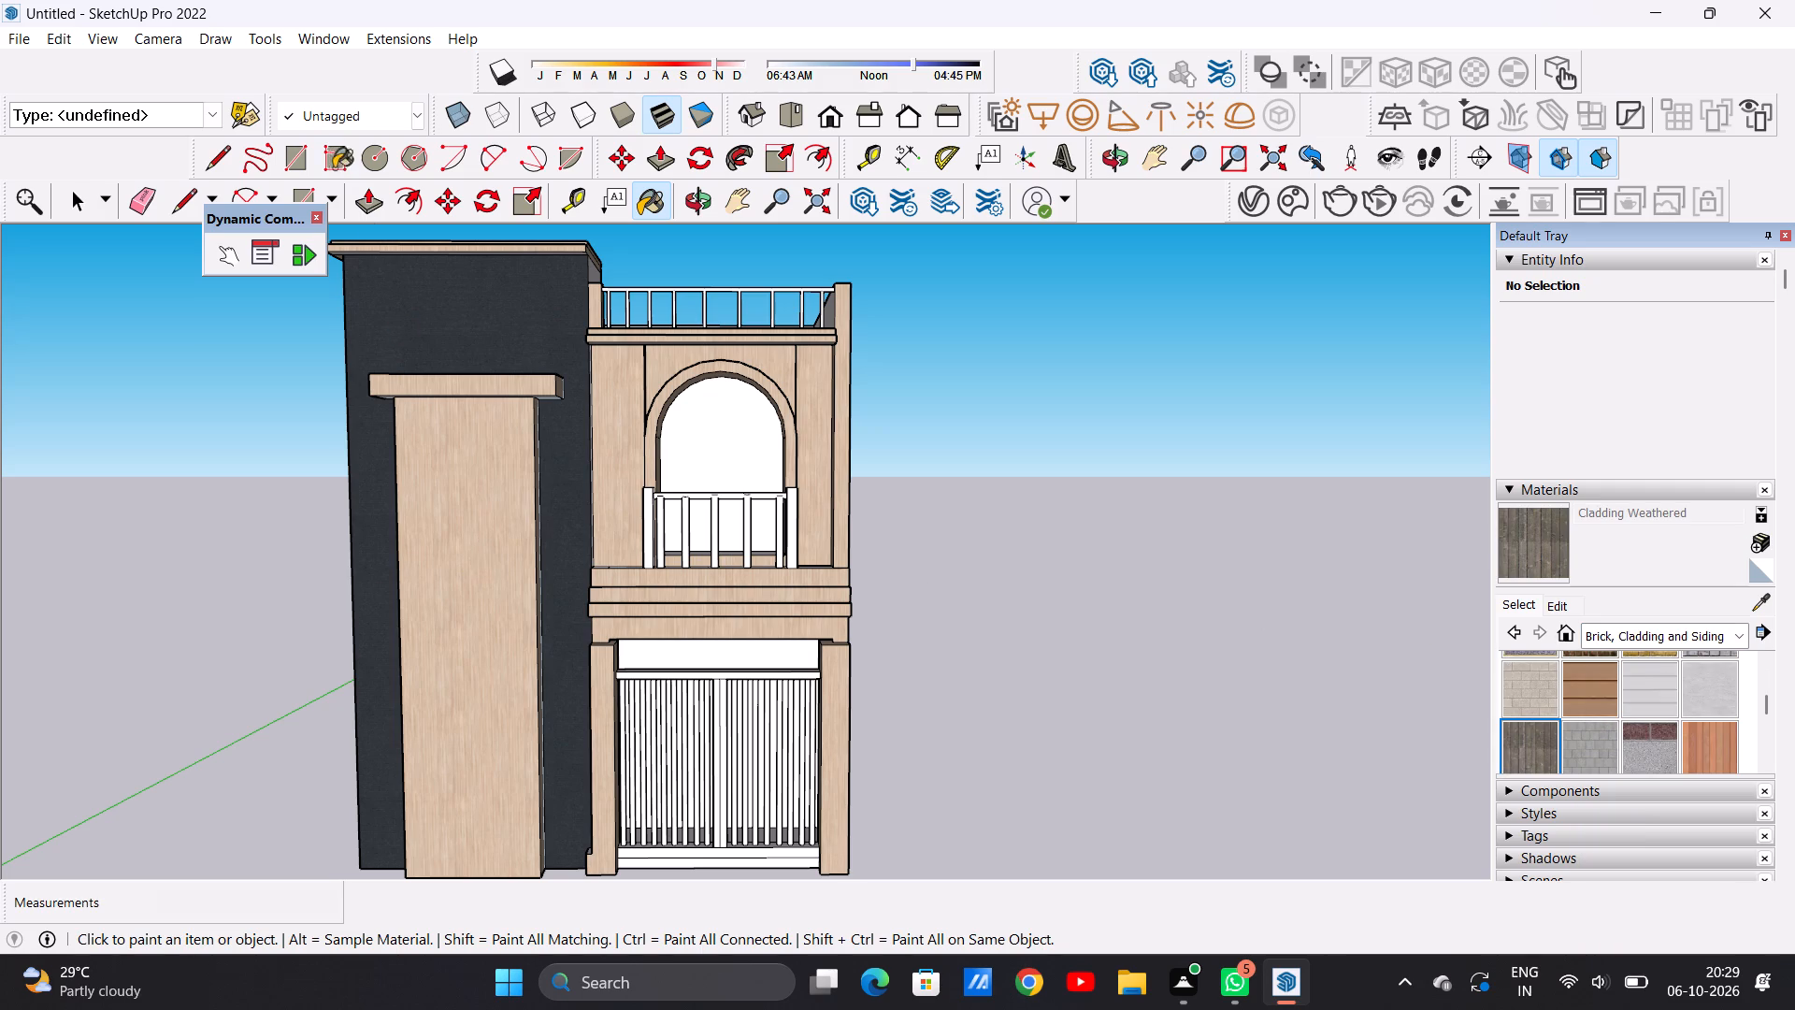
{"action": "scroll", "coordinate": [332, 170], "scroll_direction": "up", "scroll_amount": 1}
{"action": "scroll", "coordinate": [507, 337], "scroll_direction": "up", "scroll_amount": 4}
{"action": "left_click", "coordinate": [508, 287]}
Paint the tower's front wall with Brick Tumbled from the Brick, Cladding and Siding materials.
{"action": "scroll", "coordinate": [538, 326], "scroll_direction": "down", "scroll_amount": 12}
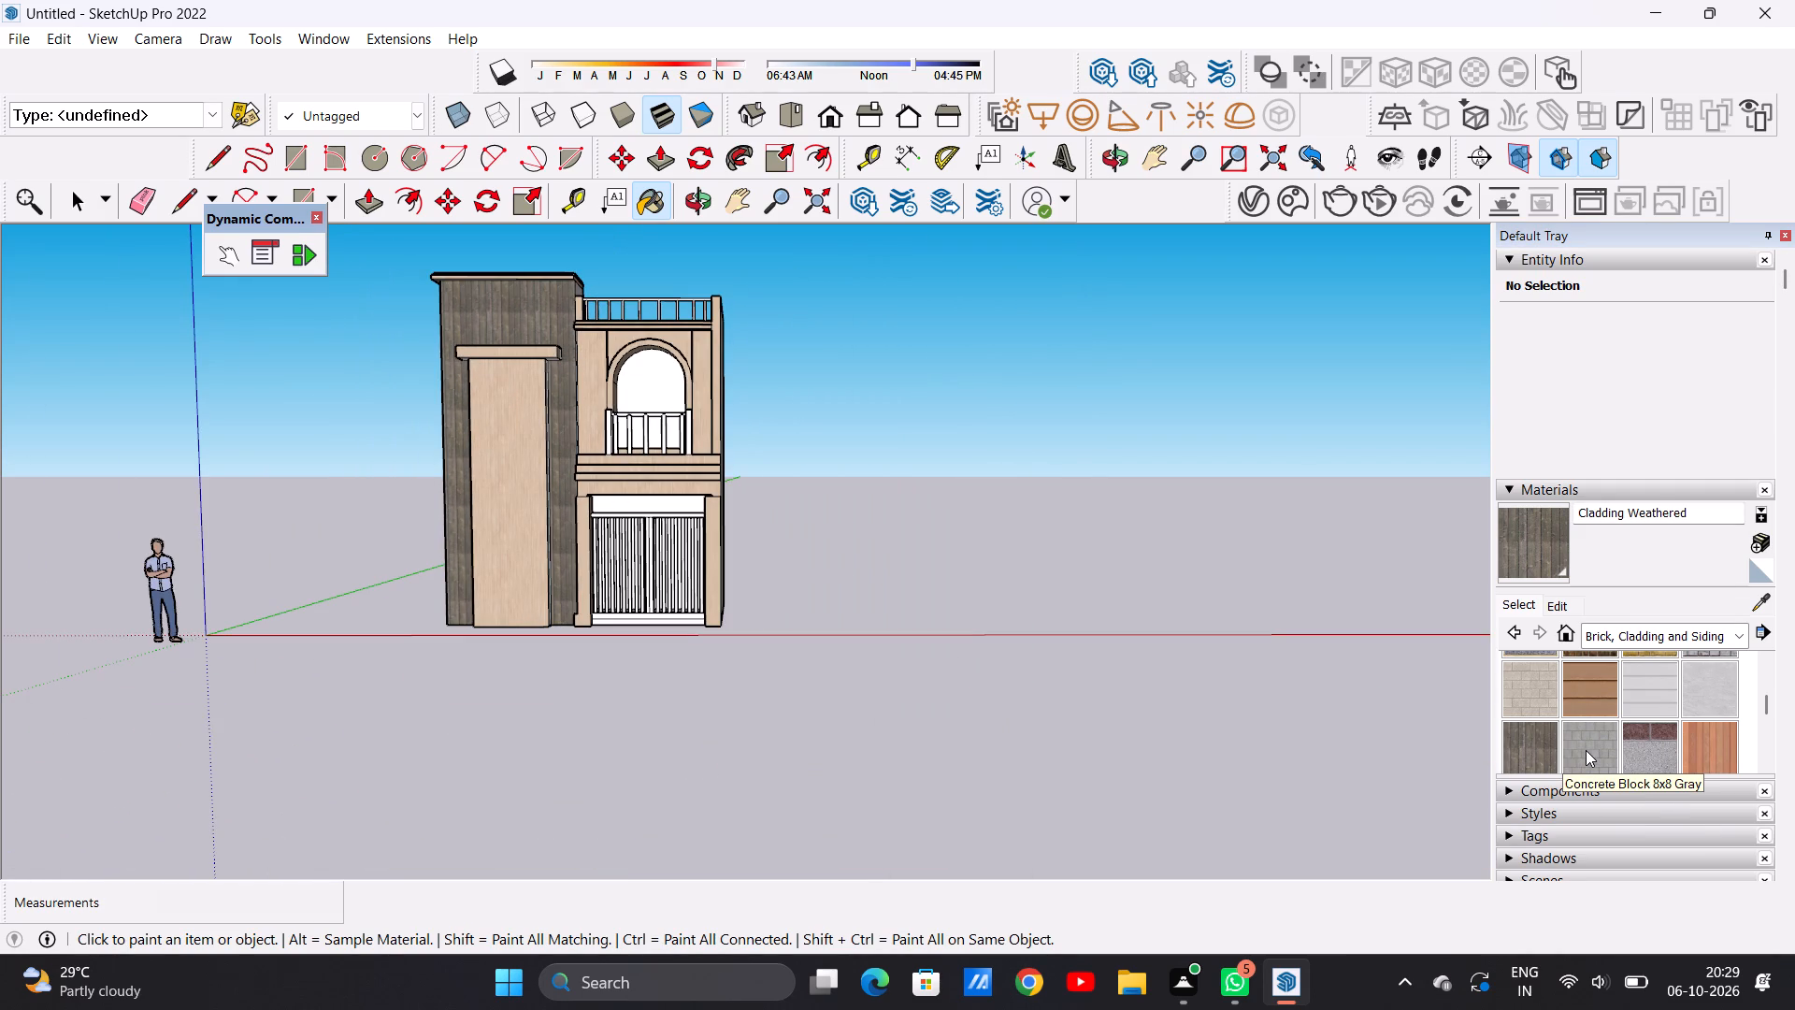
{"action": "scroll", "coordinate": [1586, 750], "scroll_direction": "down", "scroll_amount": 1}
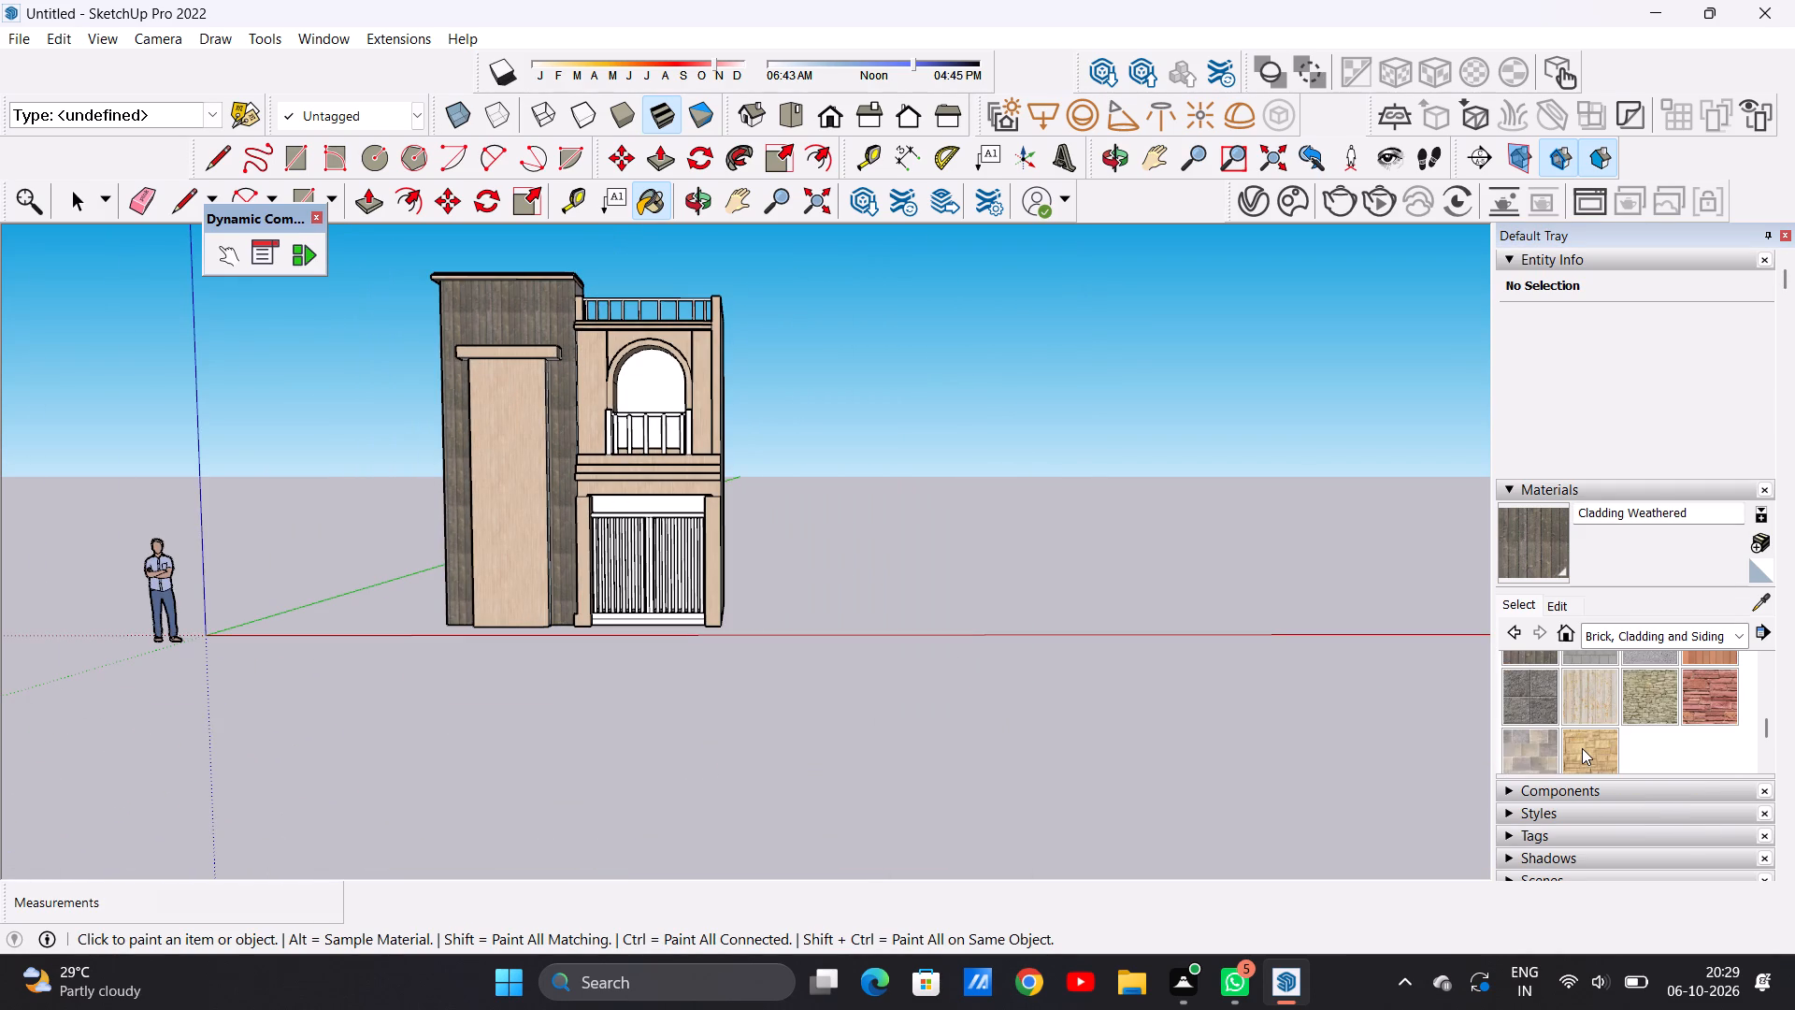
{"action": "scroll", "coordinate": [1582, 748], "scroll_direction": "down", "scroll_amount": 1}
{"action": "scroll", "coordinate": [1582, 748], "scroll_direction": "up", "scroll_amount": 2}
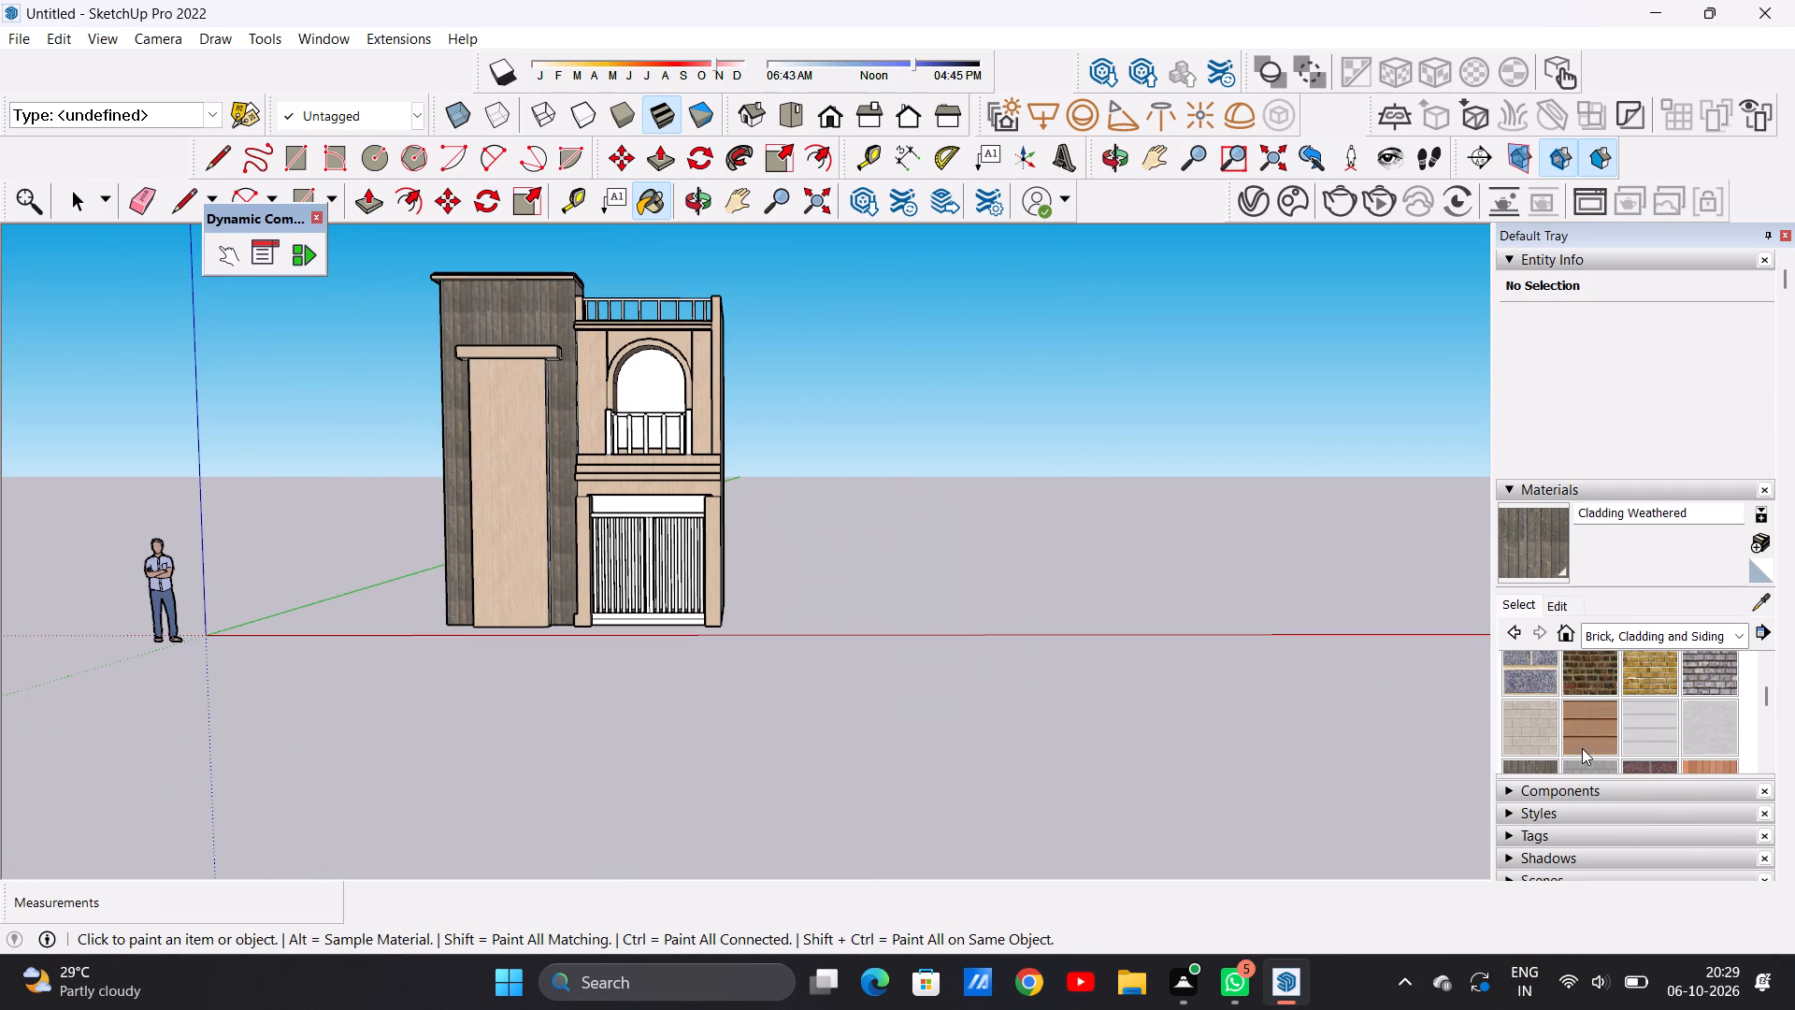
{"action": "left_click", "coordinate": [1705, 671]}
{"action": "scroll", "coordinate": [555, 325], "scroll_direction": "up", "scroll_amount": 9}
{"action": "scroll", "coordinate": [528, 319], "scroll_direction": "down", "scroll_amount": 1}
{"action": "left_click", "coordinate": [502, 308]}
Examine the tower wall's brick texture up close and its look in the whole front elevation.
{"action": "scroll", "coordinate": [542, 370], "scroll_direction": "down", "scroll_amount": 10}
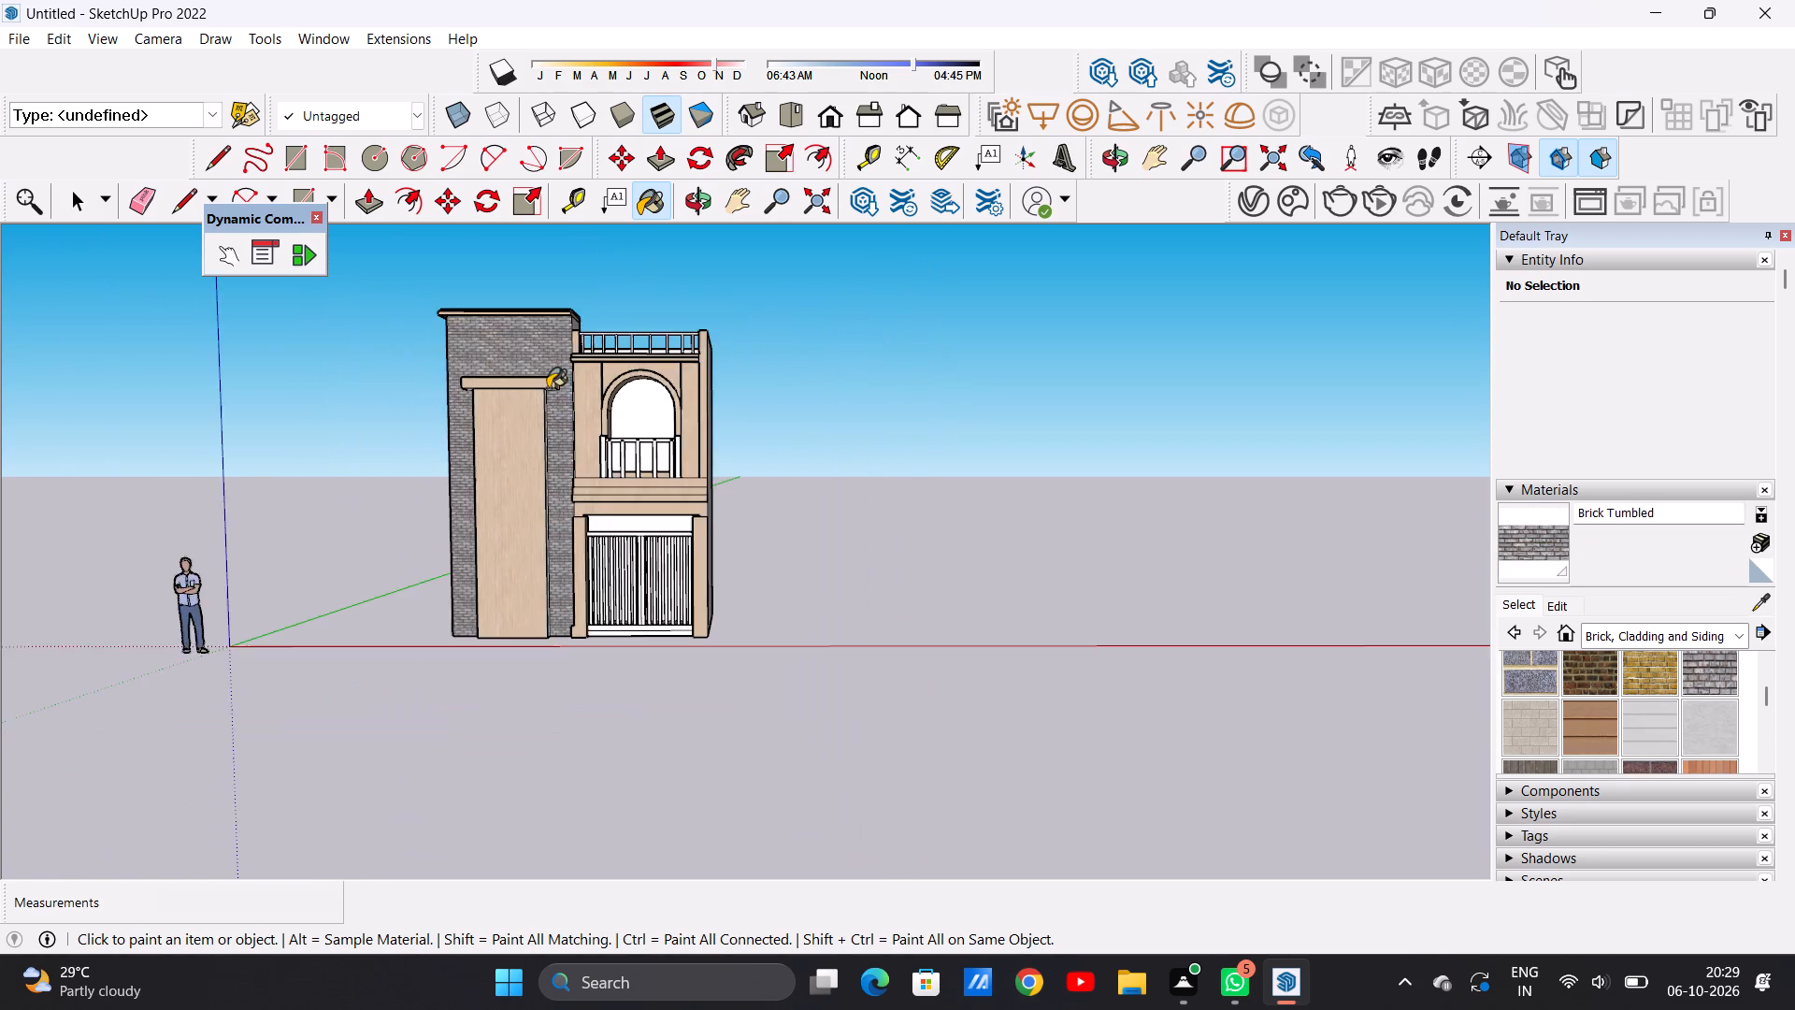
{"action": "scroll", "coordinate": [548, 388], "scroll_direction": "down", "scroll_amount": 2}
{"action": "scroll", "coordinate": [502, 345], "scroll_direction": "up", "scroll_amount": 14}
{"action": "scroll", "coordinate": [543, 400], "scroll_direction": "up", "scroll_amount": 7}
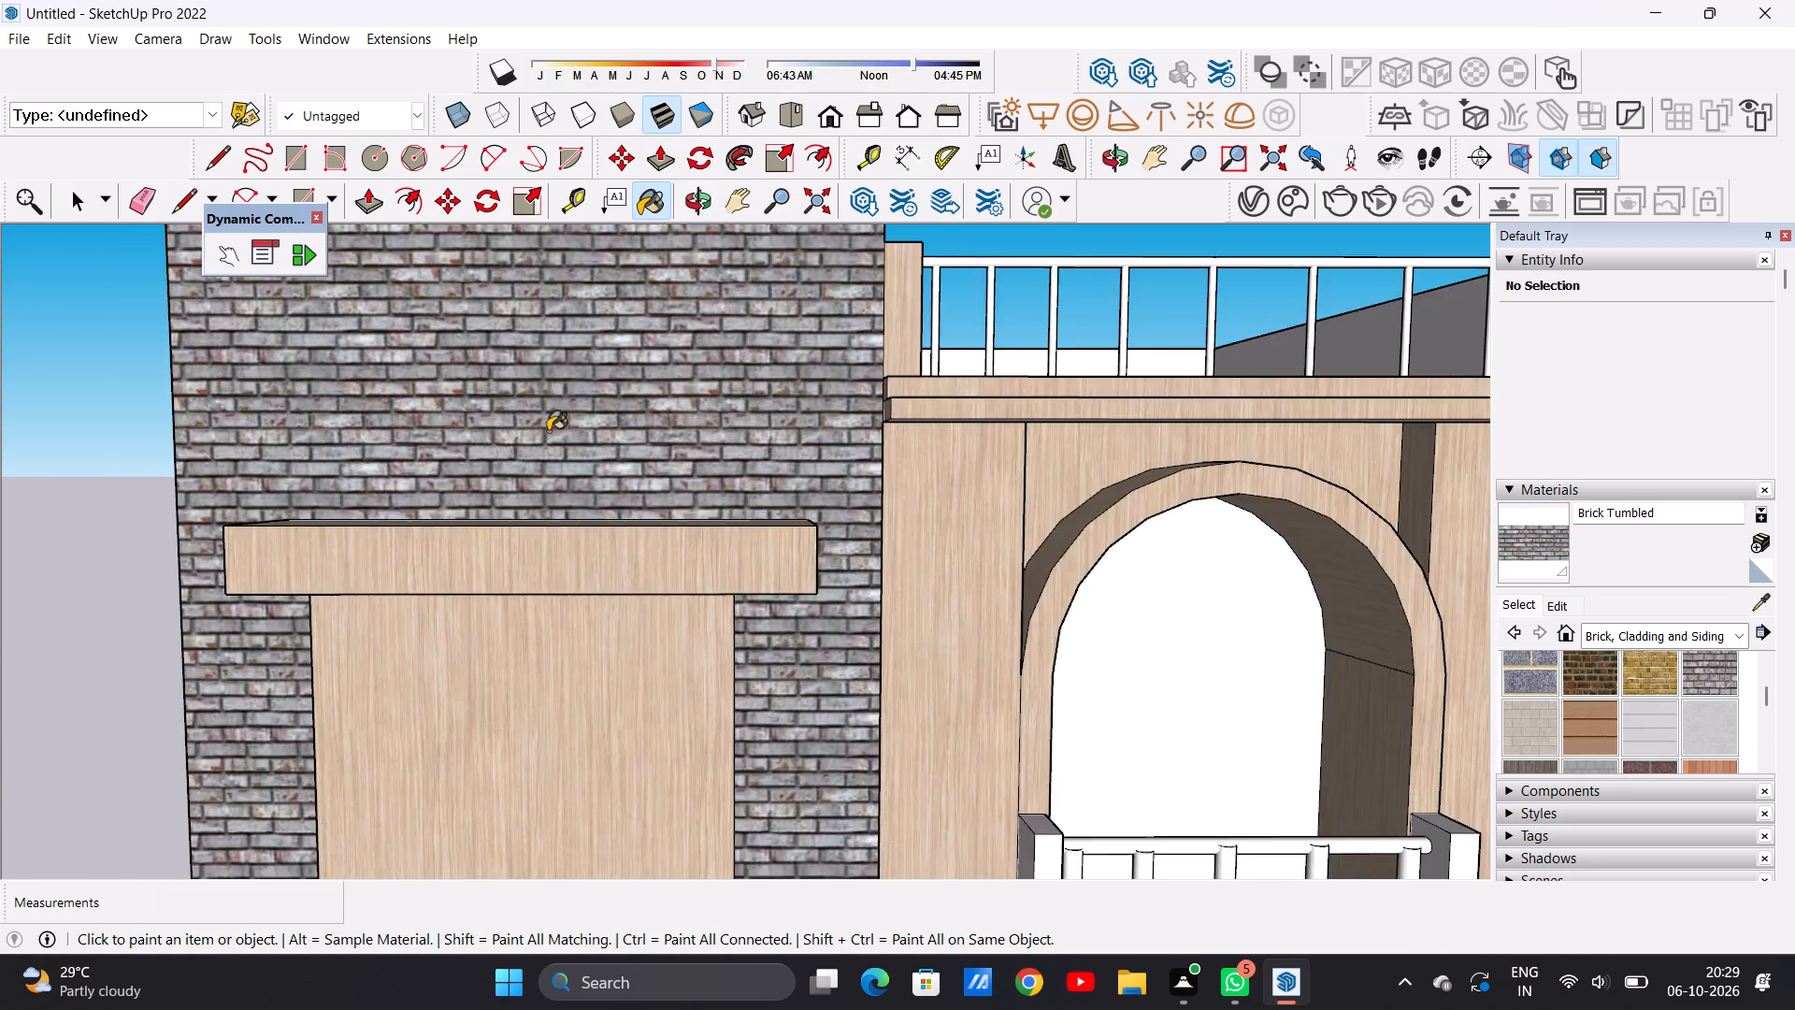
{"action": "scroll", "coordinate": [548, 431], "scroll_direction": "up", "scroll_amount": 6}
{"action": "scroll", "coordinate": [548, 432], "scroll_direction": "down", "scroll_amount": 20}
{"action": "scroll", "coordinate": [548, 432], "scroll_direction": "down", "scroll_amount": 9}
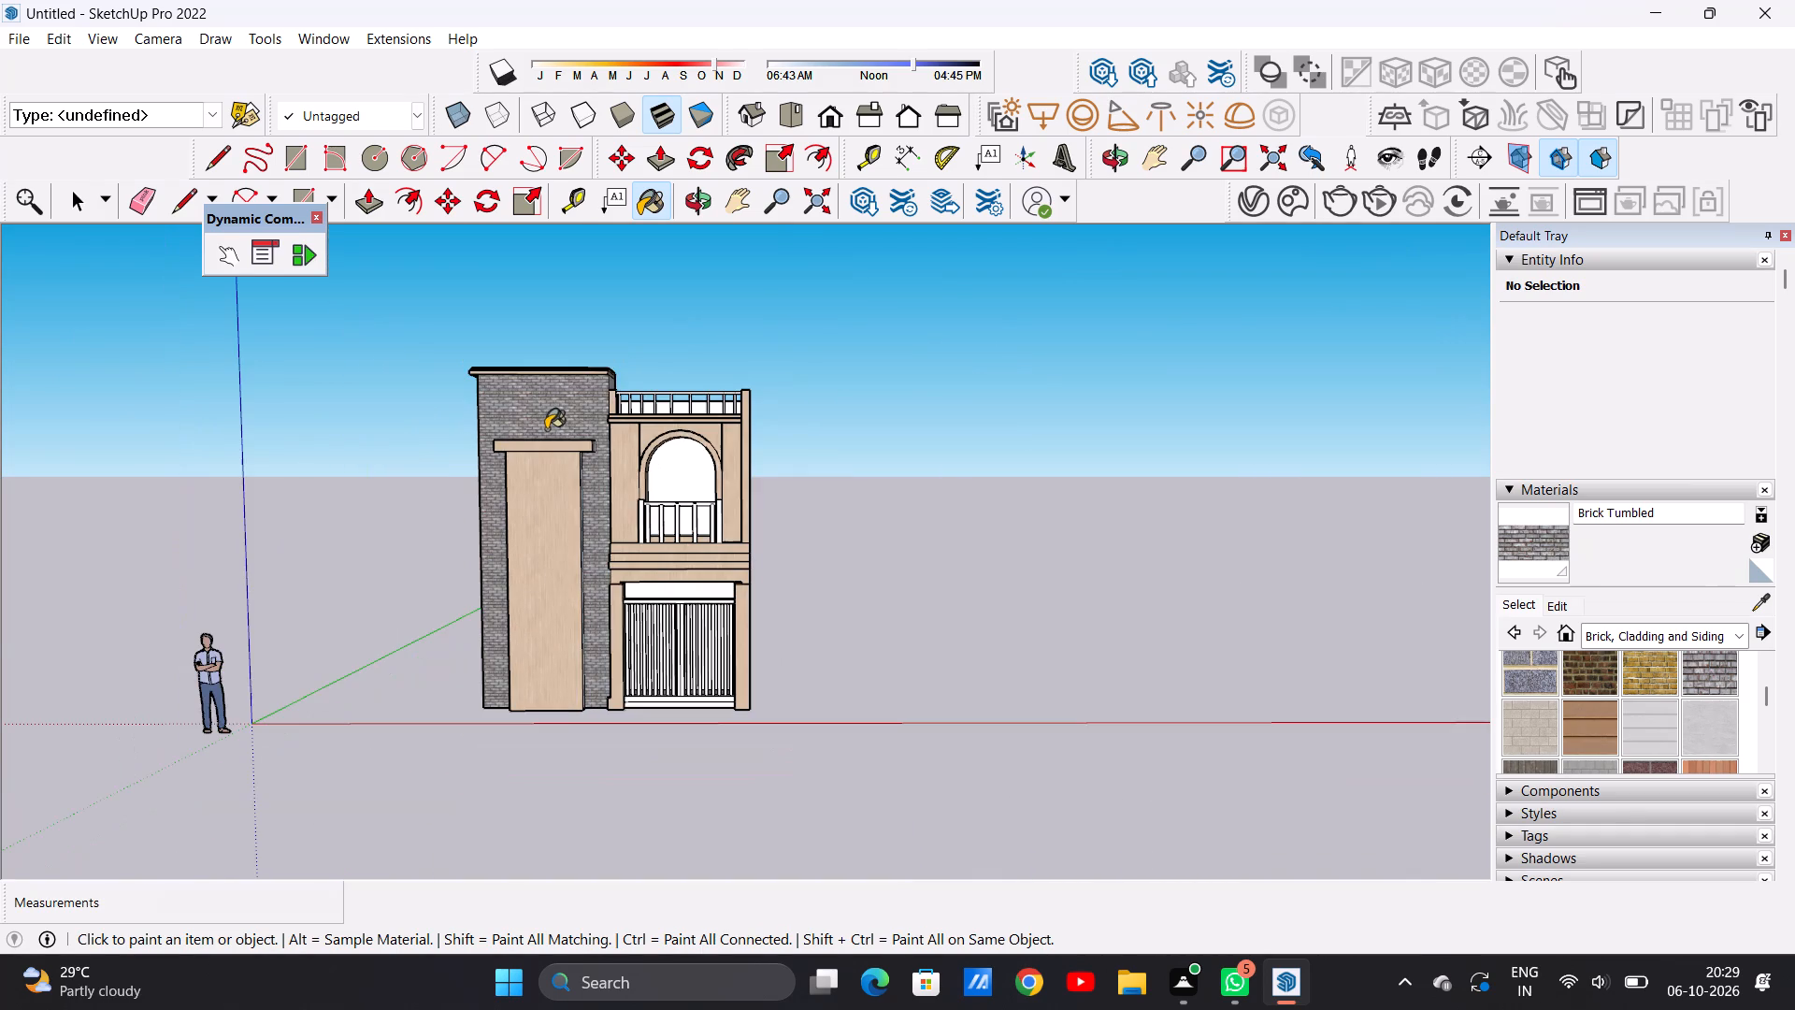
{"action": "scroll", "coordinate": [590, 428], "scroll_direction": "up", "scroll_amount": 5}
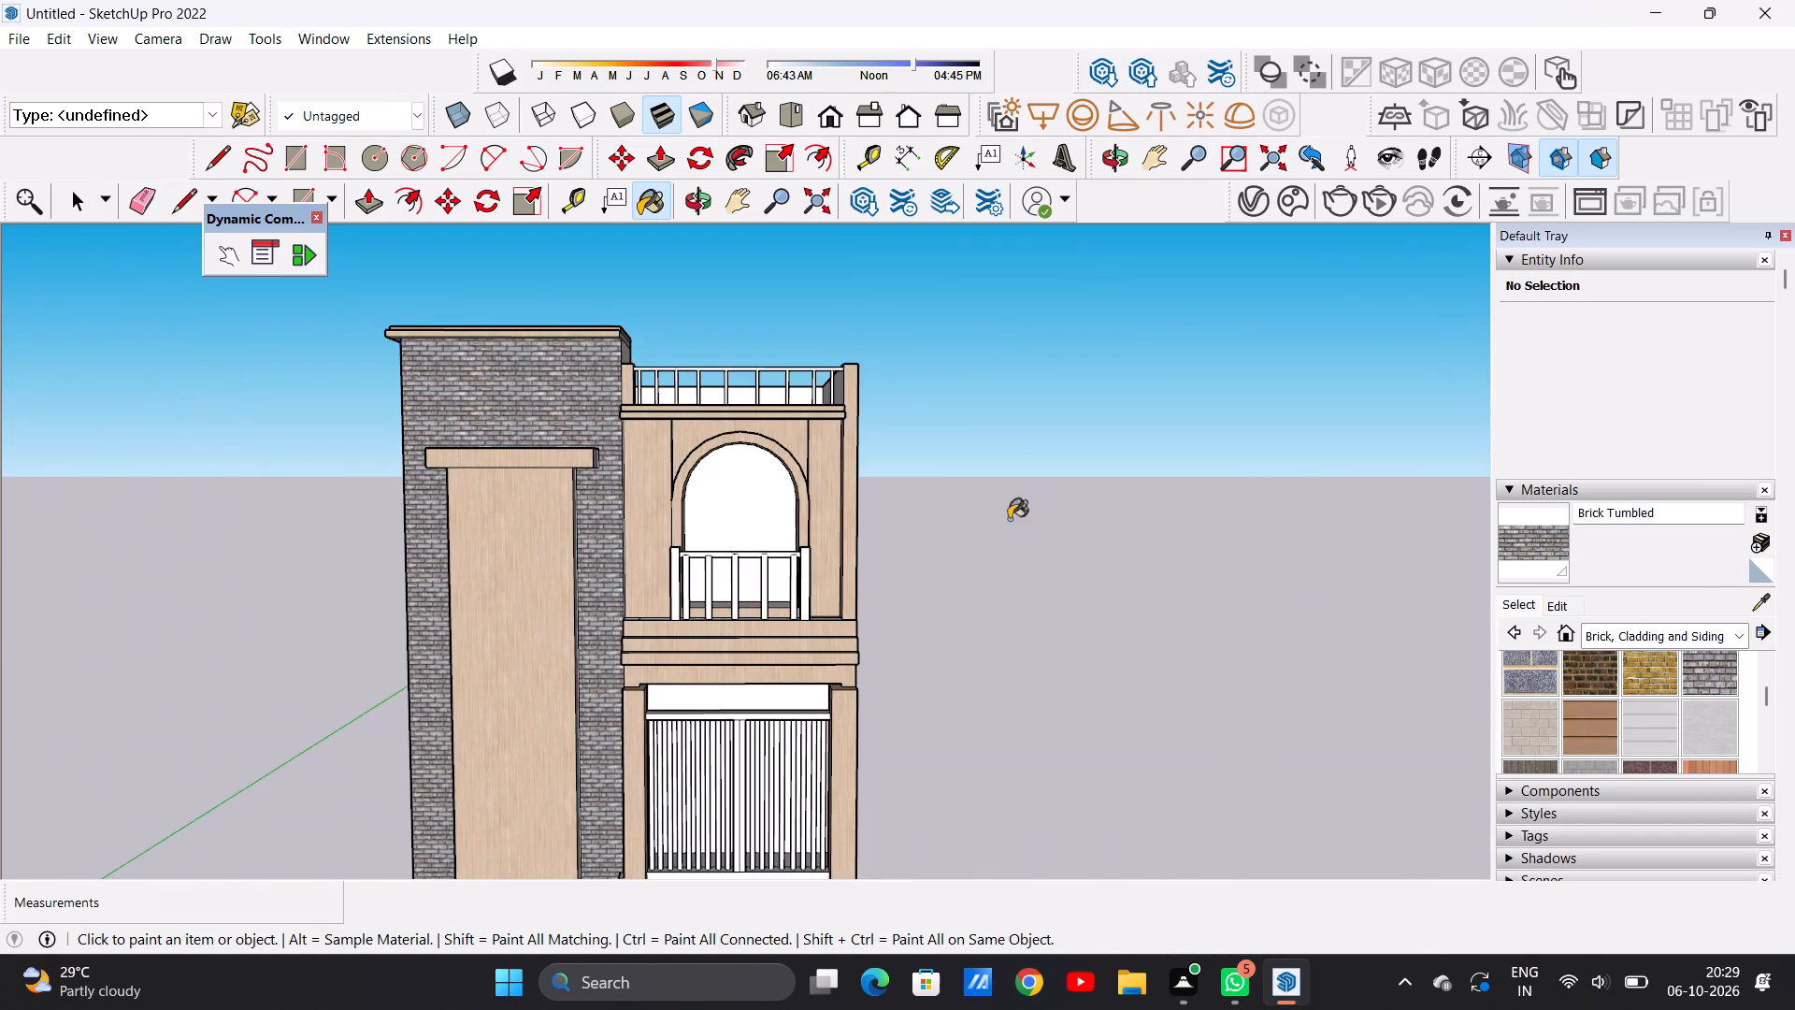
Paint the tower's front wall with Concrete Block 8x8 Gray from the Brick, Cladding and Siding materials.
{"action": "scroll", "coordinate": [1607, 705], "scroll_direction": "up", "scroll_amount": 1}
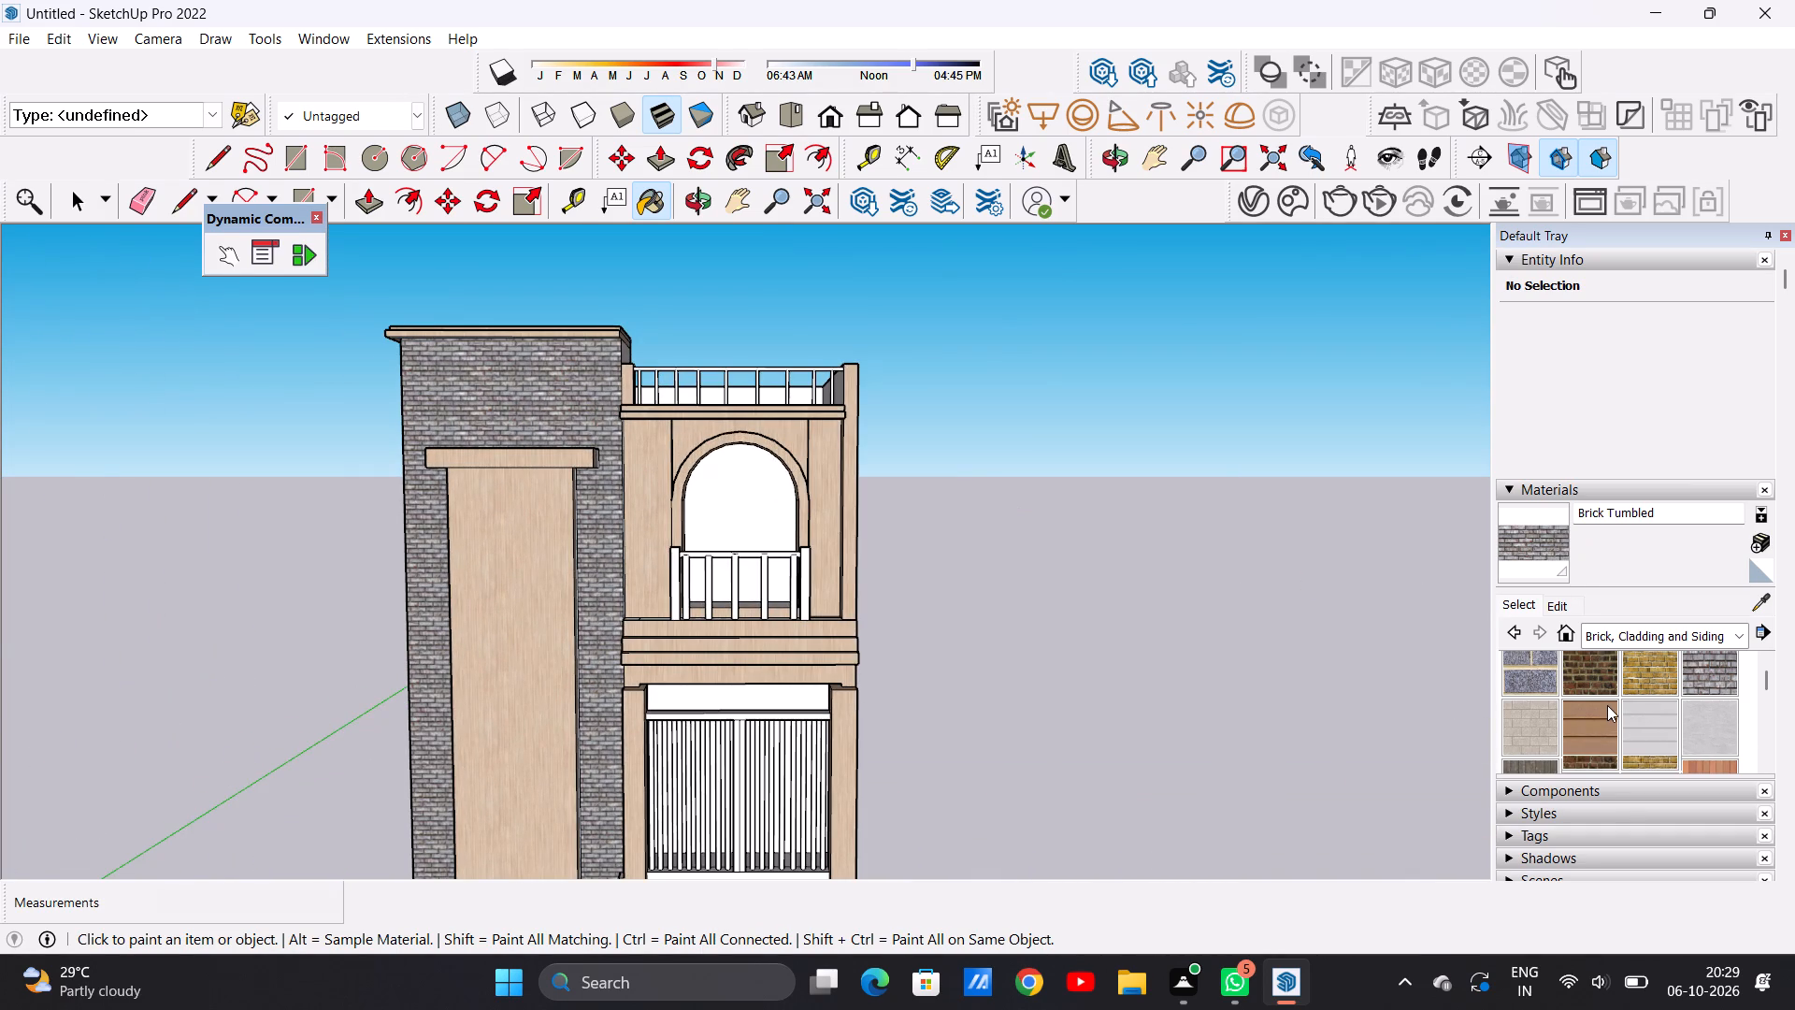
{"action": "scroll", "coordinate": [1607, 705], "scroll_direction": "down", "scroll_amount": 2}
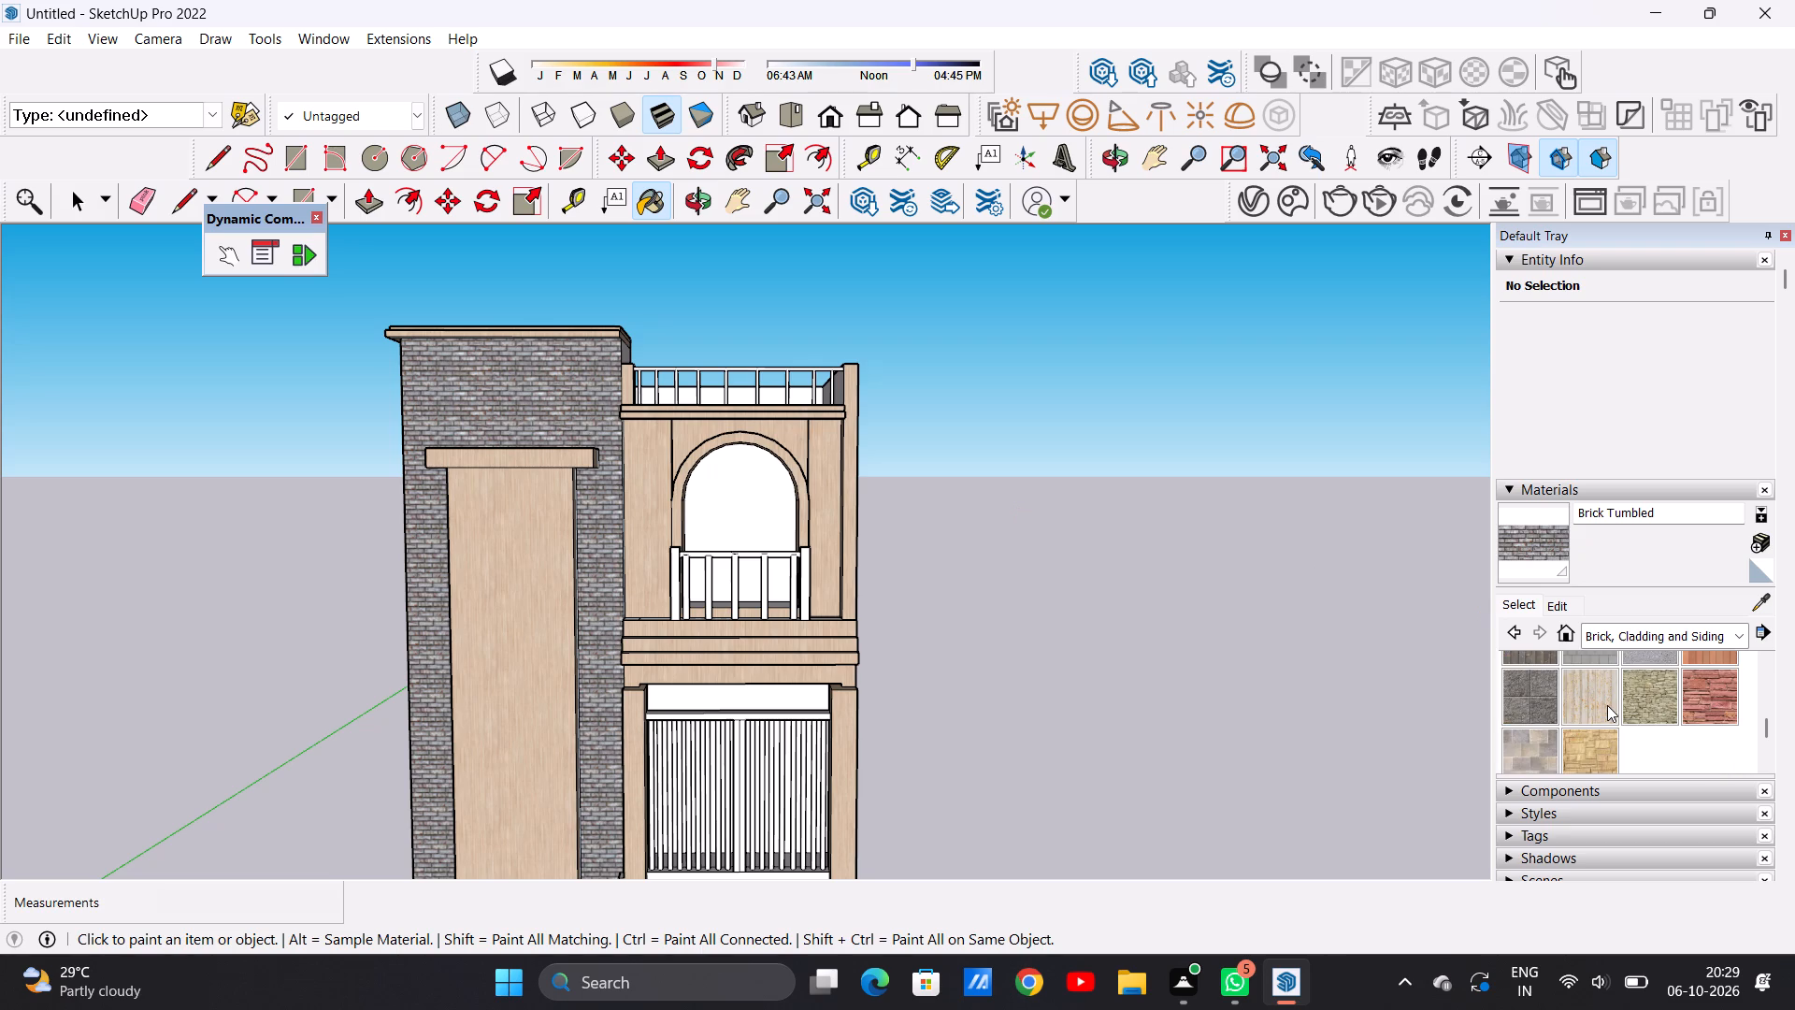
{"action": "scroll", "coordinate": [1607, 705], "scroll_direction": "down", "scroll_amount": 1}
{"action": "scroll", "coordinate": [1607, 705], "scroll_direction": "up", "scroll_amount": 1}
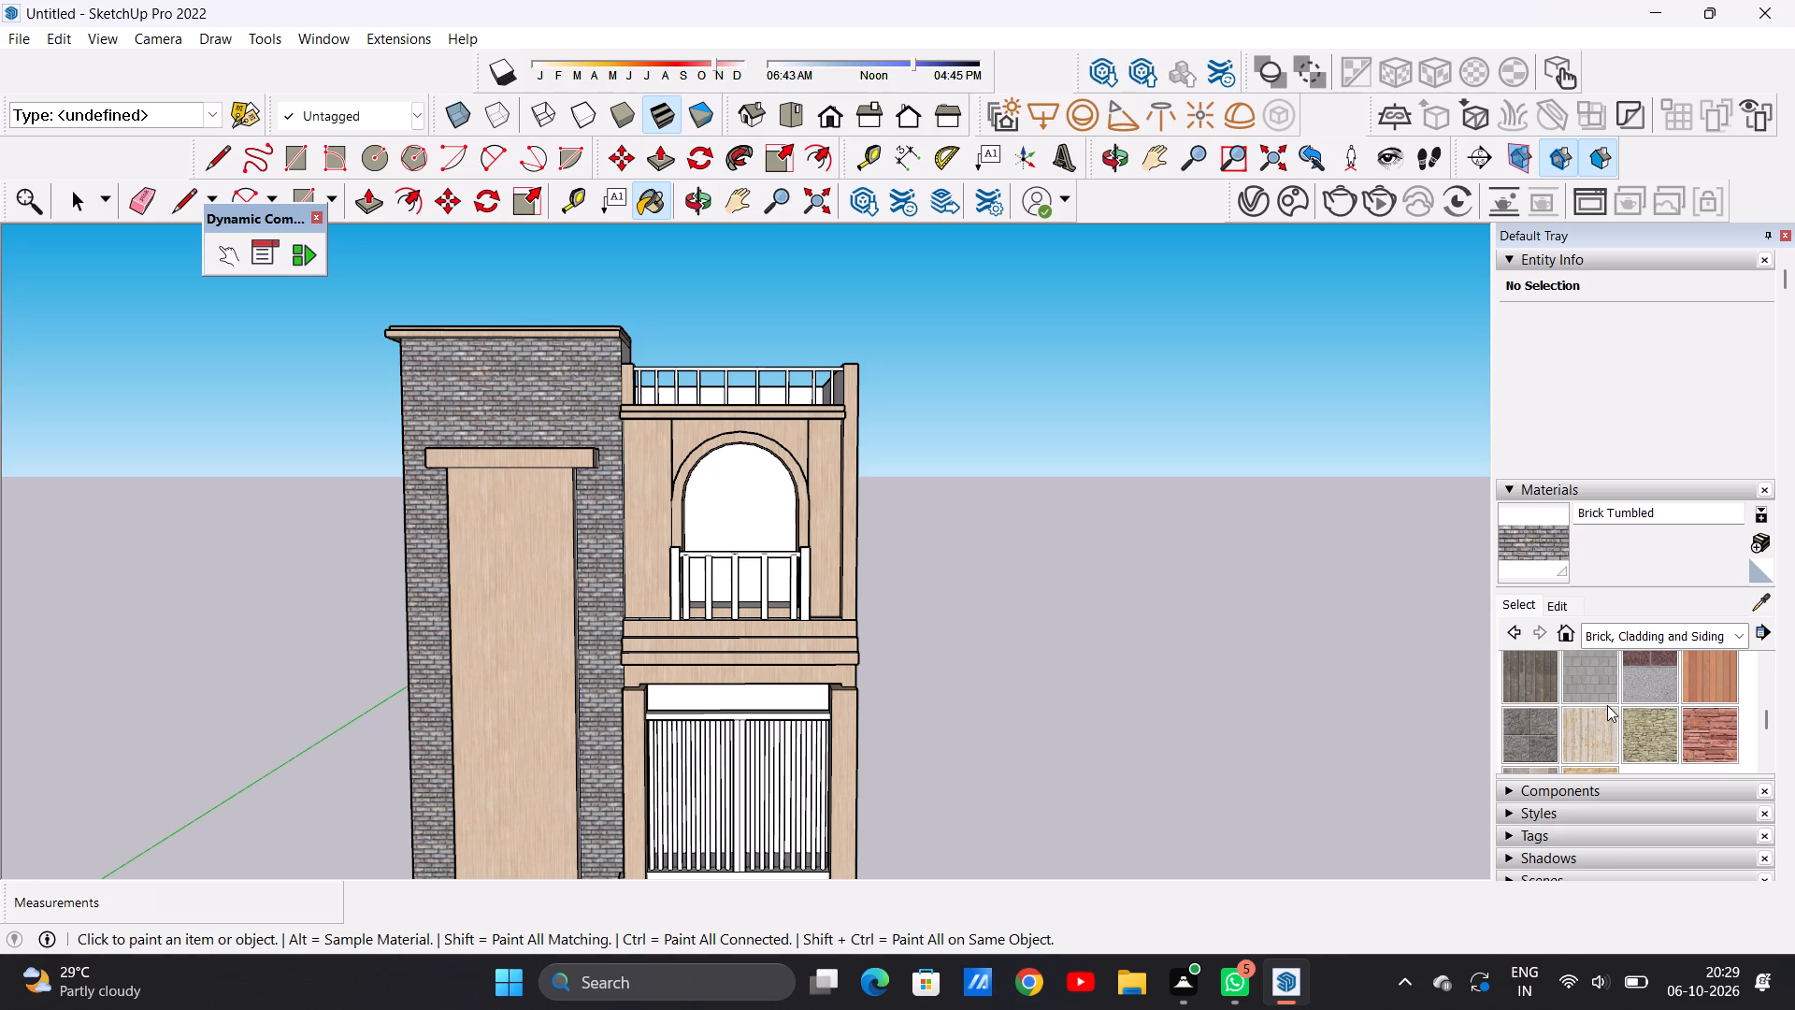
{"action": "left_click", "coordinate": [1595, 679]}
{"action": "left_click", "coordinate": [562, 405]}
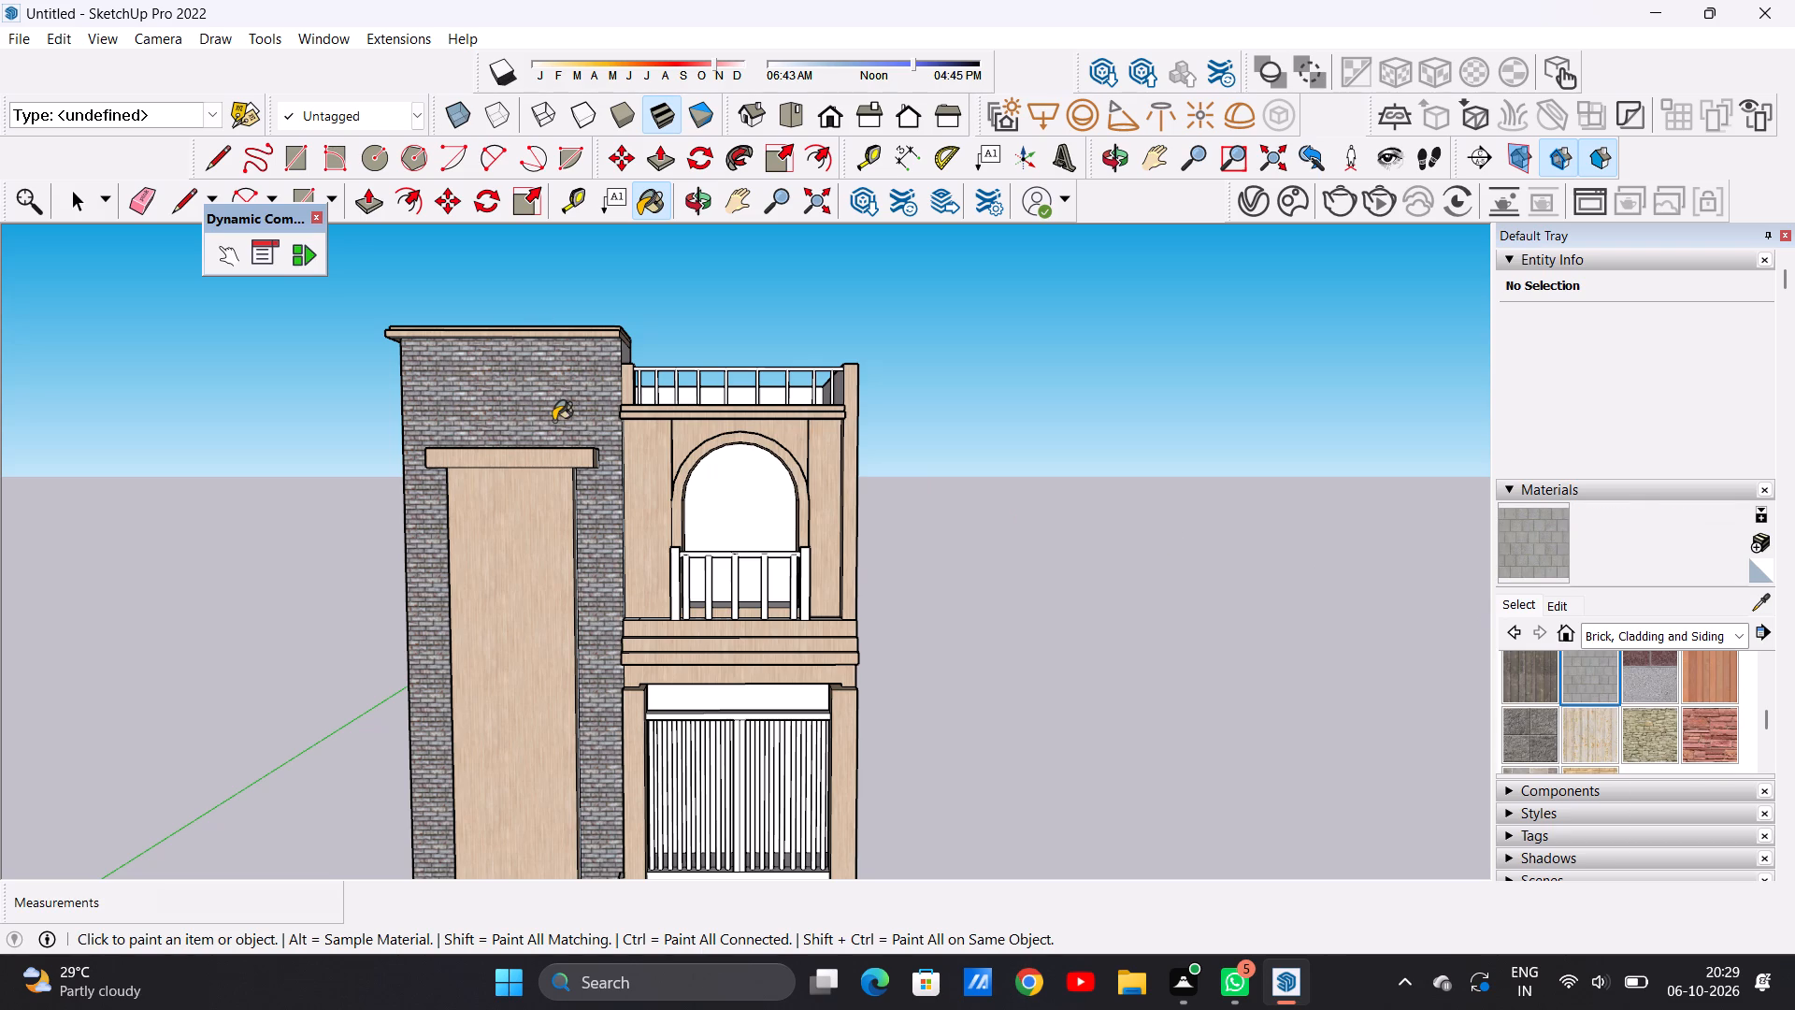
Set the Concrete Block 8x8 Gray texture size on the tower wall to 5'.
{"action": "scroll", "coordinate": [564, 416], "scroll_direction": "up", "scroll_amount": 12}
{"action": "scroll", "coordinate": [579, 426], "scroll_direction": "down", "scroll_amount": 9}
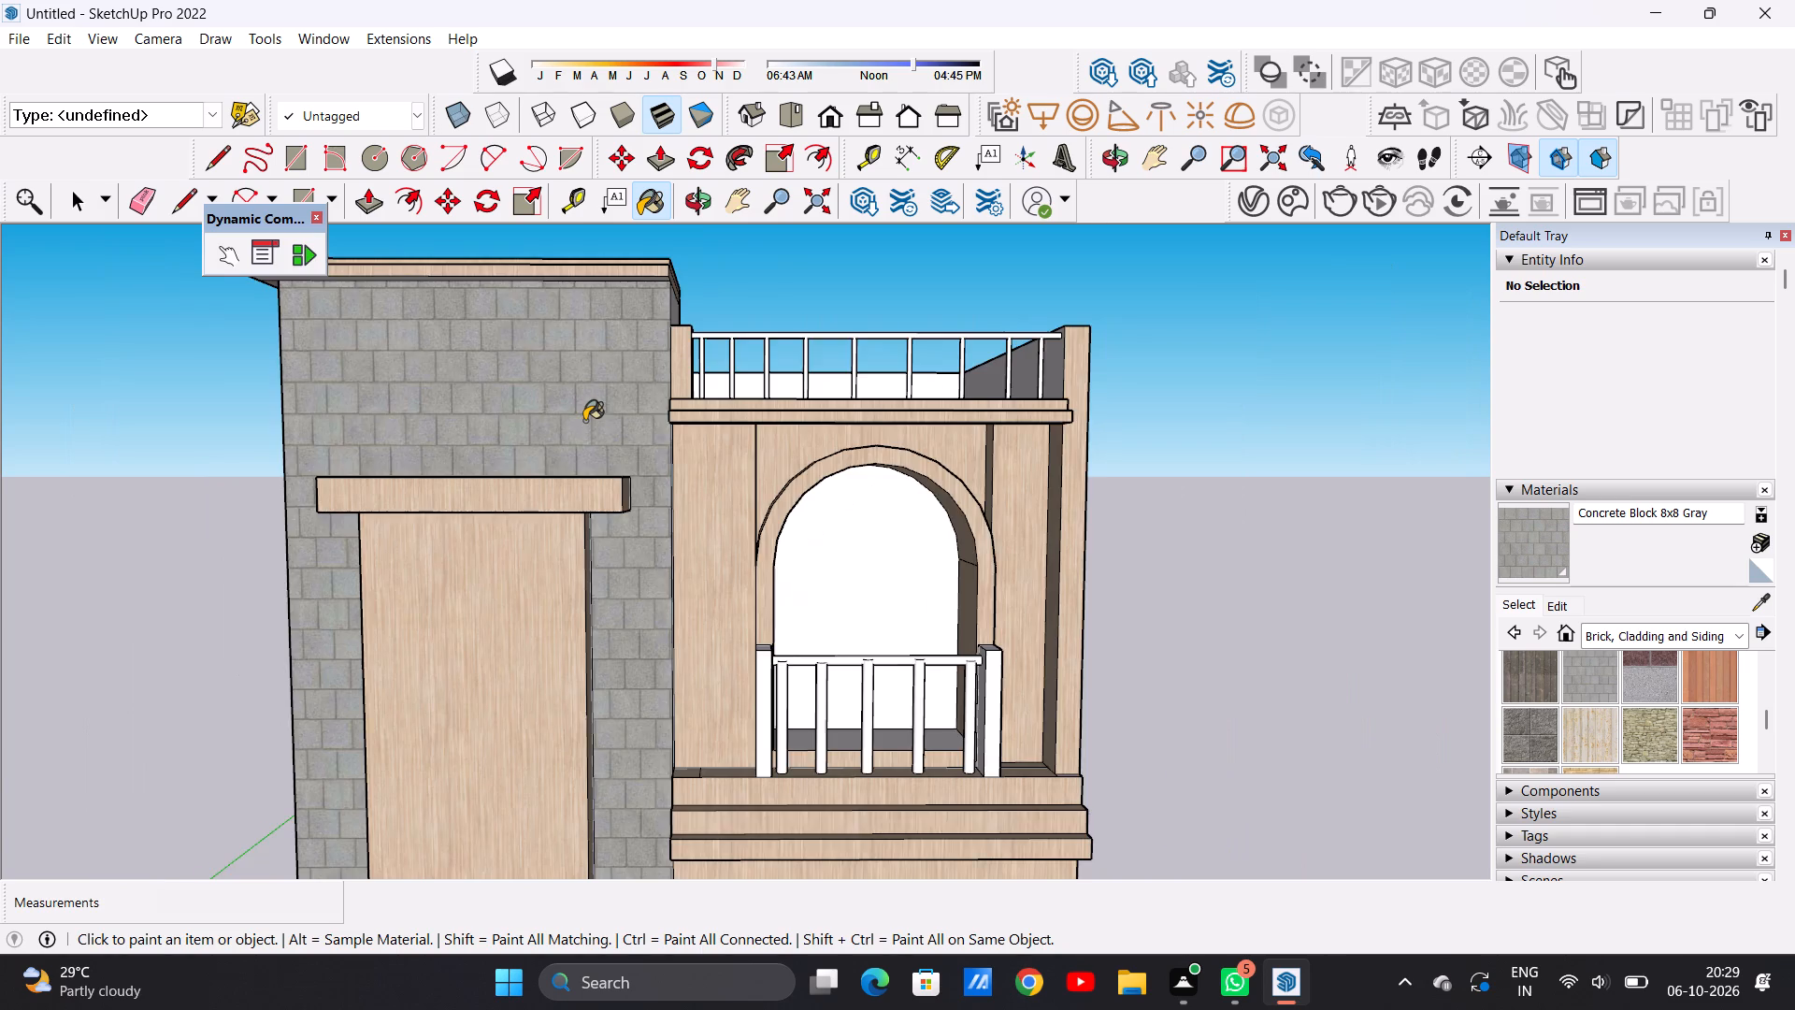
{"action": "scroll", "coordinate": [584, 421], "scroll_direction": "down", "scroll_amount": 2}
{"action": "scroll", "coordinate": [584, 421], "scroll_direction": "up", "scroll_amount": 1}
{"action": "scroll", "coordinate": [584, 421], "scroll_direction": "down", "scroll_amount": 4}
{"action": "scroll", "coordinate": [578, 421], "scroll_direction": "up", "scroll_amount": 5}
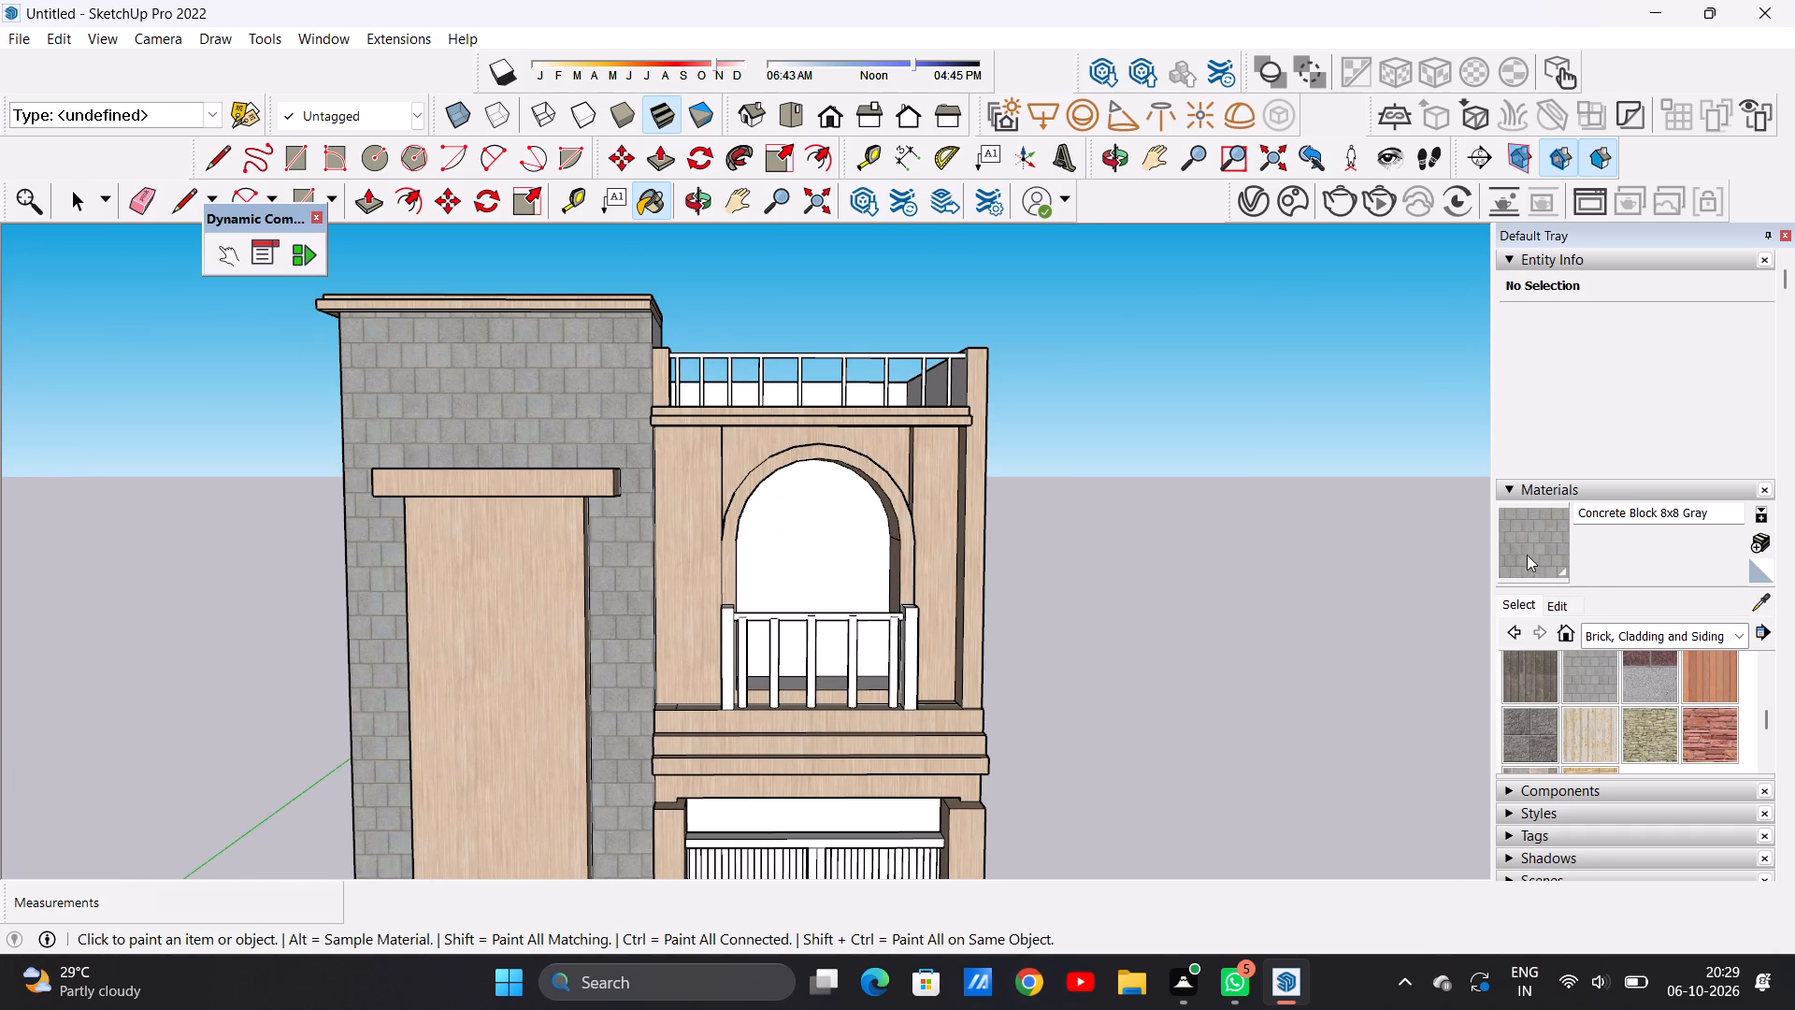
{"action": "left_click", "coordinate": [1554, 608]}
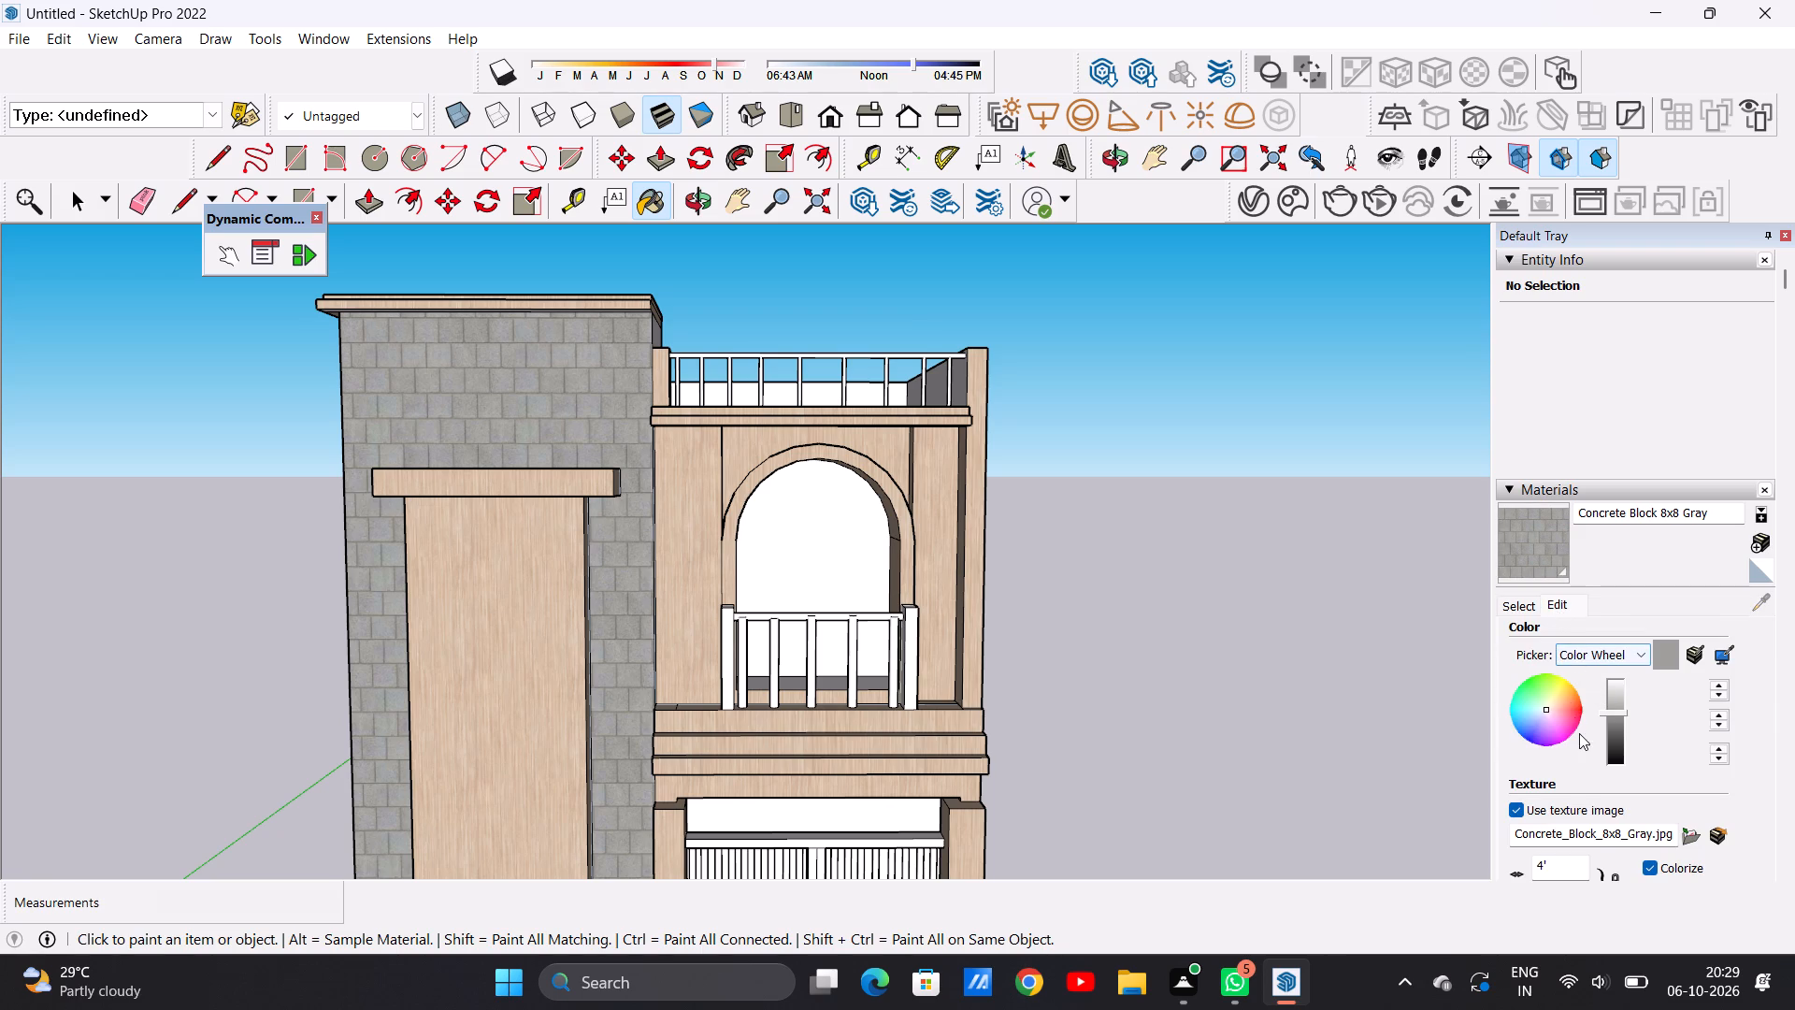
{"action": "scroll", "coordinate": [1573, 723], "scroll_direction": "down", "scroll_amount": 1}
{"action": "left_click", "coordinate": [1559, 786]}
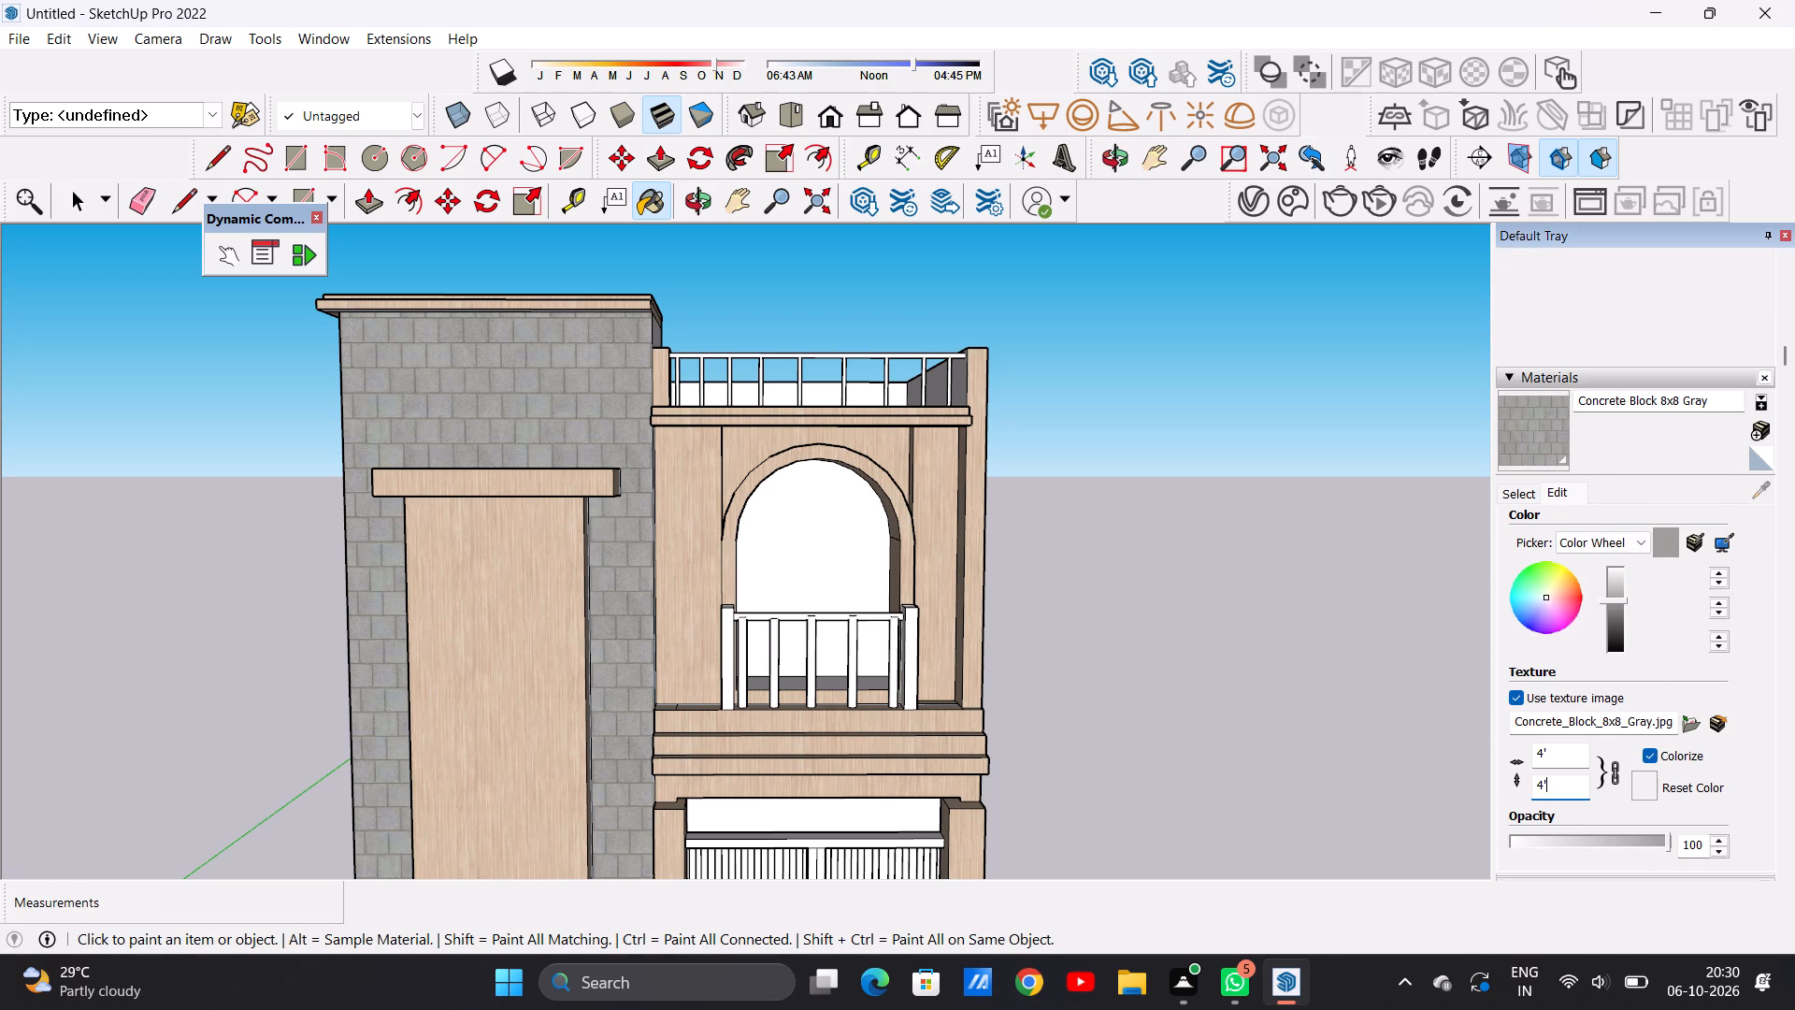
{"action": "key", "text": "BackSpace"}
{"action": "key", "text": "BackSpace"}
{"action": "key", "text": "BackSpace"}
{"action": "key", "text": "BackSpace"}
{"action": "key", "text": "BackSpace"}
{"action": "key", "text": "BackSpace"}
{"action": "key", "text": "BackSpace"}
{"action": "type", "text": "5'"}
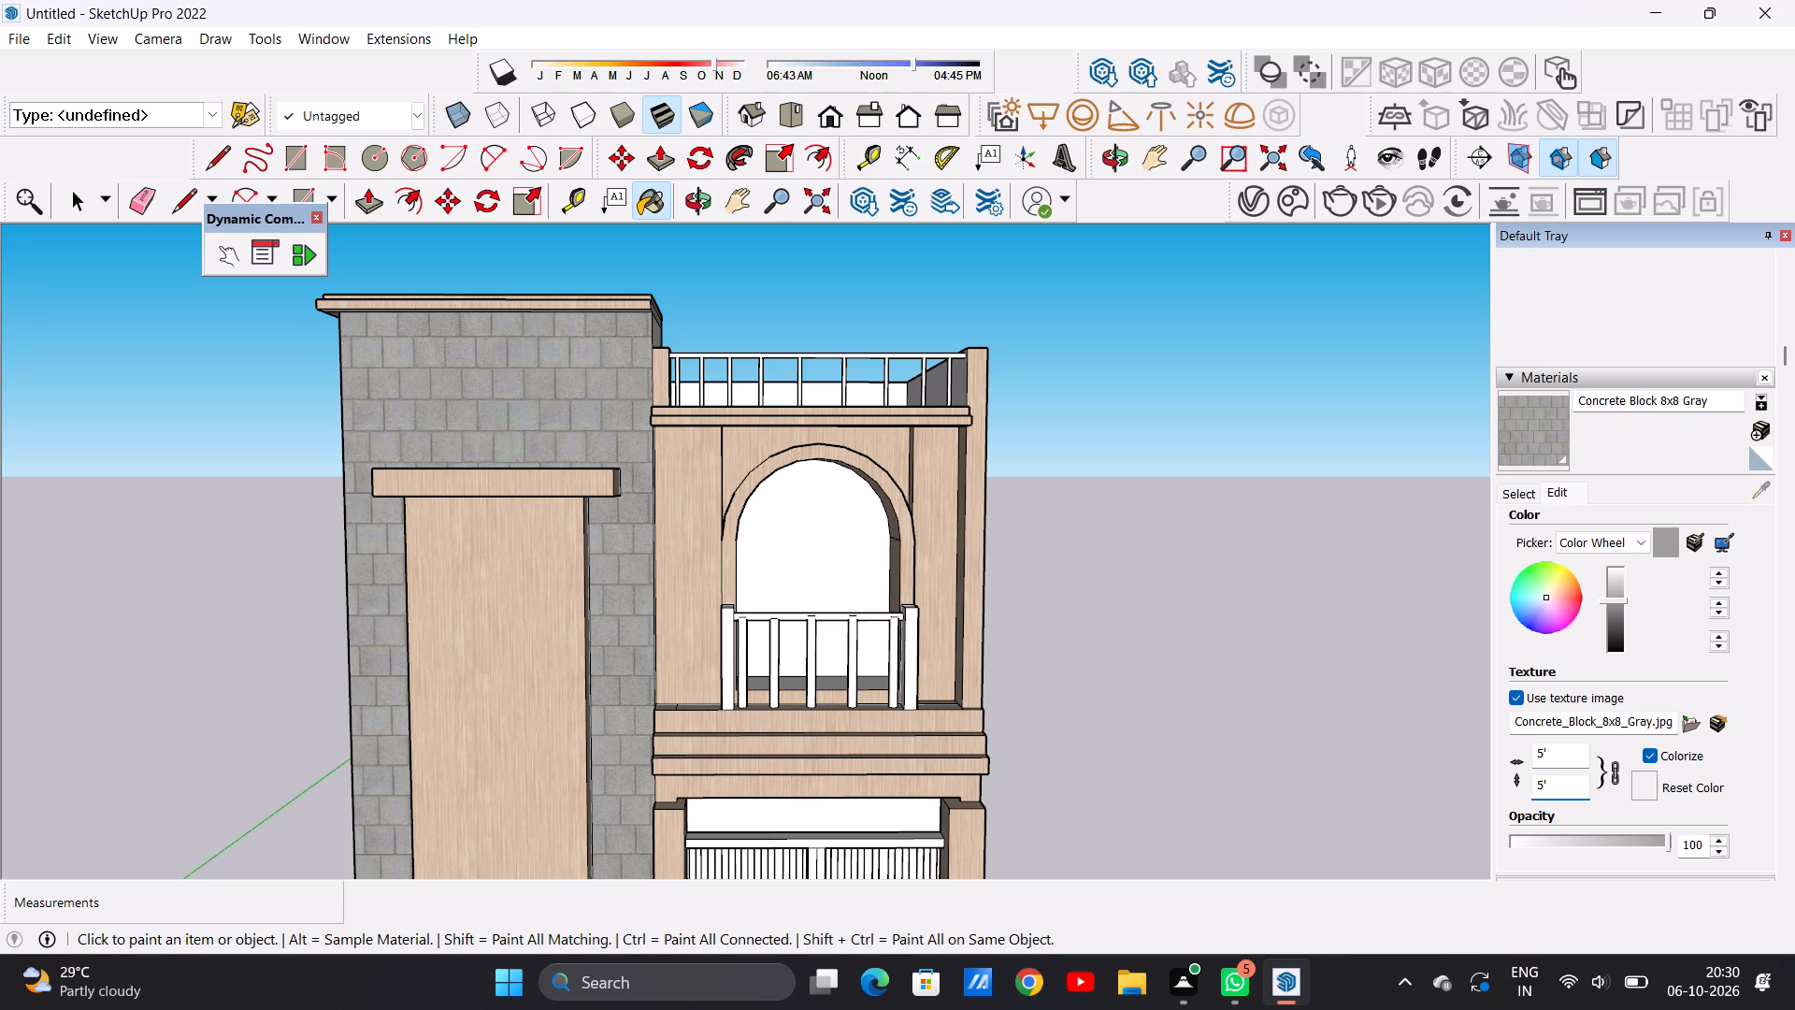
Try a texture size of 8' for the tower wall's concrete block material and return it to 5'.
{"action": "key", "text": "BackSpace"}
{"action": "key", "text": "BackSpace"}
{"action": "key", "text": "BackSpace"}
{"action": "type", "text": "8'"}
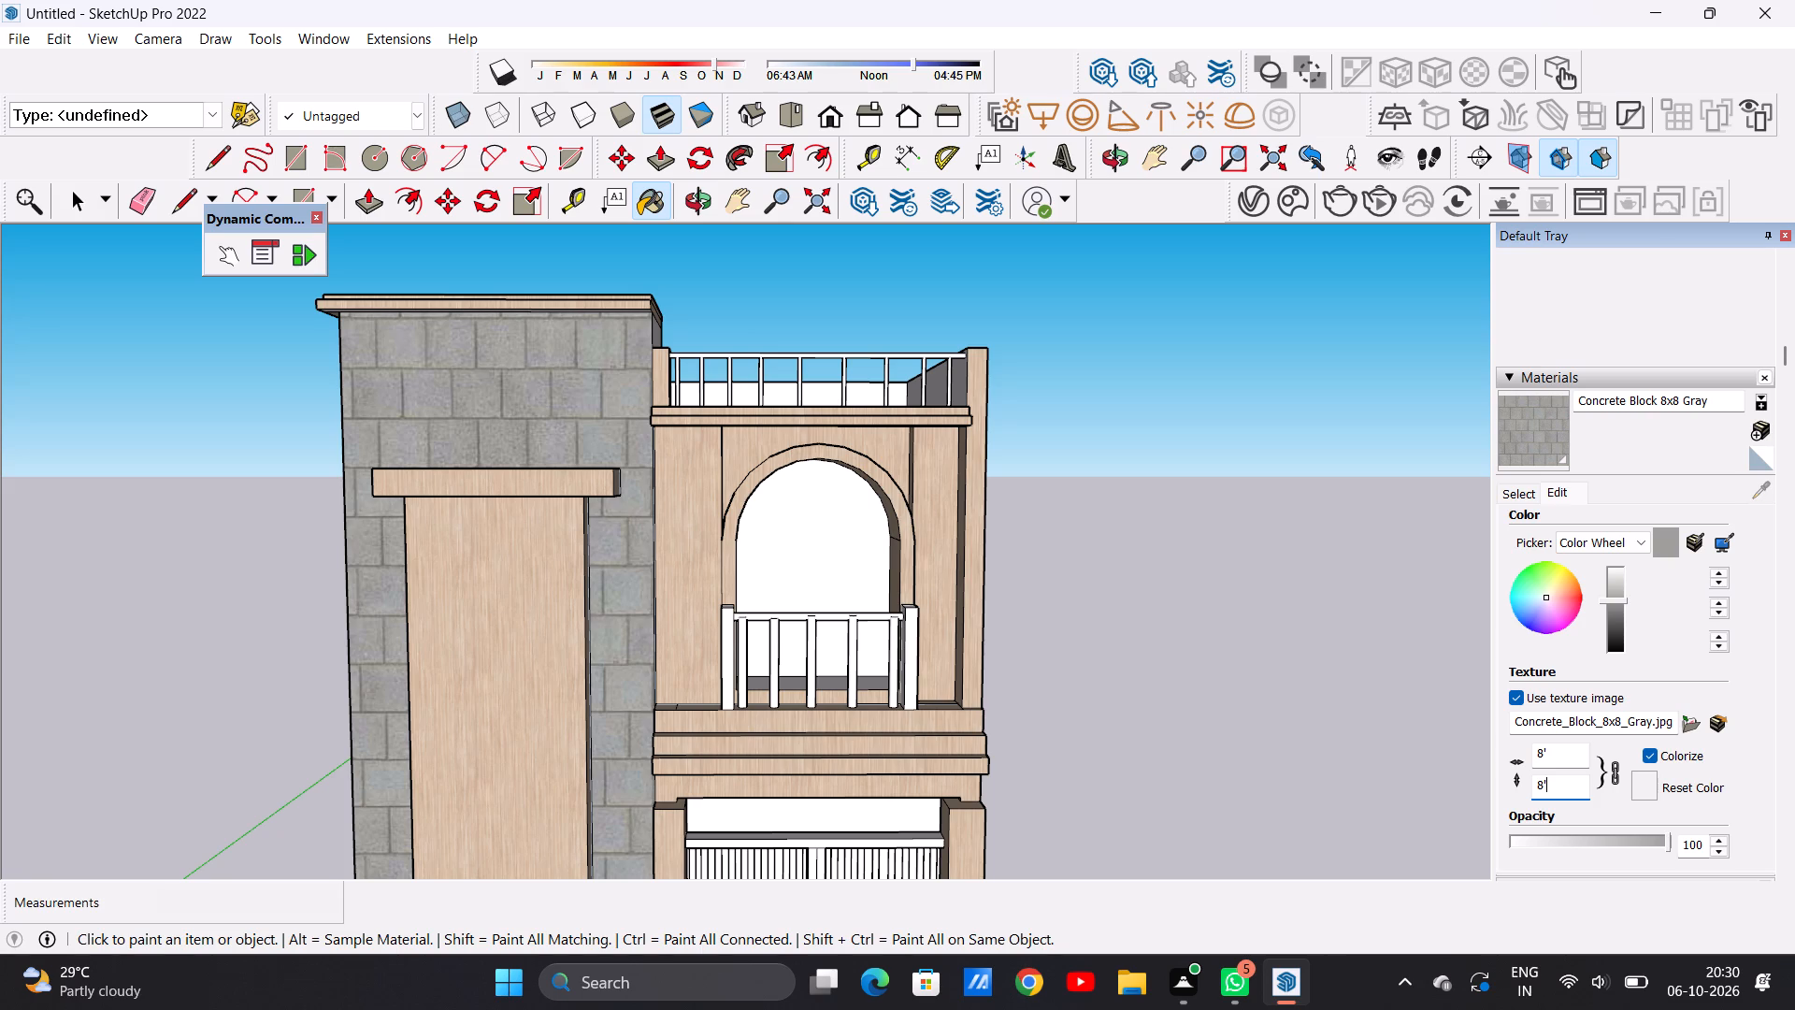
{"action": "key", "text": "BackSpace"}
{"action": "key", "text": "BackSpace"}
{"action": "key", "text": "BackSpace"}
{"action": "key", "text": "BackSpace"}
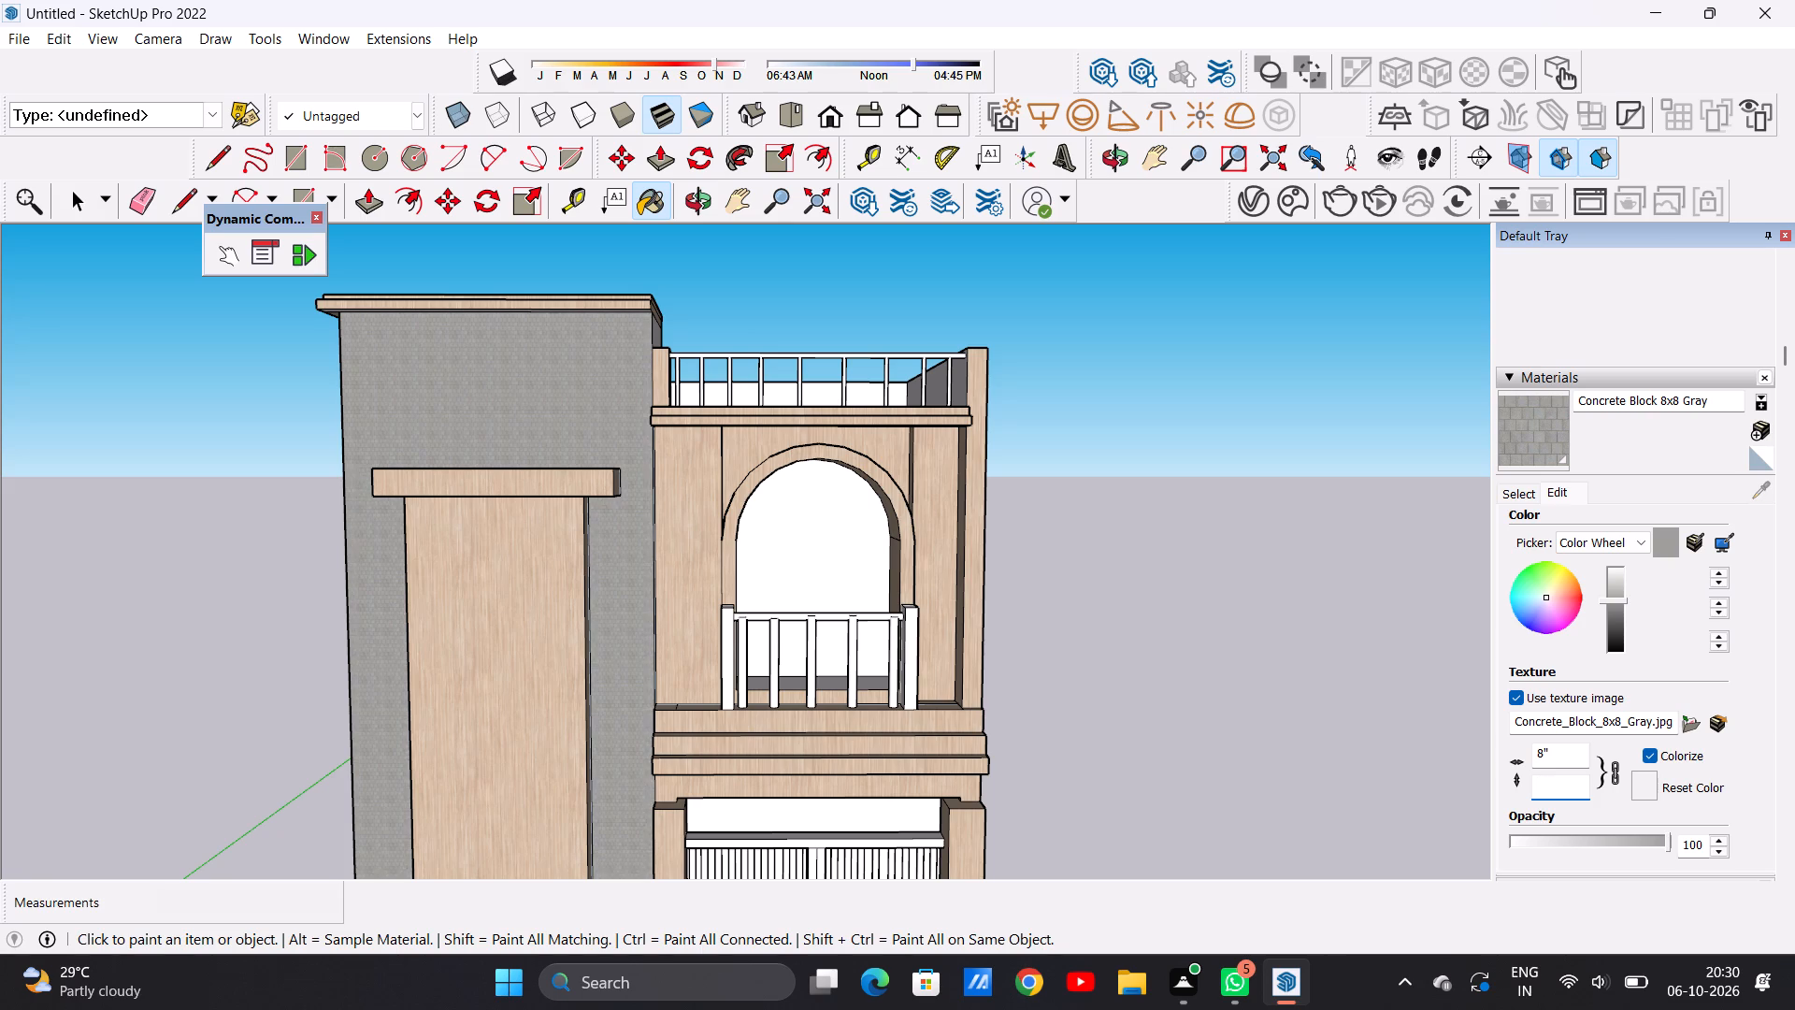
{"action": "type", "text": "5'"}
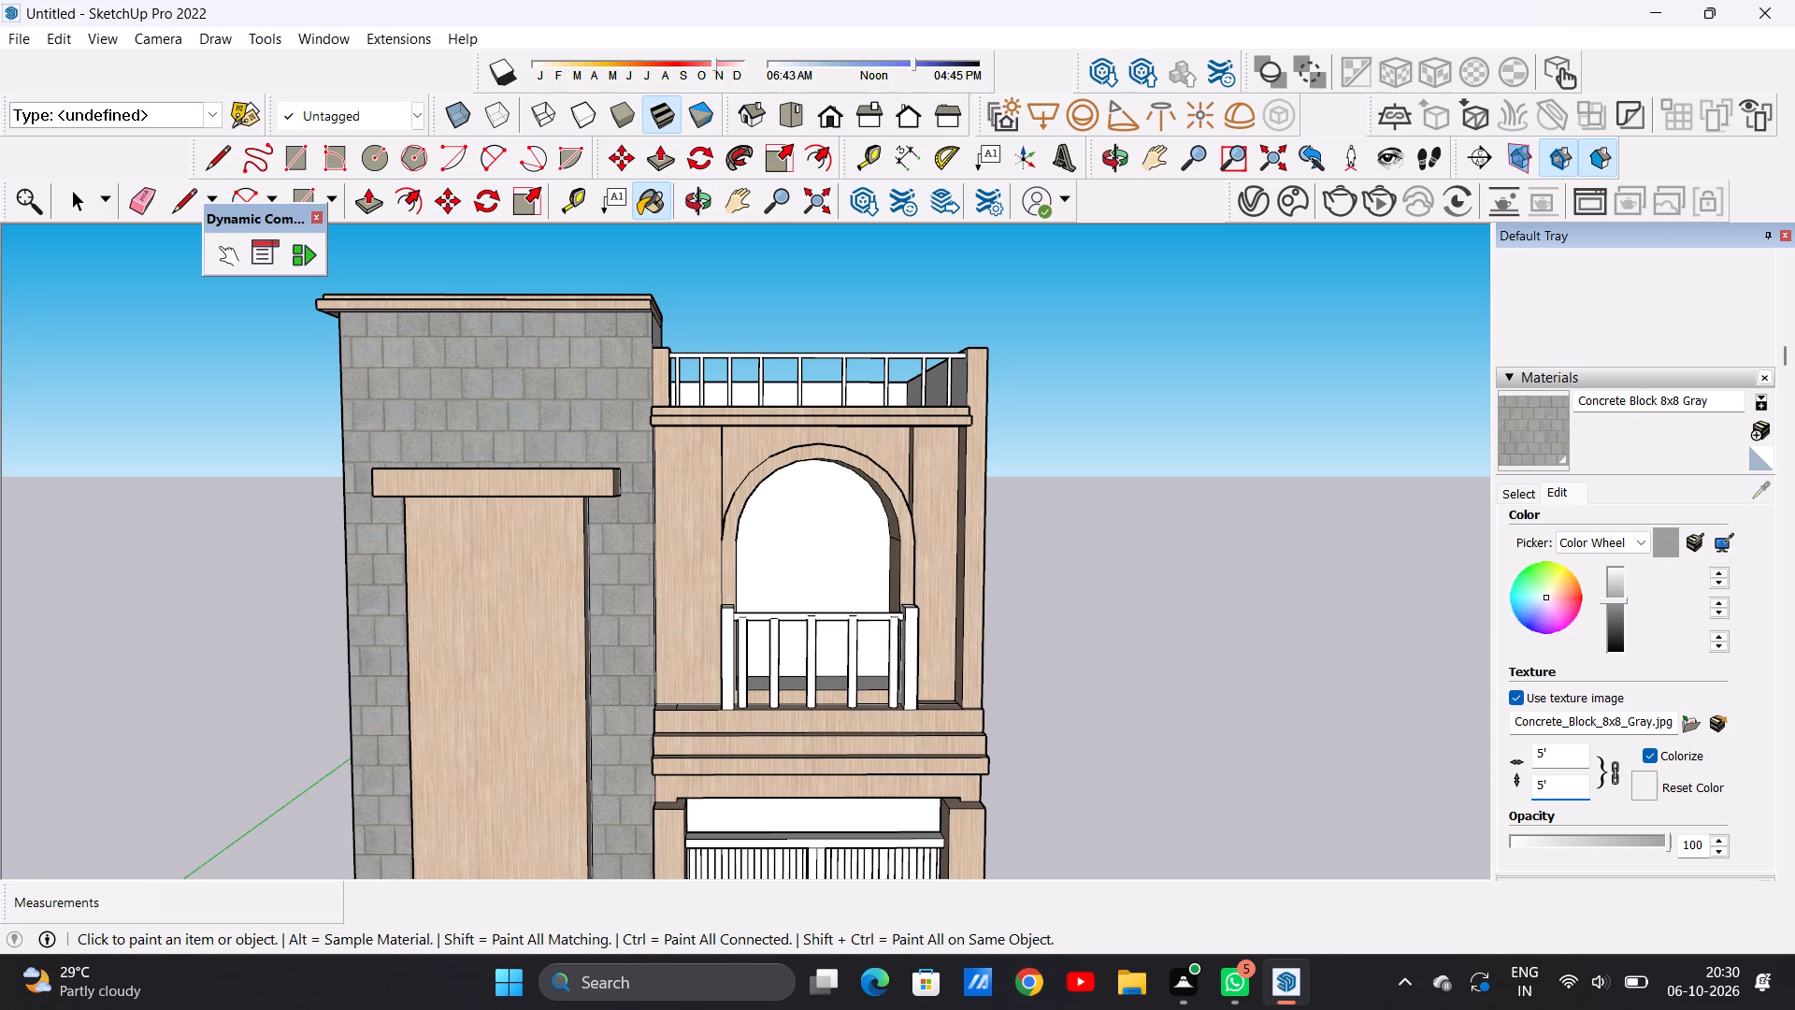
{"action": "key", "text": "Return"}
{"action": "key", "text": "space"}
Darken the Concrete Block 8x8 Gray material on the tower wall to near black.
{"action": "scroll", "coordinate": [663, 498], "scroll_direction": "down", "scroll_amount": 18}
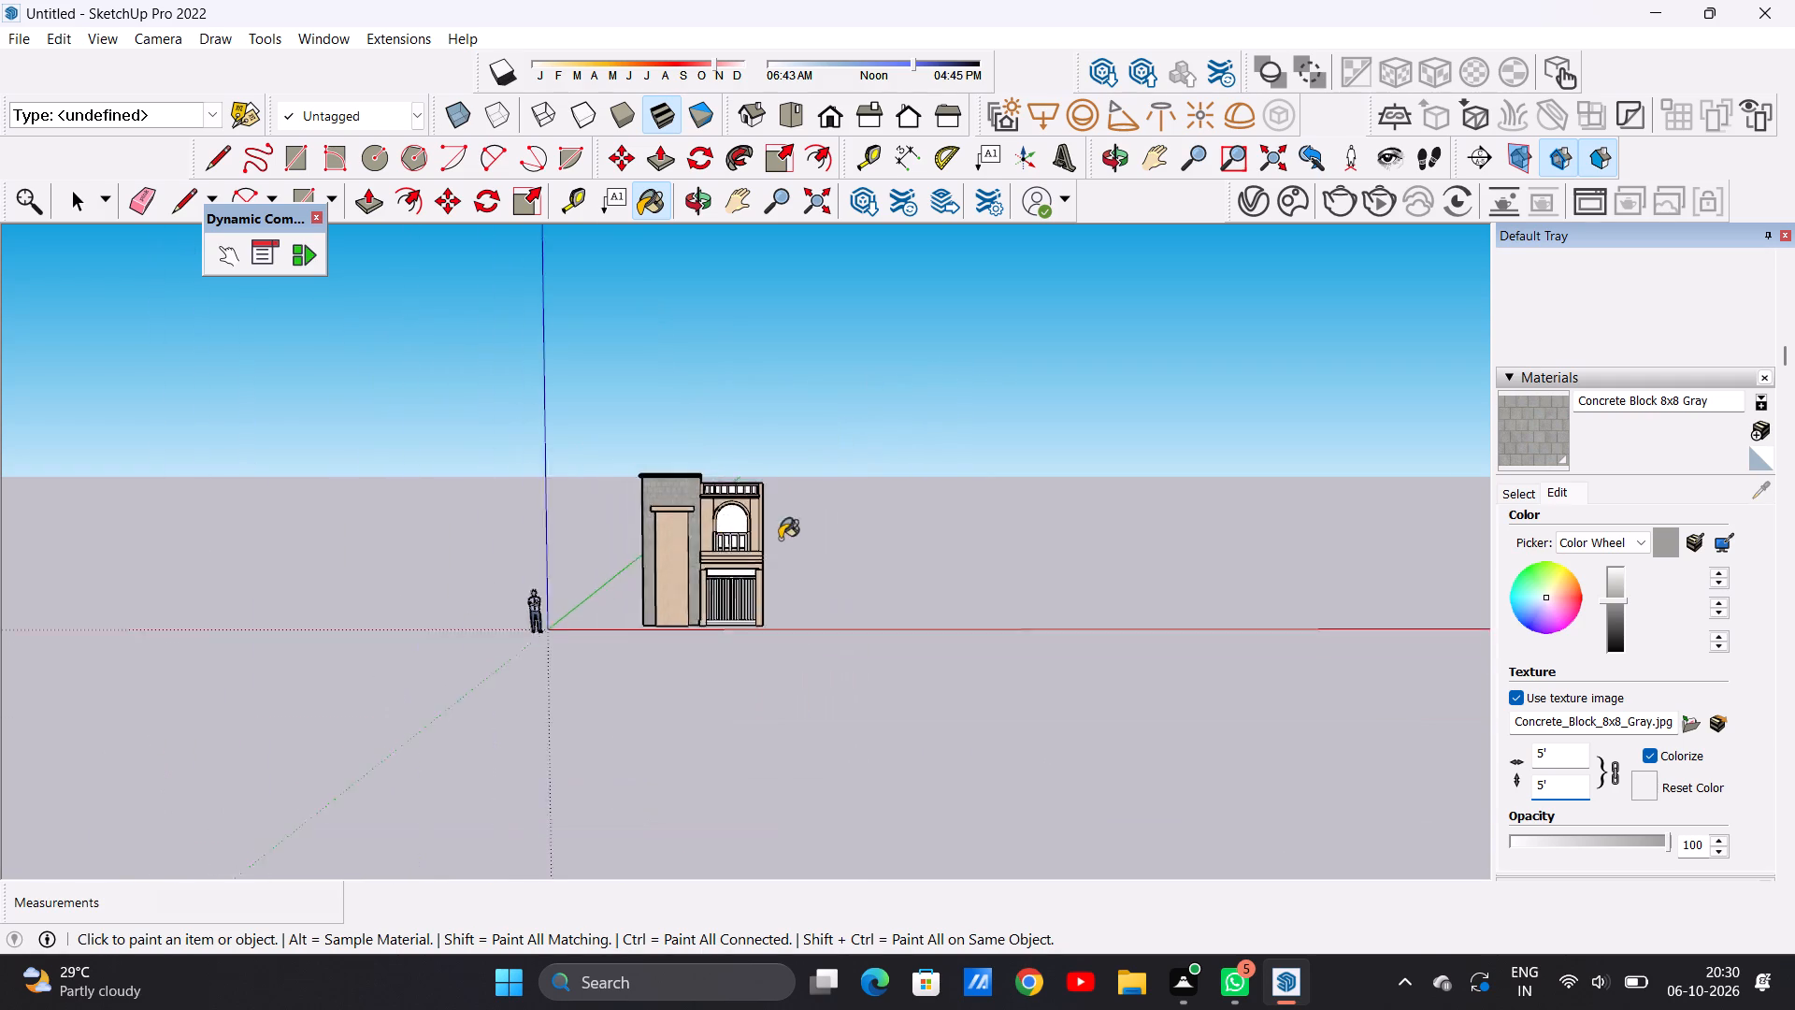
{"action": "scroll", "coordinate": [808, 548], "scroll_direction": "up", "scroll_amount": 14}
{"action": "key", "text": "space"}
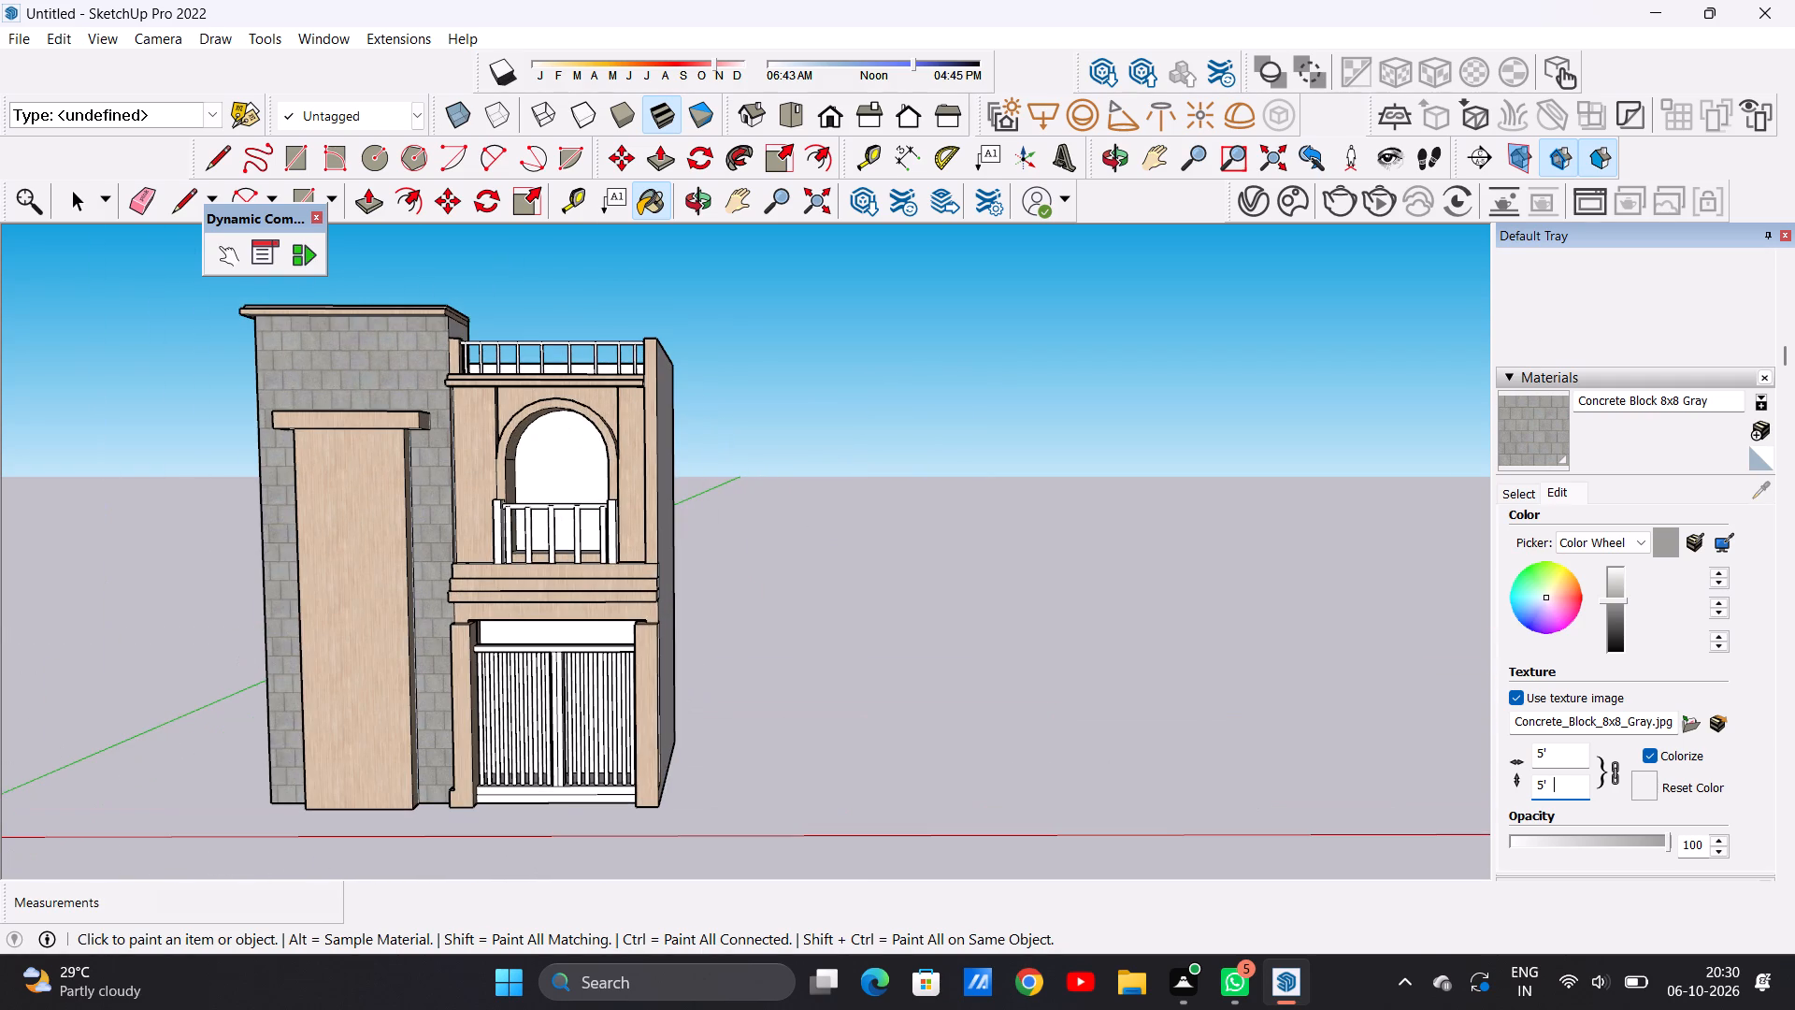
{"action": "scroll", "coordinate": [553, 545], "scroll_direction": "down", "scroll_amount": 7}
{"action": "scroll", "coordinate": [441, 520], "scroll_direction": "up", "scroll_amount": 8}
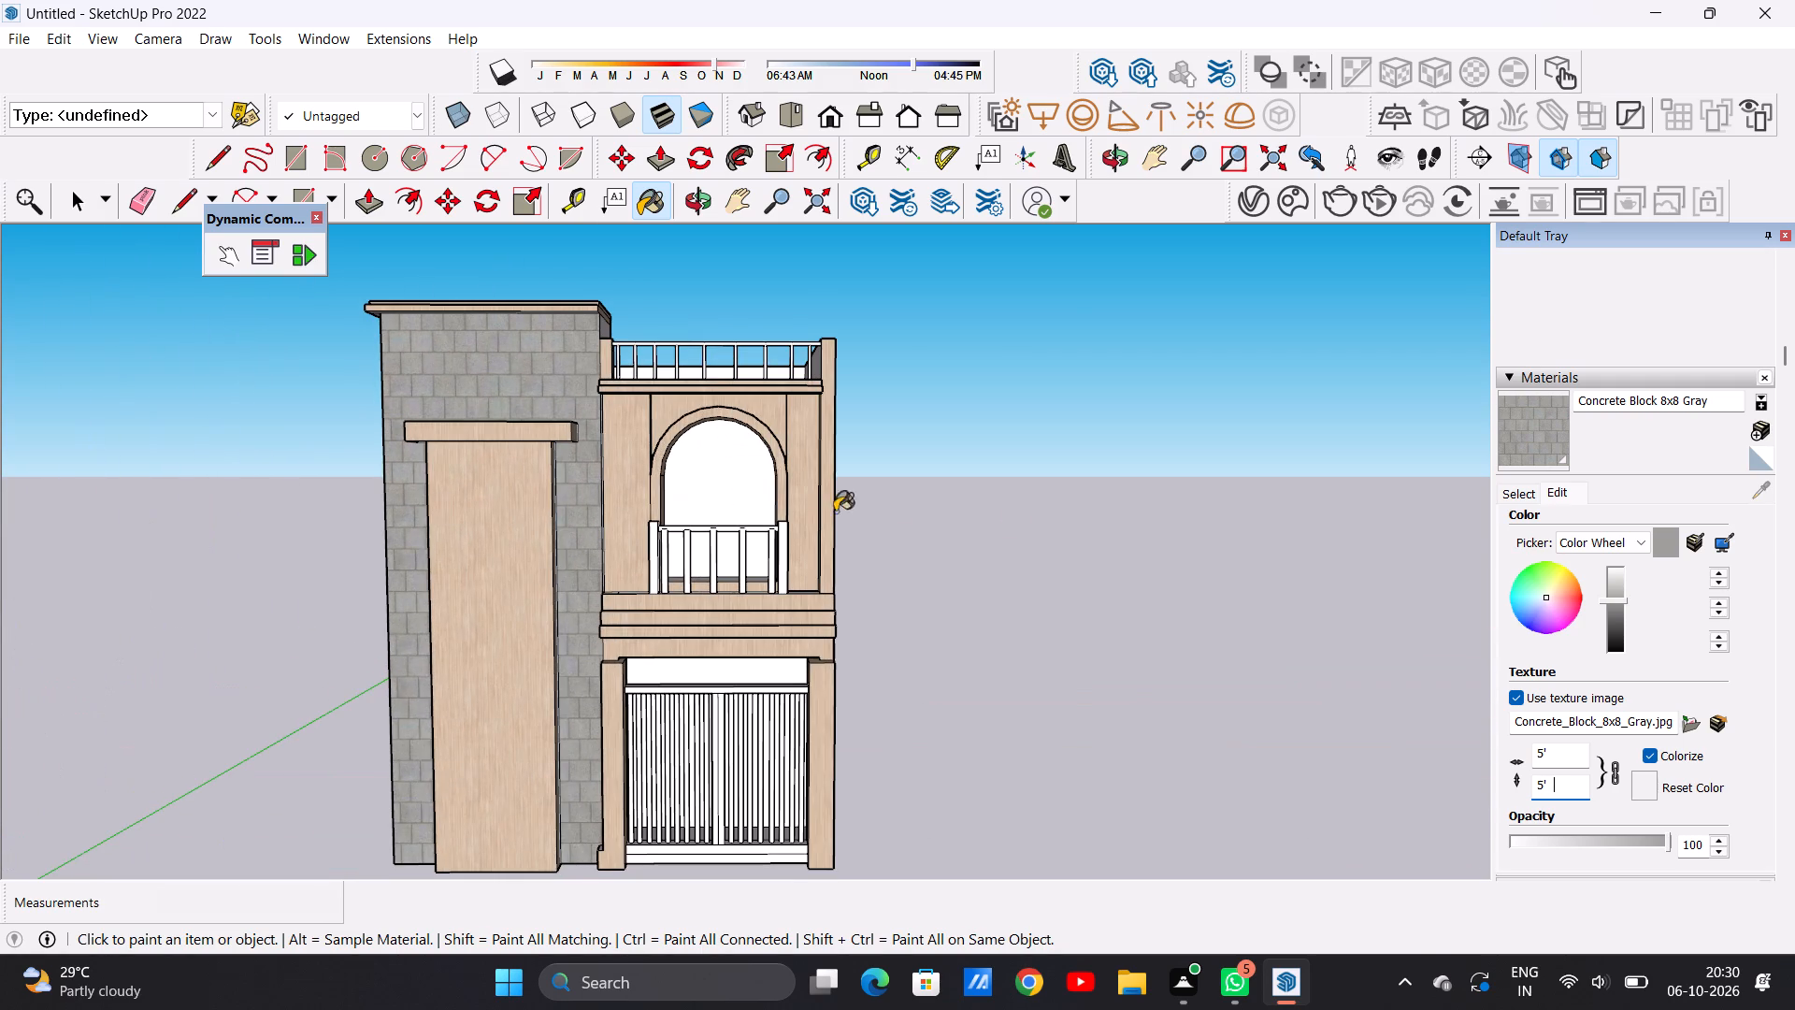
{"action": "left_click", "coordinate": [1614, 632]}
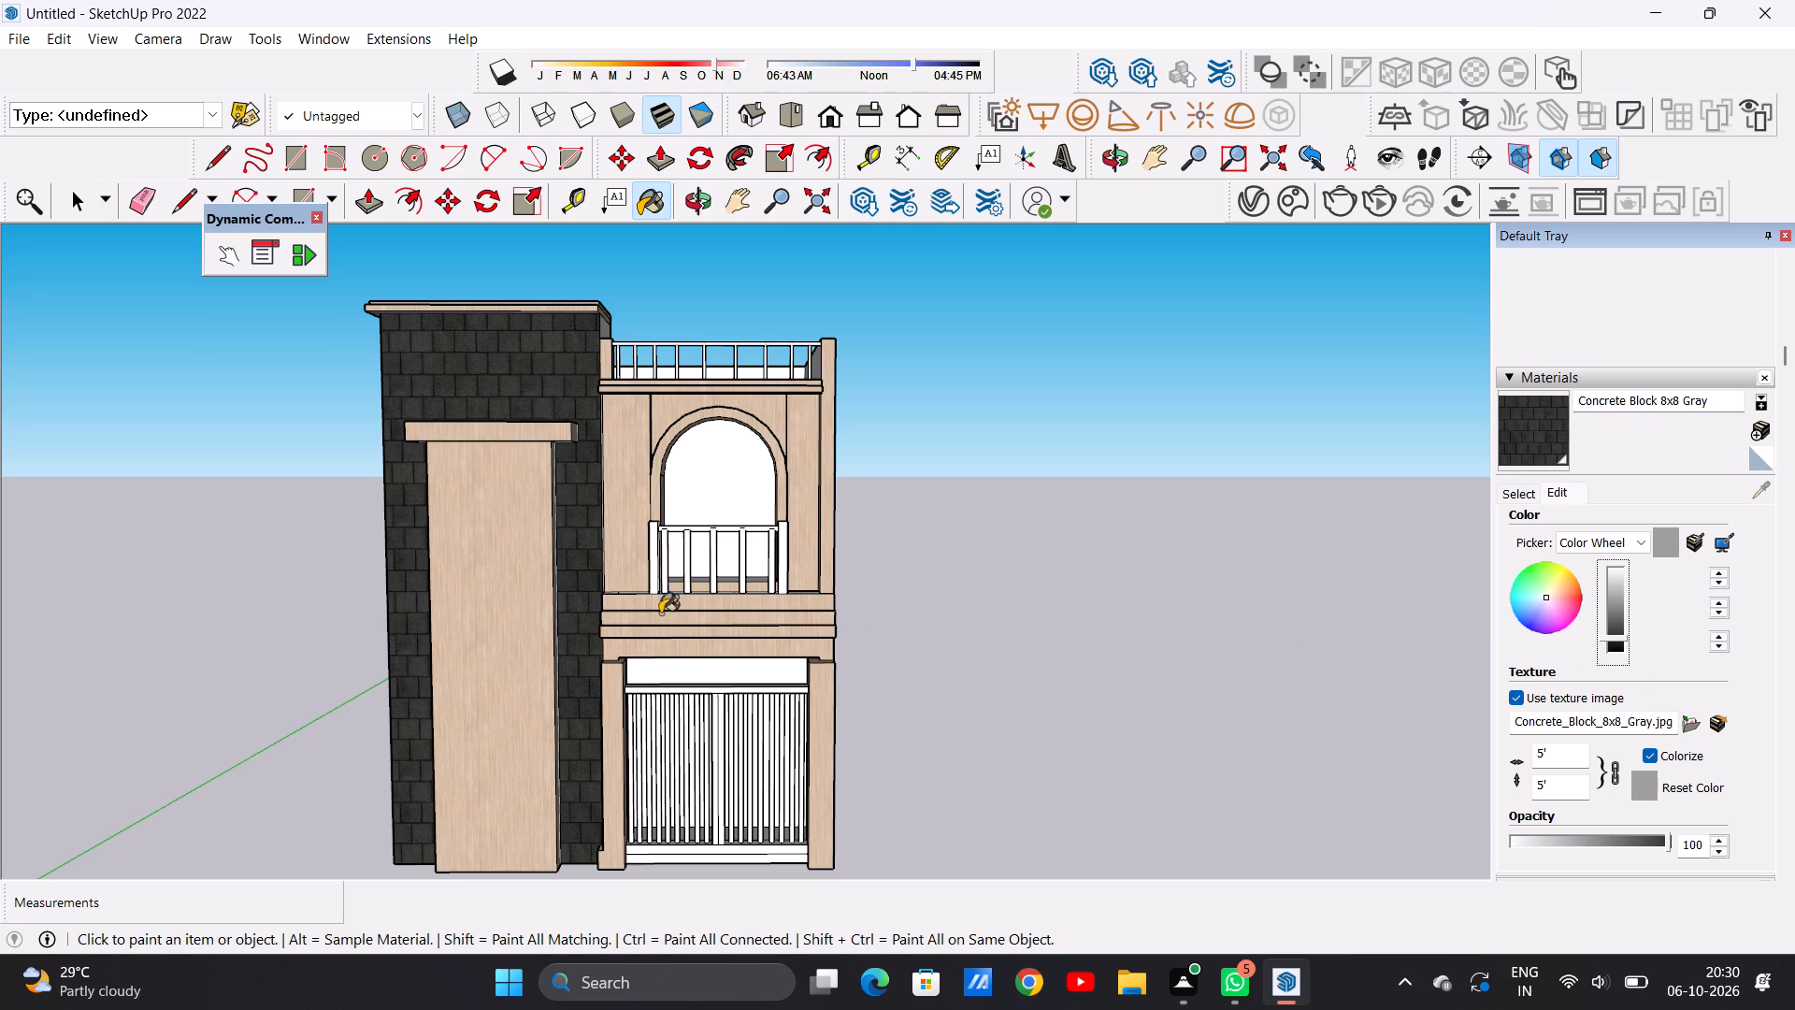
Examine the dark block texture on the tower wall up close, from the side and in the whole front elevation.
{"action": "scroll", "coordinate": [628, 596], "scroll_direction": "down", "scroll_amount": 4}
{"action": "scroll", "coordinate": [553, 606], "scroll_direction": "up", "scroll_amount": 13}
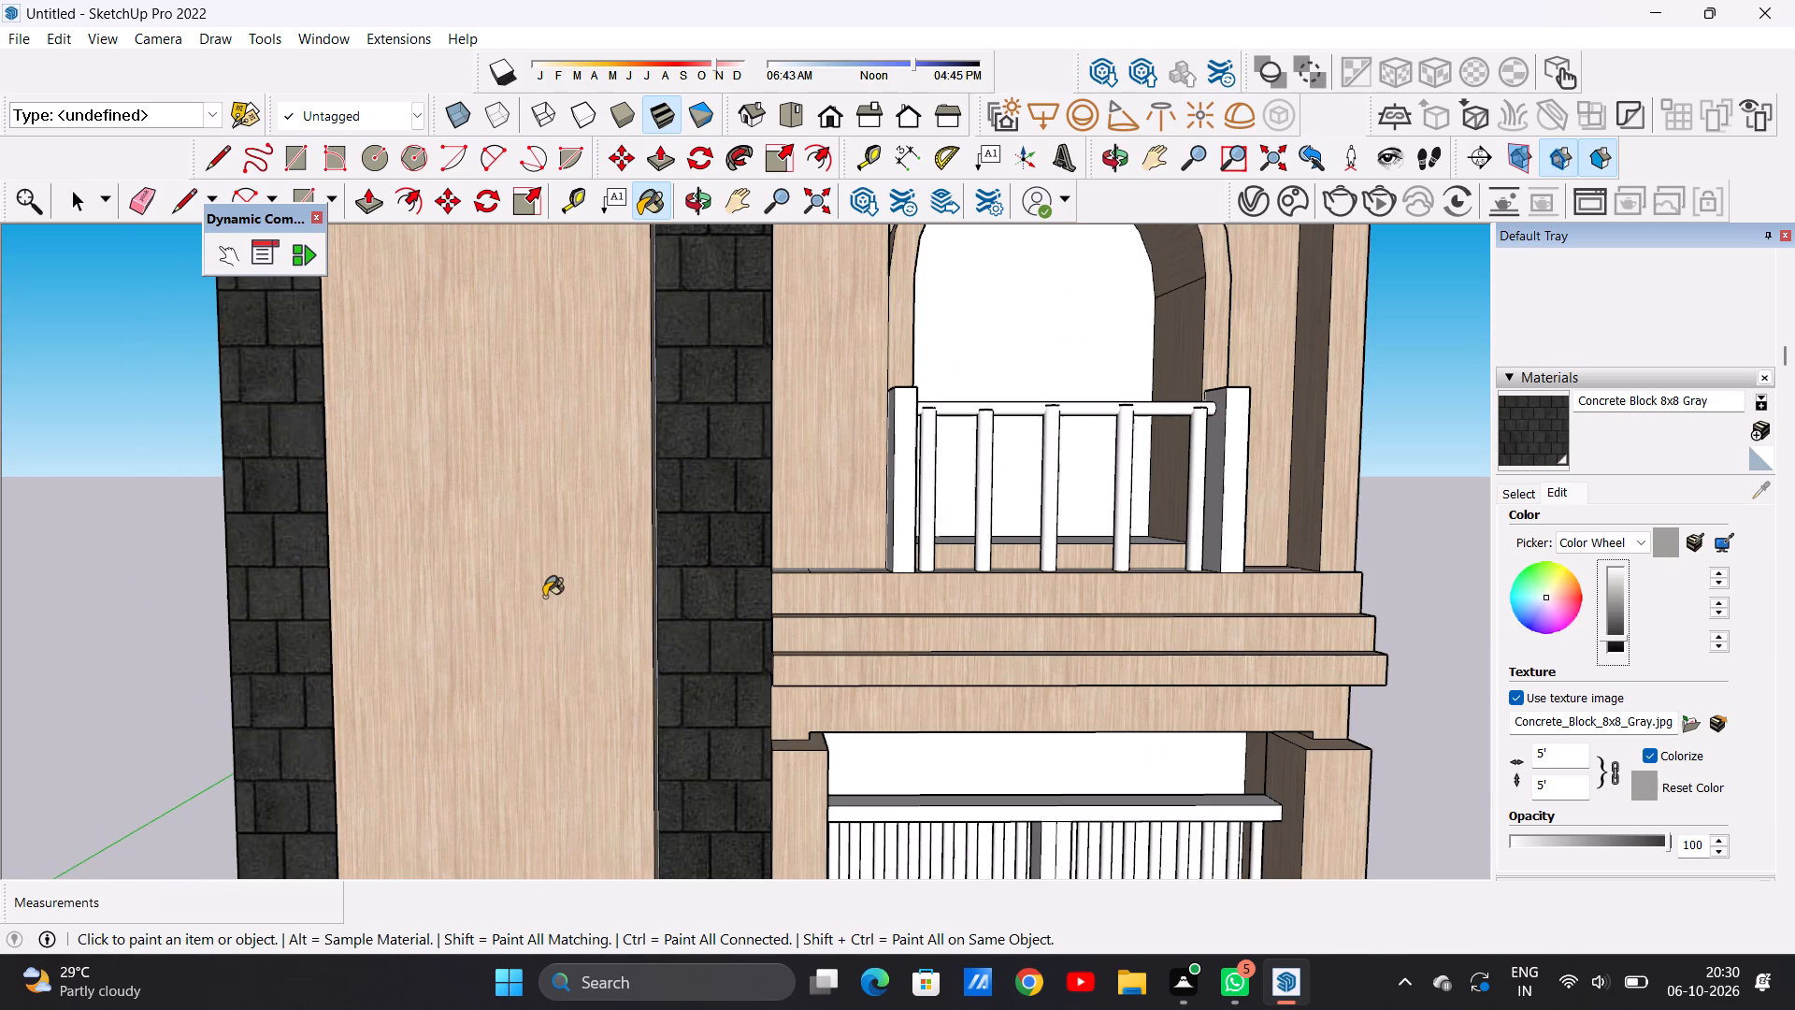
{"action": "scroll", "coordinate": [546, 595], "scroll_direction": "down", "scroll_amount": 3}
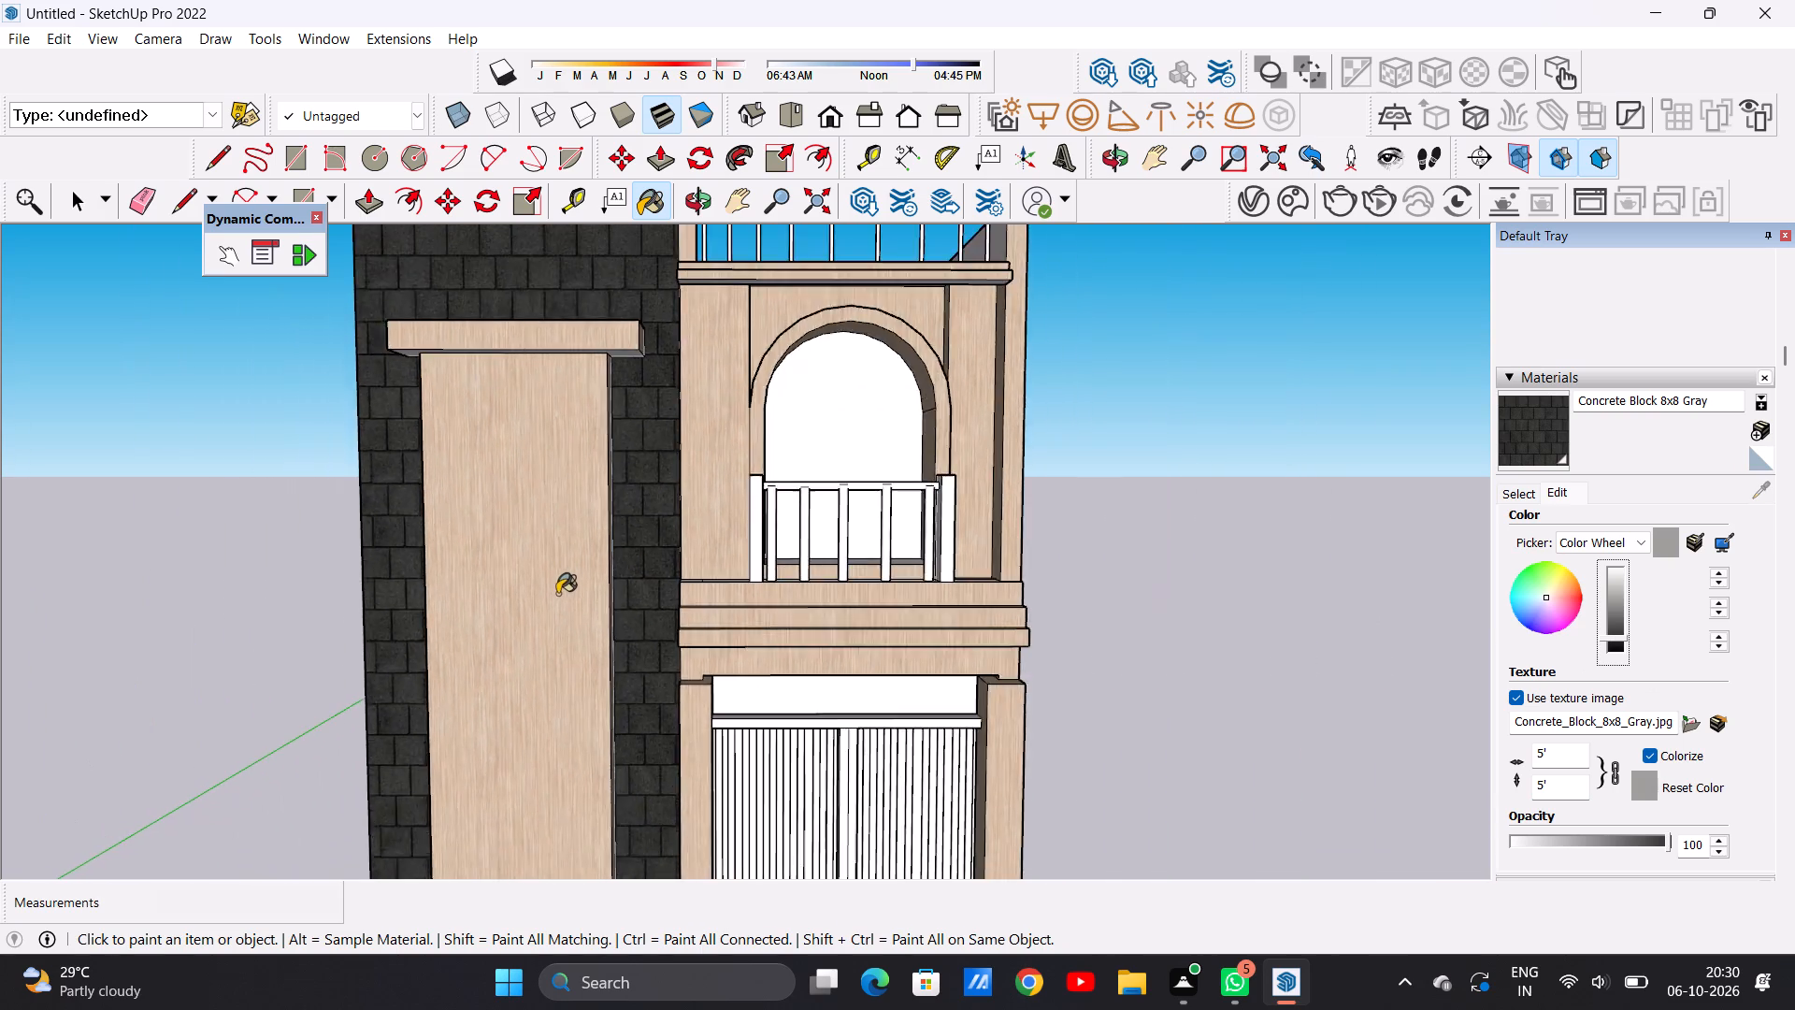
{"action": "scroll", "coordinate": [557, 594], "scroll_direction": "down", "scroll_amount": 9}
{"action": "scroll", "coordinate": [610, 627], "scroll_direction": "up", "scroll_amount": 8}
{"action": "scroll", "coordinate": [617, 629], "scroll_direction": "down", "scroll_amount": 11}
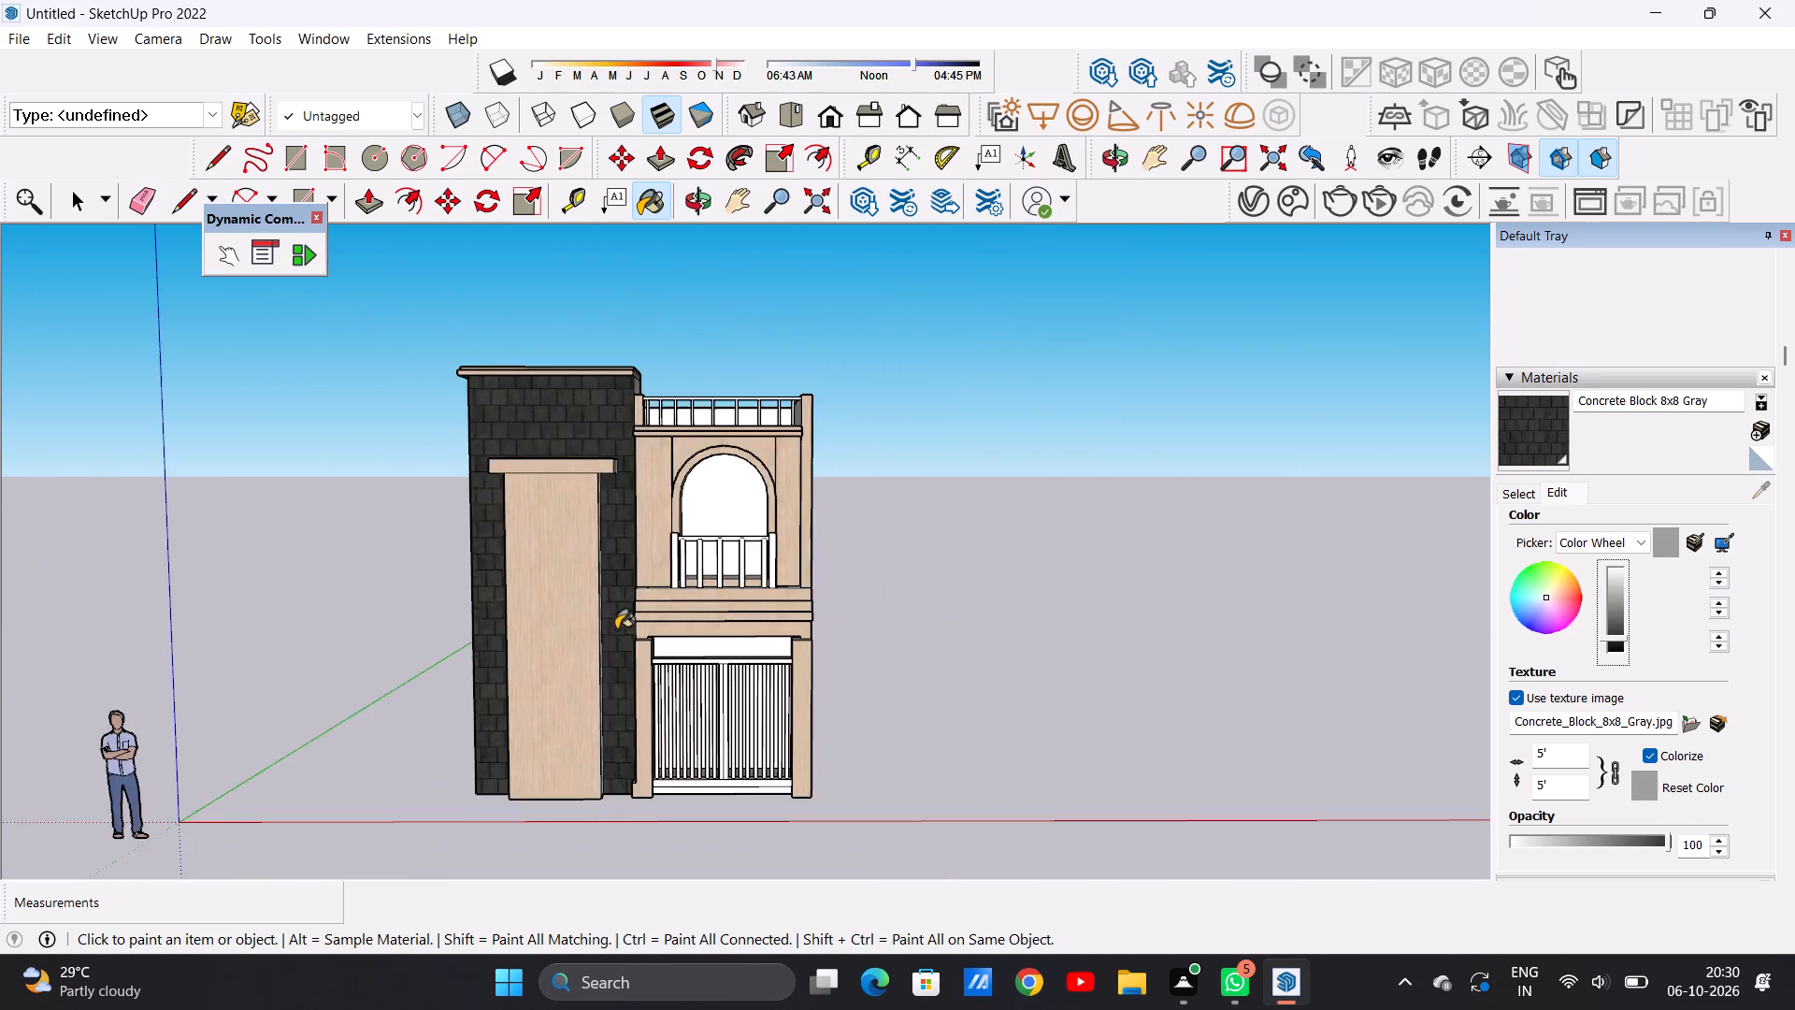
{"action": "scroll", "coordinate": [616, 629], "scroll_direction": "down", "scroll_amount": 5}
{"action": "scroll", "coordinate": [628, 600], "scroll_direction": "up", "scroll_amount": 20}
{"action": "scroll", "coordinate": [628, 600], "scroll_direction": "up", "scroll_amount": 2}
{"action": "scroll", "coordinate": [596, 608], "scroll_direction": "down", "scroll_amount": 13}
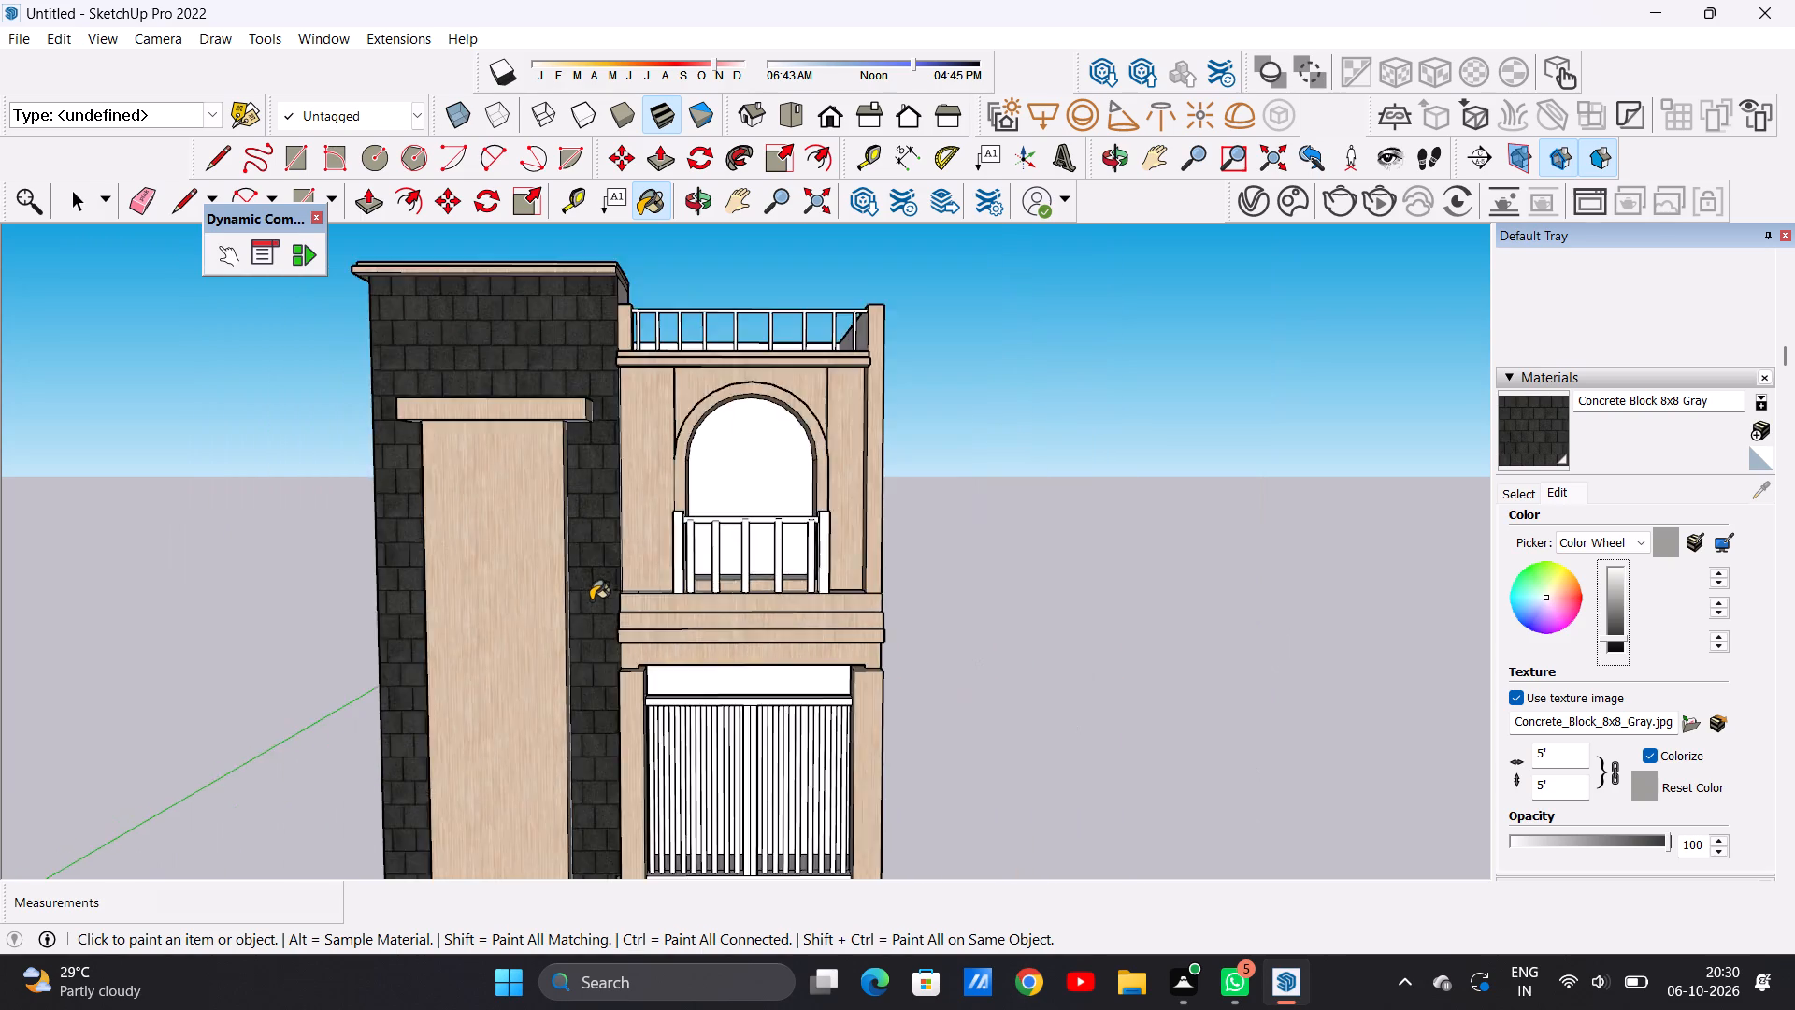
{"action": "scroll", "coordinate": [591, 600], "scroll_direction": "down", "scroll_amount": 9}
{"action": "scroll", "coordinate": [583, 594], "scroll_direction": "up", "scroll_amount": 1}
{"action": "scroll", "coordinate": [584, 594], "scroll_direction": "down", "scroll_amount": 1}
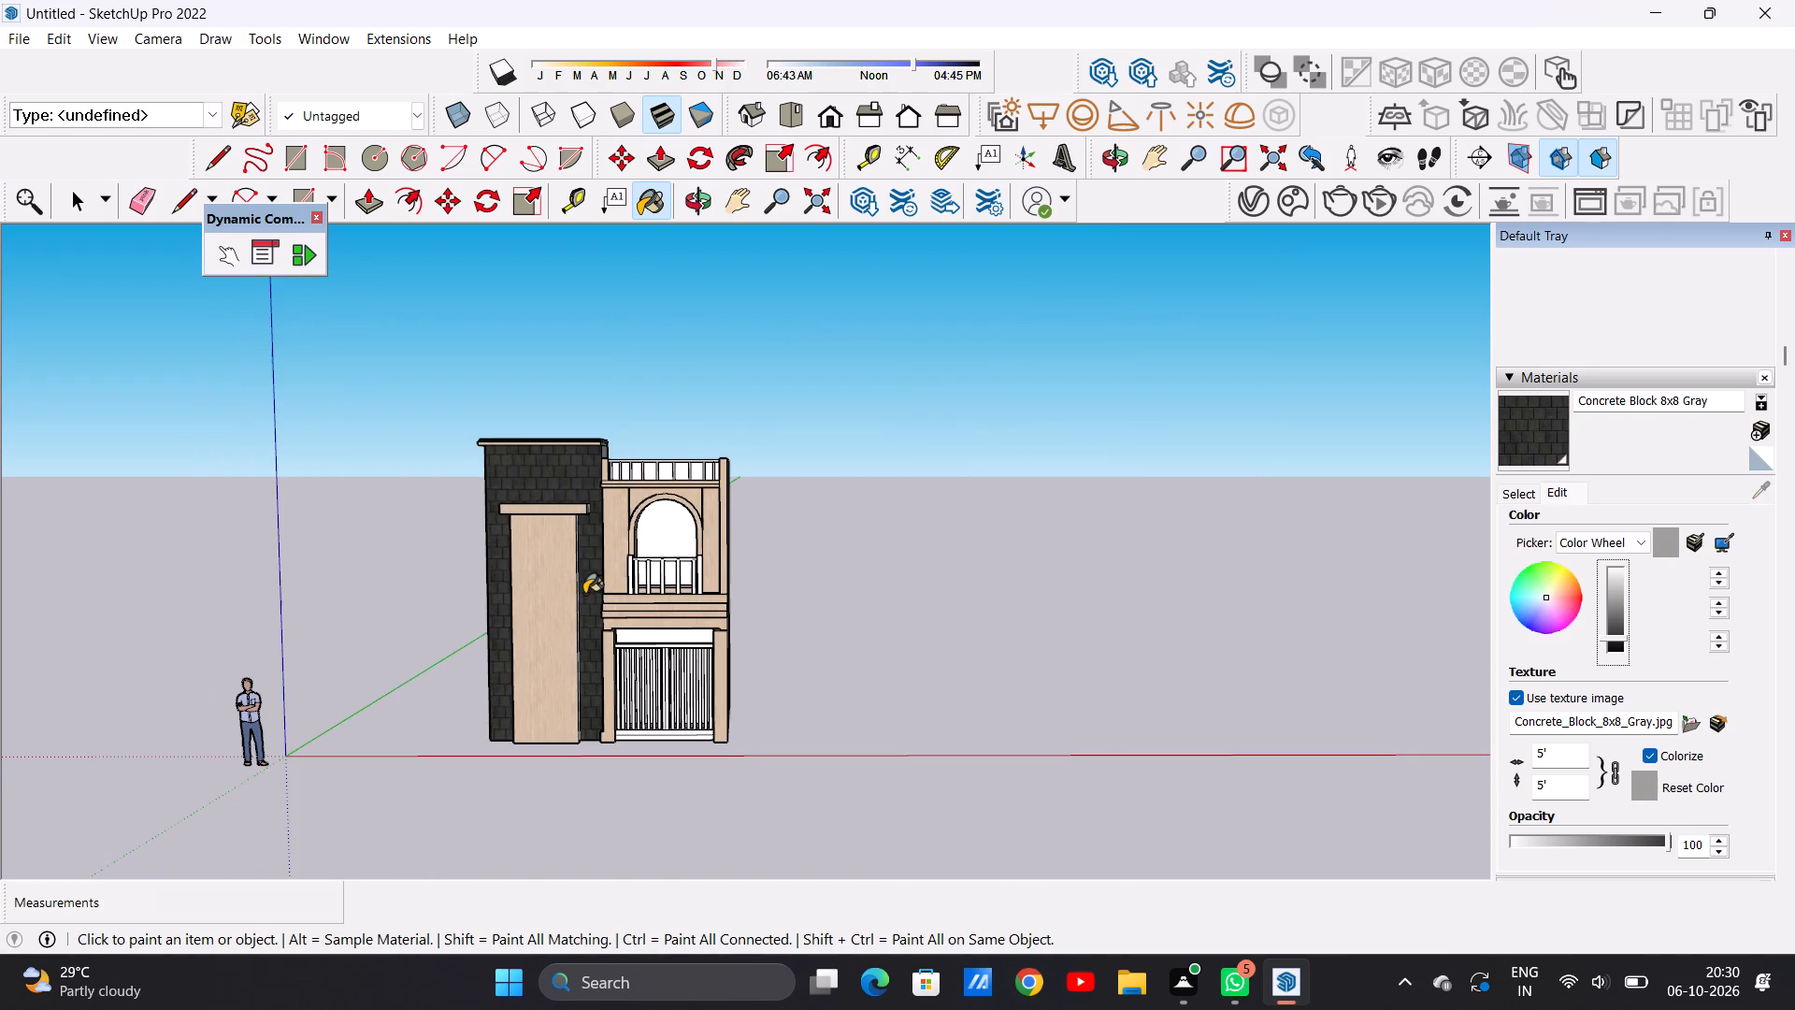
{"action": "scroll", "coordinate": [591, 592], "scroll_direction": "down", "scroll_amount": 8}
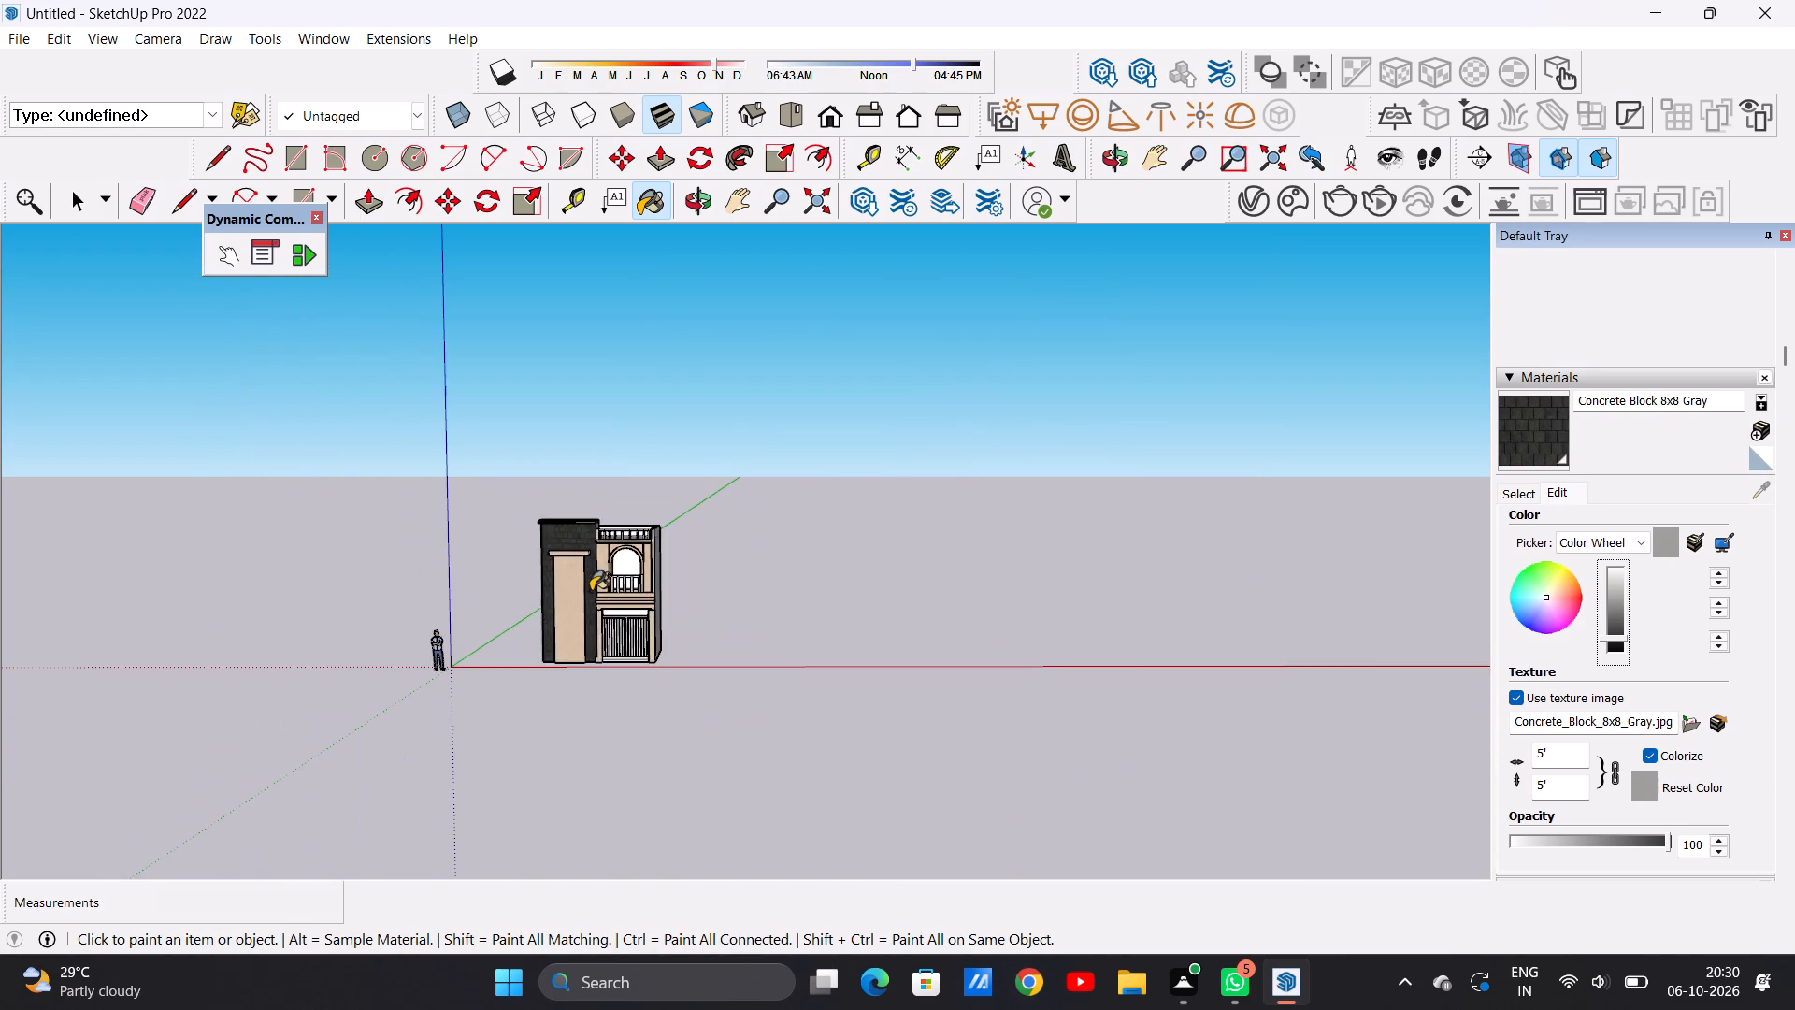
{"action": "middle_click_drag", "start_coordinate": [515, 588], "coordinate": [599, 549]}
{"action": "scroll", "coordinate": [588, 539], "scroll_direction": "up", "scroll_amount": 15}
{"action": "key", "text": "space"}
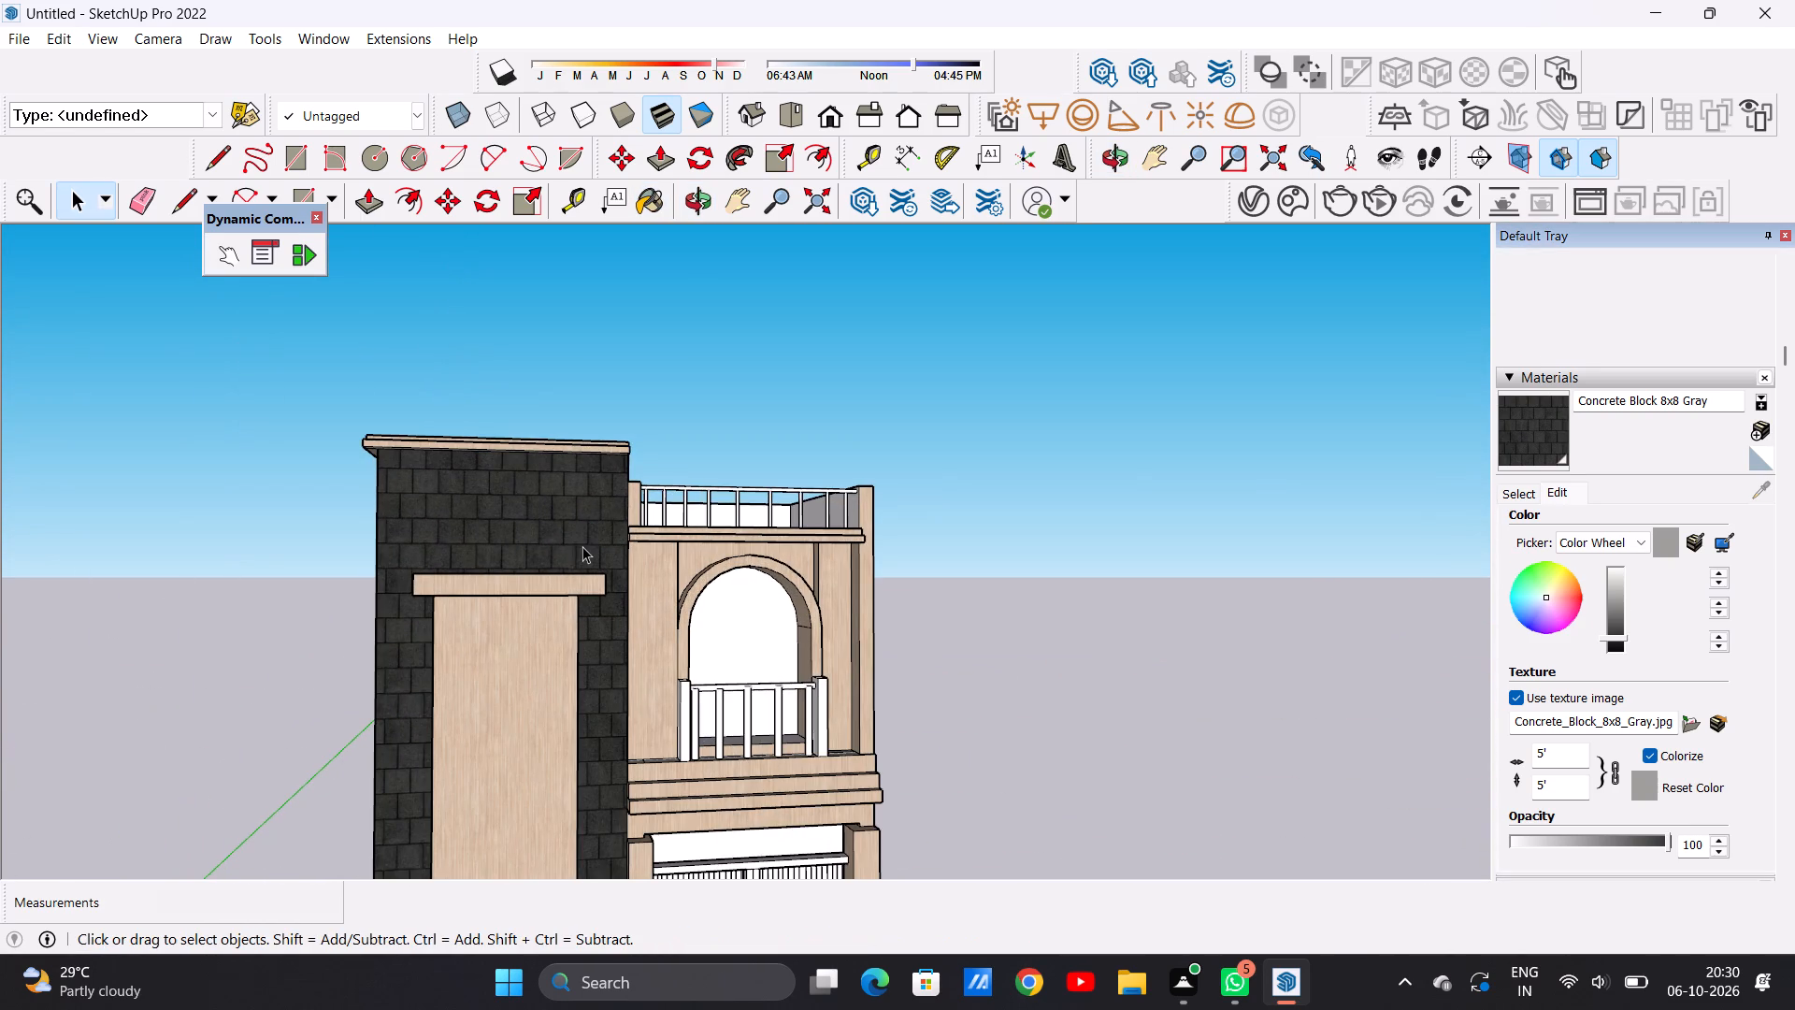
{"action": "scroll", "coordinate": [717, 561], "scroll_direction": "down", "scroll_amount": 8}
{"action": "middle_click_drag", "start_coordinate": [724, 541], "coordinate": [537, 600]}
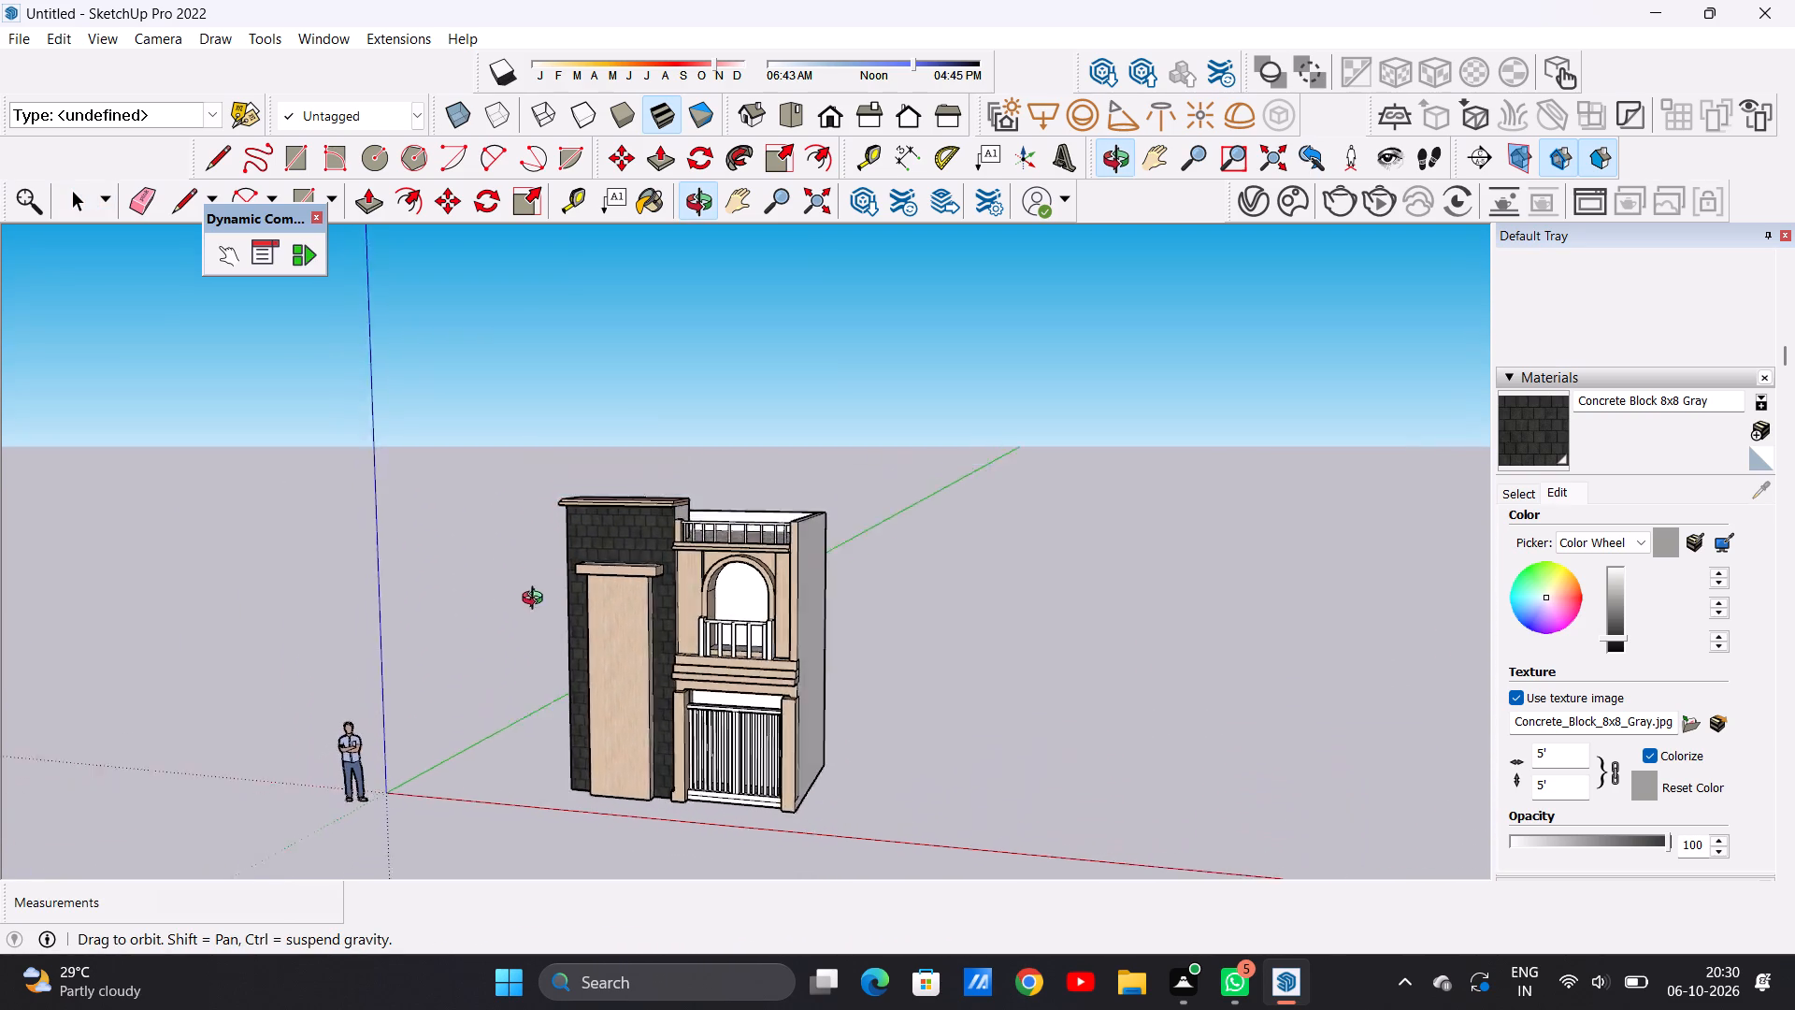
{"action": "middle_click_drag", "start_coordinate": [537, 600], "coordinate": [663, 628]}
{"action": "scroll", "coordinate": [663, 628], "scroll_direction": "up", "scroll_amount": 16}
{"action": "scroll", "coordinate": [657, 633], "scroll_direction": "down", "scroll_amount": 1}
{"action": "scroll", "coordinate": [657, 633], "scroll_direction": "up", "scroll_amount": 8}
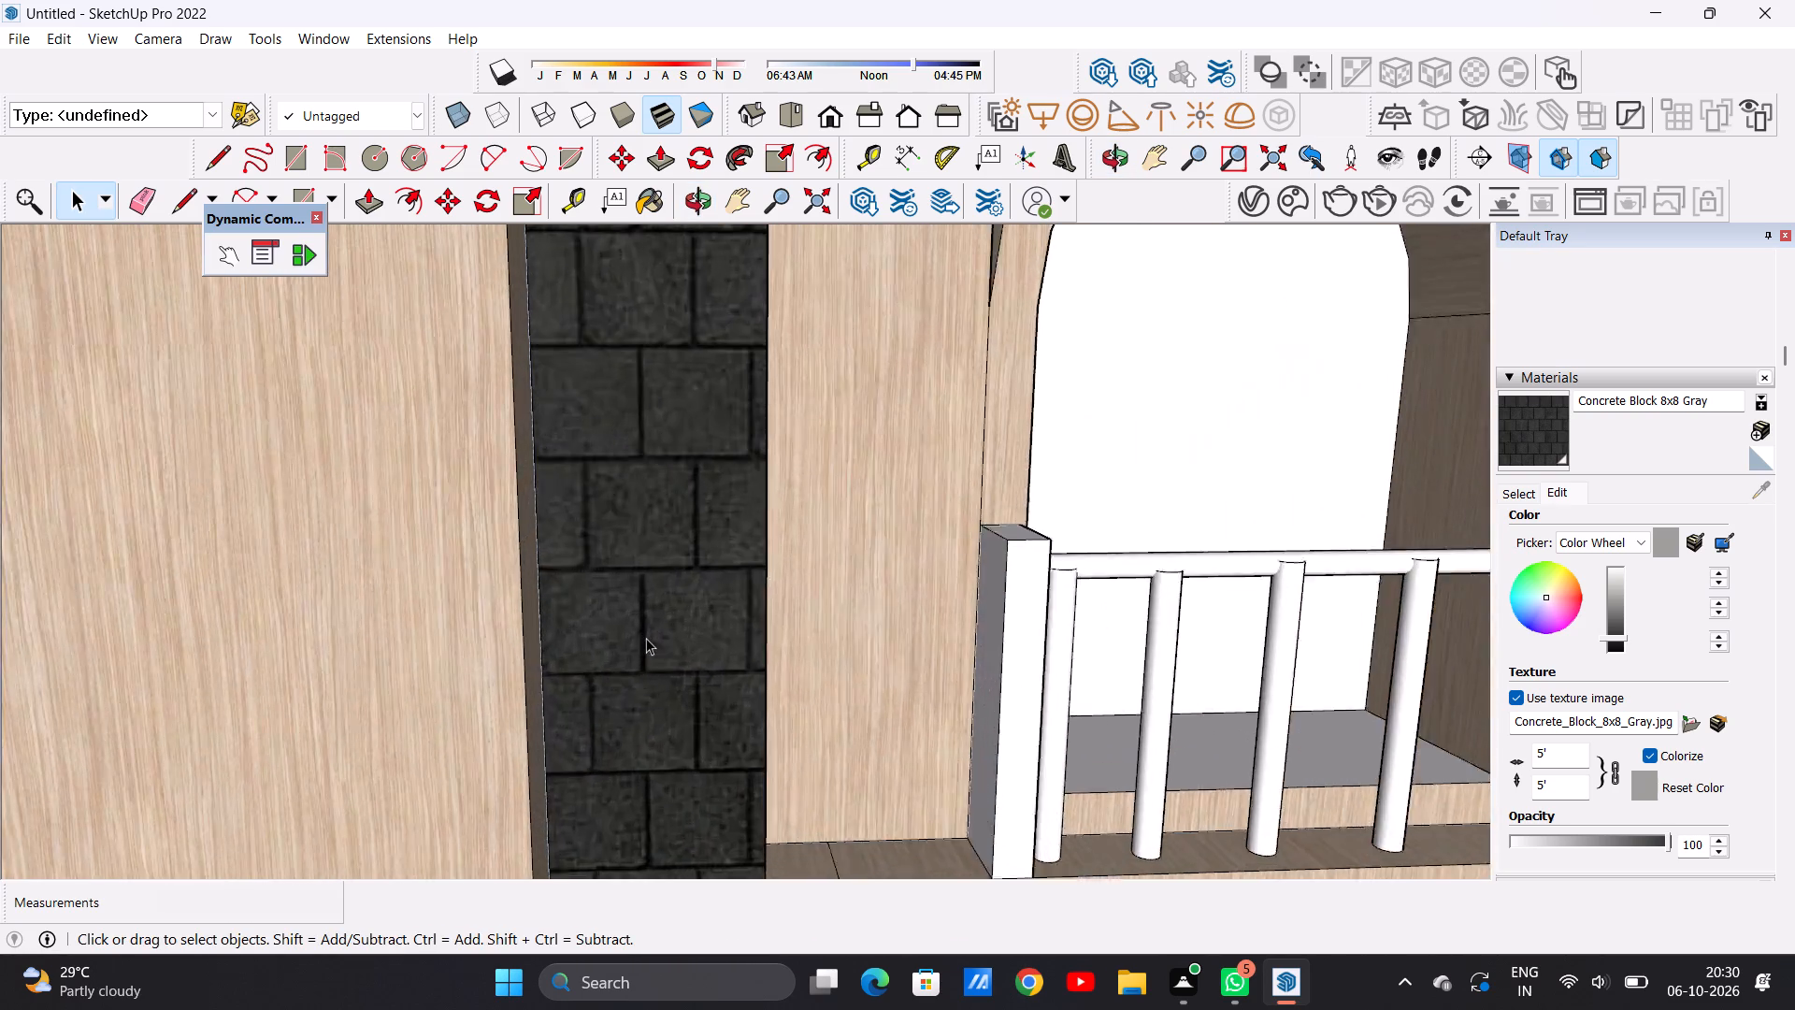
{"action": "scroll", "coordinate": [646, 638], "scroll_direction": "up", "scroll_amount": 2}
{"action": "scroll", "coordinate": [670, 620], "scroll_direction": "down", "scroll_amount": 20}
{"action": "scroll", "coordinate": [670, 620], "scroll_direction": "down", "scroll_amount": 4}
{"action": "middle_click_drag", "start_coordinate": [667, 711], "coordinate": [653, 681]}
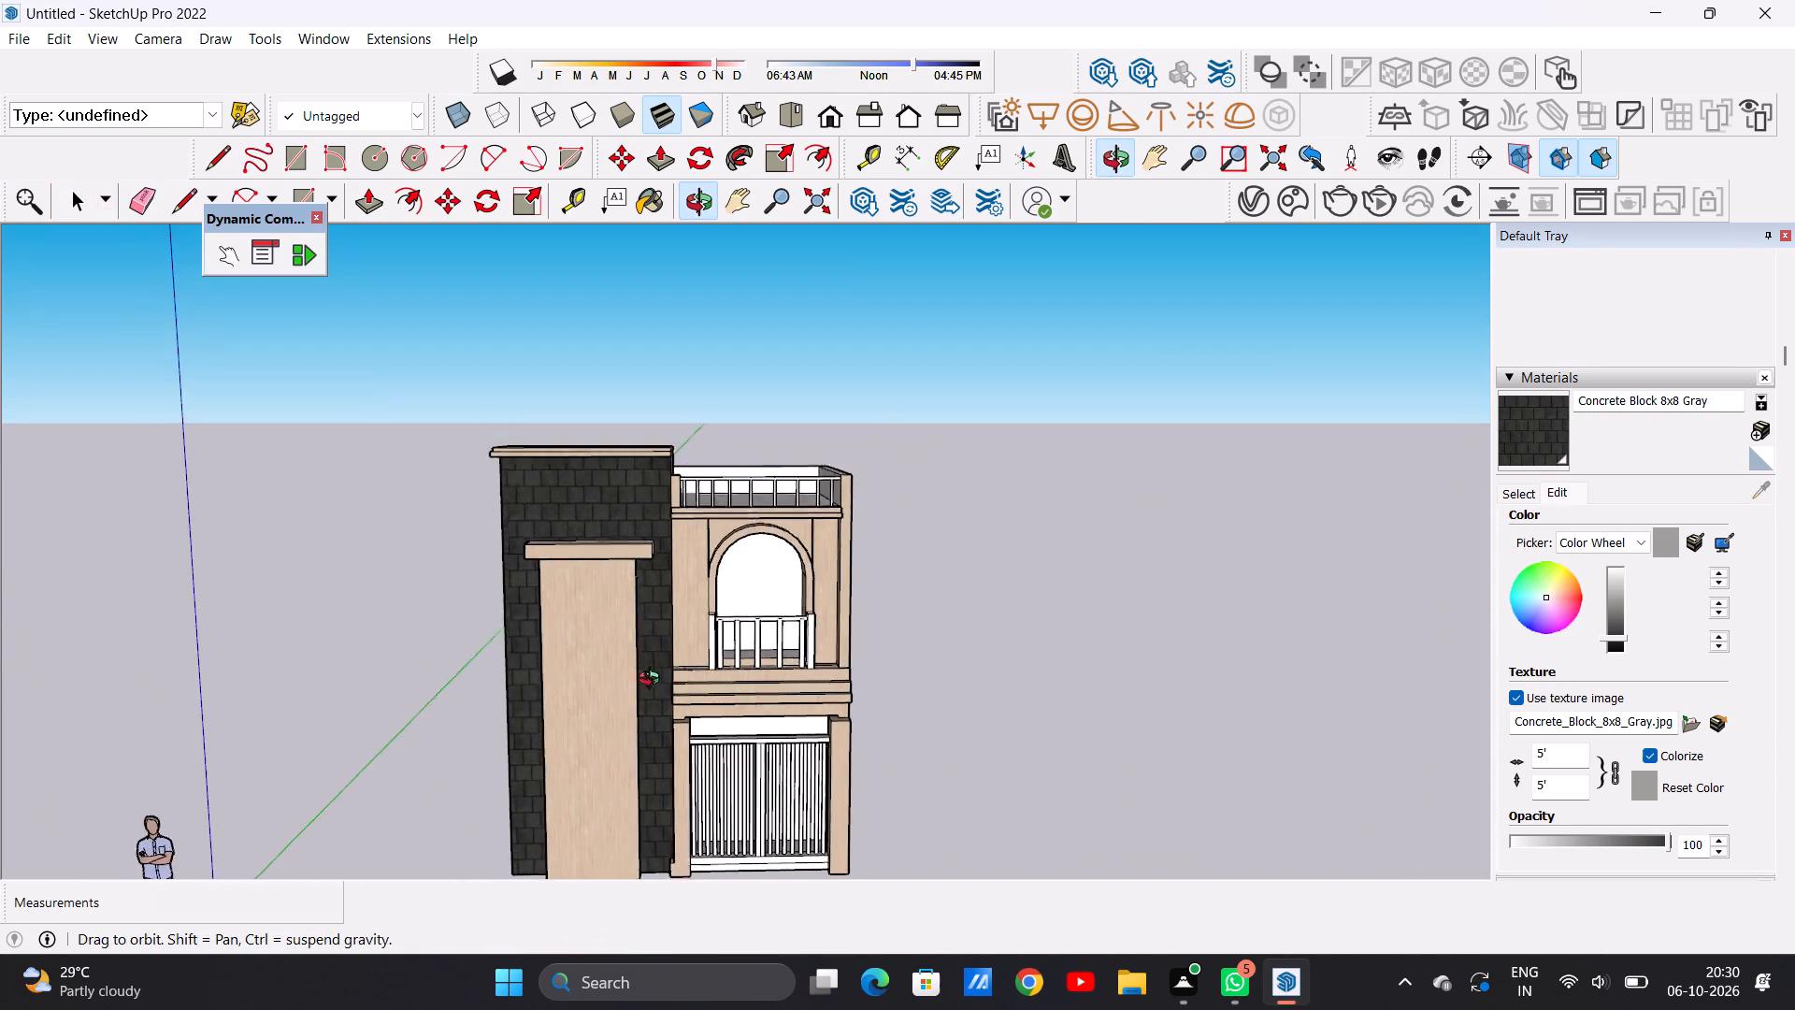
{"action": "middle_click_drag", "start_coordinate": [653, 681], "coordinate": [655, 653]}
{"action": "middle_click_drag", "start_coordinate": [534, 672], "coordinate": [306, 686]}
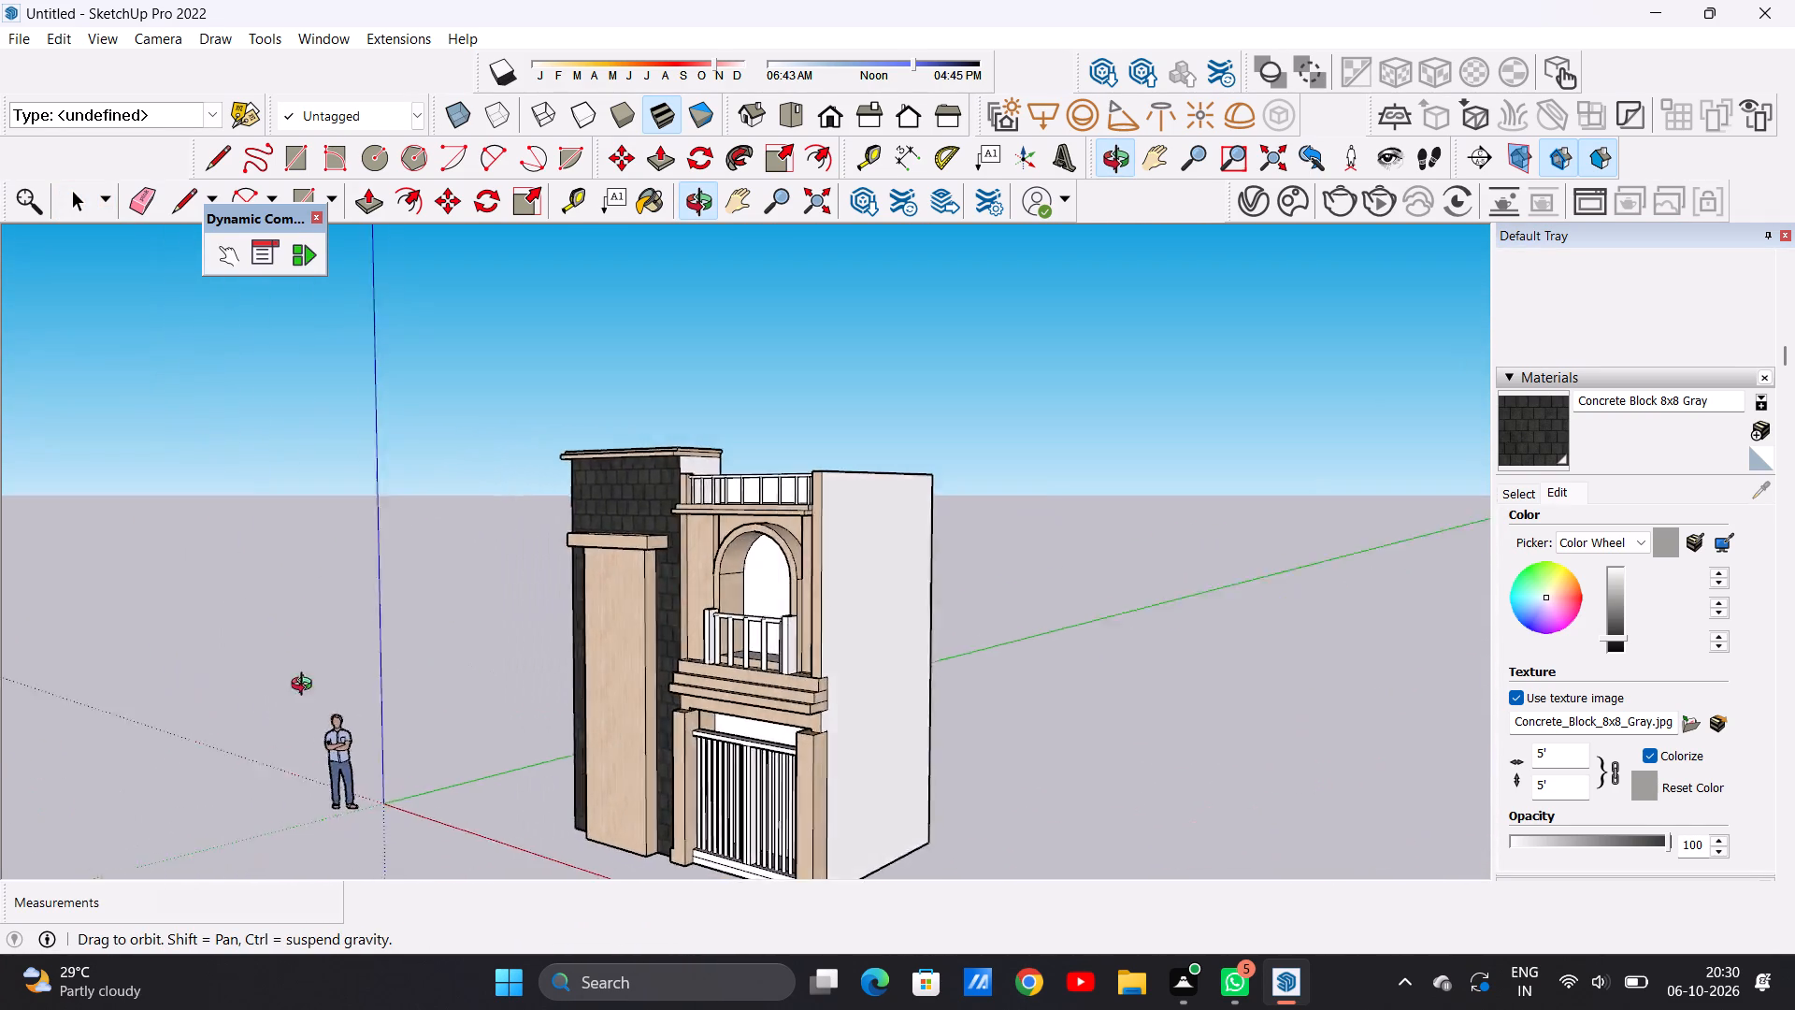
{"action": "middle_click_drag", "start_coordinate": [306, 686], "coordinate": [556, 658]}
{"action": "scroll", "coordinate": [513, 672], "scroll_direction": "down", "scroll_amount": 6}
{"action": "scroll", "coordinate": [726, 644], "scroll_direction": "up", "scroll_amount": 3}
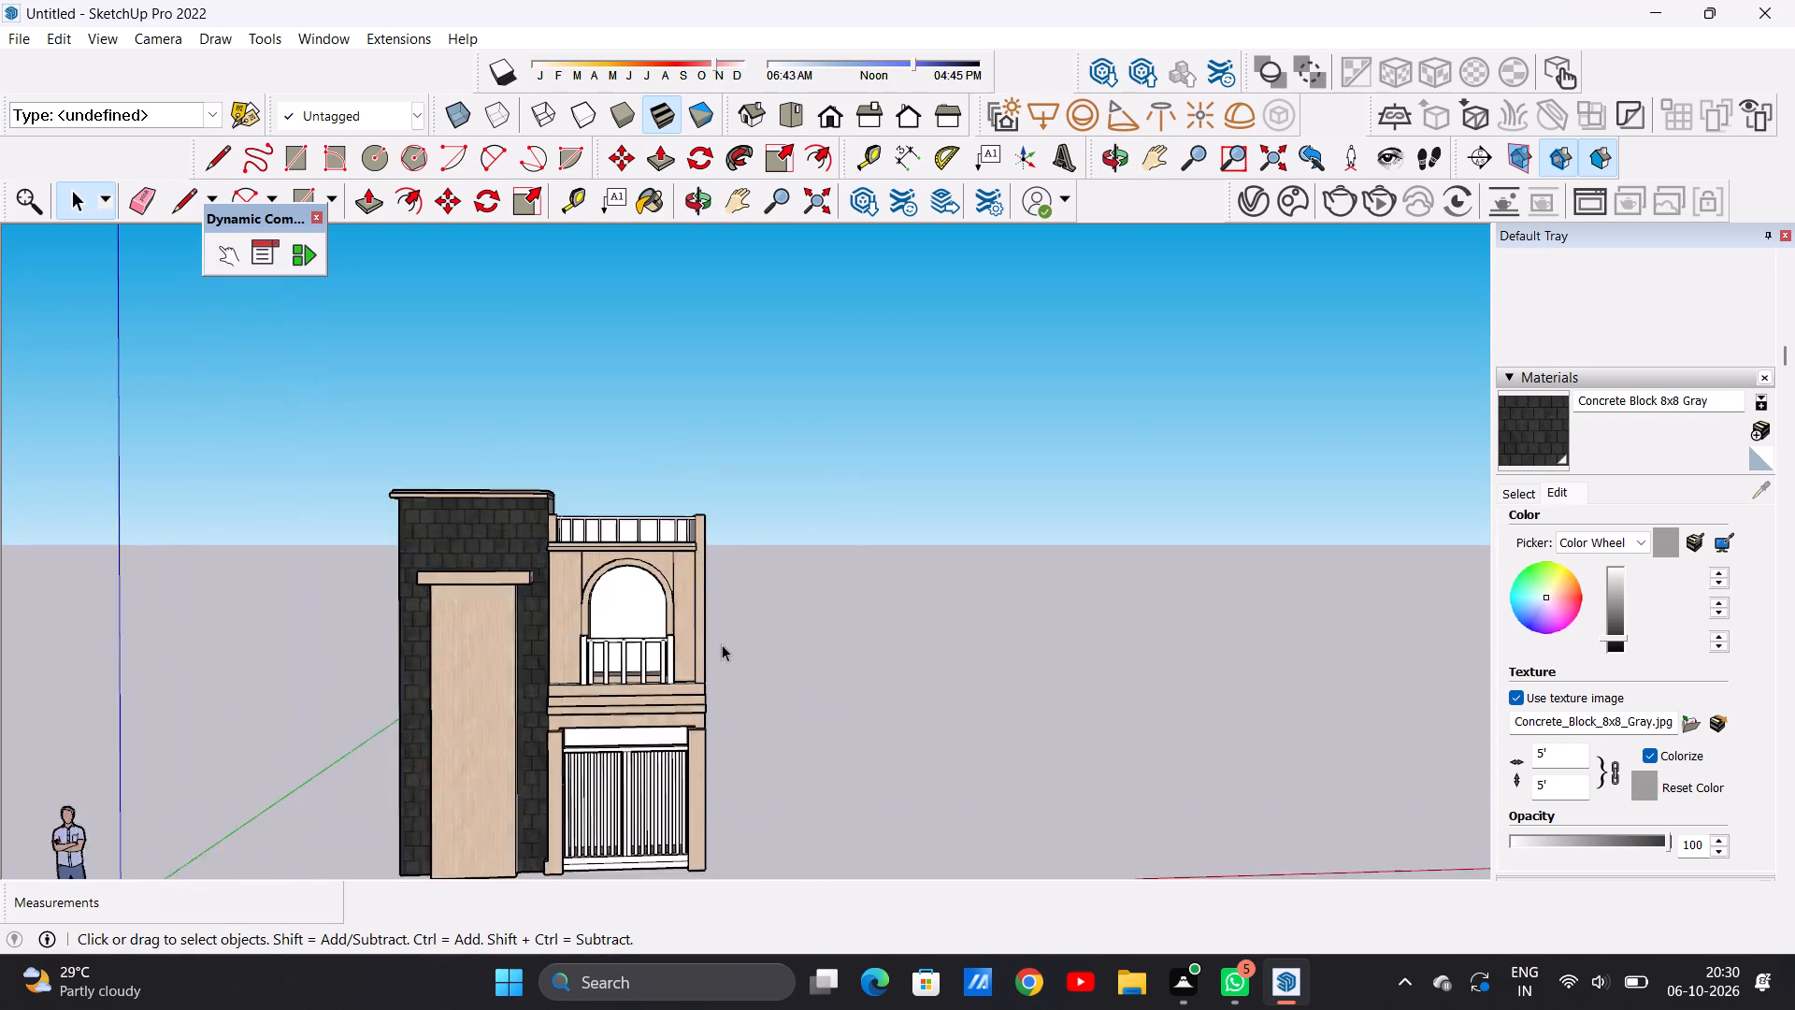
Paint the front faces of both balcony railing end posts with Formica Beige from the Synthetic Surfaces collection.
{"action": "scroll", "coordinate": [722, 644], "scroll_direction": "up", "scroll_amount": 17}
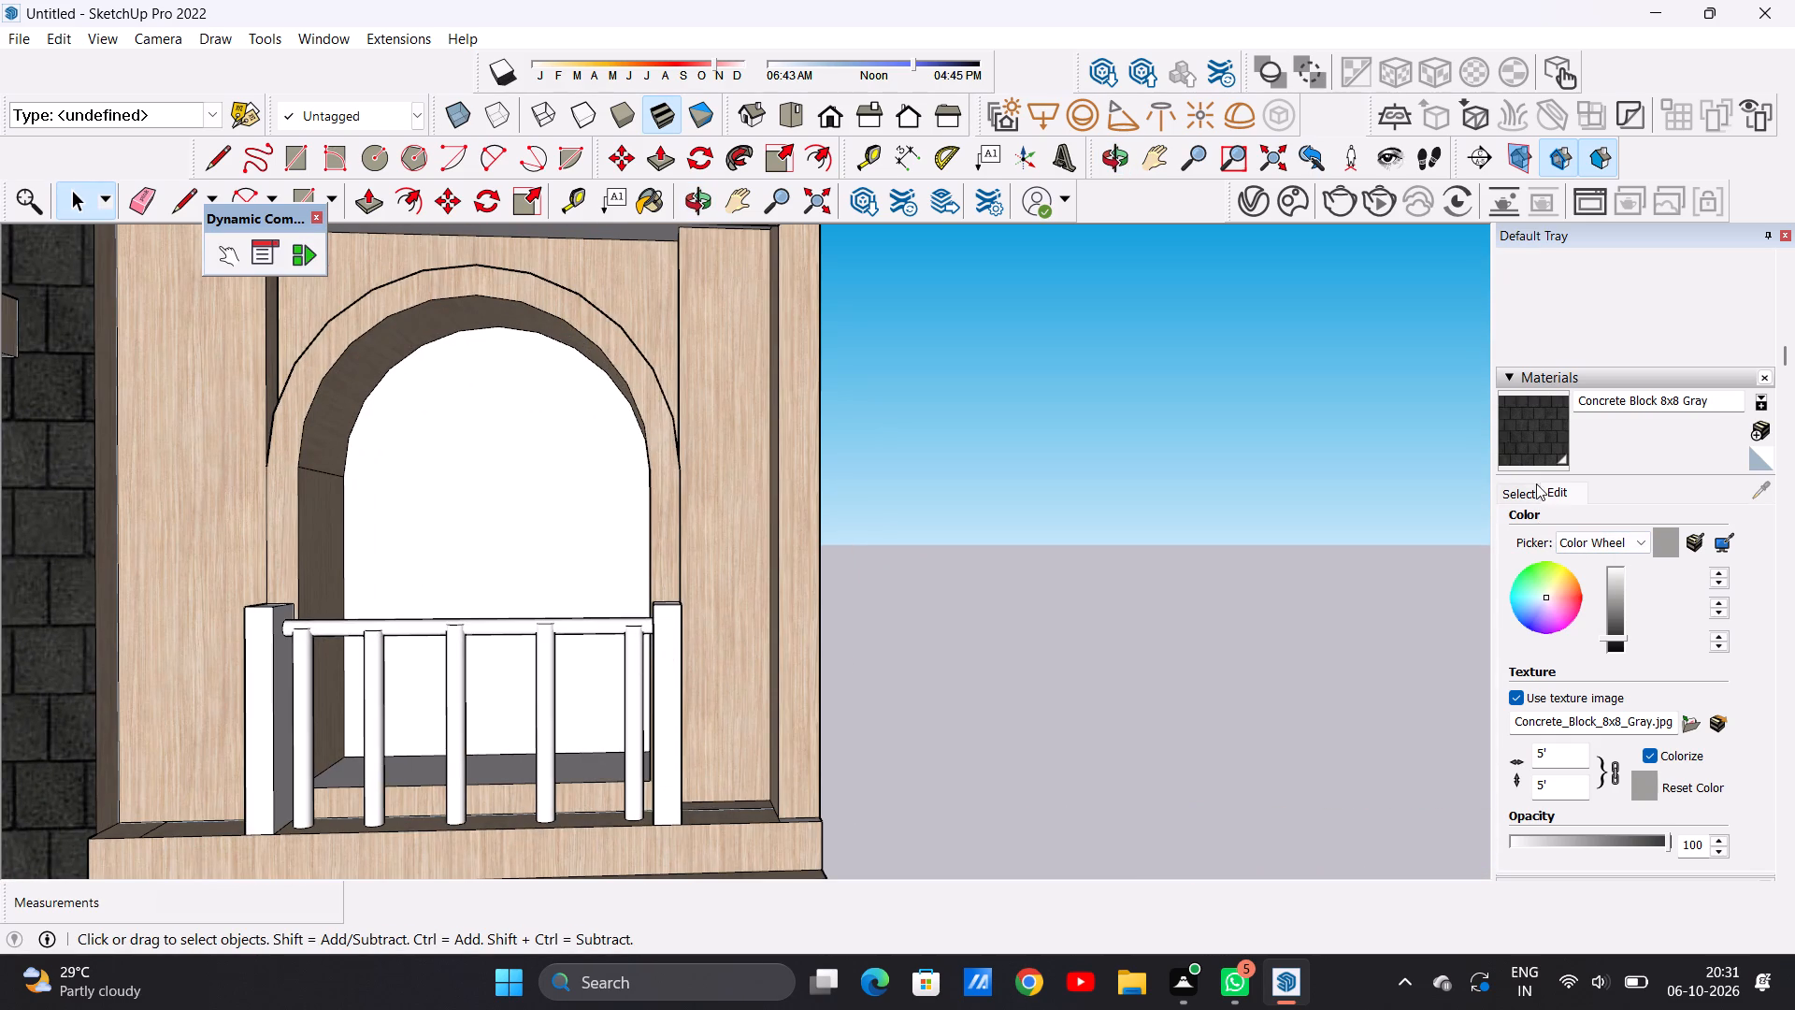
{"action": "left_click", "coordinate": [1515, 495]}
{"action": "left_click", "coordinate": [1730, 531]}
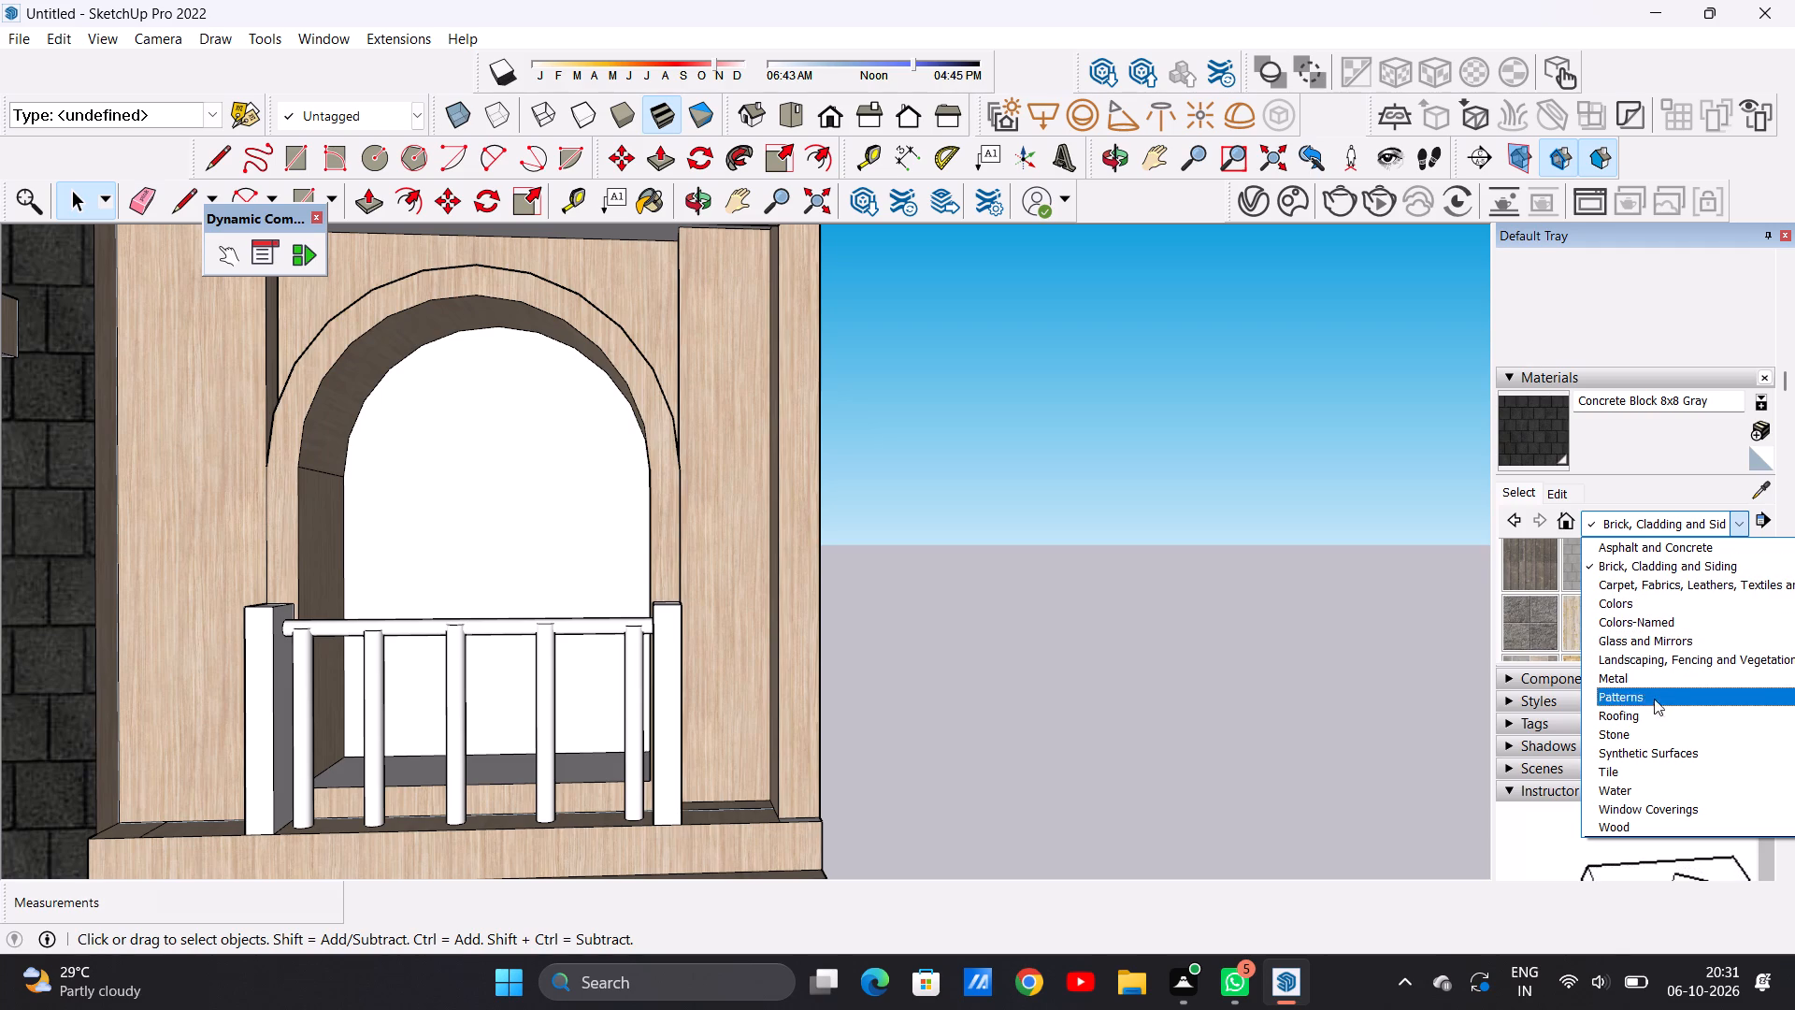
{"action": "left_click", "coordinate": [1653, 754]}
{"action": "left_click", "coordinate": [1518, 572]}
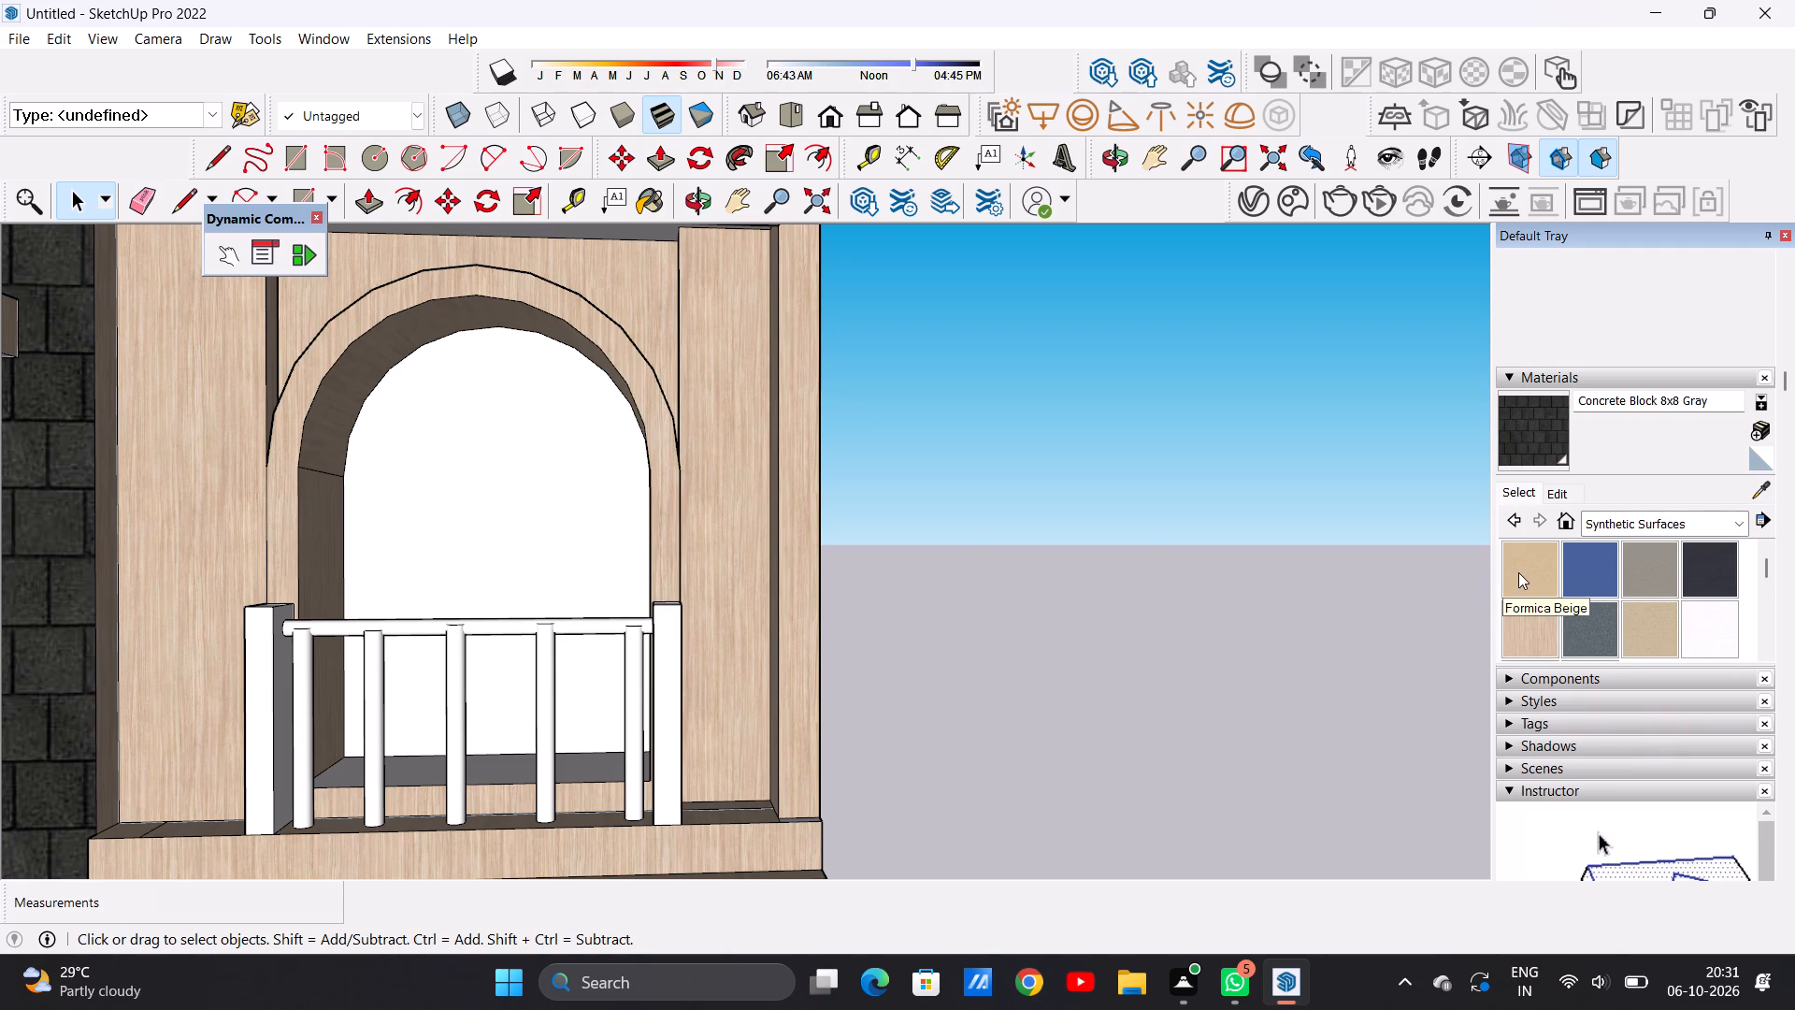
{"action": "scroll", "coordinate": [567, 621], "scroll_direction": "up", "scroll_amount": 7}
{"action": "left_click", "coordinate": [771, 657]}
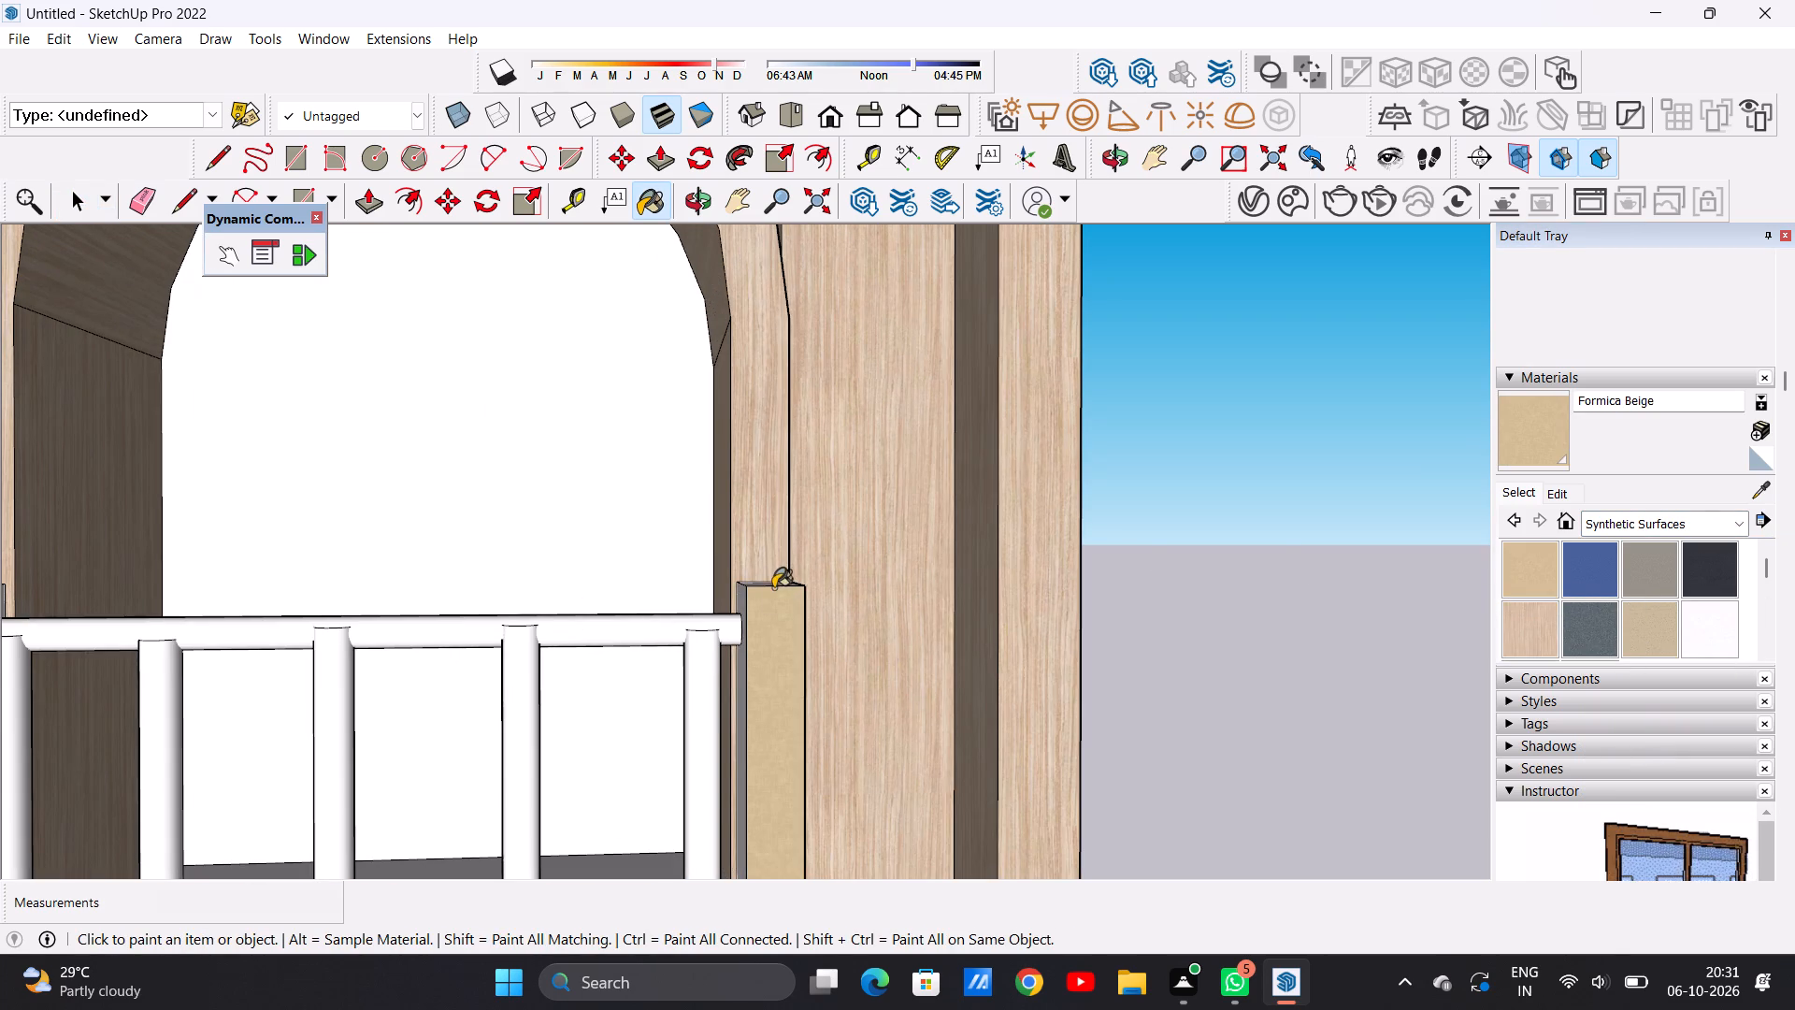
{"action": "left_click", "coordinate": [772, 588]}
{"action": "scroll", "coordinate": [762, 578], "scroll_direction": "down", "scroll_amount": 9}
{"action": "scroll", "coordinate": [475, 642], "scroll_direction": "up", "scroll_amount": 5}
{"action": "left_click", "coordinate": [422, 636]}
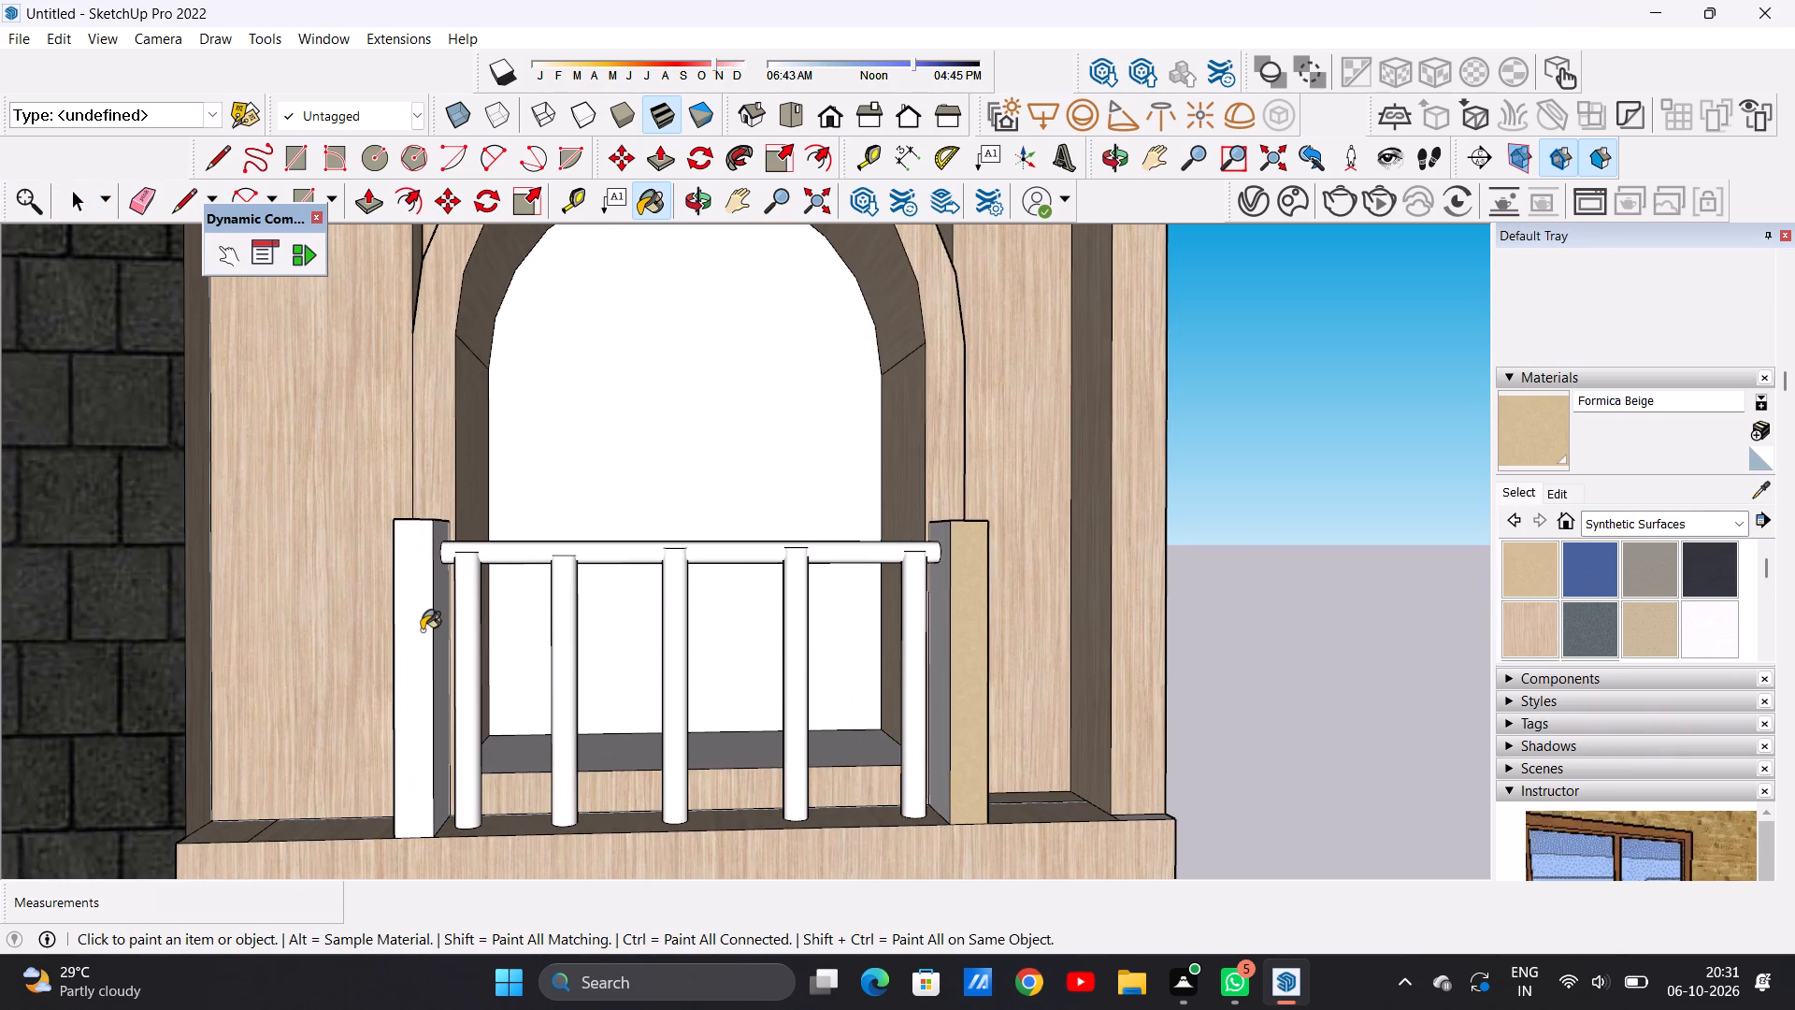
Cover the remaining side and top faces of both balcony railing end posts with Formica Beige.
{"action": "middle_click_drag", "start_coordinate": [331, 599], "coordinate": [569, 725]}
{"action": "scroll", "coordinate": [513, 690], "scroll_direction": "up", "scroll_amount": 6}
{"action": "left_click", "coordinate": [444, 658]}
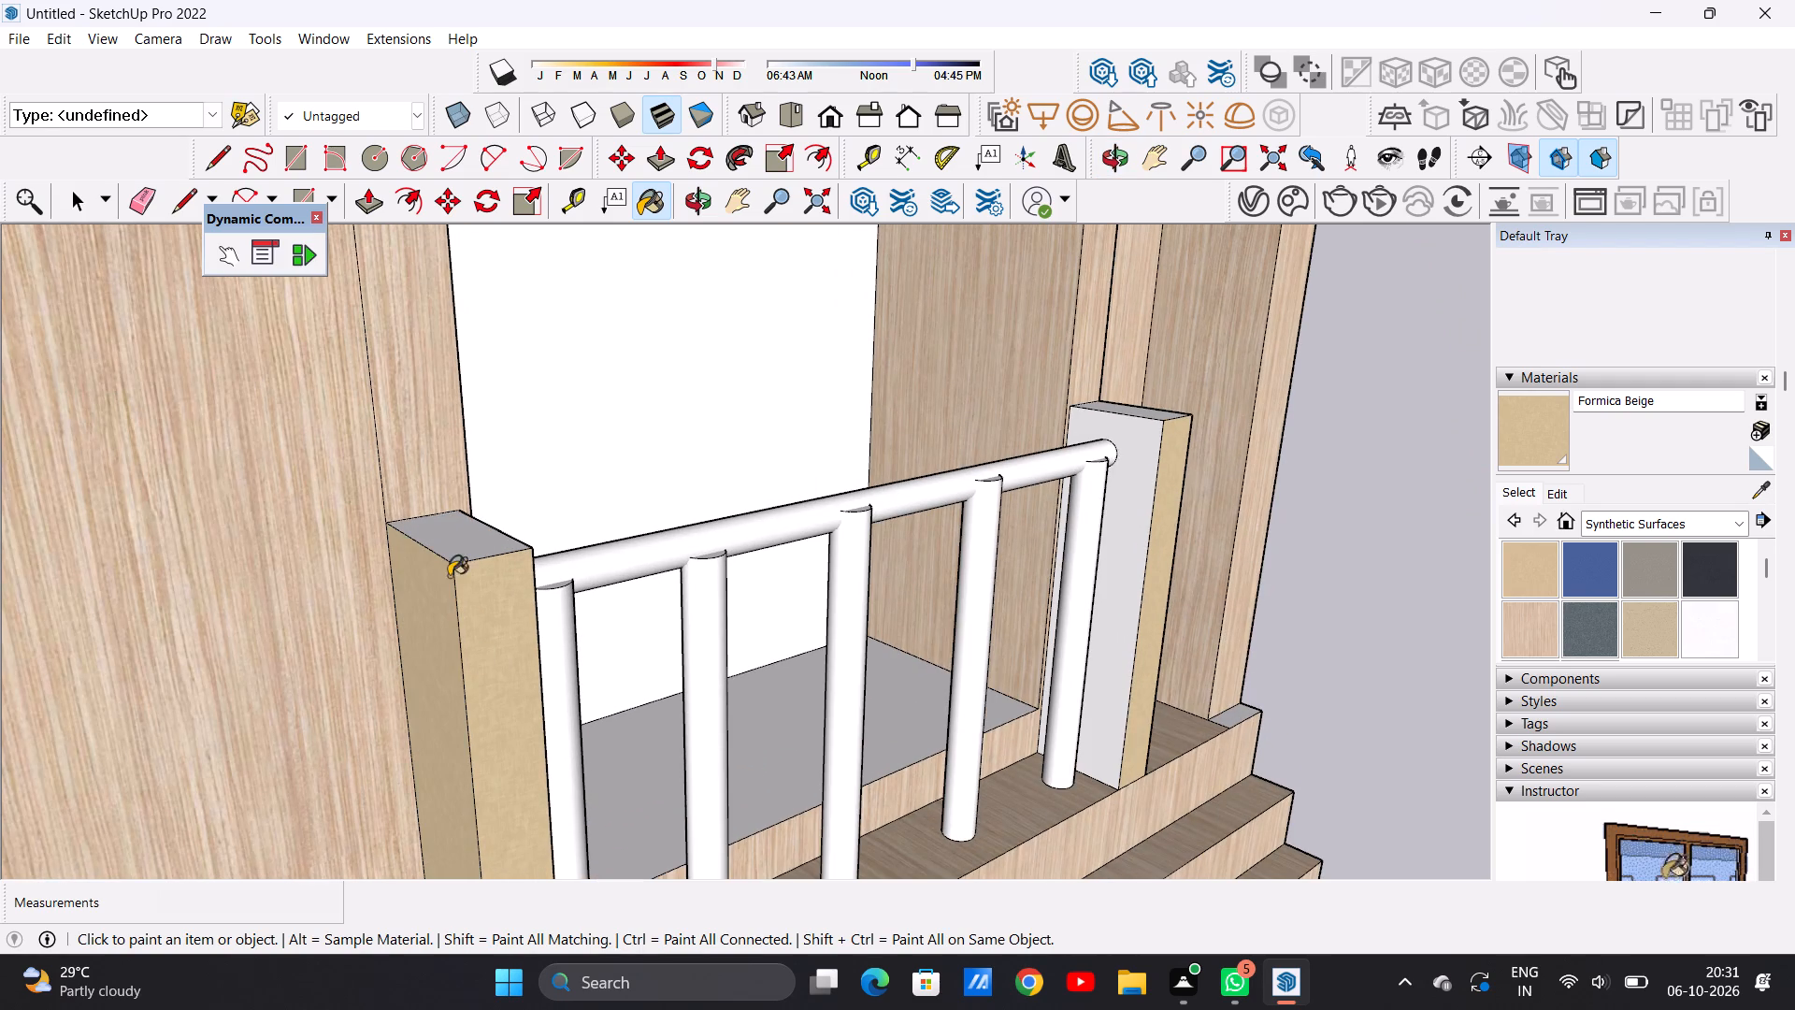
{"action": "left_click", "coordinate": [462, 545]}
{"action": "left_click", "coordinate": [1127, 411]}
{"action": "left_click", "coordinate": [1134, 449]}
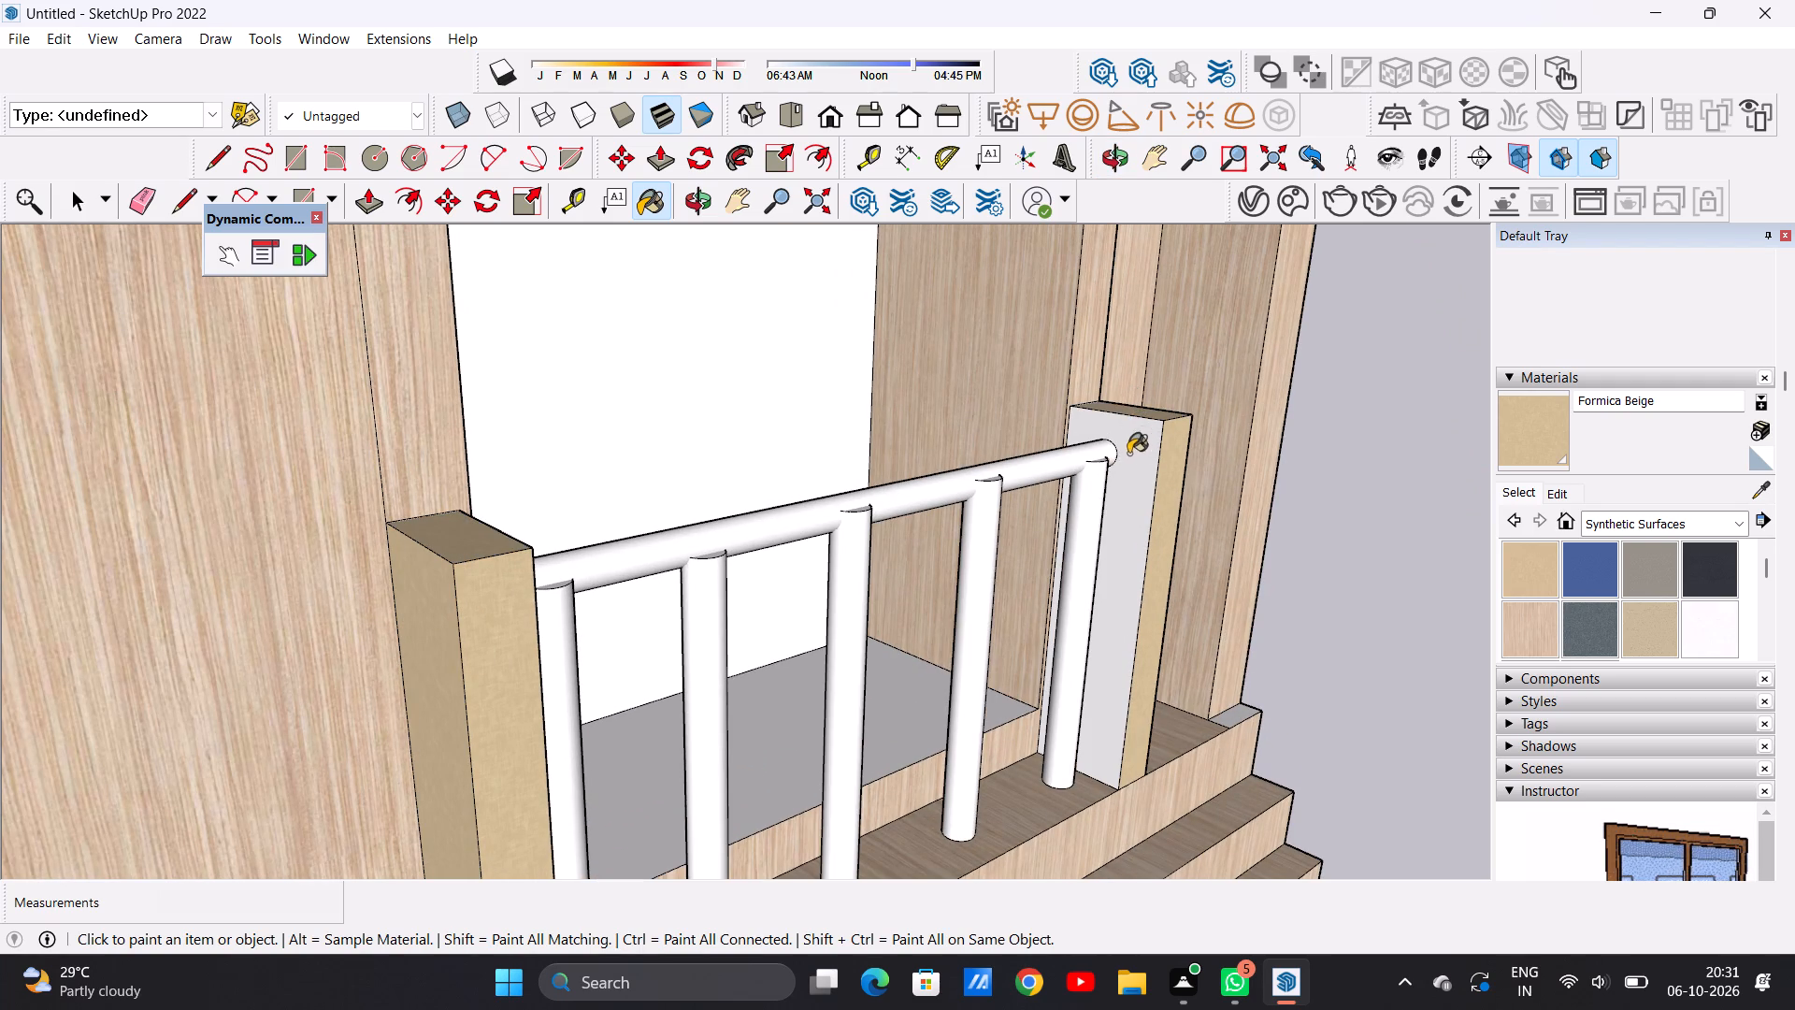
{"action": "scroll", "coordinate": [1021, 508], "scroll_direction": "down", "scroll_amount": 6}
{"action": "middle_click_drag", "start_coordinate": [1084, 512], "coordinate": [464, 520]}
{"action": "scroll", "coordinate": [524, 517], "scroll_direction": "up", "scroll_amount": 7}
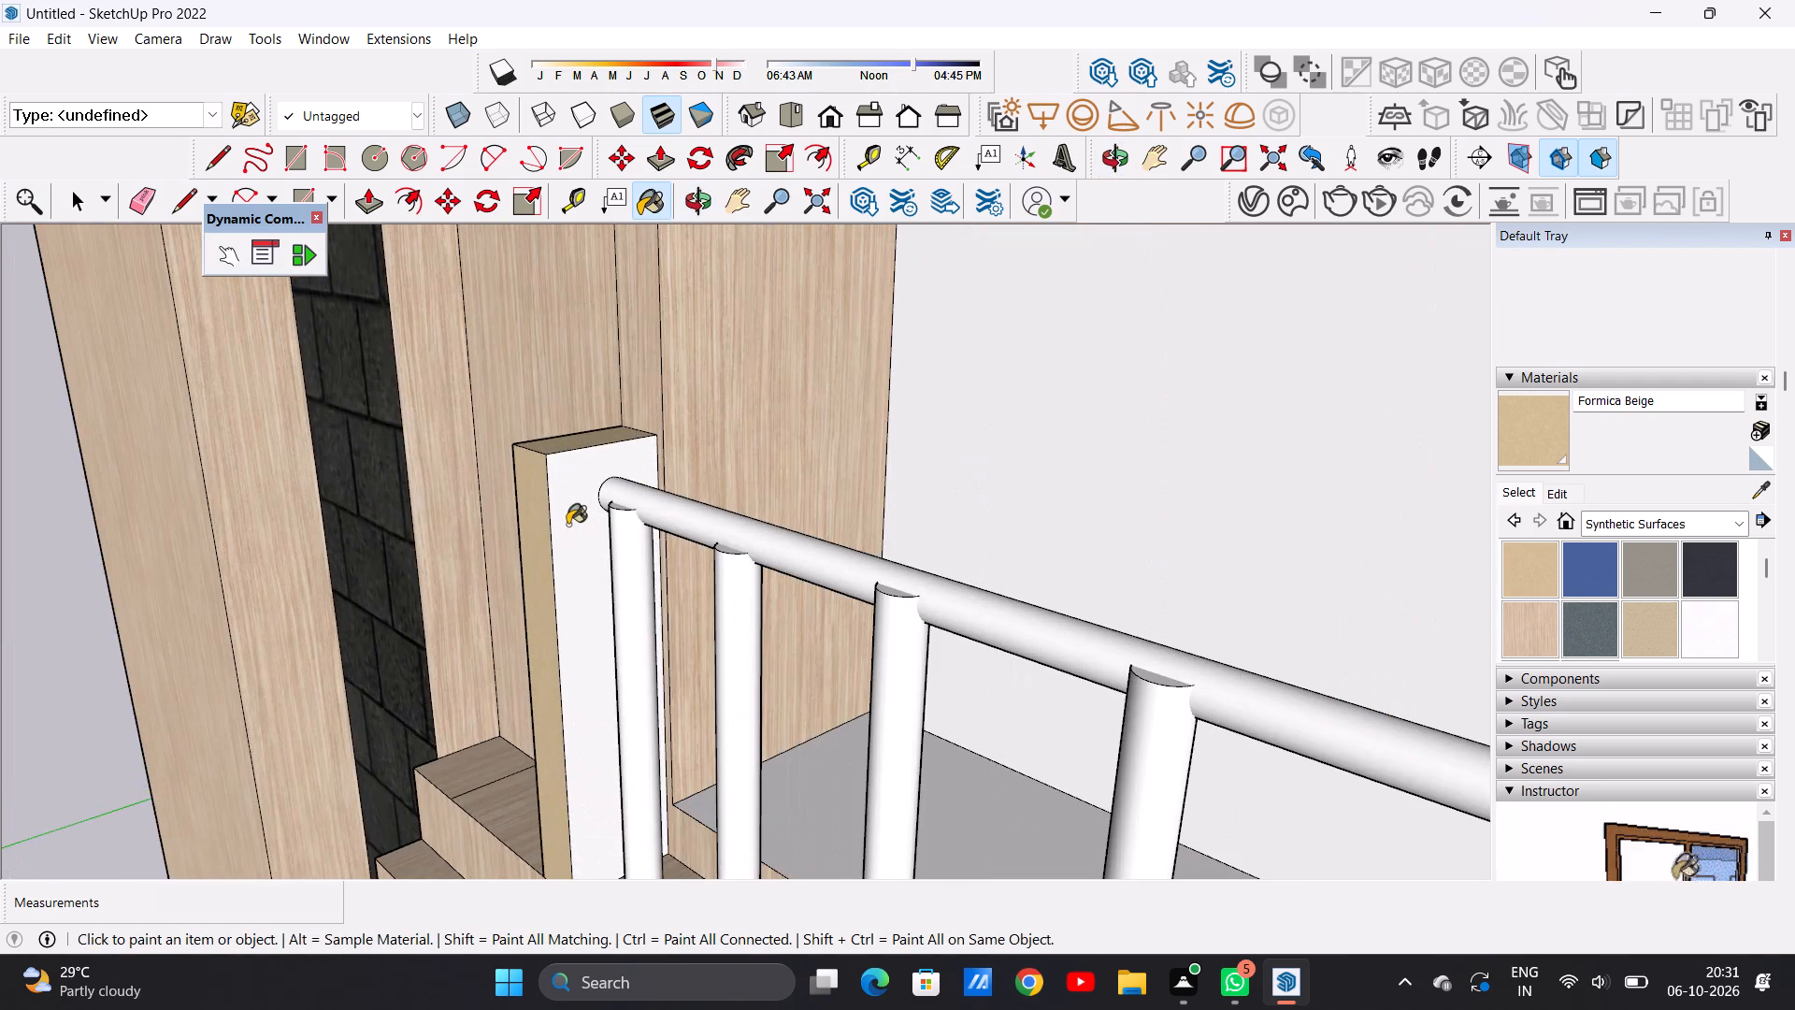
{"action": "left_click", "coordinate": [567, 525]}
{"action": "scroll", "coordinate": [584, 504], "scroll_direction": "down", "scroll_amount": 15}
{"action": "scroll", "coordinate": [786, 599], "scroll_direction": "up", "scroll_amount": 13}
{"action": "left_click", "coordinate": [716, 584]}
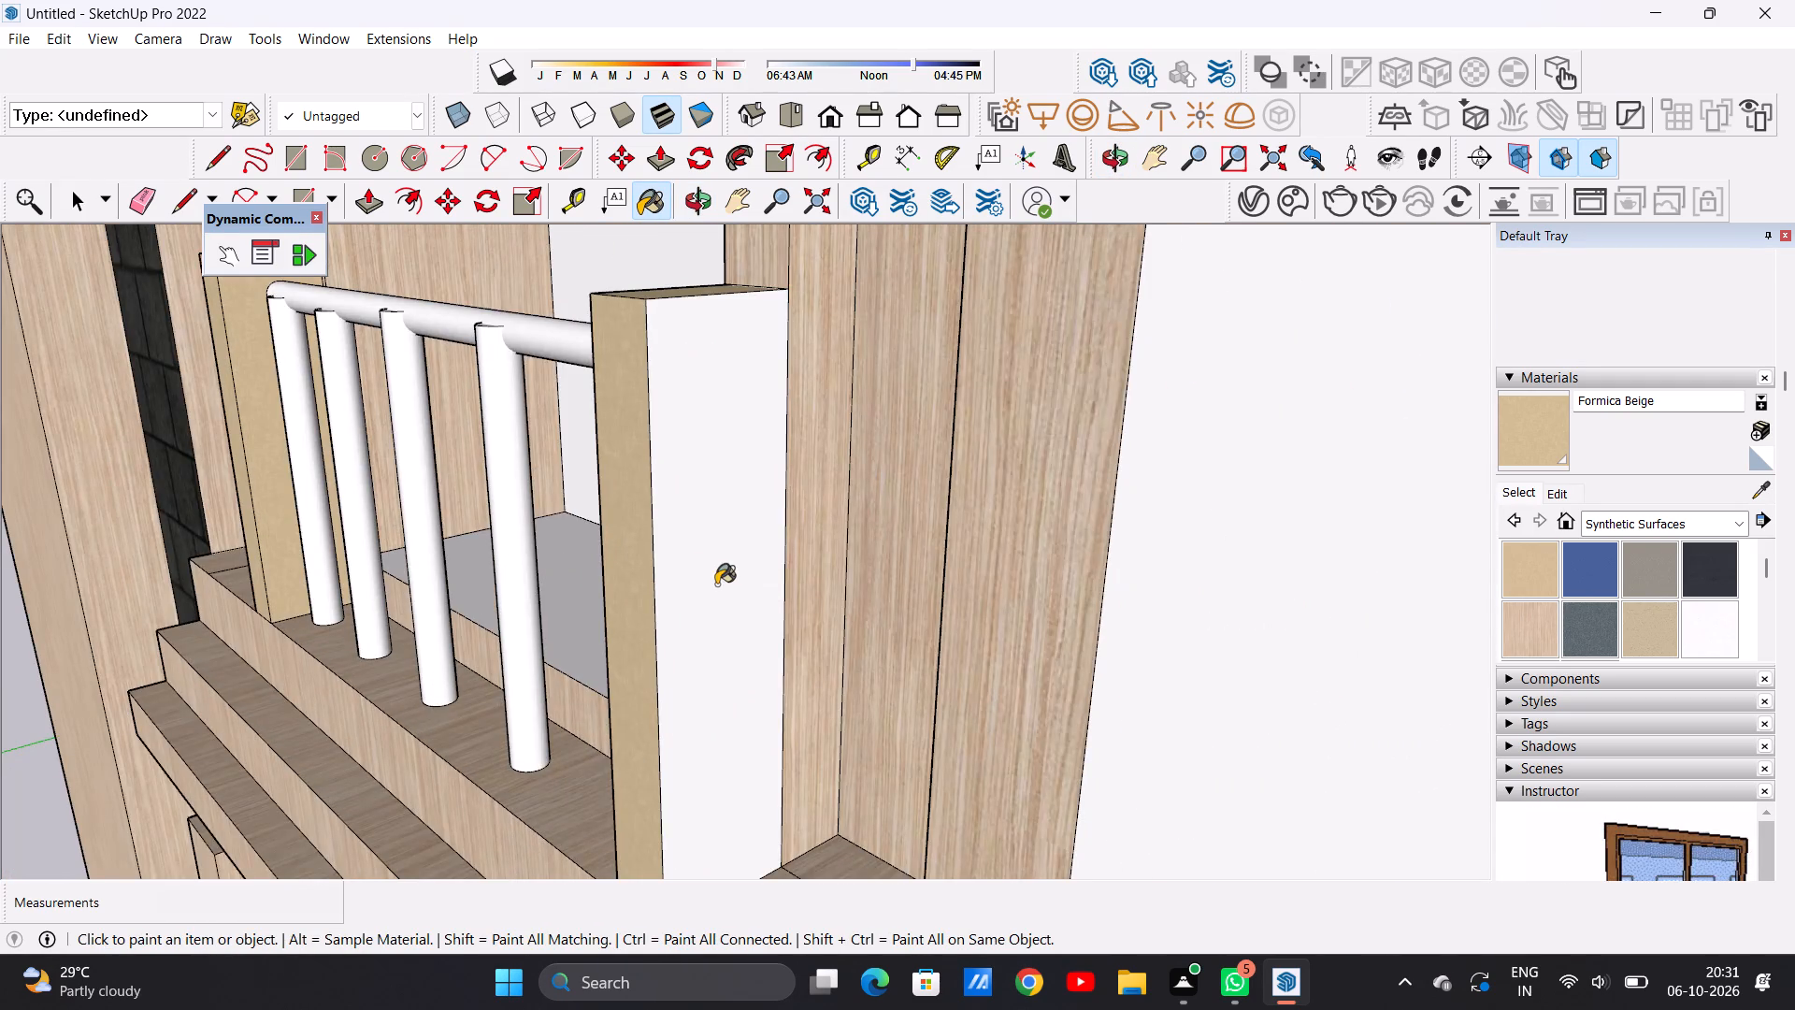
{"action": "scroll", "coordinate": [758, 606], "scroll_direction": "down", "scroll_amount": 15}
{"action": "middle_click_drag", "start_coordinate": [611, 577], "coordinate": [945, 508]}
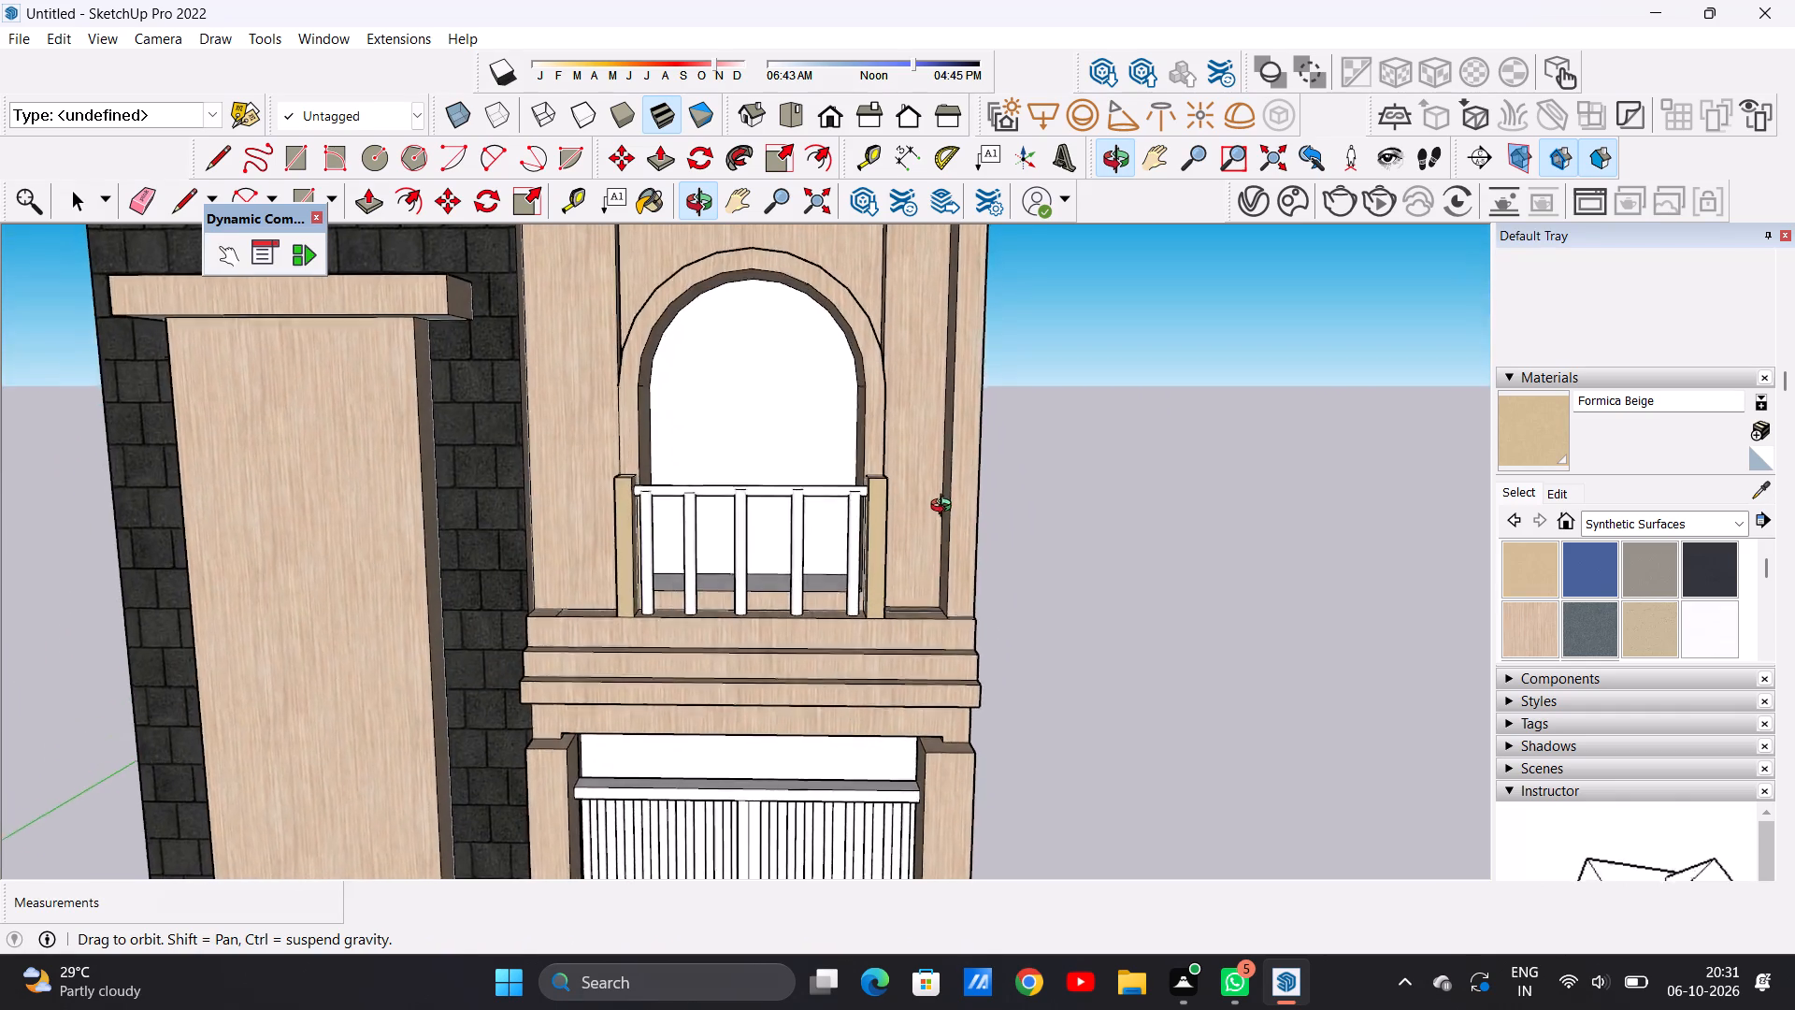
{"action": "middle_click_drag", "start_coordinate": [945, 508], "coordinate": [955, 483]}
{"action": "middle_click_drag", "start_coordinate": [799, 512], "coordinate": [763, 577]}
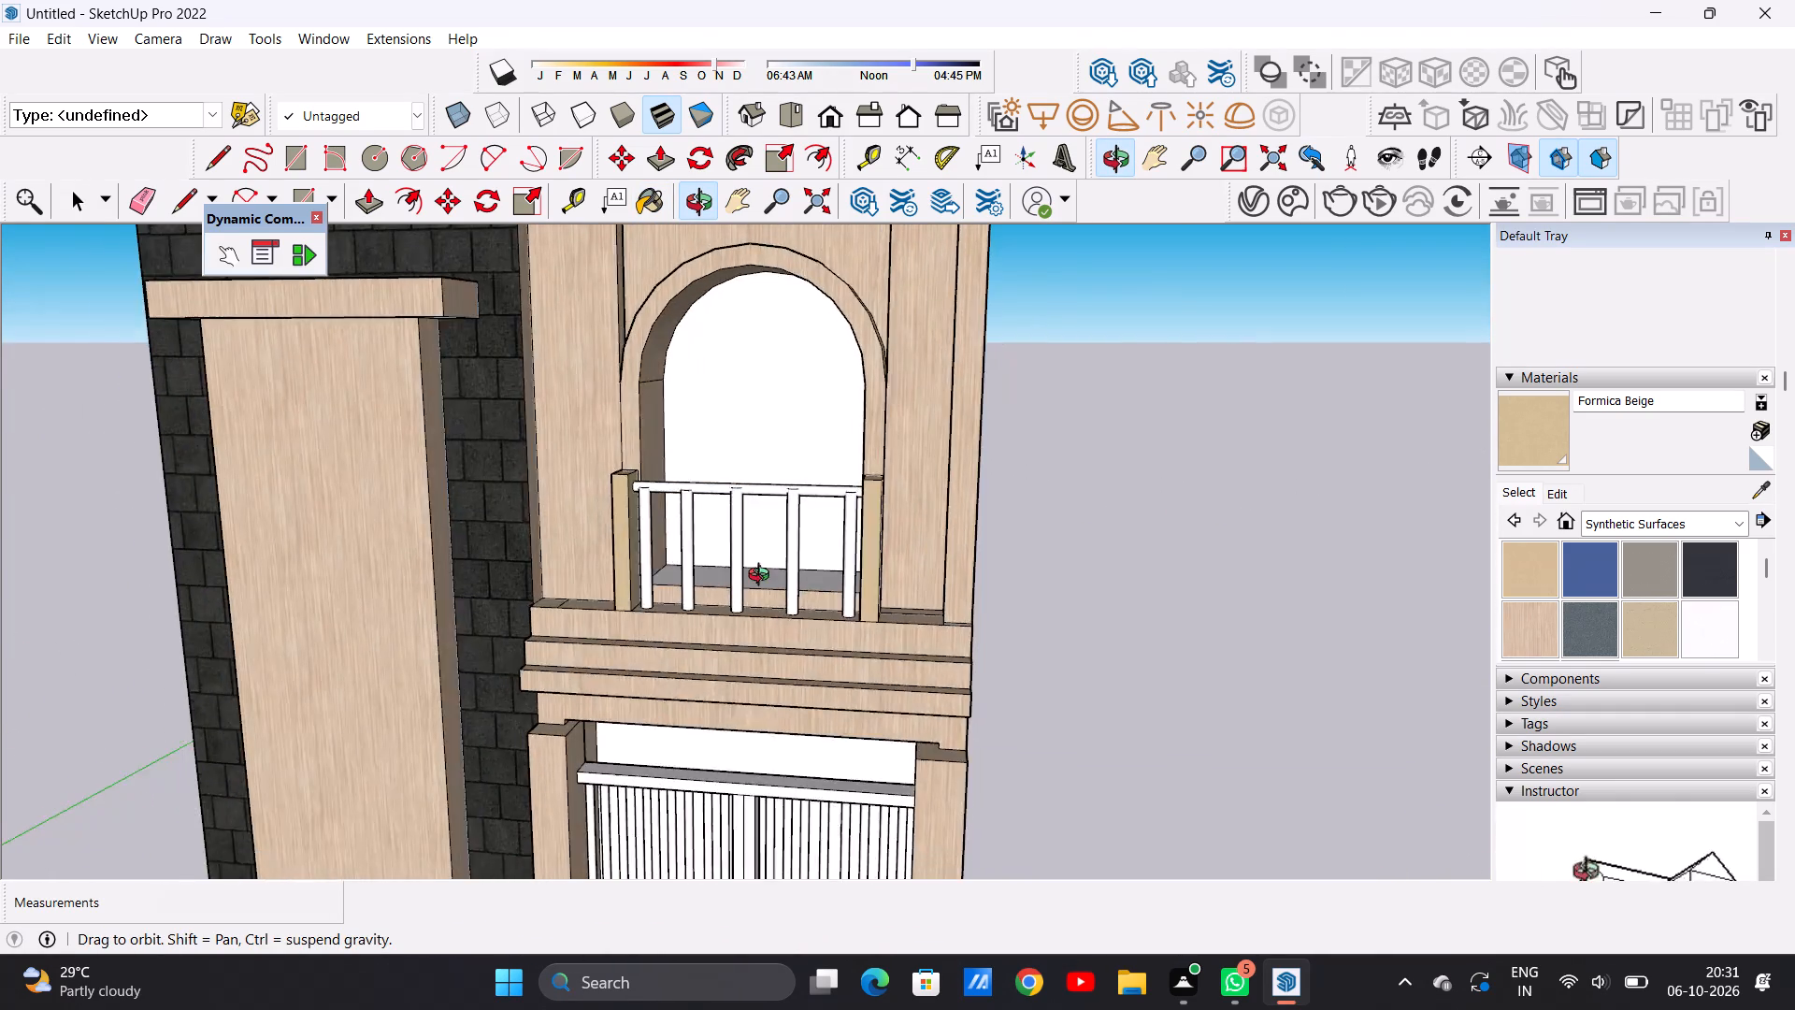
{"action": "middle_click_drag", "start_coordinate": [763, 577], "coordinate": [767, 527]}
{"action": "key", "text": "space"}
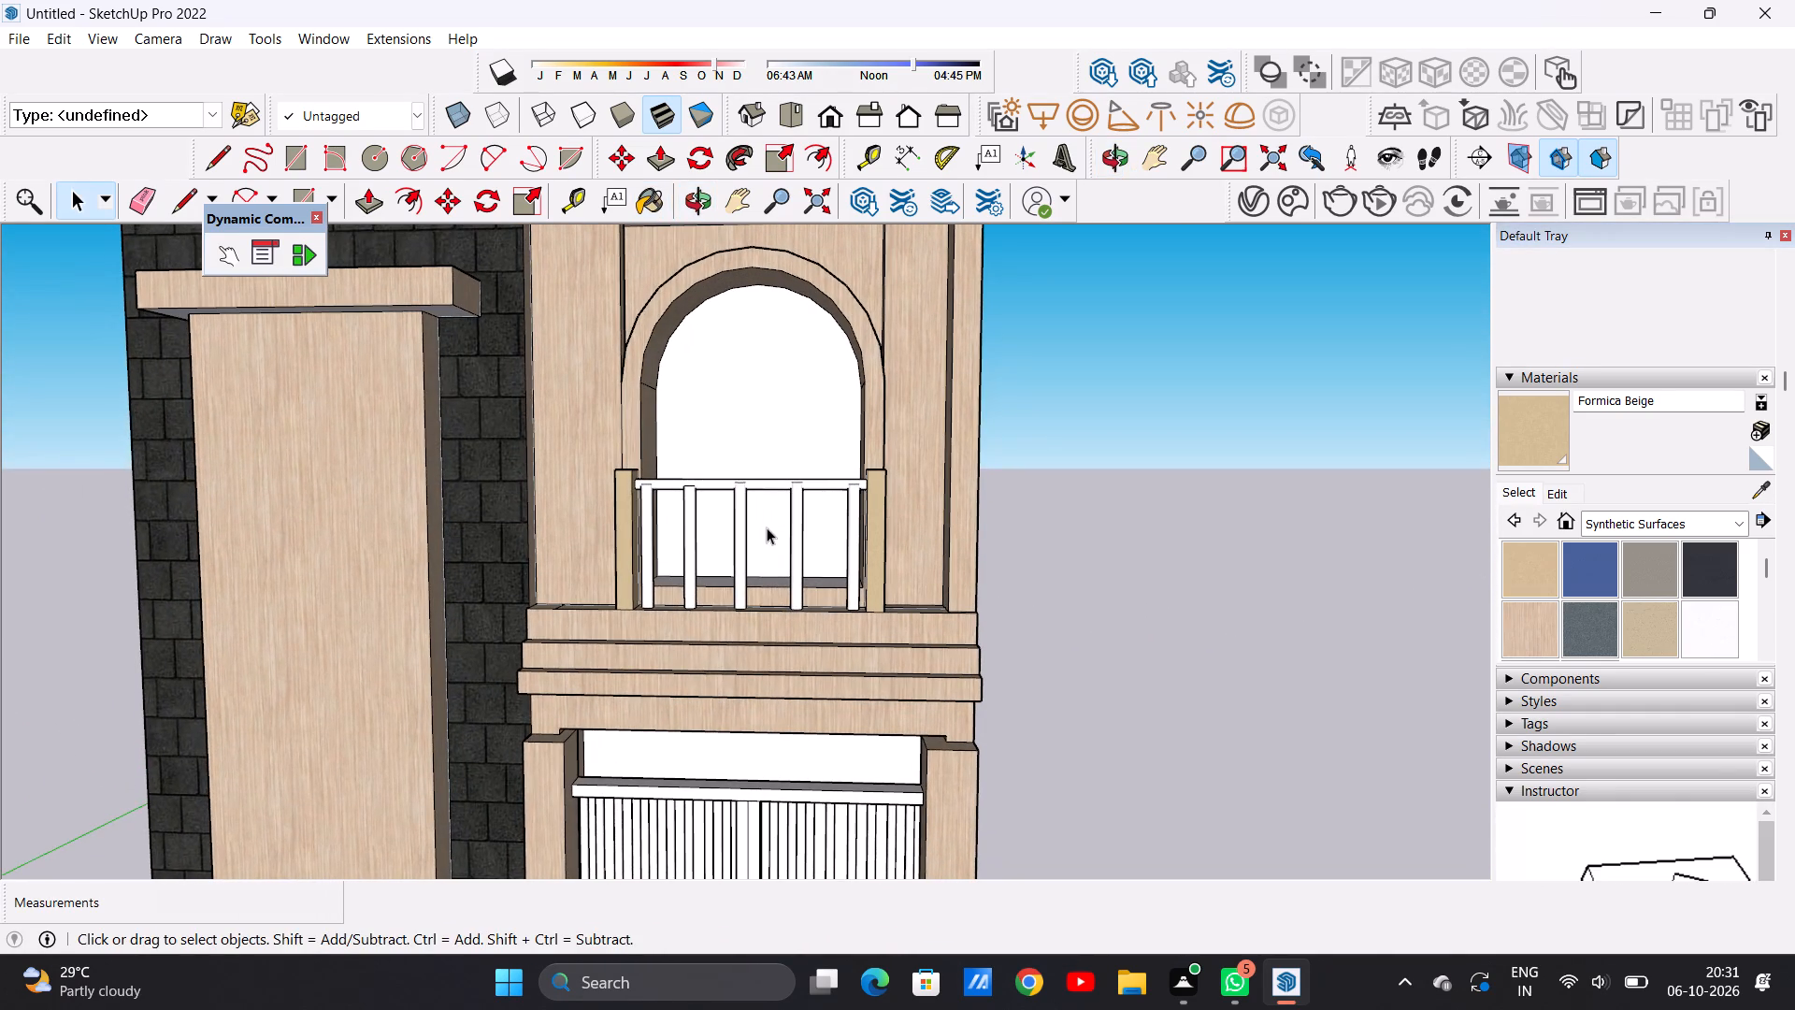
Examine the entrance gate, the balcony and the whole elevation from the front and the side.
{"action": "scroll", "coordinate": [757, 566], "scroll_direction": "down", "scroll_amount": 16}
{"action": "scroll", "coordinate": [785, 662], "scroll_direction": "up", "scroll_amount": 12}
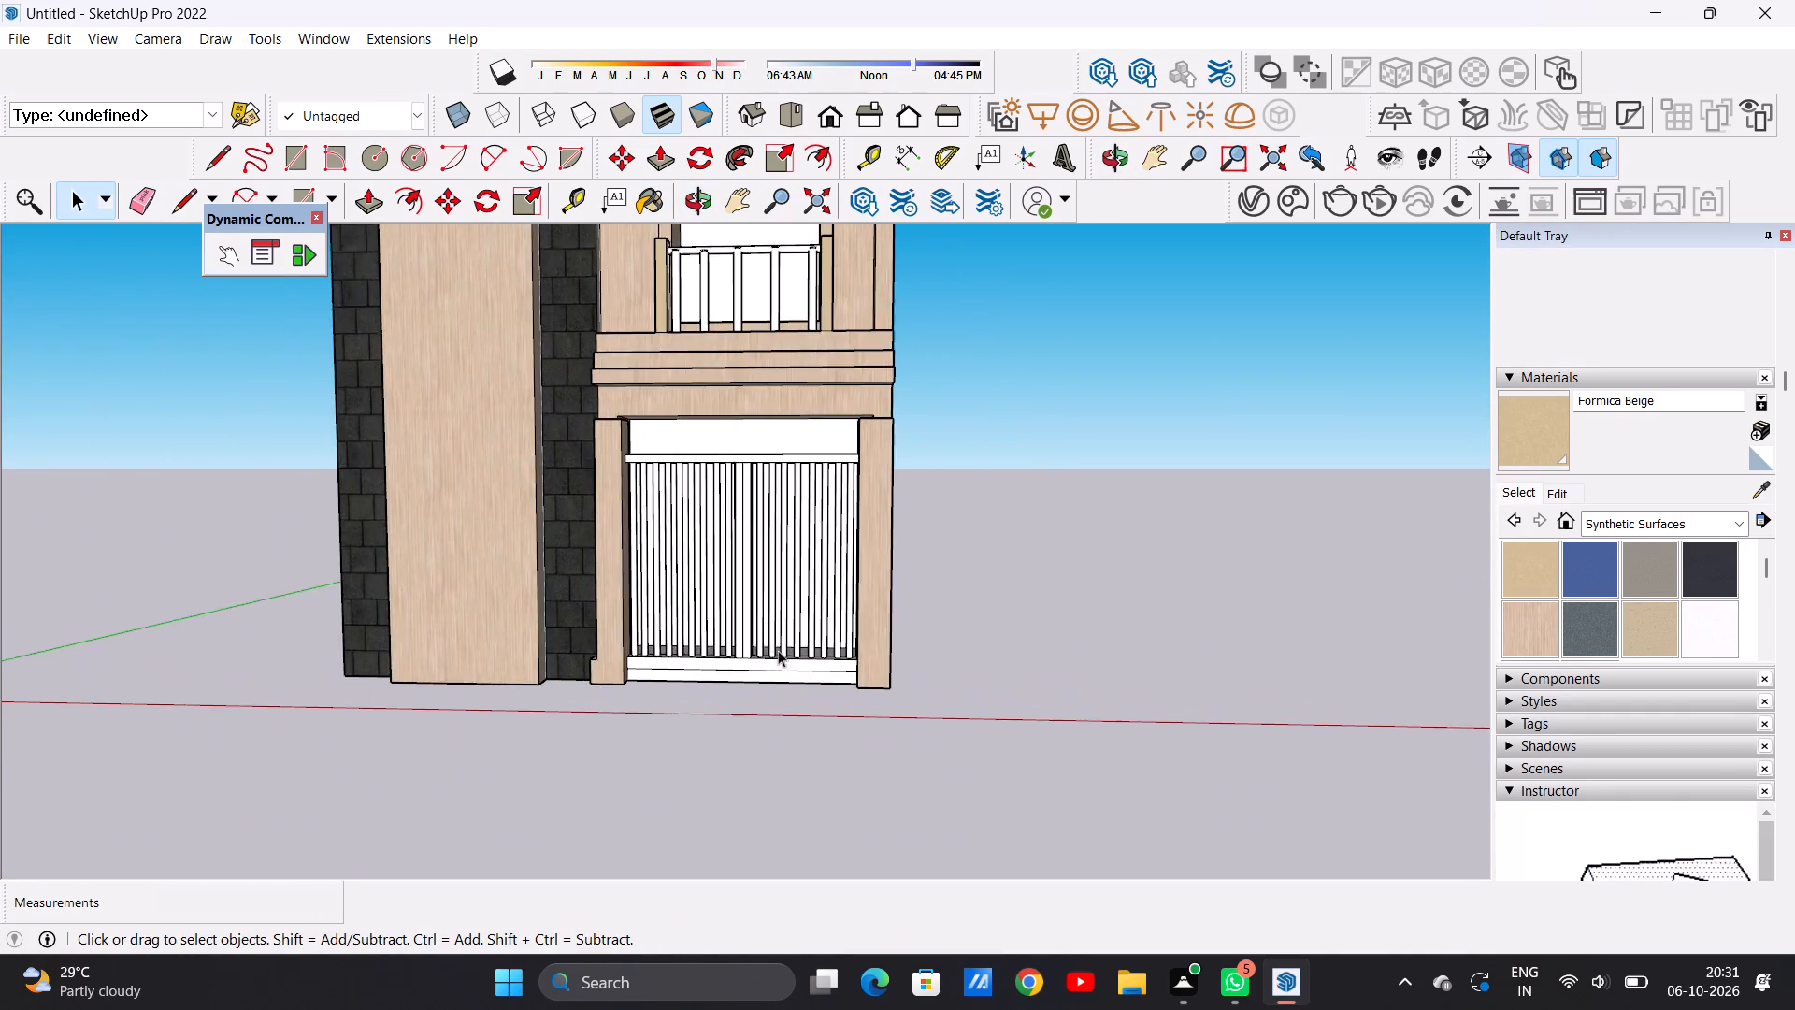
{"action": "middle_click_drag", "start_coordinate": [745, 599], "coordinate": [757, 629]}
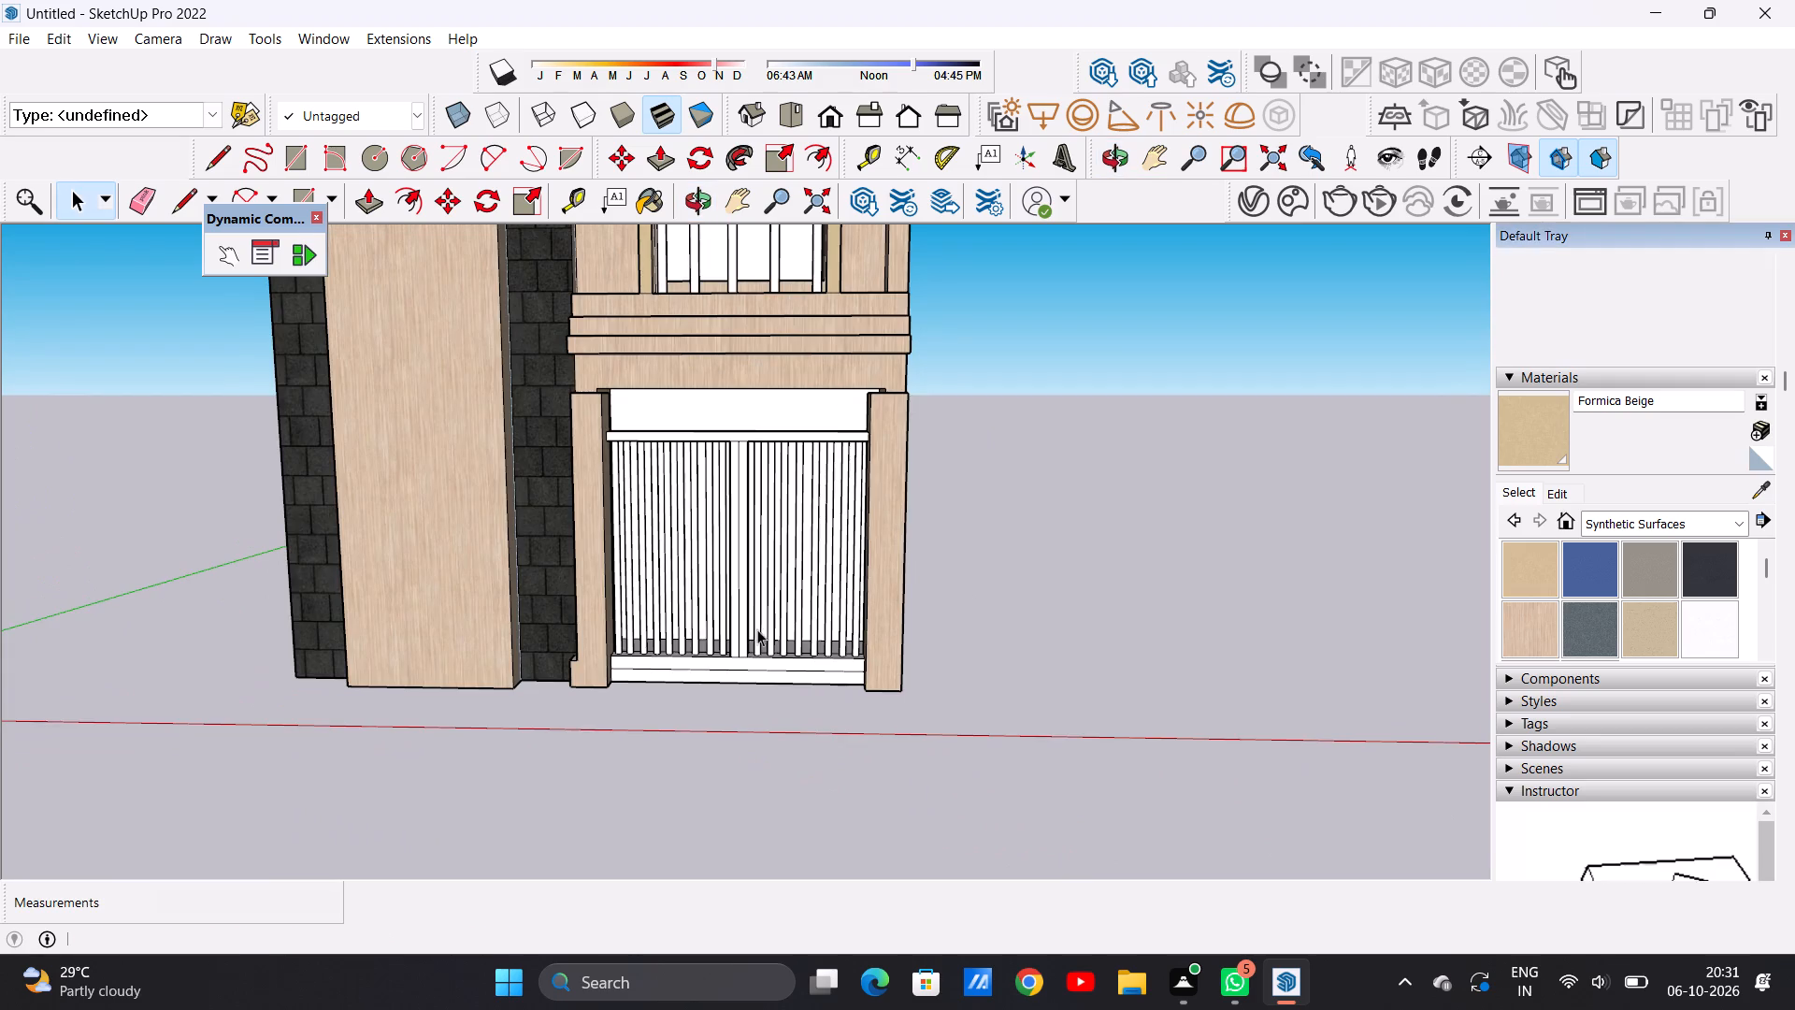
{"action": "scroll", "coordinate": [768, 656], "scroll_direction": "down", "scroll_amount": 9}
{"action": "scroll", "coordinate": [800, 463], "scroll_direction": "up", "scroll_amount": 8}
{"action": "scroll", "coordinate": [793, 474], "scroll_direction": "down", "scroll_amount": 6}
{"action": "scroll", "coordinate": [799, 462], "scroll_direction": "up", "scroll_amount": 4}
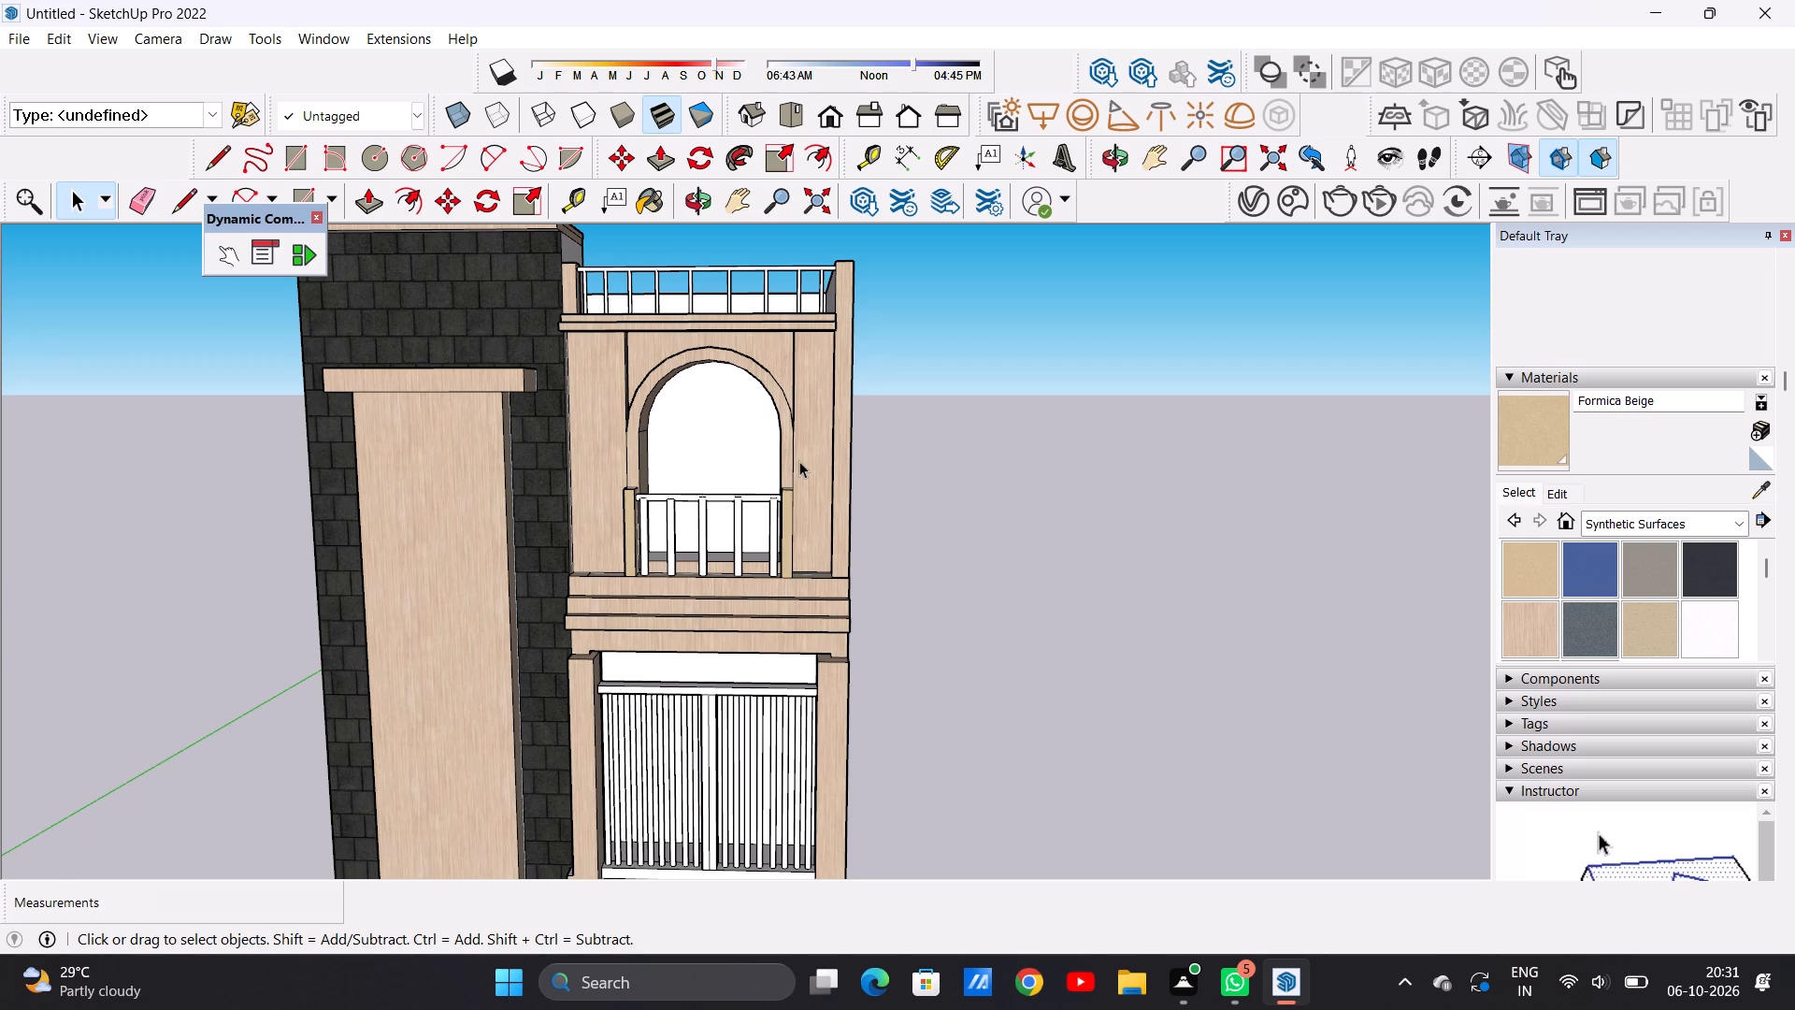
{"action": "scroll", "coordinate": [799, 461], "scroll_direction": "down", "scroll_amount": 20}
{"action": "scroll", "coordinate": [799, 461], "scroll_direction": "down", "scroll_amount": 17}
{"action": "scroll", "coordinate": [737, 516], "scroll_direction": "up", "scroll_amount": 7}
{"action": "middle_click_drag", "start_coordinate": [819, 482], "coordinate": [301, 509]}
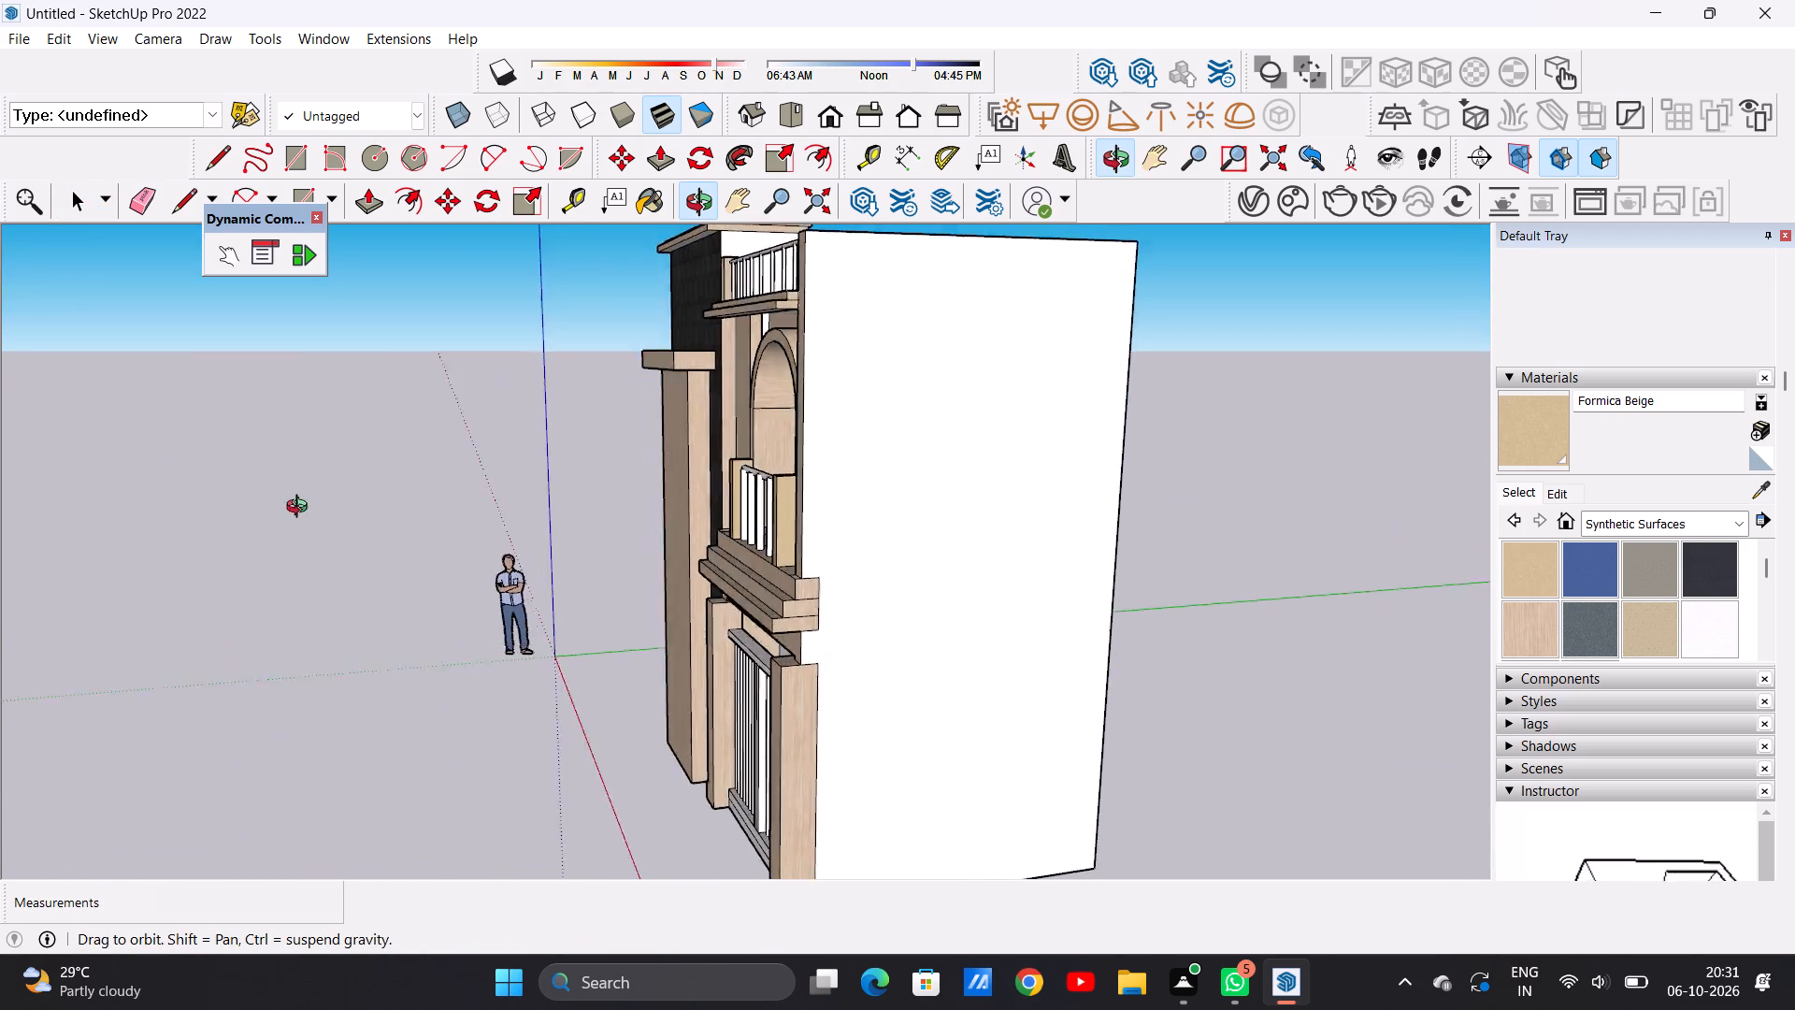
{"action": "middle_click_drag", "start_coordinate": [301, 509], "coordinate": [833, 456]}
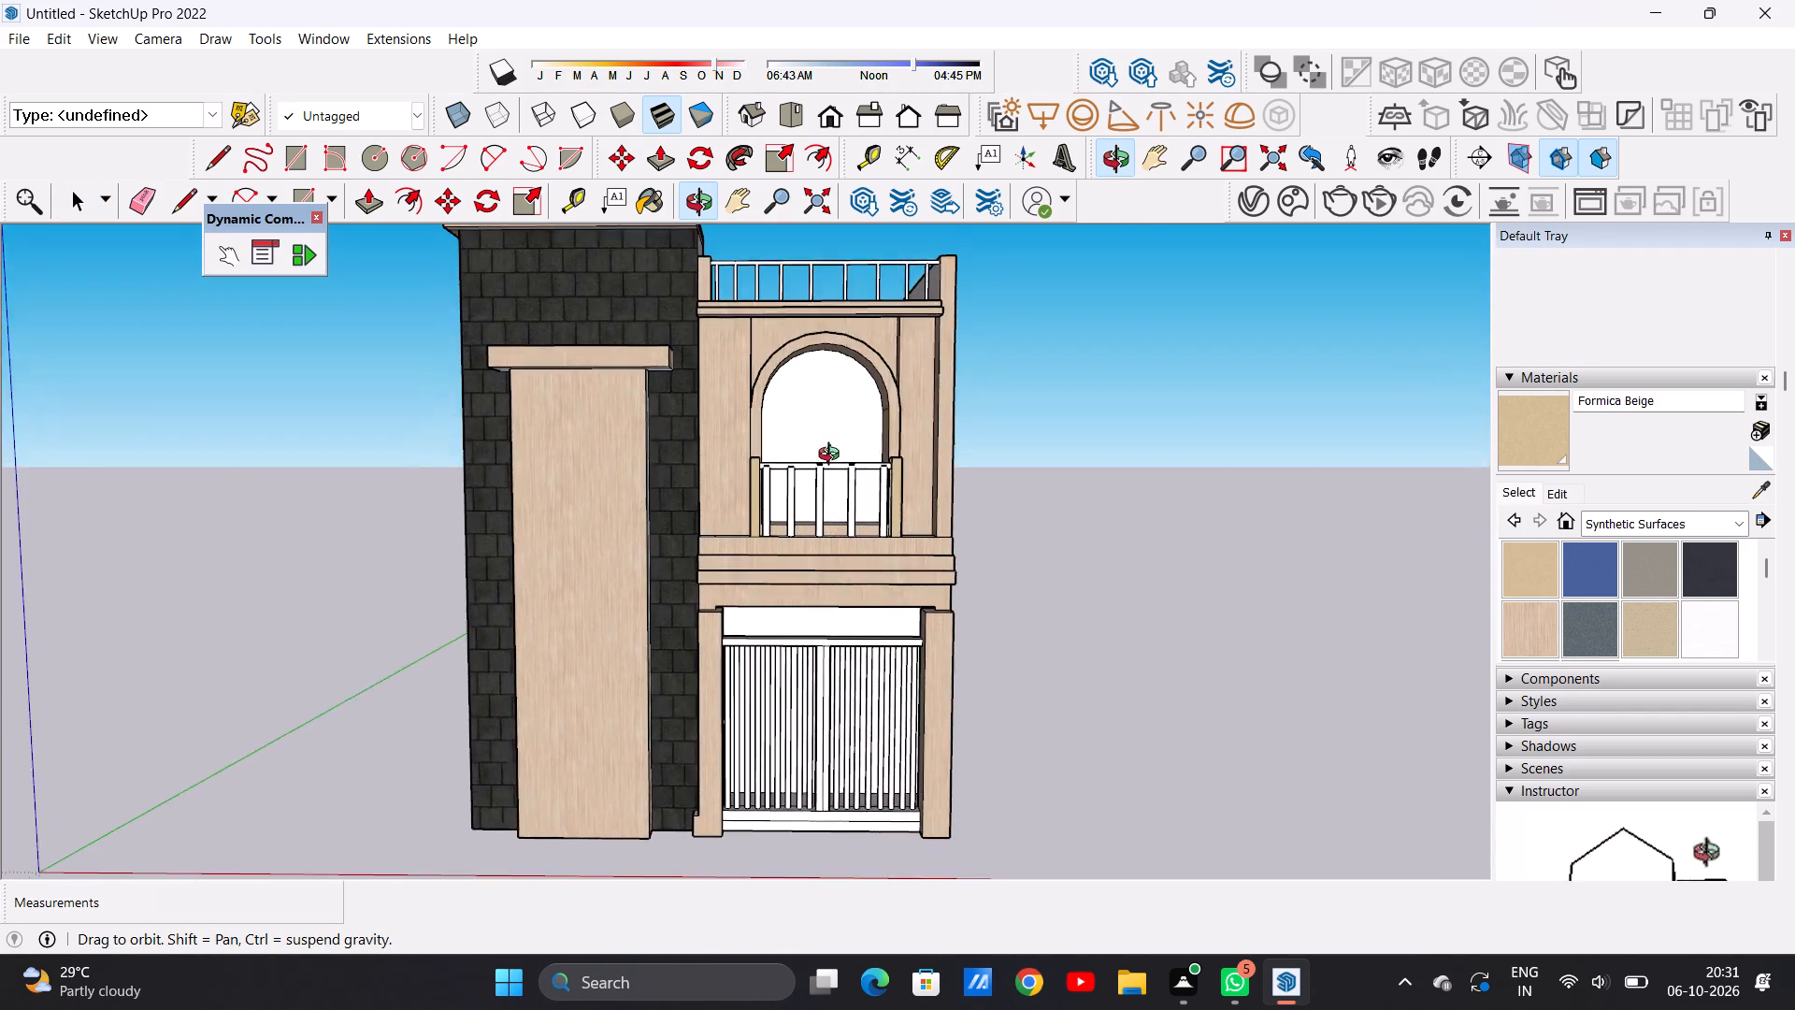
{"action": "middle_click_drag", "start_coordinate": [833, 456], "coordinate": [797, 446]}
{"action": "scroll", "coordinate": [754, 474], "scroll_direction": "up", "scroll_amount": 1}
{"action": "scroll", "coordinate": [724, 570], "scroll_direction": "down", "scroll_amount": 4}
{"action": "scroll", "coordinate": [787, 738], "scroll_direction": "up", "scroll_amount": 8}
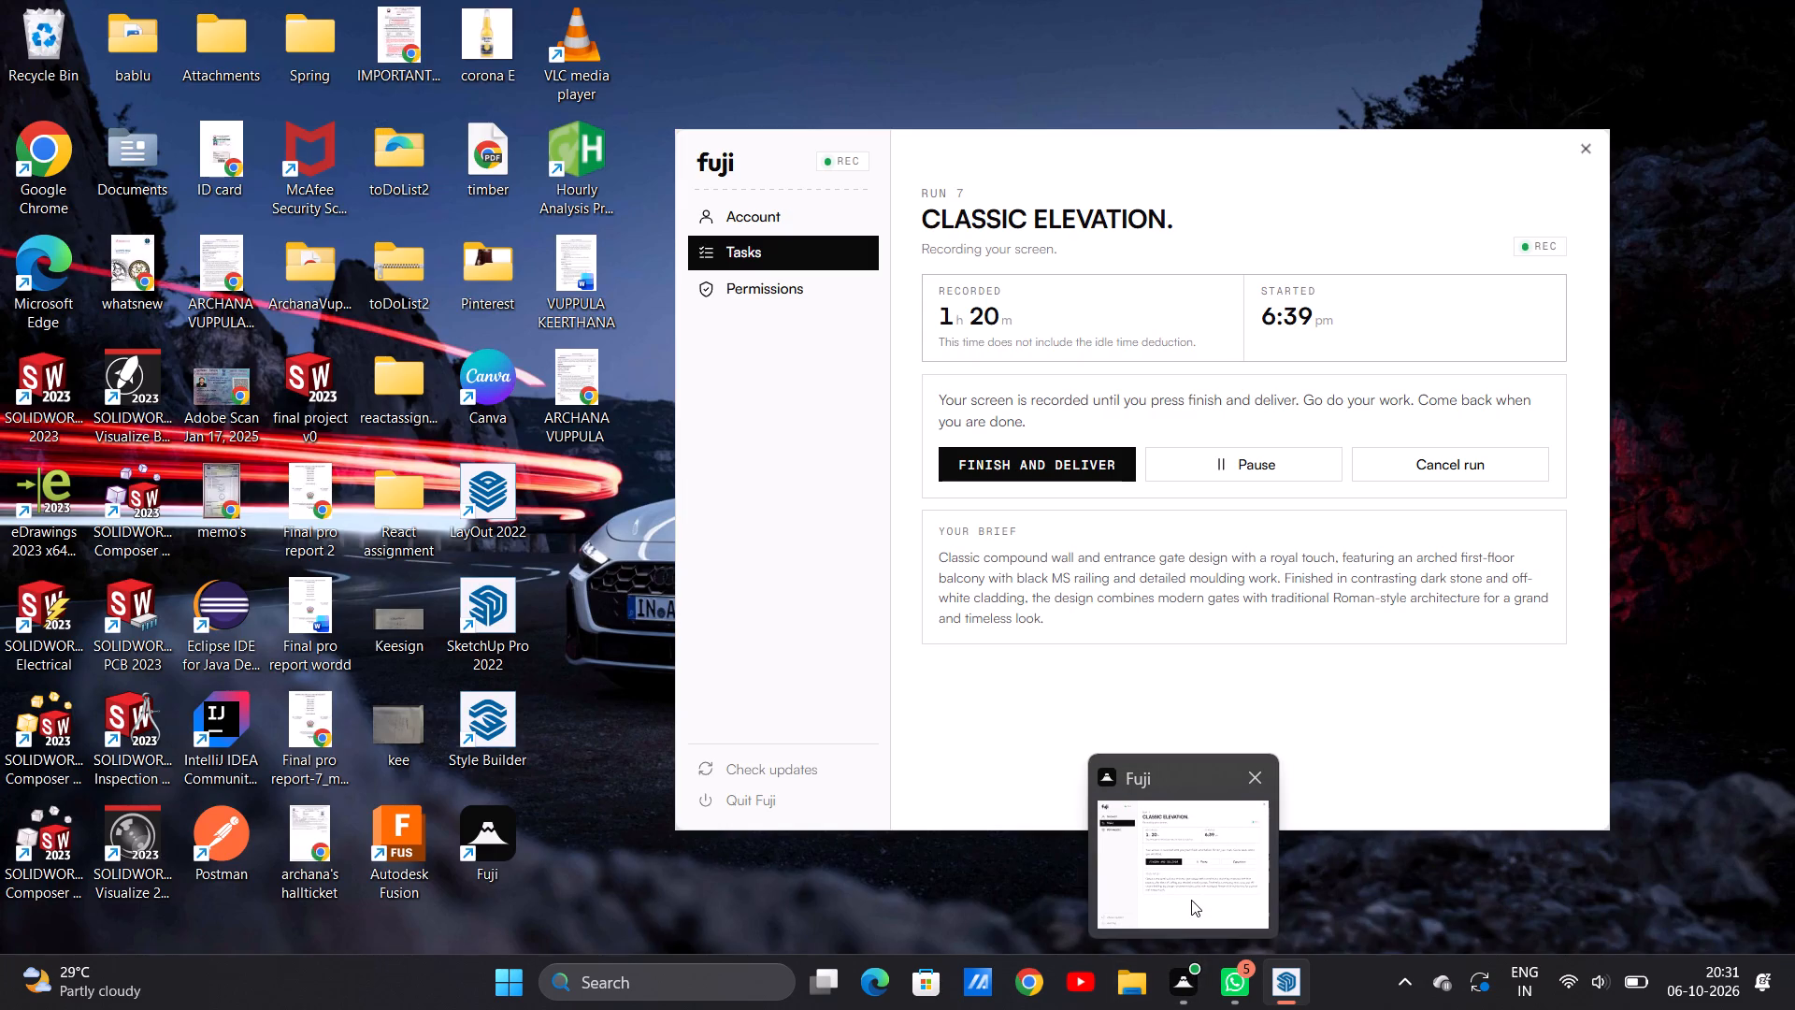
{"action": "left_click", "coordinate": [1265, 849]}
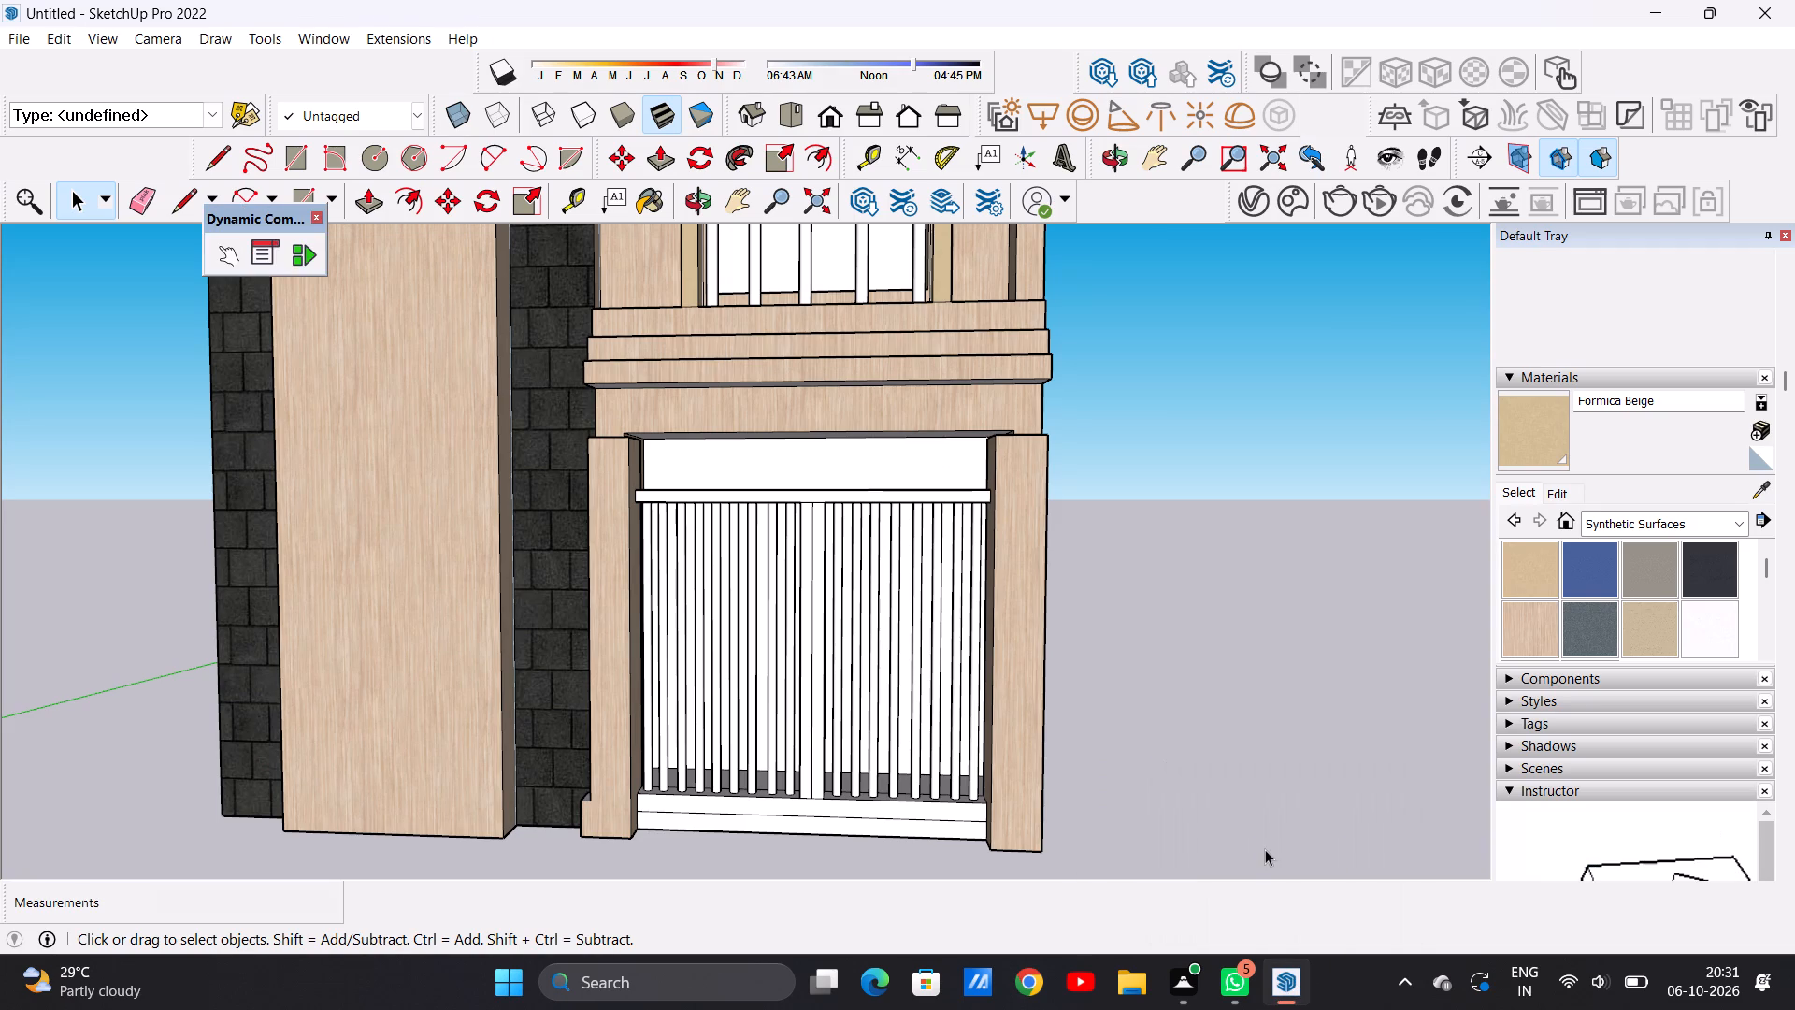
{"action": "scroll", "coordinate": [970, 715], "scroll_direction": "down", "scroll_amount": 3}
{"action": "scroll", "coordinate": [865, 691], "scroll_direction": "up", "scroll_amount": 5}
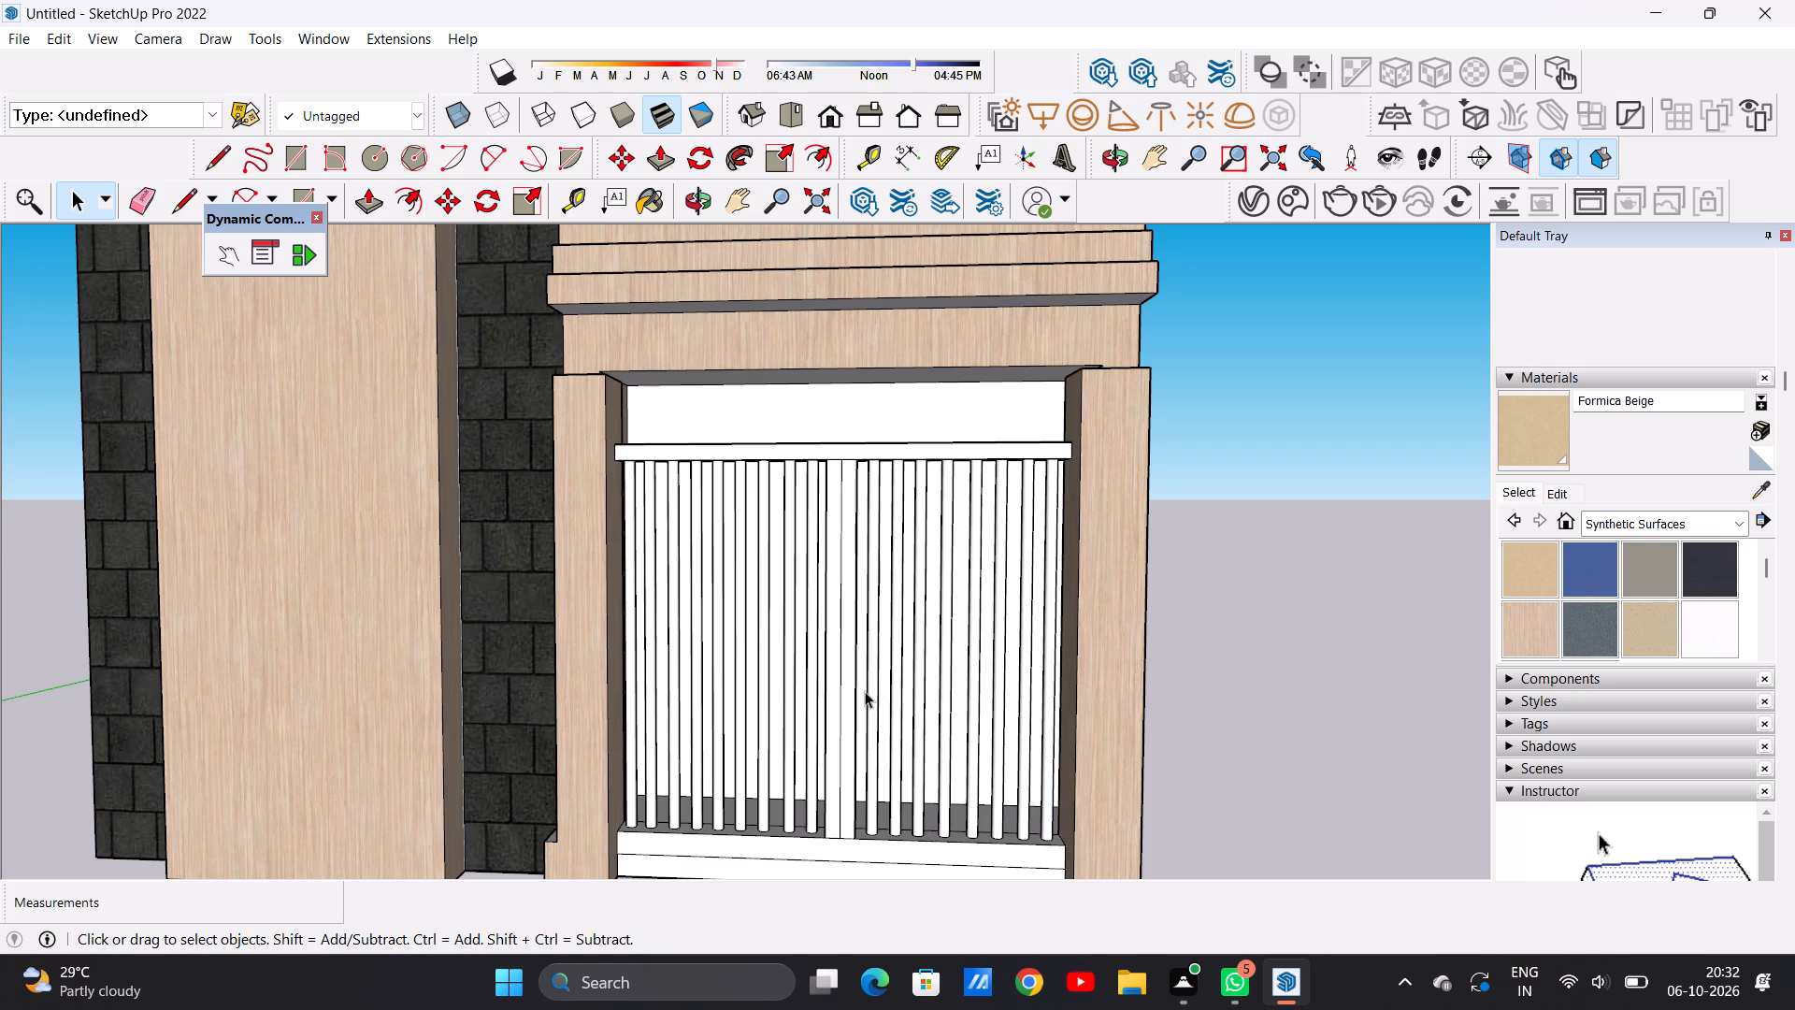
{"action": "scroll", "coordinate": [871, 688], "scroll_direction": "down", "scroll_amount": 8}
{"action": "scroll", "coordinate": [859, 601], "scroll_direction": "down", "scroll_amount": 5}
{"action": "scroll", "coordinate": [886, 477], "scroll_direction": "up", "scroll_amount": 3}
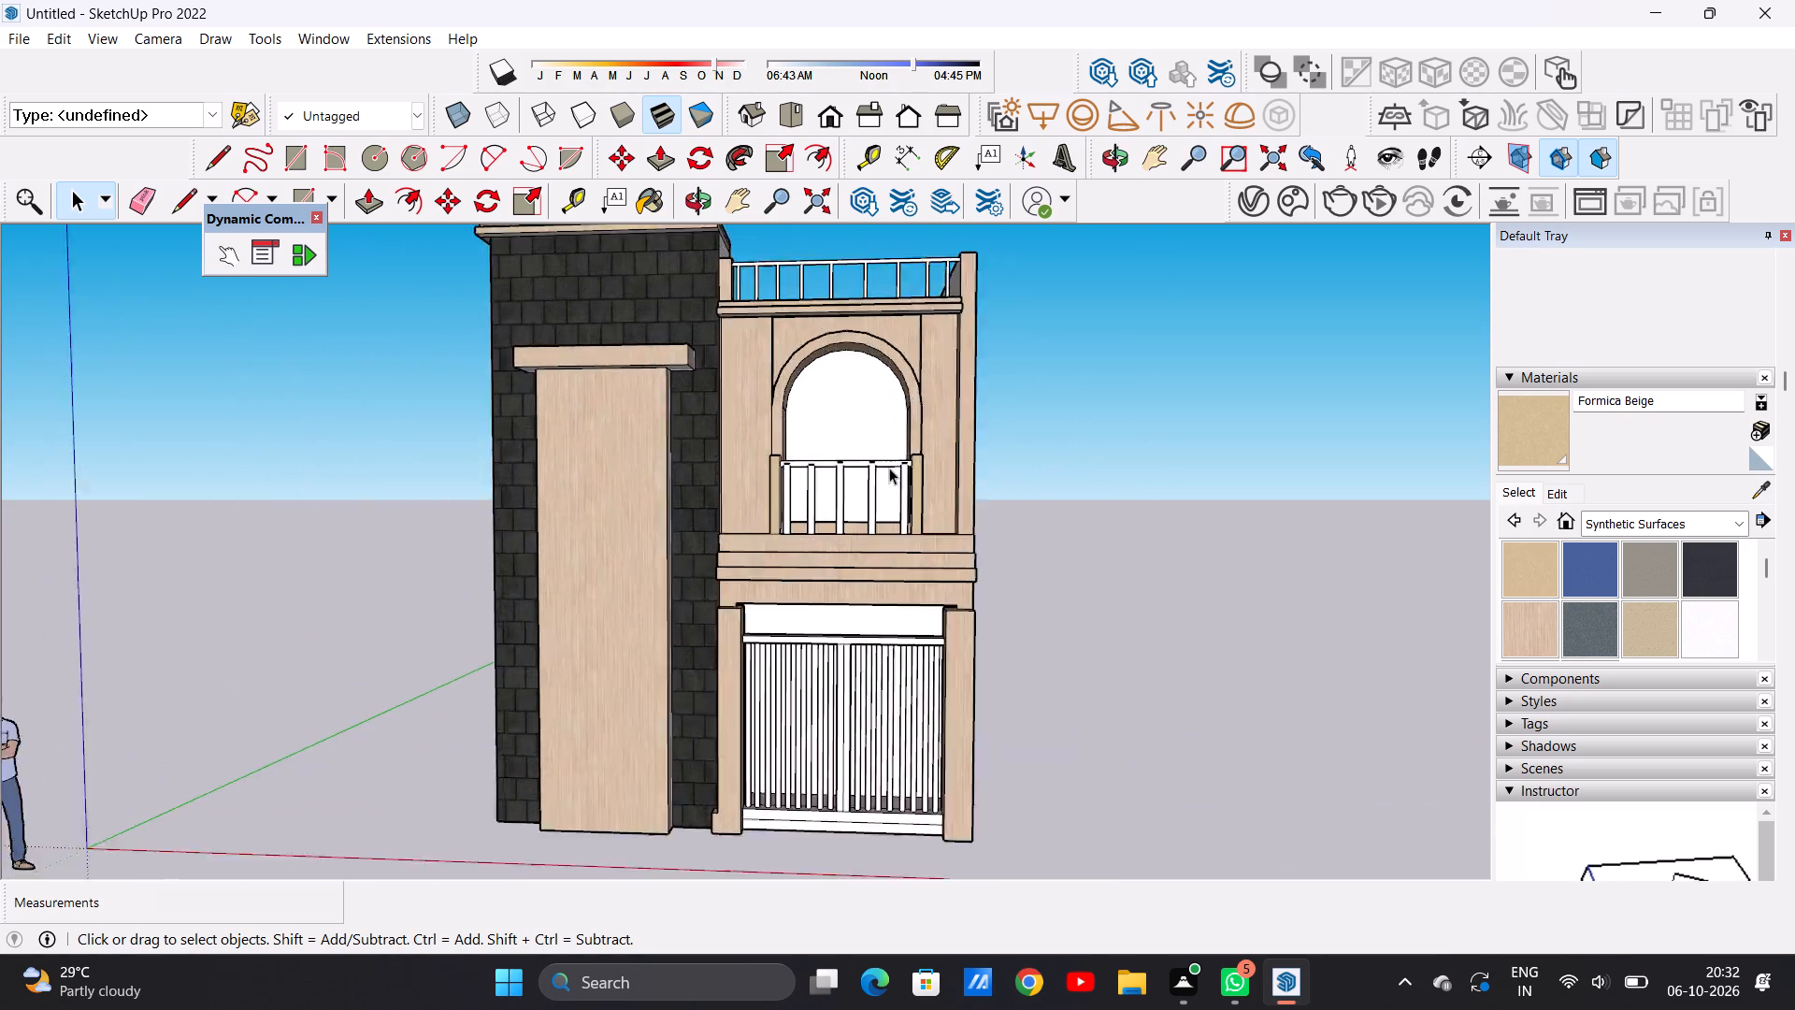
Paint the five vertical balusters of the arched balcony railing with Formica Laminate Dark.
{"action": "scroll", "coordinate": [889, 468], "scroll_direction": "up", "scroll_amount": 11}
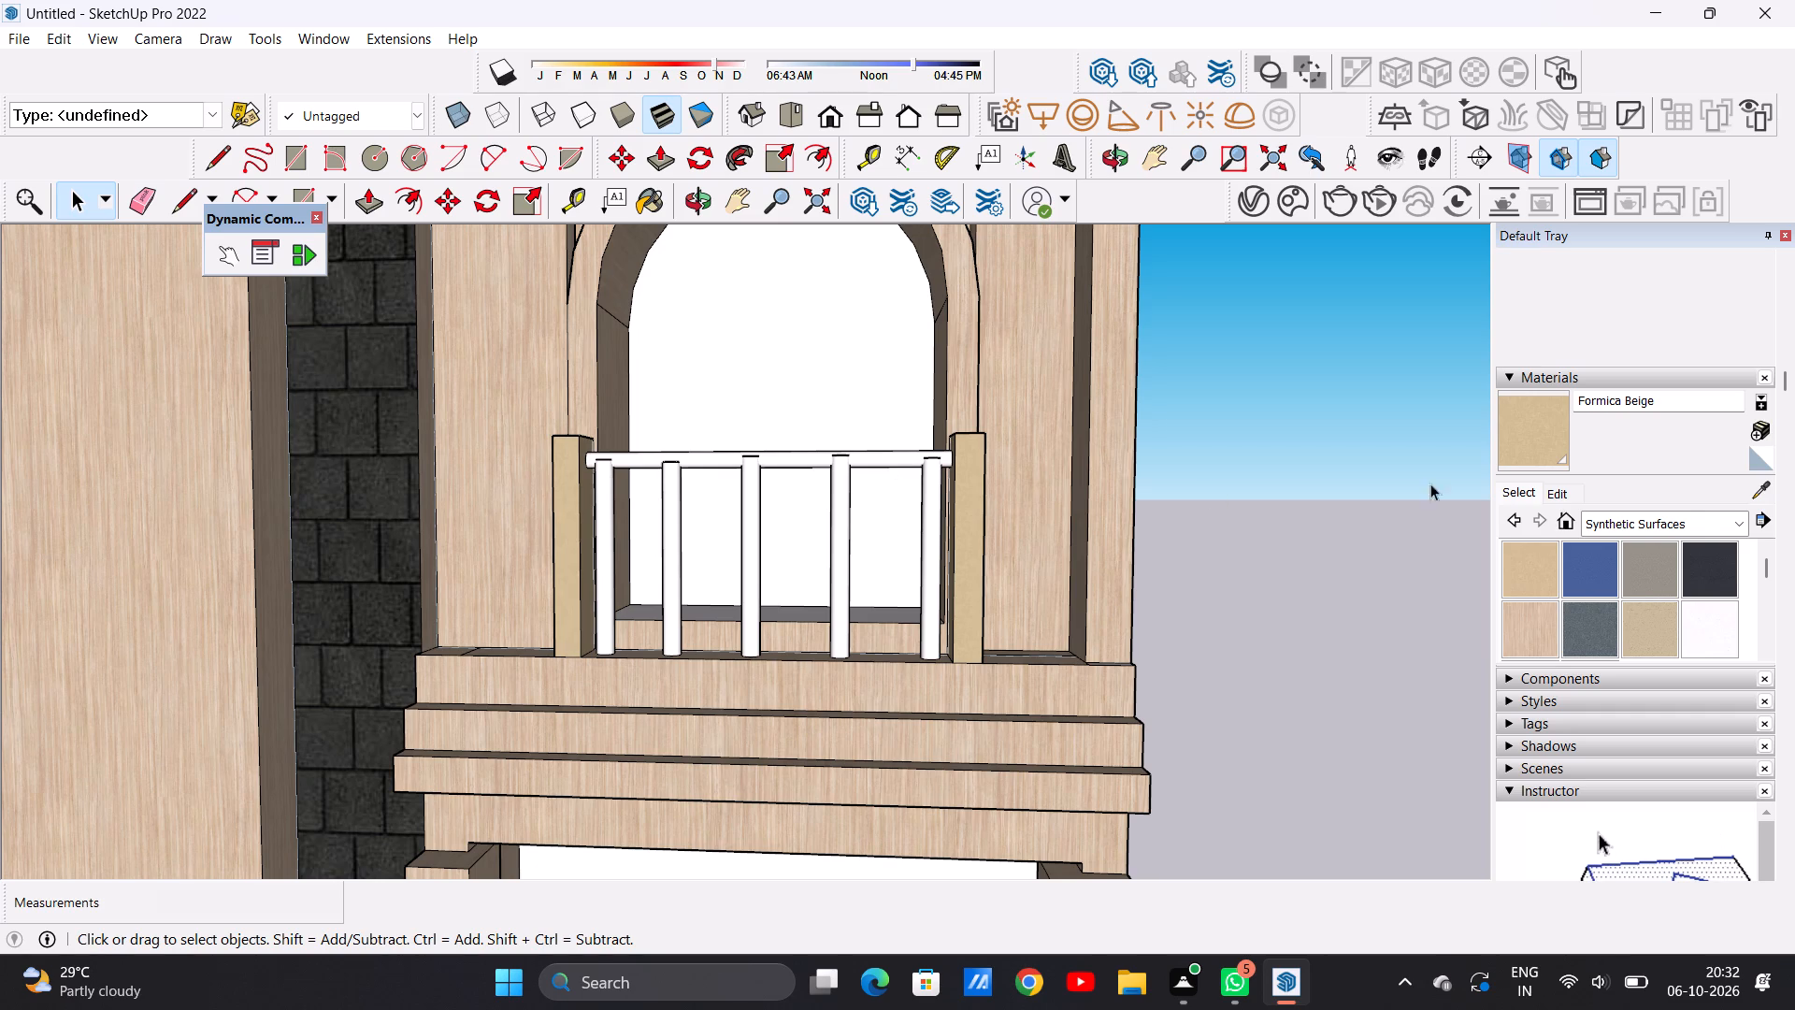
{"action": "left_click", "coordinate": [1713, 567]}
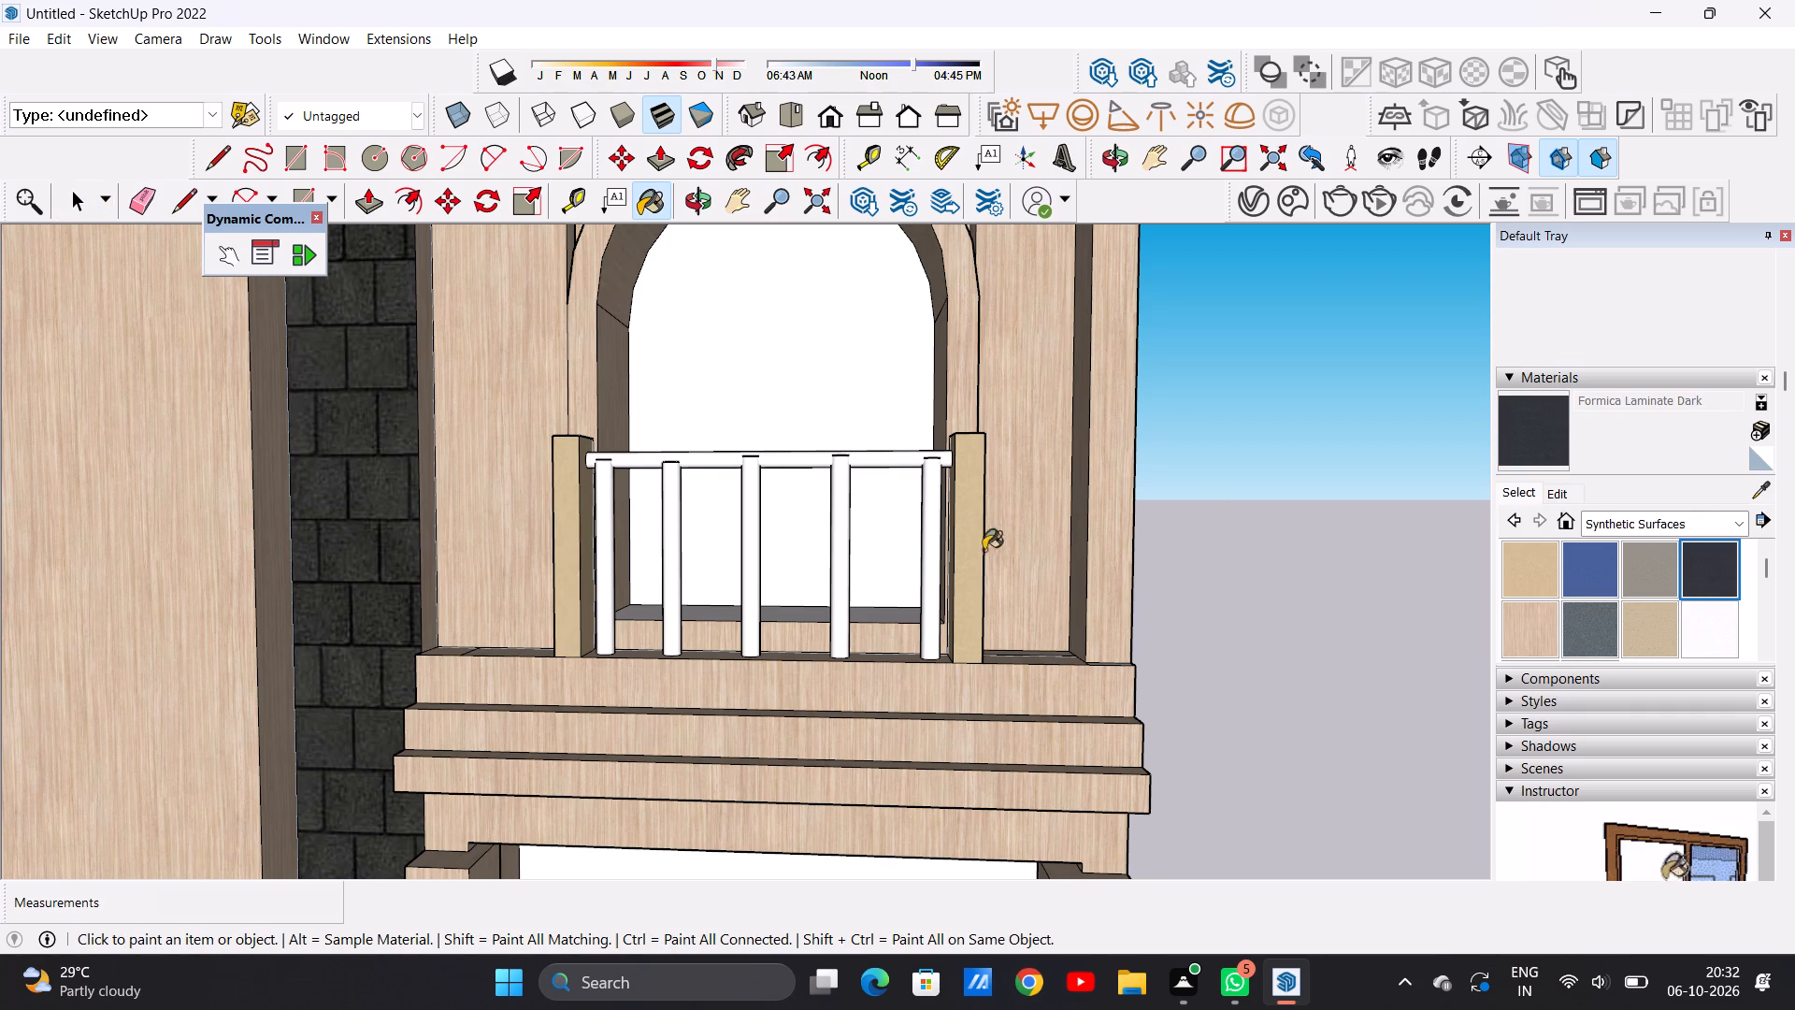
{"action": "scroll", "coordinate": [943, 550], "scroll_direction": "up", "scroll_amount": 9}
{"action": "left_click", "coordinate": [922, 524]}
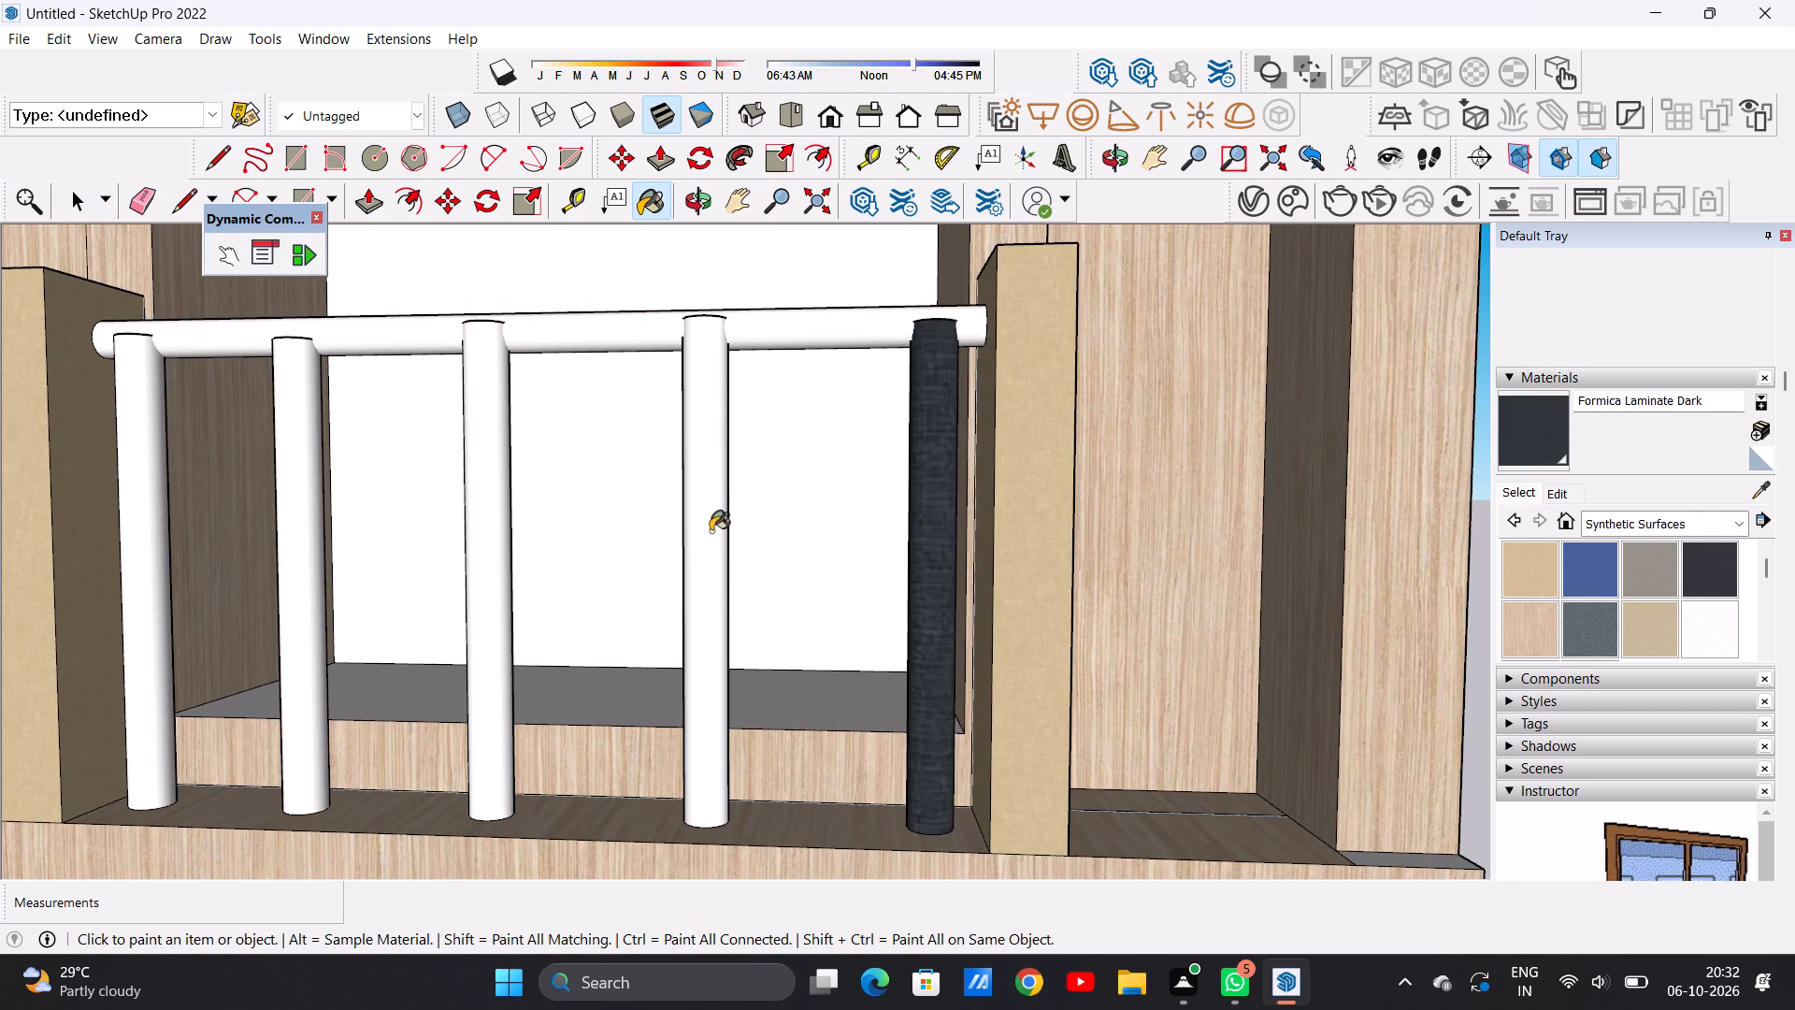
{"action": "left_click", "coordinate": [711, 531]}
{"action": "left_click", "coordinate": [487, 557]}
{"action": "scroll", "coordinate": [733, 557], "scroll_direction": "down", "scroll_amount": 12}
{"action": "scroll", "coordinate": [643, 549], "scroll_direction": "up", "scroll_amount": 6}
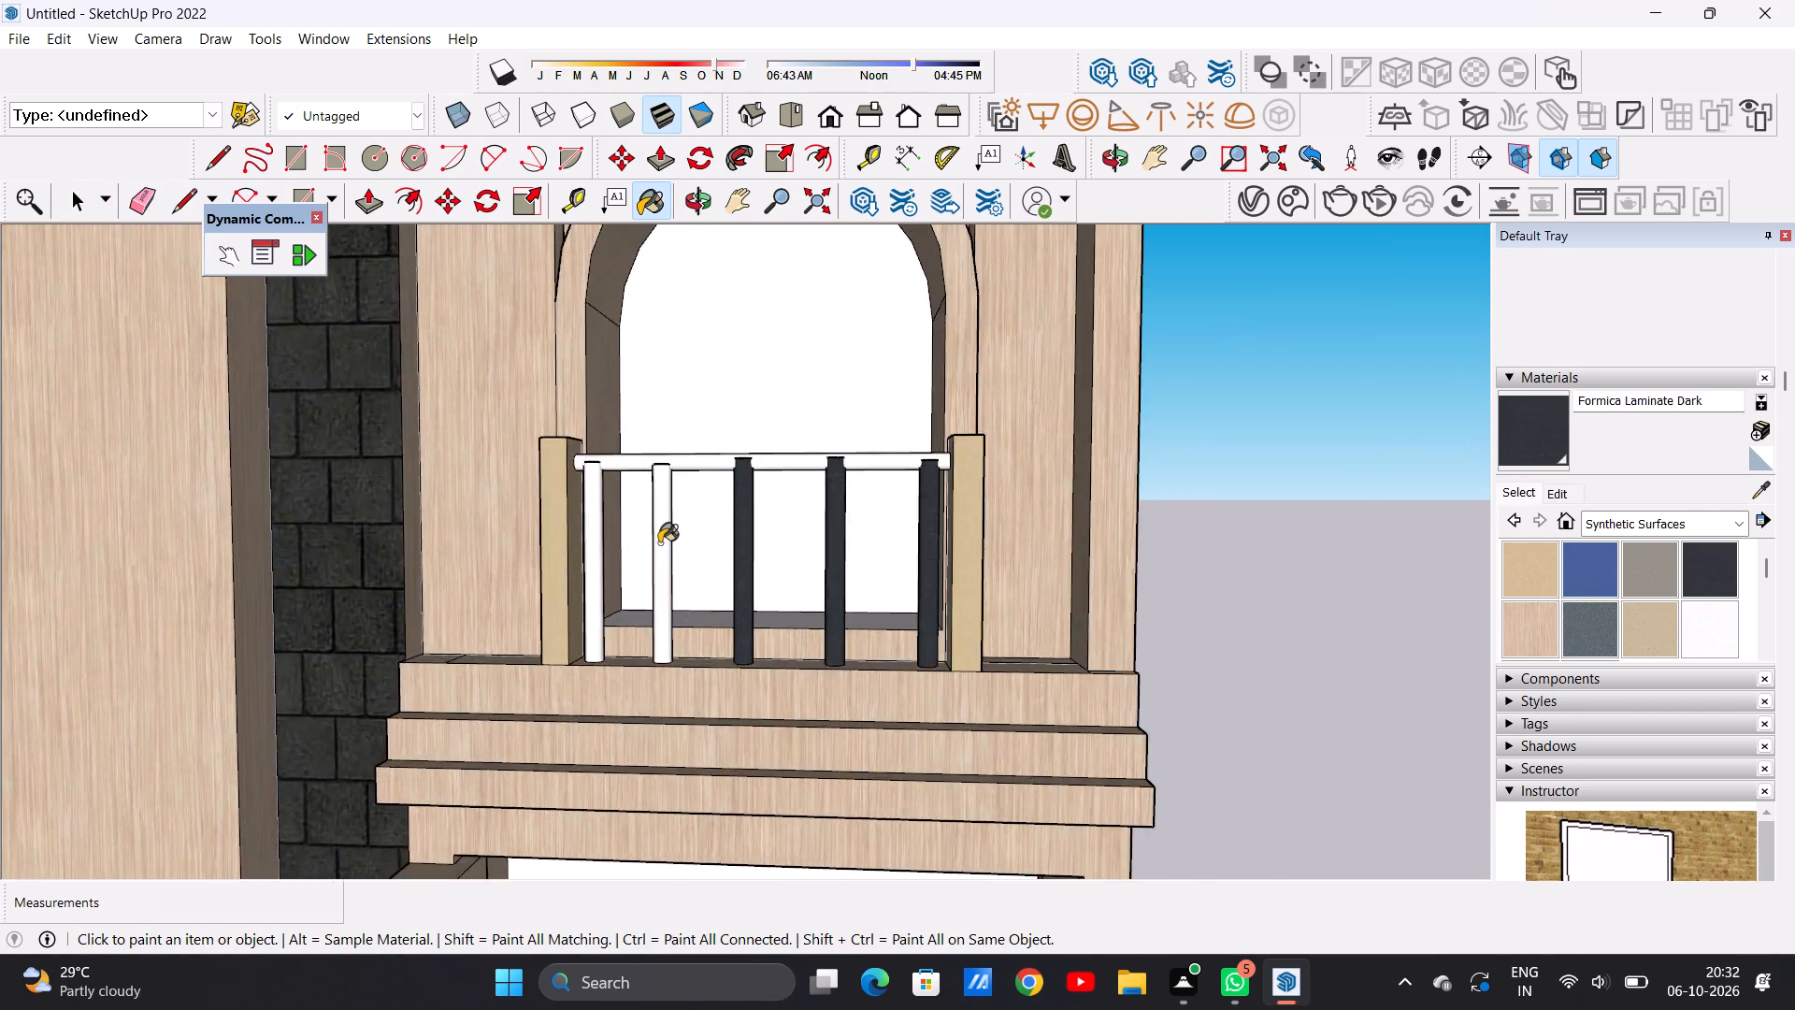
{"action": "scroll", "coordinate": [659, 543], "scroll_direction": "up", "scroll_amount": 6}
{"action": "left_click", "coordinate": [660, 541]}
{"action": "left_click", "coordinate": [504, 556]}
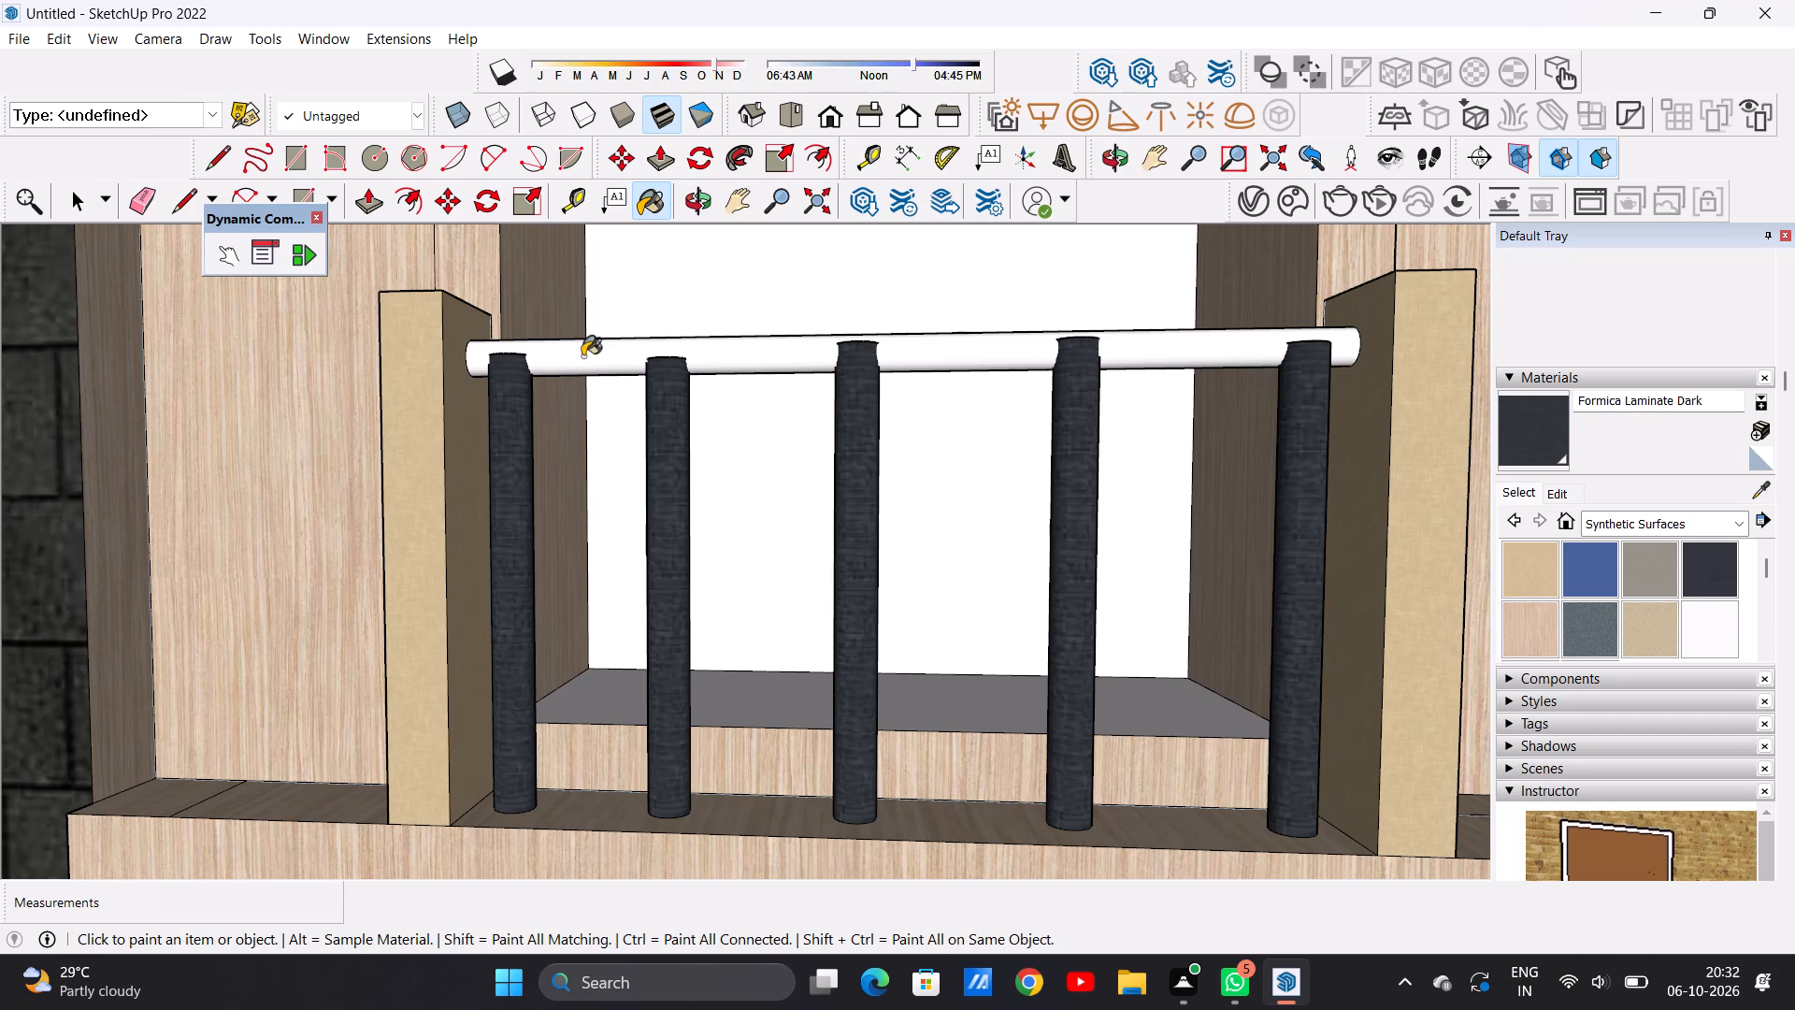
Paint the balcony railing's horizontal handrail with Formica Laminate Dark and check the railing from the side.
{"action": "left_click", "coordinate": [574, 362]}
{"action": "scroll", "coordinate": [560, 507], "scroll_direction": "down", "scroll_amount": 11}
{"action": "middle_click_drag", "start_coordinate": [766, 485], "coordinate": [334, 556]}
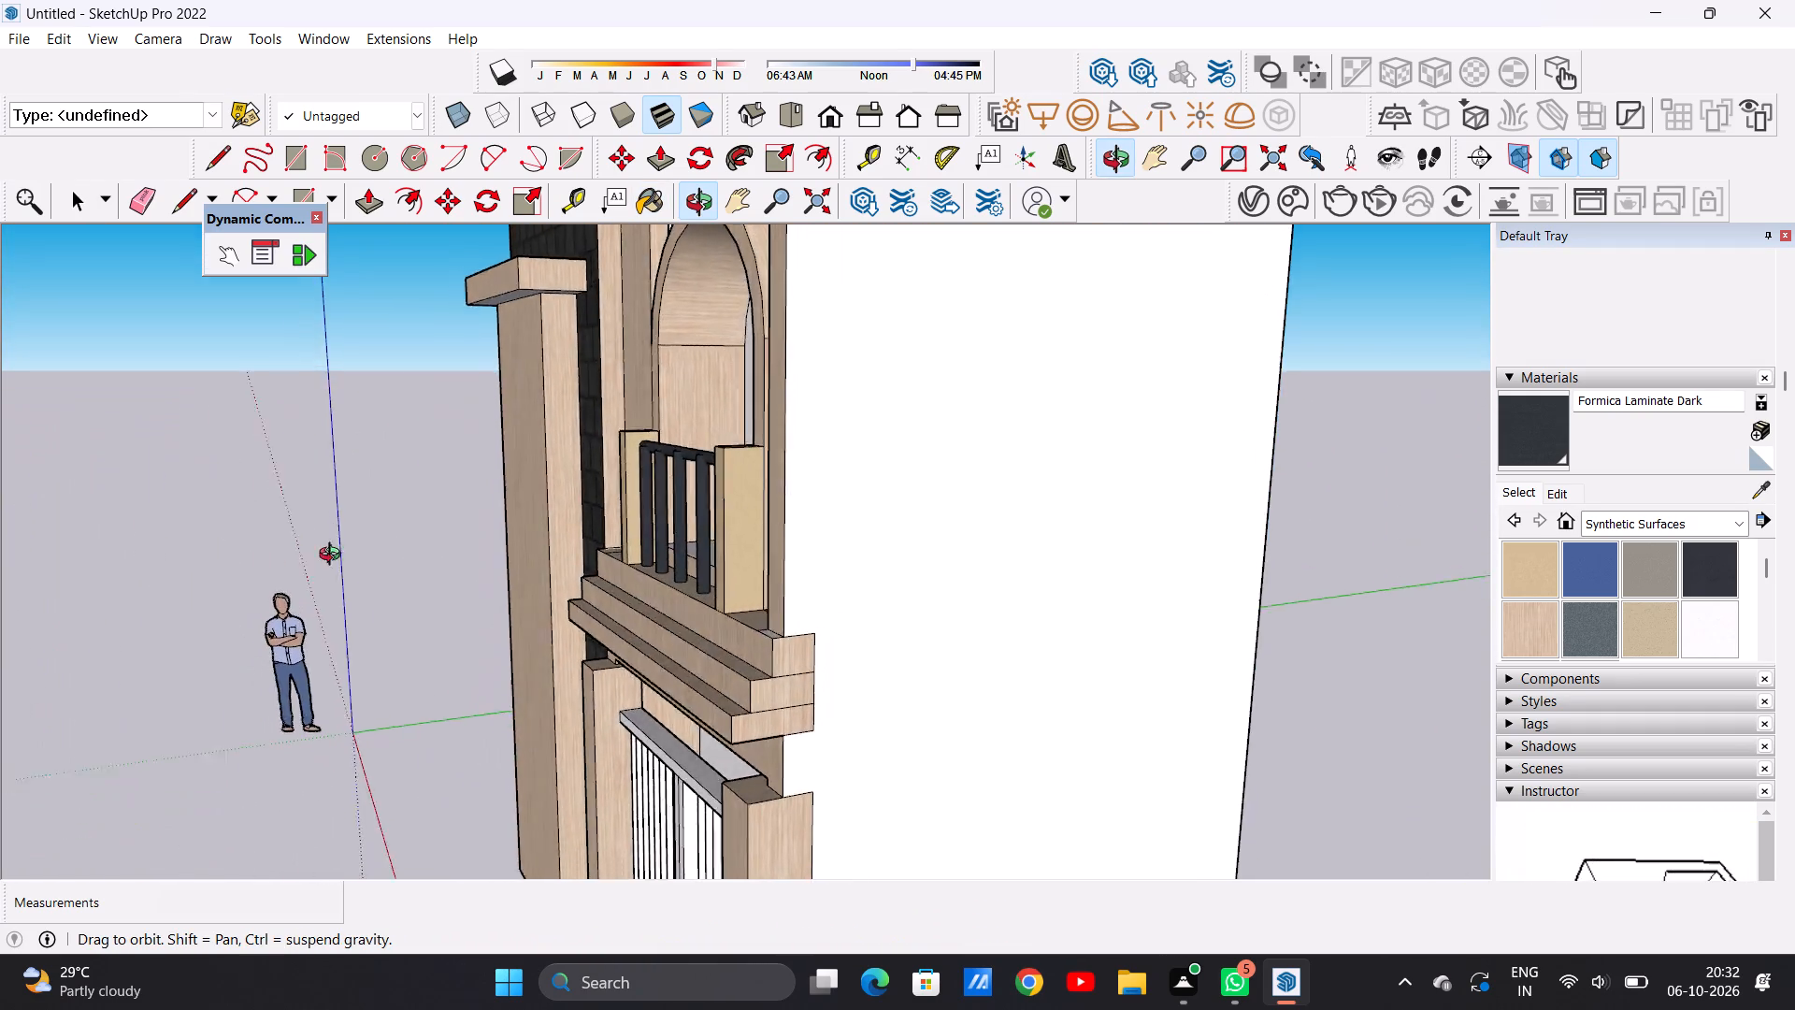
{"action": "middle_click_drag", "start_coordinate": [334, 556], "coordinate": [803, 507]}
{"action": "scroll", "coordinate": [725, 570], "scroll_direction": "down", "scroll_amount": 16}
{"action": "scroll", "coordinate": [744, 566], "scroll_direction": "up", "scroll_amount": 9}
{"action": "key", "text": "space"}
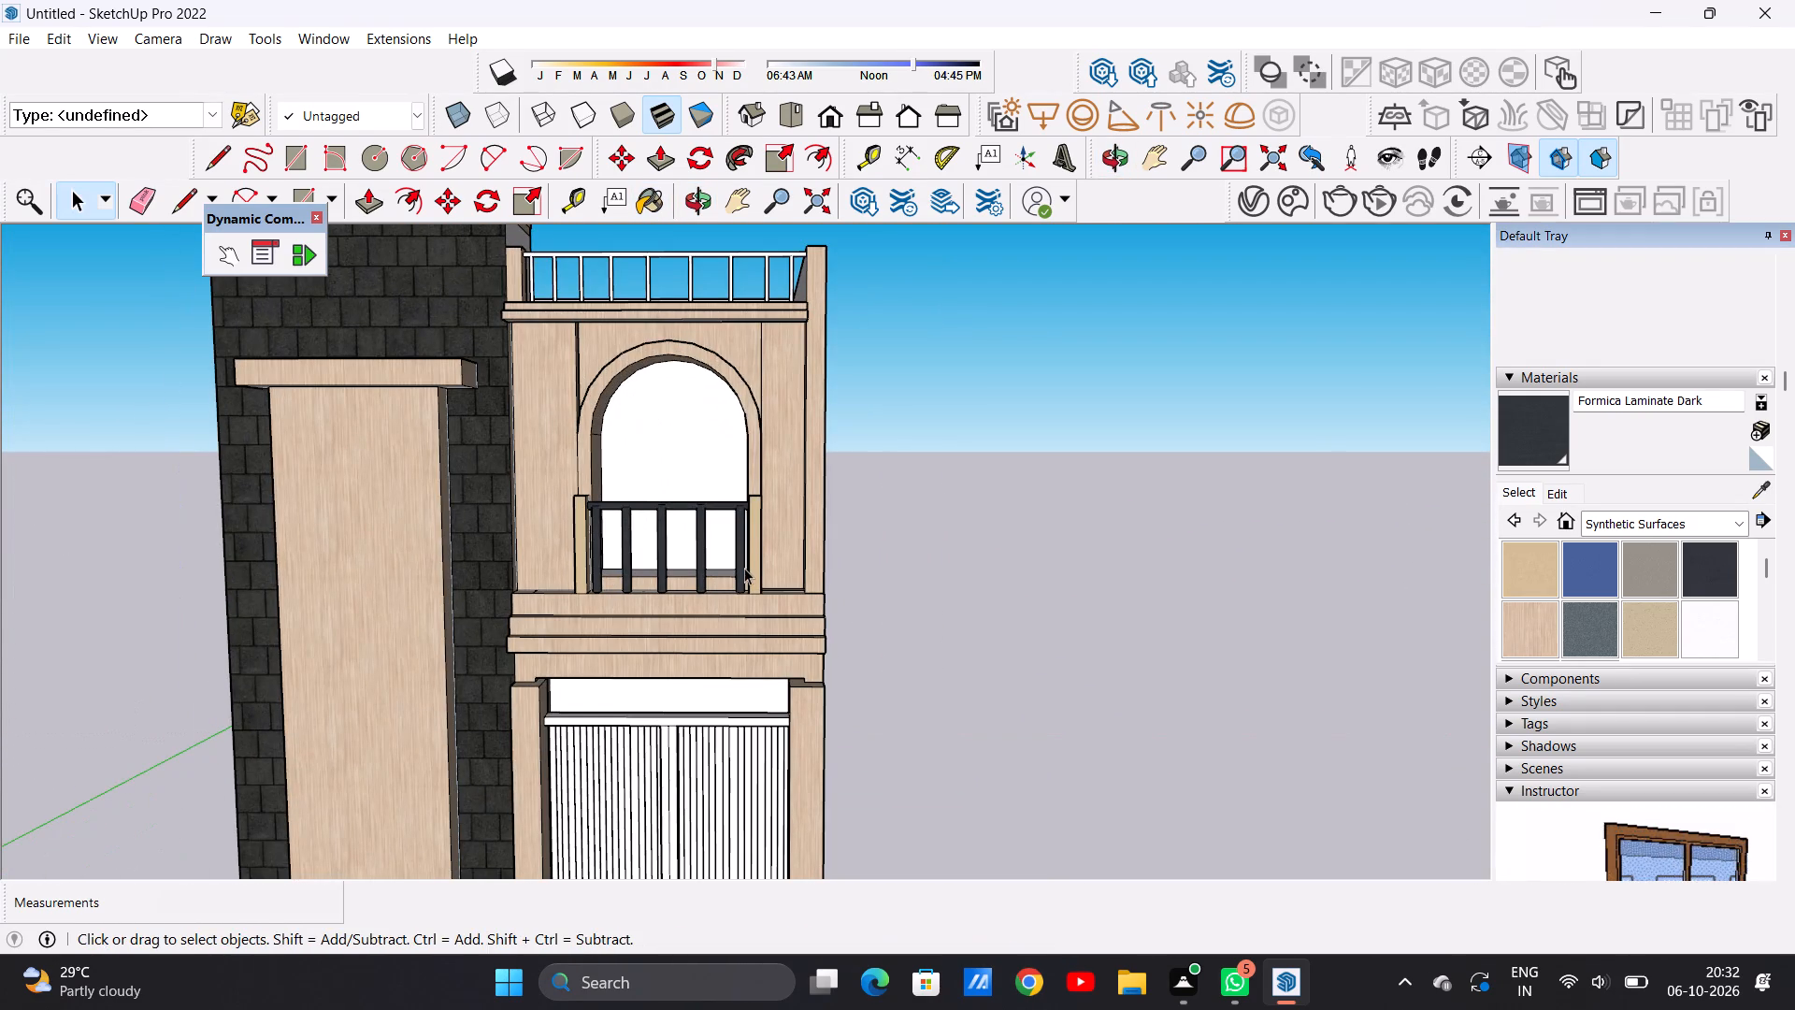
Fill the arched opening behind the balcony railing with Translucent Glass Blue from the Glass and Mirrors collection.
{"action": "scroll", "coordinate": [699, 525], "scroll_direction": "down", "scroll_amount": 6}
{"action": "scroll", "coordinate": [711, 497], "scroll_direction": "up", "scroll_amount": 8}
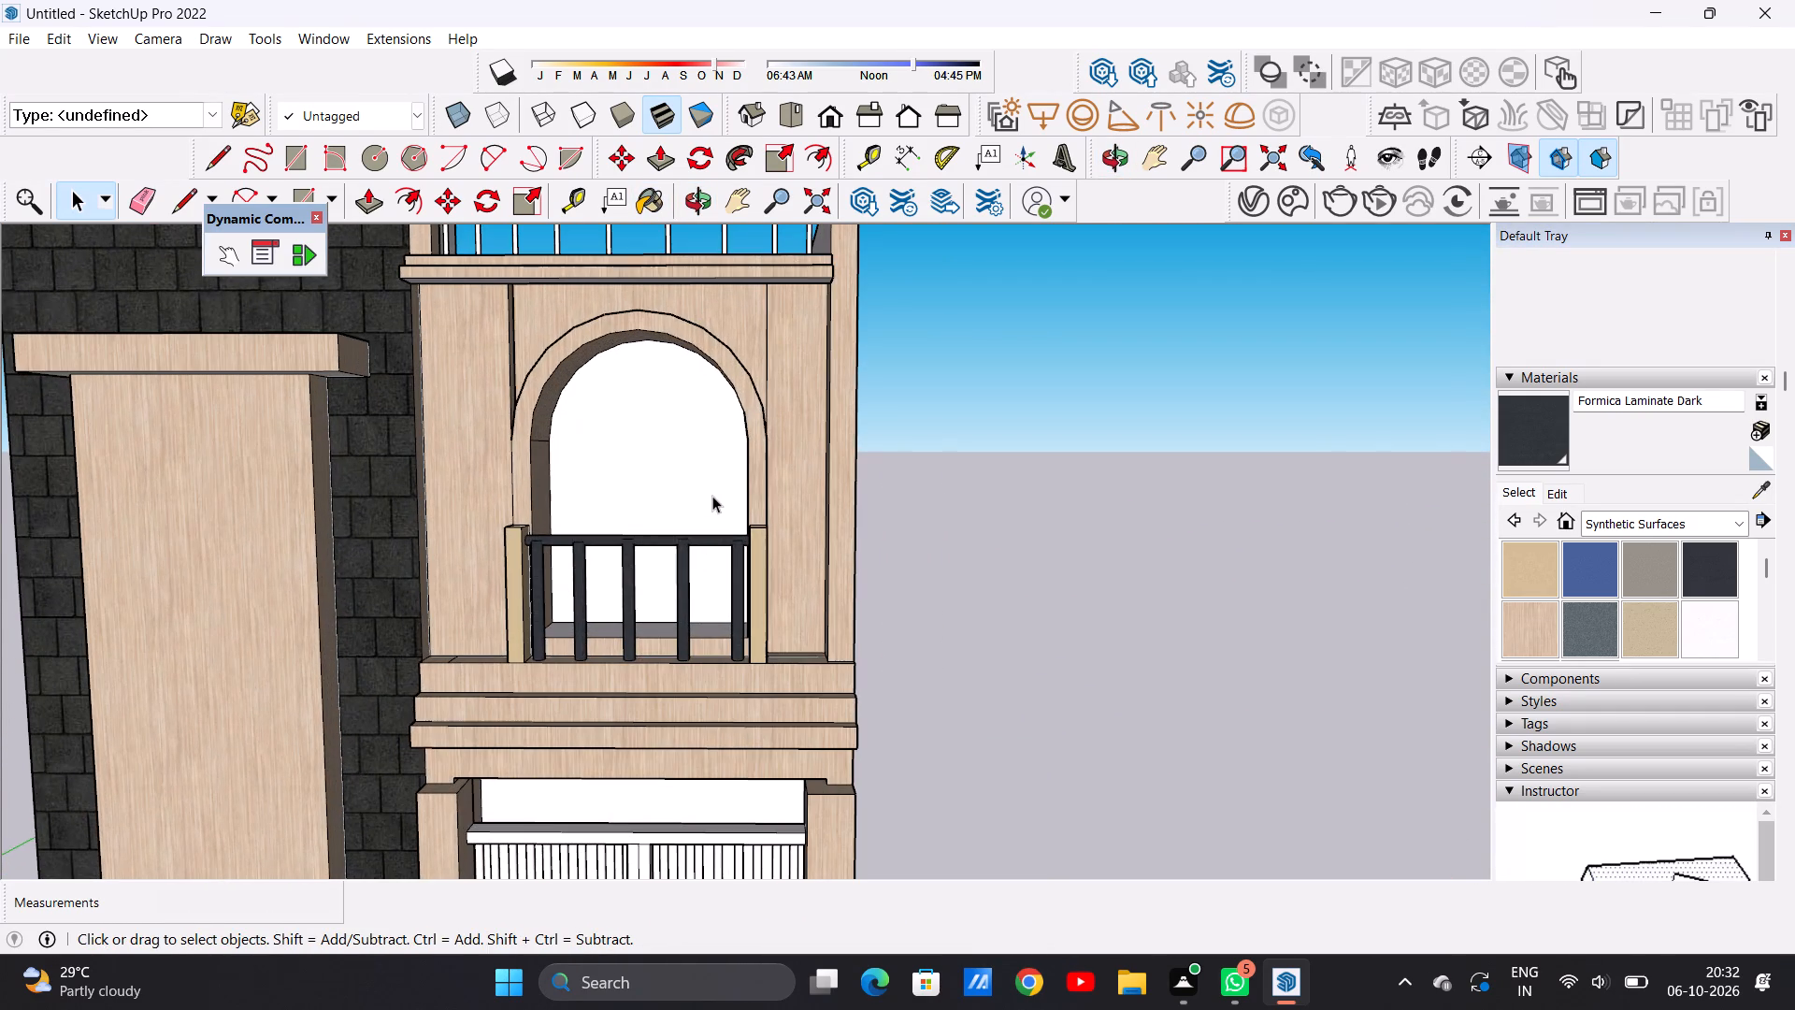
{"action": "left_click", "coordinate": [1734, 521]}
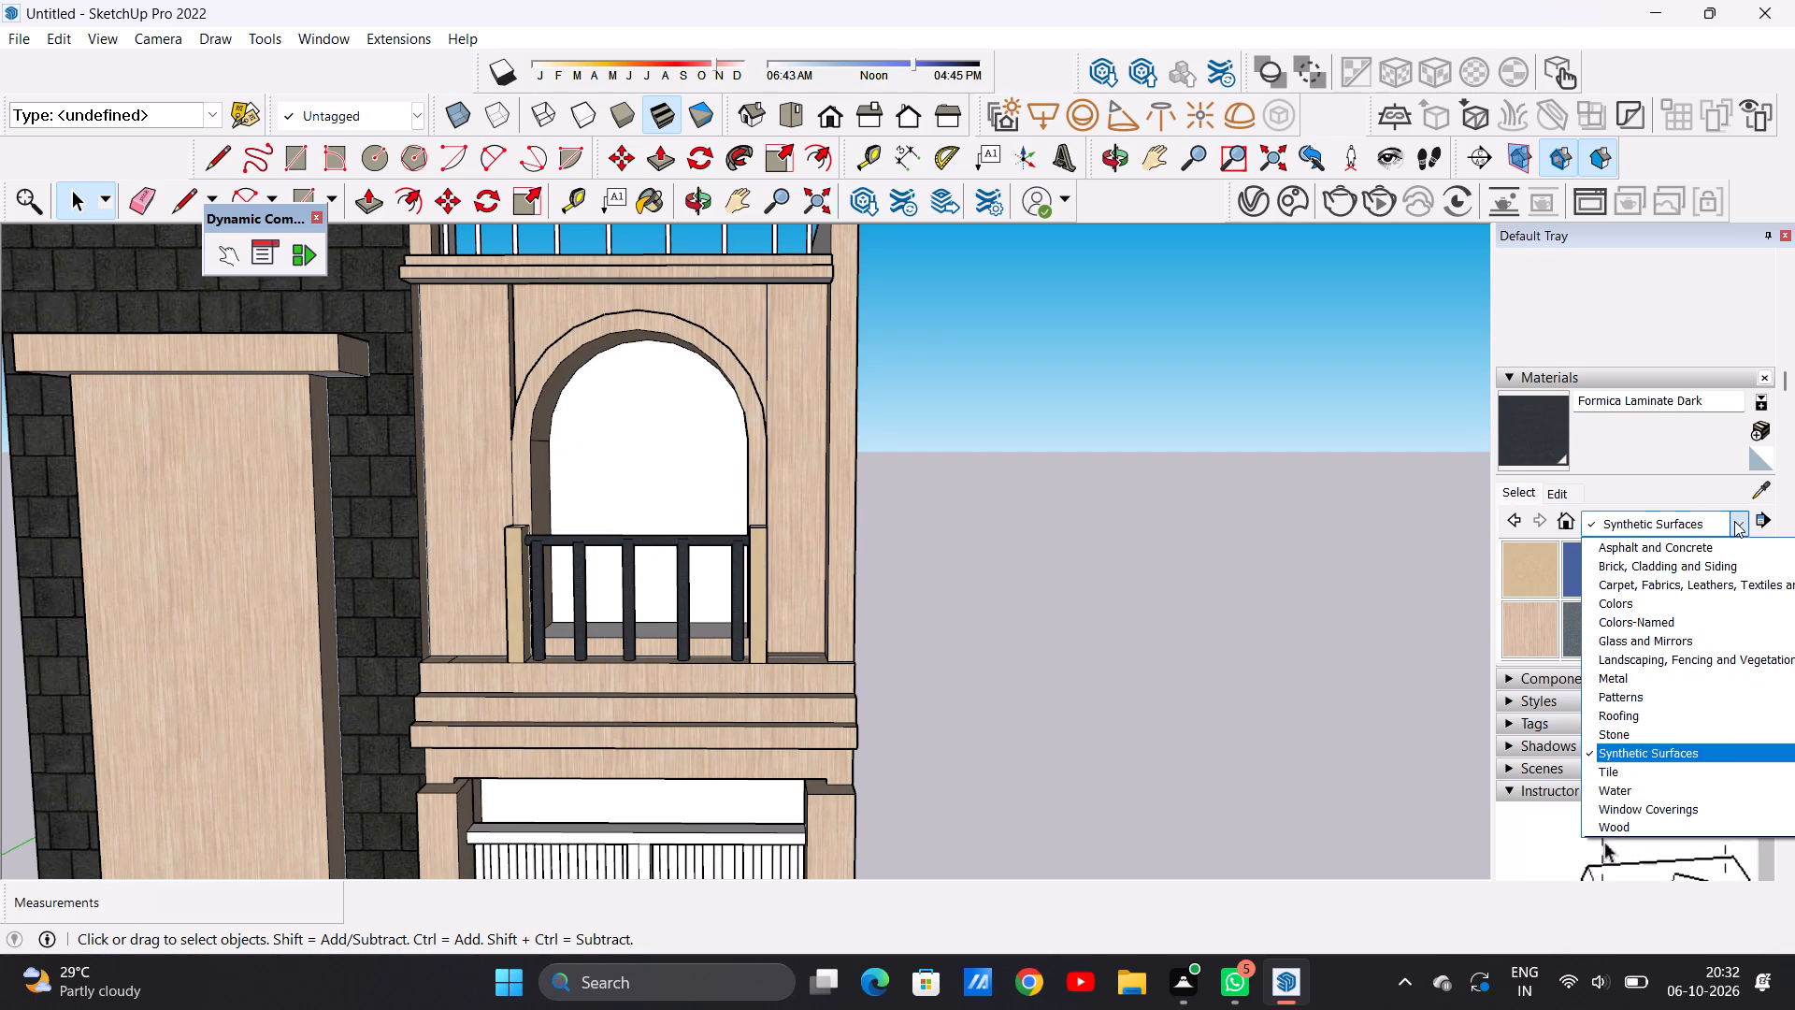
{"action": "left_click", "coordinate": [1662, 639]}
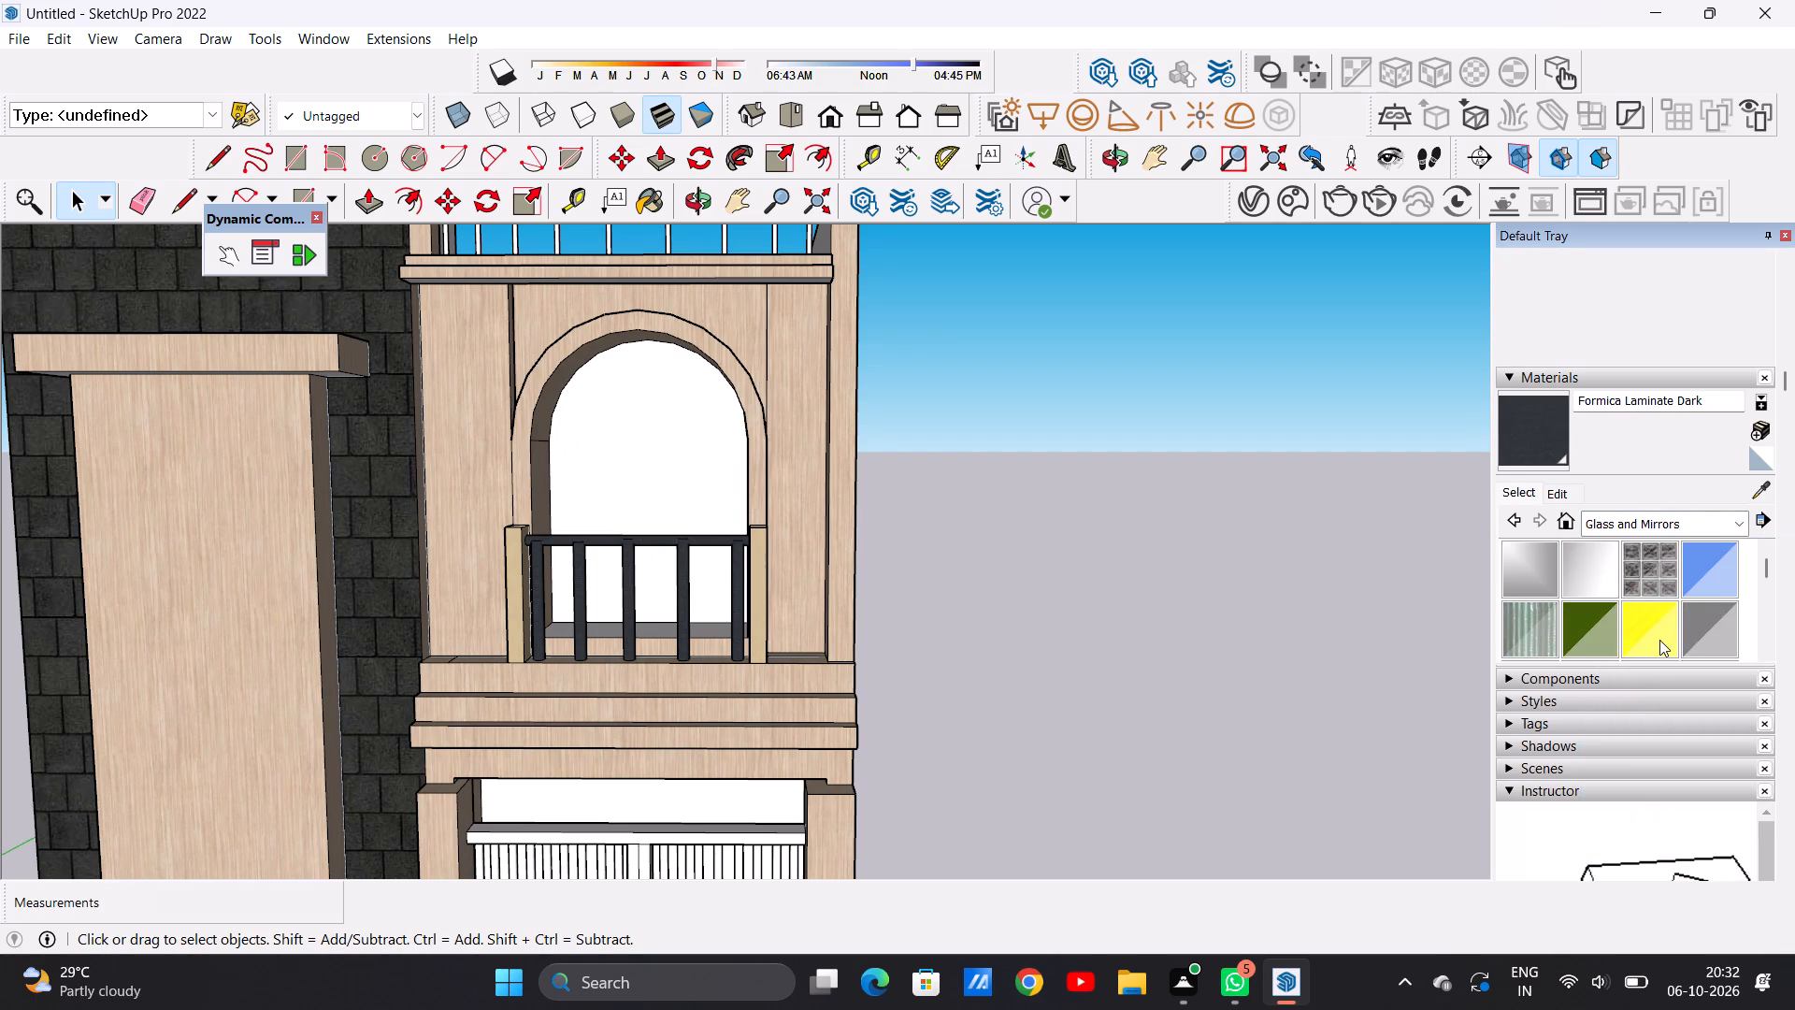
{"action": "left_click", "coordinate": [1711, 579]}
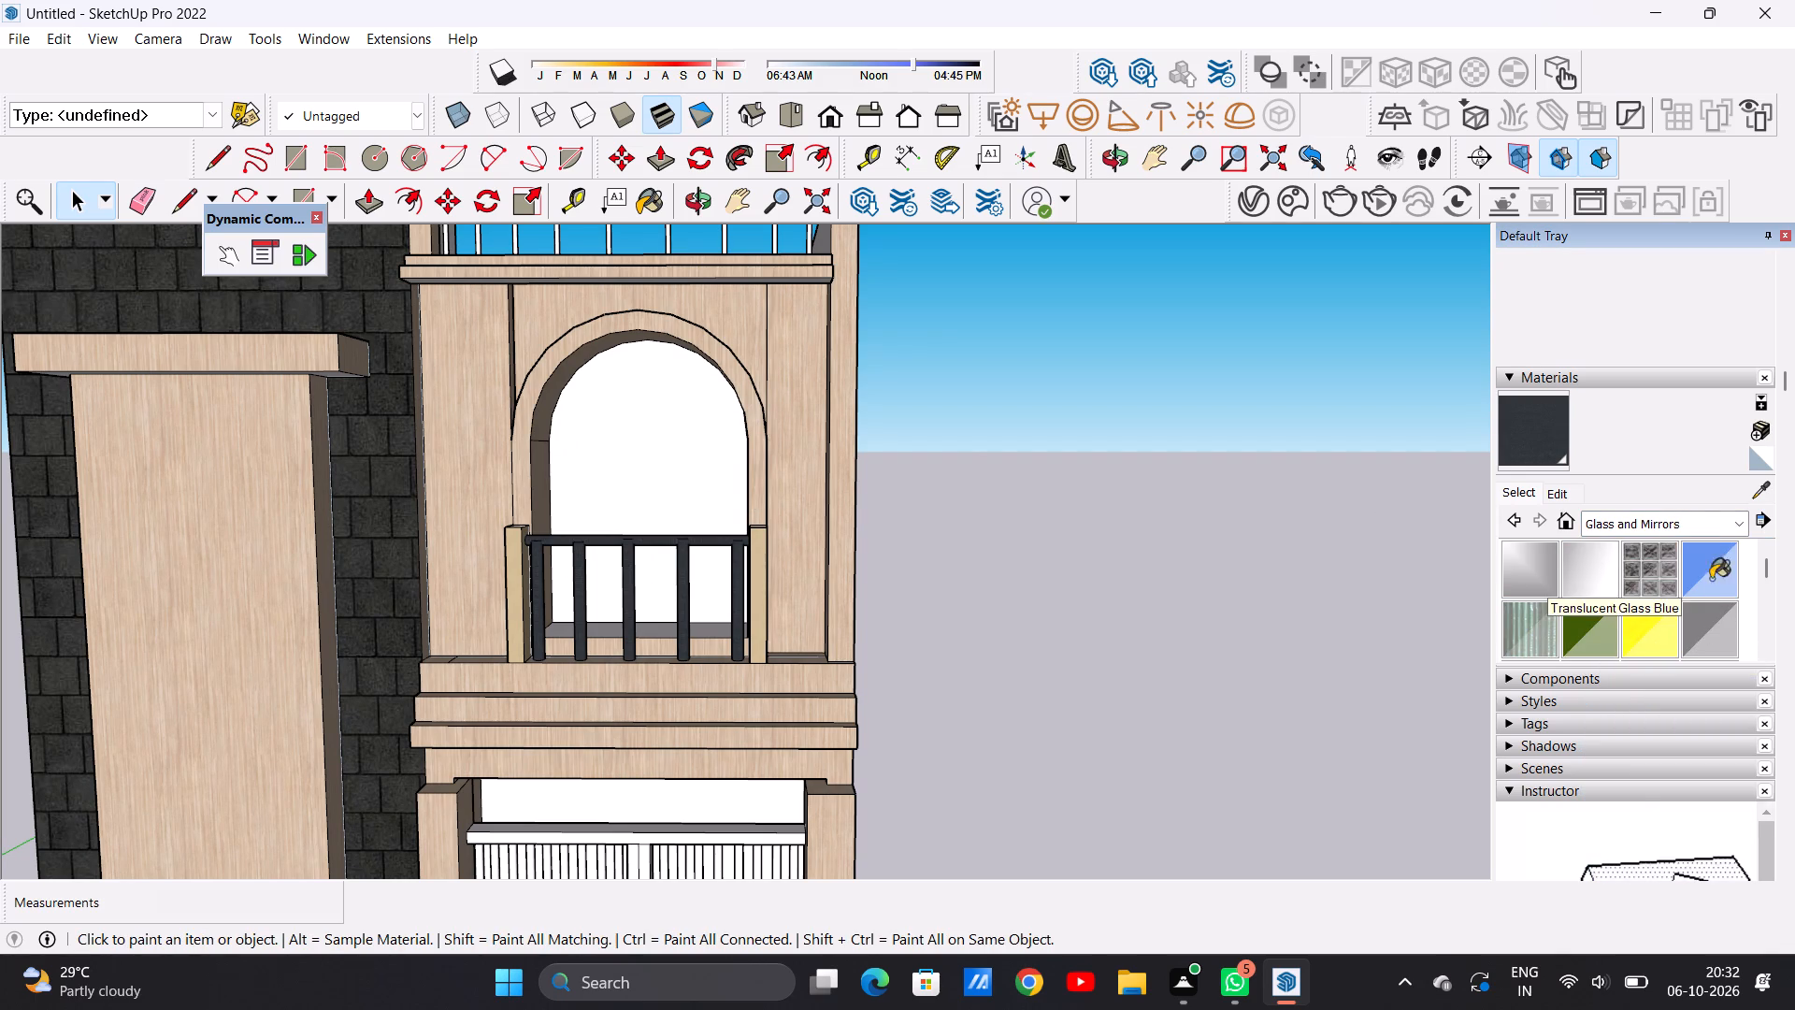
{"action": "left_click", "coordinate": [633, 466]}
{"action": "scroll", "coordinate": [676, 475], "scroll_direction": "down", "scroll_amount": 3}
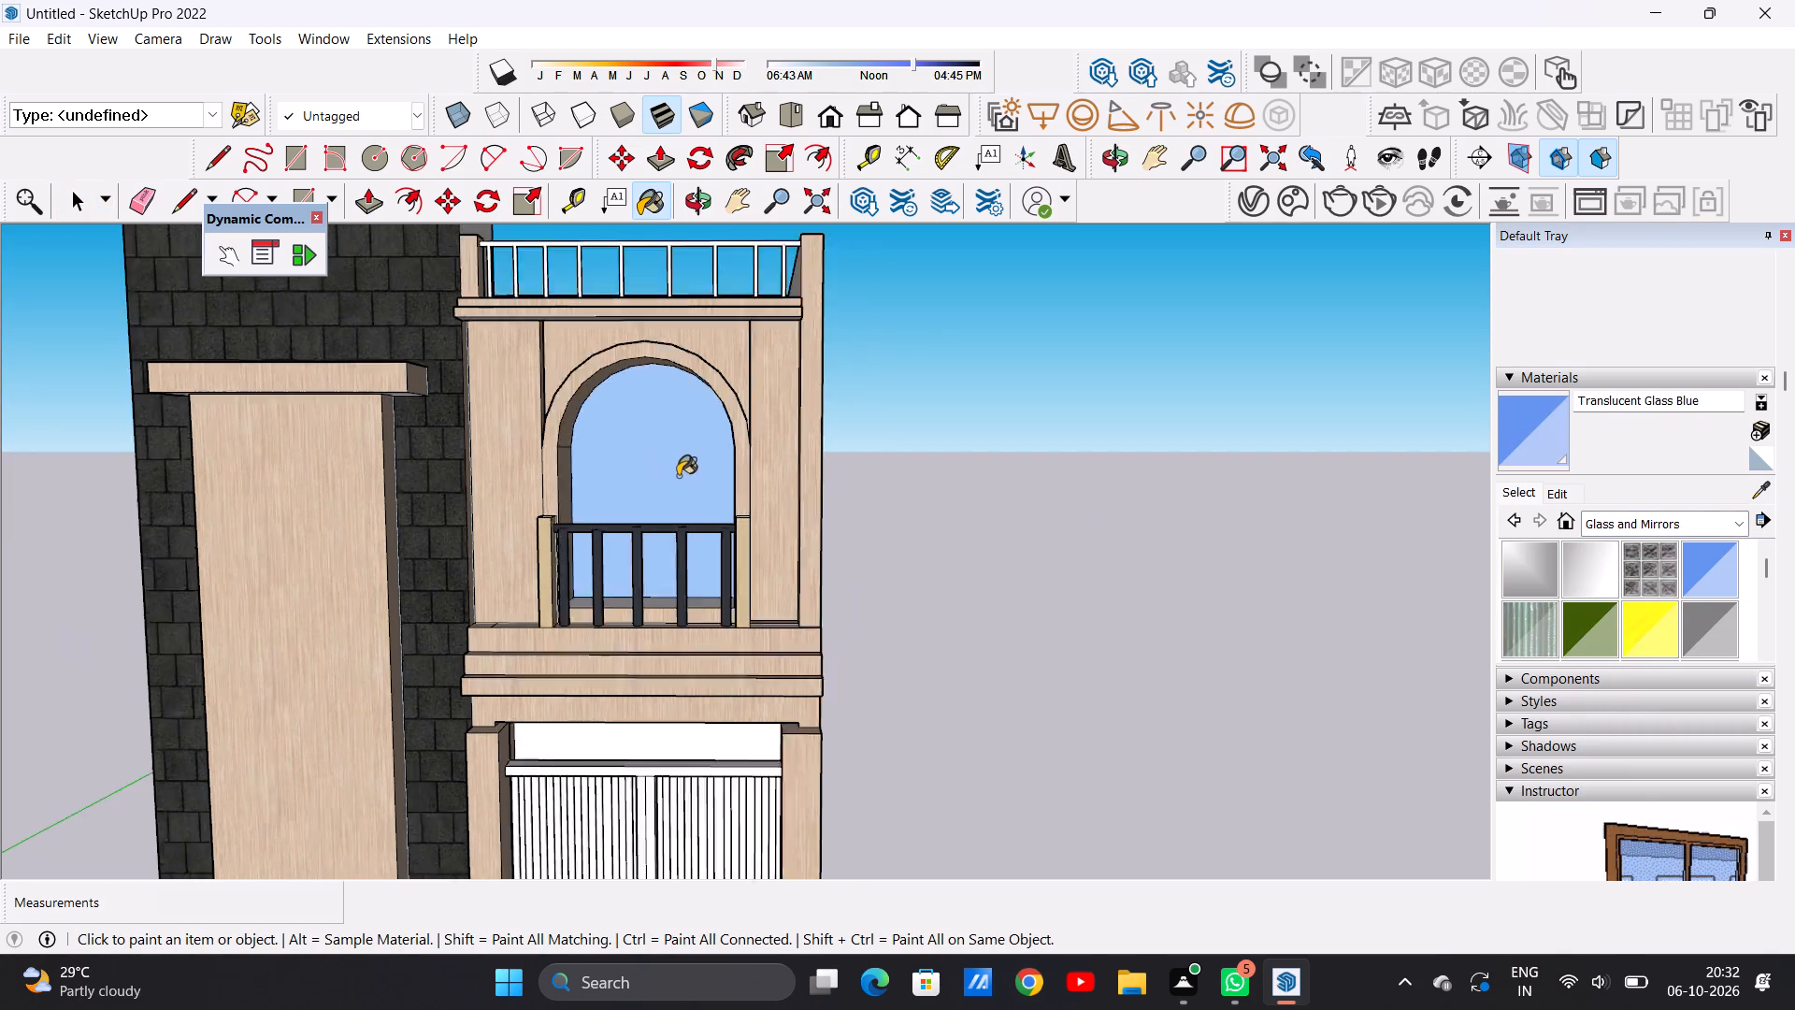
{"action": "scroll", "coordinate": [678, 476], "scroll_direction": "down", "scroll_amount": 4}
{"action": "scroll", "coordinate": [682, 480], "scroll_direction": "up", "scroll_amount": 8}
{"action": "middle_click_drag", "start_coordinate": [566, 494], "coordinate": [653, 507]}
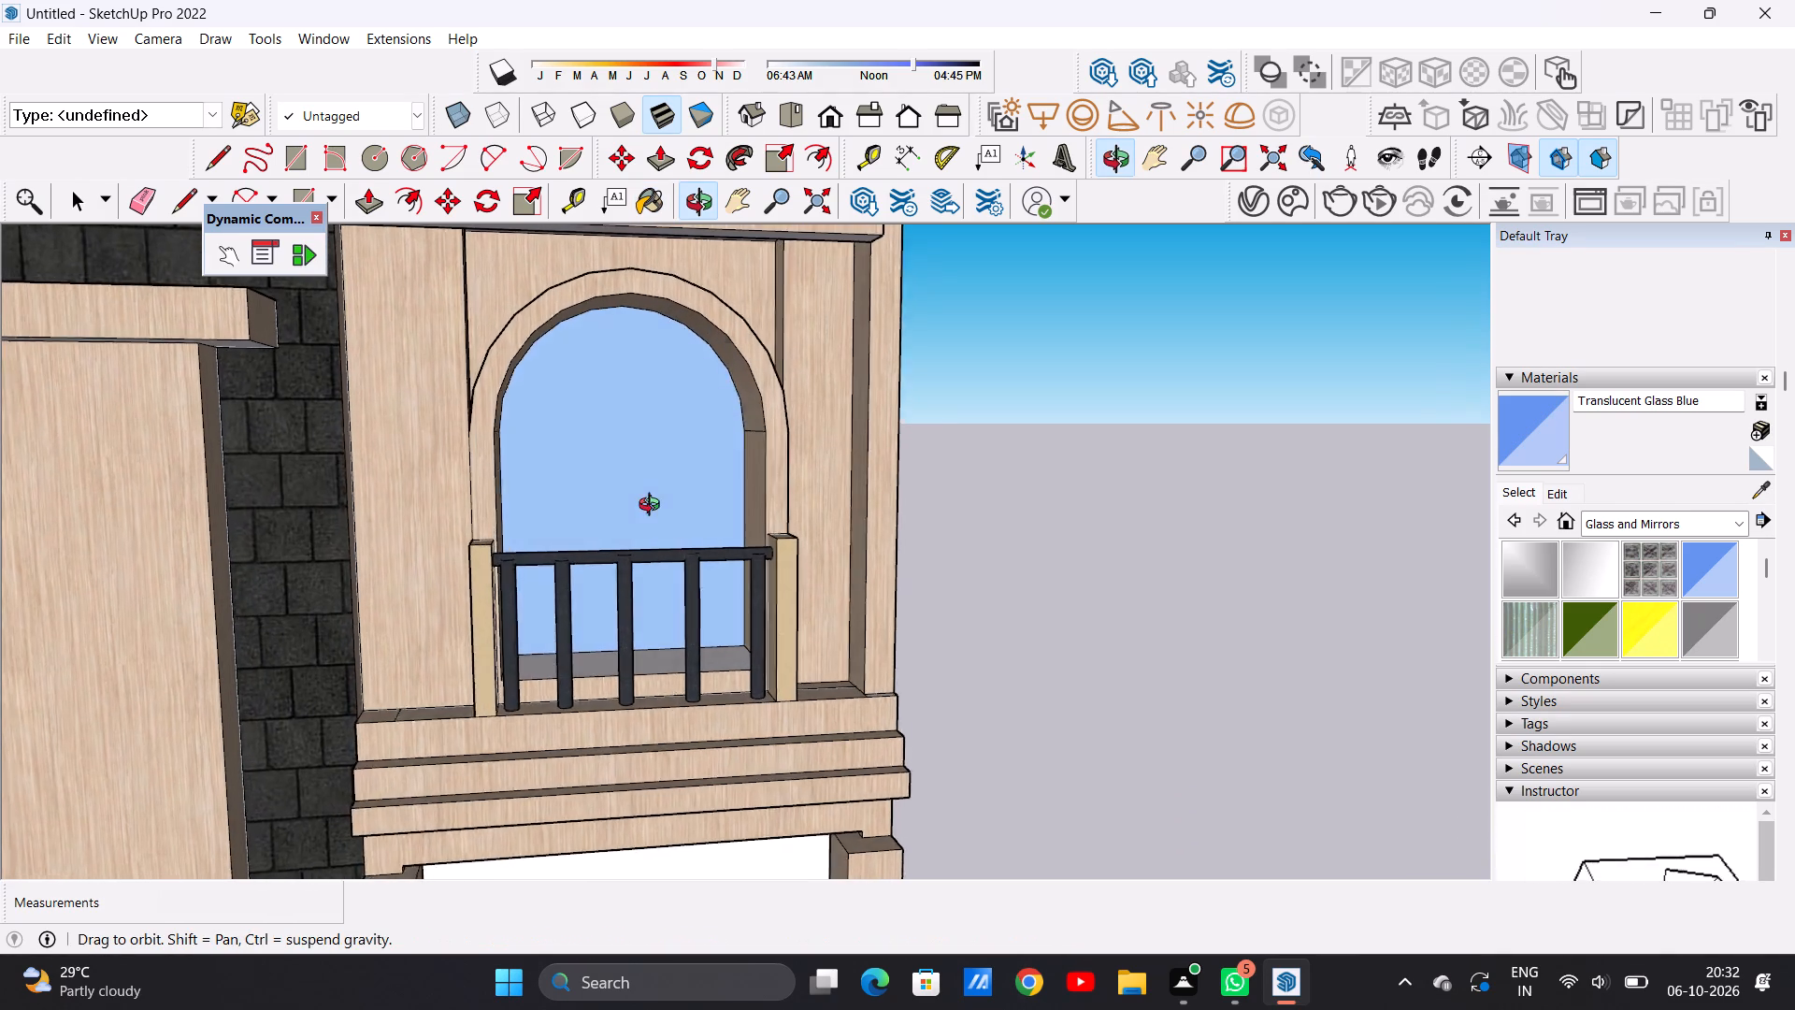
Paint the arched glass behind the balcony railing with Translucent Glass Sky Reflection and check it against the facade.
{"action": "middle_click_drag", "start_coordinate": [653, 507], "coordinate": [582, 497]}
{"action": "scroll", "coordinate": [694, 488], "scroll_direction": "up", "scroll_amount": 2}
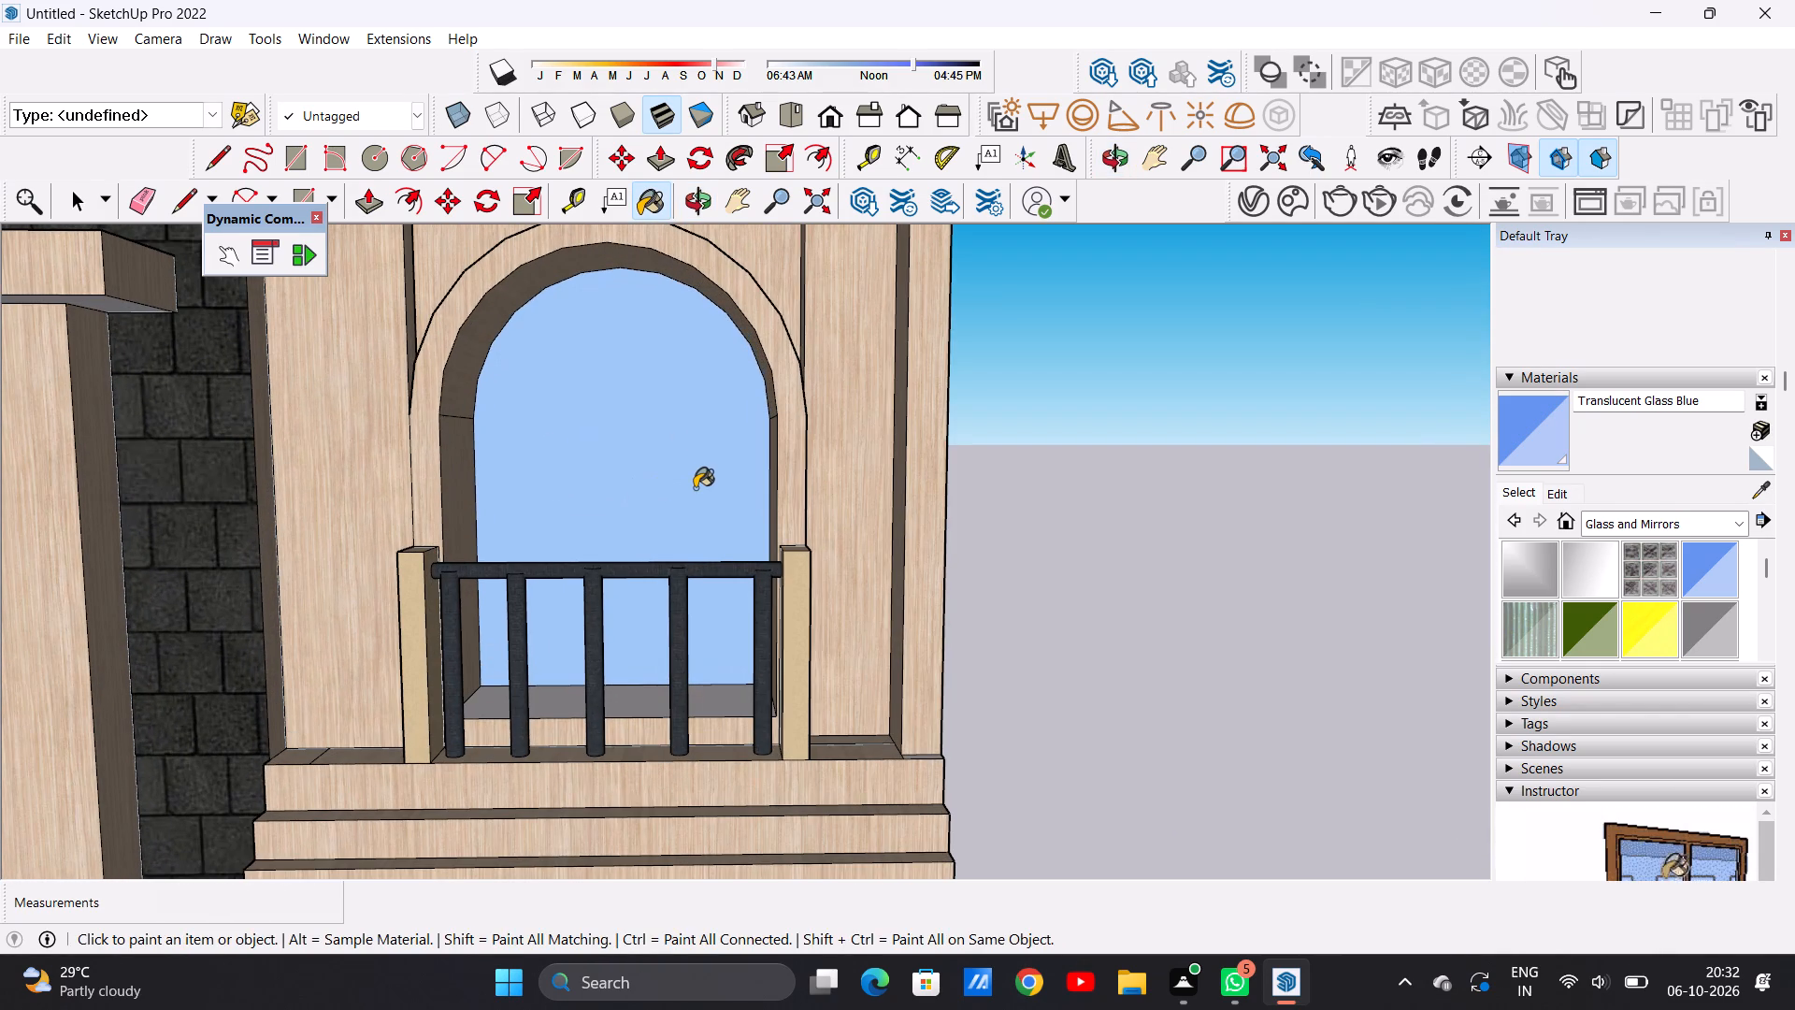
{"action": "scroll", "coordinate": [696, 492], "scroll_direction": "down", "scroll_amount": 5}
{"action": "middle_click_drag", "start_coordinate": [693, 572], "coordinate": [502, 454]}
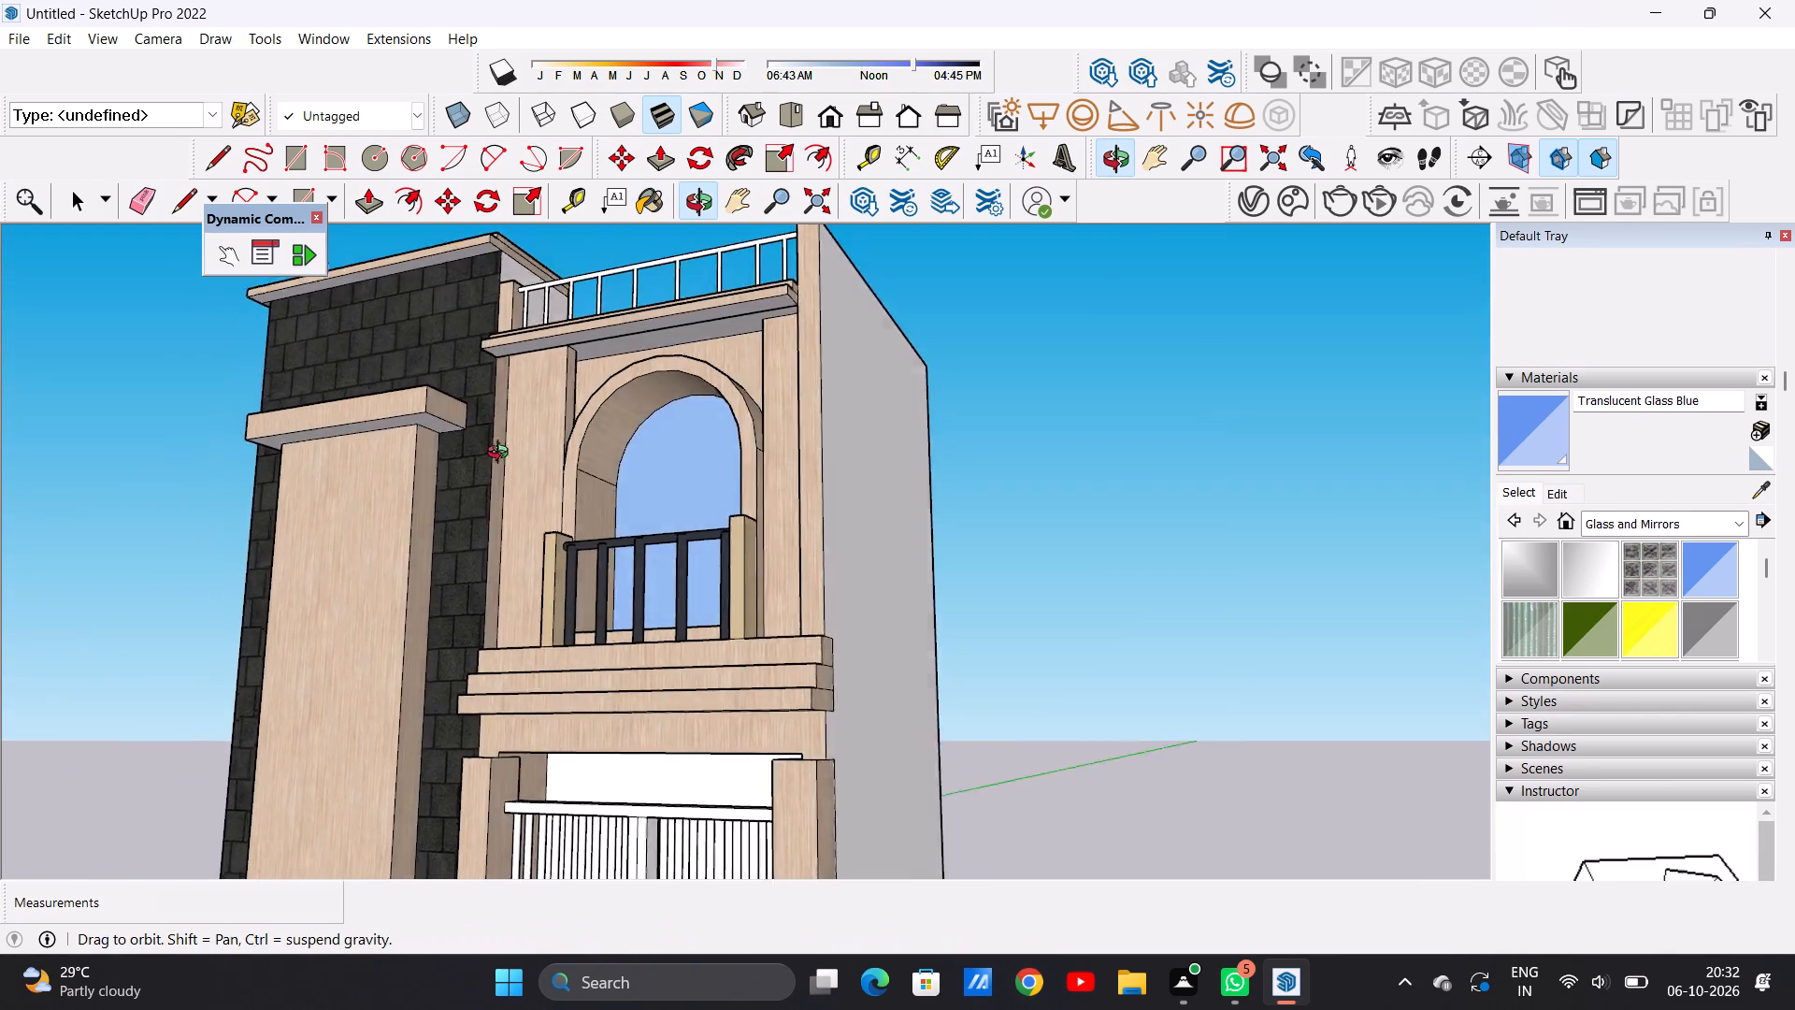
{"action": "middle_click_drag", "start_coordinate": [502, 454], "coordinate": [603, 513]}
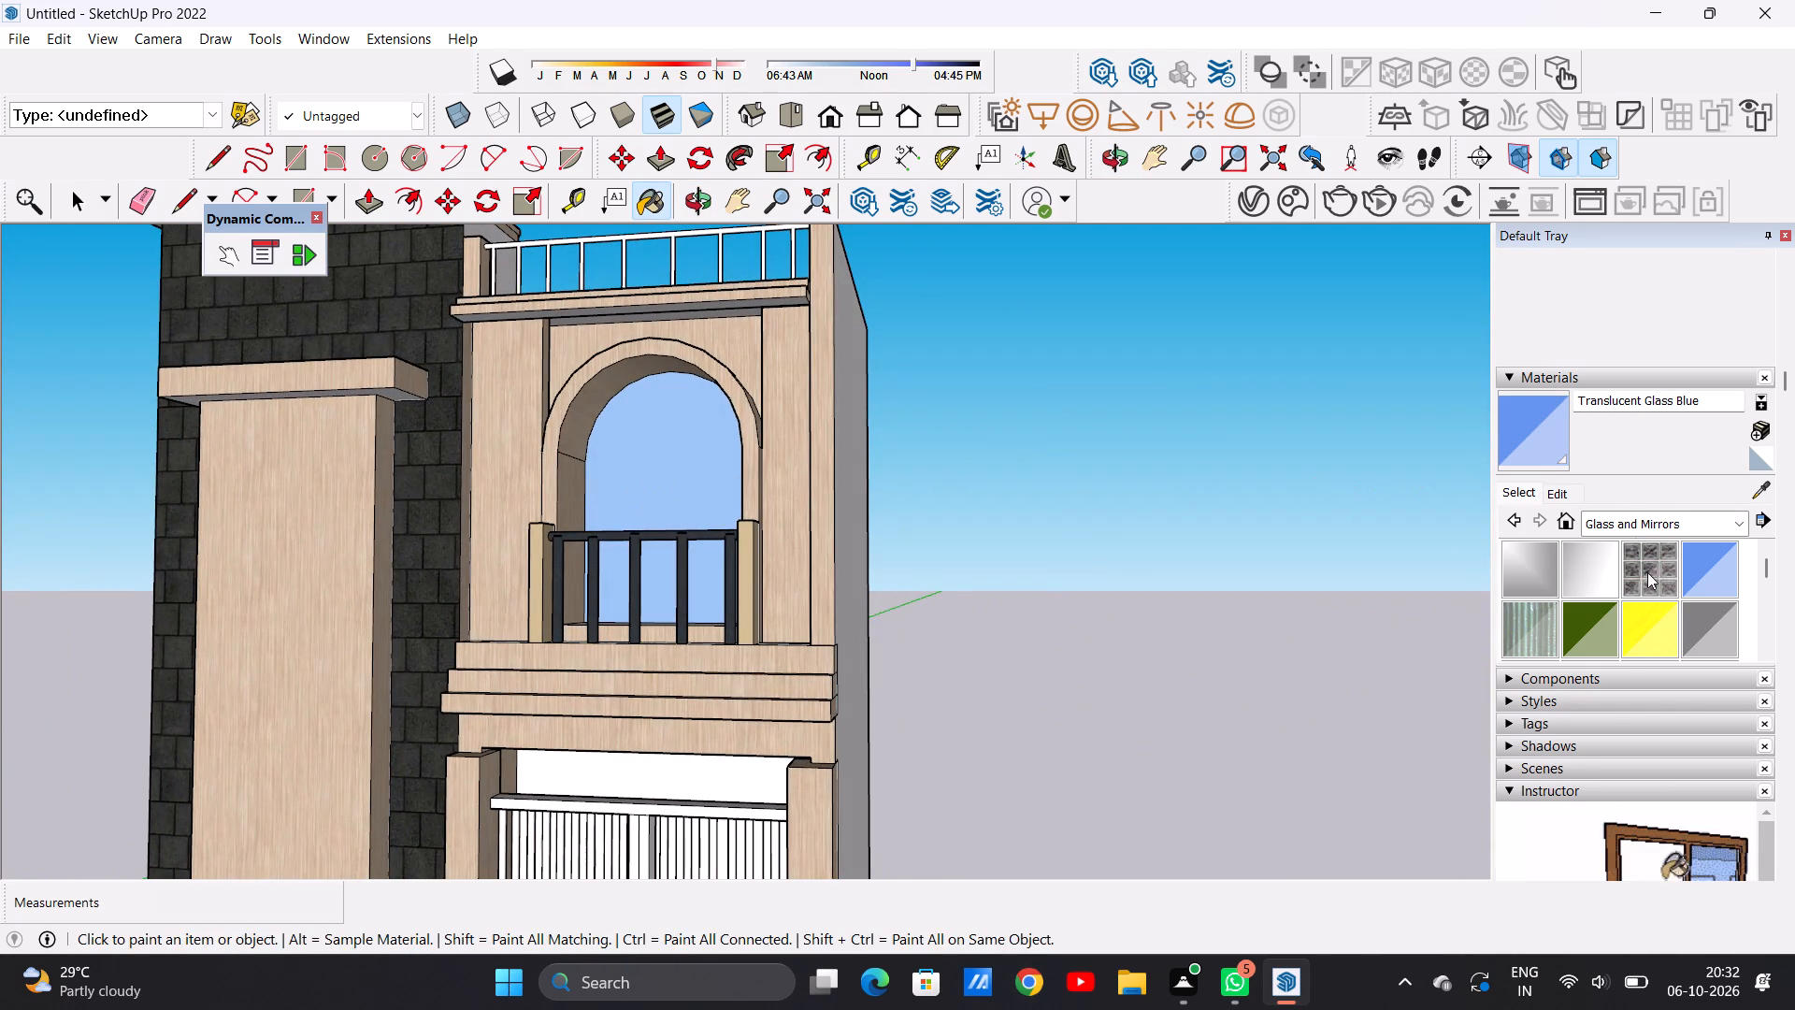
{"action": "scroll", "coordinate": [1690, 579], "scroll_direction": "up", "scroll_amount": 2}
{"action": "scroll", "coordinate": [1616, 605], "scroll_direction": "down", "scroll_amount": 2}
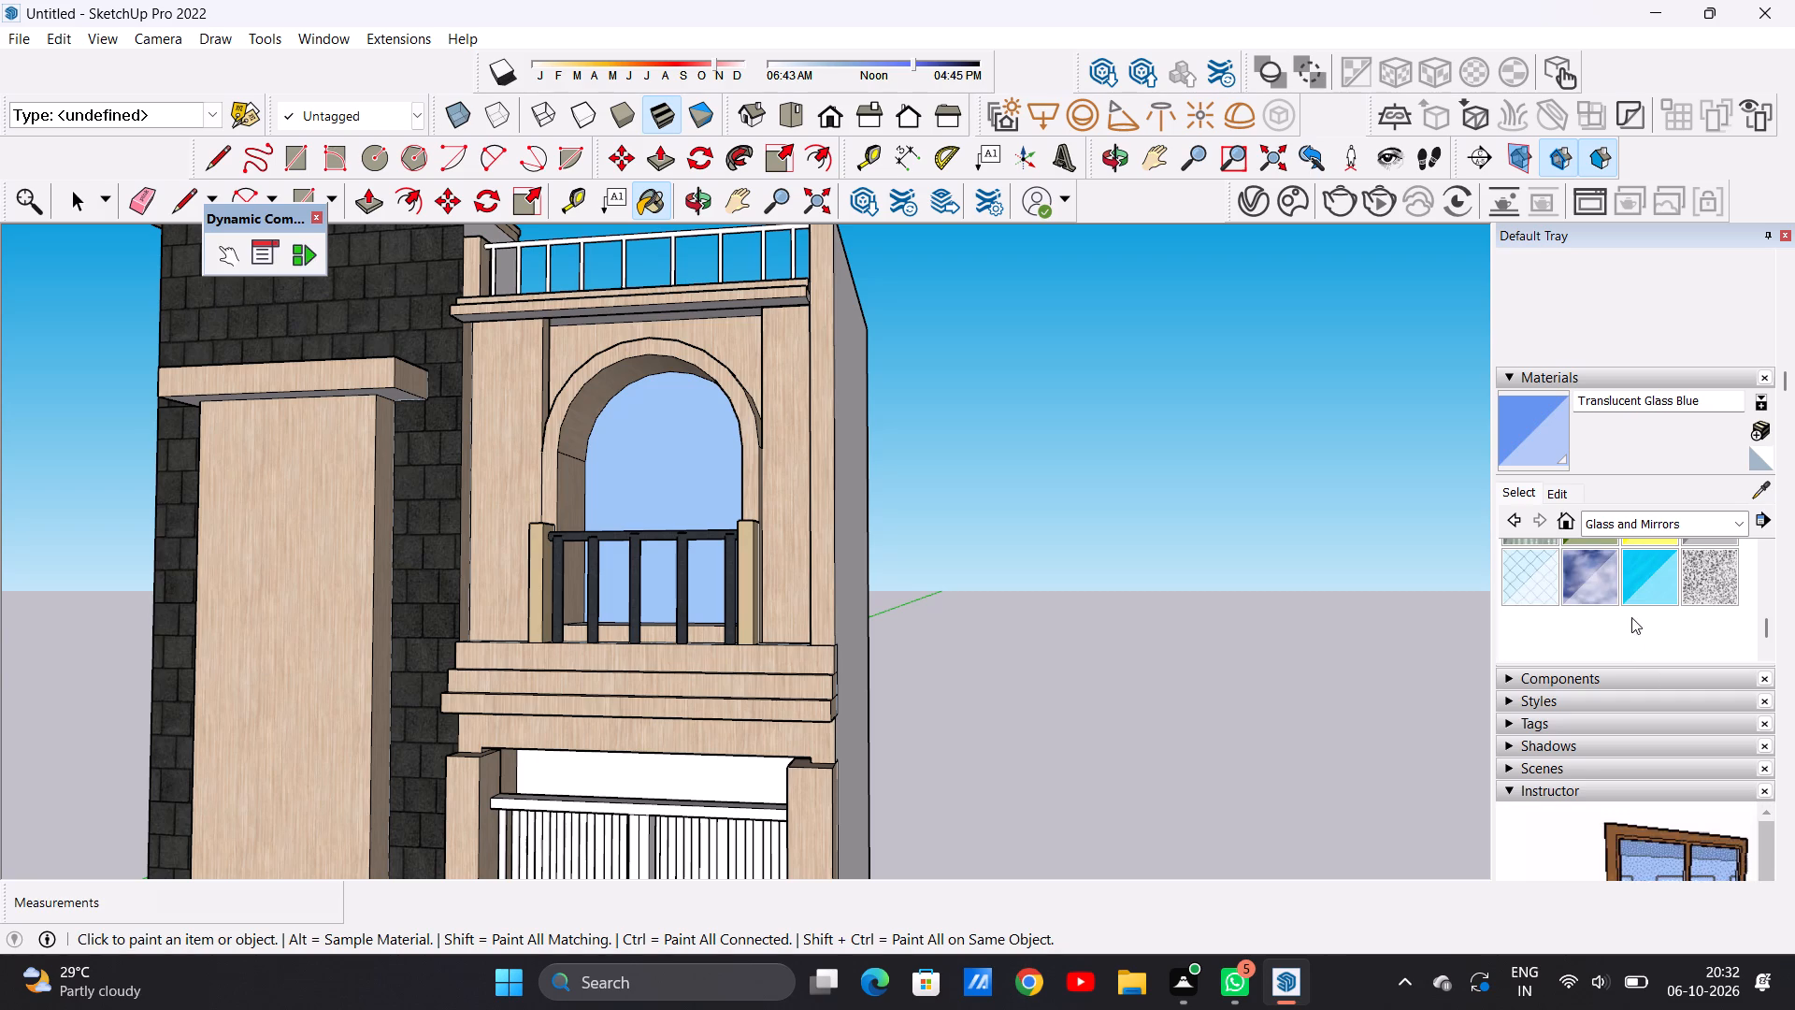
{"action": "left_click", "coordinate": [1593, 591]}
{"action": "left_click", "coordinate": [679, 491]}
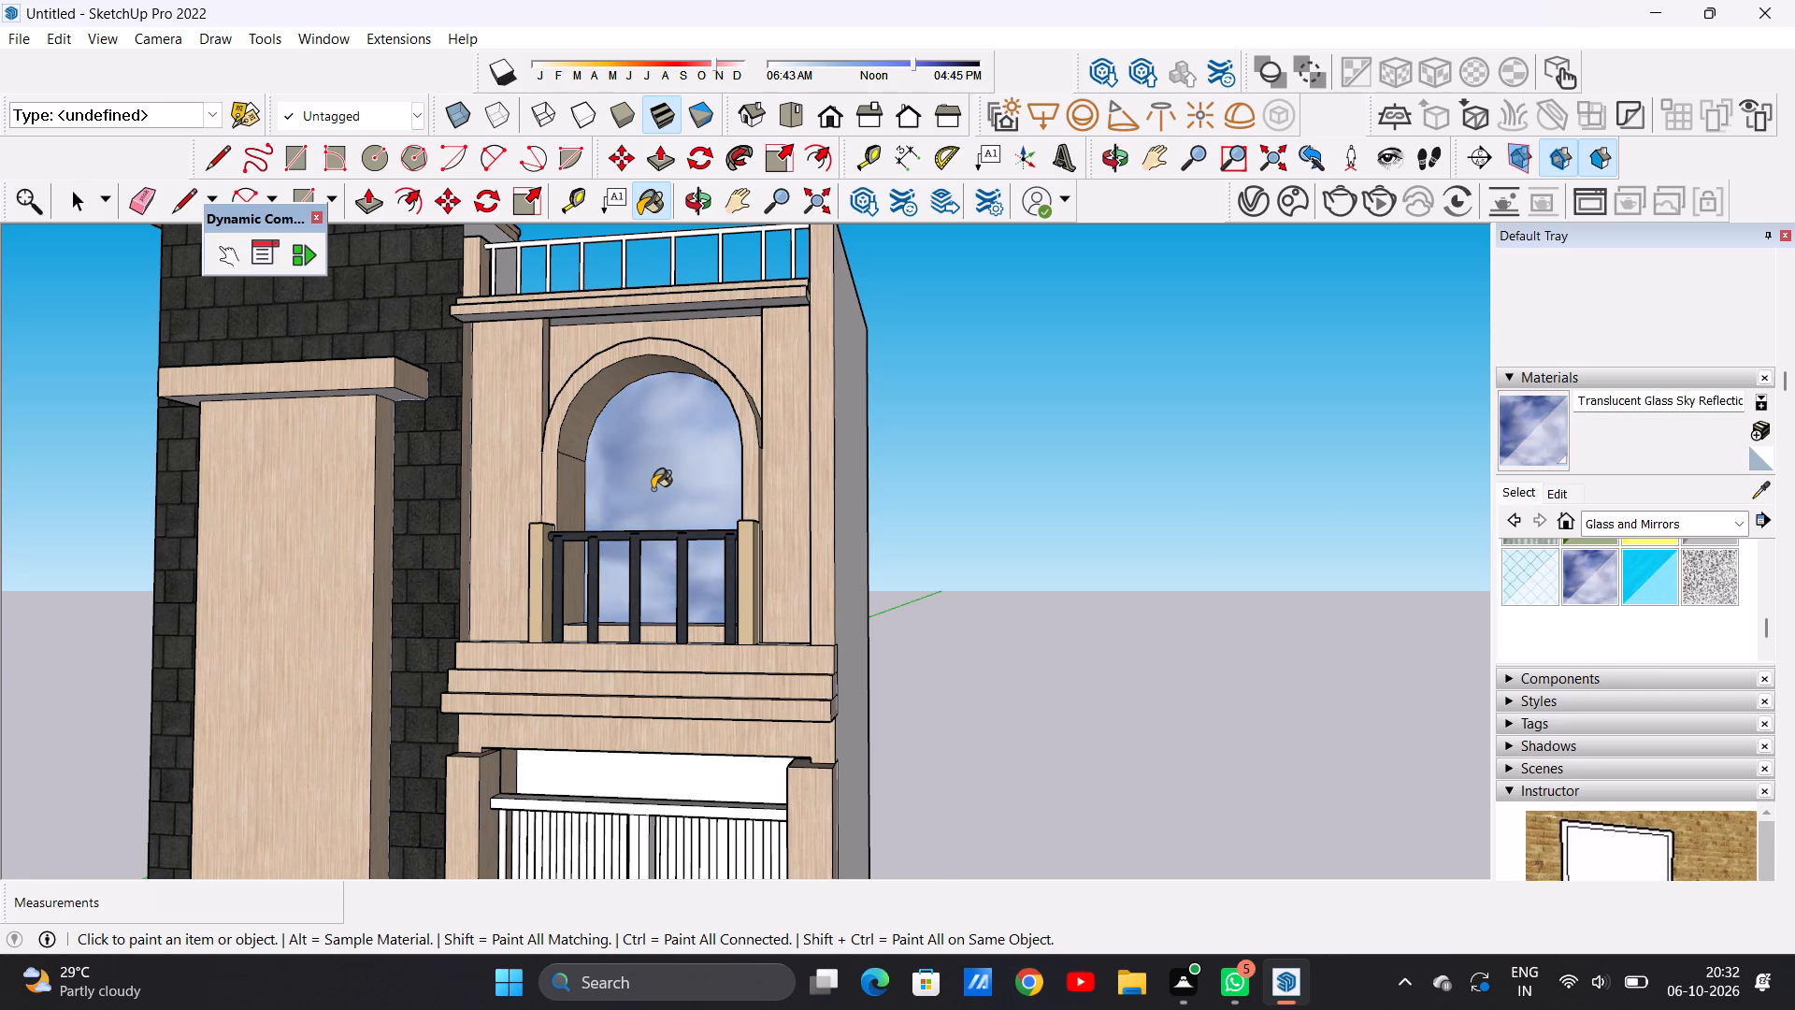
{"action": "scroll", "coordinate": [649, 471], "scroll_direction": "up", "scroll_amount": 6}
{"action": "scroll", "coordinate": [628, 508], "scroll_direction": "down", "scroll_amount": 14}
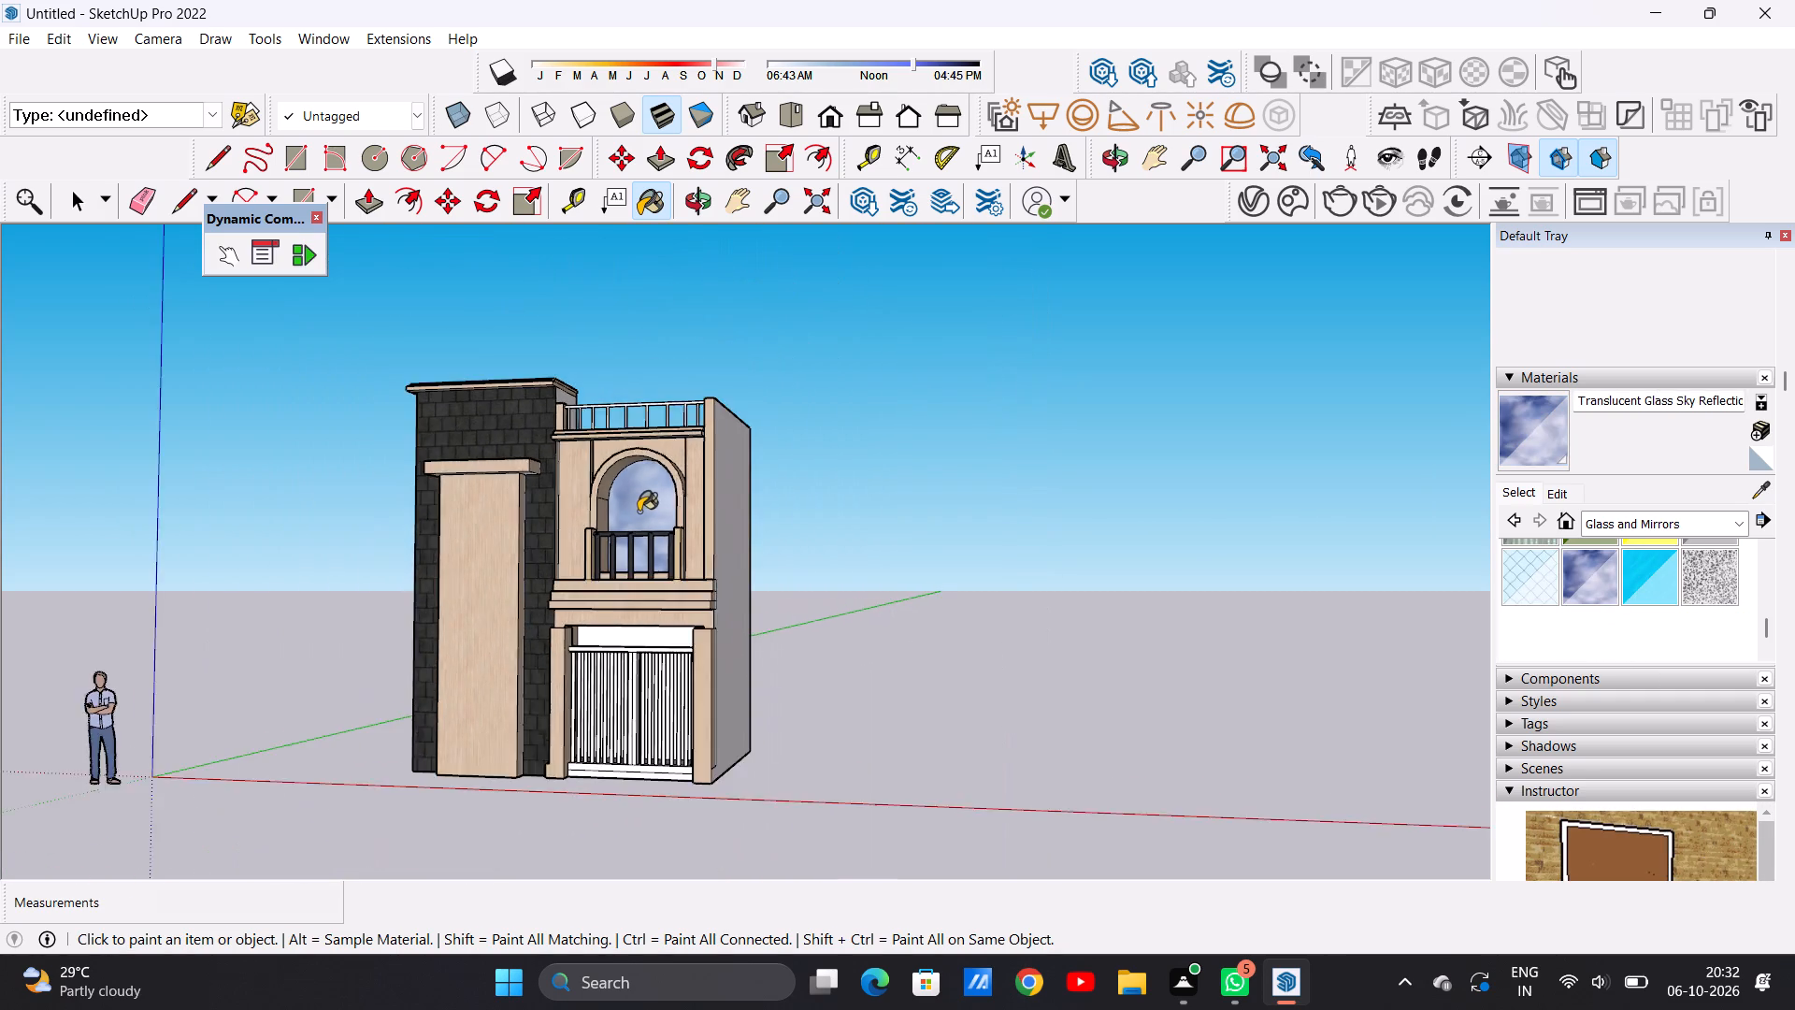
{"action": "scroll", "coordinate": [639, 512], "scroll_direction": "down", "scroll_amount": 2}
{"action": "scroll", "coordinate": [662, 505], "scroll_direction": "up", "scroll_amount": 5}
Paint the arched glass behind the balcony railing with Translucent Glass Safety from the Glass and Mirrors collection.
{"action": "scroll", "coordinate": [1635, 576], "scroll_direction": "up", "scroll_amount": 1}
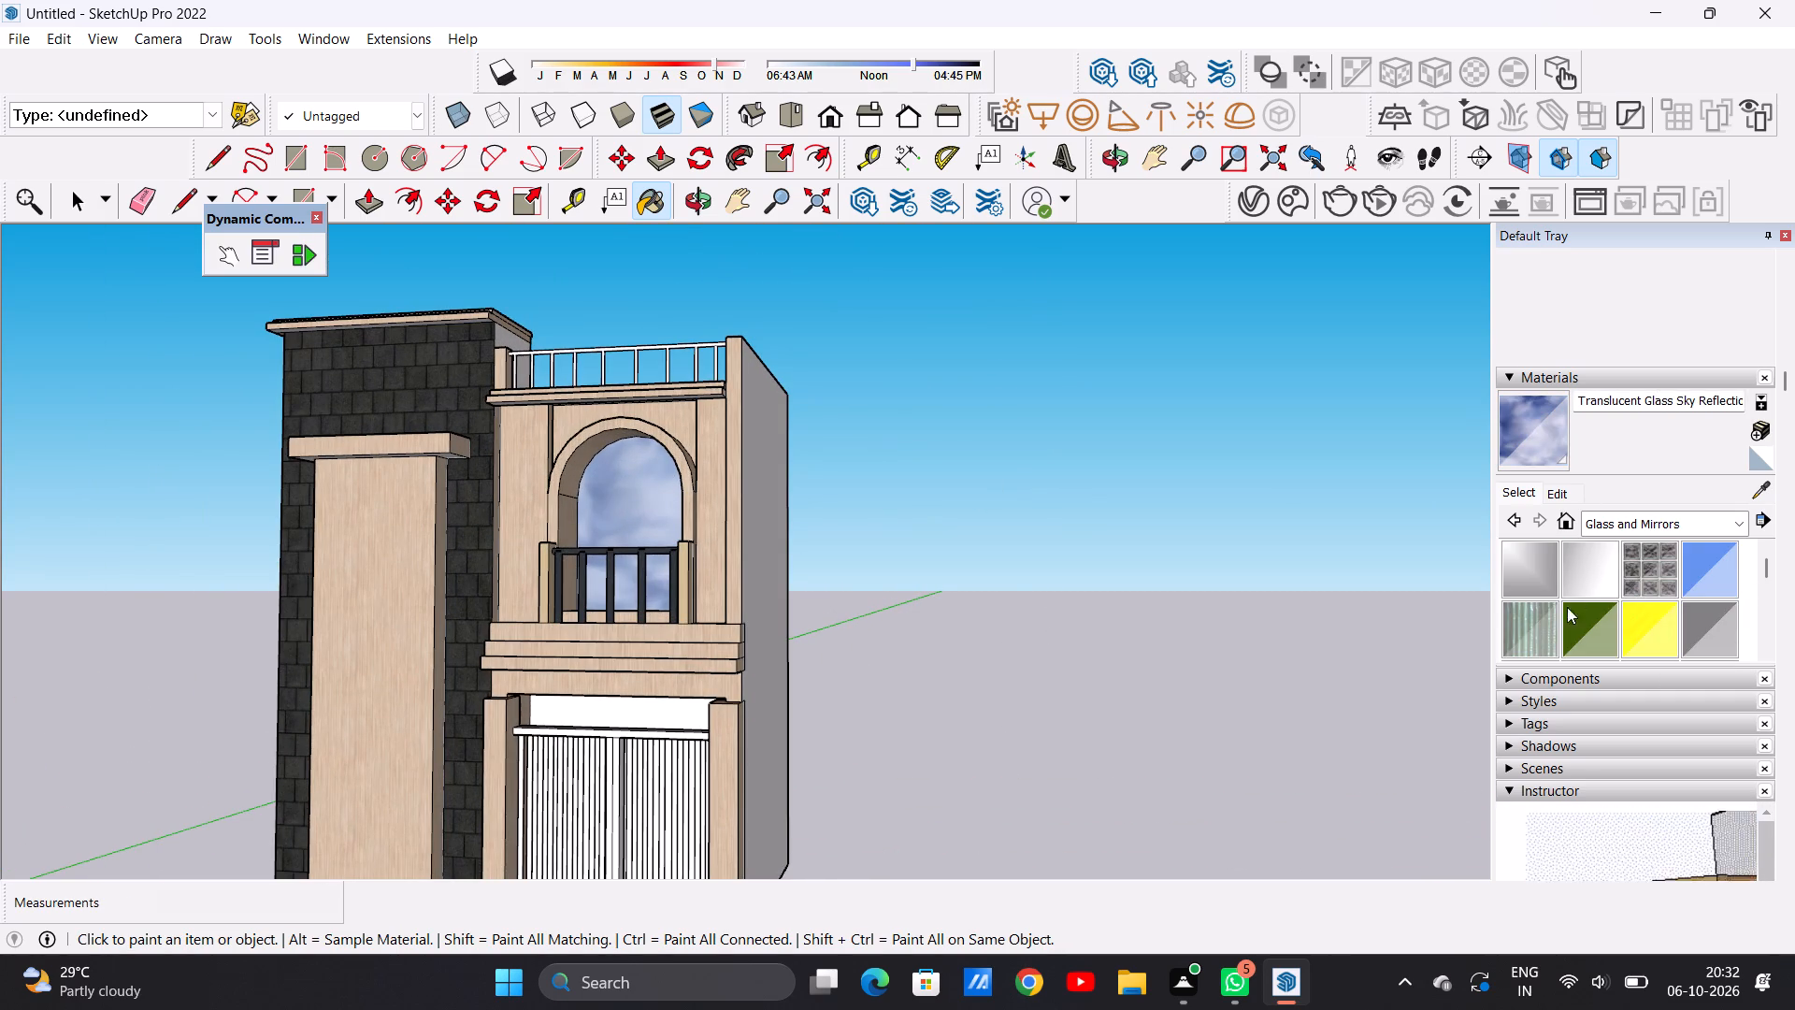
{"action": "scroll", "coordinate": [1605, 595], "scroll_direction": "down", "scroll_amount": 1}
{"action": "left_click", "coordinate": [1532, 582]}
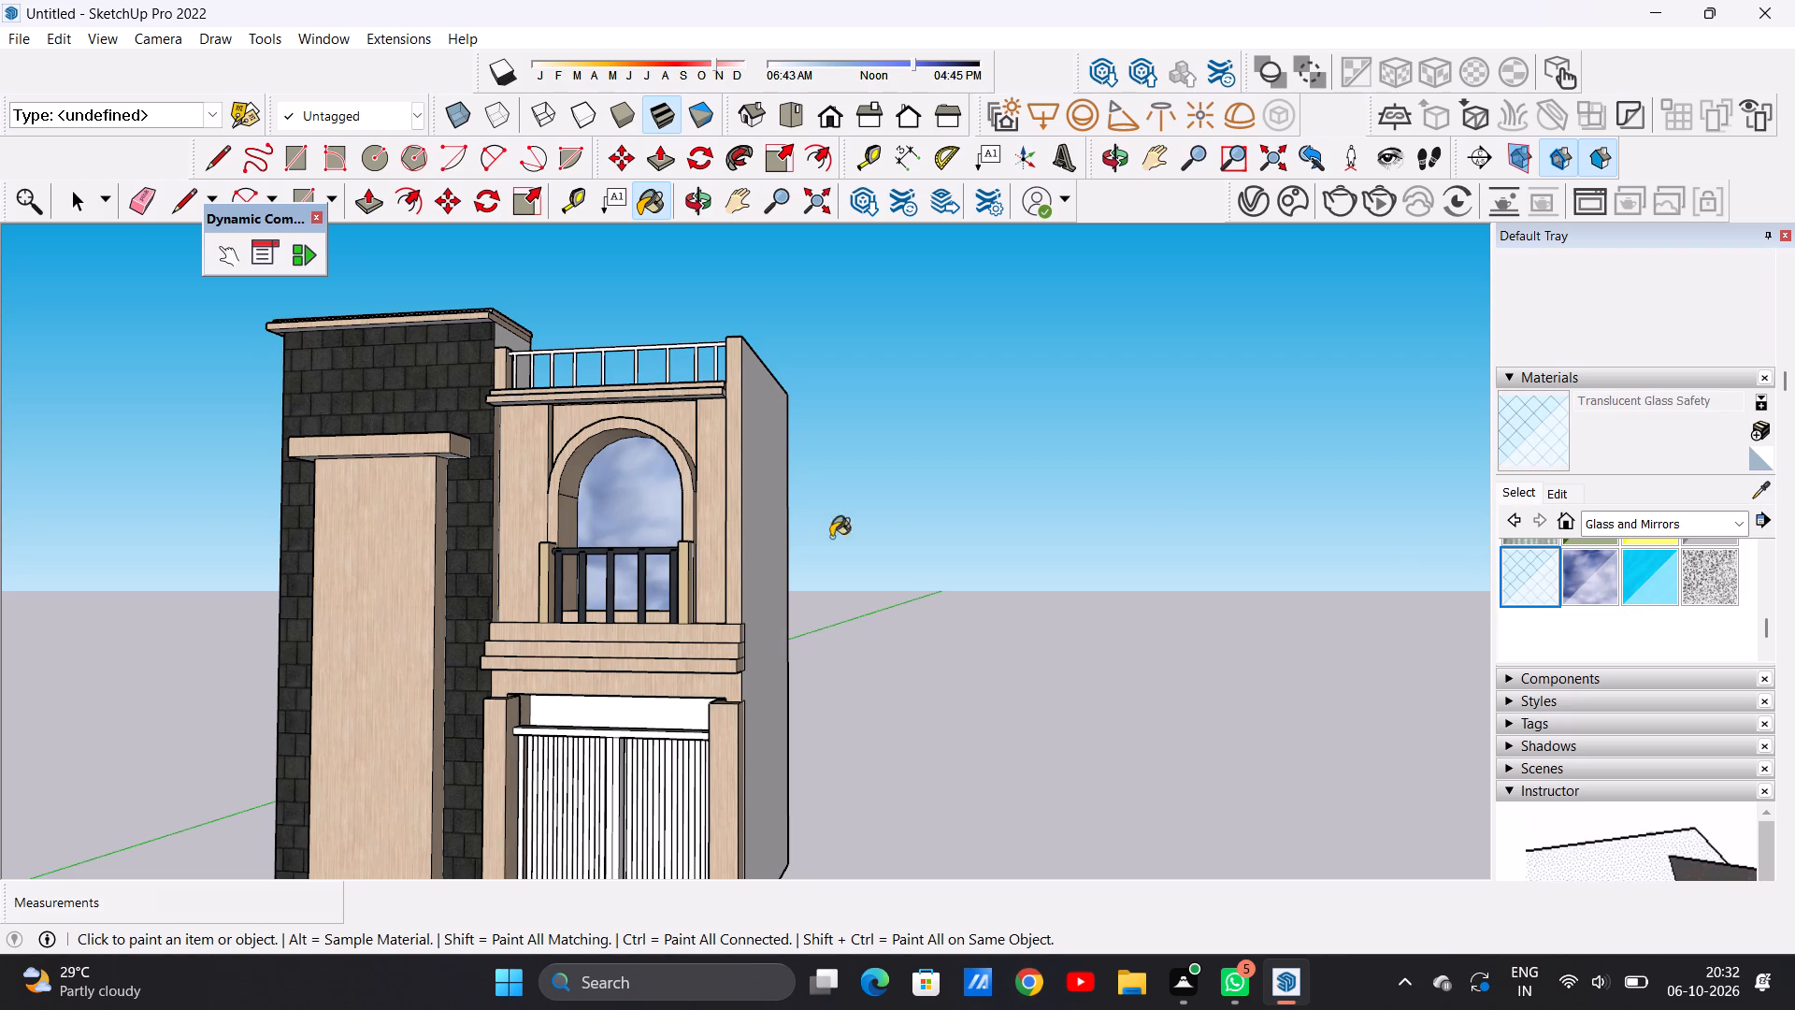
{"action": "scroll", "coordinate": [627, 498], "scroll_direction": "up", "scroll_amount": 8}
{"action": "left_click", "coordinate": [619, 496]}
{"action": "scroll", "coordinate": [677, 522], "scroll_direction": "up", "scroll_amount": 12}
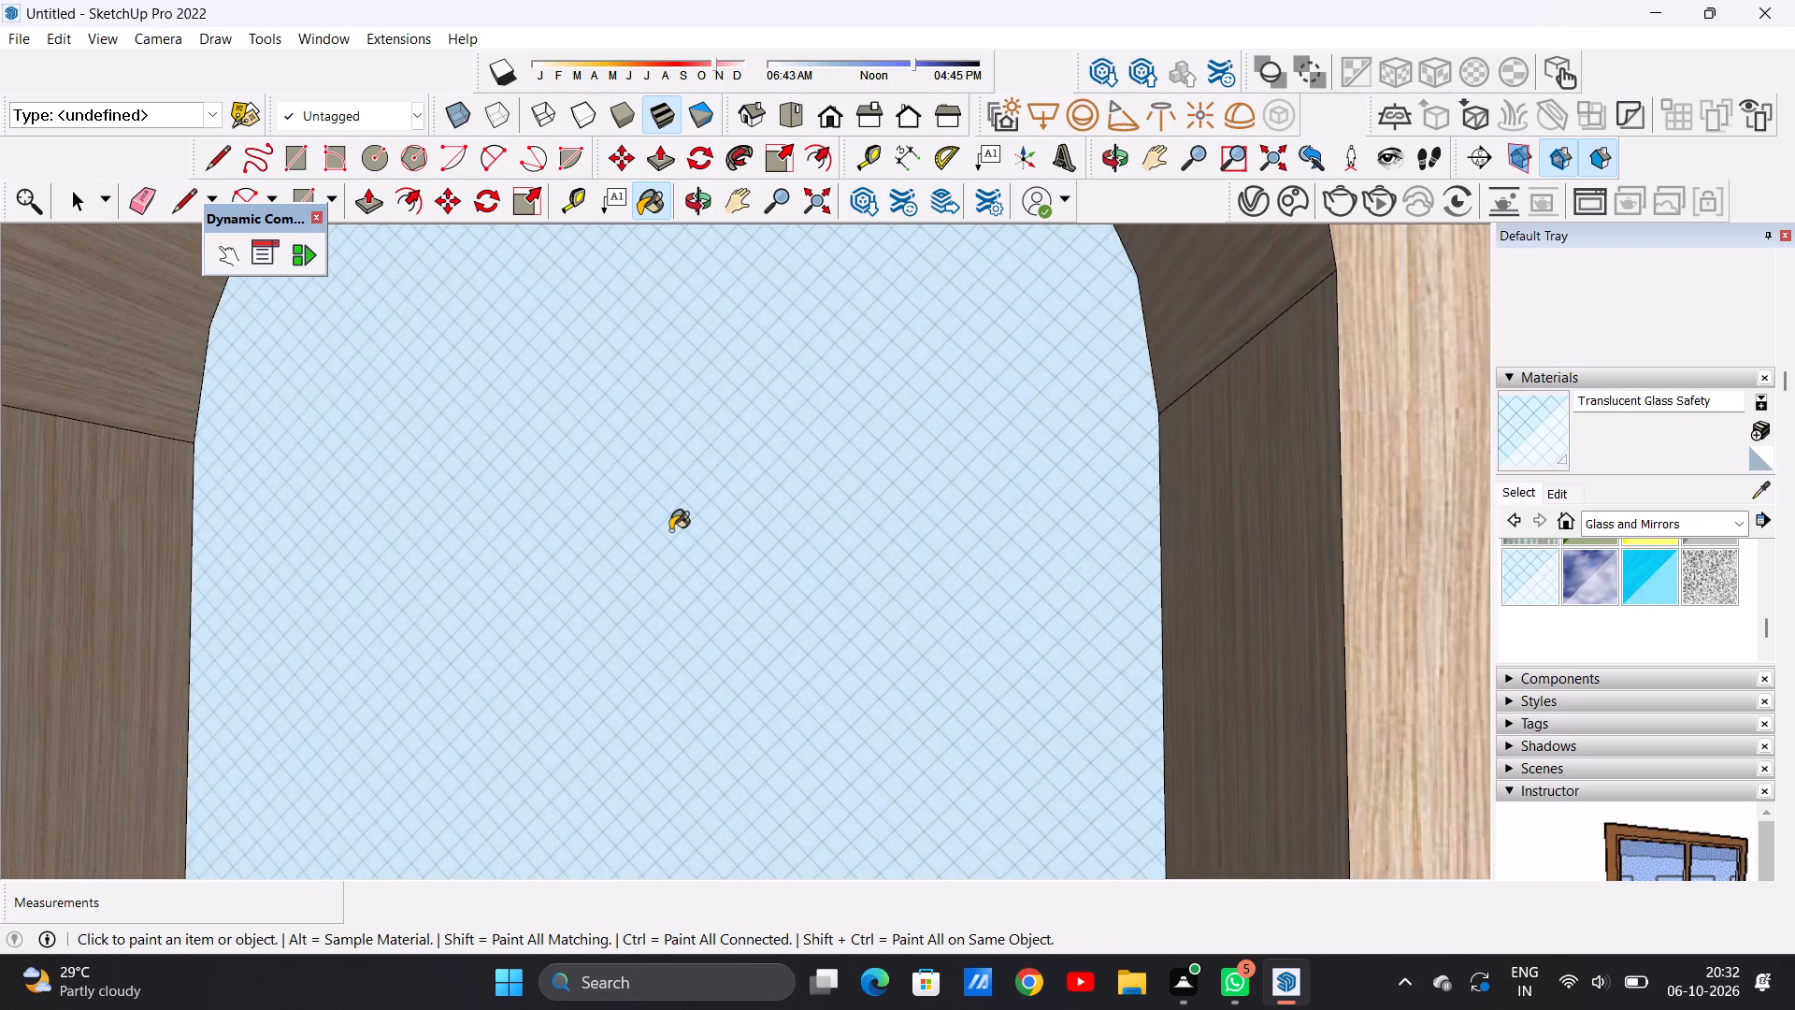
Examine the arched safety glass from the front, from above and within the whole elevation.
{"action": "scroll", "coordinate": [670, 530], "scroll_direction": "down", "scroll_amount": 20}
{"action": "scroll", "coordinate": [670, 530], "scroll_direction": "down", "scroll_amount": 2}
{"action": "middle_click_drag", "start_coordinate": [704, 558], "coordinate": [800, 575]}
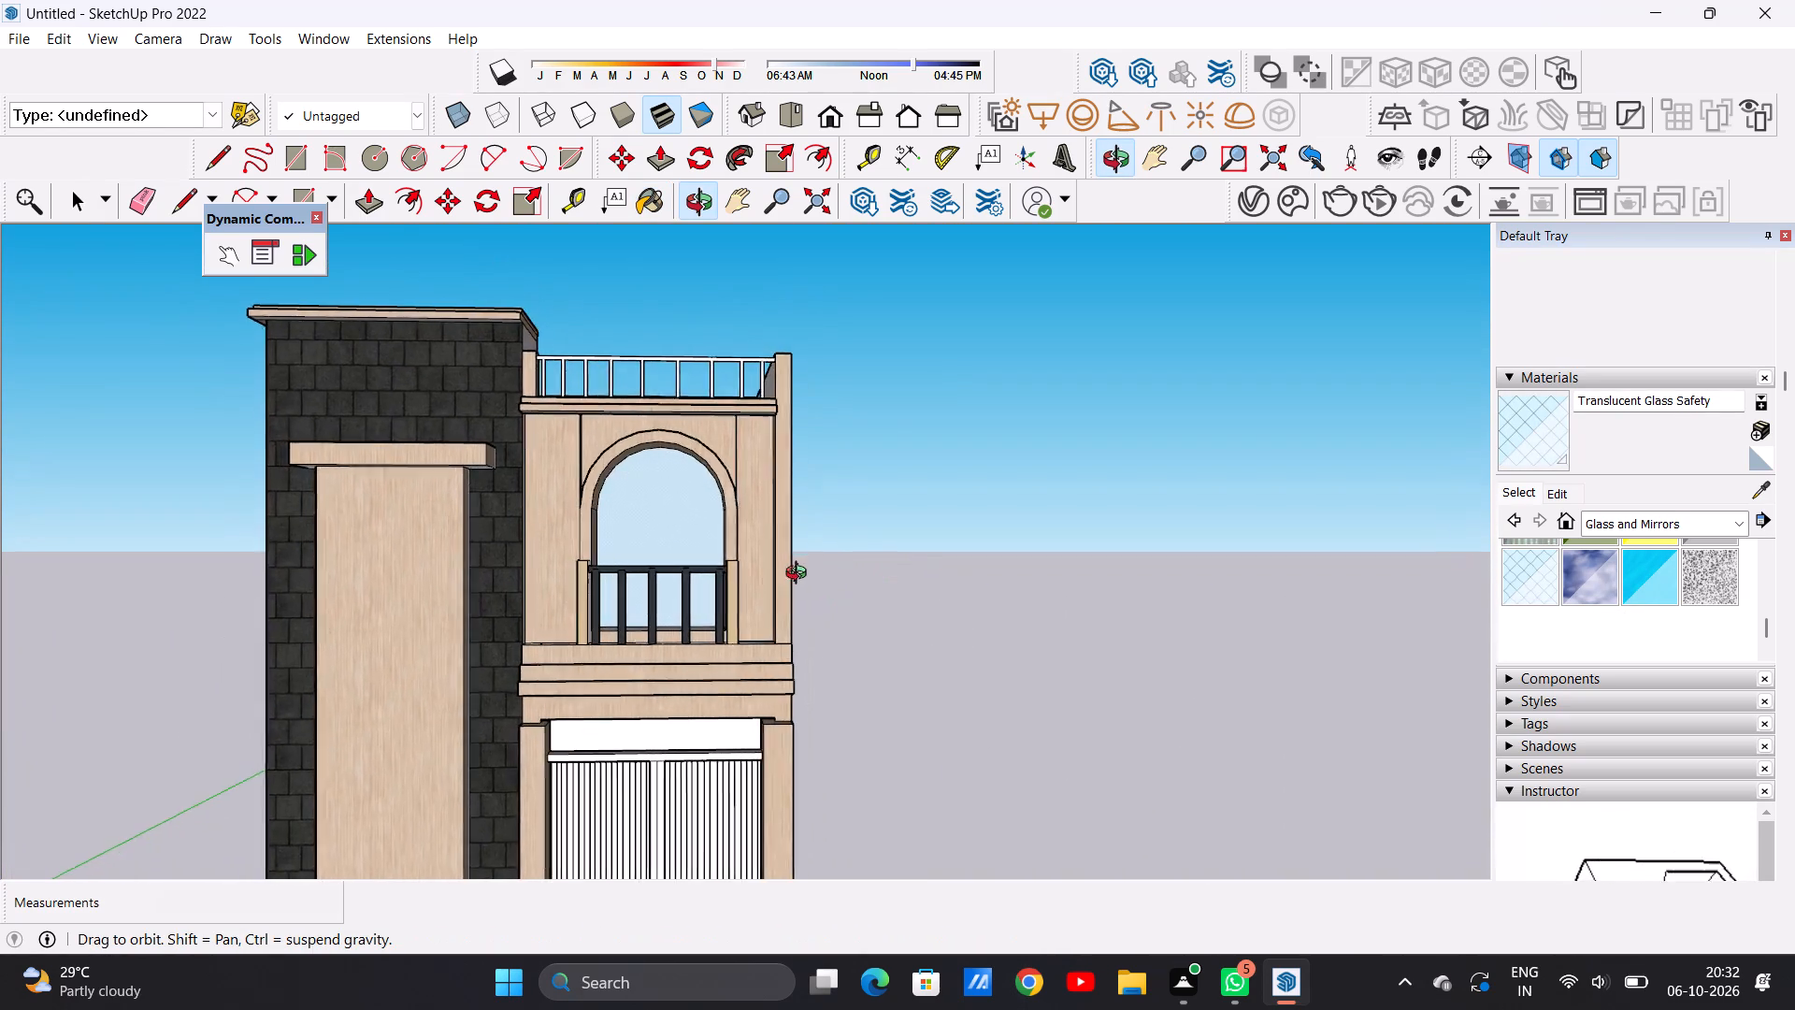
{"action": "middle_click_drag", "start_coordinate": [800, 575], "coordinate": [761, 731]}
{"action": "scroll", "coordinate": [694, 502], "scroll_direction": "up", "scroll_amount": 7}
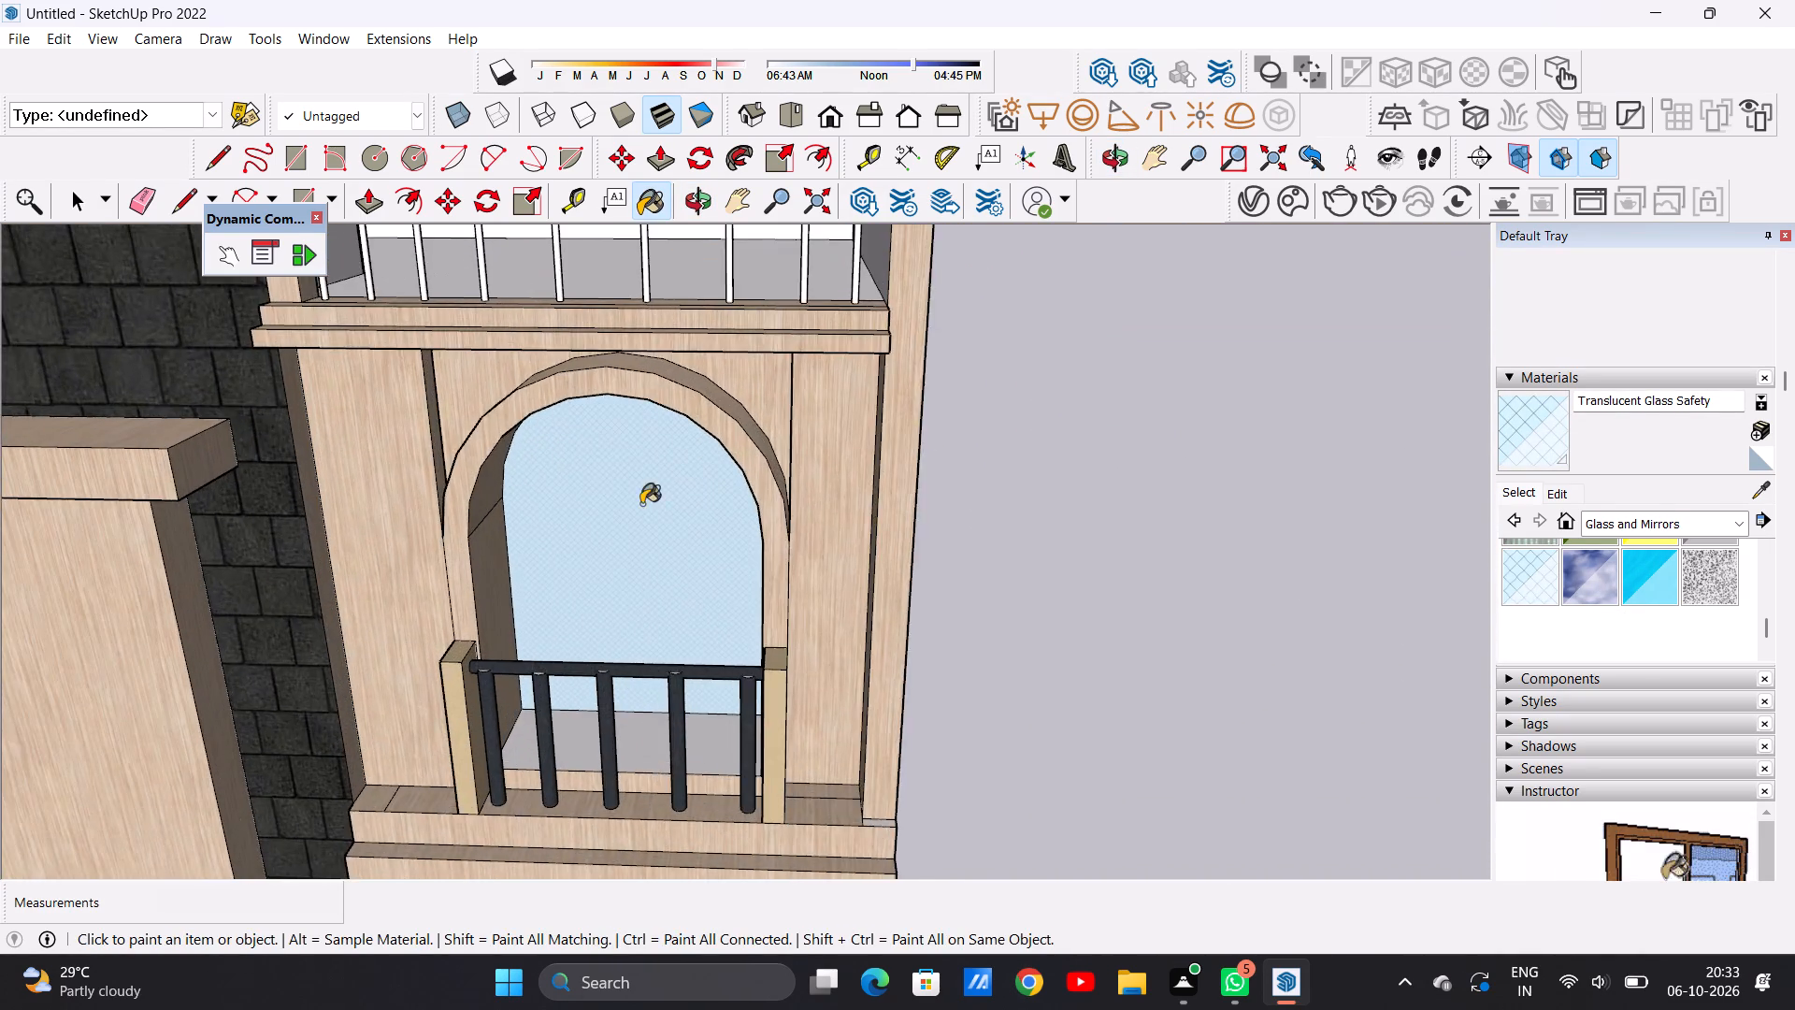
{"action": "scroll", "coordinate": [647, 498], "scroll_direction": "down", "scroll_amount": 5}
{"action": "middle_click_drag", "start_coordinate": [664, 657], "coordinate": [702, 498]}
{"action": "scroll", "coordinate": [689, 521], "scroll_direction": "down", "scroll_amount": 6}
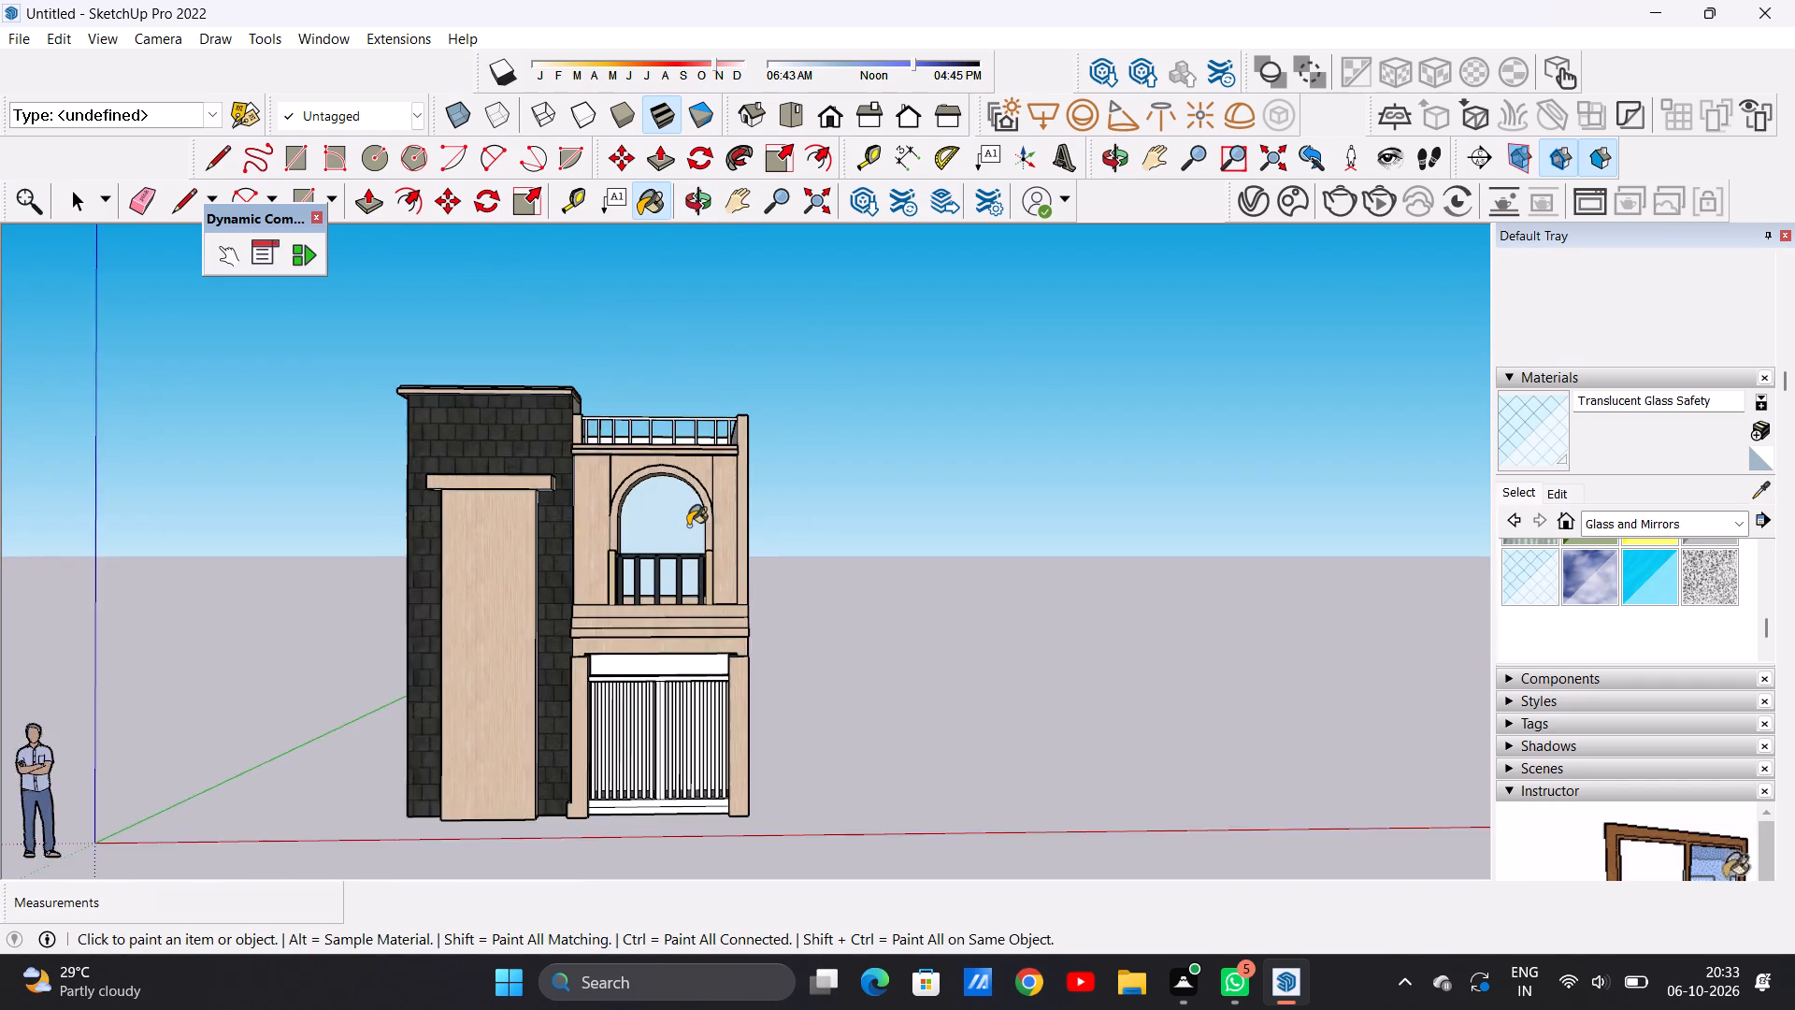
{"action": "scroll", "coordinate": [688, 526], "scroll_direction": "down", "scroll_amount": 5}
{"action": "scroll", "coordinate": [724, 544], "scroll_direction": "up", "scroll_amount": 4}
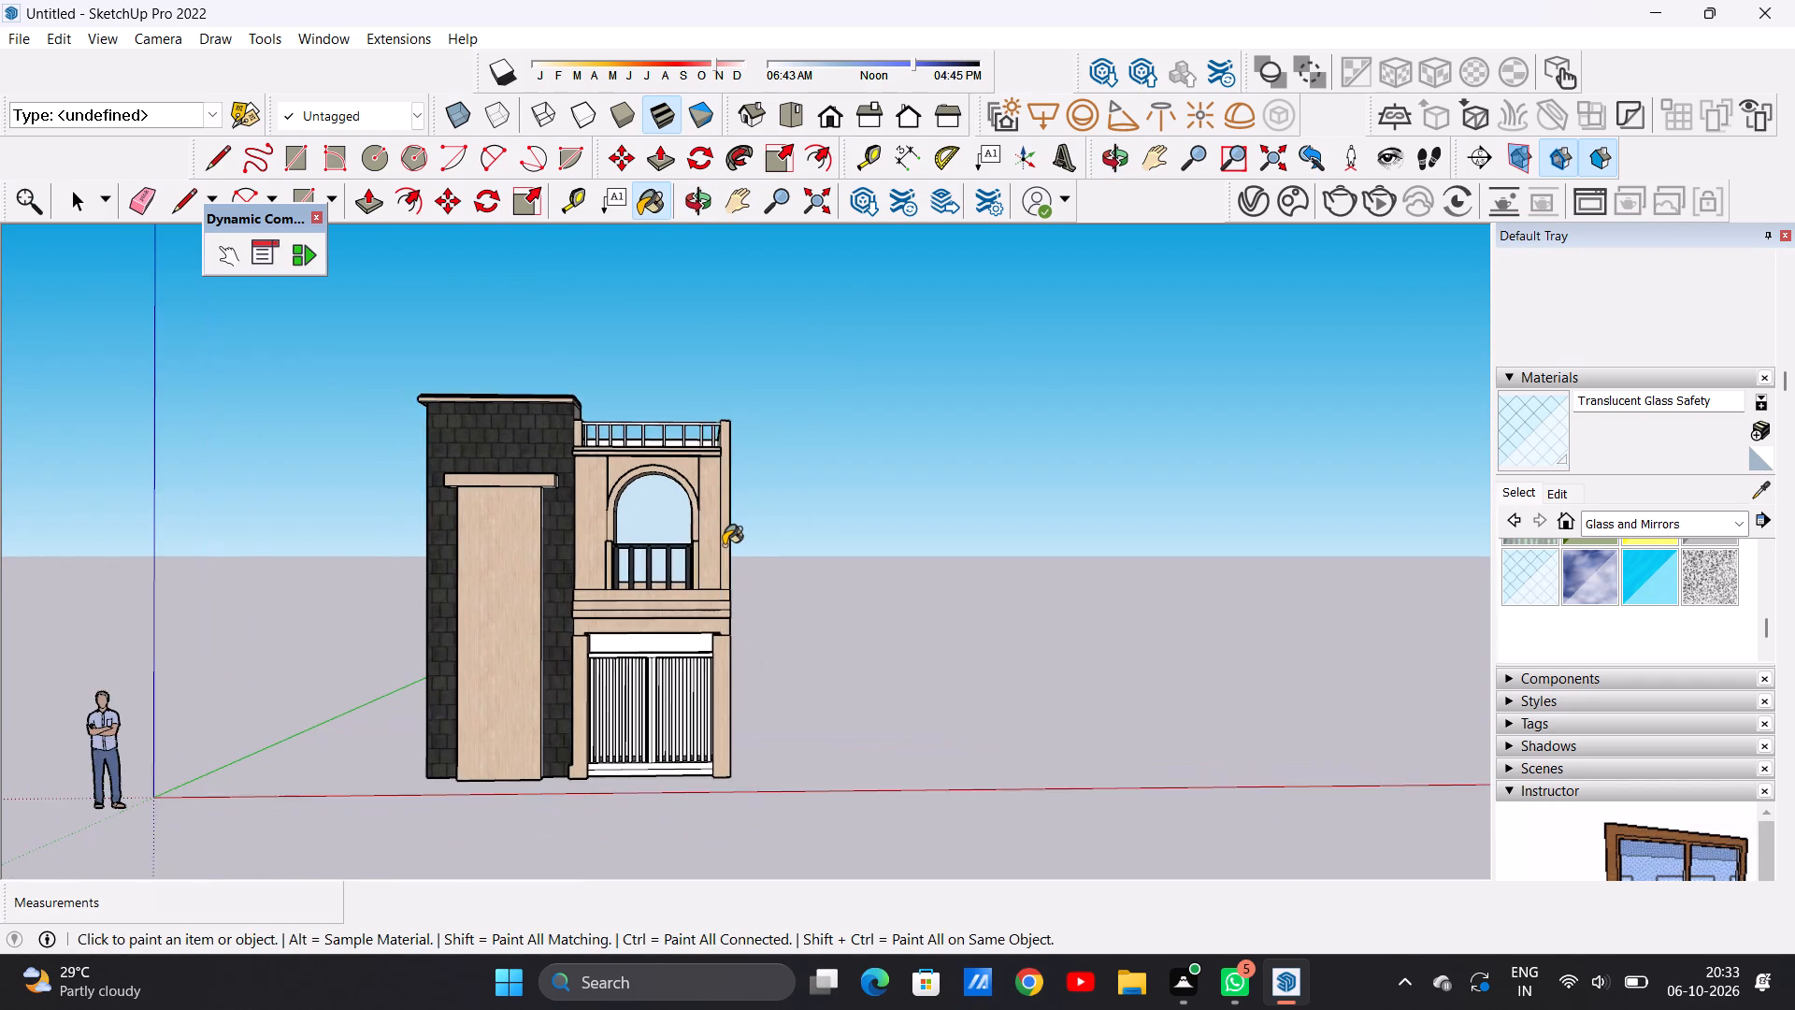
{"action": "scroll", "coordinate": [724, 545], "scroll_direction": "up", "scroll_amount": 2}
{"action": "scroll", "coordinate": [650, 529], "scroll_direction": "up", "scroll_amount": 17}
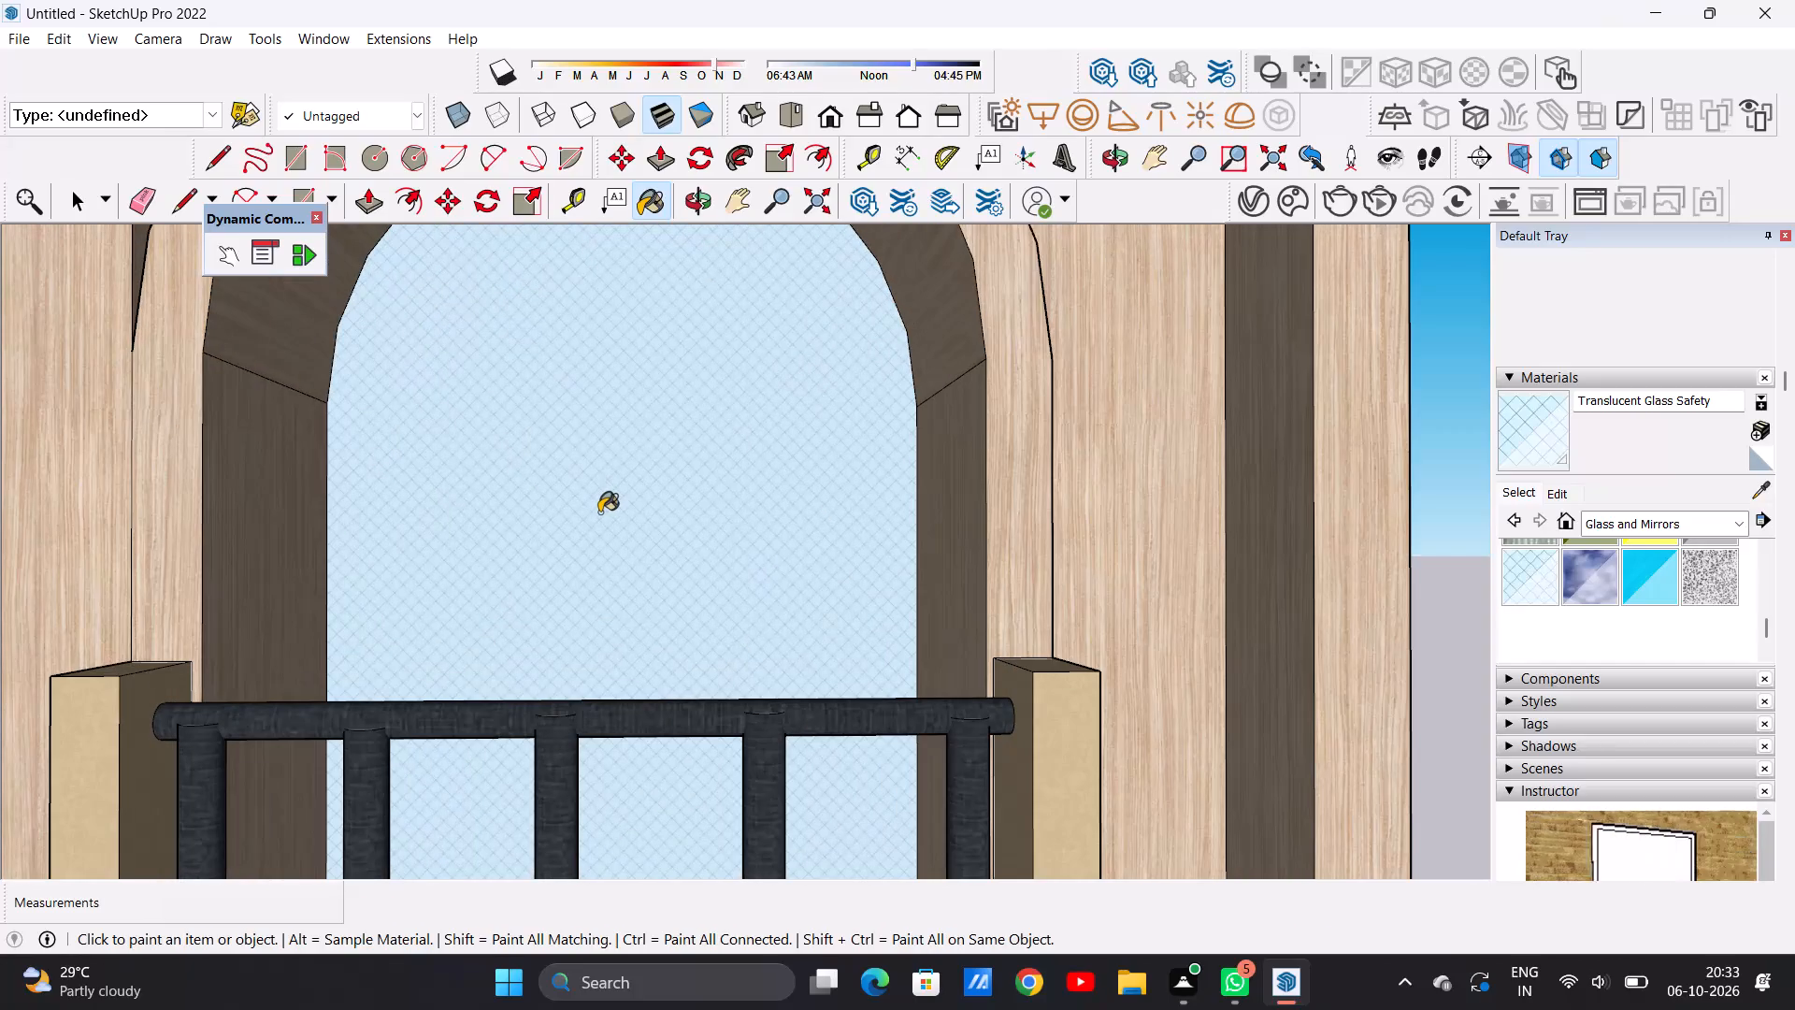
{"action": "scroll", "coordinate": [598, 528], "scroll_direction": "down", "scroll_amount": 10}
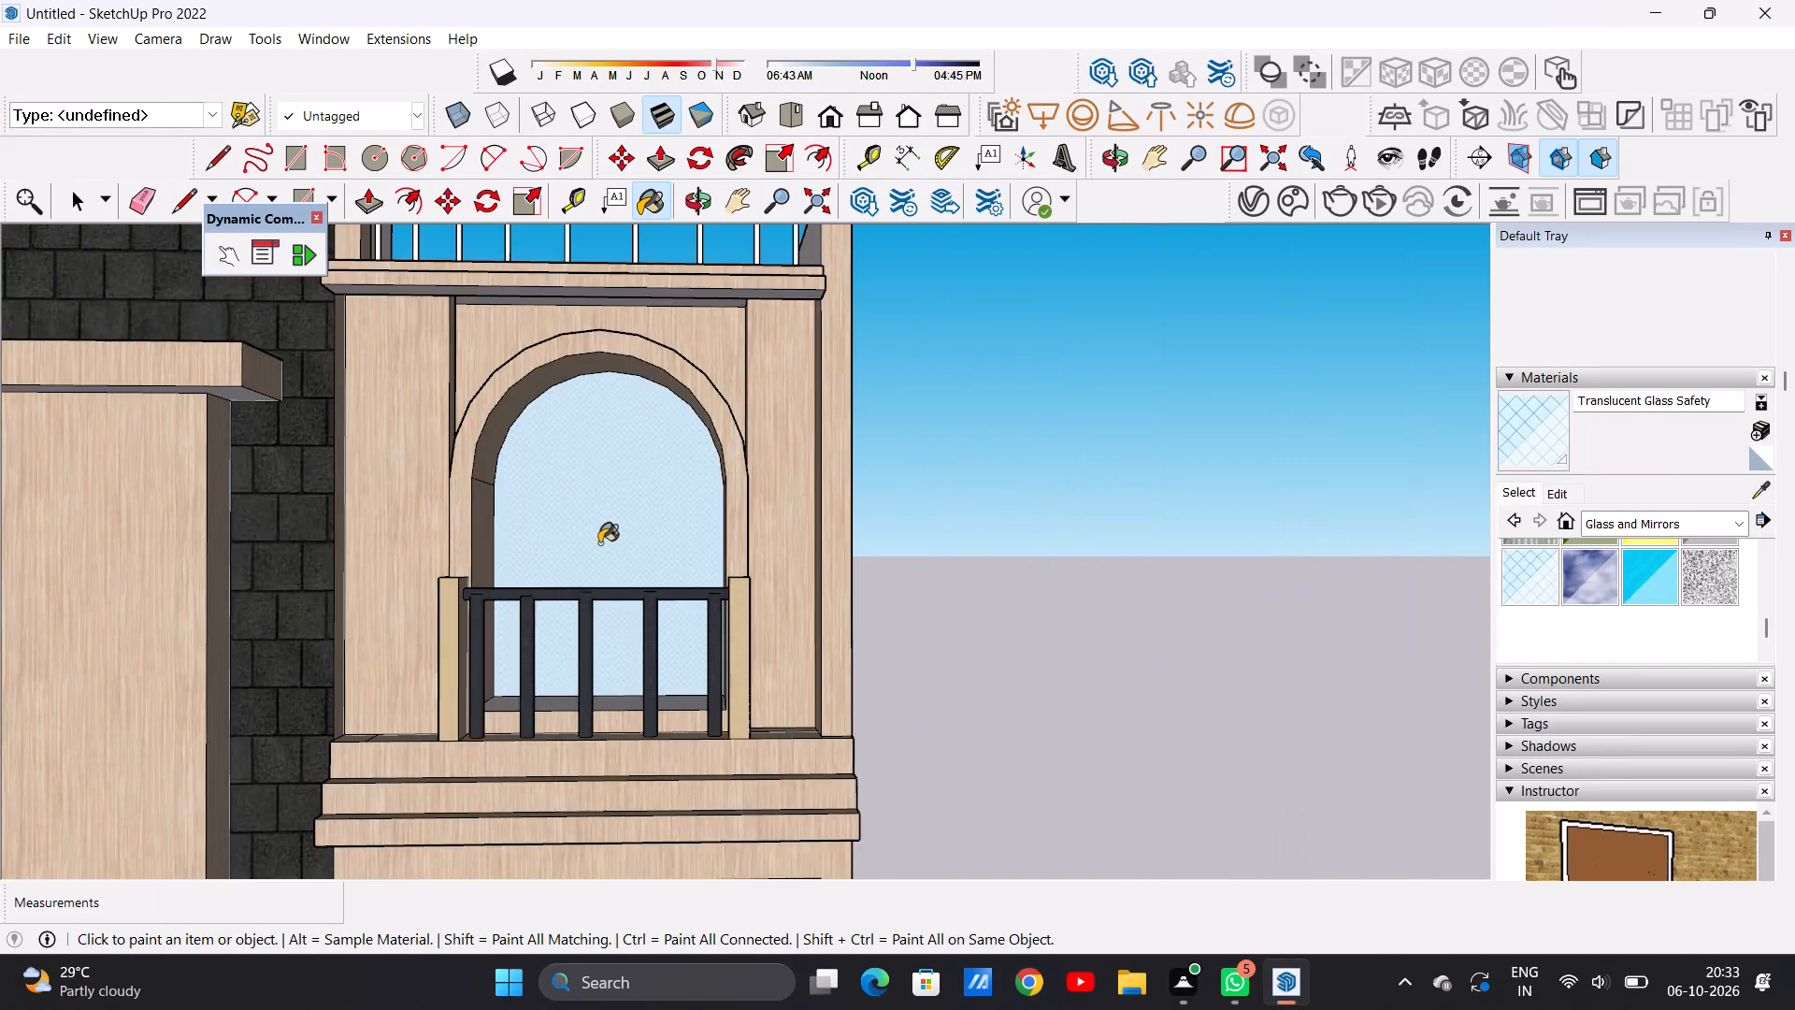
{"action": "scroll", "coordinate": [599, 543], "scroll_direction": "down", "scroll_amount": 5}
{"action": "scroll", "coordinate": [601, 532], "scroll_direction": "up", "scroll_amount": 5}
Offset the outline of the arched glass inward by about 5" to form a window frame.
{"action": "key", "text": "space"}
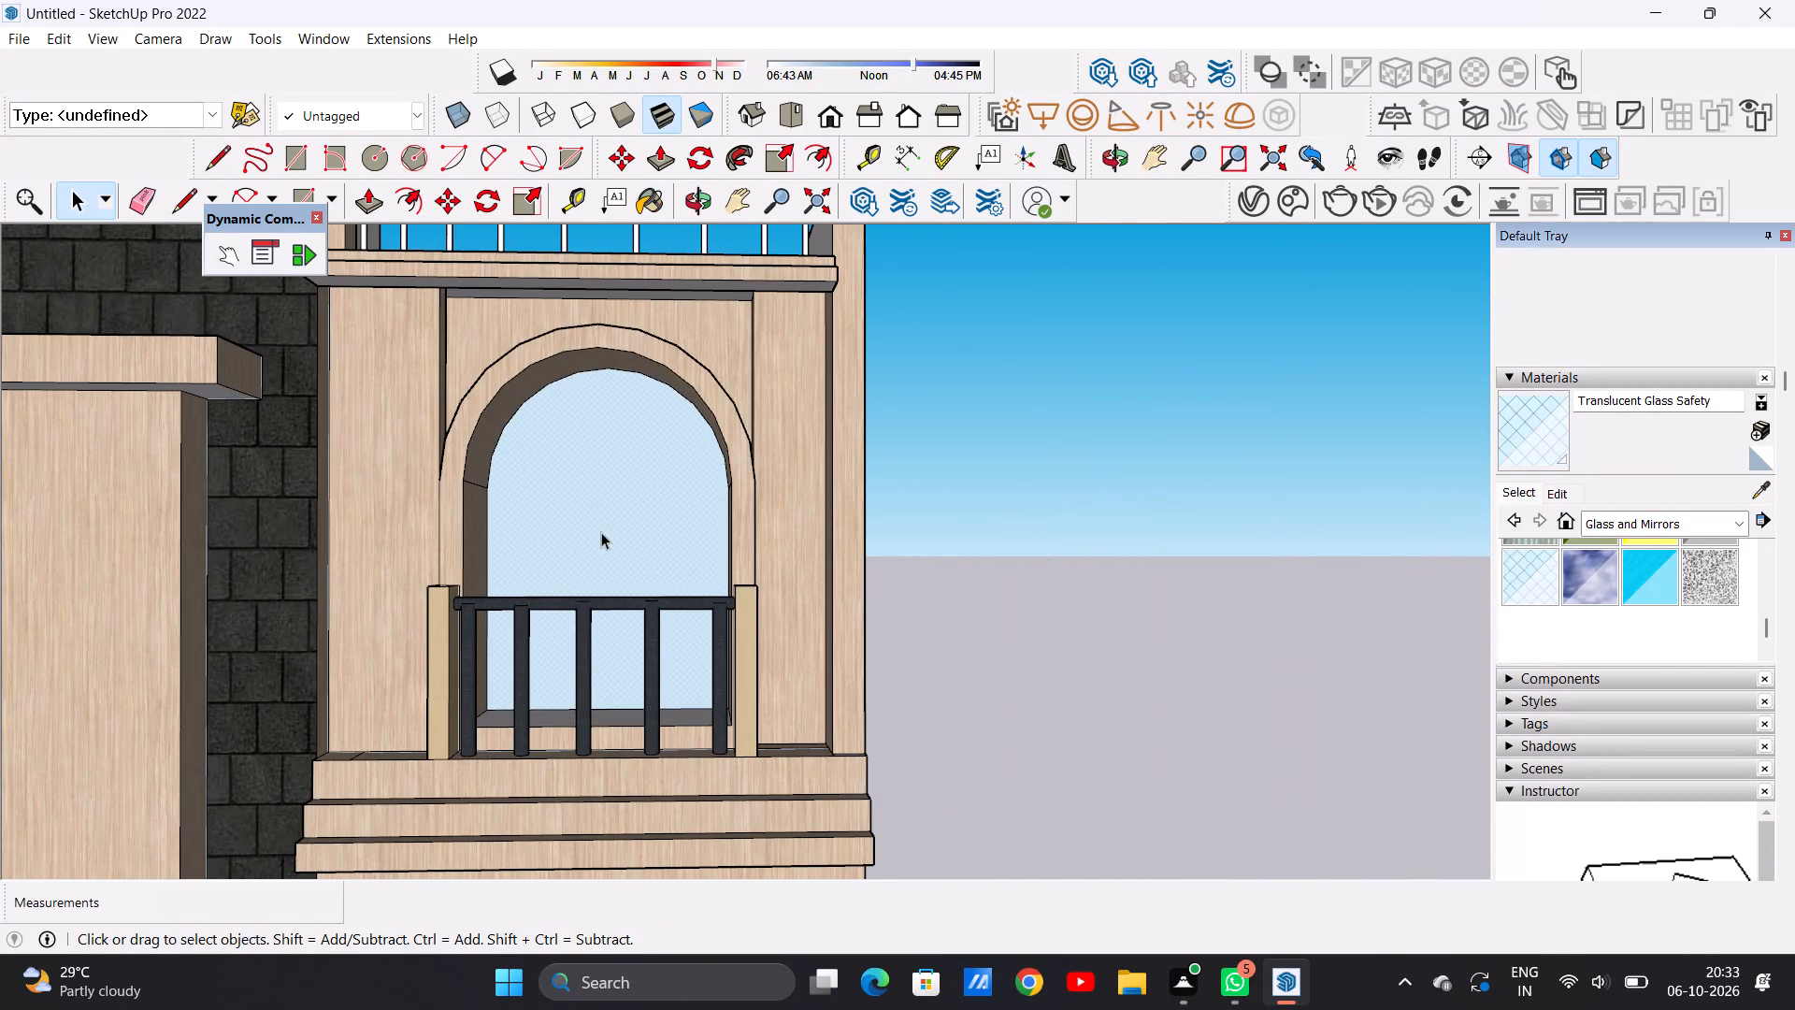
{"action": "left_click", "coordinate": [407, 200]}
{"action": "scroll", "coordinate": [583, 453], "scroll_direction": "up", "scroll_amount": 6}
{"action": "left_click", "coordinate": [584, 447]}
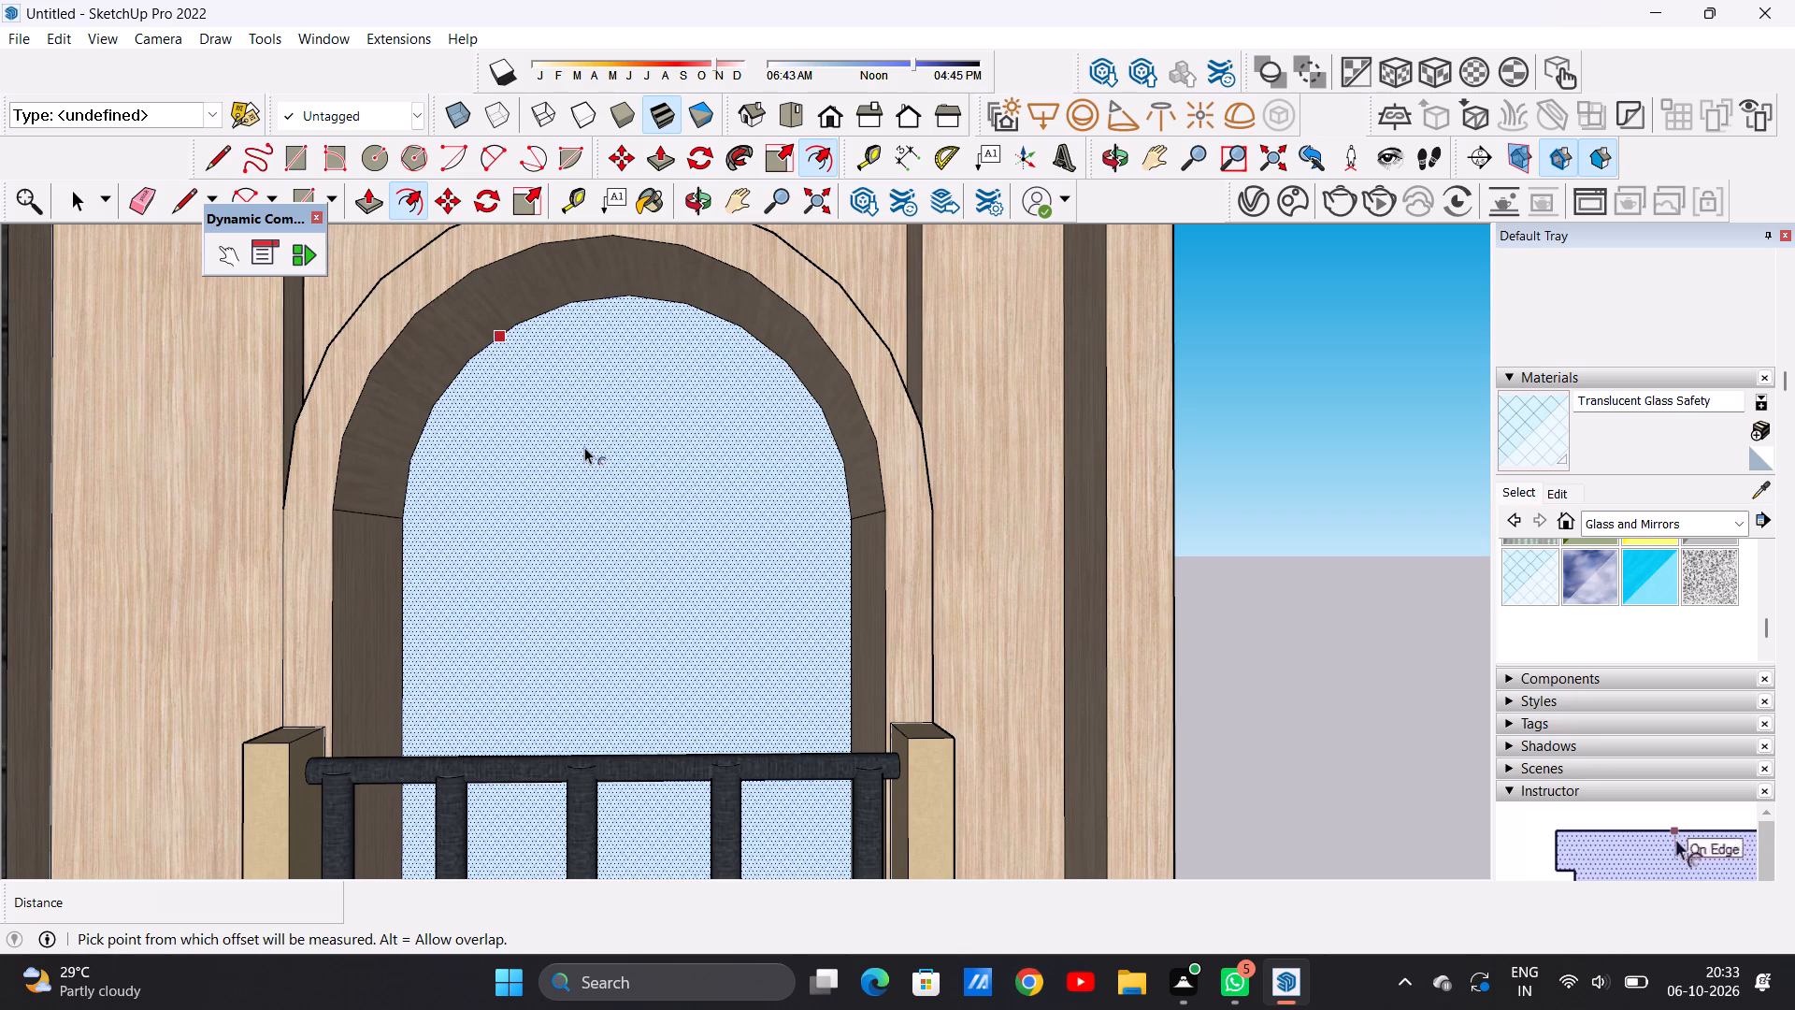
{"action": "left_click", "coordinate": [537, 361]}
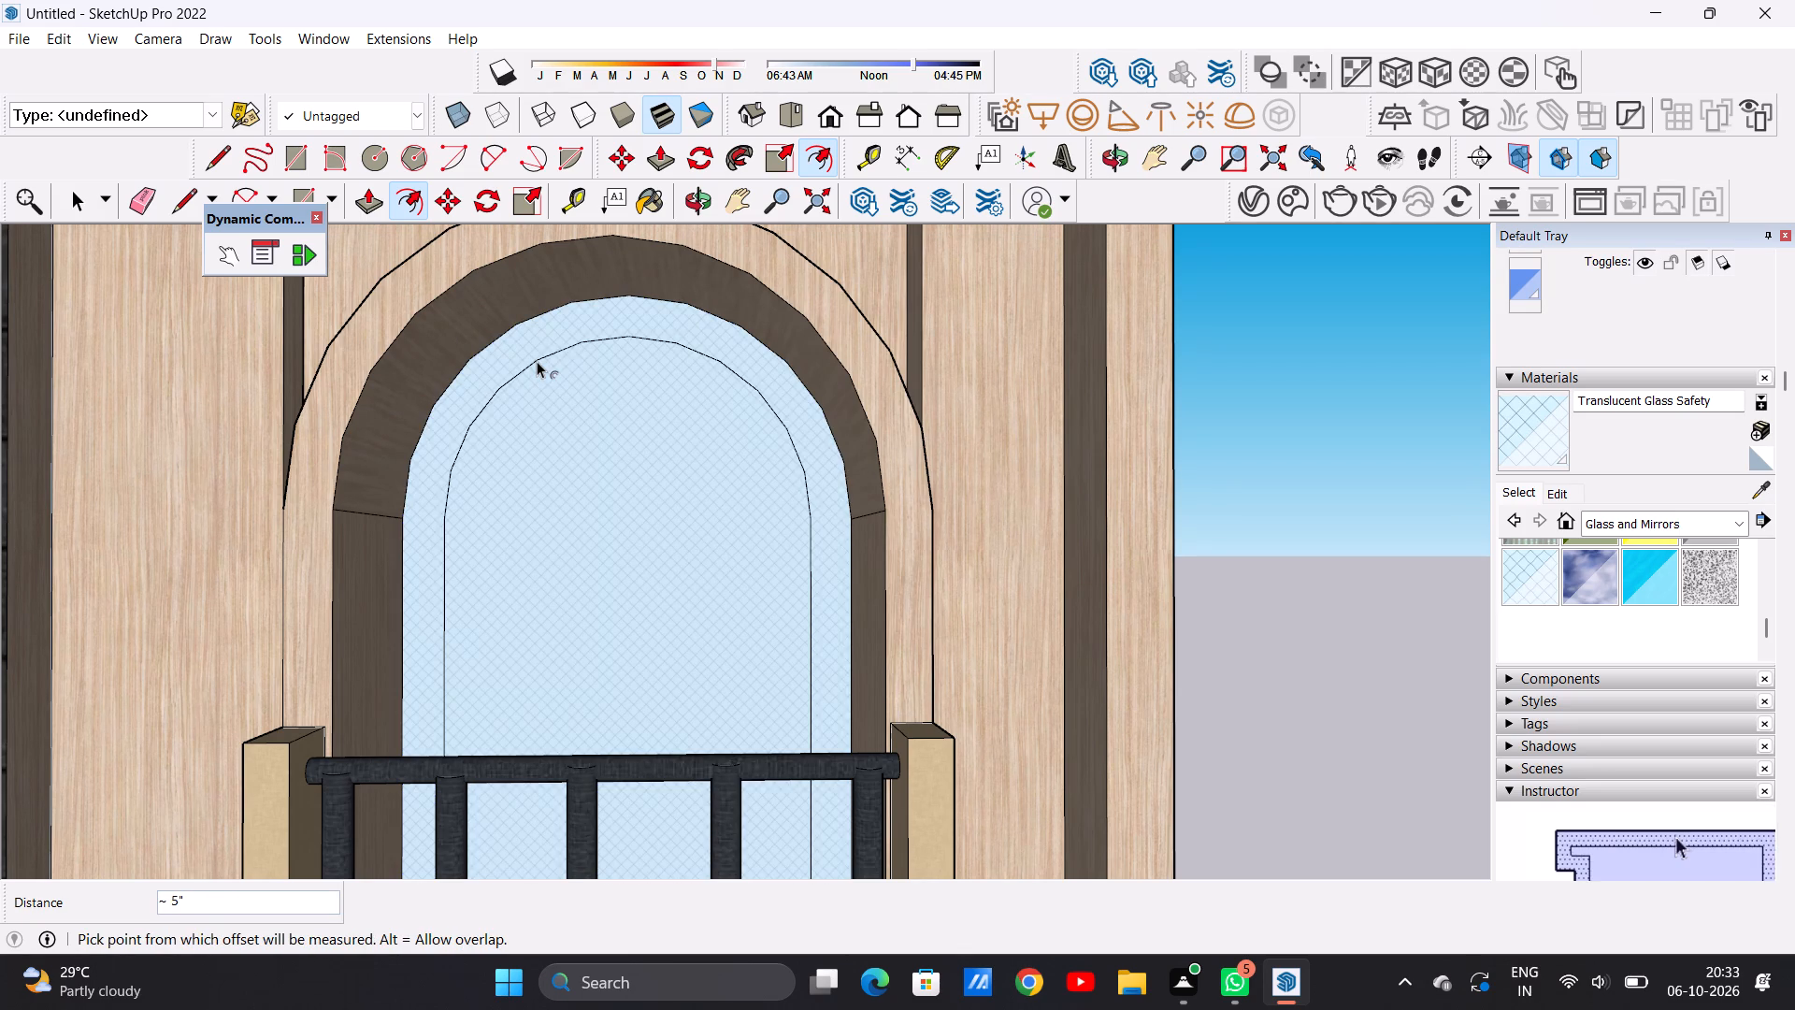
{"action": "key", "text": "space"}
Smooth the offset arc at the top of the arched glass by setting its segments to 60.
{"action": "scroll", "coordinate": [558, 347], "scroll_direction": "up", "scroll_amount": 2}
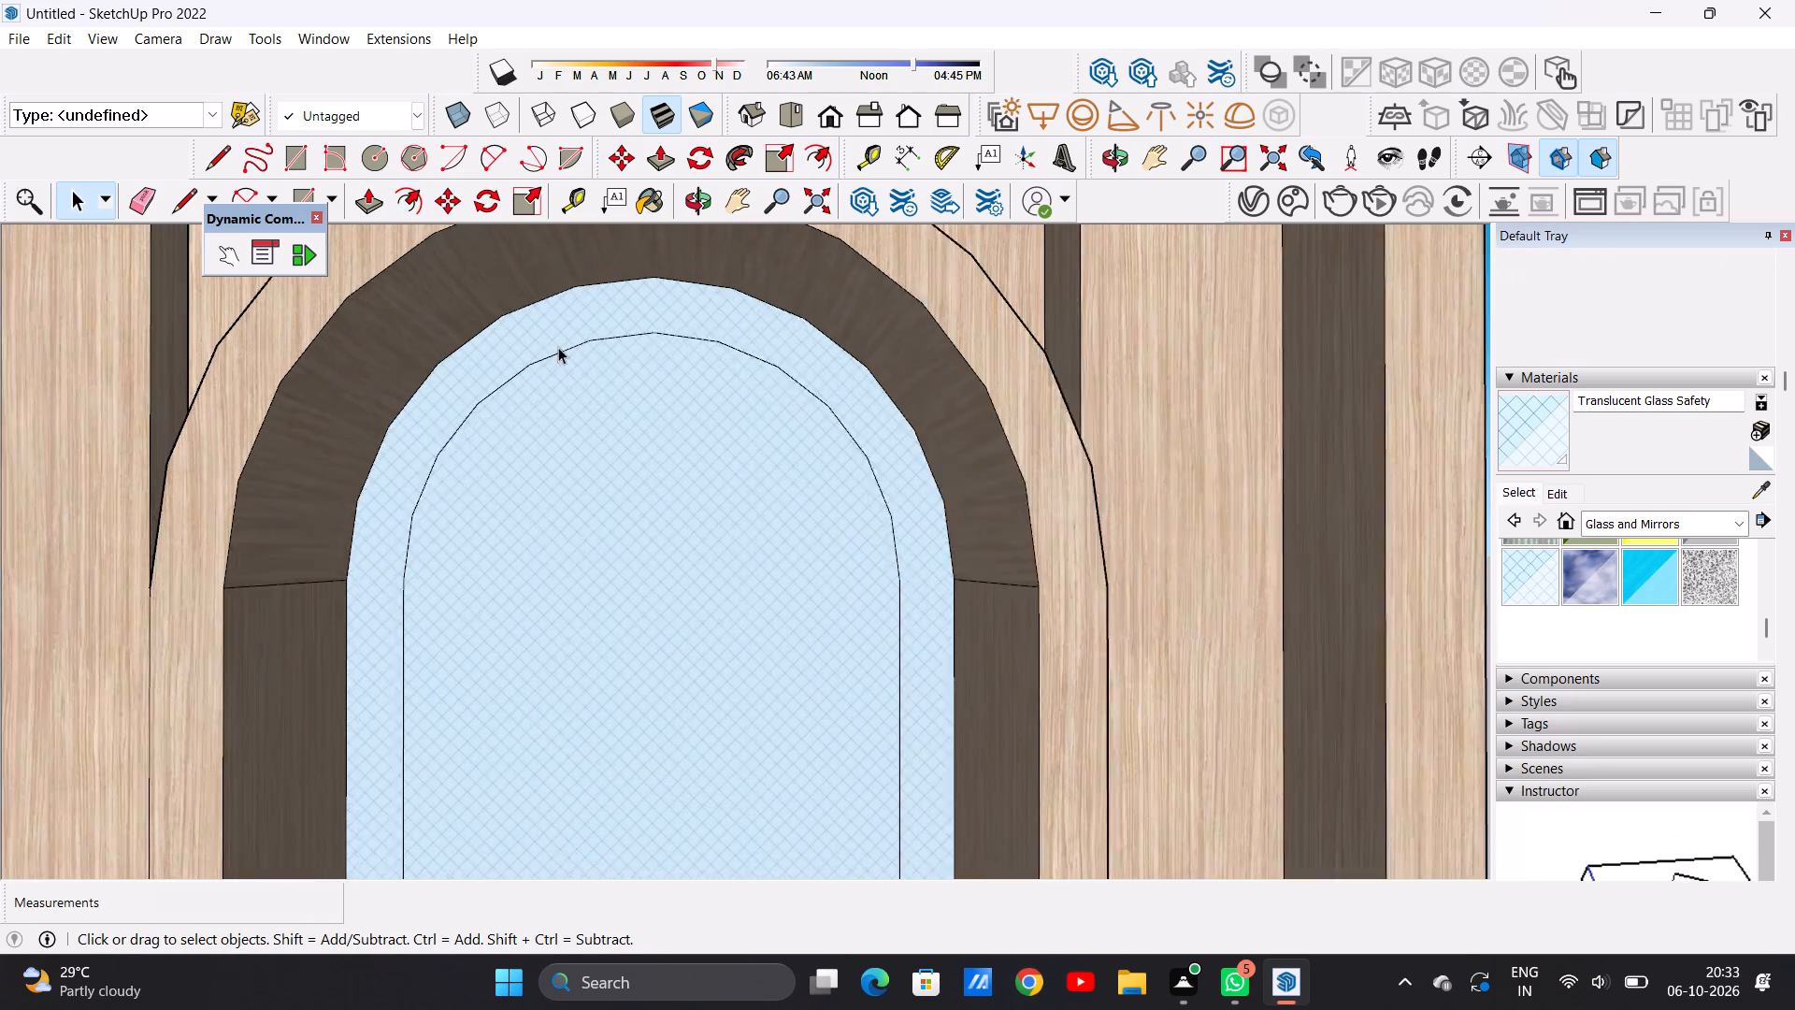
{"action": "scroll", "coordinate": [558, 347], "scroll_direction": "up", "scroll_amount": 3}
{"action": "left_click", "coordinate": [553, 353]}
{"action": "scroll", "coordinate": [542, 368], "scroll_direction": "down", "scroll_amount": 5}
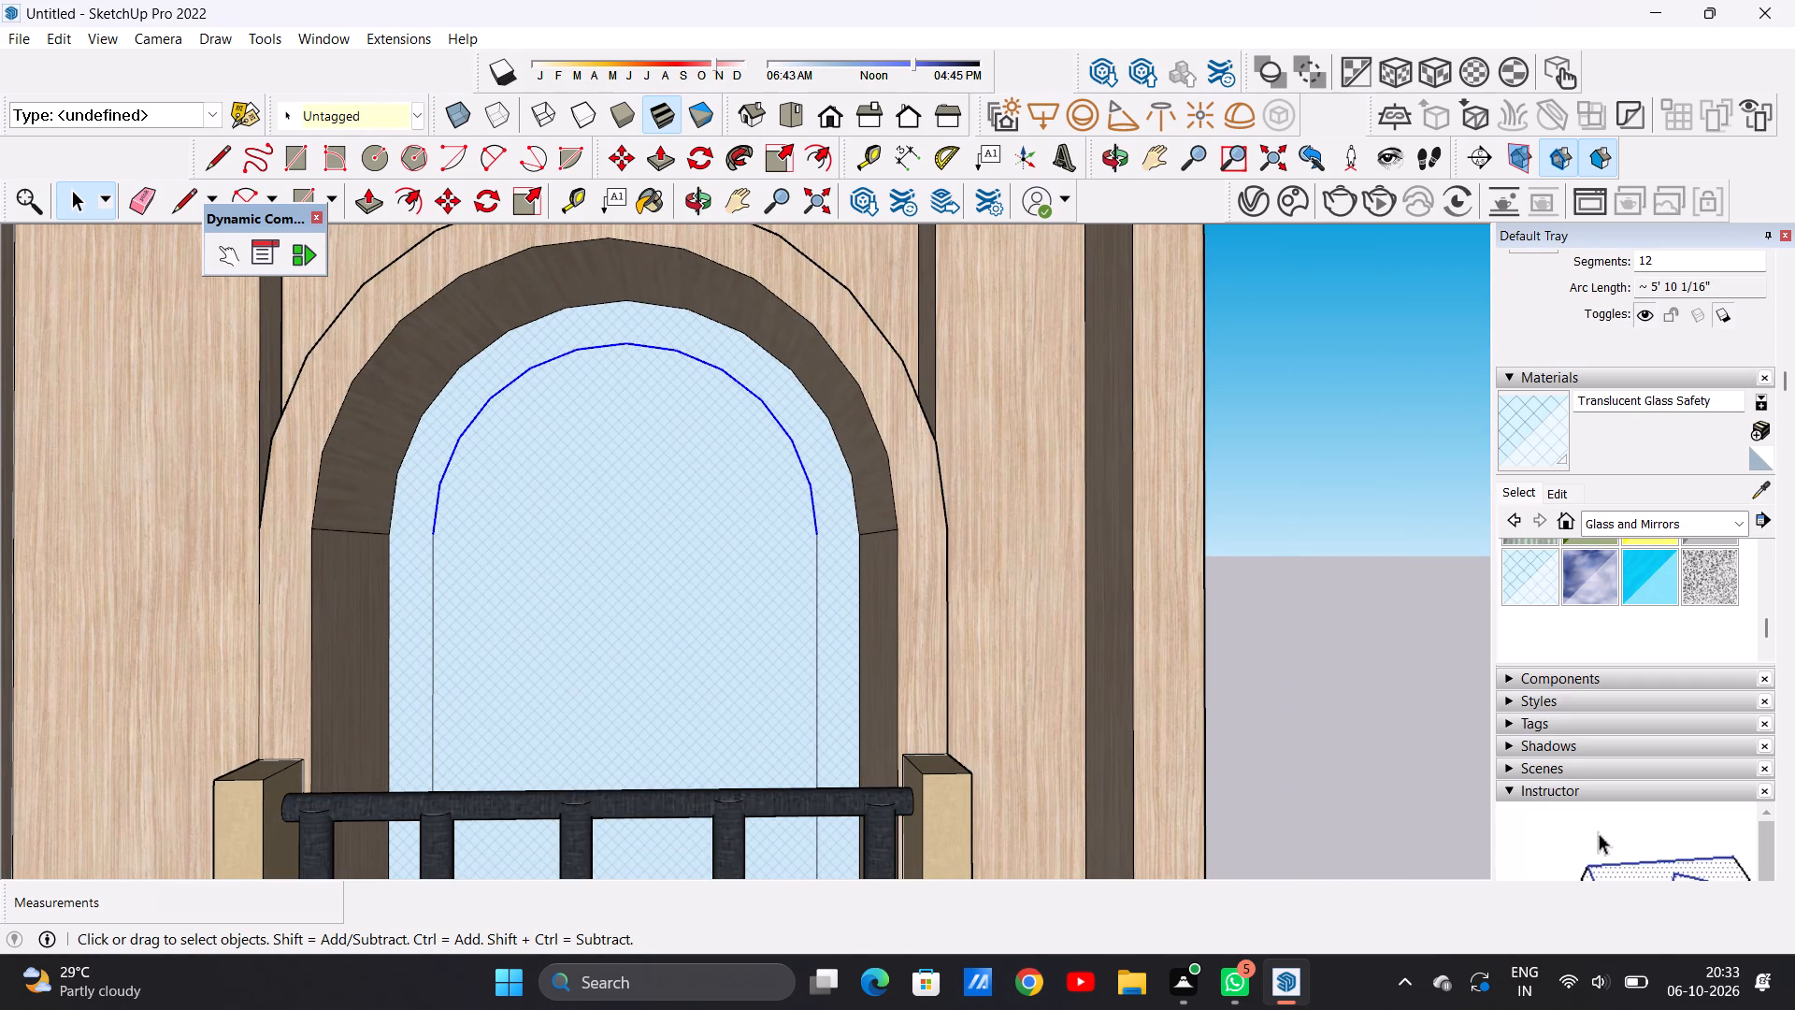
{"action": "scroll", "coordinate": [1647, 302], "scroll_direction": "up", "scroll_amount": 1}
{"action": "left_click_drag", "start_coordinate": [1671, 371], "coordinate": [1644, 378]}
{"action": "key", "text": "BackSpace"}
{"action": "key", "text": "BackSpace"}
{"action": "key", "text": "BackSpace"}
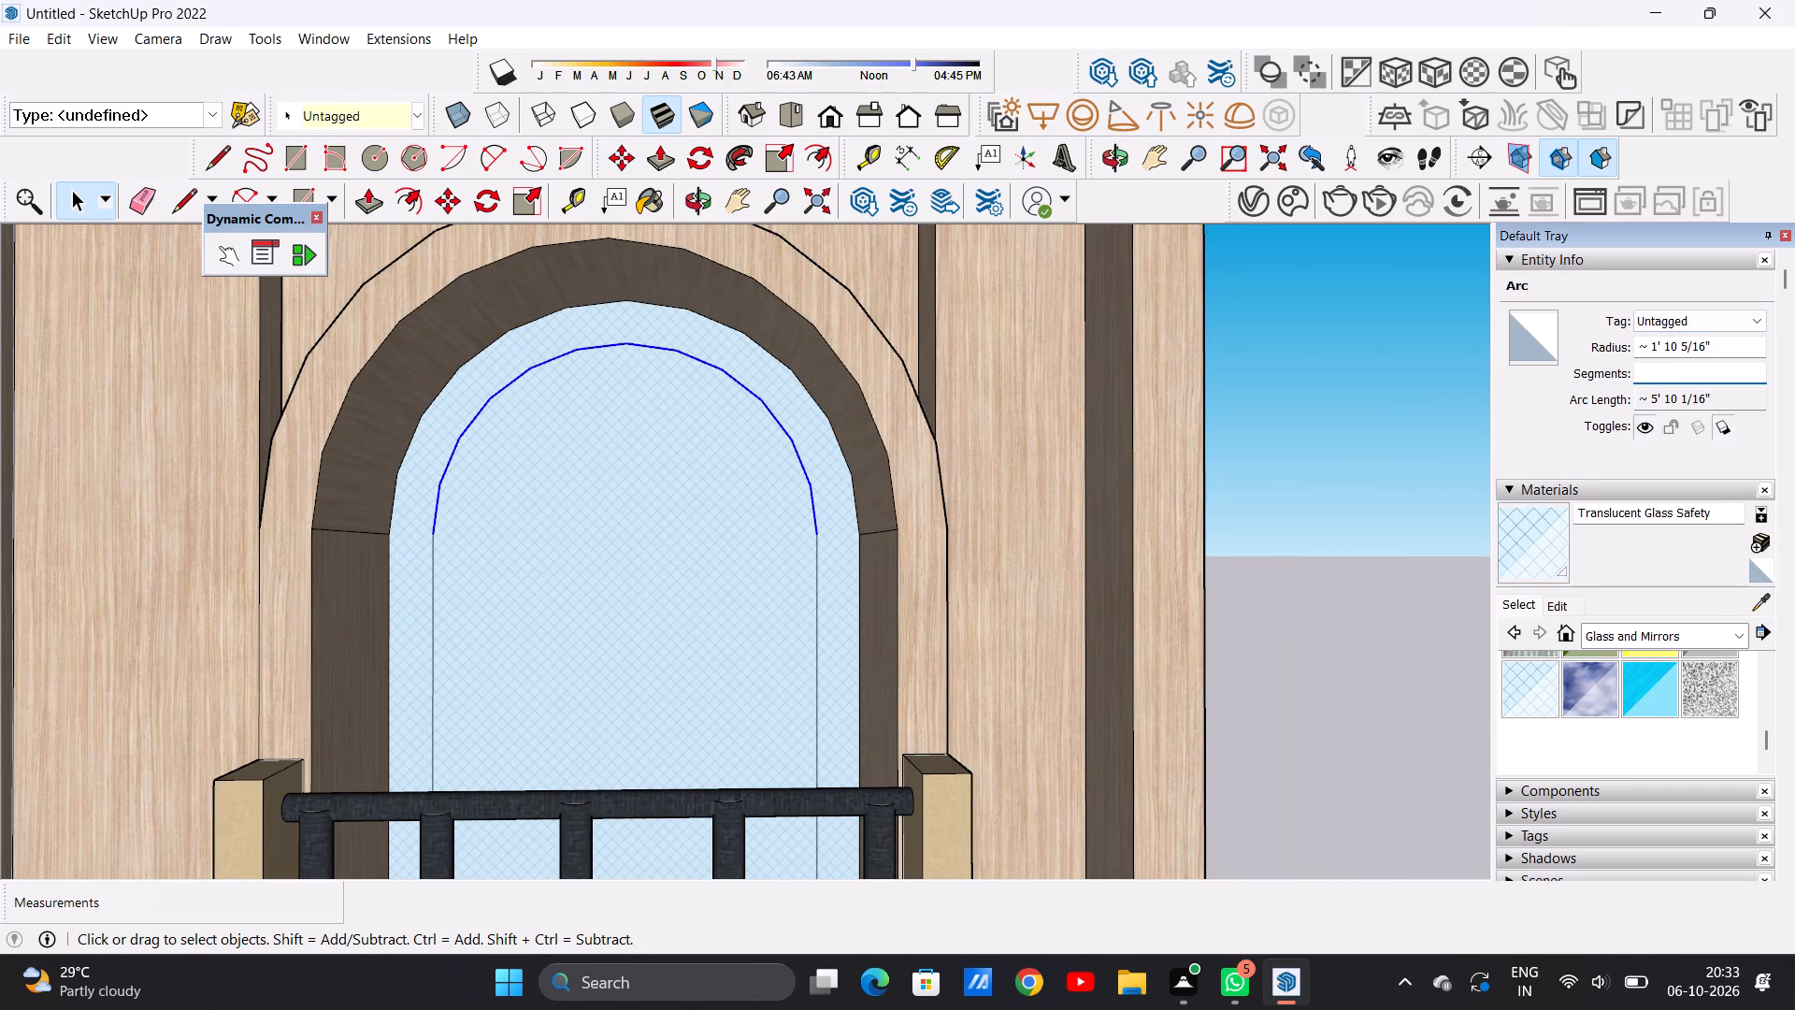
{"action": "type", "text": "60"}
{"action": "key", "text": "Return"}
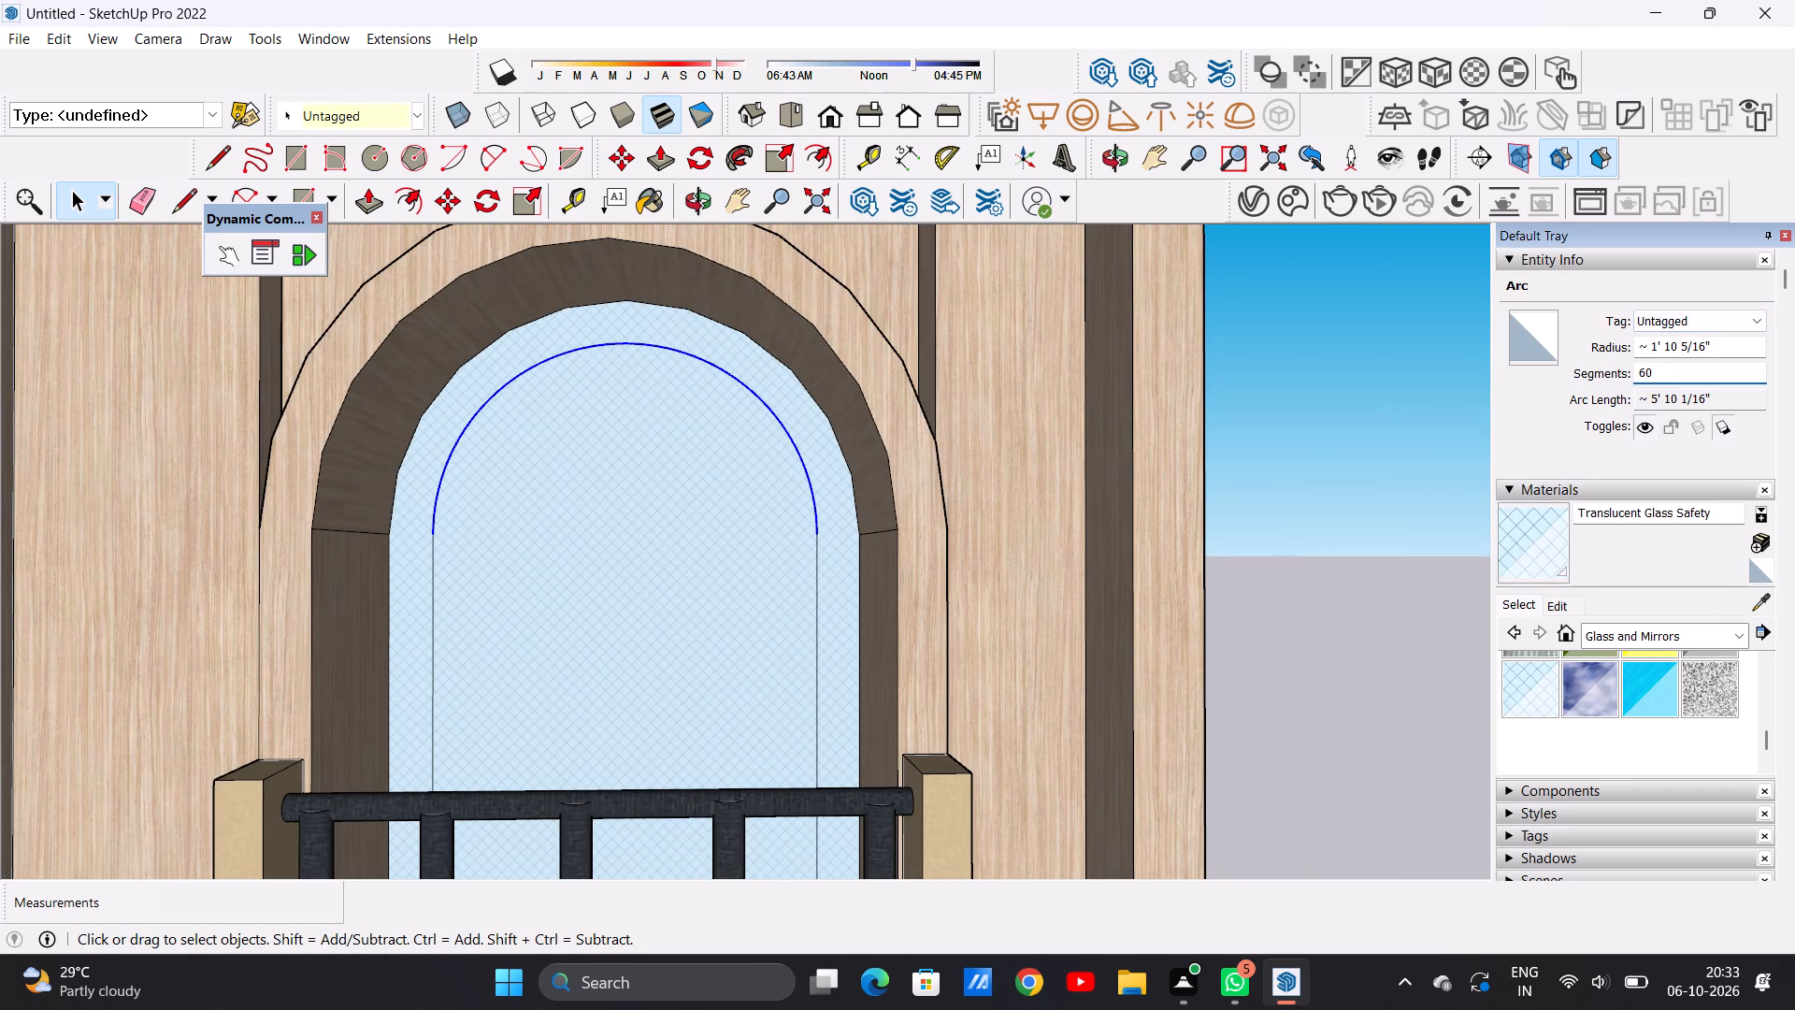
{"action": "key", "text": "space"}
{"action": "scroll", "coordinate": [712, 526], "scroll_direction": "down", "scroll_amount": 3}
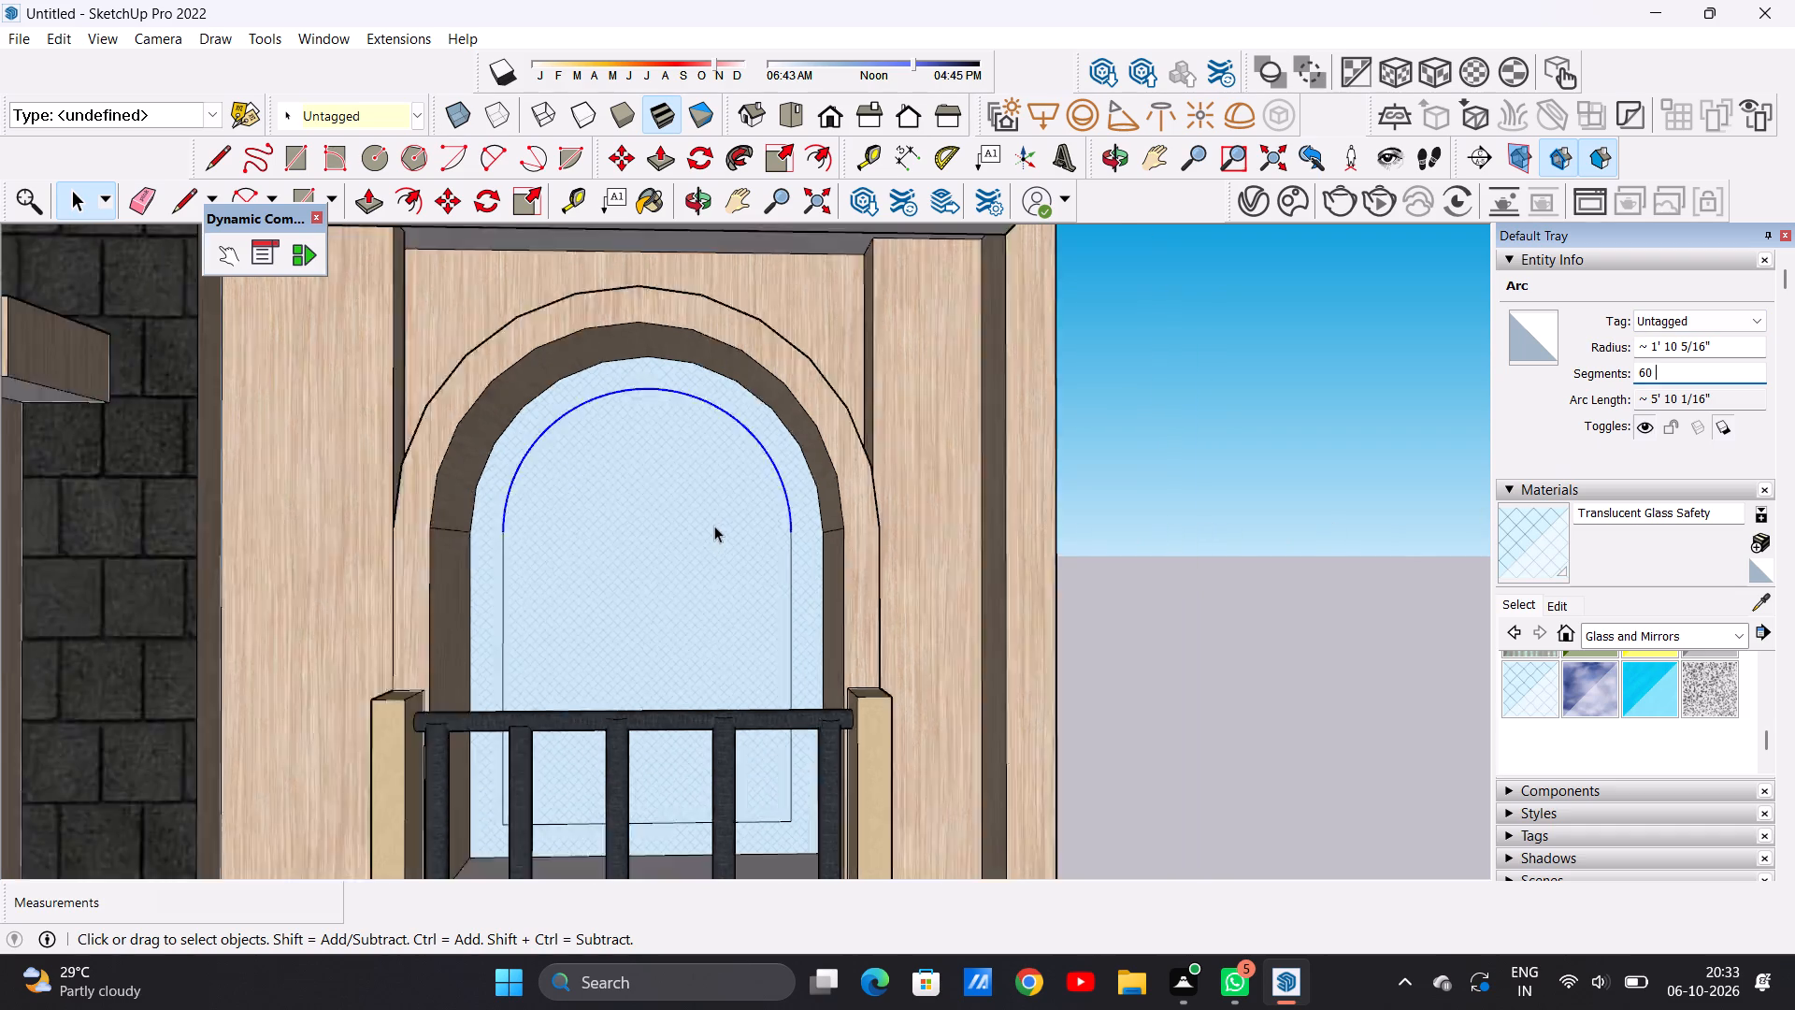
{"action": "scroll", "coordinate": [714, 526], "scroll_direction": "down", "scroll_amount": 9}
{"action": "left_click", "coordinate": [1060, 492]}
Paint the frame band around the arched glass with Wood Veneer 01 from the Wood collection.
{"action": "scroll", "coordinate": [761, 507], "scroll_direction": "up", "scroll_amount": 3}
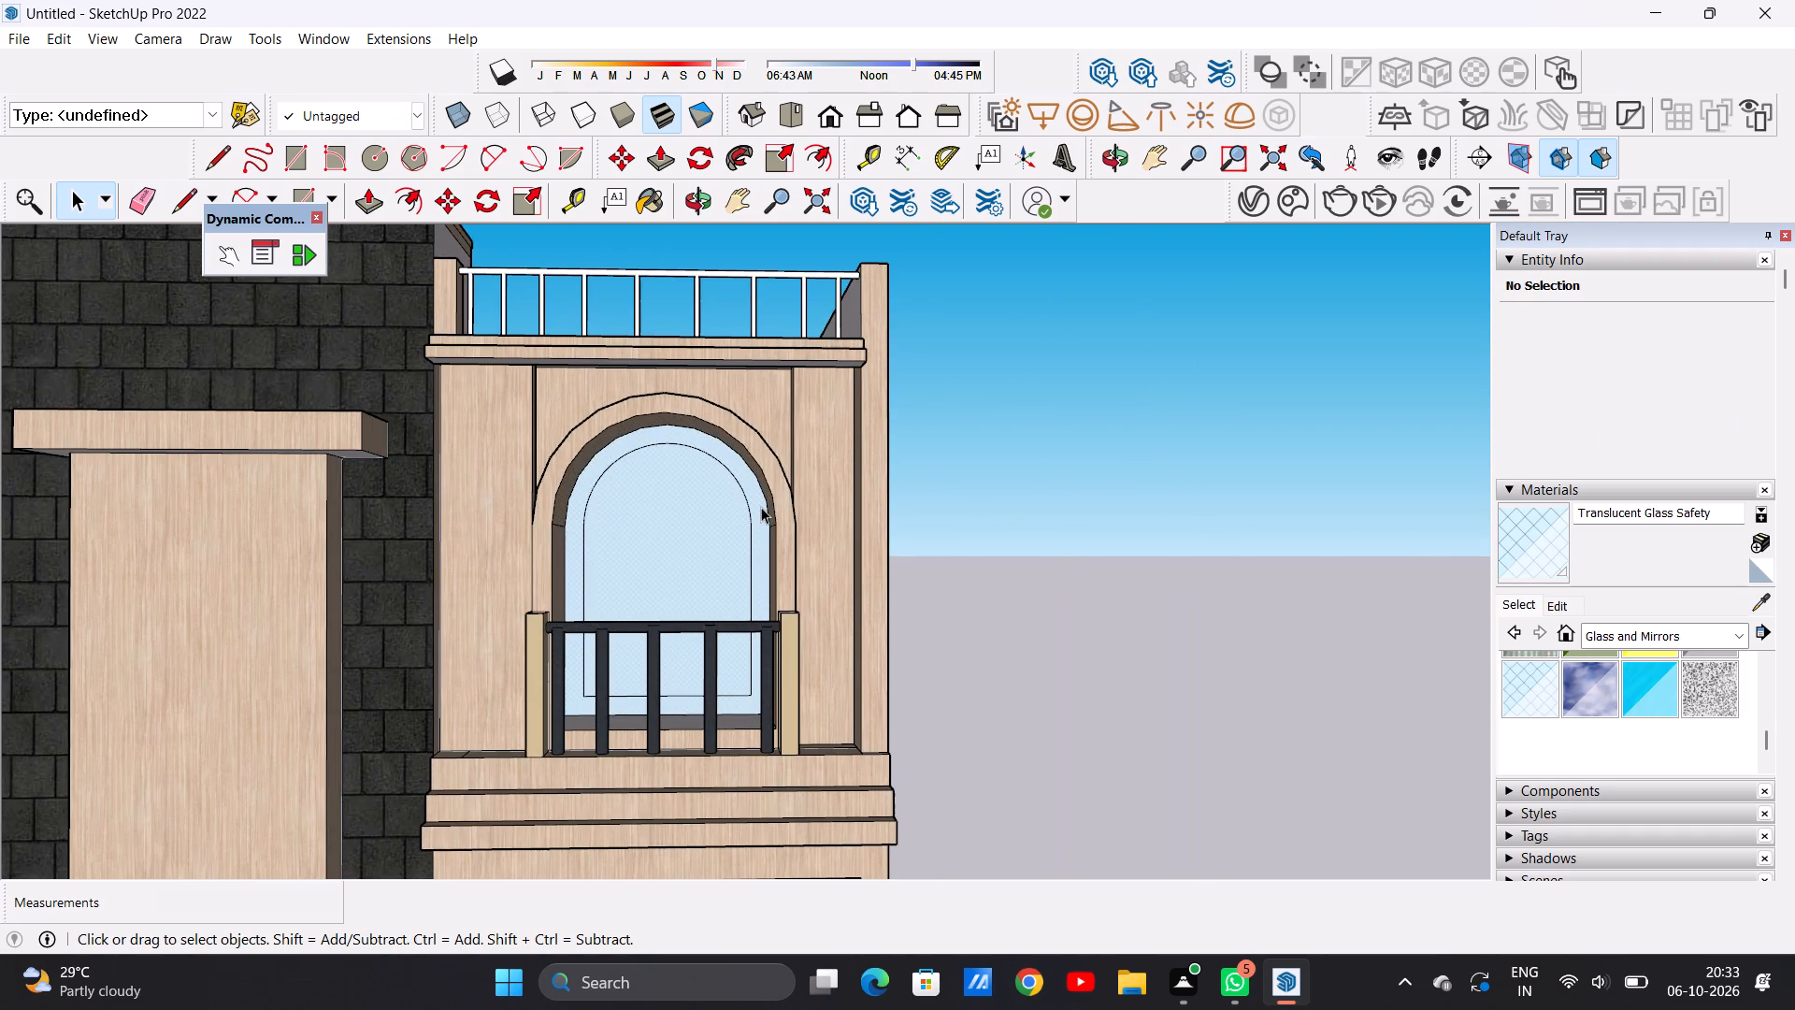
{"action": "scroll", "coordinate": [748, 509], "scroll_direction": "up", "scroll_amount": 2}
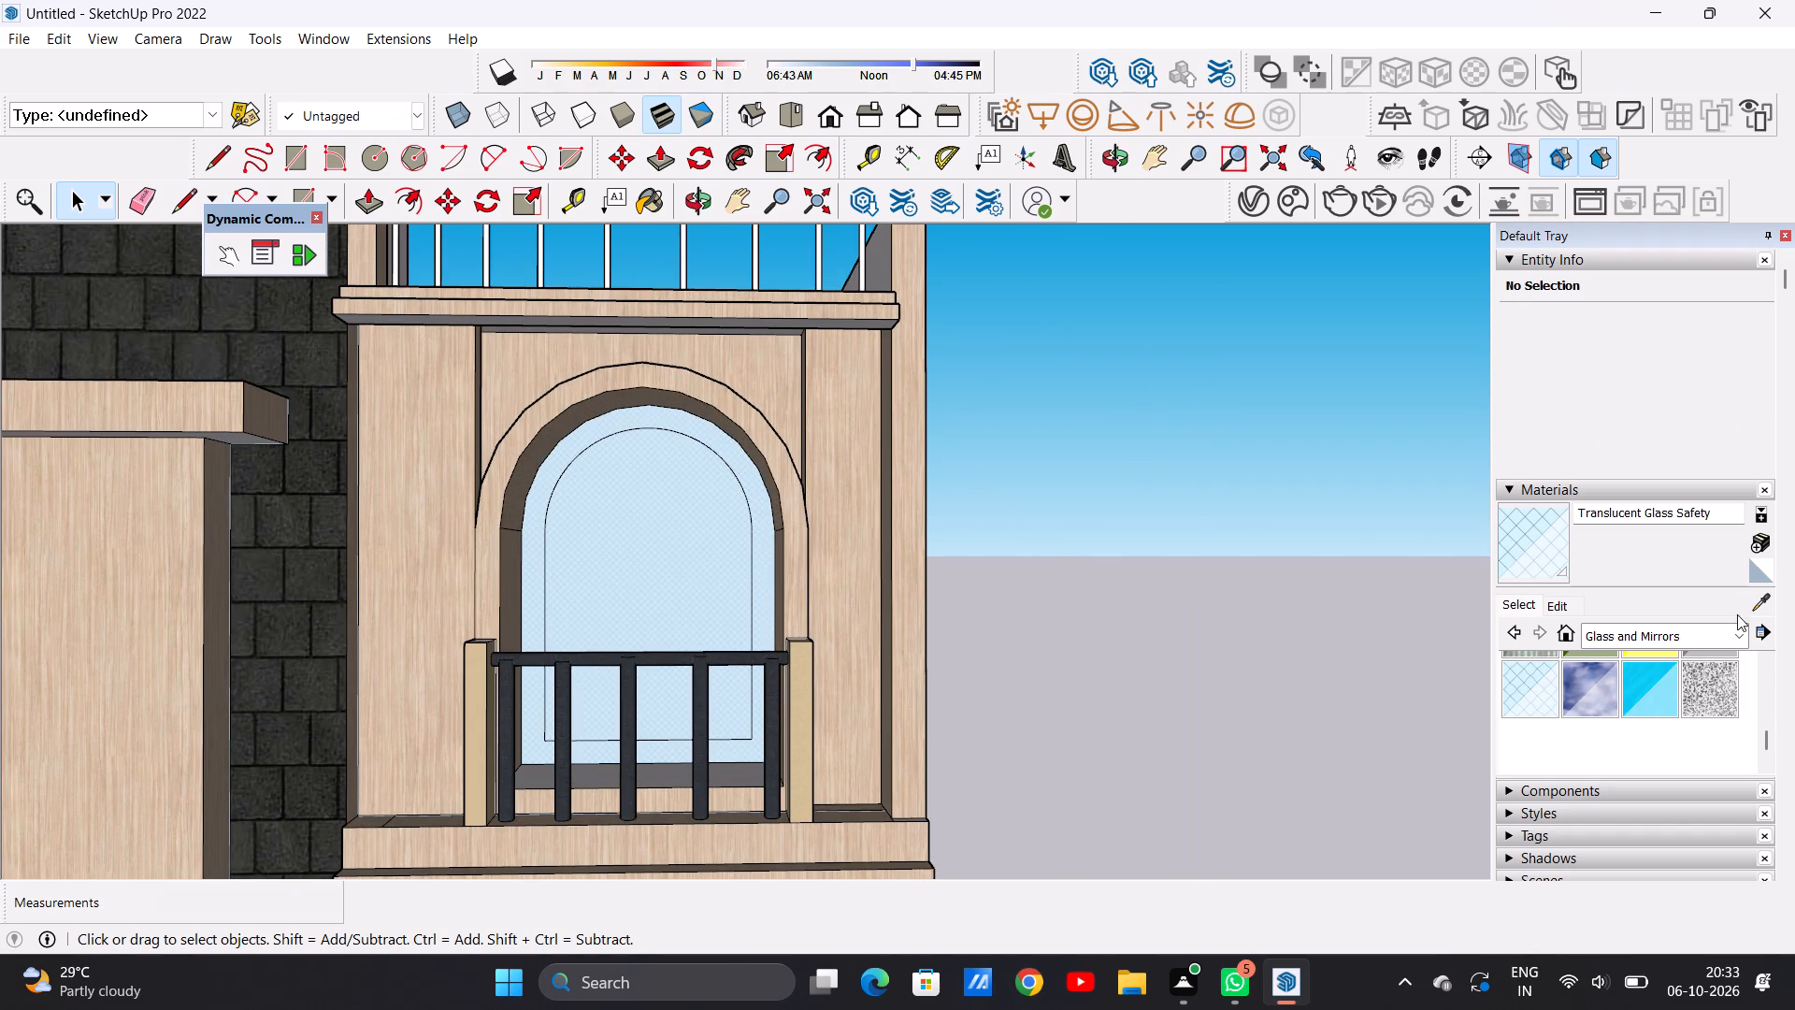
{"action": "left_click", "coordinate": [1740, 639]}
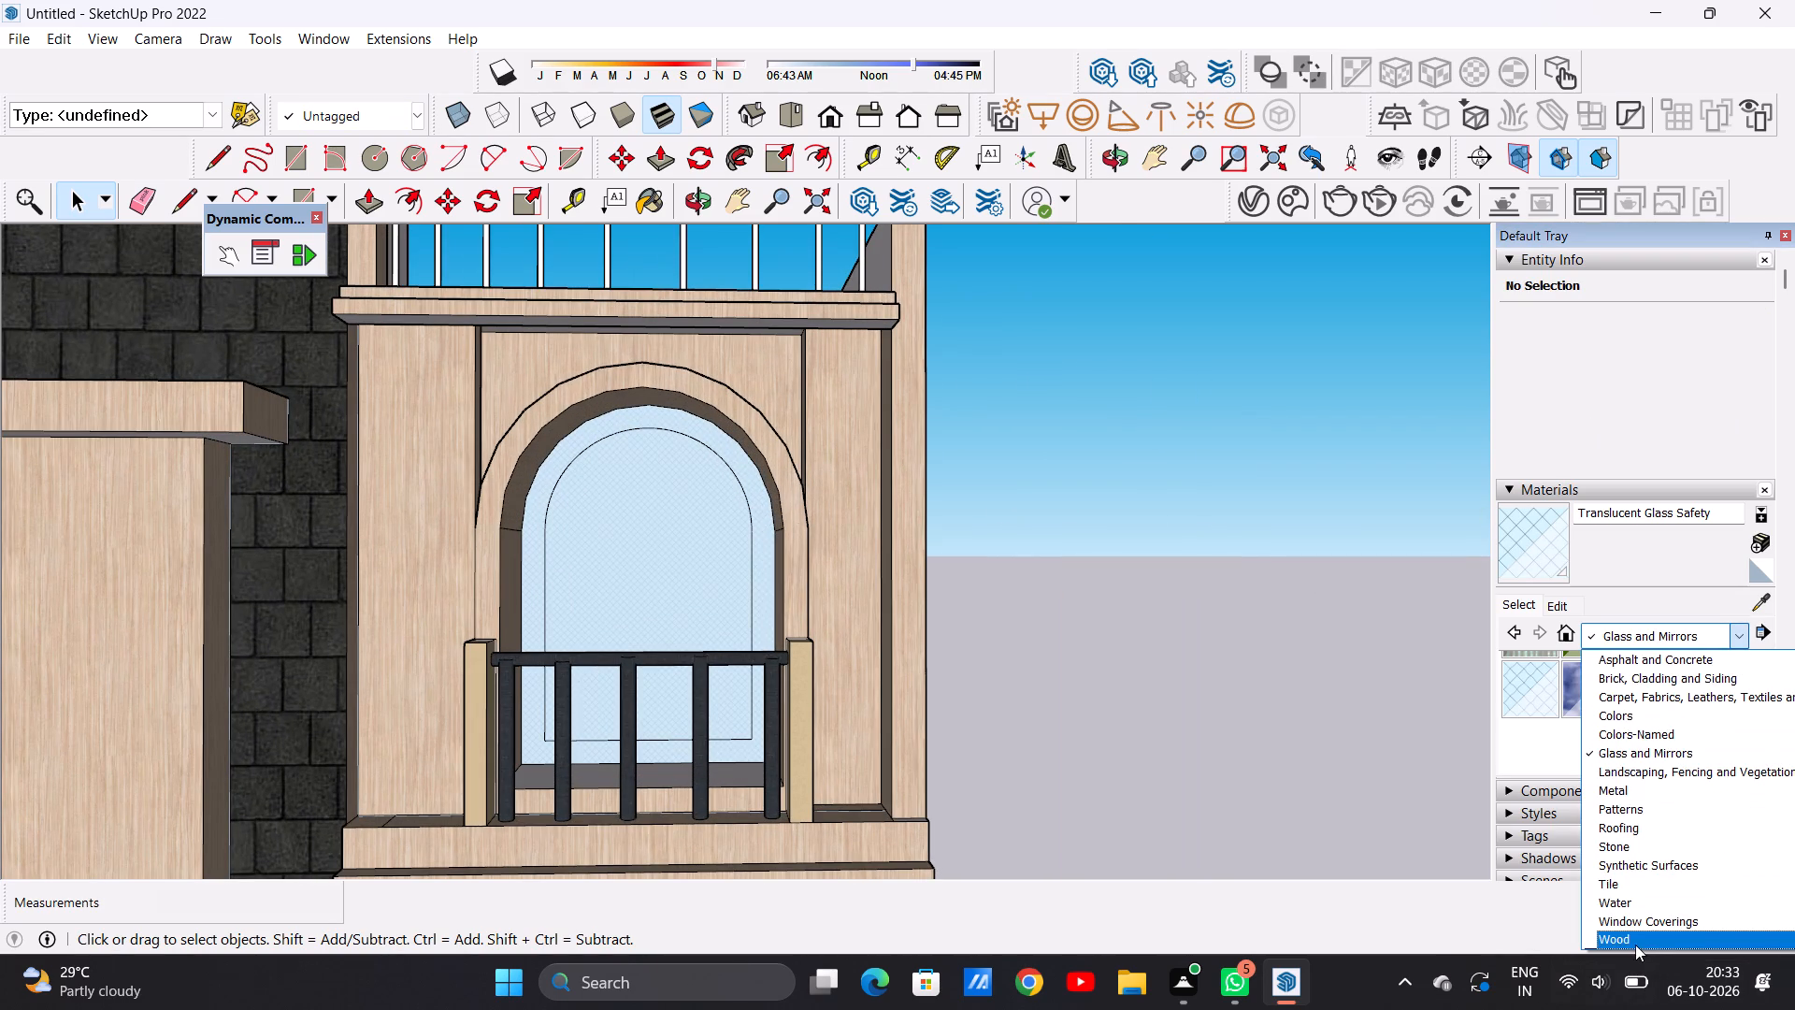
{"action": "left_click", "coordinate": [1625, 936]}
{"action": "scroll", "coordinate": [1604, 743], "scroll_direction": "down", "scroll_amount": 1}
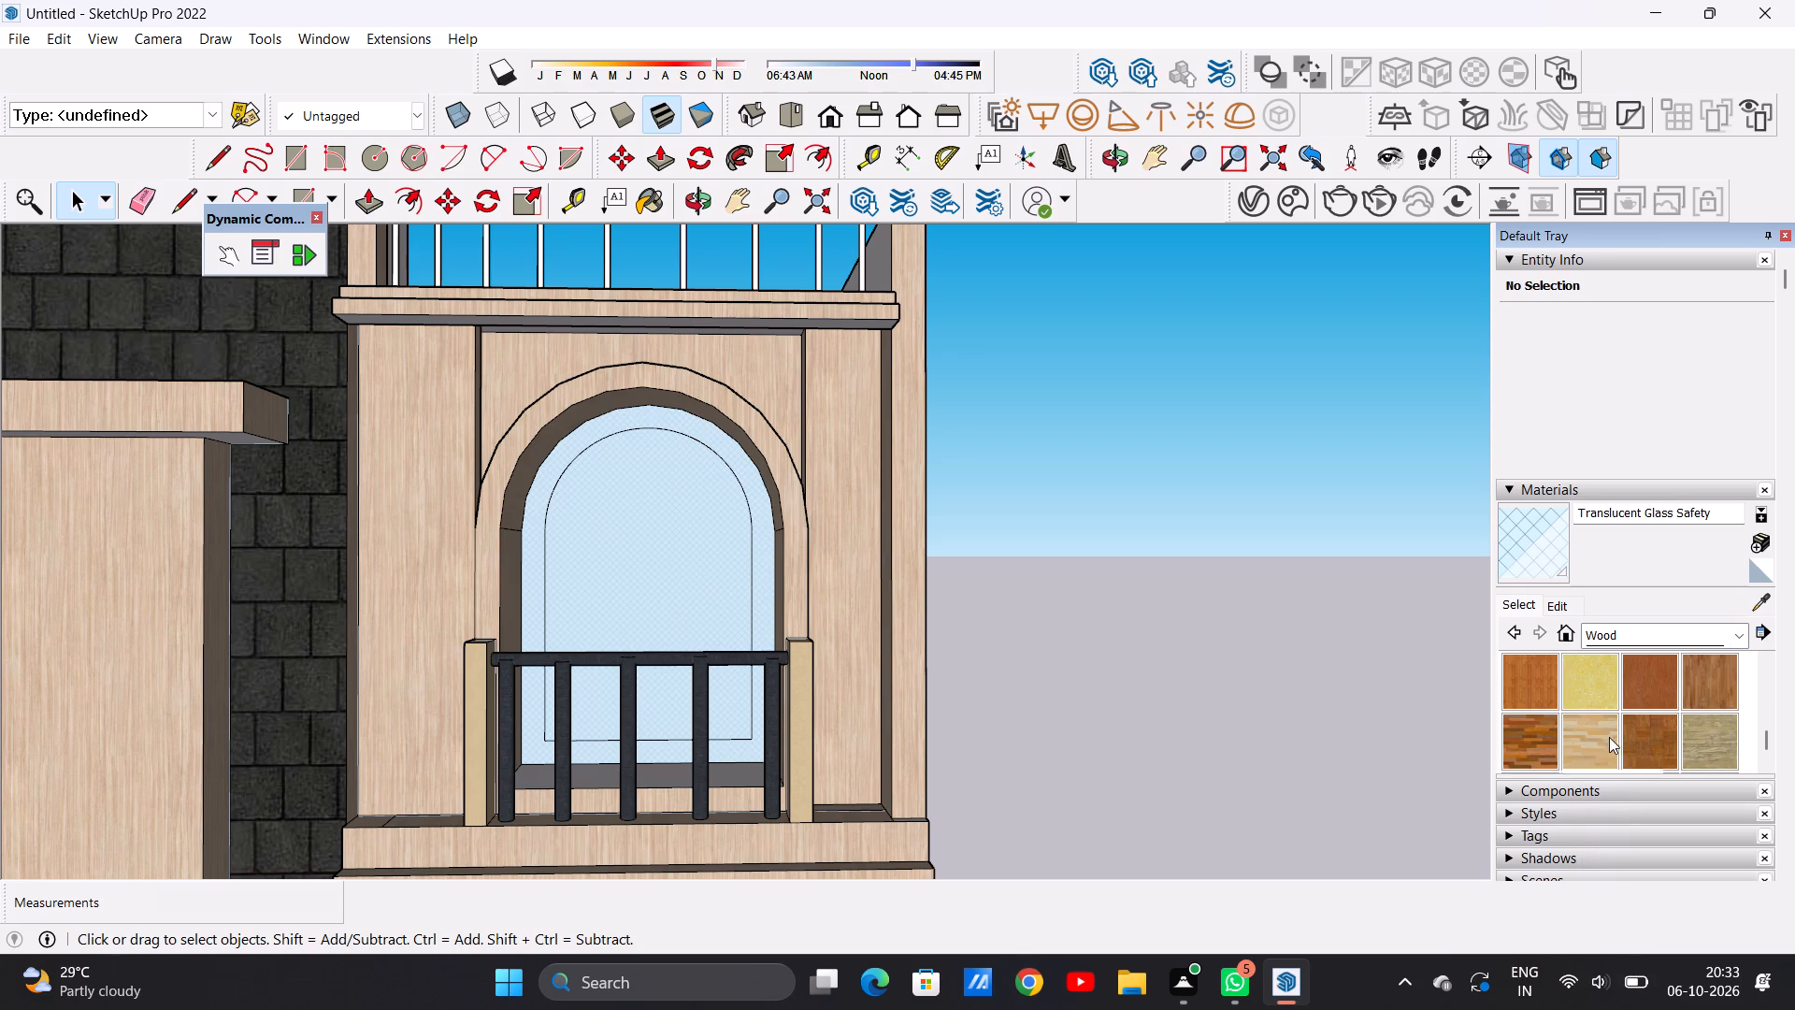
{"action": "left_click", "coordinate": [1651, 707]}
{"action": "scroll", "coordinate": [784, 618], "scroll_direction": "up", "scroll_amount": 8}
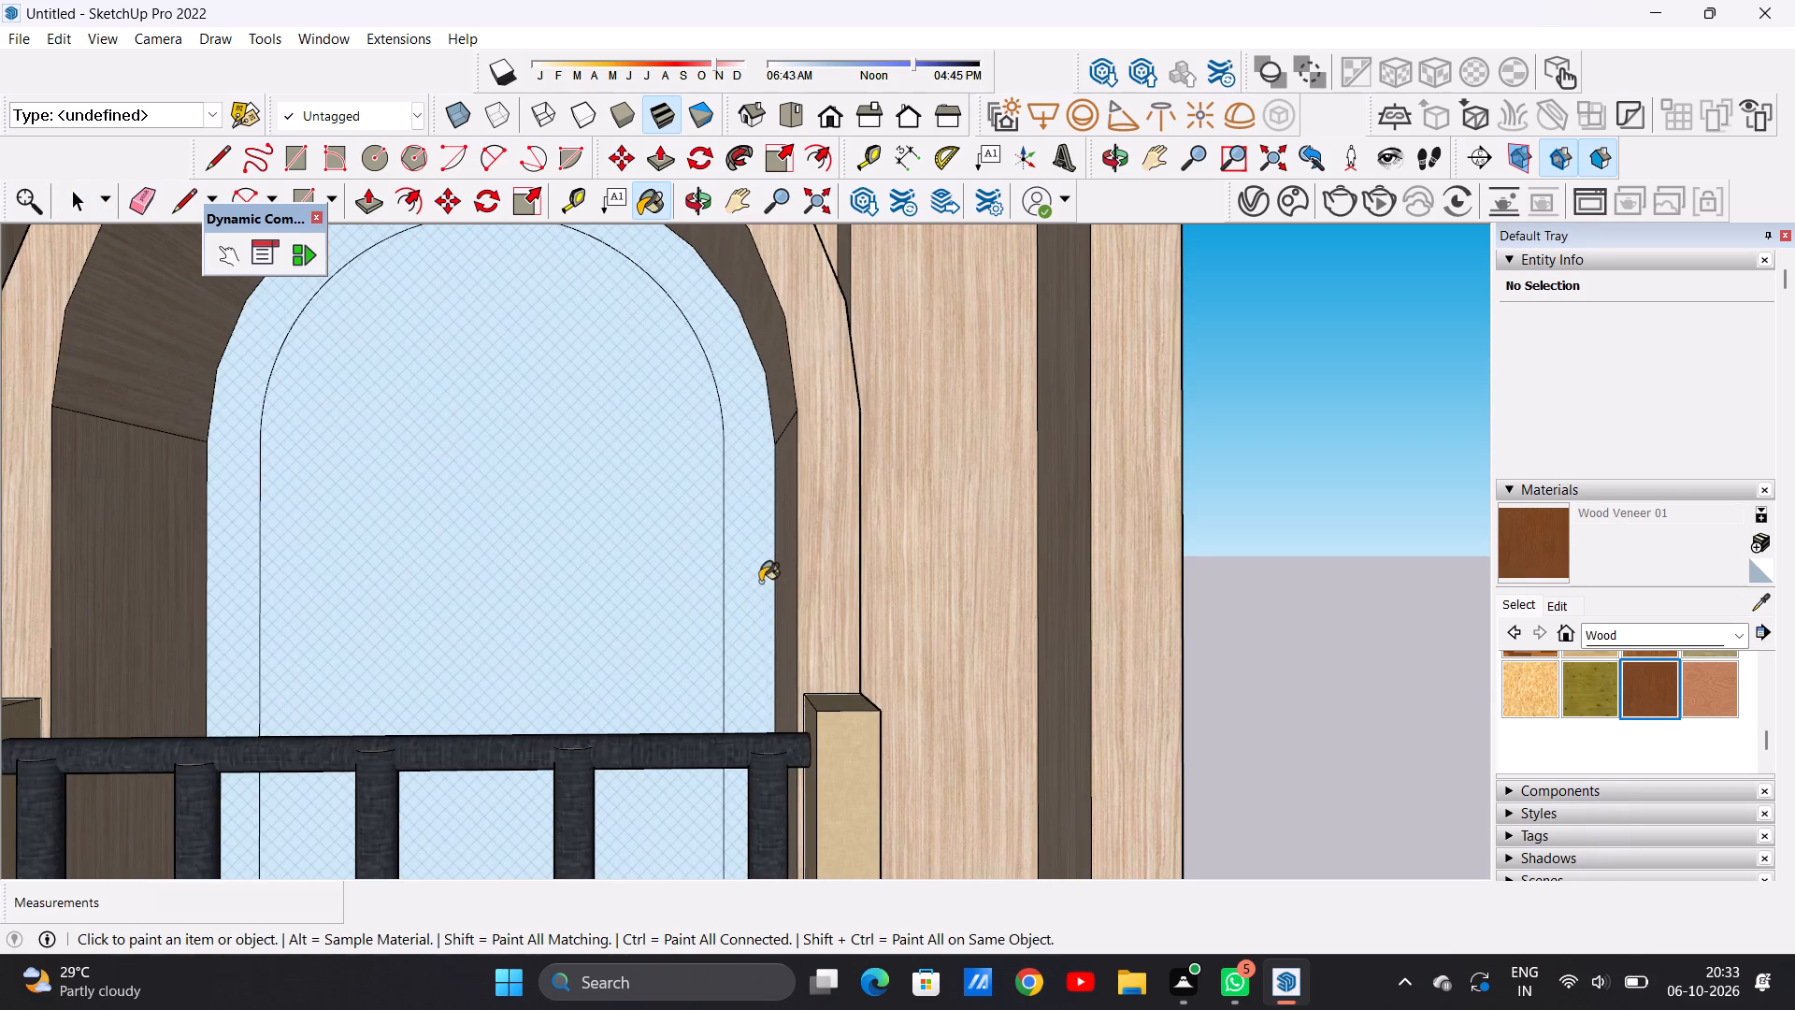
{"action": "left_click", "coordinate": [760, 582]}
{"action": "scroll", "coordinate": [760, 590], "scroll_direction": "down", "scroll_amount": 13}
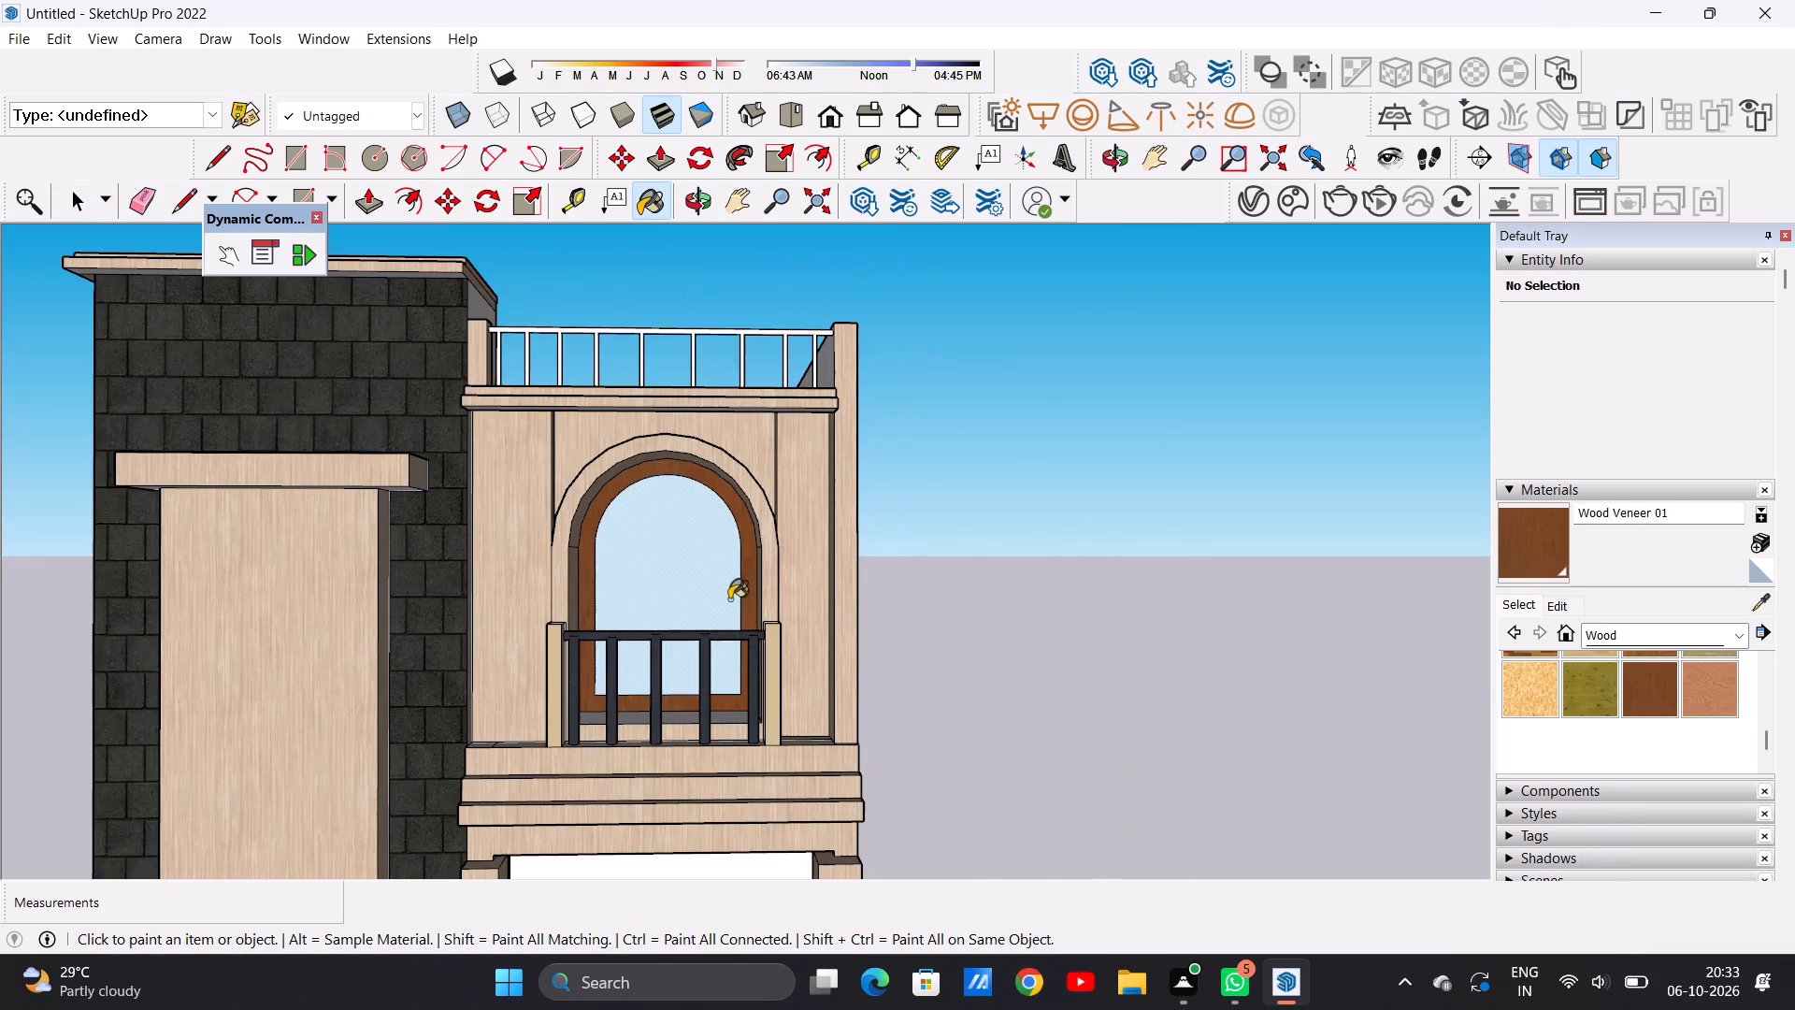
Darken the Wood Veneer 01 material on the arched window frame to a deep brown and check it on the facade.
{"action": "scroll", "coordinate": [1667, 677], "scroll_direction": "up", "scroll_amount": 5}
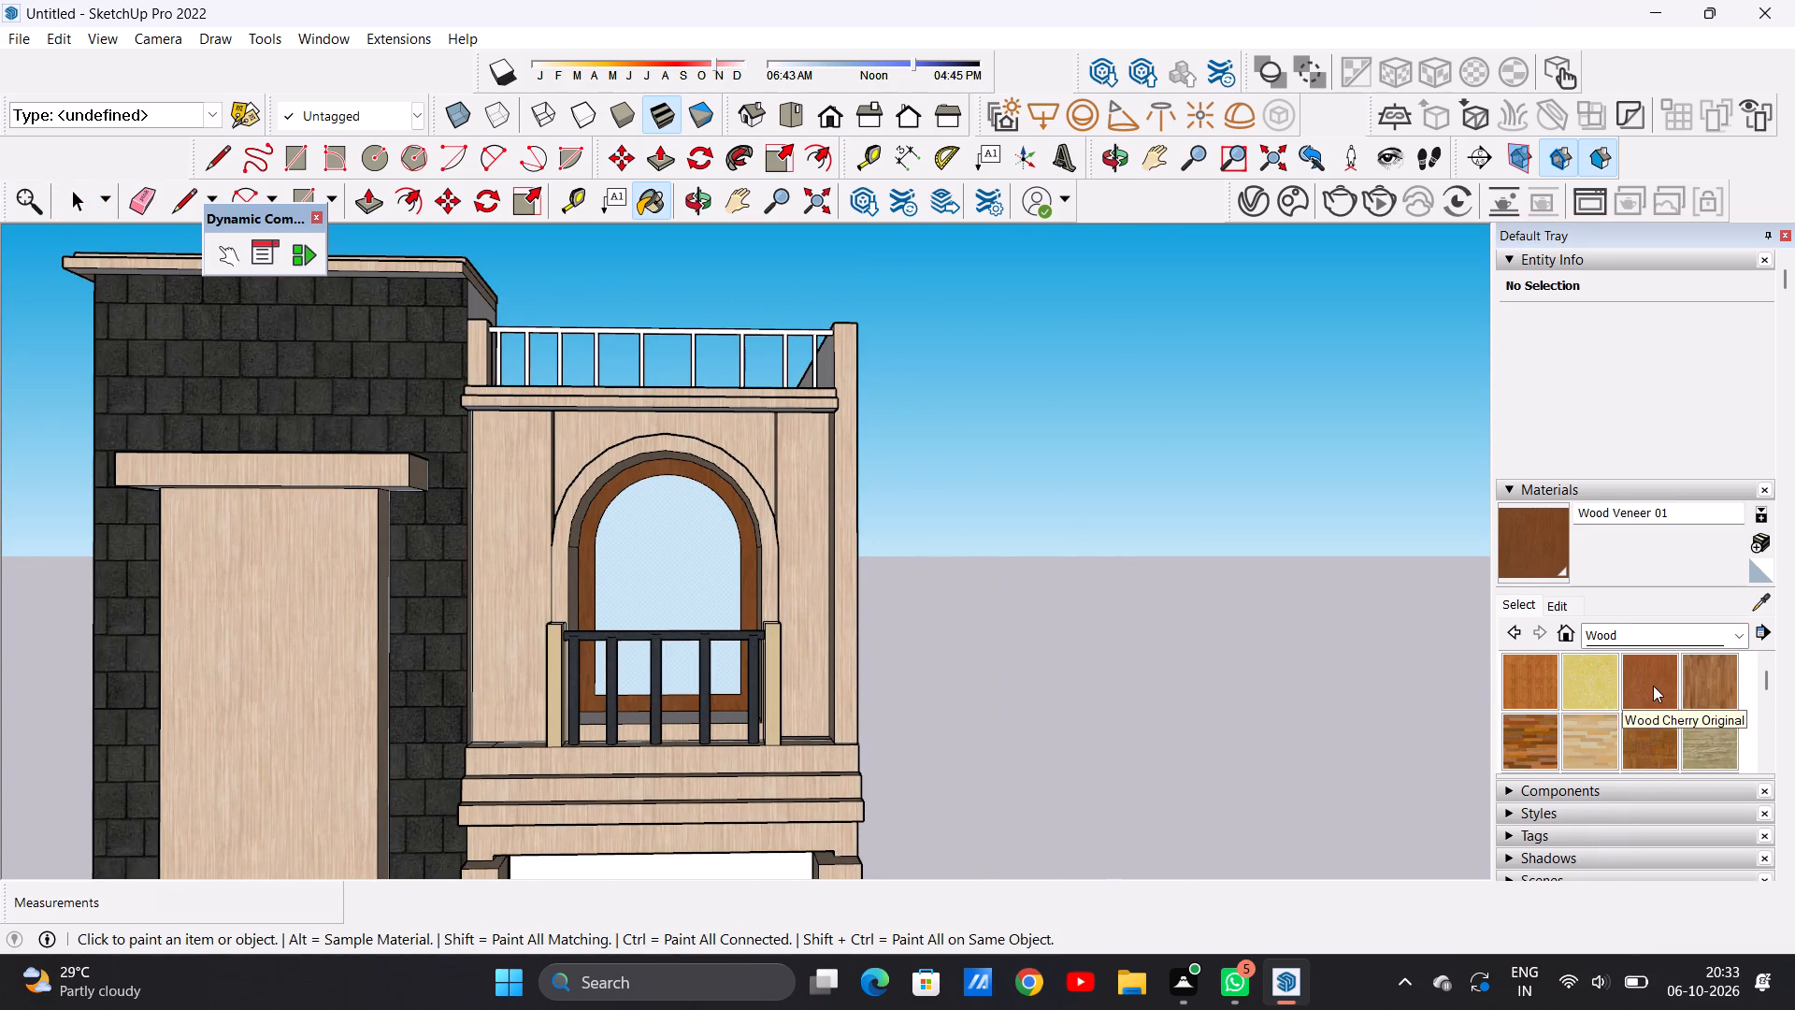
{"action": "scroll", "coordinate": [1653, 685], "scroll_direction": "down", "scroll_amount": 3}
{"action": "left_click", "coordinate": [1646, 563]}
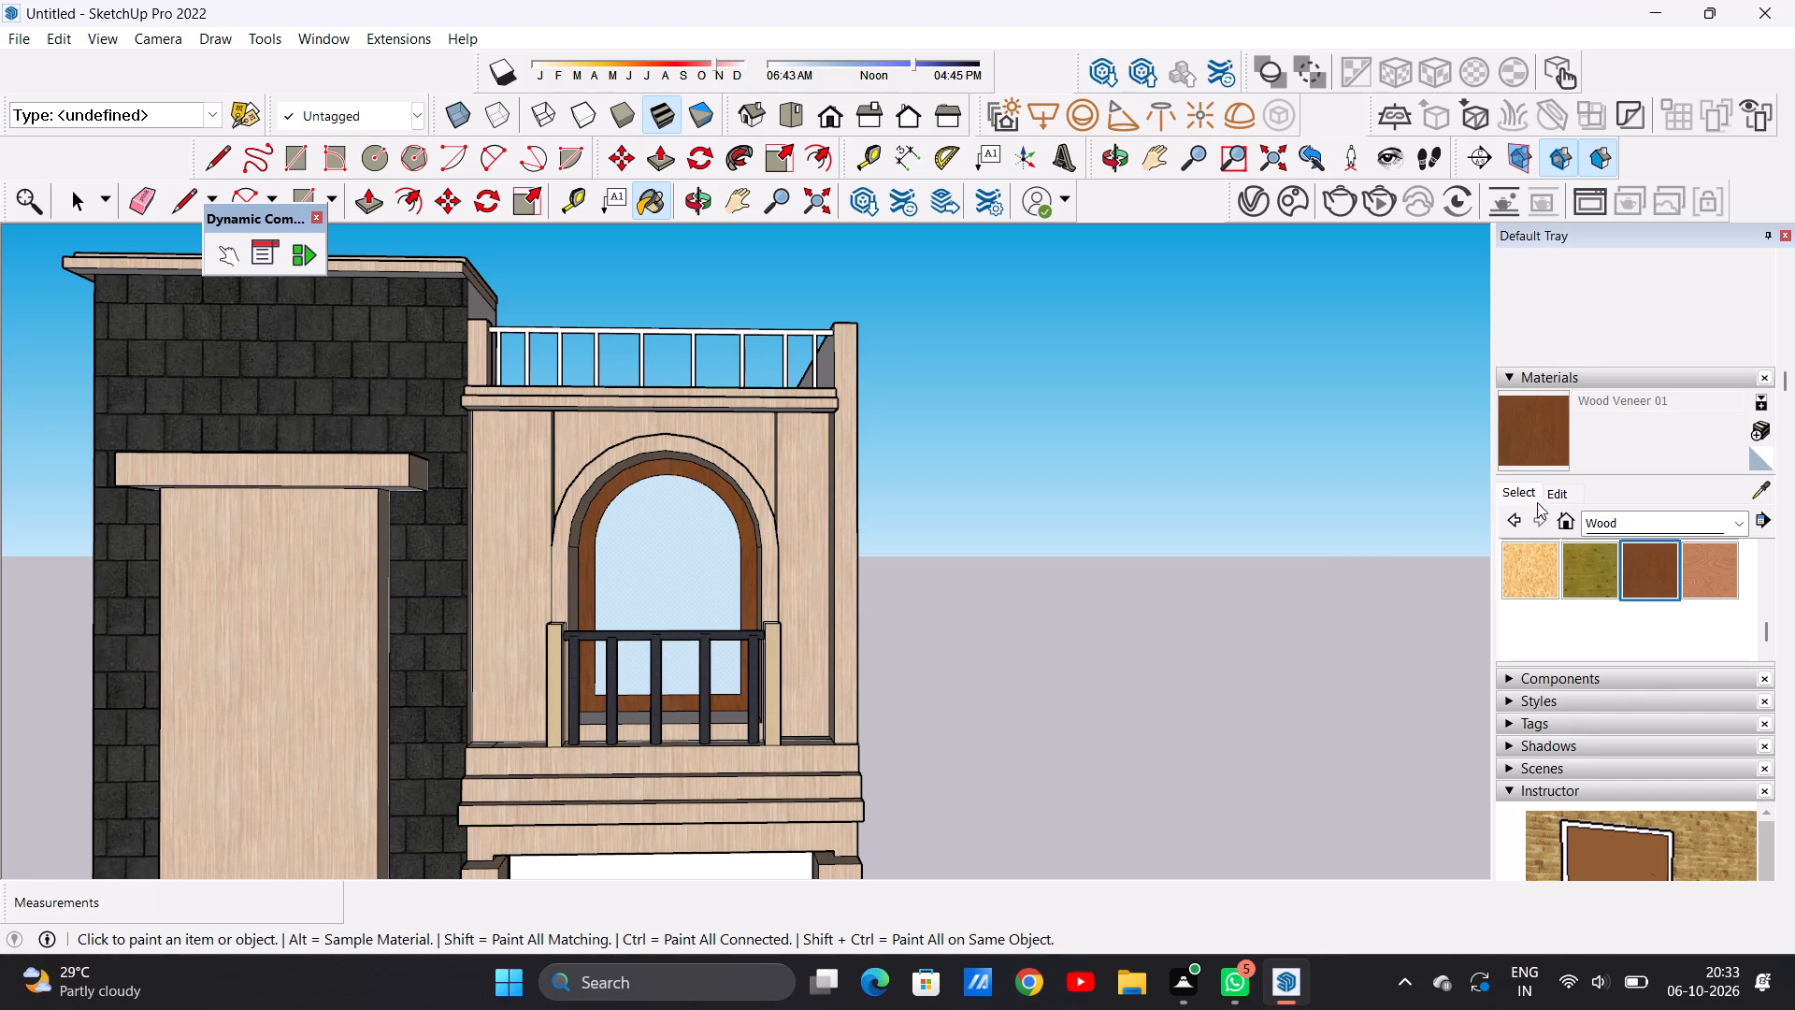
{"action": "left_click", "coordinate": [1558, 490]}
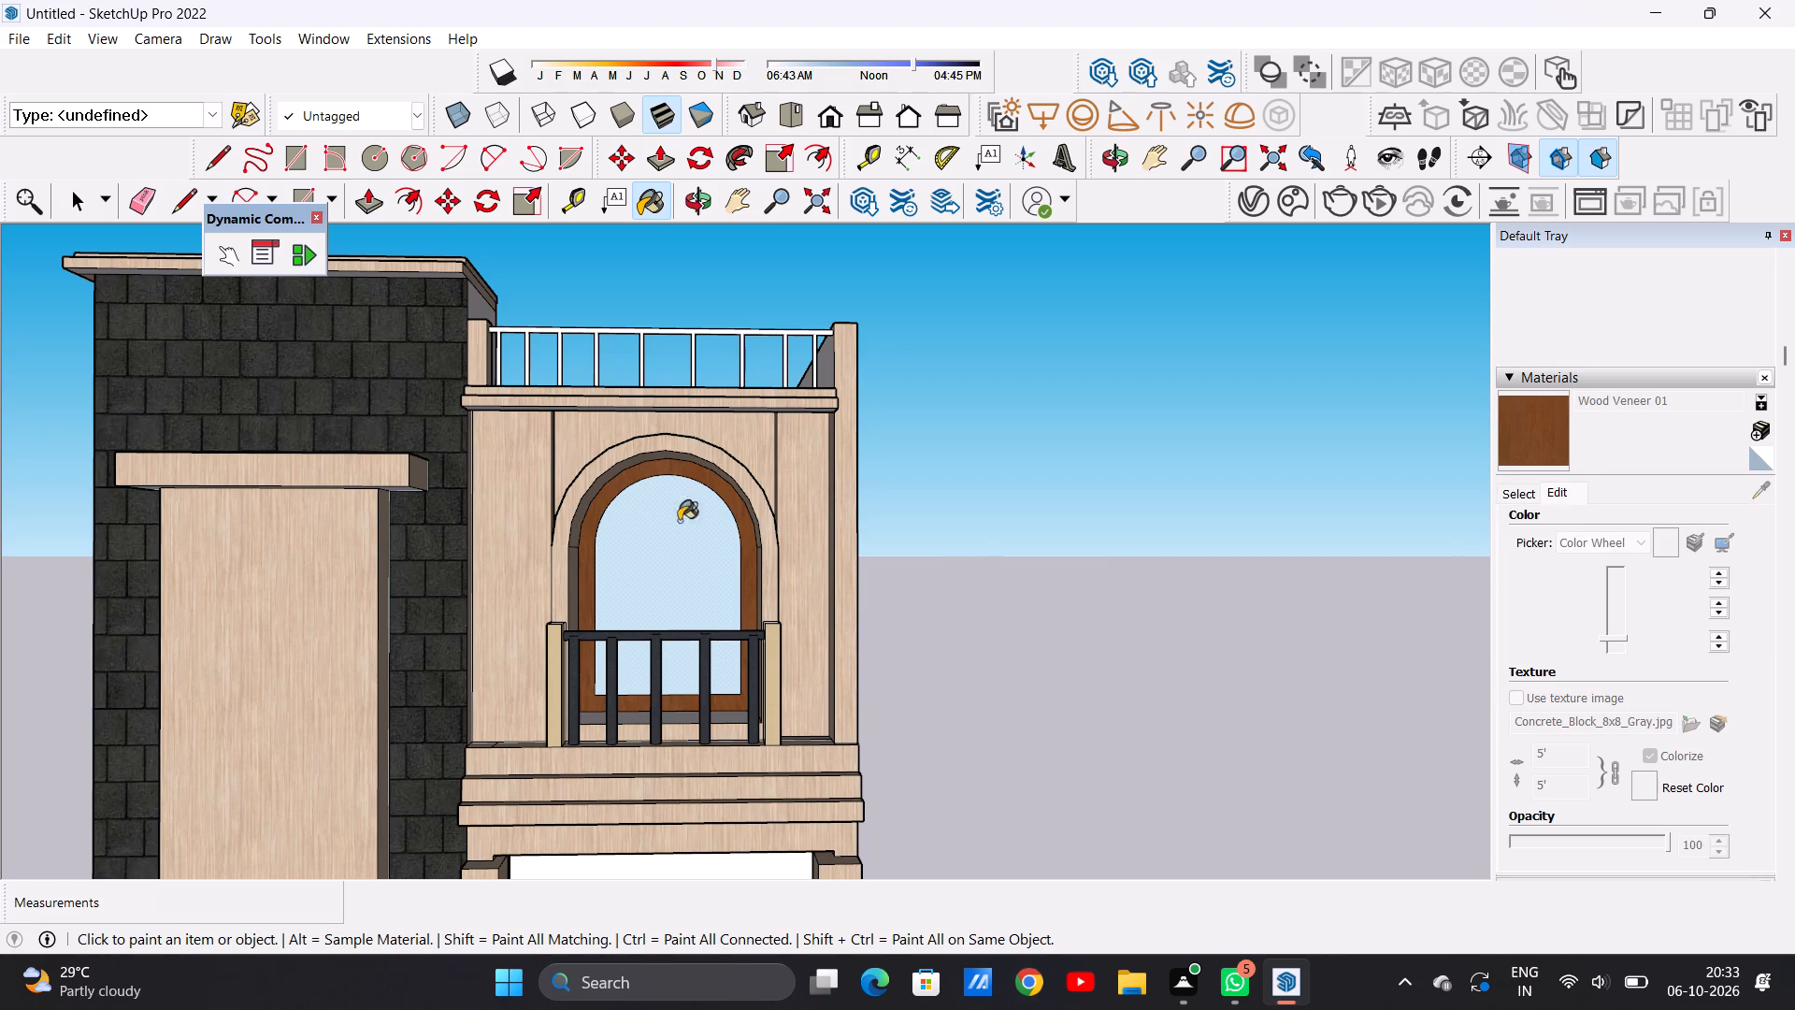
{"action": "scroll", "coordinate": [760, 568], "scroll_direction": "up", "scroll_amount": 6}
{"action": "left_click", "coordinate": [746, 580]}
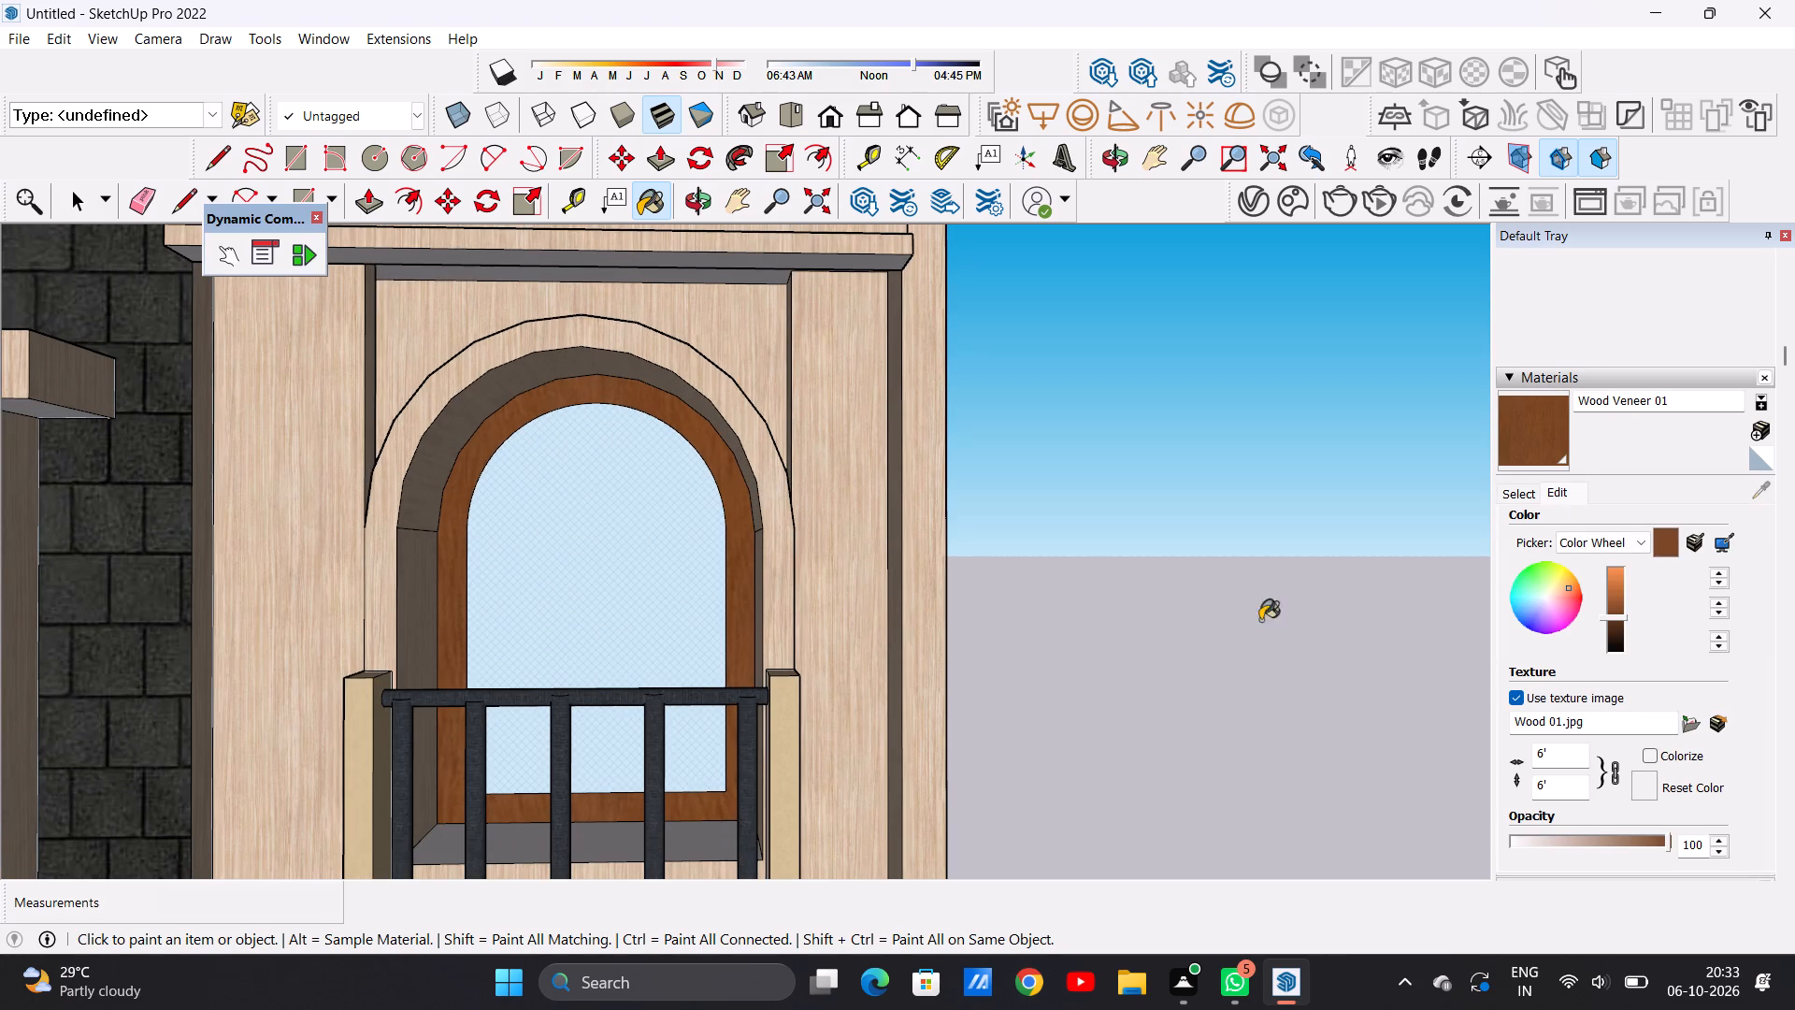
{"action": "left_click", "coordinate": [1611, 627]}
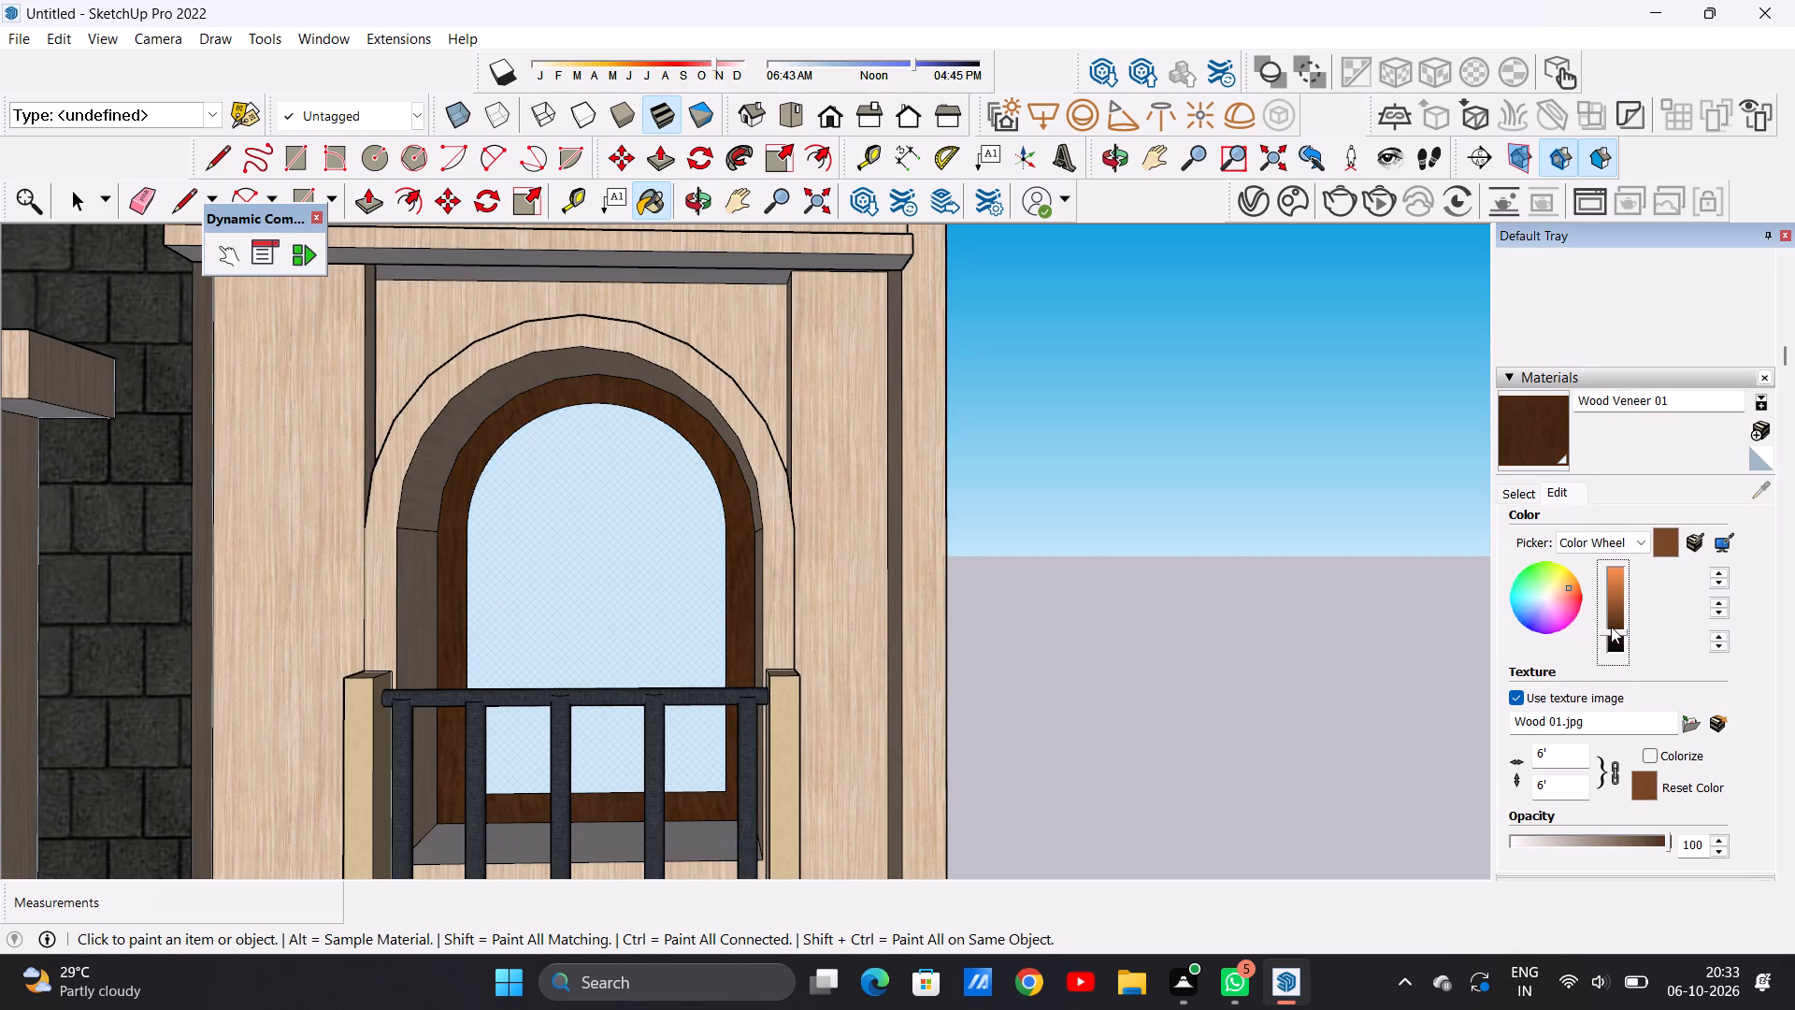
{"action": "scroll", "coordinate": [818, 624], "scroll_direction": "down", "scroll_amount": 10}
{"action": "scroll", "coordinate": [841, 608], "scroll_direction": "up", "scroll_amount": 3}
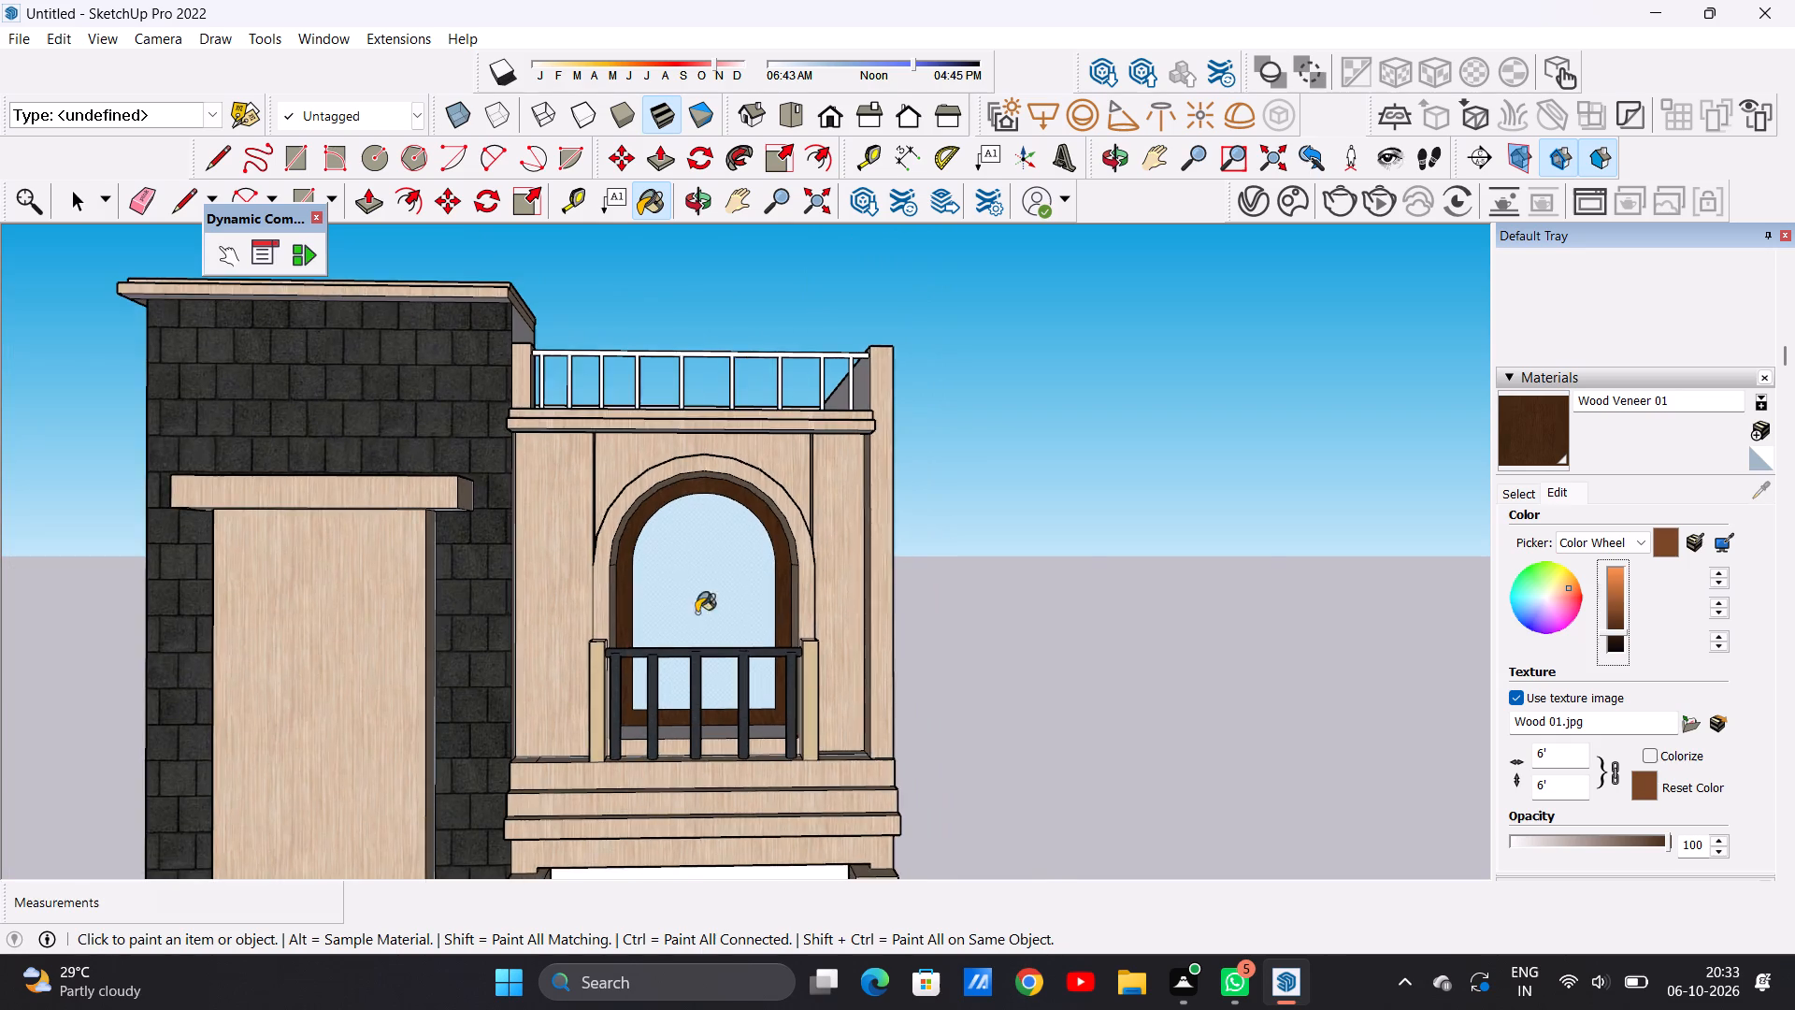
Examine the arched window frame and the upper facade up close, from the front and from below.
{"action": "scroll", "coordinate": [744, 605], "scroll_direction": "up", "scroll_amount": 13}
{"action": "left_click", "coordinate": [826, 607]}
{"action": "key", "text": "space"}
{"action": "scroll", "coordinate": [782, 610], "scroll_direction": "down", "scroll_amount": 20}
{"action": "scroll", "coordinate": [782, 610], "scroll_direction": "down", "scroll_amount": 10}
{"action": "middle_click_drag", "start_coordinate": [844, 682], "coordinate": [783, 613]}
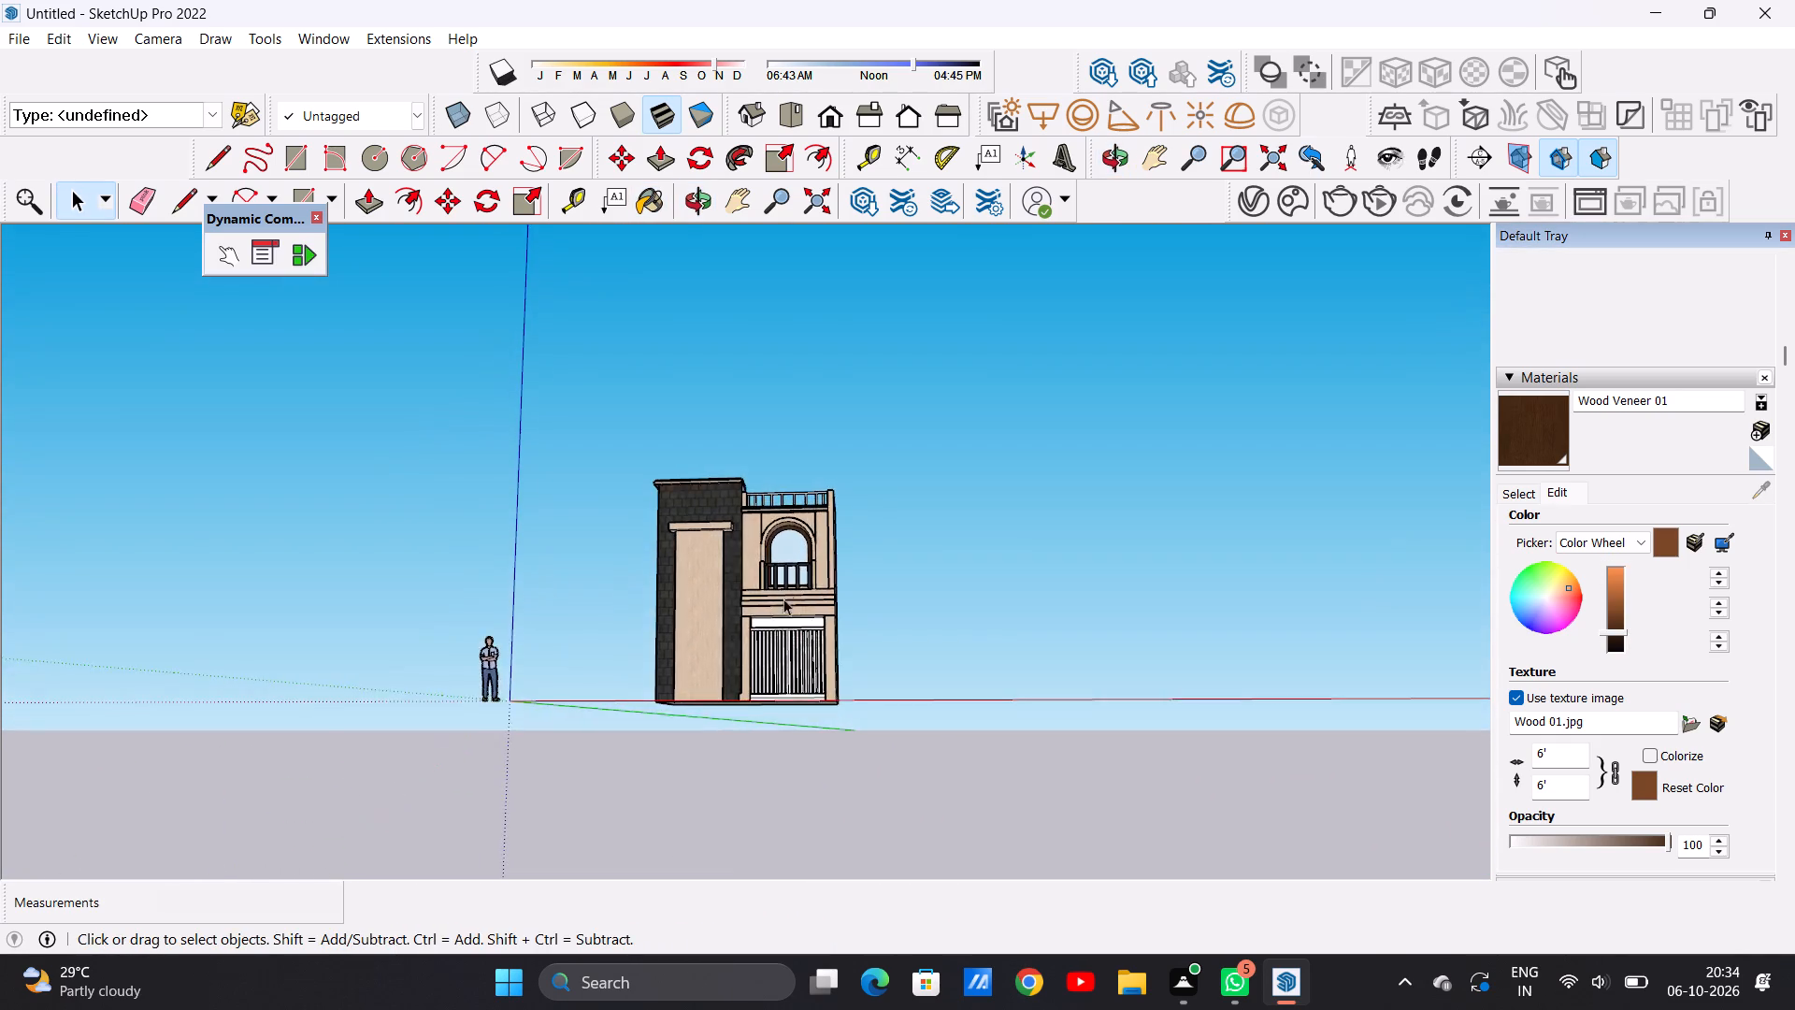
{"action": "scroll", "coordinate": [795, 565], "scroll_direction": "up", "scroll_amount": 6}
{"action": "scroll", "coordinate": [796, 557], "scroll_direction": "down", "scroll_amount": 1}
{"action": "scroll", "coordinate": [794, 556], "scroll_direction": "up", "scroll_amount": 17}
{"action": "scroll", "coordinate": [744, 573], "scroll_direction": "down", "scroll_amount": 8}
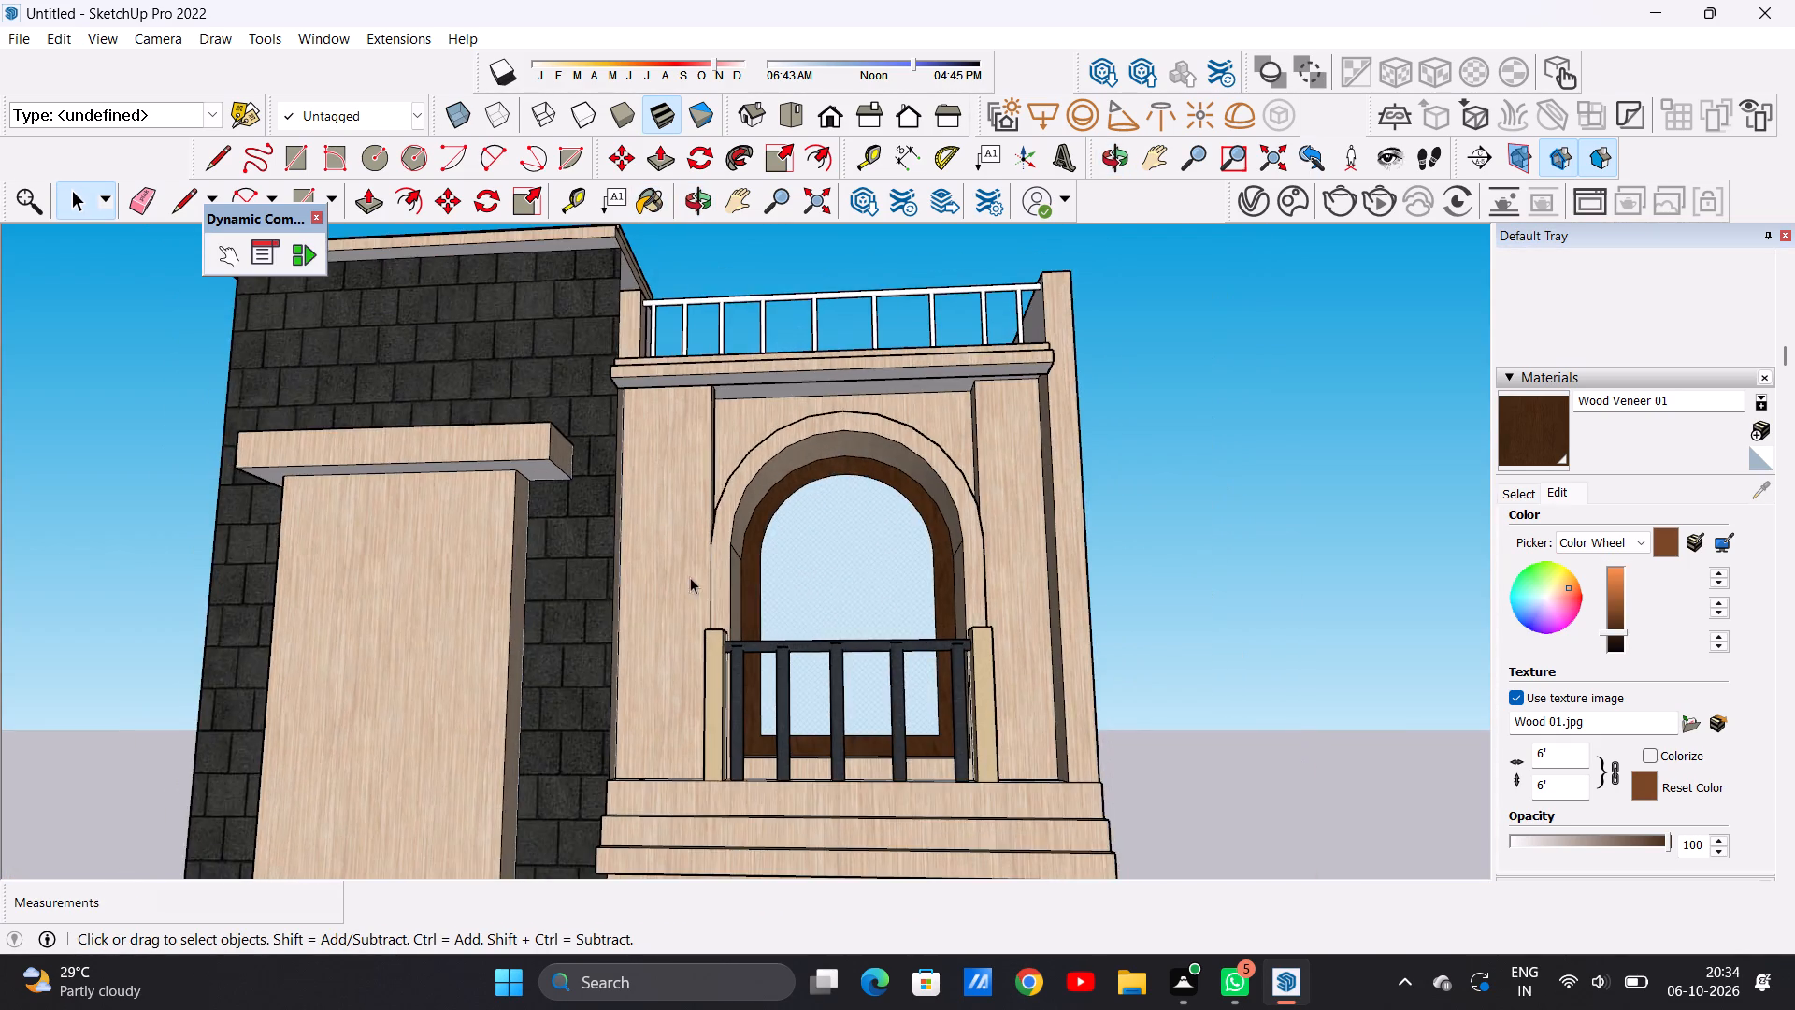
{"action": "scroll", "coordinate": [684, 610], "scroll_direction": "down", "scroll_amount": 4}
{"action": "middle_click_drag", "start_coordinate": [609, 615], "coordinate": [588, 515]}
{"action": "scroll", "coordinate": [588, 502], "scroll_direction": "up", "scroll_amount": 8}
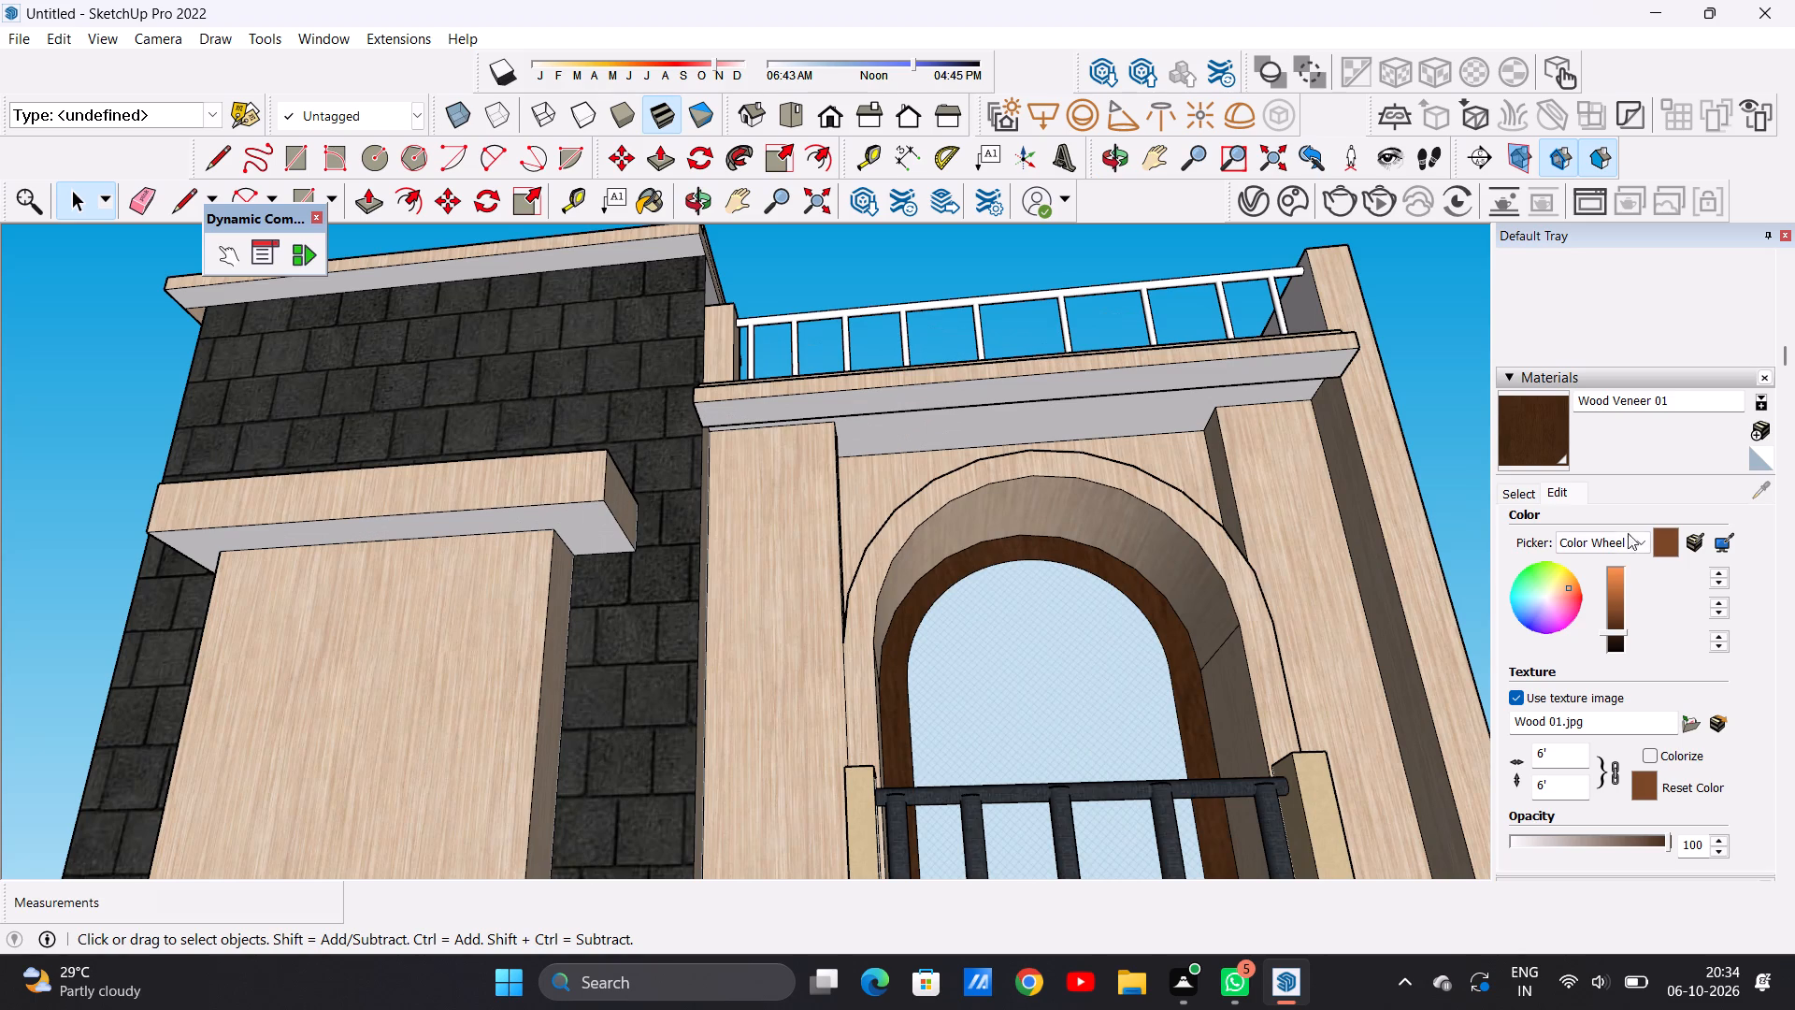
Paint the underside of the projecting ledge above the tower's tall panel with Formica Laminate Light from the Synthetic Surfaces collection.
{"action": "left_click", "coordinate": [1523, 498]}
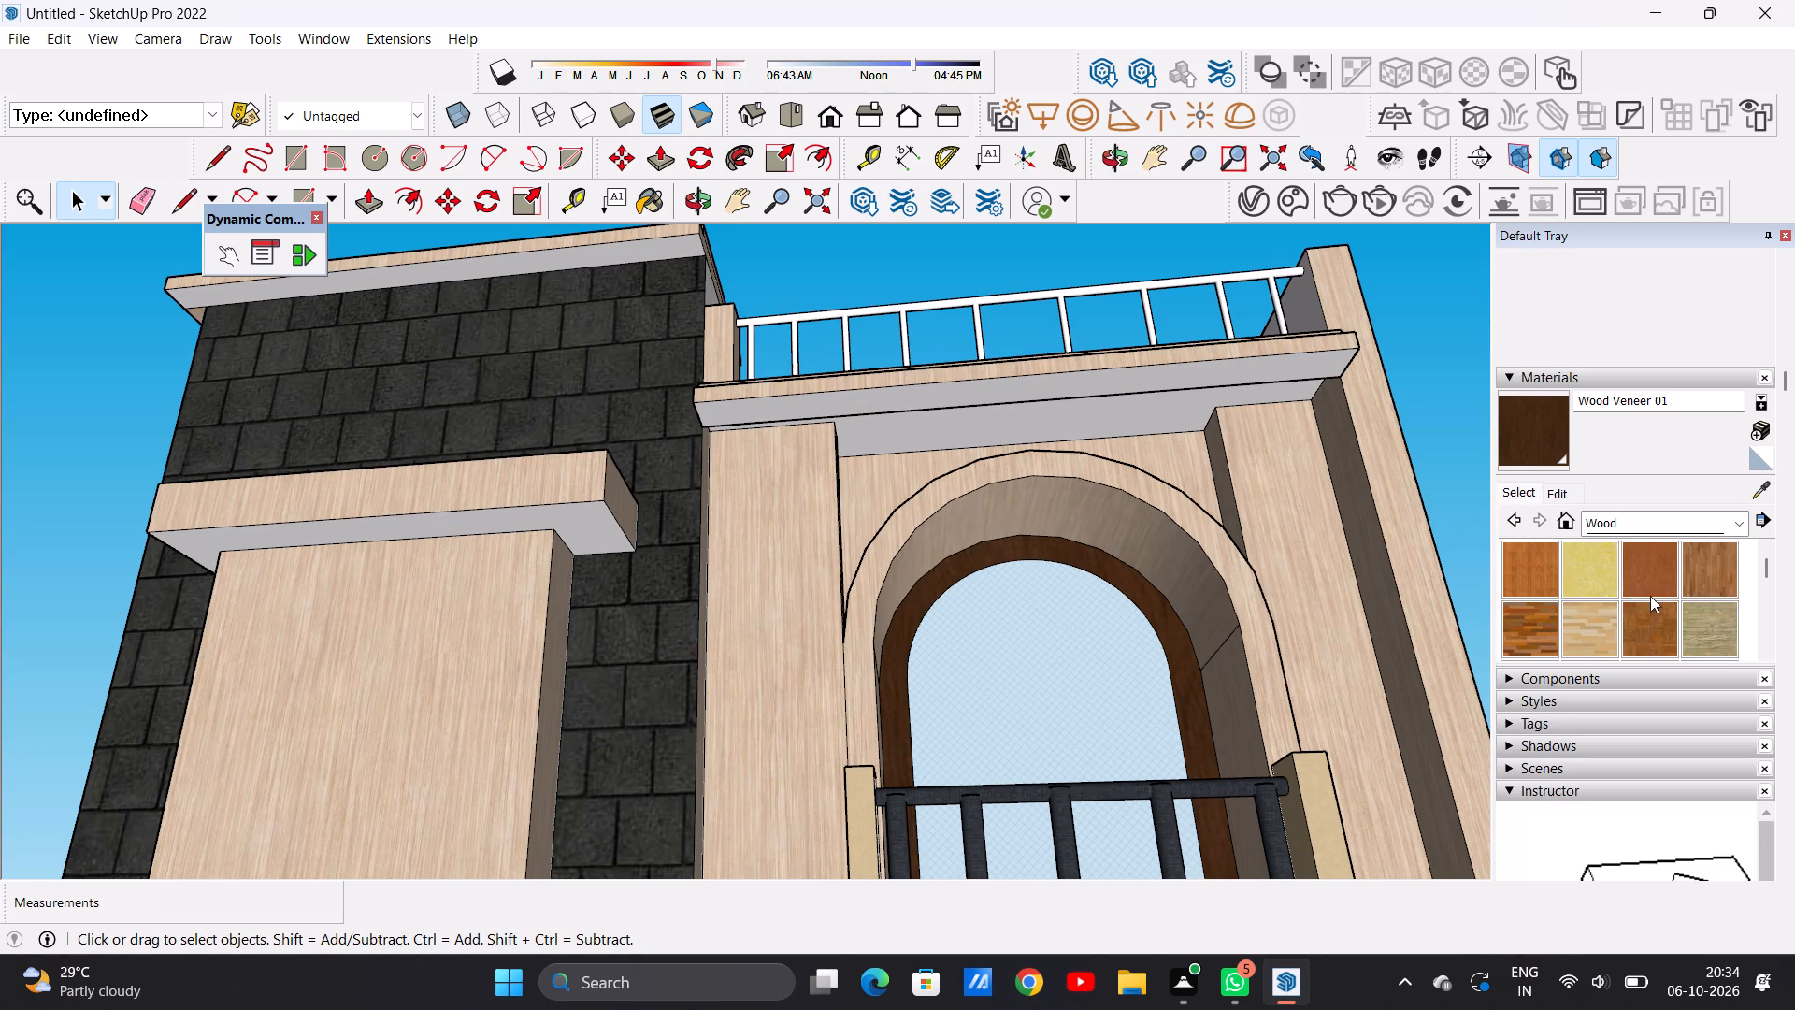
{"action": "left_click", "coordinate": [1734, 527]}
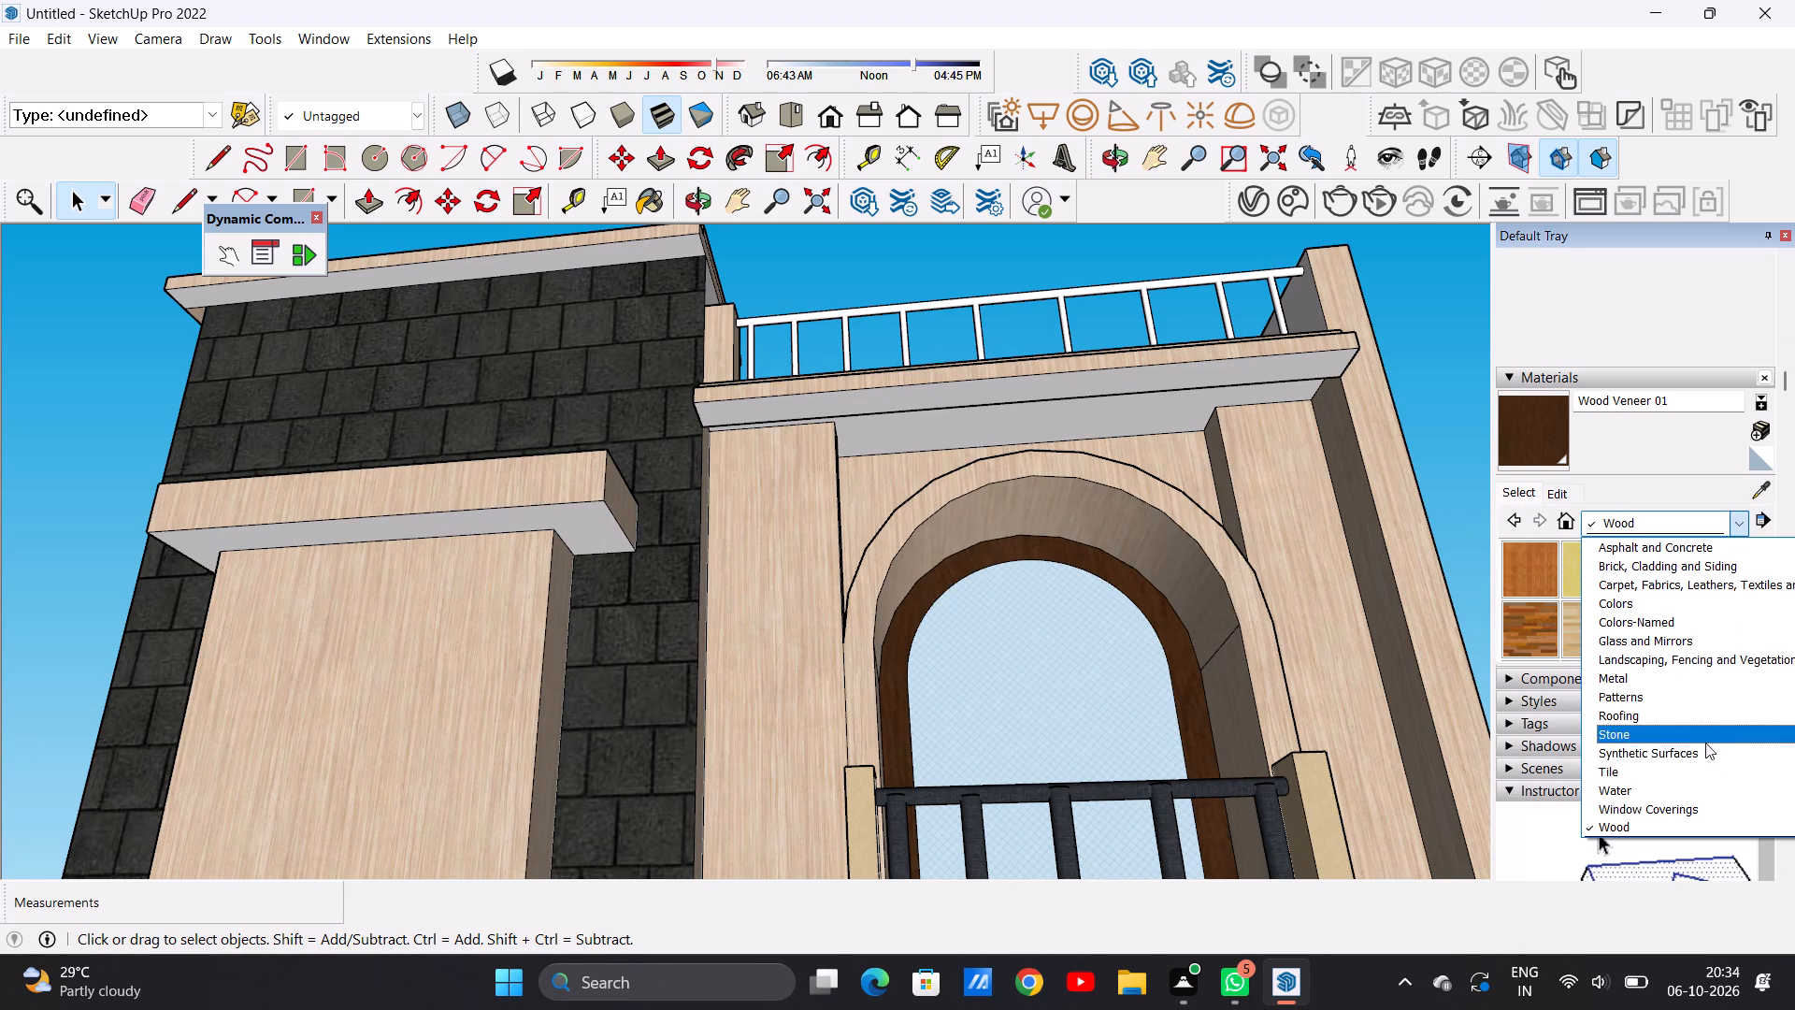
{"action": "left_click", "coordinate": [1684, 747]}
{"action": "left_click", "coordinate": [1523, 635]}
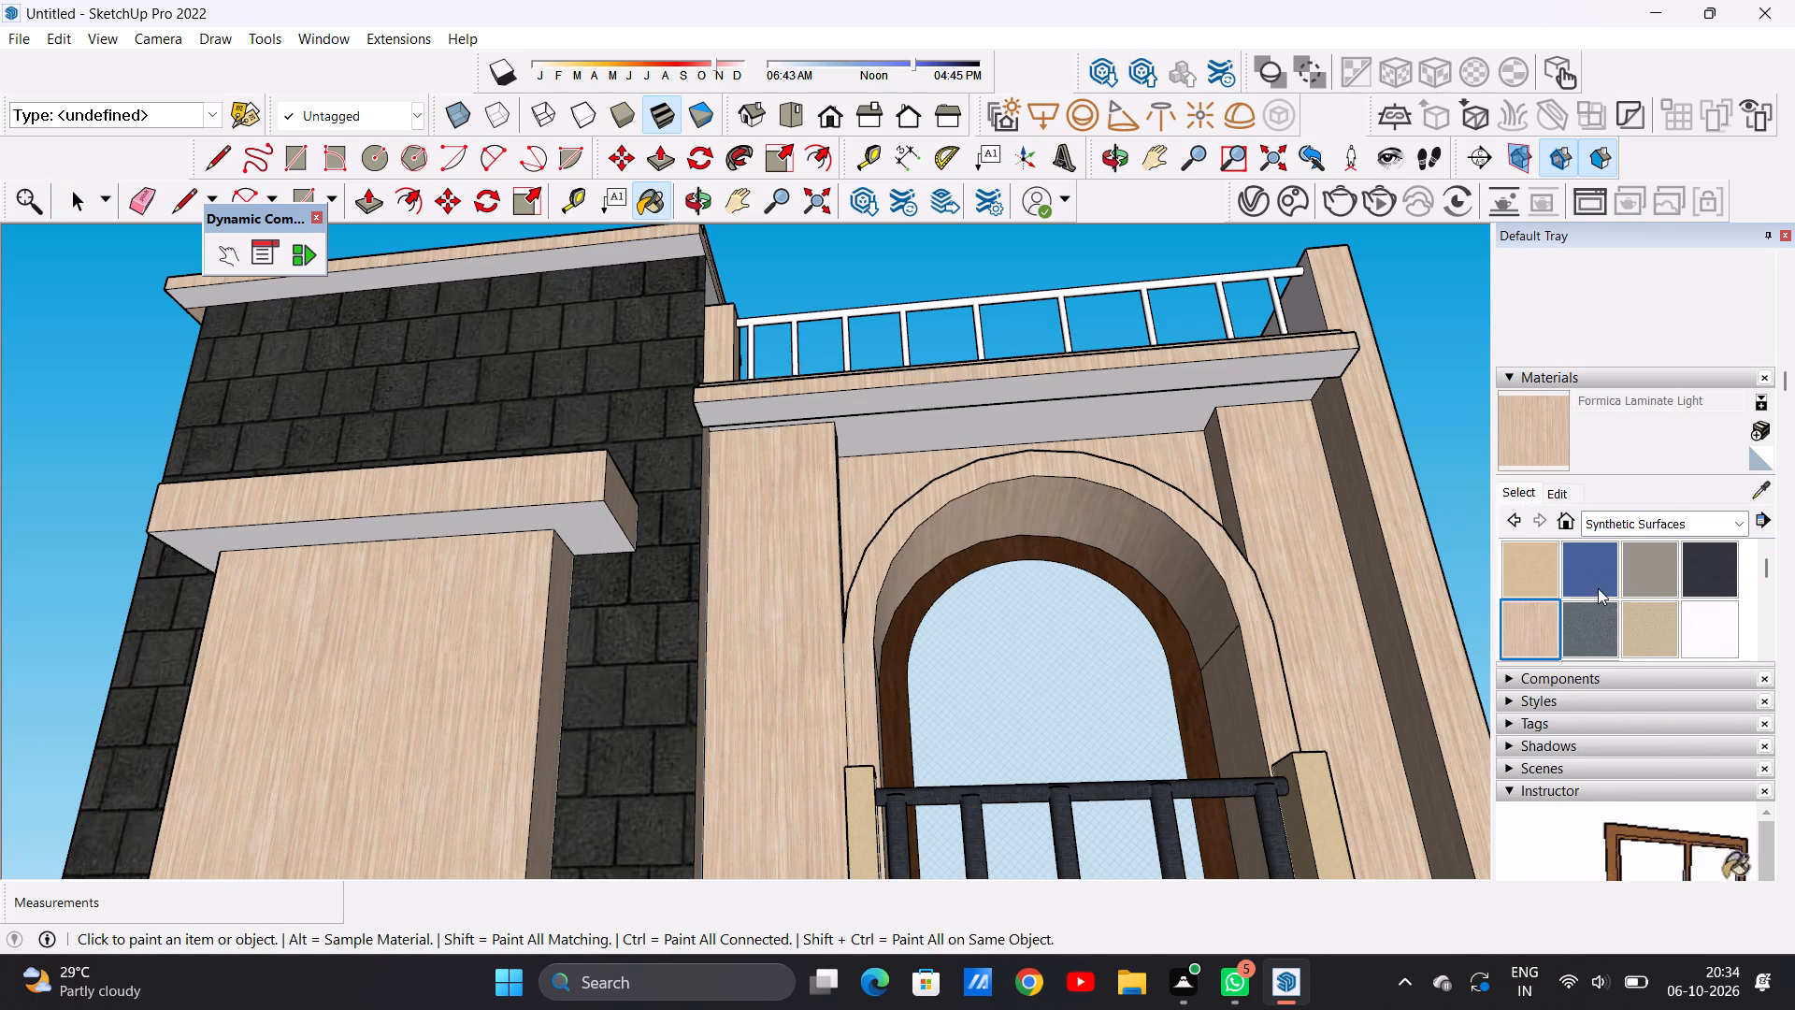
{"action": "scroll", "coordinate": [1598, 588], "scroll_direction": "down", "scroll_amount": 1}
{"action": "scroll", "coordinate": [545, 528], "scroll_direction": "up", "scroll_amount": 13}
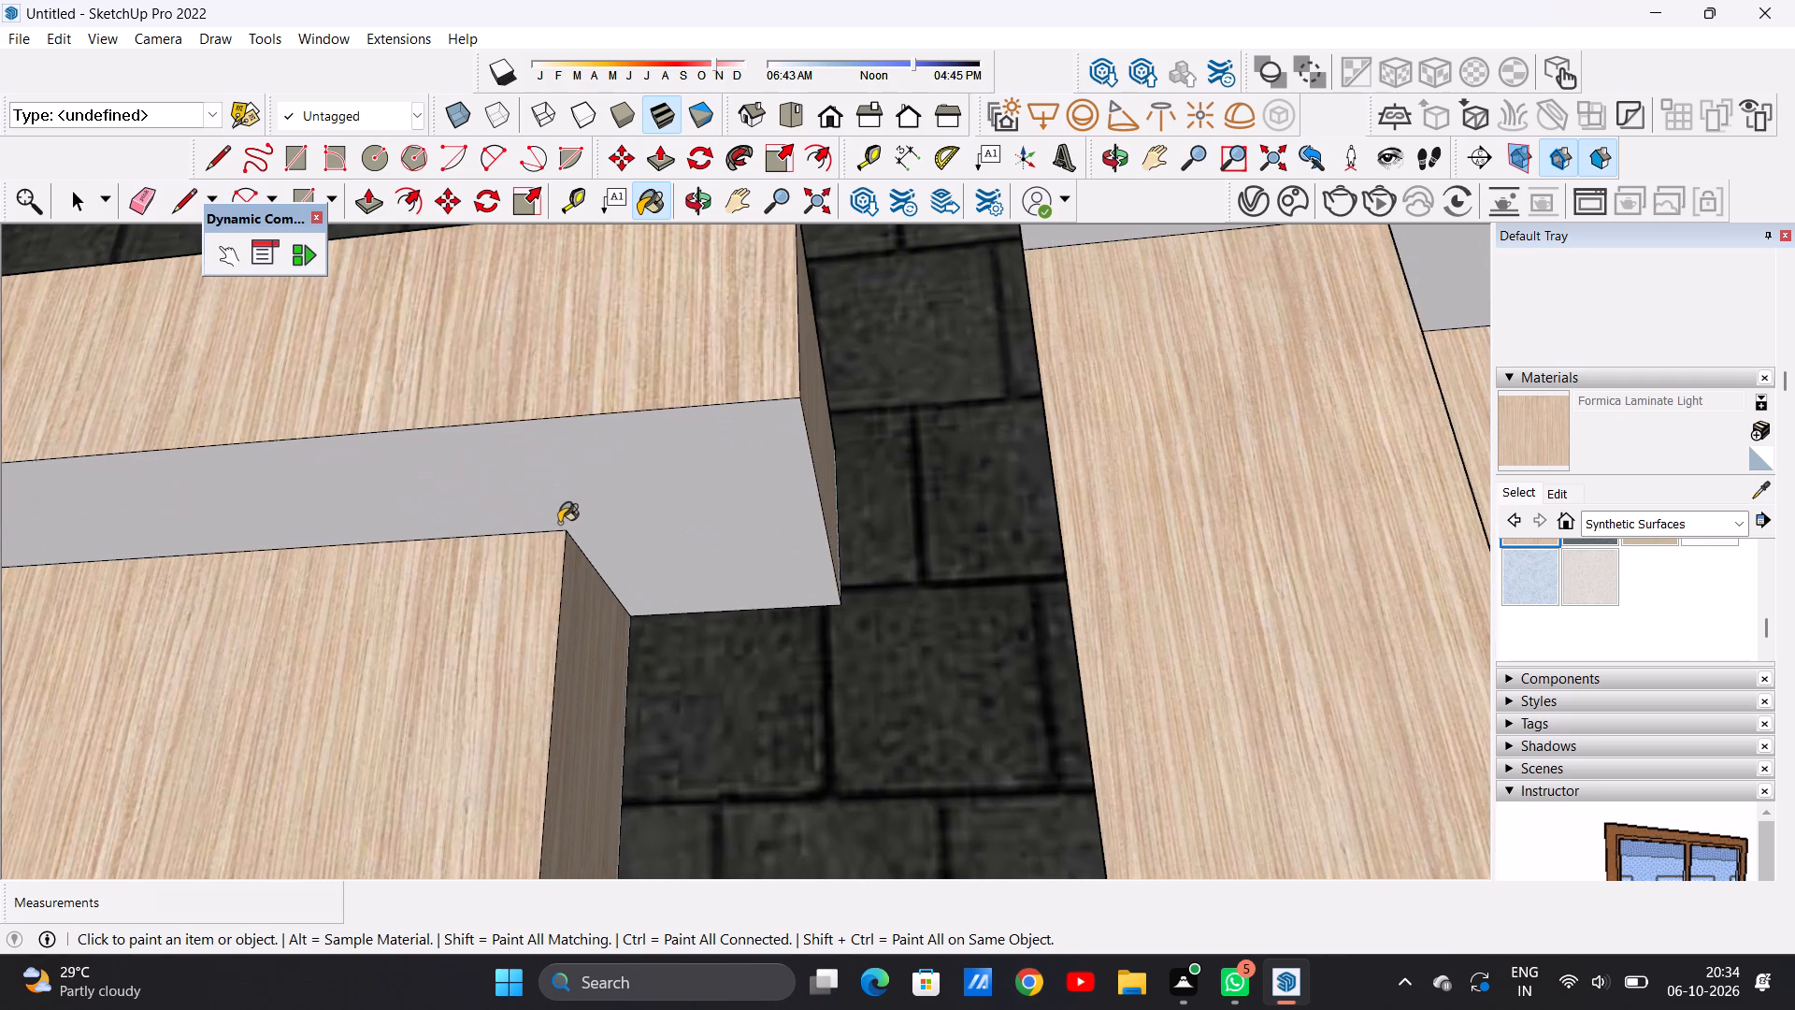
{"action": "left_click", "coordinate": [565, 500]}
Paint the underside faces of the cornice above the arched window and of the tower's roof cap with Formica Laminate Light.
{"action": "scroll", "coordinate": [587, 536], "scroll_direction": "down", "scroll_amount": 16}
{"action": "scroll", "coordinate": [772, 427], "scroll_direction": "up", "scroll_amount": 4}
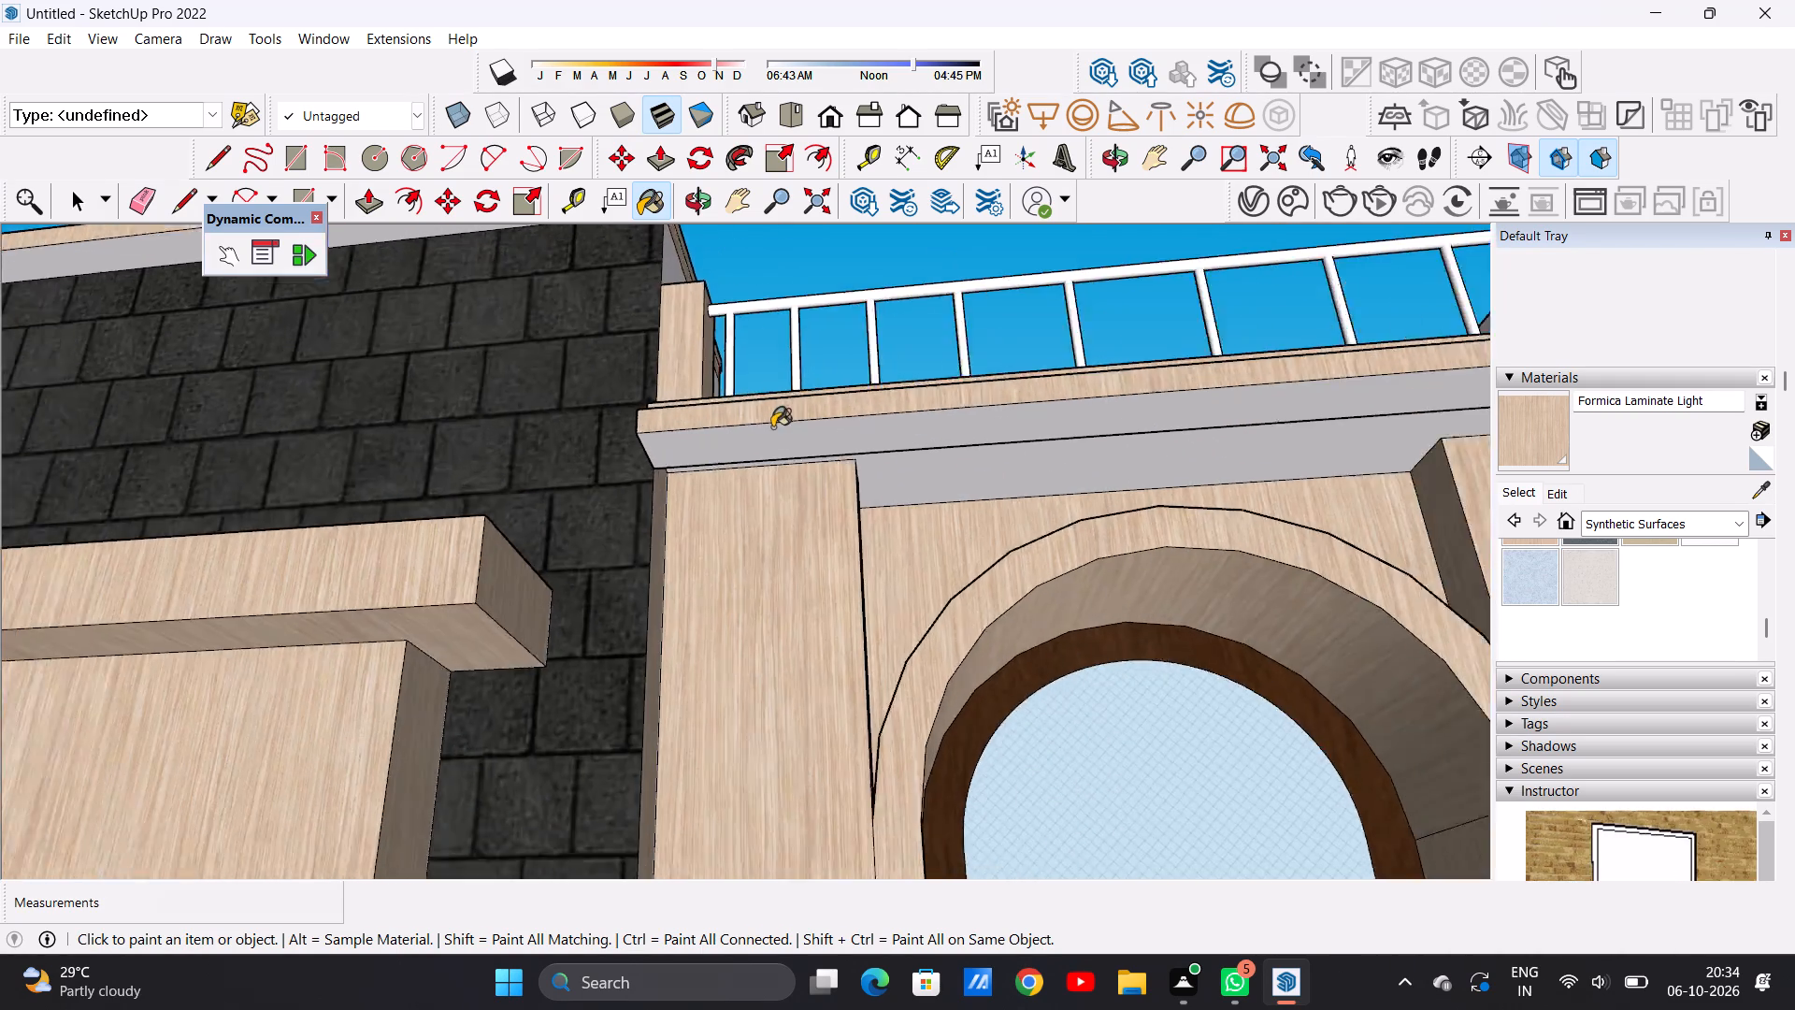
{"action": "scroll", "coordinate": [772, 427], "scroll_direction": "up", "scroll_amount": 11}
{"action": "left_click", "coordinate": [754, 446]}
{"action": "left_click", "coordinate": [1052, 527]}
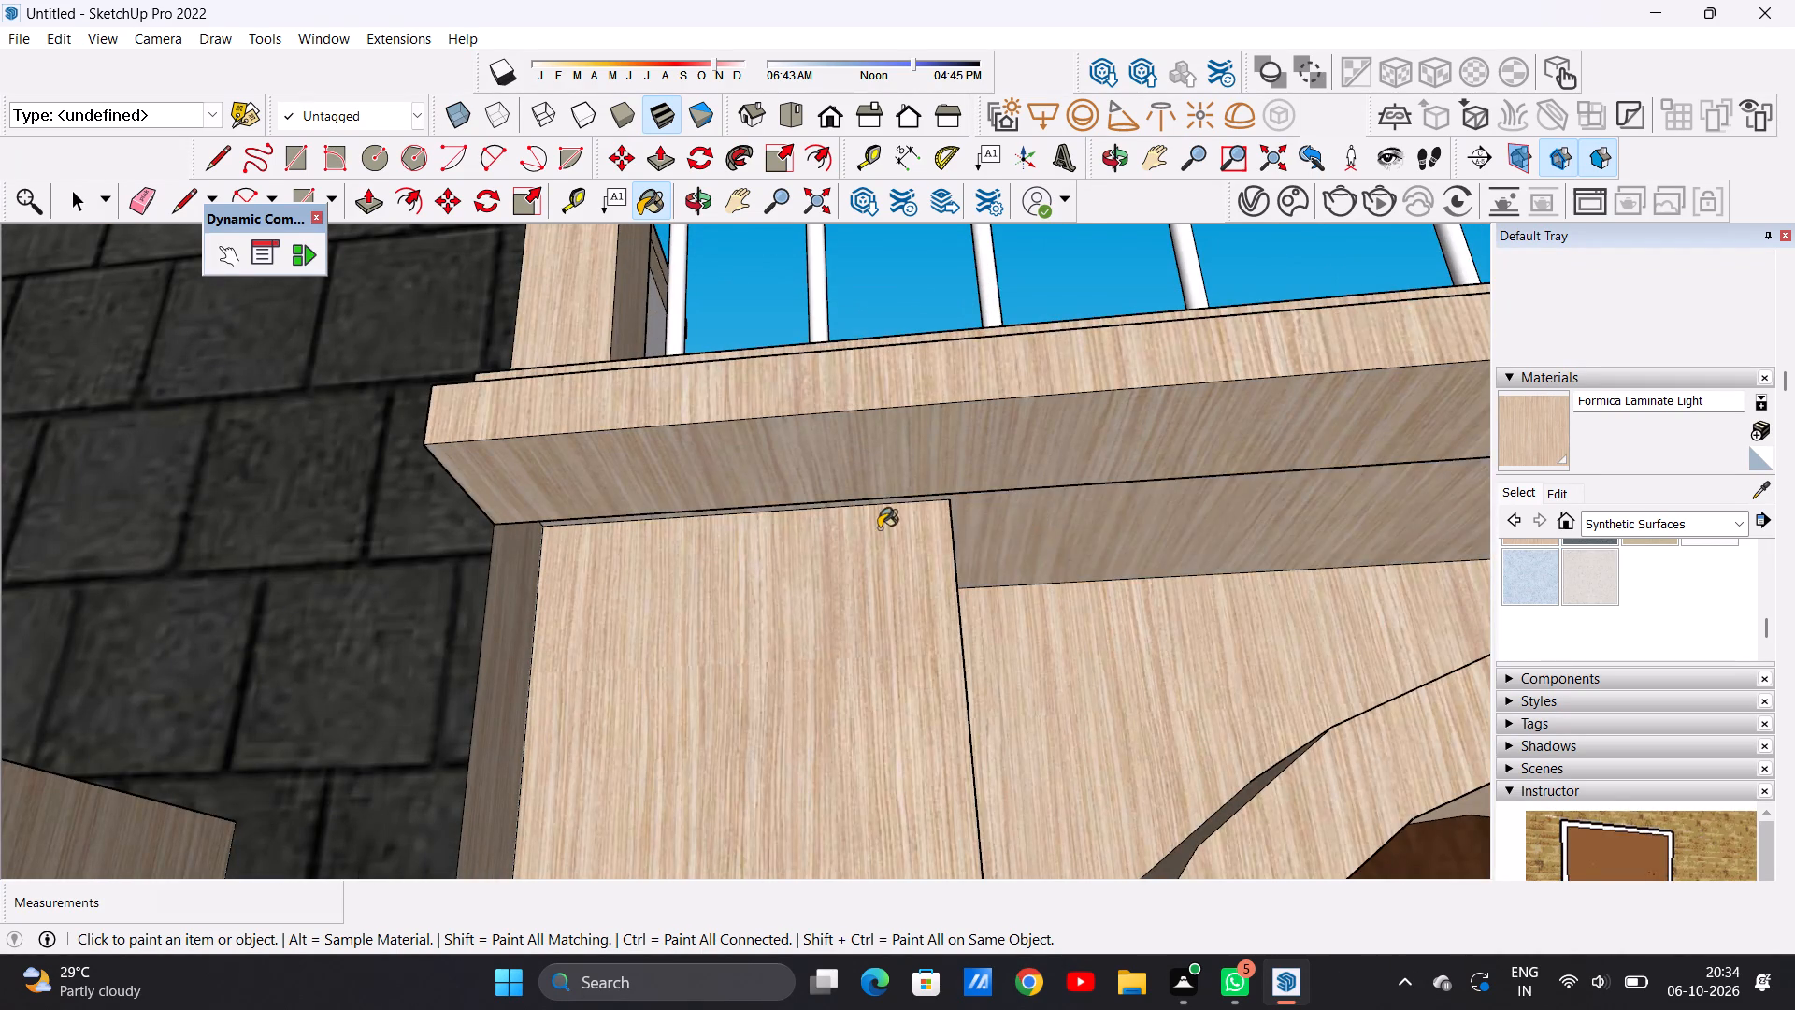
{"action": "scroll", "coordinate": [738, 529], "scroll_direction": "down", "scroll_amount": 18}
{"action": "middle_click_drag", "start_coordinate": [768, 525], "coordinate": [777, 621]}
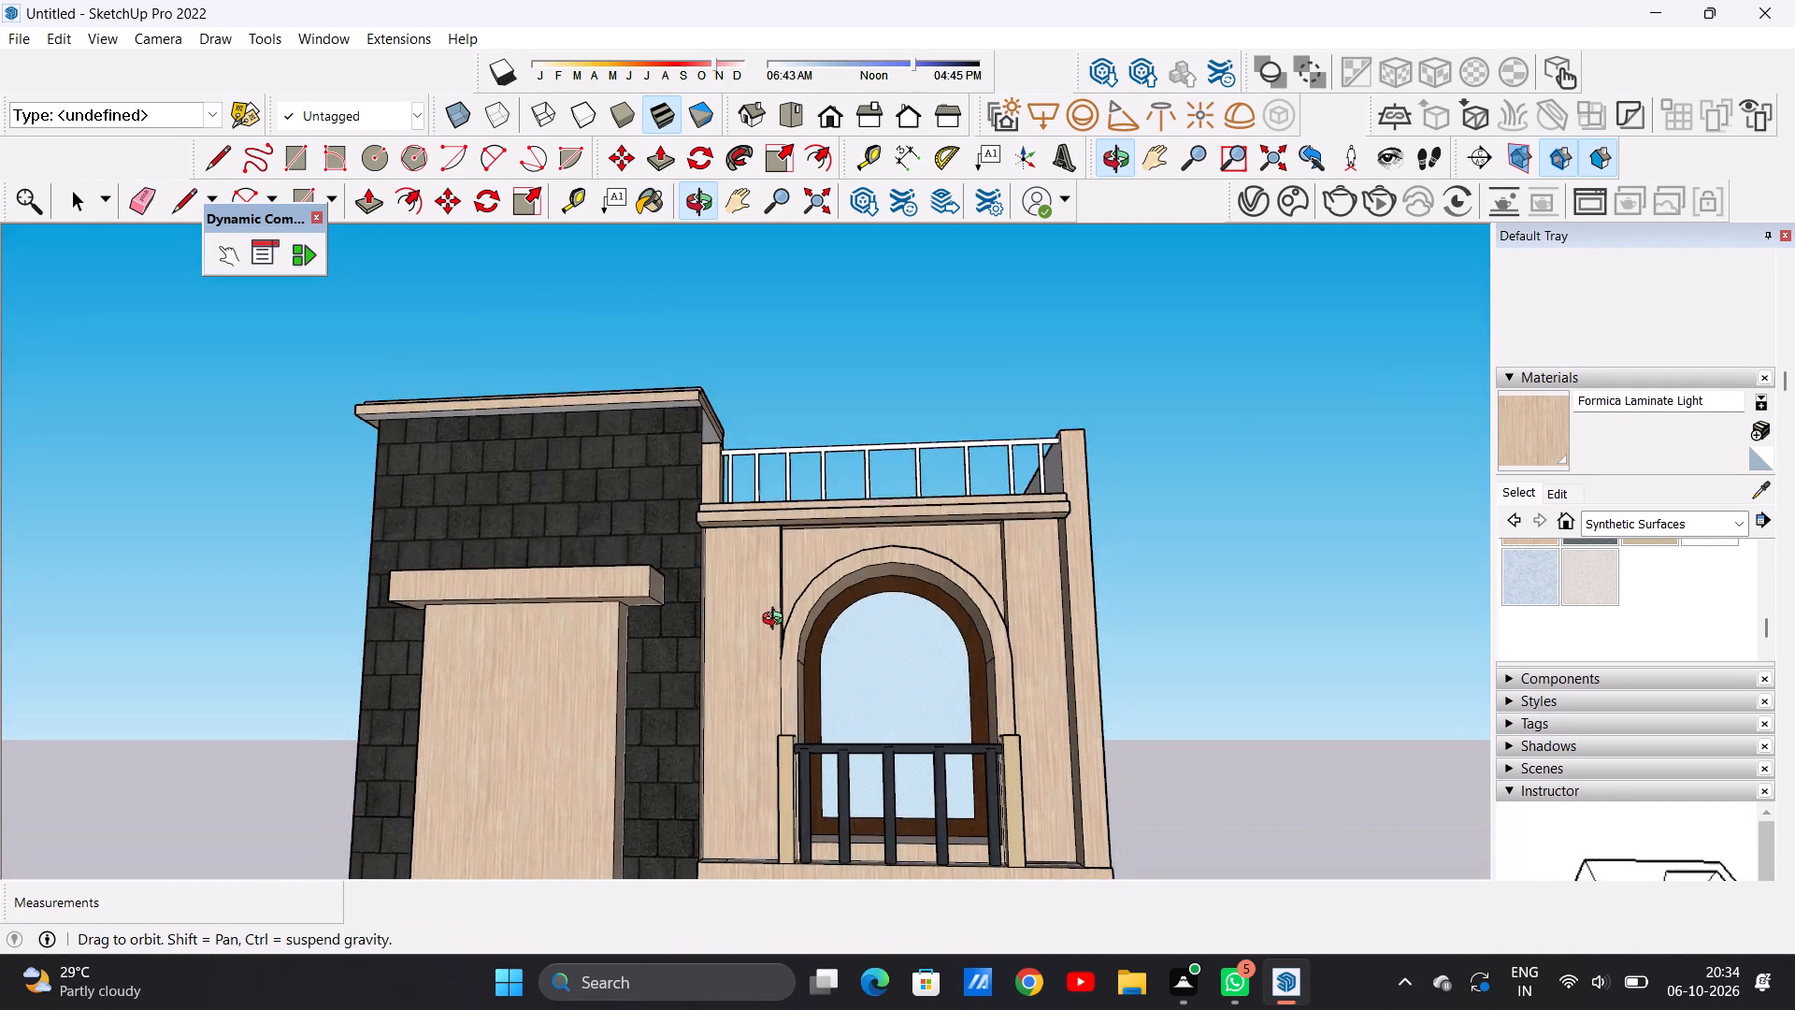
{"action": "middle_click_drag", "start_coordinate": [777, 621], "coordinate": [761, 541]}
{"action": "scroll", "coordinate": [667, 411], "scroll_direction": "up", "scroll_amount": 13}
{"action": "left_click", "coordinate": [672, 425]}
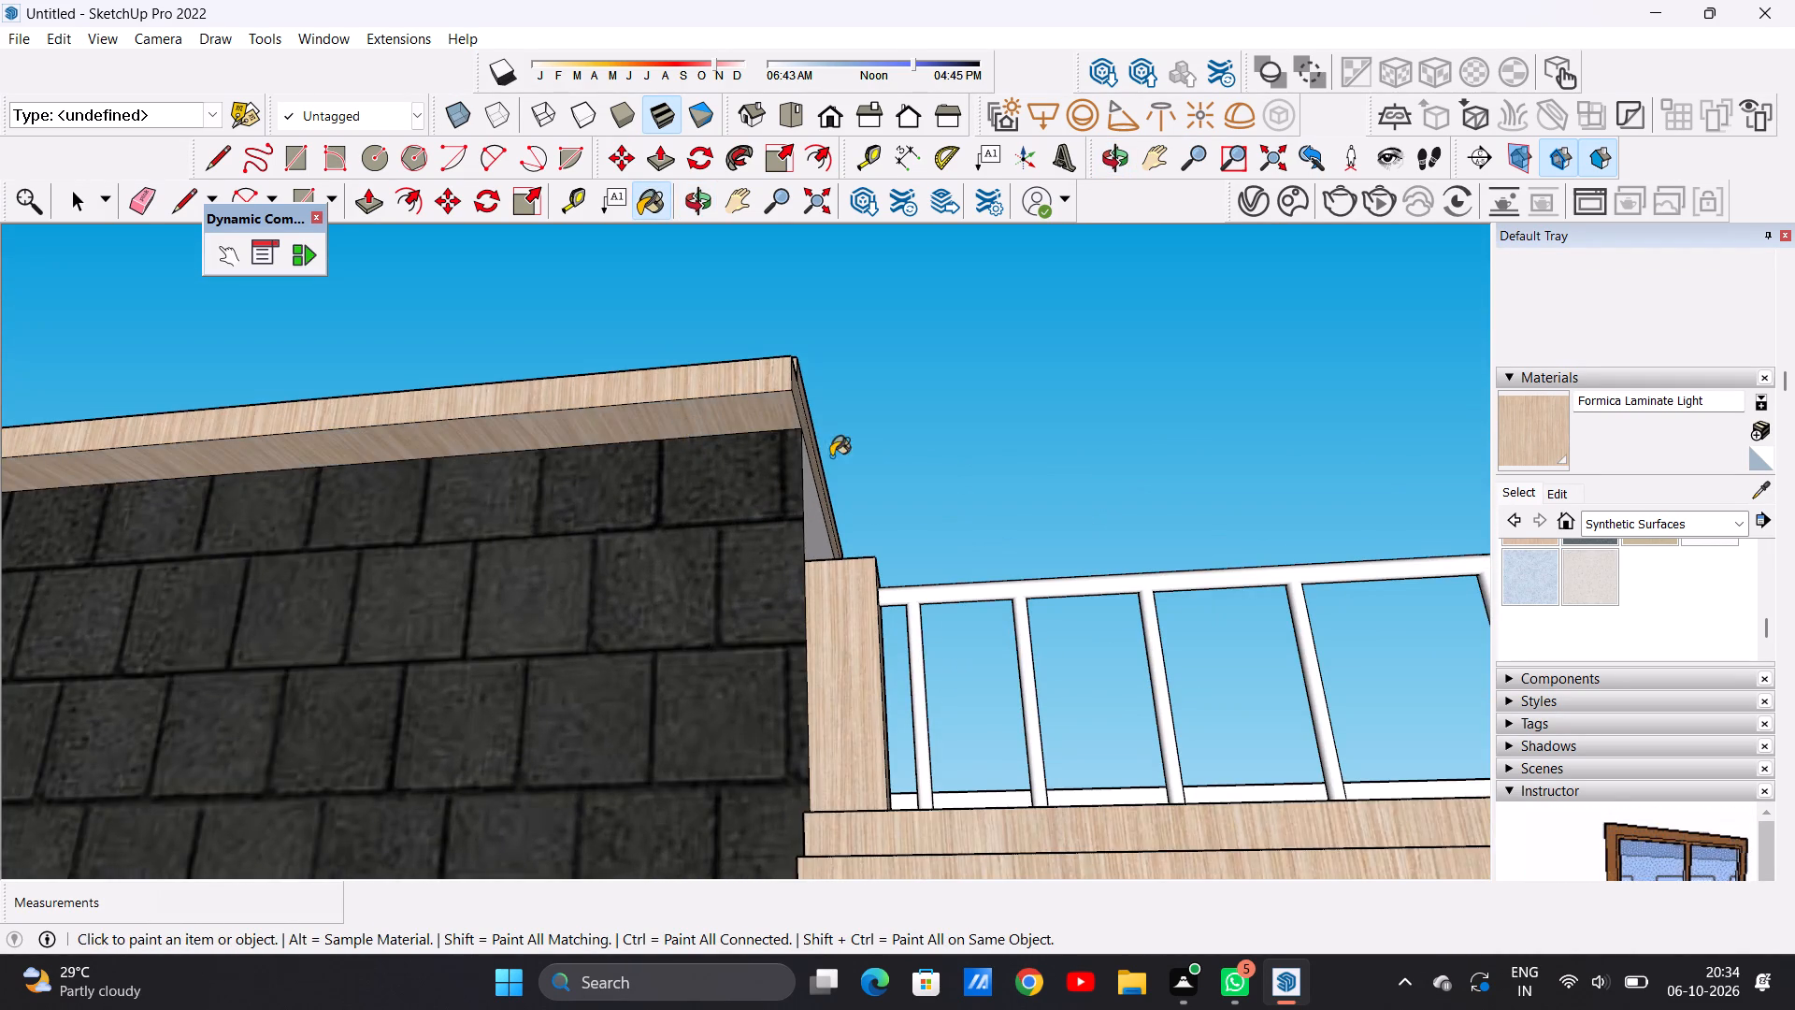
Examine the facade from the side and the front for surfaces that still need material.
{"action": "middle_click_drag", "start_coordinate": [831, 456], "coordinate": [588, 588]}
{"action": "scroll", "coordinate": [785, 476], "scroll_direction": "down", "scroll_amount": 15}
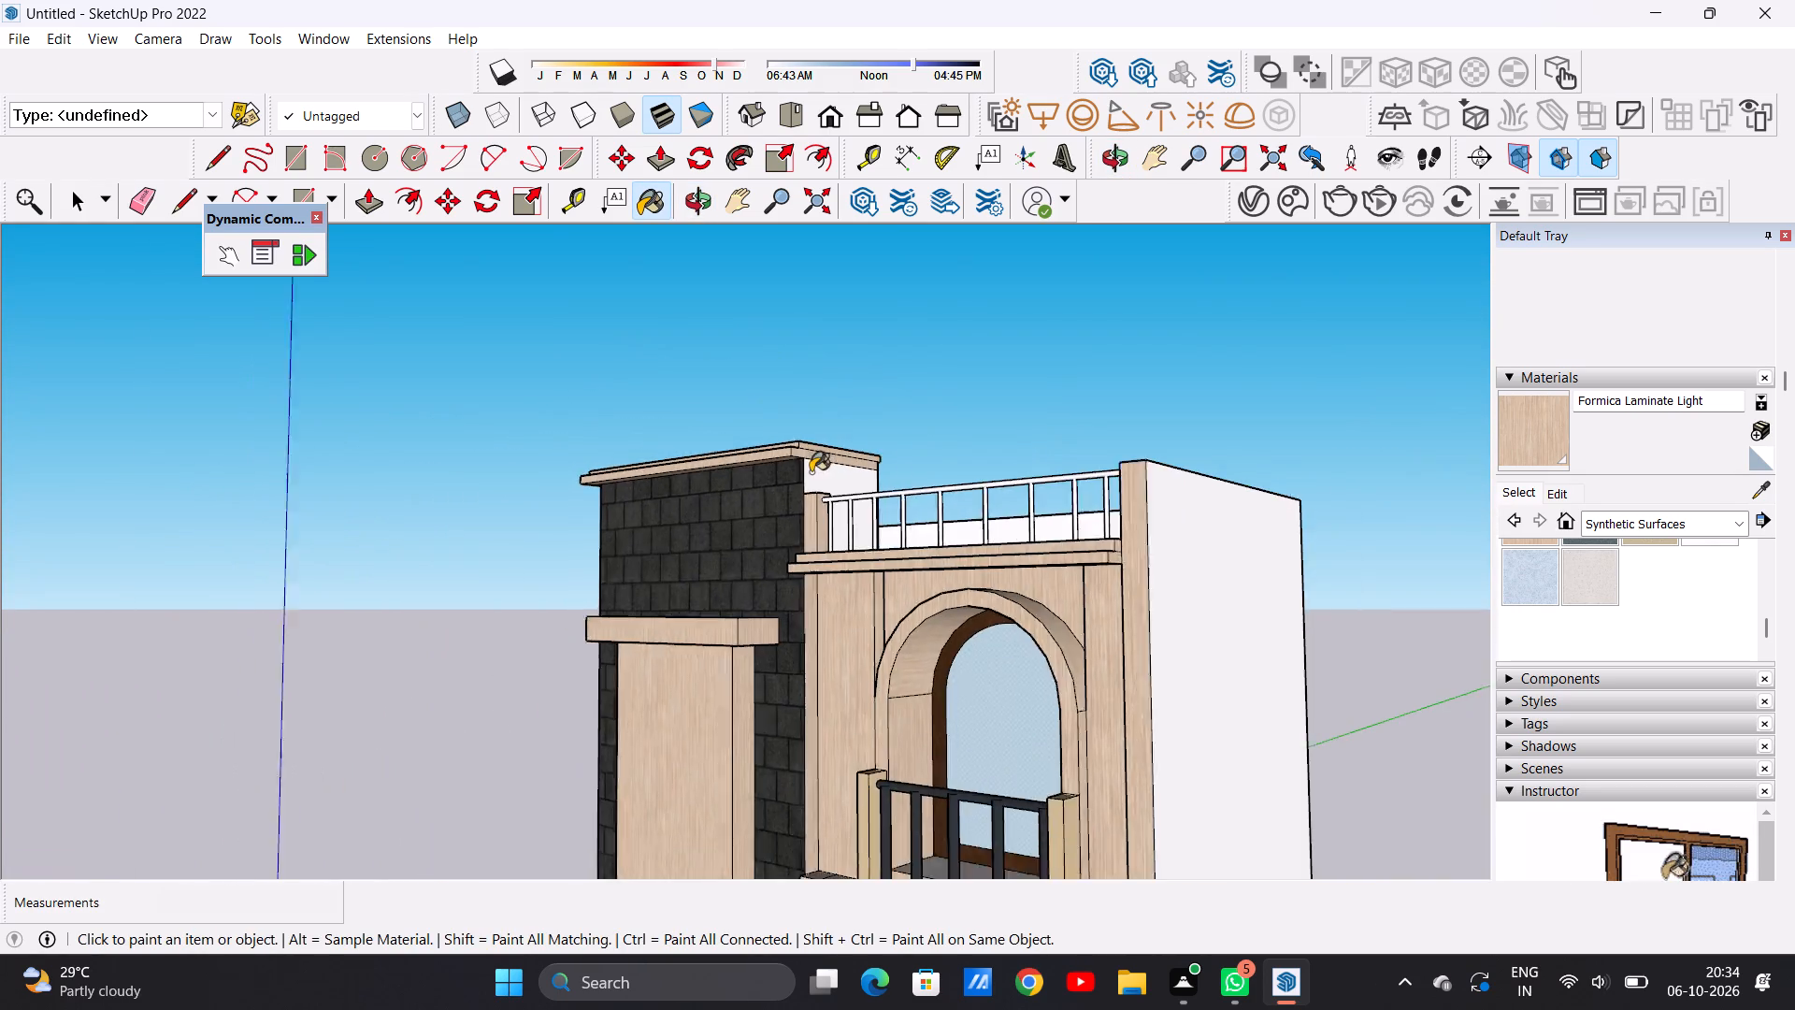
{"action": "scroll", "coordinate": [811, 472], "scroll_direction": "down", "scroll_amount": 2}
{"action": "middle_click_drag", "start_coordinate": [721, 498], "coordinate": [1014, 497]}
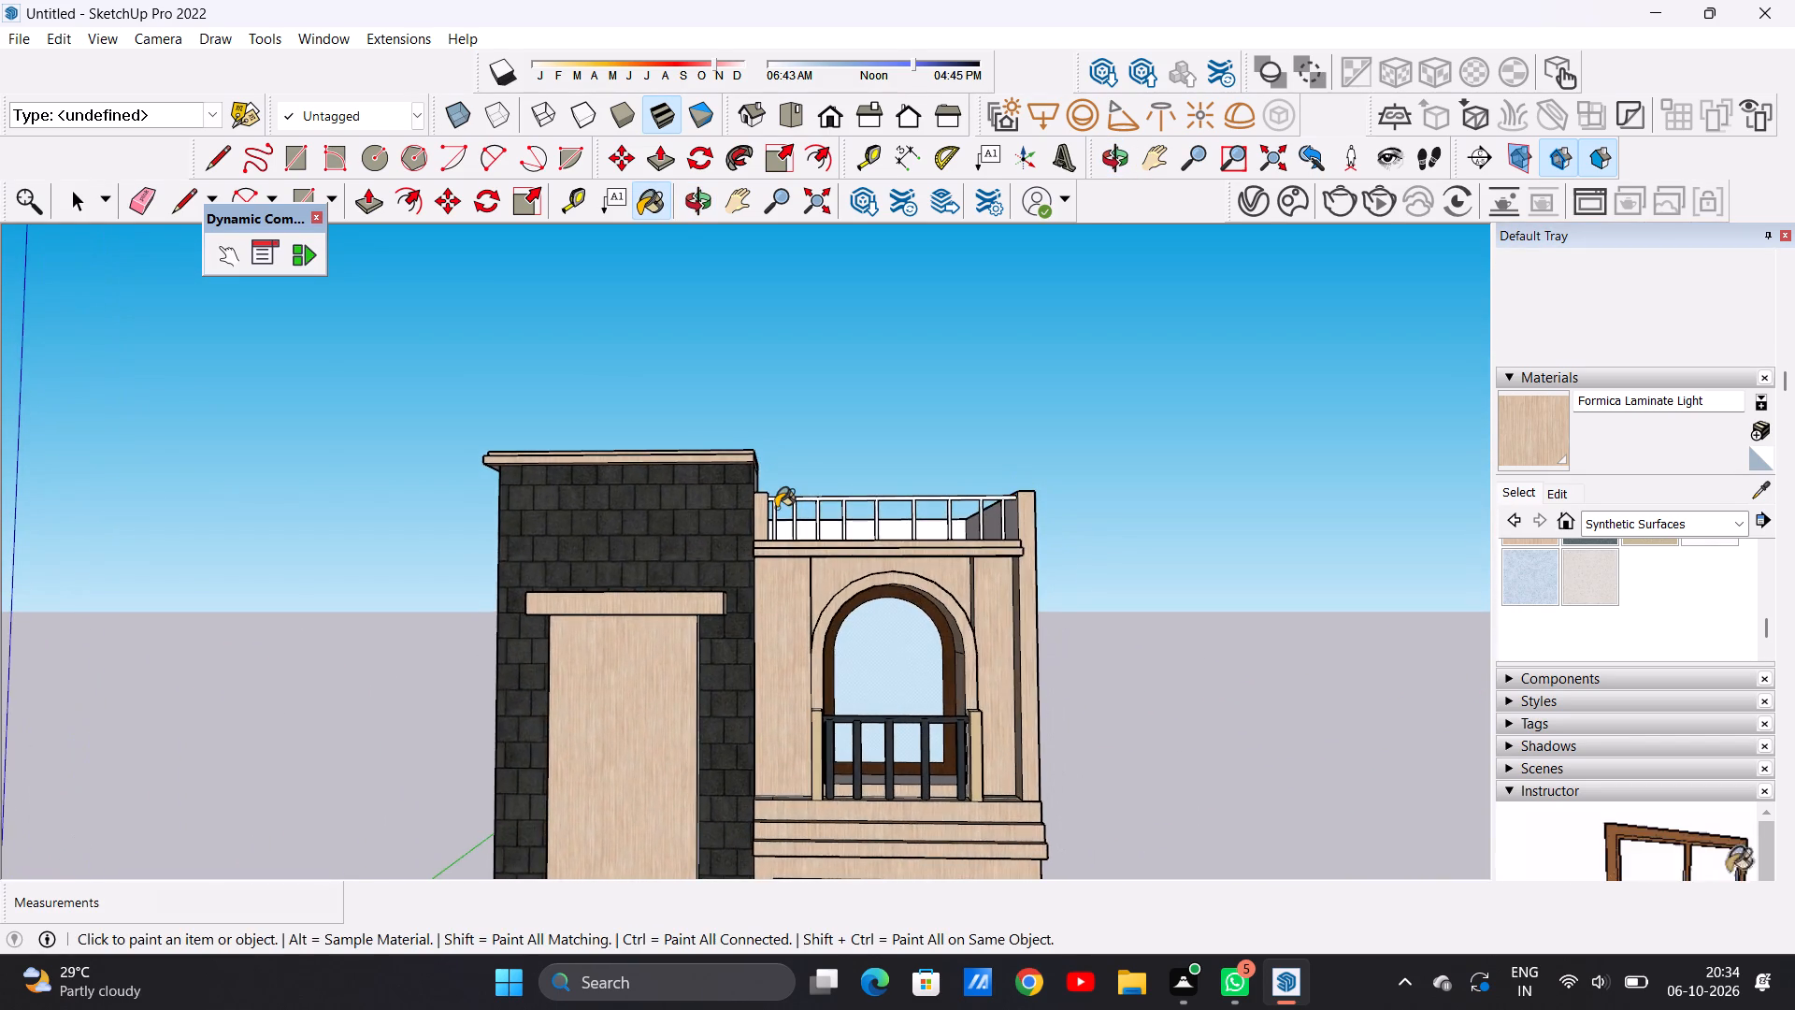
{"action": "scroll", "coordinate": [776, 508], "scroll_direction": "down", "scroll_amount": 14}
{"action": "scroll", "coordinate": [792, 575], "scroll_direction": "up", "scroll_amount": 8}
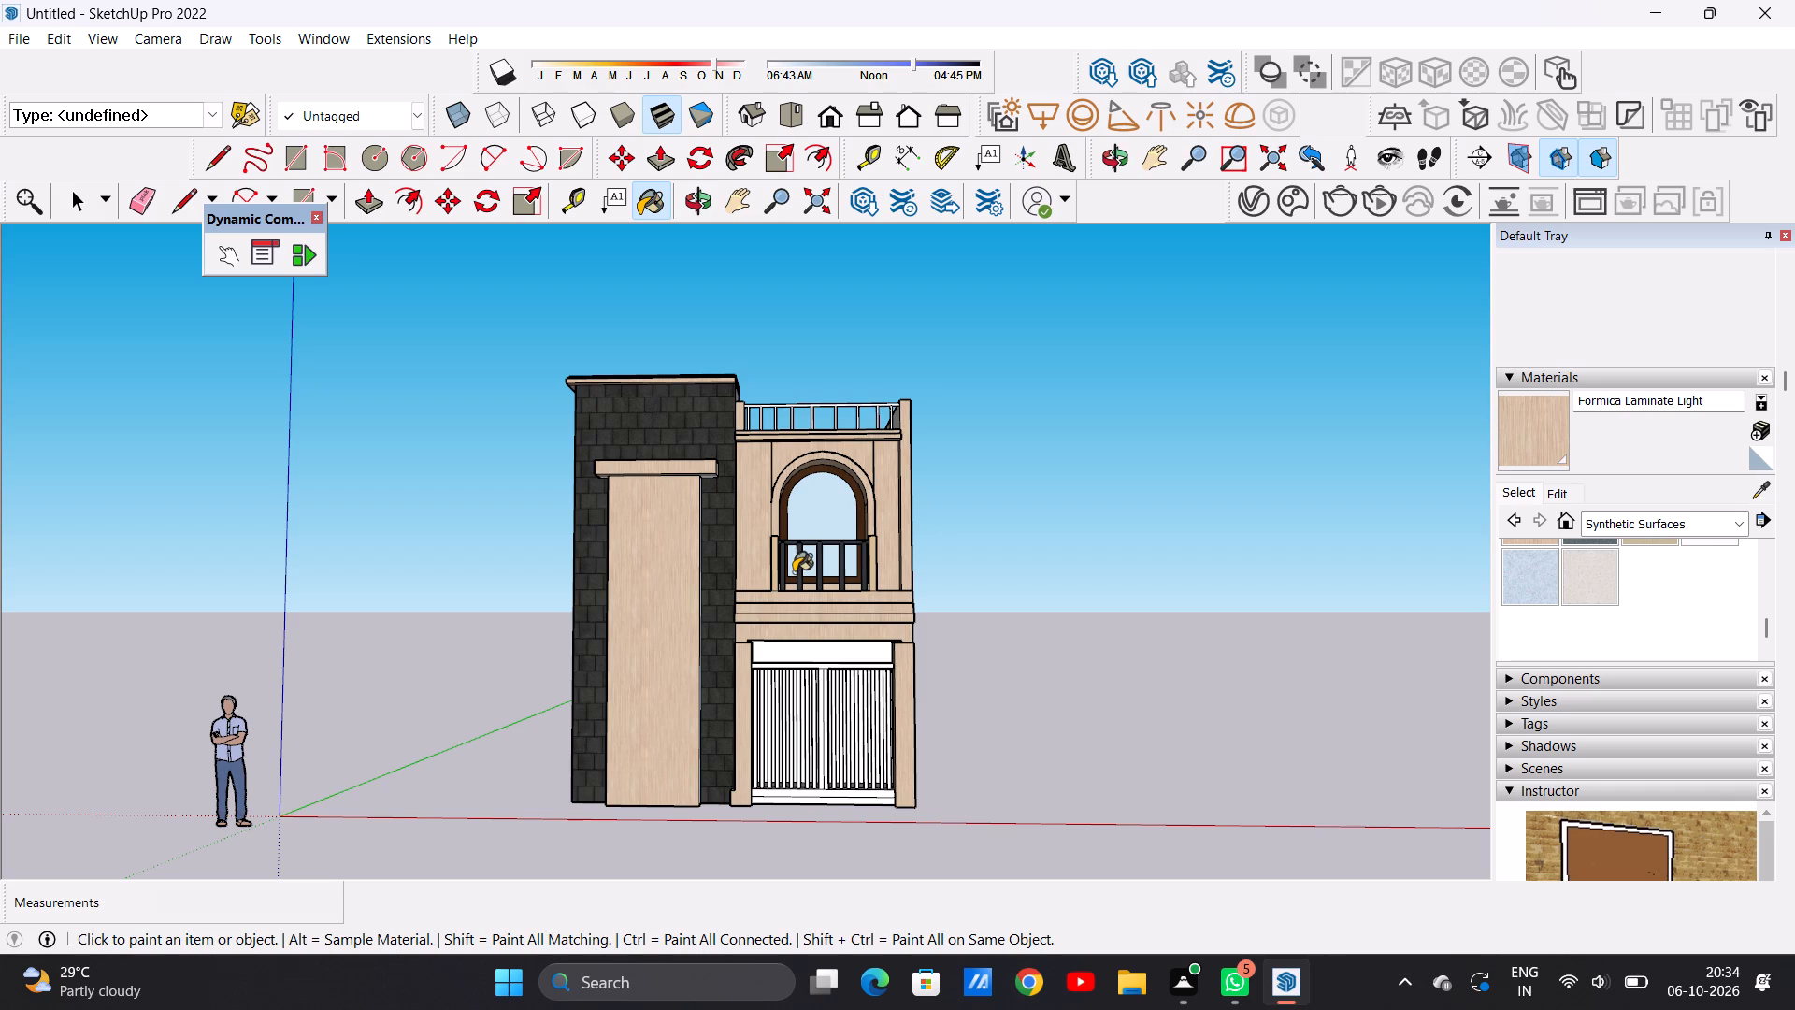
{"action": "scroll", "coordinate": [639, 675], "scroll_direction": "up", "scroll_amount": 7}
{"action": "scroll", "coordinate": [643, 660], "scroll_direction": "down", "scroll_amount": 1}
{"action": "scroll", "coordinate": [643, 660], "scroll_direction": "up", "scroll_amount": 6}
{"action": "scroll", "coordinate": [643, 664], "scroll_direction": "down", "scroll_amount": 13}
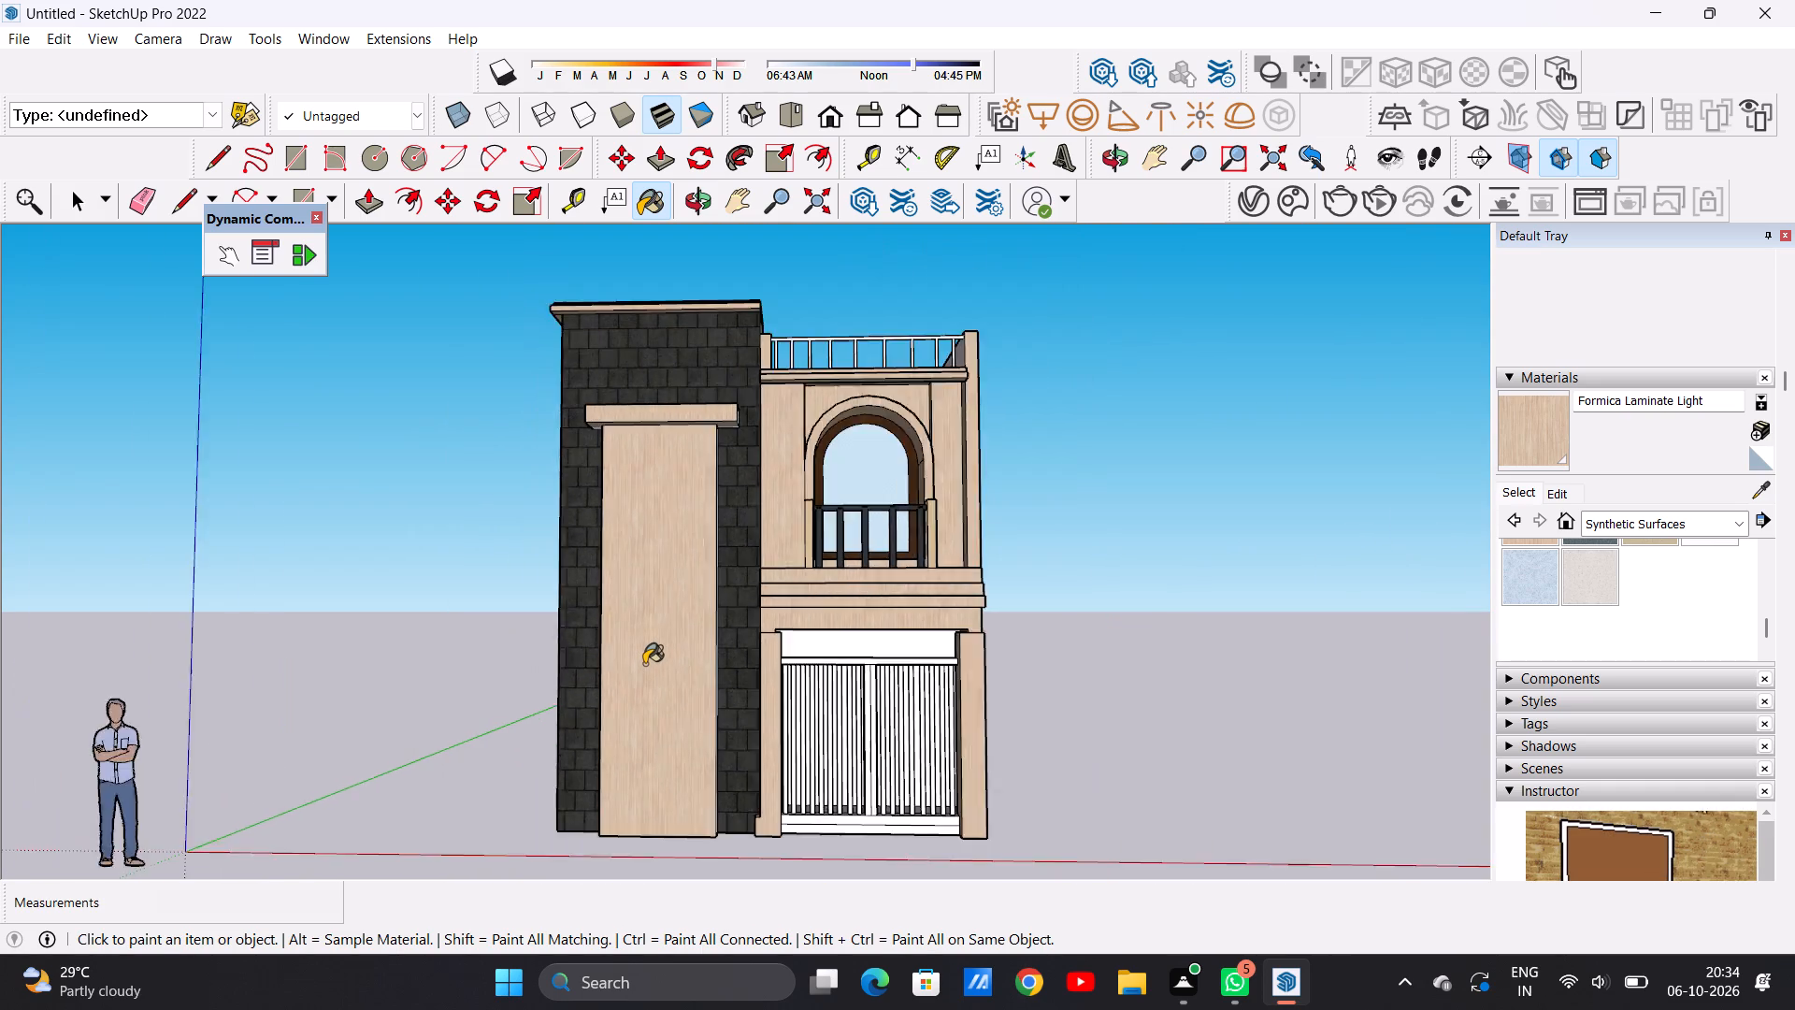
{"action": "scroll", "coordinate": [644, 664], "scroll_direction": "down", "scroll_amount": 1}
{"action": "scroll", "coordinate": [650, 658], "scroll_direction": "up", "scroll_amount": 5}
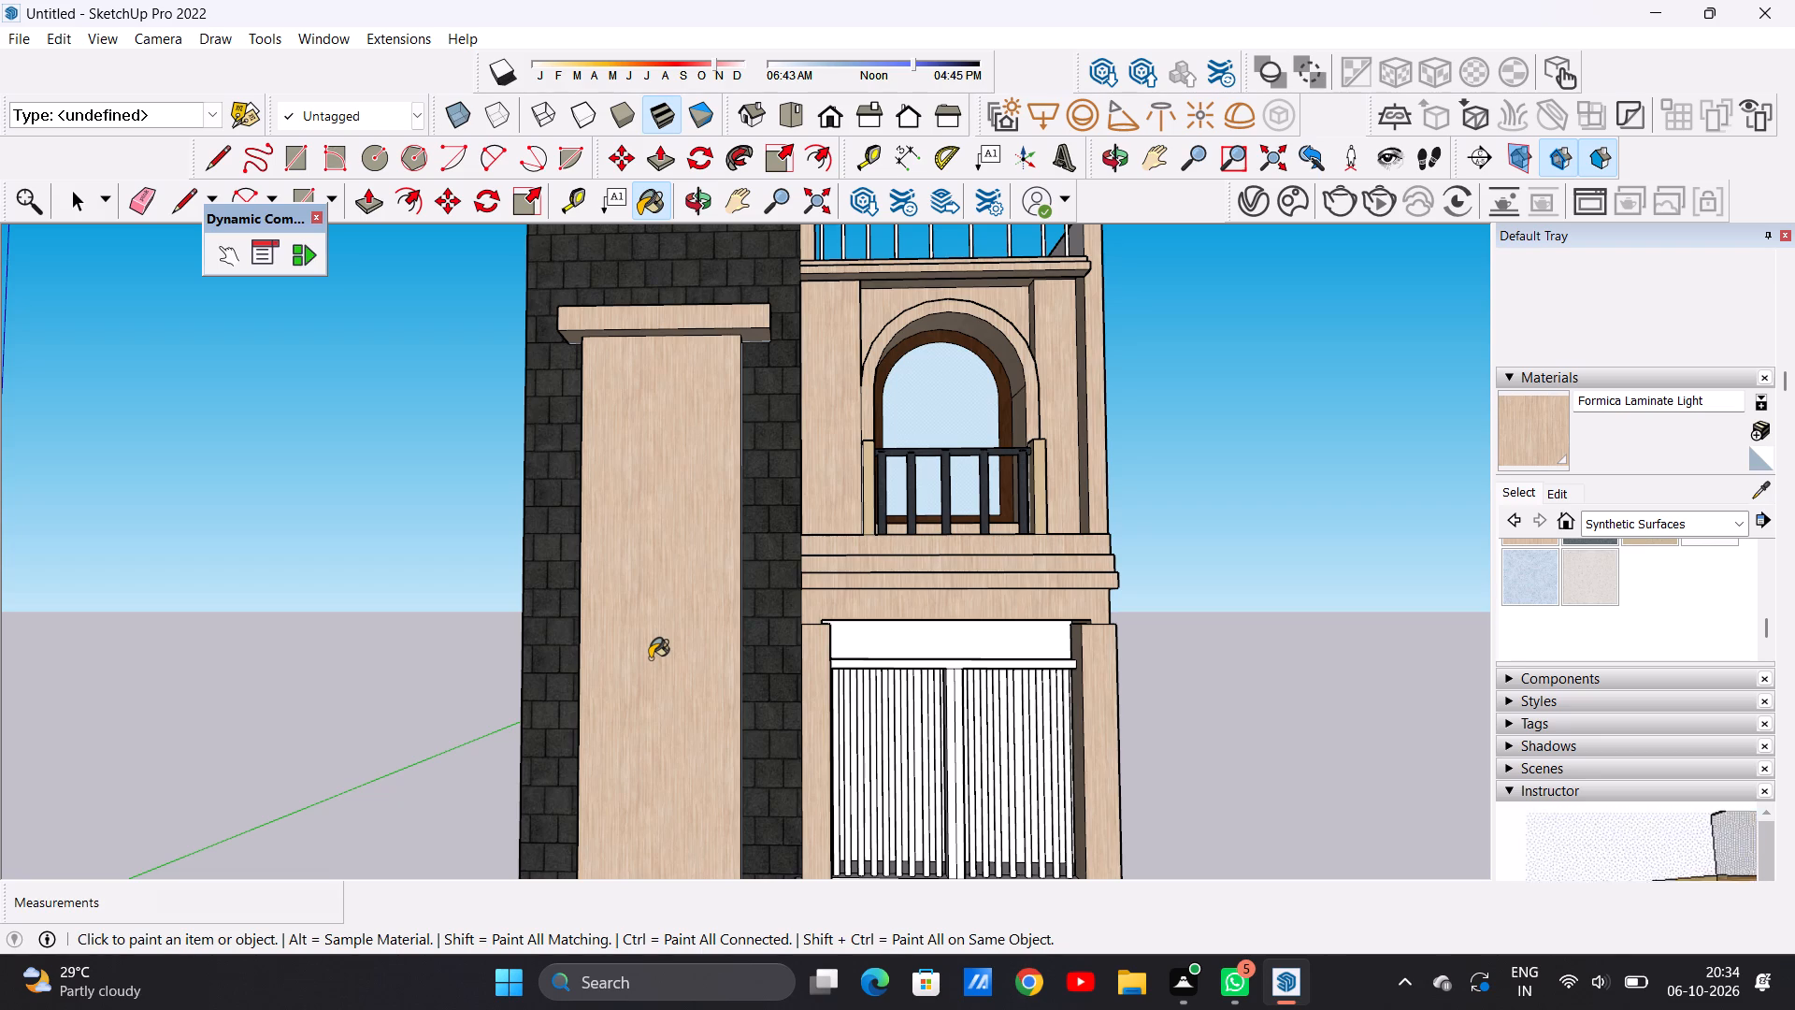
{"action": "scroll", "coordinate": [667, 619], "scroll_direction": "down", "scroll_amount": 6}
Paint the underside of the beam above the gate and of the balcony ledge with Formica Laminate Light.
{"action": "middle_click_drag", "start_coordinate": [711, 541], "coordinate": [393, 597]}
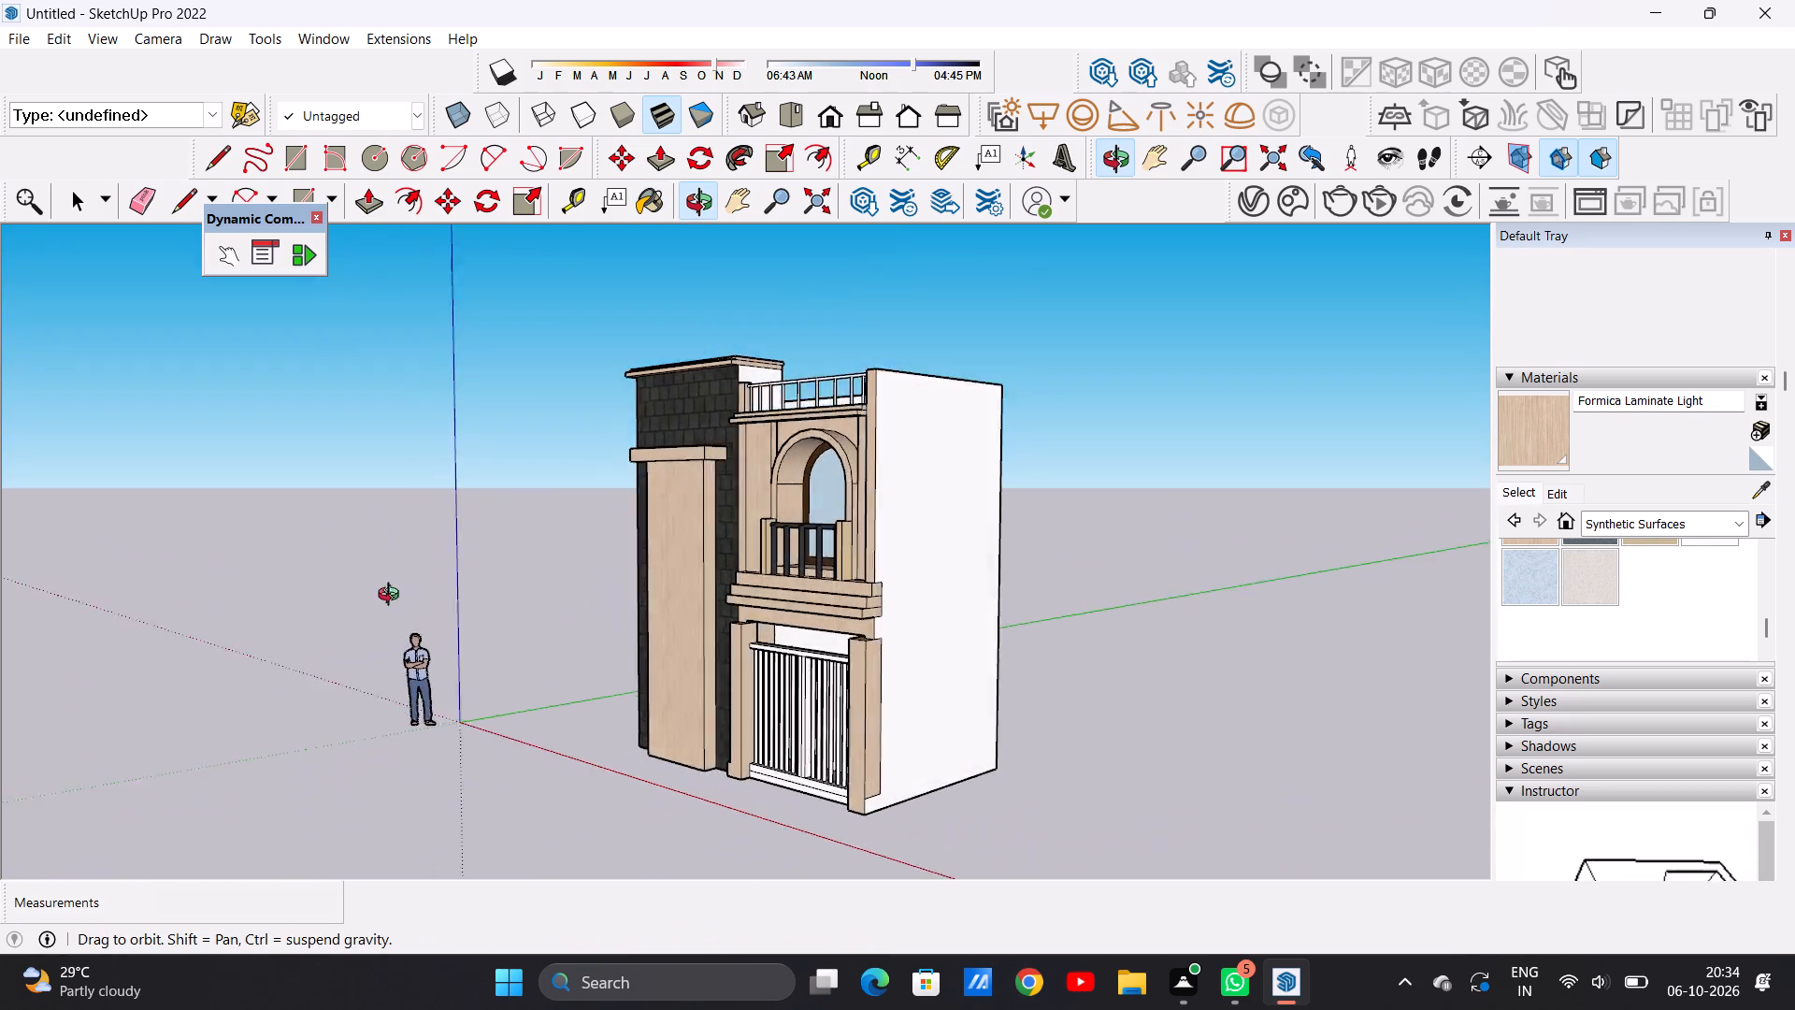
{"action": "middle_click_drag", "start_coordinate": [393, 597], "coordinate": [700, 328]}
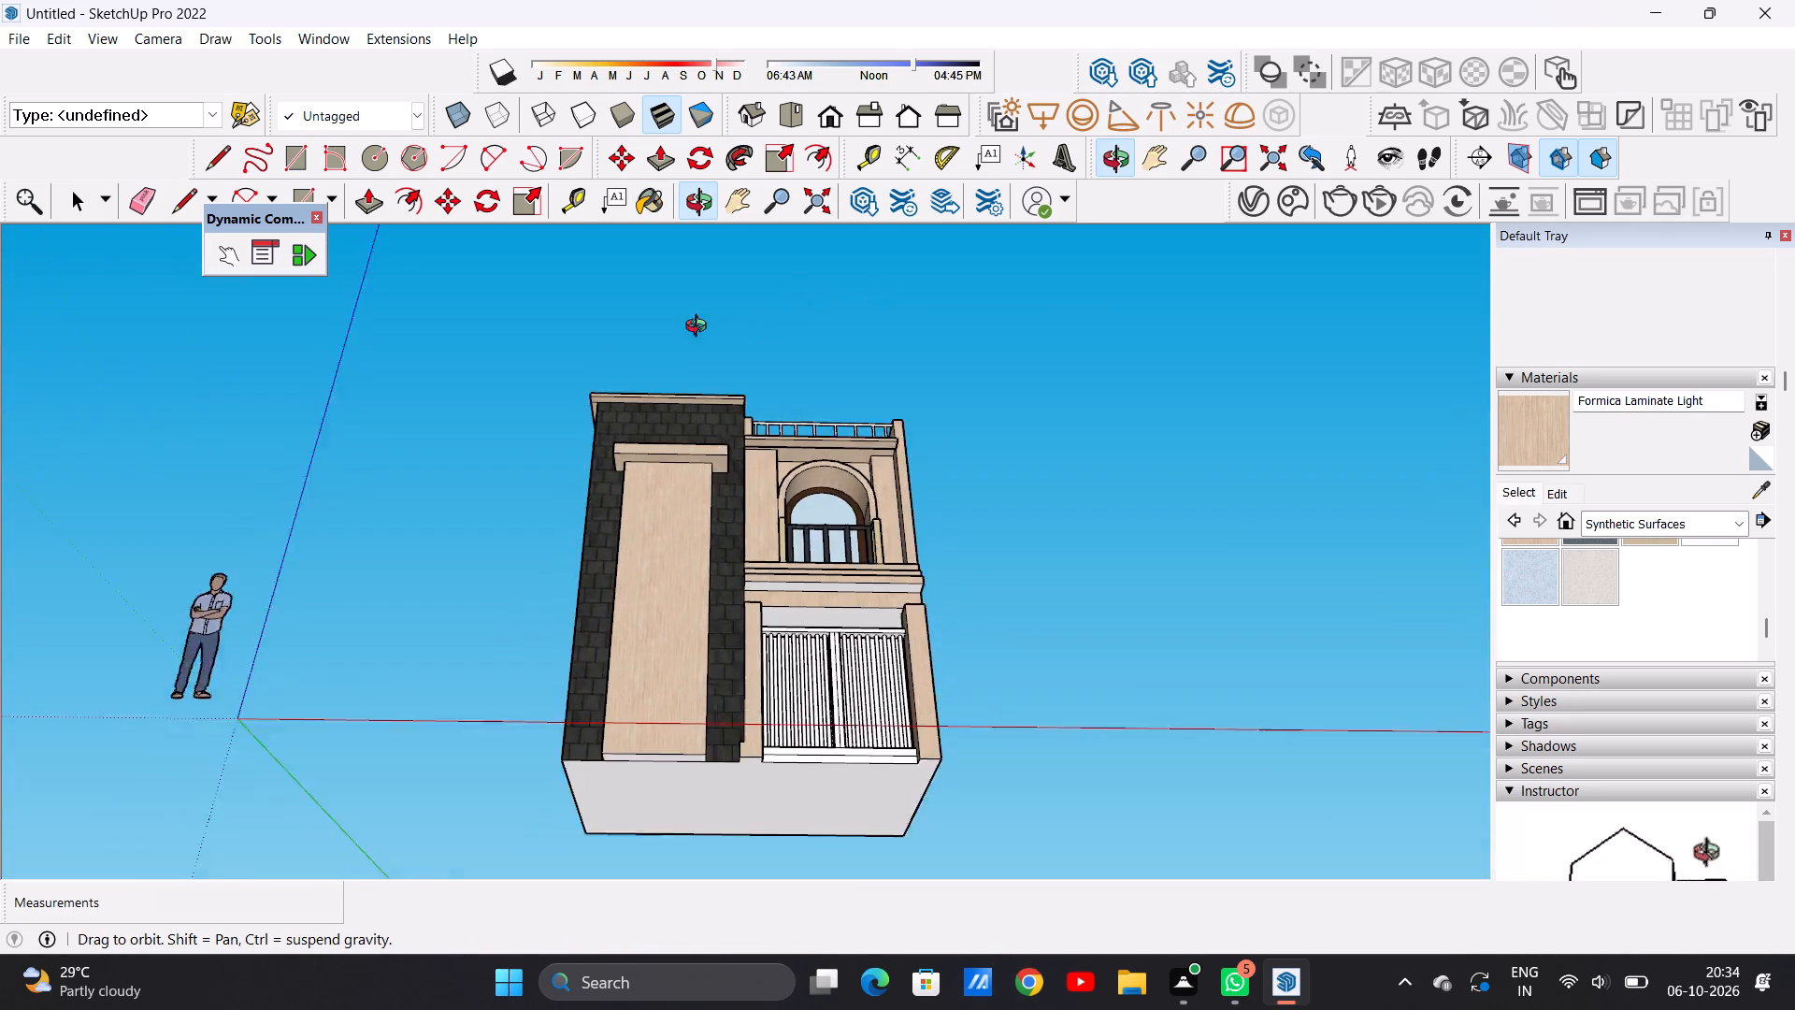
{"action": "middle_click_drag", "start_coordinate": [700, 328], "coordinate": [624, 329]}
{"action": "scroll", "coordinate": [956, 634], "scroll_direction": "up", "scroll_amount": 16}
{"action": "left_click", "coordinate": [736, 580]}
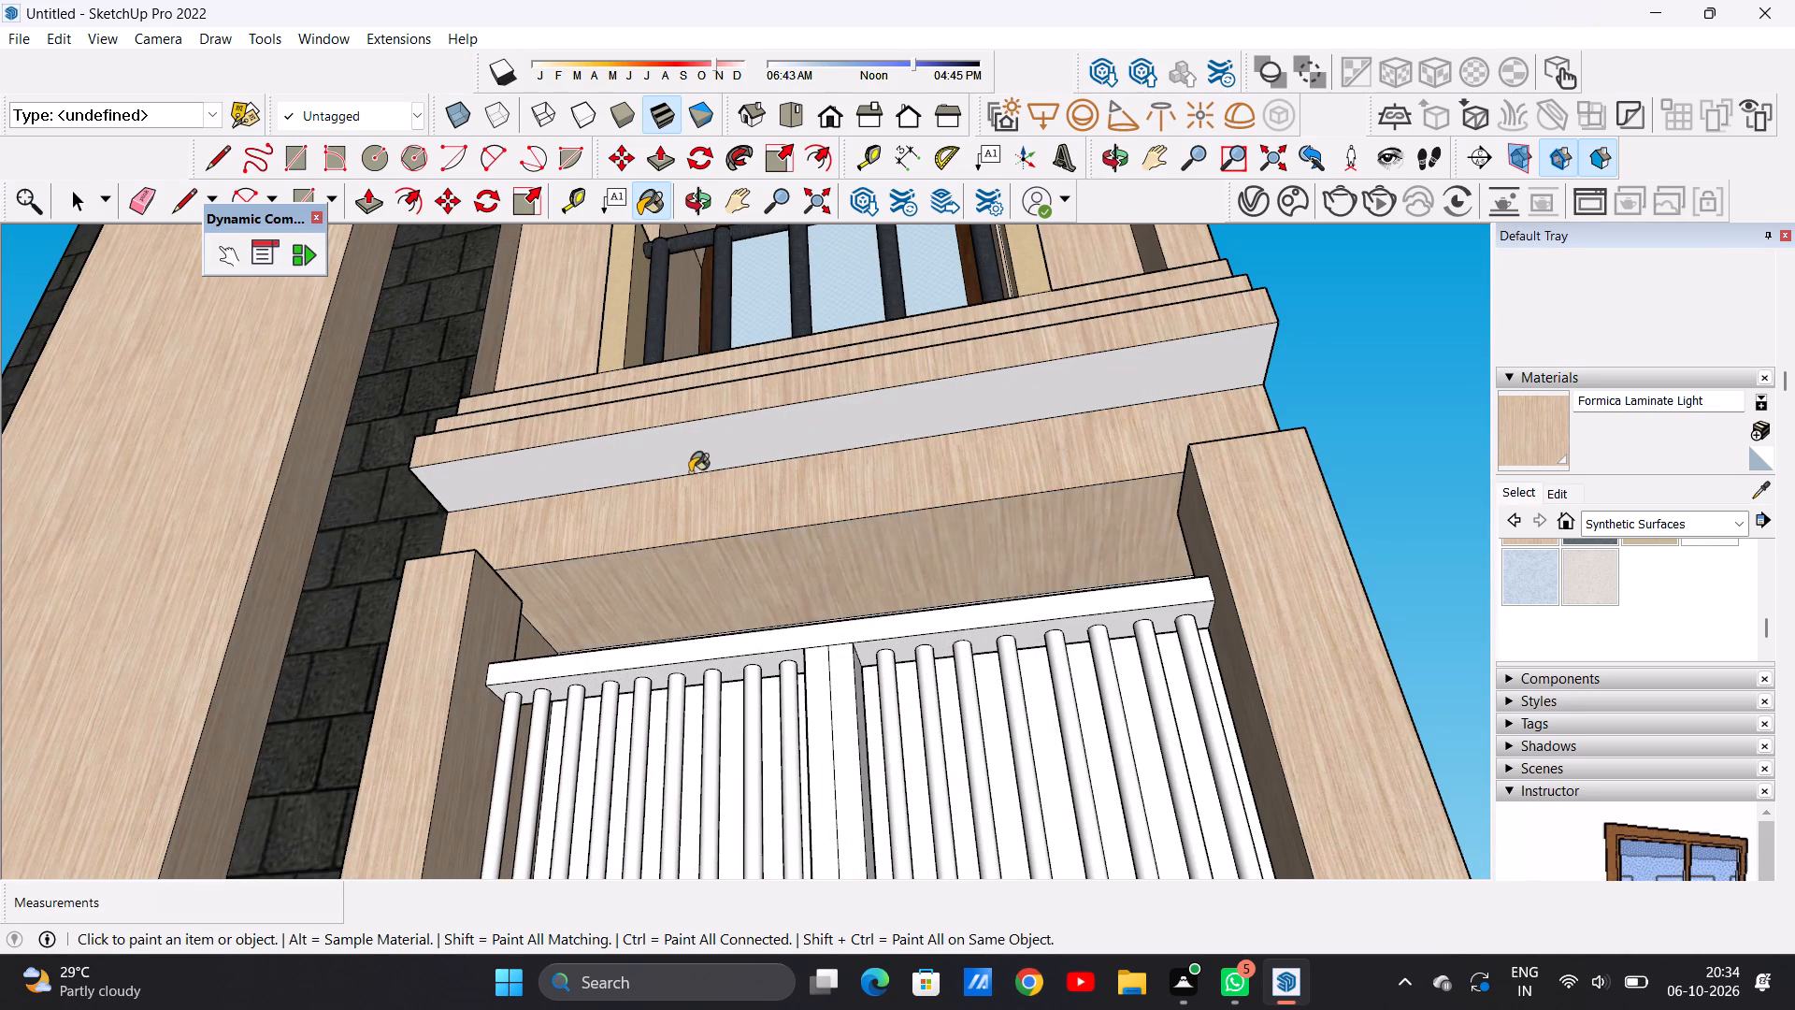
{"action": "left_click", "coordinate": [677, 451]}
Examine the whole building from above, both sides and the front, including the roof terrace and its railing.
{"action": "scroll", "coordinate": [706, 581], "scroll_direction": "down", "scroll_amount": 19}
{"action": "scroll", "coordinate": [826, 464], "scroll_direction": "up", "scroll_amount": 1}
{"action": "middle_click_drag", "start_coordinate": [814, 470], "coordinate": [478, 887]}
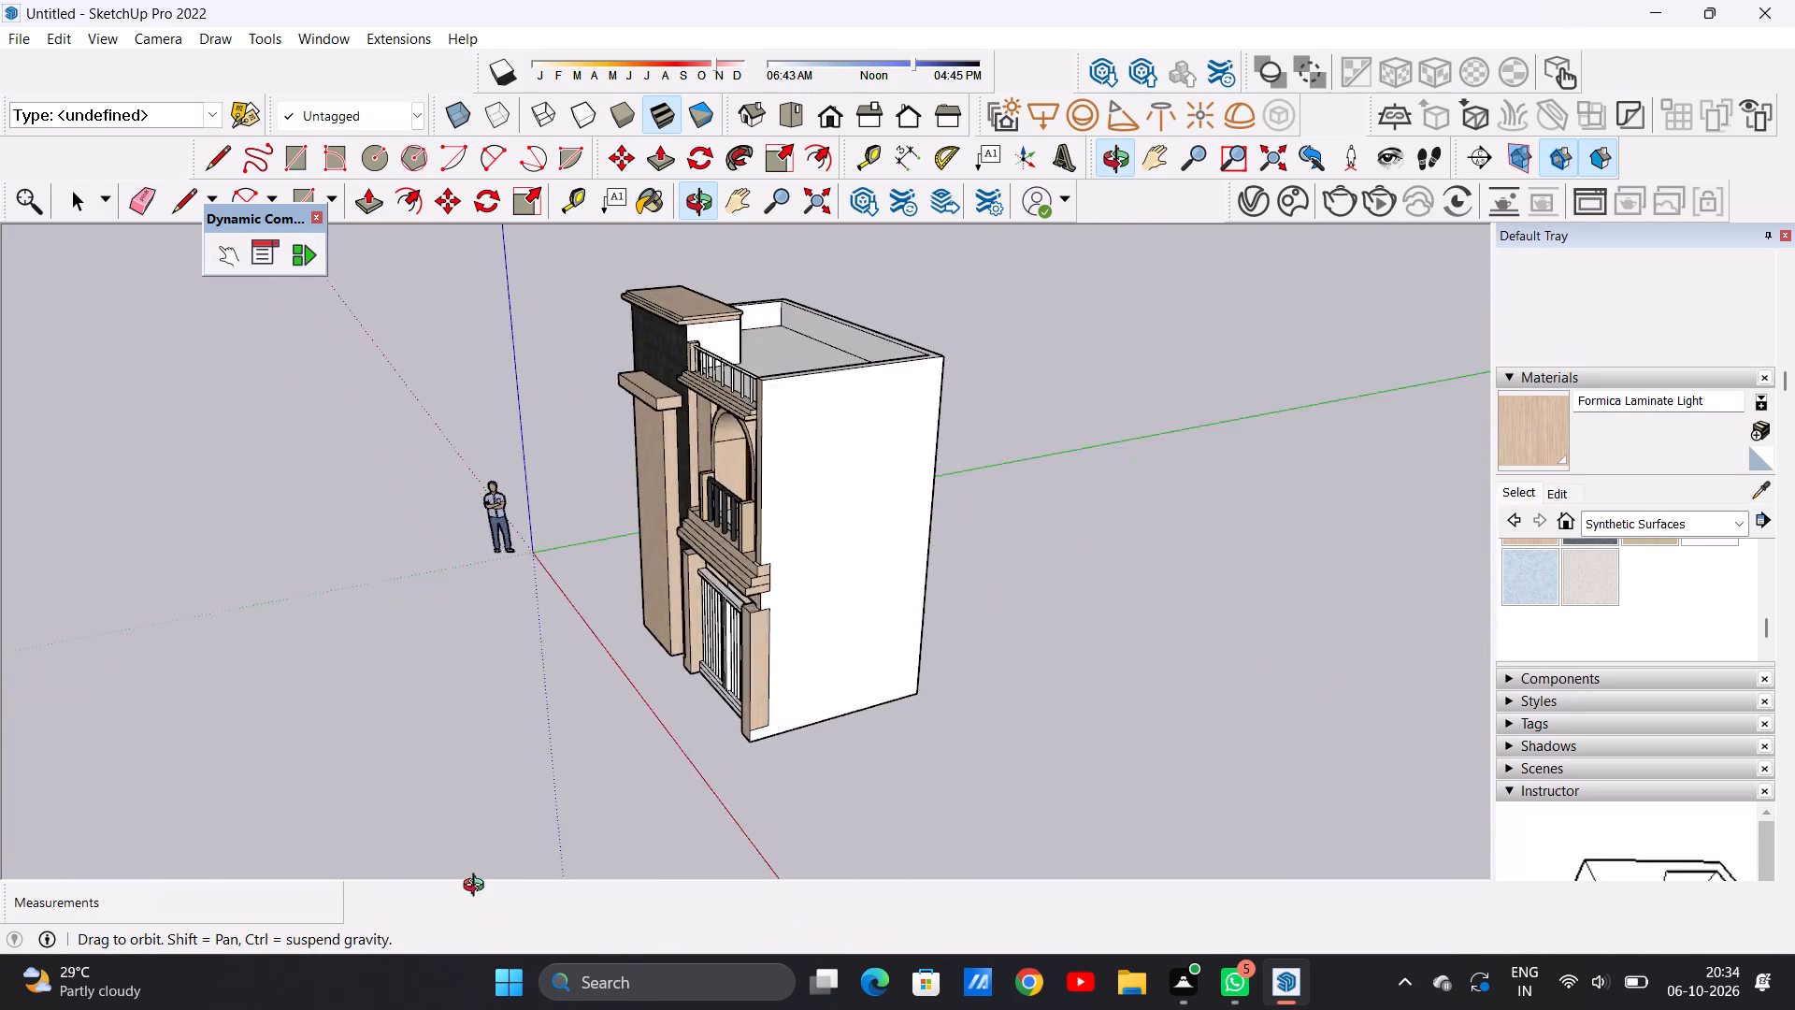
{"action": "middle_click_drag", "start_coordinate": [478, 887], "coordinate": [787, 874]}
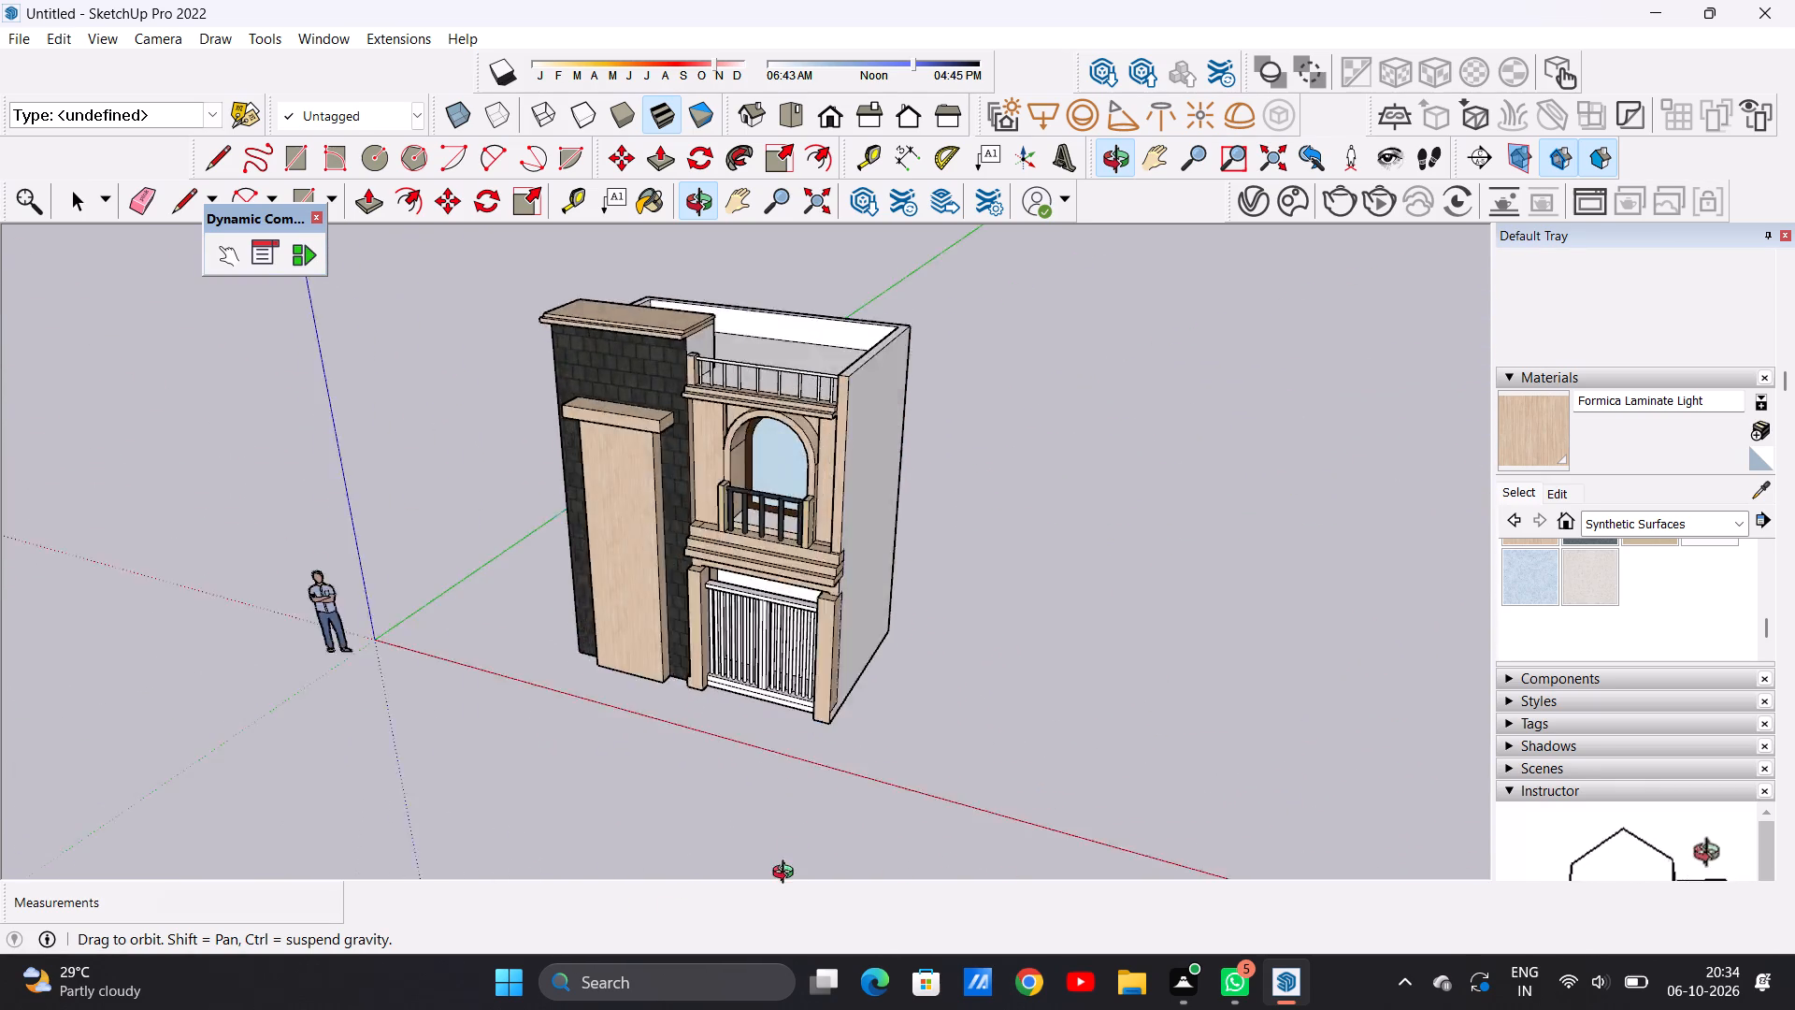
{"action": "middle_click_drag", "start_coordinate": [787, 874], "coordinate": [894, 836]}
{"action": "scroll", "coordinate": [725, 537], "scroll_direction": "up", "scroll_amount": 6}
{"action": "scroll", "coordinate": [704, 578], "scroll_direction": "down", "scroll_amount": 5}
{"action": "scroll", "coordinate": [705, 583], "scroll_direction": "up", "scroll_amount": 1}
{"action": "scroll", "coordinate": [705, 583], "scroll_direction": "down", "scroll_amount": 2}
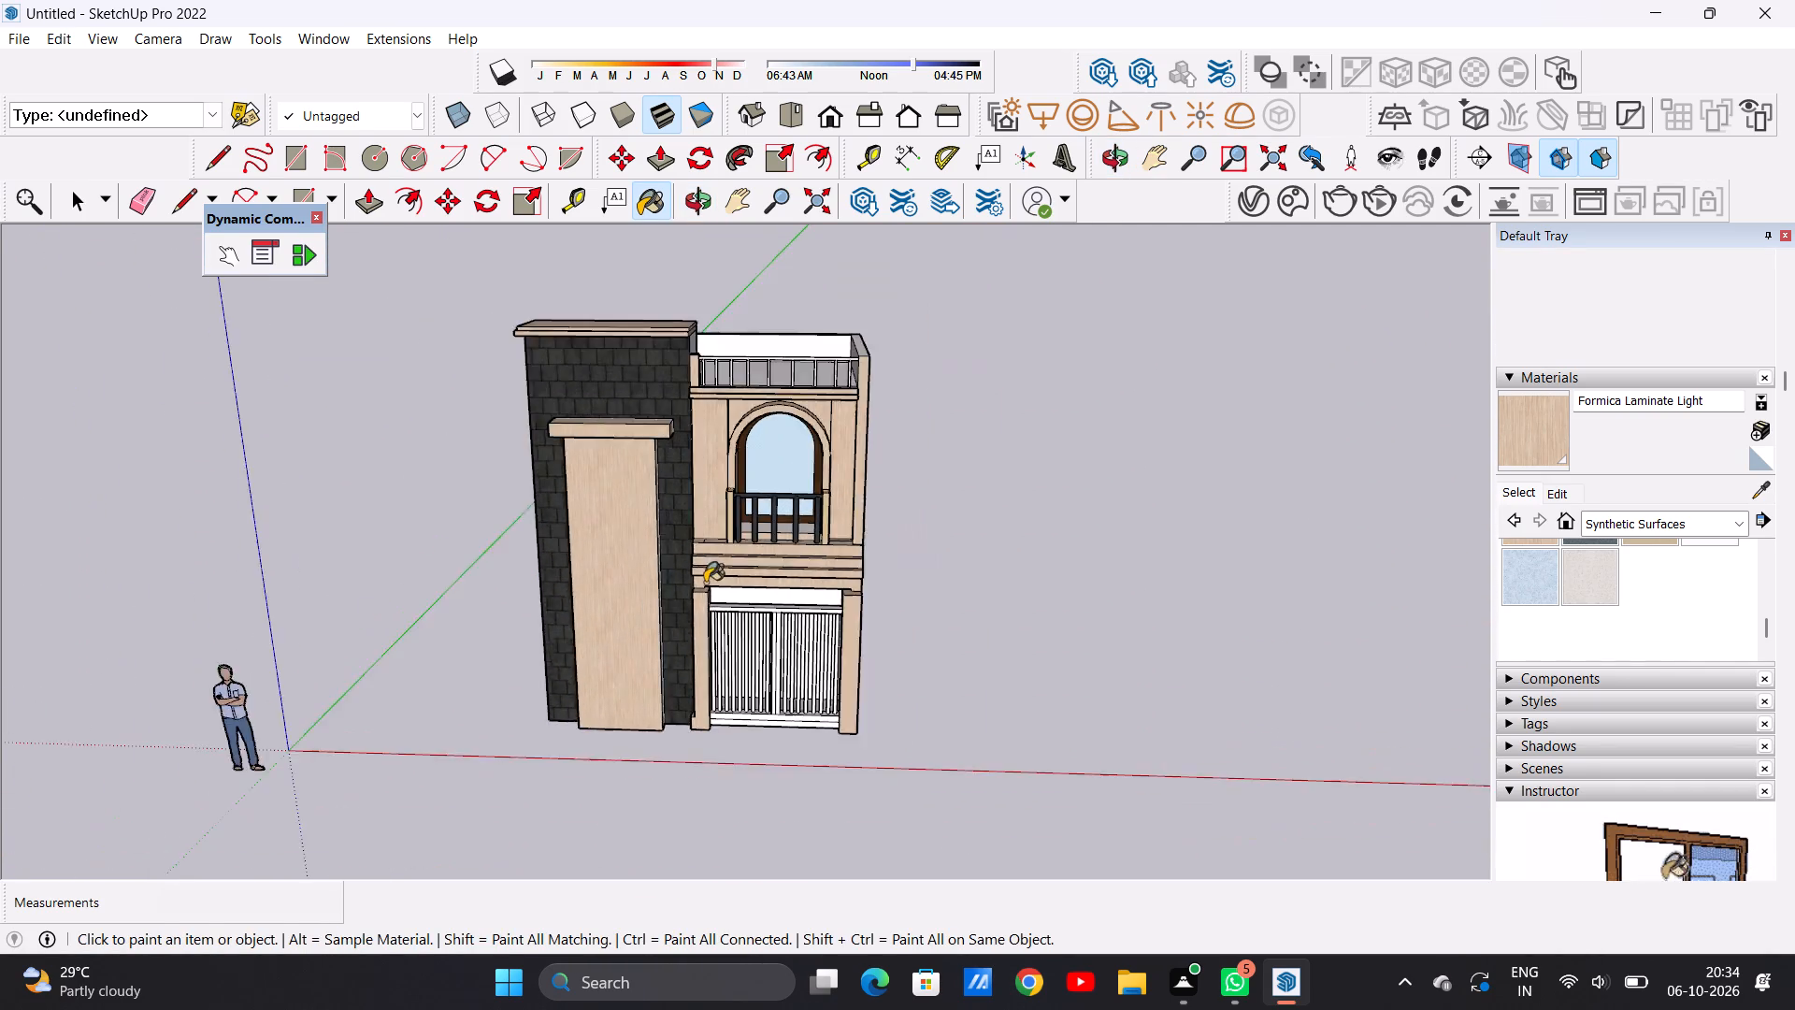
{"action": "scroll", "coordinate": [705, 583], "scroll_direction": "down", "scroll_amount": 2}
{"action": "scroll", "coordinate": [656, 472], "scroll_direction": "up", "scroll_amount": 8}
{"action": "scroll", "coordinate": [652, 462], "scroll_direction": "down", "scroll_amount": 7}
{"action": "middle_click_drag", "start_coordinate": [801, 466], "coordinate": [270, 561]}
{"action": "scroll", "coordinate": [627, 382], "scroll_direction": "up", "scroll_amount": 13}
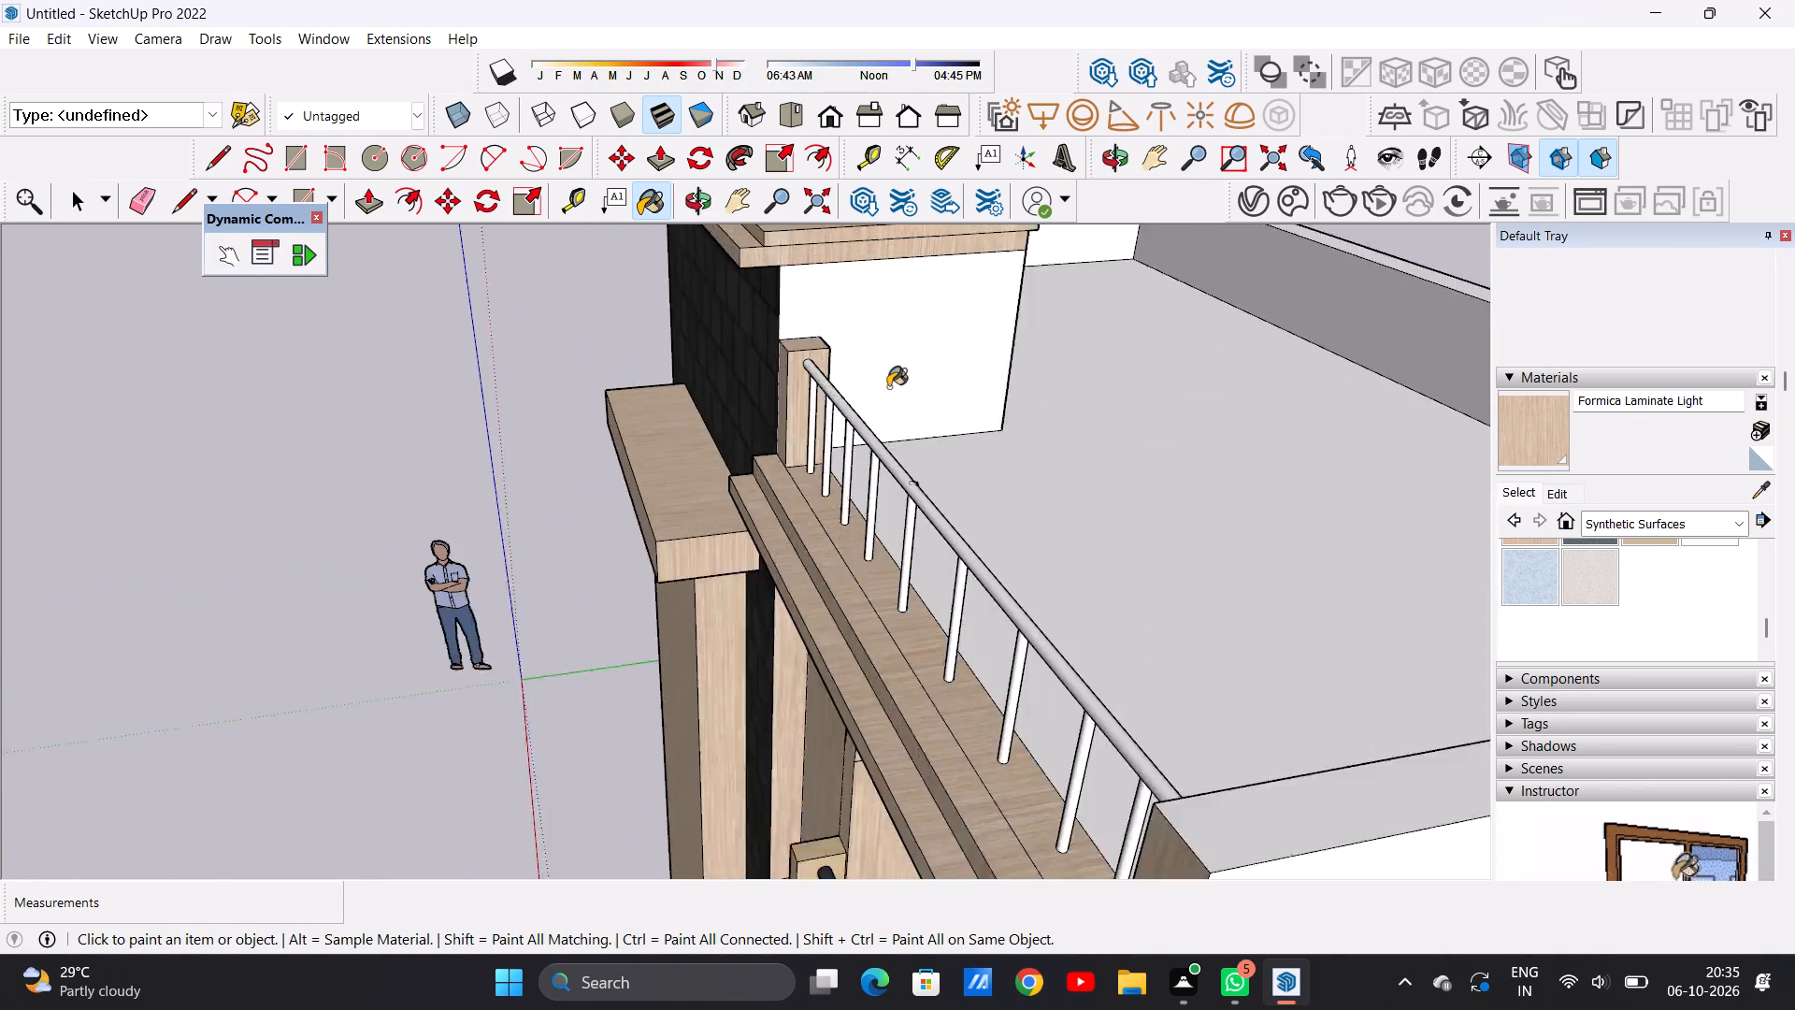
{"action": "scroll", "coordinate": [888, 387], "scroll_direction": "up", "scroll_amount": 2}
{"action": "scroll", "coordinate": [696, 430], "scroll_direction": "down", "scroll_amount": 16}
{"action": "middle_click_drag", "start_coordinate": [579, 526], "coordinate": [1034, 475]}
{"action": "middle_click_drag", "start_coordinate": [354, 520], "coordinate": [1185, 402]}
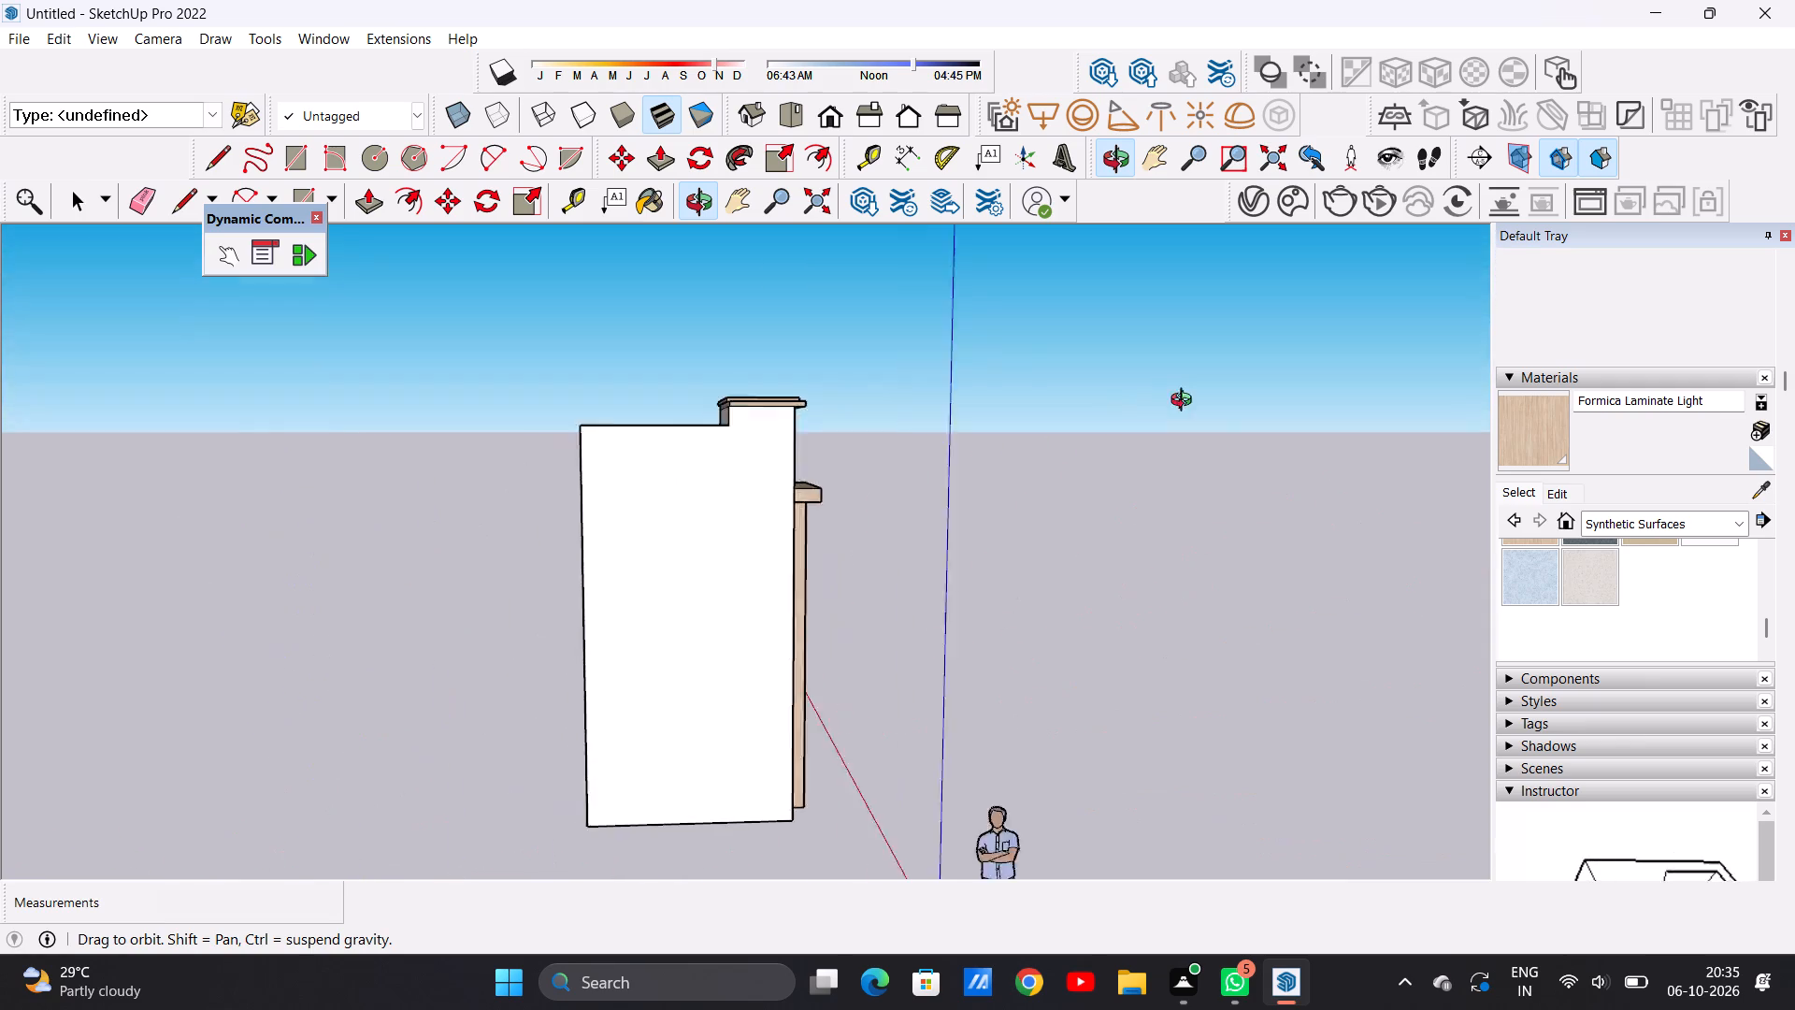
{"action": "middle_click_drag", "start_coordinate": [1185, 402], "coordinate": [26, 542]}
{"action": "middle_click_drag", "start_coordinate": [728, 543], "coordinate": [827, 525]}
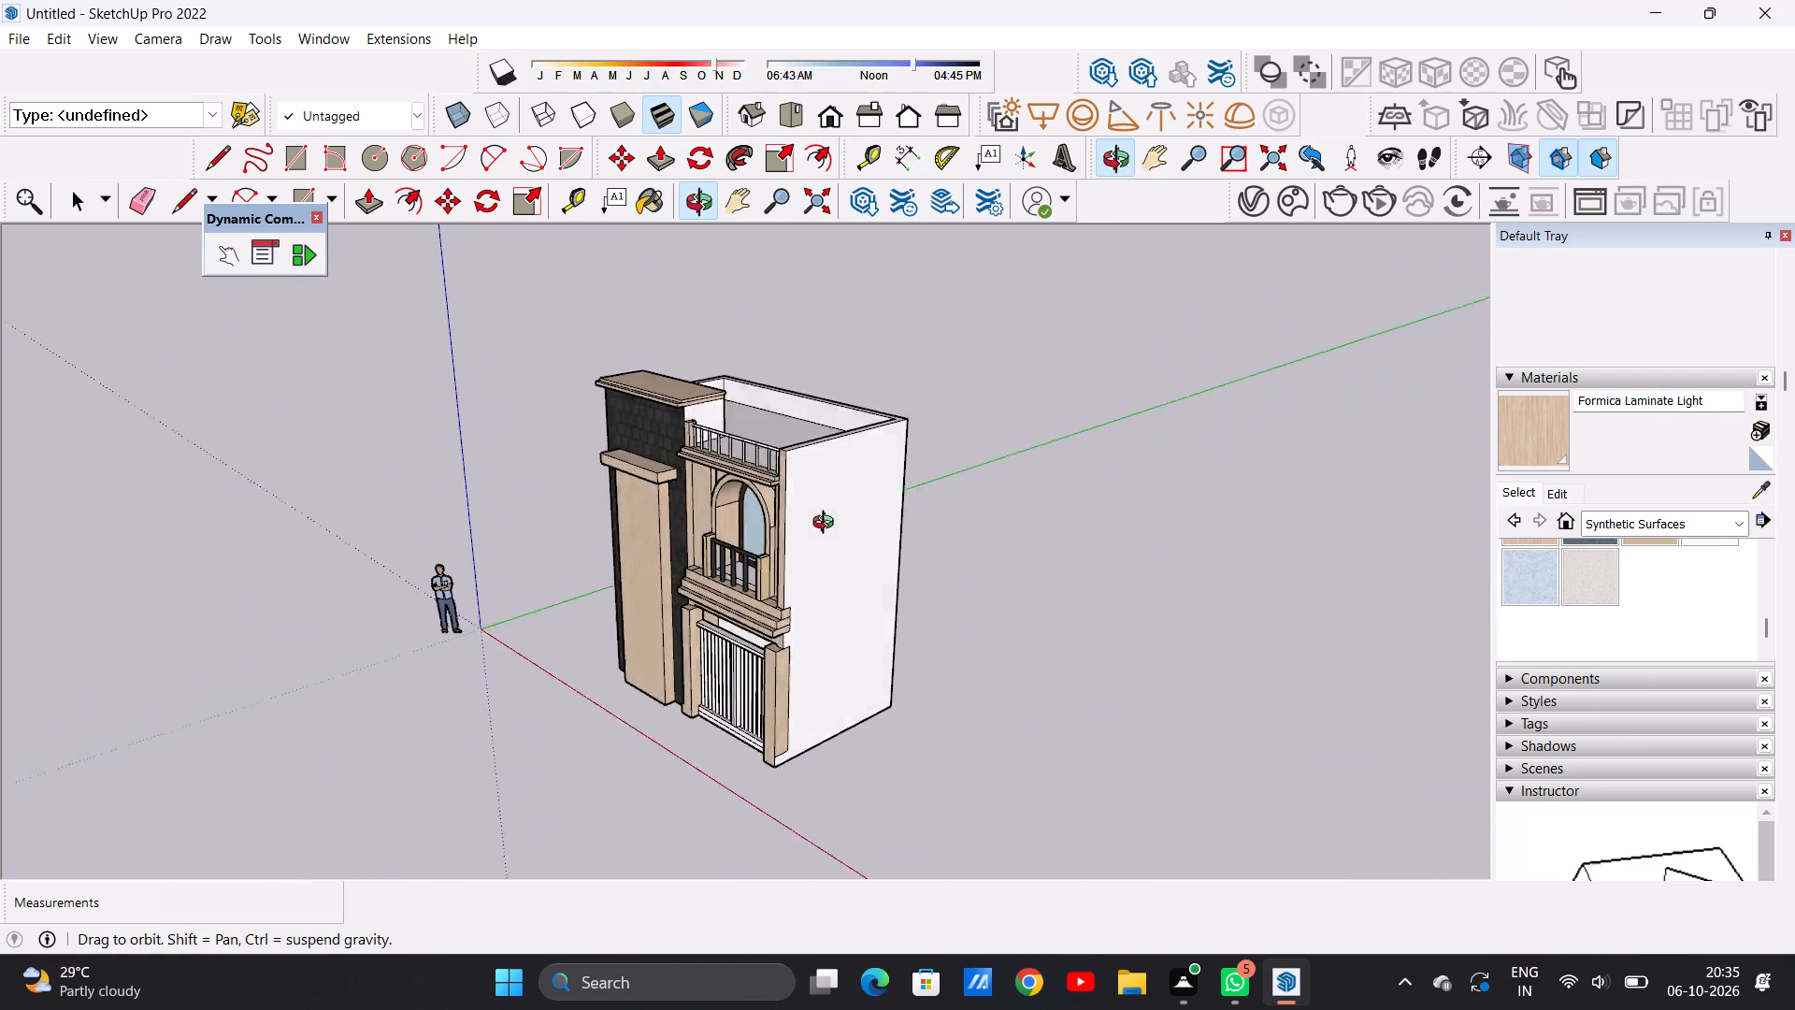
{"action": "middle_click_drag", "start_coordinate": [827, 525], "coordinate": [1145, 462]}
{"action": "middle_click_drag", "start_coordinate": [867, 704], "coordinate": [837, 648]}
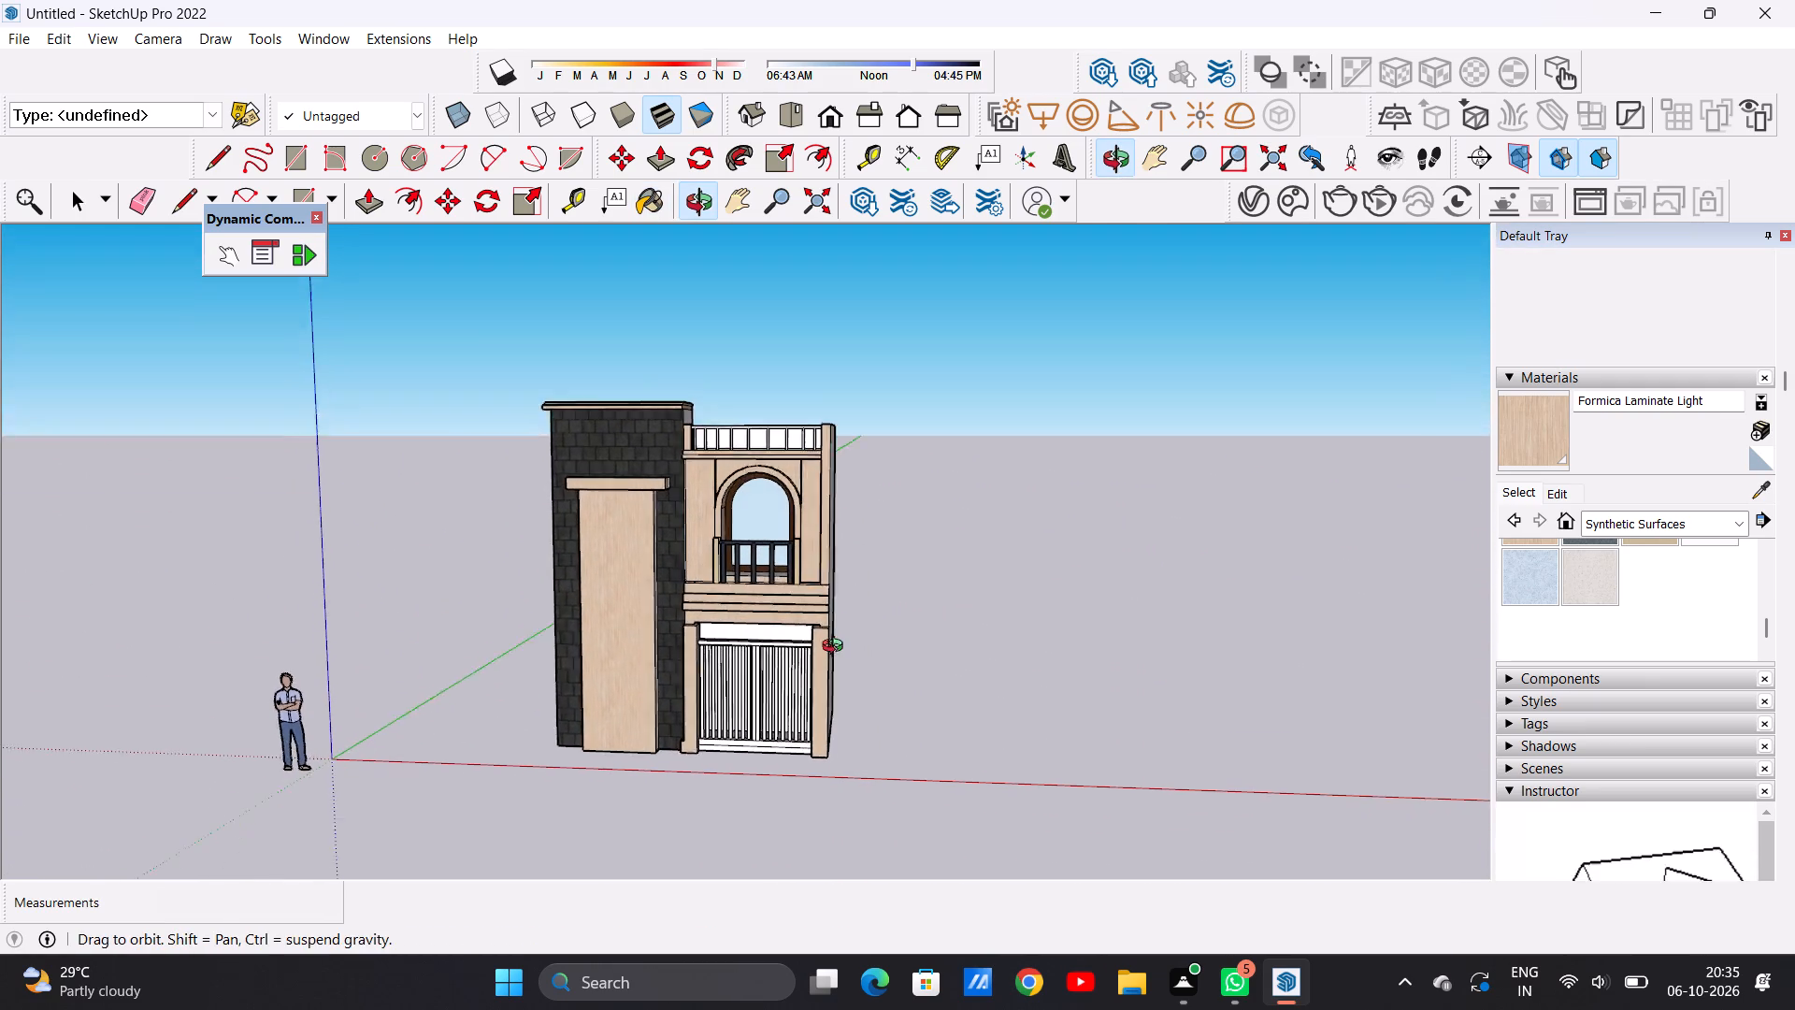
{"action": "middle_click_drag", "start_coordinate": [837, 648], "coordinate": [828, 581]}
{"action": "scroll", "coordinate": [696, 671], "scroll_direction": "up", "scroll_amount": 8}
{"action": "scroll", "coordinate": [757, 665], "scroll_direction": "down", "scroll_amount": 5}
{"action": "middle_click_drag", "start_coordinate": [797, 642], "coordinate": [815, 687]}
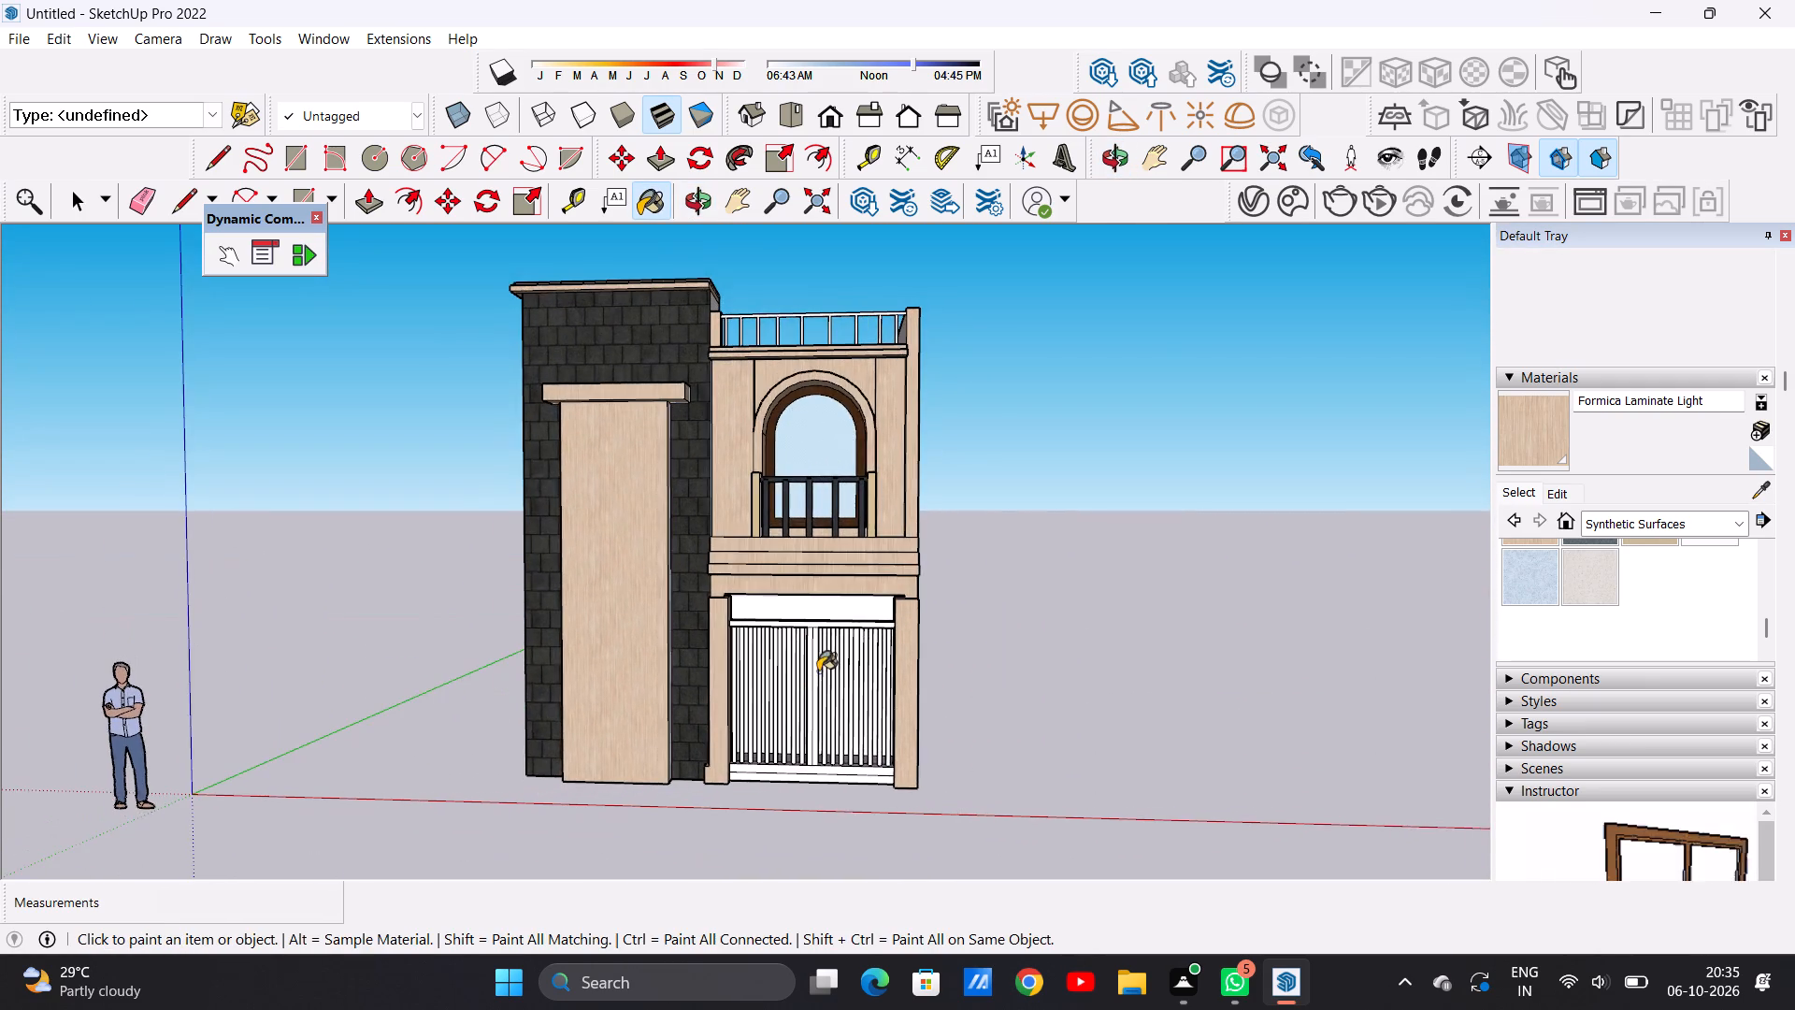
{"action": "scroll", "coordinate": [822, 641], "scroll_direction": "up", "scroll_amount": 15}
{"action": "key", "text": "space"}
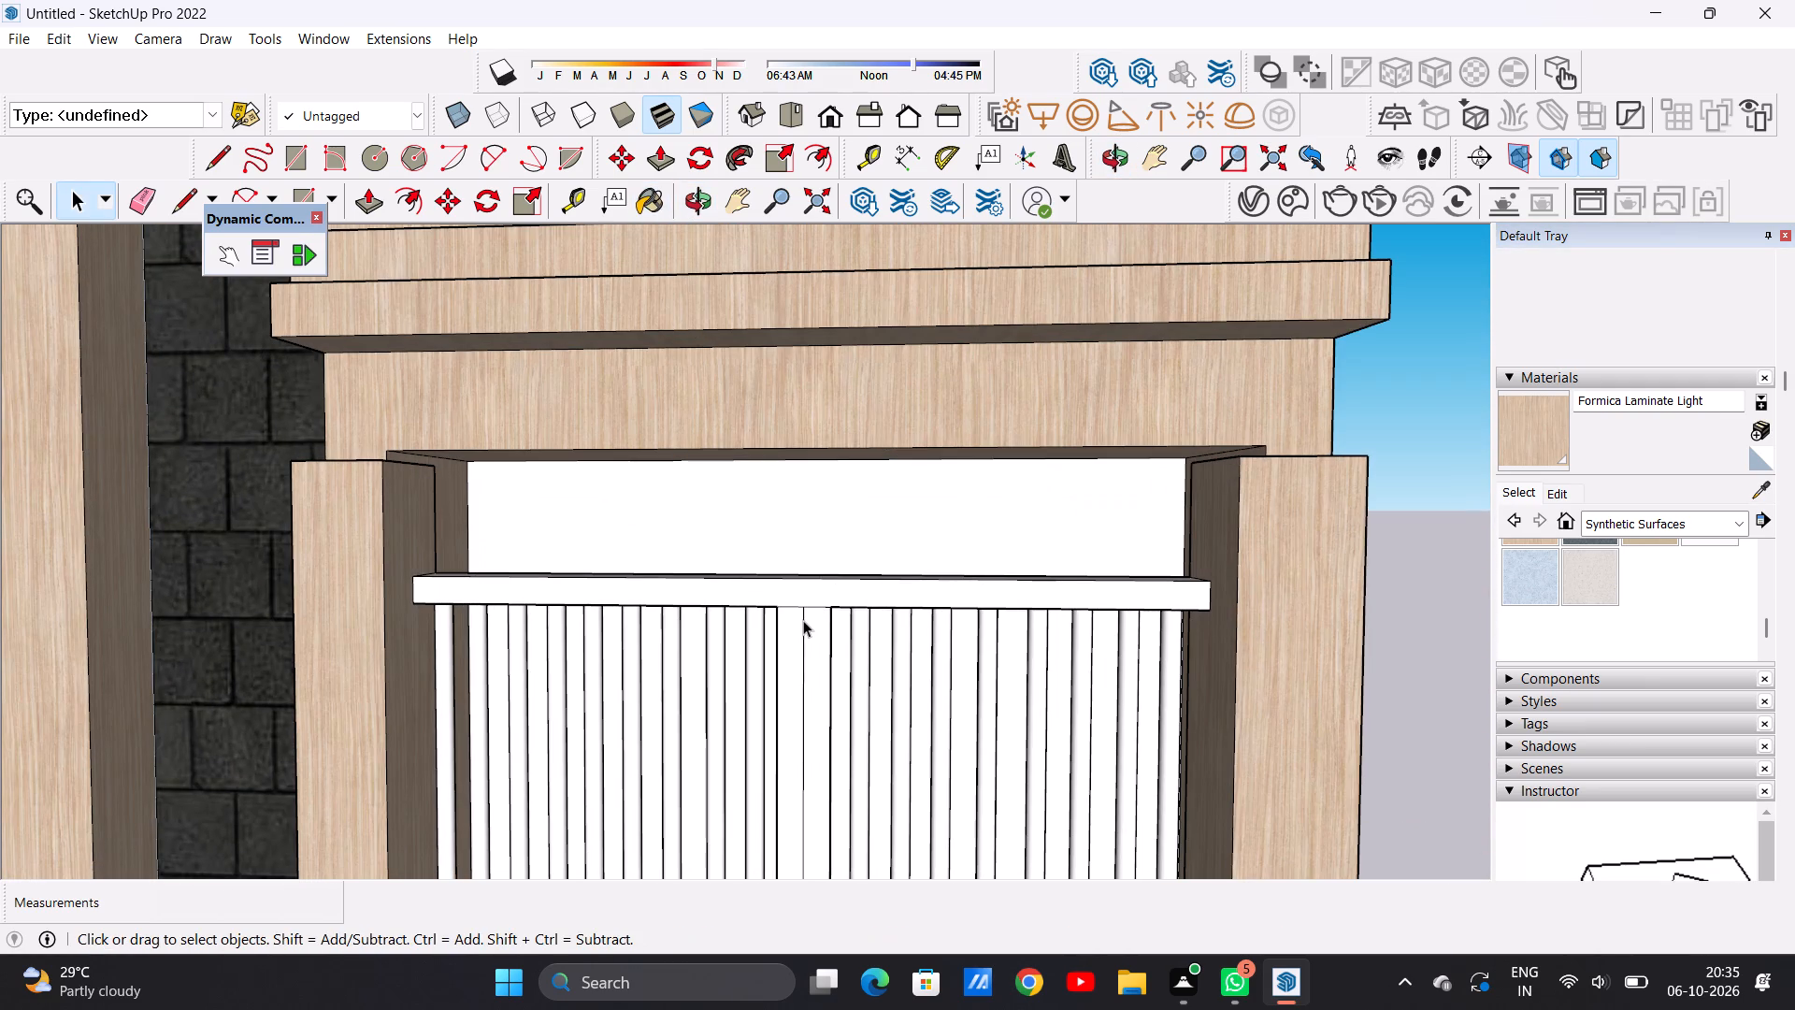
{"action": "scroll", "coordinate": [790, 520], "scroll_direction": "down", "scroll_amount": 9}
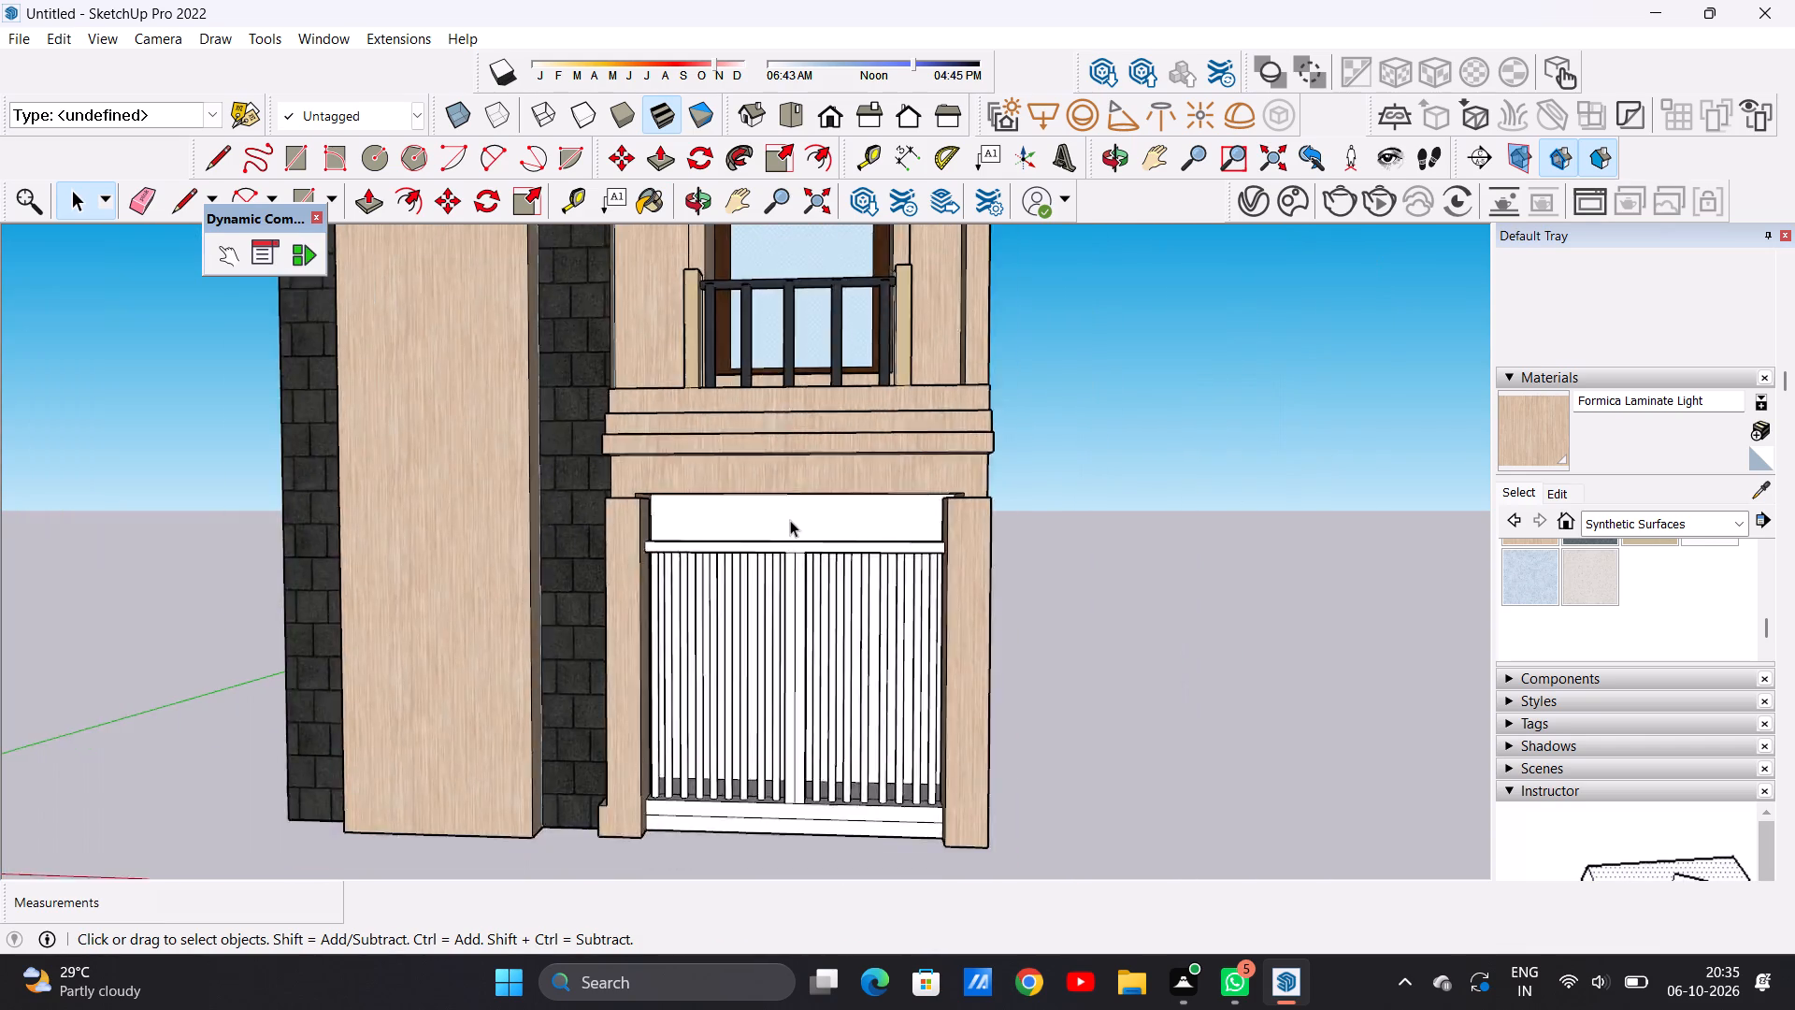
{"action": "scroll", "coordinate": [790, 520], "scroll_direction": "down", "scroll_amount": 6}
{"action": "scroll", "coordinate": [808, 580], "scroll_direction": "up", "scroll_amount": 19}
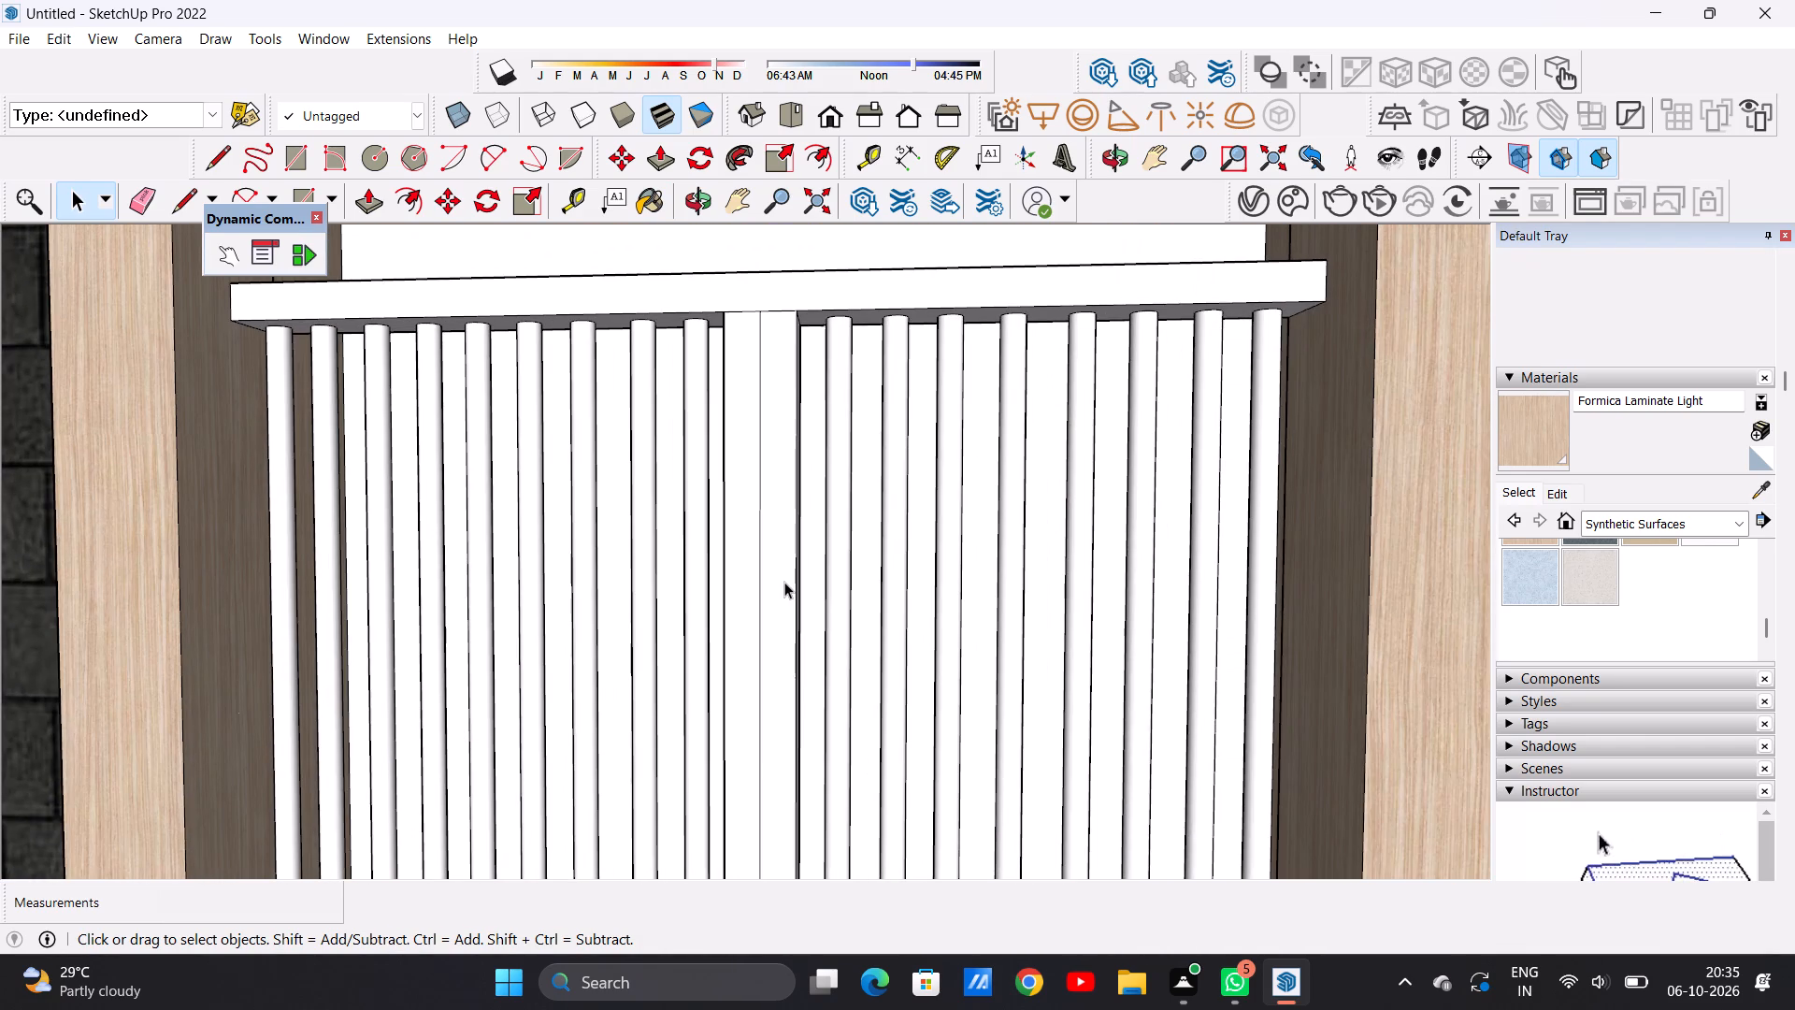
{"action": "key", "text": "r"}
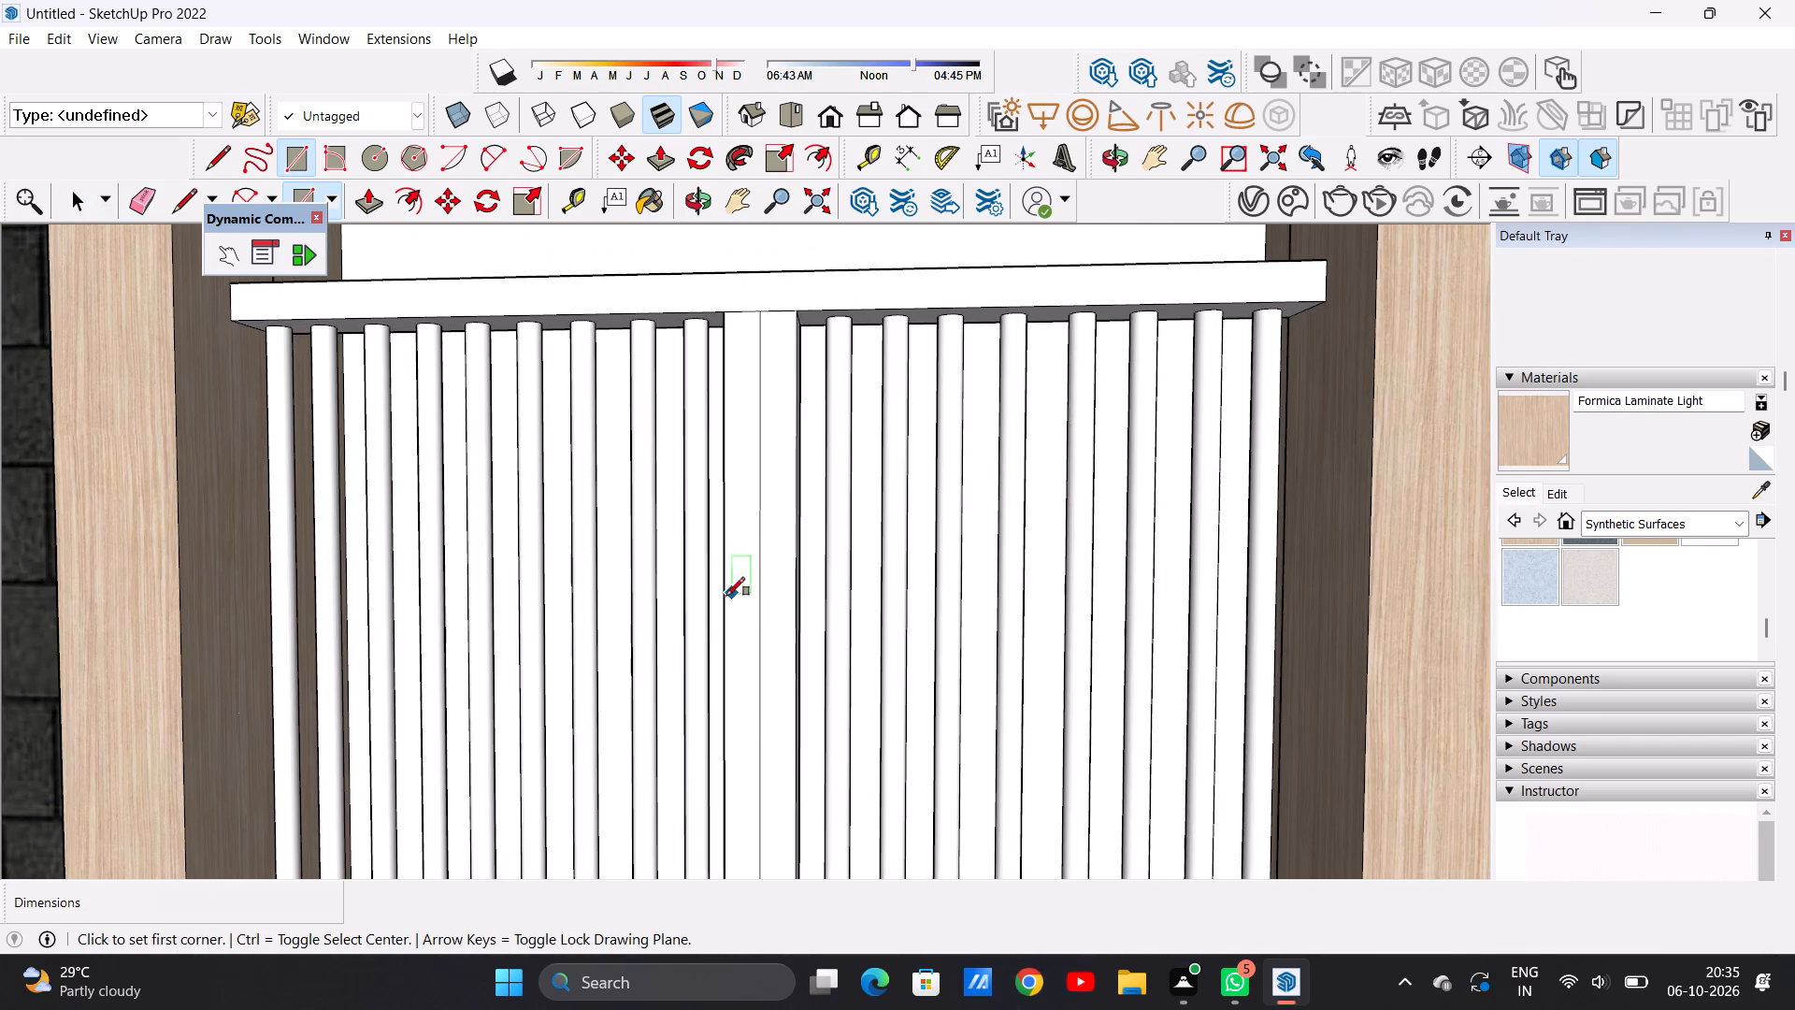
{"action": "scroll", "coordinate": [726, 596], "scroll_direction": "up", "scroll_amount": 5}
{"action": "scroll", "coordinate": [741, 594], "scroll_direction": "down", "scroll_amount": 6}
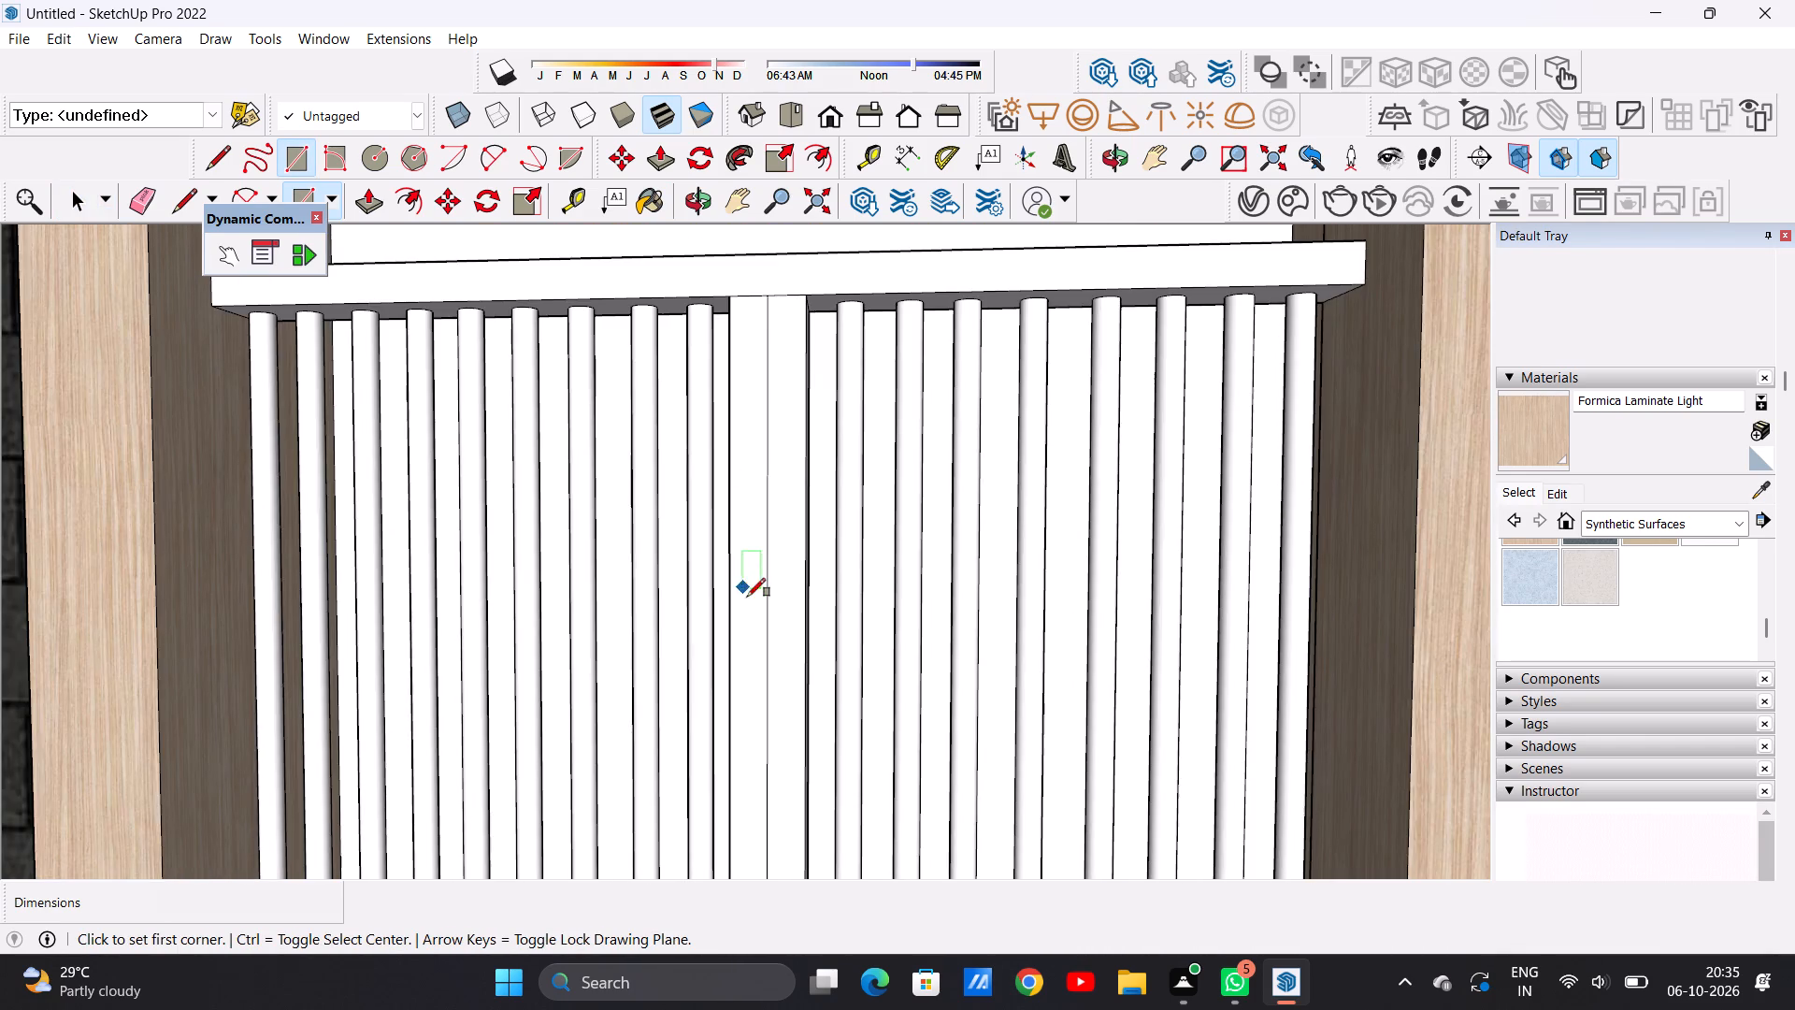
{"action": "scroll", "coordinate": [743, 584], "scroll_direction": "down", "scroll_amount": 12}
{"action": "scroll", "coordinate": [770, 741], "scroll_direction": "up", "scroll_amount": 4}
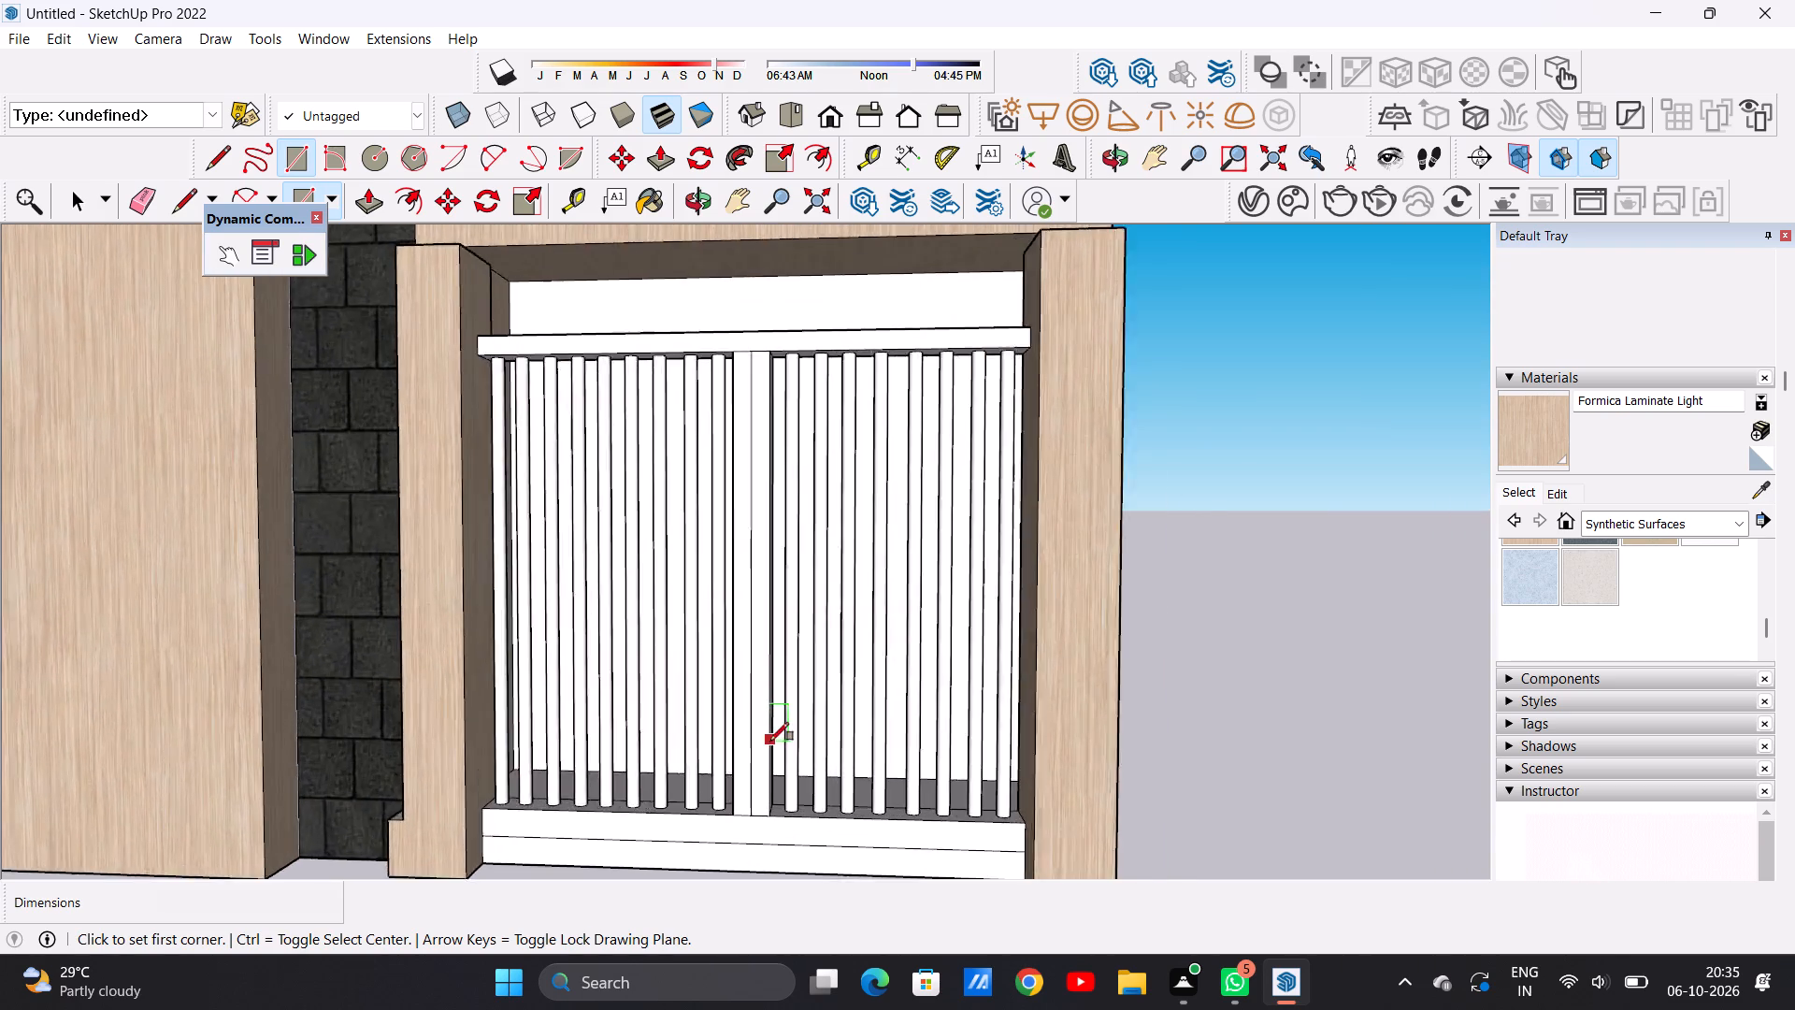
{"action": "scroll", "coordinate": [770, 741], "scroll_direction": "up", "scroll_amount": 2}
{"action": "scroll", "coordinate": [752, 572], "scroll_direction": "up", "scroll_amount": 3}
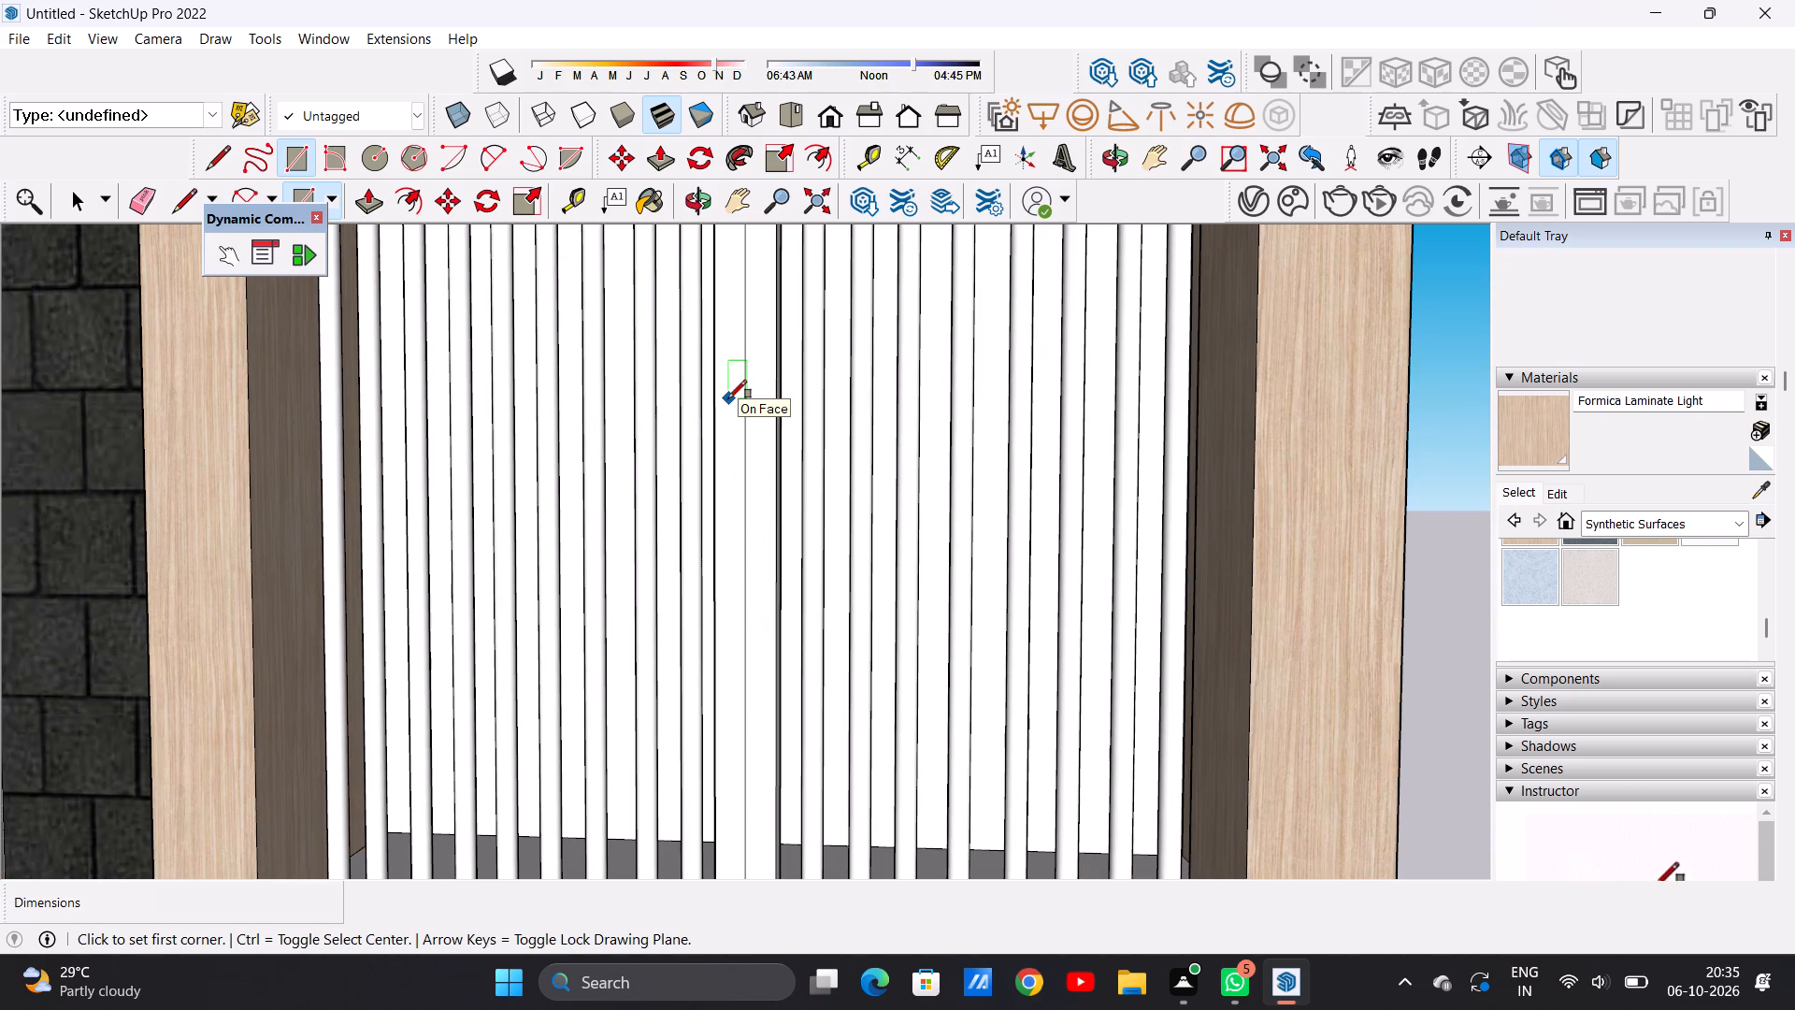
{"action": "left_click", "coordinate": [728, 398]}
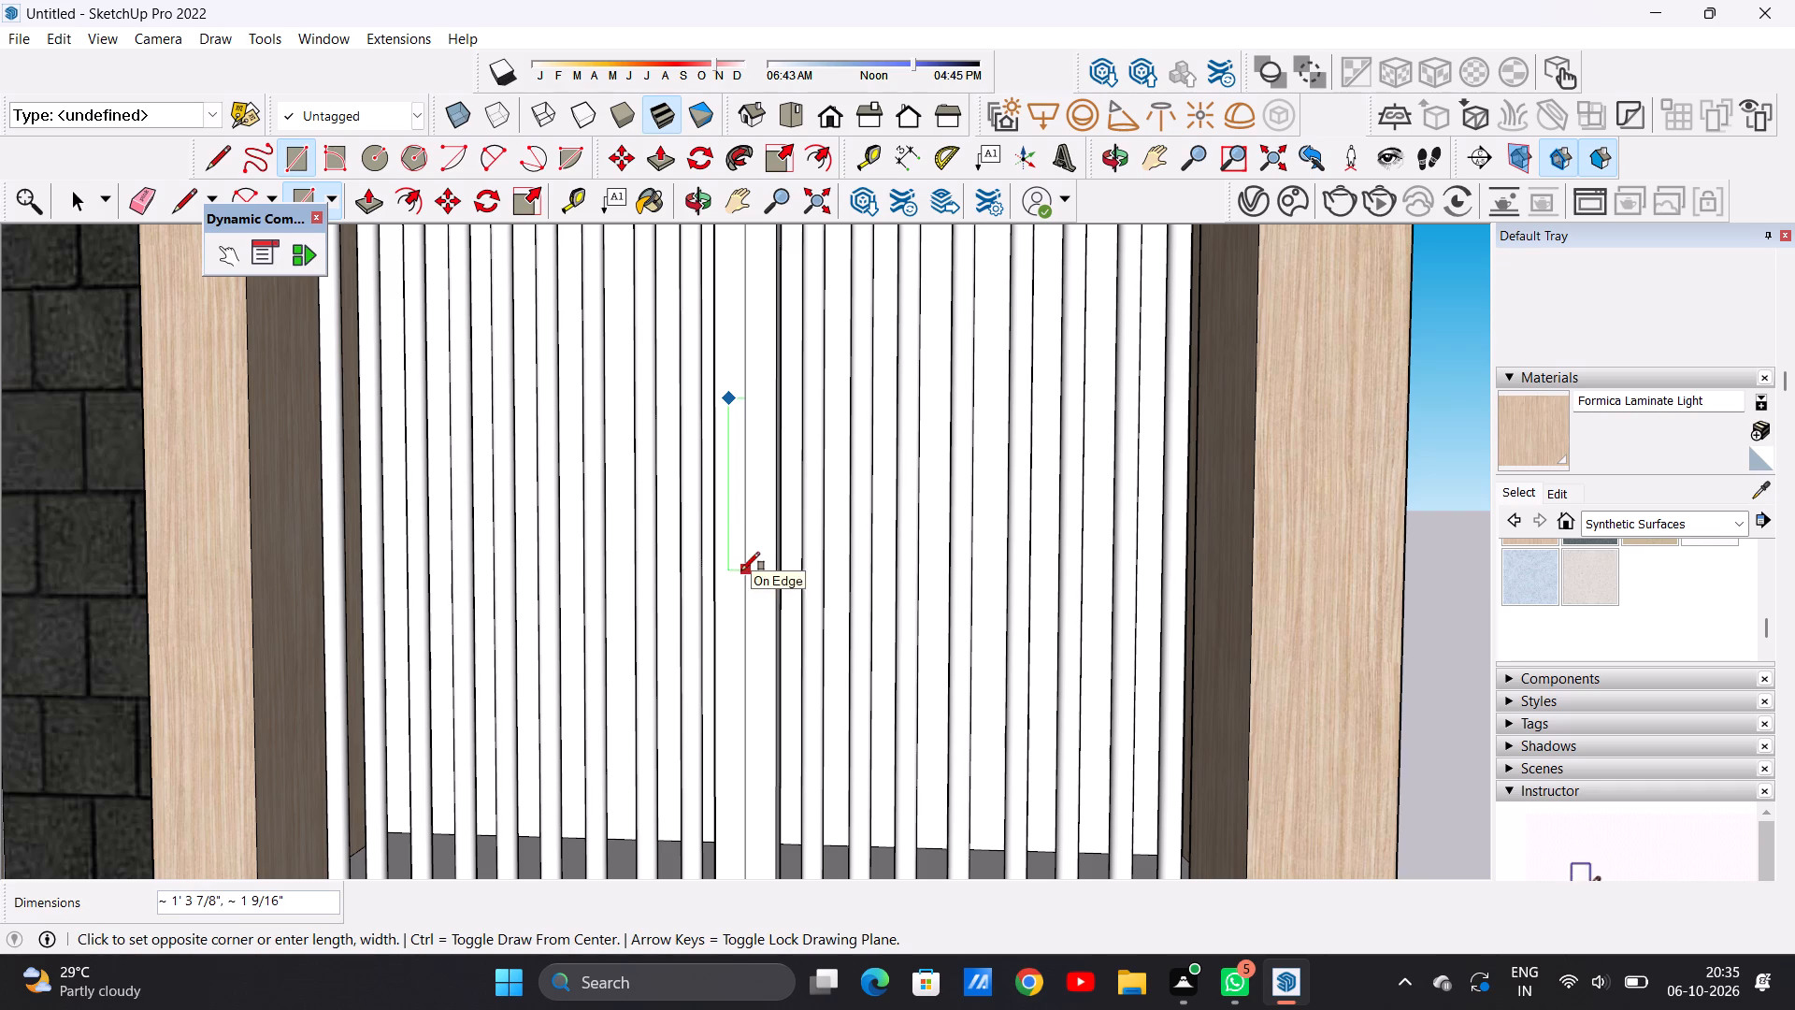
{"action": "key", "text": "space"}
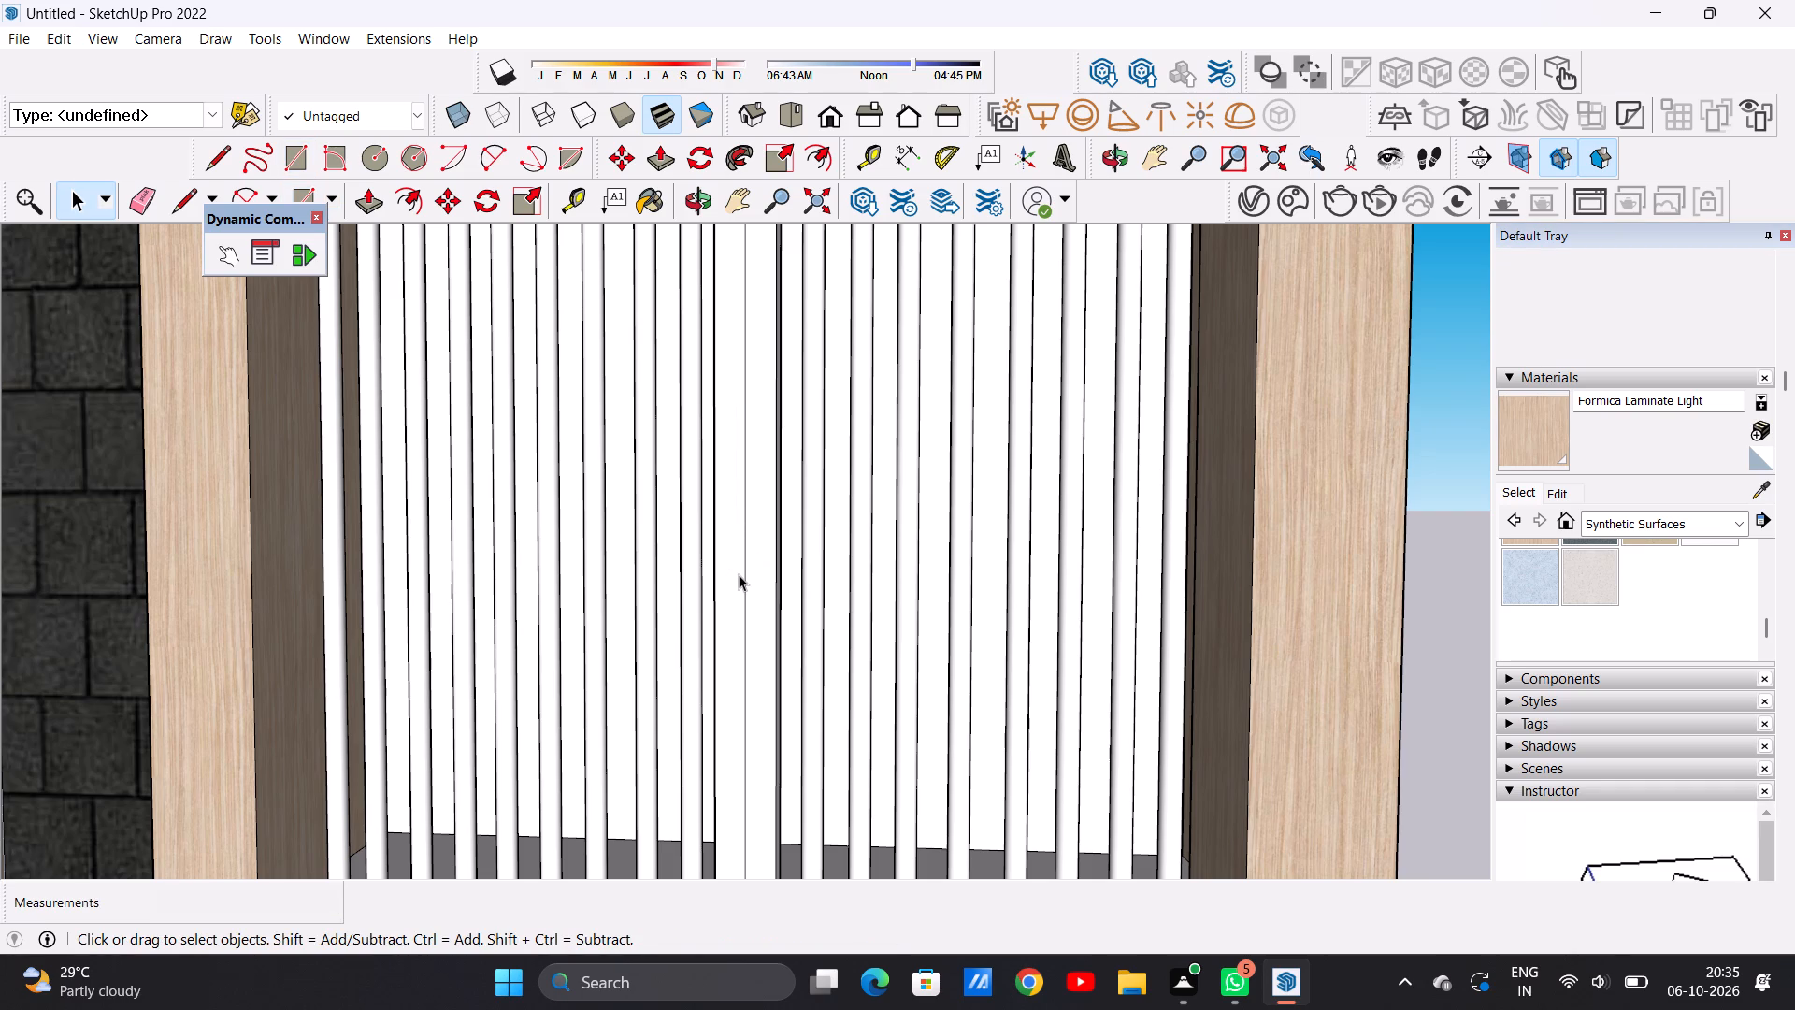
Draw a narrow upright handle rectangle about 1' 9/16" by 1 1/8" on the left half of the gate's central post.
{"action": "key", "text": "r"}
{"action": "scroll", "coordinate": [703, 480], "scroll_direction": "up", "scroll_amount": 5}
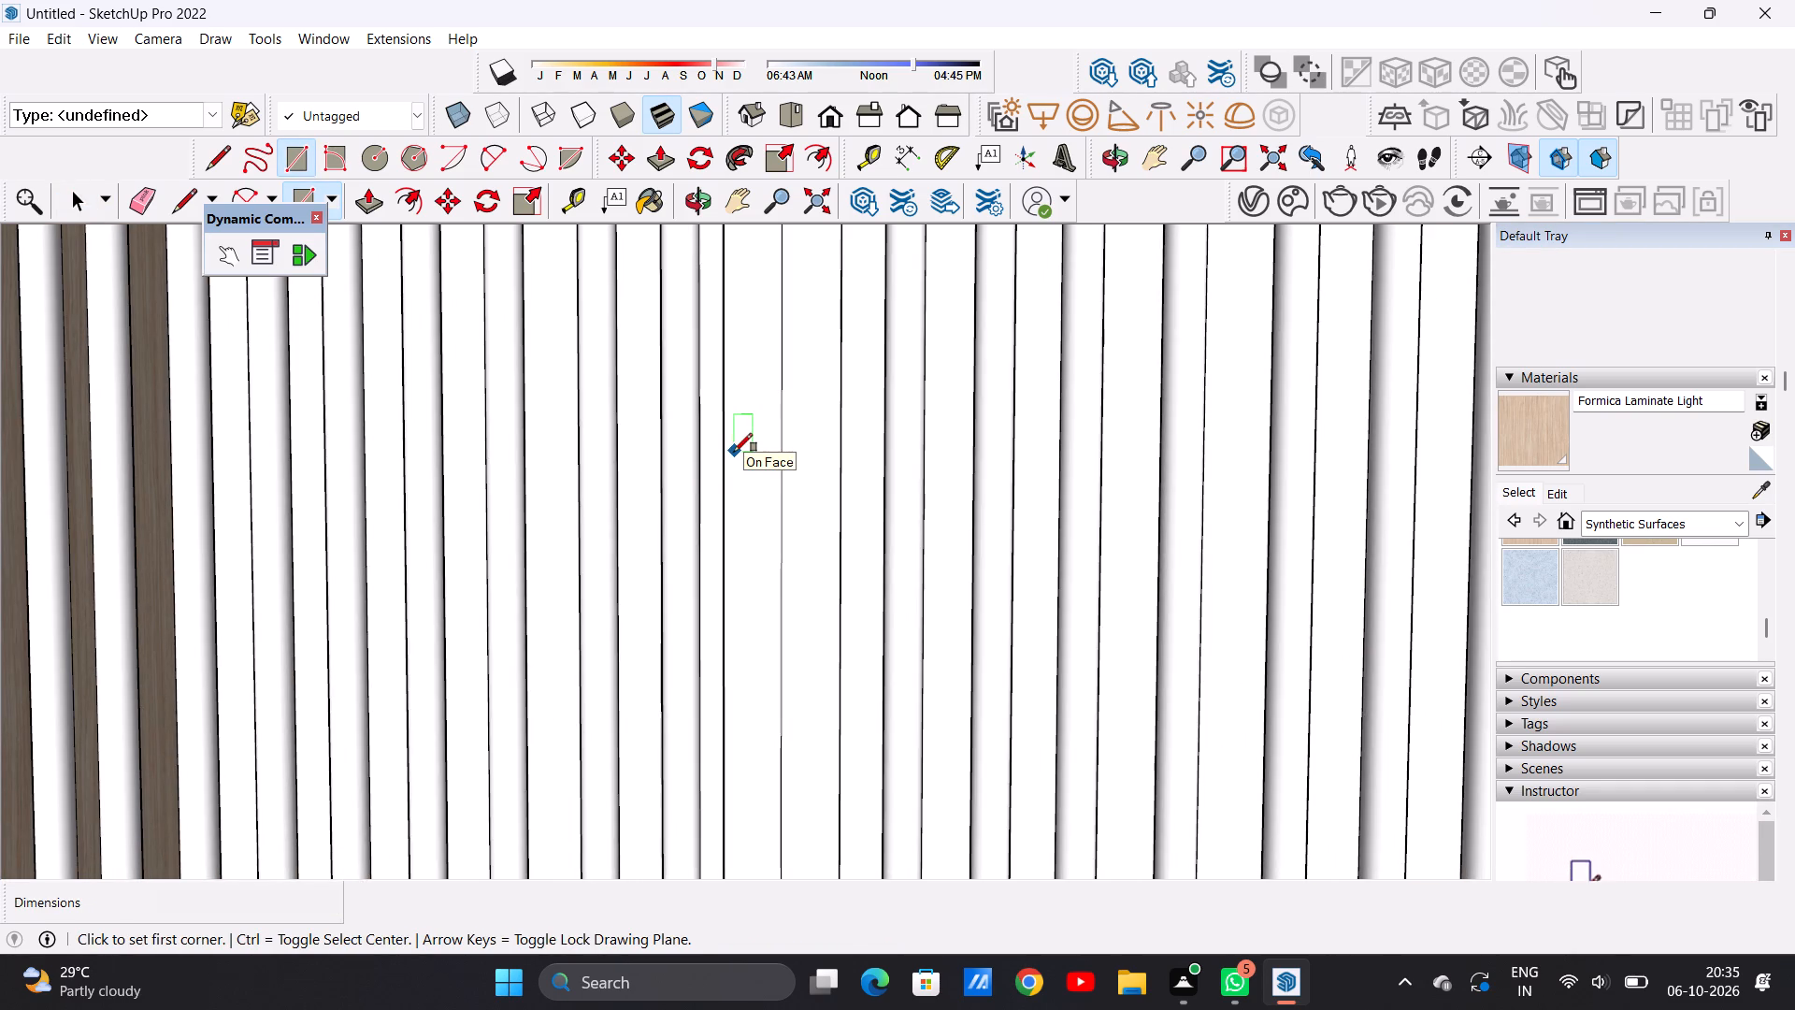
{"action": "left_click", "coordinate": [734, 452]}
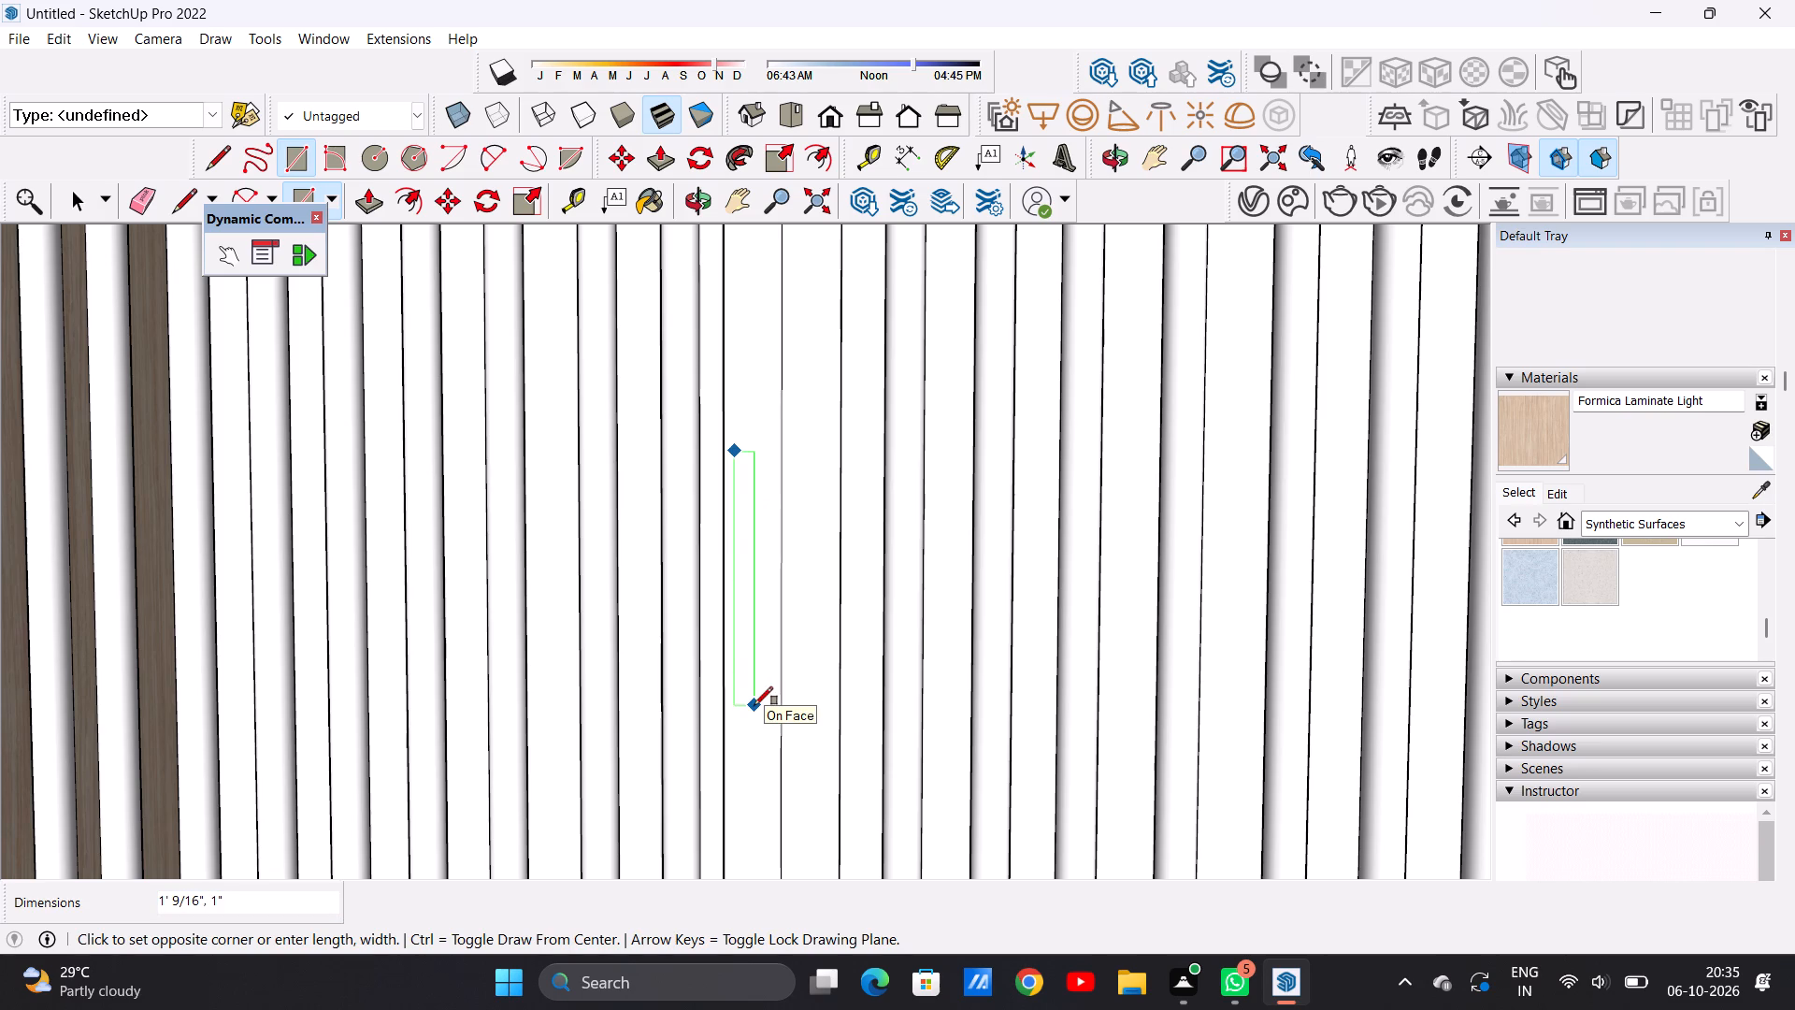
{"action": "left_click", "coordinate": [756, 706]}
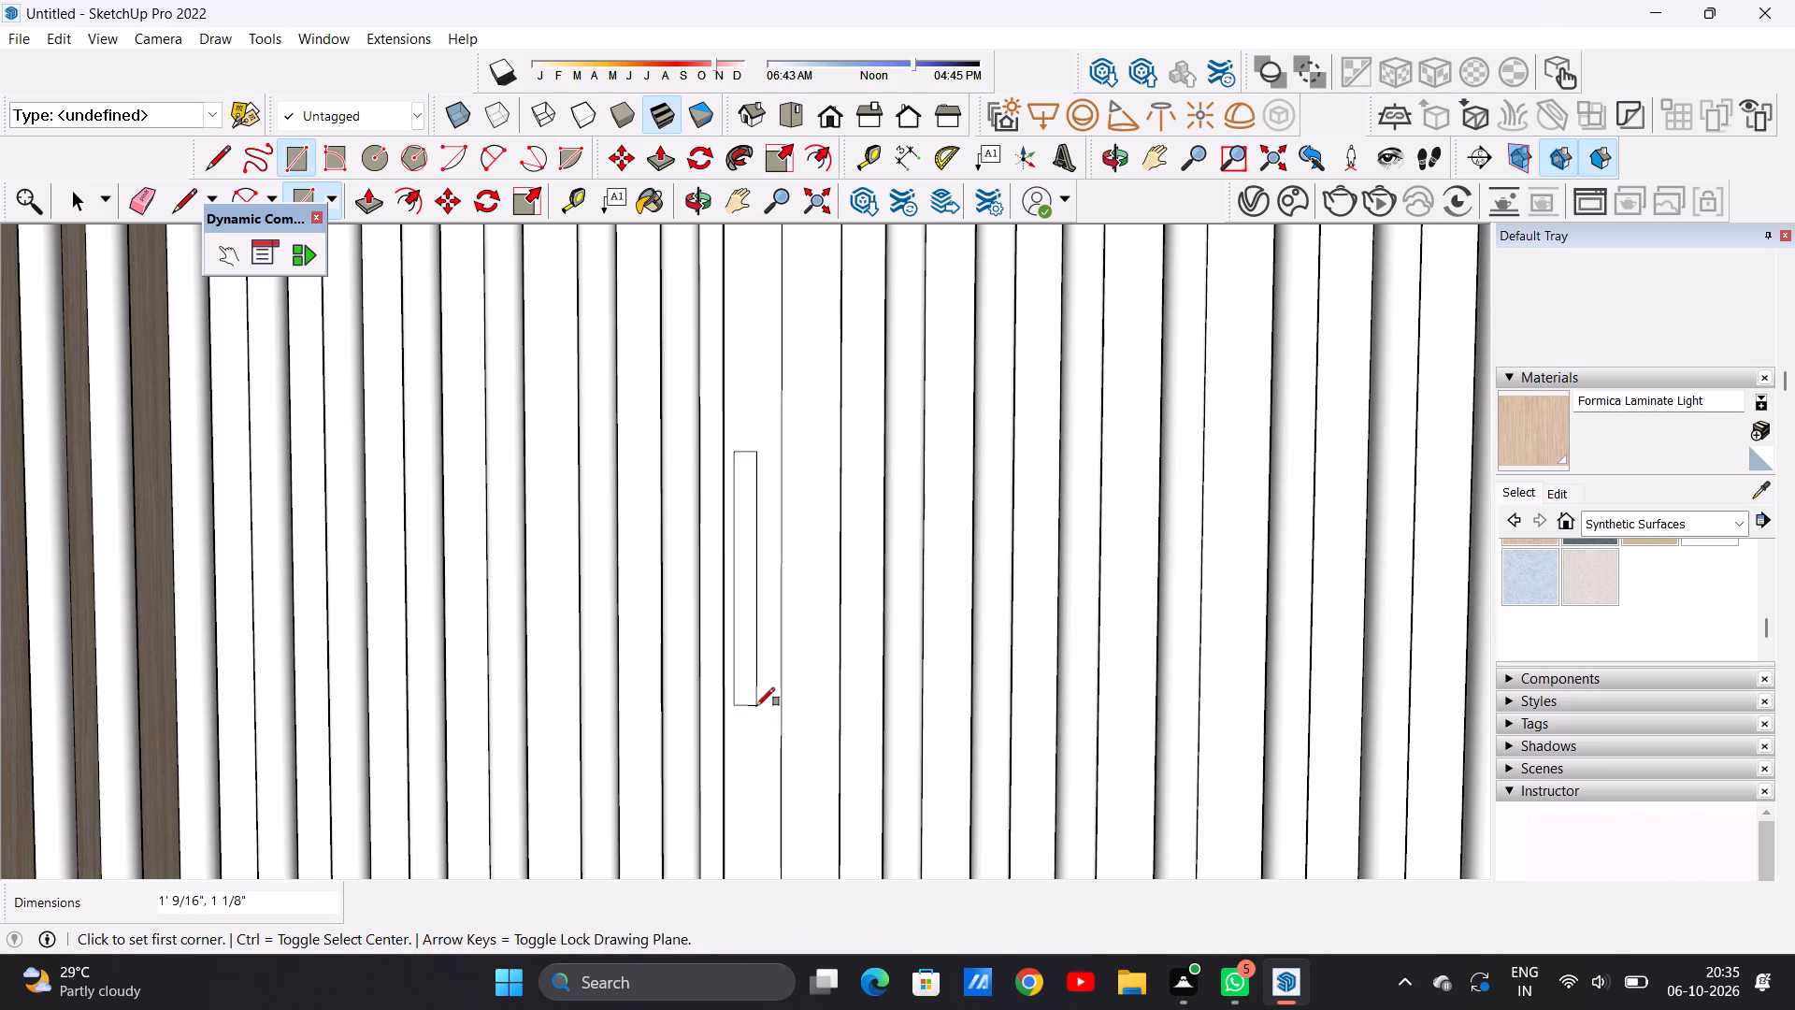
{"action": "key", "text": "space"}
Move the handle rectangle straight up the gate's central post by about 4 inches.
{"action": "scroll", "coordinate": [733, 554], "scroll_direction": "down", "scroll_amount": 16}
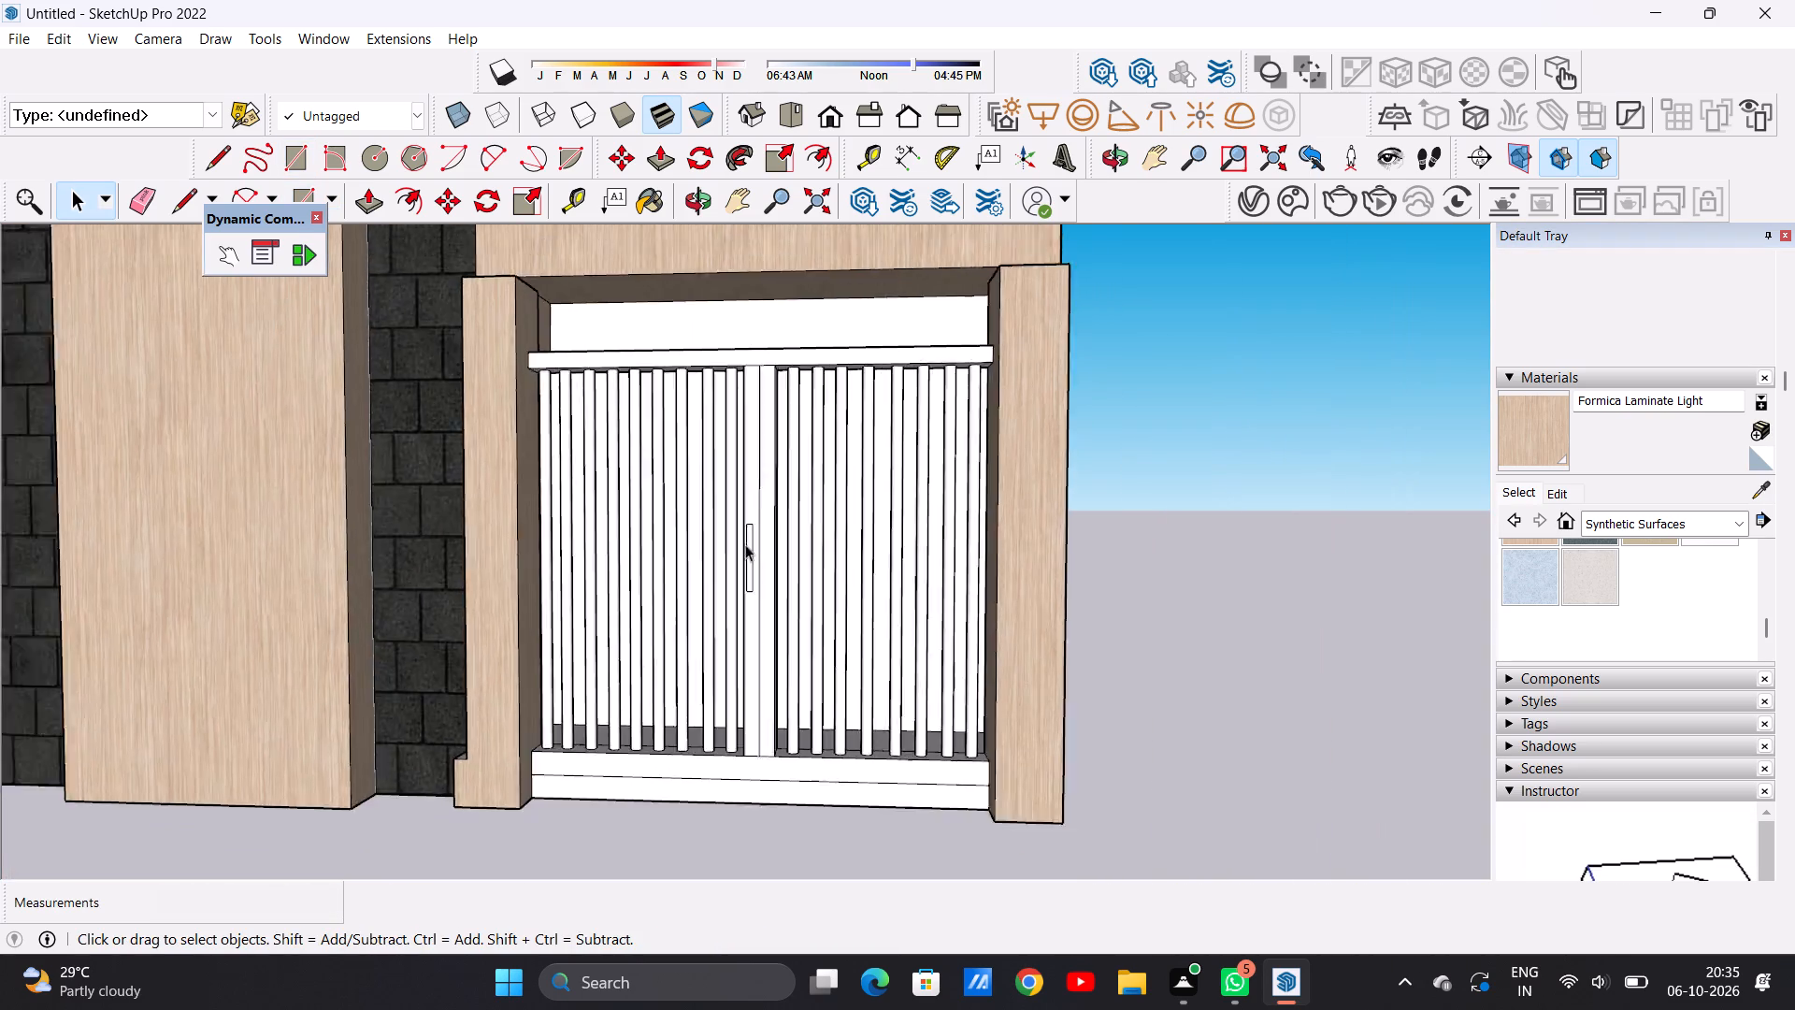
{"action": "scroll", "coordinate": [745, 544], "scroll_direction": "down", "scroll_amount": 2}
{"action": "scroll", "coordinate": [768, 546], "scroll_direction": "up", "scroll_amount": 5}
{"action": "scroll", "coordinate": [663, 577], "scroll_direction": "down", "scroll_amount": 3}
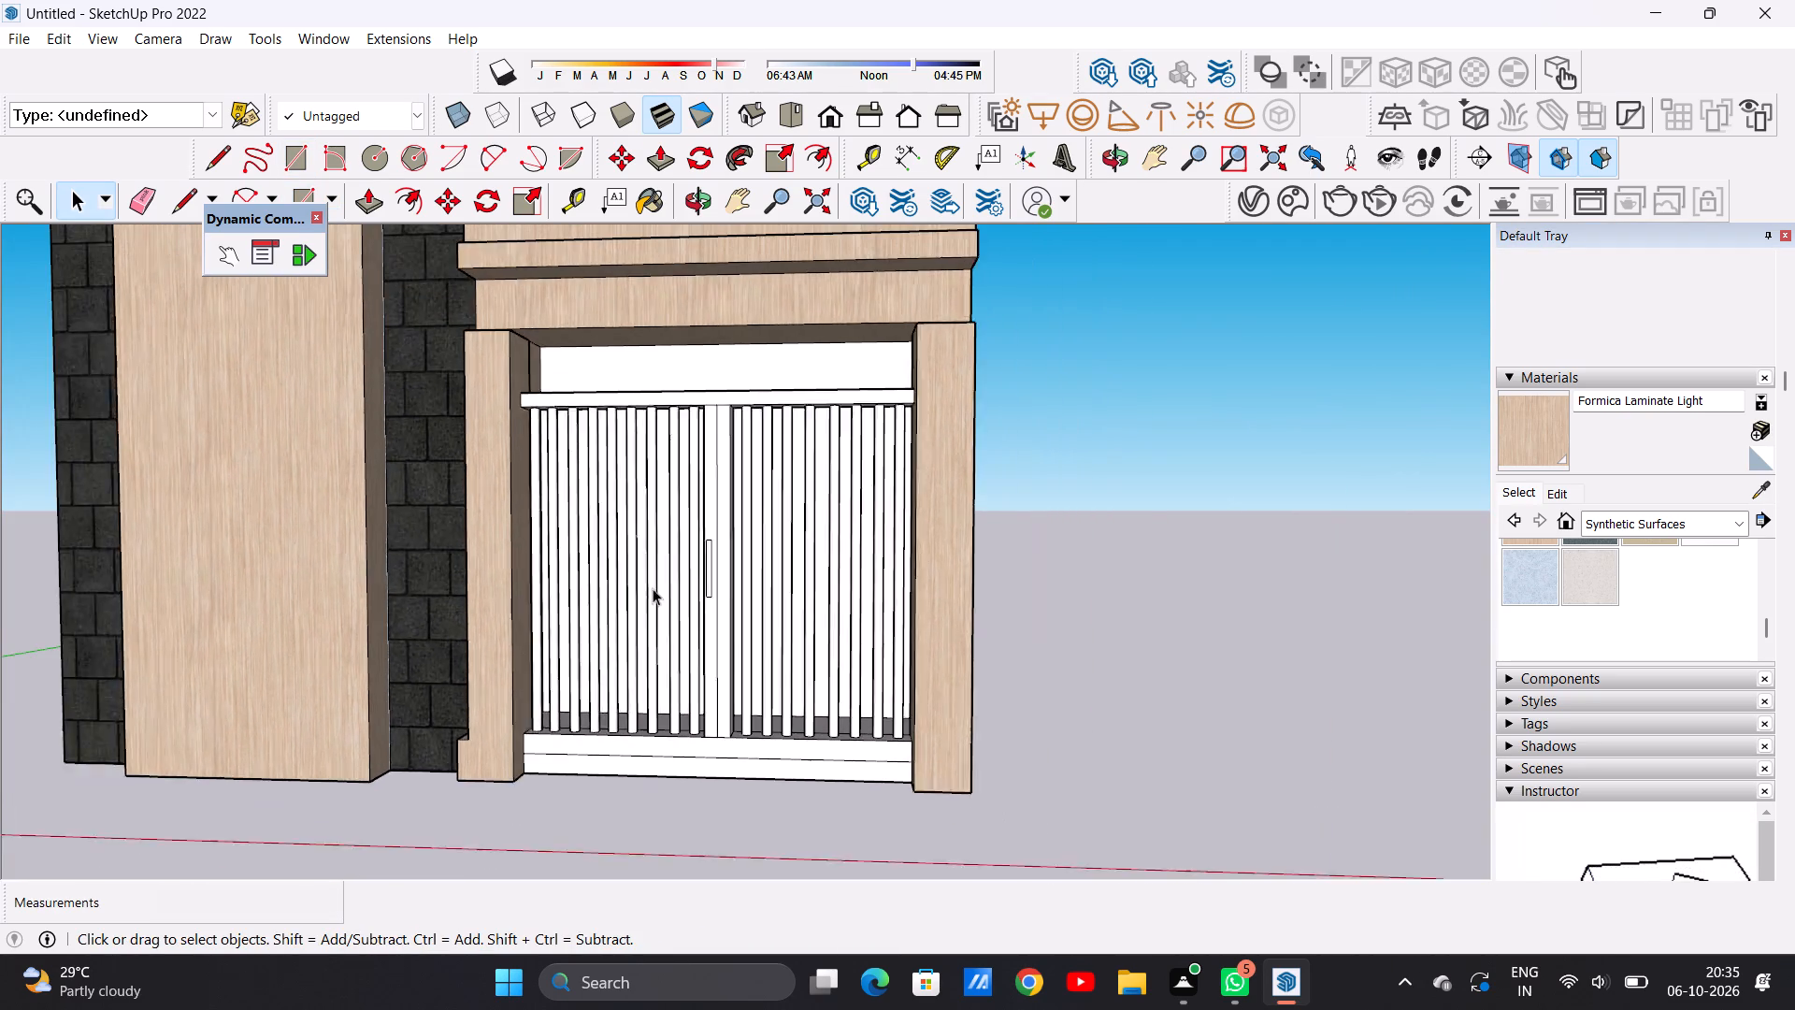
{"action": "scroll", "coordinate": [653, 588], "scroll_direction": "down", "scroll_amount": 2}
{"action": "scroll", "coordinate": [693, 571], "scroll_direction": "up", "scroll_amount": 11}
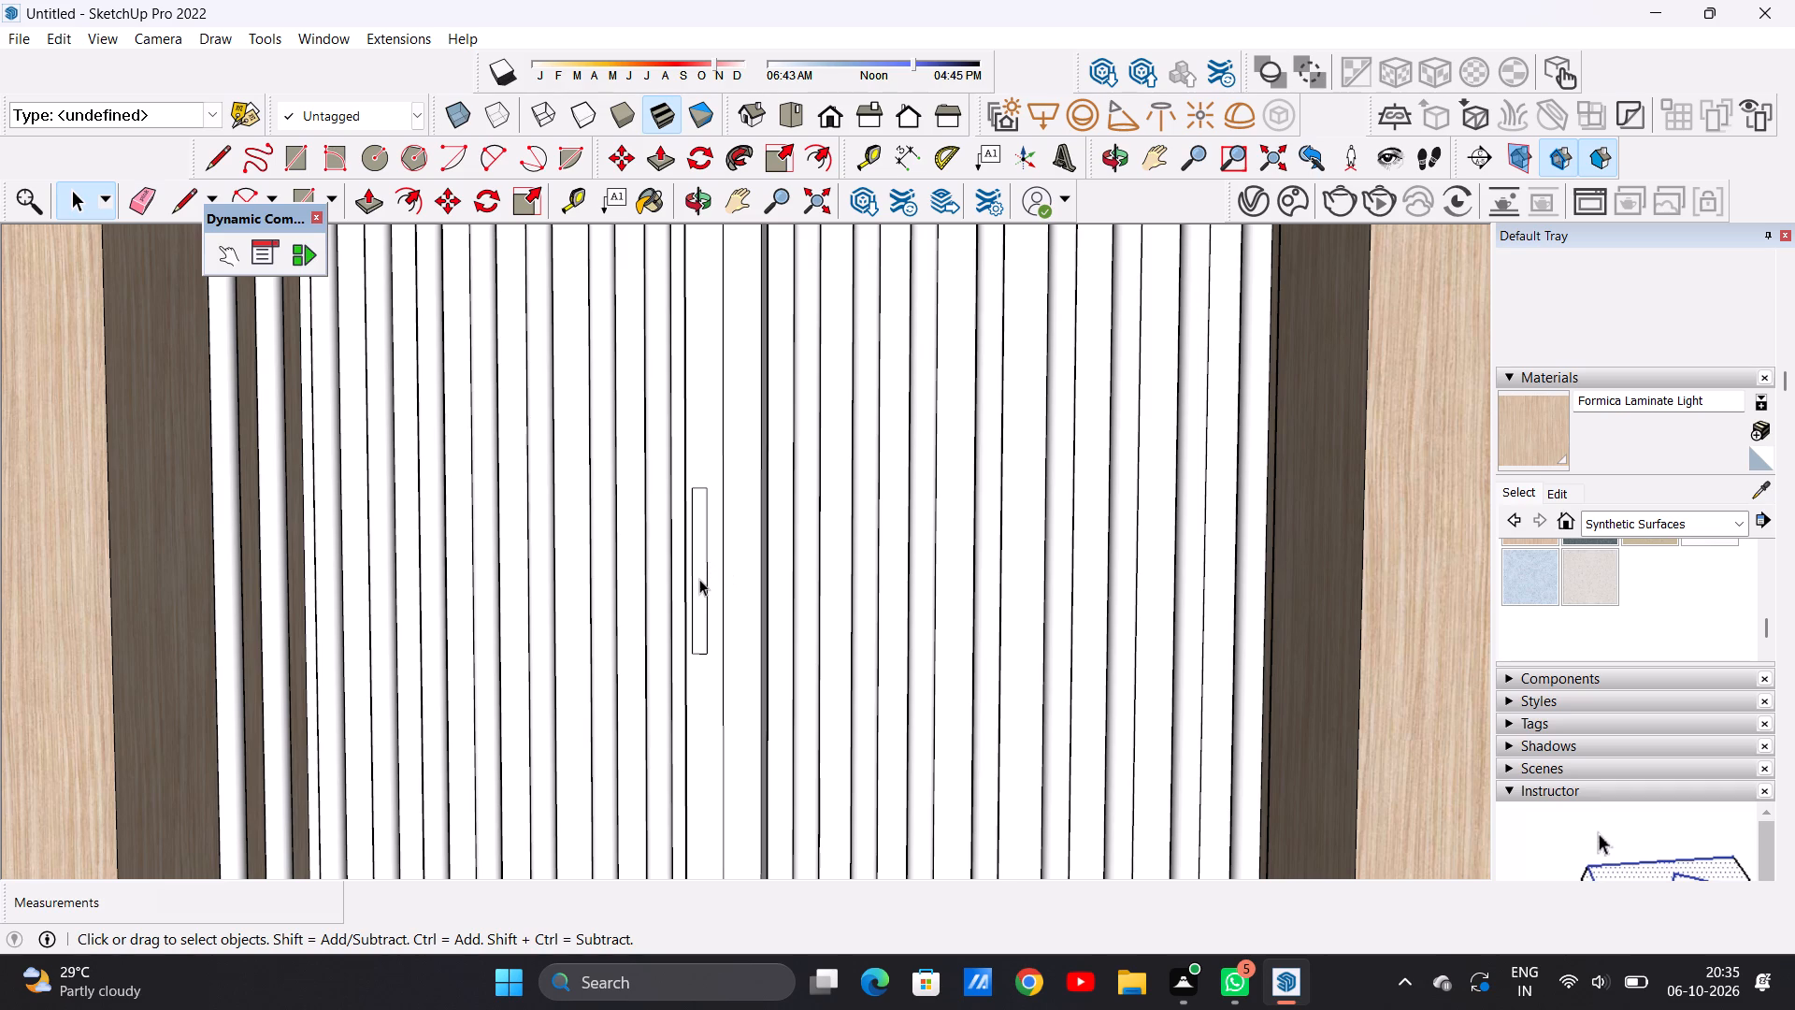
{"action": "double_click", "coordinate": [699, 579]}
{"action": "scroll", "coordinate": [699, 579], "scroll_direction": "down", "scroll_amount": 1}
{"action": "key", "text": "m"}
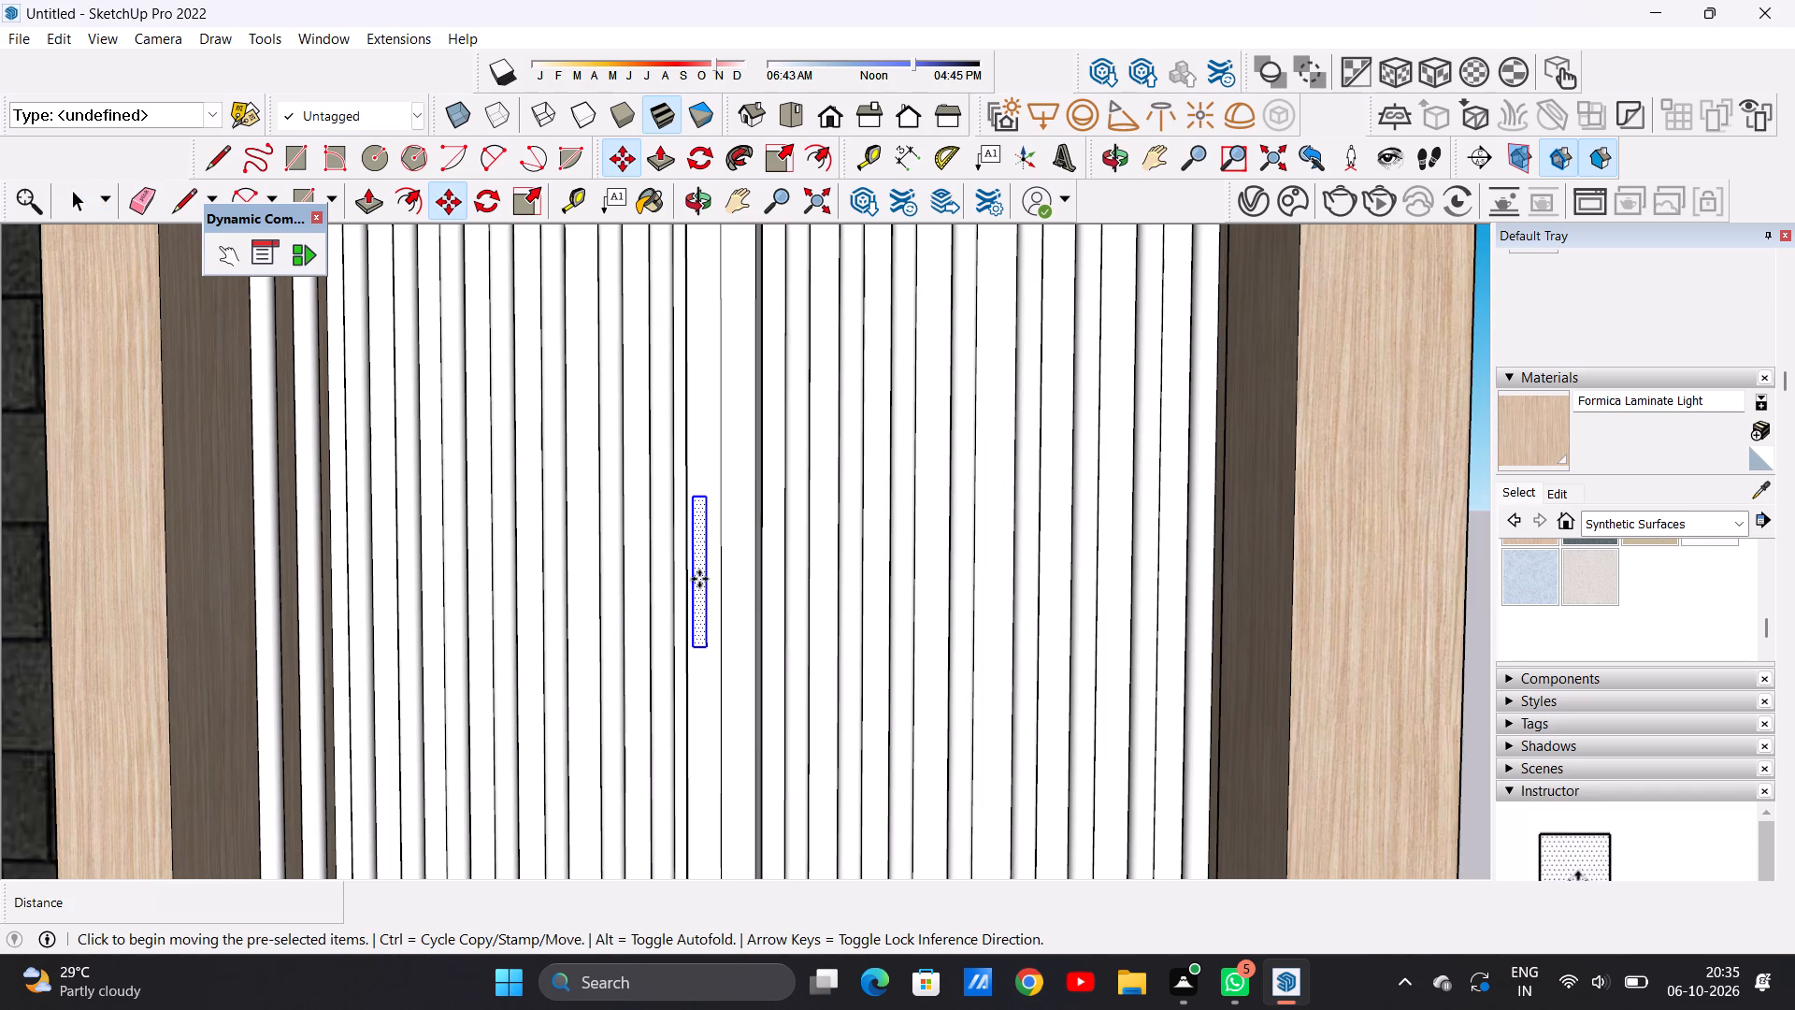
{"action": "left_click", "coordinate": [703, 506]}
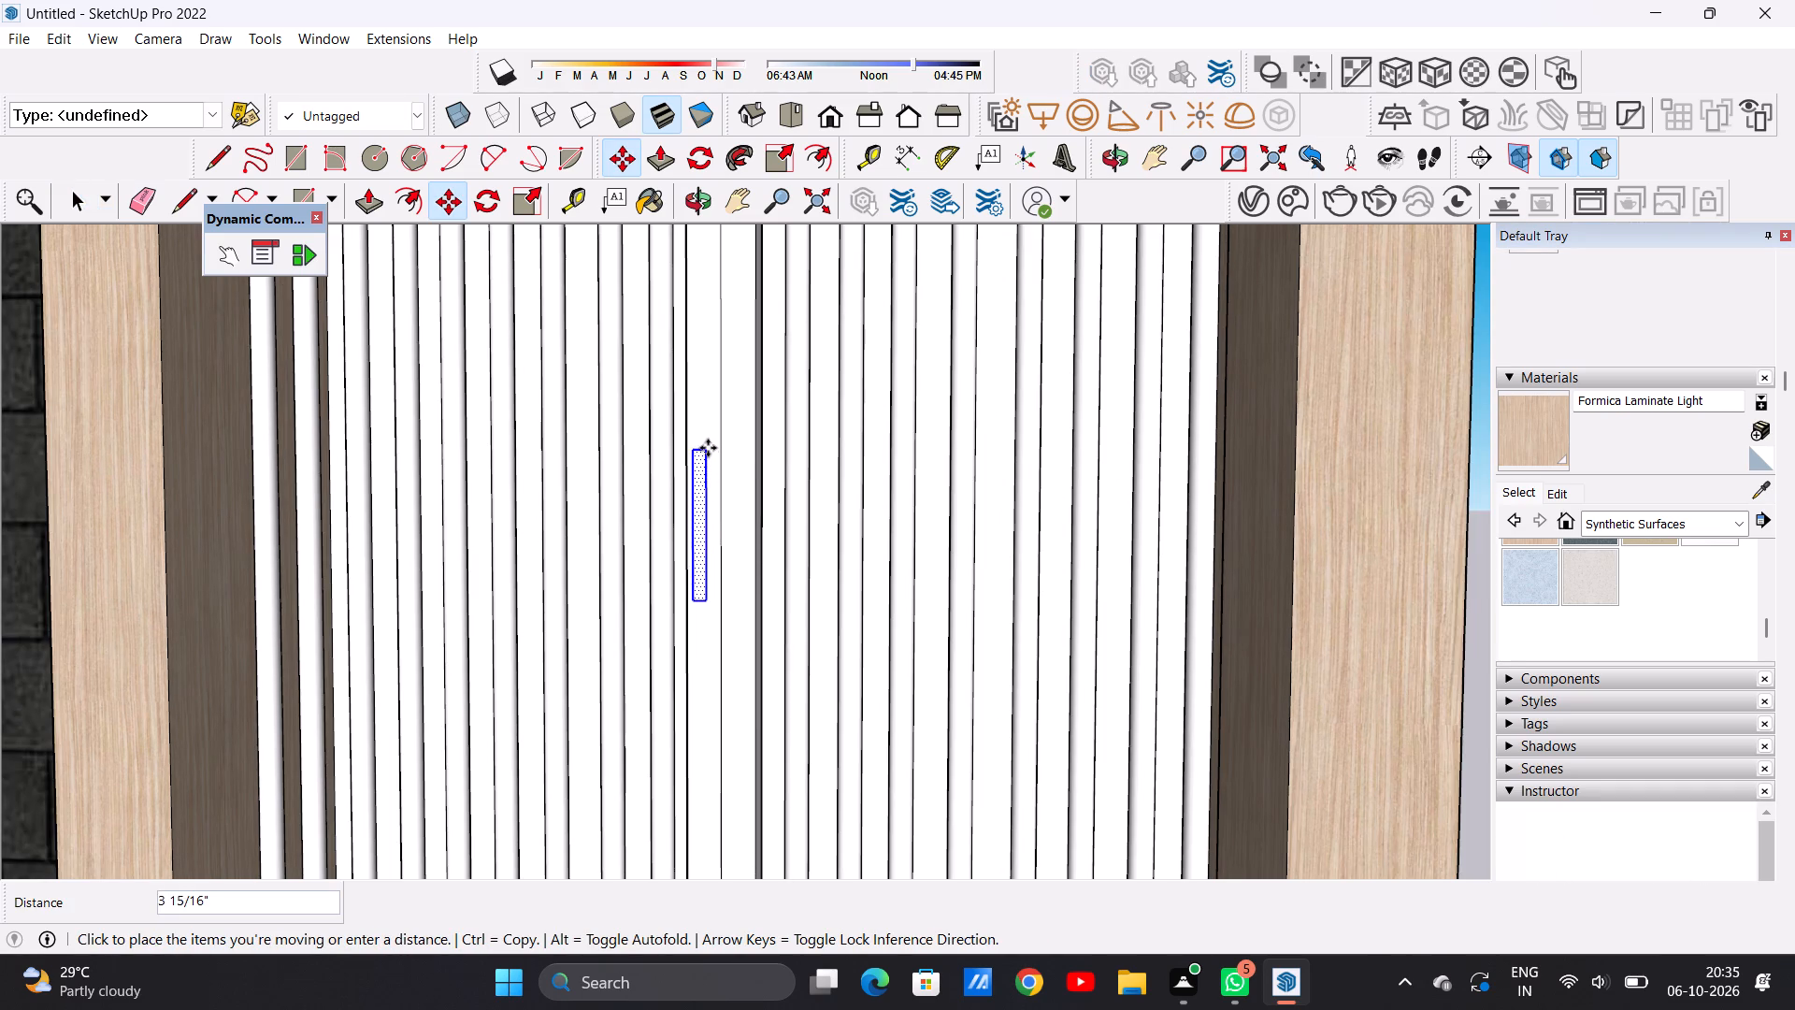
{"action": "left_click", "coordinate": [708, 444]}
Copy the handle rectangle about 3 inches sideways onto the right half of the gate's central post.
{"action": "scroll", "coordinate": [688, 510], "scroll_direction": "down", "scroll_amount": 7}
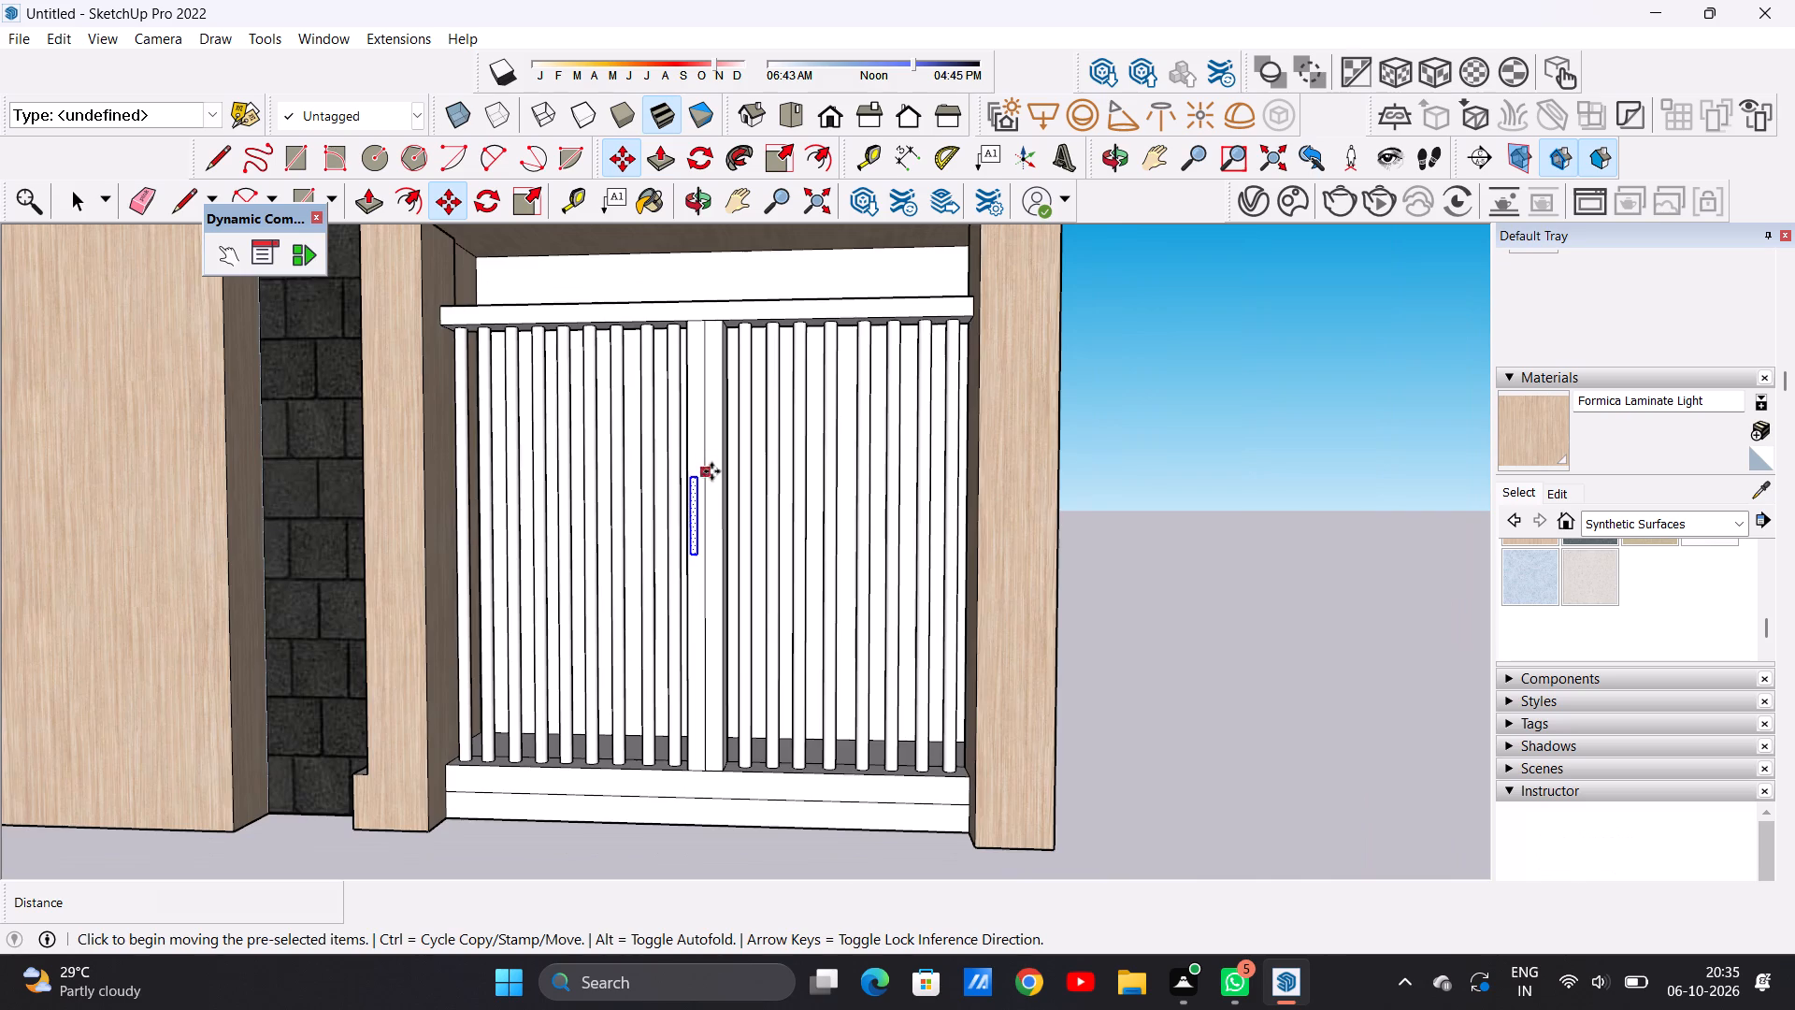
{"action": "scroll", "coordinate": [711, 471], "scroll_direction": "up", "scroll_amount": 11}
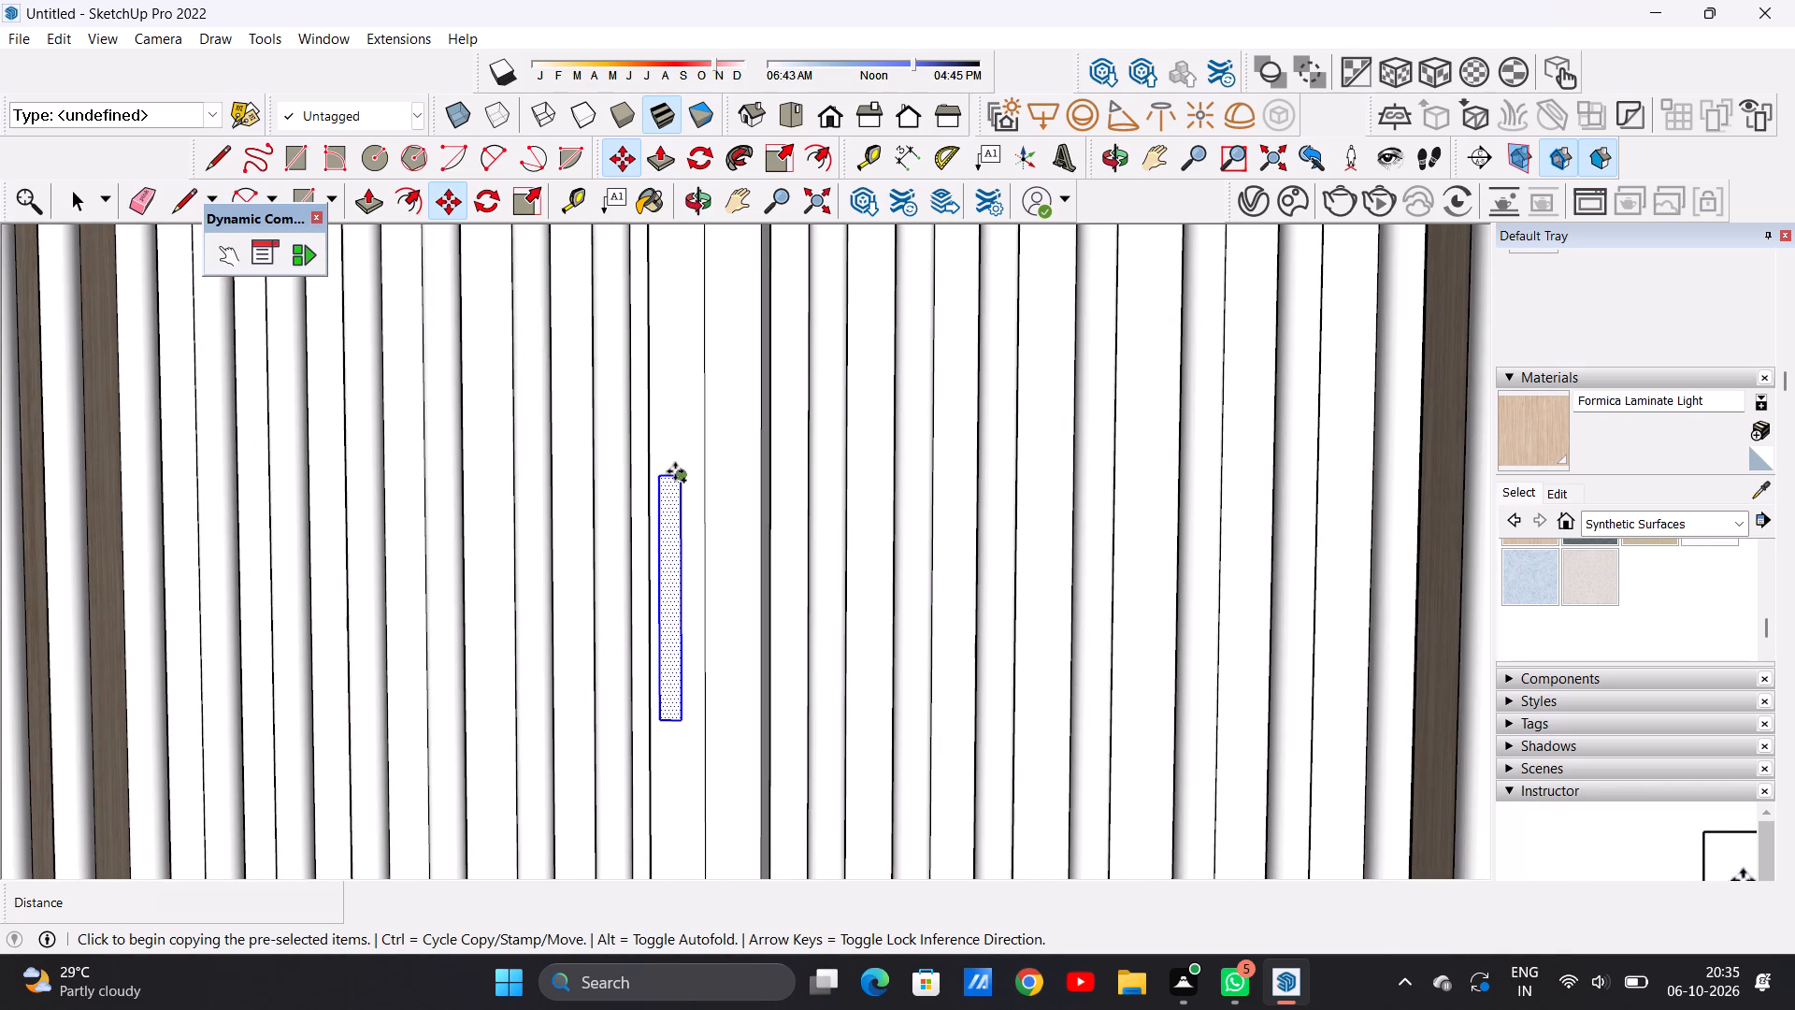
{"action": "left_click", "coordinate": [680, 471]}
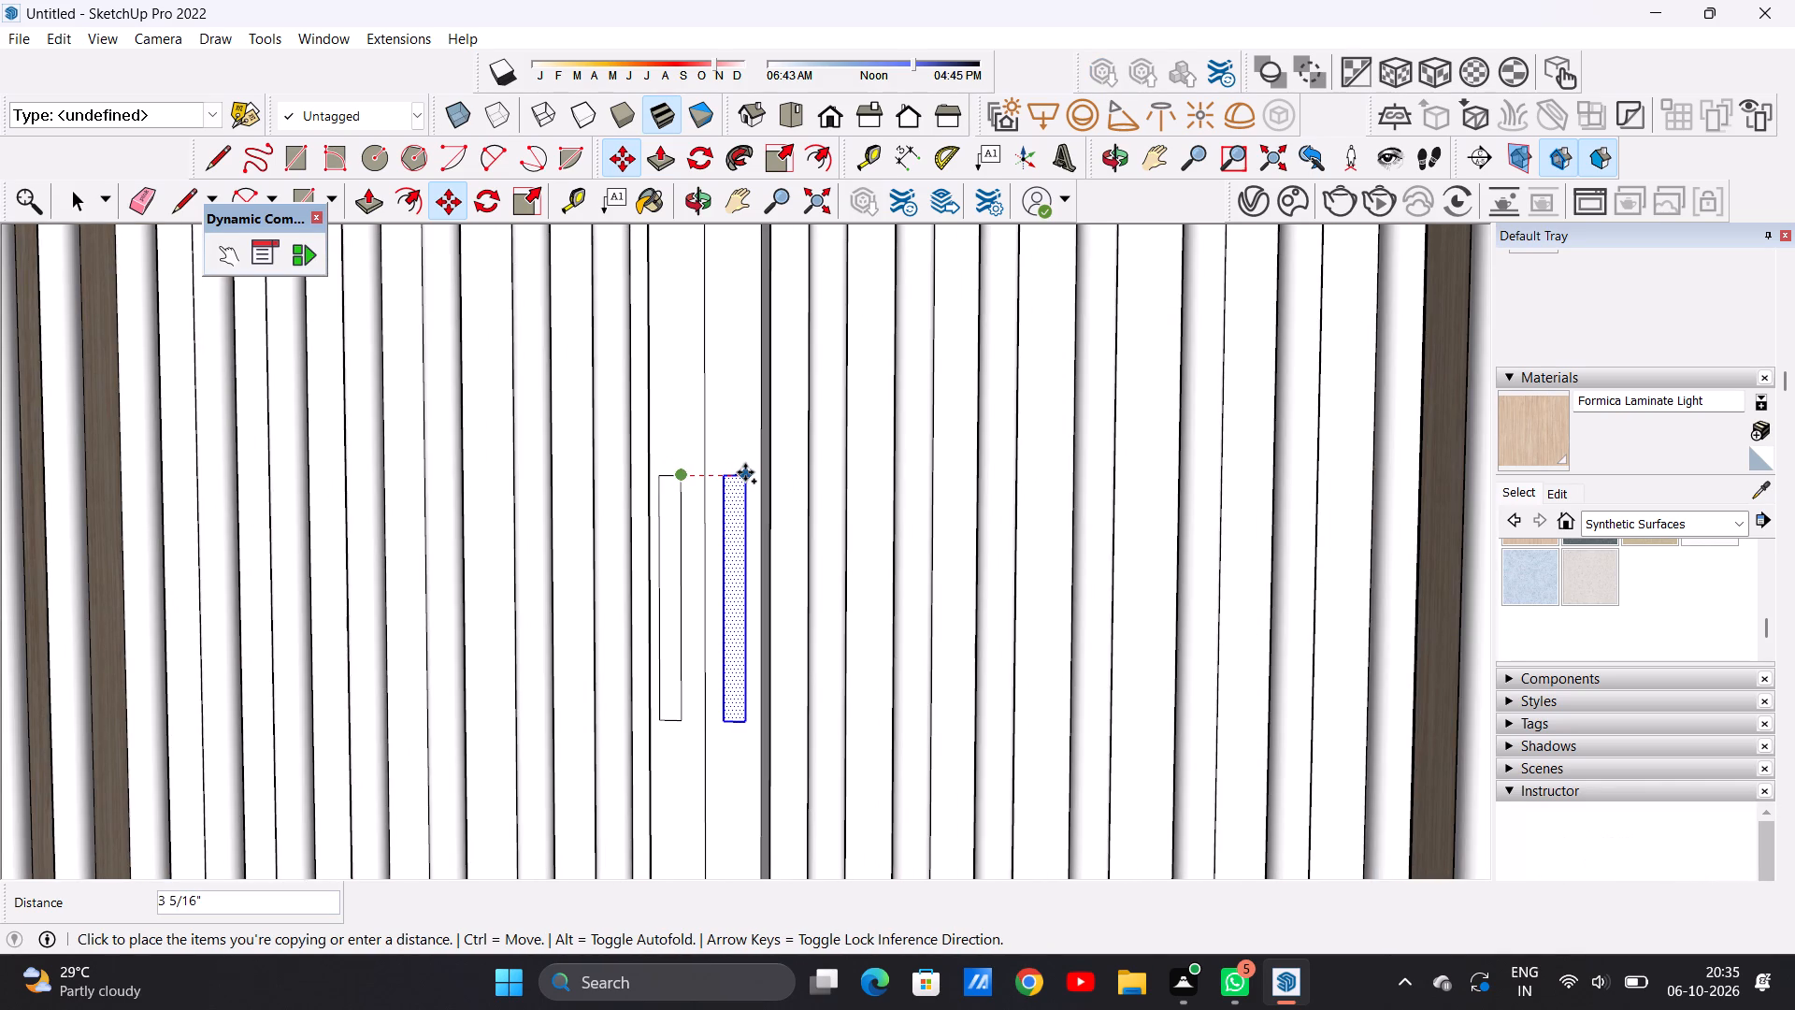
{"action": "left_click", "coordinate": [742, 473]}
{"action": "key", "text": "space"}
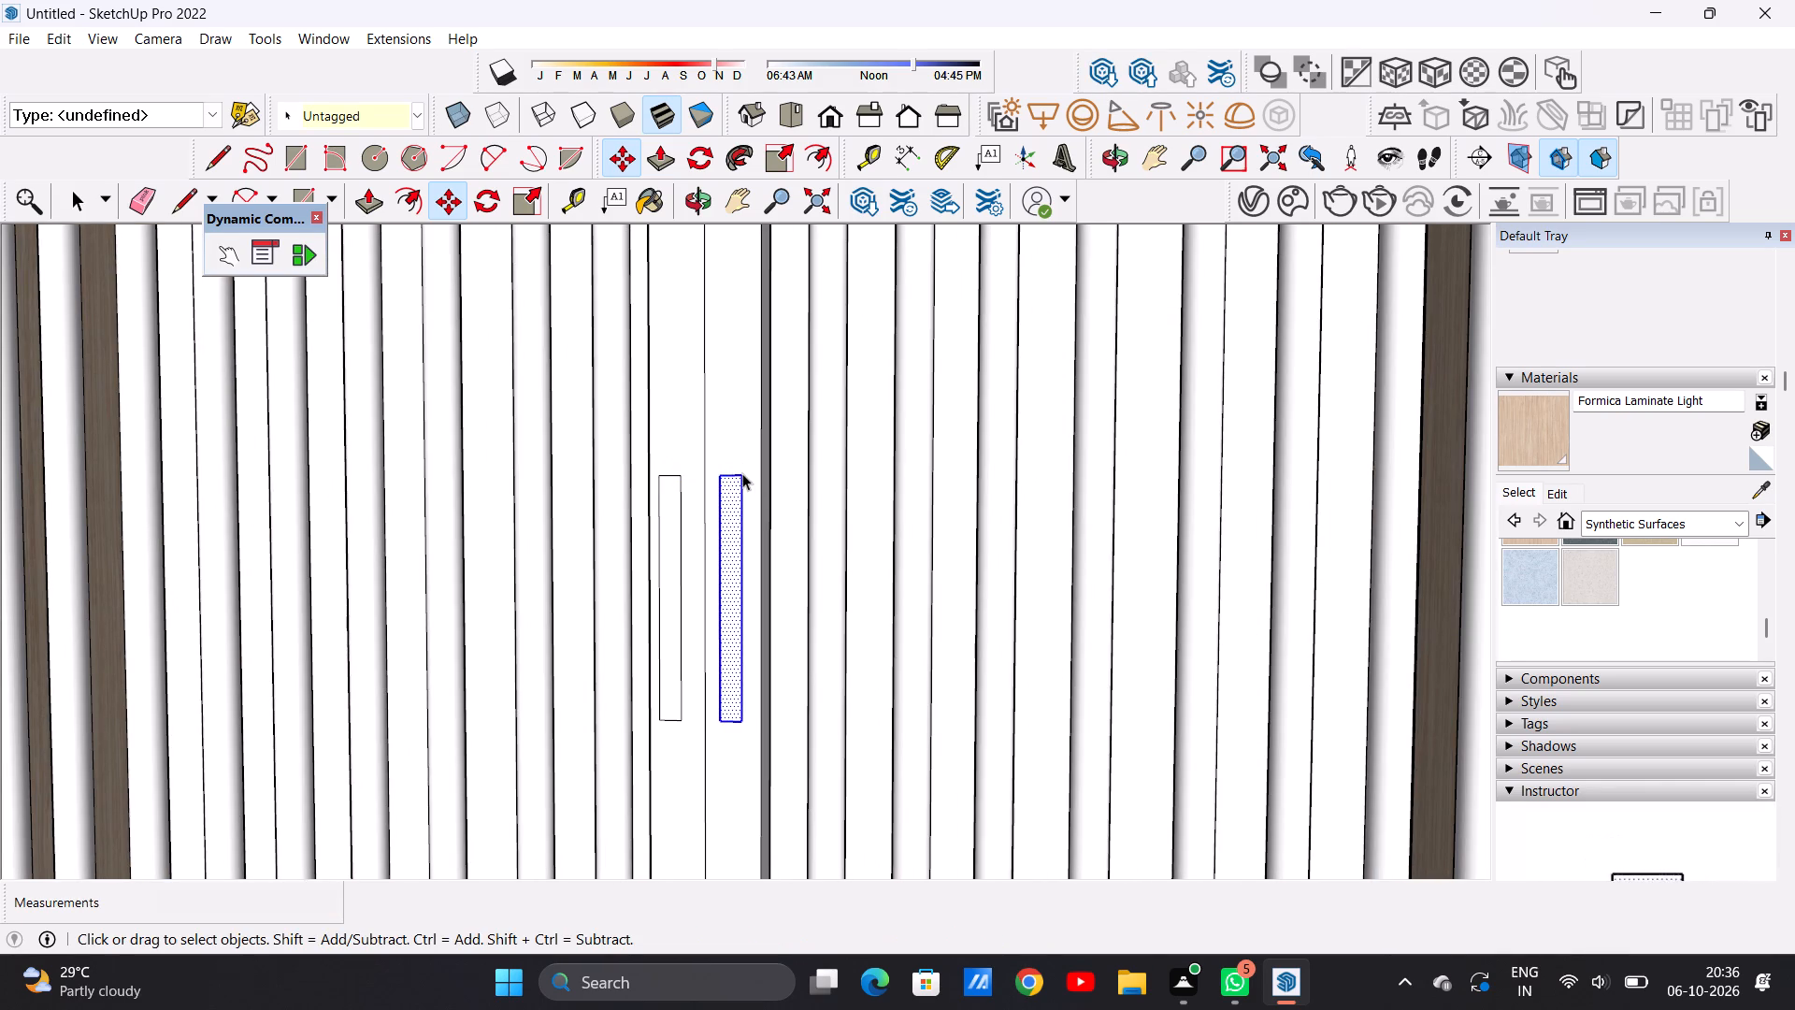
{"action": "scroll", "coordinate": [689, 501], "scroll_direction": "down", "scroll_amount": 18}
{"action": "left_click", "coordinate": [1260, 474]}
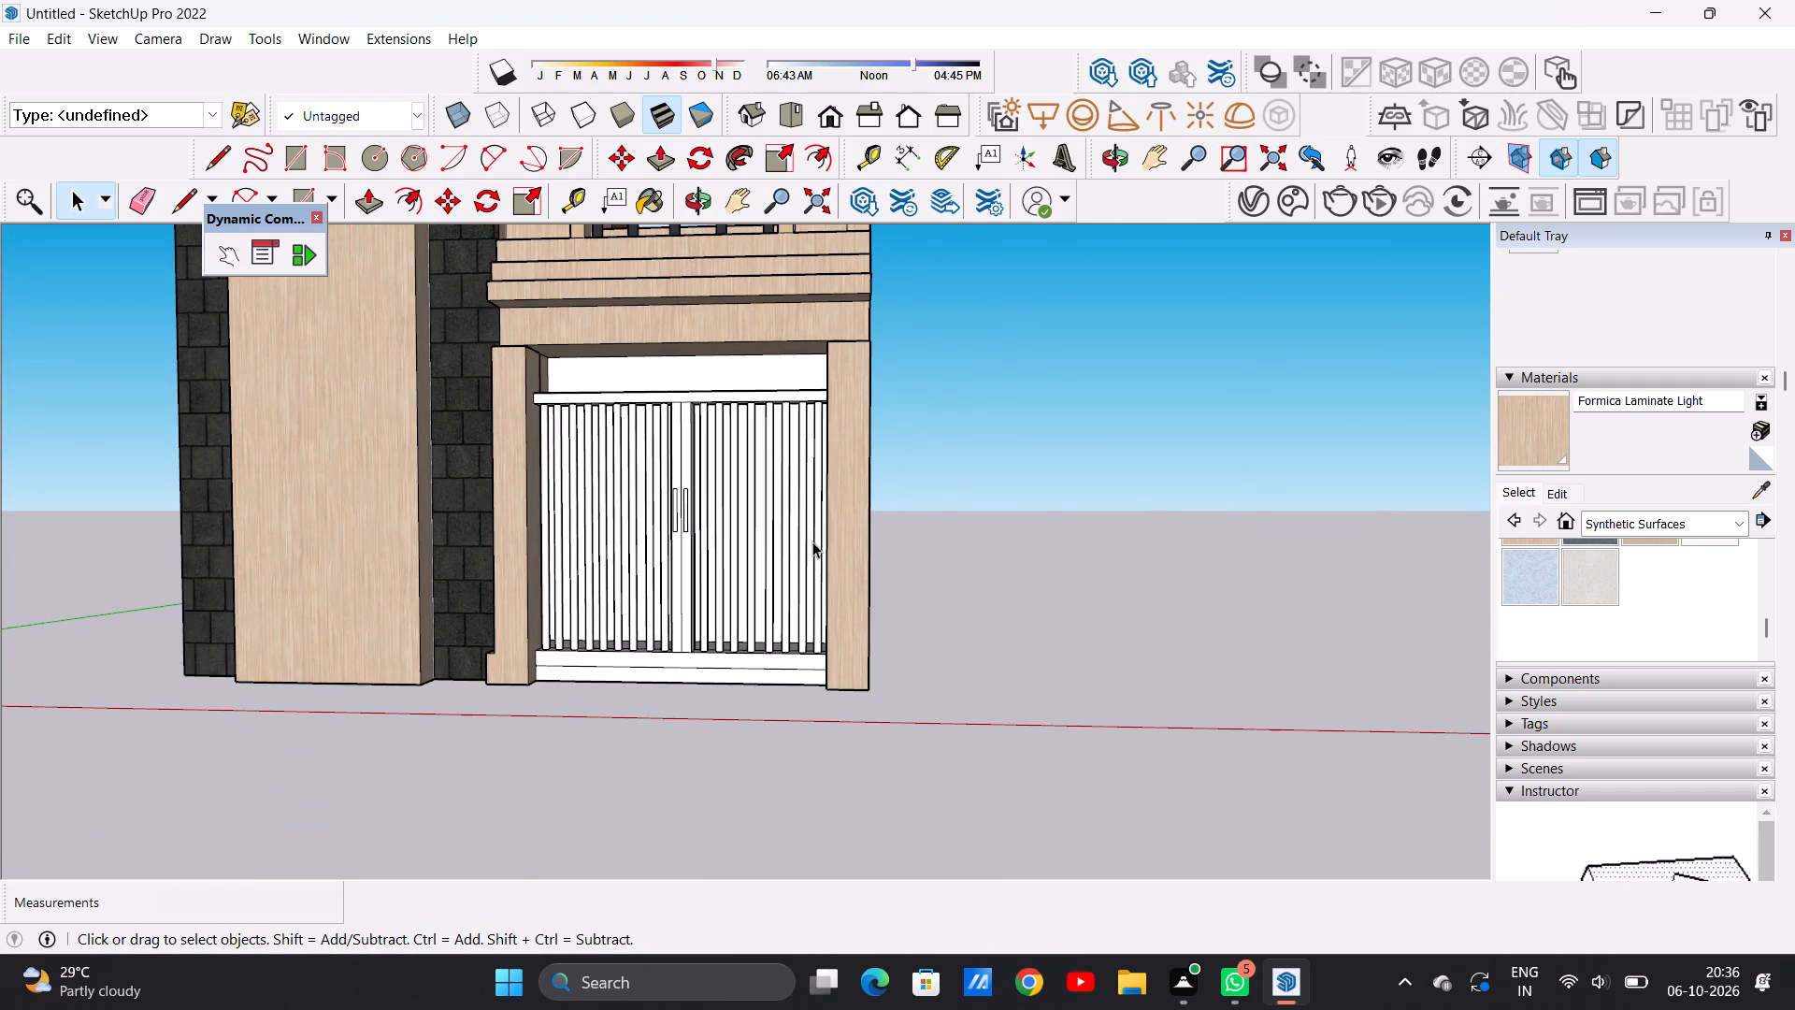
Push/Pull both handle rectangles outward by 1 3/8" to form a pair of gate handles.
{"action": "scroll", "coordinate": [720, 523], "scroll_direction": "up", "scroll_amount": 11}
{"action": "middle_click_drag", "start_coordinate": [625, 500], "coordinate": [836, 559]}
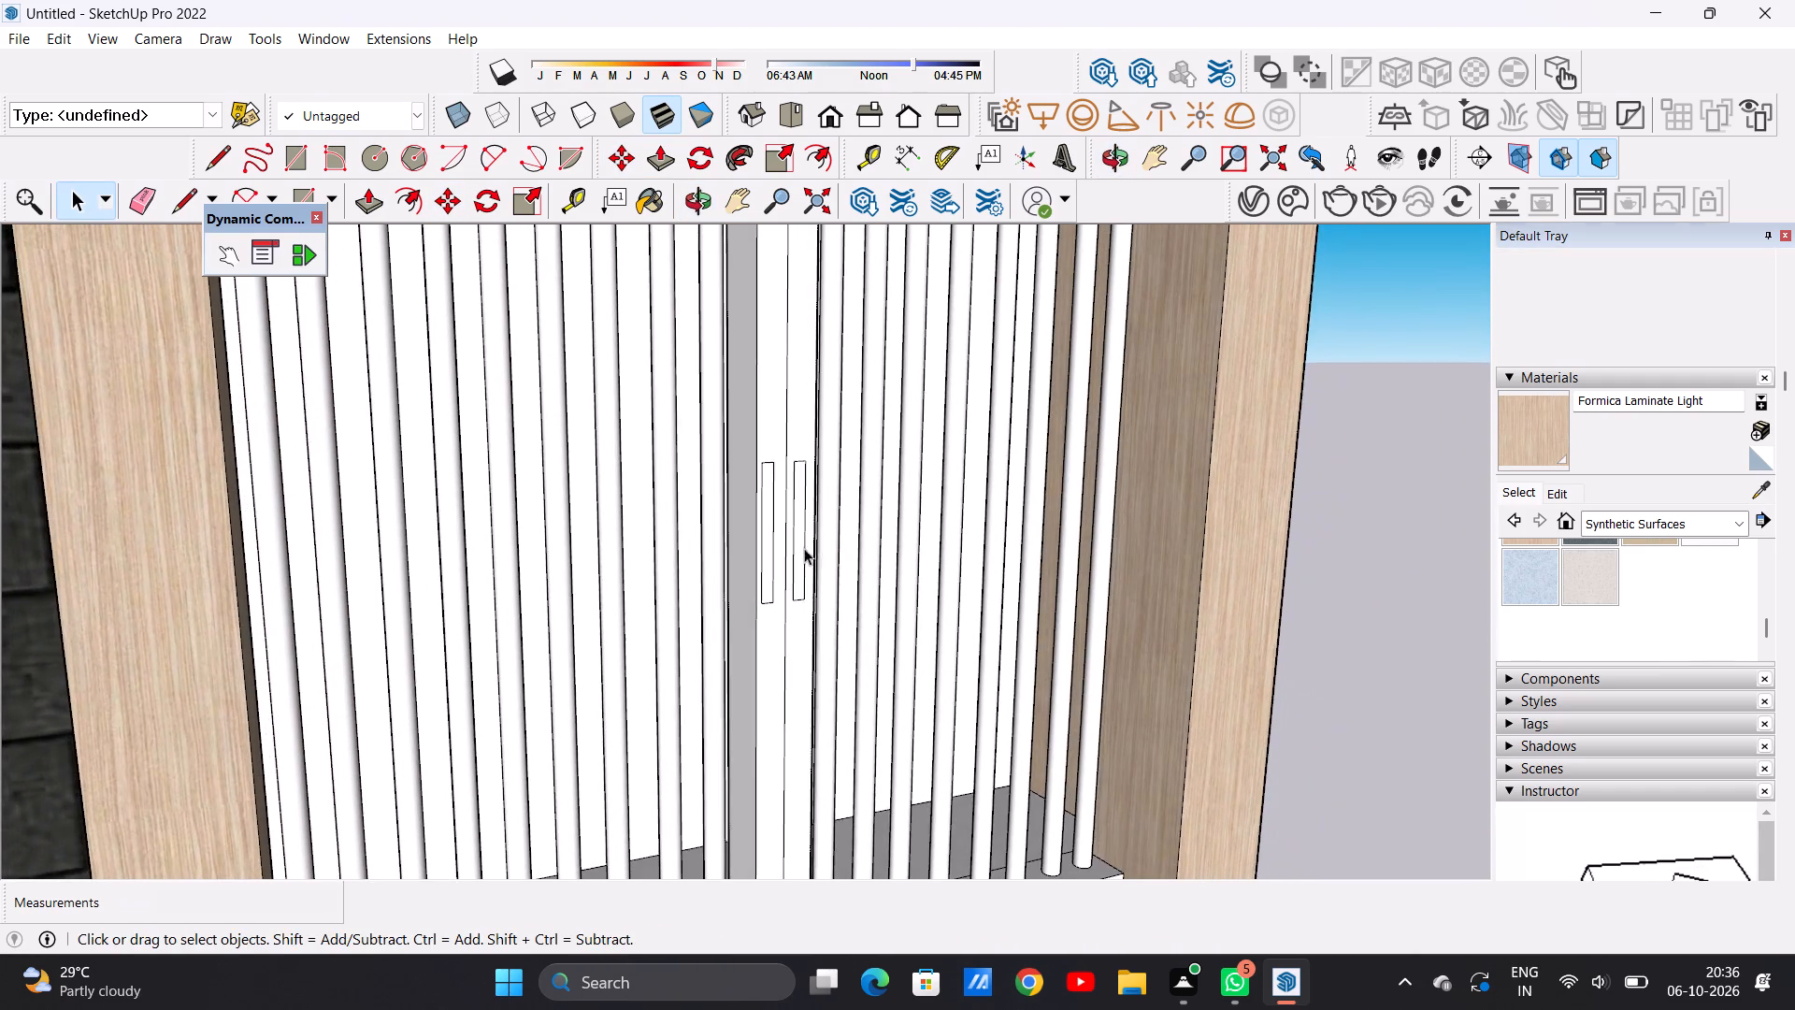
{"action": "scroll", "coordinate": [798, 545], "scroll_direction": "up", "scroll_amount": 6}
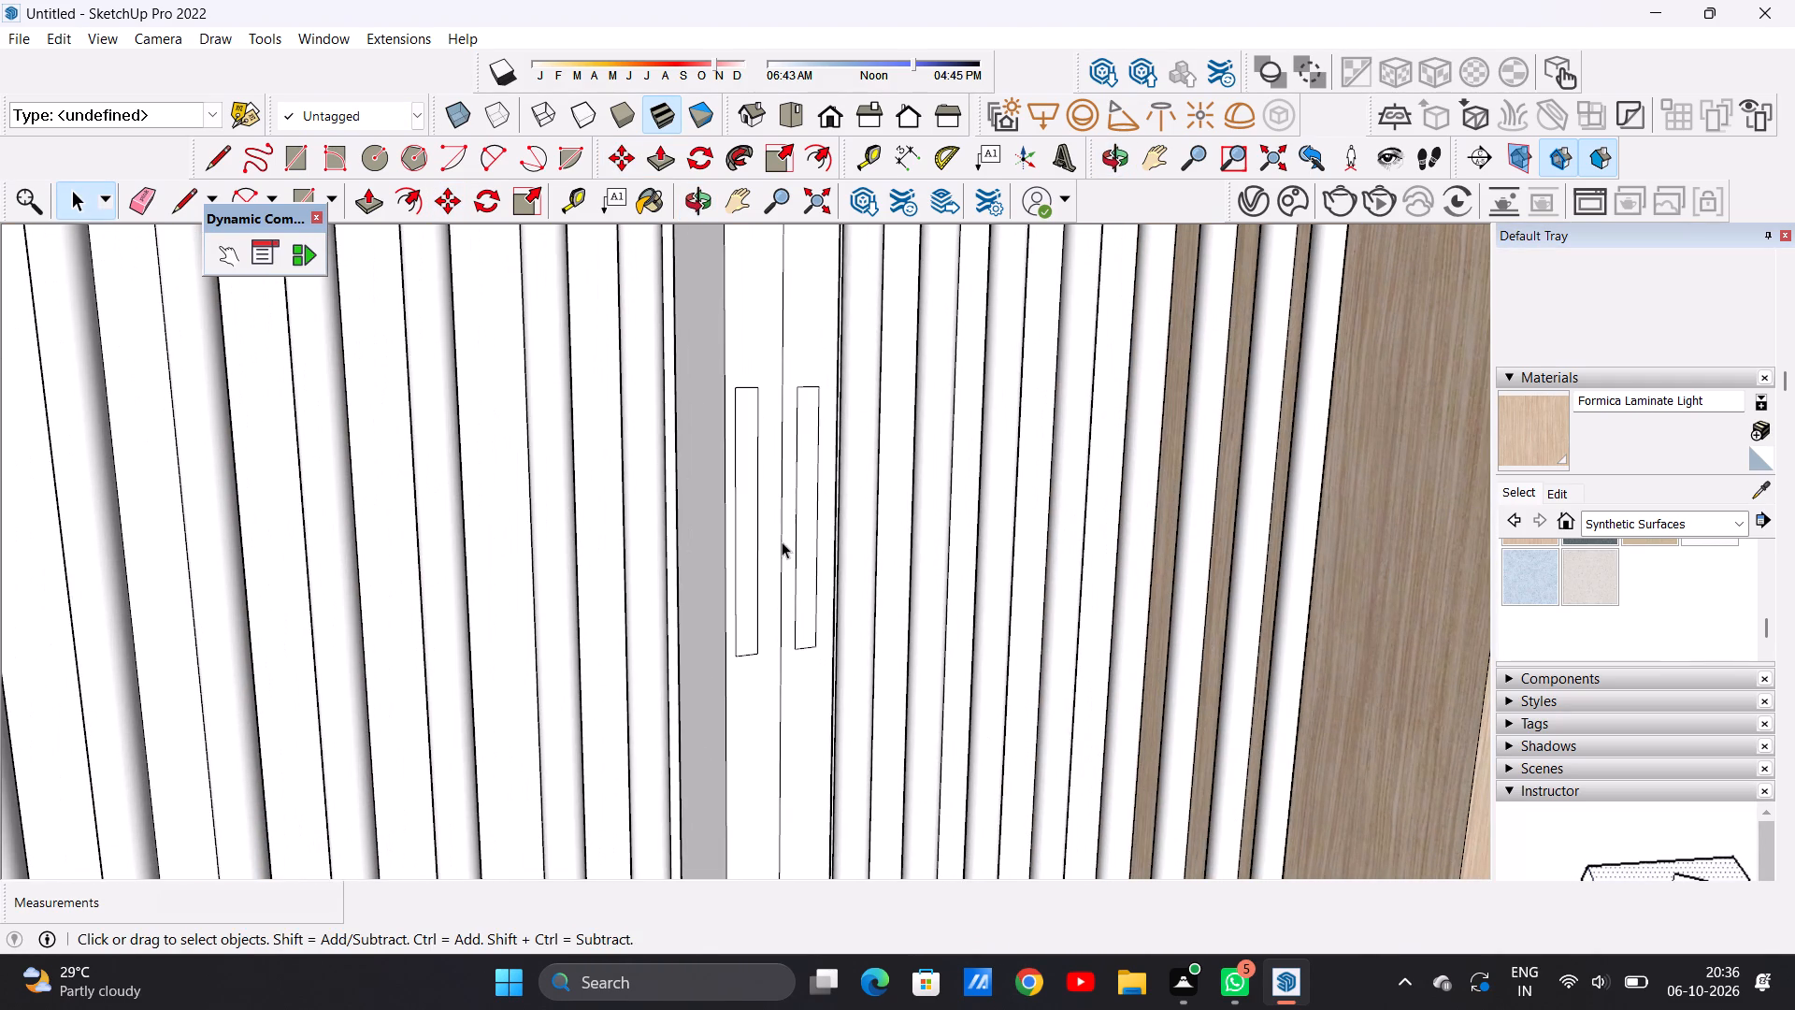
{"action": "key", "text": "p"}
{"action": "scroll", "coordinate": [754, 559], "scroll_direction": "up", "scroll_amount": 4}
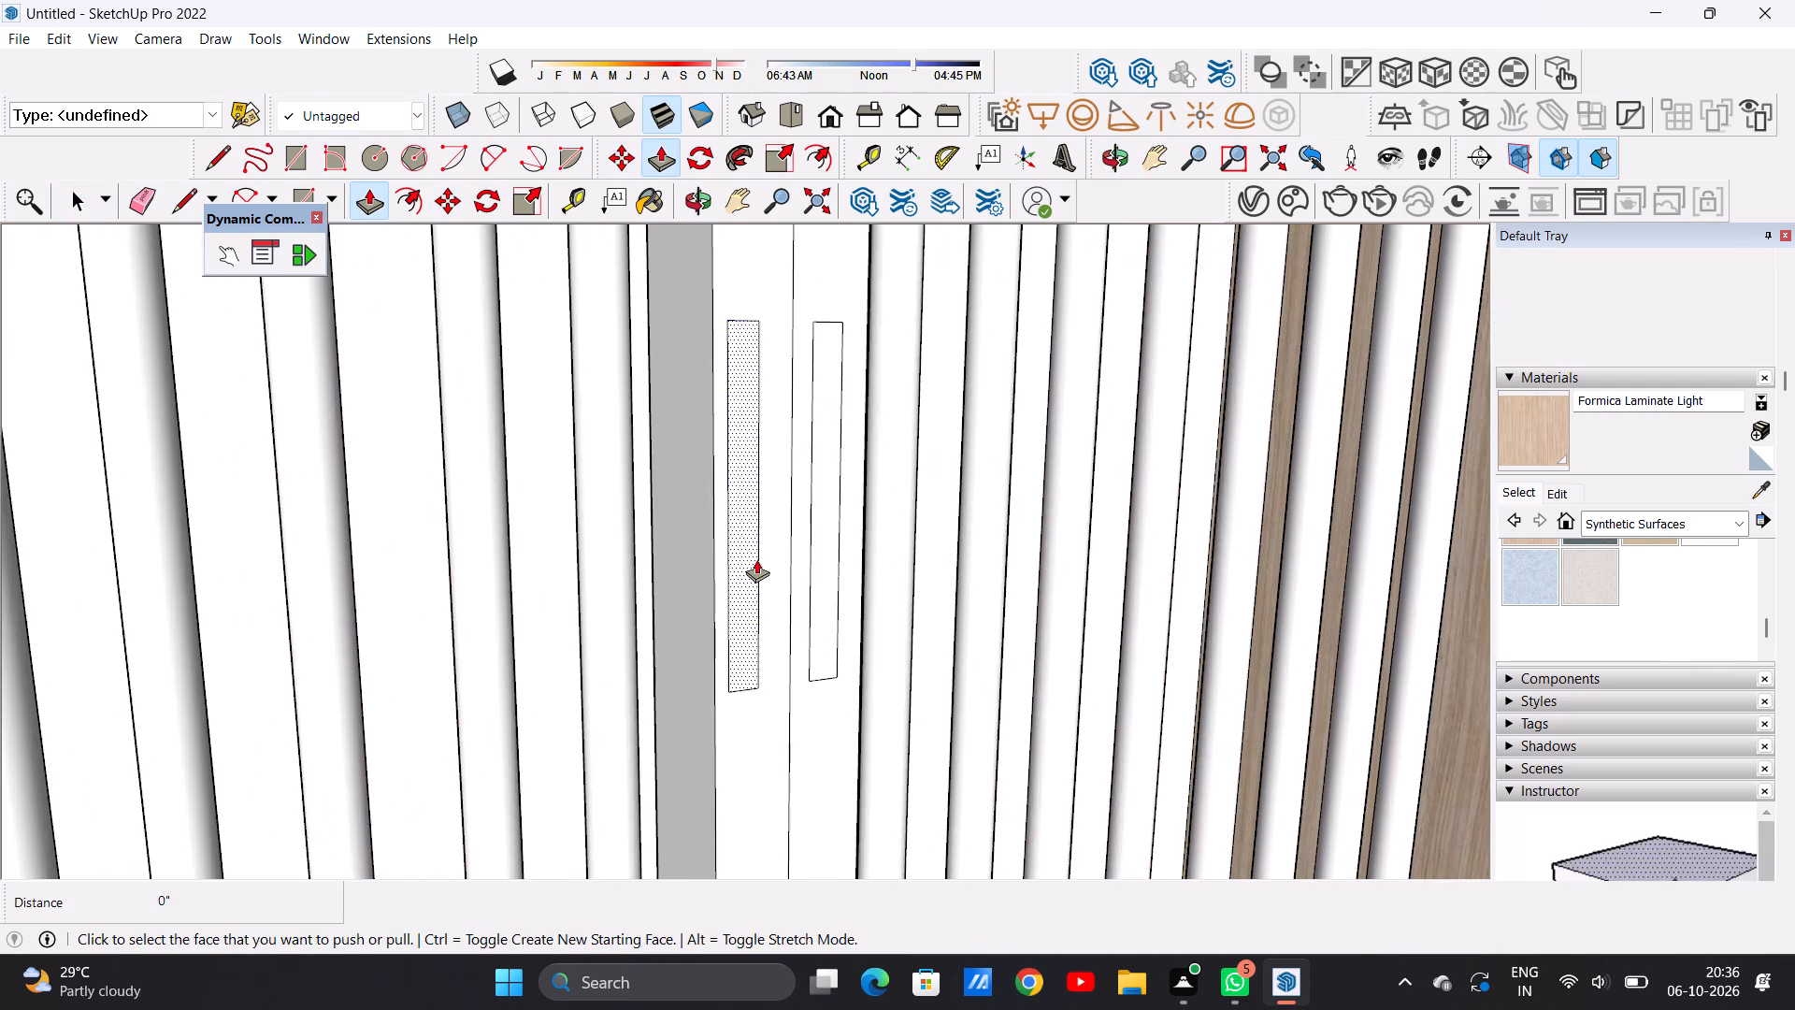
{"action": "left_click", "coordinate": [745, 556]}
{"action": "left_click", "coordinate": [766, 561]}
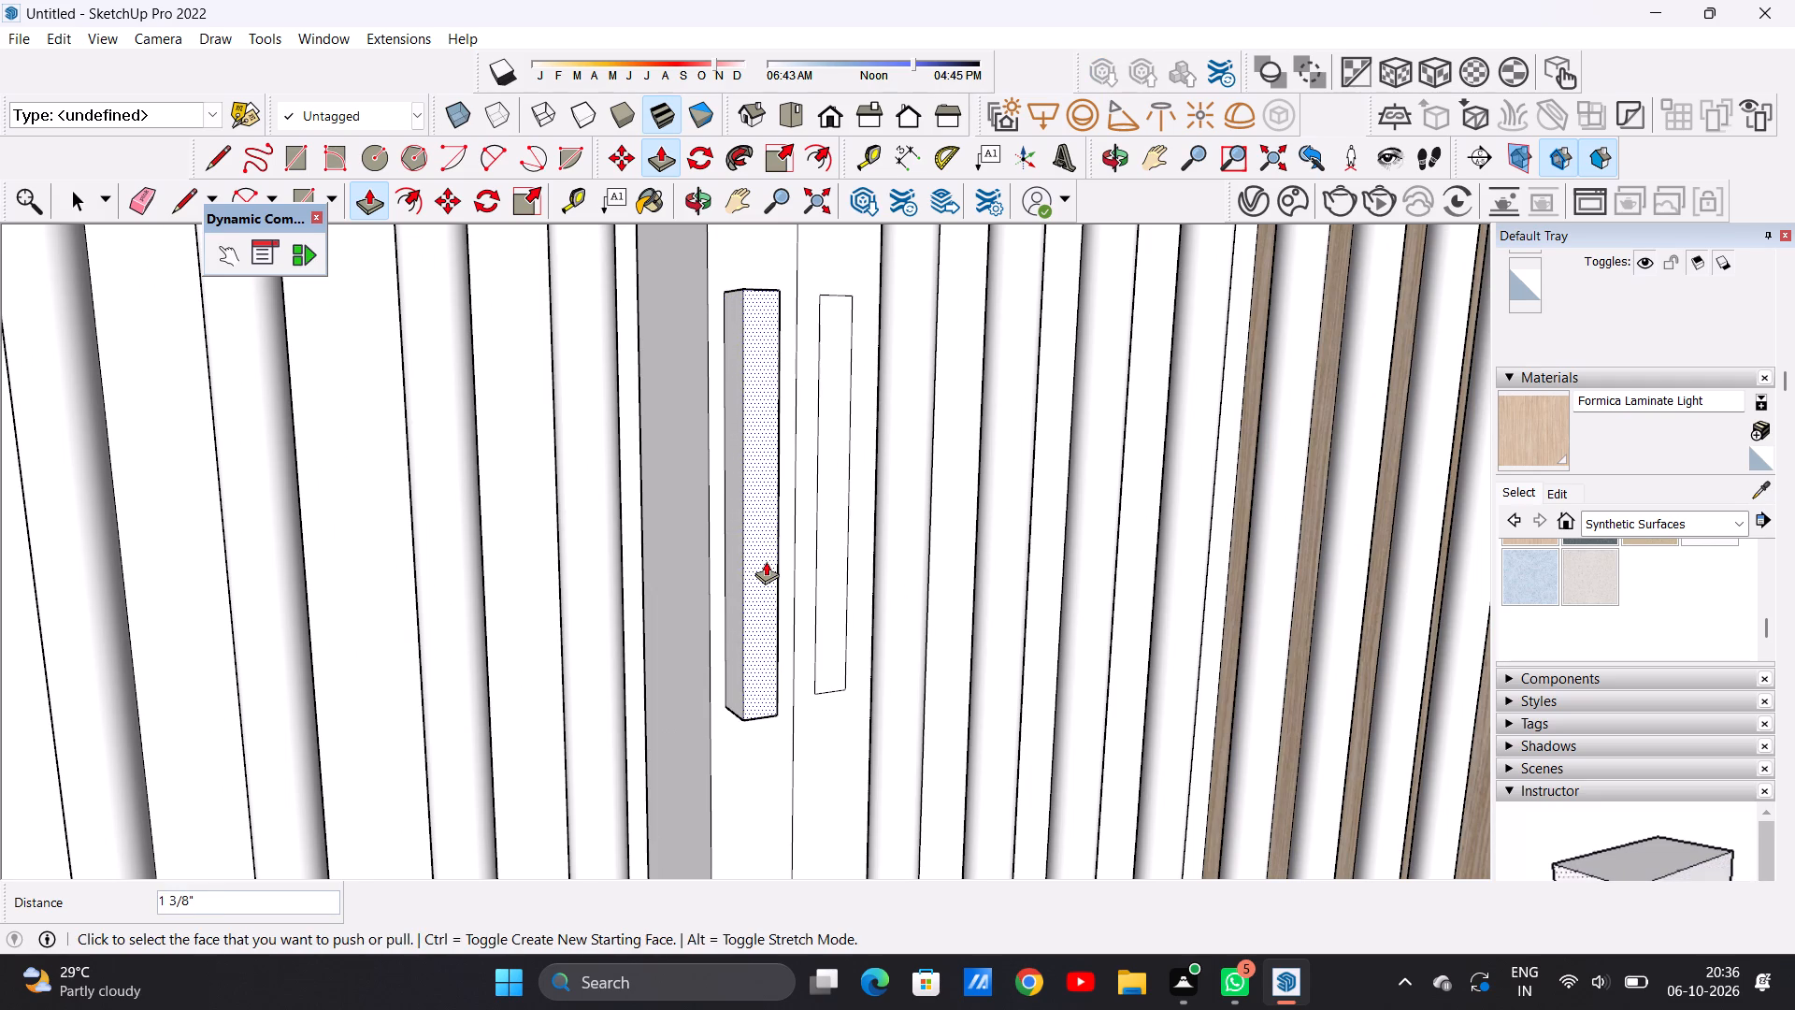
{"action": "left_click", "coordinate": [826, 546]}
{"action": "left_click", "coordinate": [779, 596]}
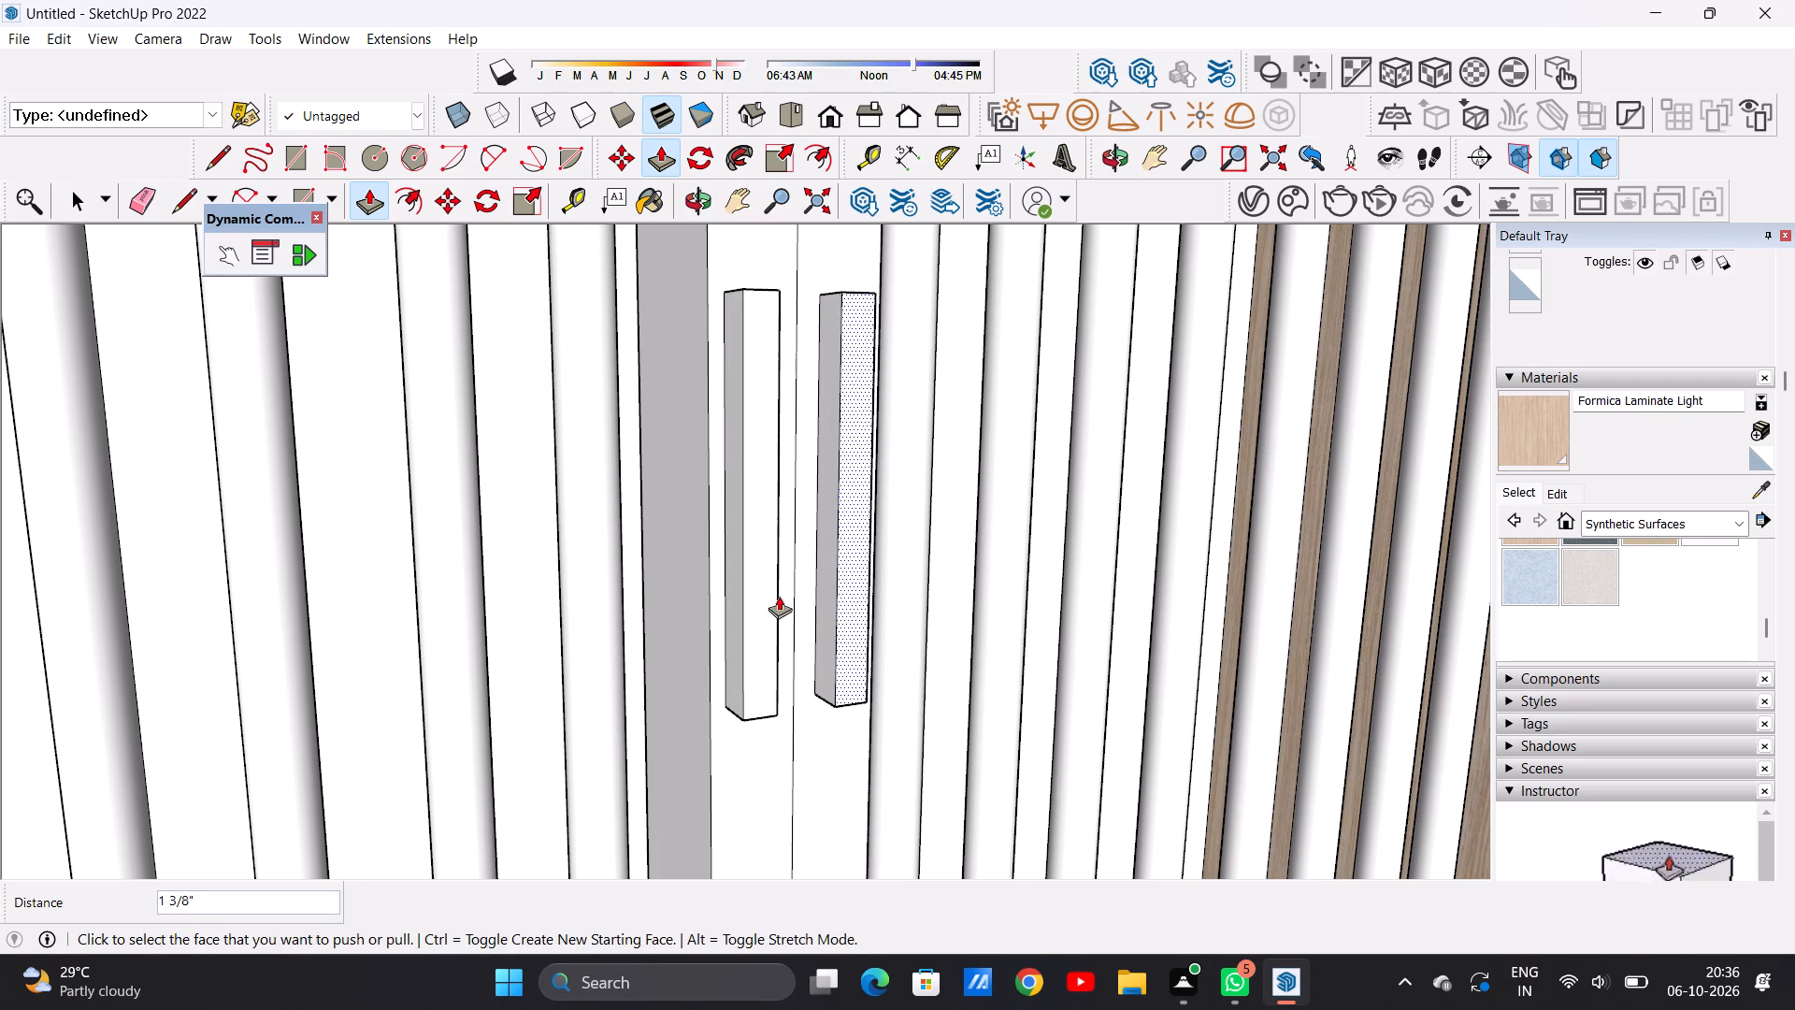
{"action": "key", "text": "space"}
Examine the gate with its new handles and the surrounding posts from both sides.
{"action": "scroll", "coordinate": [754, 603], "scroll_direction": "down", "scroll_amount": 7}
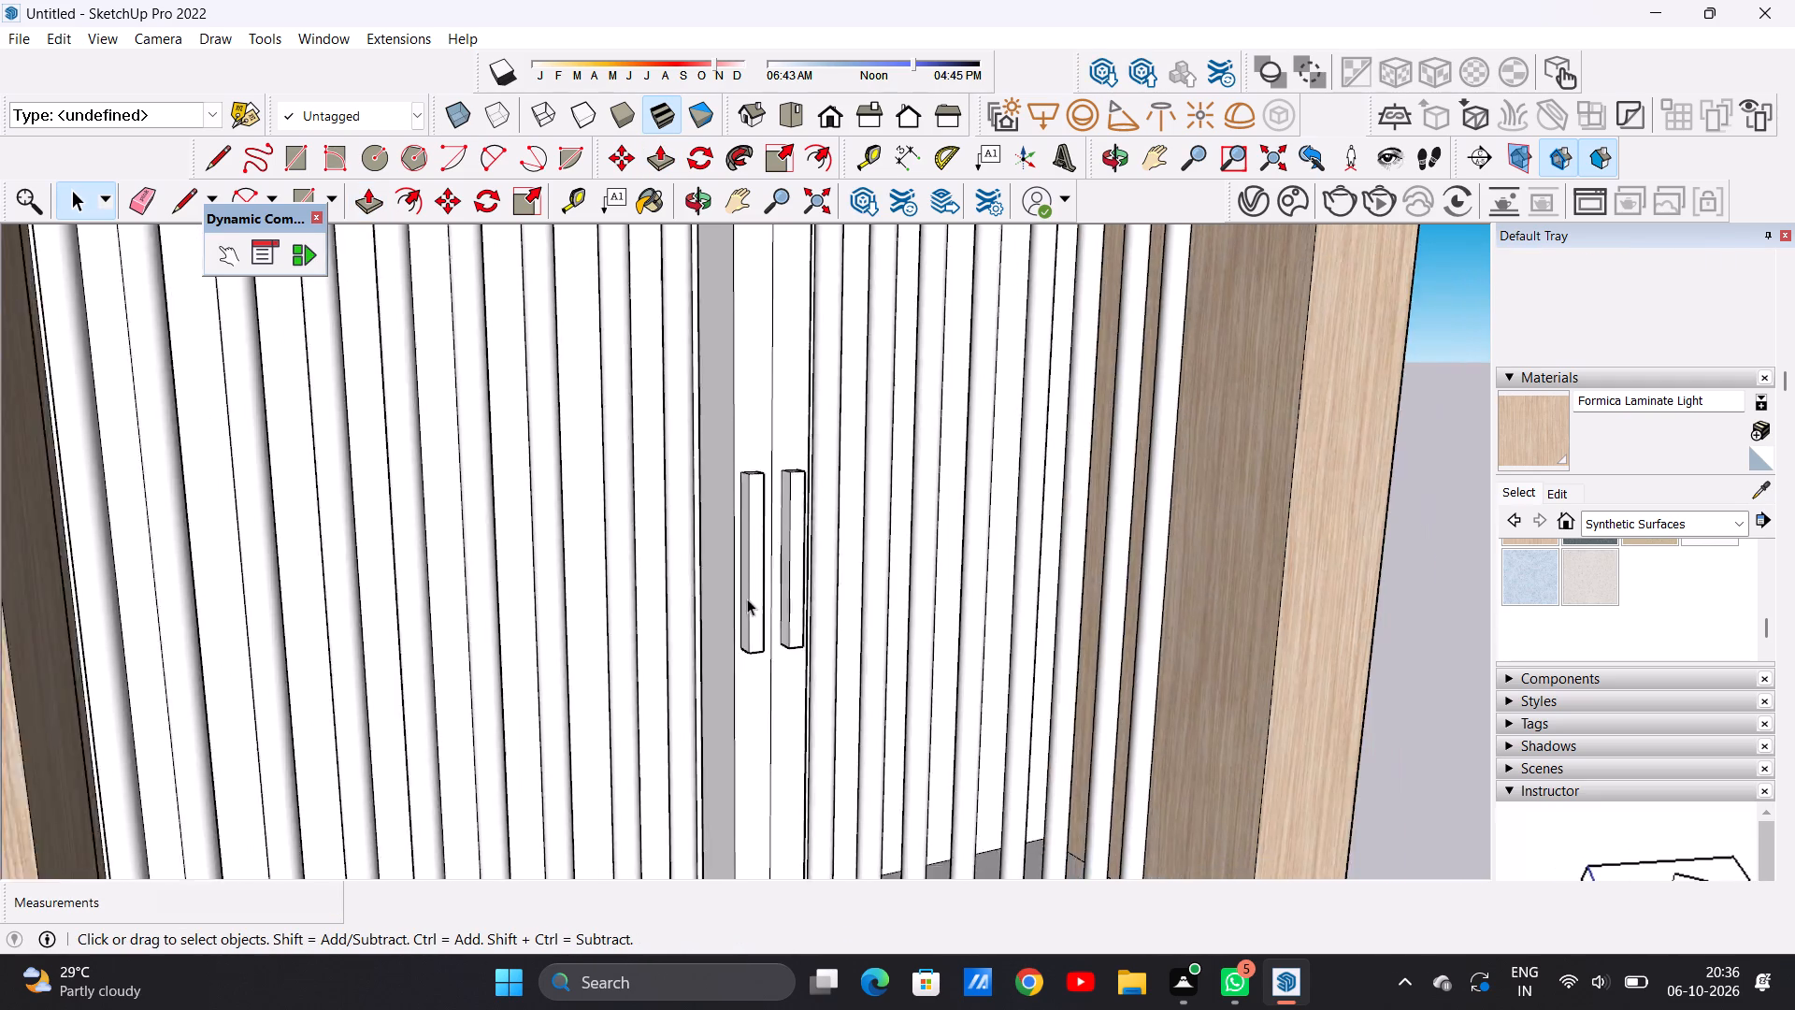
{"action": "scroll", "coordinate": [747, 599], "scroll_direction": "down", "scroll_amount": 3}
{"action": "scroll", "coordinate": [748, 598], "scroll_direction": "up", "scroll_amount": 1}
{"action": "scroll", "coordinate": [748, 596], "scroll_direction": "down", "scroll_amount": 14}
{"action": "middle_click_drag", "start_coordinate": [882, 528], "coordinate": [384, 598]}
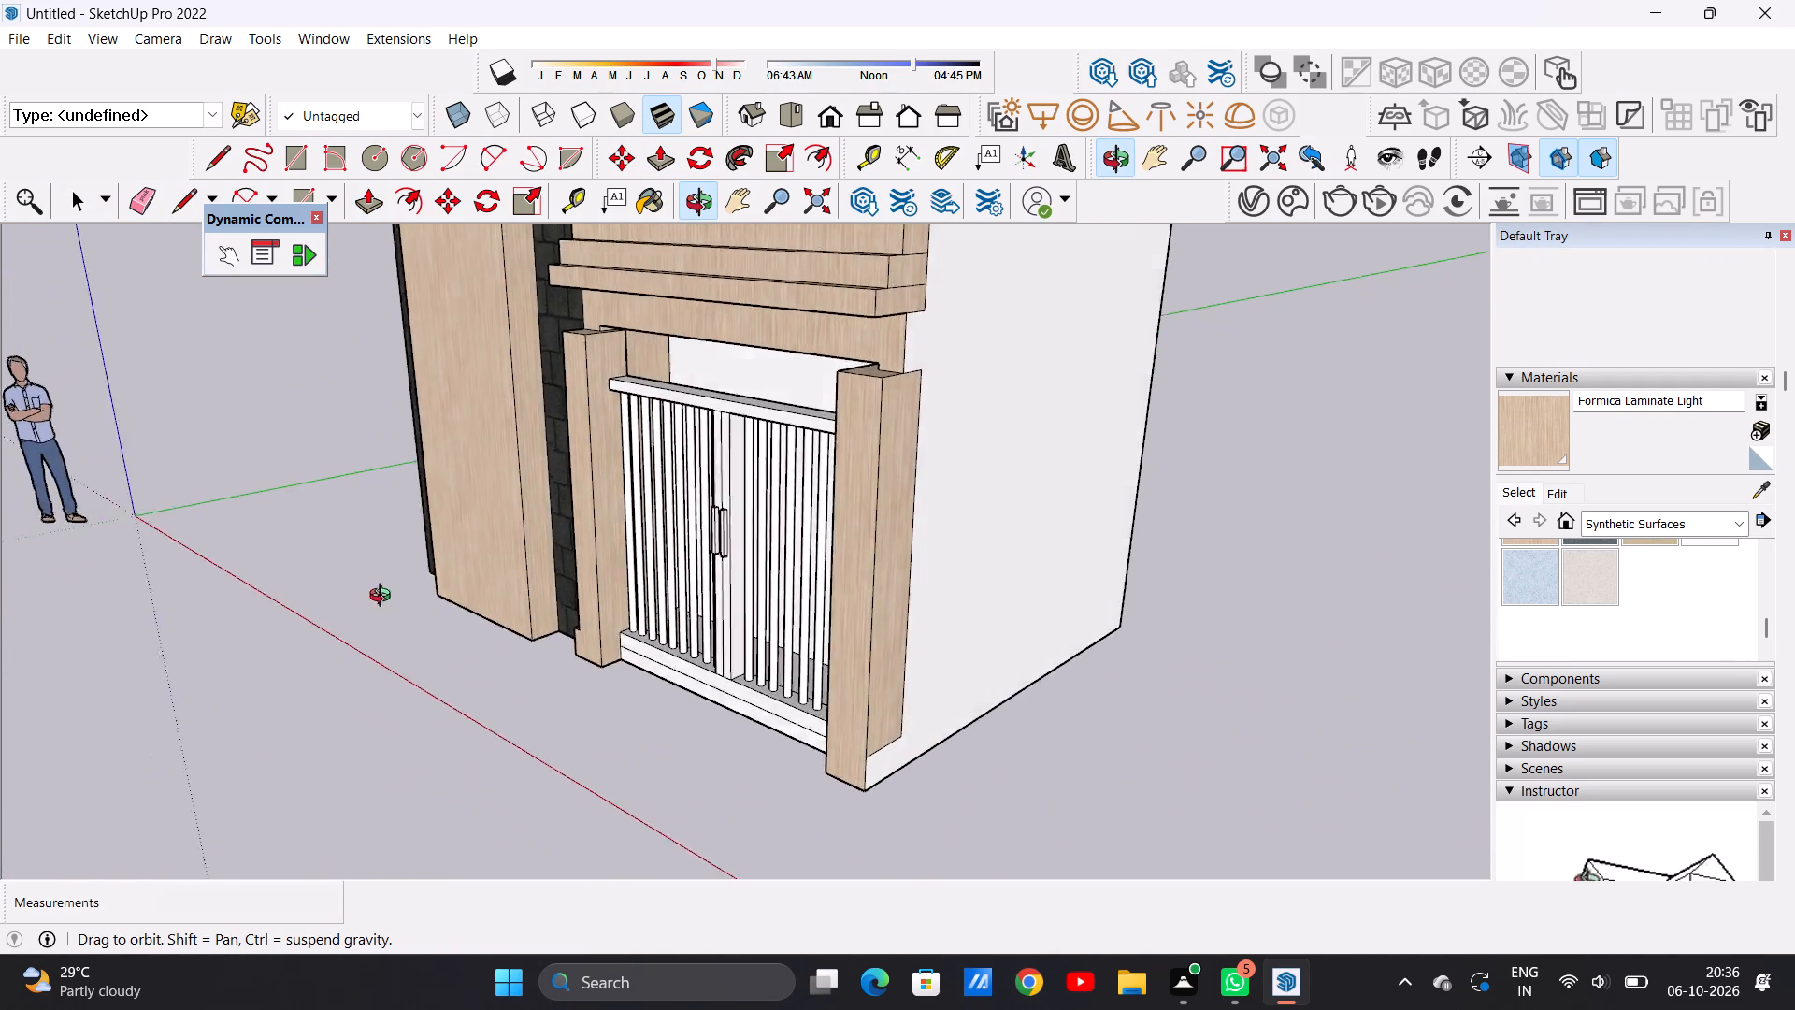
{"action": "middle_click_drag", "start_coordinate": [384, 598], "coordinate": [373, 604]}
{"action": "scroll", "coordinate": [703, 538], "scroll_direction": "up", "scroll_amount": 6}
{"action": "middle_click_drag", "start_coordinate": [663, 553], "coordinate": [816, 543]}
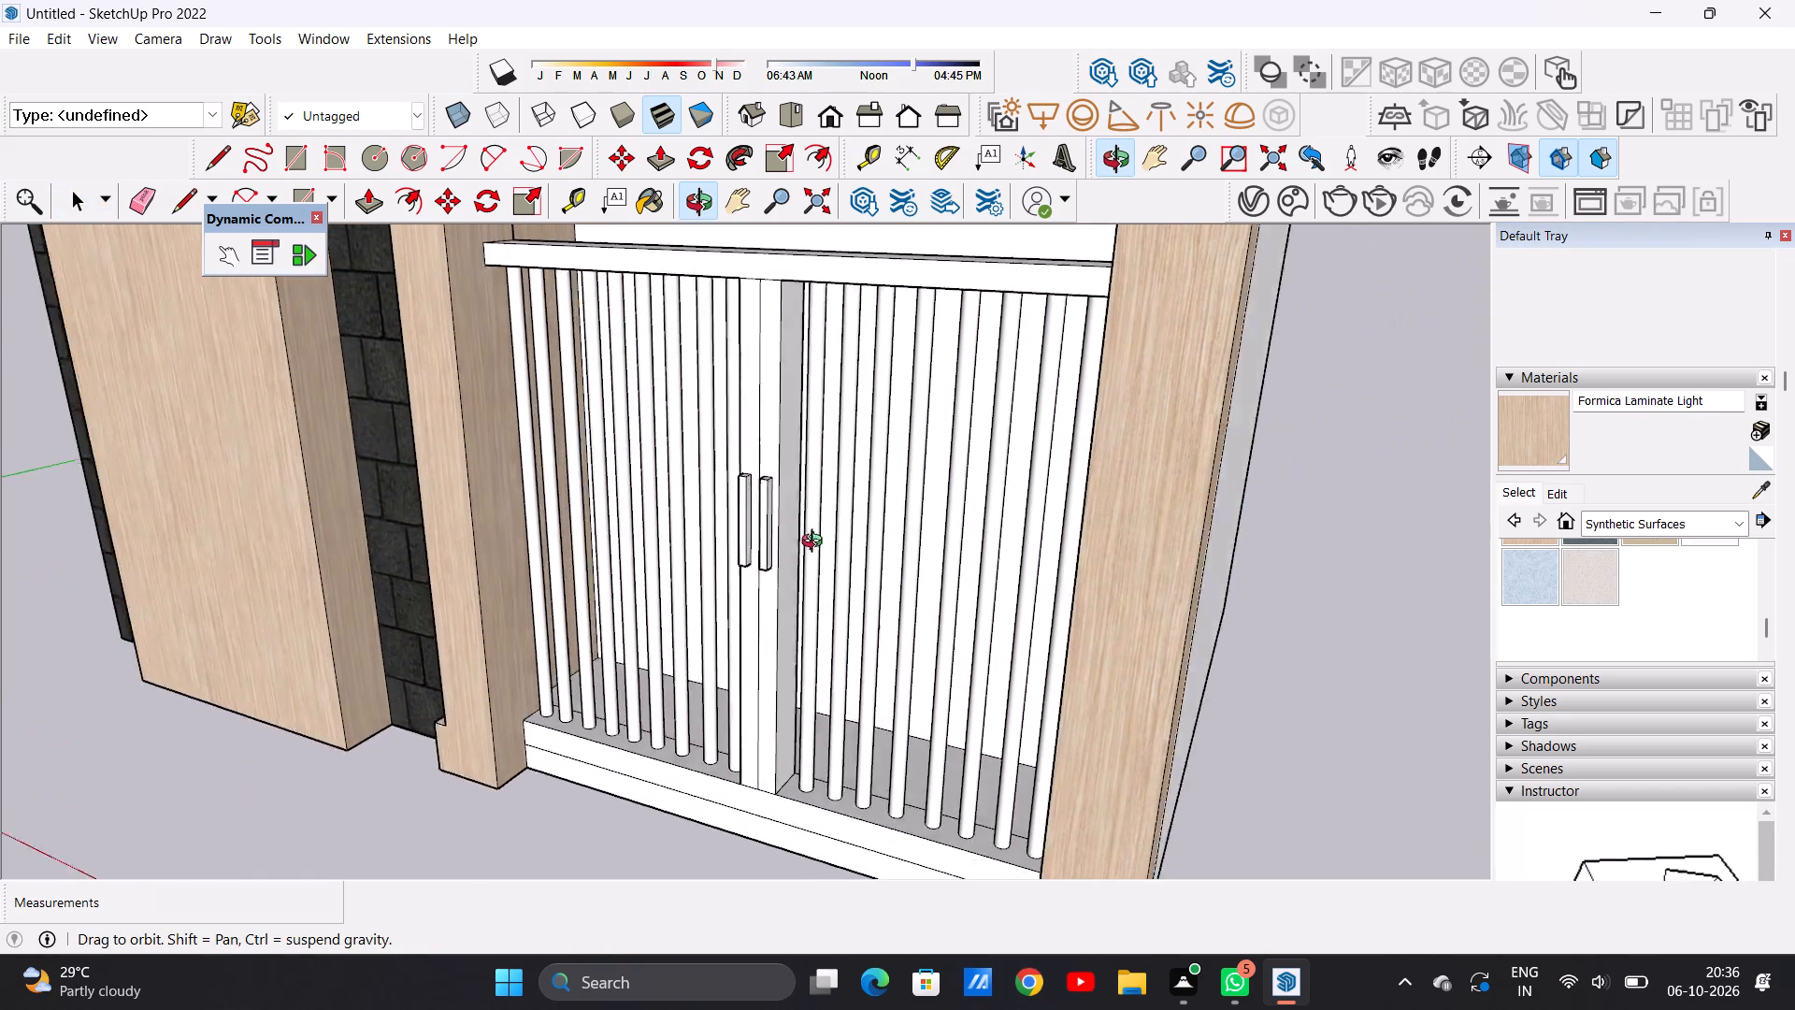
{"action": "middle_click_drag", "start_coordinate": [816, 543], "coordinate": [930, 518]}
{"action": "scroll", "coordinate": [844, 516], "scroll_direction": "down", "scroll_amount": 12}
{"action": "middle_click_drag", "start_coordinate": [805, 546], "coordinate": [1156, 536]}
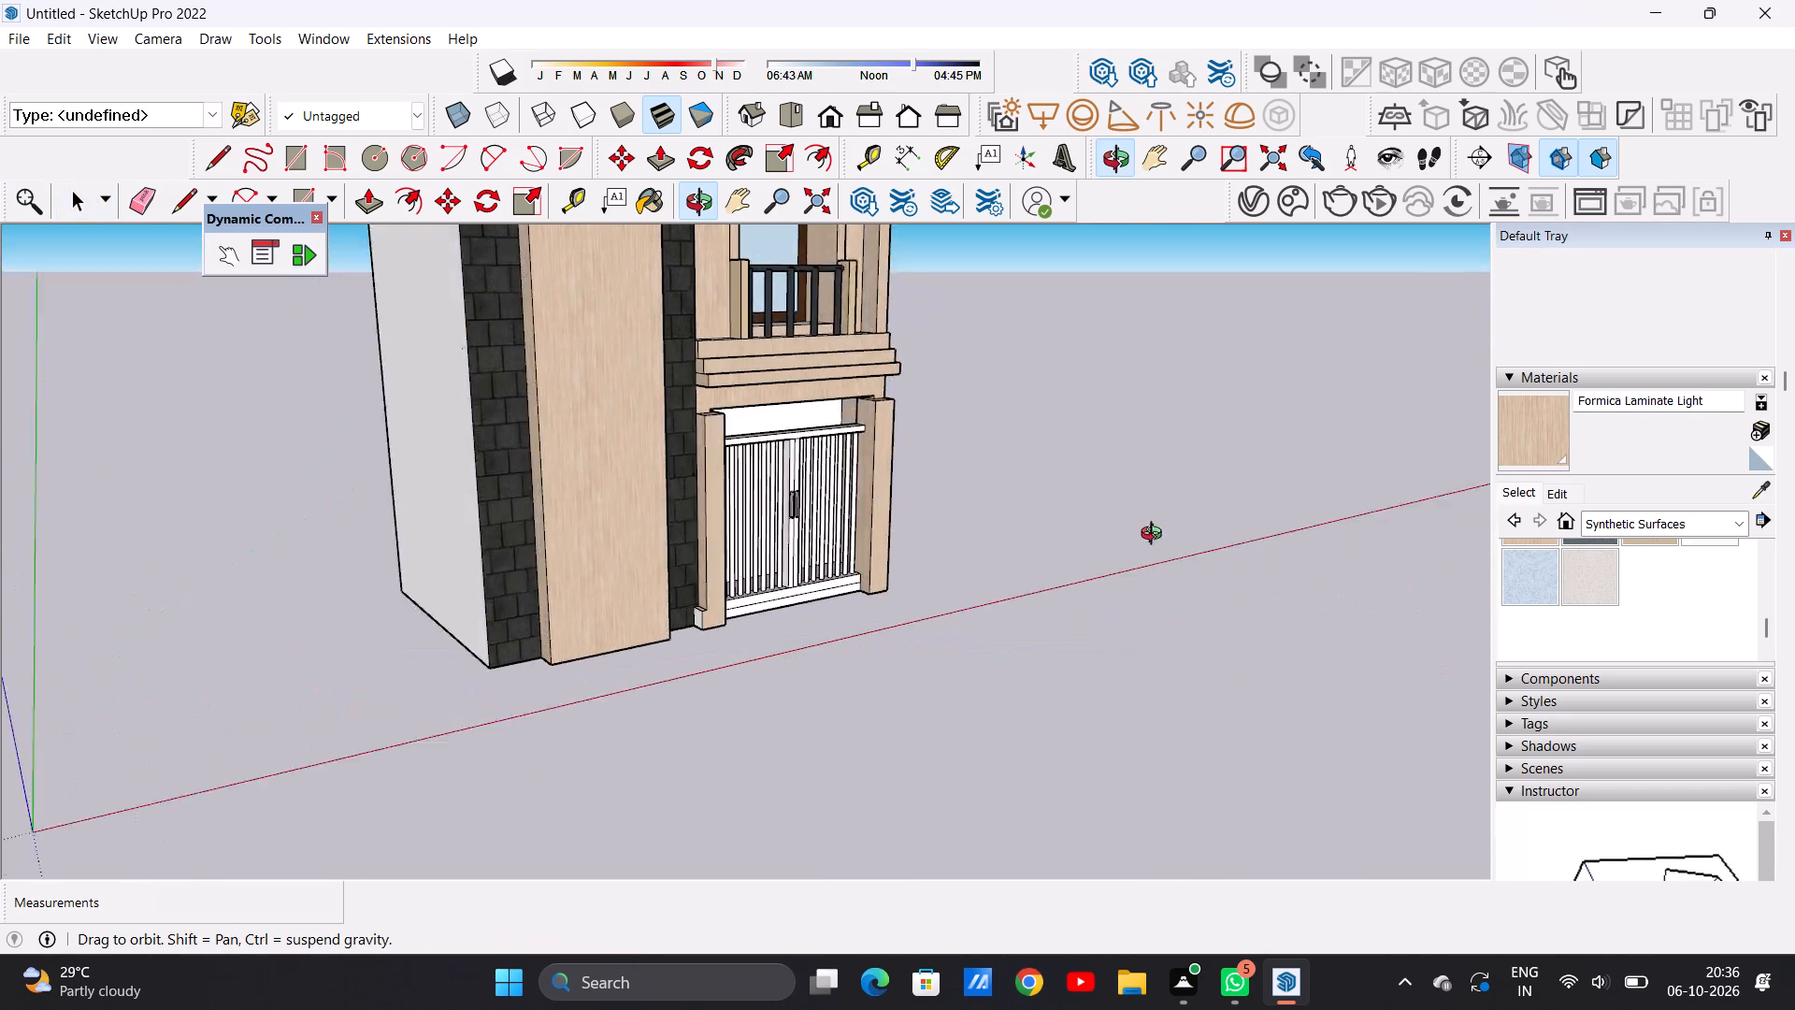
{"action": "middle_click_drag", "start_coordinate": [1156, 536], "coordinate": [1096, 549]}
Paint the side and top faces of the small block at the left gate post's base with Formica Laminate Light.
{"action": "scroll", "coordinate": [690, 643], "scroll_direction": "up", "scroll_amount": 9}
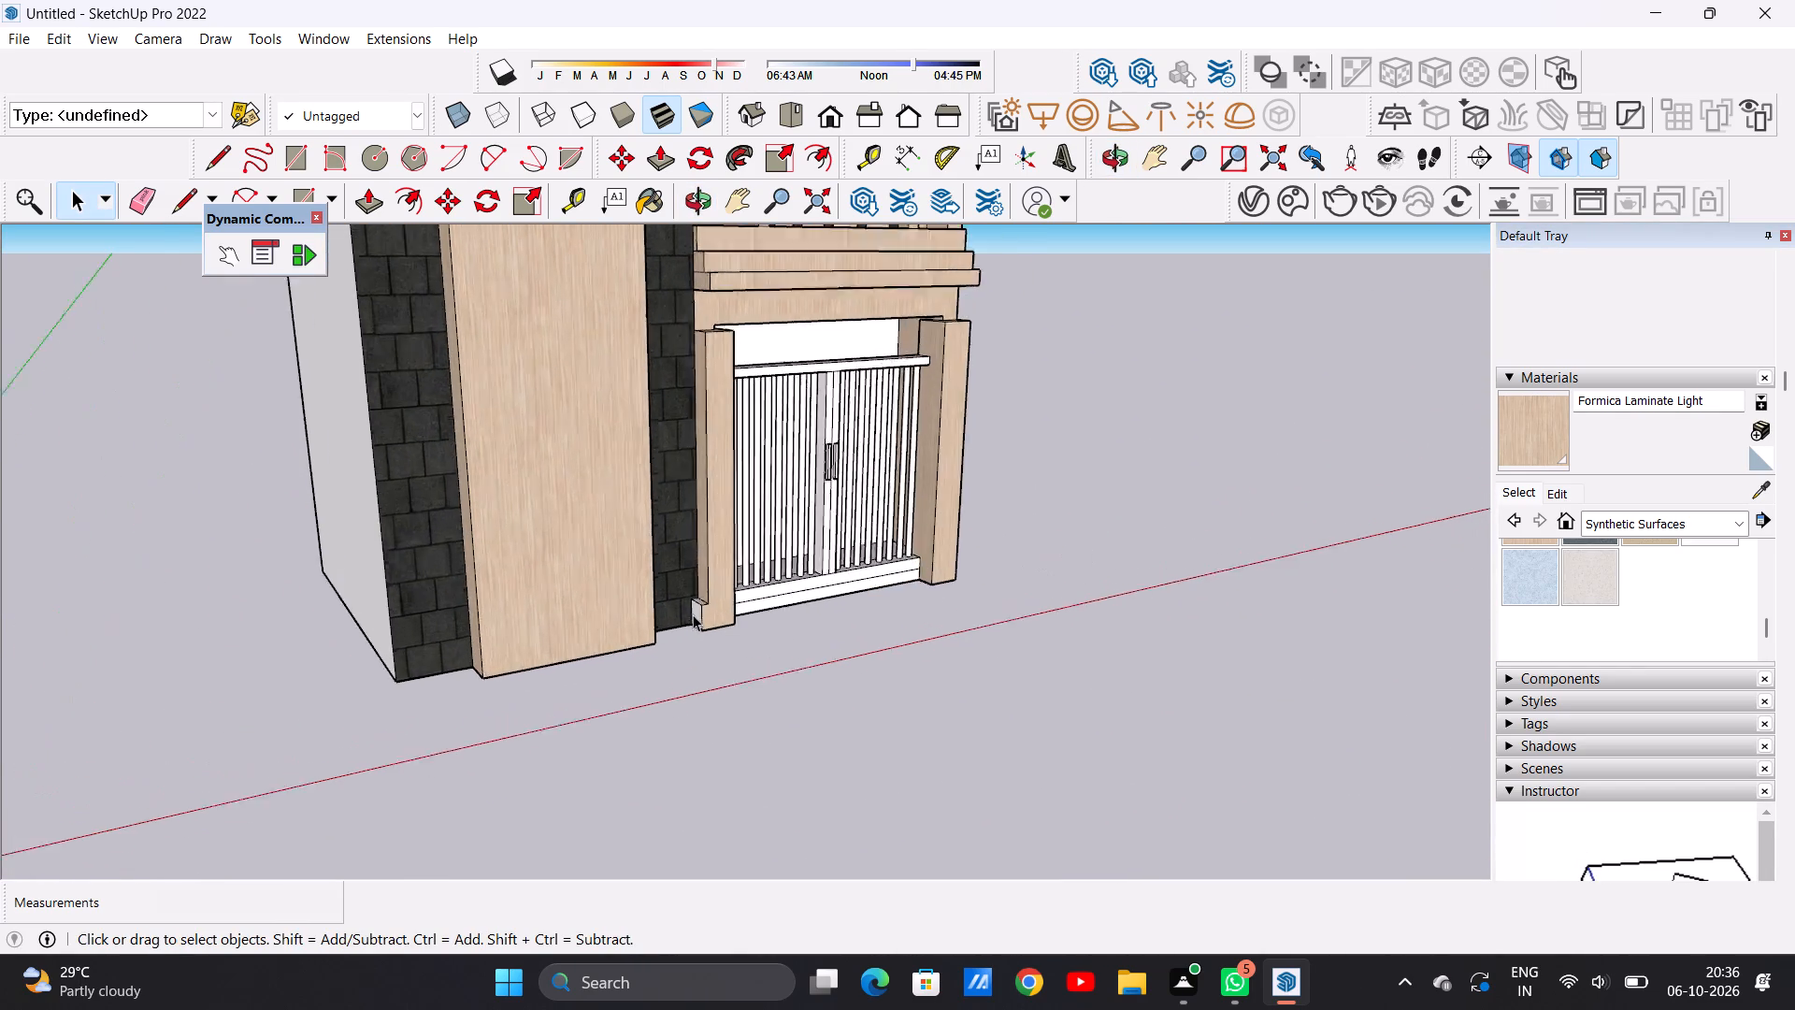
{"action": "scroll", "coordinate": [693, 614], "scroll_direction": "up", "scroll_amount": 7}
{"action": "left_click", "coordinate": [1534, 428]}
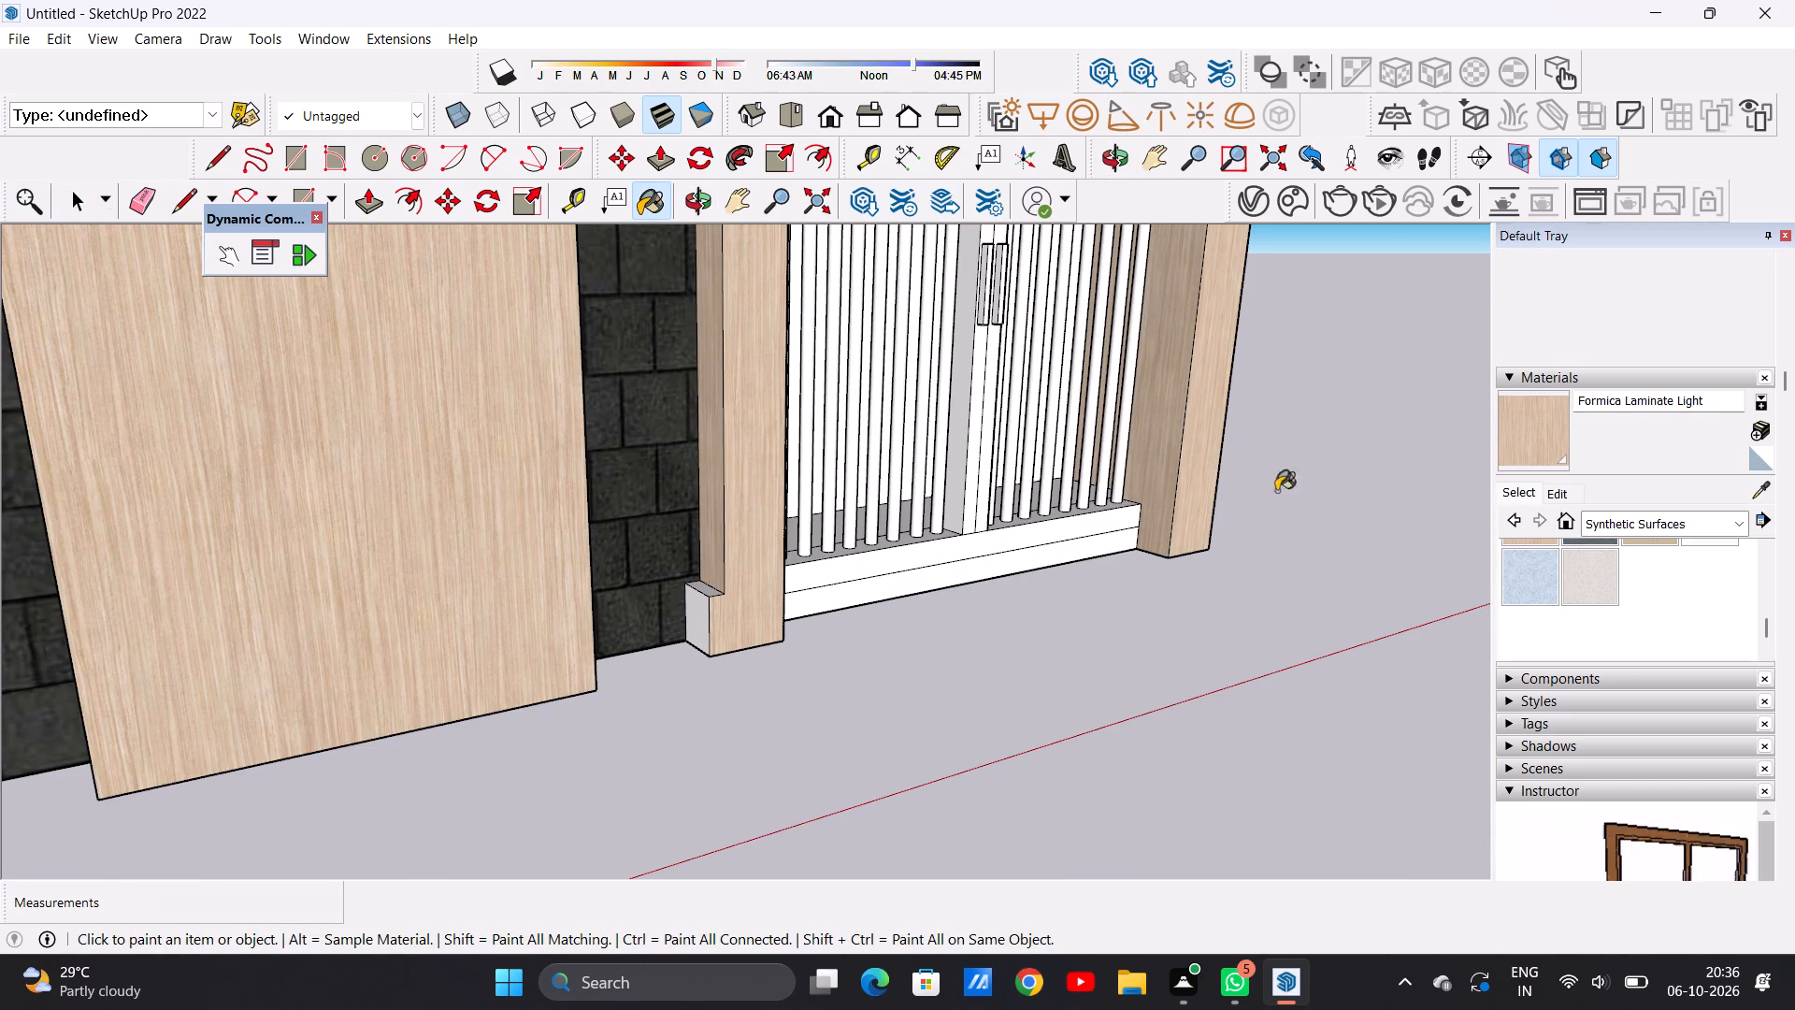
{"action": "scroll", "coordinate": [692, 614], "scroll_direction": "up", "scroll_amount": 11}
{"action": "left_click", "coordinate": [712, 611]}
{"action": "left_click", "coordinate": [738, 546]}
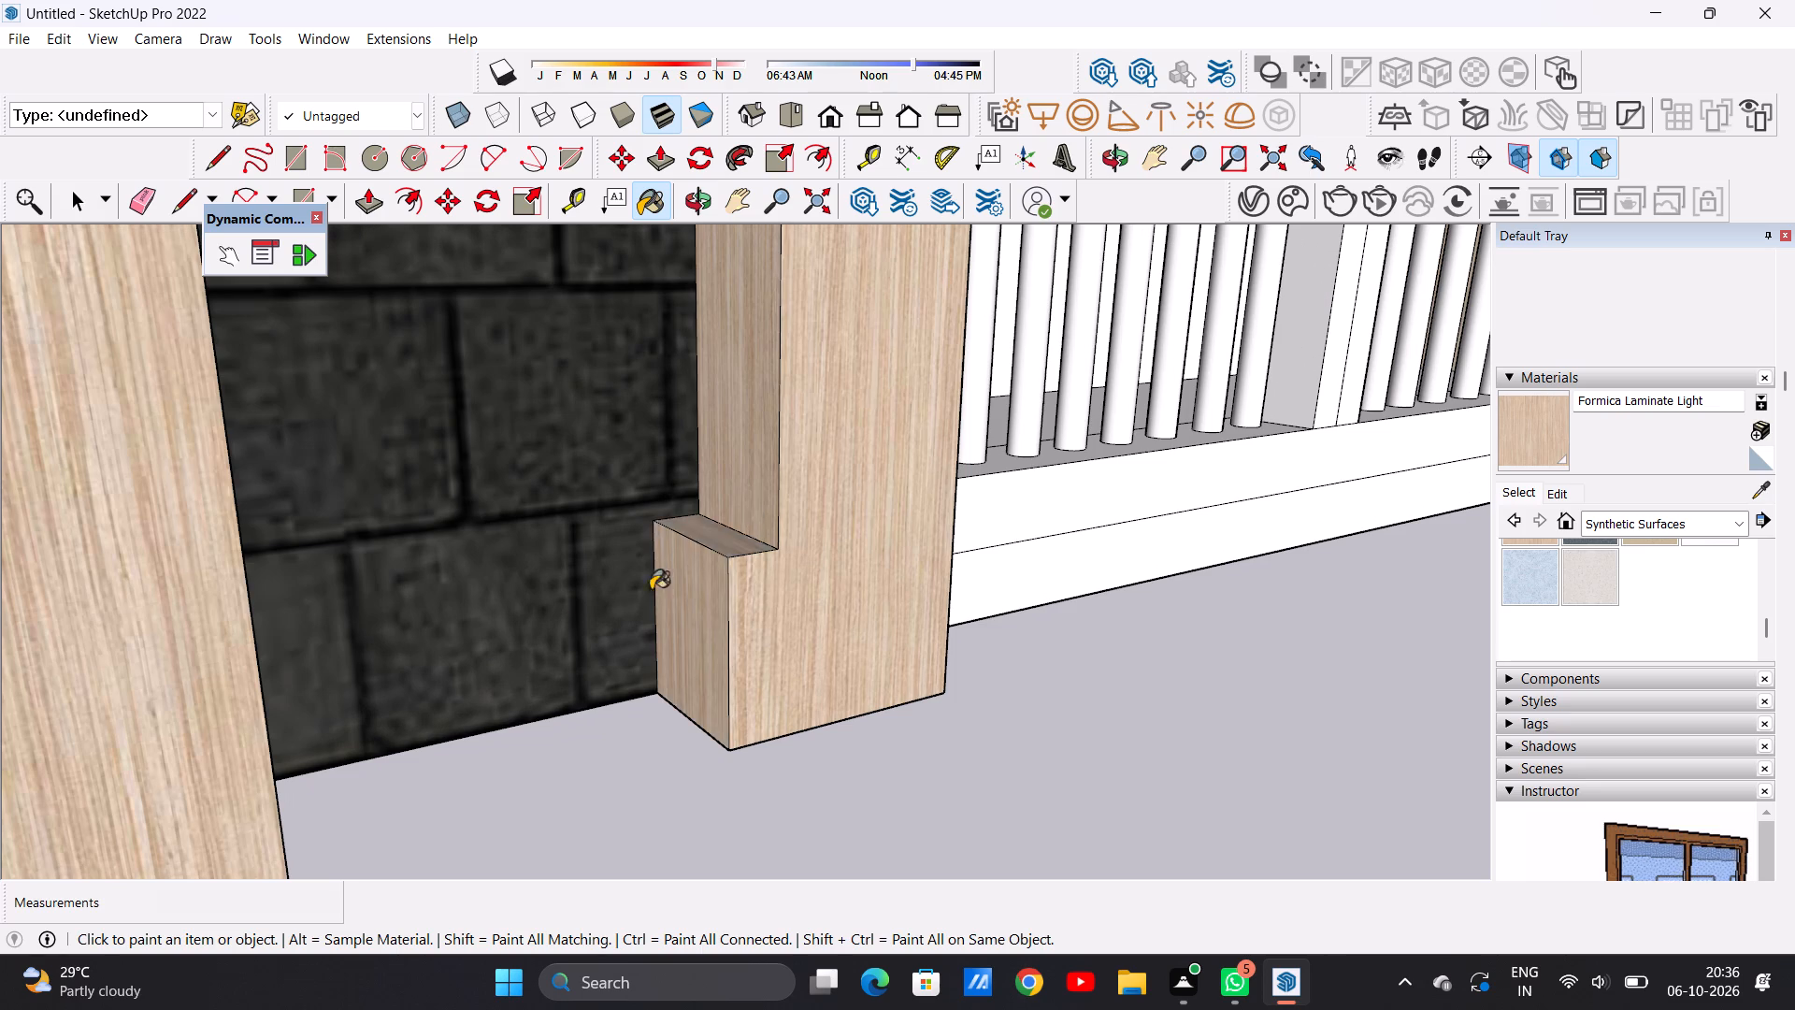
{"action": "scroll", "coordinate": [574, 629], "scroll_direction": "down", "scroll_amount": 20}
{"action": "scroll", "coordinate": [574, 629], "scroll_direction": "down", "scroll_amount": 5}
{"action": "middle_click_drag", "start_coordinate": [767, 608], "coordinate": [371, 614]}
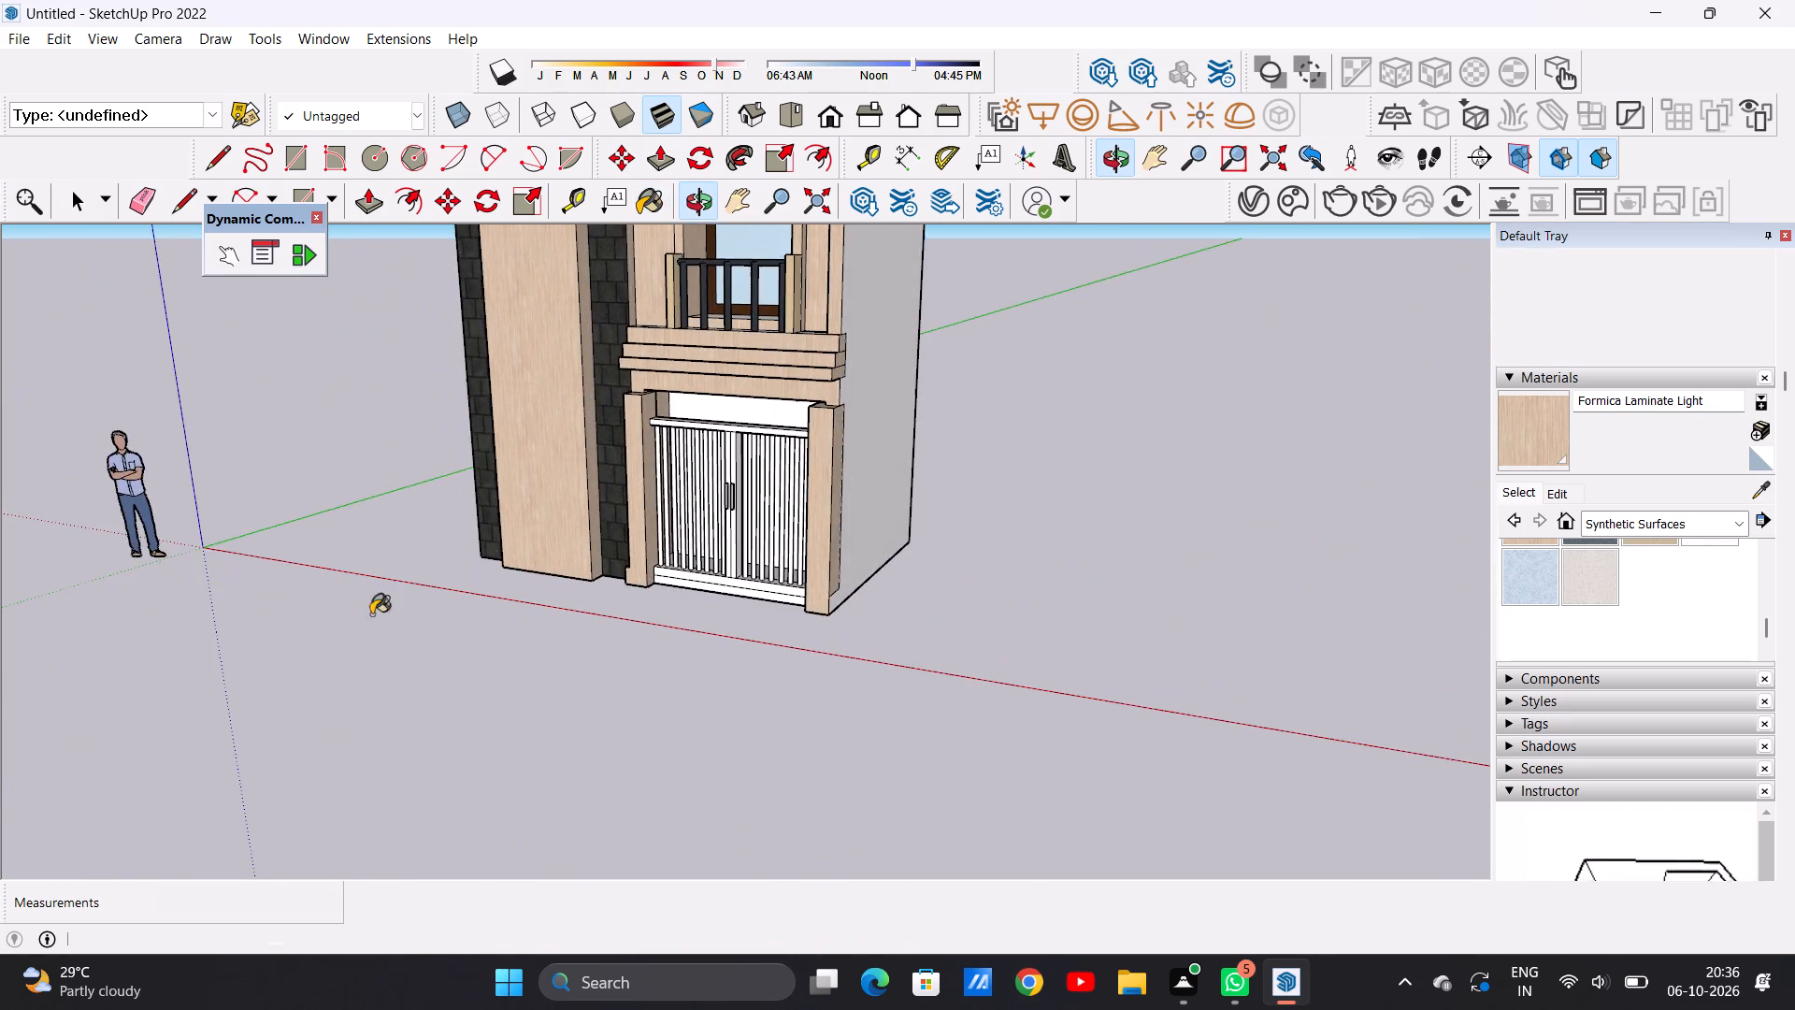
Examine the house from the front, sides and above for surfaces on the walls and roof that still lack a material.
{"action": "middle_click_drag", "start_coordinate": [371, 614], "coordinate": [366, 614]}
{"action": "middle_click_drag", "start_coordinate": [1120, 546], "coordinate": [1026, 576]}
{"action": "middle_click_drag", "start_coordinate": [707, 559], "coordinate": [1183, 523]}
{"action": "scroll", "coordinate": [844, 505], "scroll_direction": "down", "scroll_amount": 7}
{"action": "middle_click_drag", "start_coordinate": [644, 481], "coordinate": [970, 519]}
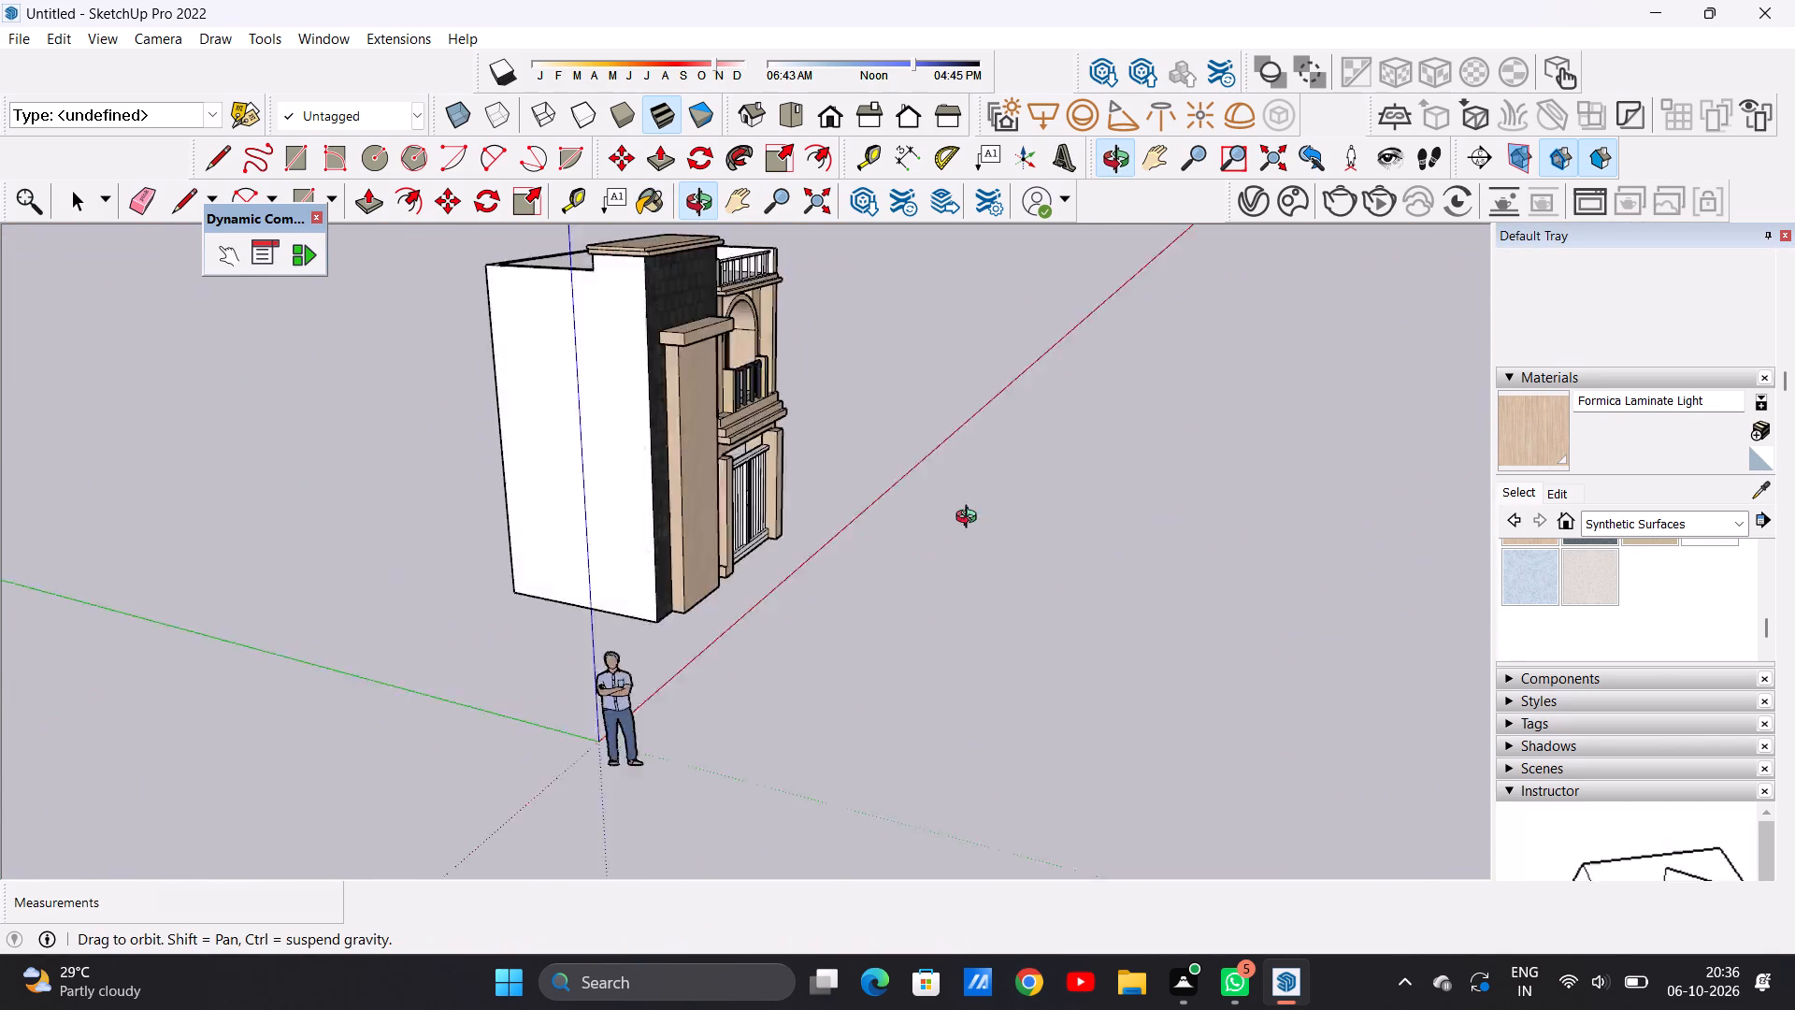
{"action": "middle_click_drag", "start_coordinate": [970, 519], "coordinate": [398, 540]}
{"action": "middle_click_drag", "start_coordinate": [1069, 406], "coordinate": [585, 574]}
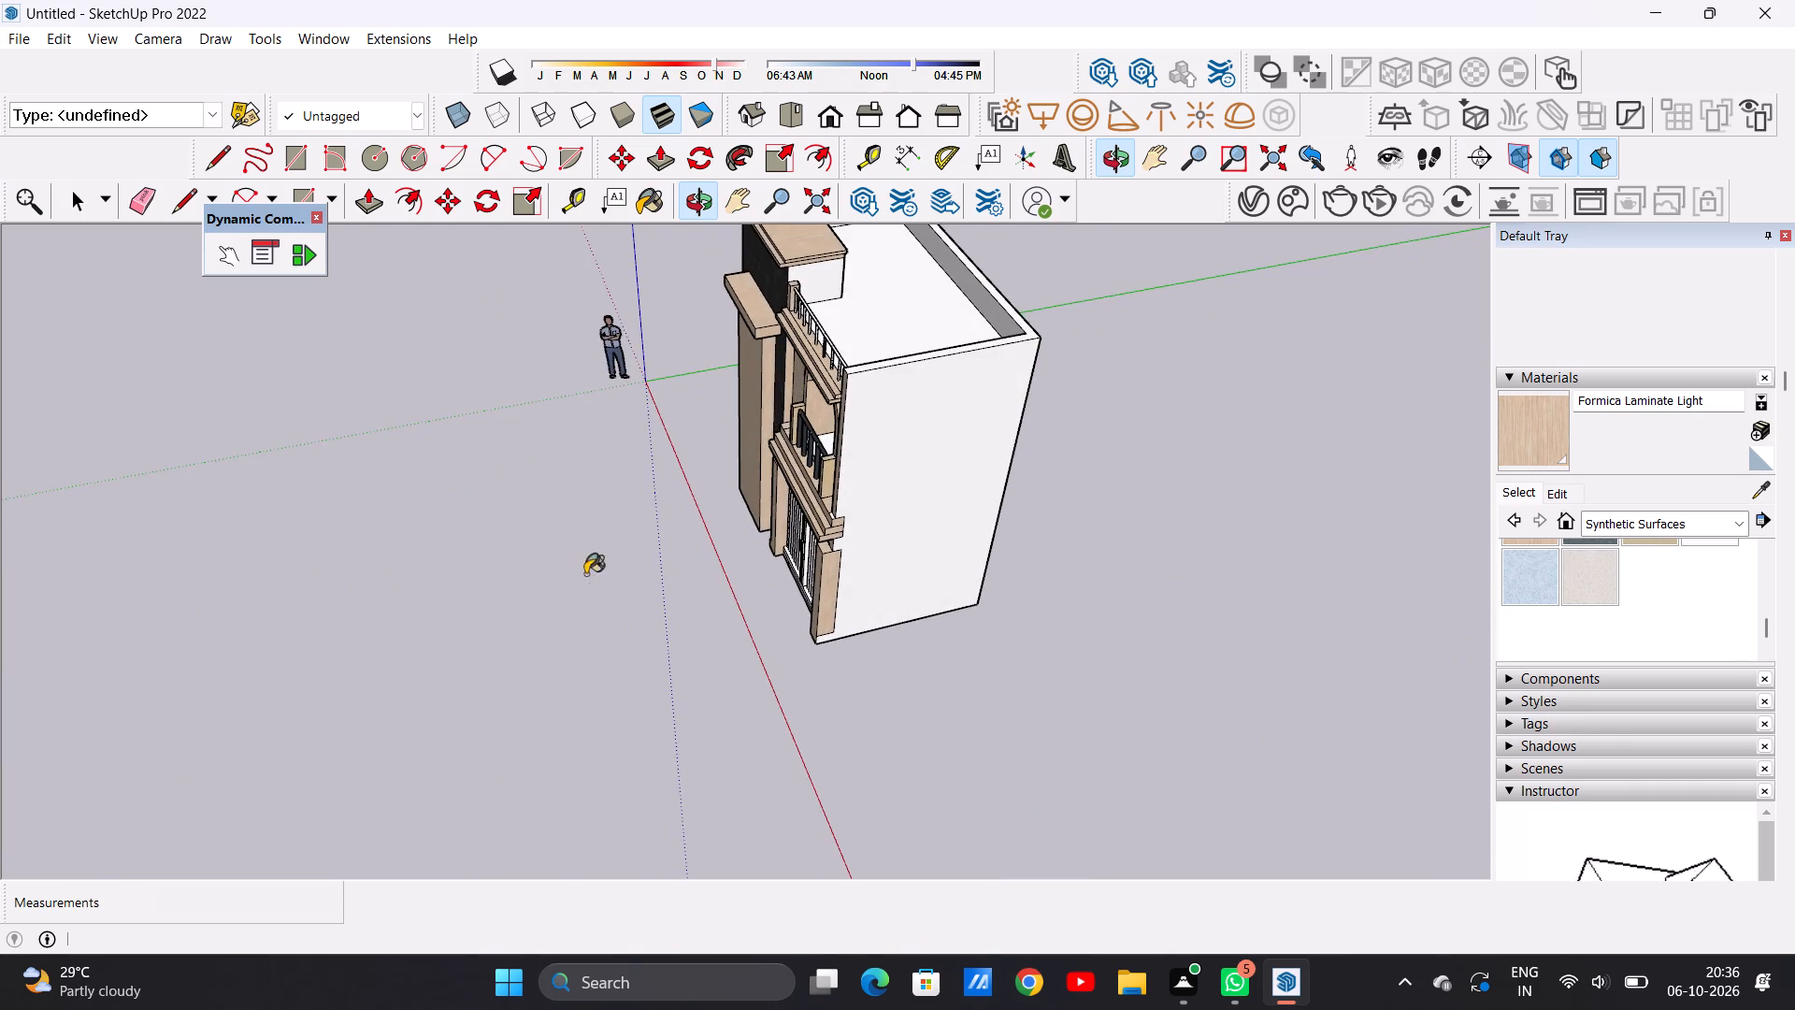
{"action": "middle_click", "coordinate": [585, 574]}
{"action": "scroll", "coordinate": [738, 471], "scroll_direction": "down", "scroll_amount": 6}
{"action": "middle_click_drag", "start_coordinate": [756, 492], "coordinate": [1159, 371]}
{"action": "middle_click_drag", "start_coordinate": [1009, 443], "coordinate": [846, 385]}
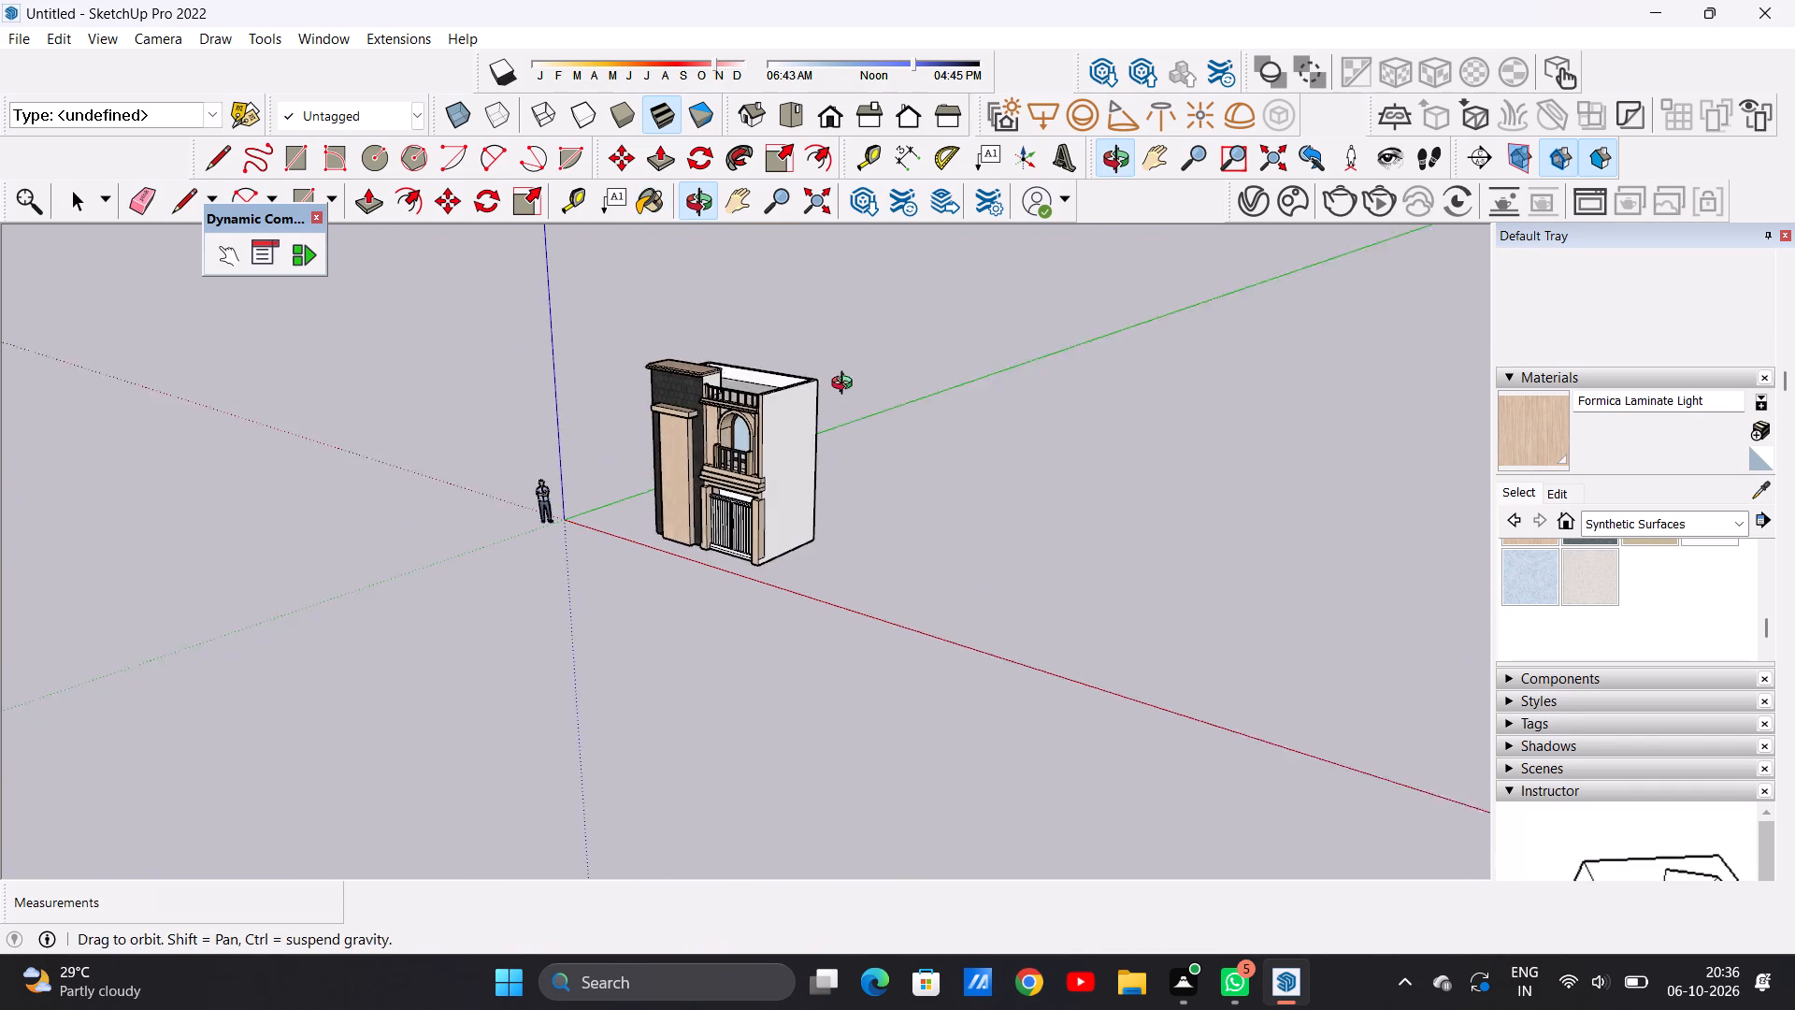
{"action": "middle_click_drag", "start_coordinate": [846, 385], "coordinate": [828, 369]}
{"action": "middle_click_drag", "start_coordinate": [682, 486], "coordinate": [981, 420]}
{"action": "scroll", "coordinate": [756, 537], "scroll_direction": "up", "scroll_amount": 13}
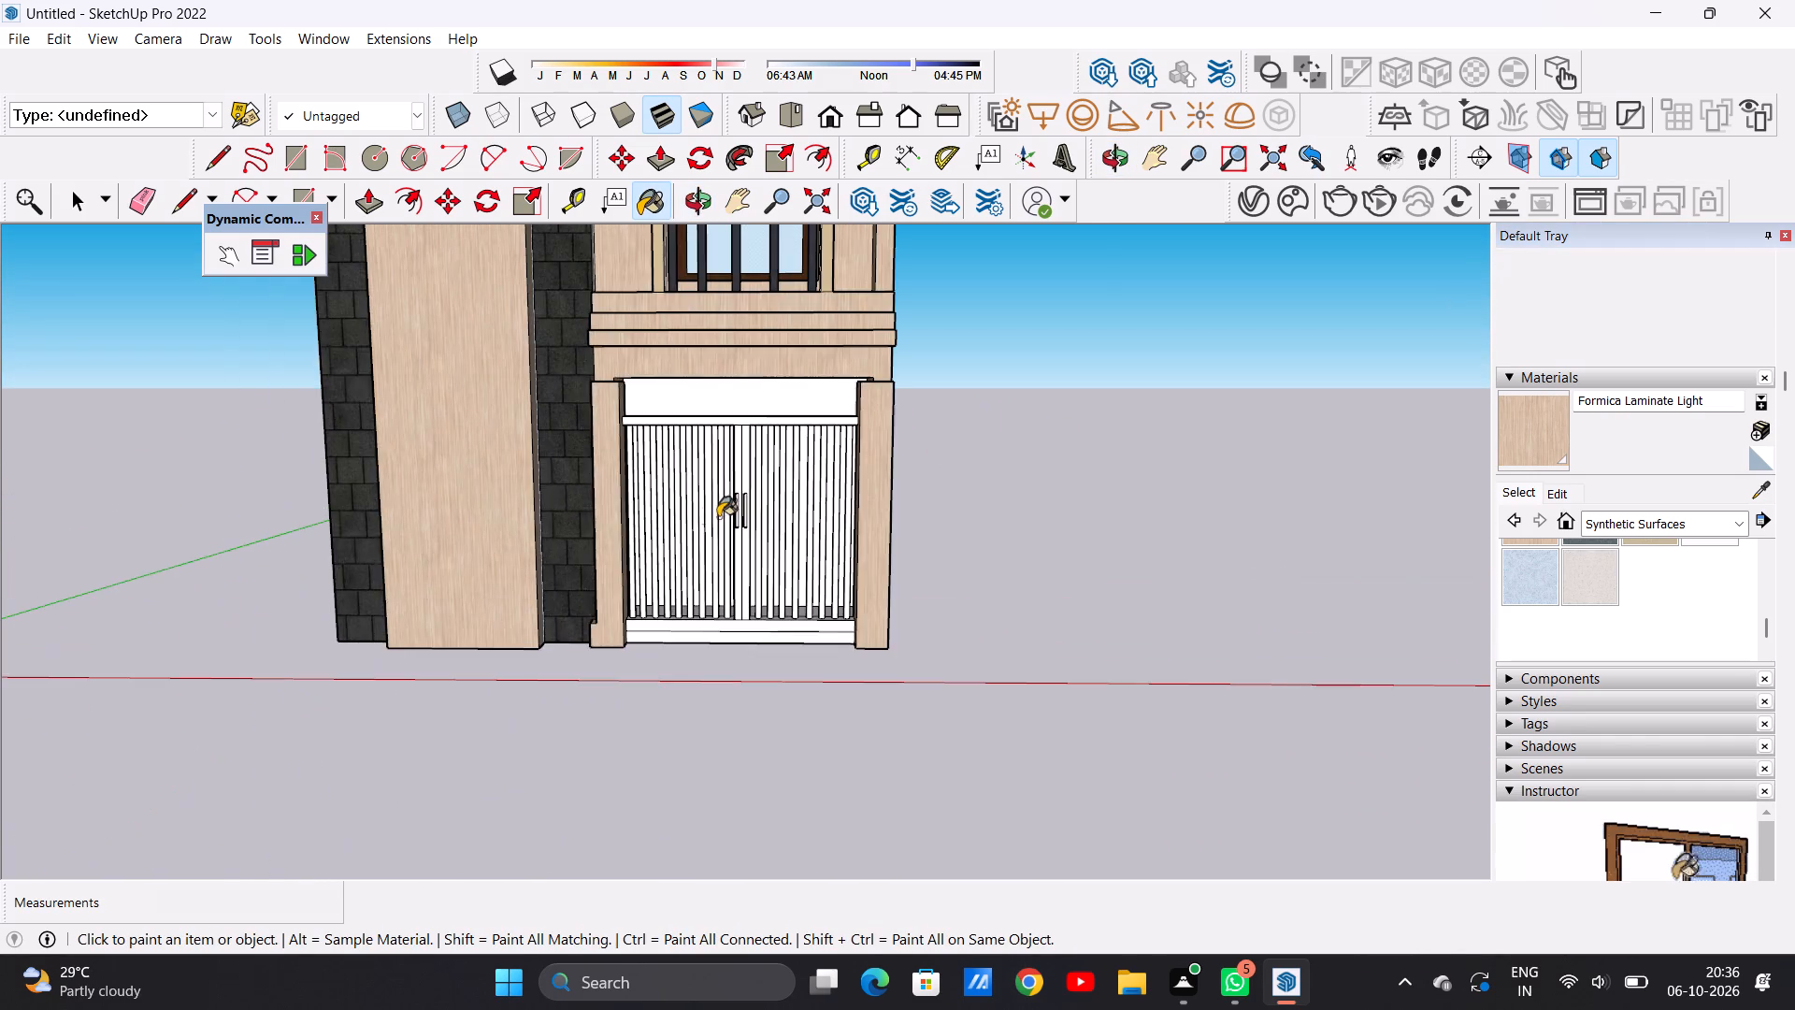
{"action": "scroll", "coordinate": [737, 524], "scroll_direction": "up", "scroll_amount": 5}
{"action": "scroll", "coordinate": [739, 534], "scroll_direction": "down", "scroll_amount": 11}
{"action": "scroll", "coordinate": [754, 498], "scroll_direction": "up", "scroll_amount": 1}
{"action": "scroll", "coordinate": [754, 498], "scroll_direction": "down", "scroll_amount": 14}
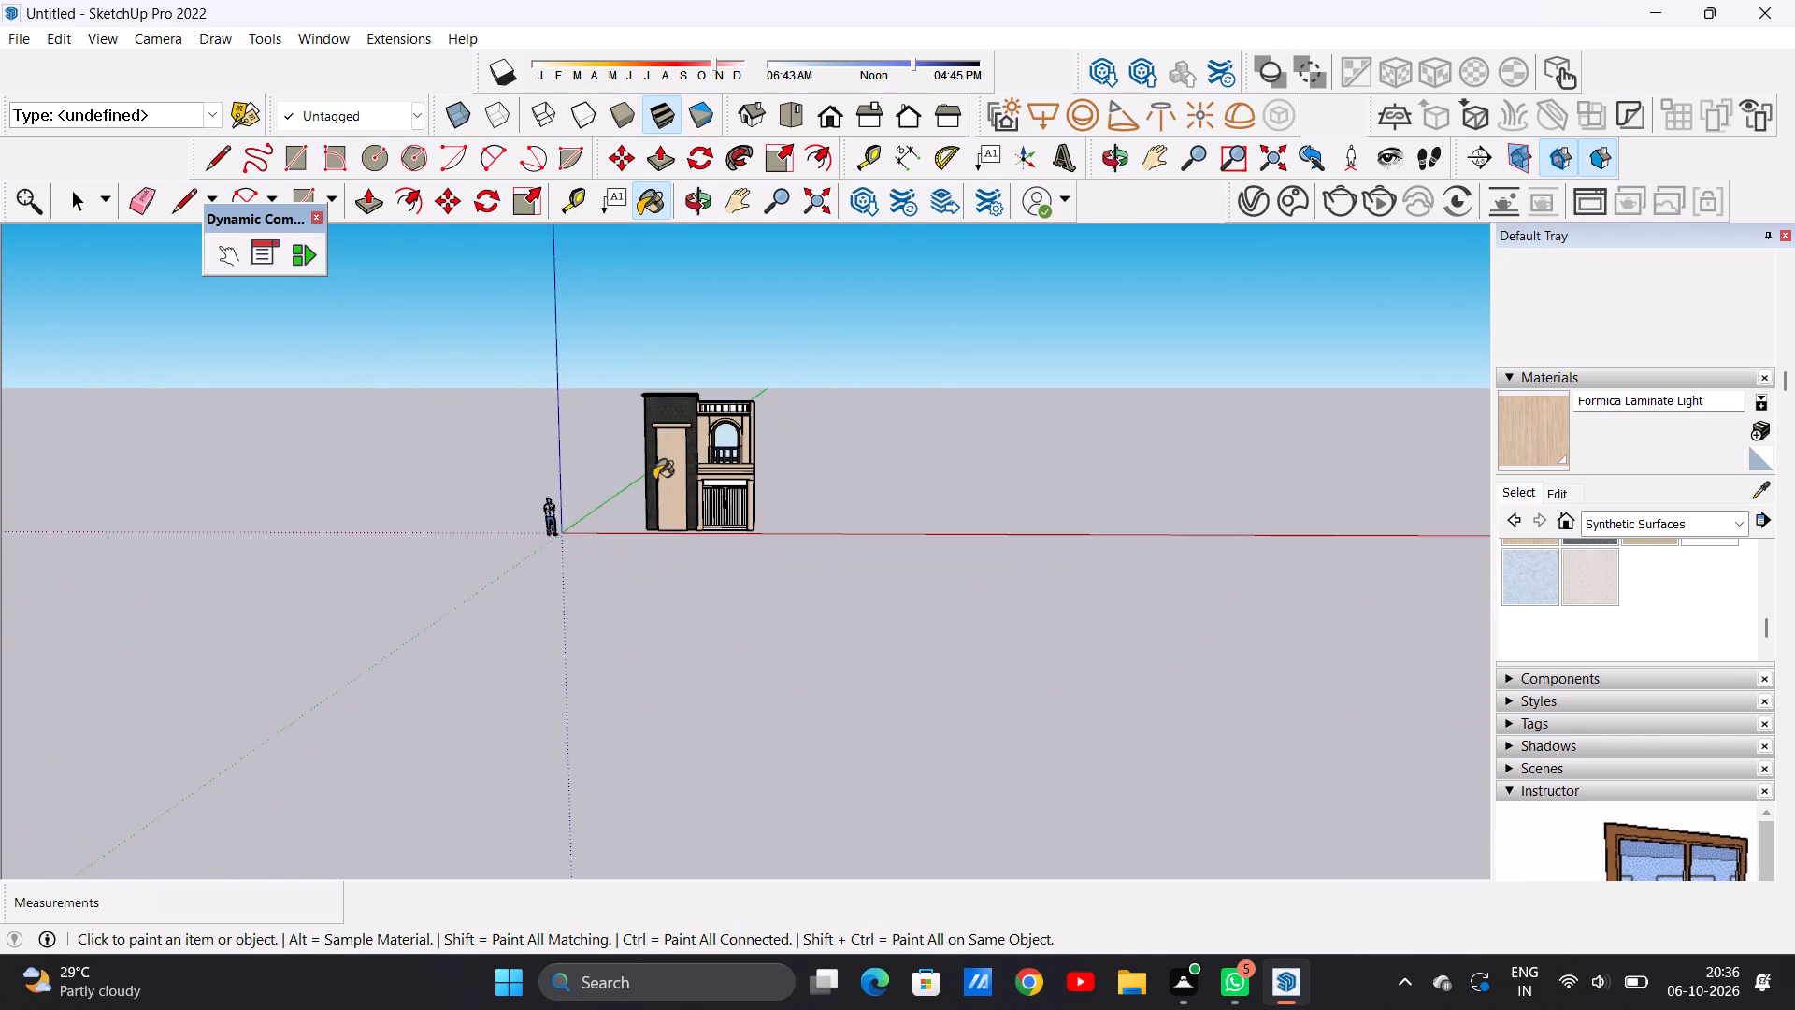
{"action": "middle_click_drag", "start_coordinate": [641, 468], "coordinate": [419, 568]}
{"action": "scroll", "coordinate": [783, 475], "scroll_direction": "up", "scroll_amount": 13}
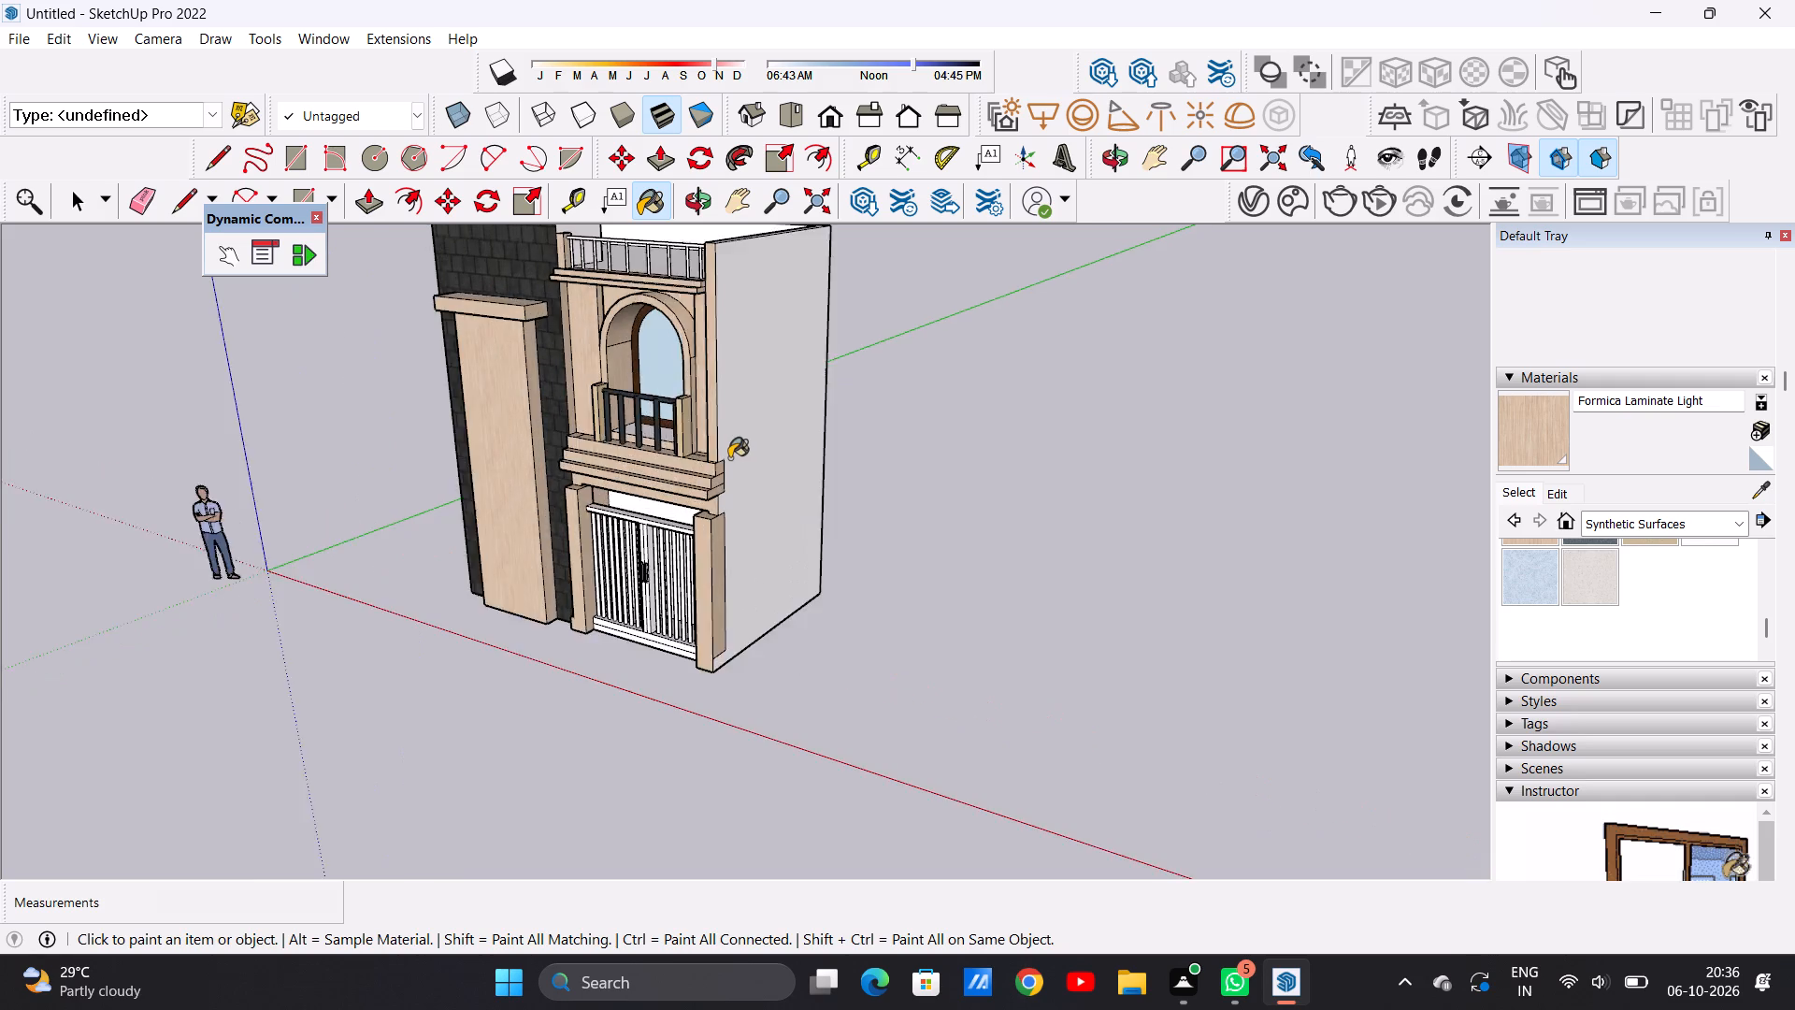
{"action": "middle_click_drag", "start_coordinate": [729, 458], "coordinate": [553, 519]}
{"action": "scroll", "coordinate": [553, 519], "scroll_direction": "up", "scroll_amount": 1}
{"action": "scroll", "coordinate": [567, 555], "scroll_direction": "down", "scroll_amount": 10}
{"action": "scroll", "coordinate": [670, 403], "scroll_direction": "up", "scroll_amount": 10}
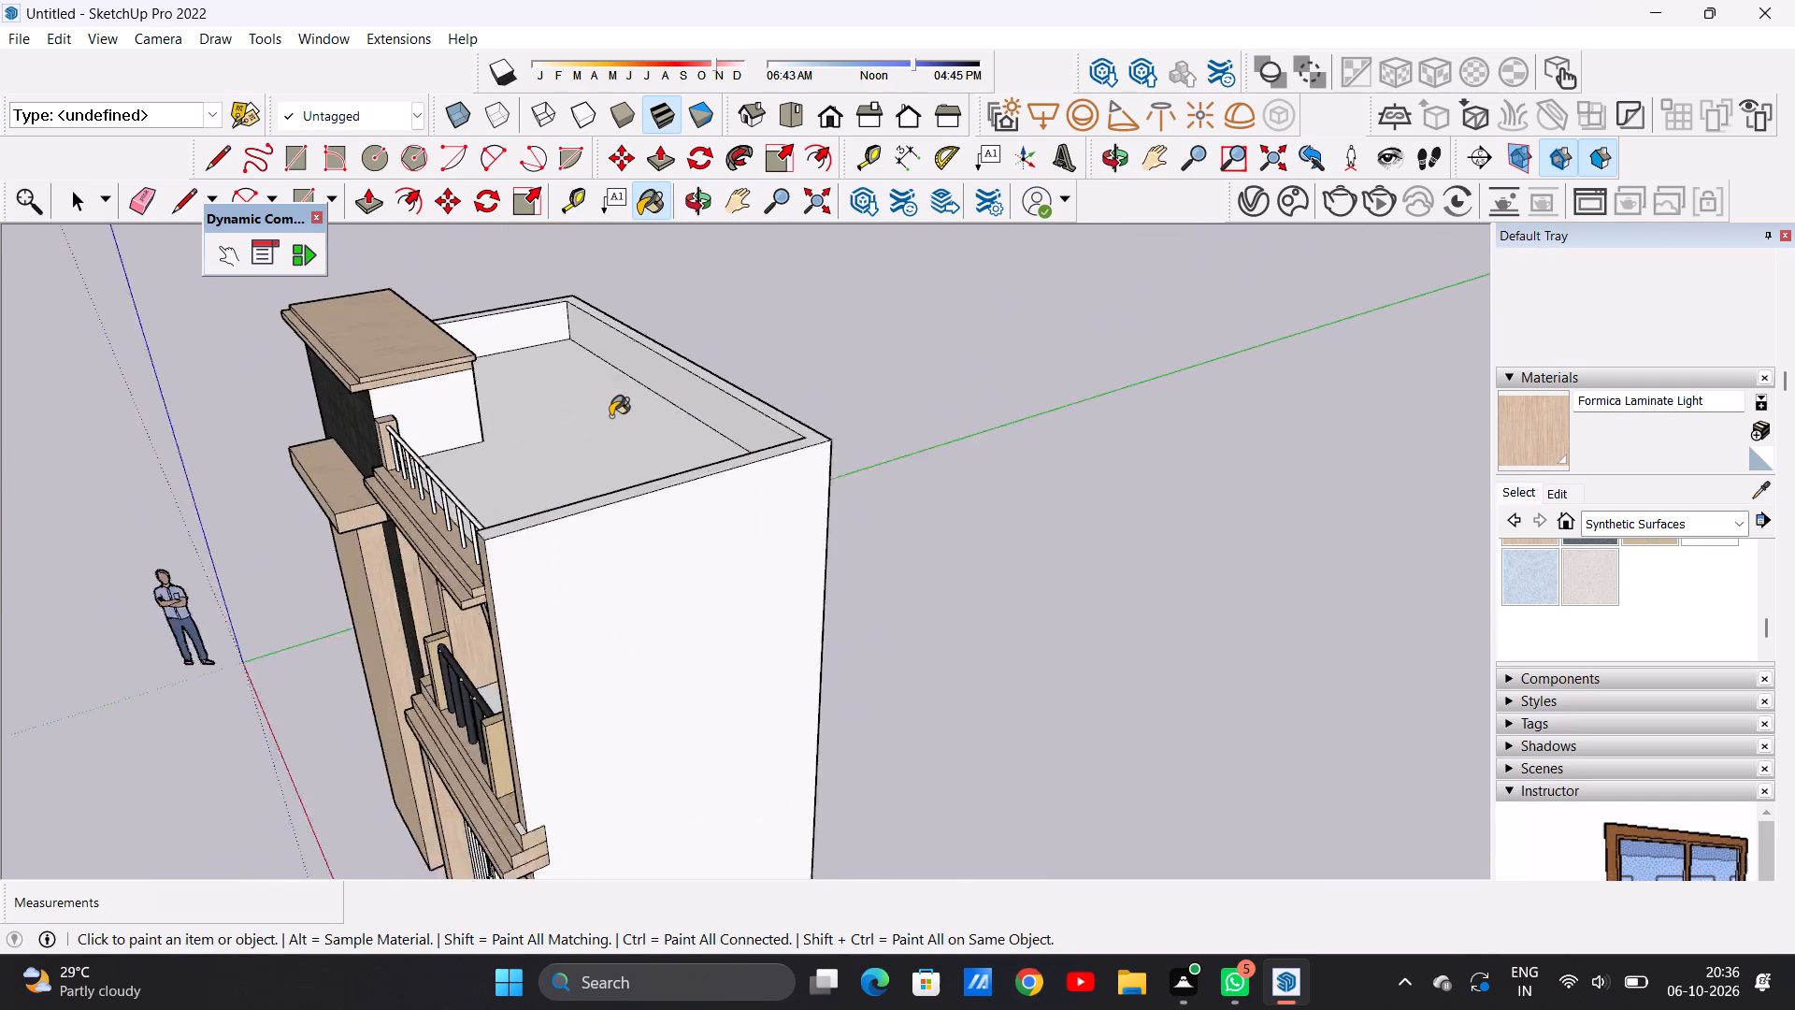
{"action": "scroll", "coordinate": [610, 416], "scroll_direction": "up", "scroll_amount": 3}
Paint the exposed wall faces of the raised rooftop block with Color C01 from the Colors collection.
{"action": "key", "text": "space"}
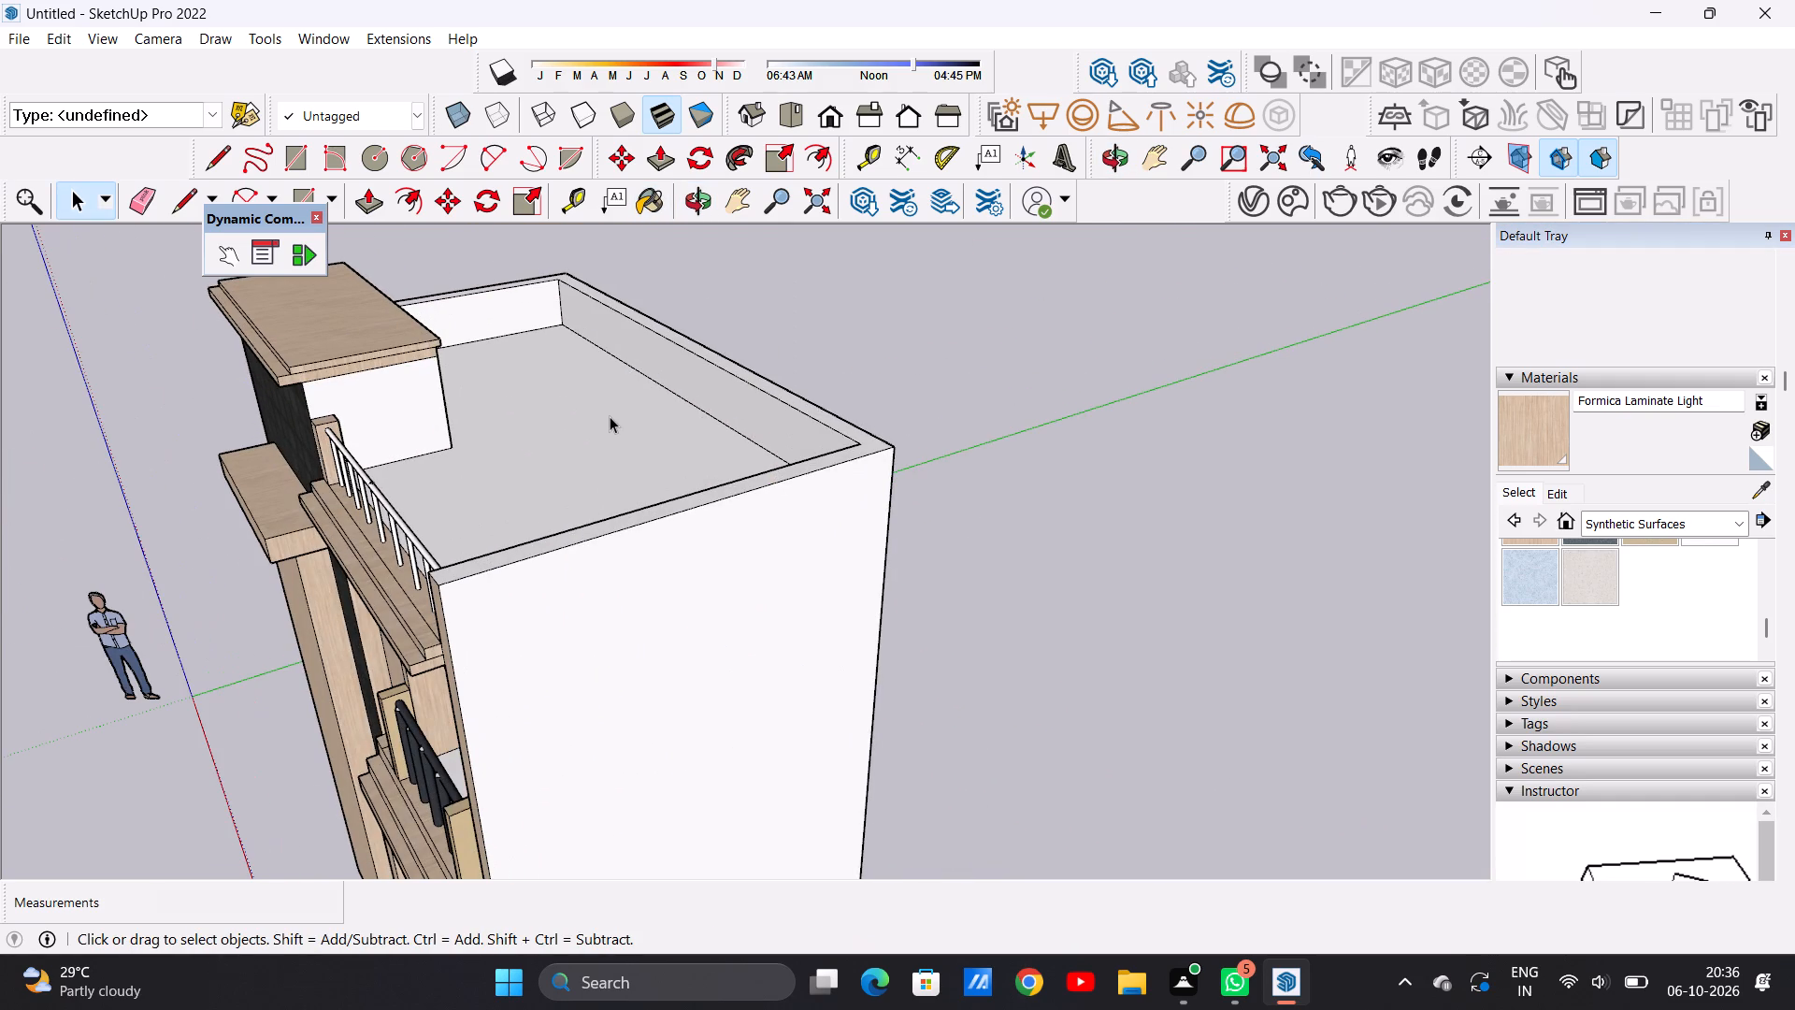
{"action": "left_click", "coordinate": [1738, 526]}
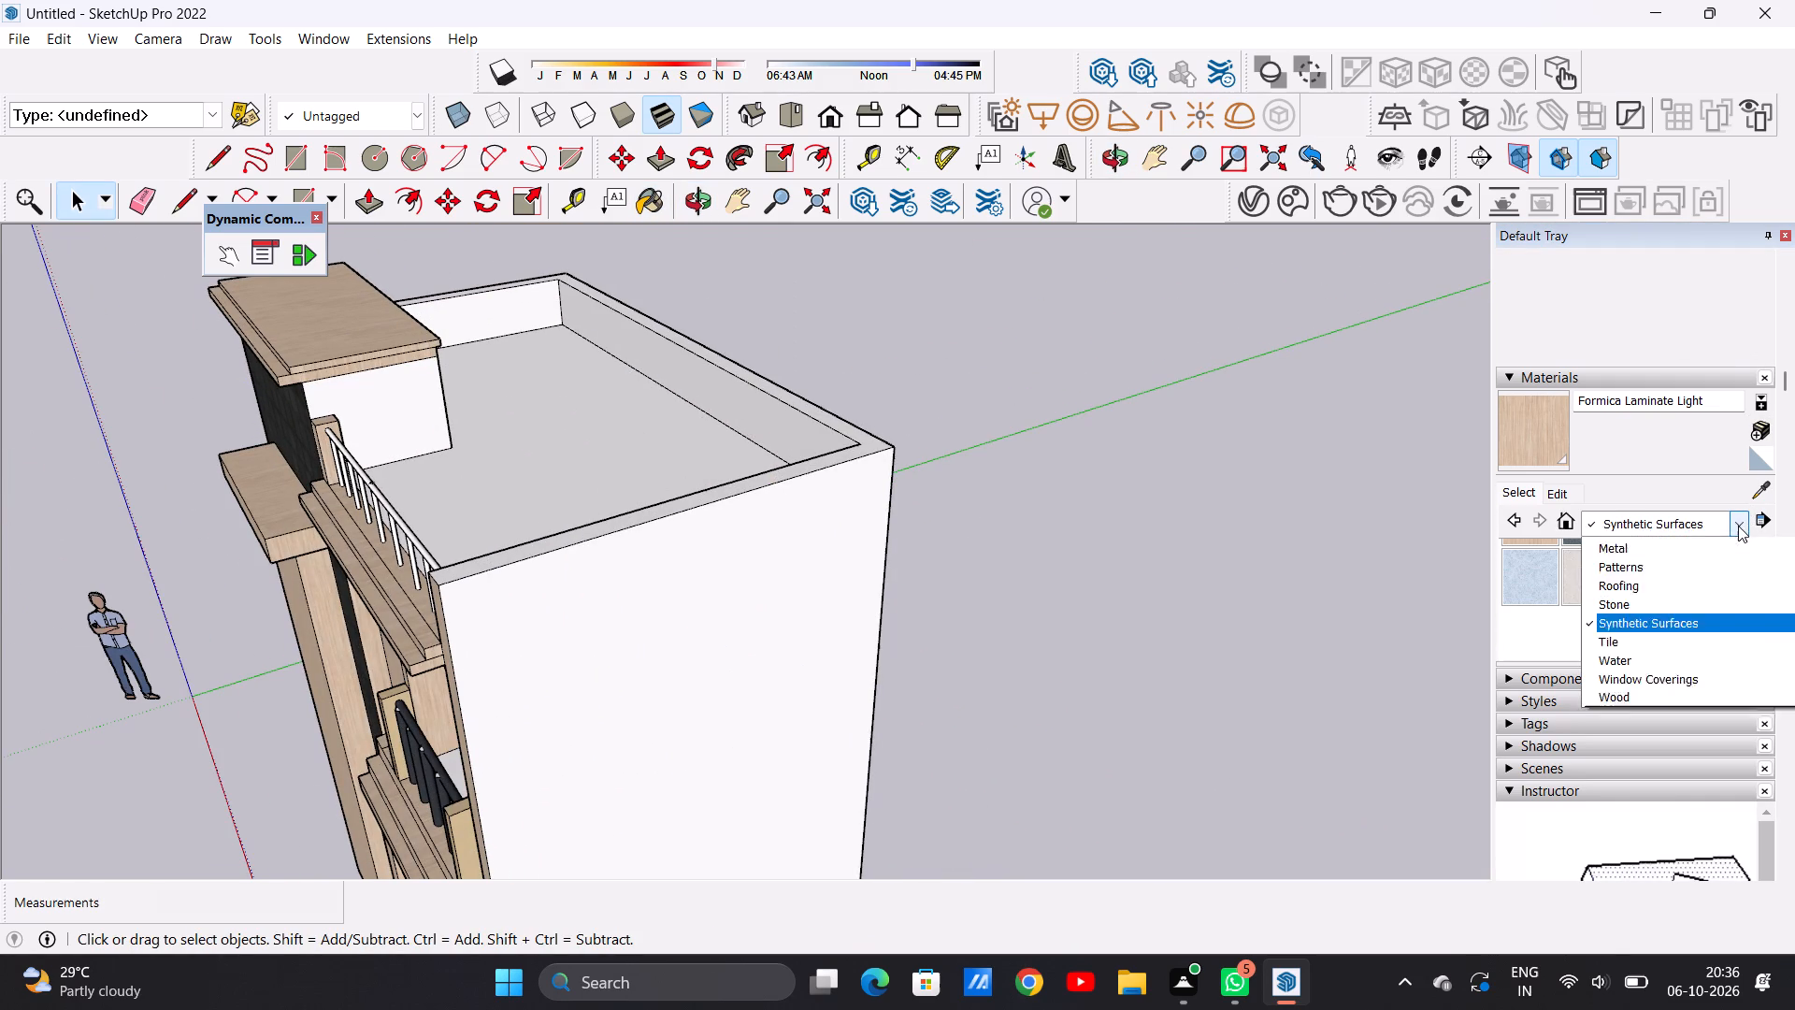
{"action": "left_click", "coordinate": [1680, 610]}
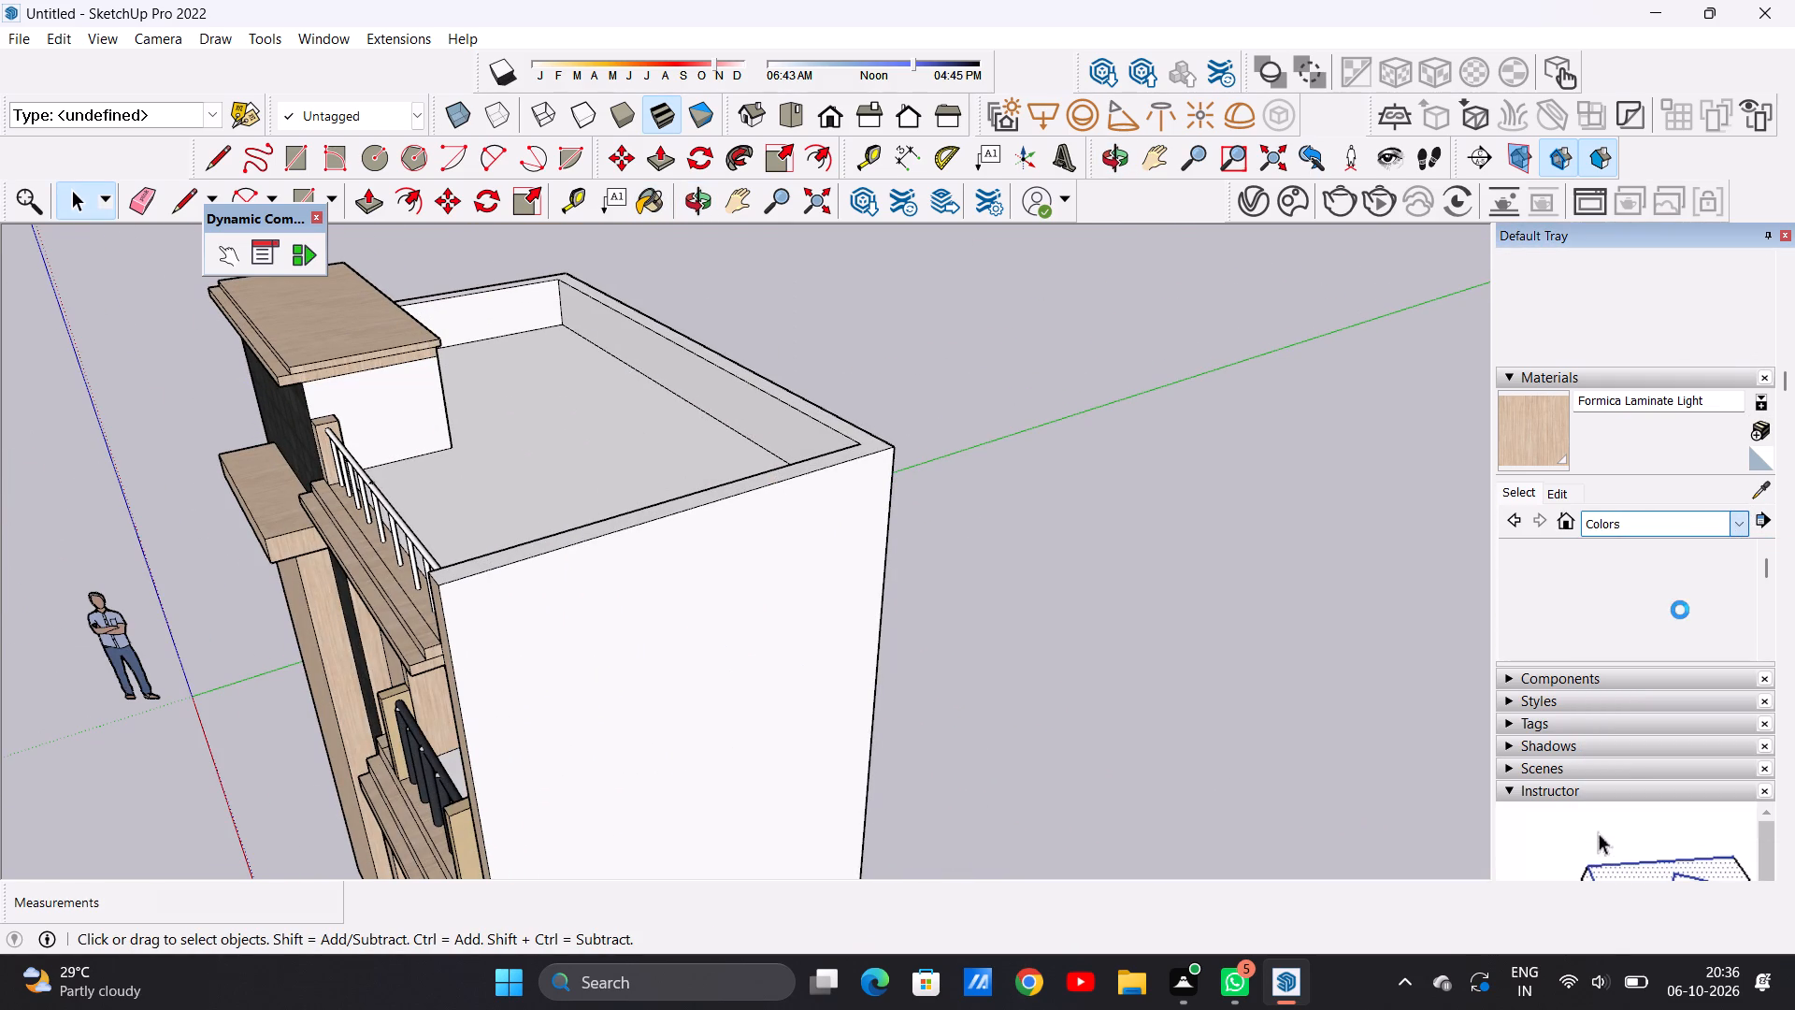
{"action": "scroll", "coordinate": [1238, 609], "scroll_direction": "down", "scroll_amount": 12}
{"action": "middle_click_drag", "start_coordinate": [1172, 586], "coordinate": [983, 545]}
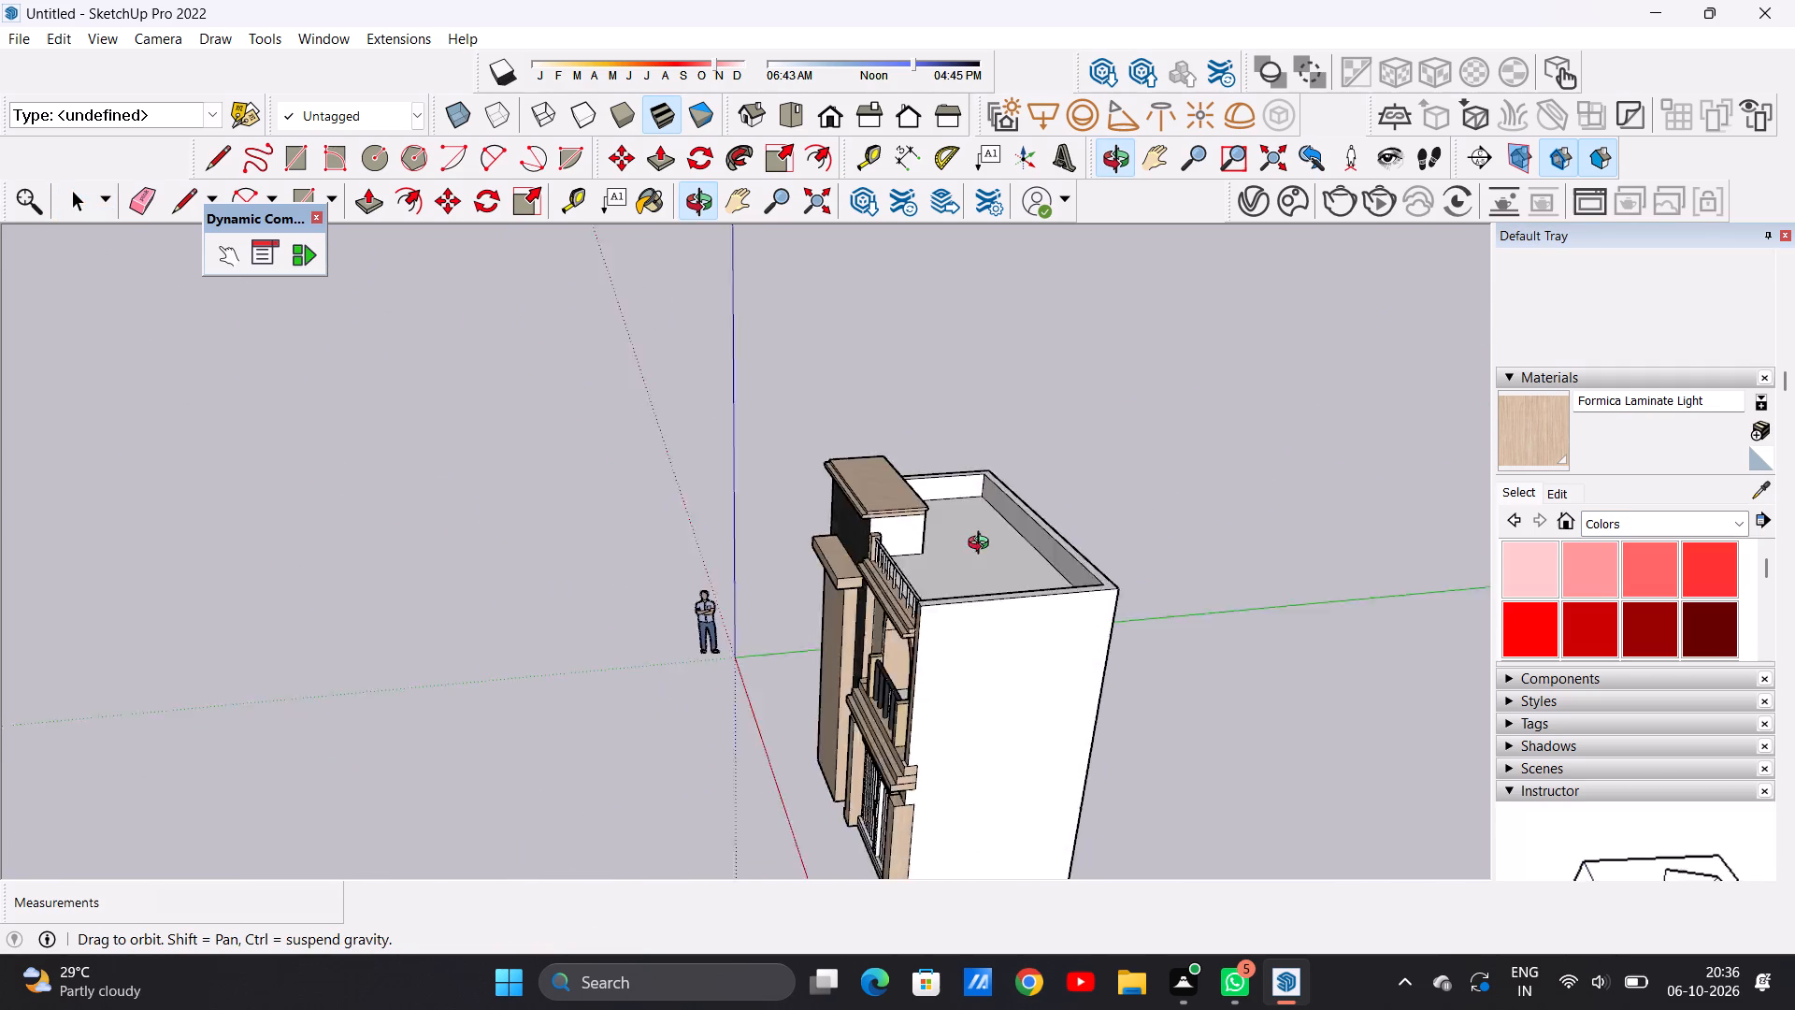
{"action": "middle_click_drag", "start_coordinate": [983, 545], "coordinate": [797, 548]}
{"action": "scroll", "coordinate": [926, 560], "scroll_direction": "up", "scroll_amount": 7}
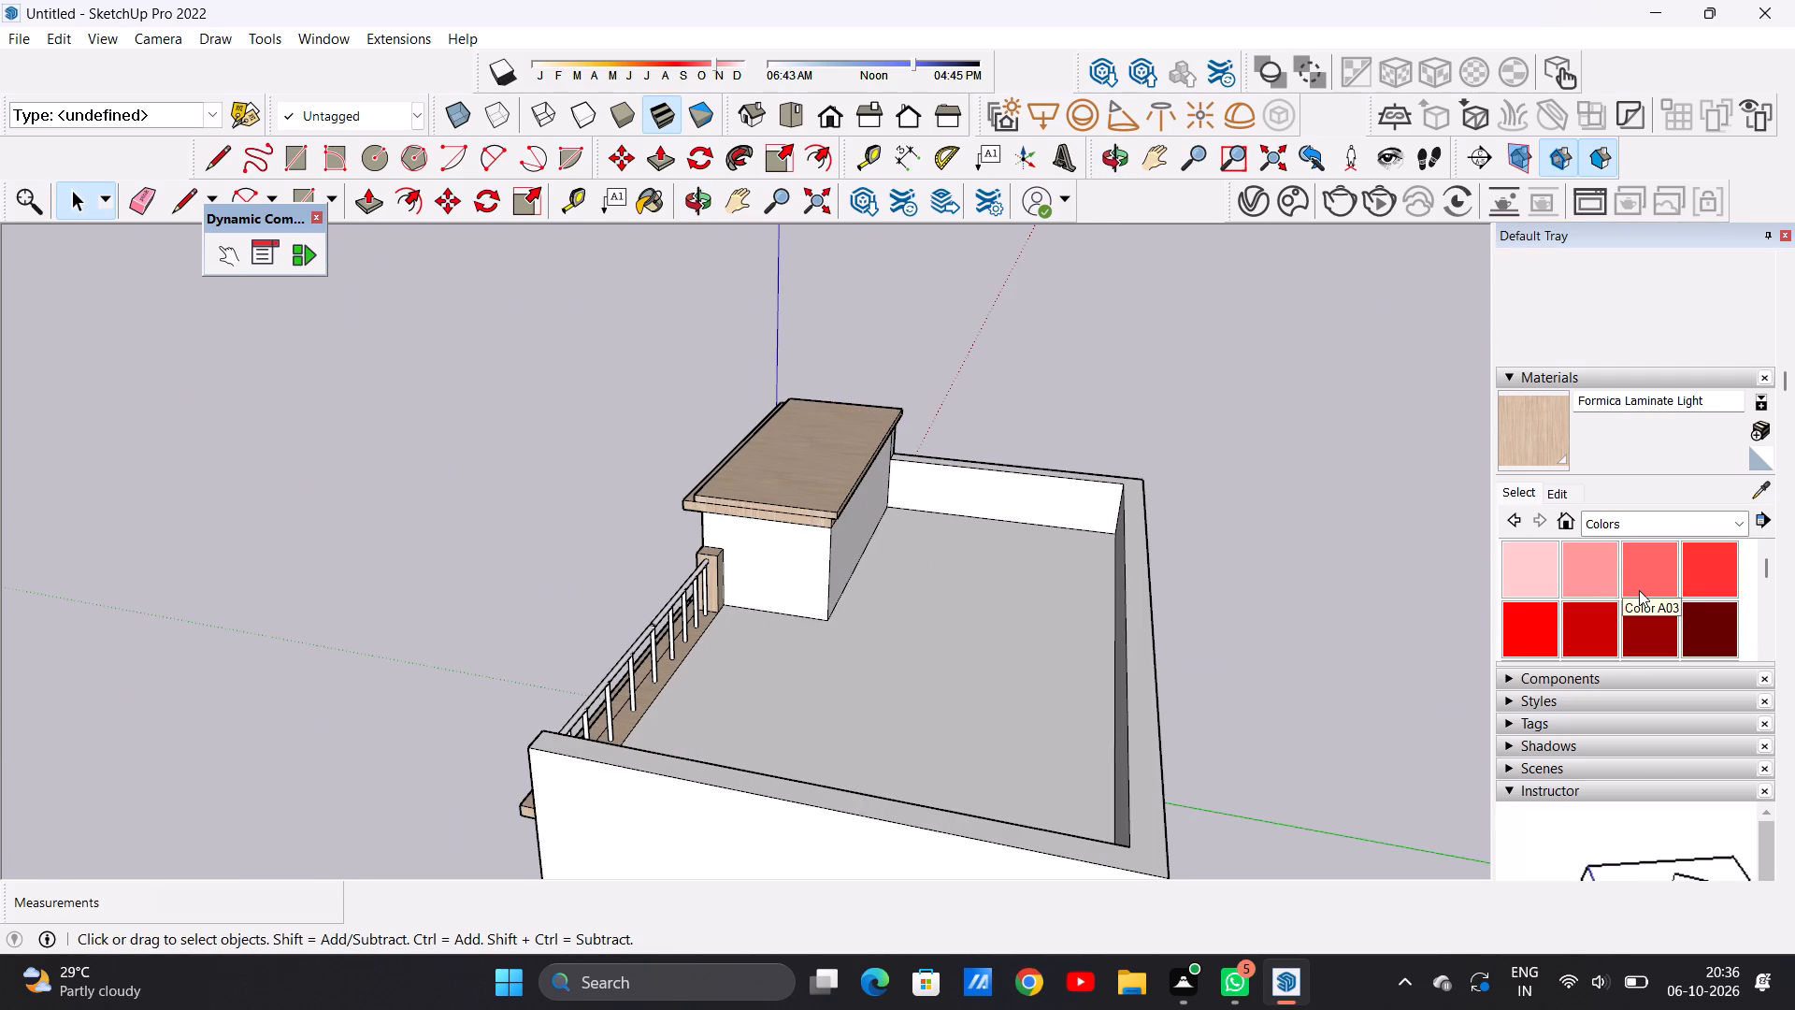
{"action": "scroll", "coordinate": [1639, 590], "scroll_direction": "down", "scroll_amount": 2}
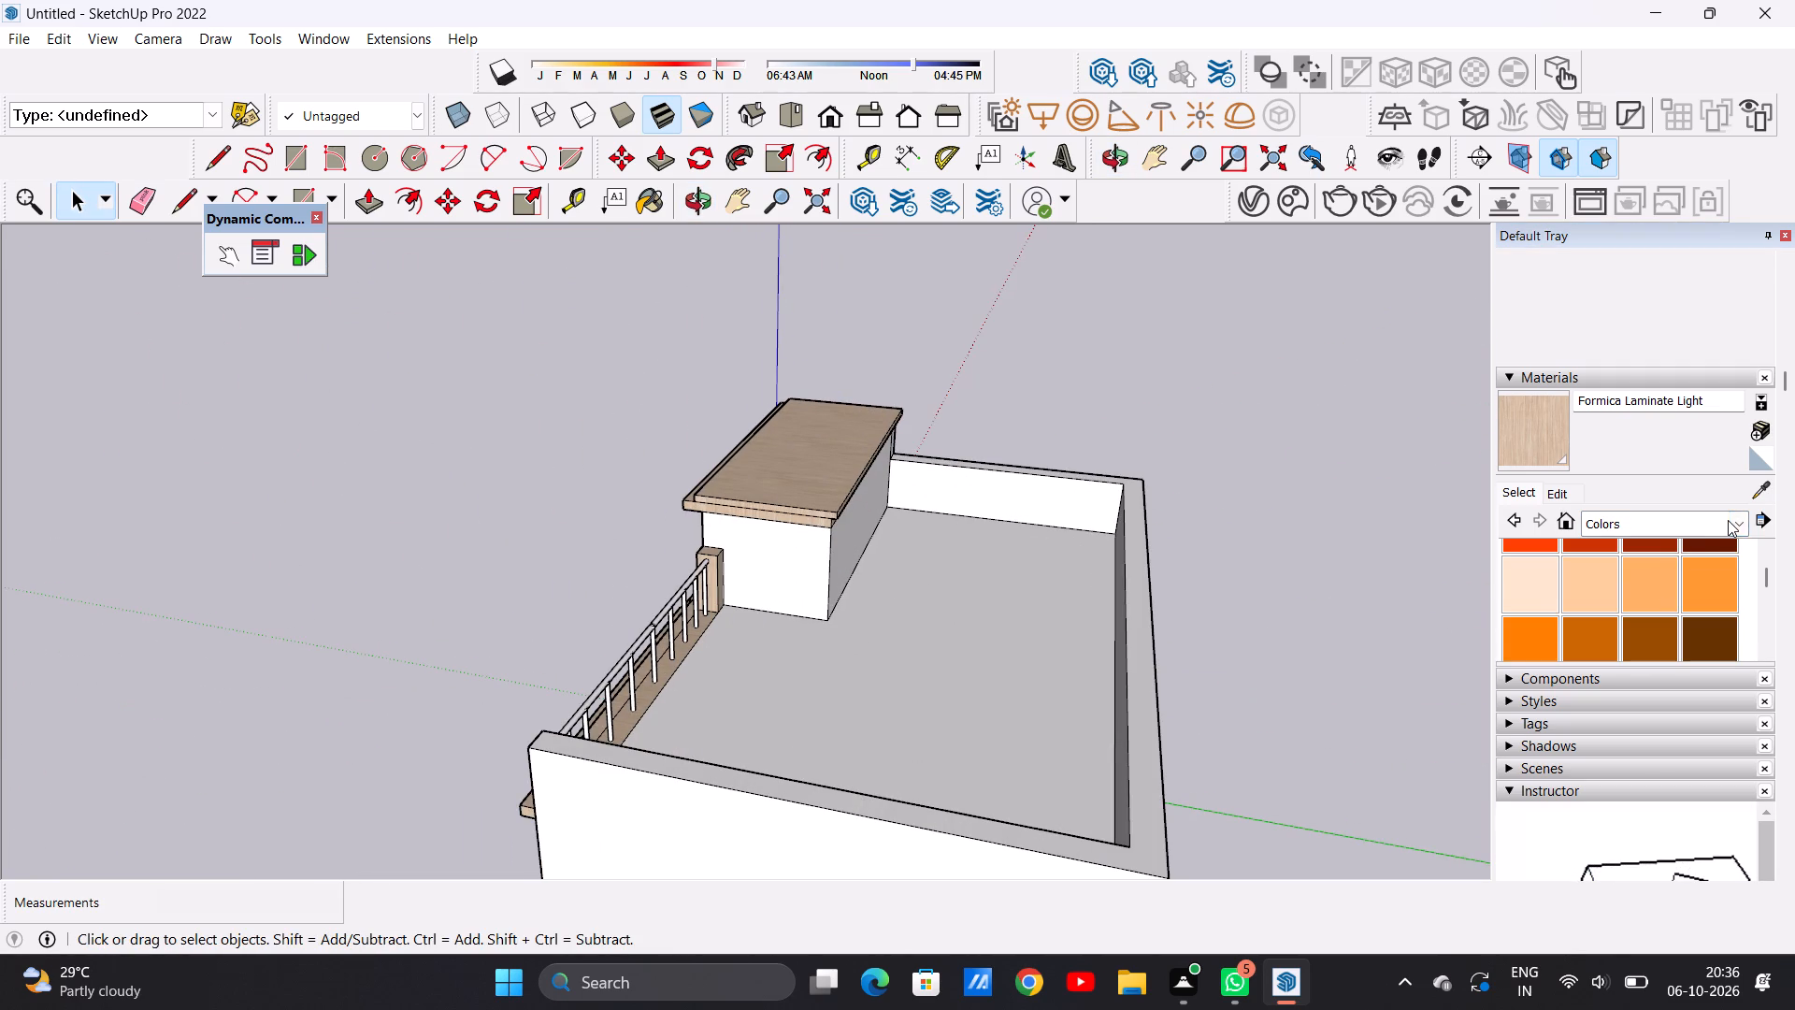
{"action": "left_click", "coordinate": [1536, 587]}
{"action": "scroll", "coordinate": [805, 593], "scroll_direction": "up", "scroll_amount": 6}
{"action": "scroll", "coordinate": [805, 593], "scroll_direction": "down", "scroll_amount": 1}
{"action": "left_click", "coordinate": [794, 572]}
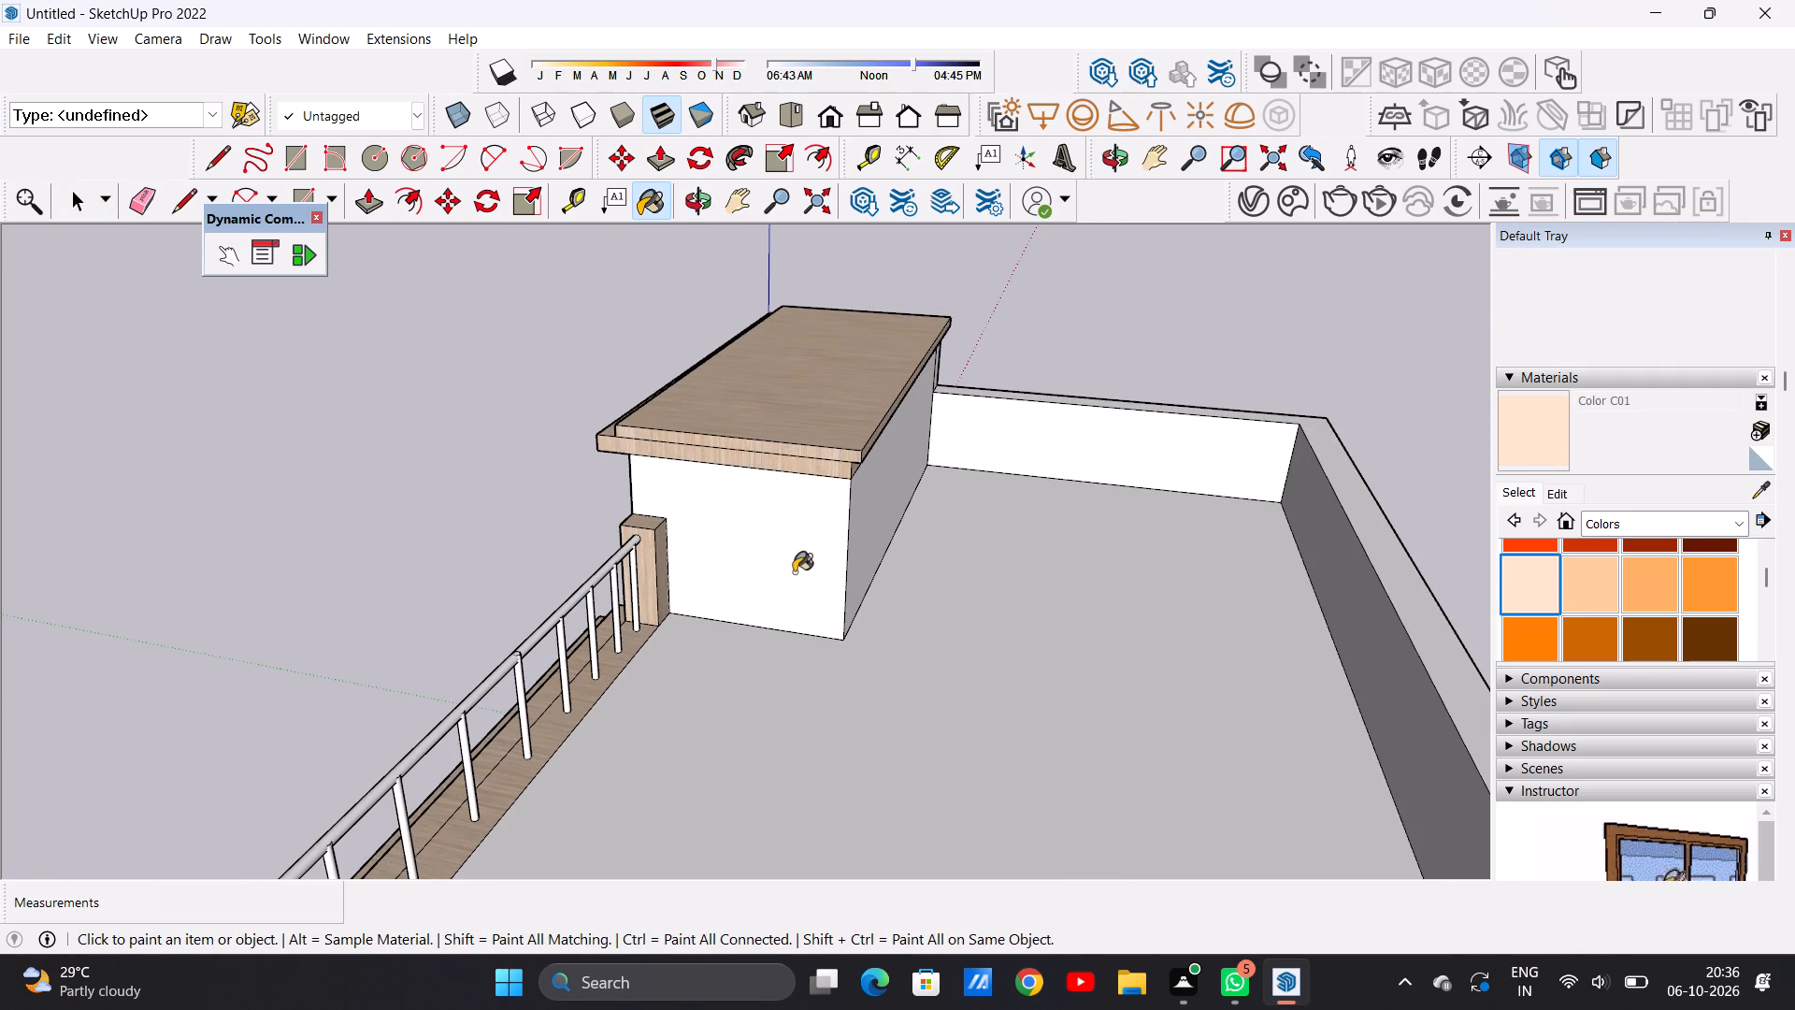
{"action": "left_click", "coordinate": [880, 547]}
{"action": "scroll", "coordinate": [906, 567], "scroll_direction": "down", "scroll_amount": 5}
{"action": "middle_click_drag", "start_coordinate": [1046, 536], "coordinate": [628, 525]}
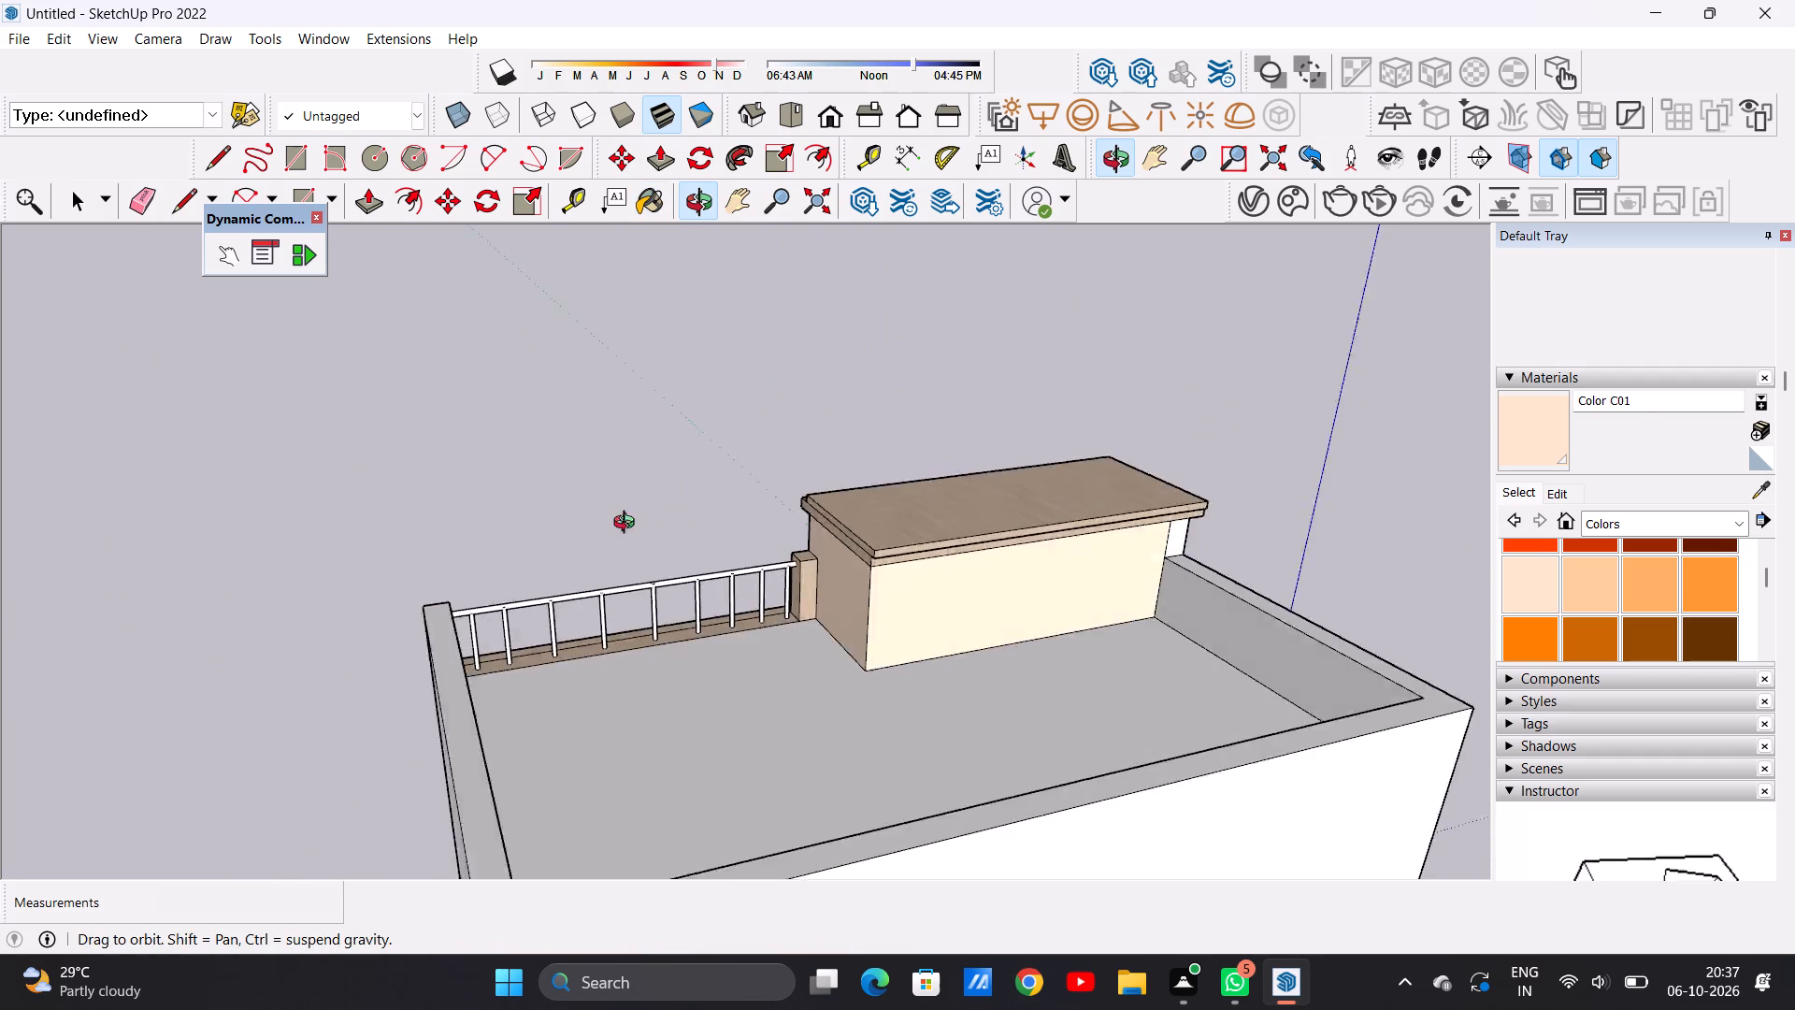
{"action": "middle_click_drag", "start_coordinate": [628, 525], "coordinate": [817, 489]}
{"action": "scroll", "coordinate": [1271, 499], "scroll_direction": "up", "scroll_amount": 4}
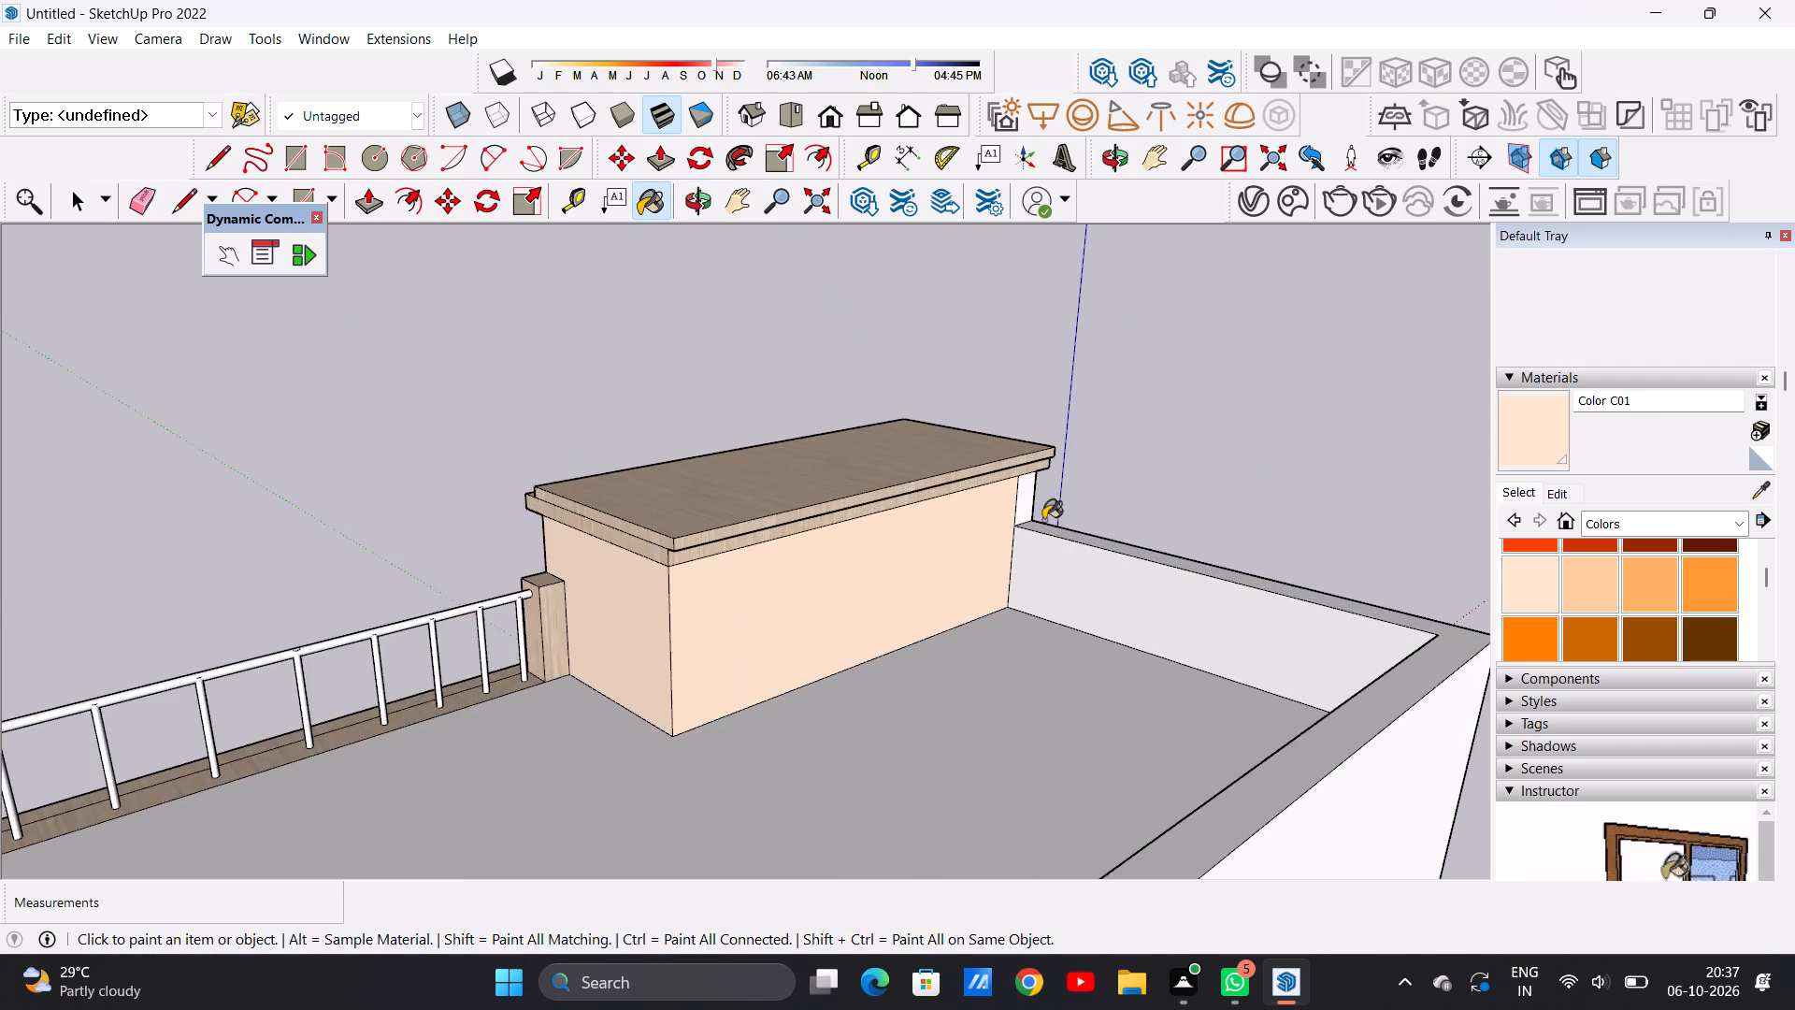
{"action": "scroll", "coordinate": [1043, 520], "scroll_direction": "up", "scroll_amount": 2}
{"action": "scroll", "coordinate": [1037, 514], "scroll_direction": "down", "scroll_amount": 1}
{"action": "scroll", "coordinate": [1035, 514], "scroll_direction": "up", "scroll_amount": 3}
{"action": "left_click", "coordinate": [1015, 492]}
Paint the plain side wall next to the gate and balcony with Stone Sandstone Ashlar Light from Brick, Cladding and Siding.
{"action": "scroll", "coordinate": [1027, 577], "scroll_direction": "down", "scroll_amount": 10}
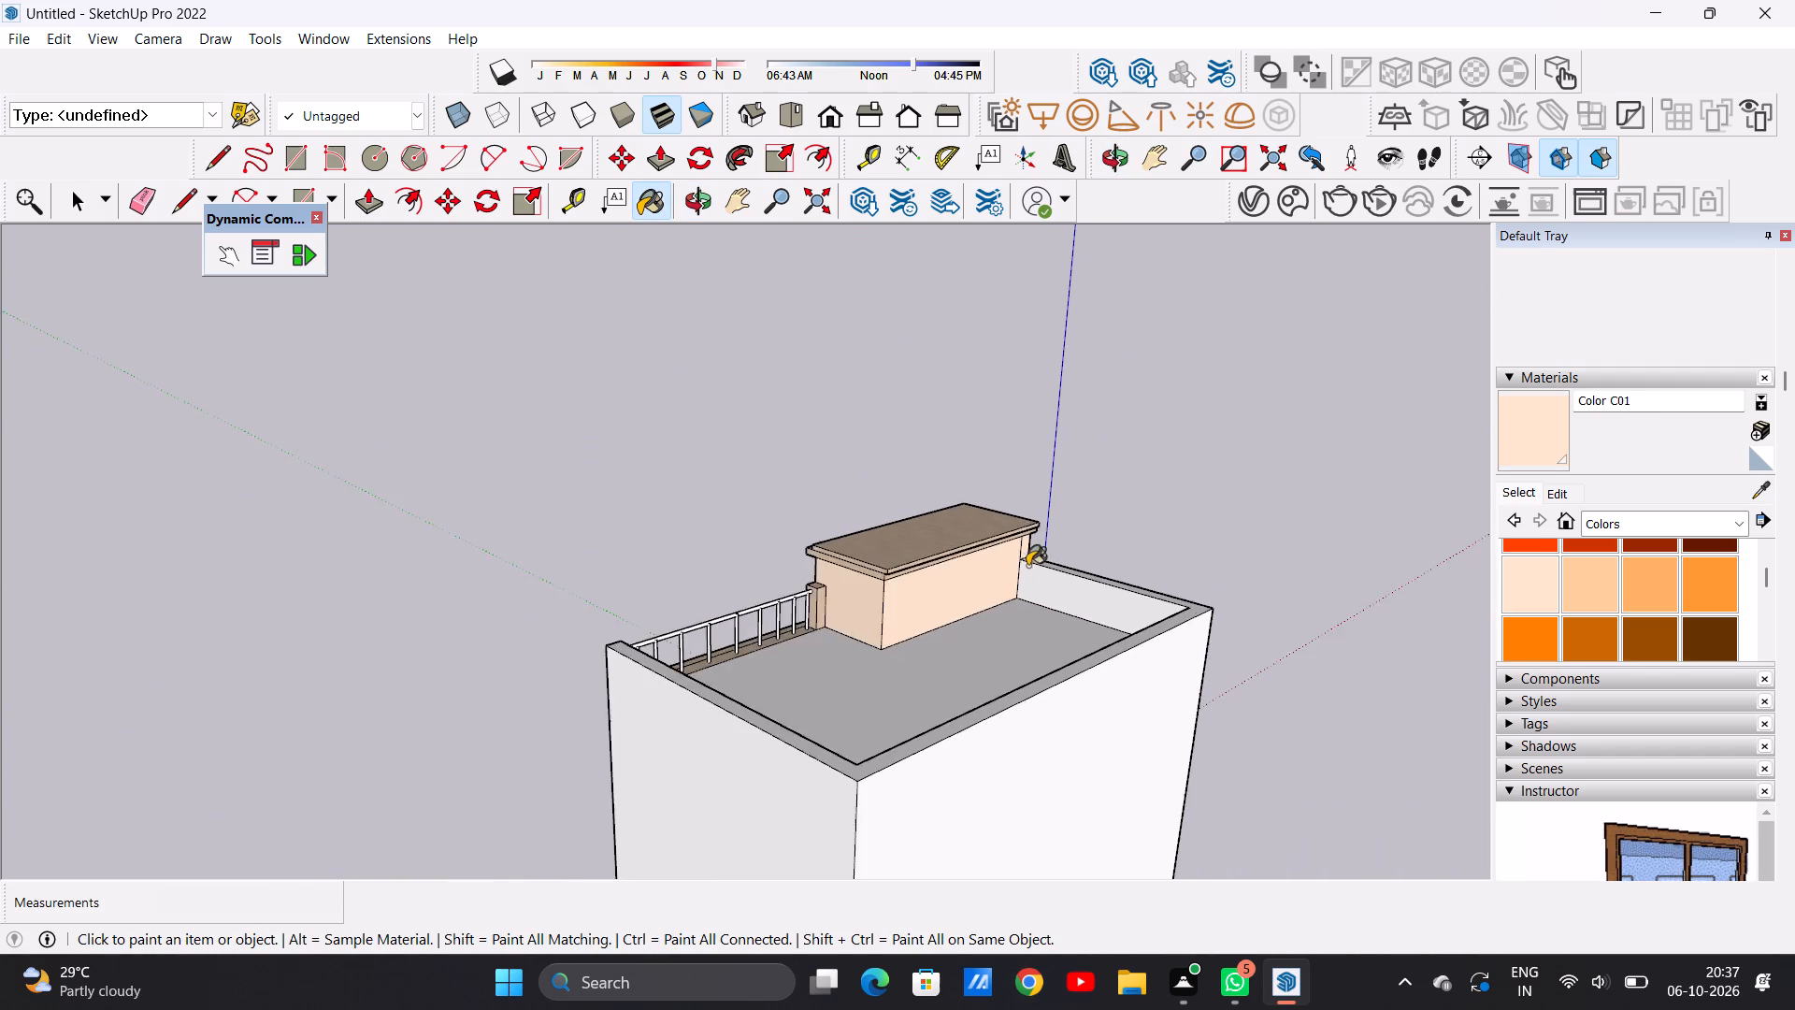
{"action": "scroll", "coordinate": [1027, 566], "scroll_direction": "down", "scroll_amount": 5}
{"action": "middle_click_drag", "start_coordinate": [811, 609], "coordinate": [1240, 623]}
{"action": "middle_click_drag", "start_coordinate": [837, 623], "coordinate": [1158, 613]}
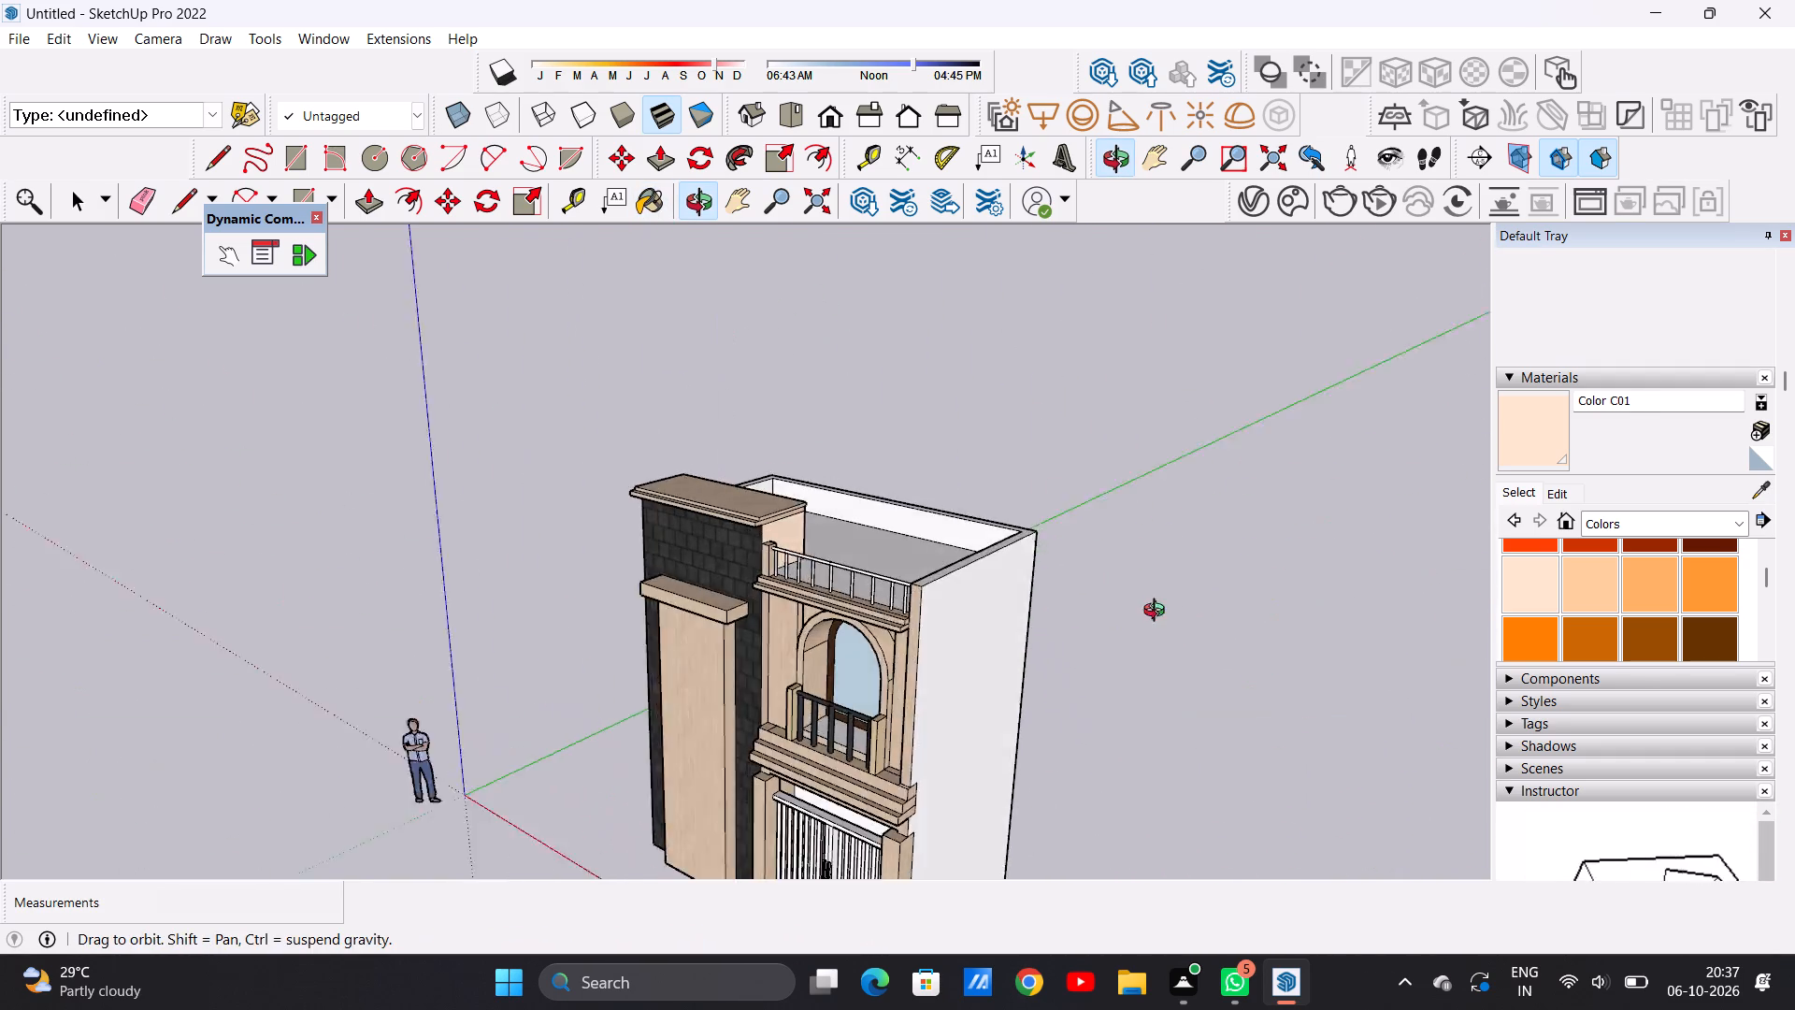
{"action": "middle_click_drag", "start_coordinate": [1158, 613], "coordinate": [1243, 590]}
{"action": "middle_click_drag", "start_coordinate": [940, 630], "coordinate": [967, 547]}
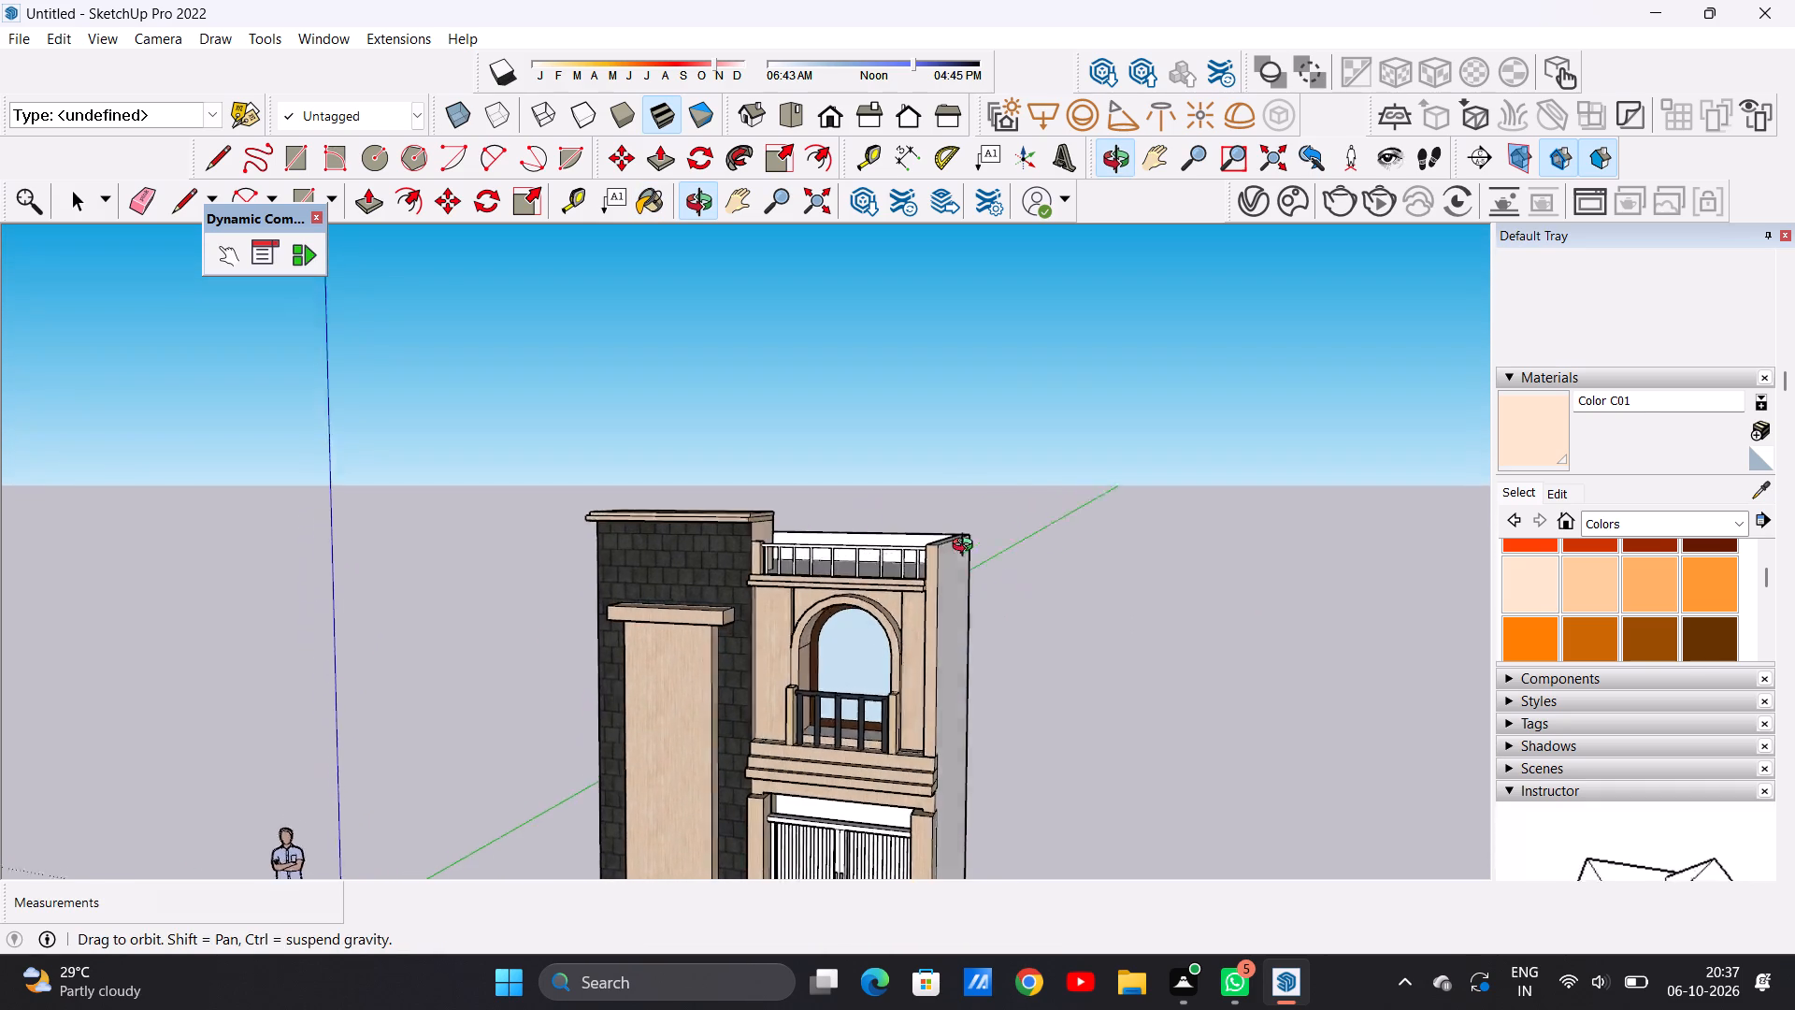
{"action": "middle_click_drag", "start_coordinate": [967, 547], "coordinate": [752, 543]}
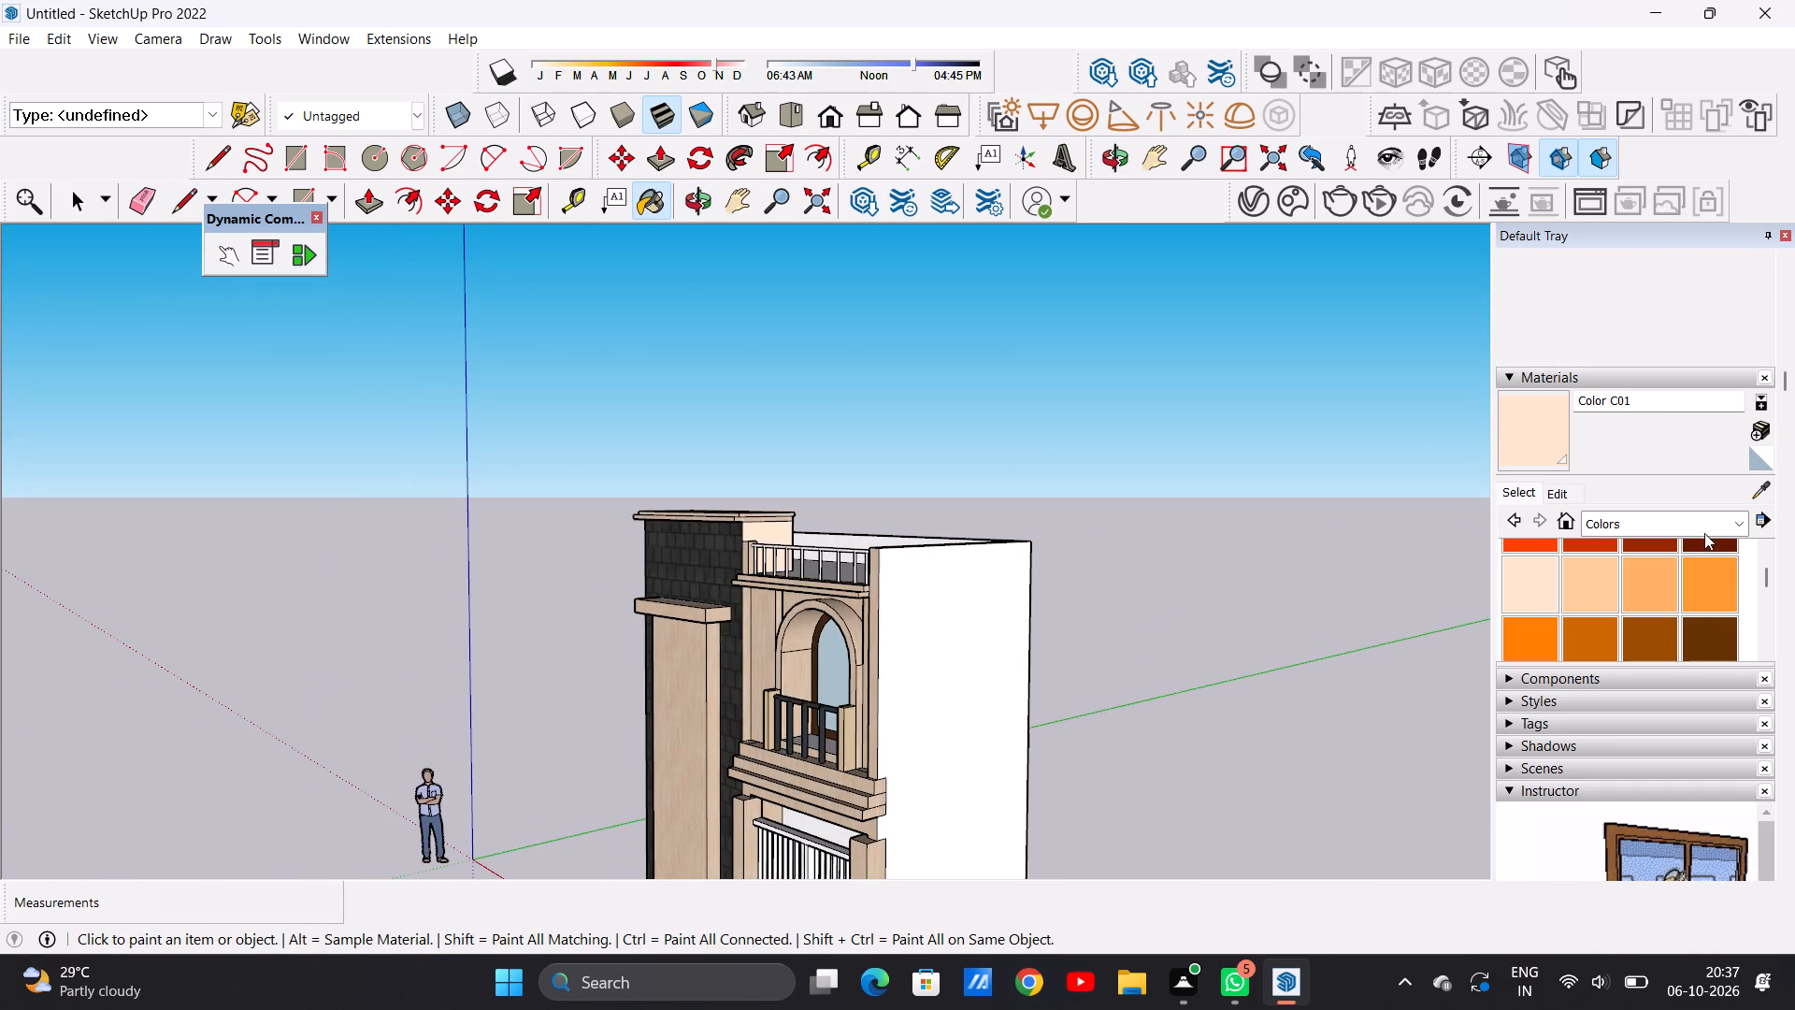
{"action": "left_click", "coordinate": [1735, 523]}
{"action": "left_click", "coordinate": [1664, 567]}
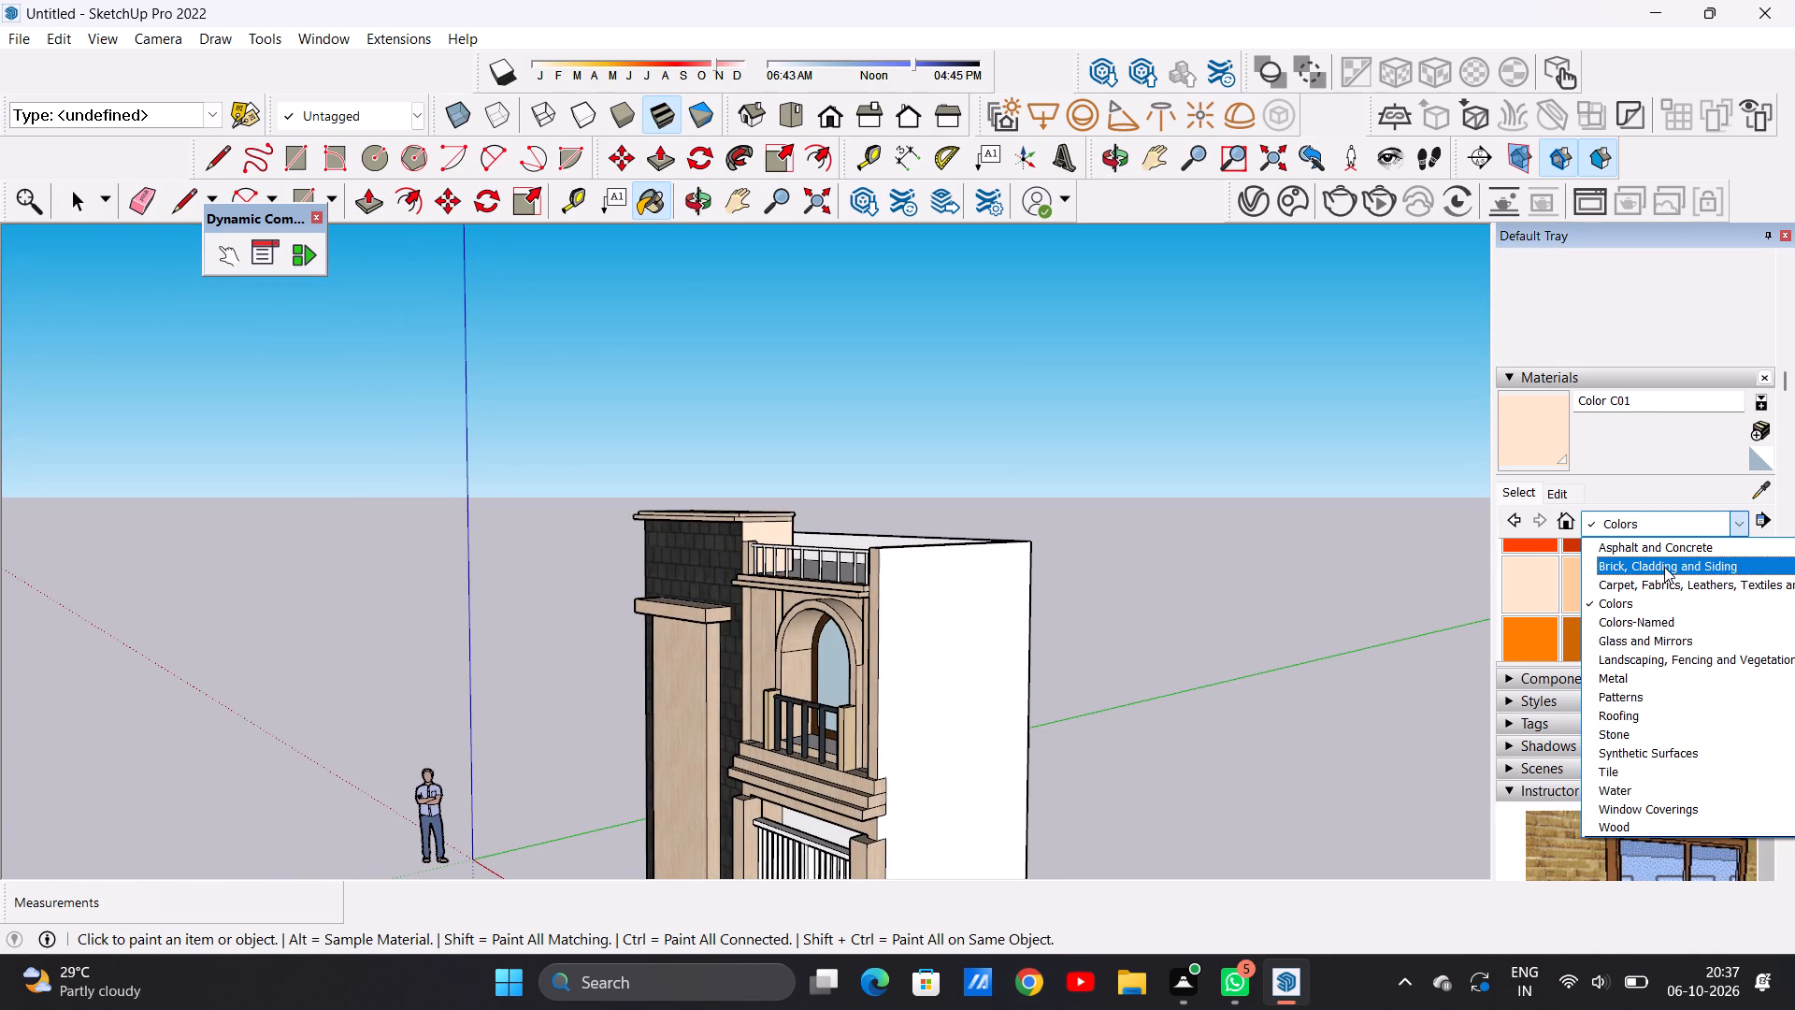
{"action": "scroll", "coordinate": [1622, 594], "scroll_direction": "down", "scroll_amount": 1}
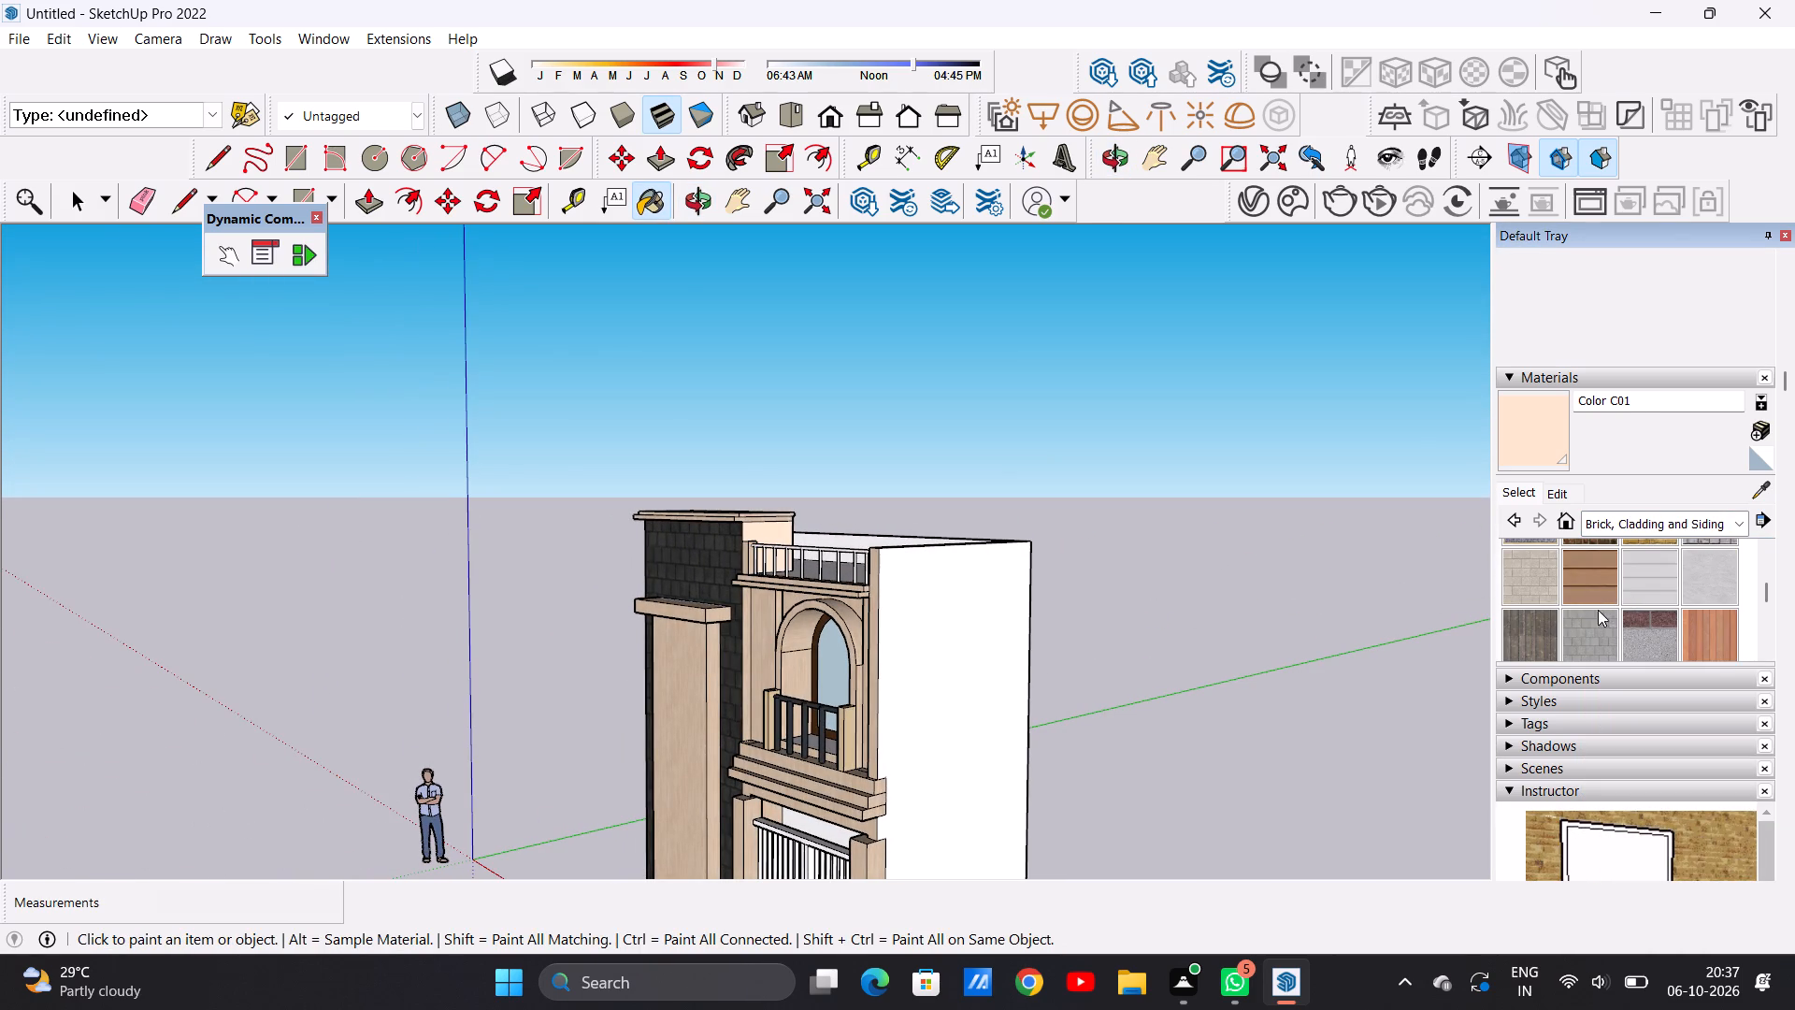
{"action": "scroll", "coordinate": [1637, 608], "scroll_direction": "down", "scroll_amount": 1}
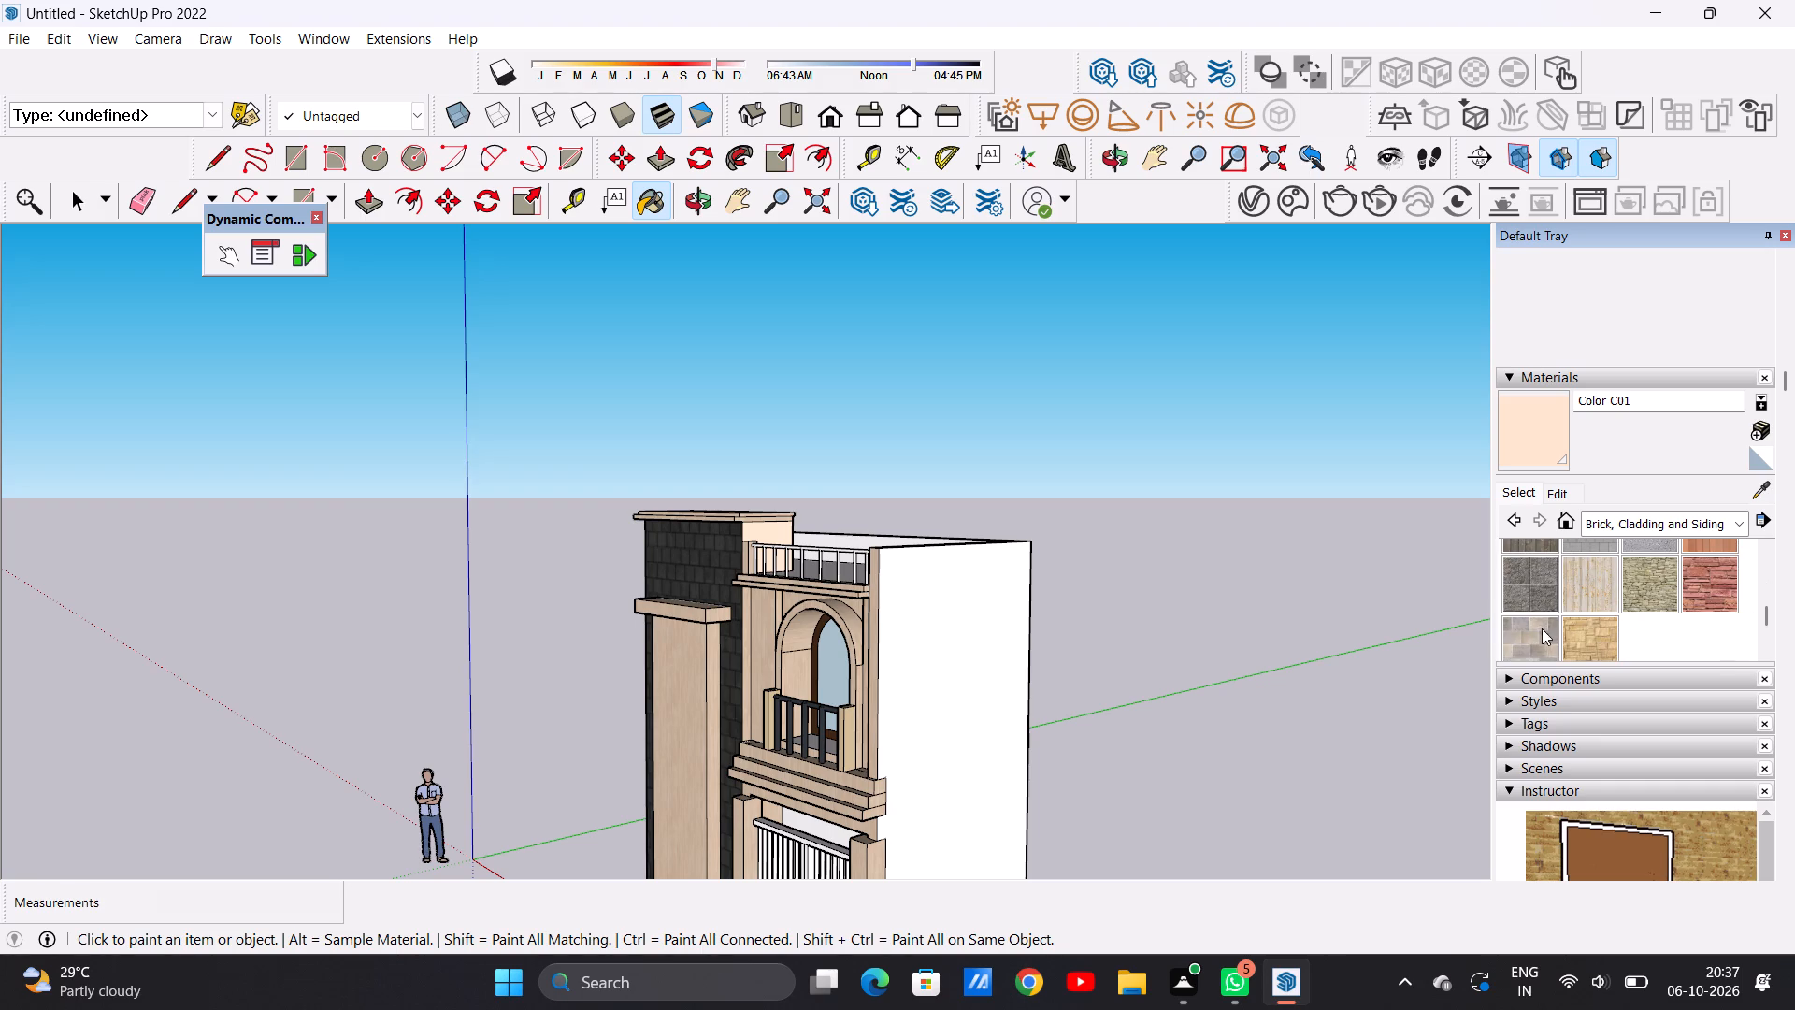
{"action": "left_click", "coordinate": [1590, 634]}
{"action": "left_click", "coordinate": [948, 649]}
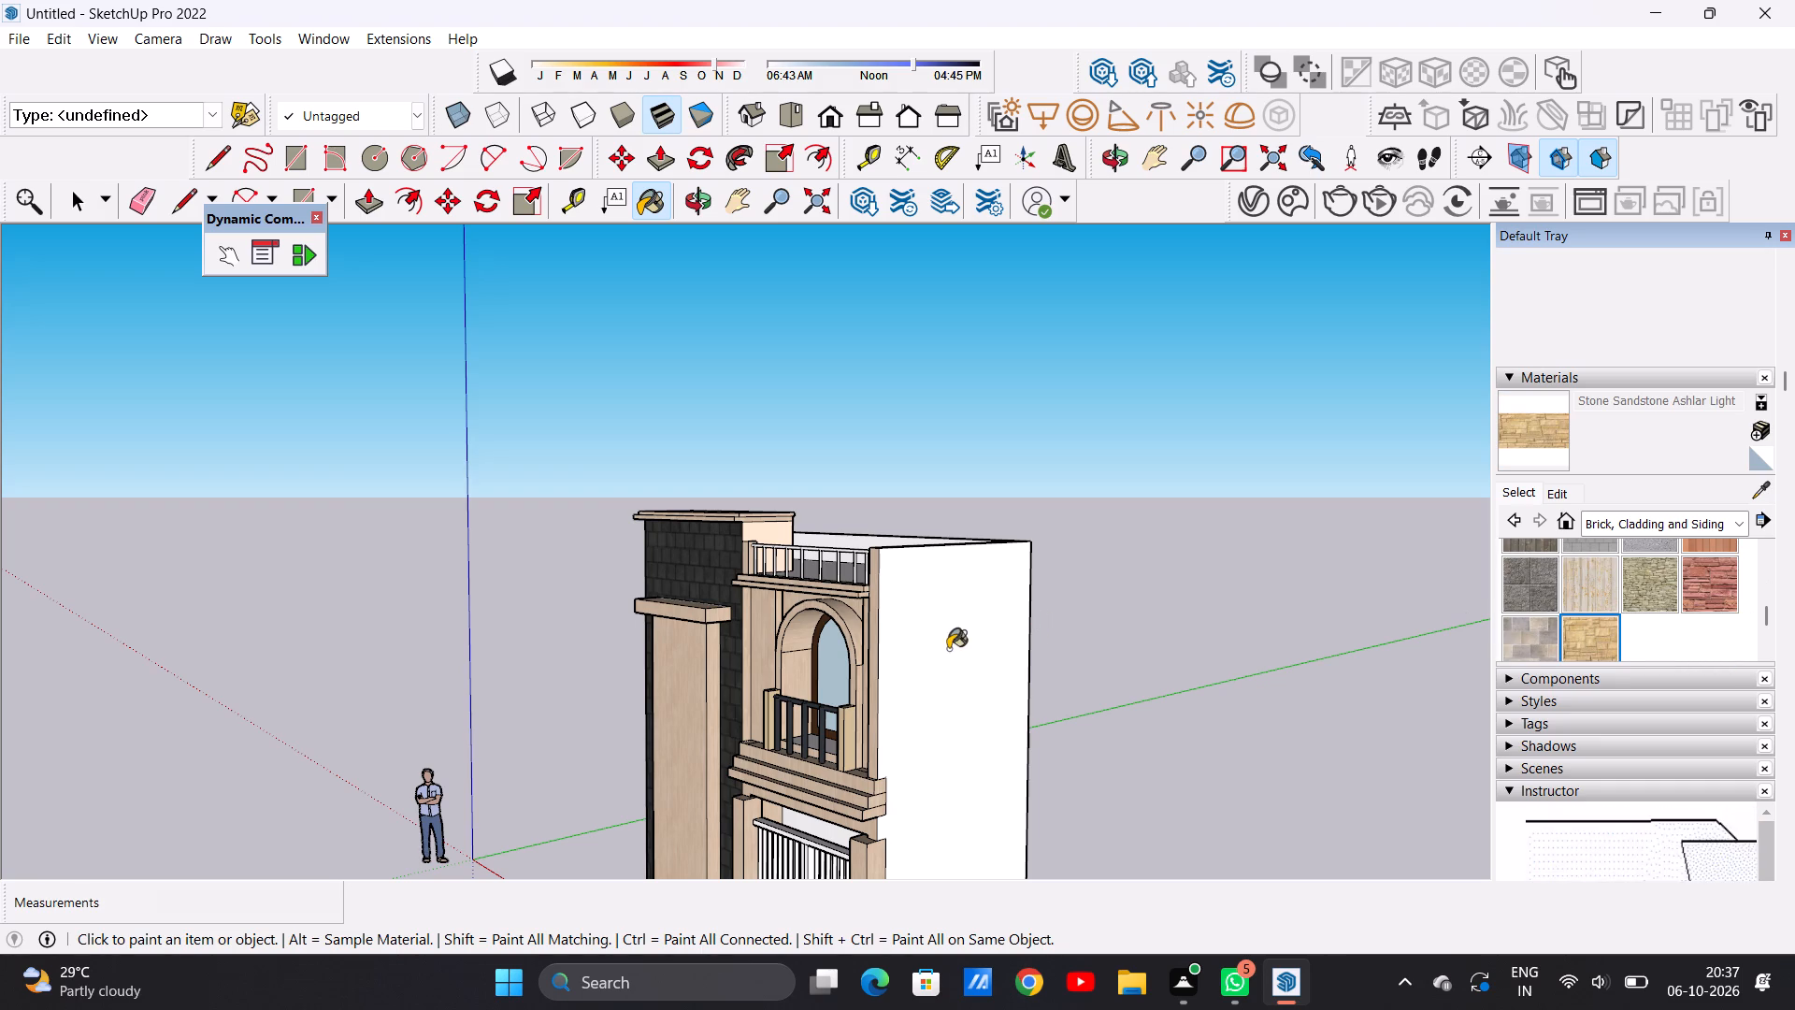
Paint the house's back wall and the opposite side wall with Stone Sandstone Ashlar Light.
{"action": "middle_click_drag", "start_coordinate": [1025, 664], "coordinate": [826, 649]}
{"action": "middle_click_drag", "start_coordinate": [1132, 647], "coordinate": [1120, 646]}
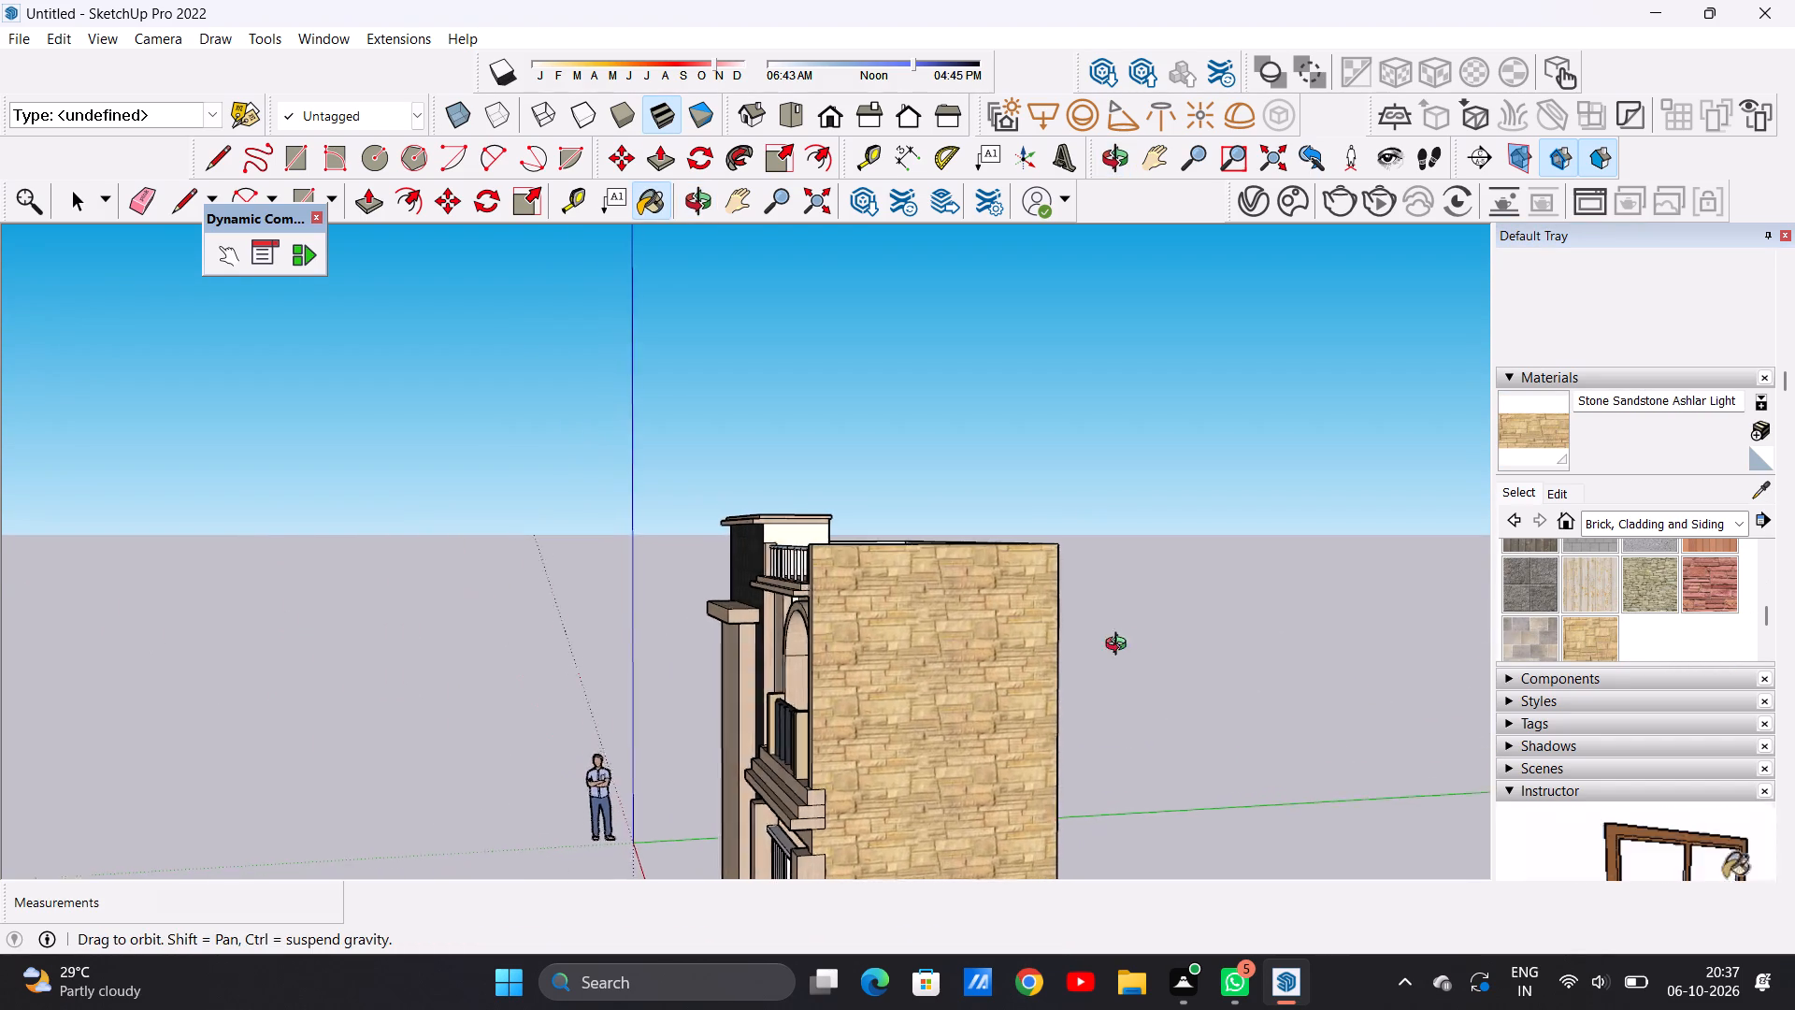
{"action": "middle_click_drag", "start_coordinate": [1120, 646], "coordinate": [783, 634]}
{"action": "left_click", "coordinate": [1008, 652]}
{"action": "scroll", "coordinate": [914, 587], "scroll_direction": "down", "scroll_amount": 12}
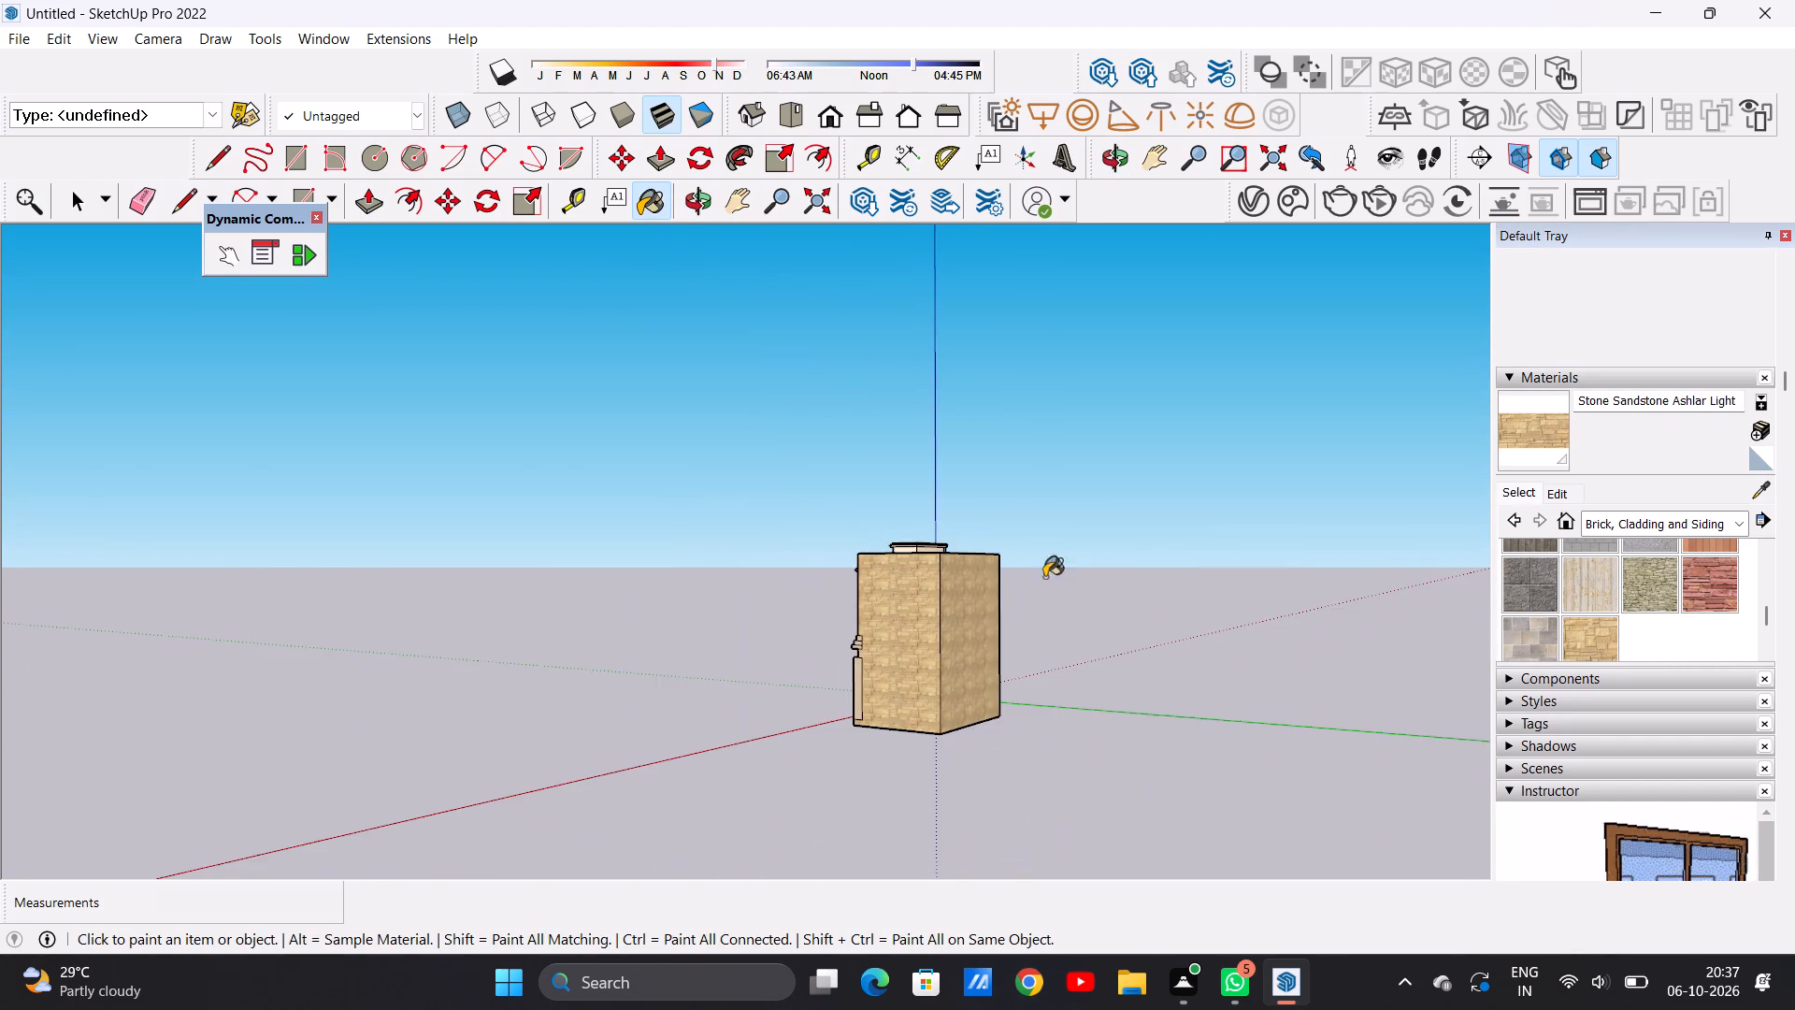
{"action": "middle_click_drag", "start_coordinate": [1175, 579], "coordinate": [721, 584]}
{"action": "scroll", "coordinate": [987, 598], "scroll_direction": "up", "scroll_amount": 3}
{"action": "middle_click_drag", "start_coordinate": [1241, 616], "coordinate": [733, 616]}
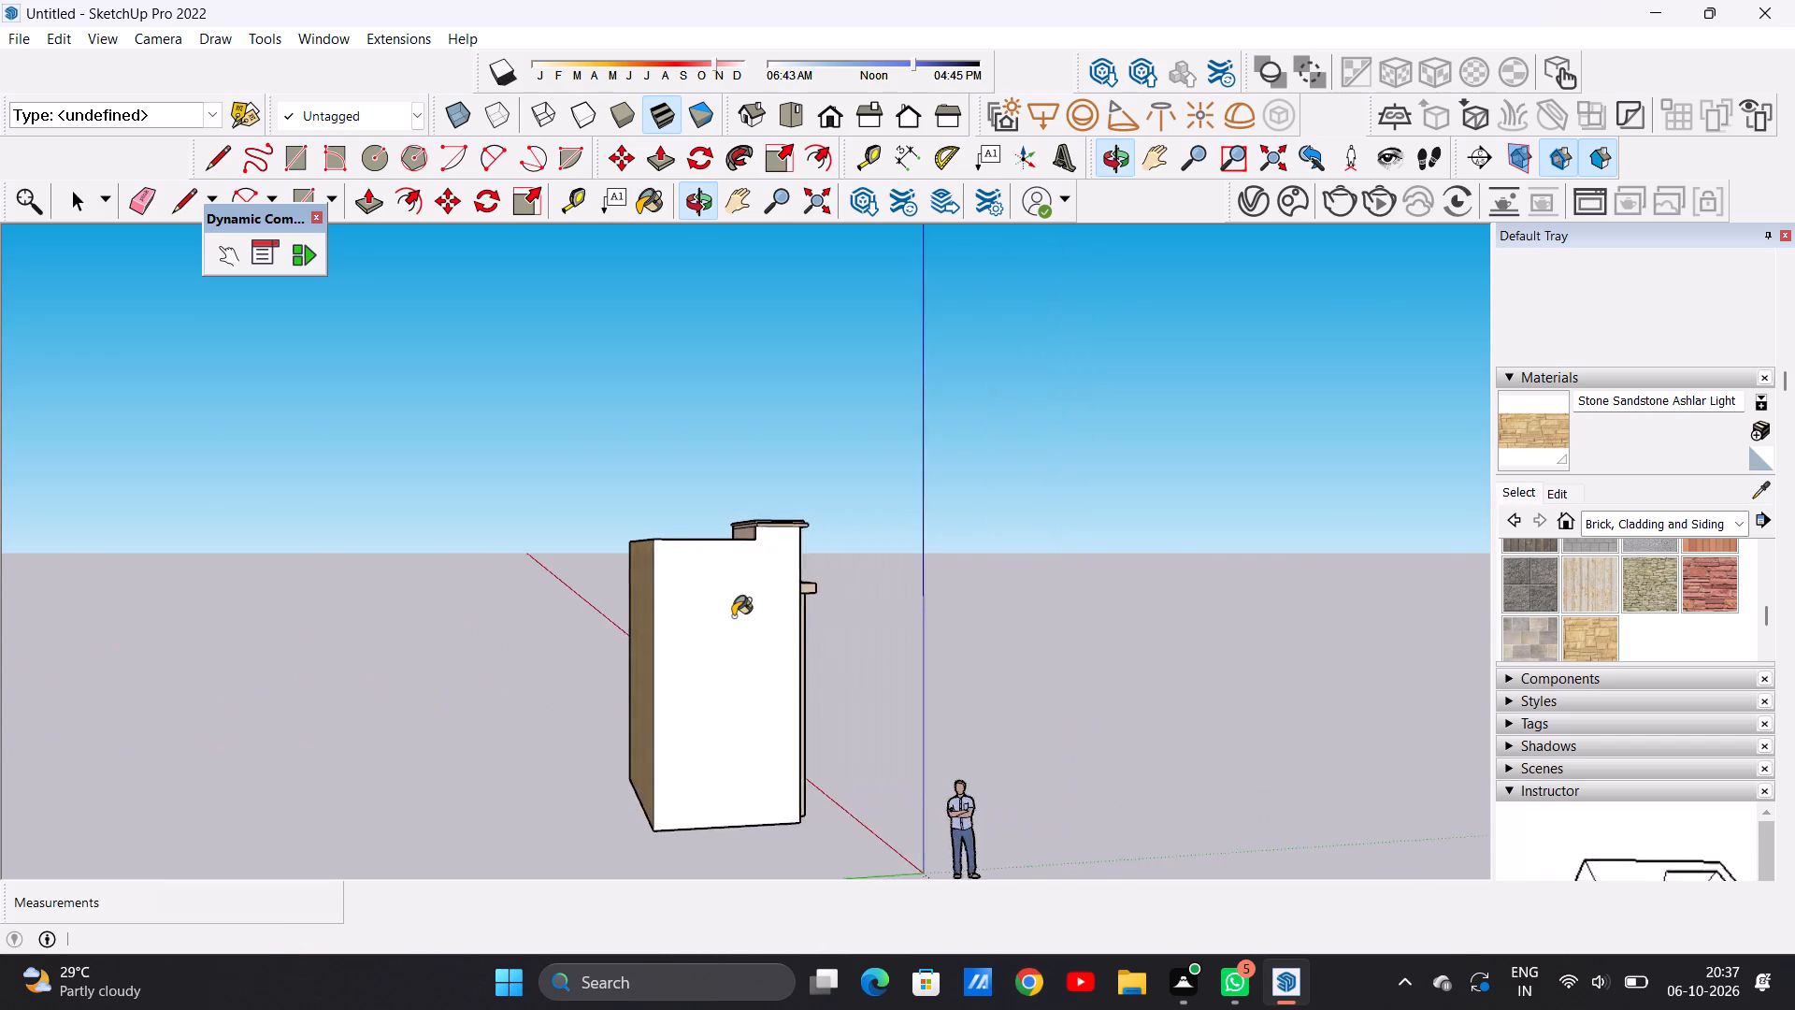
{"action": "scroll", "coordinate": [731, 613], "scroll_direction": "up", "scroll_amount": 5}
{"action": "left_click", "coordinate": [730, 613]}
Examine the stone-clad side wall, the front facade and the gate for remaining unpainted surfaces.
{"action": "scroll", "coordinate": [792, 596], "scroll_direction": "down", "scroll_amount": 5}
{"action": "middle_click_drag", "start_coordinate": [1179, 596], "coordinate": [767, 596]}
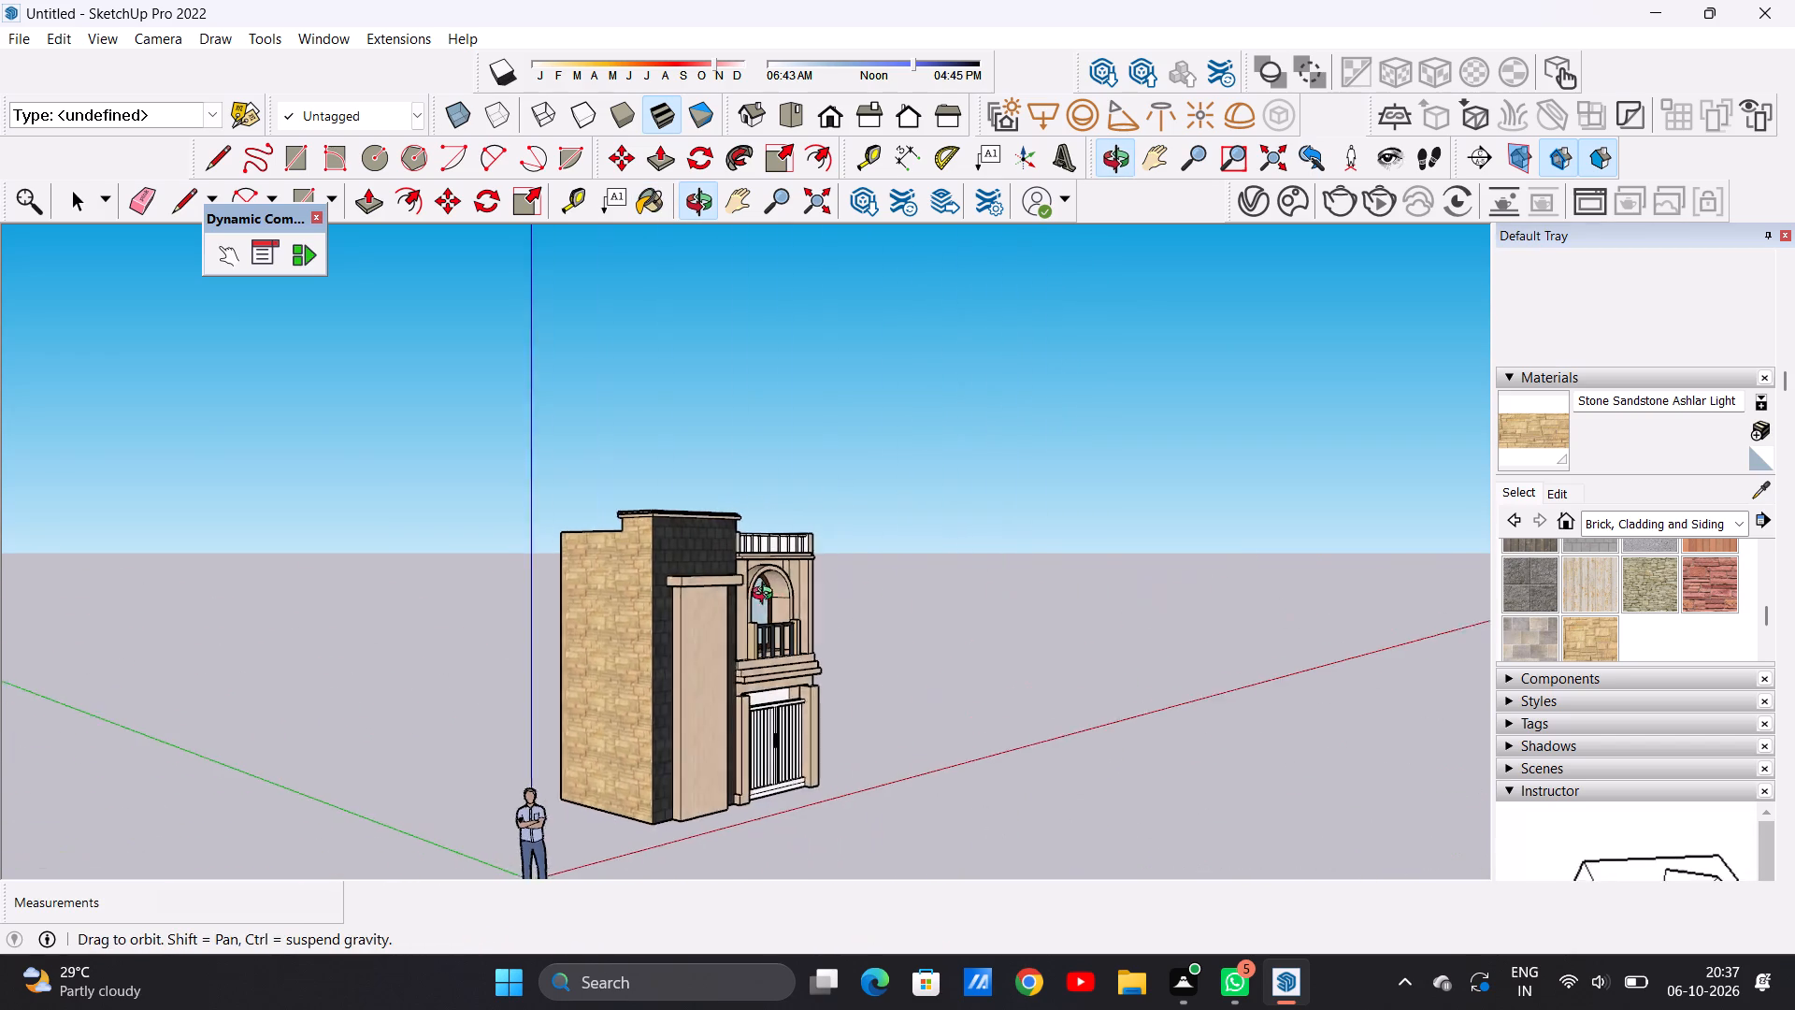
{"action": "middle_click_drag", "start_coordinate": [767, 596], "coordinate": [757, 594]}
{"action": "middle_click_drag", "start_coordinate": [1314, 629], "coordinate": [904, 629]}
{"action": "scroll", "coordinate": [1145, 620], "scroll_direction": "down", "scroll_amount": 5}
{"action": "scroll", "coordinate": [806, 615], "scroll_direction": "up", "scroll_amount": 2}
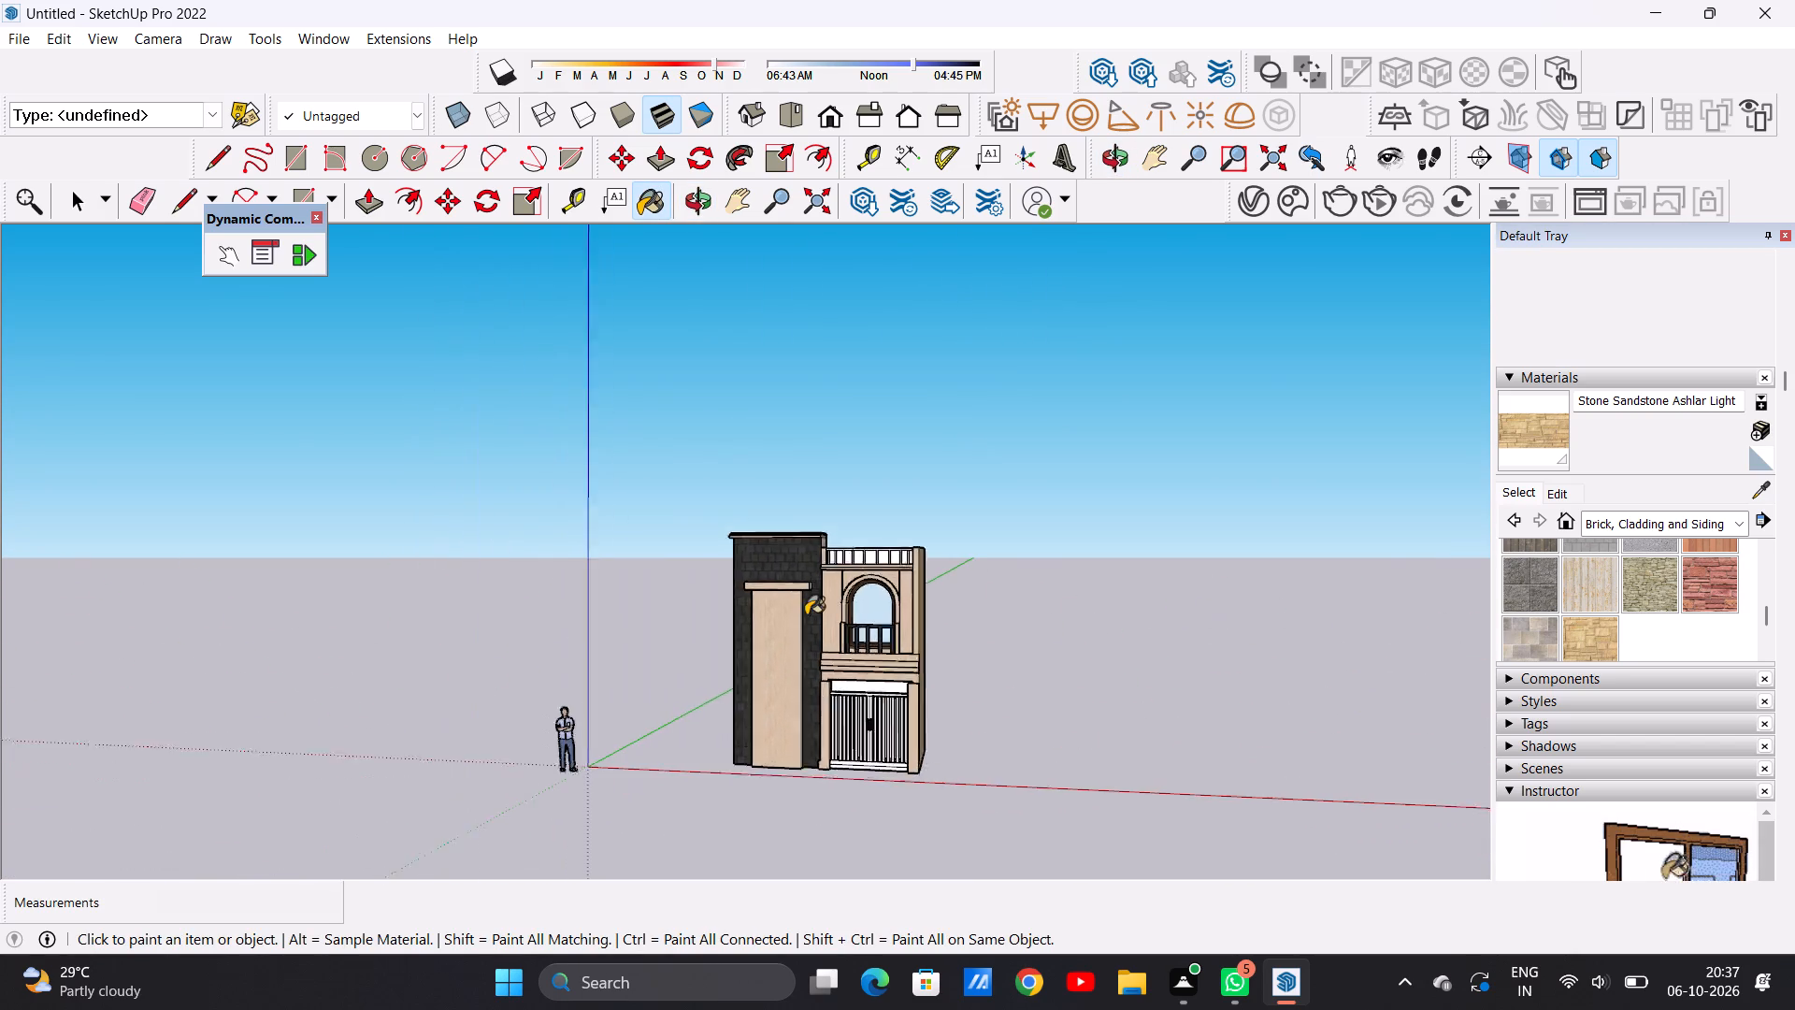
{"action": "scroll", "coordinate": [806, 615], "scroll_direction": "up", "scroll_amount": 12}
{"action": "scroll", "coordinate": [818, 607], "scroll_direction": "down", "scroll_amount": 7}
{"action": "middle_click_drag", "start_coordinate": [983, 583], "coordinate": [993, 746]}
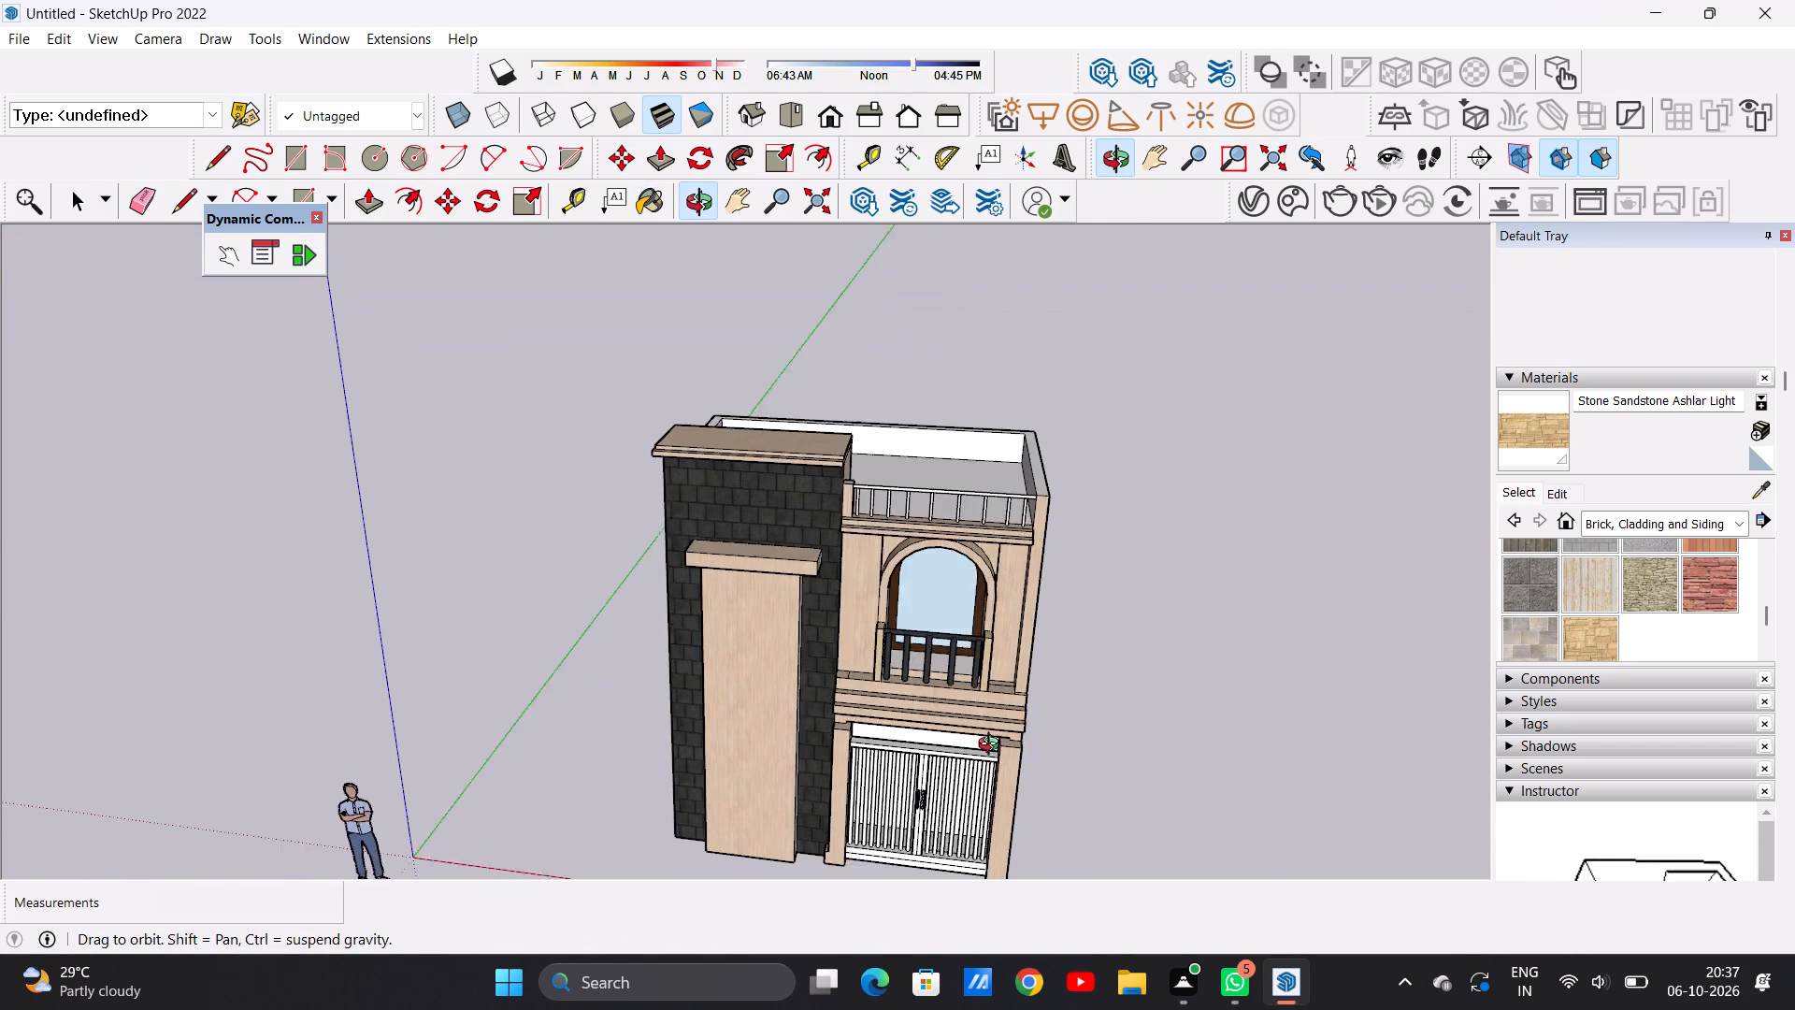
{"action": "middle_click_drag", "start_coordinate": [993, 746], "coordinate": [1015, 817]}
{"action": "scroll", "coordinate": [940, 786], "scroll_direction": "up", "scroll_amount": 6}
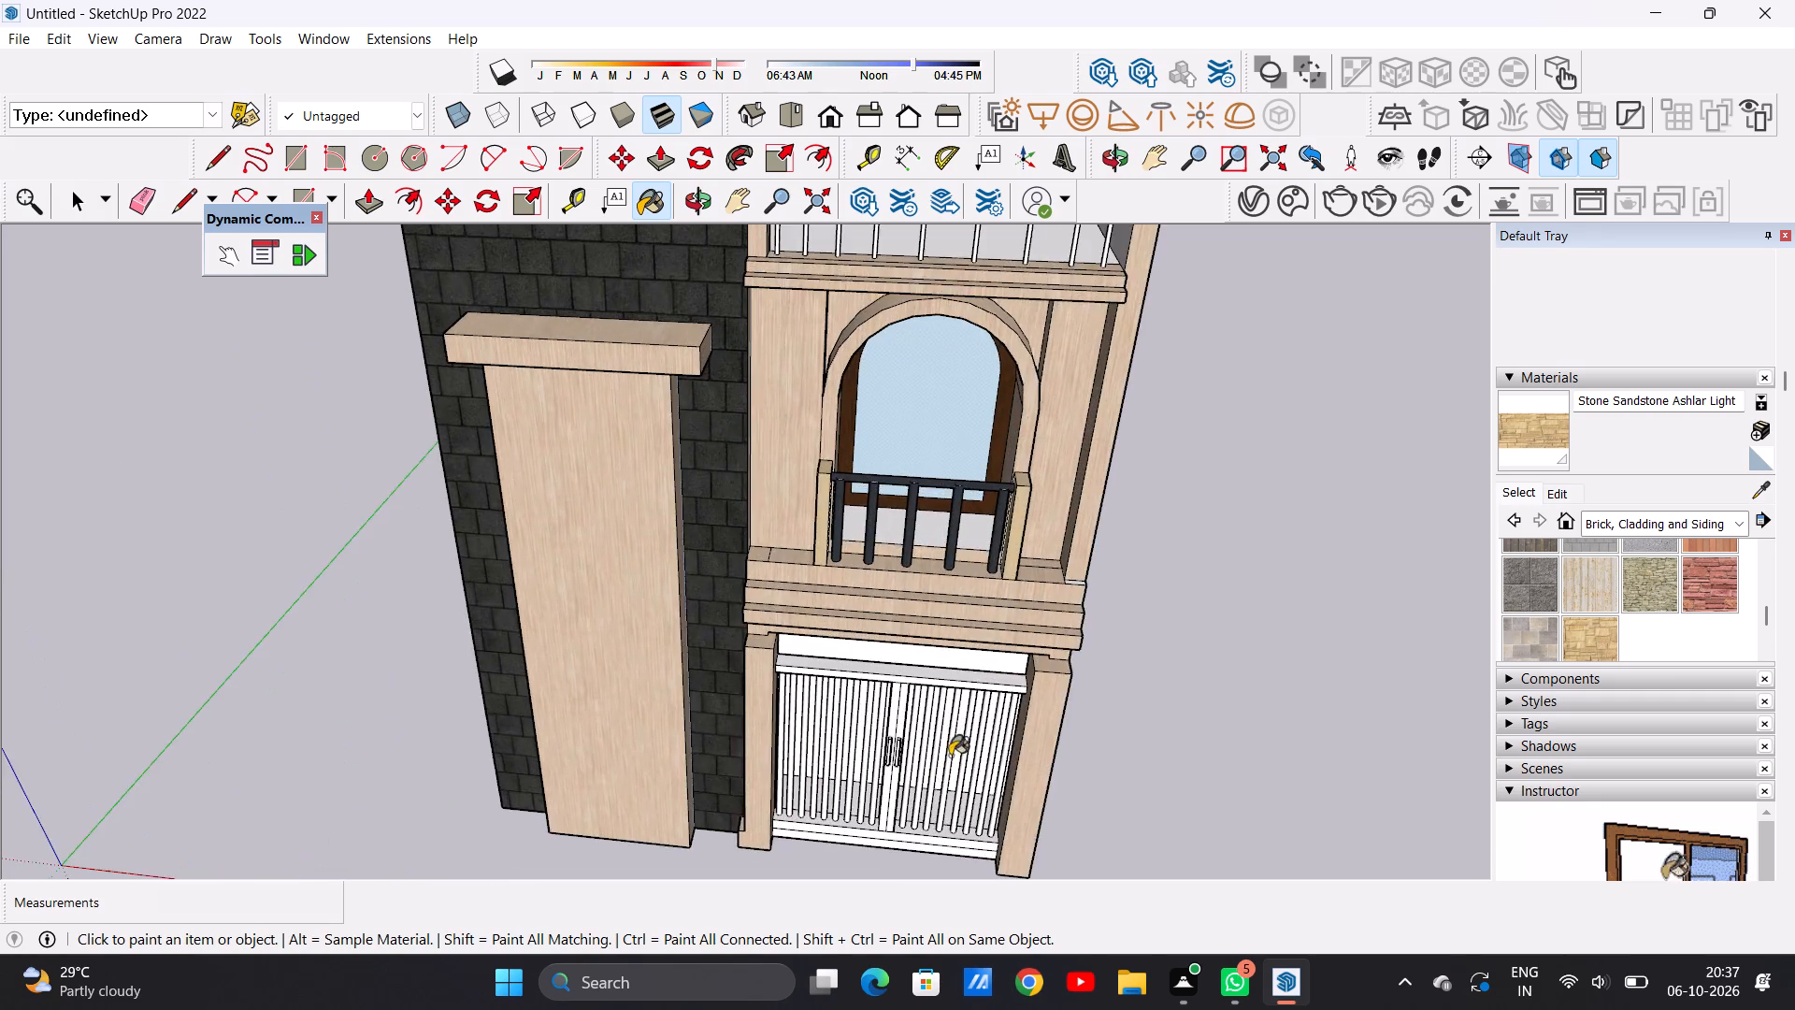
{"action": "scroll", "coordinate": [953, 743], "scroll_direction": "down", "scroll_amount": 7}
Paint the flat roof floor inside the parapet with Formica Graystone from Synthetic Surfaces.
{"action": "middle_click_drag", "start_coordinate": [985, 432], "coordinate": [975, 634]}
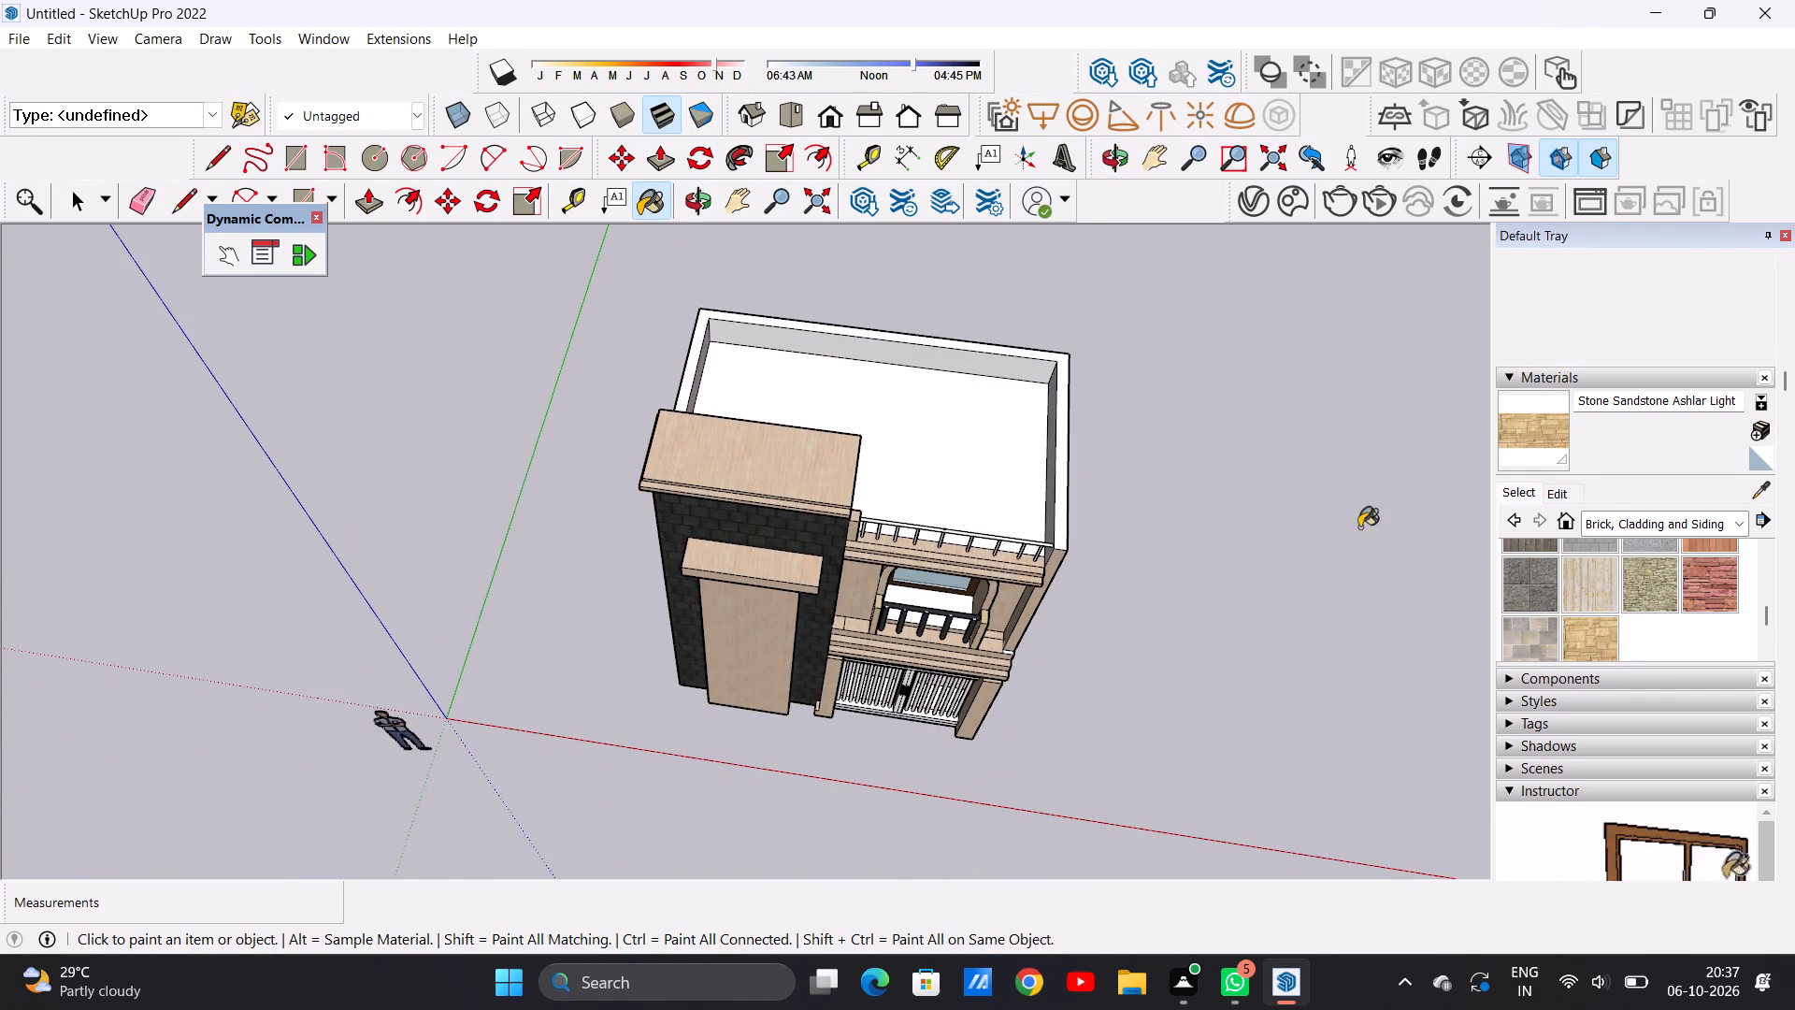
{"action": "left_click", "coordinate": [1733, 523]}
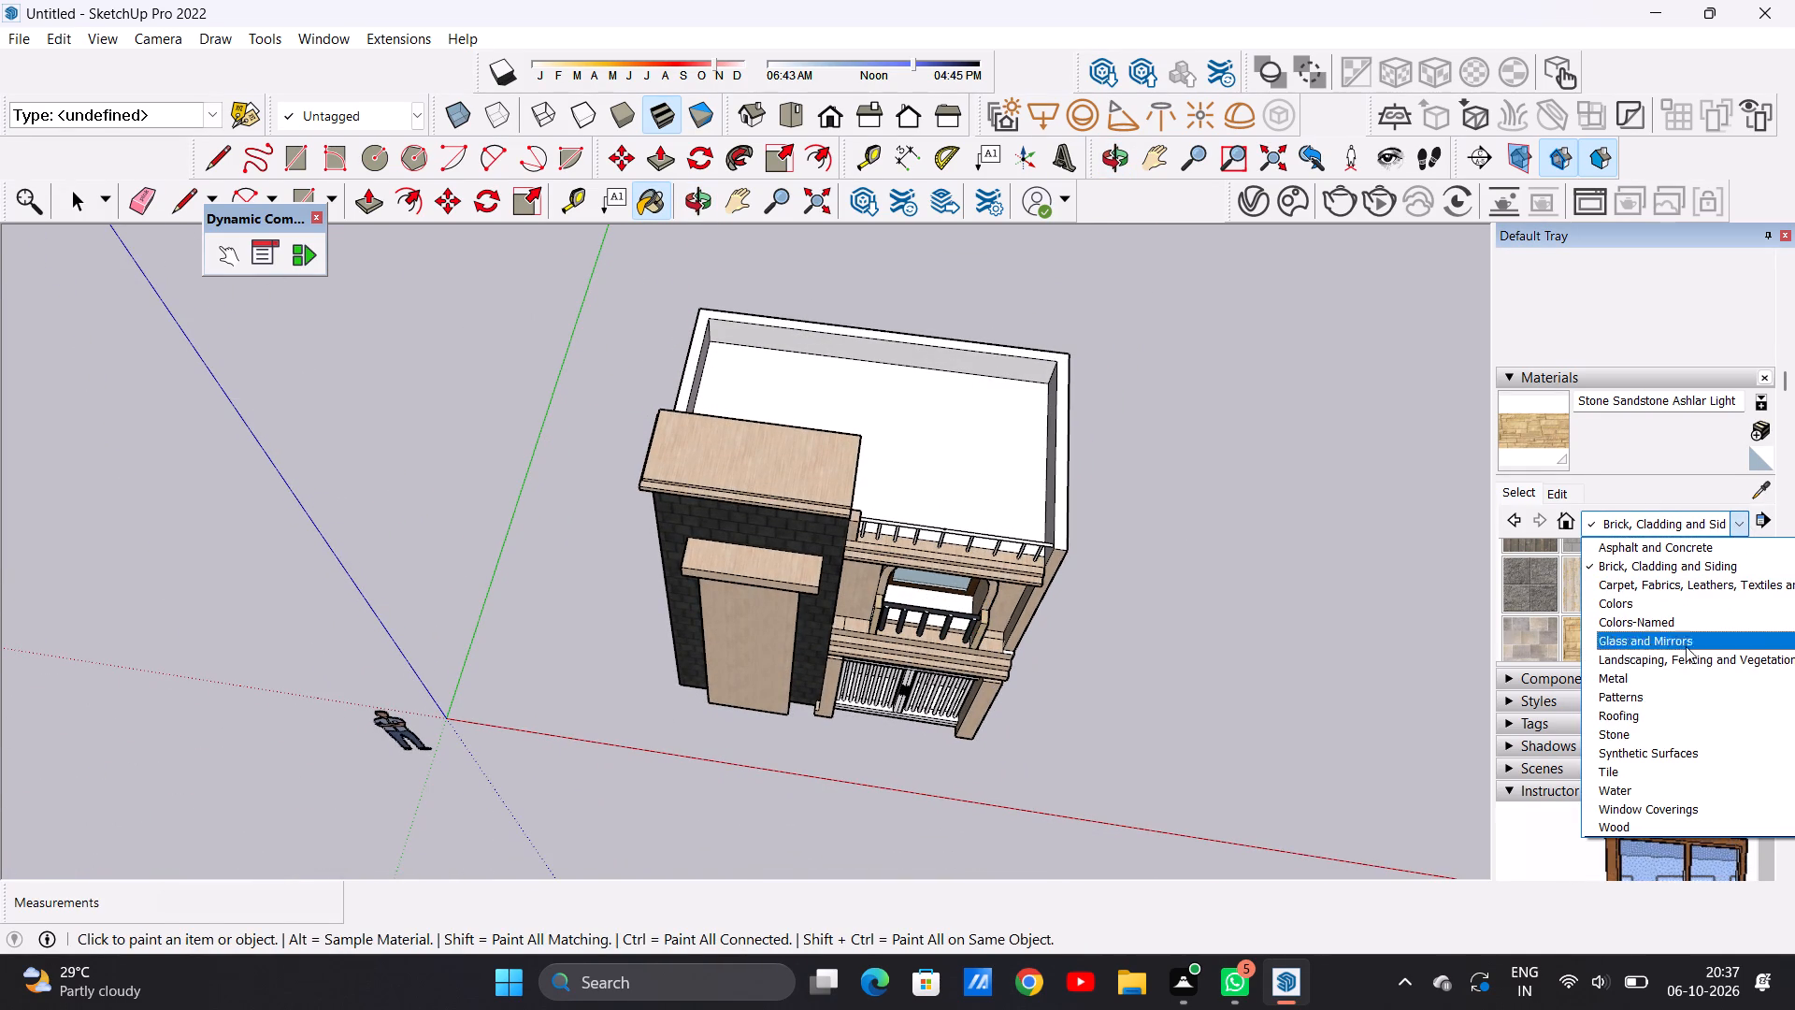
{"action": "left_click", "coordinate": [1657, 757]}
{"action": "left_click", "coordinate": [1641, 570]}
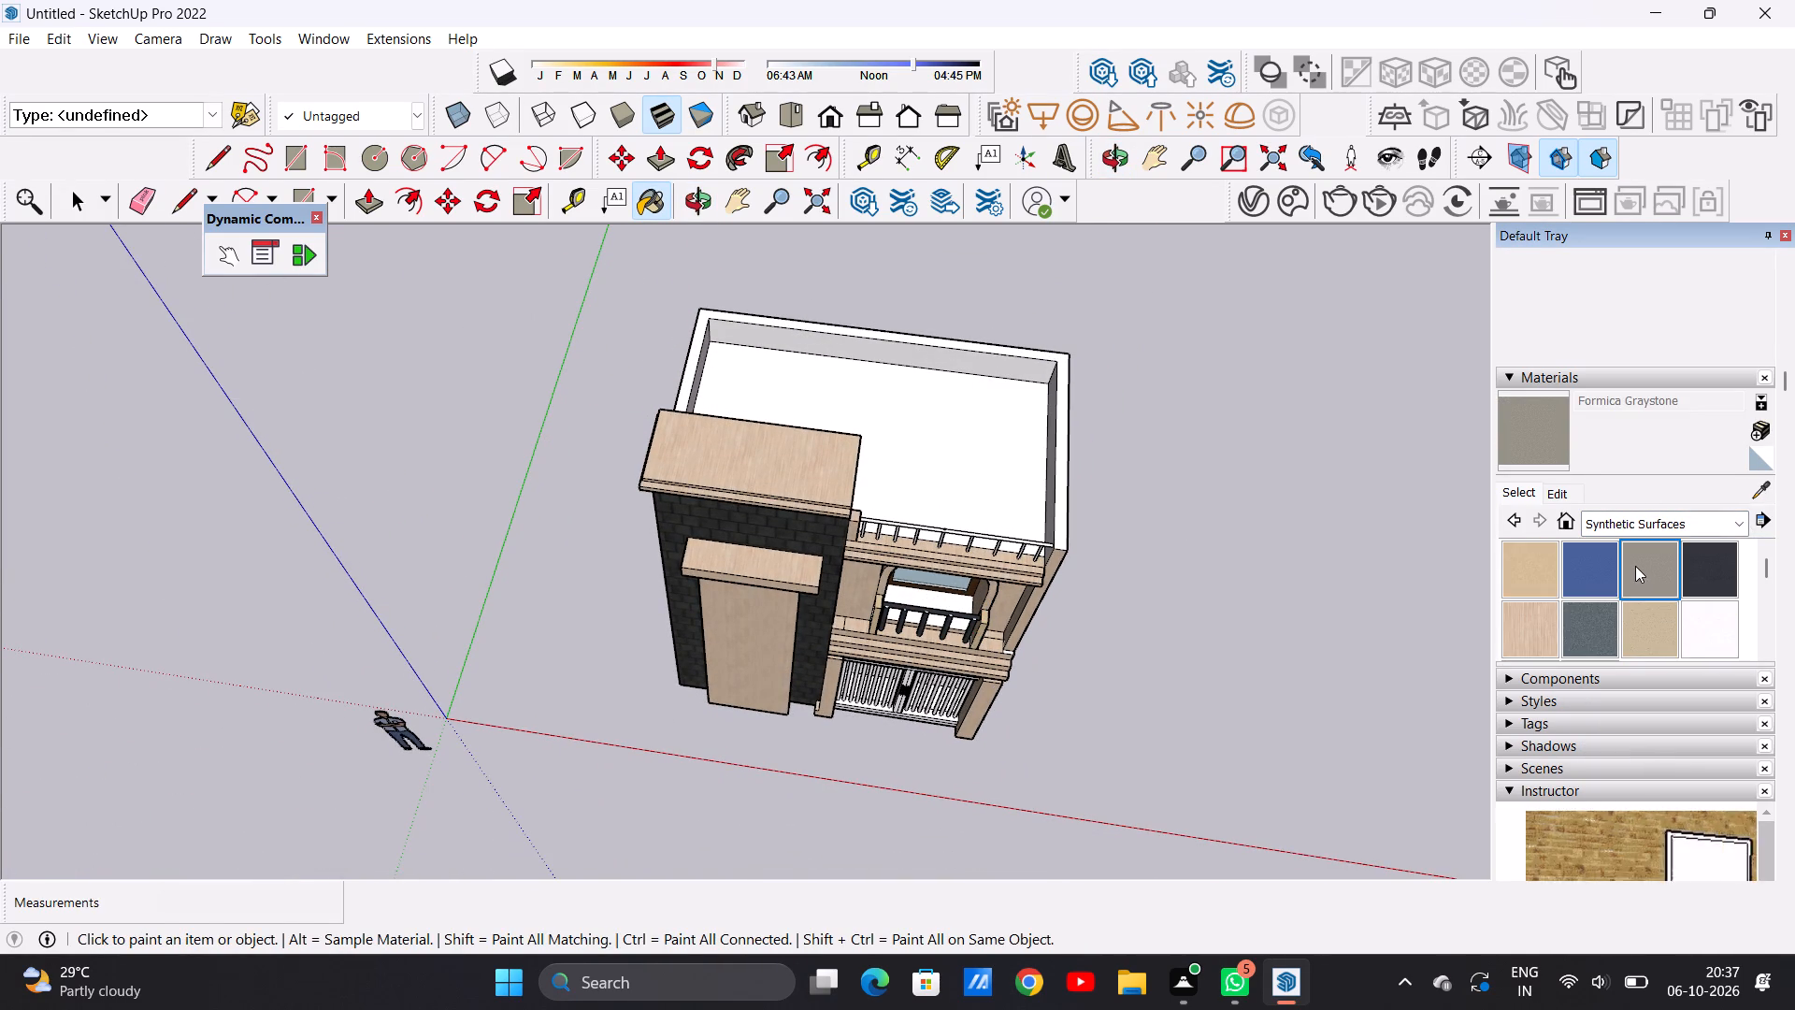
{"action": "left_click", "coordinate": [955, 451]}
{"action": "middle_click_drag", "start_coordinate": [960, 499], "coordinate": [1261, 339]}
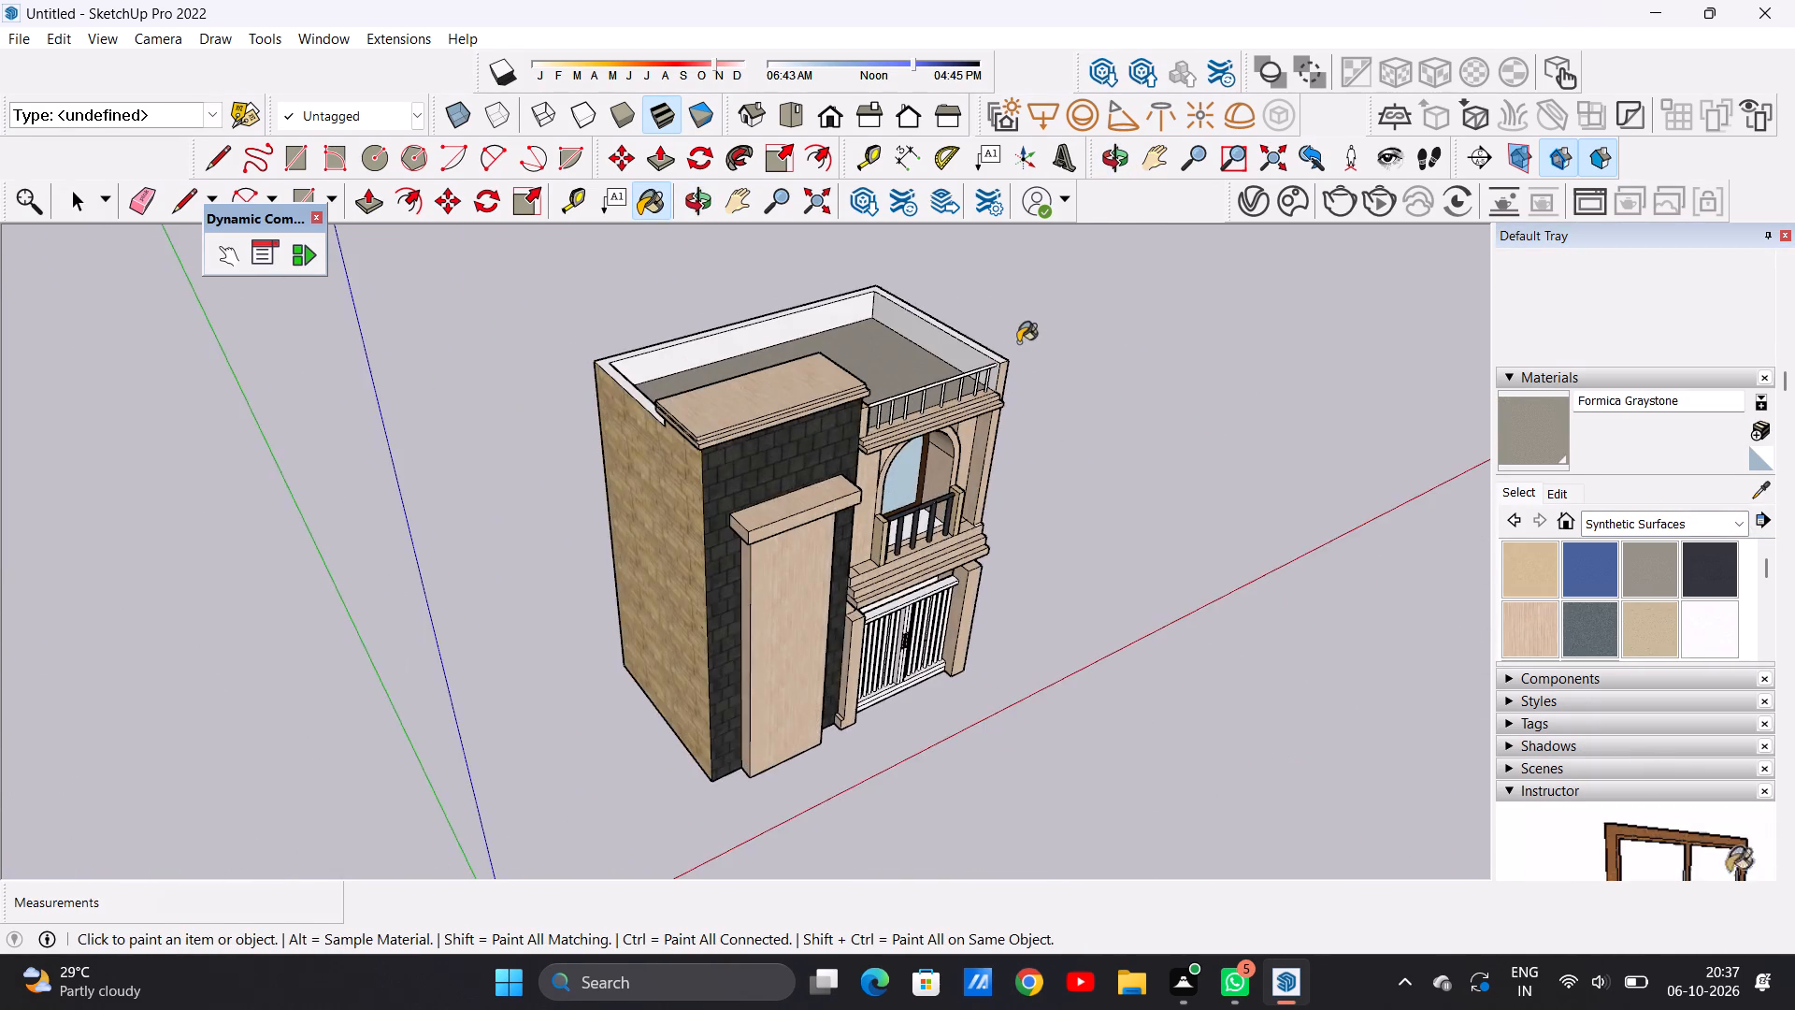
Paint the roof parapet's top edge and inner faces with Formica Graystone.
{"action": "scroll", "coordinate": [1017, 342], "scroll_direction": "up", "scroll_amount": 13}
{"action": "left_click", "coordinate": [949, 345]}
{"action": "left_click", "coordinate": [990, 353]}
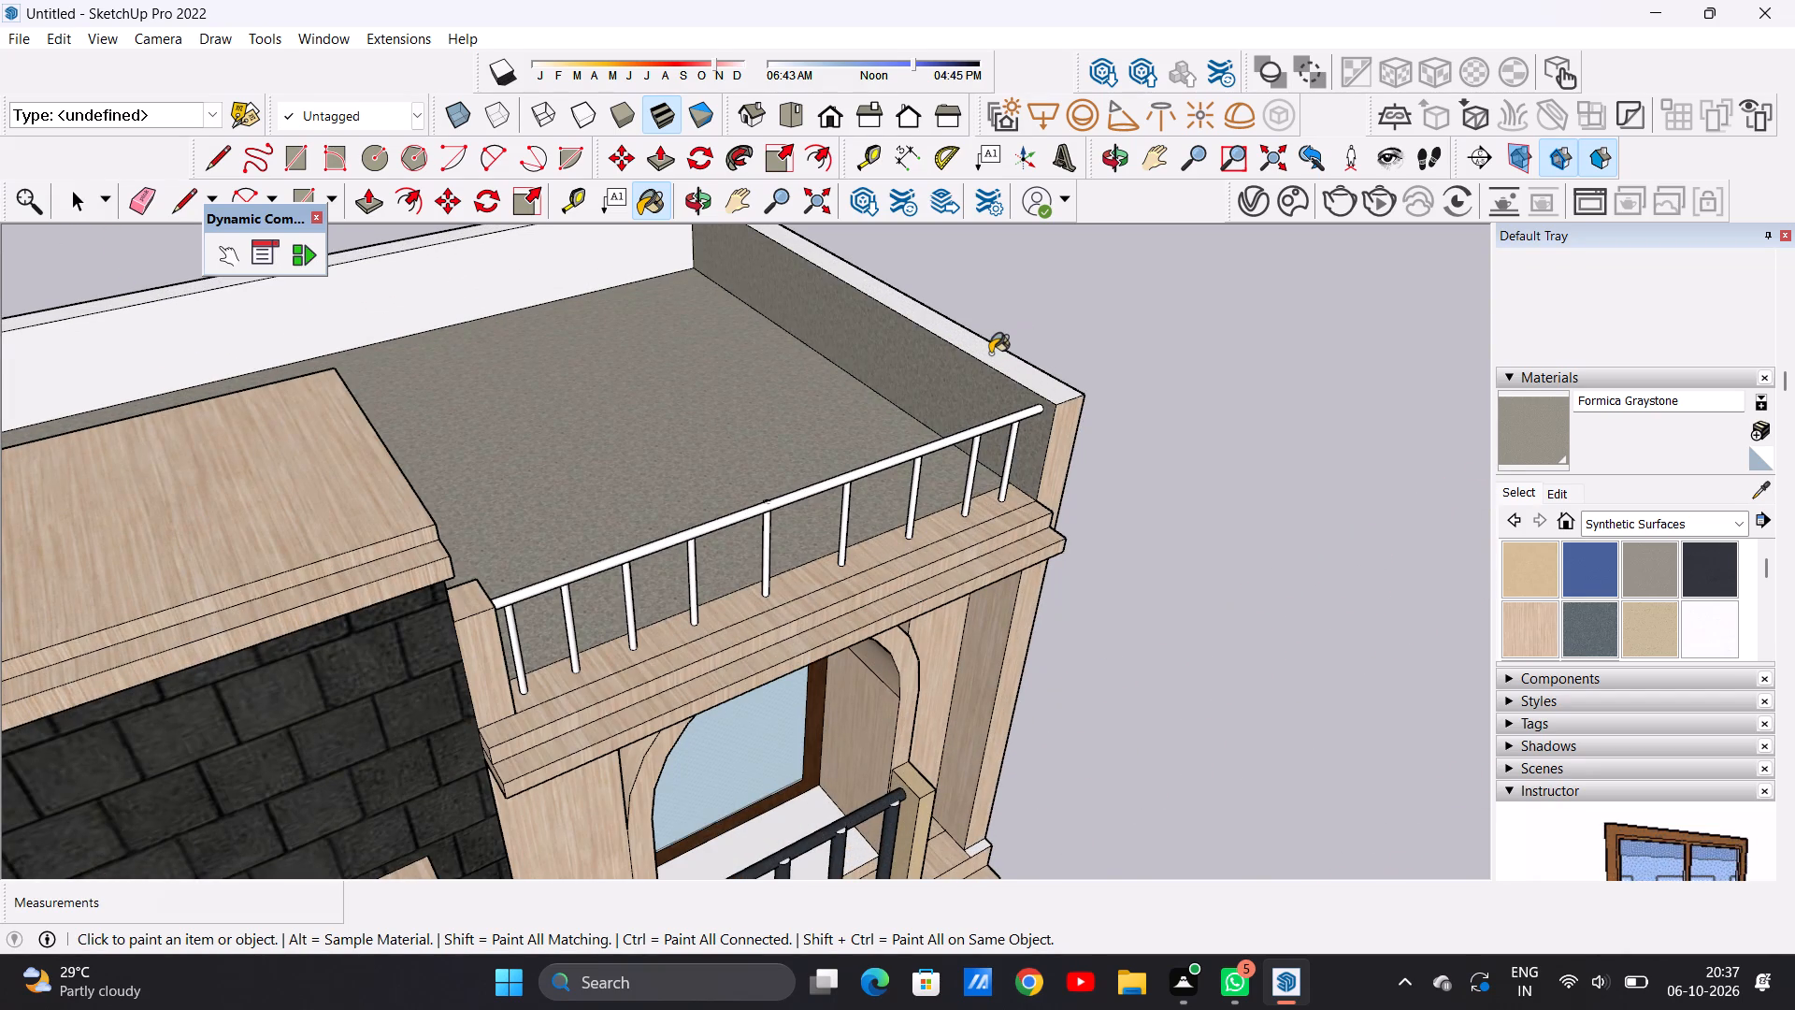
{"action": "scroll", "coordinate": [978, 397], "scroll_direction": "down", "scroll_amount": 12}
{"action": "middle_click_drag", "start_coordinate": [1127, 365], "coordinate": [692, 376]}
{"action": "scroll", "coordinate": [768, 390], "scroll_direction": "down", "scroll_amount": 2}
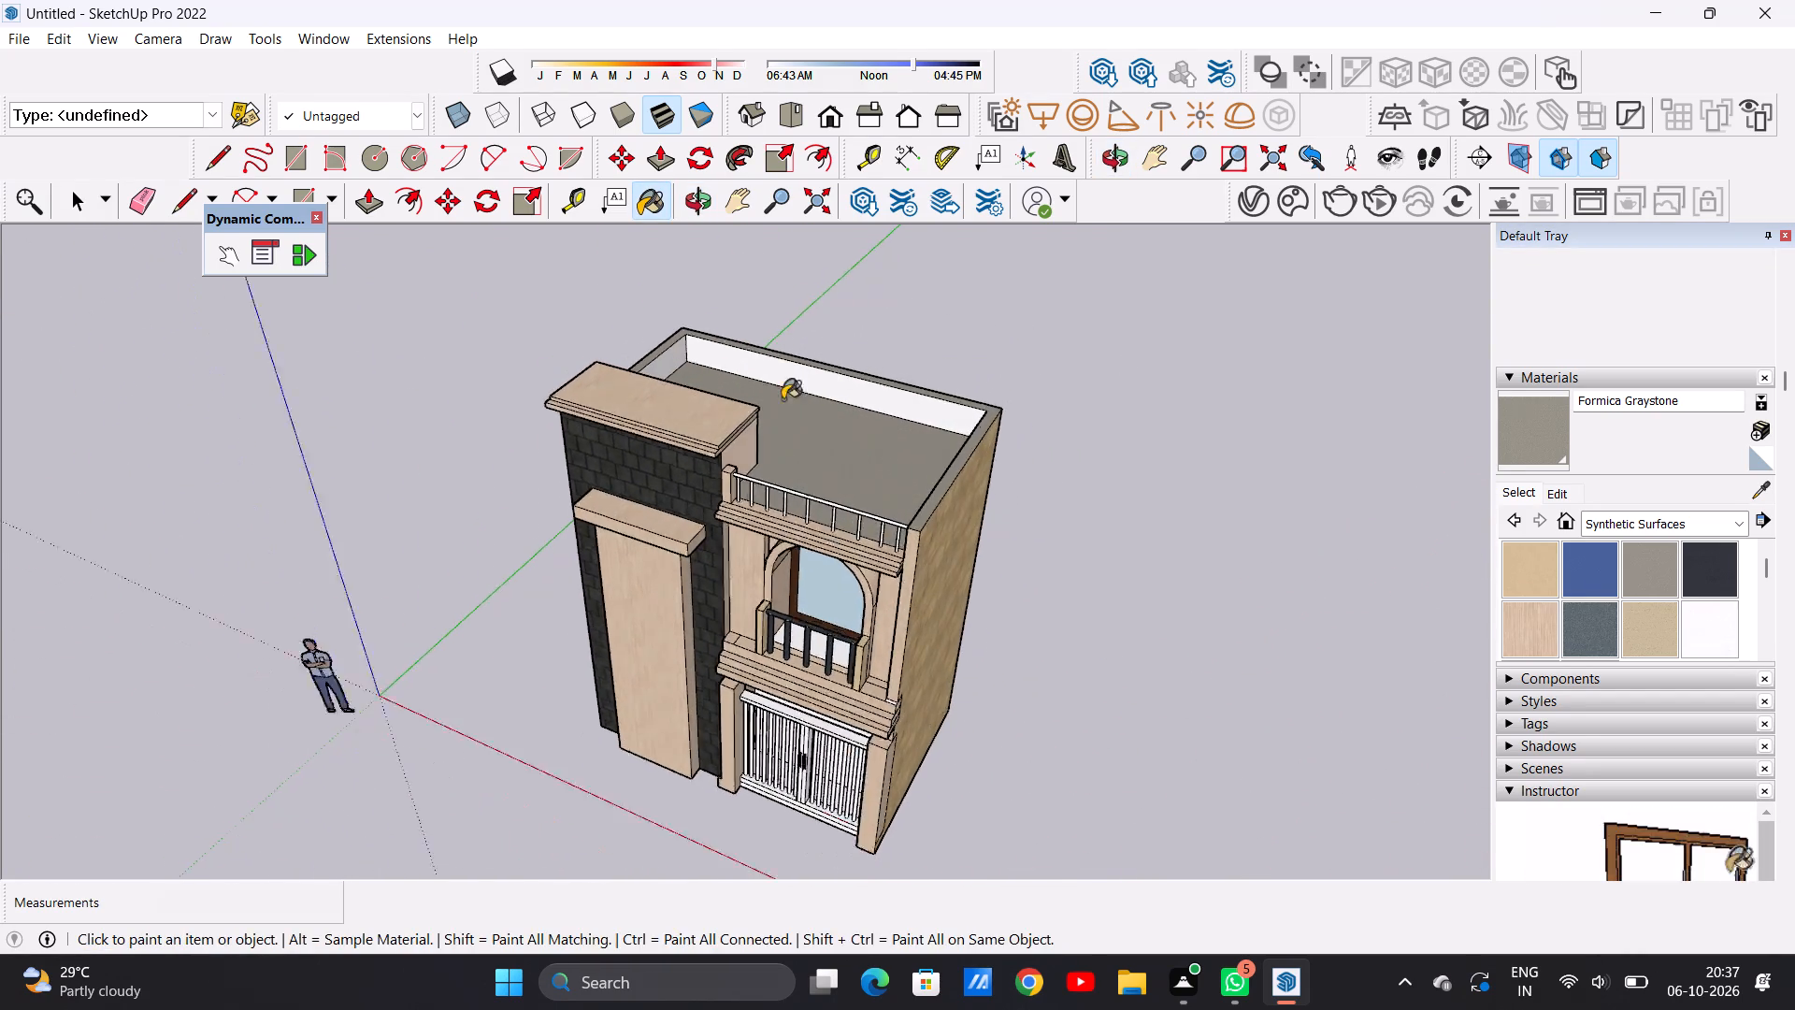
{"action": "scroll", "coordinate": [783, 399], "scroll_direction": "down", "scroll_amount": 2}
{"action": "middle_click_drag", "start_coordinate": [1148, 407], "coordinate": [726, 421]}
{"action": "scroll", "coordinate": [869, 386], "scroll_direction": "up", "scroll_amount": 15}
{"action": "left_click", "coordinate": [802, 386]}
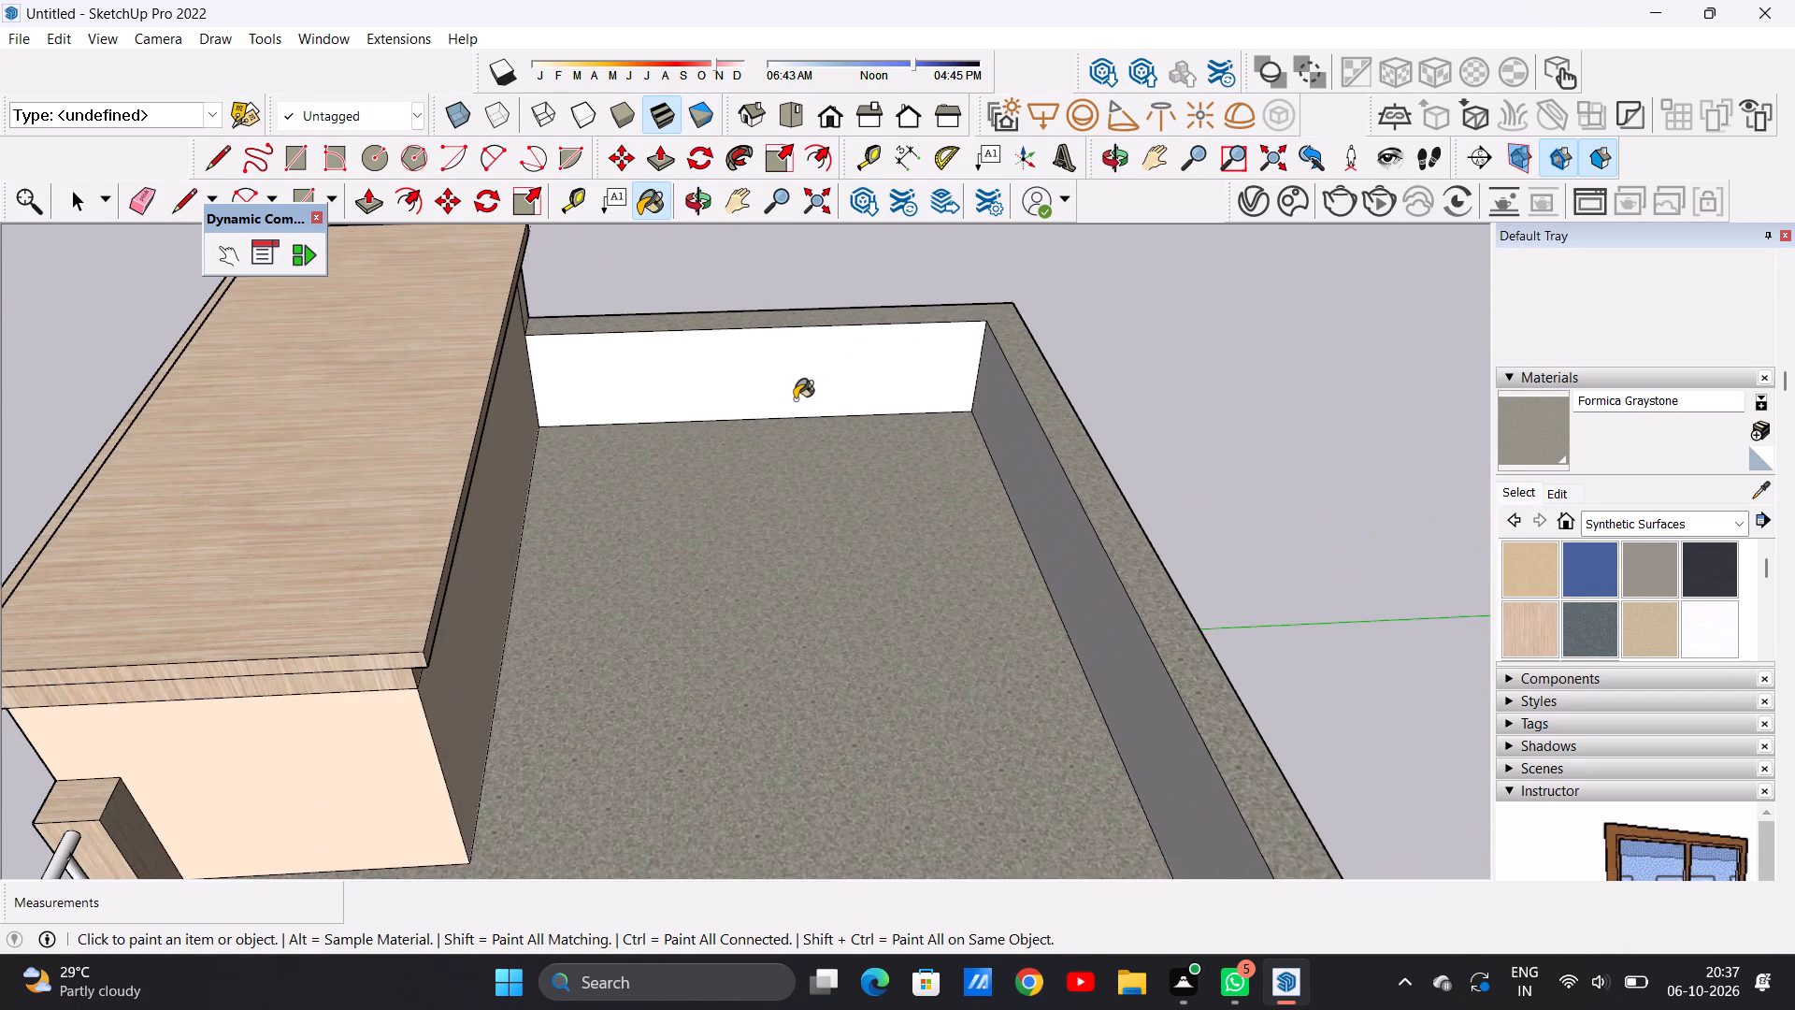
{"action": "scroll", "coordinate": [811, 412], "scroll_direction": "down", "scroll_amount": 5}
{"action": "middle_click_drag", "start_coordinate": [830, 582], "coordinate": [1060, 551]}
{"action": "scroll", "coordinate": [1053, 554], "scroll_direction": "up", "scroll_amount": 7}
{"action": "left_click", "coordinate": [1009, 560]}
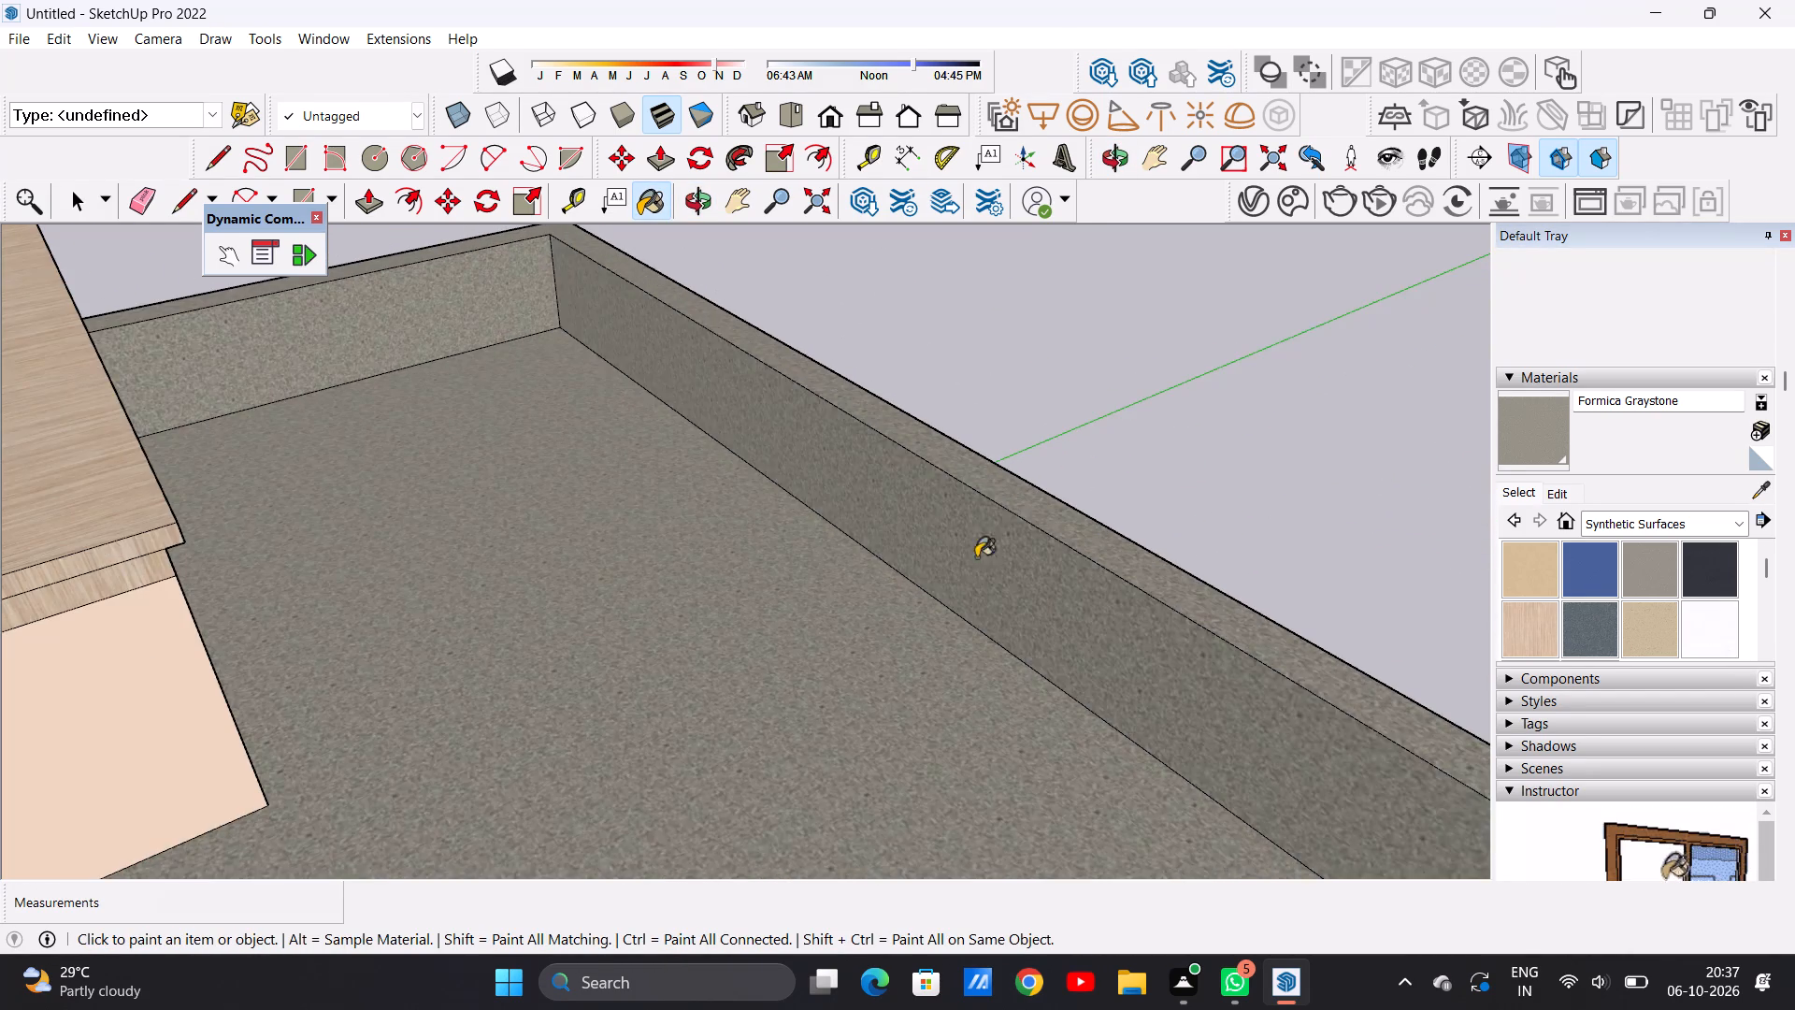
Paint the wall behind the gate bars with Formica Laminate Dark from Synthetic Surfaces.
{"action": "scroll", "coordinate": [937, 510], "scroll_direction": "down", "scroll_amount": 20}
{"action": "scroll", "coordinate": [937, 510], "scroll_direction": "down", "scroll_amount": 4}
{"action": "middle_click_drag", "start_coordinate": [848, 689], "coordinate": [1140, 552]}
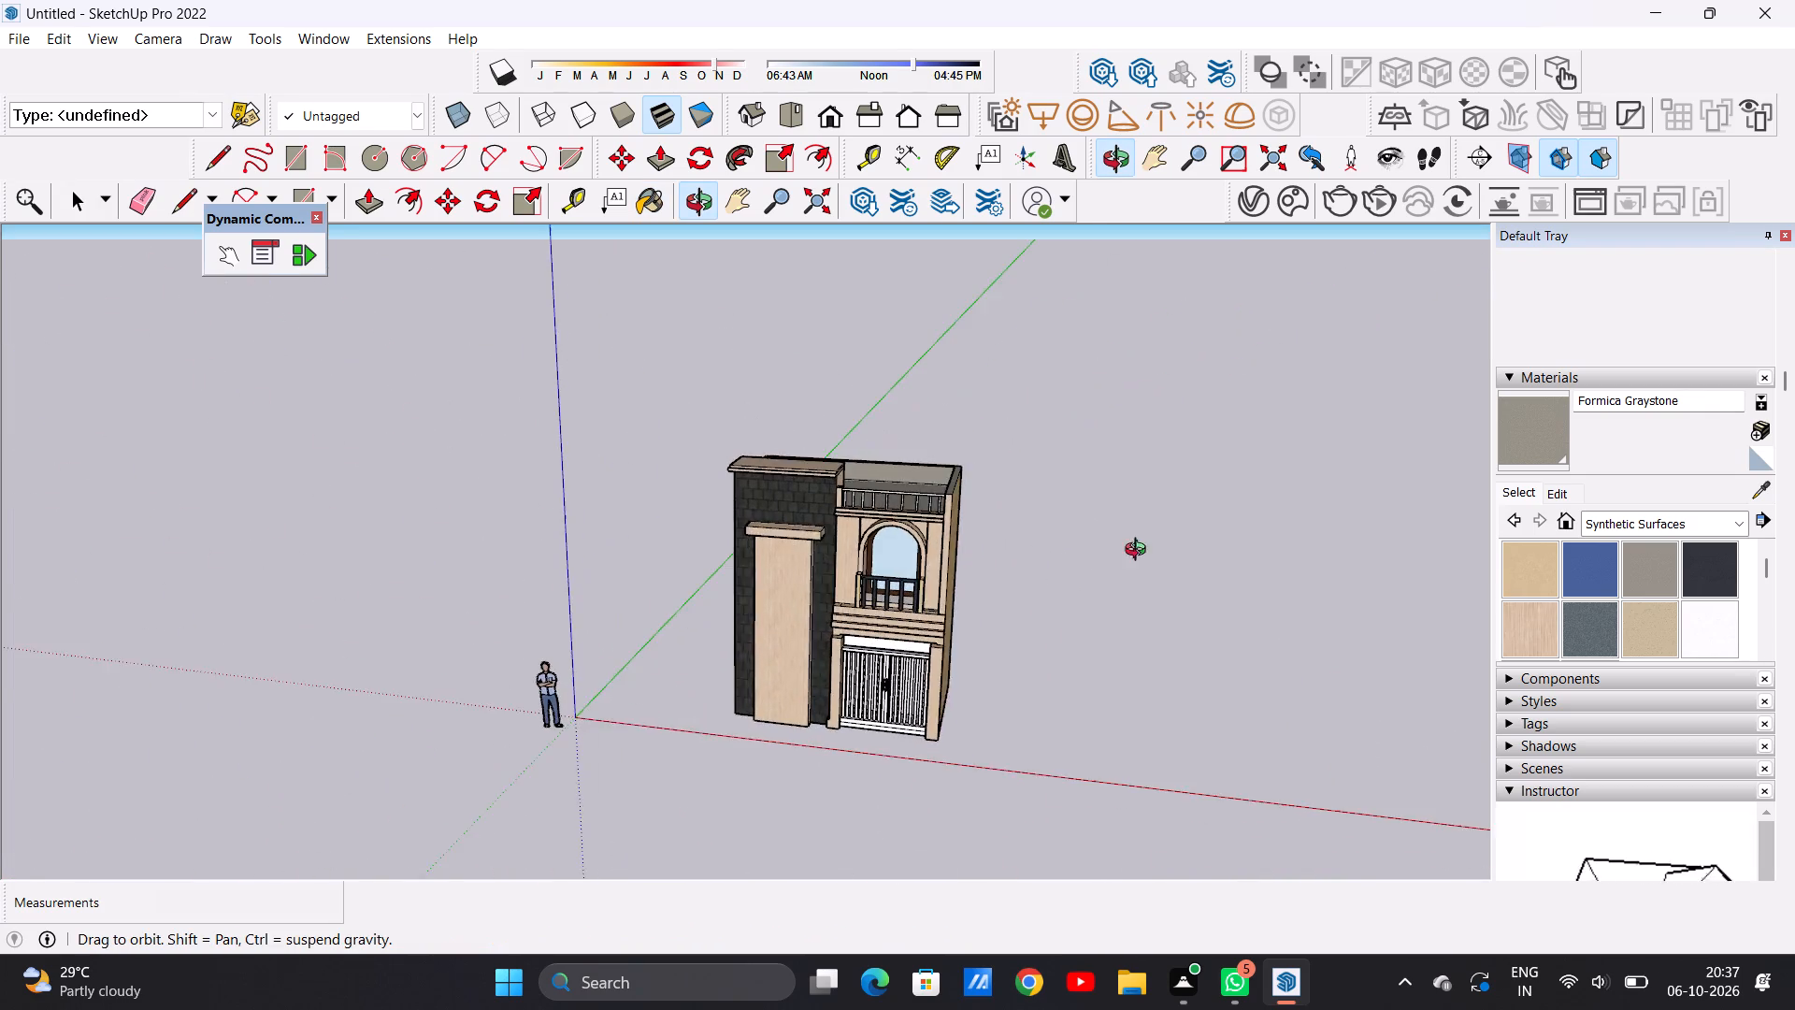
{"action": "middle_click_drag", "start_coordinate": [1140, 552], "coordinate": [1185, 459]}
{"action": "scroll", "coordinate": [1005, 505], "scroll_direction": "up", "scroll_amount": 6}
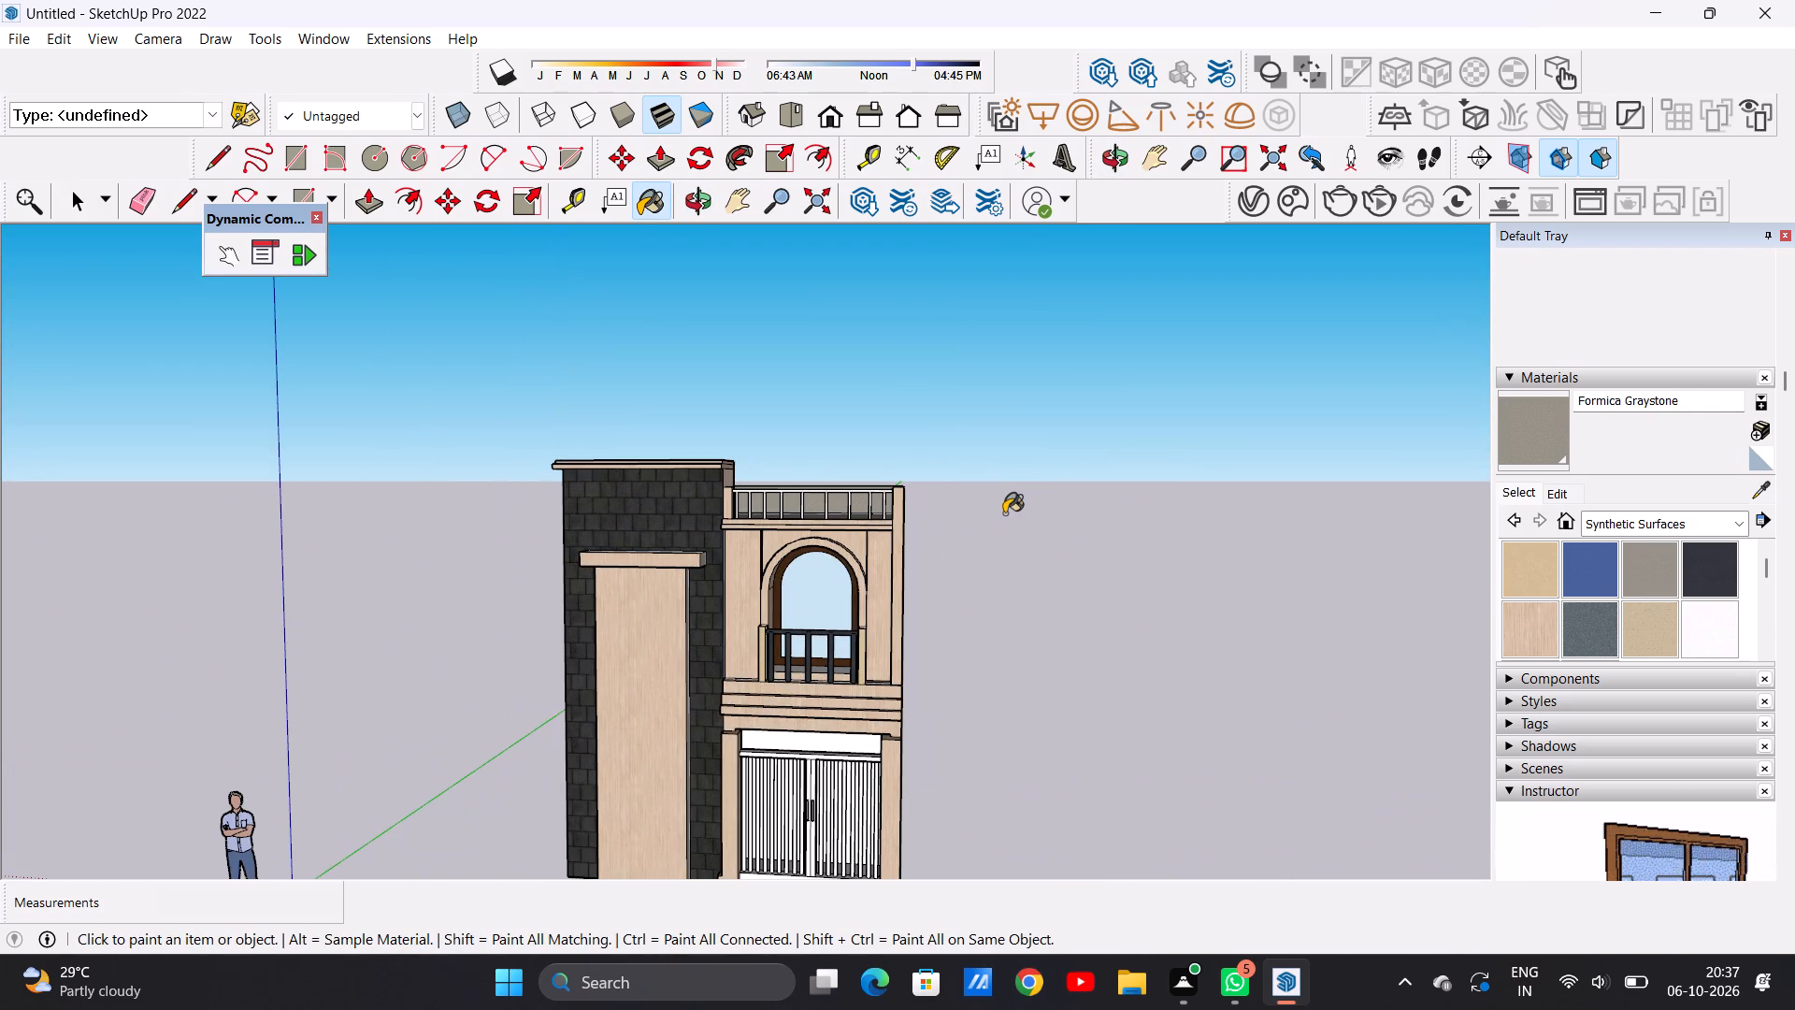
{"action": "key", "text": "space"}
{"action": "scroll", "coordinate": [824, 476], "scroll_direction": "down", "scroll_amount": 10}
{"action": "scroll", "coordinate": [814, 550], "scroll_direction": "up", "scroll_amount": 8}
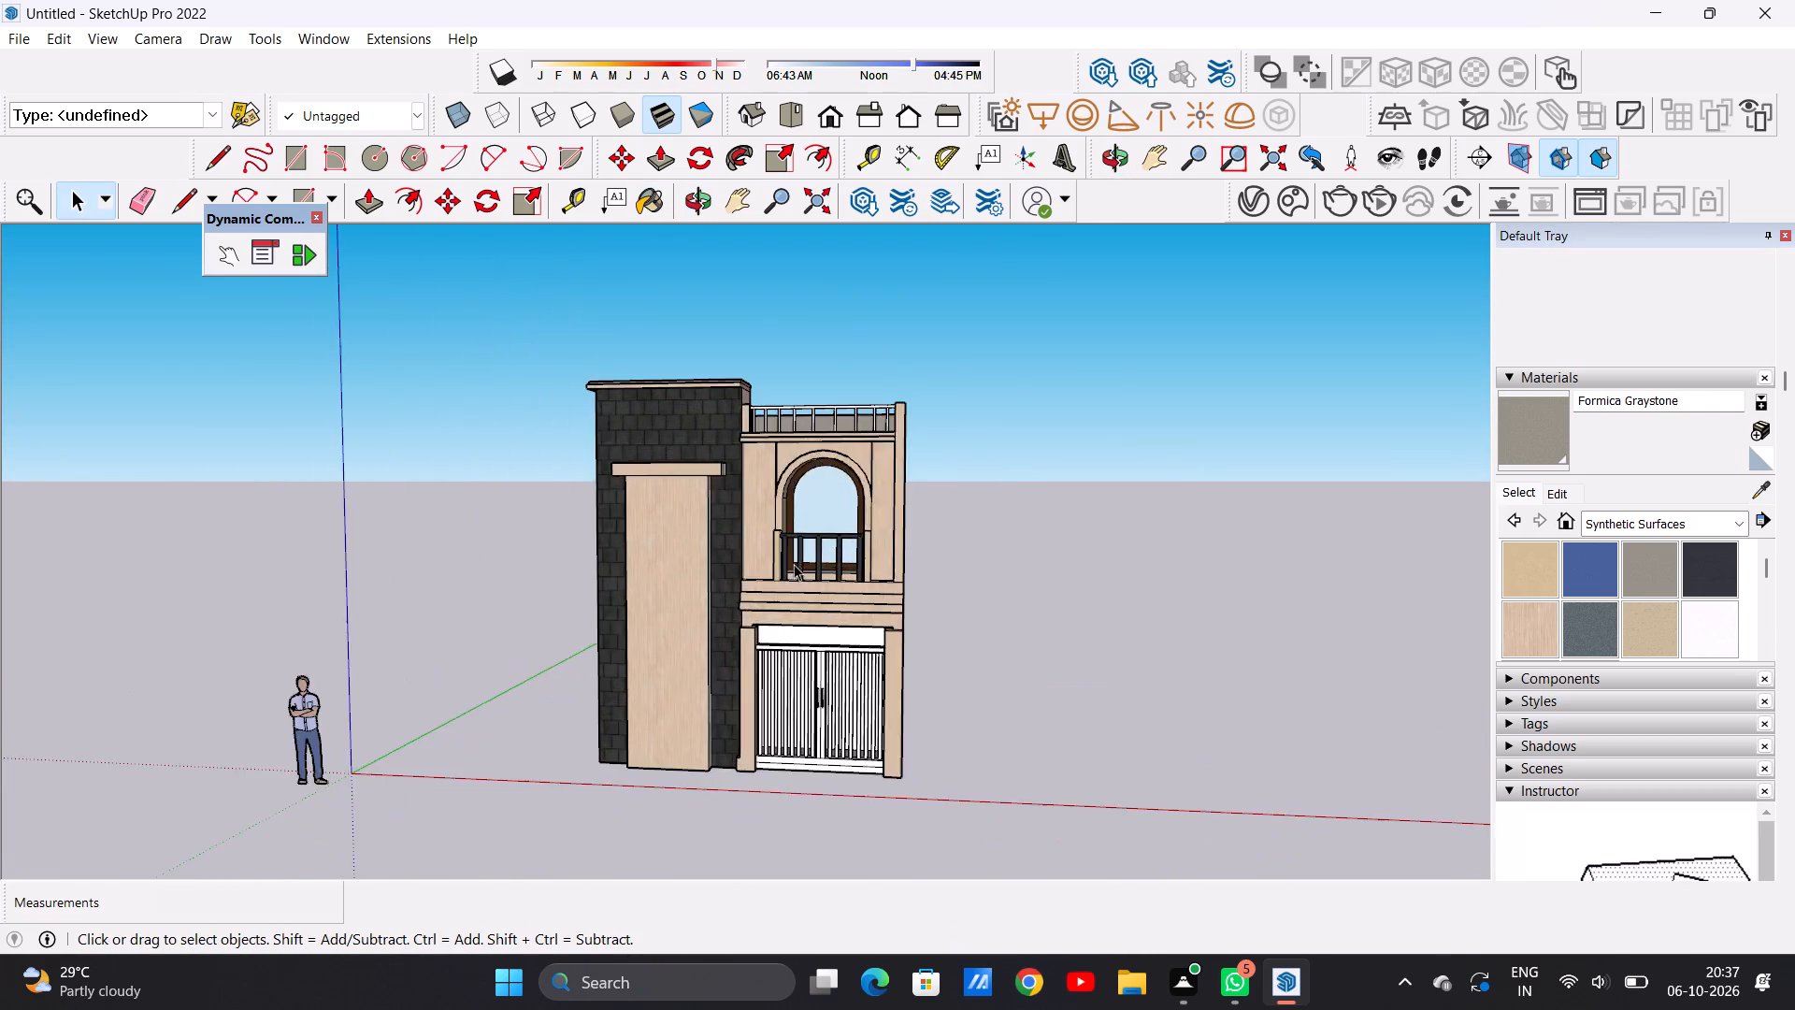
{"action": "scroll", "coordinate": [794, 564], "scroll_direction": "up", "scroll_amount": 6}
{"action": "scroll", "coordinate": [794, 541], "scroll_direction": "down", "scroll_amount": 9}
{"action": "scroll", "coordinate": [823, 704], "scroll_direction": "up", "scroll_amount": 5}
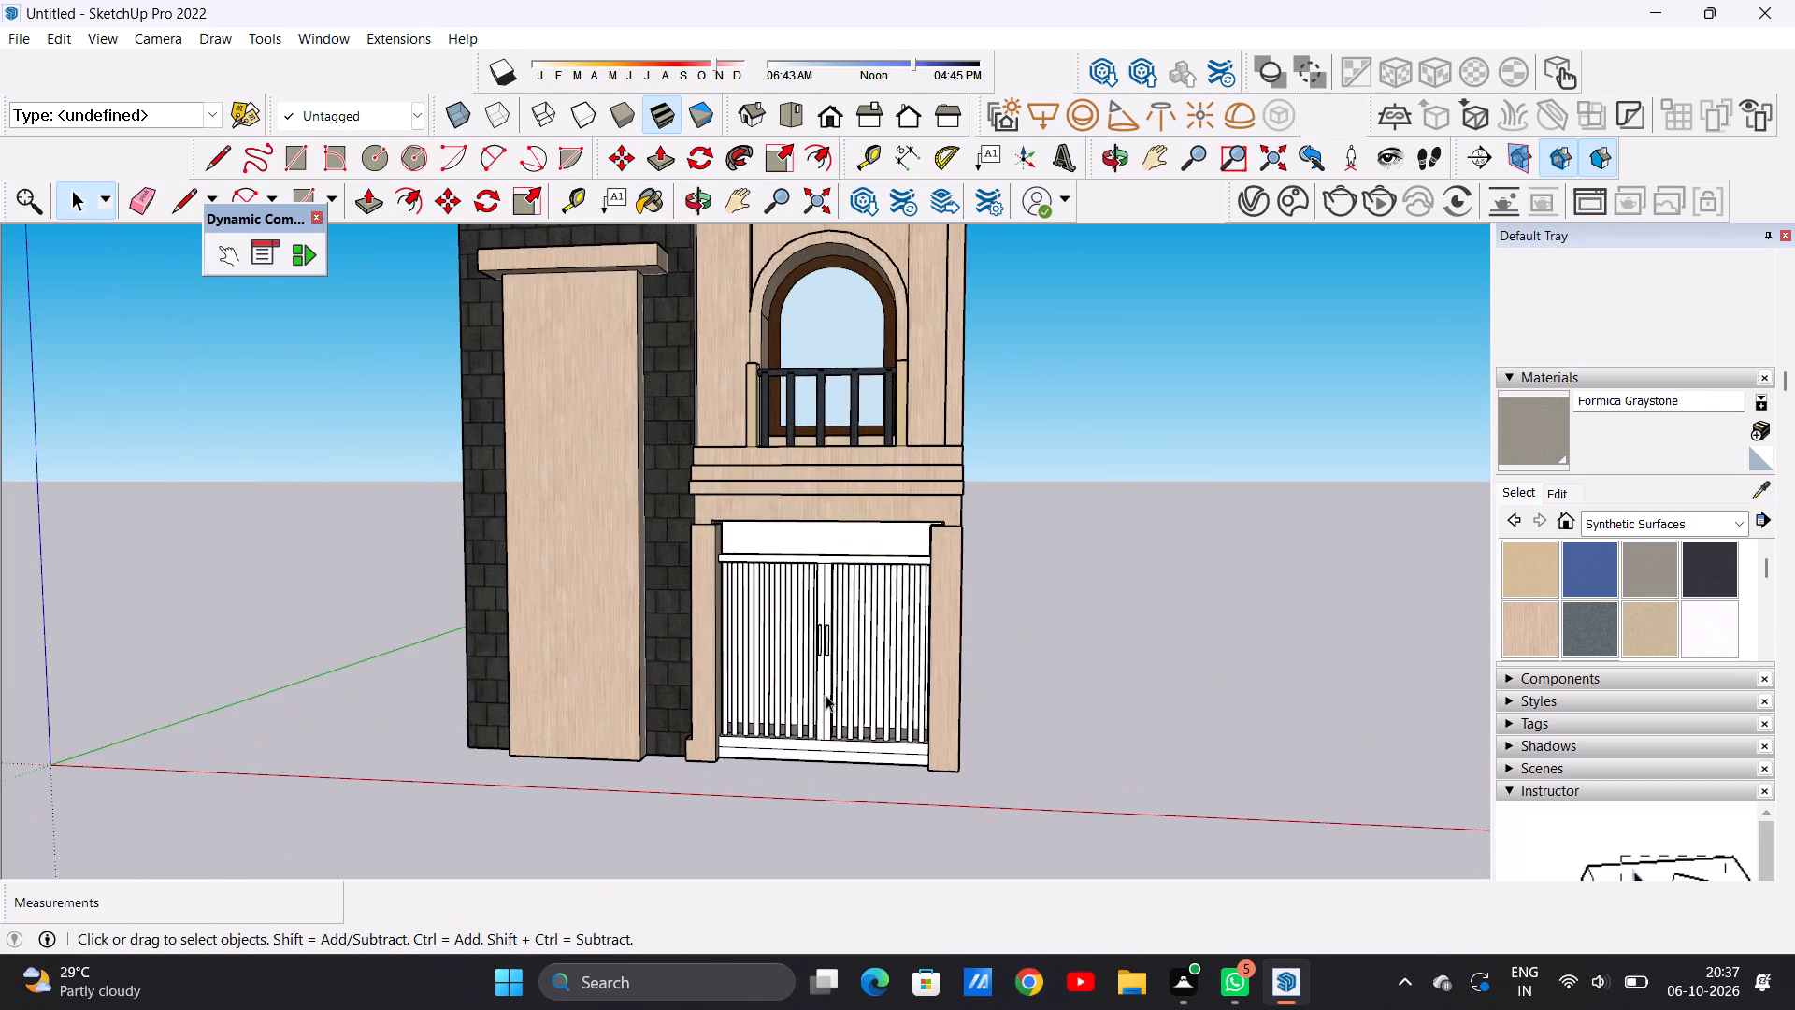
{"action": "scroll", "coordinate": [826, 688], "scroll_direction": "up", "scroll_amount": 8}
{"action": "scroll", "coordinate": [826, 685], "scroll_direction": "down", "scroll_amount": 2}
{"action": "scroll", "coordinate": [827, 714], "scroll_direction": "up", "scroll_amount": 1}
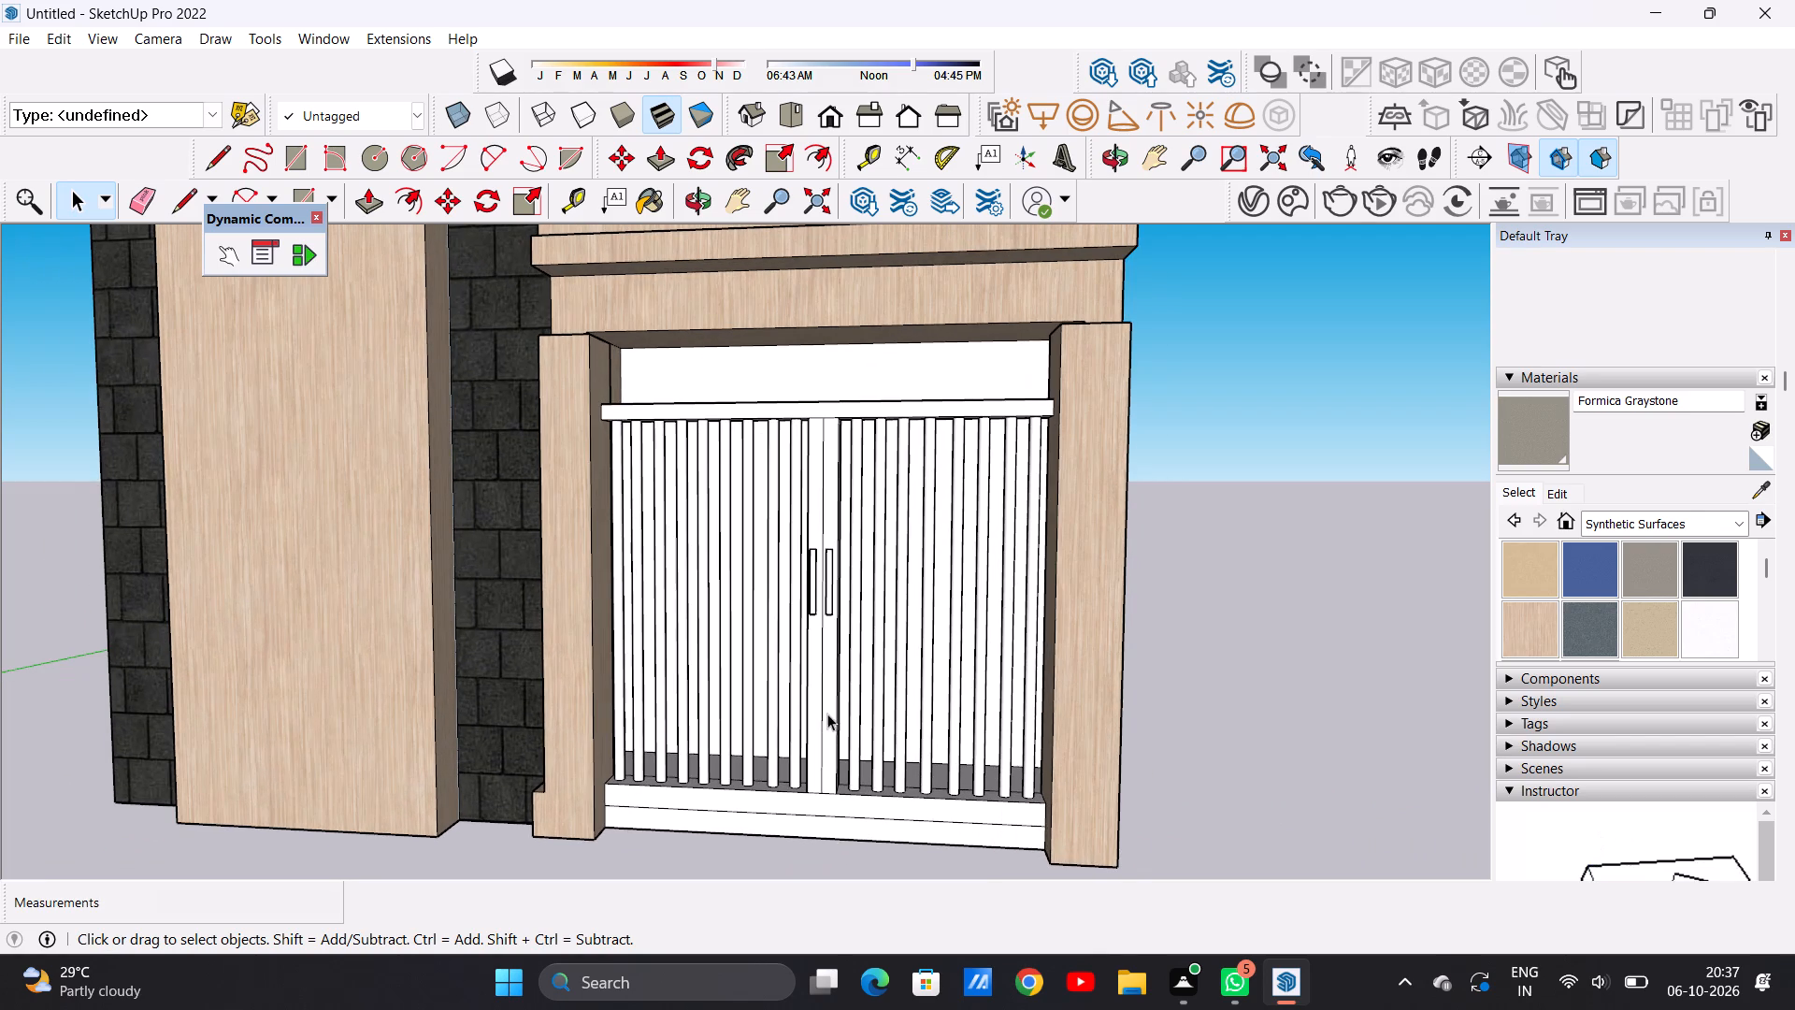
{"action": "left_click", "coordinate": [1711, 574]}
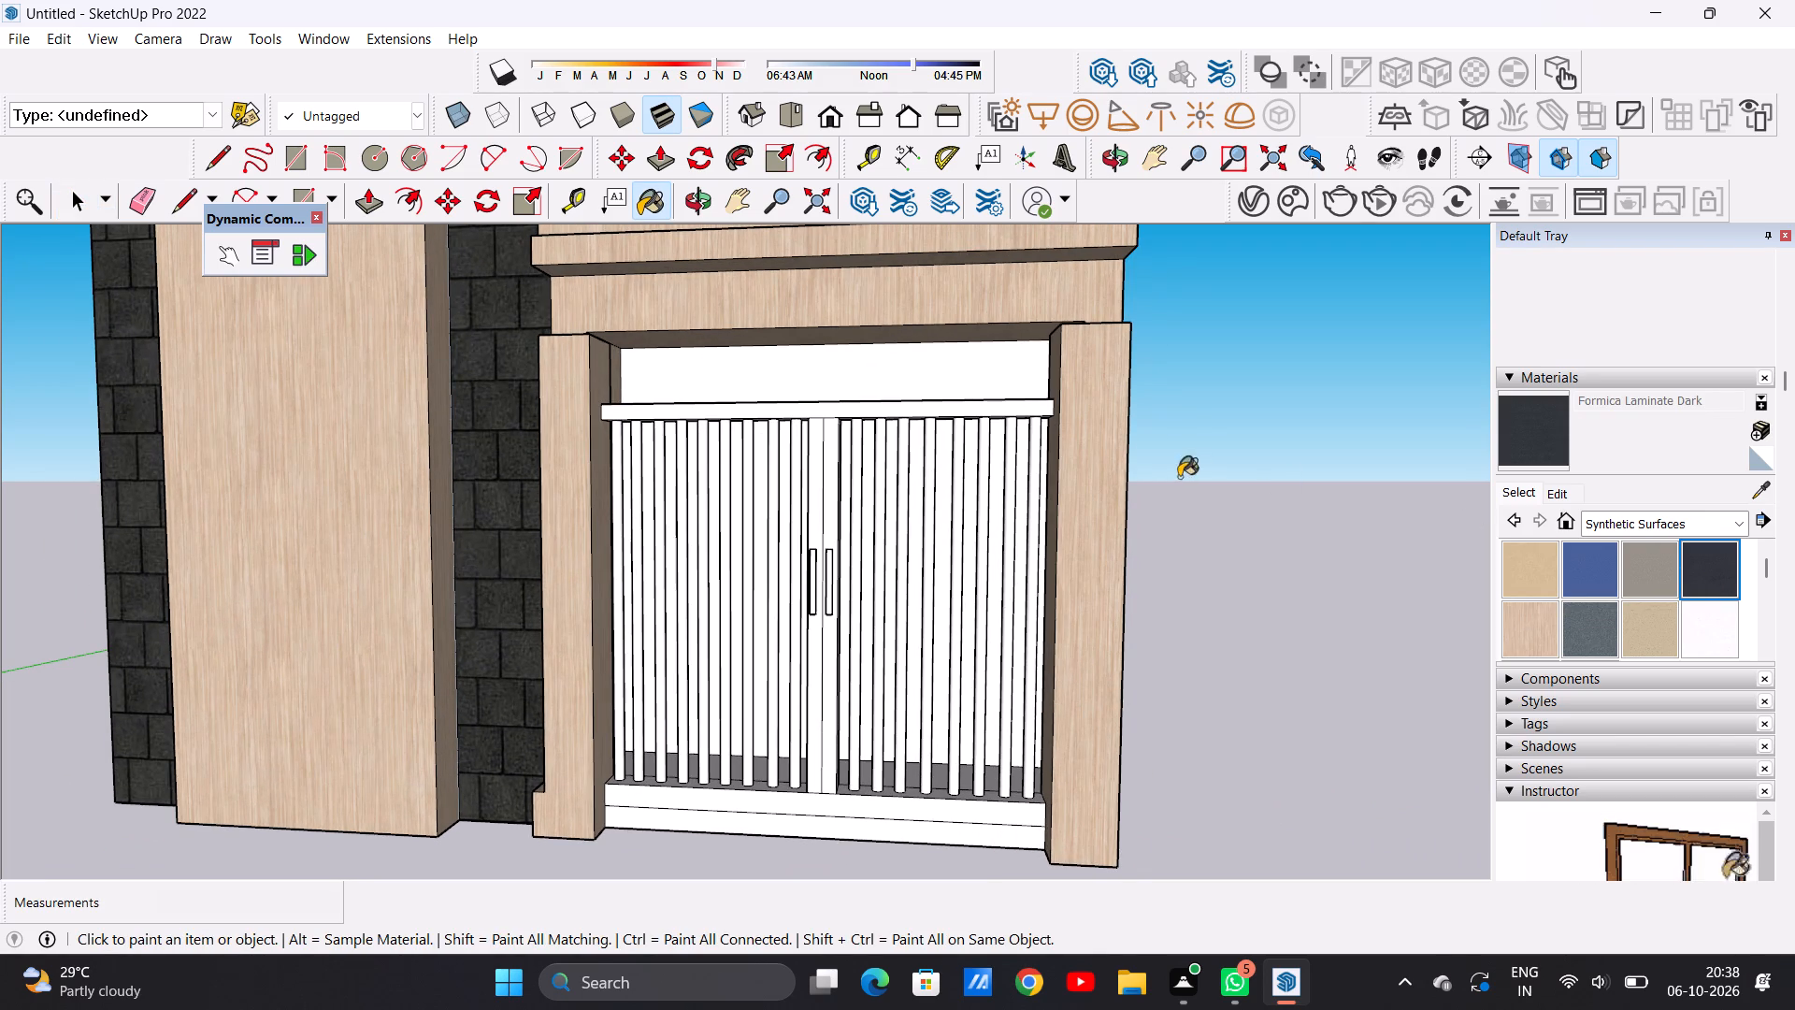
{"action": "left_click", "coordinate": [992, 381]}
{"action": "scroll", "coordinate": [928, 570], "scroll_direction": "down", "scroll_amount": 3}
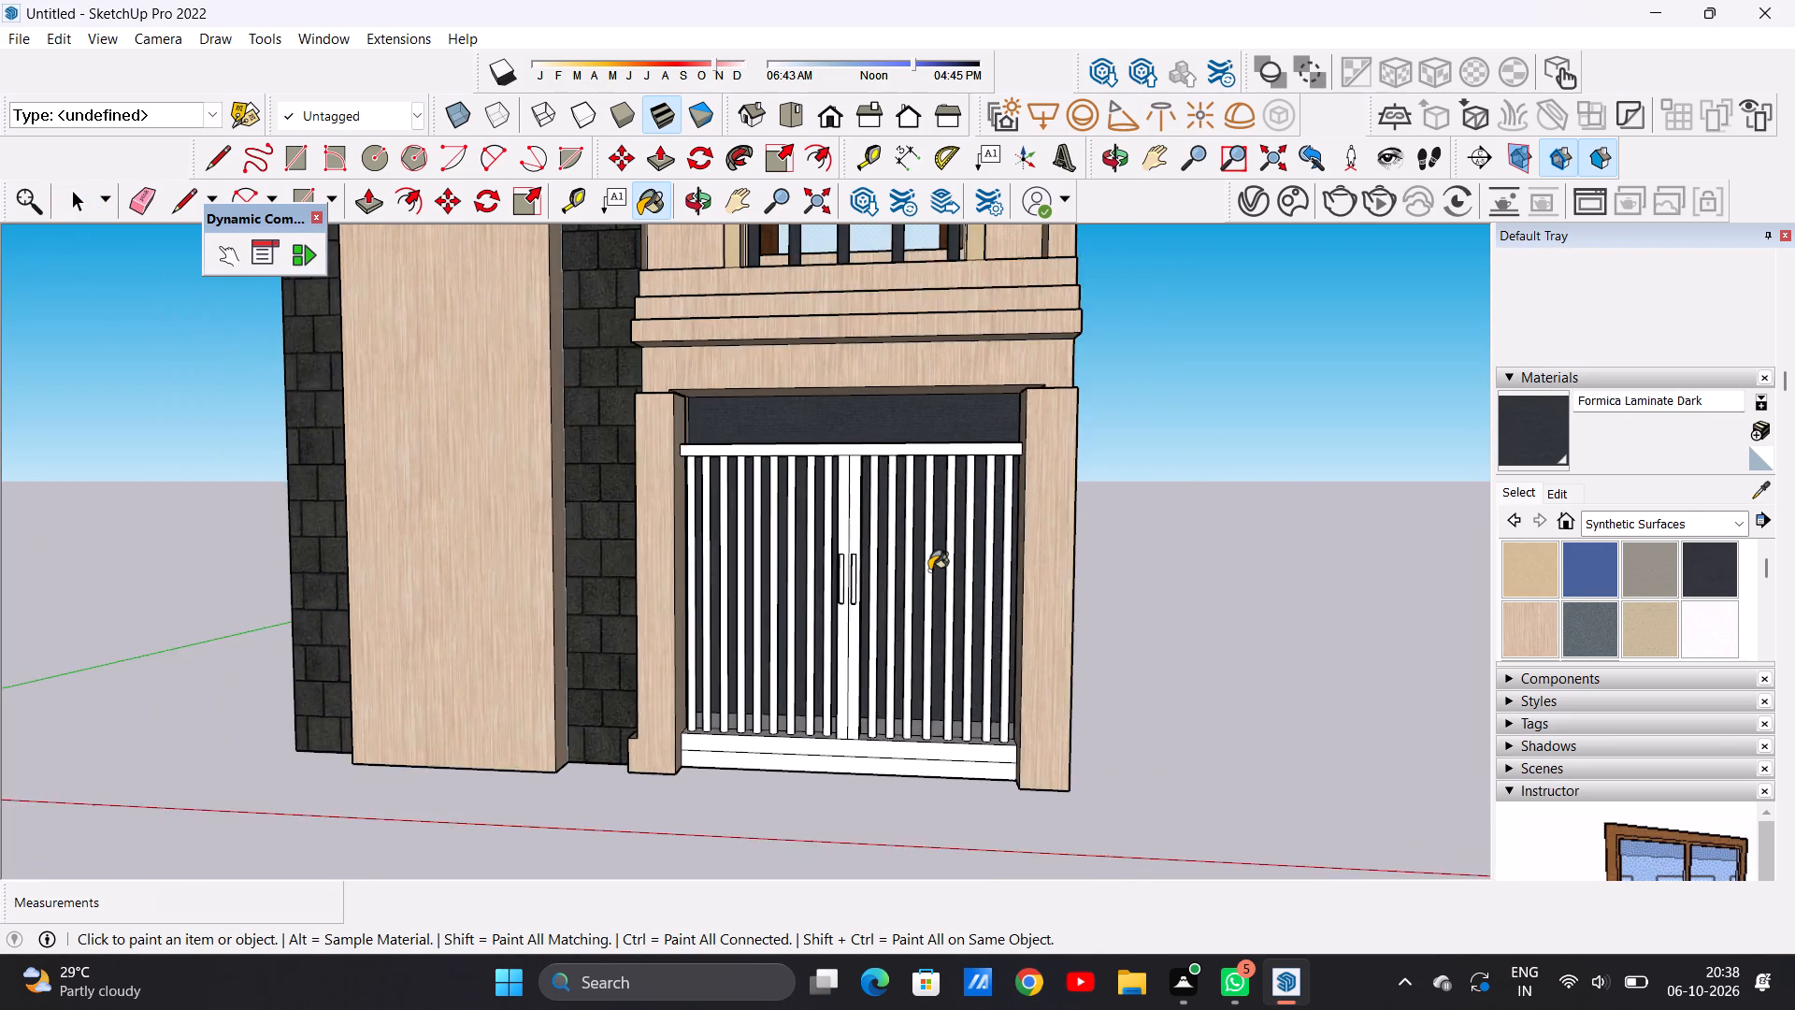
Open the Colors material collection with the gate in view.
{"action": "scroll", "coordinate": [929, 570], "scroll_direction": "down", "scroll_amount": 11}
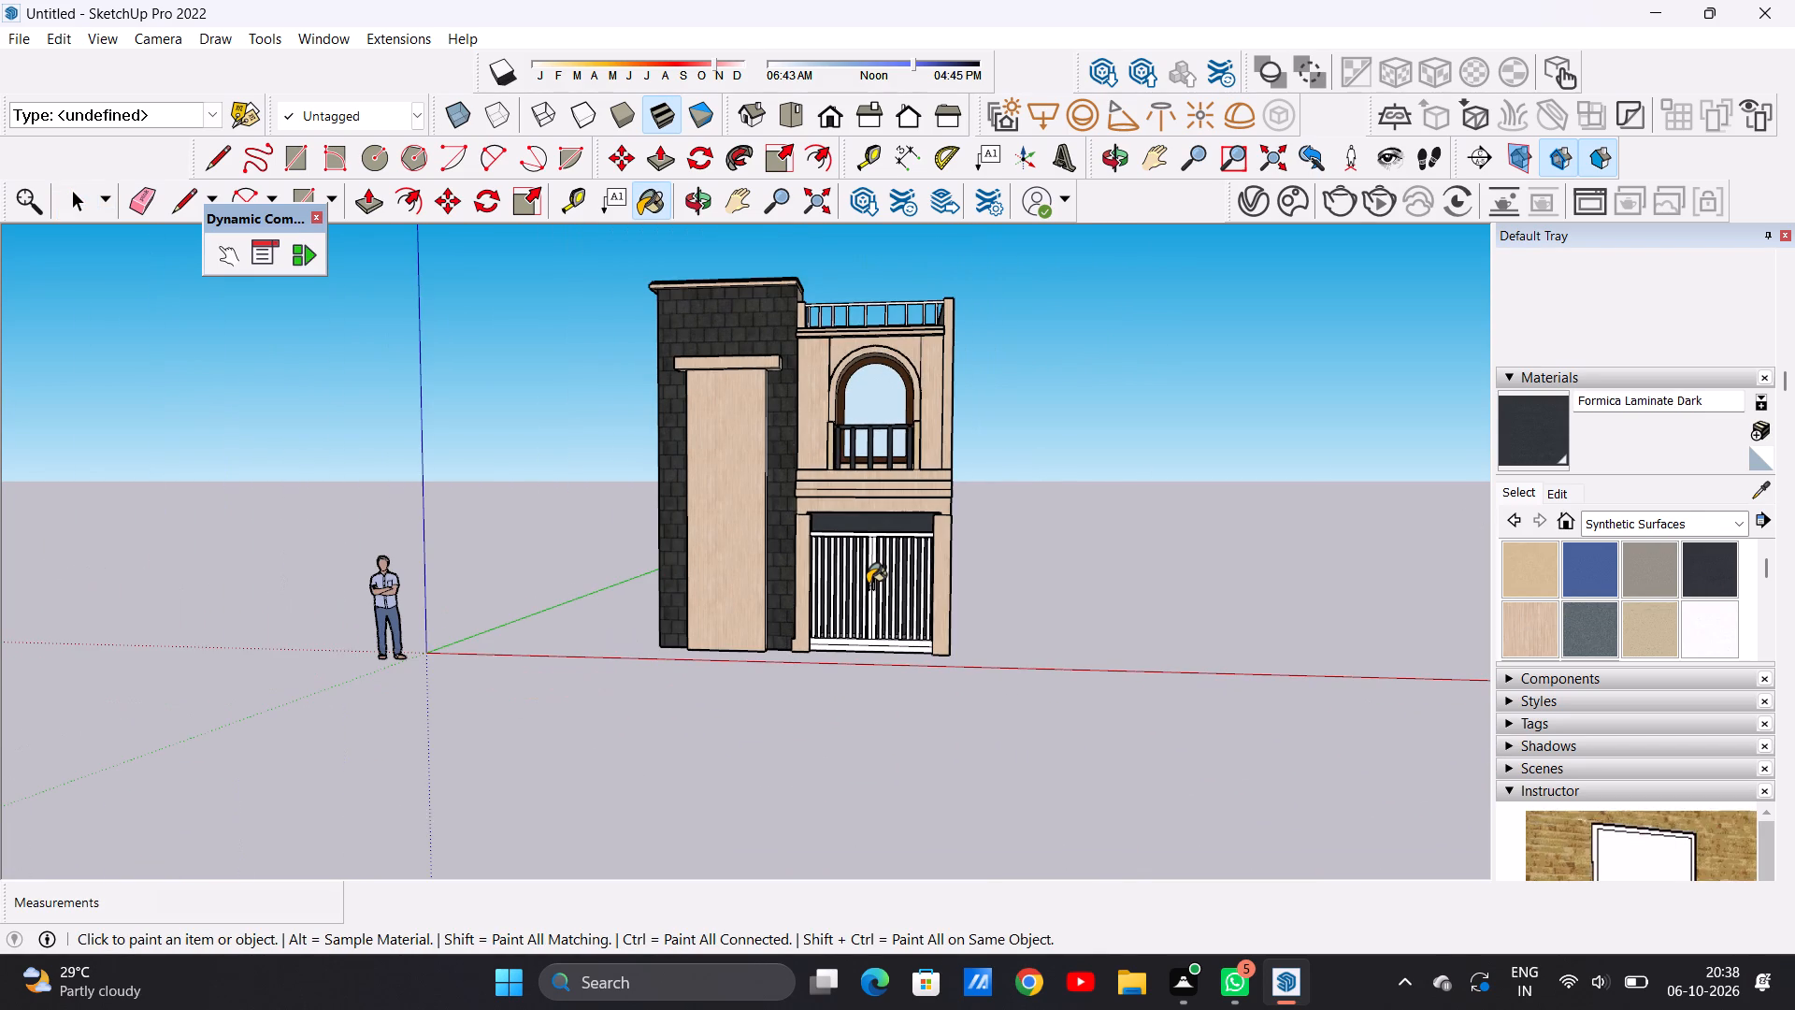
{"action": "scroll", "coordinate": [925, 539], "scroll_direction": "up", "scroll_amount": 9}
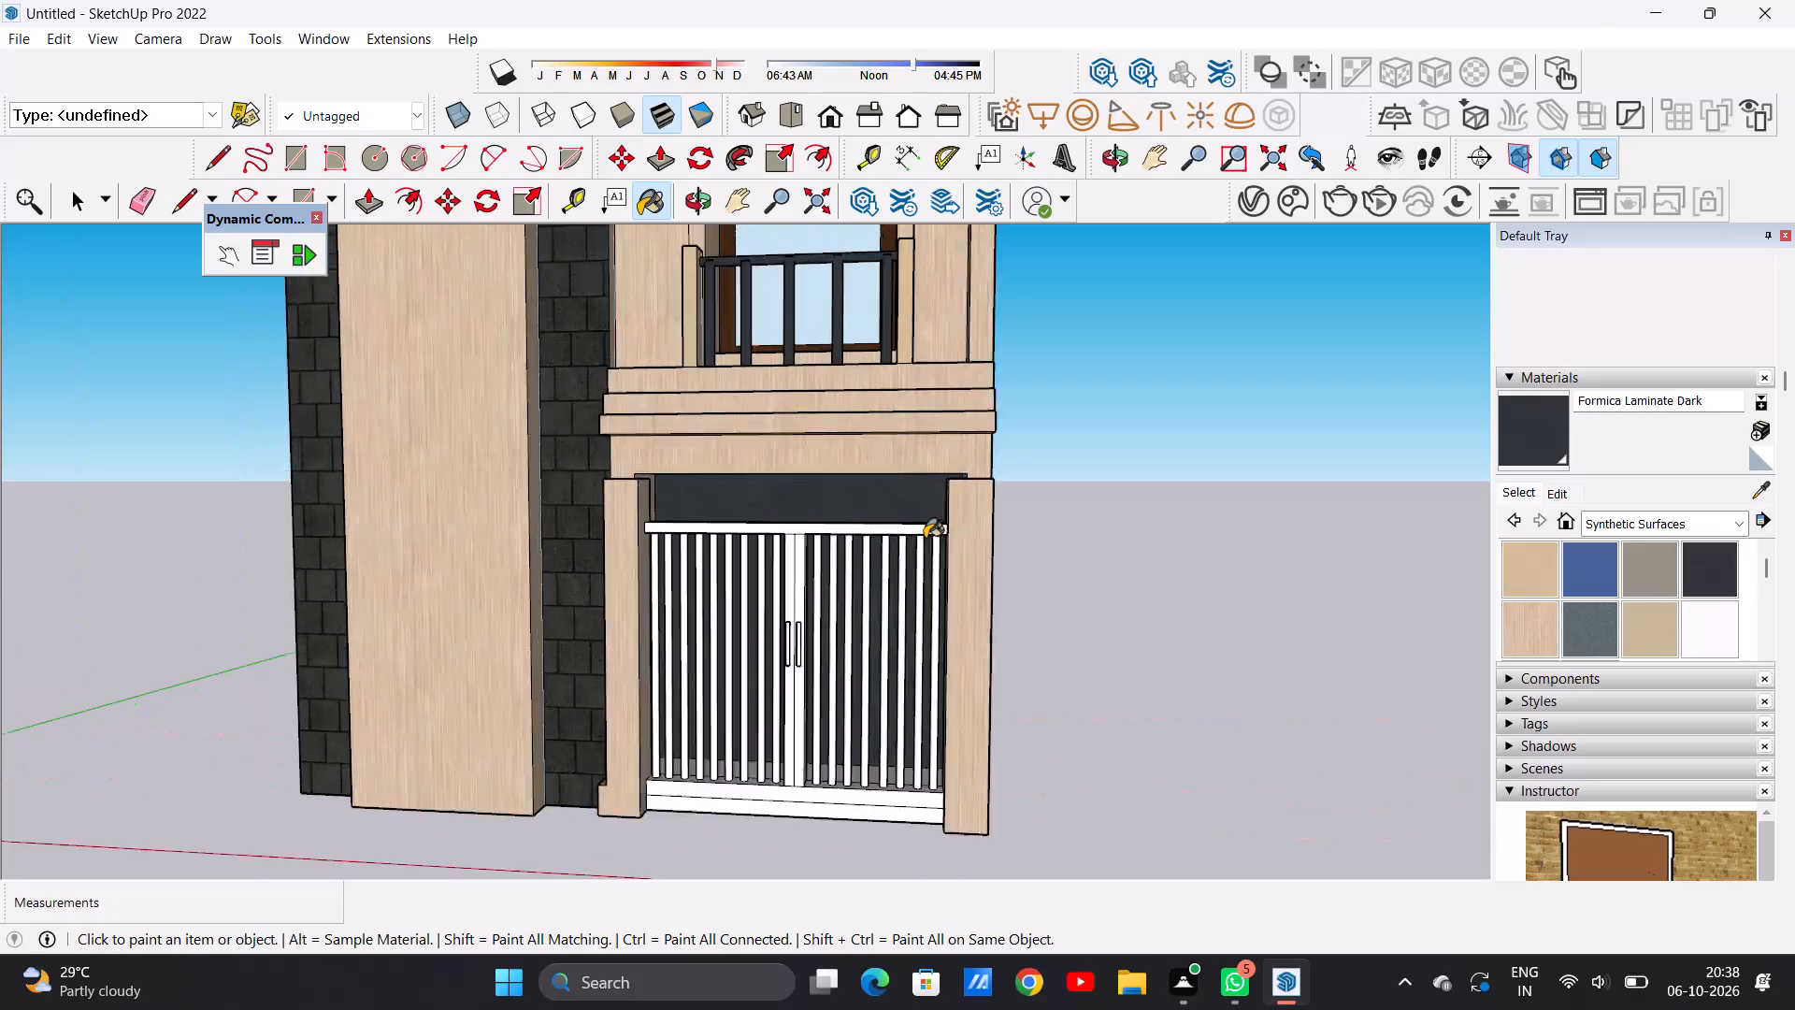
{"action": "scroll", "coordinate": [925, 539], "scroll_direction": "up", "scroll_amount": 2}
{"action": "left_click", "coordinate": [1731, 525]}
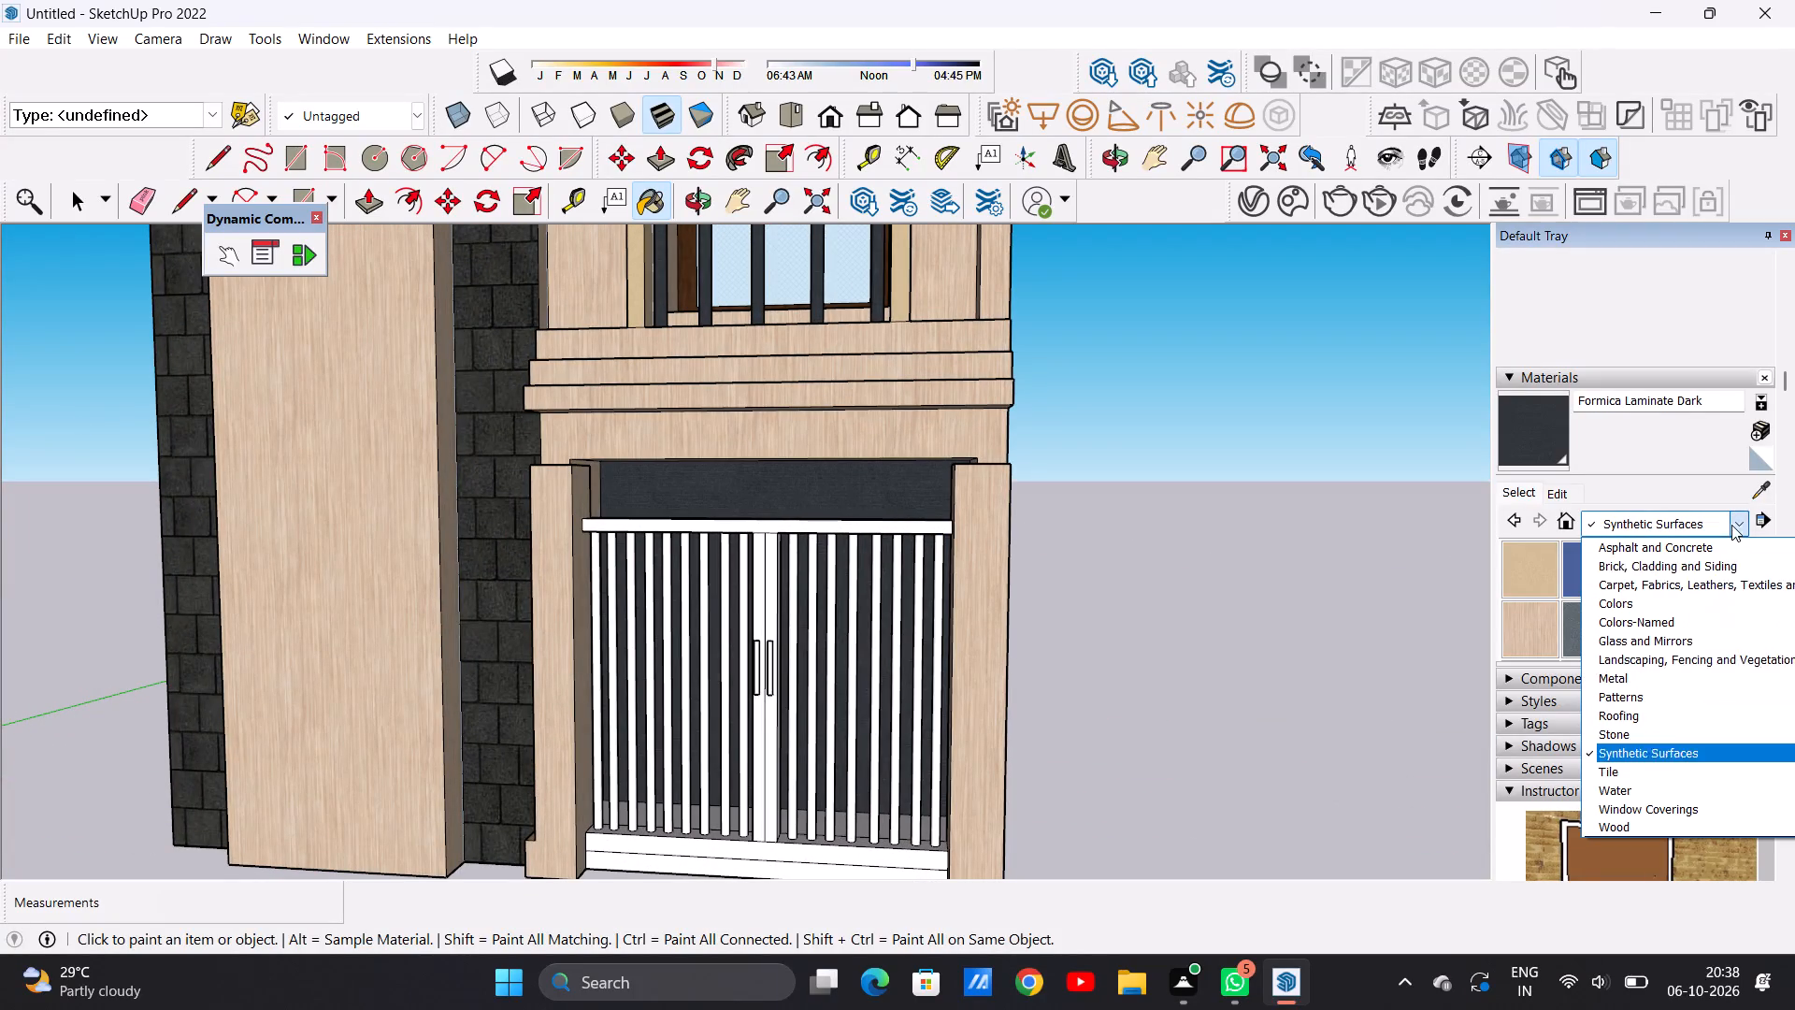
{"action": "left_click", "coordinate": [1637, 605]}
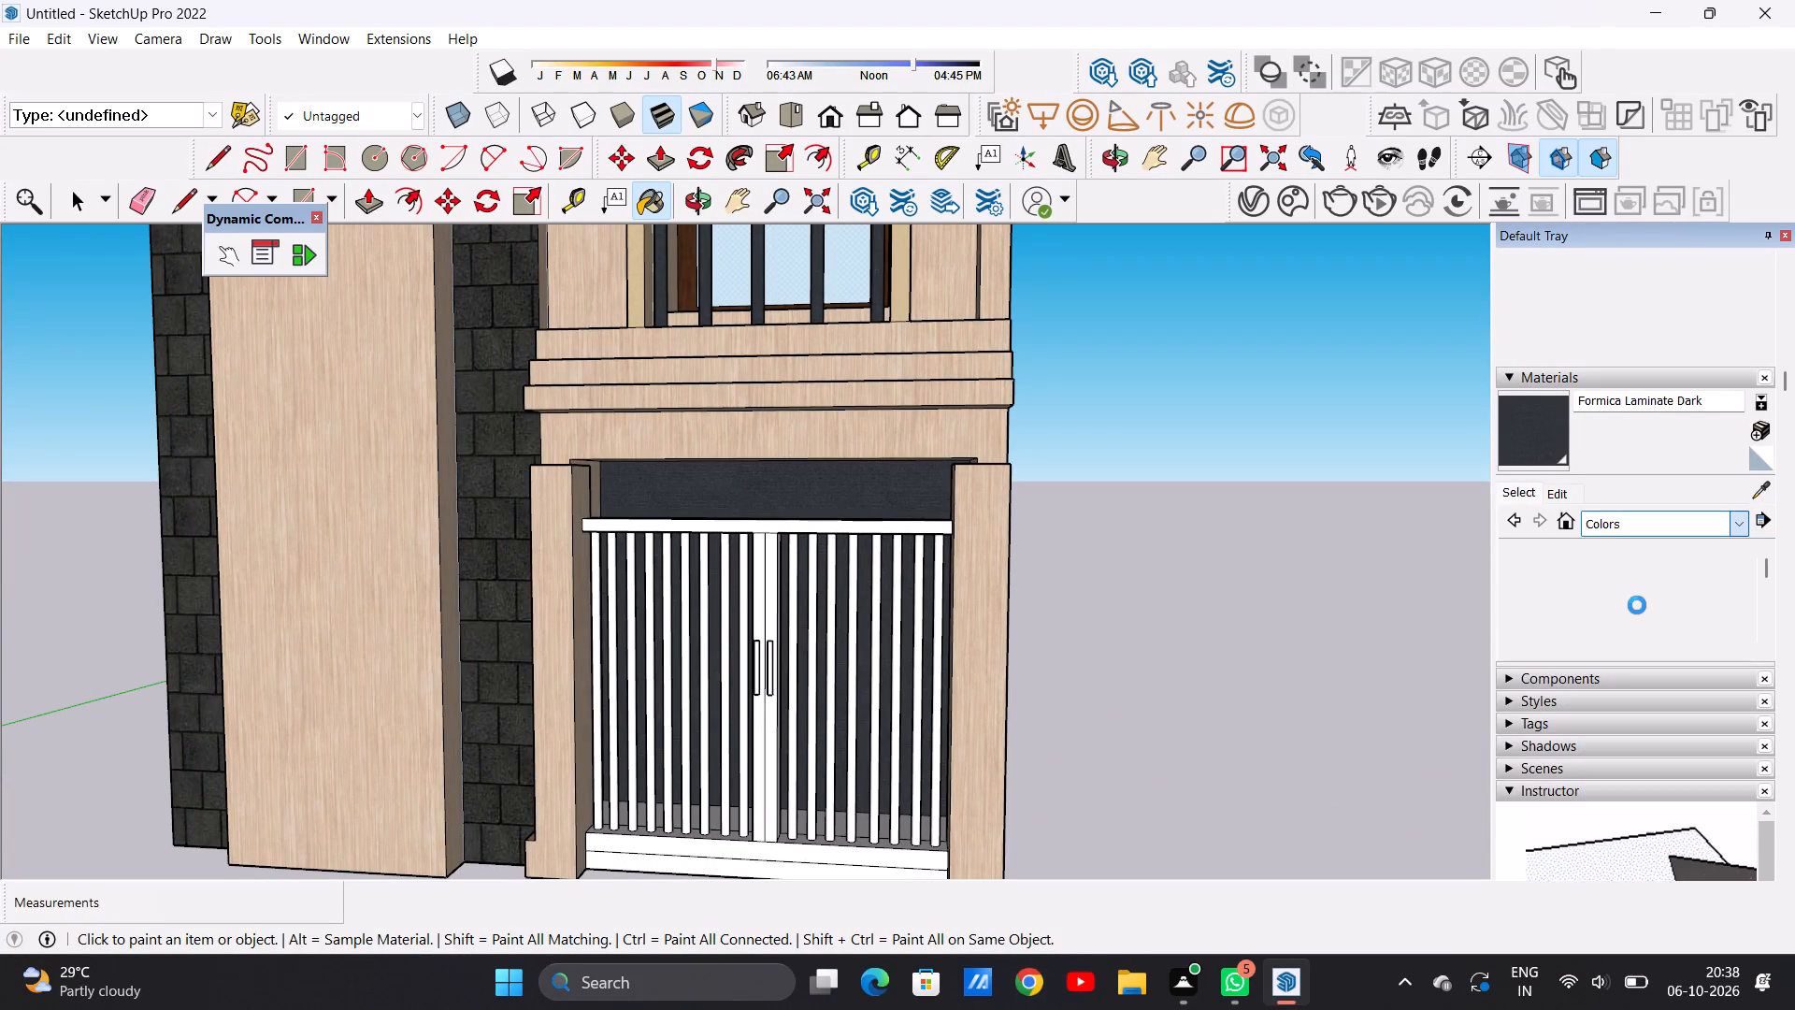
{"action": "scroll", "coordinate": [1217, 571], "scroll_direction": "down", "scroll_amount": 3}
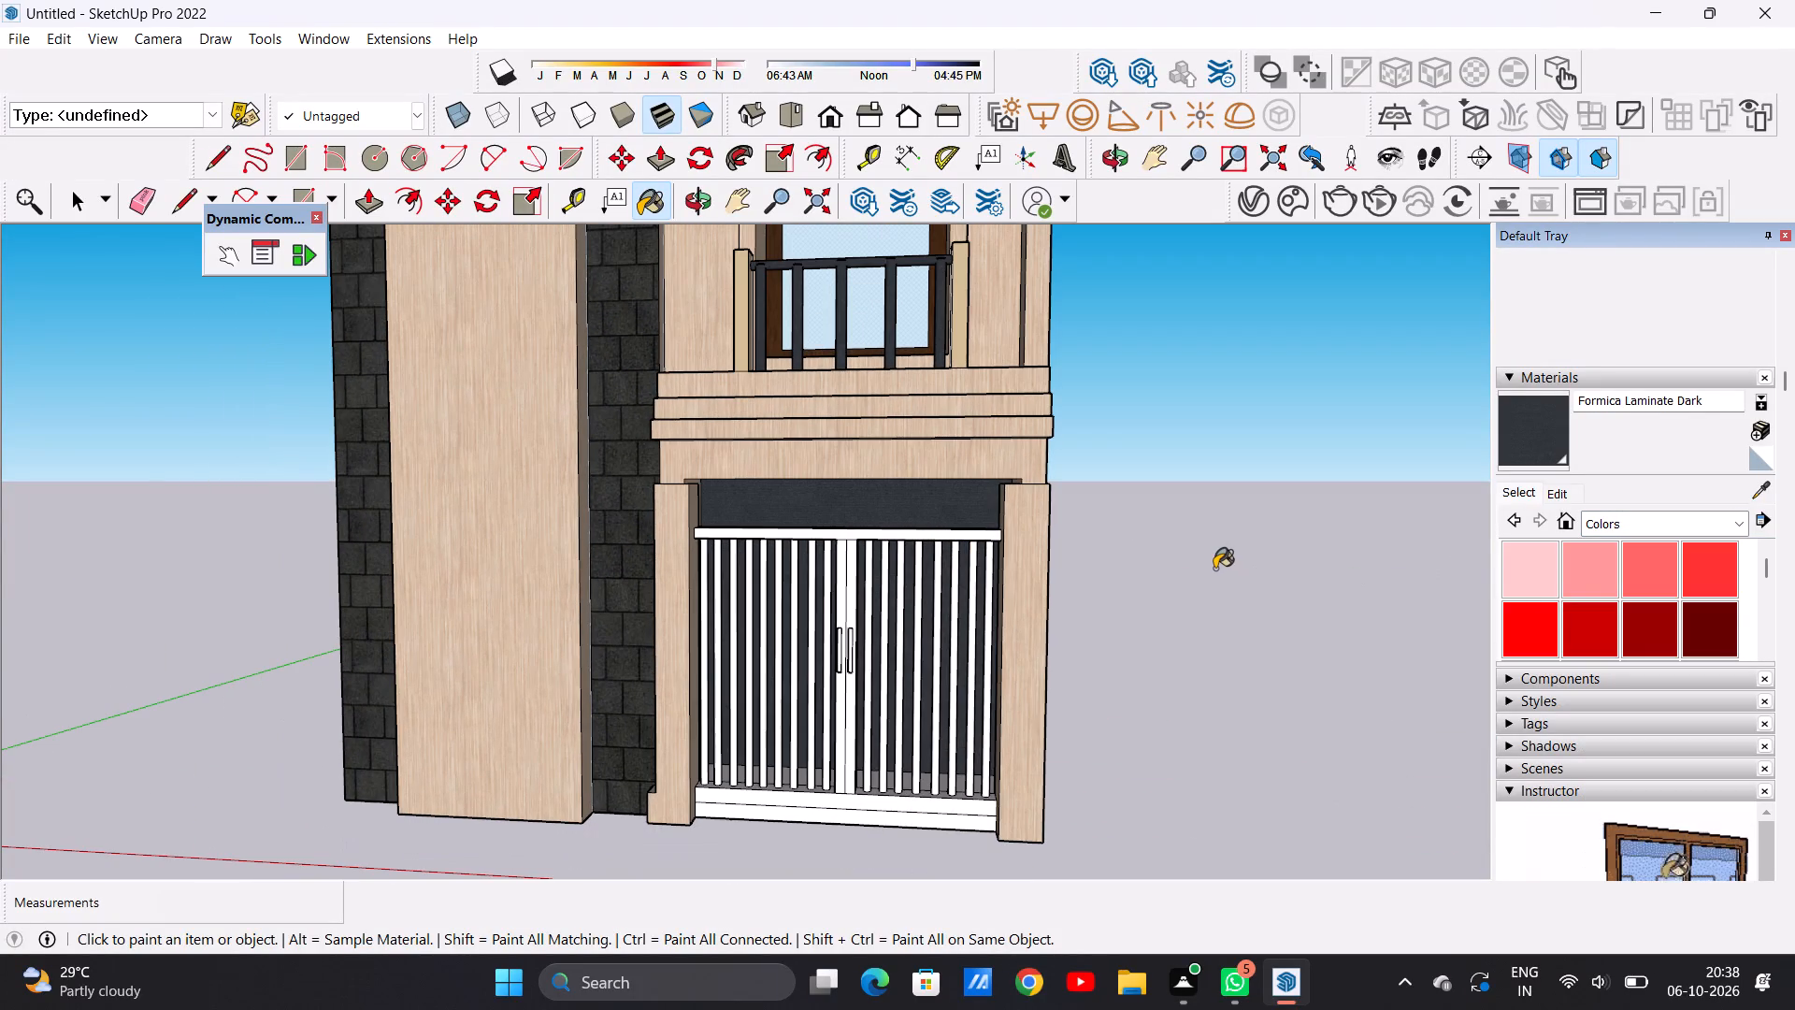
{"action": "key", "text": "space"}
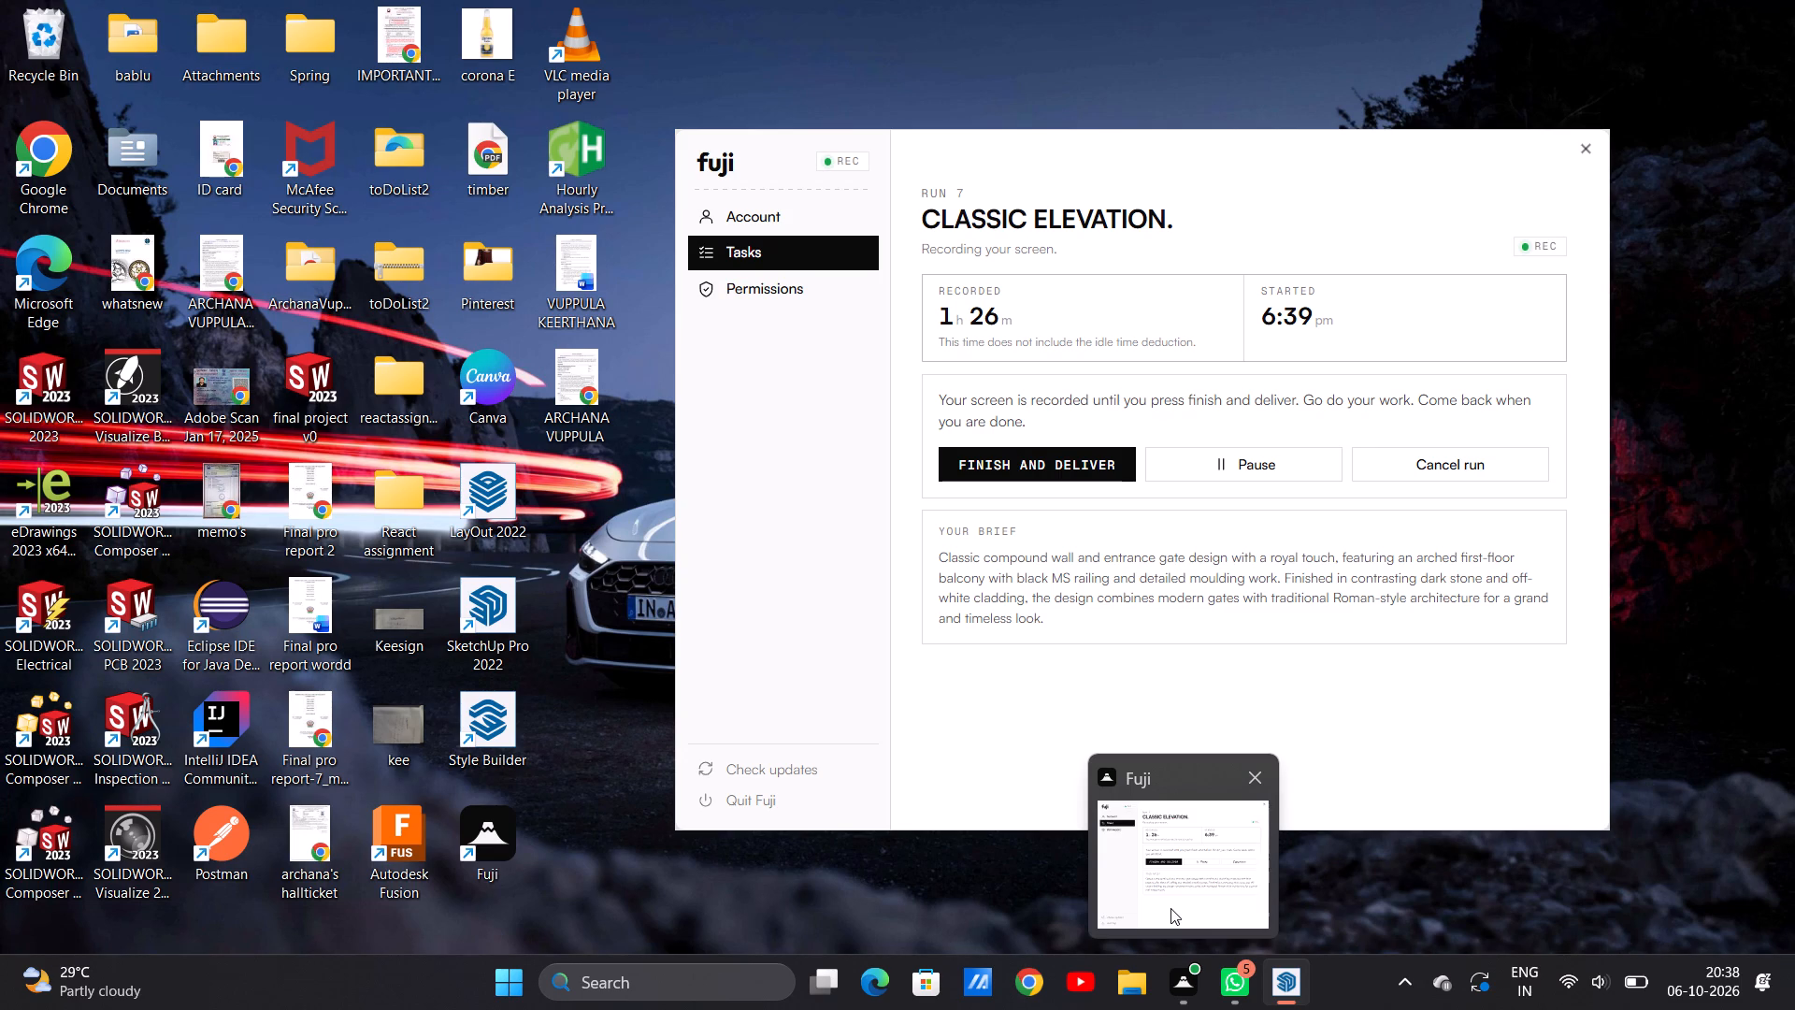
{"action": "left_click", "coordinate": [1249, 882]}
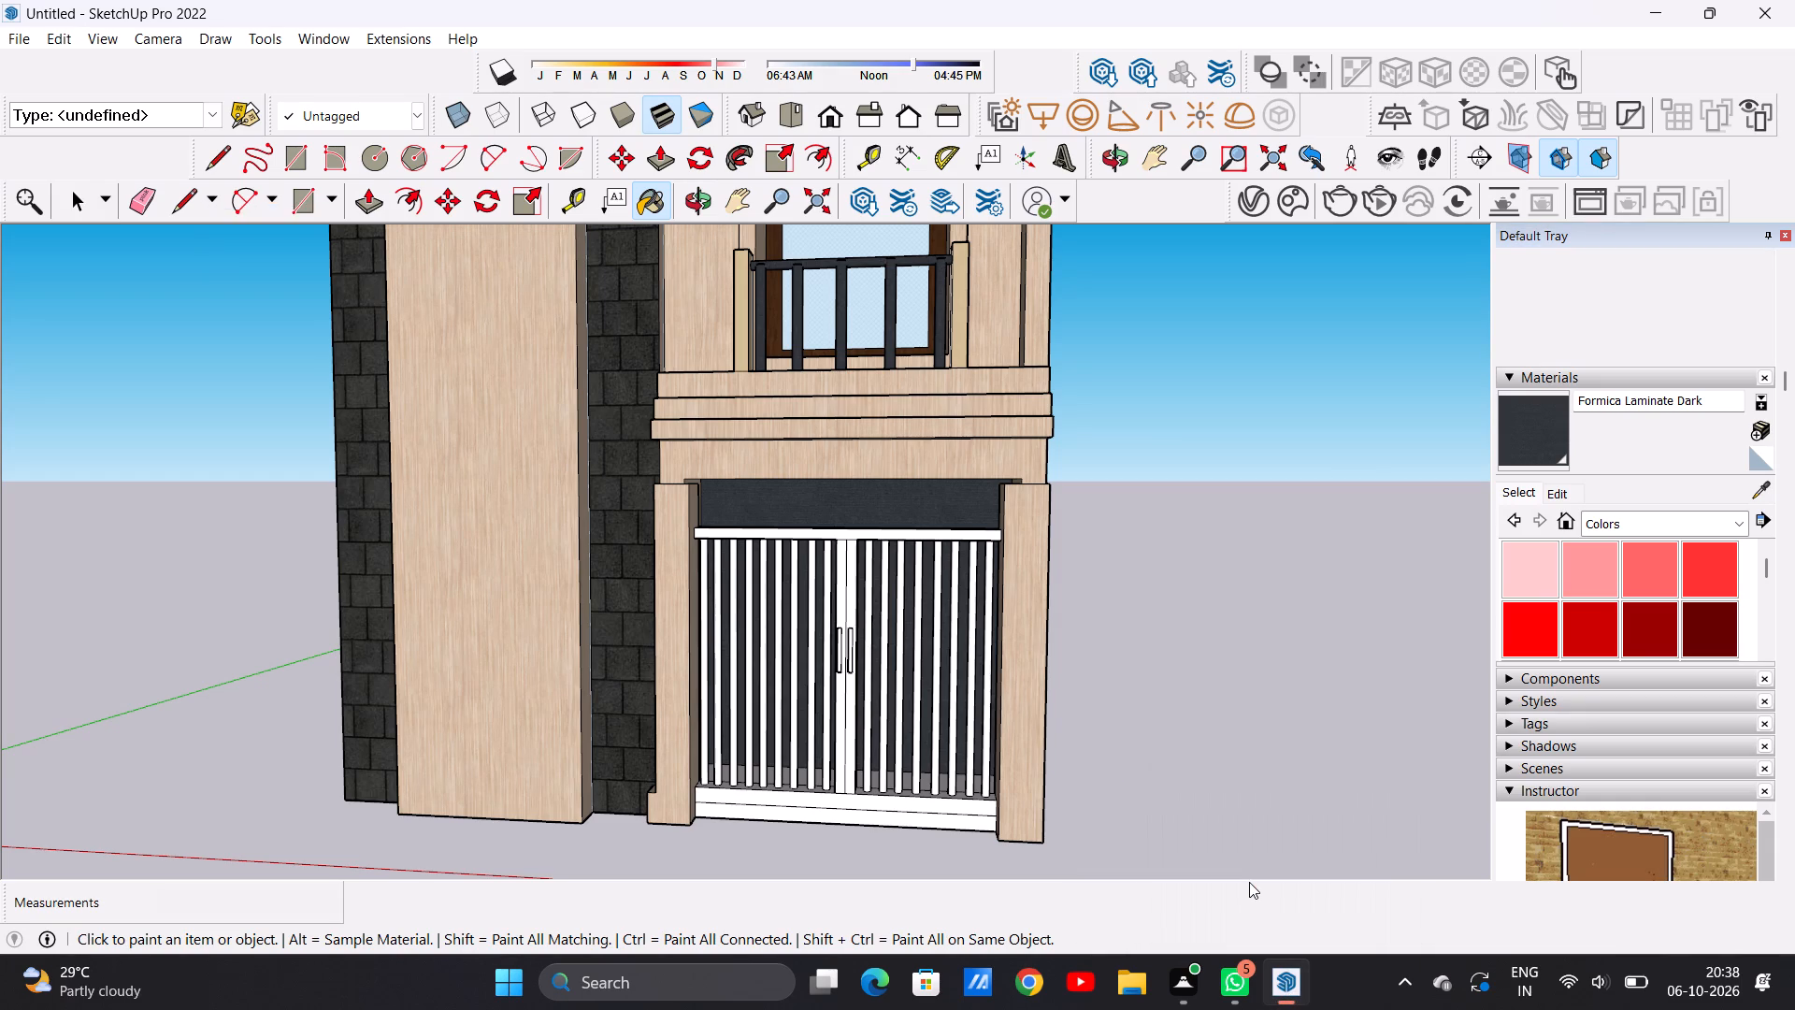
Undo the recent painting of the gate backing, parapet, roof floor, back wall and both side walls.
{"action": "scroll", "coordinate": [847, 701], "scroll_direction": "down", "scroll_amount": 14}
{"action": "scroll", "coordinate": [883, 497], "scroll_direction": "up", "scroll_amount": 7}
{"action": "middle_click_drag", "start_coordinate": [1004, 550], "coordinate": [644, 498]}
{"action": "scroll", "coordinate": [851, 497], "scroll_direction": "down", "scroll_amount": 4}
{"action": "middle_click_drag", "start_coordinate": [918, 527], "coordinate": [867, 572]}
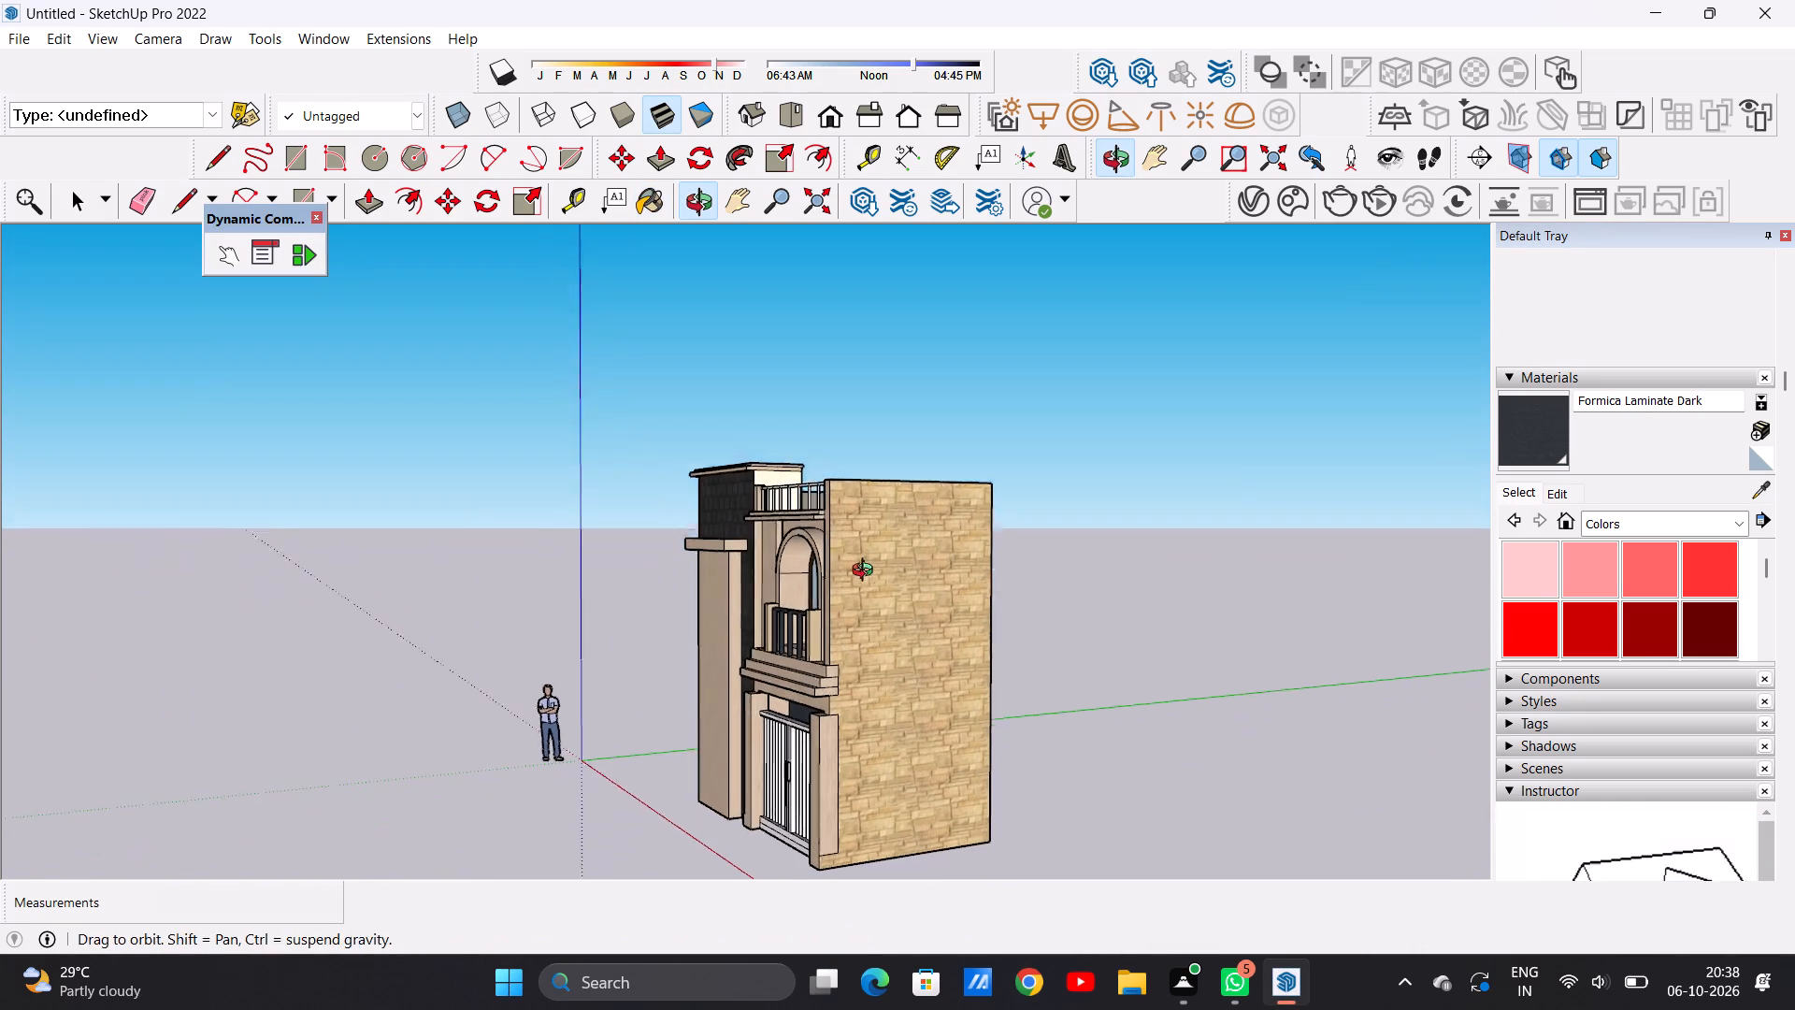
{"action": "middle_click_drag", "start_coordinate": [867, 572], "coordinate": [862, 592]}
{"action": "key", "text": "space"}
{"action": "key", "text": "ctrl+z"}
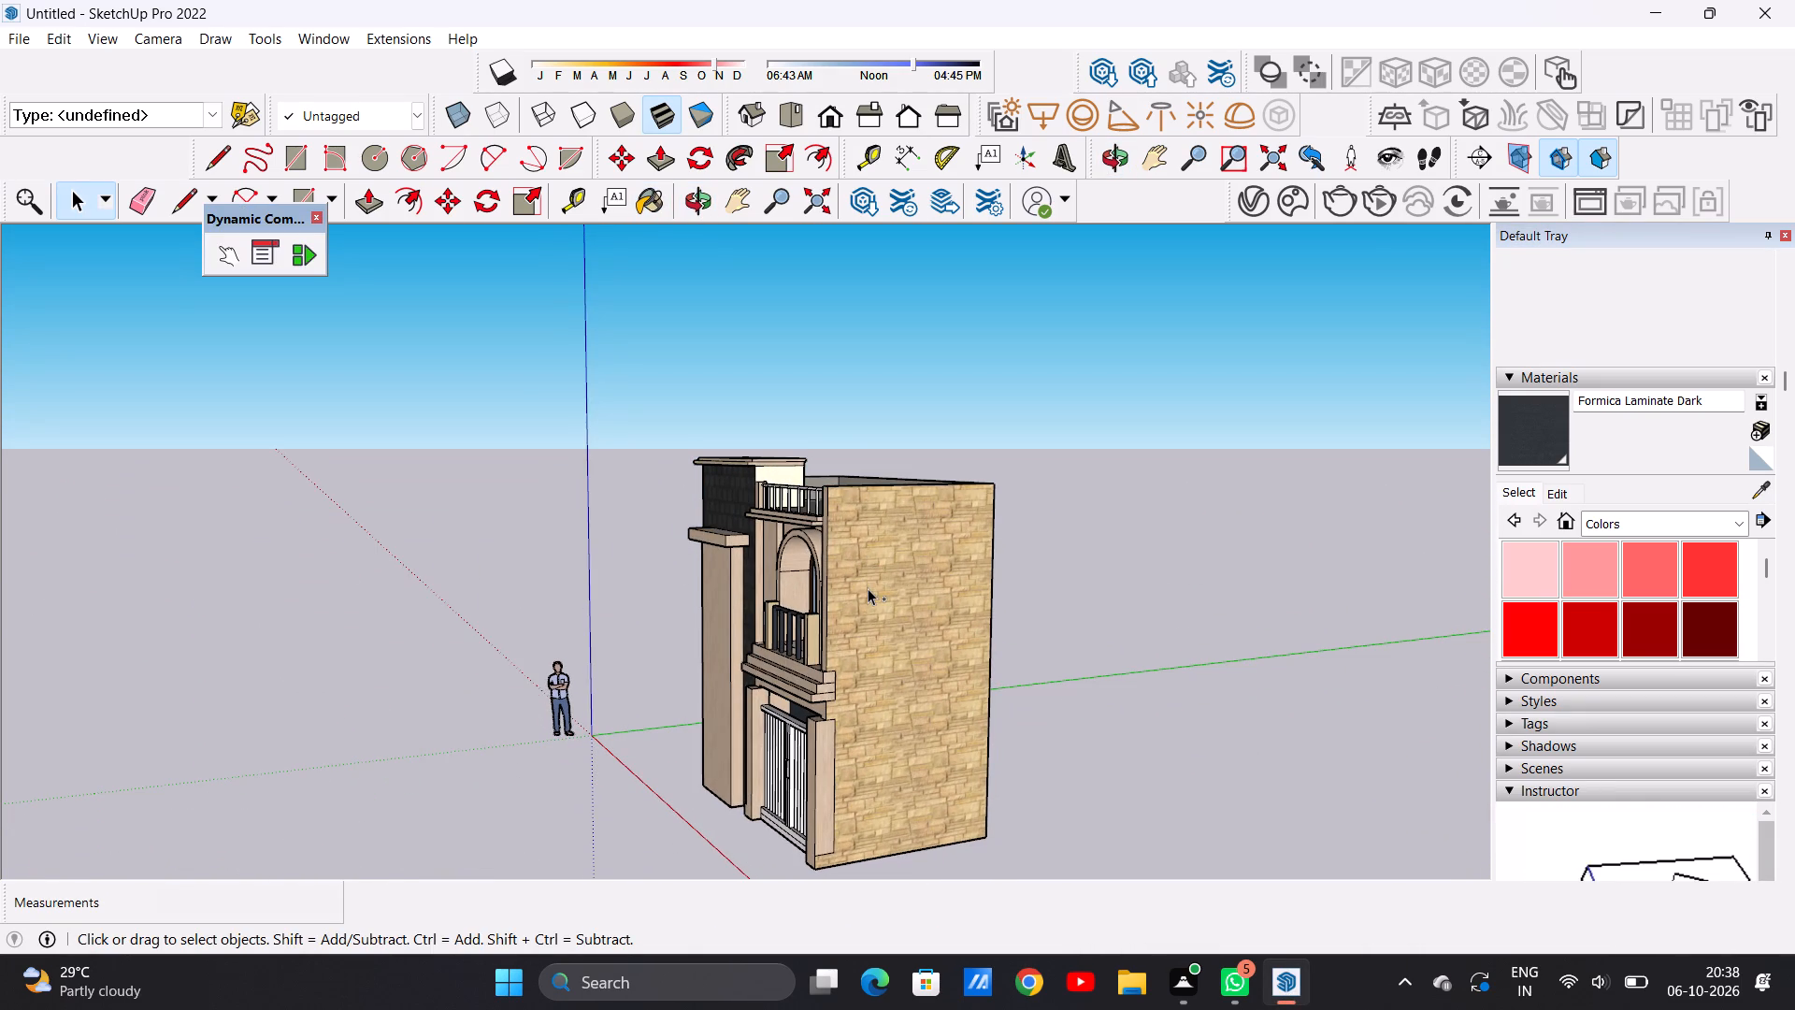
{"action": "key", "text": "ctrl+z"}
{"action": "key", "text": "ctrl+z"}
{"action": "key", "text": "ctrl+z"}
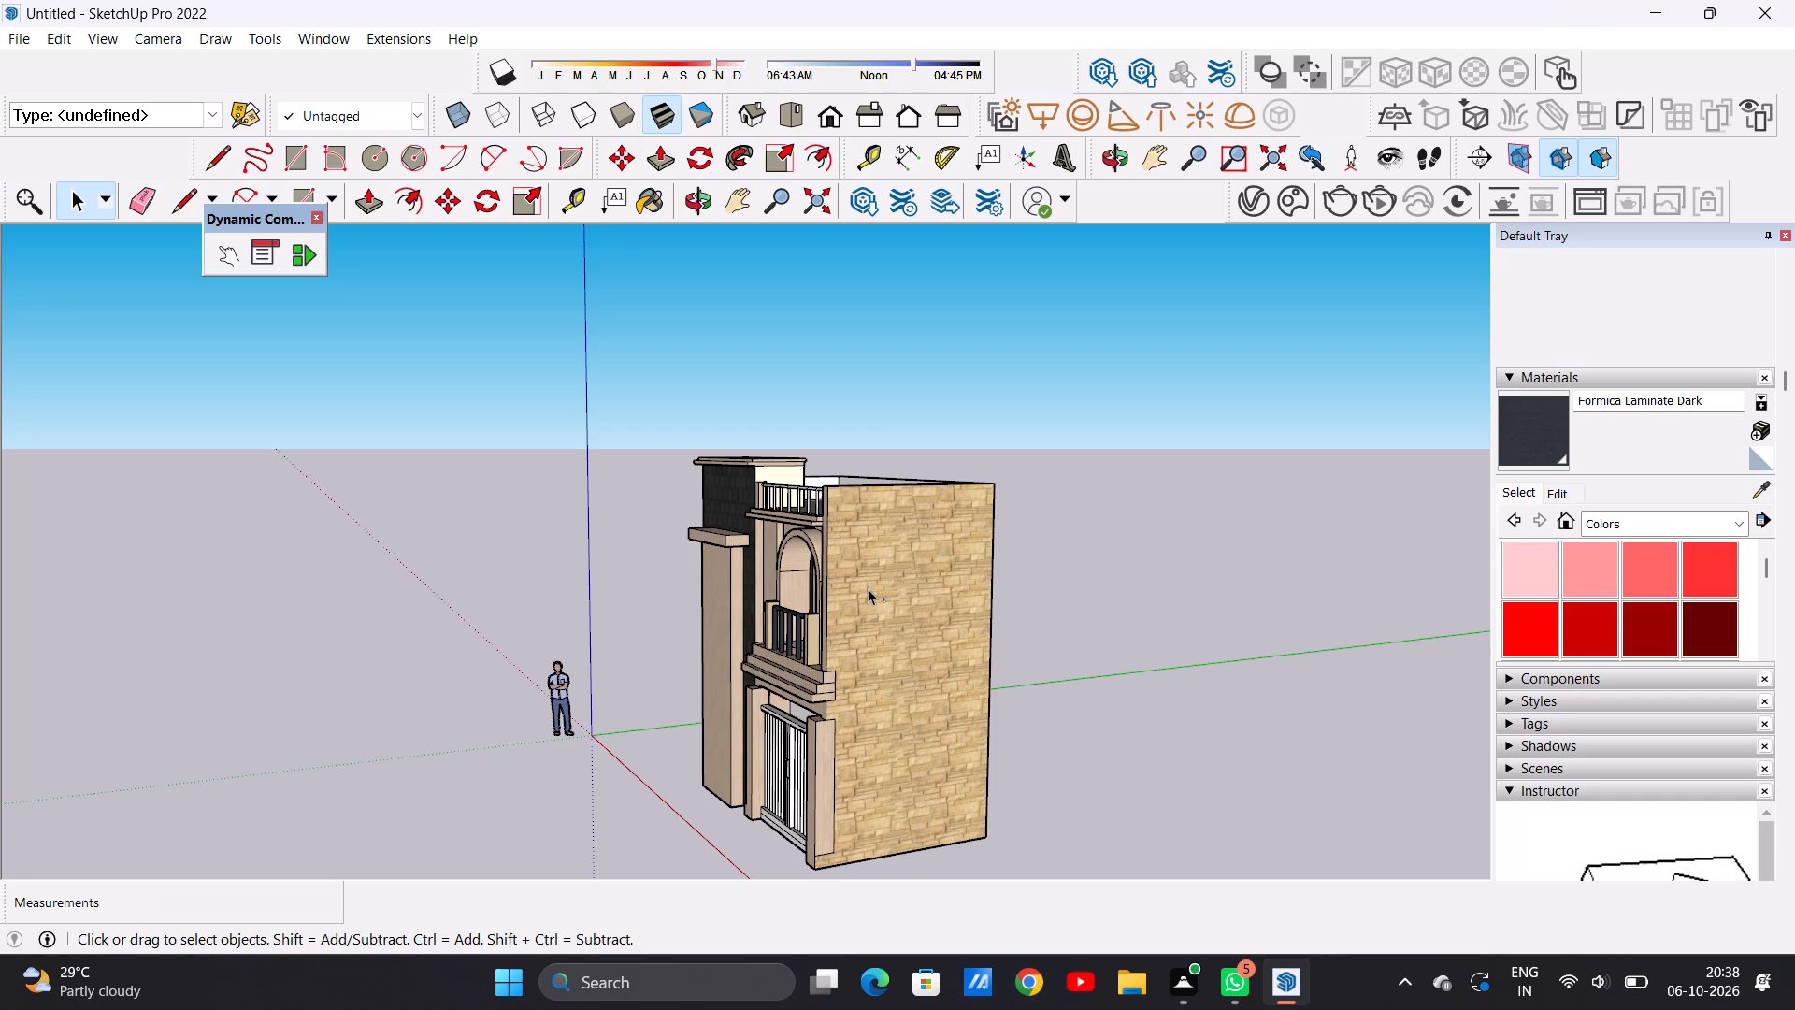
{"action": "key", "text": "ctrl+z"}
{"action": "key", "text": "ctrl+z"}
{"action": "key", "text": "ctrl+z"}
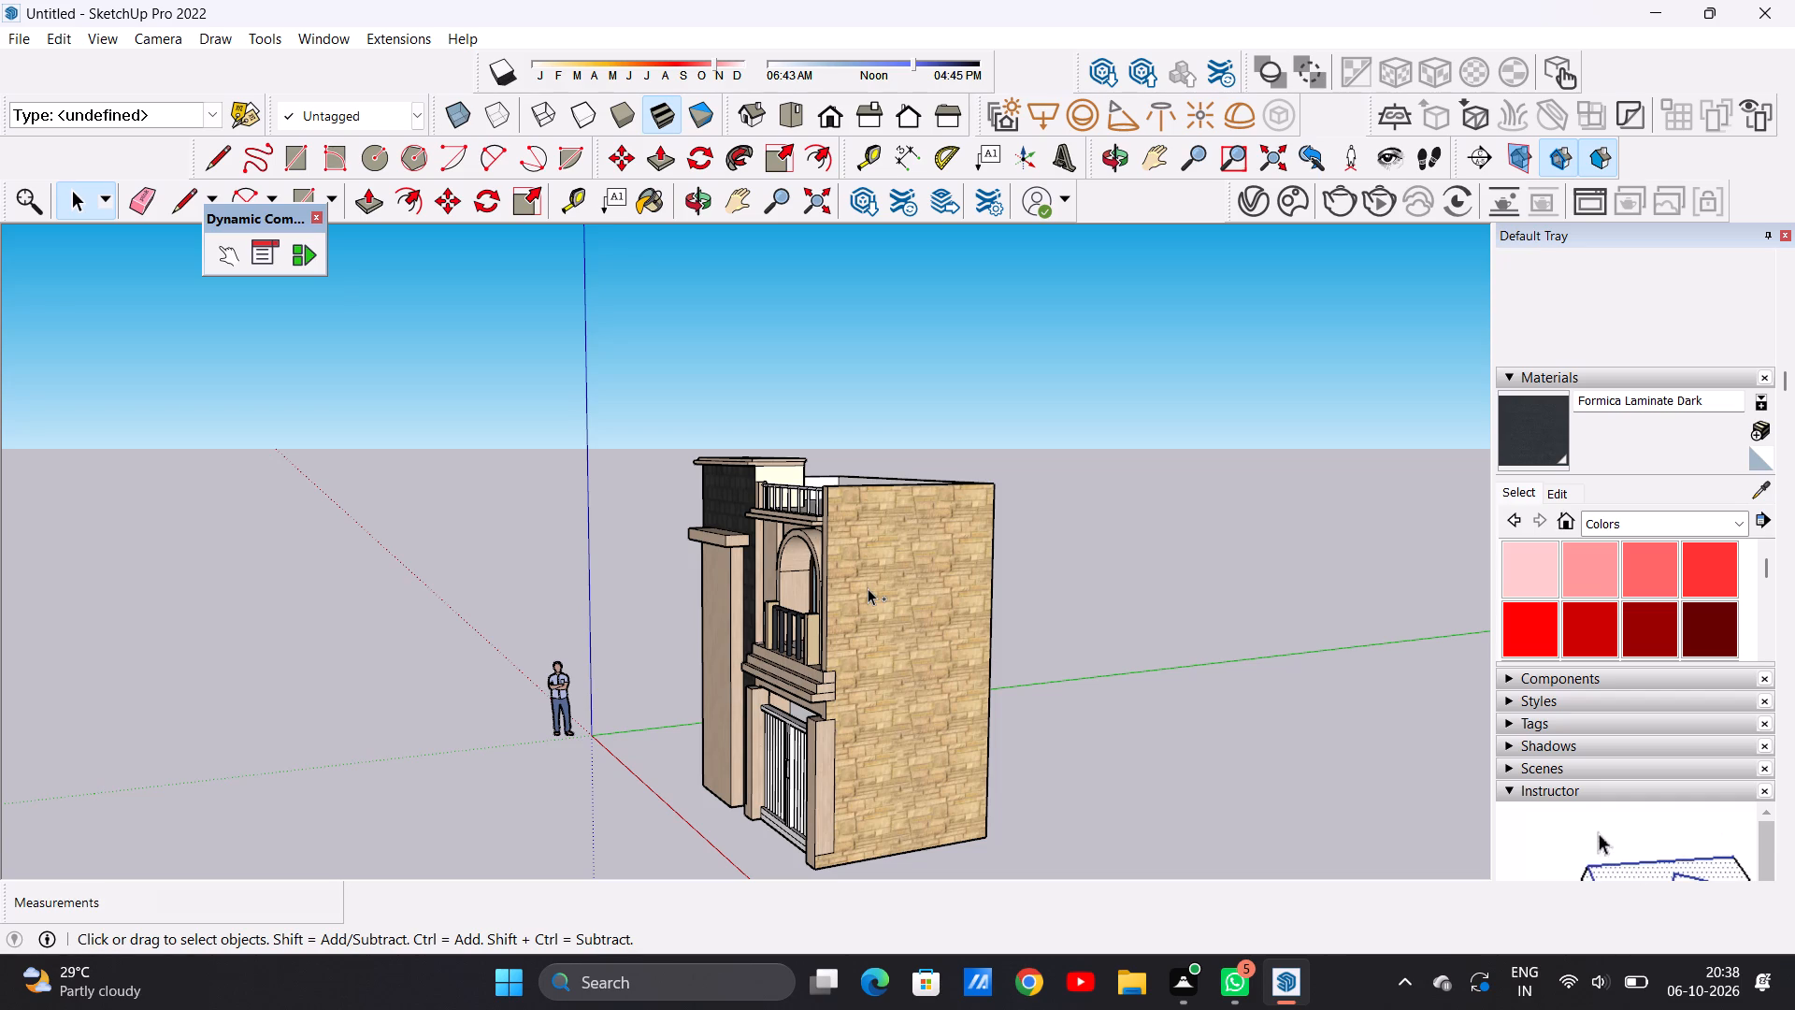
{"action": "key", "text": "ctrl+z"}
{"action": "key", "text": "ctrl+z"}
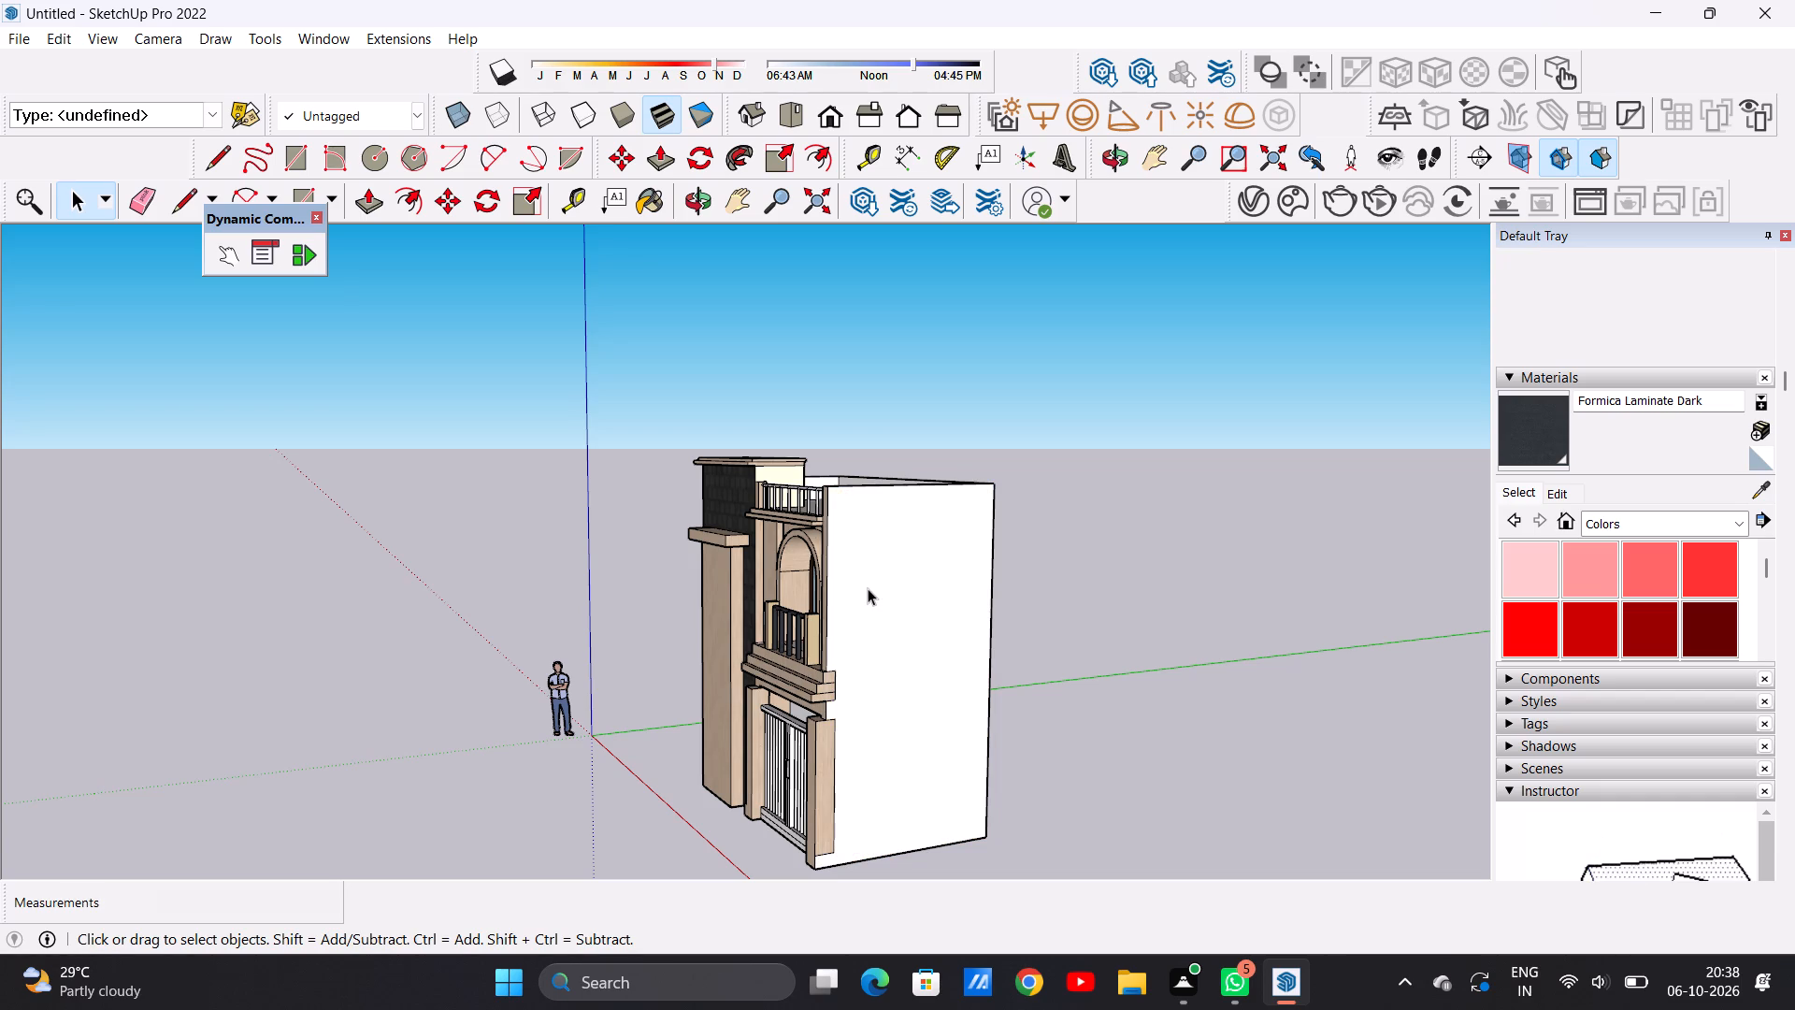
Examine the front facade, arched balcony, gate and bare side wall from several angles and distances.
{"action": "key", "text": "space"}
{"action": "scroll", "coordinate": [879, 614], "scroll_direction": "down", "scroll_amount": 10}
{"action": "middle_click_drag", "start_coordinate": [745, 746], "coordinate": [929, 733]}
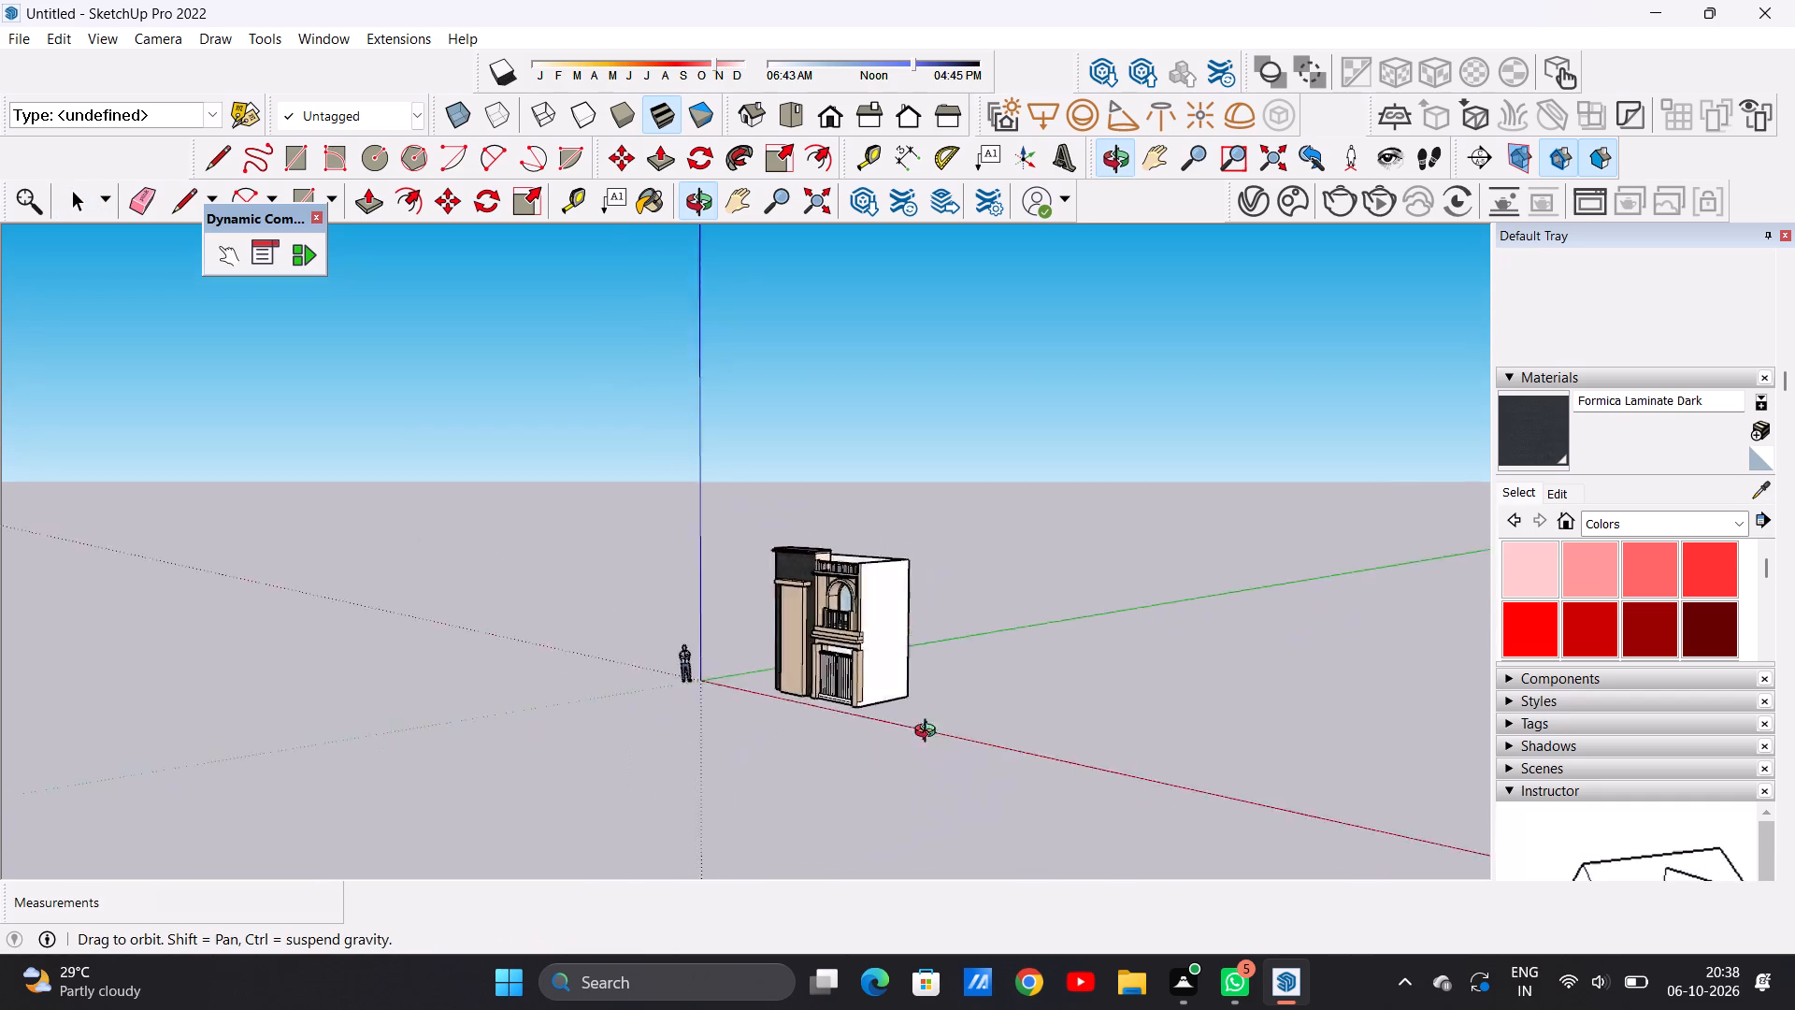
{"action": "middle_click_drag", "start_coordinate": [929, 733], "coordinate": [886, 639]}
{"action": "scroll", "coordinate": [837, 602], "scroll_direction": "up", "scroll_amount": 8}
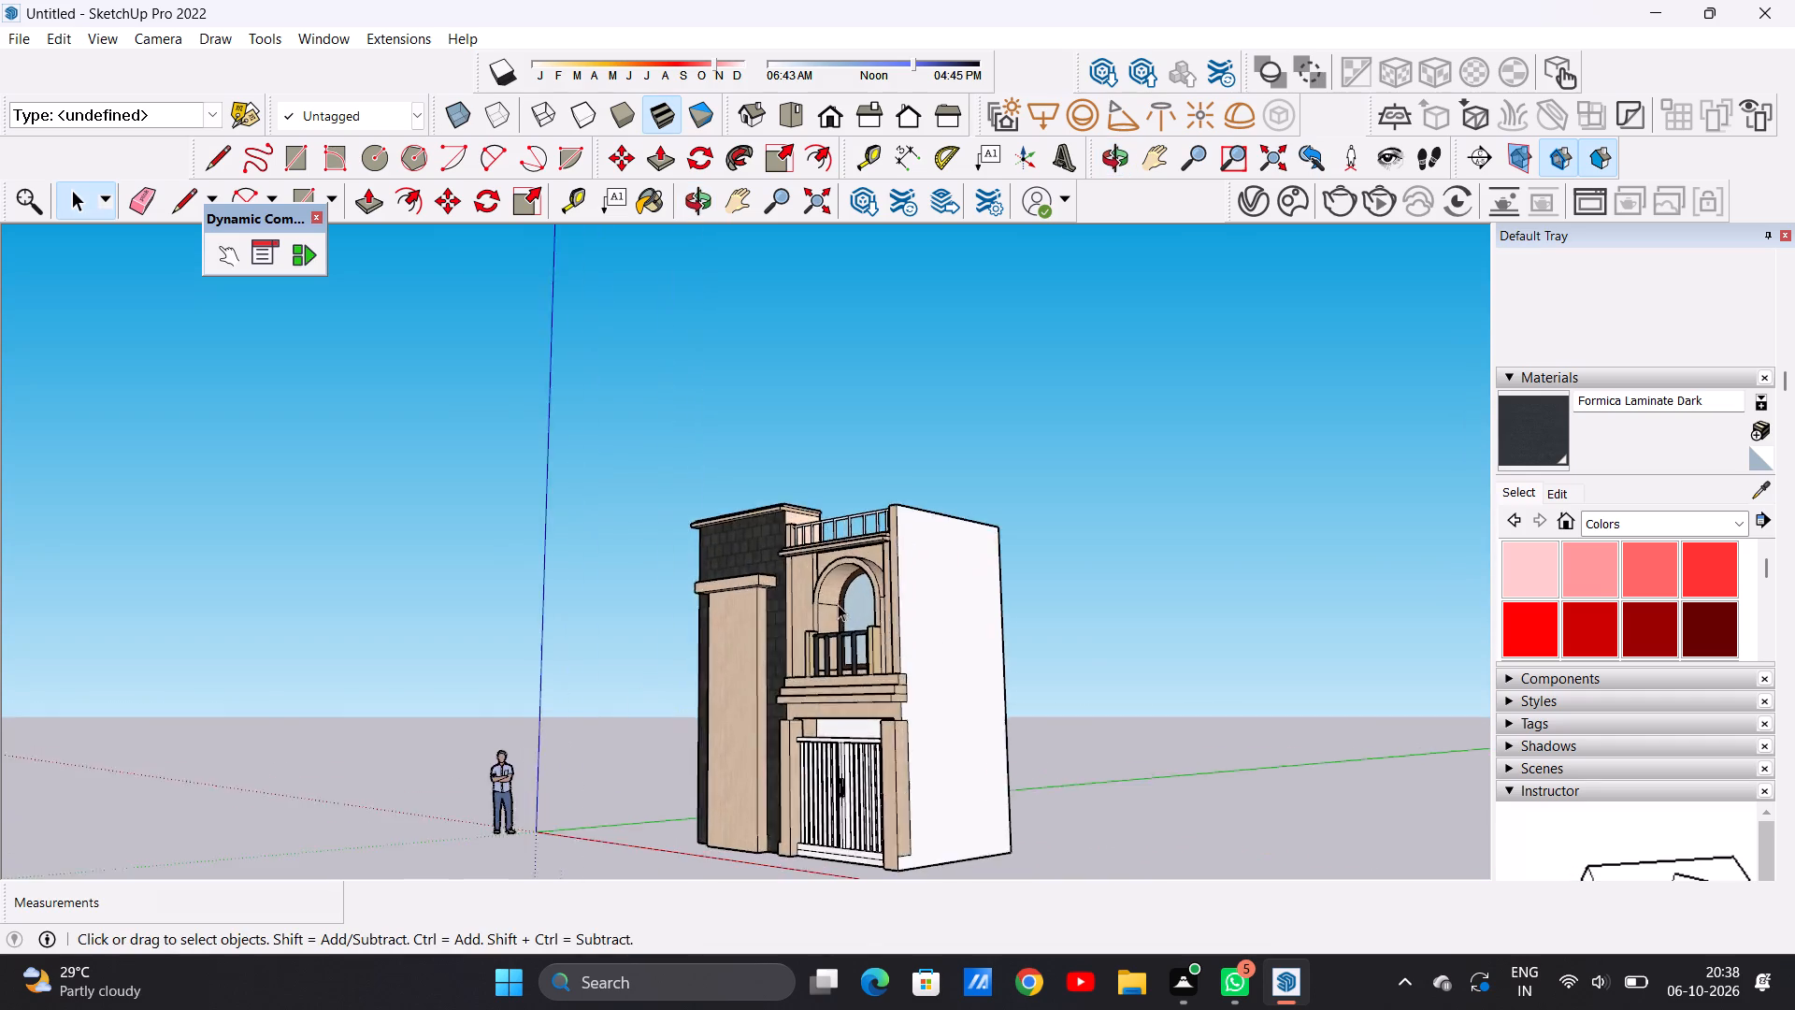
{"action": "middle_click_drag", "start_coordinate": [838, 605], "coordinate": [1075, 620]}
{"action": "scroll", "coordinate": [811, 617], "scroll_direction": "up", "scroll_amount": 12}
{"action": "middle_click_drag", "start_coordinate": [824, 618], "coordinate": [840, 628]}
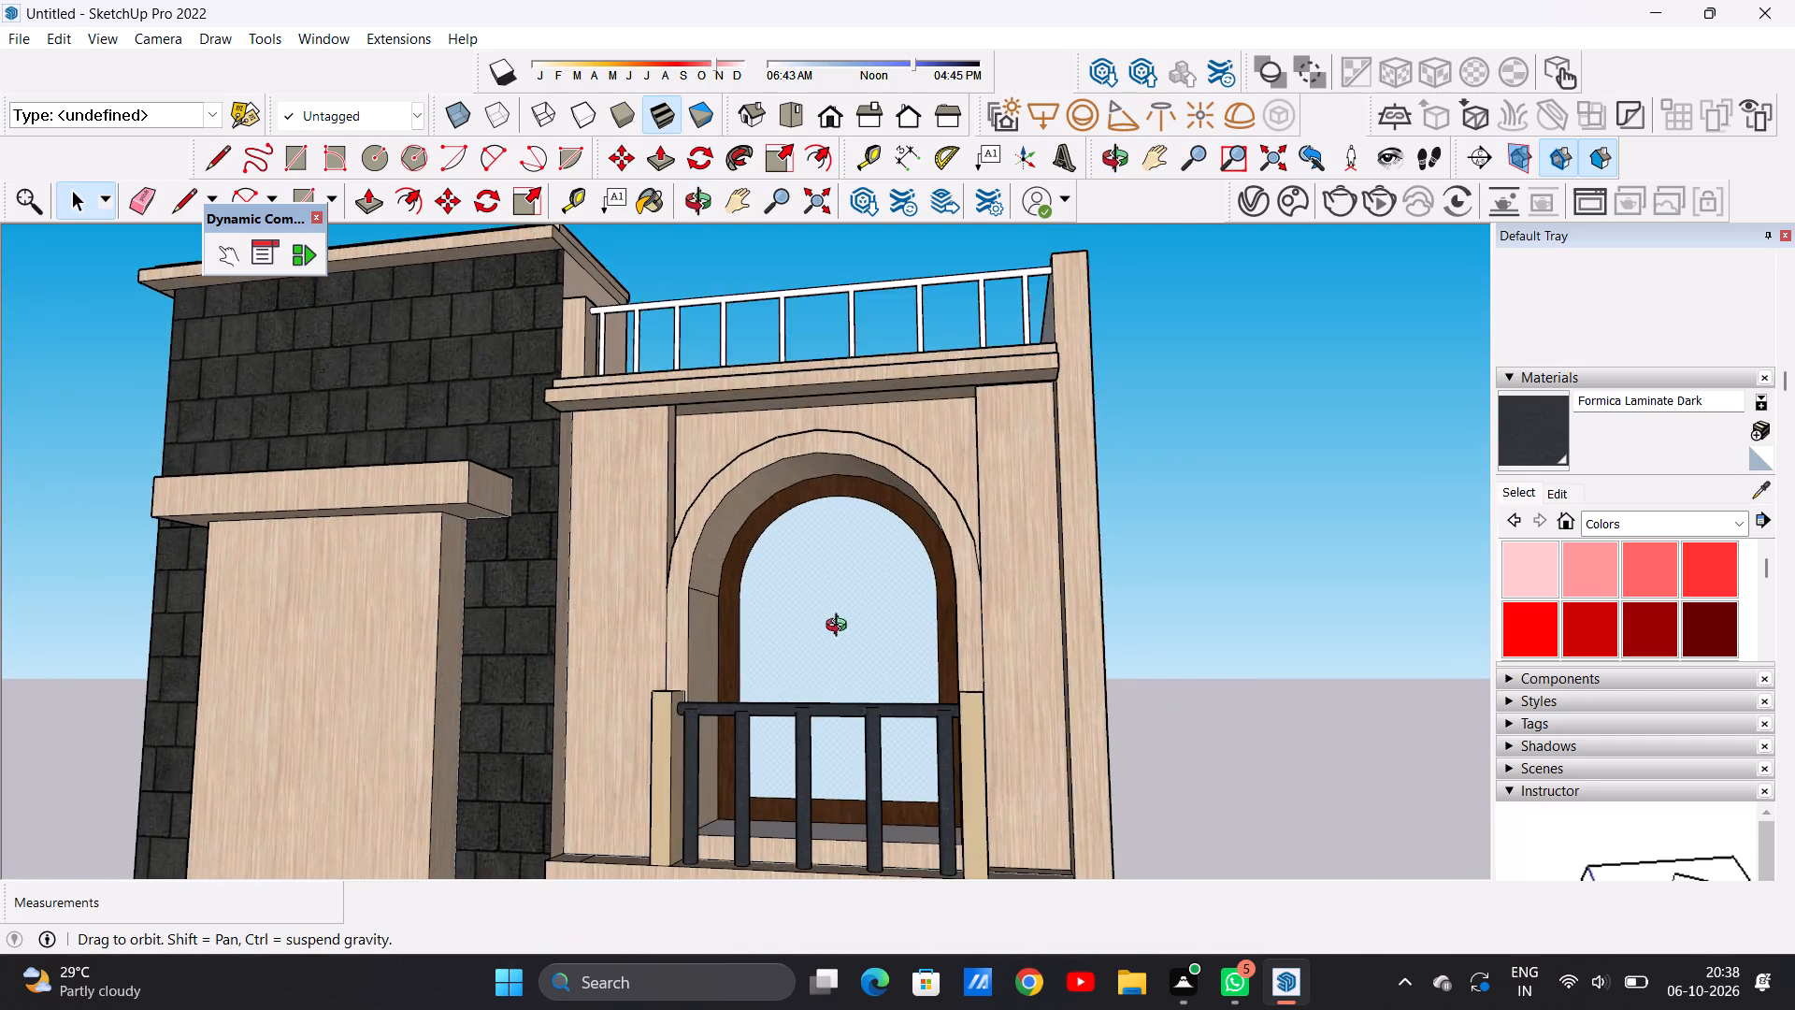
{"action": "middle_click_drag", "start_coordinate": [840, 628], "coordinate": [909, 624]}
{"action": "scroll", "coordinate": [871, 695], "scroll_direction": "down", "scroll_amount": 3}
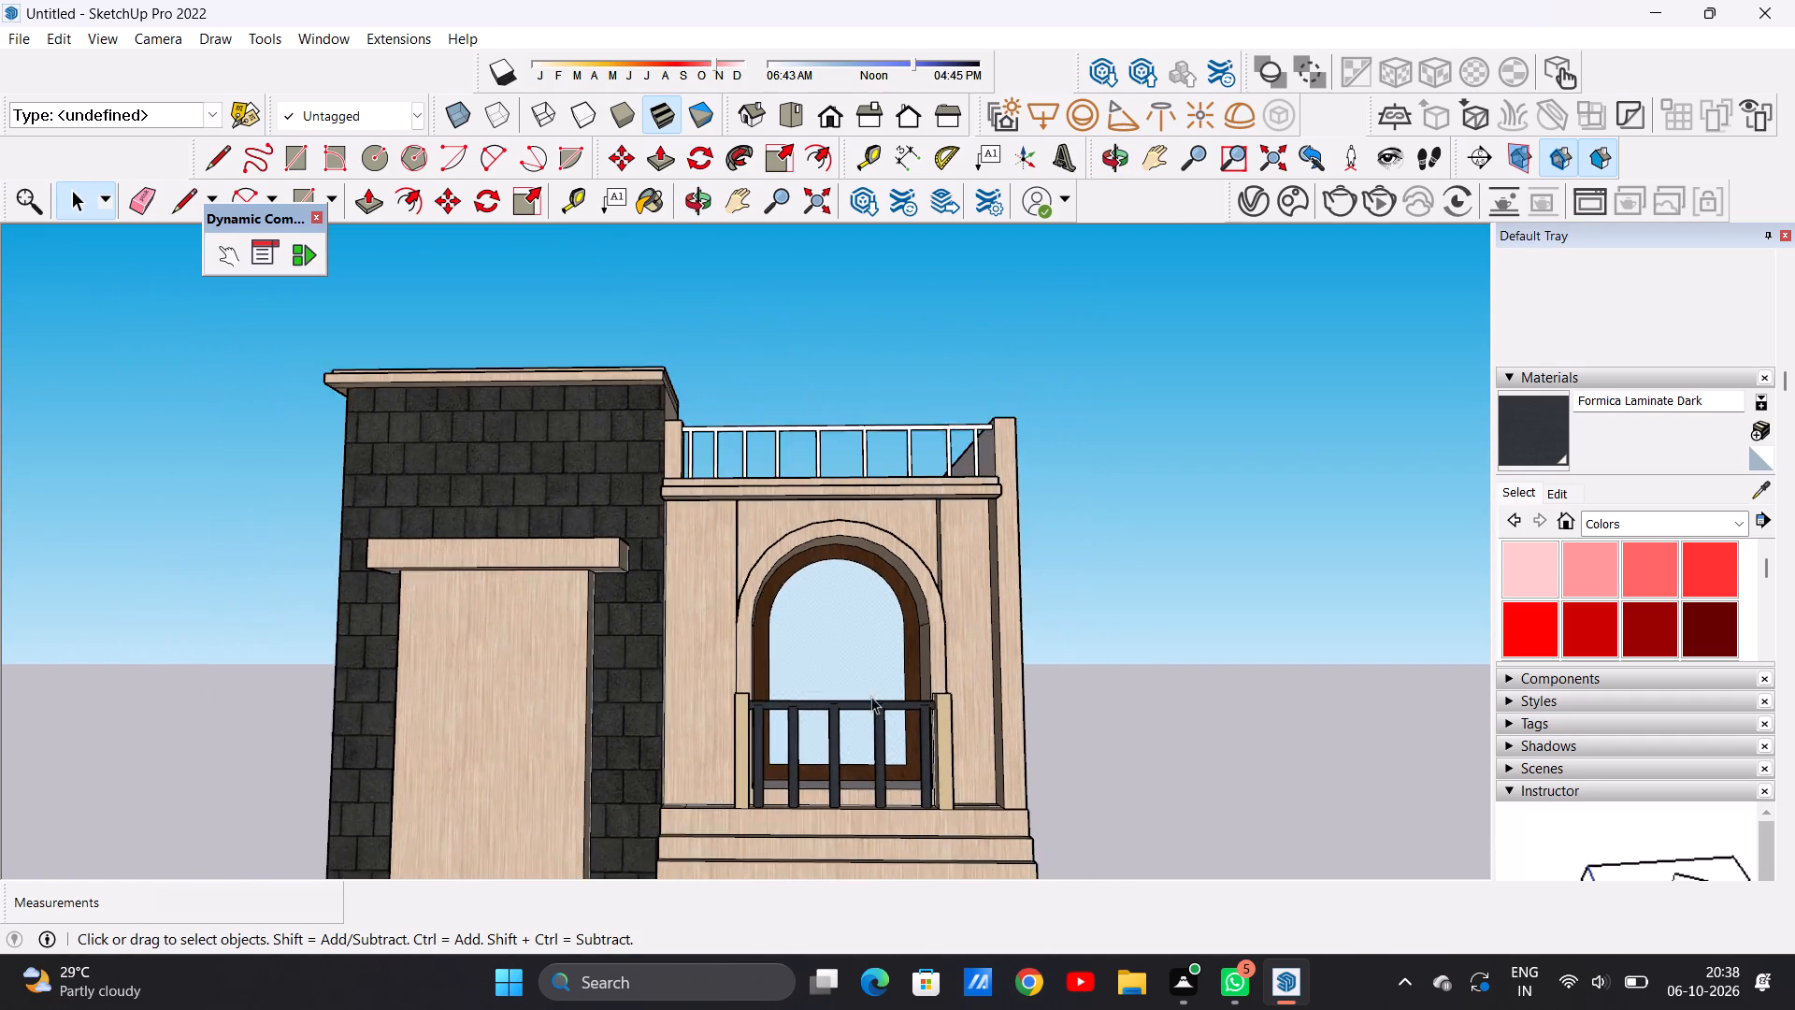
{"action": "scroll", "coordinate": [871, 697], "scroll_direction": "down", "scroll_amount": 20}
{"action": "scroll", "coordinate": [871, 697], "scroll_direction": "down", "scroll_amount": 1}
{"action": "middle_click_drag", "start_coordinate": [865, 741], "coordinate": [863, 701]}
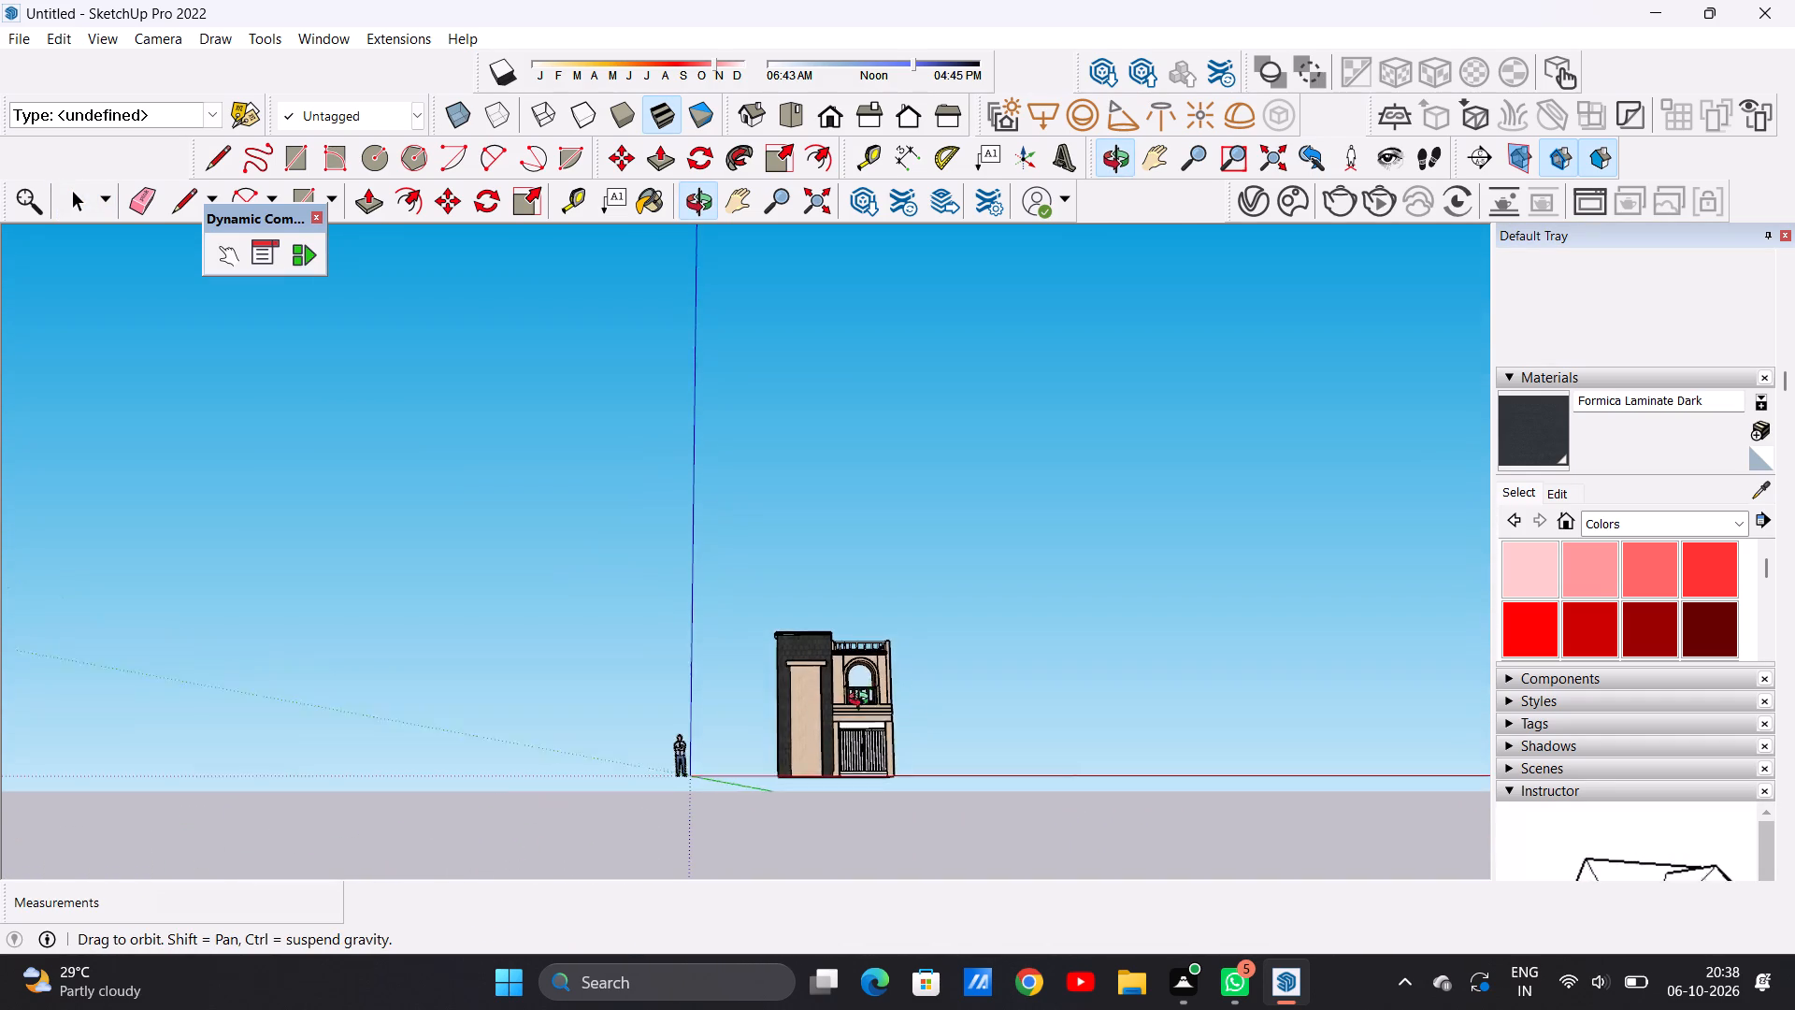
{"action": "middle_click_drag", "start_coordinate": [863, 701], "coordinate": [847, 744]}
{"action": "scroll", "coordinate": [867, 693], "scroll_direction": "up", "scroll_amount": 15}
{"action": "scroll", "coordinate": [836, 678], "scroll_direction": "down", "scroll_amount": 2}
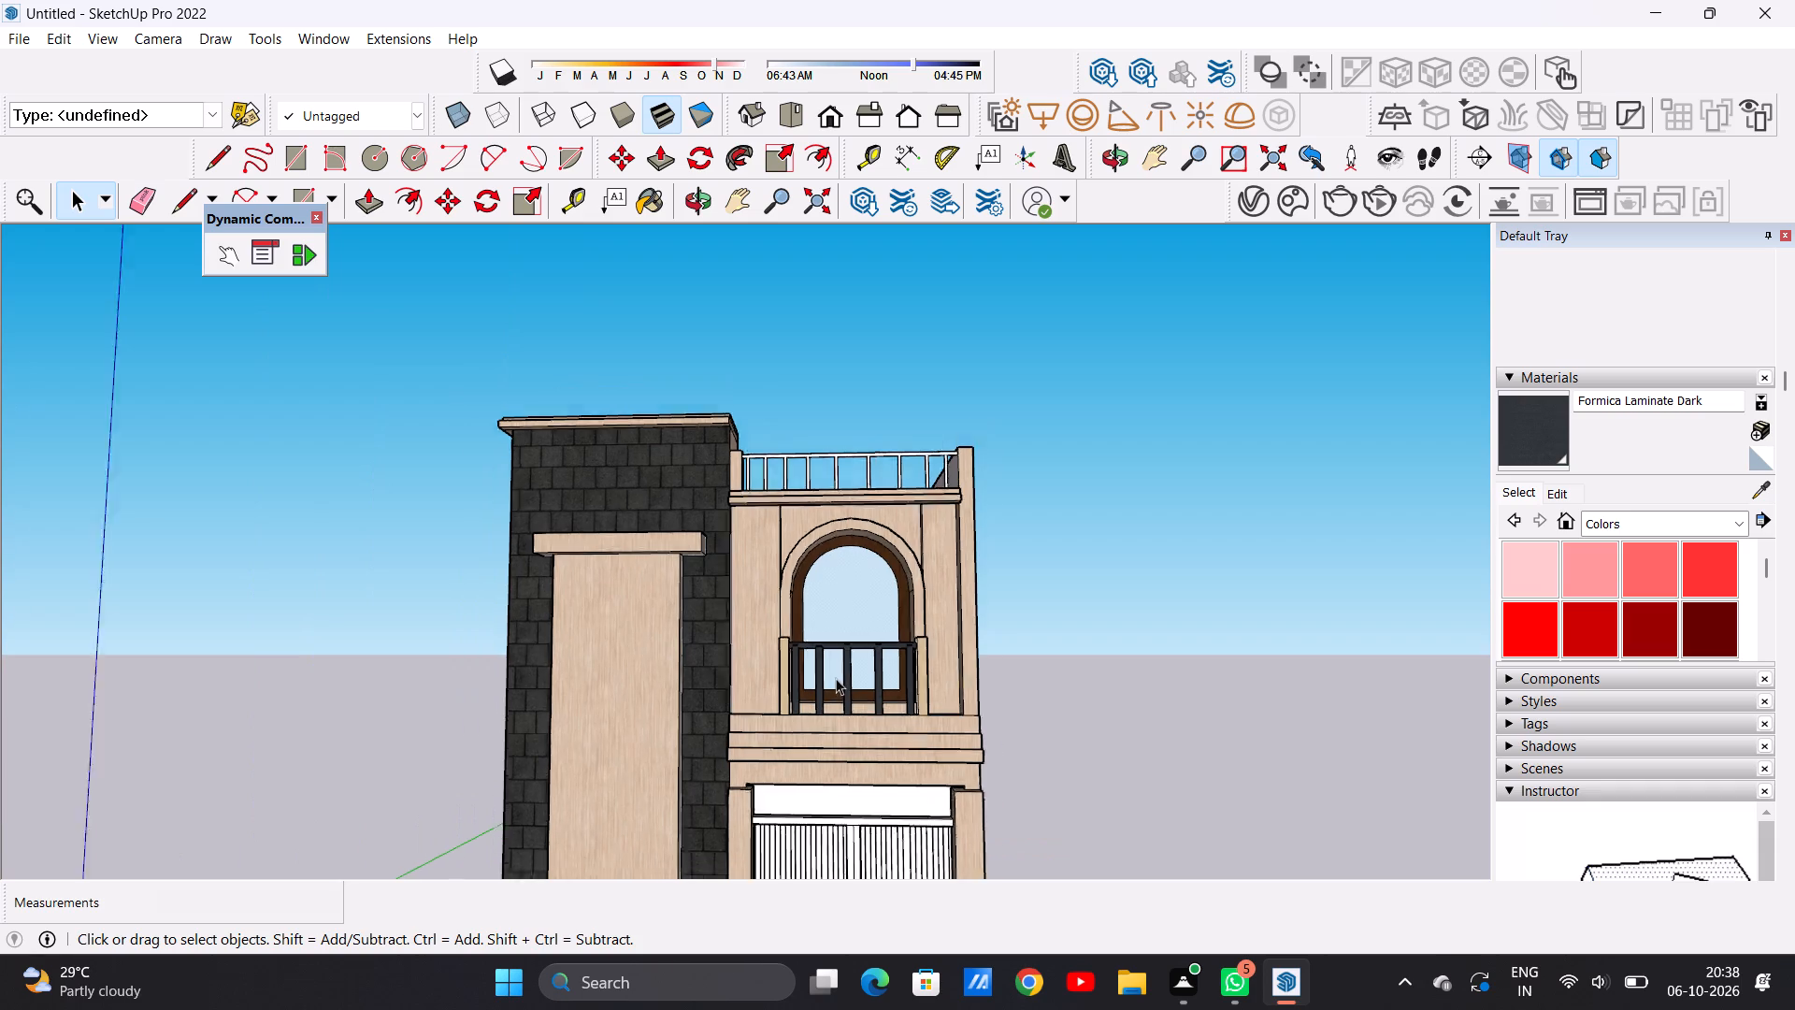
{"action": "scroll", "coordinate": [836, 678], "scroll_direction": "down", "scroll_amount": 3}
{"action": "scroll", "coordinate": [802, 664], "scroll_direction": "up", "scroll_amount": 1}
{"action": "middle_click_drag", "start_coordinate": [792, 675], "coordinate": [791, 675]}
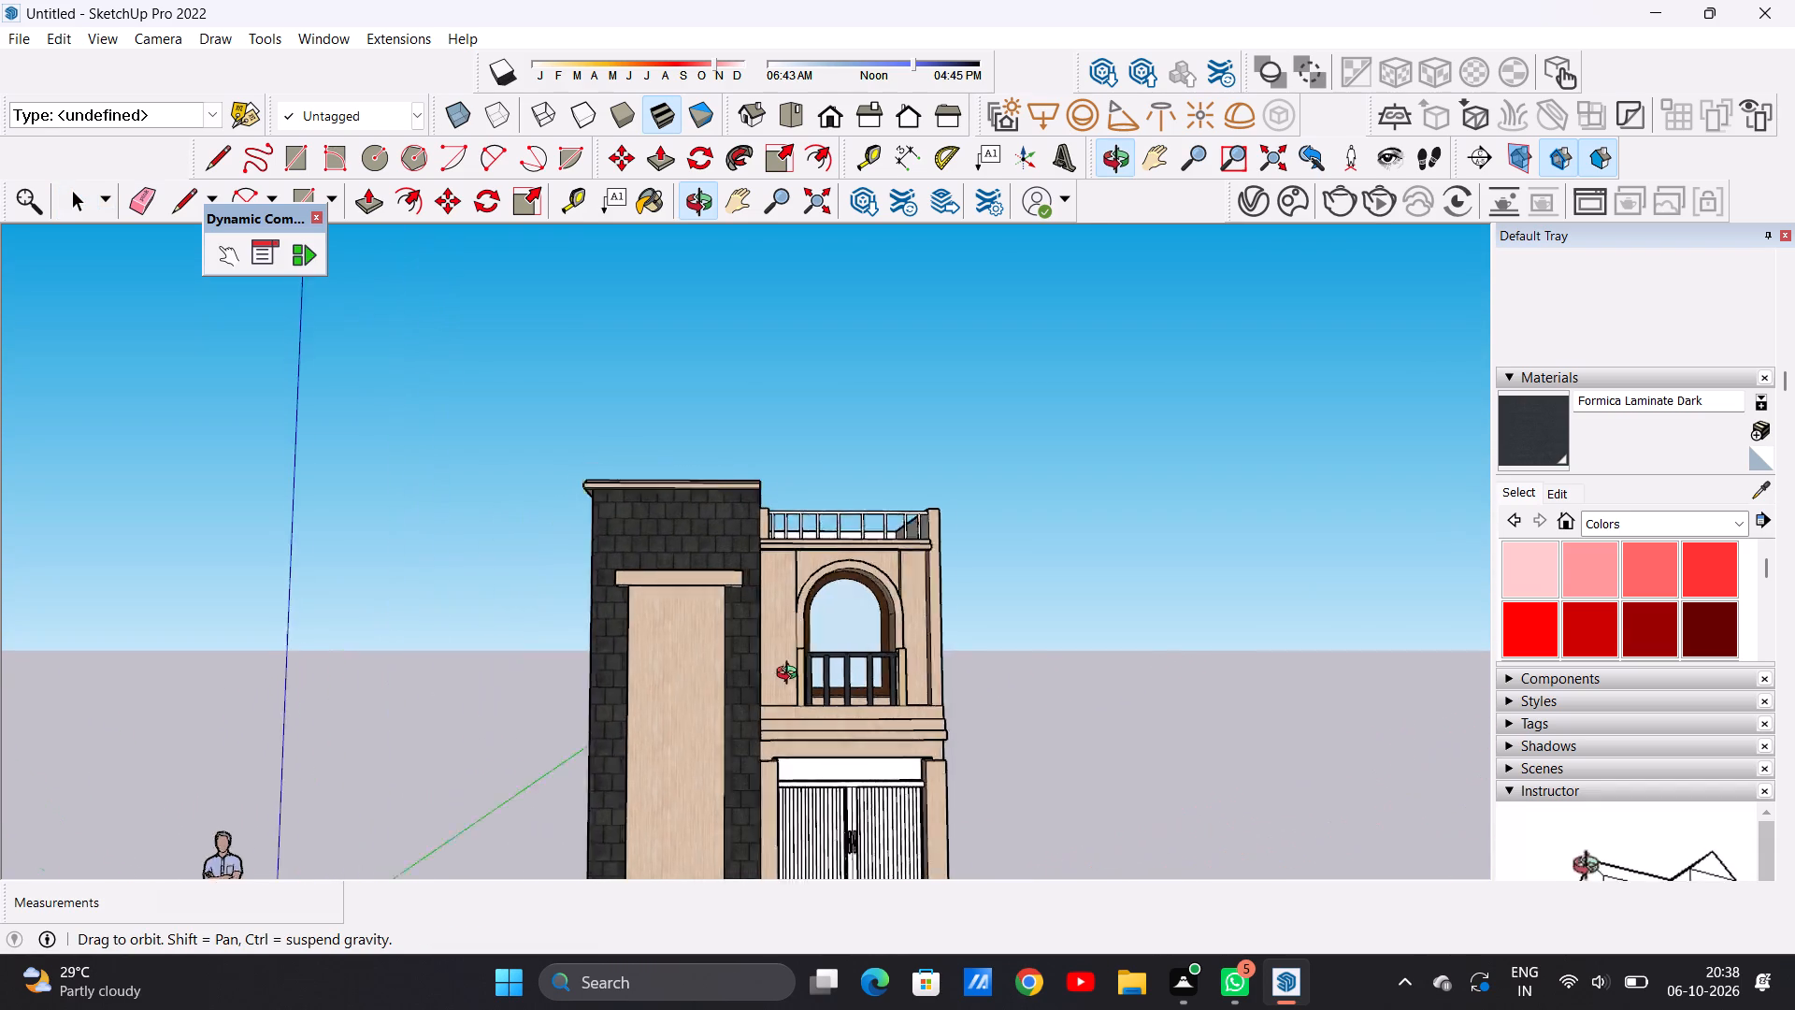
{"action": "middle_click_drag", "start_coordinate": [791, 675], "coordinate": [827, 665]}
{"action": "scroll", "coordinate": [767, 671], "scroll_direction": "down", "scroll_amount": 12}
{"action": "scroll", "coordinate": [830, 756], "scroll_direction": "up", "scroll_amount": 7}
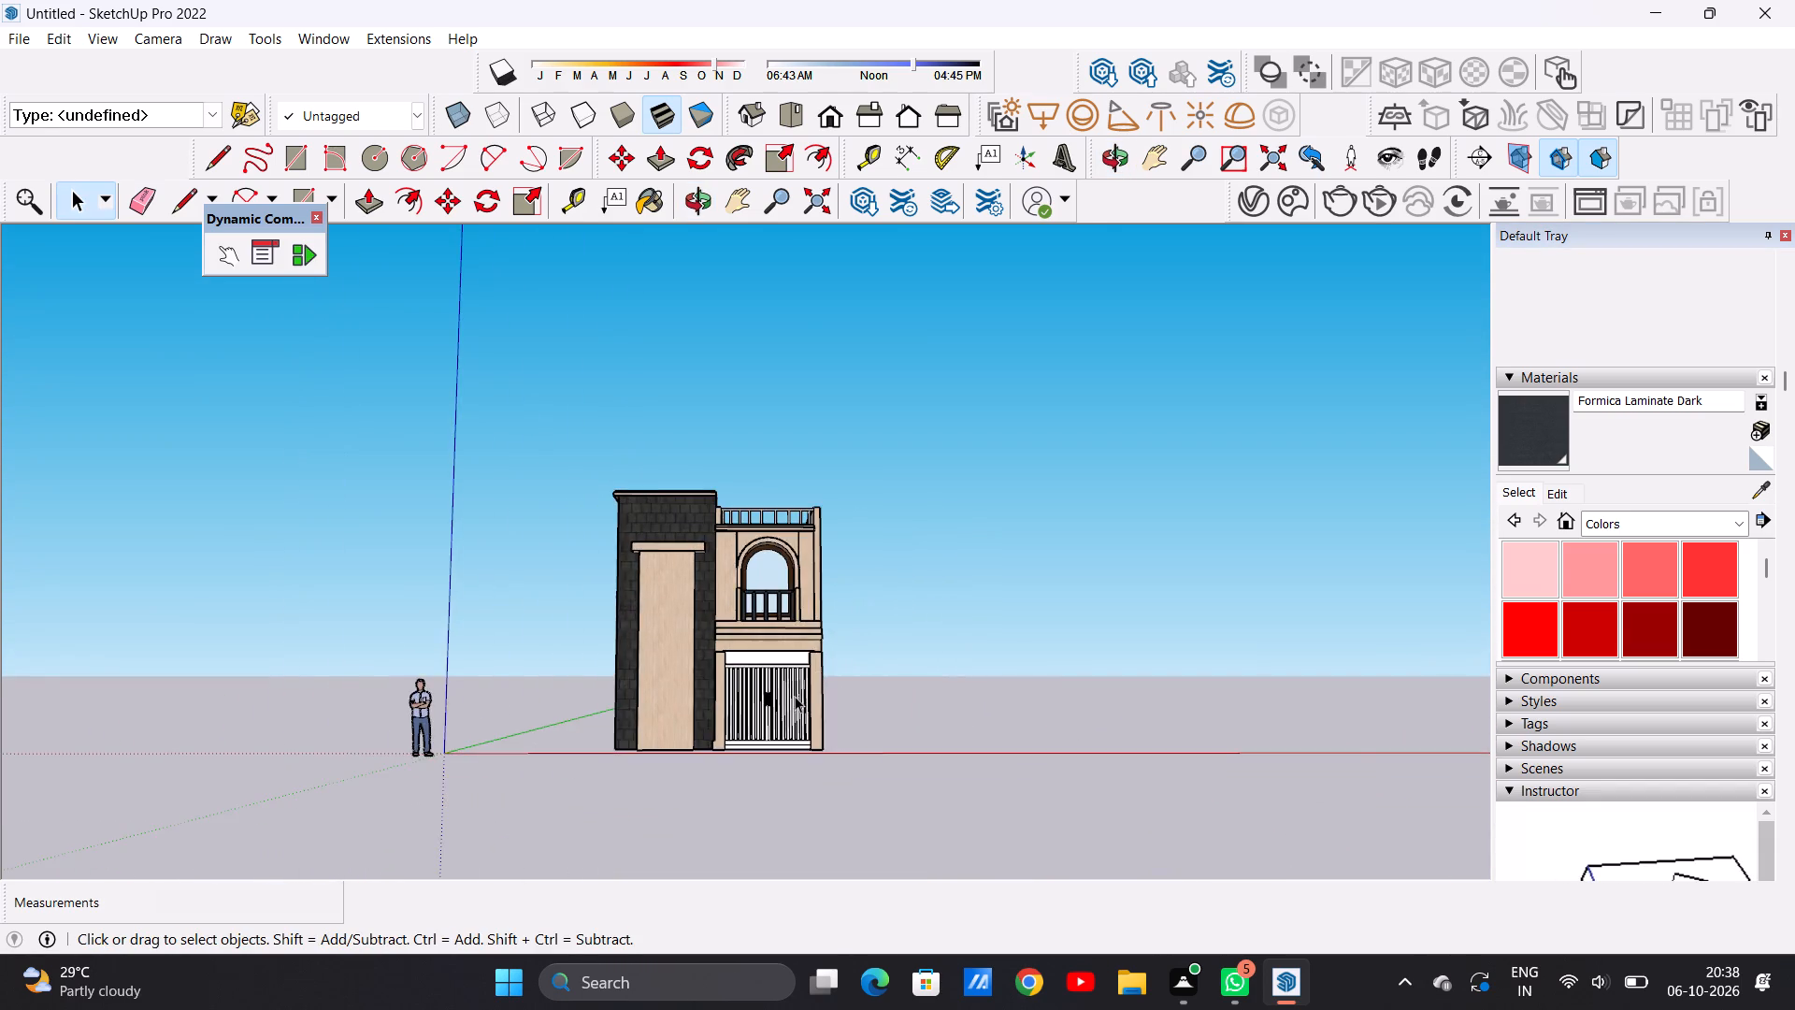
{"action": "middle_click_drag", "start_coordinate": [795, 701], "coordinate": [761, 834]}
{"action": "scroll", "coordinate": [798, 557], "scroll_direction": "up", "scroll_amount": 11}
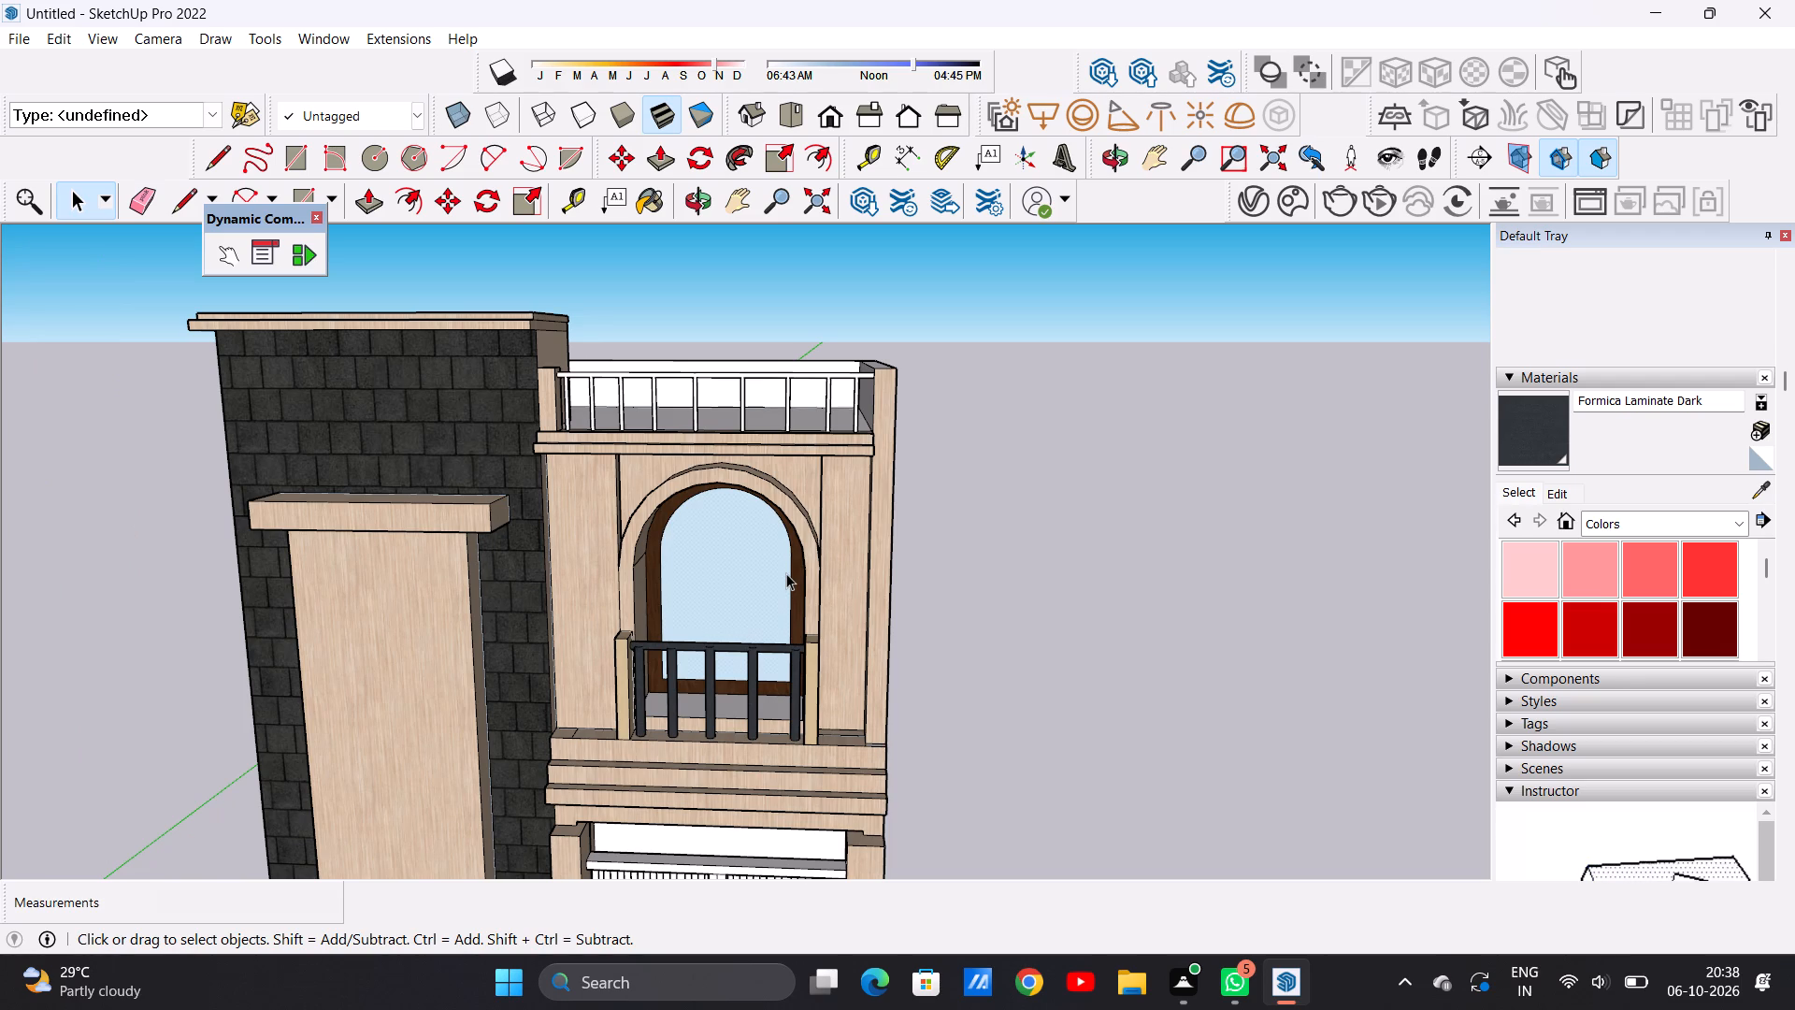
{"action": "scroll", "coordinate": [811, 607], "scroll_direction": "down", "scroll_amount": 12}
{"action": "scroll", "coordinate": [842, 483], "scroll_direction": "down", "scroll_amount": 3}
{"action": "middle_click_drag", "start_coordinate": [816, 647], "coordinate": [810, 613]}
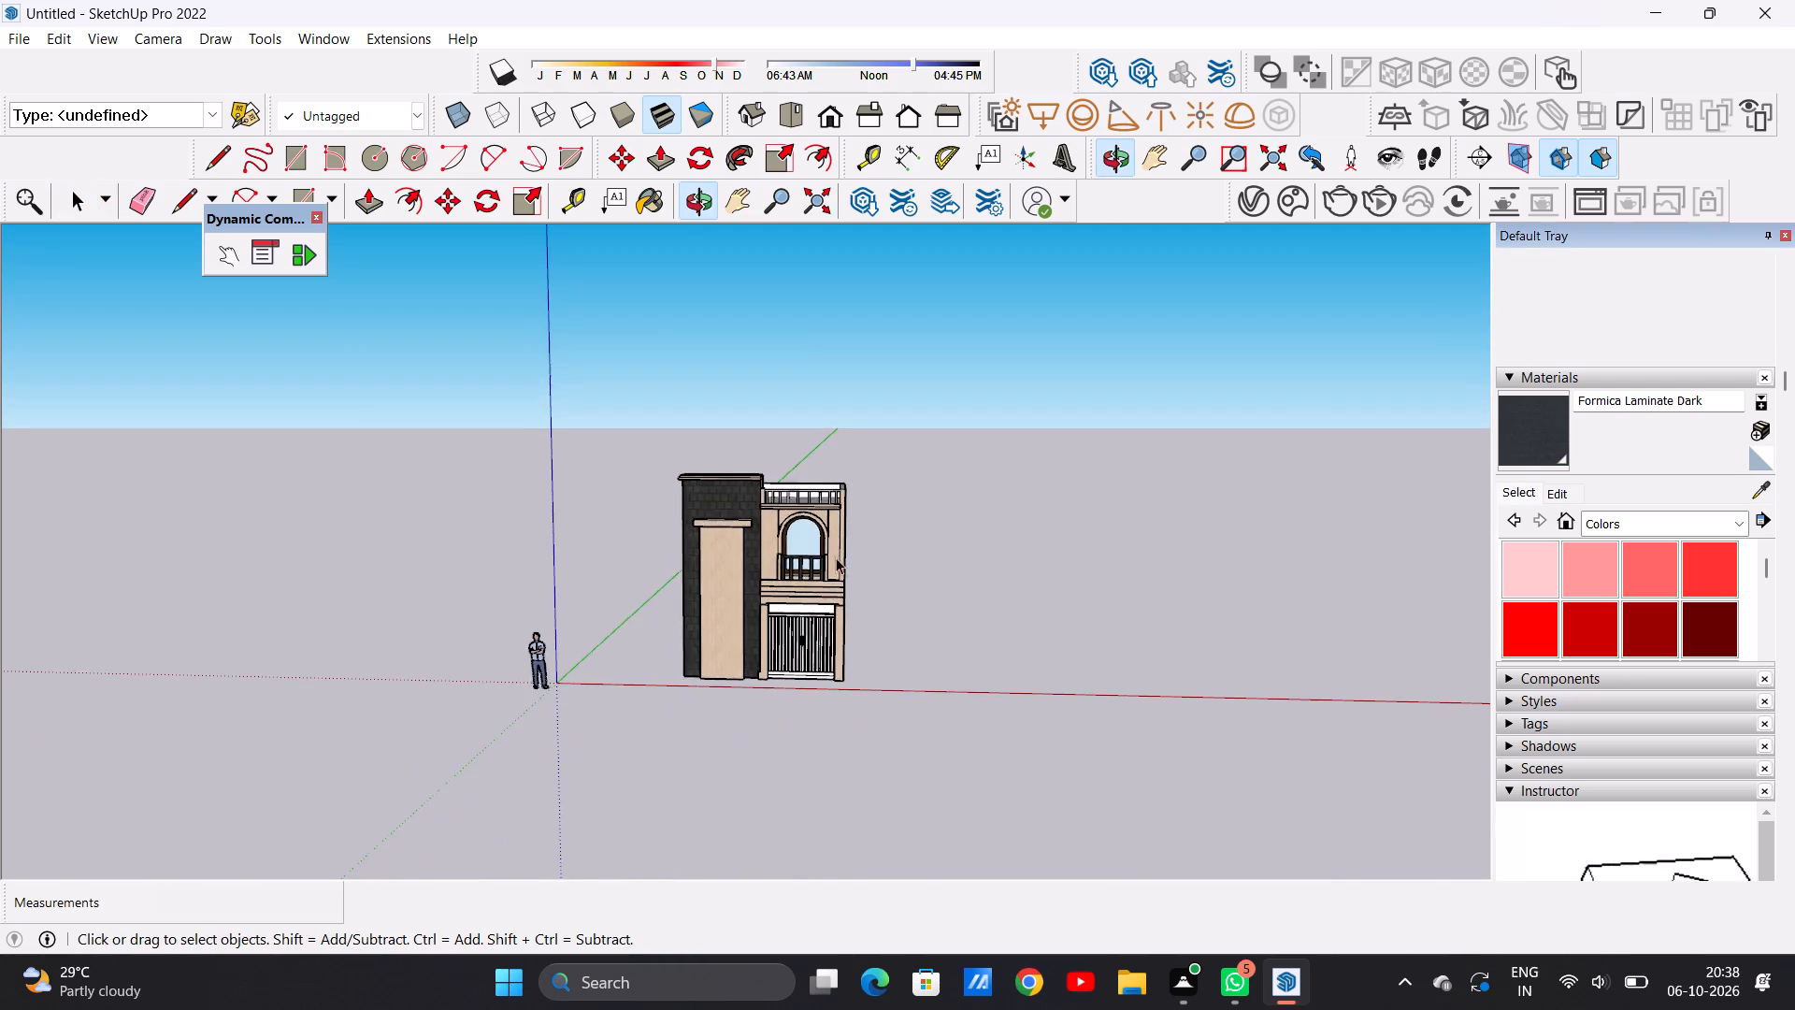
{"action": "scroll", "coordinate": [844, 560], "scroll_direction": "up", "scroll_amount": 2}
{"action": "scroll", "coordinate": [844, 560], "scroll_direction": "down", "scroll_amount": 1}
{"action": "scroll", "coordinate": [844, 560], "scroll_direction": "up", "scroll_amount": 10}
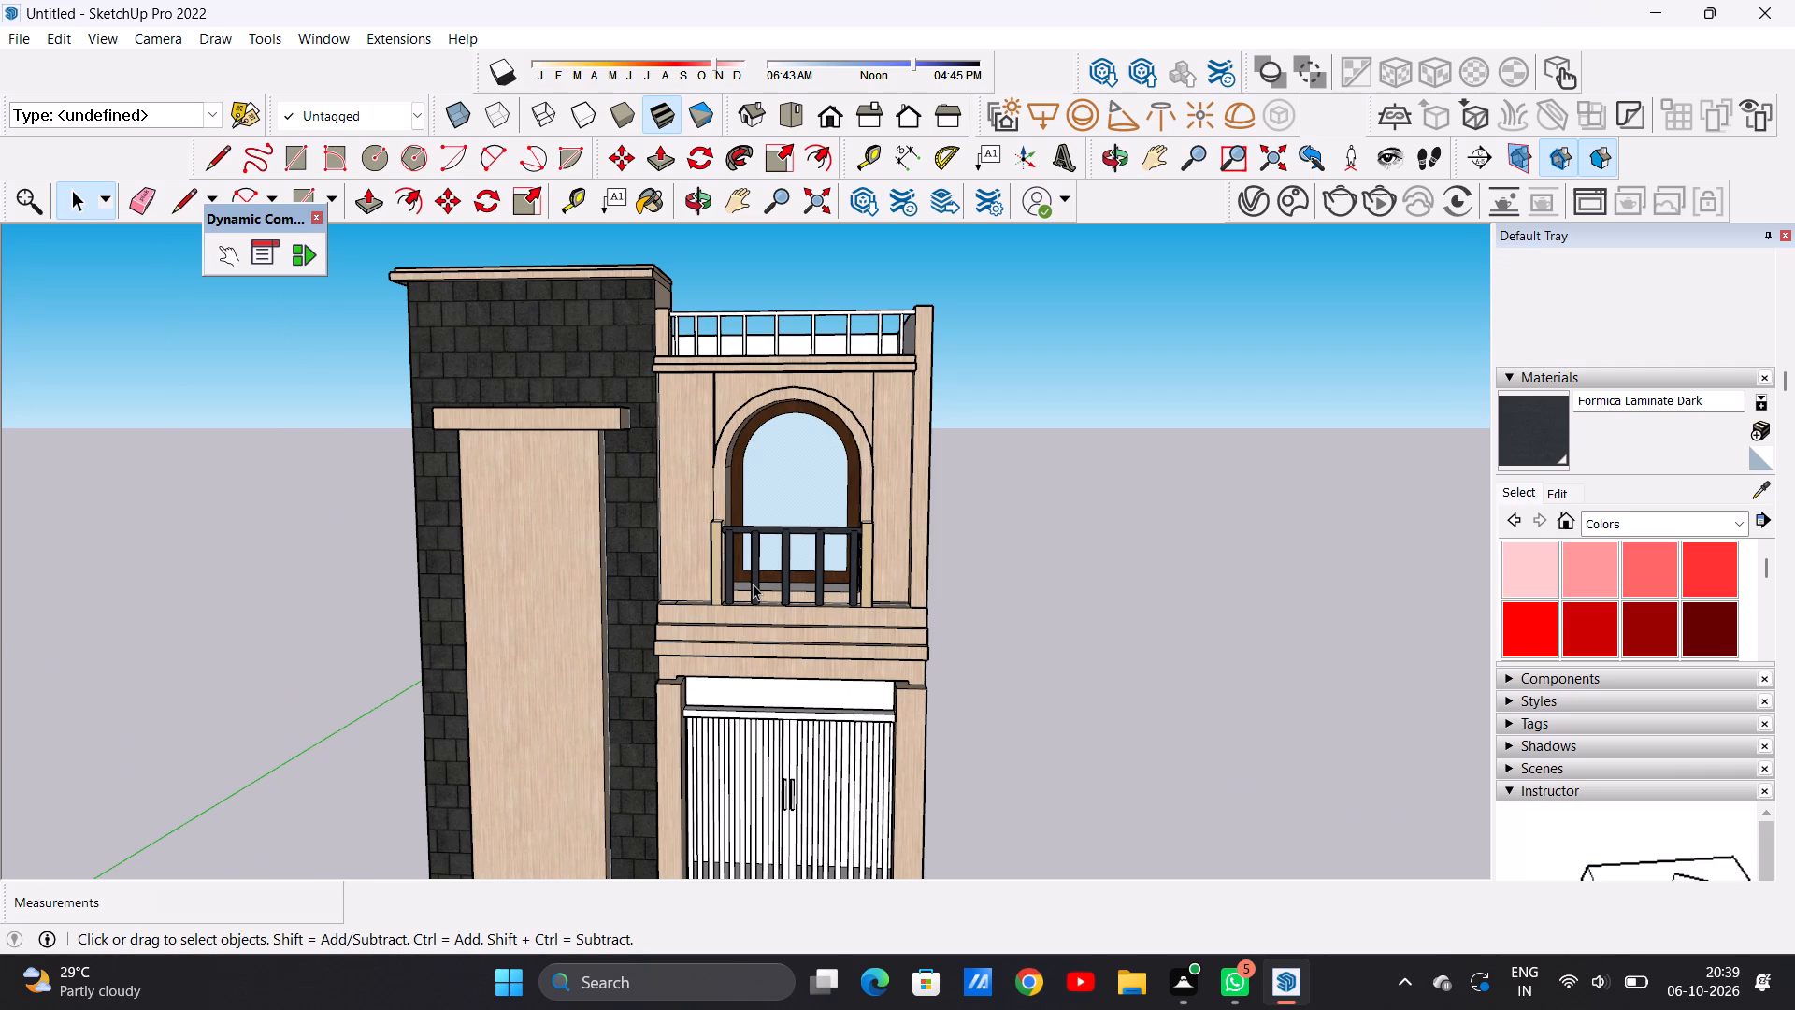
{"action": "scroll", "coordinate": [779, 536], "scroll_direction": "down", "scroll_amount": 7}
{"action": "scroll", "coordinate": [815, 469], "scroll_direction": "up", "scroll_amount": 1}
{"action": "scroll", "coordinate": [815, 469], "scroll_direction": "down", "scroll_amount": 2}
{"action": "middle_click_drag", "start_coordinate": [943, 510], "coordinate": [639, 530]}
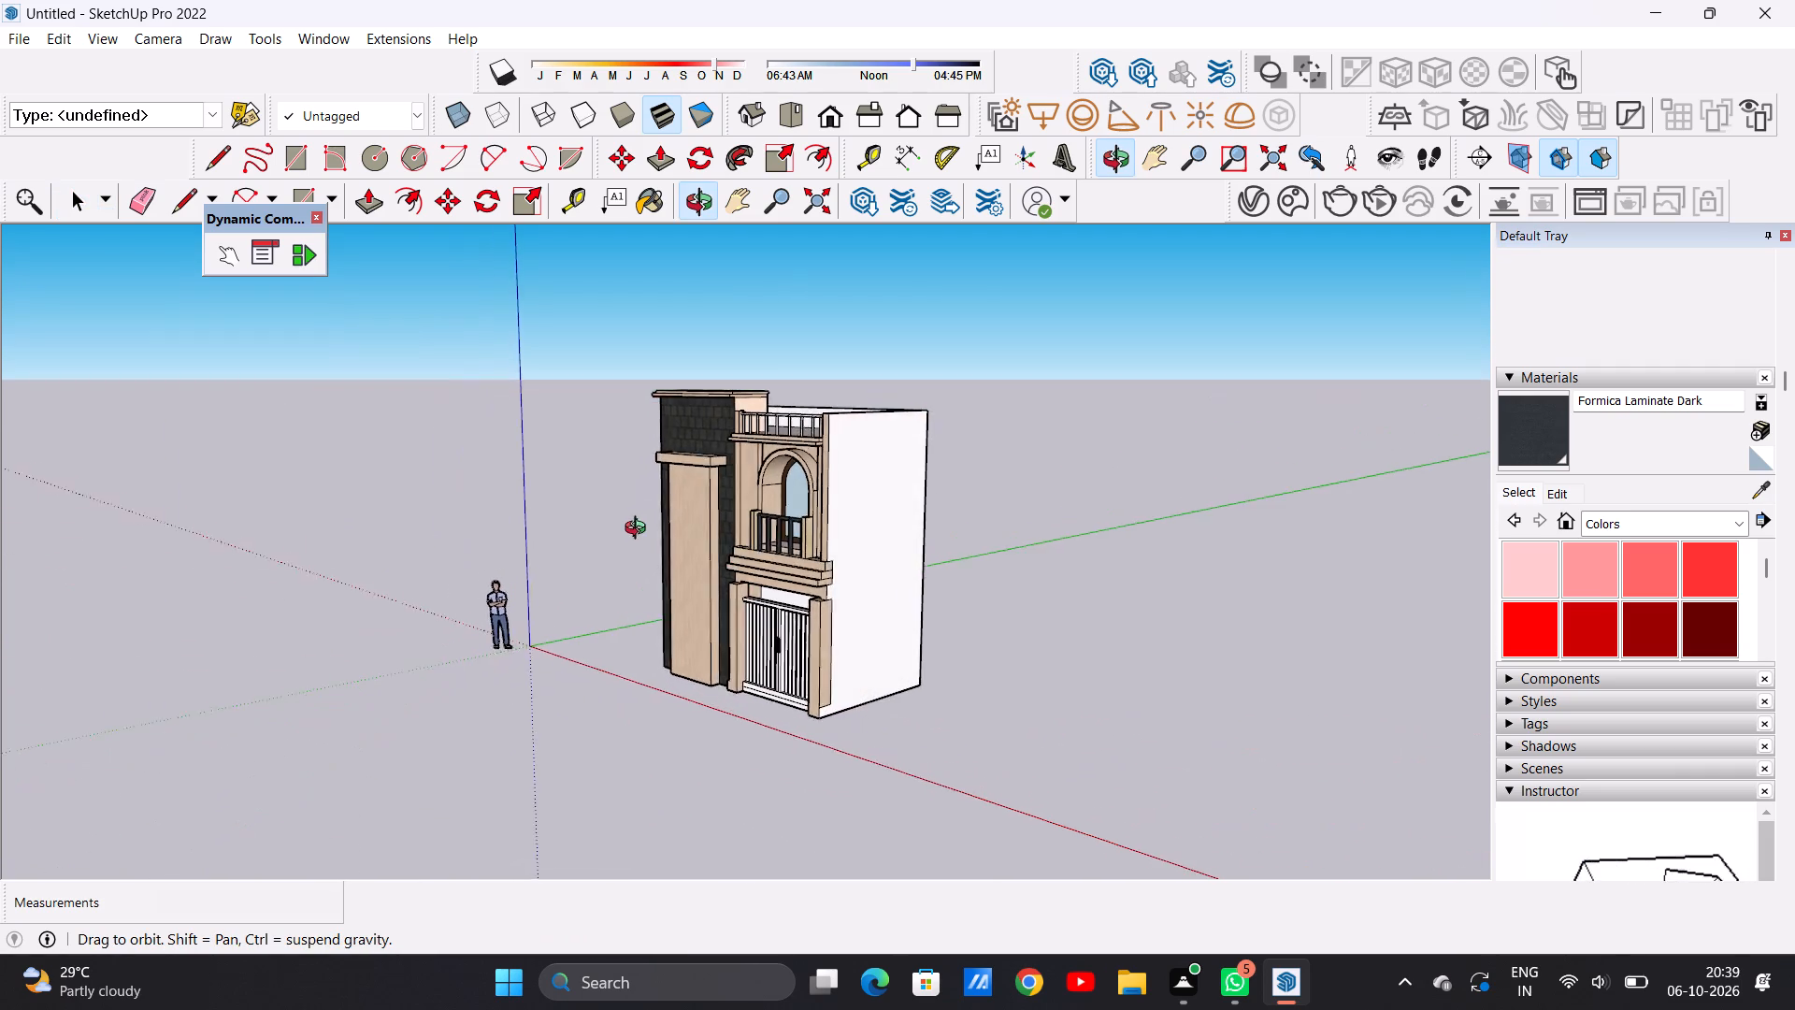
Examine the arched balcony window surround and the whole facade from several angles and distances.
{"action": "middle_click_drag", "start_coordinate": [639, 530], "coordinate": [781, 488]}
{"action": "scroll", "coordinate": [779, 488], "scroll_direction": "up", "scroll_amount": 2}
{"action": "scroll", "coordinate": [779, 488], "scroll_direction": "down", "scroll_amount": 1}
{"action": "scroll", "coordinate": [779, 488], "scroll_direction": "up", "scroll_amount": 20}
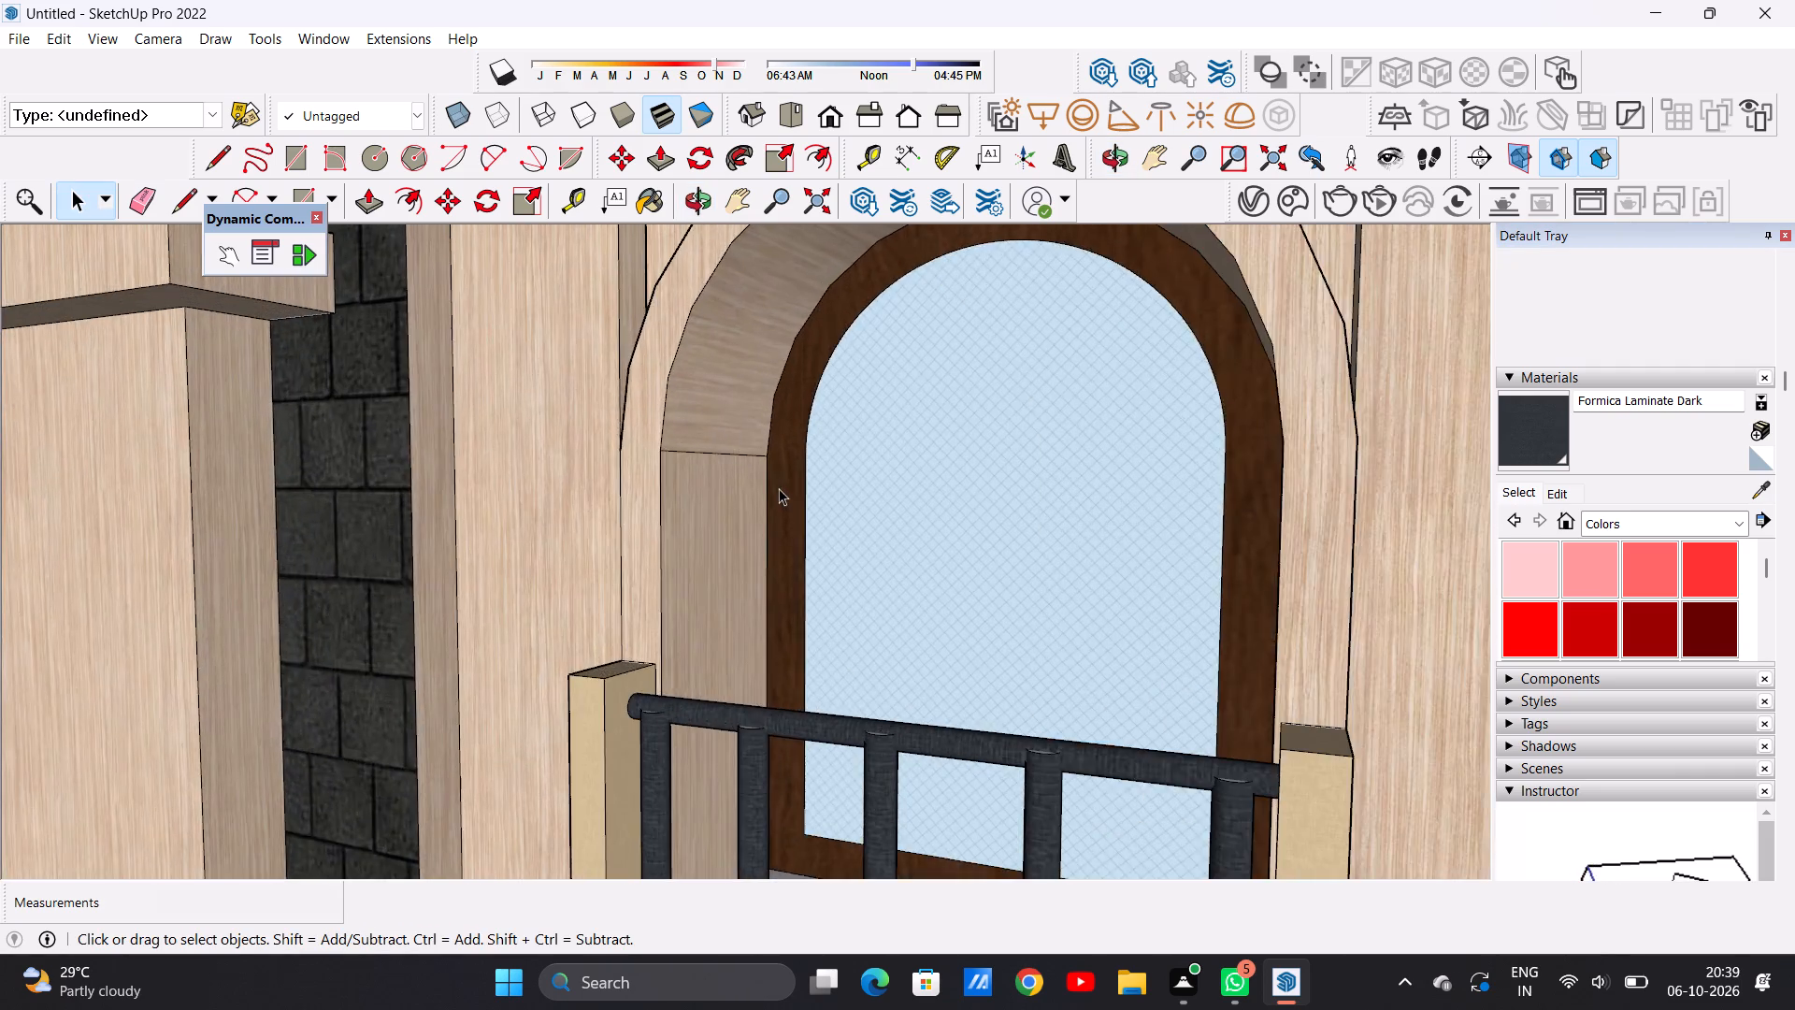
{"action": "middle_click_drag", "start_coordinate": [779, 490], "coordinate": [1145, 469]}
{"action": "scroll", "coordinate": [1096, 474], "scroll_direction": "up", "scroll_amount": 7}
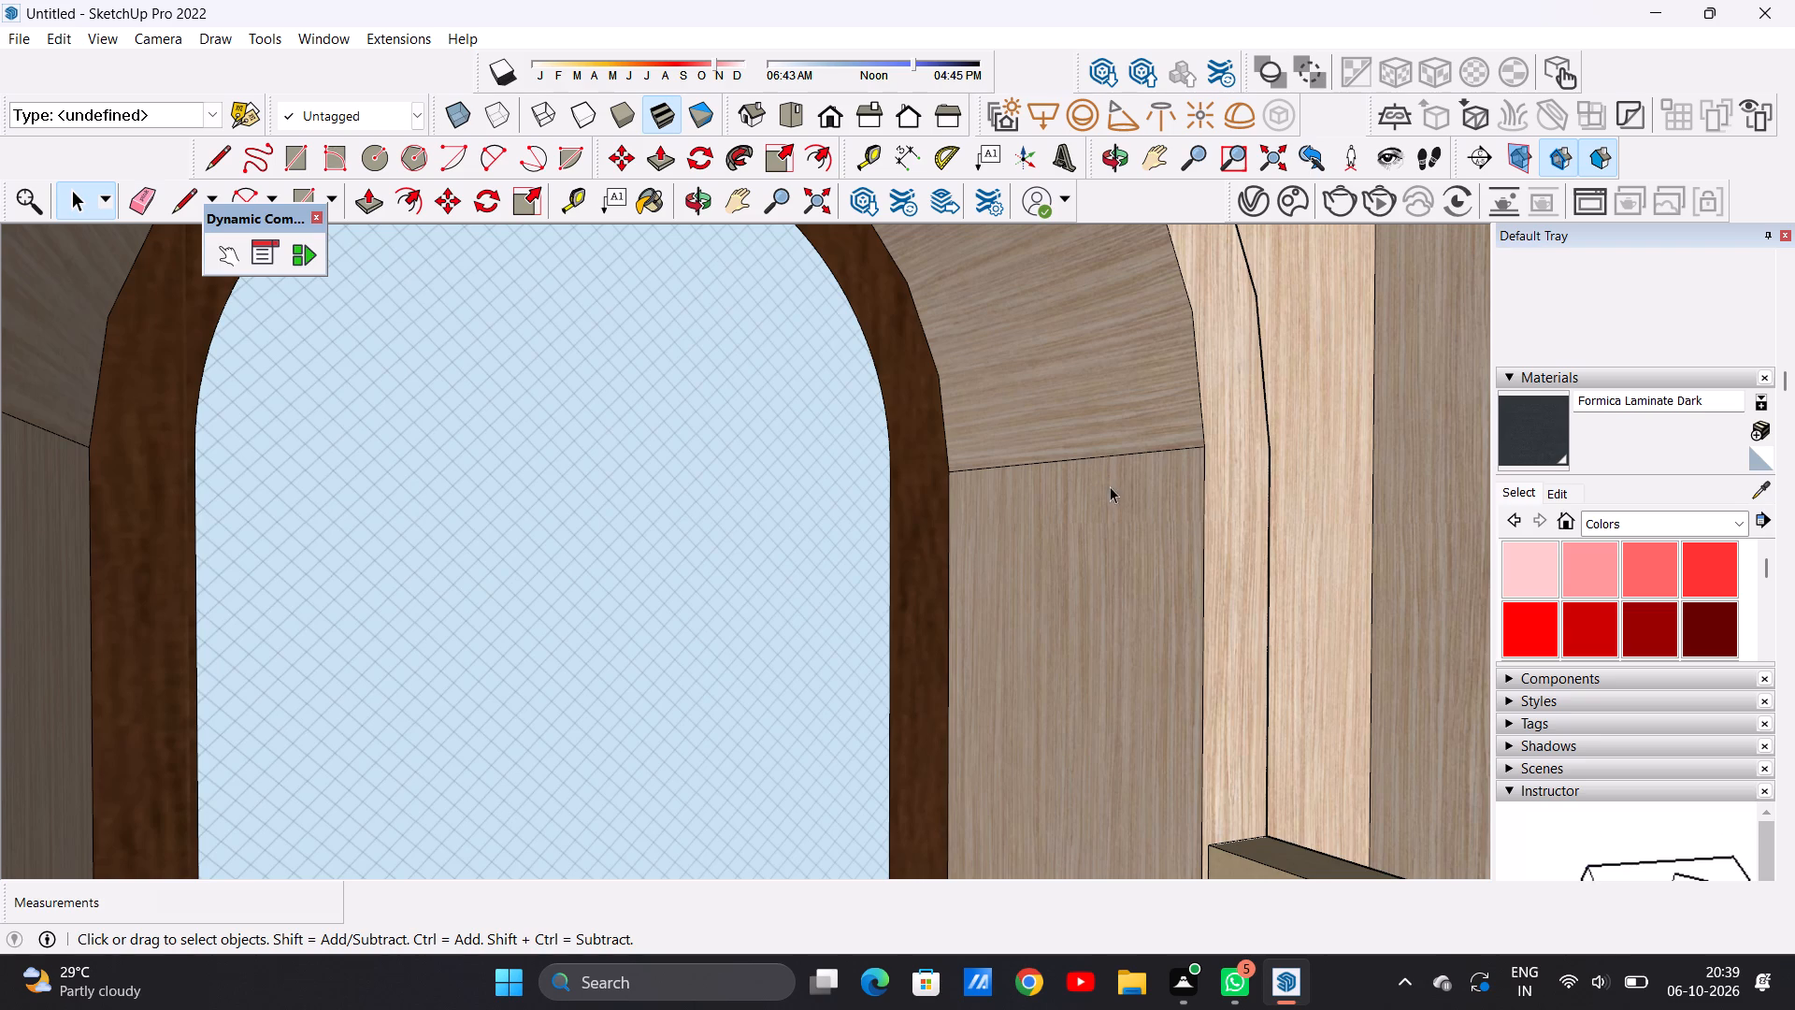
{"action": "scroll", "coordinate": [900, 599], "scroll_direction": "down", "scroll_amount": 19}
{"action": "scroll", "coordinate": [954, 621], "scroll_direction": "up", "scroll_amount": 1}
{"action": "scroll", "coordinate": [955, 620], "scroll_direction": "down", "scroll_amount": 3}
{"action": "scroll", "coordinate": [962, 599], "scroll_direction": "up", "scroll_amount": 1}
{"action": "scroll", "coordinate": [946, 587], "scroll_direction": "down", "scroll_amount": 13}
{"action": "scroll", "coordinate": [949, 584], "scroll_direction": "up", "scroll_amount": 1}
{"action": "scroll", "coordinate": [949, 584], "scroll_direction": "down", "scroll_amount": 20}
{"action": "scroll", "coordinate": [949, 584], "scroll_direction": "down", "scroll_amount": 7}
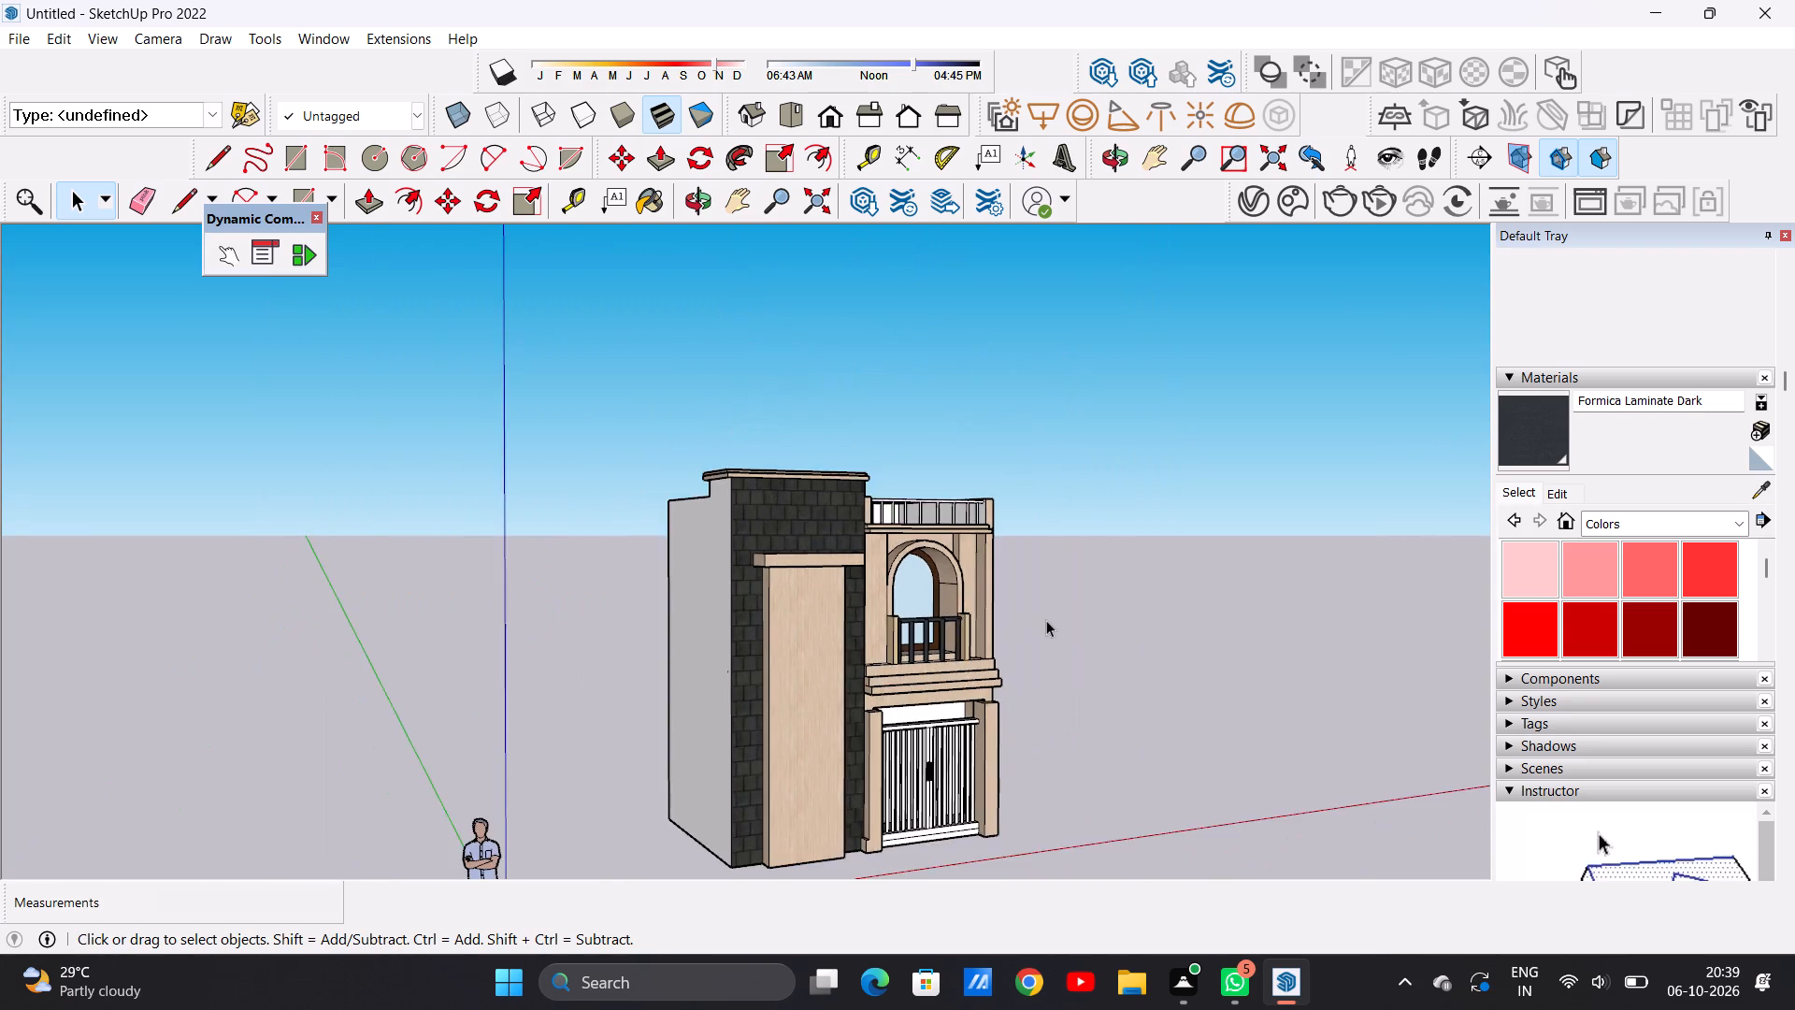
{"action": "middle_click_drag", "start_coordinate": [1008, 620], "coordinate": [858, 563]}
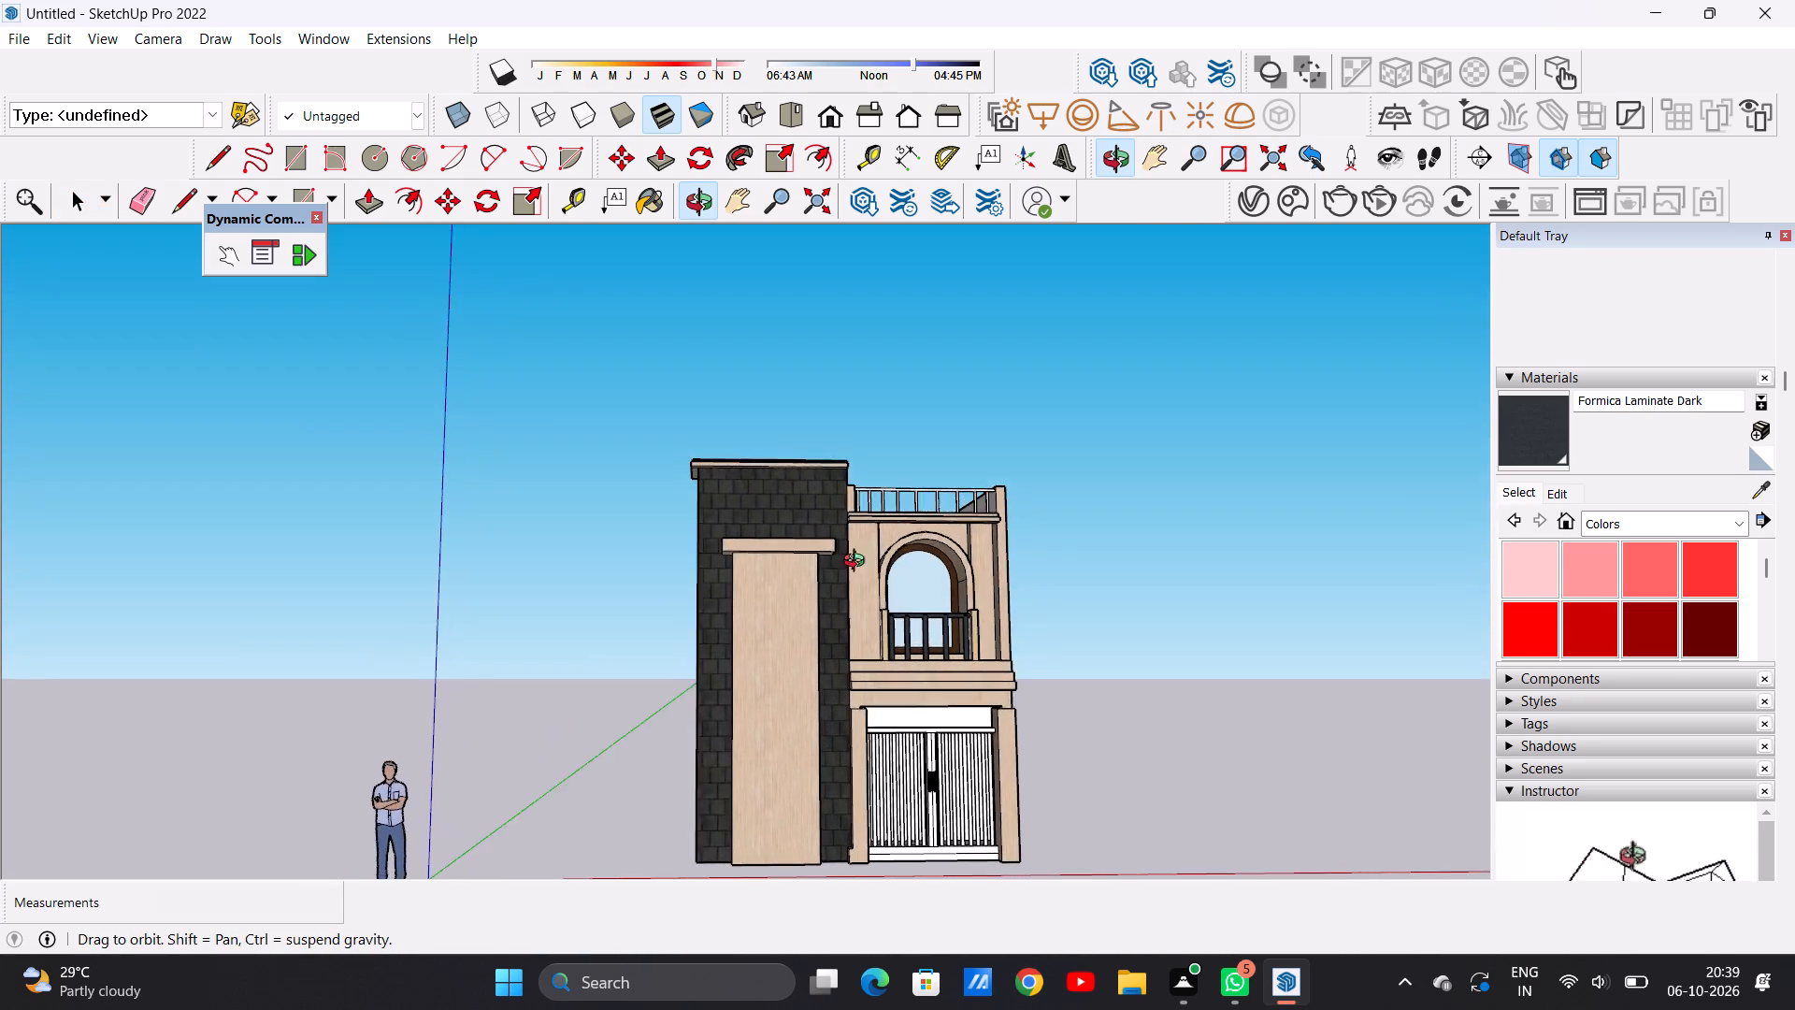
Paint the wall behind the gate bars with Formica Laminate Dark from the Synthetic Surfaces collection.
{"action": "middle_click_drag", "start_coordinate": [858, 563], "coordinate": [842, 549]}
{"action": "scroll", "coordinate": [980, 718], "scroll_direction": "up", "scroll_amount": 20}
{"action": "scroll", "coordinate": [980, 718], "scroll_direction": "up", "scroll_amount": 3}
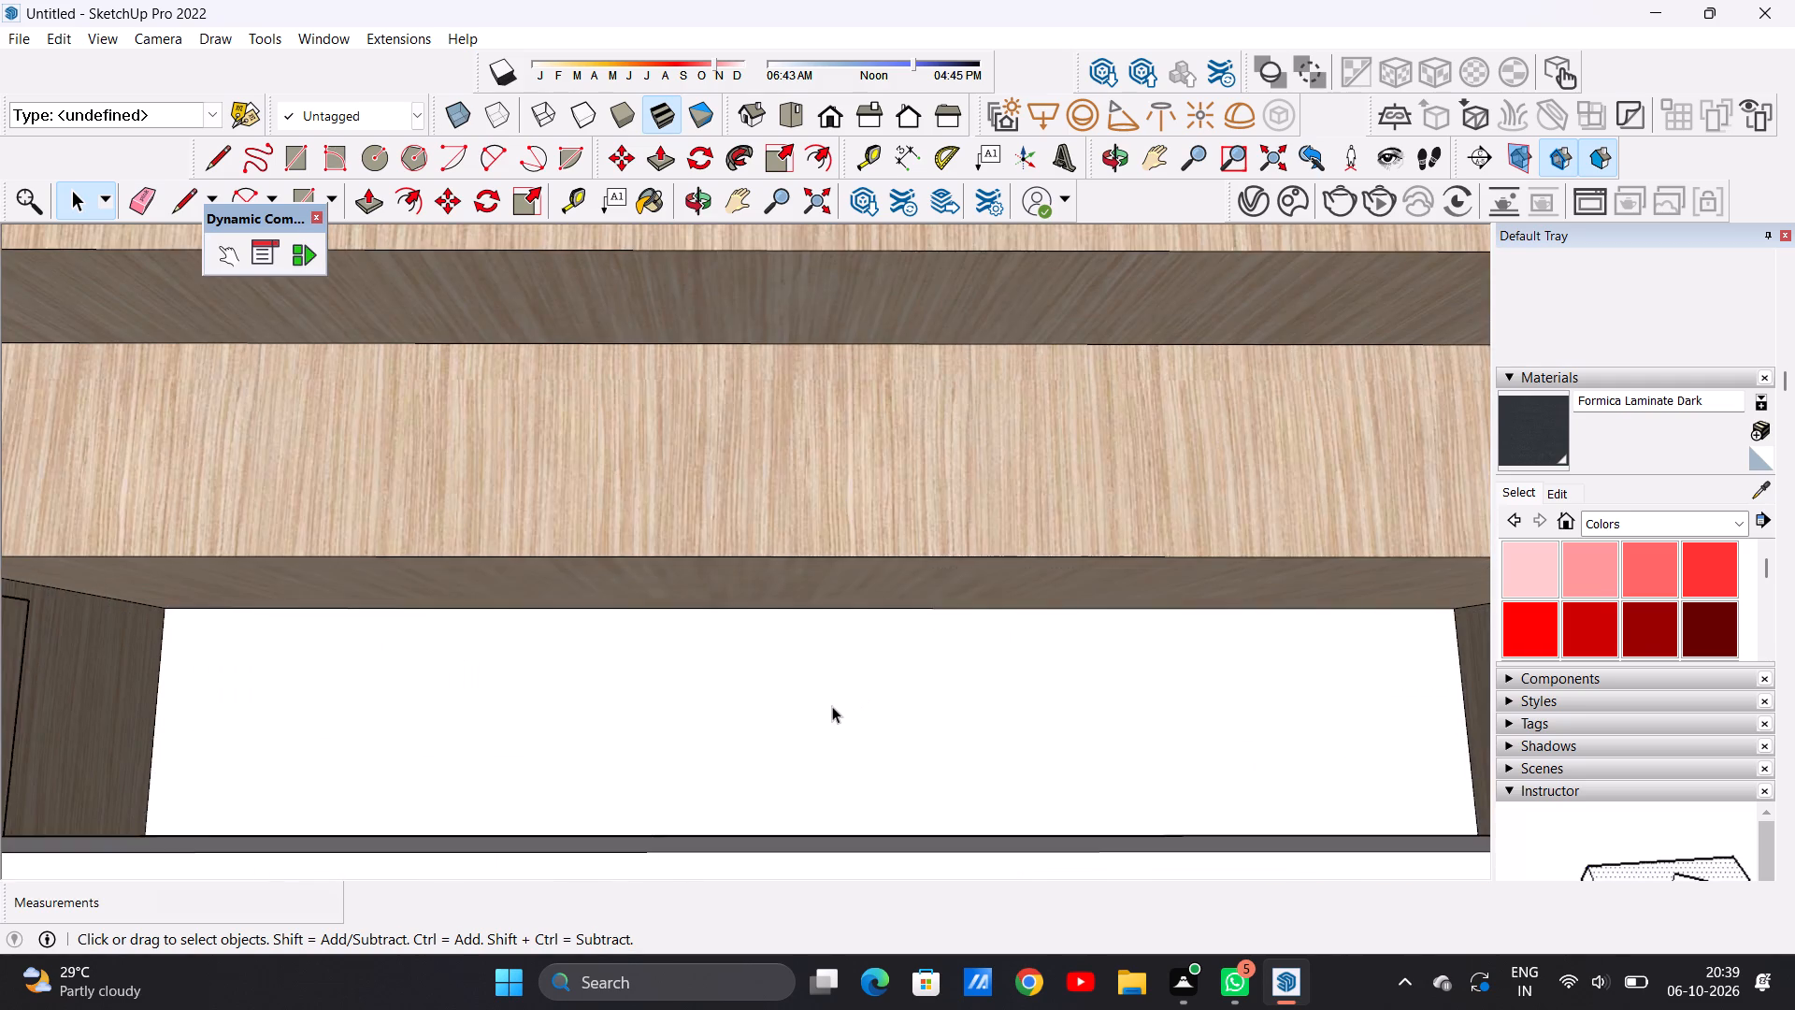
{"action": "scroll", "coordinate": [819, 704], "scroll_direction": "down", "scroll_amount": 5}
{"action": "left_click", "coordinate": [1738, 532]}
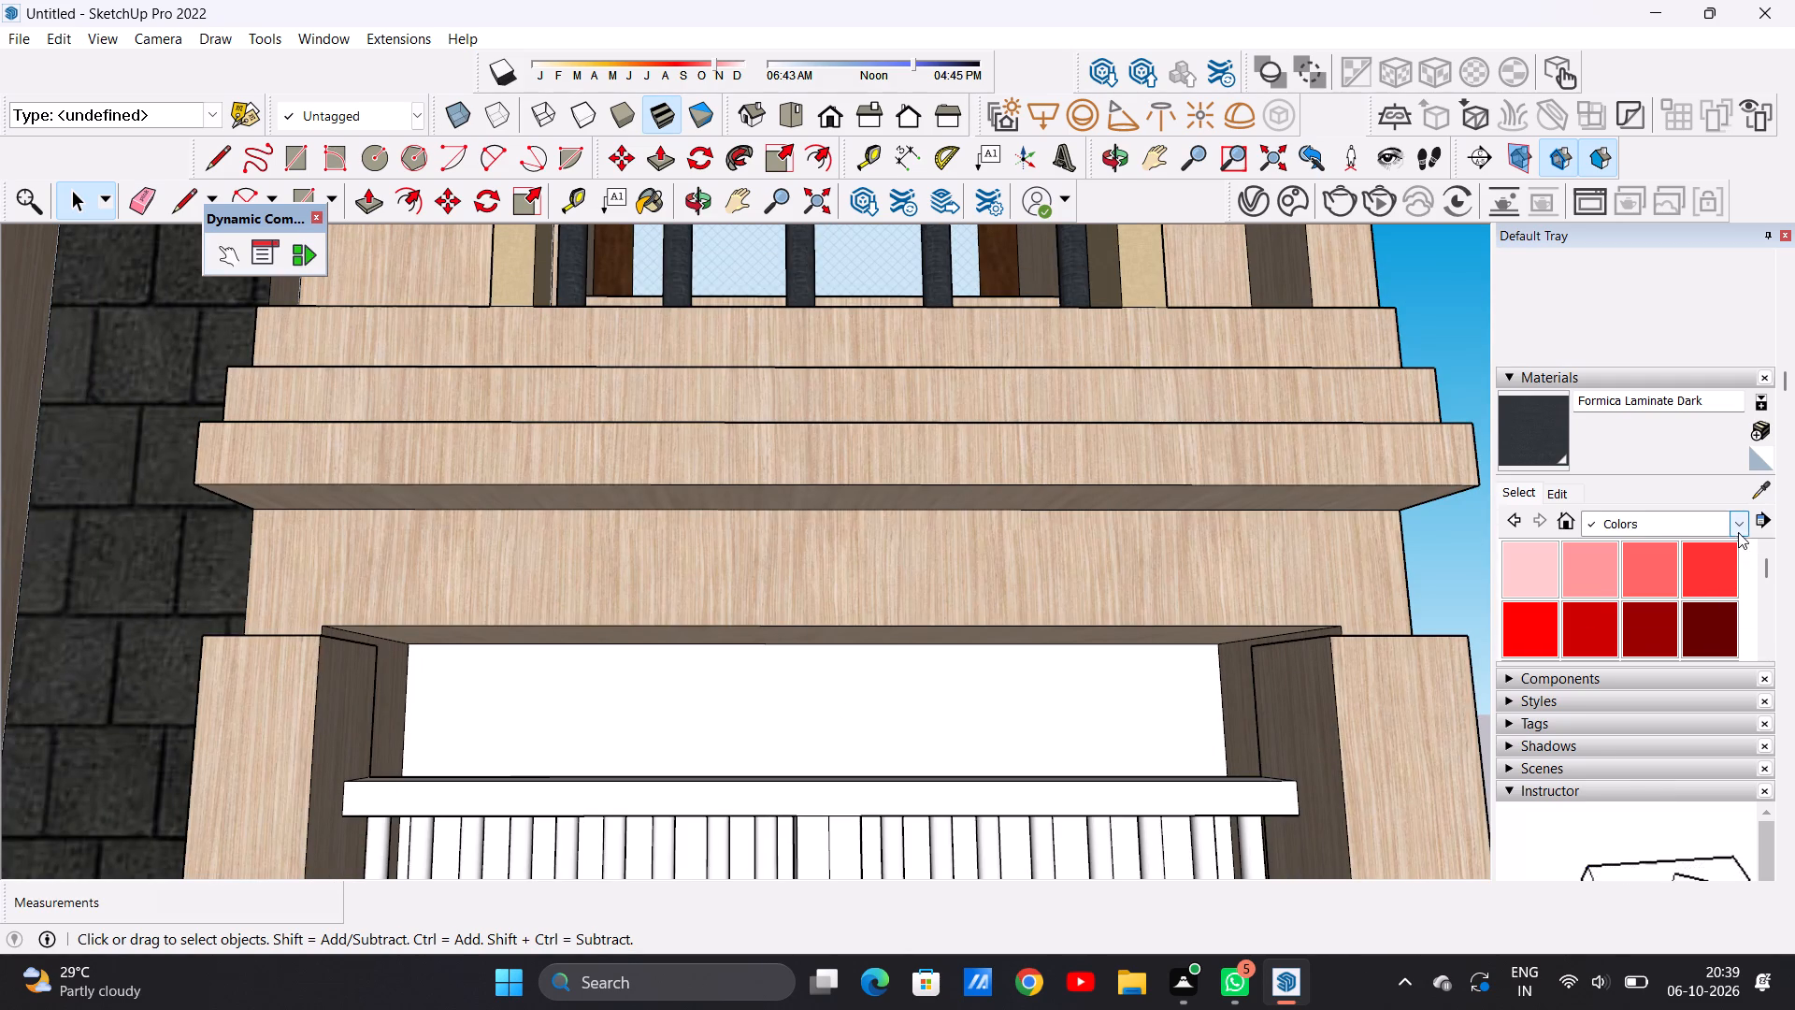
{"action": "left_click", "coordinate": [1673, 745]}
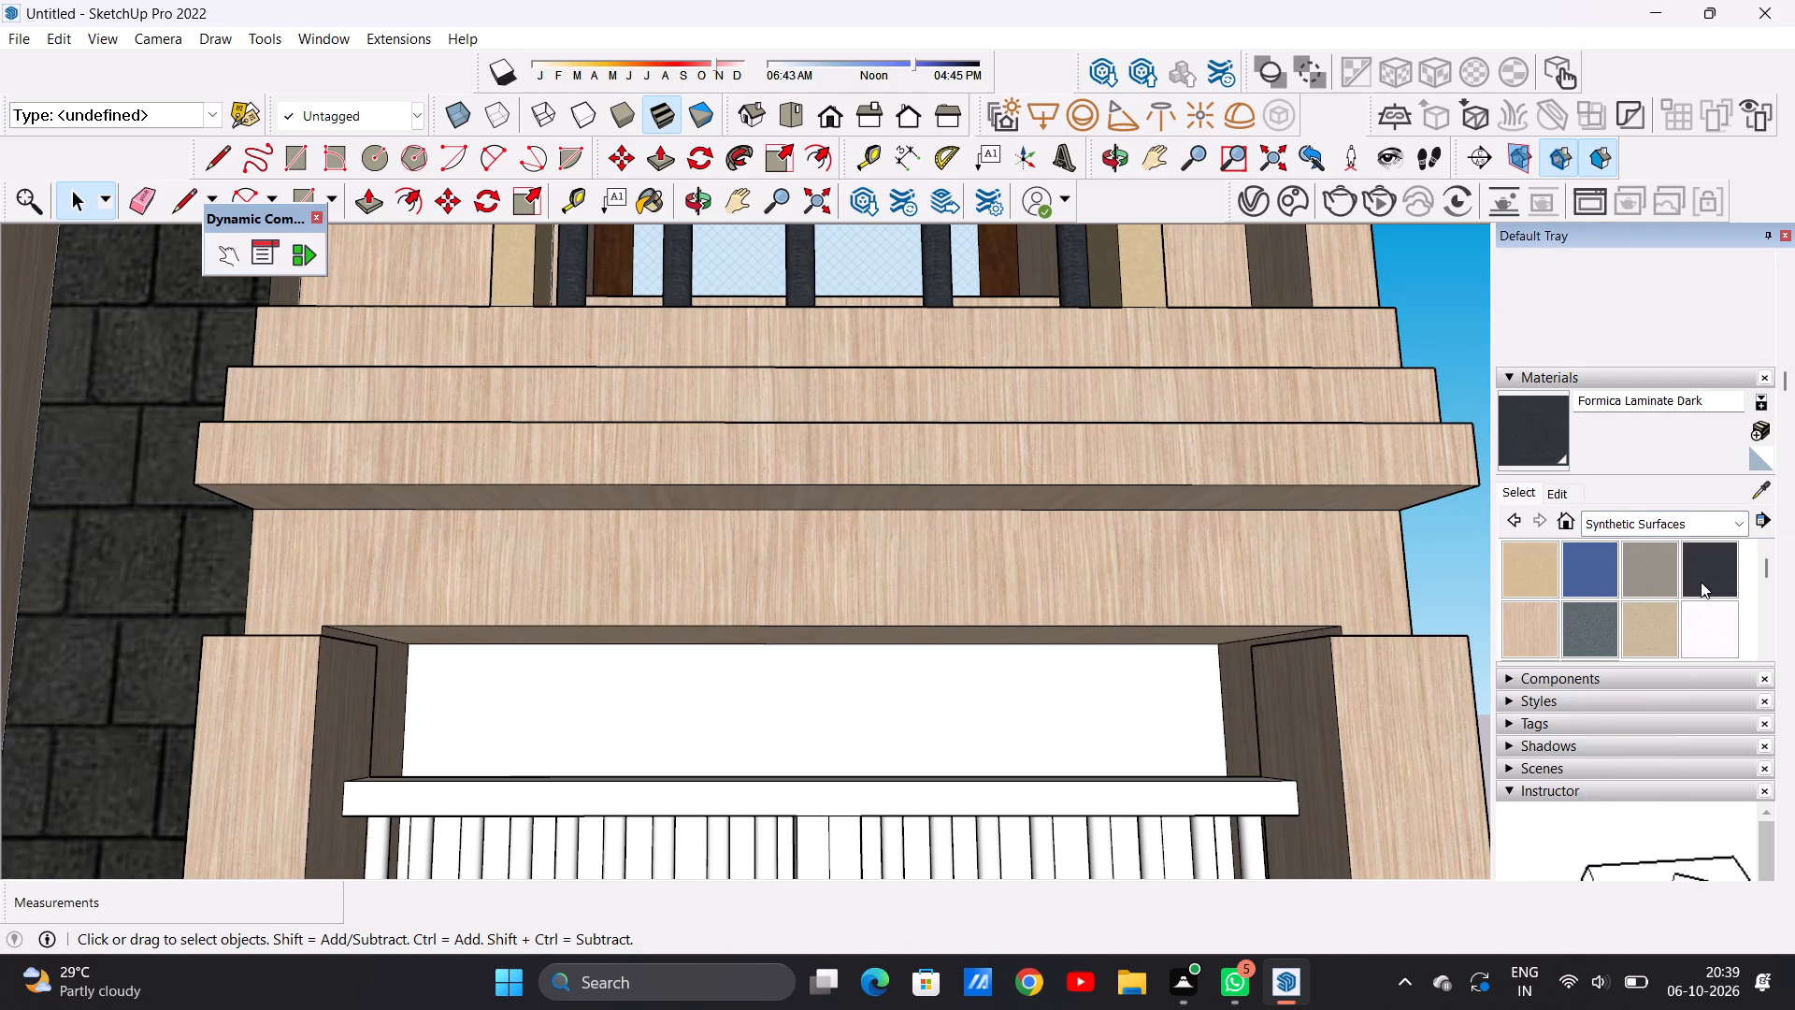
{"action": "left_click", "coordinate": [1701, 582]}
{"action": "left_click", "coordinate": [1164, 706]}
Paint the unfinished ledge below the arched window, behind the balcony railing, with Formica Laminate Dark.
{"action": "scroll", "coordinate": [1095, 710], "scroll_direction": "down", "scroll_amount": 3}
{"action": "scroll", "coordinate": [1095, 710], "scroll_direction": "up", "scroll_amount": 1}
{"action": "scroll", "coordinate": [1095, 710], "scroll_direction": "down", "scroll_amount": 7}
{"action": "scroll", "coordinate": [1094, 672], "scroll_direction": "up", "scroll_amount": 1}
{"action": "scroll", "coordinate": [1094, 672], "scroll_direction": "down", "scroll_amount": 10}
{"action": "scroll", "coordinate": [1052, 658], "scroll_direction": "up", "scroll_amount": 1}
{"action": "scroll", "coordinate": [1047, 664], "scroll_direction": "down", "scroll_amount": 2}
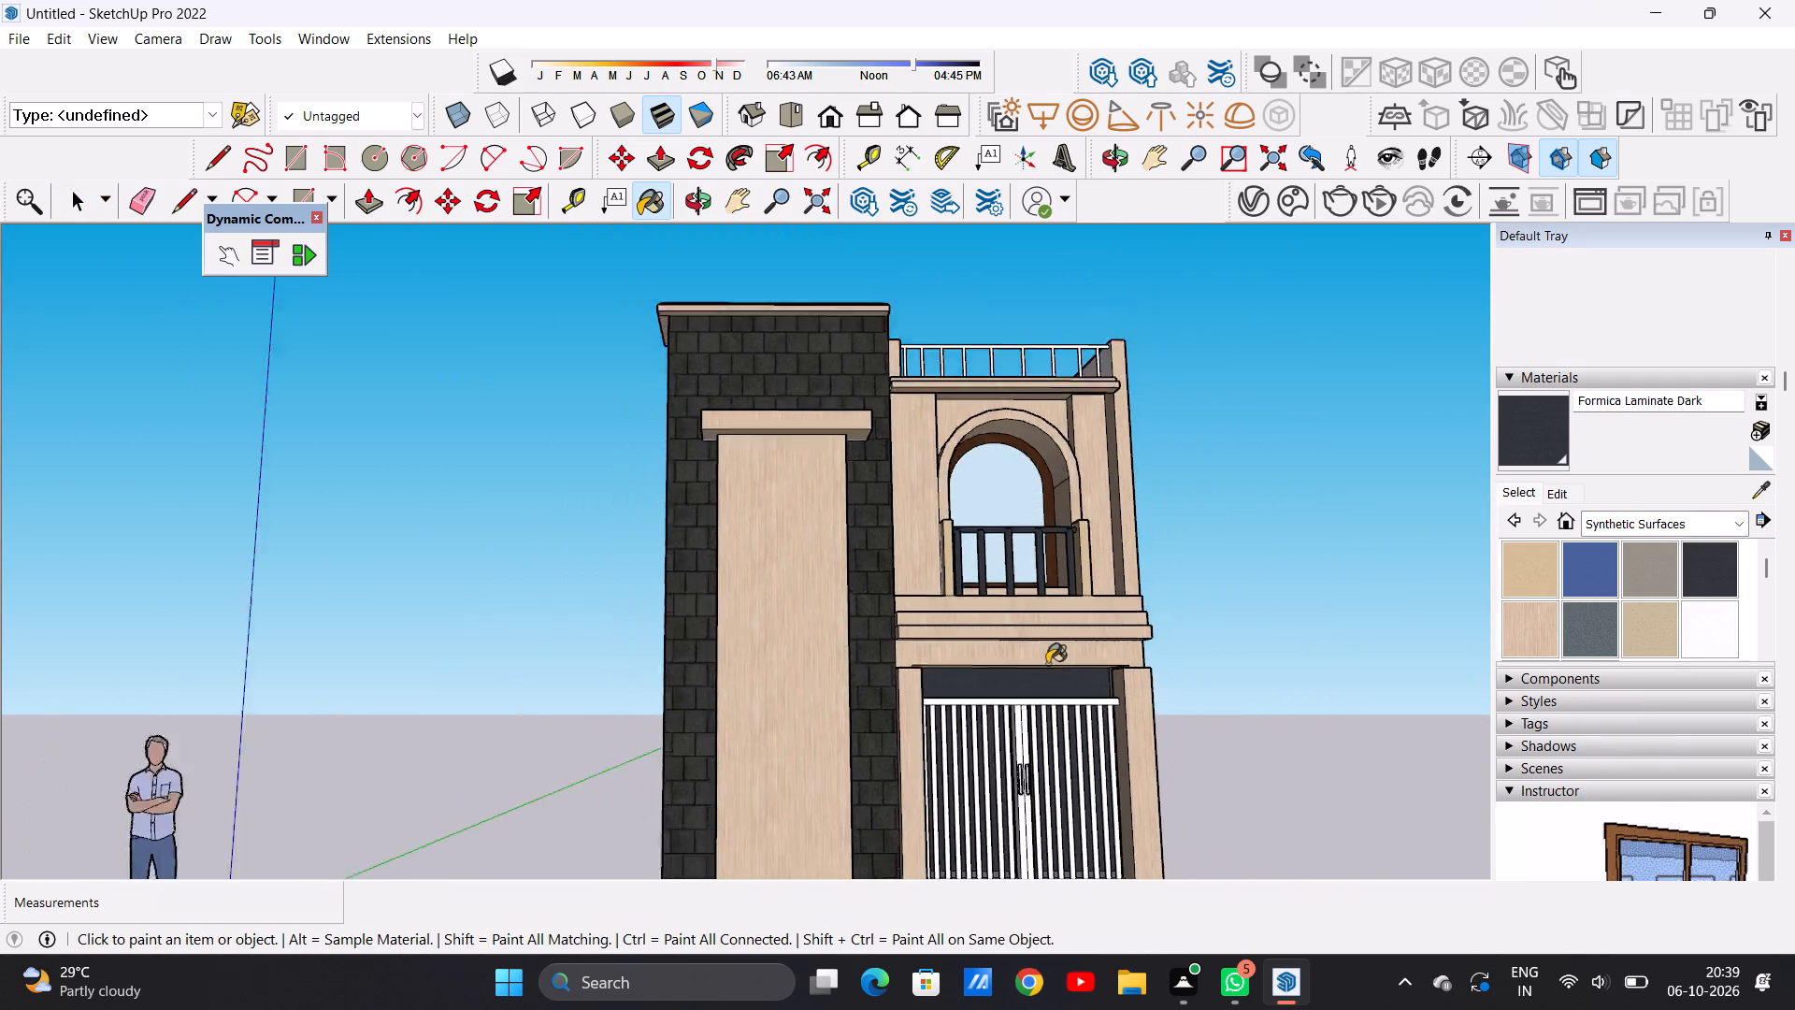
{"action": "scroll", "coordinate": [1047, 664], "scroll_direction": "down", "scroll_amount": 2}
{"action": "middle_click_drag", "start_coordinate": [1085, 678], "coordinate": [1047, 812]}
{"action": "scroll", "coordinate": [1051, 579], "scroll_direction": "up", "scroll_amount": 8}
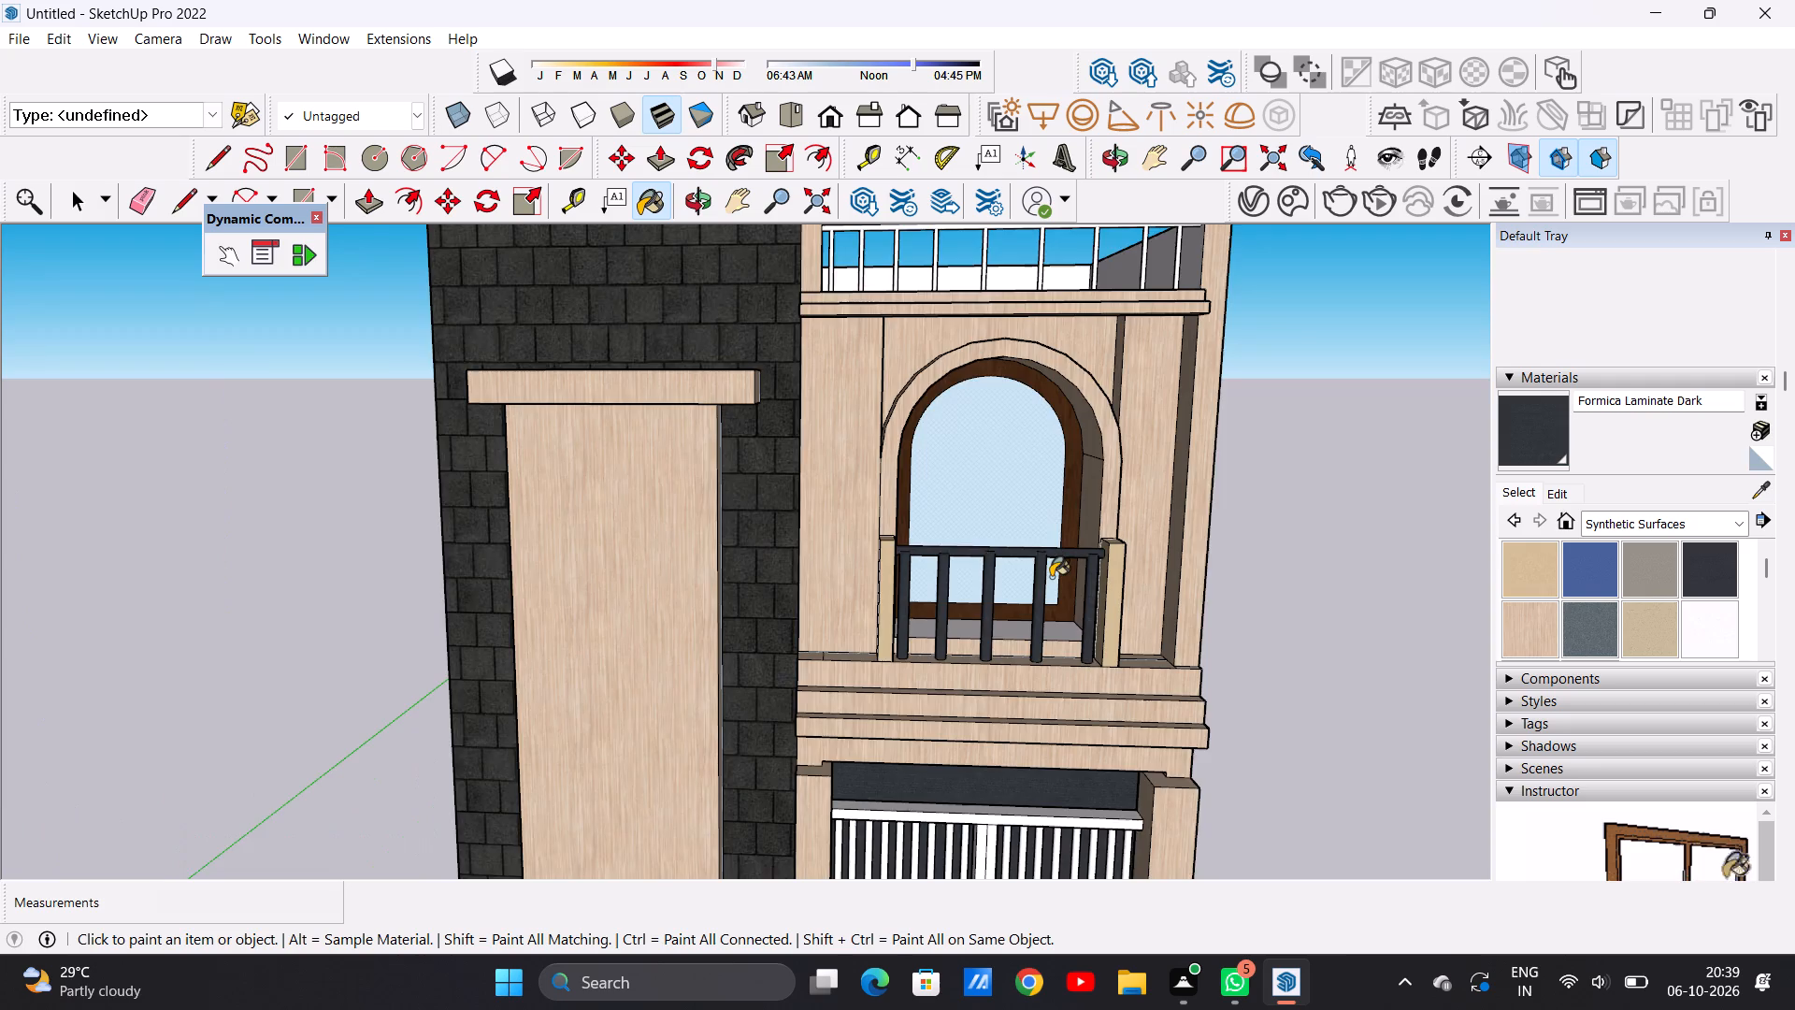
{"action": "scroll", "coordinate": [971, 589], "scroll_direction": "up", "scroll_amount": 6}
{"action": "scroll", "coordinate": [1030, 696], "scroll_direction": "up", "scroll_amount": 10}
{"action": "left_click", "coordinate": [1031, 656]}
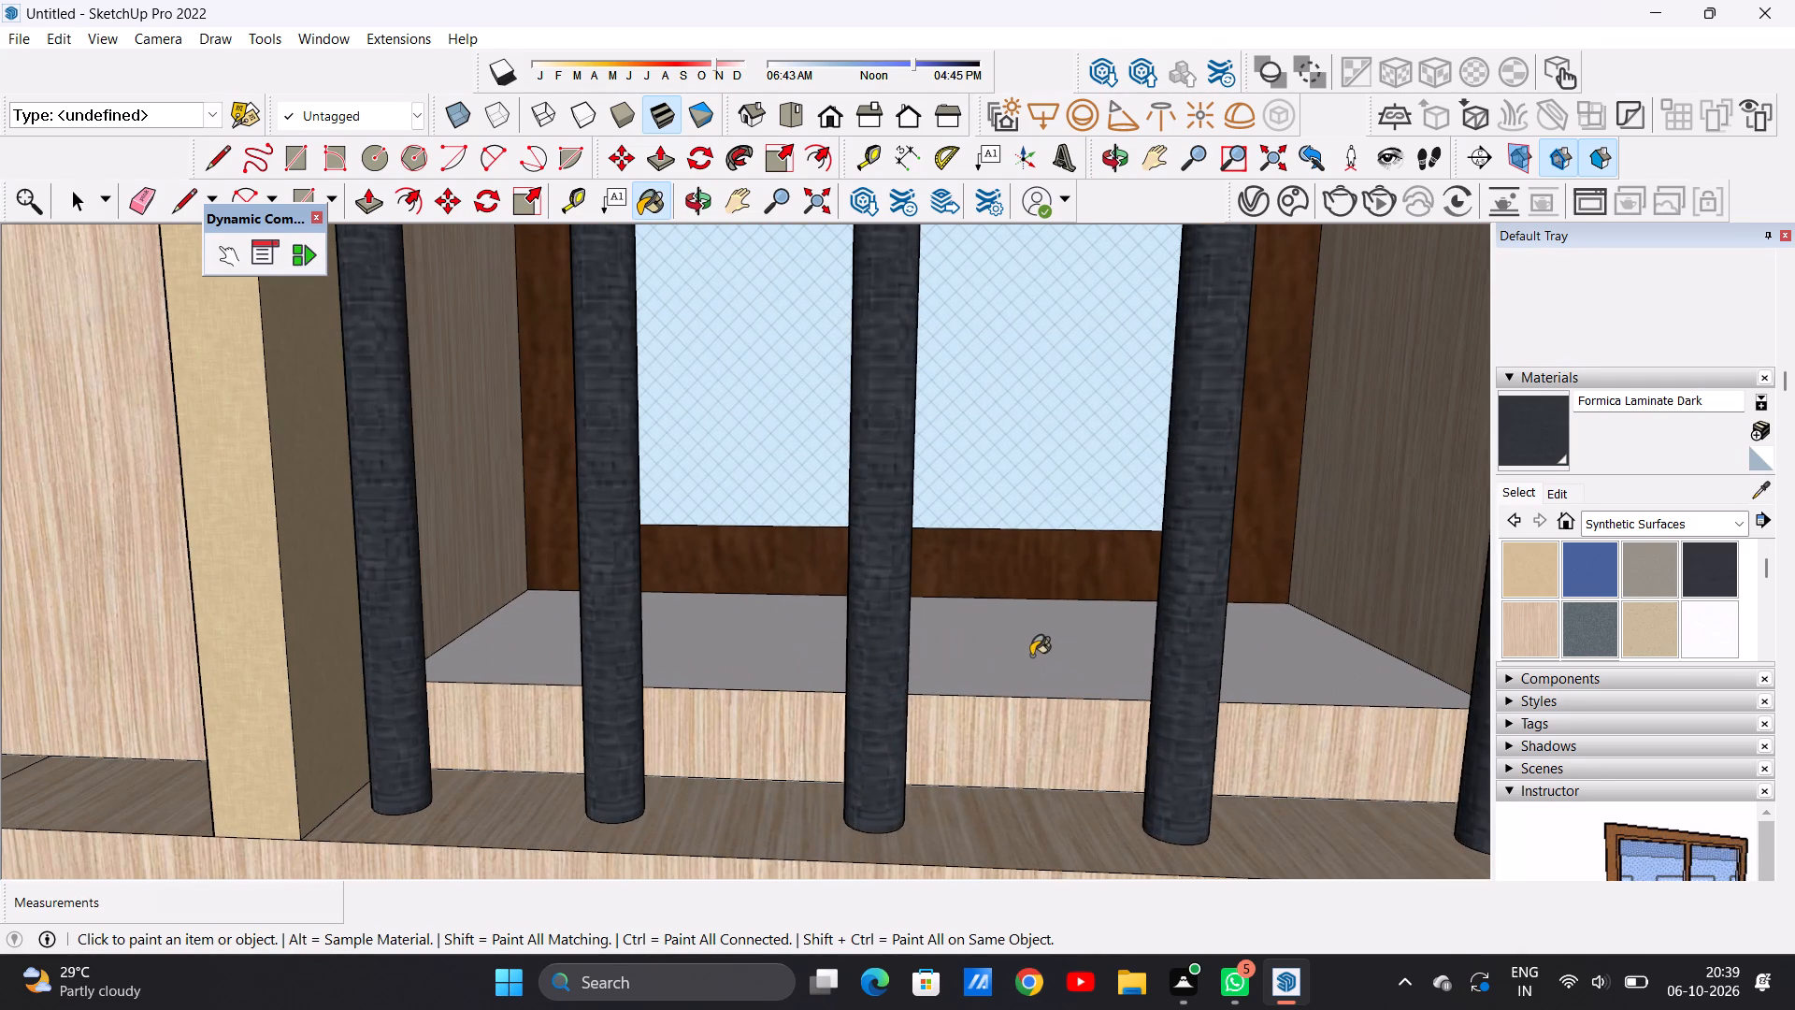
{"action": "scroll", "coordinate": [999, 670], "scroll_direction": "down", "scroll_amount": 20}
{"action": "scroll", "coordinate": [999, 670], "scroll_direction": "down", "scroll_amount": 7}
{"action": "scroll", "coordinate": [1031, 647], "scroll_direction": "up", "scroll_amount": 7}
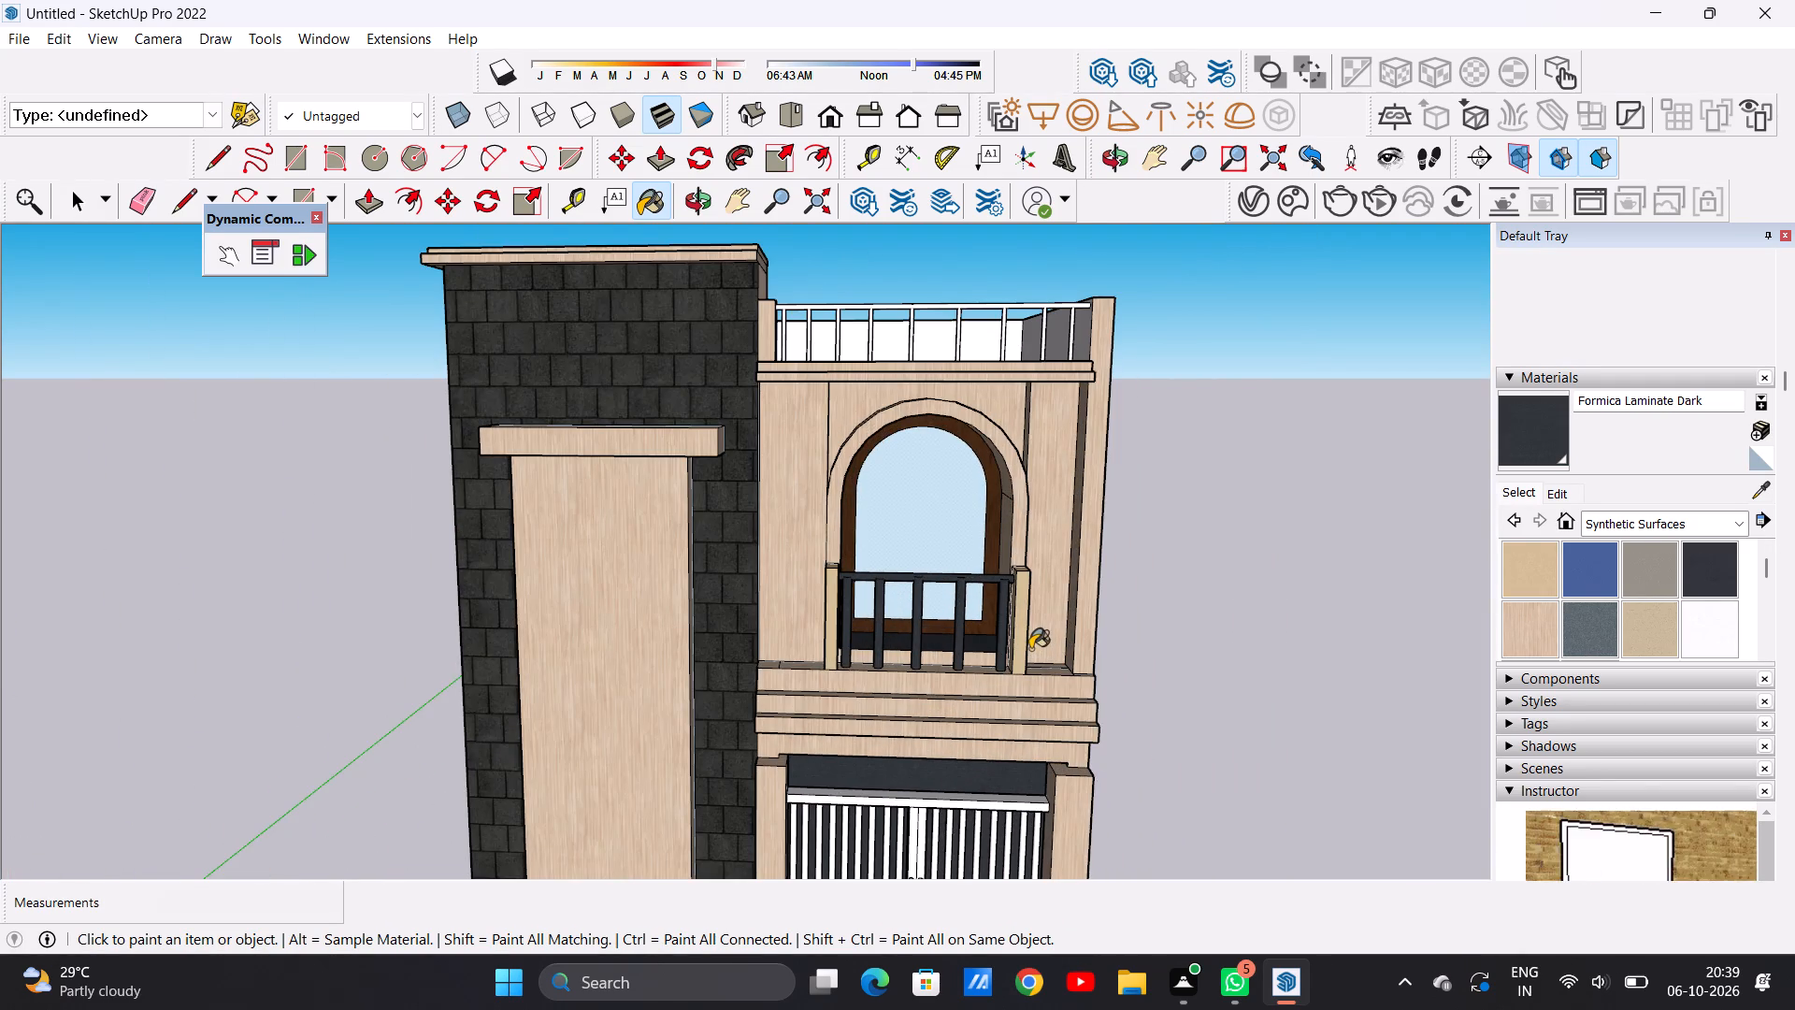
{"action": "key", "text": "space"}
Examine the front facade and the gate with its dark backing from several angles and distances.
{"action": "scroll", "coordinate": [1022, 564], "scroll_direction": "down", "scroll_amount": 12}
{"action": "middle_click_drag", "start_coordinate": [1069, 651], "coordinate": [1028, 651]}
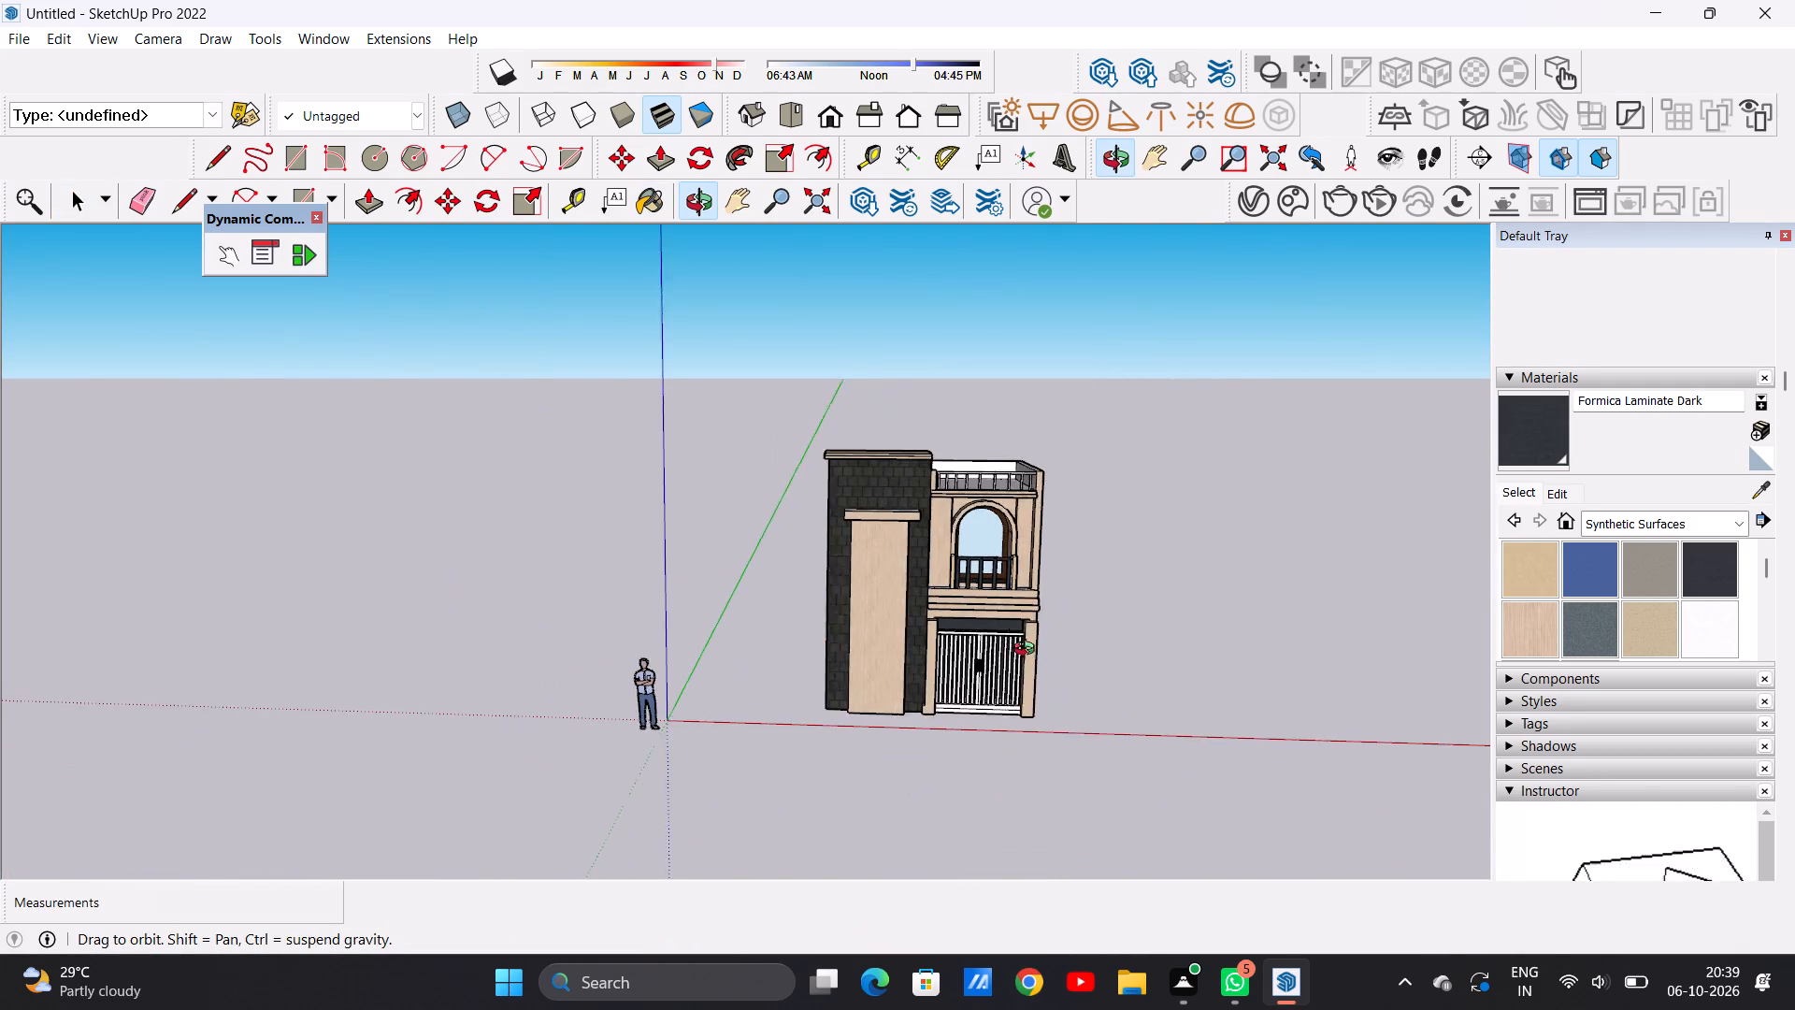
{"action": "middle_click_drag", "start_coordinate": [1028, 651], "coordinate": [1033, 650]}
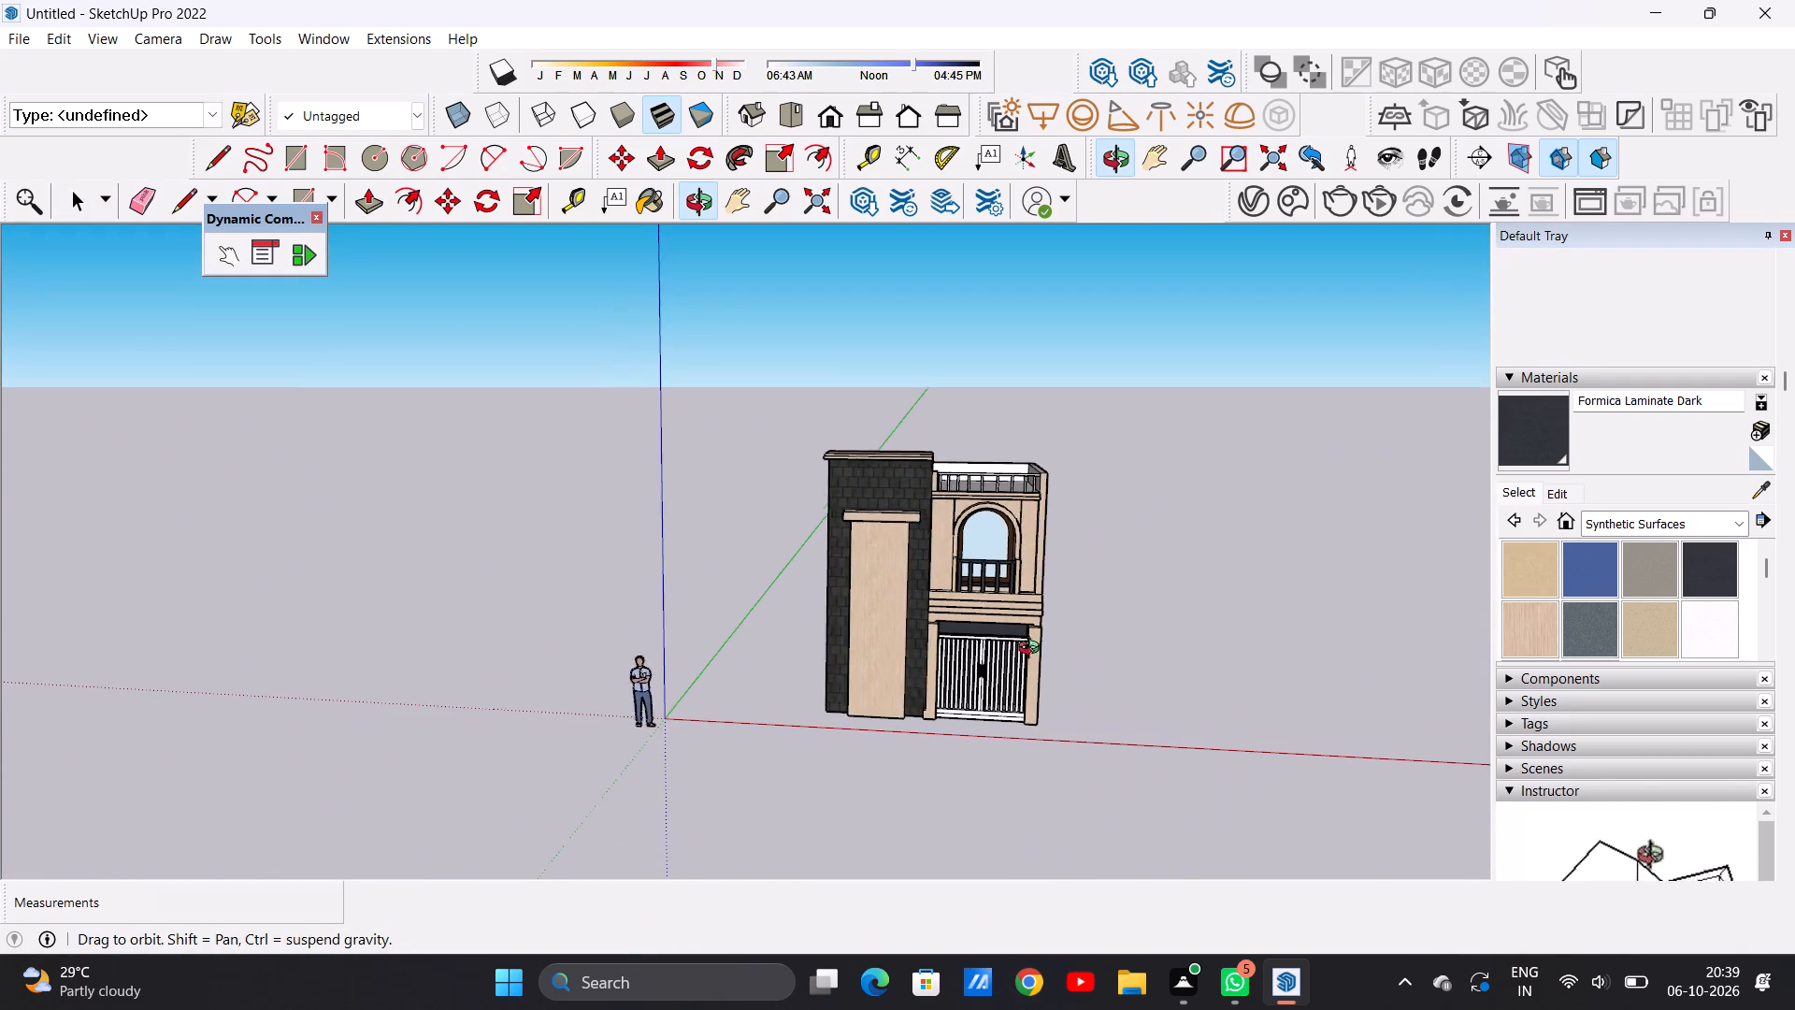
{"action": "middle_click_drag", "start_coordinate": [1033, 650], "coordinate": [1031, 647]}
{"action": "scroll", "coordinate": [990, 711], "scroll_direction": "up", "scroll_amount": 15}
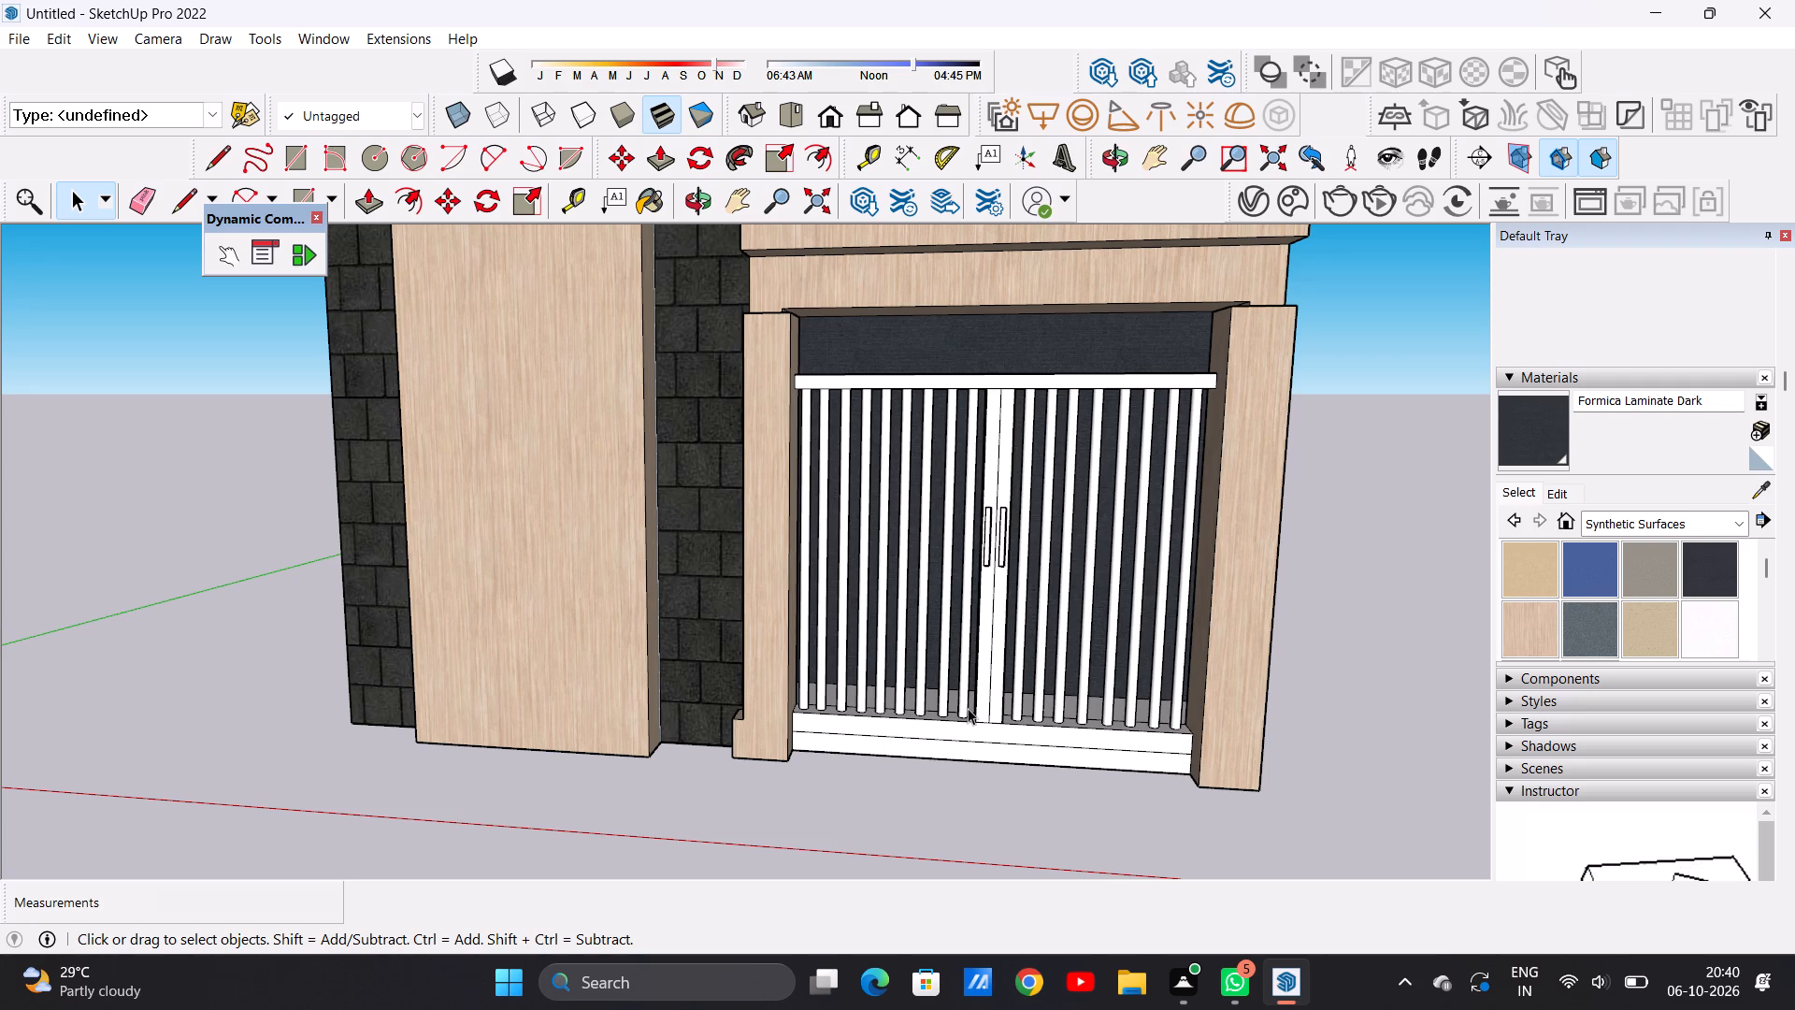
{"action": "scroll", "coordinate": [1009, 745], "scroll_direction": "down", "scroll_amount": 7}
{"action": "scroll", "coordinate": [1008, 745], "scroll_direction": "up", "scroll_amount": 1}
{"action": "scroll", "coordinate": [1007, 741], "scroll_direction": "down", "scroll_amount": 11}
{"action": "scroll", "coordinate": [891, 717], "scroll_direction": "up", "scroll_amount": 1}
{"action": "scroll", "coordinate": [891, 718], "scroll_direction": "down", "scroll_amount": 20}
{"action": "scroll", "coordinate": [891, 718], "scroll_direction": "down", "scroll_amount": 5}
{"action": "scroll", "coordinate": [969, 641], "scroll_direction": "up", "scroll_amount": 13}
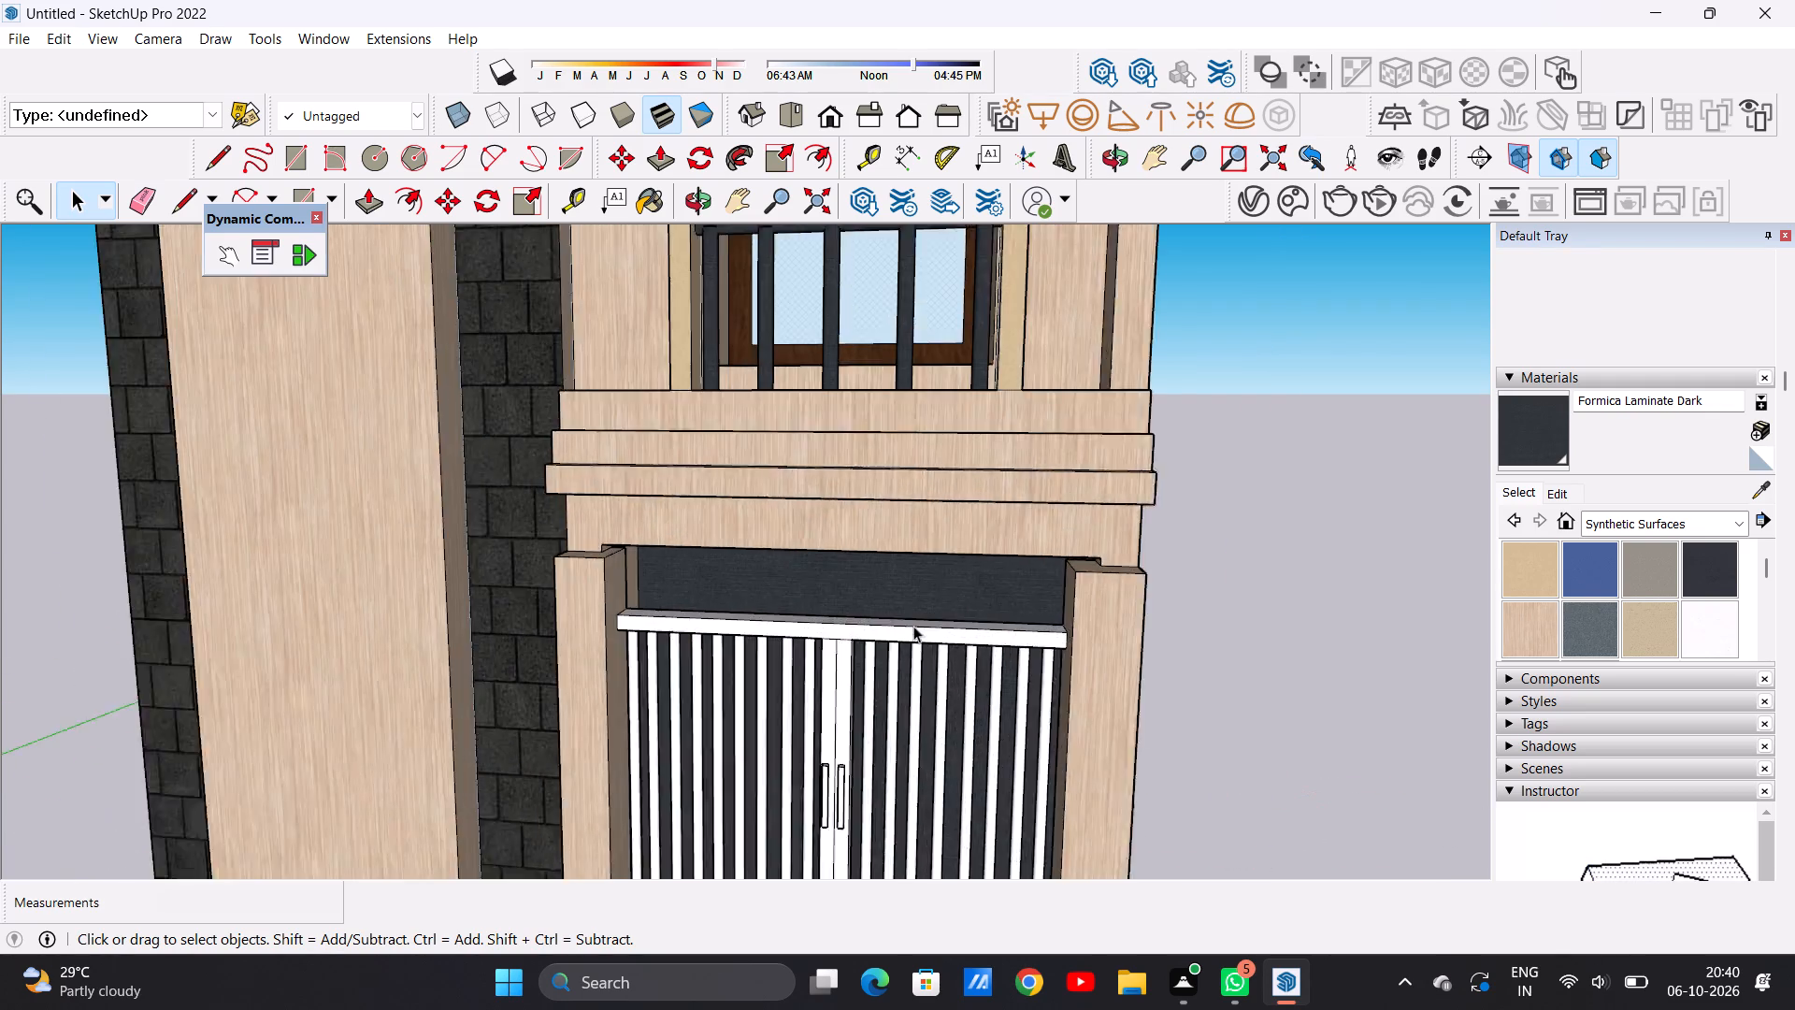
{"action": "scroll", "coordinate": [913, 626], "scroll_direction": "up", "scroll_amount": 11}
{"action": "scroll", "coordinate": [891, 641], "scroll_direction": "down", "scroll_amount": 12}
{"action": "middle_click_drag", "start_coordinate": [939, 686], "coordinate": [1102, 643]}
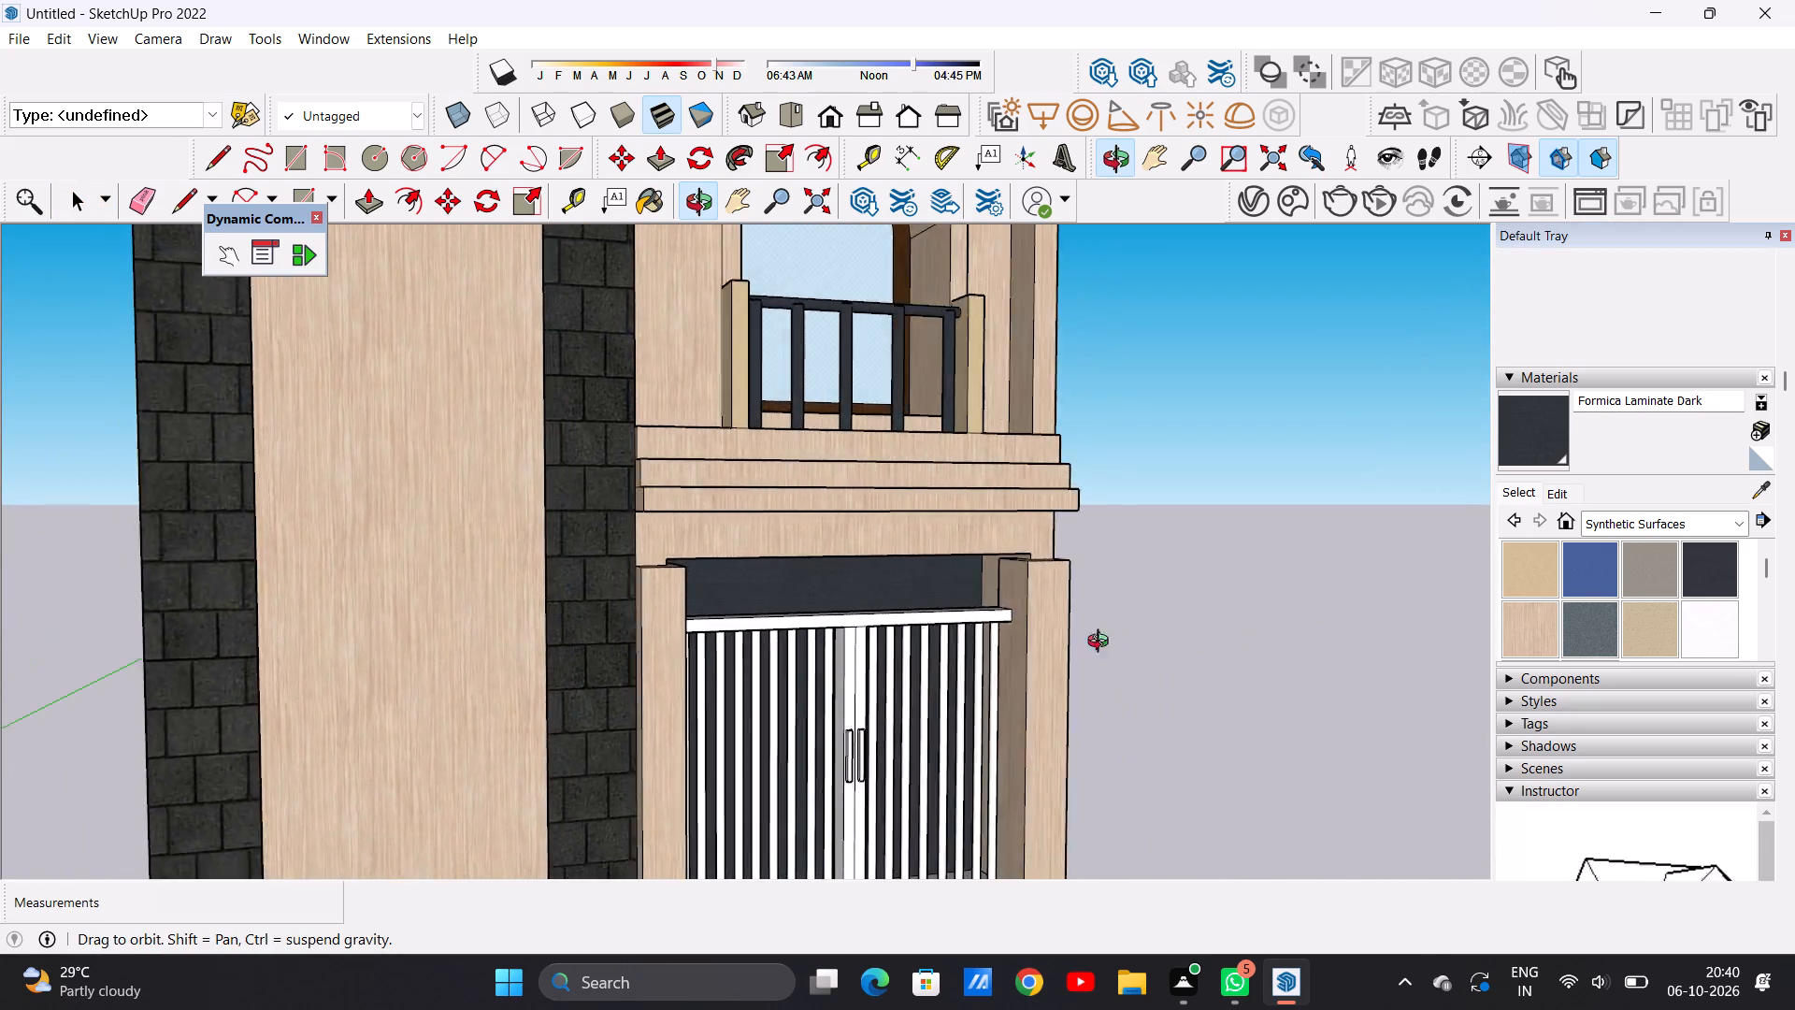
{"action": "middle_click_drag", "start_coordinate": [1102, 643], "coordinate": [983, 671]}
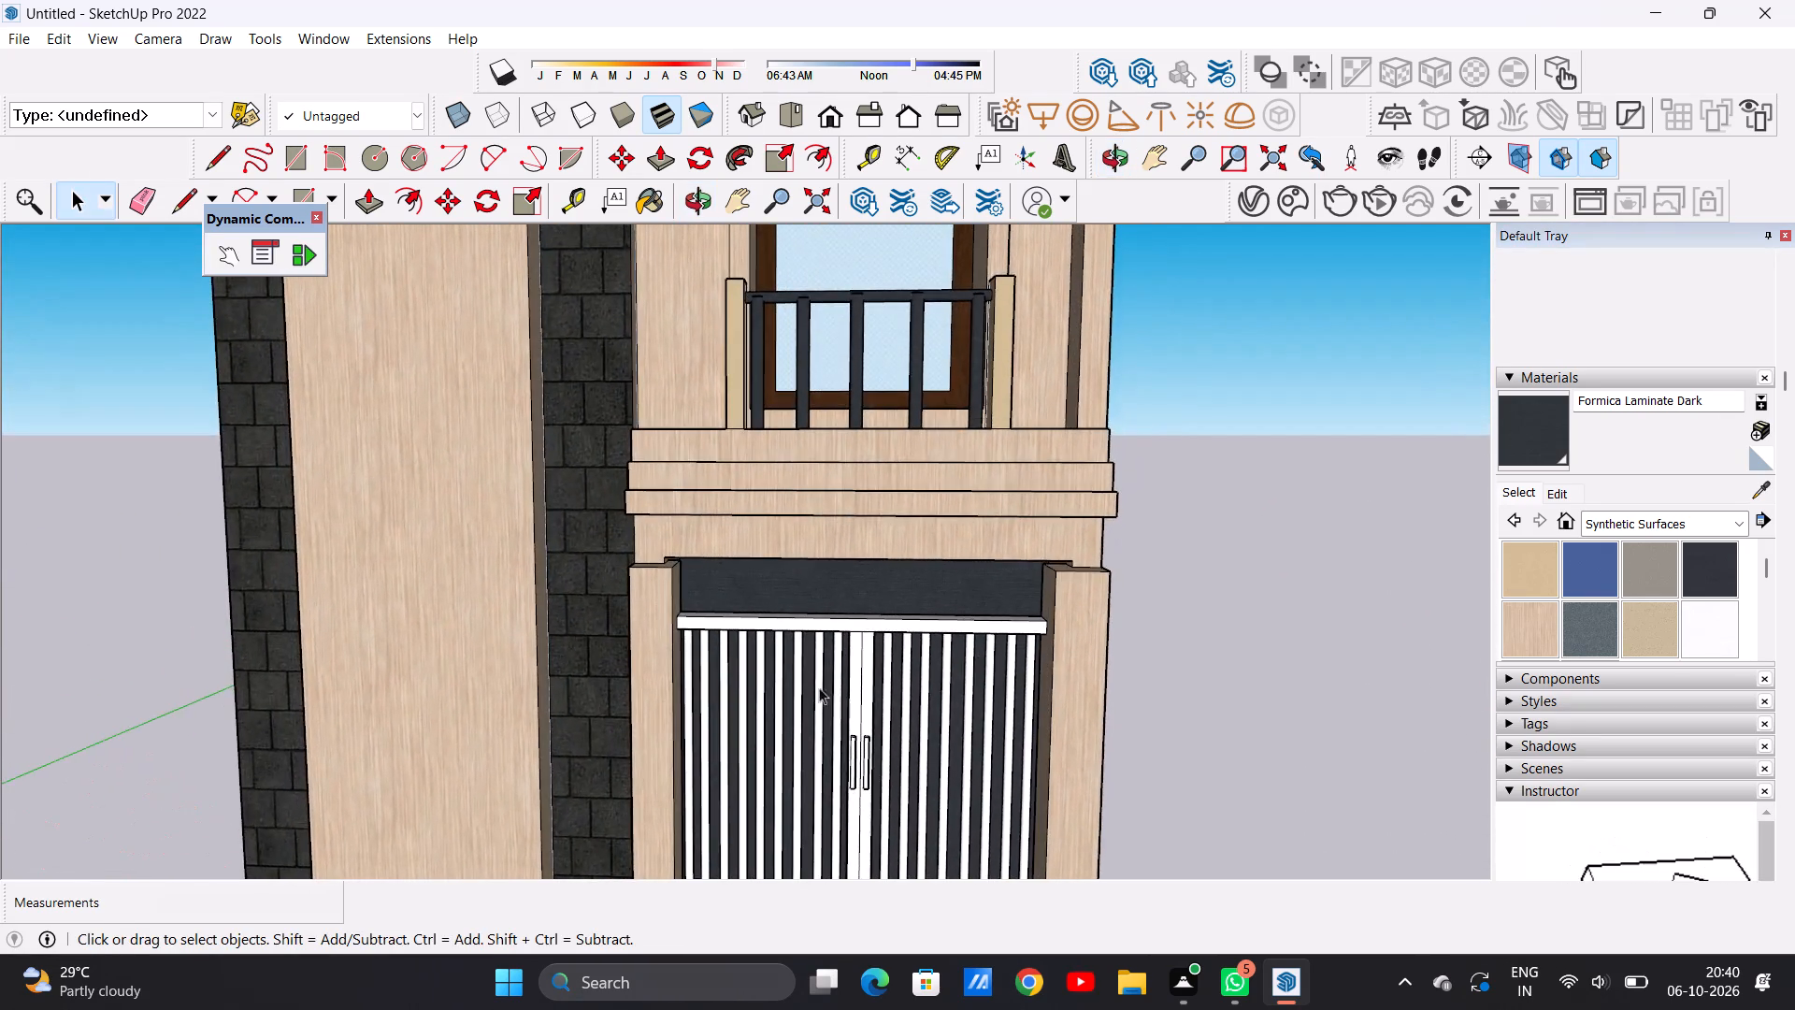
{"action": "scroll", "coordinate": [831, 680], "scroll_direction": "down", "scroll_amount": 10}
{"action": "scroll", "coordinate": [848, 758], "scroll_direction": "up", "scroll_amount": 7}
{"action": "scroll", "coordinate": [825, 702], "scroll_direction": "down", "scroll_amount": 6}
{"action": "scroll", "coordinate": [839, 747], "scroll_direction": "up", "scroll_amount": 6}
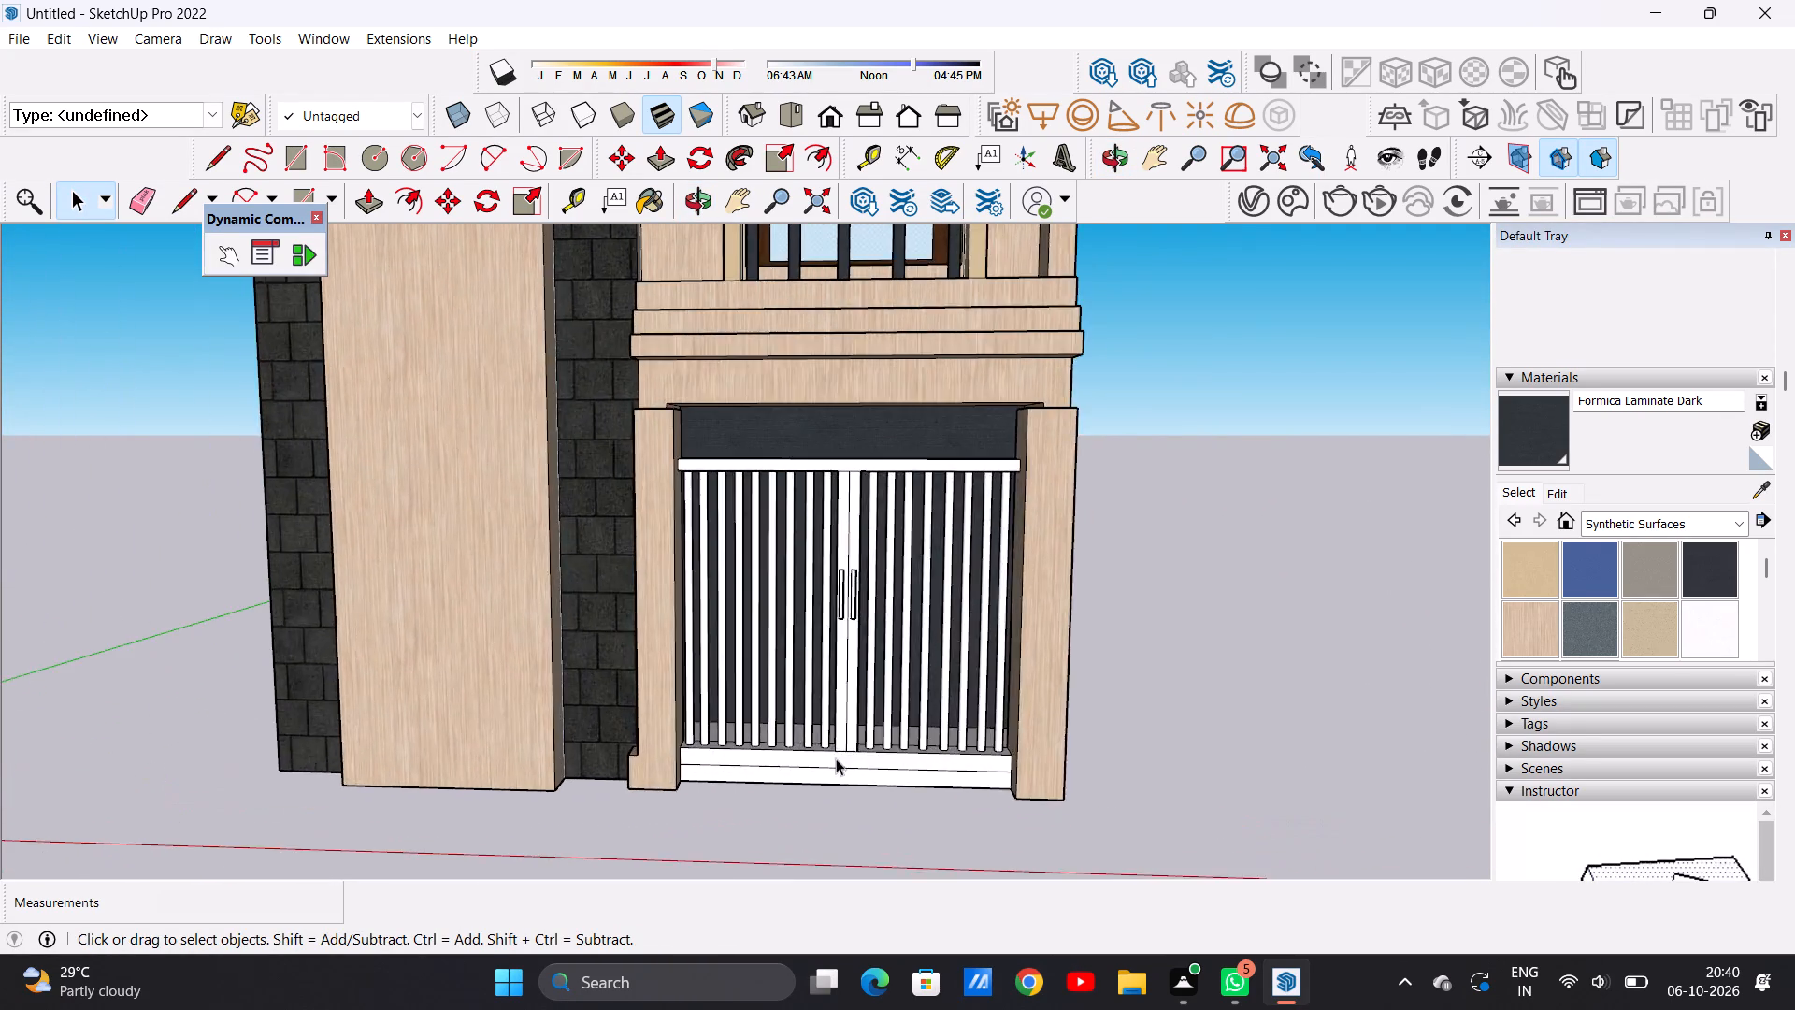
Paint the front face of the low step beneath the gate's bottom rail with Formica Laminate Light.
{"action": "scroll", "coordinate": [836, 758], "scroll_direction": "up", "scroll_amount": 14}
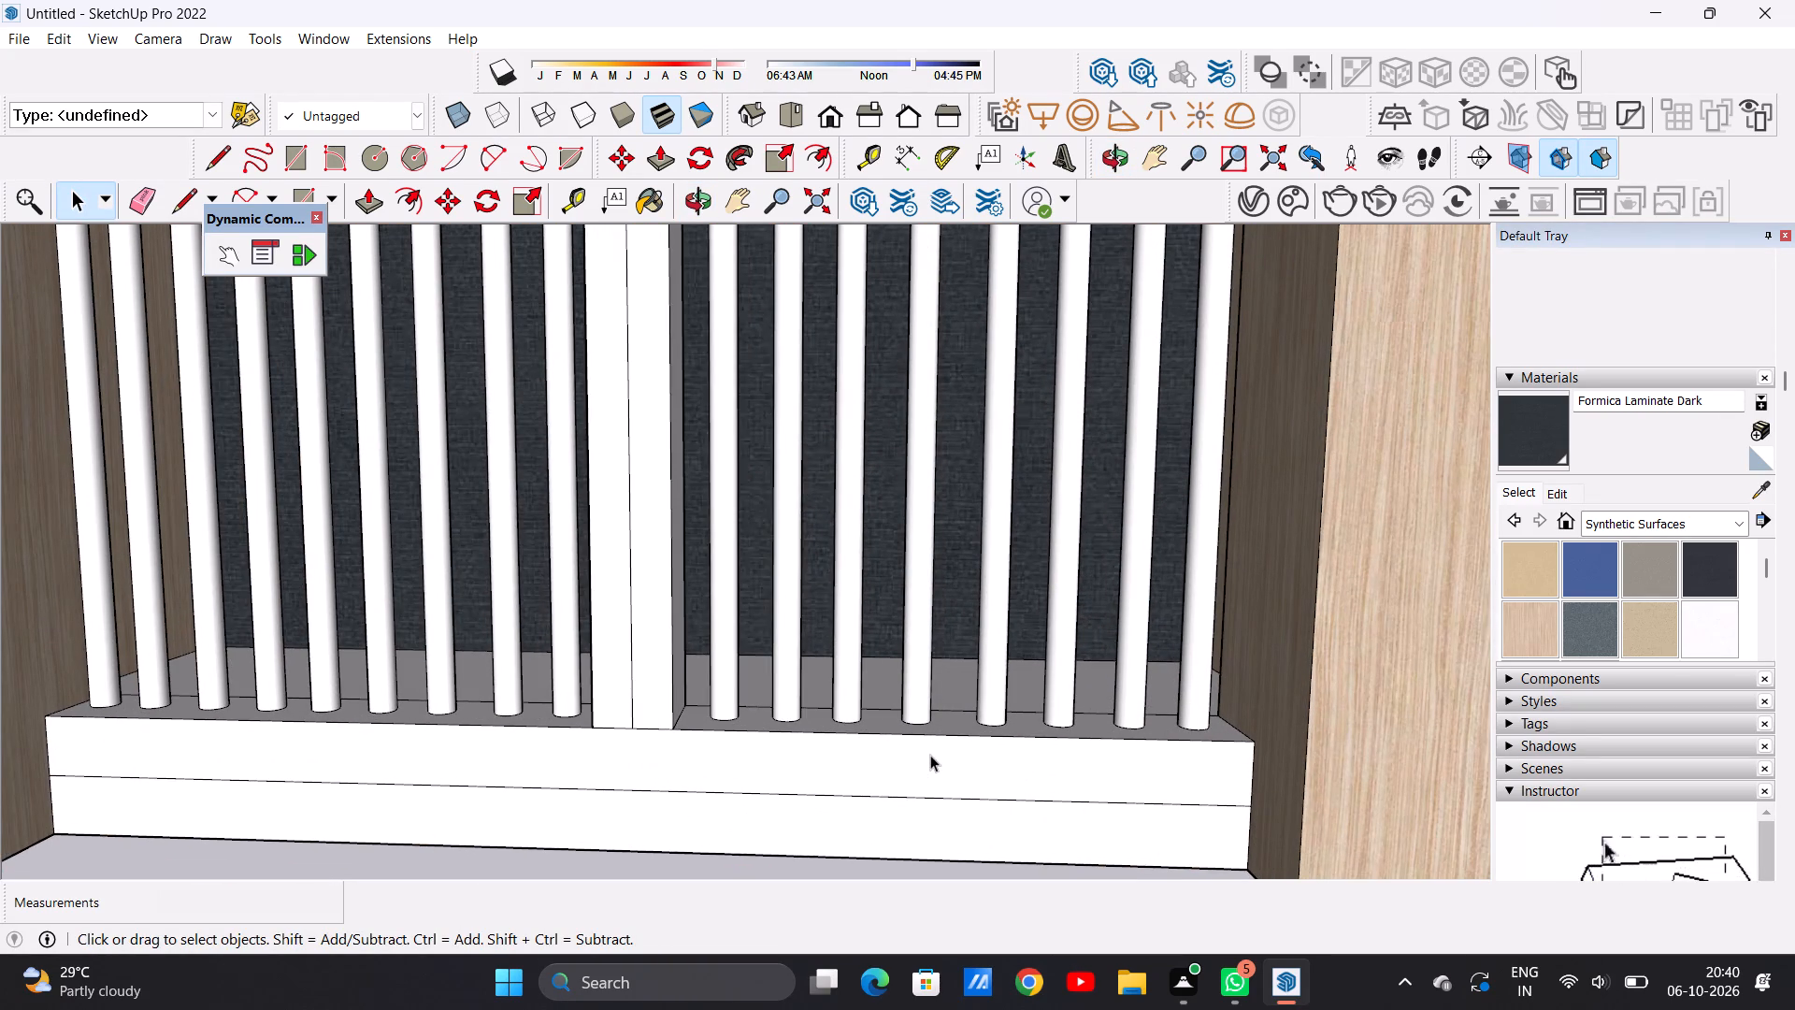
{"action": "scroll", "coordinate": [930, 755], "scroll_direction": "down", "scroll_amount": 2}
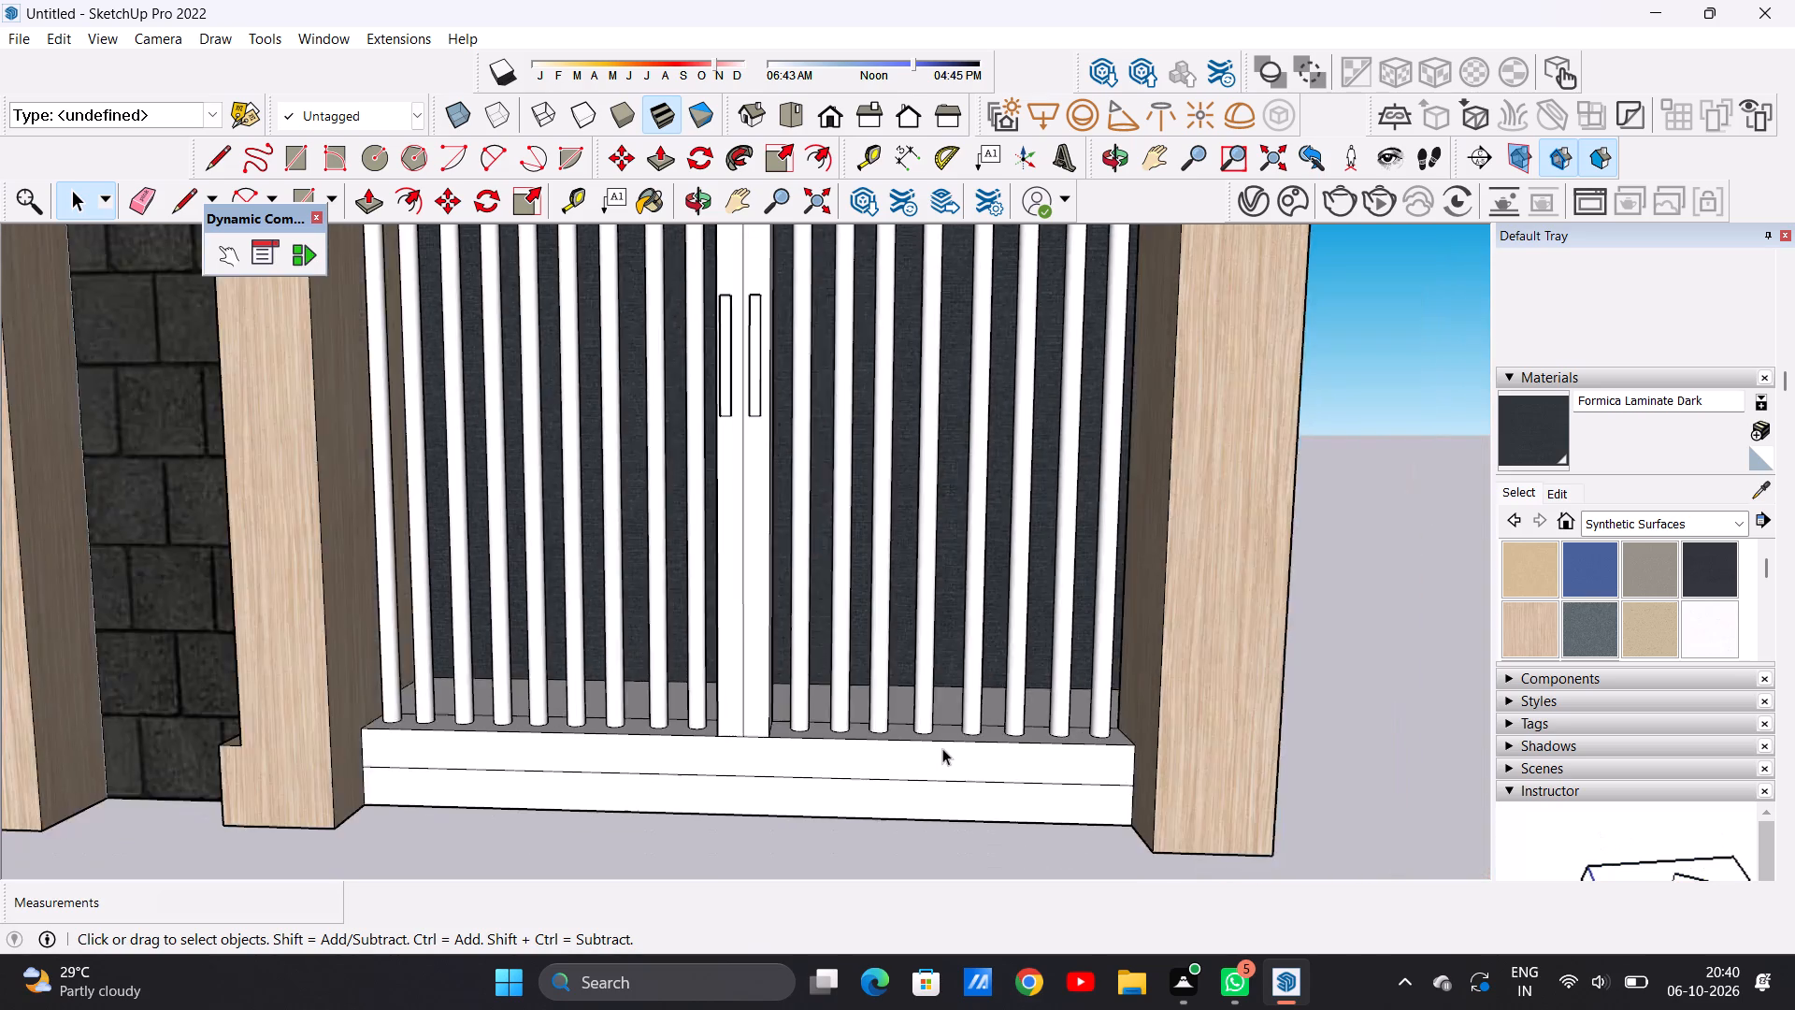
{"action": "scroll", "coordinate": [942, 748], "scroll_direction": "down", "scroll_amount": 11}
{"action": "scroll", "coordinate": [986, 784], "scroll_direction": "up", "scroll_amount": 7}
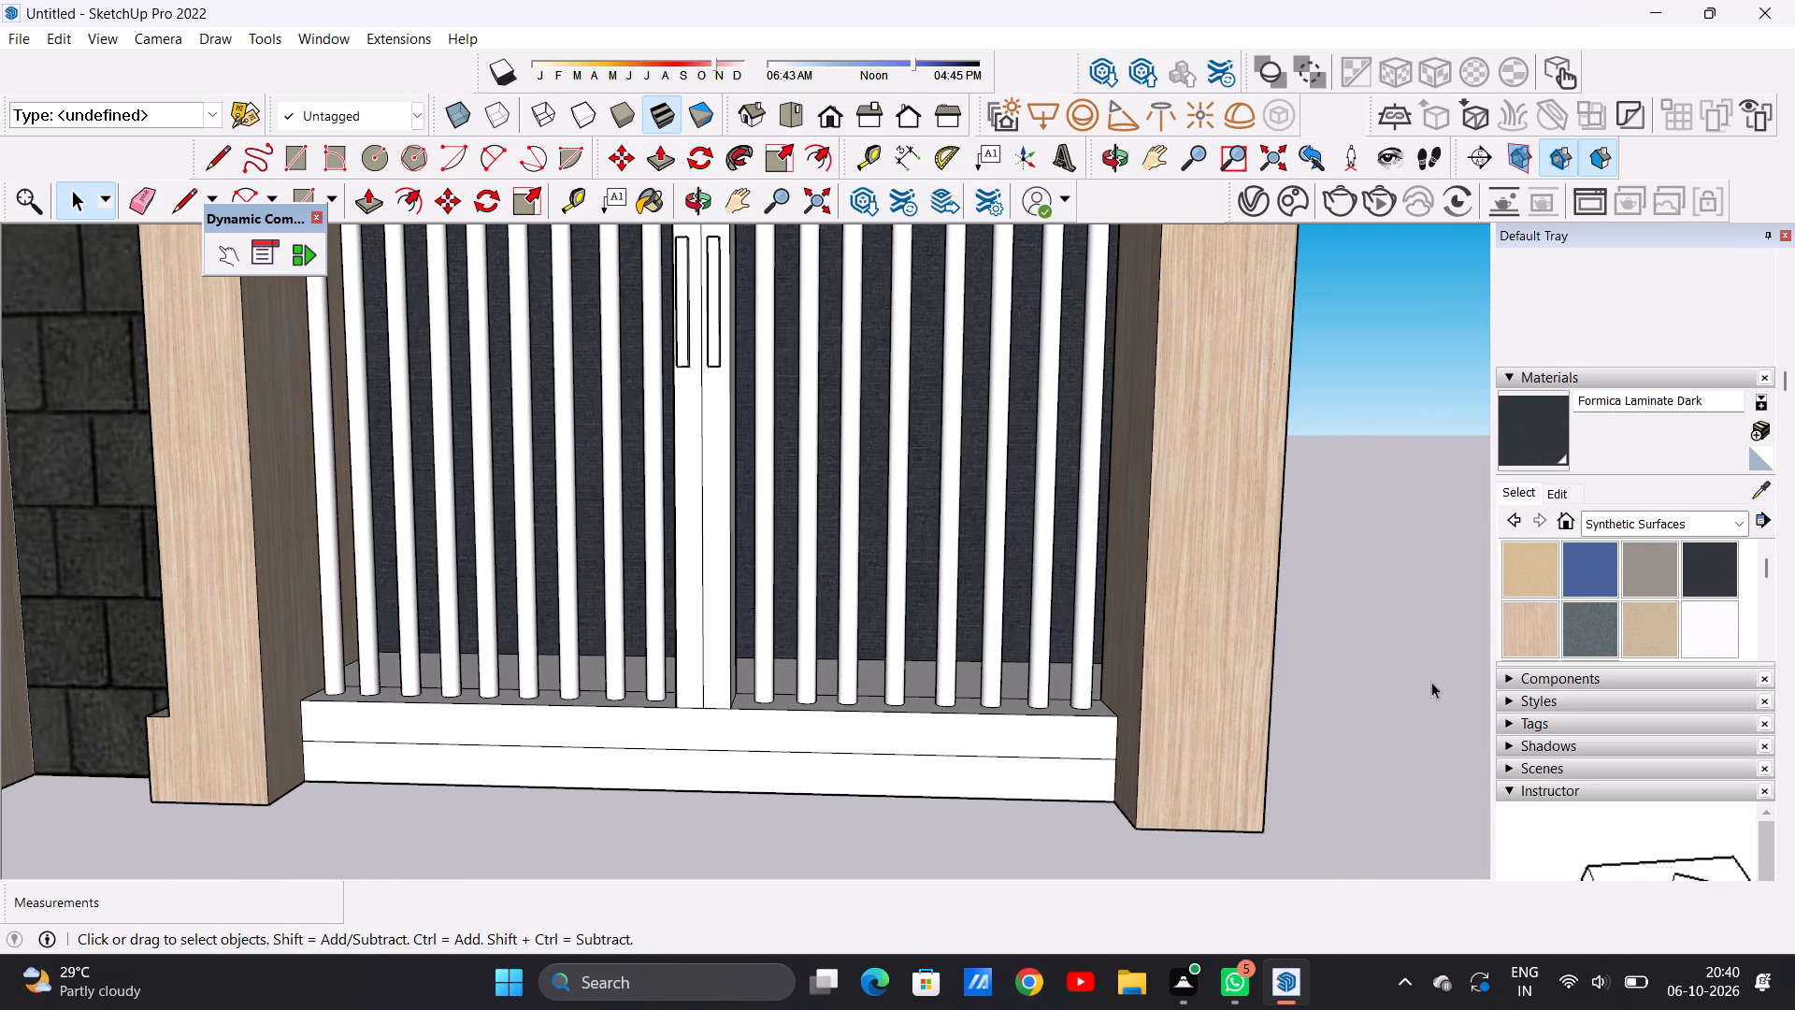
{"action": "left_click", "coordinate": [1530, 640]}
{"action": "scroll", "coordinate": [1096, 785], "scroll_direction": "up", "scroll_amount": 6}
{"action": "left_click", "coordinate": [1084, 786]}
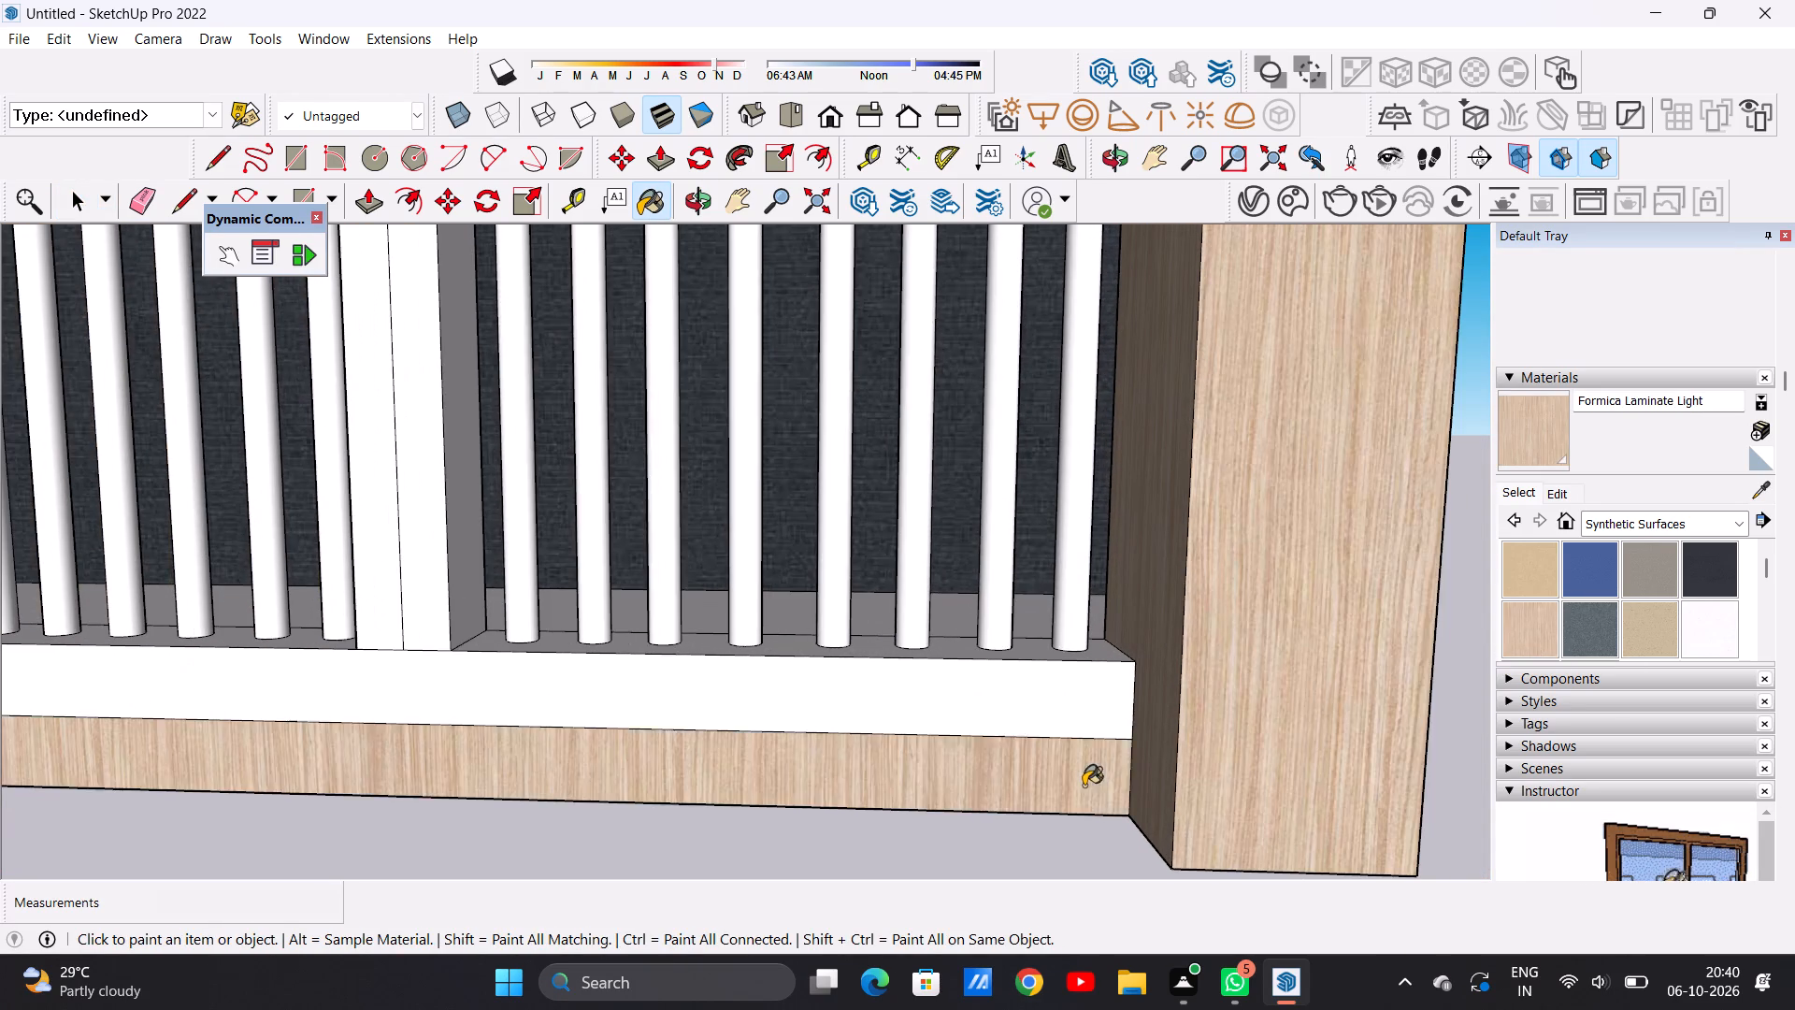
Paint the floor surface behind the gate bars with Formica Laminate Light.
{"action": "scroll", "coordinate": [1089, 805], "scroll_direction": "down", "scroll_amount": 9}
{"action": "scroll", "coordinate": [1090, 806], "scroll_direction": "up", "scroll_amount": 2}
{"action": "scroll", "coordinate": [1090, 806], "scroll_direction": "down", "scroll_amount": 3}
{"action": "middle_click_drag", "start_coordinate": [1052, 763], "coordinate": [1052, 923]}
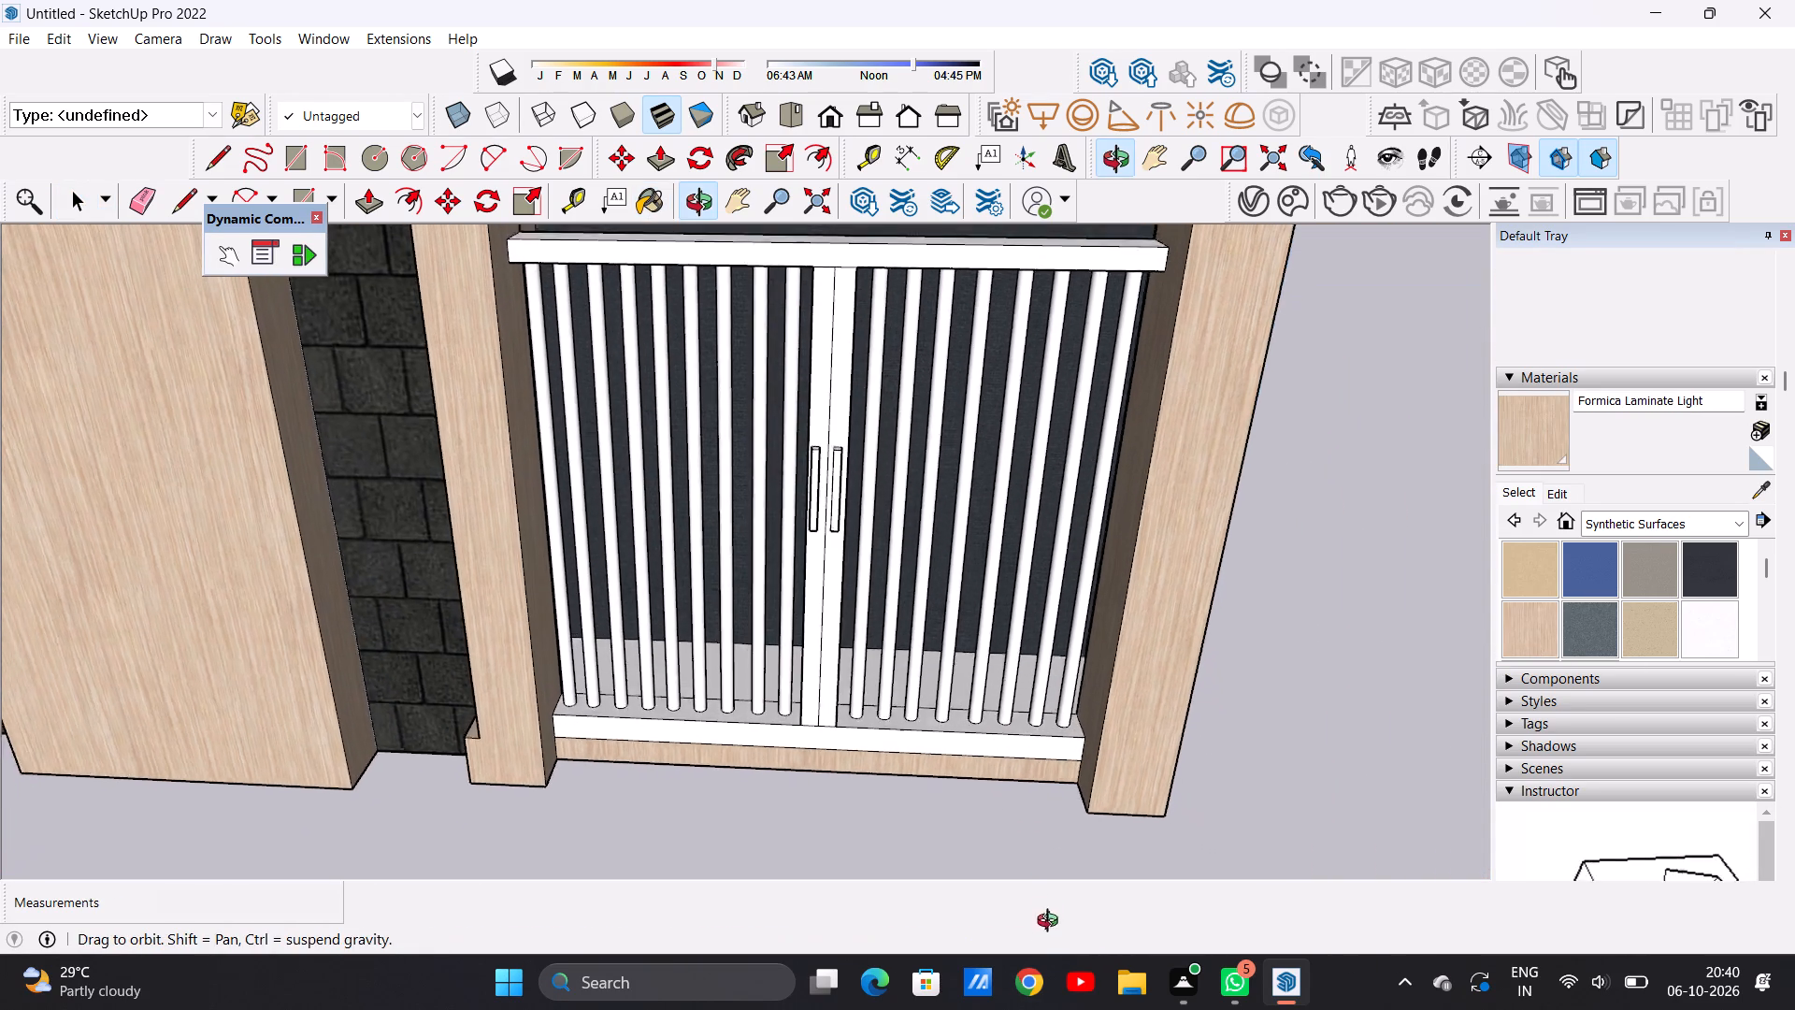
{"action": "middle_click_drag", "start_coordinate": [1052, 923], "coordinate": [1048, 941]}
{"action": "scroll", "coordinate": [1027, 665], "scroll_direction": "up", "scroll_amount": 19}
{"action": "left_click", "coordinate": [1012, 702]}
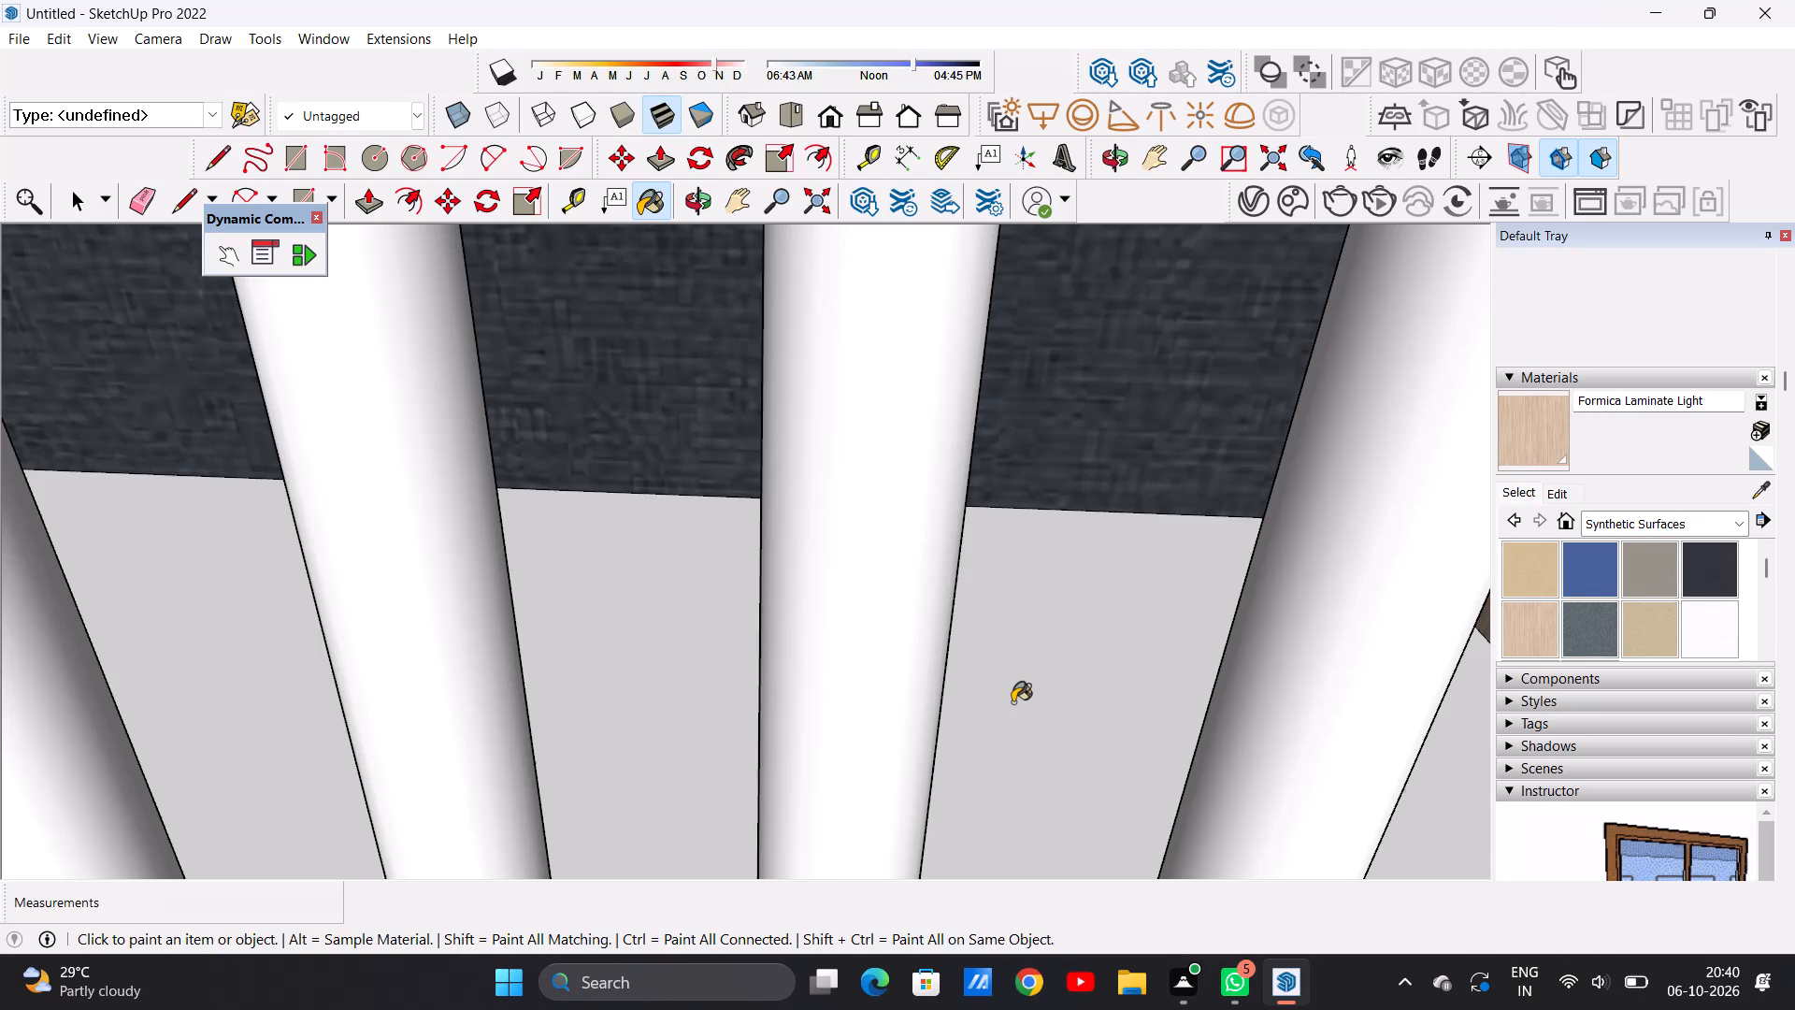
{"action": "key", "text": "space"}
Examine the gate, its base and the front facade up to the arched balcony.
{"action": "scroll", "coordinate": [1010, 789], "scroll_direction": "down", "scroll_amount": 8}
{"action": "scroll", "coordinate": [1017, 771], "scroll_direction": "up", "scroll_amount": 1}
{"action": "scroll", "coordinate": [1017, 769], "scroll_direction": "down", "scroll_amount": 16}
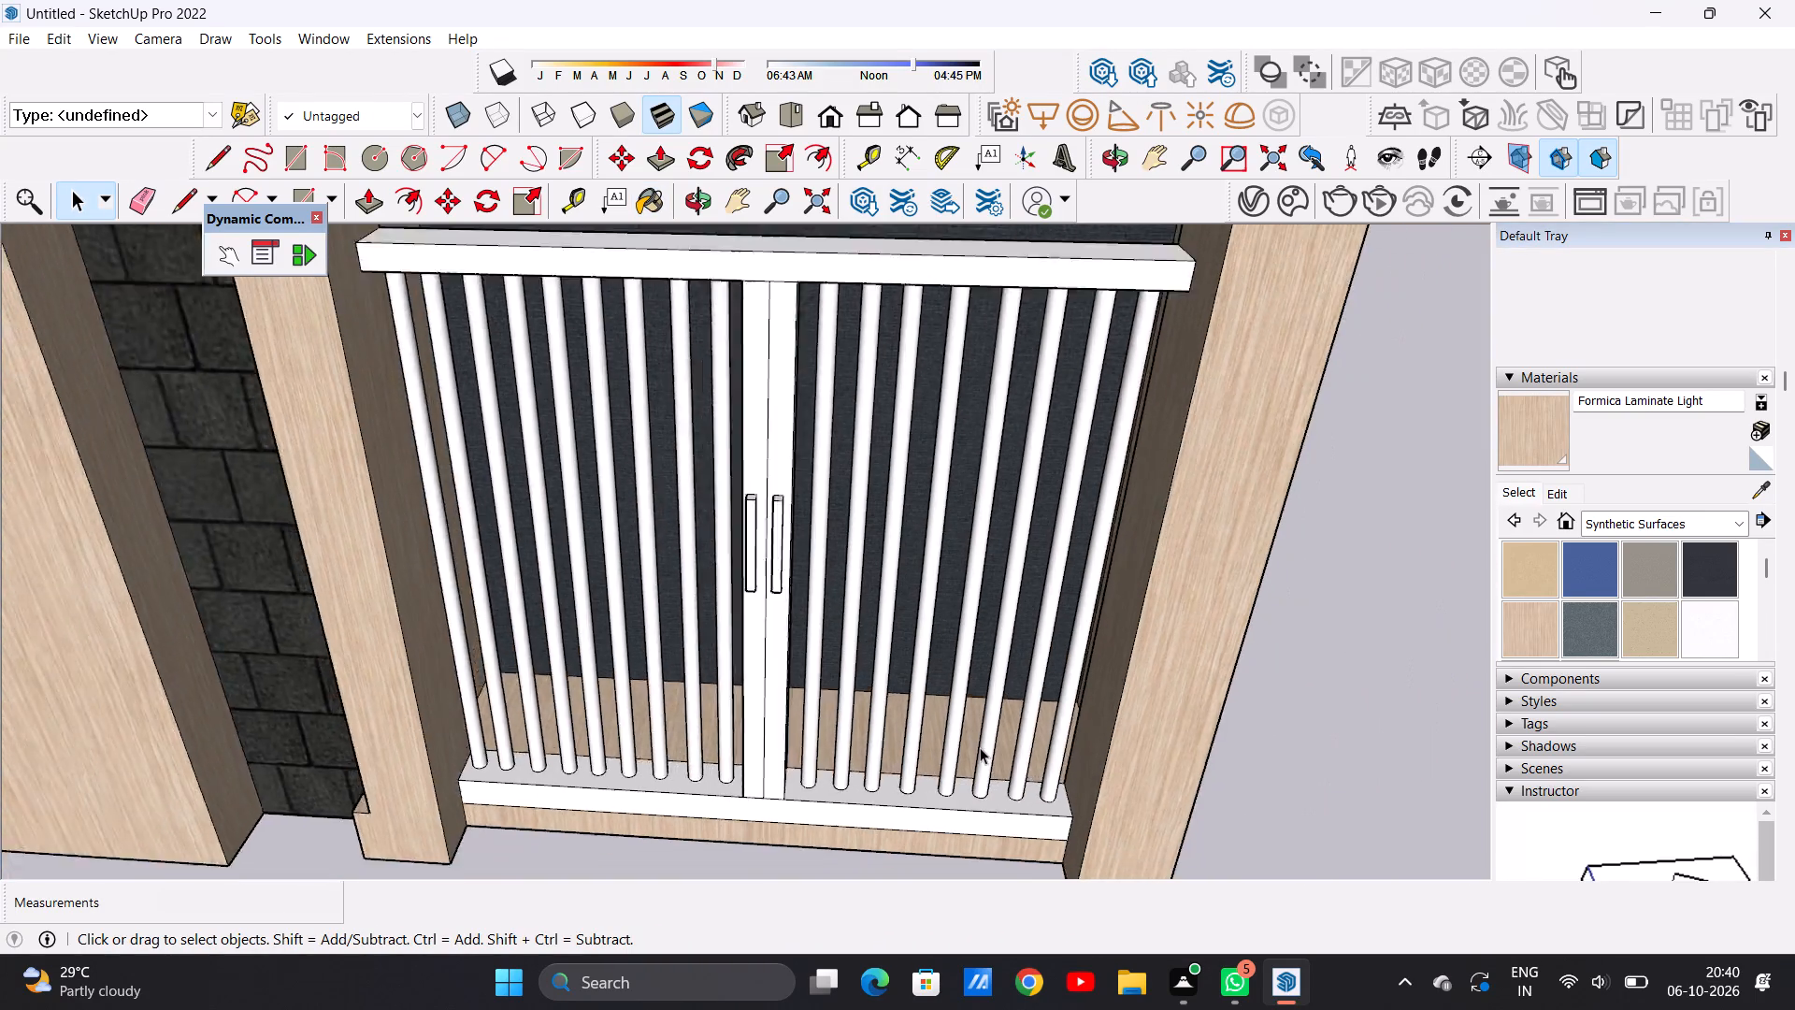
{"action": "scroll", "coordinate": [980, 747], "scroll_direction": "down", "scroll_amount": 2}
{"action": "middle_click_drag", "start_coordinate": [979, 813], "coordinate": [997, 739]}
{"action": "scroll", "coordinate": [1001, 734], "scroll_direction": "down", "scroll_amount": 8}
{"action": "scroll", "coordinate": [986, 728], "scroll_direction": "up", "scroll_amount": 1}
{"action": "scroll", "coordinate": [986, 742], "scroll_direction": "down", "scroll_amount": 3}
{"action": "middle_click_drag", "start_coordinate": [979, 781], "coordinate": [961, 658]}
{"action": "scroll", "coordinate": [1075, 663], "scroll_direction": "up", "scroll_amount": 7}
{"action": "scroll", "coordinate": [877, 662], "scroll_direction": "down", "scroll_amount": 6}
{"action": "scroll", "coordinate": [885, 823], "scroll_direction": "up", "scroll_amount": 7}
{"action": "scroll", "coordinate": [876, 817], "scroll_direction": "down", "scroll_amount": 3}
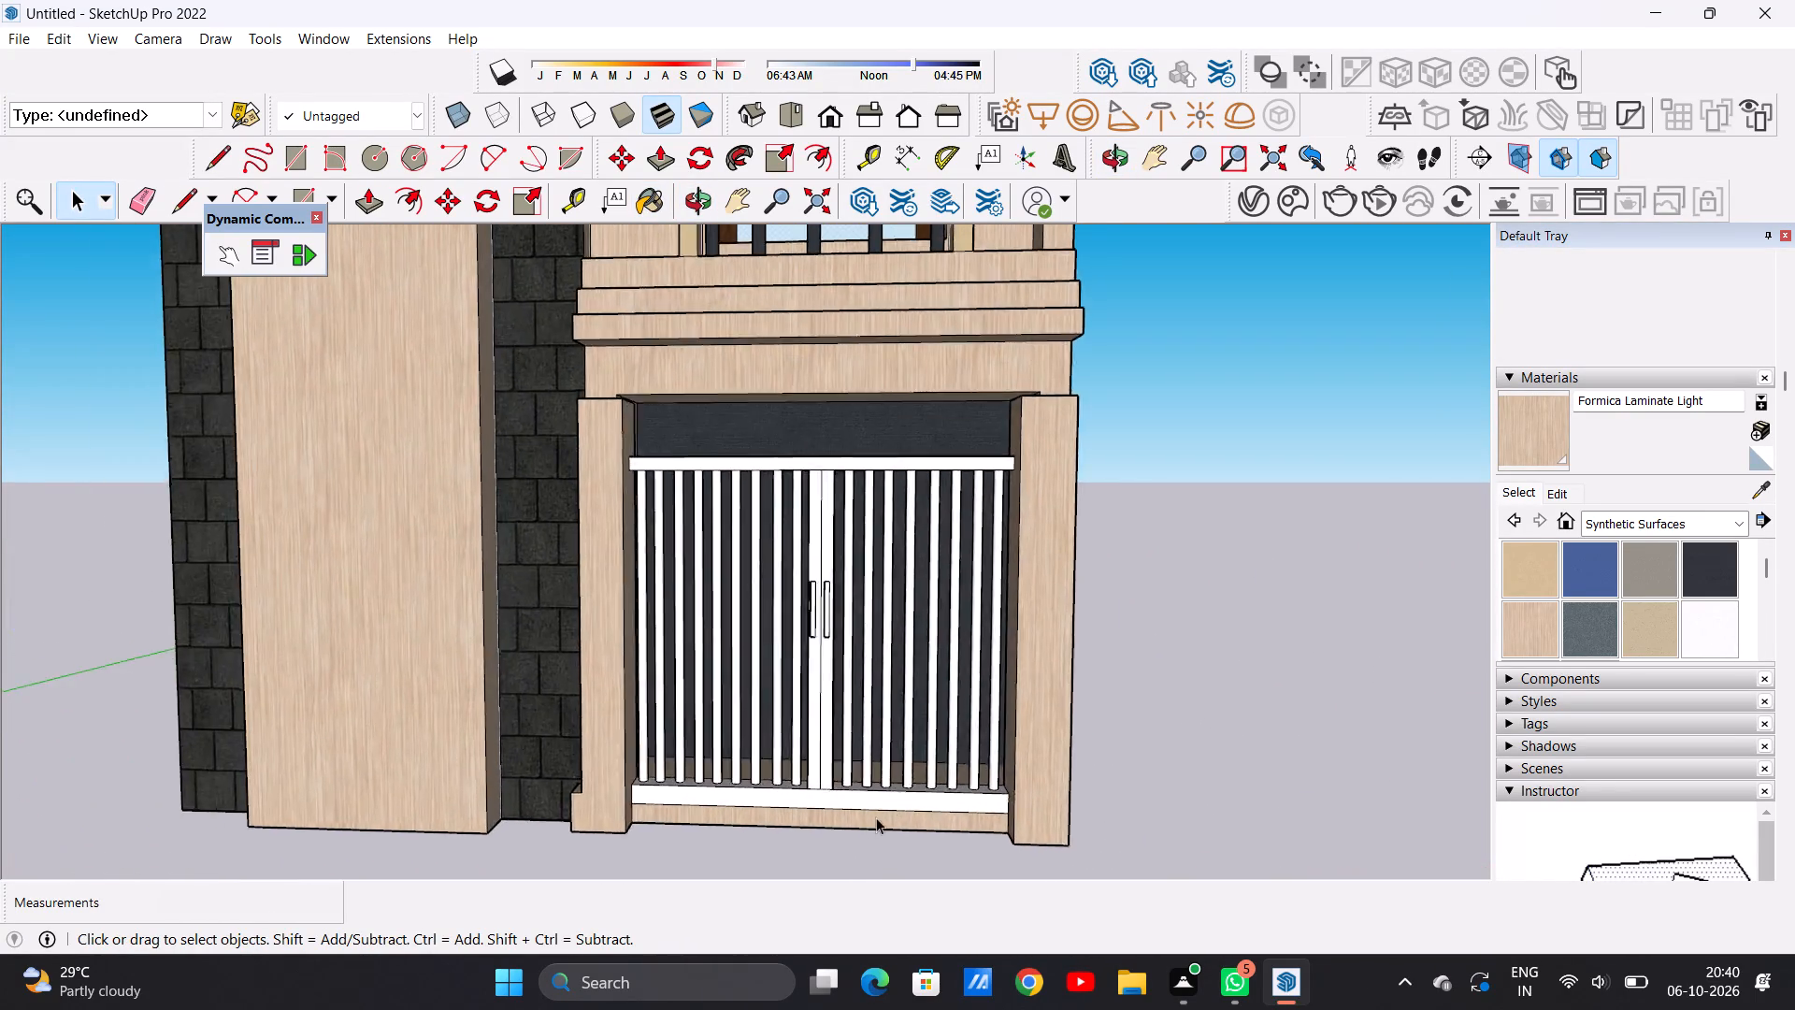
{"action": "scroll", "coordinate": [876, 817], "scroll_direction": "down", "scroll_amount": 1}
{"action": "scroll", "coordinate": [889, 751], "scroll_direction": "up", "scroll_amount": 9}
{"action": "scroll", "coordinate": [896, 738], "scroll_direction": "down", "scroll_amount": 7}
{"action": "scroll", "coordinate": [900, 735], "scroll_direction": "up", "scroll_amount": 4}
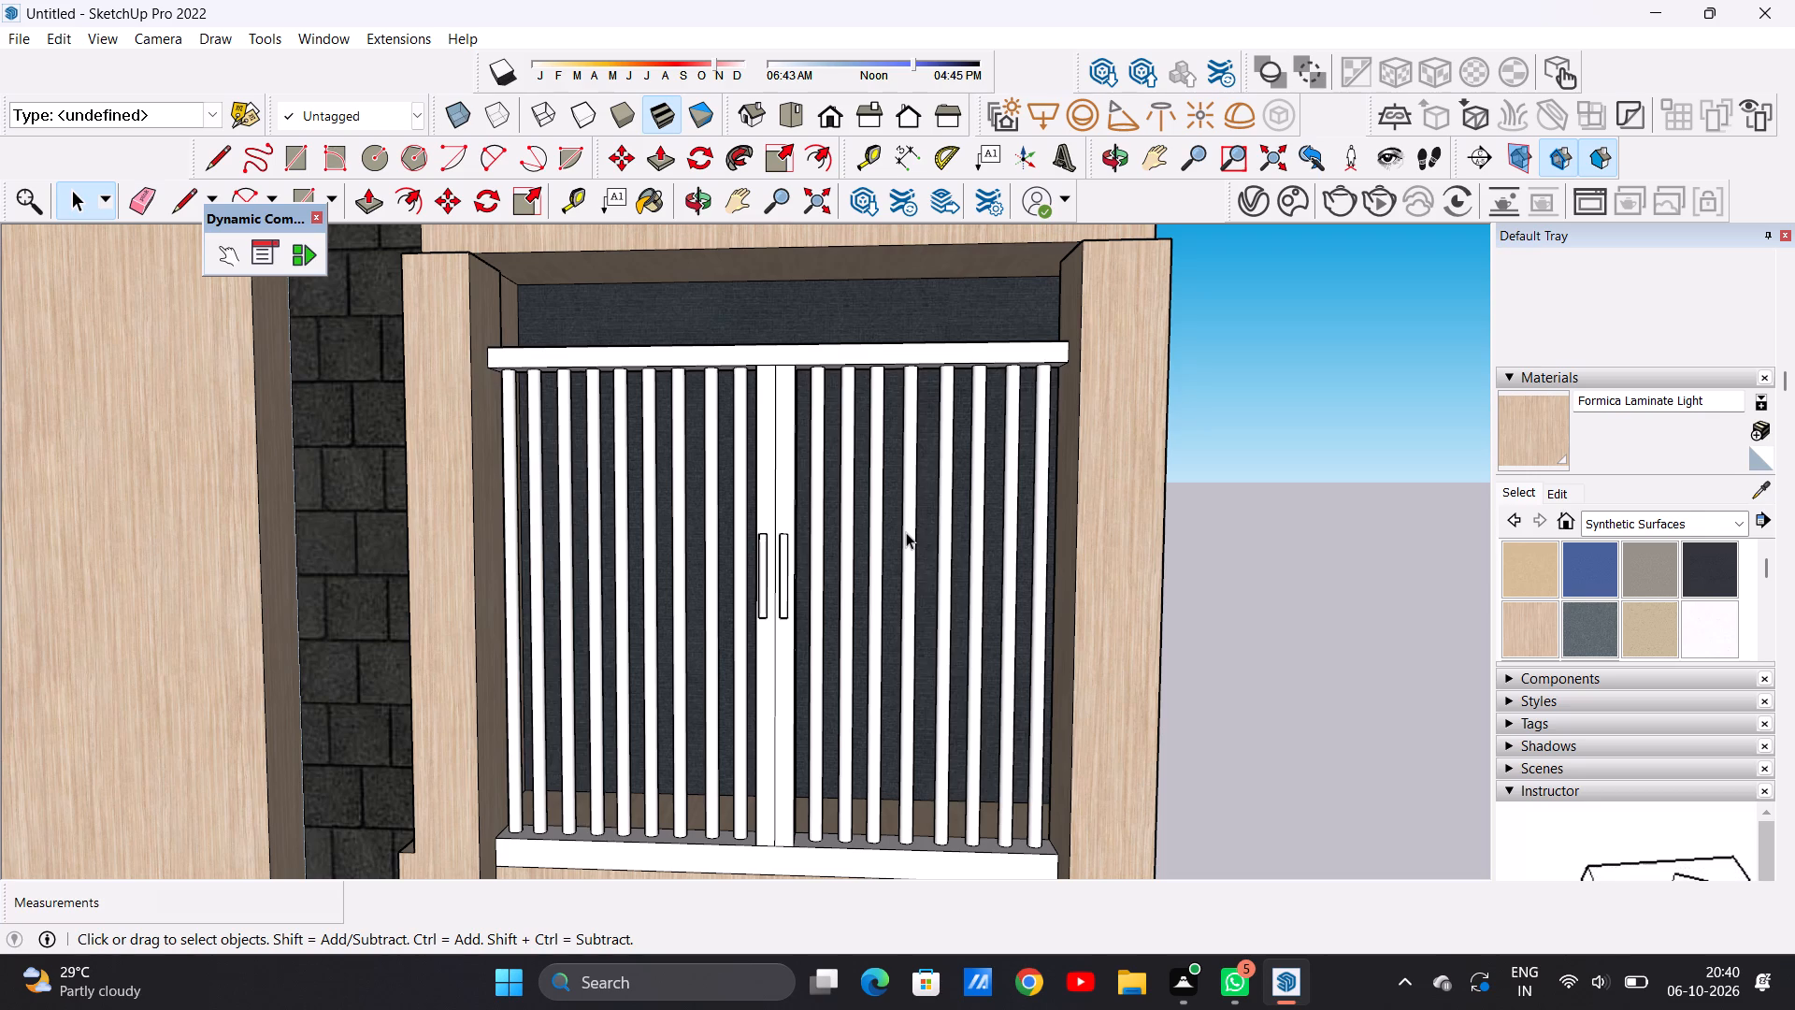
{"action": "scroll", "coordinate": [737, 551], "scroll_direction": "down", "scroll_amount": 12}
{"action": "scroll", "coordinate": [826, 528], "scroll_direction": "up", "scroll_amount": 1}
{"action": "scroll", "coordinate": [834, 561], "scroll_direction": "down", "scroll_amount": 20}
{"action": "scroll", "coordinate": [834, 561], "scroll_direction": "down", "scroll_amount": 2}
{"action": "scroll", "coordinate": [835, 524], "scroll_direction": "up", "scroll_amount": 1}
{"action": "scroll", "coordinate": [835, 525], "scroll_direction": "down", "scroll_amount": 2}
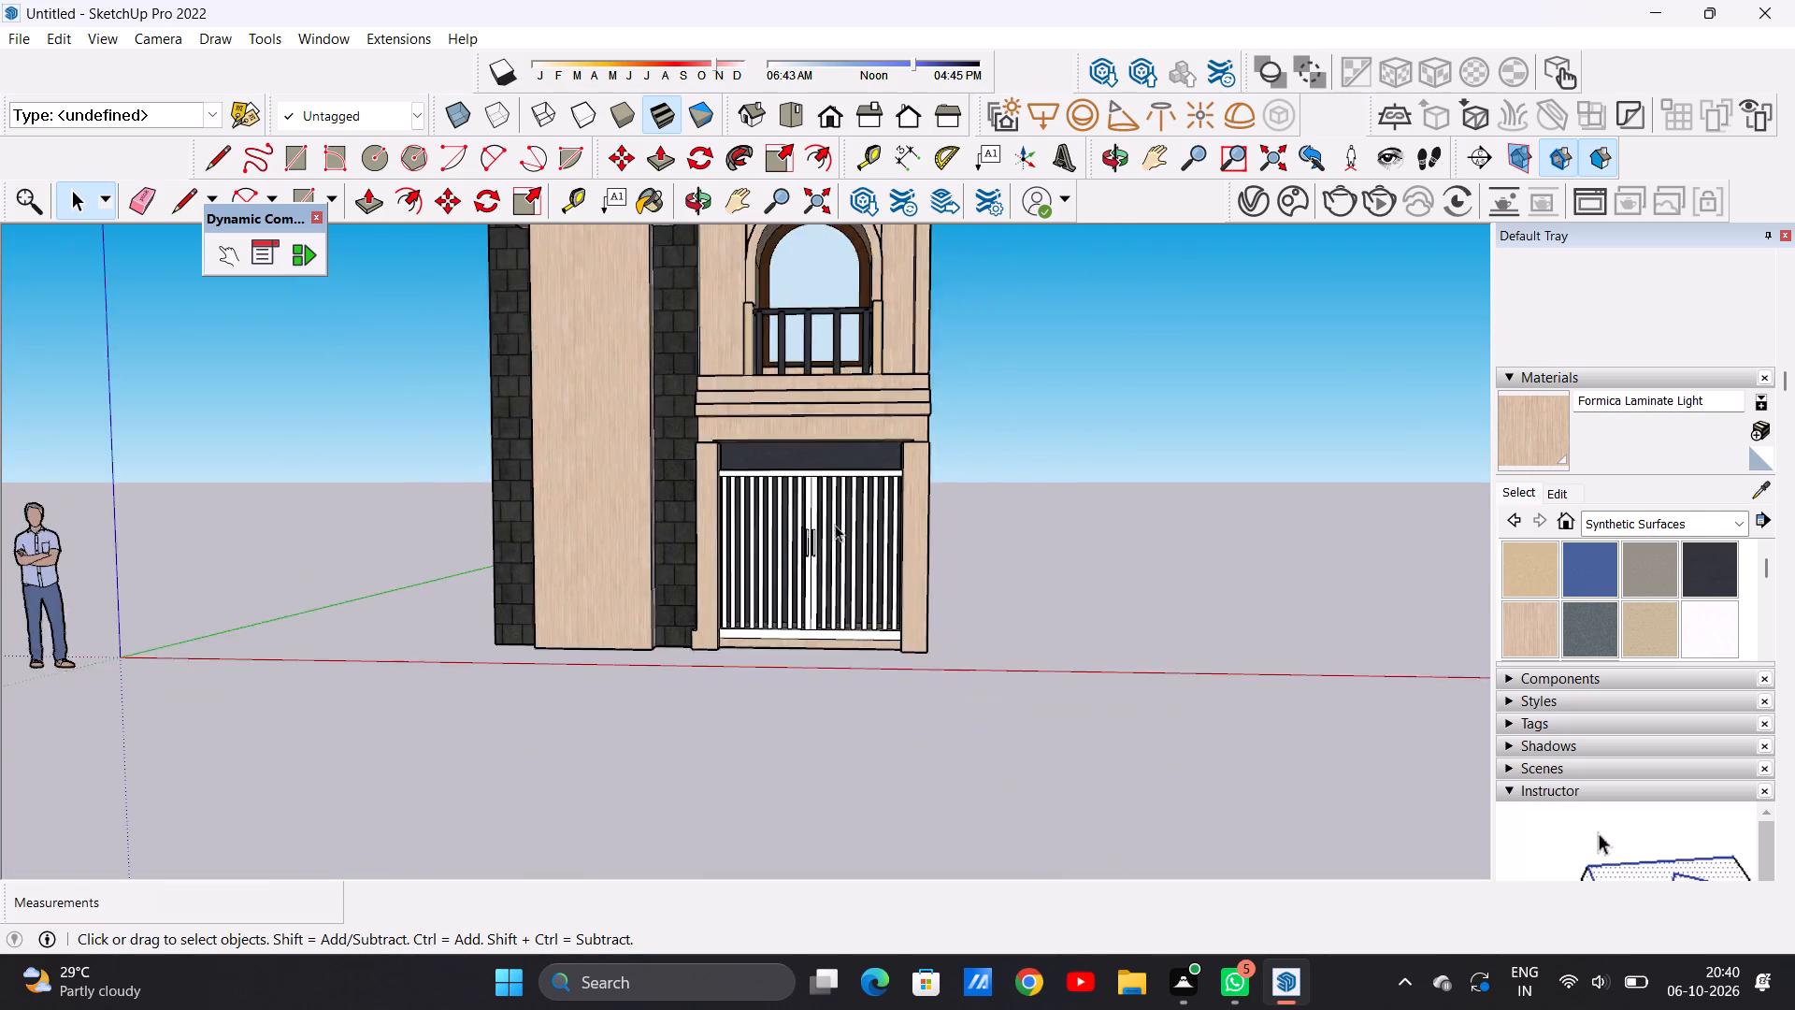
{"action": "scroll", "coordinate": [815, 512], "scroll_direction": "up", "scroll_amount": 9}
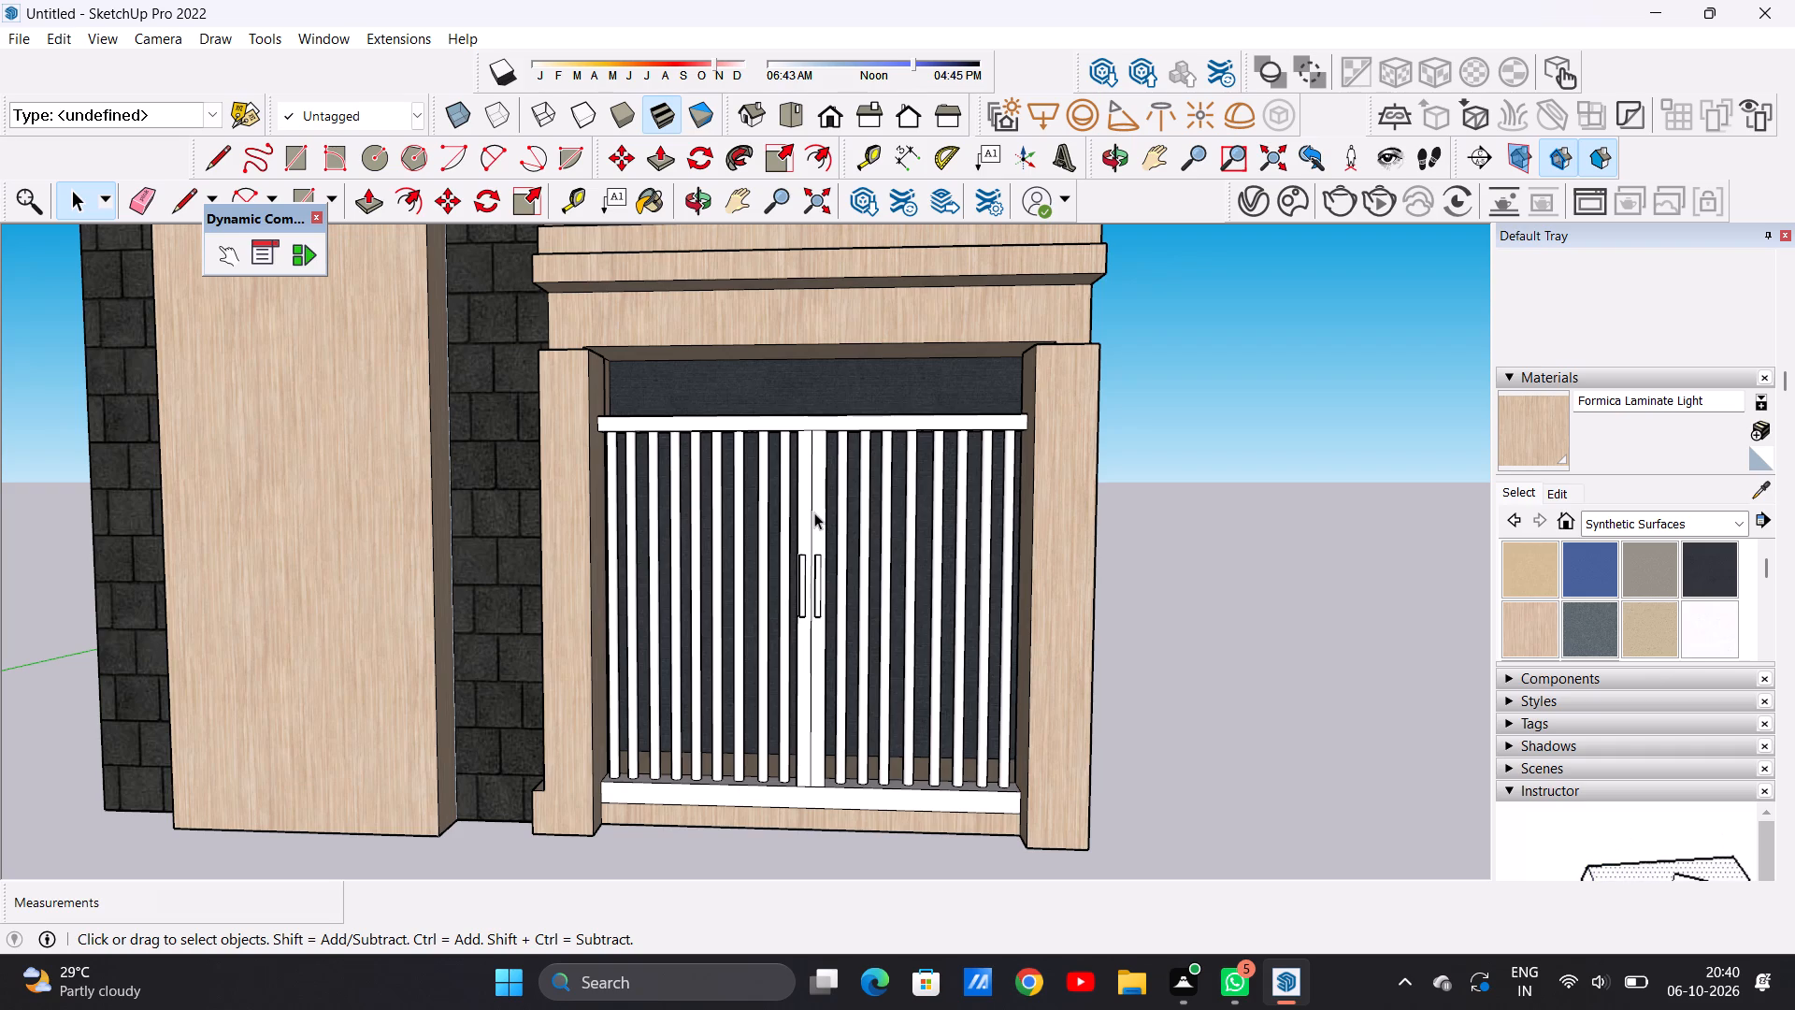
{"action": "scroll", "coordinate": [811, 518], "scroll_direction": "down", "scroll_amount": 14}
{"action": "scroll", "coordinate": [885, 368], "scroll_direction": "up", "scroll_amount": 5}
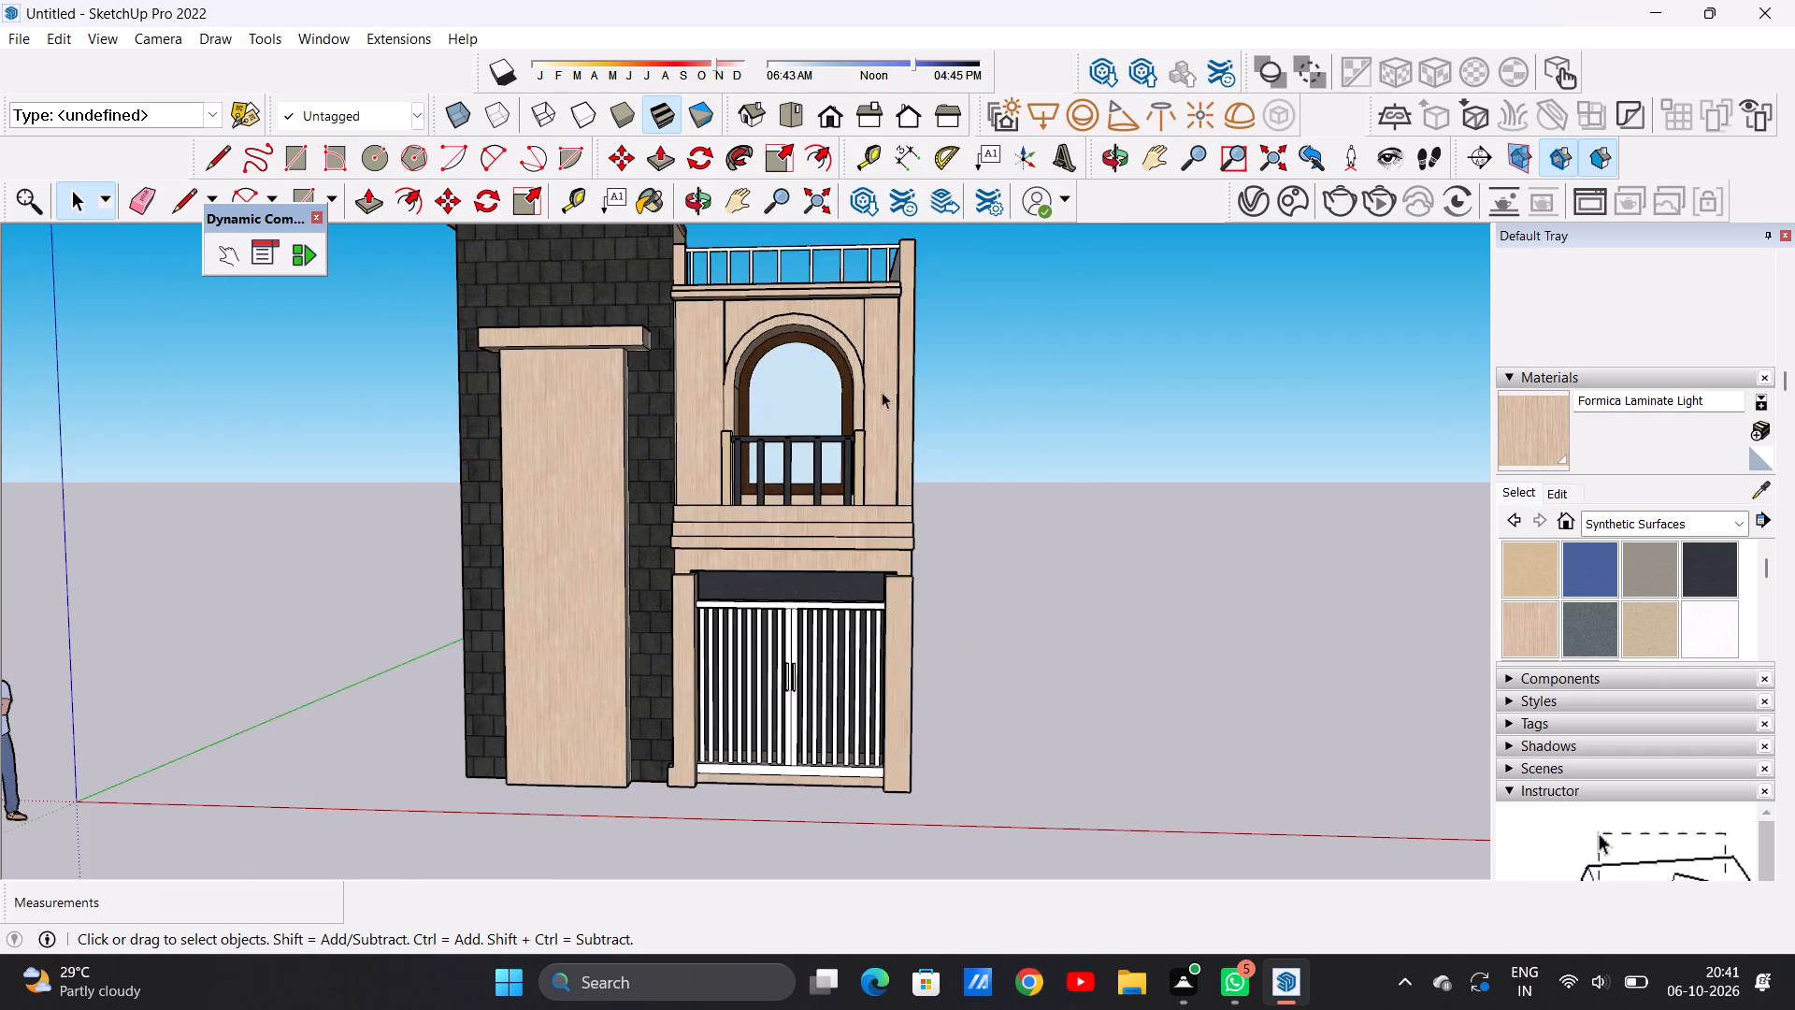
{"action": "scroll", "coordinate": [877, 428], "scroll_direction": "up", "scroll_amount": 4}
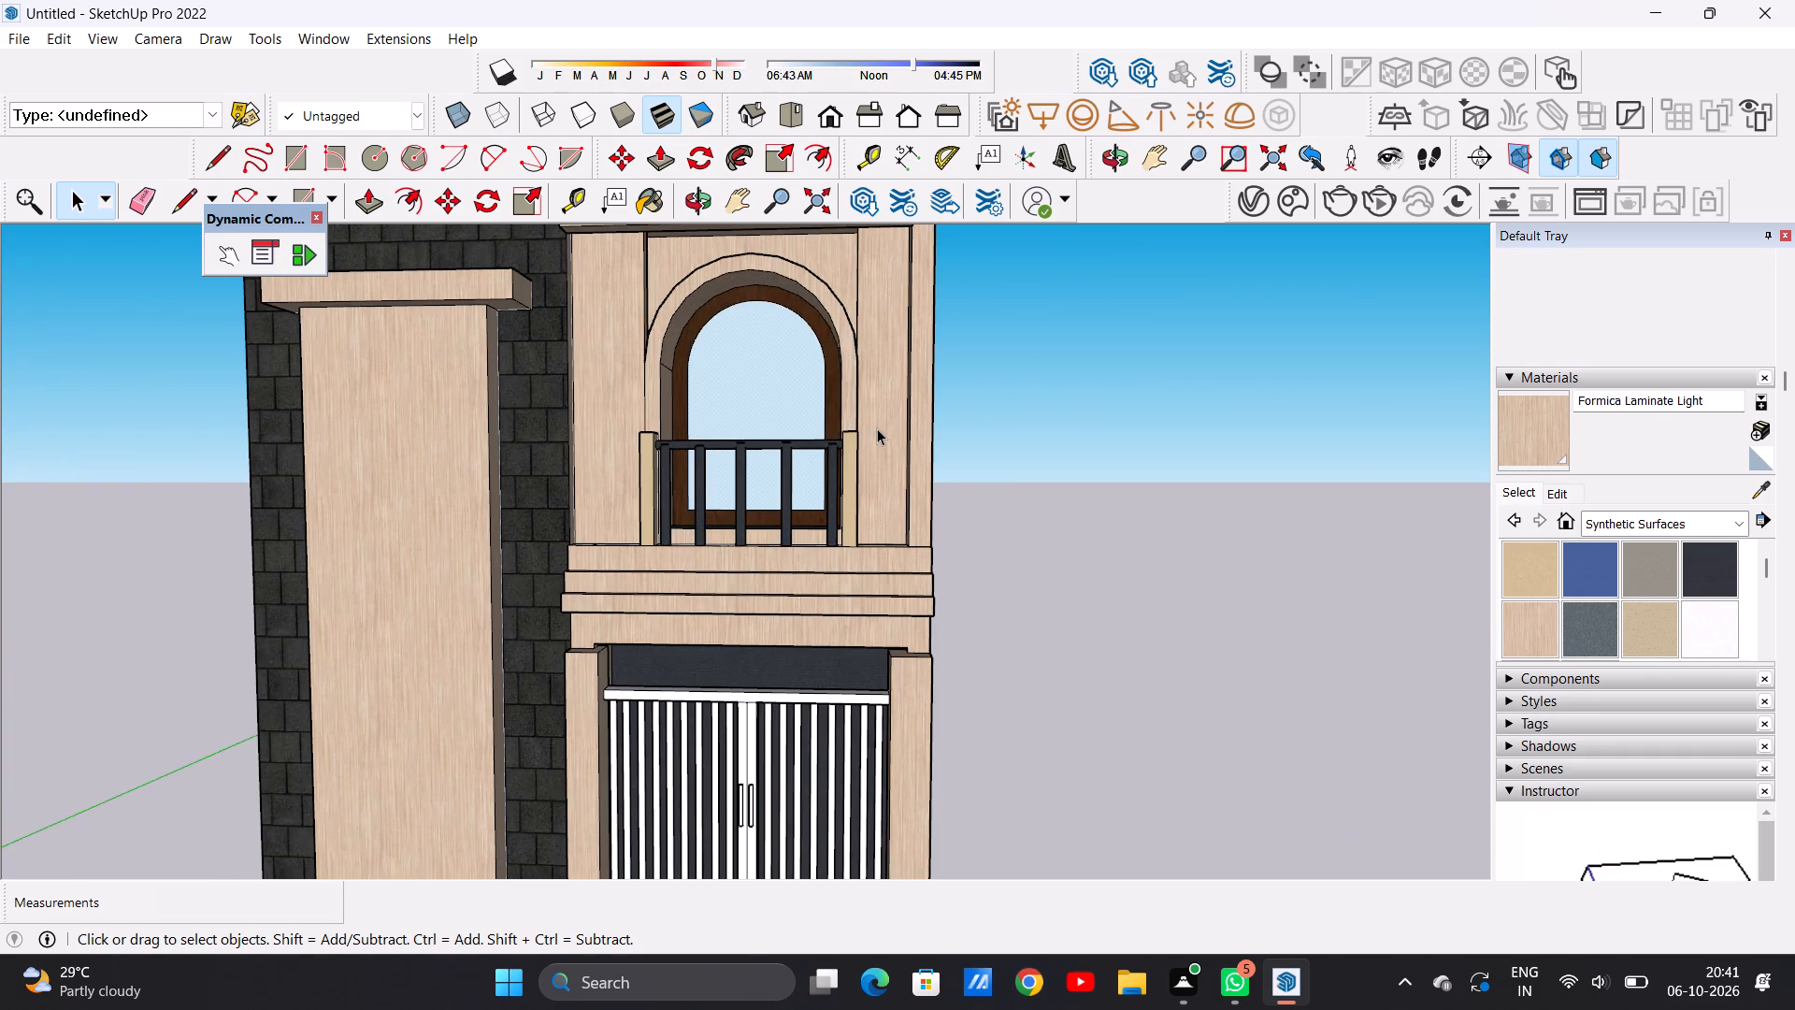
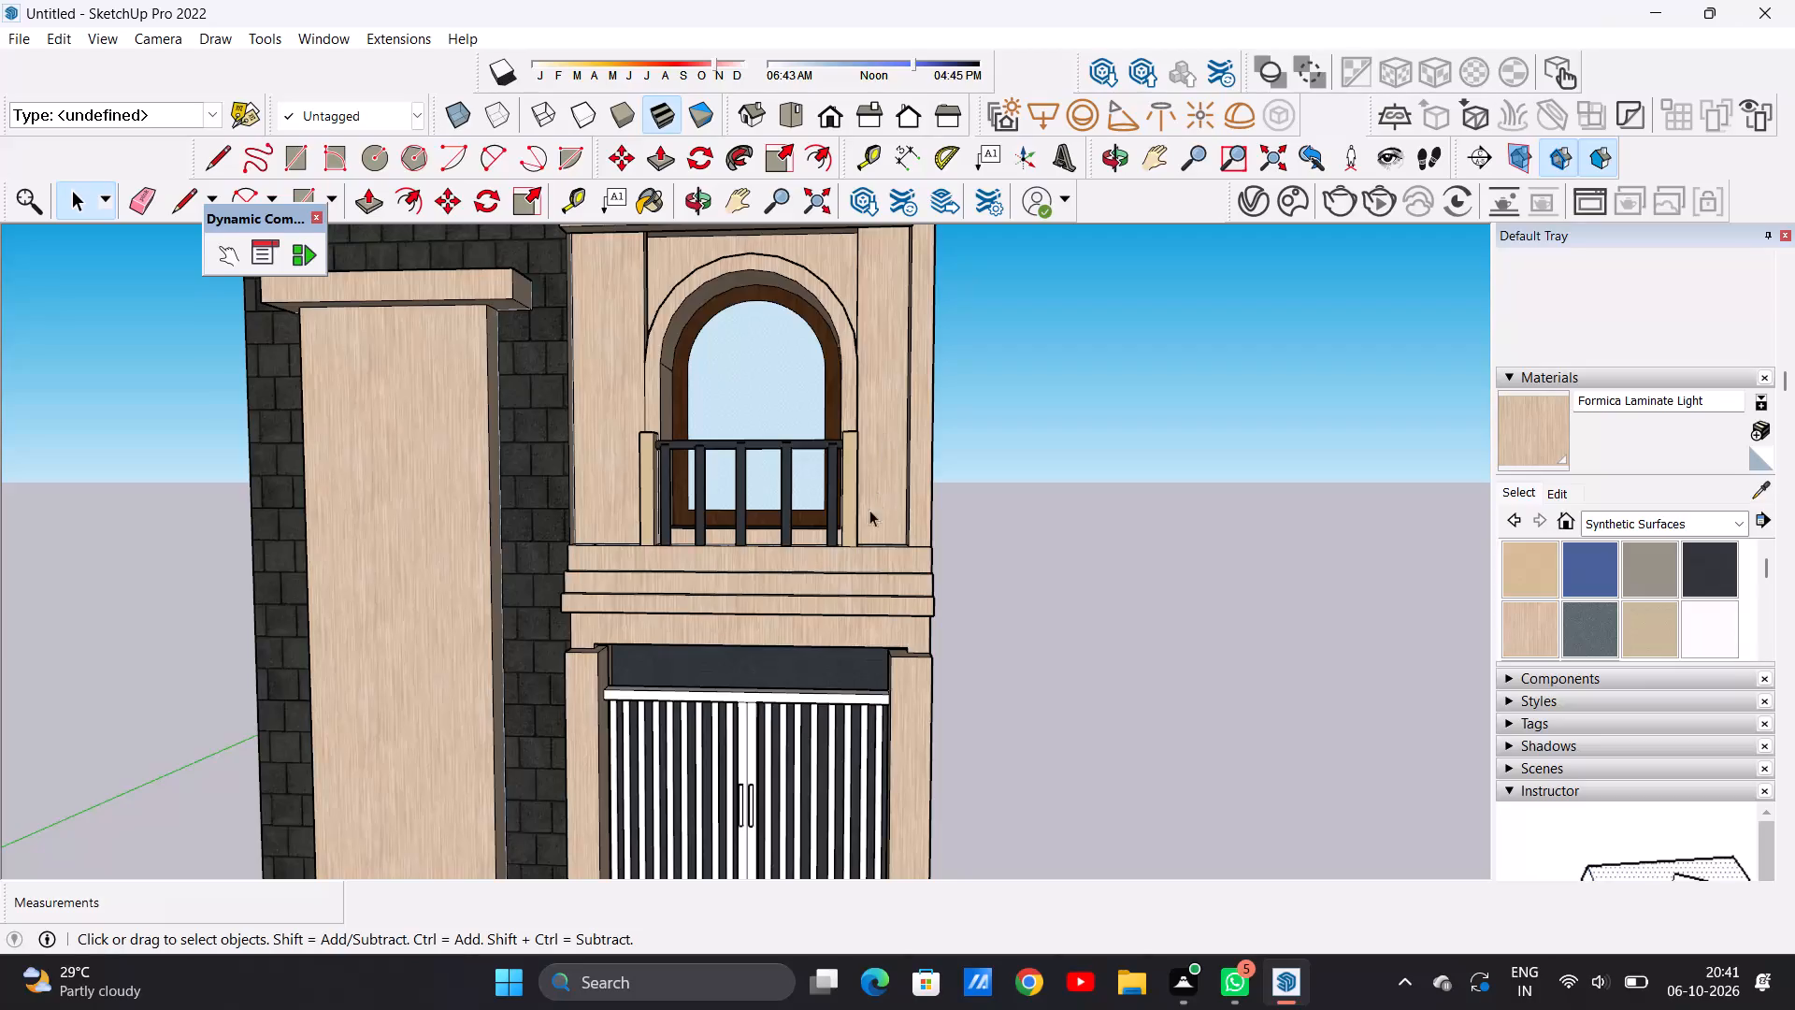
Examine the whole front facade and the ground-floor gate from several angles and distances.
{"action": "scroll", "coordinate": [872, 494], "scroll_direction": "up", "scroll_amount": 2}
{"action": "scroll", "coordinate": [858, 508], "scroll_direction": "down", "scroll_amount": 19}
{"action": "scroll", "coordinate": [904, 469], "scroll_direction": "up", "scroll_amount": 8}
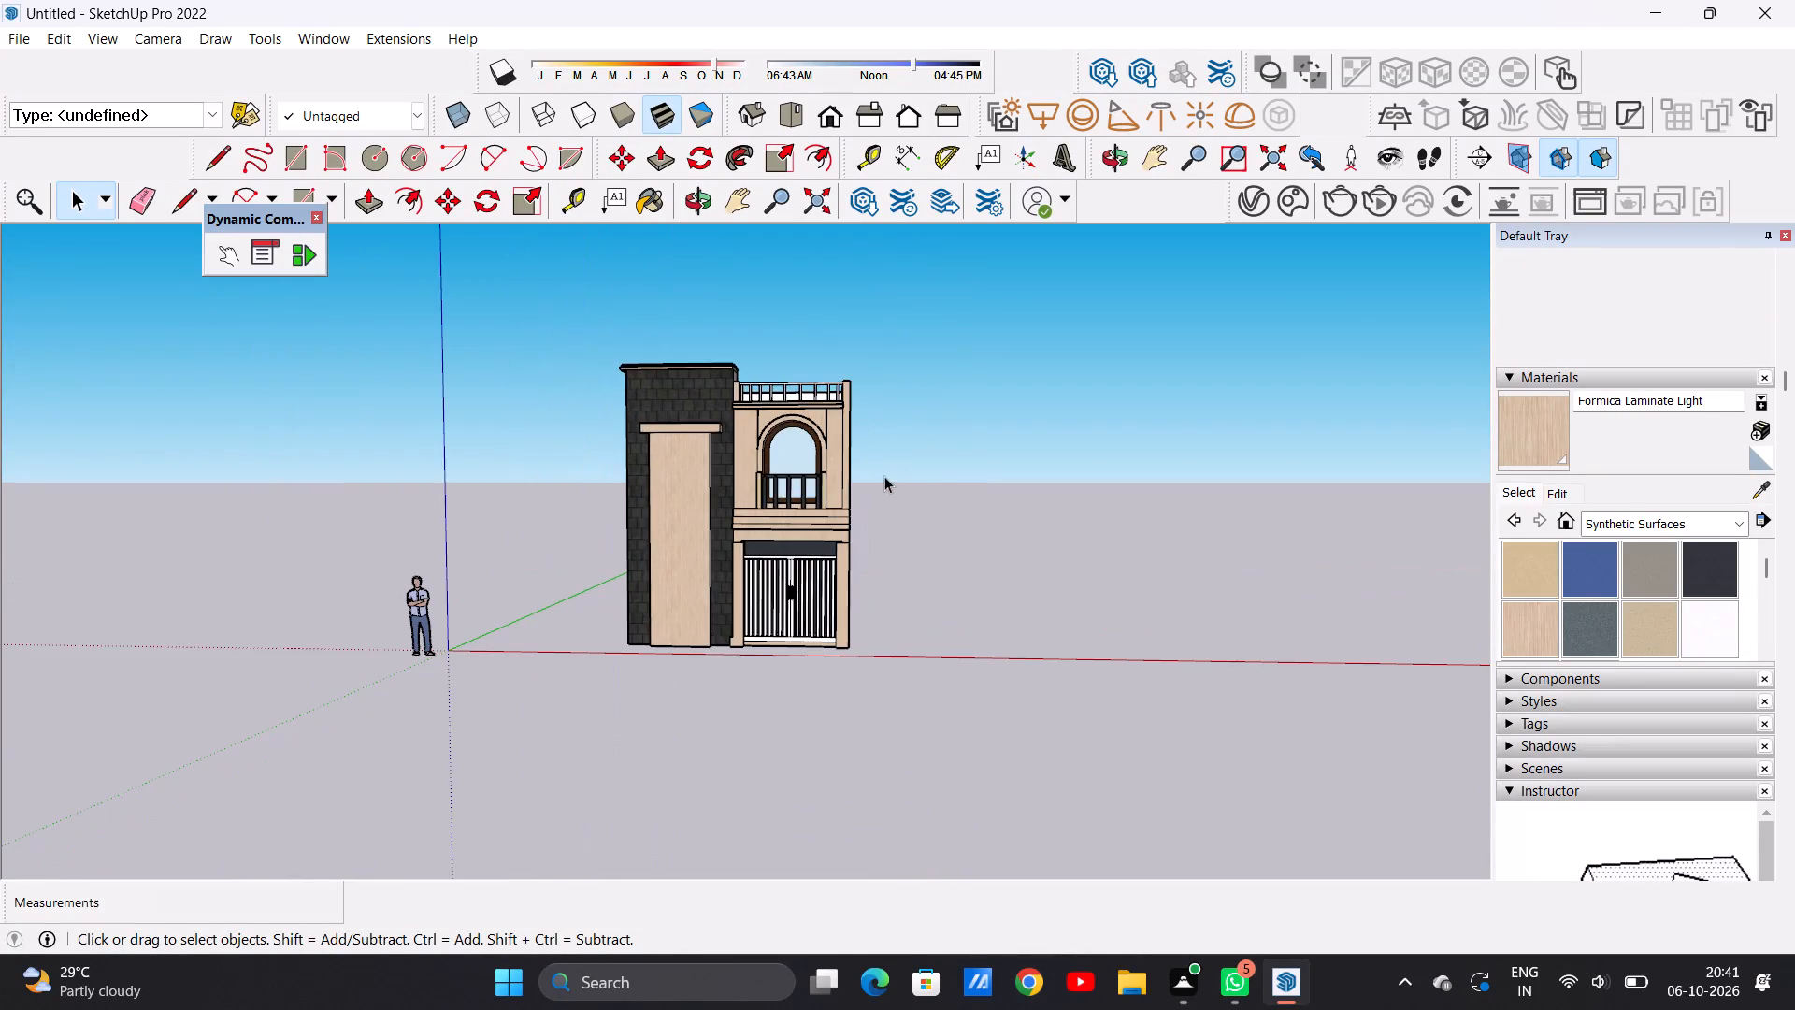
{"action": "middle_click_drag", "start_coordinate": [935, 481], "coordinate": [1288, 487]}
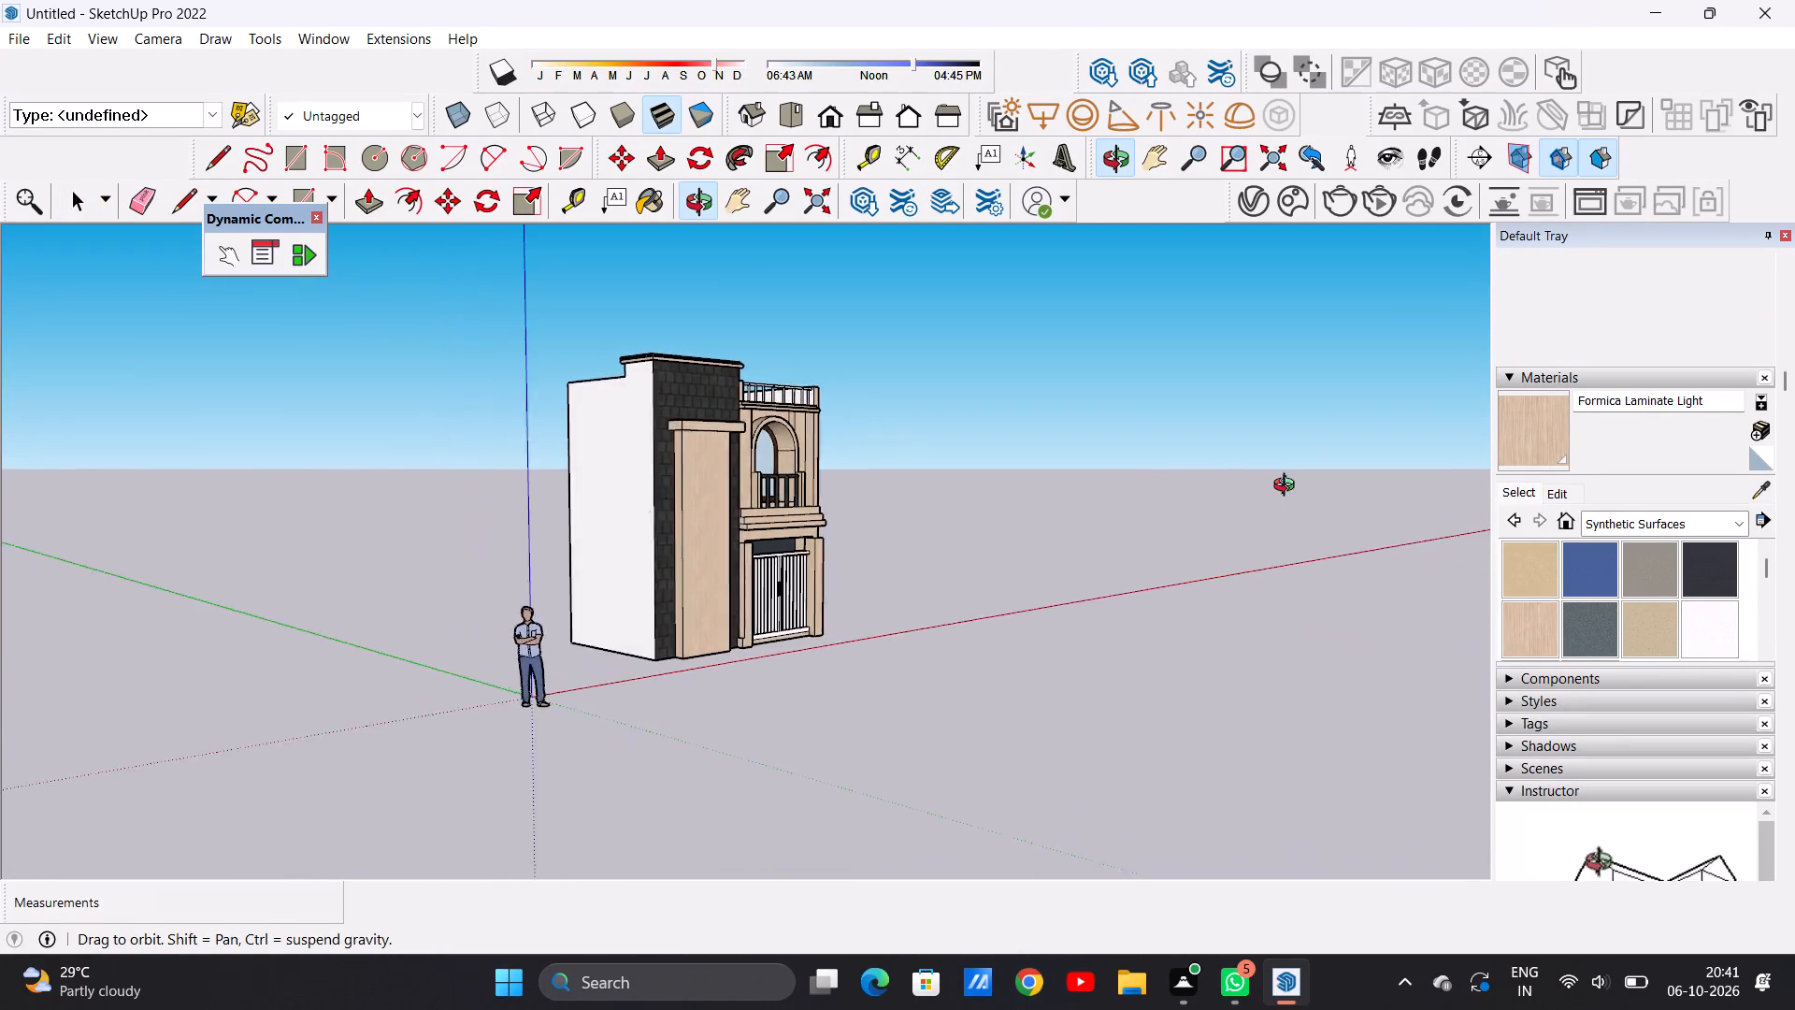
{"action": "middle_click_drag", "start_coordinate": [1288, 487], "coordinate": [847, 495]}
{"action": "middle_click_drag", "start_coordinate": [732, 495], "coordinate": [868, 497]}
{"action": "scroll", "coordinate": [801, 469], "scroll_direction": "up", "scroll_amount": 7}
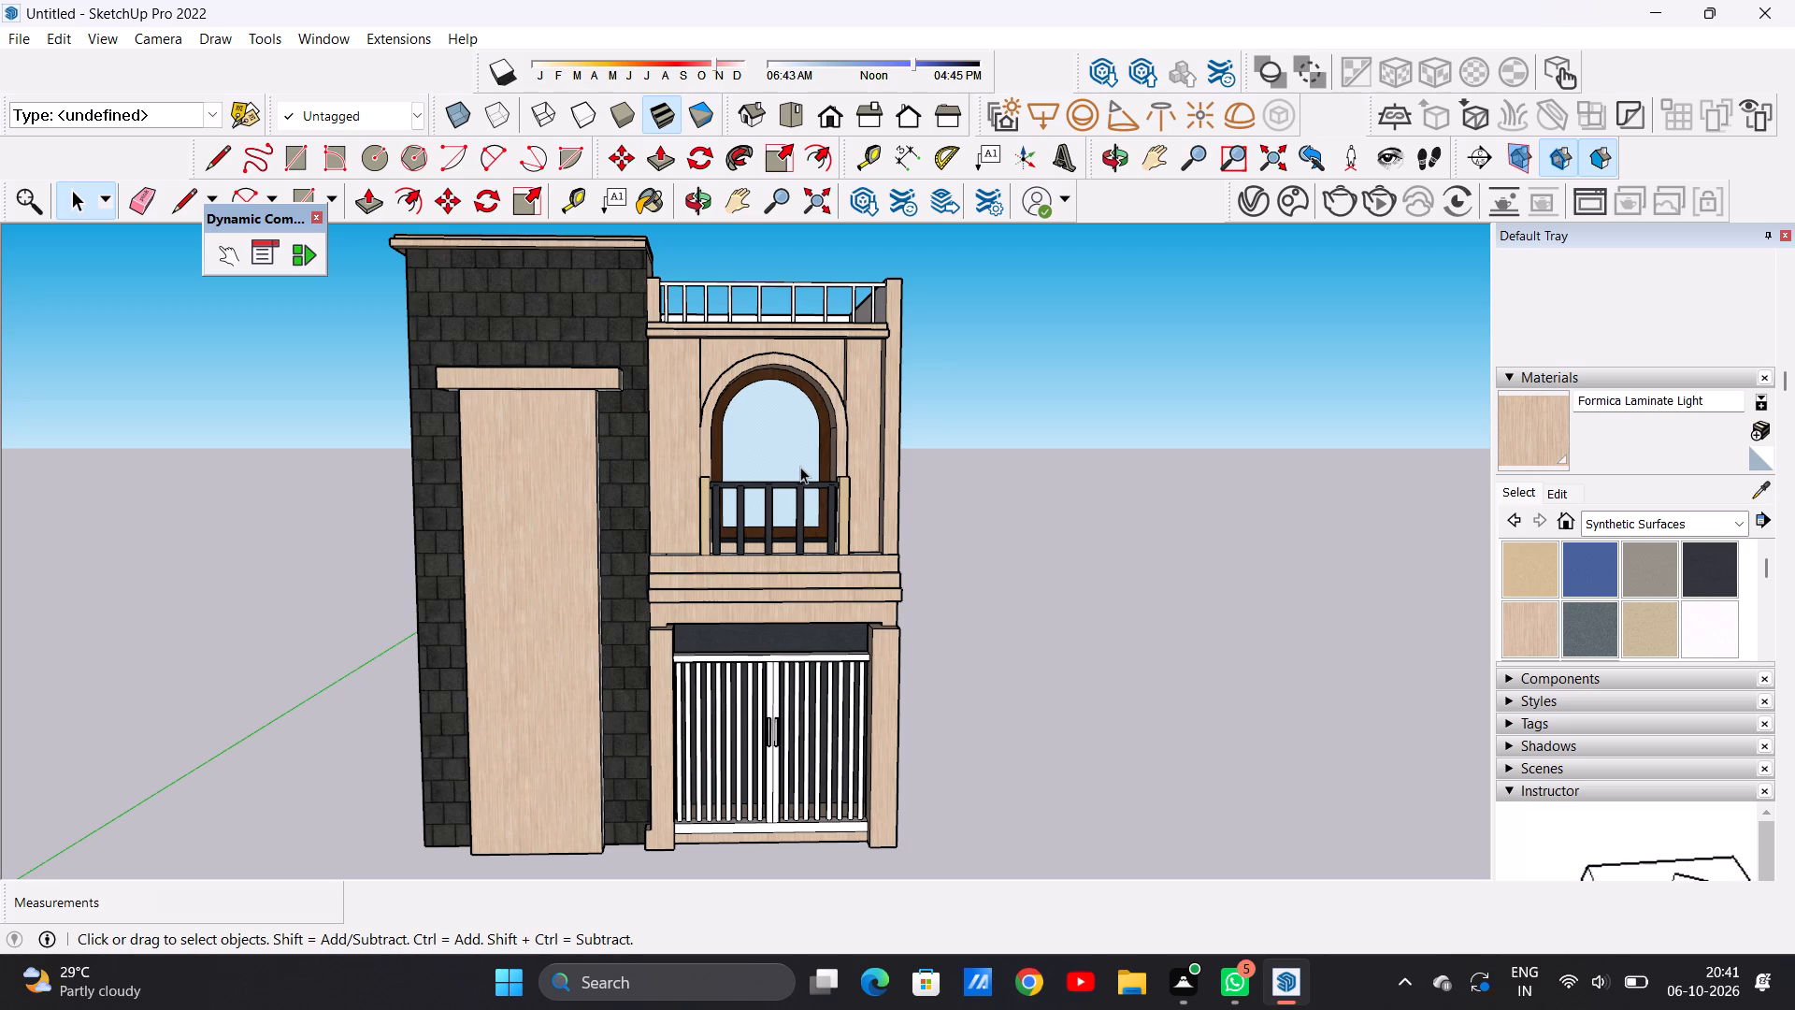
{"action": "scroll", "coordinate": [790, 469], "scroll_direction": "down", "scroll_amount": 5}
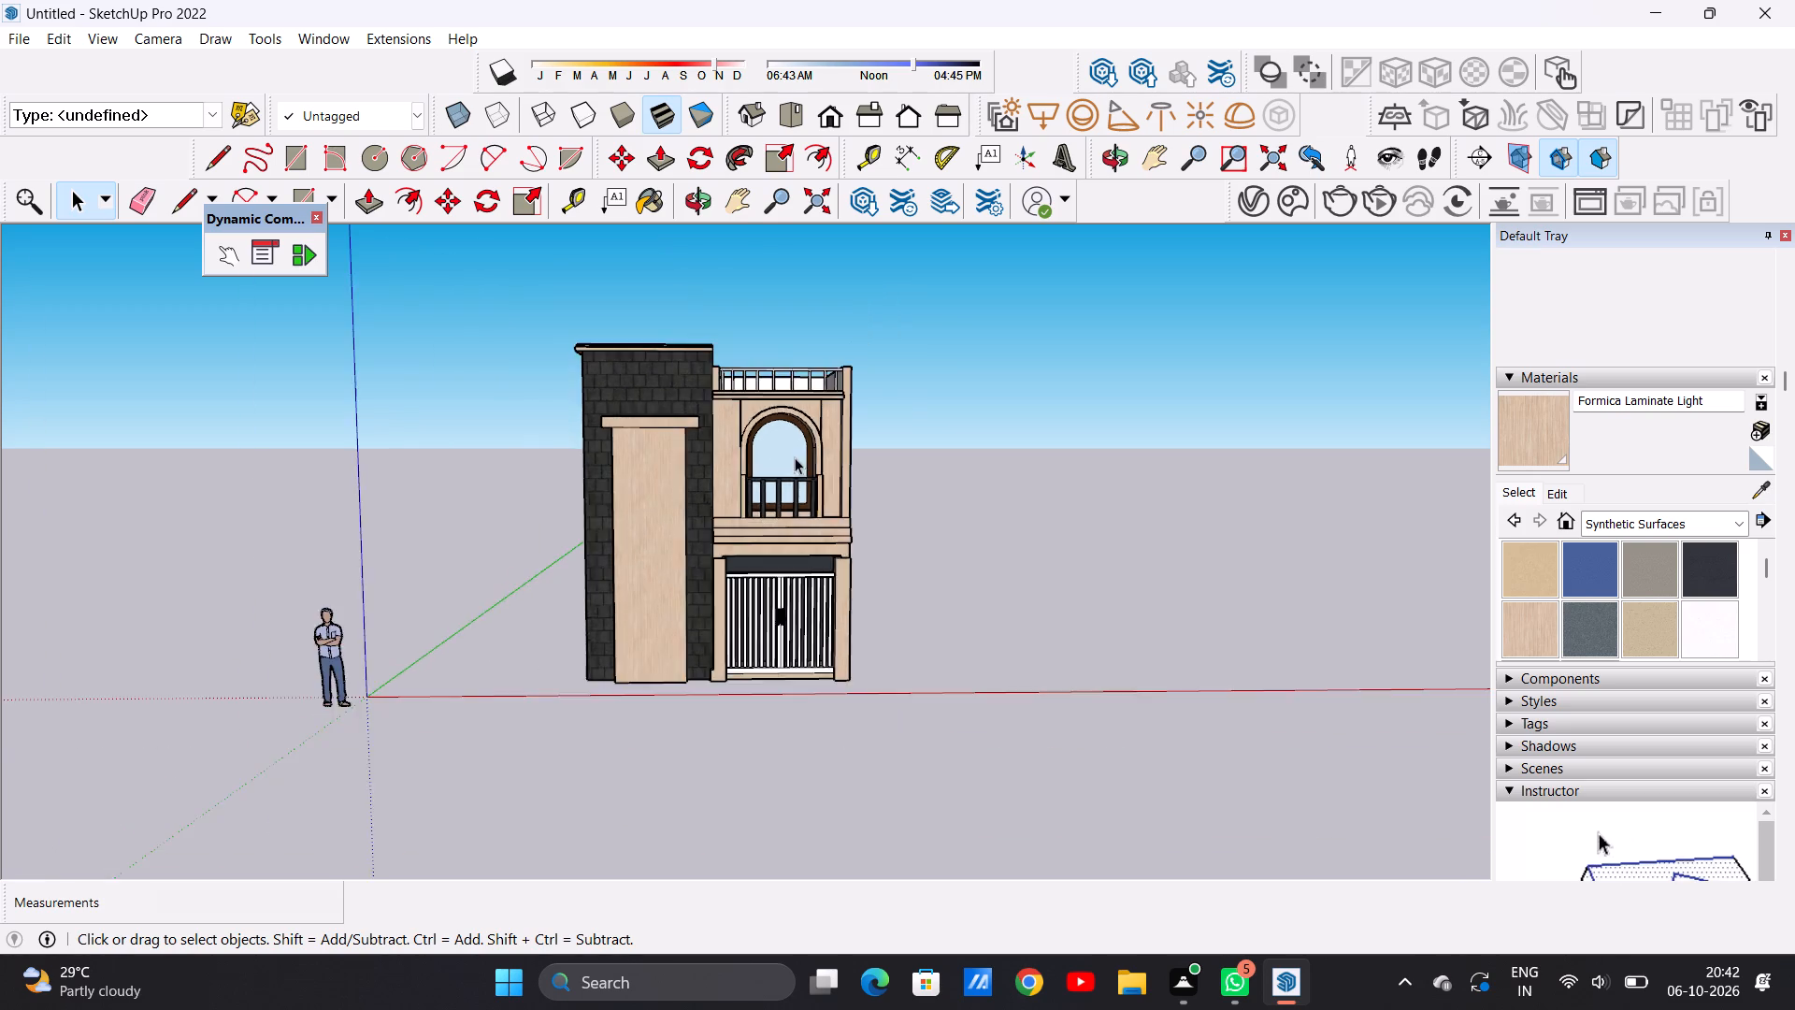
{"action": "scroll", "coordinate": [795, 457], "scroll_direction": "down", "scroll_amount": 5}
{"action": "scroll", "coordinate": [803, 571], "scroll_direction": "up", "scroll_amount": 15}
{"action": "middle_click_drag", "start_coordinate": [713, 486], "coordinate": [585, 527]}
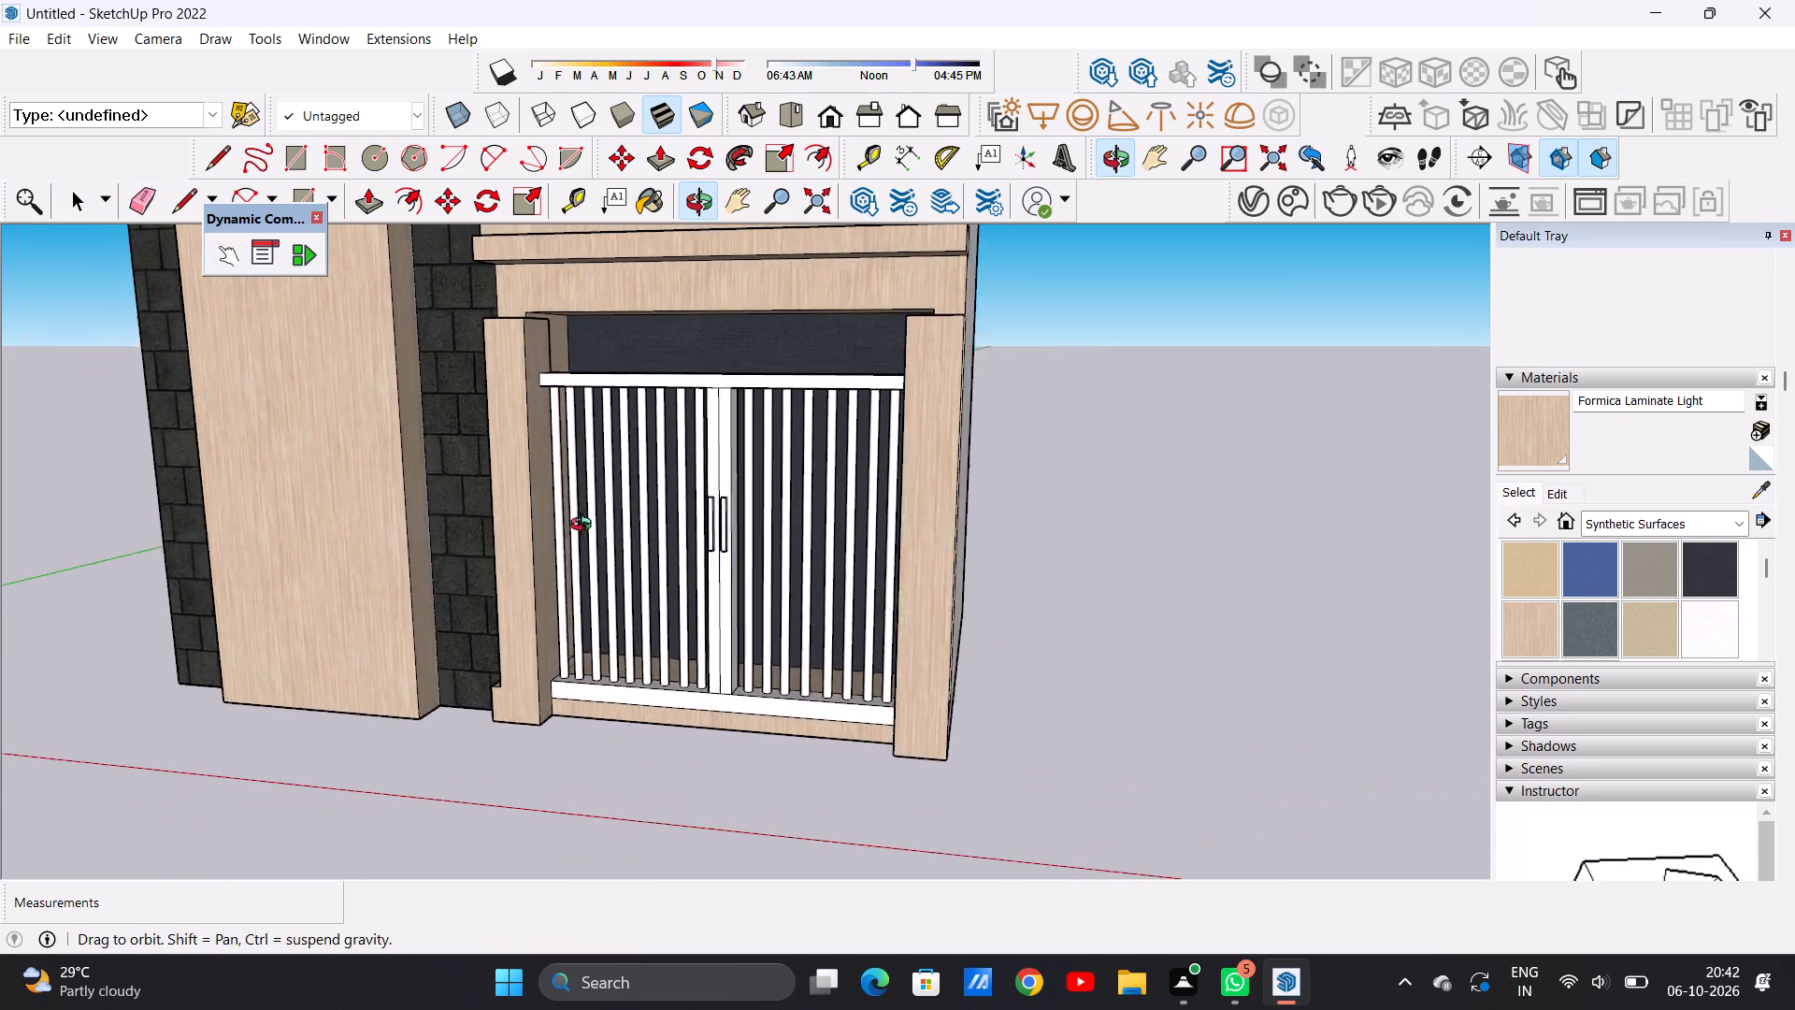
{"action": "middle_click_drag", "start_coordinate": [585, 527], "coordinate": [740, 556]}
{"action": "scroll", "coordinate": [744, 559], "scroll_direction": "up", "scroll_amount": 6}
{"action": "scroll", "coordinate": [768, 551], "scroll_direction": "down", "scroll_amount": 7}
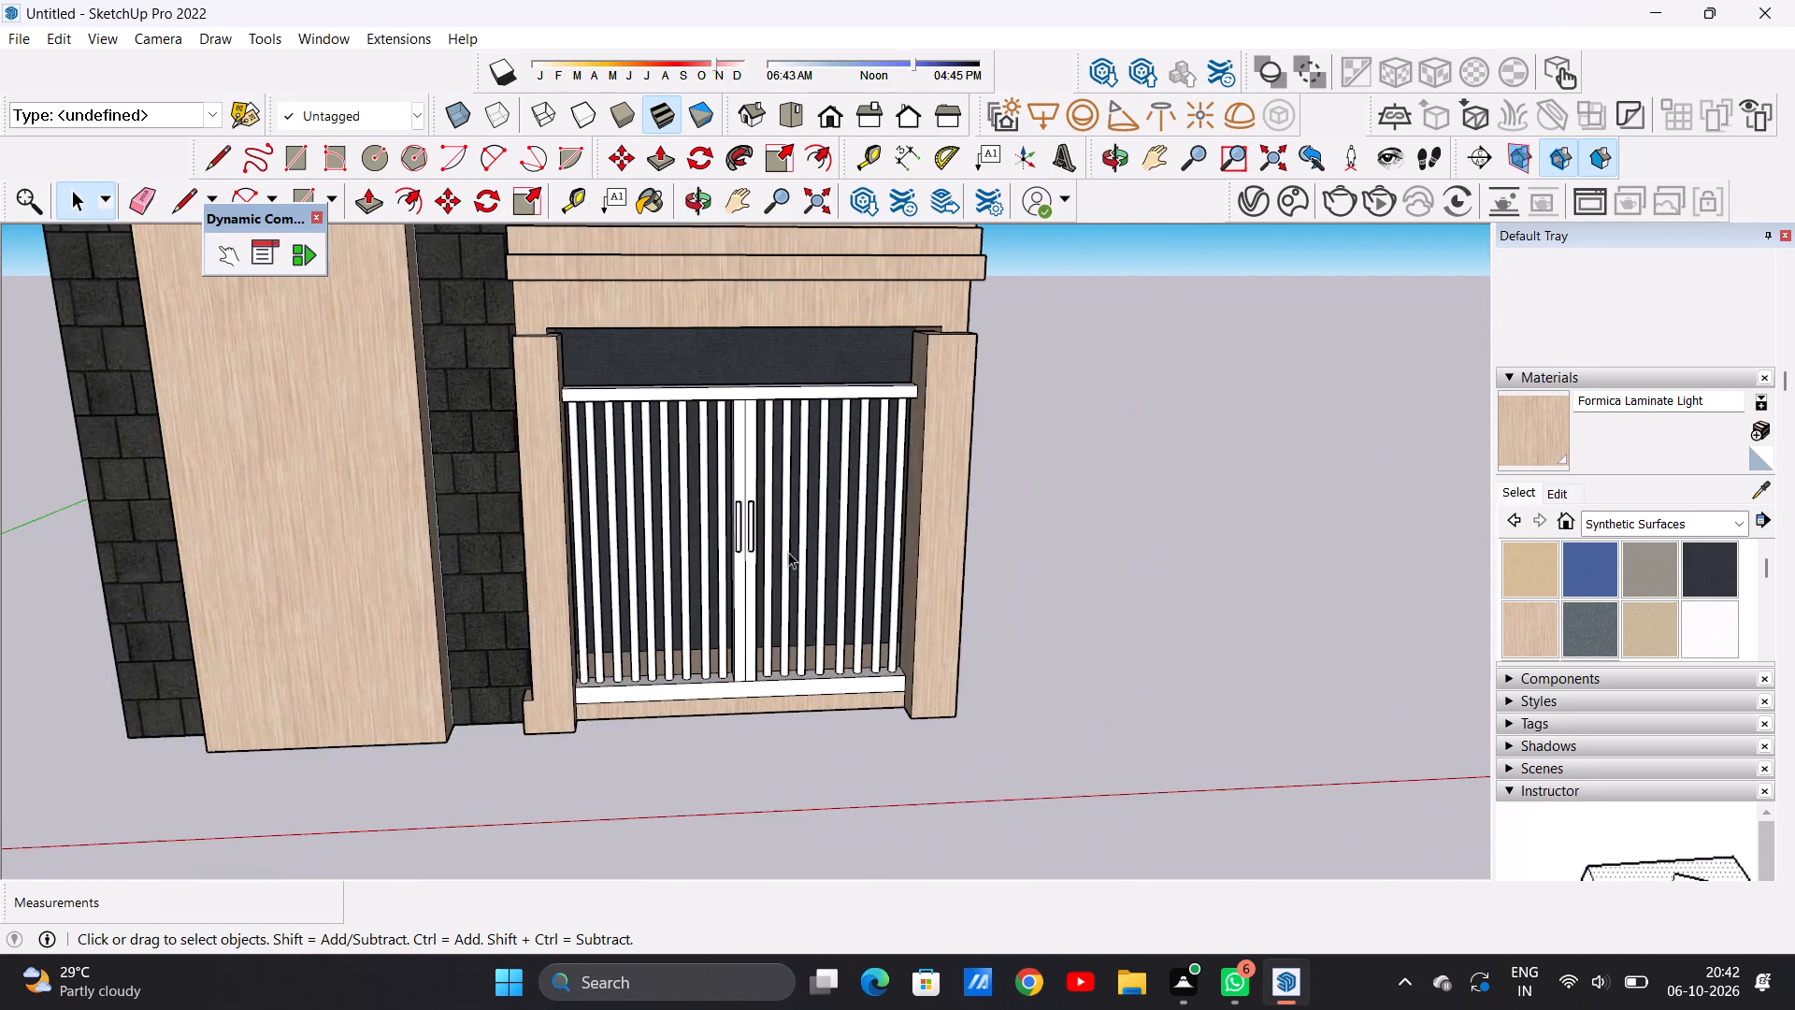
{"action": "middle_click_drag", "start_coordinate": [767, 555], "coordinate": [724, 562]}
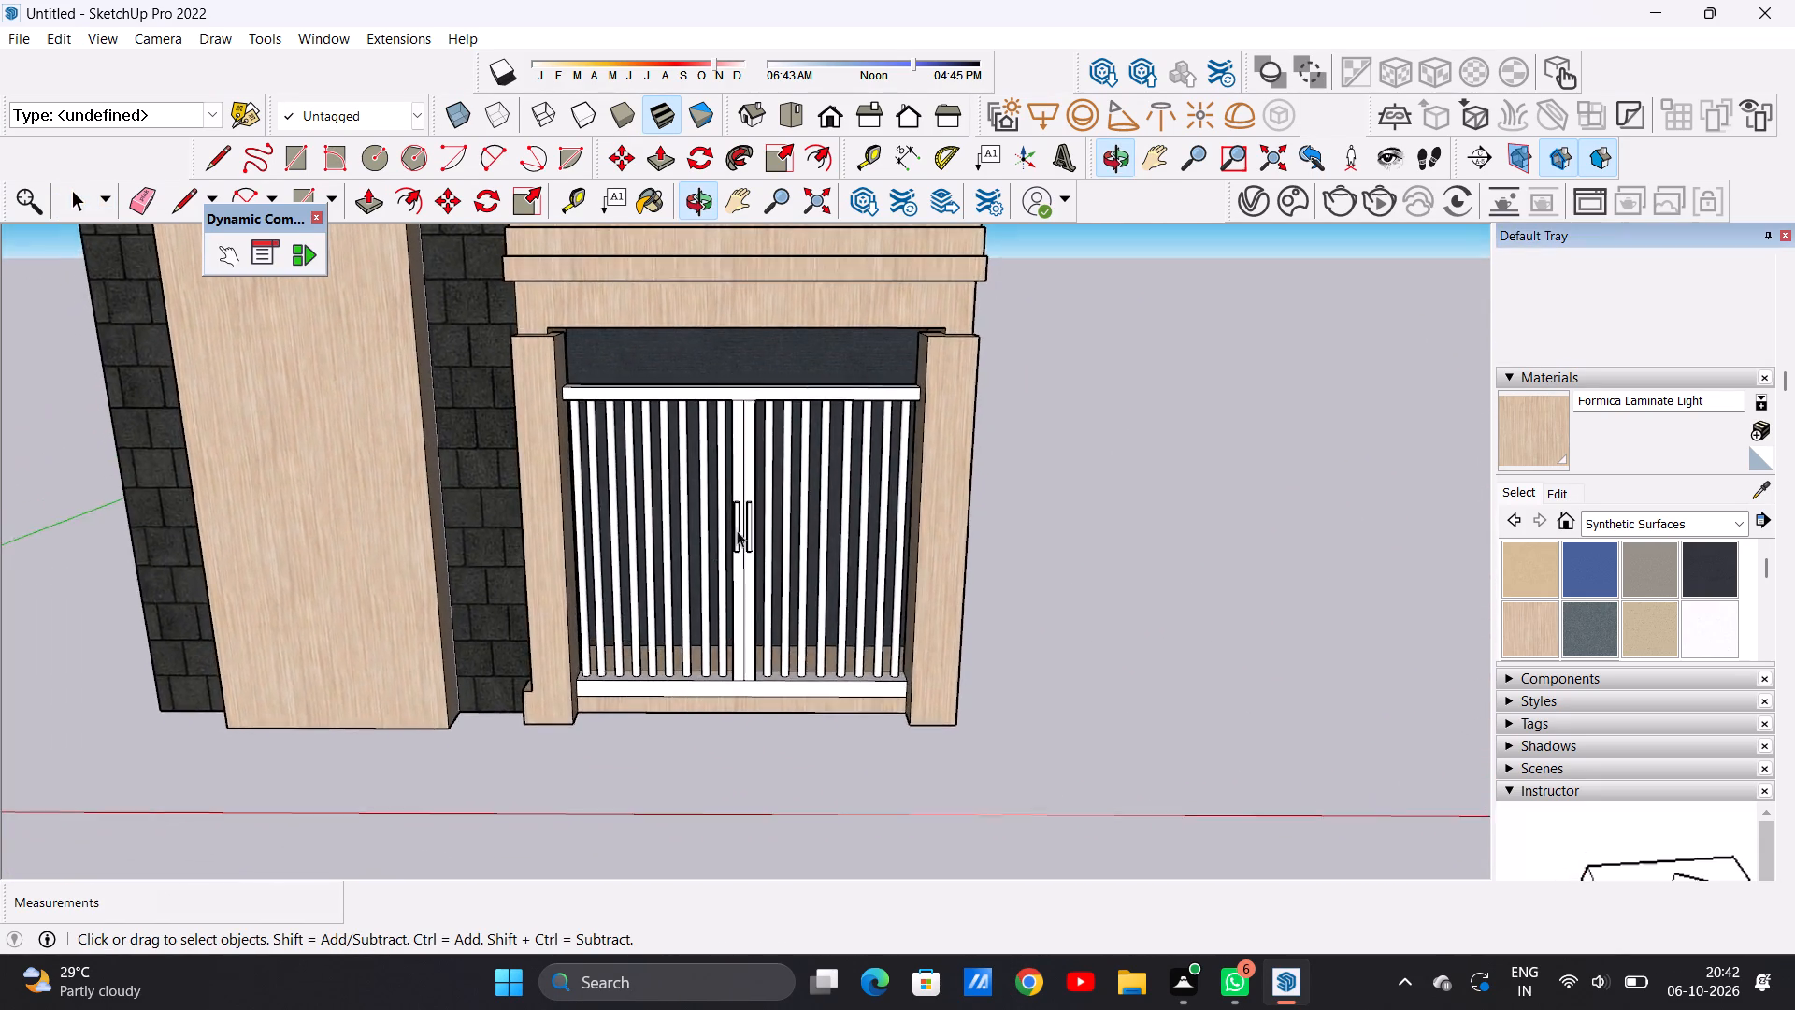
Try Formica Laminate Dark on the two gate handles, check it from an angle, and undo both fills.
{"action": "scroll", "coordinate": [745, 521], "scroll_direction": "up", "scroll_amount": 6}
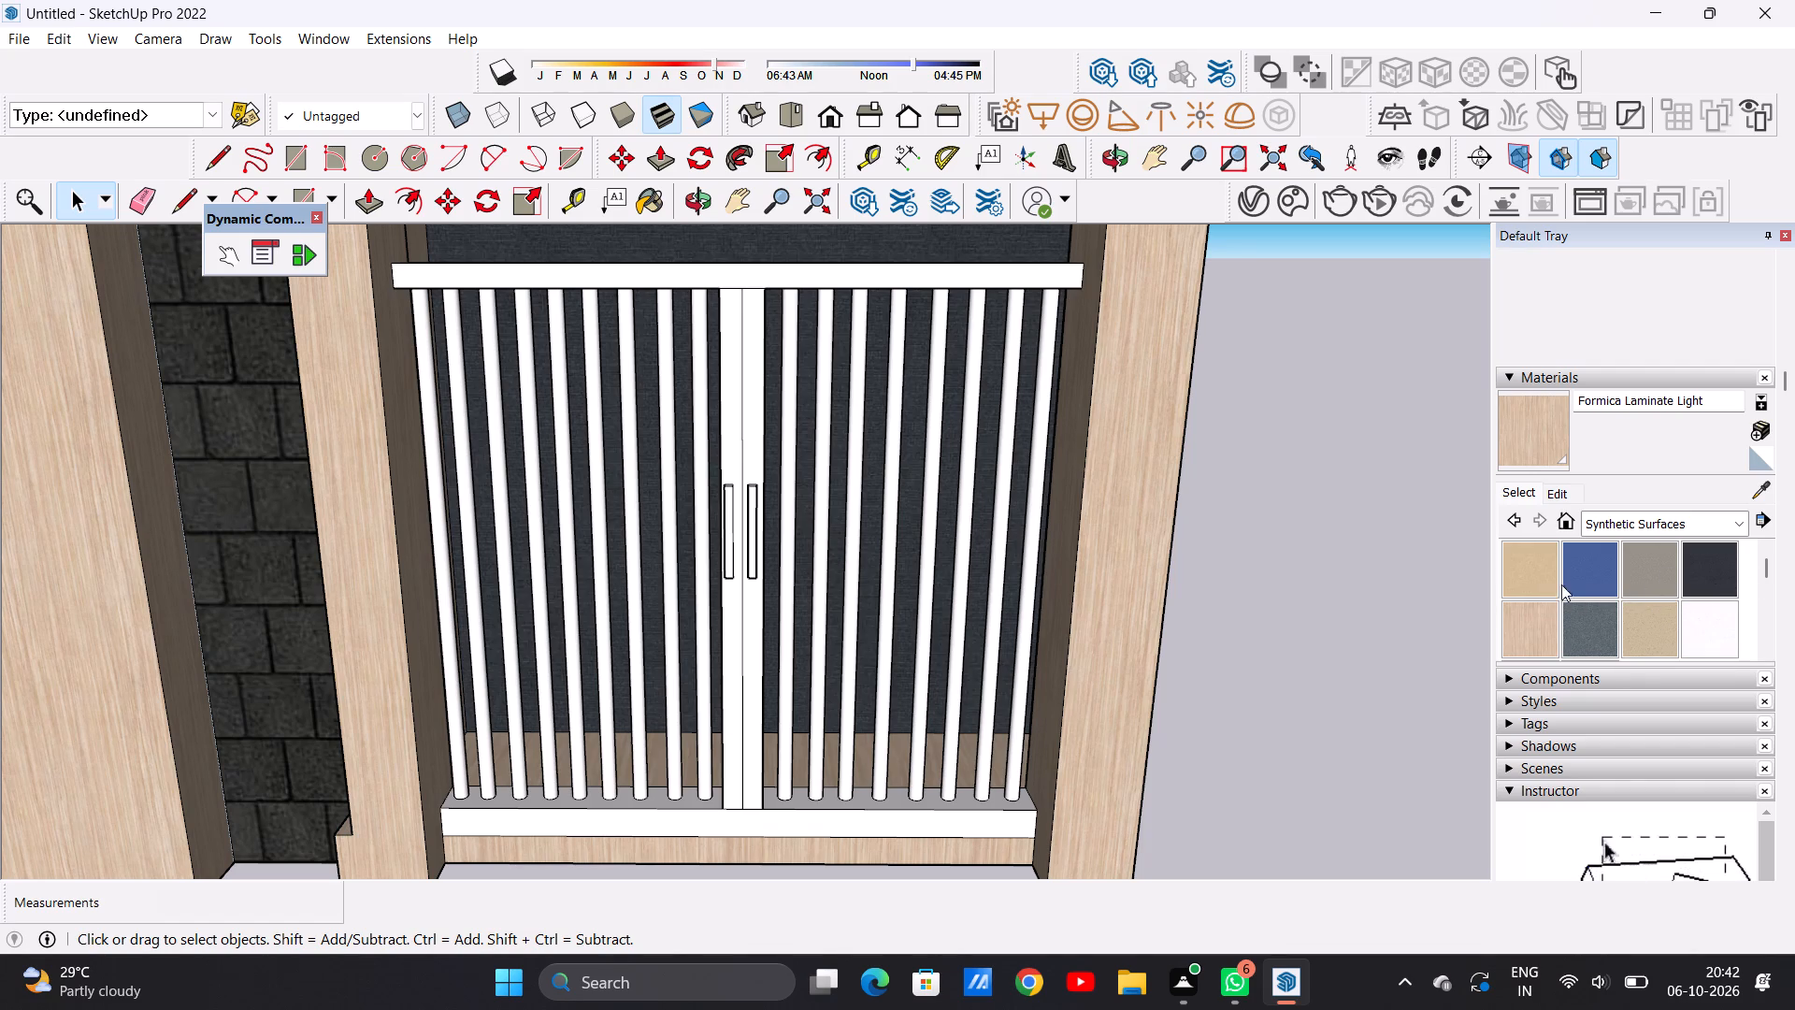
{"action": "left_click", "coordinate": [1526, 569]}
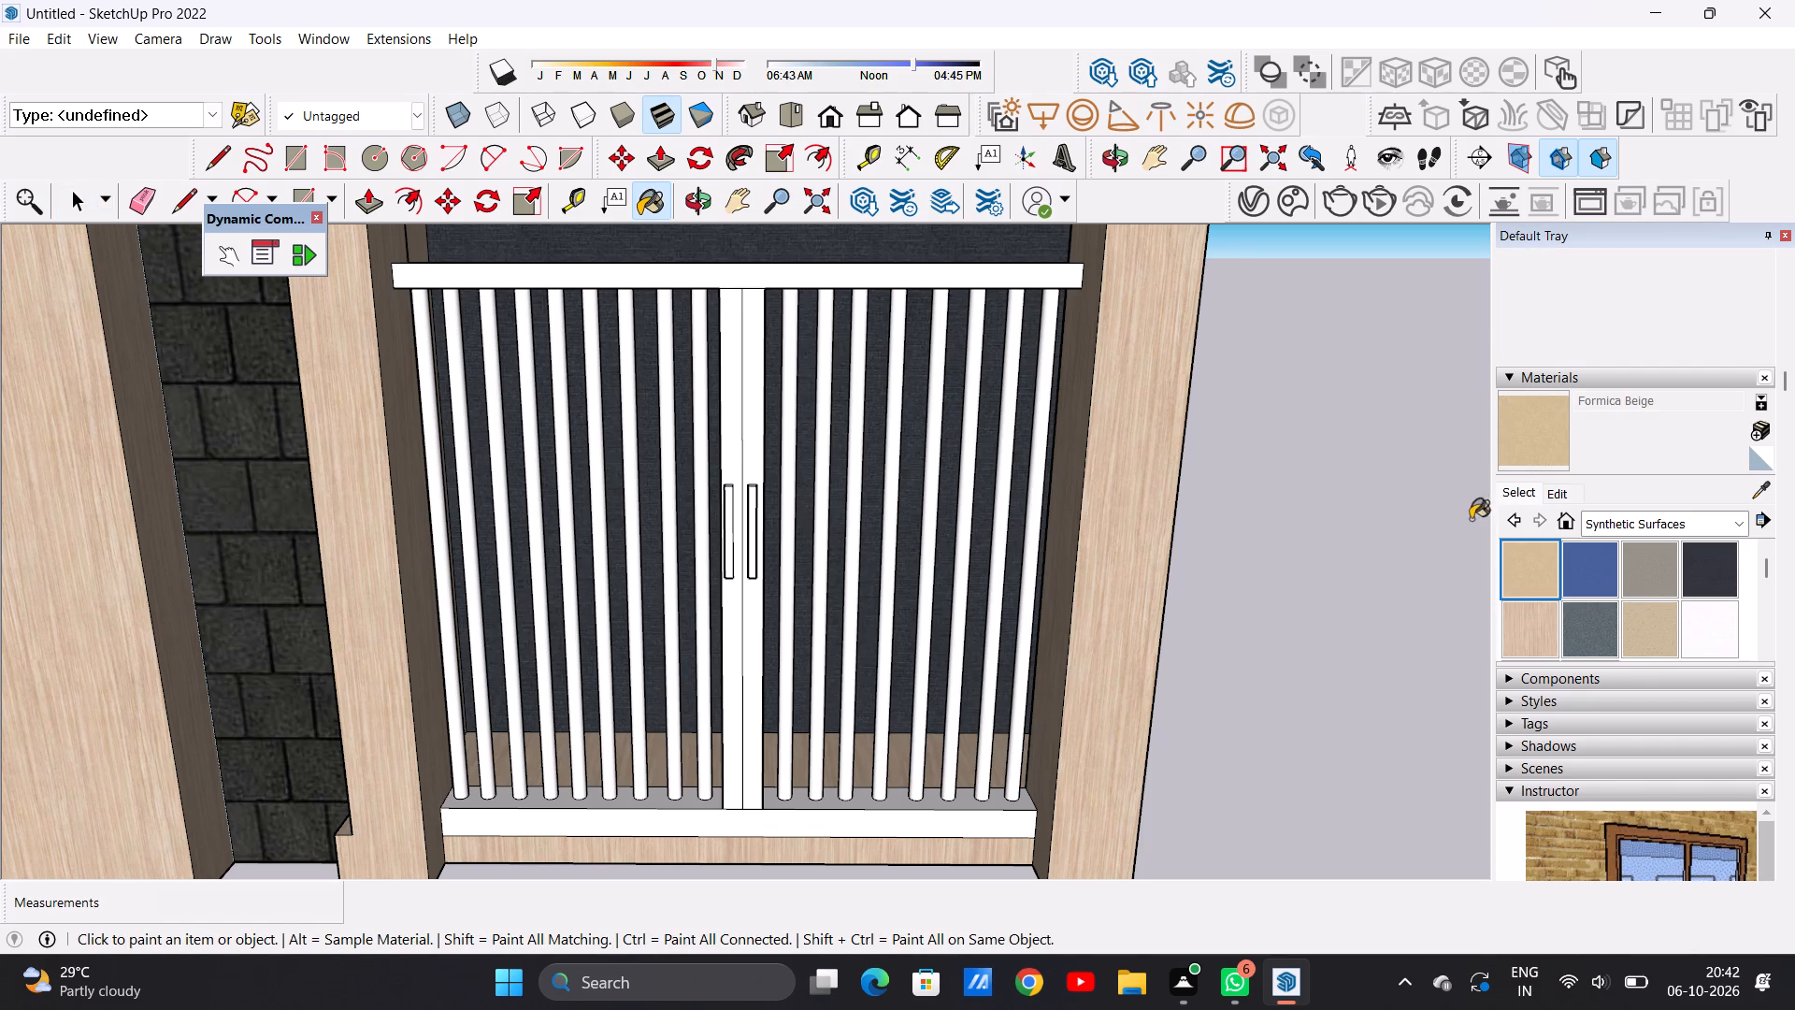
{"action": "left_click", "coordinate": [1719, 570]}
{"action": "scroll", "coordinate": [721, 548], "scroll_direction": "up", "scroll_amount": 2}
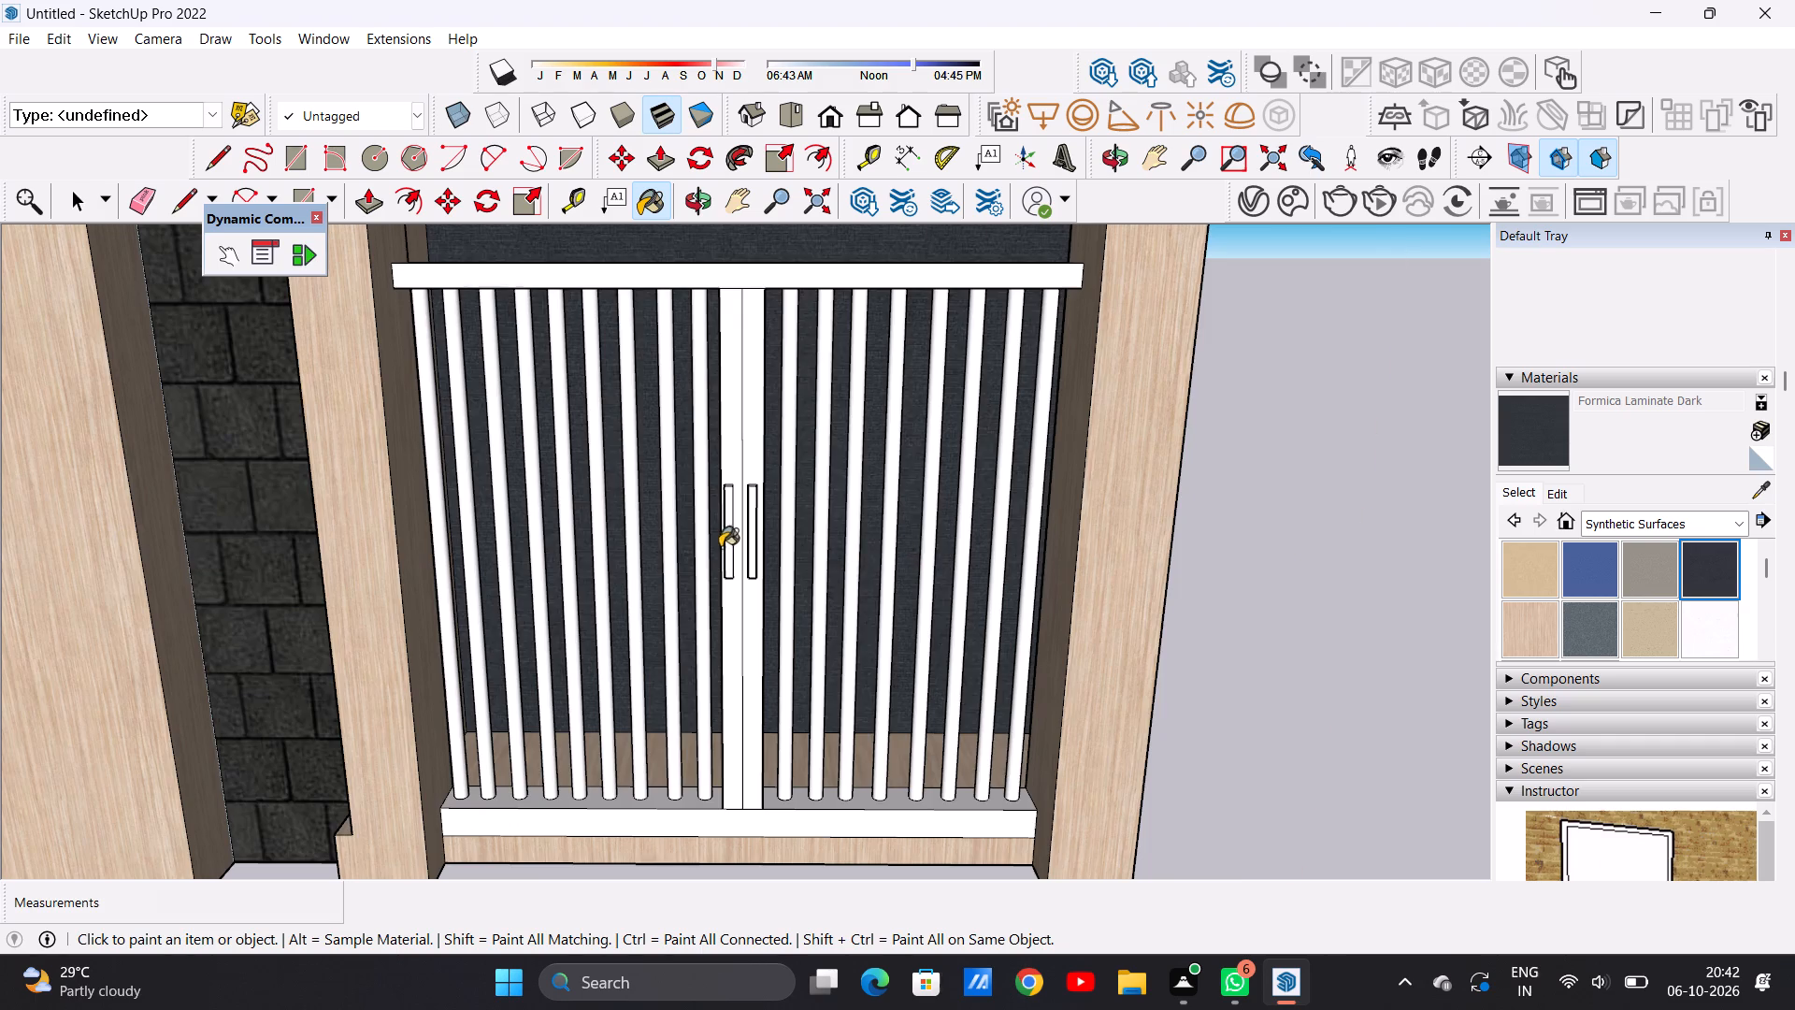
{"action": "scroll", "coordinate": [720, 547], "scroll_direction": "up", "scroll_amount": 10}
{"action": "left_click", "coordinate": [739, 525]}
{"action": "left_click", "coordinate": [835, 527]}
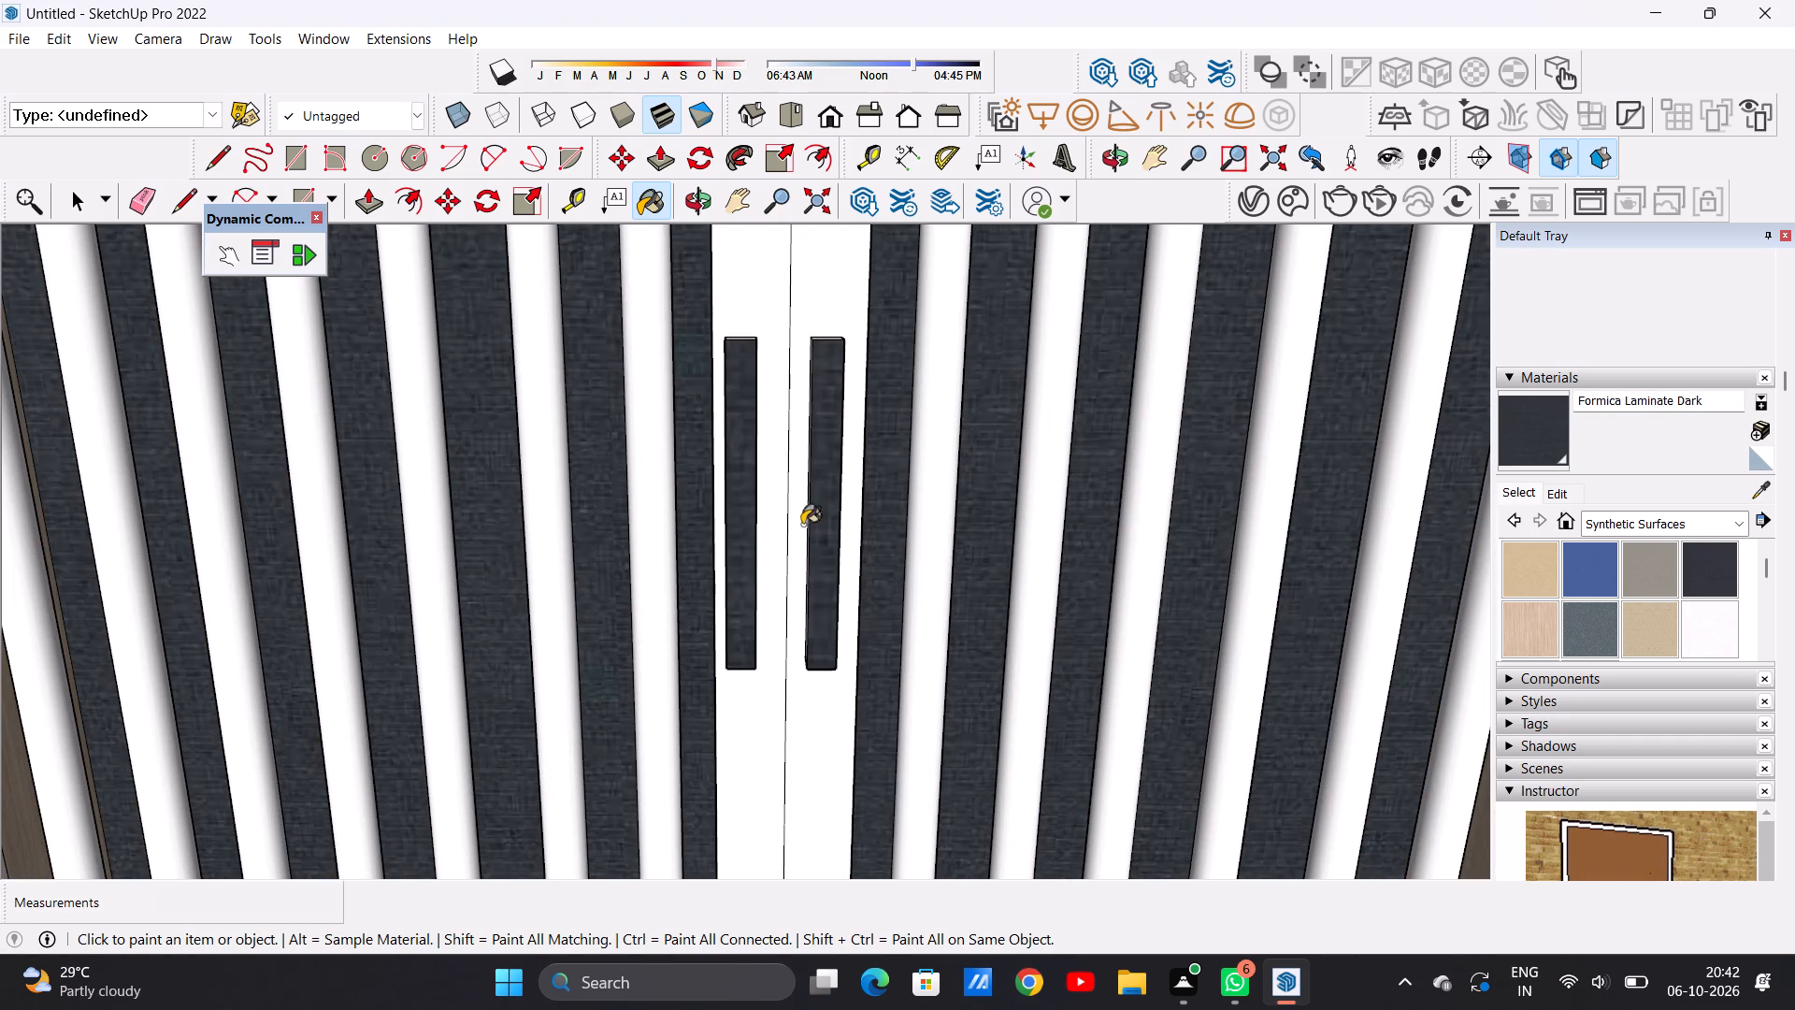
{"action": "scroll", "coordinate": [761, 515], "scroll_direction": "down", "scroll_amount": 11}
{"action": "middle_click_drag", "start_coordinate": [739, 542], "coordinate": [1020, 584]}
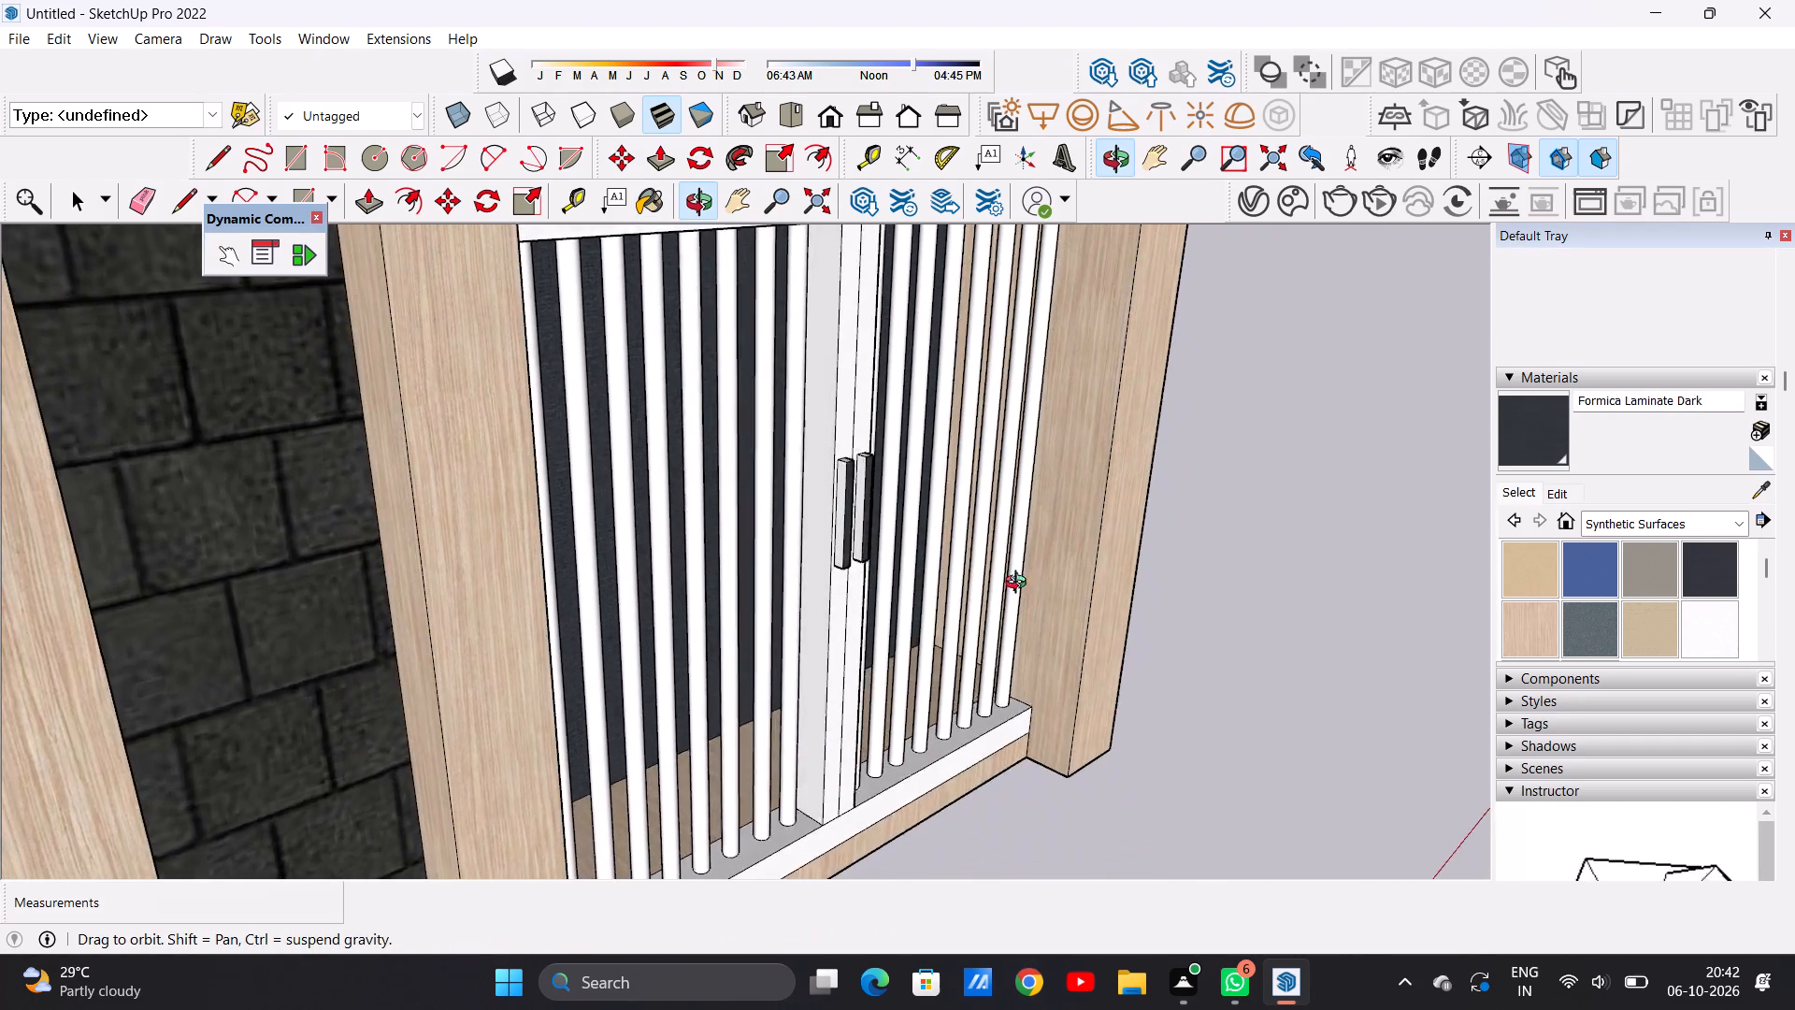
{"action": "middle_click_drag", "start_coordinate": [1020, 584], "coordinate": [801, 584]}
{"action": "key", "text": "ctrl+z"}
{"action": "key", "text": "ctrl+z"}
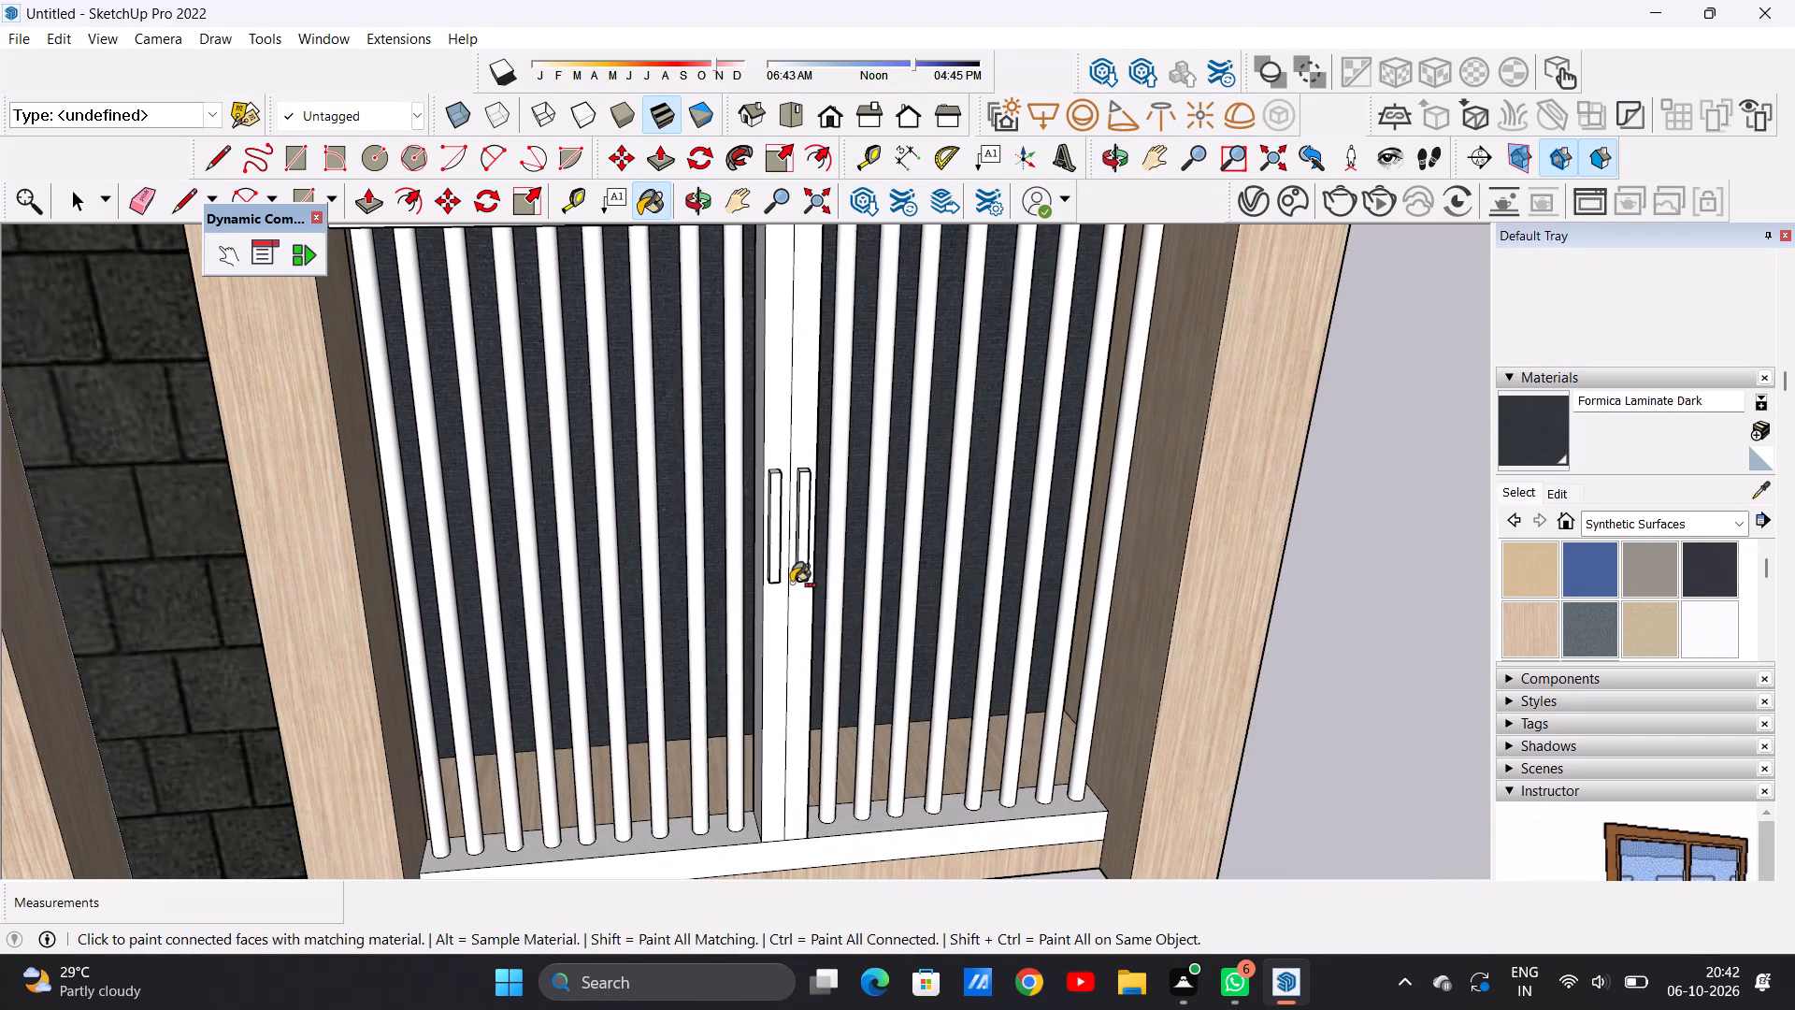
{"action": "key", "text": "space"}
Paint the top and front faces of the gate's upper rail with Formica Laminate Dark.
{"action": "scroll", "coordinate": [794, 584], "scroll_direction": "down", "scroll_amount": 11}
{"action": "scroll", "coordinate": [783, 594], "scroll_direction": "up", "scroll_amount": 4}
{"action": "scroll", "coordinate": [783, 599], "scroll_direction": "down", "scroll_amount": 1}
{"action": "scroll", "coordinate": [783, 599], "scroll_direction": "up", "scroll_amount": 2}
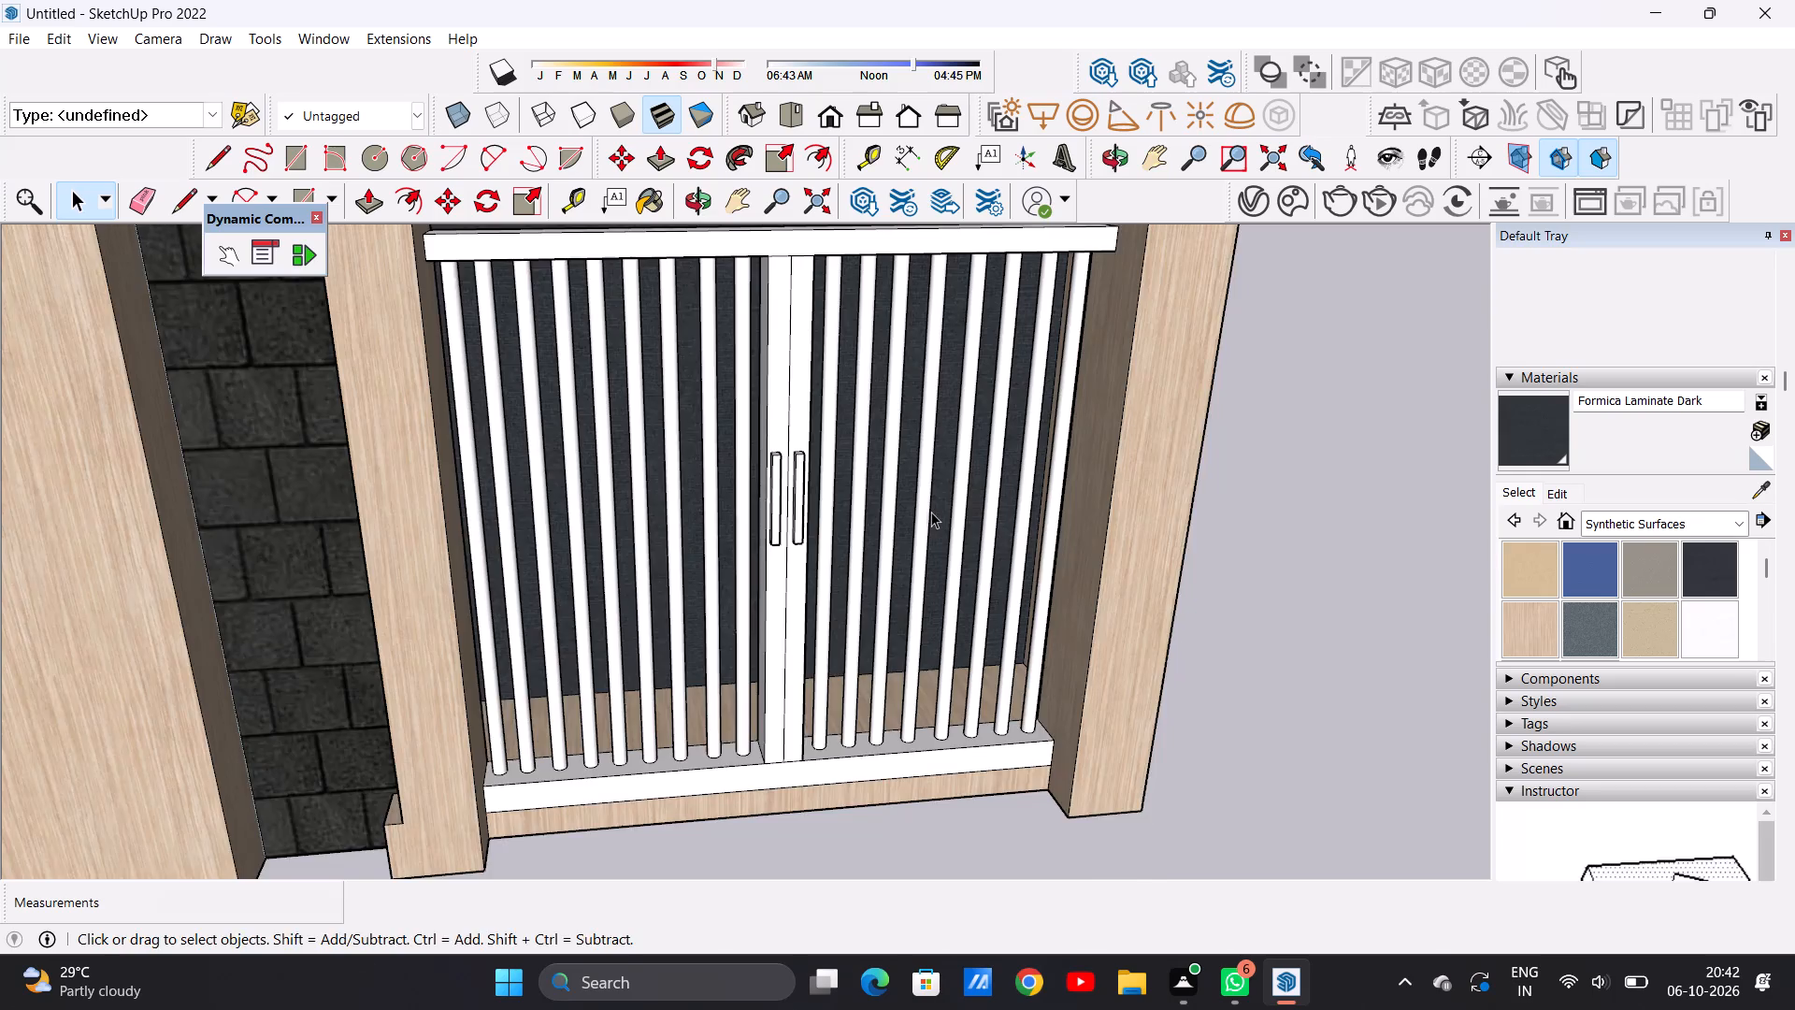
{"action": "middle_click_drag", "start_coordinate": [921, 511], "coordinate": [748, 511]}
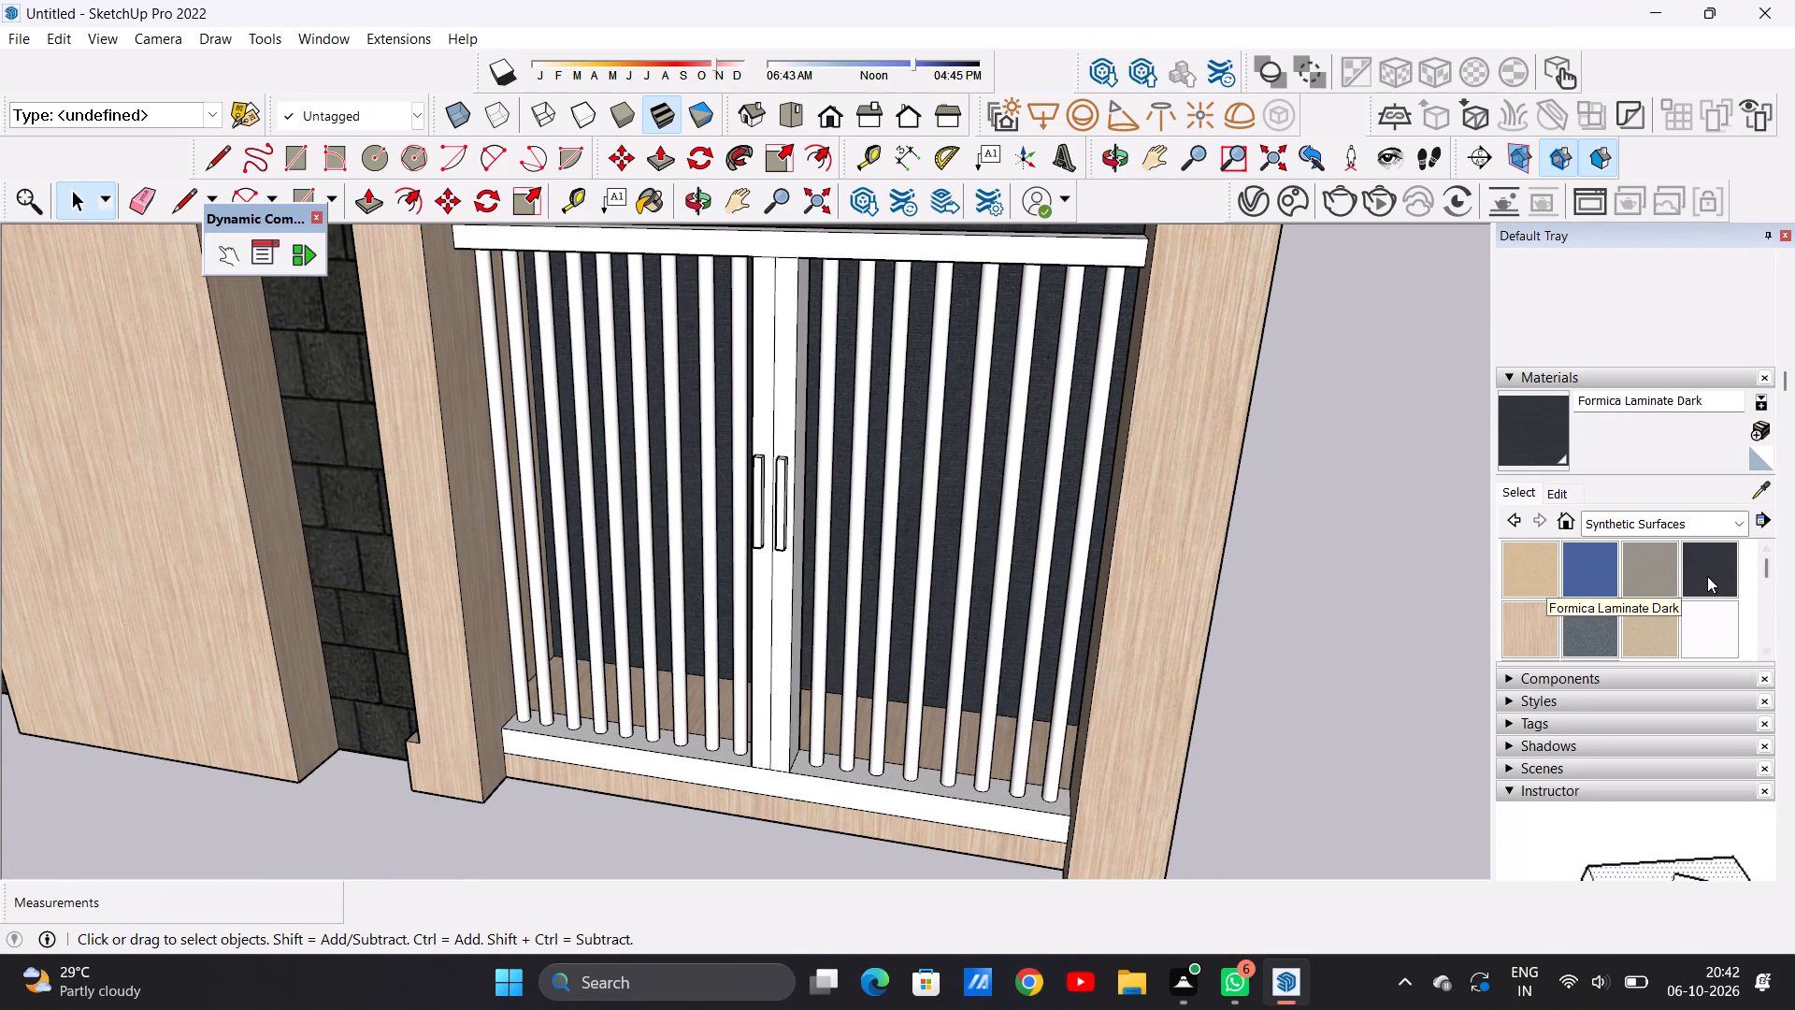
{"action": "left_click", "coordinate": [1707, 576]}
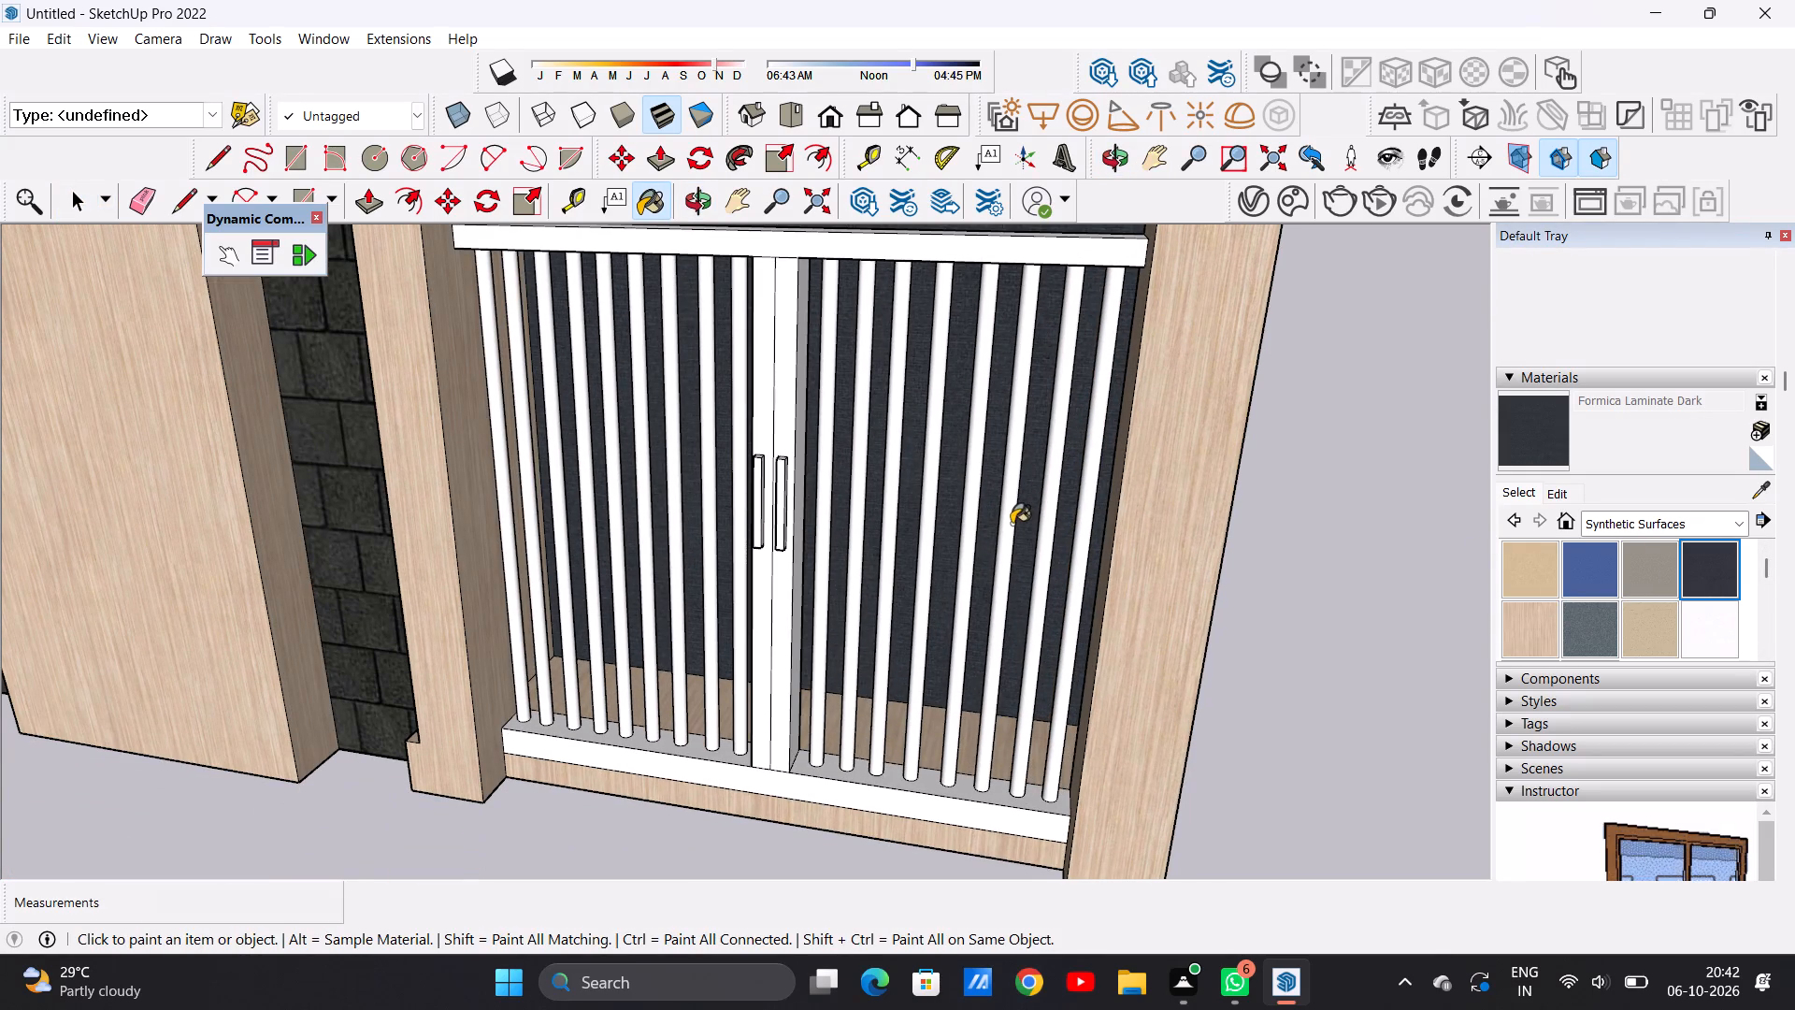
{"action": "scroll", "coordinate": [1038, 469], "scroll_direction": "down", "scroll_amount": 7}
{"action": "scroll", "coordinate": [1050, 326], "scroll_direction": "up", "scroll_amount": 14}
{"action": "left_click", "coordinate": [1049, 415]}
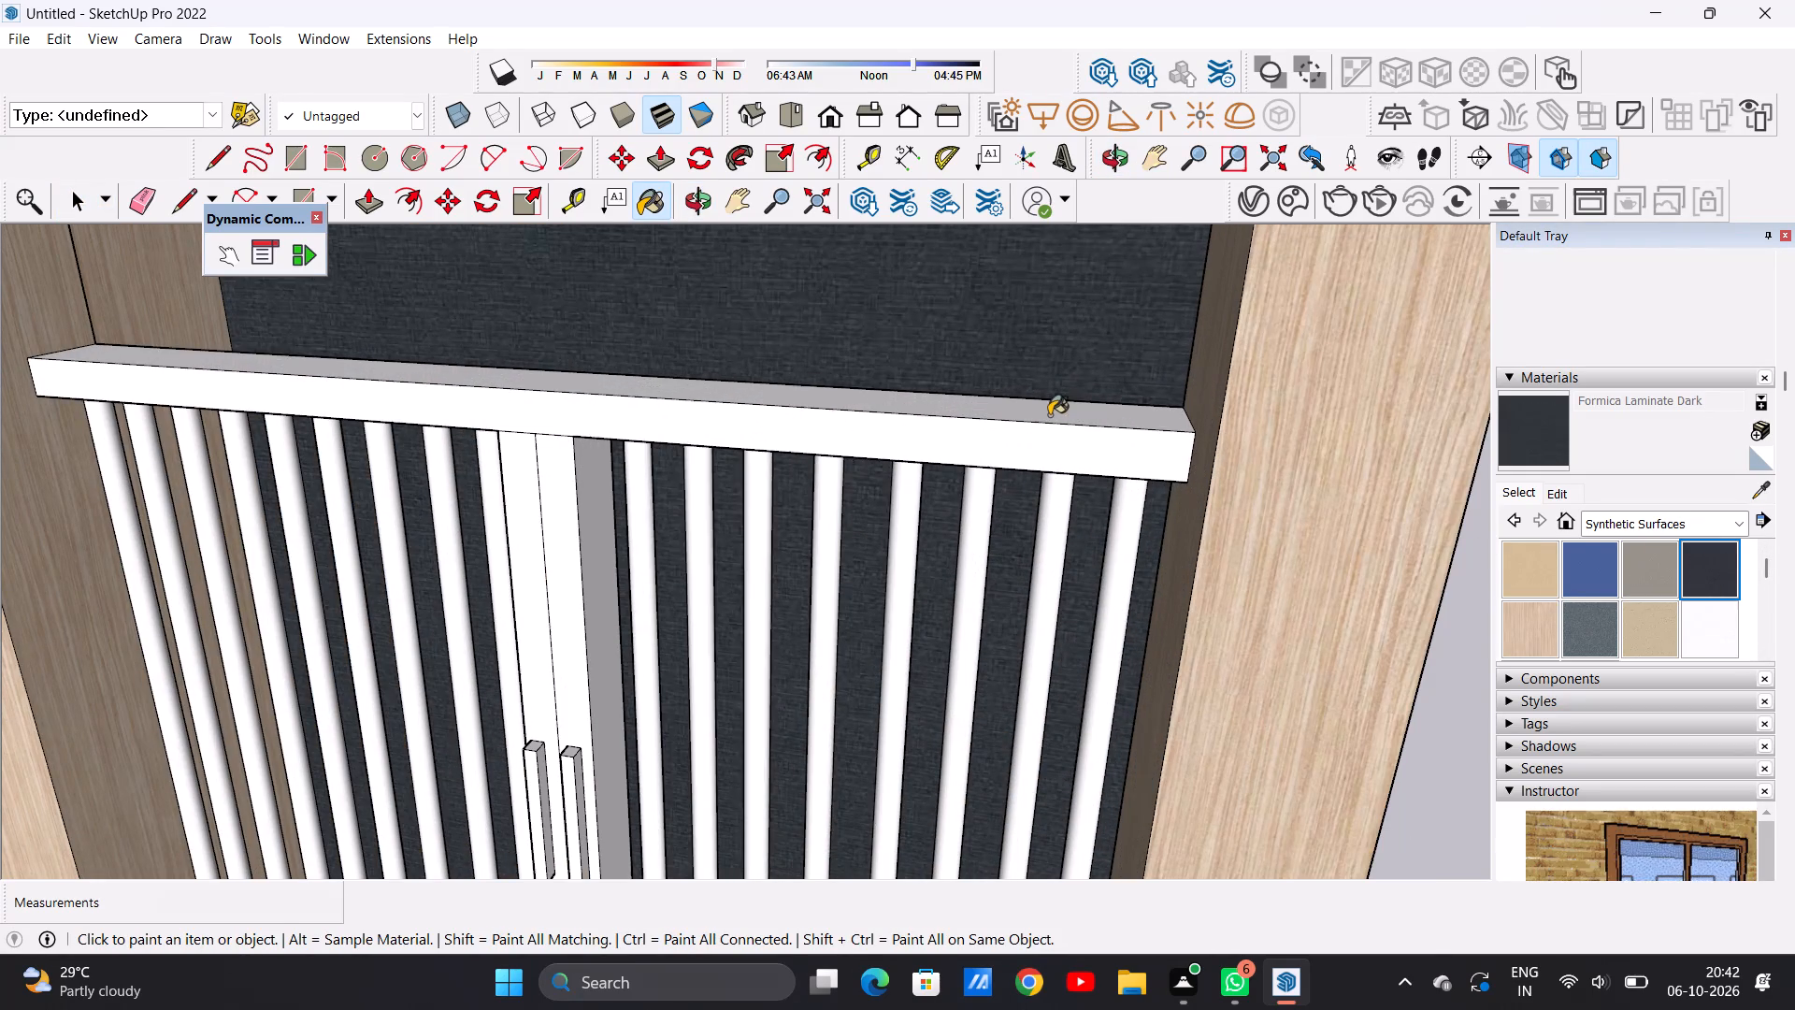
{"action": "left_click", "coordinate": [1056, 443]}
Paint the front face and both top sections of the gate's bottom rail with Formica Laminate Dark.
{"action": "scroll", "coordinate": [1023, 426], "scroll_direction": "down", "scroll_amount": 12}
{"action": "scroll", "coordinate": [976, 489], "scroll_direction": "up", "scroll_amount": 6}
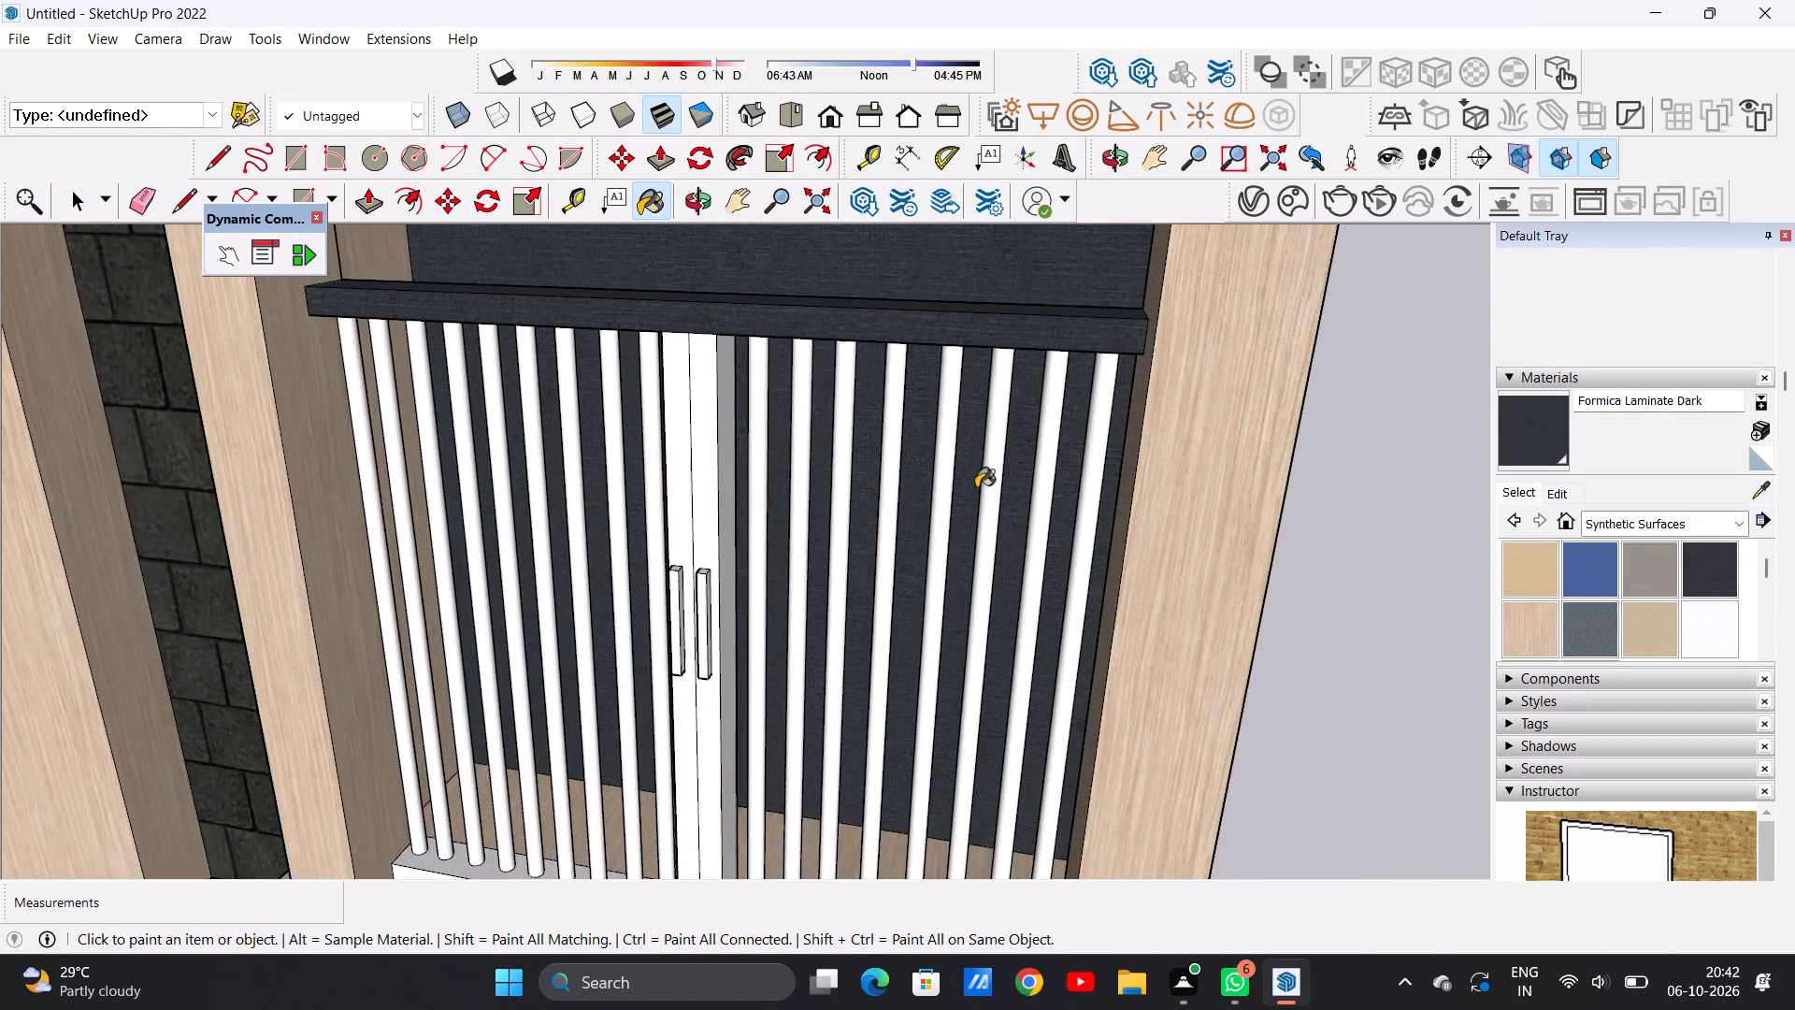
{"action": "scroll", "coordinate": [965, 432], "scroll_direction": "down", "scroll_amount": 9}
{"action": "scroll", "coordinate": [990, 400], "scroll_direction": "up", "scroll_amount": 7}
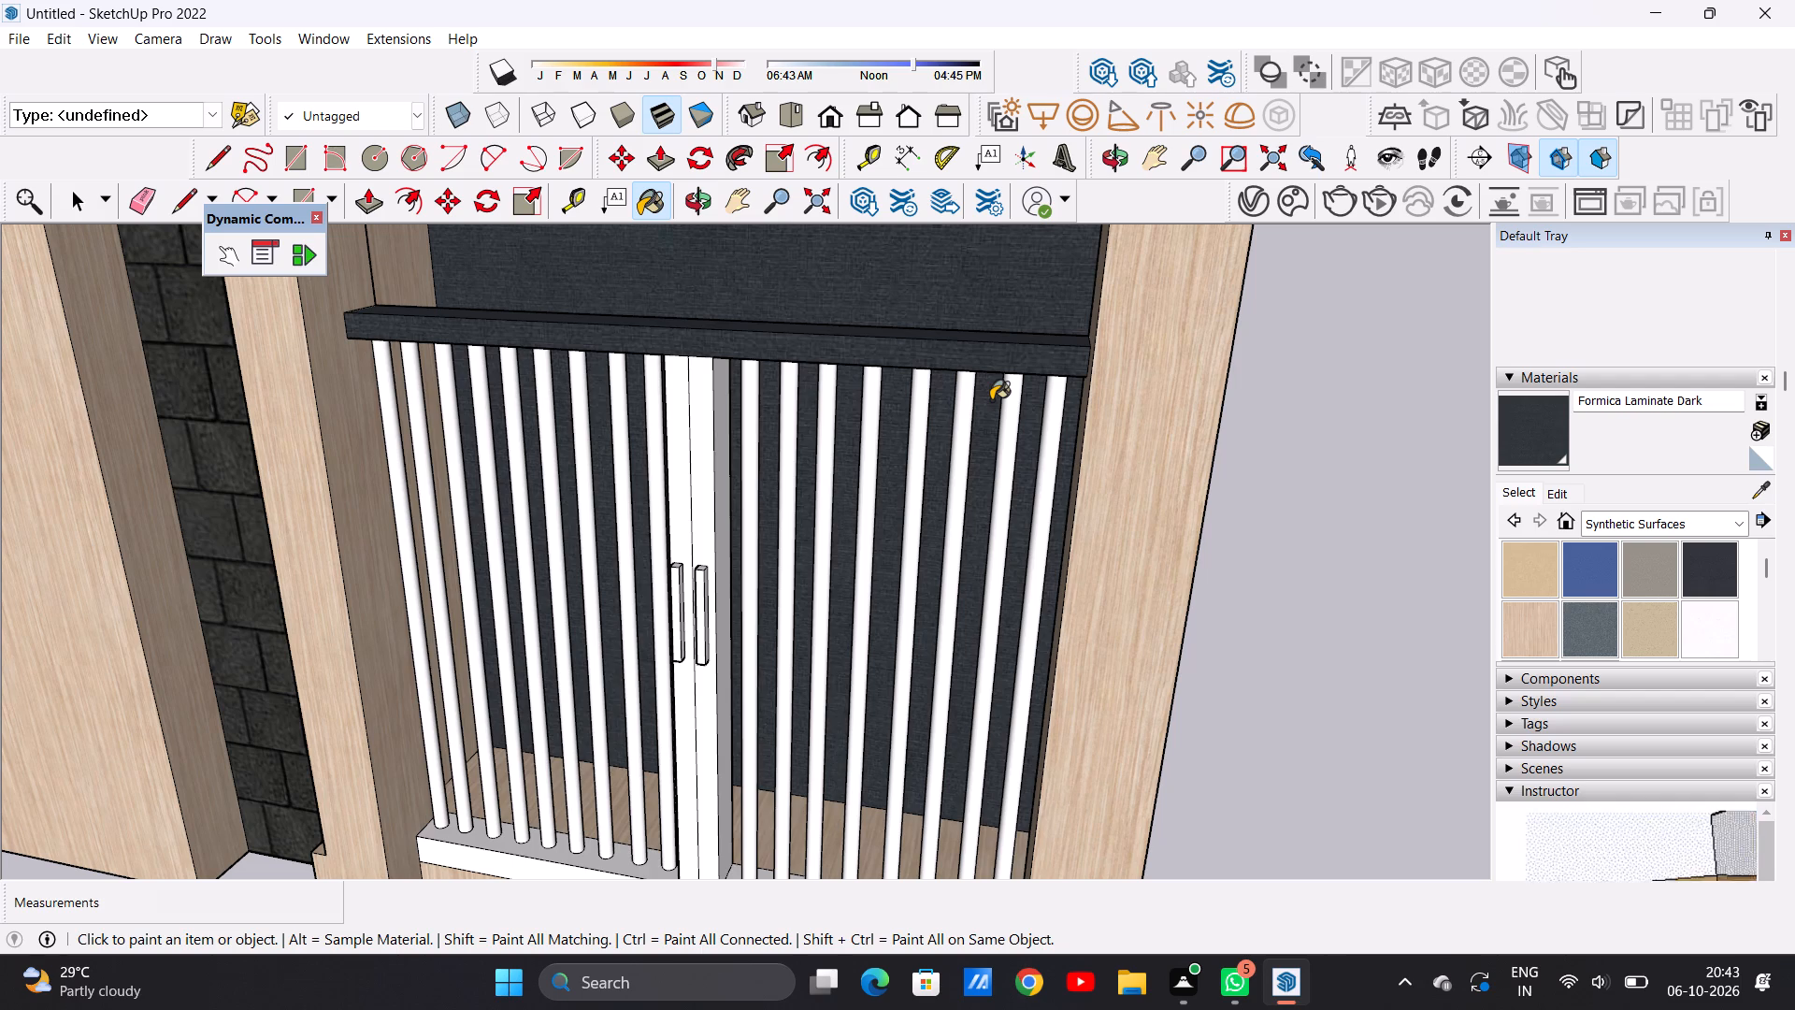
{"action": "scroll", "coordinate": [938, 426], "scroll_direction": "down", "scroll_amount": 20}
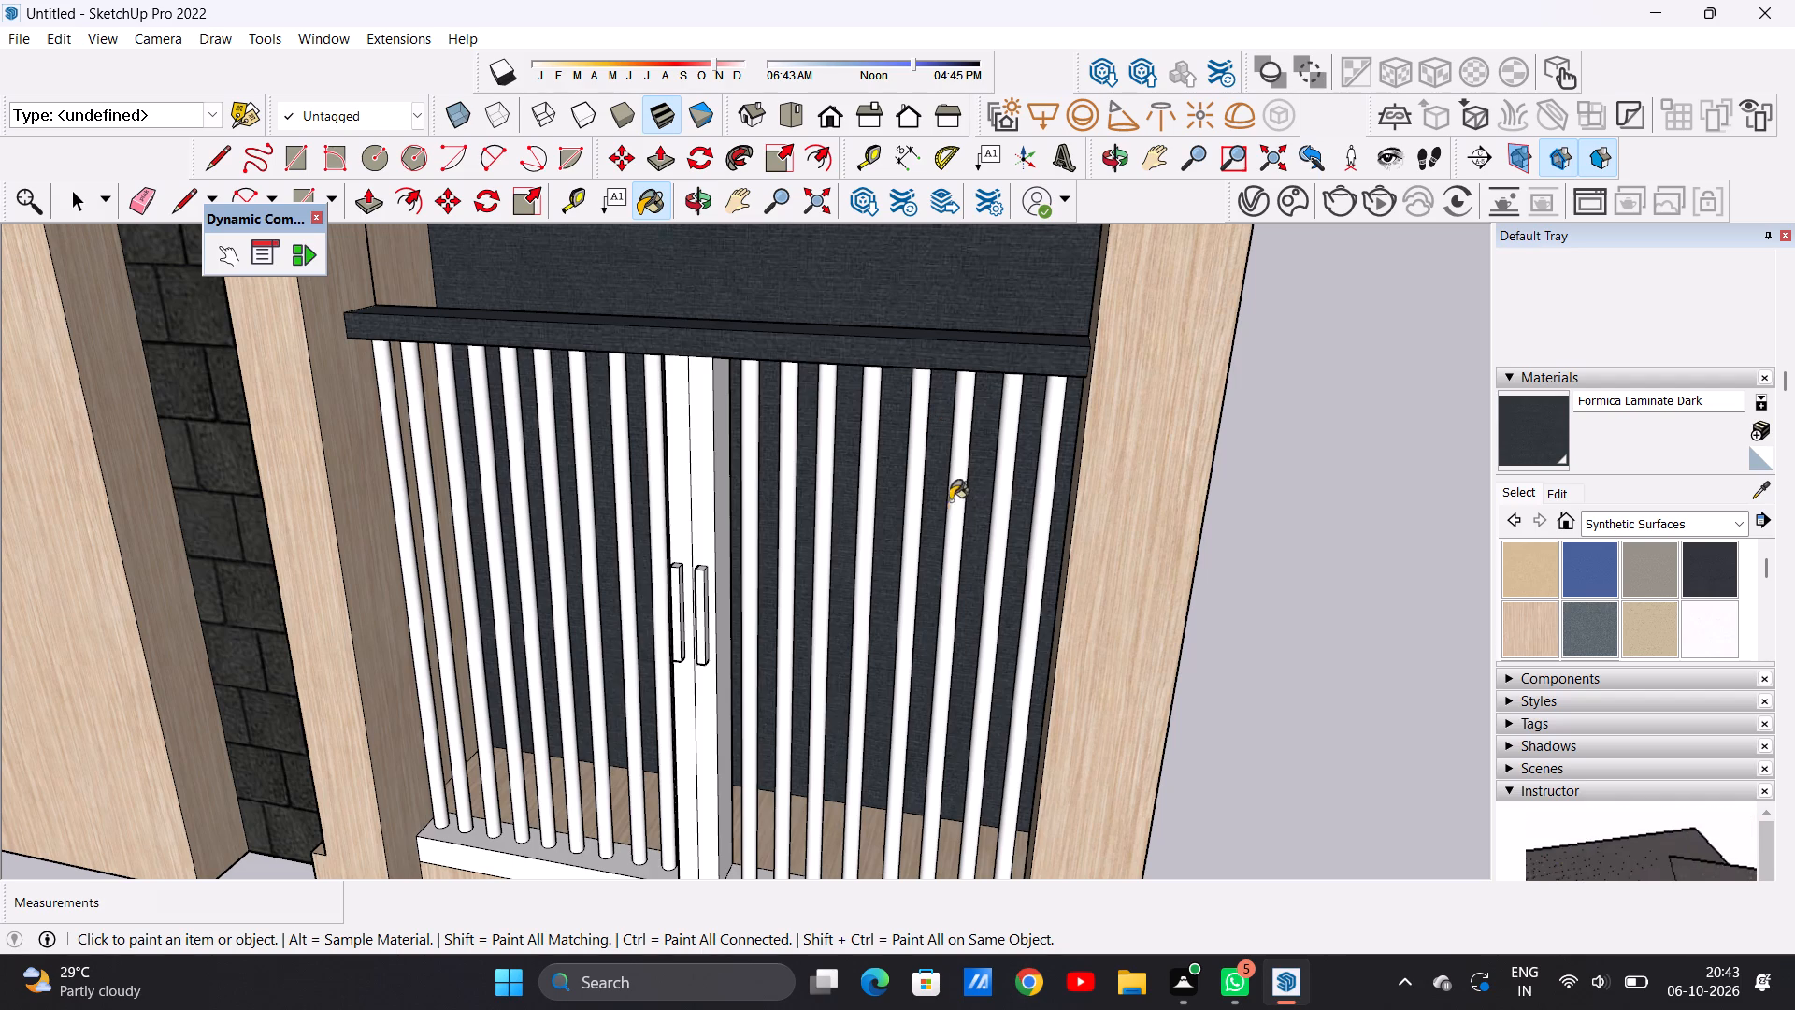
{"action": "scroll", "coordinate": [950, 500], "scroll_direction": "down", "scroll_amount": 16}
{"action": "scroll", "coordinate": [937, 509], "scroll_direction": "up", "scroll_amount": 1}
{"action": "scroll", "coordinate": [937, 509], "scroll_direction": "down", "scroll_amount": 5}
{"action": "scroll", "coordinate": [950, 523], "scroll_direction": "up", "scroll_amount": 13}
{"action": "scroll", "coordinate": [952, 504], "scroll_direction": "down", "scroll_amount": 15}
{"action": "scroll", "coordinate": [942, 668], "scroll_direction": "up", "scroll_amount": 13}
{"action": "left_click", "coordinate": [940, 629]}
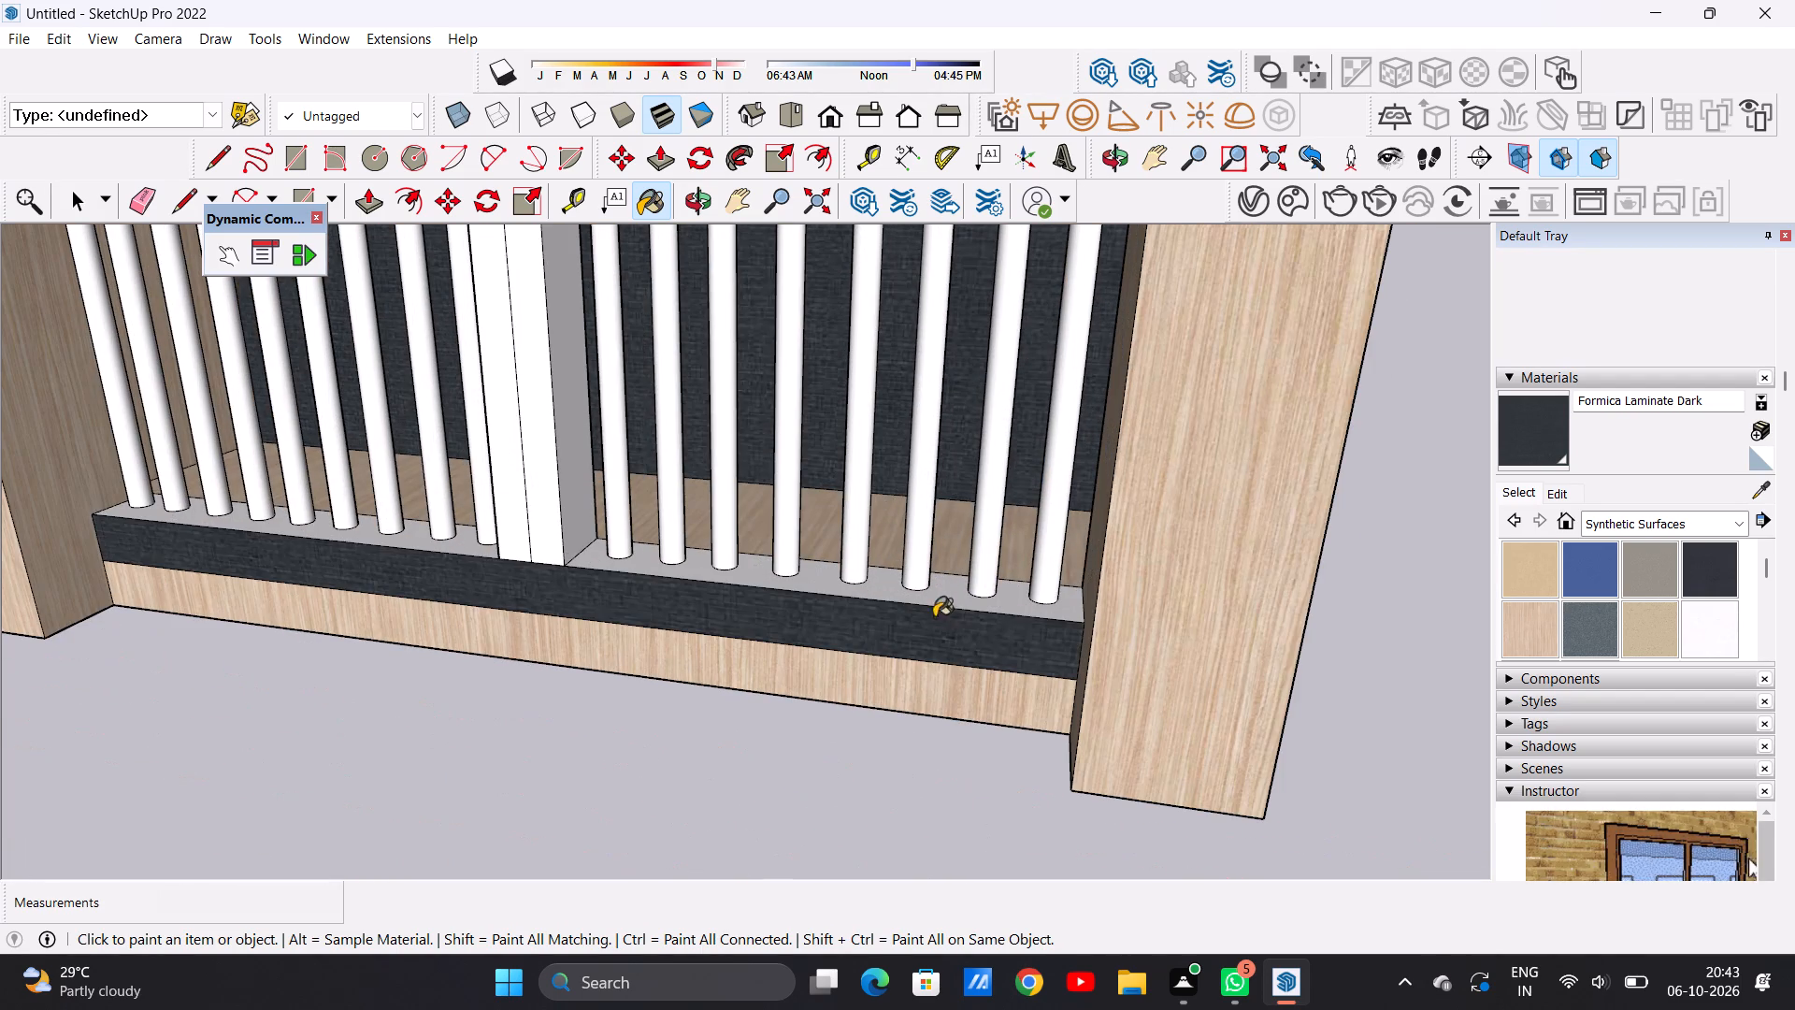
{"action": "left_click", "coordinate": [932, 604]}
{"action": "scroll", "coordinate": [922, 607], "scroll_direction": "down", "scroll_amount": 6}
{"action": "scroll", "coordinate": [698, 604], "scroll_direction": "up", "scroll_amount": 12}
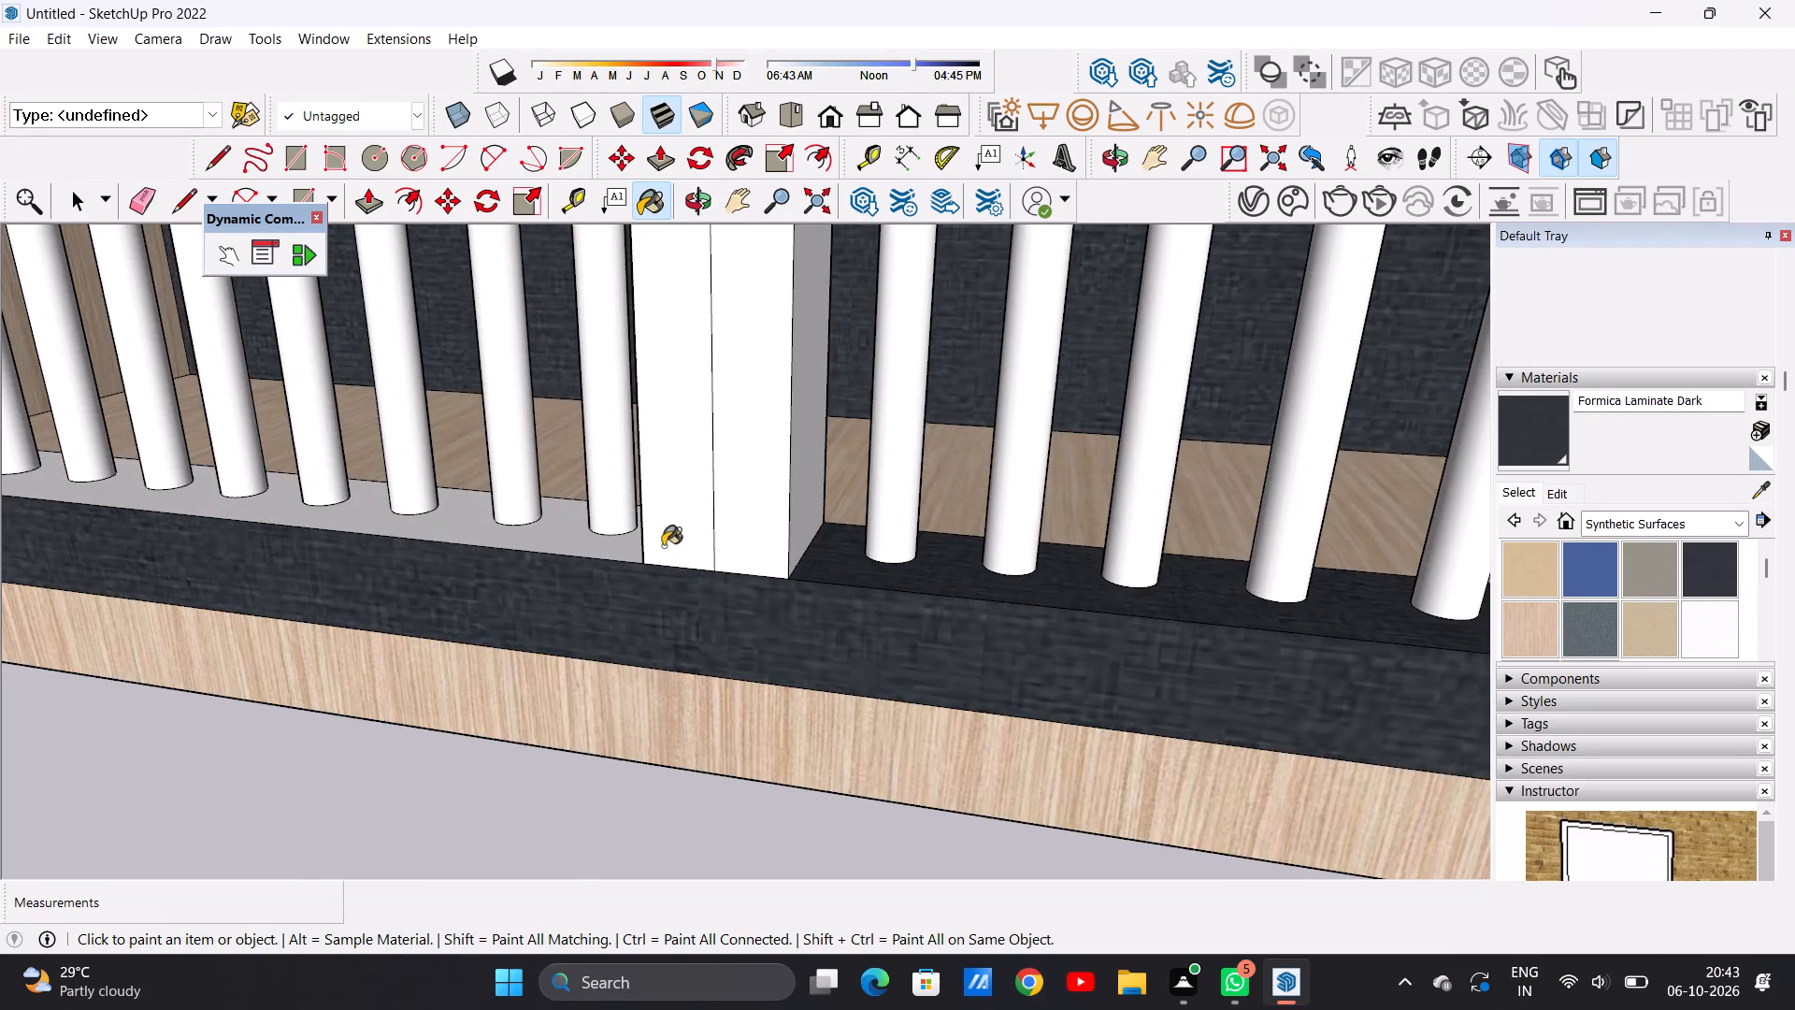
{"action": "scroll", "coordinate": [983, 540], "scroll_direction": "down", "scroll_amount": 12}
{"action": "scroll", "coordinate": [811, 543], "scroll_direction": "up", "scroll_amount": 14}
{"action": "left_click", "coordinate": [792, 550]}
Examine how the gate's dark rails look with the white bars and the surrounding facade.
{"action": "scroll", "coordinate": [796, 601], "scroll_direction": "down", "scroll_amount": 20}
{"action": "scroll", "coordinate": [796, 601], "scroll_direction": "down", "scroll_amount": 4}
{"action": "scroll", "coordinate": [943, 557], "scroll_direction": "down", "scroll_amount": 9}
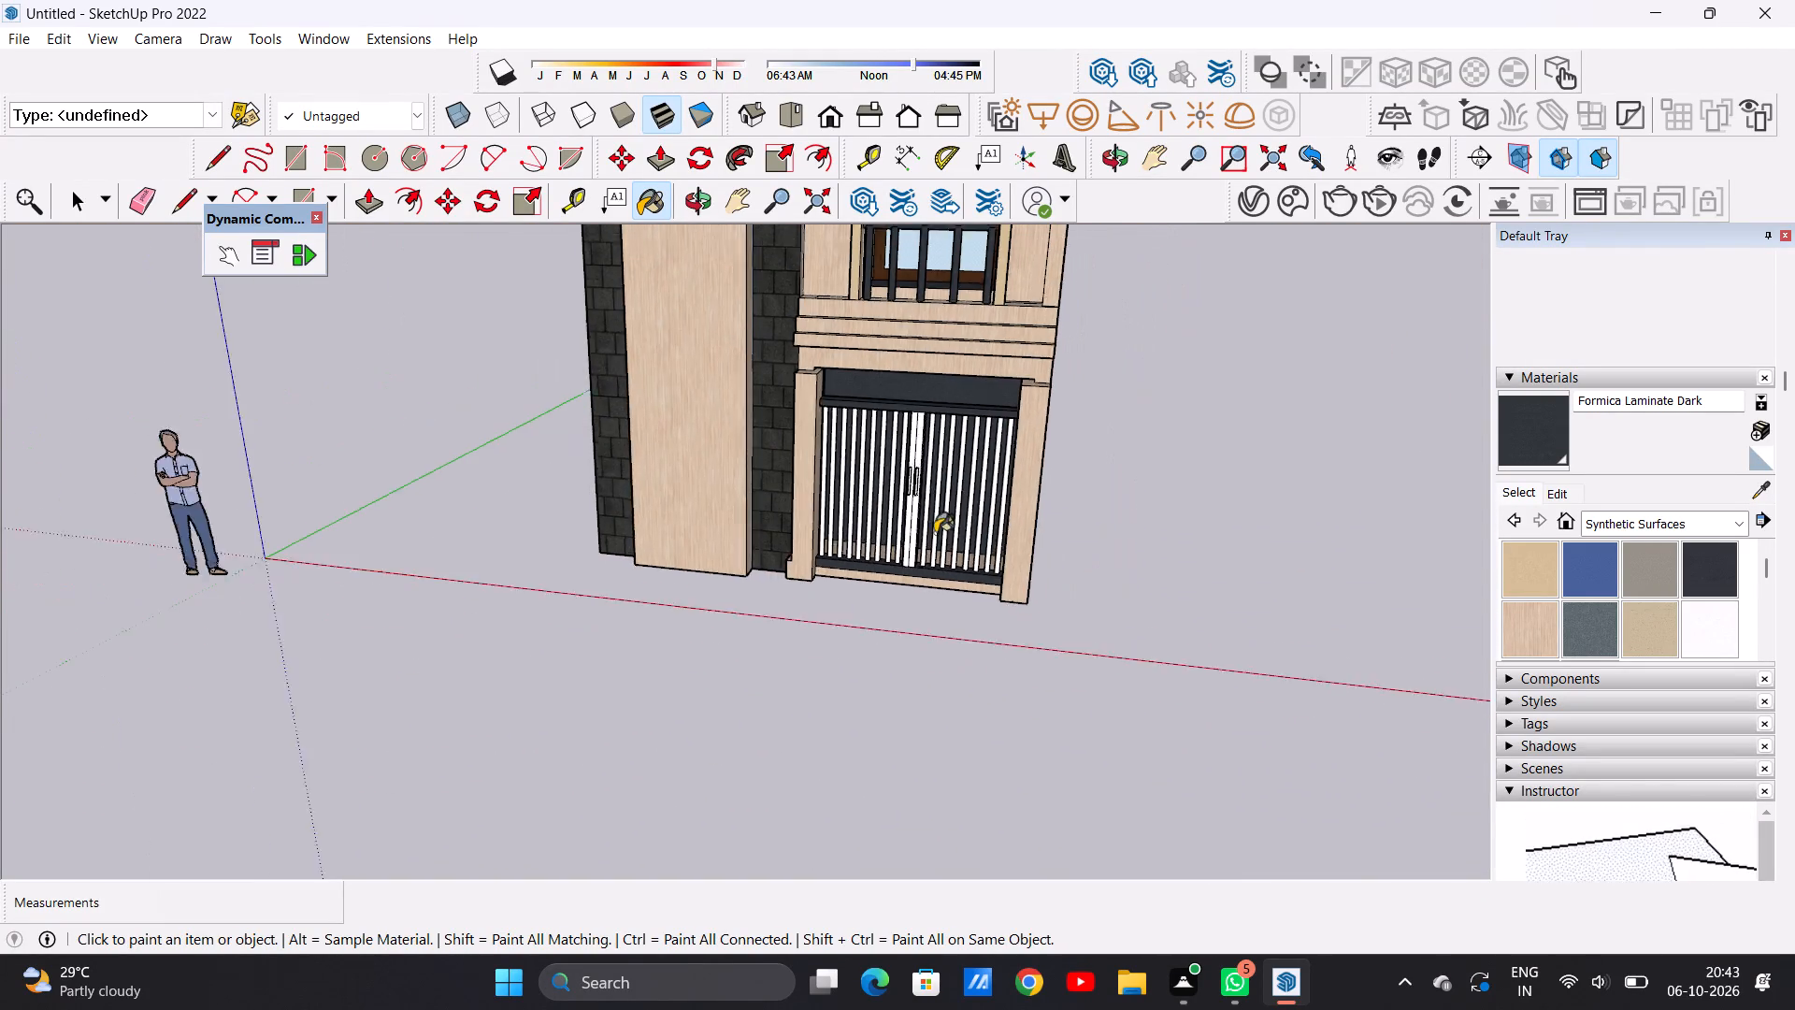
{"action": "scroll", "coordinate": [935, 533], "scroll_direction": "down", "scroll_amount": 1}
{"action": "scroll", "coordinate": [896, 570], "scroll_direction": "up", "scroll_amount": 1}
{"action": "middle_click_drag", "start_coordinate": [909, 571], "coordinate": [929, 504]}
{"action": "scroll", "coordinate": [970, 450], "scroll_direction": "up", "scroll_amount": 6}
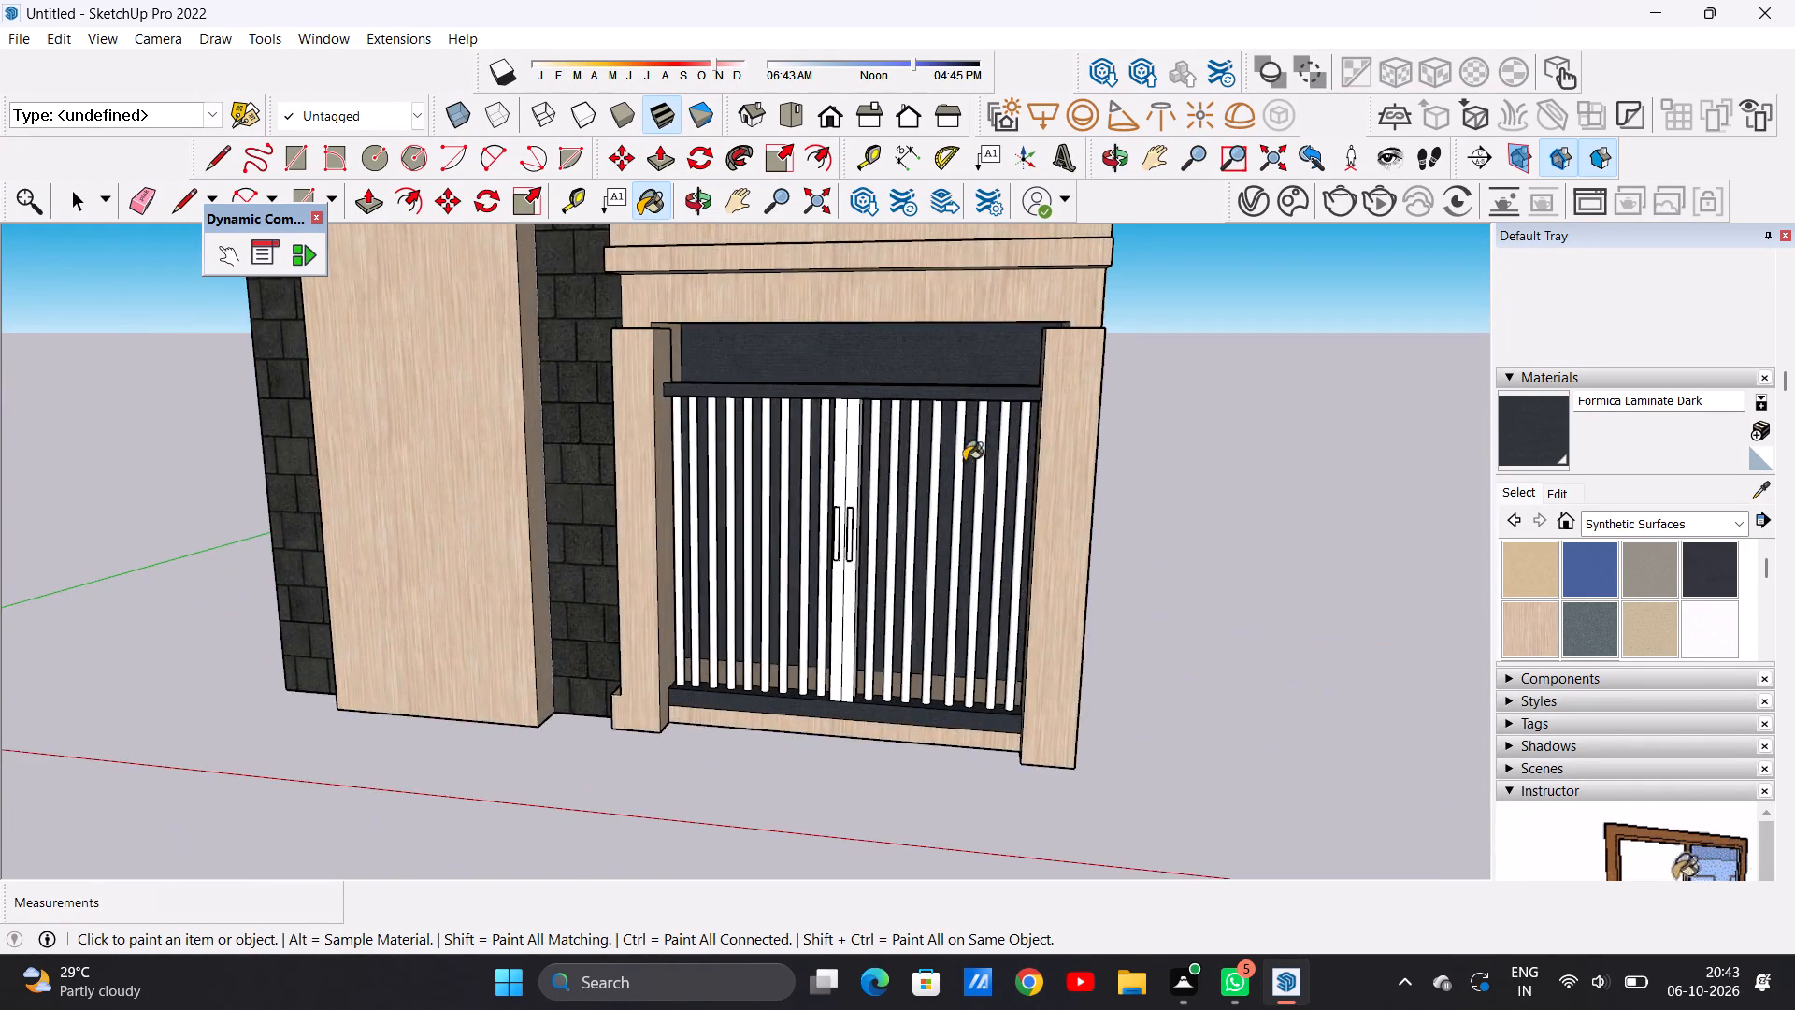
{"action": "scroll", "coordinate": [964, 461], "scroll_direction": "up", "scroll_amount": 4}
{"action": "scroll", "coordinate": [972, 481], "scroll_direction": "down", "scroll_amount": 3}
{"action": "scroll", "coordinate": [757, 502], "scroll_direction": "up", "scroll_amount": 4}
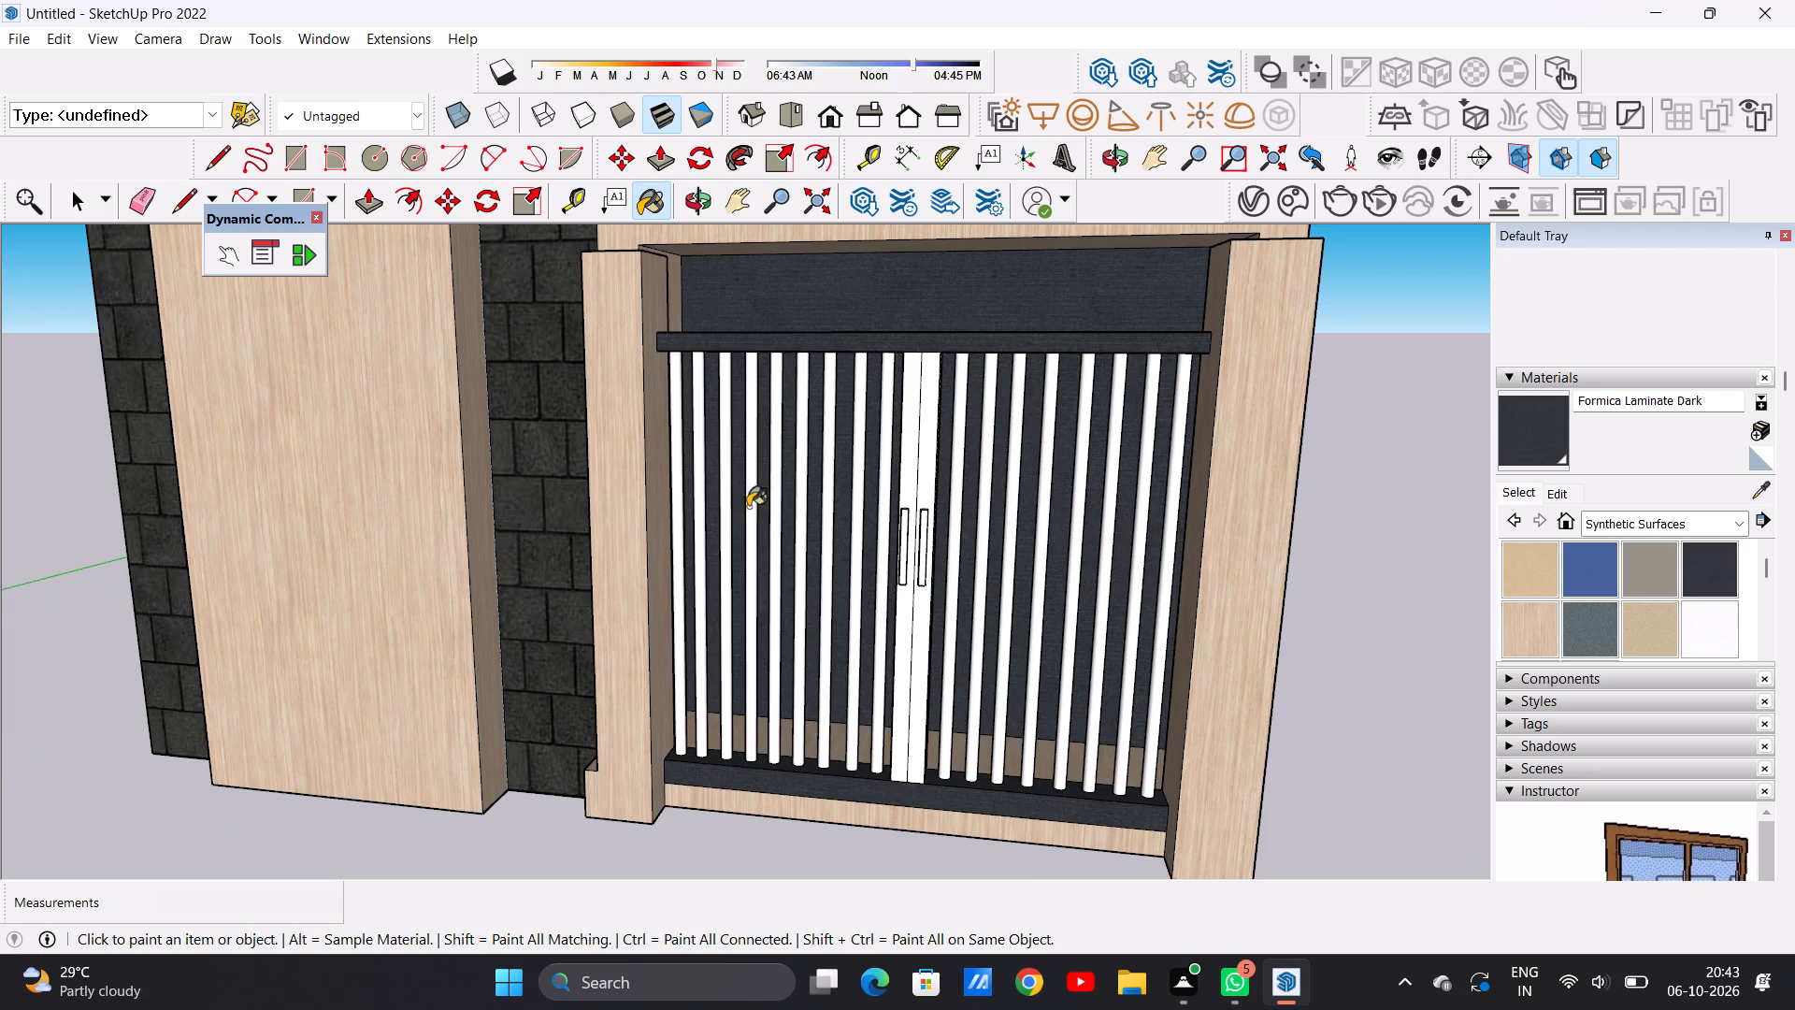
{"action": "middle_click_drag", "start_coordinate": [985, 511], "coordinate": [1056, 497]}
{"action": "scroll", "coordinate": [950, 568], "scroll_direction": "down", "scroll_amount": 5}
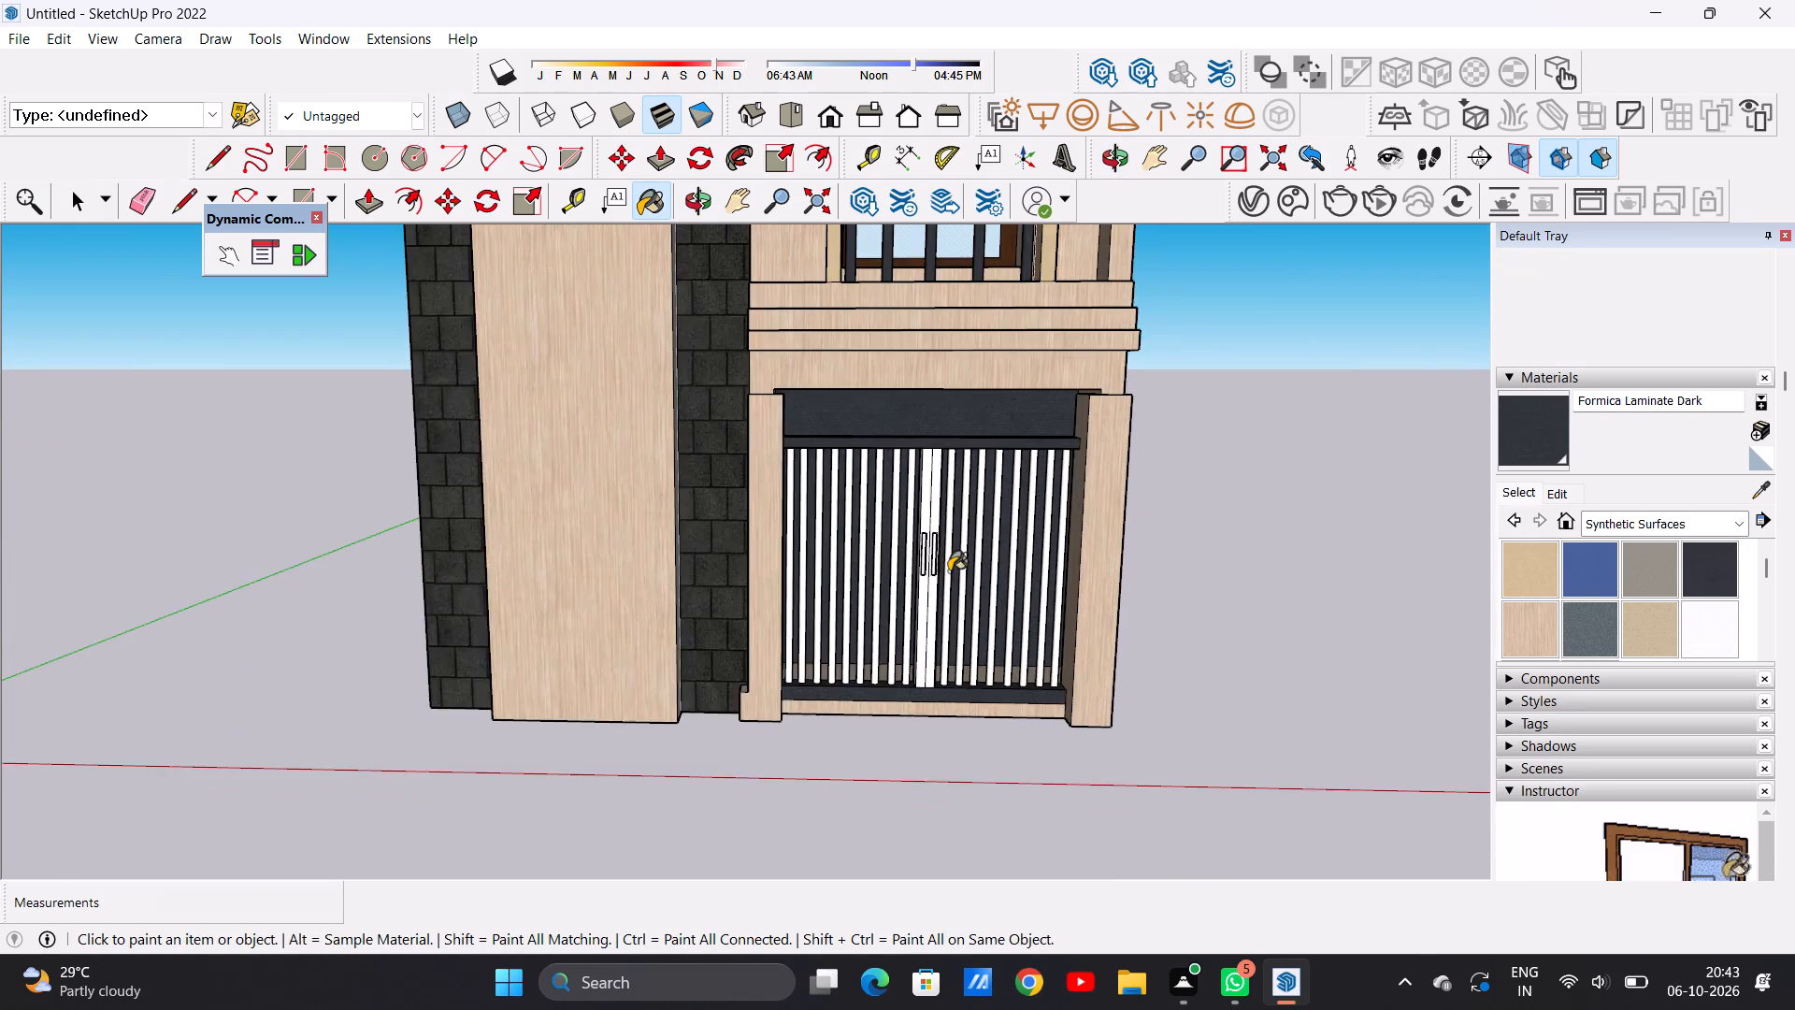
{"action": "scroll", "coordinate": [949, 571], "scroll_direction": "down", "scroll_amount": 4}
{"action": "scroll", "coordinate": [1046, 543], "scroll_direction": "up", "scroll_amount": 5}
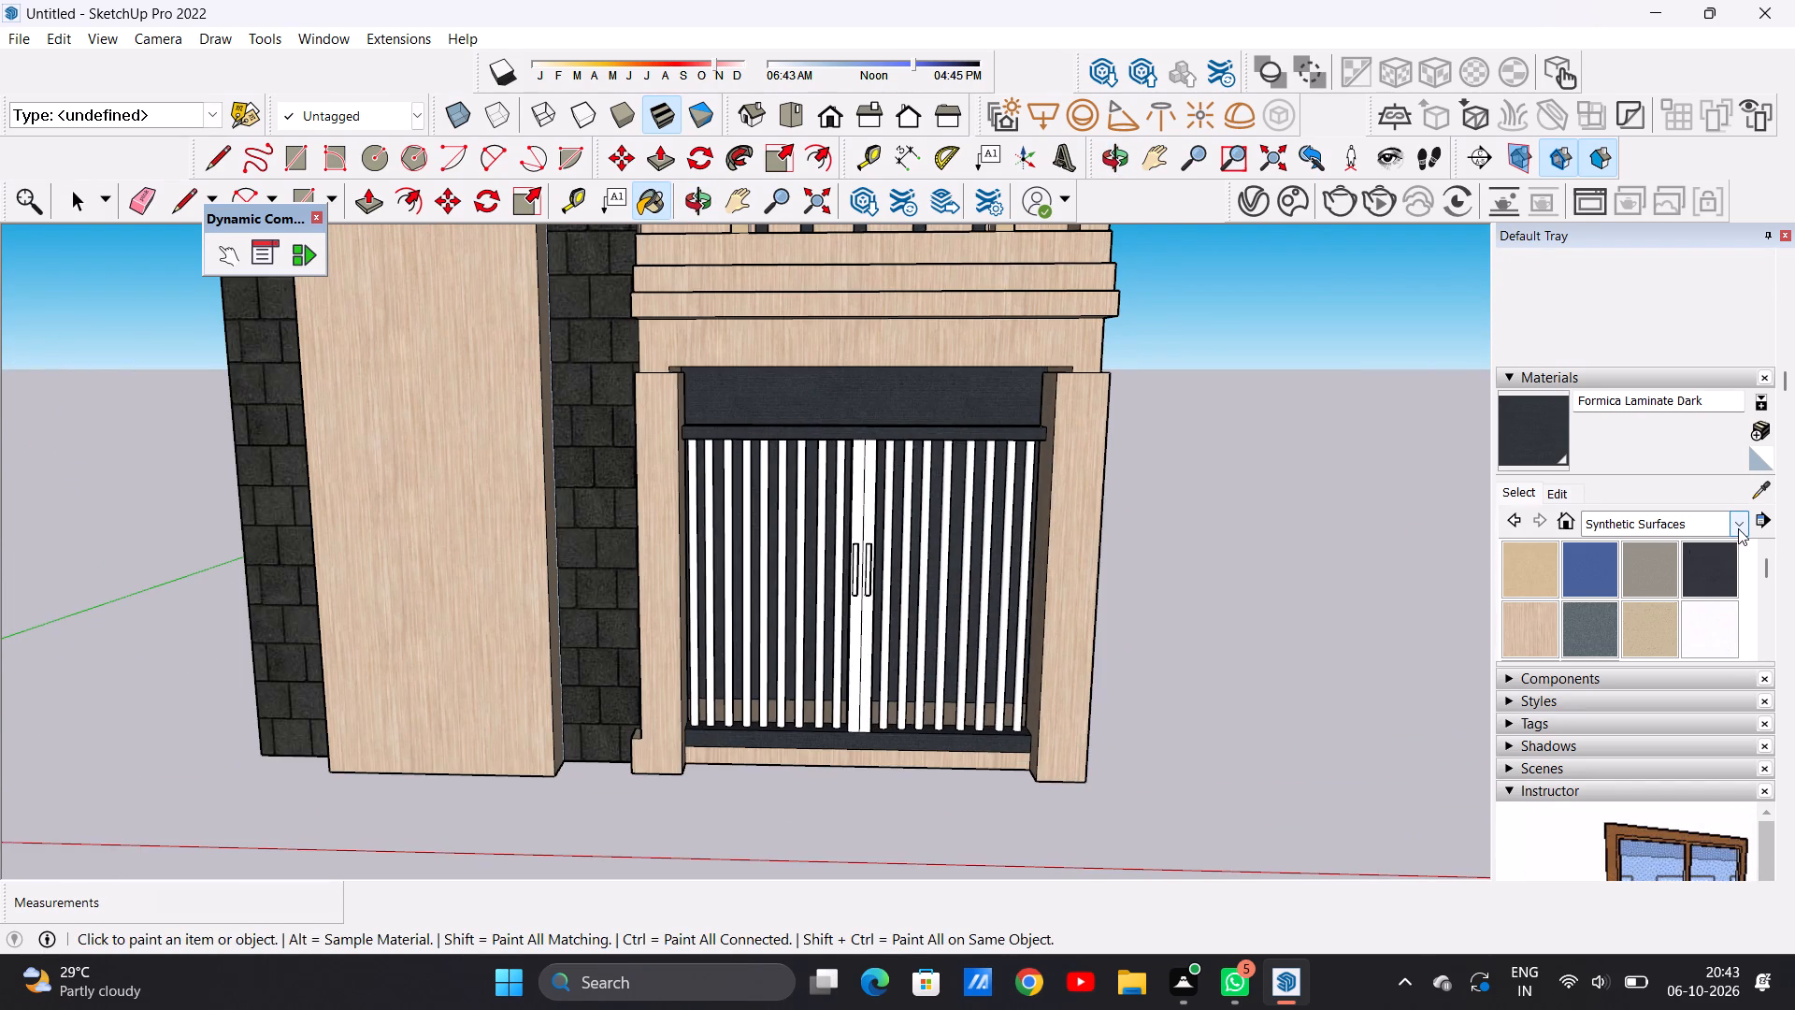
Switch the material library to the Colors collection.
{"action": "left_click", "coordinate": [1738, 528]}
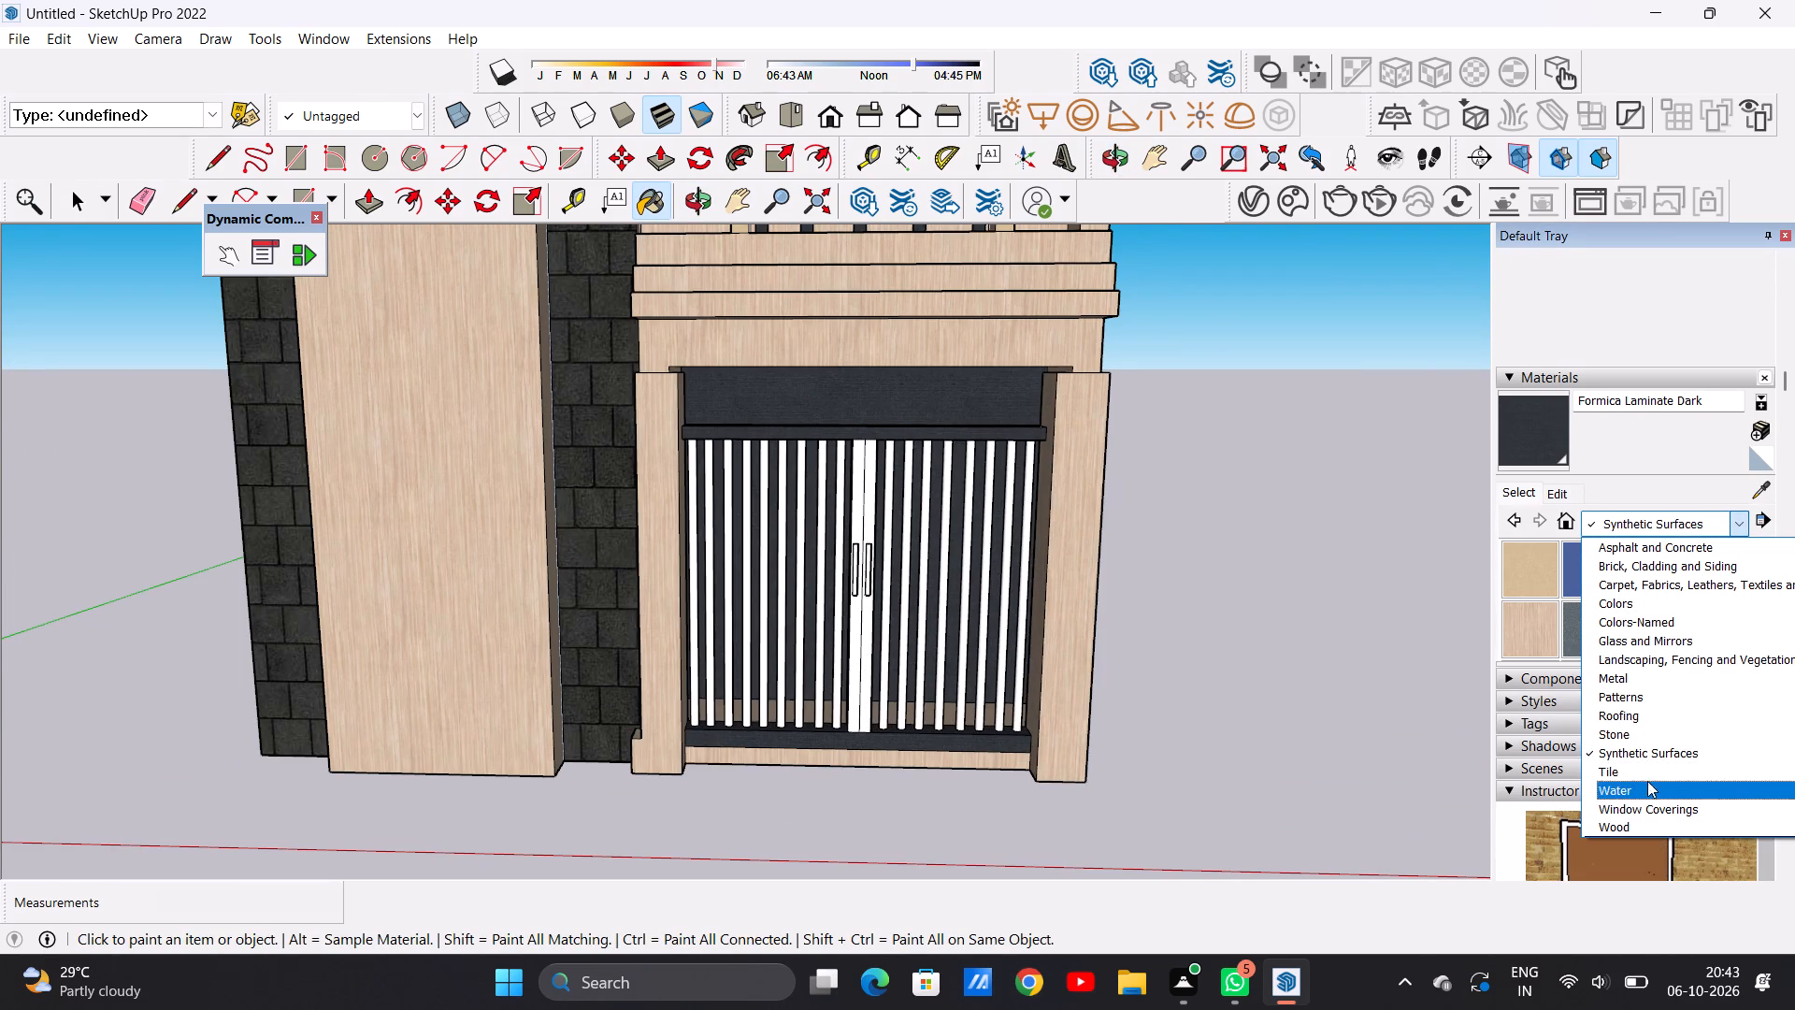
{"action": "left_click", "coordinate": [1613, 608]}
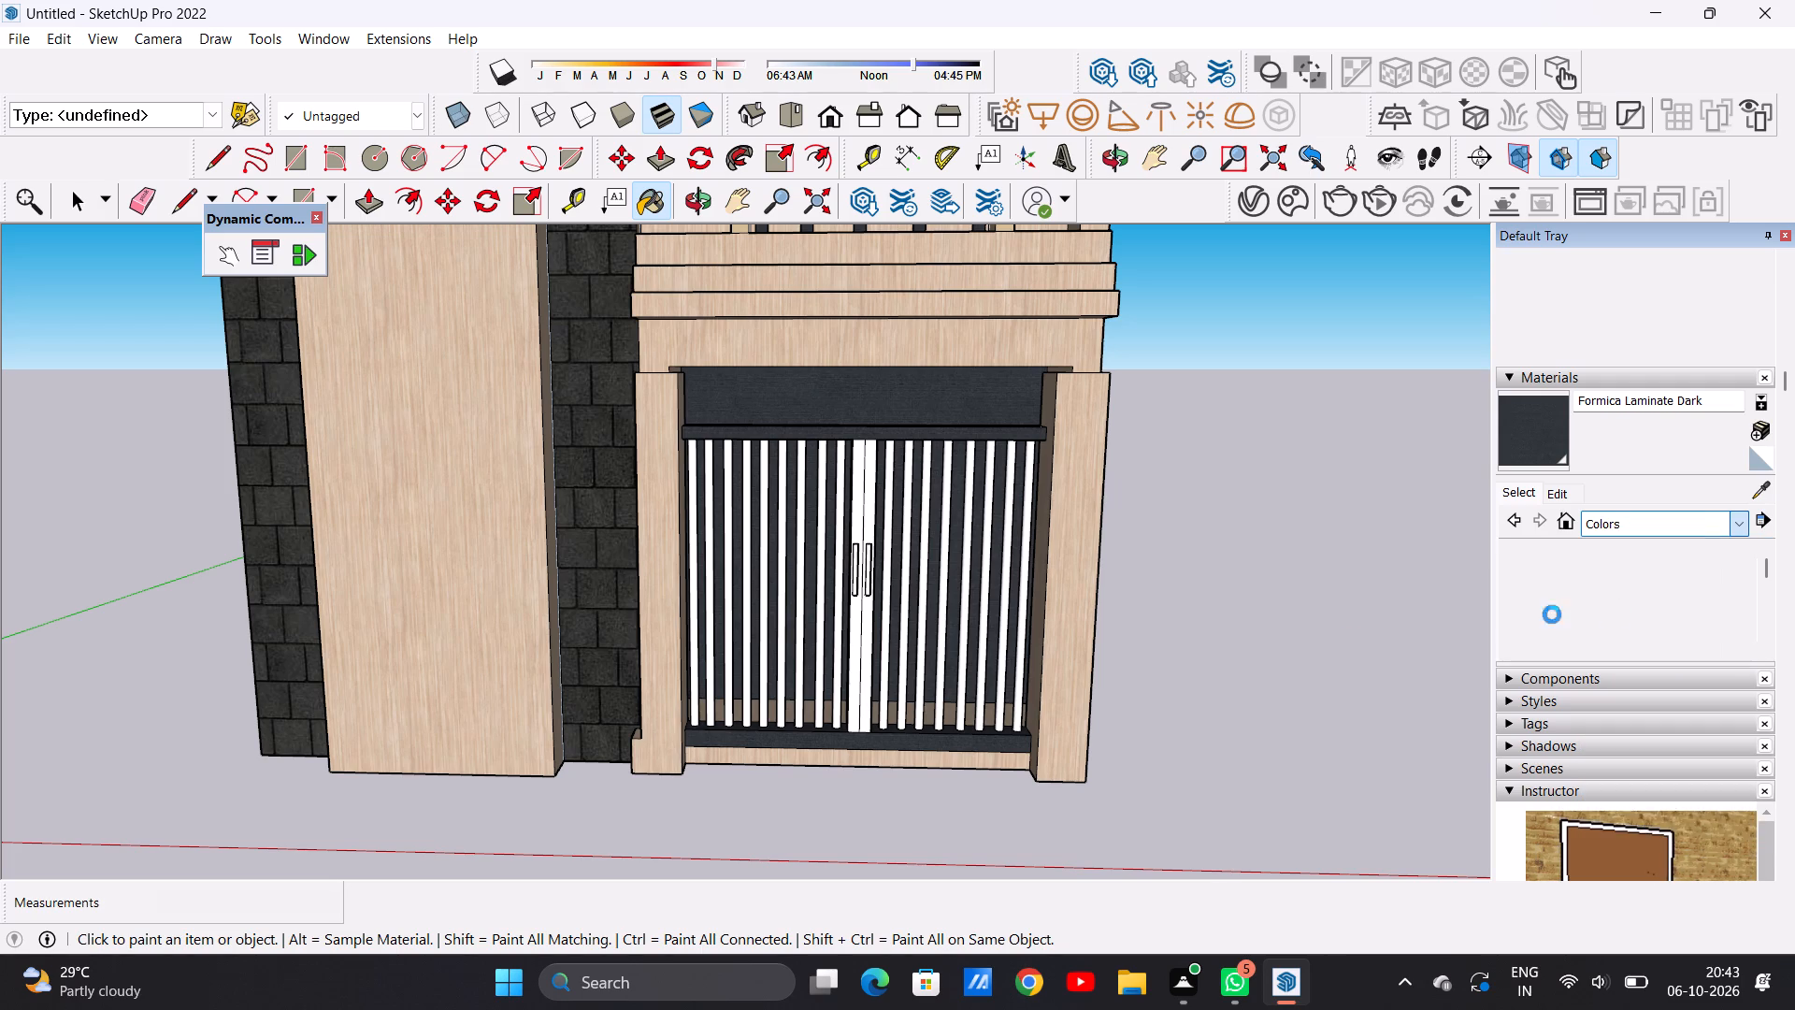
Paint the three outermost bars of the gate's right leaf with Formica Laminate Dark.
{"action": "scroll", "coordinate": [1260, 616], "scroll_direction": "down", "scroll_amount": 14}
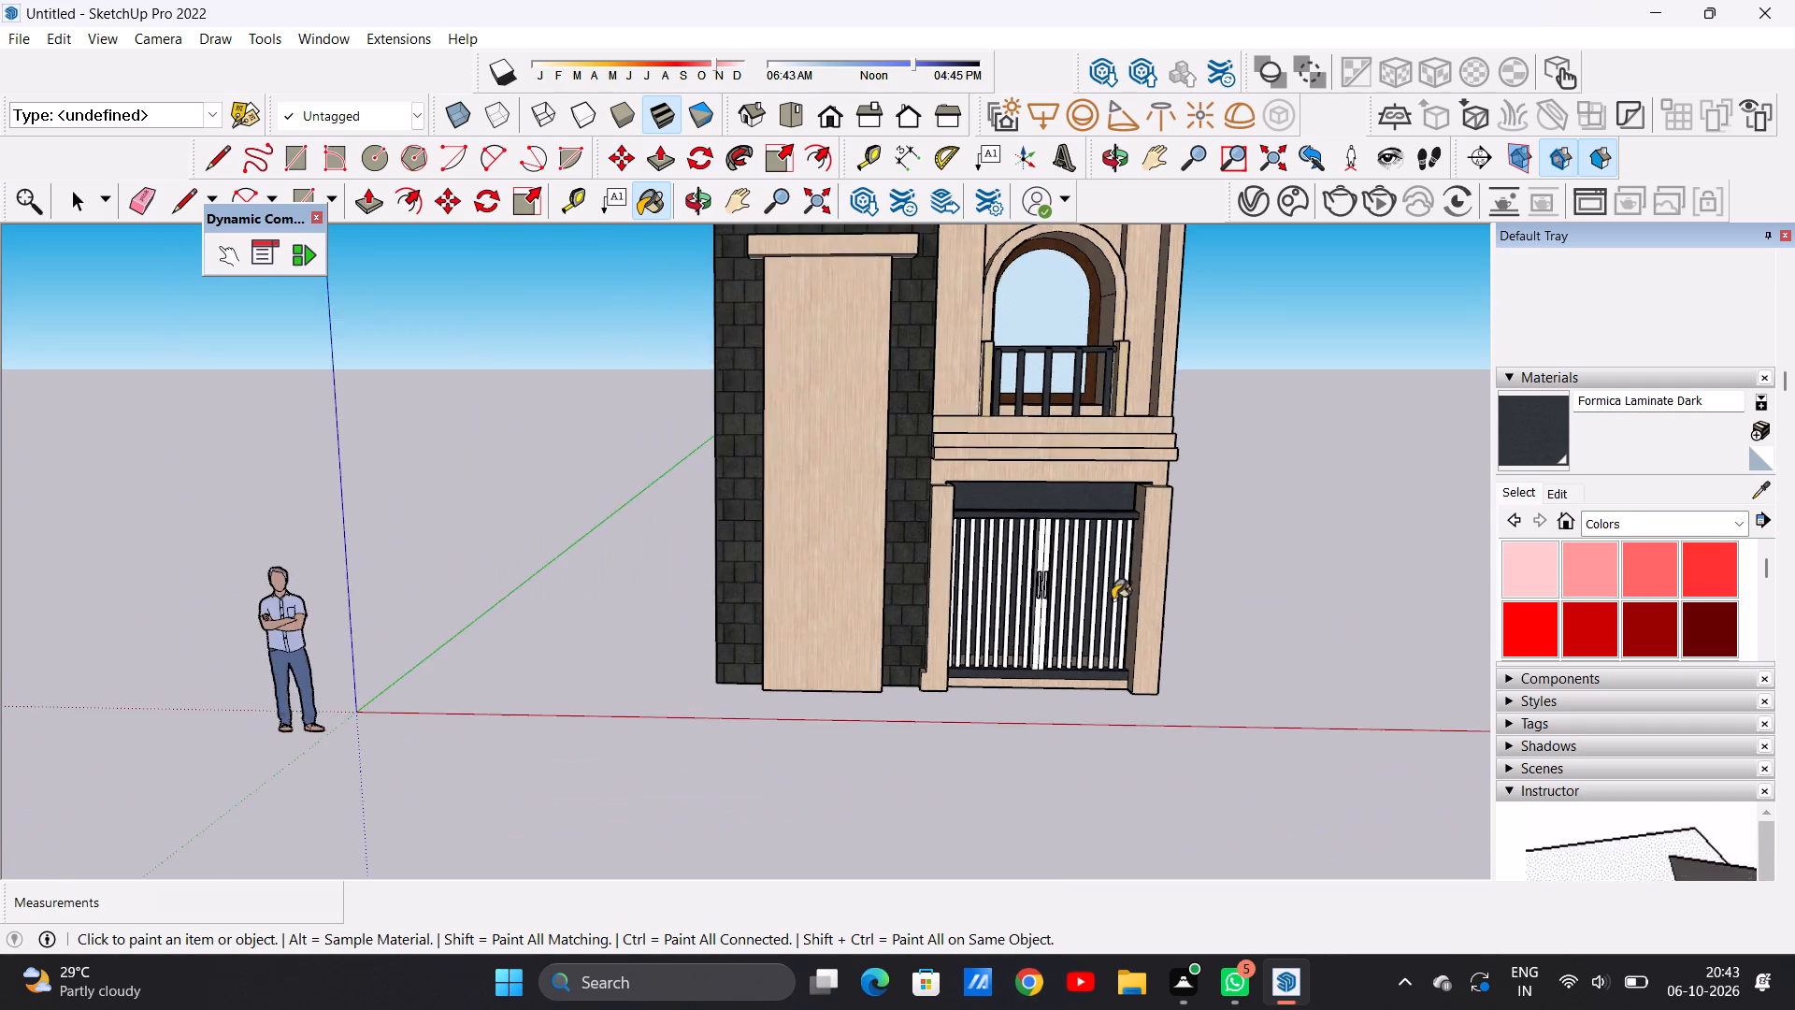
{"action": "scroll", "coordinate": [1113, 599], "scroll_direction": "down", "scroll_amount": 2}
{"action": "scroll", "coordinate": [1090, 587], "scroll_direction": "up", "scroll_amount": 11}
{"action": "middle_click_drag", "start_coordinate": [1141, 596], "coordinate": [1015, 613]}
{"action": "scroll", "coordinate": [1141, 612], "scroll_direction": "up", "scroll_amount": 5}
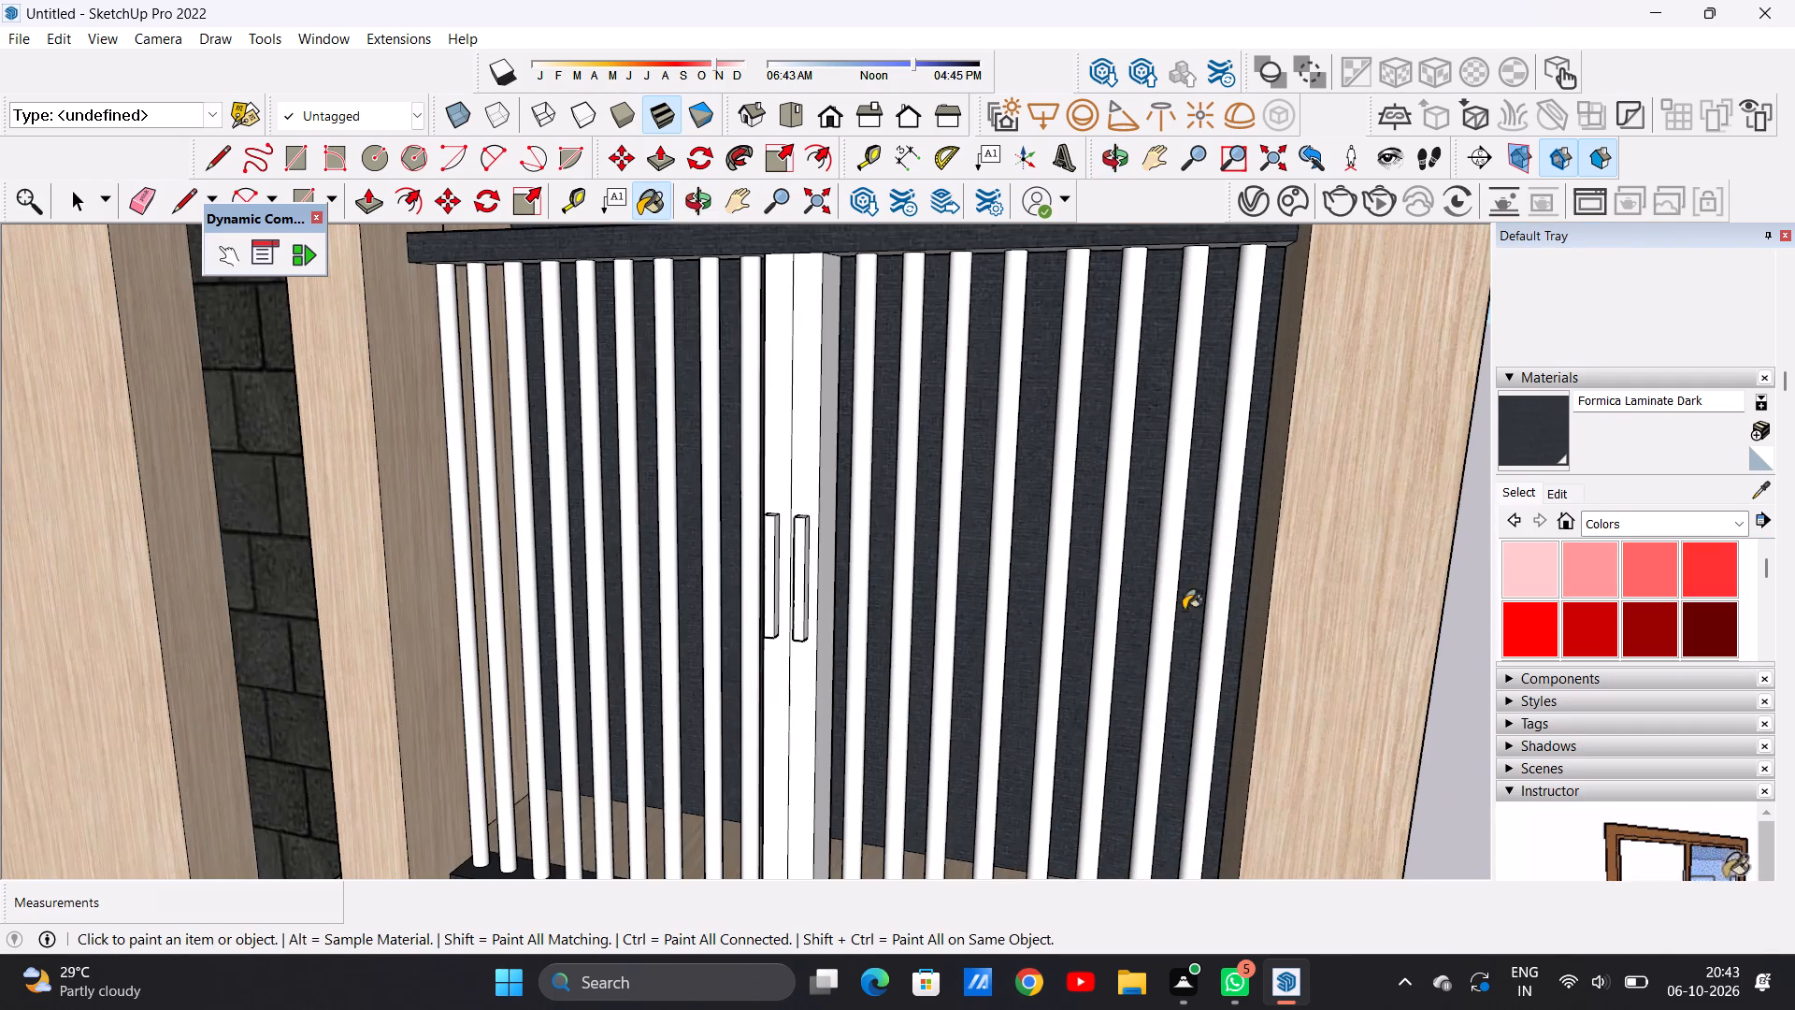
{"action": "left_click", "coordinate": [1217, 602]}
{"action": "left_click", "coordinate": [1166, 615]}
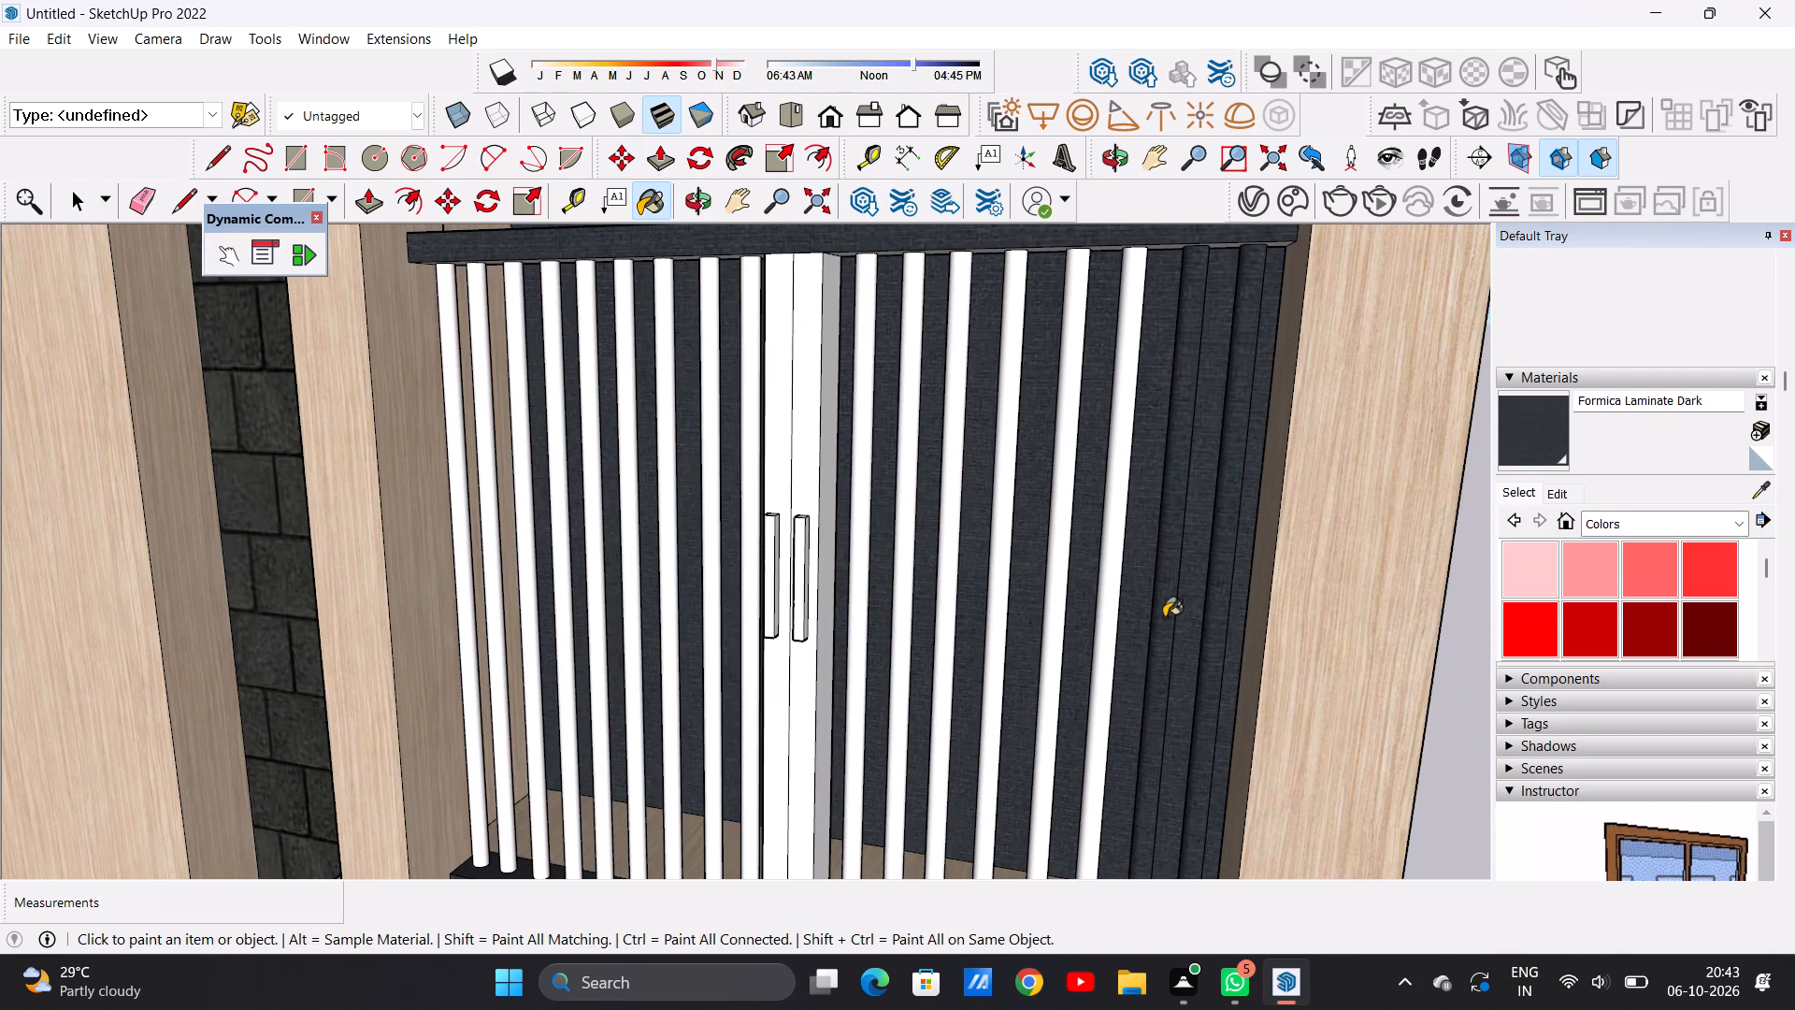
{"action": "left_click", "coordinate": [1107, 631]}
{"action": "scroll", "coordinate": [1171, 633], "scroll_direction": "down", "scroll_amount": 12}
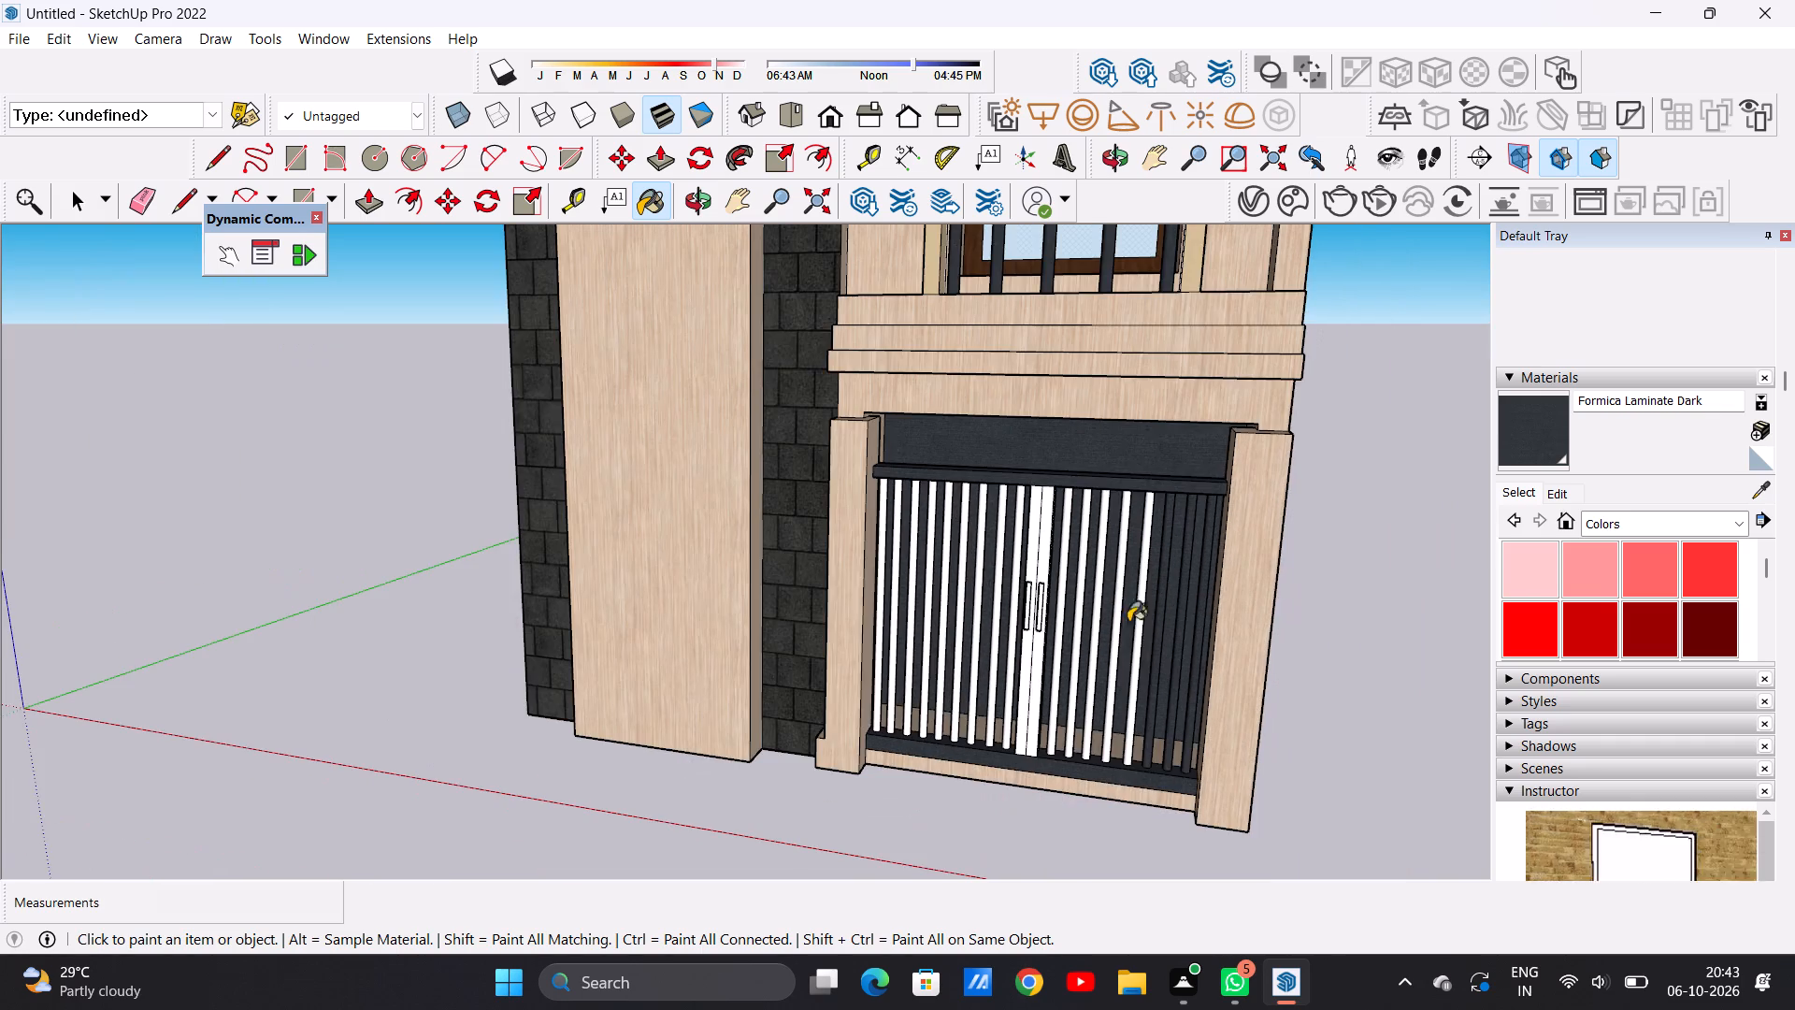
Paint the remaining five white bars of the gate's right leaf with Formica Laminate Dark.
{"action": "middle_click_drag", "start_coordinate": [1123, 628], "coordinate": [1238, 661]}
{"action": "scroll", "coordinate": [1125, 581], "scroll_direction": "up", "scroll_amount": 11}
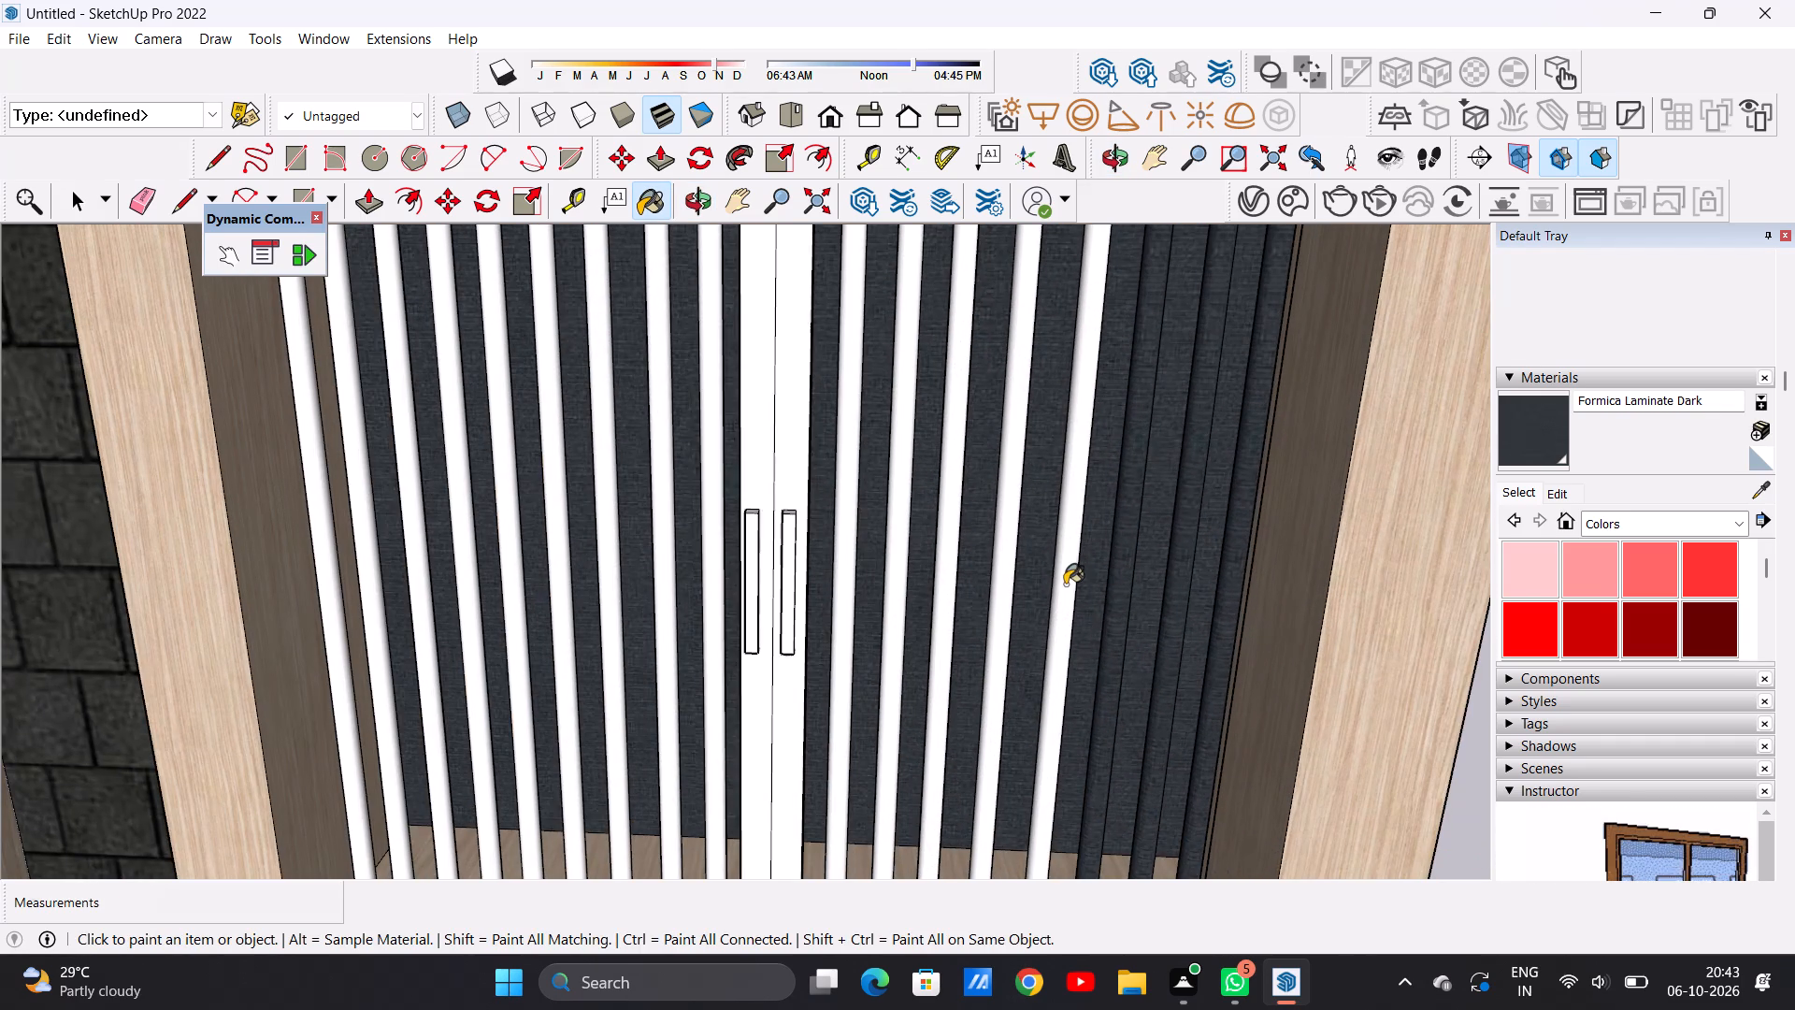
{"action": "left_click", "coordinate": [1065, 584]}
{"action": "left_click", "coordinate": [999, 600]}
{"action": "left_click", "coordinate": [953, 606]}
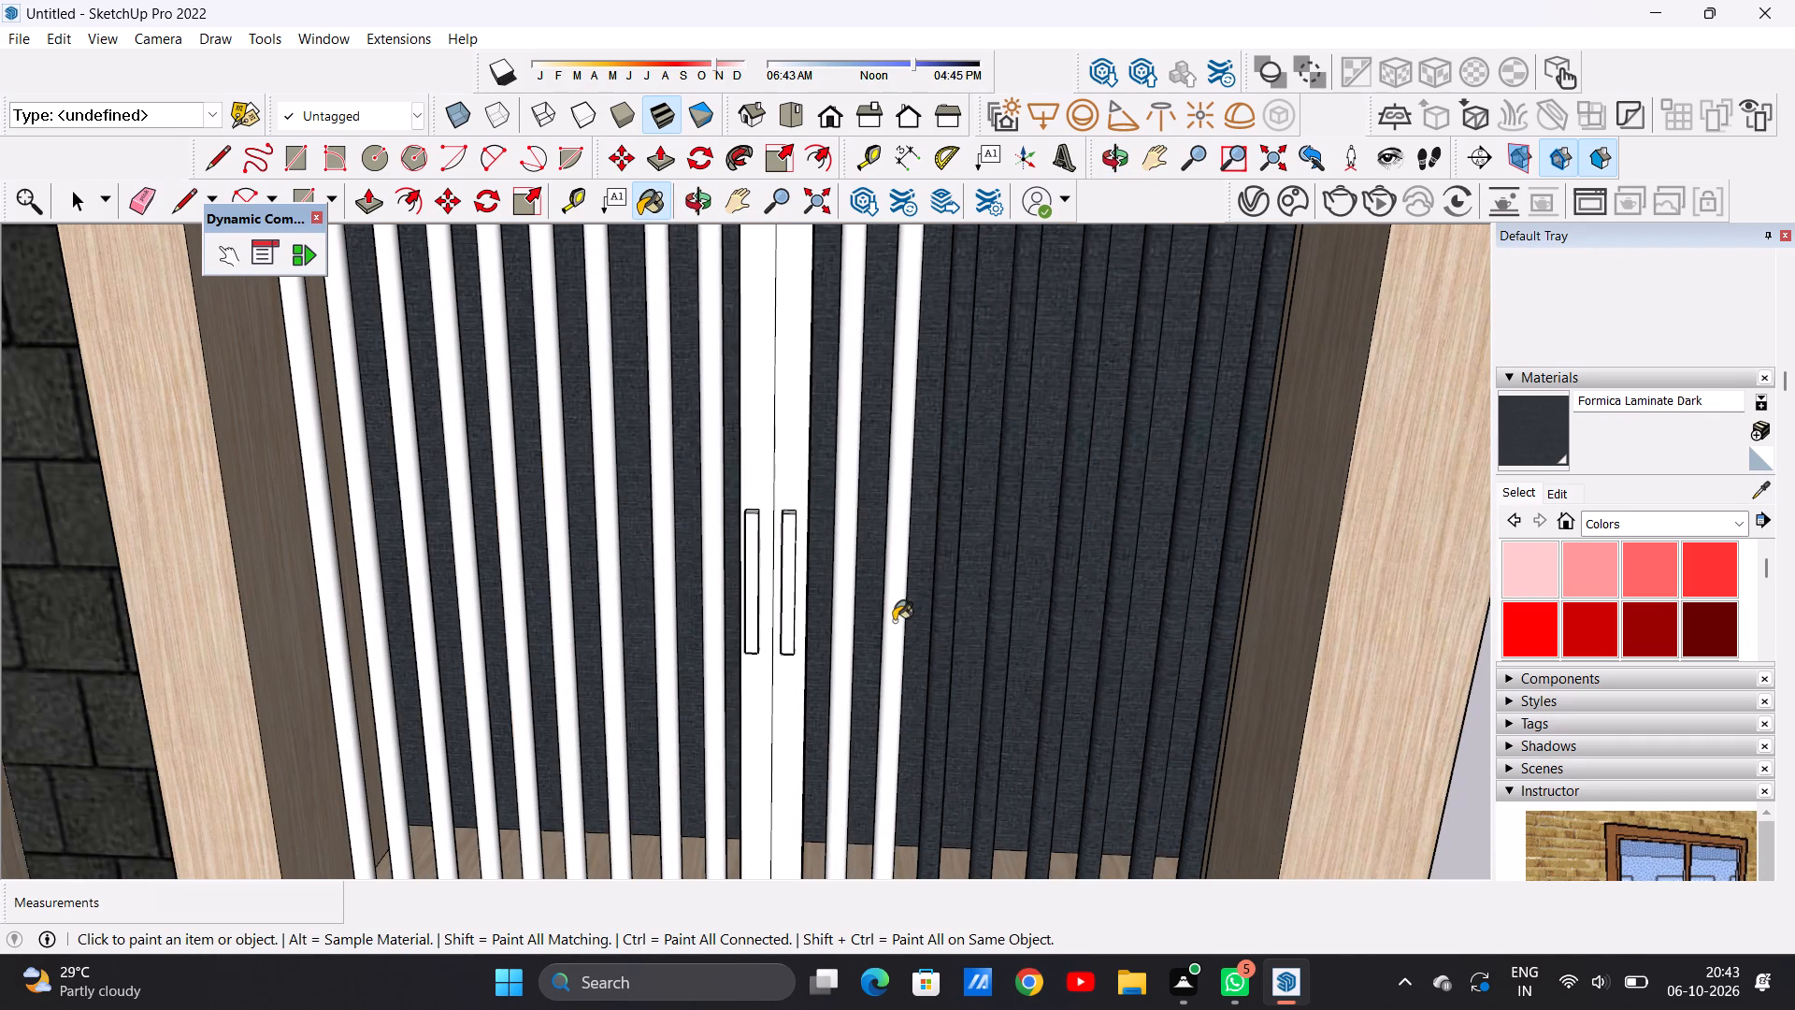
{"action": "left_click", "coordinate": [894, 621]}
{"action": "left_click", "coordinate": [847, 621]}
{"action": "scroll", "coordinate": [1067, 603], "scroll_direction": "down", "scroll_amount": 13}
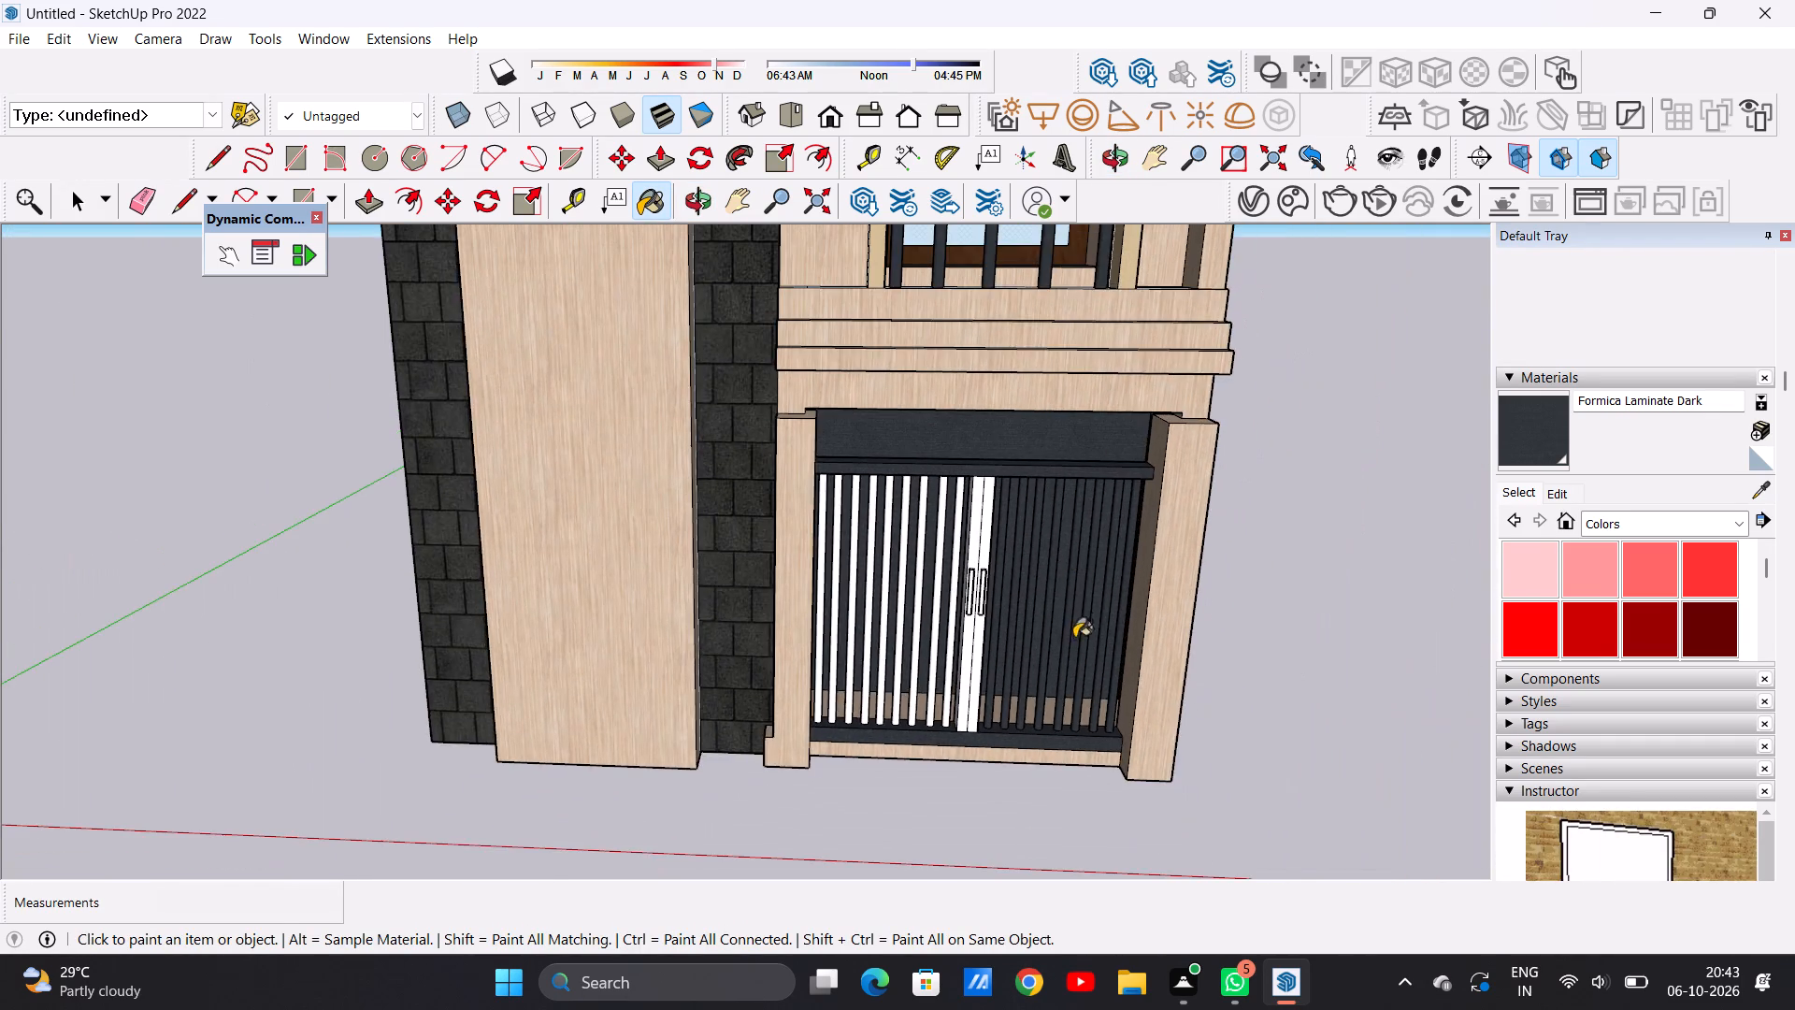
Paint the two bars of the gate's left leaf nearest the centre posts with Formica Laminate Dark.
{"action": "middle_click_drag", "start_coordinate": [1074, 639], "coordinate": [1077, 497]}
{"action": "scroll", "coordinate": [1056, 524], "scroll_direction": "up", "scroll_amount": 6}
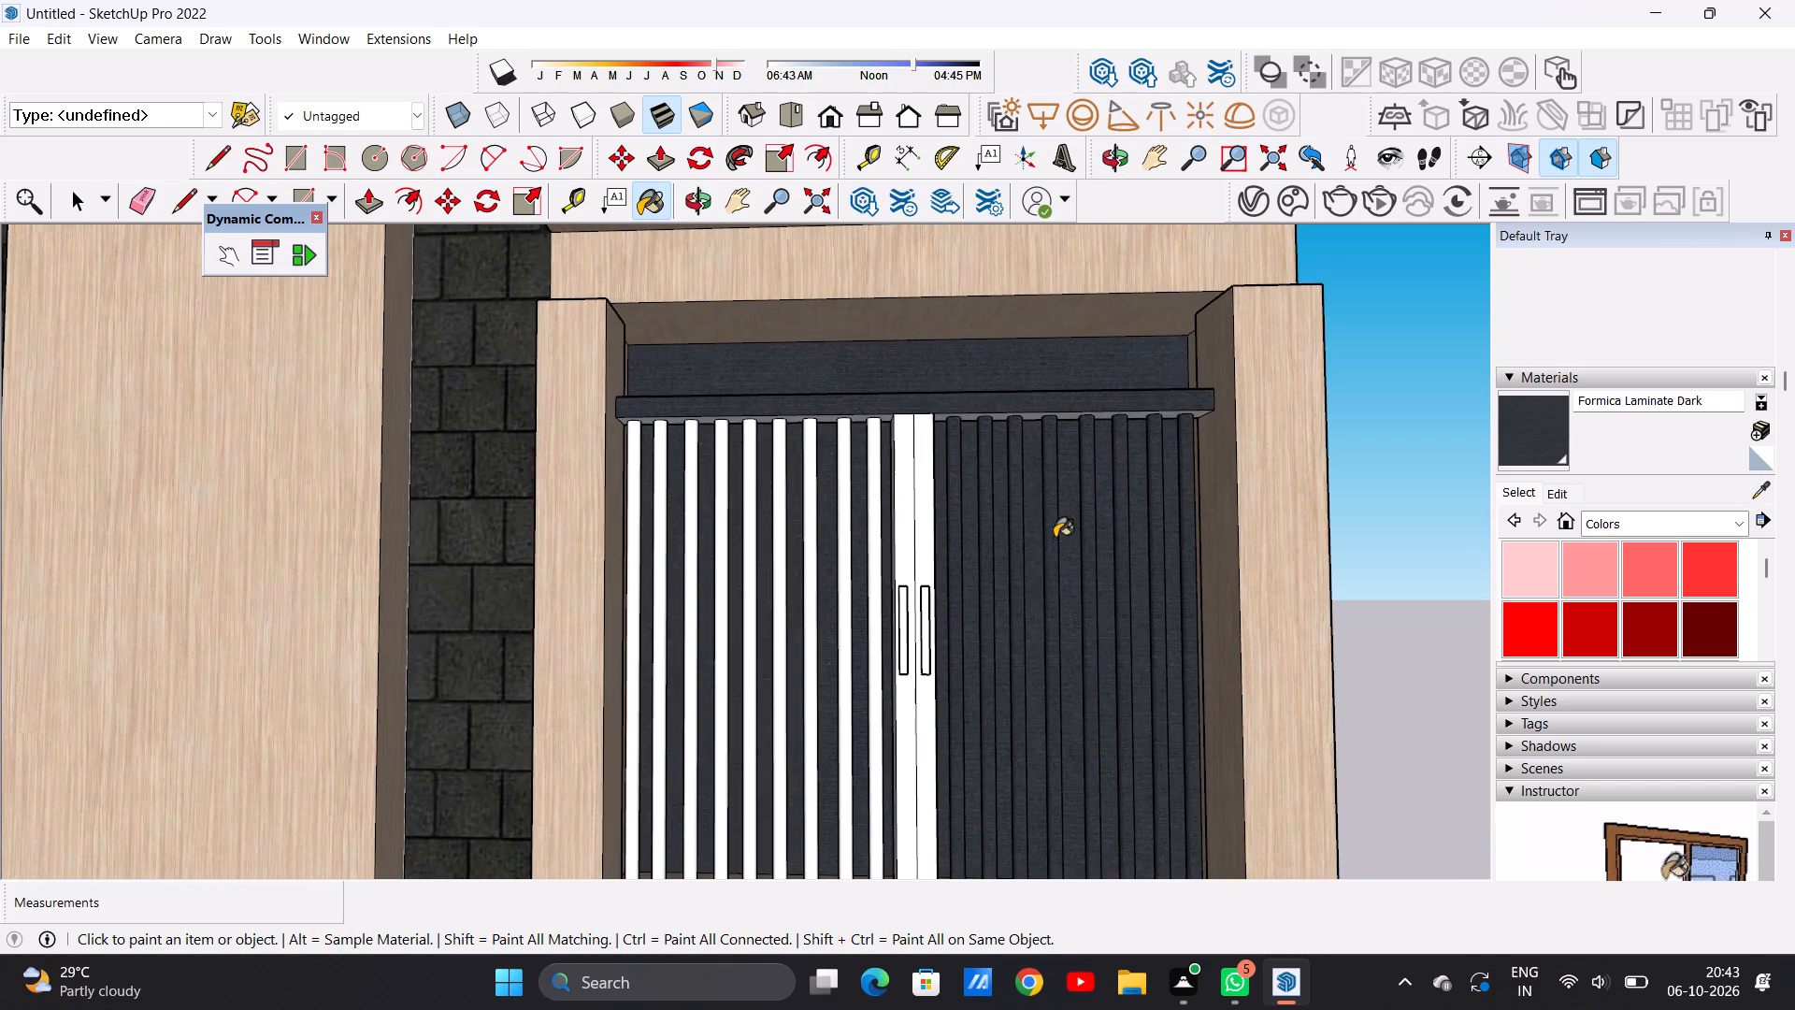
{"action": "scroll", "coordinate": [1020, 570], "scroll_direction": "down", "scroll_amount": 7}
{"action": "scroll", "coordinate": [1013, 570], "scroll_direction": "up", "scroll_amount": 1}
{"action": "scroll", "coordinate": [1013, 570], "scroll_direction": "down", "scroll_amount": 1}
{"action": "scroll", "coordinate": [1038, 549], "scroll_direction": "up", "scroll_amount": 6}
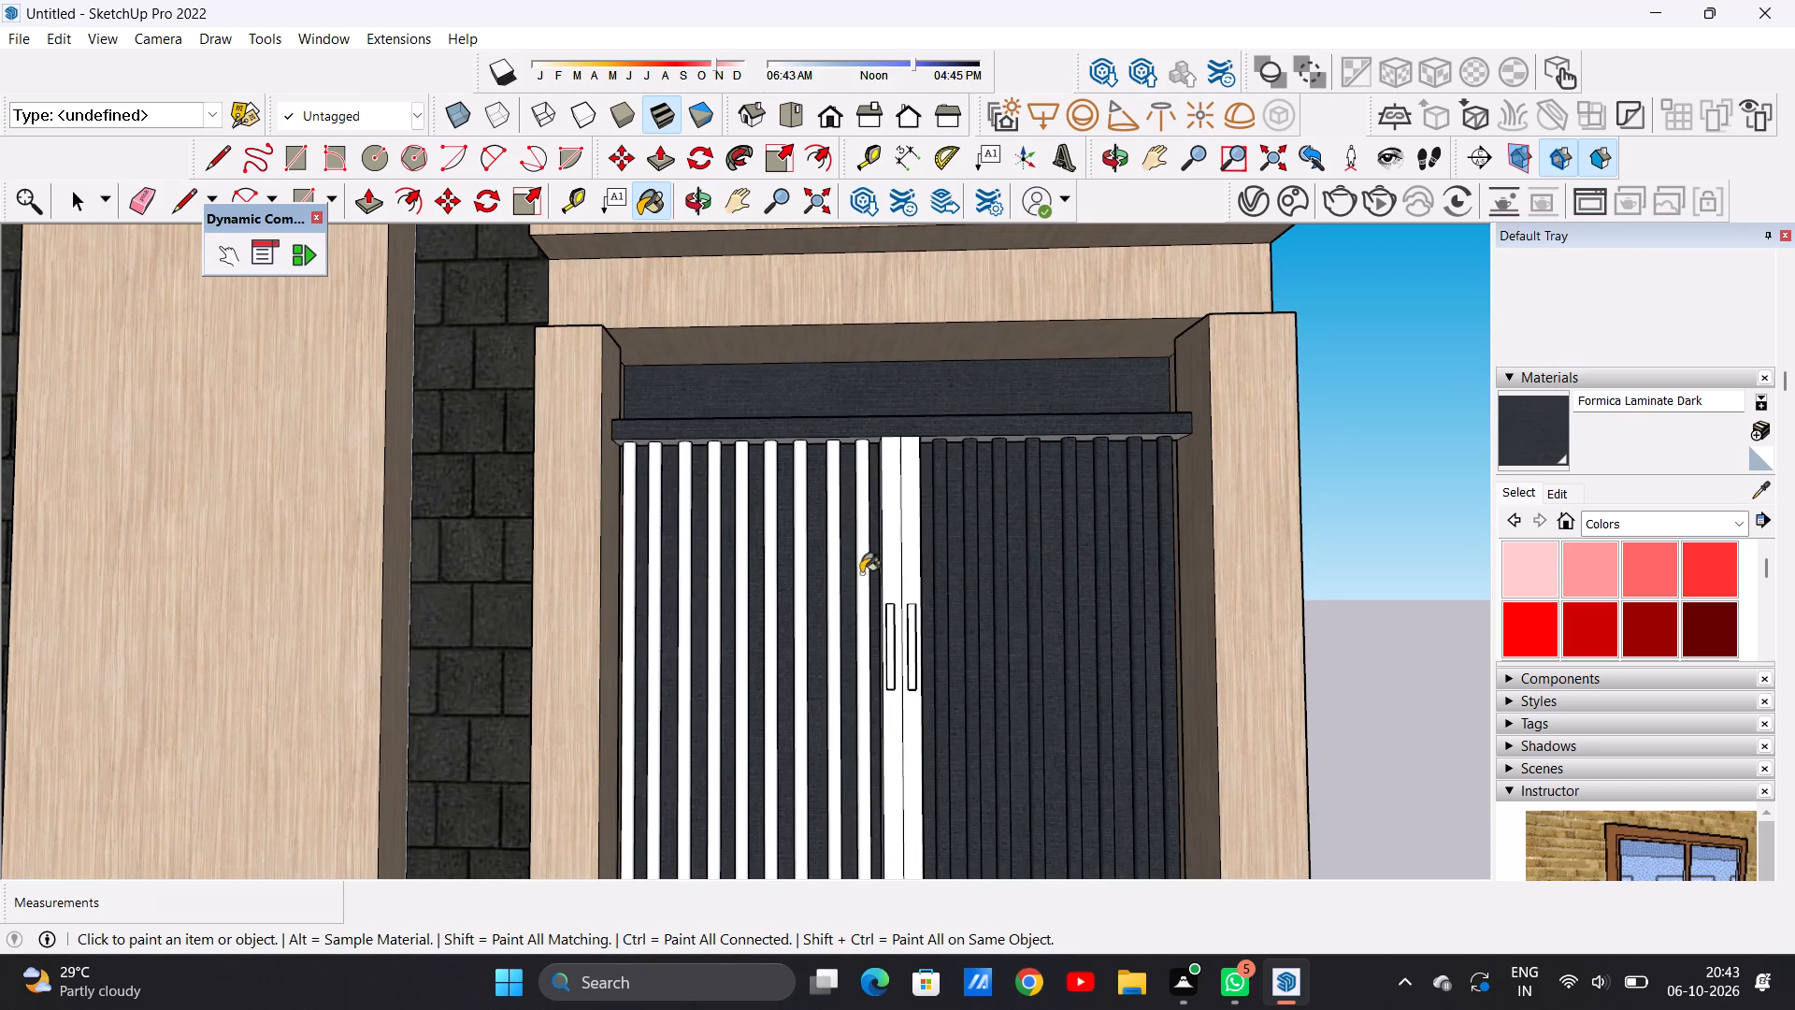
{"action": "left_click", "coordinate": [856, 591]}
{"action": "left_click", "coordinate": [834, 606]}
{"action": "scroll", "coordinate": [971, 579], "scroll_direction": "down", "scroll_amount": 4}
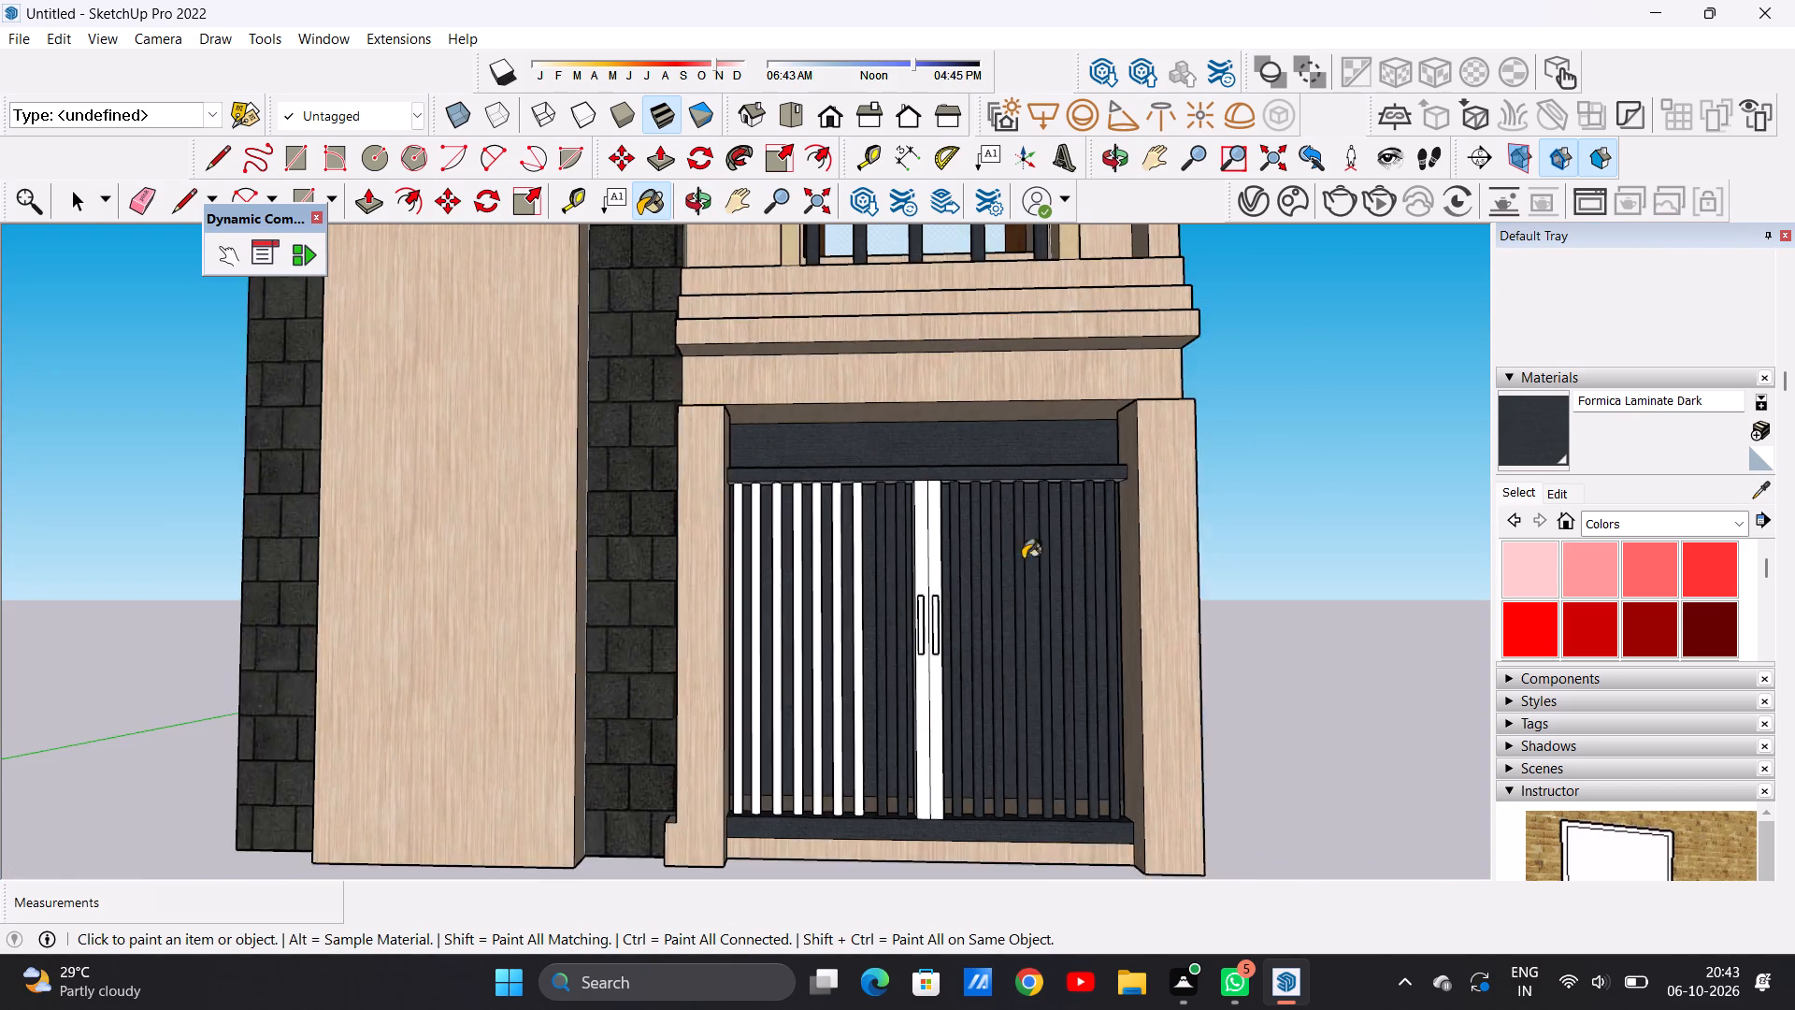
Paint the remaining seven white bars of the gate's left leaf with Formica Laminate Dark, starting from the outer edge.
{"action": "scroll", "coordinate": [1023, 559], "scroll_direction": "down", "scroll_amount": 2}
{"action": "scroll", "coordinate": [820, 588], "scroll_direction": "up", "scroll_amount": 9}
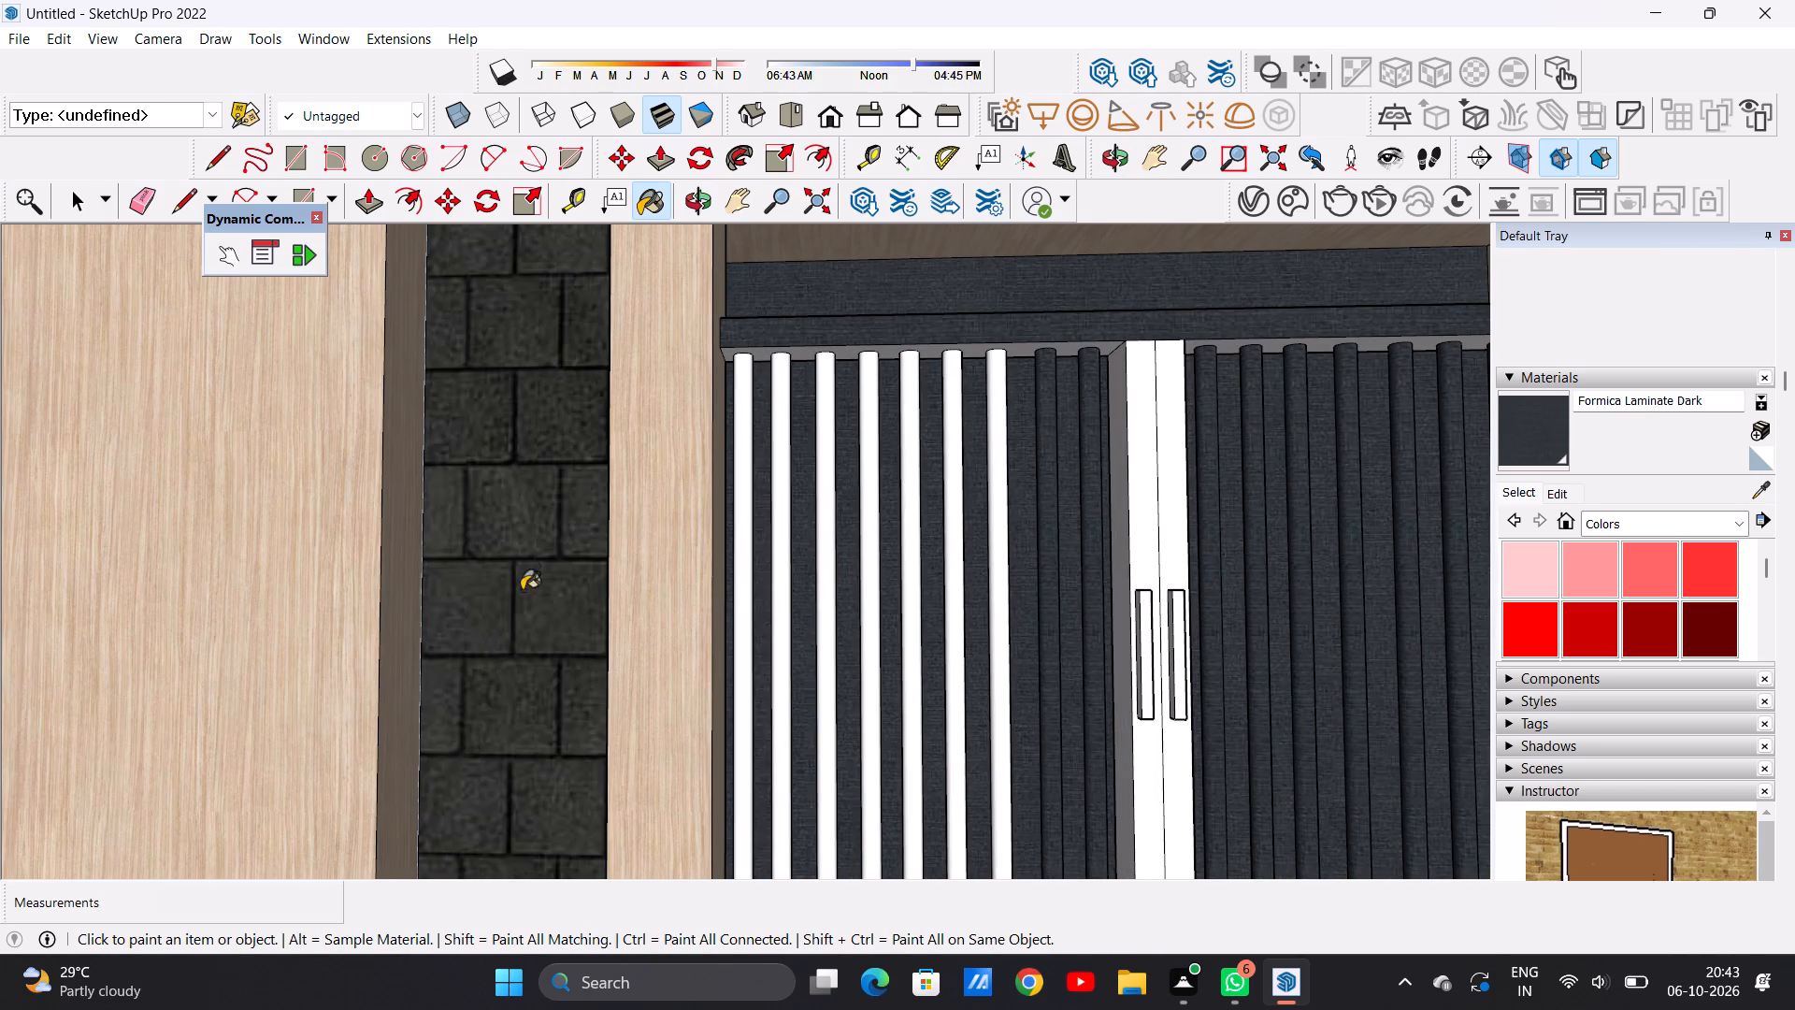
{"action": "left_click", "coordinate": [740, 607]}
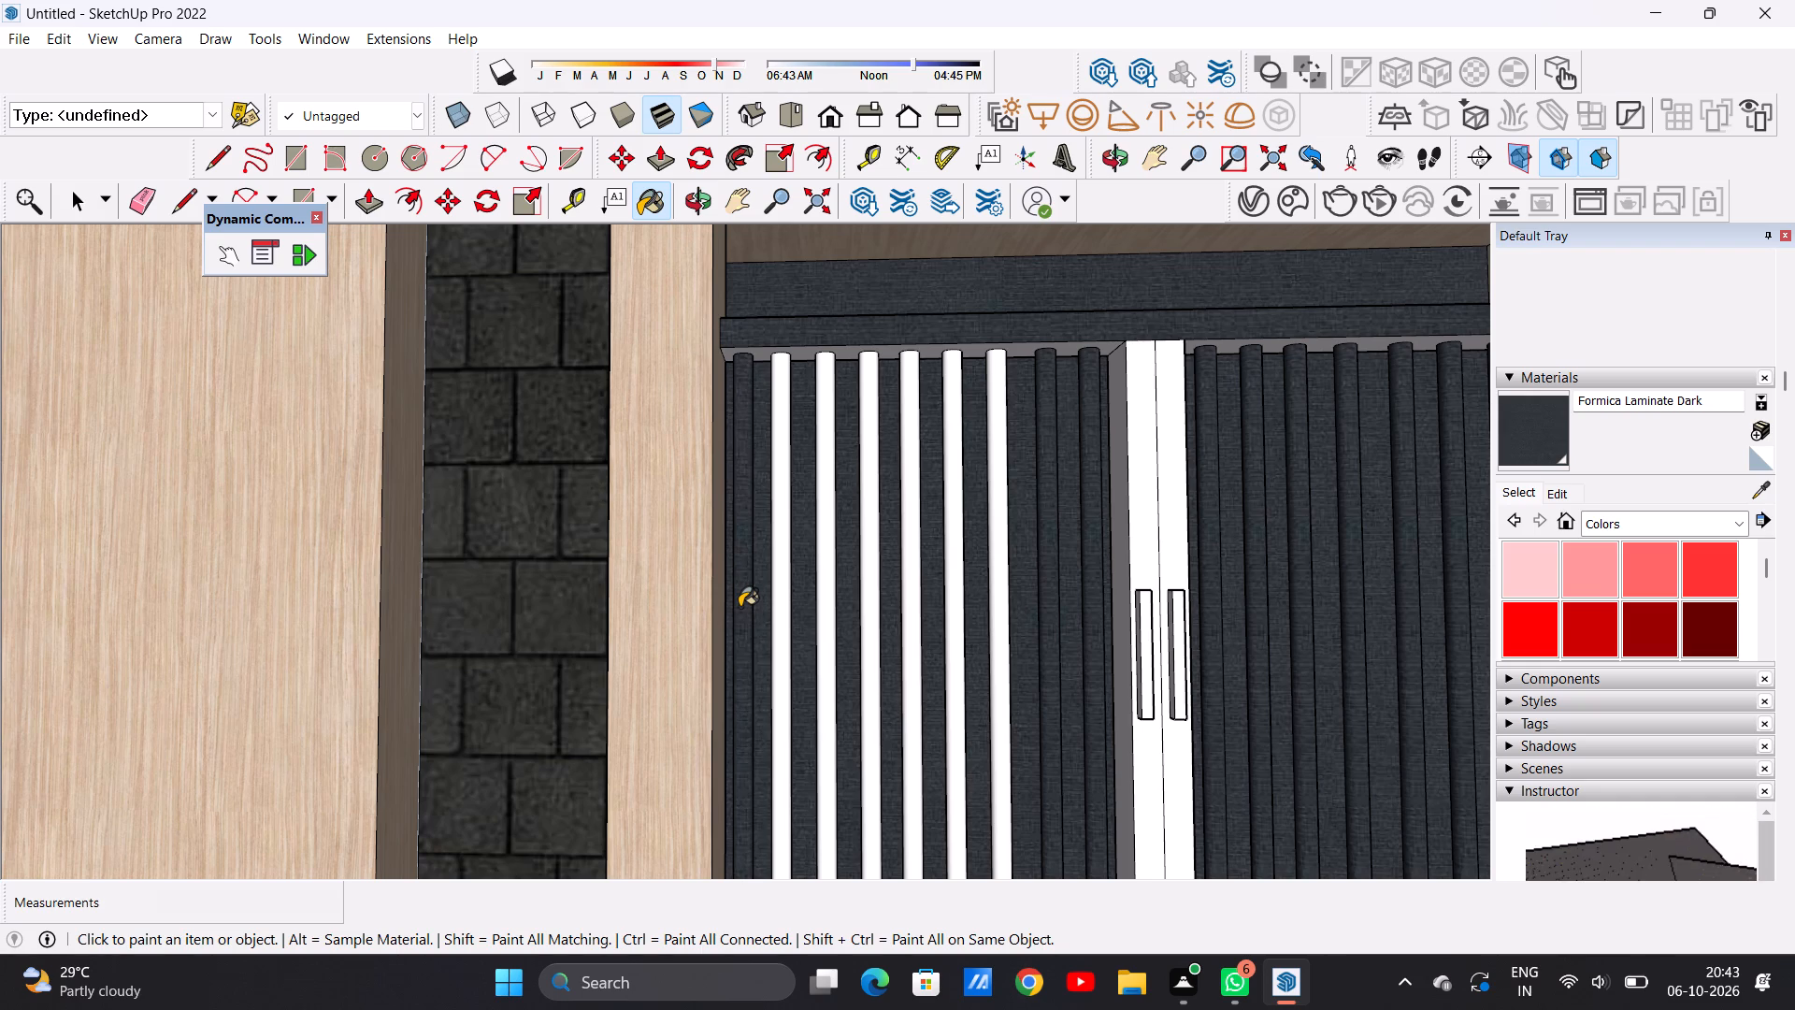
{"action": "left_click", "coordinate": [775, 591]}
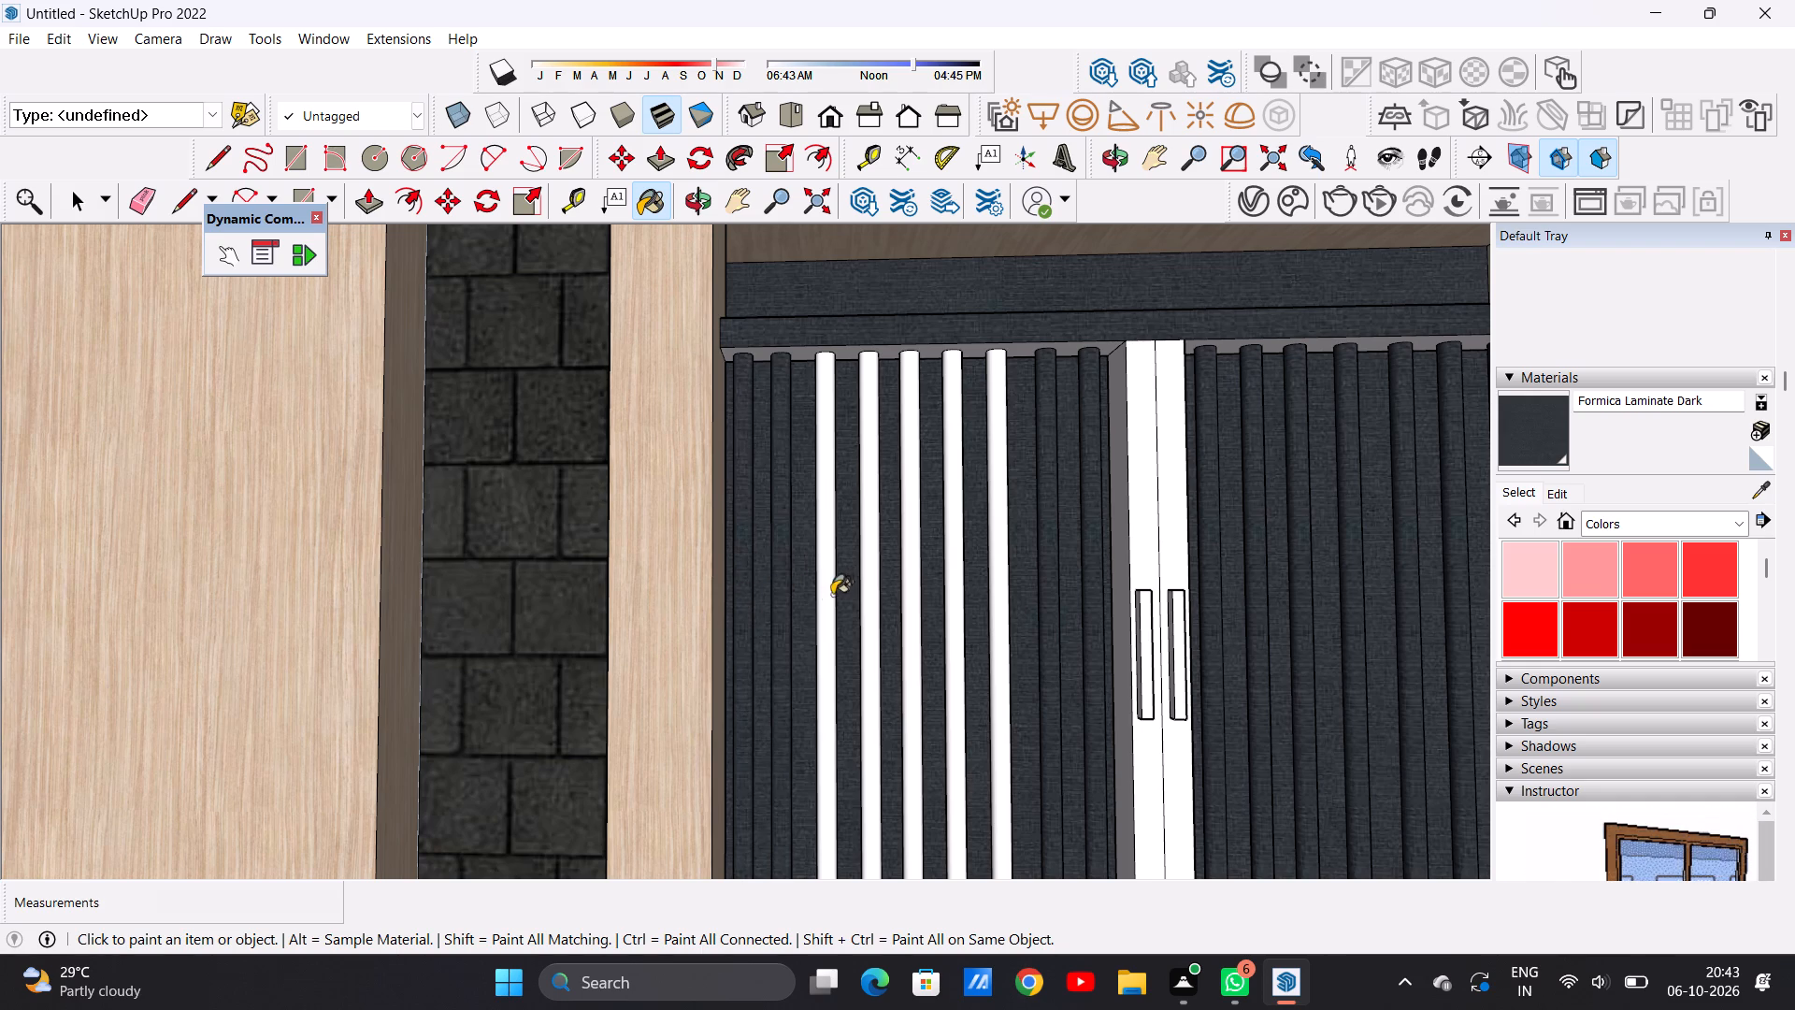
{"action": "left_click", "coordinate": [820, 602]}
{"action": "left_click", "coordinate": [869, 602]}
{"action": "left_click", "coordinate": [904, 599]}
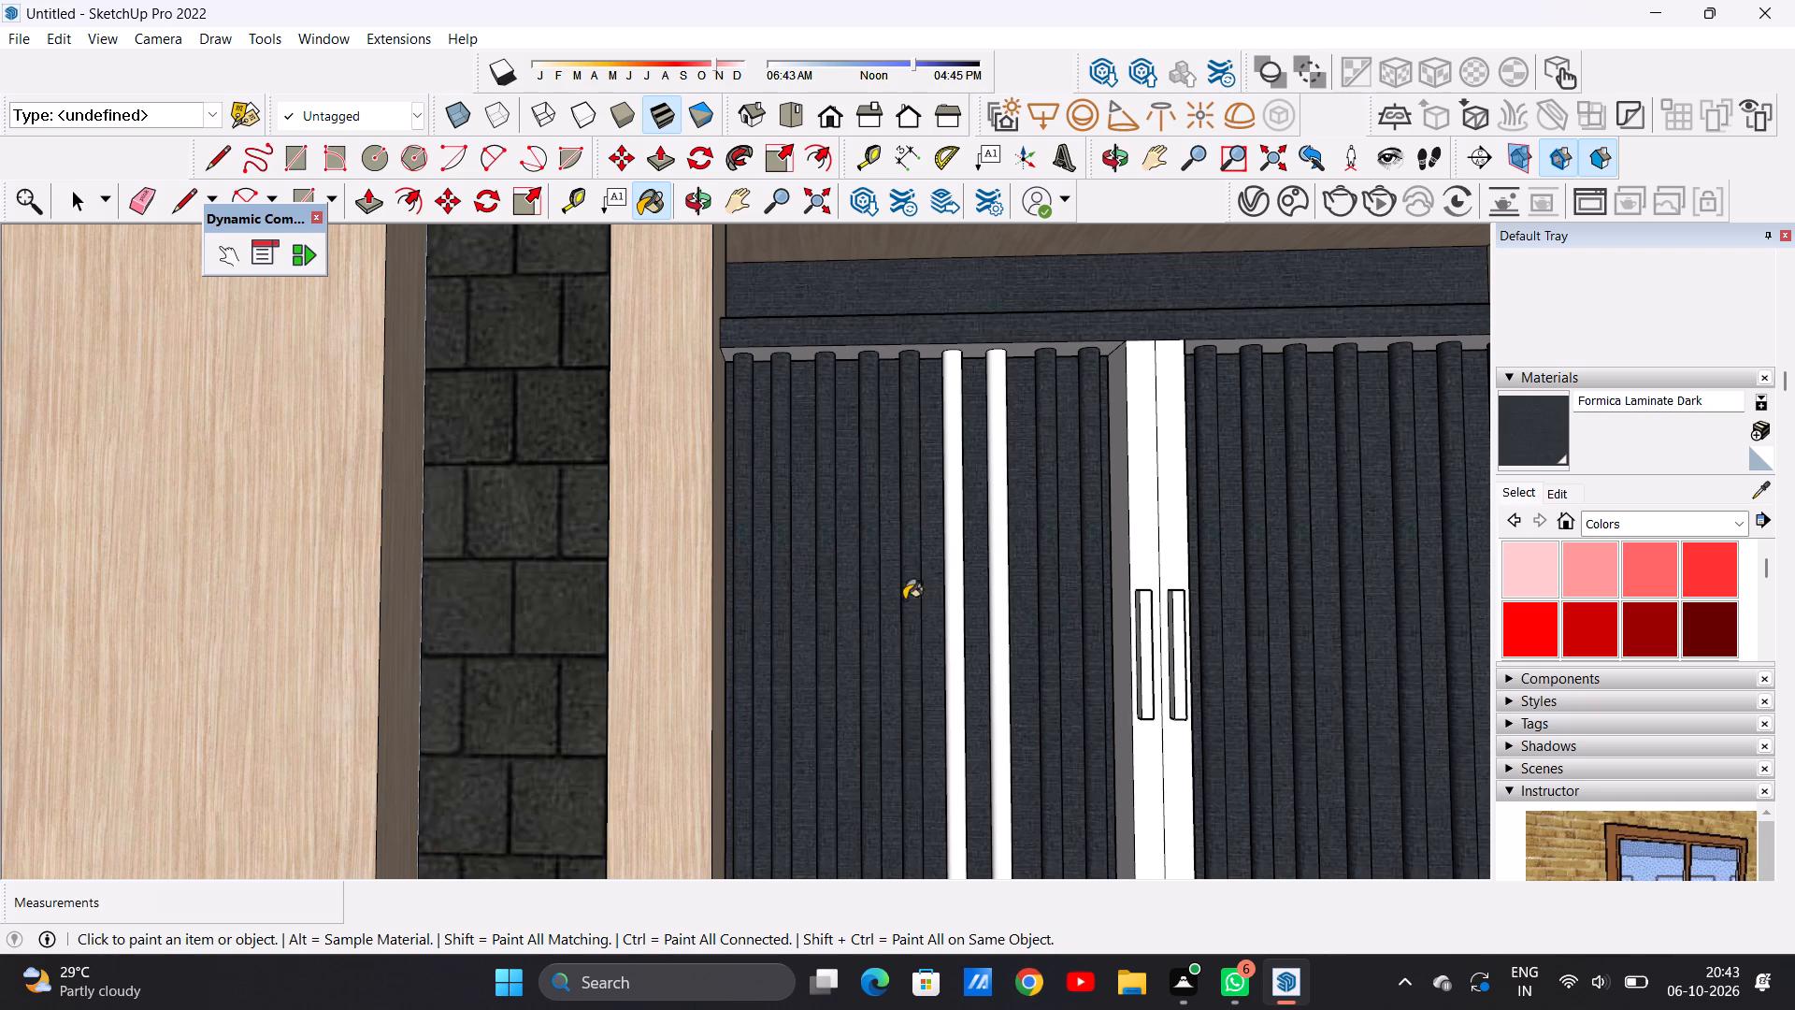
{"action": "left_click", "coordinate": [953, 602]}
{"action": "left_click", "coordinate": [1001, 603]}
{"action": "scroll", "coordinate": [958, 593], "scroll_direction": "down", "scroll_amount": 2}
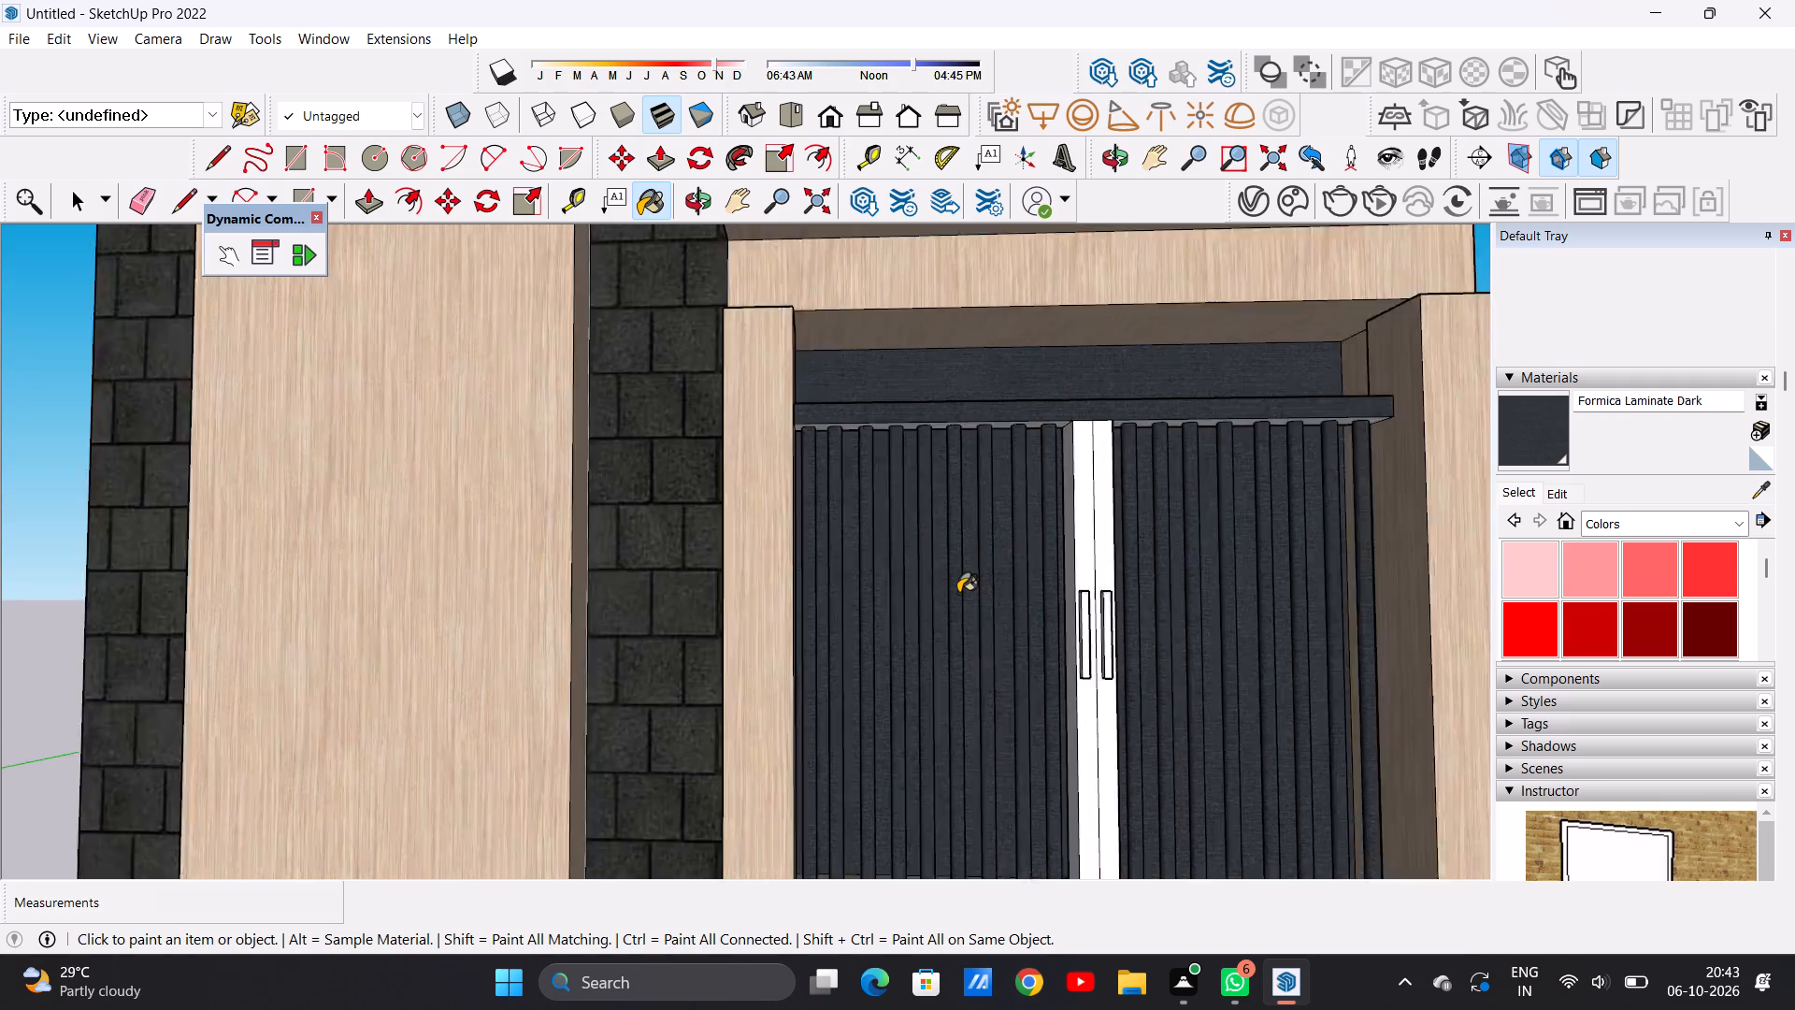
Examine the gate's dark bars, white centre posts and handles against the surrounding facade, and leave the Paint tool.
{"action": "scroll", "coordinate": [958, 593], "scroll_direction": "down", "scroll_amount": 13}
{"action": "middle_click_drag", "start_coordinate": [975, 579], "coordinate": [1026, 708]}
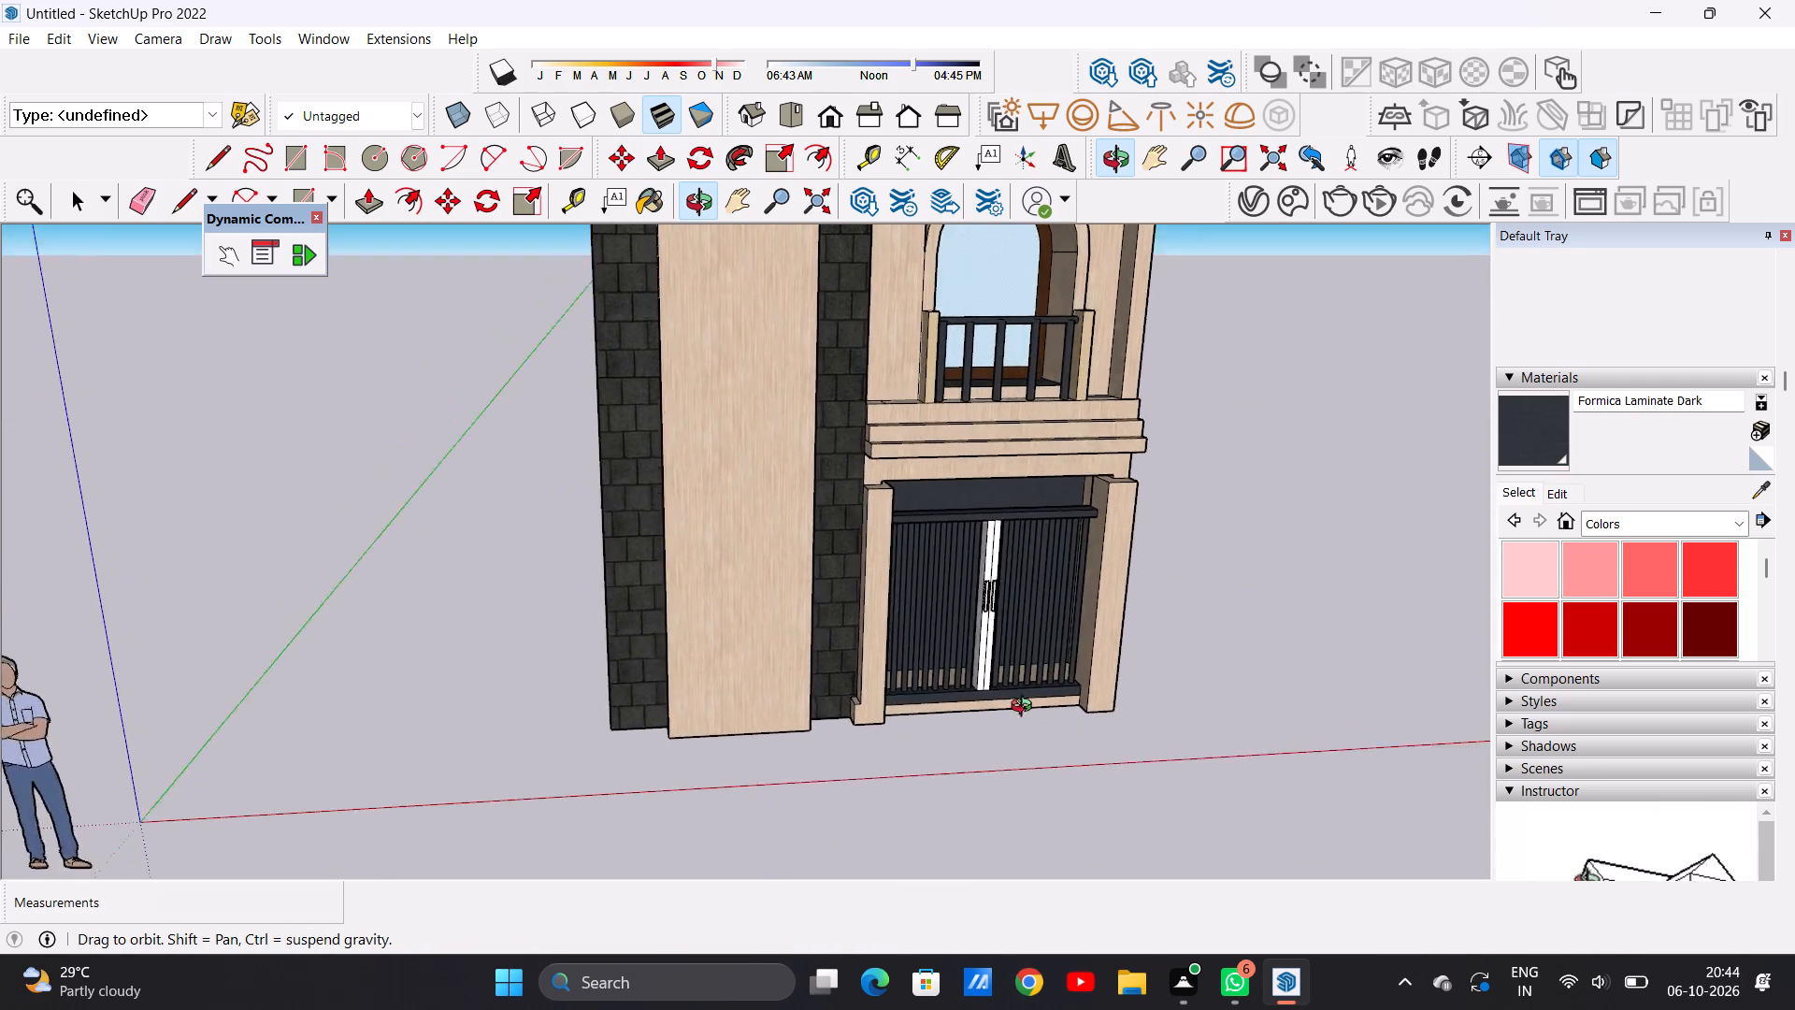
{"action": "middle_click_drag", "start_coordinate": [1026, 708], "coordinate": [987, 759]}
{"action": "scroll", "coordinate": [1041, 635], "scroll_direction": "up", "scroll_amount": 7}
{"action": "scroll", "coordinate": [822, 605], "scroll_direction": "down", "scroll_amount": 7}
{"action": "scroll", "coordinate": [770, 606], "scroll_direction": "up", "scroll_amount": 1}
{"action": "scroll", "coordinate": [771, 606], "scroll_direction": "down", "scroll_amount": 3}
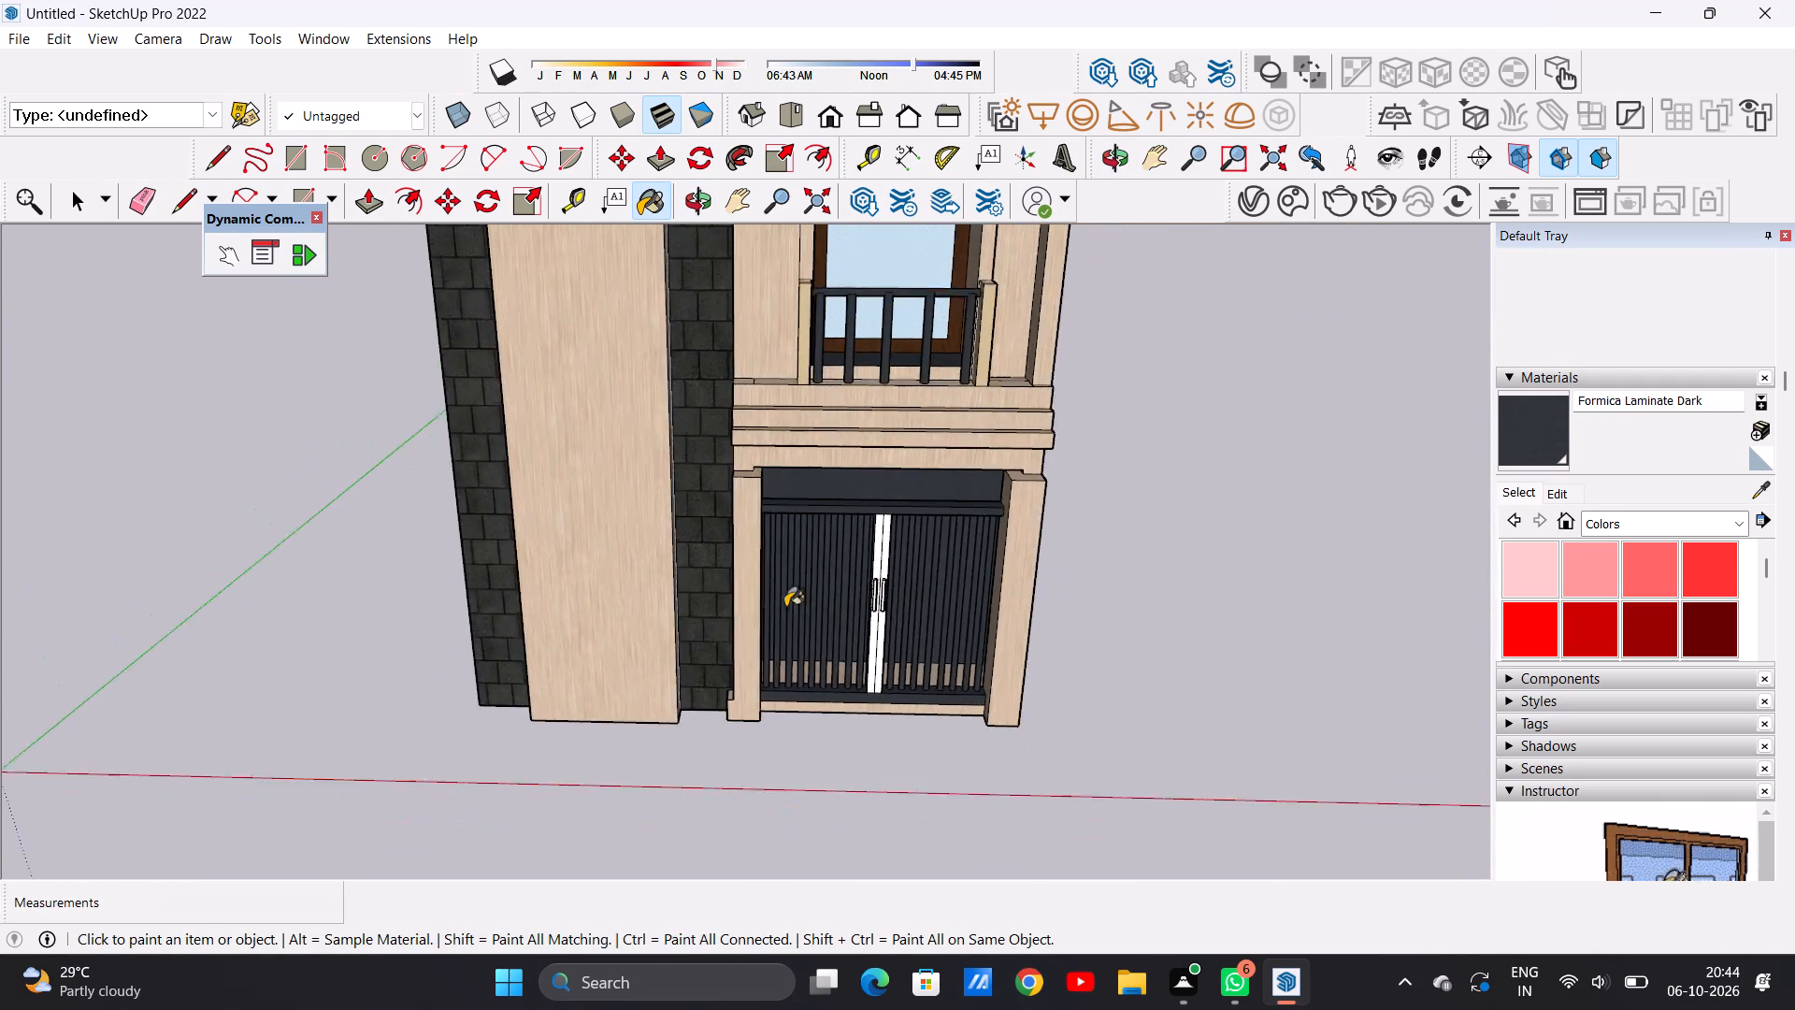
{"action": "scroll", "coordinate": [952, 610], "scroll_direction": "up", "scroll_amount": 12}
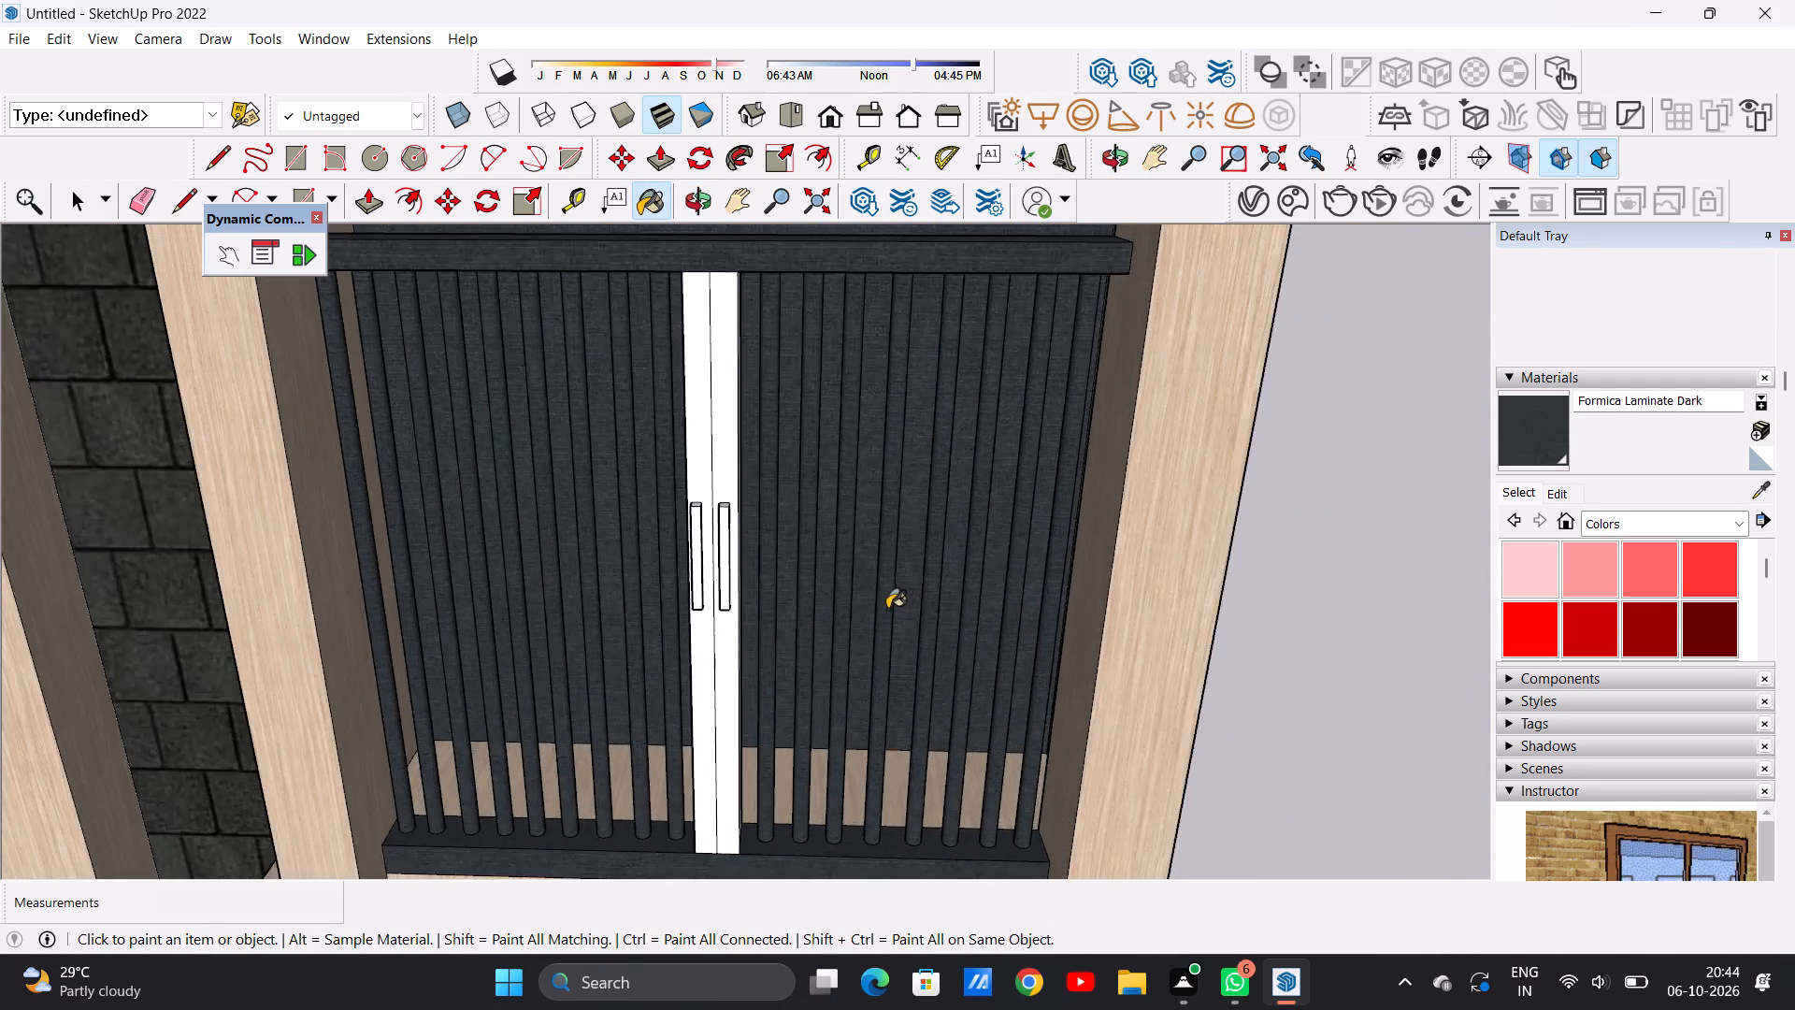
{"action": "scroll", "coordinate": [881, 611], "scroll_direction": "down", "scroll_amount": 11}
{"action": "middle_click_drag", "start_coordinate": [947, 560], "coordinate": [956, 539]}
{"action": "scroll", "coordinate": [911, 546], "scroll_direction": "up", "scroll_amount": 6}
{"action": "key", "text": "space"}
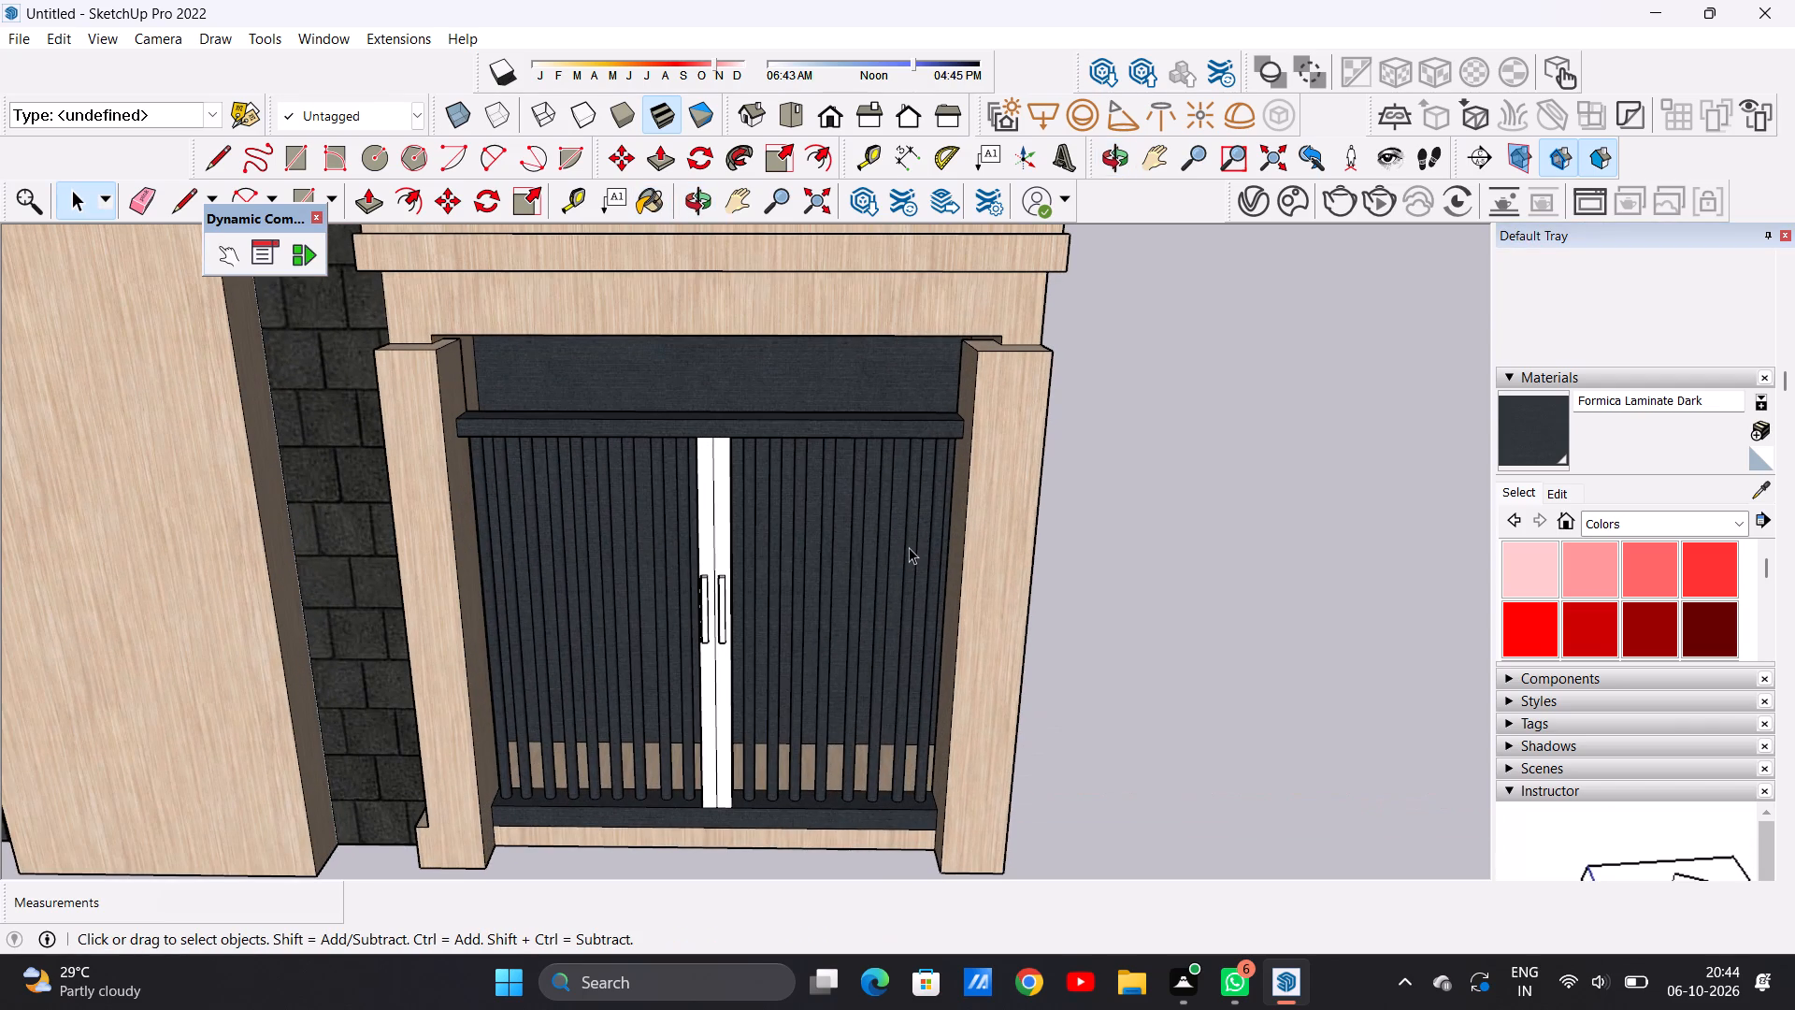
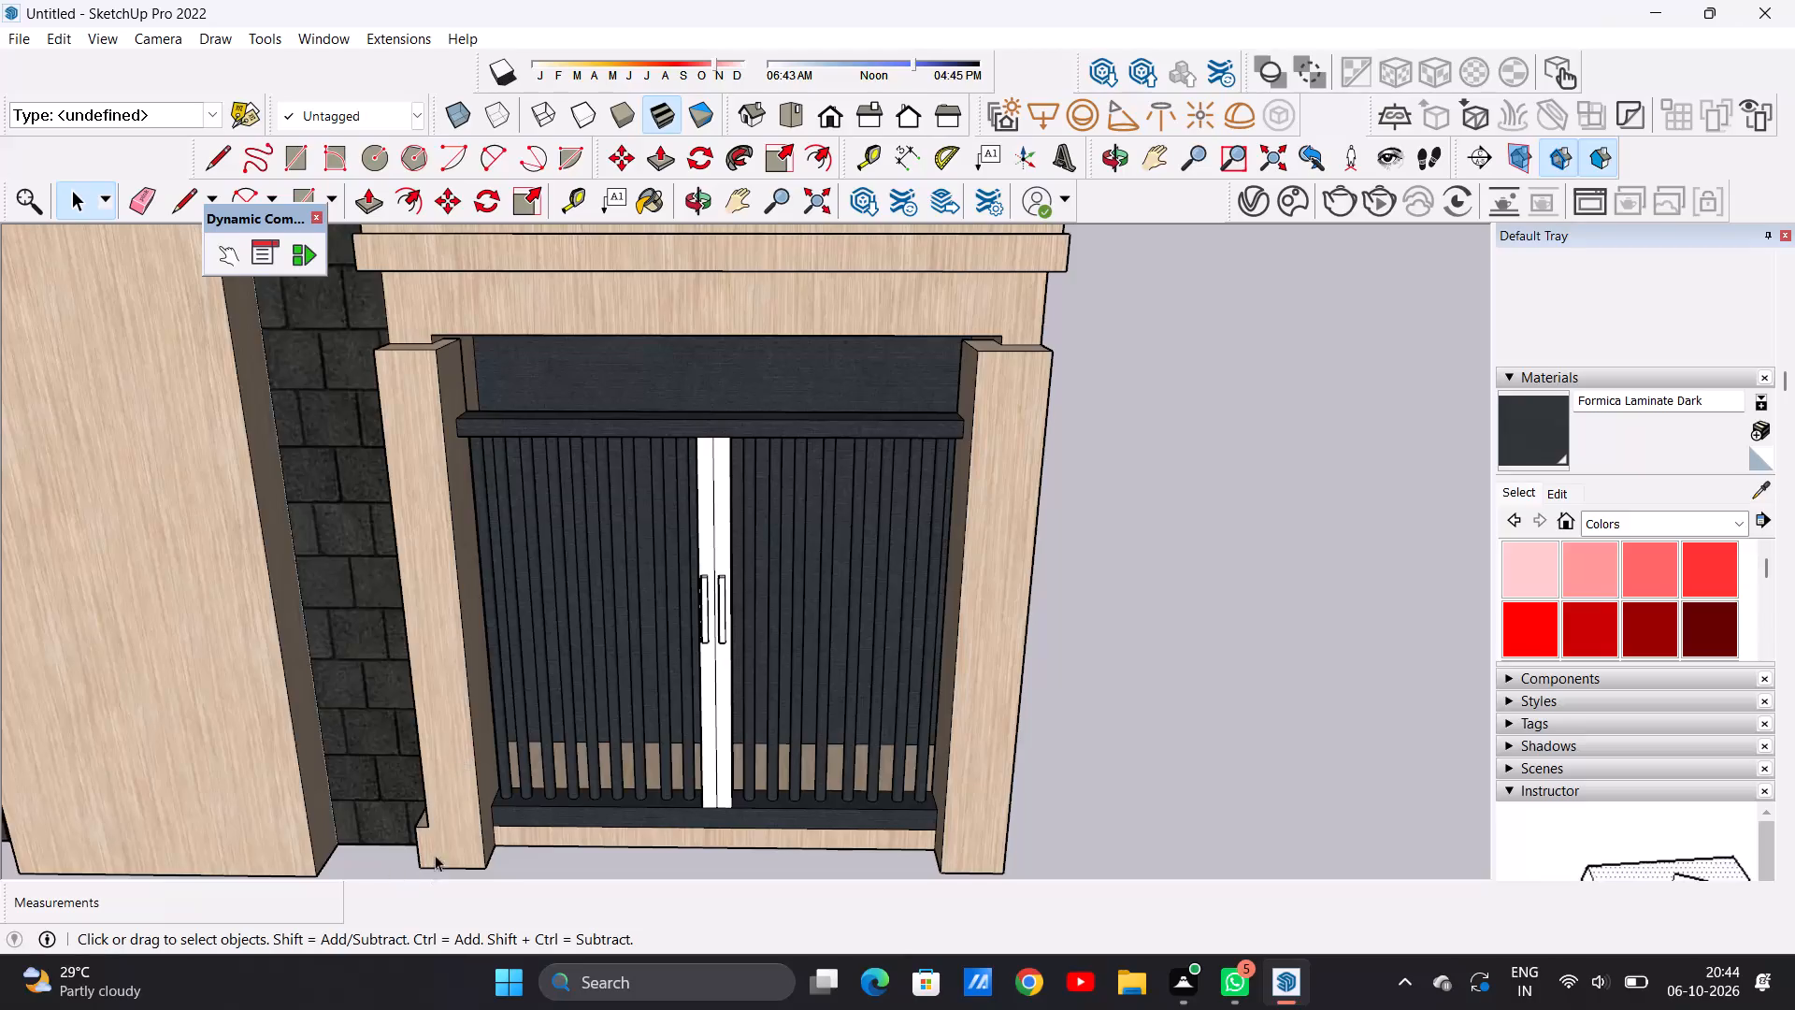
Examine the gate's dark bars, white centre posts and open gap above the bottom rail against the surrounding facade.
{"action": "scroll", "coordinate": [462, 942], "scroll_direction": "up", "scroll_amount": 1}
{"action": "scroll", "coordinate": [465, 939], "scroll_direction": "down", "scroll_amount": 12}
{"action": "scroll", "coordinate": [558, 772], "scroll_direction": "up", "scroll_amount": 1}
{"action": "scroll", "coordinate": [611, 729], "scroll_direction": "down", "scroll_amount": 6}
{"action": "scroll", "coordinate": [653, 724], "scroll_direction": "up", "scroll_amount": 1}
{"action": "scroll", "coordinate": [660, 734], "scroll_direction": "down", "scroll_amount": 2}
{"action": "scroll", "coordinate": [664, 742], "scroll_direction": "up", "scroll_amount": 1}
{"action": "scroll", "coordinate": [665, 743], "scroll_direction": "down", "scroll_amount": 6}
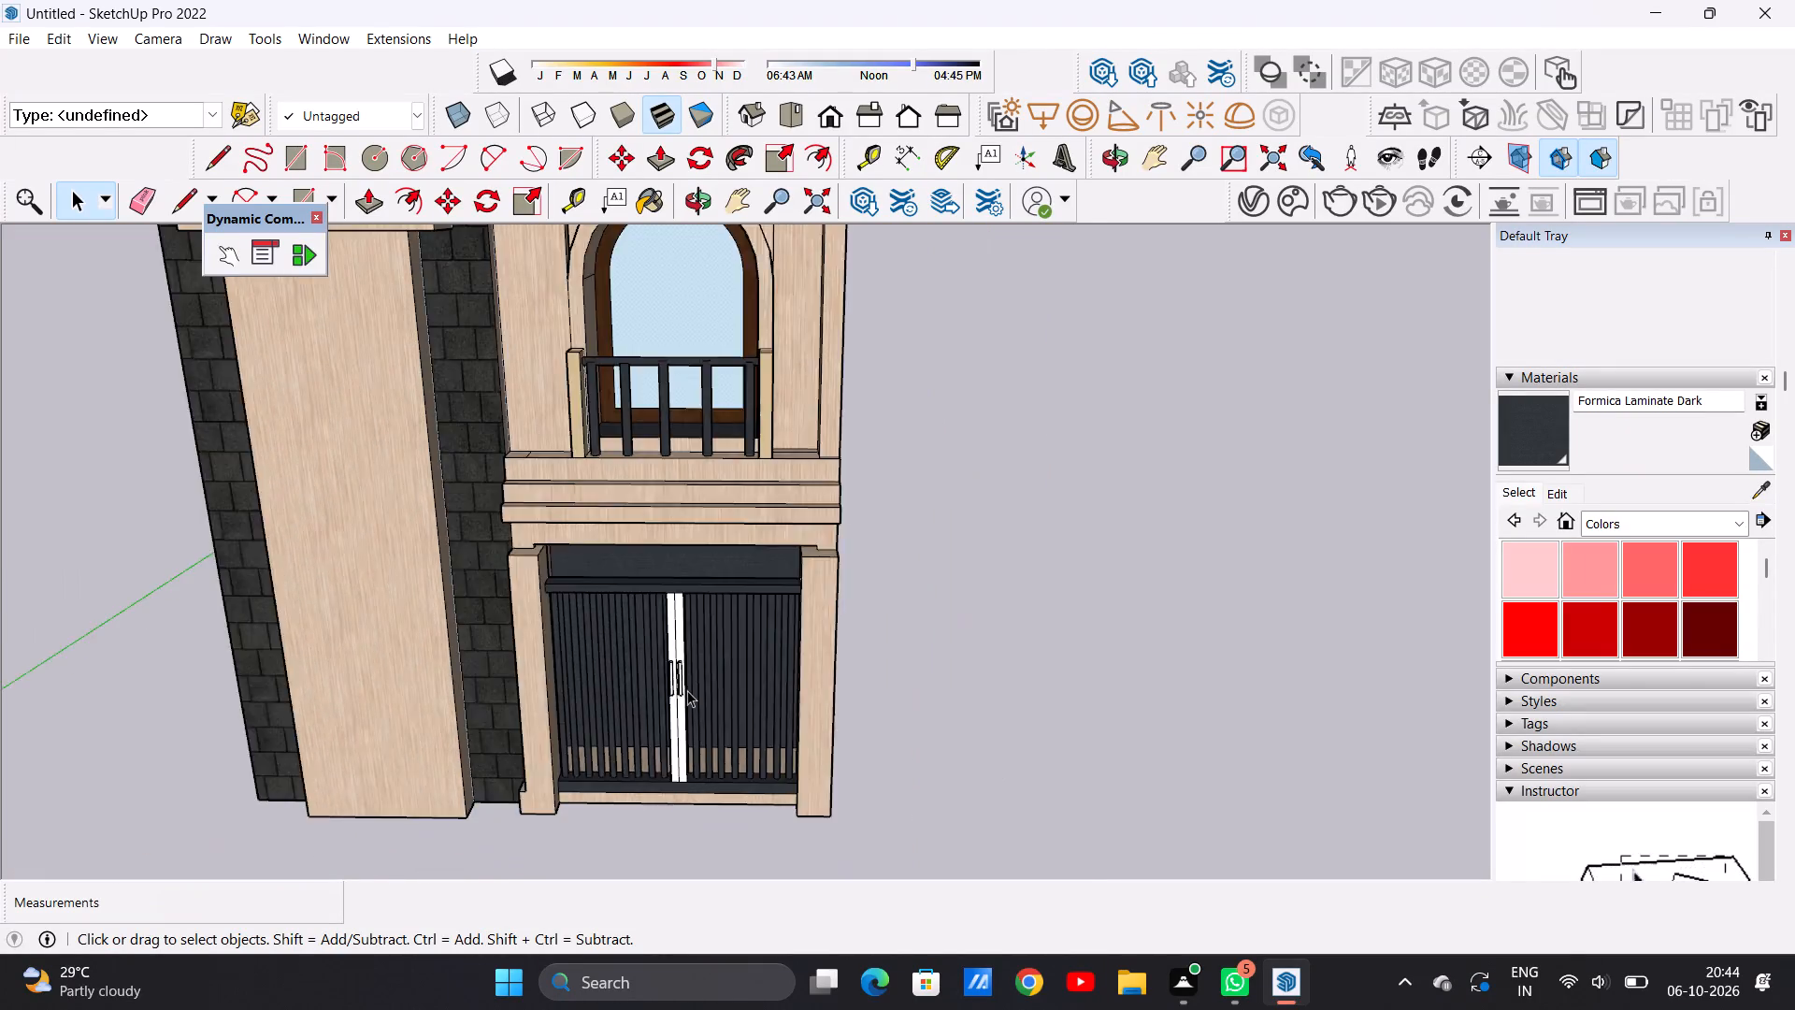
{"action": "scroll", "coordinate": [687, 690], "scroll_direction": "down", "scroll_amount": 3}
{"action": "scroll", "coordinate": [706, 681], "scroll_direction": "up", "scroll_amount": 14}
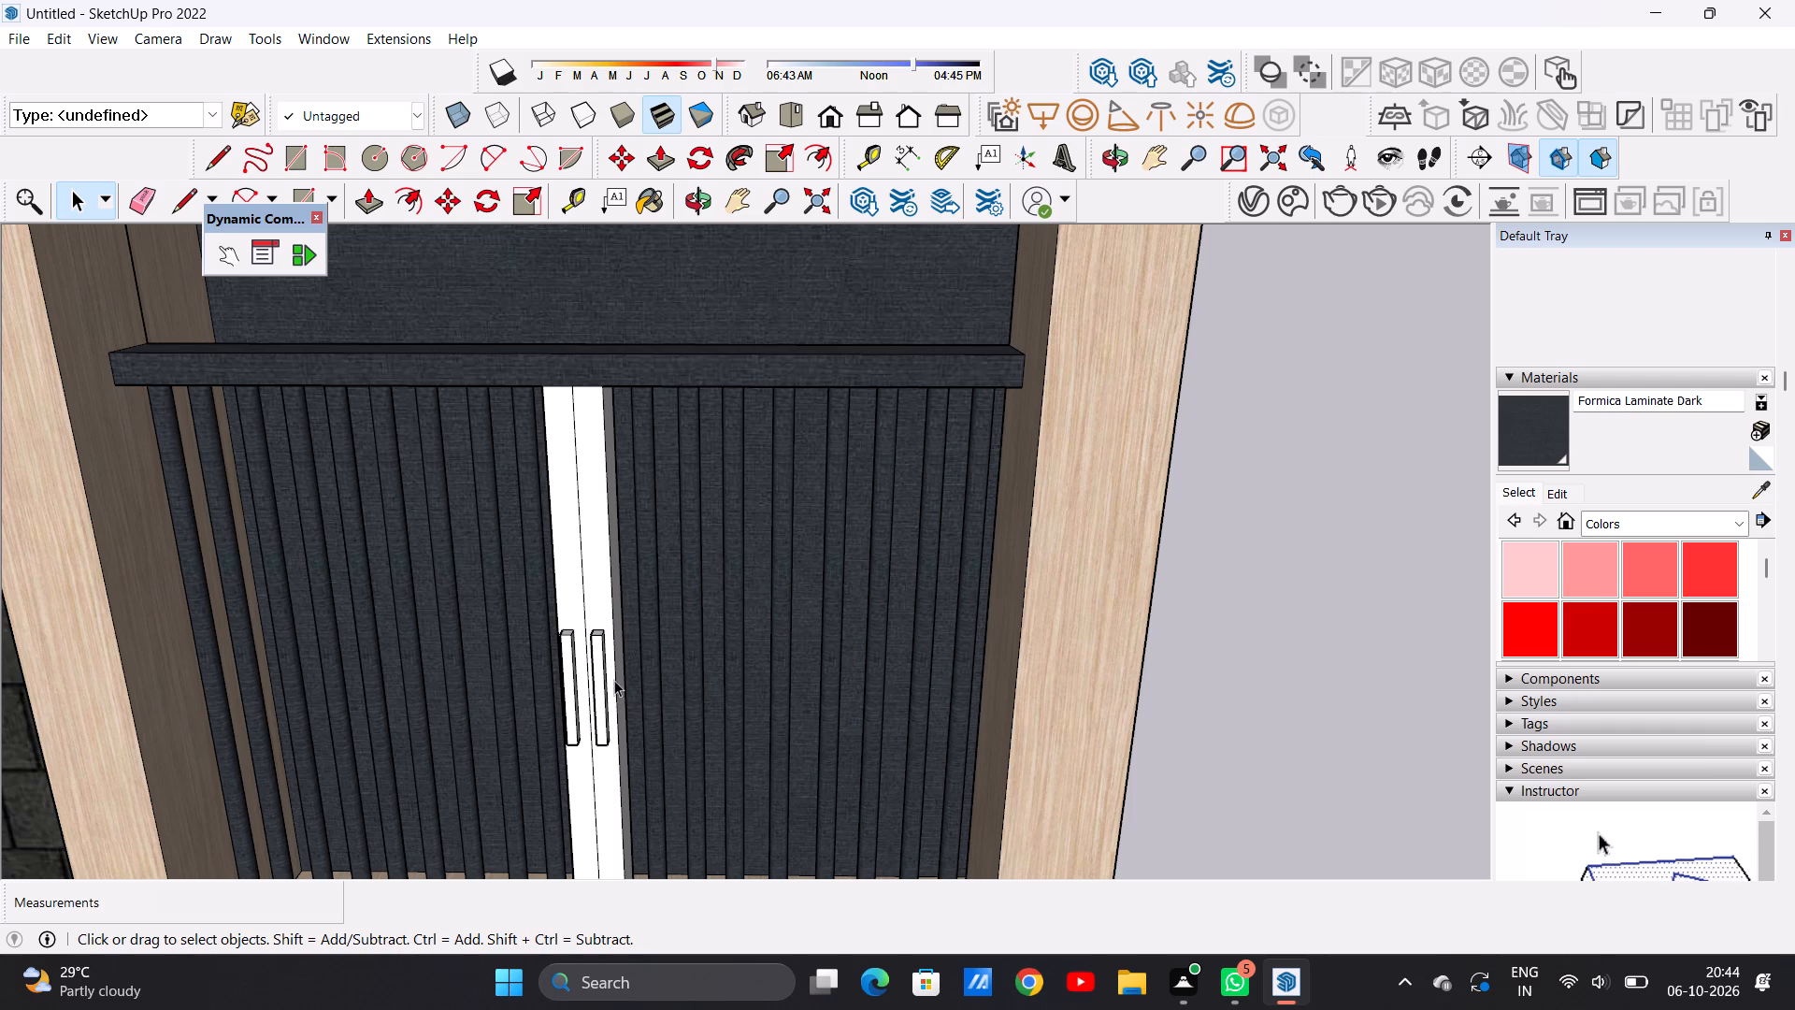
{"action": "scroll", "coordinate": [625, 690], "scroll_direction": "down", "scroll_amount": 20}
{"action": "scroll", "coordinate": [625, 690], "scroll_direction": "down", "scroll_amount": 18}
{"action": "scroll", "coordinate": [825, 565], "scroll_direction": "up", "scroll_amount": 9}
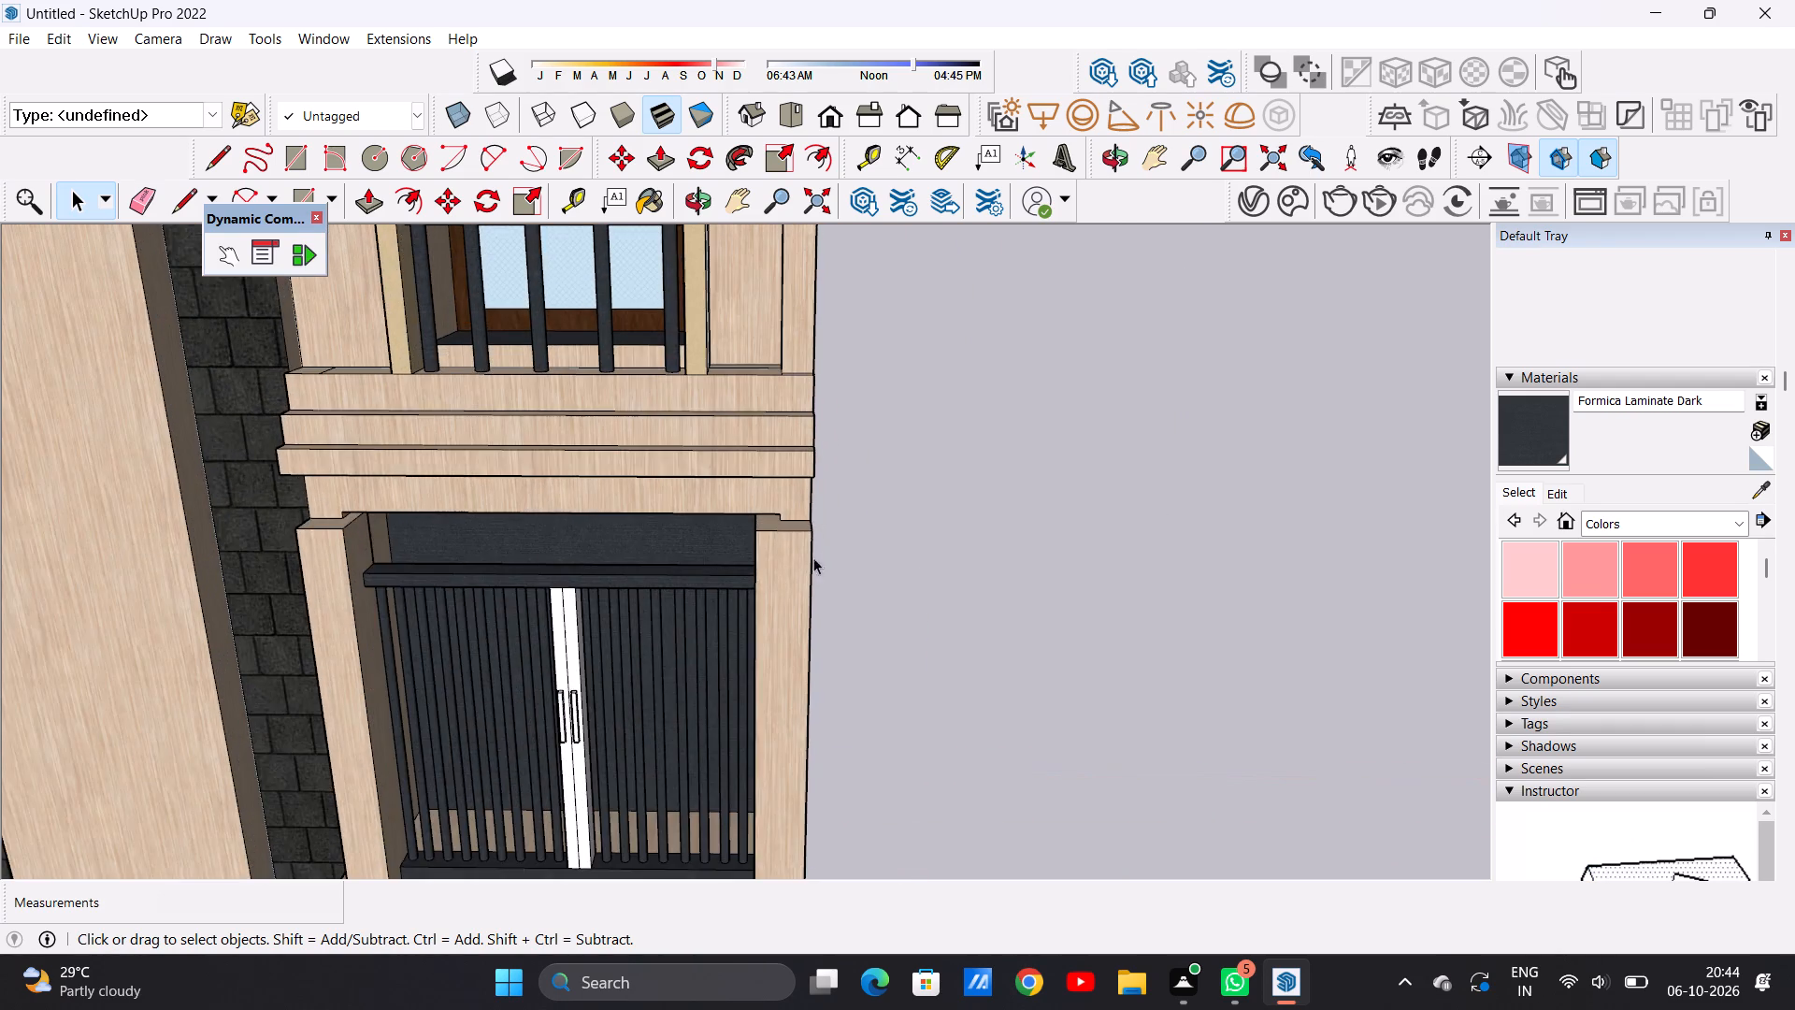
{"action": "scroll", "coordinate": [757, 558], "scroll_direction": "down", "scroll_amount": 2}
{"action": "scroll", "coordinate": [760, 558], "scroll_direction": "up", "scroll_amount": 1}
{"action": "scroll", "coordinate": [760, 558], "scroll_direction": "down", "scroll_amount": 12}
{"action": "scroll", "coordinate": [730, 628], "scroll_direction": "up", "scroll_amount": 6}
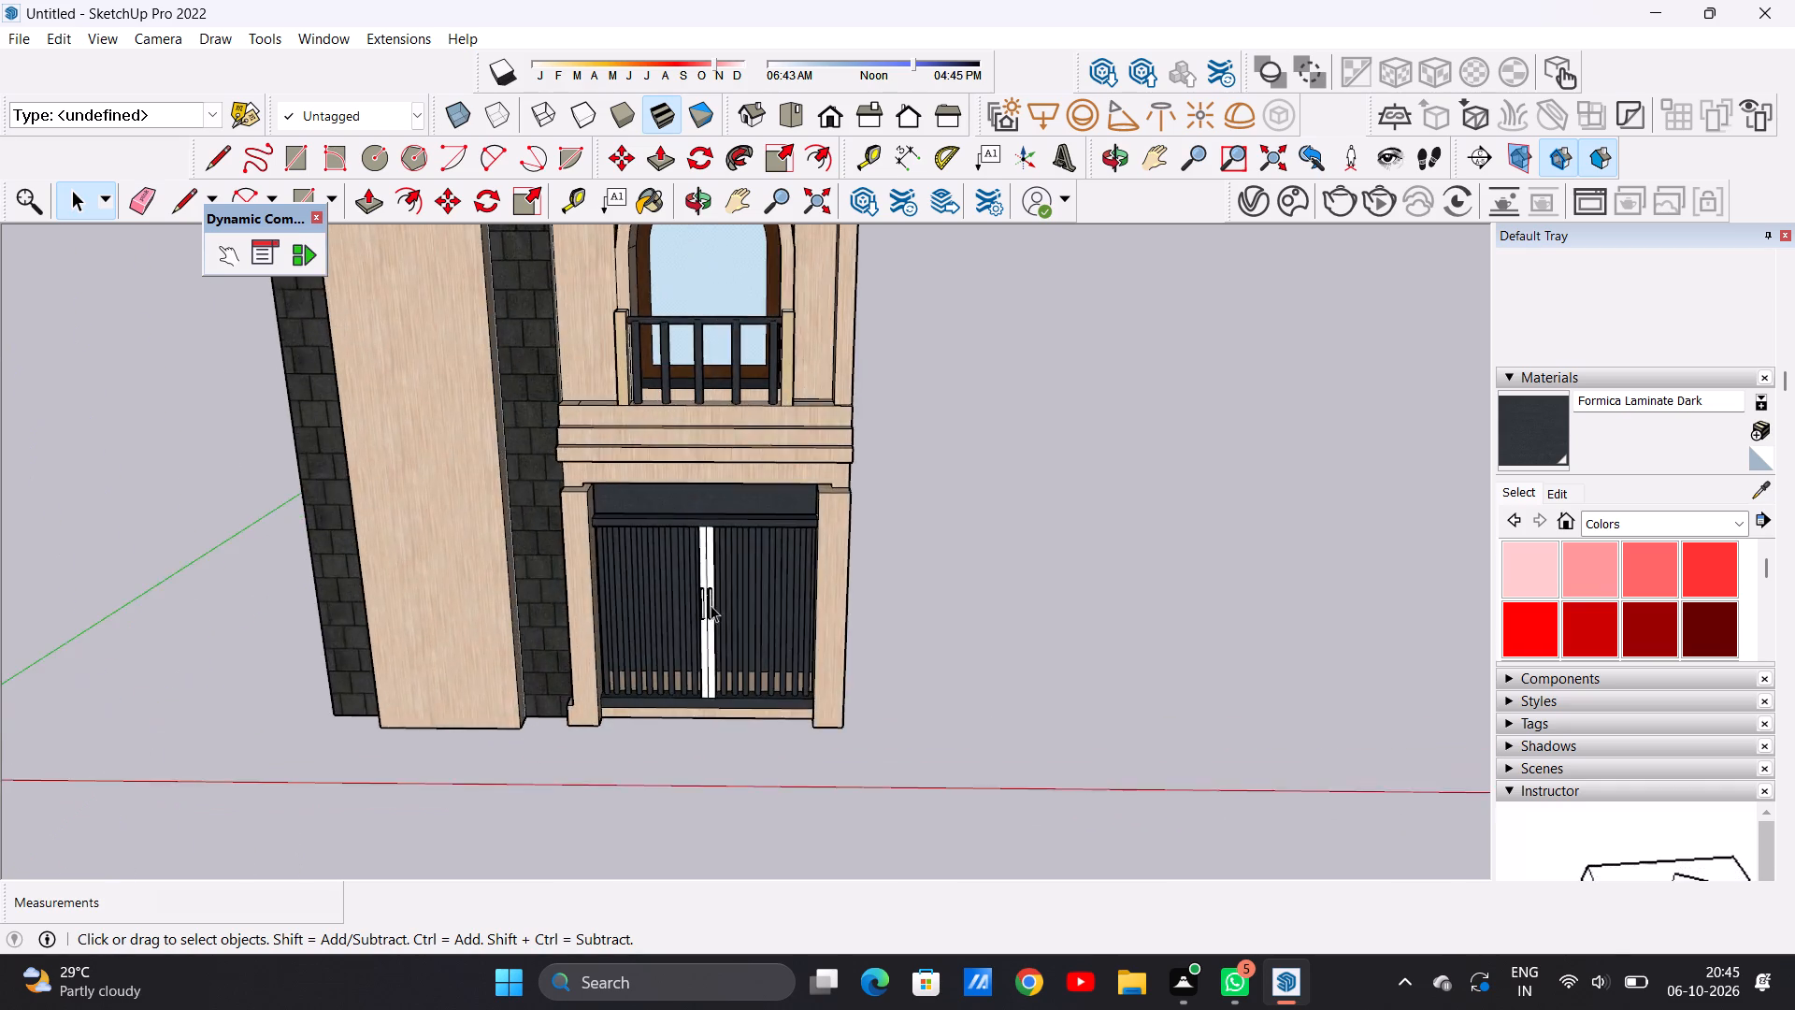
{"action": "scroll", "coordinate": [695, 628], "scroll_direction": "up", "scroll_amount": 7}
{"action": "middle_click_drag", "start_coordinate": [750, 632], "coordinate": [691, 571]}
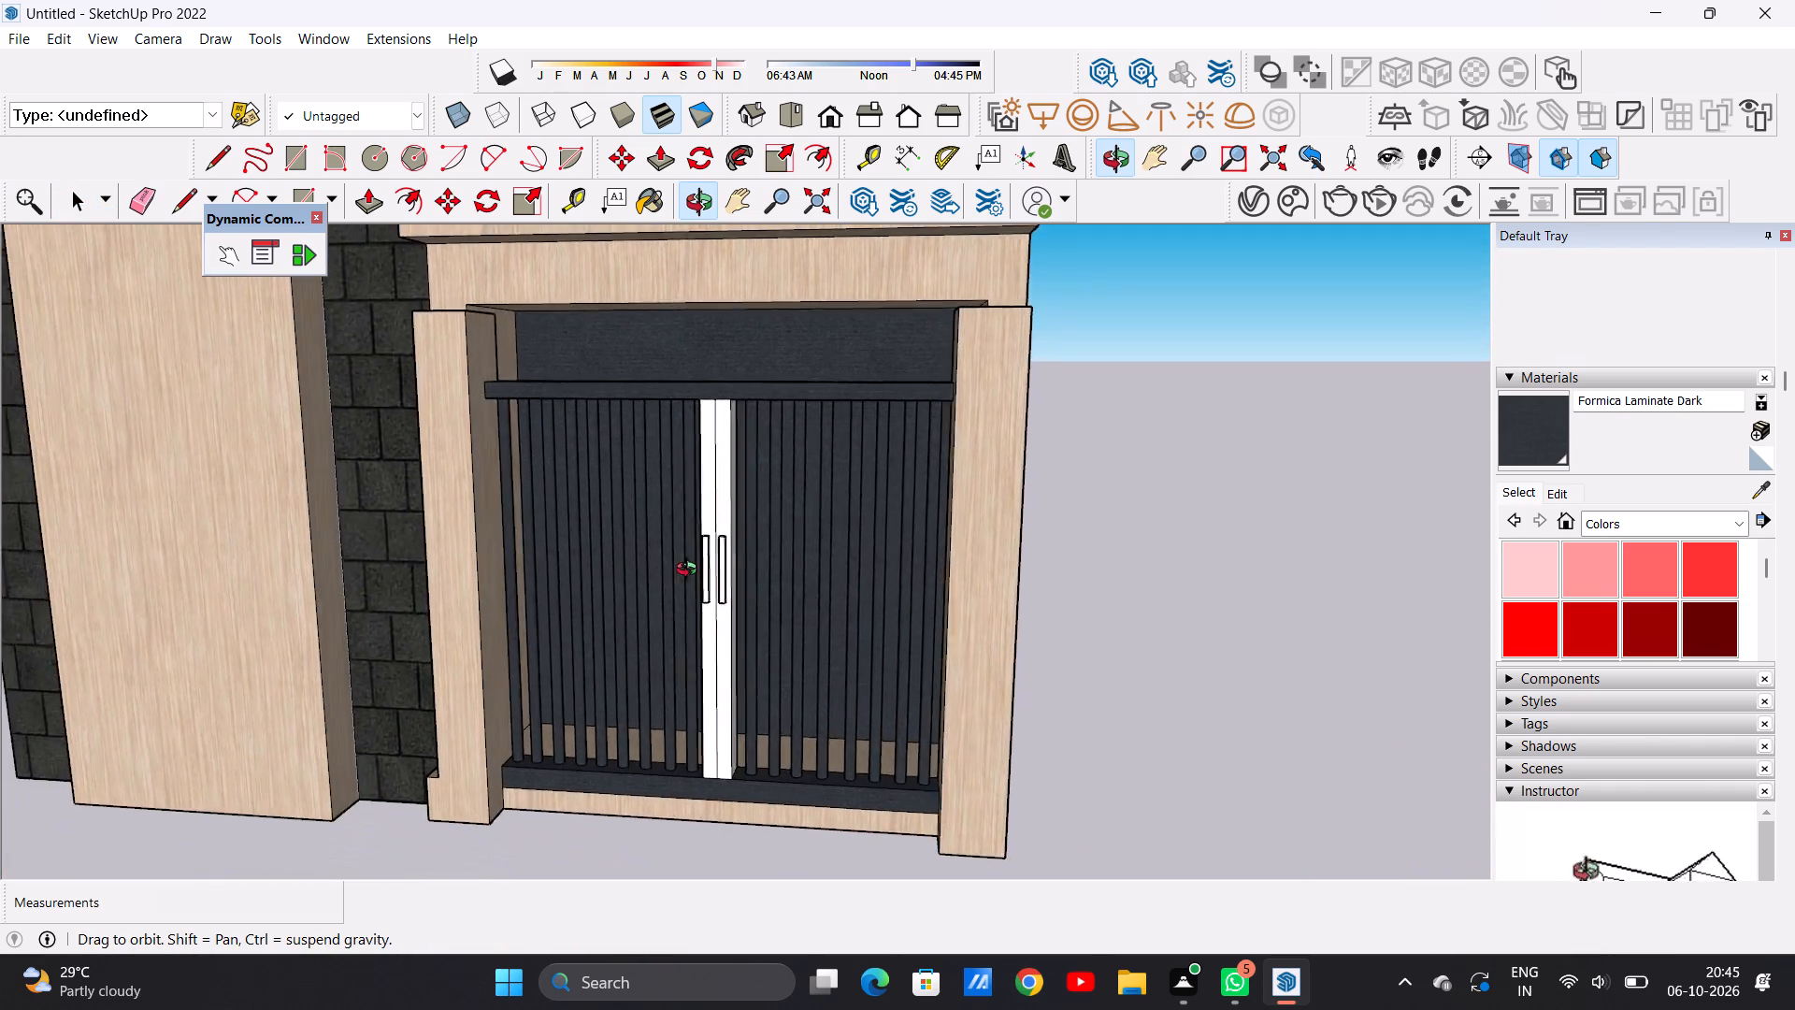
{"action": "middle_click_drag", "start_coordinate": [691, 571], "coordinate": [742, 574]}
{"action": "scroll", "coordinate": [718, 524], "scroll_direction": "up", "scroll_amount": 7}
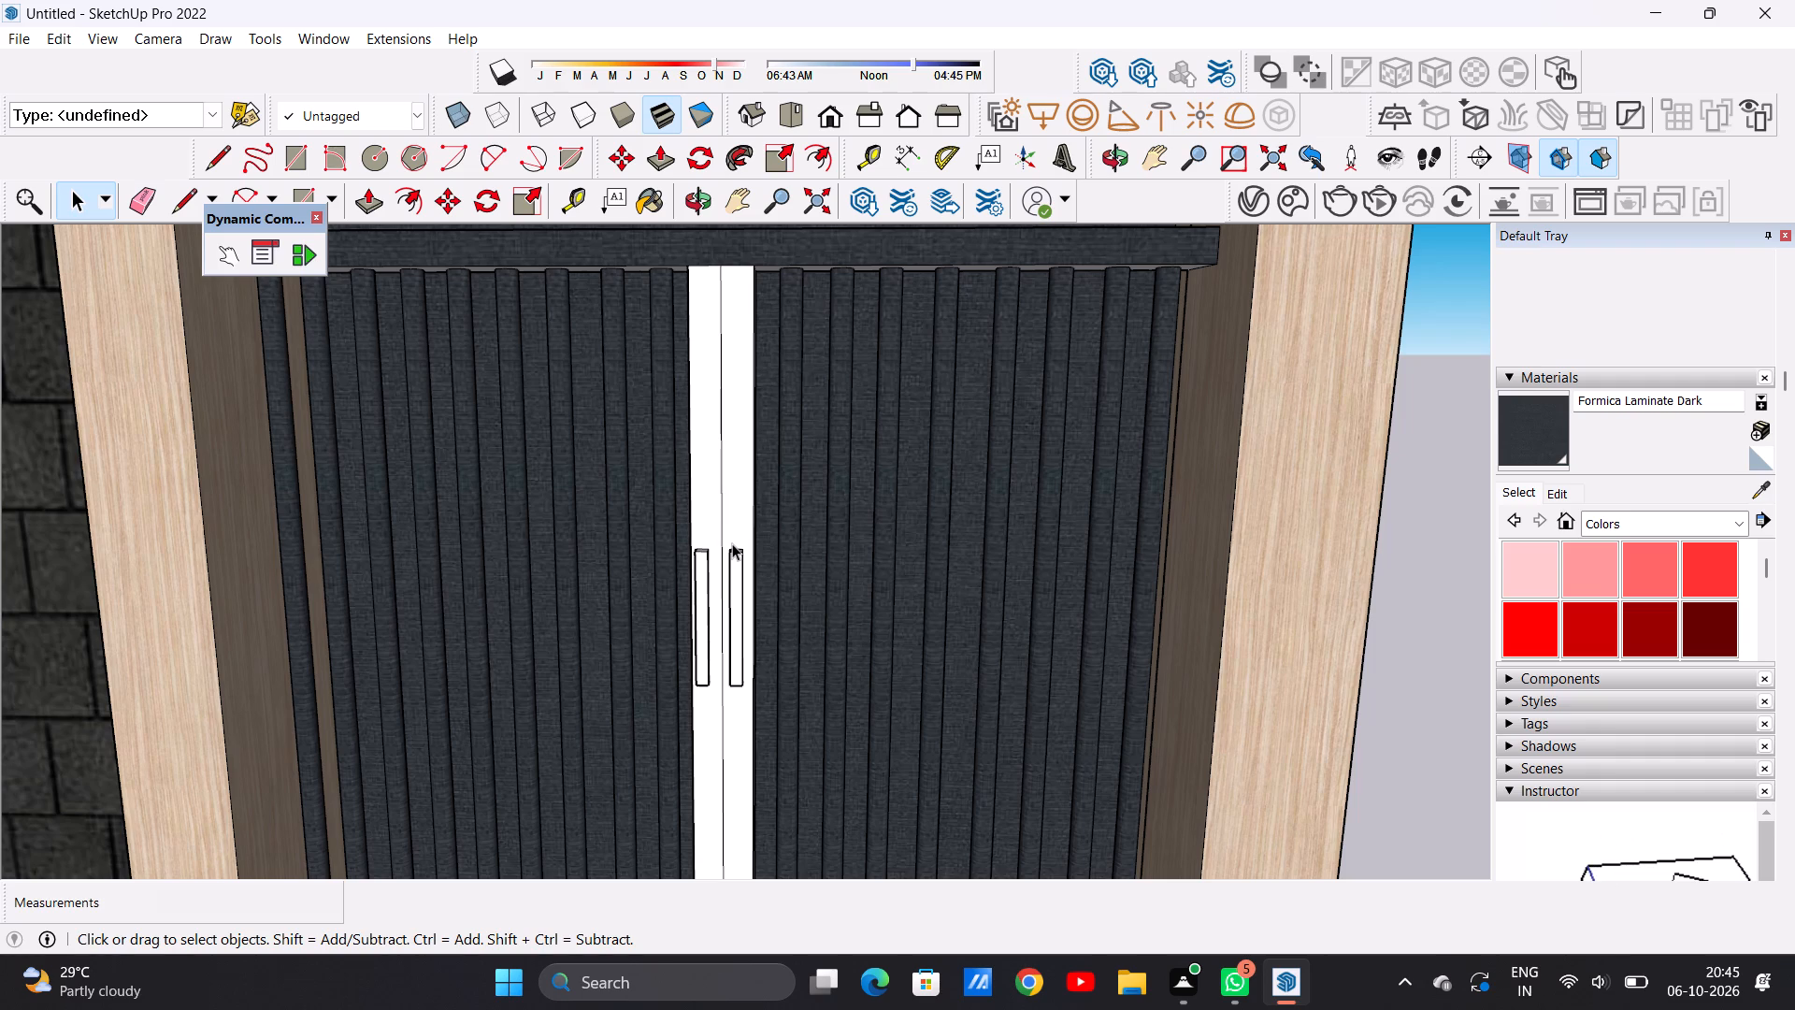
{"action": "scroll", "coordinate": [735, 588], "scroll_direction": "down", "scroll_amount": 12}
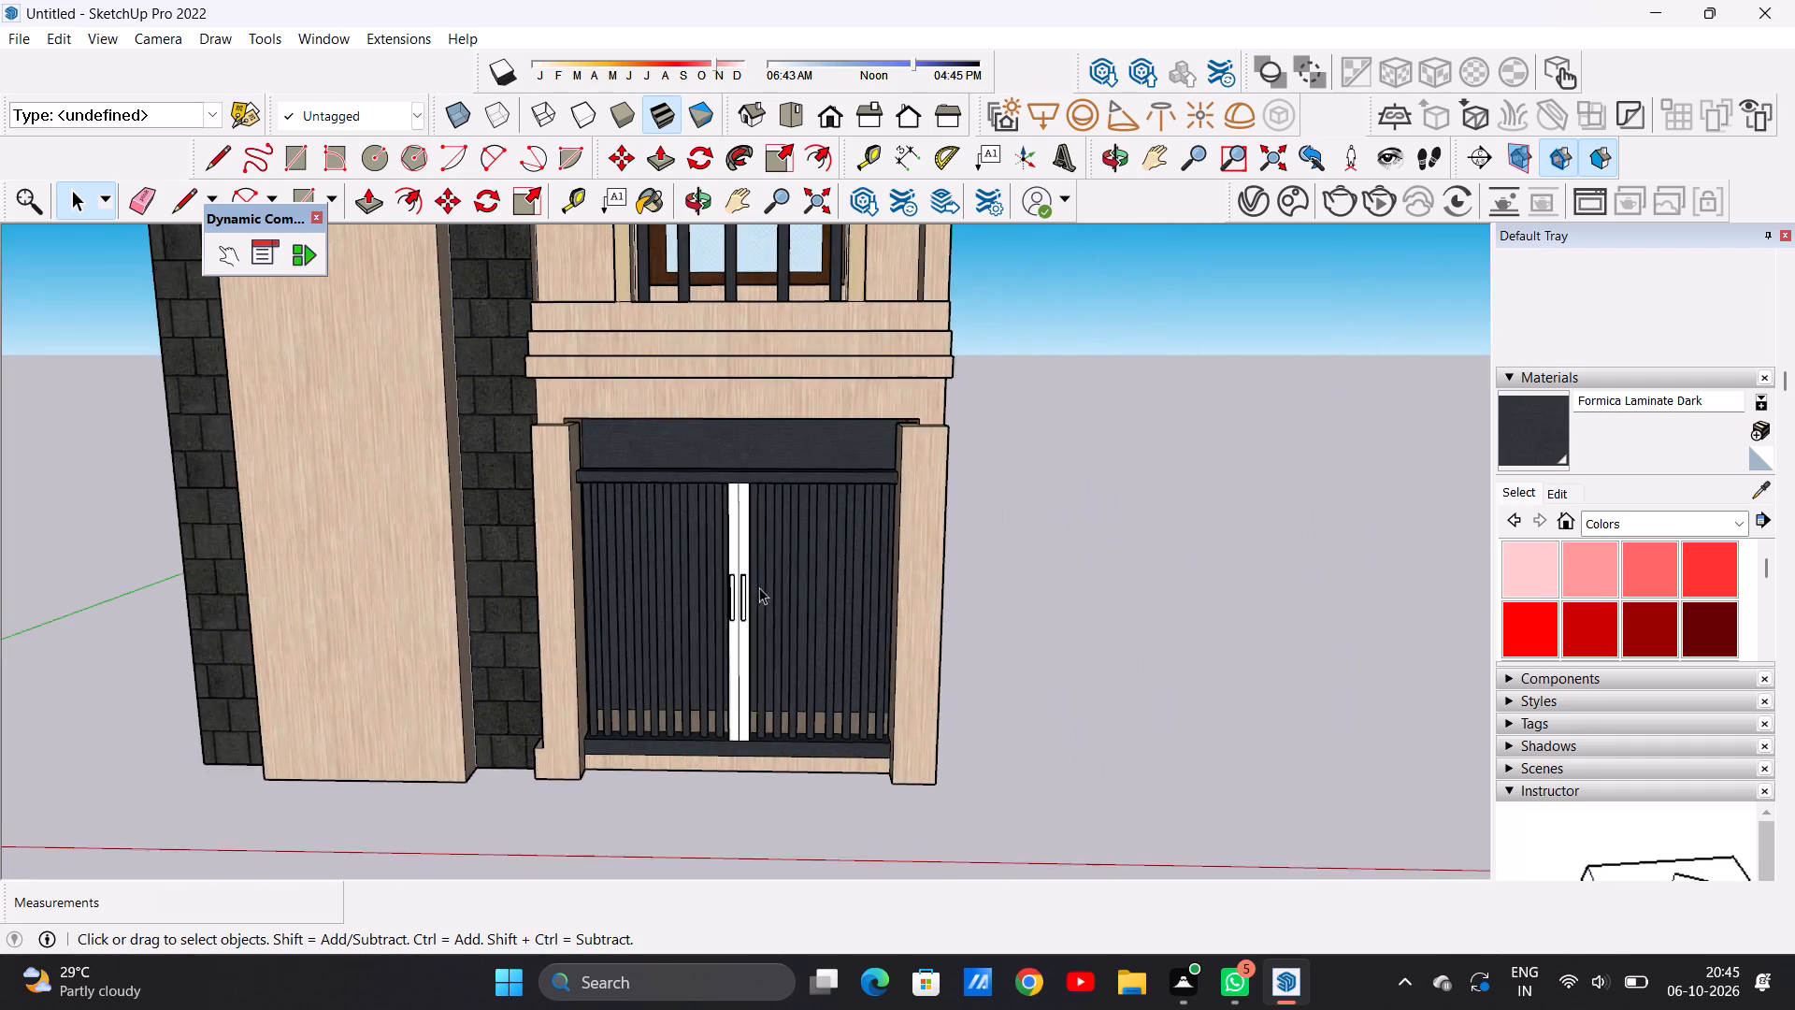
{"action": "scroll", "coordinate": [740, 728], "scroll_direction": "up", "scroll_amount": 14}
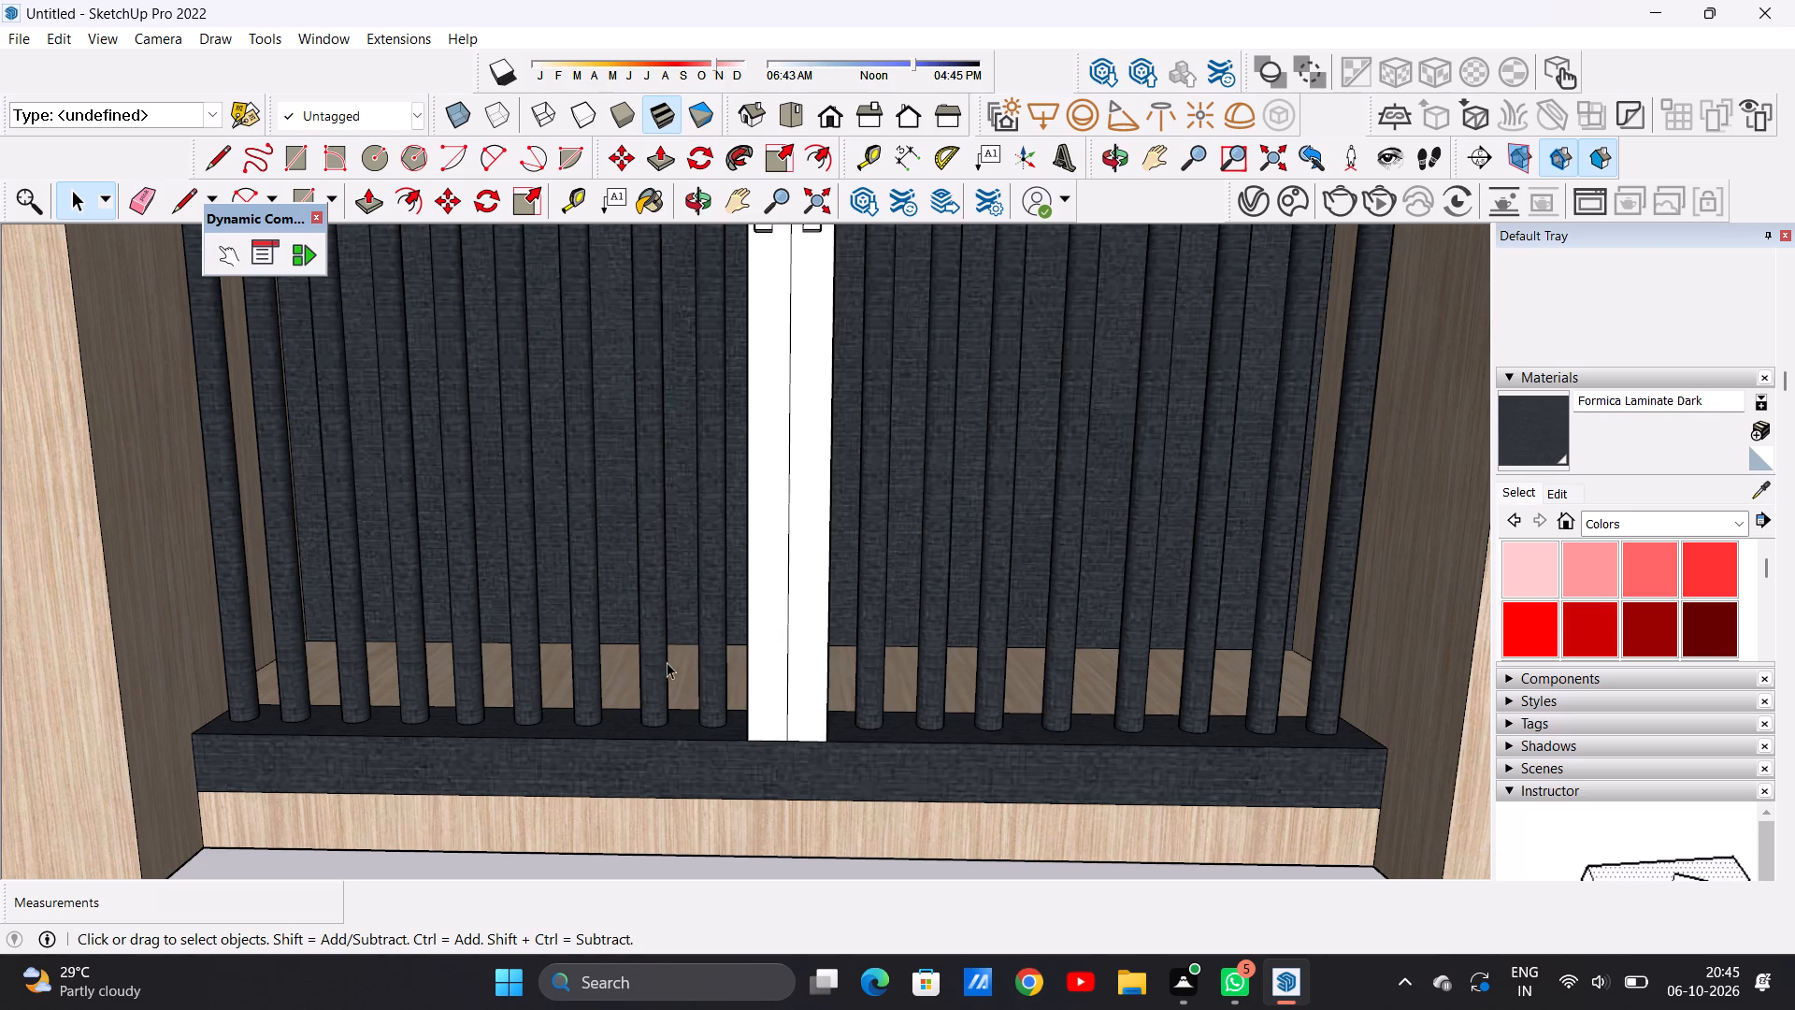
Push/pull the top face of the gate's right-leaf bottom rail up about 2' to form a solid lower panel.
{"action": "scroll", "coordinate": [674, 730], "scroll_direction": "down", "scroll_amount": 7}
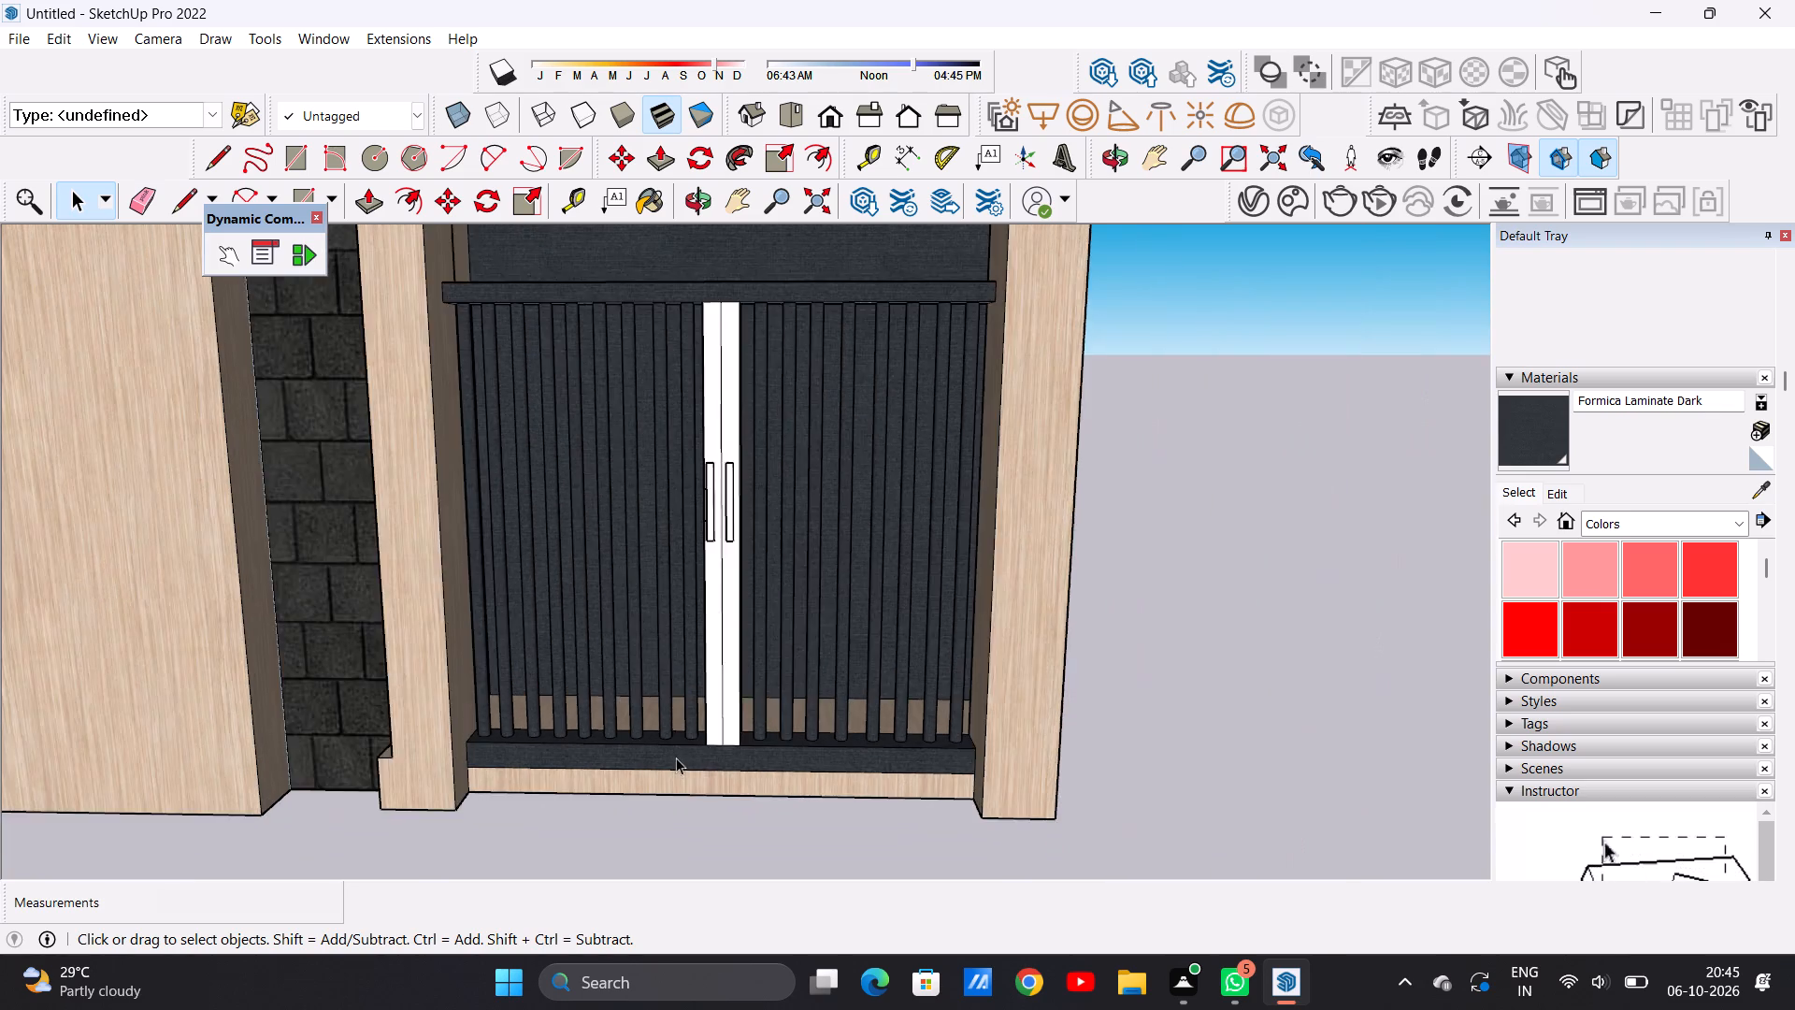
{"action": "scroll", "coordinate": [676, 757], "scroll_direction": "down", "scroll_amount": 9}
{"action": "scroll", "coordinate": [813, 724], "scroll_direction": "up", "scroll_amount": 5}
{"action": "middle_click_drag", "start_coordinate": [778, 762], "coordinate": [773, 851]}
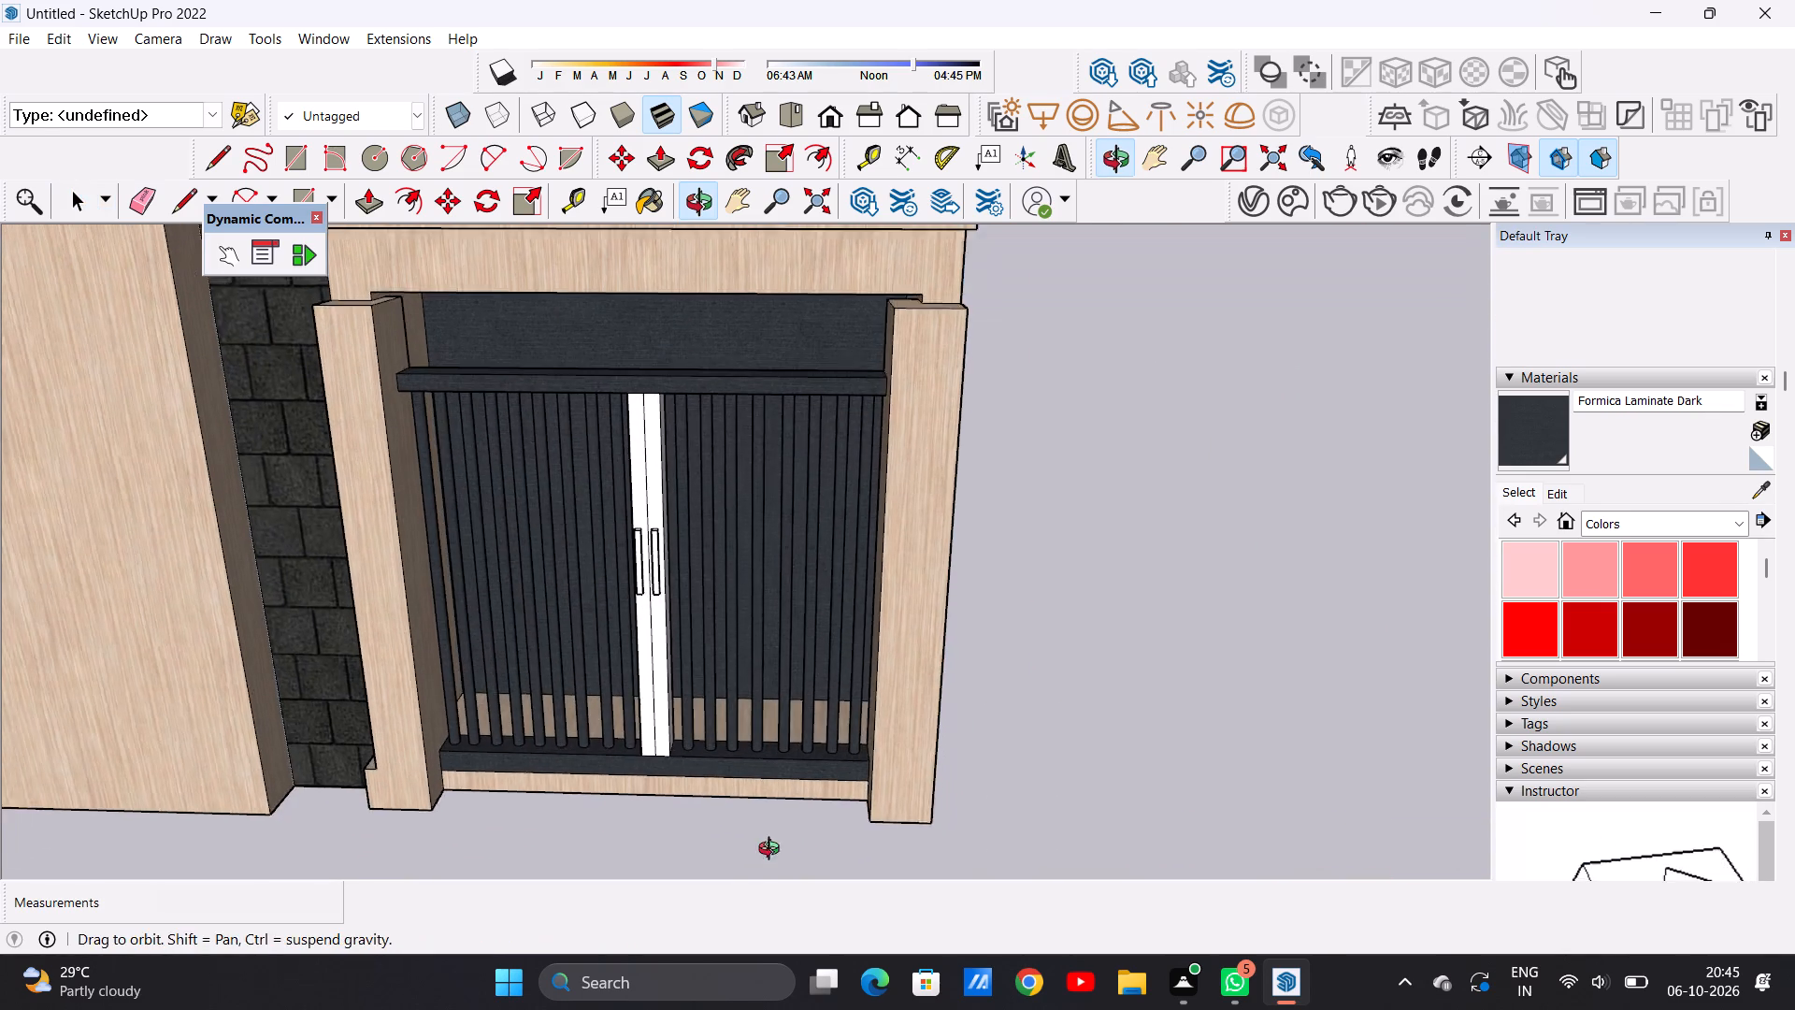
{"action": "middle_click_drag", "start_coordinate": [773, 851], "coordinate": [773, 879]}
{"action": "scroll", "coordinate": [800, 744], "scroll_direction": "up", "scroll_amount": 11}
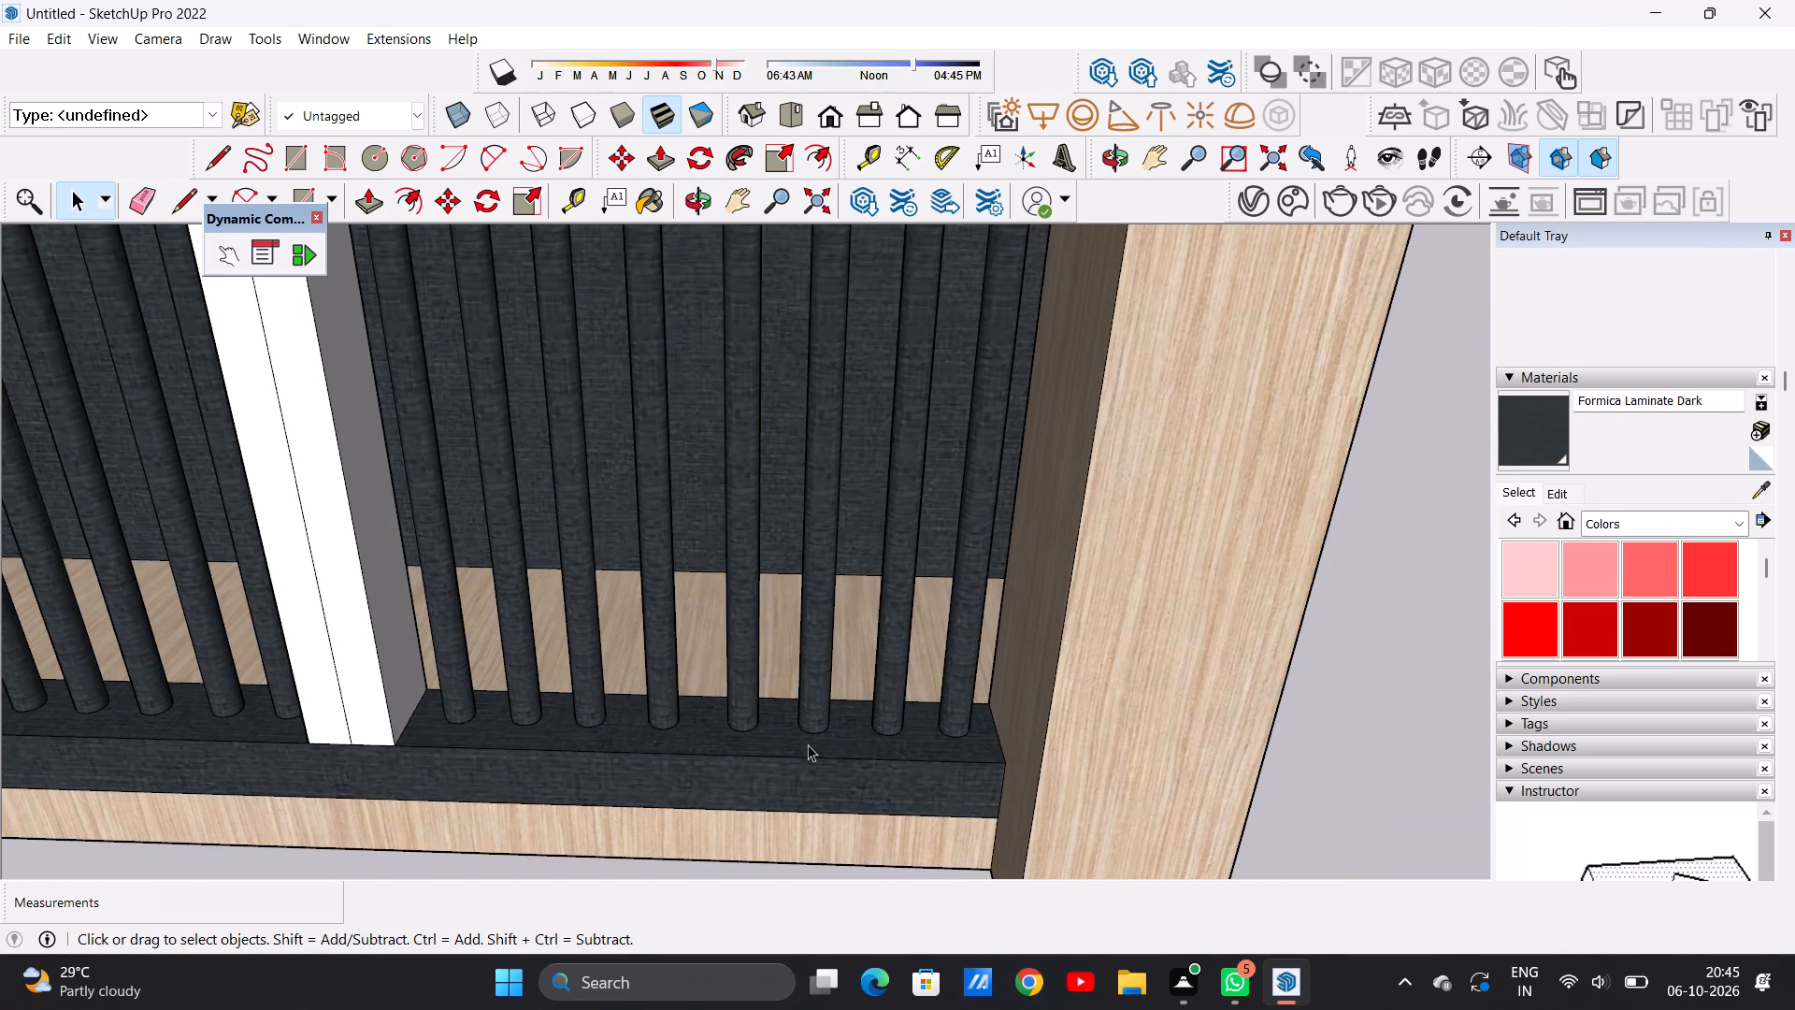
{"action": "key", "text": "p"}
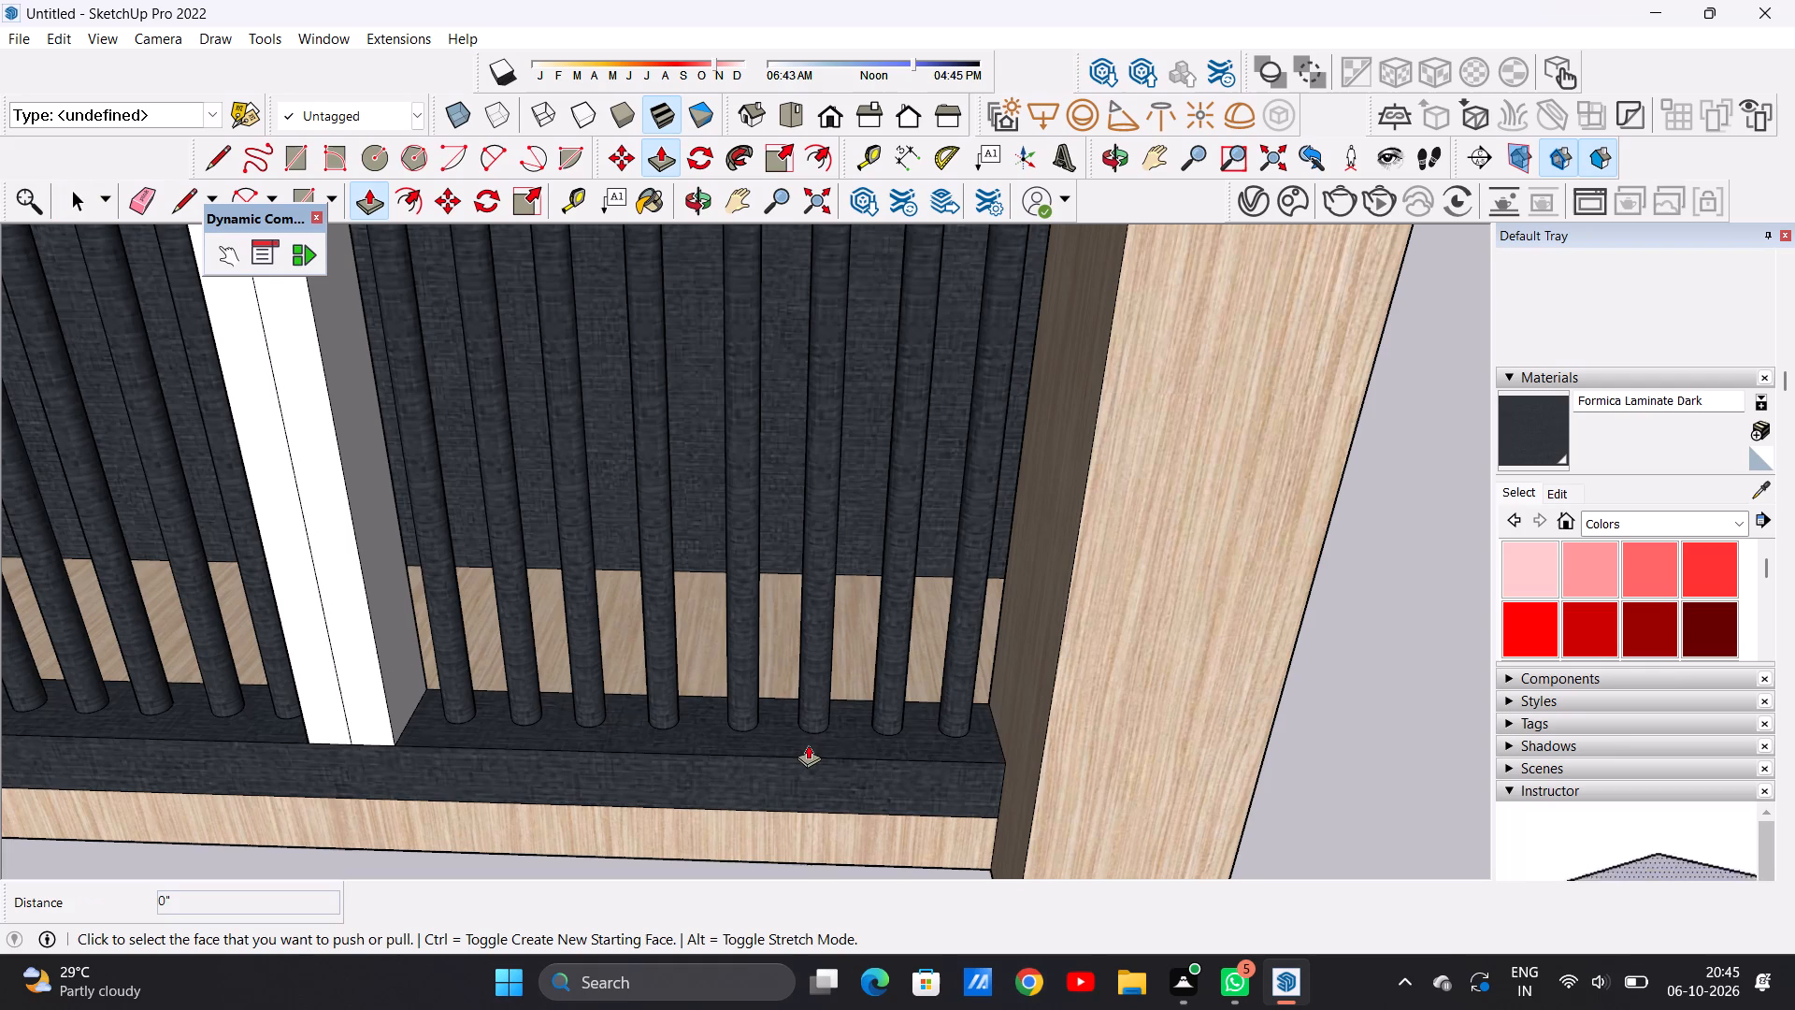
{"action": "left_click", "coordinate": [856, 728]}
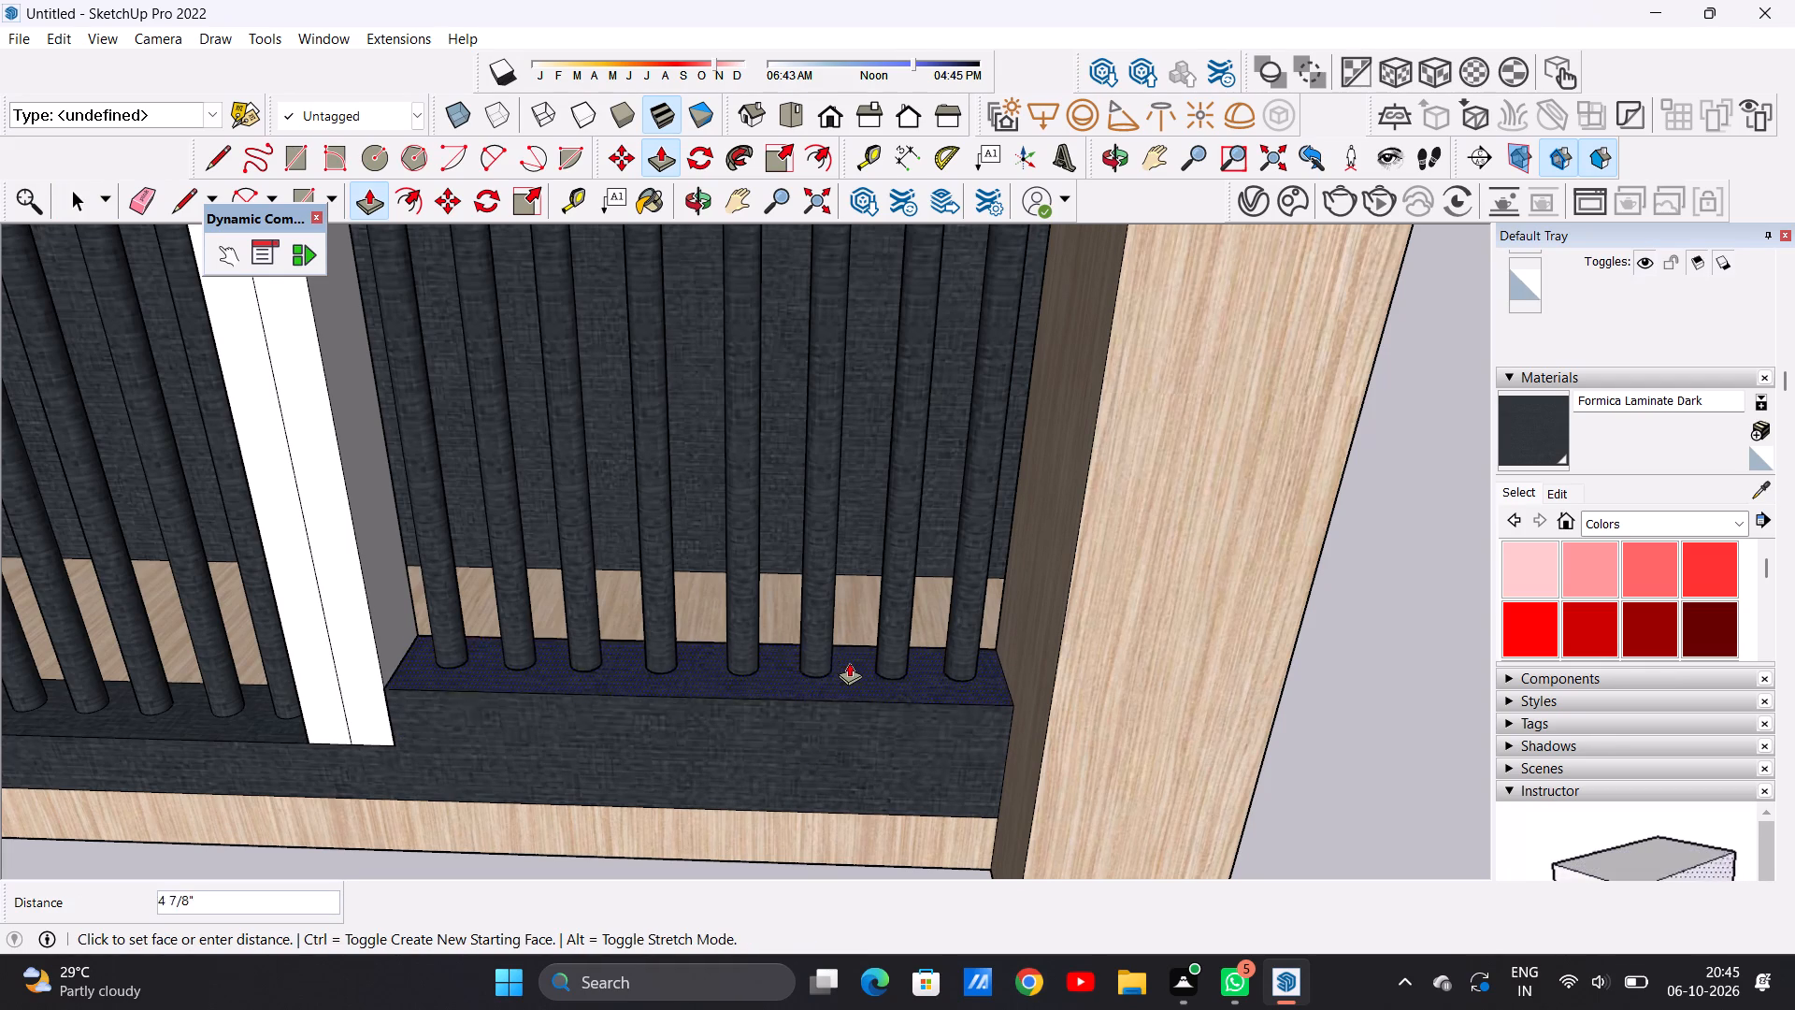
{"action": "scroll", "coordinate": [859, 641], "scroll_direction": "down", "scroll_amount": 15}
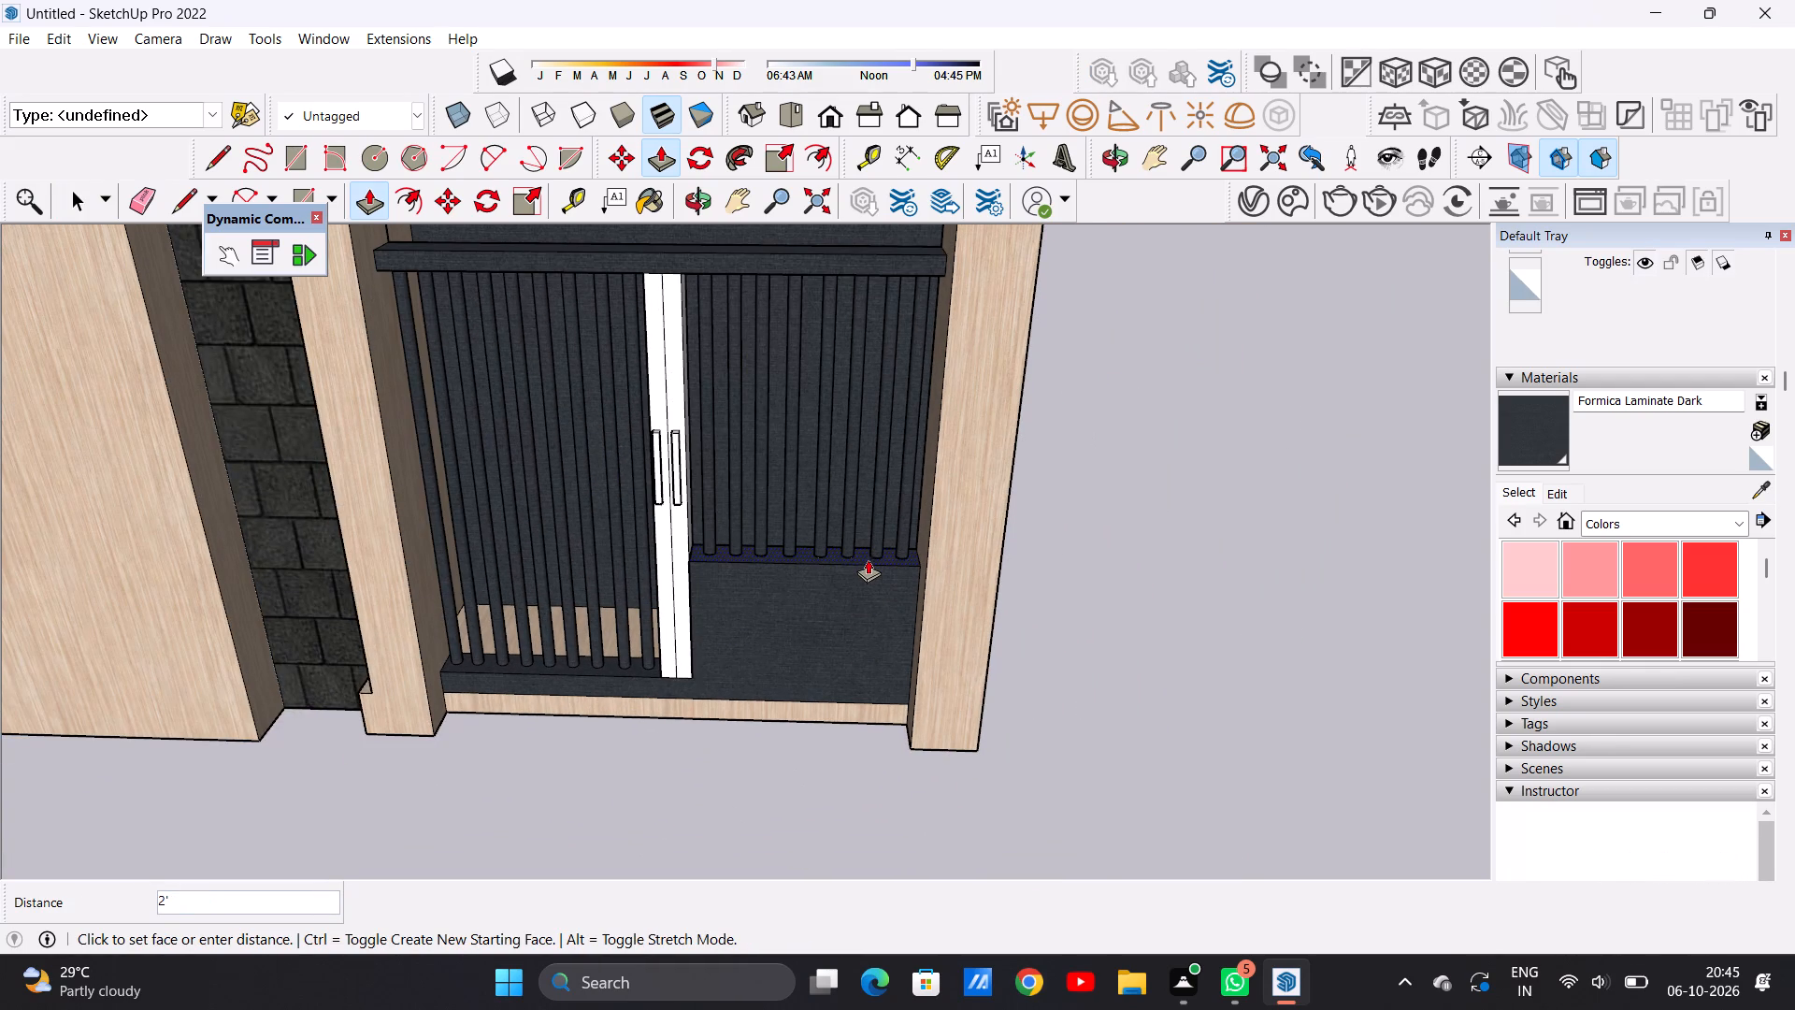
{"action": "left_click", "coordinate": [868, 560]}
Push/pull the top face of the left-leaf bottom rail up about 1' 11 1/4", level with the right leaf's panel.
{"action": "scroll", "coordinate": [600, 656], "scroll_direction": "up", "scroll_amount": 10}
{"action": "left_click", "coordinate": [617, 669]}
{"action": "scroll", "coordinate": [686, 556], "scroll_direction": "down", "scroll_amount": 2}
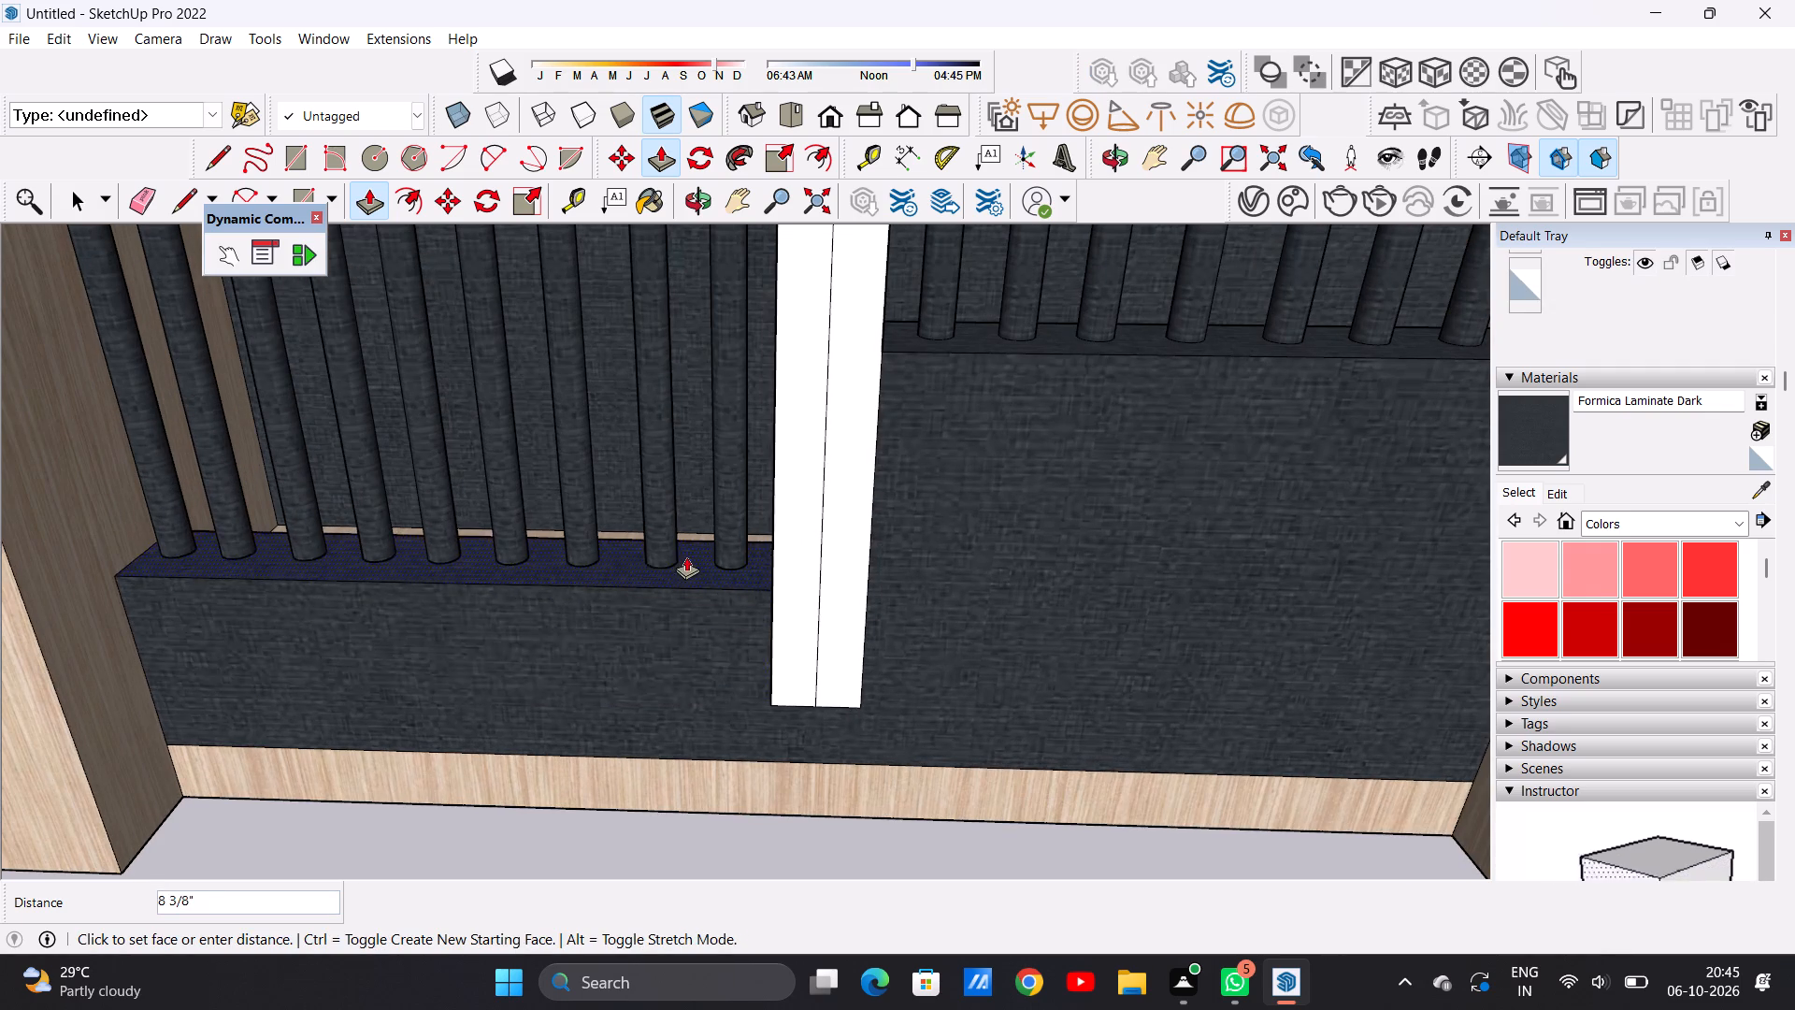
{"action": "scroll", "coordinate": [686, 556], "scroll_direction": "down", "scroll_amount": 5}
{"action": "left_click", "coordinate": [788, 445]}
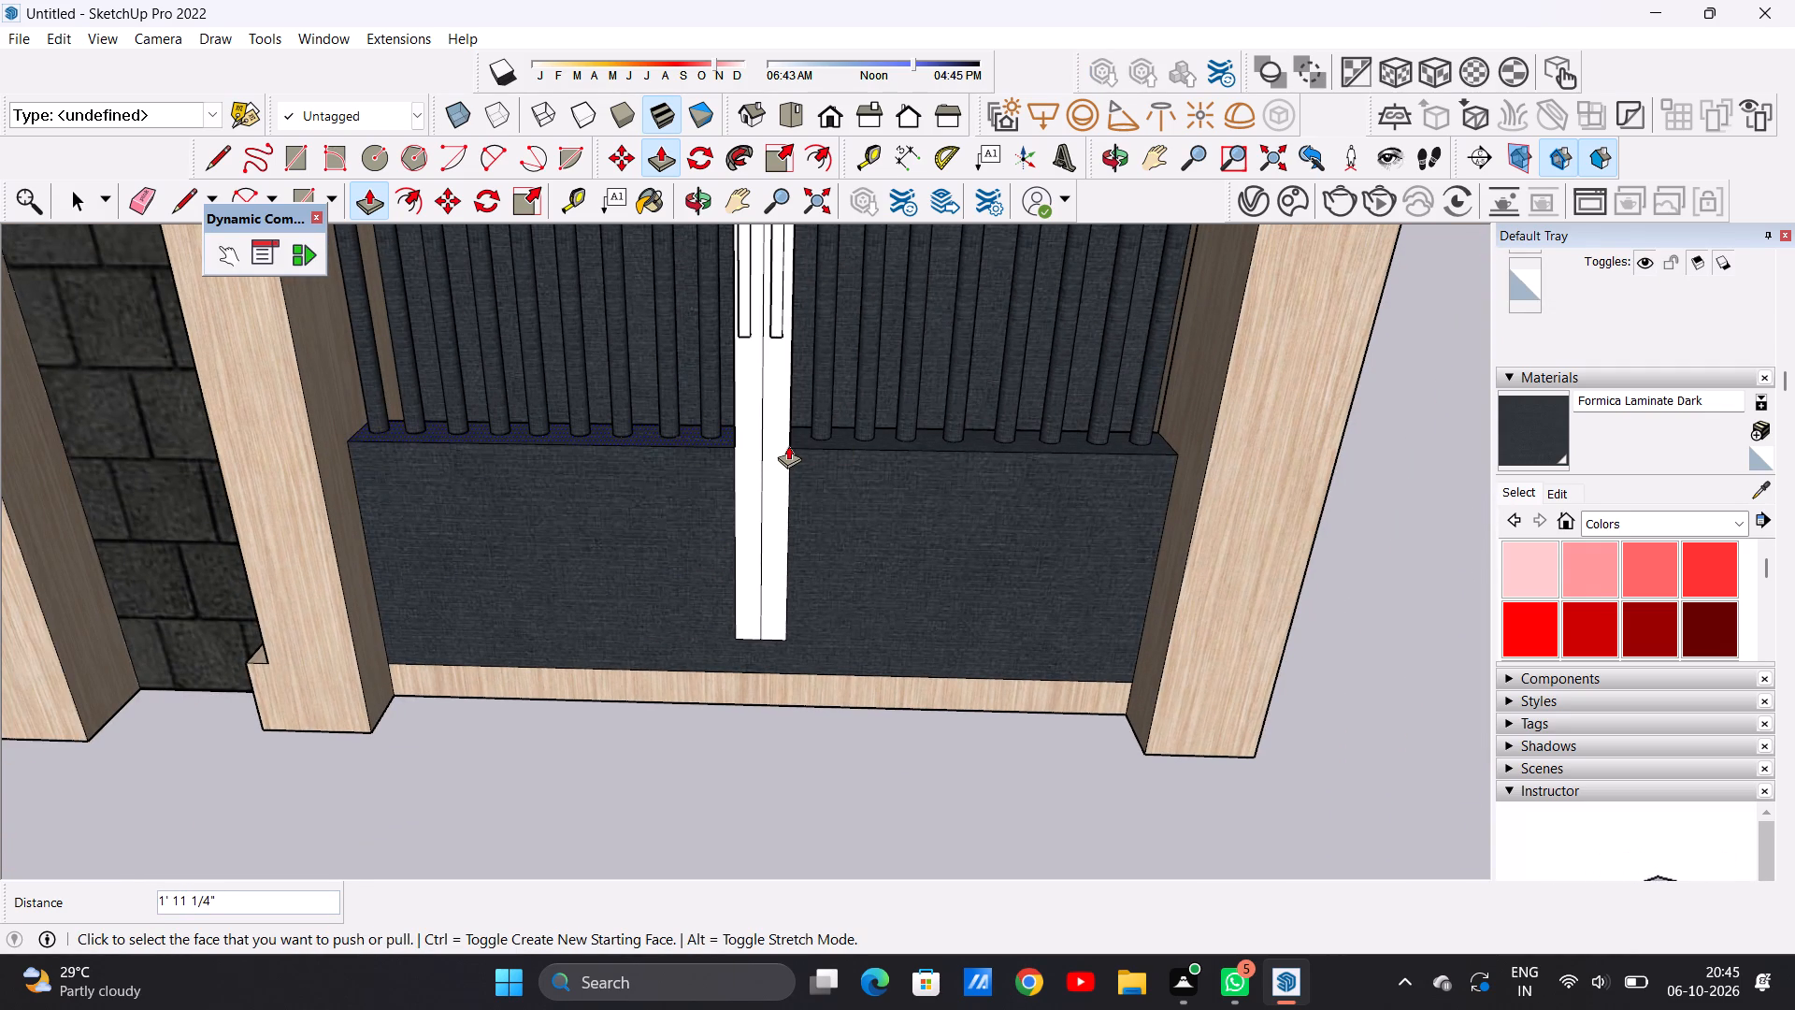
{"action": "key", "text": "space"}
Examine the gate's solid lower panels and the dark wall behind the bars from near and far.
{"action": "scroll", "coordinate": [724, 515], "scroll_direction": "down", "scroll_amount": 1}
{"action": "scroll", "coordinate": [724, 515], "scroll_direction": "up", "scroll_amount": 2}
{"action": "scroll", "coordinate": [724, 515], "scroll_direction": "down", "scroll_amount": 14}
{"action": "middle_click_drag", "start_coordinate": [719, 553], "coordinate": [737, 446]}
{"action": "scroll", "coordinate": [717, 517], "scroll_direction": "up", "scroll_amount": 4}
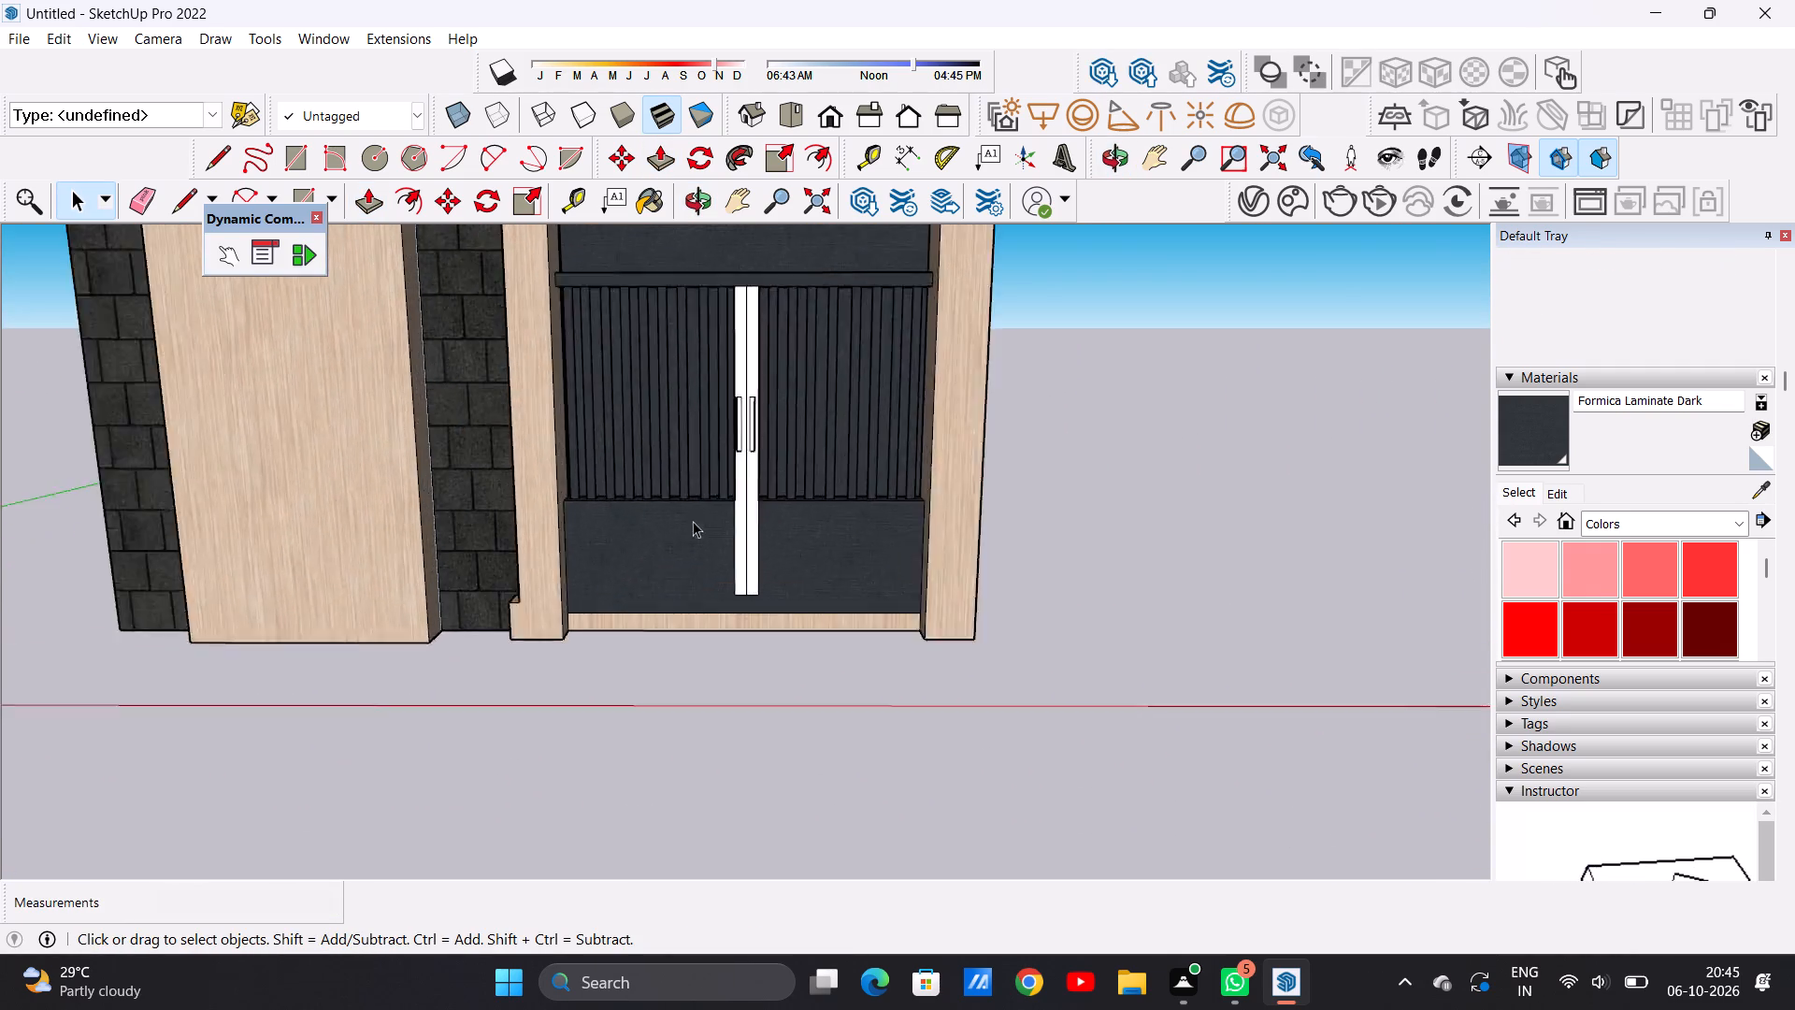
{"action": "scroll", "coordinate": [693, 521], "scroll_direction": "up", "scroll_amount": 9}
{"action": "scroll", "coordinate": [645, 554], "scroll_direction": "down", "scroll_amount": 12}
{"action": "scroll", "coordinate": [687, 516], "scroll_direction": "up", "scroll_amount": 8}
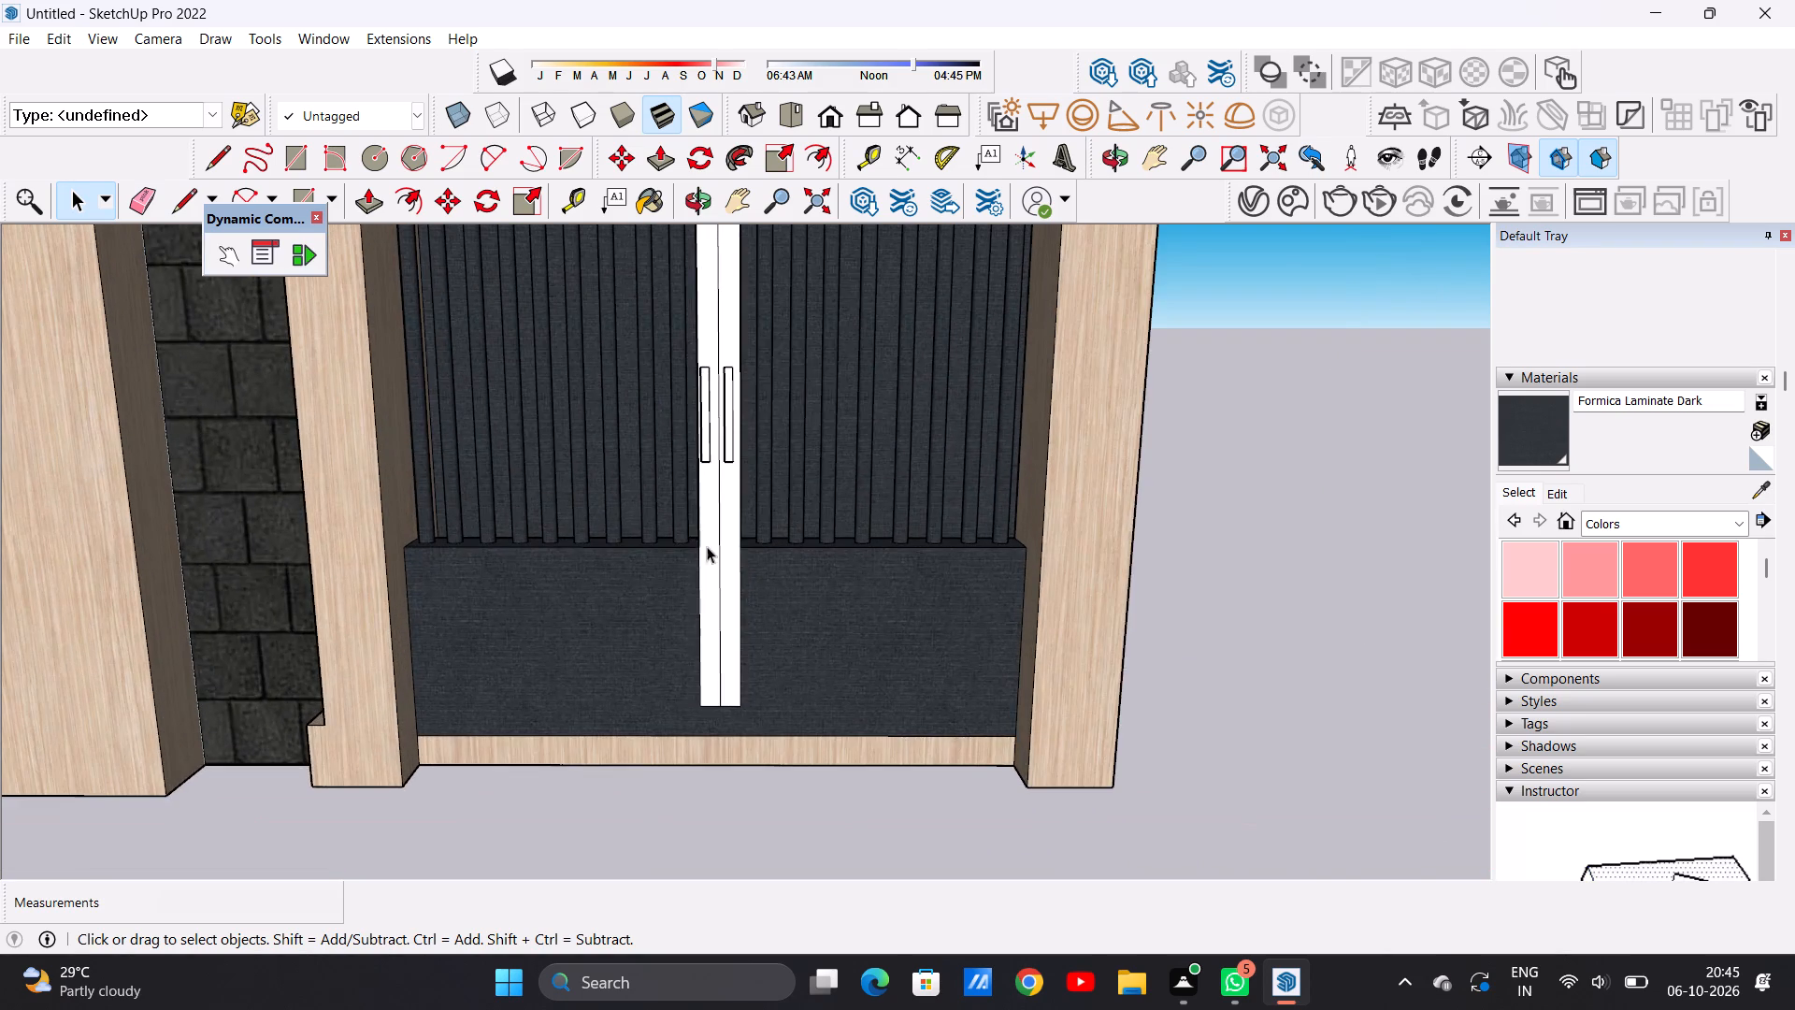
{"action": "scroll", "coordinate": [644, 552], "scroll_direction": "up", "scroll_amount": 6}
{"action": "scroll", "coordinate": [643, 571], "scroll_direction": "down", "scroll_amount": 11}
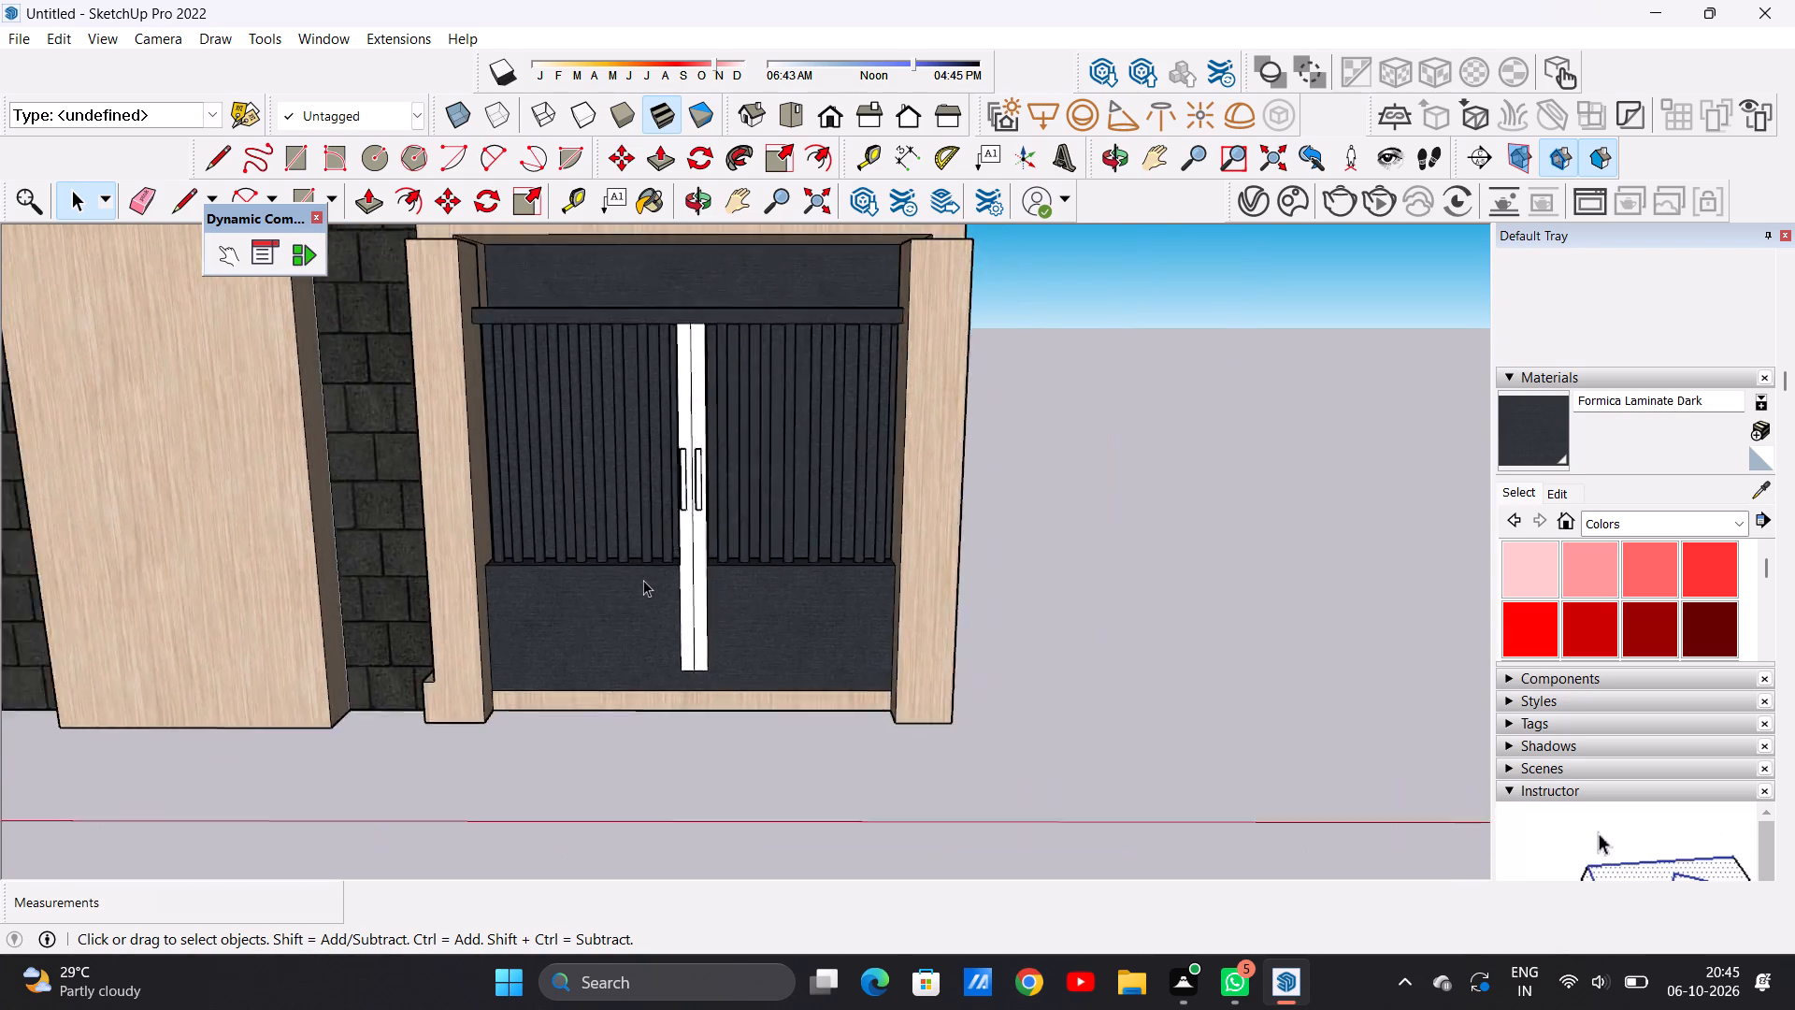
{"action": "scroll", "coordinate": [643, 580], "scroll_direction": "down", "scroll_amount": 7}
{"action": "scroll", "coordinate": [666, 589], "scroll_direction": "up", "scroll_amount": 1}
{"action": "scroll", "coordinate": [666, 589], "scroll_direction": "down", "scroll_amount": 2}
{"action": "scroll", "coordinate": [710, 490], "scroll_direction": "up", "scroll_amount": 6}
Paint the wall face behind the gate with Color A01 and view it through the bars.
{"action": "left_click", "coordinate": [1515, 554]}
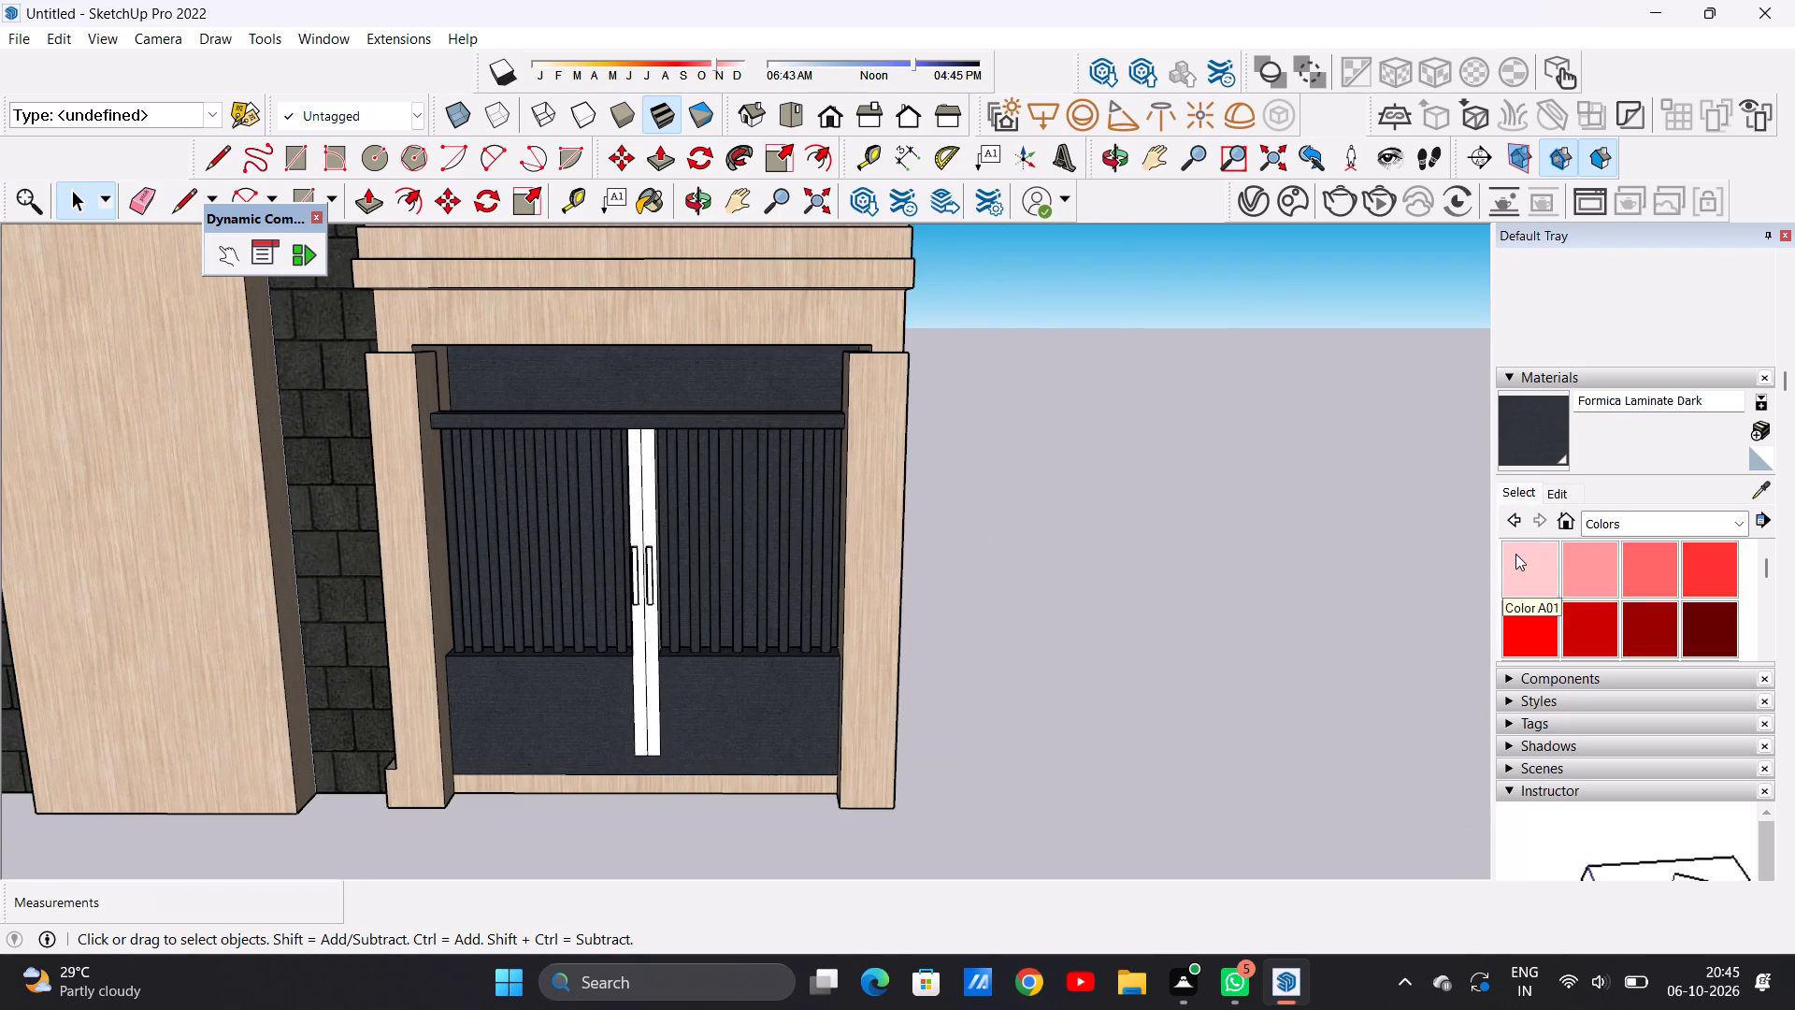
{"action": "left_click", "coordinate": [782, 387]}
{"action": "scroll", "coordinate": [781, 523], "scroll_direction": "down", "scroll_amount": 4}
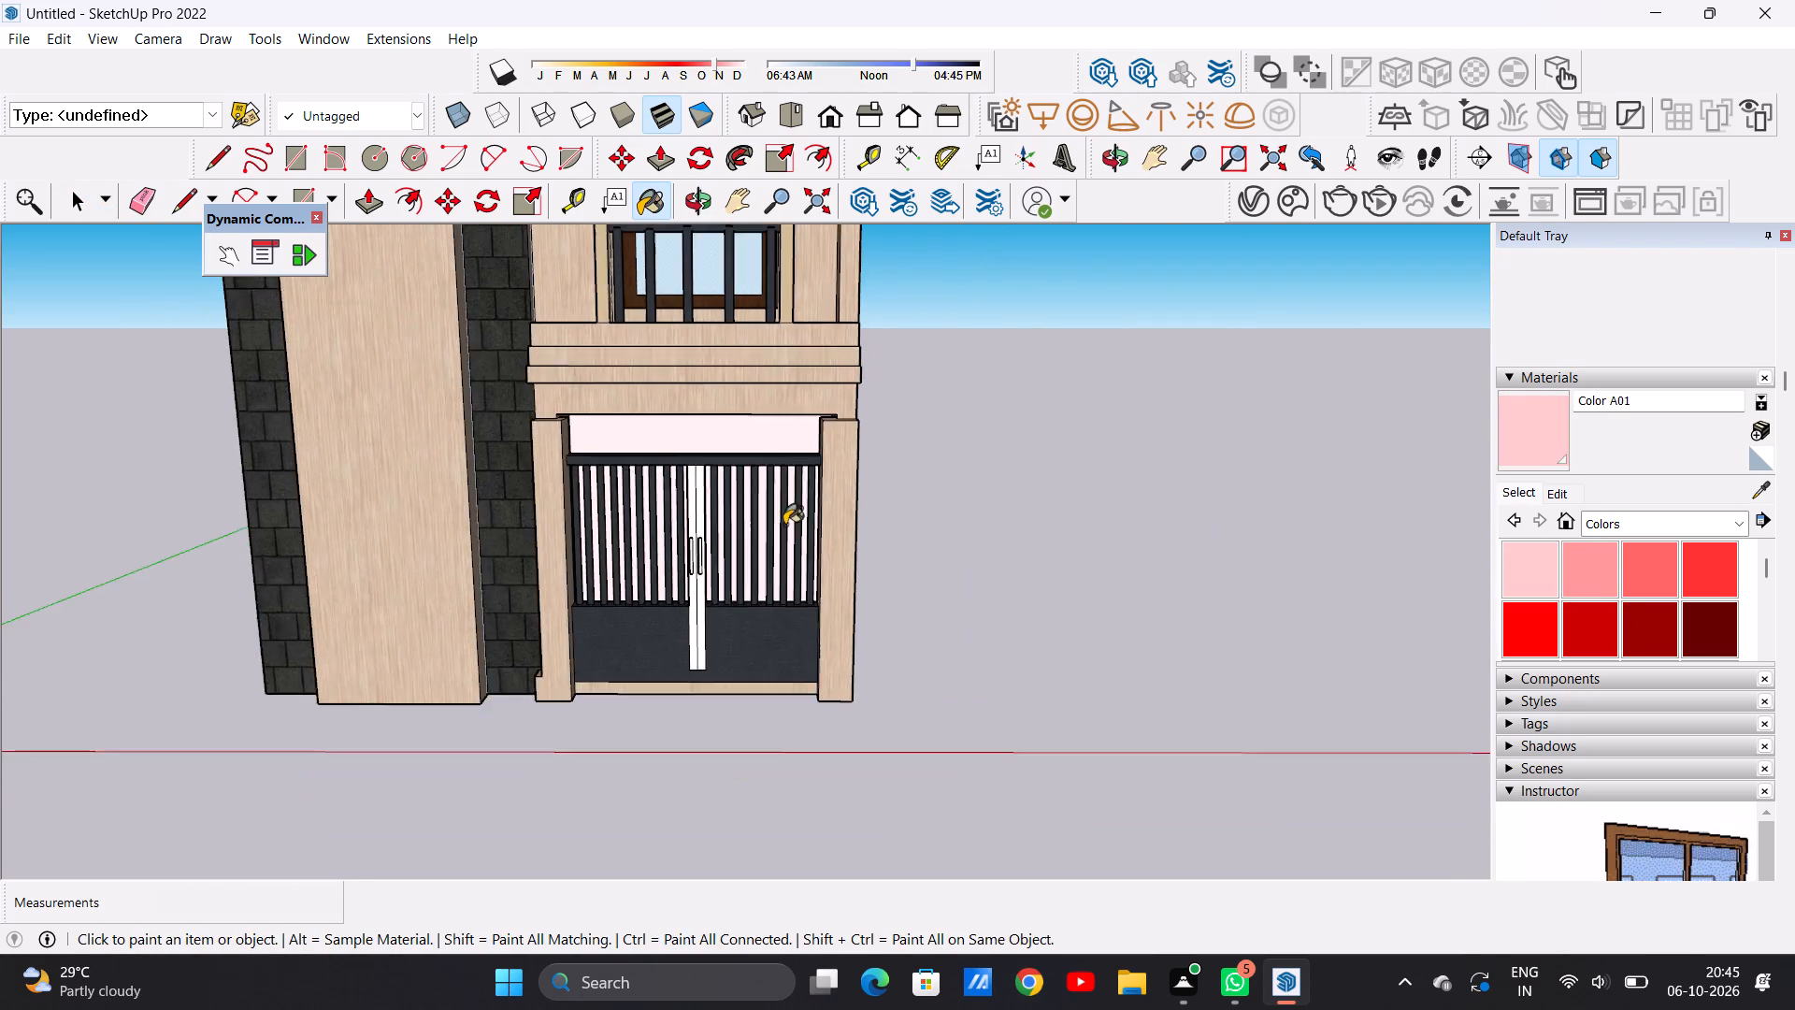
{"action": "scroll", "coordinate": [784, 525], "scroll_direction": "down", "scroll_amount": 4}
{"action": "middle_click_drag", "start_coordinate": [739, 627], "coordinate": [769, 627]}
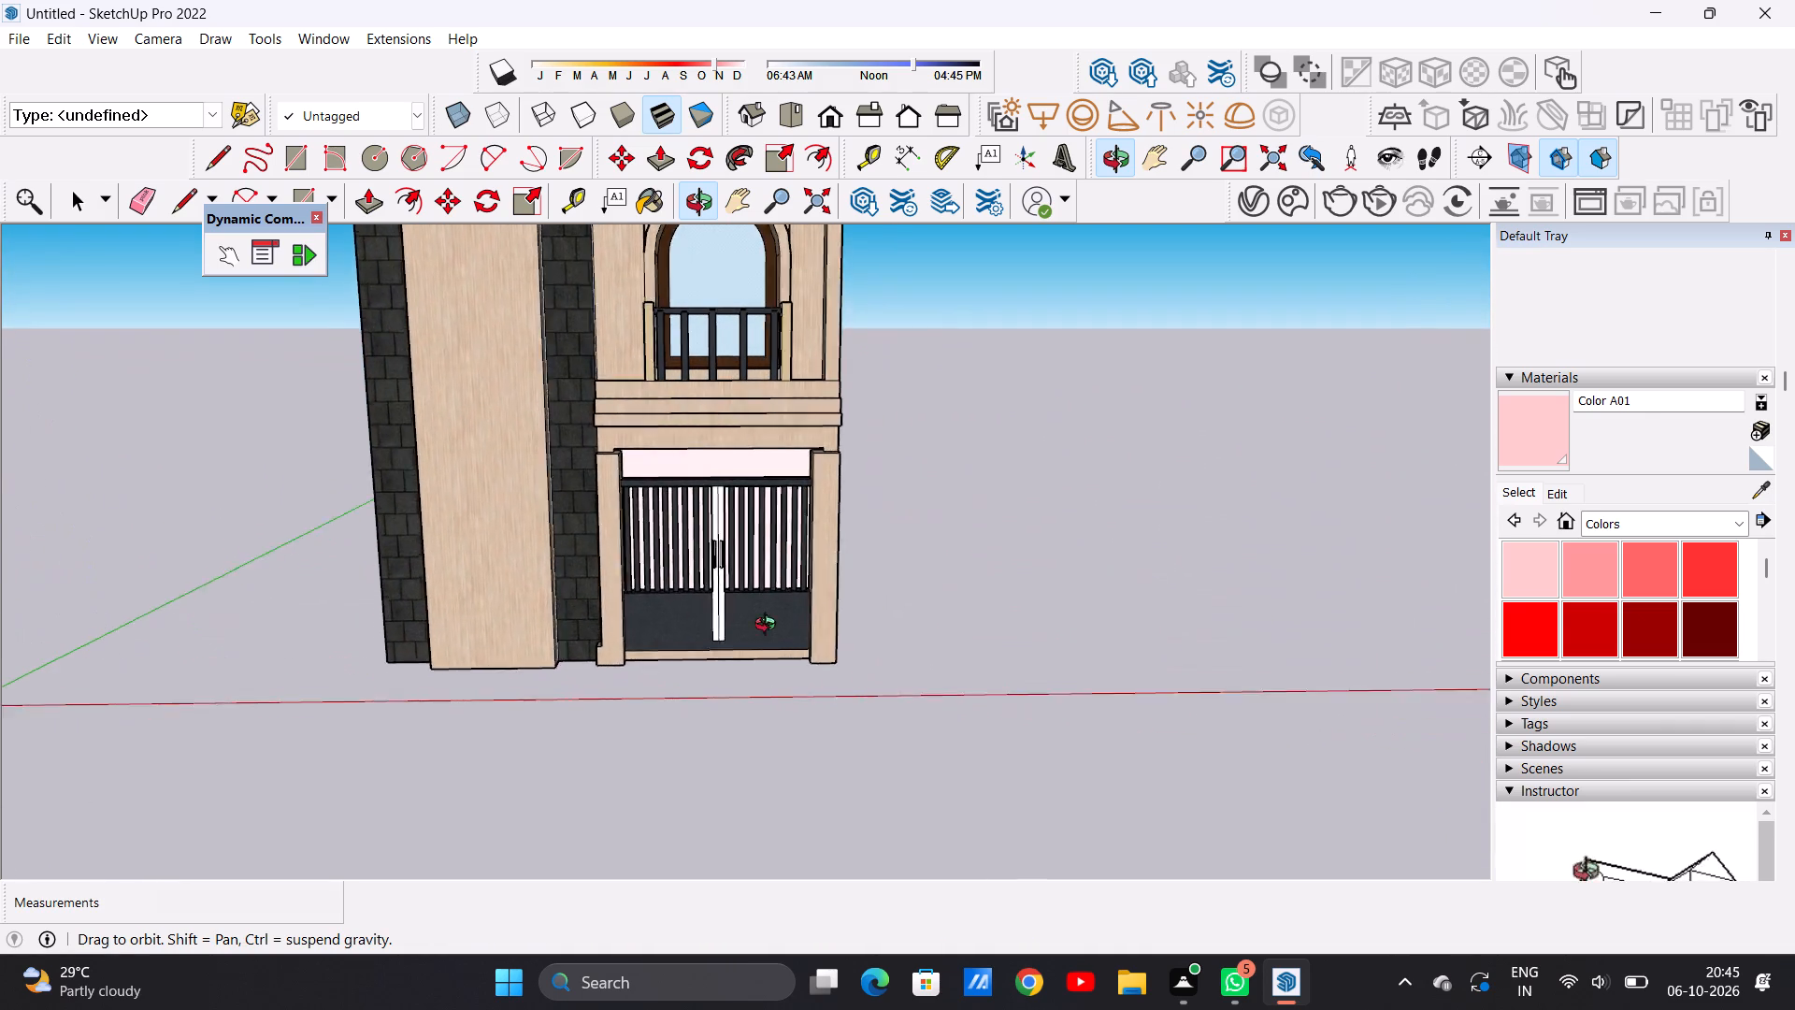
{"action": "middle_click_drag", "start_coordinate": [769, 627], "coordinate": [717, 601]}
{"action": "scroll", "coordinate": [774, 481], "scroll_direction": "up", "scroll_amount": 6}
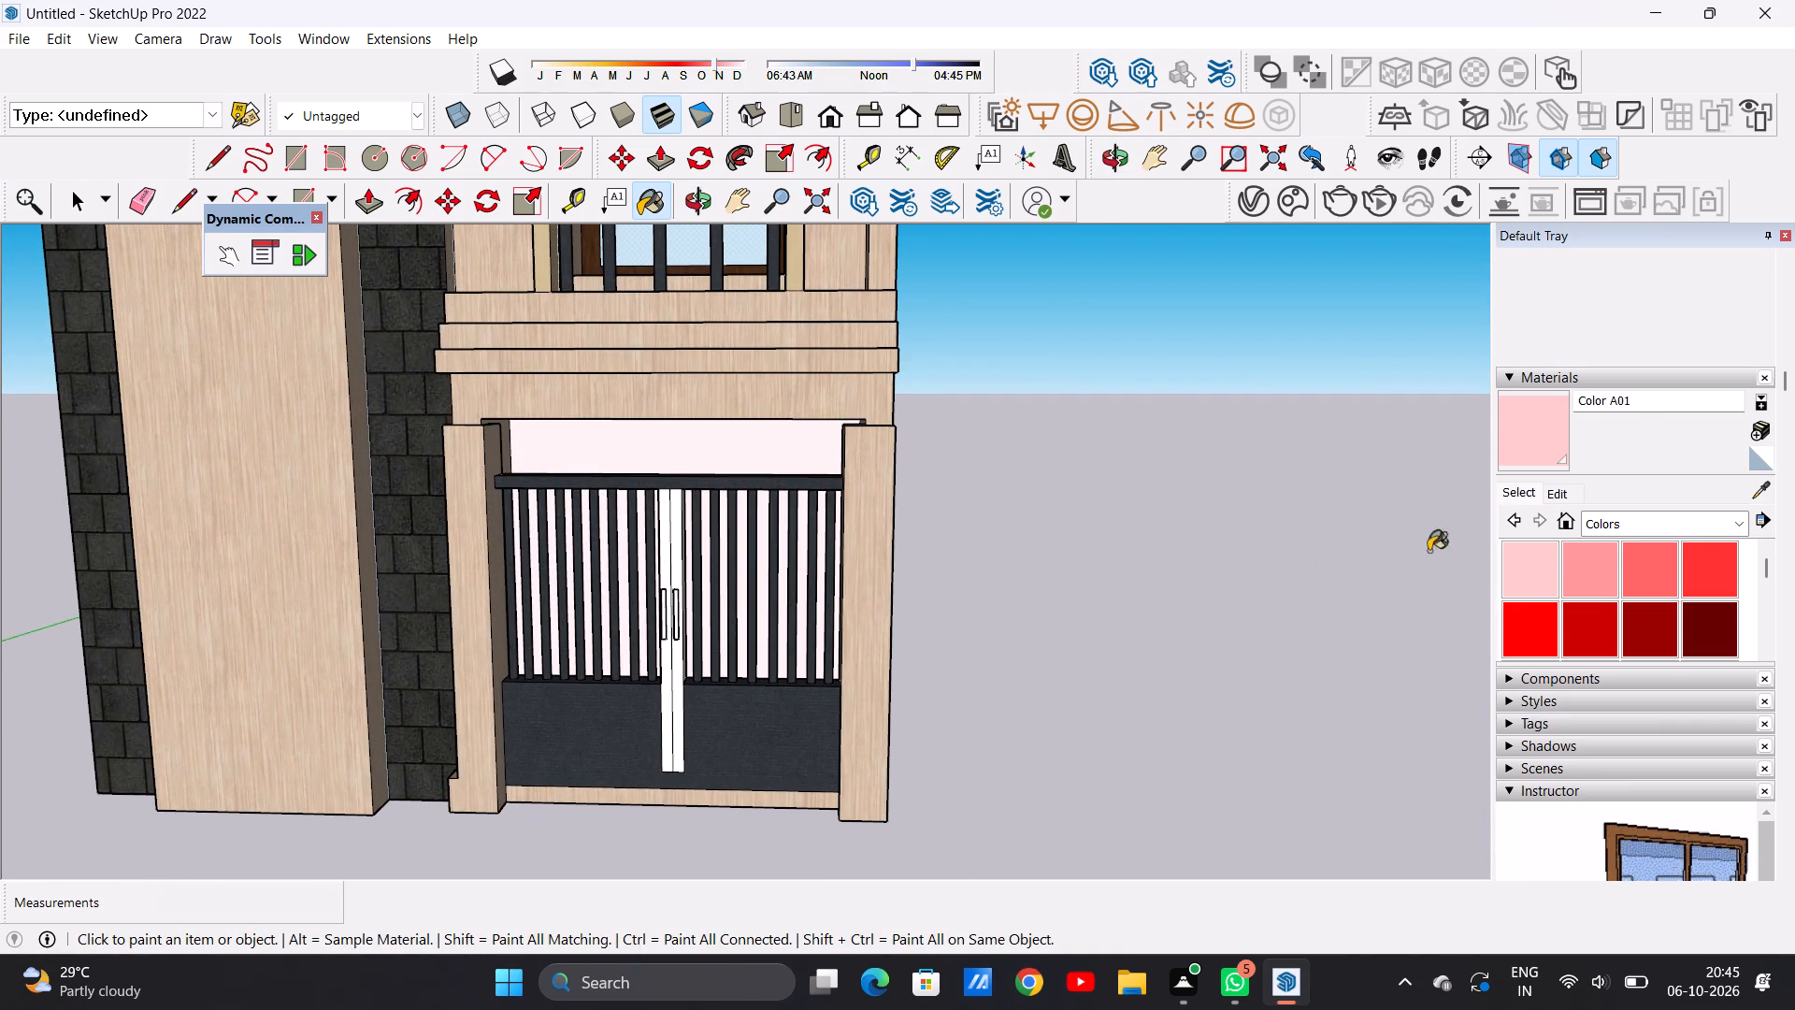
Paint the wall face behind the gate with Formica Laminate Light from the Synthetic Surfaces collection.
{"action": "left_click", "coordinate": [1732, 527]}
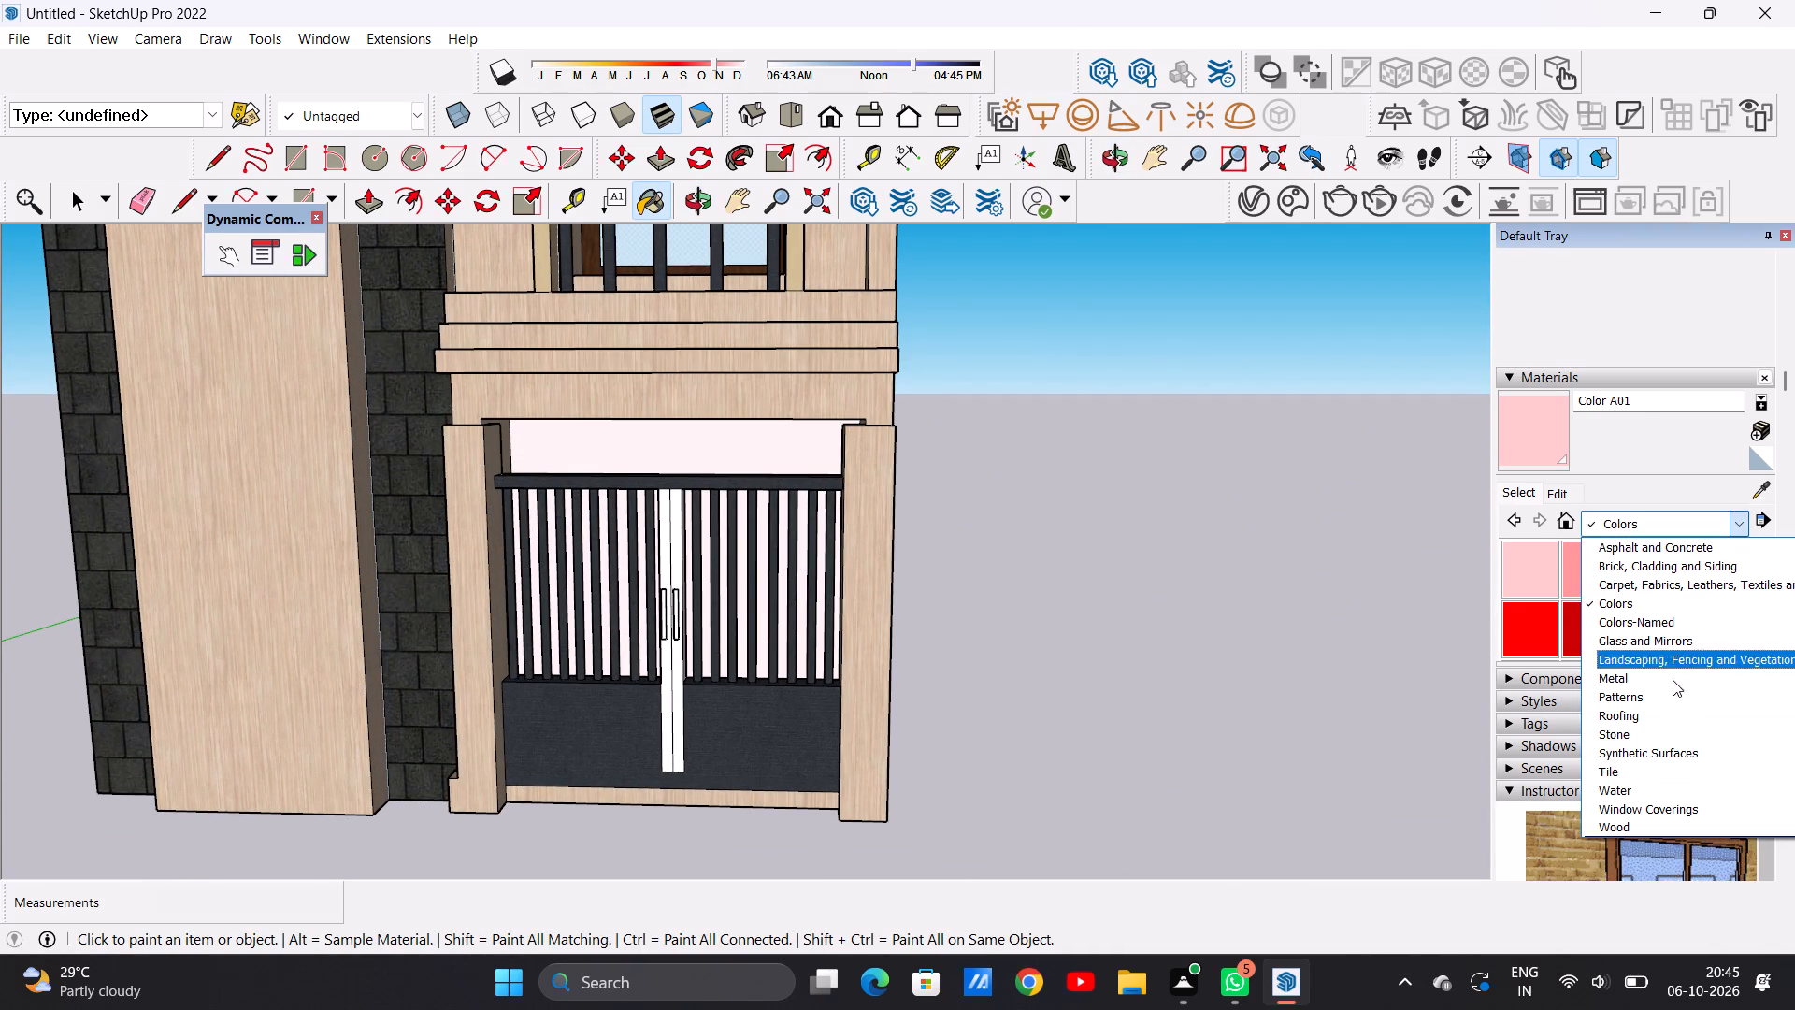
{"action": "left_click", "coordinate": [1671, 754]}
{"action": "left_click", "coordinate": [1531, 618]}
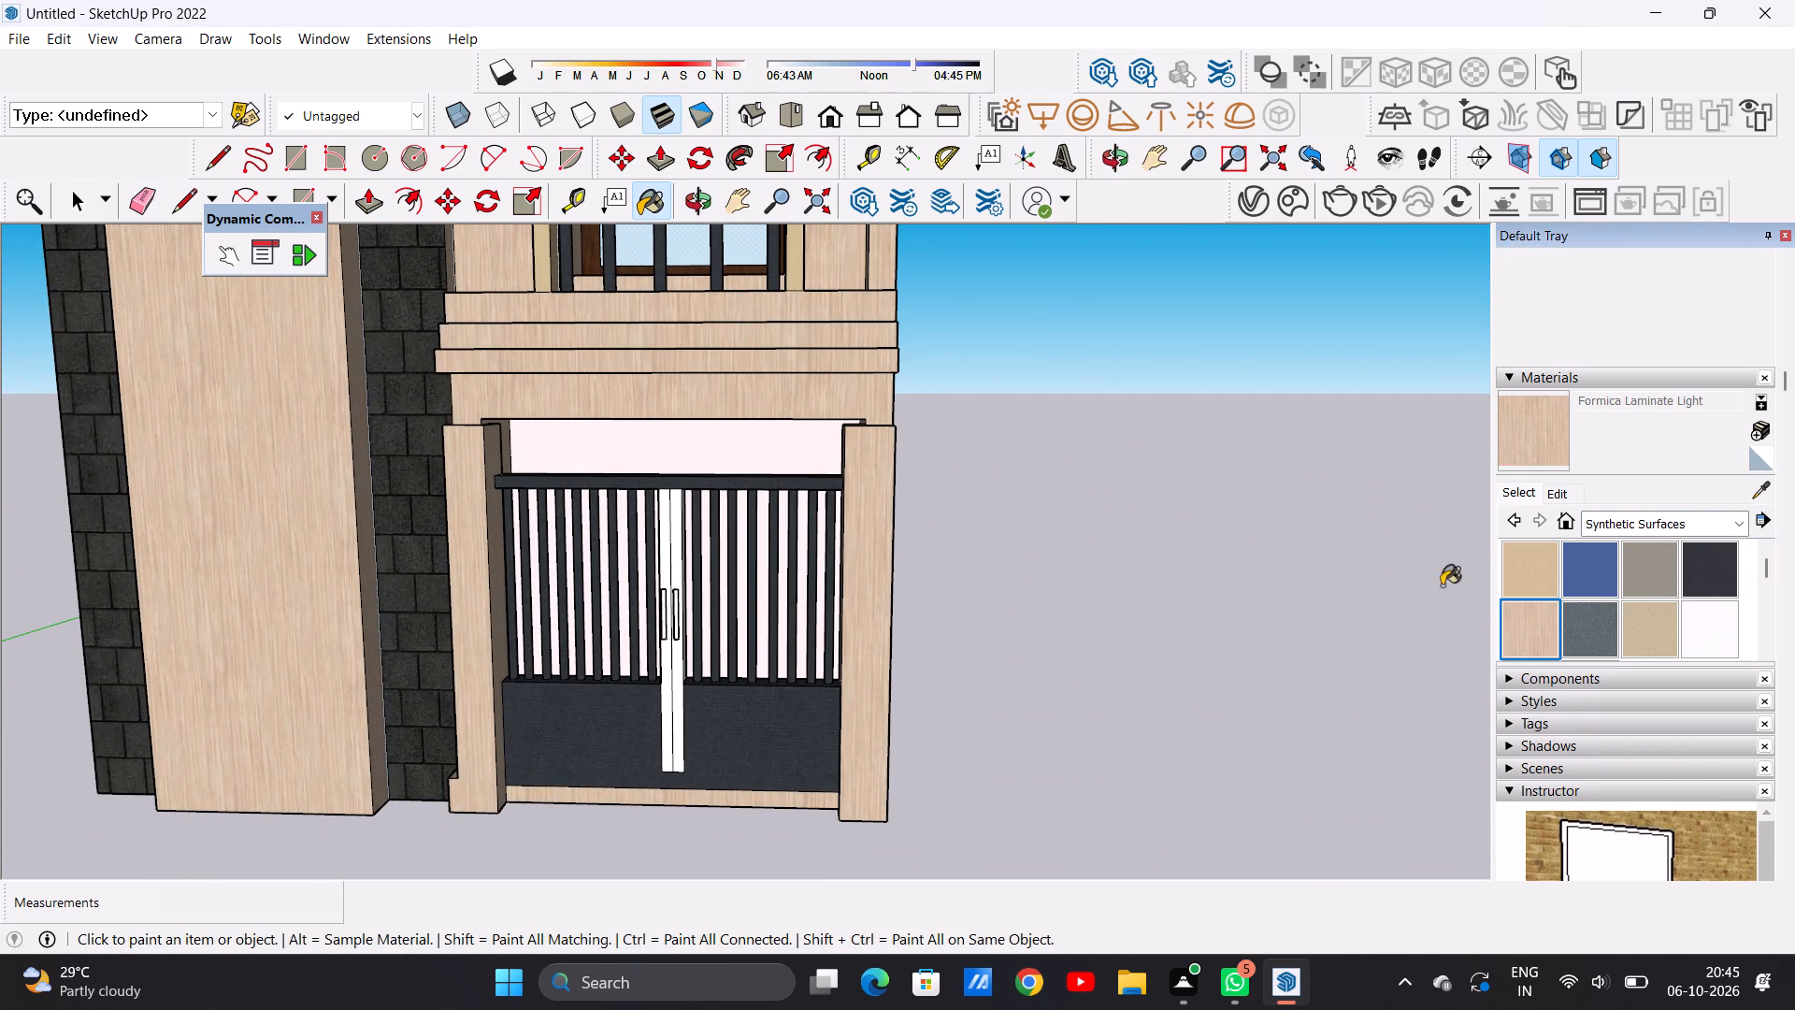
{"action": "scroll", "coordinate": [813, 464], "scroll_direction": "up", "scroll_amount": 6}
{"action": "left_click", "coordinate": [768, 448]}
Examine the gate's bars against the light wood backing from several angles, and leave the Paint tool.
{"action": "scroll", "coordinate": [826, 502], "scroll_direction": "down", "scroll_amount": 12}
{"action": "middle_click_drag", "start_coordinate": [653, 536], "coordinate": [656, 539]}
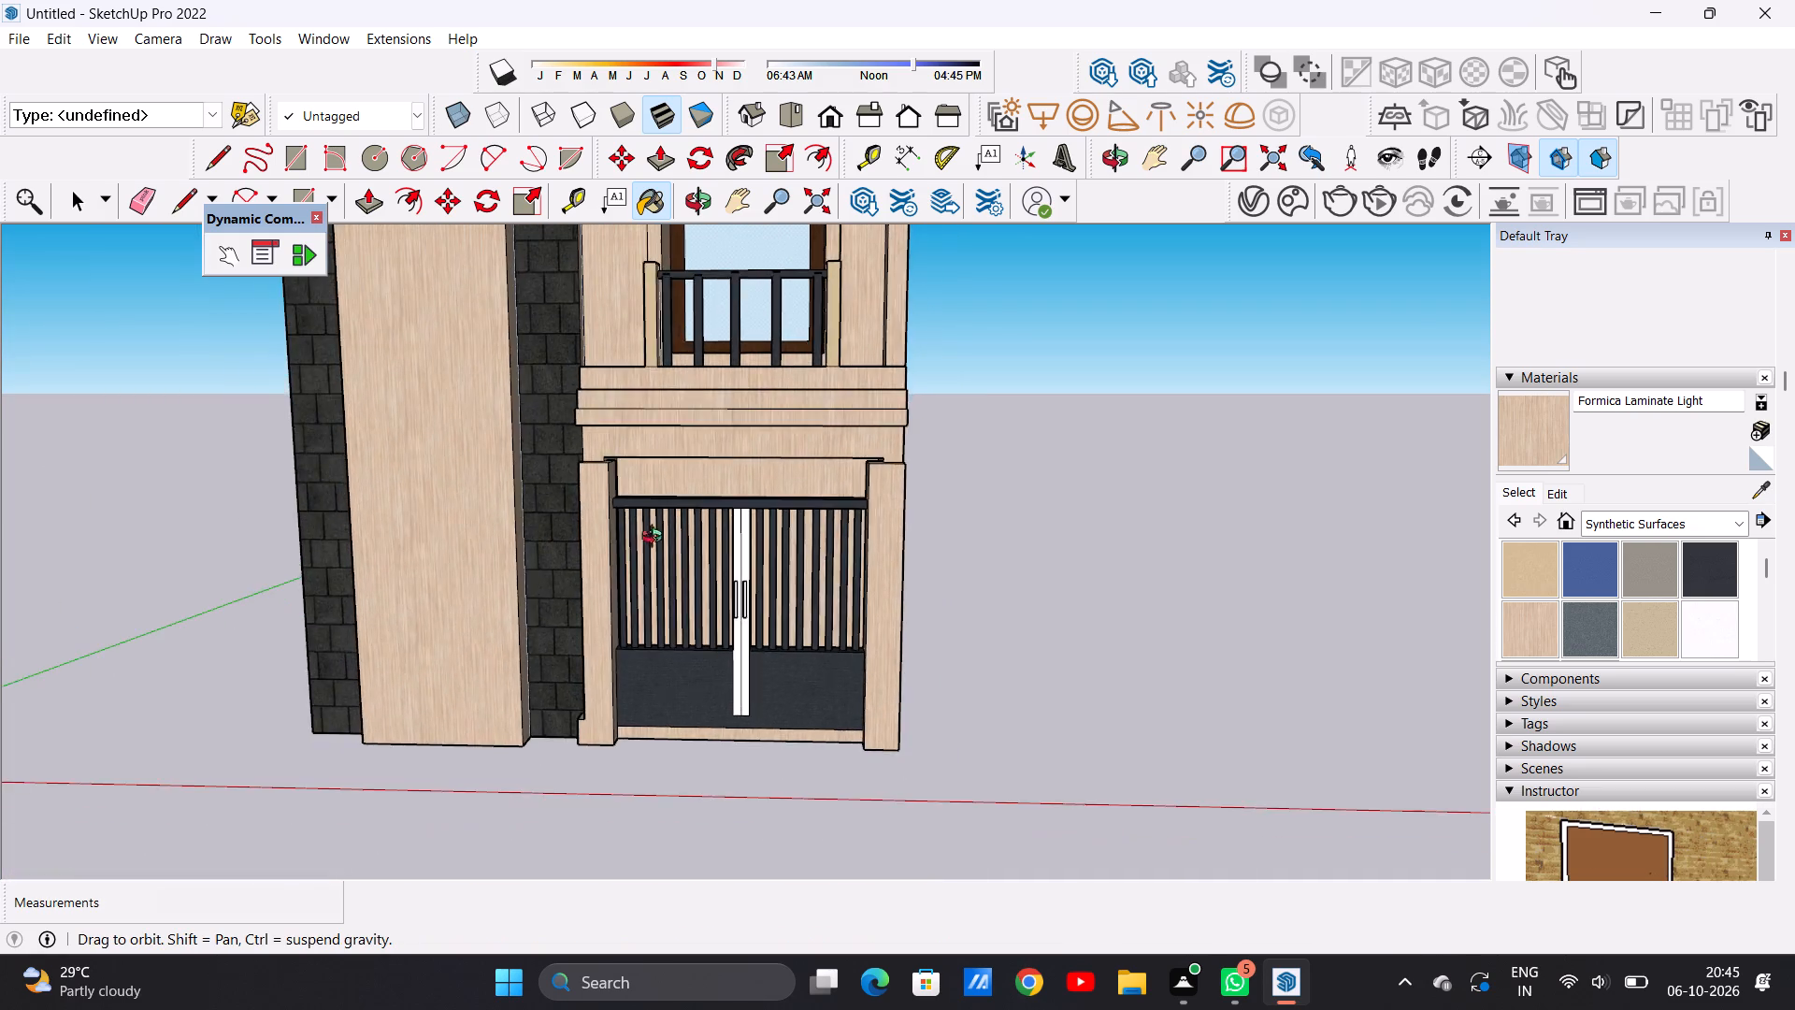
{"action": "middle_click_drag", "start_coordinate": [656, 539], "coordinate": [709, 591]}
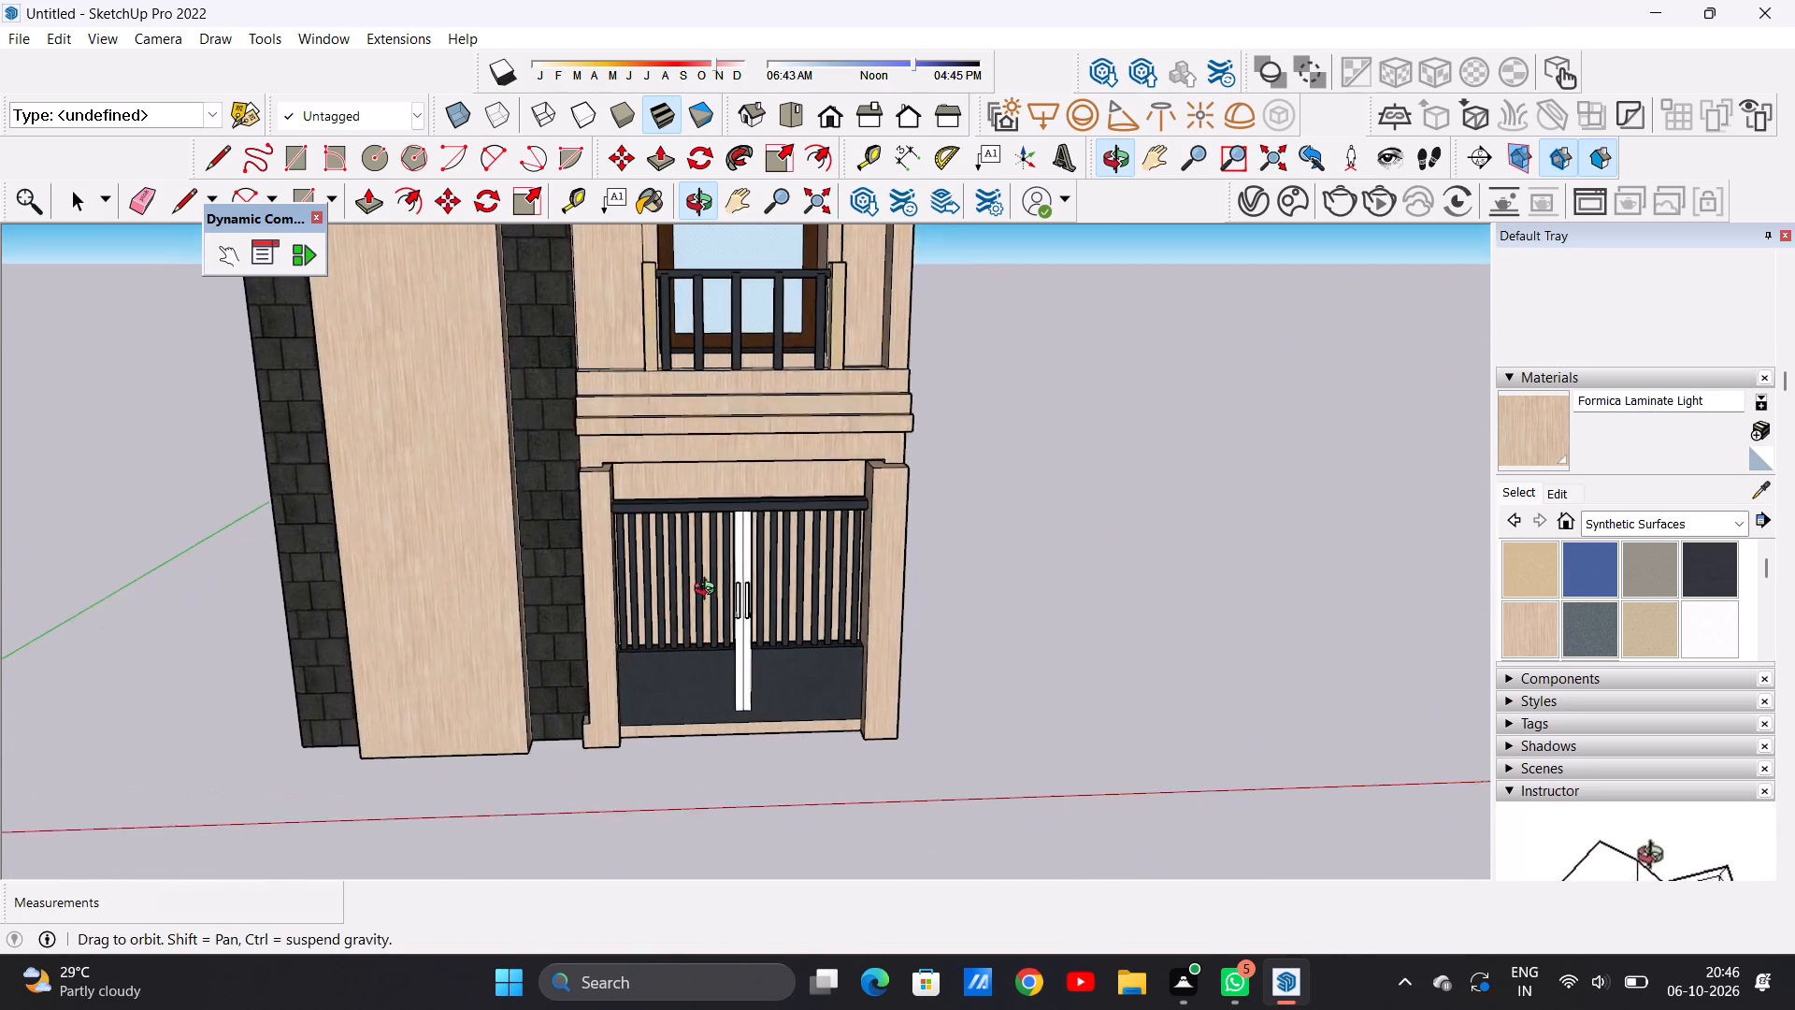
{"action": "middle_click_drag", "start_coordinate": [709, 591], "coordinate": [764, 512]}
{"action": "scroll", "coordinate": [678, 519], "scroll_direction": "up", "scroll_amount": 1}
{"action": "scroll", "coordinate": [662, 534], "scroll_direction": "down", "scroll_amount": 4}
{"action": "middle_click_drag", "start_coordinate": [733, 570], "coordinate": [708, 571]}
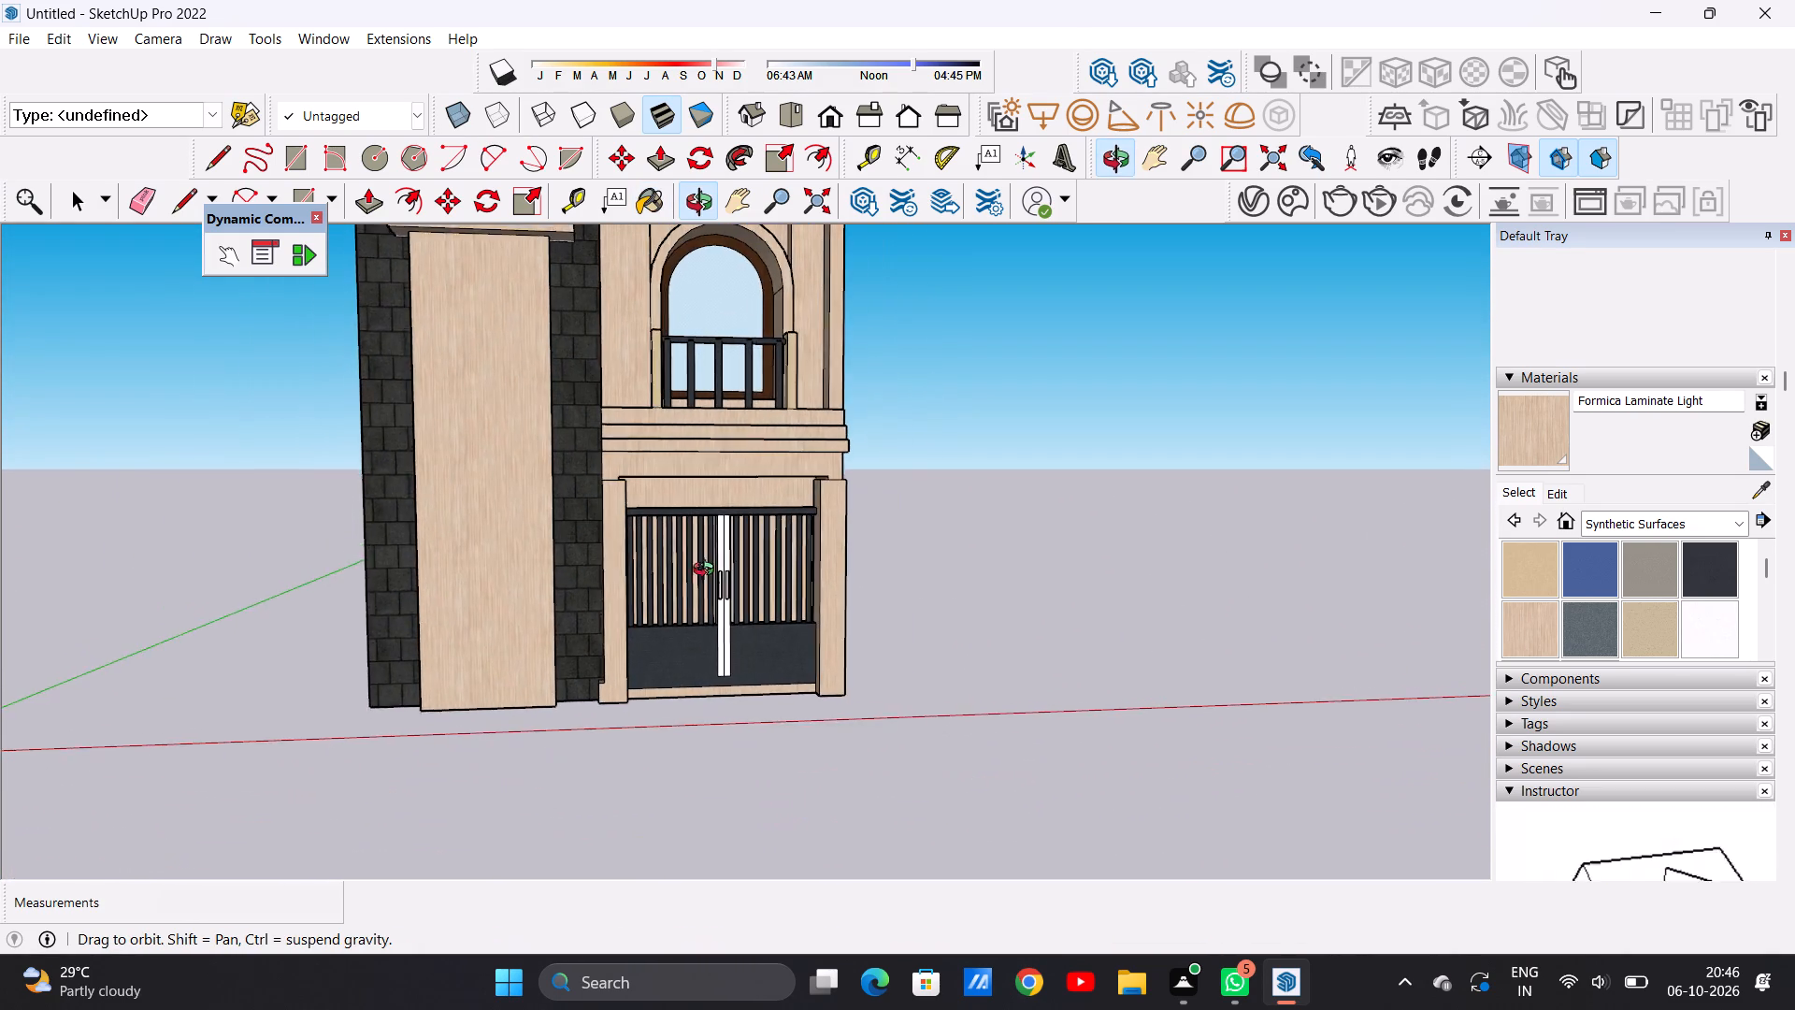
{"action": "middle_click_drag", "start_coordinate": [708, 571], "coordinate": [632, 604]}
{"action": "scroll", "coordinate": [744, 527], "scroll_direction": "up", "scroll_amount": 14}
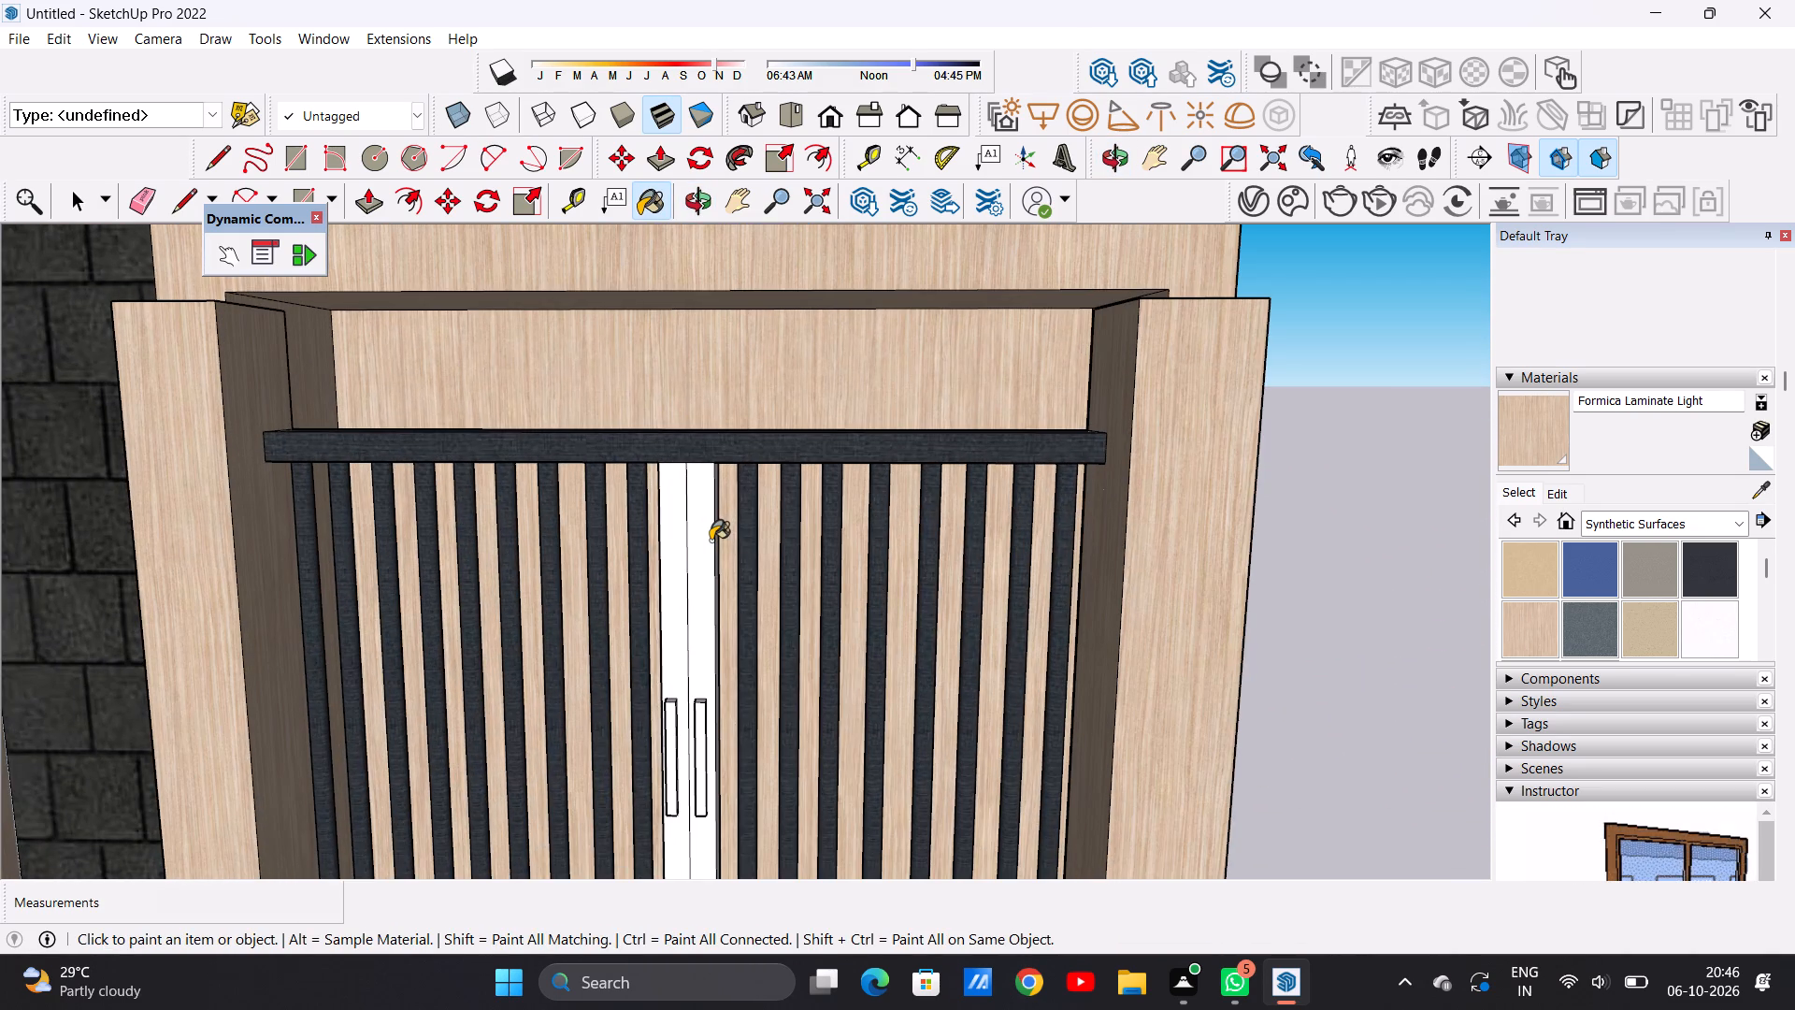
{"action": "key", "text": "space"}
{"action": "scroll", "coordinate": [797, 534], "scroll_direction": "down", "scroll_amount": 5}
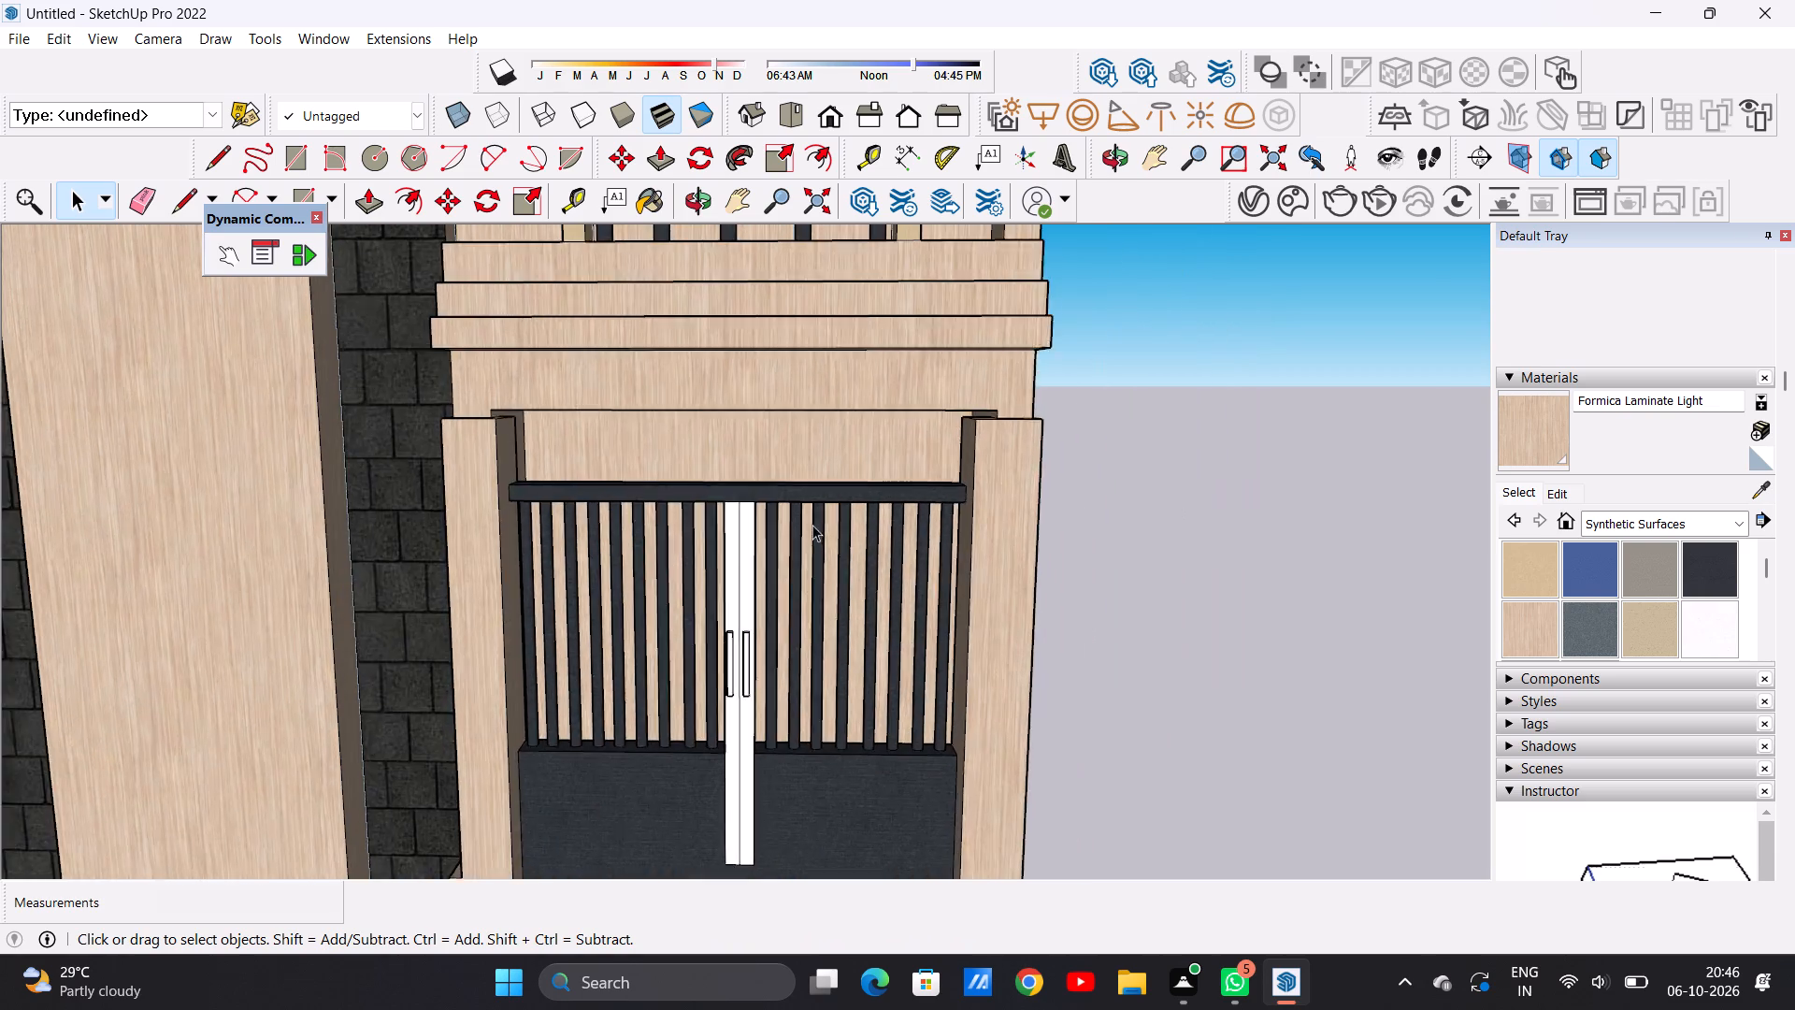
{"action": "scroll", "coordinate": [812, 525], "scroll_direction": "down", "scroll_amount": 4}
{"action": "middle_click_drag", "start_coordinate": [826, 604], "coordinate": [1028, 647]}
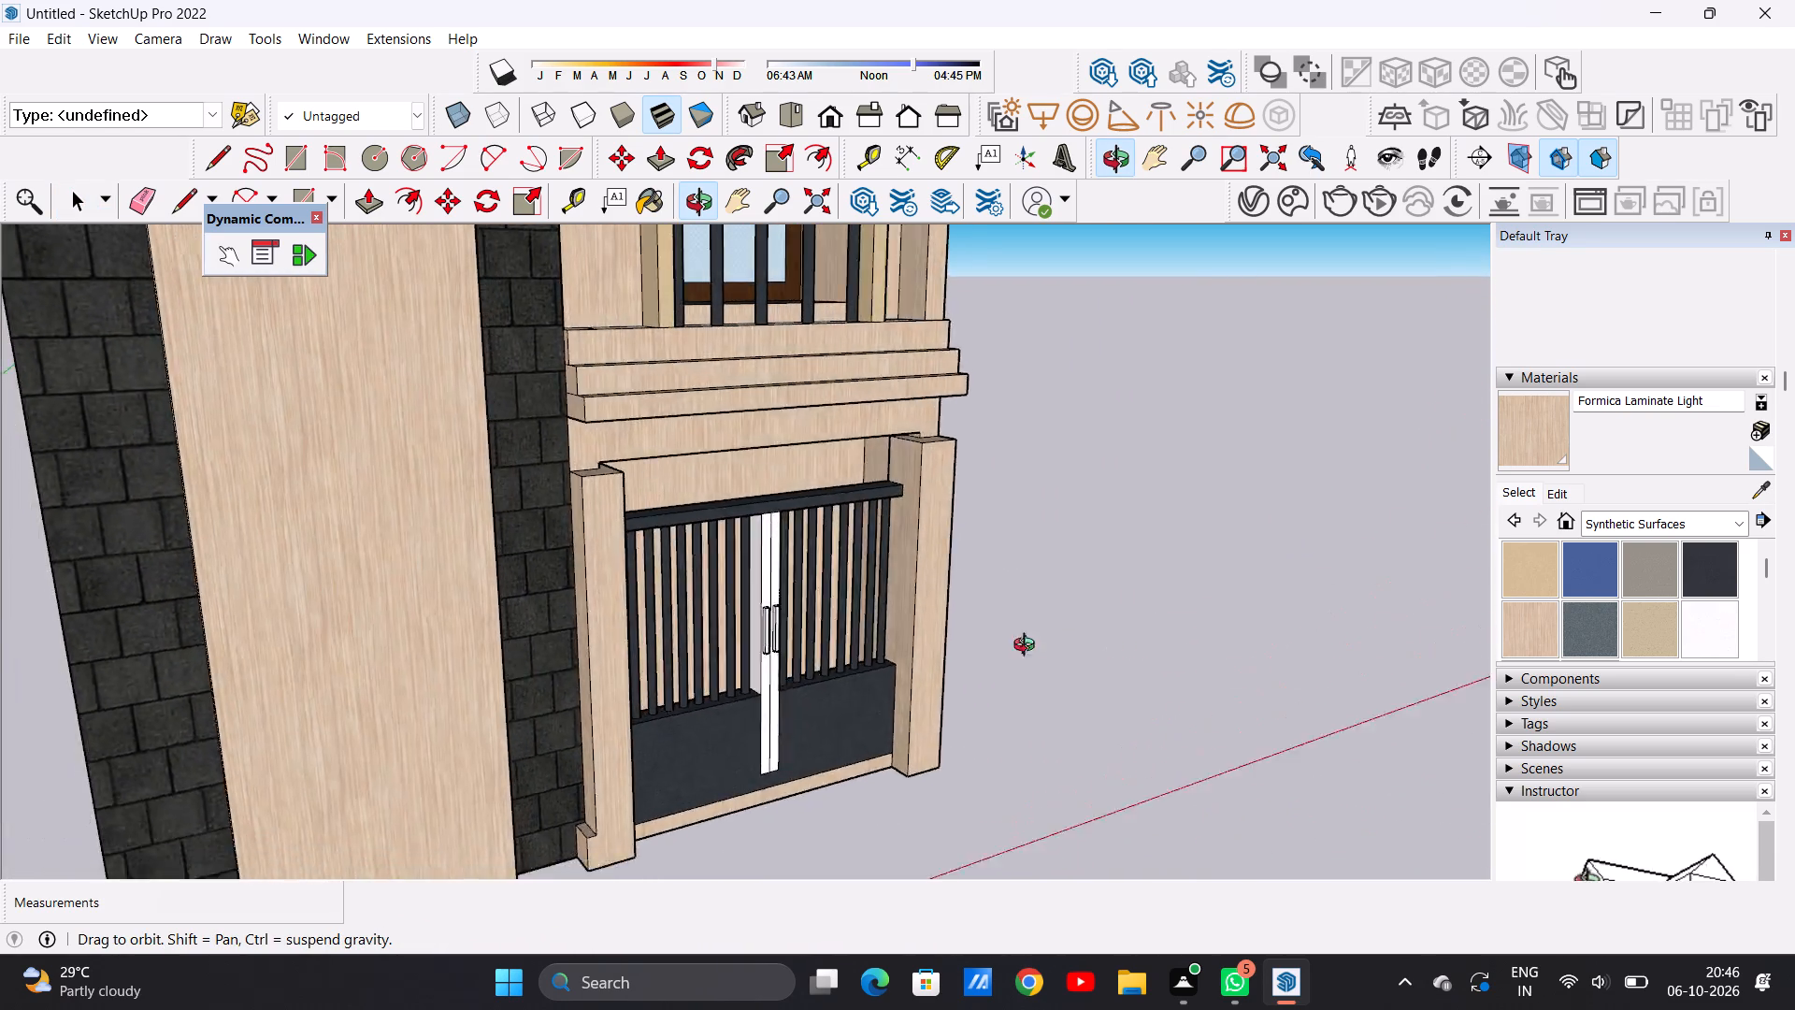
{"action": "middle_click_drag", "start_coordinate": [1028, 647], "coordinate": [800, 616]}
{"action": "scroll", "coordinate": [800, 616], "scroll_direction": "up", "scroll_amount": 4}
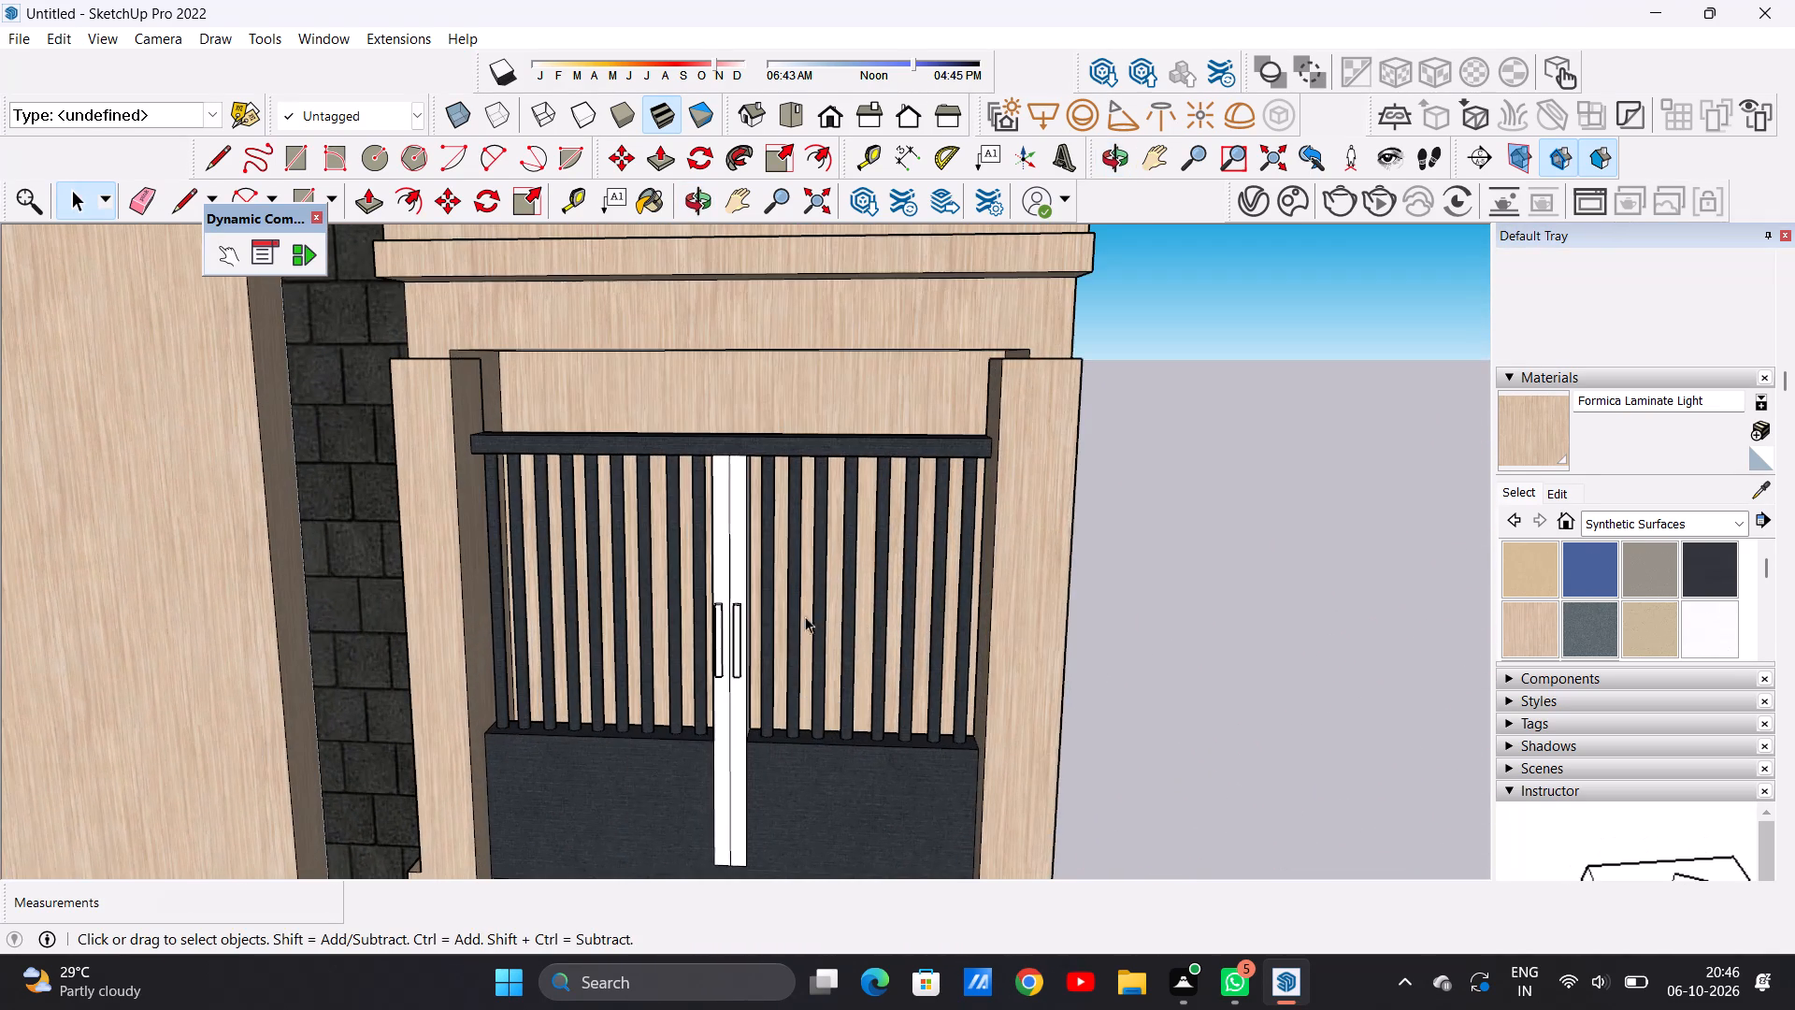
Paint the front and side faces of the gate's two centre posts with Formica Laminate Dark.
{"action": "left_click", "coordinate": [1702, 564]}
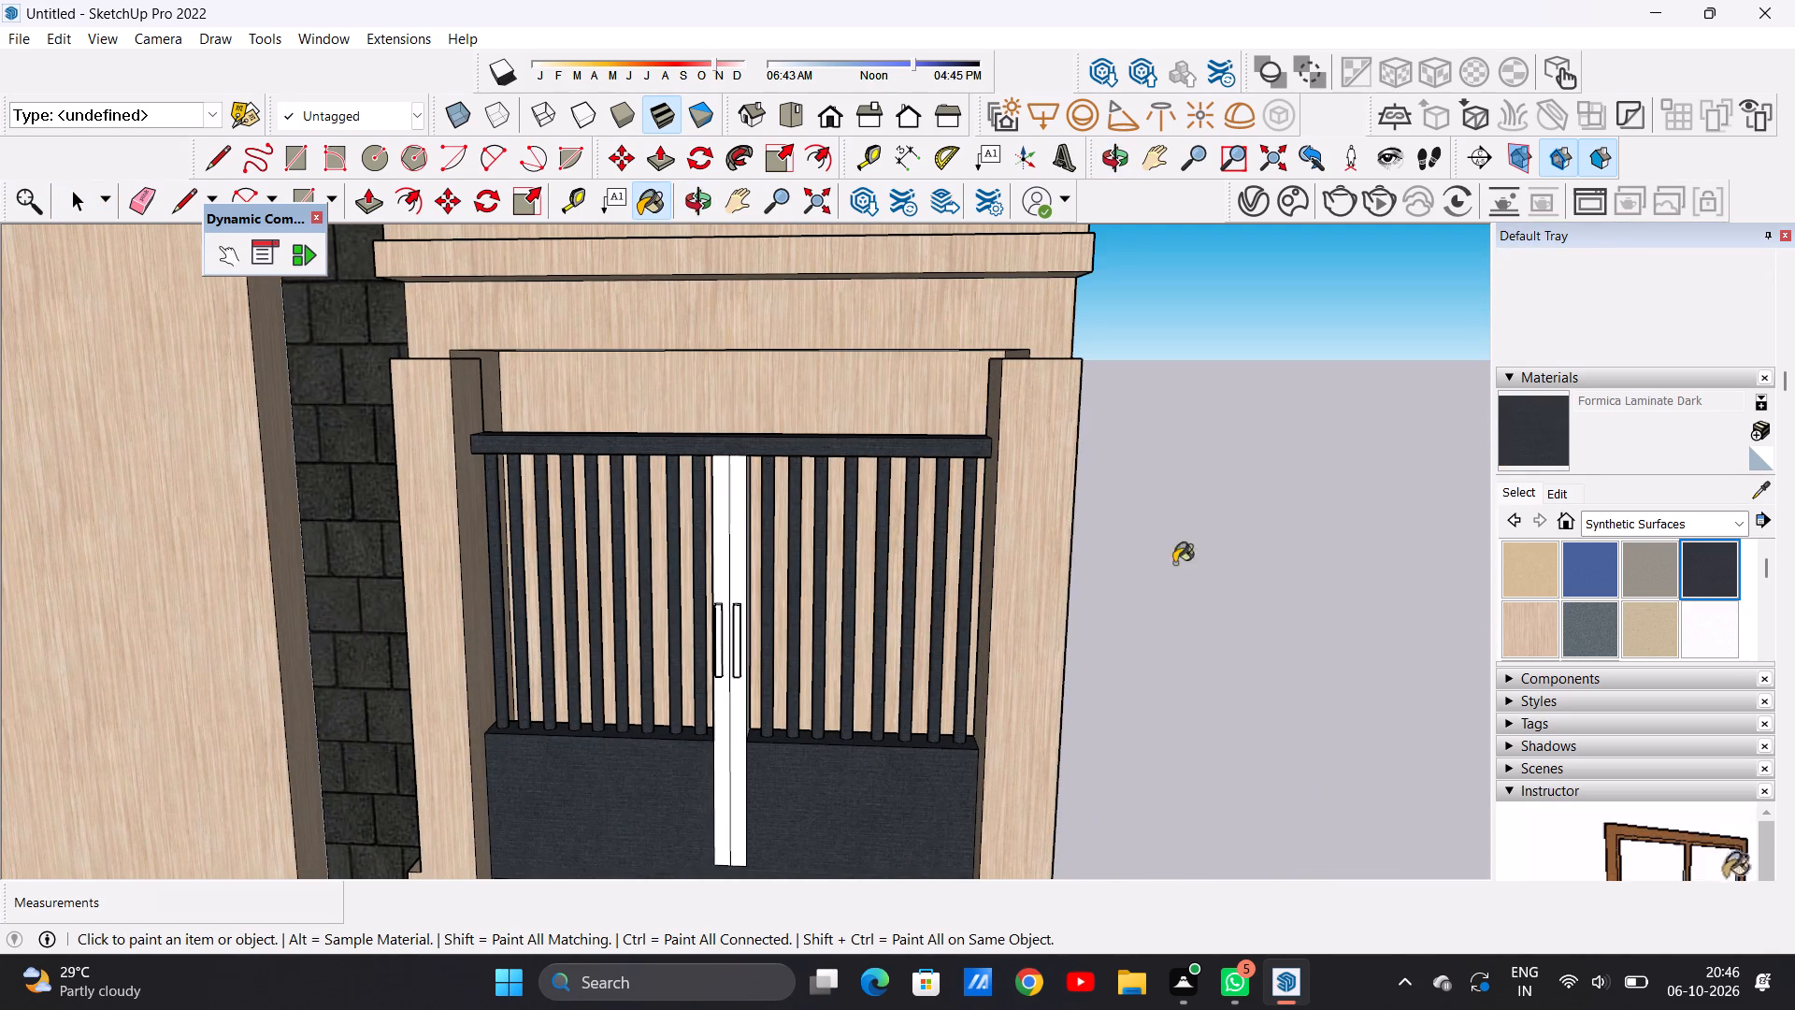
{"action": "scroll", "coordinate": [772, 569], "scroll_direction": "up", "scroll_amount": 6}
{"action": "left_click", "coordinate": [686, 555]}
{"action": "left_click", "coordinate": [714, 552]}
{"action": "scroll", "coordinate": [723, 545], "scroll_direction": "down", "scroll_amount": 5}
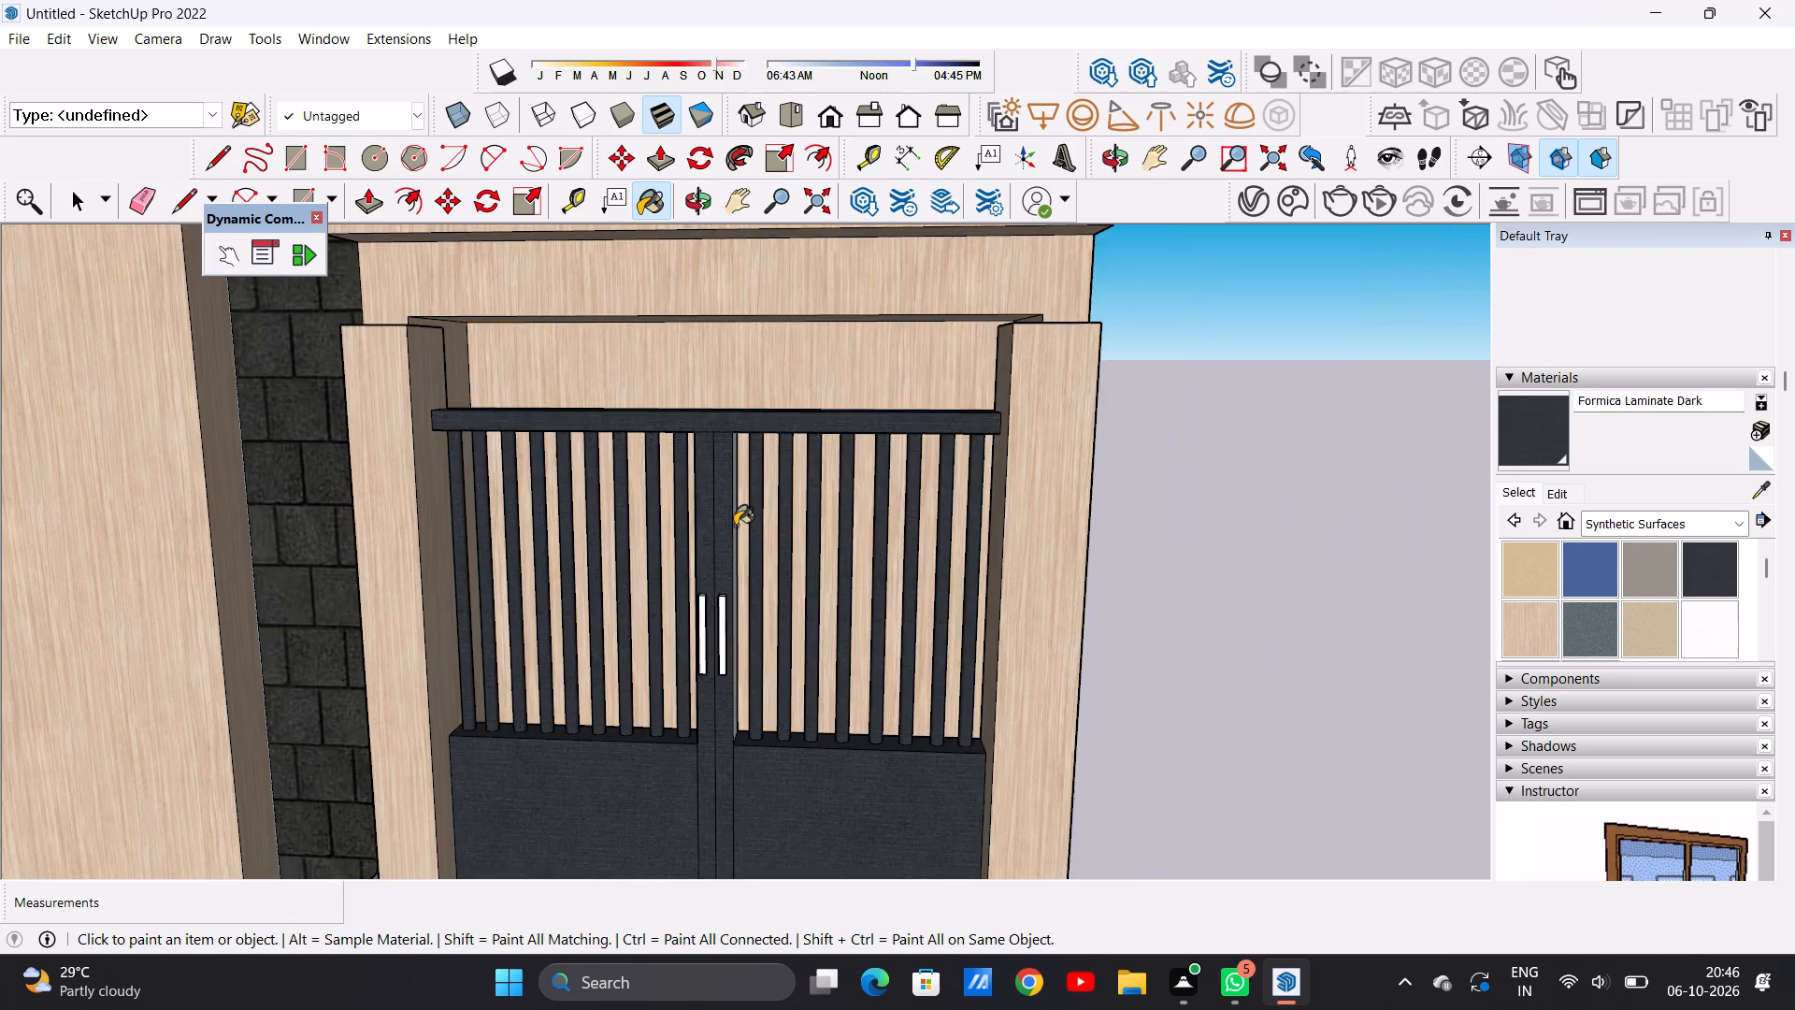
{"action": "scroll", "coordinate": [735, 526], "scroll_direction": "down", "scroll_amount": 2}
{"action": "middle_click_drag", "start_coordinate": [744, 555], "coordinate": [608, 597]}
{"action": "scroll", "coordinate": [712, 565], "scroll_direction": "up", "scroll_amount": 4}
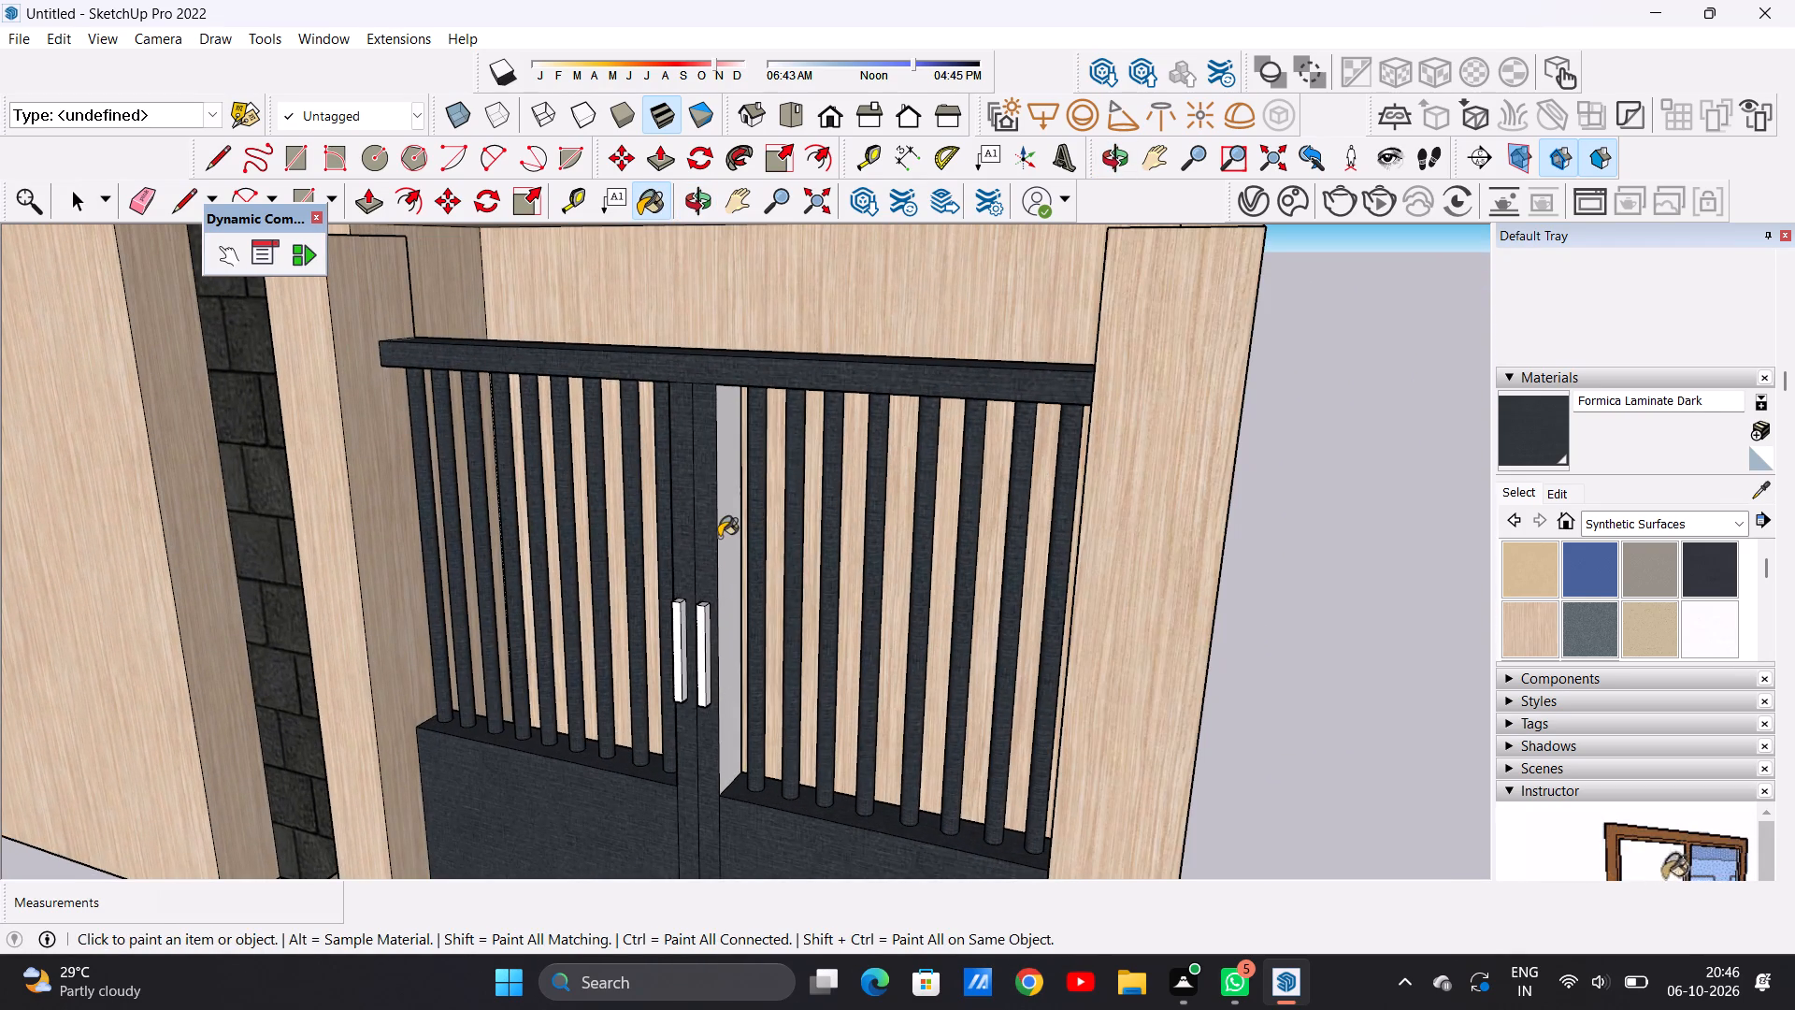
{"action": "left_click", "coordinate": [725, 535]}
{"action": "scroll", "coordinate": [700, 612], "scroll_direction": "down", "scroll_amount": 12}
{"action": "middle_click_drag", "start_coordinate": [621, 612], "coordinate": [943, 623]}
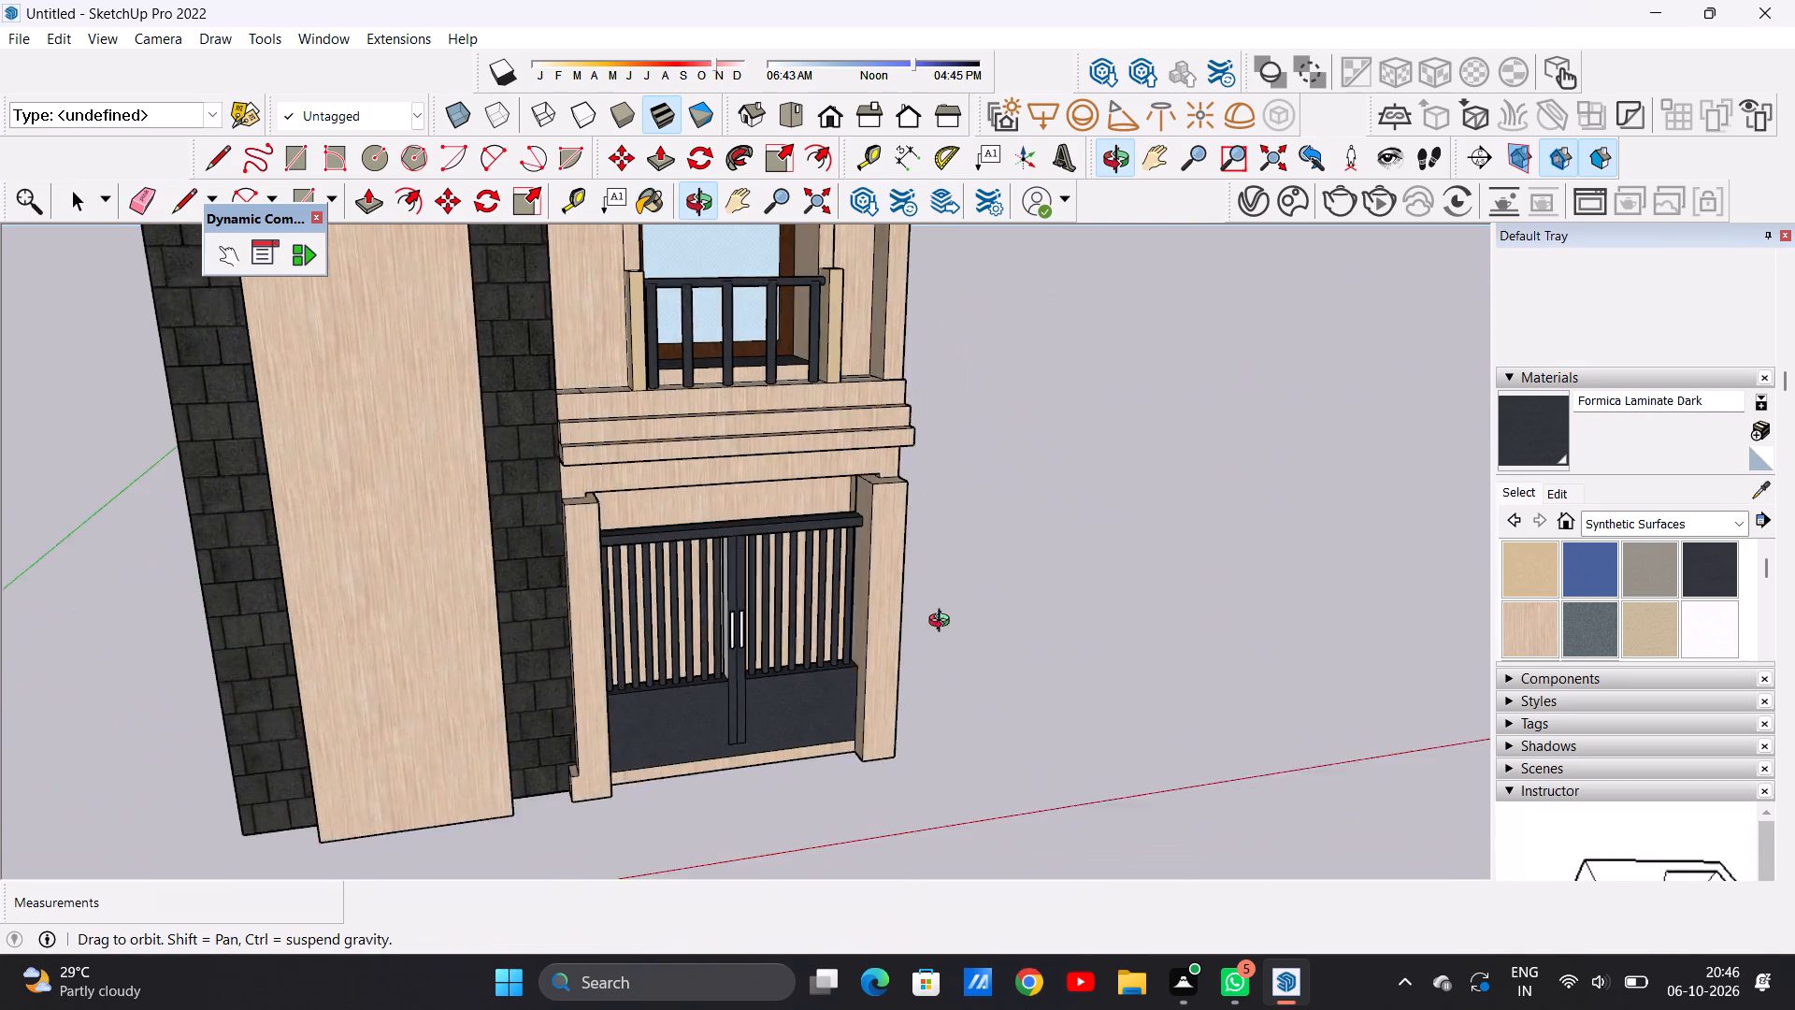
{"action": "middle_click_drag", "start_coordinate": [943, 623], "coordinate": [1073, 622]}
{"action": "scroll", "coordinate": [769, 573], "scroll_direction": "up", "scroll_amount": 14}
{"action": "left_click", "coordinate": [710, 567]}
{"action": "scroll", "coordinate": [682, 584], "scroll_direction": "down", "scroll_amount": 2}
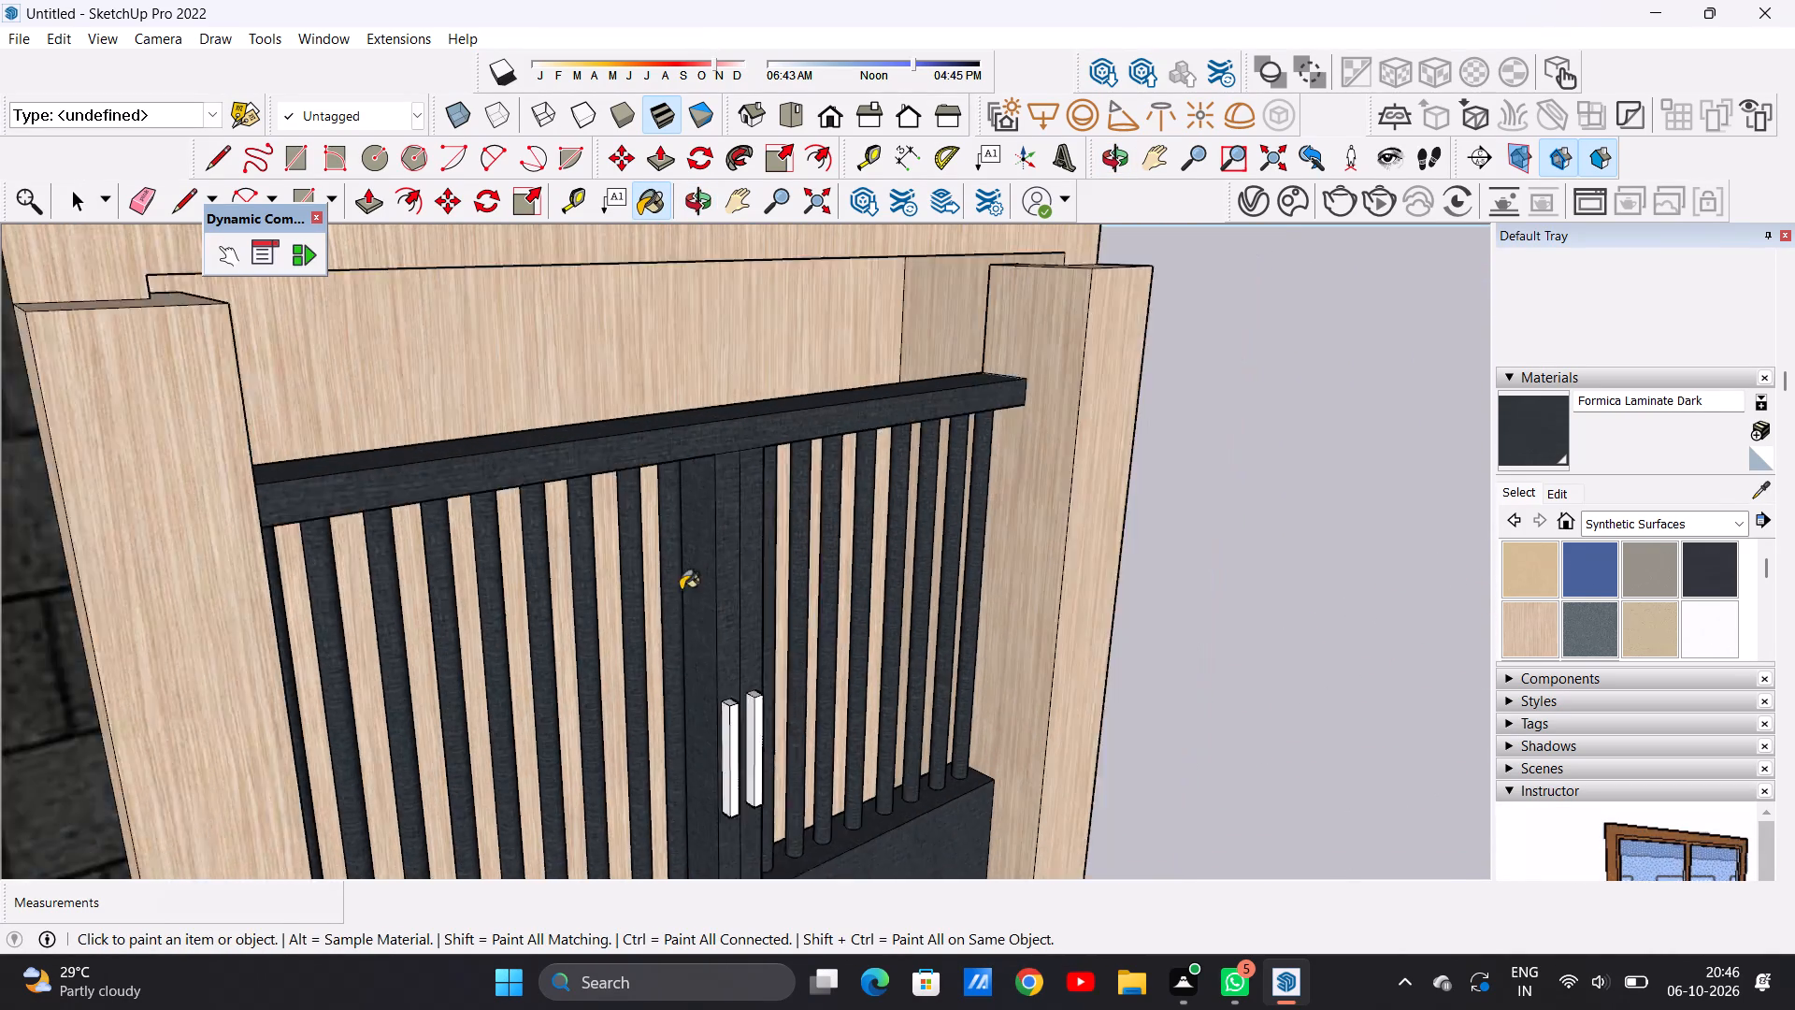
Examine the gate's top rail and the recess behind it up close, and leave the Paint tool.
{"action": "scroll", "coordinate": [681, 590], "scroll_direction": "down", "scroll_amount": 15}
{"action": "middle_click_drag", "start_coordinate": [769, 683], "coordinate": [495, 700]}
{"action": "middle_click_drag", "start_coordinate": [725, 512], "coordinate": [593, 551]}
{"action": "scroll", "coordinate": [779, 522], "scroll_direction": "up", "scroll_amount": 7}
{"action": "scroll", "coordinate": [718, 512], "scroll_direction": "up", "scroll_amount": 15}
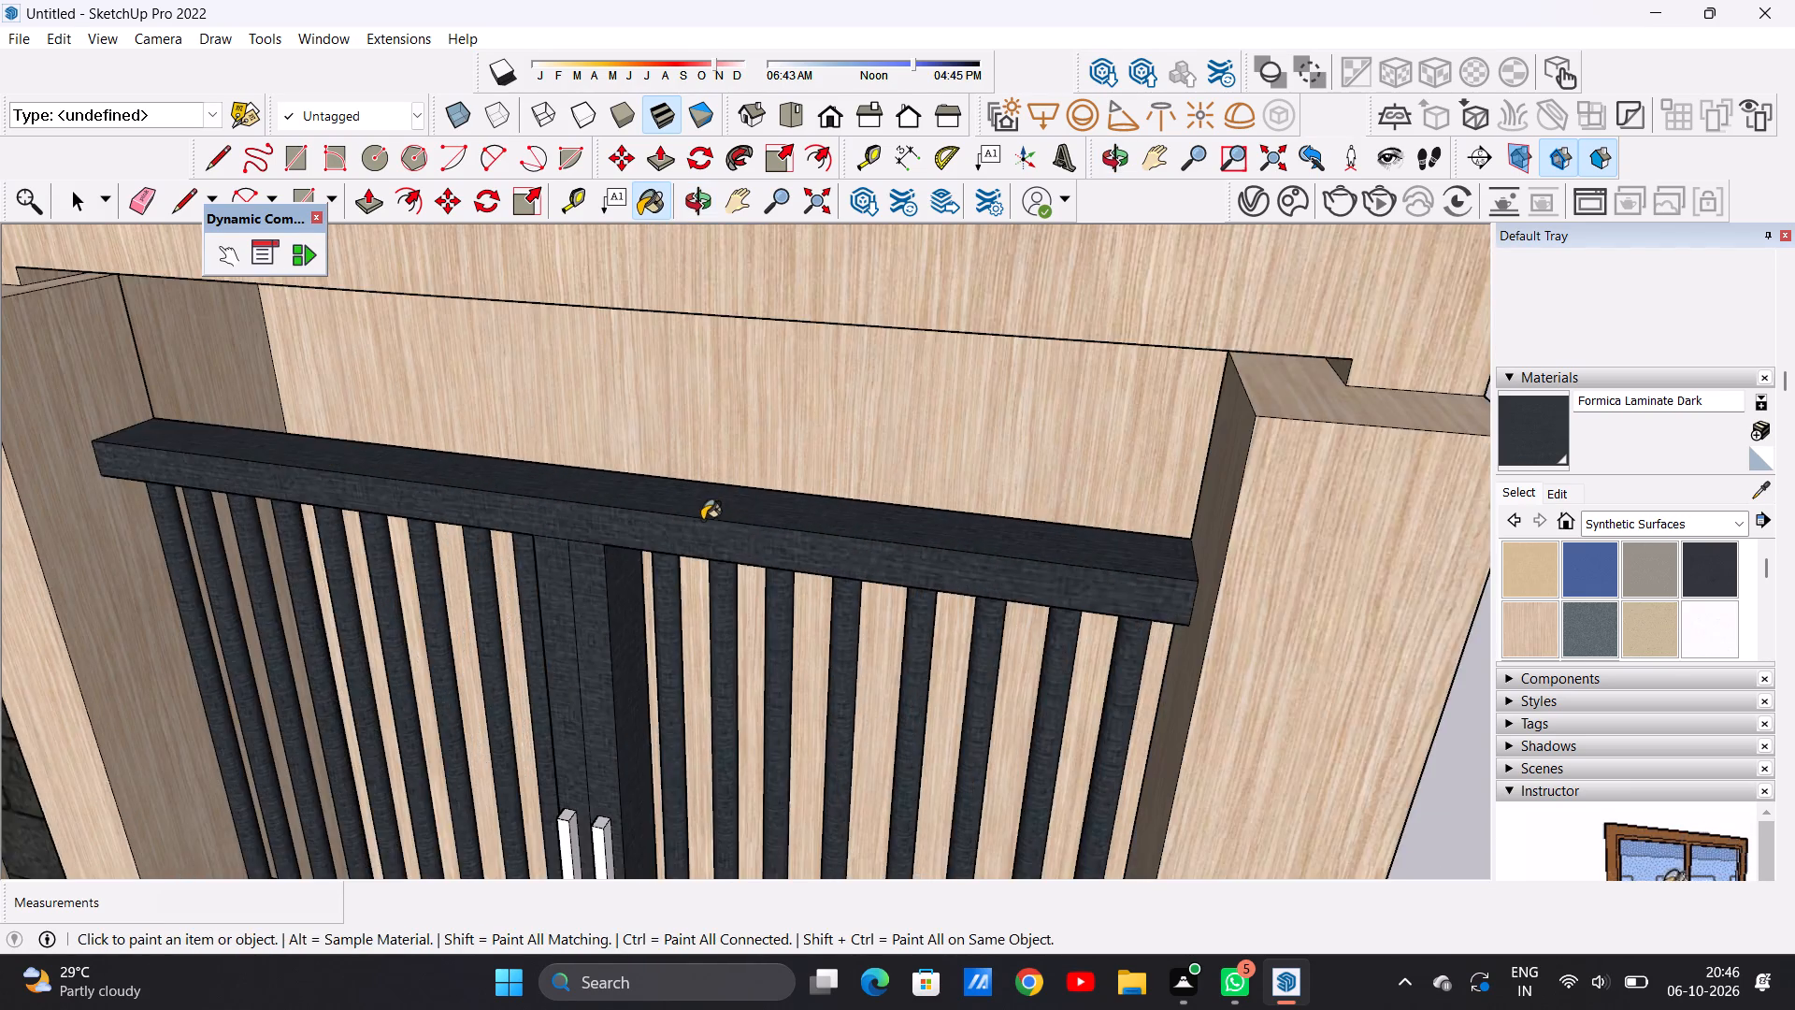
{"action": "scroll", "coordinate": [702, 520], "scroll_direction": "up", "scroll_amount": 7}
{"action": "middle_click_drag", "start_coordinate": [721, 428], "coordinate": [549, 539]}
{"action": "scroll", "coordinate": [548, 540], "scroll_direction": "up", "scroll_amount": 5}
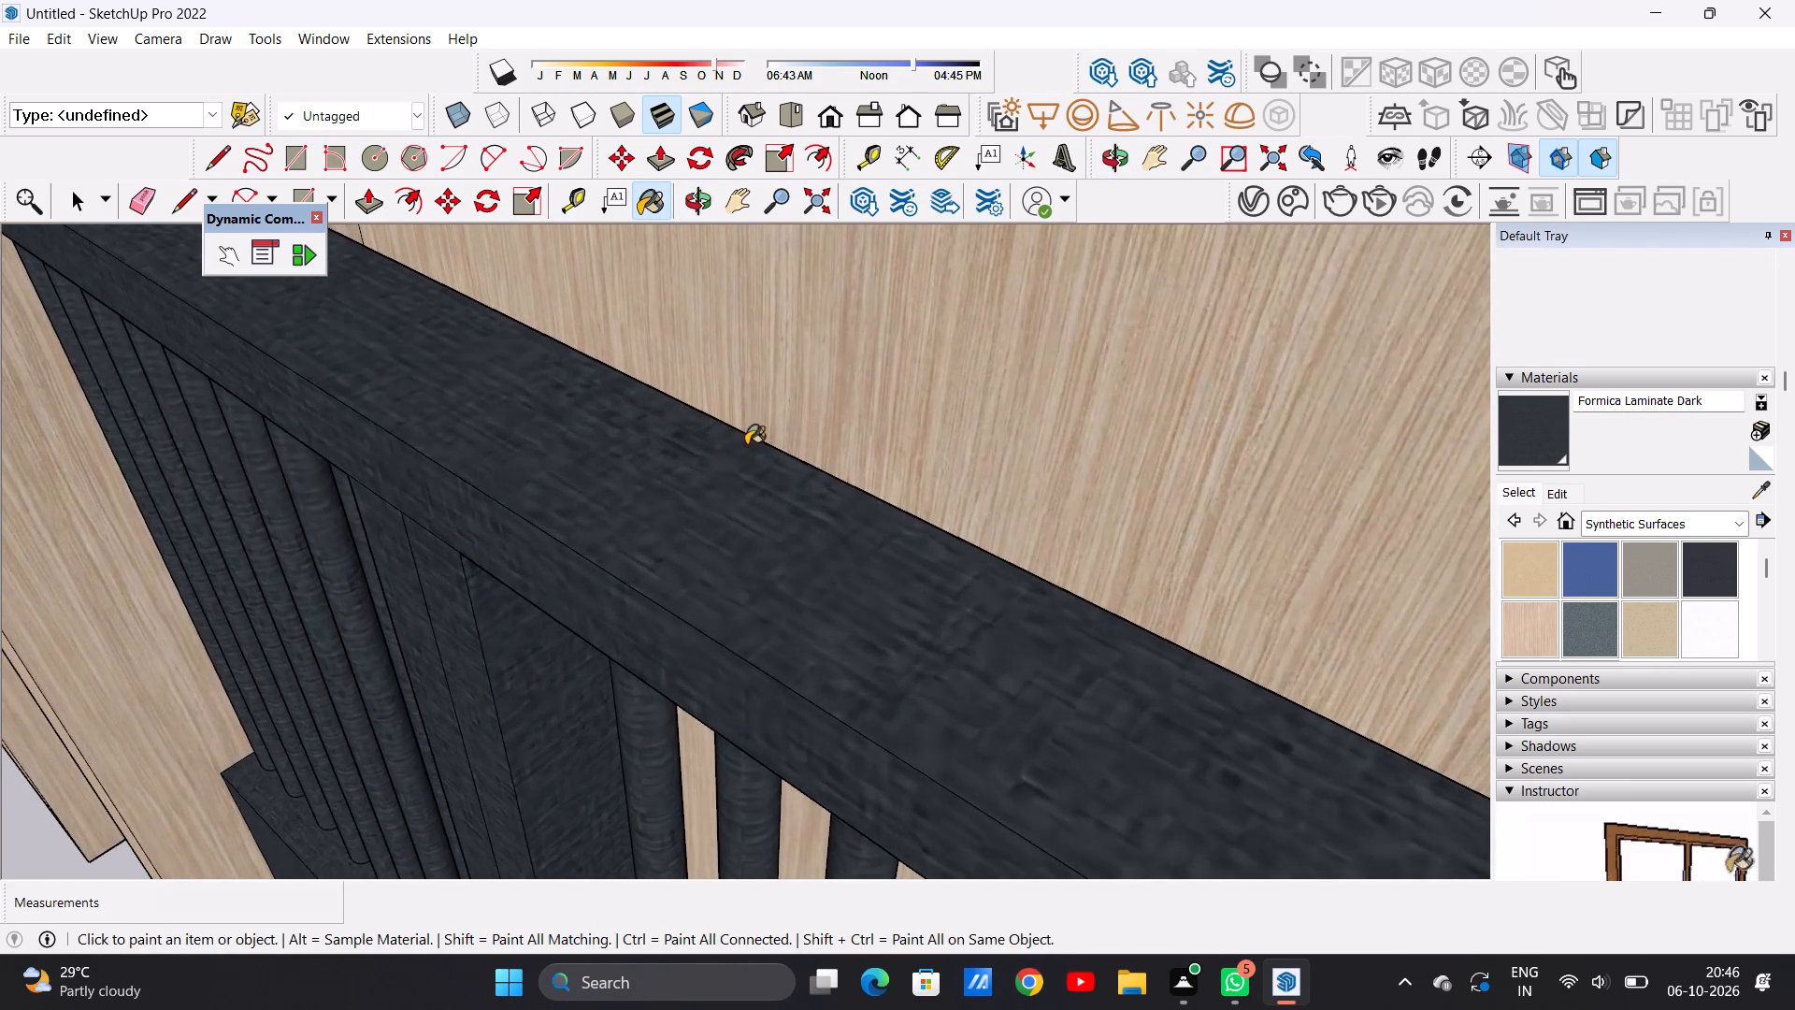
{"action": "middle_click_drag", "start_coordinate": [841, 408], "coordinate": [780, 426]}
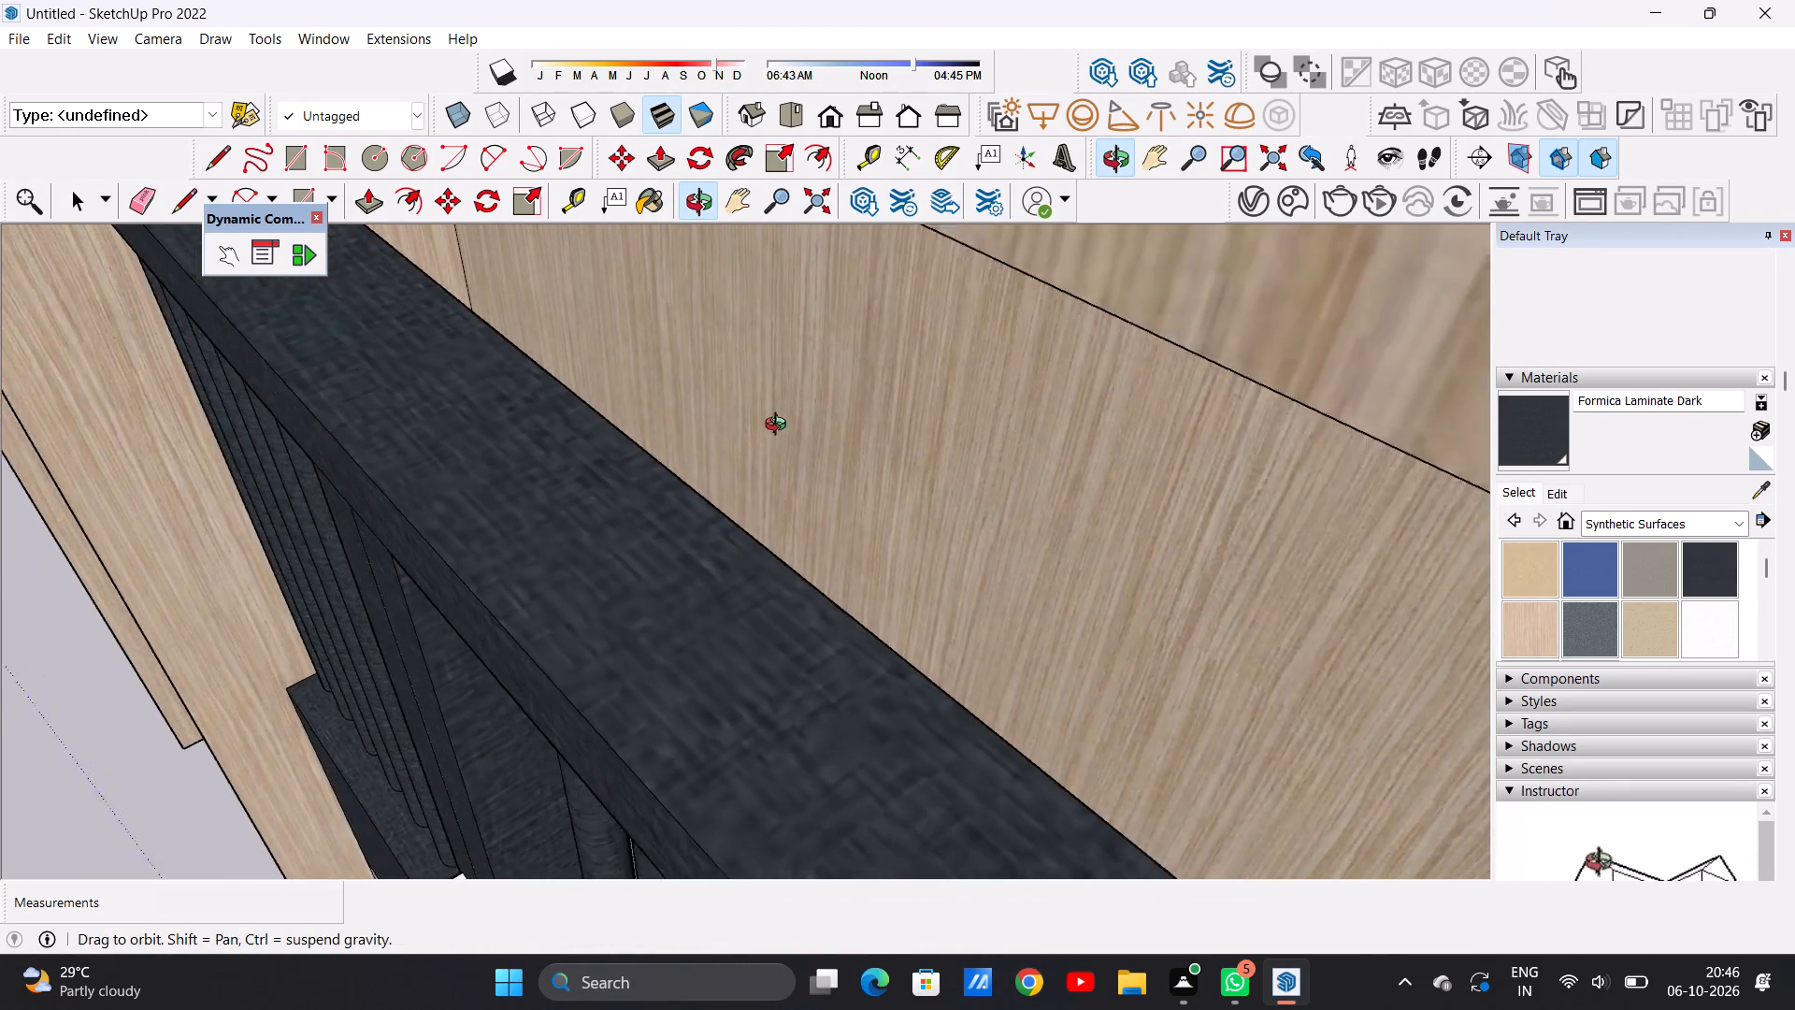
{"action": "middle_click_drag", "start_coordinate": [780, 426], "coordinate": [784, 423]}
{"action": "scroll", "coordinate": [793, 436], "scroll_direction": "up", "scroll_amount": 5}
{"action": "middle_click_drag", "start_coordinate": [762, 454], "coordinate": [725, 466]}
{"action": "scroll", "coordinate": [725, 466], "scroll_direction": "up", "scroll_amount": 1}
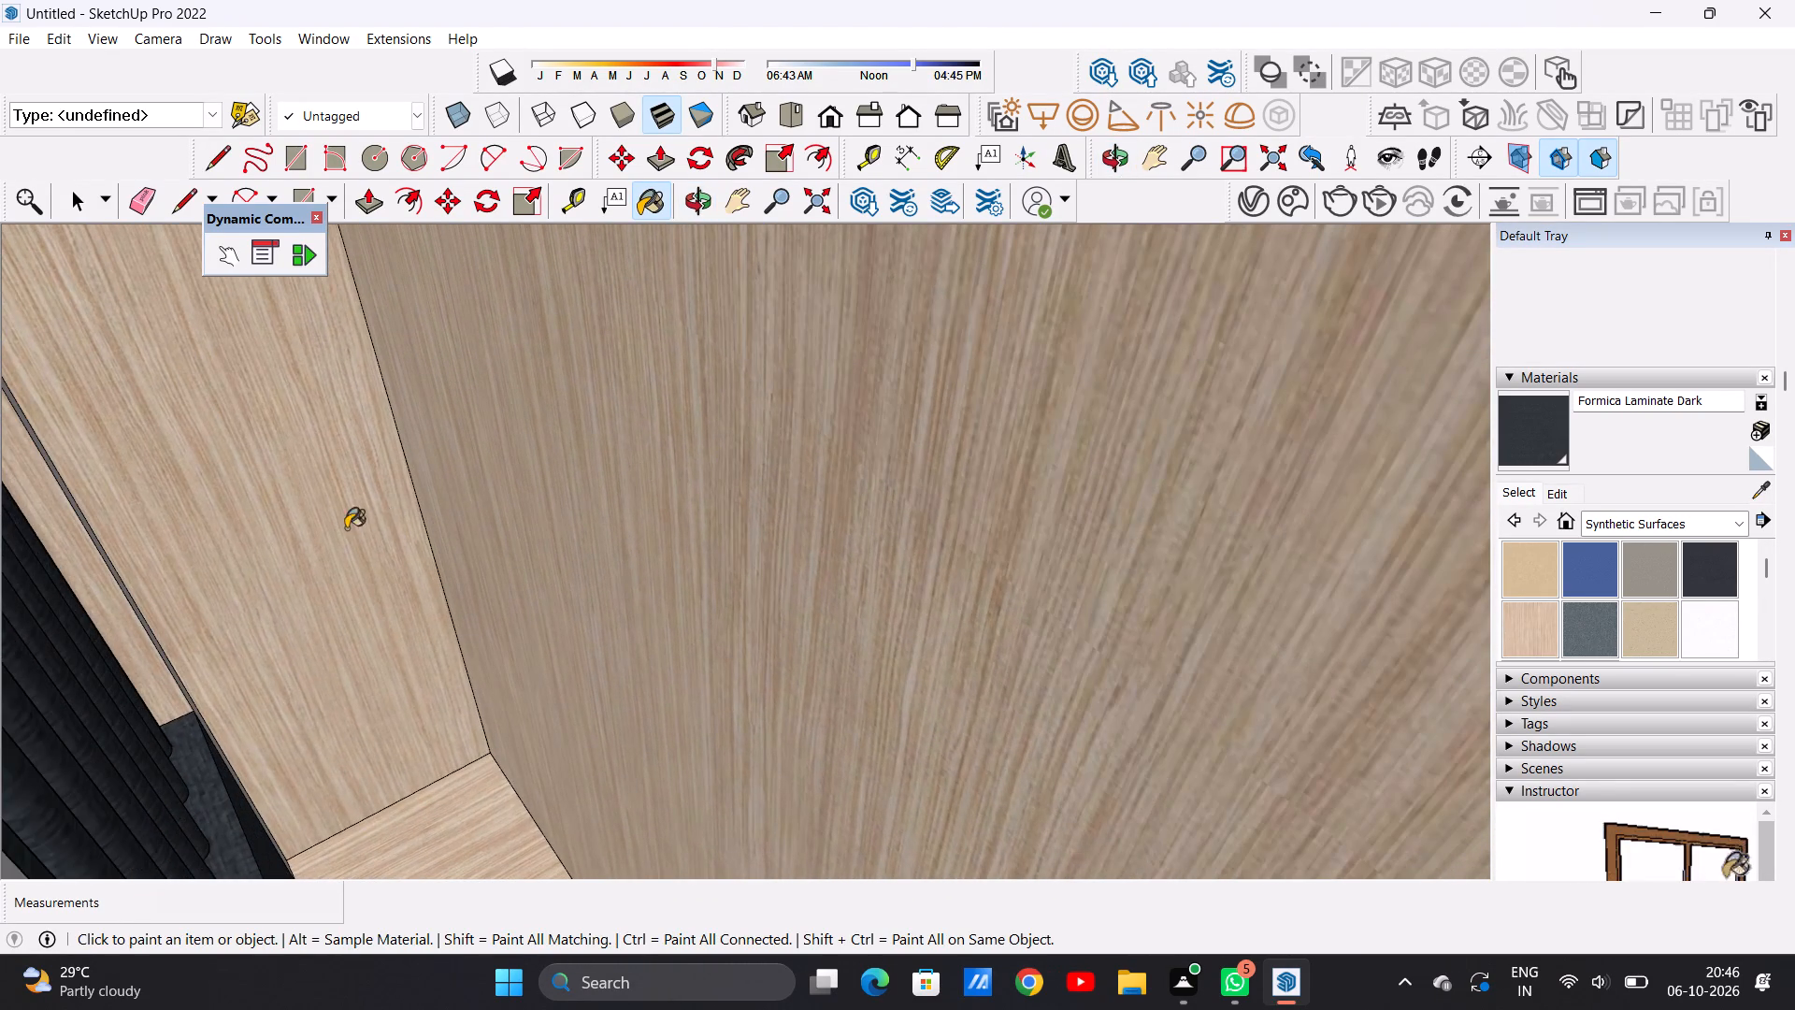
{"action": "scroll", "coordinate": [451, 508], "scroll_direction": "down", "scroll_amount": 2}
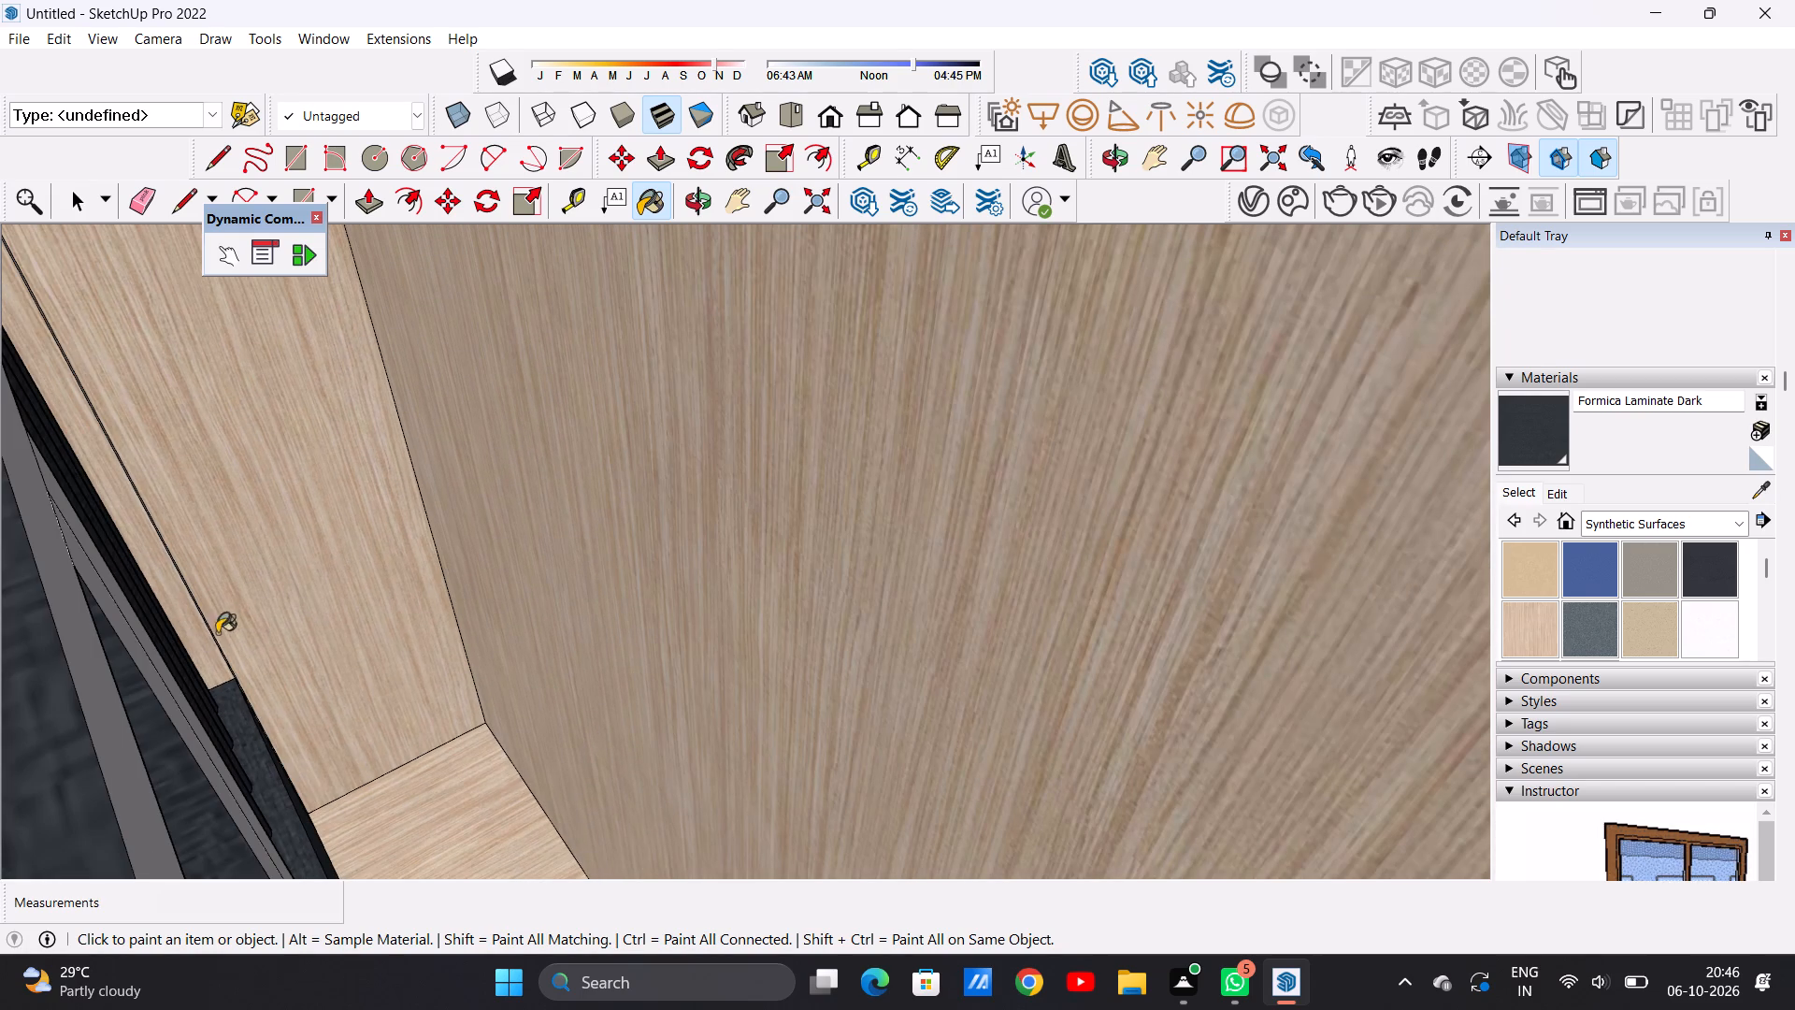
{"action": "key", "text": "space"}
{"action": "scroll", "coordinate": [423, 597], "scroll_direction": "down", "scroll_amount": 15}
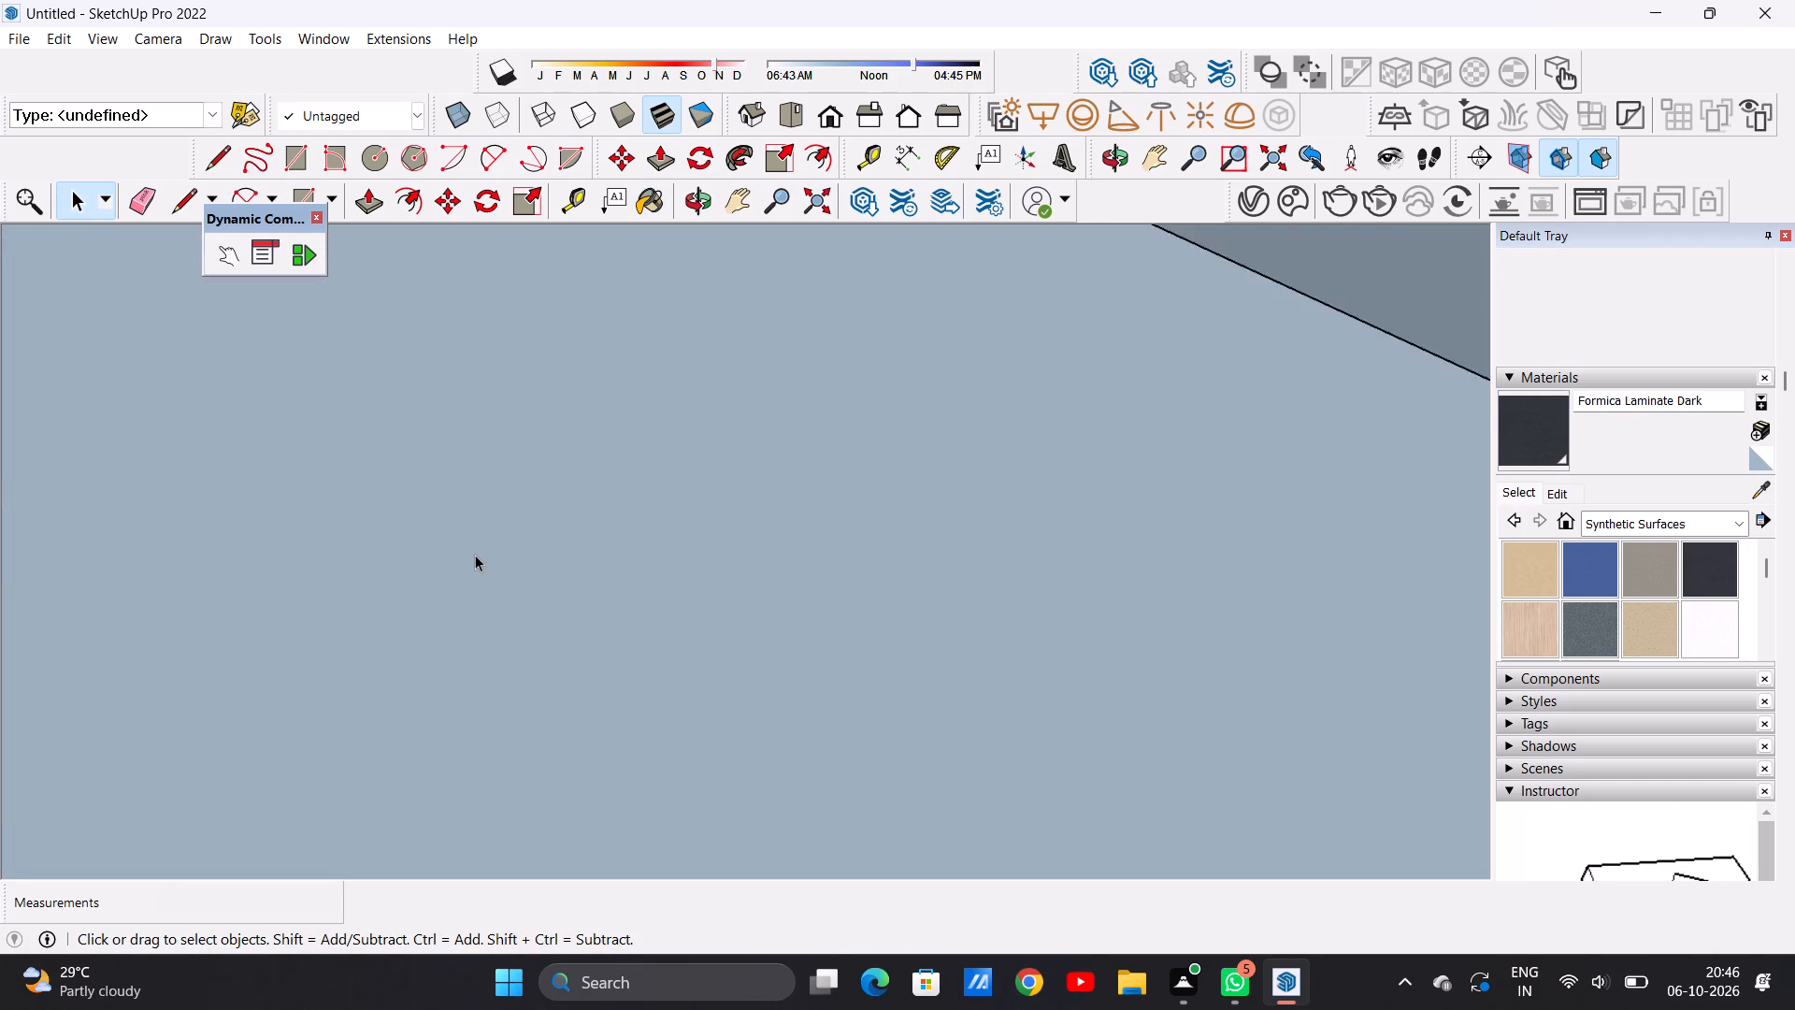
{"action": "scroll", "coordinate": [475, 555], "scroll_direction": "down", "scroll_amount": 5}
{"action": "scroll", "coordinate": [485, 555], "scroll_direction": "up", "scroll_amount": 1}
{"action": "scroll", "coordinate": [486, 558], "scroll_direction": "down", "scroll_amount": 15}
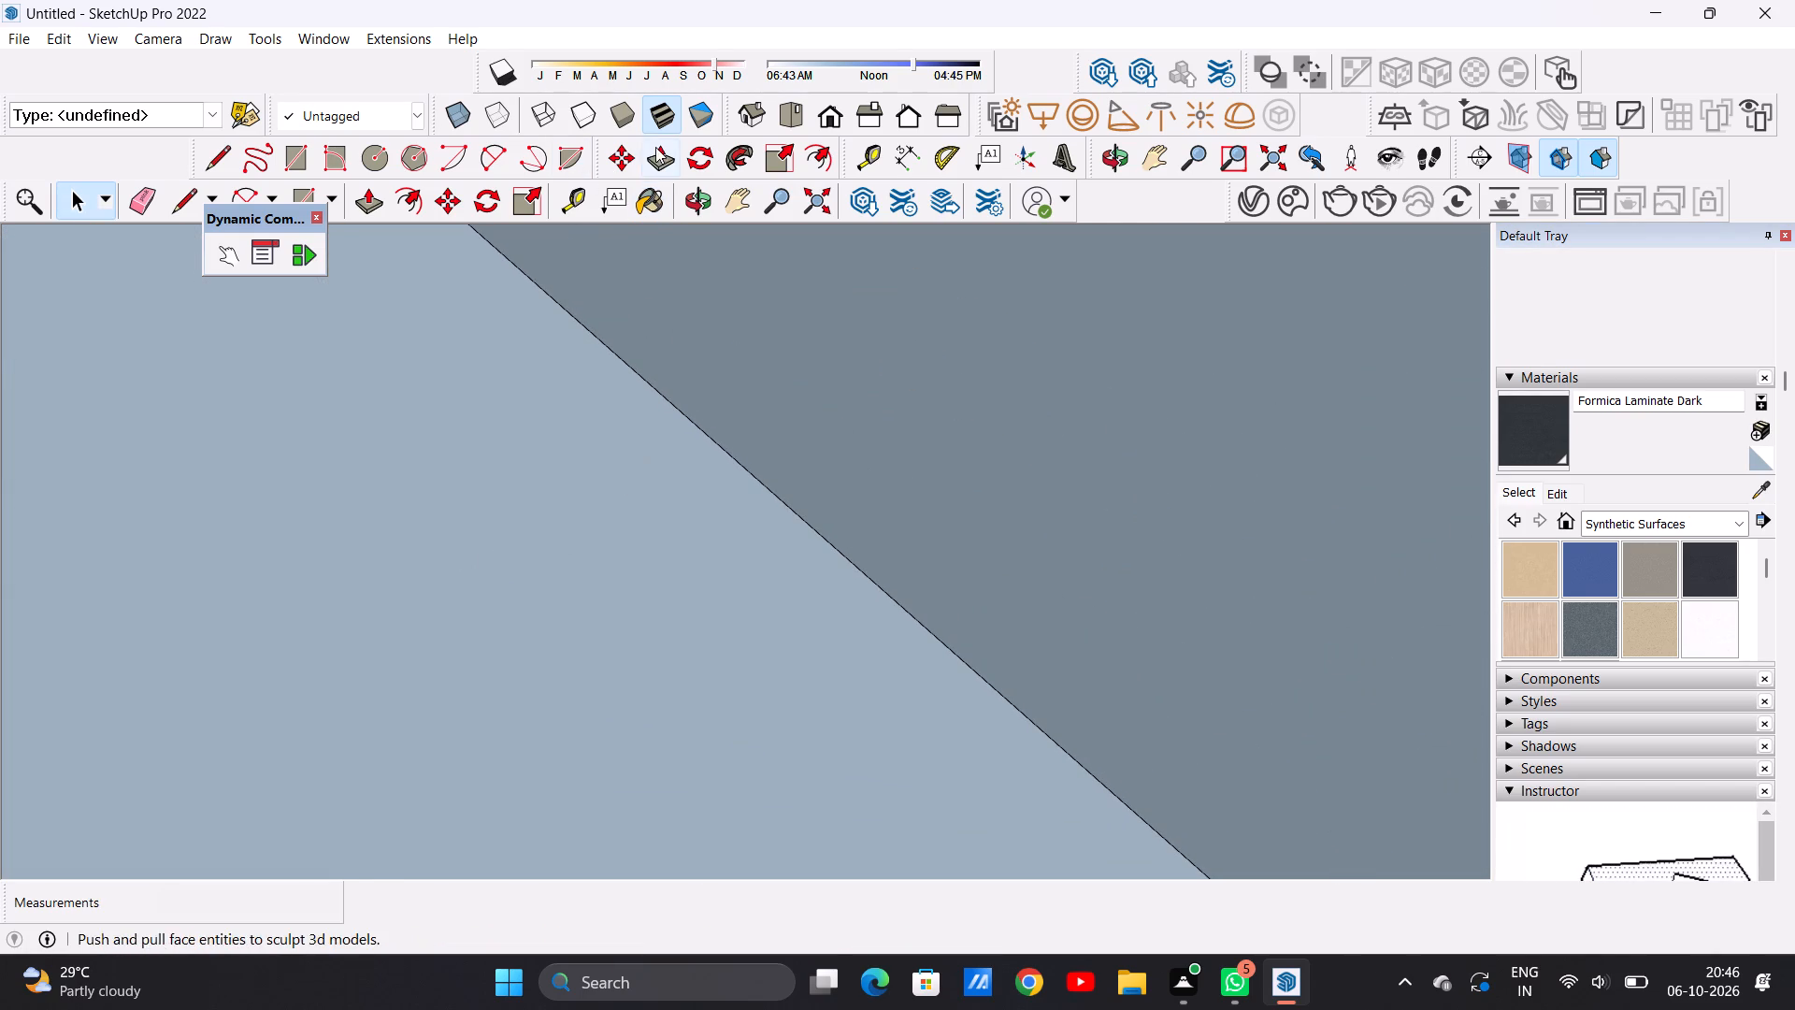
Return to the front view and examine the whole house facade from several angles.
{"action": "left_click", "coordinate": [834, 118]}
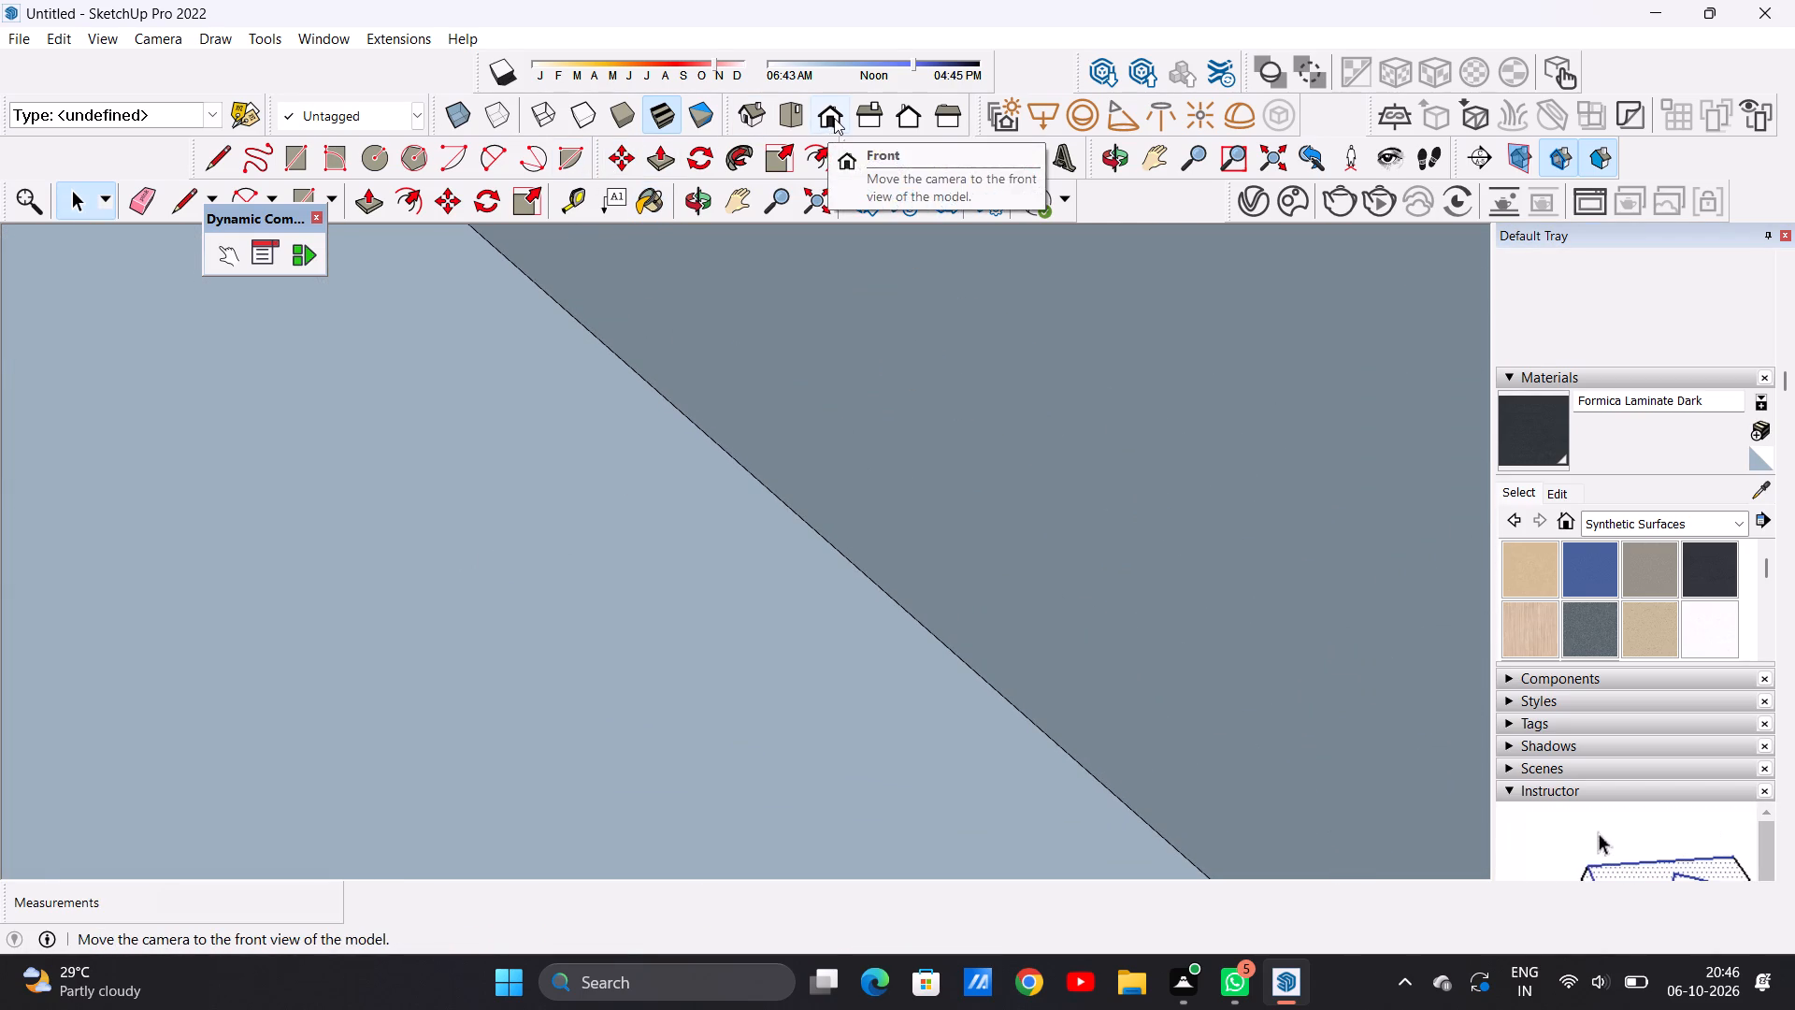
{"action": "scroll", "coordinate": [649, 371], "scroll_direction": "down", "scroll_amount": 5}
{"action": "scroll", "coordinate": [649, 513], "scroll_direction": "down", "scroll_amount": 20}
{"action": "scroll", "coordinate": [649, 513], "scroll_direction": "down", "scroll_amount": 2}
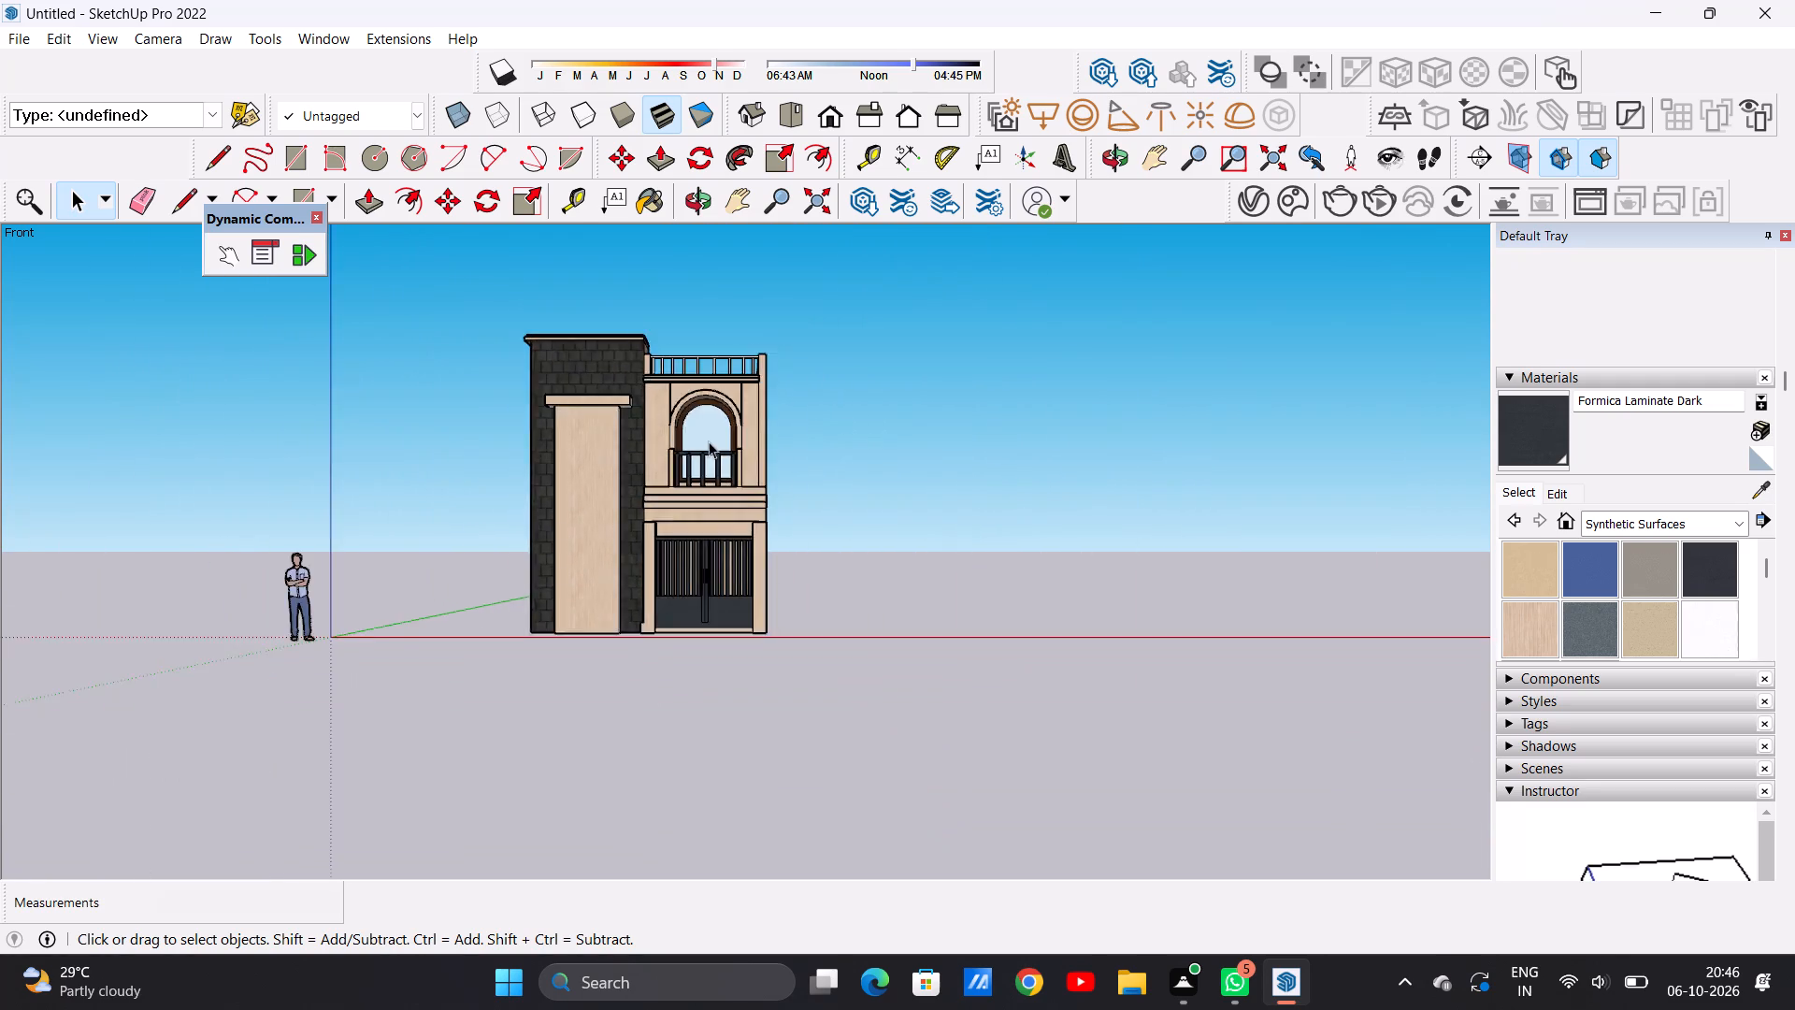
{"action": "scroll", "coordinate": [707, 434], "scroll_direction": "up", "scroll_amount": 8}
{"action": "middle_click_drag", "start_coordinate": [694, 447], "coordinate": [485, 585]}
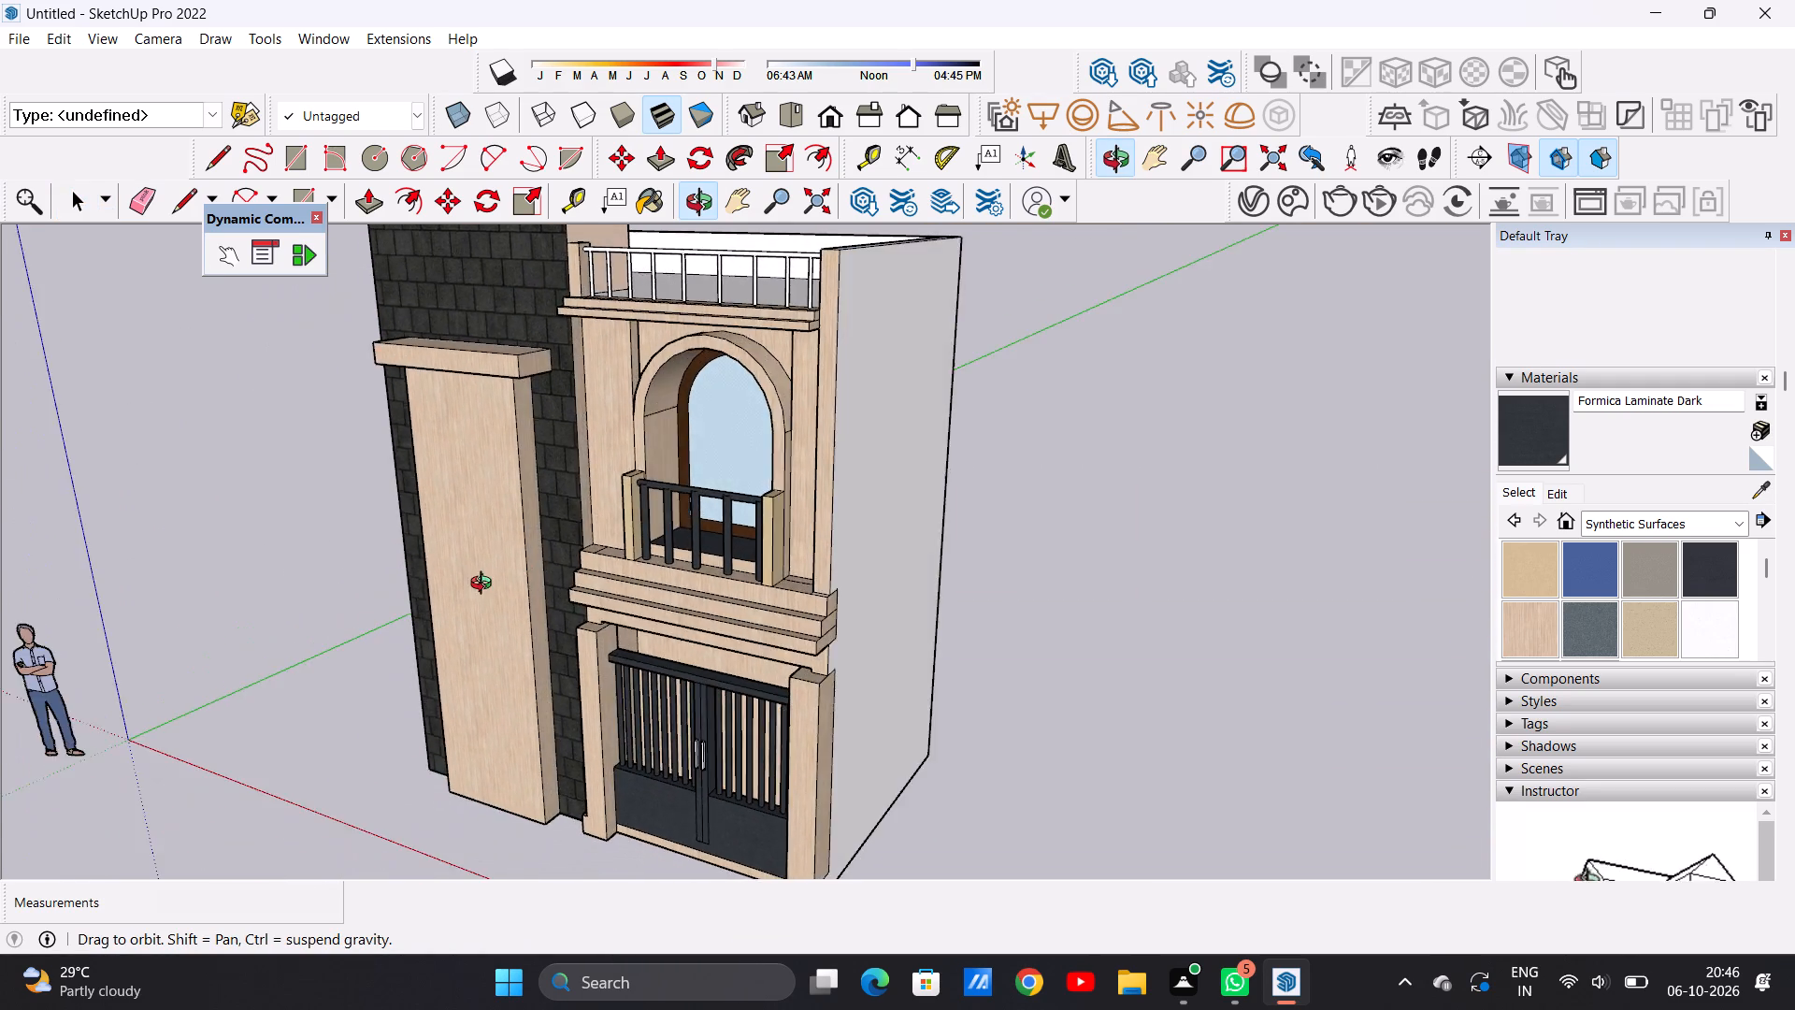
{"action": "middle_click_drag", "start_coordinate": [485, 585], "coordinate": [672, 560]}
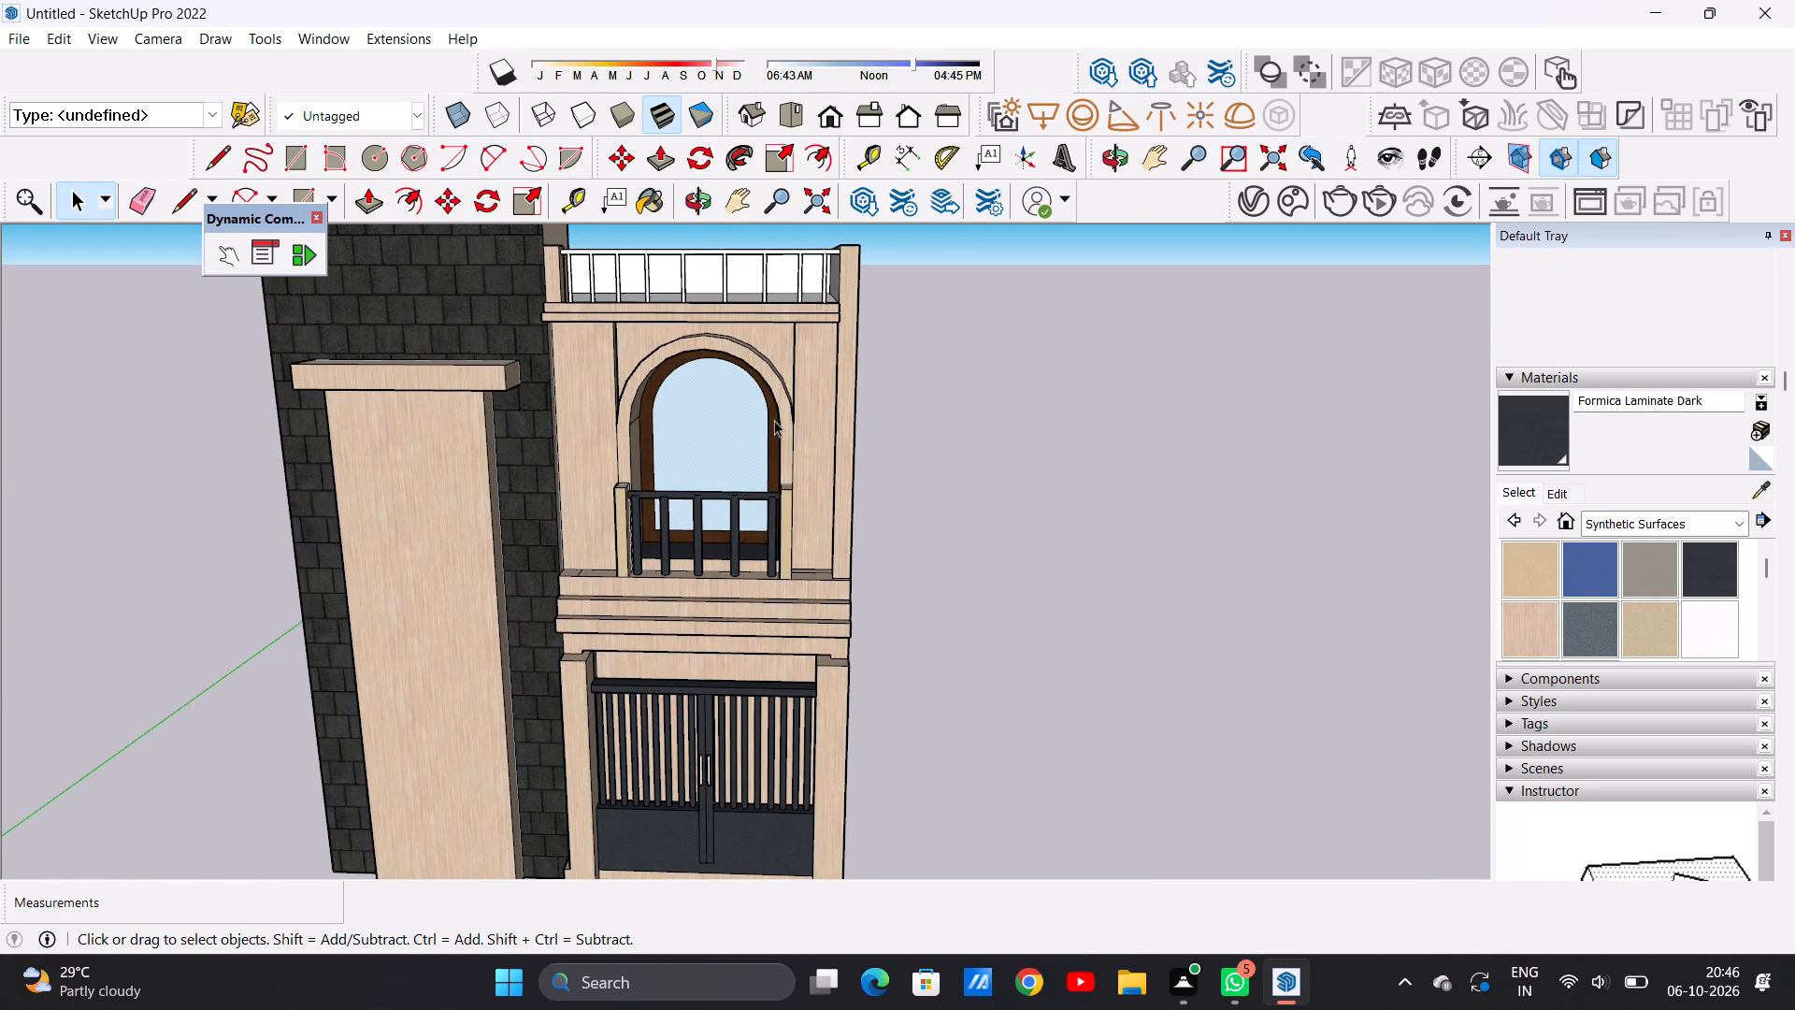
{"action": "scroll", "coordinate": [841, 339], "scroll_direction": "down", "scroll_amount": 10}
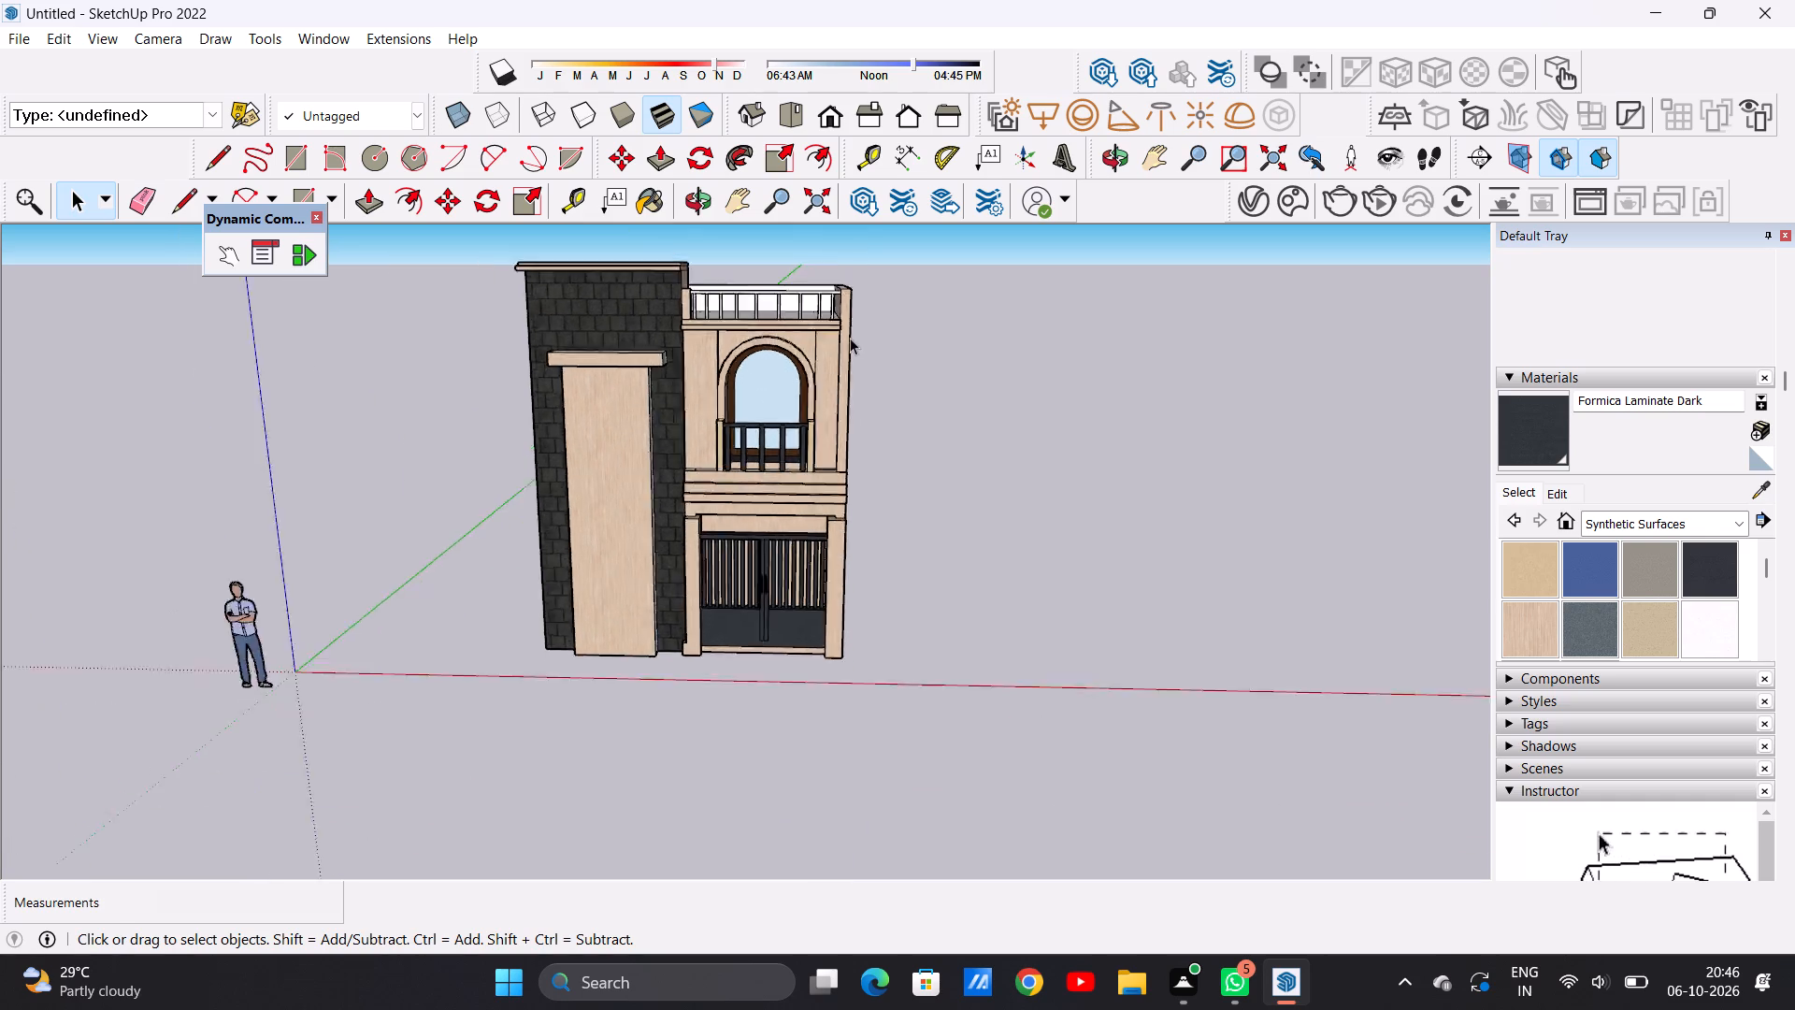
{"action": "scroll", "coordinate": [850, 338], "scroll_direction": "down", "scroll_amount": 2}
{"action": "scroll", "coordinate": [884, 355], "scroll_direction": "up", "scroll_amount": 7}
{"action": "middle_click_drag", "start_coordinate": [823, 442], "coordinate": [858, 525]}
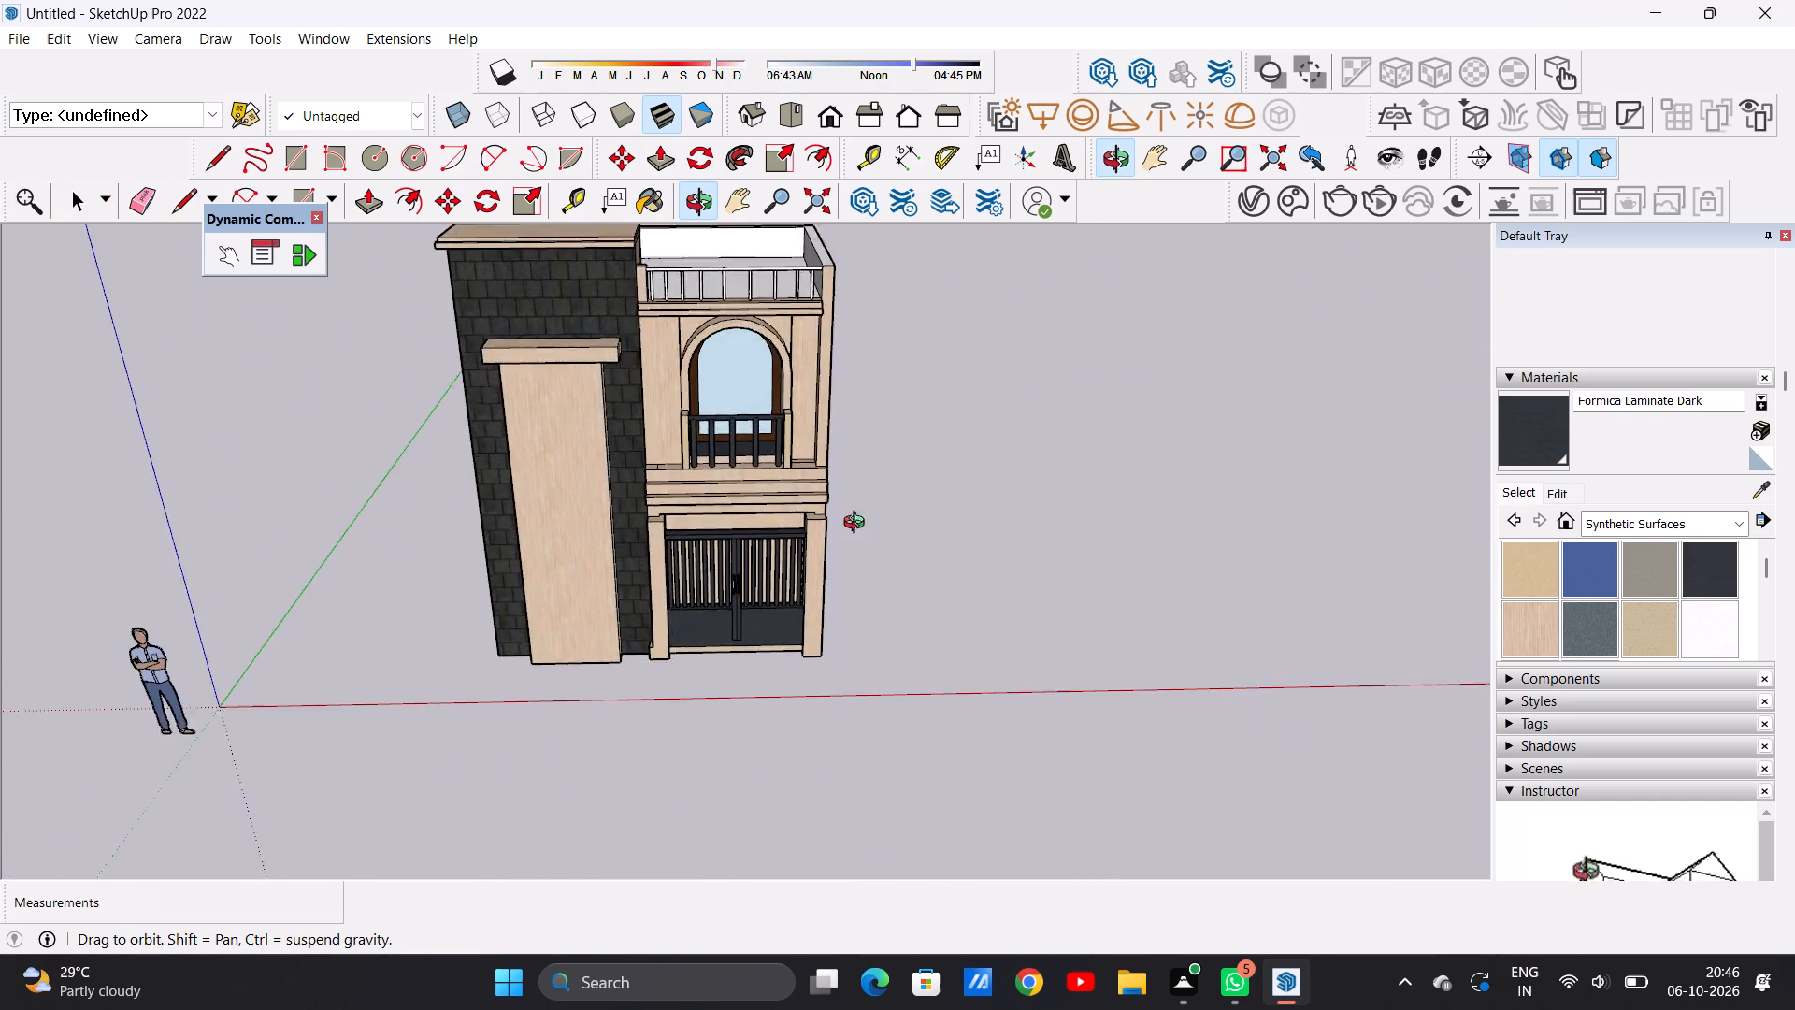
{"action": "middle_click_drag", "start_coordinate": [858, 525], "coordinate": [829, 373]}
Paint the front faces of both gate handles with Formica Speckled Grey from the Synthetic Surfaces collection.
{"action": "scroll", "coordinate": [751, 425], "scroll_direction": "up", "scroll_amount": 1}
{"action": "scroll", "coordinate": [716, 537], "scroll_direction": "down", "scroll_amount": 5}
{"action": "scroll", "coordinate": [741, 598], "scroll_direction": "up", "scroll_amount": 11}
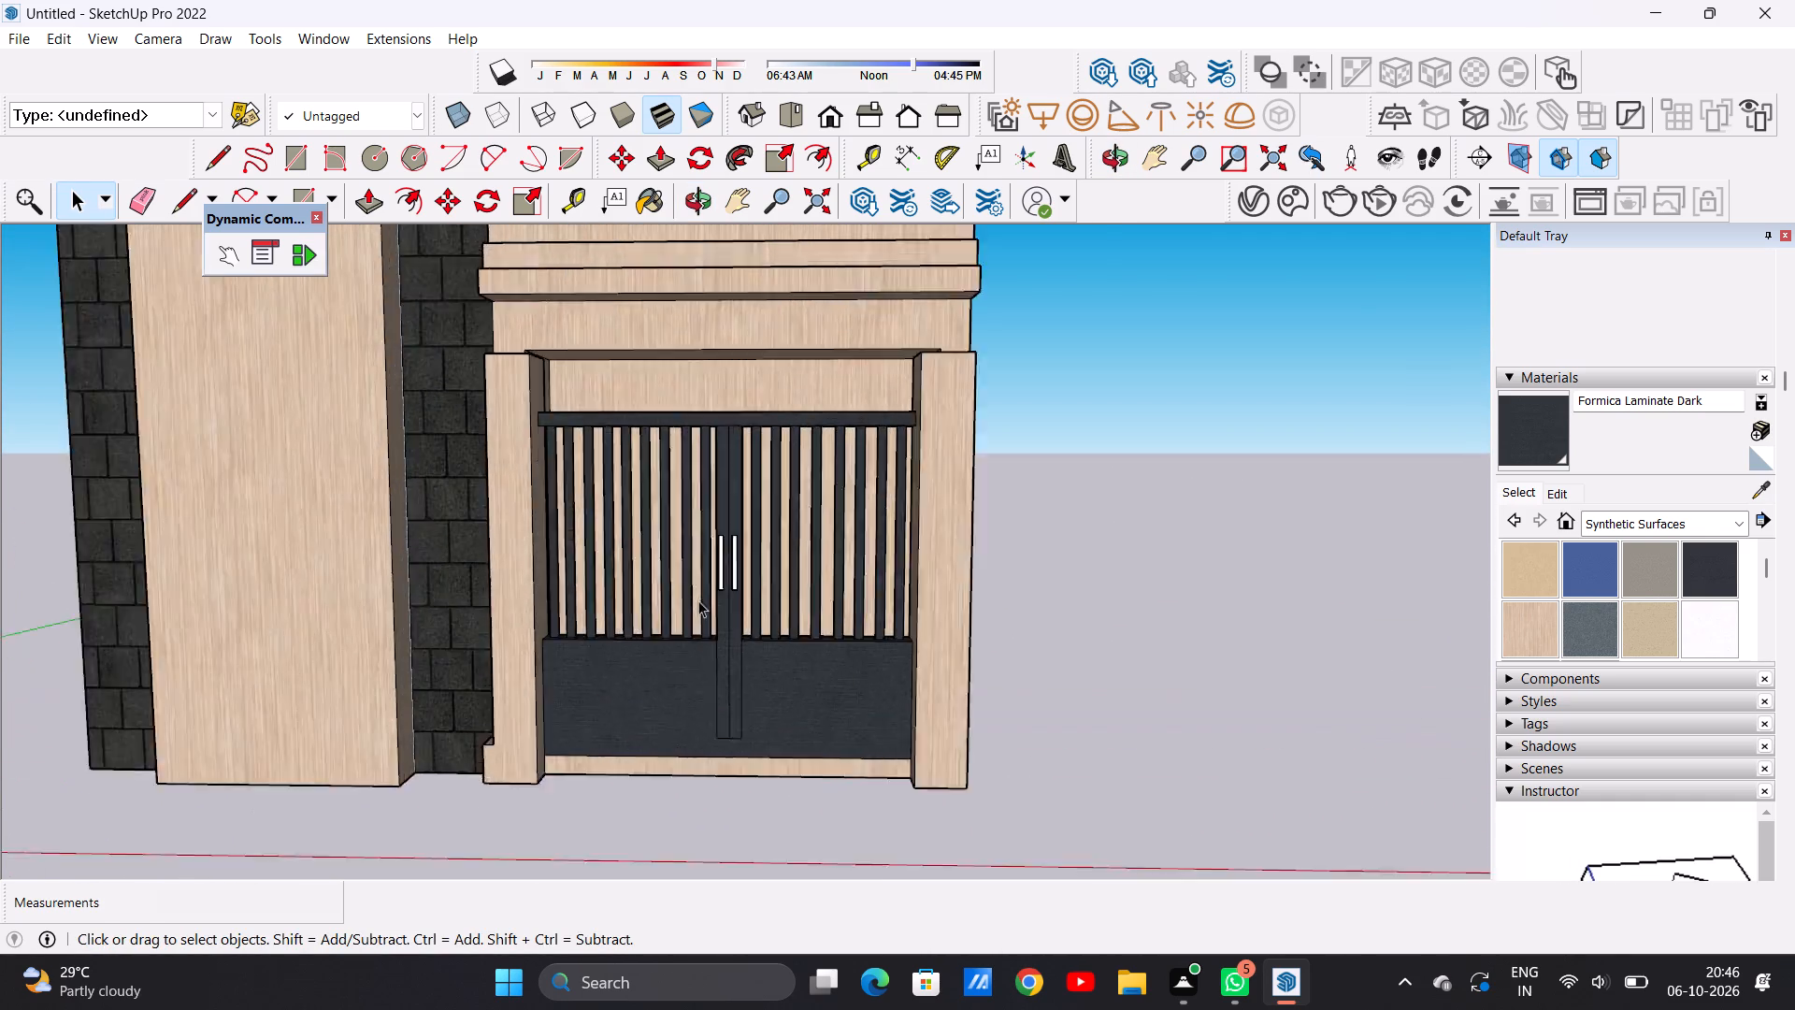
{"action": "scroll", "coordinate": [698, 600], "scroll_direction": "up", "scroll_amount": 4}
{"action": "scroll", "coordinate": [756, 551], "scroll_direction": "up", "scroll_amount": 4}
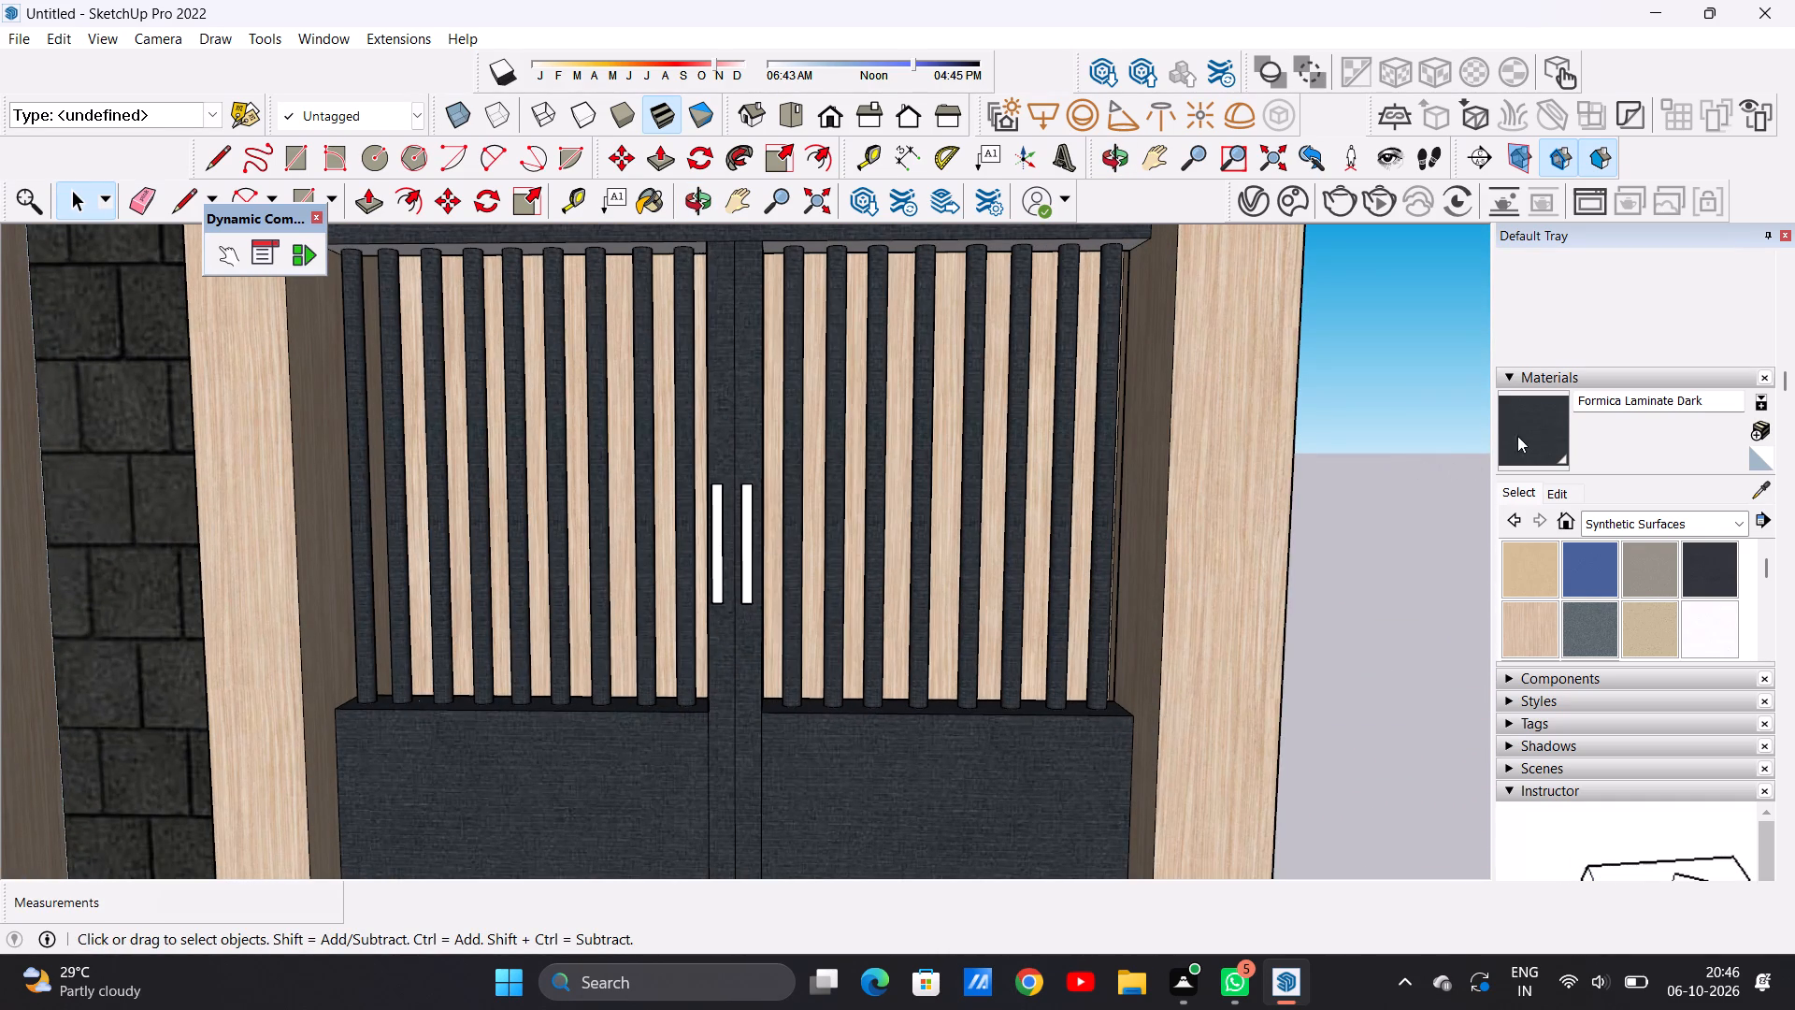
{"action": "left_click", "coordinate": [1593, 633]}
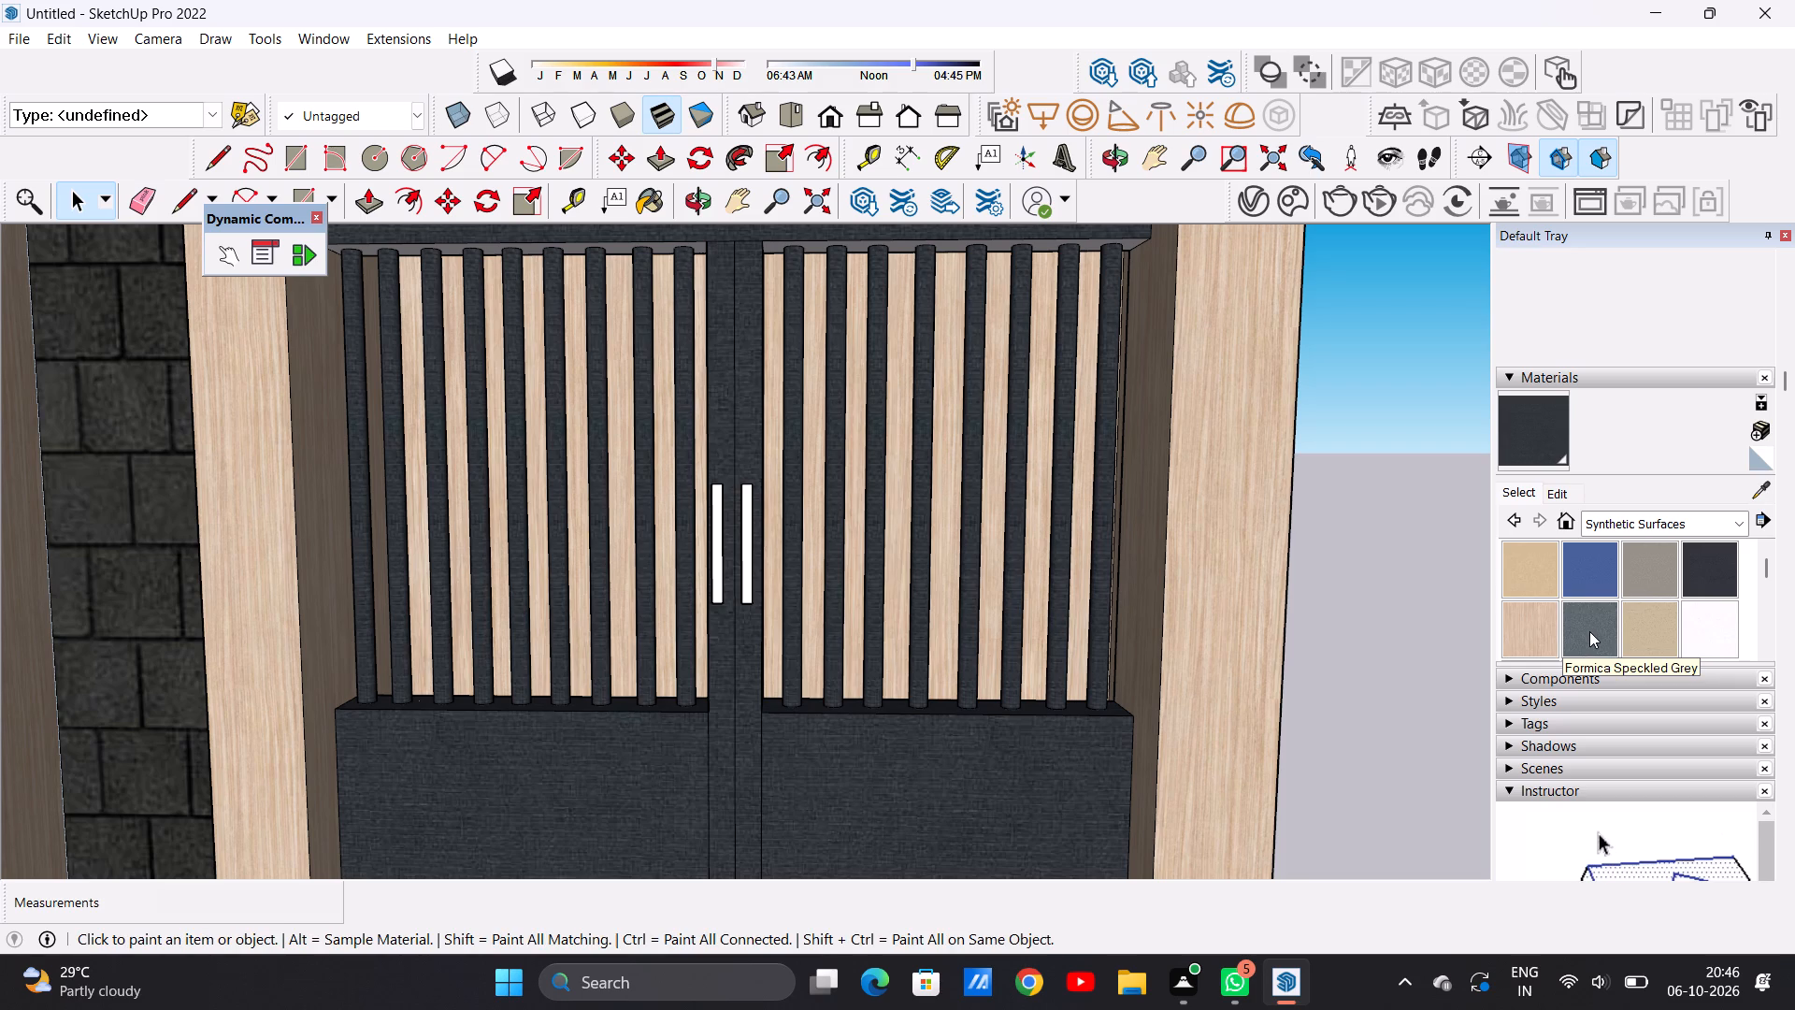
{"action": "scroll", "coordinate": [678, 512], "scroll_direction": "up", "scroll_amount": 9}
{"action": "left_click", "coordinate": [744, 541]}
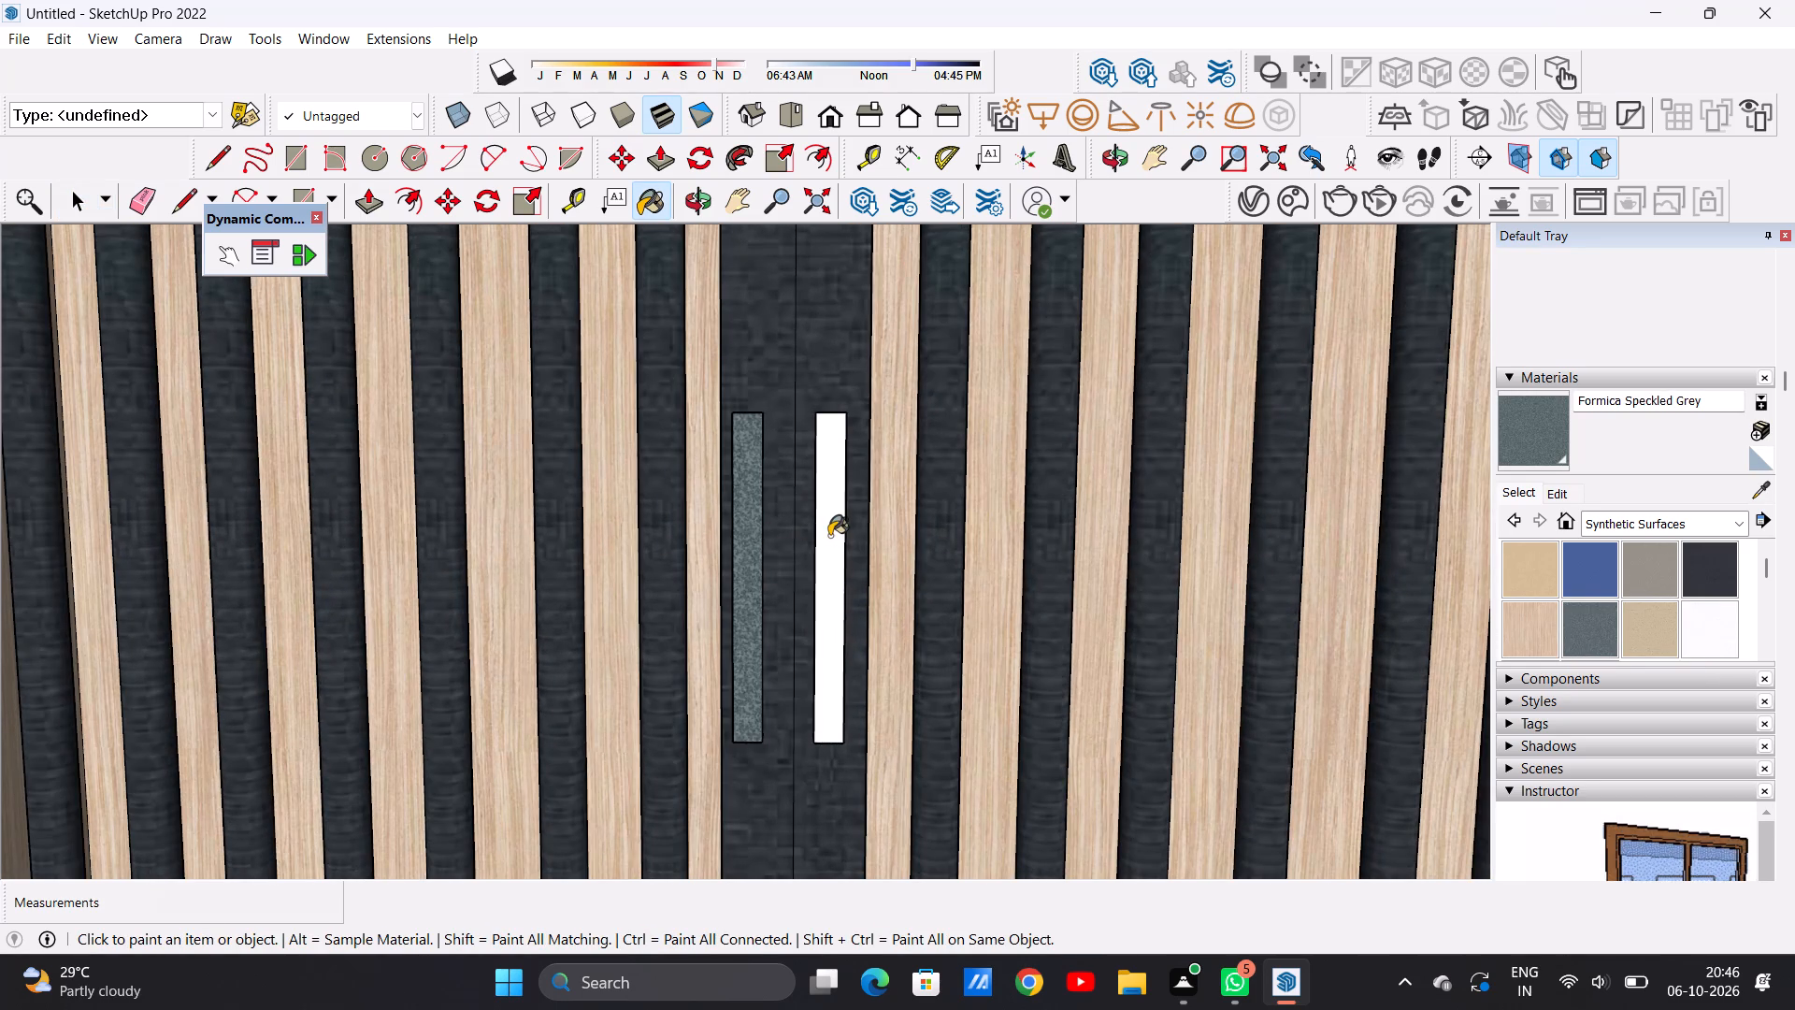
{"action": "left_click", "coordinate": [827, 535]}
Paint the side faces and top ends of both gate handles with Formica Speckled Grey.
{"action": "scroll", "coordinate": [759, 512], "scroll_direction": "down", "scroll_amount": 11}
{"action": "middle_click_drag", "start_coordinate": [701, 556], "coordinate": [900, 653]}
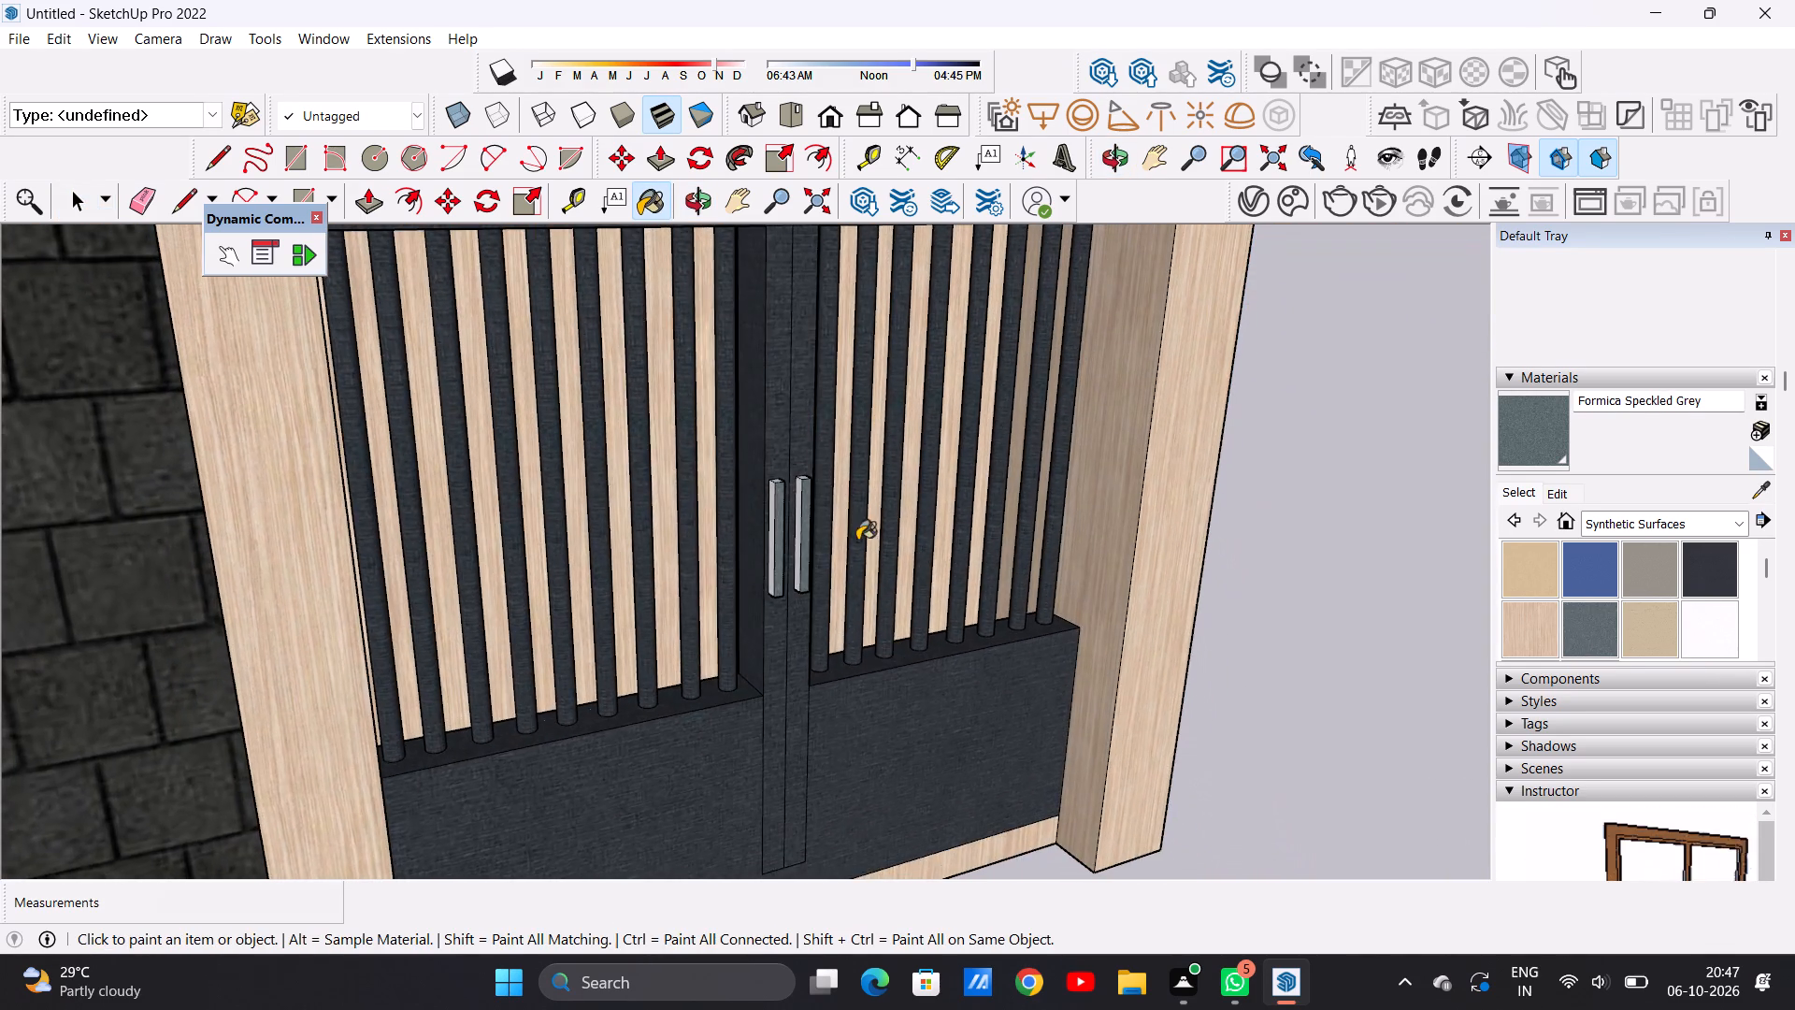
{"action": "scroll", "coordinate": [773, 467], "scroll_direction": "up", "scroll_amount": 15}
{"action": "left_click", "coordinate": [858, 475]}
{"action": "left_click", "coordinate": [859, 503]}
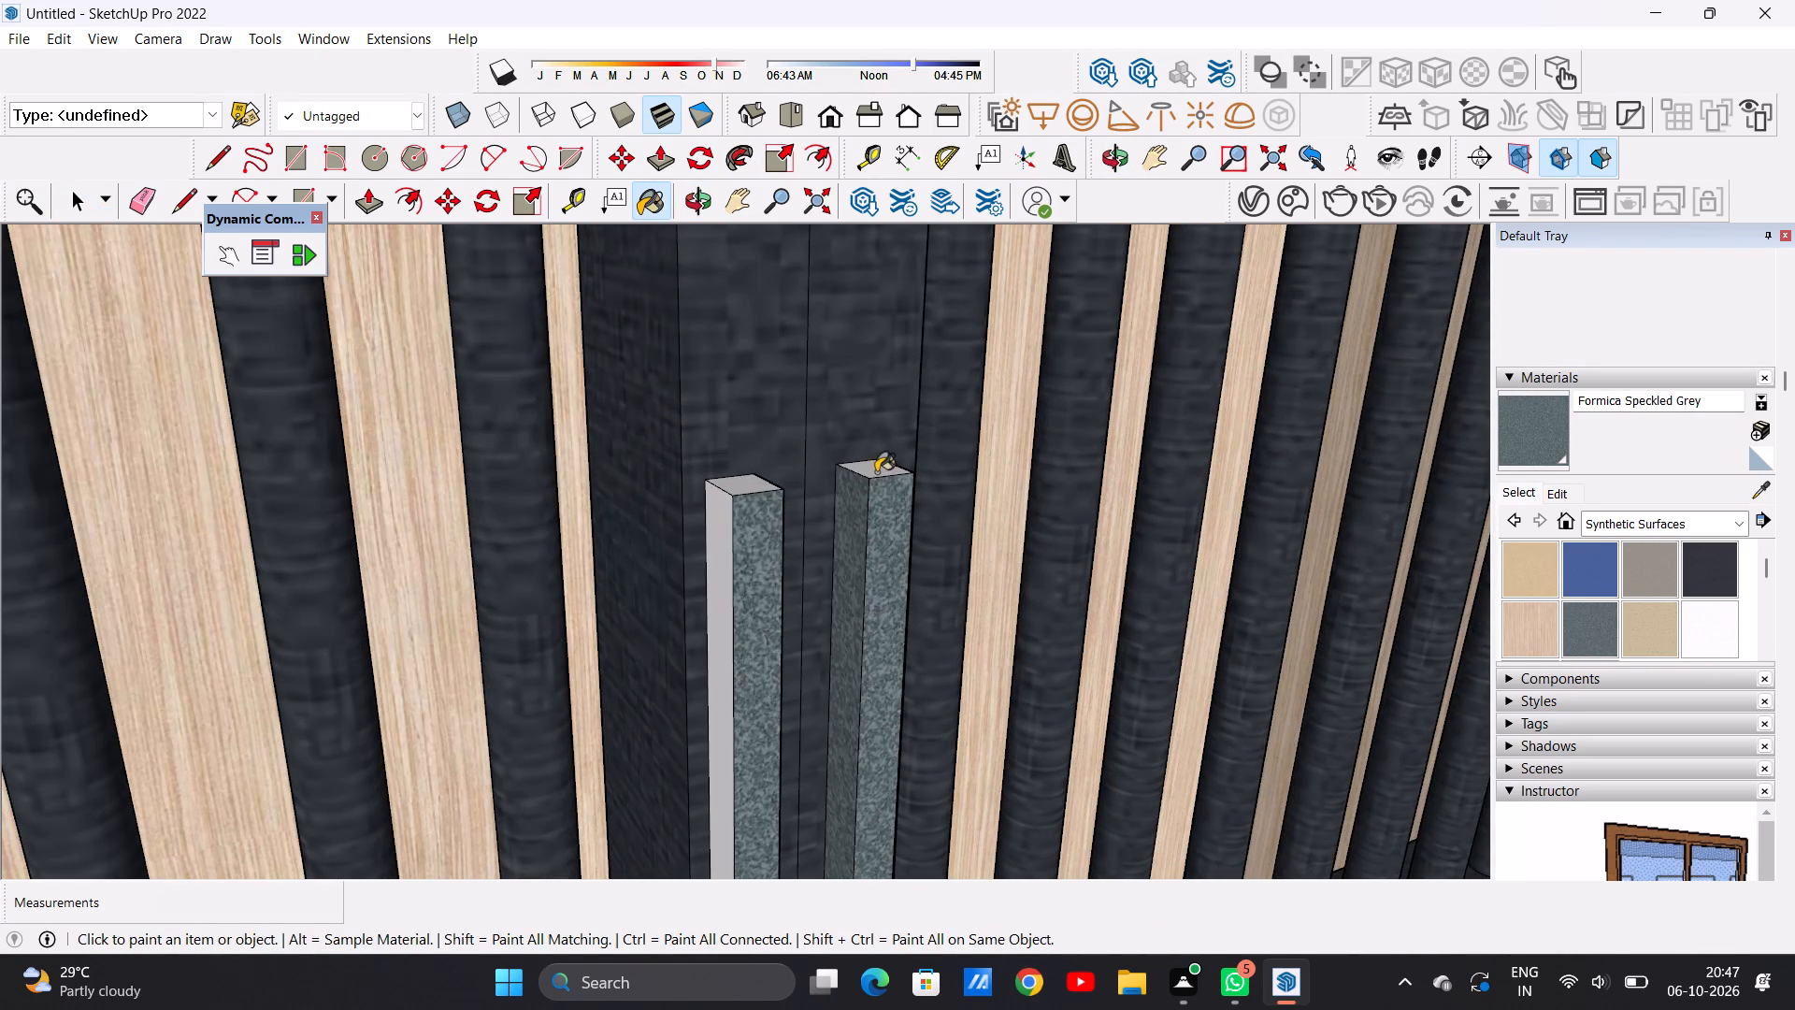
{"action": "left_click", "coordinate": [875, 474]}
{"action": "left_click", "coordinate": [754, 482]}
{"action": "left_click", "coordinate": [729, 530]}
{"action": "scroll", "coordinate": [692, 488], "scroll_direction": "down", "scroll_amount": 2}
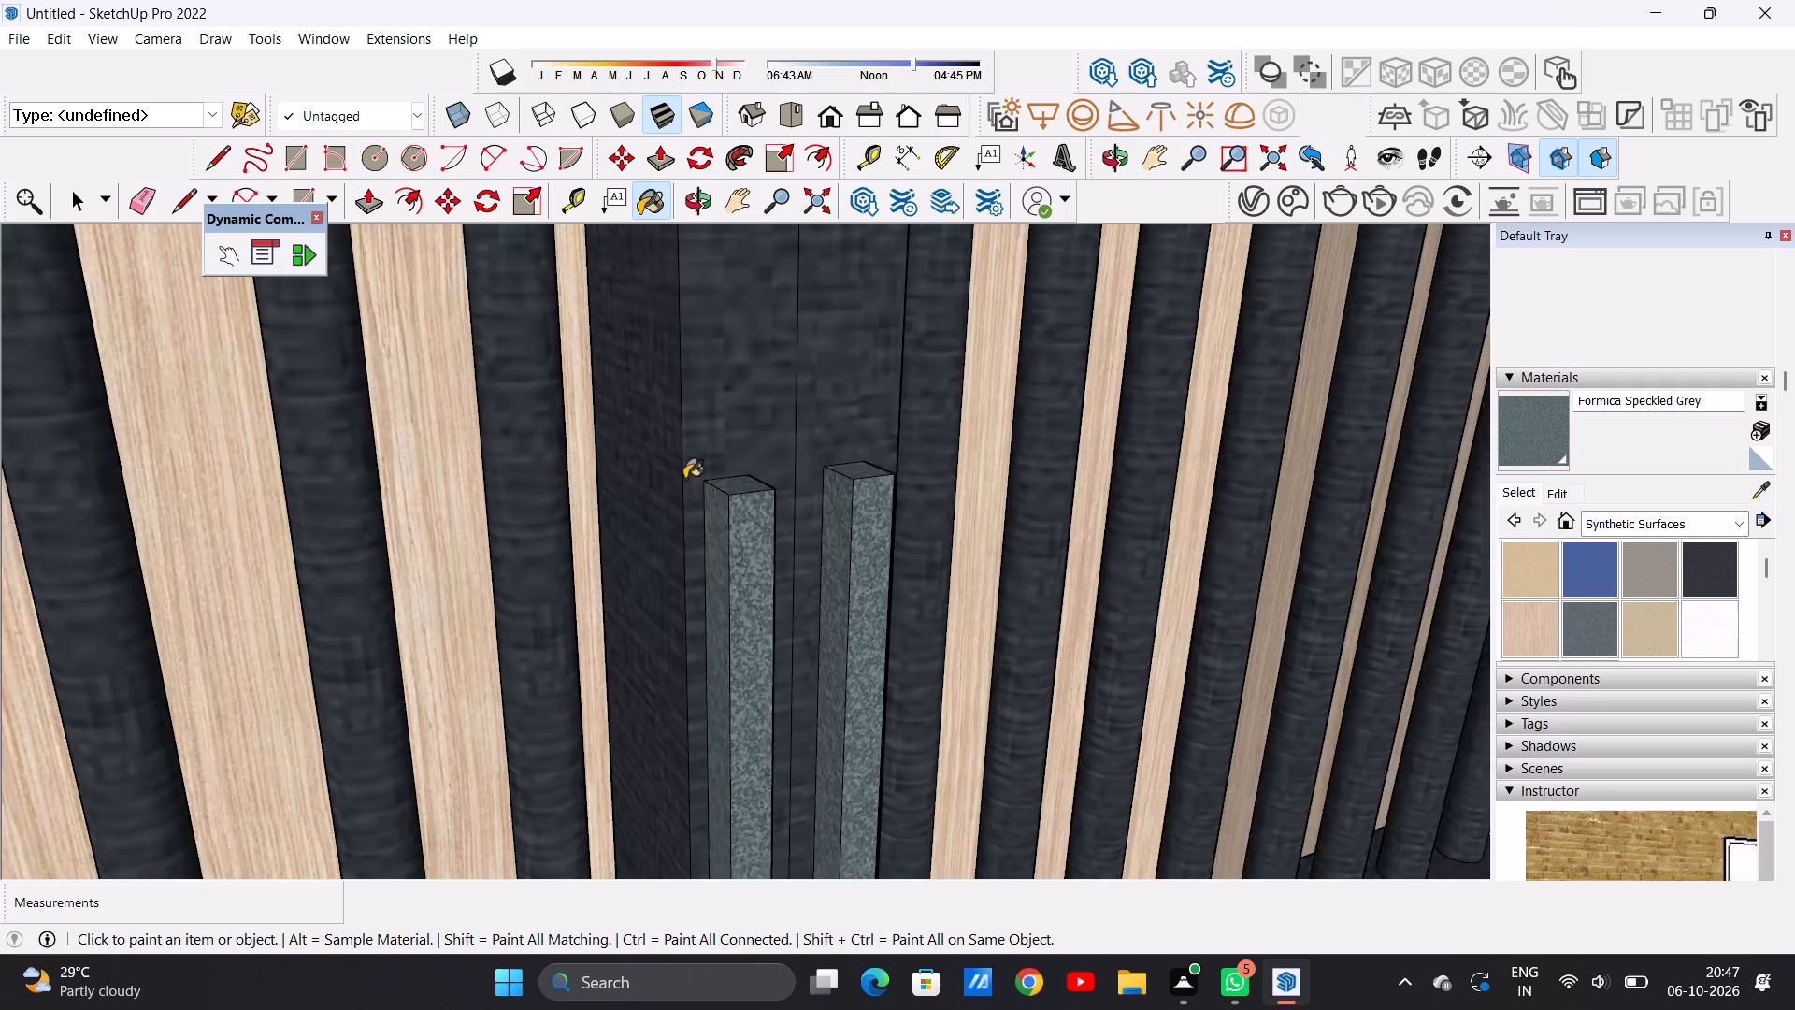
{"action": "scroll", "coordinate": [684, 479], "scroll_direction": "down", "scroll_amount": 11}
{"action": "middle_click_drag", "start_coordinate": [857, 515], "coordinate": [434, 534]}
{"action": "scroll", "coordinate": [585, 499], "scroll_direction": "up", "scroll_amount": 6}
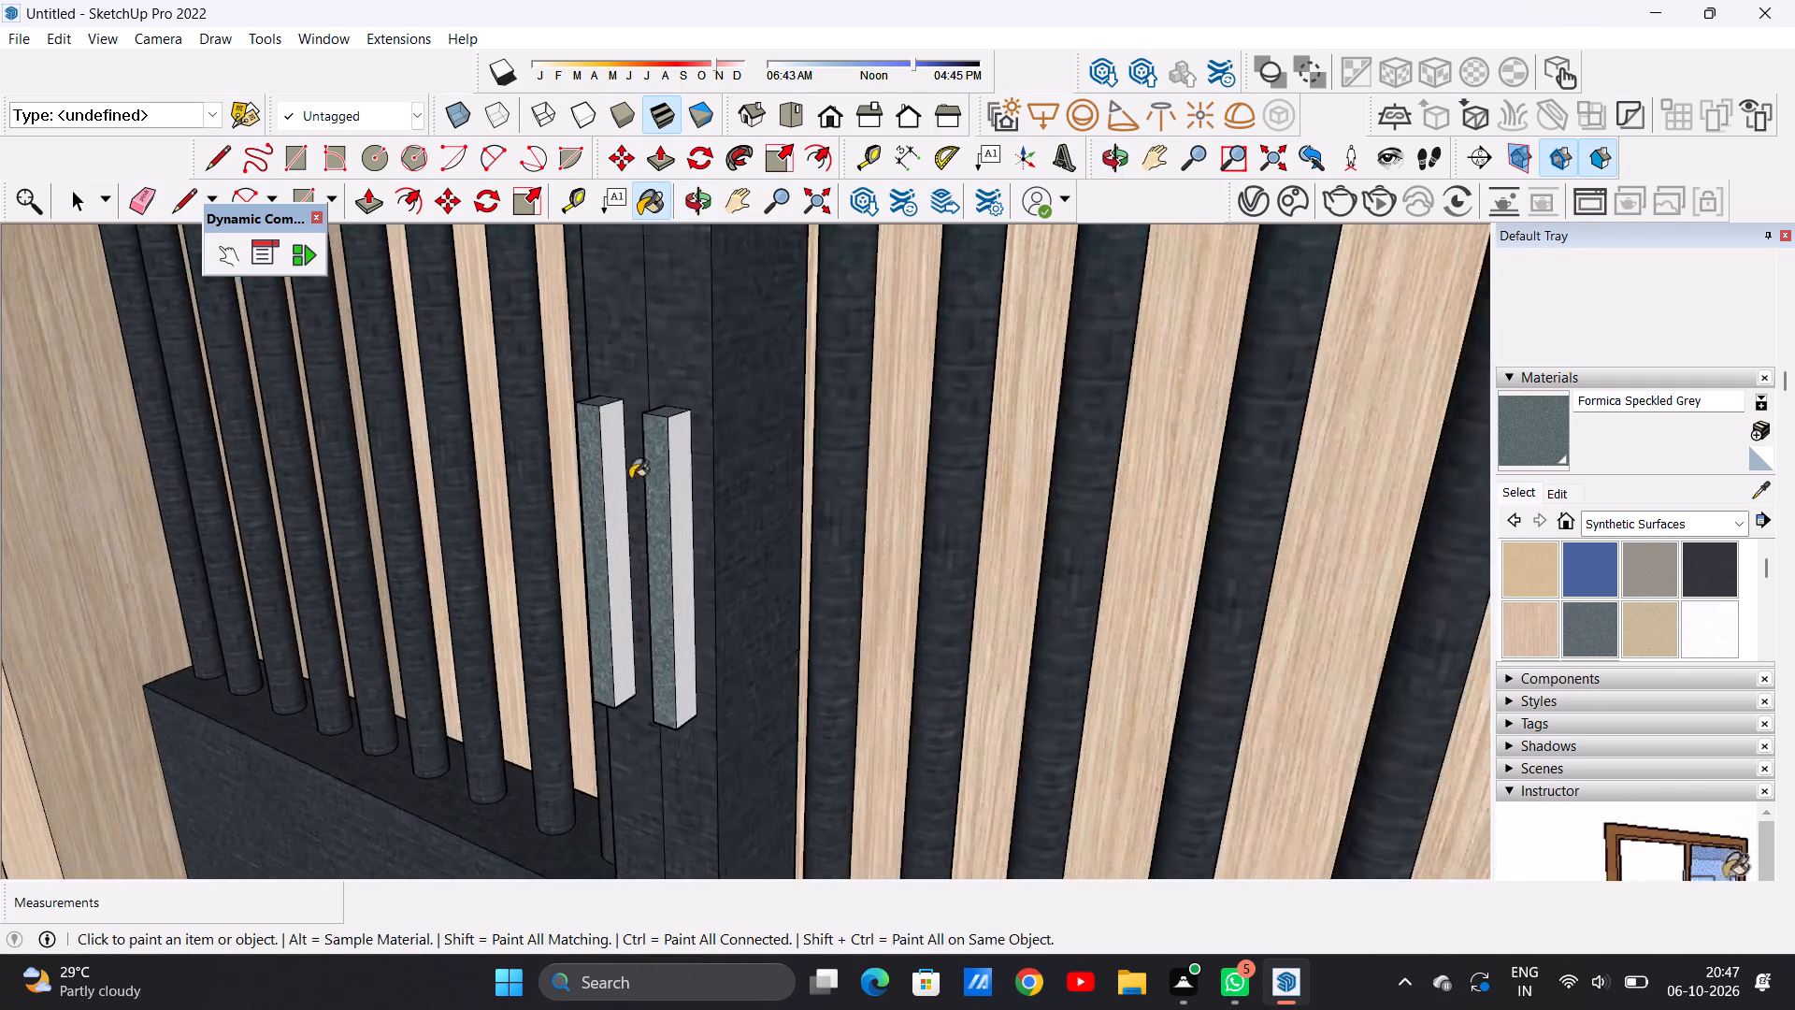
{"action": "scroll", "coordinate": [630, 479], "scroll_direction": "up", "scroll_amount": 6}
{"action": "left_click", "coordinate": [587, 488]}
{"action": "left_click", "coordinate": [693, 498]}
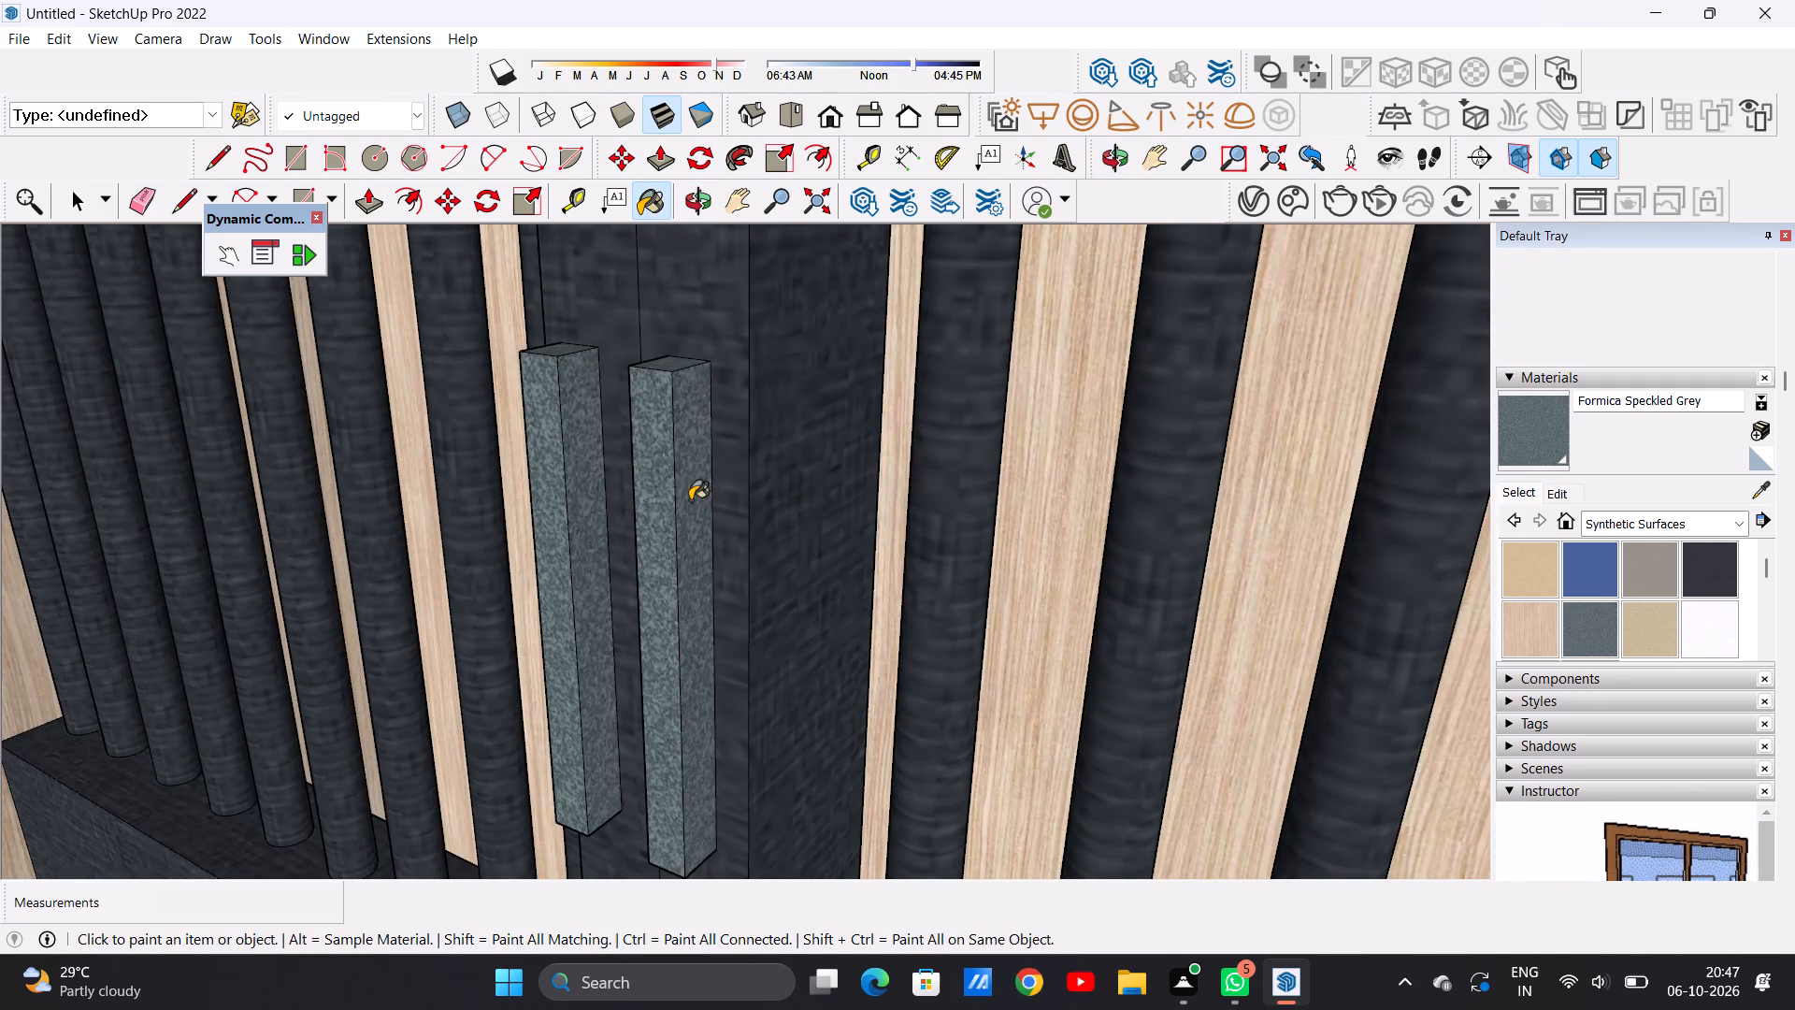
Paint the bottom ends of both gate handles with Formica Speckled Grey.
{"action": "scroll", "coordinate": [690, 508], "scroll_direction": "down", "scroll_amount": 19}
{"action": "middle_click_drag", "start_coordinate": [696, 652], "coordinate": [726, 374]}
{"action": "scroll", "coordinate": [727, 488], "scroll_direction": "up", "scroll_amount": 6}
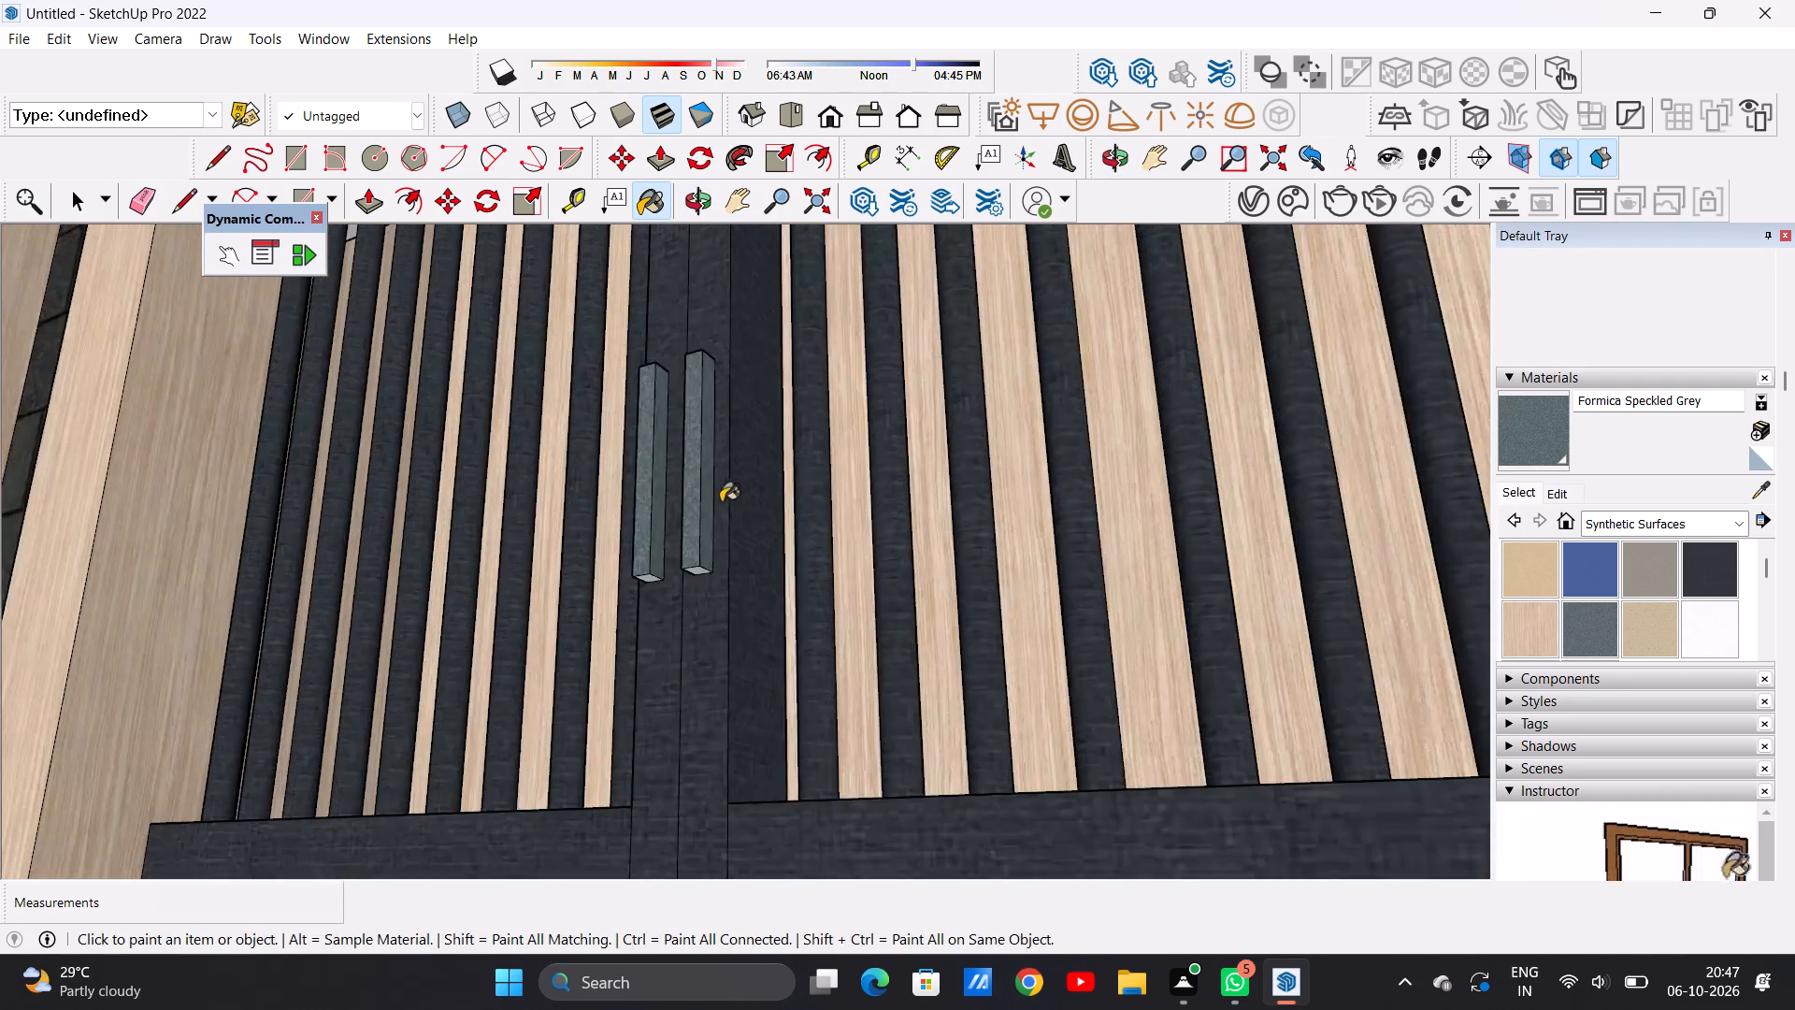
{"action": "scroll", "coordinate": [721, 502], "scroll_direction": "up", "scroll_amount": 14}
{"action": "middle_click_drag", "start_coordinate": [694, 617], "coordinate": [704, 515]}
{"action": "scroll", "coordinate": [707, 526], "scroll_direction": "up", "scroll_amount": 7}
{"action": "left_click", "coordinate": [699, 553]}
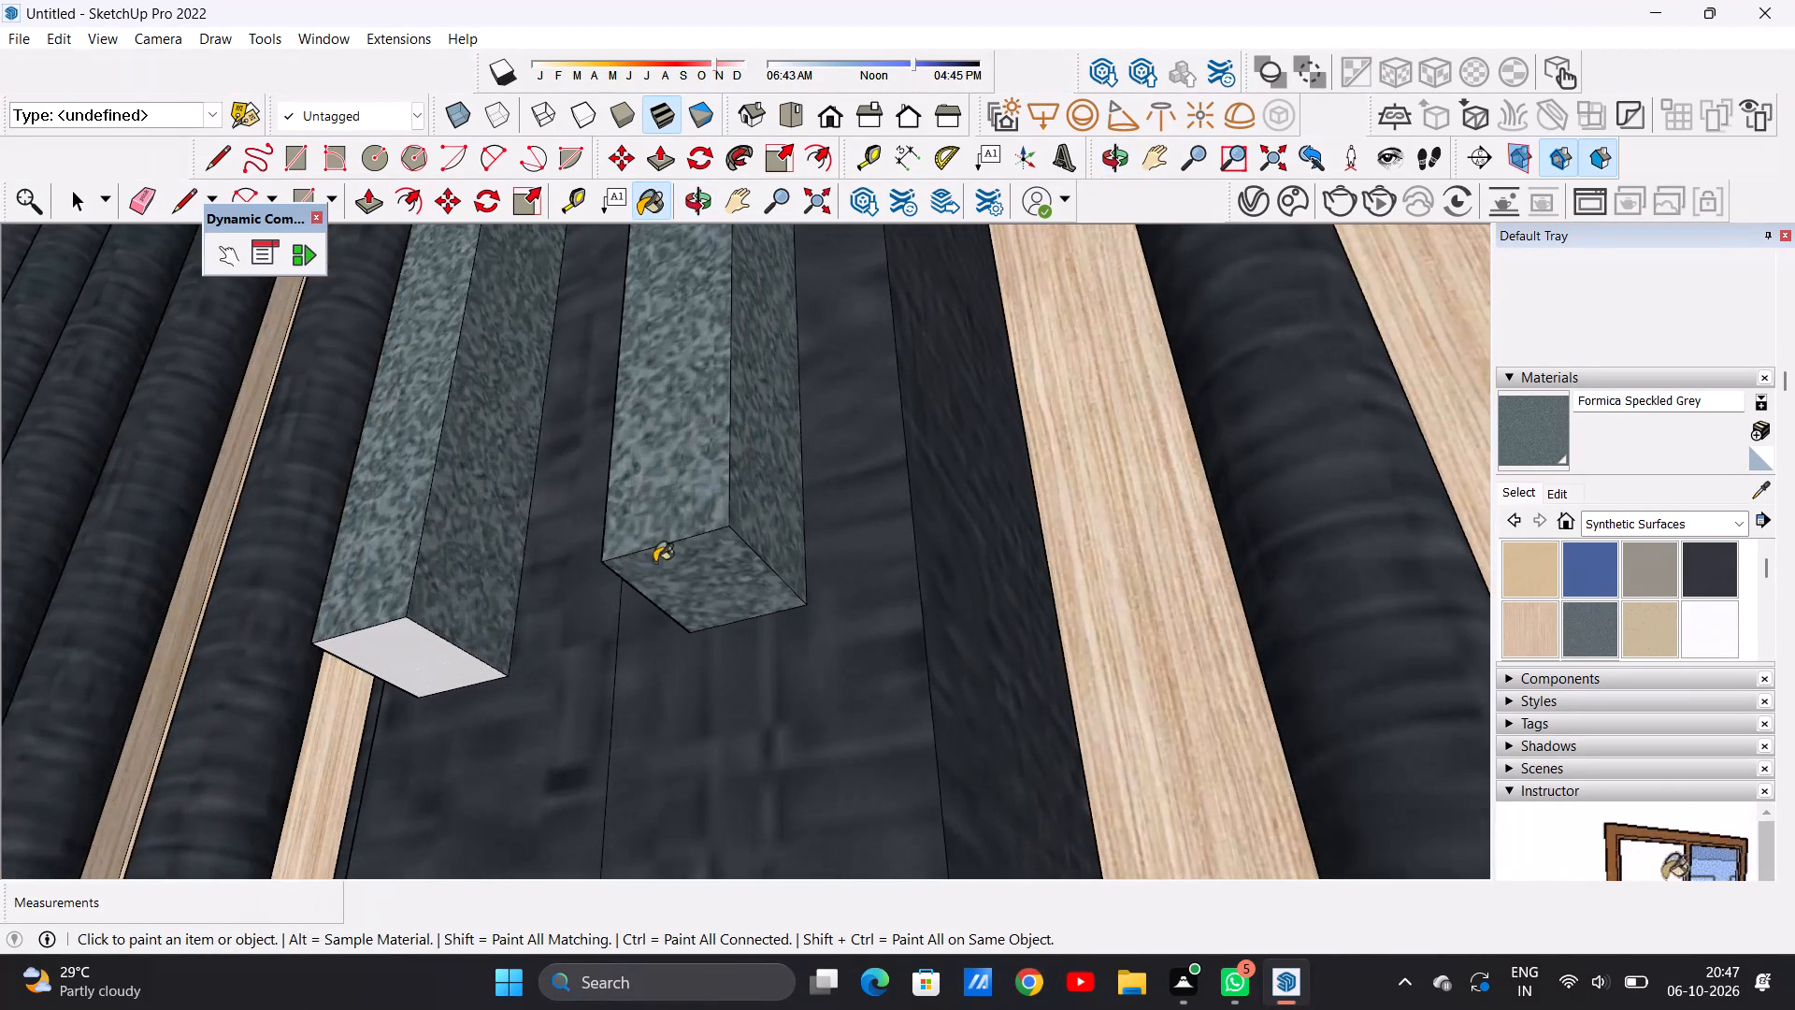
{"action": "left_click", "coordinate": [444, 663]}
Examine the painted gate and its grey handles from near and far, against the whole facade.
{"action": "scroll", "coordinate": [548, 620], "scroll_direction": "down", "scroll_amount": 20}
{"action": "scroll", "coordinate": [548, 620], "scroll_direction": "down", "scroll_amount": 3}
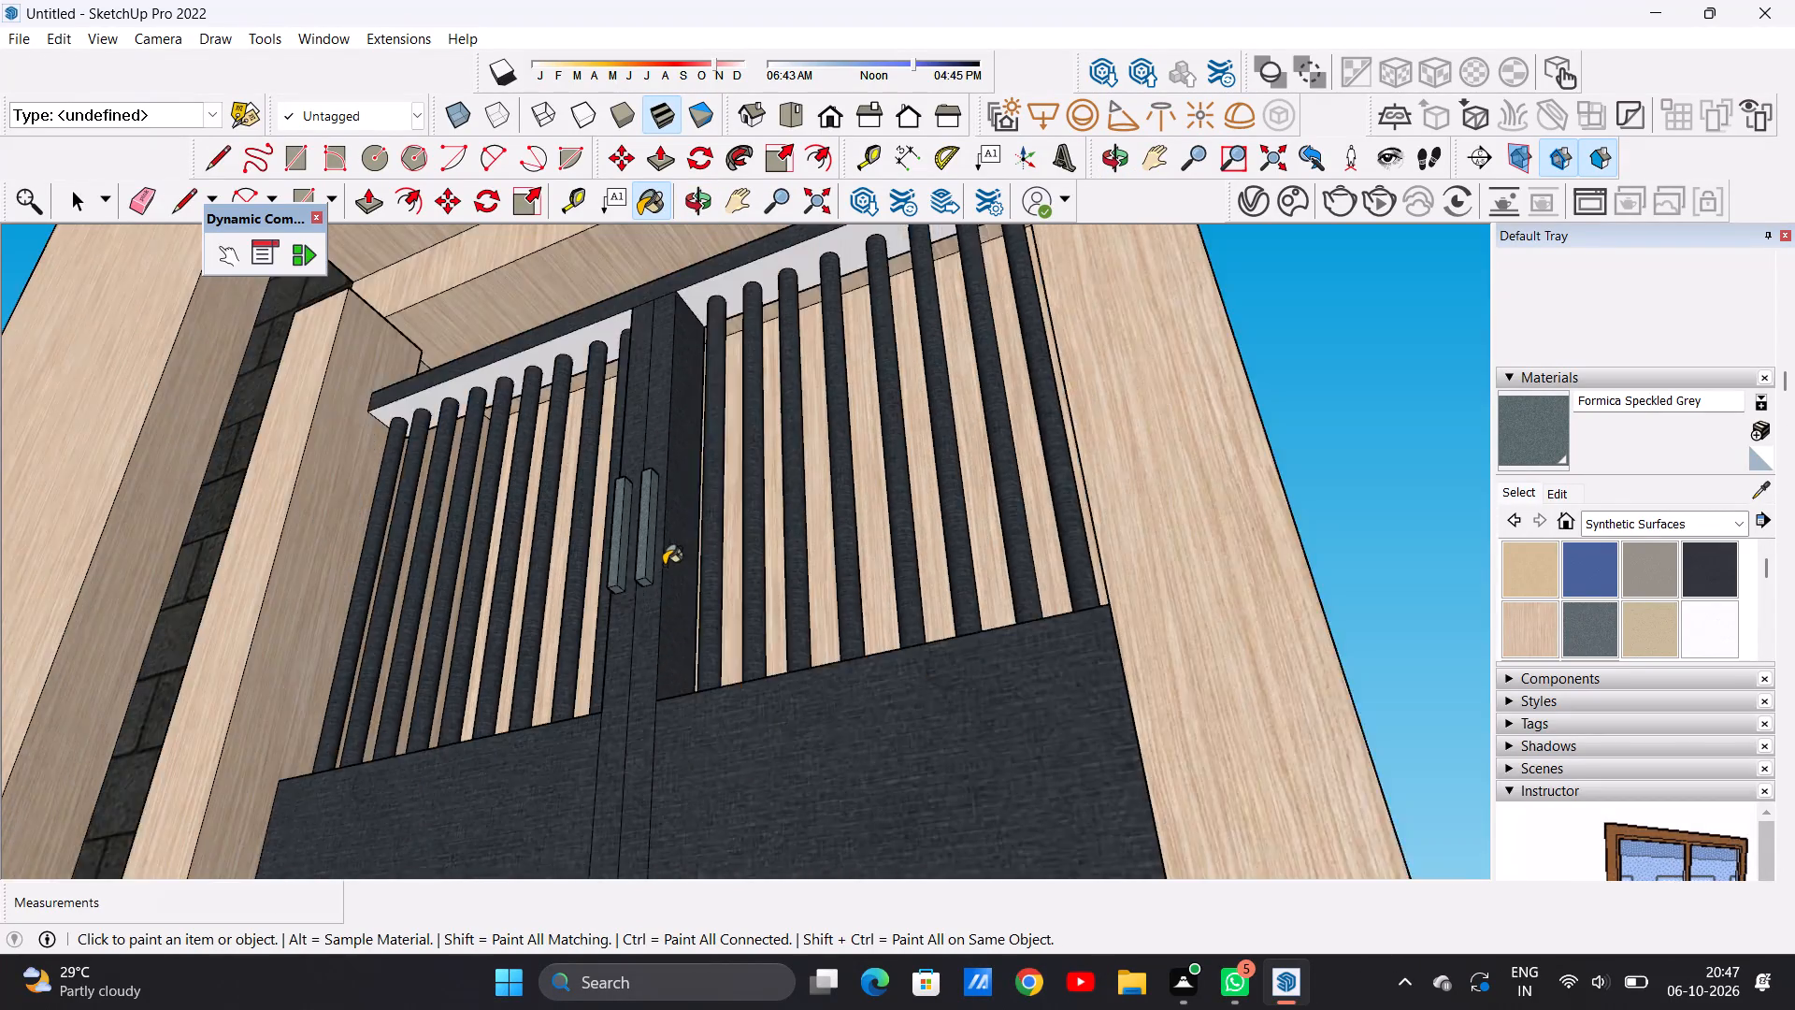
{"action": "scroll", "coordinate": [664, 565], "scroll_direction": "down", "scroll_amount": 4}
{"action": "middle_click_drag", "start_coordinate": [636, 484], "coordinate": [754, 749]}
{"action": "scroll", "coordinate": [666, 567], "scroll_direction": "up", "scroll_amount": 6}
{"action": "middle_click_drag", "start_coordinate": [666, 525], "coordinate": [700, 769]}
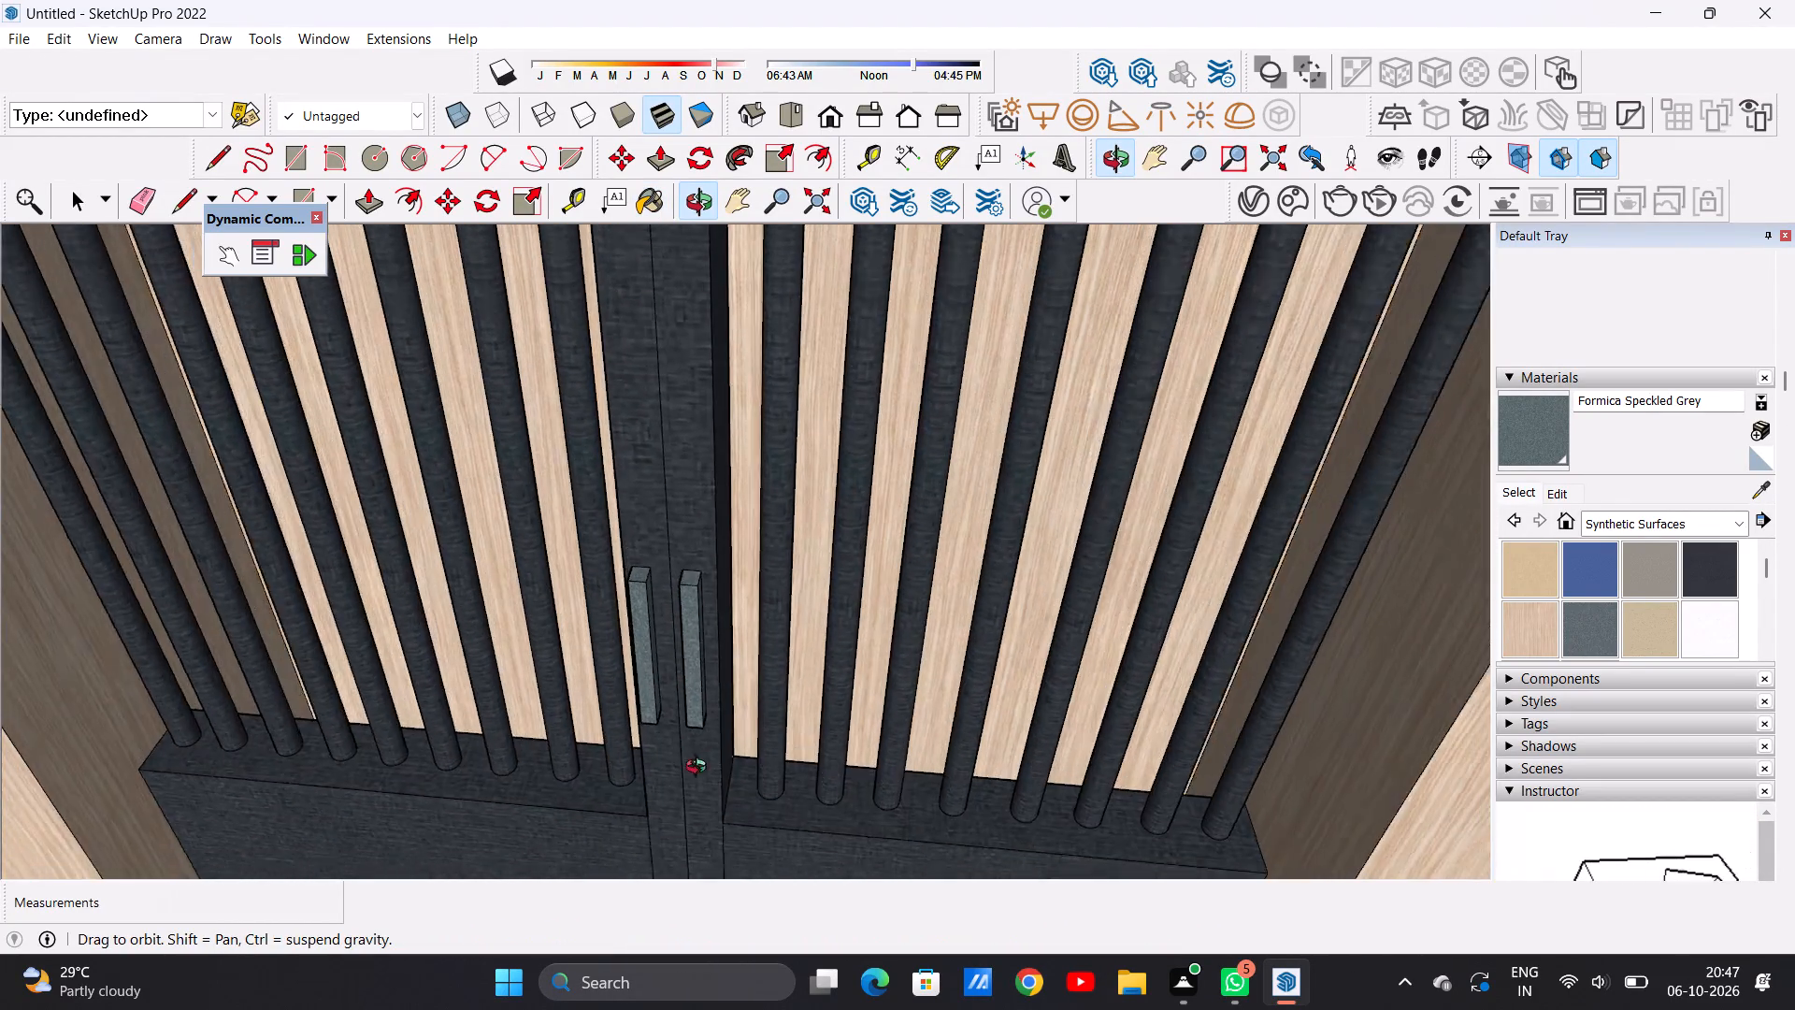
{"action": "middle_click_drag", "start_coordinate": [700, 769], "coordinate": [737, 631]}
{"action": "scroll", "coordinate": [737, 629], "scroll_direction": "up", "scroll_amount": 2}
{"action": "scroll", "coordinate": [654, 567], "scroll_direction": "down", "scroll_amount": 20}
{"action": "scroll", "coordinate": [654, 567], "scroll_direction": "down", "scroll_amount": 13}
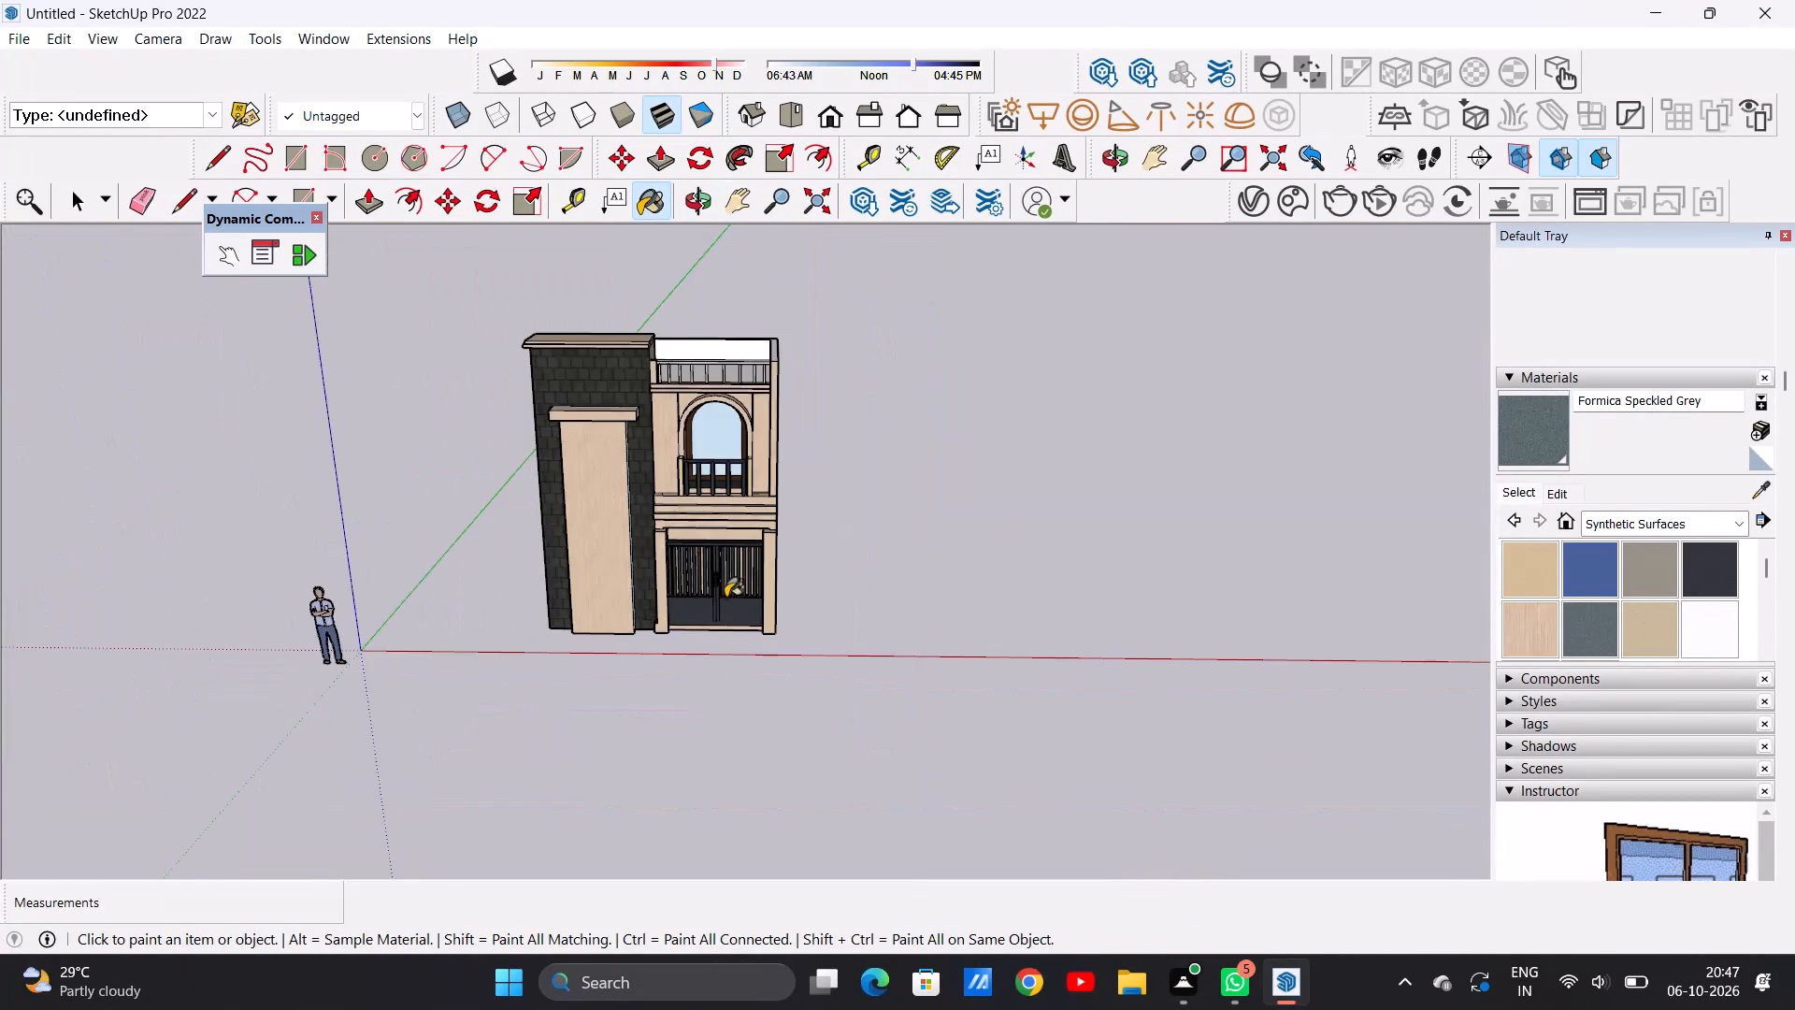
{"action": "scroll", "coordinate": [725, 598], "scroll_direction": "up", "scroll_amount": 6}
{"action": "middle_click_drag", "start_coordinate": [734, 626], "coordinate": [736, 566]}
{"action": "scroll", "coordinate": [688, 648], "scroll_direction": "down", "scroll_amount": 10}
{"action": "scroll", "coordinate": [725, 488], "scroll_direction": "up", "scroll_amount": 8}
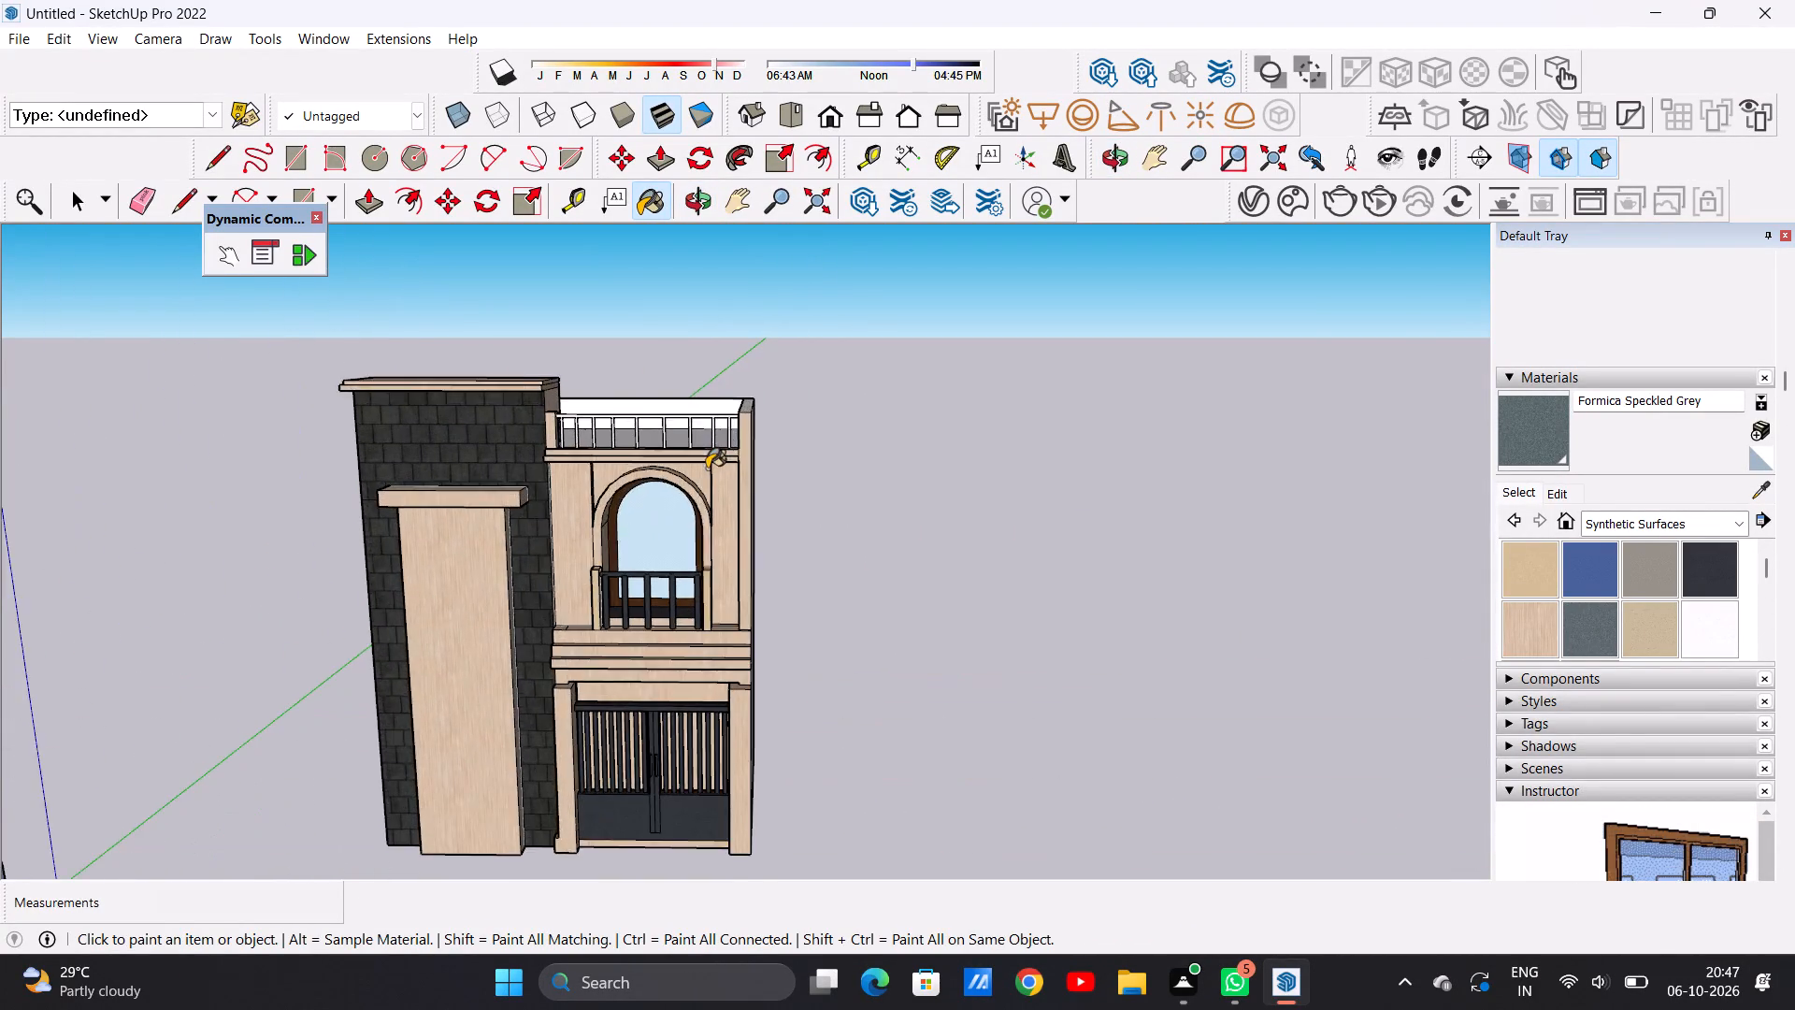
{"action": "scroll", "coordinate": [707, 469], "scroll_direction": "up", "scroll_amount": 3}
{"action": "scroll", "coordinate": [708, 473], "scroll_direction": "down", "scroll_amount": 6}
{"action": "middle_click_drag", "start_coordinate": [717, 718], "coordinate": [696, 611]}
{"action": "scroll", "coordinate": [673, 713], "scroll_direction": "up", "scroll_amount": 14}
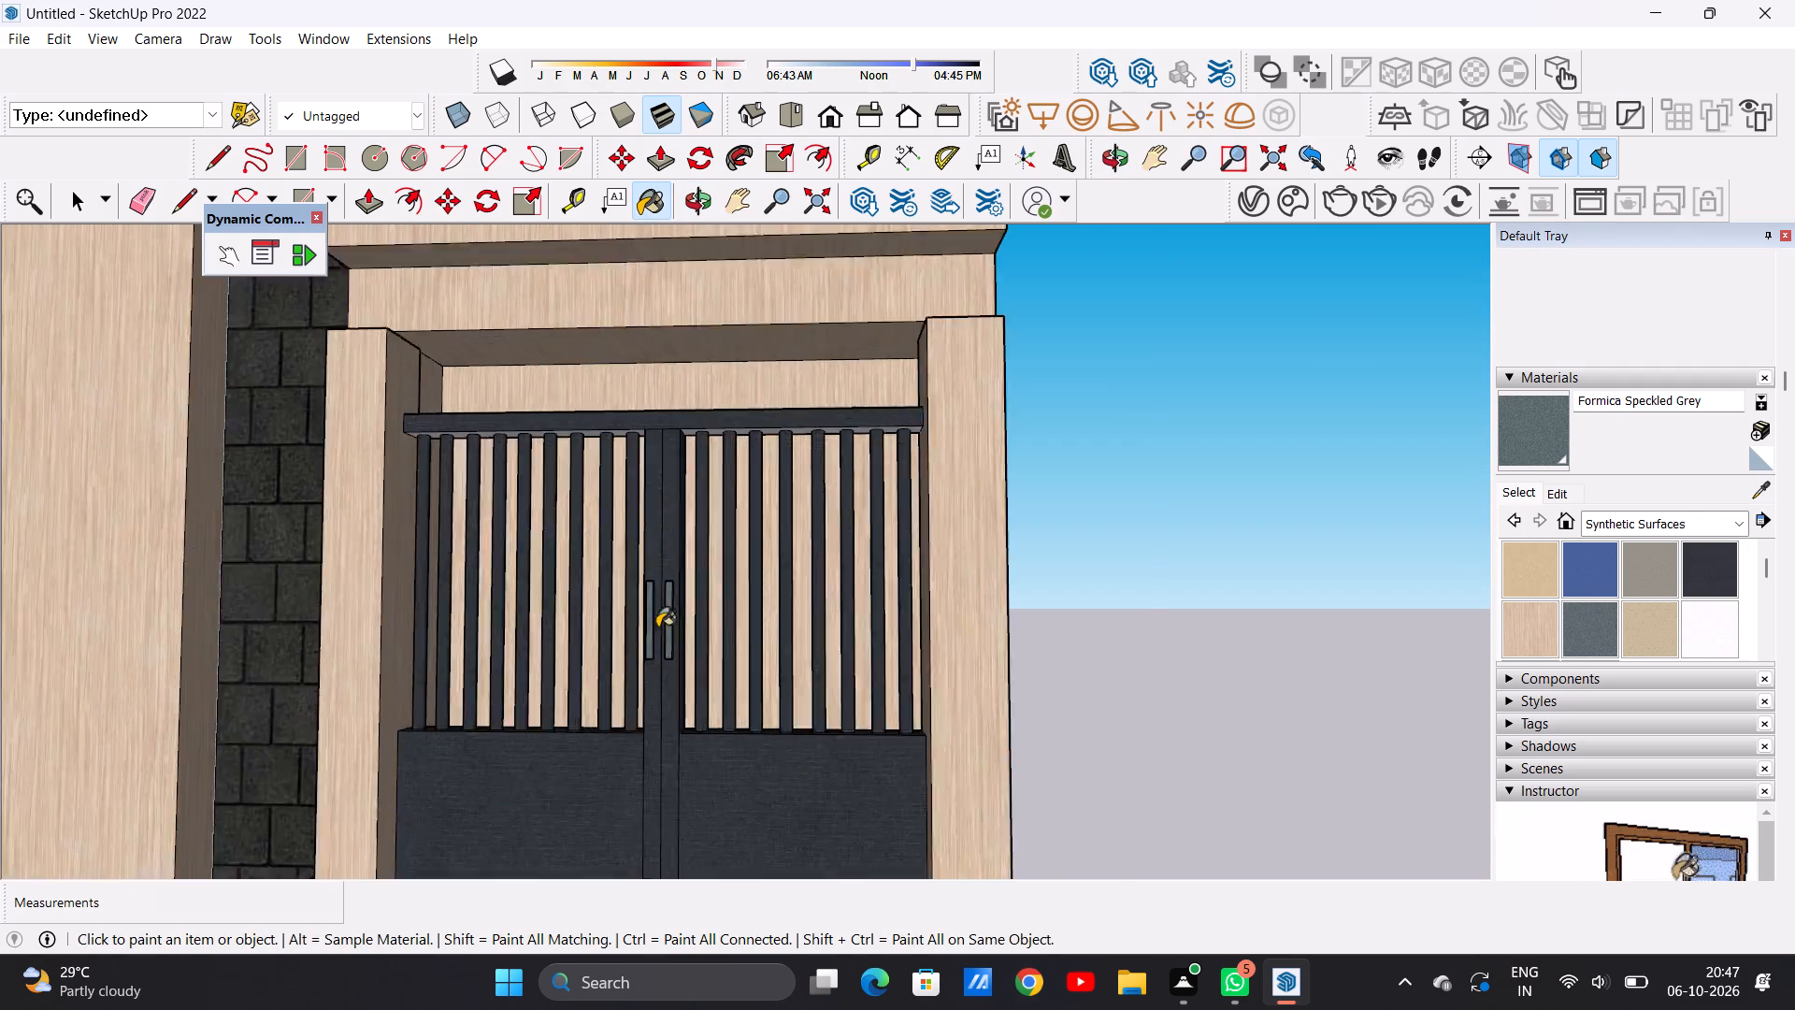
{"action": "scroll", "coordinate": [657, 628], "scroll_direction": "up", "scroll_amount": 4}
{"action": "middle_click_drag", "start_coordinate": [719, 626], "coordinate": [1145, 671]}
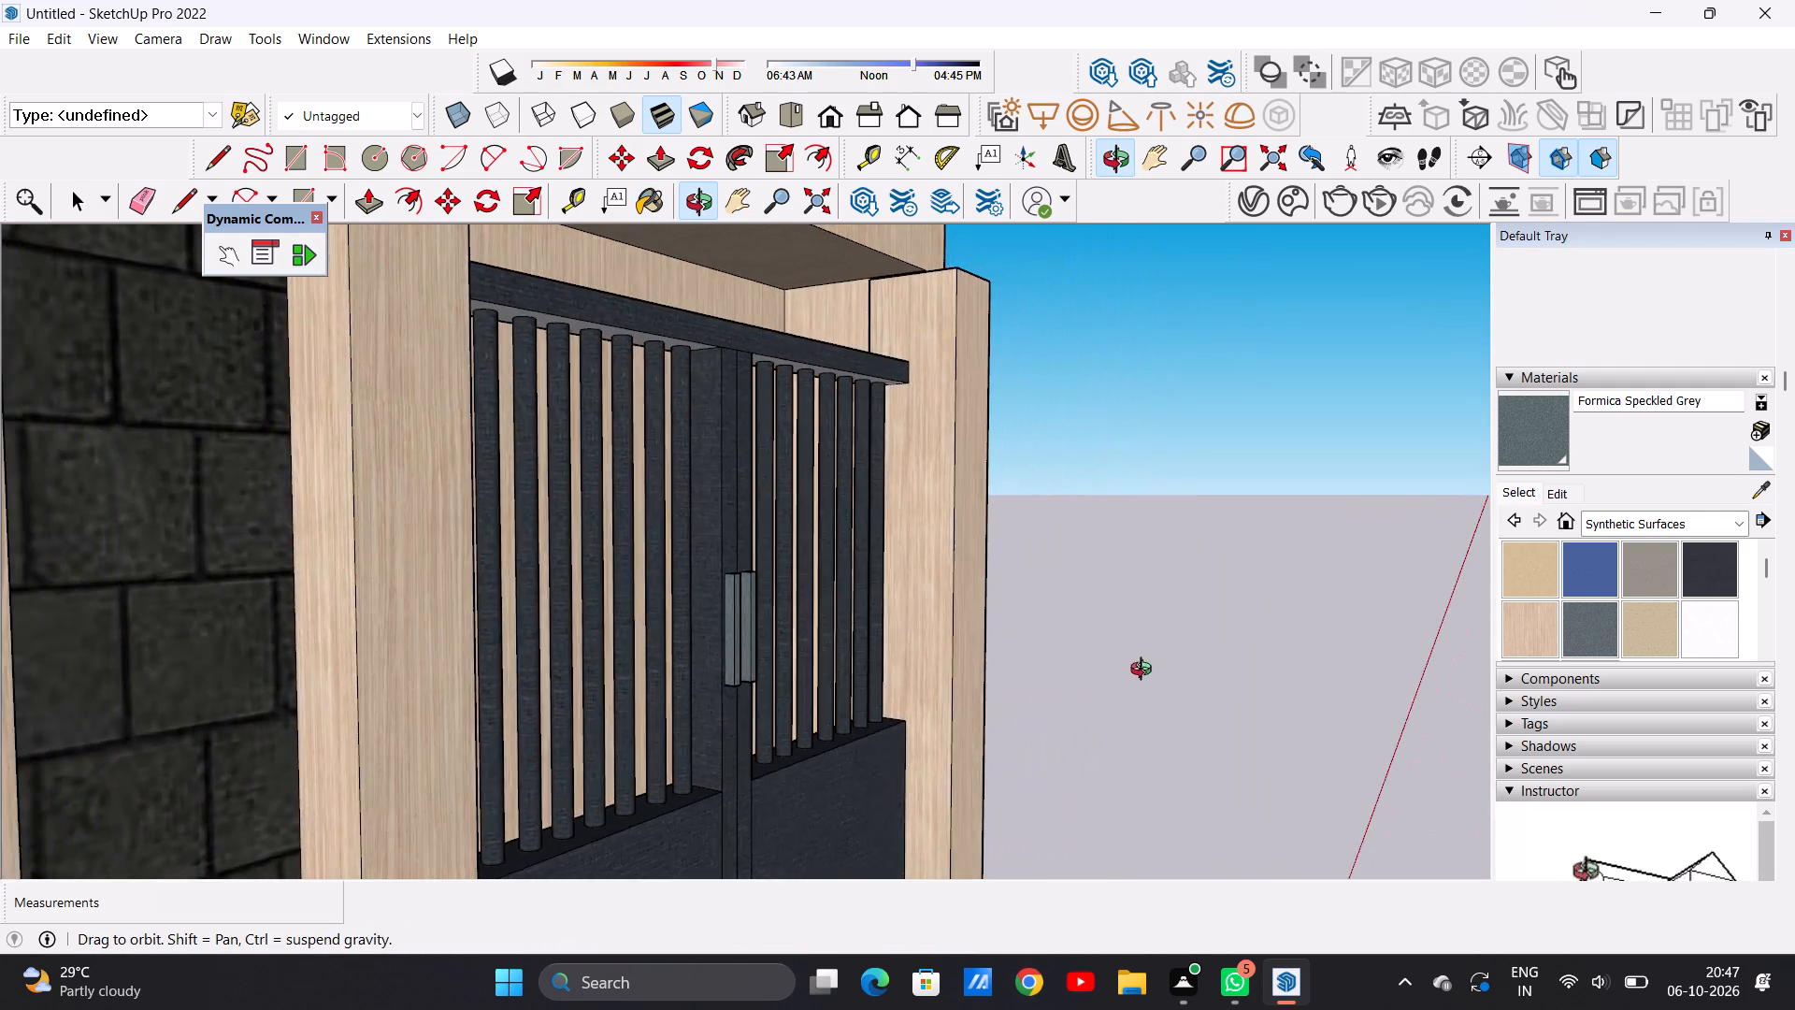
Examine the whole house from the front, above and the plain side wall to review the applied facade materials.
{"action": "middle_click_drag", "start_coordinate": [1145, 671], "coordinate": [805, 670]}
{"action": "scroll", "coordinate": [686, 701], "scroll_direction": "down", "scroll_amount": 14}
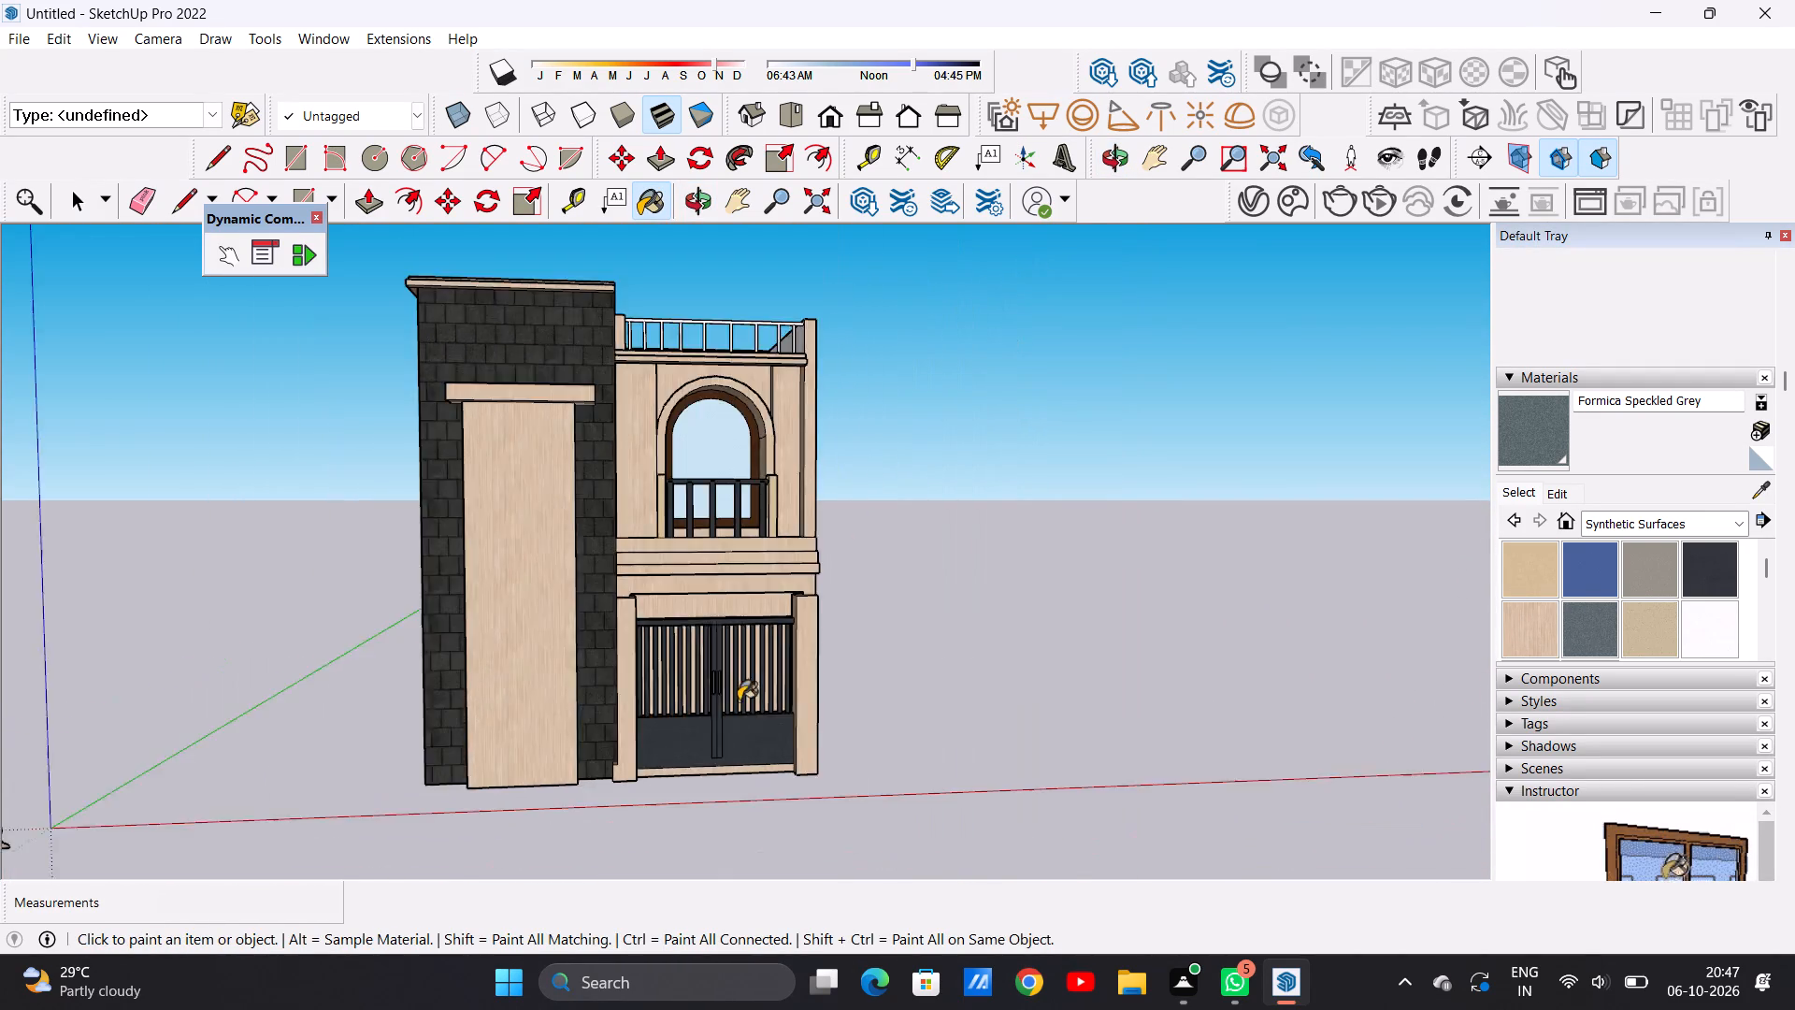
{"action": "scroll", "coordinate": [739, 700], "scroll_direction": "down", "scroll_amount": 4}
{"action": "scroll", "coordinate": [732, 707], "scroll_direction": "up", "scroll_amount": 3}
{"action": "scroll", "coordinate": [764, 512], "scroll_direction": "up", "scroll_amount": 7}
{"action": "key", "text": "space"}
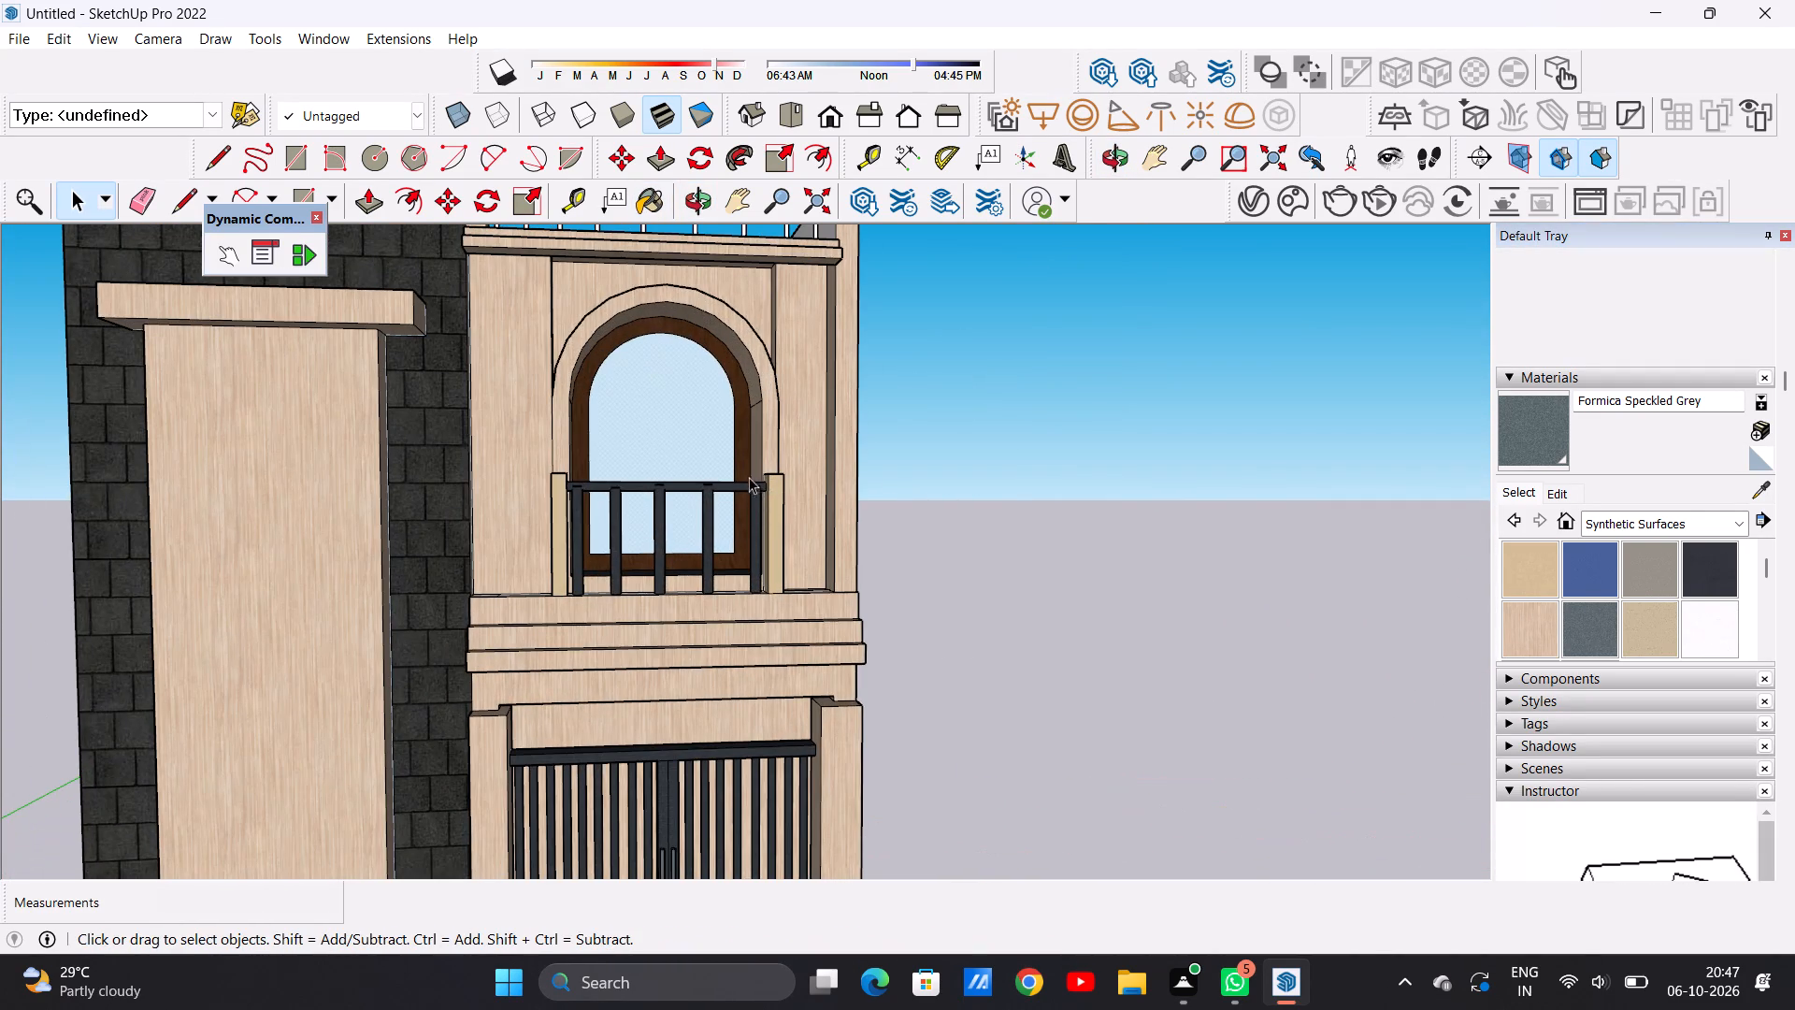
{"action": "scroll", "coordinate": [748, 472], "scroll_direction": "down", "scroll_amount": 11}
{"action": "middle_click_drag", "start_coordinate": [892, 459], "coordinate": [810, 601]}
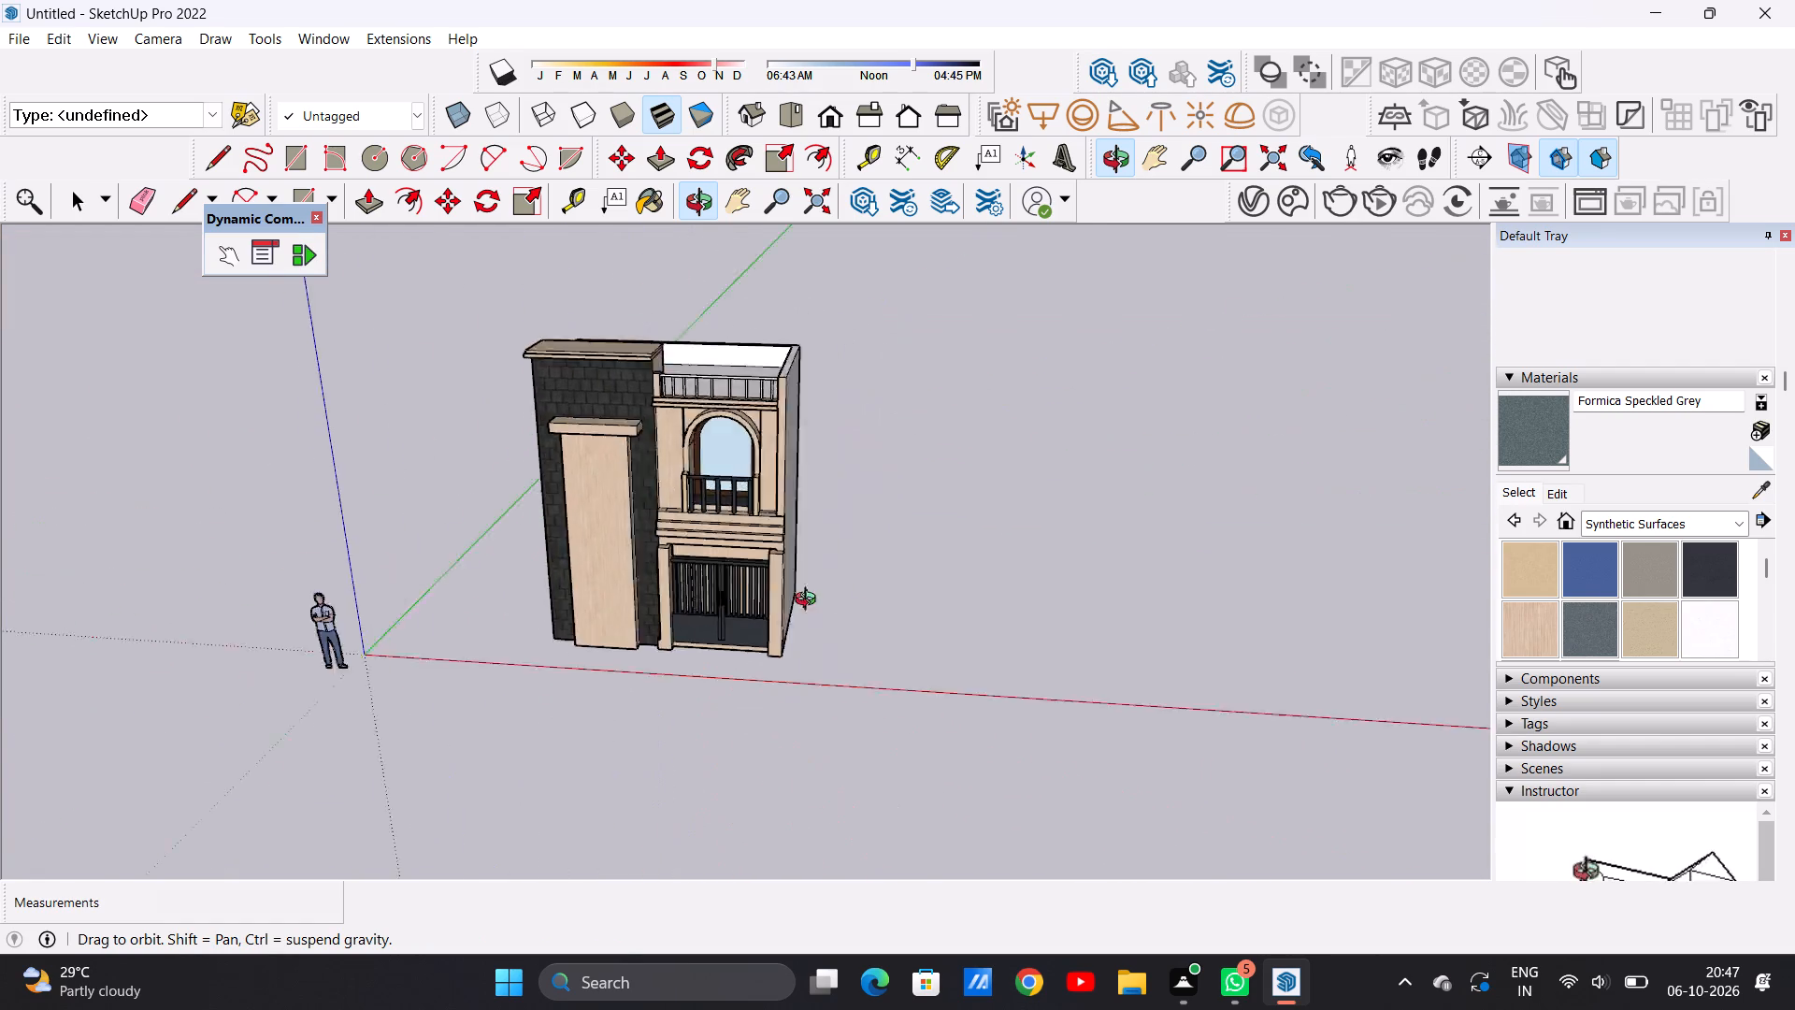
{"action": "middle_click_drag", "start_coordinate": [810, 601], "coordinate": [1015, 560]}
{"action": "middle_click_drag", "start_coordinate": [497, 534], "coordinate": [396, 542]}
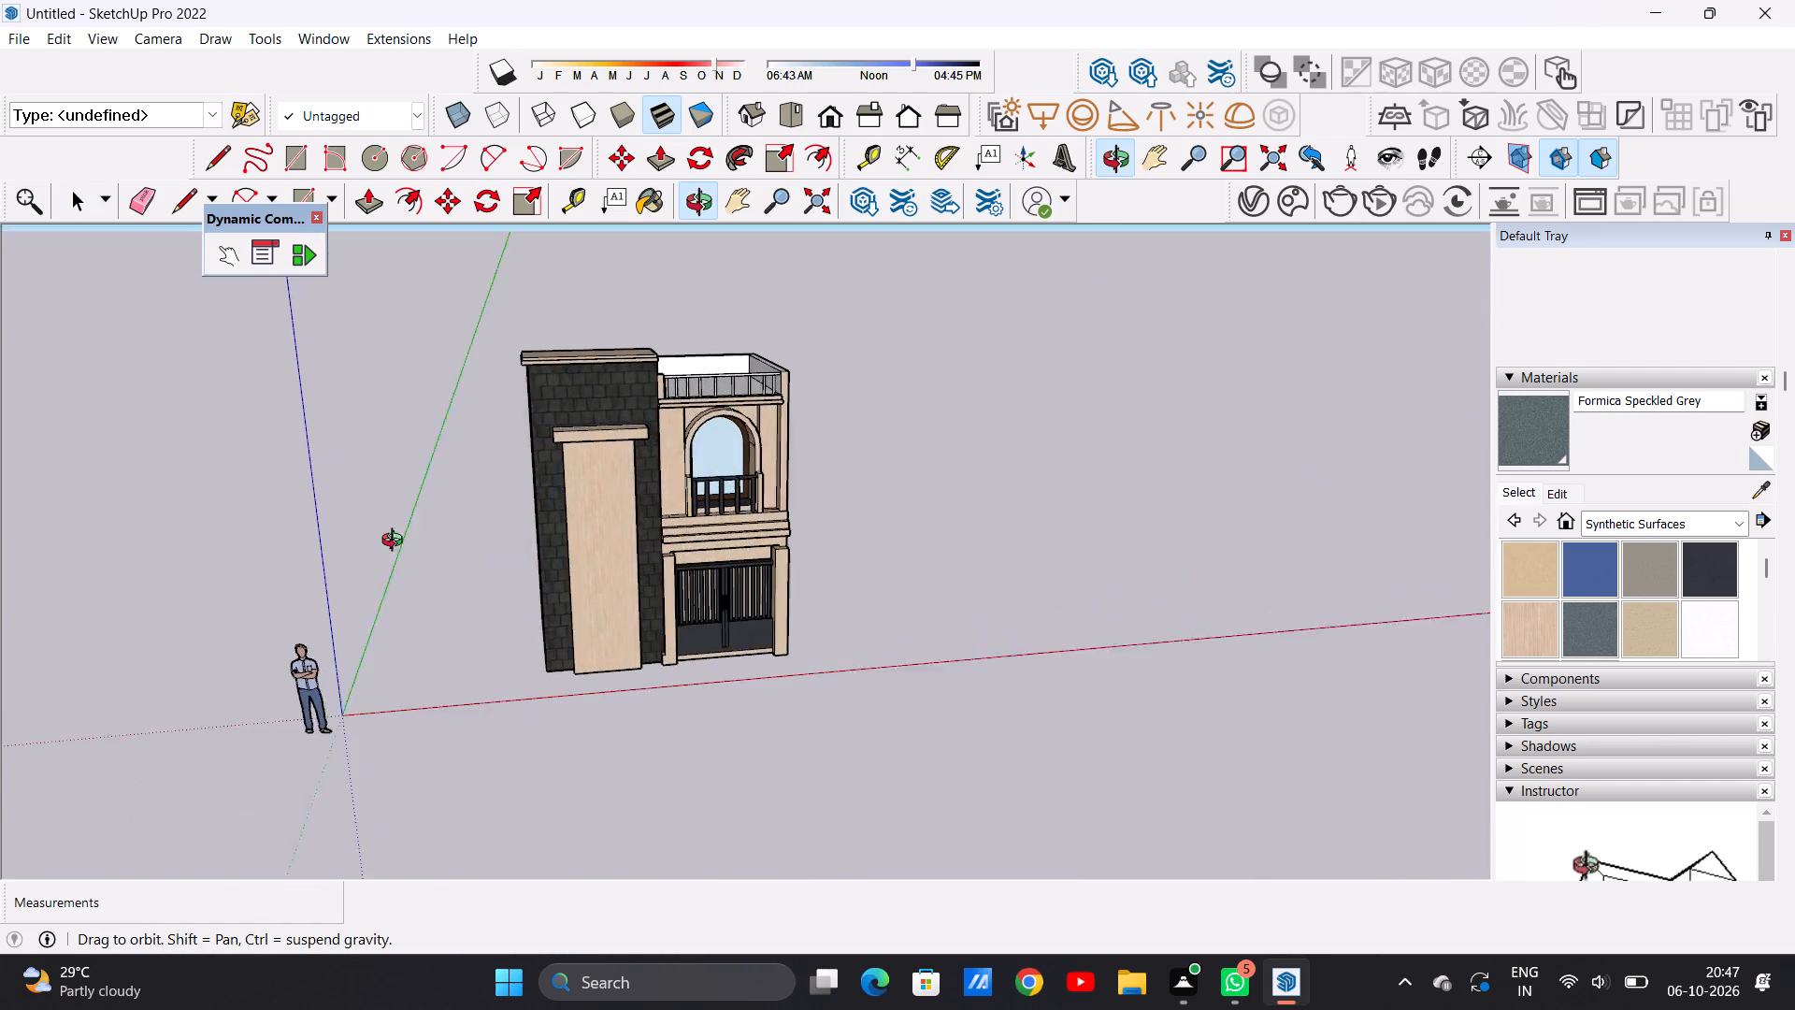
{"action": "middle_click_drag", "start_coordinate": [396, 542], "coordinate": [390, 537]}
{"action": "scroll", "coordinate": [561, 418], "scroll_direction": "up", "scroll_amount": 16}
{"action": "scroll", "coordinate": [479, 458], "scroll_direction": "down", "scroll_amount": 15}
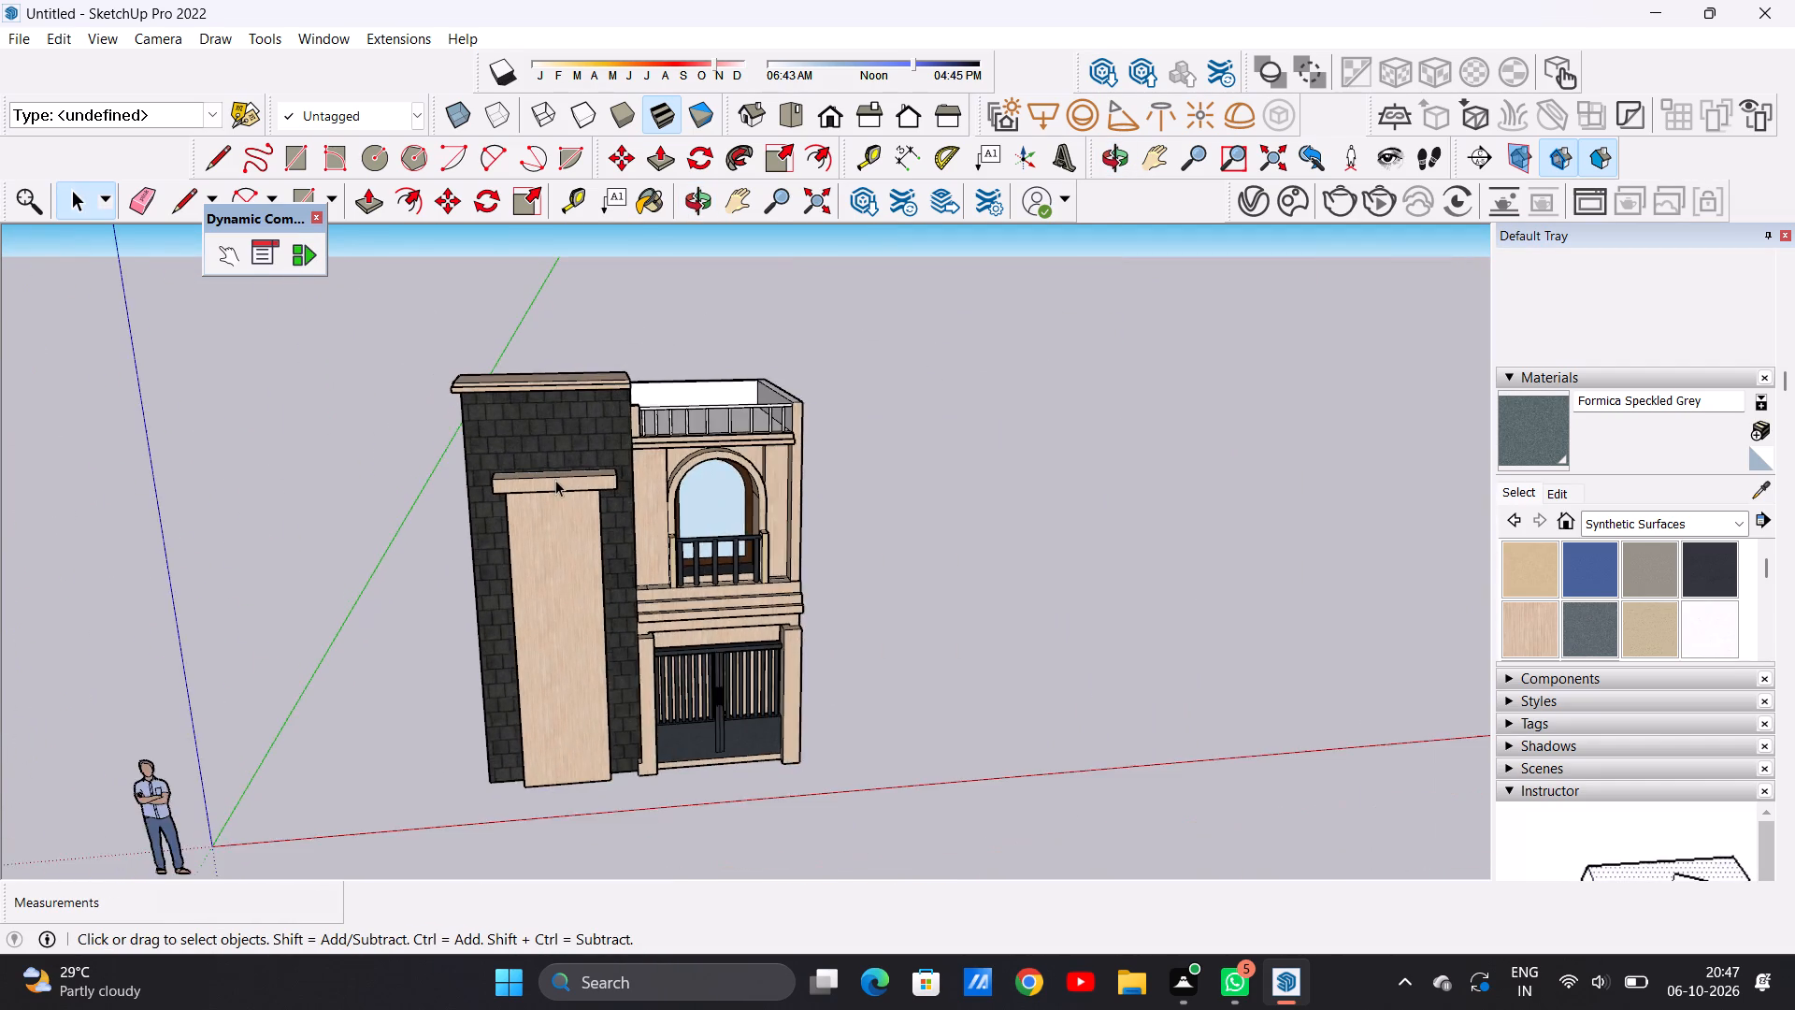
{"action": "scroll", "coordinate": [603, 543], "scroll_direction": "up", "scroll_amount": 5}
{"action": "middle_click_drag", "start_coordinate": [689, 557], "coordinate": [357, 517]}
{"action": "scroll", "coordinate": [432, 469], "scroll_direction": "down", "scroll_amount": 4}
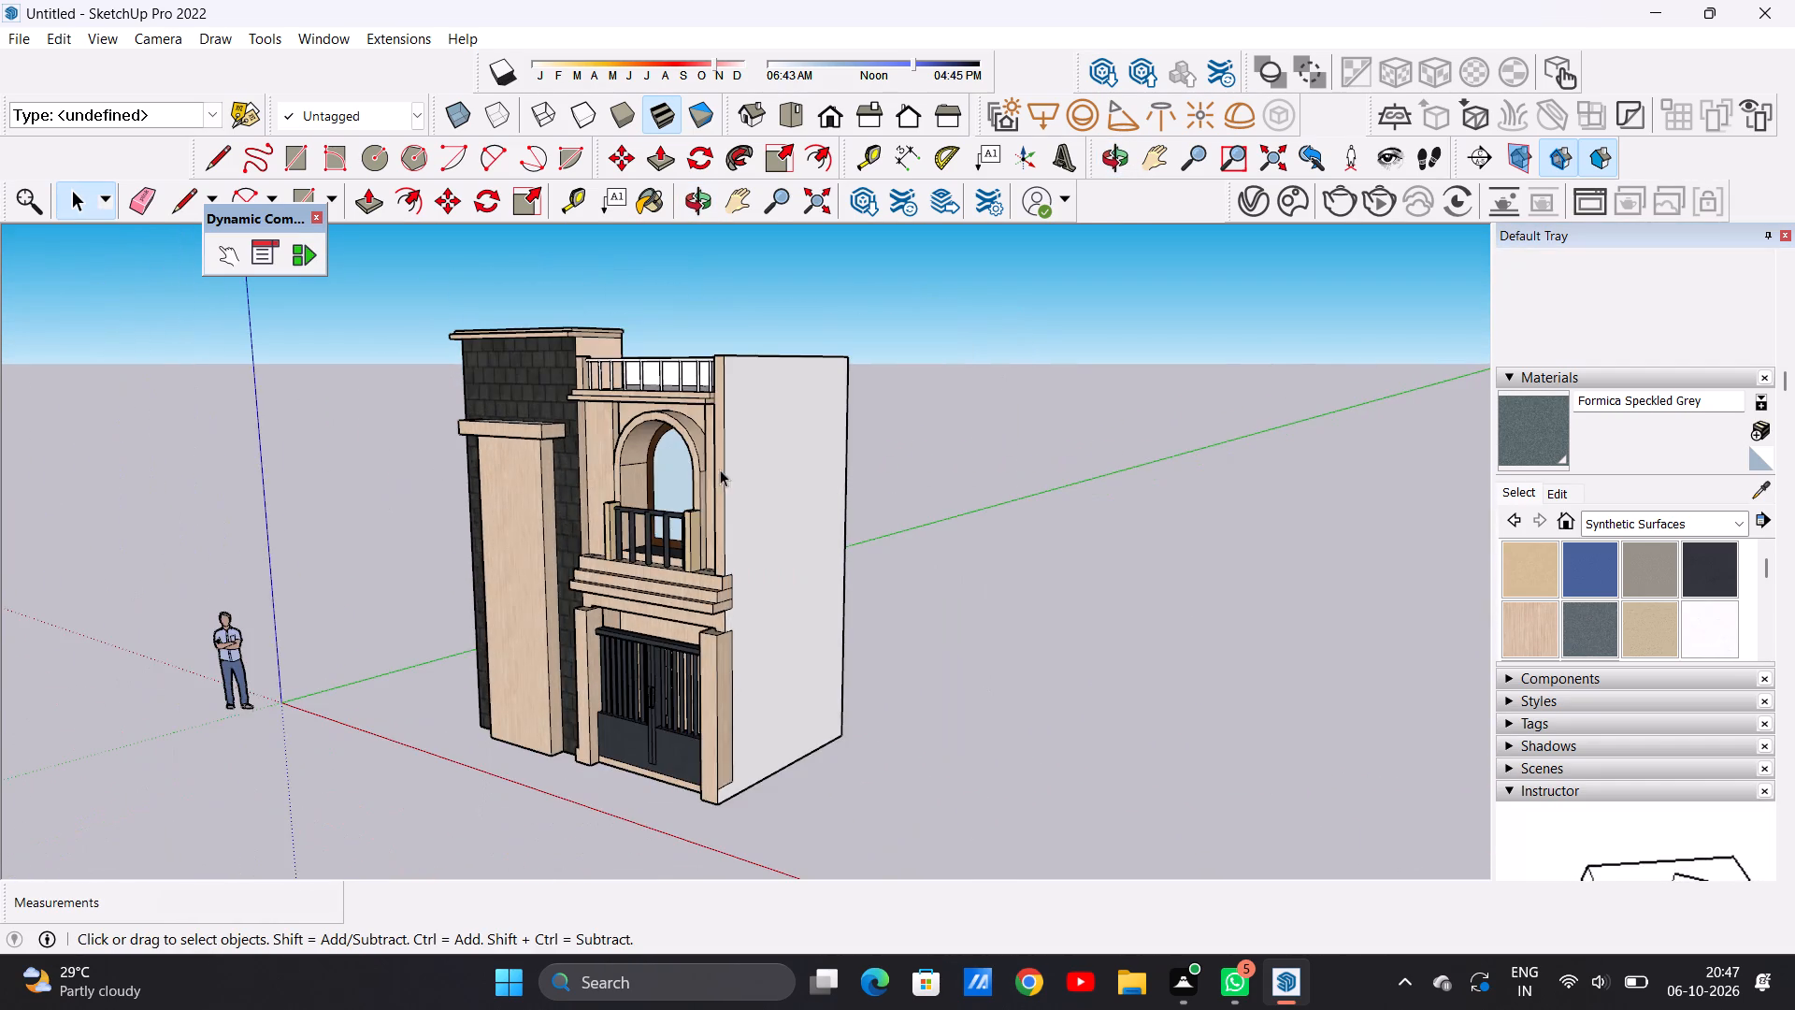
{"action": "middle_click_drag", "start_coordinate": [720, 470], "coordinate": [481, 520]}
{"action": "scroll", "coordinate": [726, 510], "scroll_direction": "up", "scroll_amount": 6}
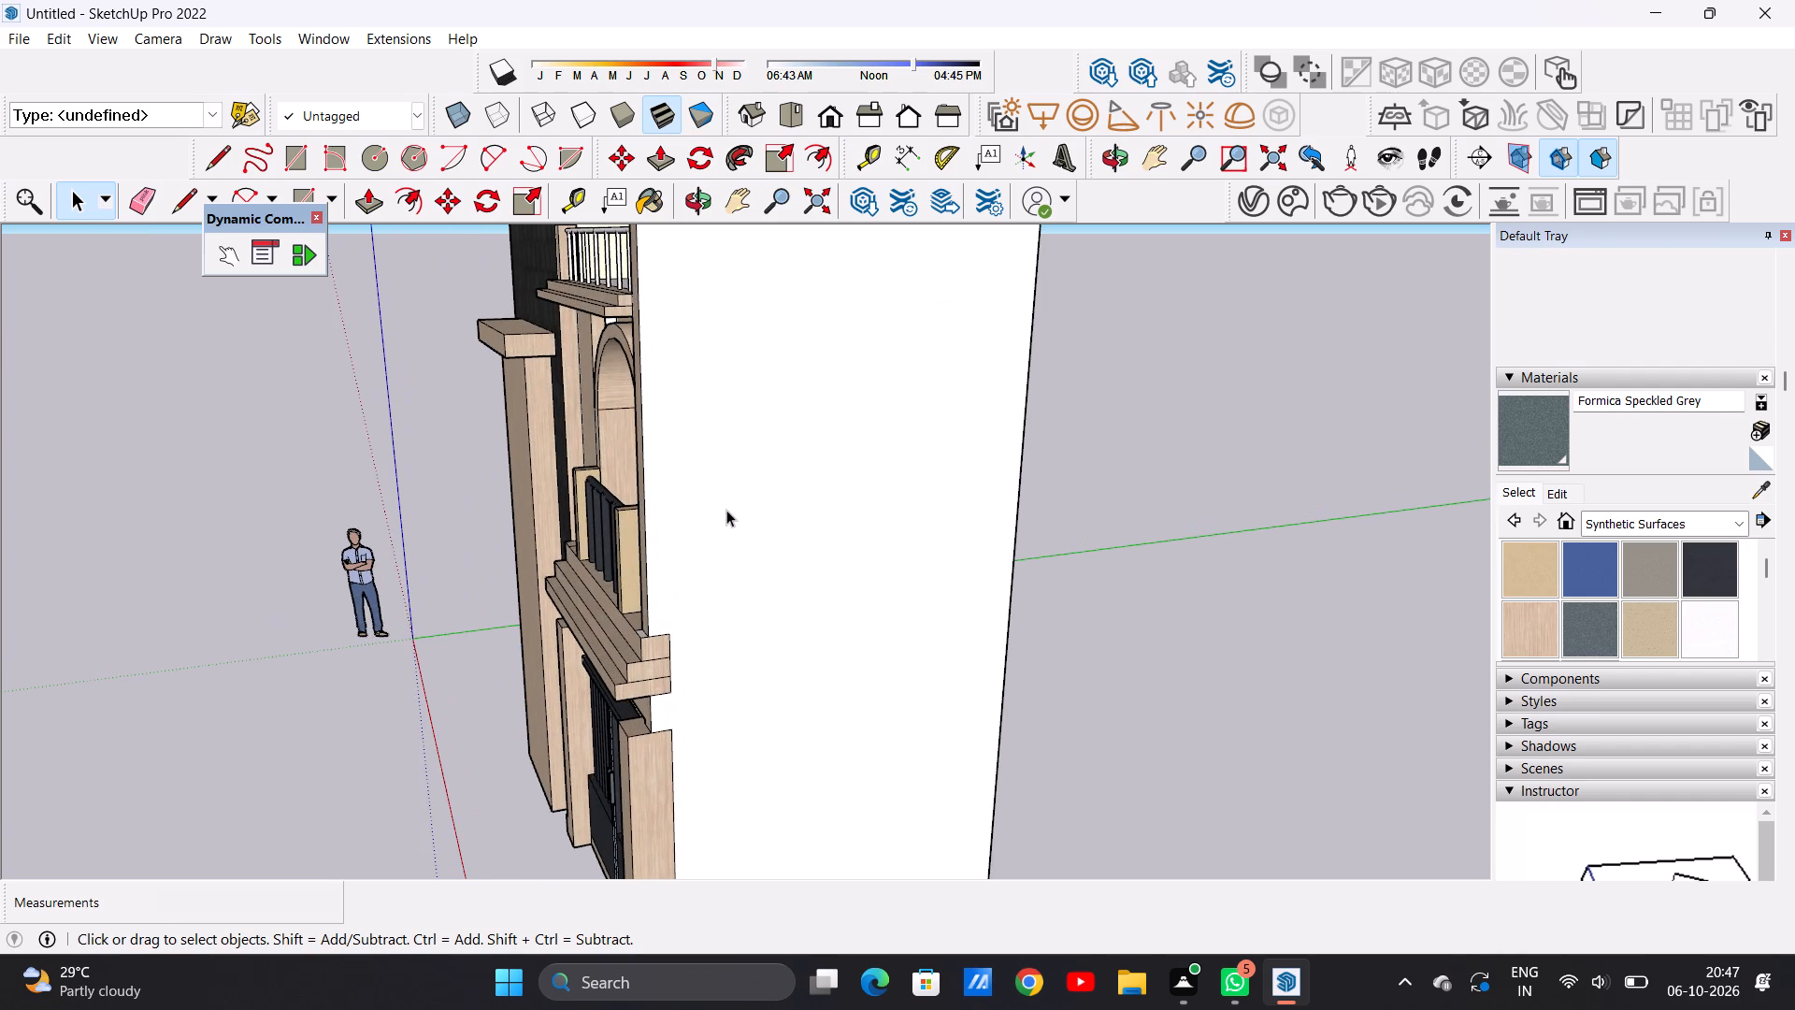
{"action": "scroll", "coordinate": [736, 521], "scroll_direction": "down", "scroll_amount": 10}
{"action": "middle_click_drag", "start_coordinate": [596, 538], "coordinate": [823, 512]}
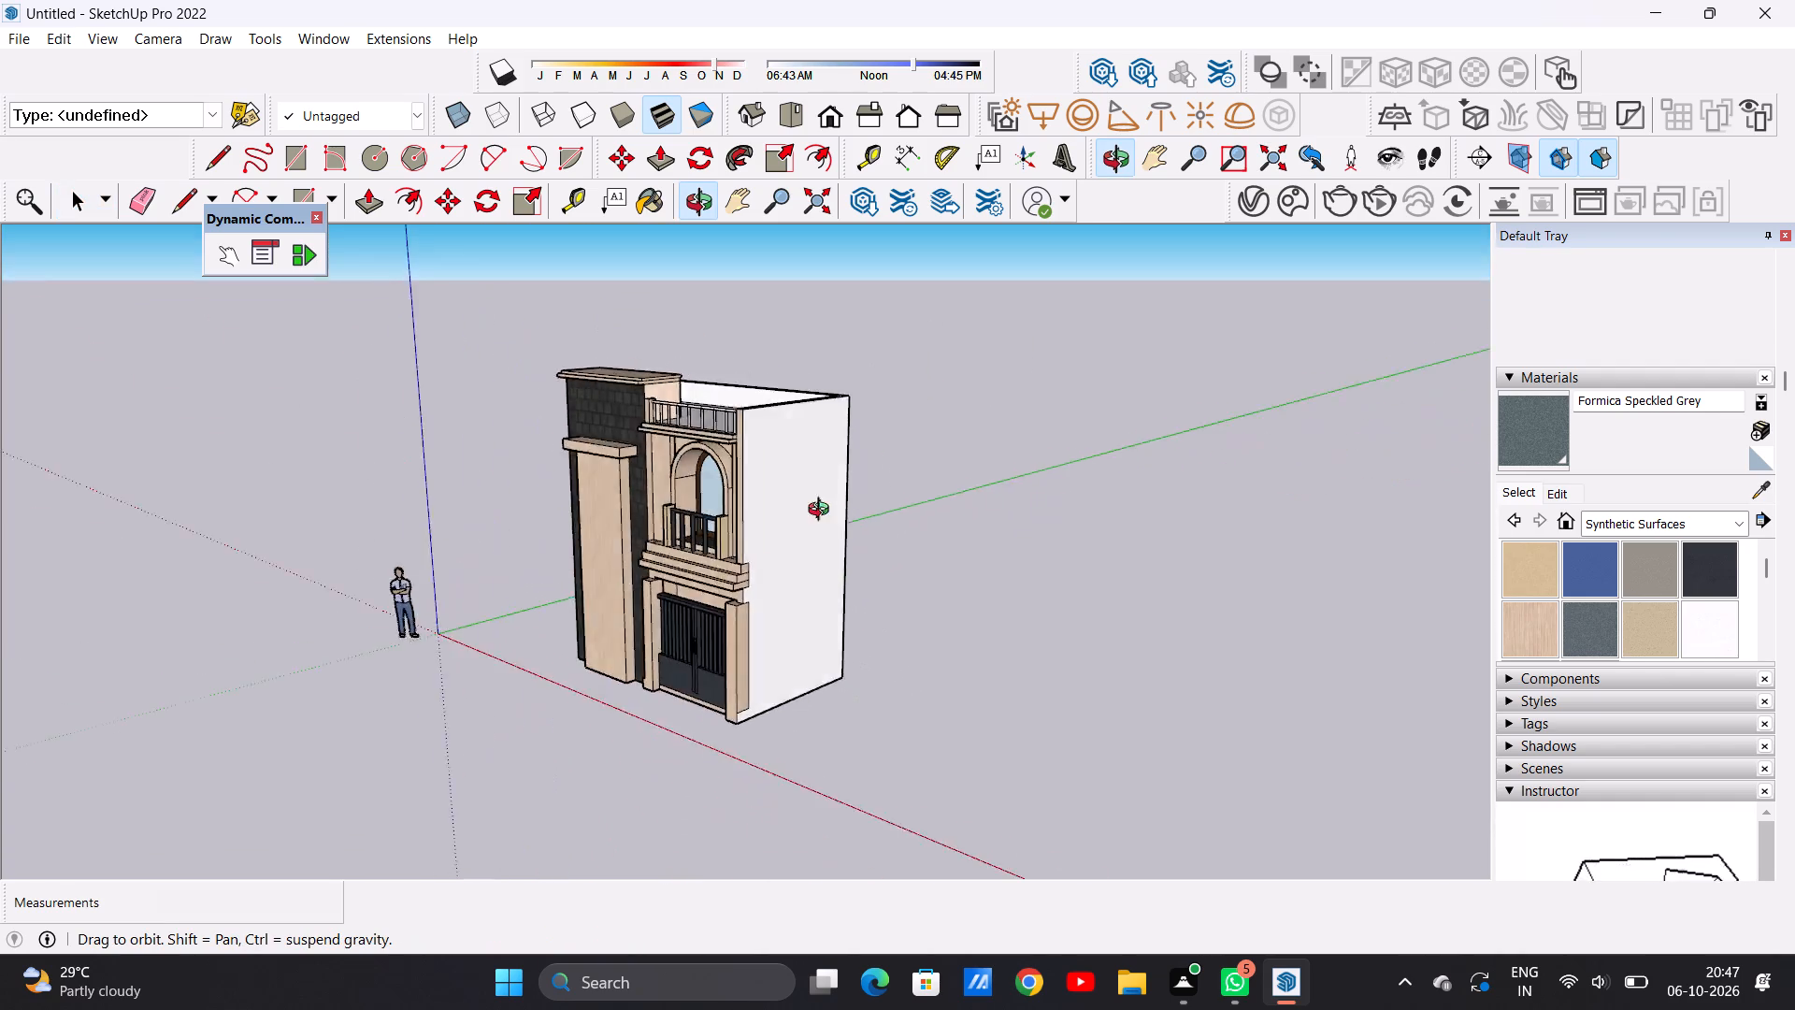
{"action": "middle_click_drag", "start_coordinate": [823, 512], "coordinate": [1015, 564]}
Paint the handrail of the rooftop railing with Color C08 from the Colors collection.
{"action": "scroll", "coordinate": [755, 419], "scroll_direction": "up", "scroll_amount": 16}
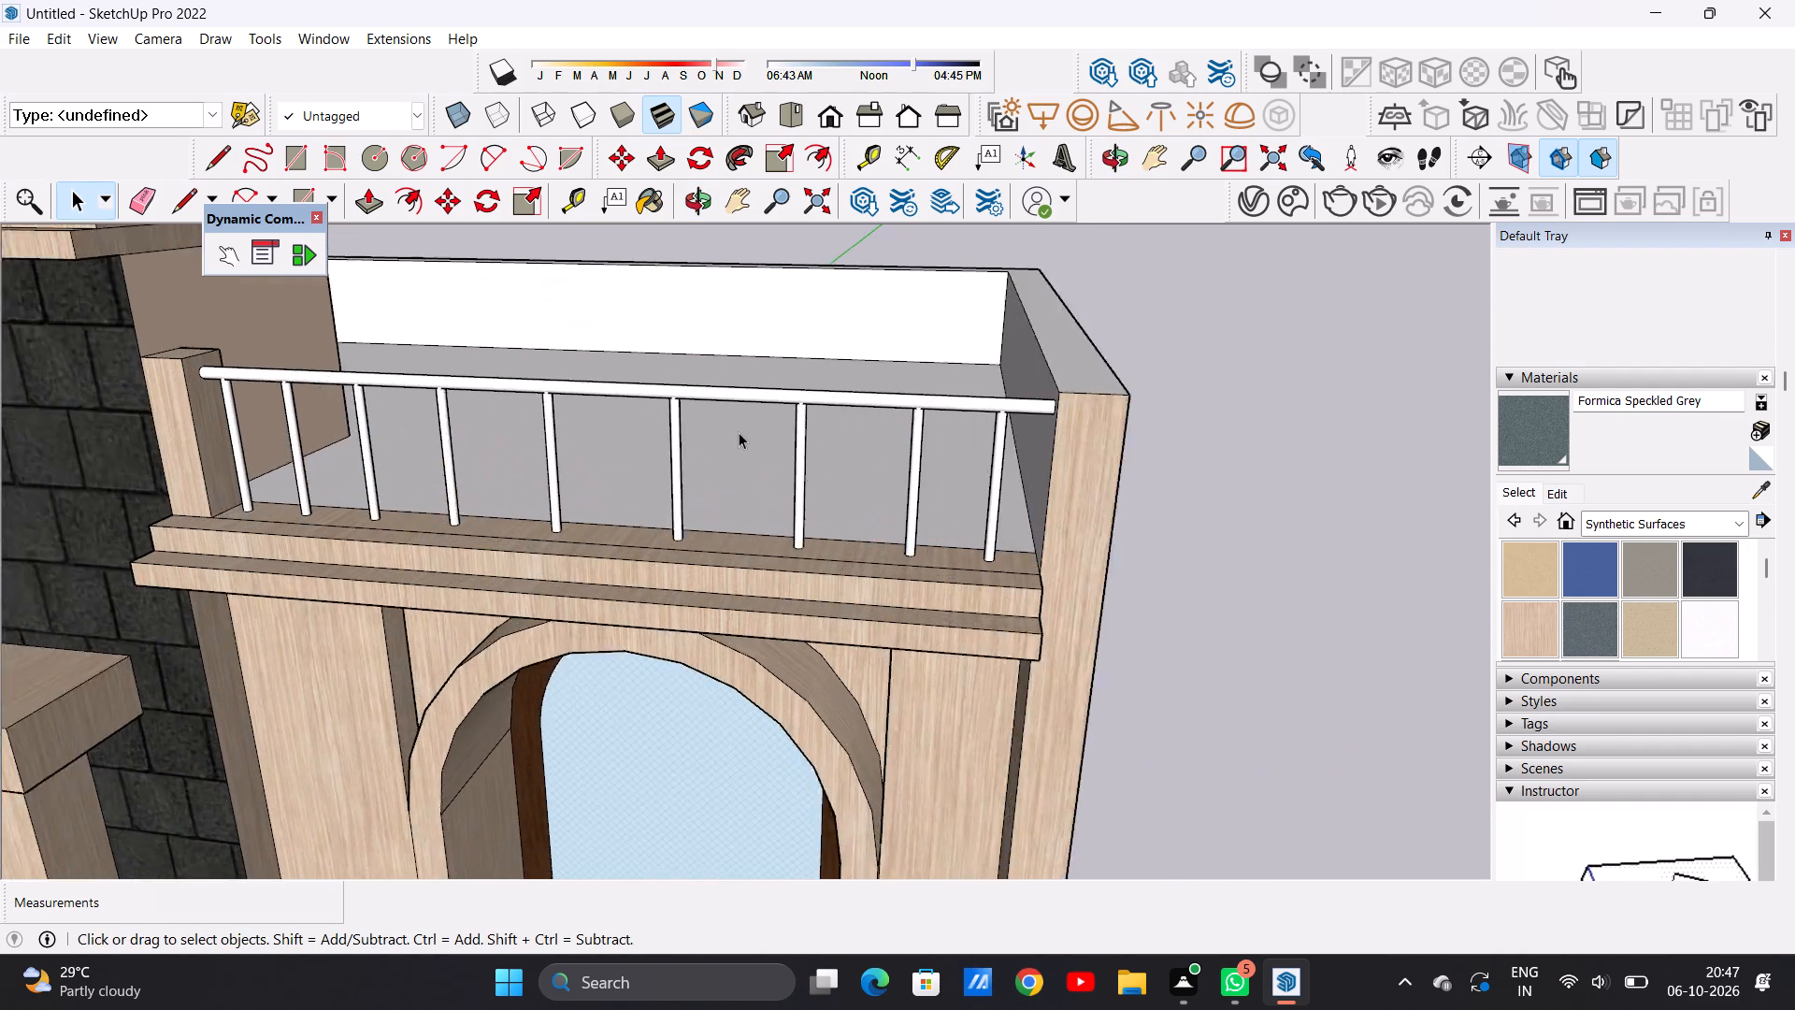
{"action": "scroll", "coordinate": [739, 432], "scroll_direction": "up", "scroll_amount": 3}
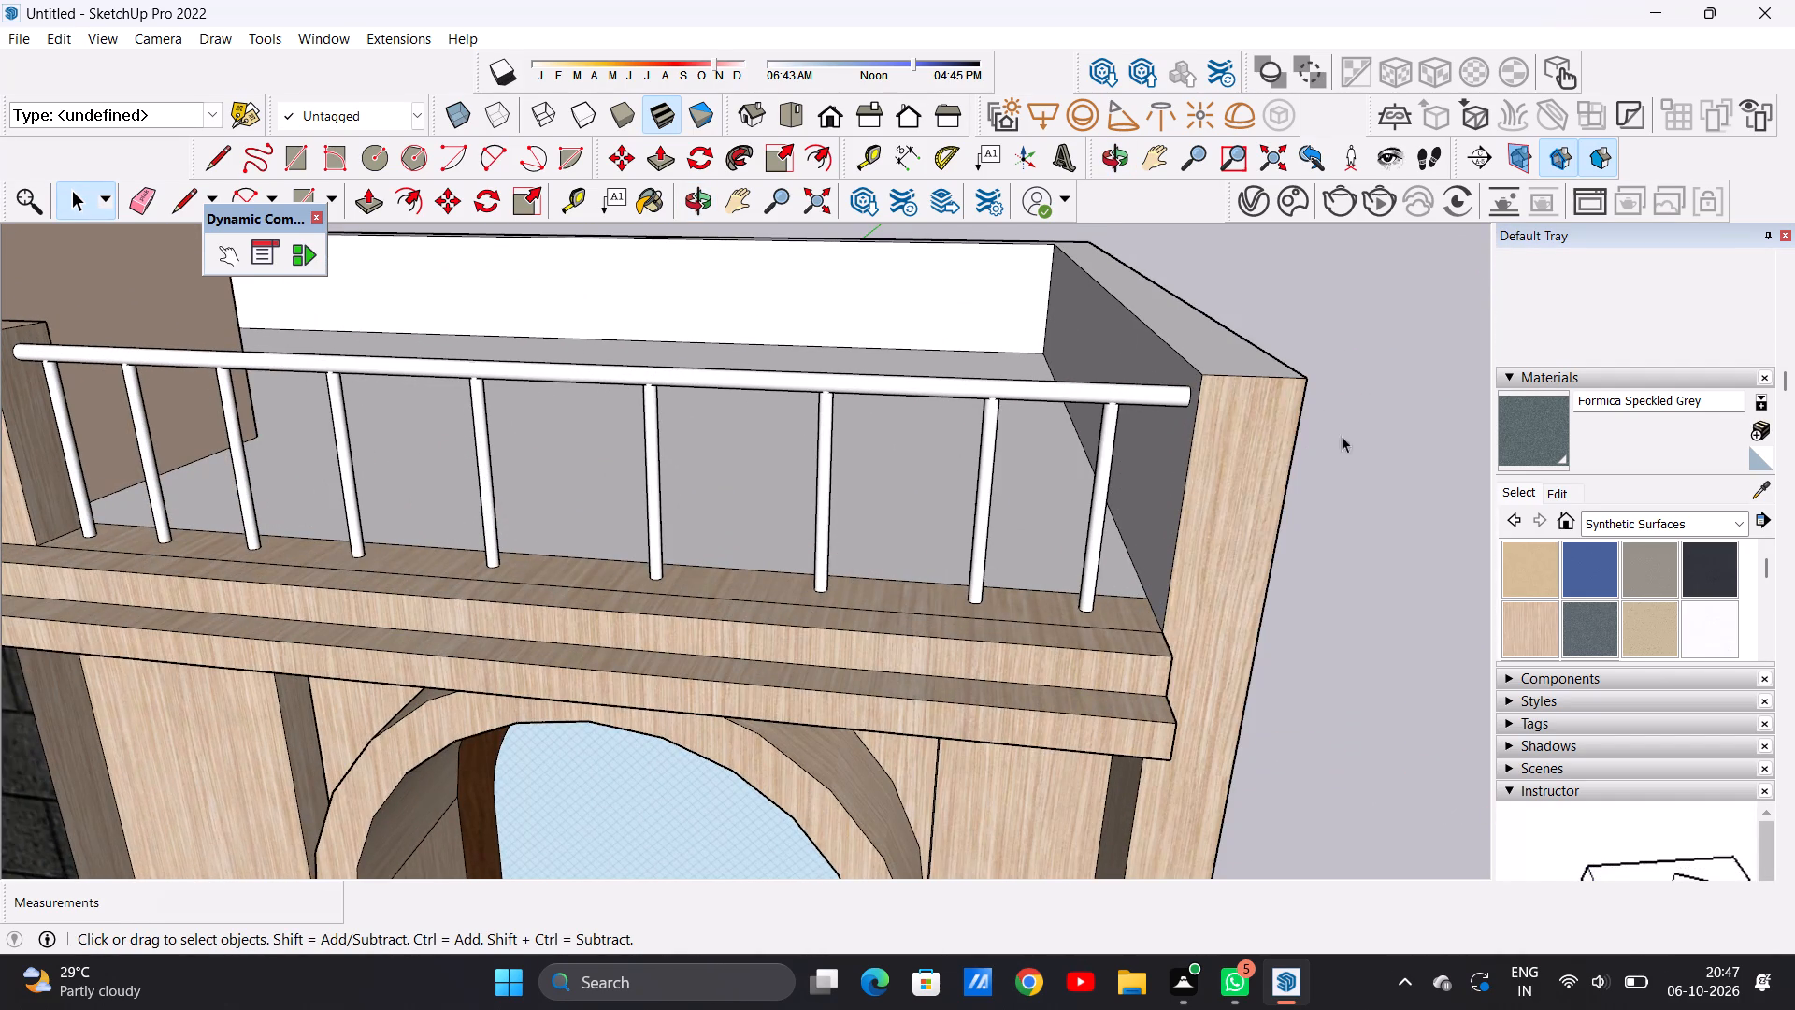
{"action": "left_click", "coordinate": [1741, 526]}
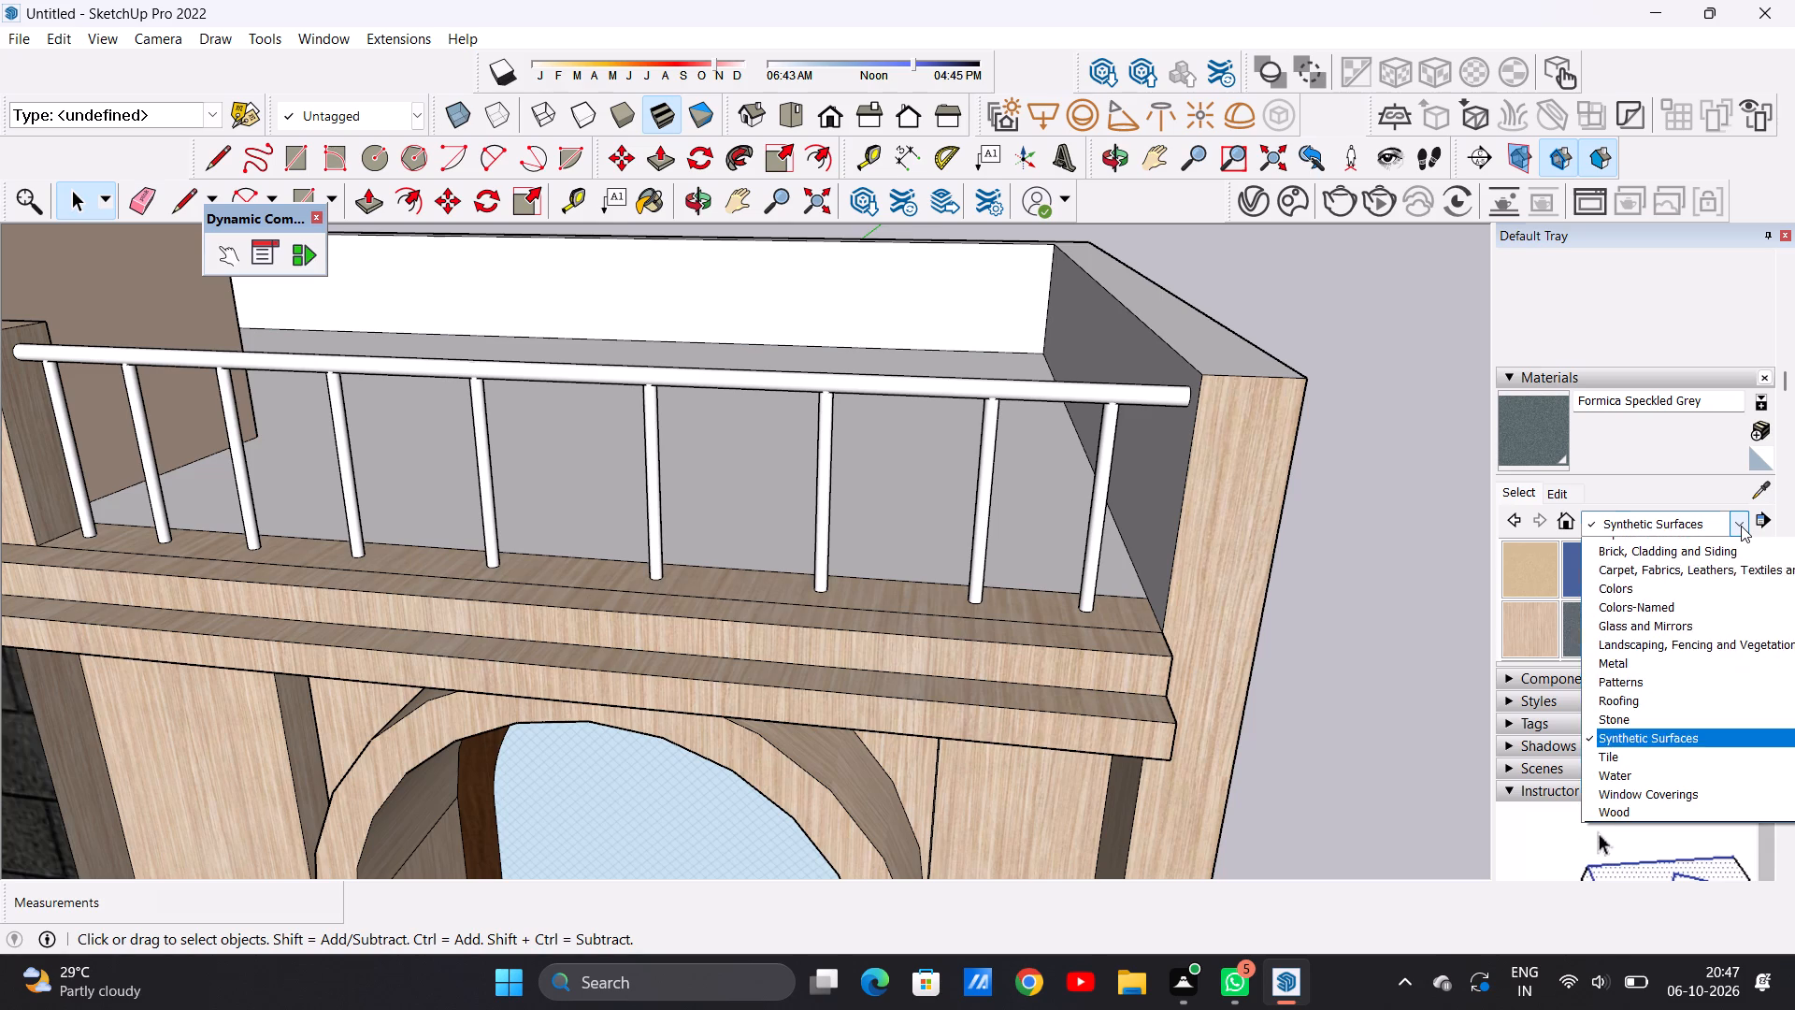
{"action": "left_click", "coordinate": [1704, 604]}
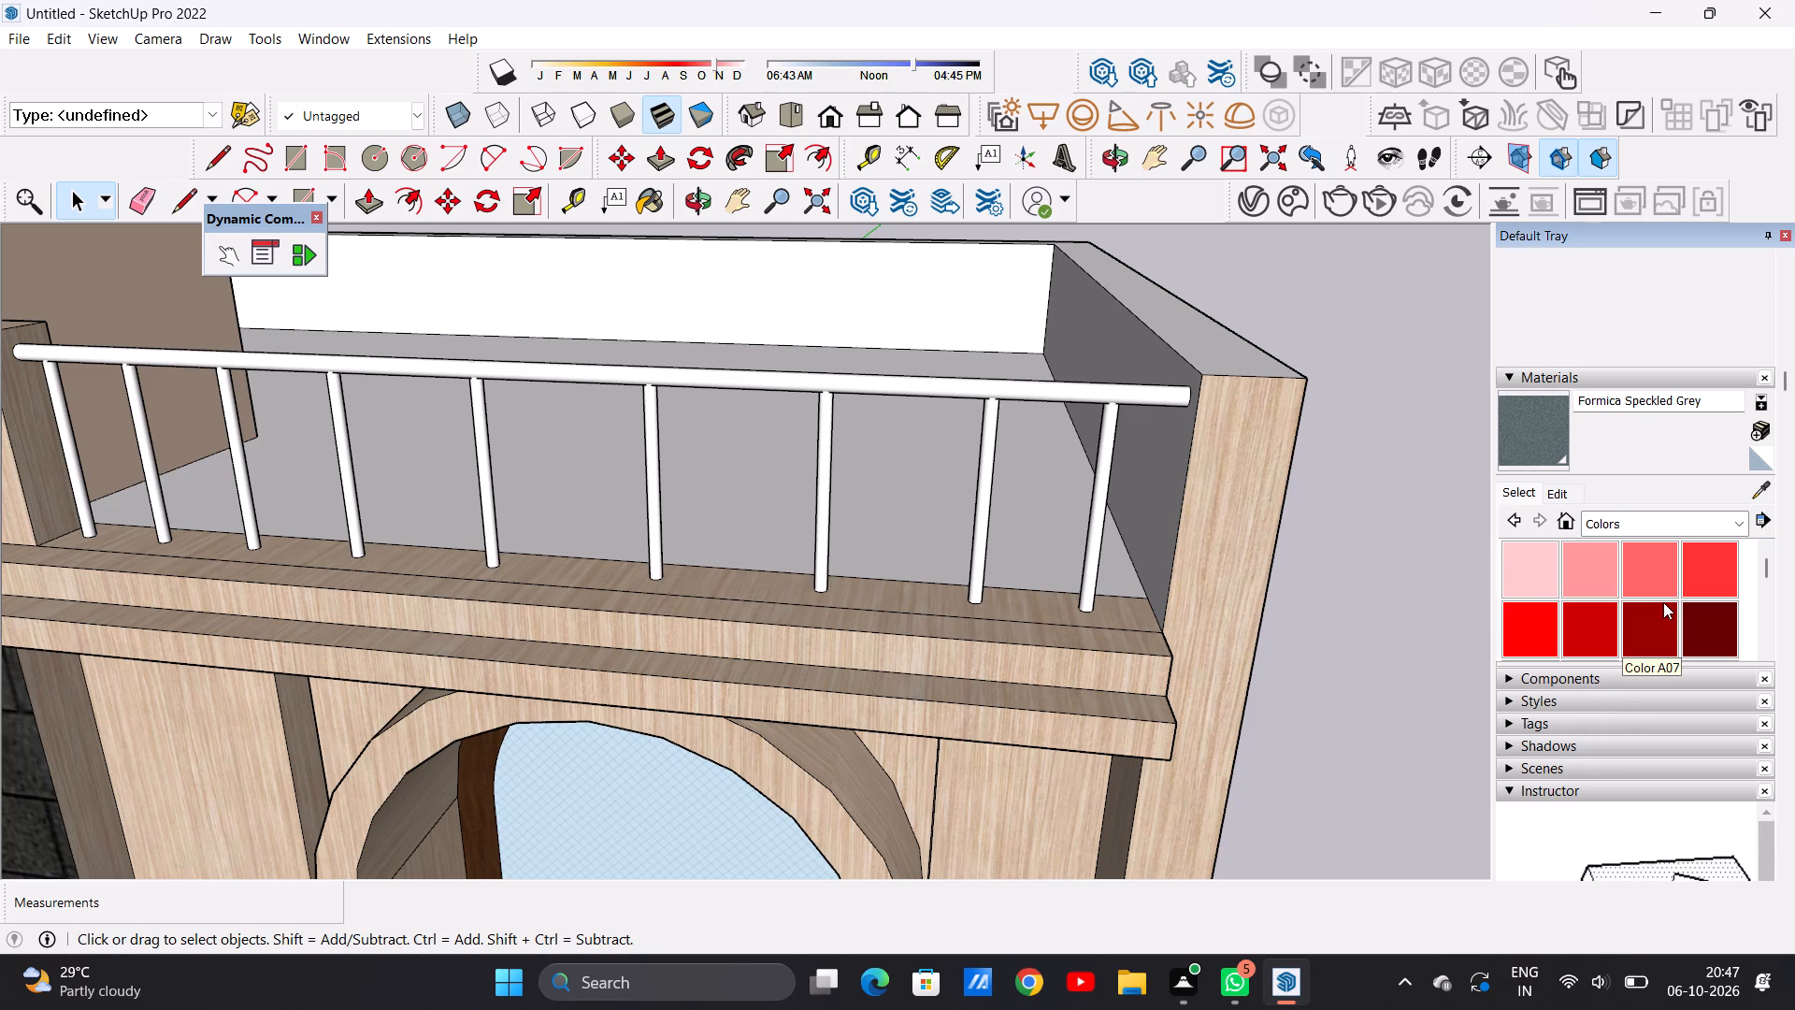
{"action": "scroll", "coordinate": [1663, 602], "scroll_direction": "down", "scroll_amount": 1}
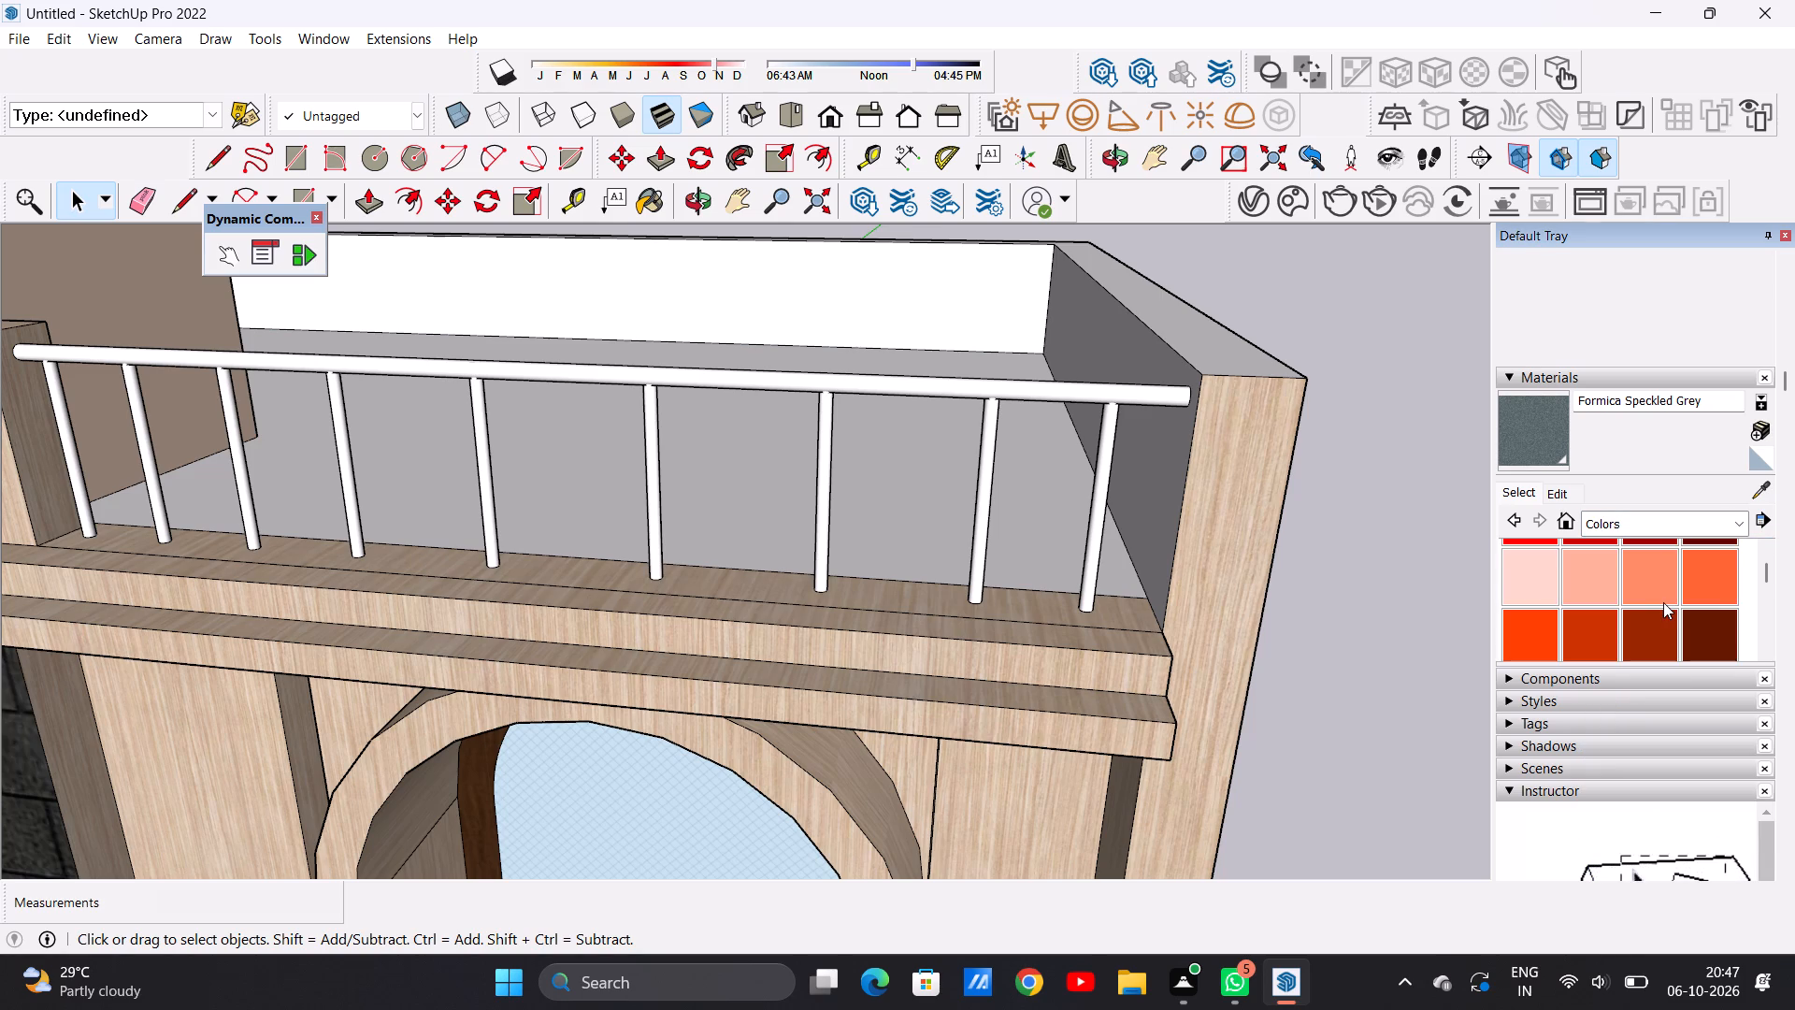
{"action": "scroll", "coordinate": [1663, 602], "scroll_direction": "down", "scroll_amount": 2}
{"action": "scroll", "coordinate": [1663, 602], "scroll_direction": "up", "scroll_amount": 1}
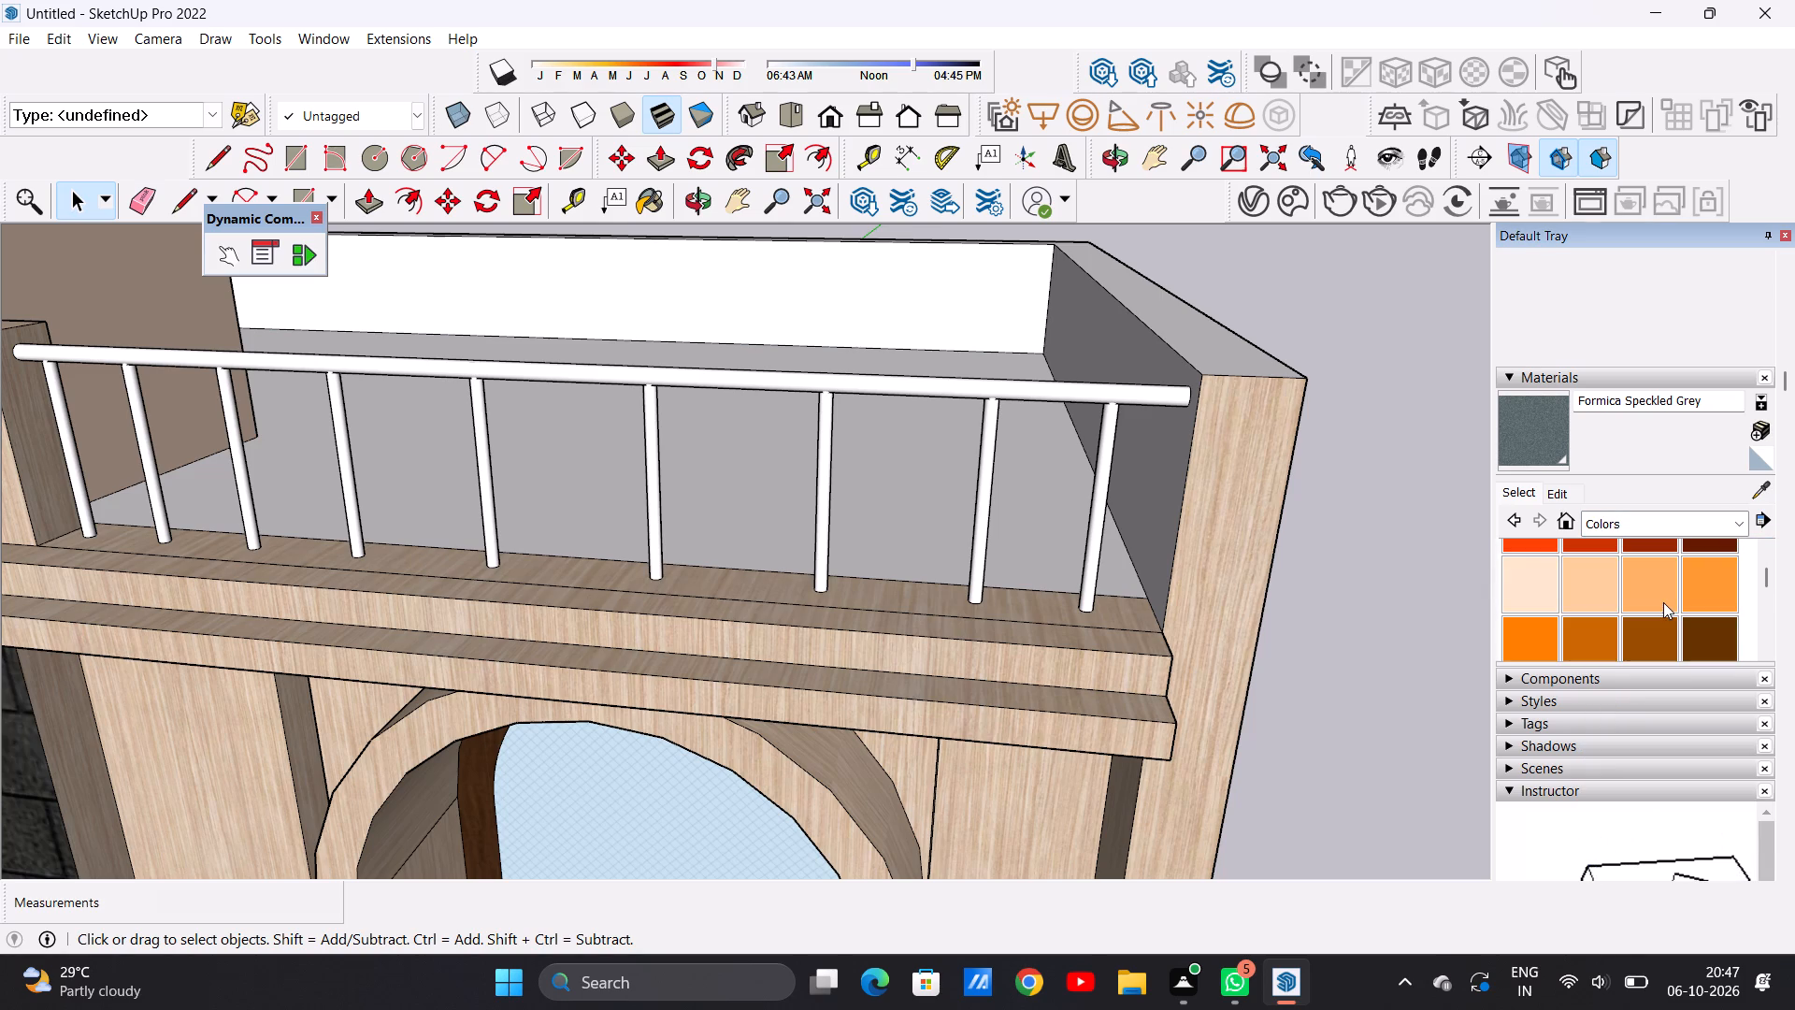
{"action": "left_click", "coordinate": [1712, 634]}
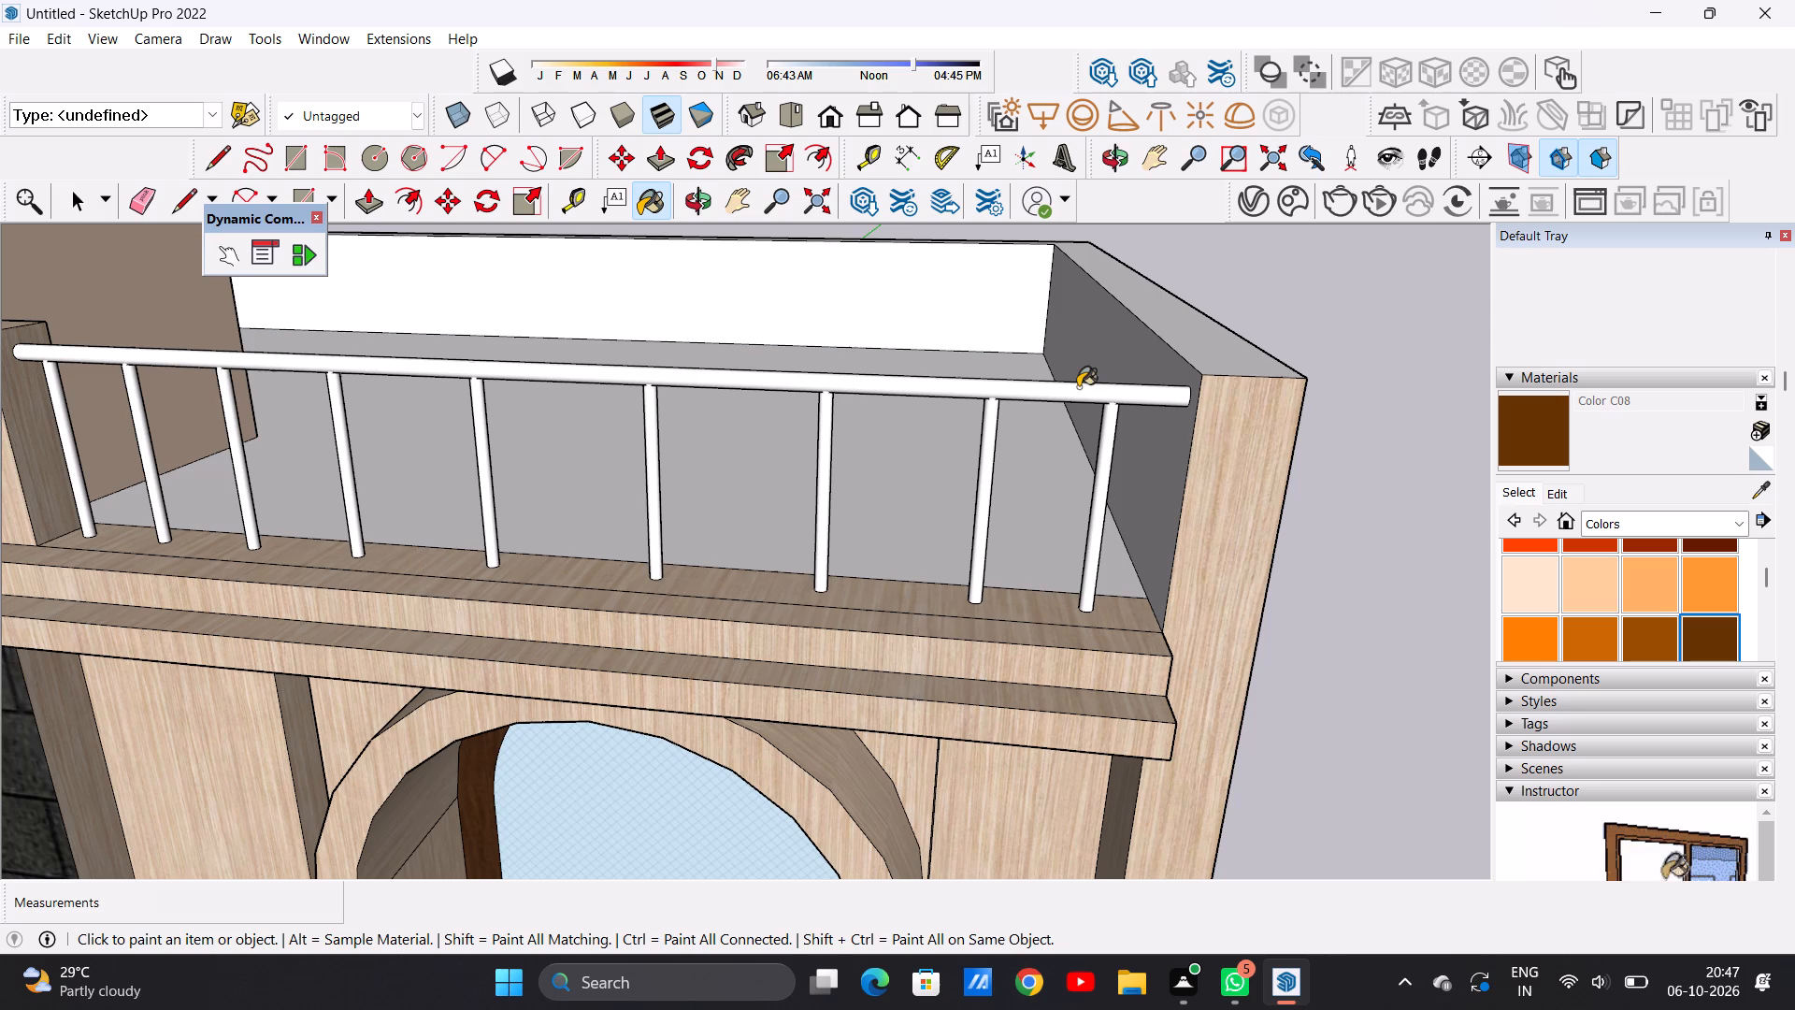
{"action": "scroll", "coordinate": [1076, 382], "scroll_direction": "up", "scroll_amount": 5}
{"action": "scroll", "coordinate": [1083, 398], "scroll_direction": "up", "scroll_amount": 19}
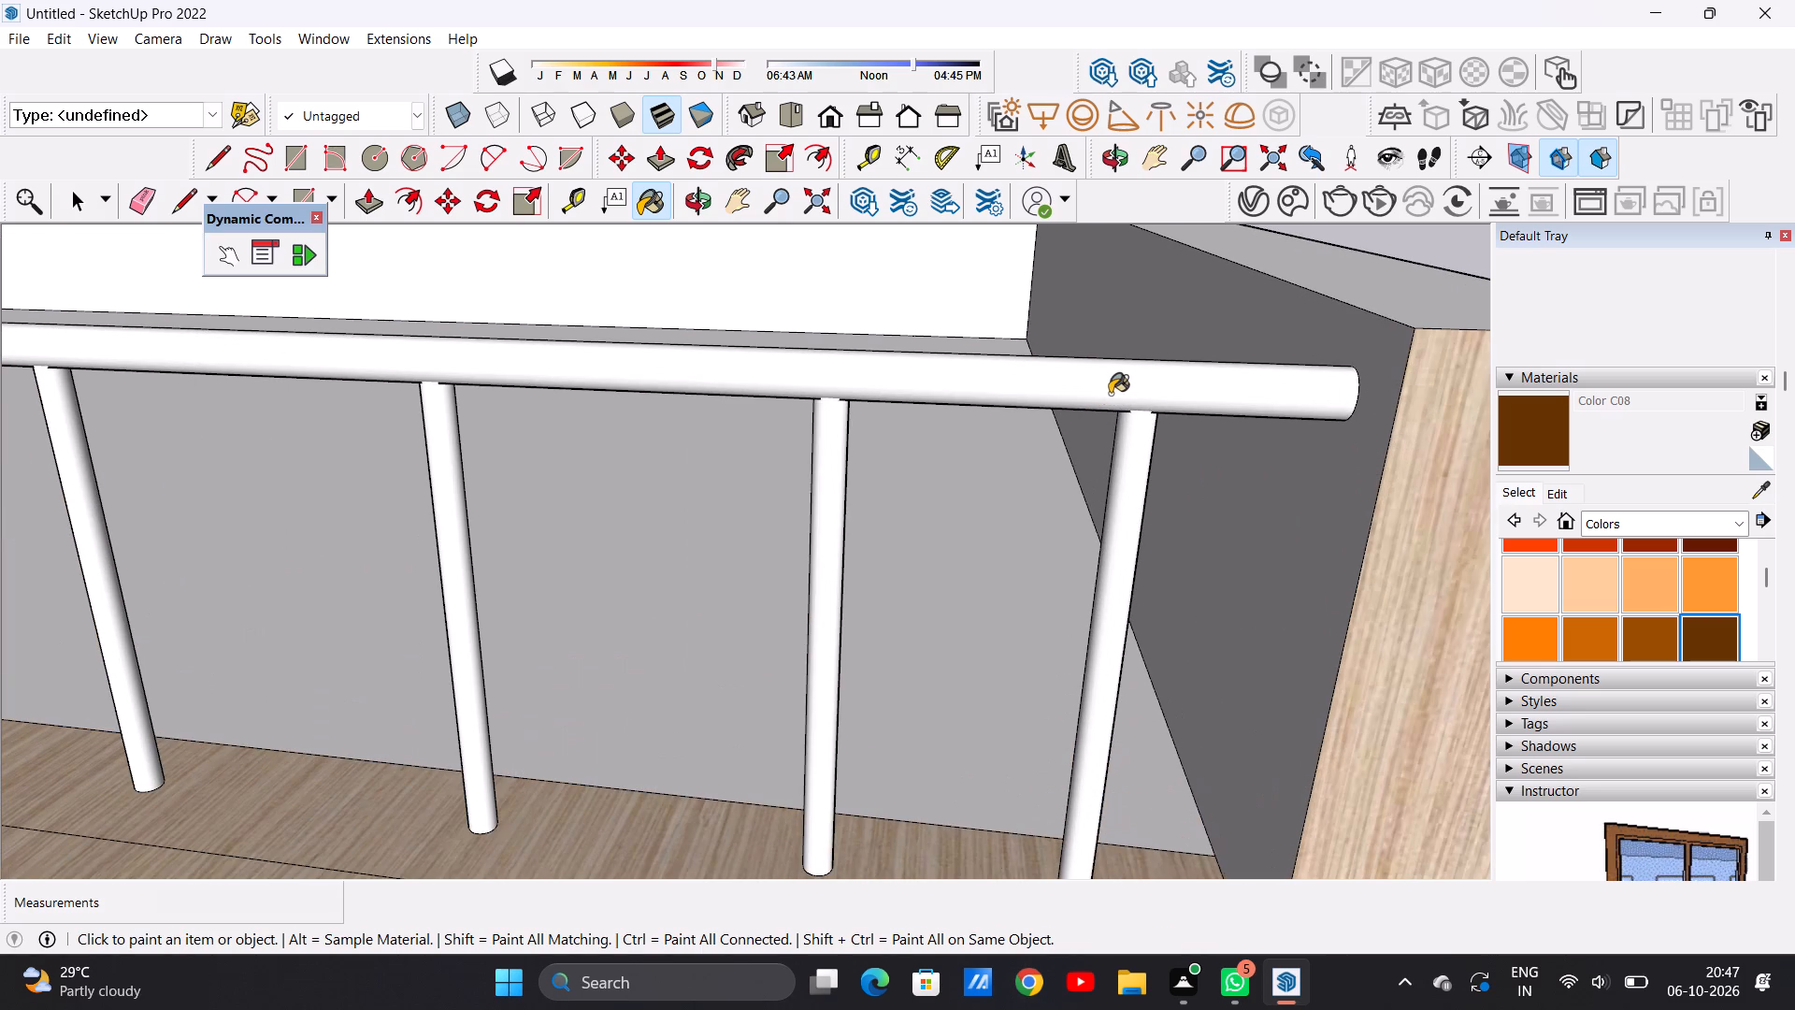
{"action": "left_click", "coordinate": [1110, 394]}
Paint the two rooftop railing balusters nearest the stone-clad tower with Color C08.
{"action": "scroll", "coordinate": [1146, 447], "scroll_direction": "down", "scroll_amount": 18}
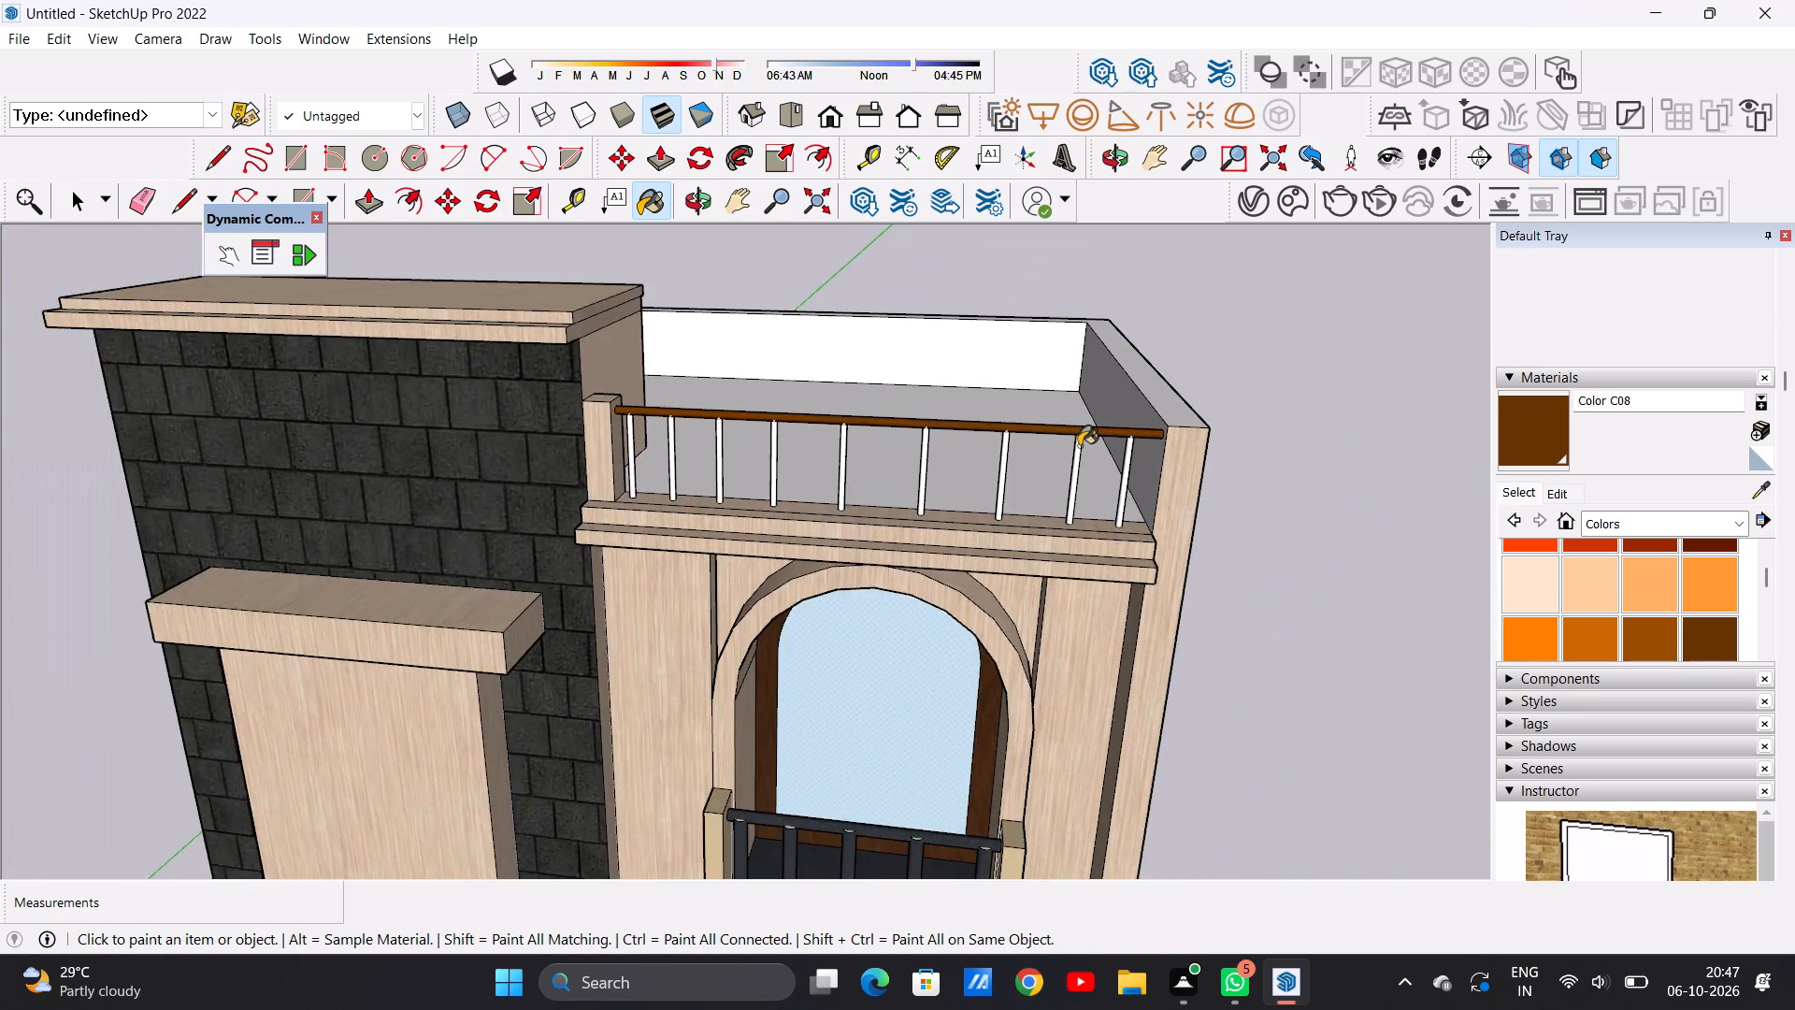
{"action": "scroll", "coordinate": [1079, 446], "scroll_direction": "down", "scroll_amount": 7}
{"action": "scroll", "coordinate": [1123, 478], "scroll_direction": "up", "scroll_amount": 12}
{"action": "middle_click_drag", "start_coordinate": [1126, 435], "coordinate": [1124, 435]}
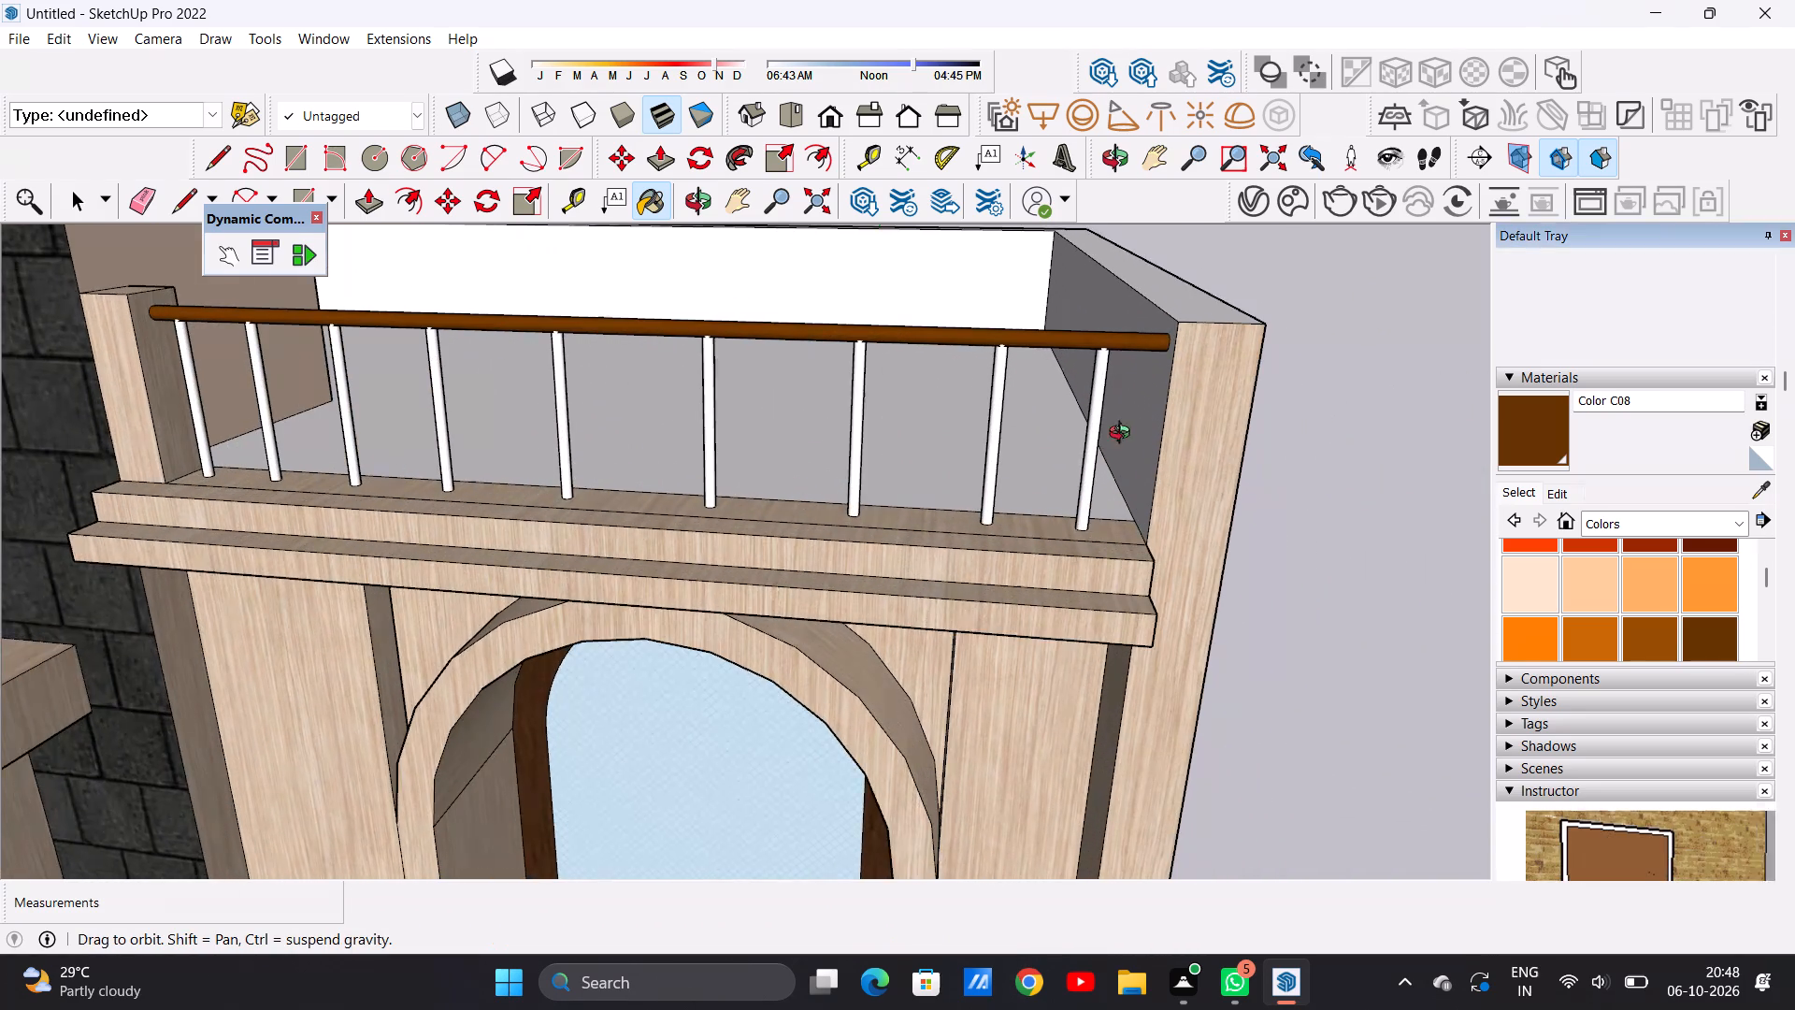
{"action": "middle_click_drag", "start_coordinate": [1124, 435], "coordinate": [1245, 433]}
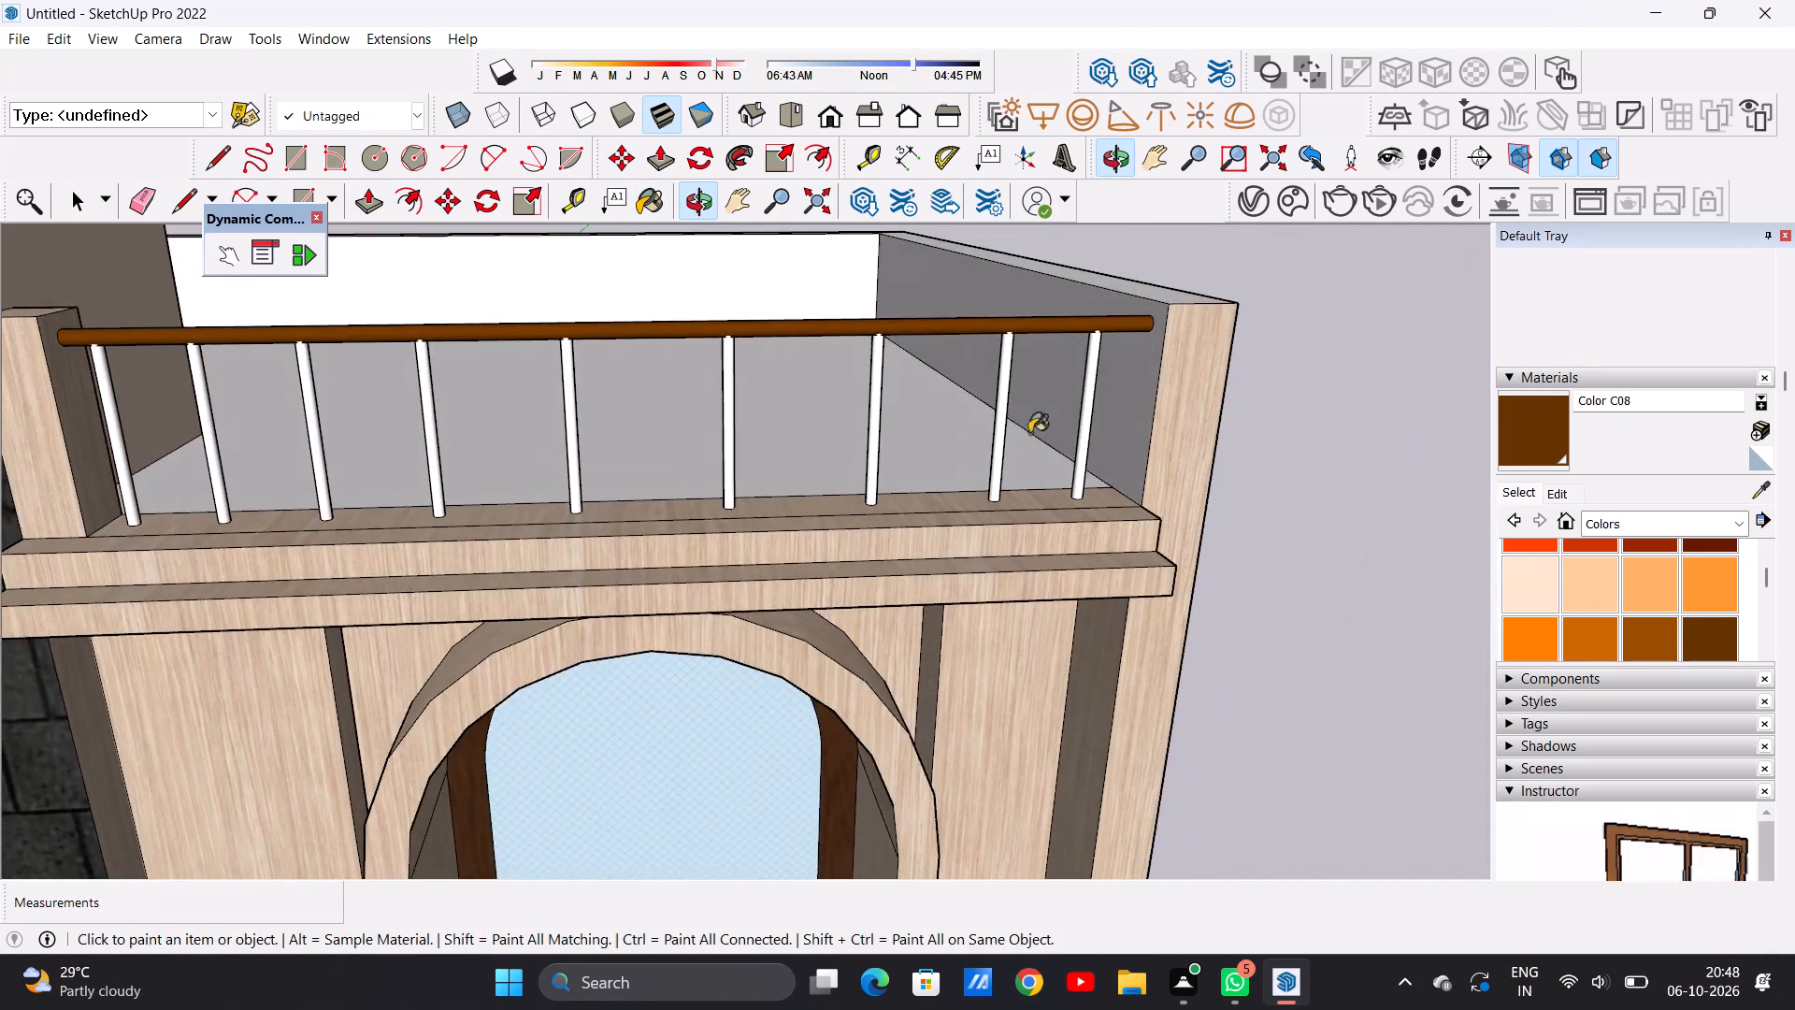
{"action": "scroll", "coordinate": [1028, 434], "scroll_direction": "down", "scroll_amount": 10}
{"action": "middle_click_drag", "start_coordinate": [1072, 428], "coordinate": [676, 427]}
{"action": "scroll", "coordinate": [725, 403], "scroll_direction": "up", "scroll_amount": 7}
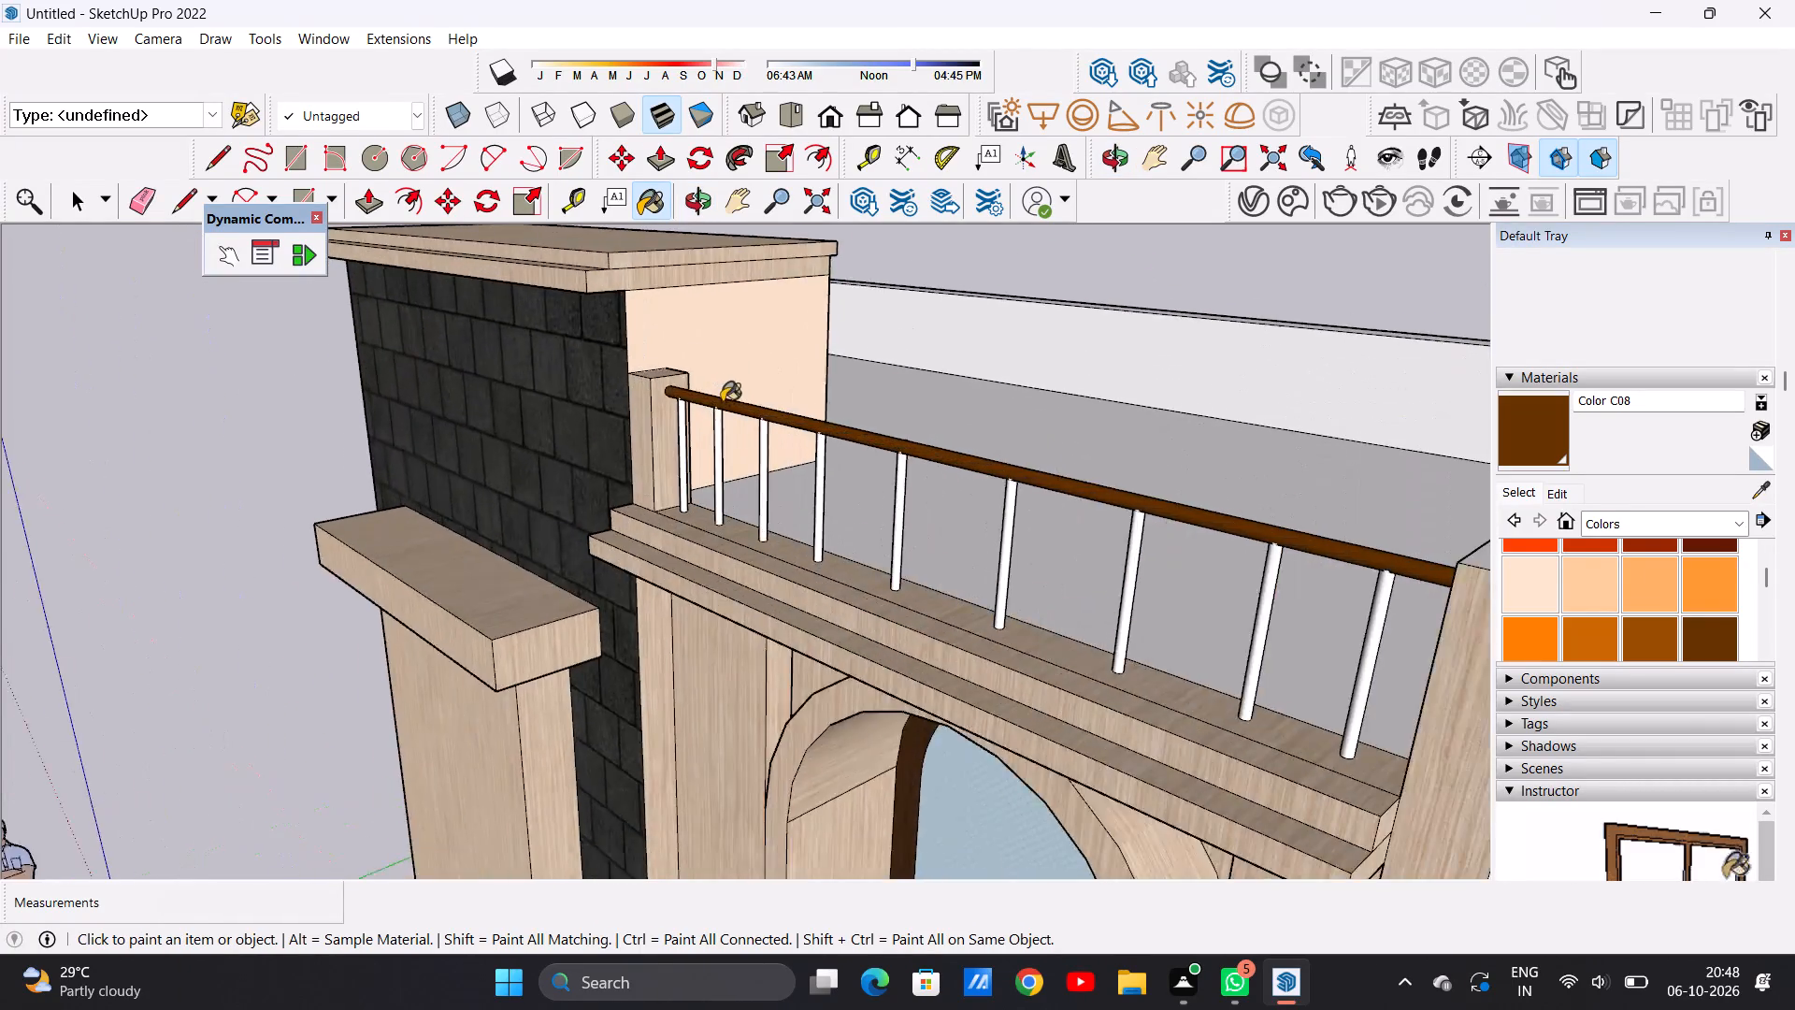
{"action": "scroll", "coordinate": [722, 402], "scroll_direction": "up", "scroll_amount": 16}
{"action": "left_click", "coordinate": [622, 442]}
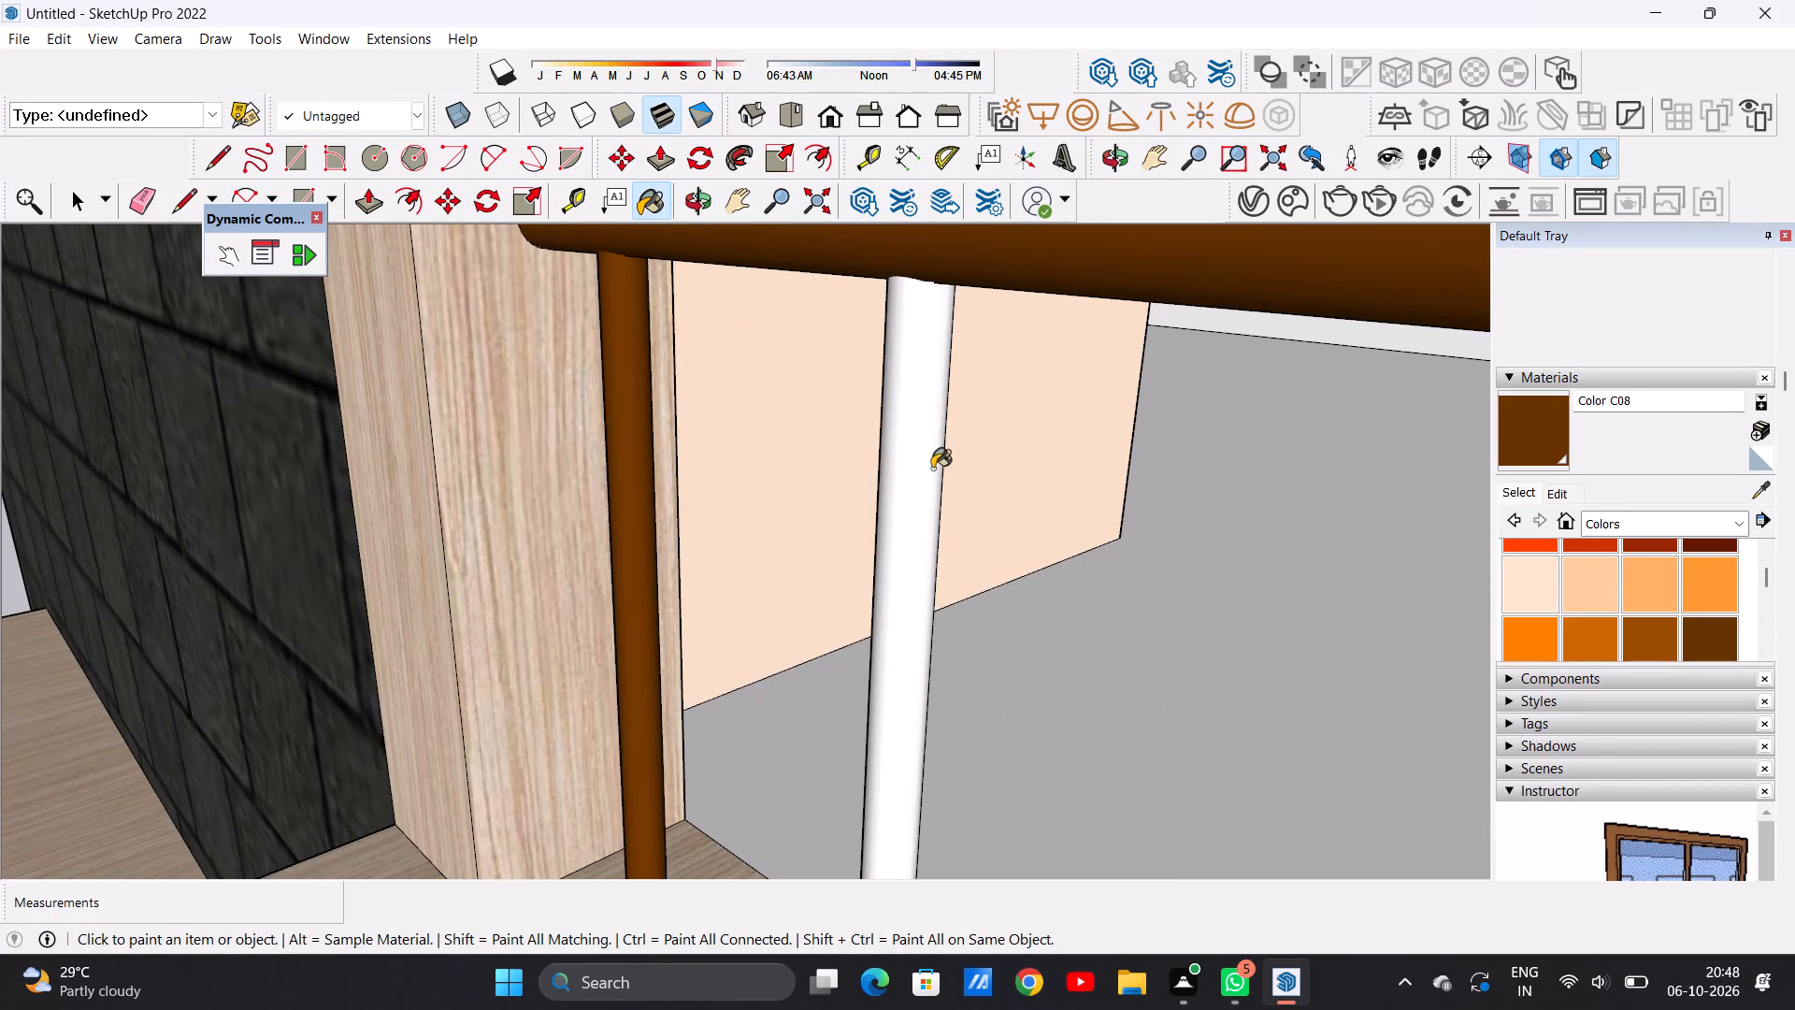
{"action": "left_click", "coordinate": [912, 475]}
Paint the two rooftop railing balusters nearest the outer side wall with Color C08.
{"action": "scroll", "coordinate": [816, 469], "scroll_direction": "down", "scroll_amount": 3}
{"action": "scroll", "coordinate": [816, 469], "scroll_direction": "up", "scroll_amount": 1}
{"action": "scroll", "coordinate": [816, 469], "scroll_direction": "down", "scroll_amount": 7}
{"action": "scroll", "coordinate": [829, 454], "scroll_direction": "up", "scroll_amount": 1}
{"action": "scroll", "coordinate": [829, 454], "scroll_direction": "down", "scroll_amount": 14}
{"action": "middle_click_drag", "start_coordinate": [788, 511], "coordinate": [789, 513]}
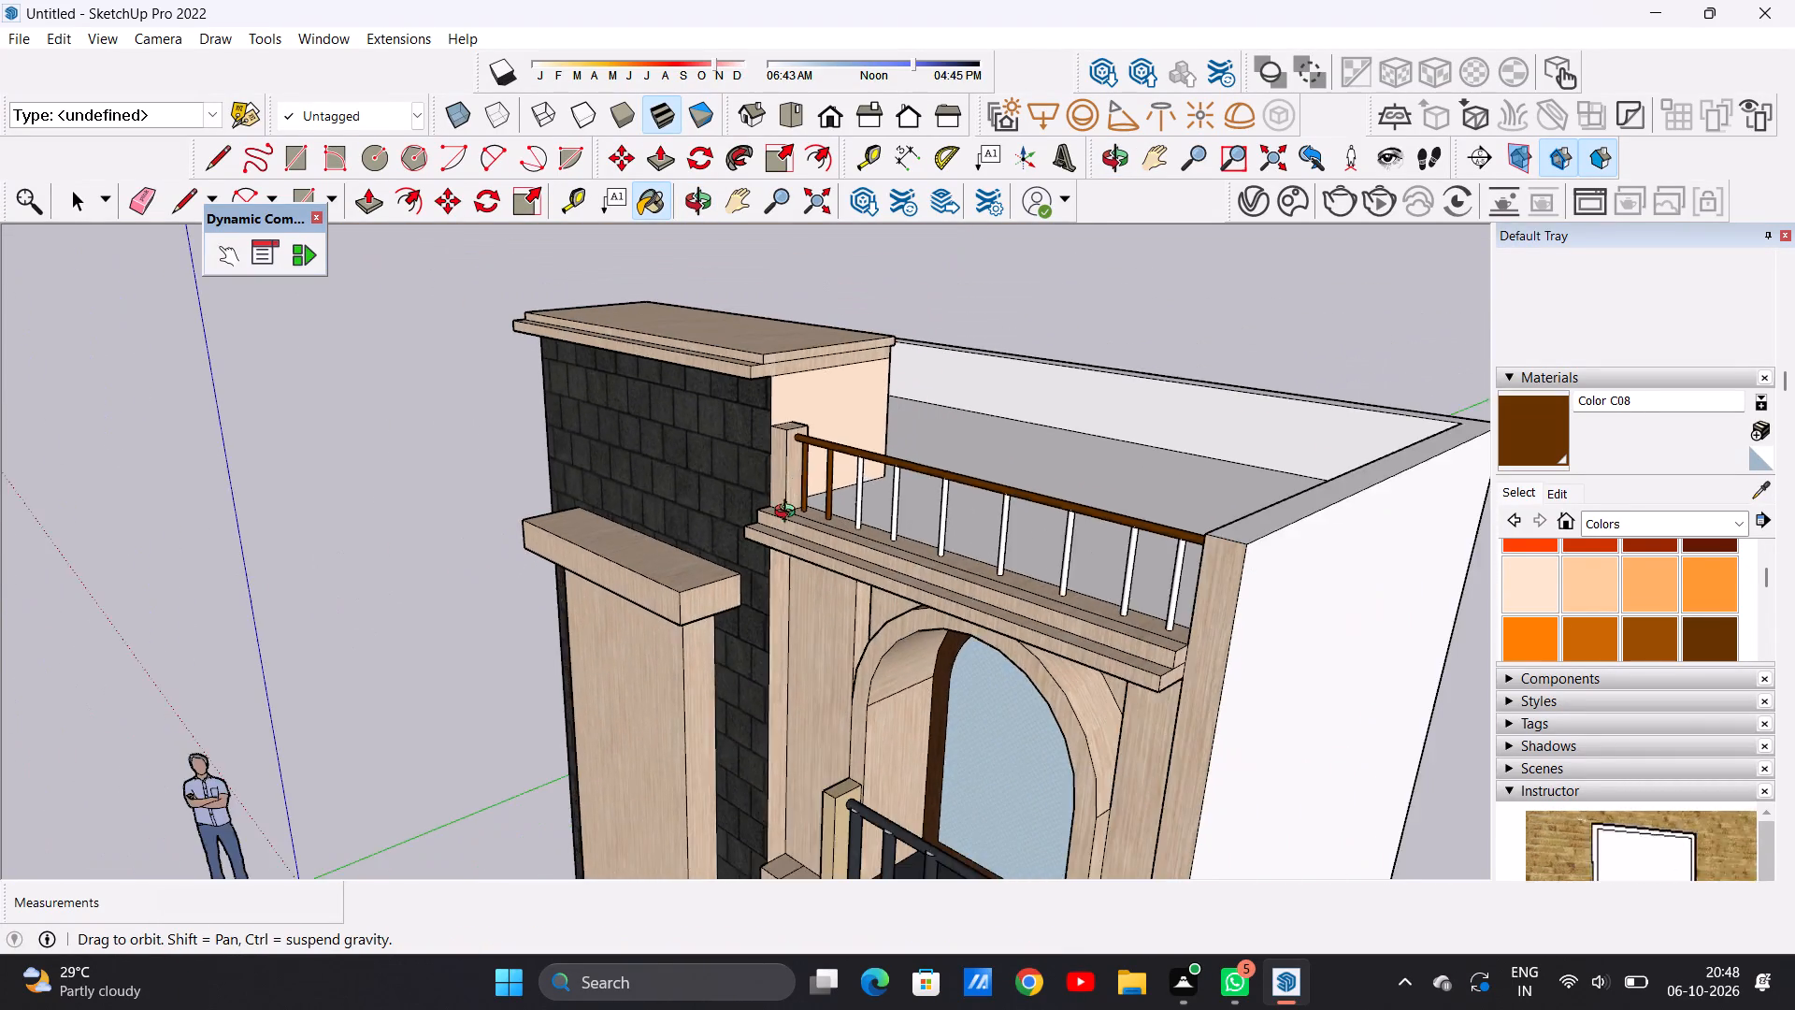
{"action": "middle_click_drag", "start_coordinate": [789, 513], "coordinate": [1336, 474]}
{"action": "scroll", "coordinate": [1055, 450], "scroll_direction": "up", "scroll_amount": 13}
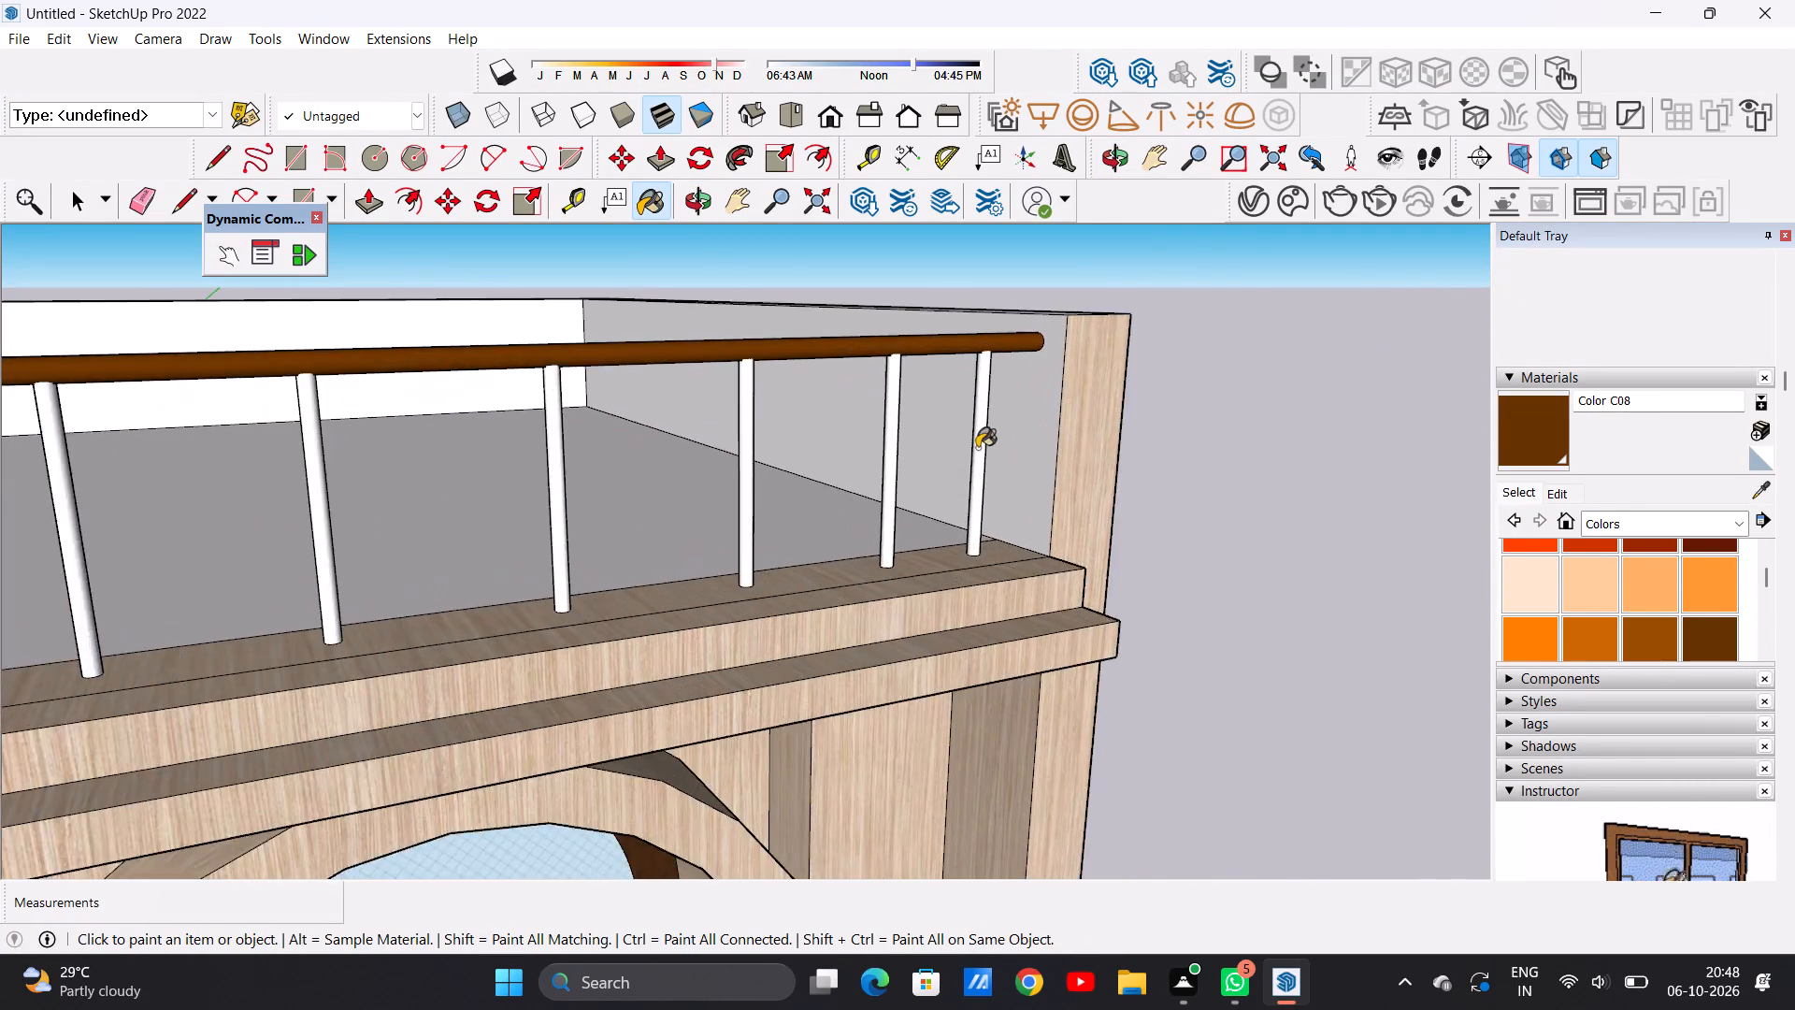
{"action": "scroll", "coordinate": [977, 448], "scroll_direction": "up", "scroll_amount": 5}
{"action": "left_click", "coordinate": [968, 444]}
{"action": "left_click", "coordinate": [783, 482]}
Paint the third and fourth rooftop balusters from the stone-clad tower with Color C08.
{"action": "scroll", "coordinate": [900, 498], "scroll_direction": "down", "scroll_amount": 1}
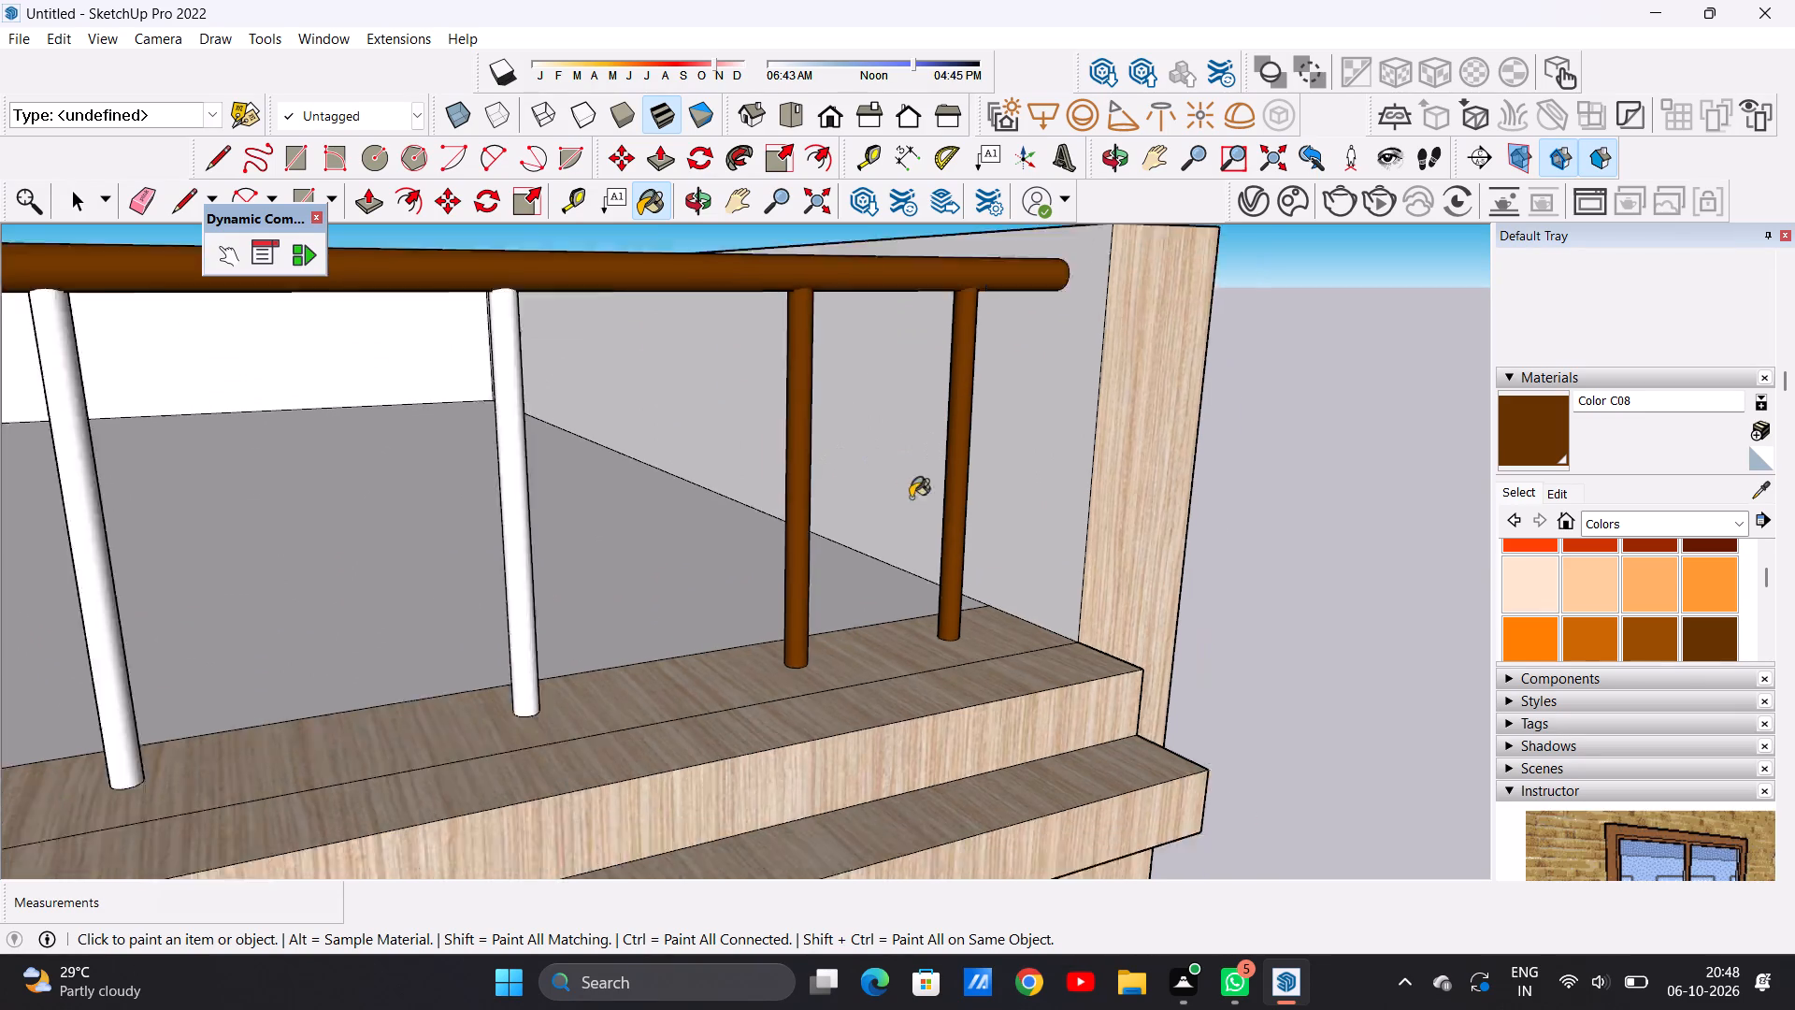
{"action": "scroll", "coordinate": [911, 498], "scroll_direction": "down", "scroll_amount": 4}
{"action": "scroll", "coordinate": [957, 485], "scroll_direction": "up", "scroll_amount": 2}
{"action": "scroll", "coordinate": [957, 485], "scroll_direction": "down", "scroll_amount": 12}
{"action": "middle_click_drag", "start_coordinate": [1046, 498], "coordinate": [704, 502]}
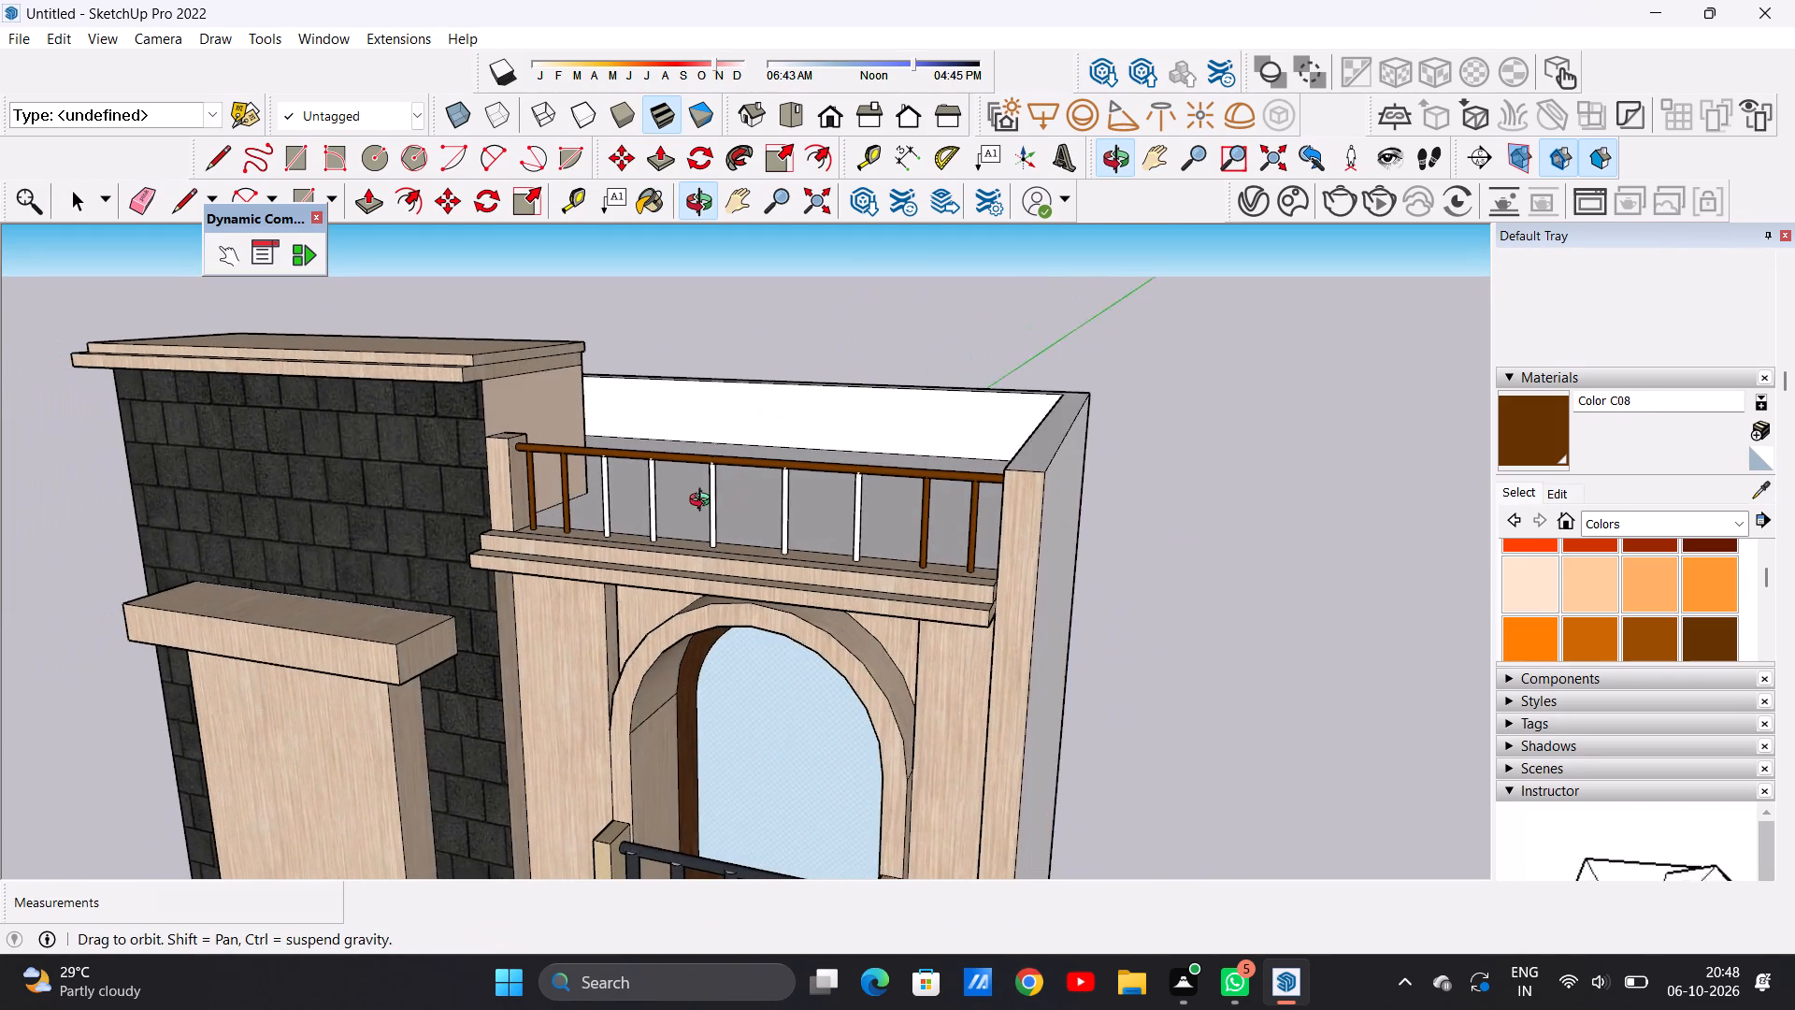
{"action": "middle_click_drag", "start_coordinate": [704, 502], "coordinate": [699, 502]}
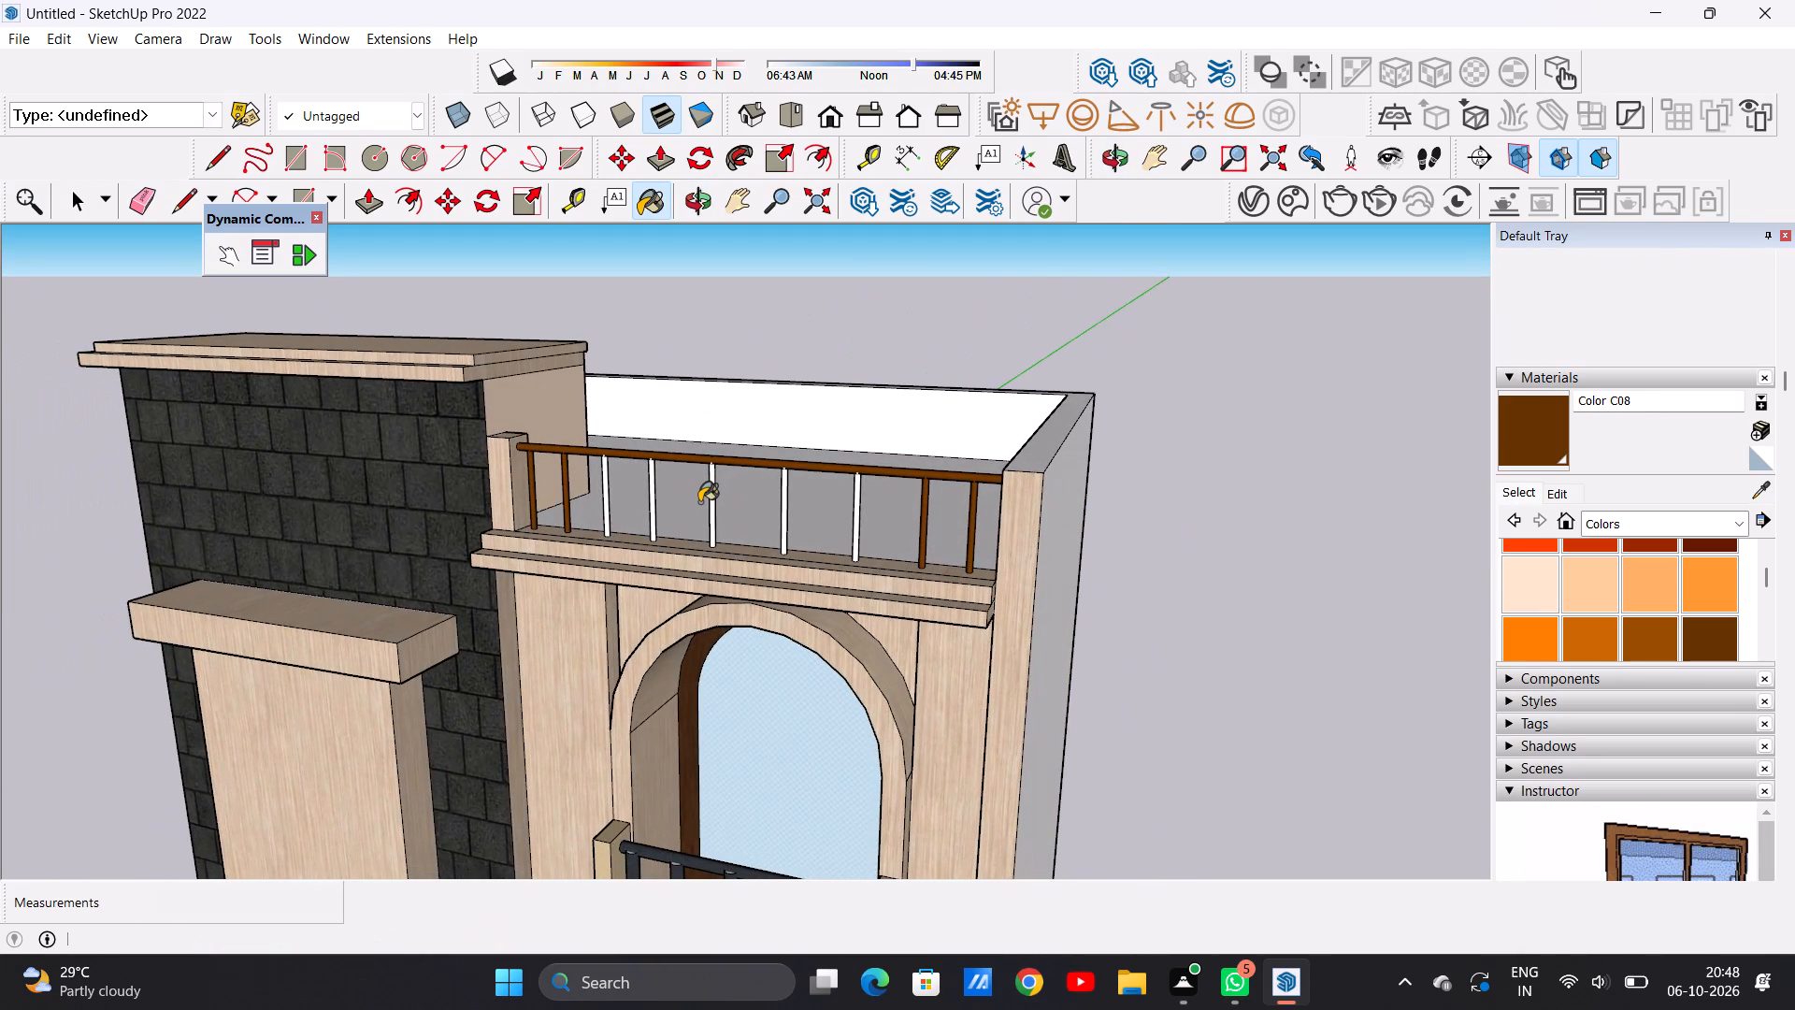
{"action": "scroll", "coordinate": [733, 496], "scroll_direction": "down", "scroll_amount": 3}
{"action": "middle_click_drag", "start_coordinate": [702, 513], "coordinate": [806, 554]}
{"action": "scroll", "coordinate": [693, 537], "scroll_direction": "up", "scroll_amount": 10}
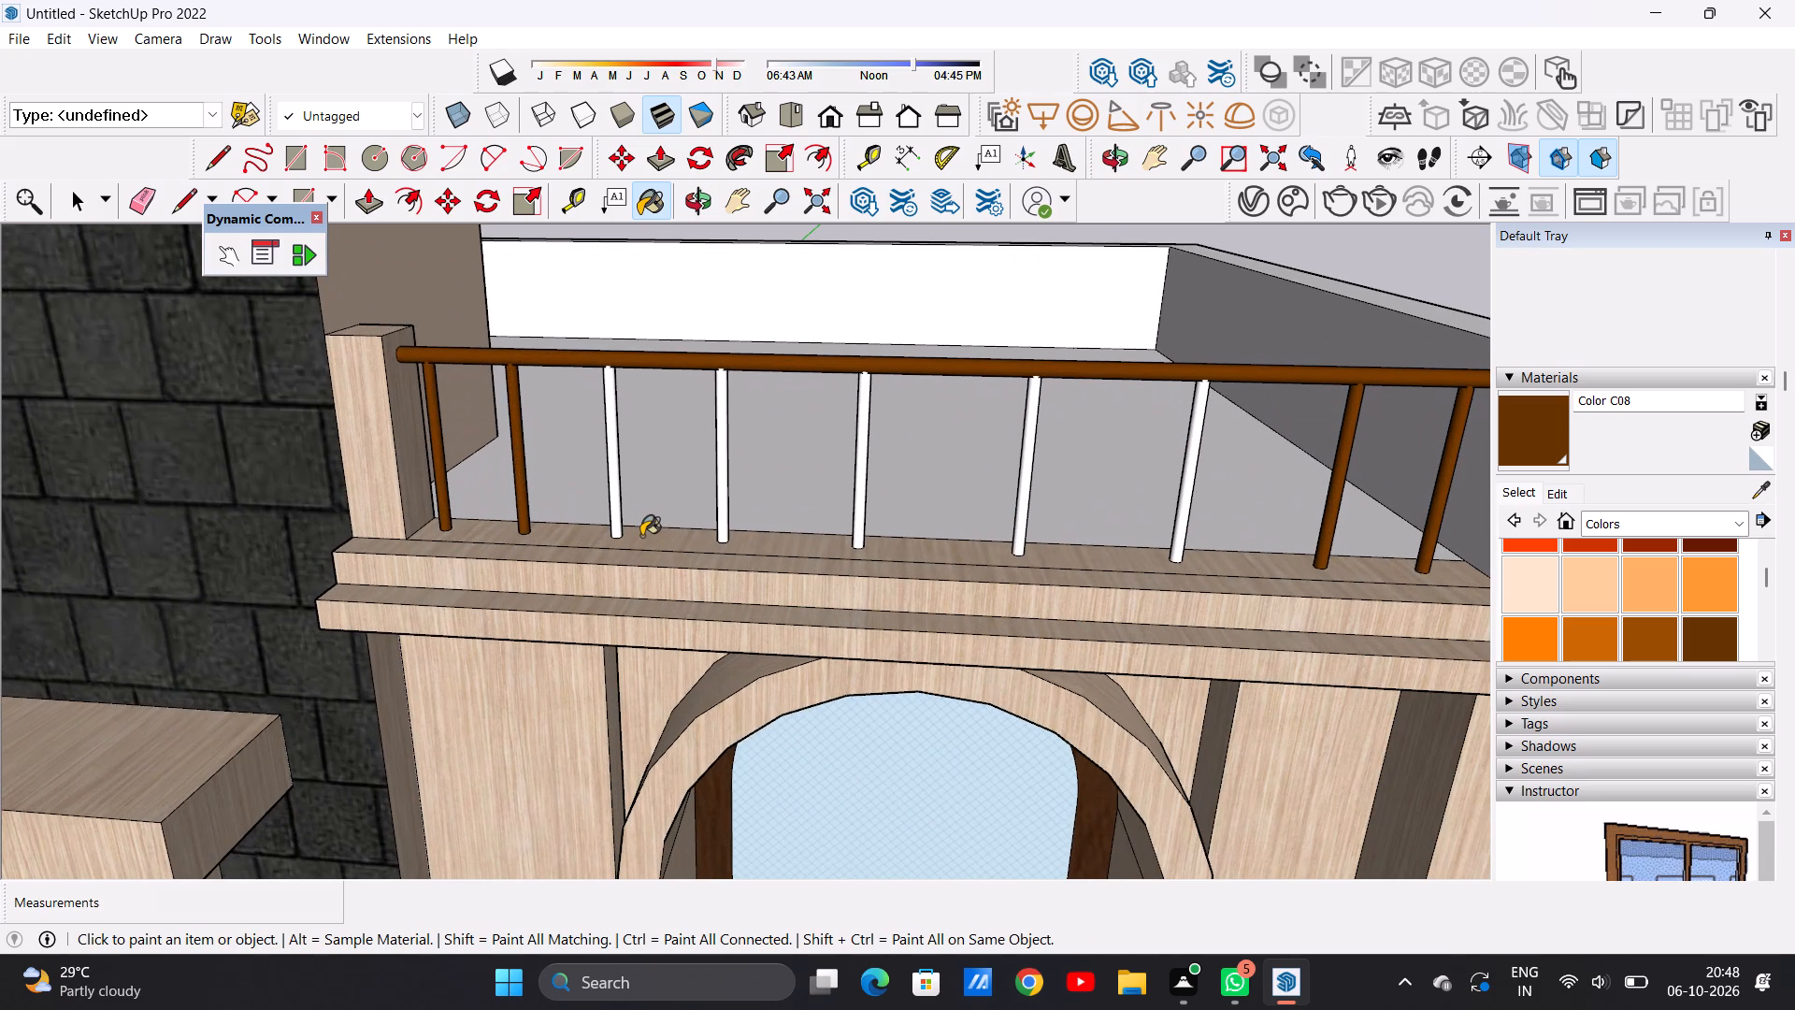
{"action": "scroll", "coordinate": [615, 487], "scroll_direction": "up", "scroll_amount": 5}
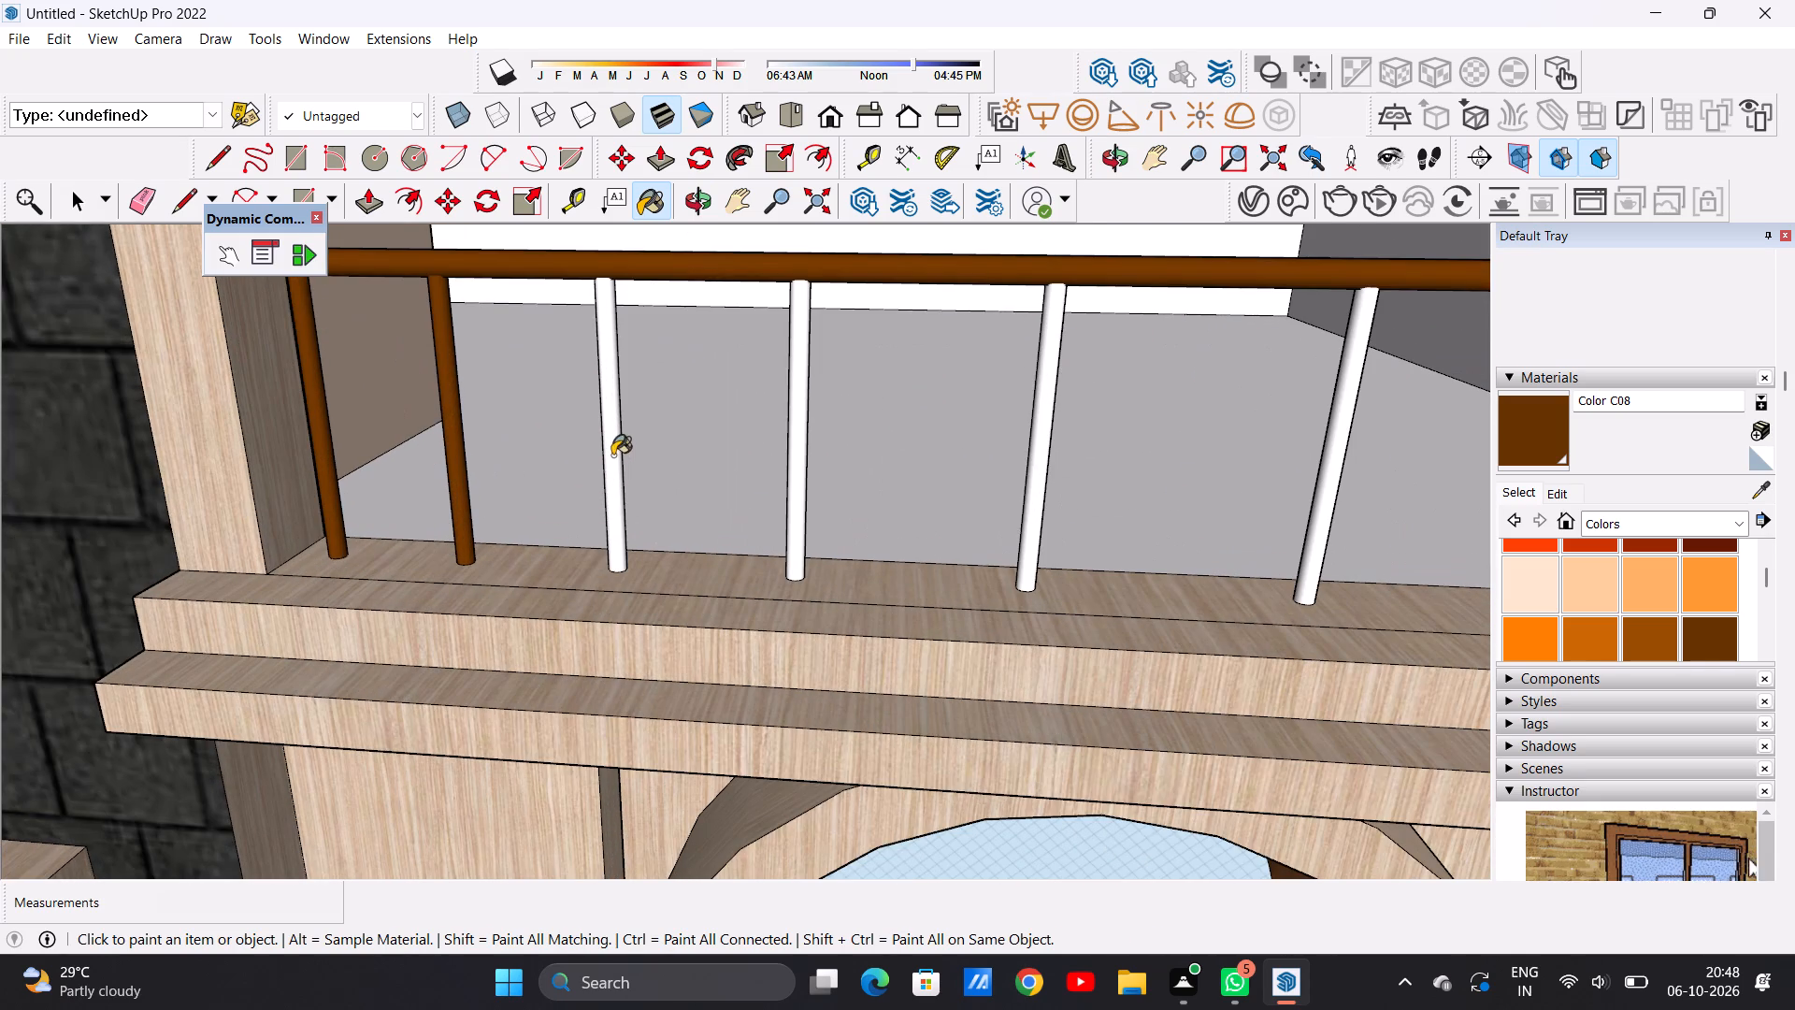
{"action": "left_click", "coordinate": [612, 455]}
{"action": "left_click", "coordinate": [791, 460]}
Paint the three remaining white balusters in the middle of the rooftop railing with Color C08.
{"action": "scroll", "coordinate": [753, 494], "scroll_direction": "down", "scroll_amount": 5}
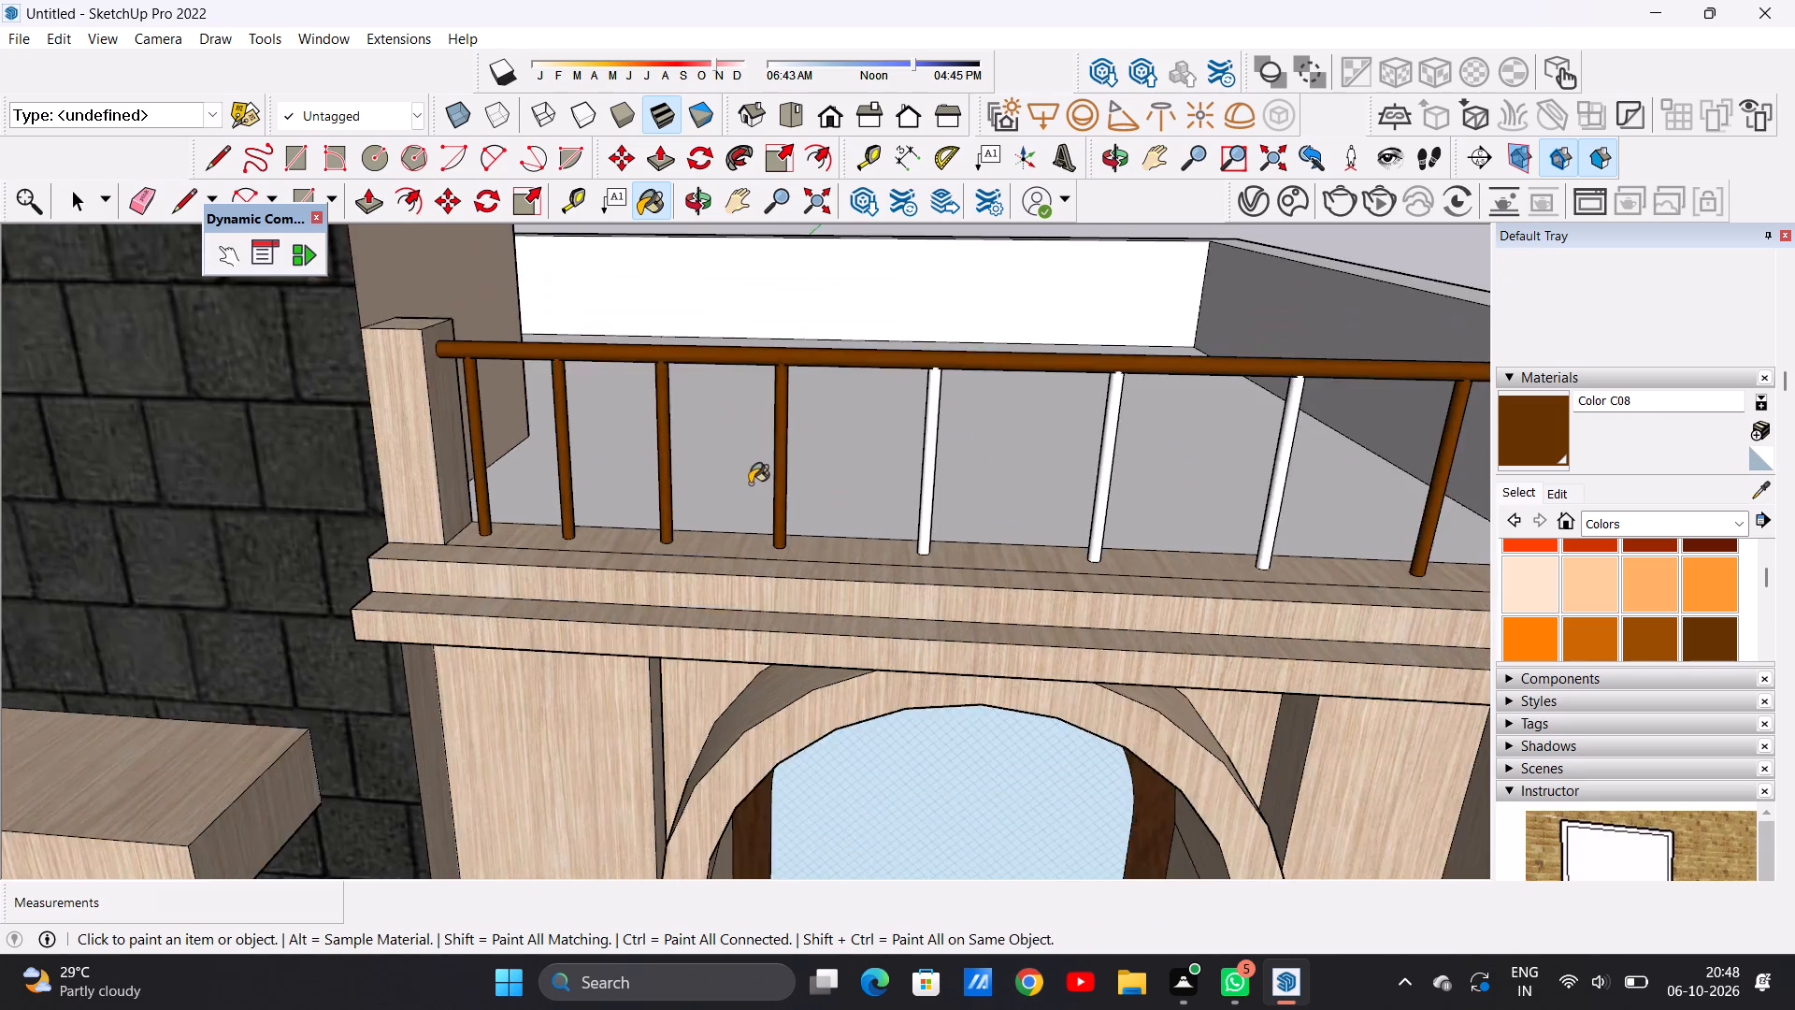
{"action": "scroll", "coordinate": [750, 483], "scroll_direction": "down", "scroll_amount": 12}
{"action": "scroll", "coordinate": [875, 496], "scroll_direction": "up", "scroll_amount": 17}
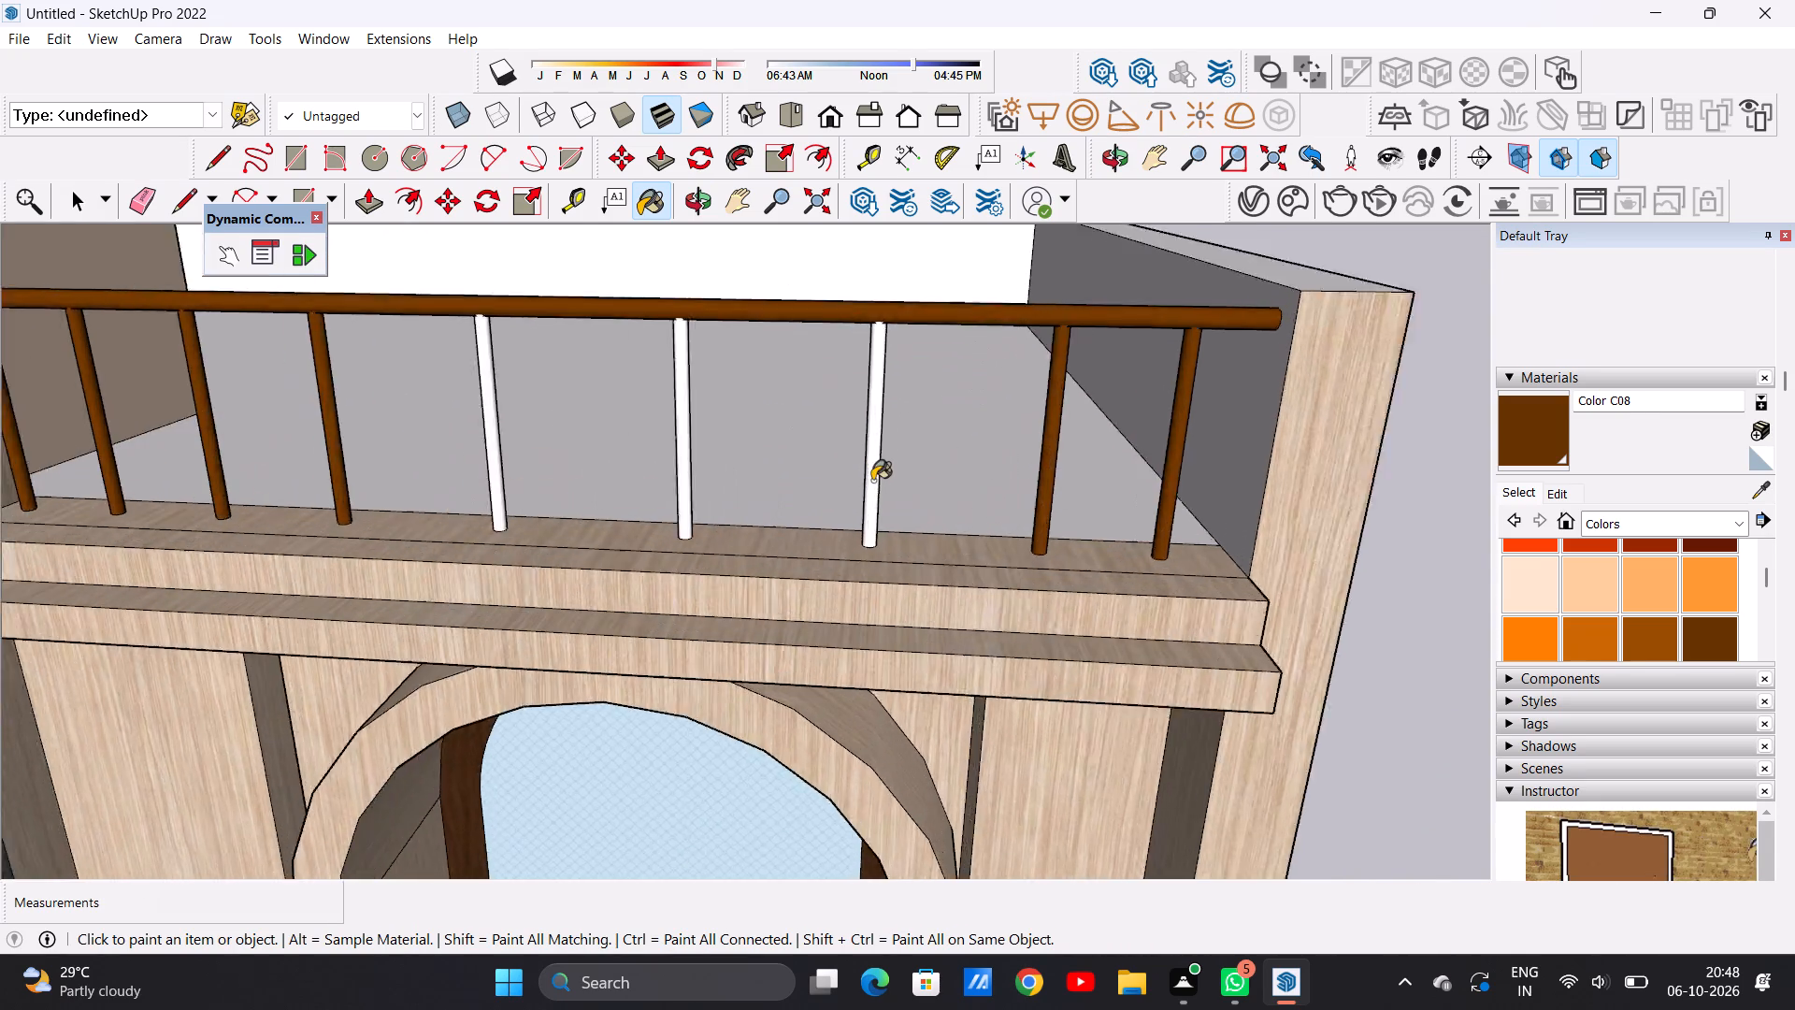
{"action": "scroll", "coordinate": [872, 481], "scroll_direction": "up", "scroll_amount": 2}
{"action": "left_click", "coordinate": [881, 454]}
{"action": "left_click", "coordinate": [592, 468]}
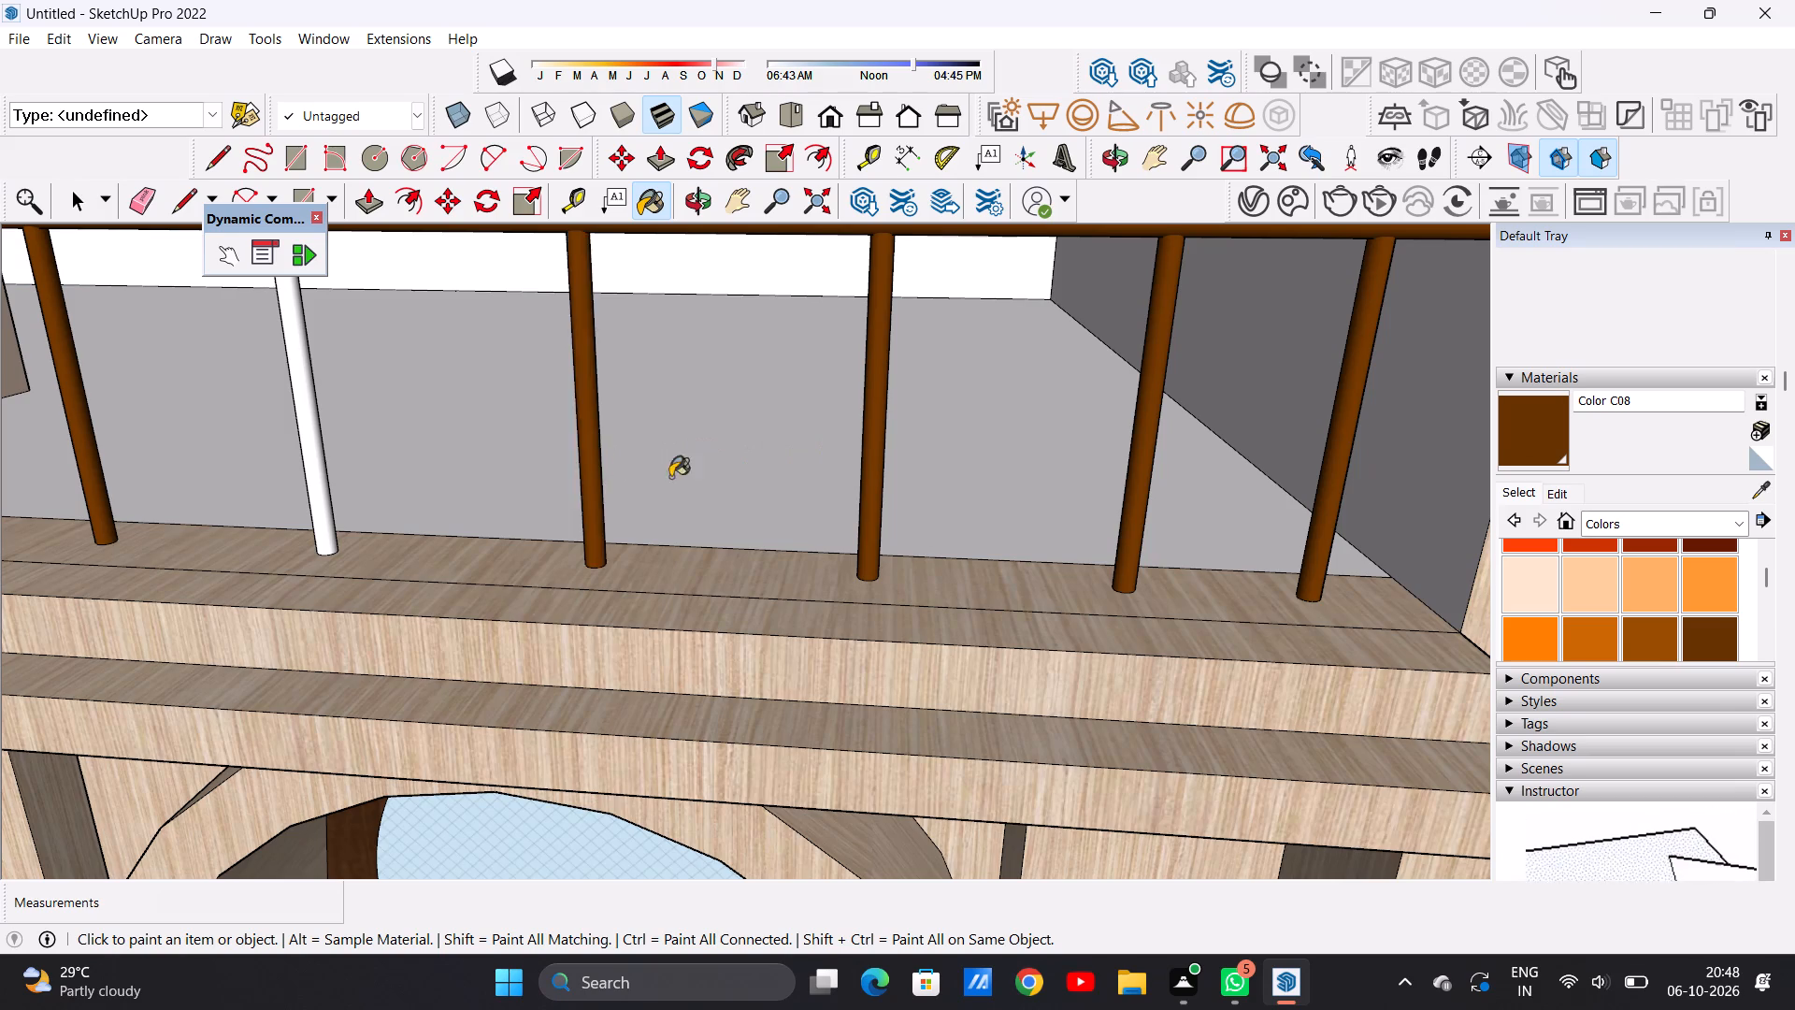
{"action": "scroll", "coordinate": [821, 474], "scroll_direction": "down", "scroll_amount": 16}
{"action": "scroll", "coordinate": [783, 454], "scroll_direction": "up", "scroll_amount": 20}
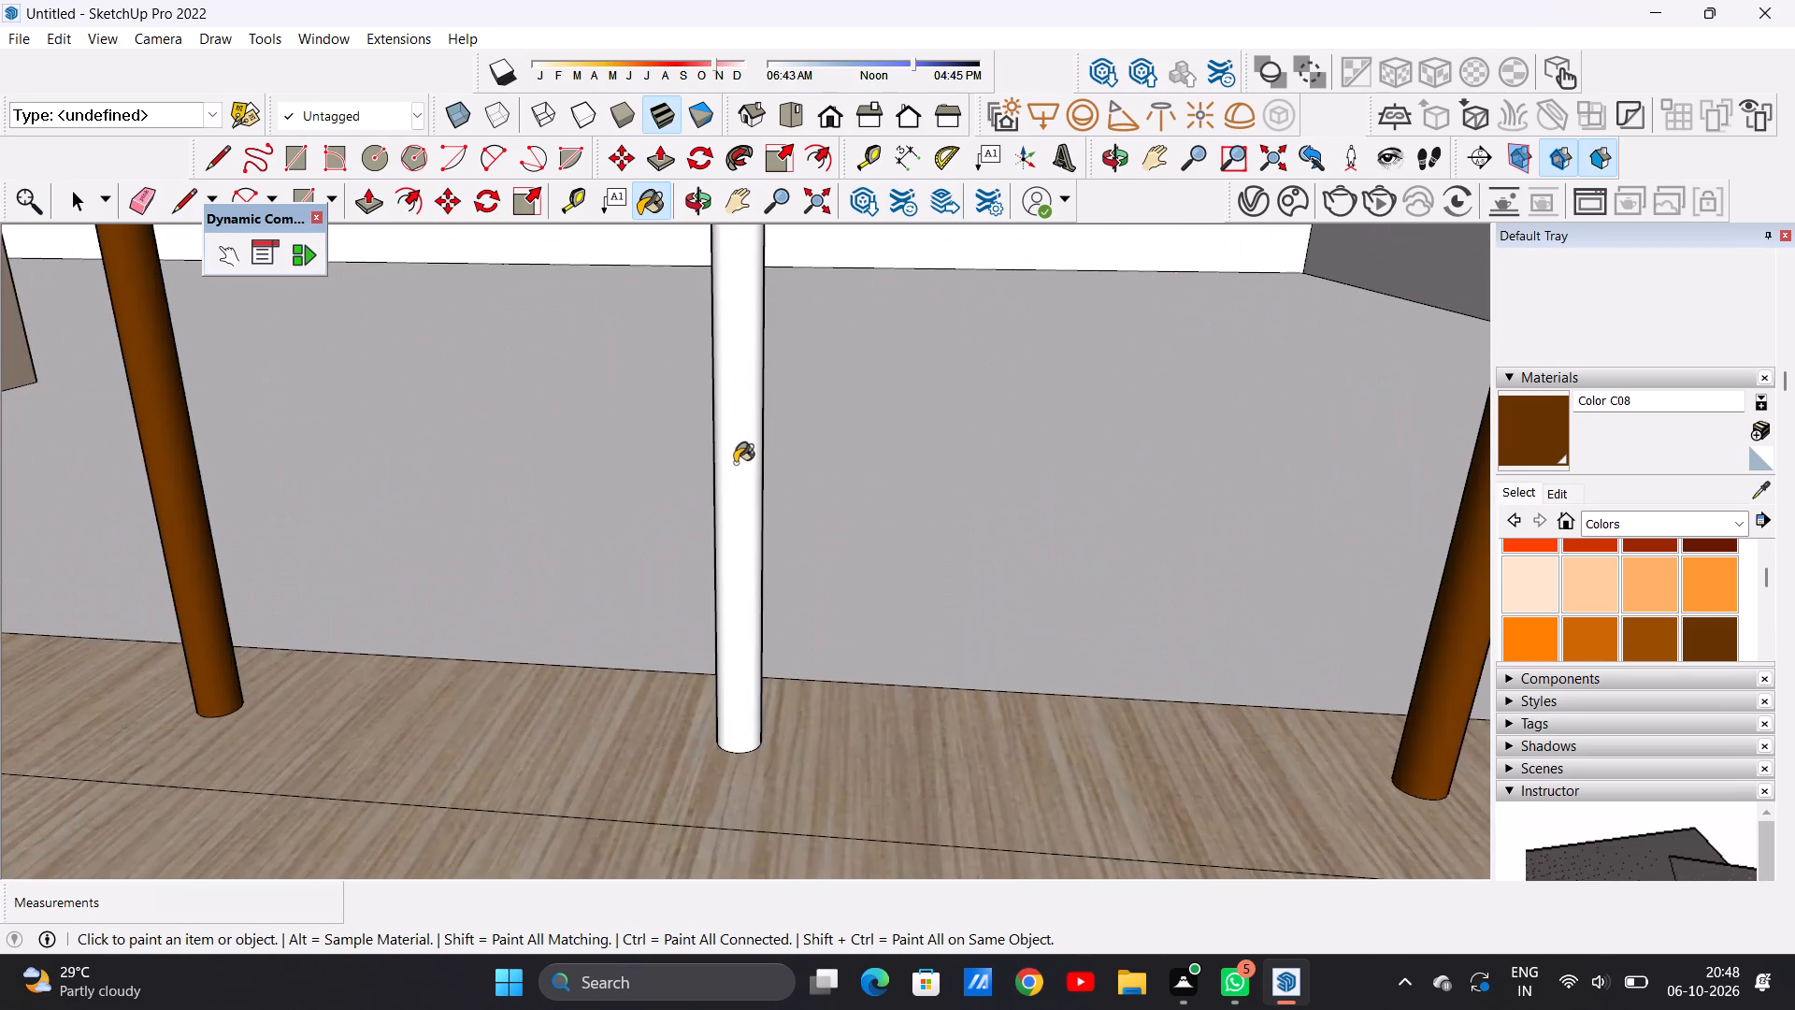
{"action": "left_click", "coordinate": [735, 463]}
Examine the painted rooftop railing from the front and from behind across the roof terrace.
{"action": "scroll", "coordinate": [748, 522], "scroll_direction": "down", "scroll_amount": 20}
{"action": "scroll", "coordinate": [748, 522], "scroll_direction": "down", "scroll_amount": 7}
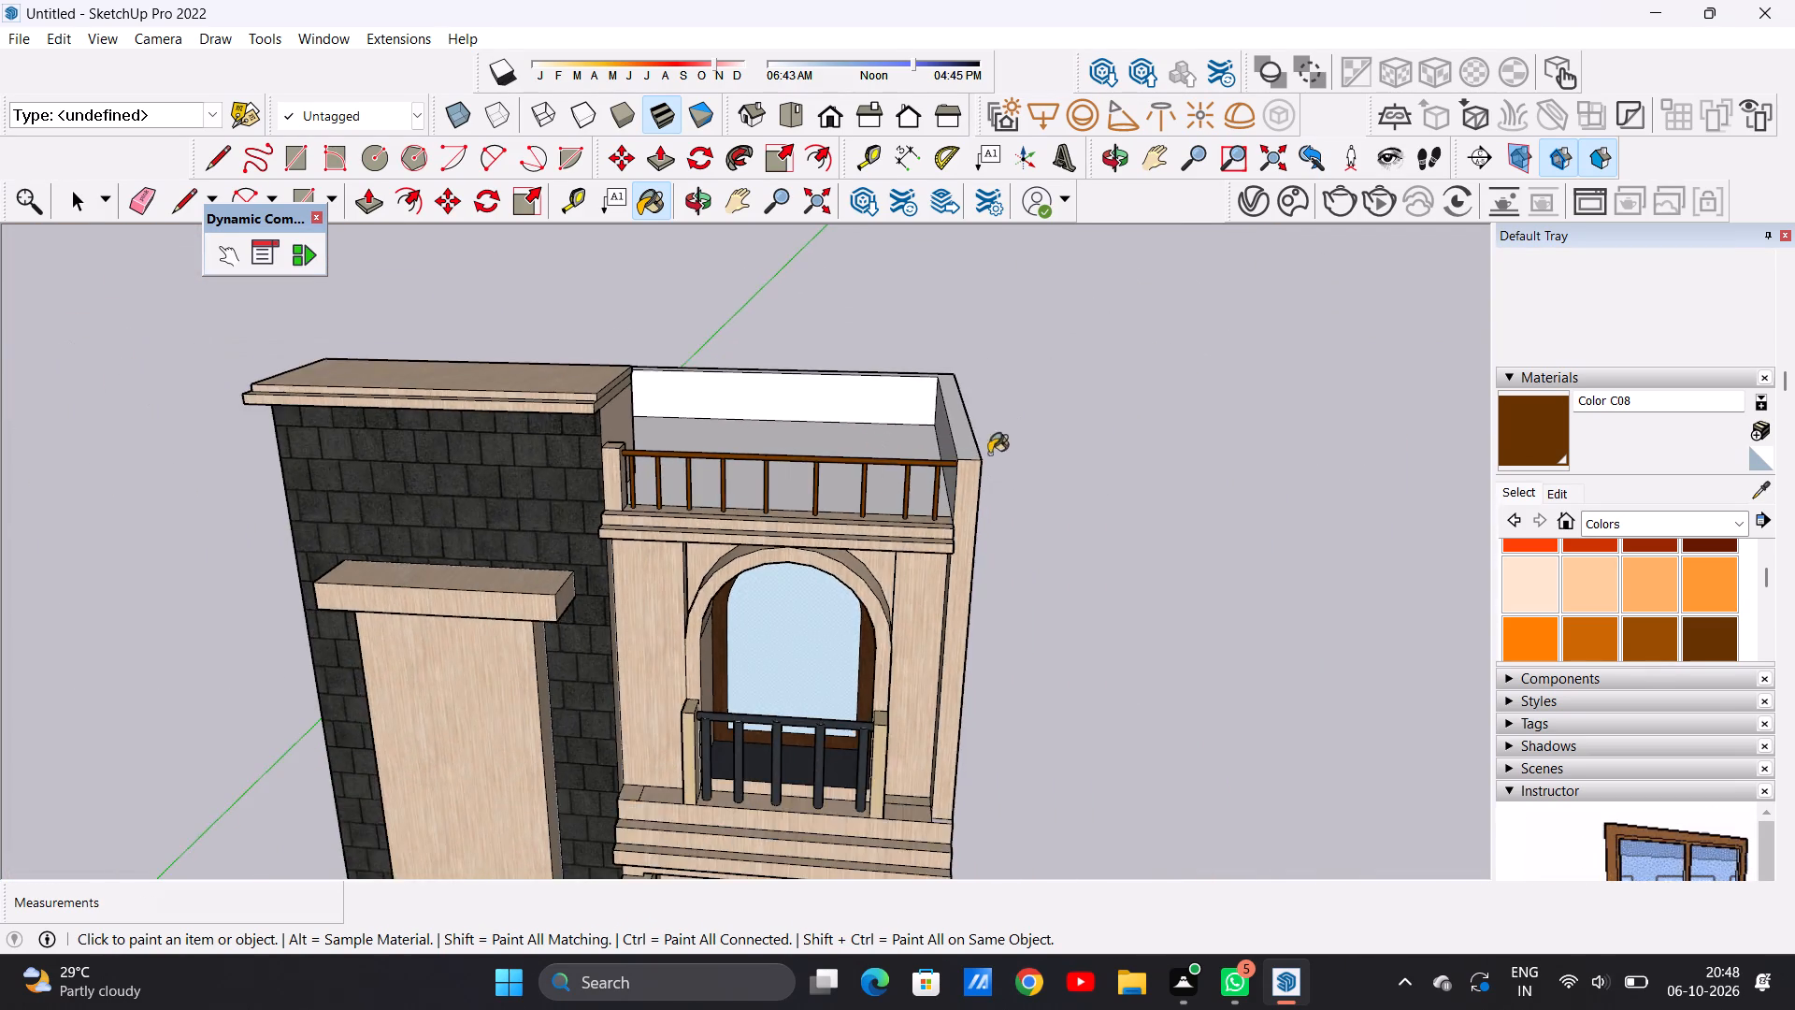
{"action": "middle_click_drag", "start_coordinate": [989, 454], "coordinate": [223, 481]}
{"action": "middle_click_drag", "start_coordinate": [637, 483], "coordinate": [451, 483]}
{"action": "scroll", "coordinate": [771, 475], "scroll_direction": "up", "scroll_amount": 14}
{"action": "scroll", "coordinate": [641, 562], "scroll_direction": "down", "scroll_amount": 13}
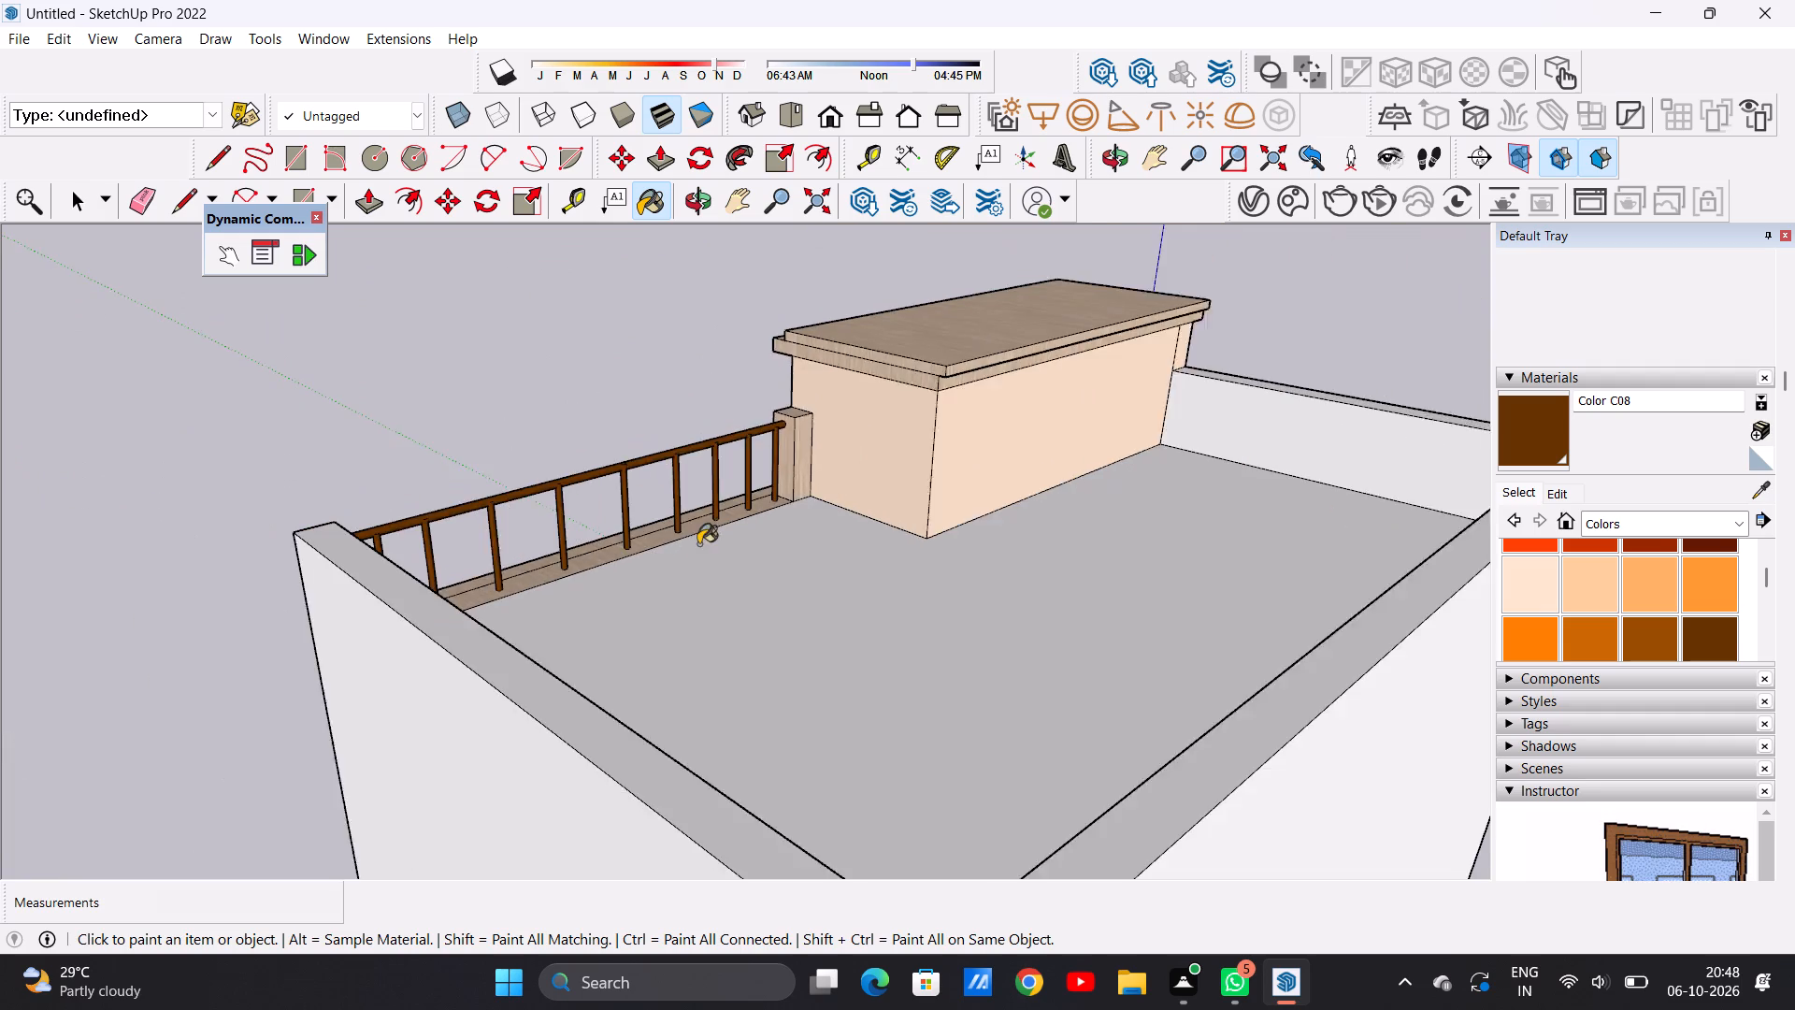
{"action": "middle_click_drag", "start_coordinate": [647, 544], "coordinate": [976, 541]}
{"action": "middle_click_drag", "start_coordinate": [587, 599], "coordinate": [1198, 562]}
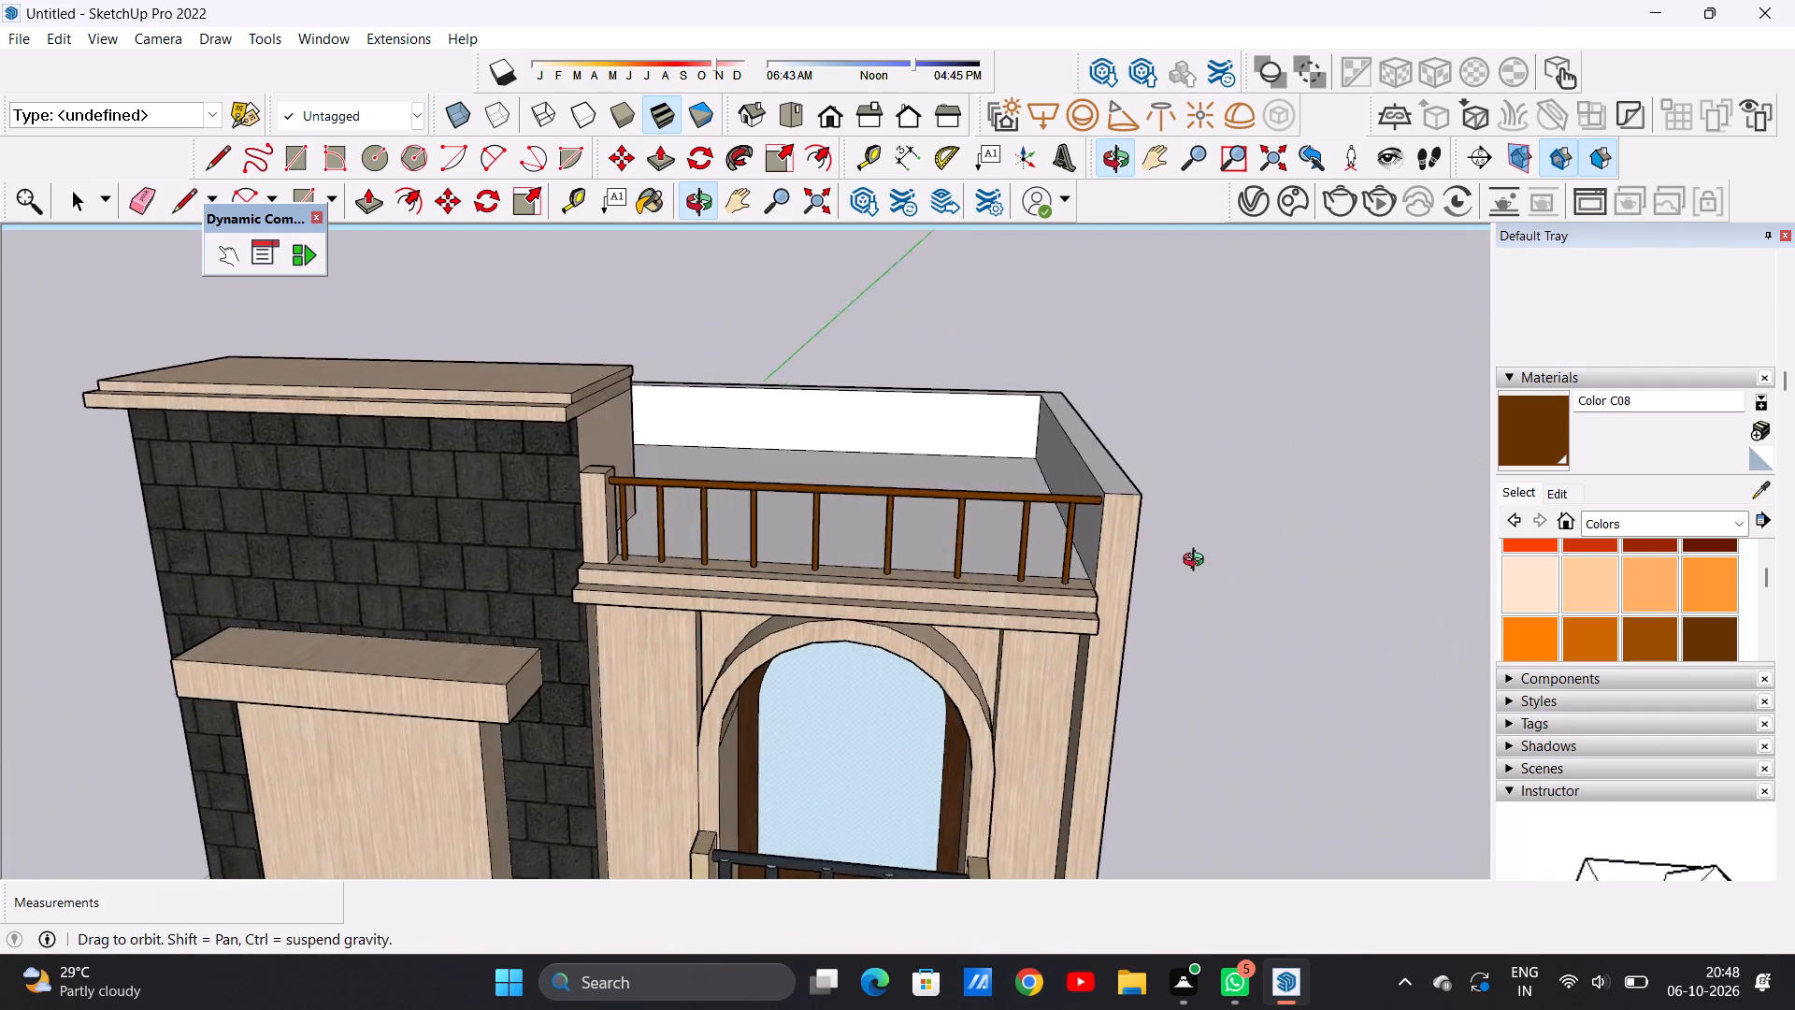
Examine the whole front facade and the ground-floor gate with the applied materials.
{"action": "middle_click_drag", "start_coordinate": [1198, 562], "coordinate": [1241, 460]}
{"action": "scroll", "coordinate": [866, 505], "scroll_direction": "down", "scroll_amount": 10}
{"action": "scroll", "coordinate": [909, 681], "scroll_direction": "up", "scroll_amount": 1}
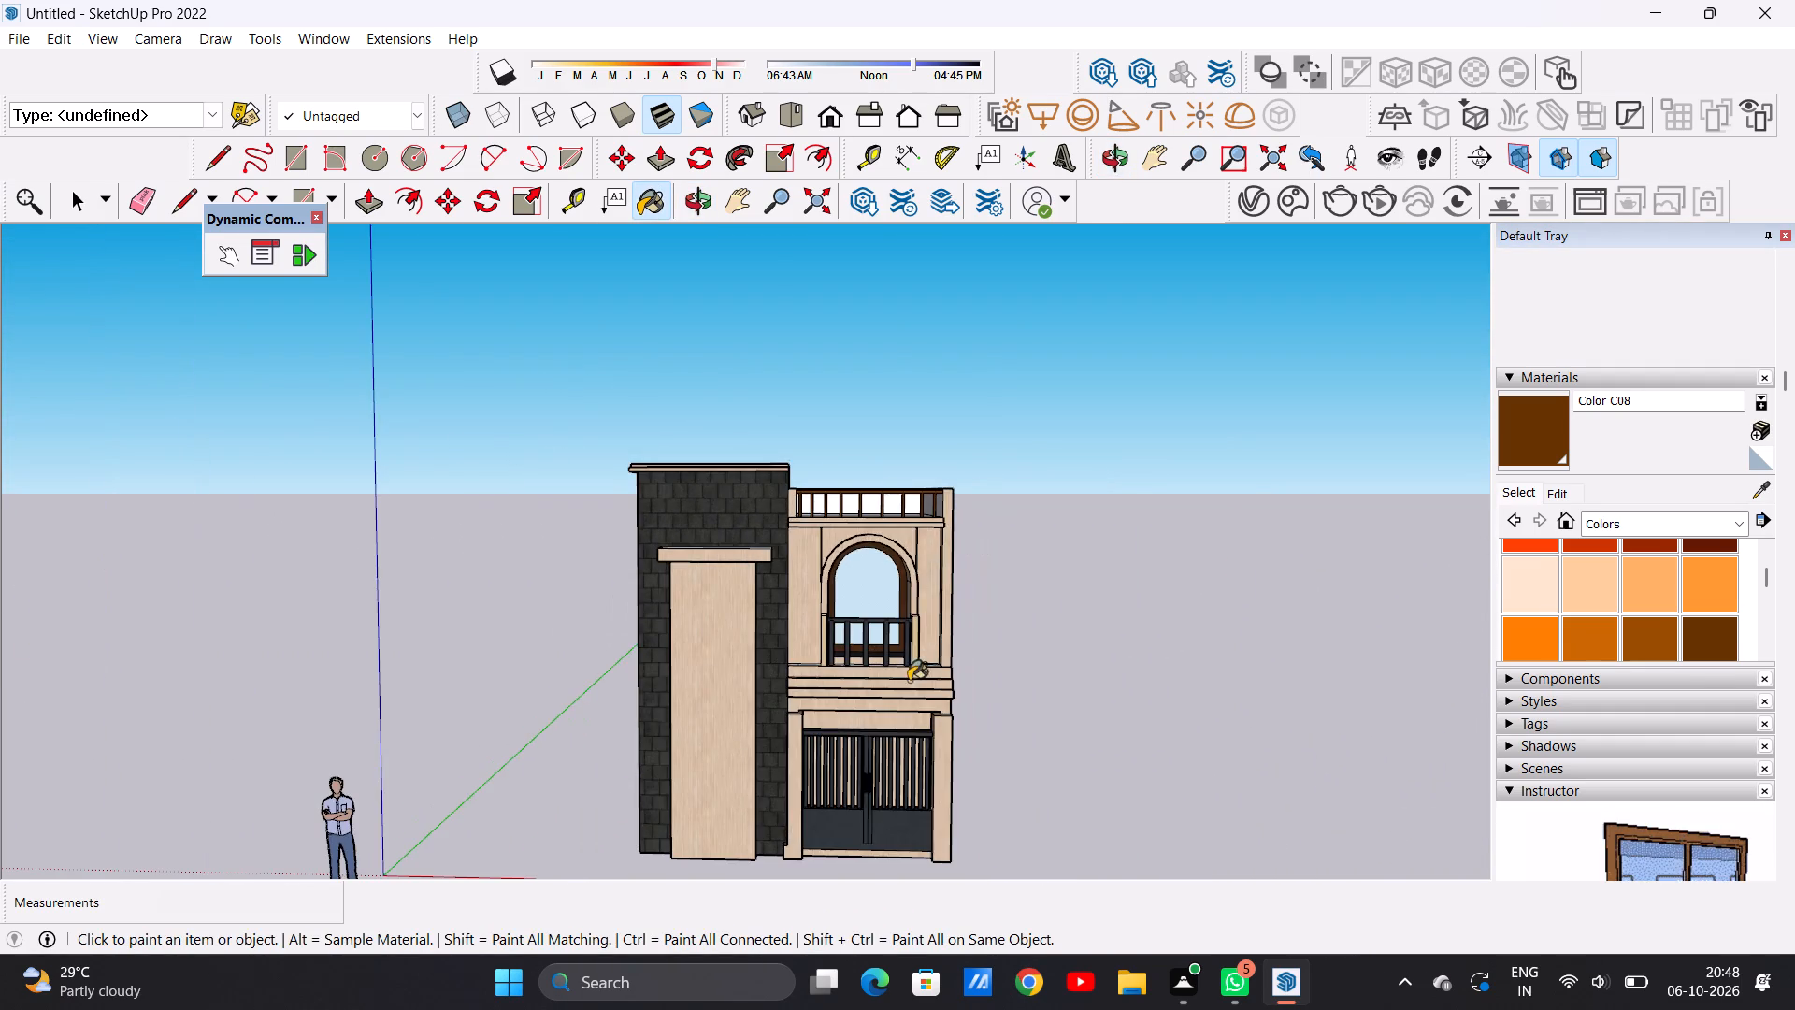
{"action": "scroll", "coordinate": [909, 681], "scroll_direction": "up", "scroll_amount": 5}
{"action": "scroll", "coordinate": [891, 615], "scroll_direction": "down", "scroll_amount": 11}
{"action": "scroll", "coordinate": [892, 701], "scroll_direction": "up", "scroll_amount": 5}
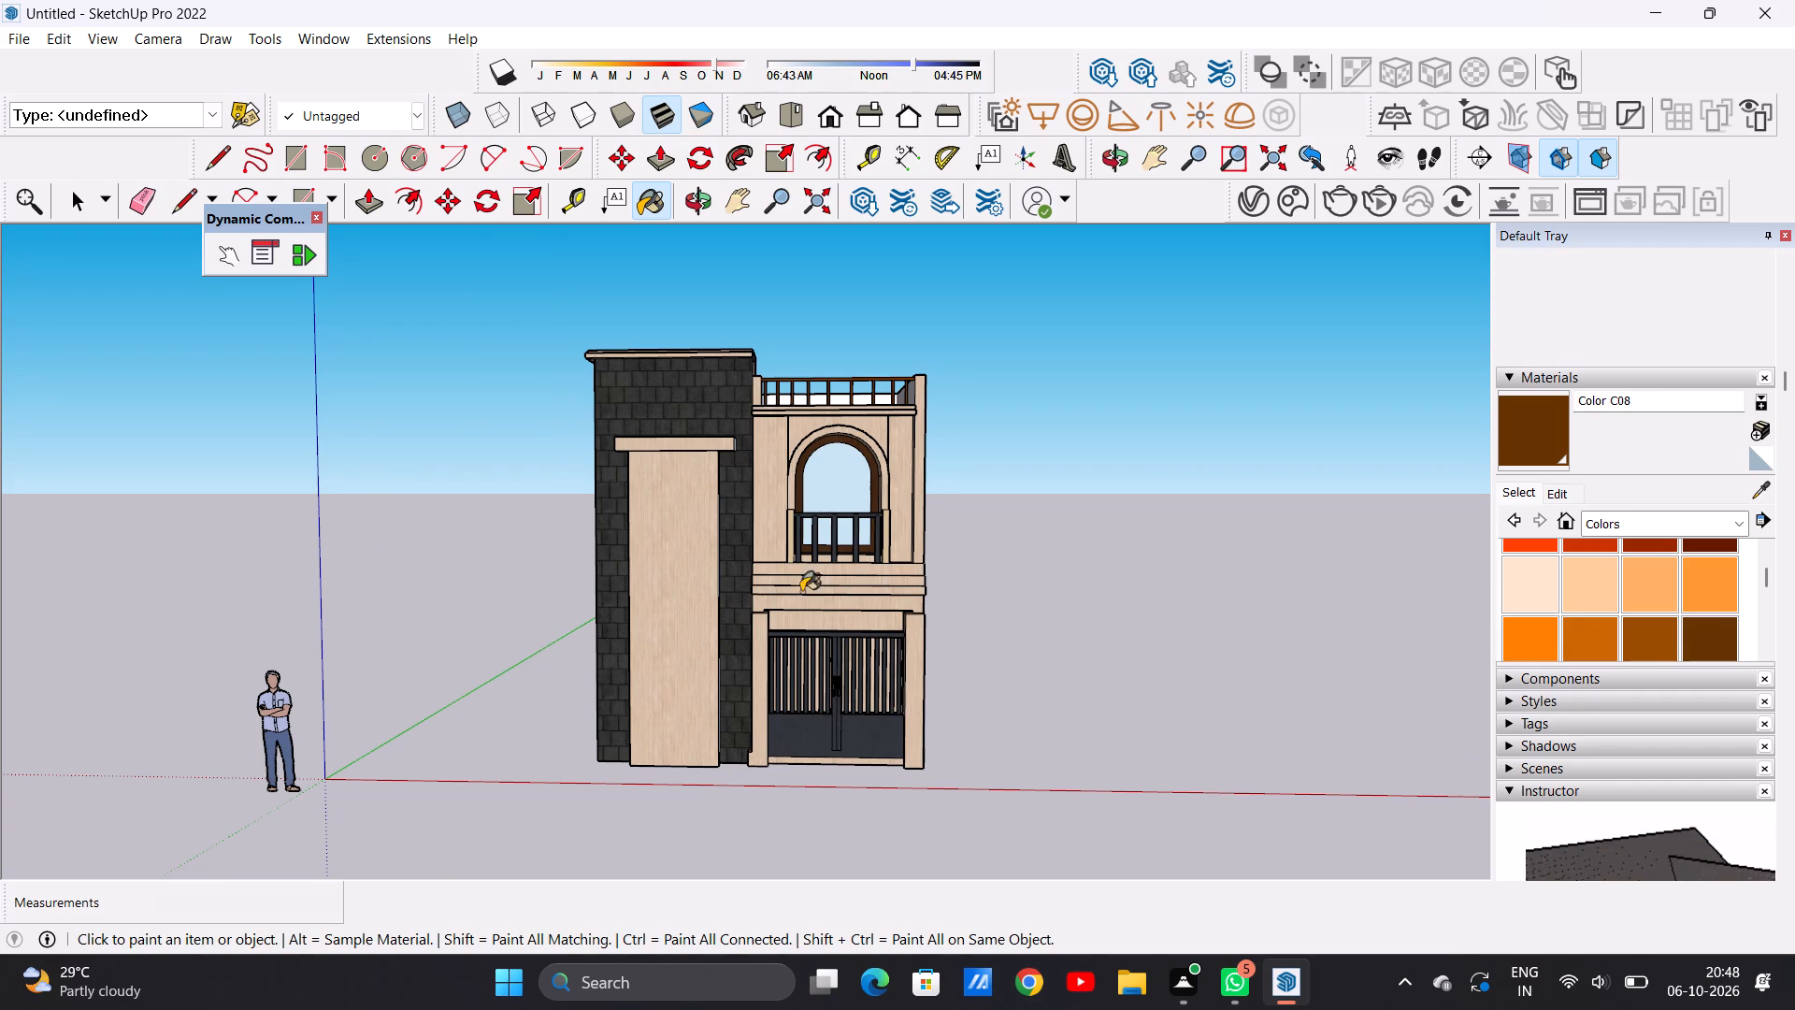
{"action": "scroll", "coordinate": [814, 557], "scroll_direction": "down", "scroll_amount": 9}
{"action": "scroll", "coordinate": [739, 618], "scroll_direction": "up", "scroll_amount": 20}
{"action": "scroll", "coordinate": [739, 618], "scroll_direction": "up", "scroll_amount": 2}
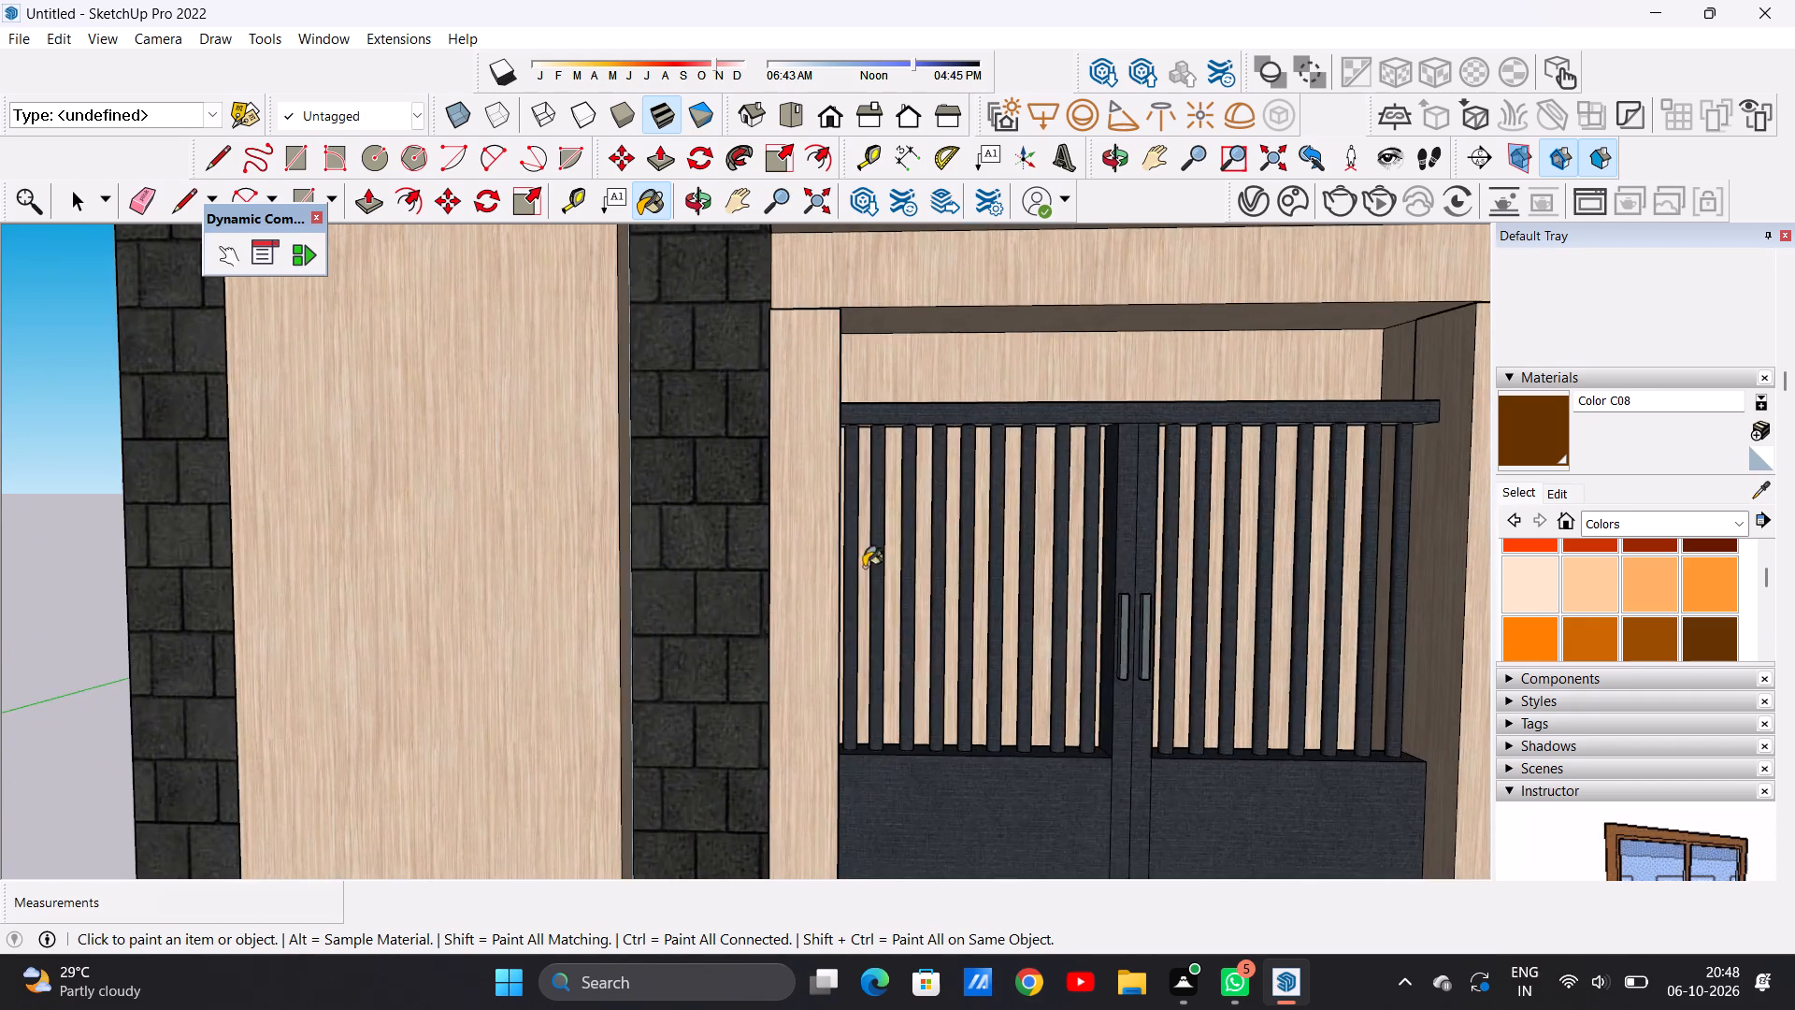
{"action": "scroll", "coordinate": [818, 570], "scroll_direction": "up", "scroll_amount": 1}
{"action": "scroll", "coordinate": [817, 570], "scroll_direction": "down", "scroll_amount": 3}
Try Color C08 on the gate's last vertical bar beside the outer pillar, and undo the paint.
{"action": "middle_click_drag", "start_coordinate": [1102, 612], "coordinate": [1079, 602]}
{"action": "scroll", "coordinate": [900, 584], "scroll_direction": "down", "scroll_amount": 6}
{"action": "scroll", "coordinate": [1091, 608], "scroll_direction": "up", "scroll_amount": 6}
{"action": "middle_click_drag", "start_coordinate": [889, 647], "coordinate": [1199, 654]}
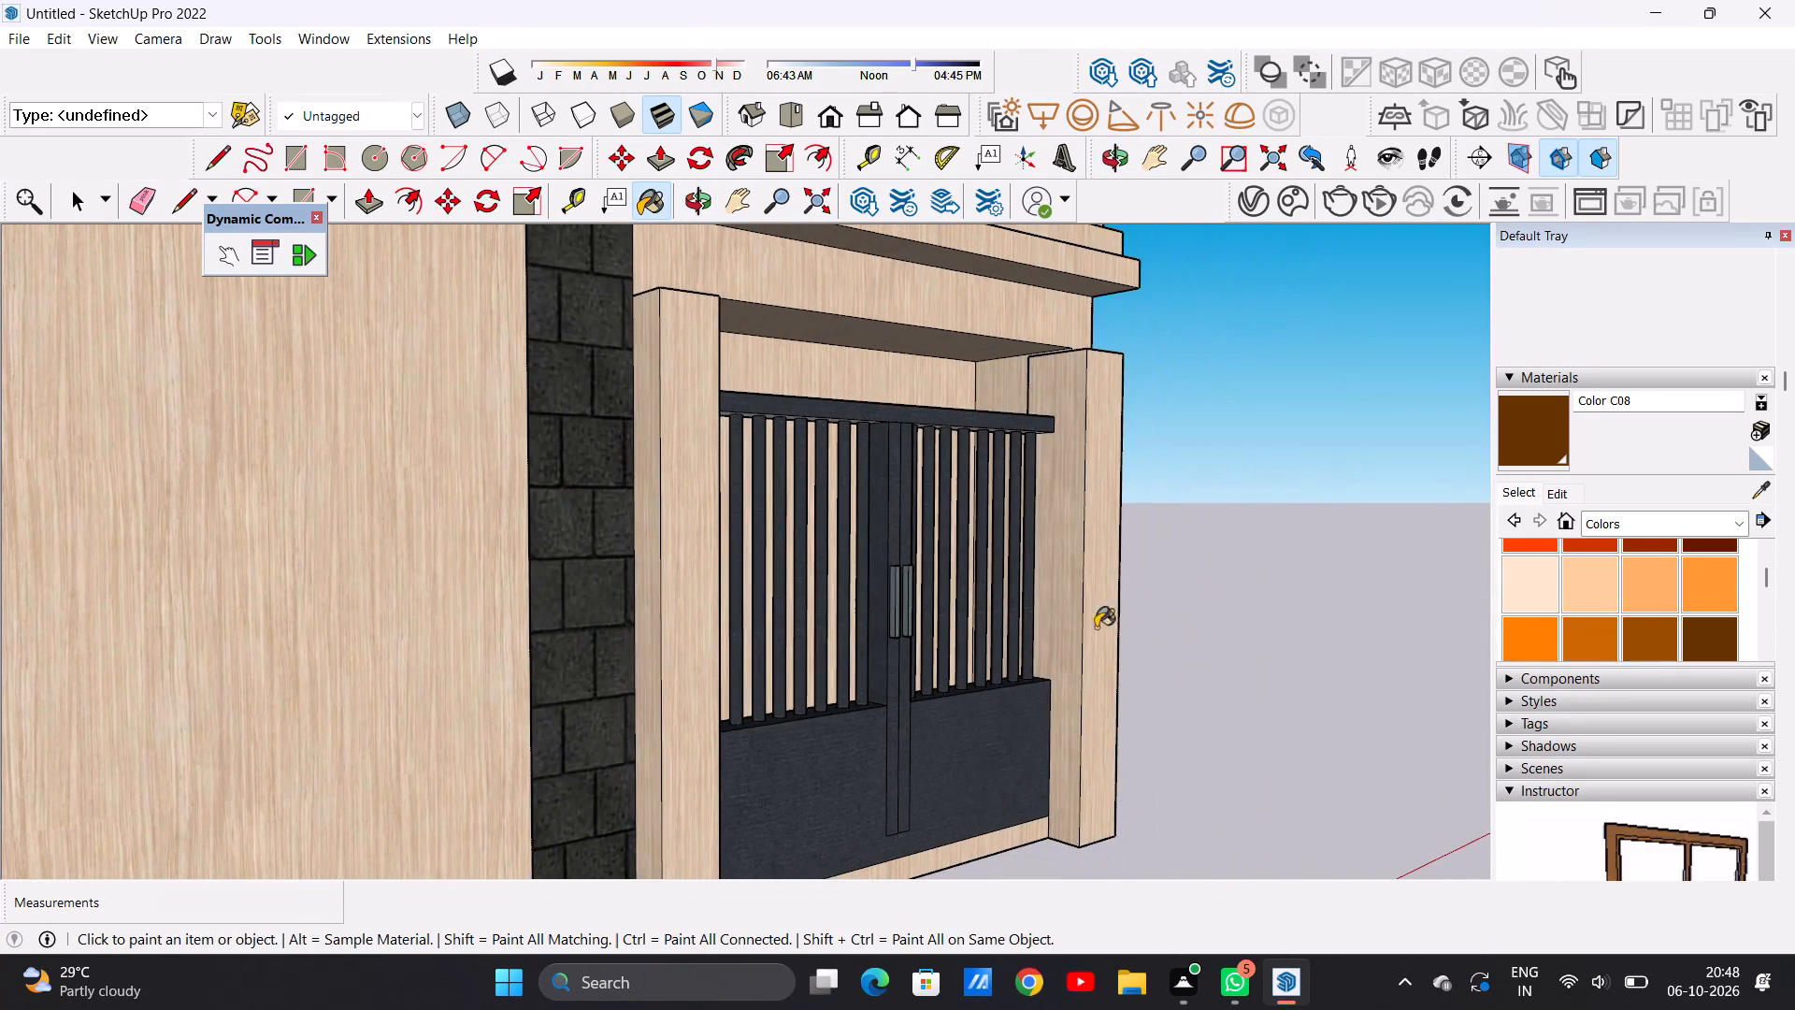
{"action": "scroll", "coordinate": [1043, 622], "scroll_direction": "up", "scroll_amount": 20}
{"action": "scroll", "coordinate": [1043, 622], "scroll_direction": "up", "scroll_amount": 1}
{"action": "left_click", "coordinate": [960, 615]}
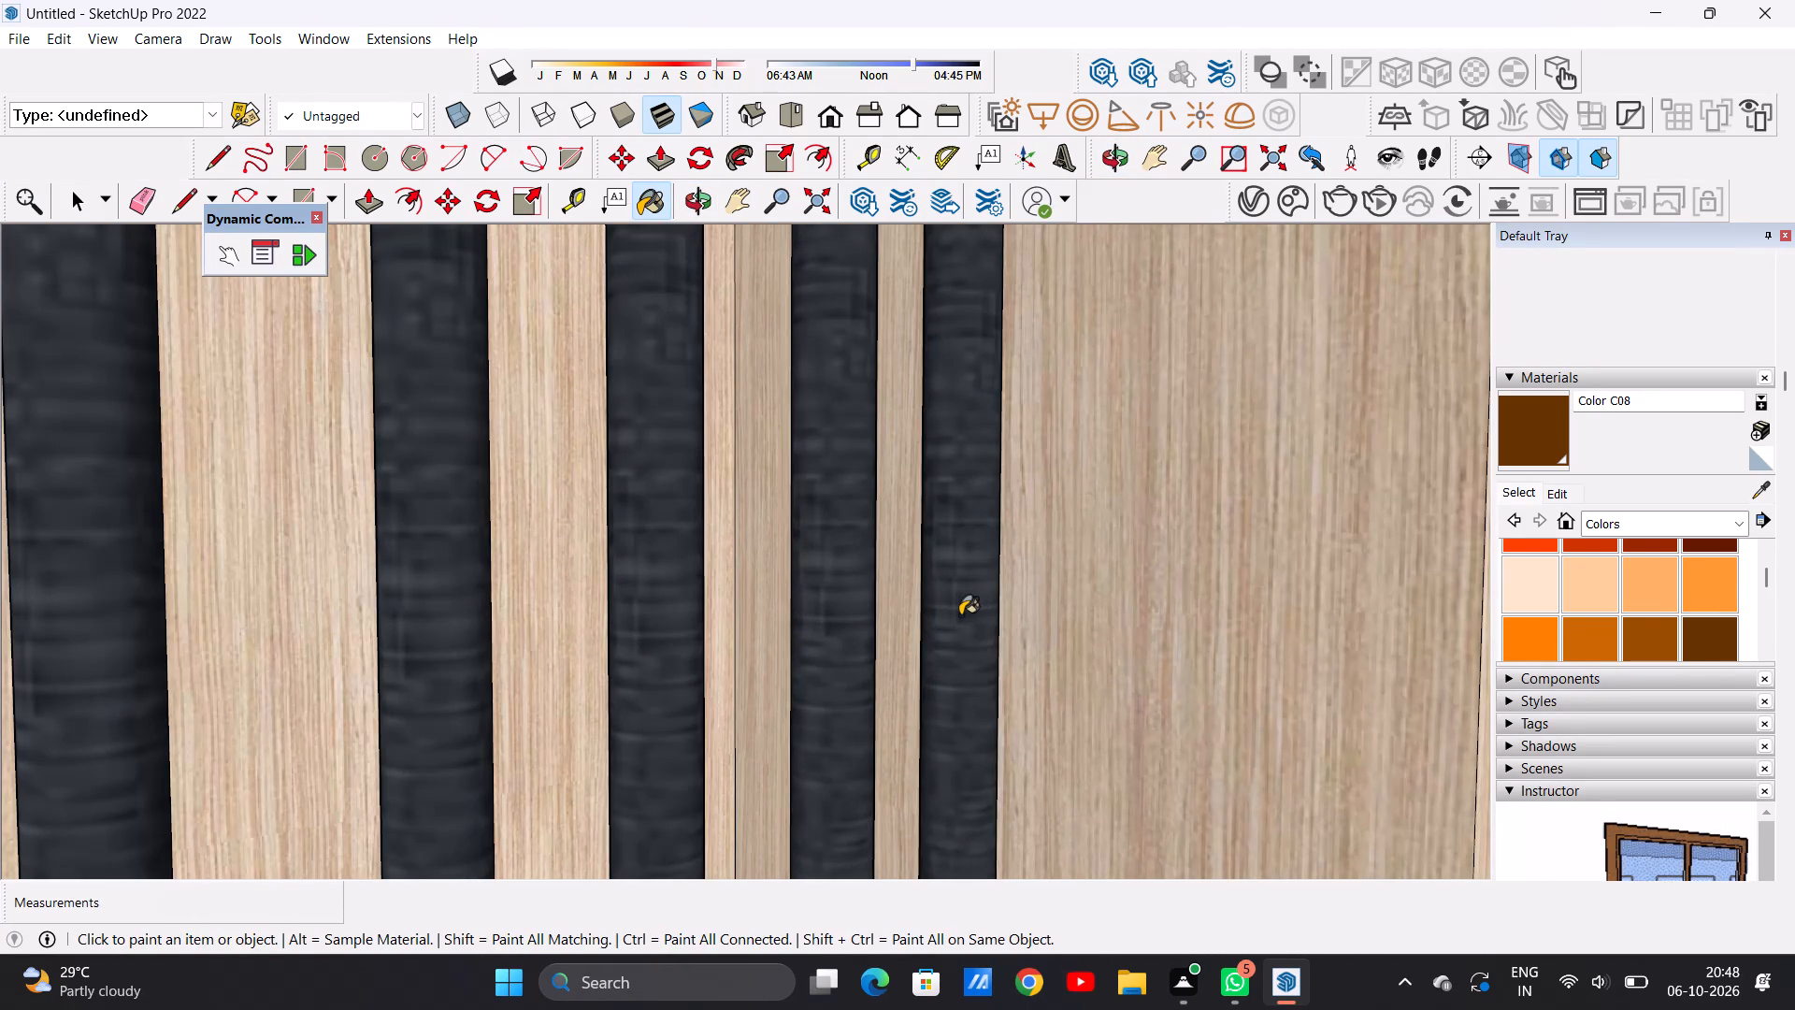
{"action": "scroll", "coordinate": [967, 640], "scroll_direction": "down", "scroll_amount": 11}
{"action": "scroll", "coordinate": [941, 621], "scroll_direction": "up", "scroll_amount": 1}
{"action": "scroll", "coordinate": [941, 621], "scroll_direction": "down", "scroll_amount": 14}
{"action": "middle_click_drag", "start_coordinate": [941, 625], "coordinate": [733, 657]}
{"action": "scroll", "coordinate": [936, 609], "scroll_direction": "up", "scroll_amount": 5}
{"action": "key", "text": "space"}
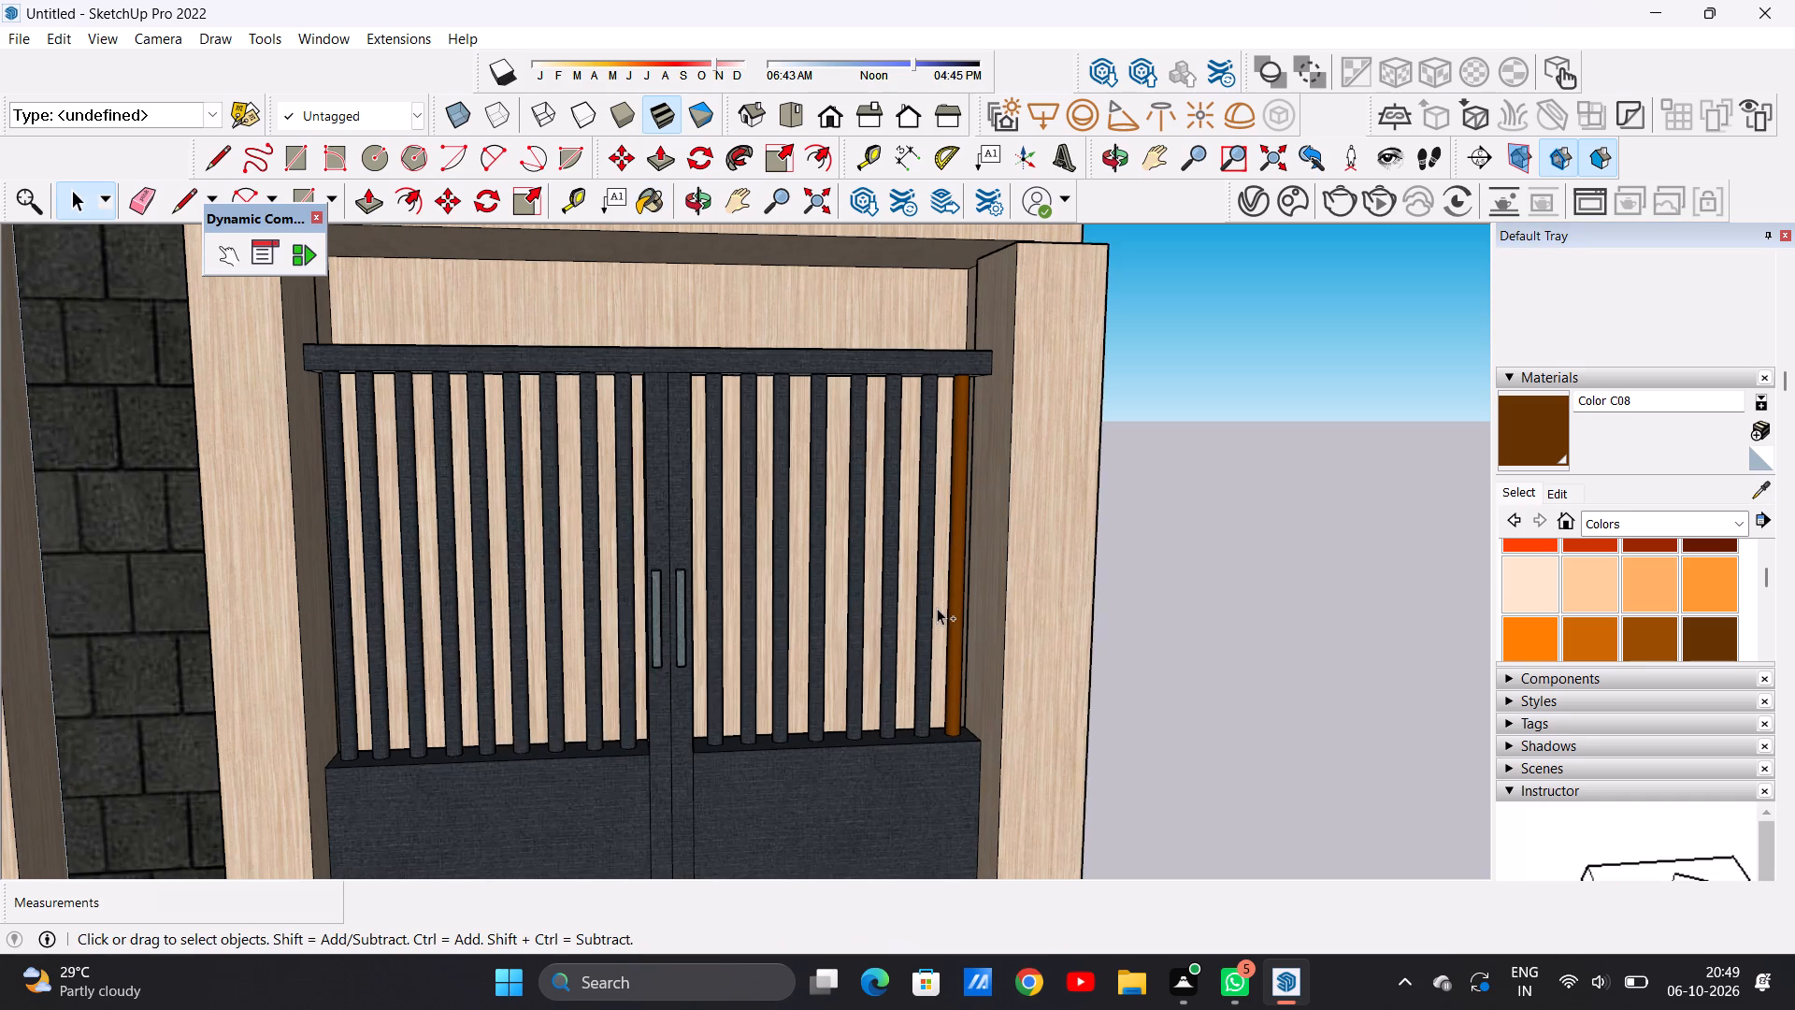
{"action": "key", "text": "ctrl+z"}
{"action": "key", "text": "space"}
Examine the gate's handles, vertical bars and top rail from above and from below.
{"action": "scroll", "coordinate": [796, 614], "scroll_direction": "down", "scroll_amount": 11}
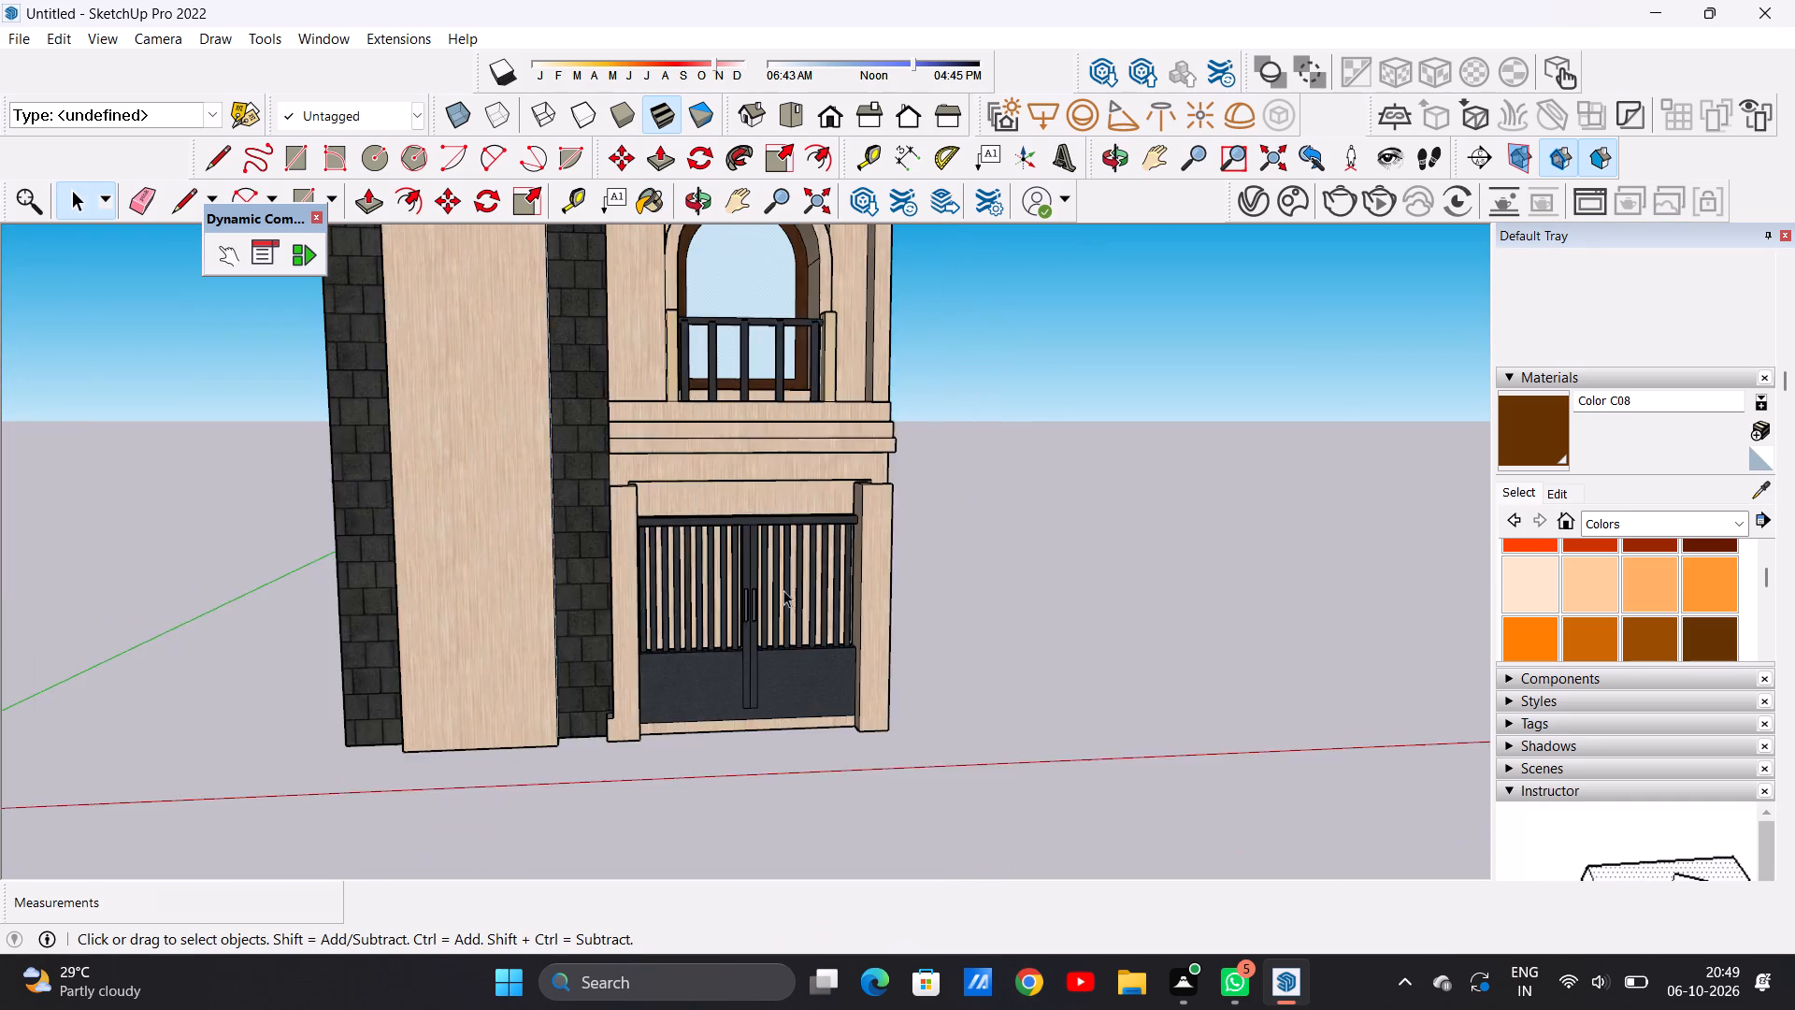
{"action": "middle_click_drag", "start_coordinate": [781, 601], "coordinate": [728, 827]}
{"action": "scroll", "coordinate": [760, 603], "scroll_direction": "up", "scroll_amount": 20}
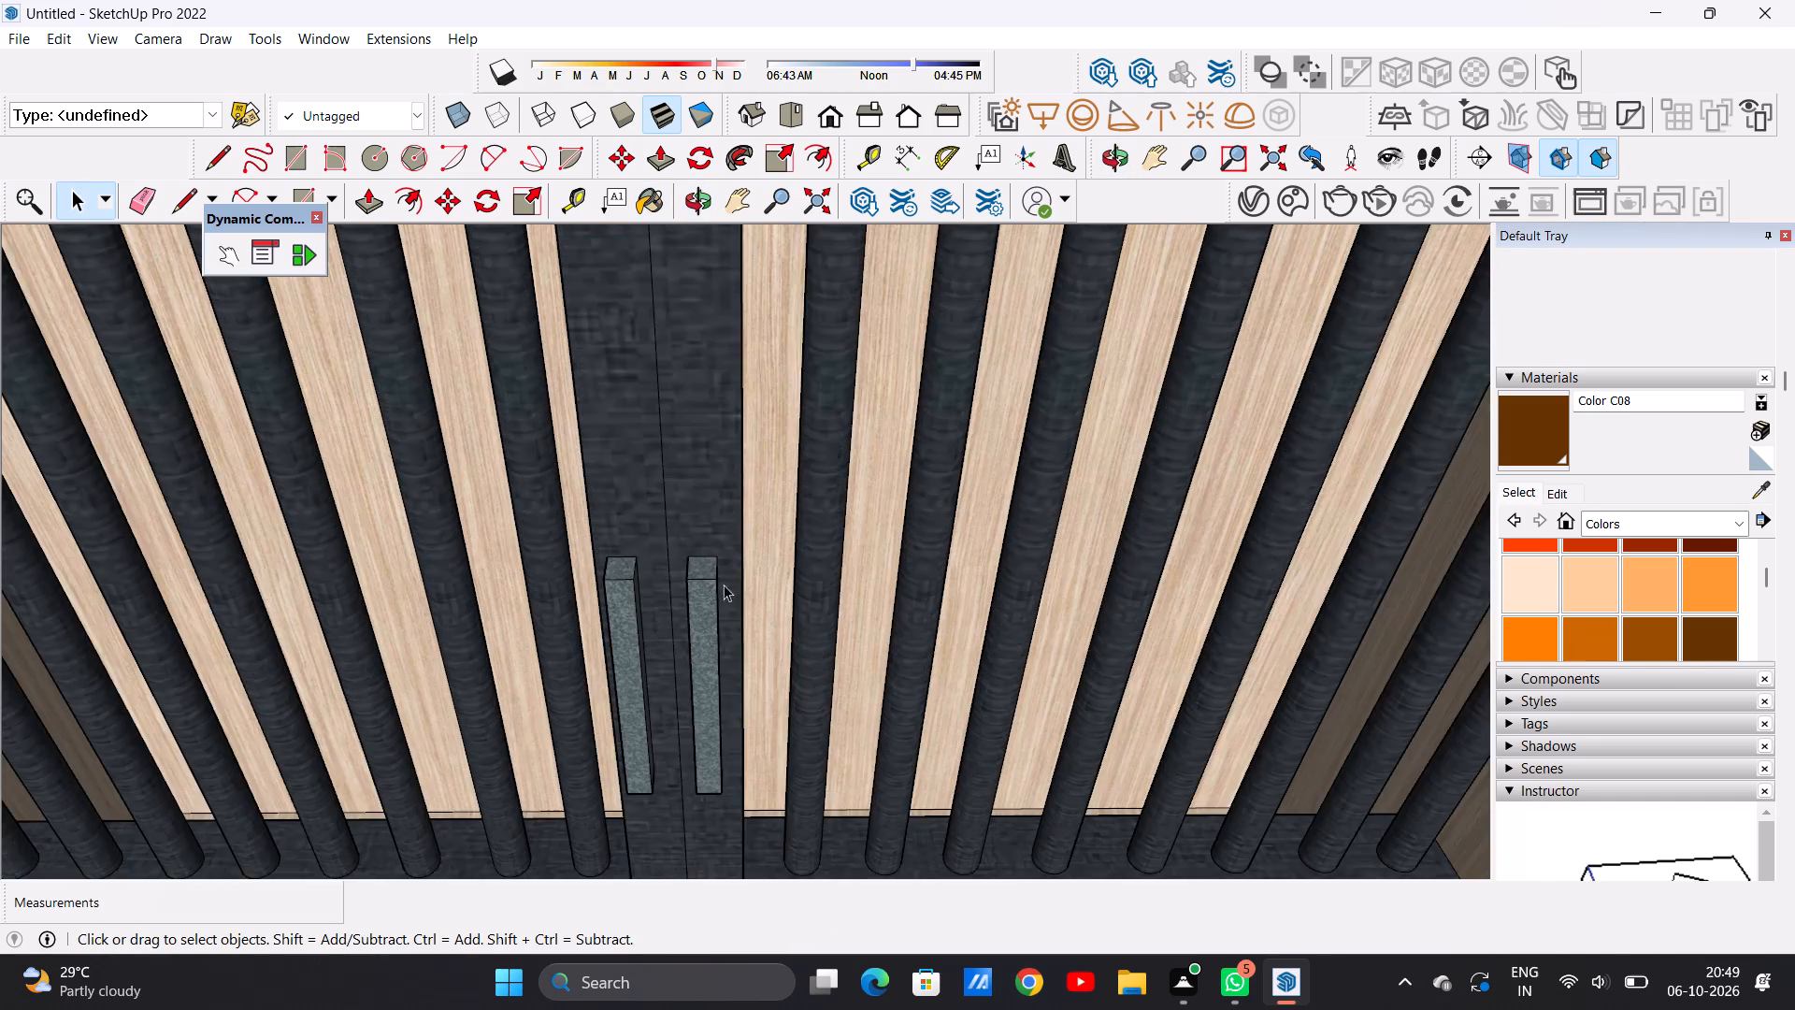
{"action": "scroll", "coordinate": [703, 628], "scroll_direction": "down", "scroll_amount": 20}
{"action": "scroll", "coordinate": [703, 628], "scroll_direction": "down", "scroll_amount": 7}
{"action": "middle_click_drag", "start_coordinate": [725, 721], "coordinate": [736, 684]}
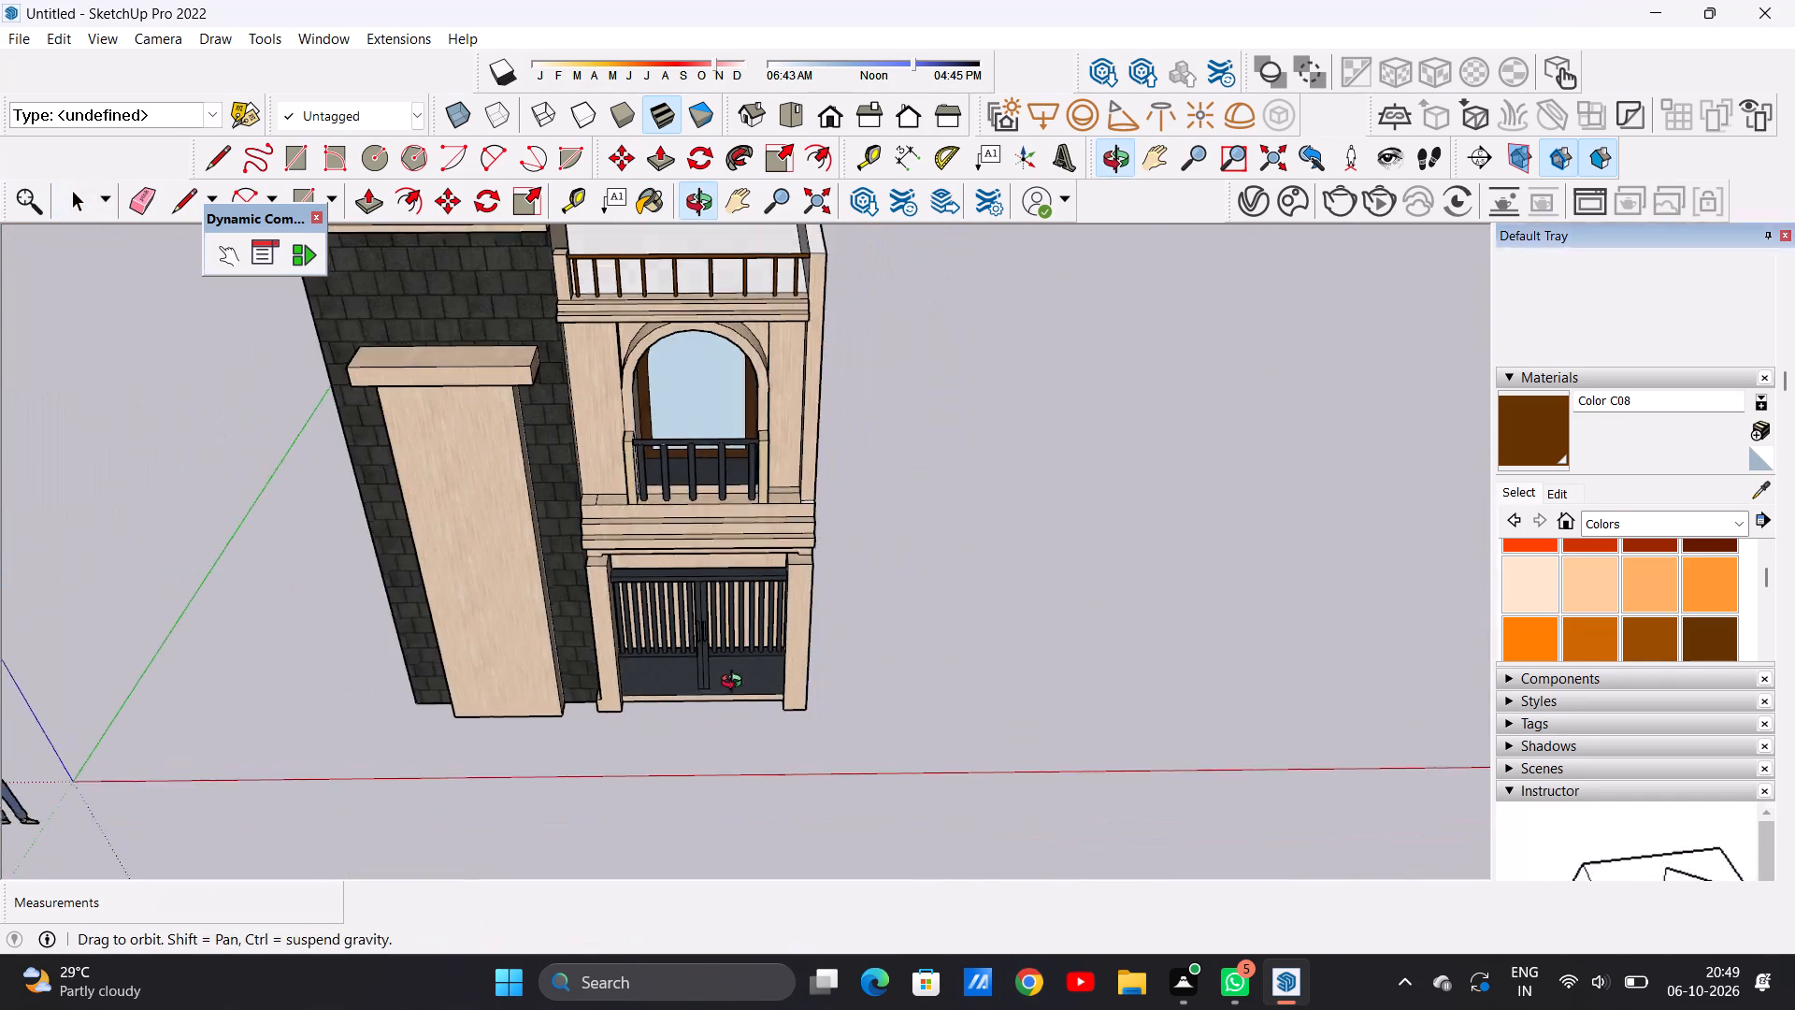
{"action": "middle_click_drag", "start_coordinate": [736, 684], "coordinate": [748, 509]}
{"action": "scroll", "coordinate": [733, 675], "scroll_direction": "up", "scroll_amount": 13}
{"action": "middle_click_drag", "start_coordinate": [653, 645], "coordinate": [663, 523]}
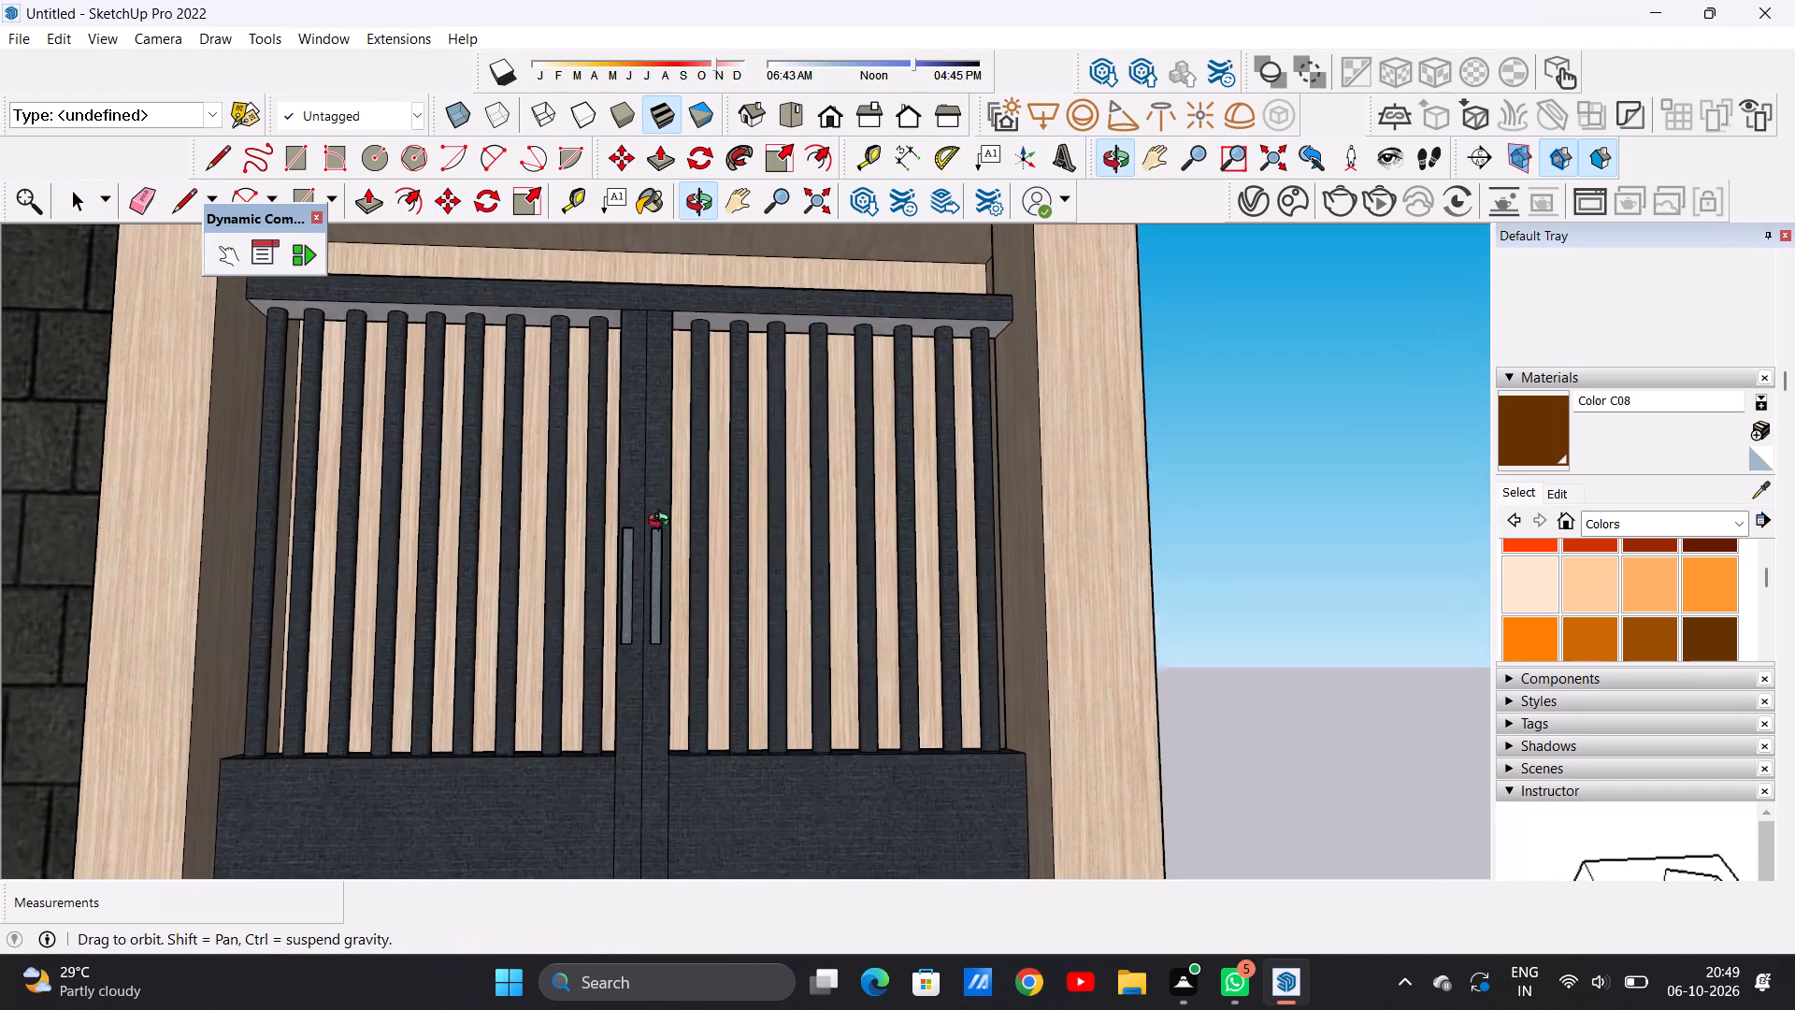
{"action": "middle_click_drag", "start_coordinate": [663, 523], "coordinate": [663, 518]}
{"action": "middle_click_drag", "start_coordinate": [663, 488], "coordinate": [718, 447]}
{"action": "middle_click_drag", "start_coordinate": [707, 437], "coordinate": [625, 458]}
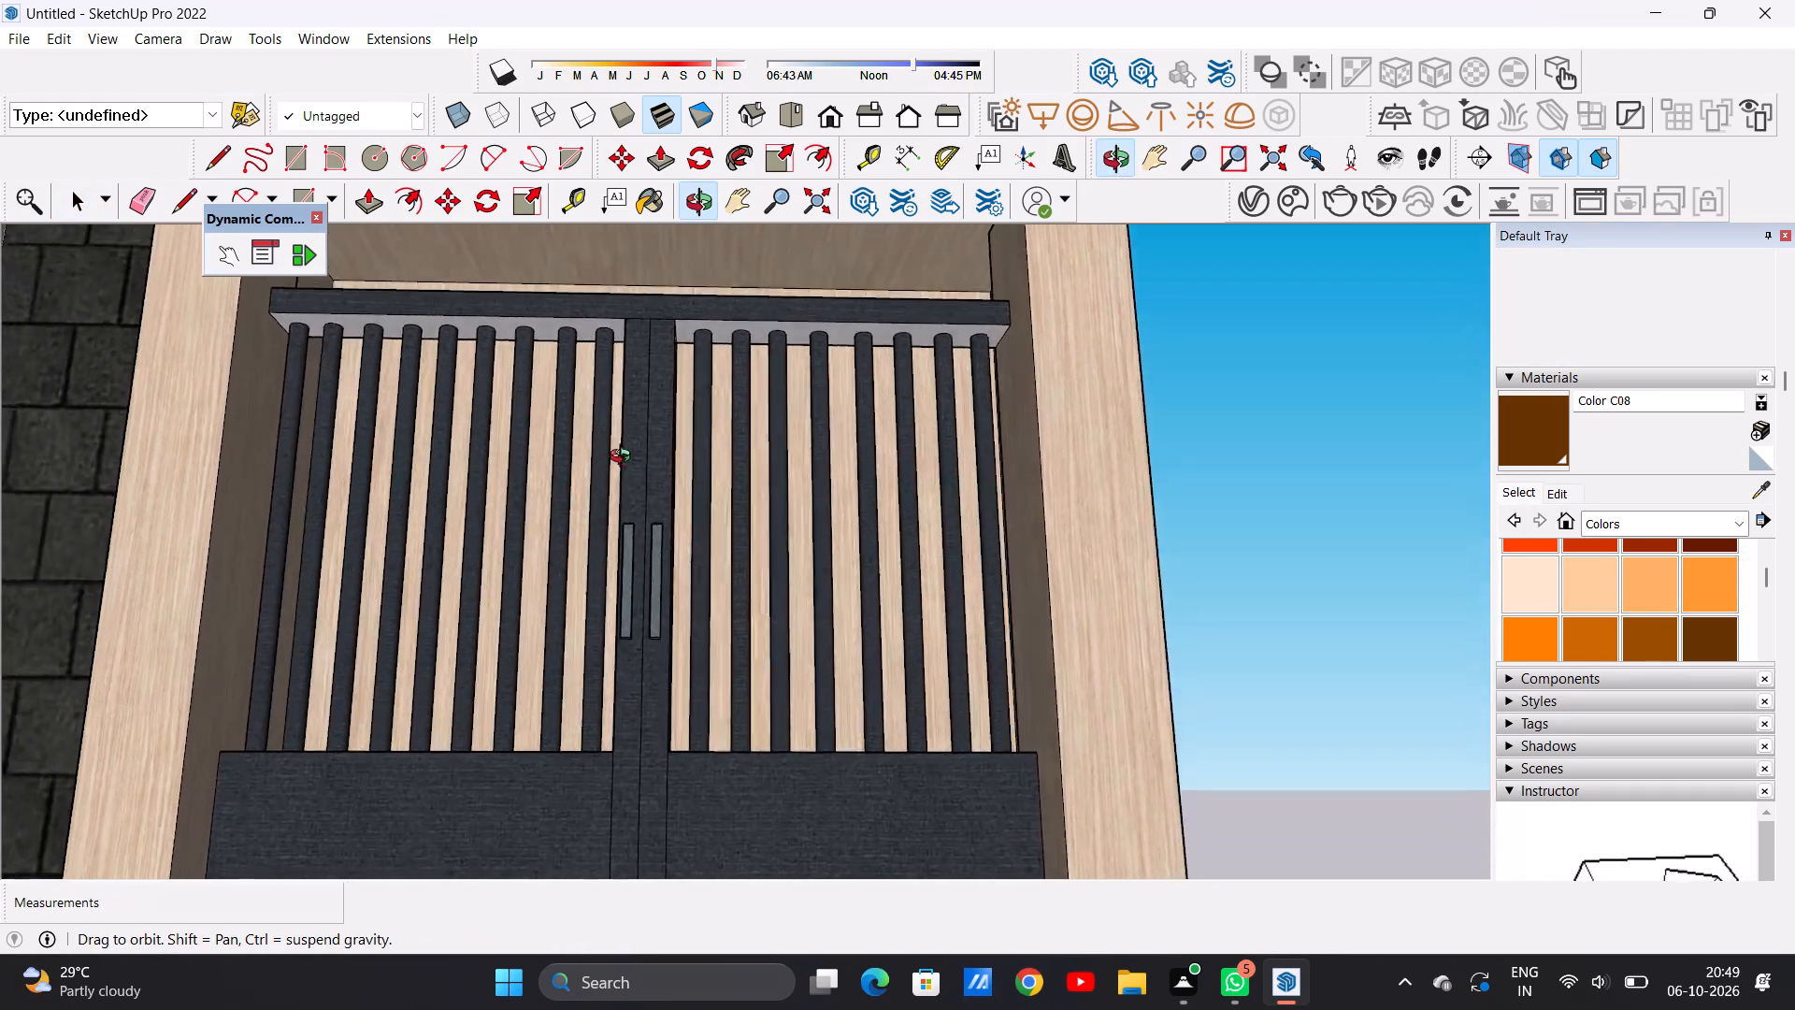
{"action": "middle_click_drag", "start_coordinate": [625, 458], "coordinate": [633, 619]}
Examine the complete house from the front and from the side of the stone-clad tower.
{"action": "scroll", "coordinate": [669, 658], "scroll_direction": "down", "scroll_amount": 20}
{"action": "scroll", "coordinate": [669, 658], "scroll_direction": "down", "scroll_amount": 1}
{"action": "scroll", "coordinate": [709, 518], "scroll_direction": "up", "scroll_amount": 2}
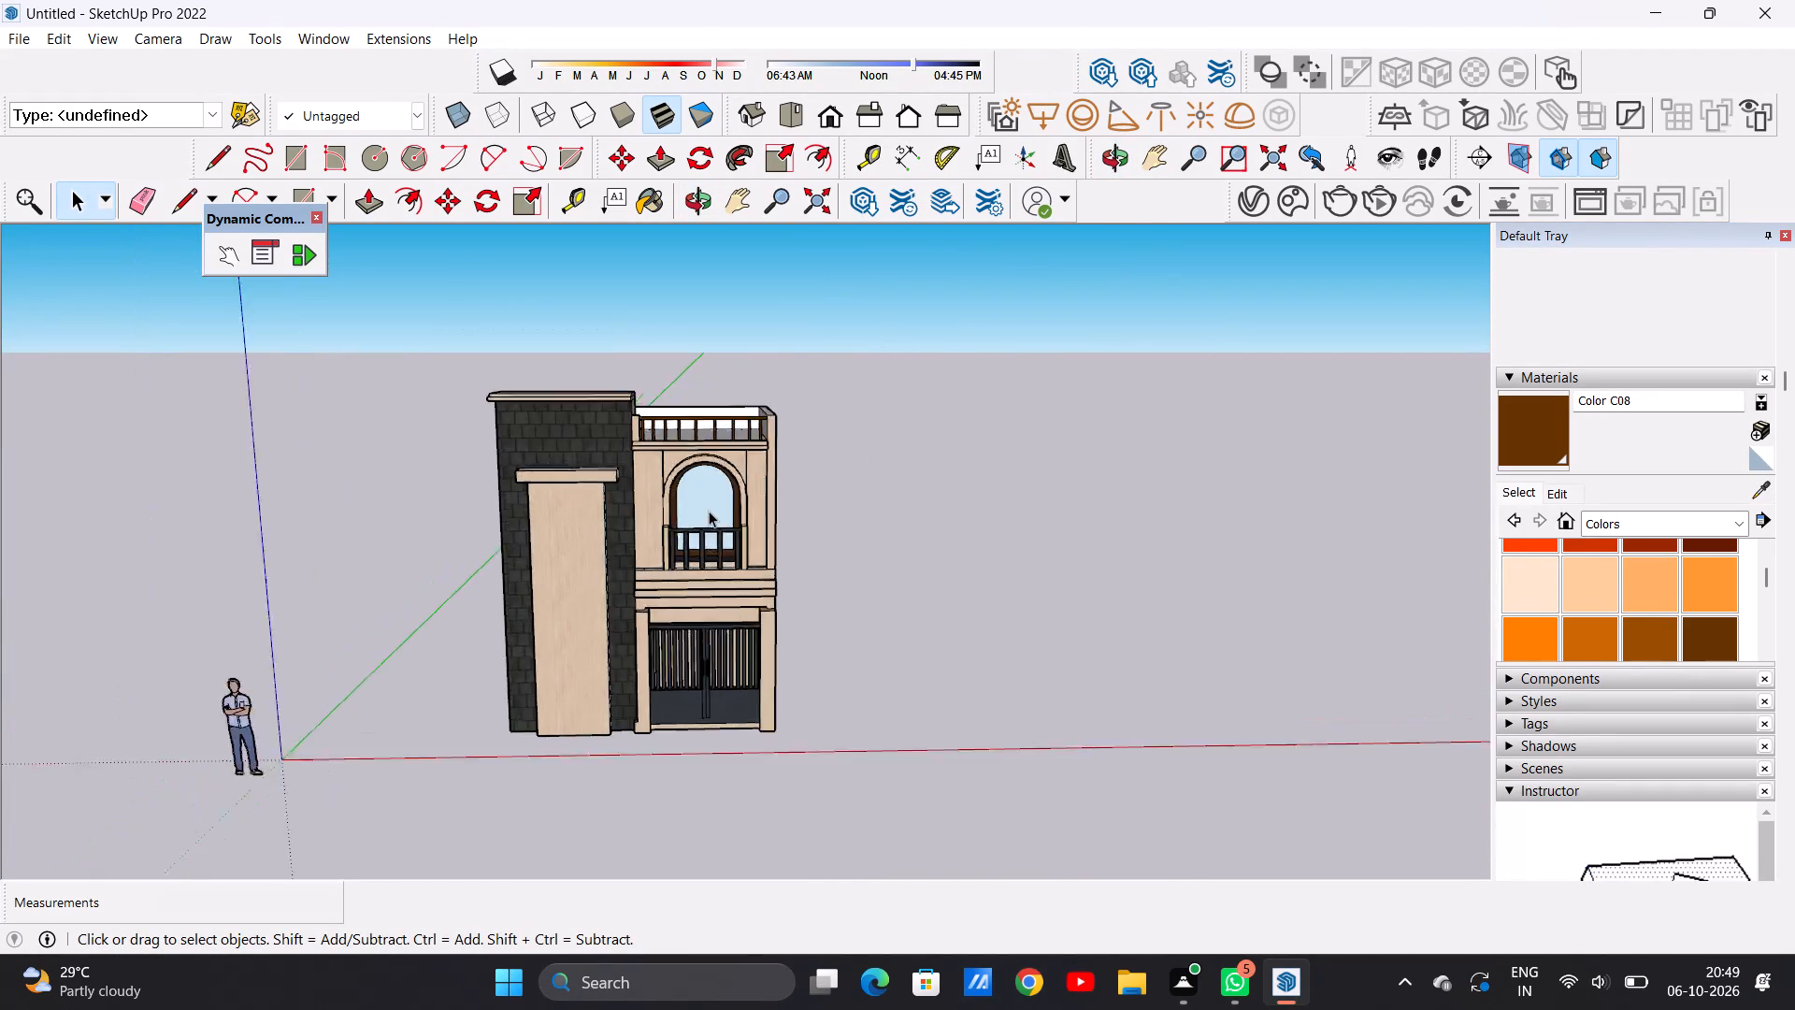
{"action": "scroll", "coordinate": [709, 511], "scroll_direction": "up", "scroll_amount": 7}
{"action": "scroll", "coordinate": [710, 515], "scroll_direction": "down", "scroll_amount": 5}
{"action": "middle_click_drag", "start_coordinate": [712, 584], "coordinate": [967, 489]}
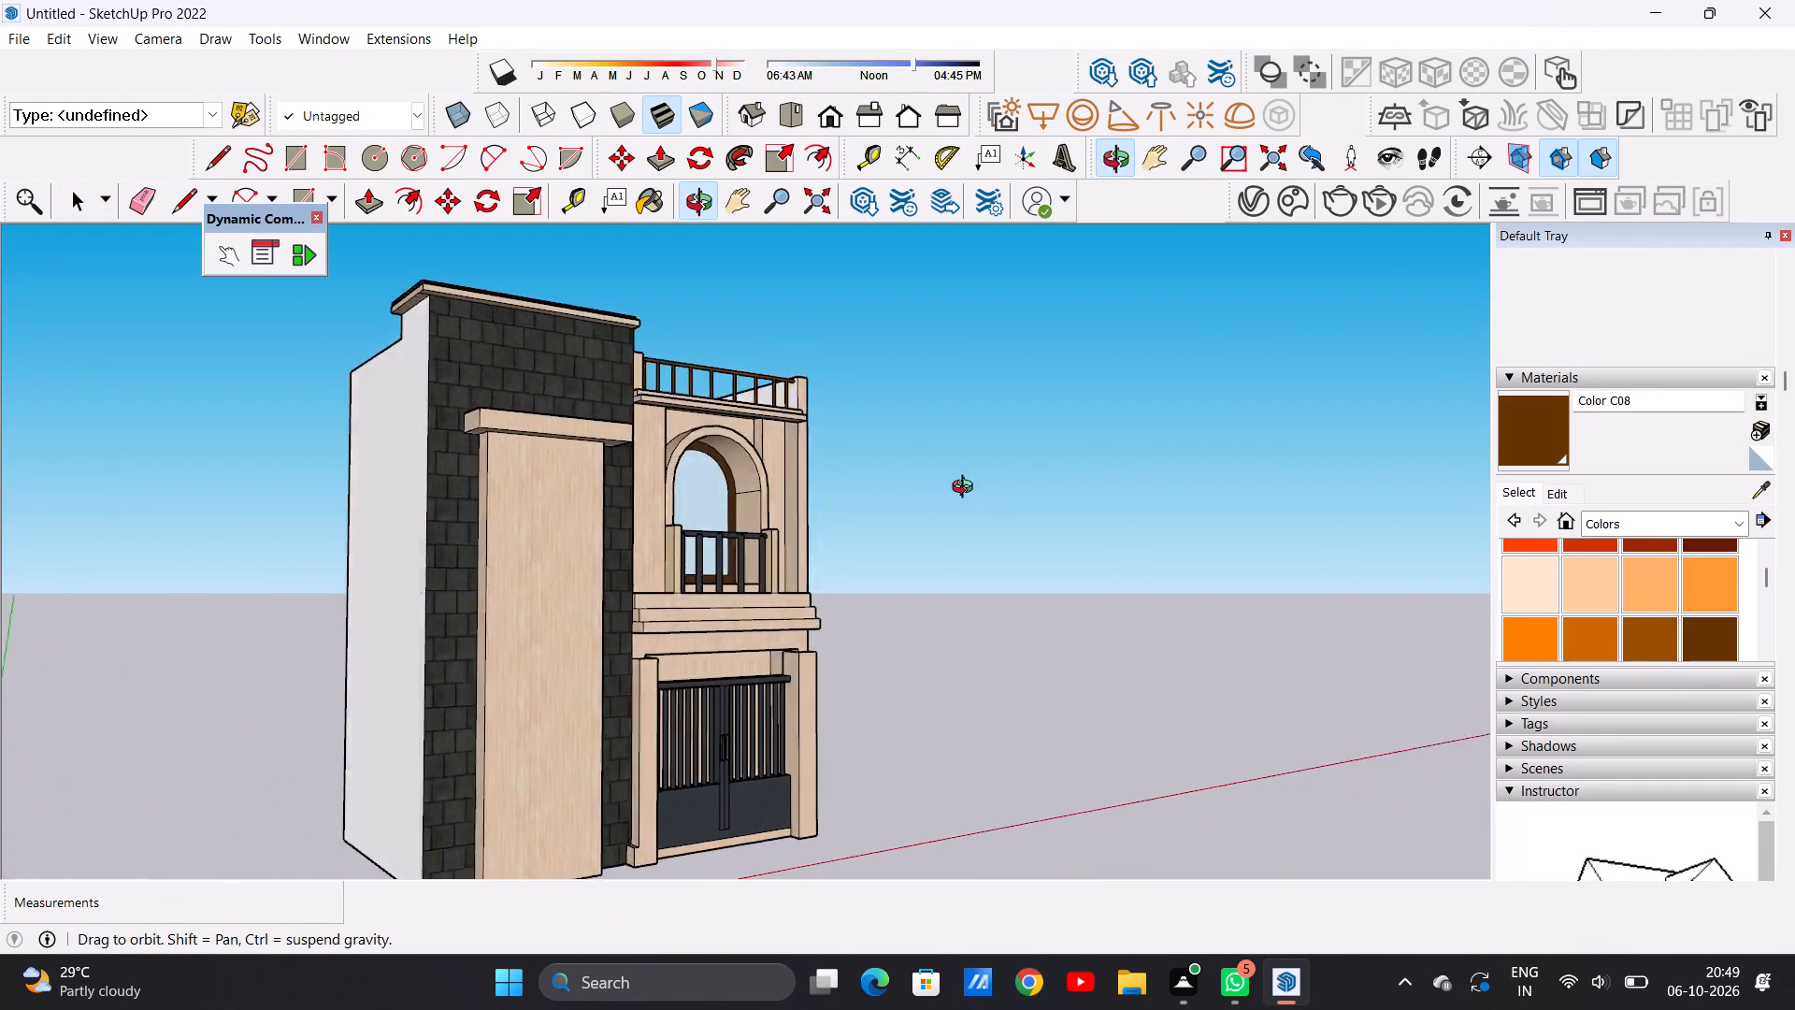
{"action": "middle_click_drag", "start_coordinate": [967, 489], "coordinate": [682, 601]}
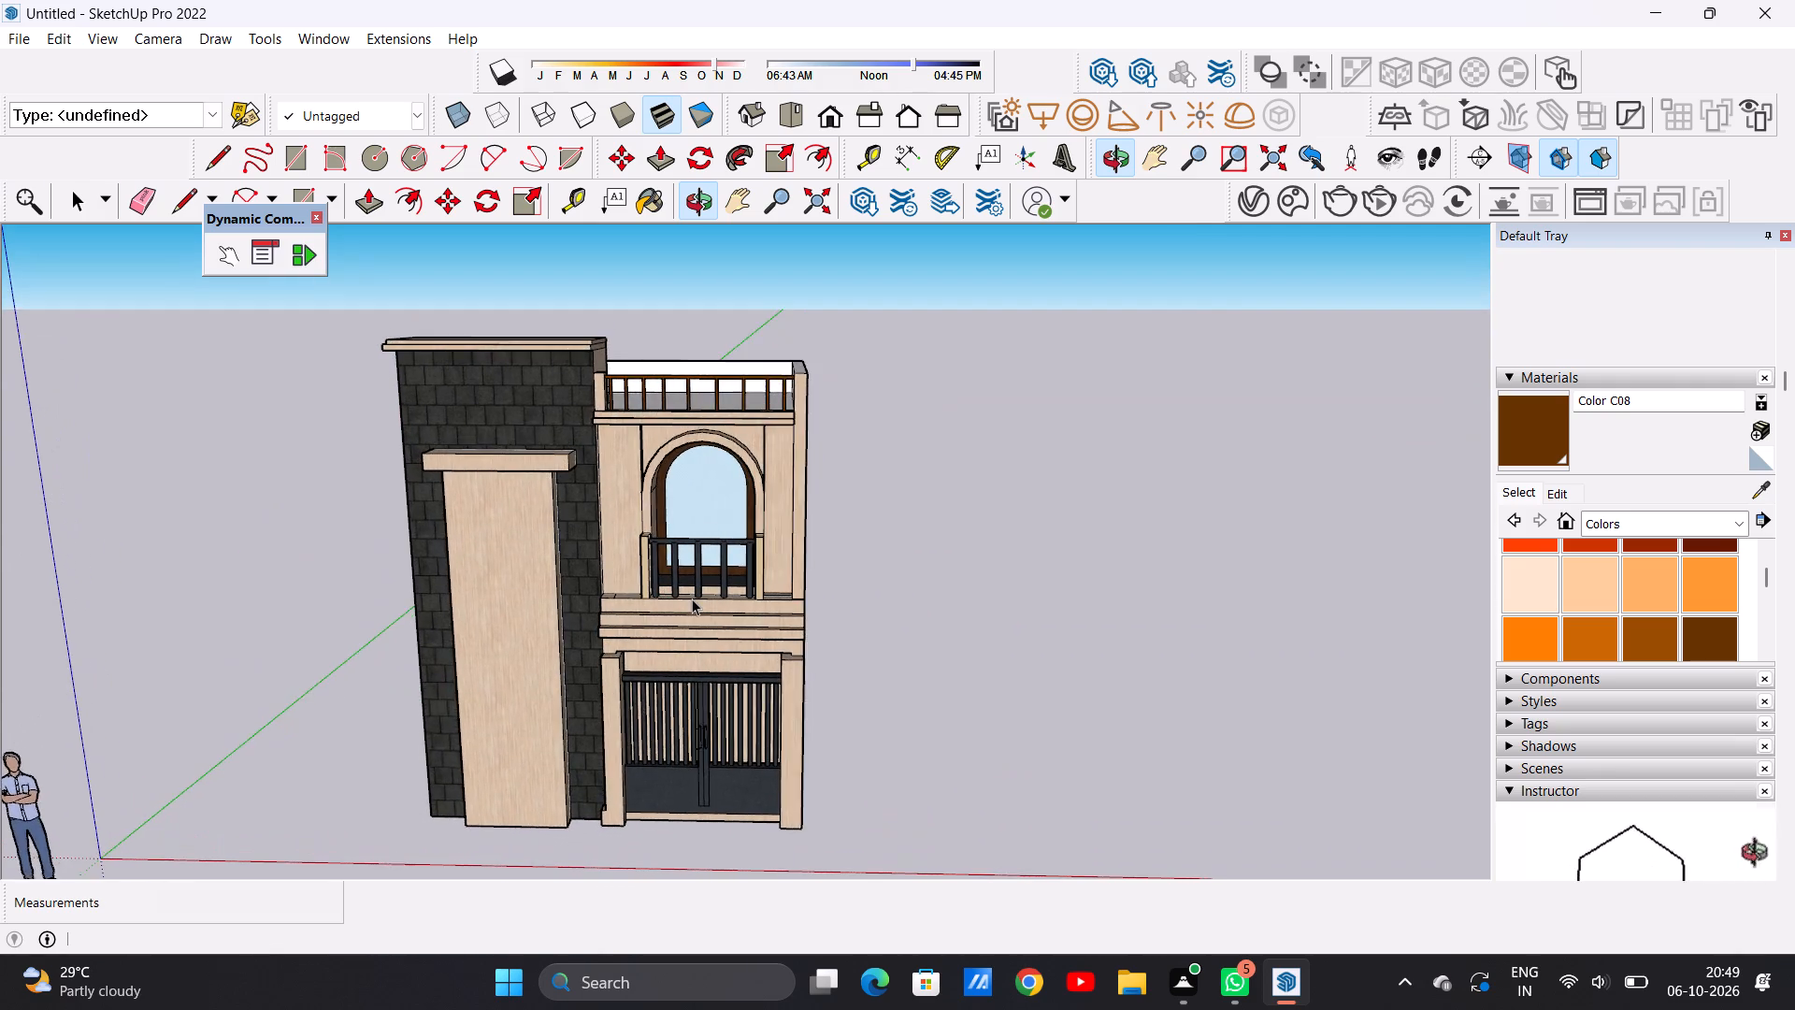
{"action": "scroll", "coordinate": [692, 599], "scroll_direction": "up", "scroll_amount": 4}
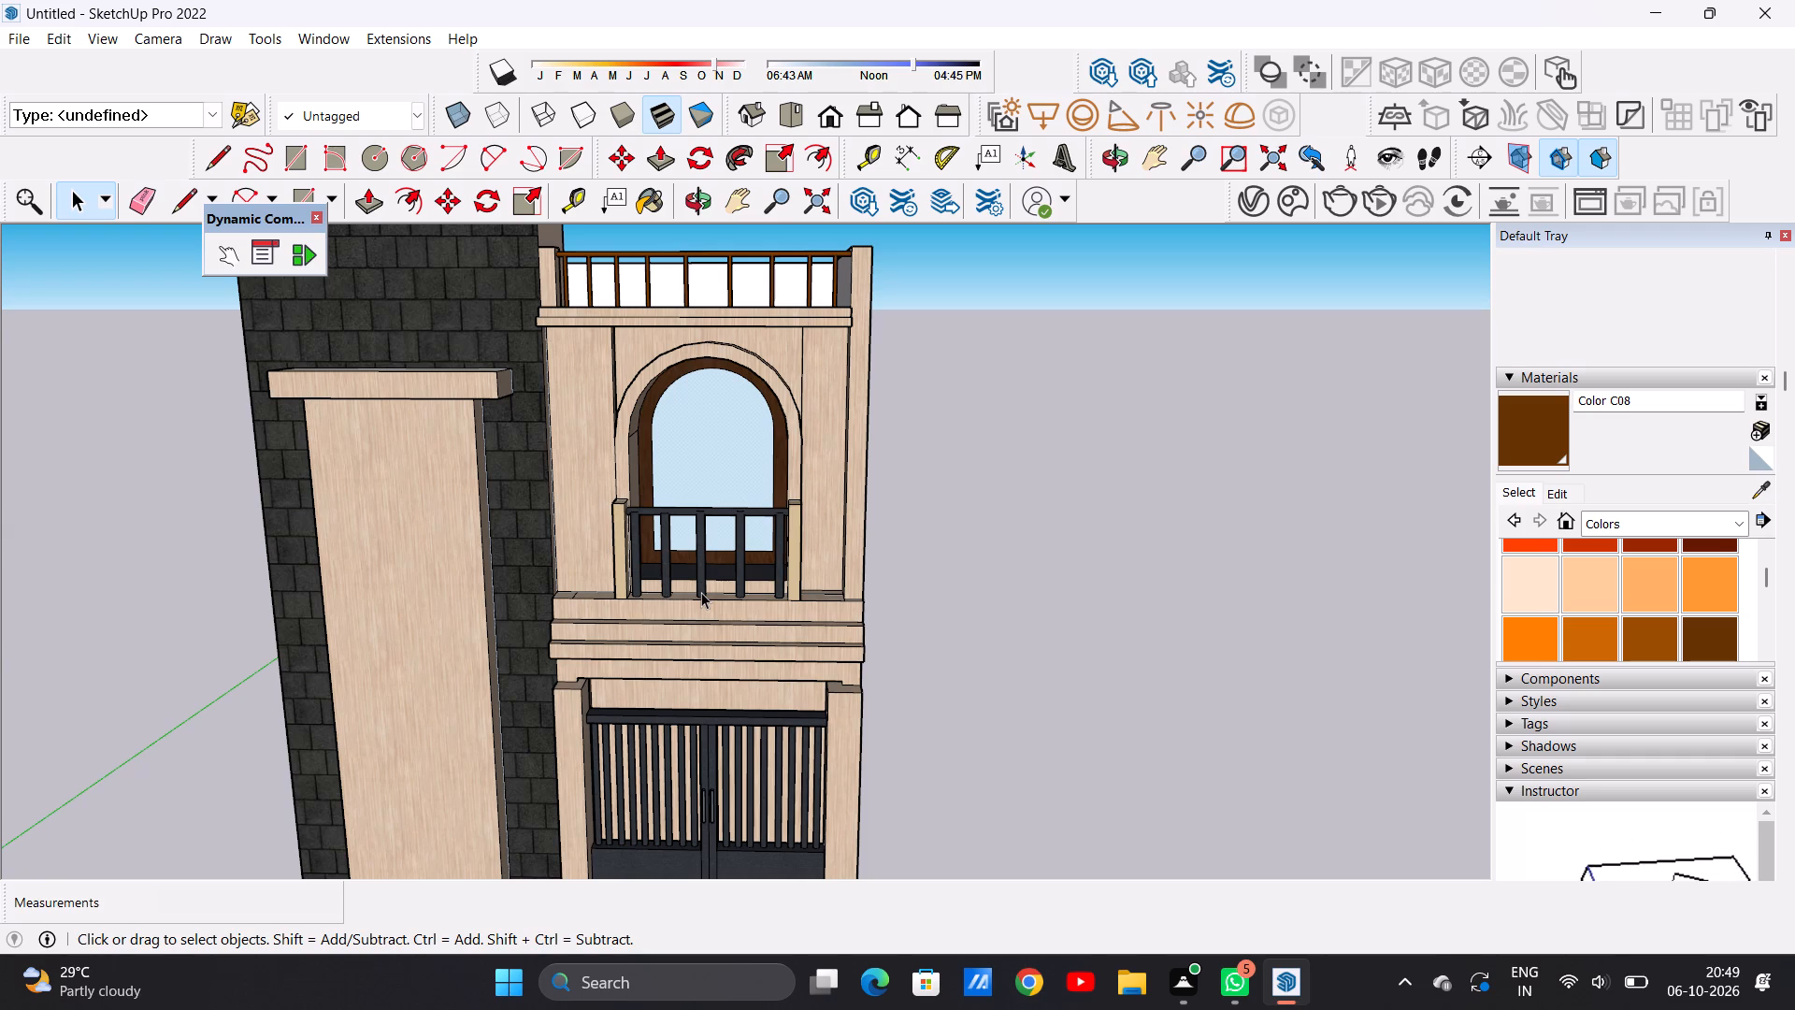
{"action": "key", "text": "space"}
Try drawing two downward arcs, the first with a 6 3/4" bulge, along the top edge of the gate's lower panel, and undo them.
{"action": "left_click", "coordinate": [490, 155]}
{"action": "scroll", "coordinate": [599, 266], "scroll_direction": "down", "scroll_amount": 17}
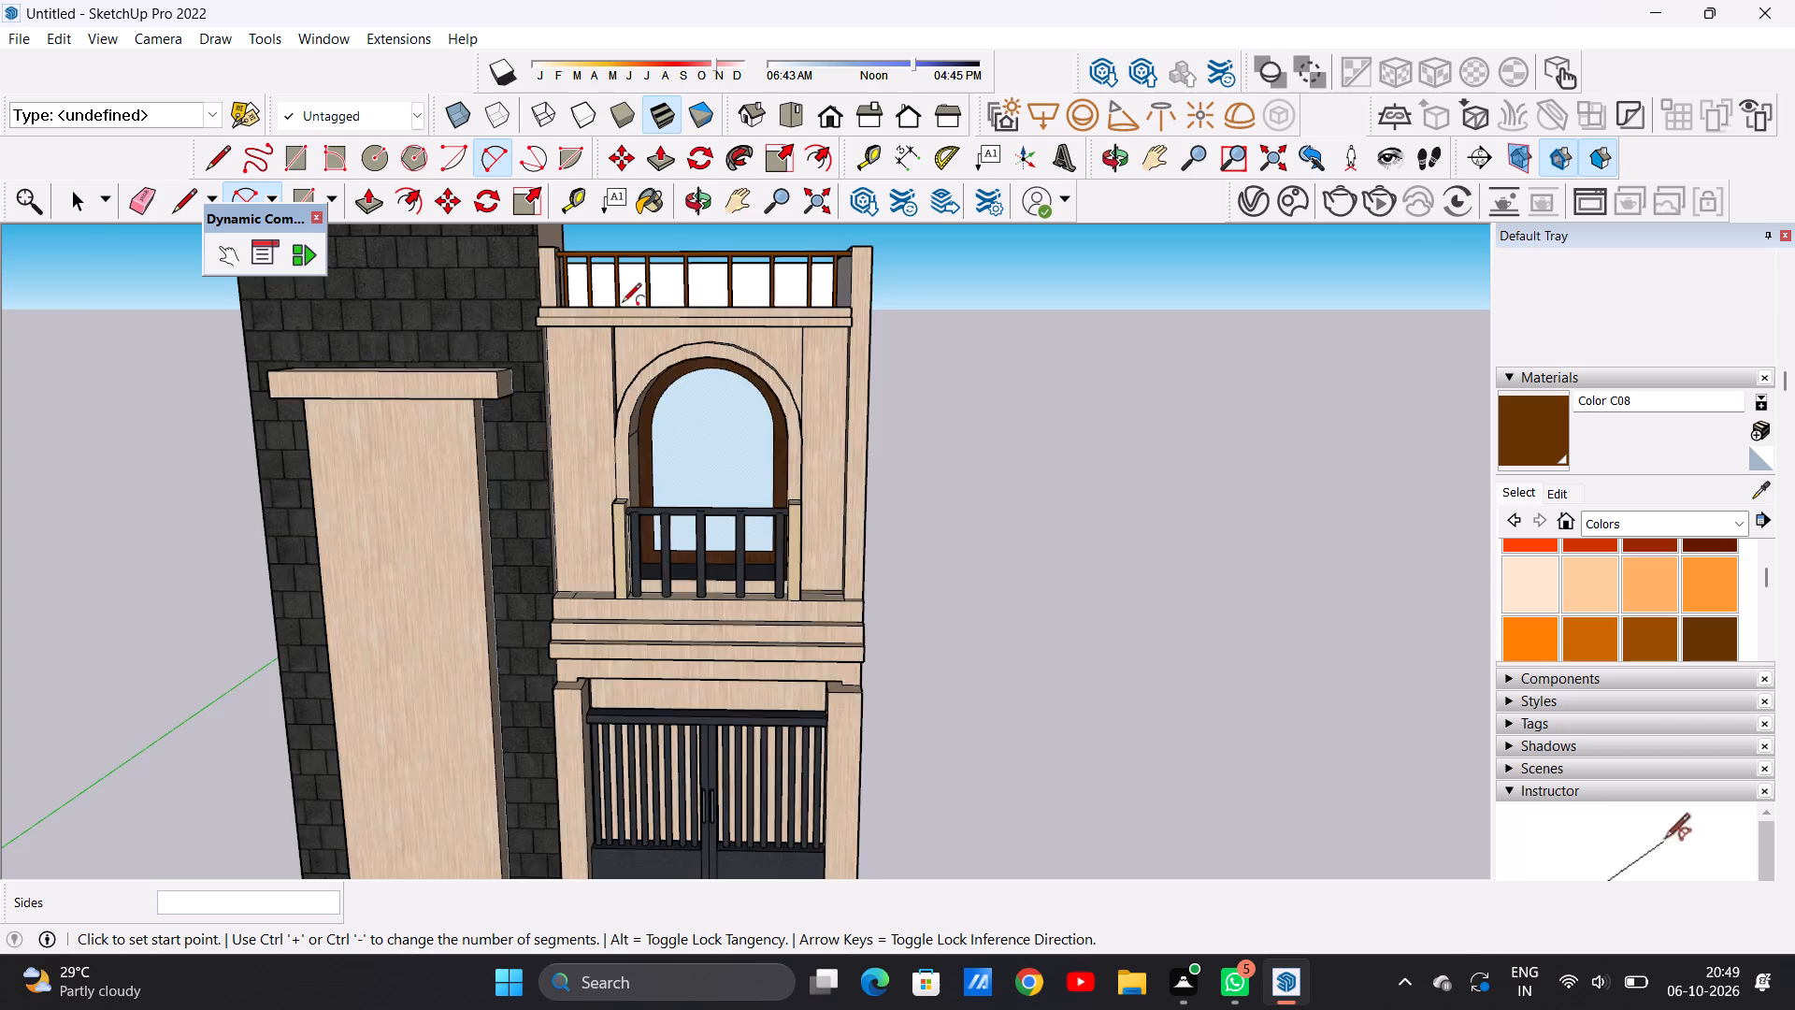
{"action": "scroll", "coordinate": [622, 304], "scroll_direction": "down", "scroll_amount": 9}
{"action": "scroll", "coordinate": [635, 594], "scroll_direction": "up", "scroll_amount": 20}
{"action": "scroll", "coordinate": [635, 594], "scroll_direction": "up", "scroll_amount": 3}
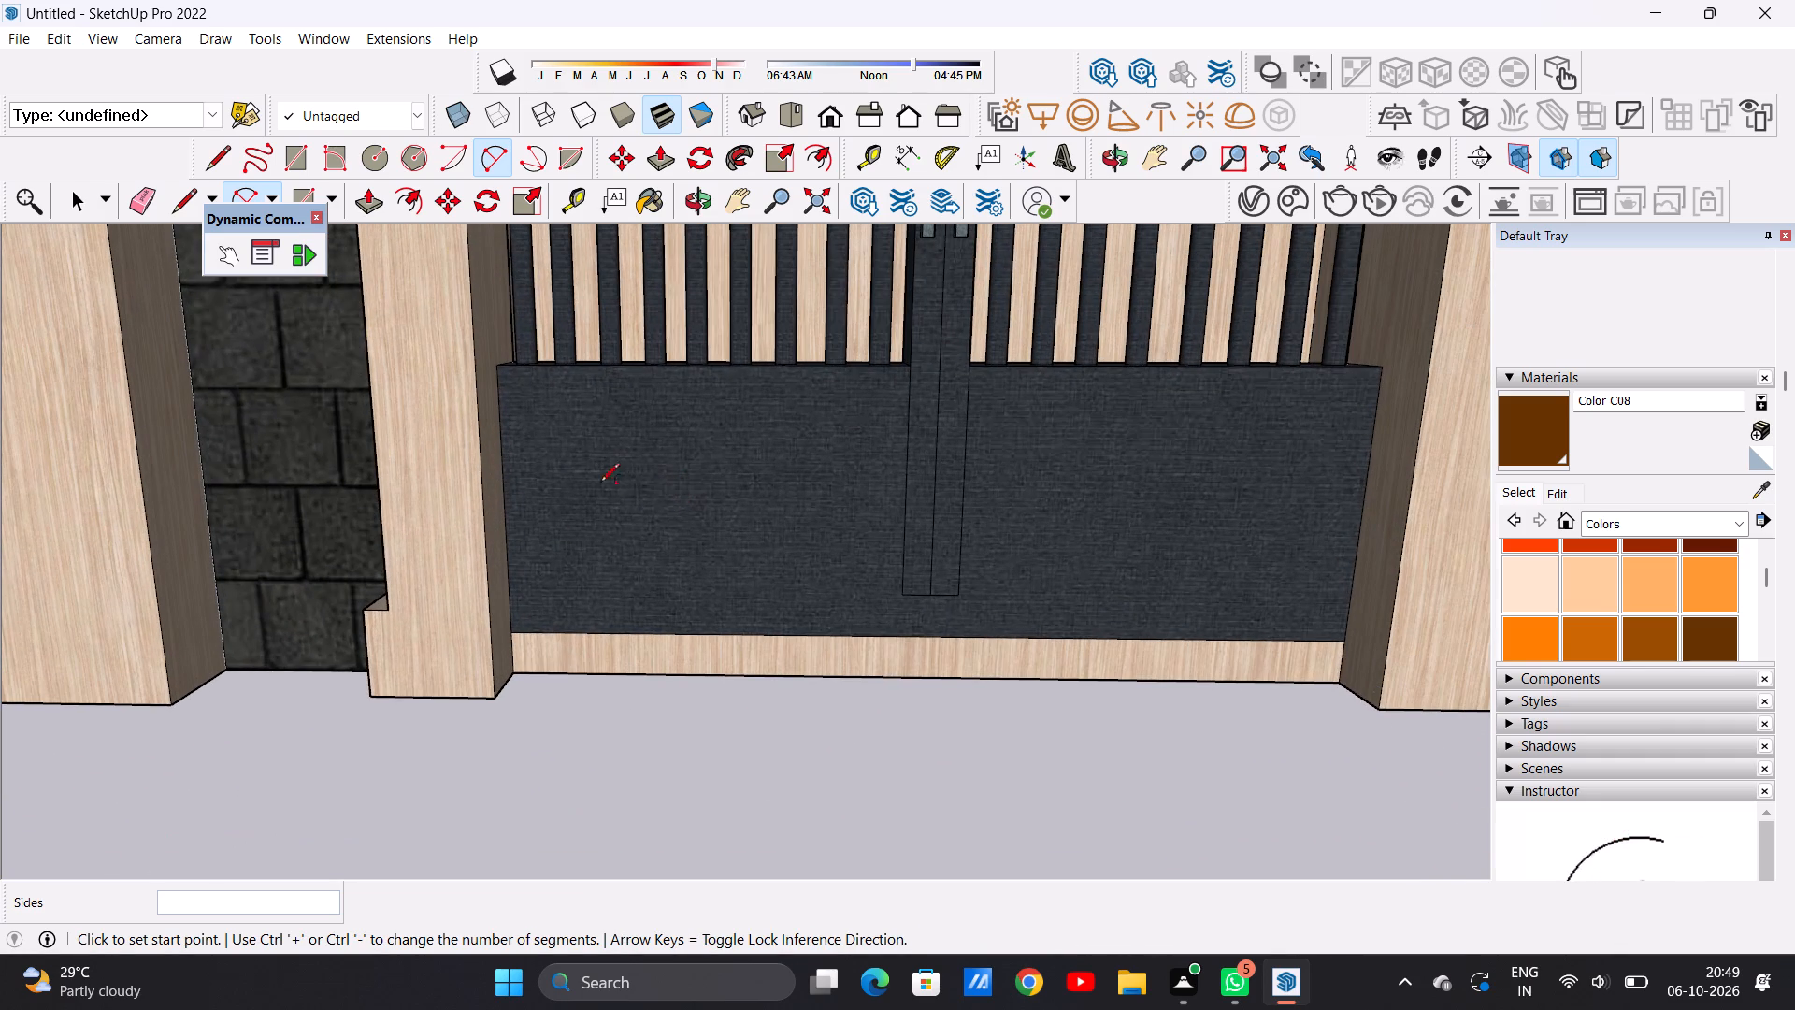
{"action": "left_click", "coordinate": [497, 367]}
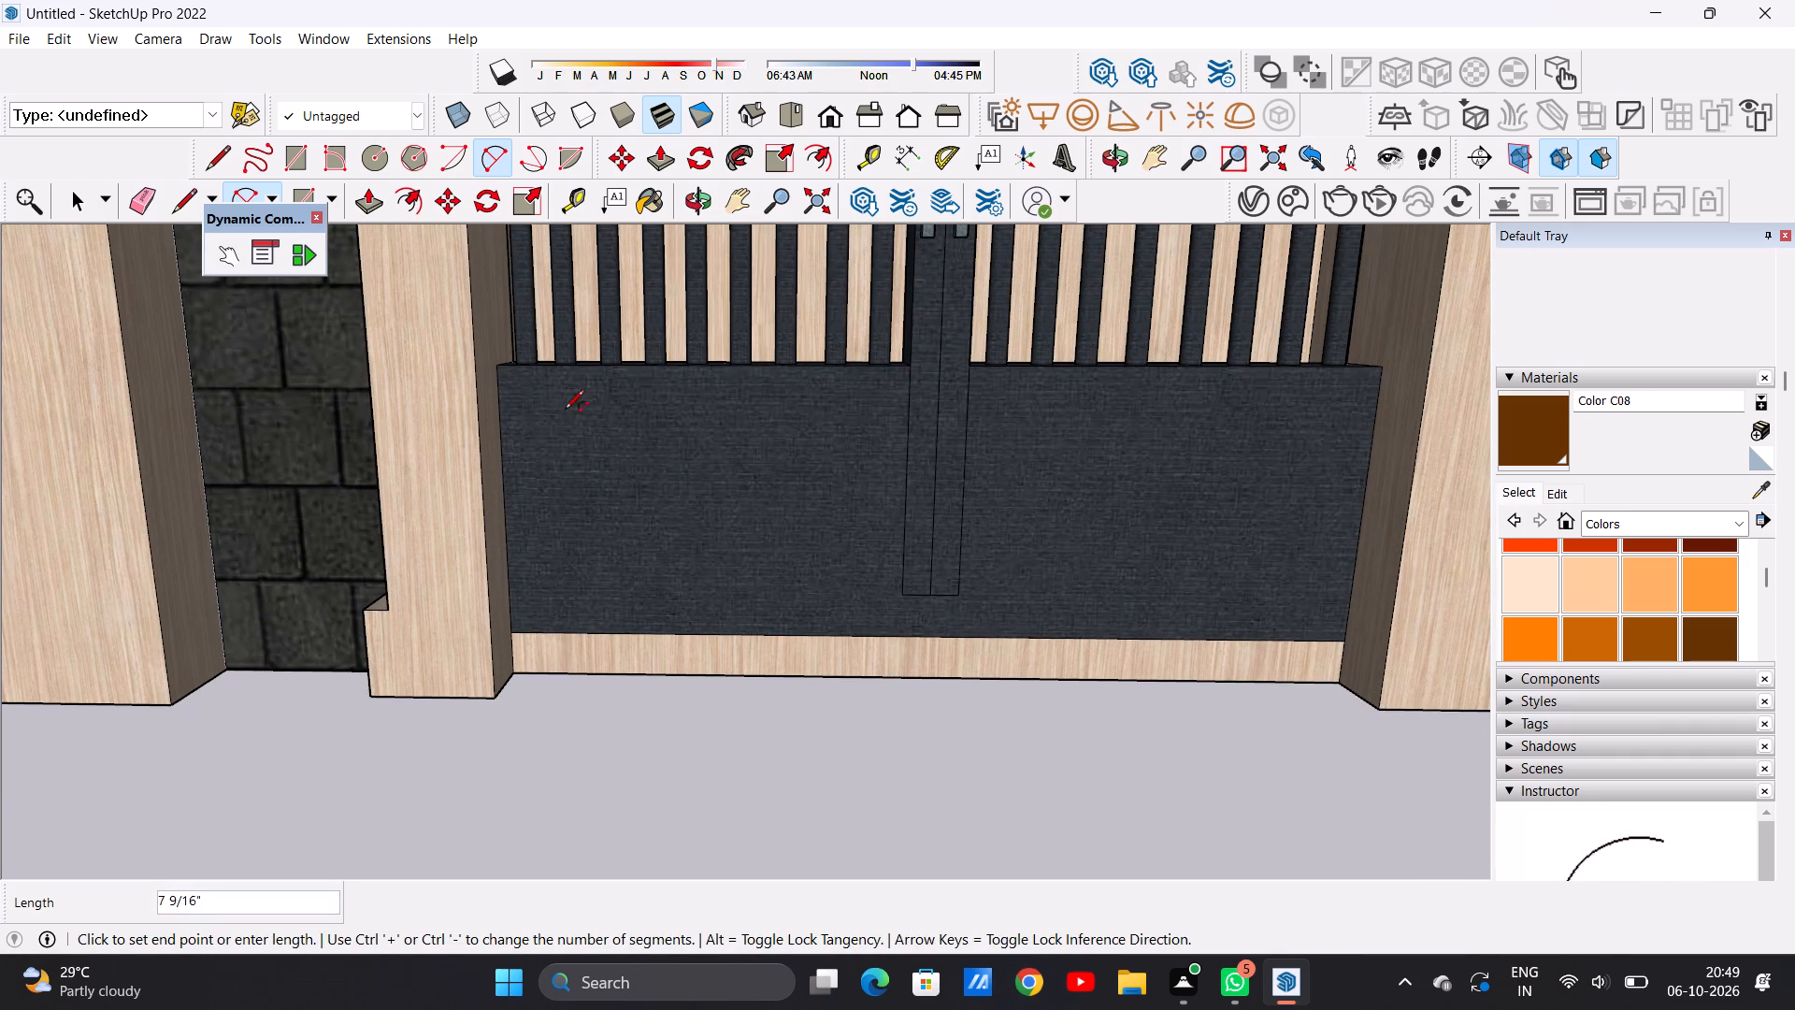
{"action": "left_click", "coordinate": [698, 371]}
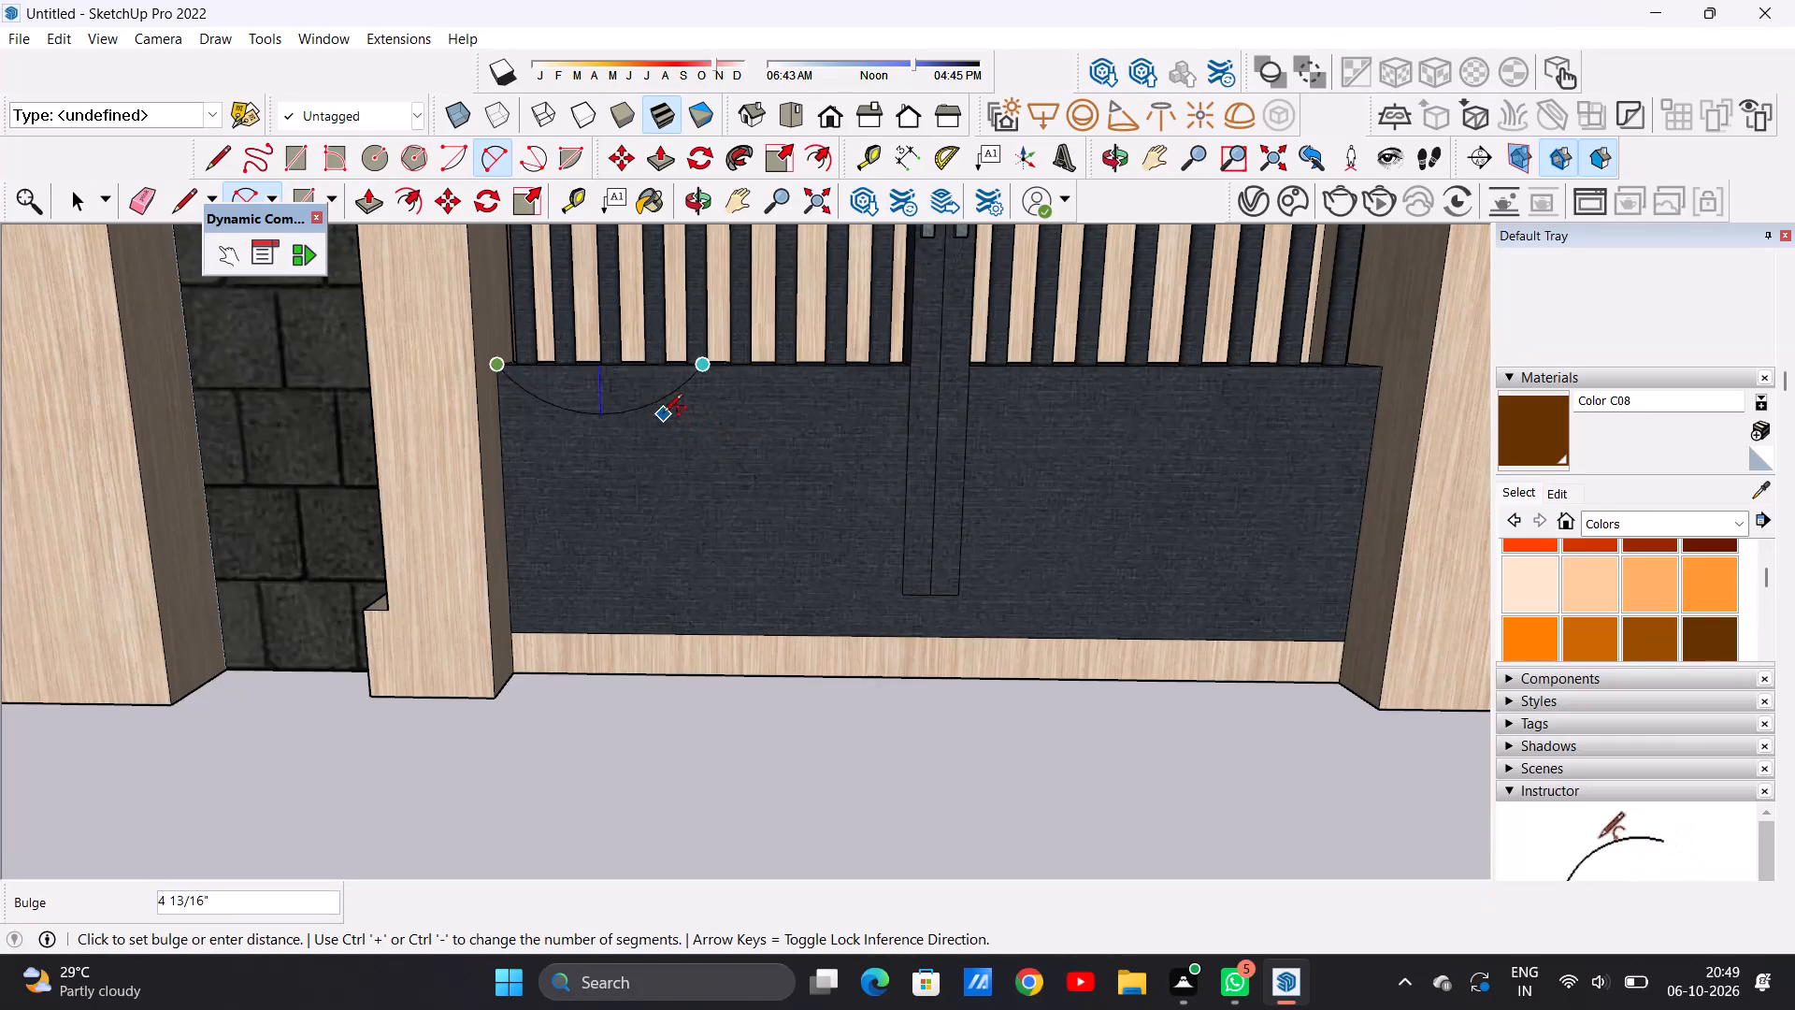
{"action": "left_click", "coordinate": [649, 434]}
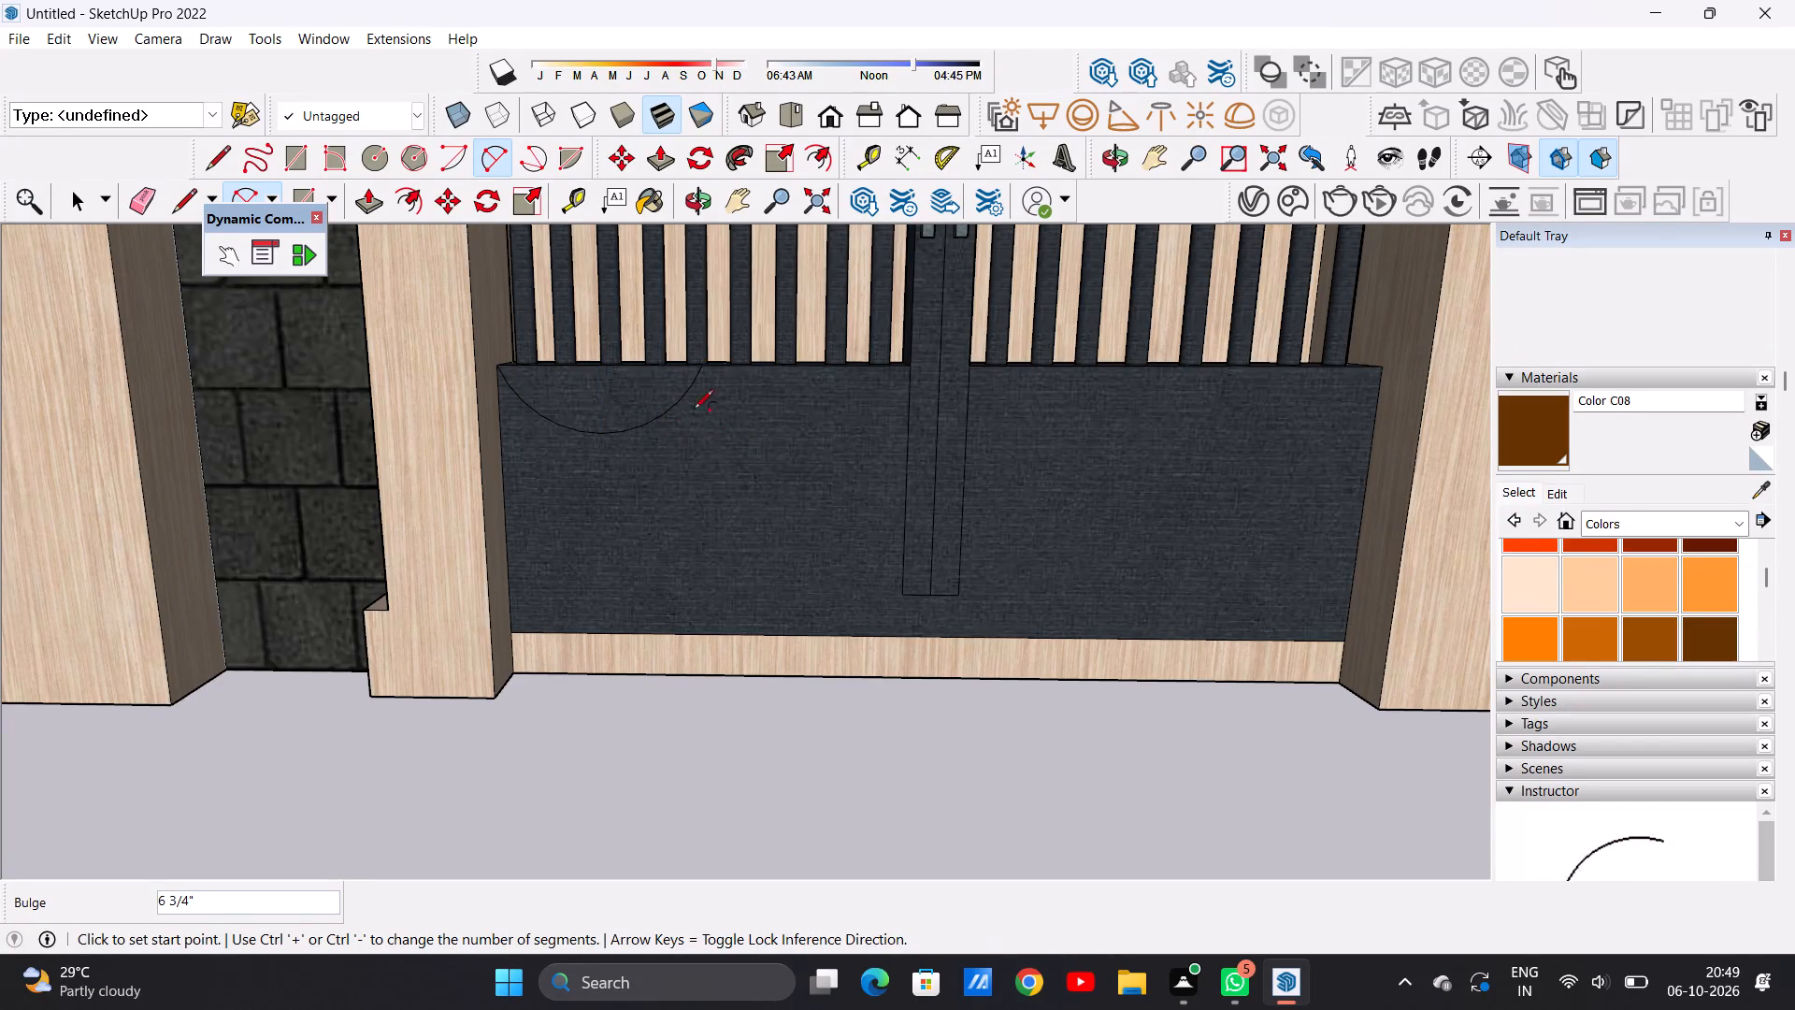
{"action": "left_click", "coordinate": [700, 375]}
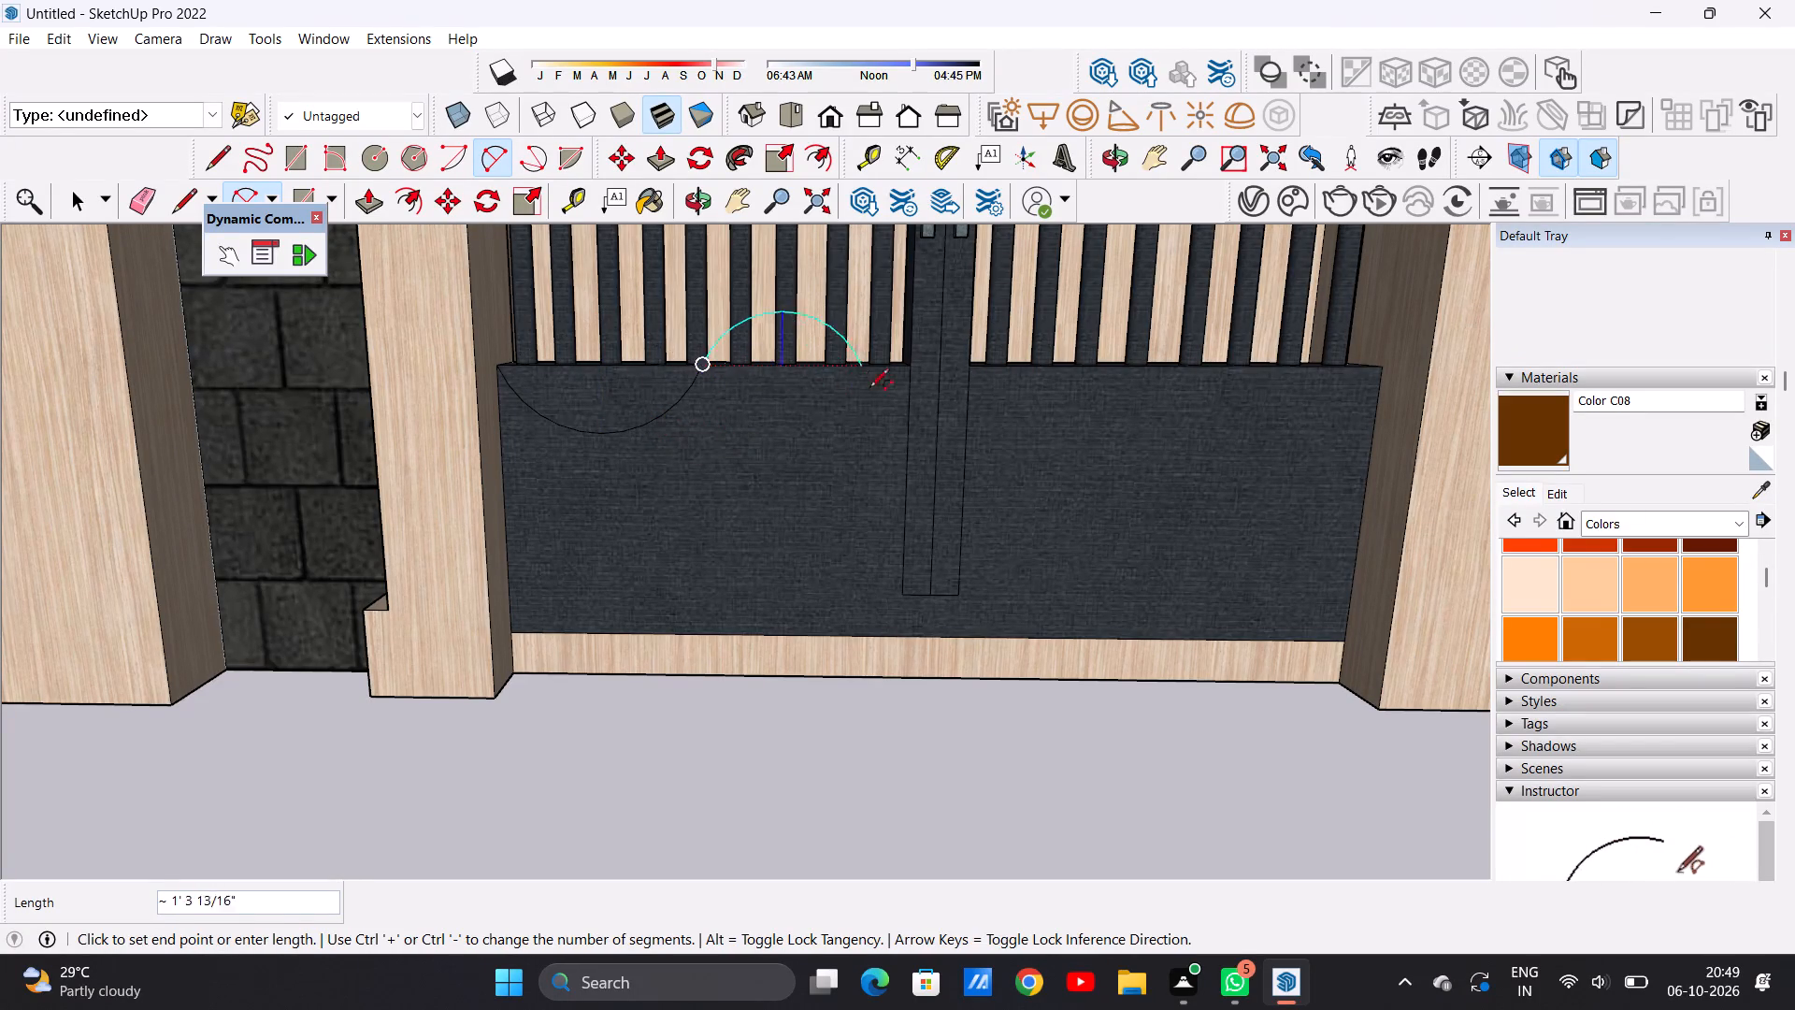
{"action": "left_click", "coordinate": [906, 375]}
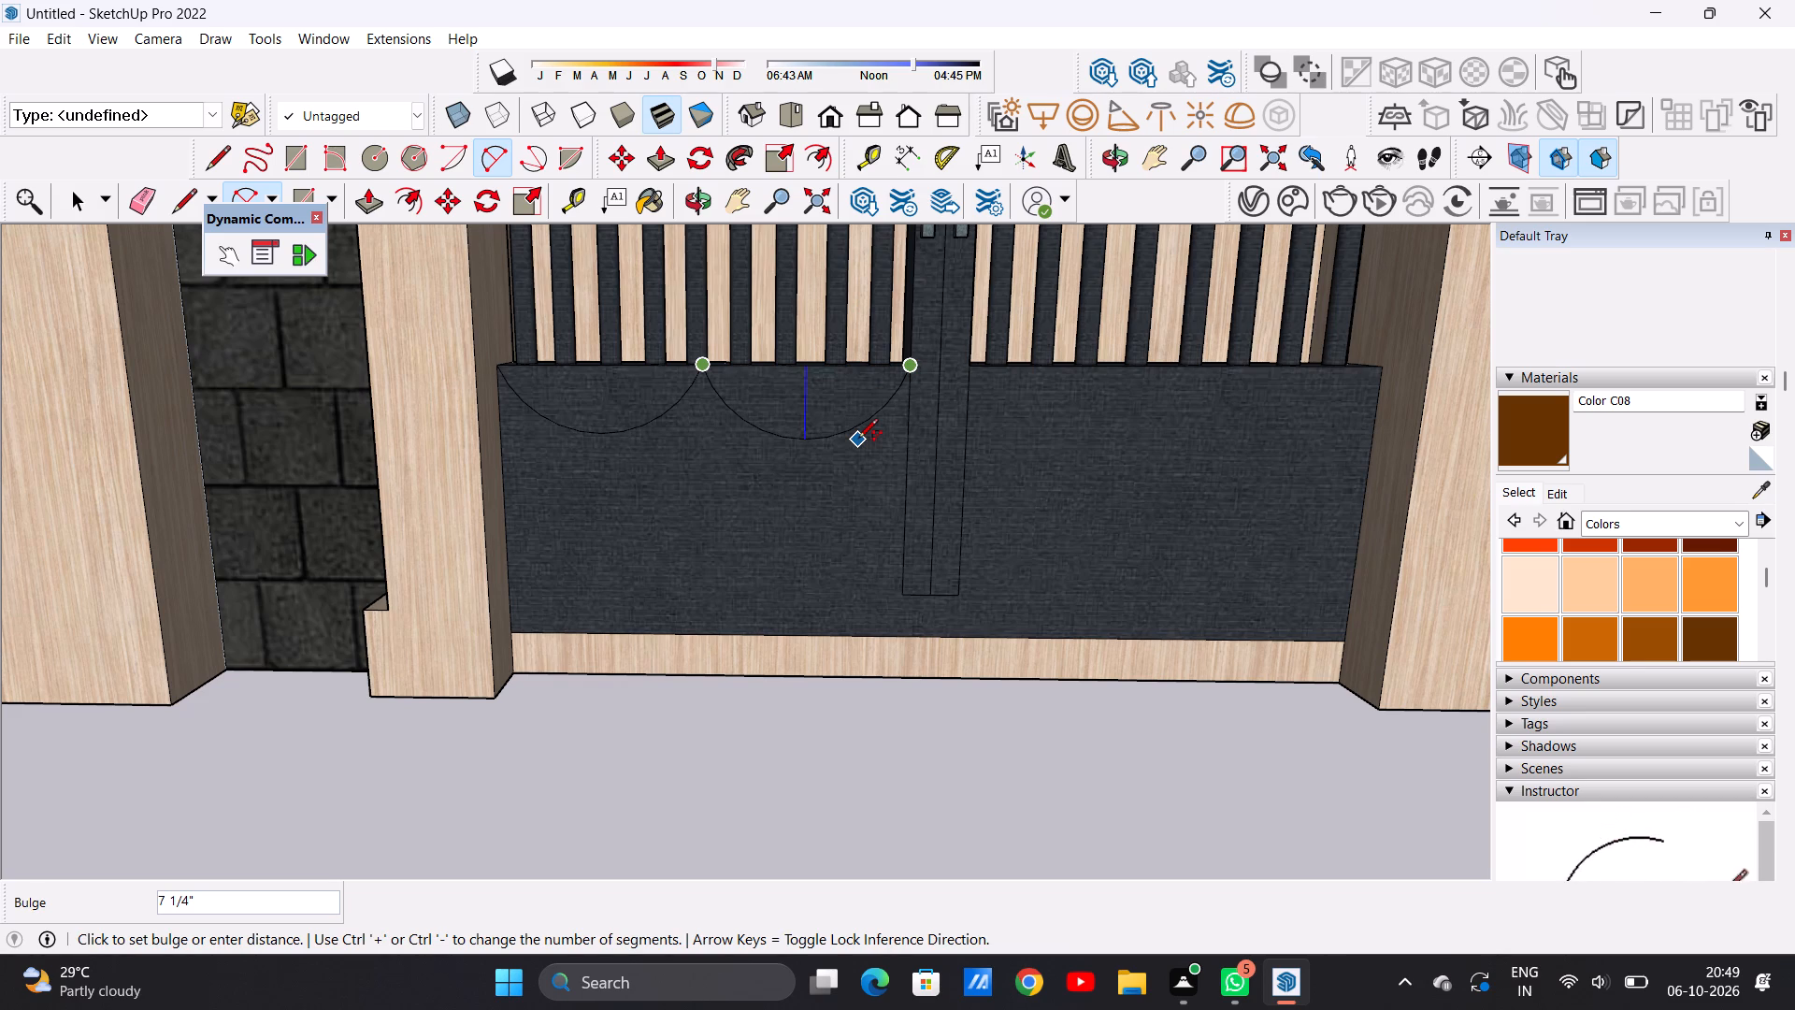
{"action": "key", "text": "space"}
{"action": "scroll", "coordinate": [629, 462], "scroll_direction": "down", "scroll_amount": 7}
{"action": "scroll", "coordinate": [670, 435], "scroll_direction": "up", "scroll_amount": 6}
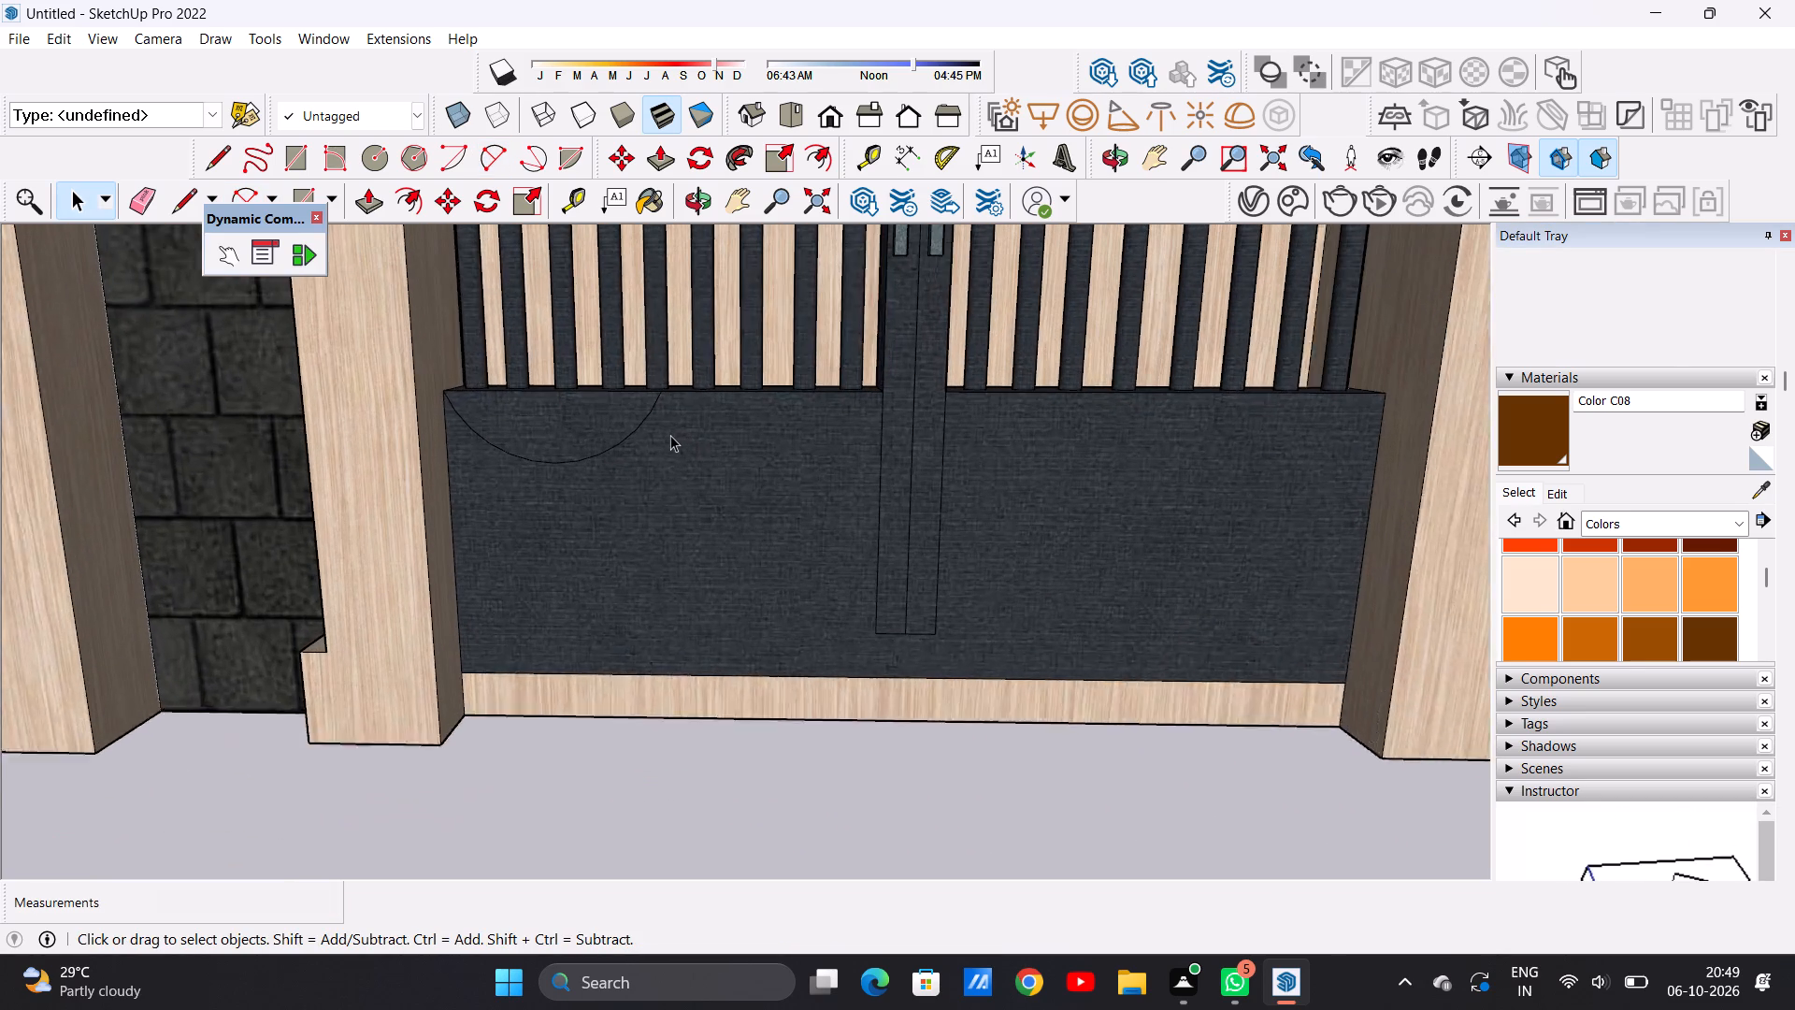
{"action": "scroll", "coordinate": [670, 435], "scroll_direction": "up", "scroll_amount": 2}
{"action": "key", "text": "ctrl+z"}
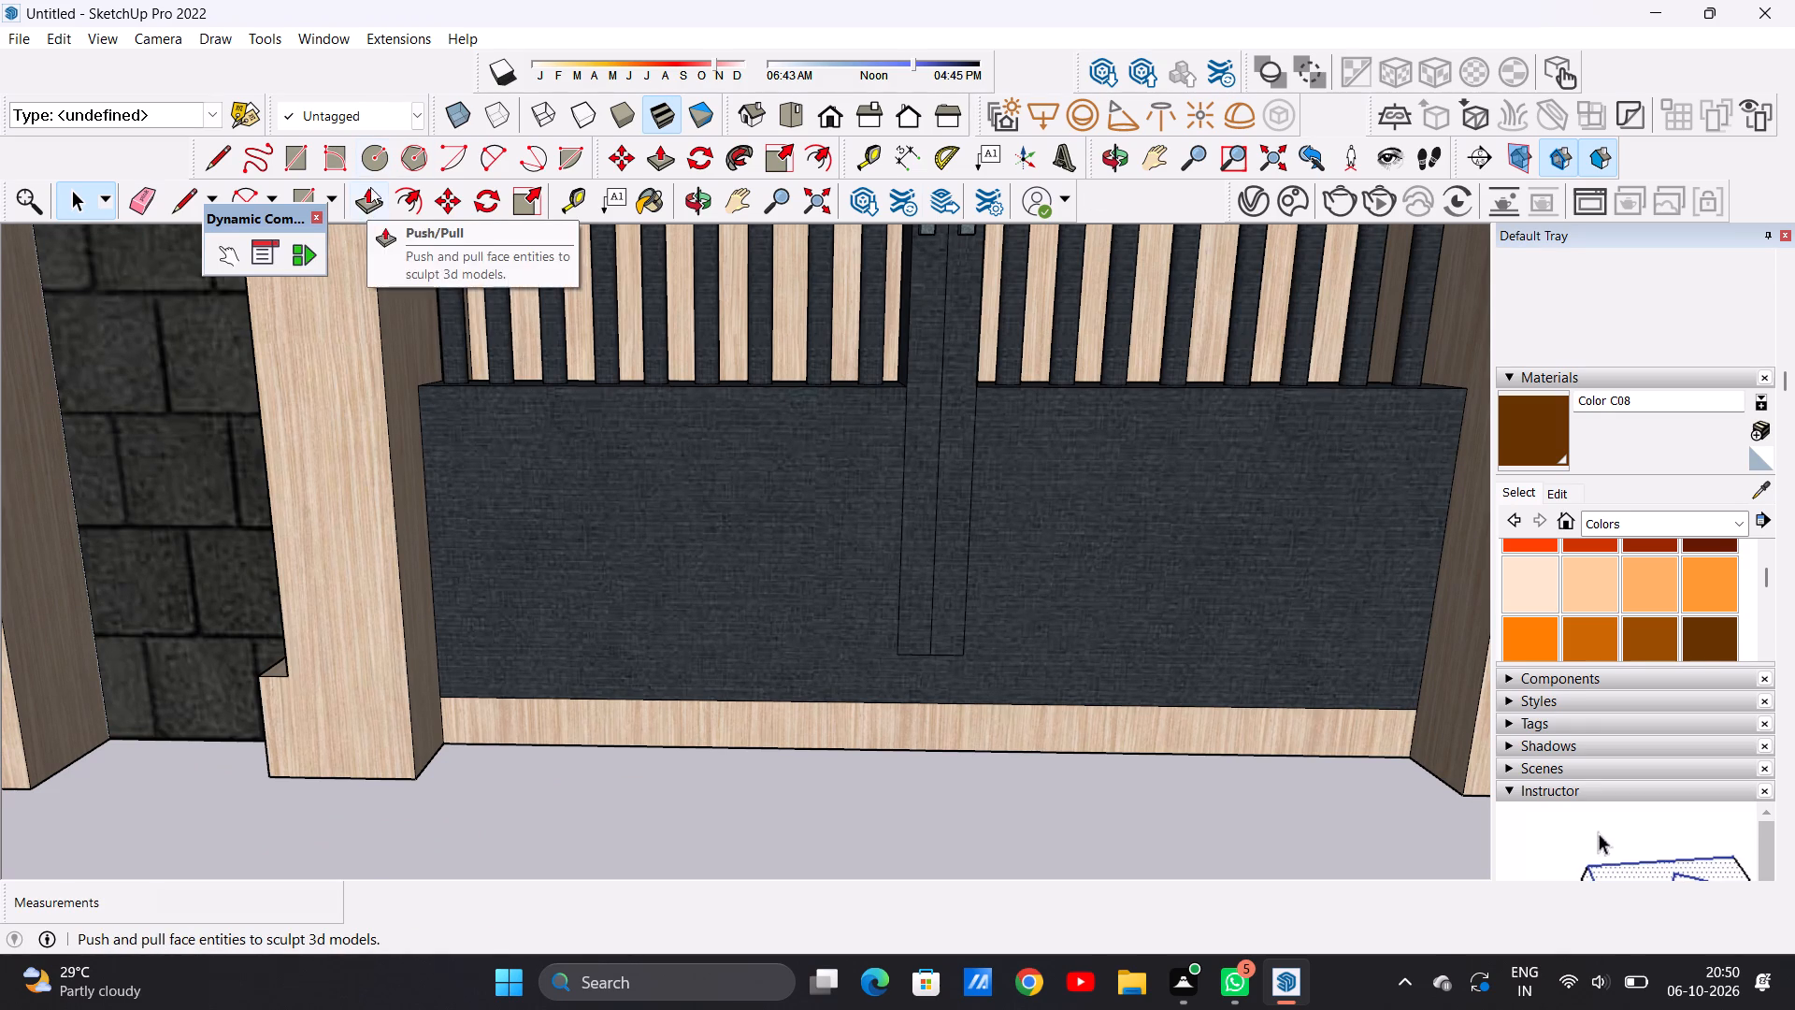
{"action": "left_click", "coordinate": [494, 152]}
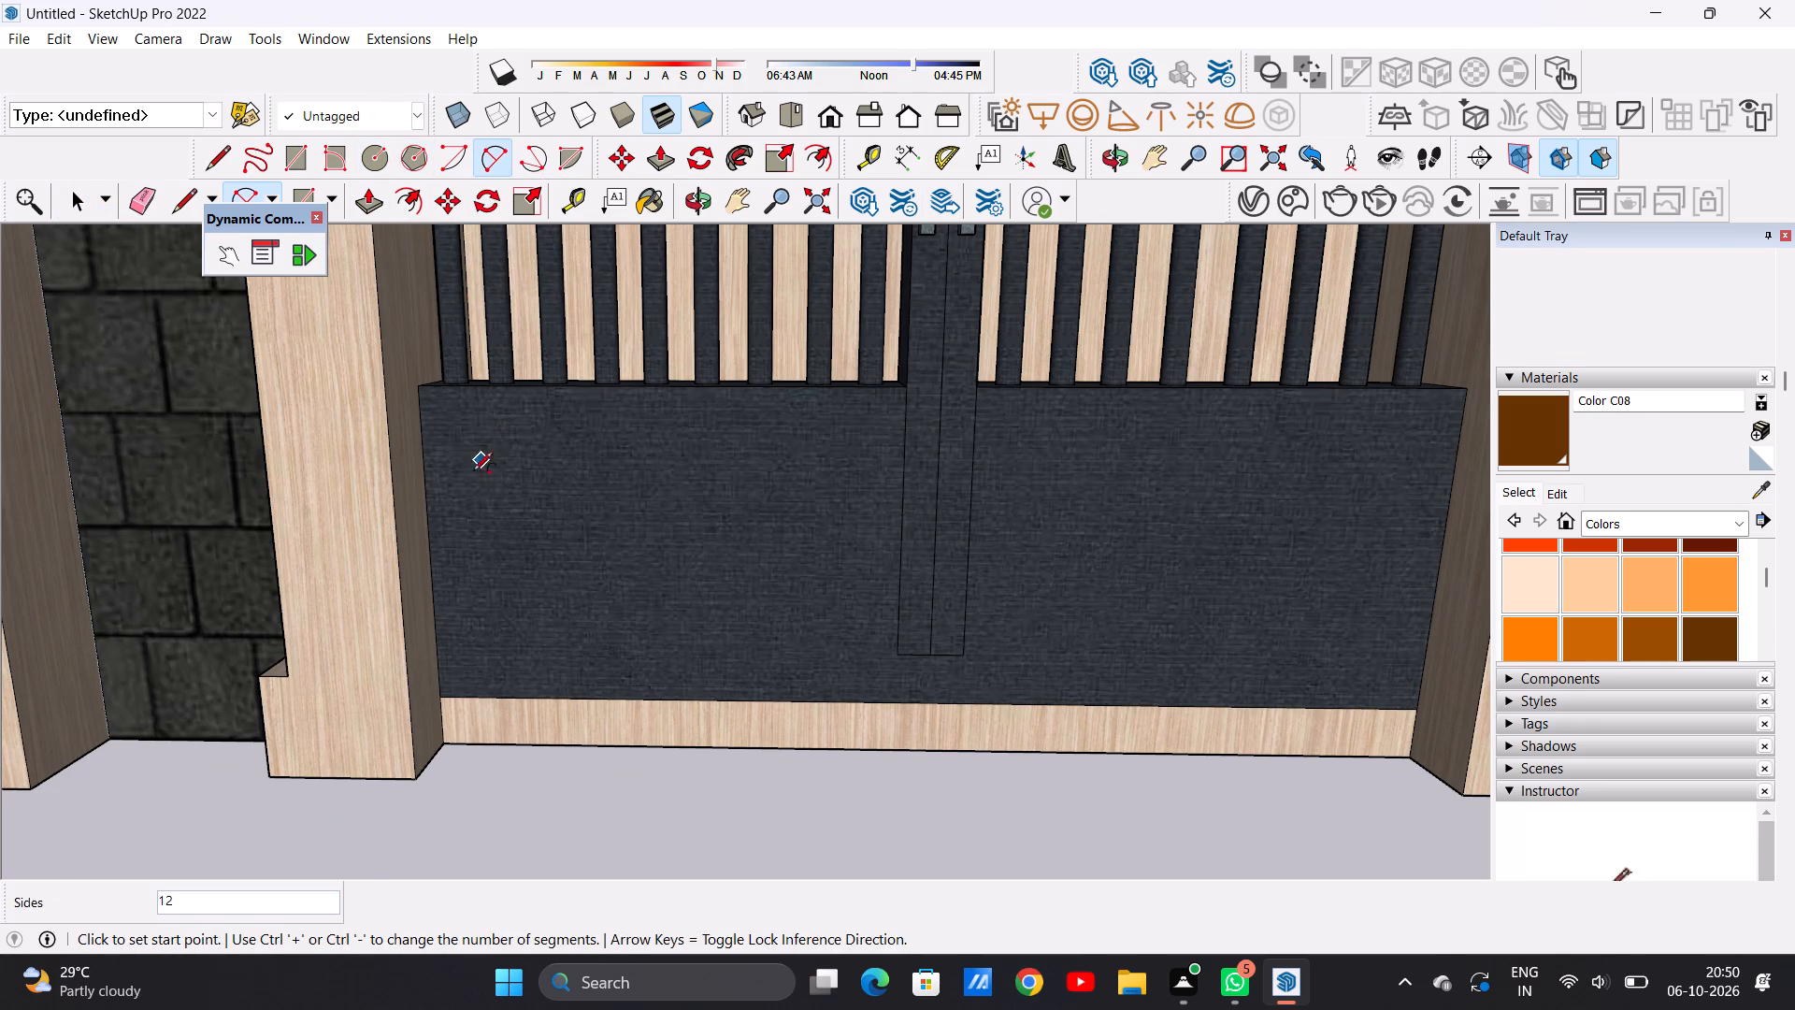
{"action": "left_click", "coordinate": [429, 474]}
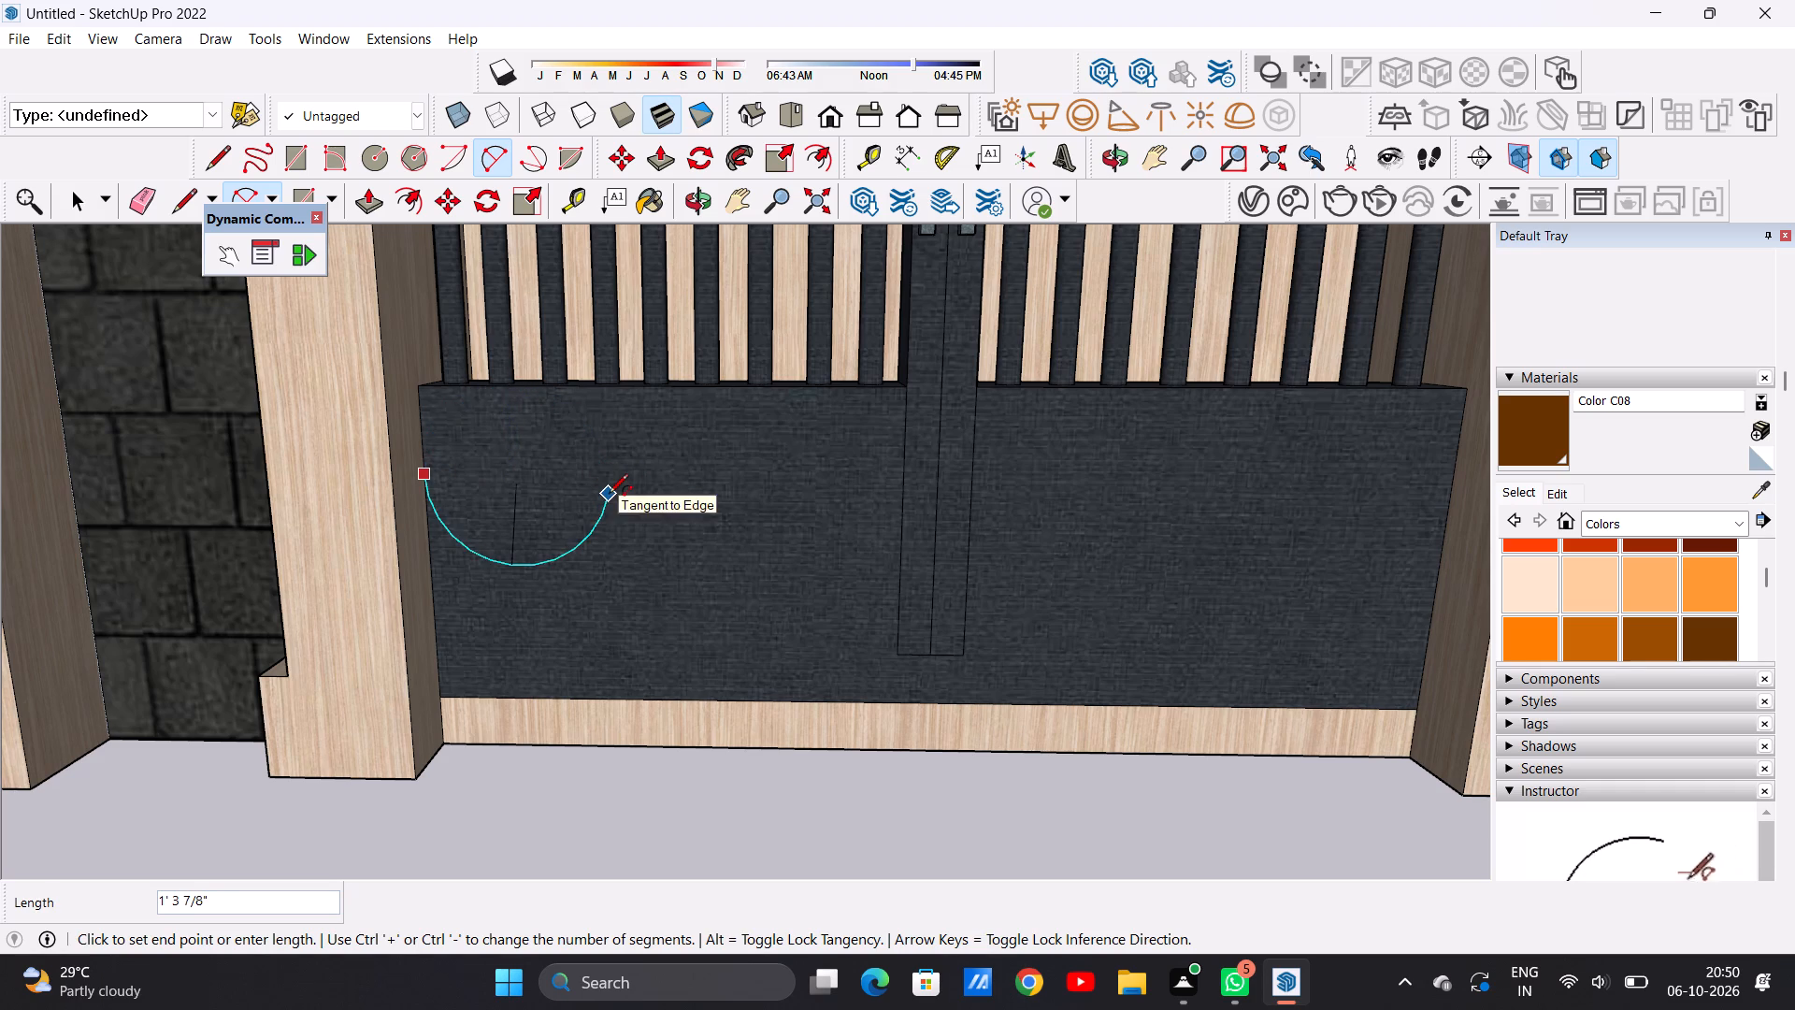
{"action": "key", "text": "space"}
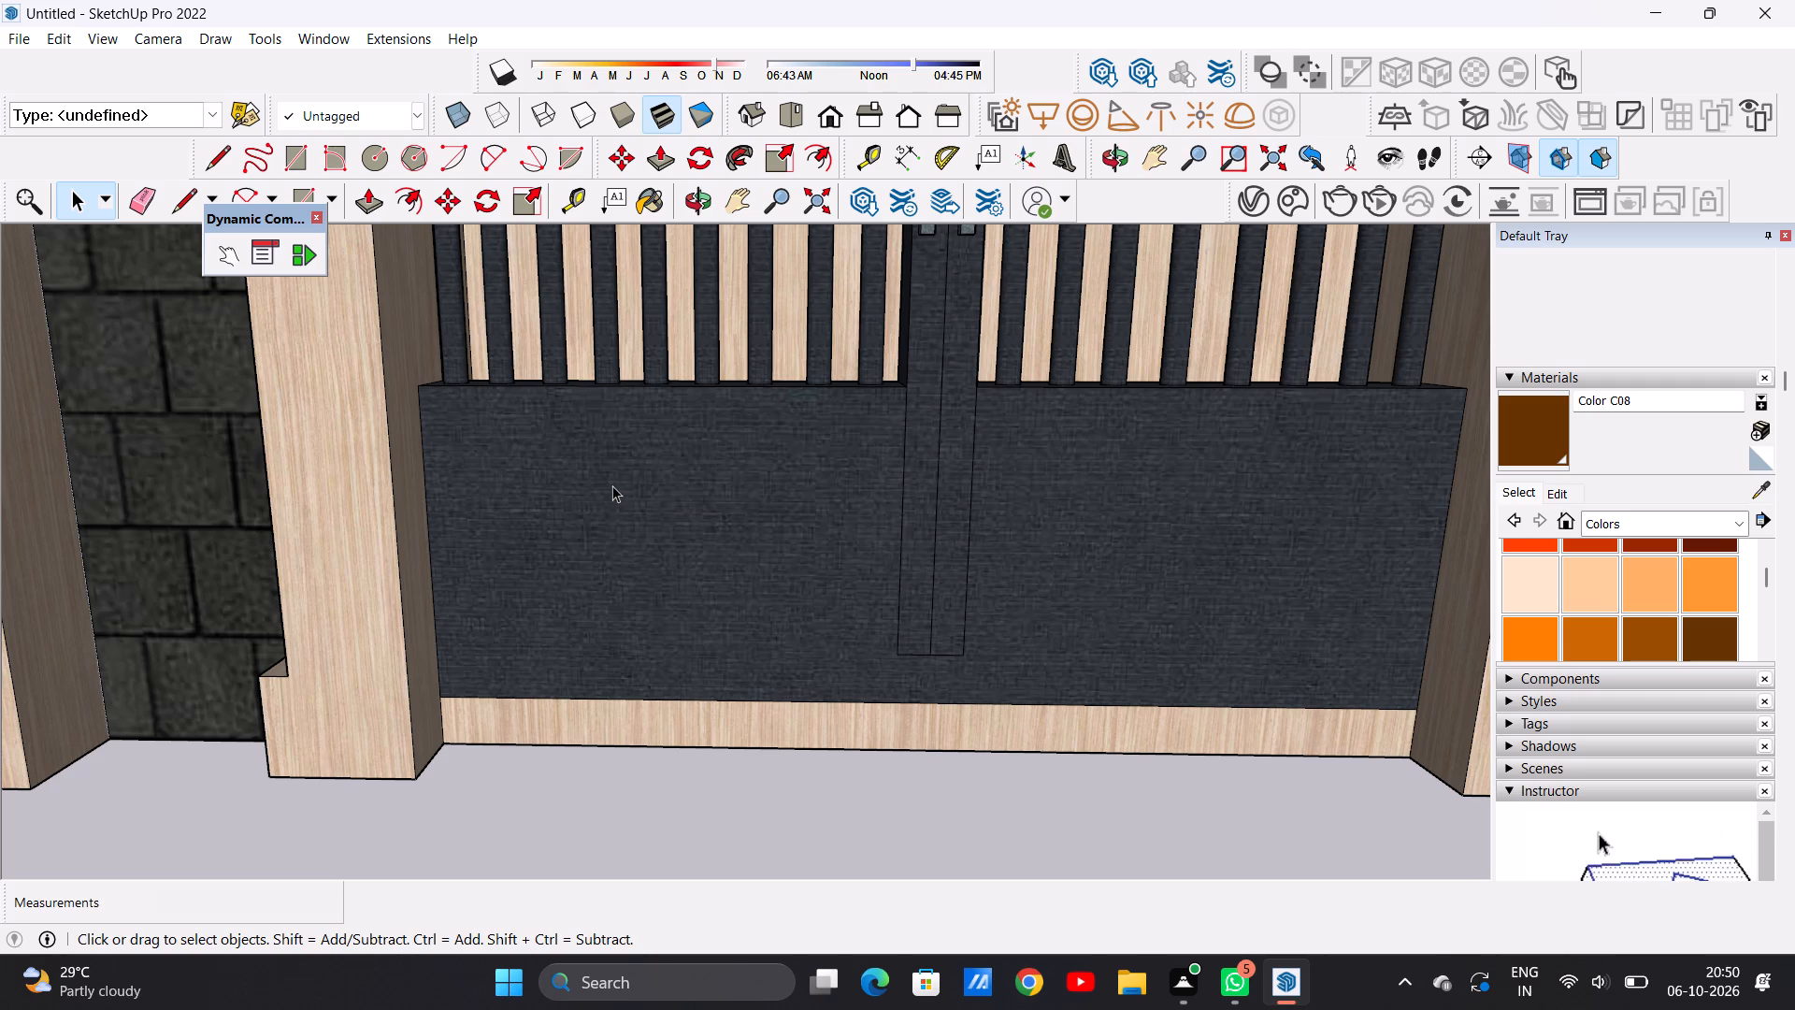
Draw a downward half circle about 5 5/16" deep at the gate panel's tower-side top corner and an upward arc about 6 15/16" high beside it.
{"action": "left_click", "coordinate": [494, 158]}
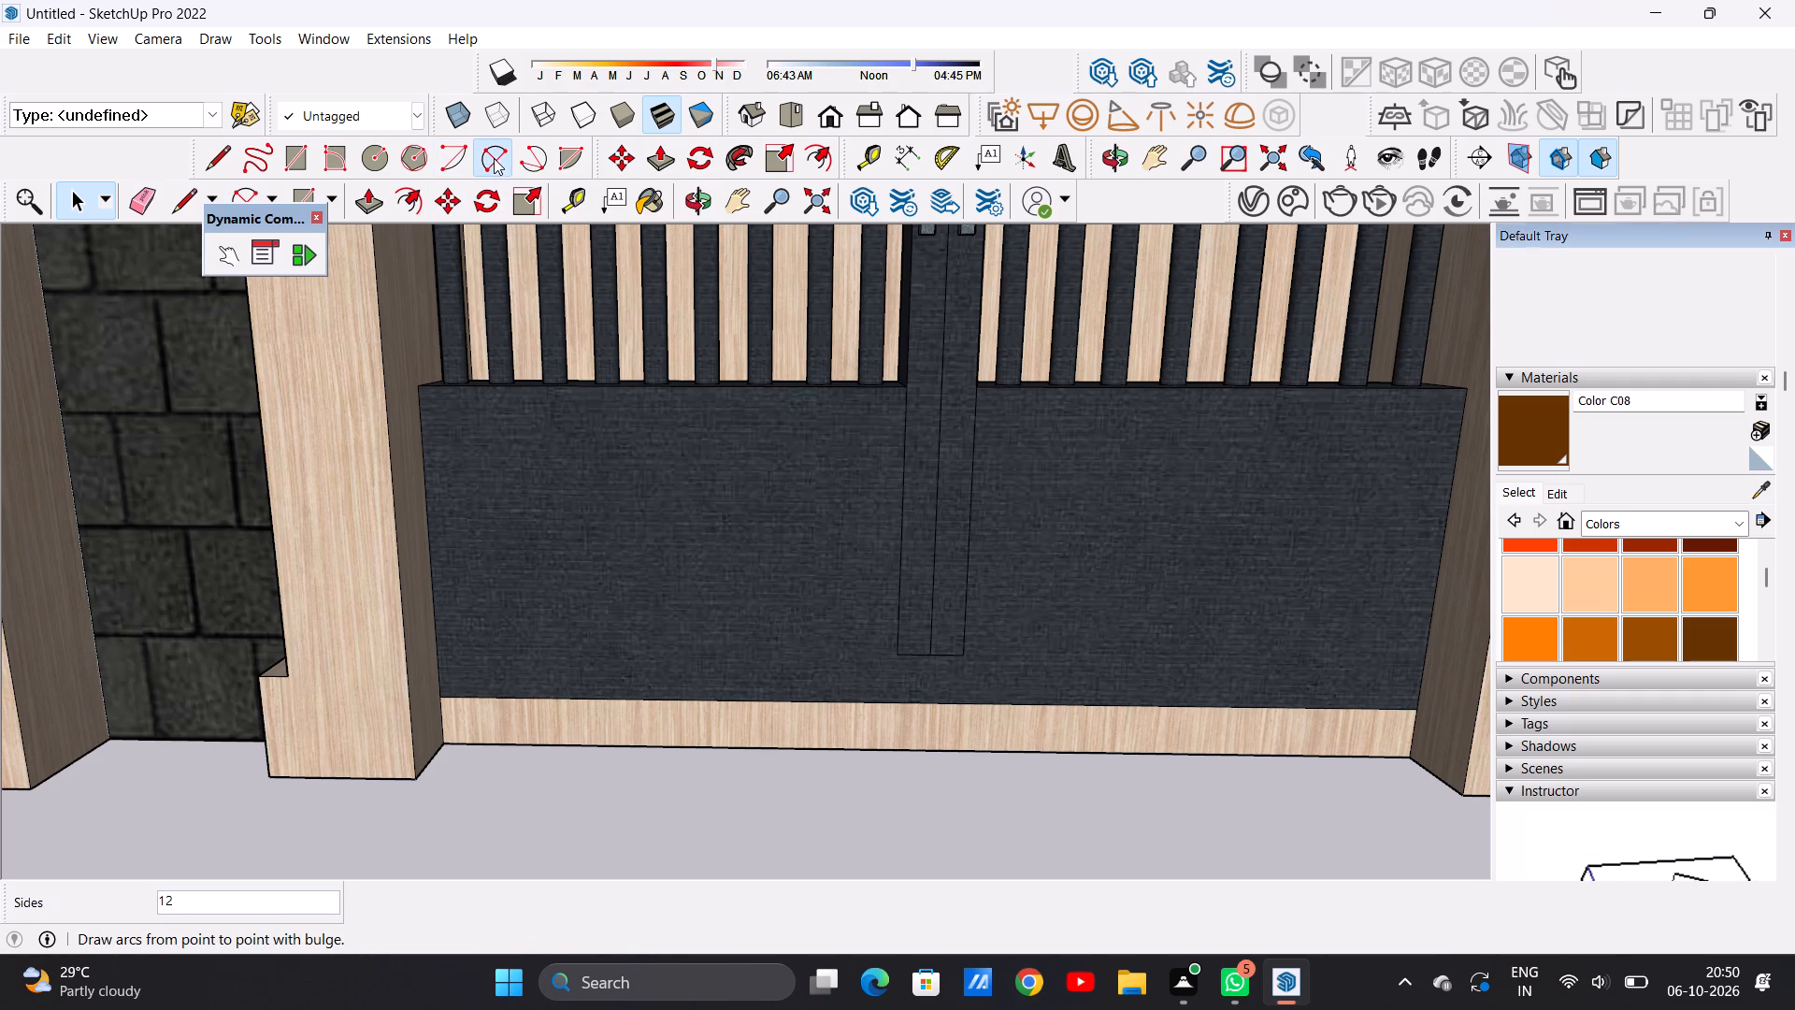
{"action": "left_click", "coordinate": [420, 390]}
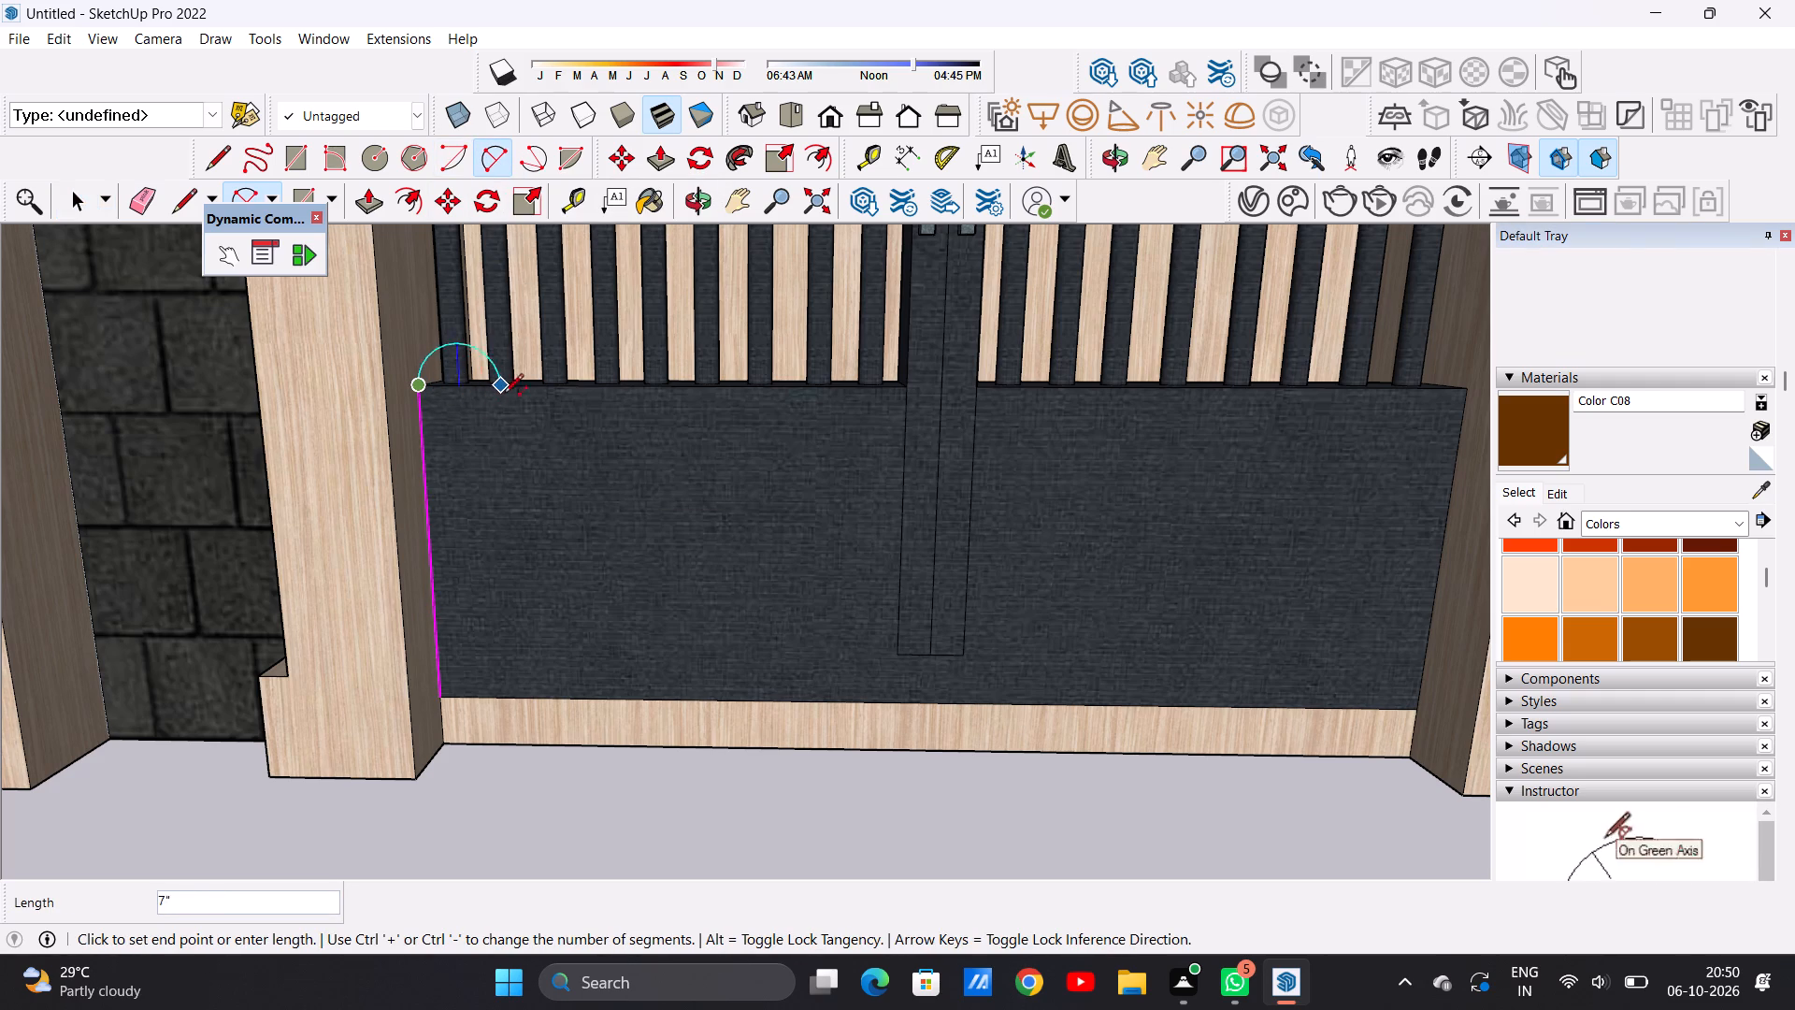
{"action": "left_click", "coordinate": [543, 390]}
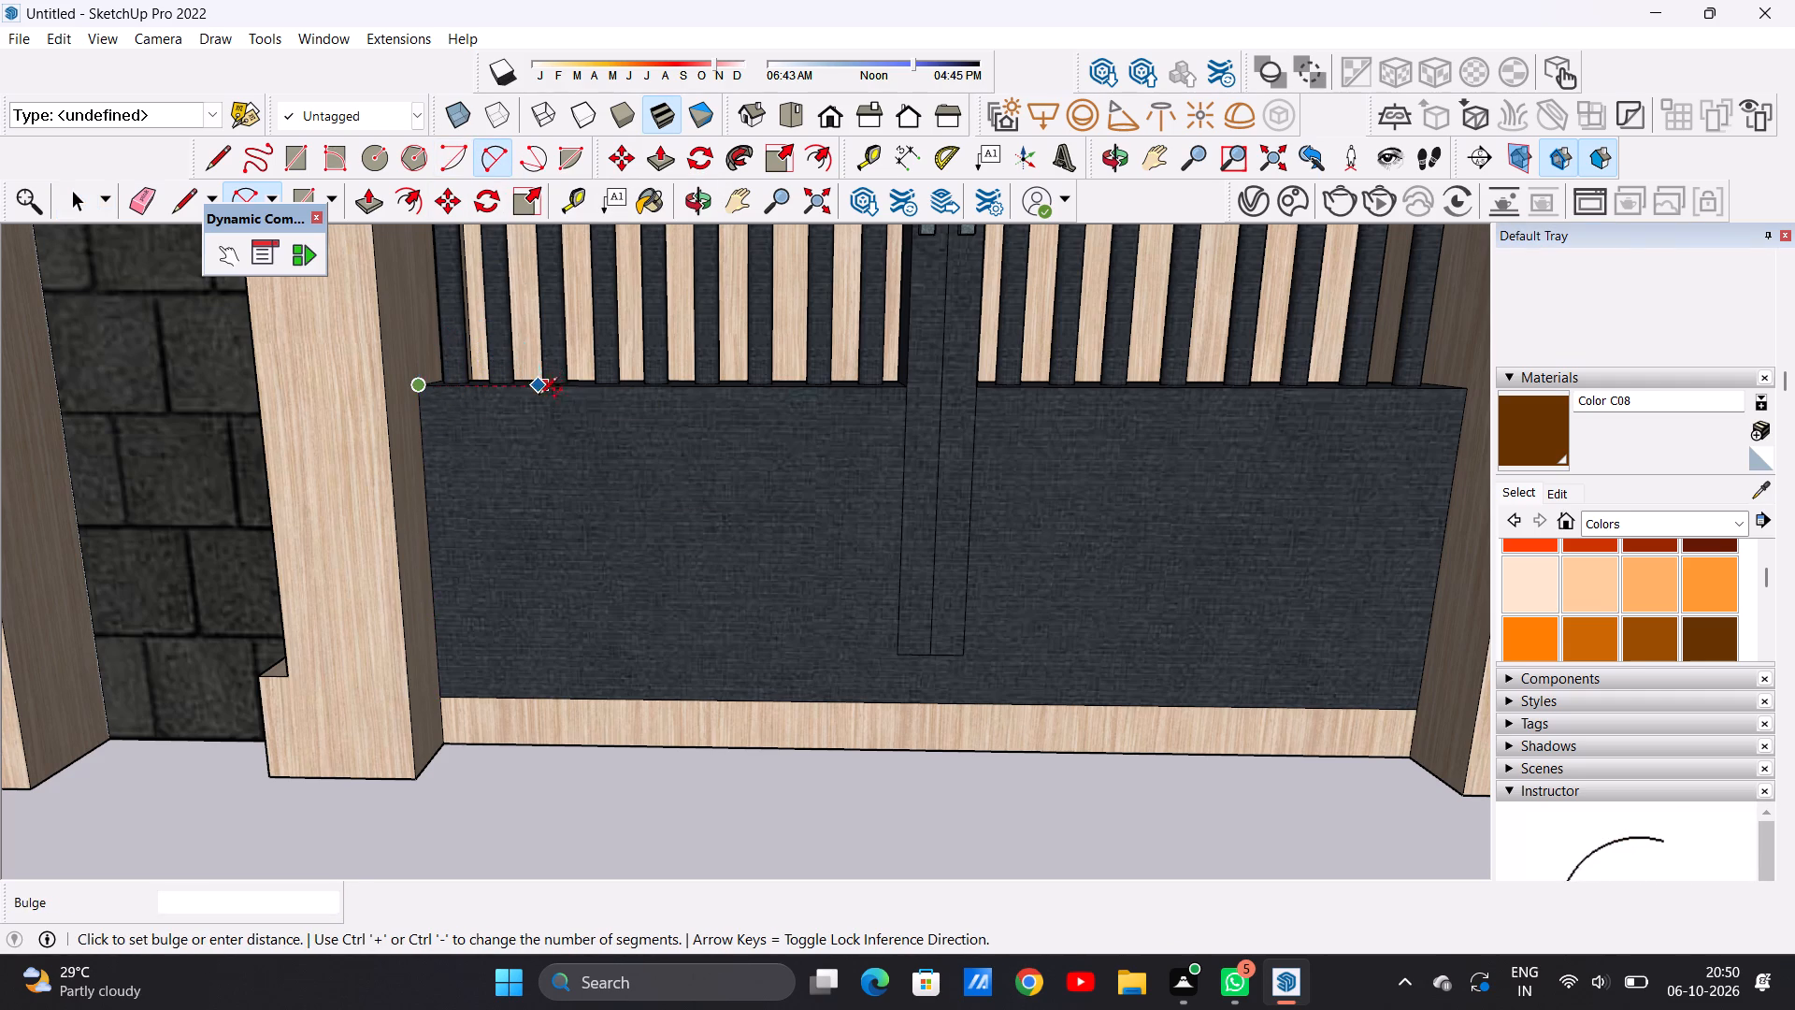
{"action": "left_click", "coordinate": [551, 445]}
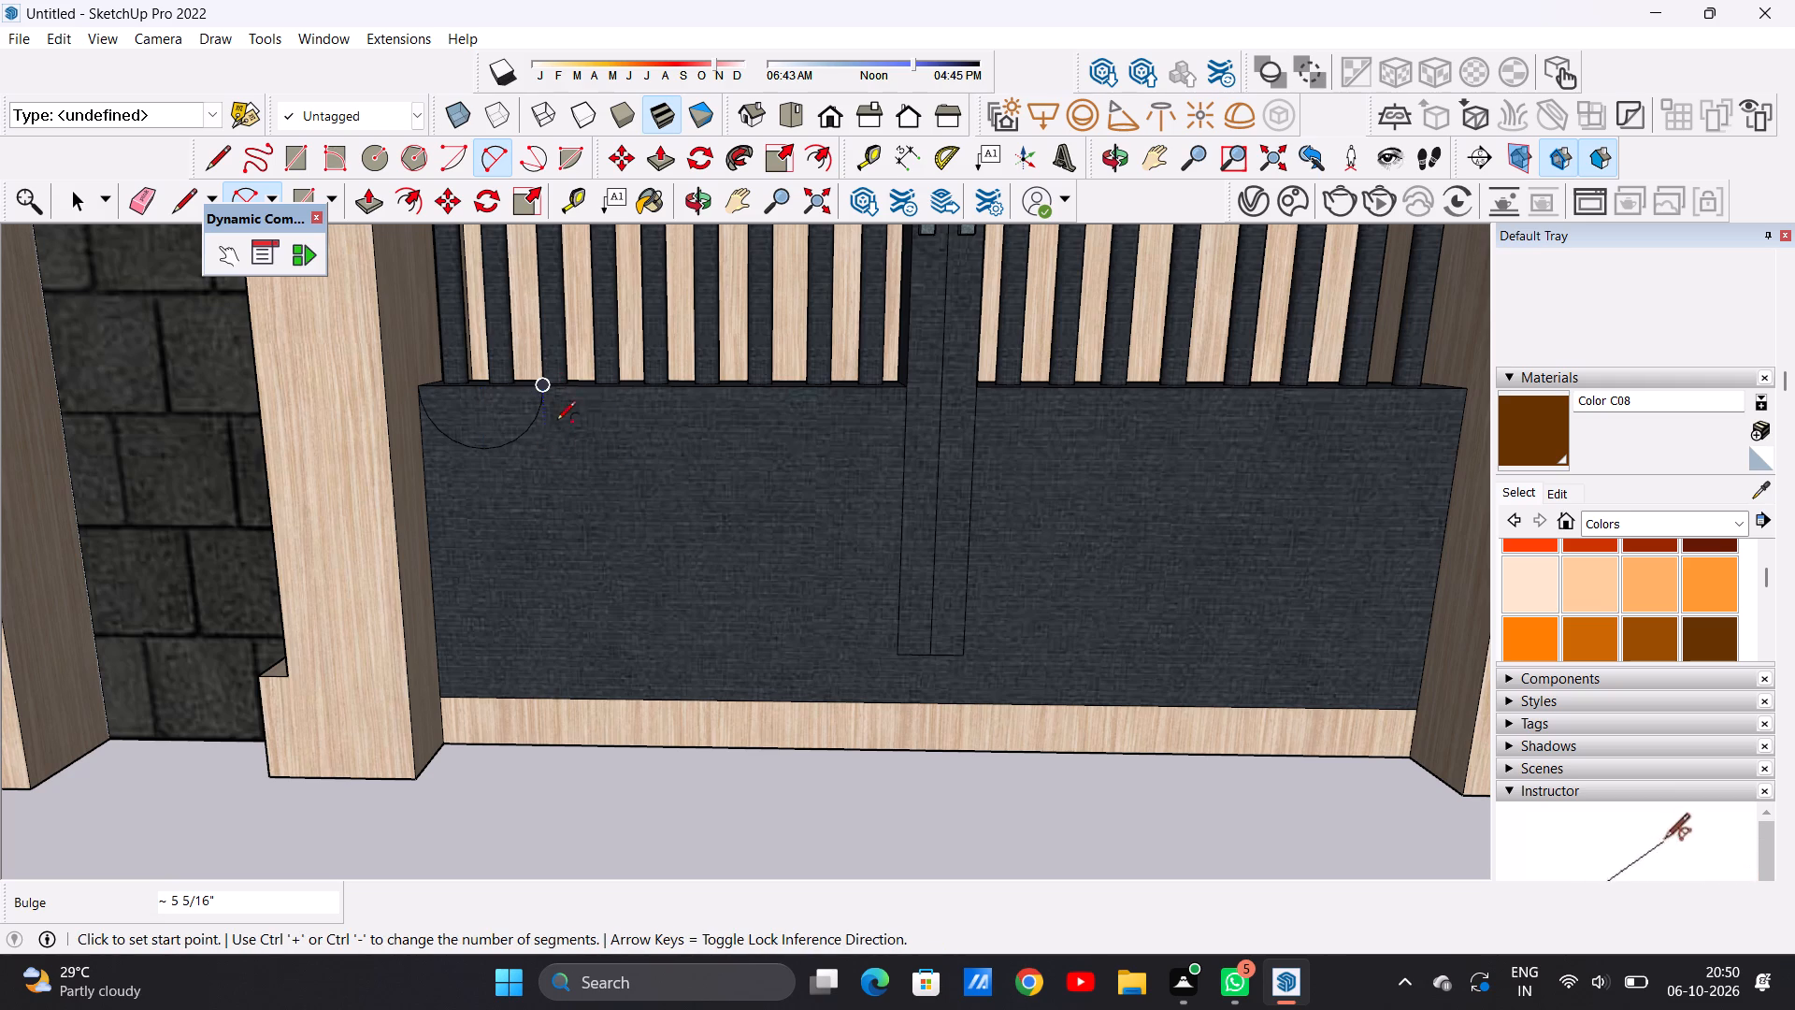
{"action": "left_click", "coordinate": [552, 469]}
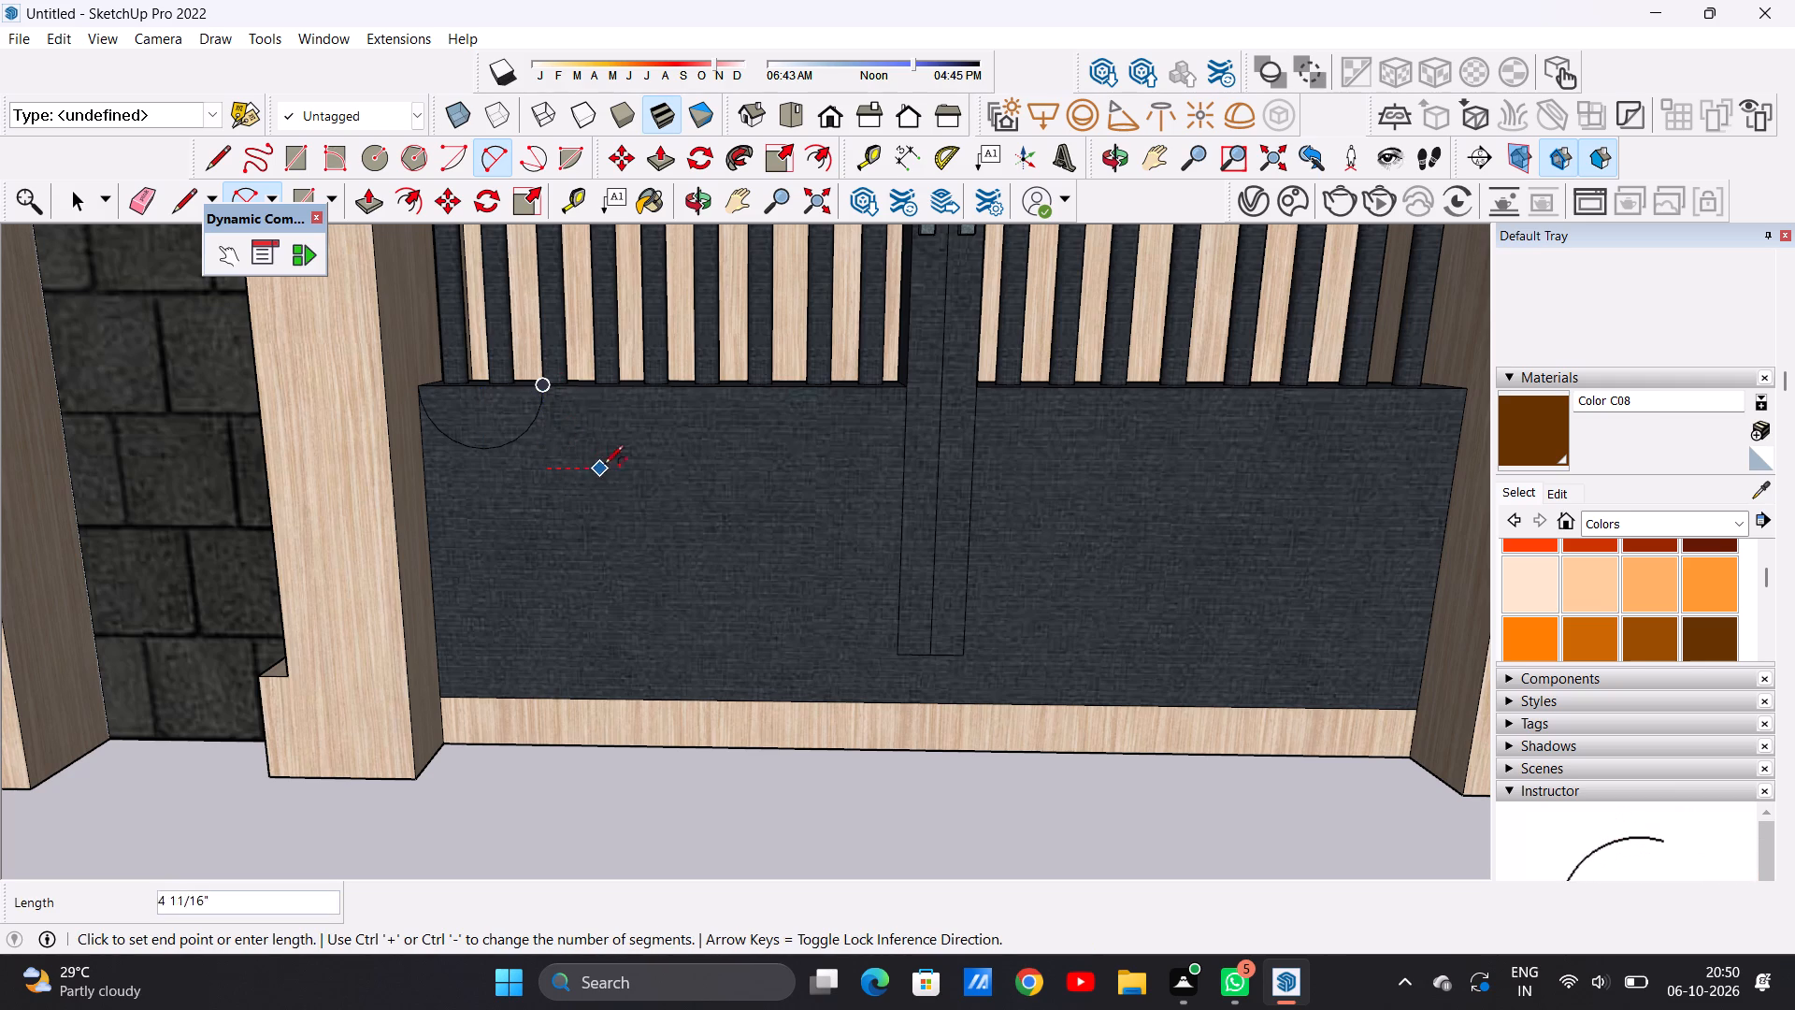
{"action": "left_click", "coordinate": [671, 463]}
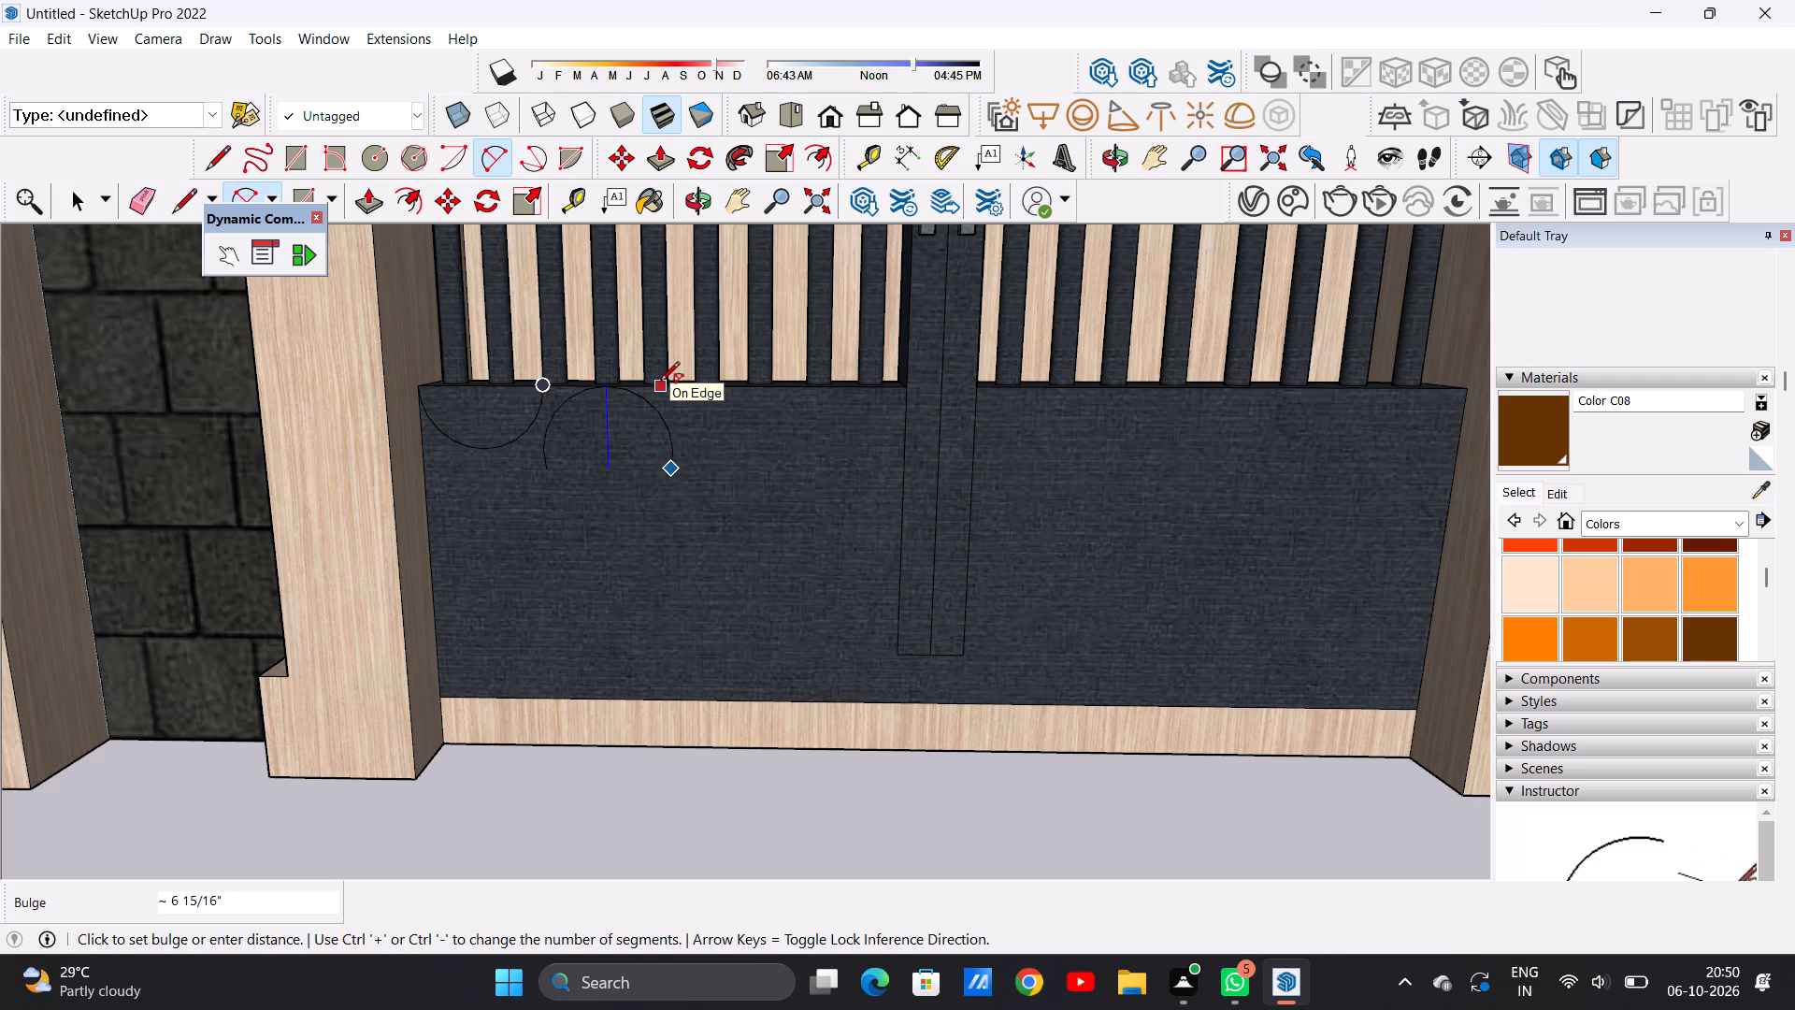
{"action": "left_click", "coordinate": [660, 382]}
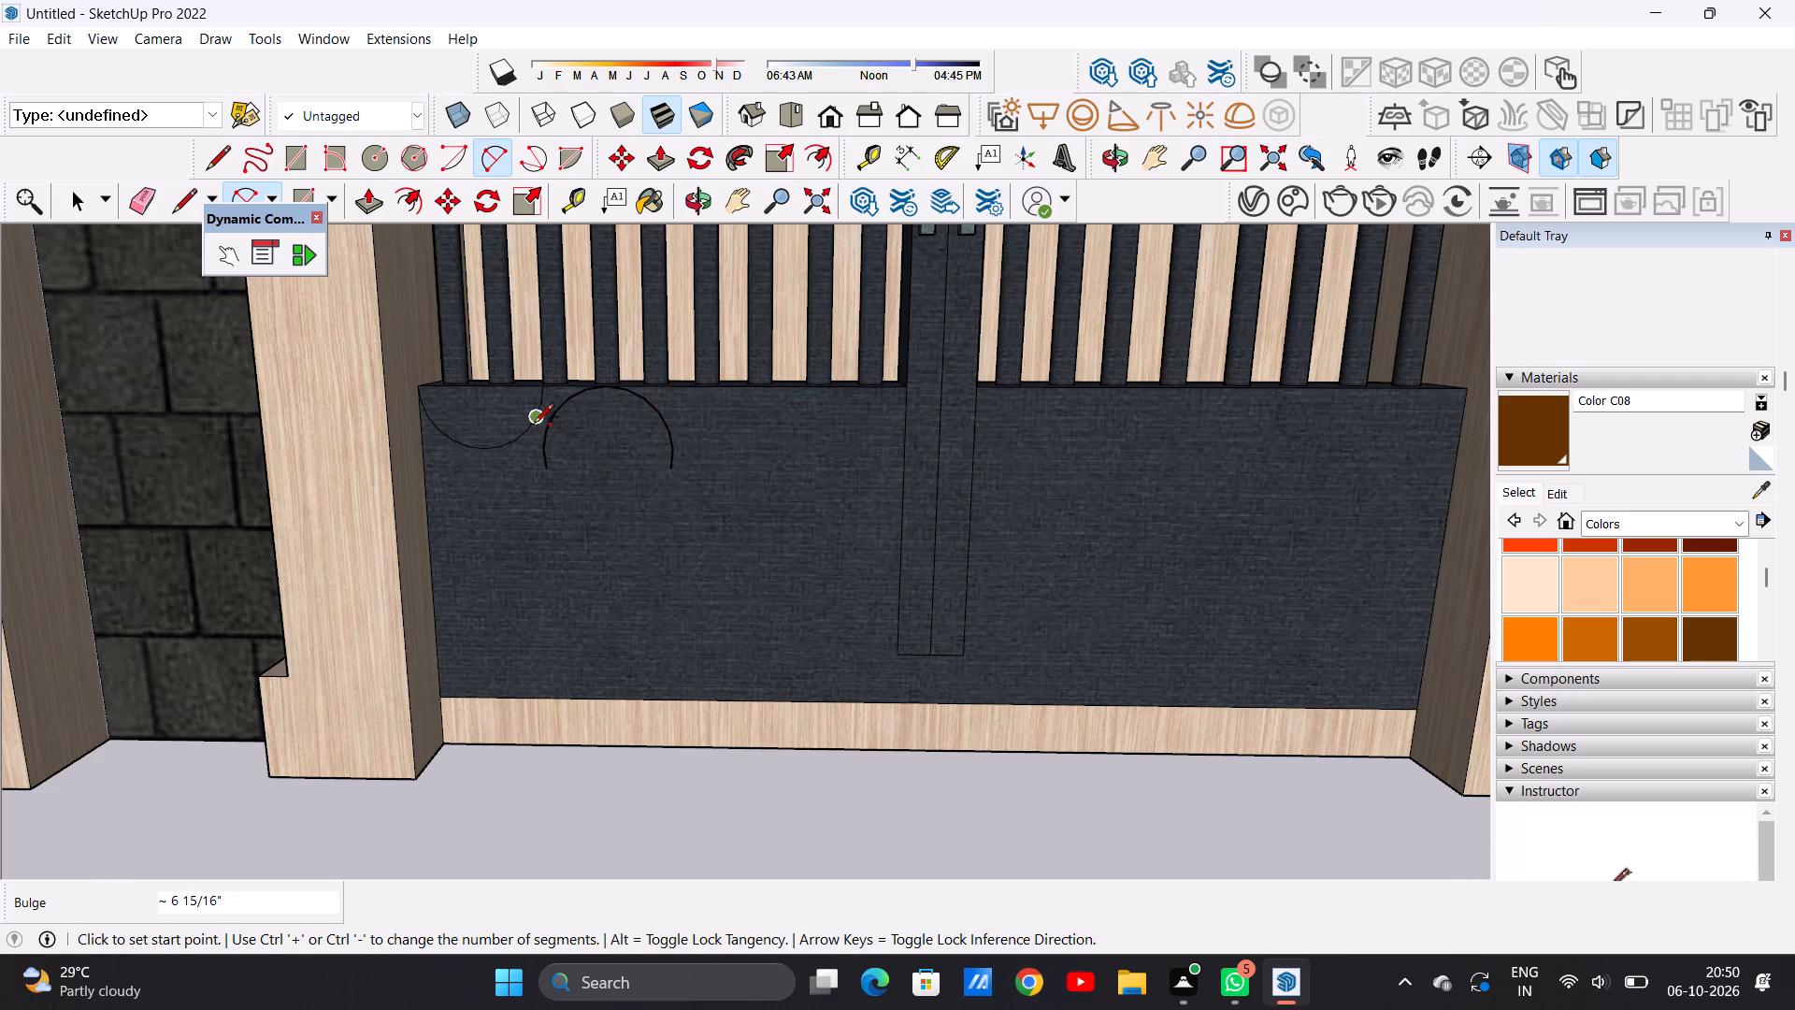
Undo the downward half circle and the upward arc at the gate panel's tower-side top corner.
{"action": "scroll", "coordinate": [534, 425], "scroll_direction": "up", "scroll_amount": 7}
{"action": "scroll", "coordinate": [534, 425], "scroll_direction": "down", "scroll_amount": 9}
{"action": "scroll", "coordinate": [672, 460], "scroll_direction": "up", "scroll_amount": 1}
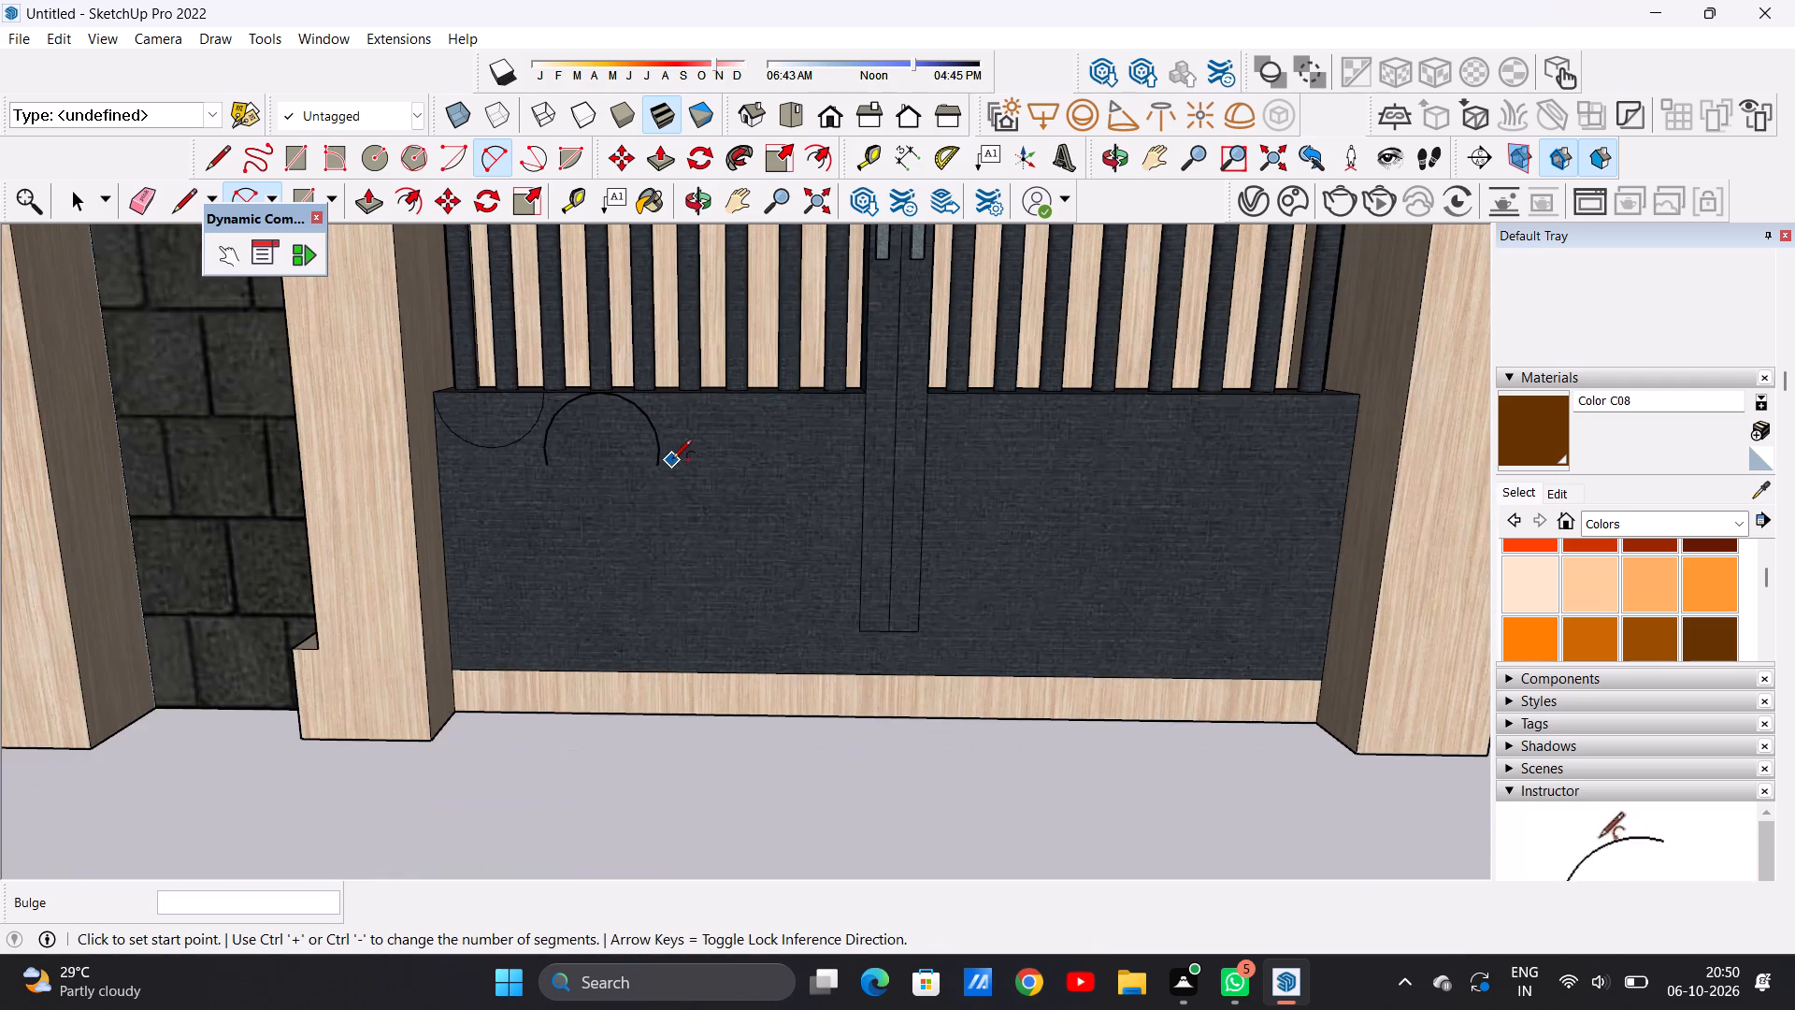
{"action": "scroll", "coordinate": [672, 460], "scroll_direction": "up", "scroll_amount": 2}
{"action": "key", "text": "space"}
{"action": "key", "text": "ctrl+z"}
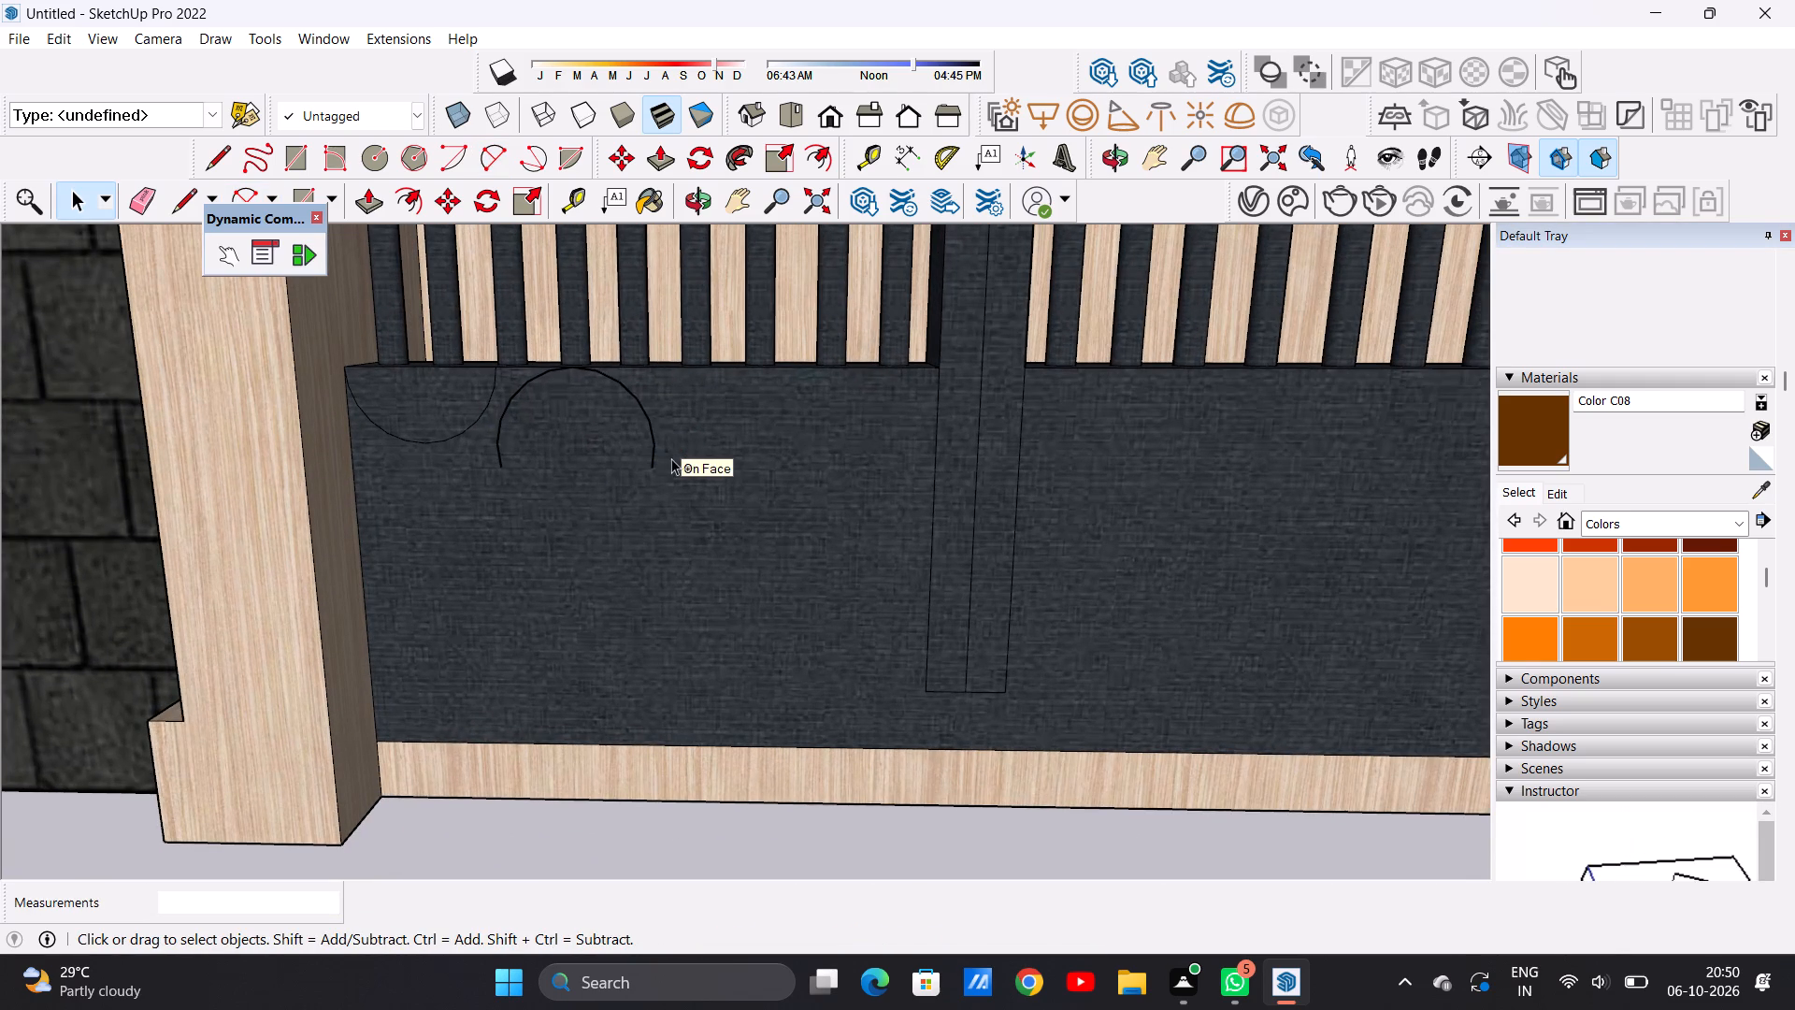
{"action": "key", "text": "ctrl+z"}
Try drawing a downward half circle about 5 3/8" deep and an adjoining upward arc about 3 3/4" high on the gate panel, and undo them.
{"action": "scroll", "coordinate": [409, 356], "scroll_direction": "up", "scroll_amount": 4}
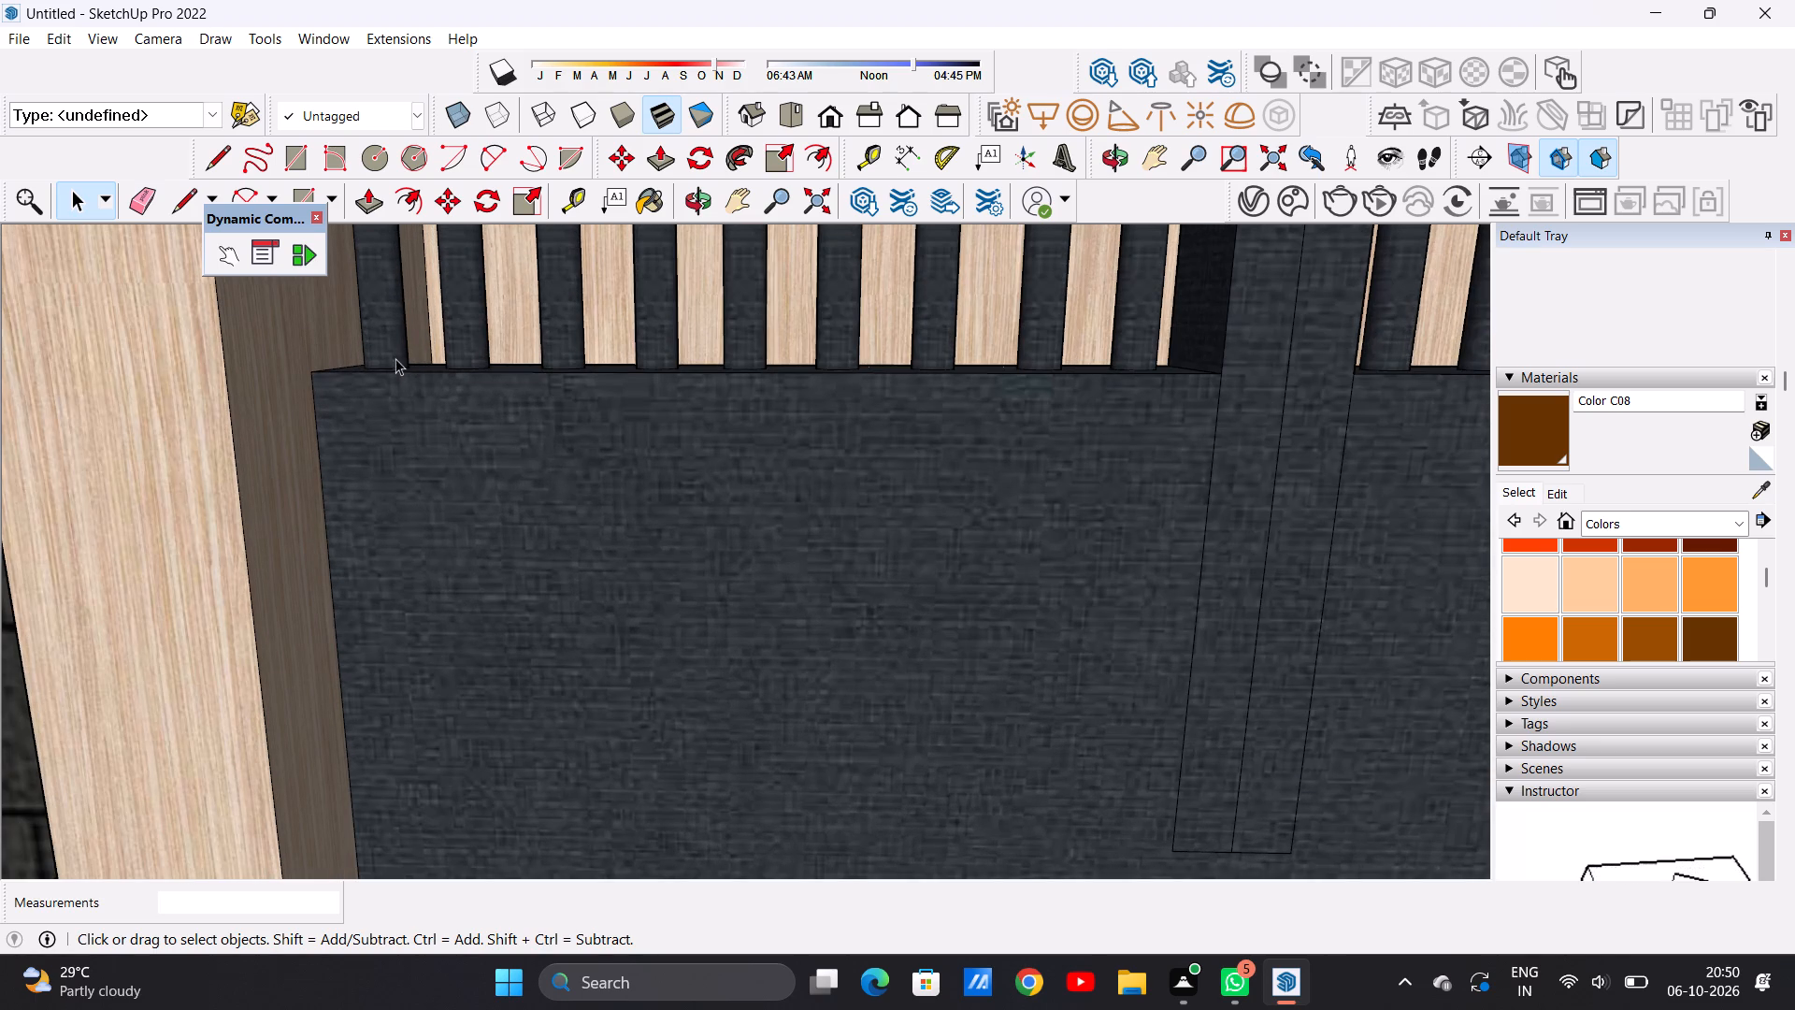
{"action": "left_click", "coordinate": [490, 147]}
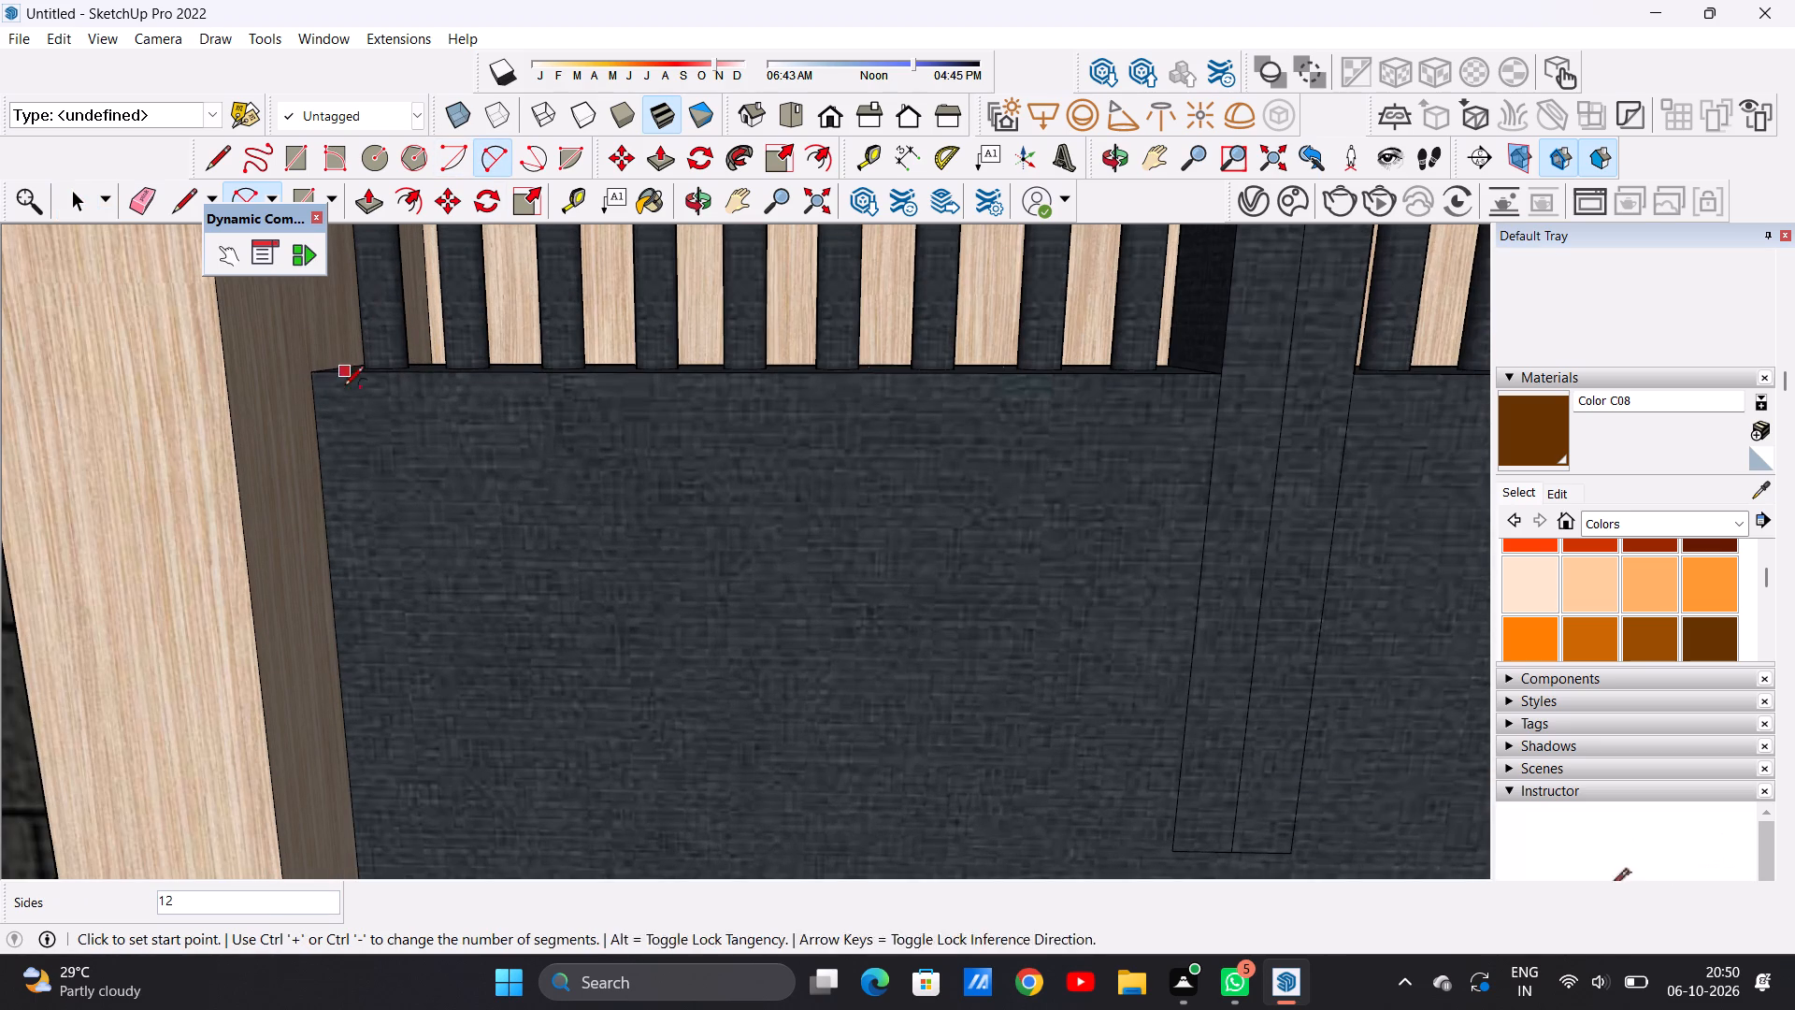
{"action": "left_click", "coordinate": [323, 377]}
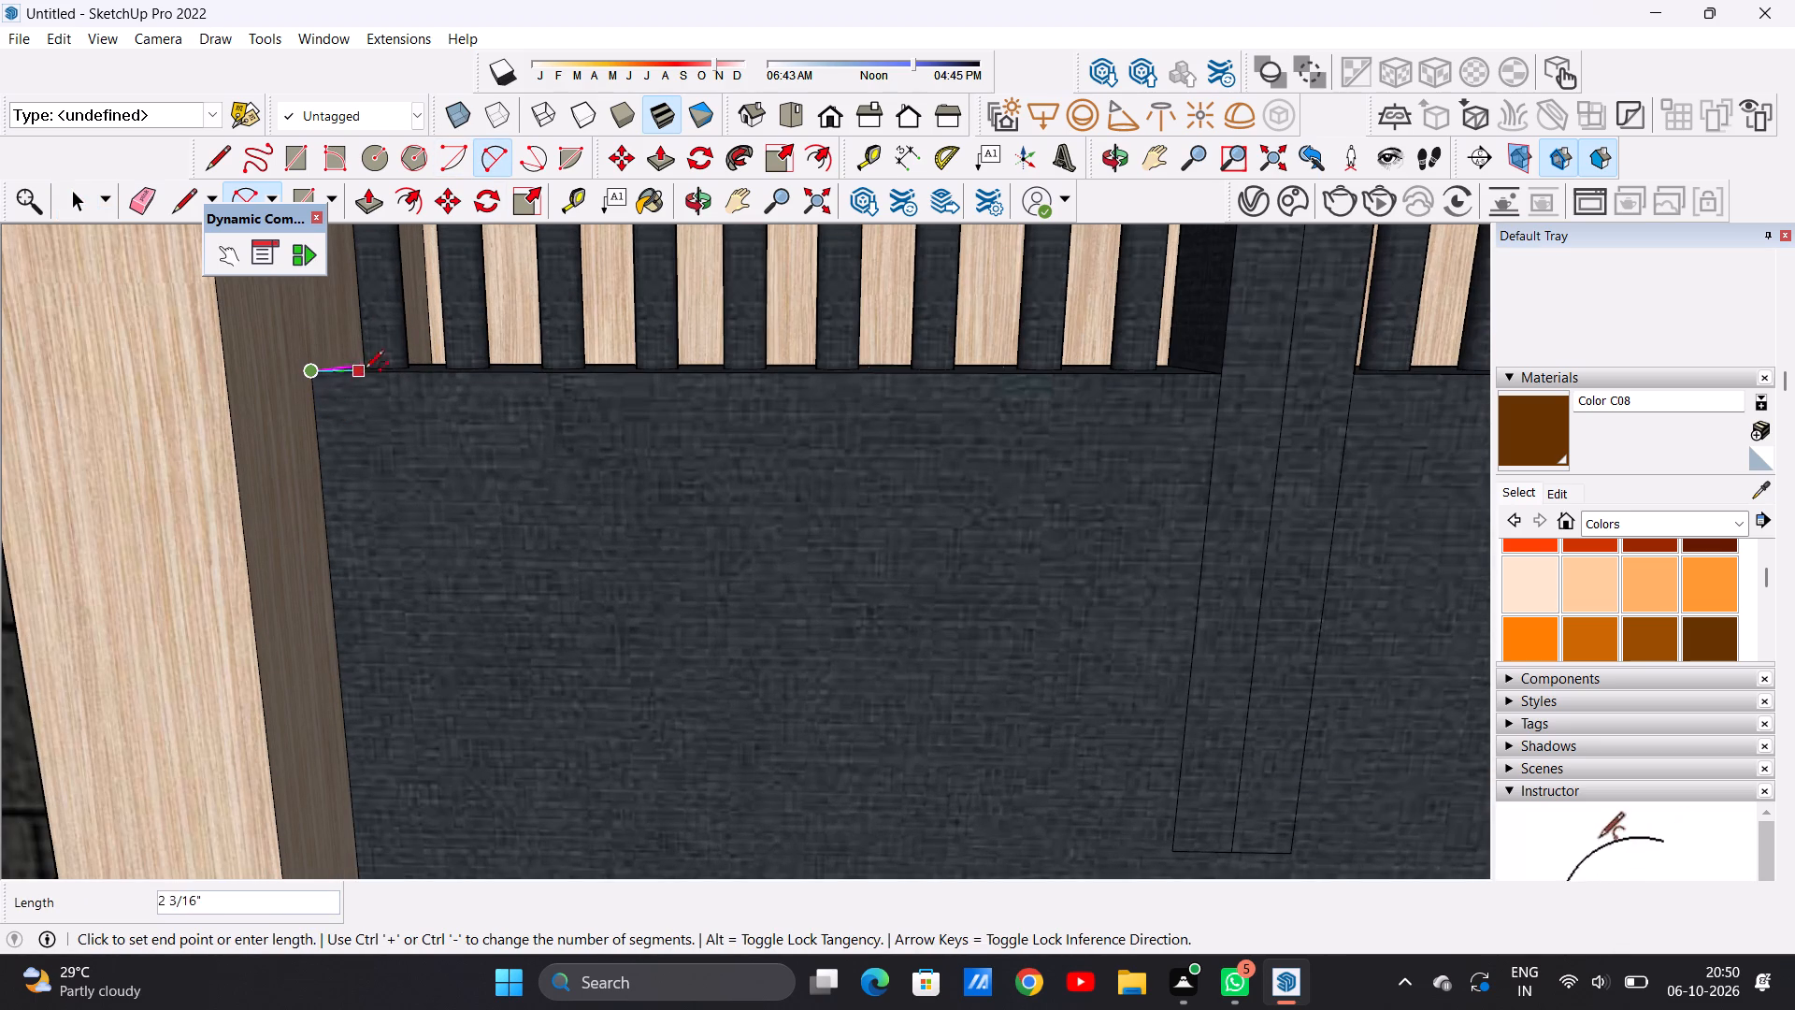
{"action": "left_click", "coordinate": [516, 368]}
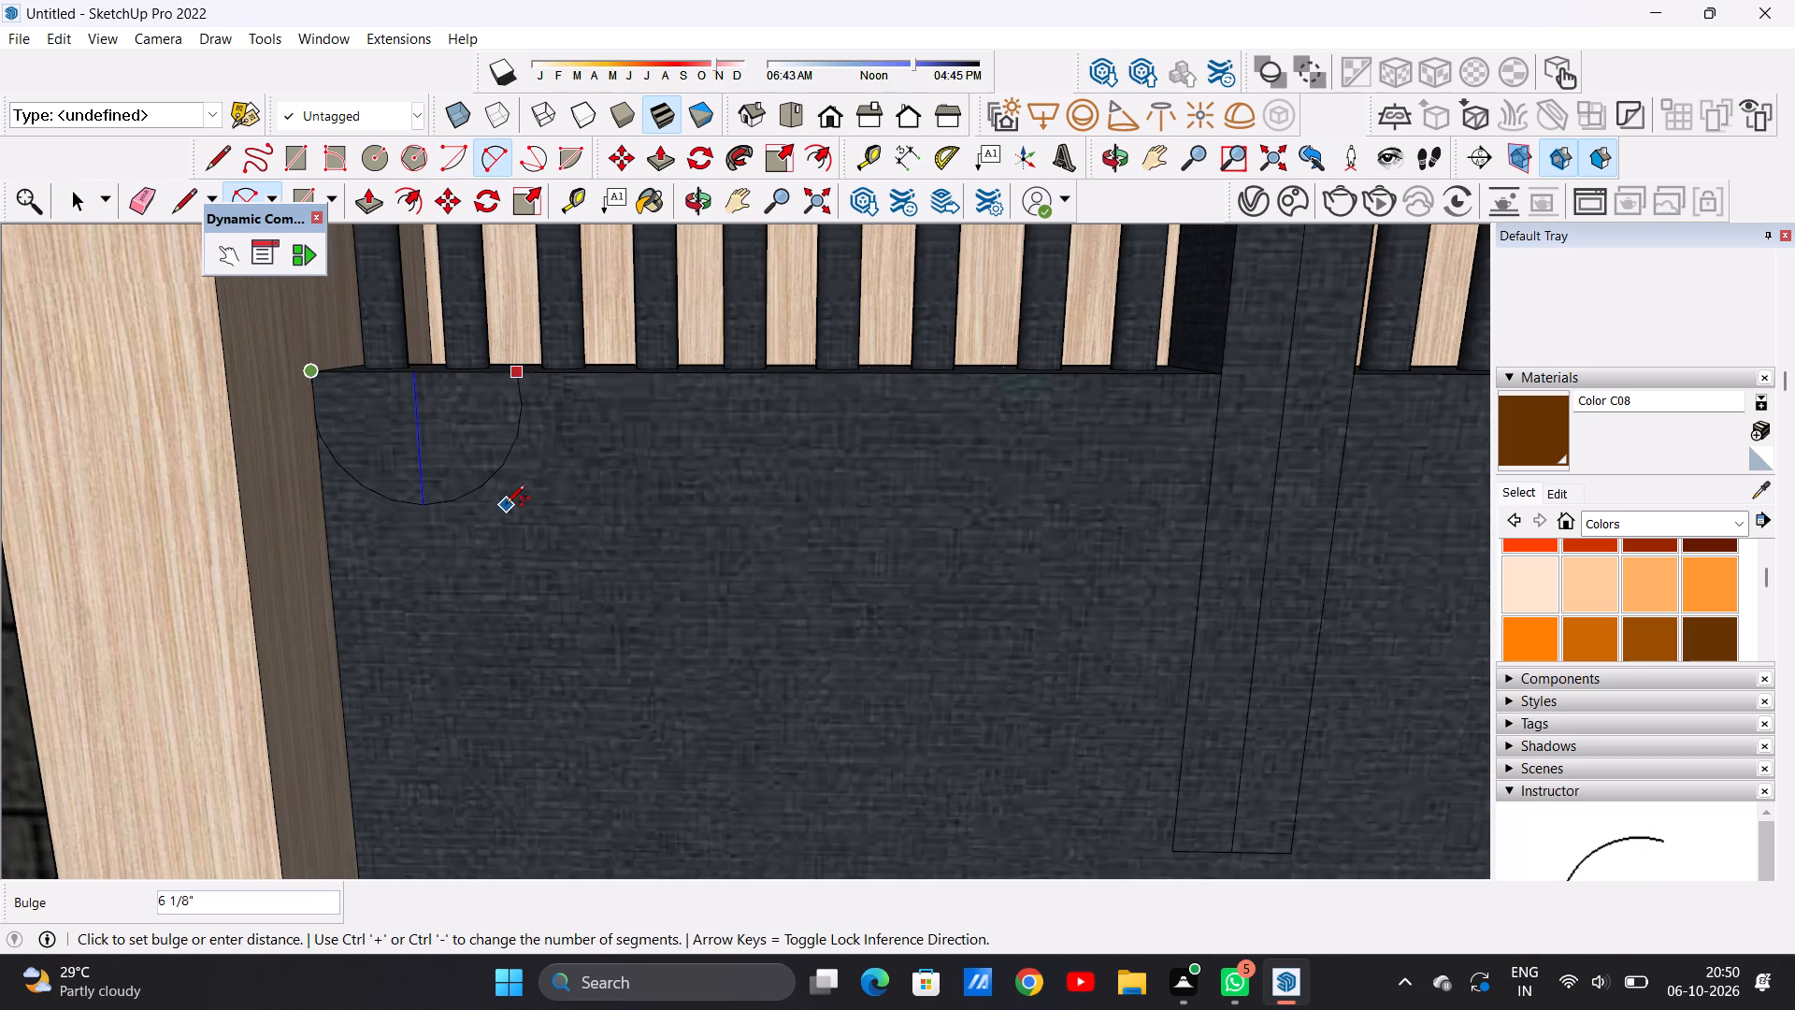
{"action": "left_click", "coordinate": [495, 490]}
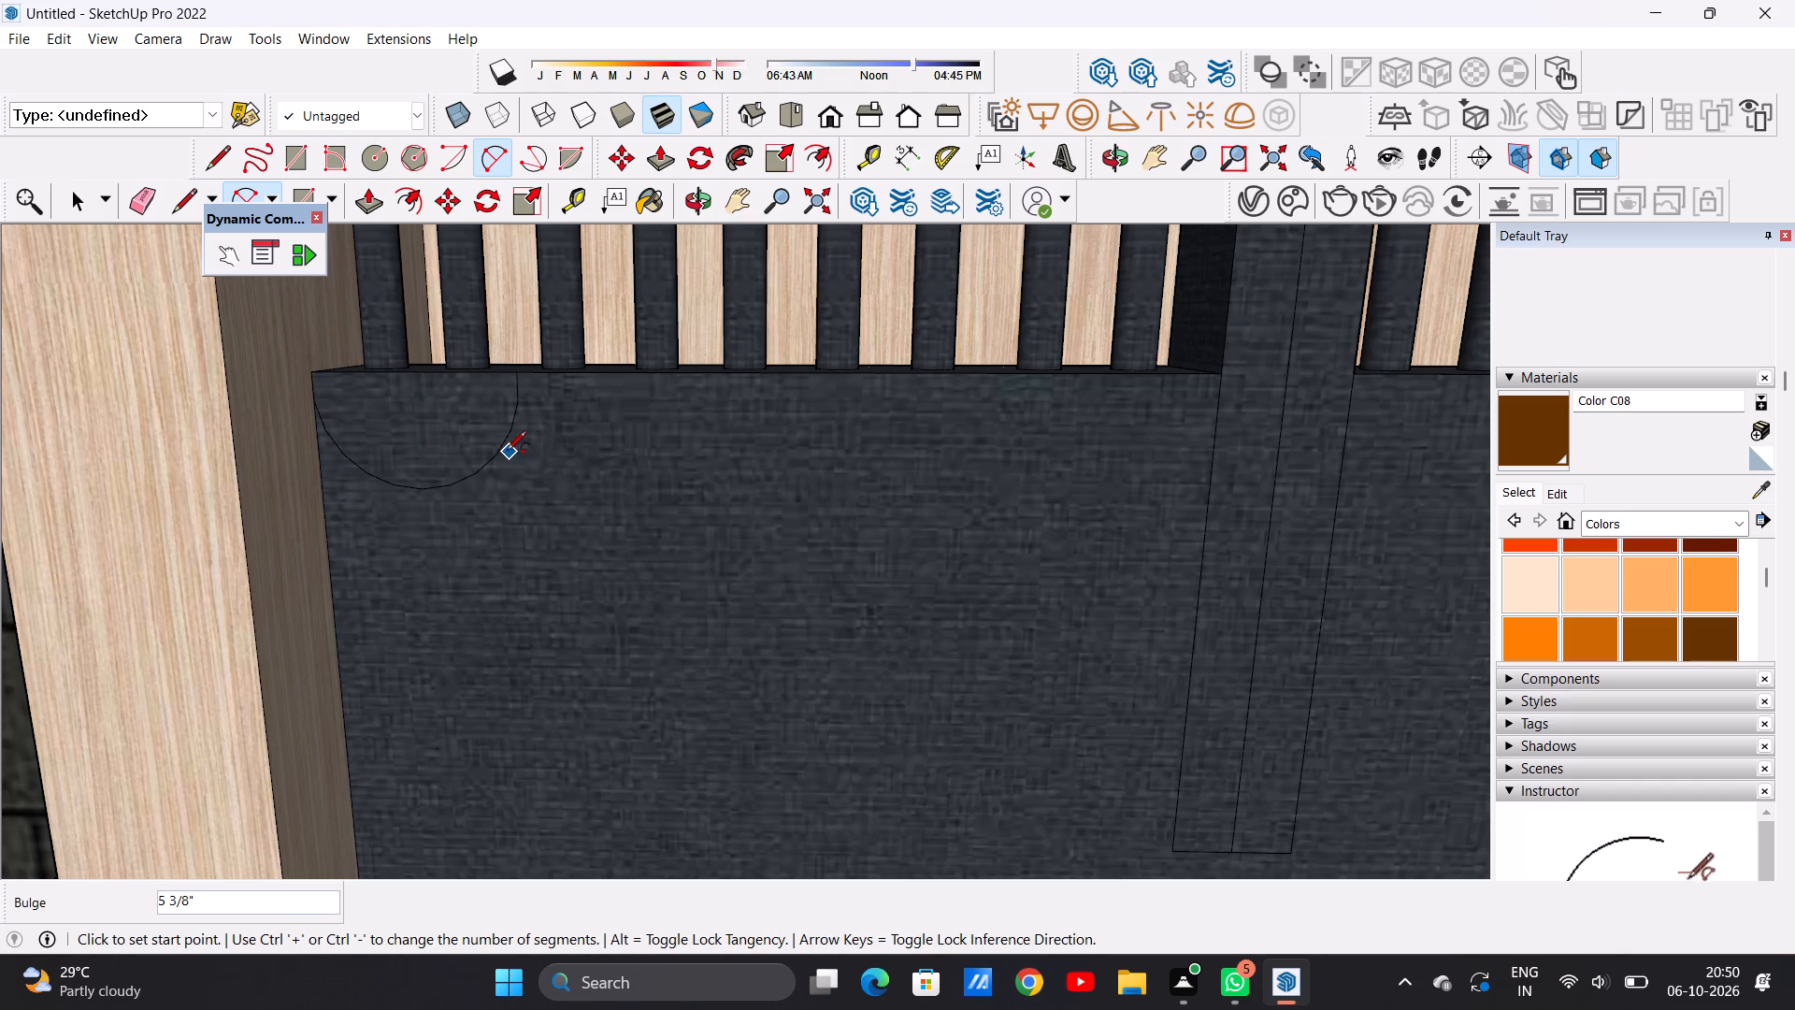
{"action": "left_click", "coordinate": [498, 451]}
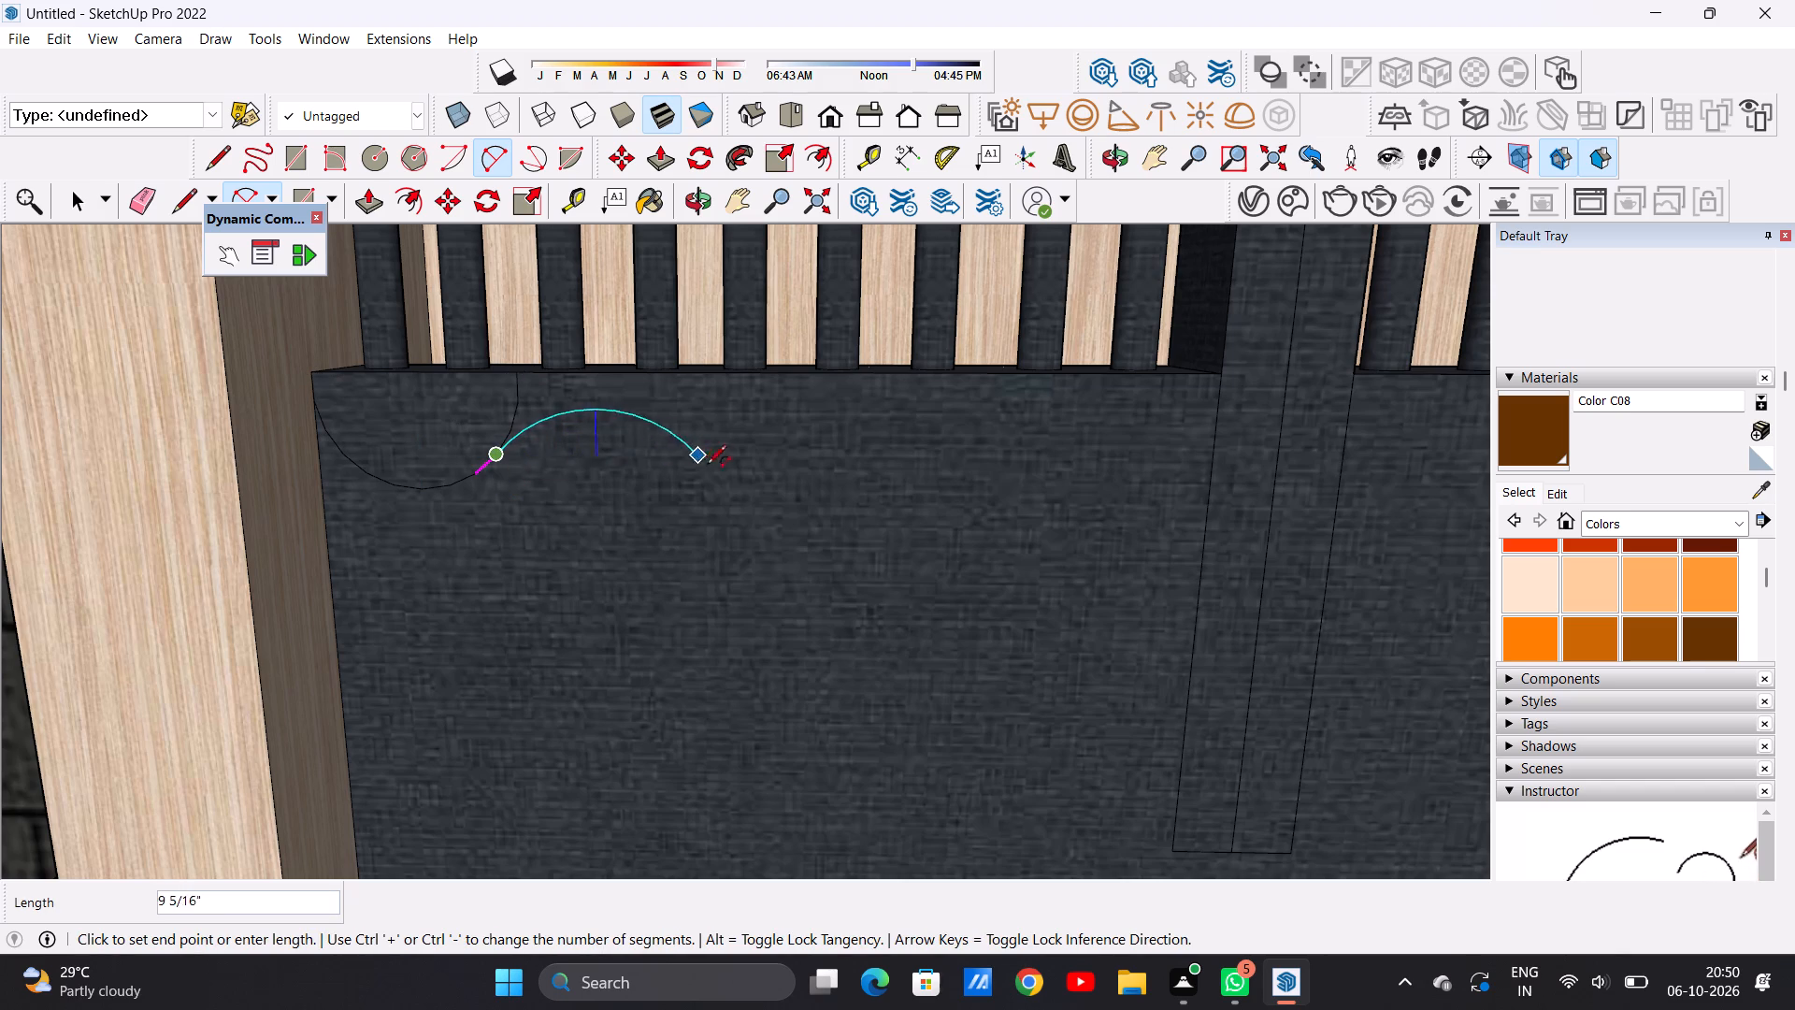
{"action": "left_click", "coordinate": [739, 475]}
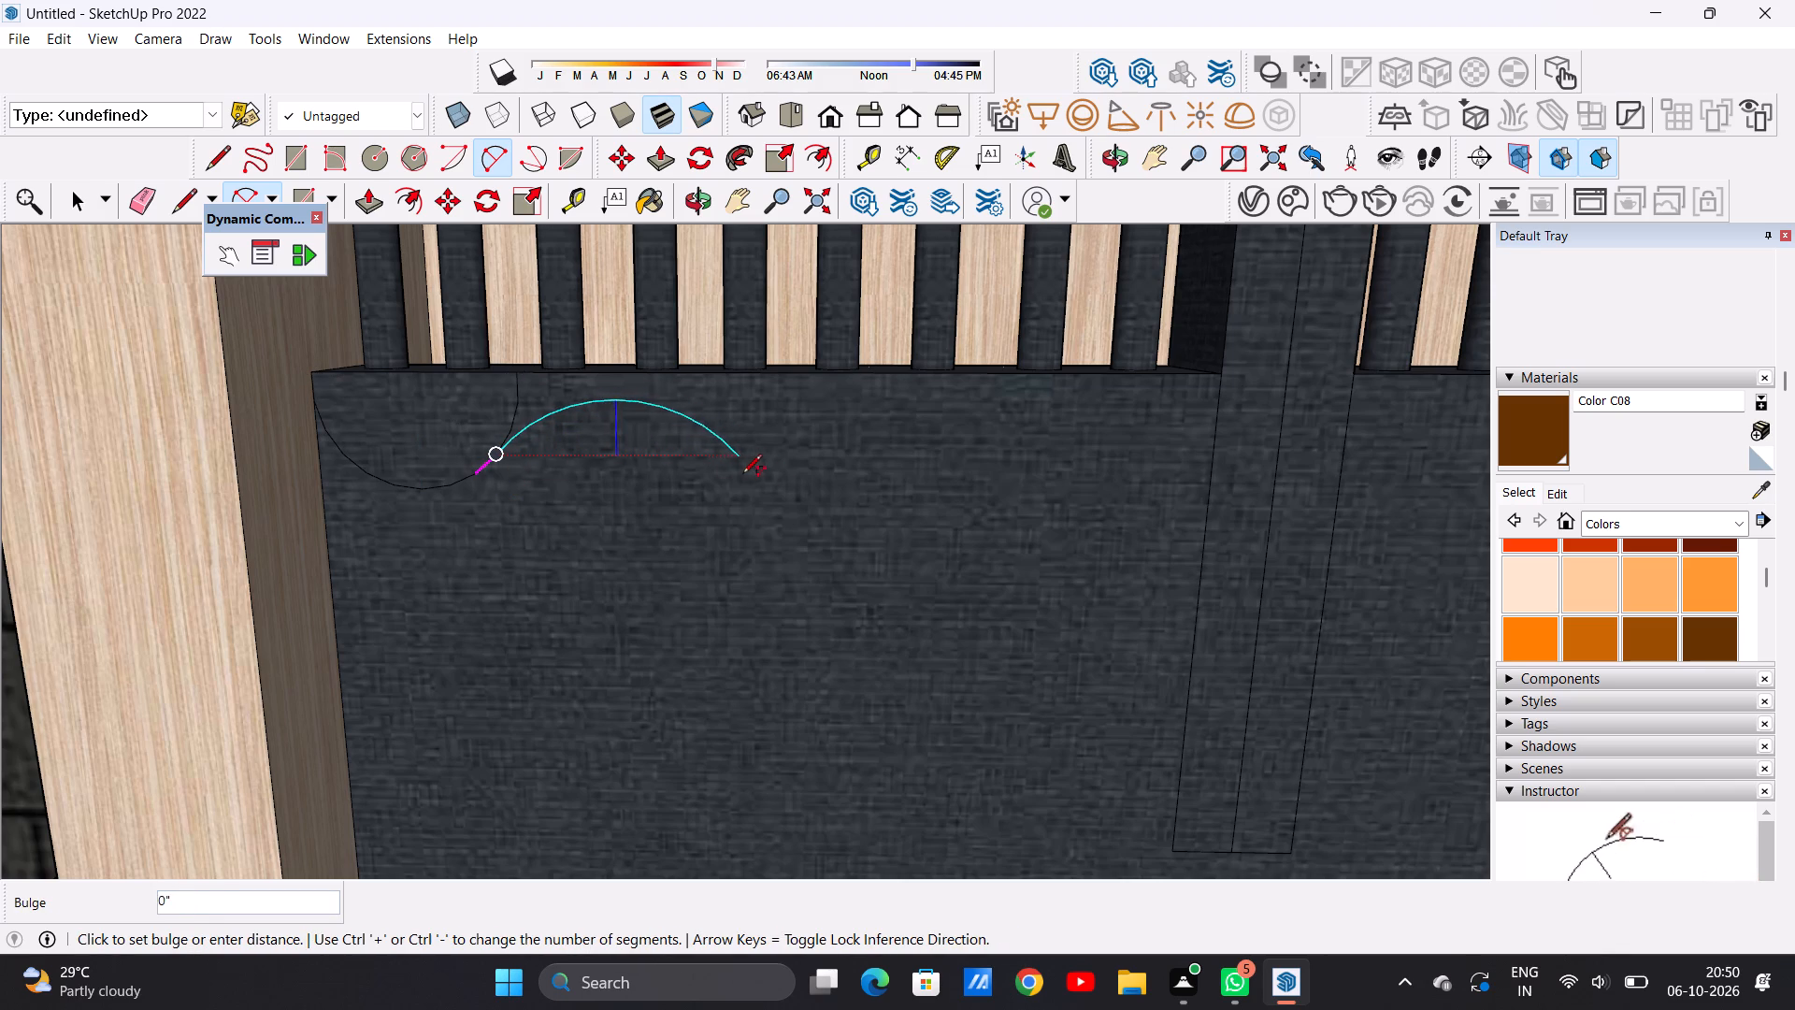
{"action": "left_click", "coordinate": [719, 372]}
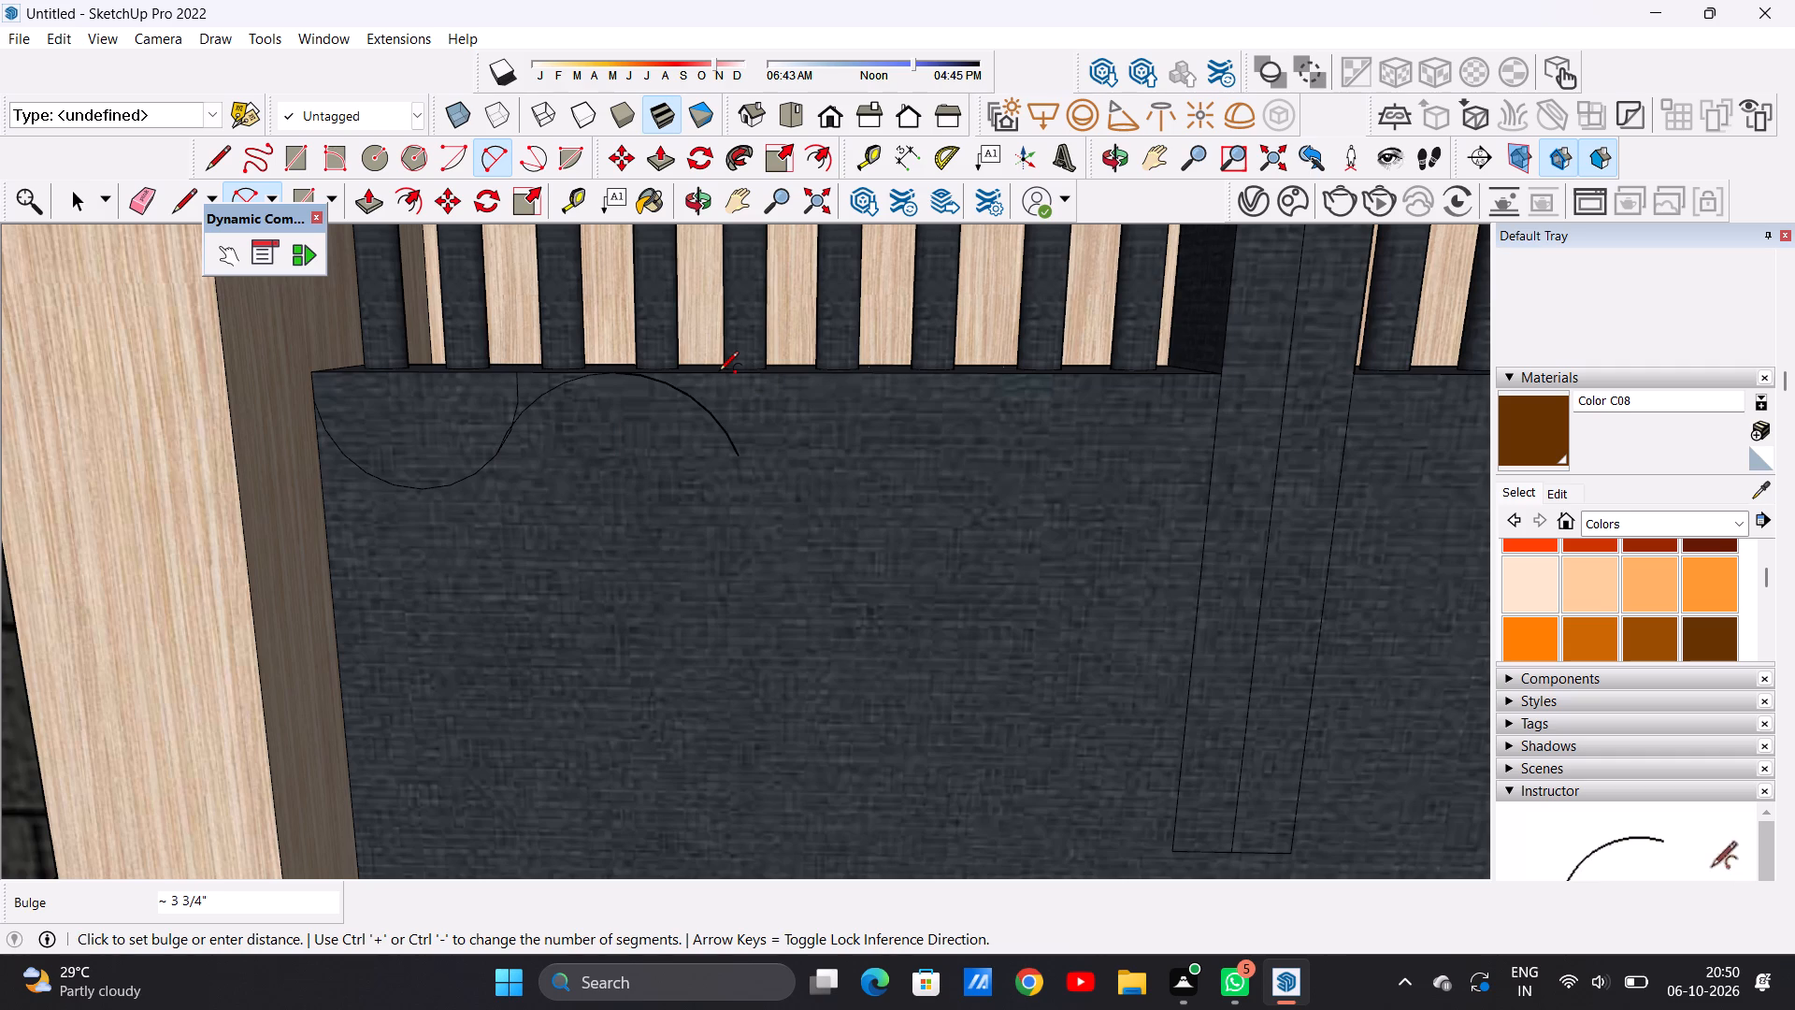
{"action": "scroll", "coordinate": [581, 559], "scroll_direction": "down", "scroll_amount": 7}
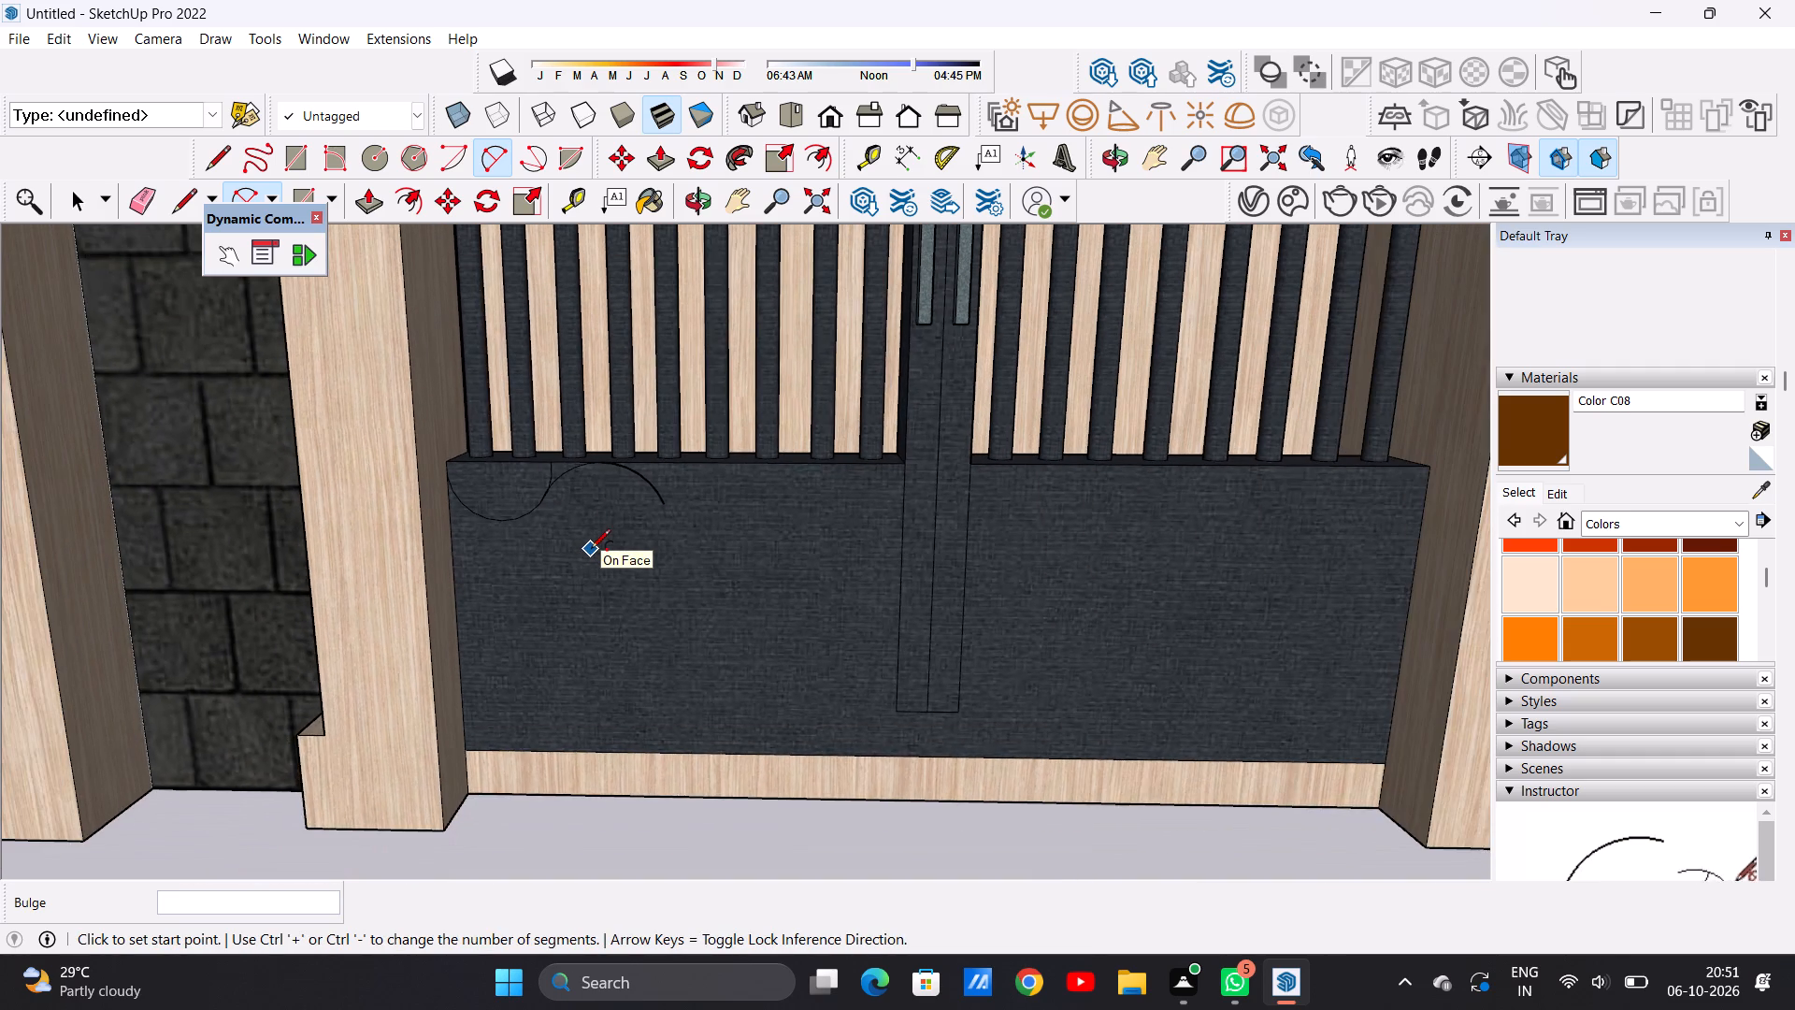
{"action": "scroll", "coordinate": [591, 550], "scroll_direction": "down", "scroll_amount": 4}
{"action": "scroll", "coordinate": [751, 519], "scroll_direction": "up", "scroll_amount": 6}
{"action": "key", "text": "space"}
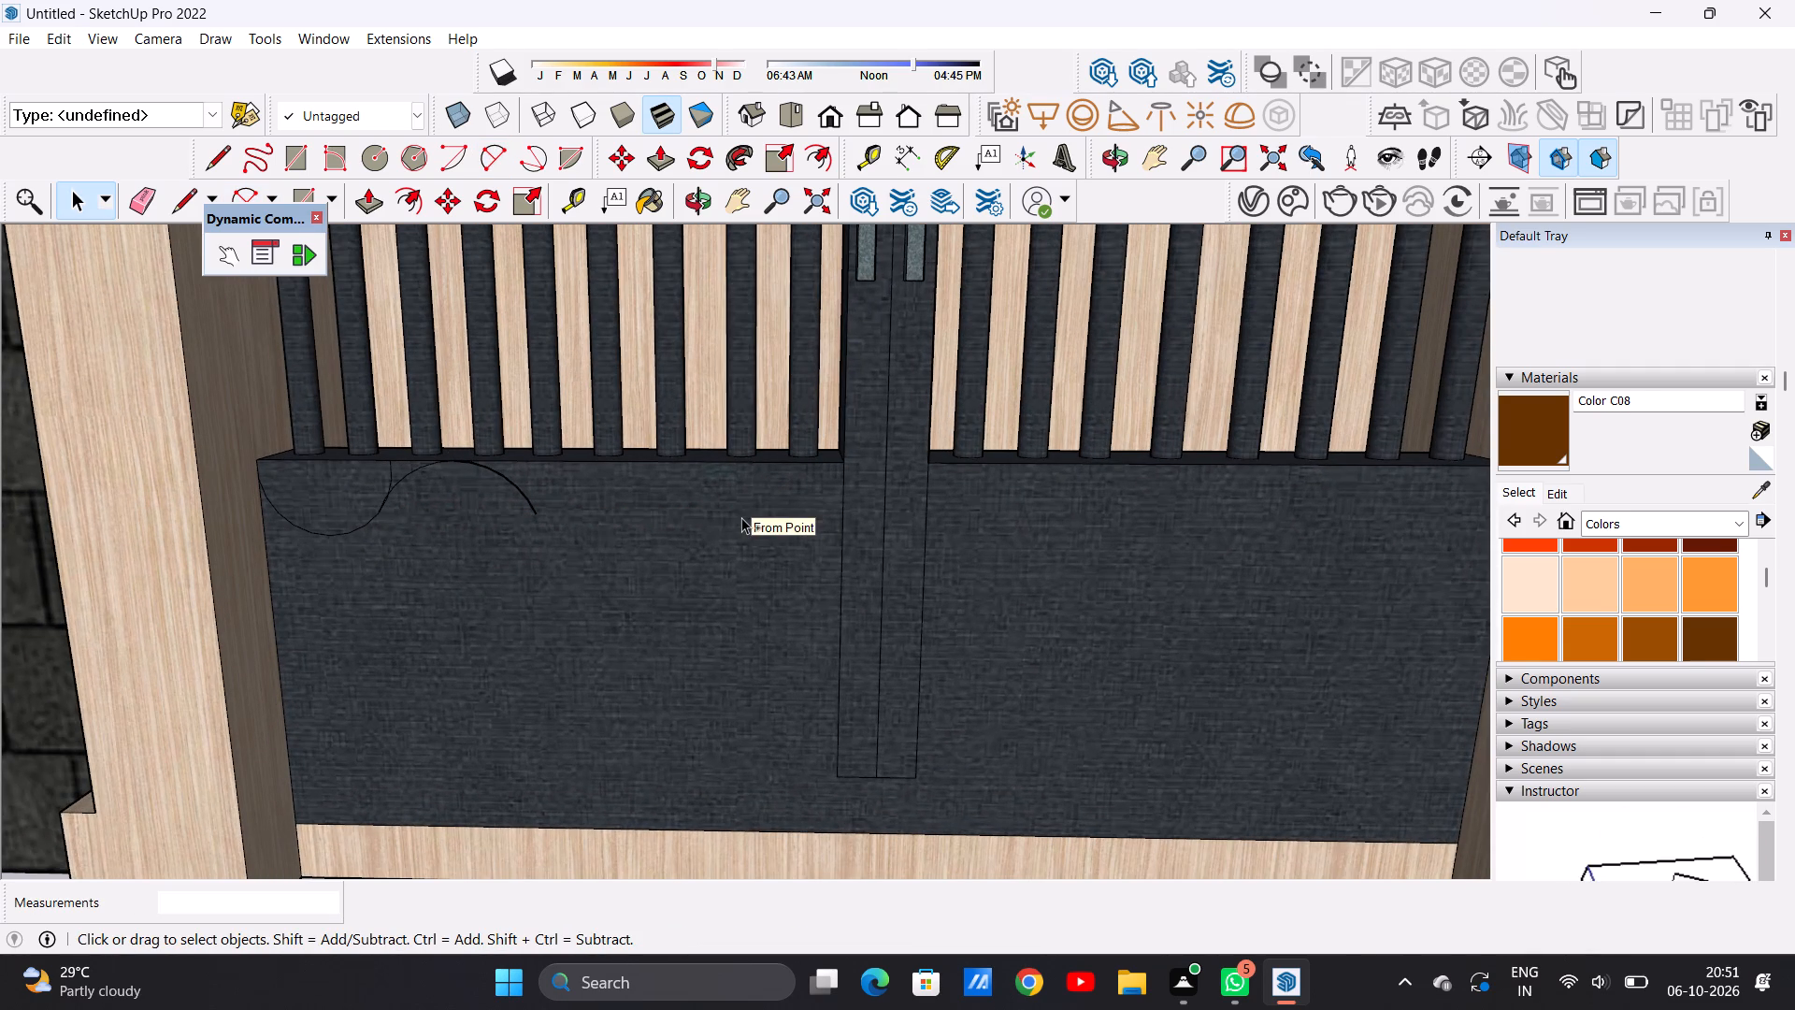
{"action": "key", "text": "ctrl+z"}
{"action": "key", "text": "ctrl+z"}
Draw a downward arc about 7 13/16" deep along the lower panel's top edge, starting at its tower-side corner.
{"action": "scroll", "coordinate": [375, 455], "scroll_direction": "up", "scroll_amount": 4}
{"action": "scroll", "coordinate": [483, 451], "scroll_direction": "down", "scroll_amount": 10}
{"action": "scroll", "coordinate": [397, 493], "scroll_direction": "up", "scroll_amount": 7}
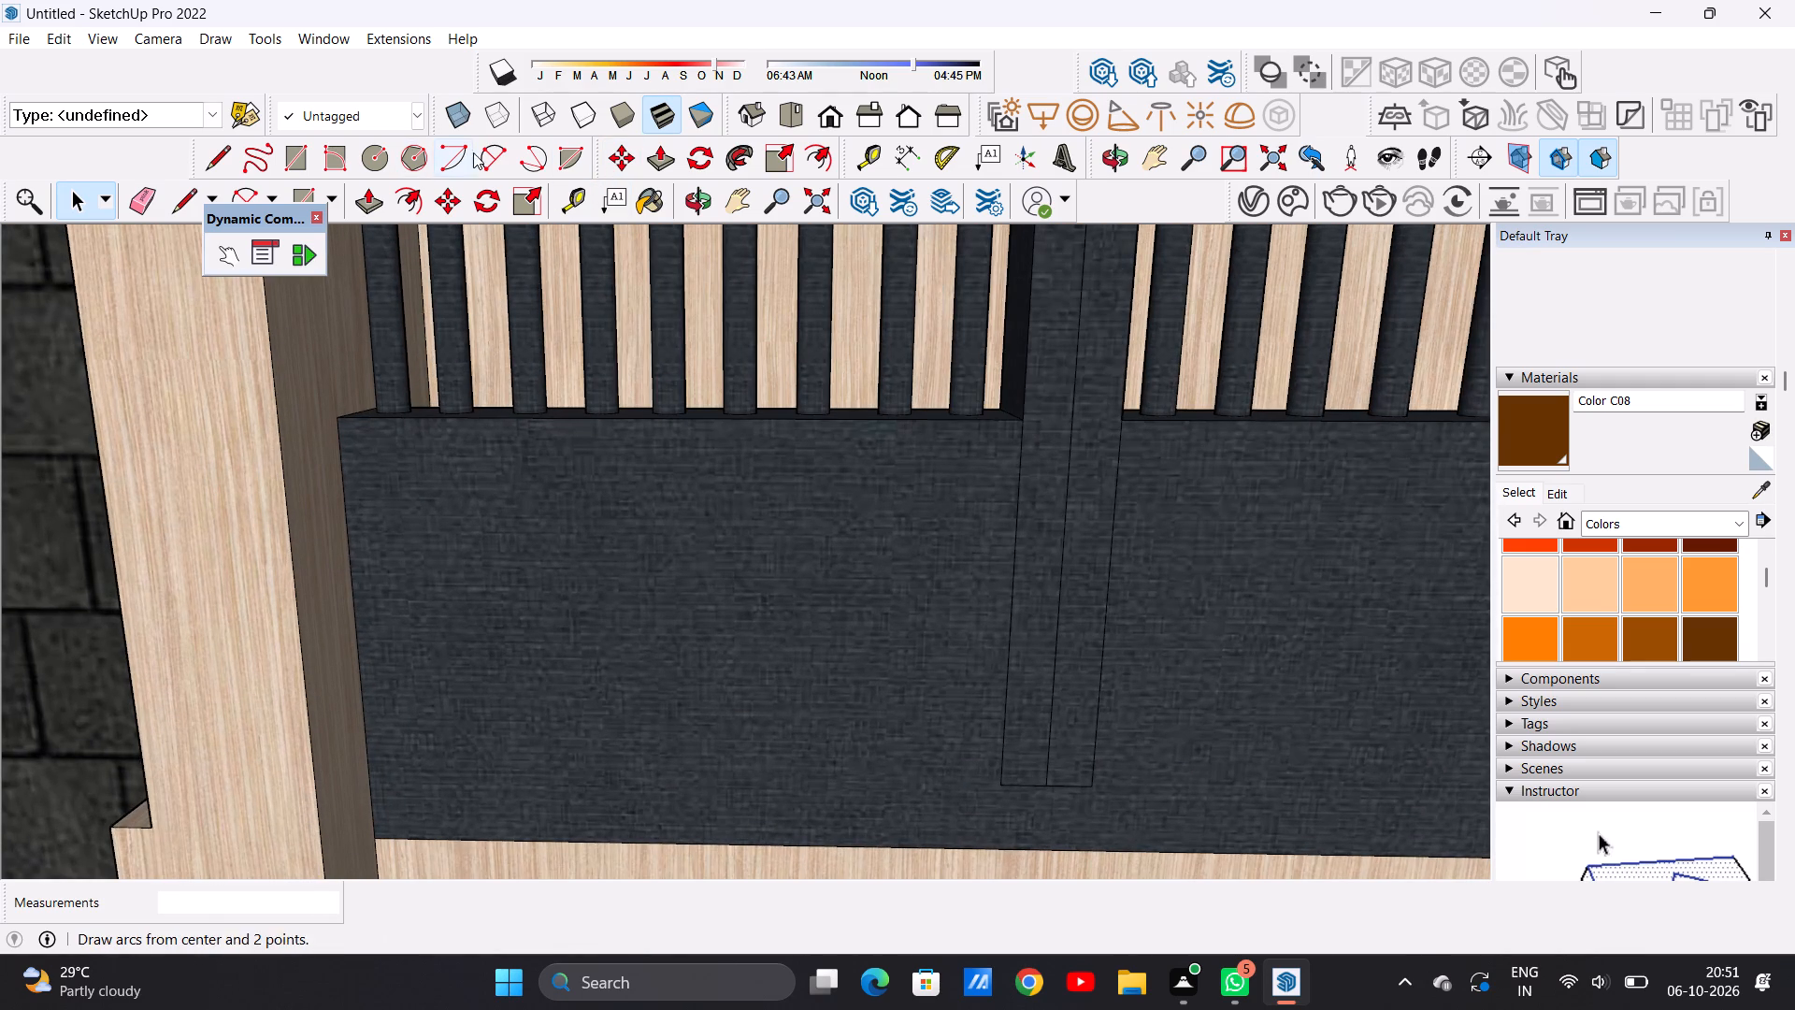
{"action": "left_click", "coordinate": [491, 155]}
{"action": "left_click", "coordinate": [337, 418]}
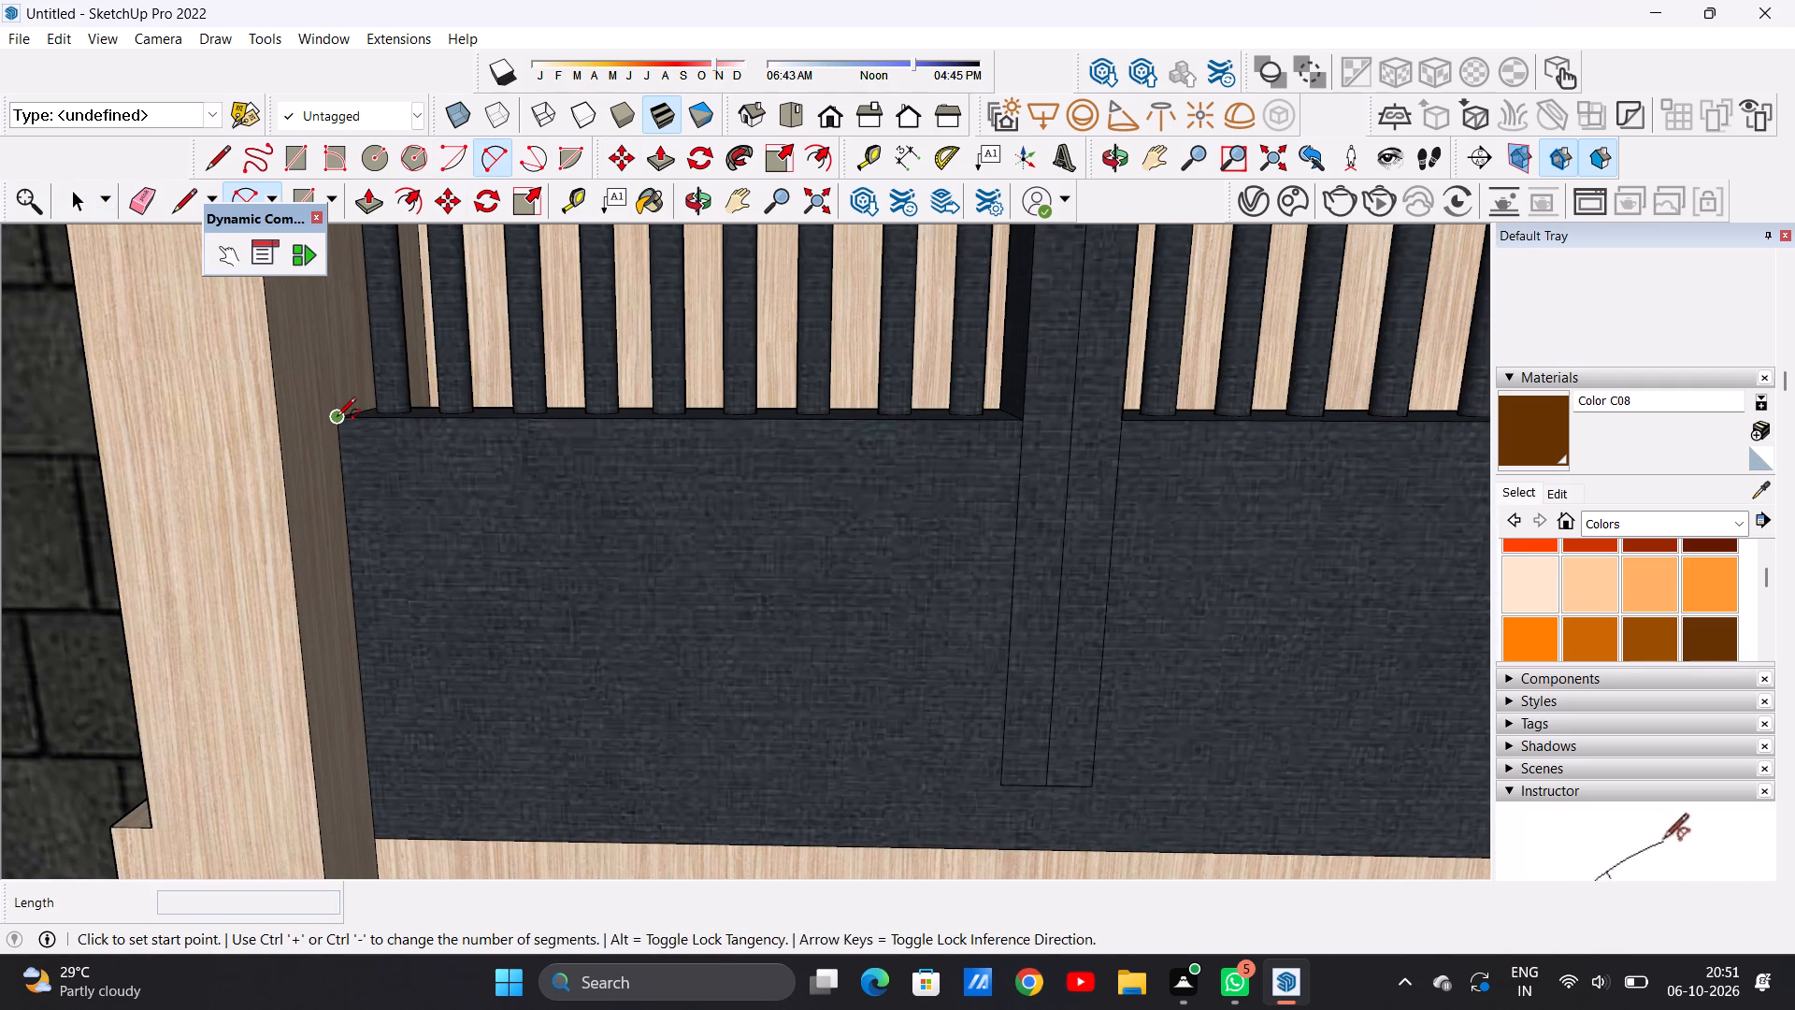
{"action": "left_click", "coordinate": [647, 433]}
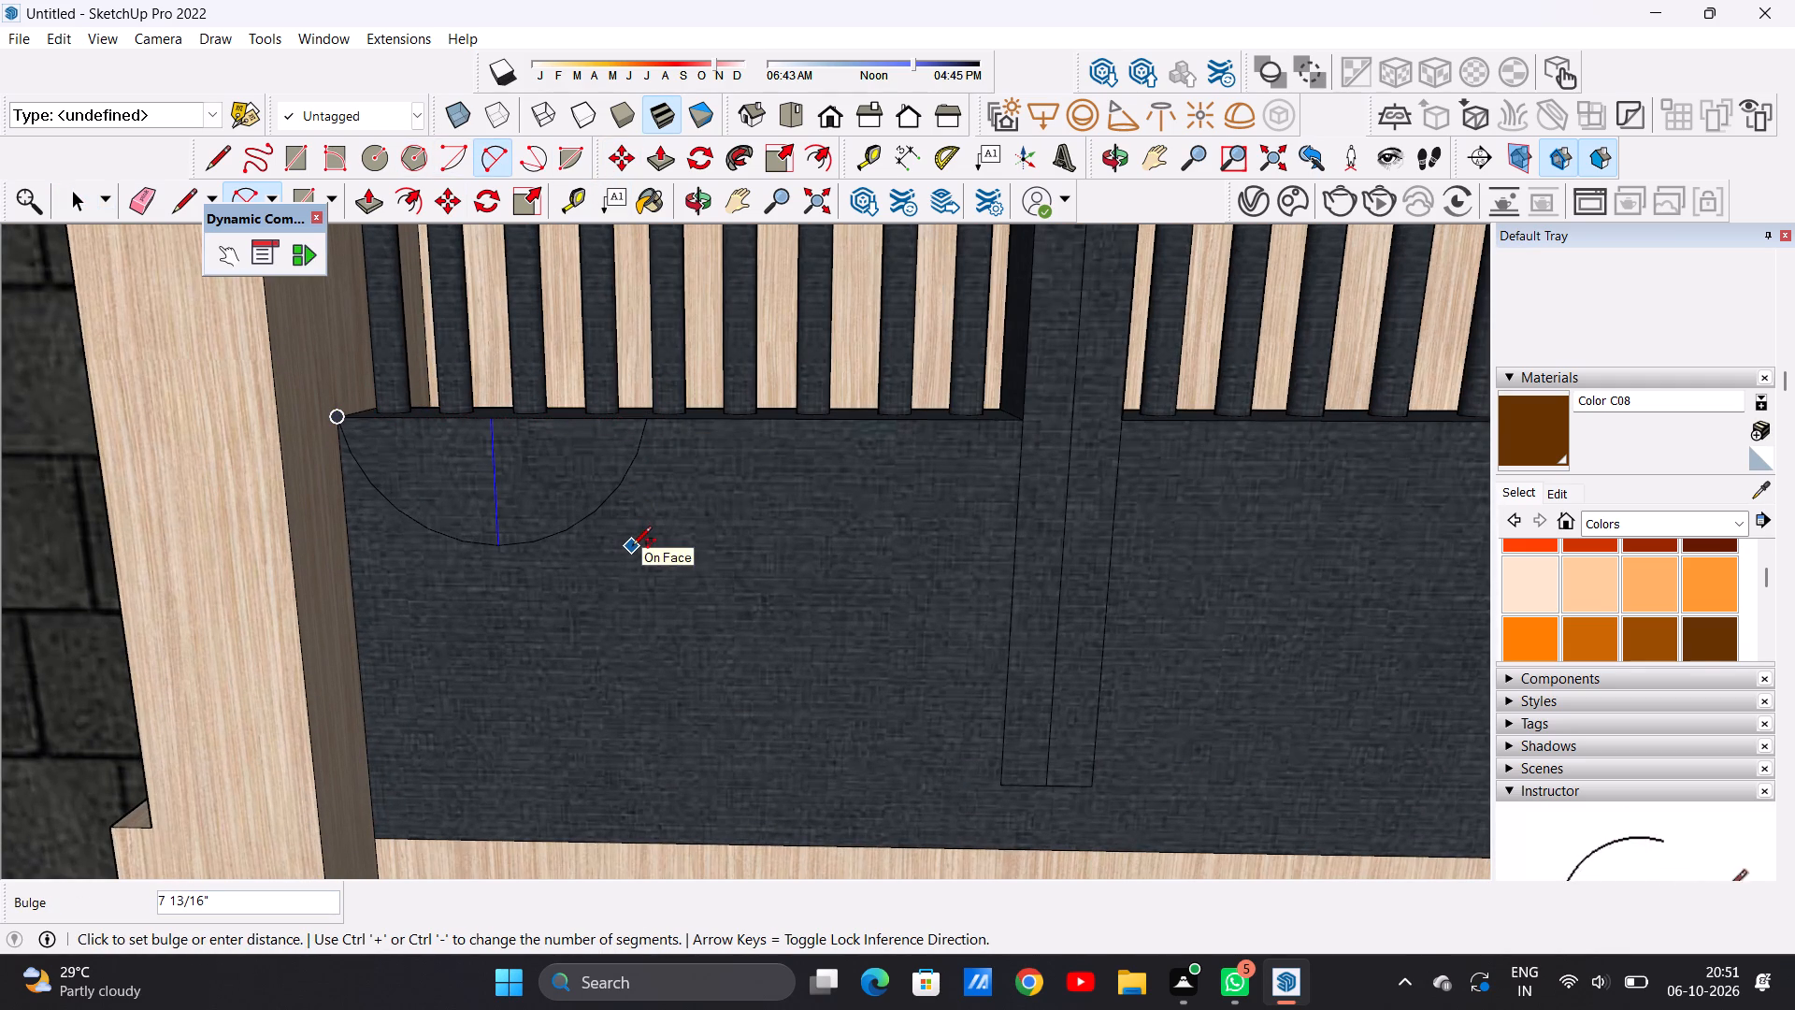
{"action": "left_click", "coordinate": [632, 547]}
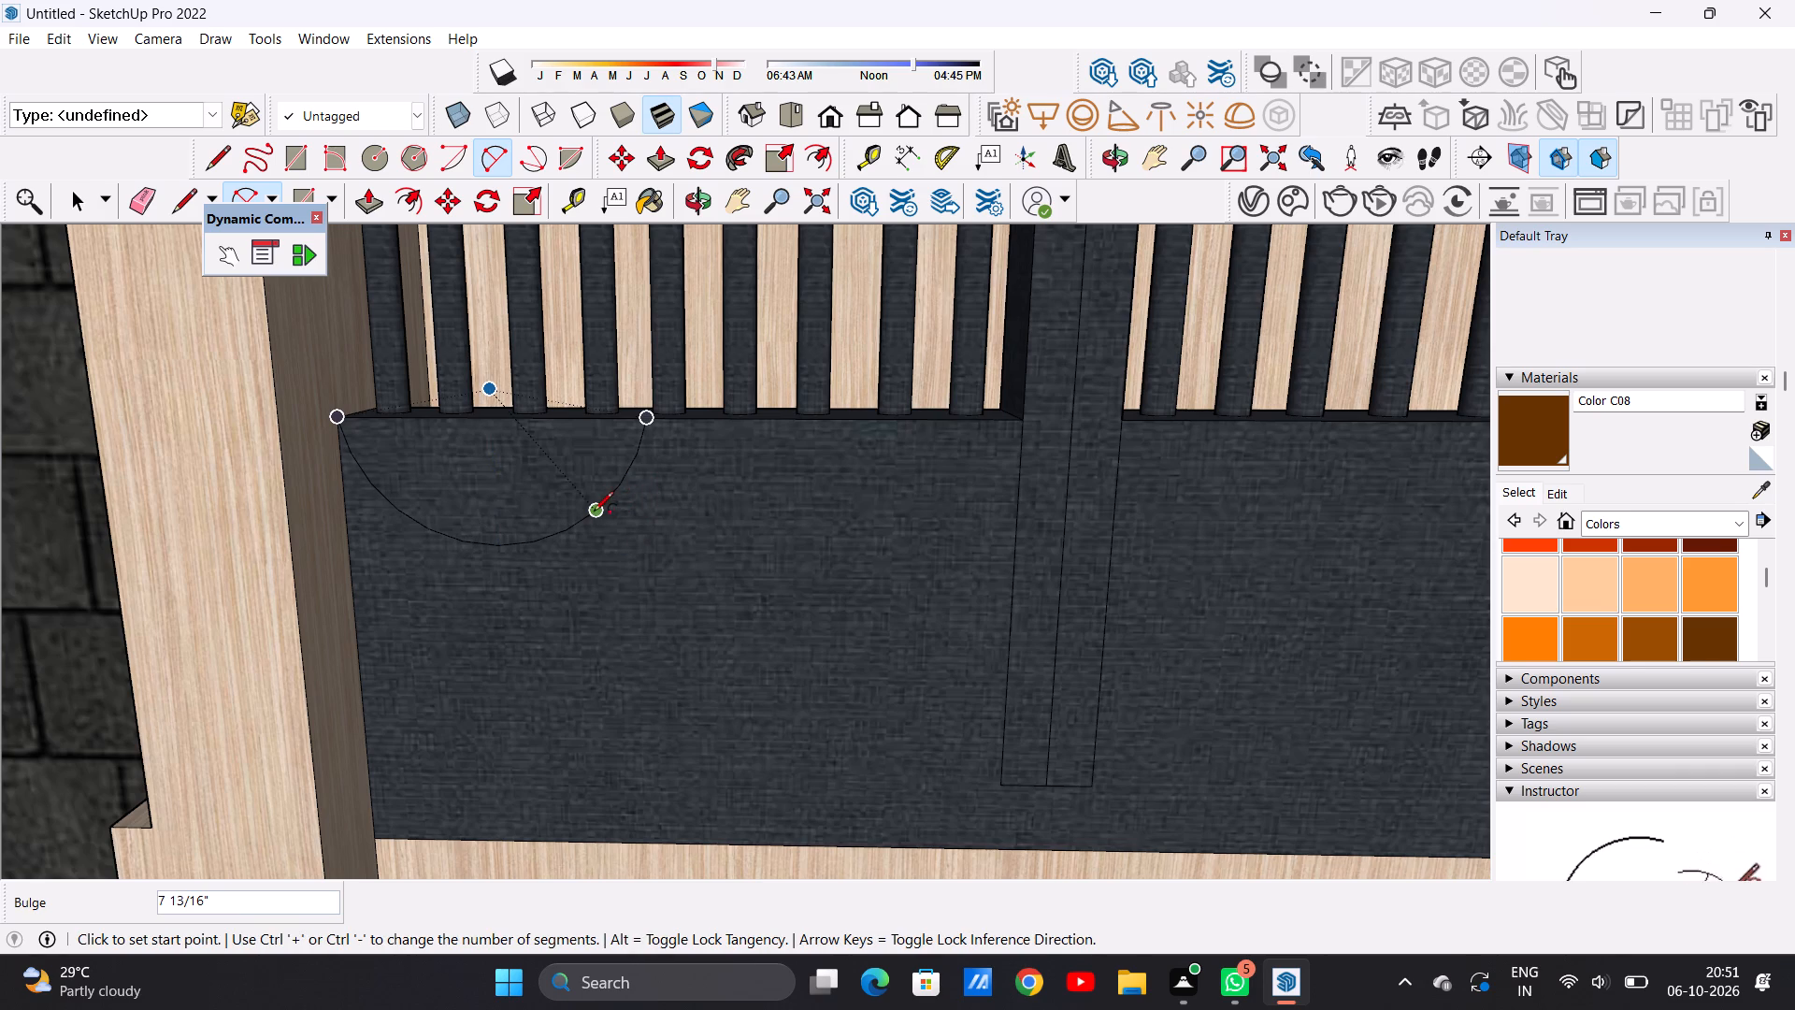
Continue the wave with two upward arcs about 5 5/8" and 2 3/16" high, ending at the gate's centre post.
{"action": "left_click", "coordinate": [594, 512]}
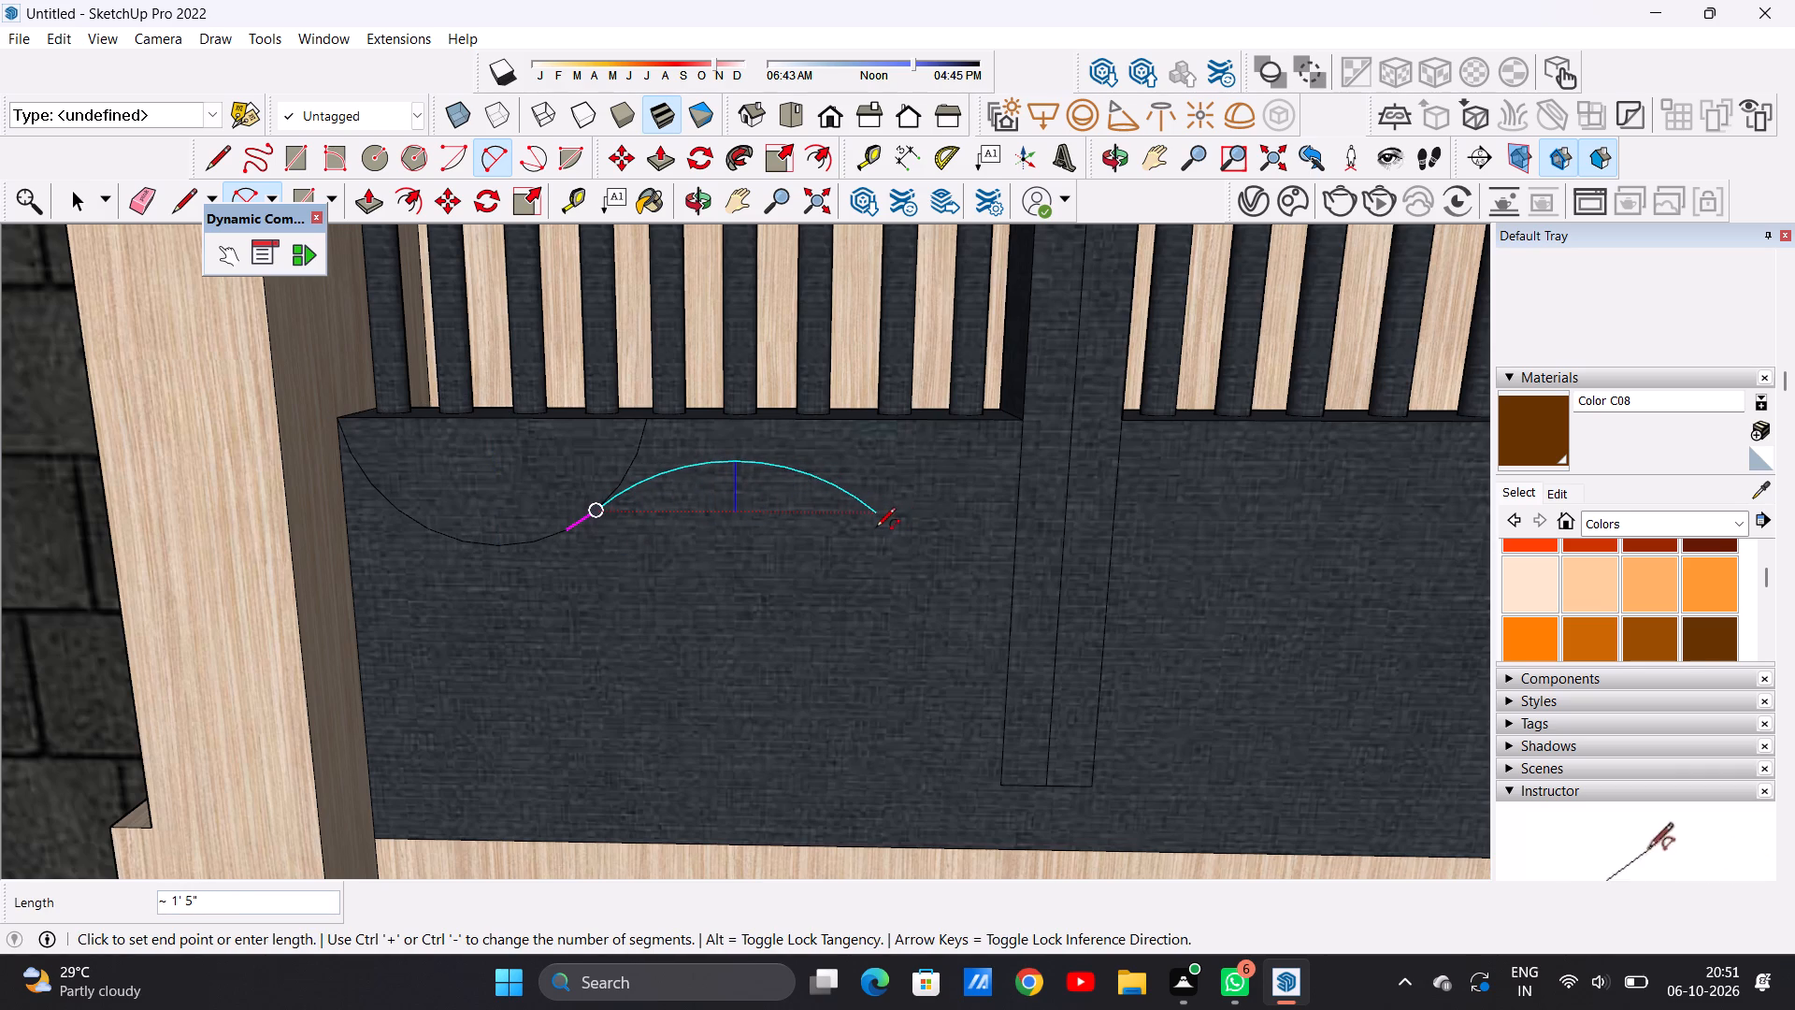
{"action": "left_click", "coordinate": [876, 528]}
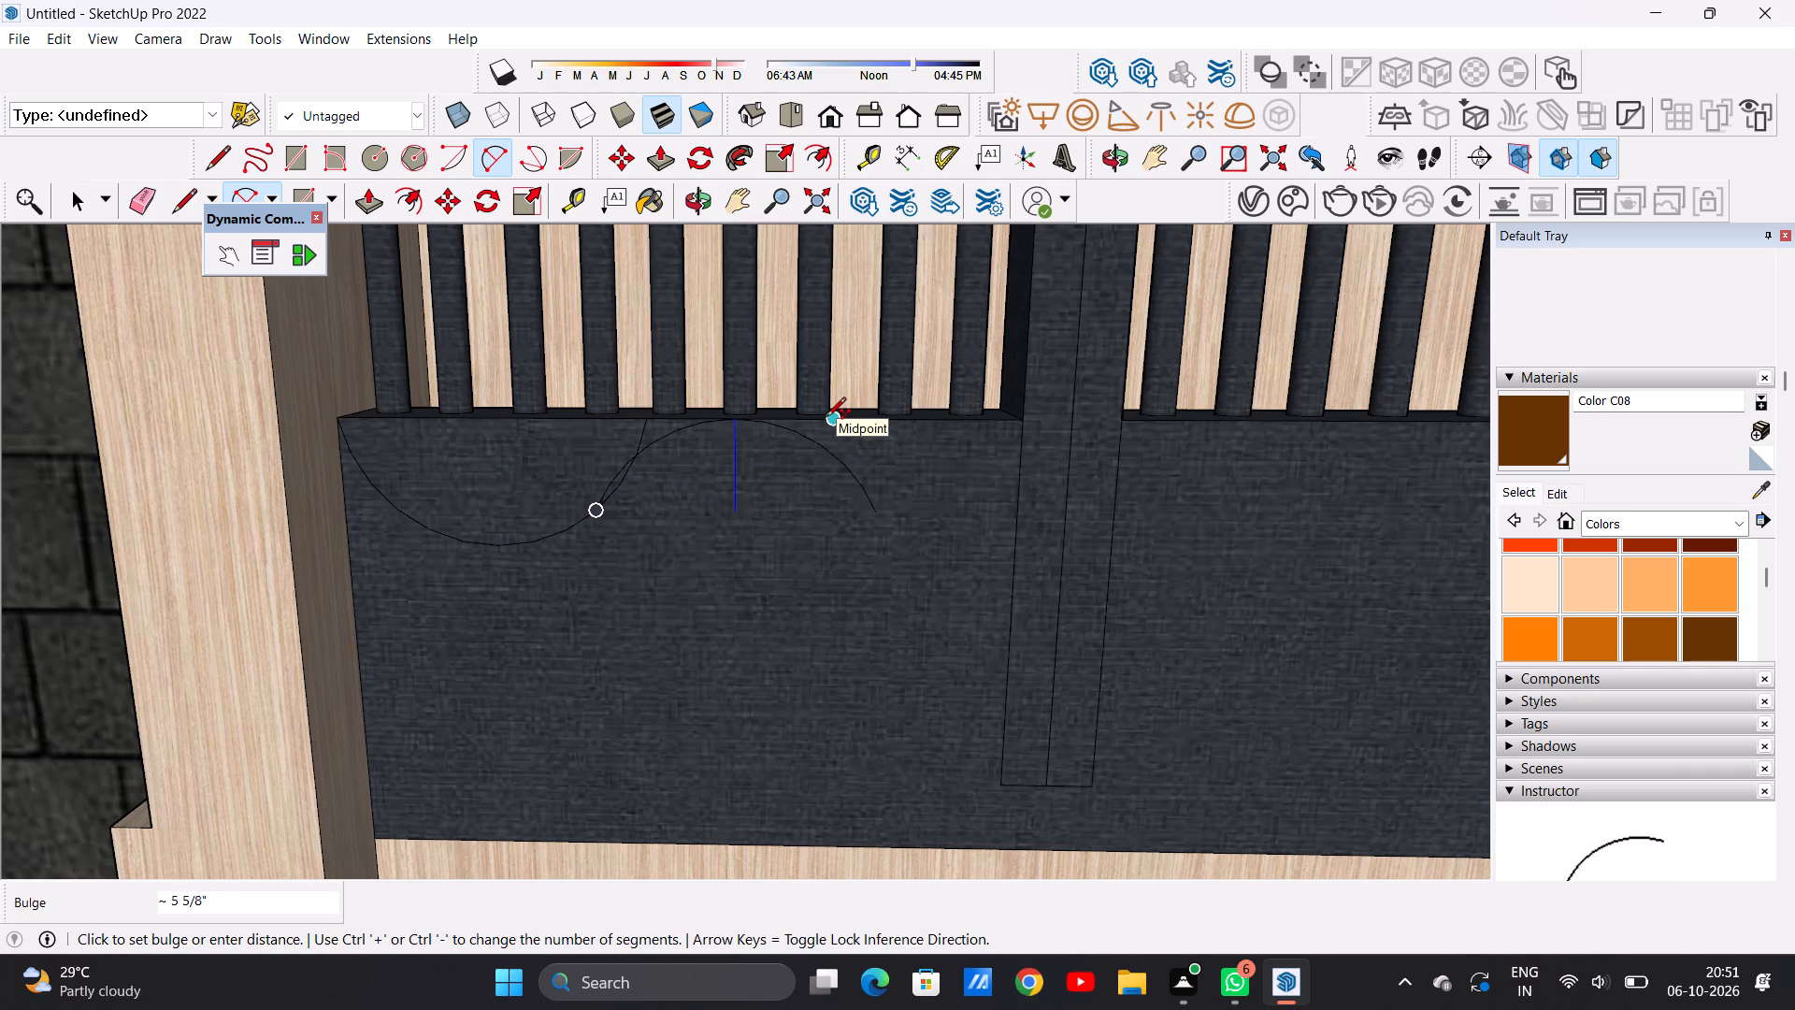
{"action": "left_click", "coordinate": [826, 418]}
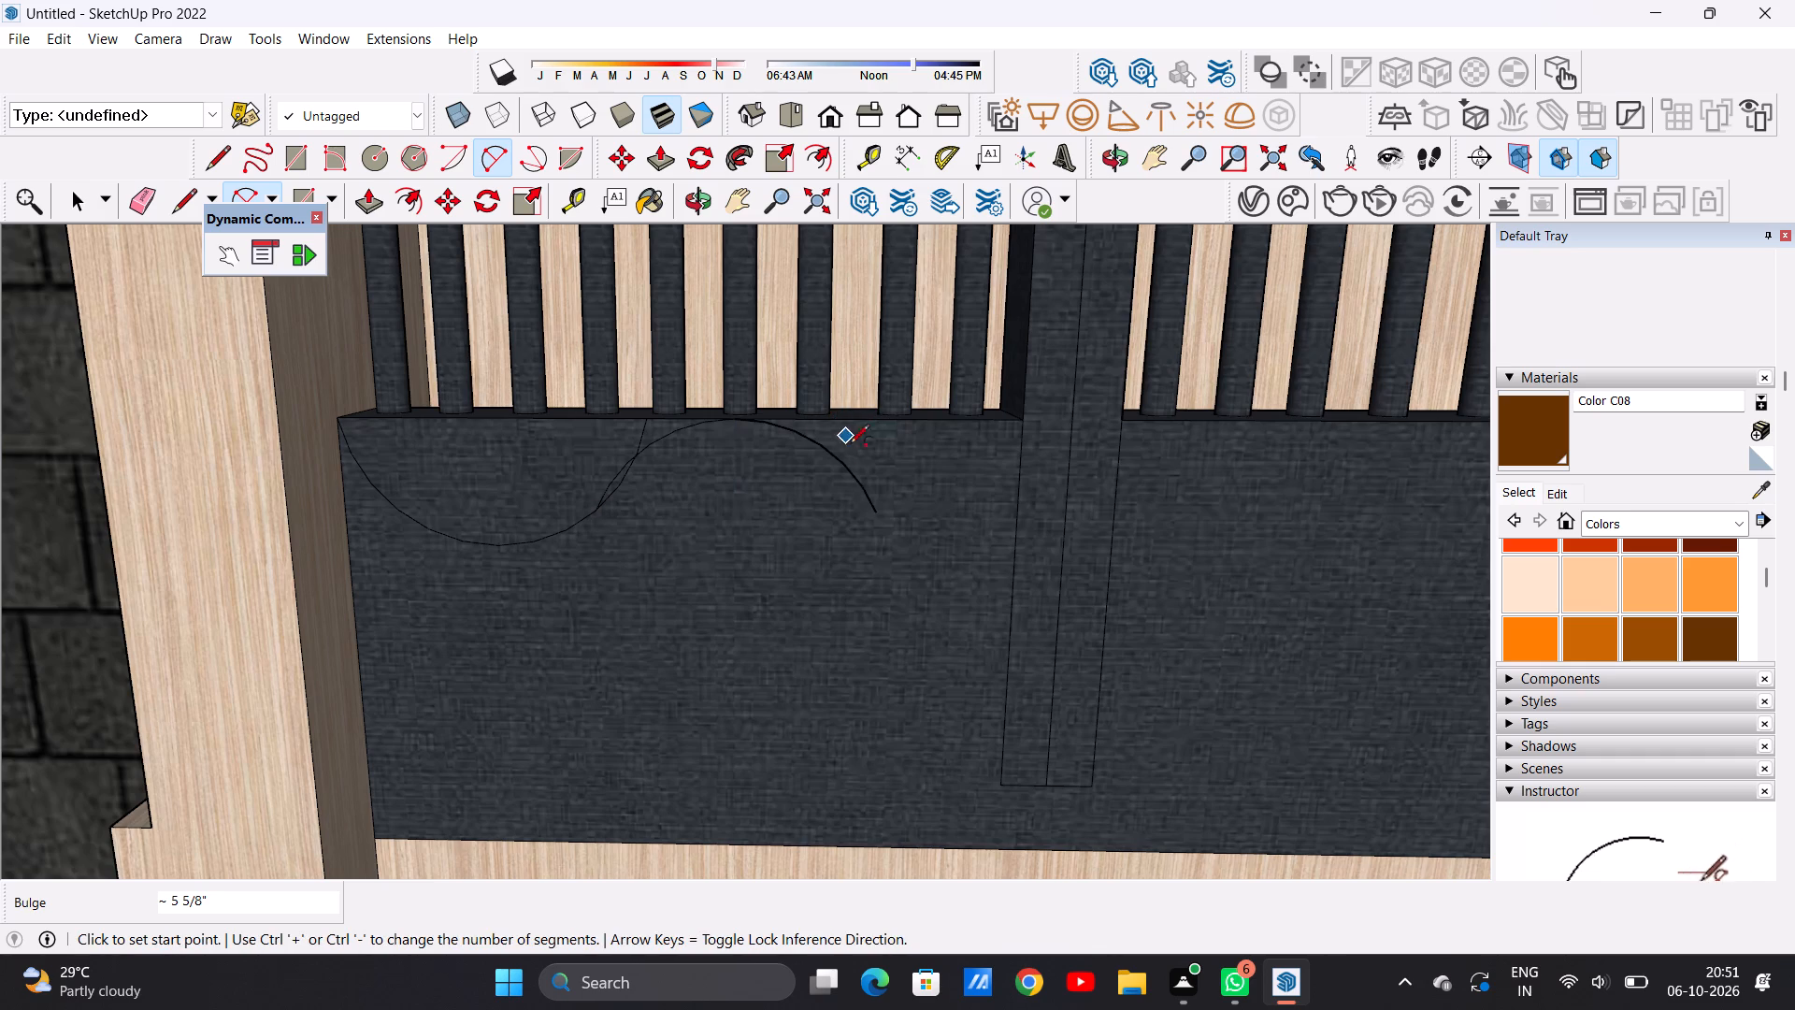
{"action": "left_click", "coordinate": [874, 510]}
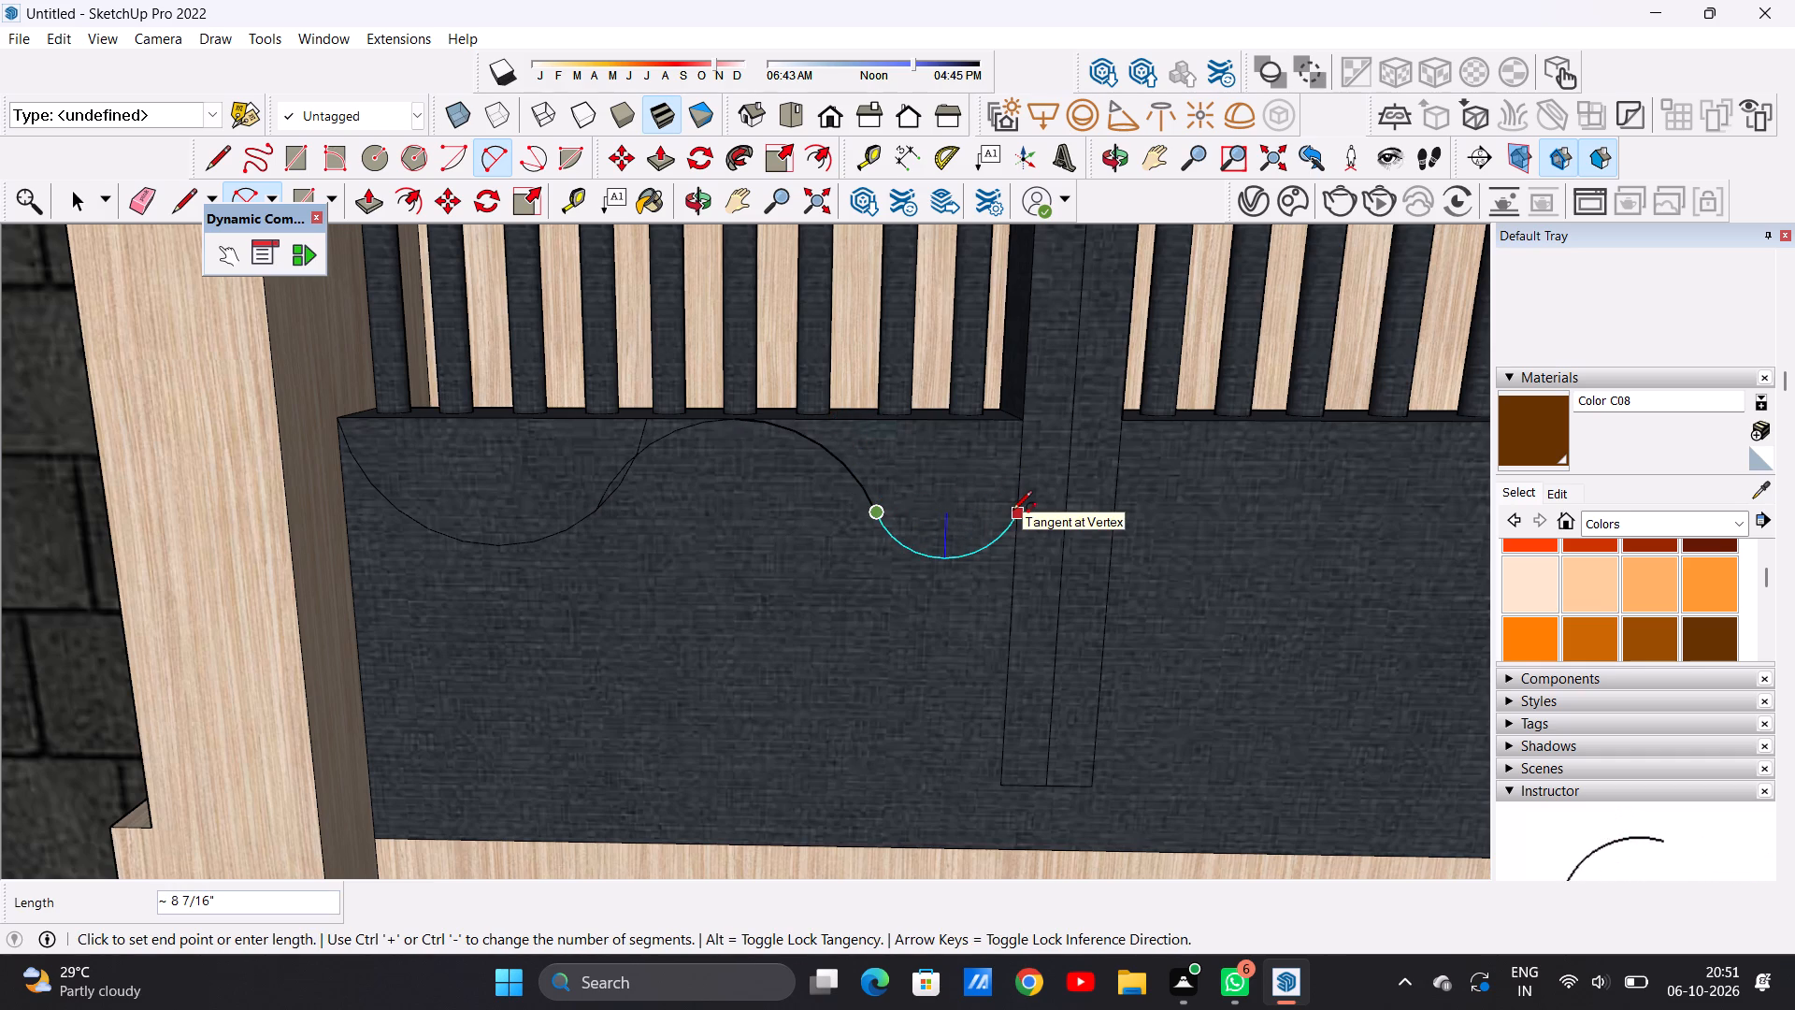
{"action": "left_click", "coordinate": [1012, 512]}
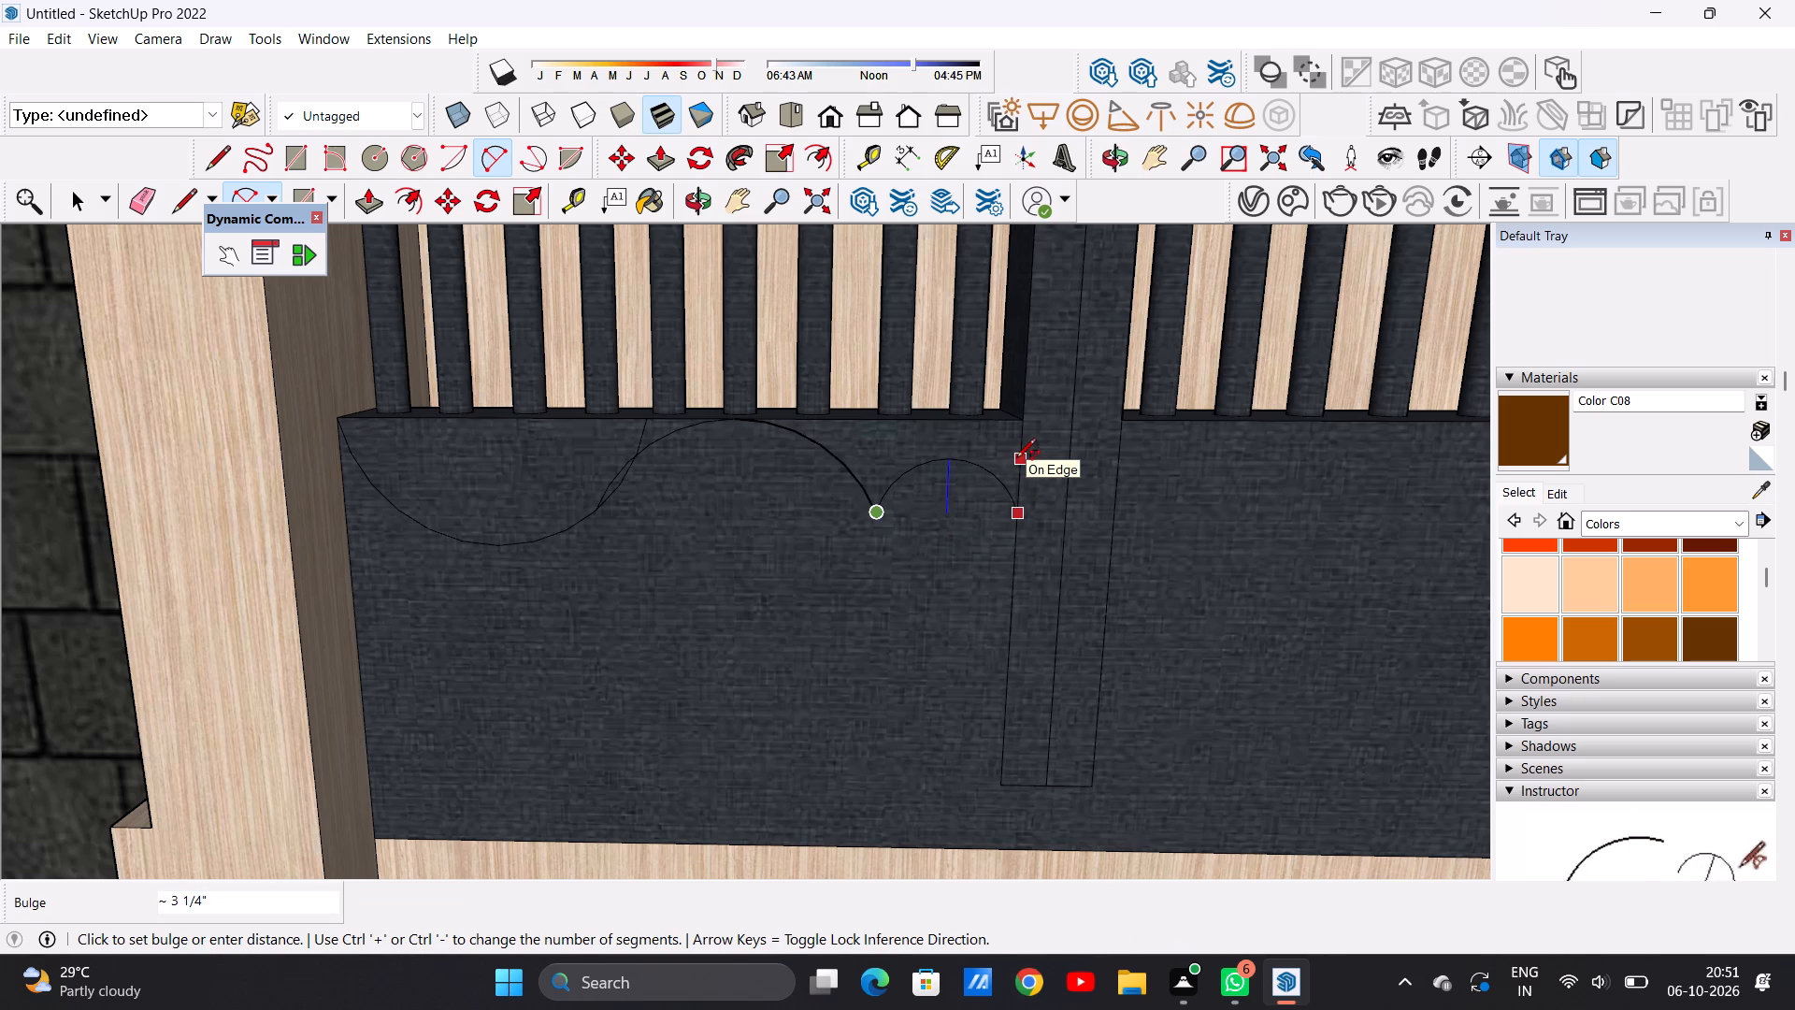
{"action": "left_click", "coordinate": [1009, 478]}
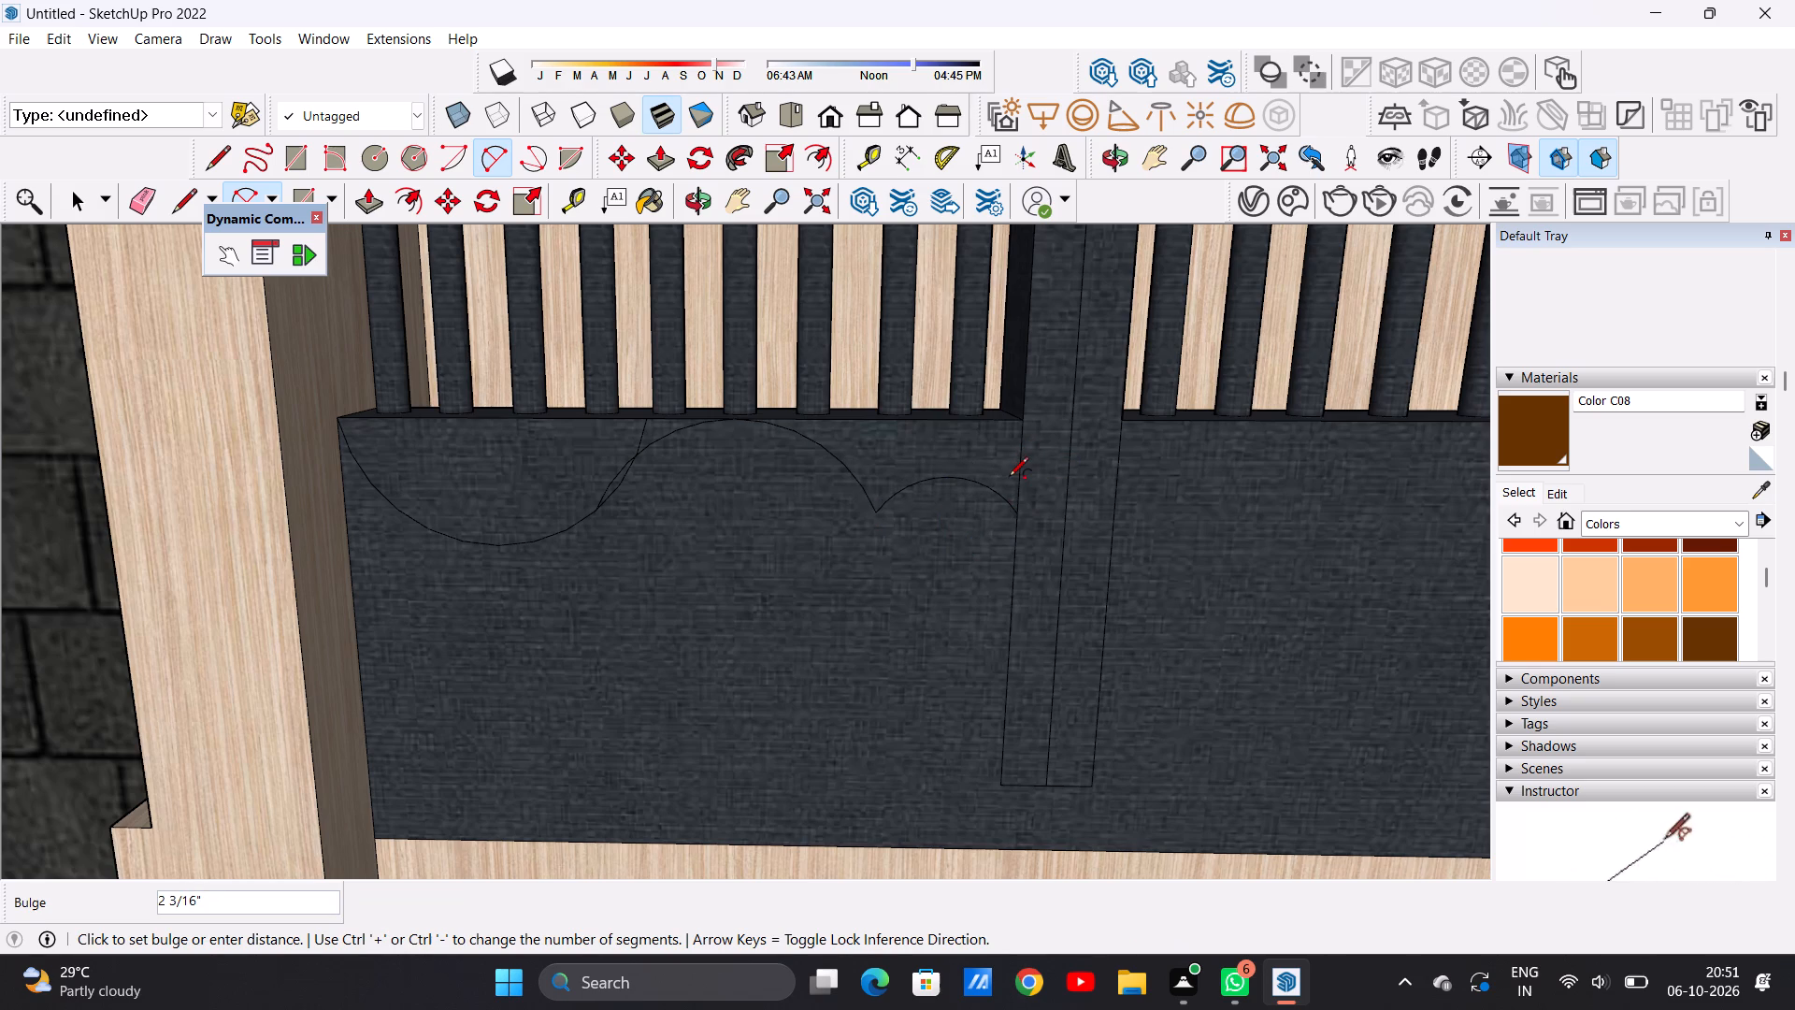
{"action": "key", "text": "space"}
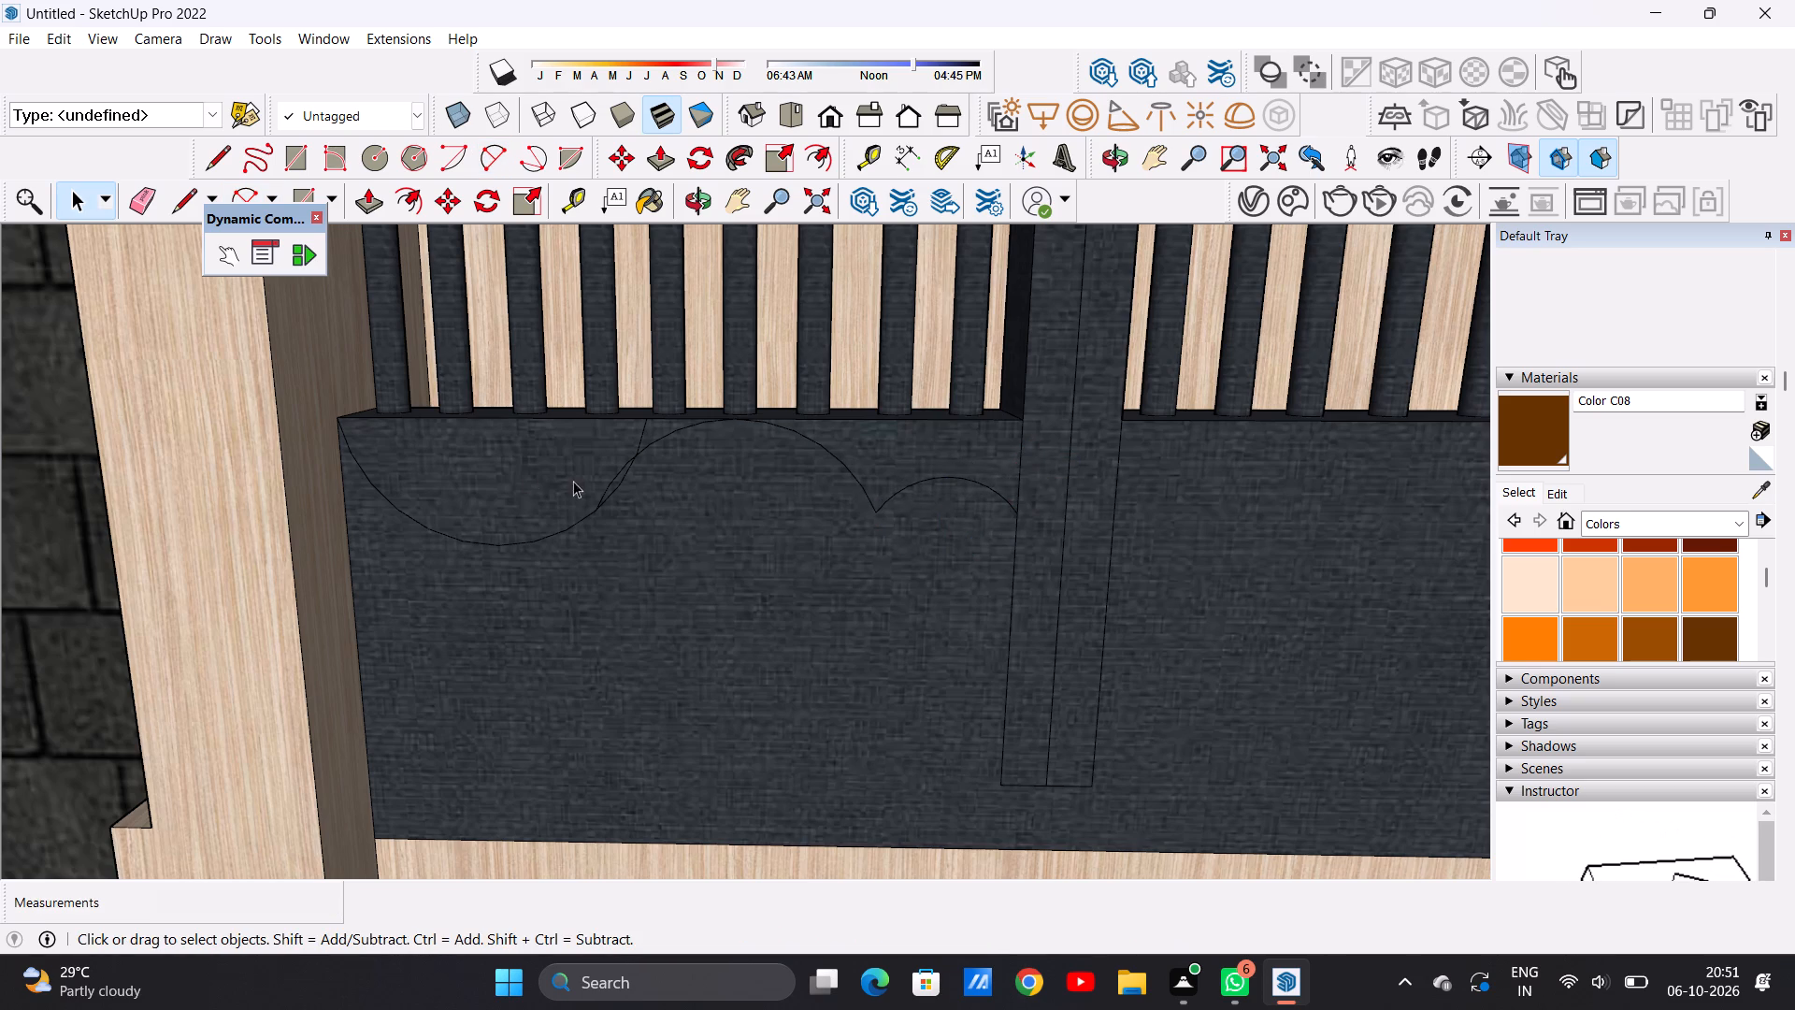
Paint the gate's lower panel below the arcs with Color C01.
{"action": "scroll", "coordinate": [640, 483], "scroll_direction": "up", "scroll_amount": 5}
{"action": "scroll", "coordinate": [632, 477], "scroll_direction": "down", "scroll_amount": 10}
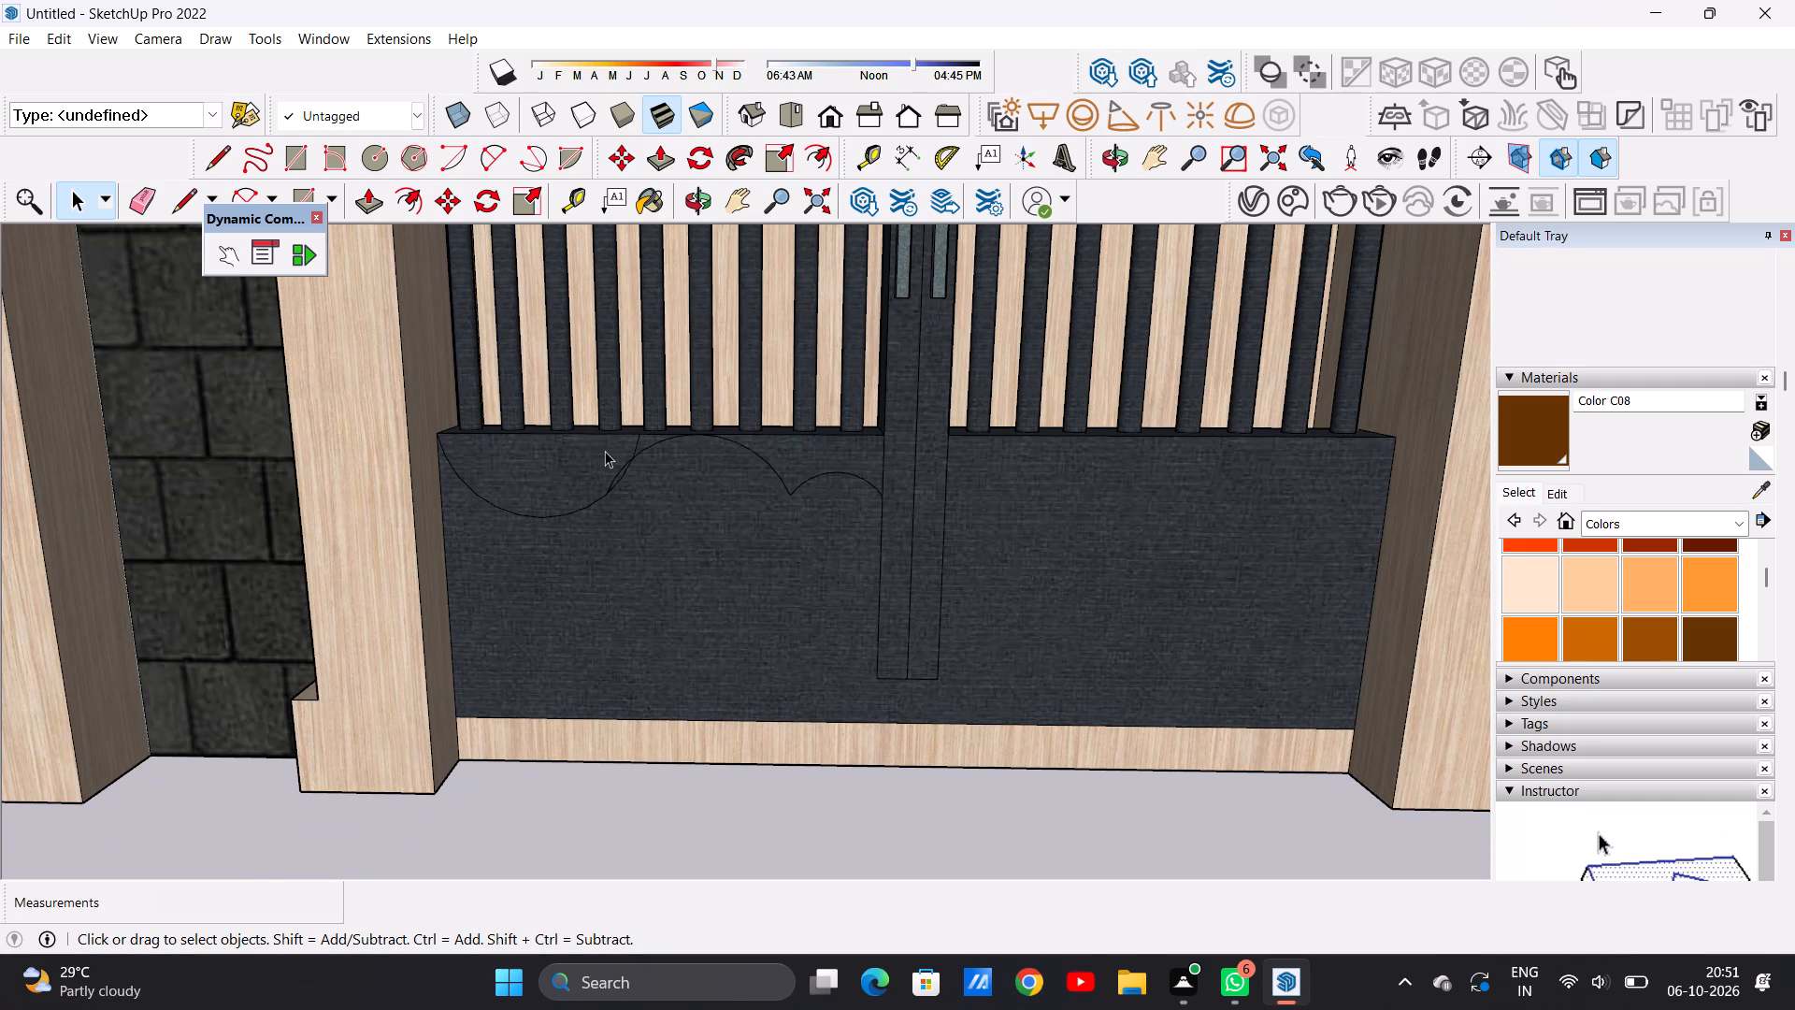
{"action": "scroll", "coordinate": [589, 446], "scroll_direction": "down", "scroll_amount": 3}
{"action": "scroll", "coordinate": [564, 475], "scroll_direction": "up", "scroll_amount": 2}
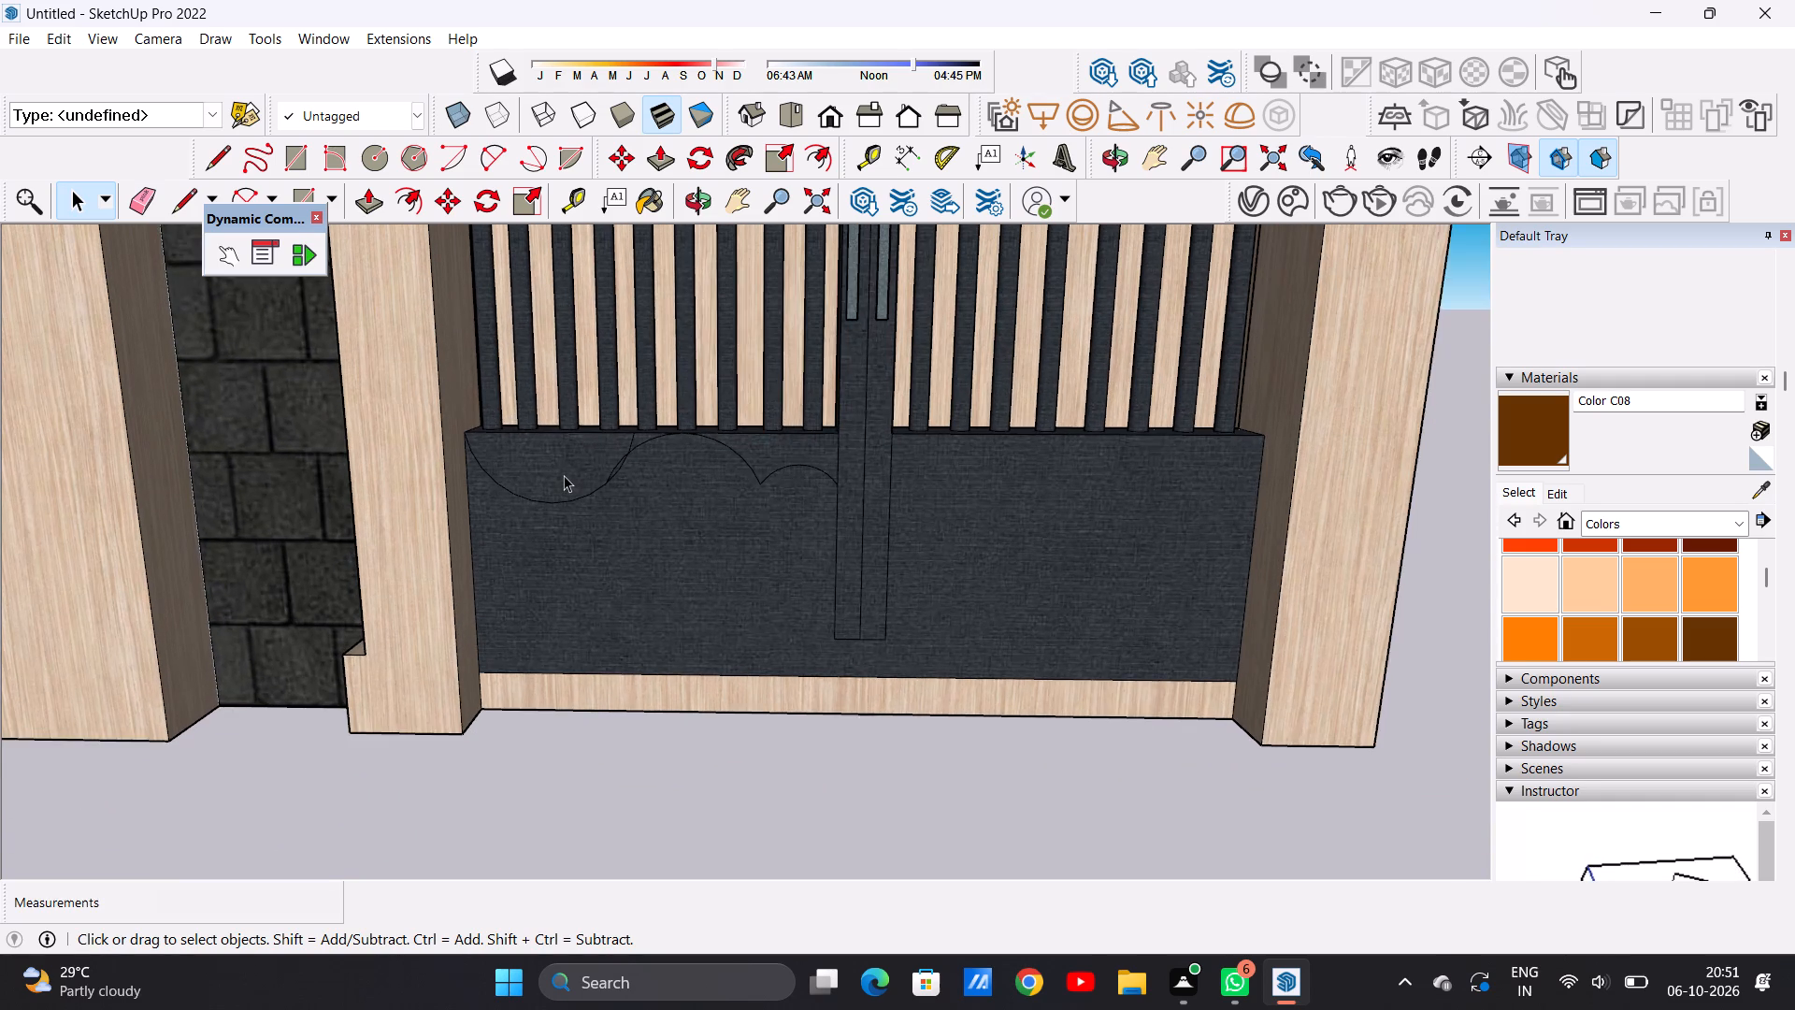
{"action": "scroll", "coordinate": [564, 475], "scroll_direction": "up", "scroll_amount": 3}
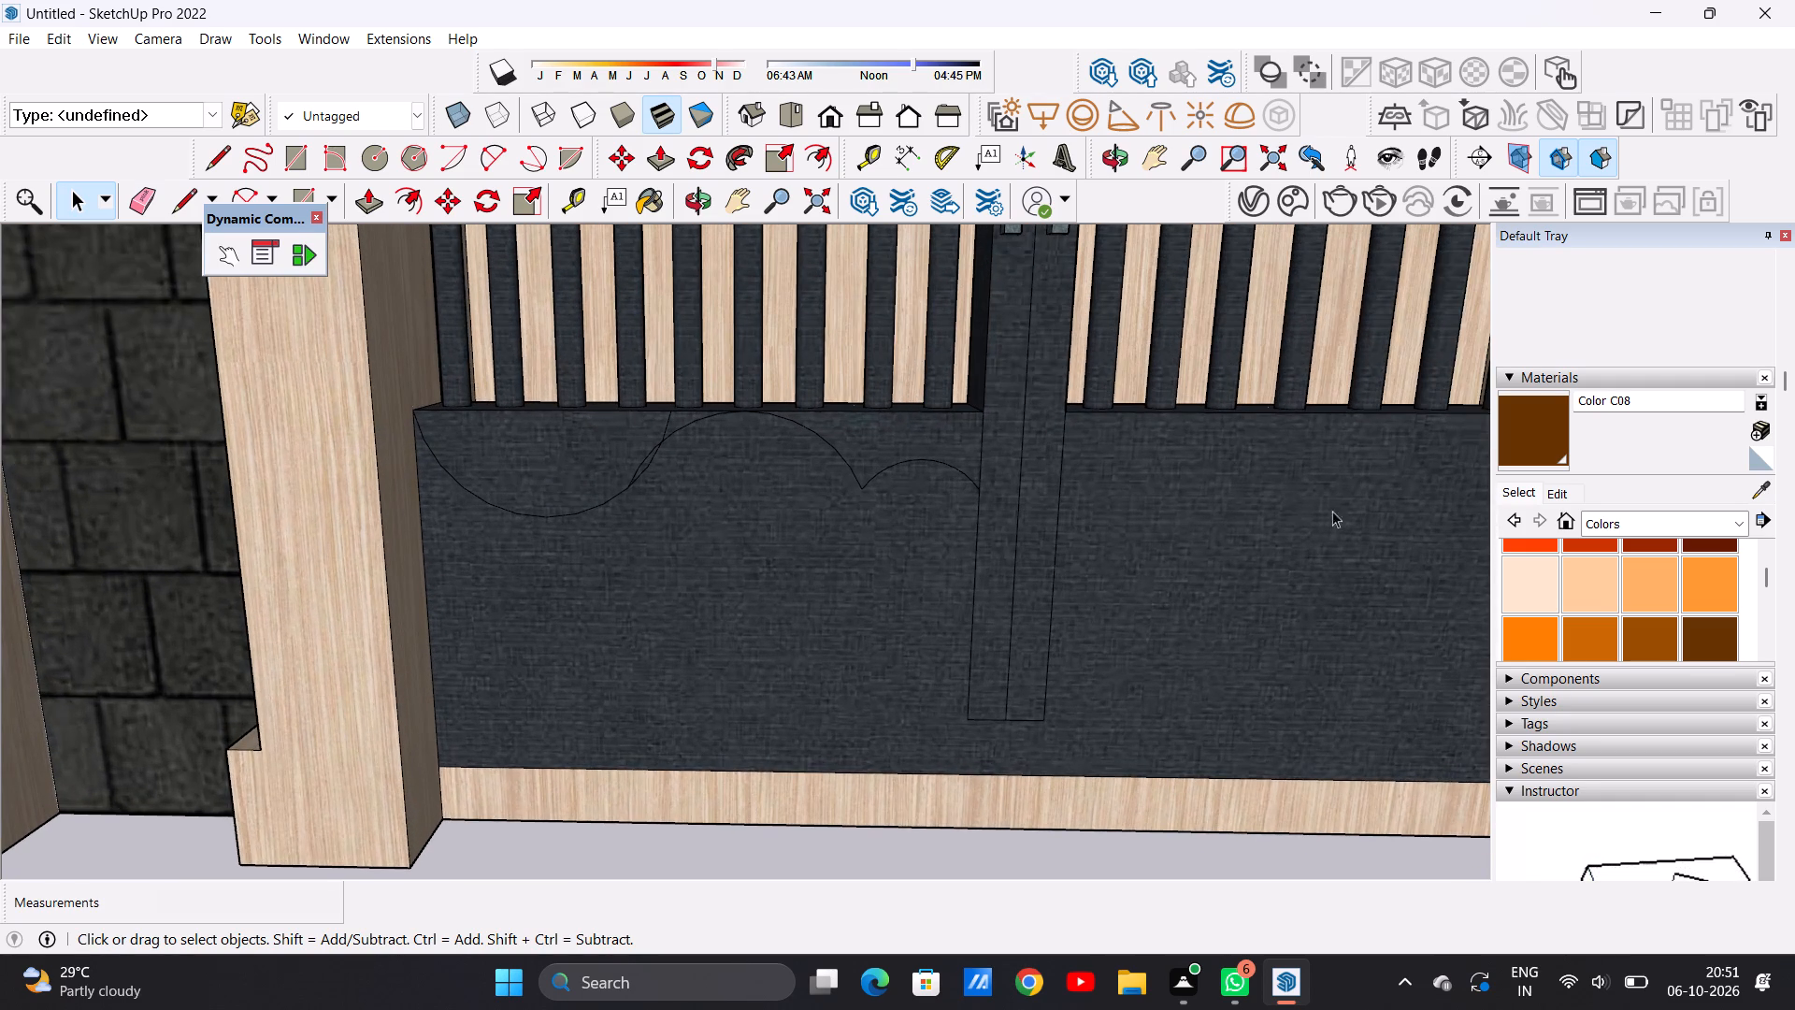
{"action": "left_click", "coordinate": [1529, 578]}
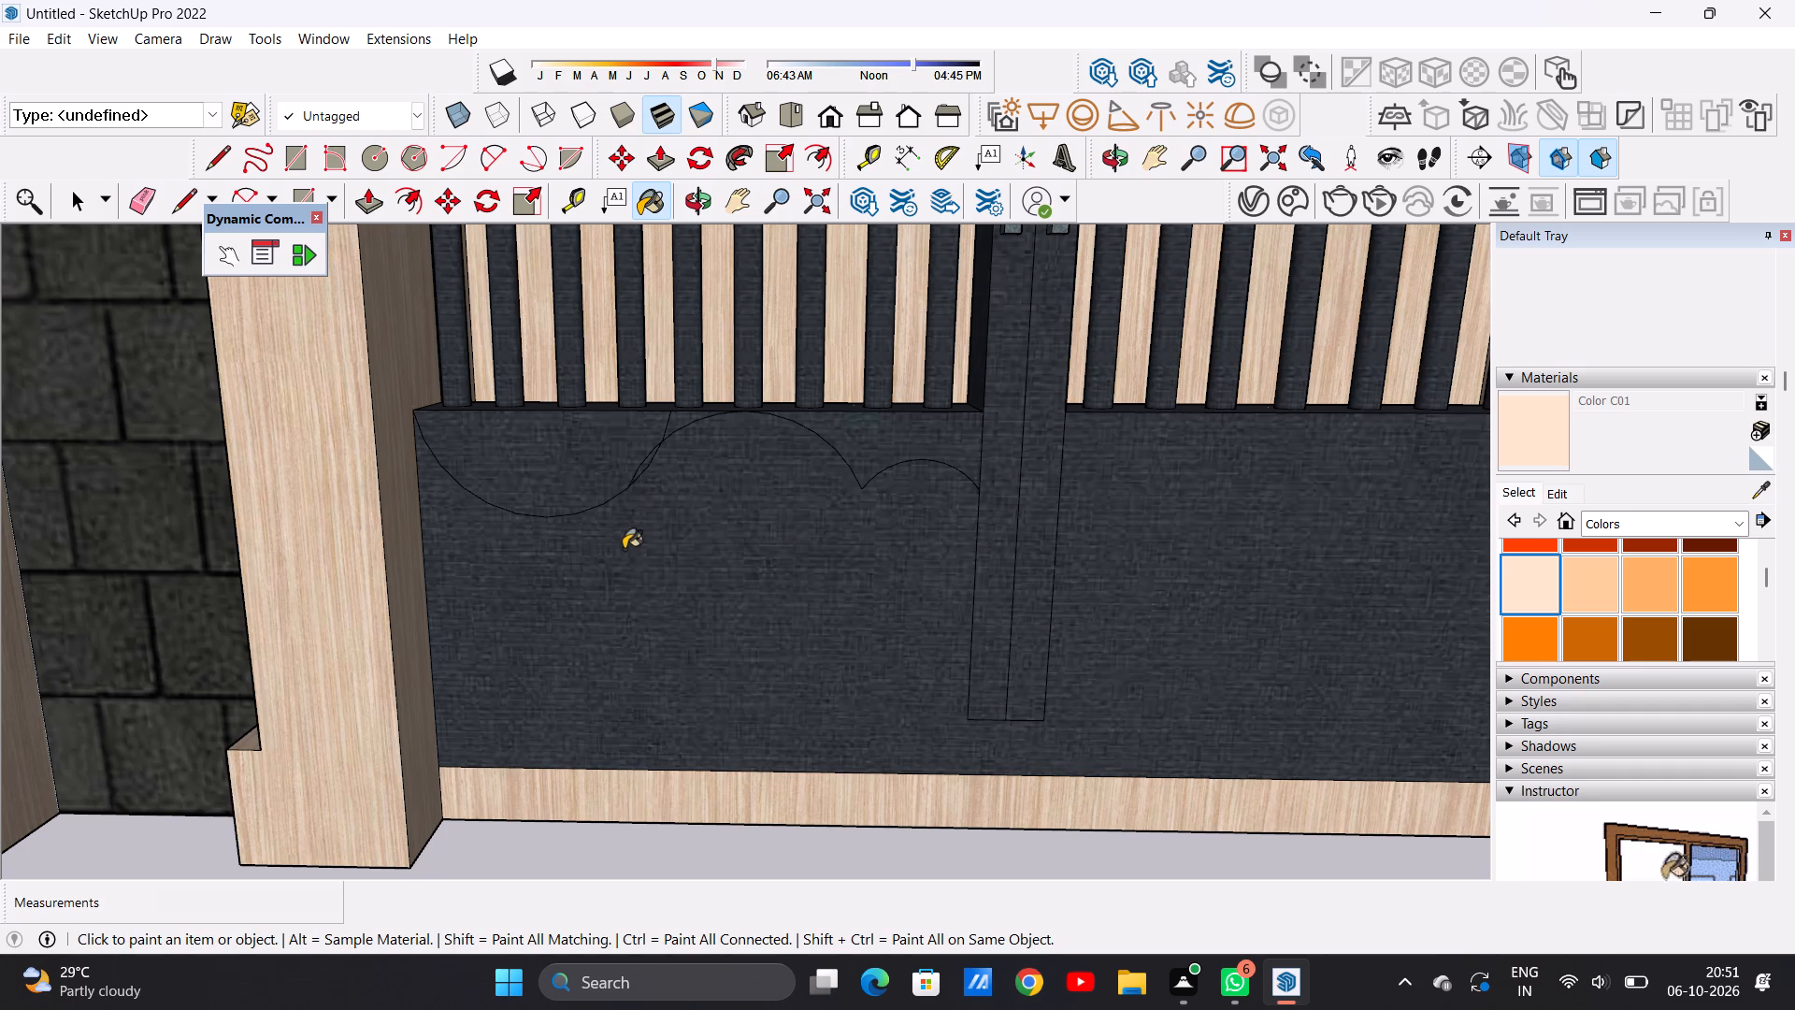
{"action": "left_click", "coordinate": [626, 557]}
Paint the gate's lower panel below the arcs on both leaves with the white Color M00.
{"action": "scroll", "coordinate": [646, 573], "scroll_direction": "down", "scroll_amount": 2}
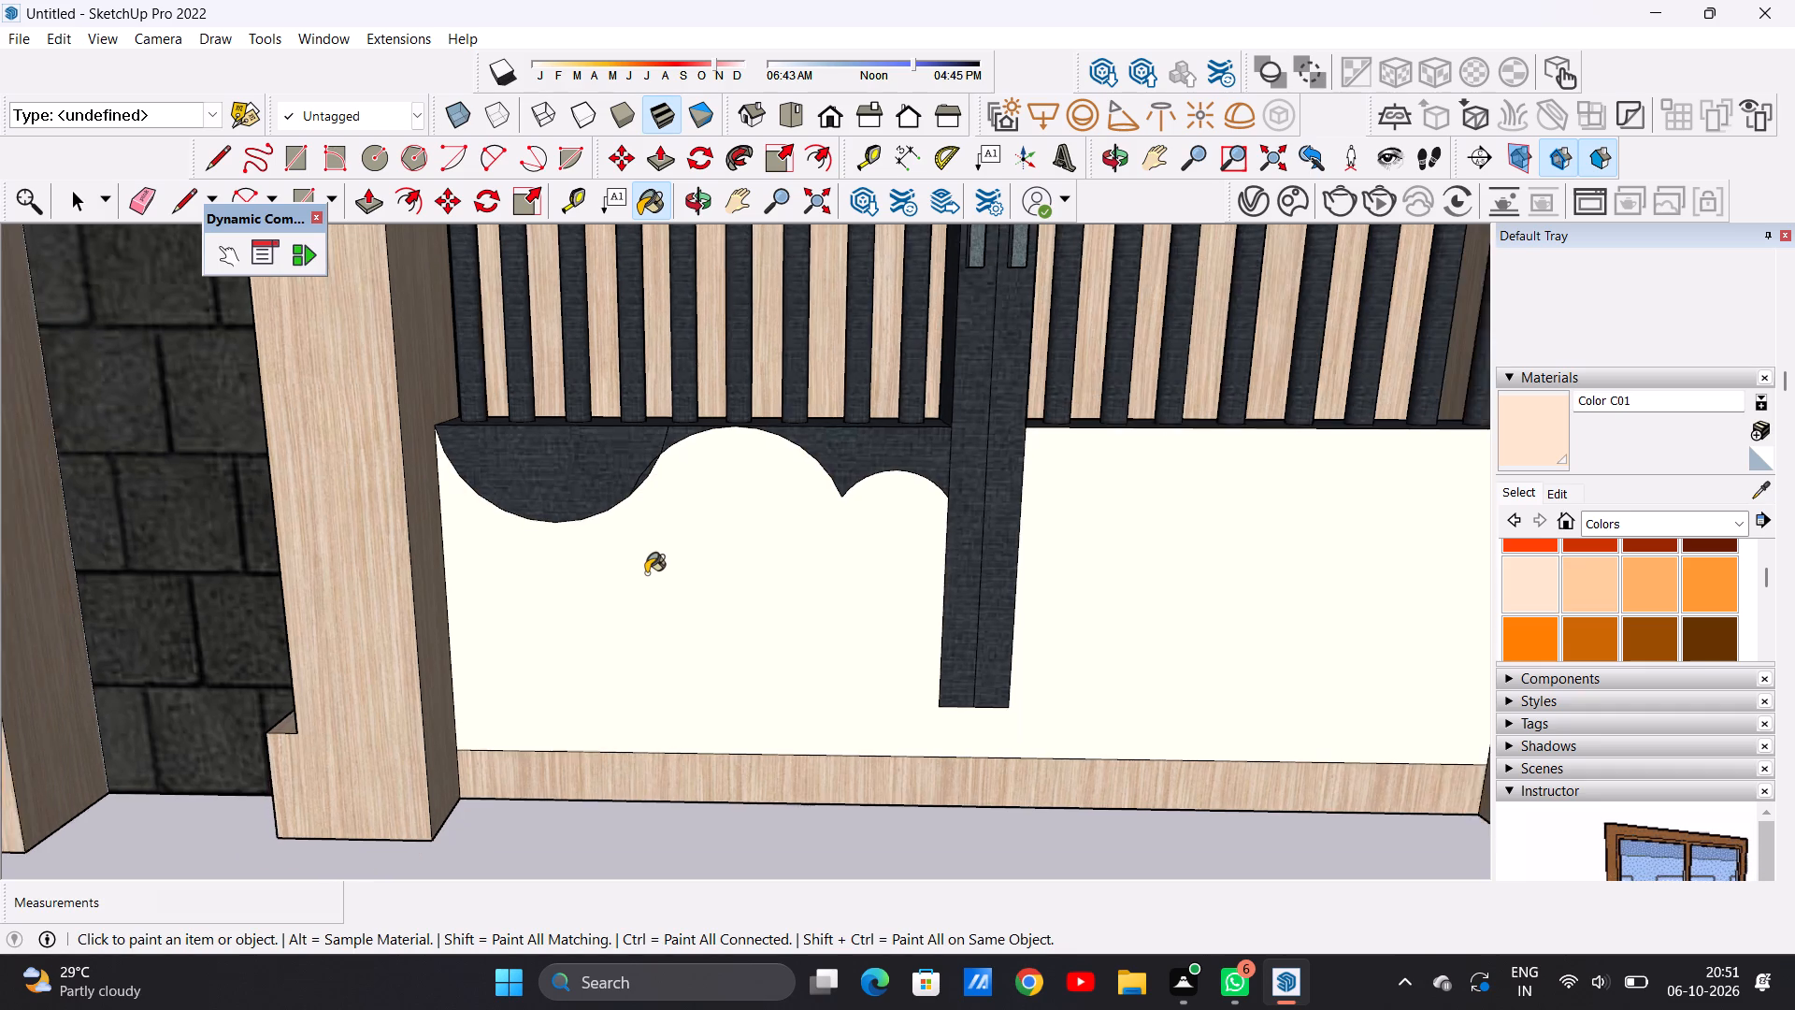
{"action": "scroll", "coordinate": [654, 582], "scroll_direction": "down", "scroll_amount": 7}
{"action": "scroll", "coordinate": [648, 588], "scroll_direction": "up", "scroll_amount": 4}
{"action": "scroll", "coordinate": [1552, 612], "scroll_direction": "up", "scroll_amount": 3}
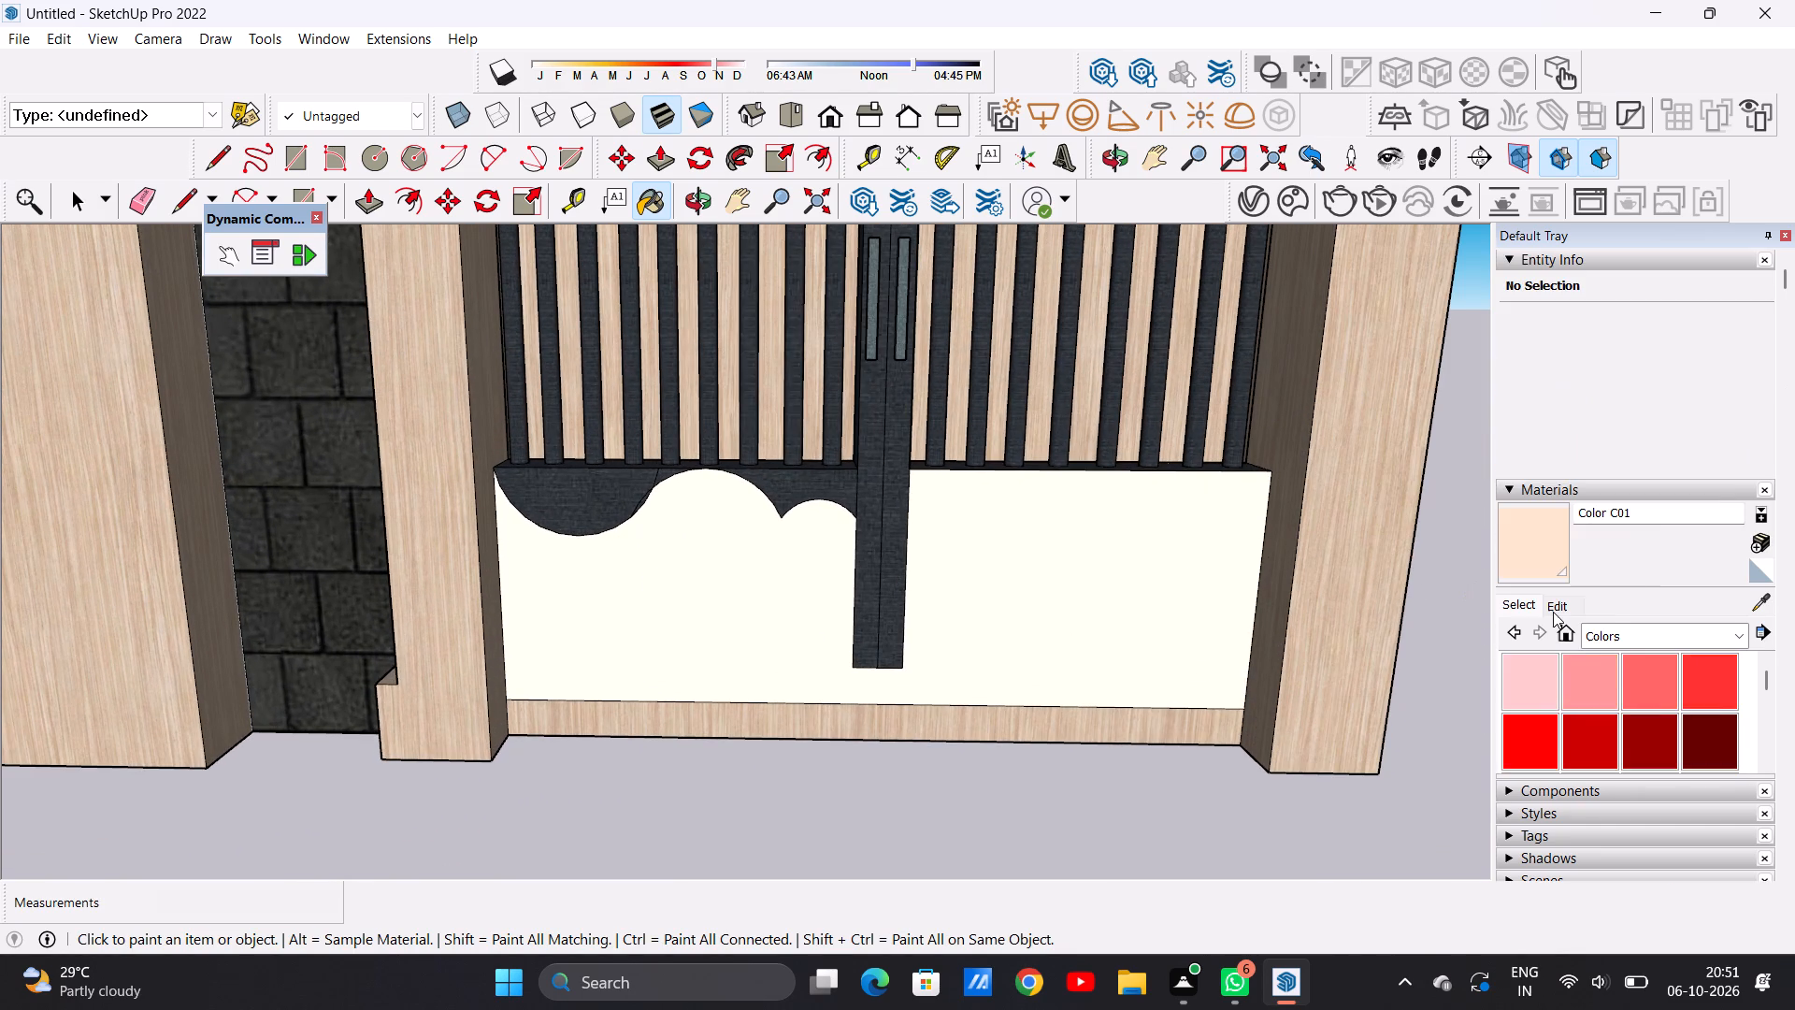
{"action": "scroll", "coordinate": [1556, 613], "scroll_direction": "down", "scroll_amount": 15}
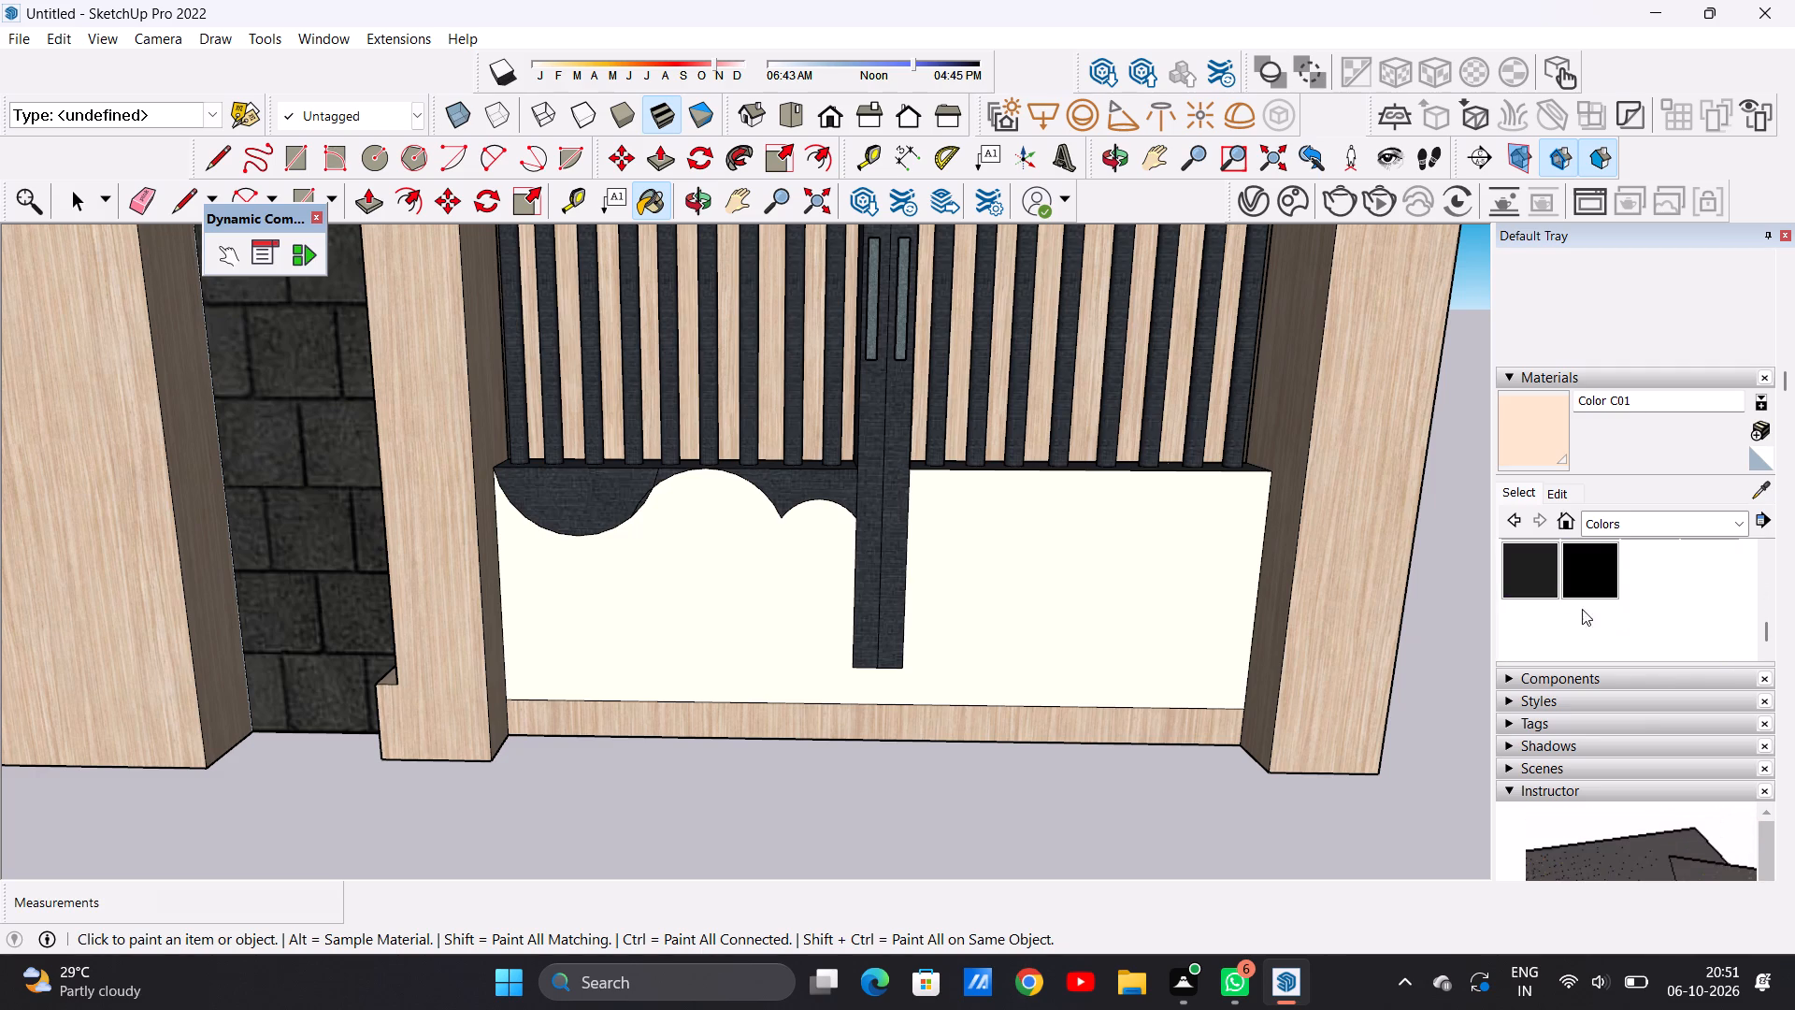
{"action": "left_click", "coordinate": [1633, 569]}
{"action": "scroll", "coordinate": [1632, 583], "scroll_direction": "up", "scroll_amount": 1}
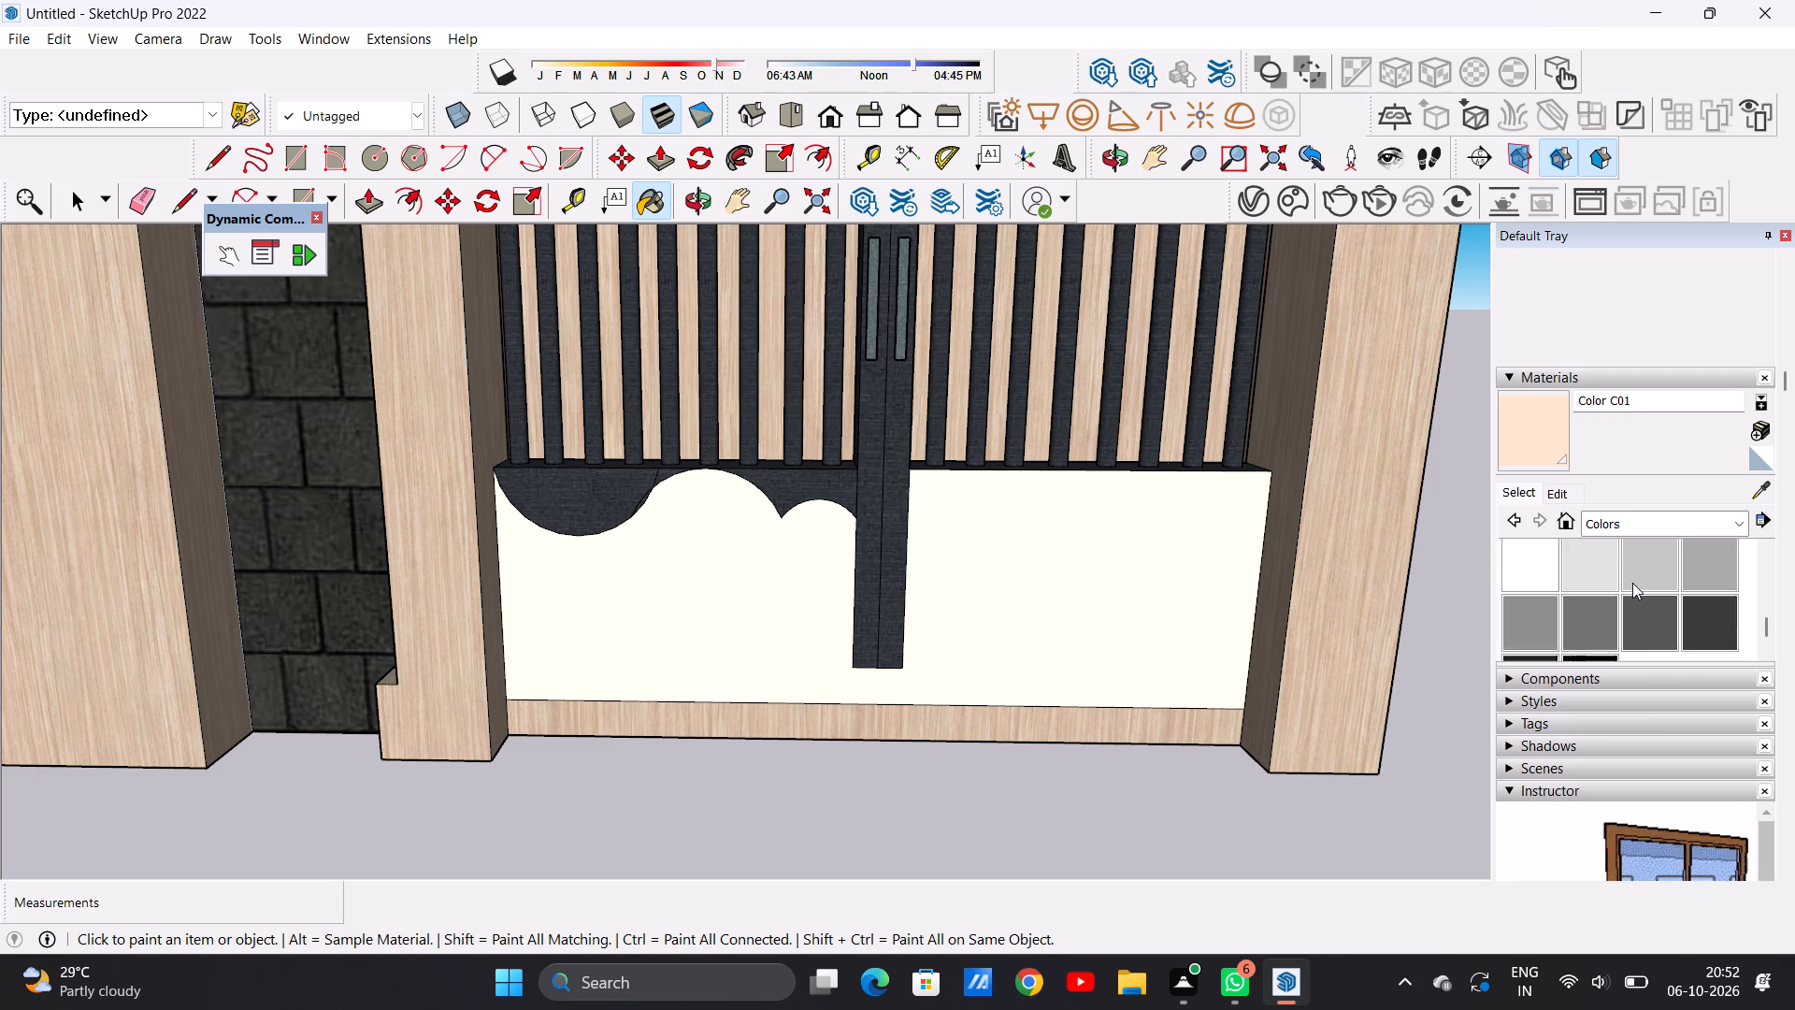
{"action": "scroll", "coordinate": [1632, 583], "scroll_direction": "up", "scroll_amount": 1}
{"action": "scroll", "coordinate": [1633, 584], "scroll_direction": "down", "scroll_amount": 1}
{"action": "left_click", "coordinate": [1529, 582]}
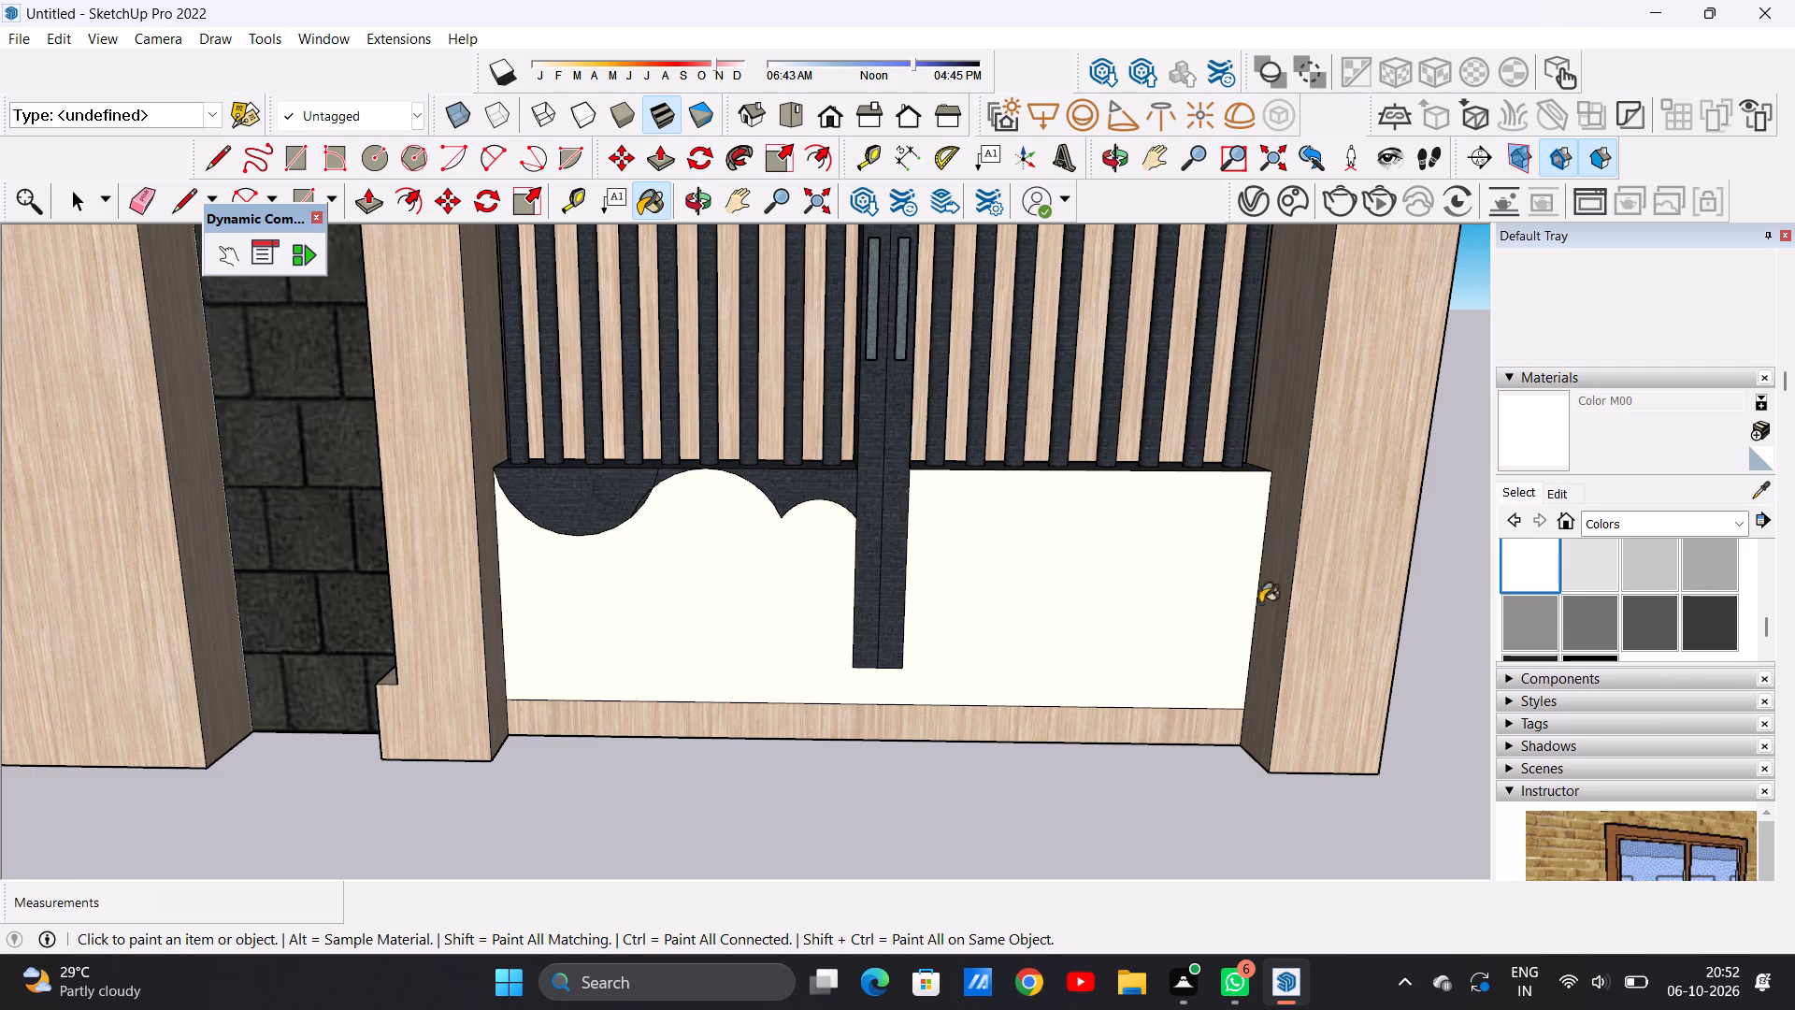
{"action": "left_click", "coordinate": [1125, 629]}
{"action": "left_click", "coordinate": [777, 629]}
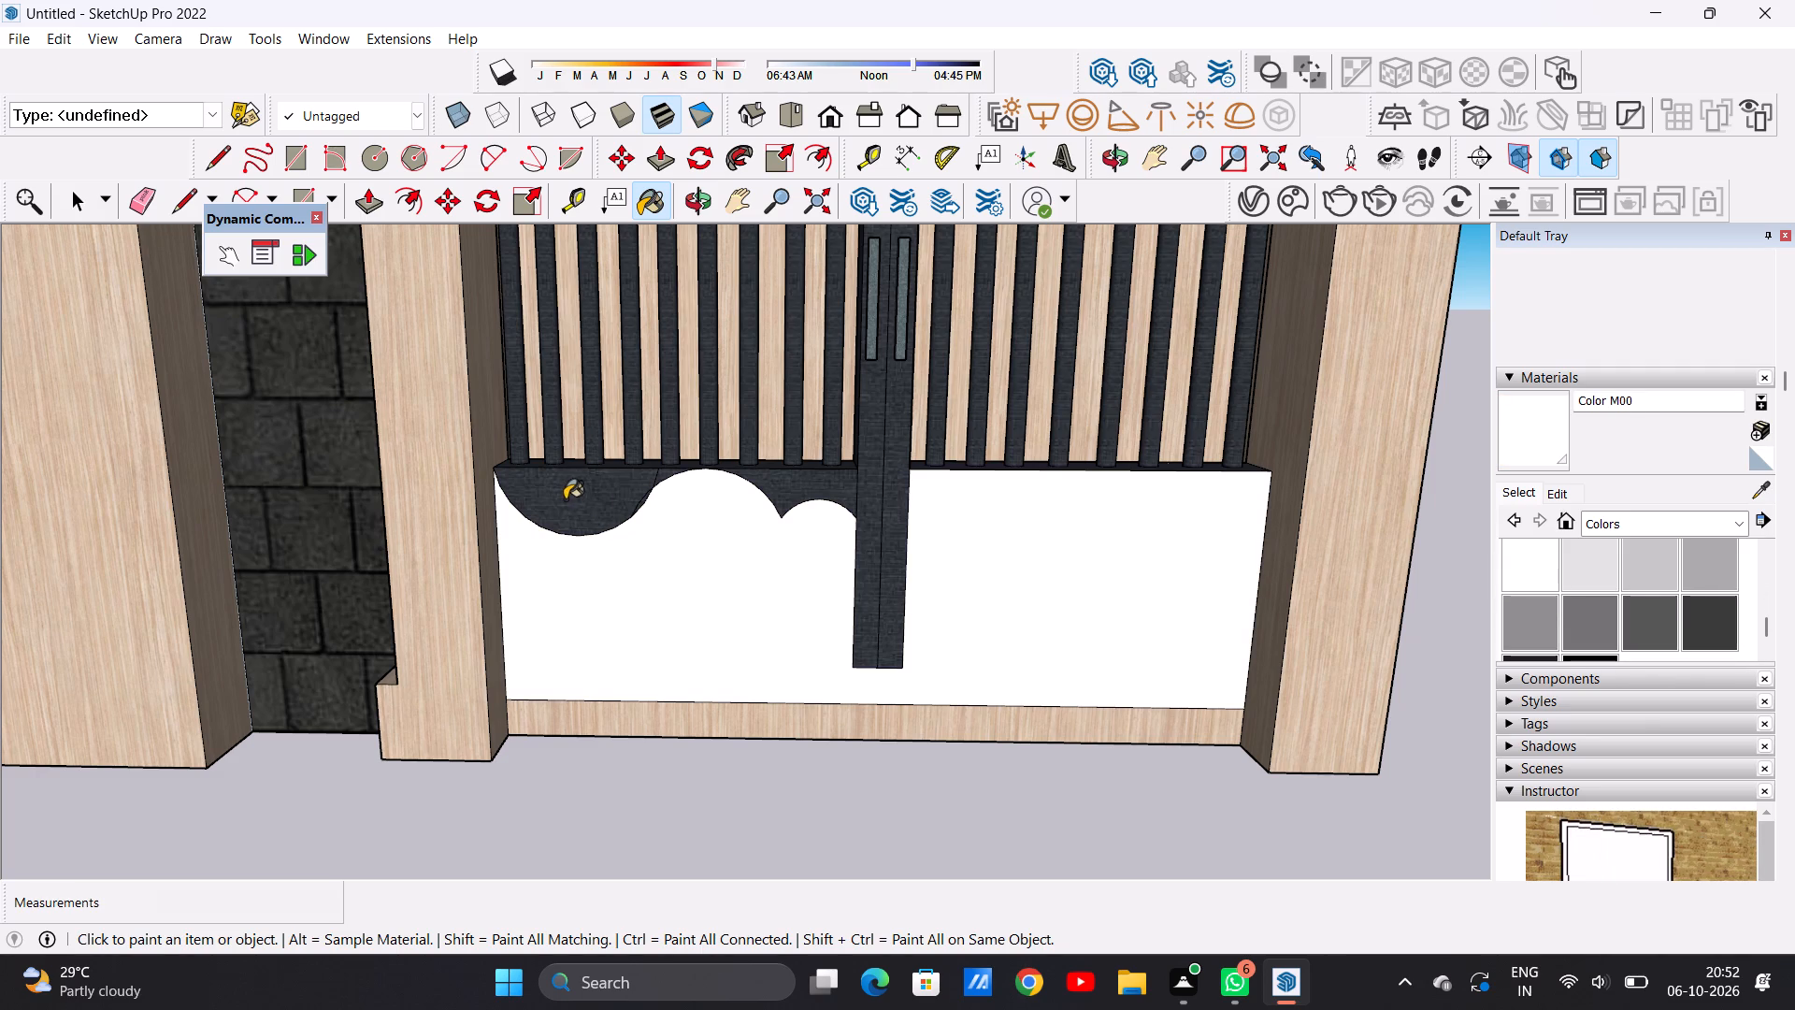
Paint the remaining dark areas above and between the arcs on the gate's lower panel with the white Color M00.
{"action": "left_click", "coordinate": [565, 499]}
{"action": "left_click", "coordinate": [789, 483]}
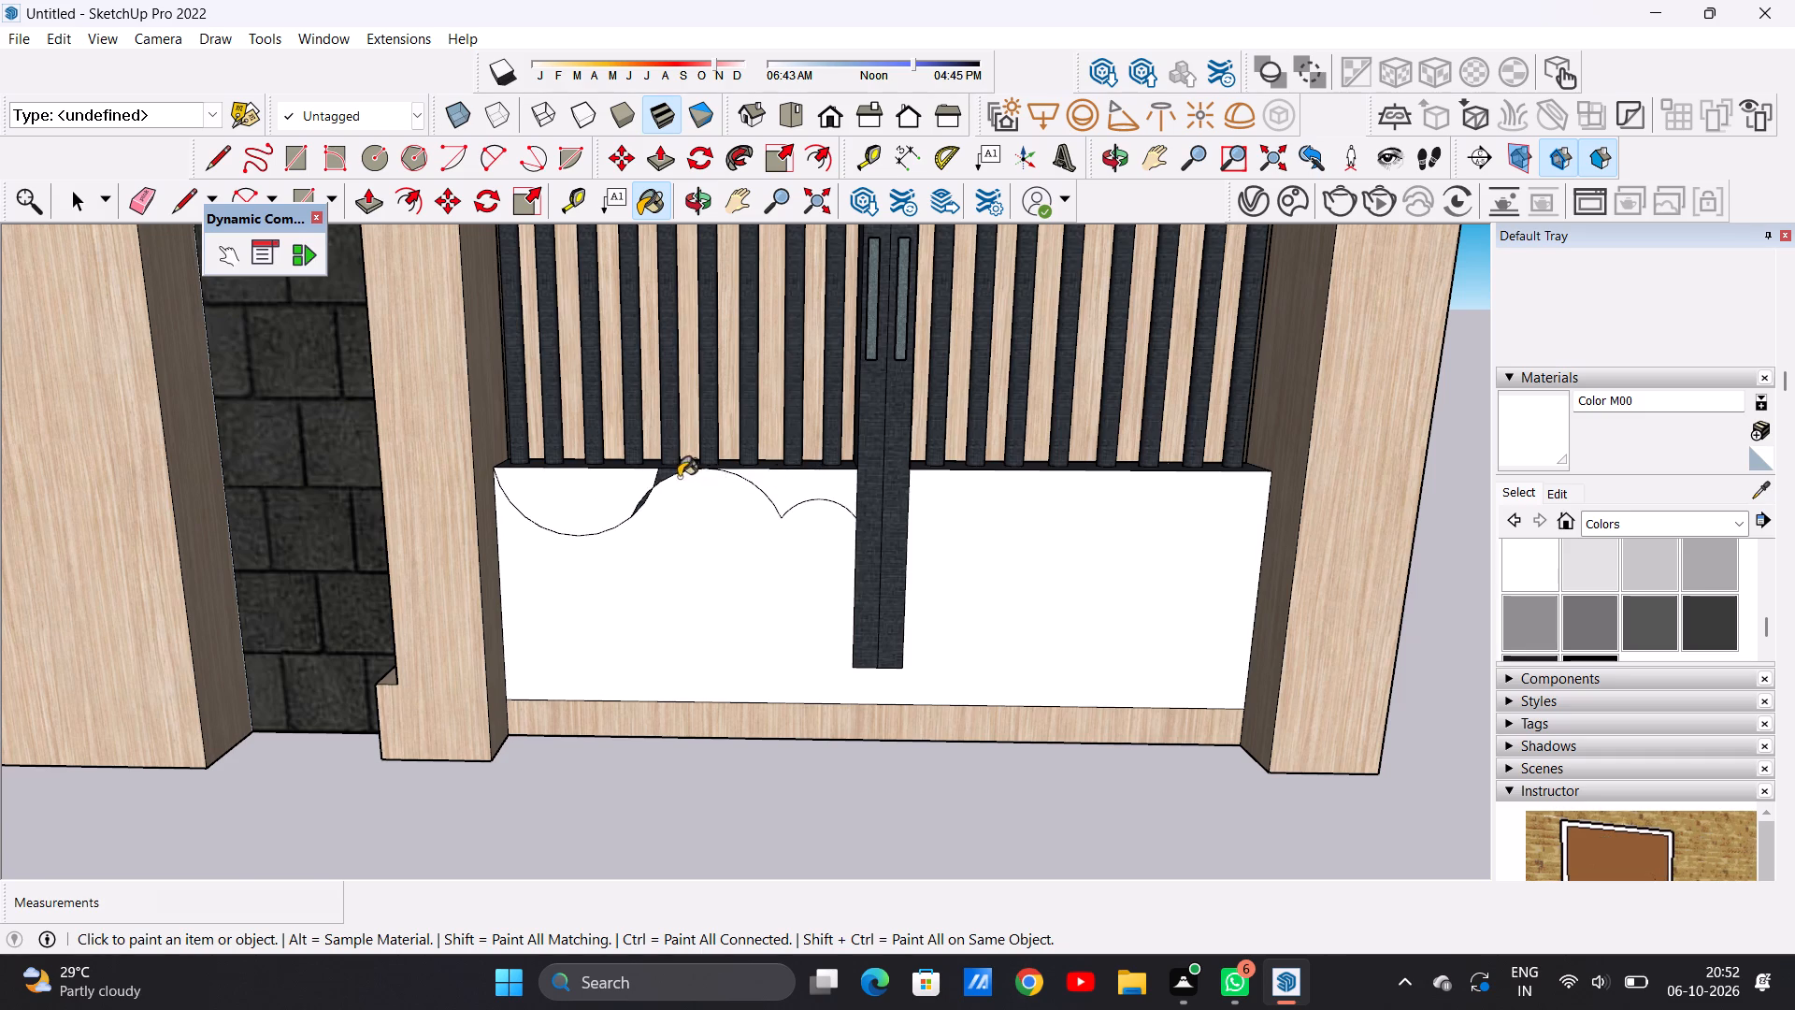
{"action": "scroll", "coordinate": [669, 474], "scroll_direction": "up", "scroll_amount": 7}
{"action": "left_click", "coordinate": [673, 467]}
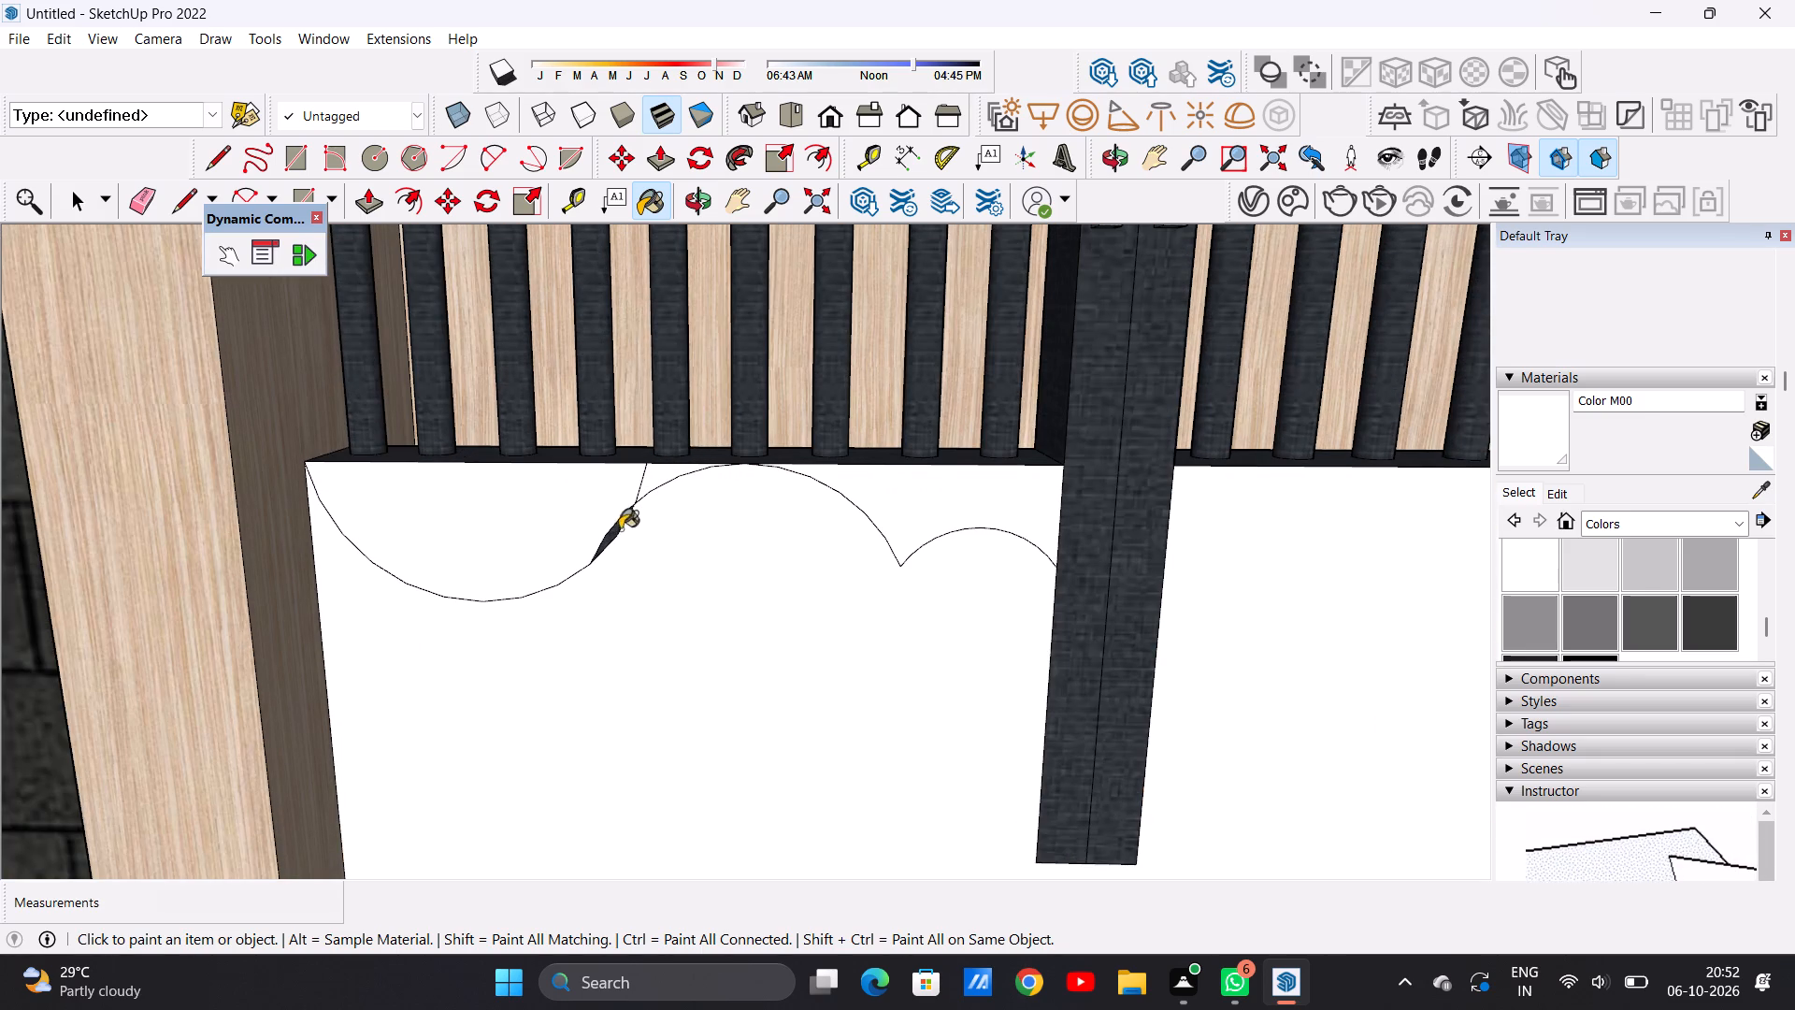
{"action": "left_click", "coordinate": [610, 534]}
{"action": "scroll", "coordinate": [631, 608], "scroll_direction": "down", "scroll_amount": 15}
{"action": "scroll", "coordinate": [720, 658], "scroll_direction": "up", "scroll_amount": 8}
Smooth the downward arc at the tower-side corner by setting its segments to 10, then raising them to 60.
{"action": "key", "text": "space"}
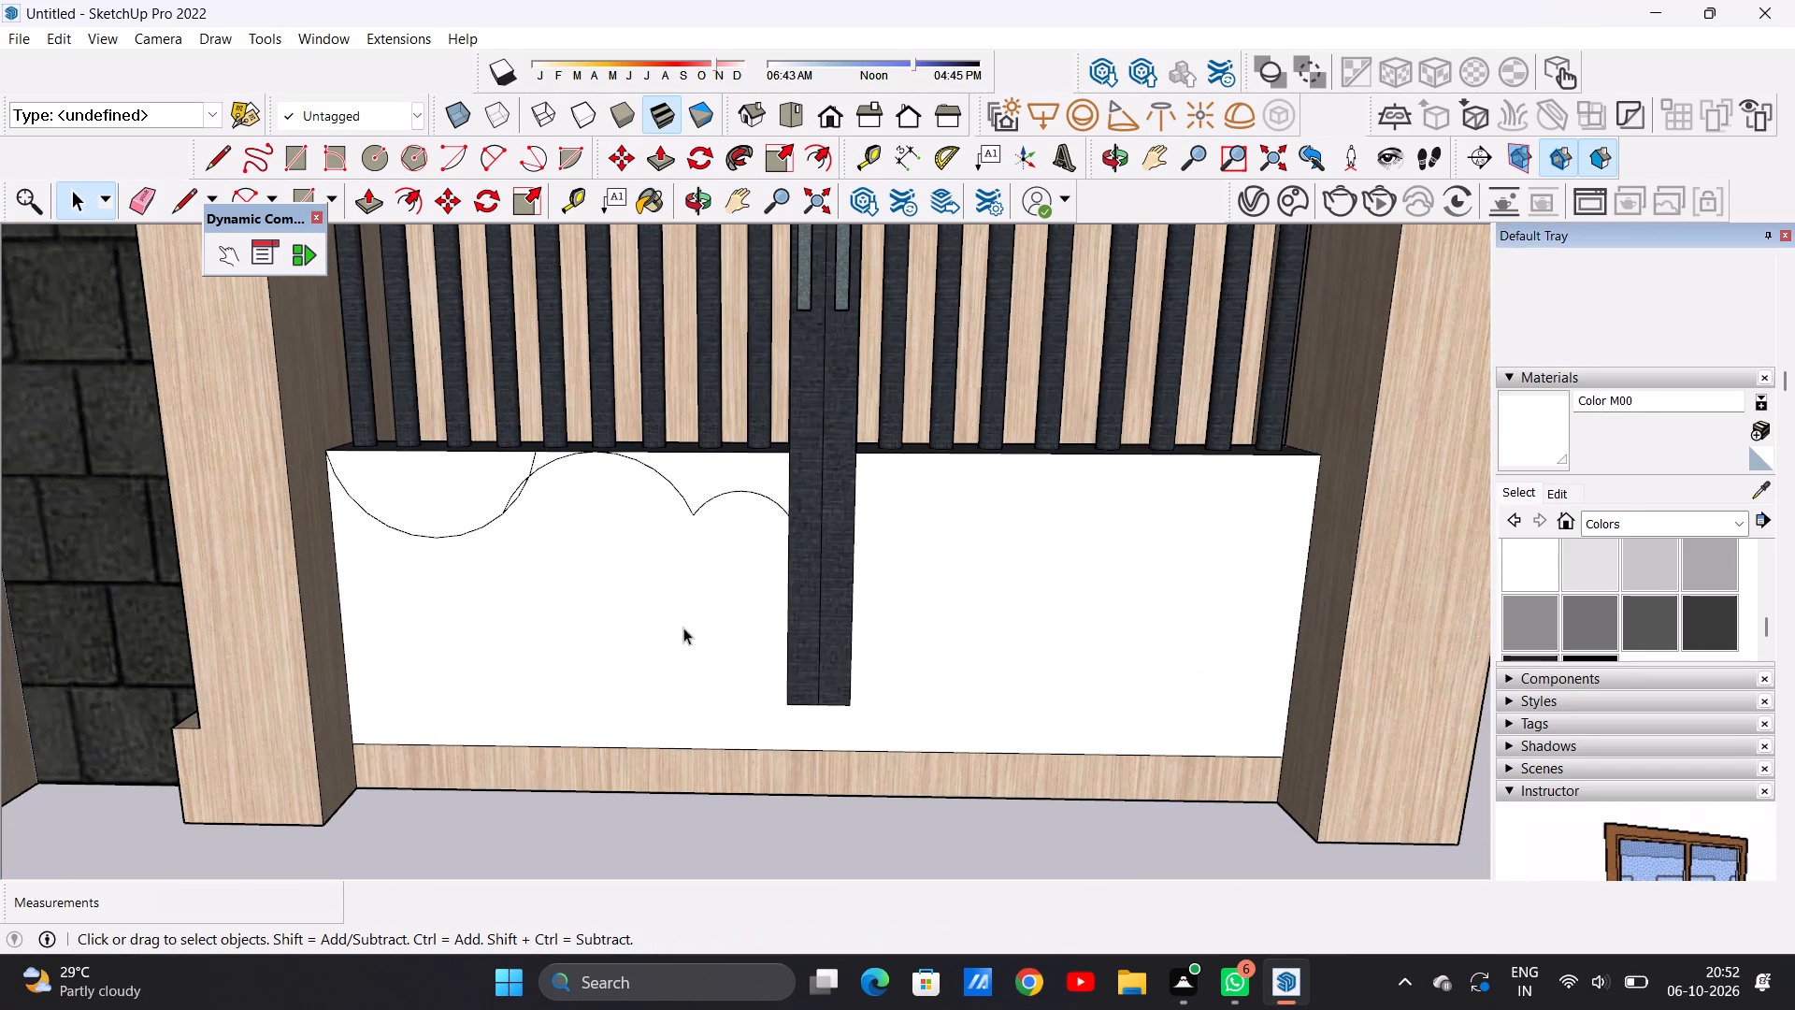
{"action": "scroll", "coordinate": [475, 543], "scroll_direction": "up", "scroll_amount": 8}
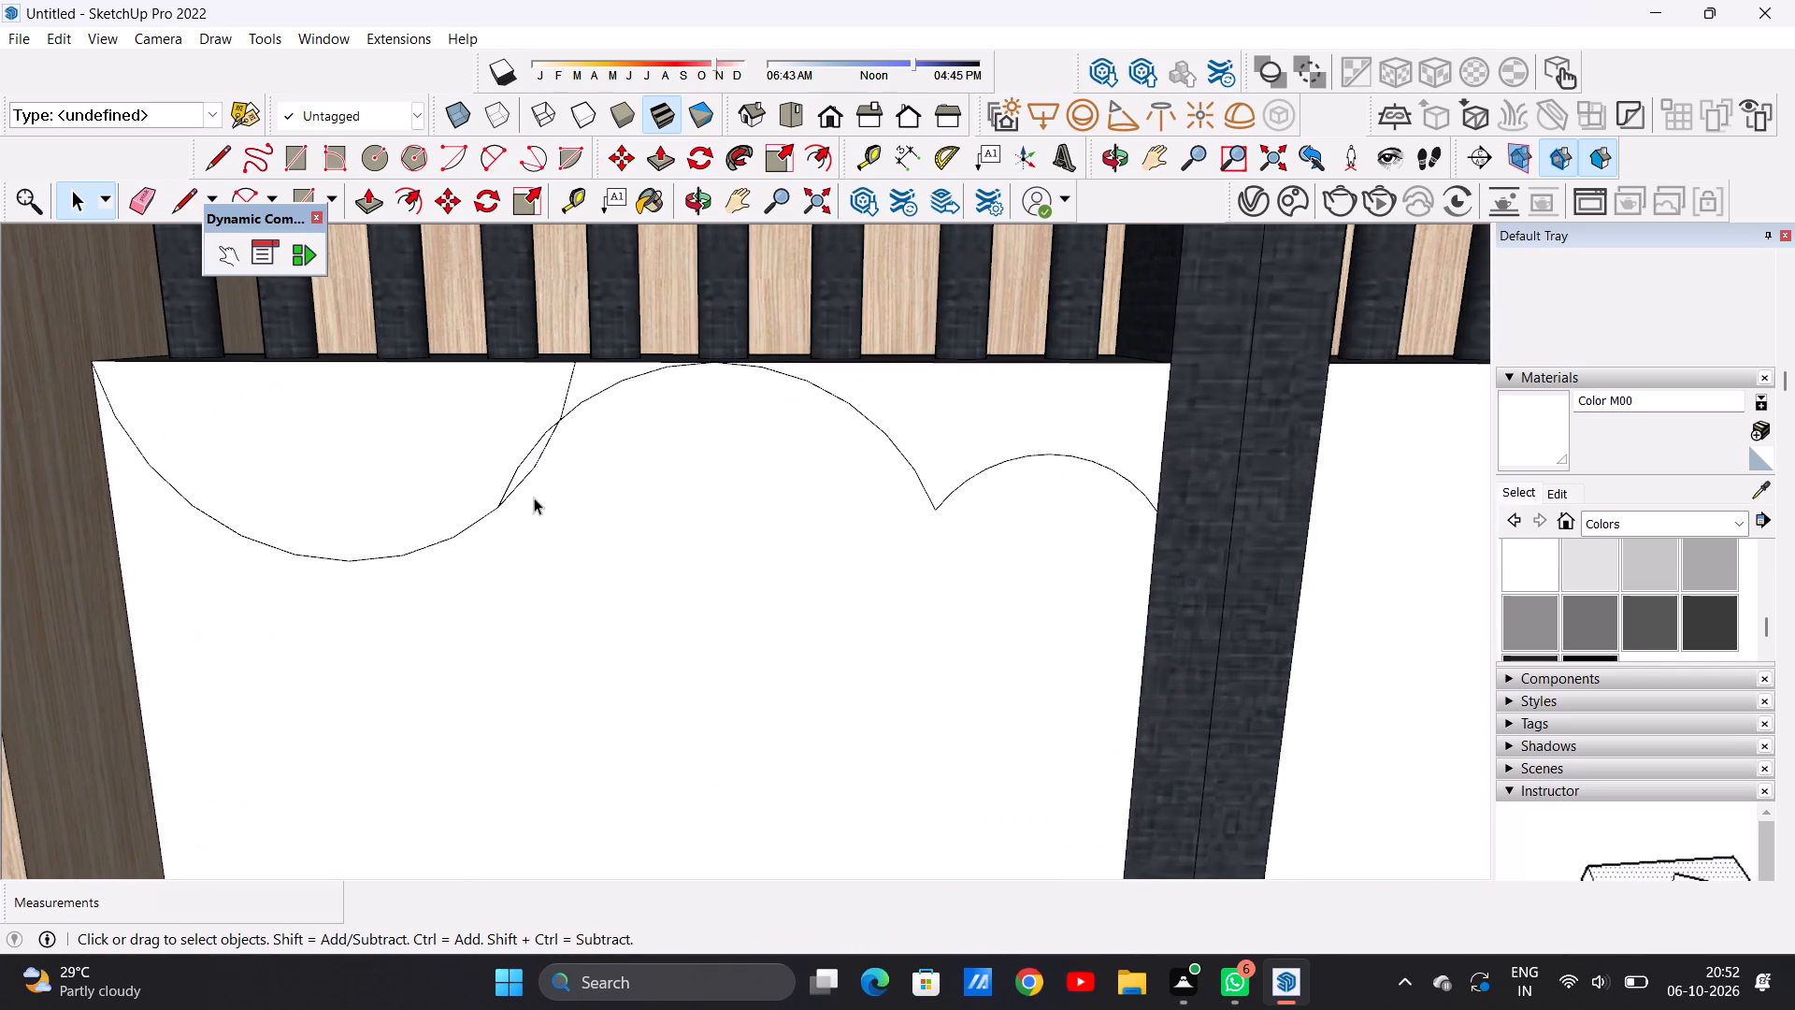
{"action": "scroll", "coordinate": [531, 474], "scroll_direction": "up", "scroll_amount": 4}
{"action": "scroll", "coordinate": [534, 478], "scroll_direction": "down", "scroll_amount": 10}
{"action": "scroll", "coordinate": [481, 530], "scroll_direction": "up", "scroll_amount": 3}
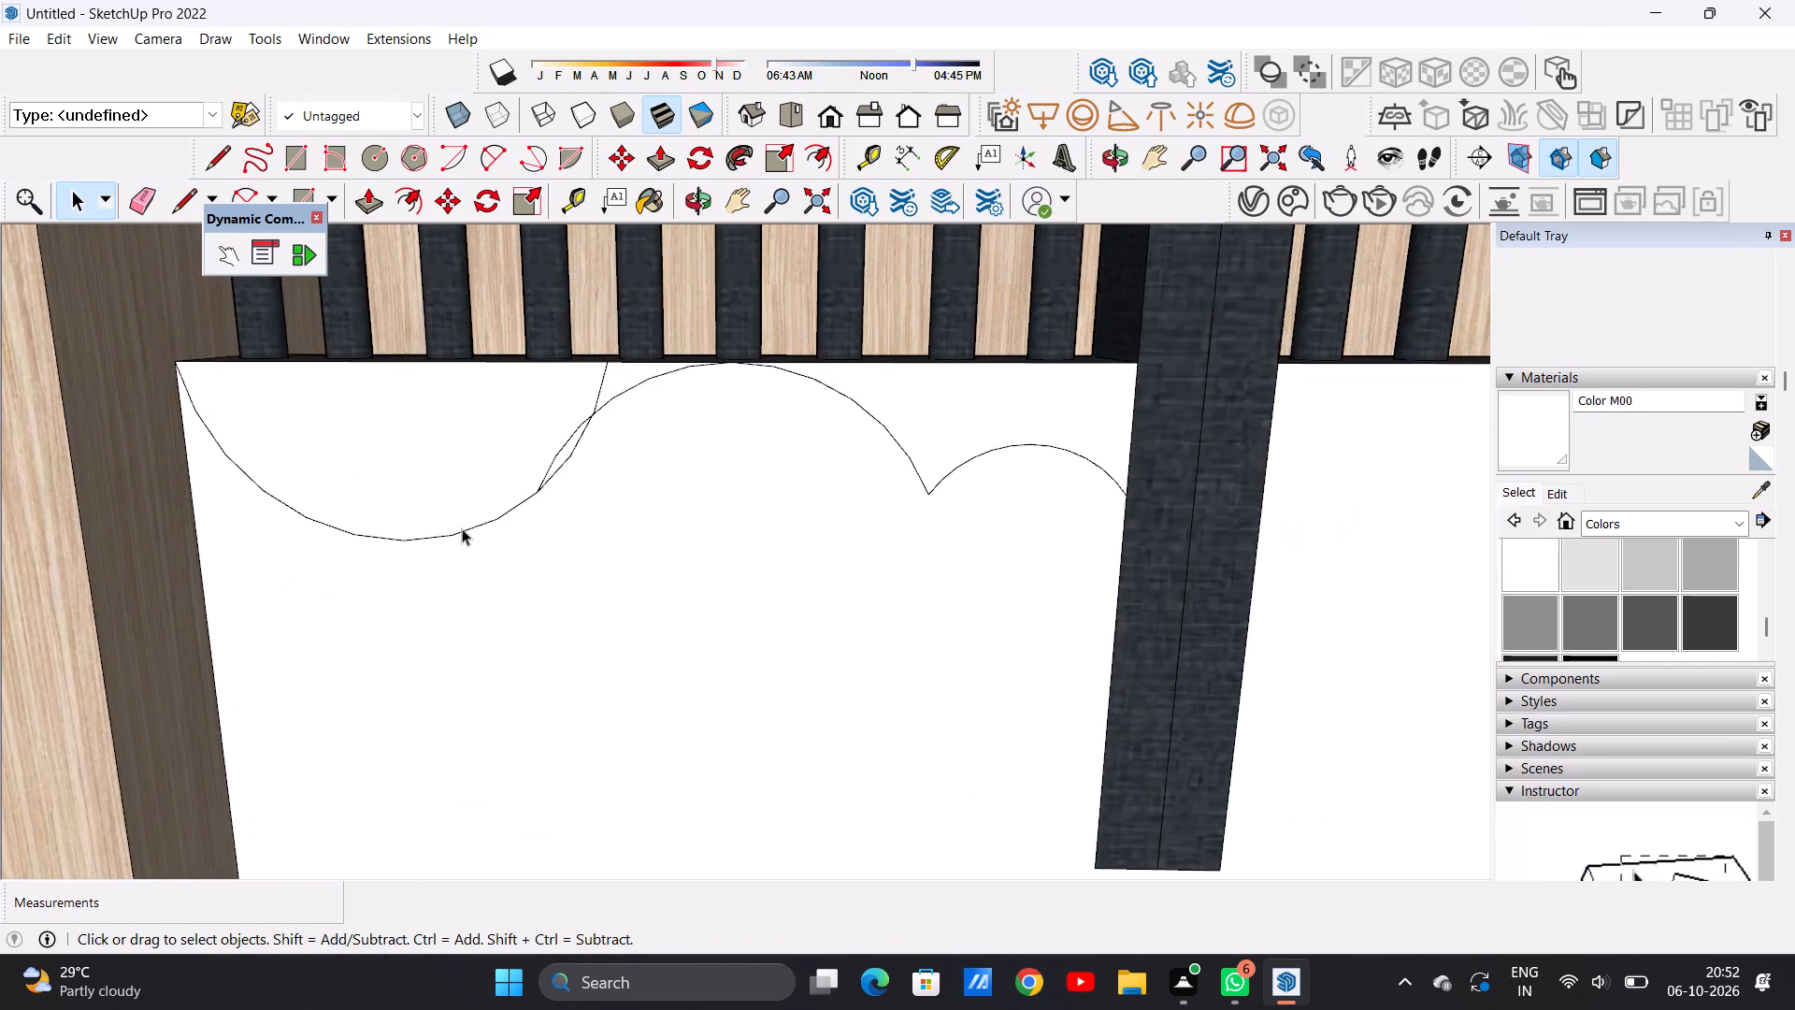
{"action": "scroll", "coordinate": [462, 528], "scroll_direction": "up", "scroll_amount": 4}
{"action": "left_click", "coordinate": [448, 535]}
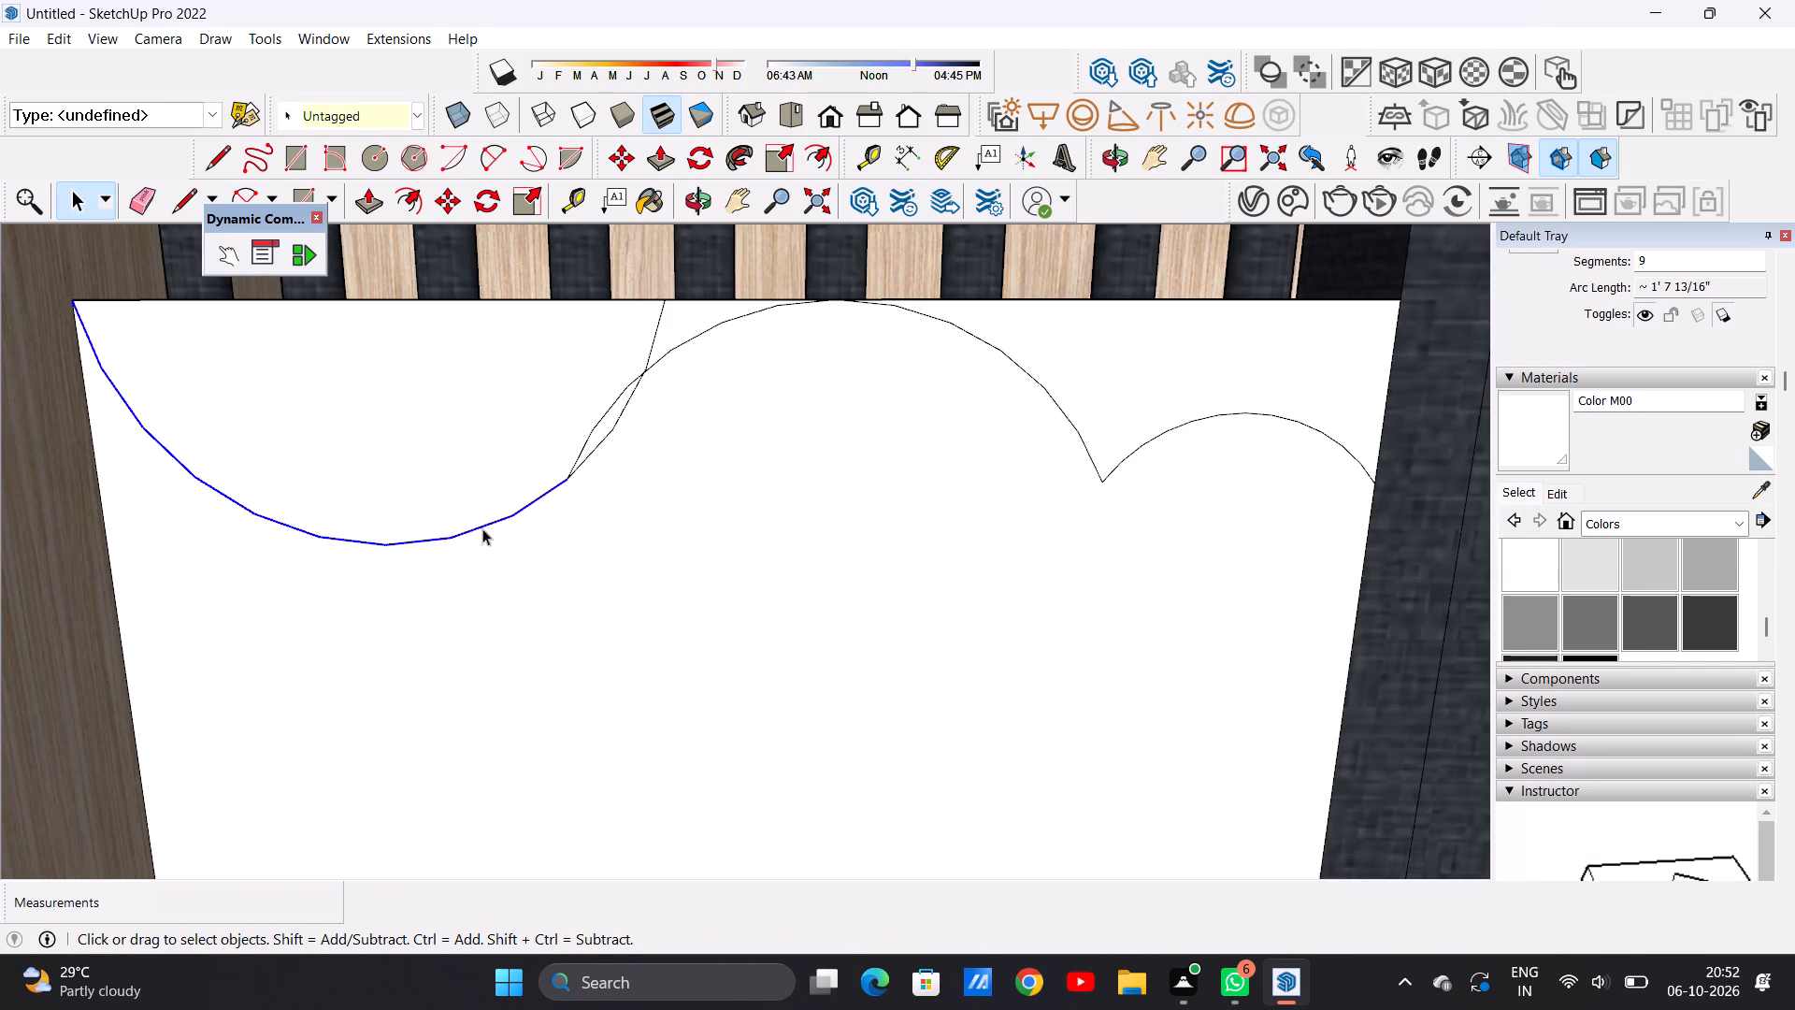
{"action": "scroll", "coordinate": [538, 509], "scroll_direction": "down", "scroll_amount": 6}
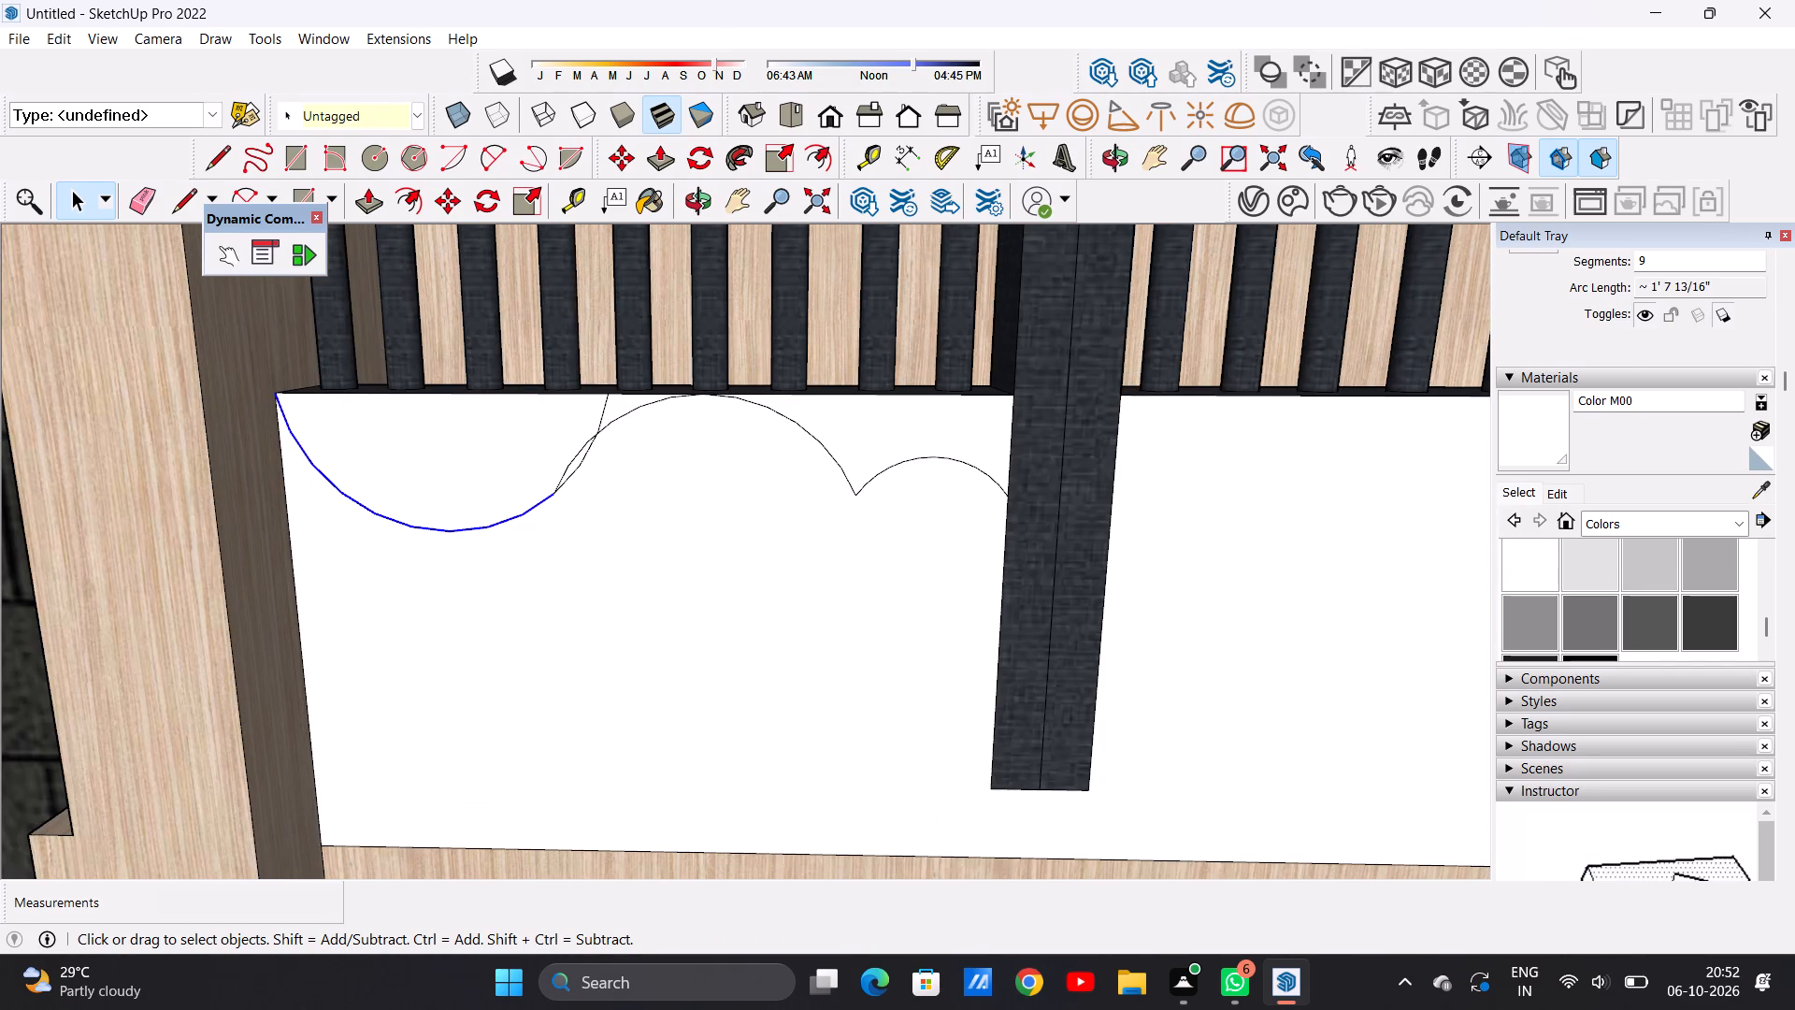
{"action": "scroll", "coordinate": [1648, 299], "scroll_direction": "up", "scroll_amount": 1}
{"action": "left_click_drag", "start_coordinate": [1658, 368], "coordinate": [1641, 373]}
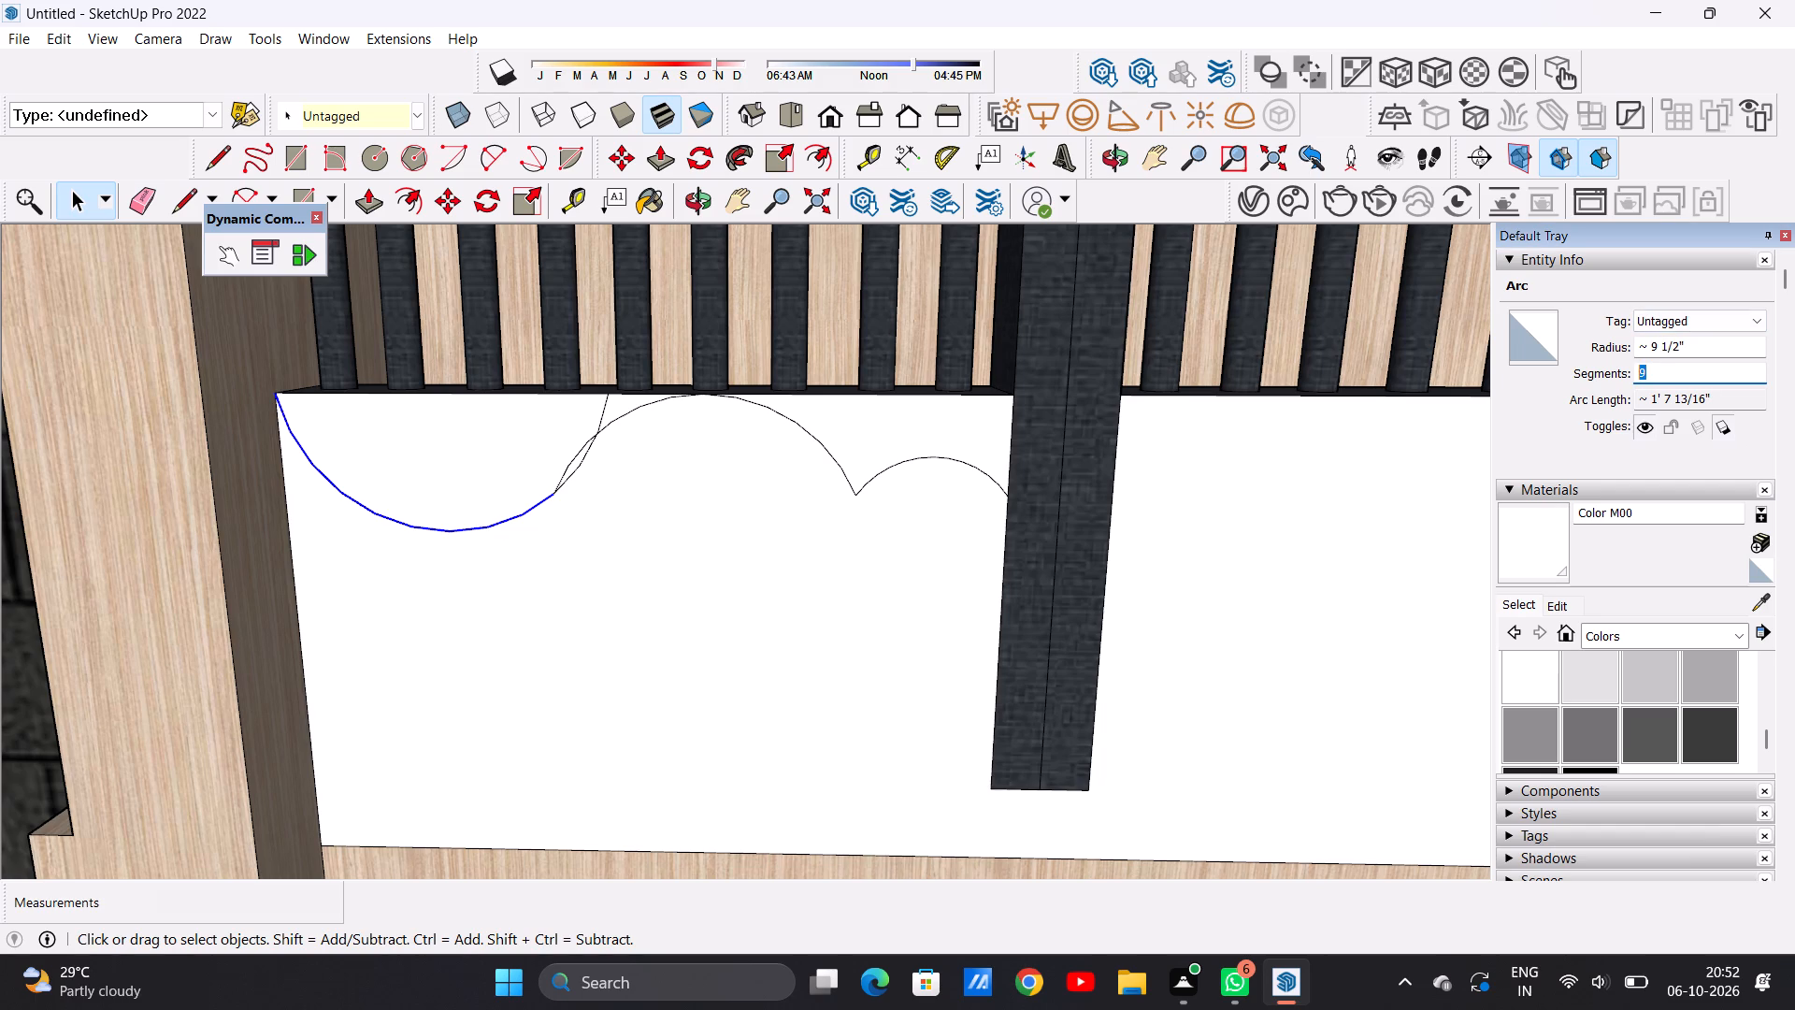
{"action": "key", "text": "BackSpace"}
{"action": "type", "text": "10"}
{"action": "key", "text": "Return"}
{"action": "key", "text": "BackSpace"}
{"action": "key", "text": "BackSpace"}
{"action": "key", "text": "BackSpace"}
{"action": "type", "text": "60"}
{"action": "key", "text": "Return"}
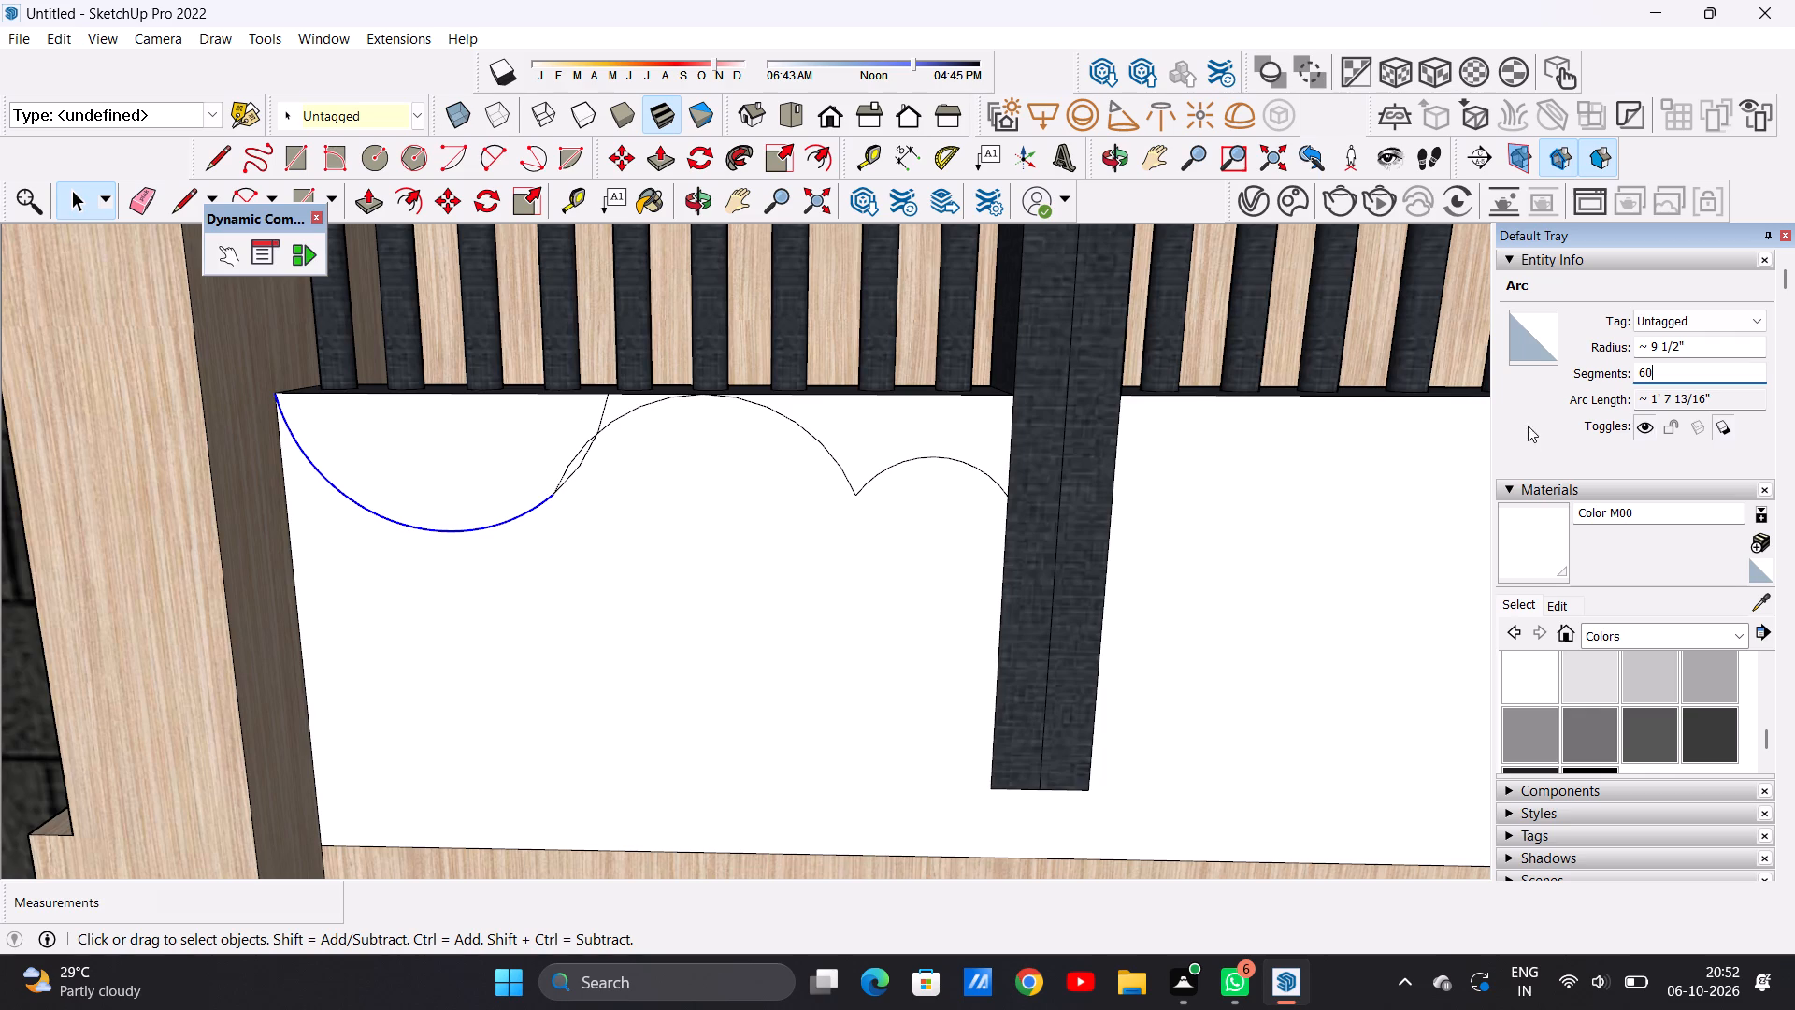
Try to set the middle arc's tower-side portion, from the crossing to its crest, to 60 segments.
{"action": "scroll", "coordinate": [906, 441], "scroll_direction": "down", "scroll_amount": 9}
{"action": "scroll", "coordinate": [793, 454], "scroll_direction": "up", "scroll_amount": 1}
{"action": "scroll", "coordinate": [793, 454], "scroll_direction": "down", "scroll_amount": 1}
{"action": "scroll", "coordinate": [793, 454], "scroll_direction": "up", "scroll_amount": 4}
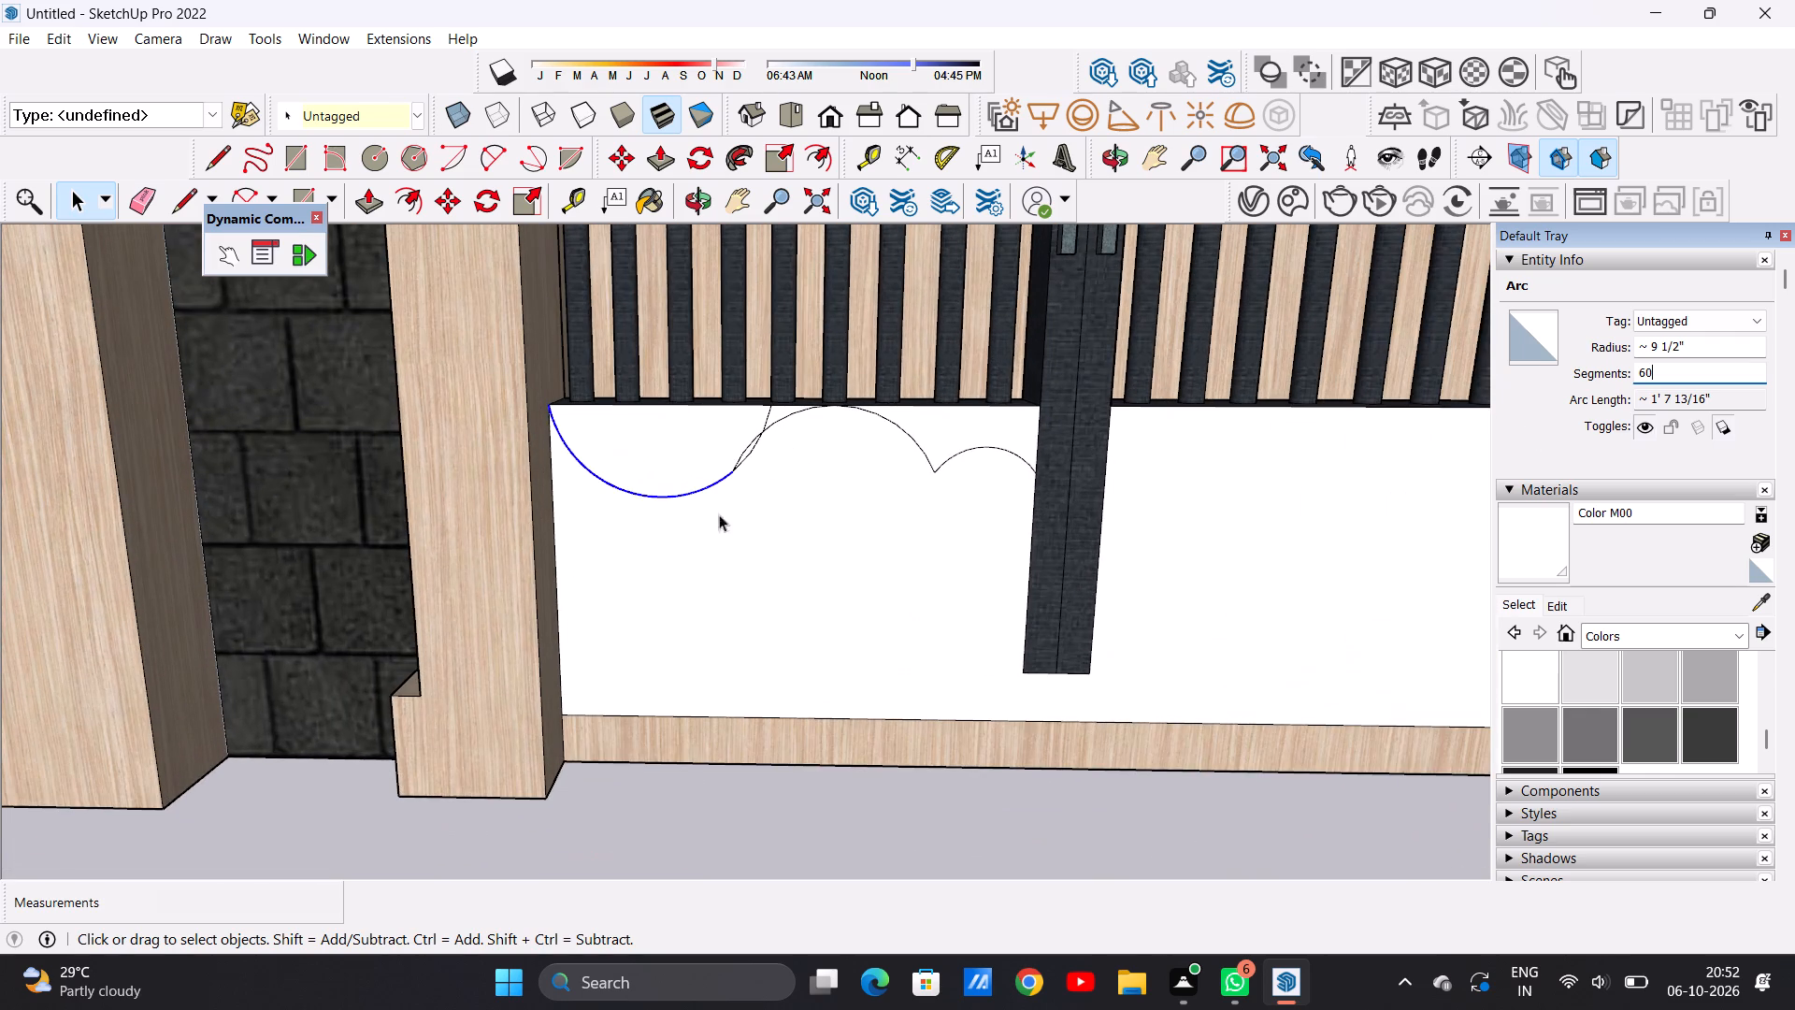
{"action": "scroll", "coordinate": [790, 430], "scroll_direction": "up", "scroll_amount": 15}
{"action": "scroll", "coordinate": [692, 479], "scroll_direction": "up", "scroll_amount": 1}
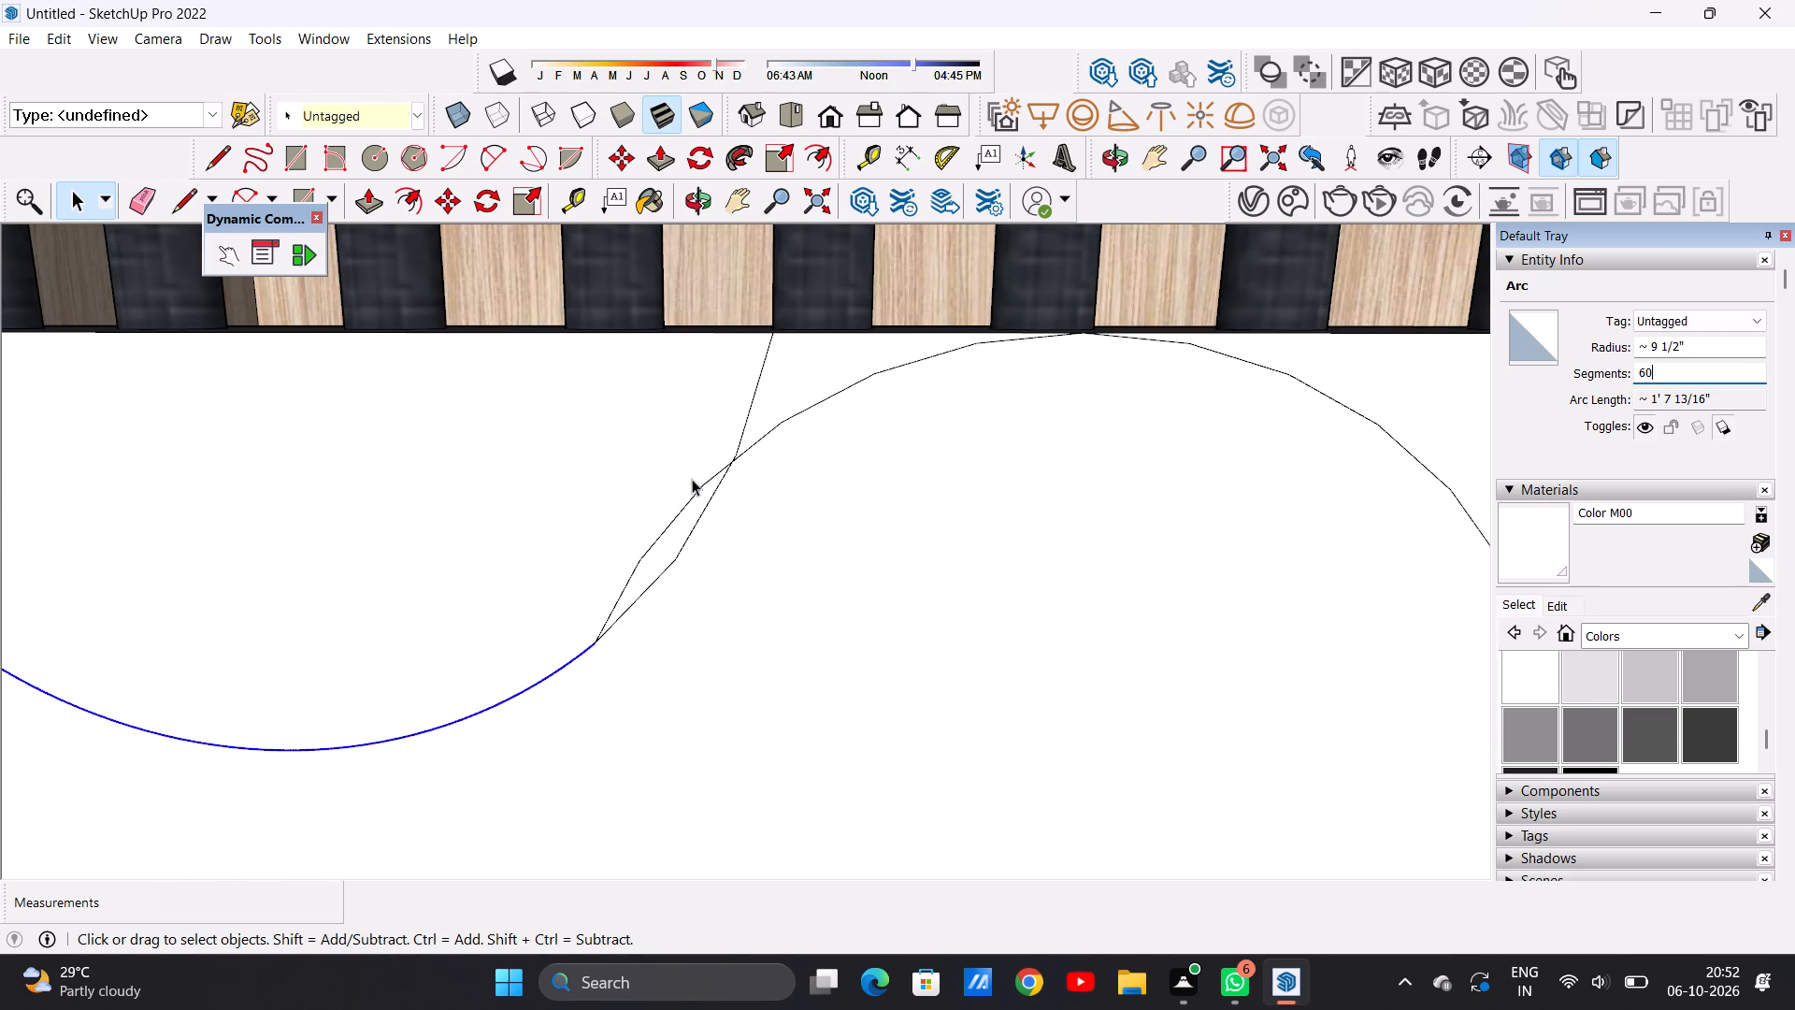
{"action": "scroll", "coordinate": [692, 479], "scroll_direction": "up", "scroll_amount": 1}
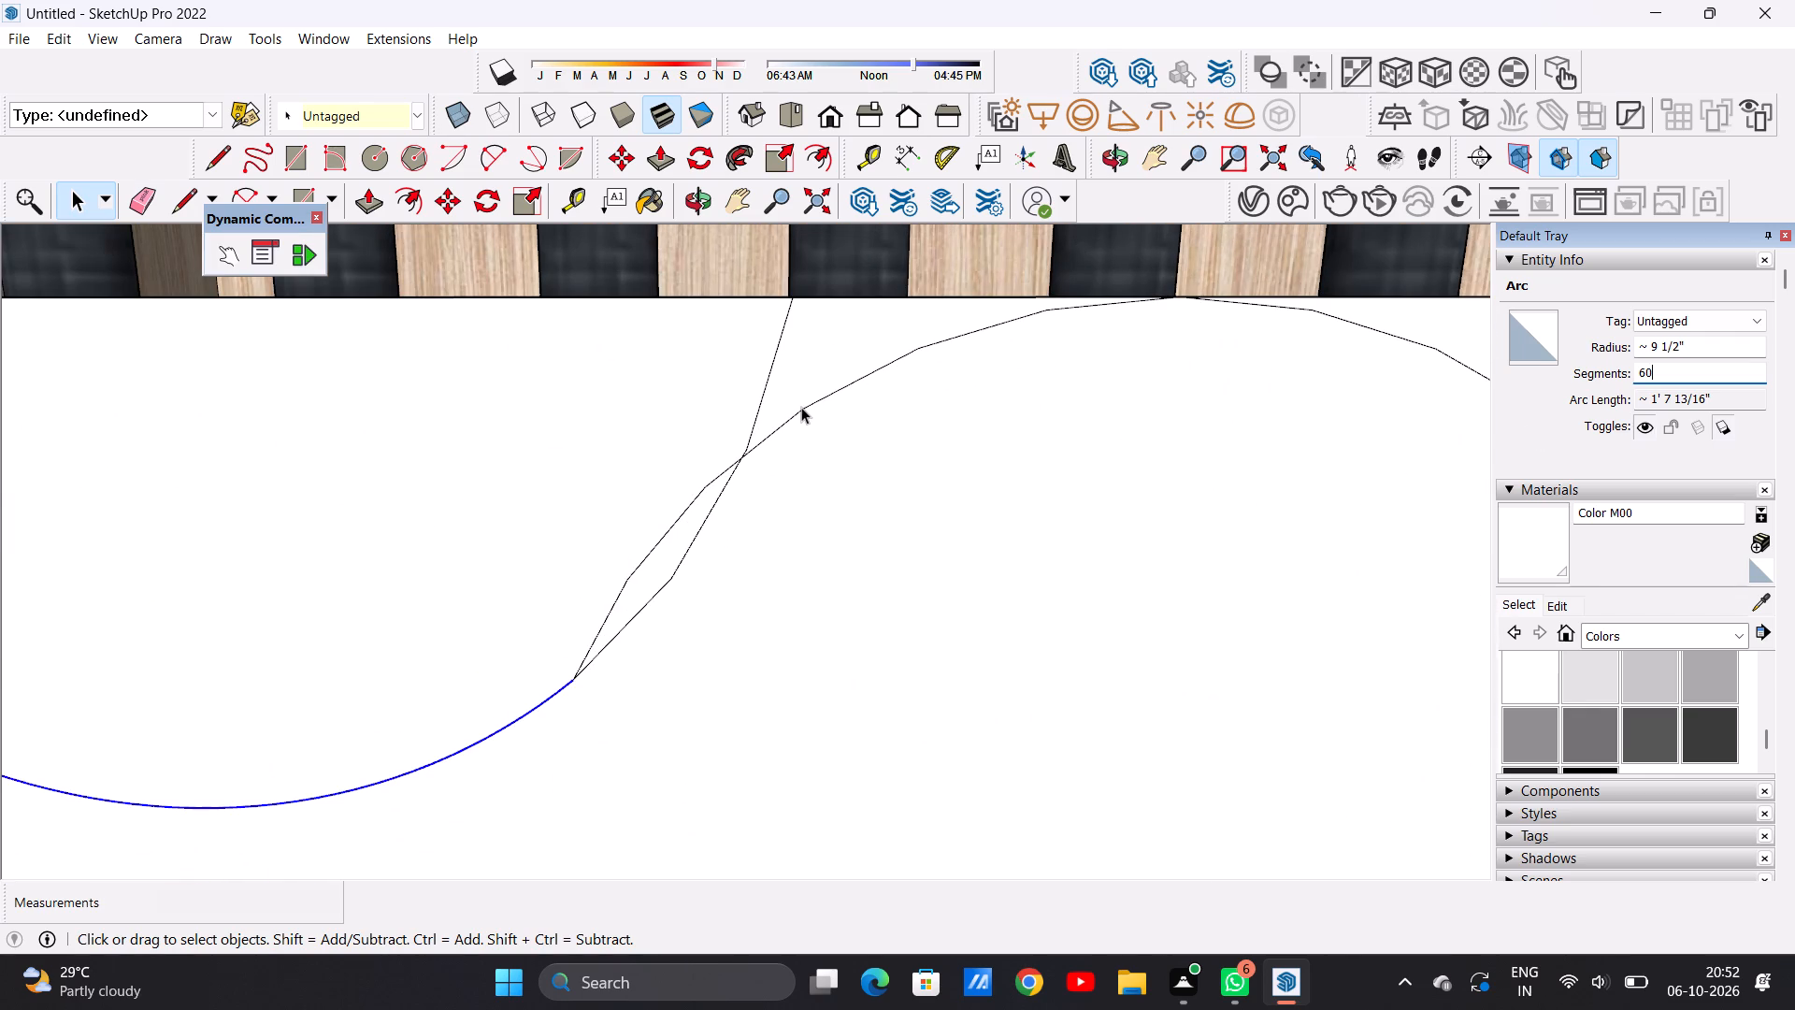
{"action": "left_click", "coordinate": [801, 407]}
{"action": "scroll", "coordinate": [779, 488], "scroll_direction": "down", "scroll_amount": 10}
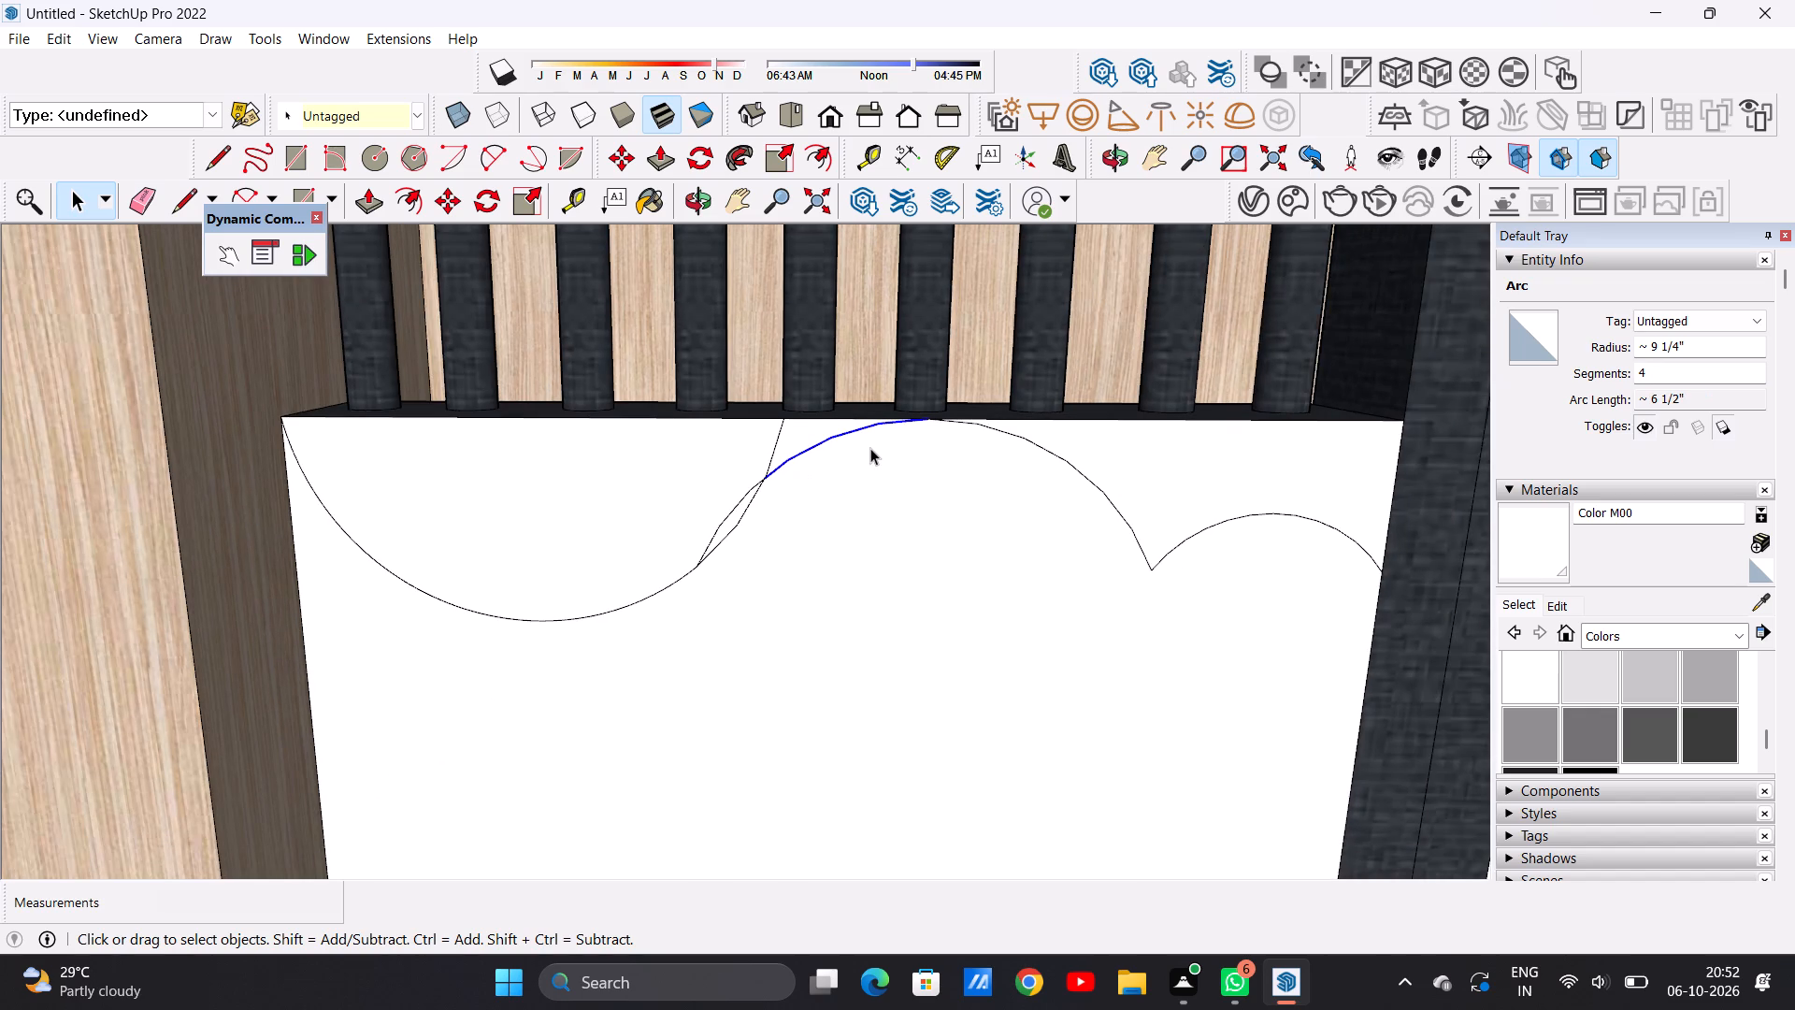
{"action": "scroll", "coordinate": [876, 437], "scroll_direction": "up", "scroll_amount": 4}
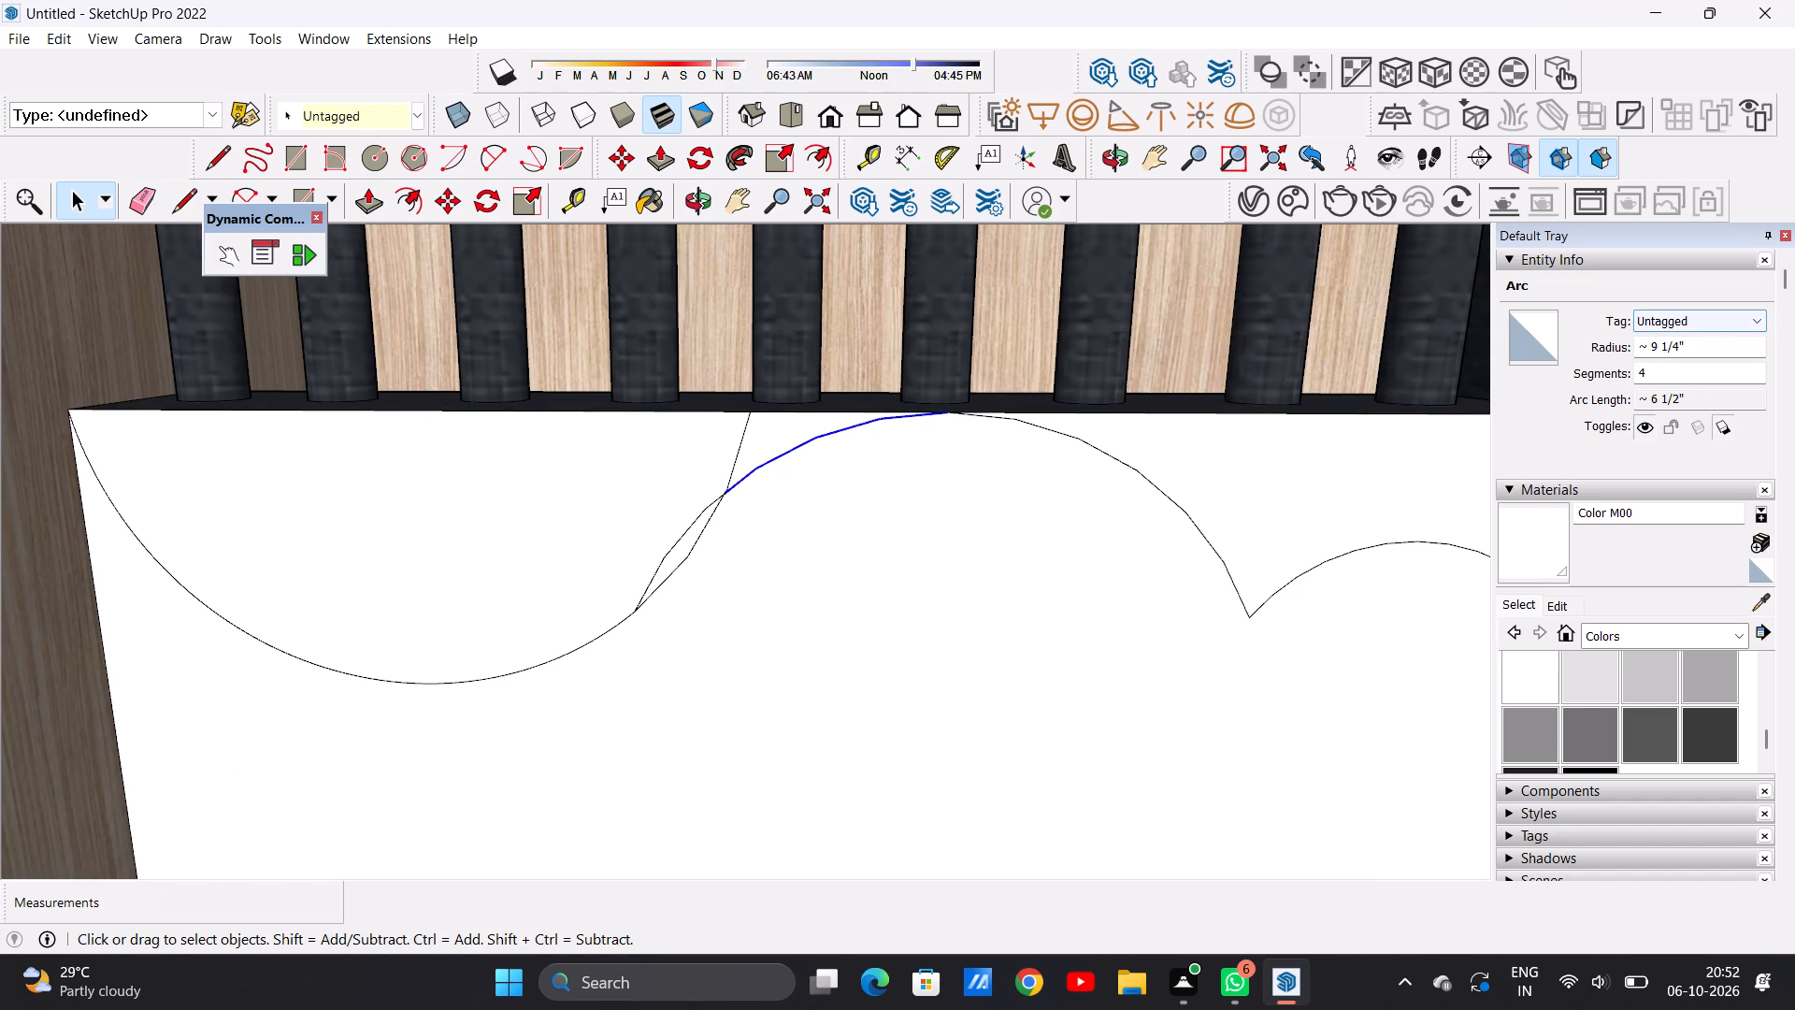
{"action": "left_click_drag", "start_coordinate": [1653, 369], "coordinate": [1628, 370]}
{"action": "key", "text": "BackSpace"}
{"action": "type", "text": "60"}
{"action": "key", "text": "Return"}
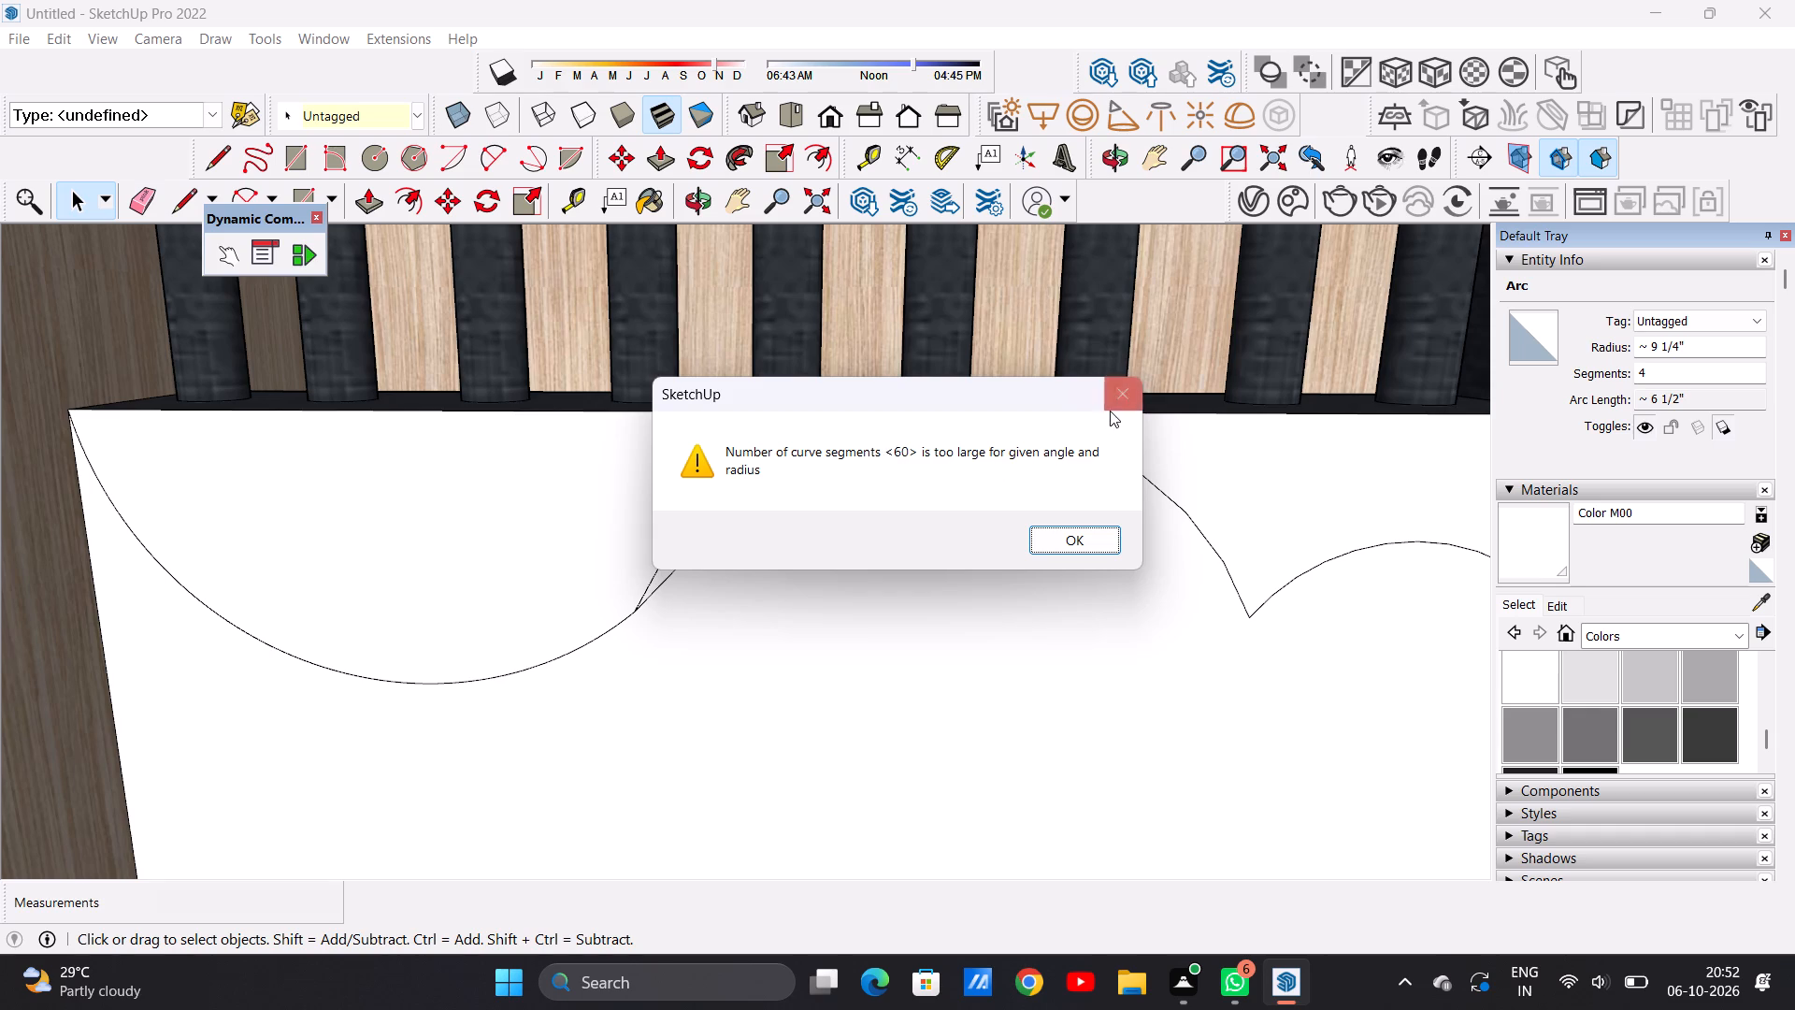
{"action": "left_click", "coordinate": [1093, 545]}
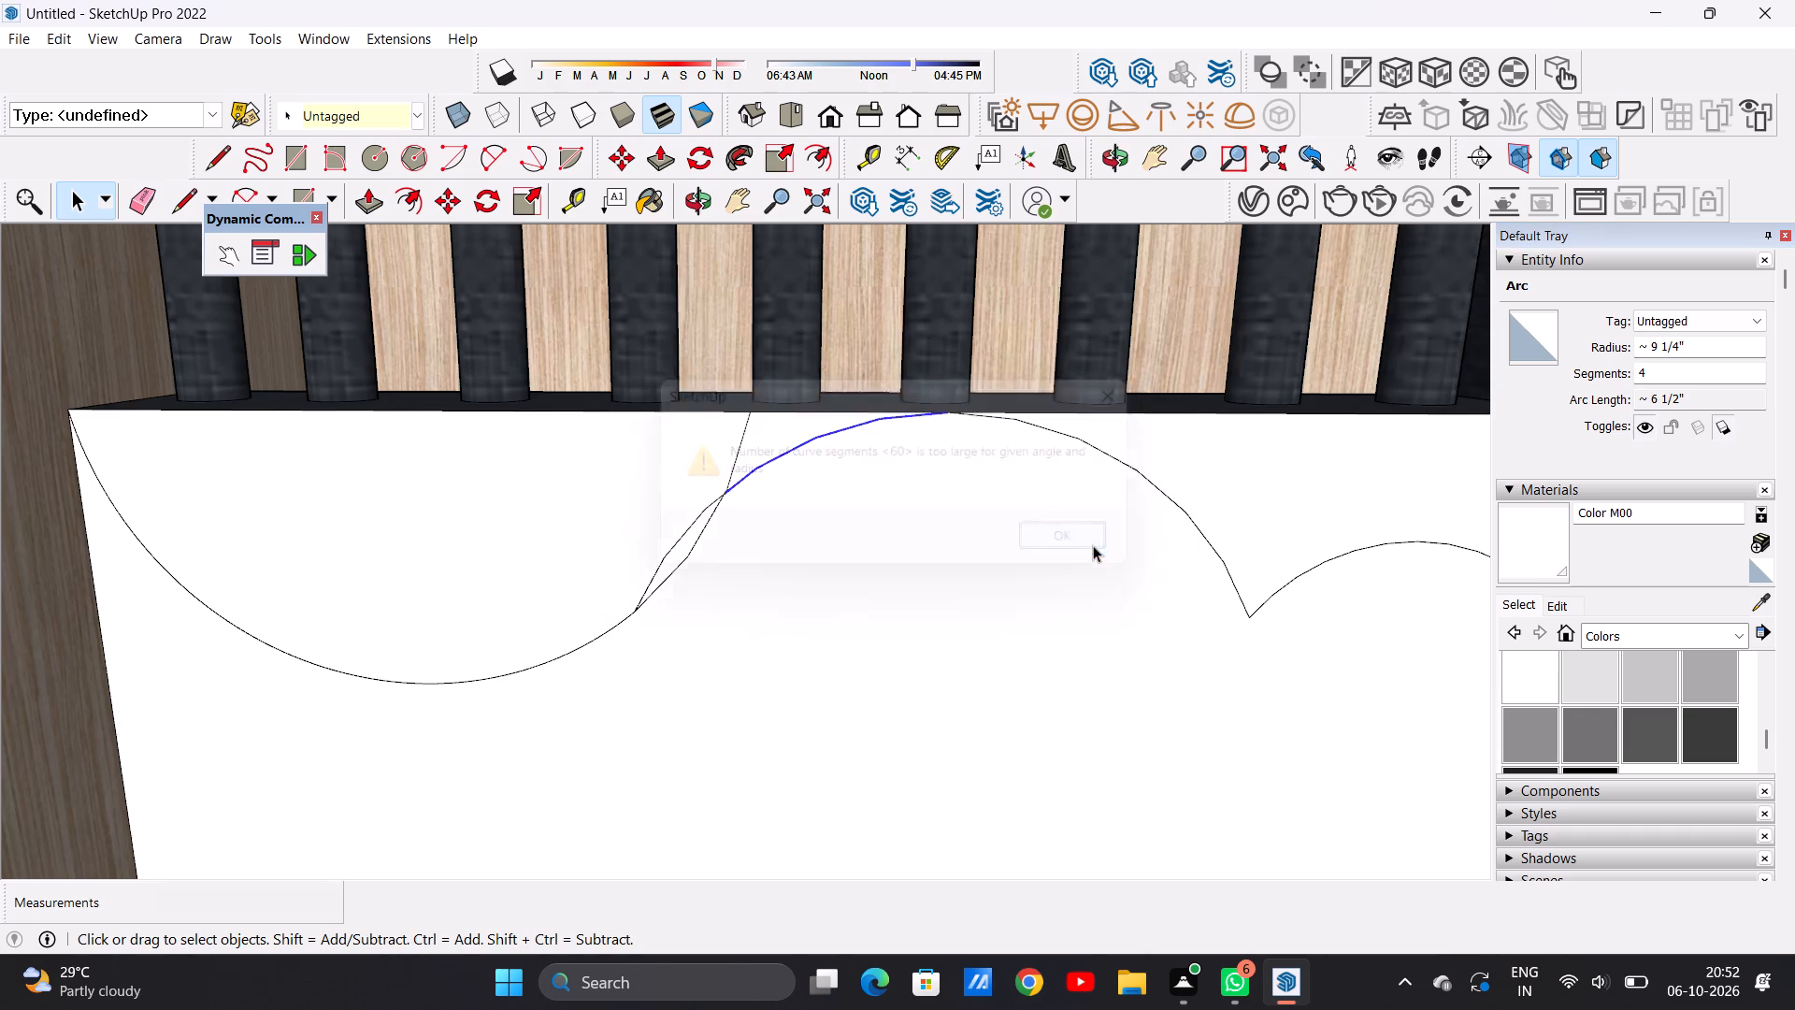
Set the middle arc's tower-side portion to 5 segments.
{"action": "scroll", "coordinate": [908, 484], "scroll_direction": "down", "scroll_amount": 3}
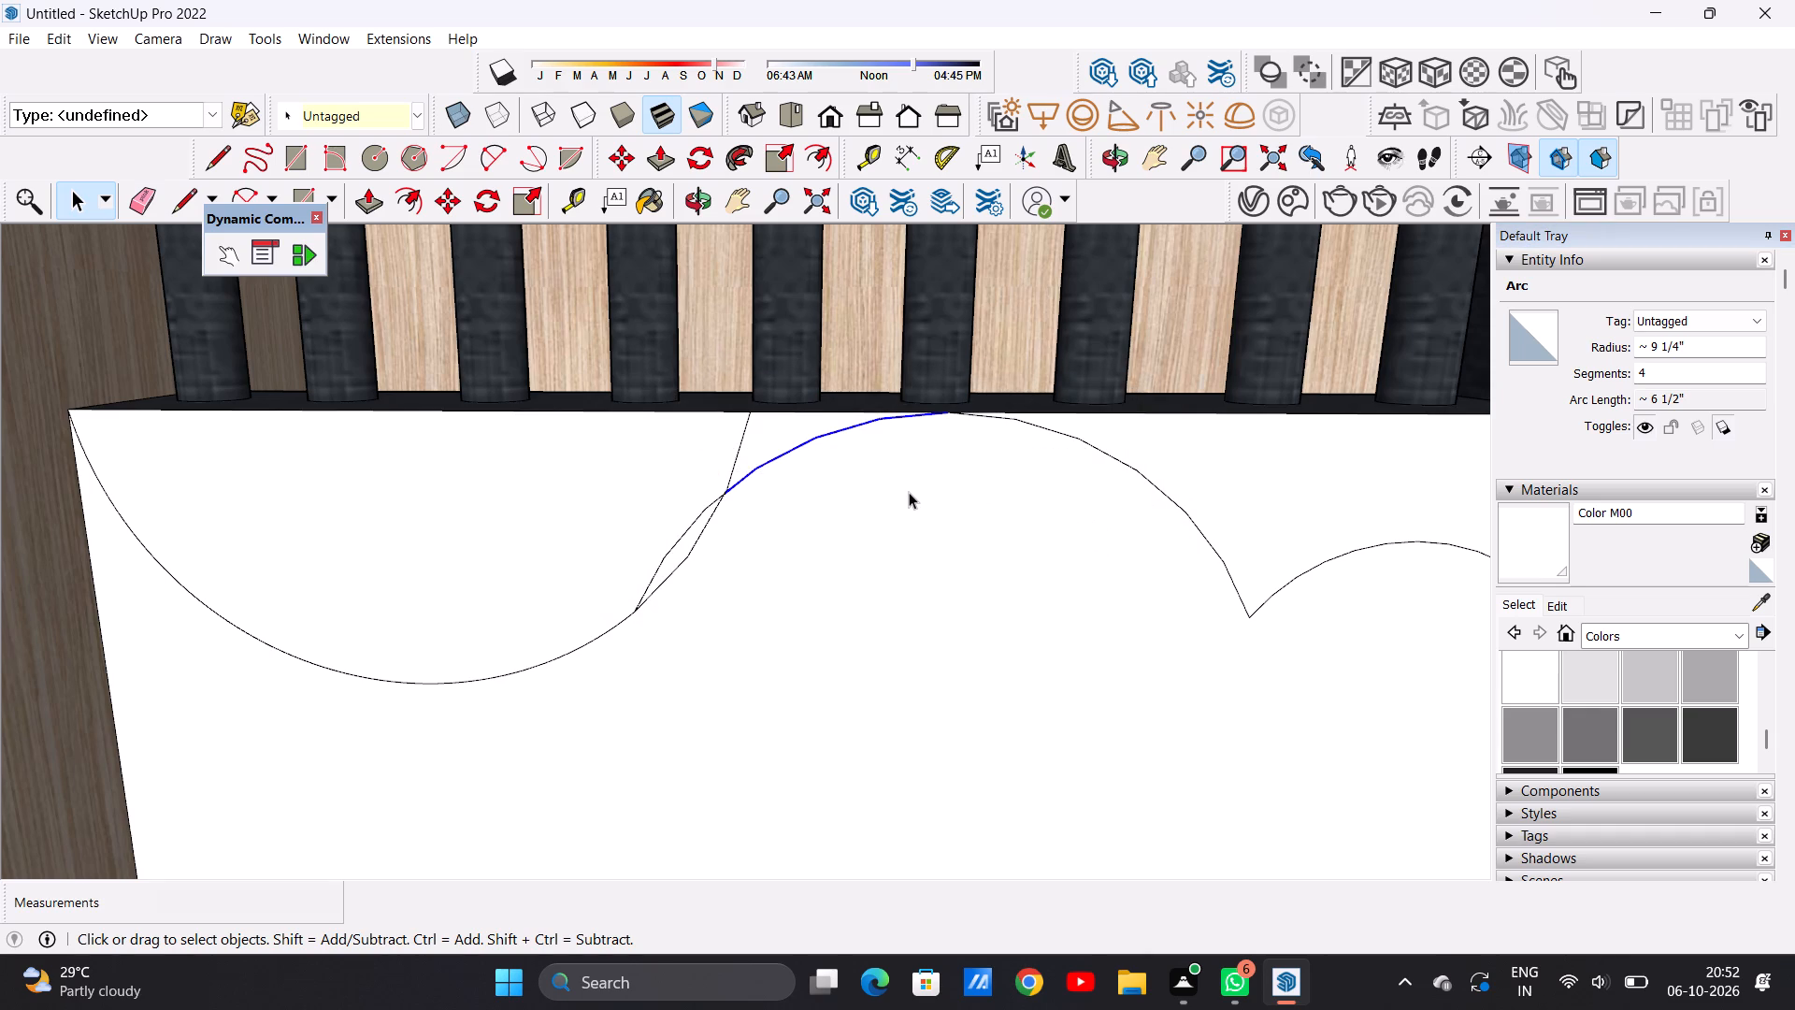
{"action": "scroll", "coordinate": [909, 492], "scroll_direction": "down", "scroll_amount": 14}
{"action": "scroll", "coordinate": [992, 505], "scroll_direction": "up", "scroll_amount": 5}
{"action": "scroll", "coordinate": [993, 506], "scroll_direction": "down", "scroll_amount": 1}
{"action": "scroll", "coordinate": [994, 505], "scroll_direction": "up", "scroll_amount": 1}
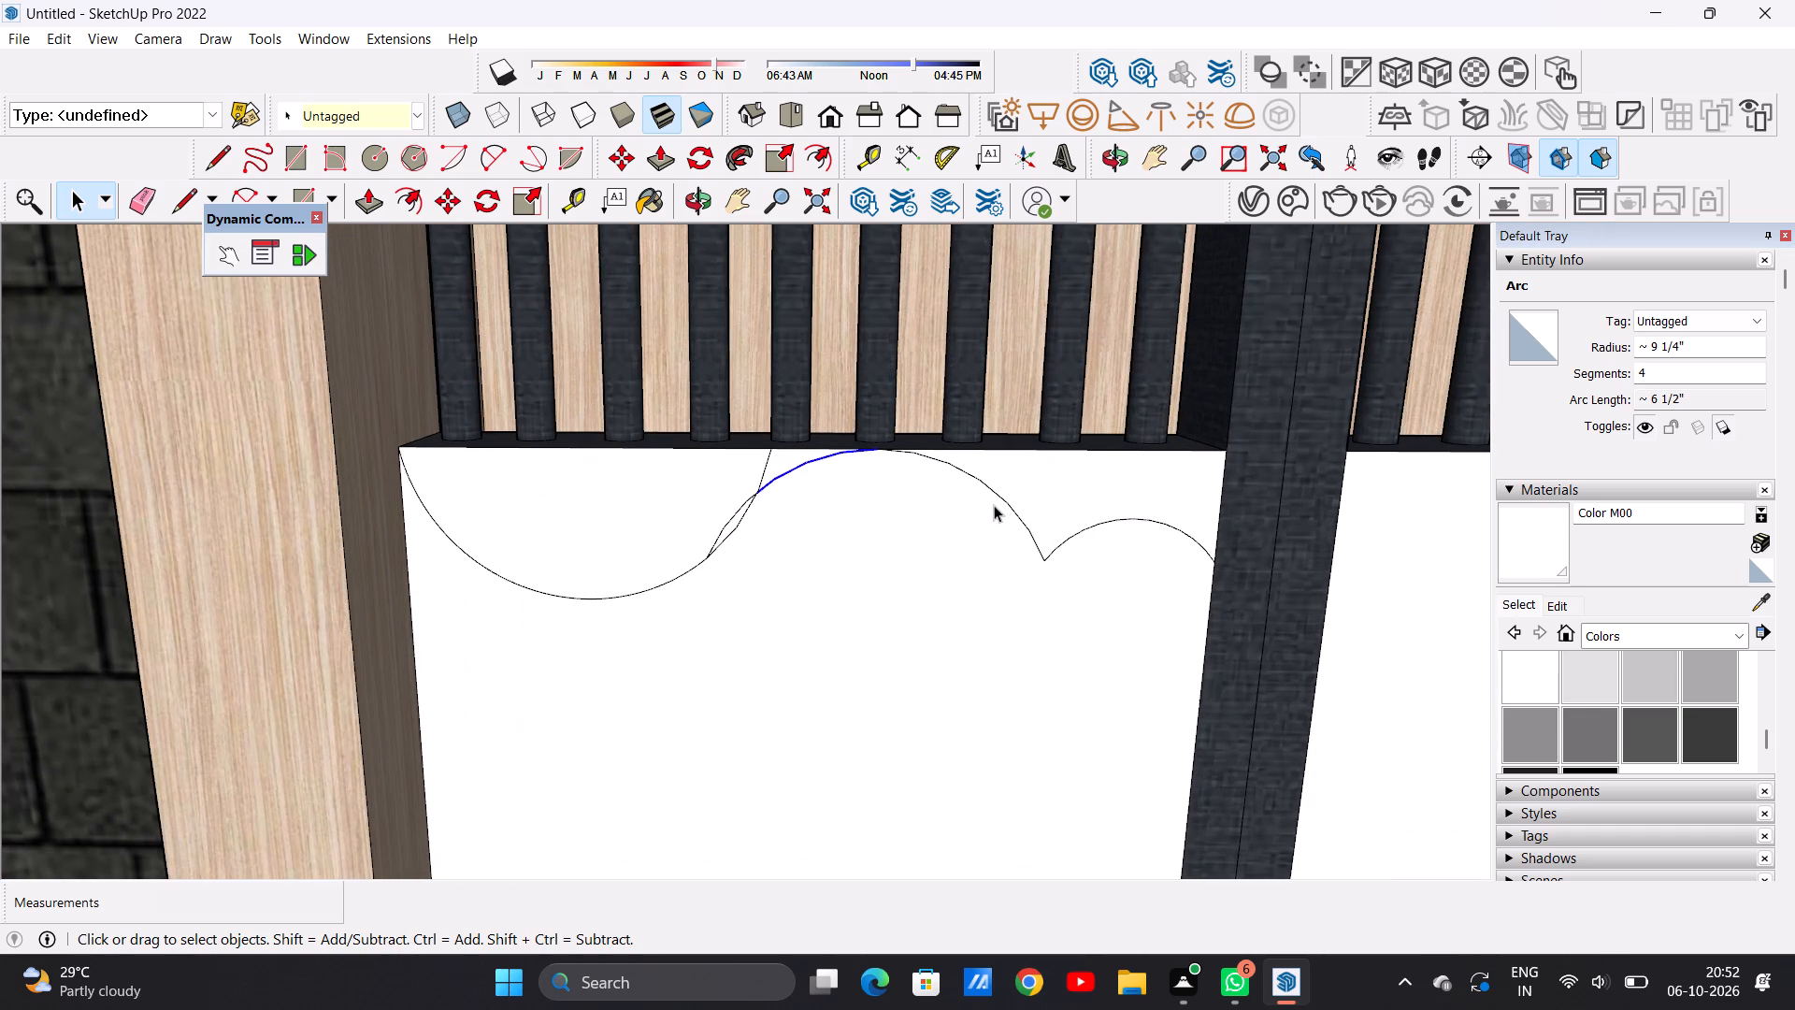
{"action": "left_click", "coordinate": [1647, 377]}
{"action": "key", "text": "BackSpace"}
{"action": "key", "text": "BackSpace"}
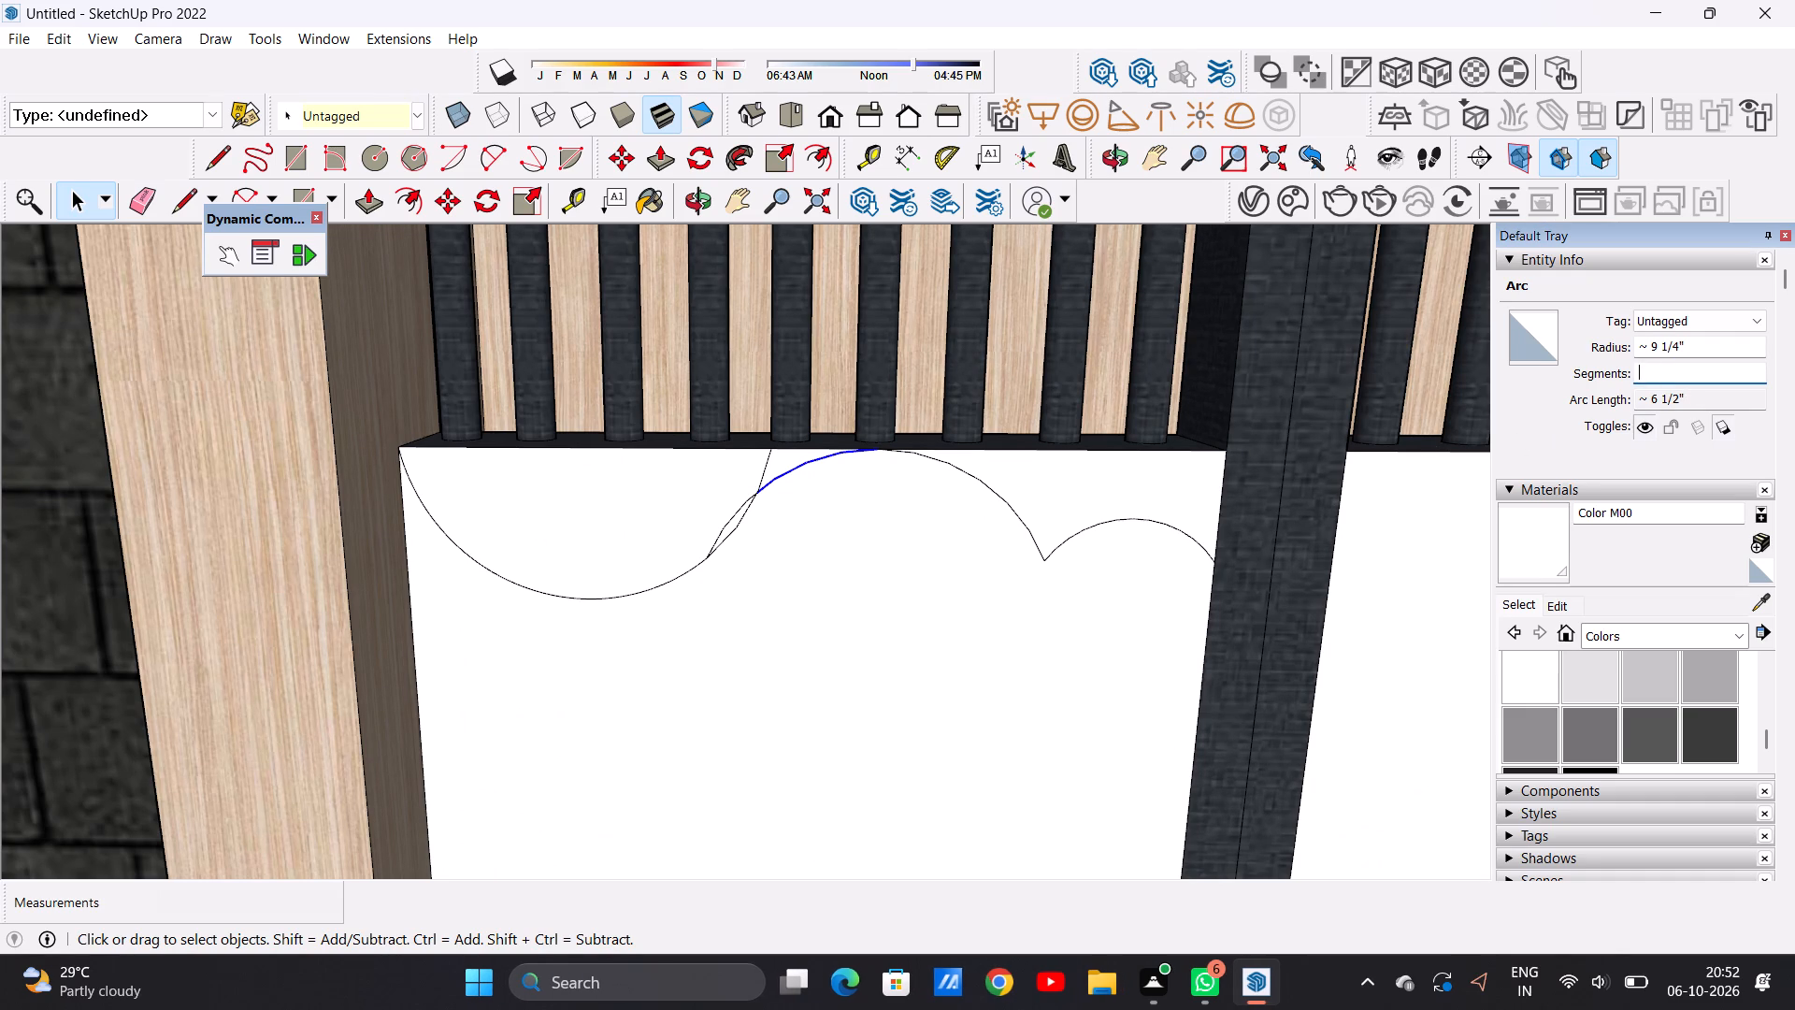
{"action": "key", "text": "5"}
{"action": "key", "text": "Return"}
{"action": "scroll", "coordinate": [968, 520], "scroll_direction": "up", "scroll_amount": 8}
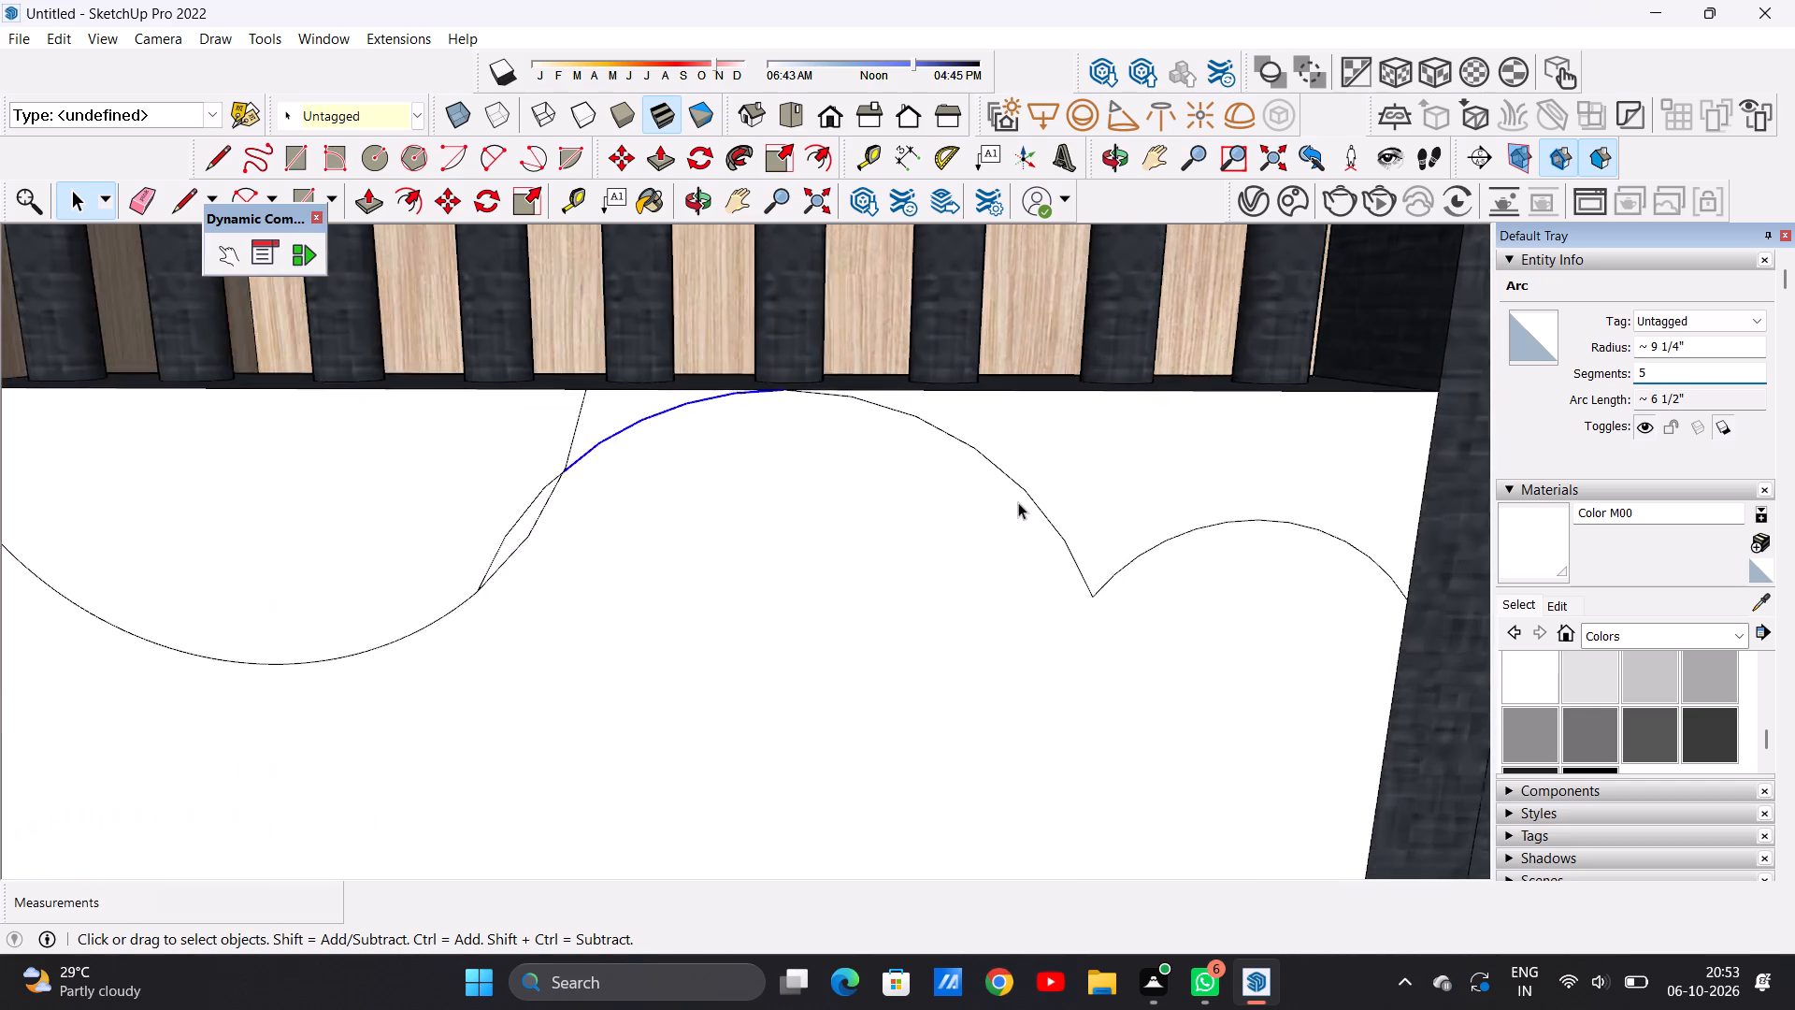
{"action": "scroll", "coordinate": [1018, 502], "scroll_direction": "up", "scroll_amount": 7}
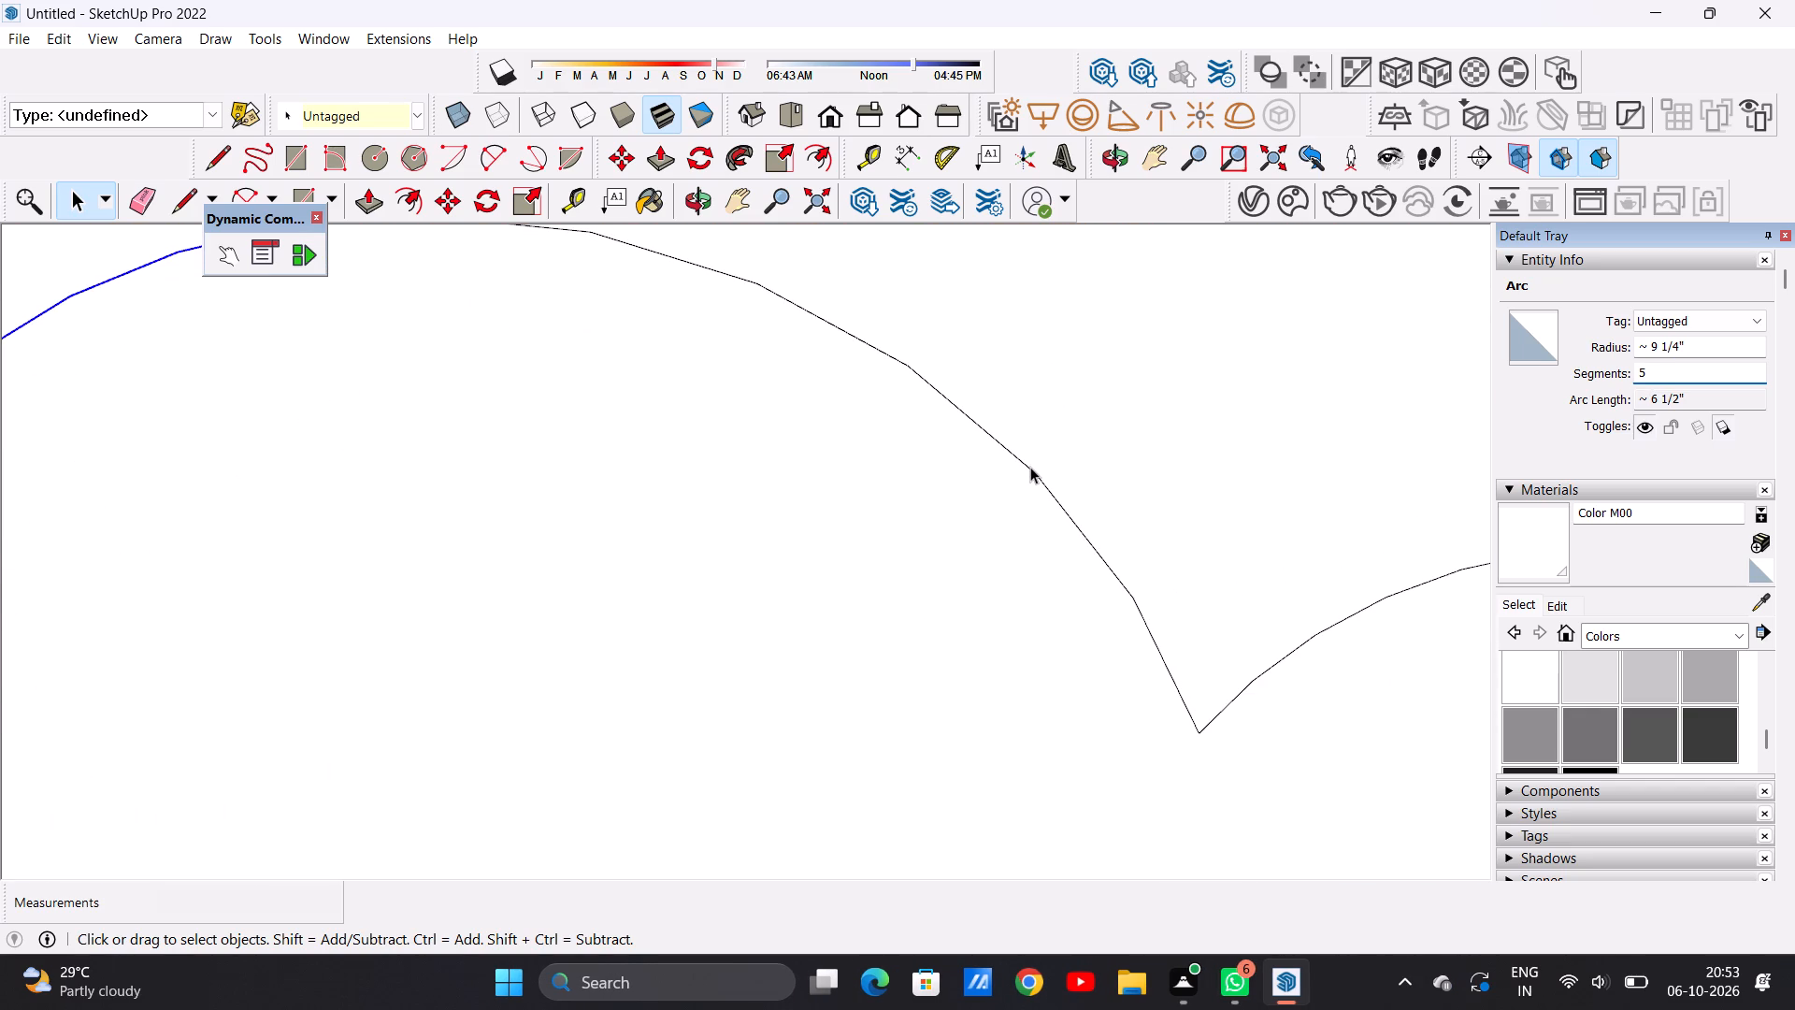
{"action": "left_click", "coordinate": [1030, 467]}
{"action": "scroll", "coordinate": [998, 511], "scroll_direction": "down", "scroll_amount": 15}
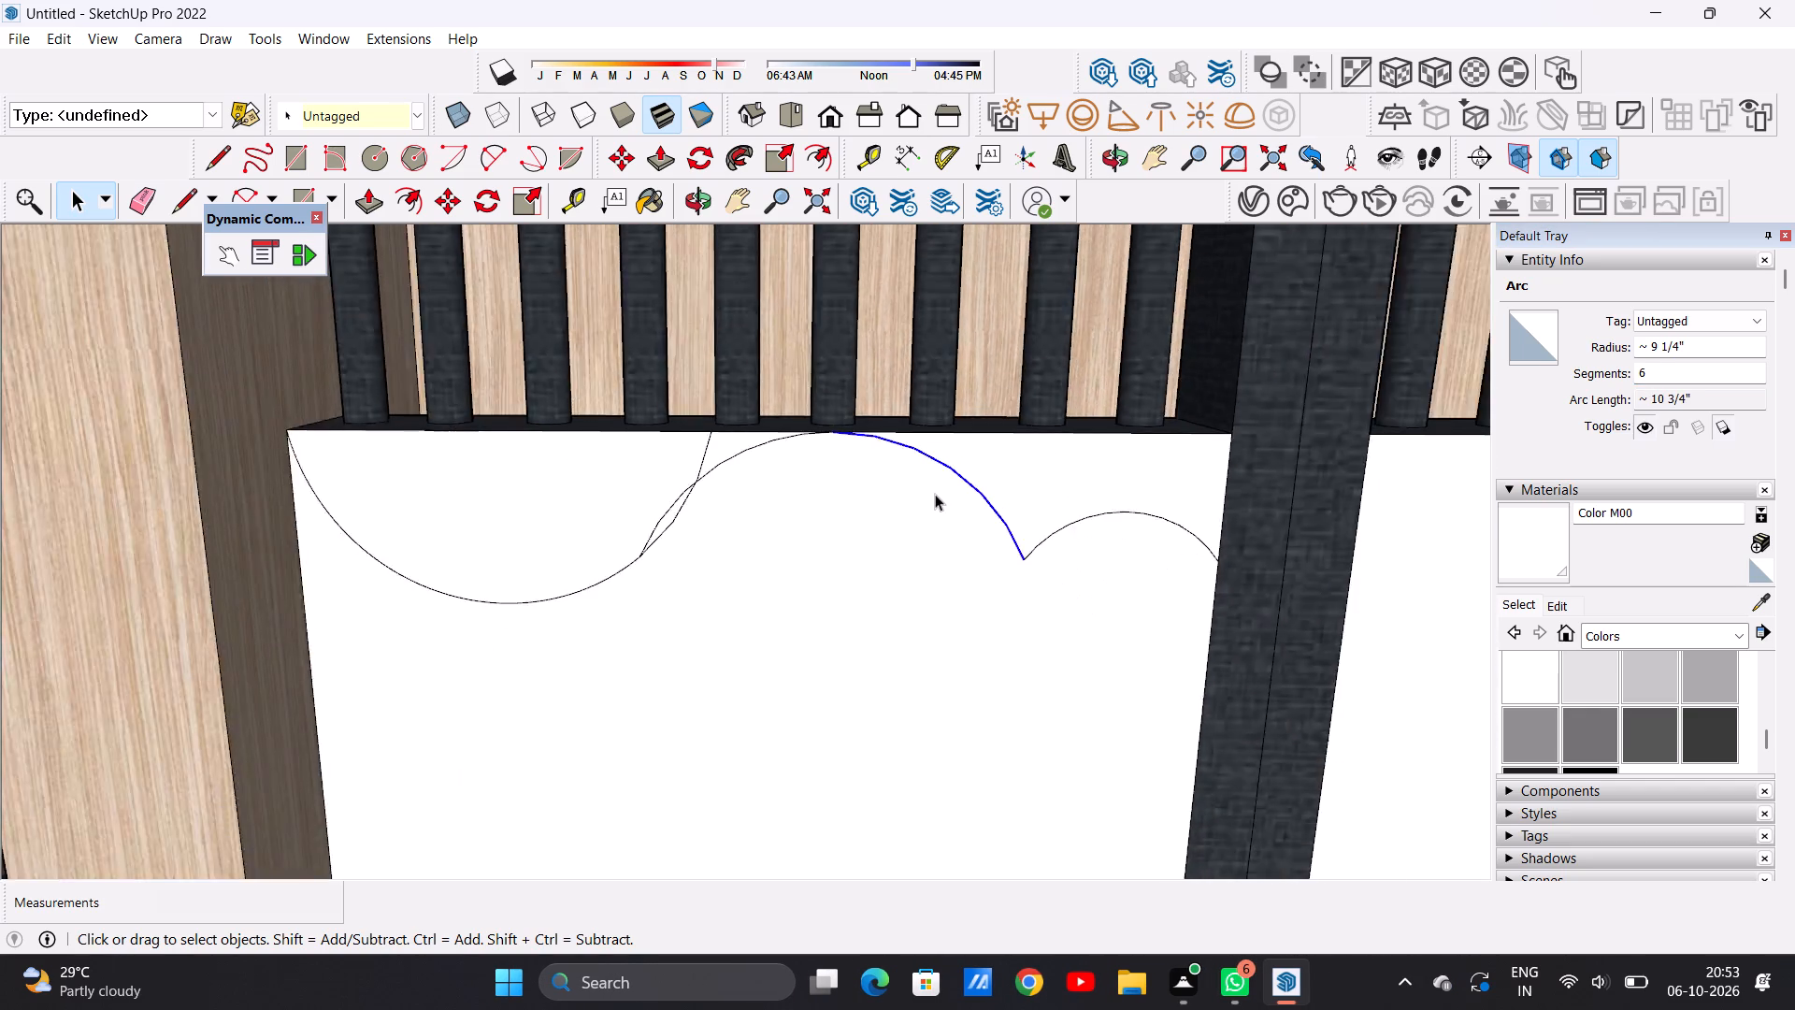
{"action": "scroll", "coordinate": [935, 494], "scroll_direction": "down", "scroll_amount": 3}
Set the small upward arc beside the gate's centre post to 60 segments and clear the selection.
{"action": "scroll", "coordinate": [1098, 516], "scroll_direction": "up", "scroll_amount": 12}
{"action": "left_click", "coordinate": [1073, 485]}
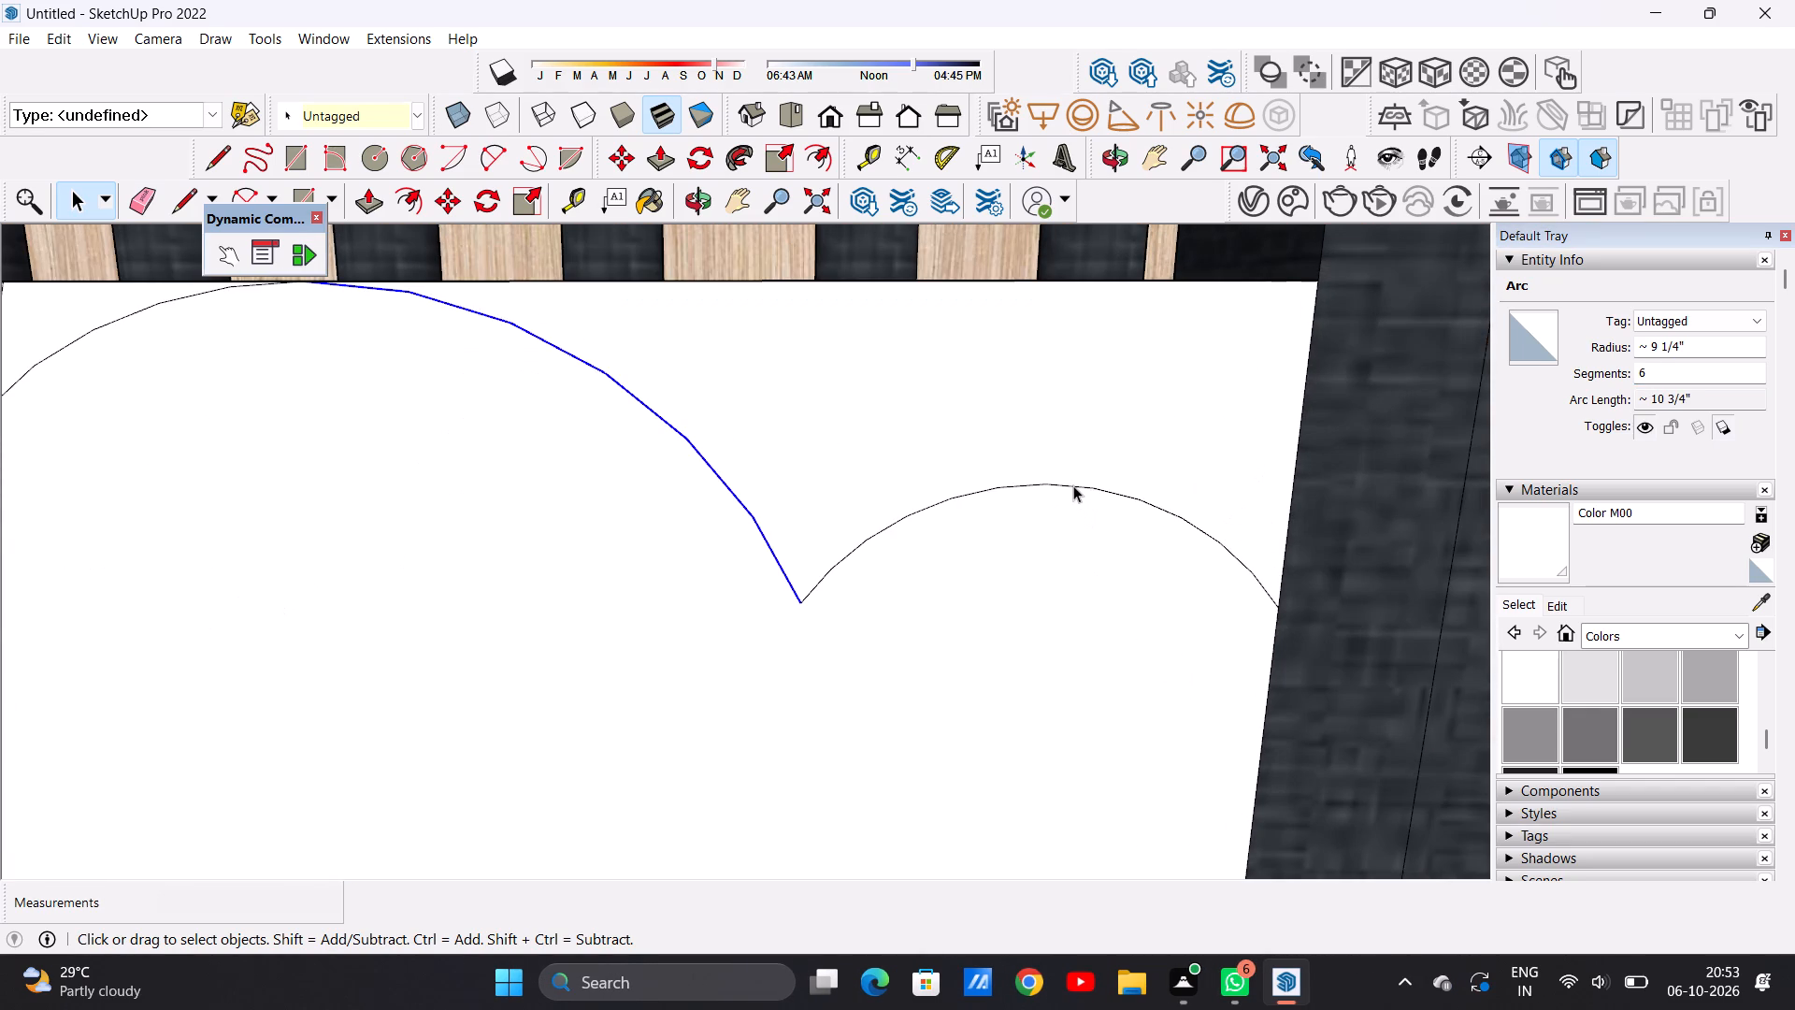
{"action": "left_click", "coordinate": [1658, 363]}
{"action": "key", "text": "BackSpace"}
{"action": "key", "text": "BackSpace"}
{"action": "key", "text": "BackSpace"}
{"action": "key", "text": "BackSpace"}
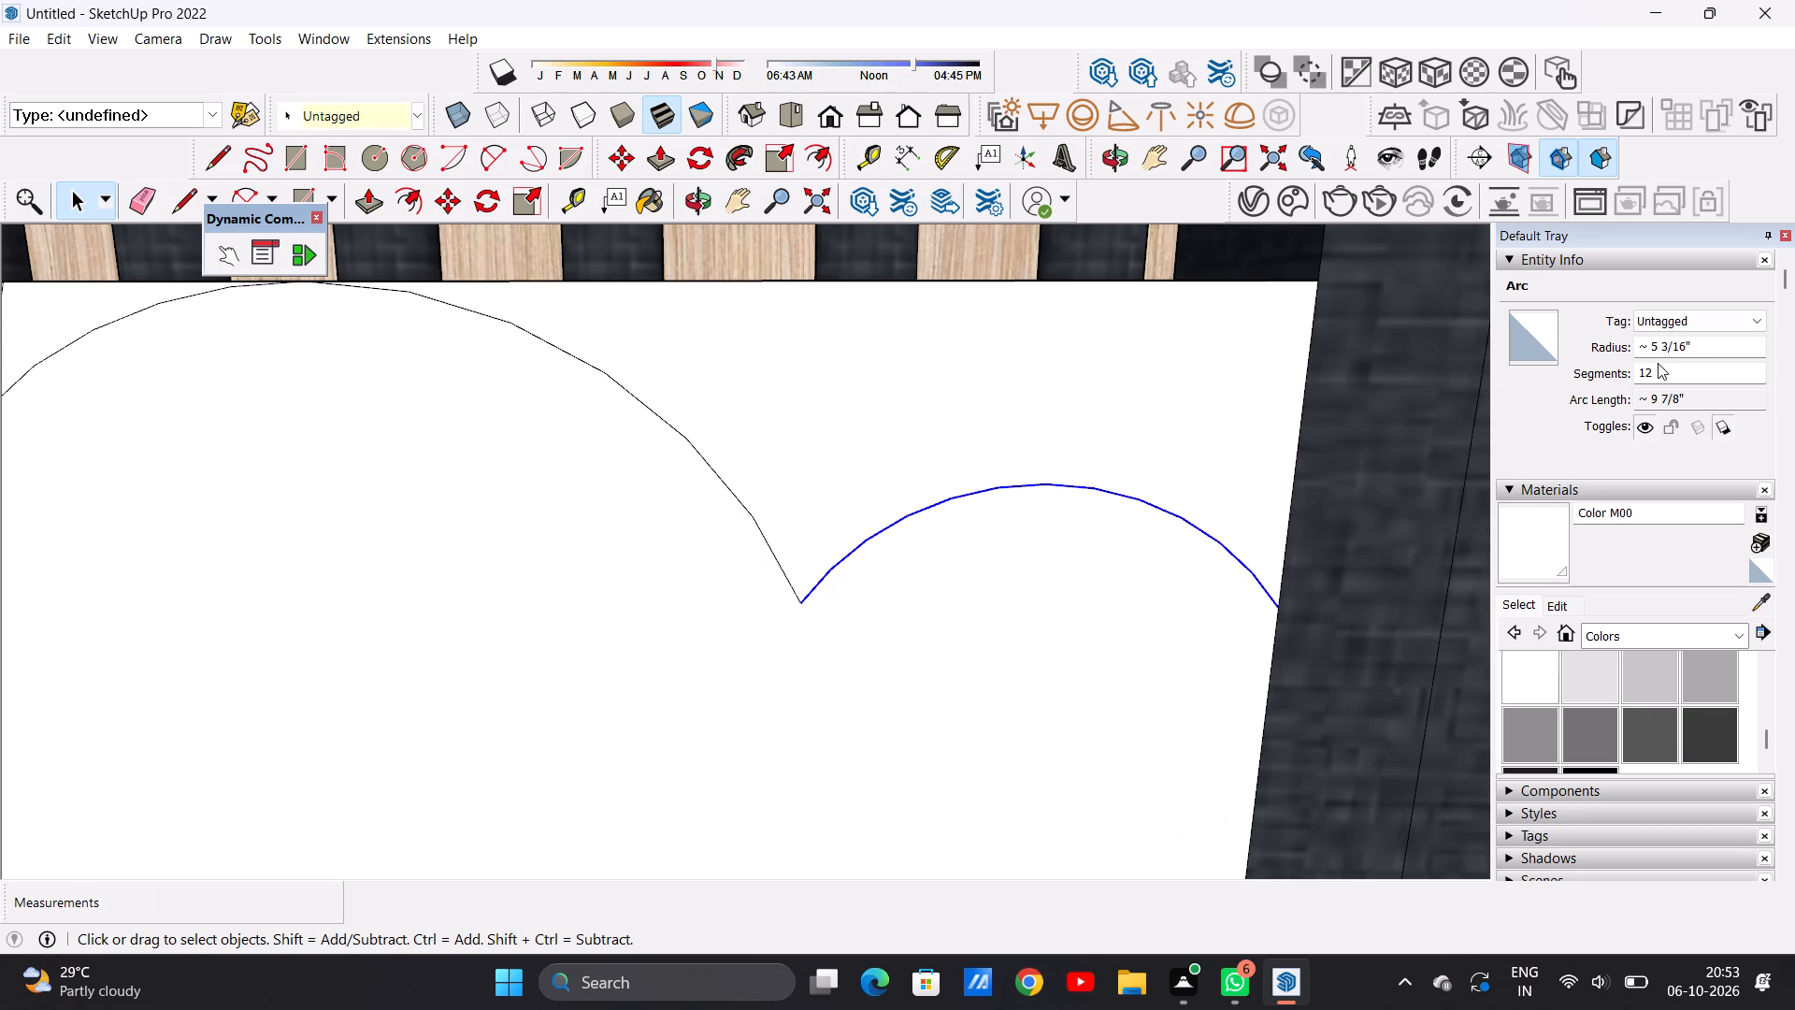
{"action": "left_click", "coordinate": [1653, 371]}
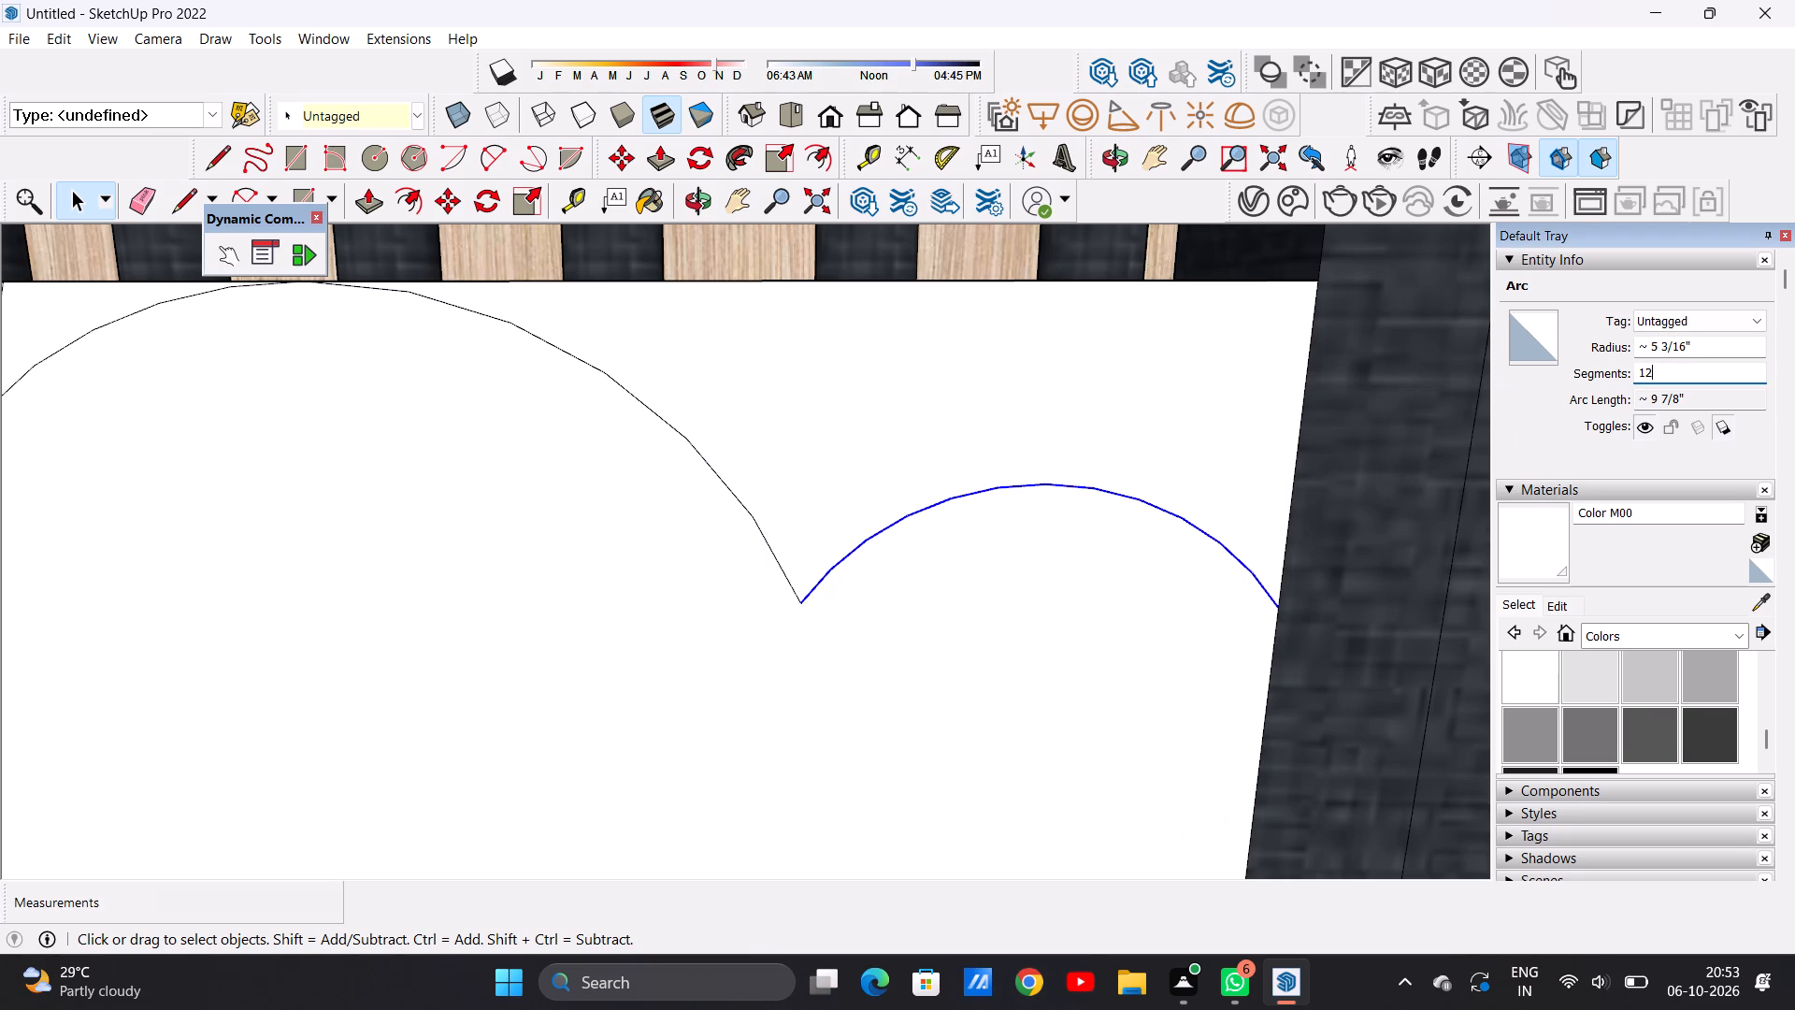
{"action": "key", "text": "BackSpace"}
{"action": "key", "text": "BackSpace"}
{"action": "key", "text": "BackSpace"}
{"action": "type", "text": "60"}
{"action": "key", "text": "Return"}
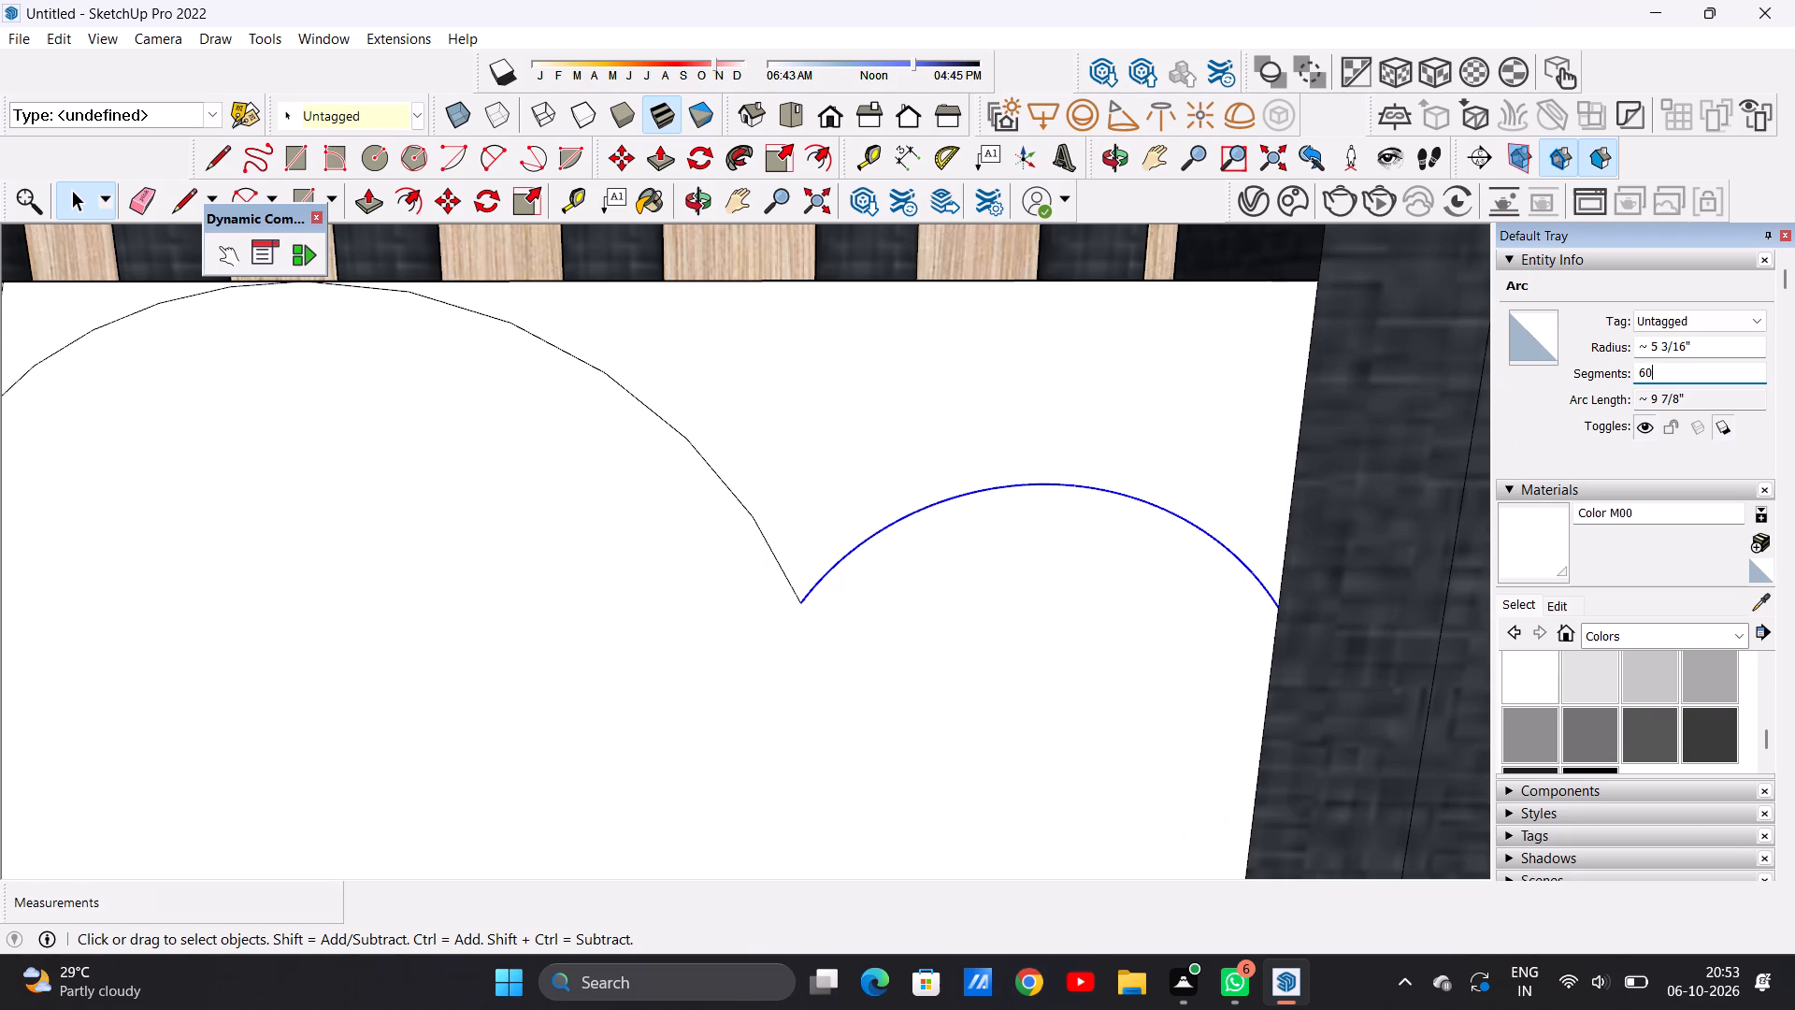
{"action": "key", "text": "space"}
{"action": "scroll", "coordinate": [798, 589], "scroll_direction": "down", "scroll_amount": 16}
{"action": "scroll", "coordinate": [643, 562], "scroll_direction": "up", "scroll_amount": 9}
{"action": "scroll", "coordinate": [649, 546], "scroll_direction": "down", "scroll_amount": 2}
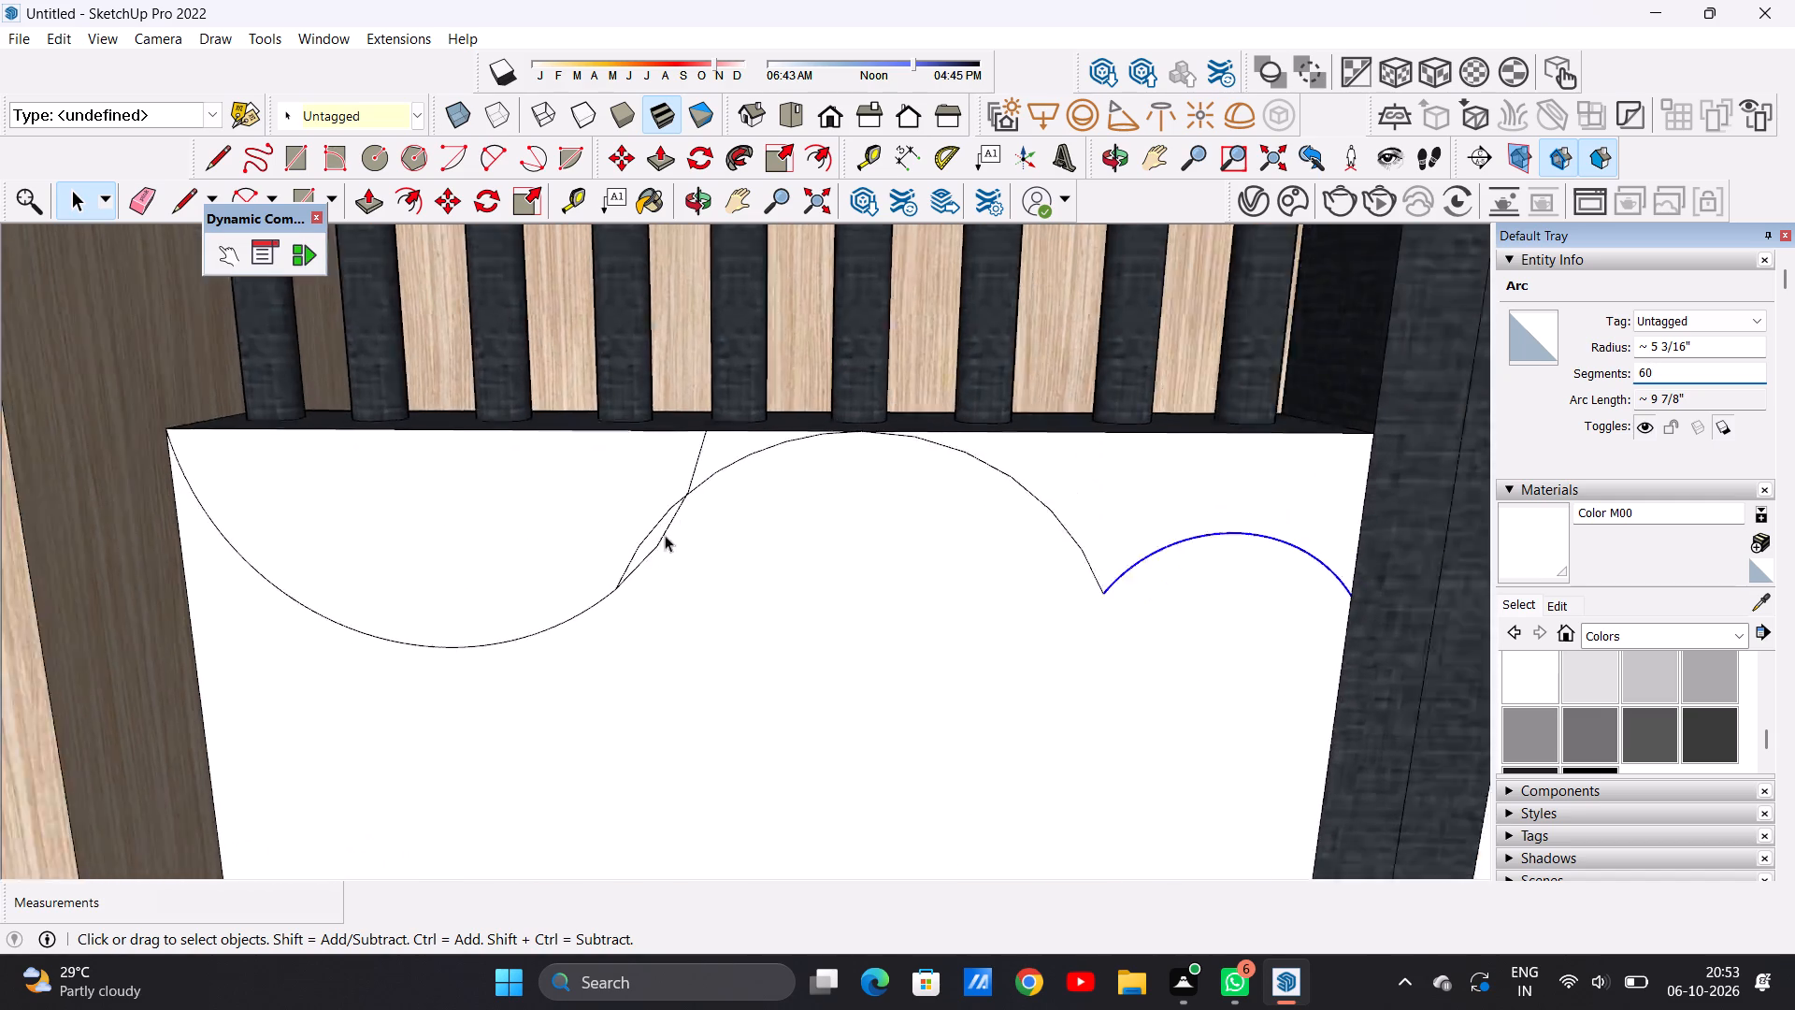
{"action": "scroll", "coordinate": [665, 535], "scroll_direction": "down", "scroll_amount": 16}
{"action": "left_click", "coordinate": [493, 772]}
Erase the short end piece of the middle arc that overlaps the downward arc below their crossing.
{"action": "scroll", "coordinate": [704, 497], "scroll_direction": "up", "scroll_amount": 5}
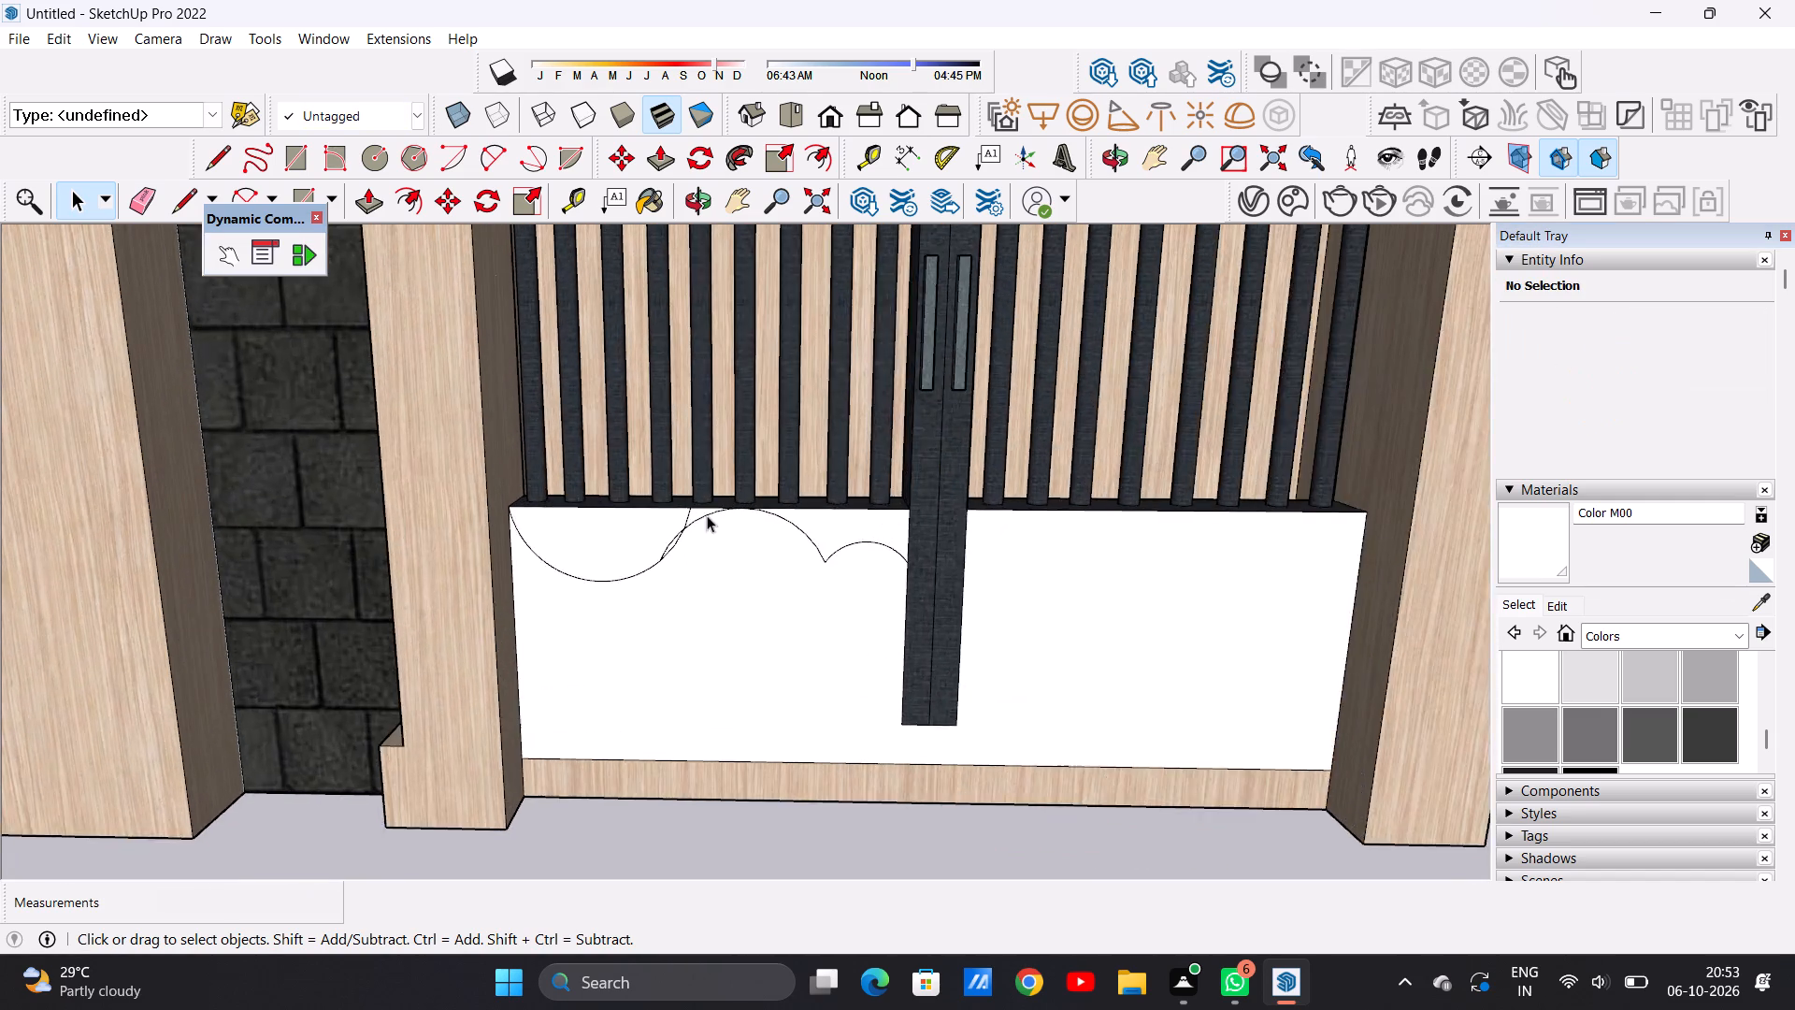
{"action": "scroll", "coordinate": [707, 515], "scroll_direction": "up", "scroll_amount": 11}
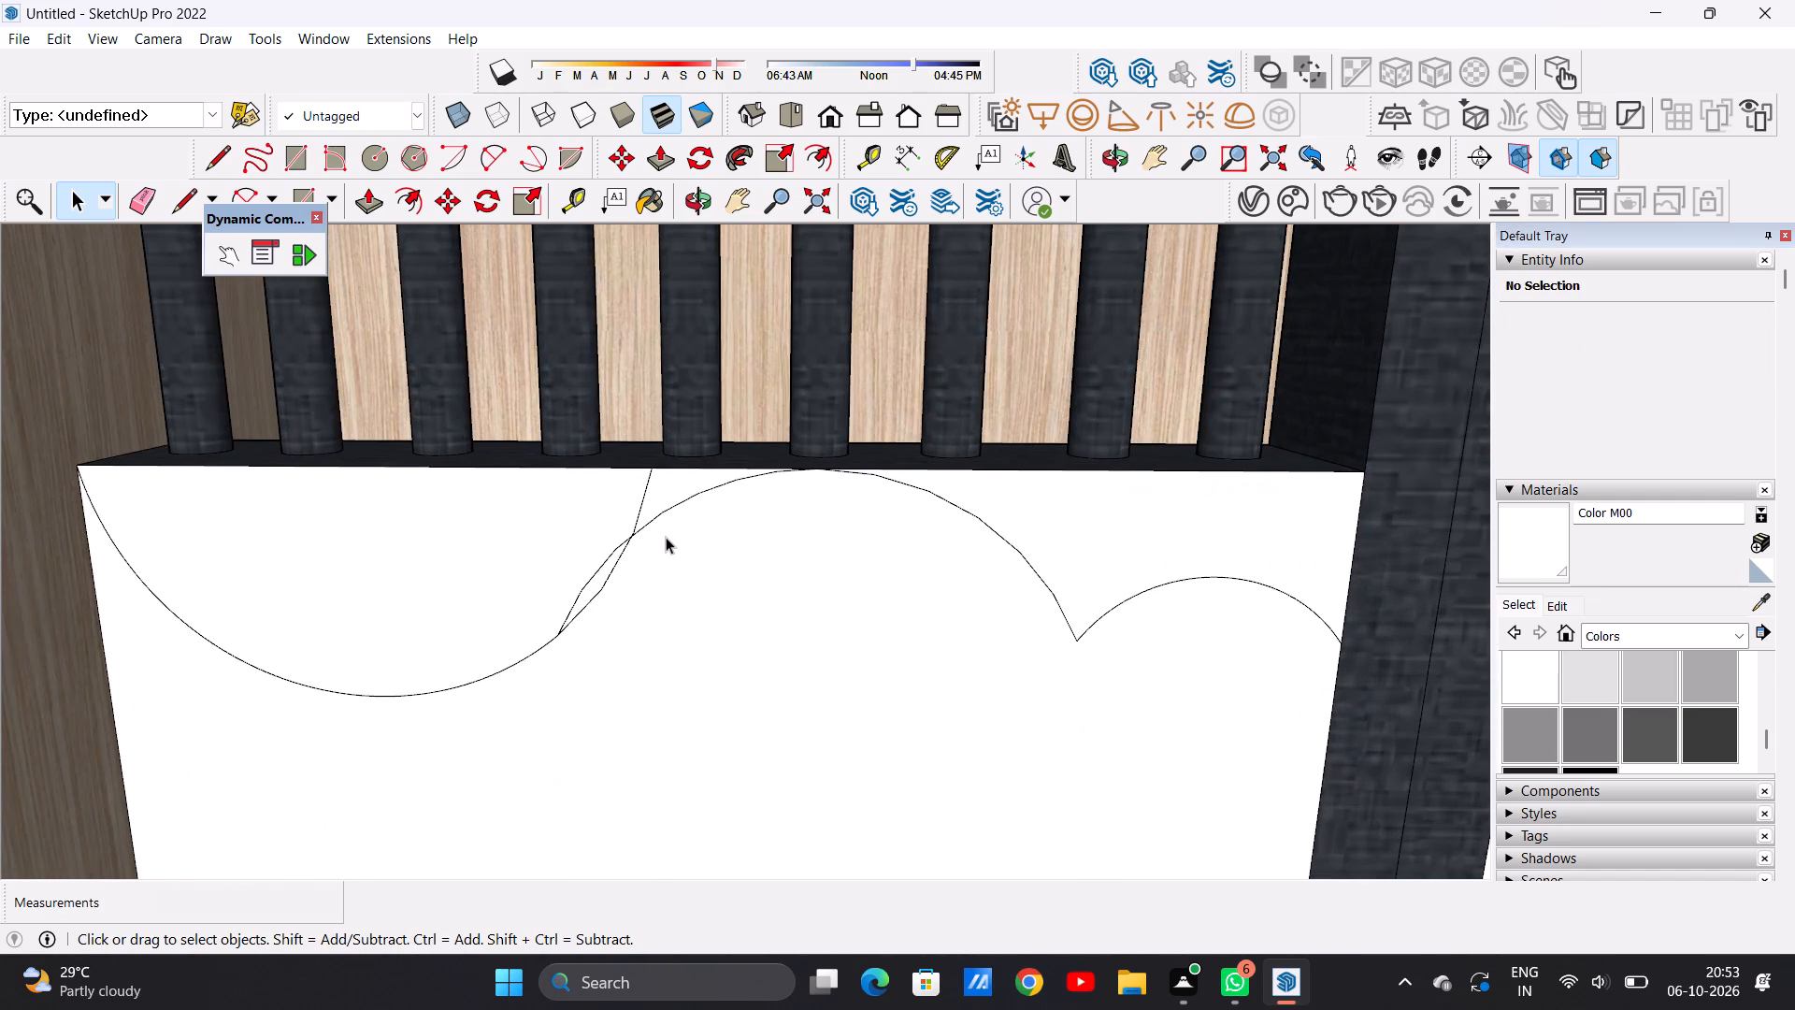
{"action": "key", "text": "e"}
{"action": "scroll", "coordinate": [644, 511], "scroll_direction": "up", "scroll_amount": 4}
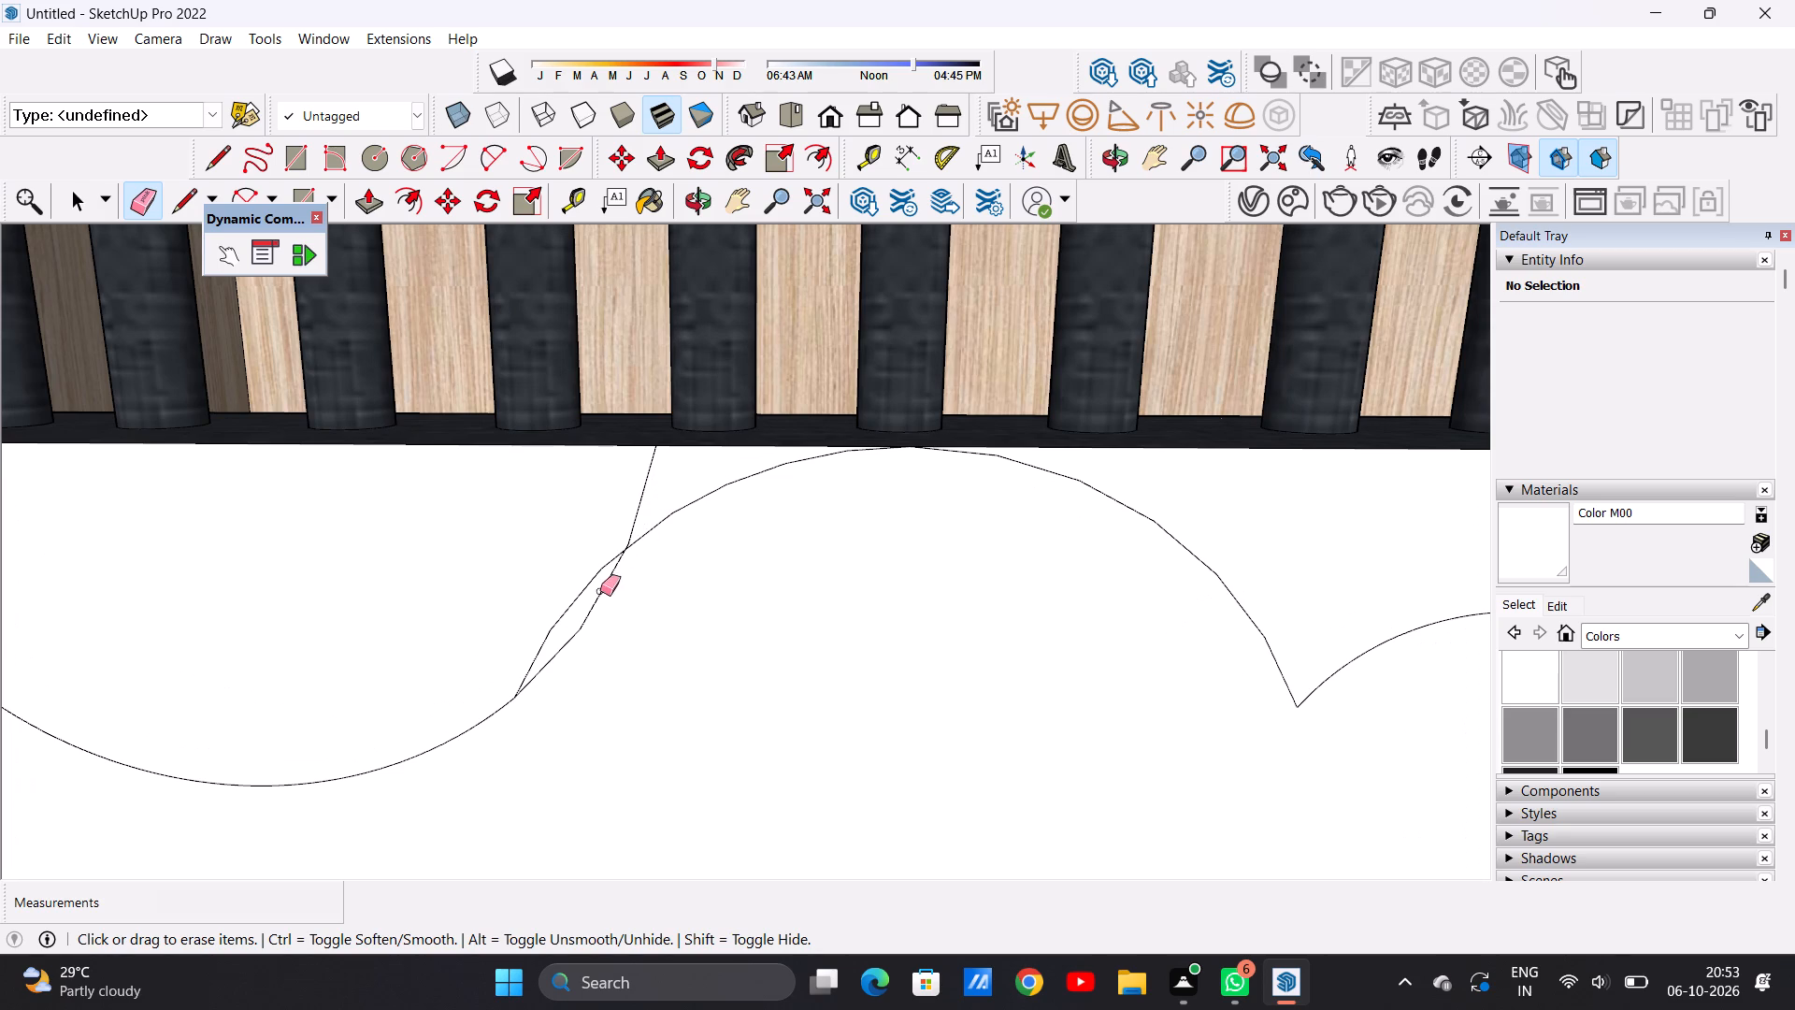
{"action": "left_click", "coordinate": [580, 596]}
{"action": "scroll", "coordinate": [657, 595], "scroll_direction": "down", "scroll_amount": 3}
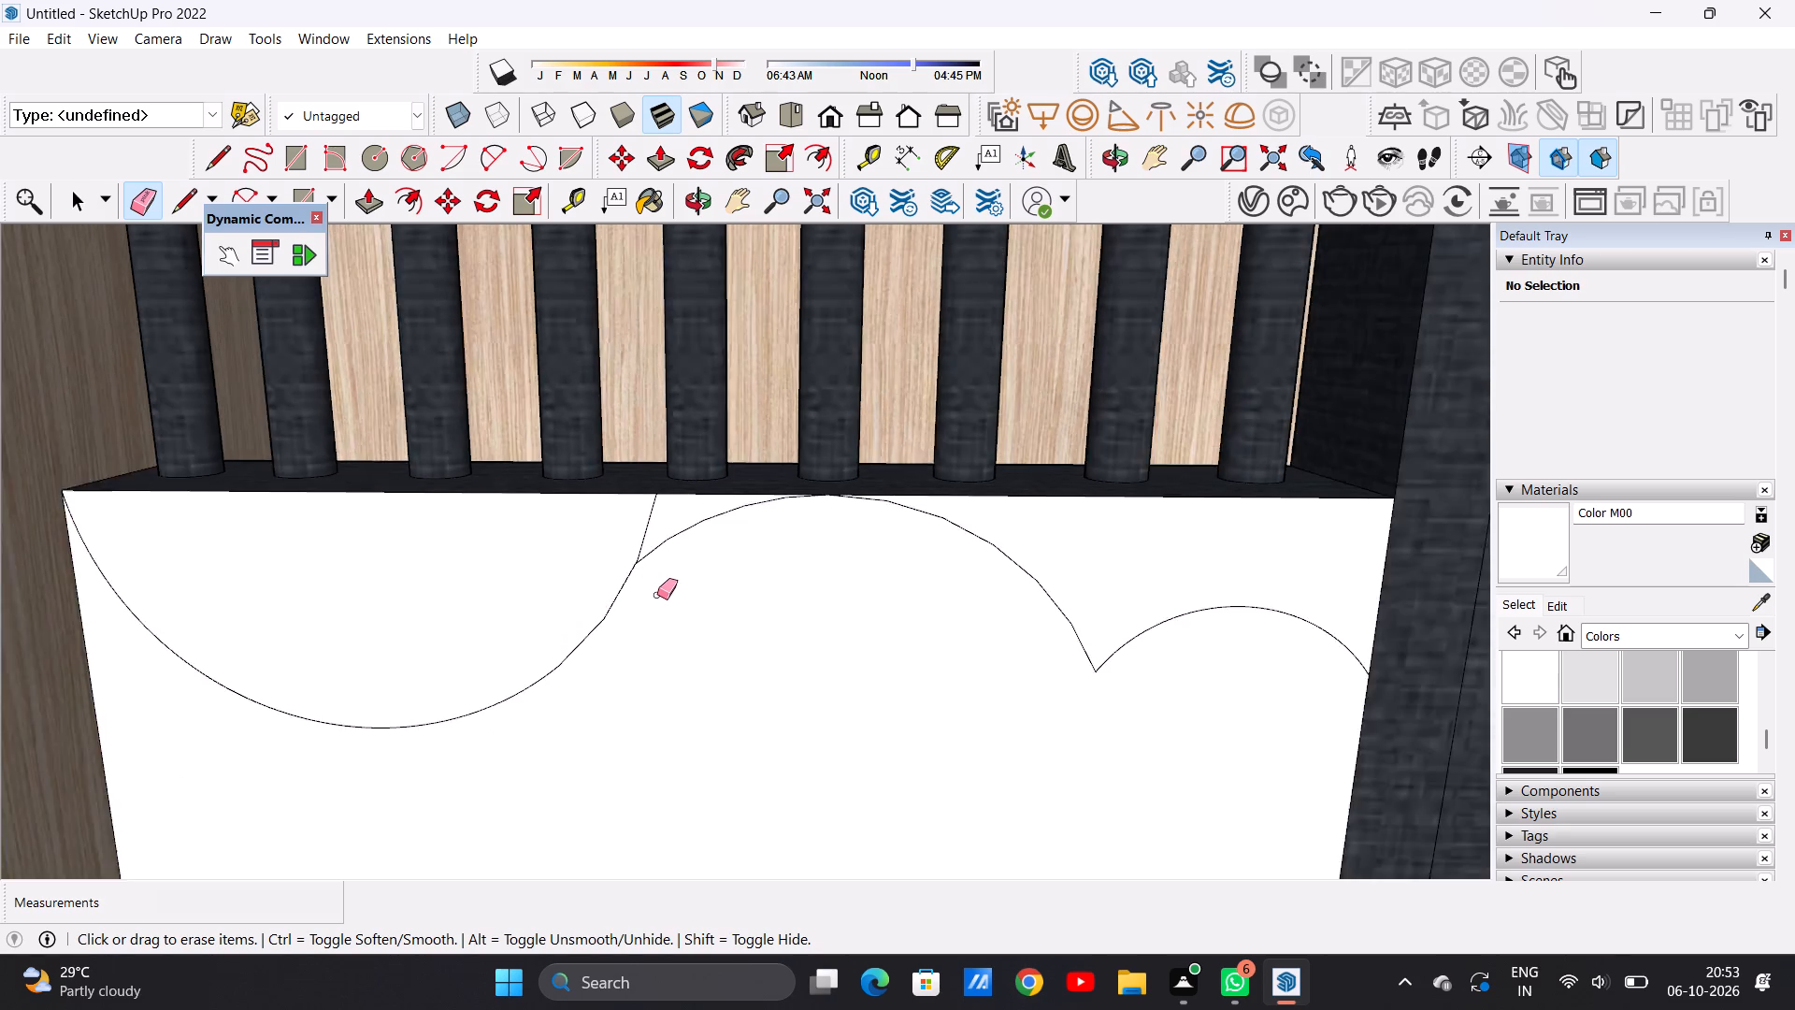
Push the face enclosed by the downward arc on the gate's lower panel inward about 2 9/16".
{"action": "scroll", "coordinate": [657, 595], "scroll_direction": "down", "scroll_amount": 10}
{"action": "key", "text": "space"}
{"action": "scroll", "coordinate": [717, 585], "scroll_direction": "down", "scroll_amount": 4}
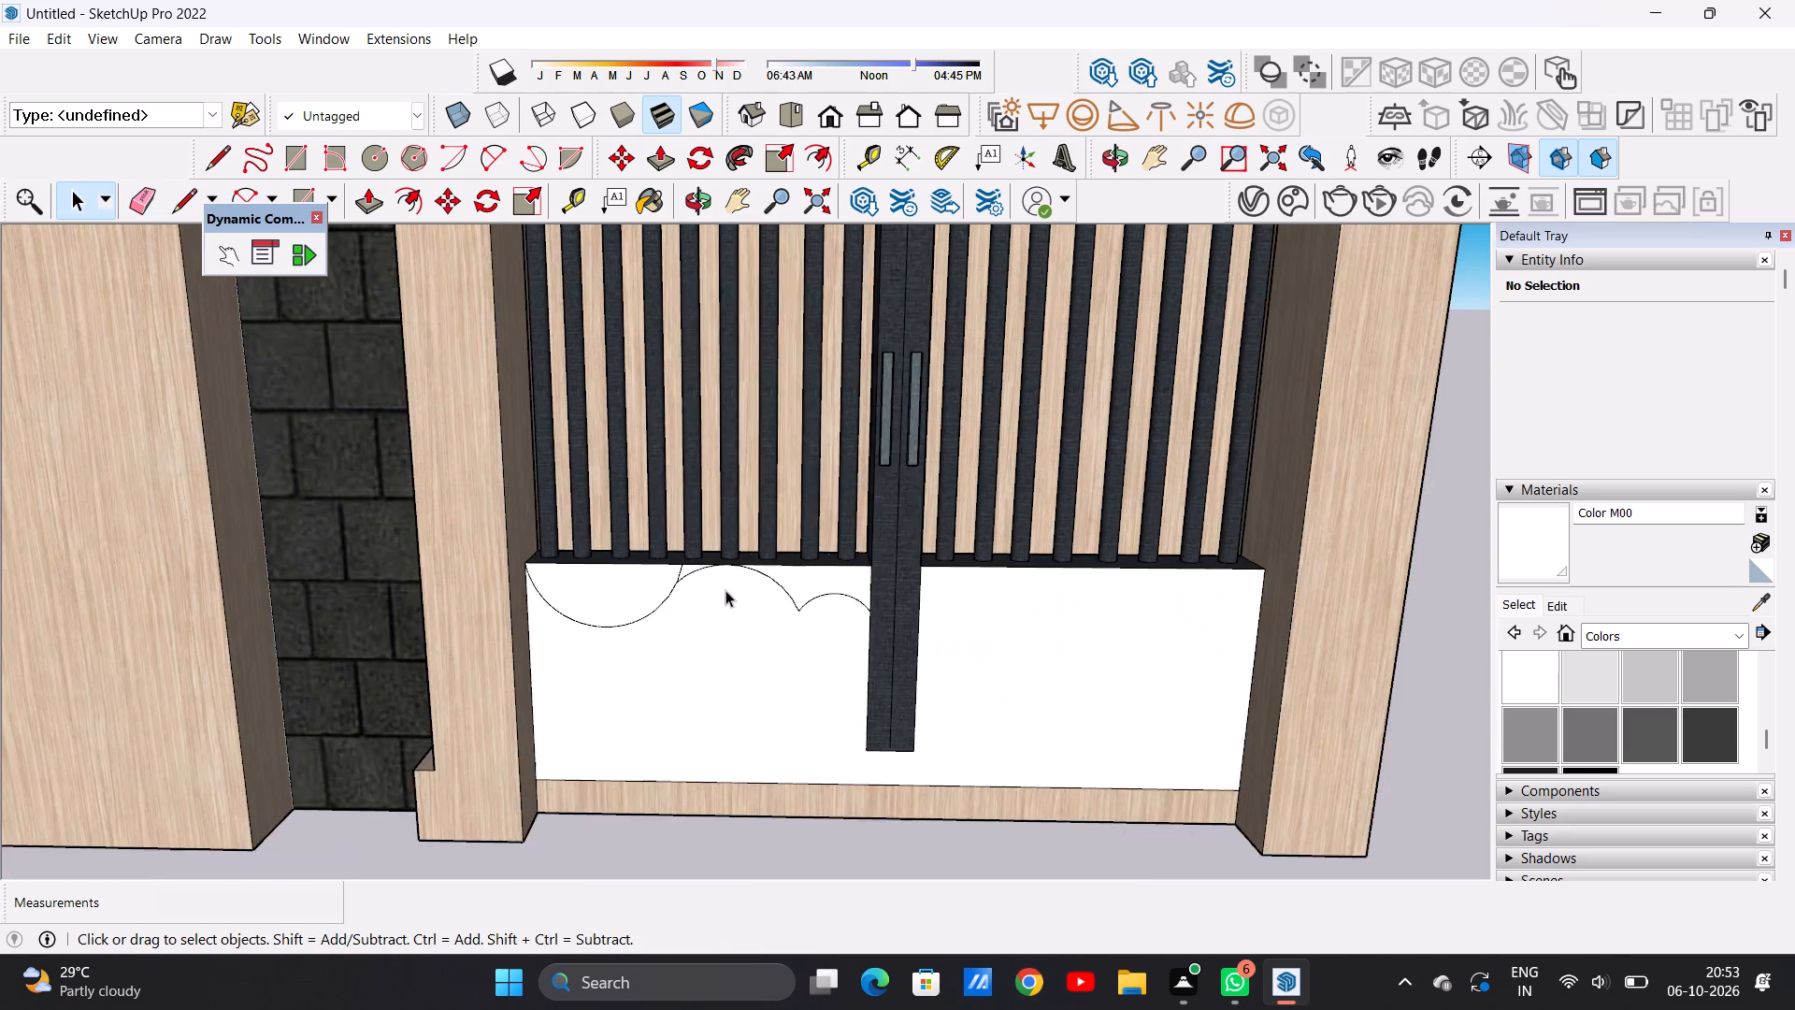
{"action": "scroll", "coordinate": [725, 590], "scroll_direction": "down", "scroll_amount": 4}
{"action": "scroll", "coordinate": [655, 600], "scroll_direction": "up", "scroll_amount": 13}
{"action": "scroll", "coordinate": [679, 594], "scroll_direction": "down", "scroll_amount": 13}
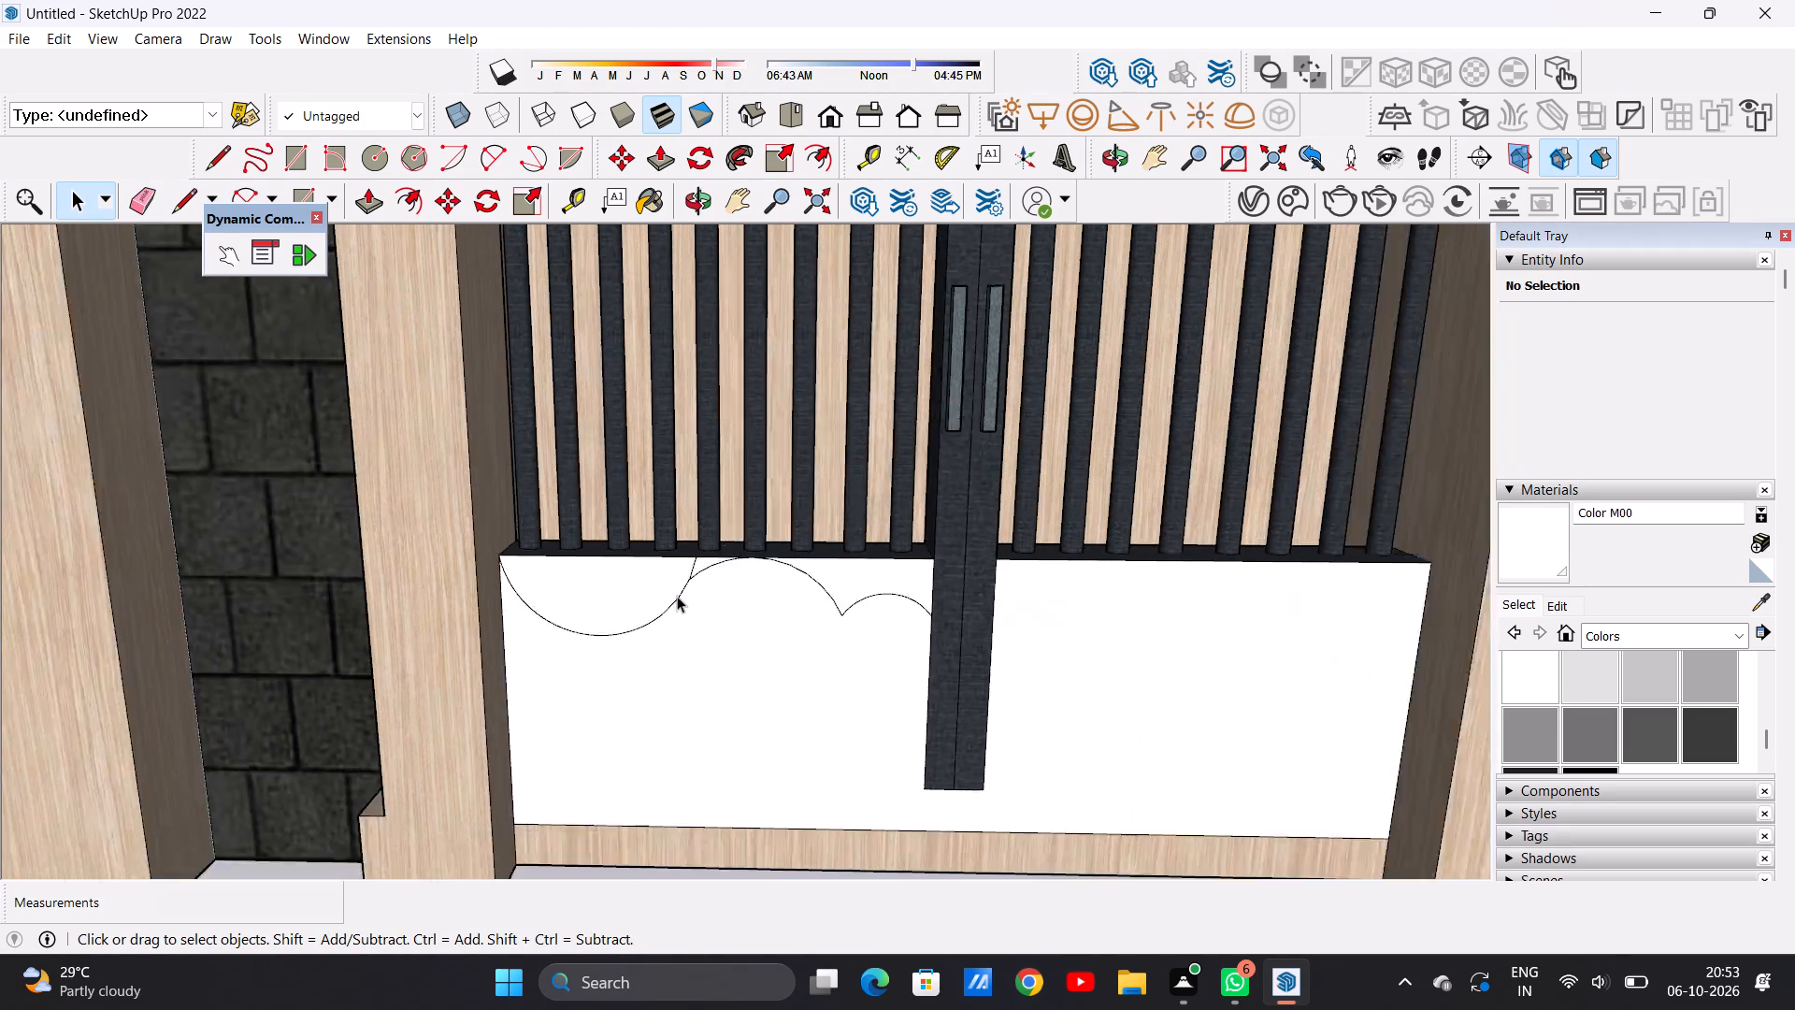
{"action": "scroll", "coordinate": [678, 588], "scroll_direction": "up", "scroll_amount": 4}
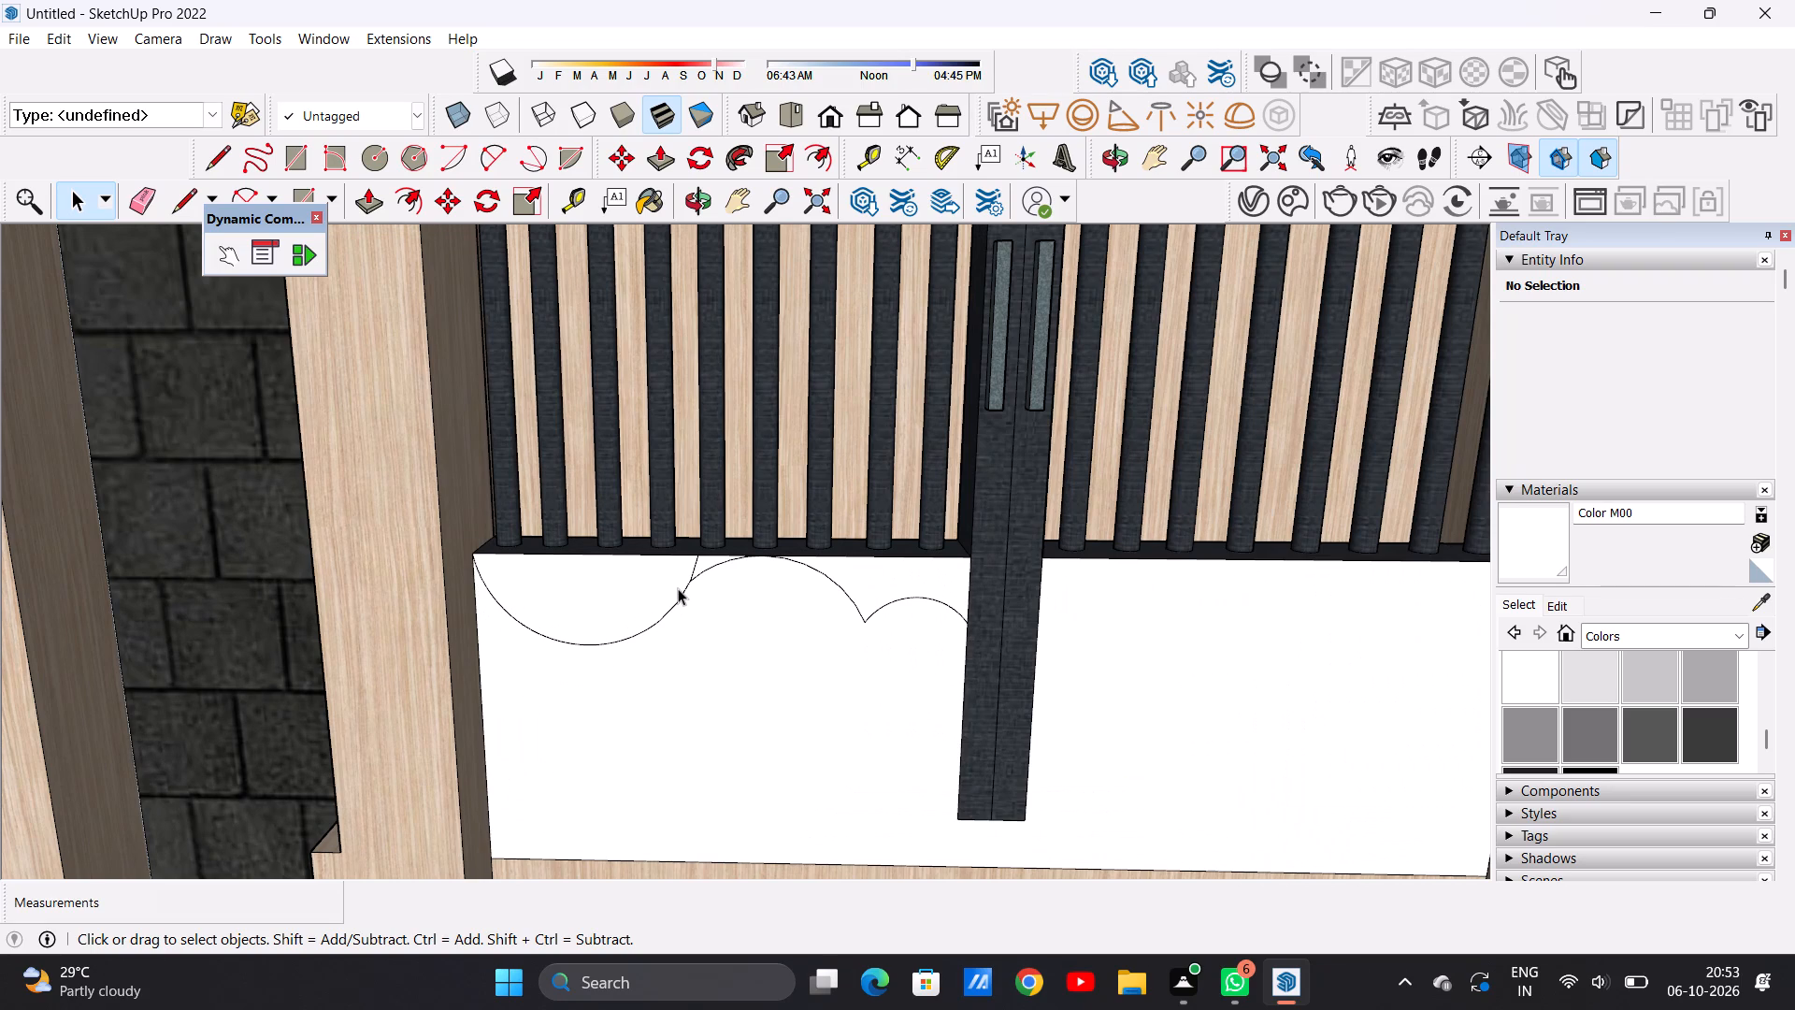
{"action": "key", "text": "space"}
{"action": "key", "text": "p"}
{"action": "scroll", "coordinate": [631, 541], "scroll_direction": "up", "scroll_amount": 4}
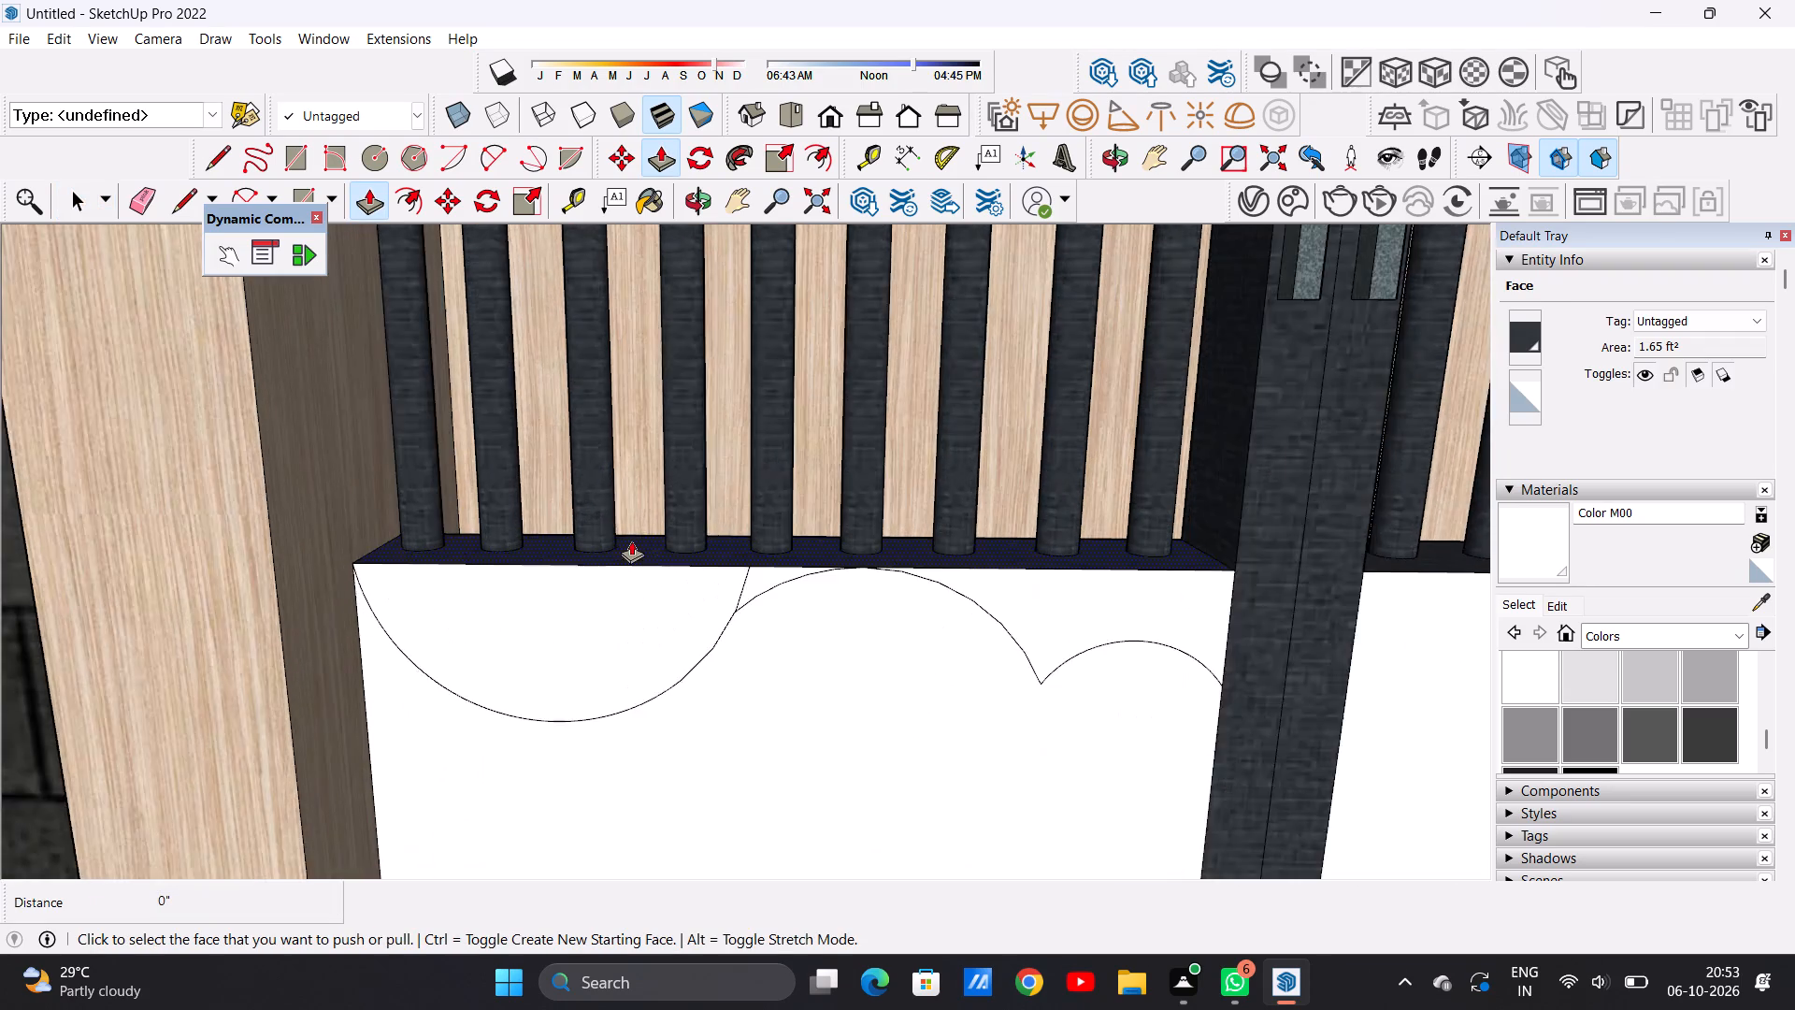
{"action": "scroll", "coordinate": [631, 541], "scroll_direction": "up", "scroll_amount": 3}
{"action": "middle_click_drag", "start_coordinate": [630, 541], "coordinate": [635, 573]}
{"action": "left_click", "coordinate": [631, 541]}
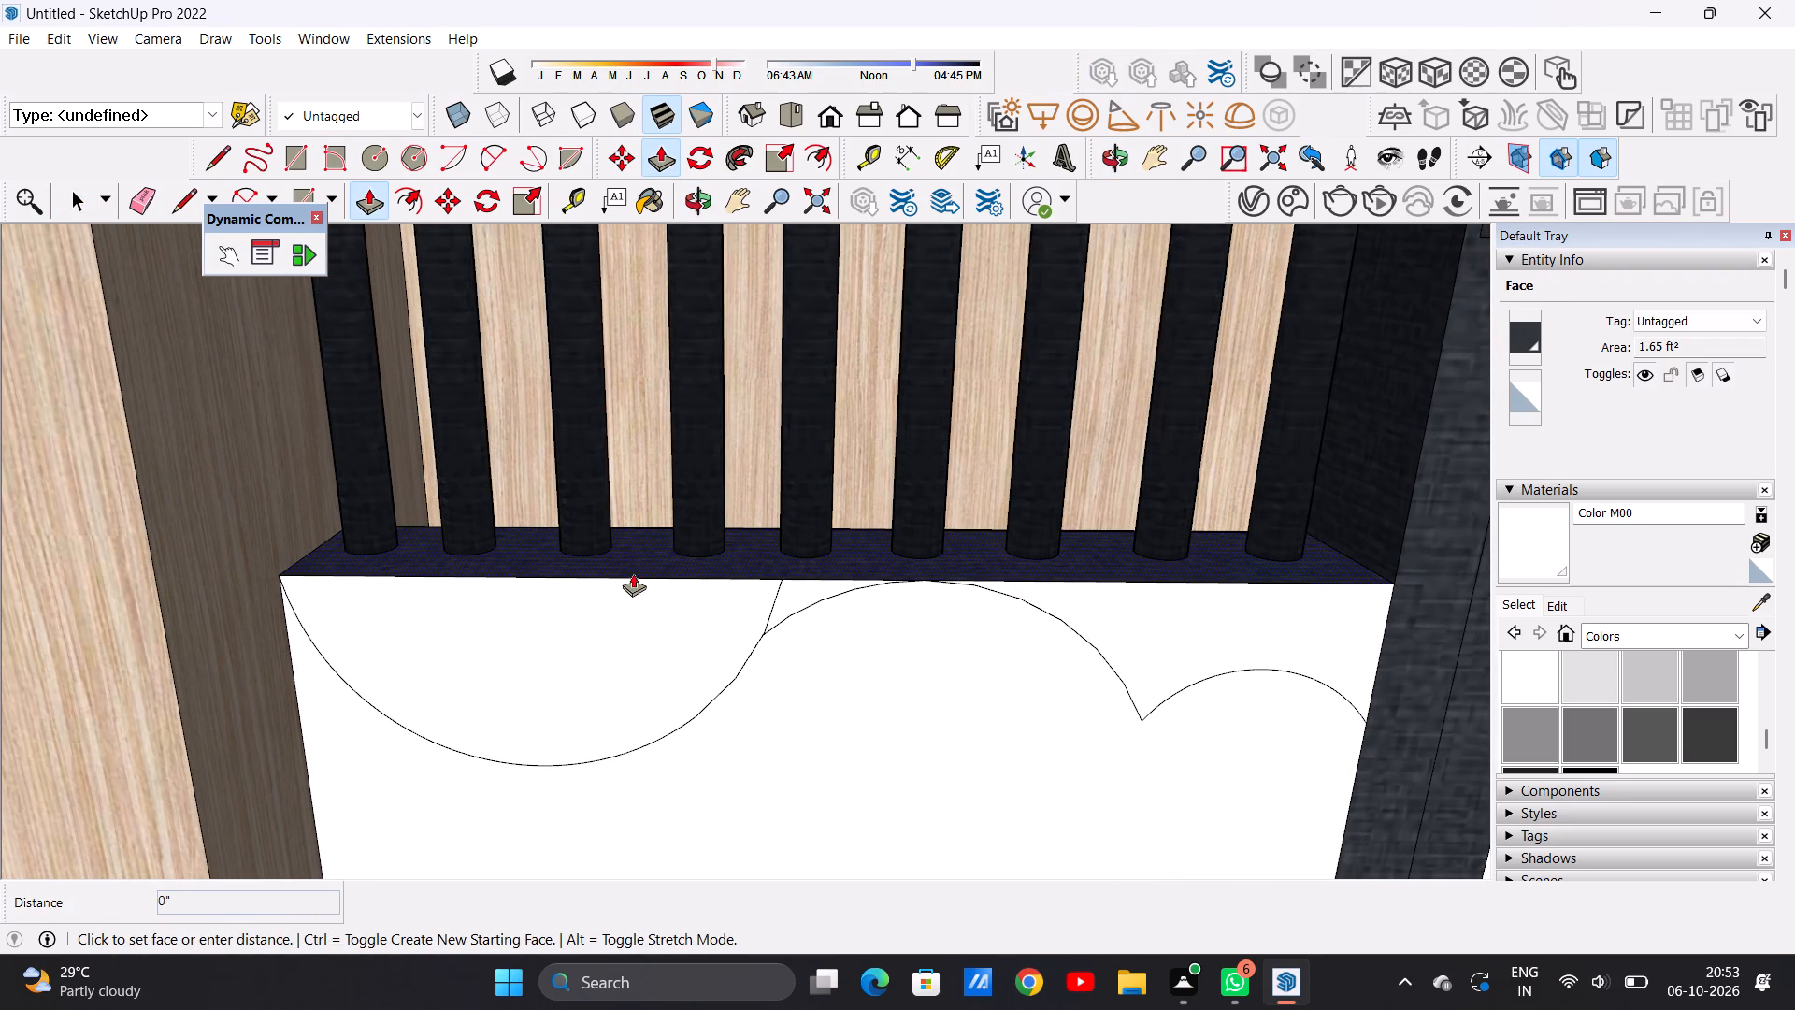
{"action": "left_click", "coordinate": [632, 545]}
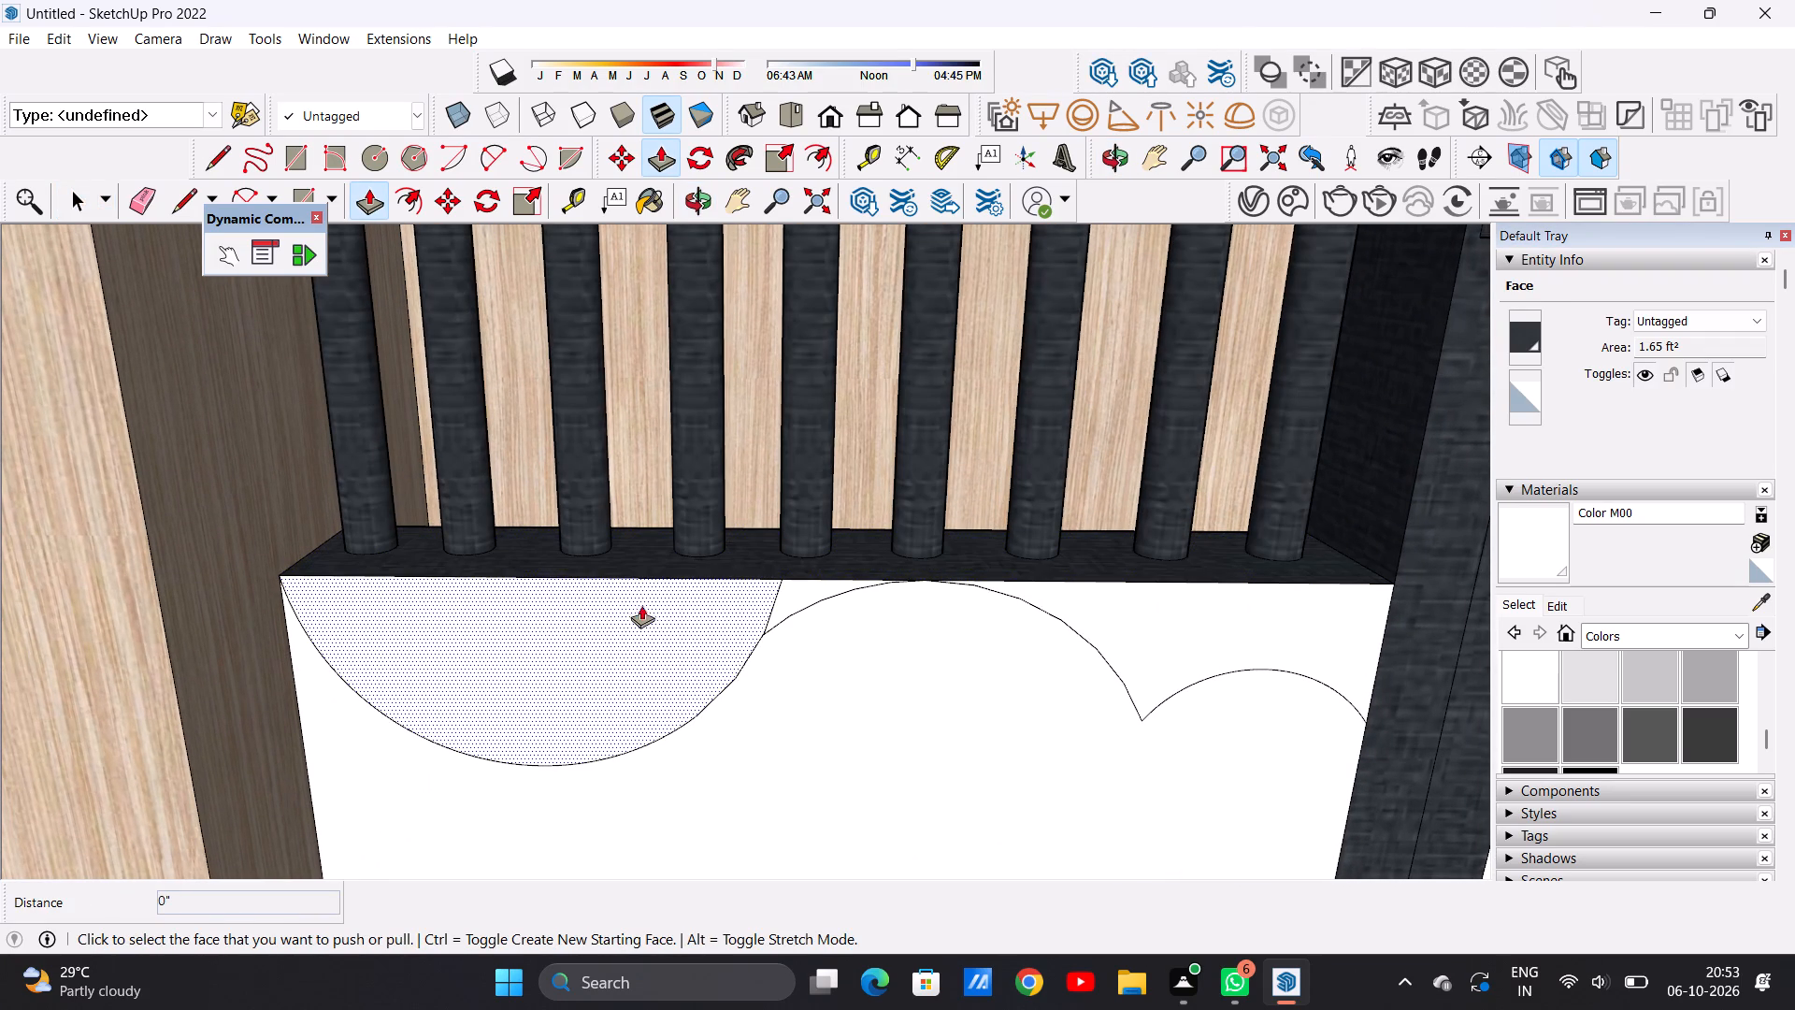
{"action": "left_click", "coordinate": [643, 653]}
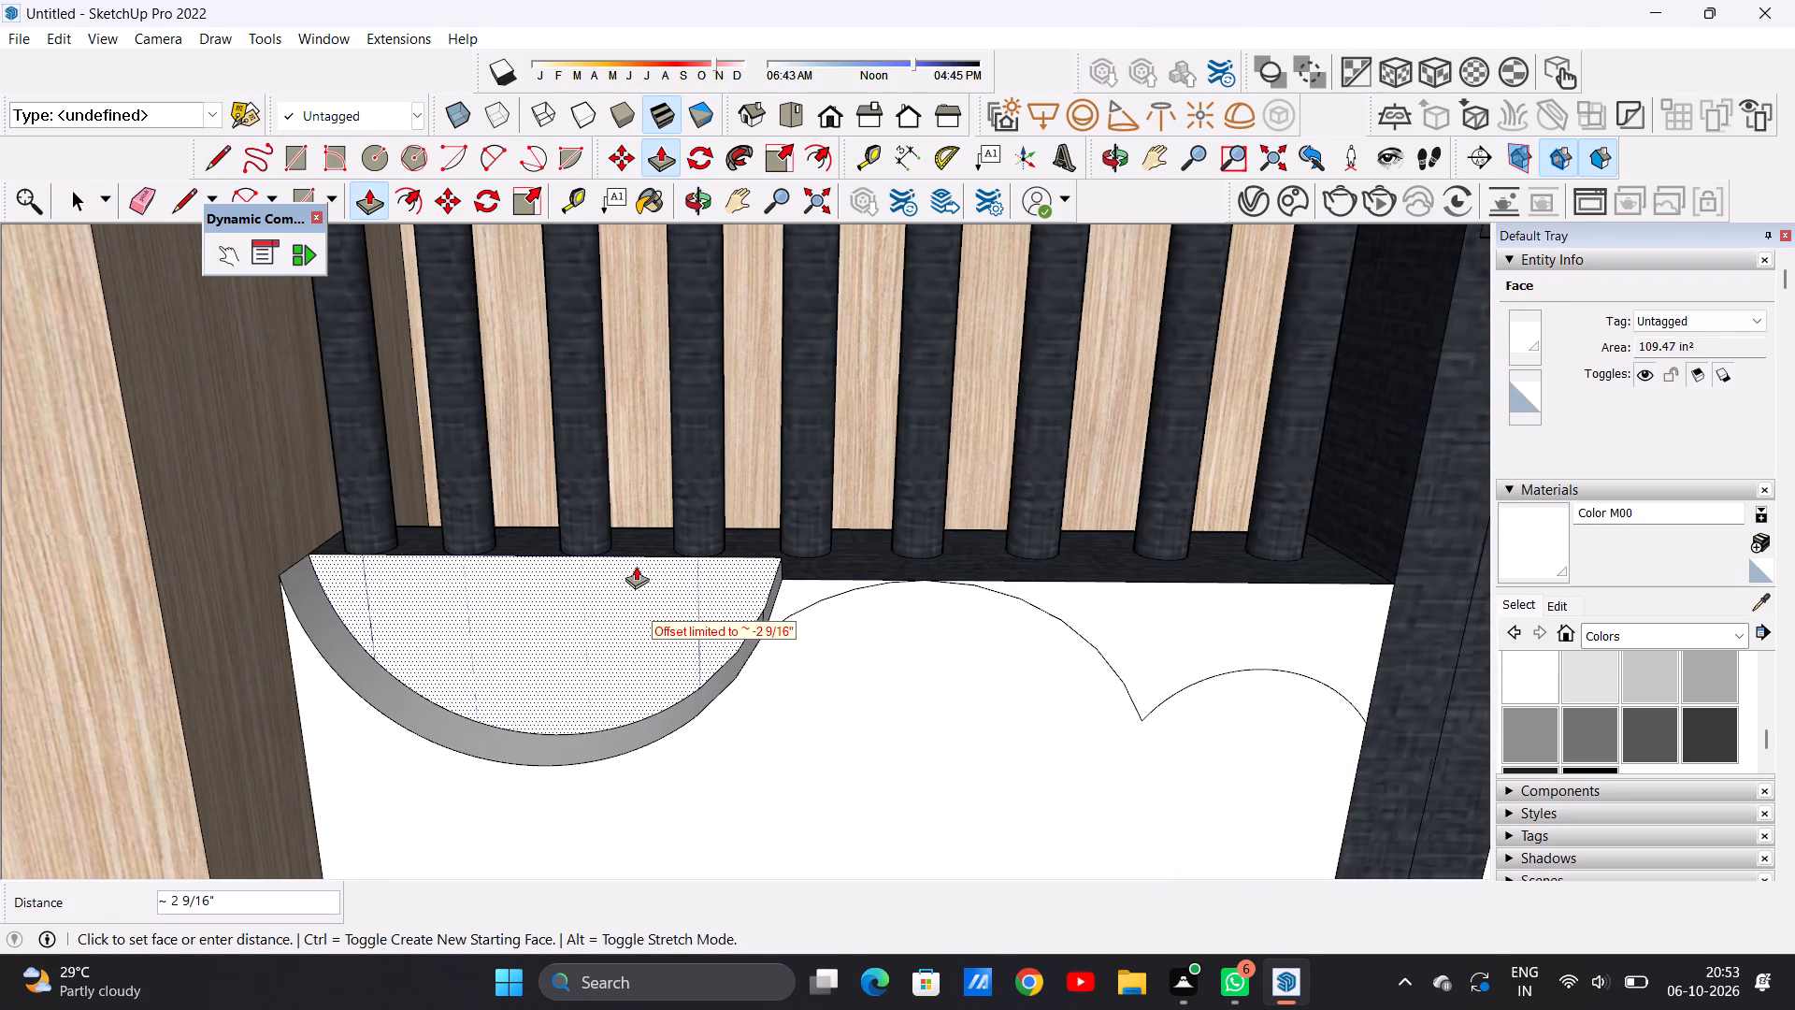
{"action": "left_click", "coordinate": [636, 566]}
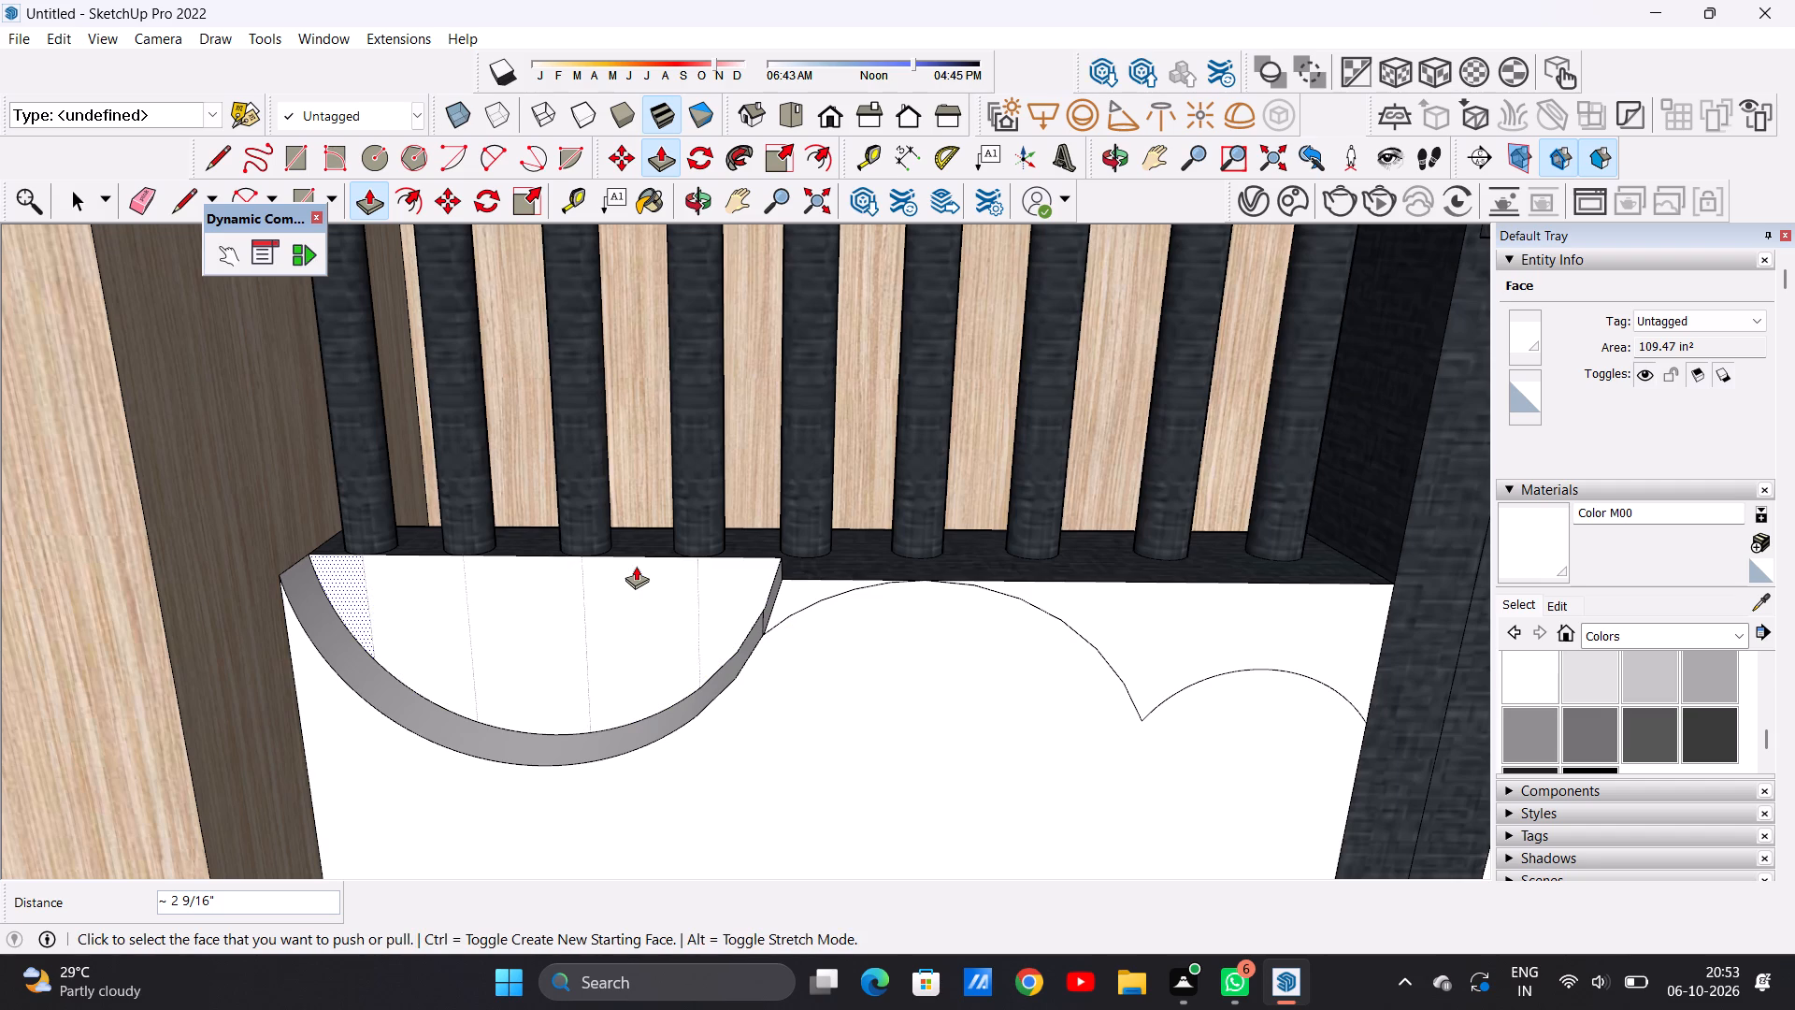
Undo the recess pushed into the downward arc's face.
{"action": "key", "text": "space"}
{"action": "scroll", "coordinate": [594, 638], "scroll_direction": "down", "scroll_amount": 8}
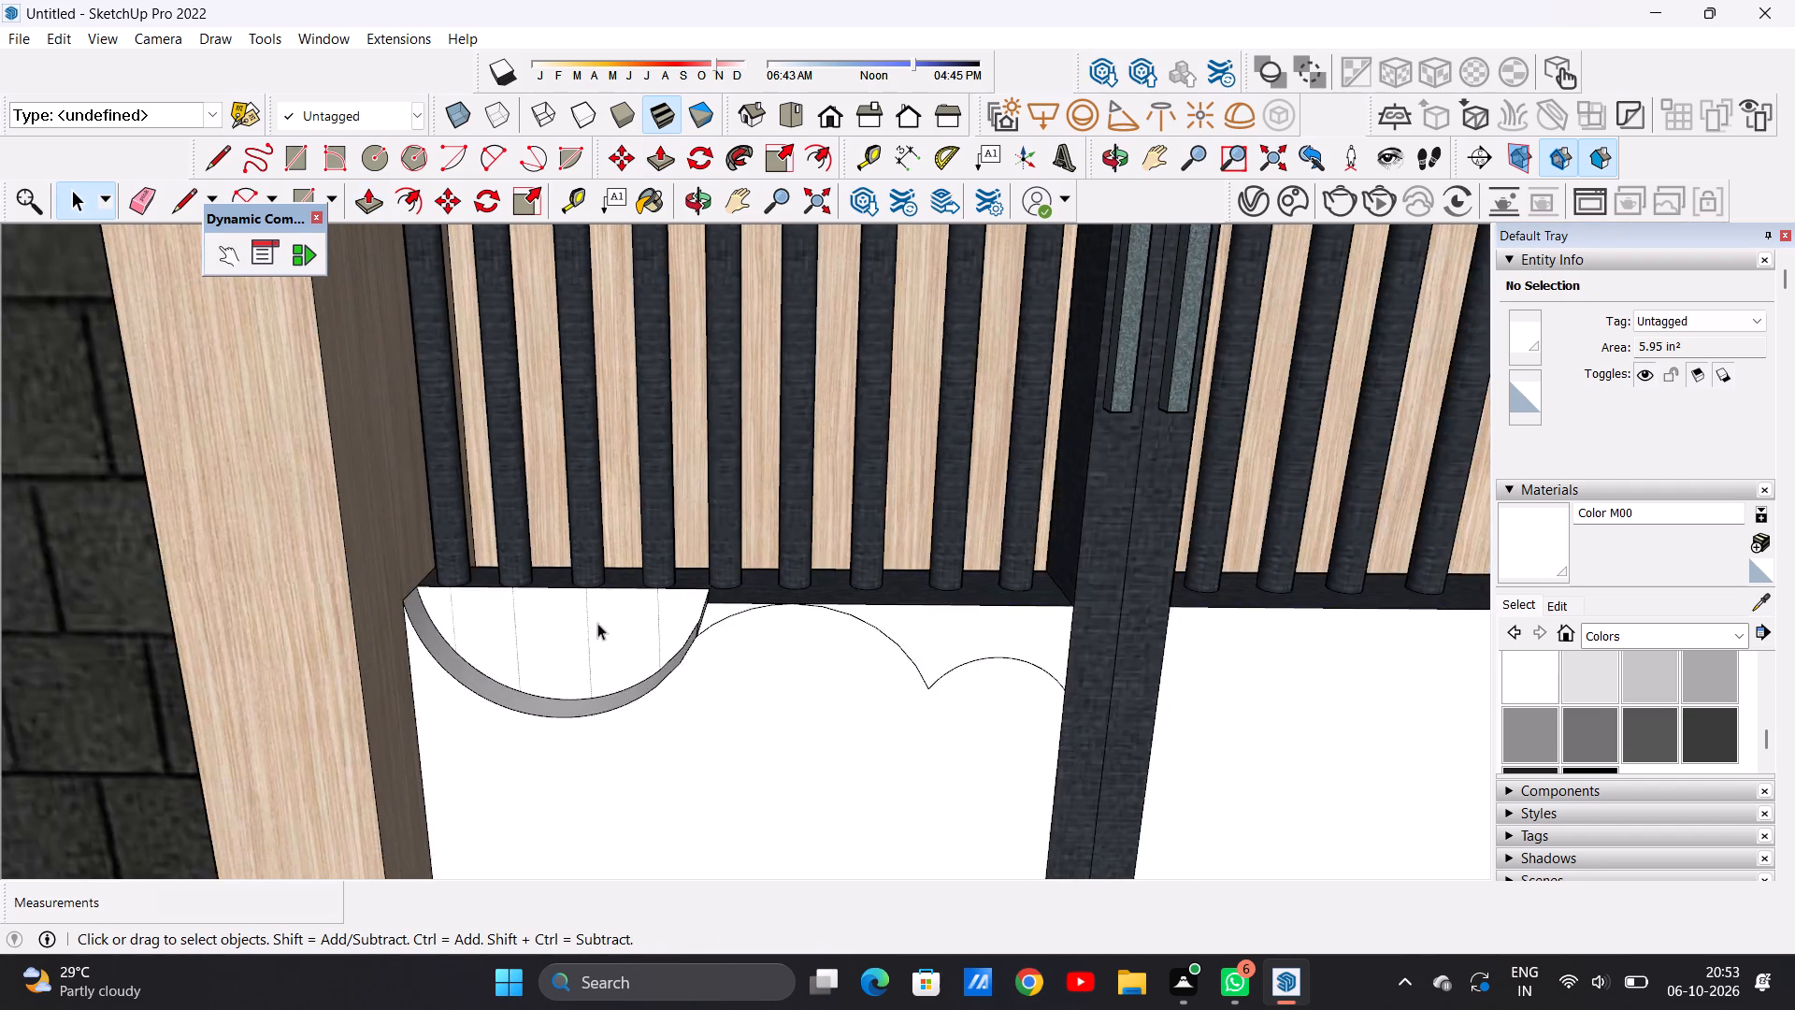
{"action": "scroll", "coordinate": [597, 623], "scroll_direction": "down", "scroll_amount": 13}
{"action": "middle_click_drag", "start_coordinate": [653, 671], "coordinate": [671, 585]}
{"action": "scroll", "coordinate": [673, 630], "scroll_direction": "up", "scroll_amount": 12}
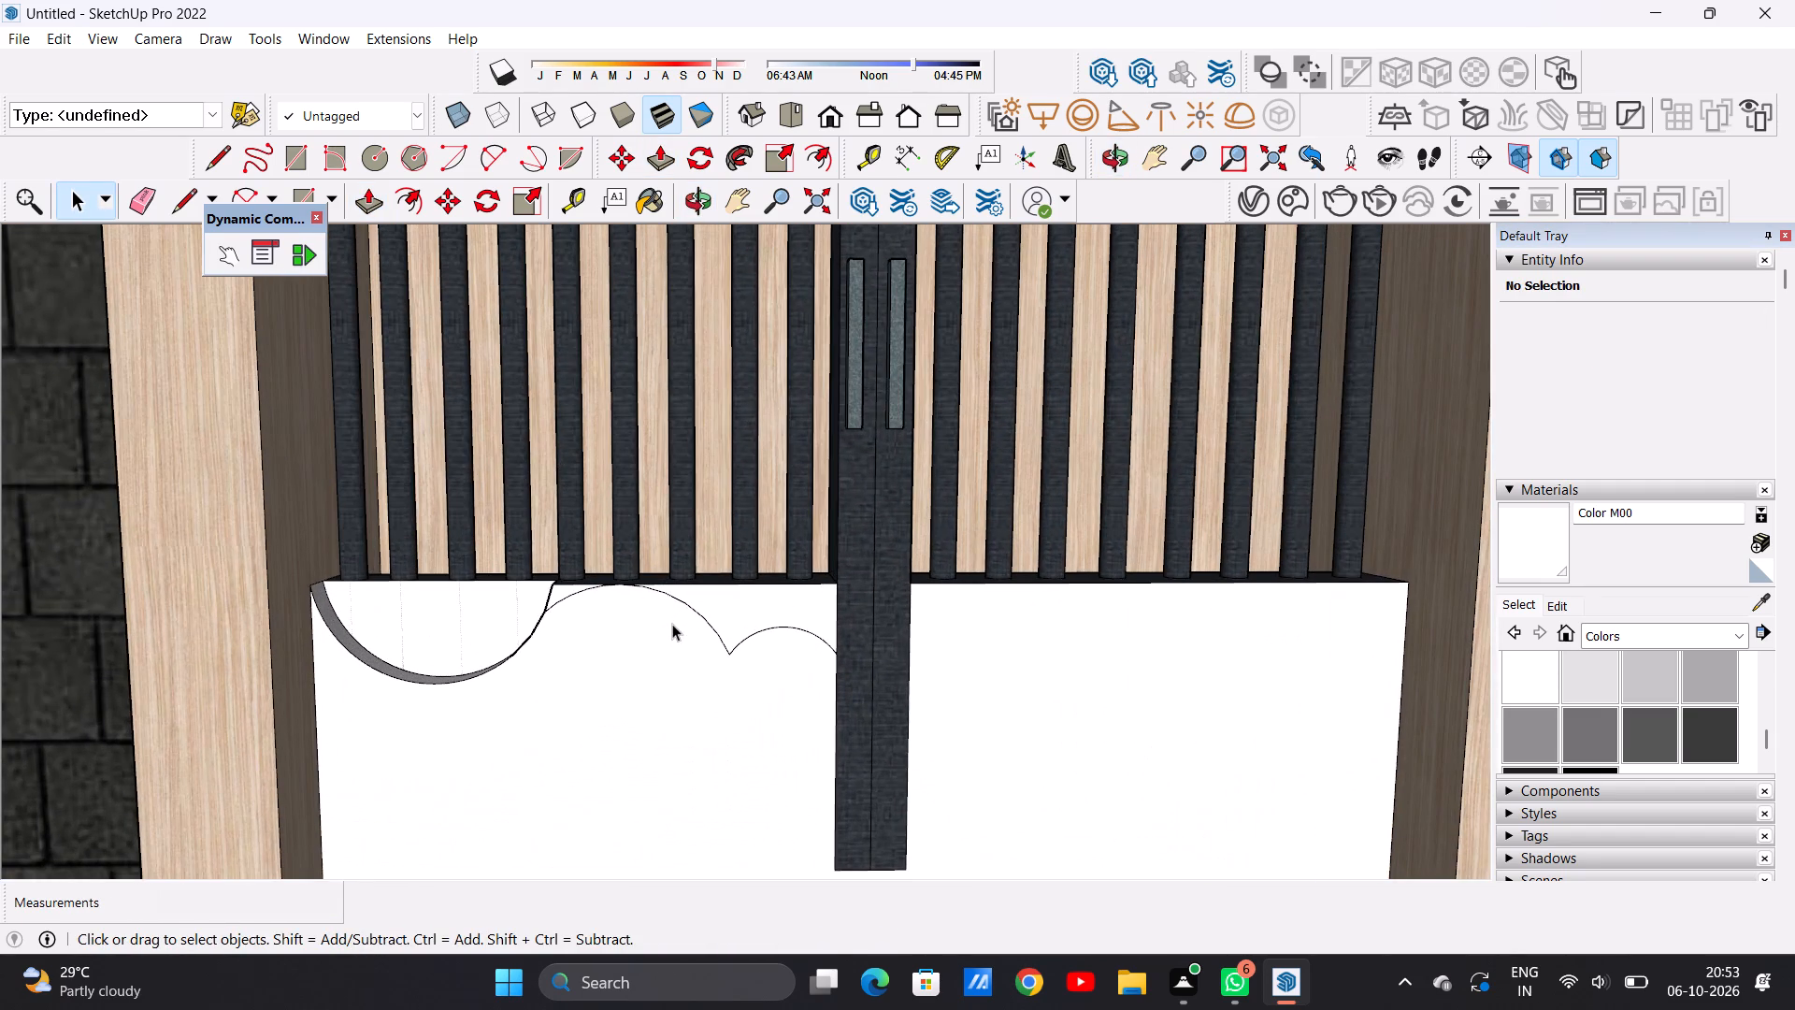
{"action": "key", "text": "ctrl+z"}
Examine the arc pattern on the gate's lower panel from near and far.
{"action": "scroll", "coordinate": [578, 605], "scroll_direction": "down", "scroll_amount": 5}
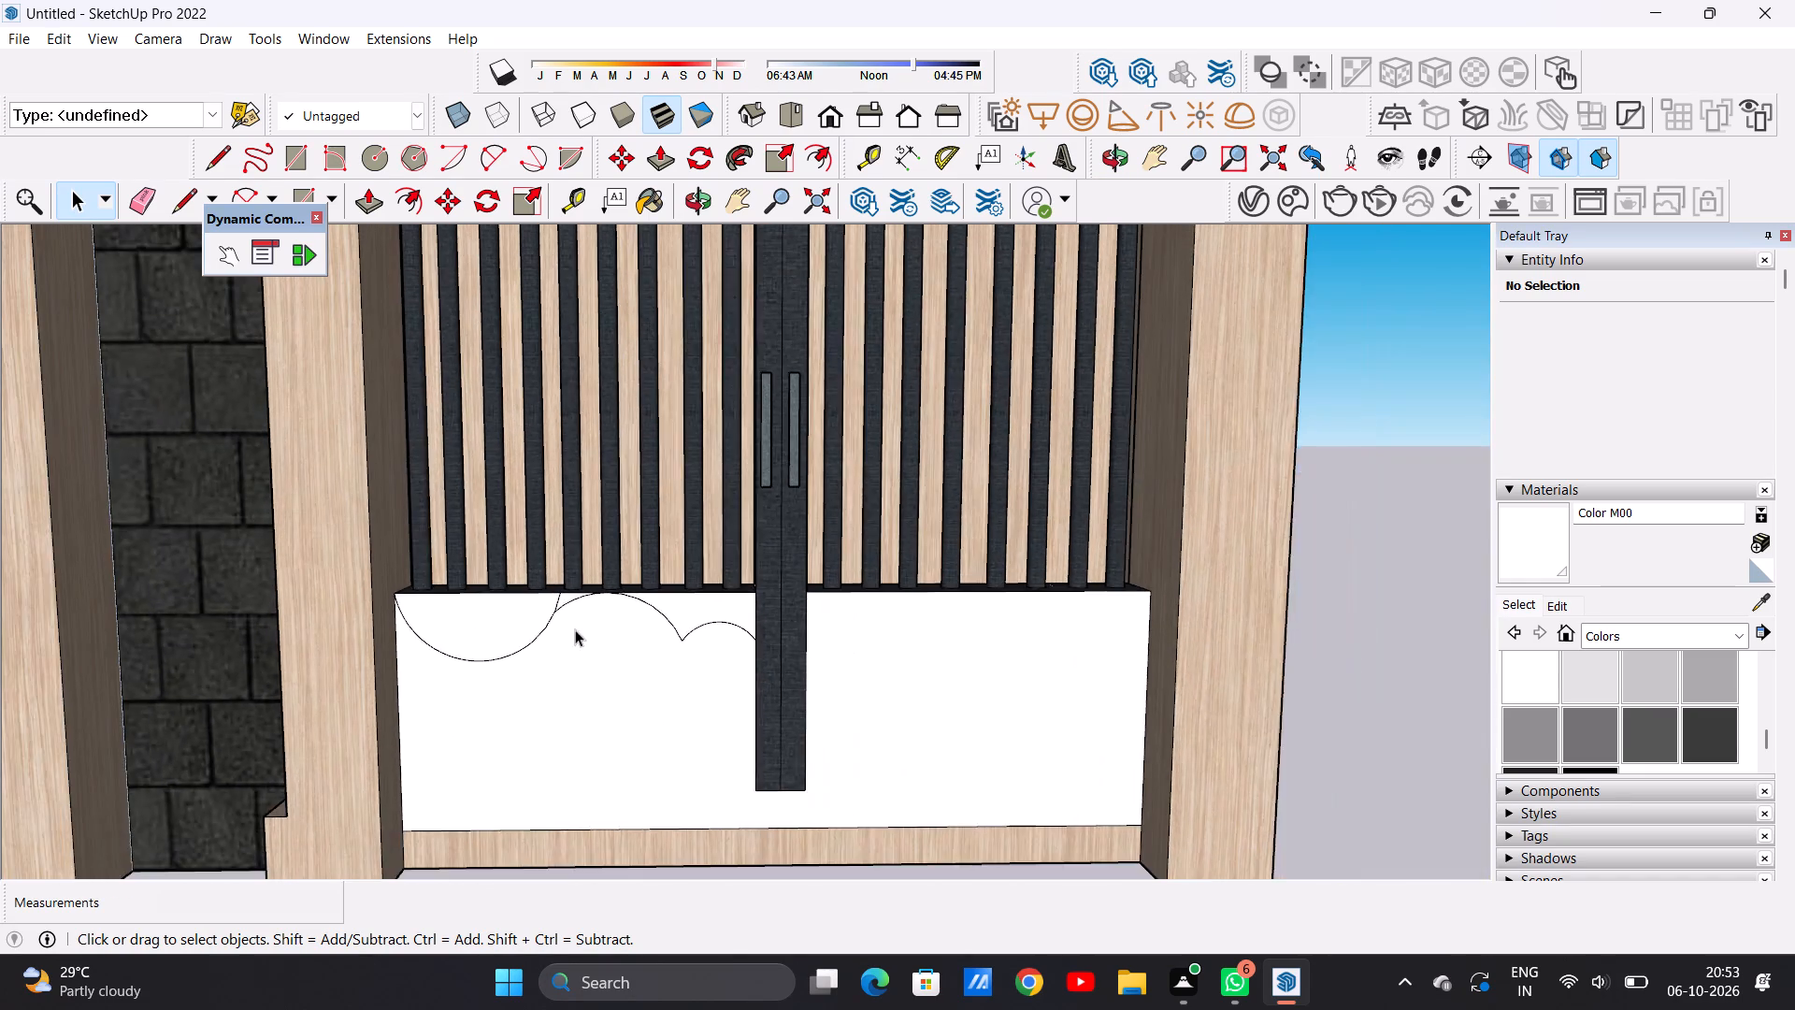
{"action": "middle_click_drag", "start_coordinate": [584, 670], "coordinate": [584, 748]}
{"action": "scroll", "coordinate": [576, 734], "scroll_direction": "up", "scroll_amount": 3}
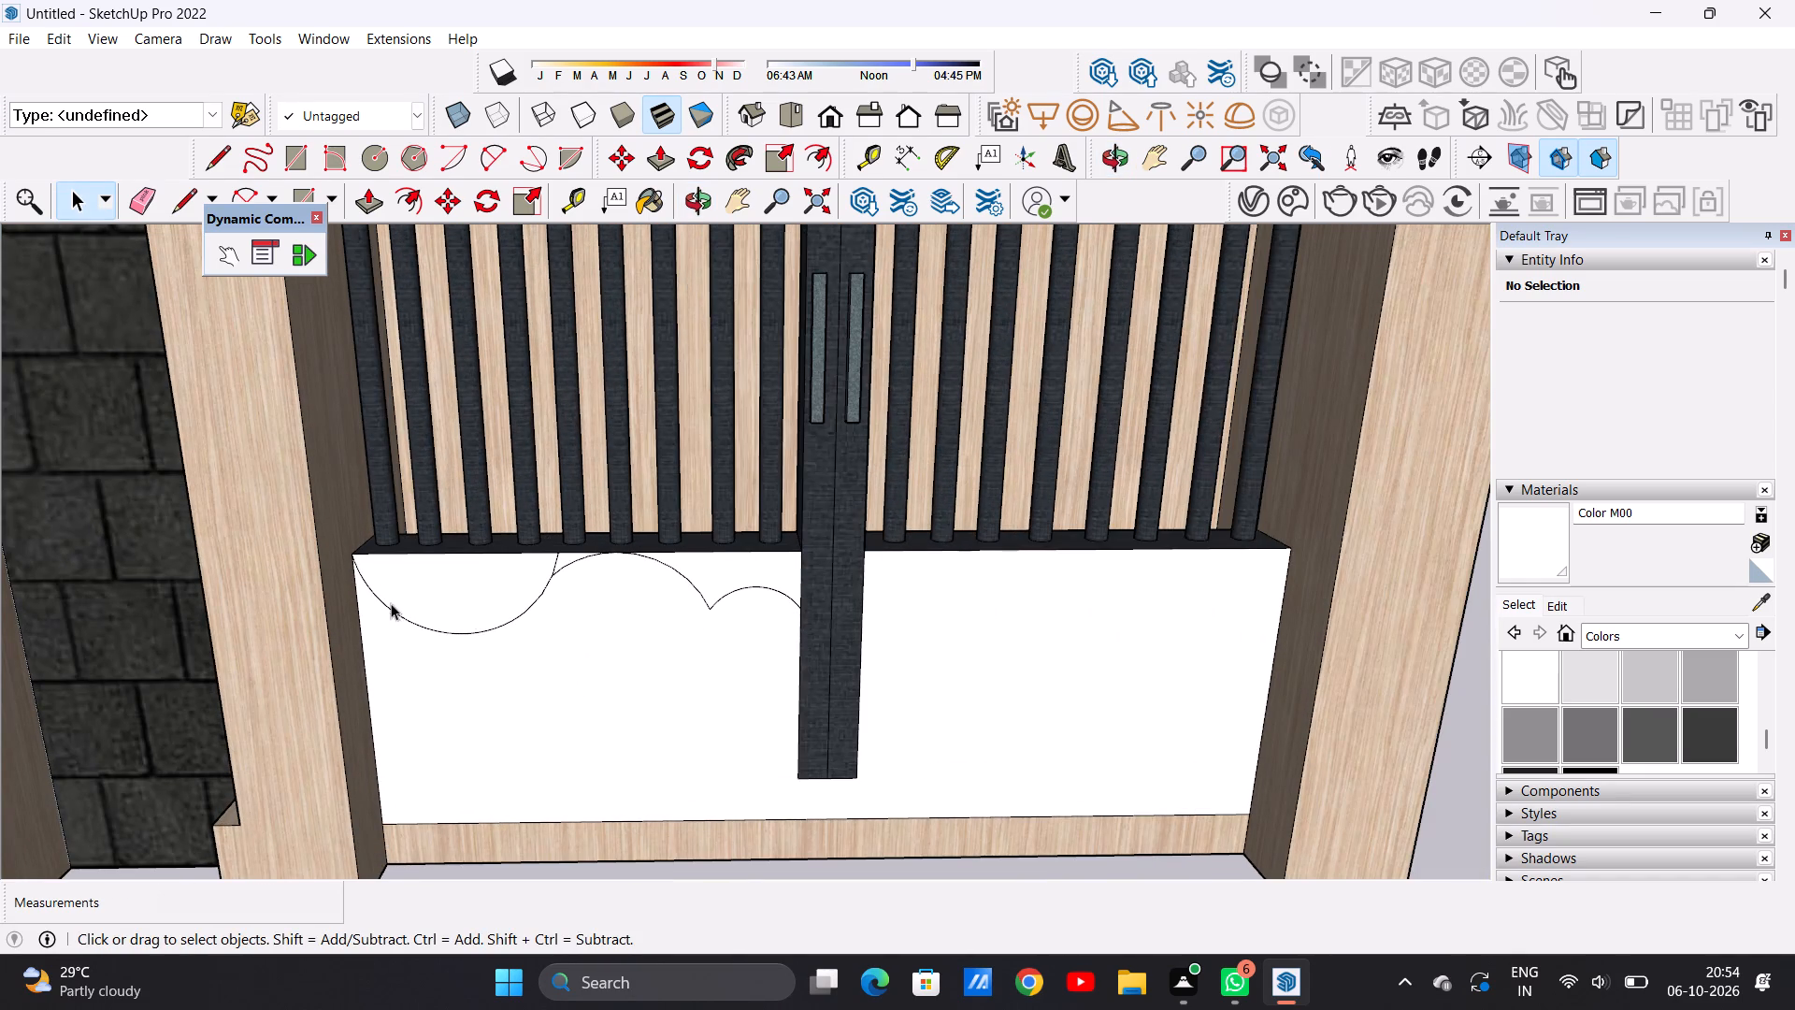
{"action": "scroll", "coordinate": [383, 620], "scroll_direction": "down", "scroll_amount": 16}
{"action": "scroll", "coordinate": [332, 635], "scroll_direction": "up", "scroll_amount": 6}
{"action": "scroll", "coordinate": [467, 623], "scroll_direction": "down", "scroll_amount": 4}
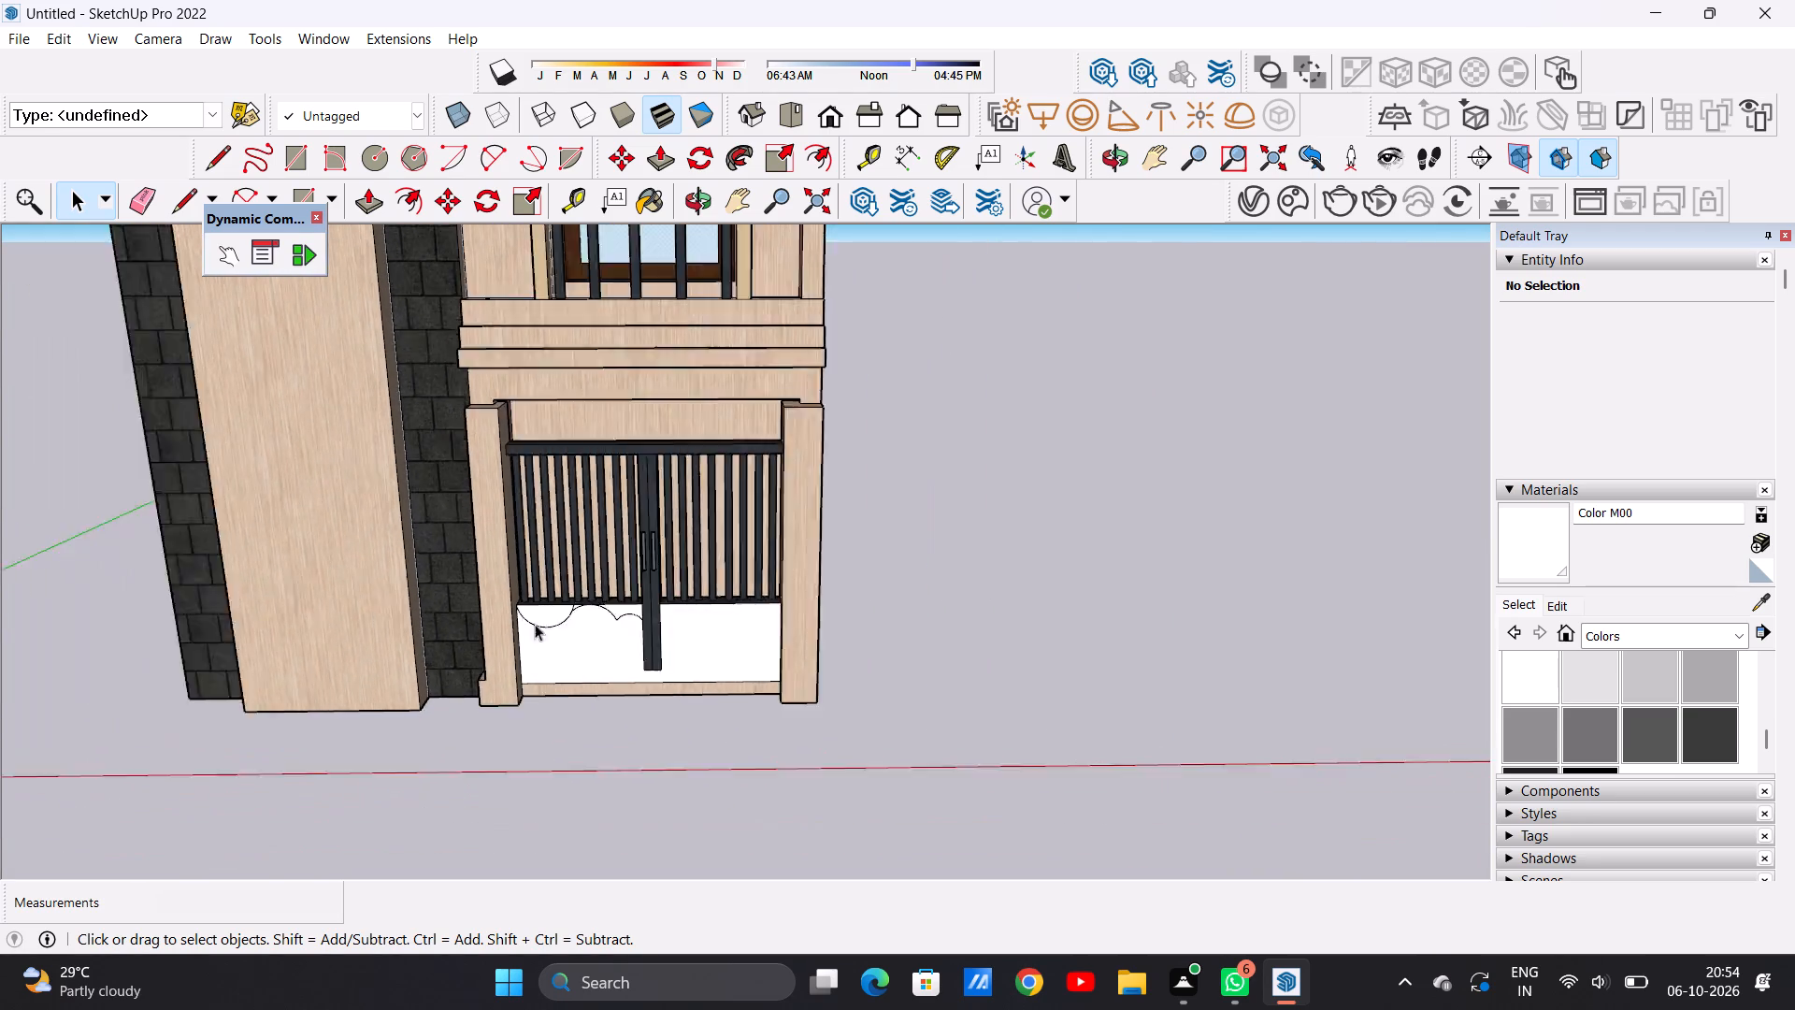
{"action": "scroll", "coordinate": [535, 624], "scroll_direction": "down", "scroll_amount": 7}
{"action": "scroll", "coordinate": [560, 602], "scroll_direction": "up", "scroll_amount": 7}
{"action": "middle_click_drag", "start_coordinate": [717, 620], "coordinate": [655, 555]}
{"action": "scroll", "coordinate": [717, 620], "scroll_direction": "up", "scroll_amount": 1}
{"action": "scroll", "coordinate": [638, 561], "scroll_direction": "down", "scroll_amount": 1}
{"action": "scroll", "coordinate": [629, 613], "scroll_direction": "up", "scroll_amount": 6}
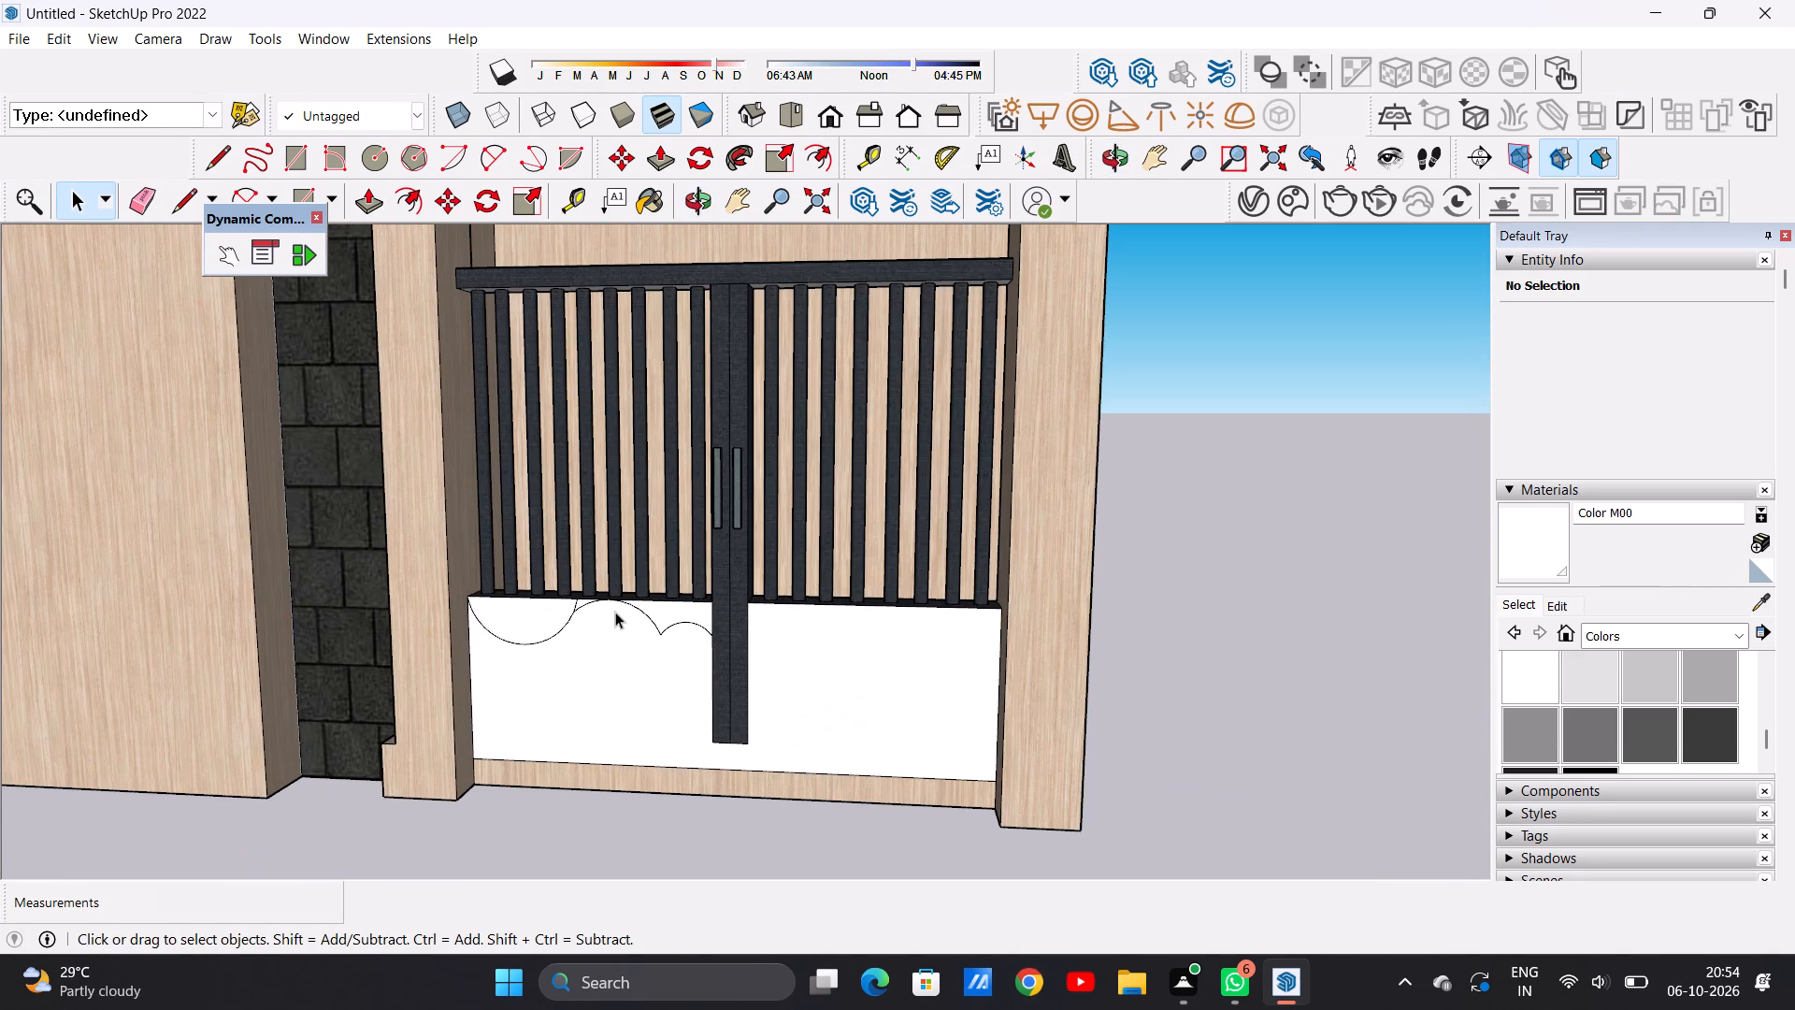
{"action": "scroll", "coordinate": [615, 612], "scroll_direction": "down", "scroll_amount": 9}
{"action": "scroll", "coordinate": [626, 625], "scroll_direction": "up", "scroll_amount": 6}
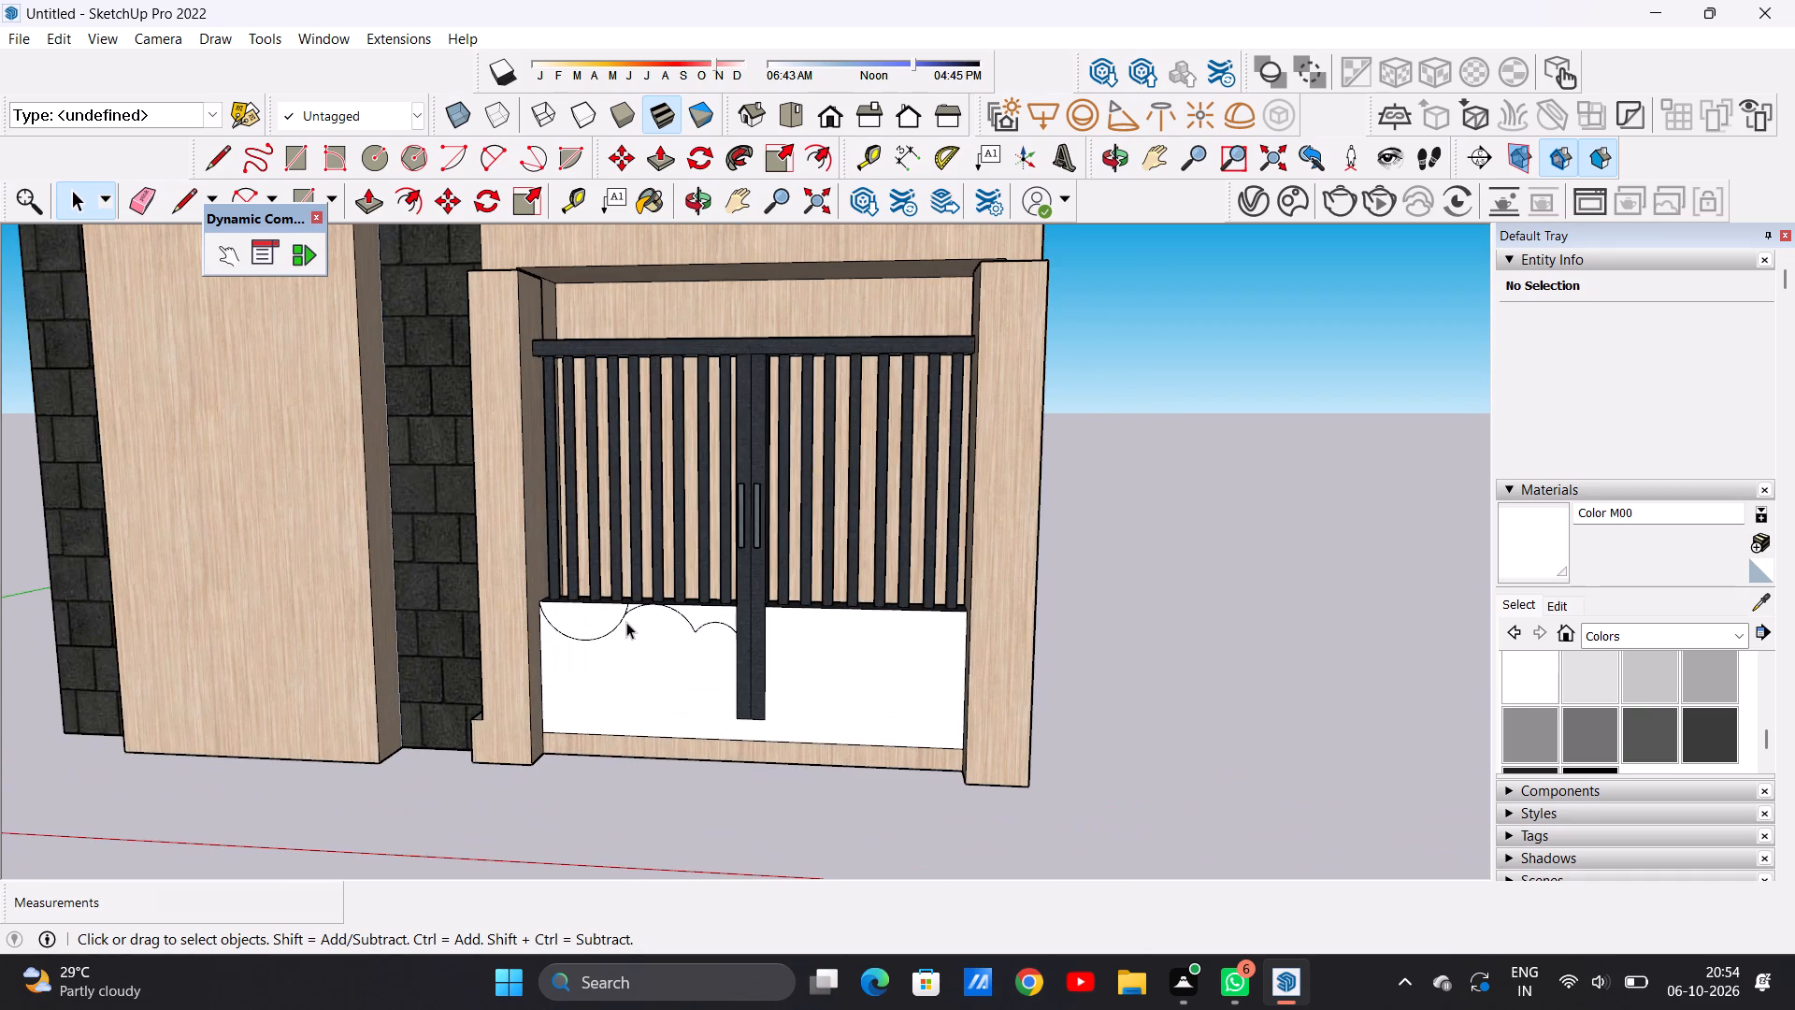
{"action": "scroll", "coordinate": [620, 610], "scroll_direction": "down", "scroll_amount": 4}
{"action": "scroll", "coordinate": [622, 611], "scroll_direction": "up", "scroll_amount": 7}
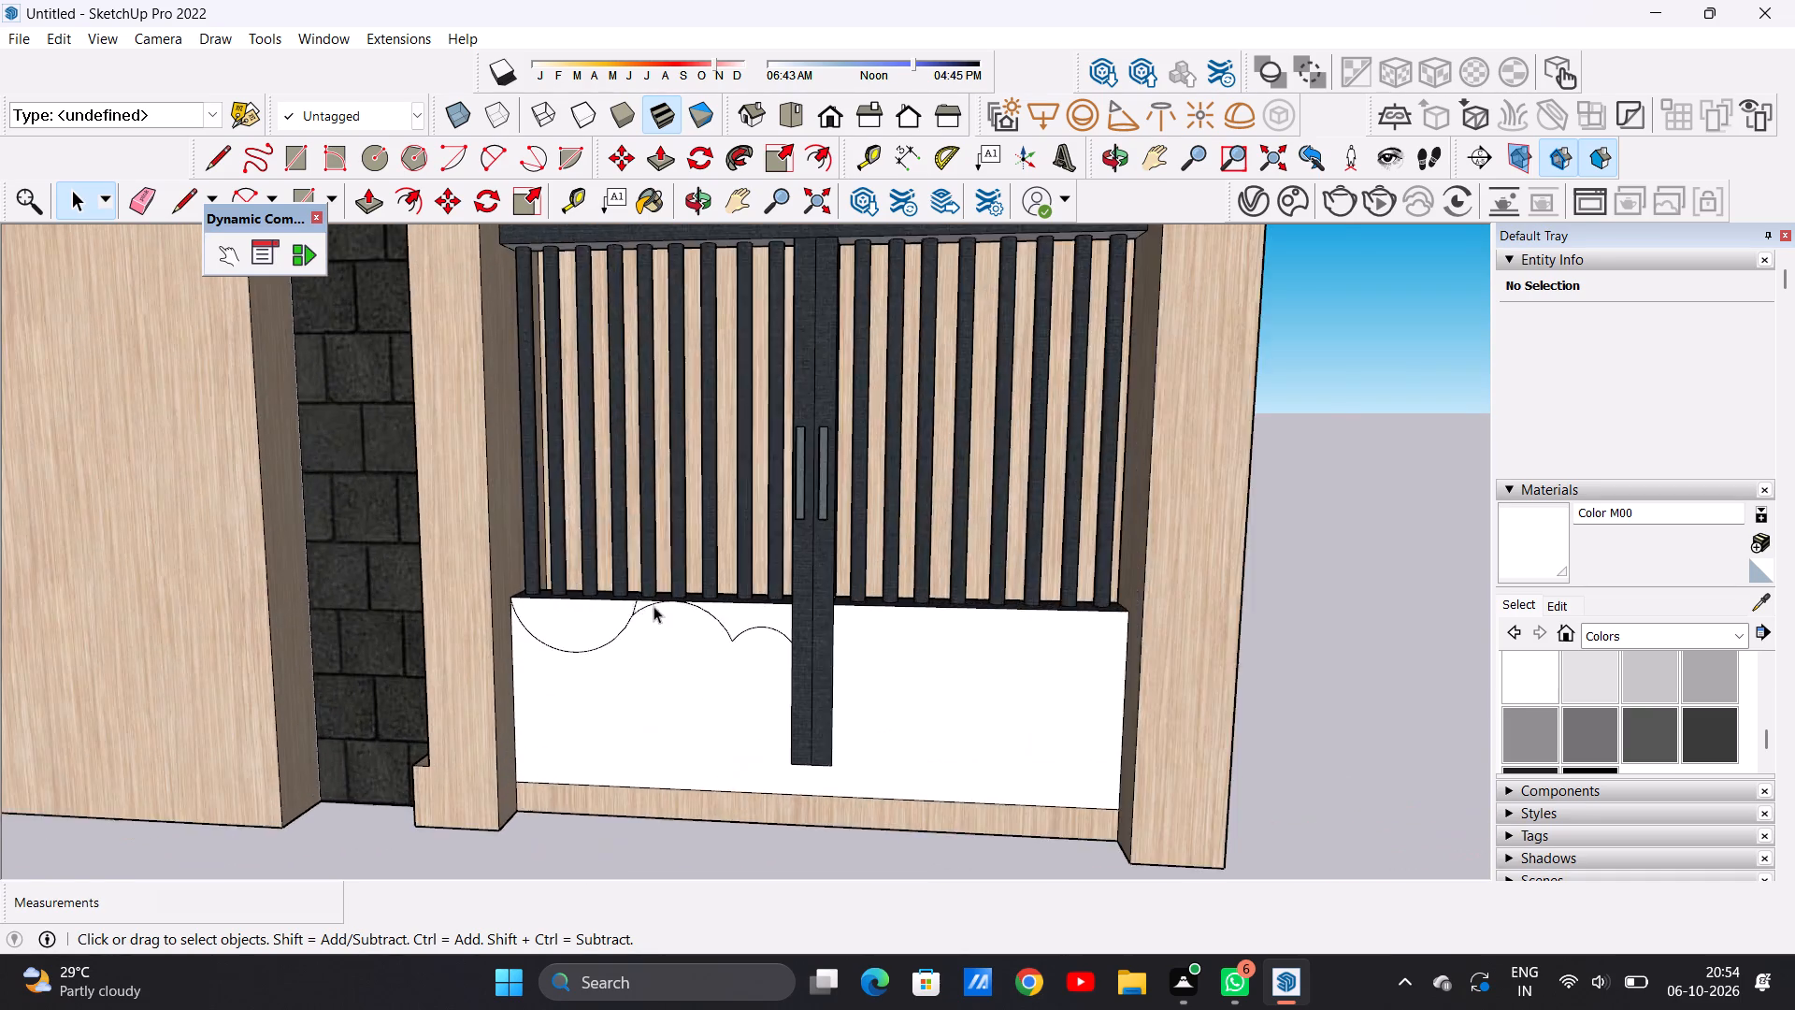
{"action": "scroll", "coordinate": [653, 606], "scroll_direction": "down", "scroll_amount": 1}
Set the large downward arc on the gate's lower panel to 60 segments and clear the selection.
{"action": "scroll", "coordinate": [653, 606], "scroll_direction": "up", "scroll_amount": 4}
{"action": "scroll", "coordinate": [620, 599], "scroll_direction": "up", "scroll_amount": 17}
{"action": "scroll", "coordinate": [648, 634], "scroll_direction": "down", "scroll_amount": 12}
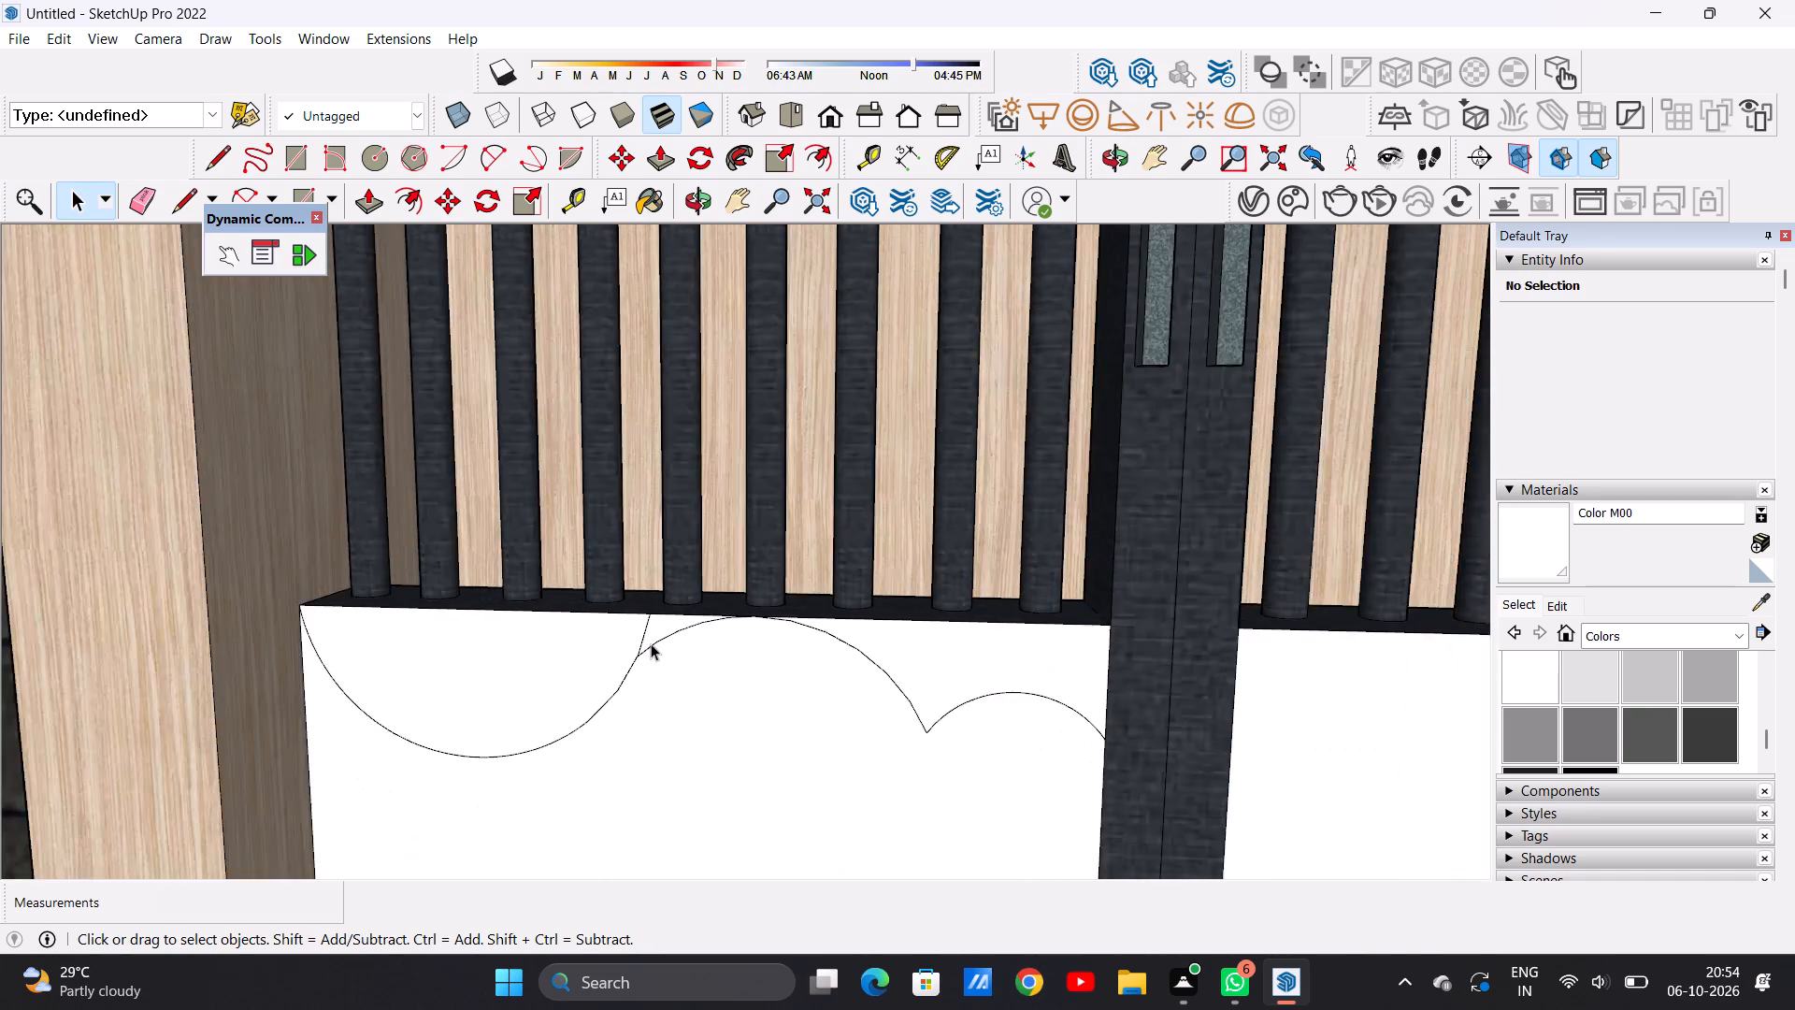
{"action": "scroll", "coordinate": [651, 643], "scroll_direction": "down", "scroll_amount": 4}
{"action": "scroll", "coordinate": [632, 692], "scroll_direction": "up", "scroll_amount": 12}
{"action": "scroll", "coordinate": [592, 685], "scroll_direction": "down", "scroll_amount": 1}
{"action": "scroll", "coordinate": [594, 685], "scroll_direction": "up", "scroll_amount": 4}
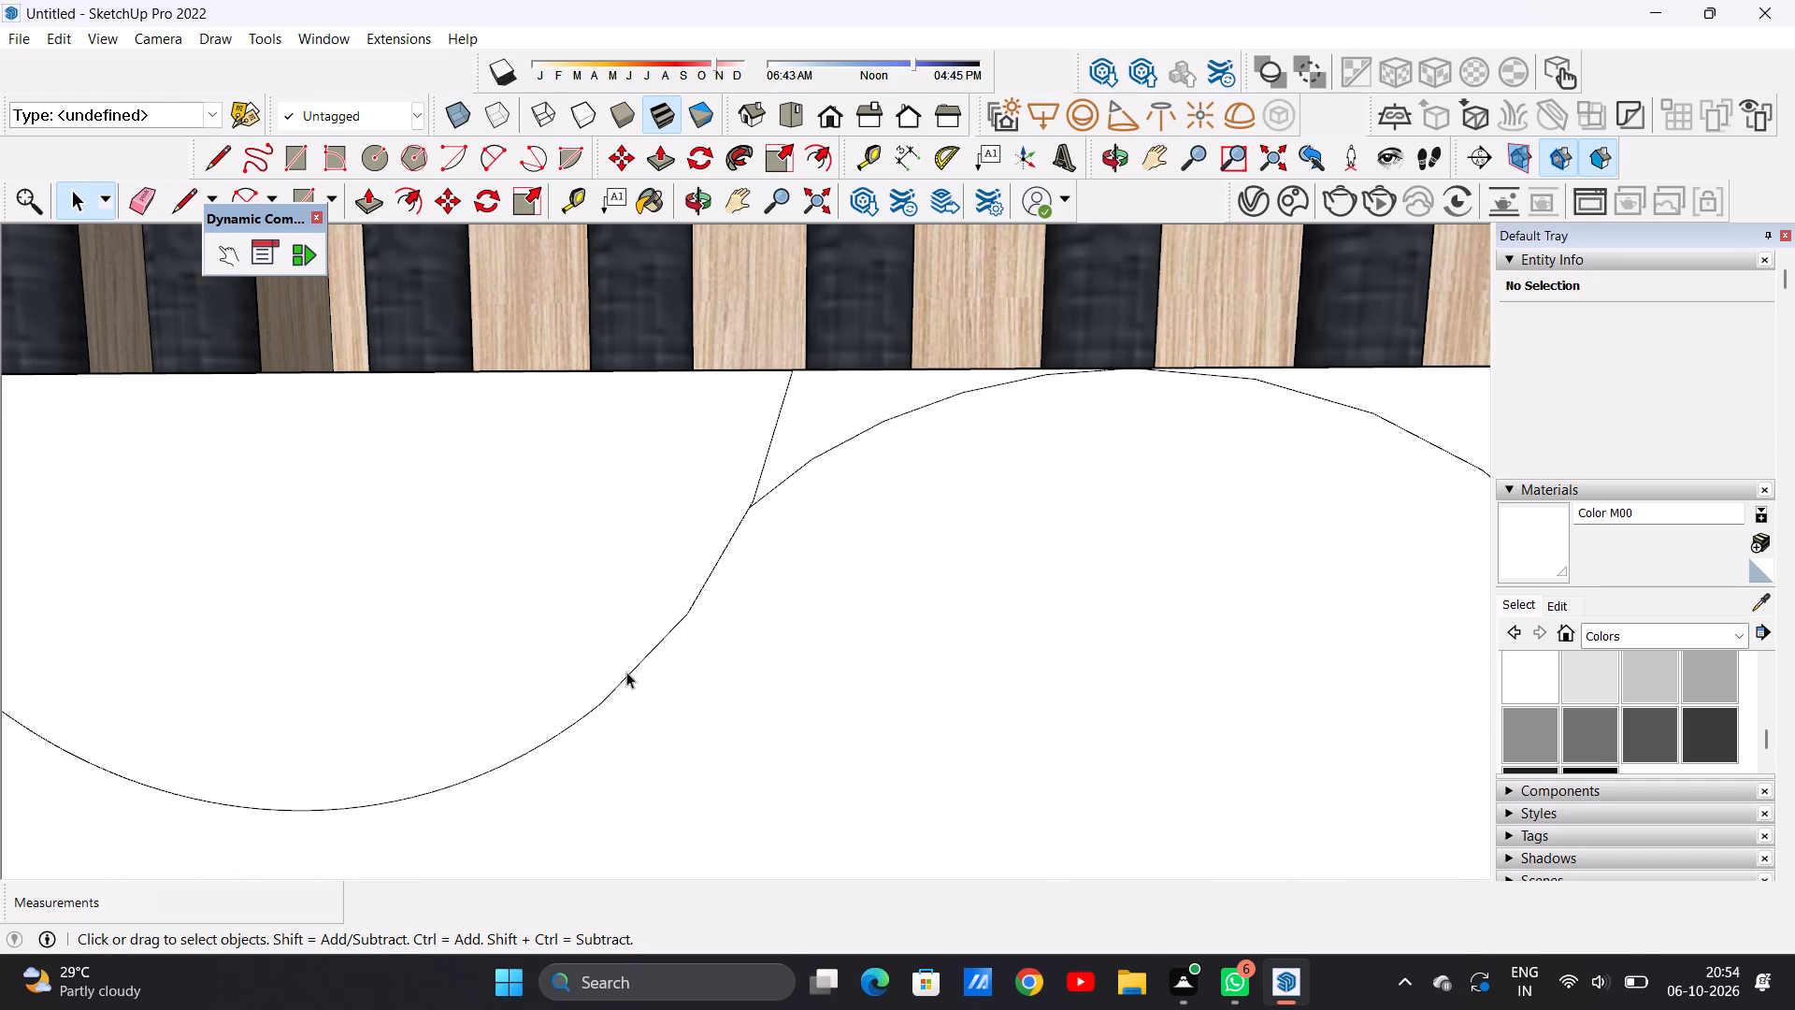
{"action": "left_click", "coordinate": [626, 671]}
{"action": "scroll", "coordinate": [642, 684], "scroll_direction": "down", "scroll_amount": 9}
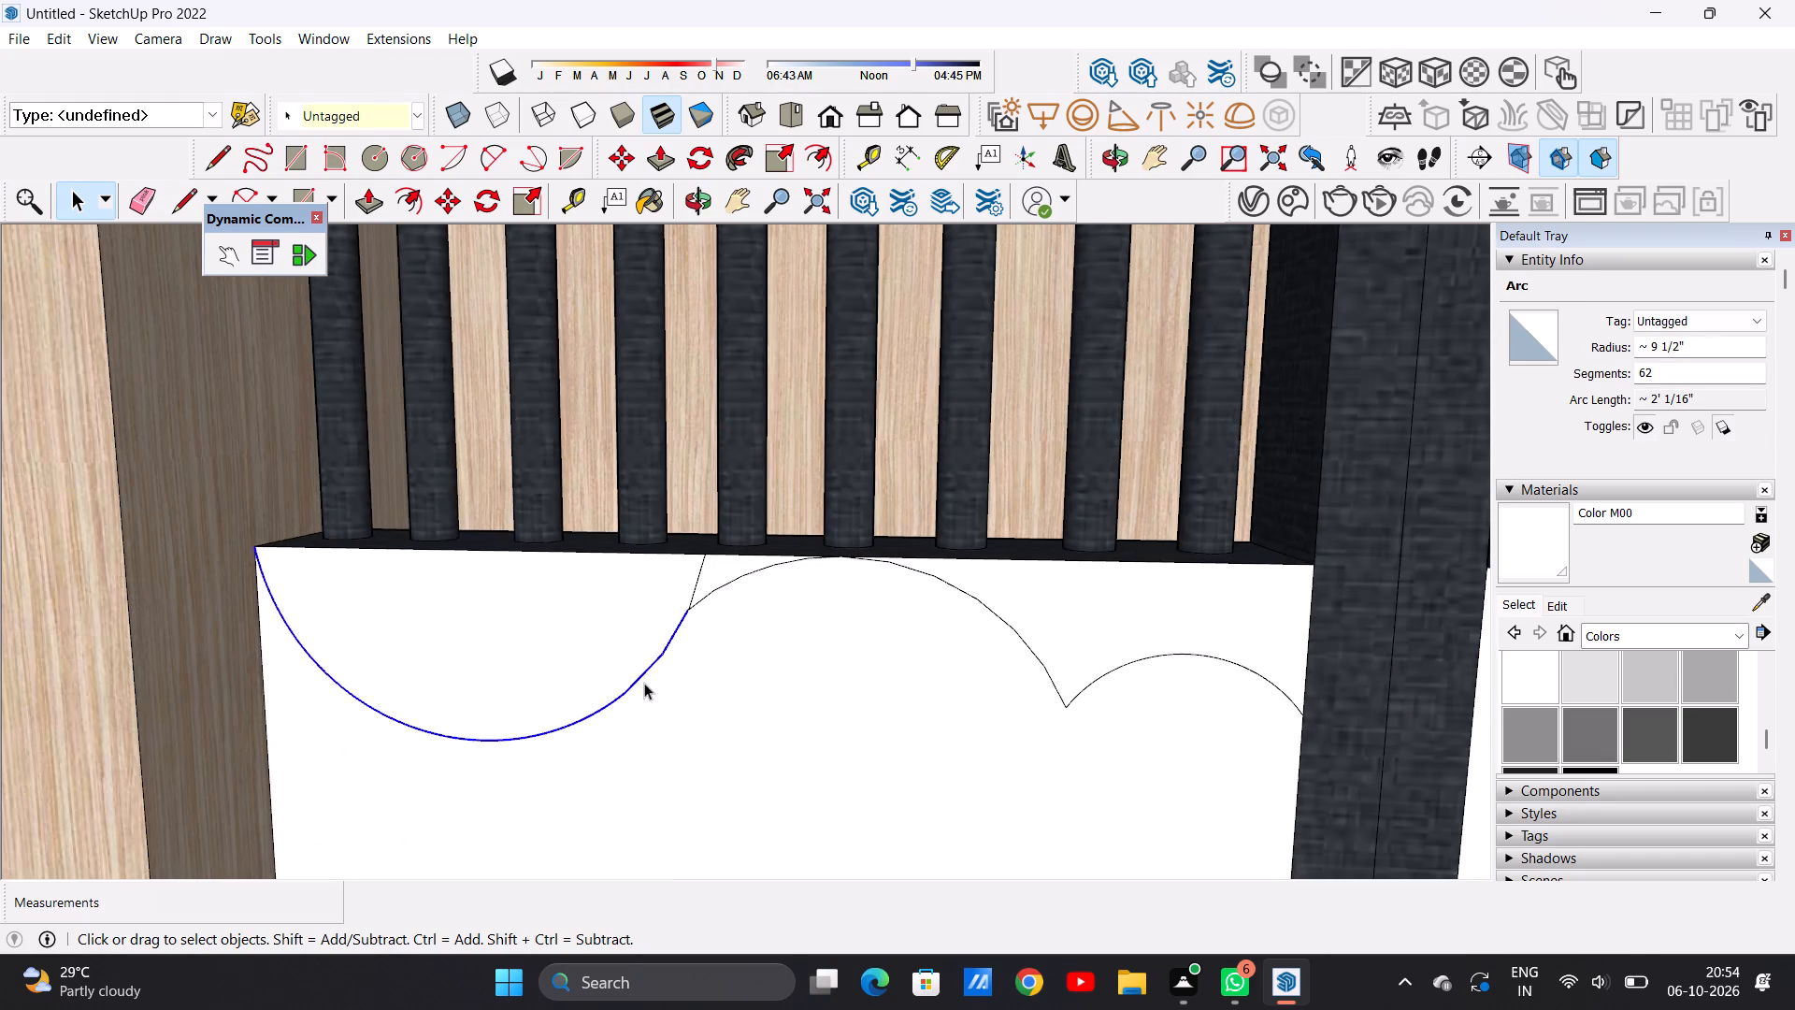
{"action": "scroll", "coordinate": [644, 683], "scroll_direction": "up", "scroll_amount": 3}
{"action": "scroll", "coordinate": [644, 683], "scroll_direction": "down", "scroll_amount": 1}
{"action": "scroll", "coordinate": [644, 683], "scroll_direction": "up", "scroll_amount": 1}
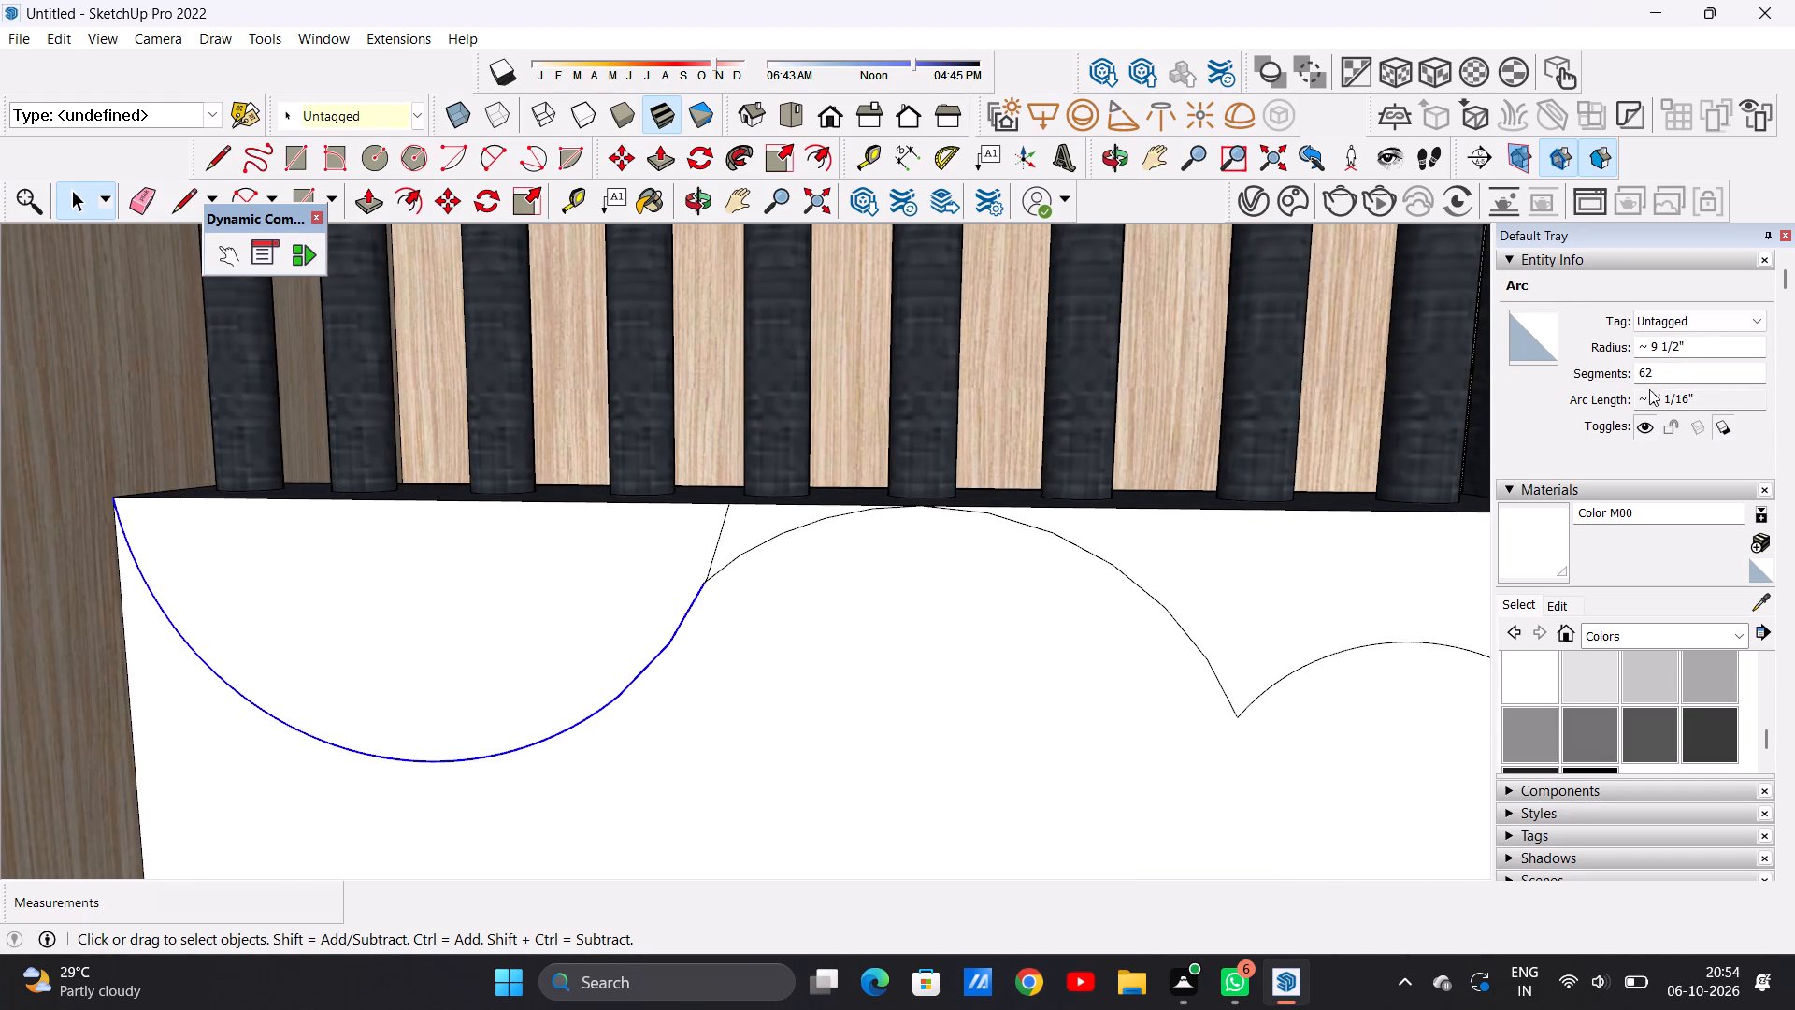
{"action": "left_click", "coordinate": [1663, 365]}
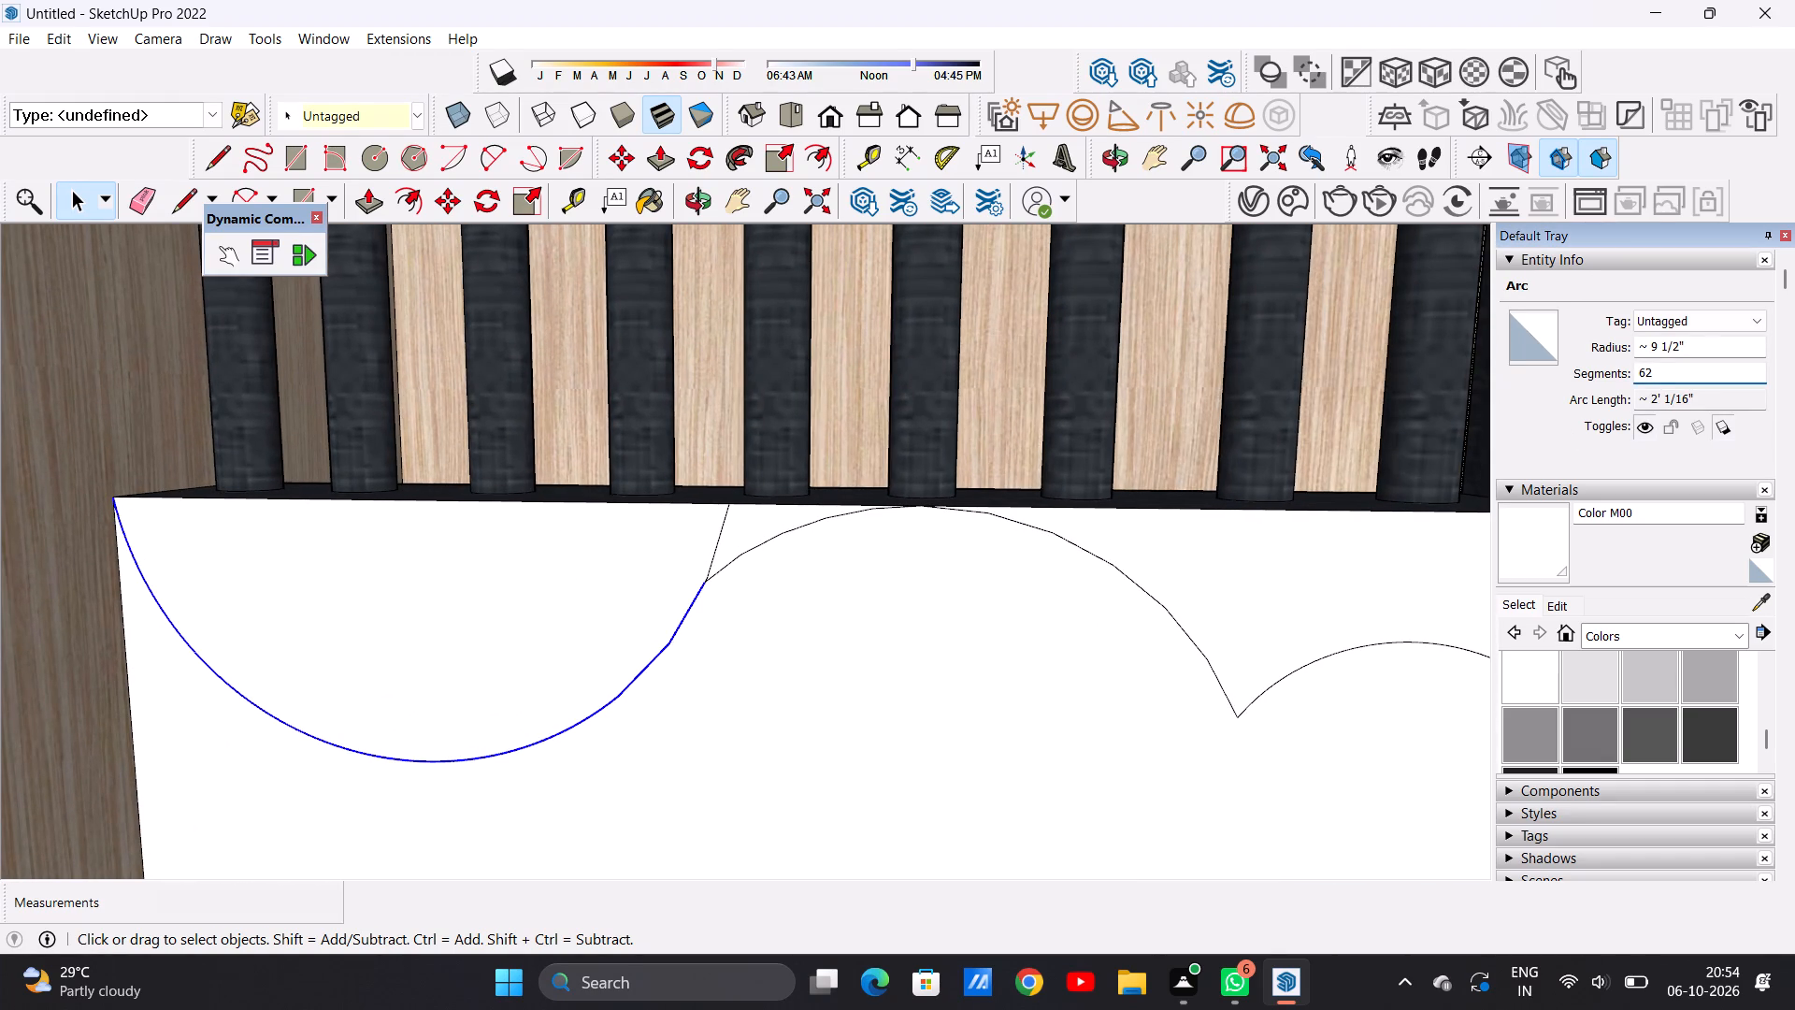
{"action": "key", "text": "BackSpace"}
{"action": "key", "text": "0"}
{"action": "key", "text": "Return"}
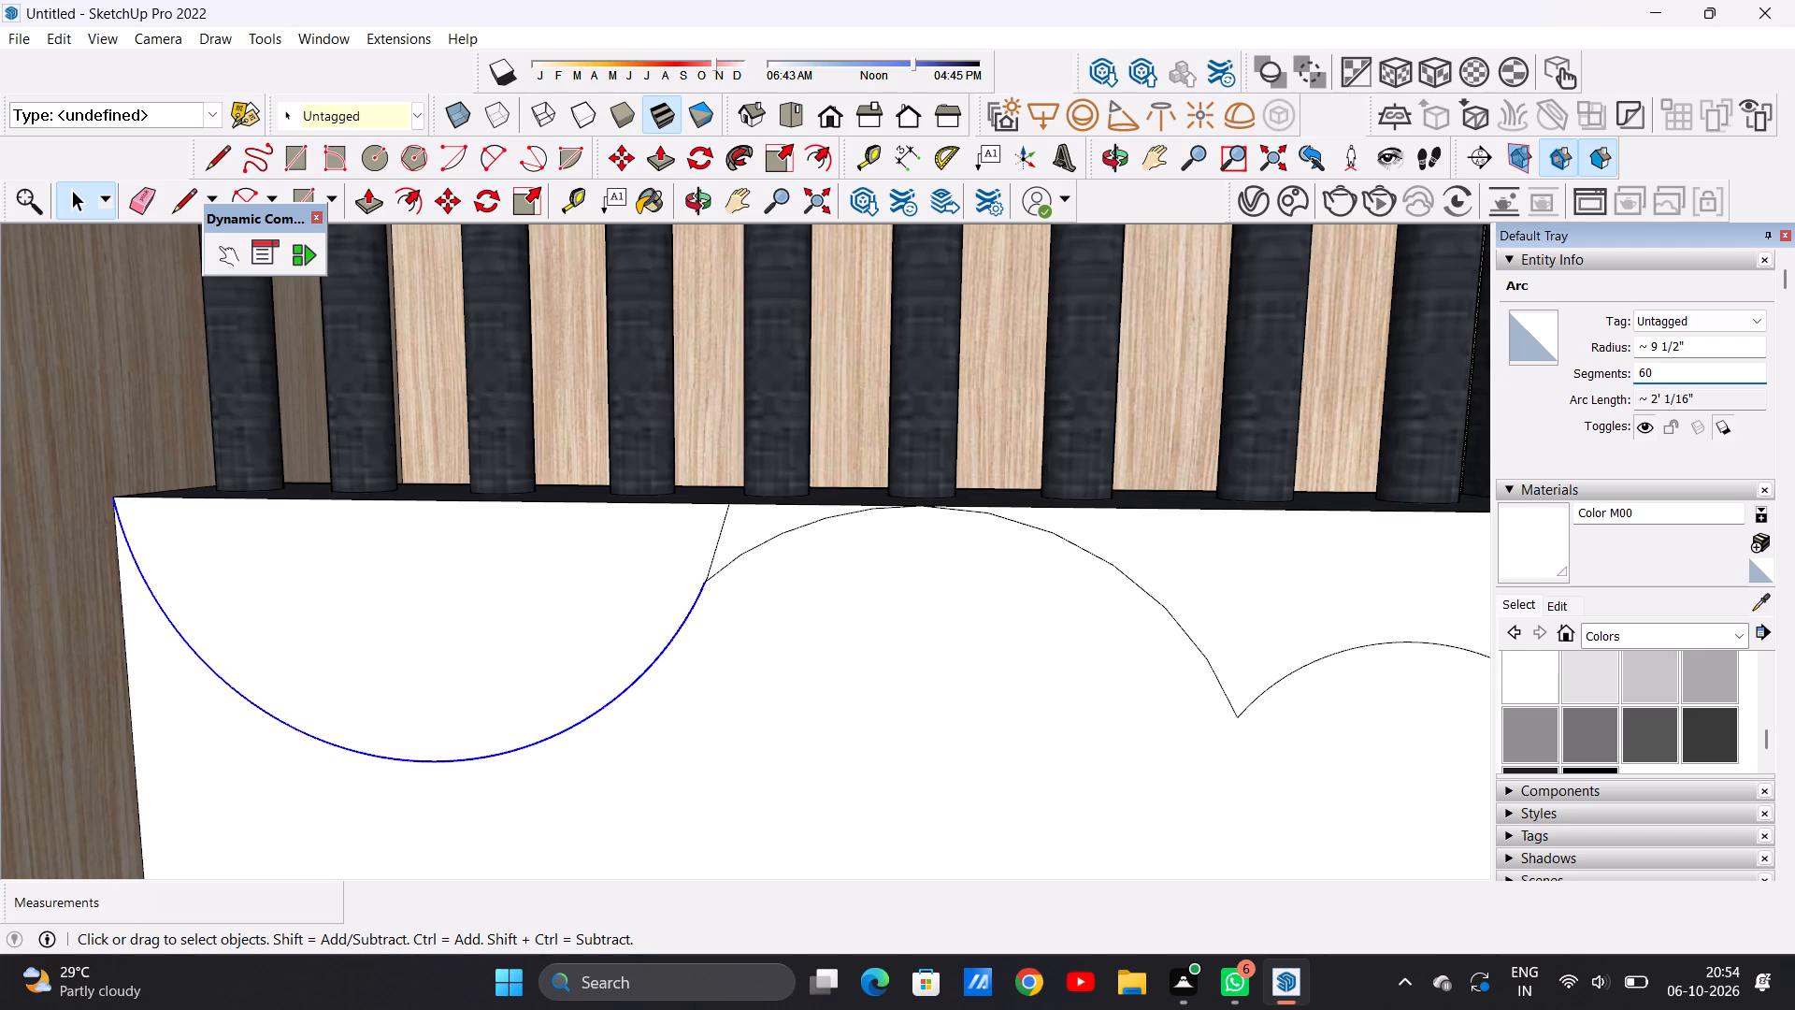
{"action": "key", "text": "space"}
{"action": "scroll", "coordinate": [1544, 369], "scroll_direction": "down", "scroll_amount": 9}
{"action": "scroll", "coordinate": [1127, 457], "scroll_direction": "down", "scroll_amount": 16}
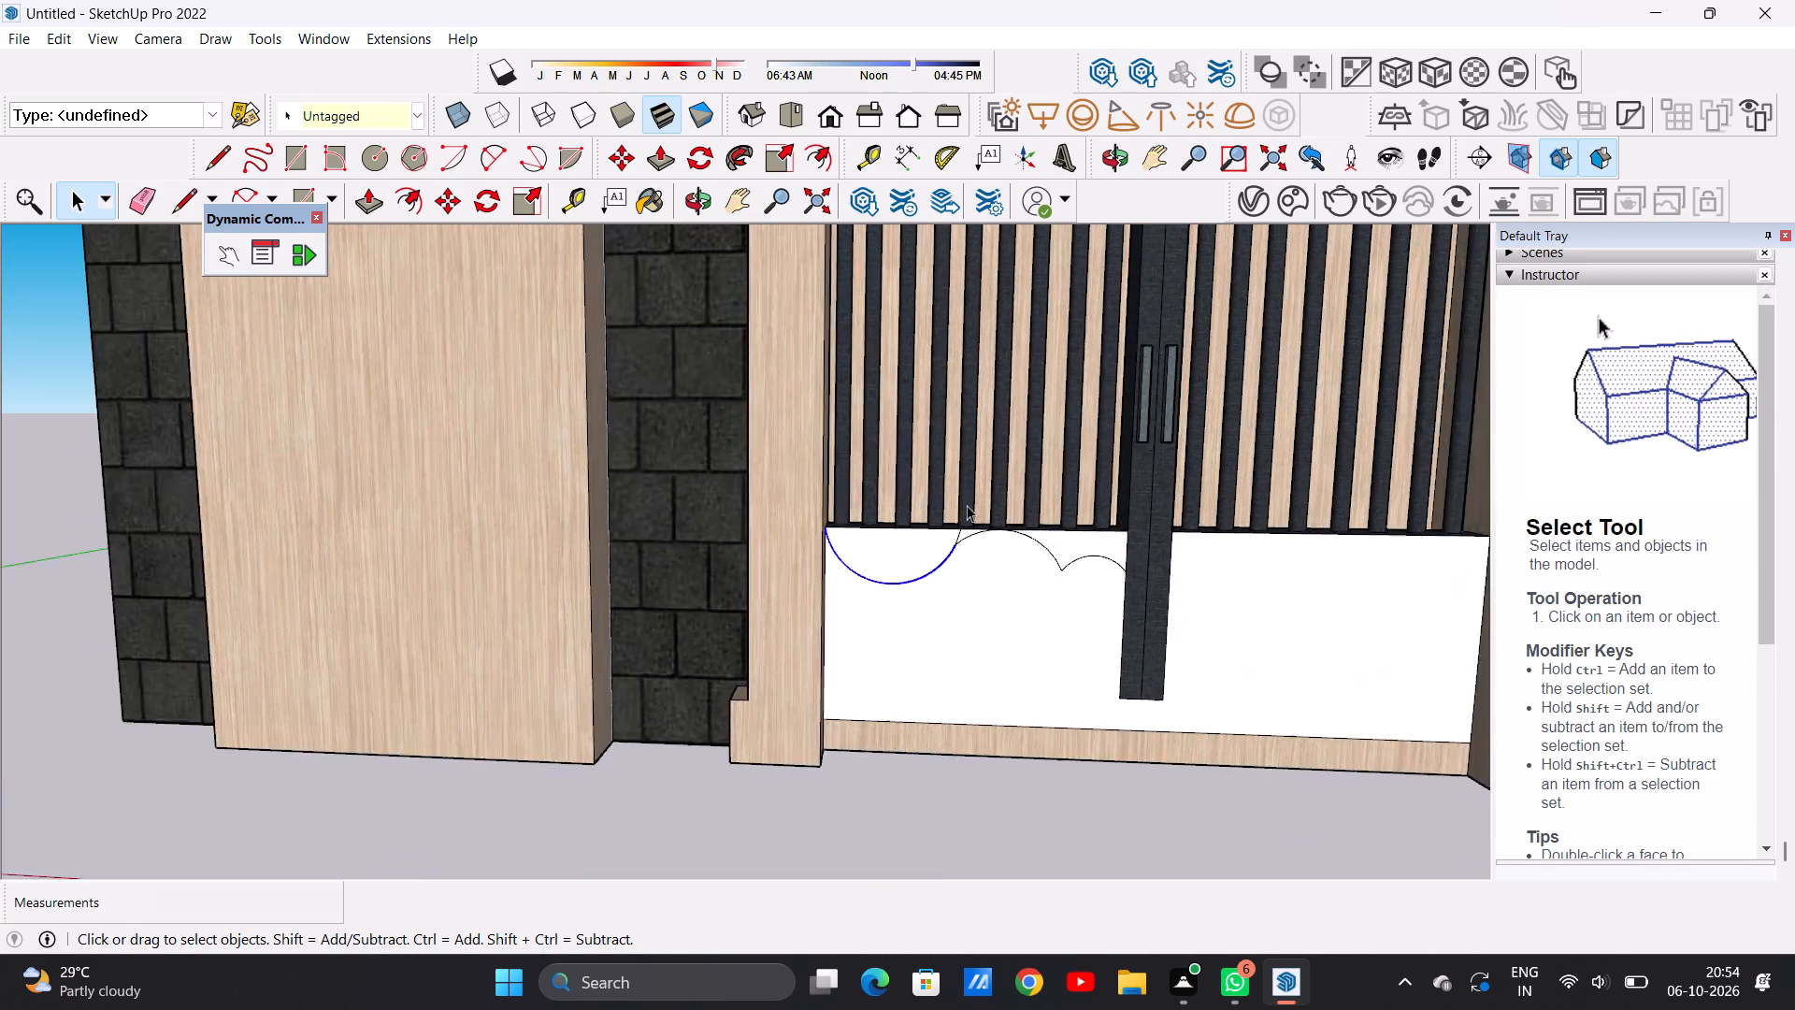
{"action": "scroll", "coordinate": [967, 505], "scroll_direction": "down", "scroll_amount": 5}
{"action": "left_click", "coordinate": [953, 720]}
Examine the junction where the downward arc meets the middle arc on the gate's lower panel.
{"action": "scroll", "coordinate": [972, 533], "scroll_direction": "up", "scroll_amount": 11}
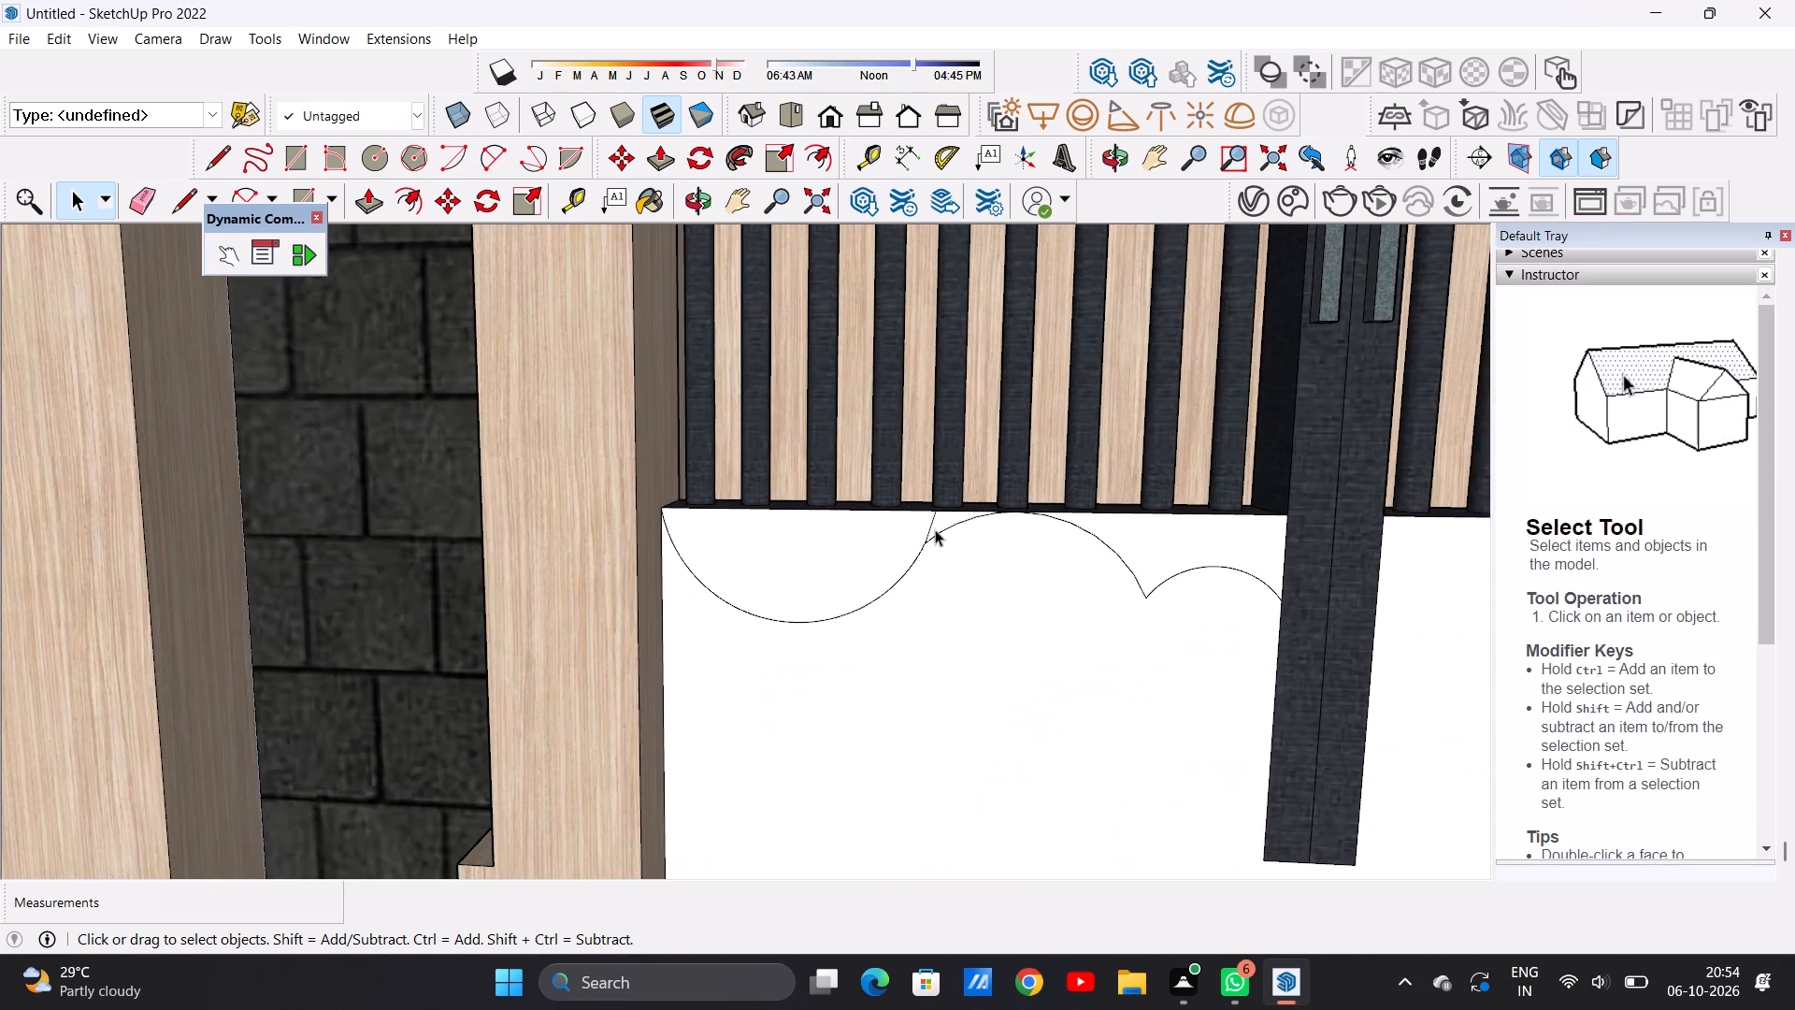
{"action": "scroll", "coordinate": [885, 530], "scroll_direction": "down", "scroll_amount": 4}
{"action": "scroll", "coordinate": [932, 525], "scroll_direction": "up", "scroll_amount": 5}
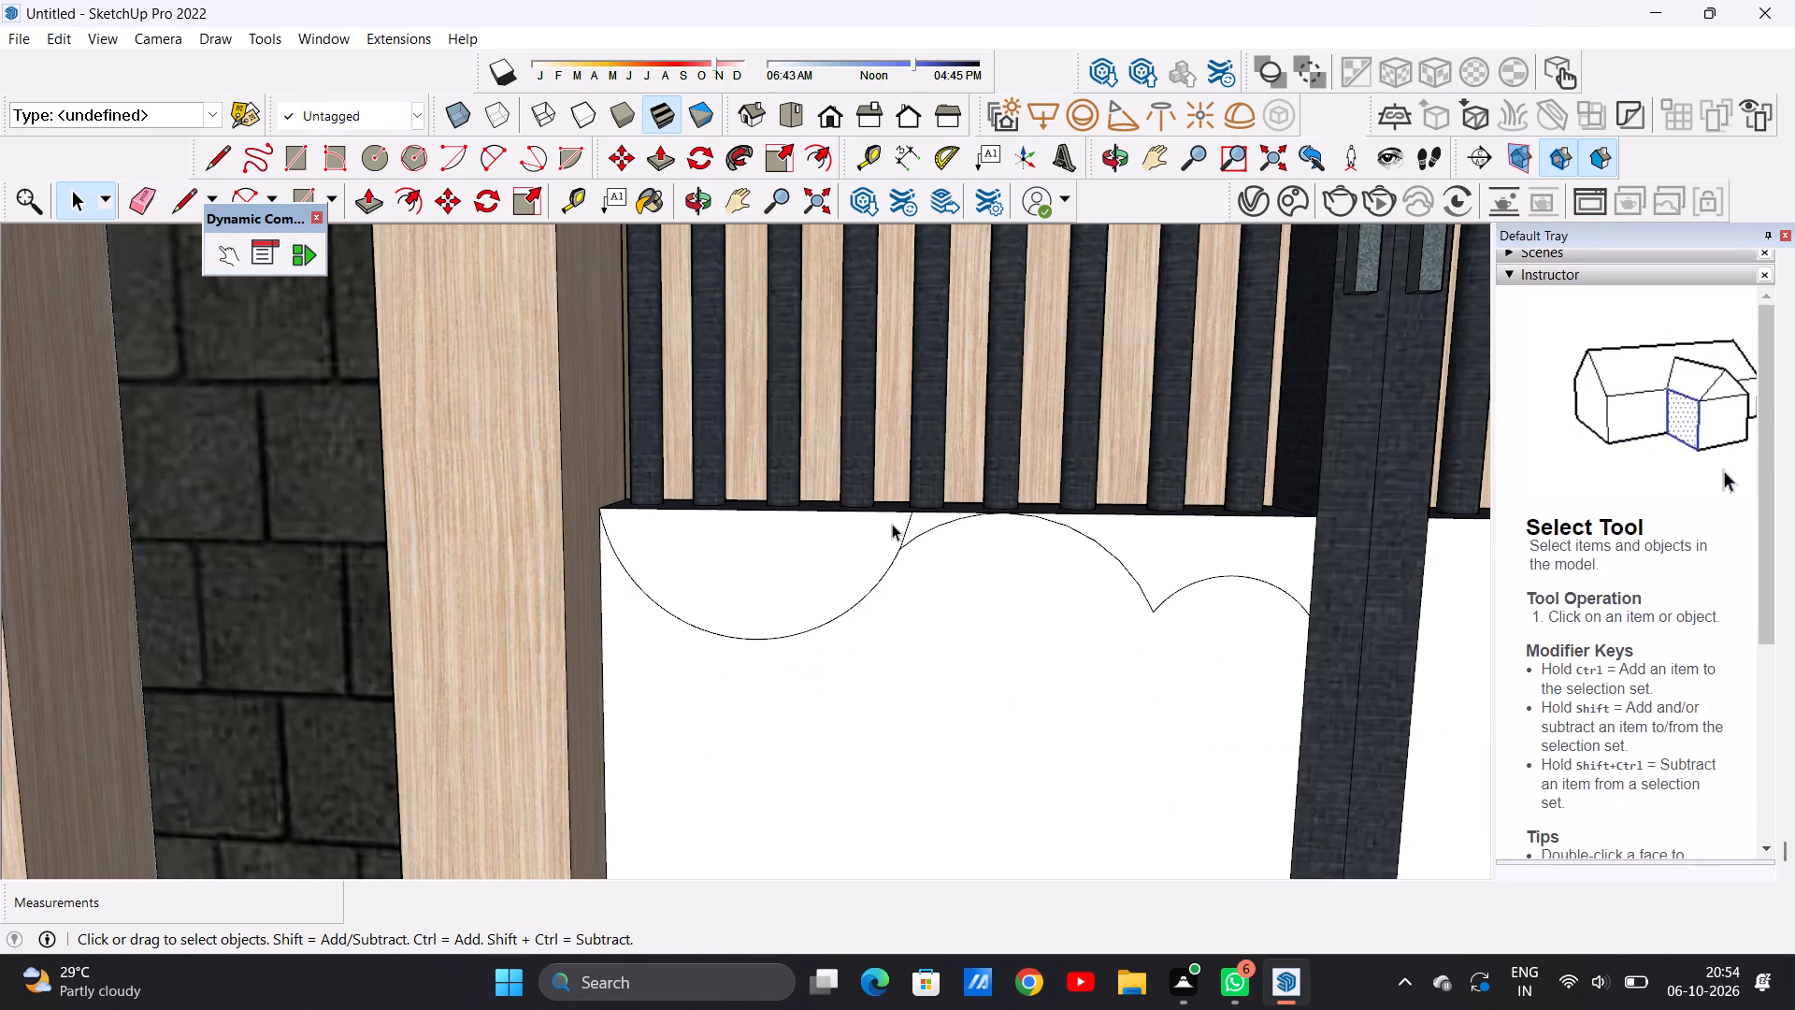
{"action": "scroll", "coordinate": [923, 535], "scroll_direction": "down", "scroll_amount": 3}
{"action": "middle_click_drag", "start_coordinate": [1091, 549], "coordinate": [893, 620]}
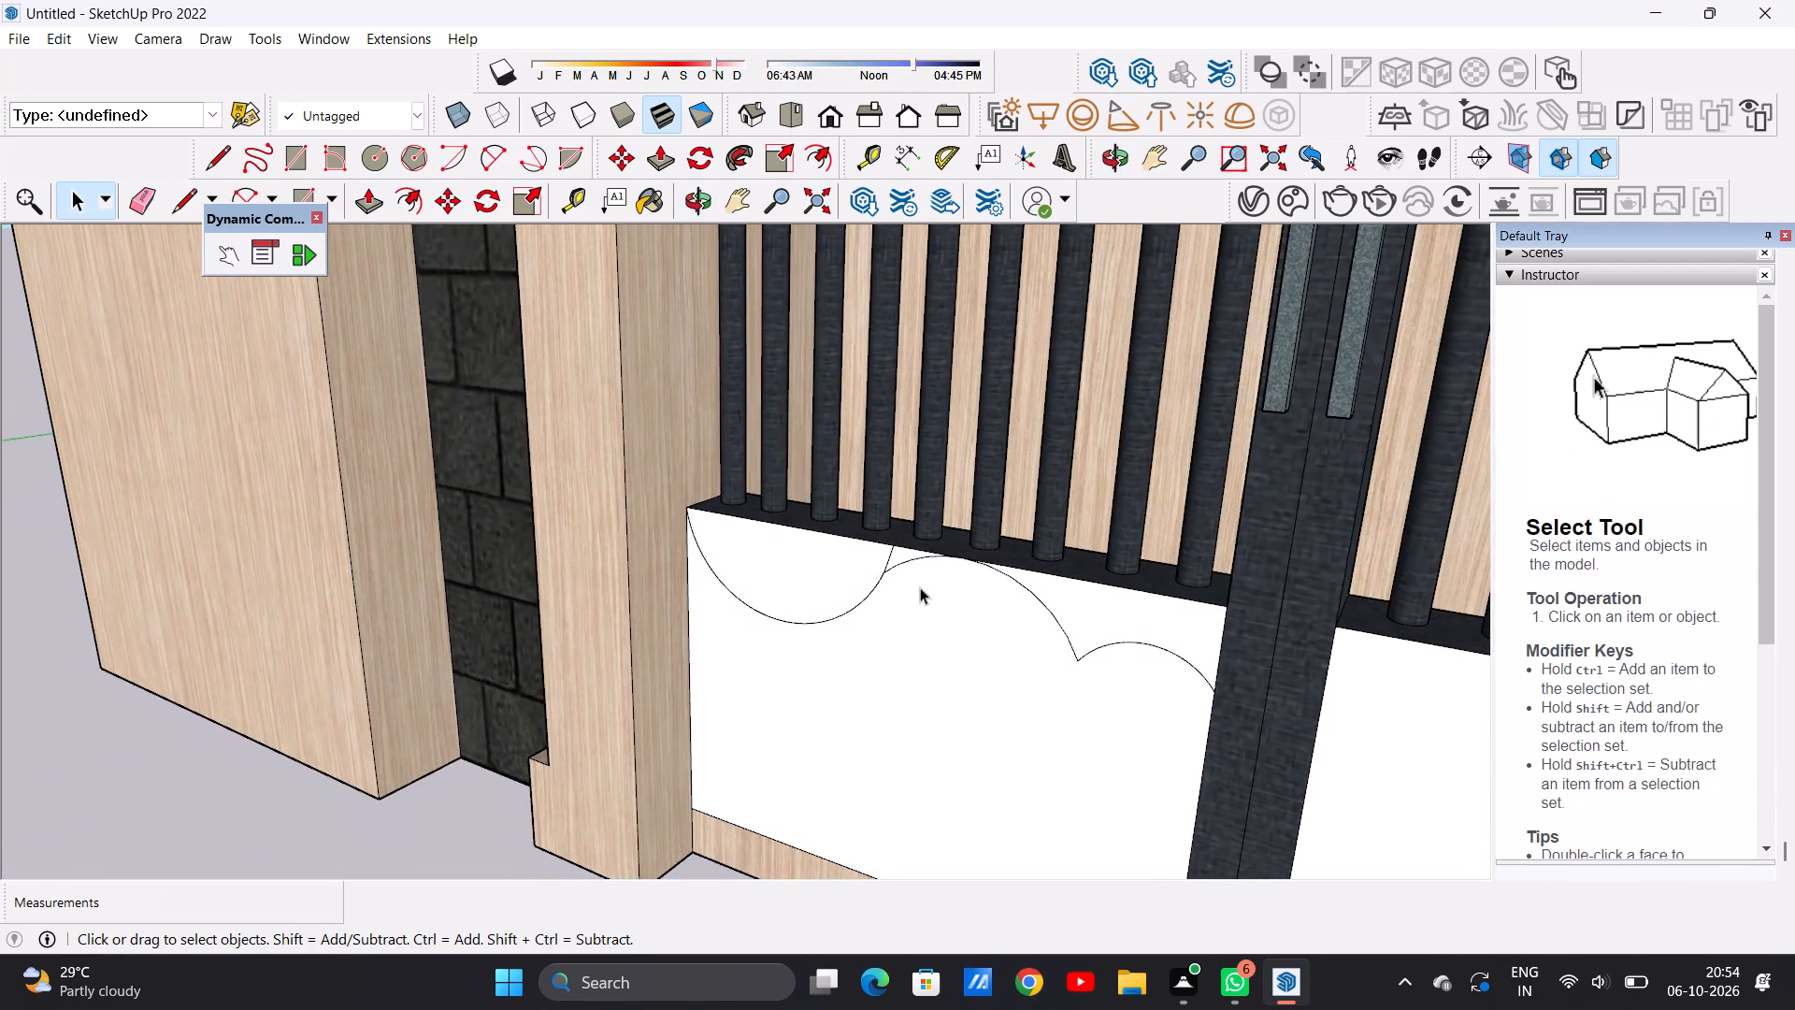
{"action": "scroll", "coordinate": [904, 572], "scroll_direction": "up", "scroll_amount": 20}
{"action": "scroll", "coordinate": [904, 572], "scroll_direction": "up", "scroll_amount": 8}
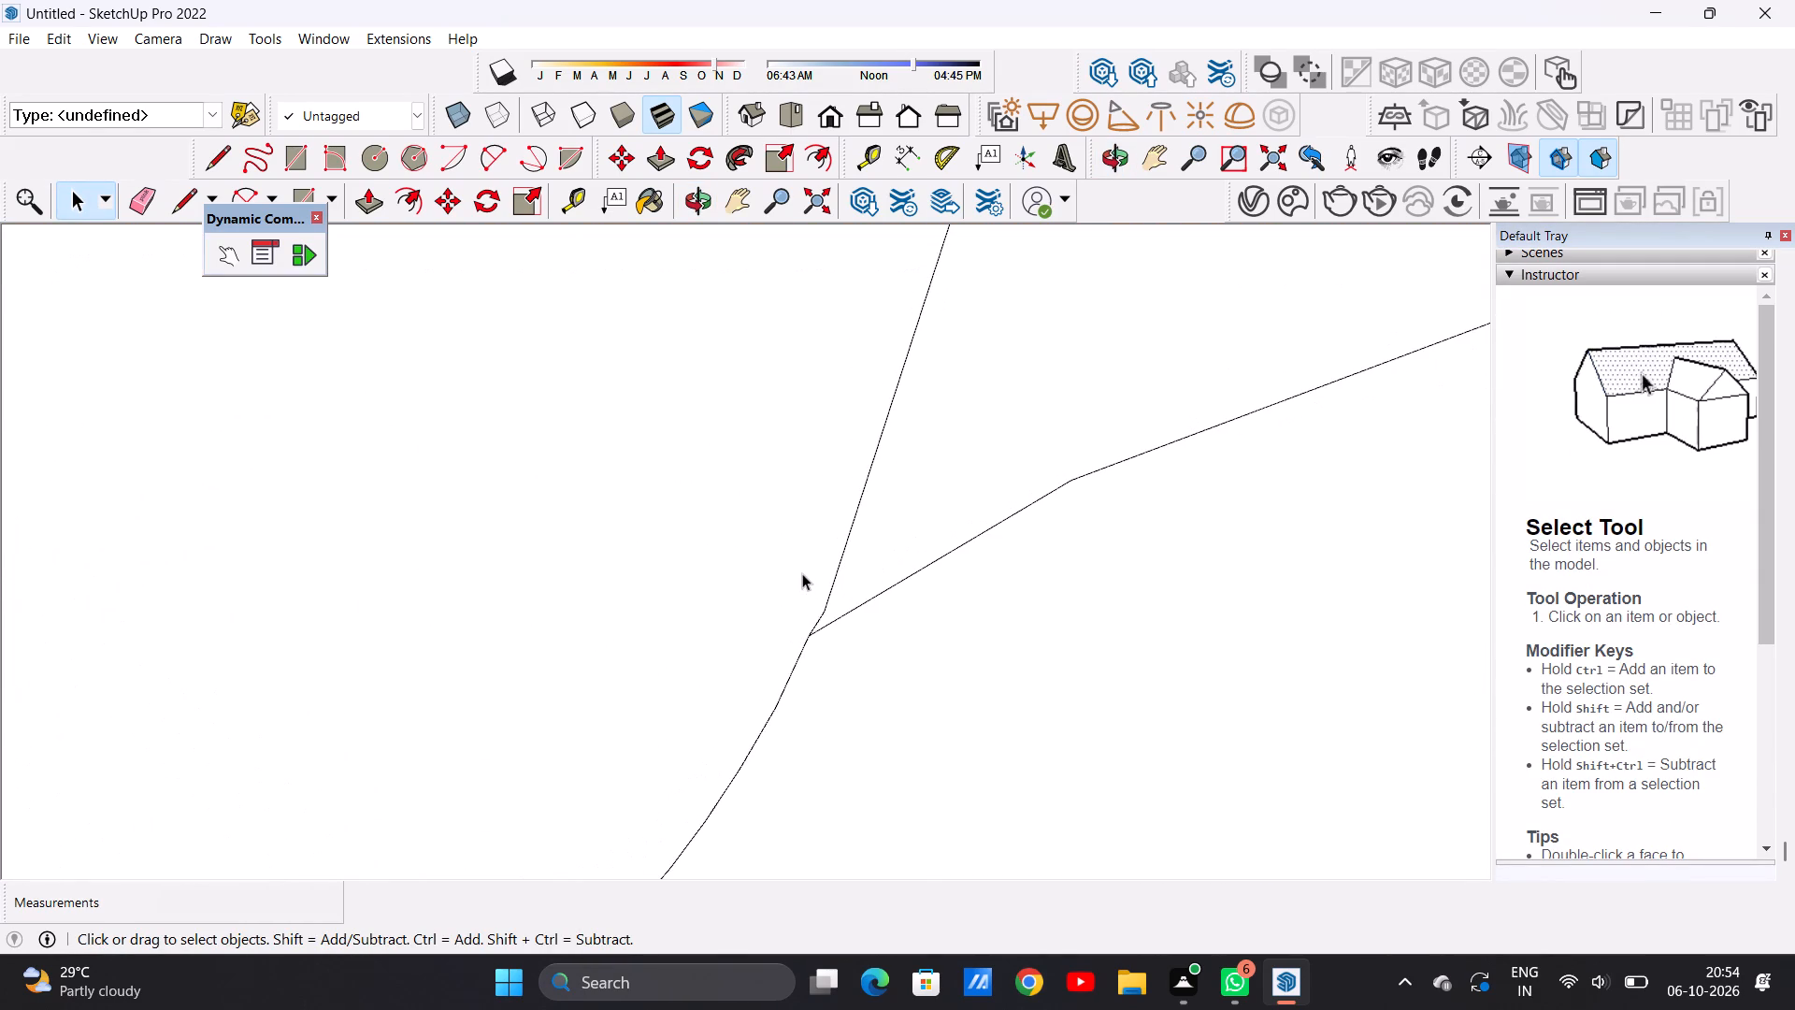
{"action": "scroll", "coordinate": [813, 615], "scroll_direction": "up", "scroll_amount": 13}
{"action": "scroll", "coordinate": [821, 634], "scroll_direction": "down", "scroll_amount": 11}
{"action": "scroll", "coordinate": [844, 602], "scroll_direction": "up", "scroll_amount": 1}
{"action": "scroll", "coordinate": [844, 602], "scroll_direction": "down", "scroll_amount": 17}
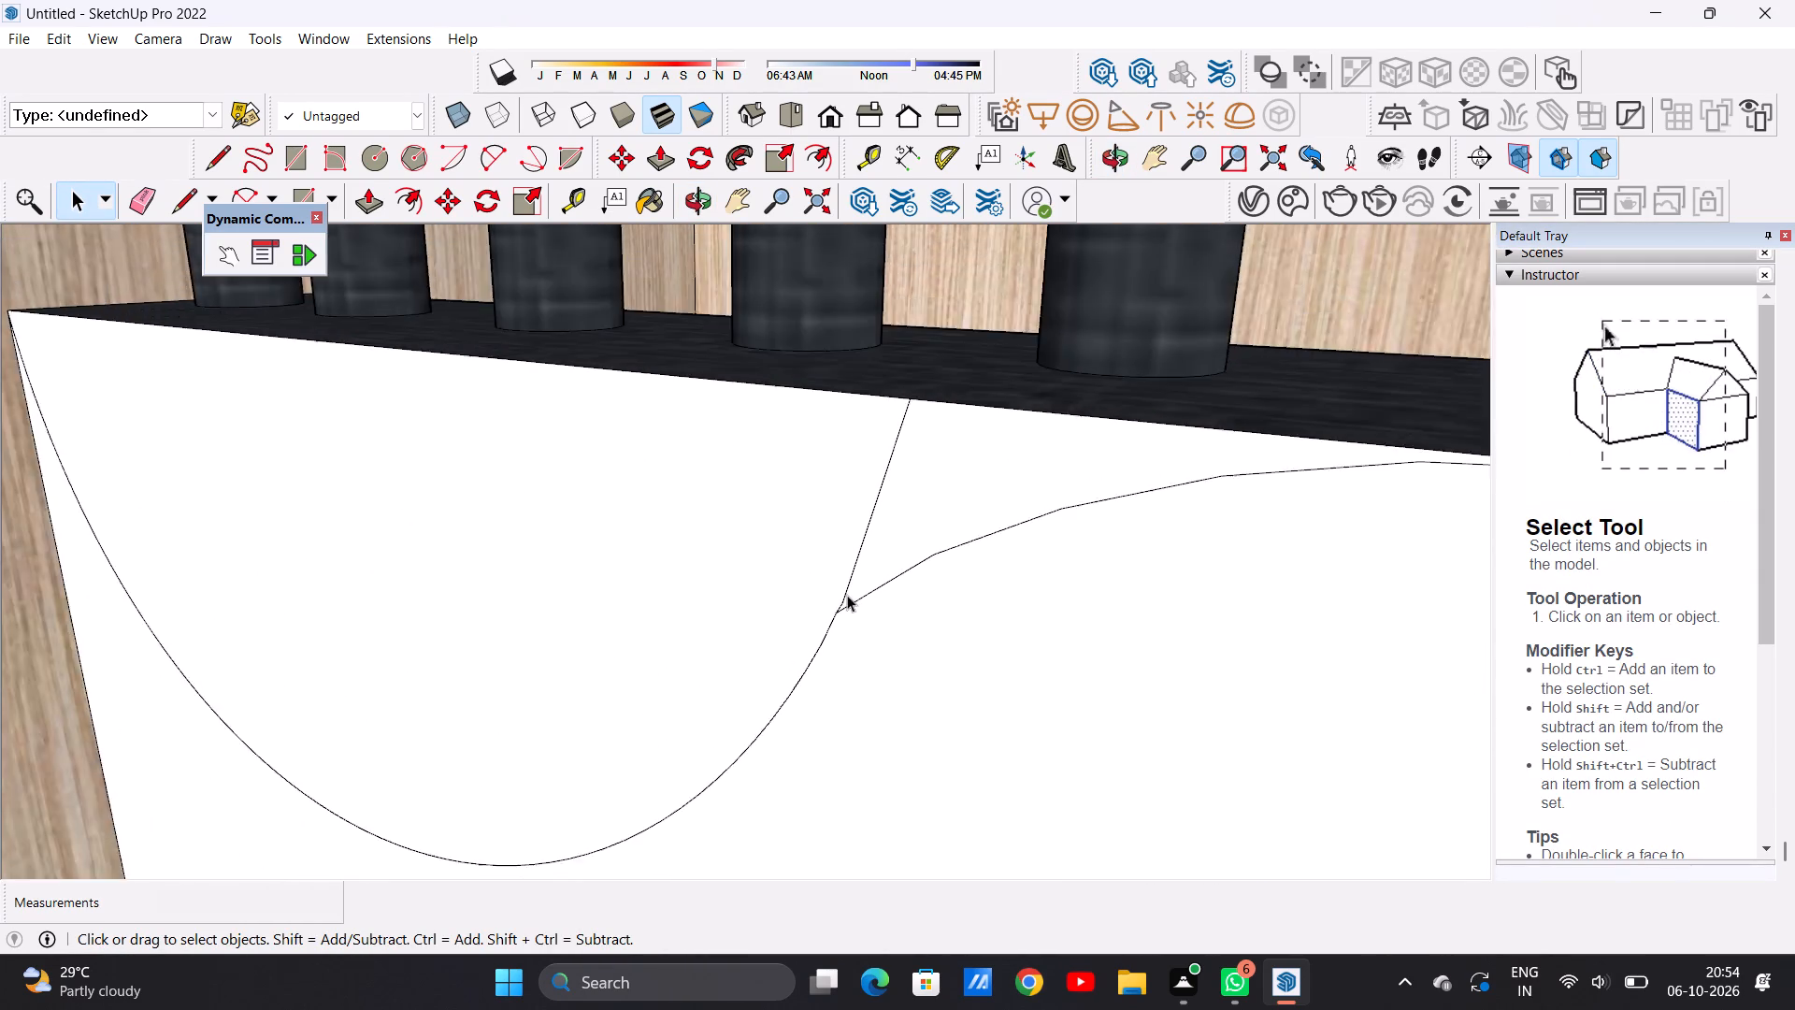
{"action": "scroll", "coordinate": [847, 595], "scroll_direction": "down", "scroll_amount": 16}
{"action": "scroll", "coordinate": [872, 567], "scroll_direction": "up", "scroll_amount": 1}
{"action": "scroll", "coordinate": [872, 567], "scroll_direction": "down", "scroll_amount": 4}
{"action": "scroll", "coordinate": [884, 546], "scroll_direction": "up", "scroll_amount": 1}
{"action": "scroll", "coordinate": [884, 546], "scroll_direction": "down", "scroll_amount": 4}
{"action": "middle_click_drag", "start_coordinate": [887, 615], "coordinate": [1025, 602]}
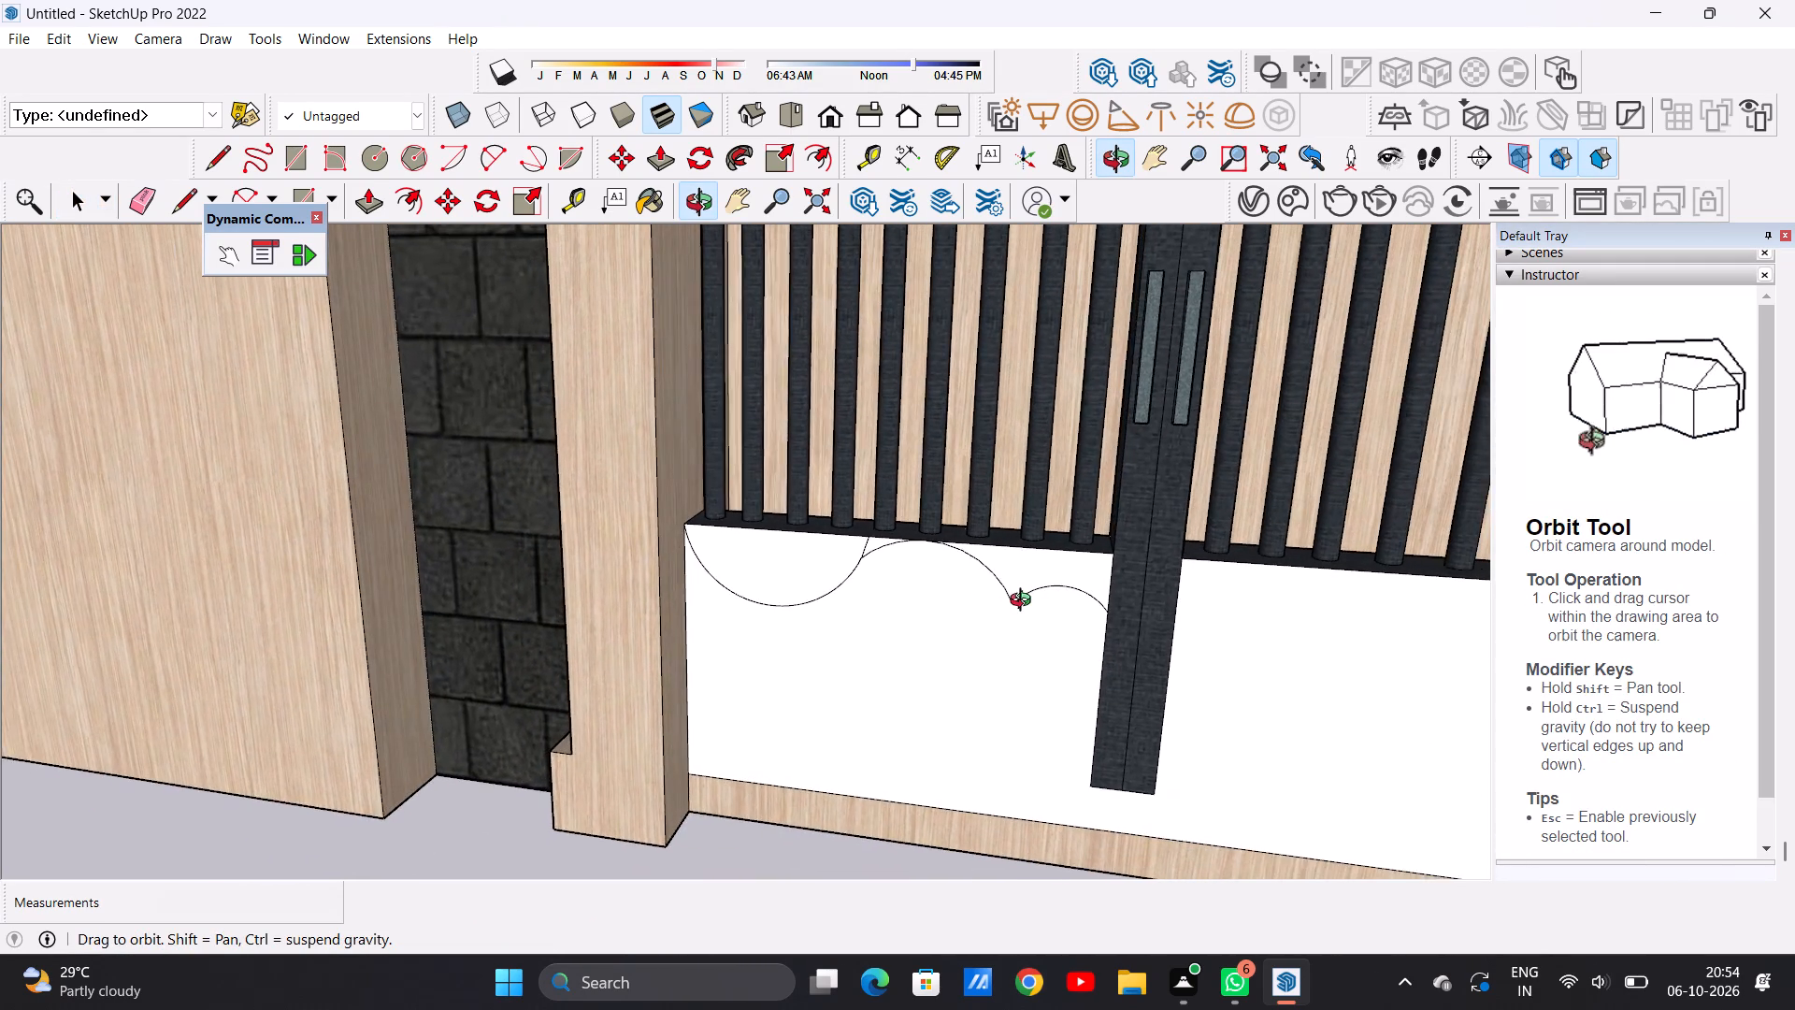
{"action": "middle_click_drag", "start_coordinate": [1025, 602], "coordinate": [1030, 596]}
{"action": "scroll", "coordinate": [951, 603], "scroll_direction": "up", "scroll_amount": 2}
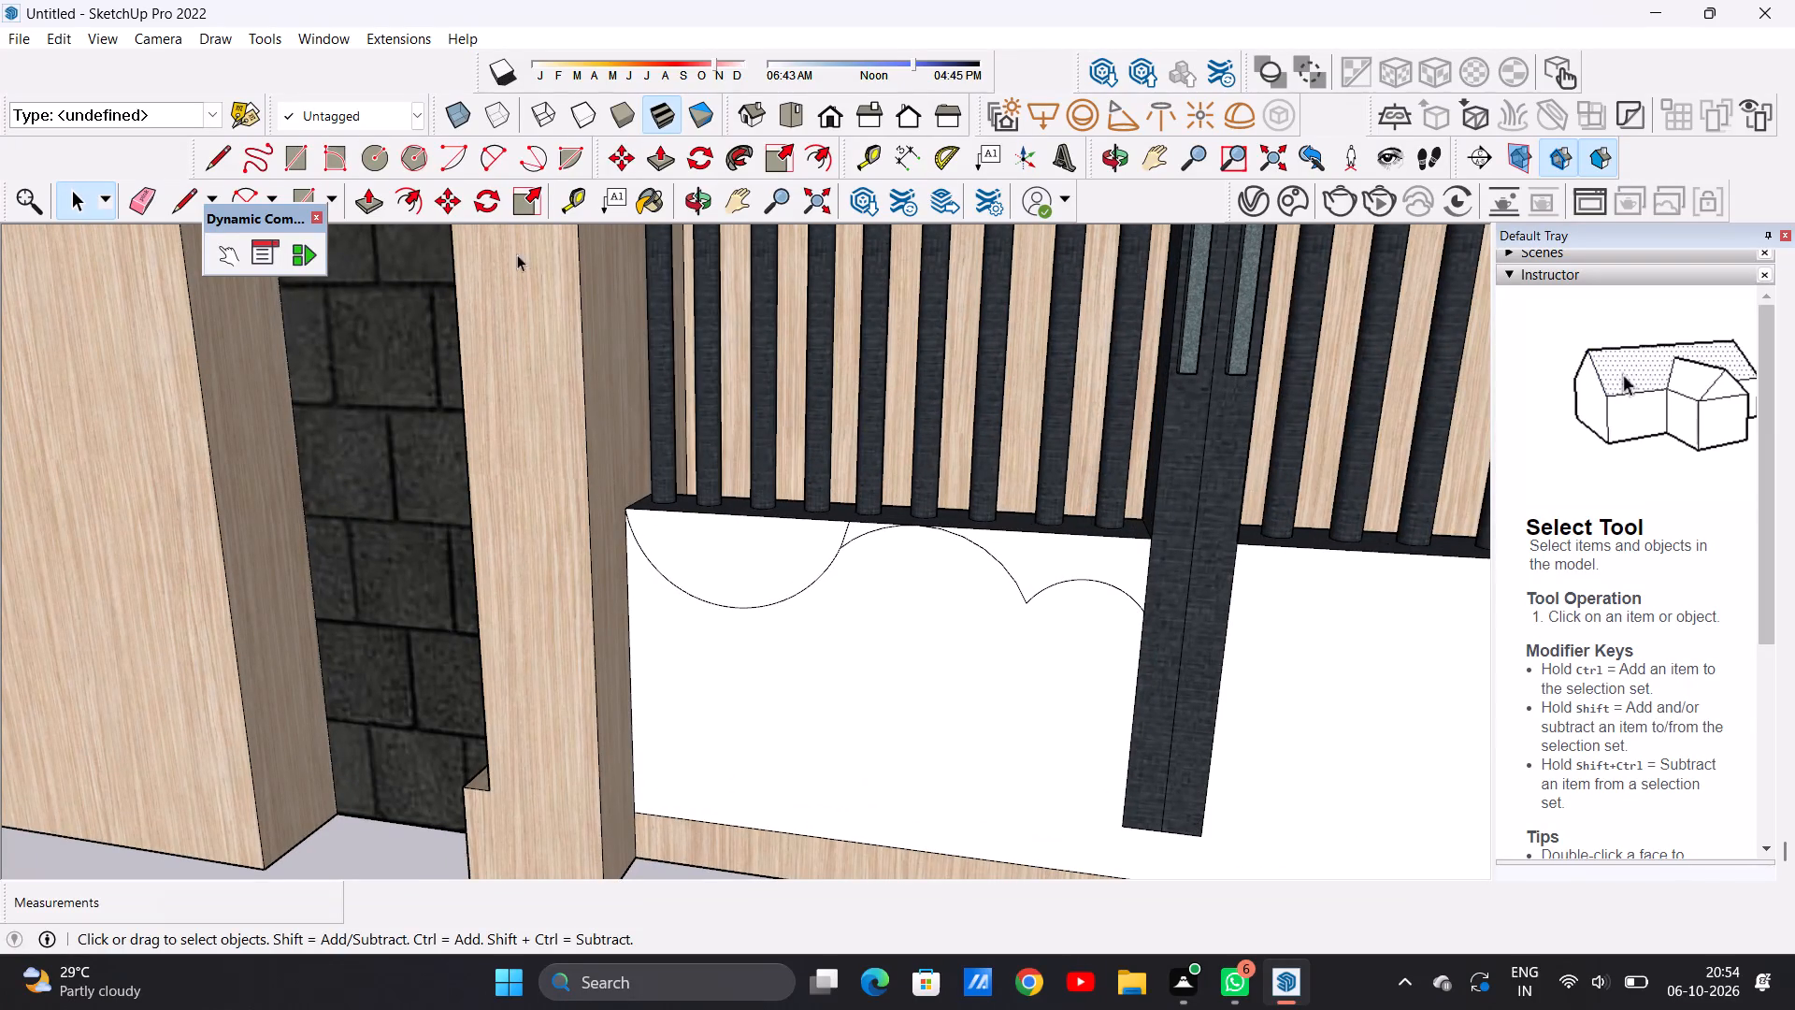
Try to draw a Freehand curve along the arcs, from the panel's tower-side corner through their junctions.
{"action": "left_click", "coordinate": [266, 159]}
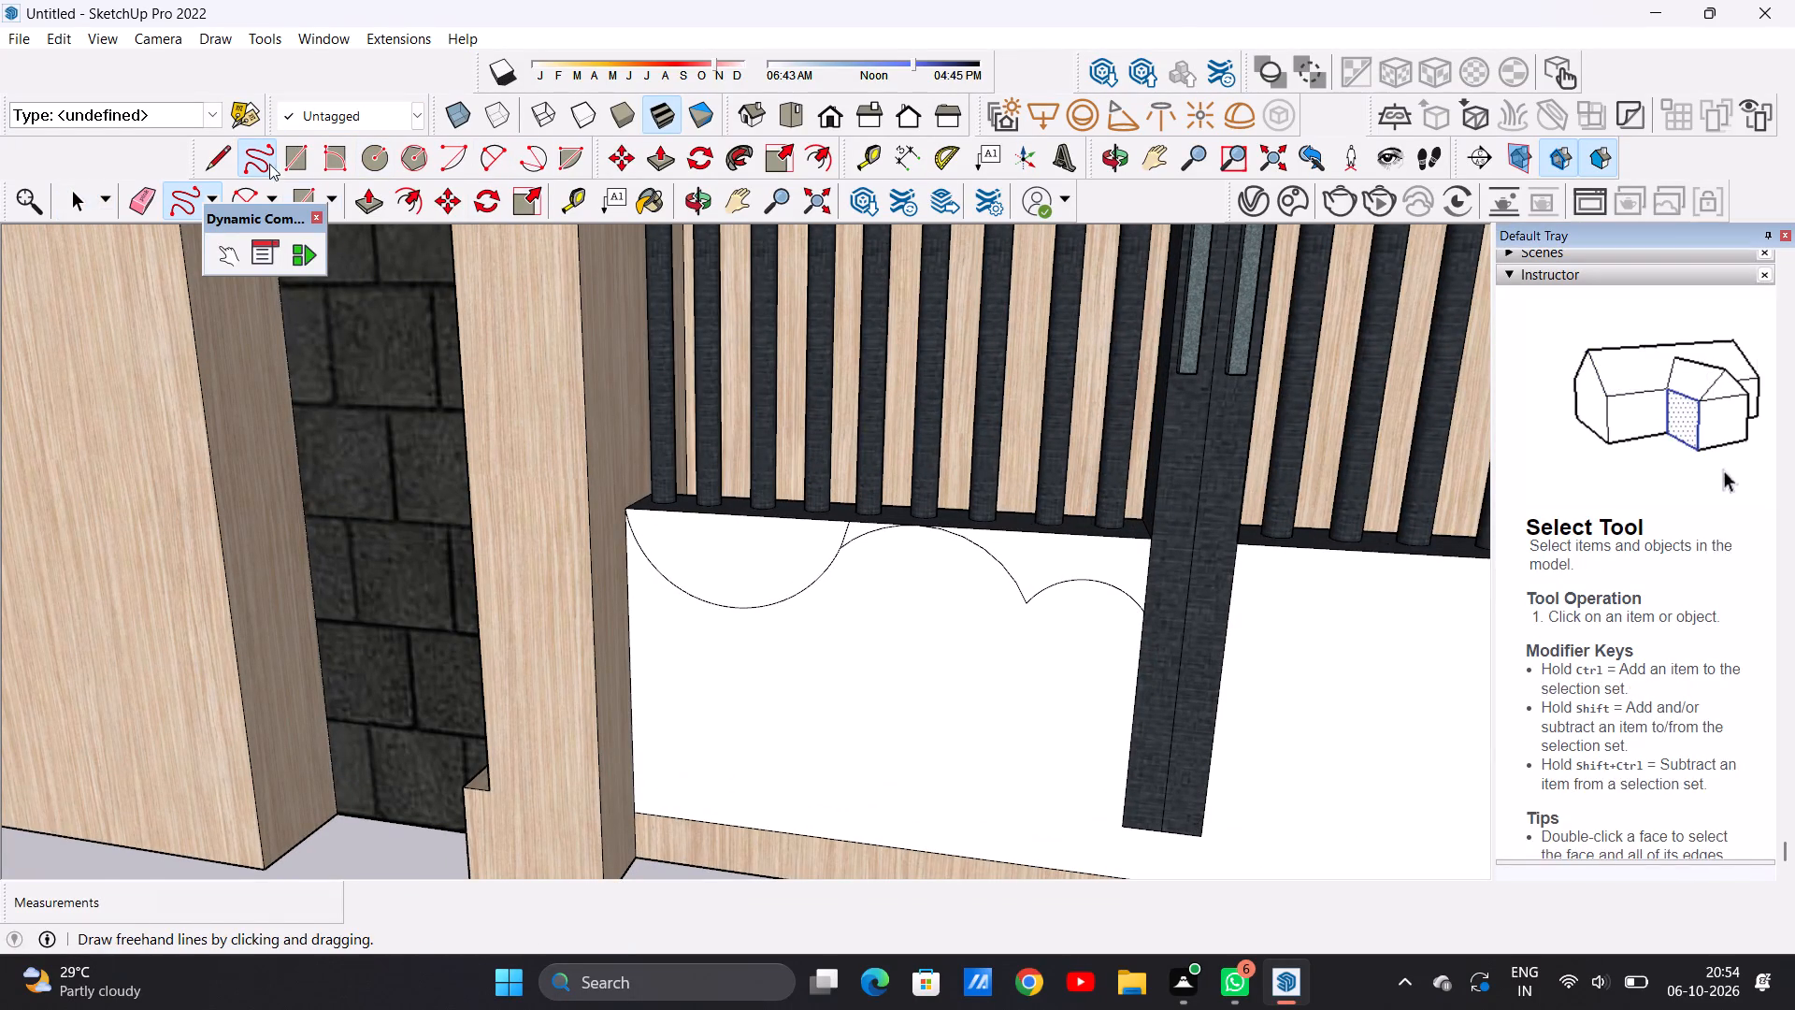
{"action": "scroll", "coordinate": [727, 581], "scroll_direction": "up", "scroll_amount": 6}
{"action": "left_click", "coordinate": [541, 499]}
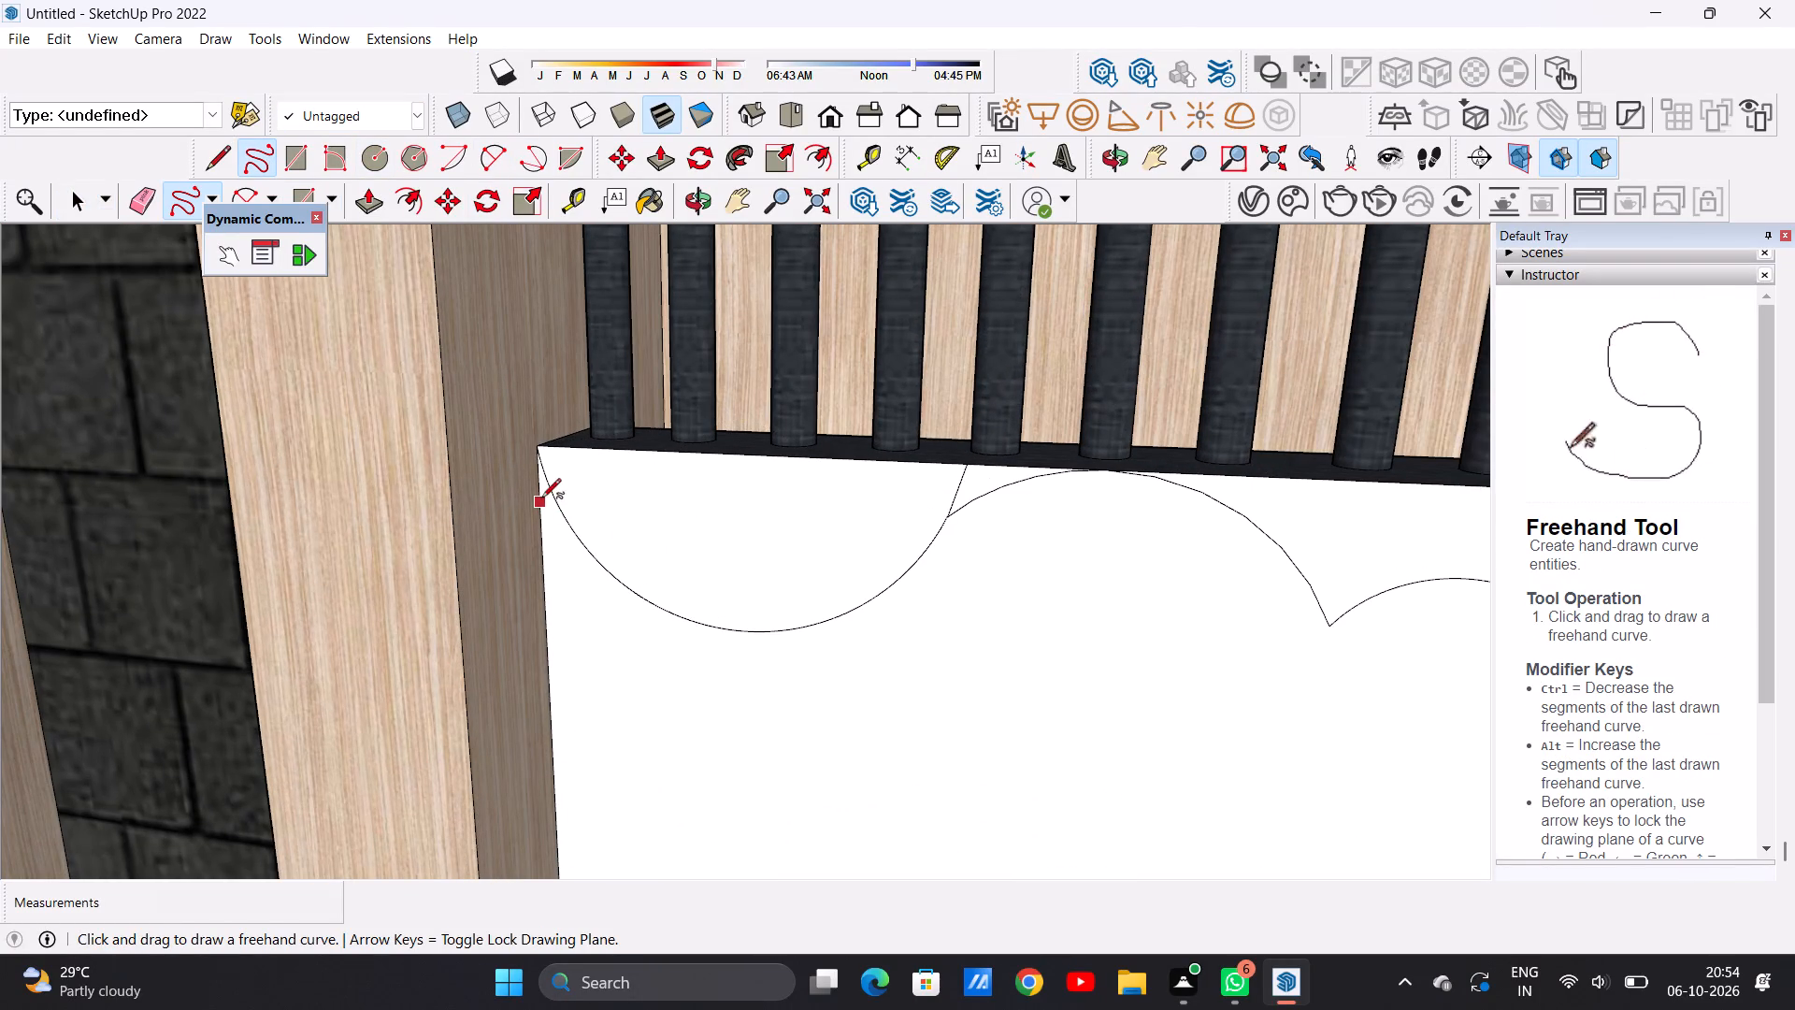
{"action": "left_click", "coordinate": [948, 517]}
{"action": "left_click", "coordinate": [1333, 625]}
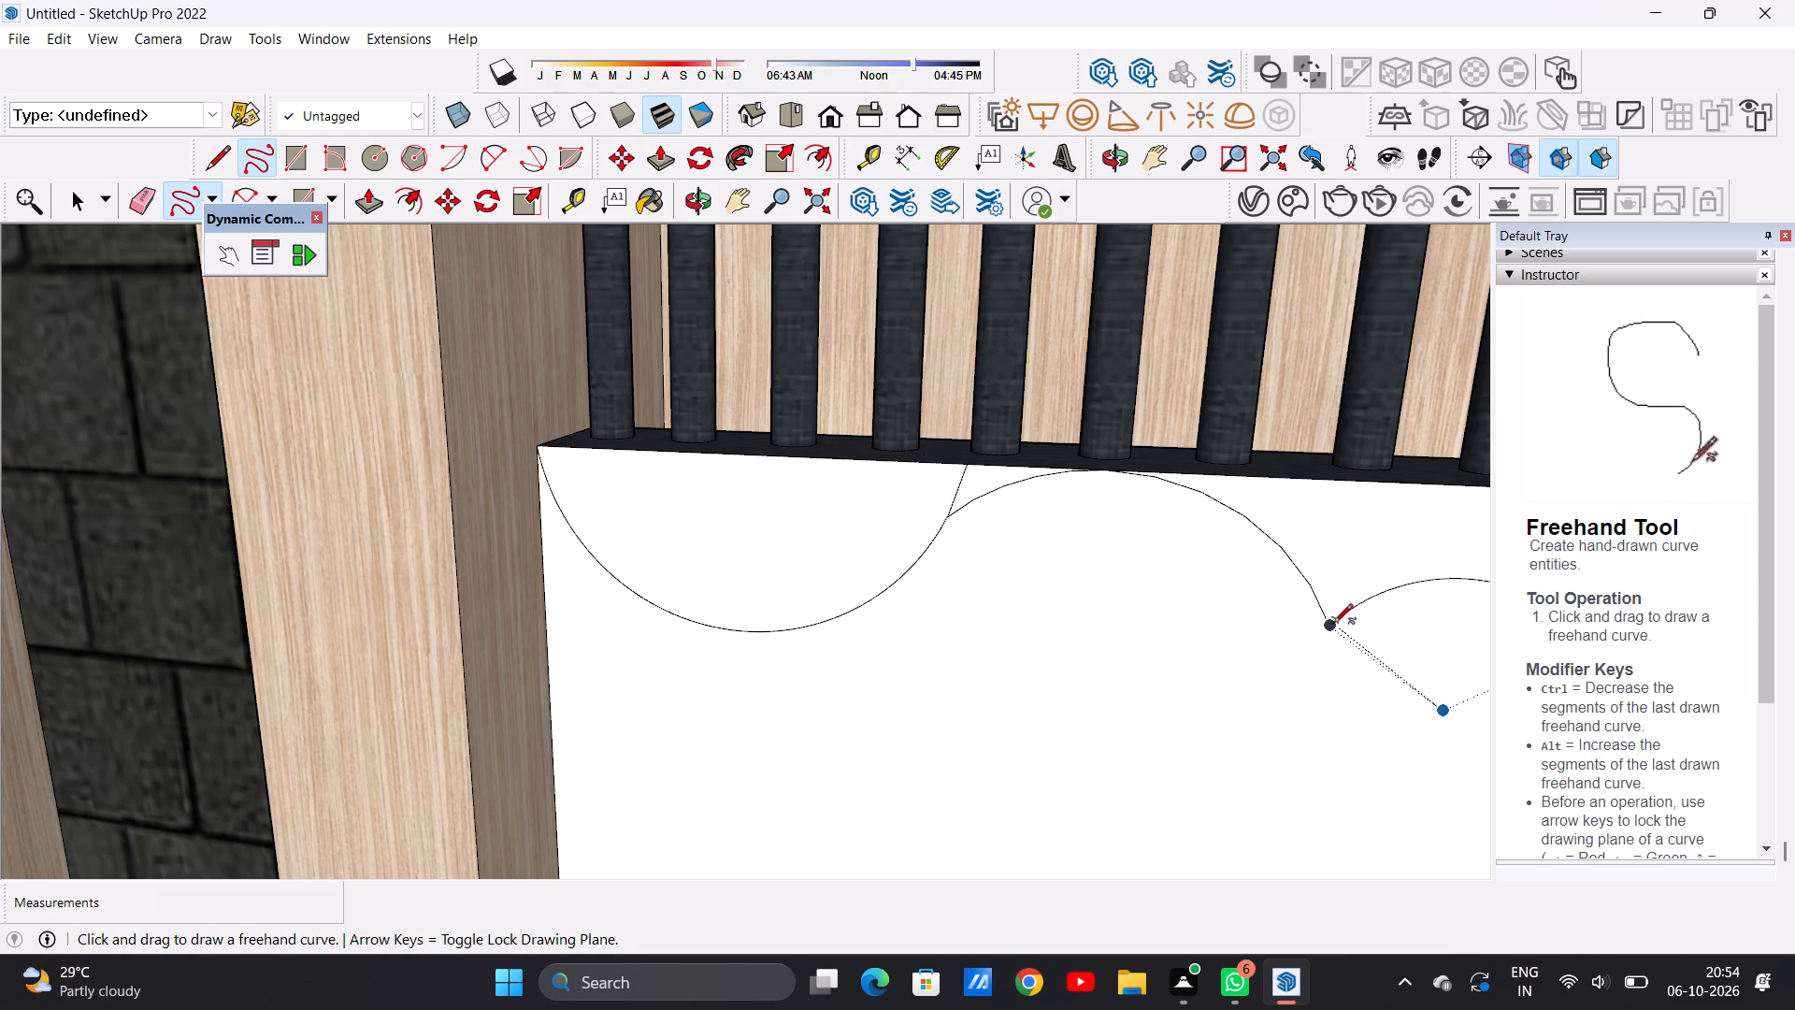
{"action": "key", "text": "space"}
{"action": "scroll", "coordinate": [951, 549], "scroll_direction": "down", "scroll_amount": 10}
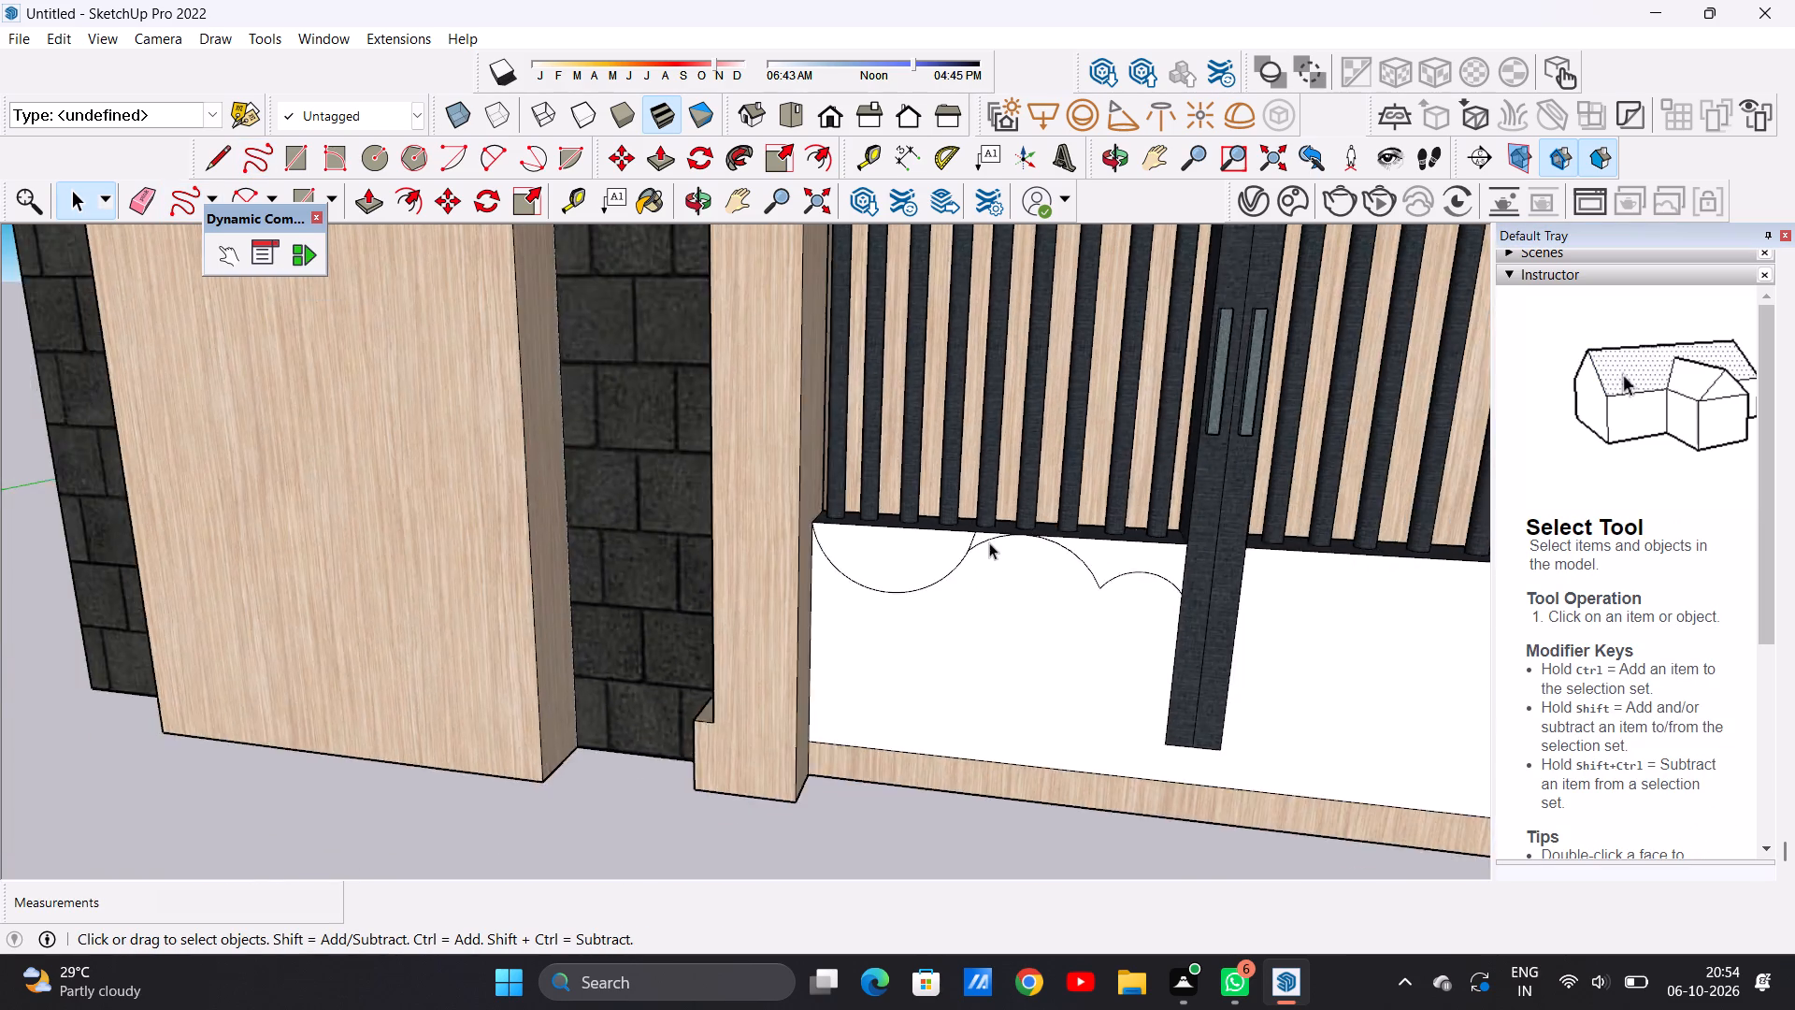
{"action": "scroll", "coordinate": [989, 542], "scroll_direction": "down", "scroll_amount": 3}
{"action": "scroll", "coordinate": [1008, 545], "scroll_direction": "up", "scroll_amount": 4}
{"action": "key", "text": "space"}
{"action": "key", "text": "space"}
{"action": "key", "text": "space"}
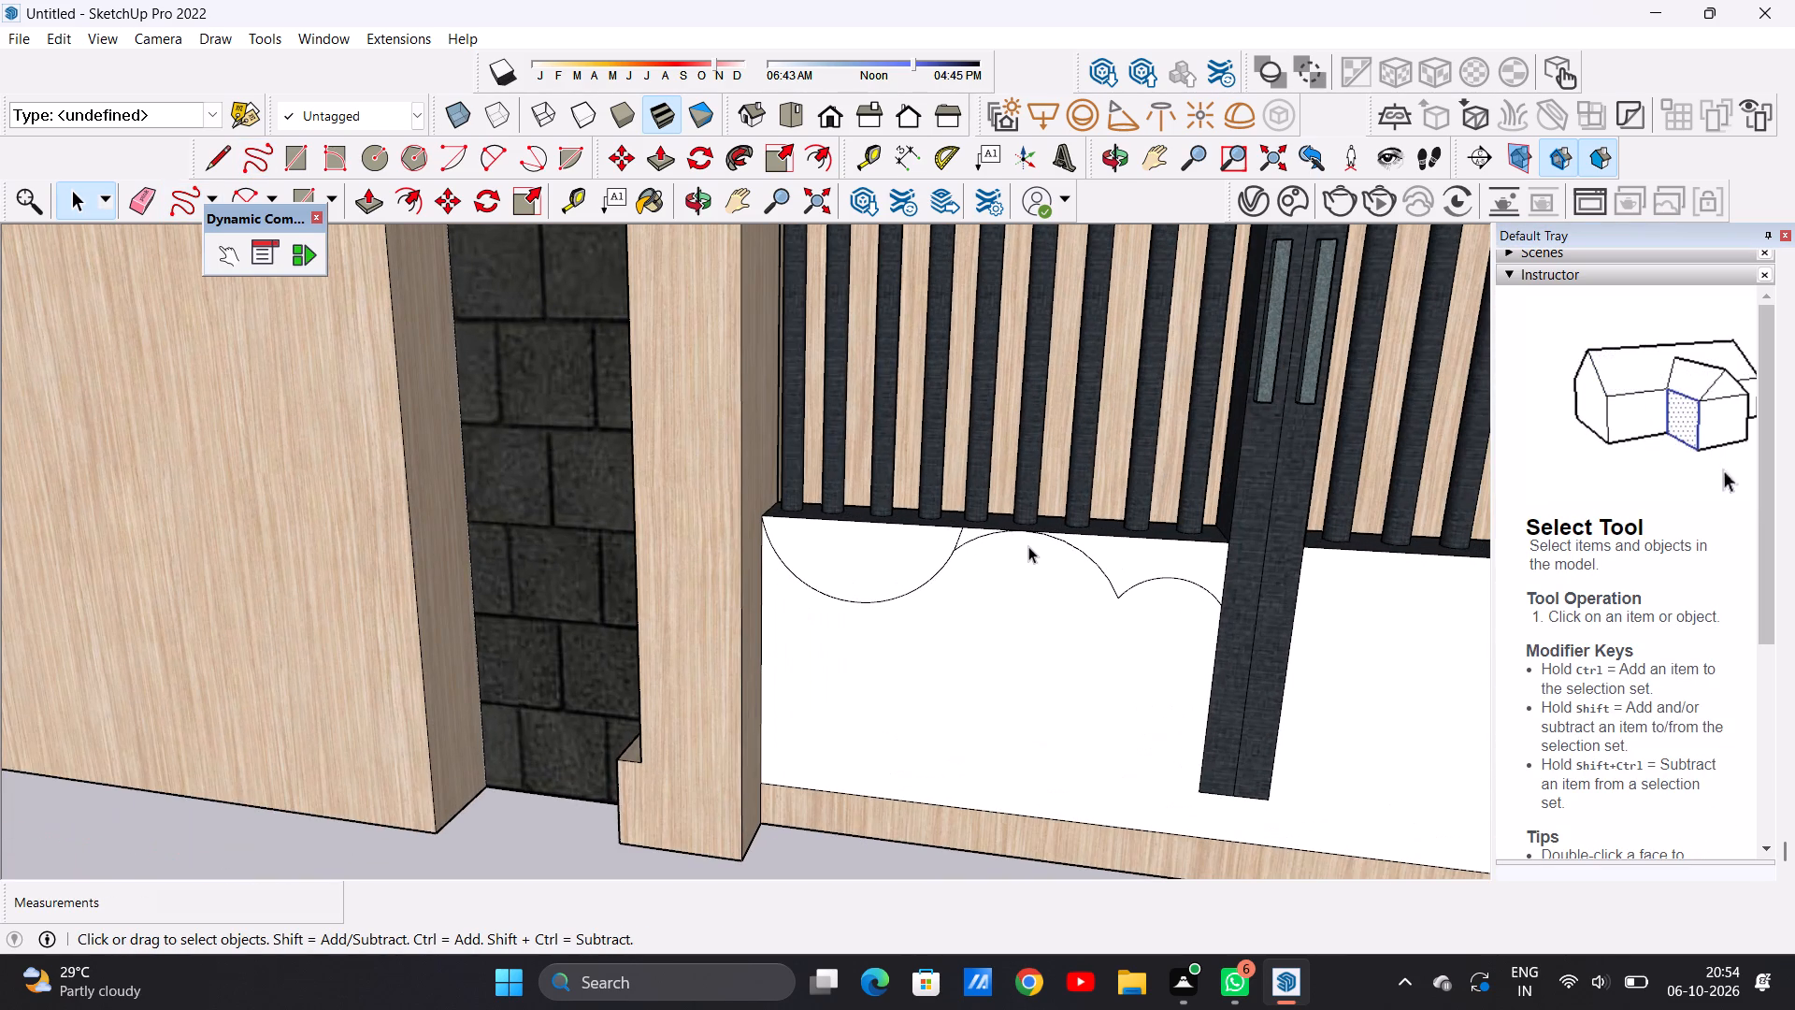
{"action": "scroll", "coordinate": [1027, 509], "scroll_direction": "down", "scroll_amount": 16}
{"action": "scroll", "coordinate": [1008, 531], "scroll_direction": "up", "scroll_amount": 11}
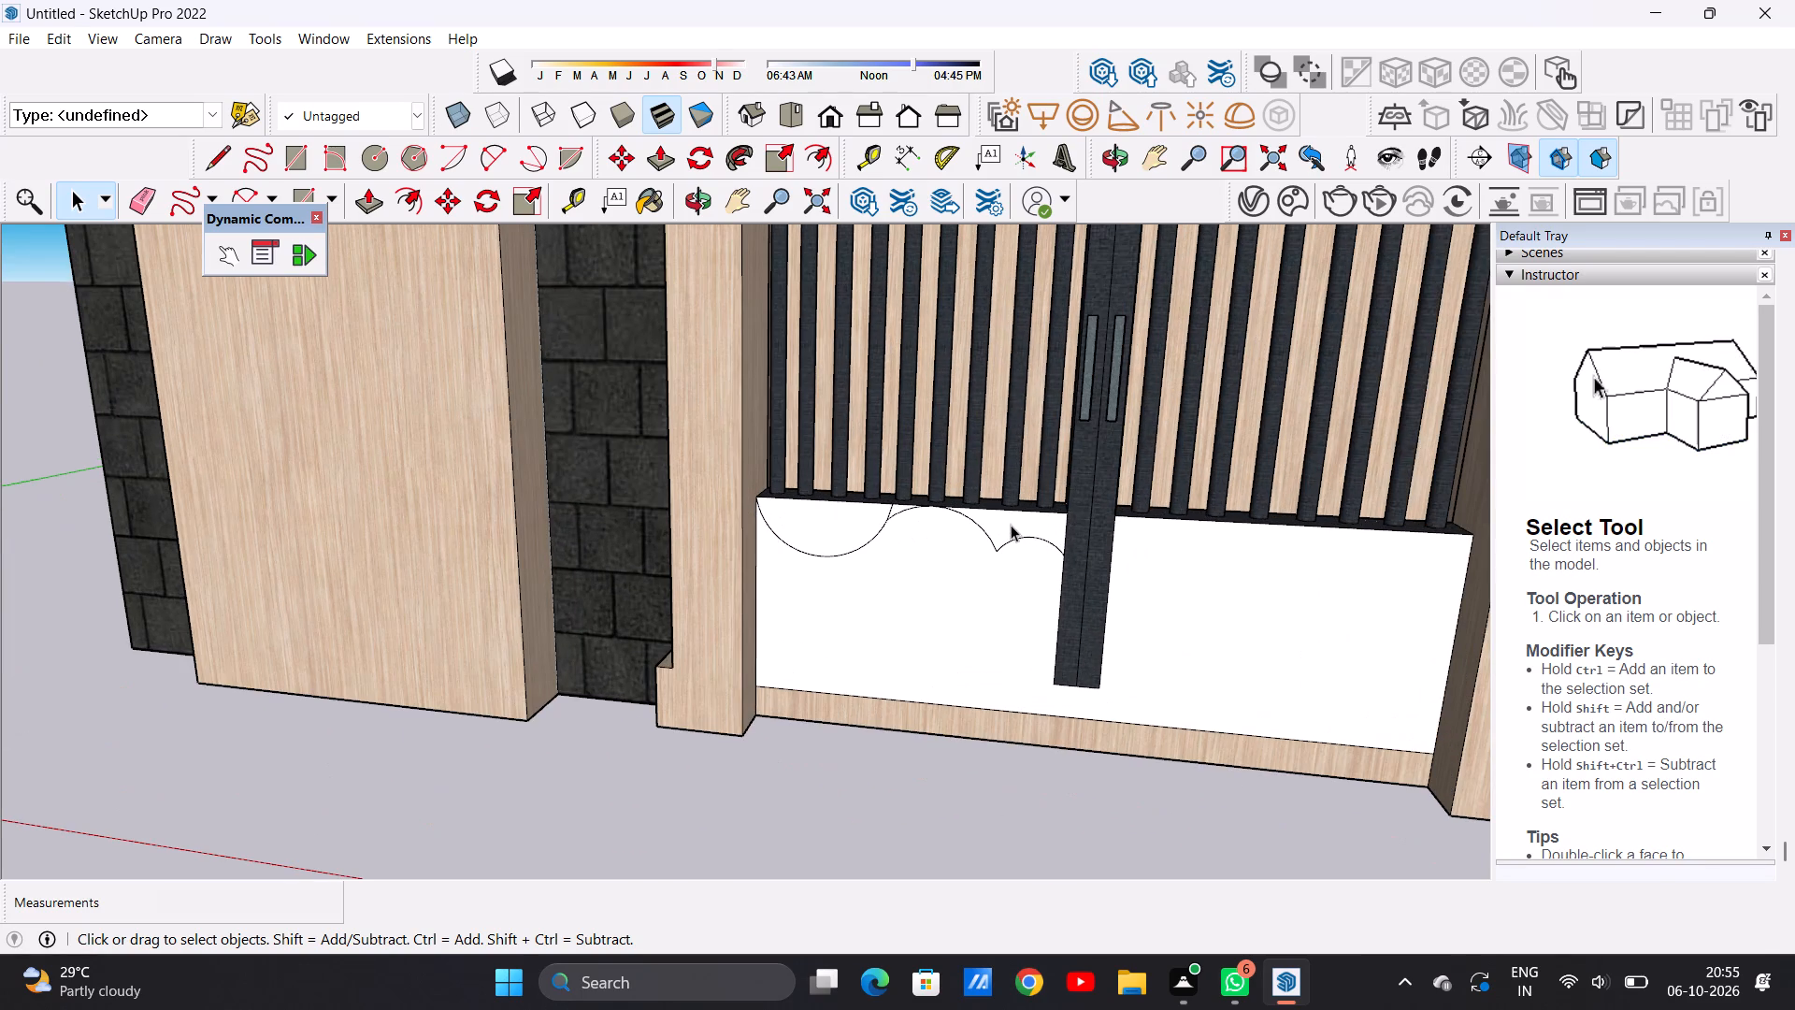
Undo the edits on the gate's lower panel, back past its colour fills and all the drawn arcs, to the plain dark panel.
{"action": "key", "text": "ctrl+z"}
{"action": "key", "text": "ctrl+z"}
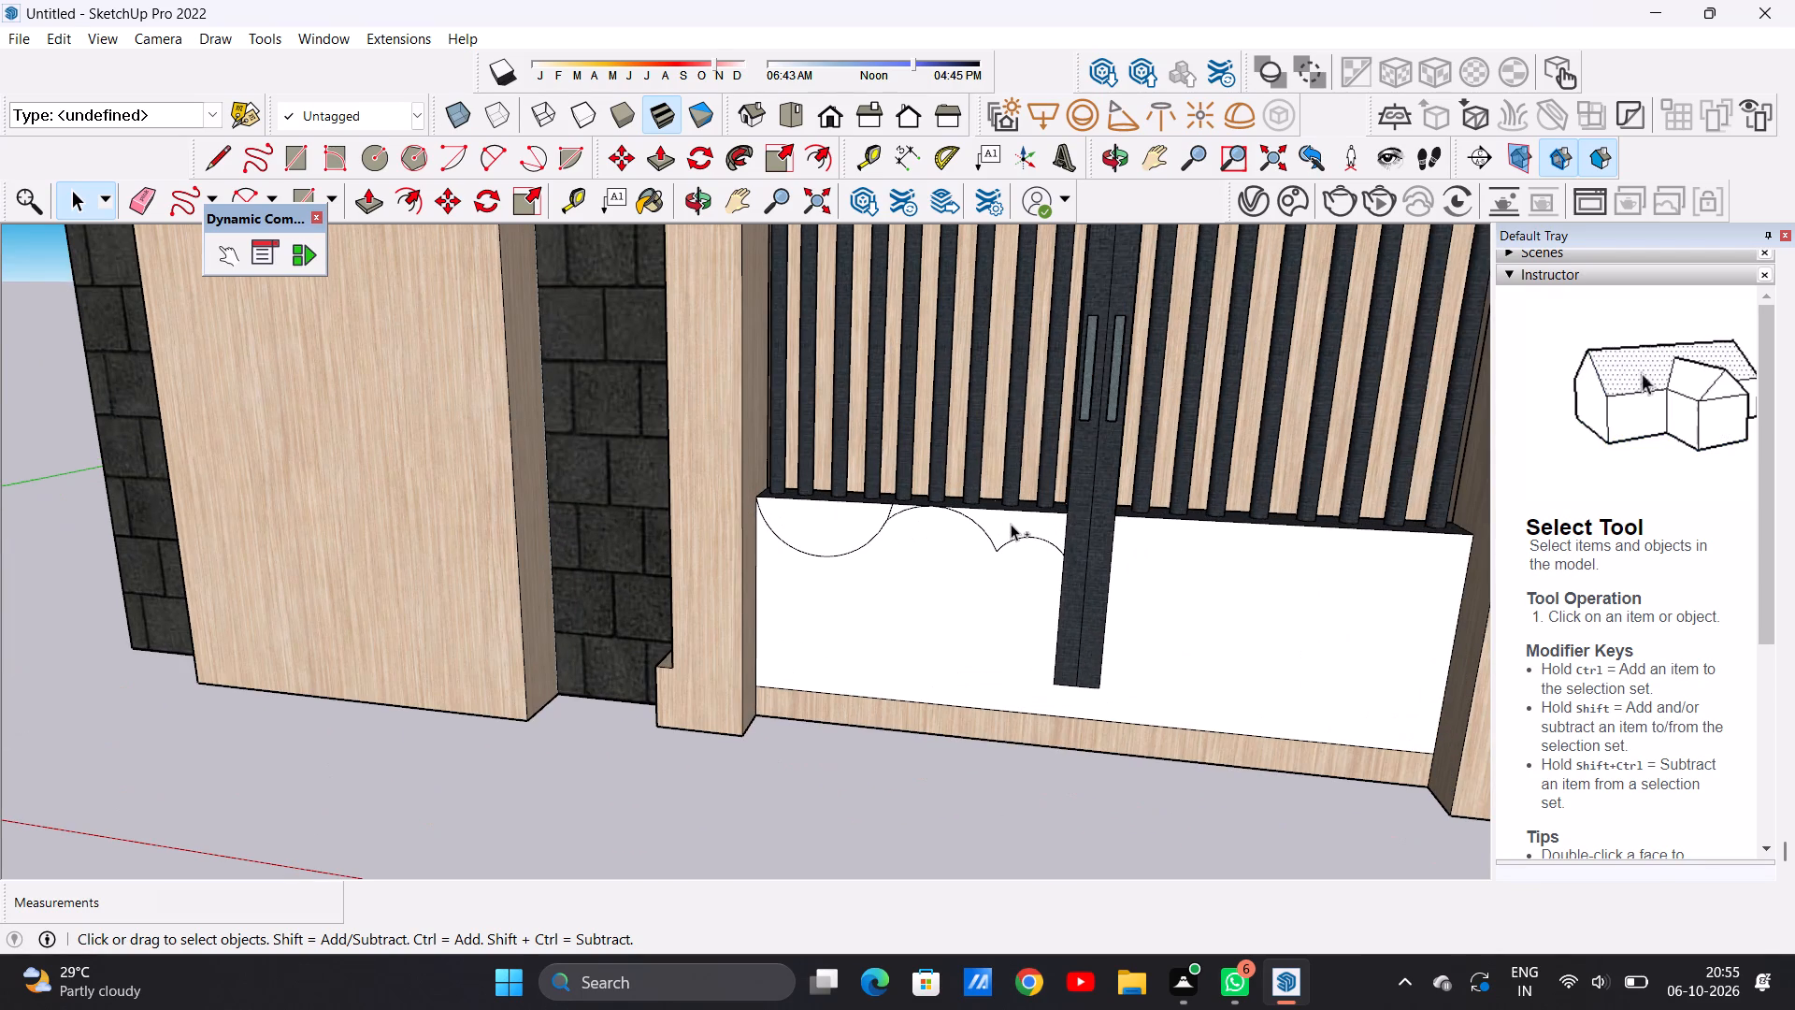
{"action": "key", "text": "ctrl+z"}
{"action": "key", "text": "ctrl+z"}
{"action": "key", "text": "ctrl+z"}
{"action": "key", "text": "ctrl+z"}
{"action": "key", "text": "ctrl+z"}
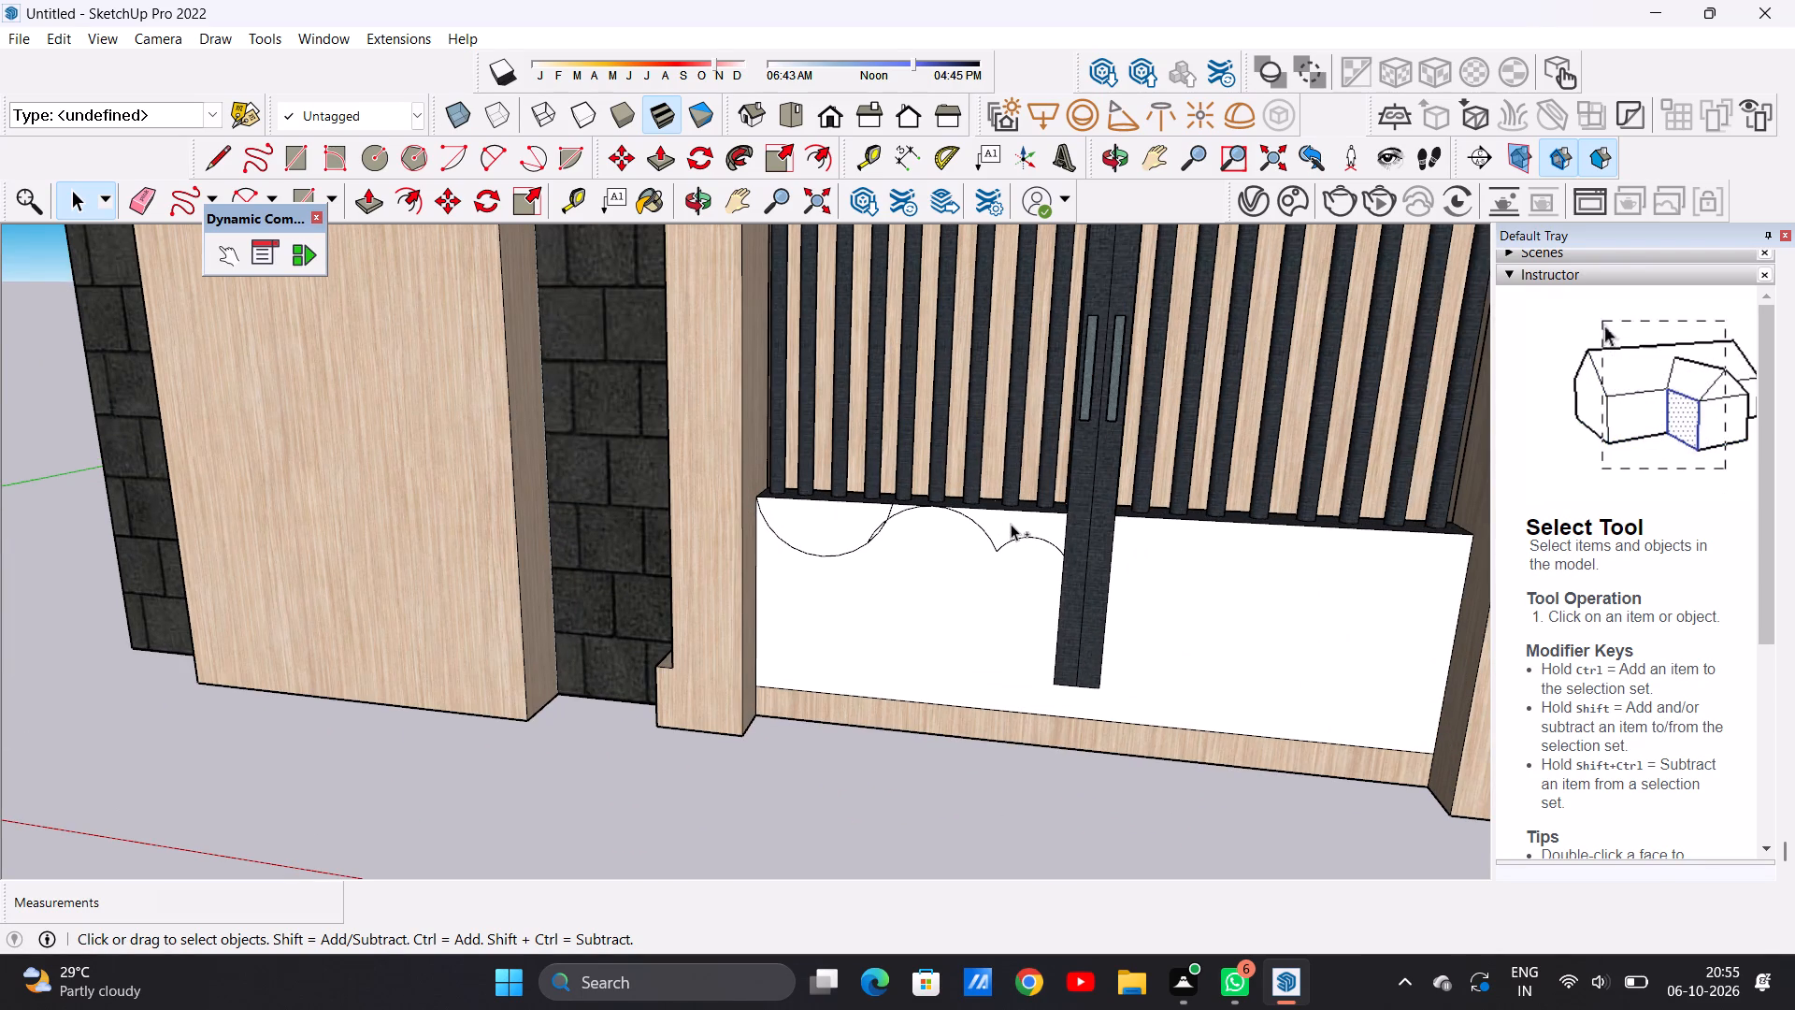
{"action": "key", "text": "ctrl+z"}
{"action": "key", "text": "ctrl+z"}
{"action": "key", "text": "ctrl+z"}
{"action": "key", "text": "ctrl+z"}
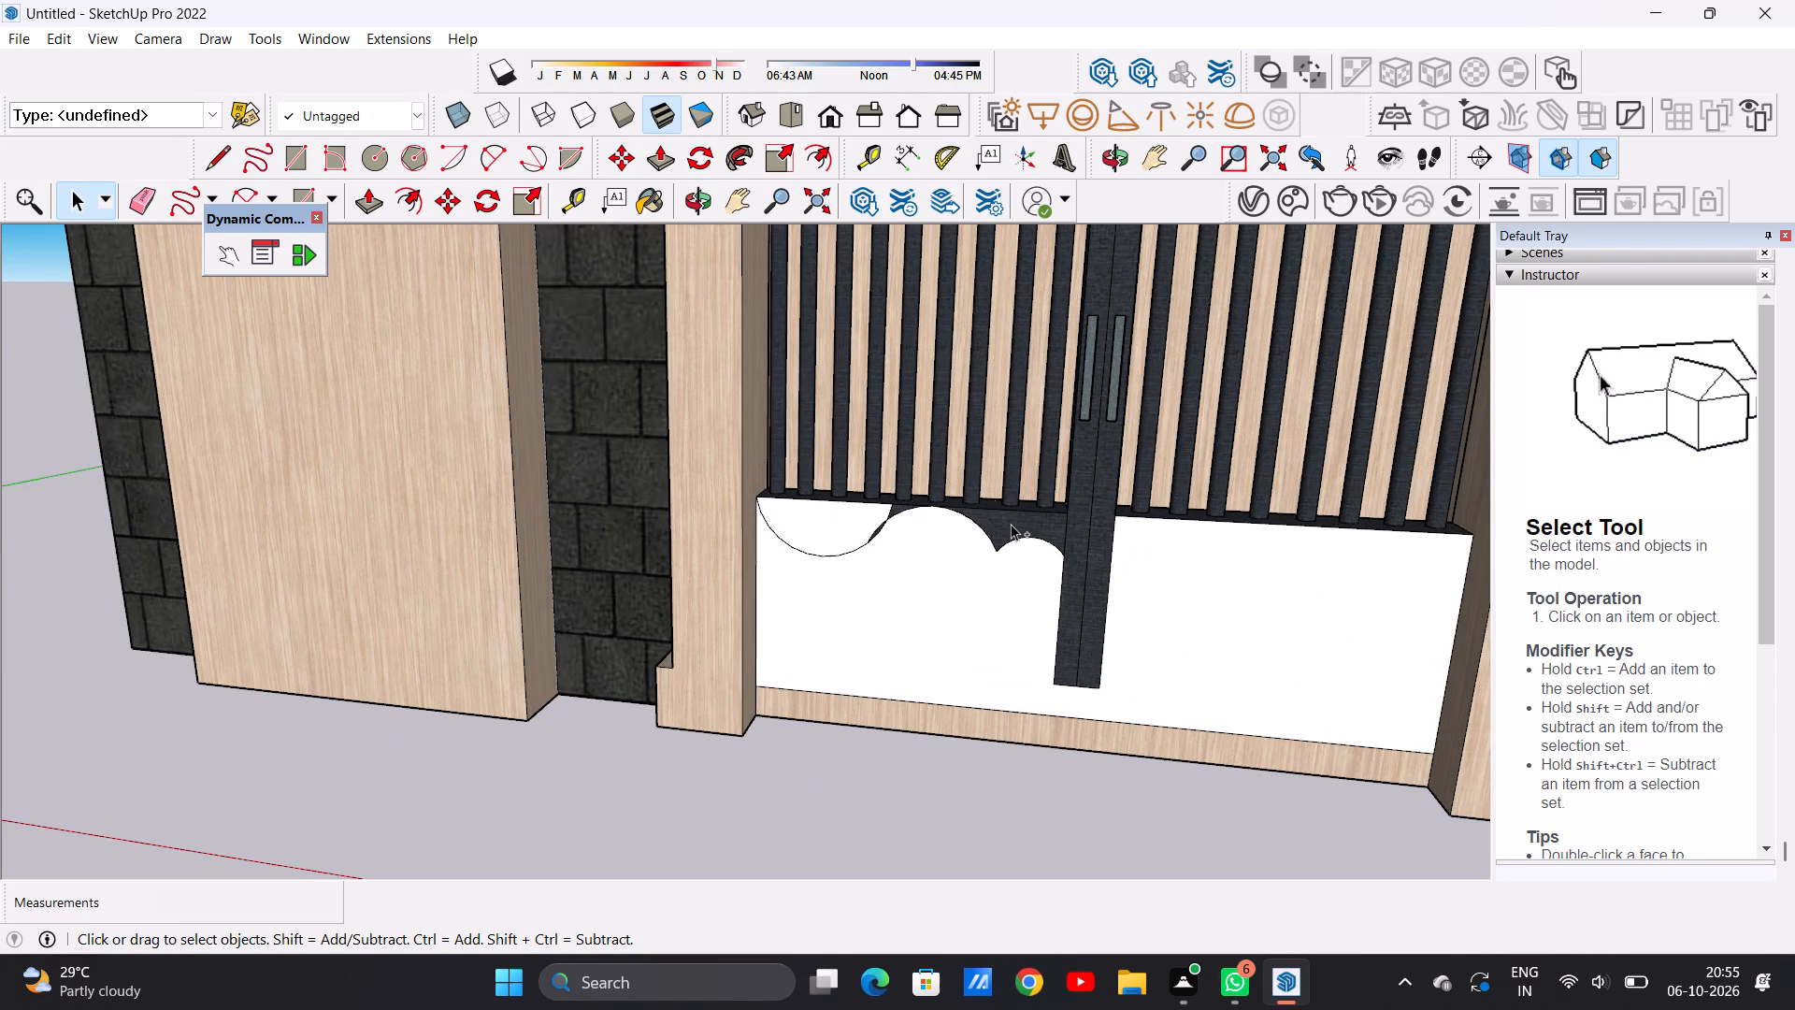
{"action": "key", "text": "ctrl+z"}
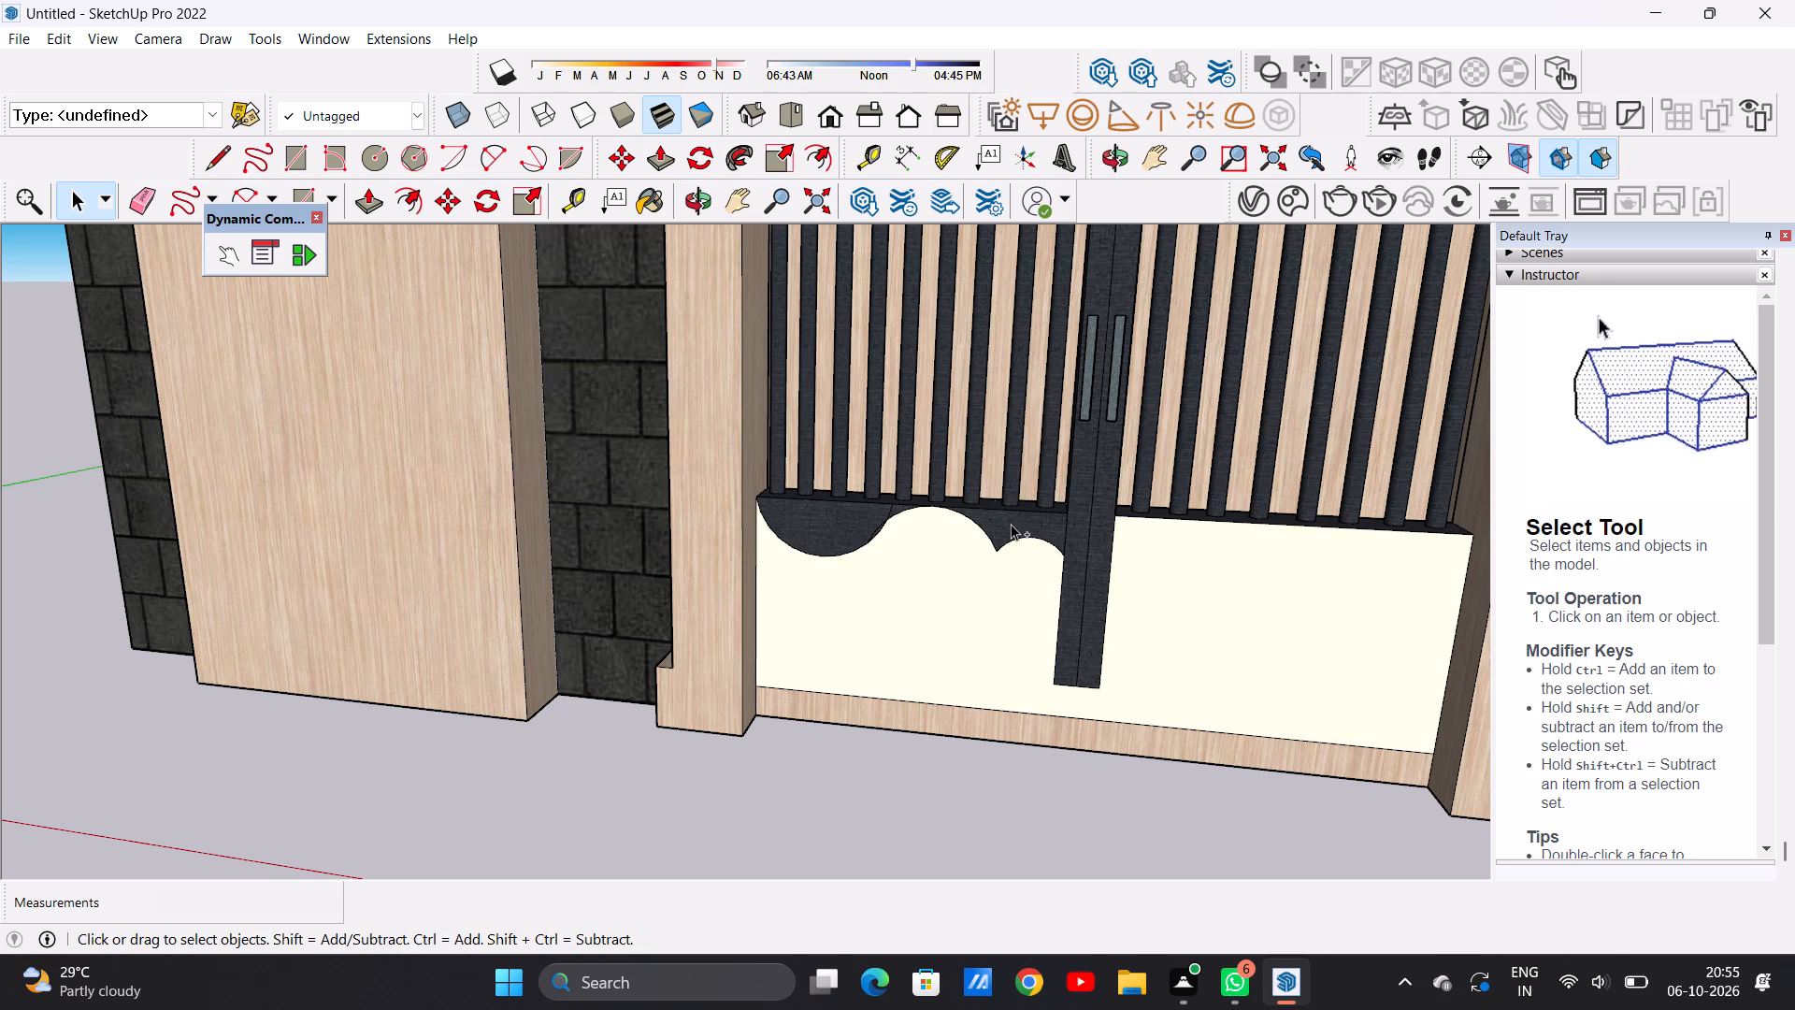
{"action": "key", "text": "ctrl+z"}
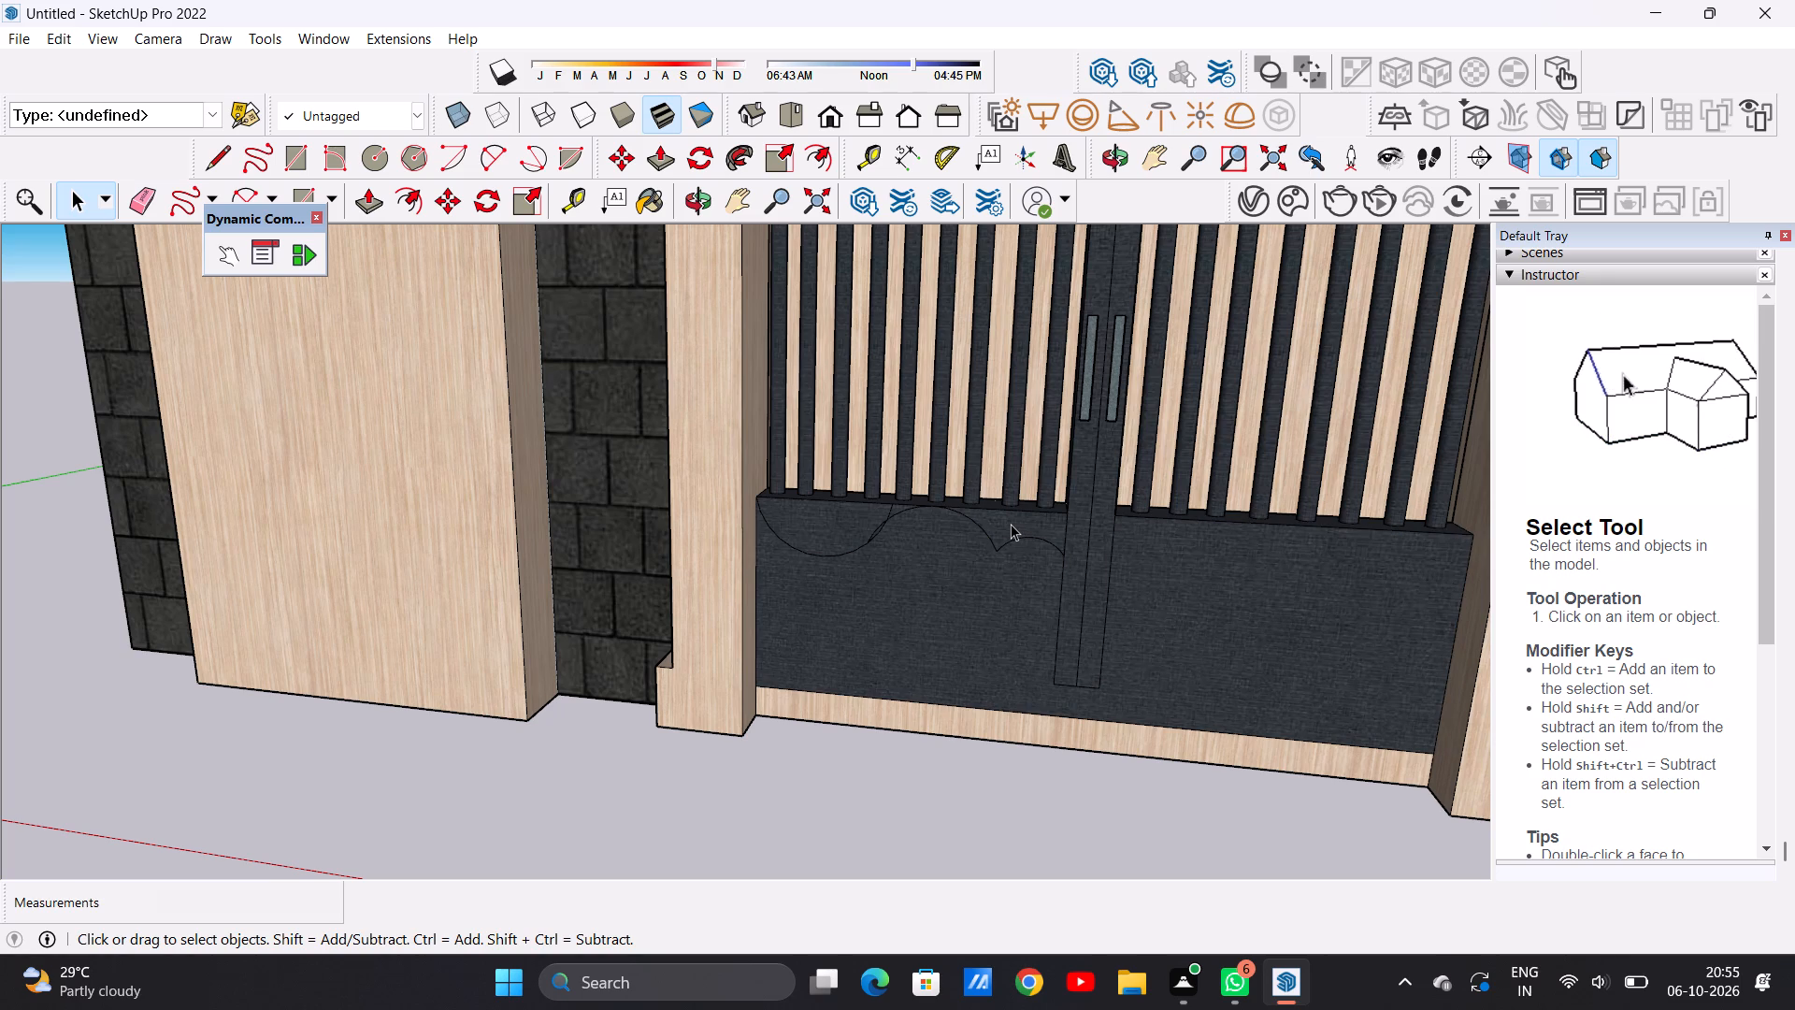
{"action": "key", "text": "ctrl+z"}
{"action": "key", "text": "ctrl+z"}
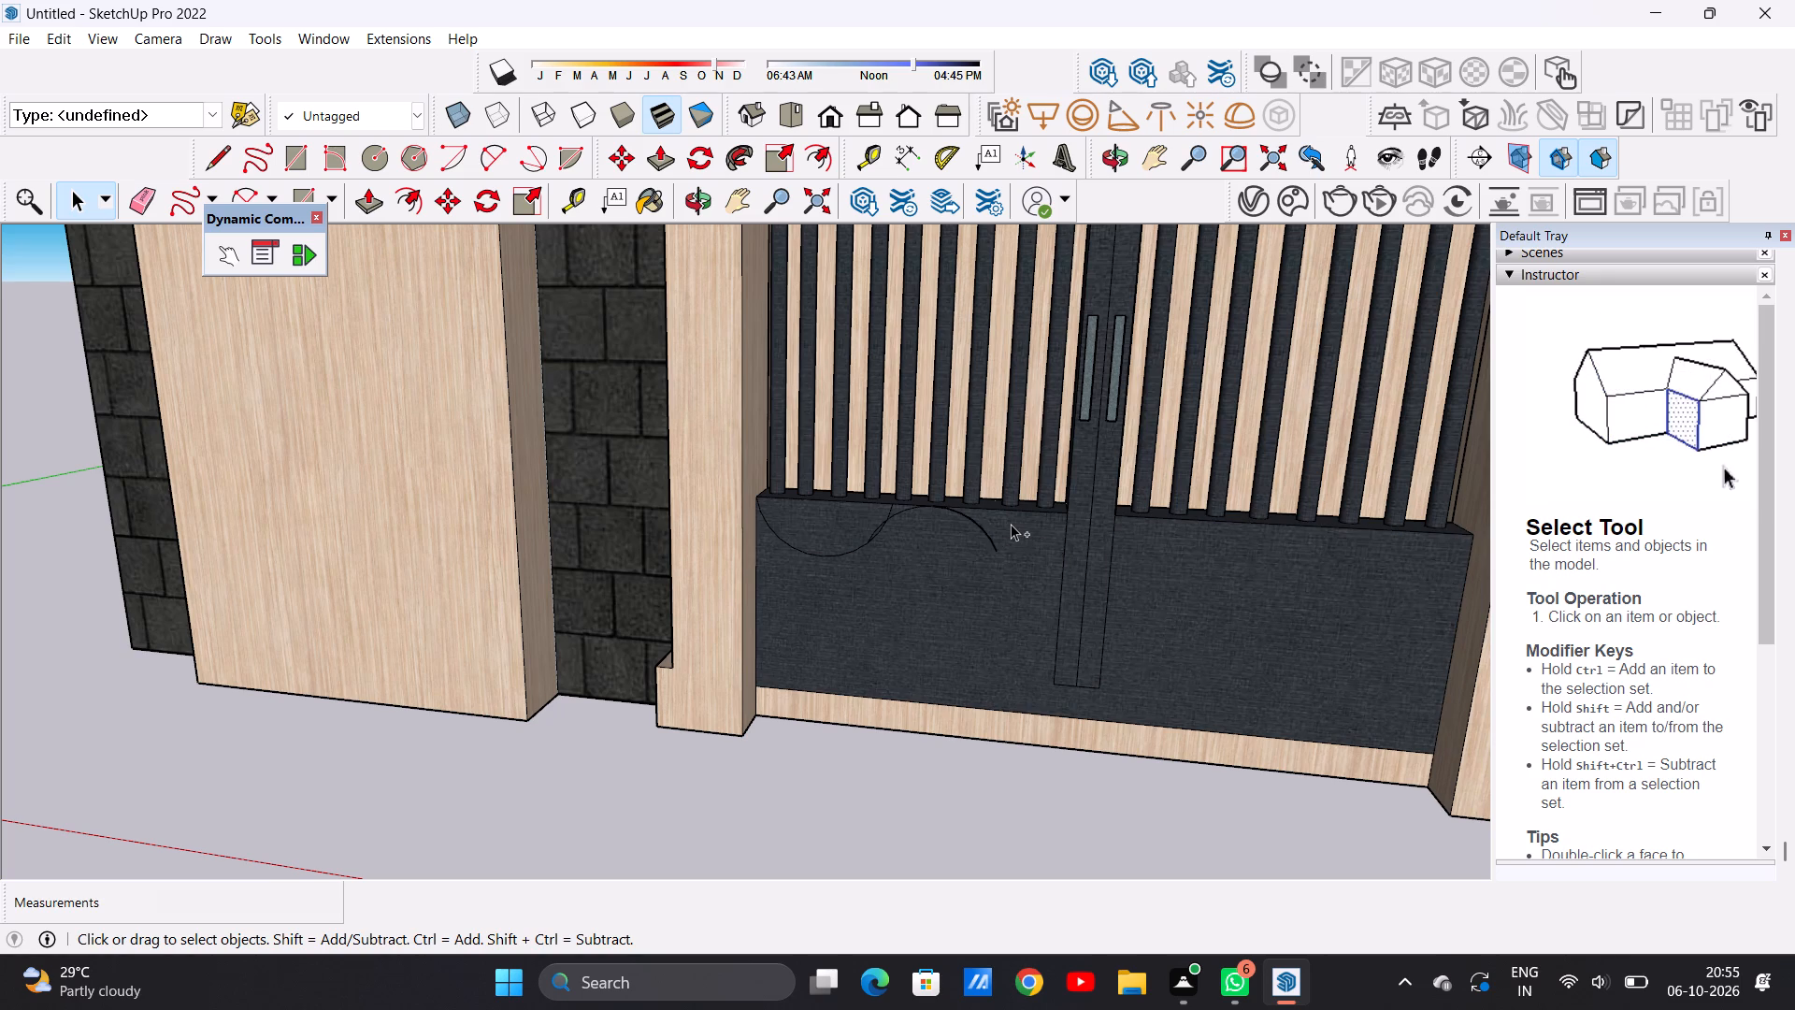
{"action": "key", "text": "ctrl+z"}
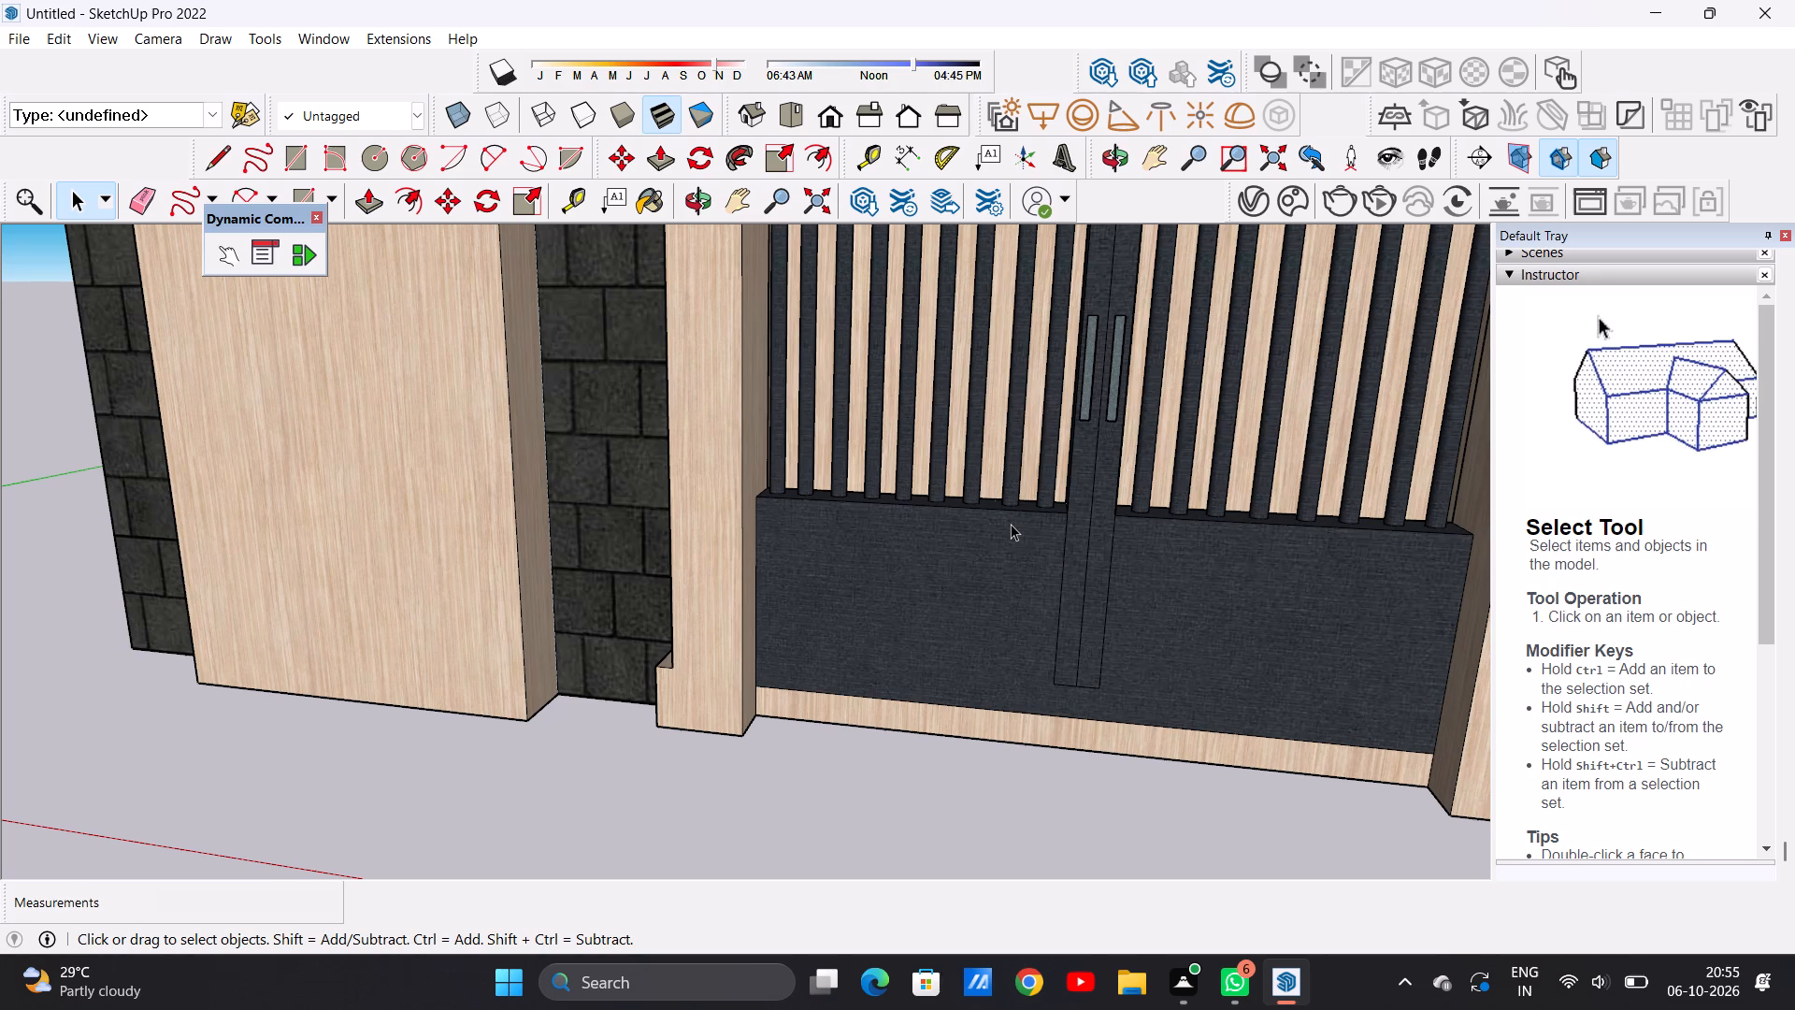
{"action": "scroll", "coordinate": [997, 590], "scroll_direction": "down", "scroll_amount": 9}
{"action": "middle_click_drag", "start_coordinate": [1055, 614], "coordinate": [1120, 574]}
{"action": "scroll", "coordinate": [1068, 555], "scroll_direction": "down", "scroll_amount": 4}
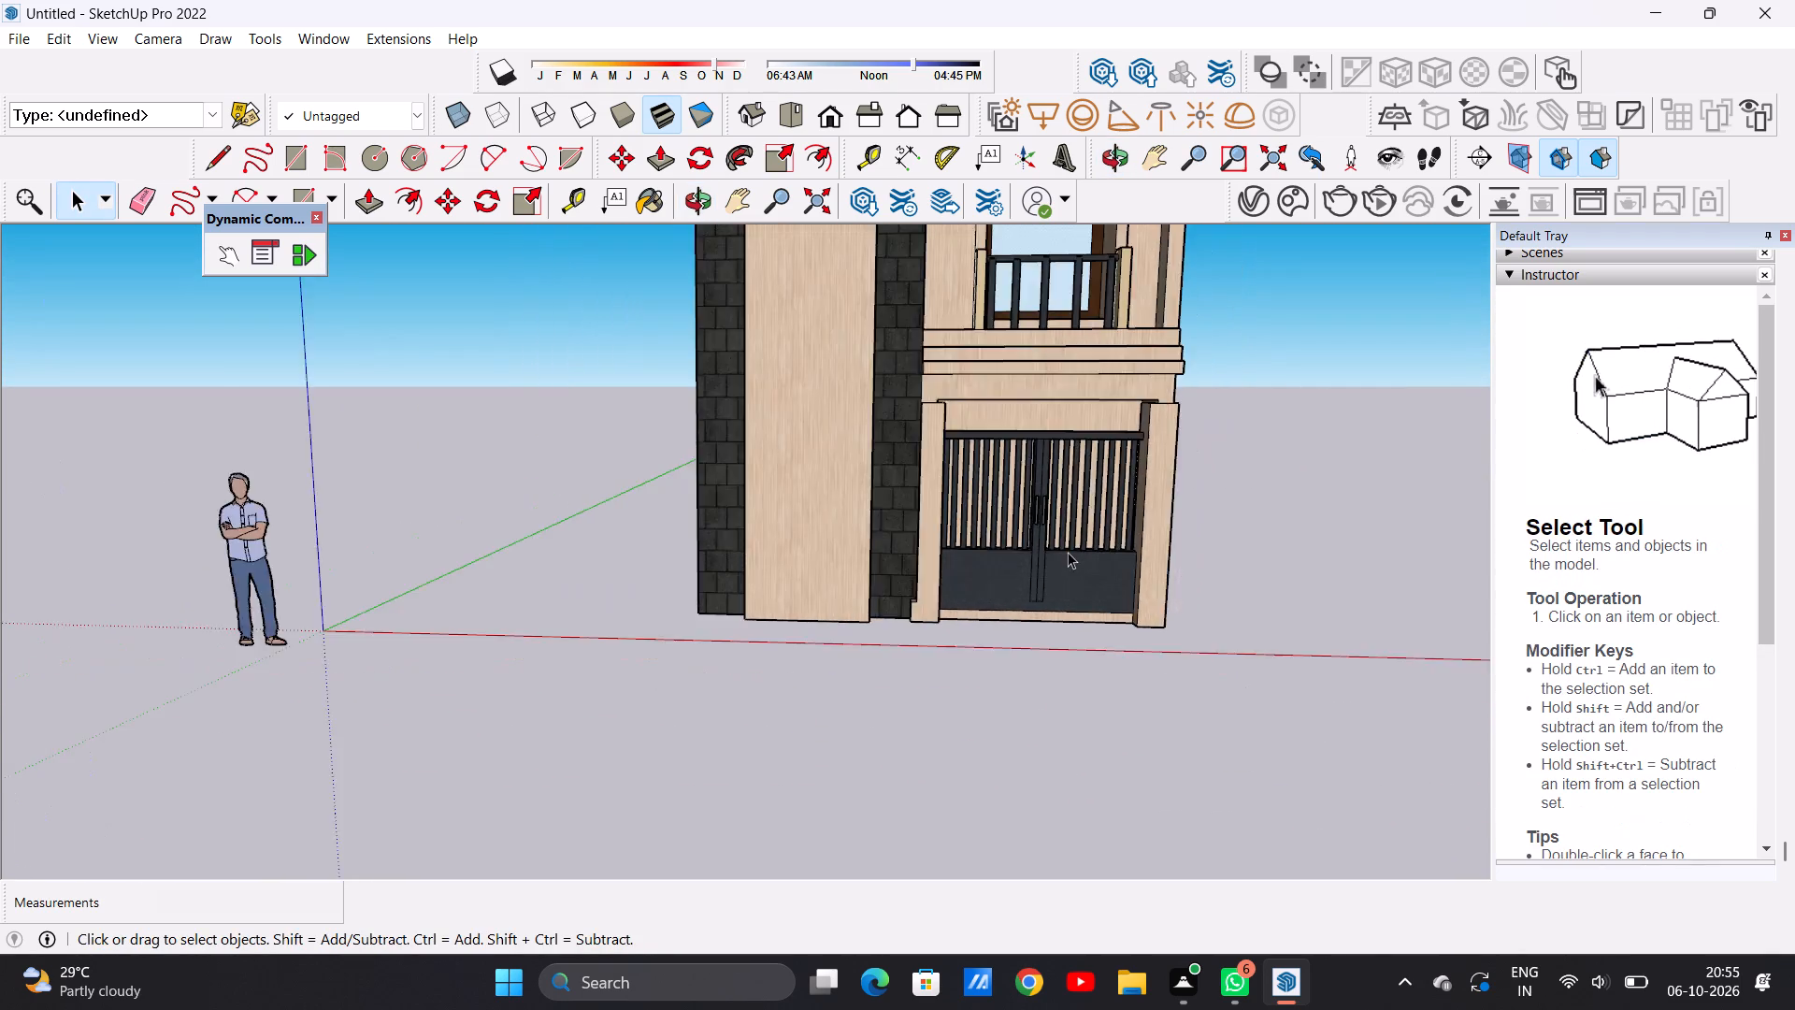
{"action": "scroll", "coordinate": [1061, 529], "scroll_direction": "up", "scroll_amount": 6}
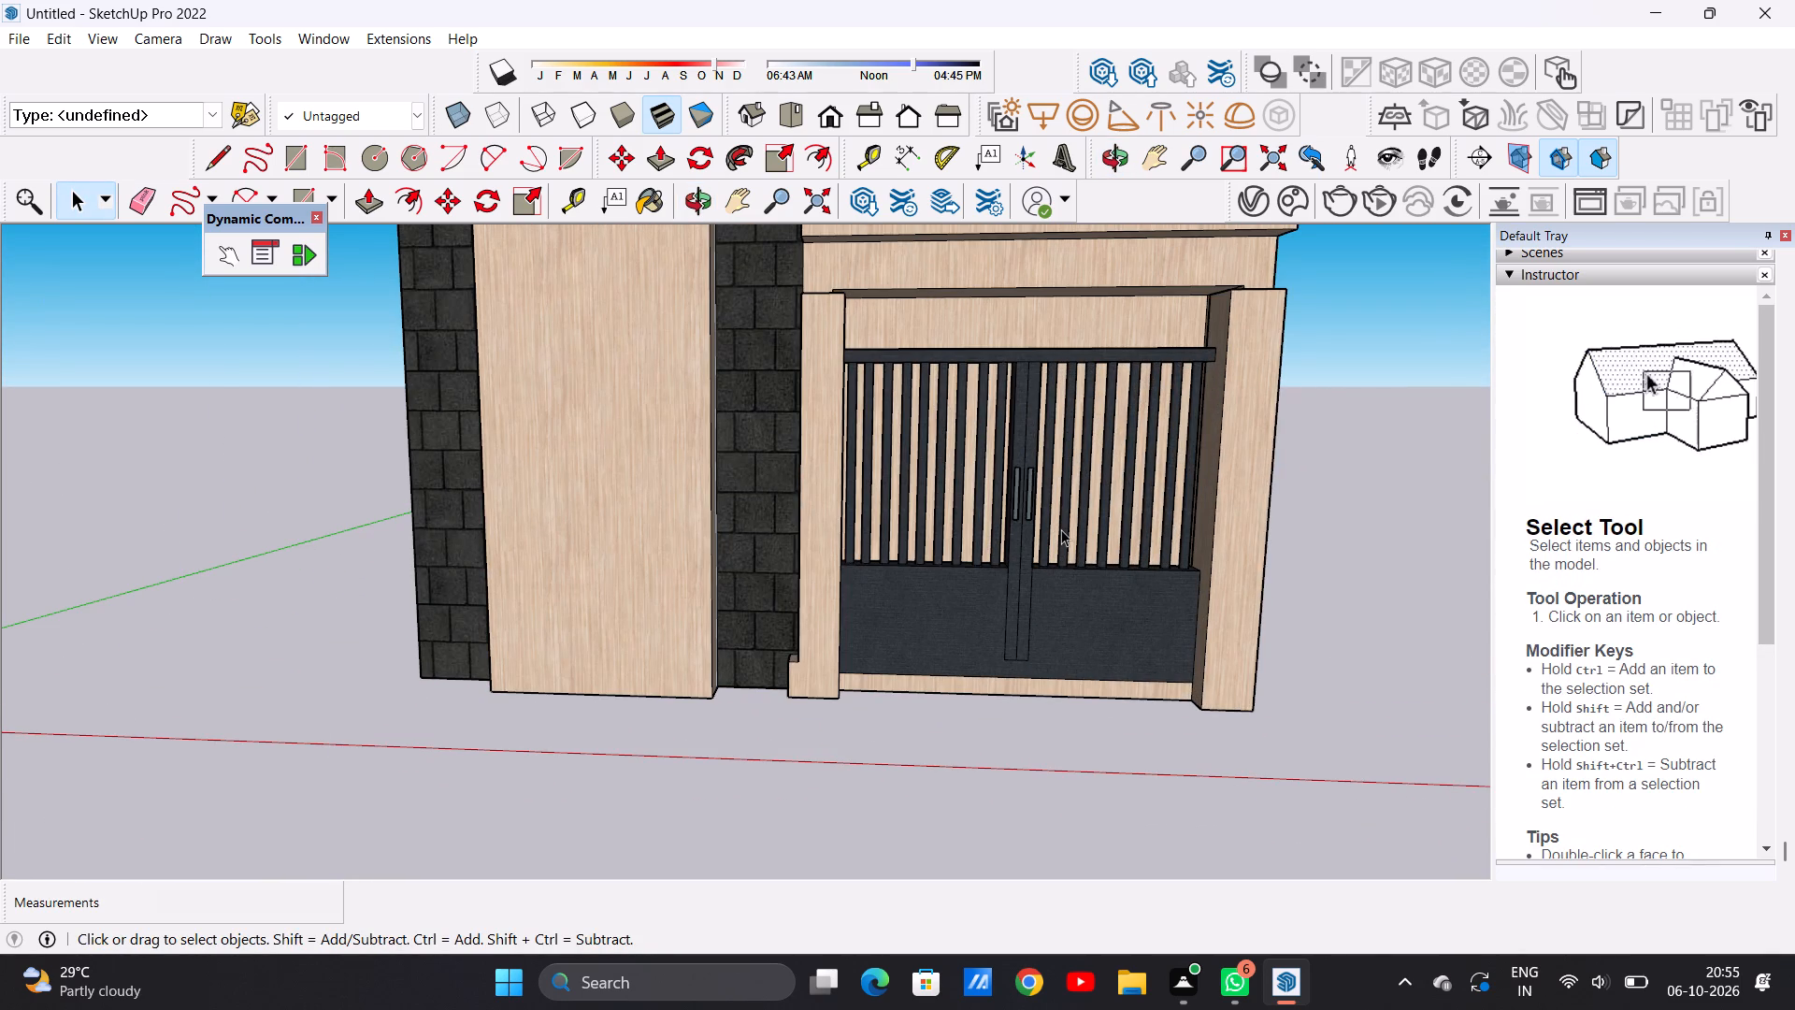
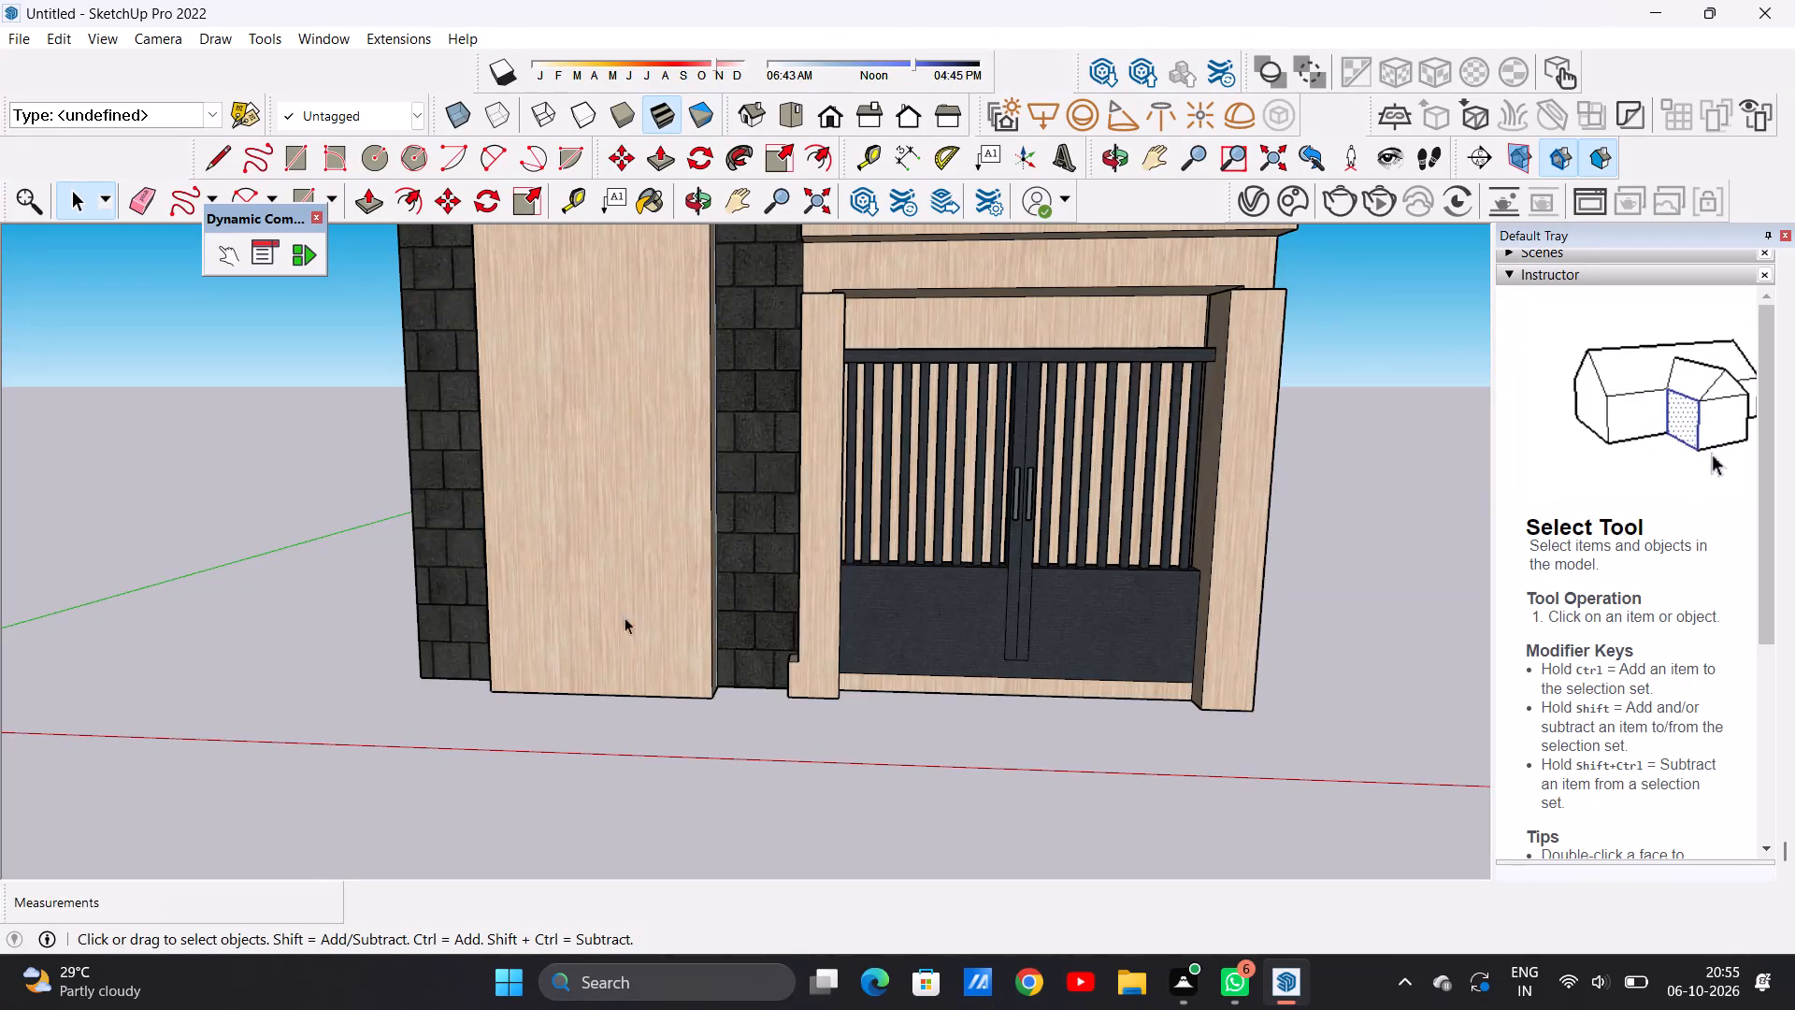
Review the whole house from the front and both sides after the gate panel has been restored.
{"action": "scroll", "coordinate": [651, 603], "scroll_direction": "up", "scroll_amount": 1}
{"action": "scroll", "coordinate": [655, 623], "scroll_direction": "down", "scroll_amount": 12}
{"action": "scroll", "coordinate": [727, 460], "scroll_direction": "up", "scroll_amount": 9}
{"action": "scroll", "coordinate": [713, 445], "scroll_direction": "down", "scroll_amount": 8}
{"action": "middle_click_drag", "start_coordinate": [822, 436], "coordinate": [567, 457]}
{"action": "scroll", "coordinate": [783, 403], "scroll_direction": "up", "scroll_amount": 16}
{"action": "scroll", "coordinate": [782, 401], "scroll_direction": "down", "scroll_amount": 6}
{"action": "middle_click_drag", "start_coordinate": [779, 429], "coordinate": [808, 441]}
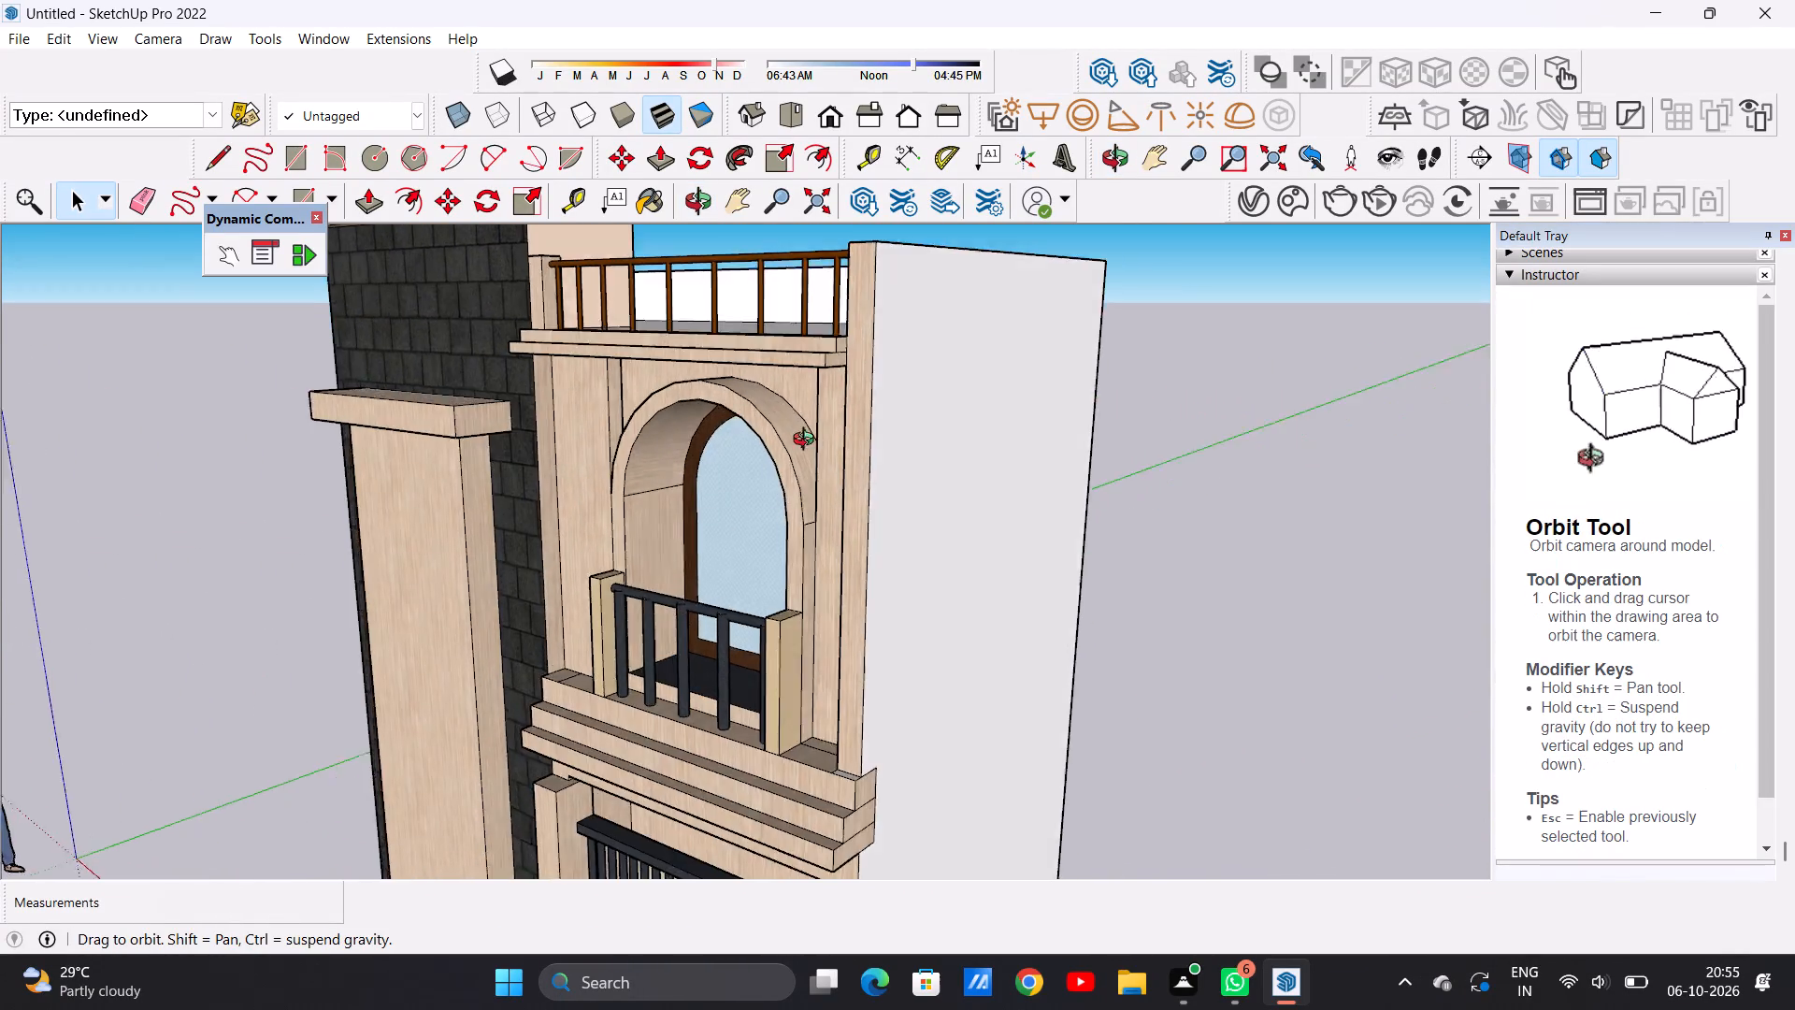
{"action": "middle_click_drag", "start_coordinate": [808, 441], "coordinate": [535, 464]}
{"action": "scroll", "coordinate": [745, 428], "scroll_direction": "down", "scroll_amount": 8}
{"action": "middle_click_drag", "start_coordinate": [639, 475], "coordinate": [1005, 464]}
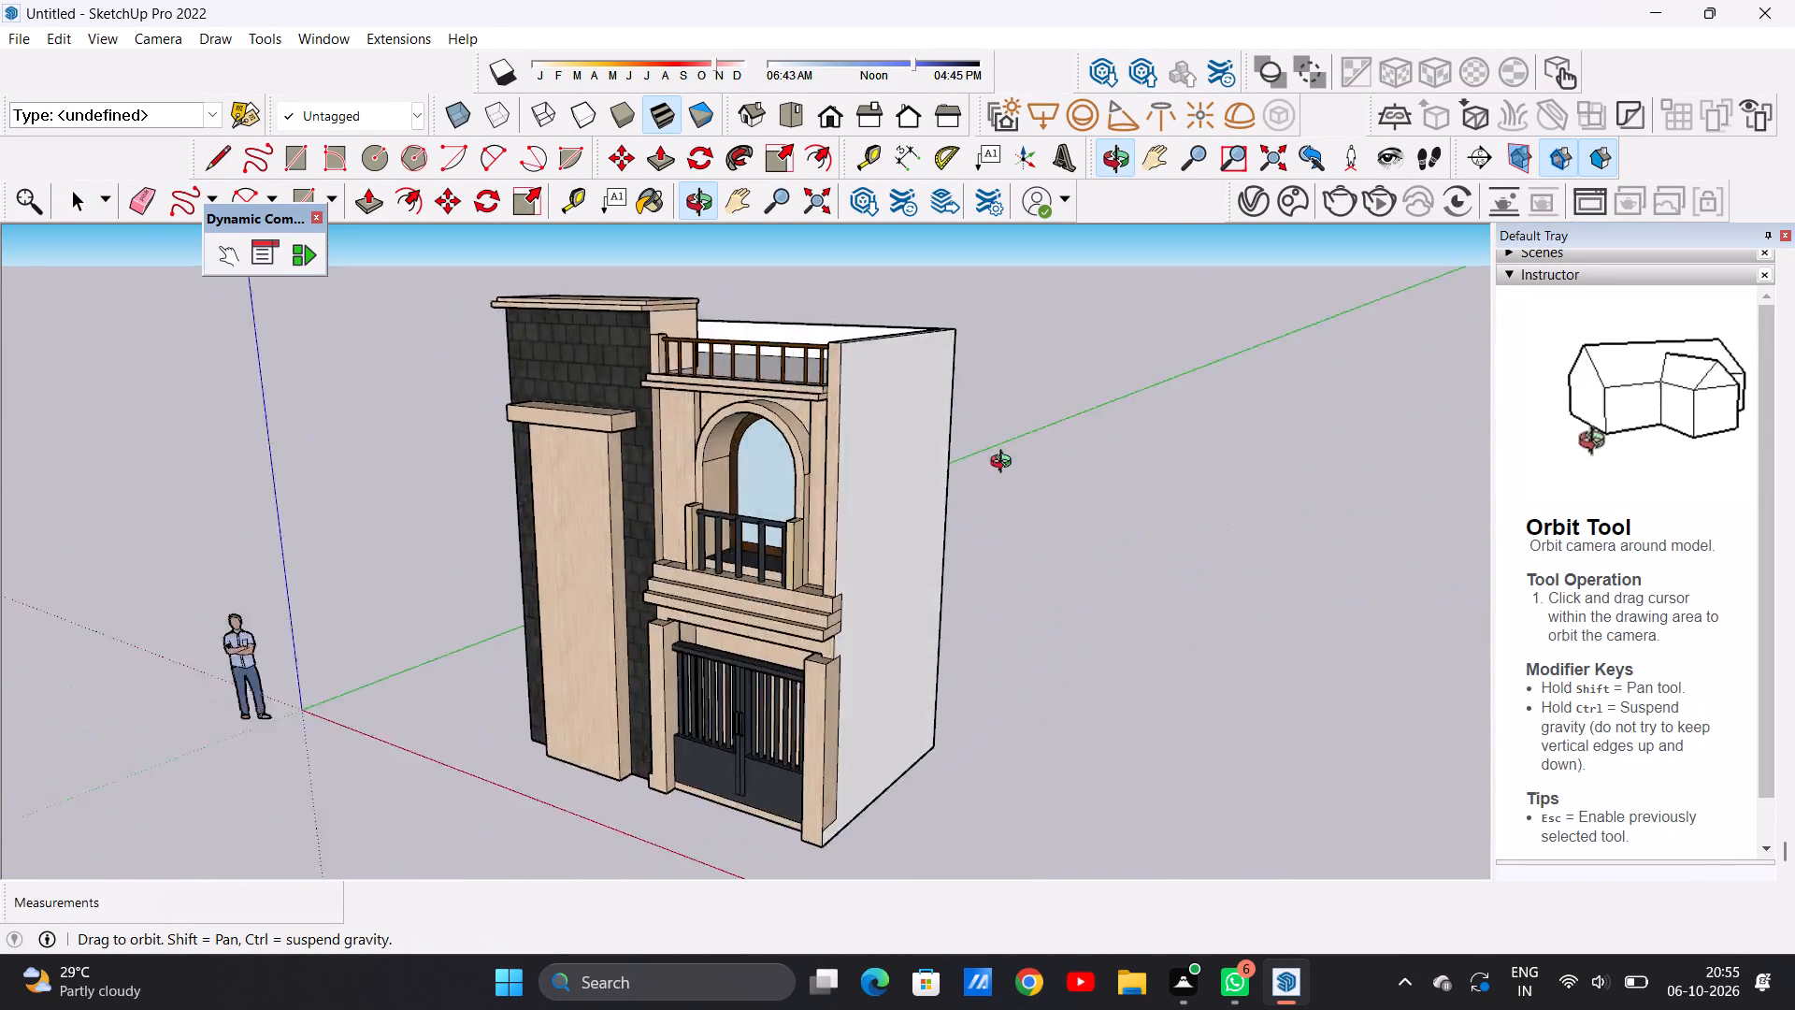
{"action": "middle_click_drag", "start_coordinate": [1005, 464], "coordinate": [1026, 487]}
{"action": "middle_click_drag", "start_coordinate": [467, 511], "coordinate": [1054, 514]}
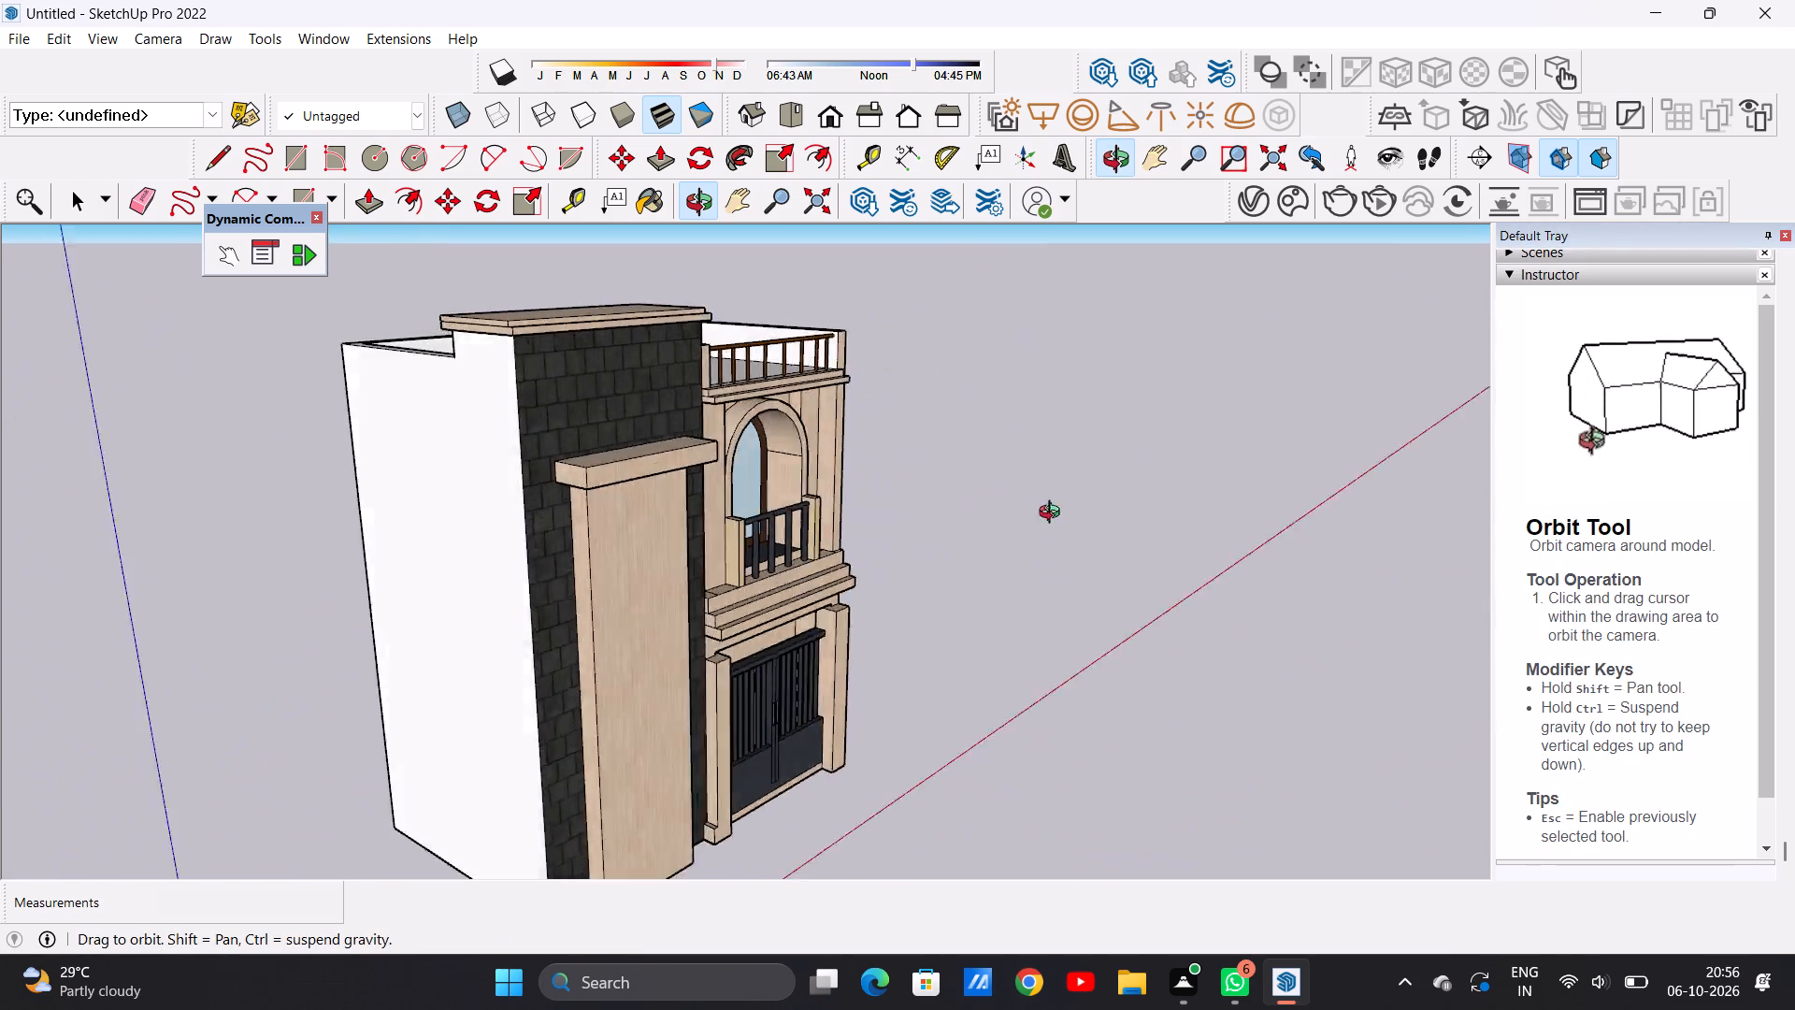
{"action": "middle_click_drag", "start_coordinate": [1054, 514], "coordinate": [424, 512]}
Examine the upper-floor balcony, its railing and arched window niche within the facade from several angles.
{"action": "scroll", "coordinate": [715, 500], "scroll_direction": "up", "scroll_amount": 11}
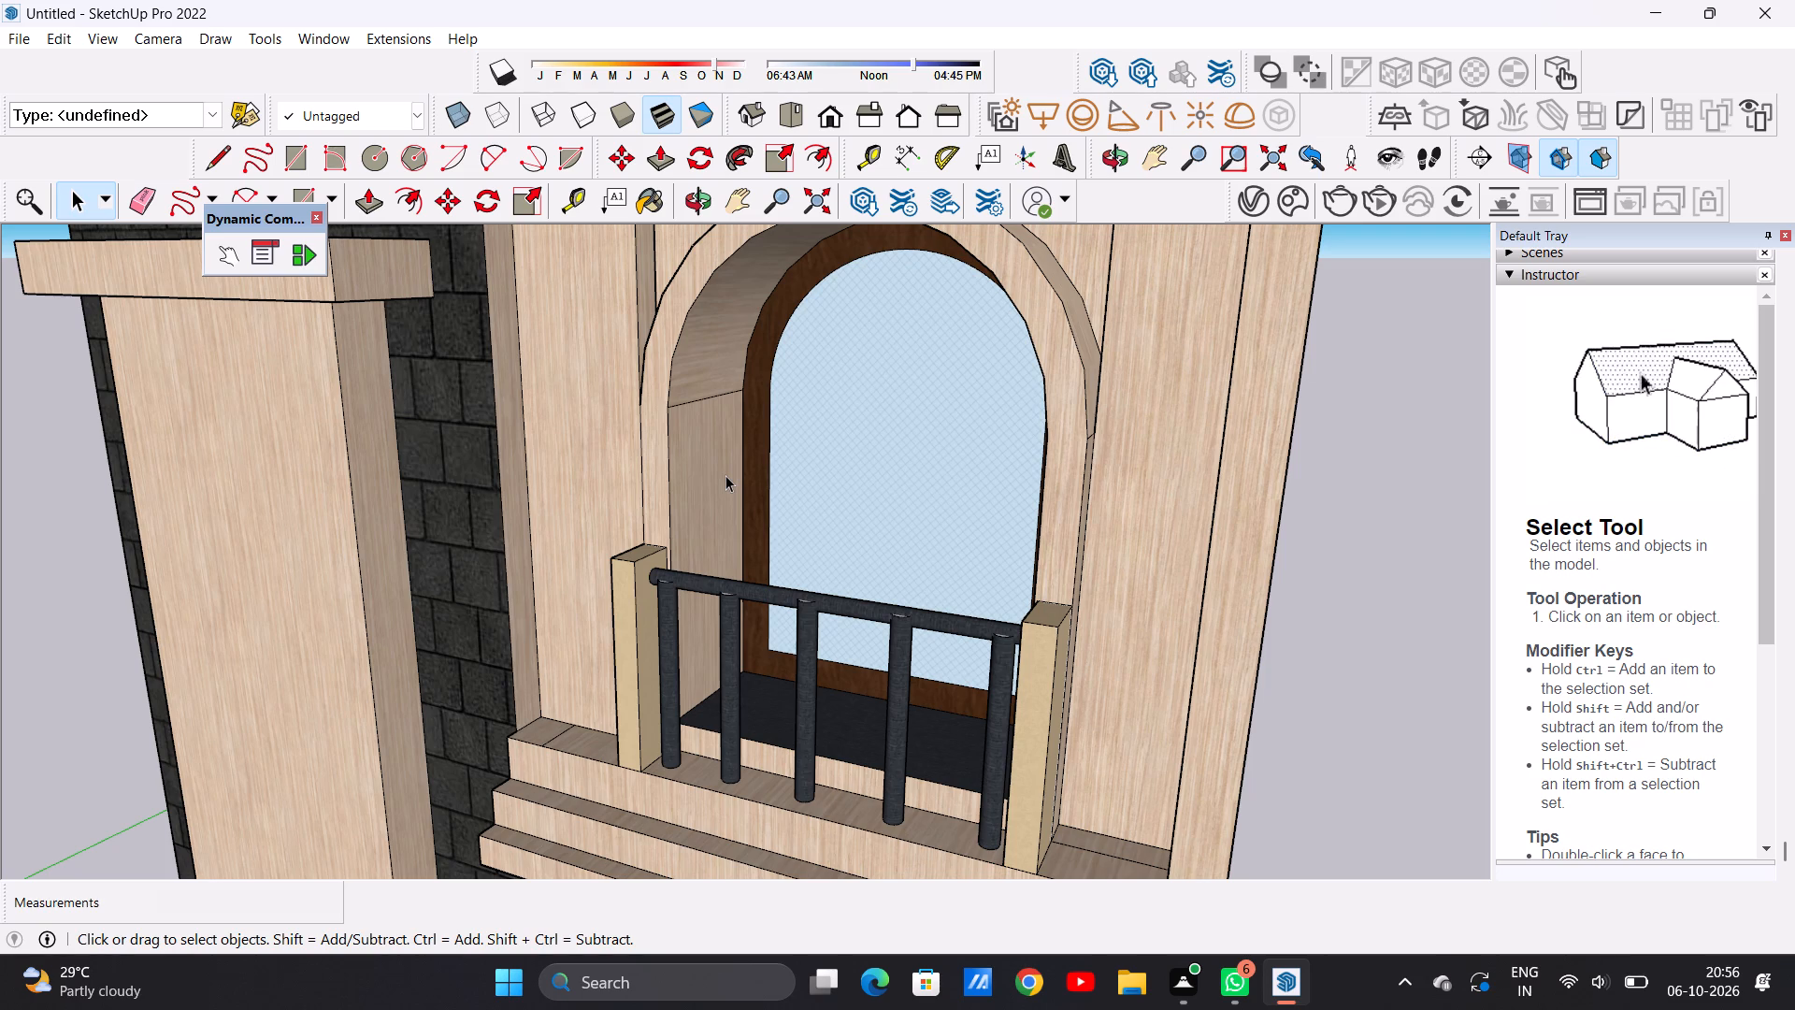
{"action": "scroll", "coordinate": [623, 651], "scroll_direction": "down", "scroll_amount": 16}
{"action": "scroll", "coordinate": [734, 578], "scroll_direction": "up", "scroll_amount": 1}
{"action": "scroll", "coordinate": [734, 578], "scroll_direction": "down", "scroll_amount": 5}
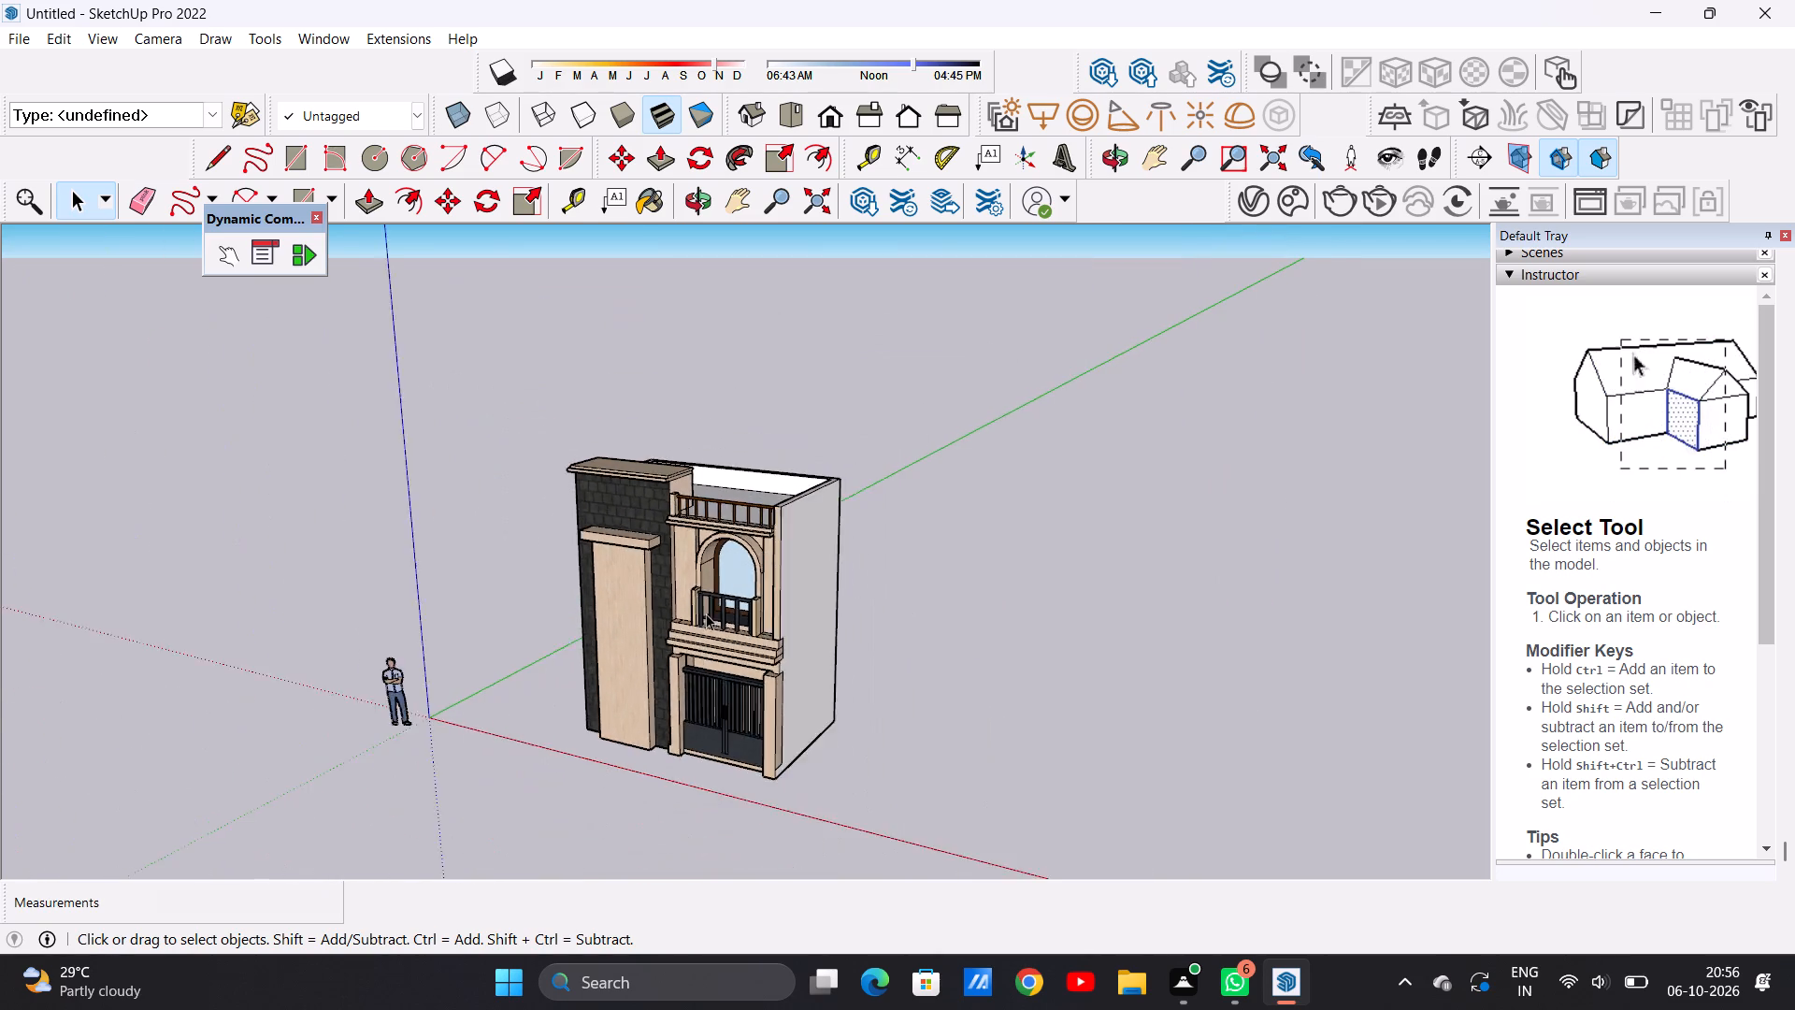
{"action": "scroll", "coordinate": [704, 613], "scroll_direction": "up", "scroll_amount": 11}
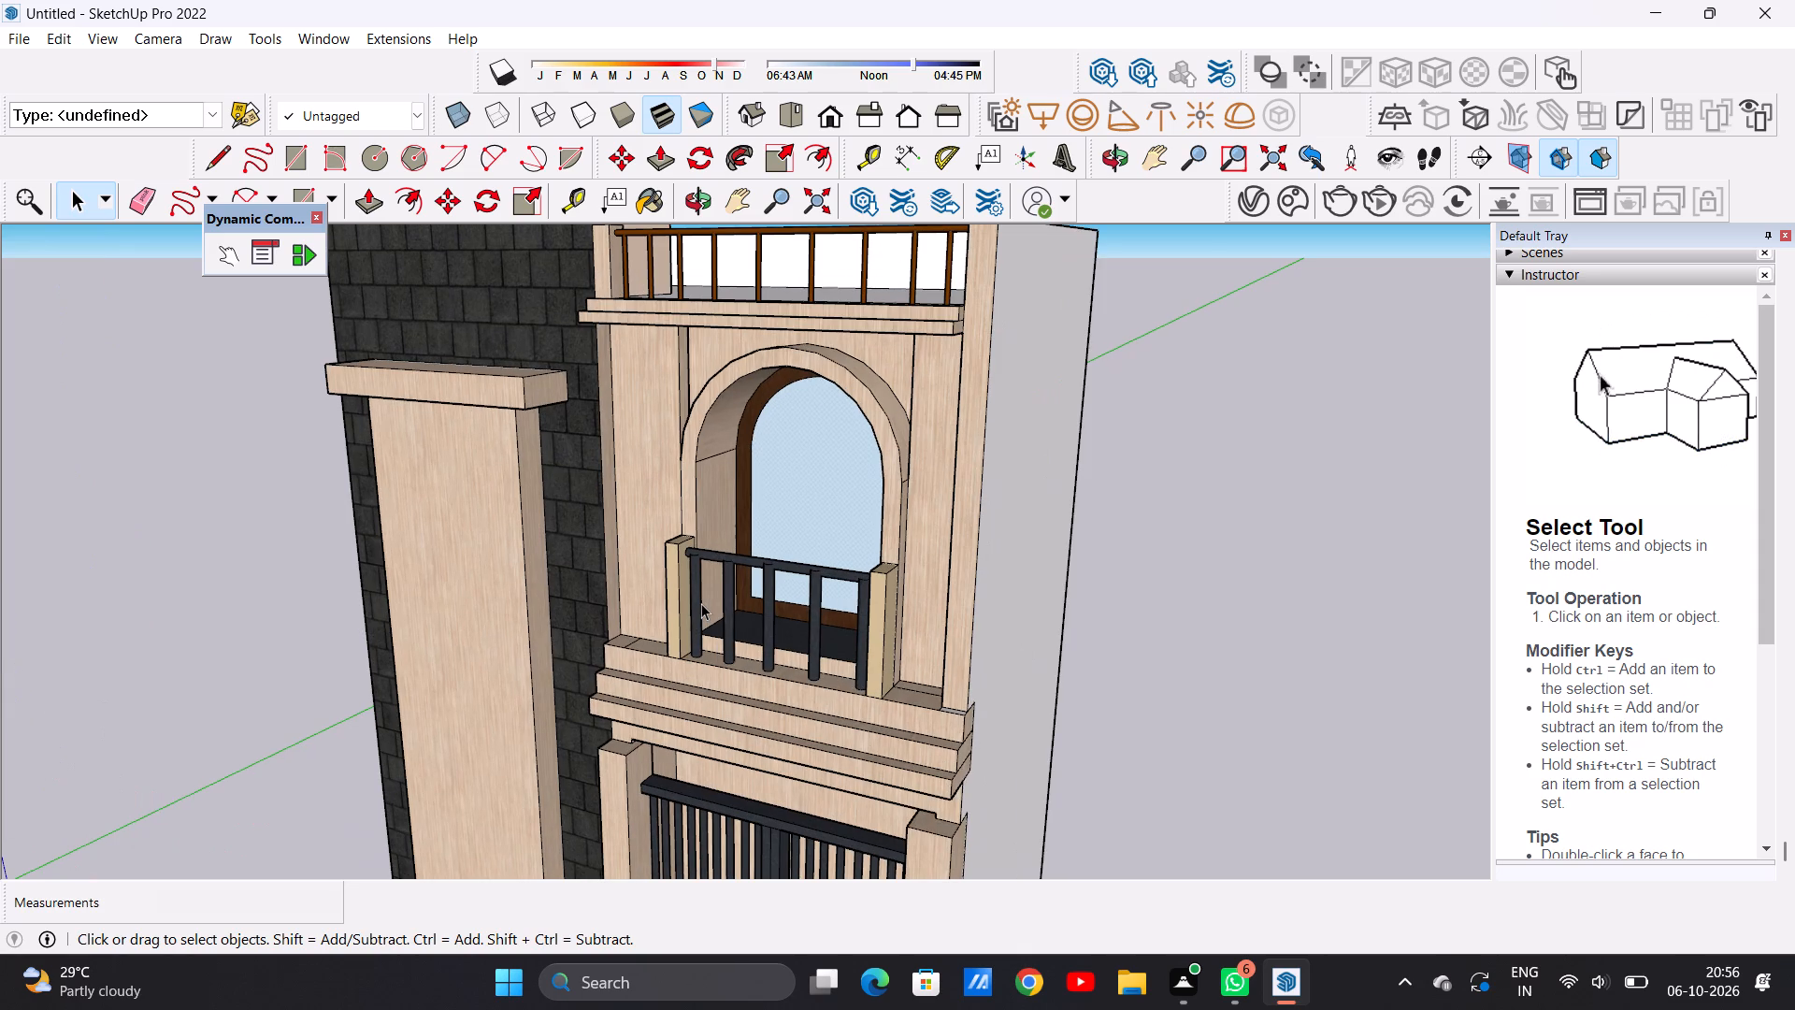
{"action": "scroll", "coordinate": [707, 584], "scroll_direction": "down", "scroll_amount": 2}
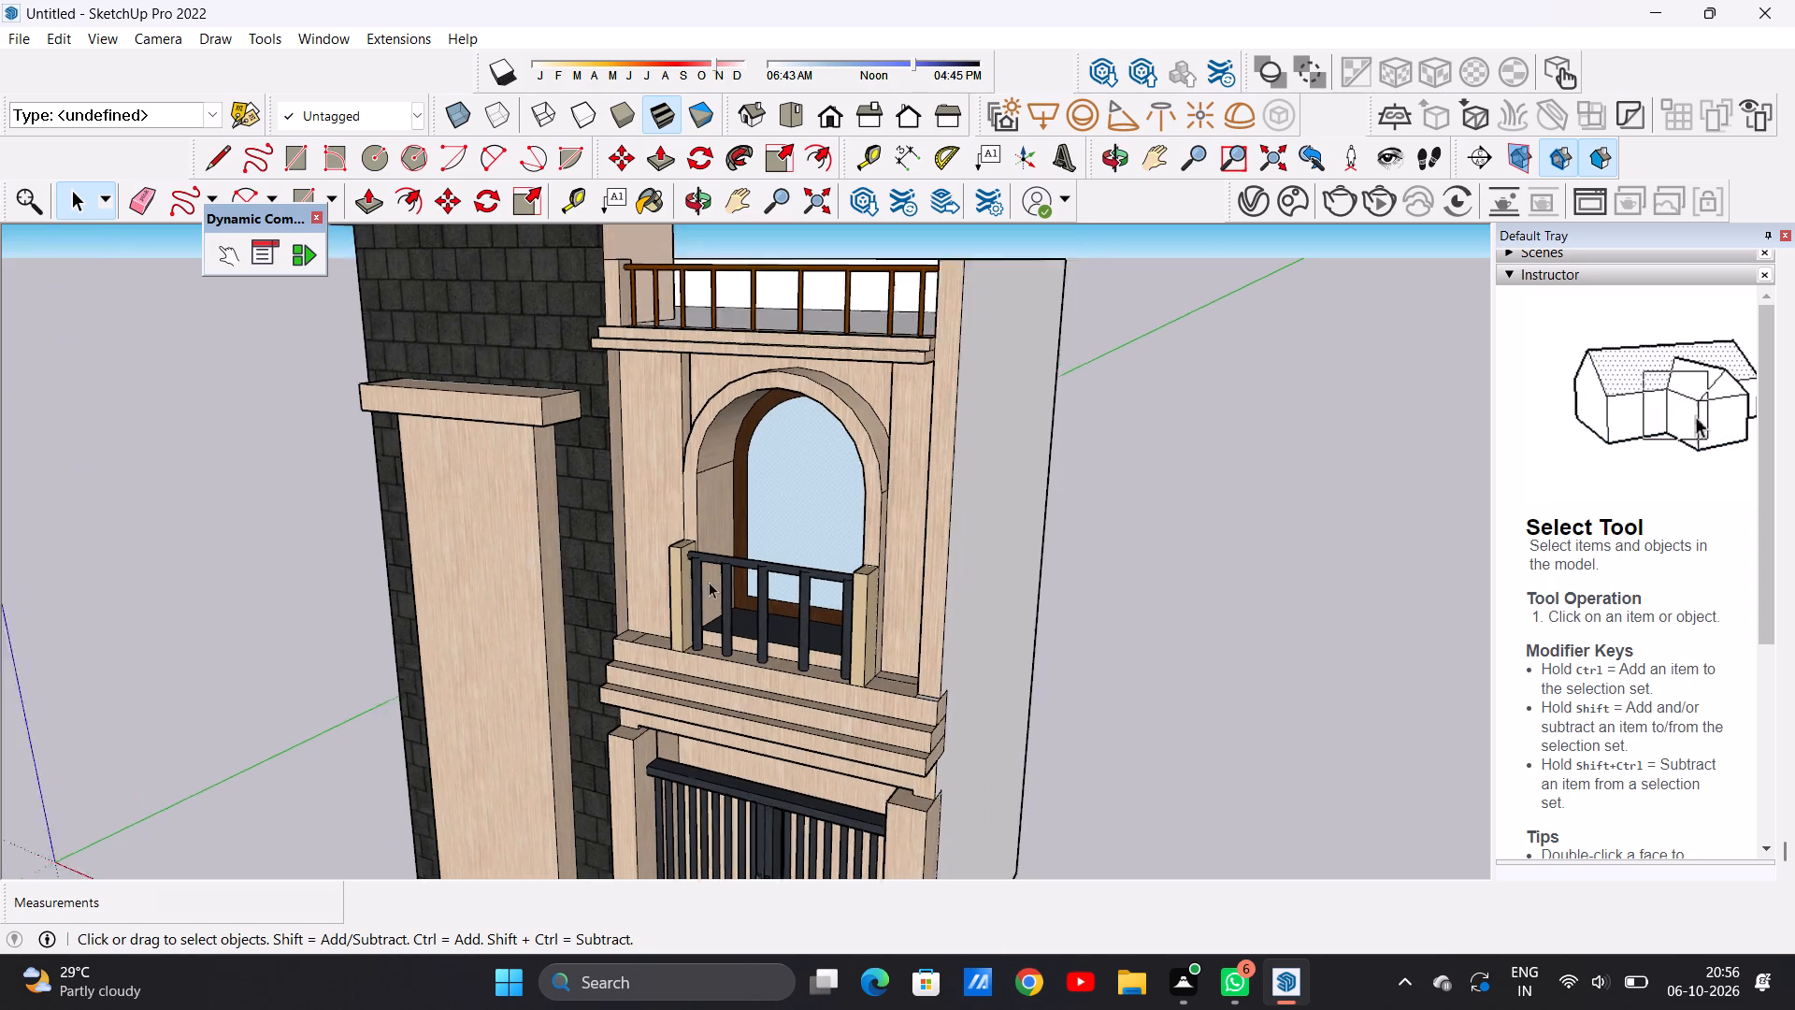
{"action": "scroll", "coordinate": [709, 582], "scroll_direction": "down", "scroll_amount": 8}
{"action": "scroll", "coordinate": [740, 505], "scroll_direction": "down", "scroll_amount": 8}
{"action": "scroll", "coordinate": [724, 518], "scroll_direction": "up", "scroll_amount": 8}
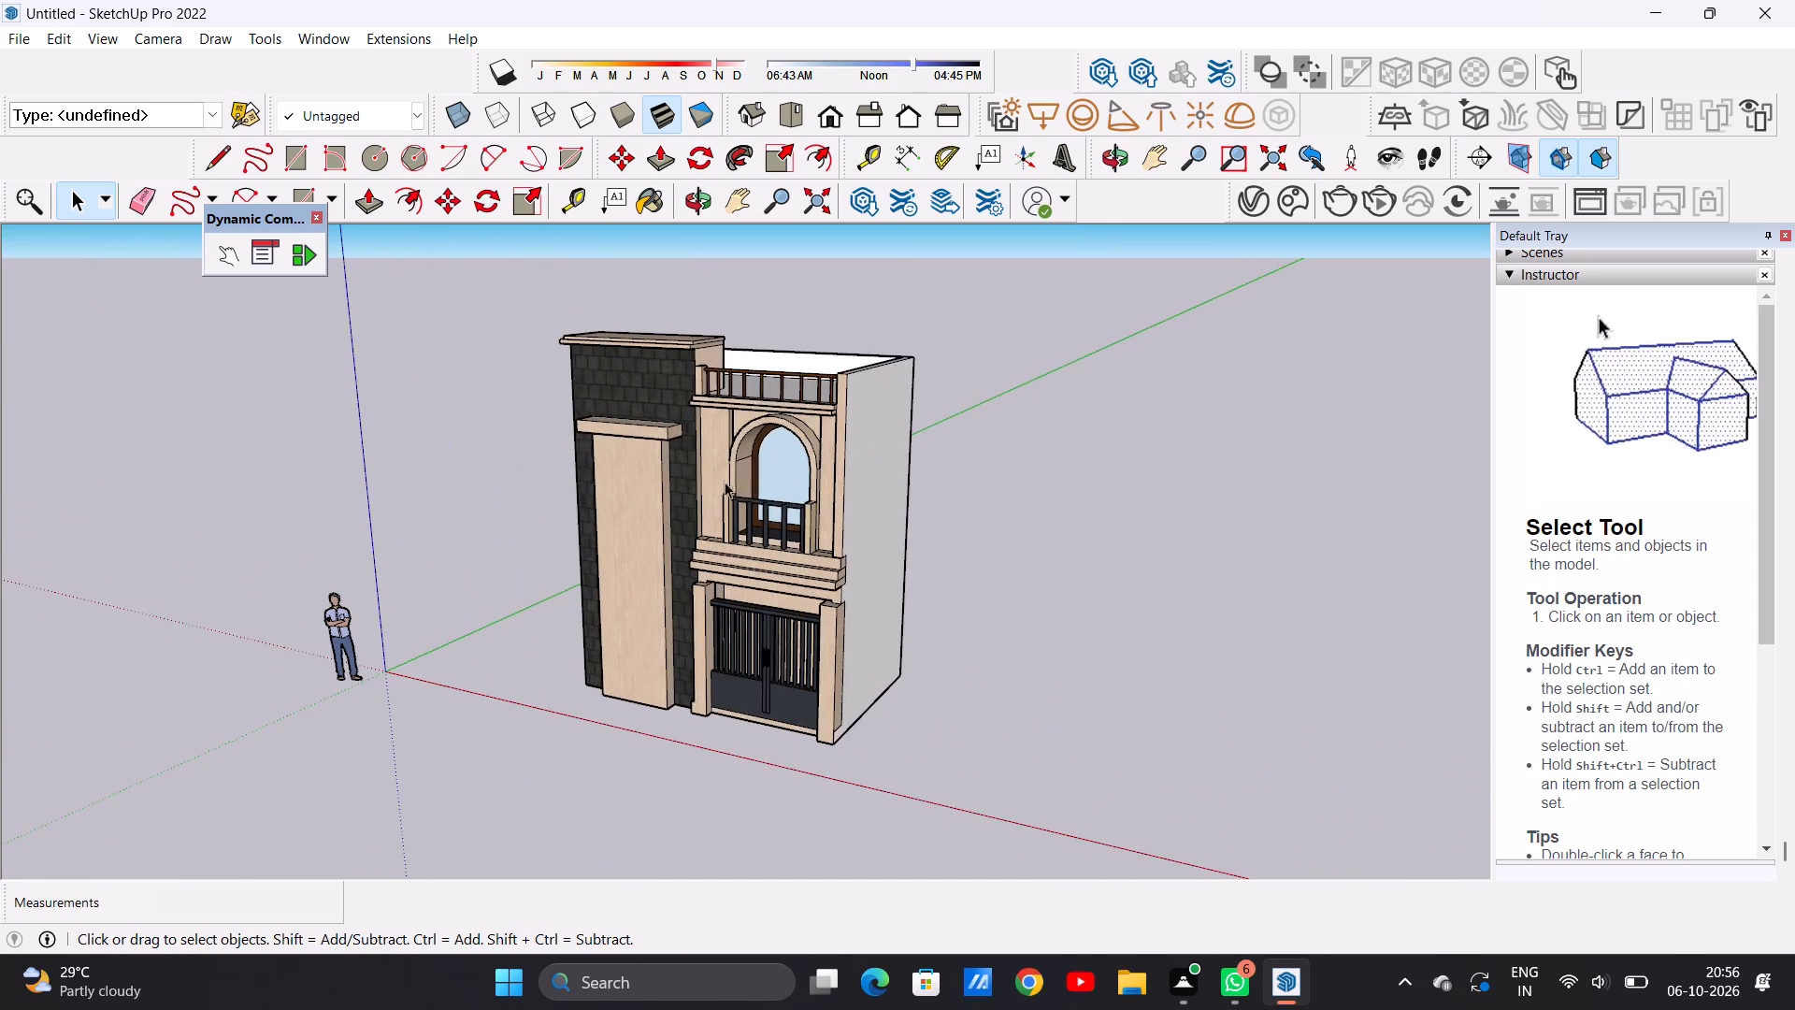
{"action": "middle_click_drag", "start_coordinate": [727, 482], "coordinate": [462, 488]}
{"action": "scroll", "coordinate": [749, 463], "scroll_direction": "up", "scroll_amount": 6}
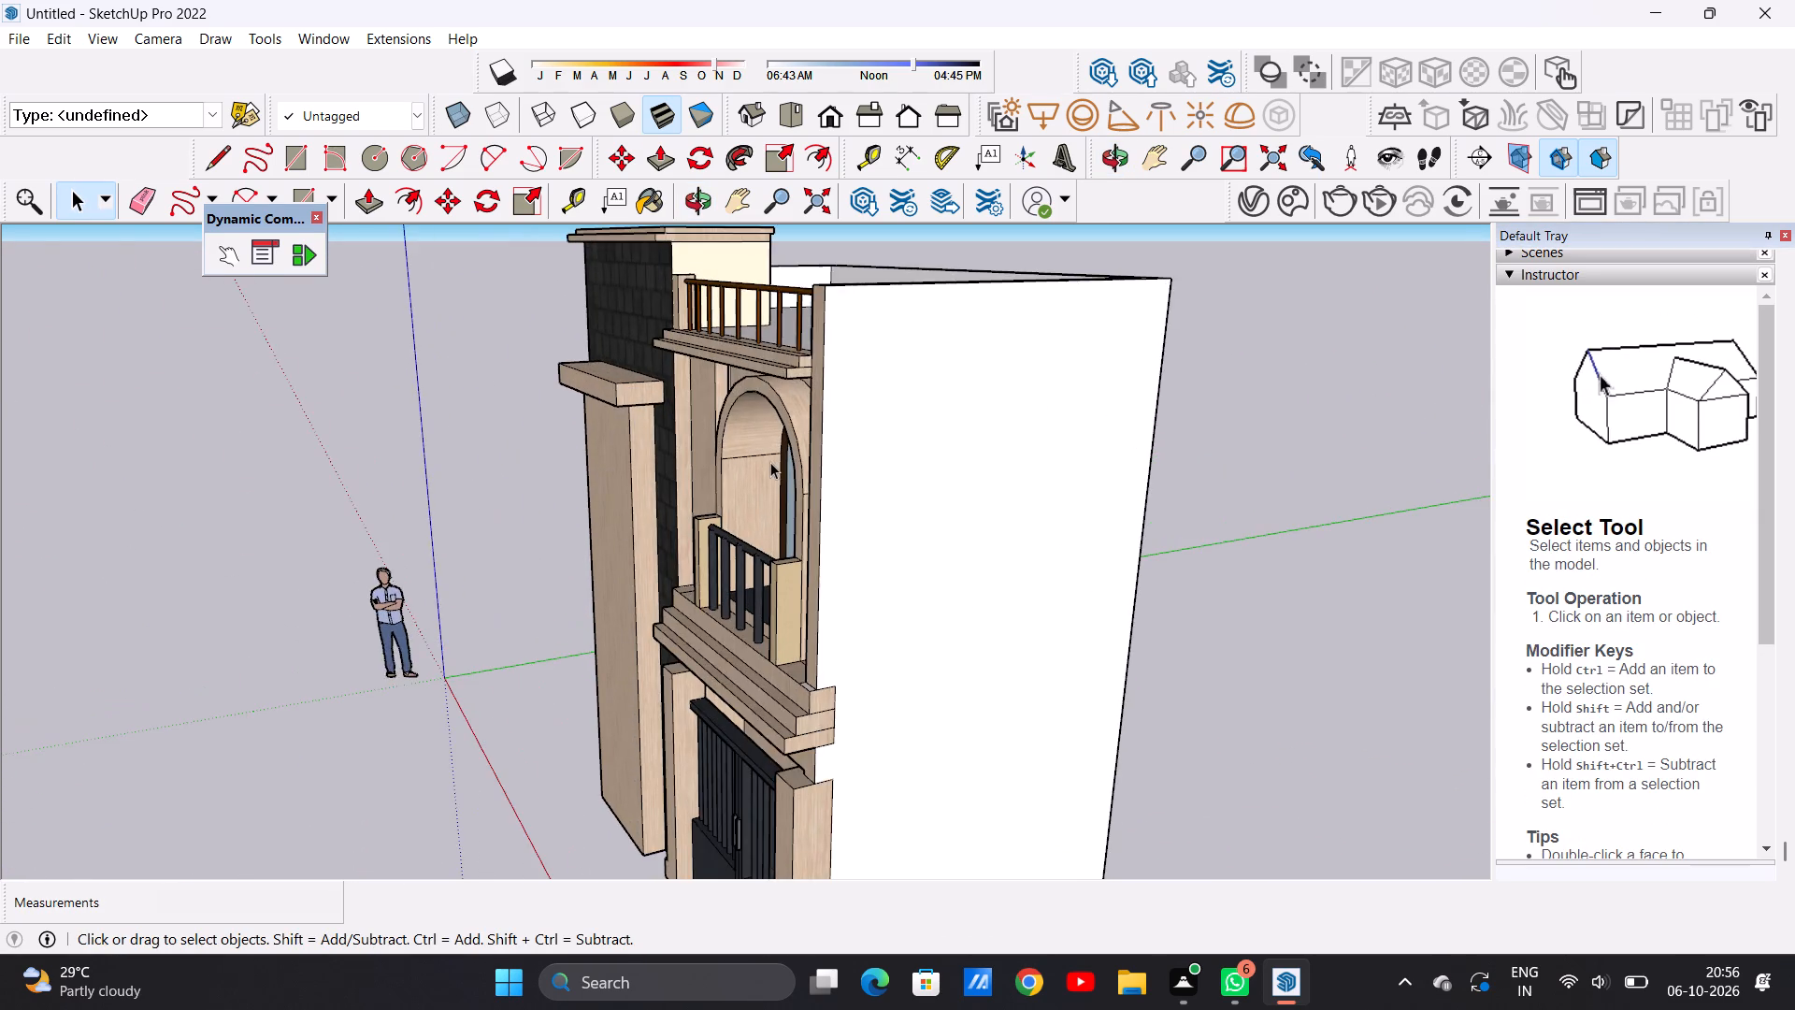
{"action": "scroll", "coordinate": [770, 461], "scroll_direction": "down", "scroll_amount": 8}
{"action": "middle_click_drag", "start_coordinate": [916, 455], "coordinate": [1003, 478]}
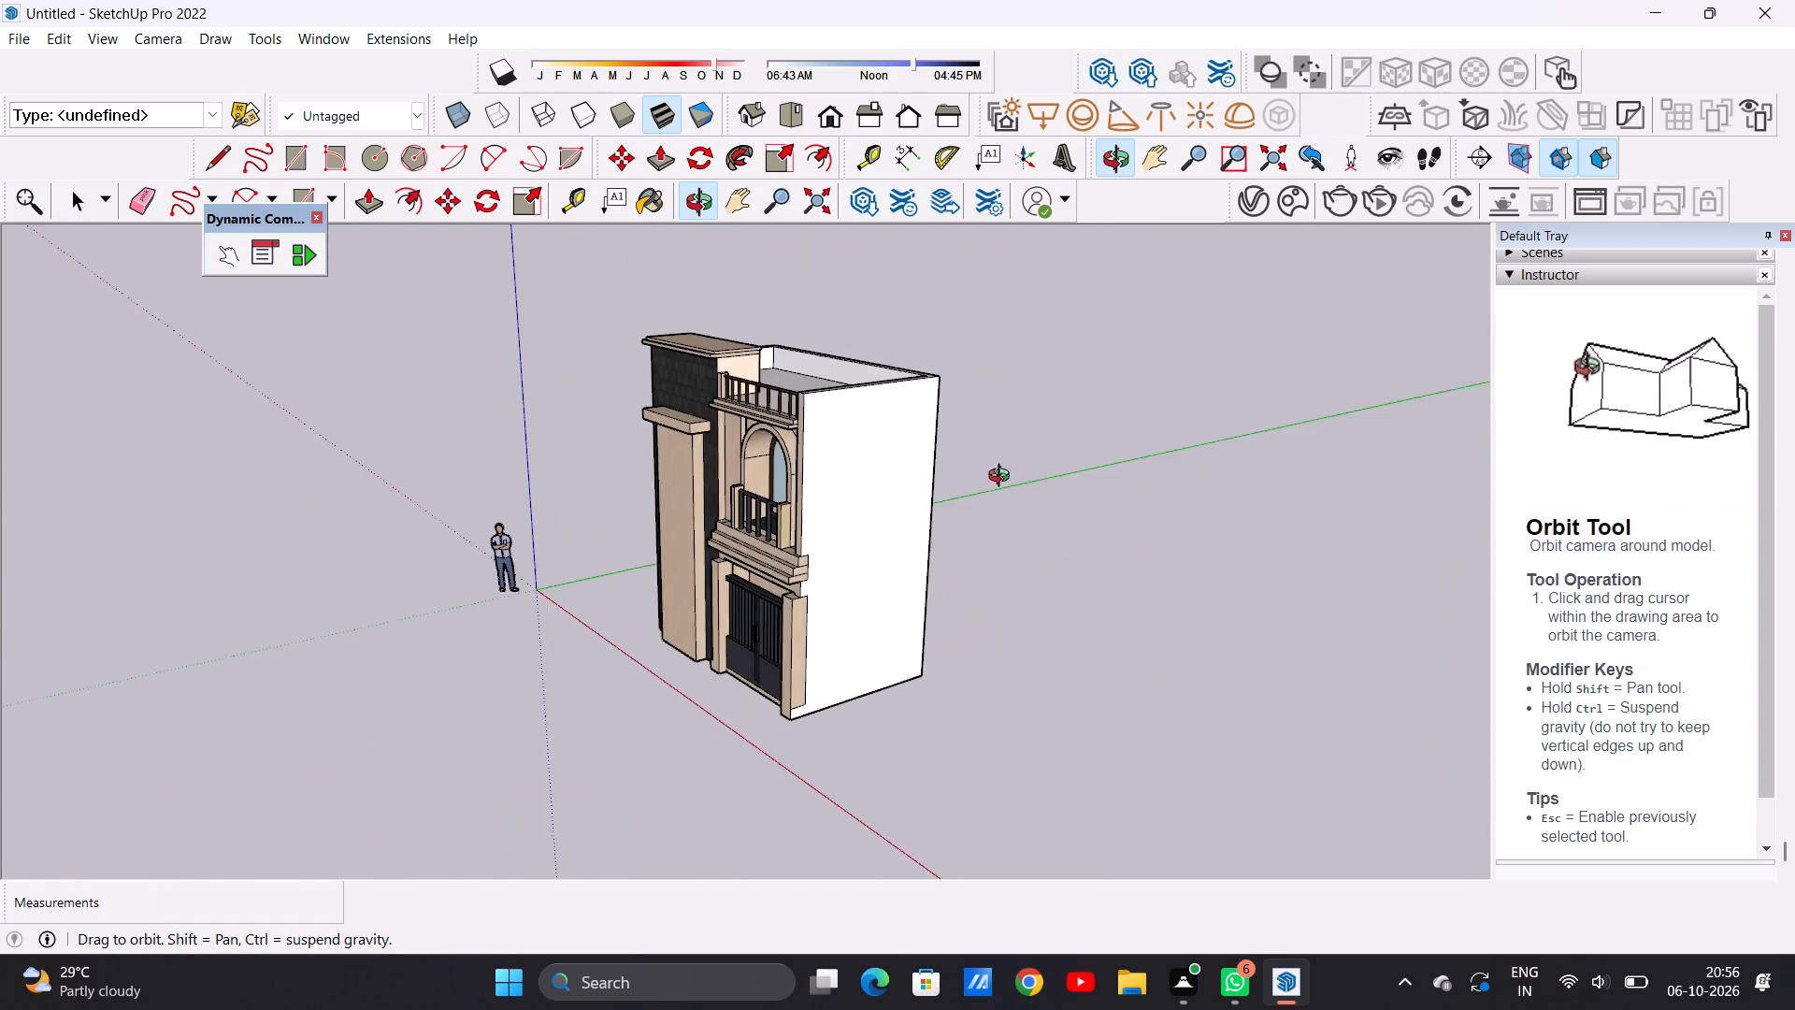
{"action": "middle_click_drag", "start_coordinate": [1003, 478], "coordinate": [1009, 478]}
{"action": "middle_click_drag", "start_coordinate": [707, 505], "coordinate": [912, 489]}
{"action": "scroll", "coordinate": [729, 489], "scroll_direction": "up", "scroll_amount": 14}
{"action": "scroll", "coordinate": [740, 467], "scroll_direction": "down", "scroll_amount": 5}
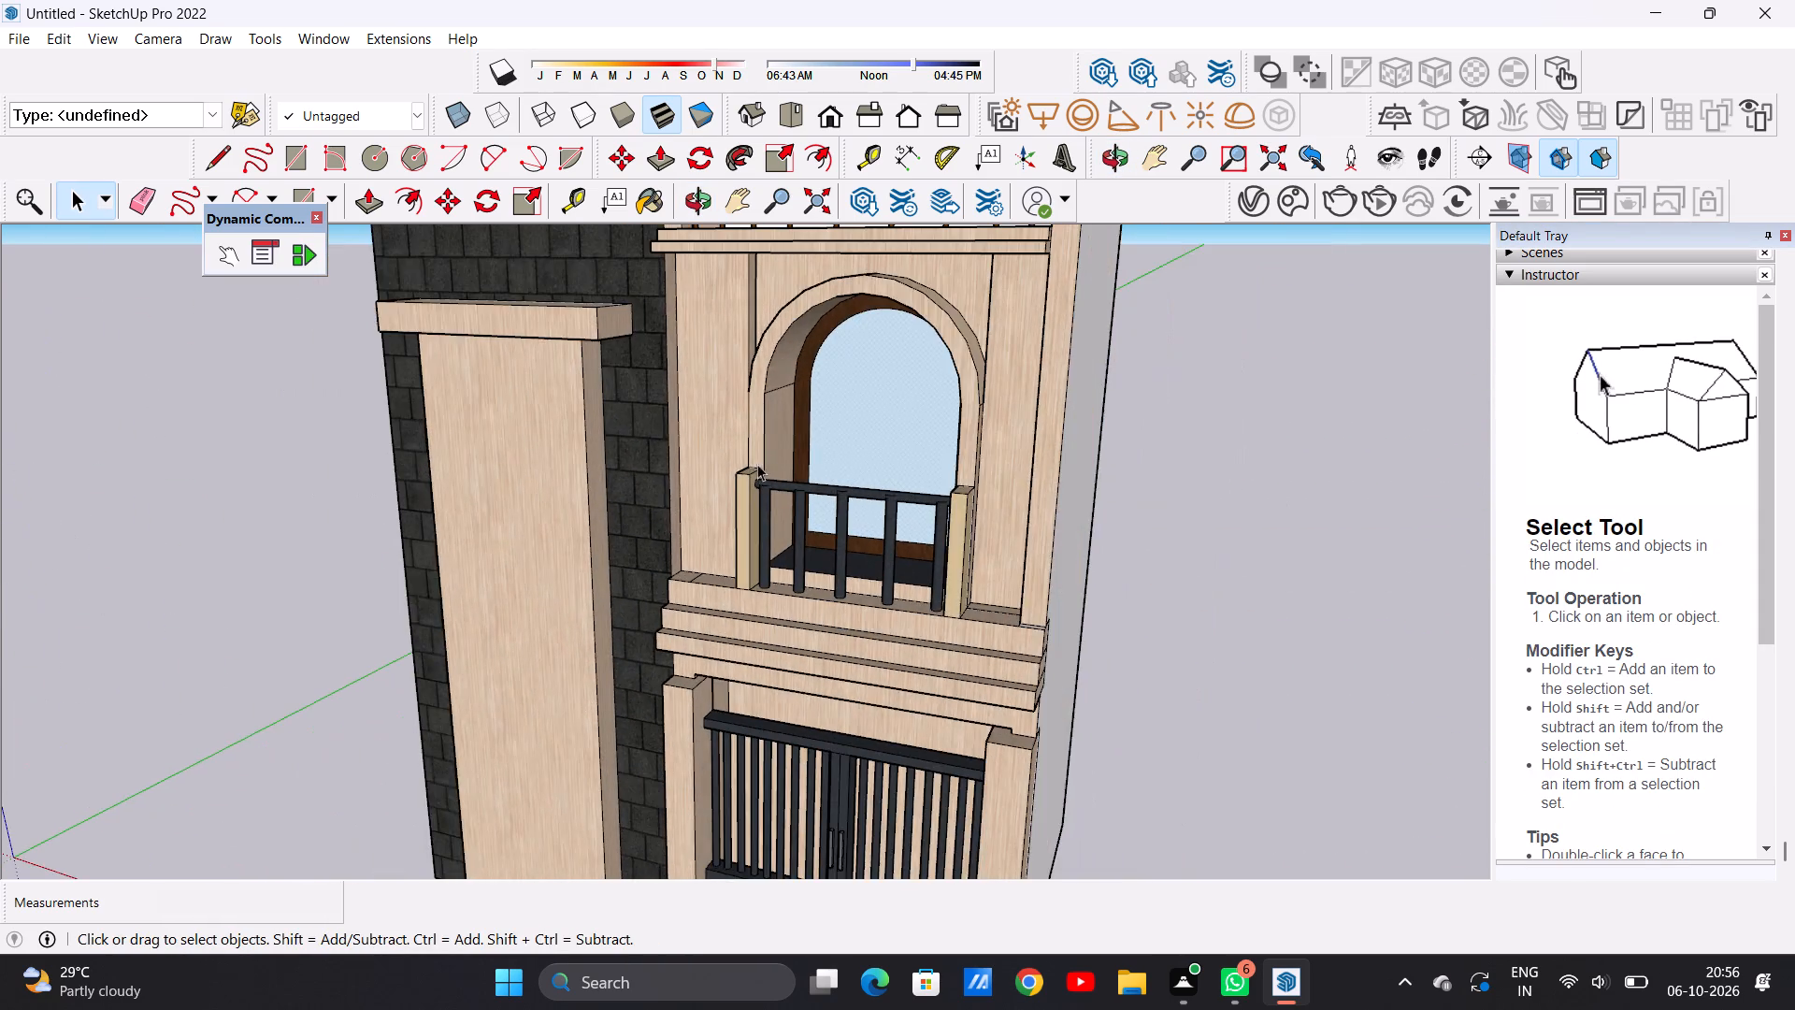
{"action": "middle_click_drag", "start_coordinate": [598, 511], "coordinate": [847, 440]}
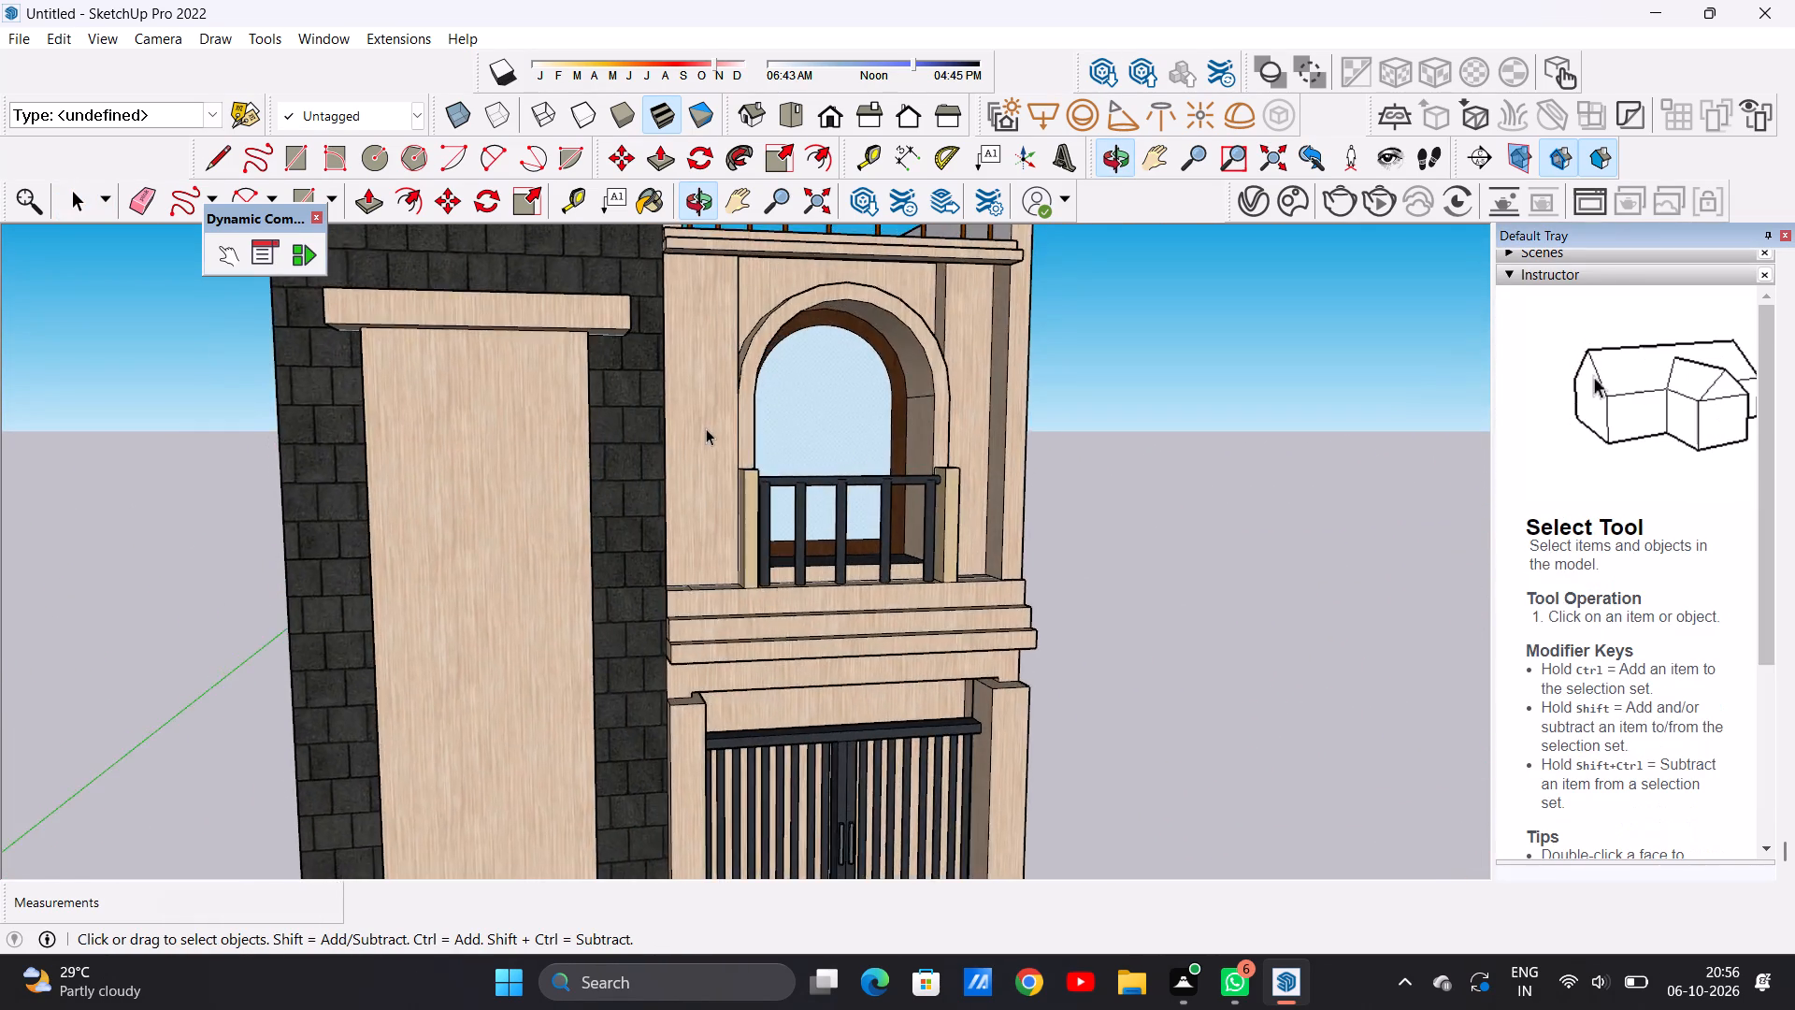
{"action": "scroll", "coordinate": [706, 428], "scroll_direction": "down", "scroll_amount": 8}
{"action": "scroll", "coordinate": [679, 547], "scroll_direction": "up", "scroll_amount": 15}
{"action": "scroll", "coordinate": [664, 521], "scroll_direction": "down", "scroll_amount": 4}
Examine the notched junction between the top of the tower-side gate pillar and the beam under the stepped ledge.
{"action": "middle_click_drag", "start_coordinate": [751, 518], "coordinate": [688, 625]}
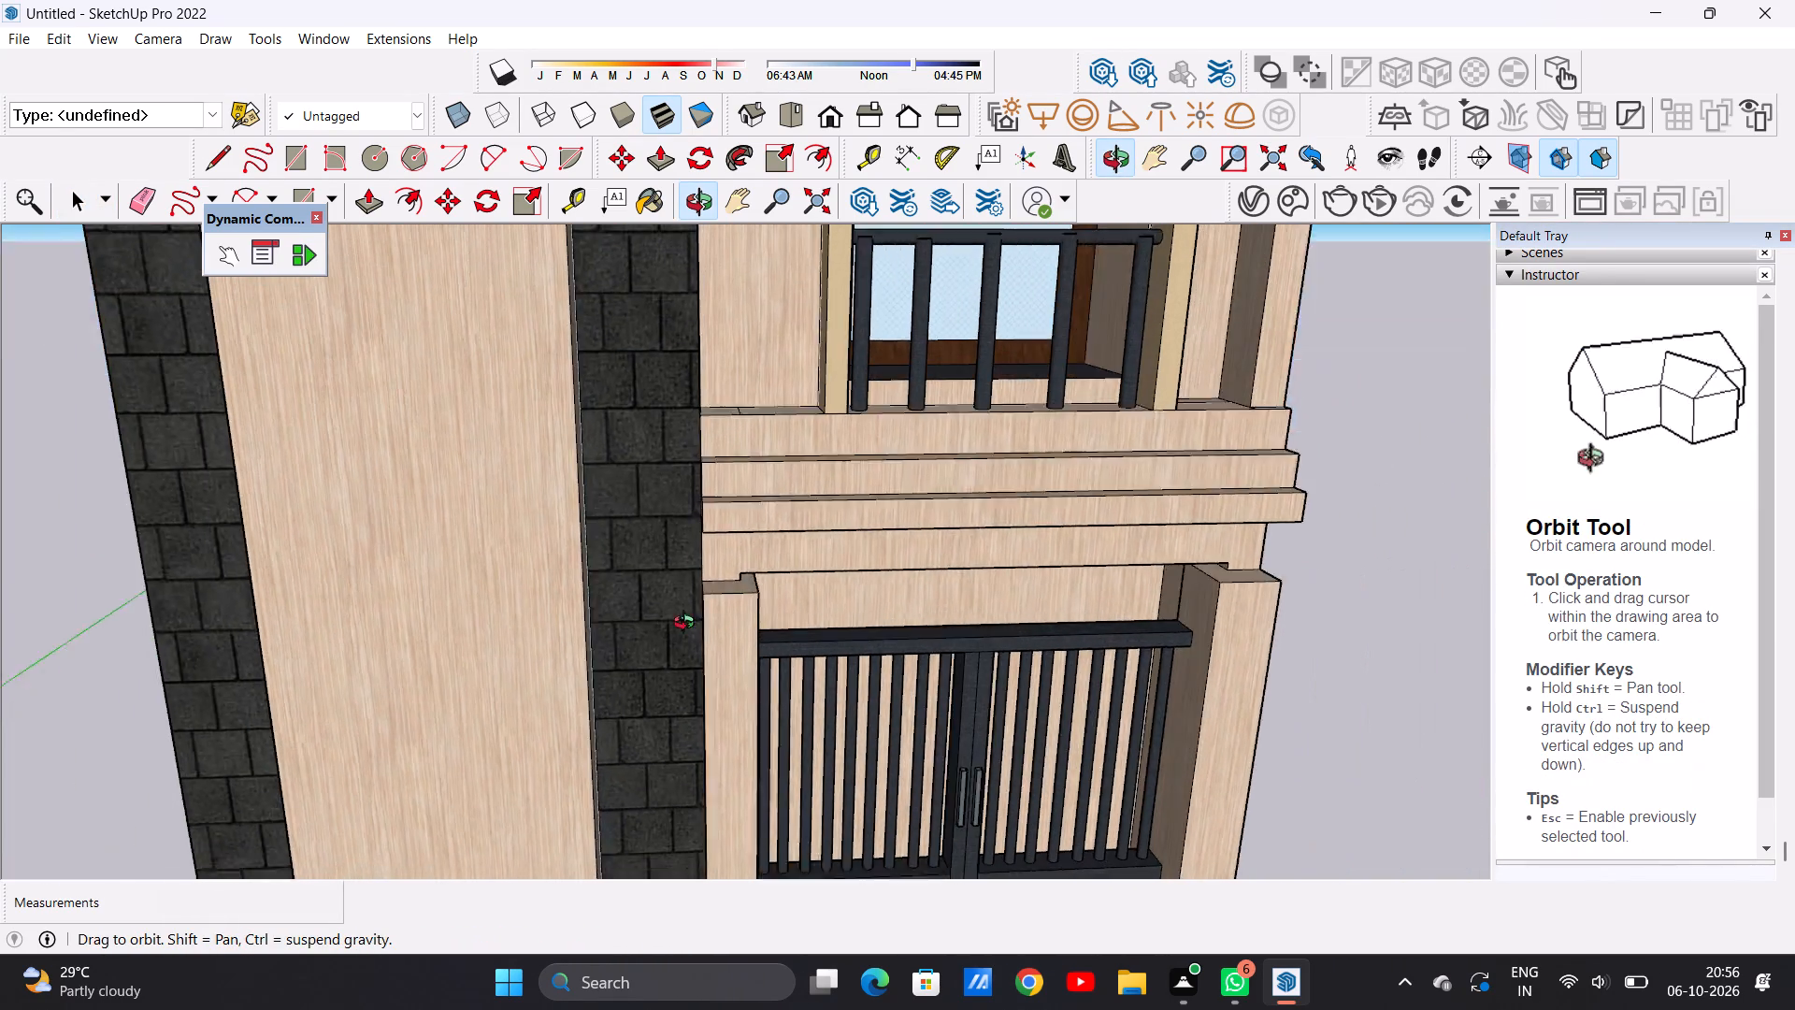
{"action": "middle_click_drag", "start_coordinate": [688, 625], "coordinate": [652, 562]}
{"action": "scroll", "coordinate": [697, 574], "scroll_direction": "up", "scroll_amount": 2}
{"action": "scroll", "coordinate": [697, 574], "scroll_direction": "down", "scroll_amount": 1}
{"action": "scroll", "coordinate": [697, 575], "scroll_direction": "up", "scroll_amount": 8}
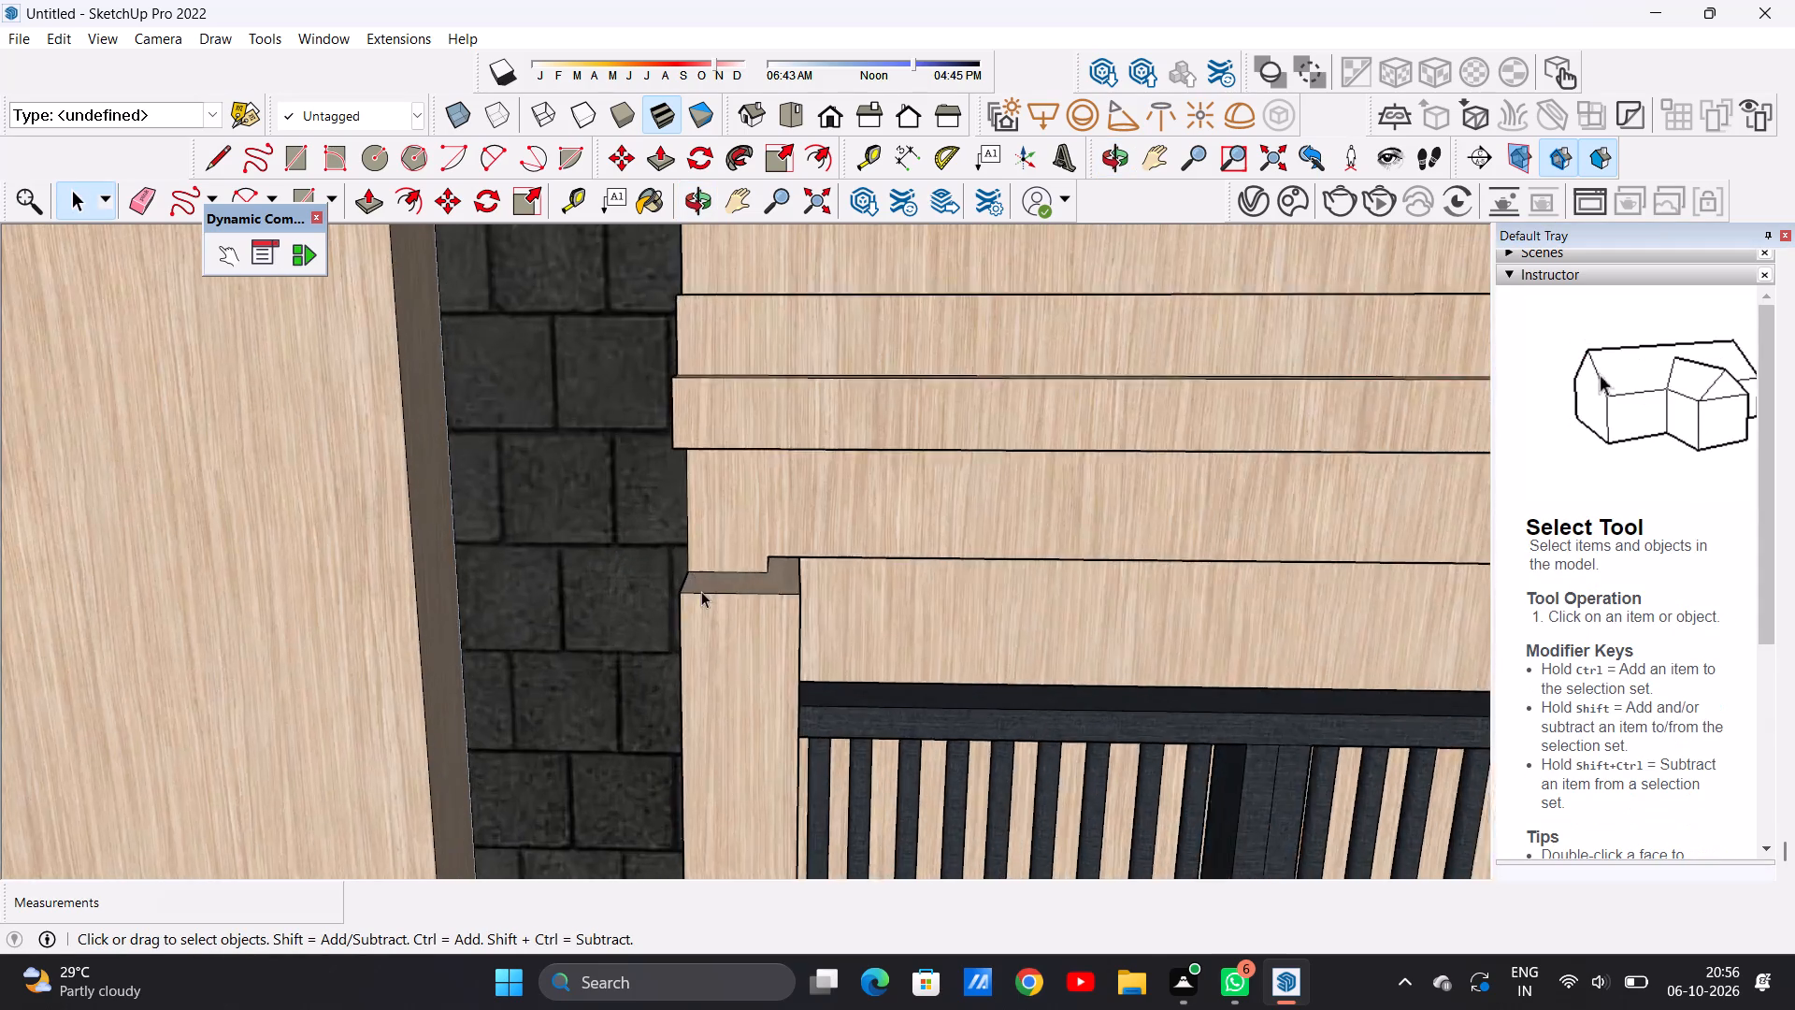
{"action": "scroll", "coordinate": [701, 591], "scroll_direction": "up", "scroll_amount": 11}
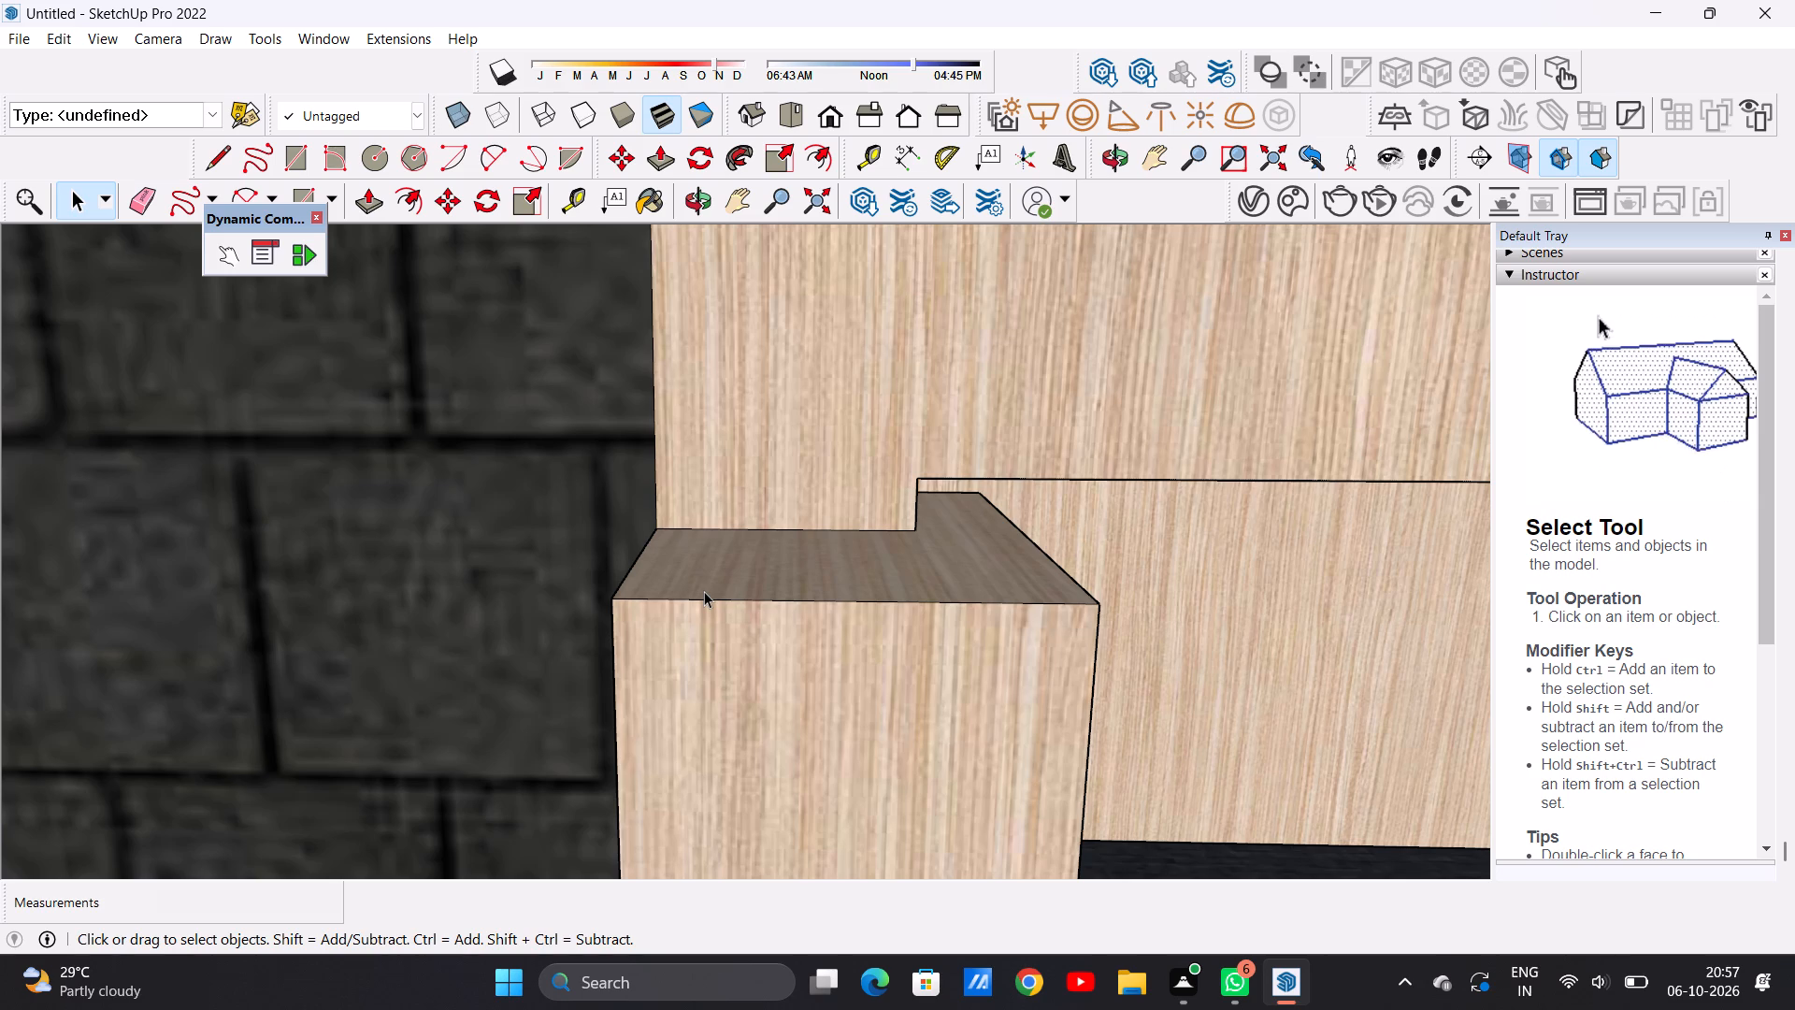
{"action": "scroll", "coordinate": [649, 550], "scroll_direction": "down", "scroll_amount": 2}
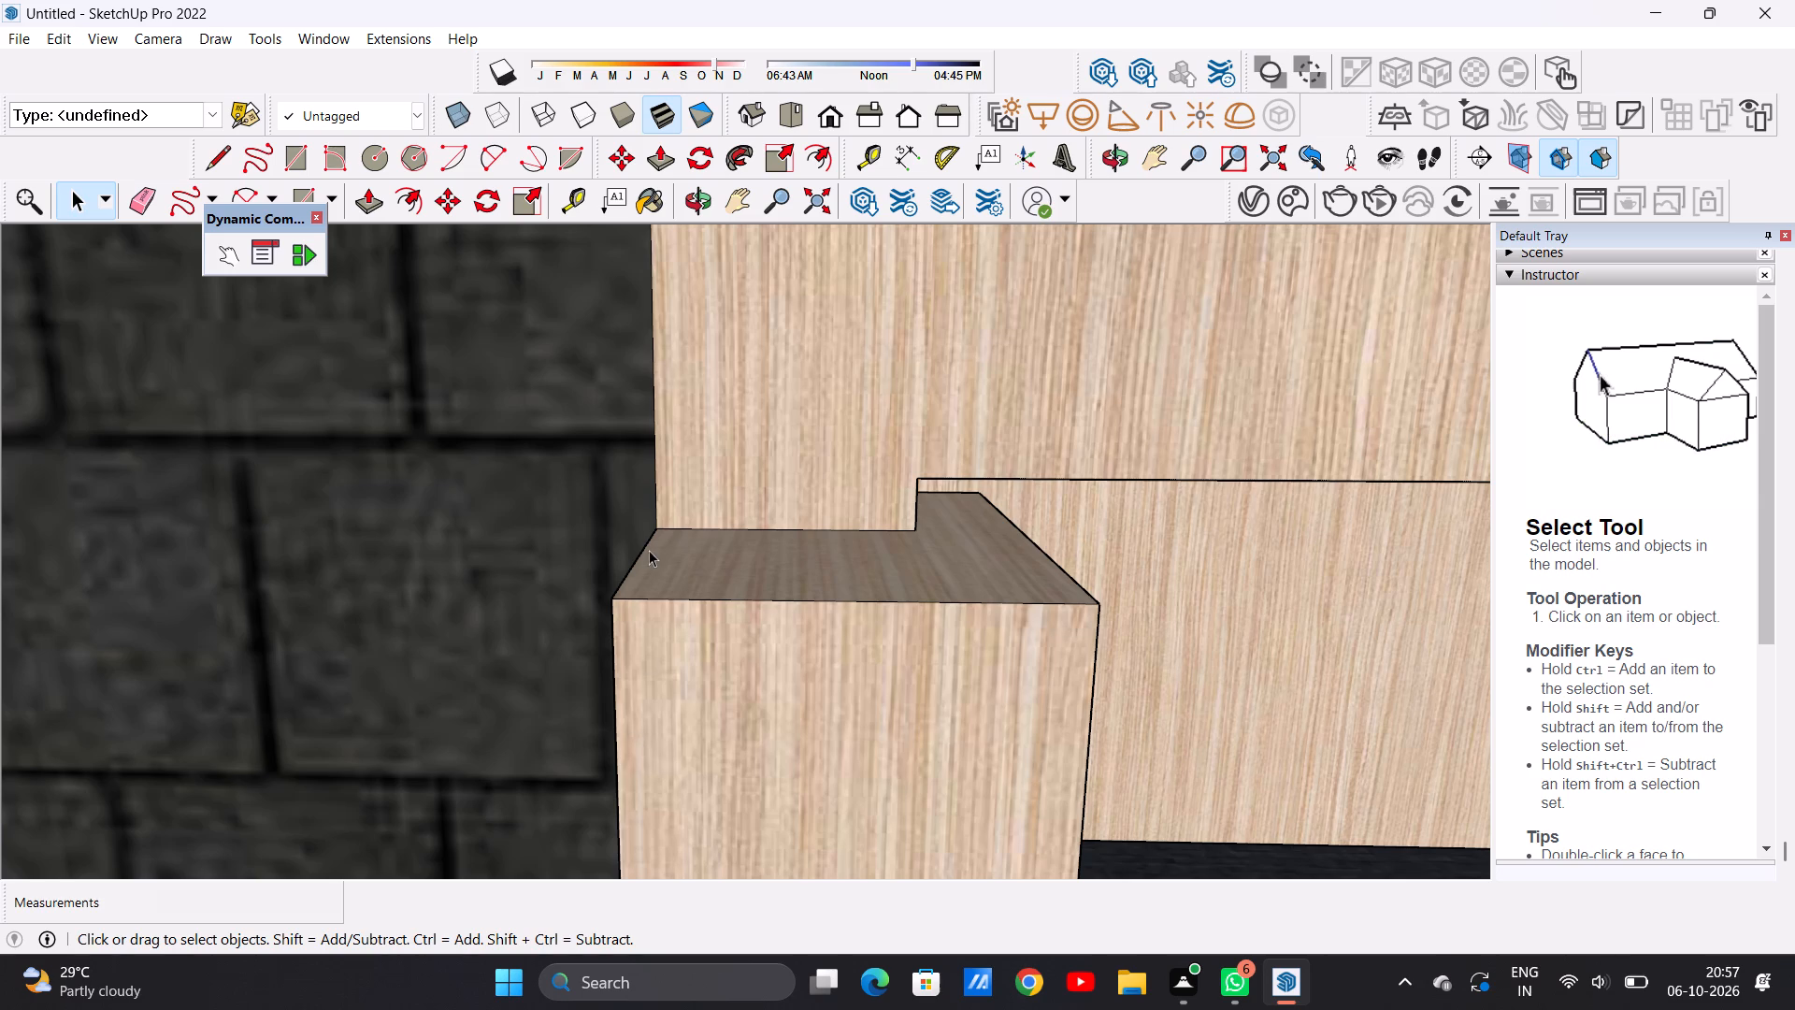
{"action": "scroll", "coordinate": [649, 550], "scroll_direction": "down", "scroll_amount": 9}
{"action": "scroll", "coordinate": [661, 579], "scroll_direction": "up", "scroll_amount": 1}
{"action": "scroll", "coordinate": [668, 572], "scroll_direction": "down", "scroll_amount": 20}
{"action": "scroll", "coordinate": [668, 572], "scroll_direction": "down", "scroll_amount": 20}
{"action": "scroll", "coordinate": [668, 572], "scroll_direction": "down", "scroll_amount": 9}
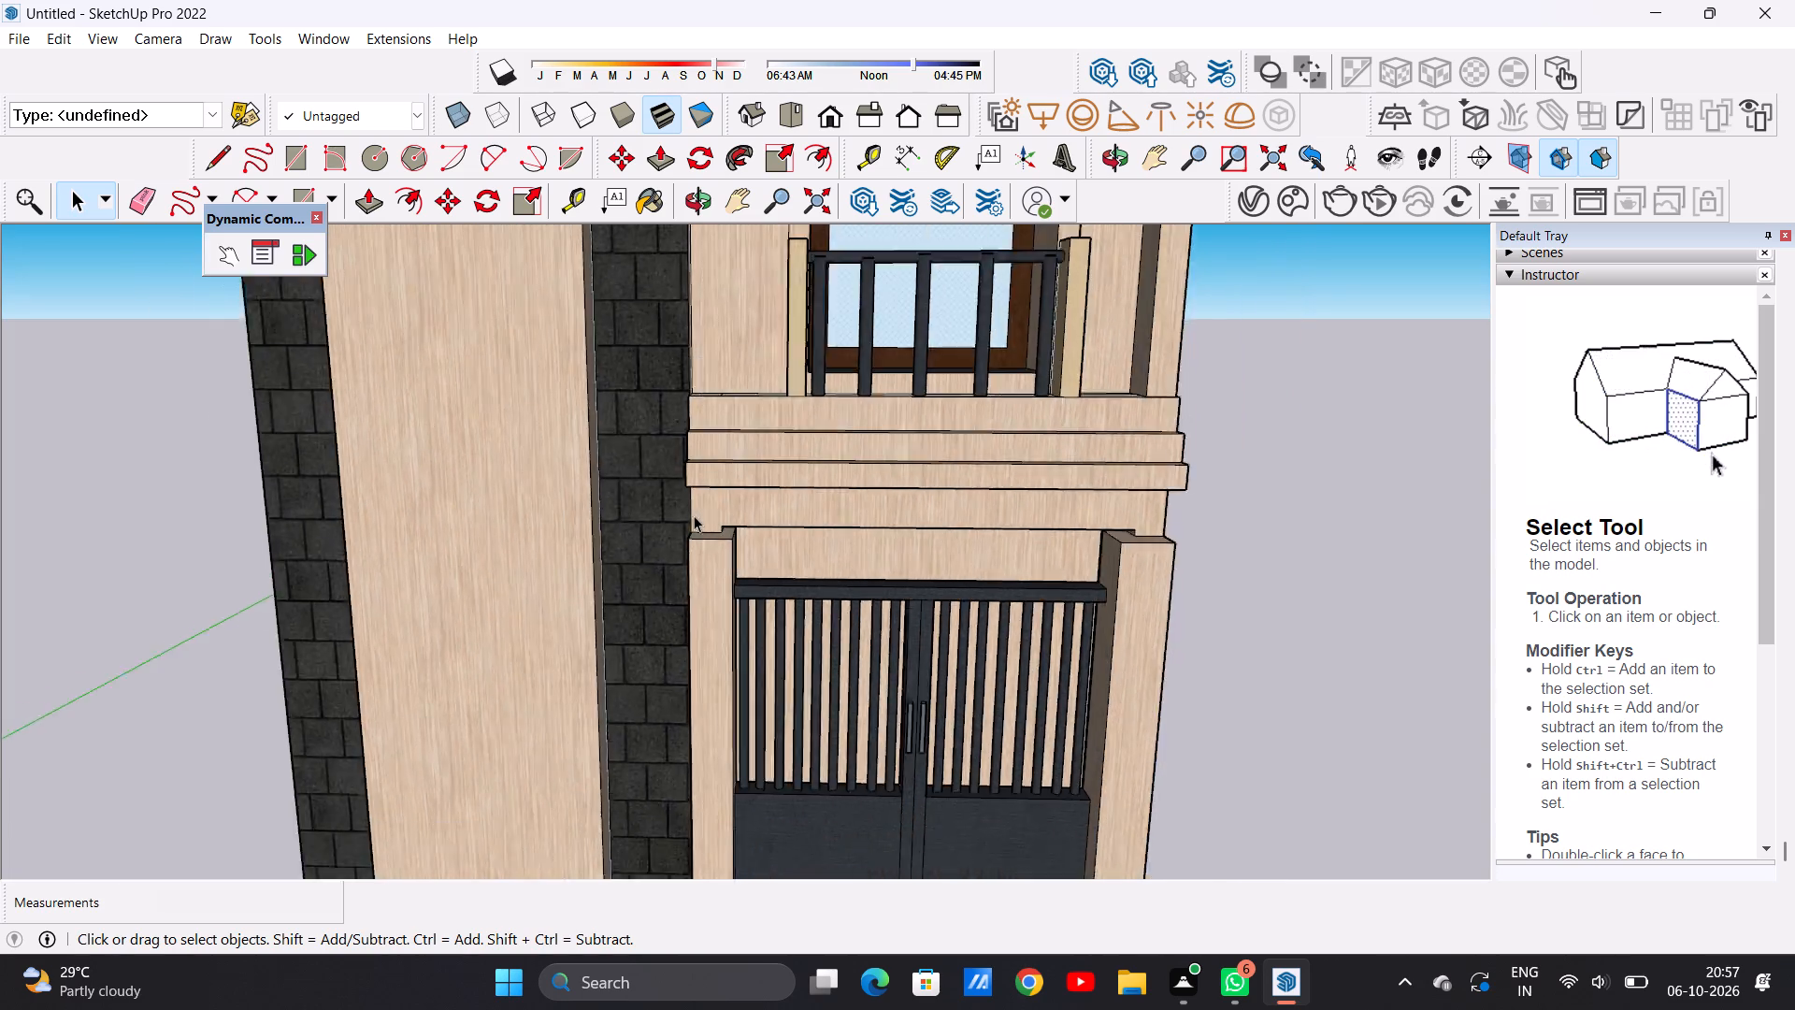
Inspect the side profile of the stepped balcony ledge and the gate pillars along the plain white side wall.
{"action": "scroll", "coordinate": [694, 515], "scroll_direction": "down", "scroll_amount": 2}
{"action": "middle_click_drag", "start_coordinate": [919, 503], "coordinate": [419, 510]}
{"action": "scroll", "coordinate": [592, 501], "scroll_direction": "down", "scroll_amount": 2}
{"action": "scroll", "coordinate": [696, 510], "scroll_direction": "up", "scroll_amount": 7}
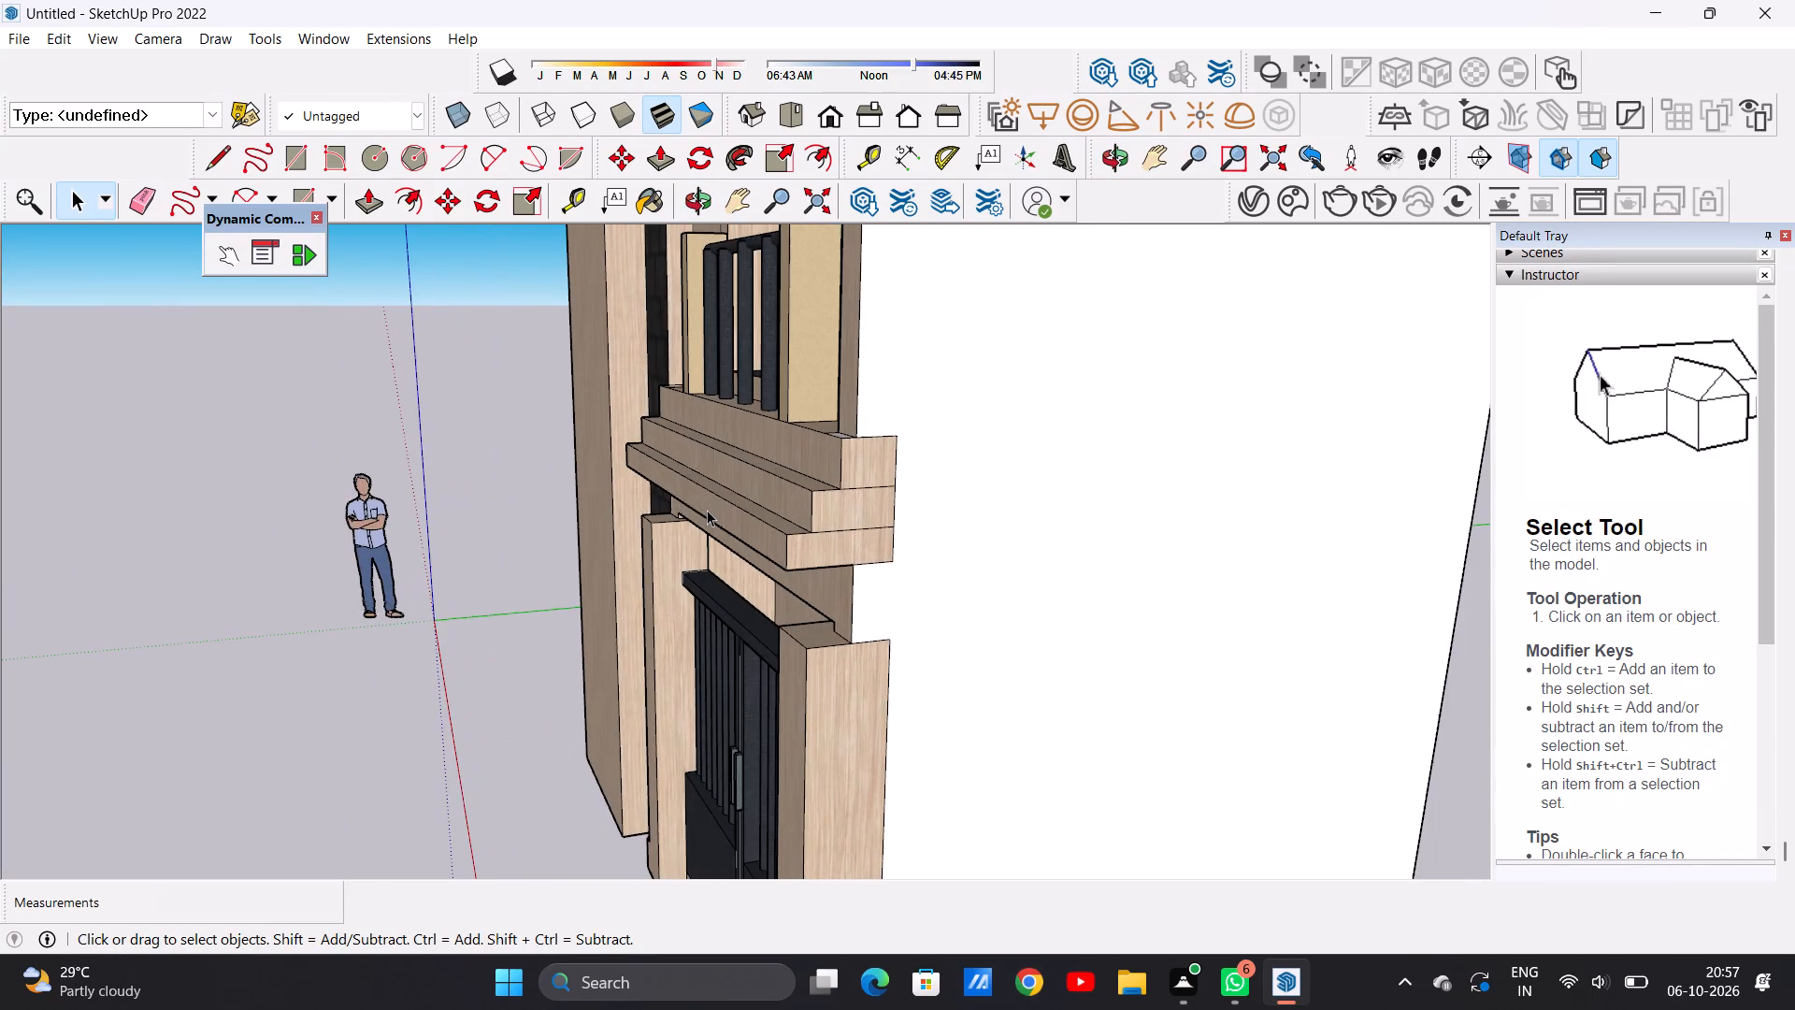
{"action": "scroll", "coordinate": [707, 510], "scroll_direction": "up", "scroll_amount": 1}
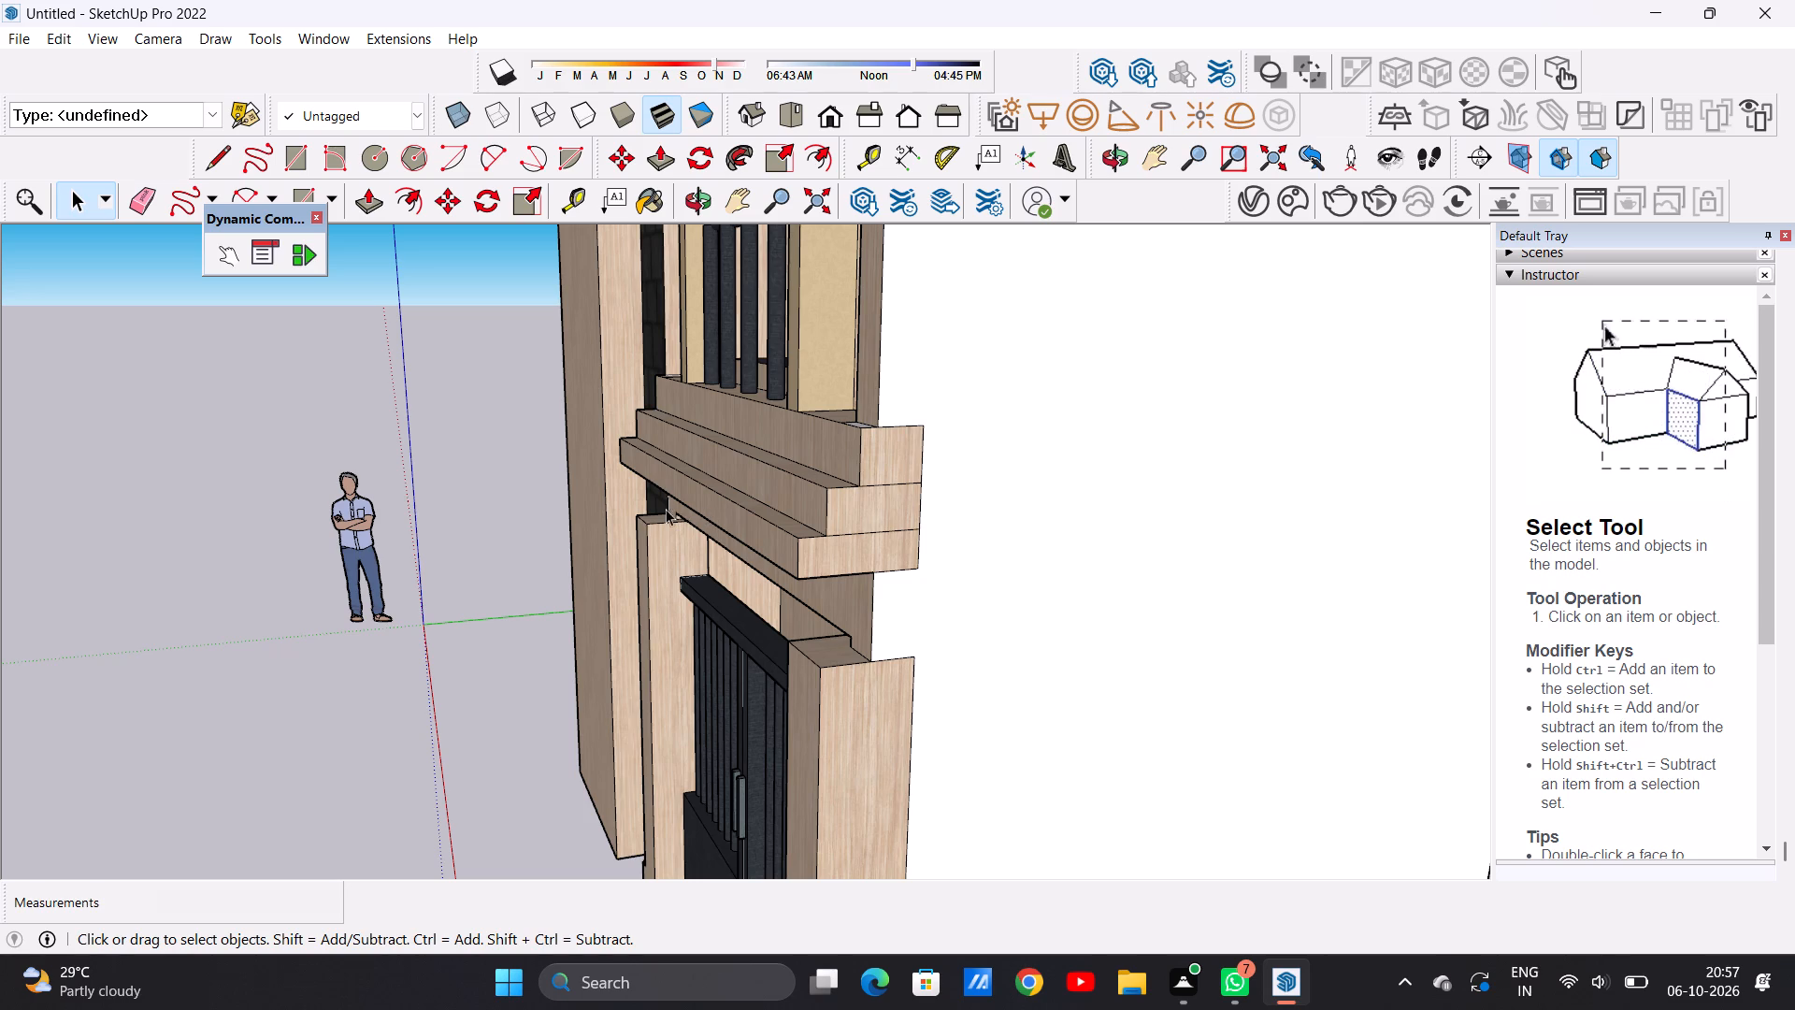
{"action": "scroll", "coordinate": [495, 530], "scroll_direction": "down", "scroll_amount": 20}
{"action": "scroll", "coordinate": [495, 530], "scroll_direction": "down", "scroll_amount": 9}
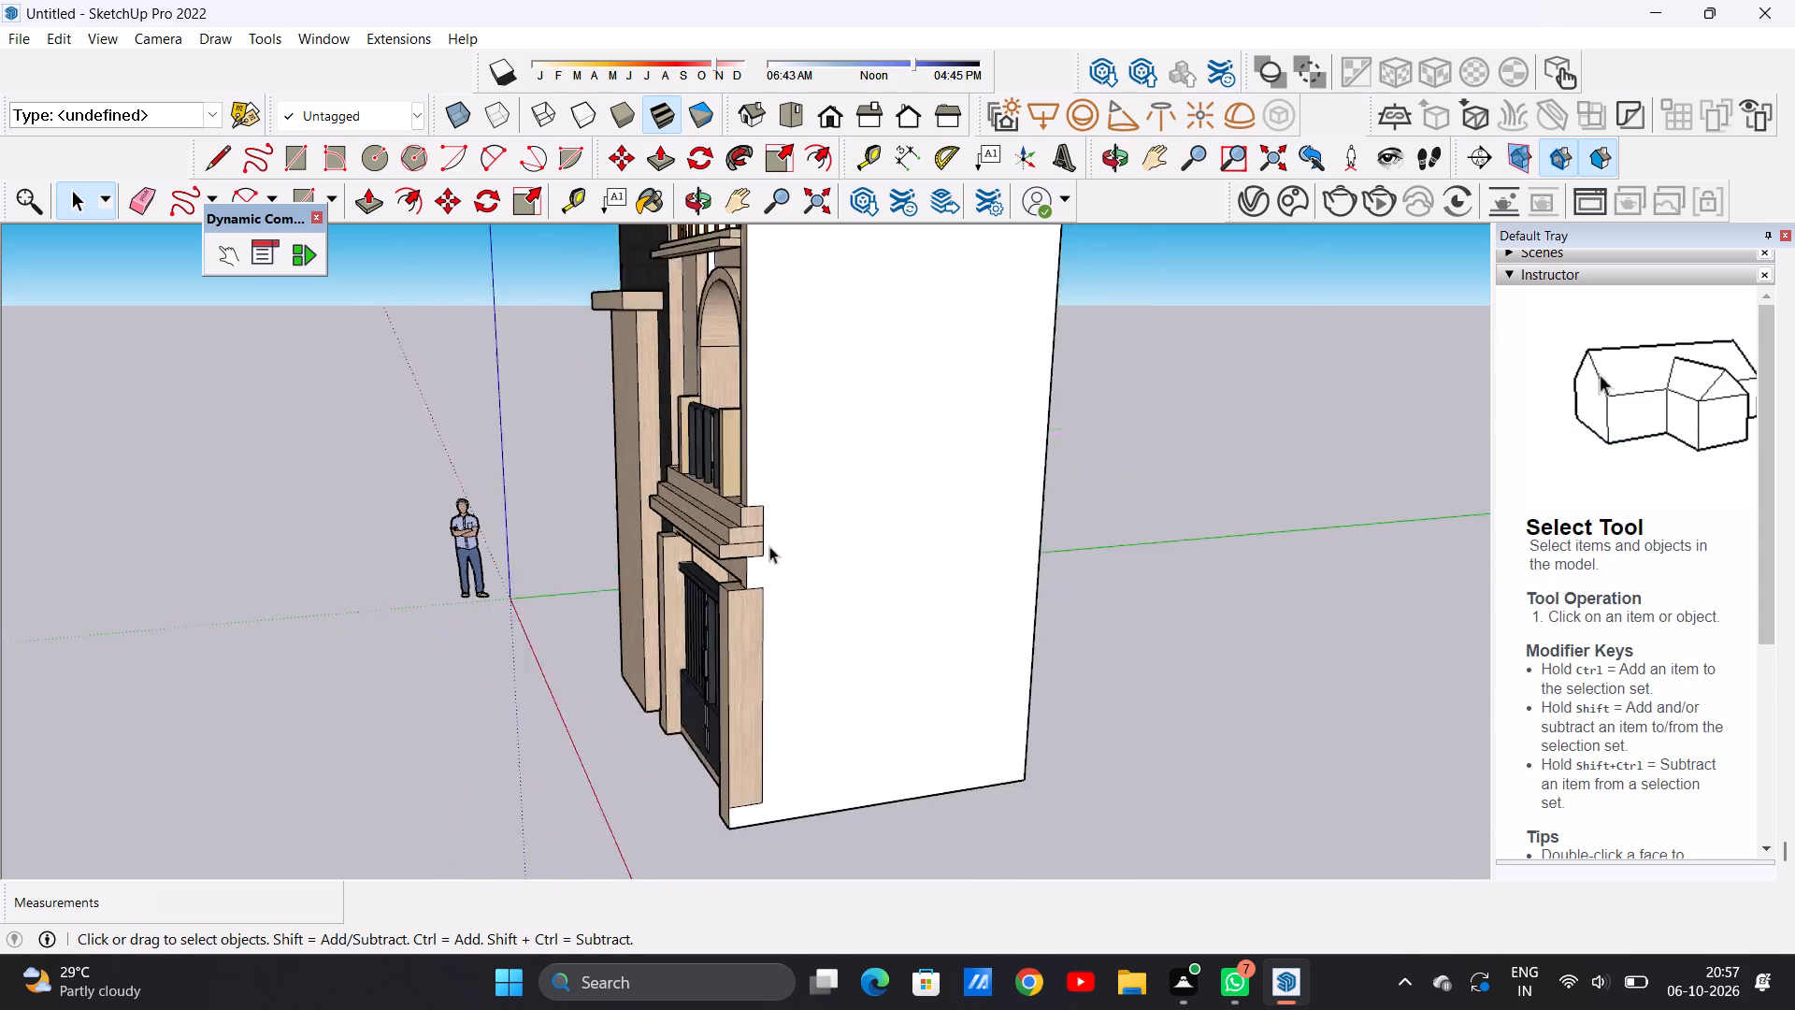
{"action": "scroll", "coordinate": [769, 546], "scroll_direction": "down", "scroll_amount": 6}
{"action": "scroll", "coordinate": [771, 524], "scroll_direction": "up", "scroll_amount": 7}
{"action": "middle_click_drag", "start_coordinate": [707, 560], "coordinate": [933, 541]}
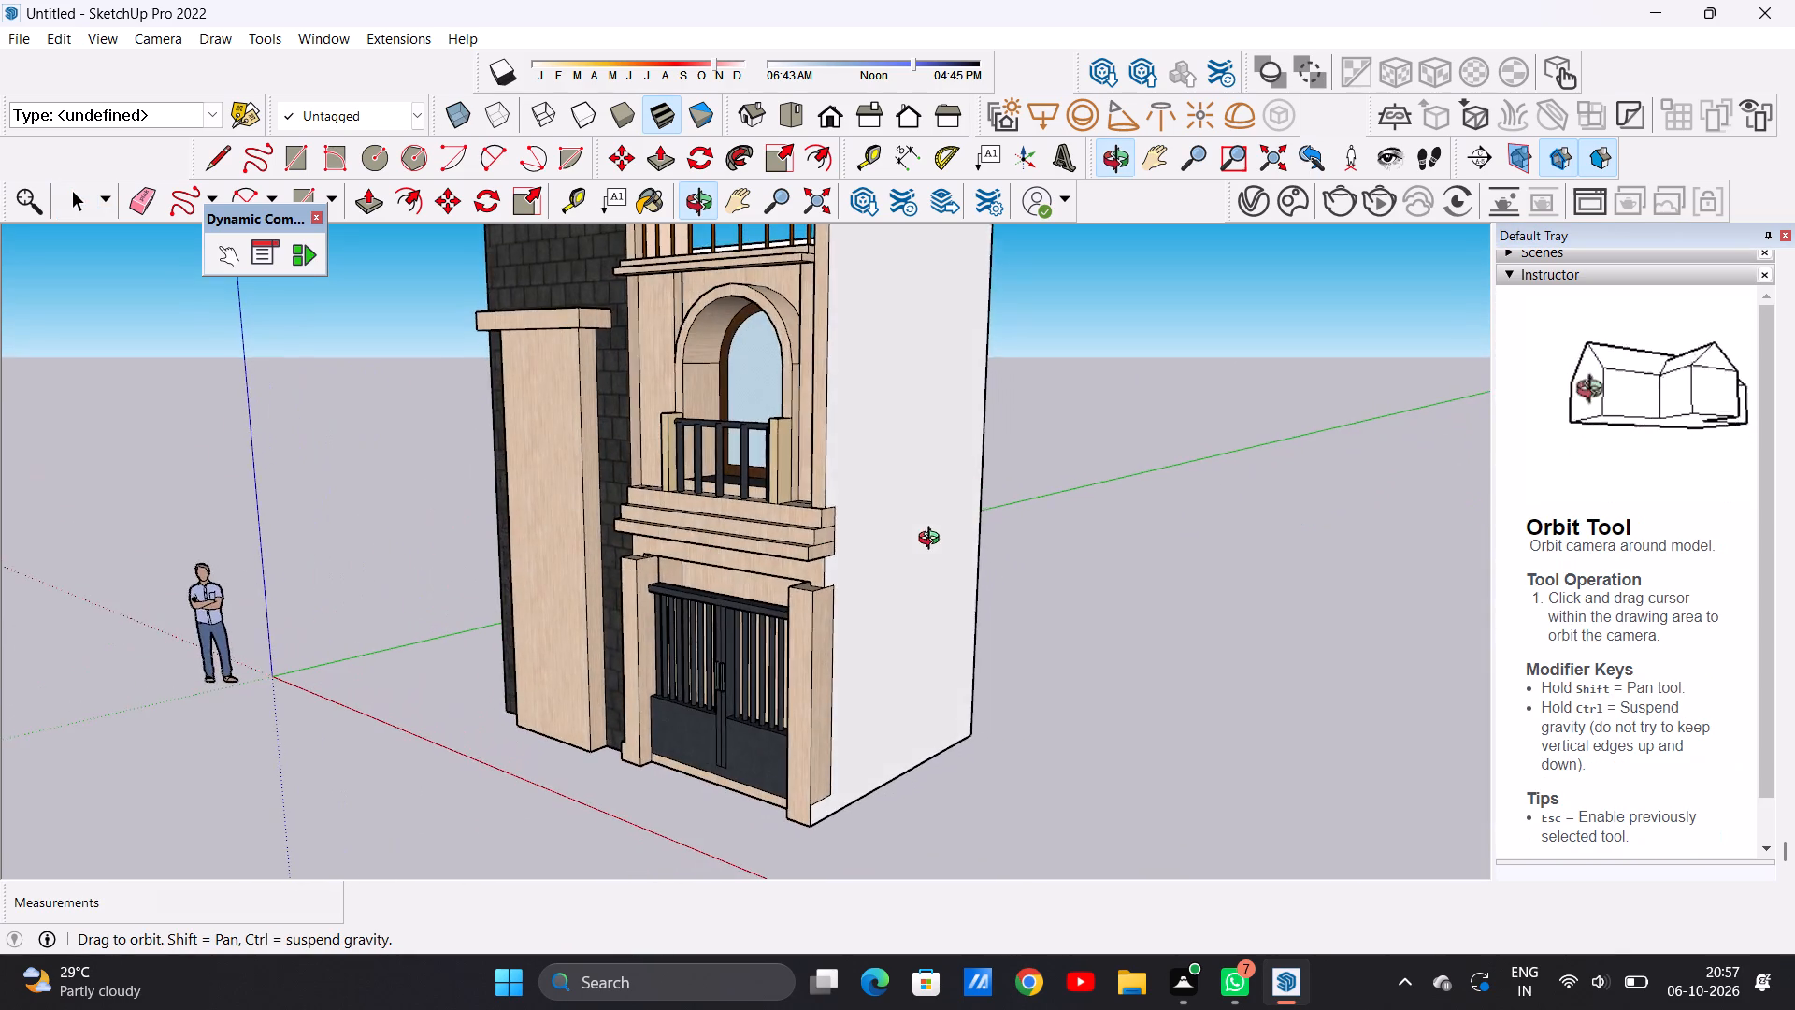
{"action": "middle_click_drag", "start_coordinate": [933, 541], "coordinate": [647, 548]}
{"action": "scroll", "coordinate": [789, 514], "scroll_direction": "up", "scroll_amount": 6}
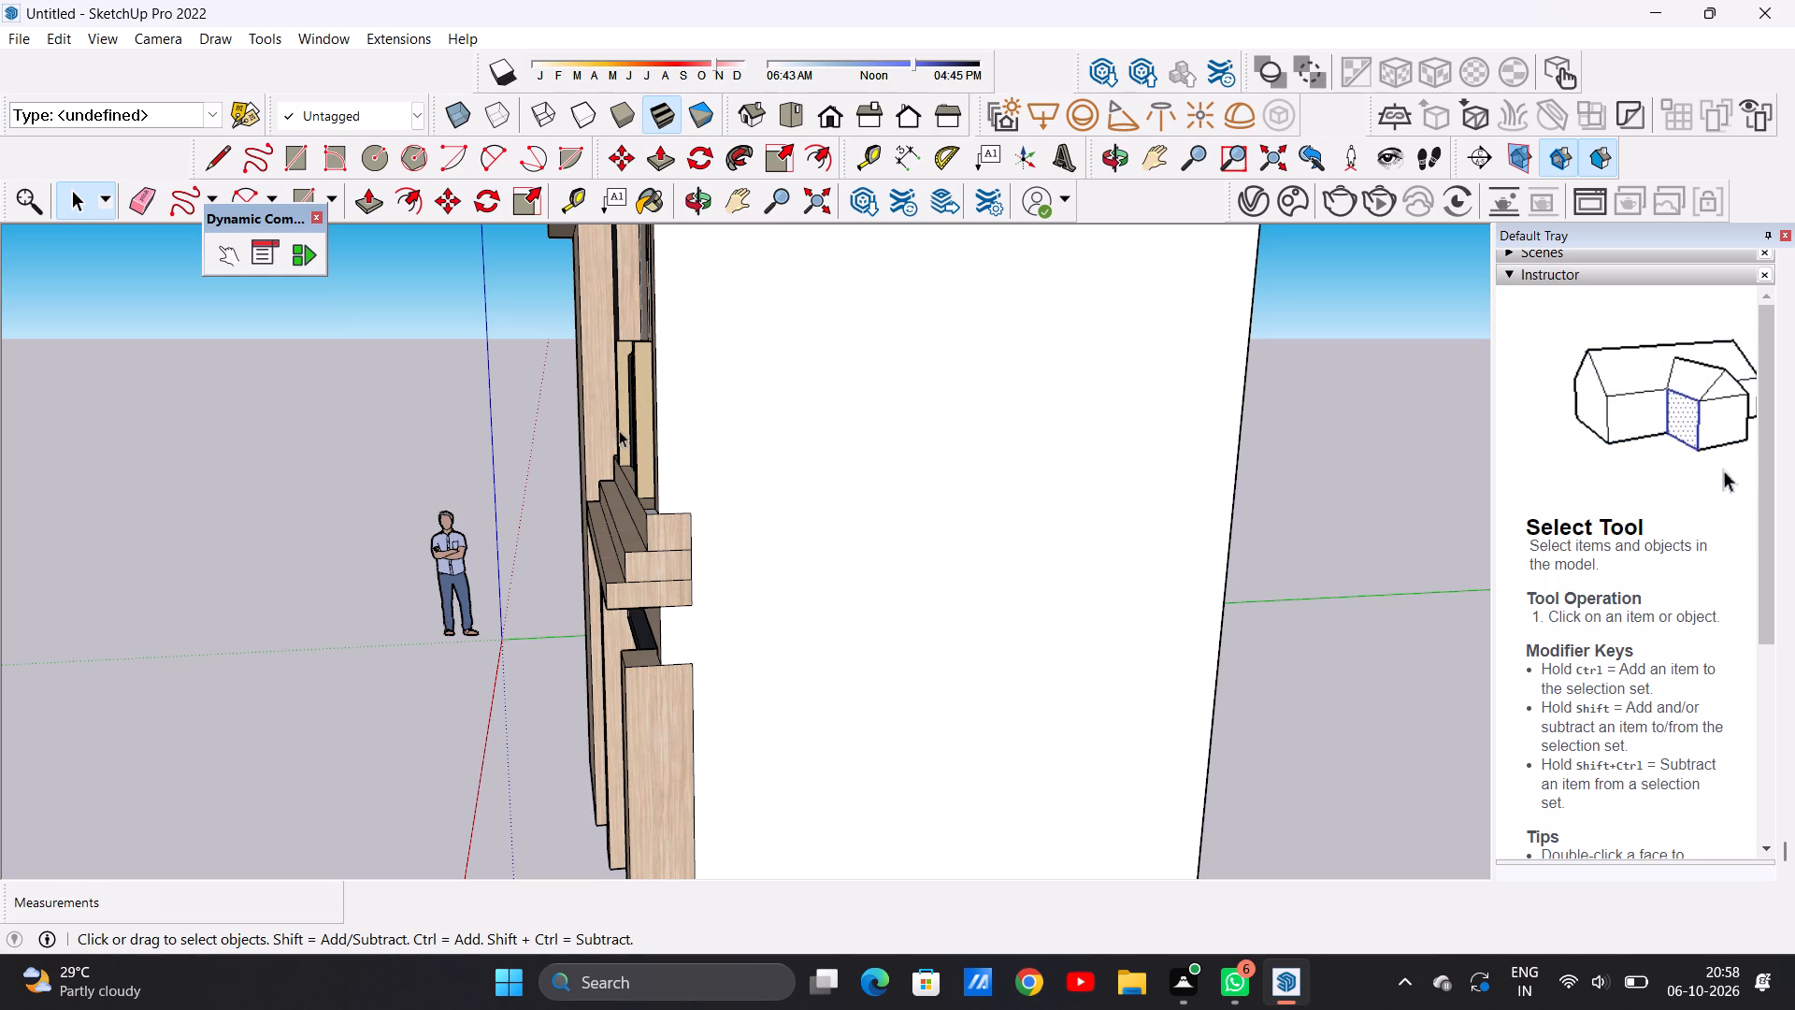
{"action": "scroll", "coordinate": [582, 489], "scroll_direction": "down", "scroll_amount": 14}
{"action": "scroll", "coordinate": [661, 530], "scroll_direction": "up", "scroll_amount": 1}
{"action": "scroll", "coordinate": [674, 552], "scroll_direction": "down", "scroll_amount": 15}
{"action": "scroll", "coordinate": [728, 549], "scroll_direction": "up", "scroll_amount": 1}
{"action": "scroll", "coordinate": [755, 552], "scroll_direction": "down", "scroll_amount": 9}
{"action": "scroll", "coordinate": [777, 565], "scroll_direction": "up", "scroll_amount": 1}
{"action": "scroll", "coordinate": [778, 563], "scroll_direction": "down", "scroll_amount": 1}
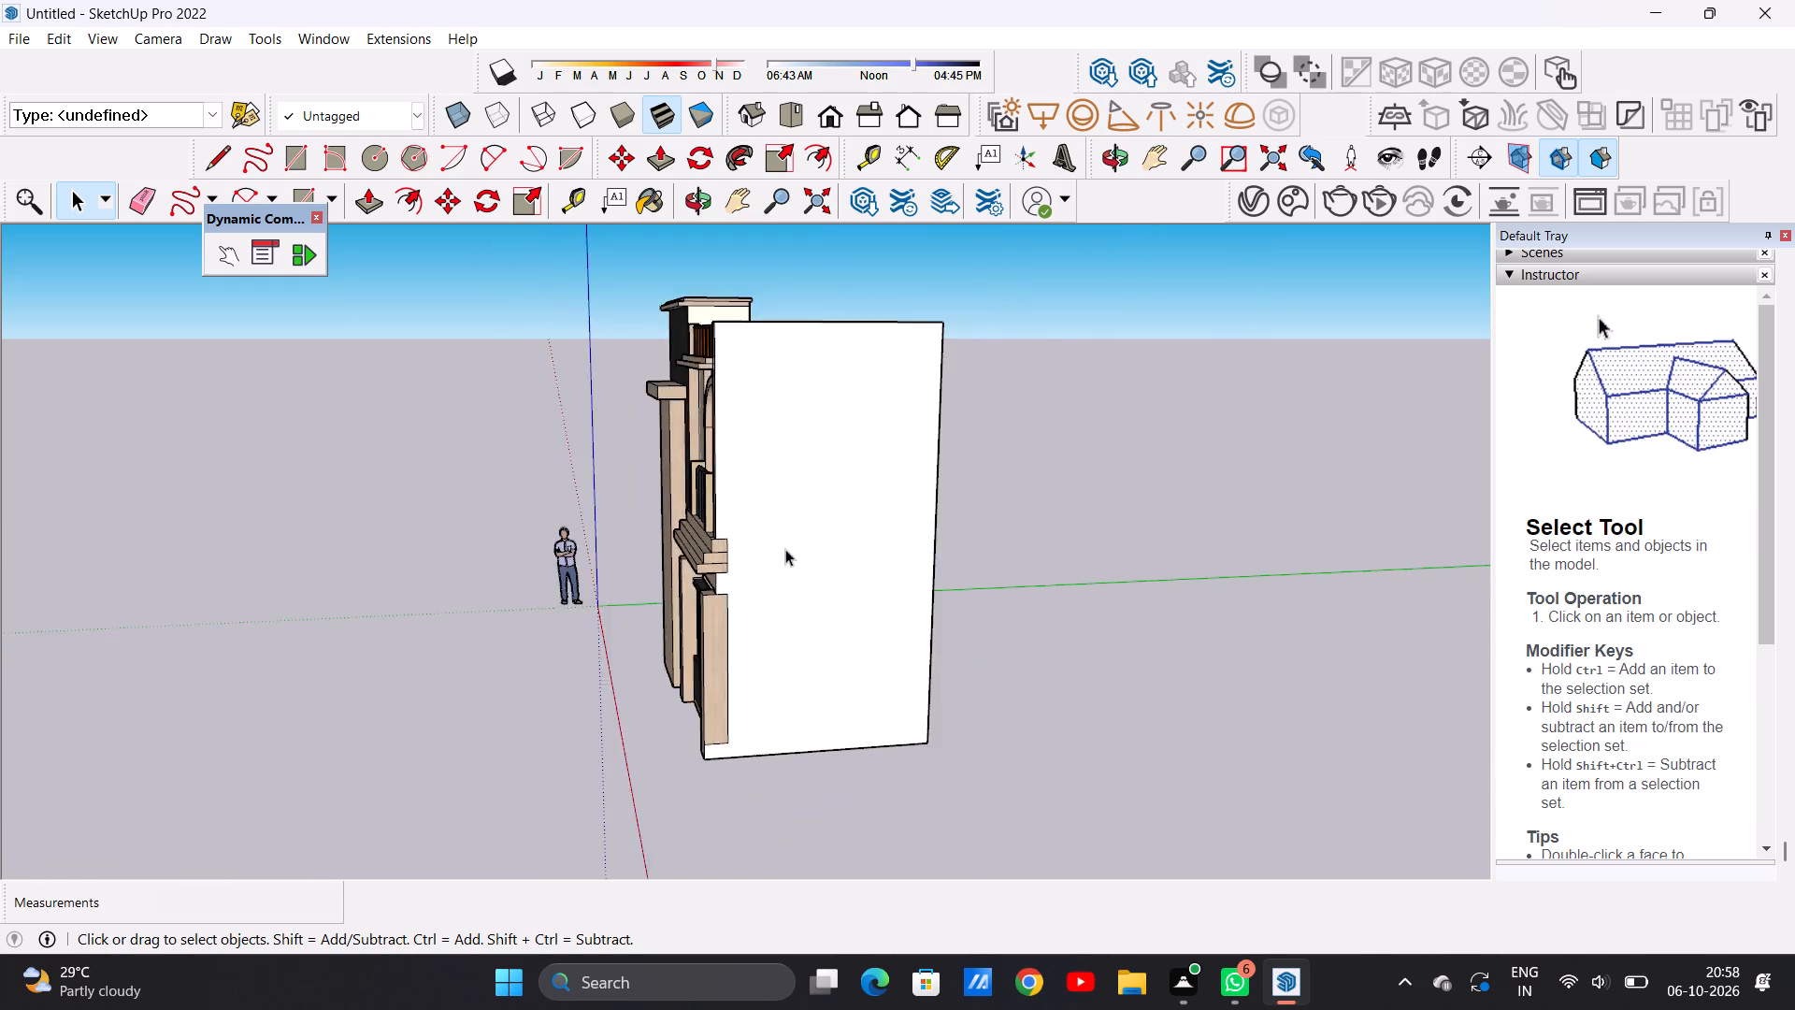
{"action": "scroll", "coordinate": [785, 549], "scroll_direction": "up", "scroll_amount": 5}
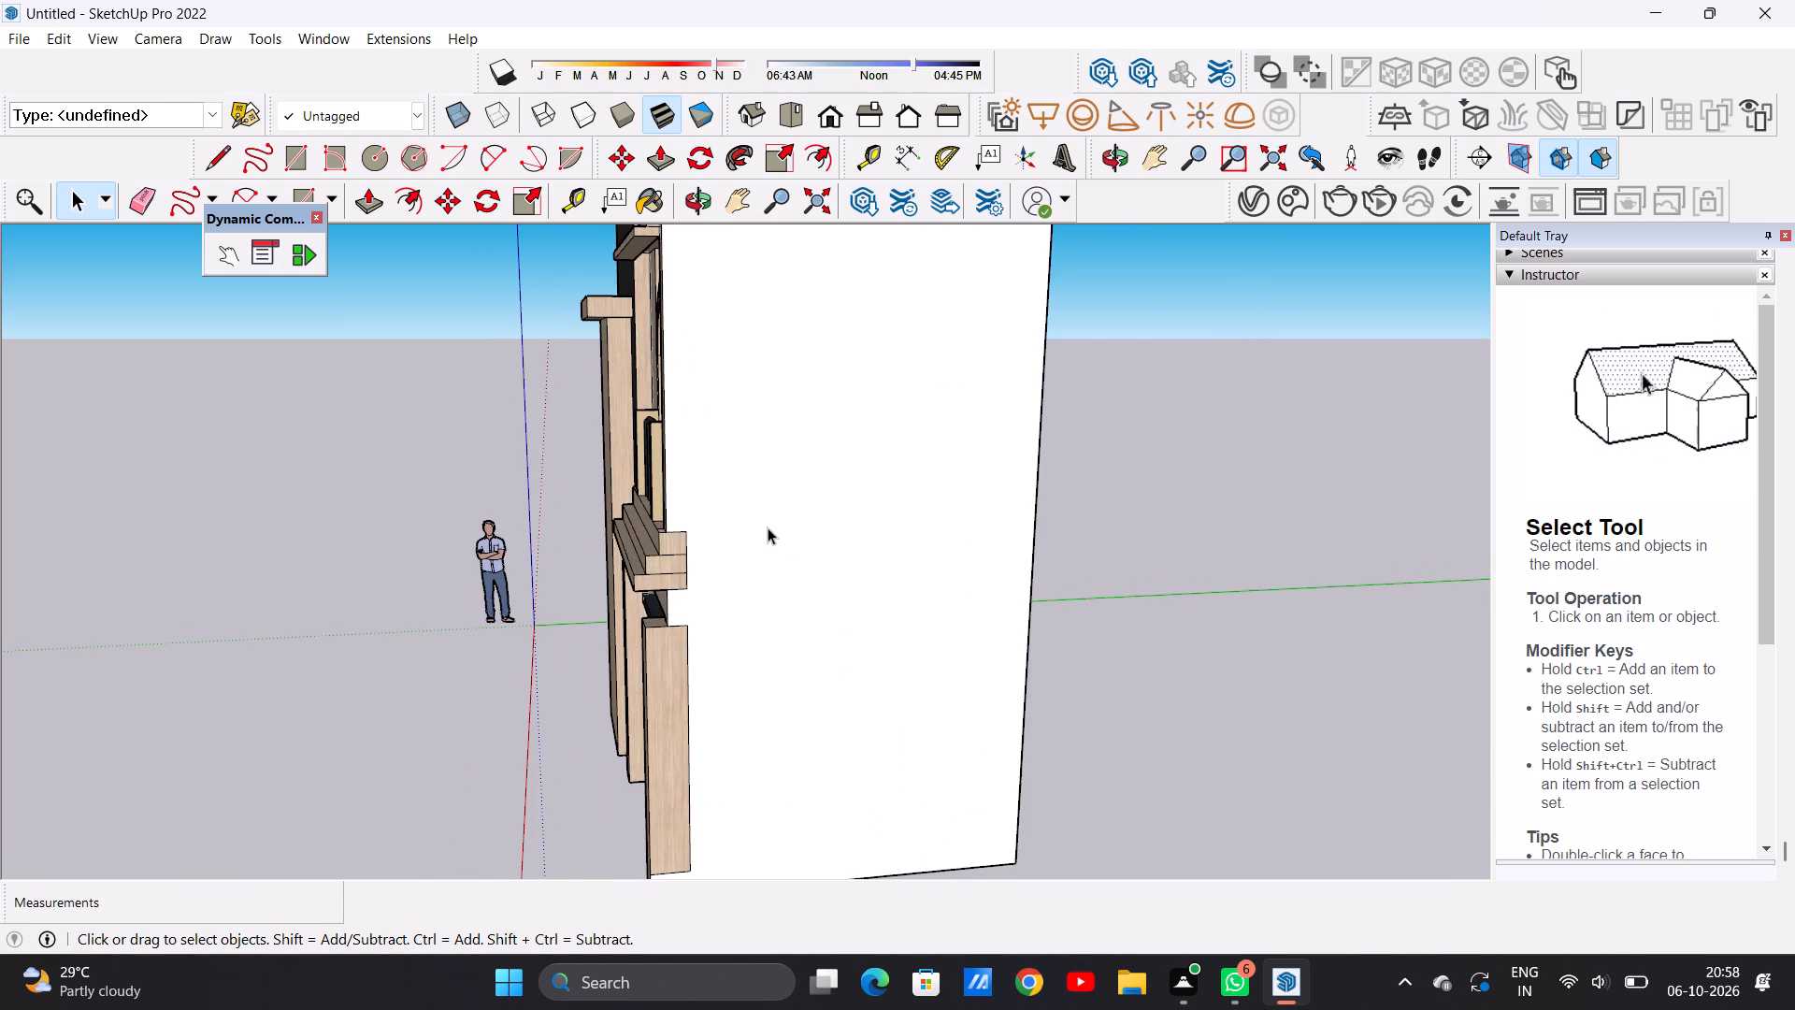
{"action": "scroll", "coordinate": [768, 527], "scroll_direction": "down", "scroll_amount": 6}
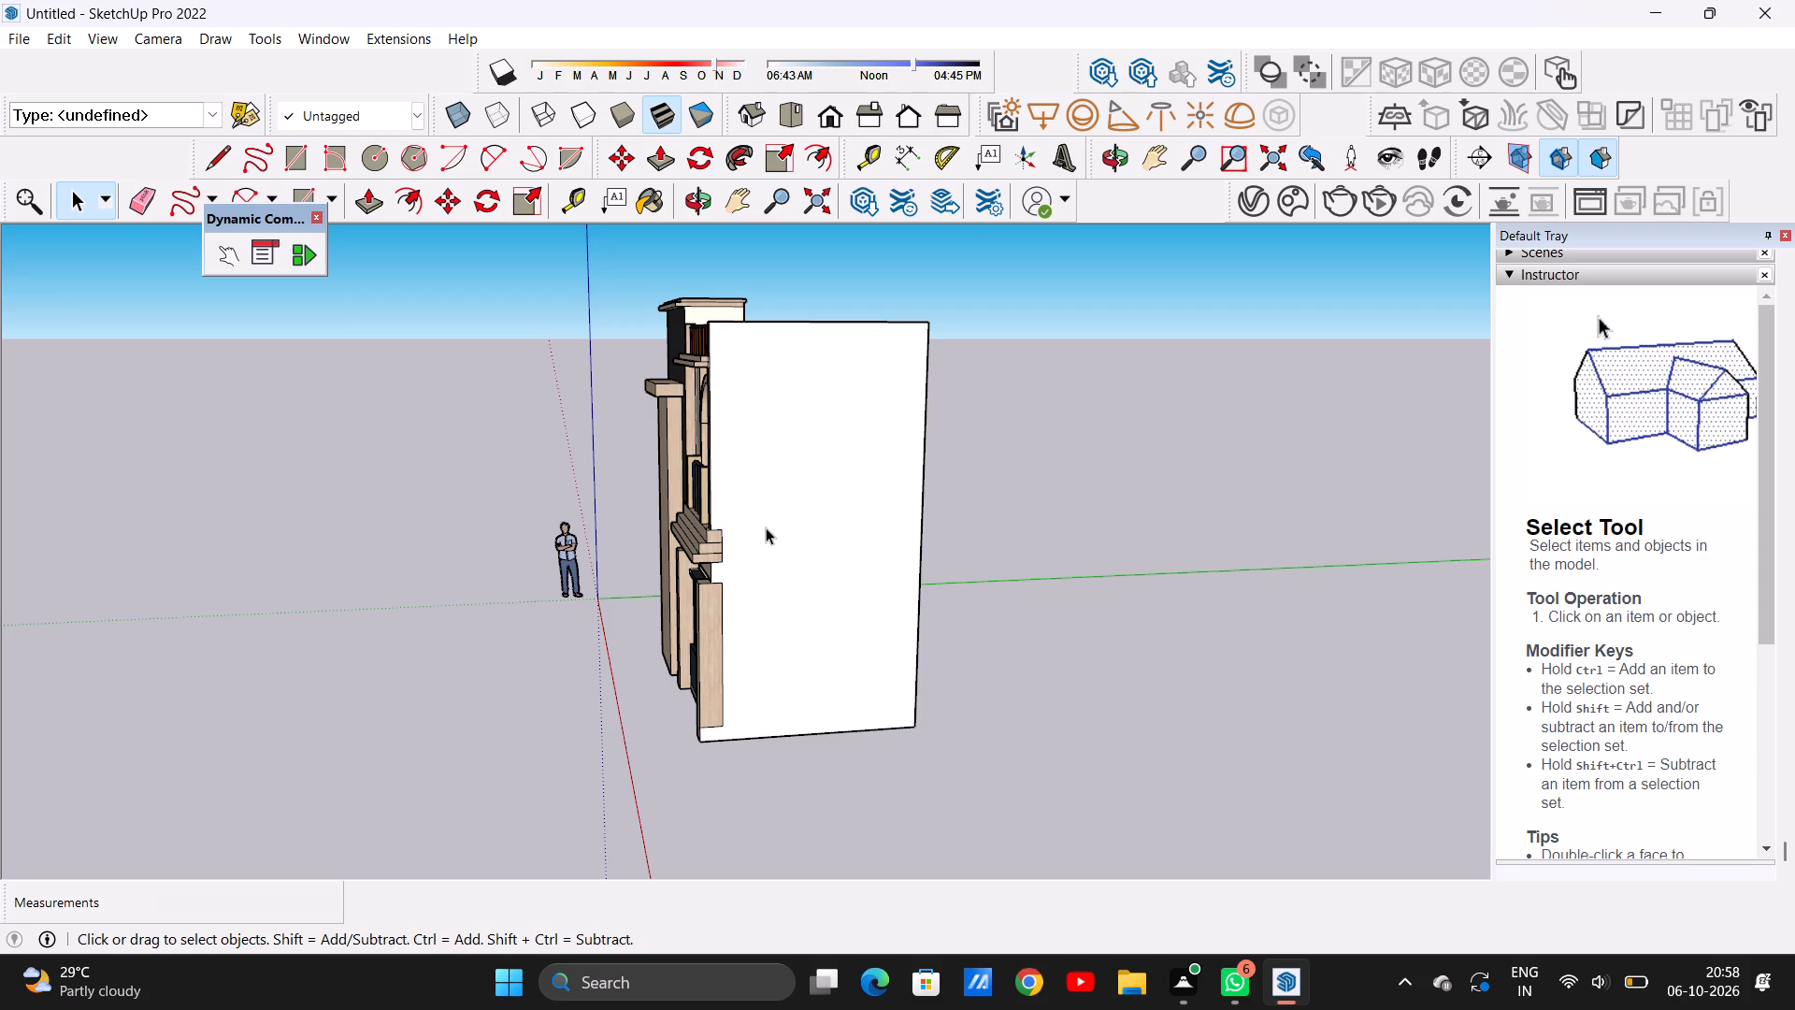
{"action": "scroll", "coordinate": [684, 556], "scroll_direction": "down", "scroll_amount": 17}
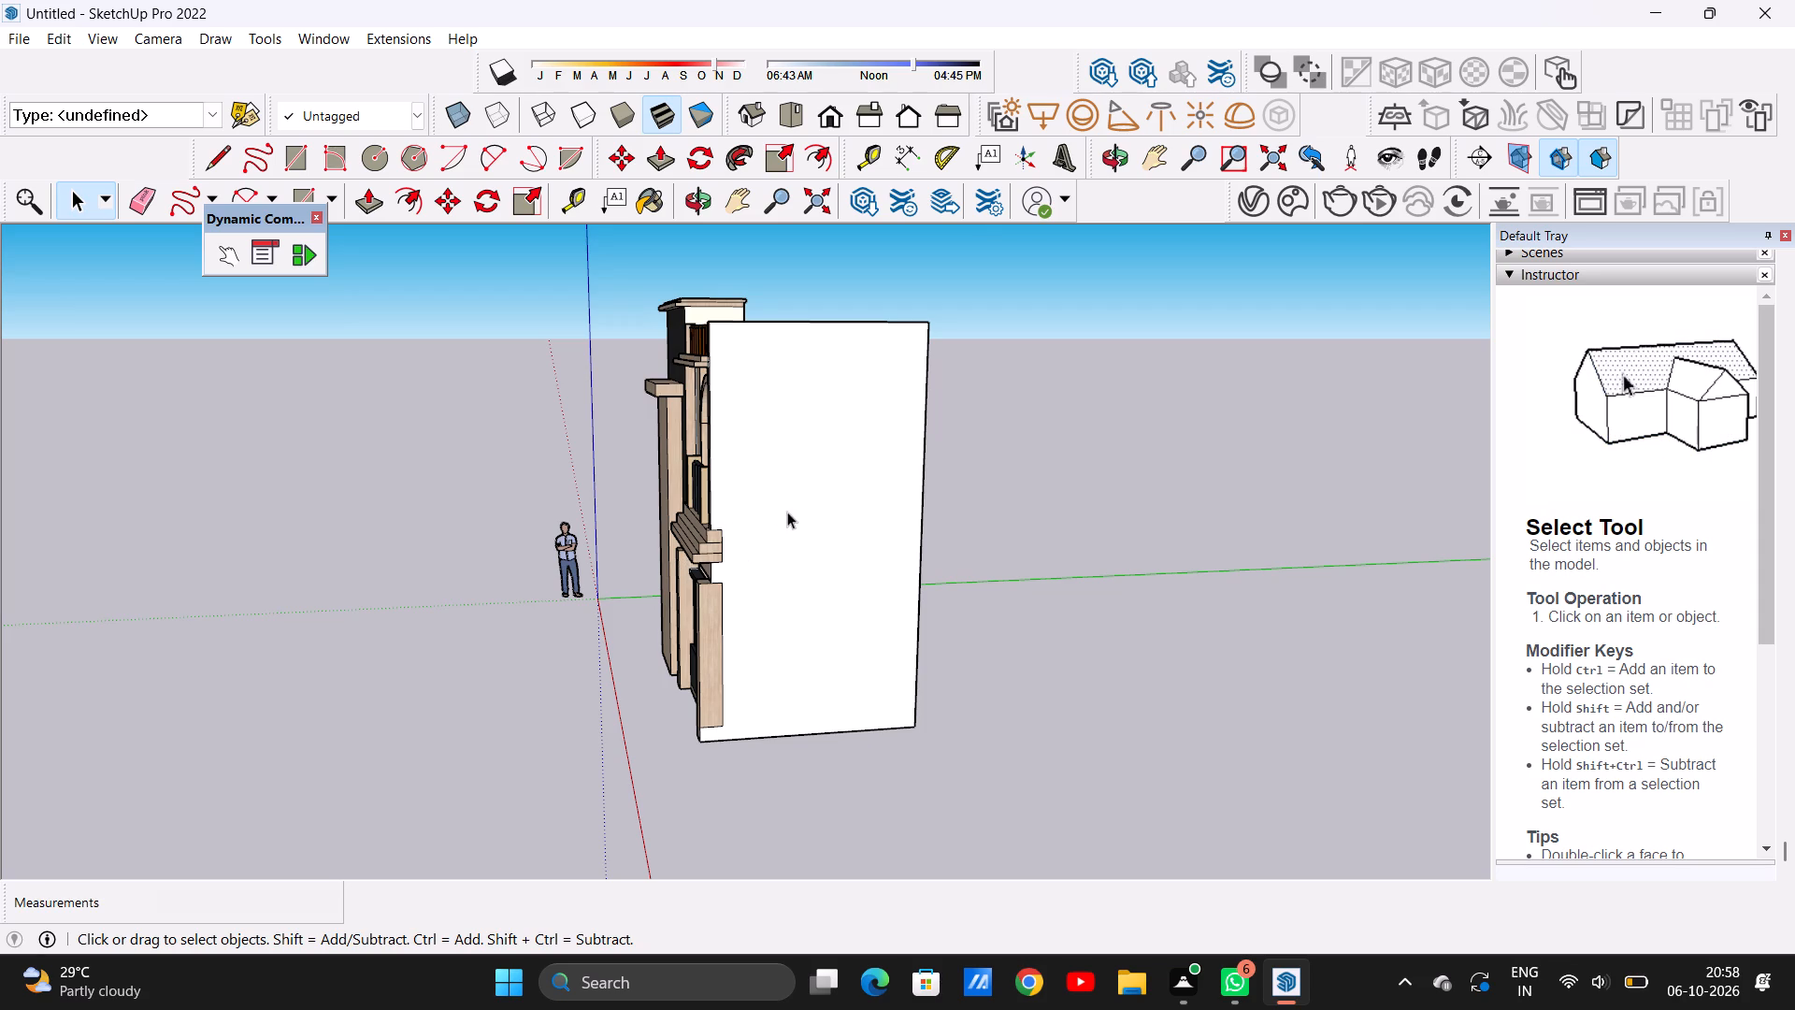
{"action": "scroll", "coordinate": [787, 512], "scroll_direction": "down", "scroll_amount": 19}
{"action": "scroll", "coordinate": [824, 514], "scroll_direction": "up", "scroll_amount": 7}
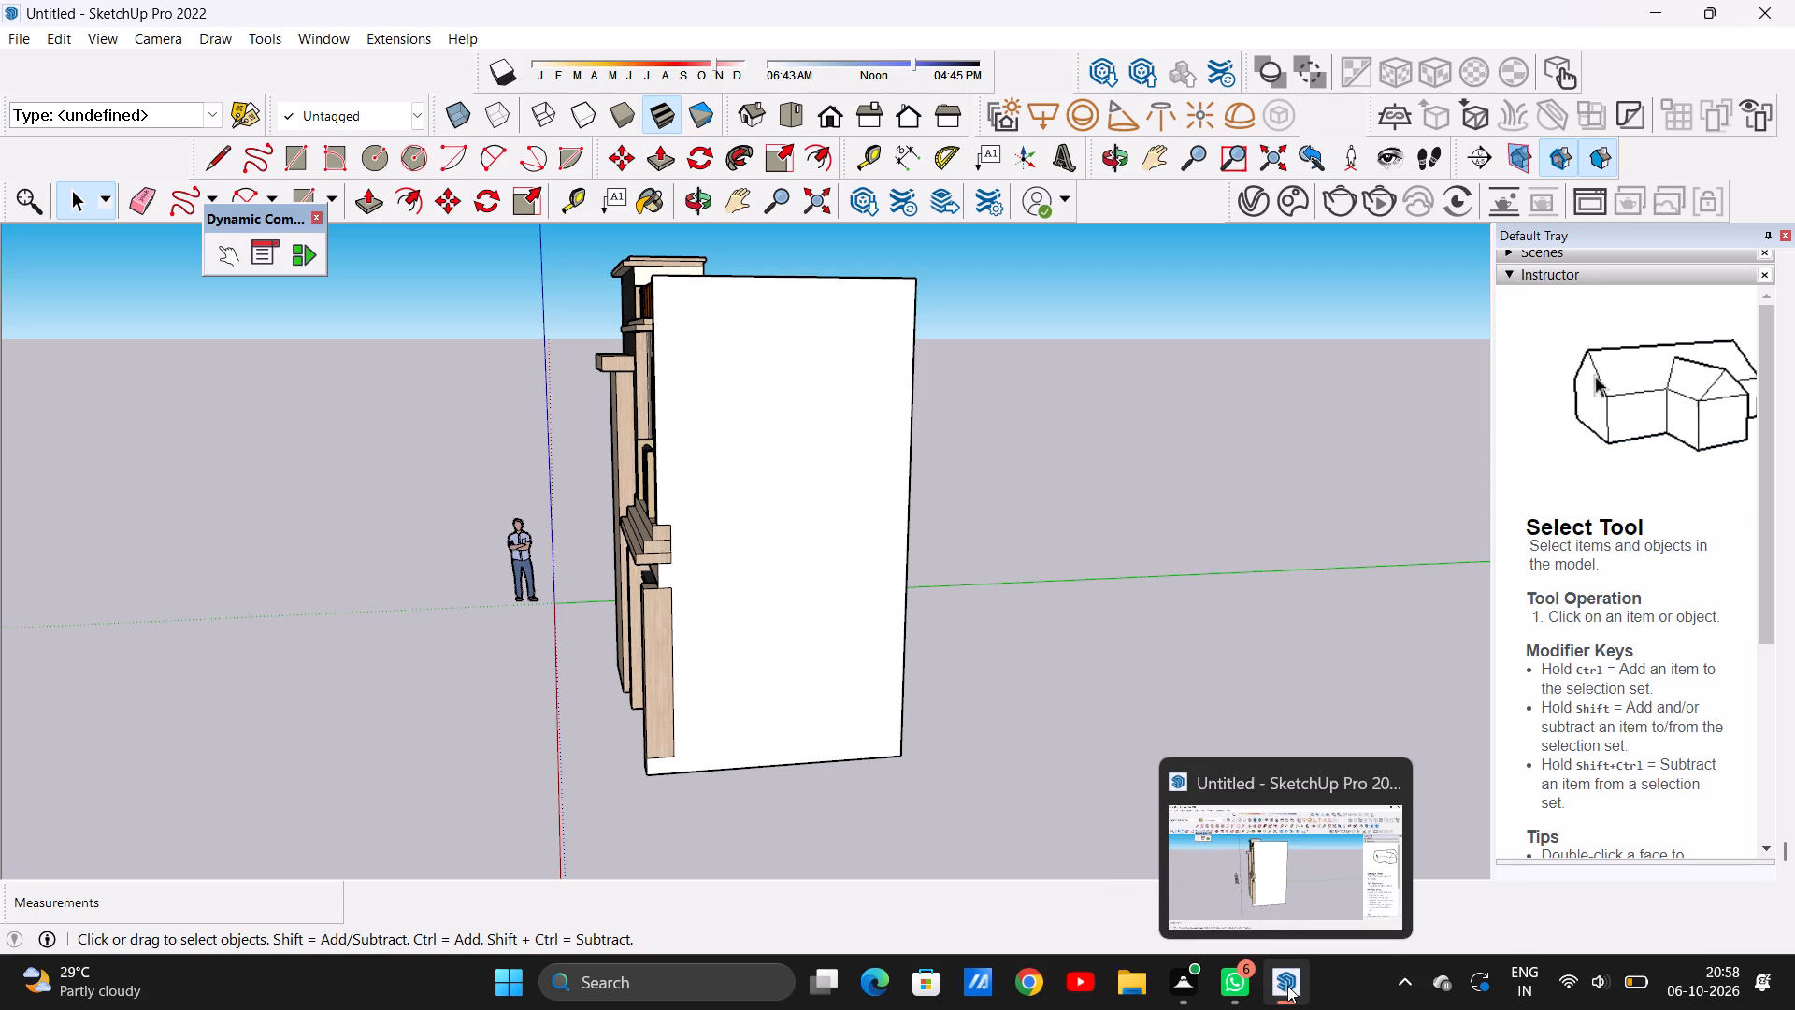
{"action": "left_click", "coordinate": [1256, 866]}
Review the finished house all around, including the front facade, side walls, plain rear wall and roof terrace.
{"action": "scroll", "coordinate": [997, 704], "scroll_direction": "down", "scroll_amount": 10}
{"action": "scroll", "coordinate": [859, 650], "scroll_direction": "up", "scroll_amount": 6}
{"action": "middle_click_drag", "start_coordinate": [827, 647], "coordinate": [1081, 626]}
{"action": "scroll", "coordinate": [964, 631], "scroll_direction": "up", "scroll_amount": 2}
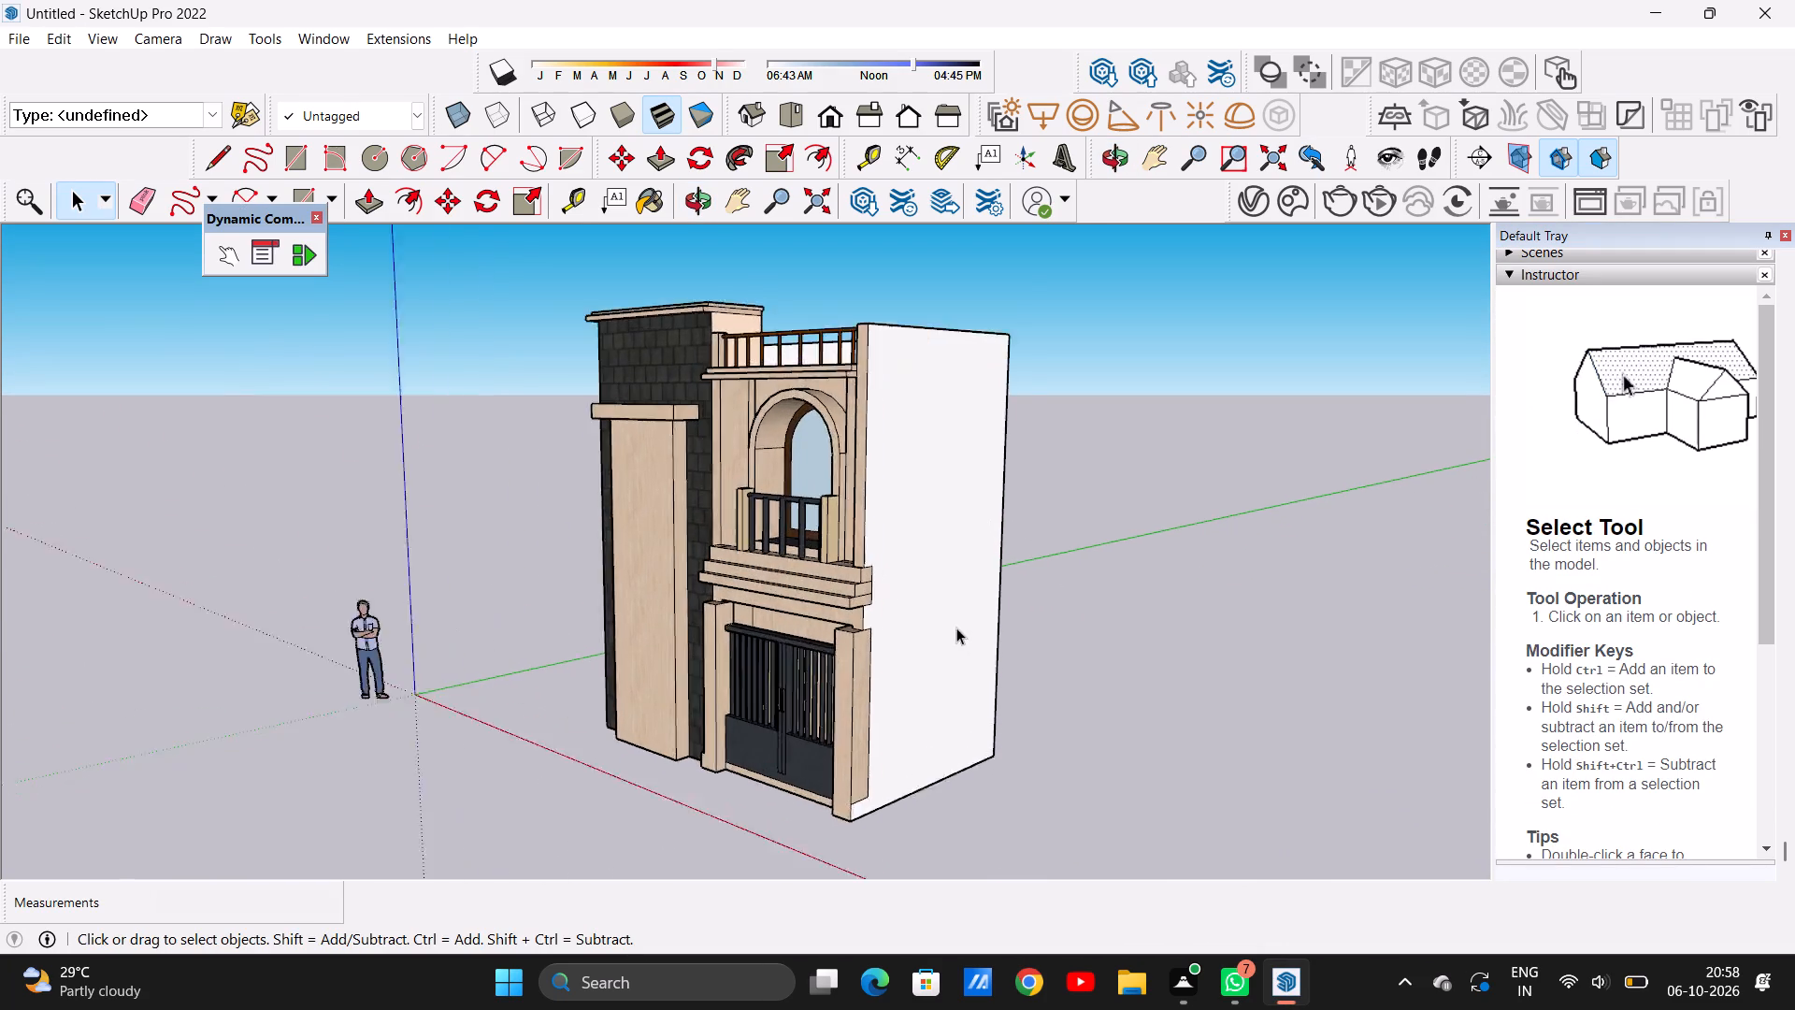
{"action": "scroll", "coordinate": [956, 628], "scroll_direction": "up", "scroll_amount": 2}
{"action": "scroll", "coordinate": [766, 524], "scroll_direction": "down", "scroll_amount": 7}
{"action": "scroll", "coordinate": [685, 536], "scroll_direction": "up", "scroll_amount": 1}
{"action": "middle_click_drag", "start_coordinate": [642, 555], "coordinate": [729, 633]}
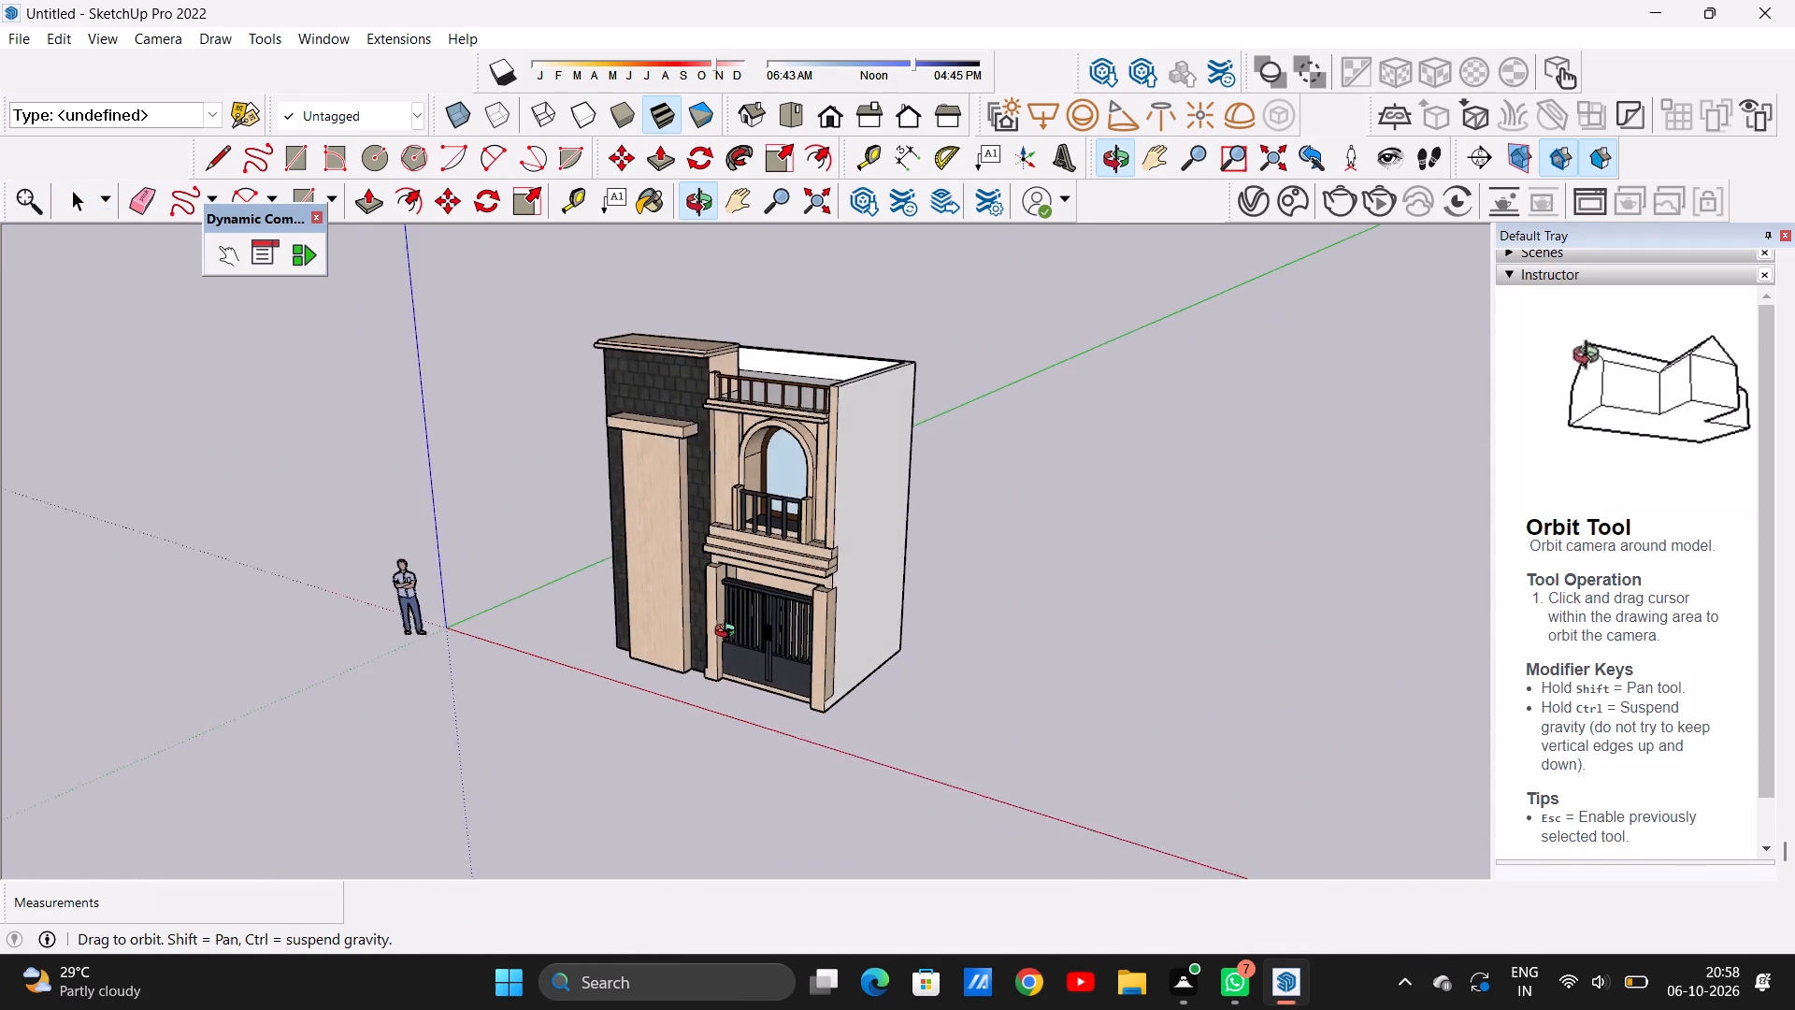
{"action": "middle_click_drag", "start_coordinate": [729, 633], "coordinate": [736, 629]}
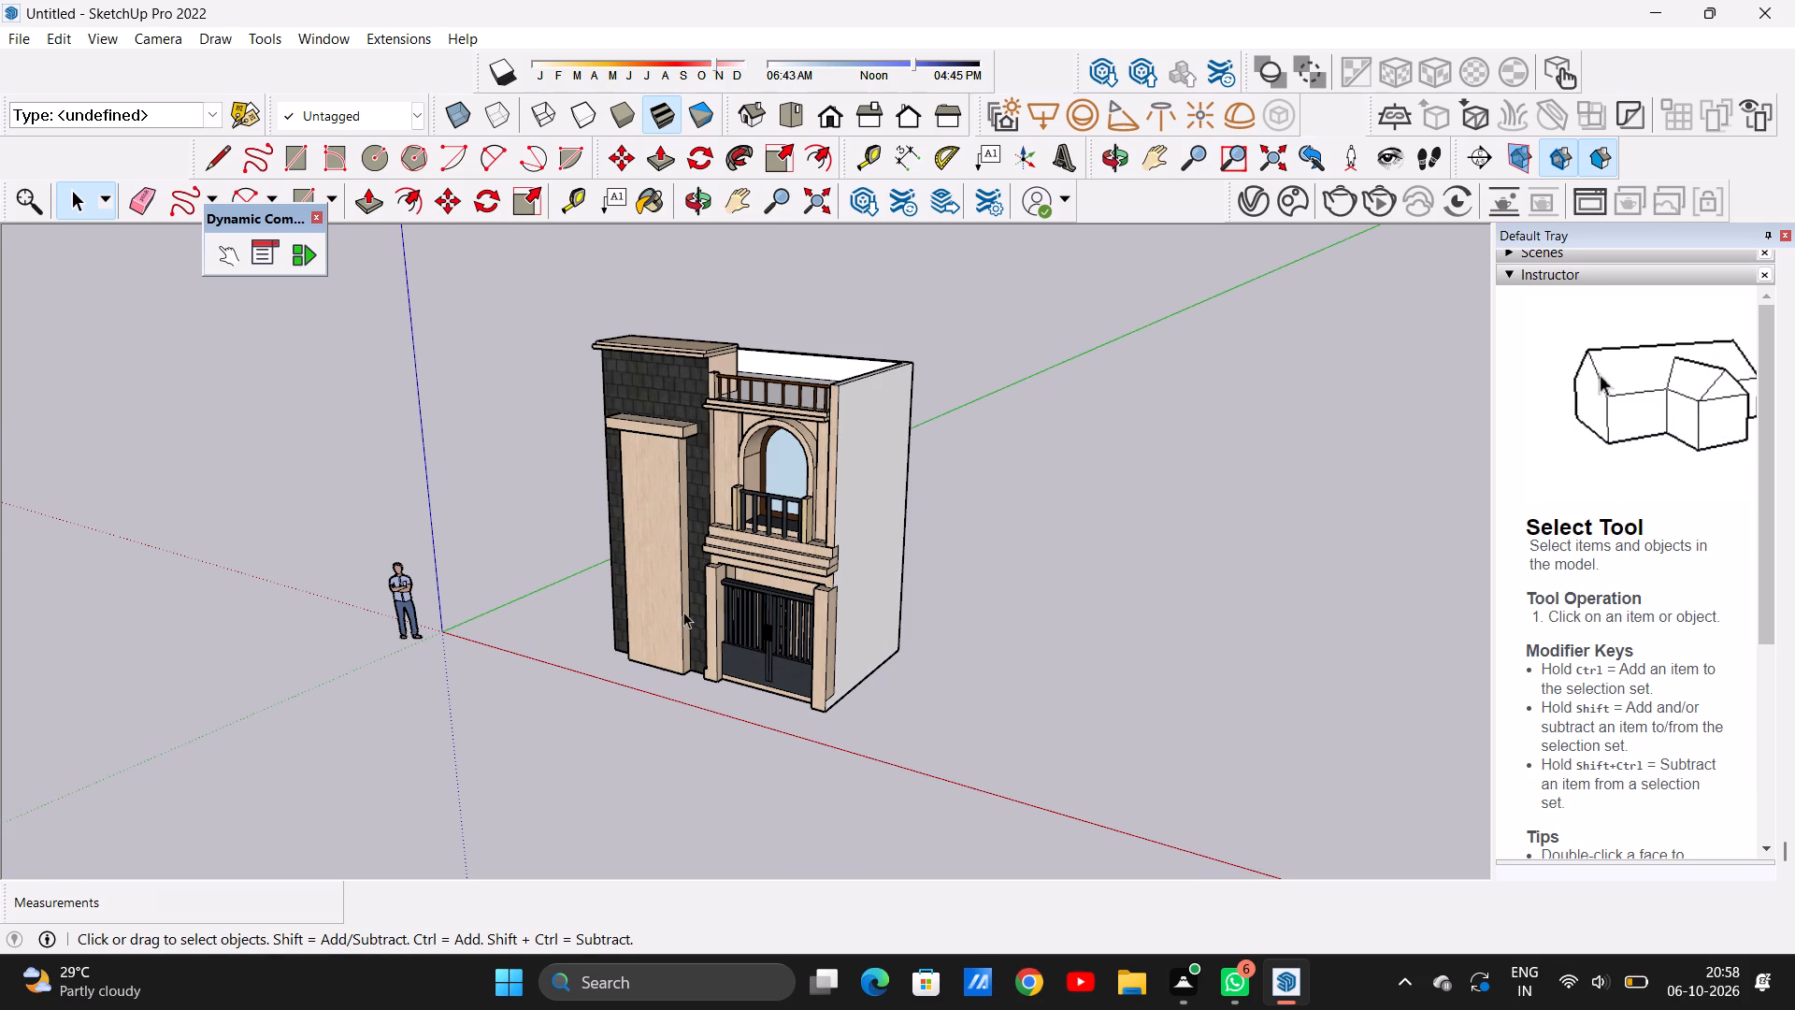
{"action": "scroll", "coordinate": [686, 603], "scroll_direction": "down", "scroll_amount": 8}
{"action": "scroll", "coordinate": [756, 523], "scroll_direction": "up", "scroll_amount": 10}
{"action": "middle_click_drag", "start_coordinate": [849, 539], "coordinate": [743, 487]}
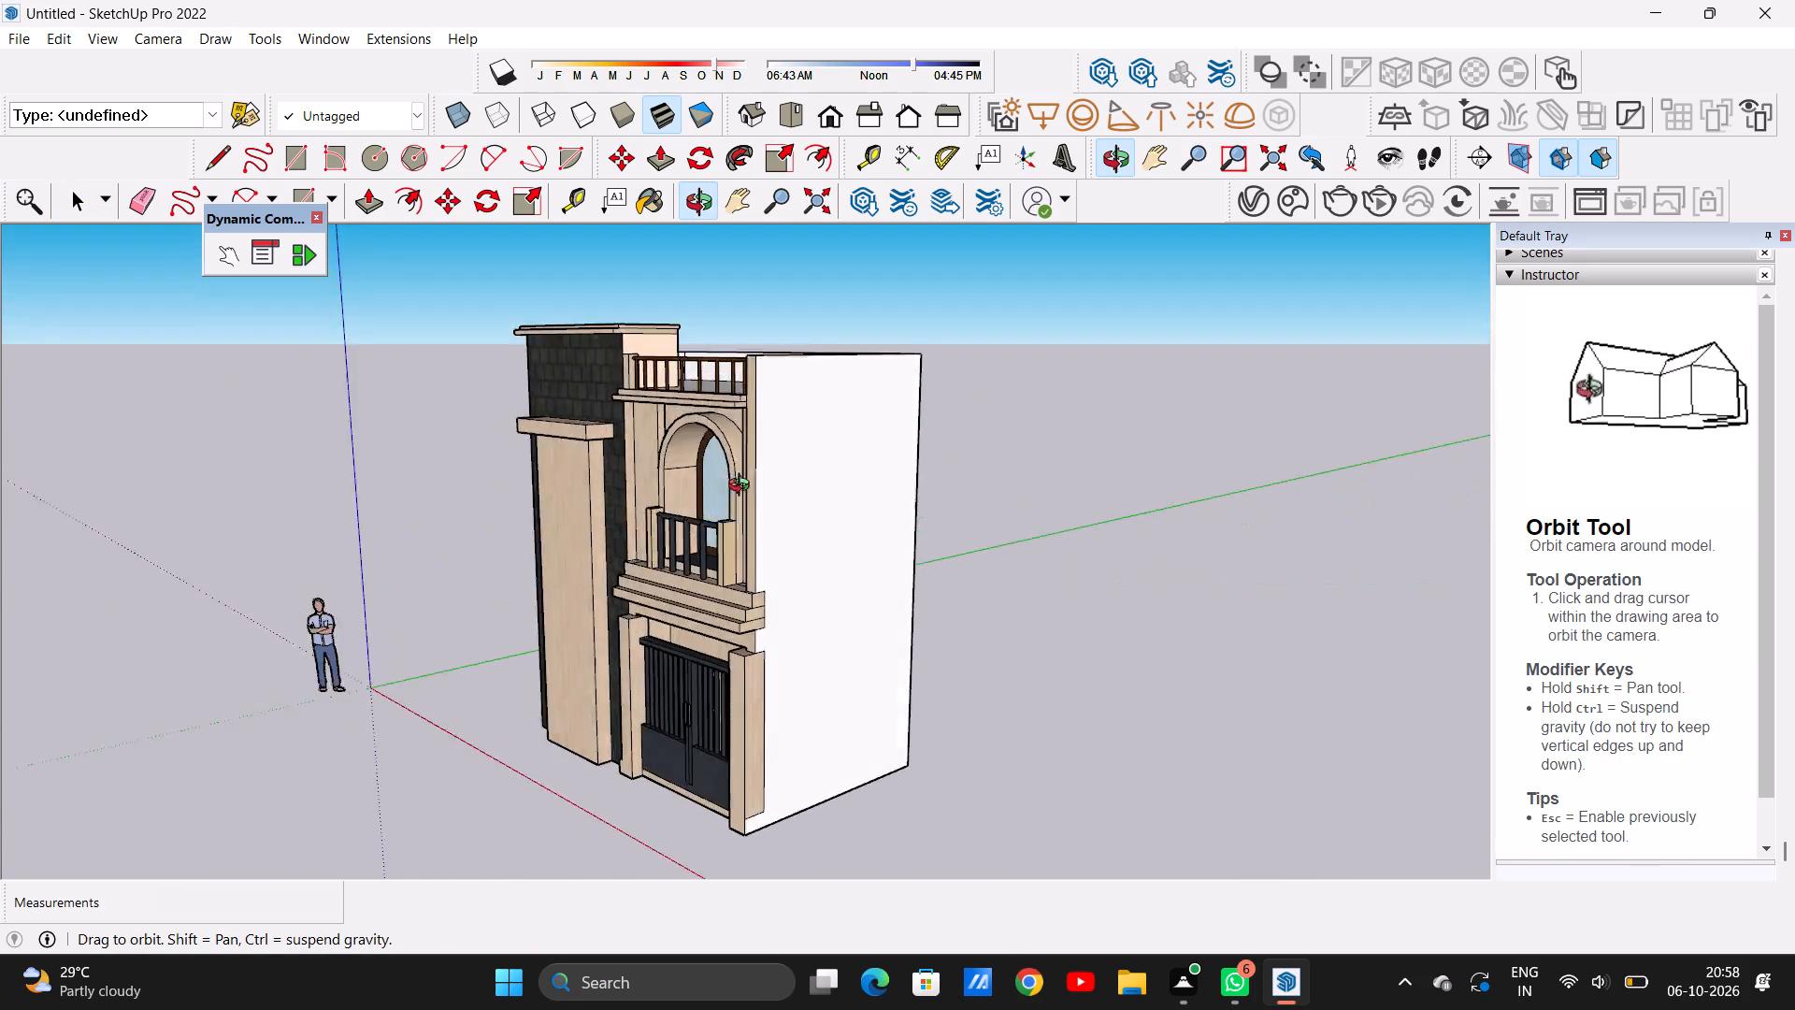
{"action": "middle_click_drag", "start_coordinate": [743, 487], "coordinate": [736, 483]}
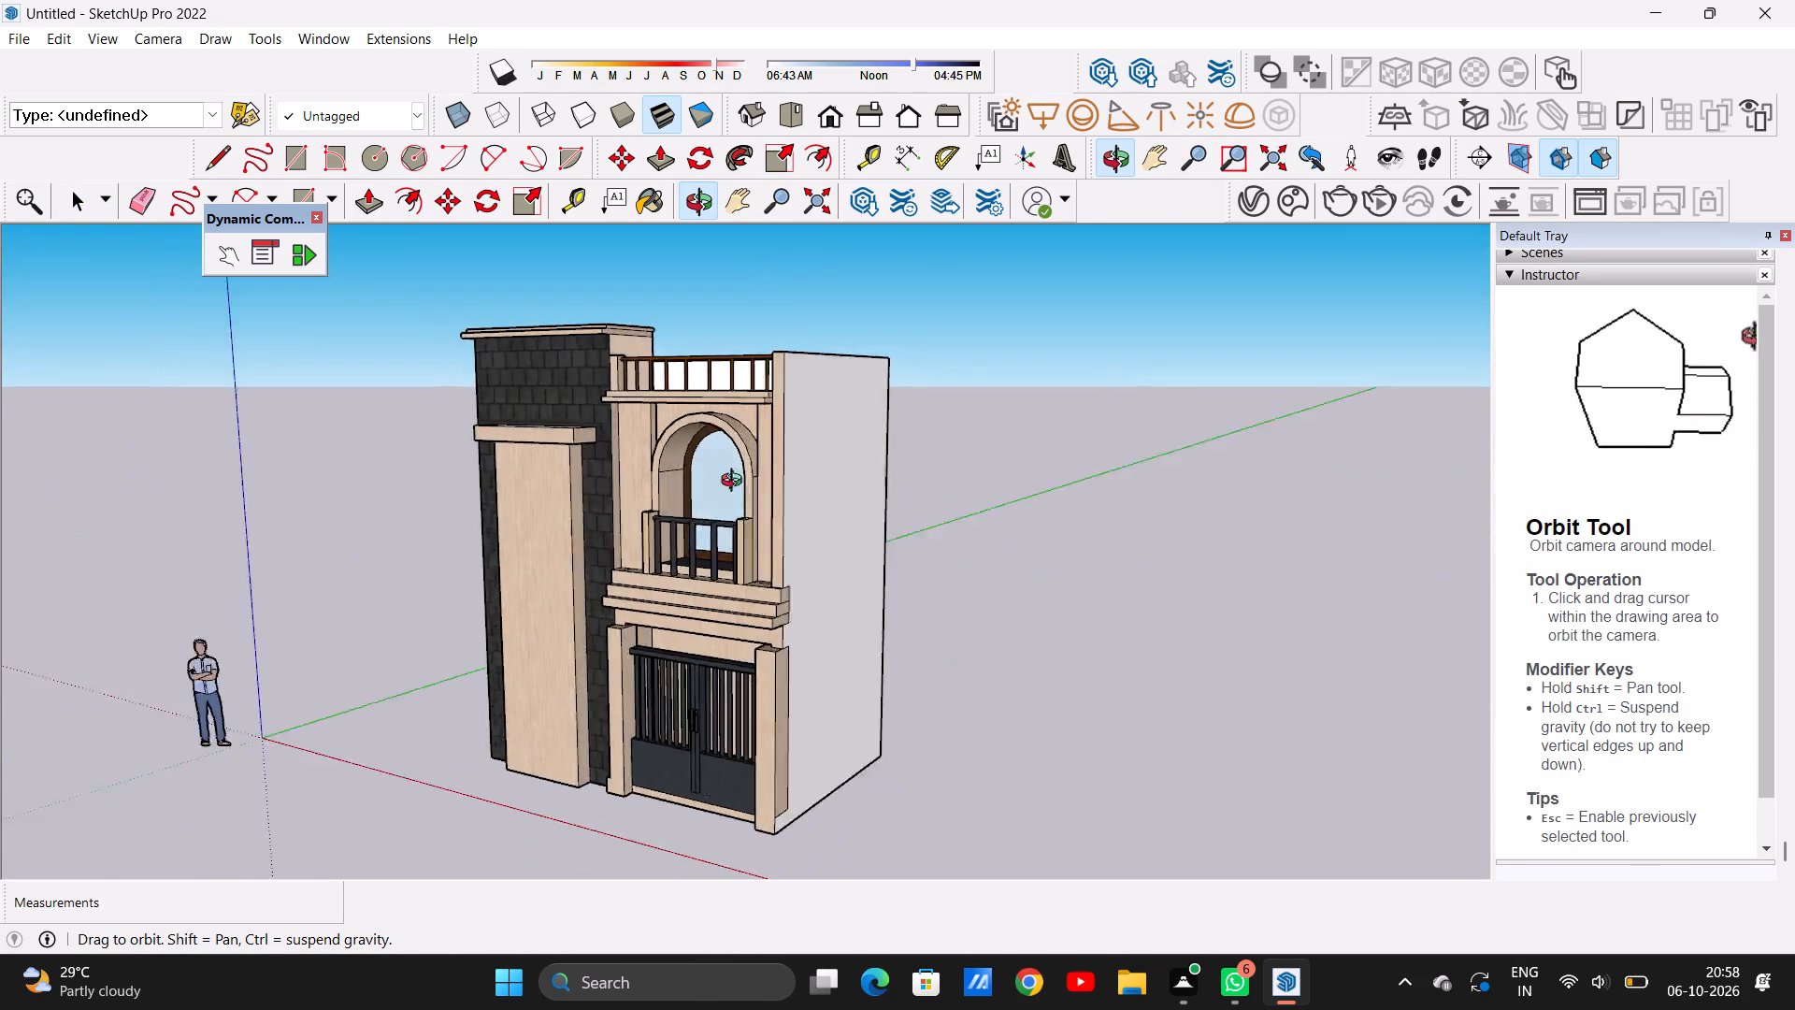
{"action": "middle_click_drag", "start_coordinate": [736, 483], "coordinate": [332, 528]}
{"action": "scroll", "coordinate": [854, 477], "scroll_direction": "down", "scroll_amount": 2}
{"action": "scroll", "coordinate": [854, 477], "scroll_direction": "up", "scroll_amount": 1}
{"action": "scroll", "coordinate": [854, 477], "scroll_direction": "down", "scroll_amount": 6}
{"action": "middle_click_drag", "start_coordinate": [956, 468], "coordinate": [180, 621]}
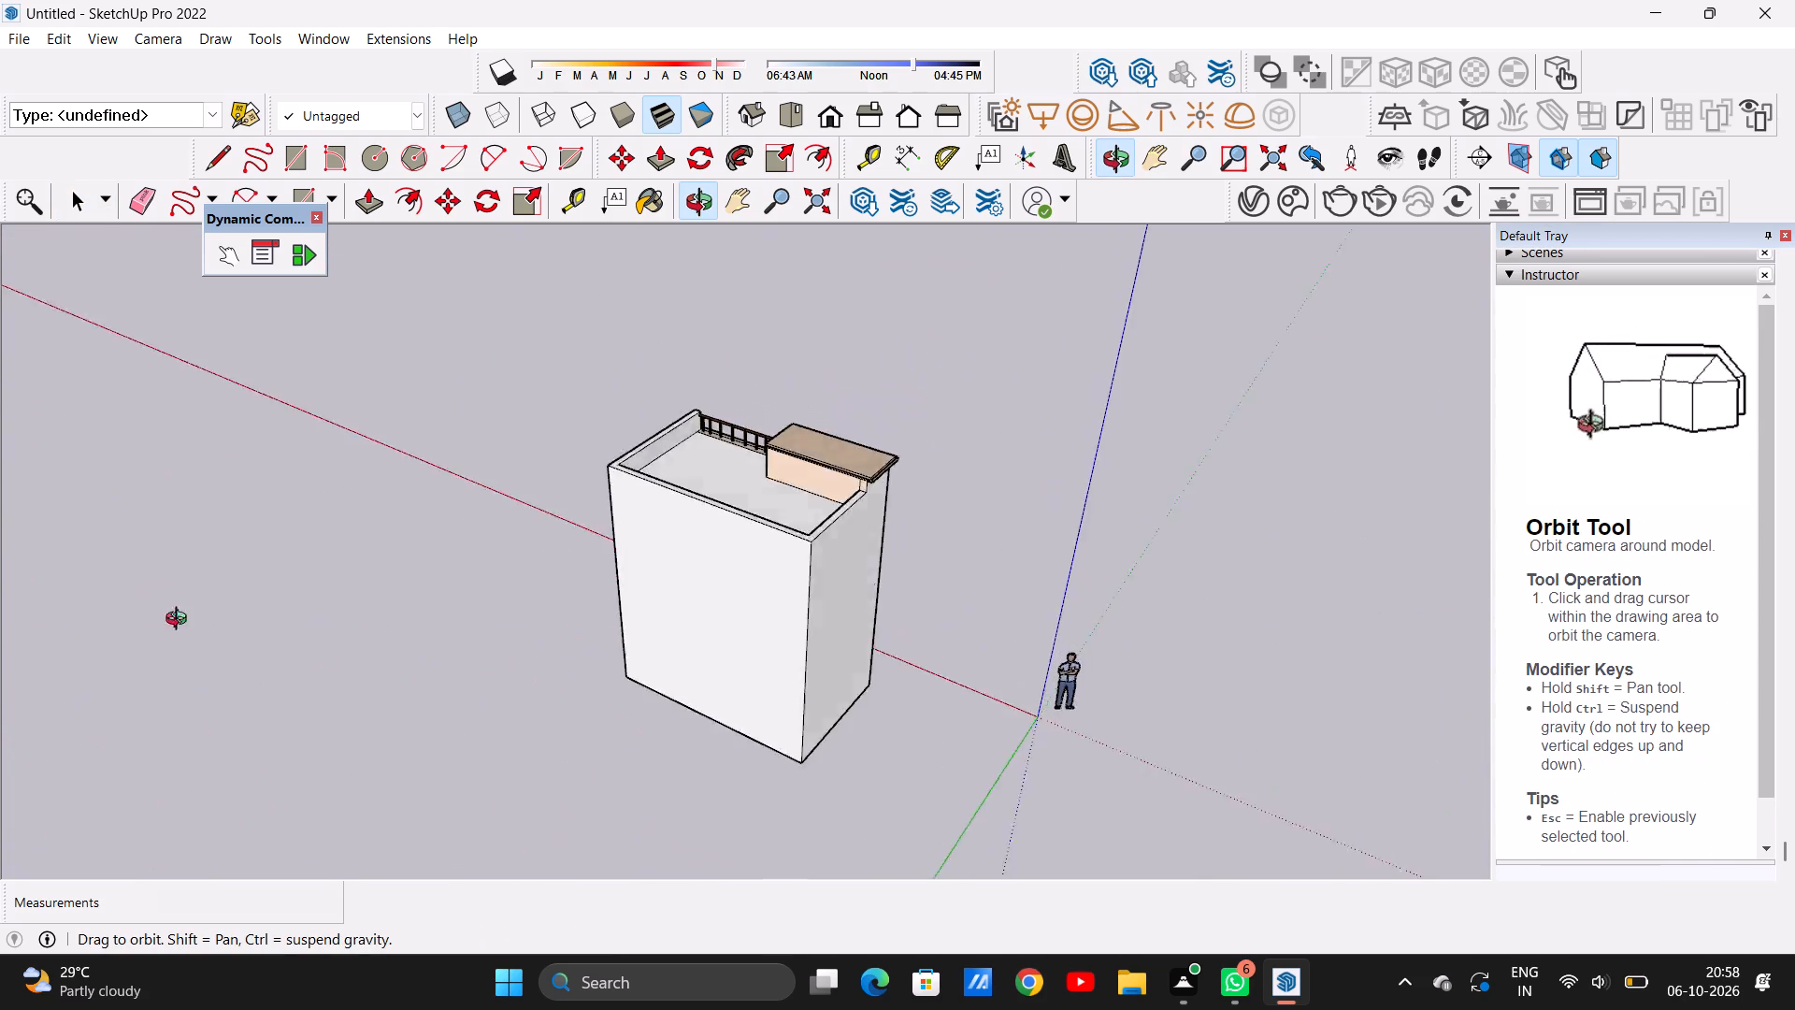
{"action": "middle_click_drag", "start_coordinate": [180, 621], "coordinate": [1045, 500]}
{"action": "middle_click_drag", "start_coordinate": [641, 519], "coordinate": [1147, 527]}
{"action": "middle_click_drag", "start_coordinate": [714, 528], "coordinate": [1076, 474]}
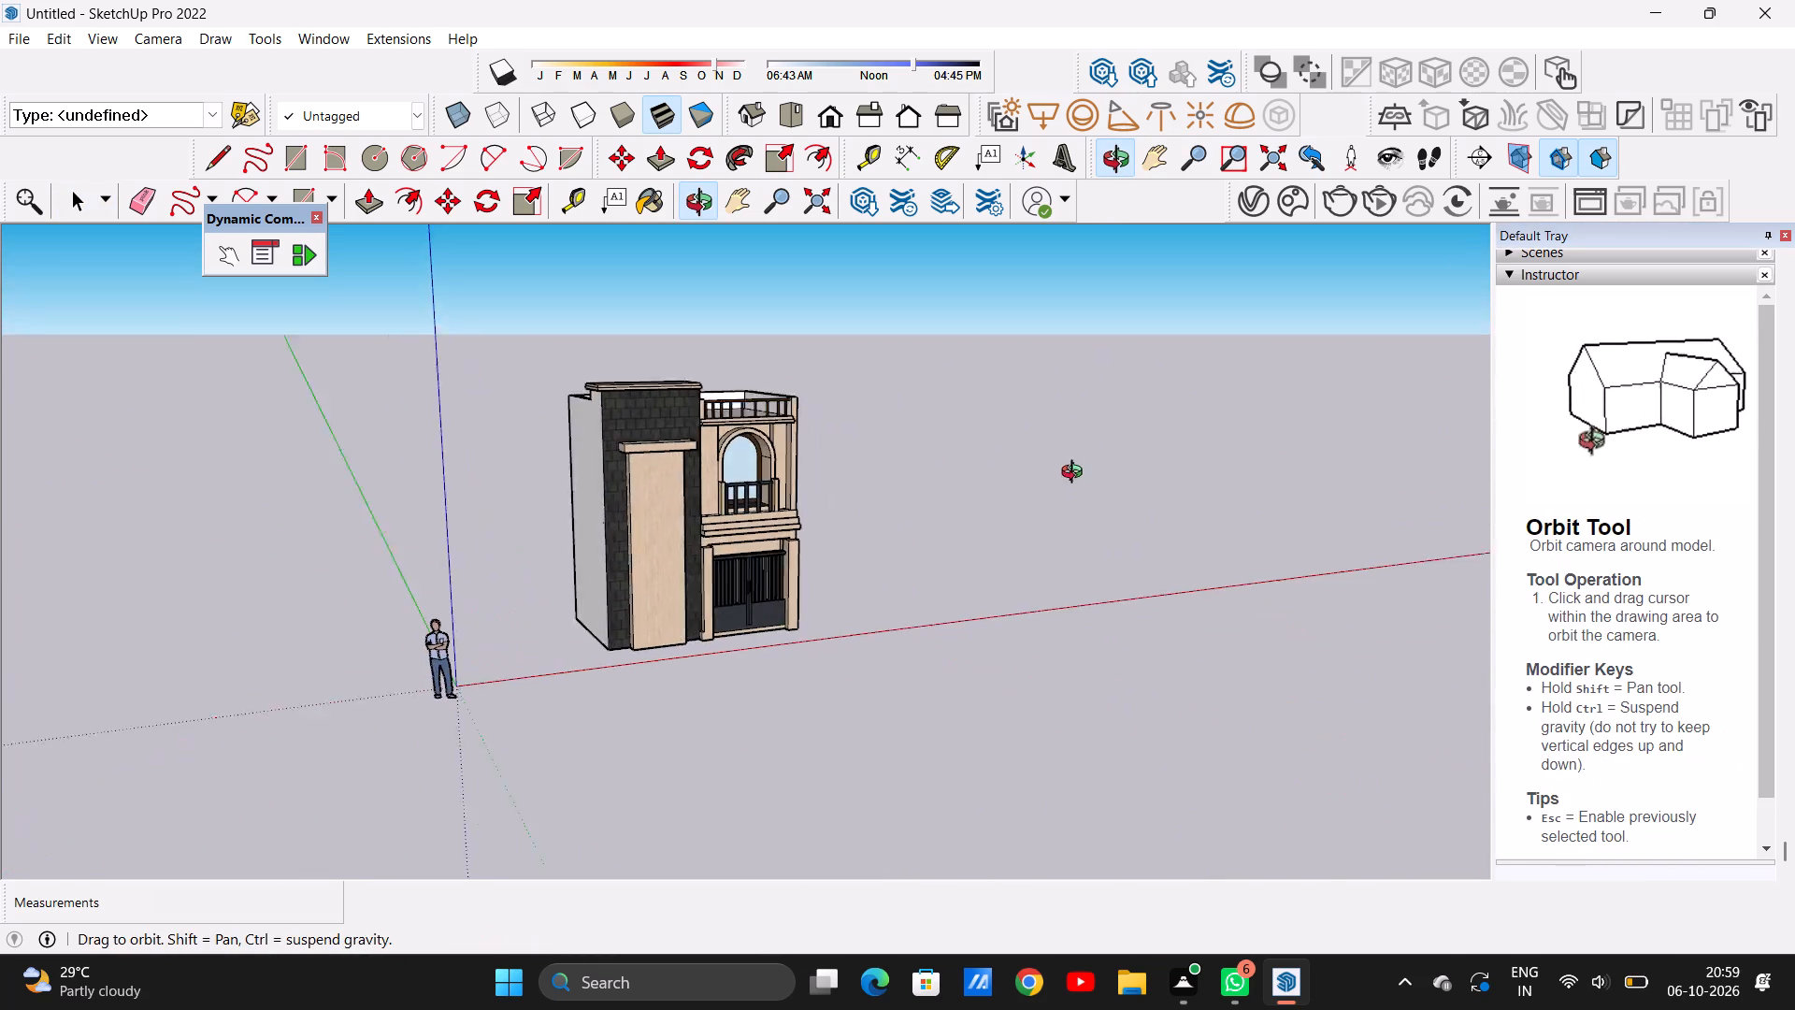
{"action": "middle_click_drag", "start_coordinate": [1076, 474], "coordinate": [1117, 466]}
{"action": "scroll", "coordinate": [786, 524], "scroll_direction": "up", "scroll_amount": 5}
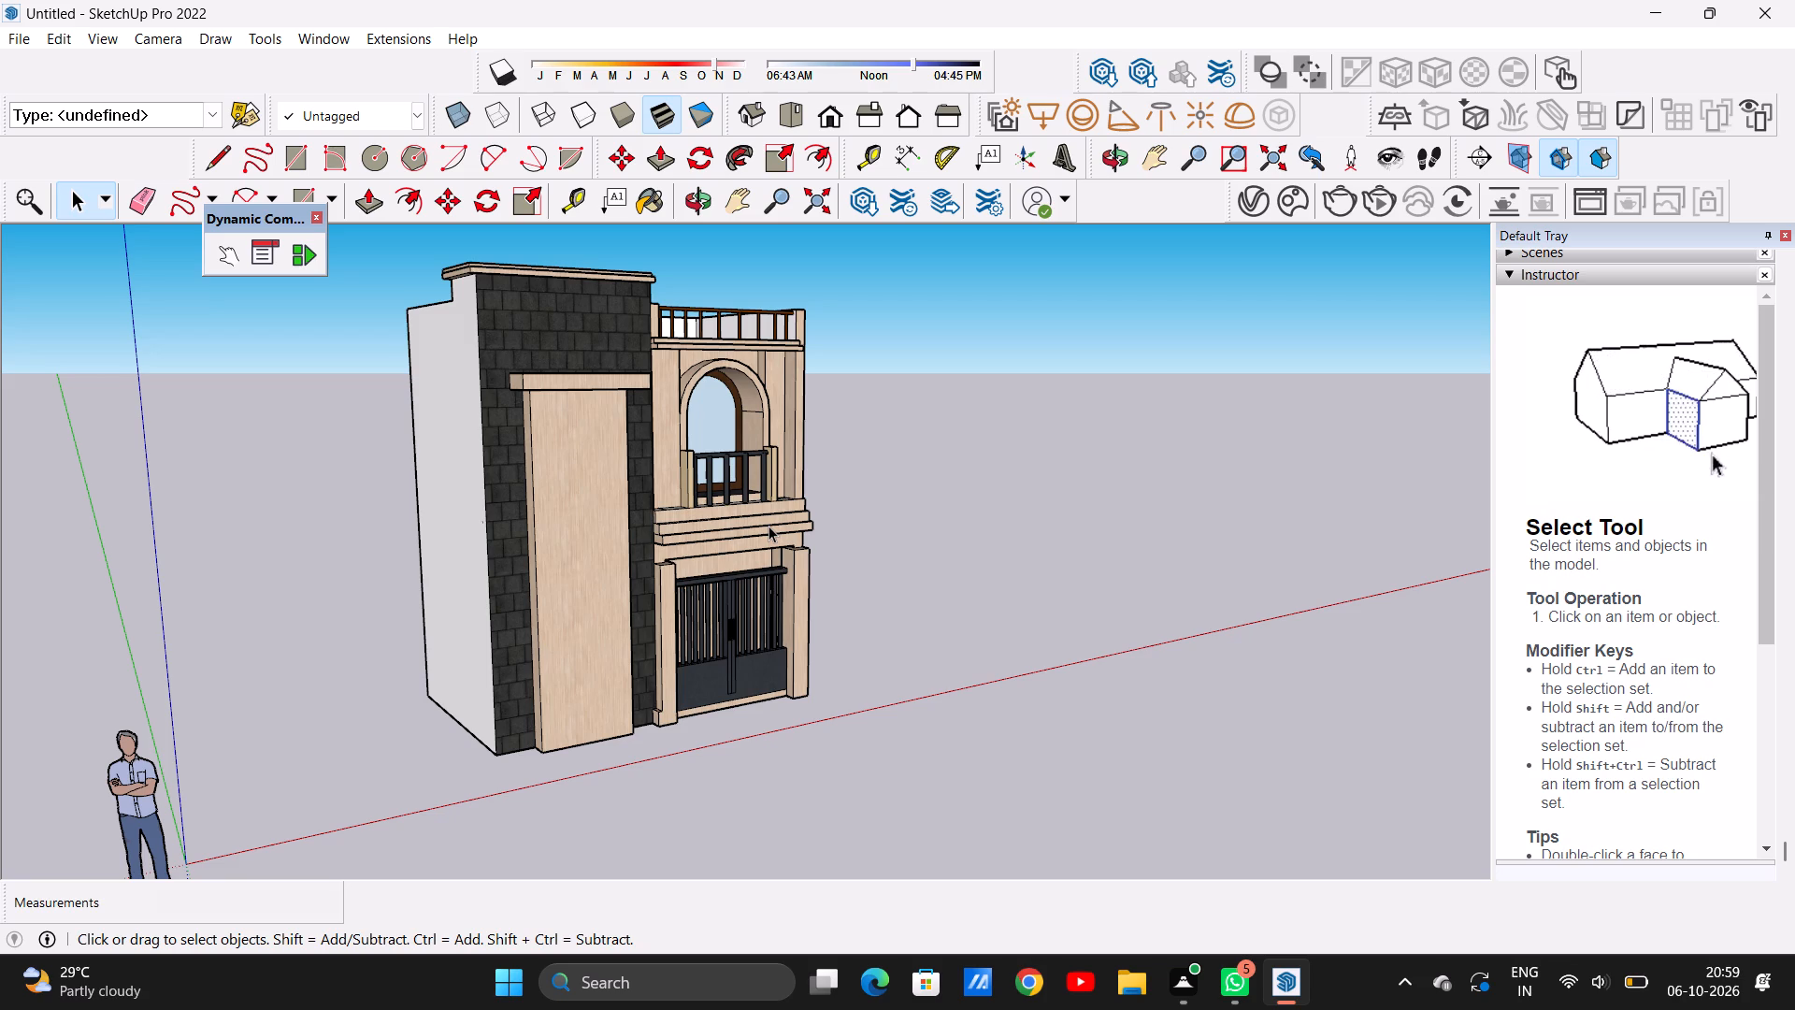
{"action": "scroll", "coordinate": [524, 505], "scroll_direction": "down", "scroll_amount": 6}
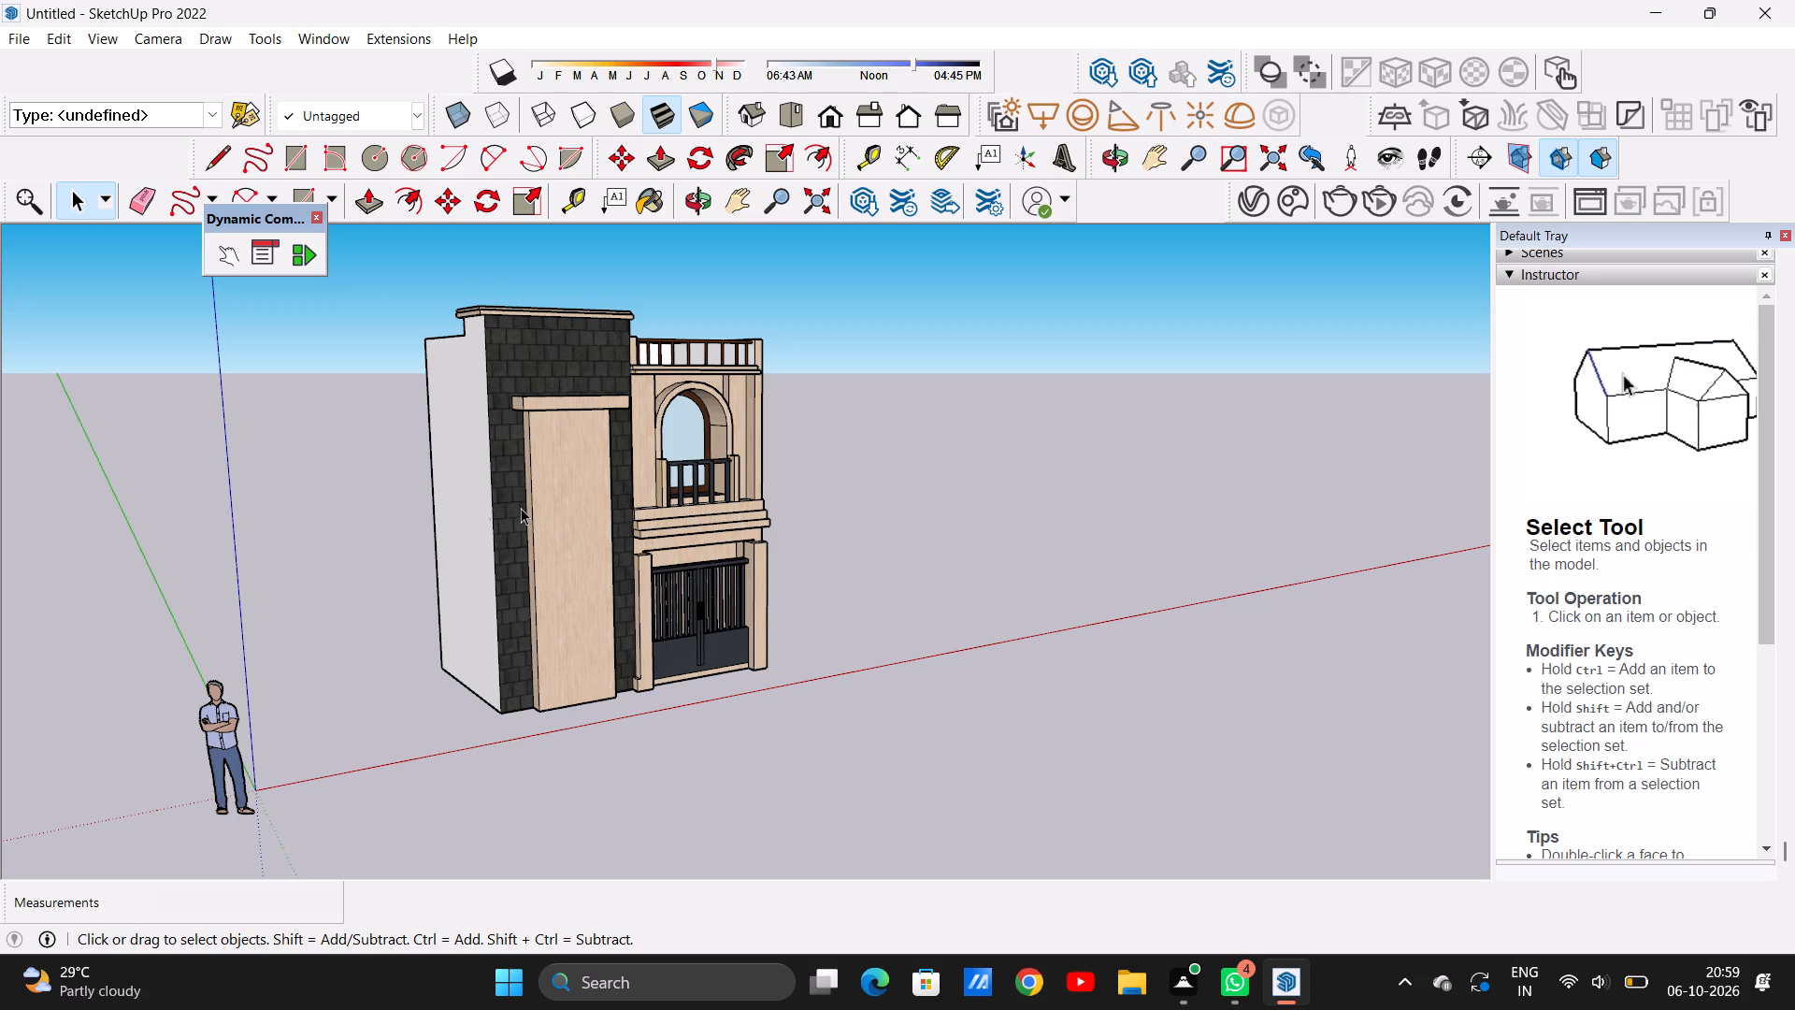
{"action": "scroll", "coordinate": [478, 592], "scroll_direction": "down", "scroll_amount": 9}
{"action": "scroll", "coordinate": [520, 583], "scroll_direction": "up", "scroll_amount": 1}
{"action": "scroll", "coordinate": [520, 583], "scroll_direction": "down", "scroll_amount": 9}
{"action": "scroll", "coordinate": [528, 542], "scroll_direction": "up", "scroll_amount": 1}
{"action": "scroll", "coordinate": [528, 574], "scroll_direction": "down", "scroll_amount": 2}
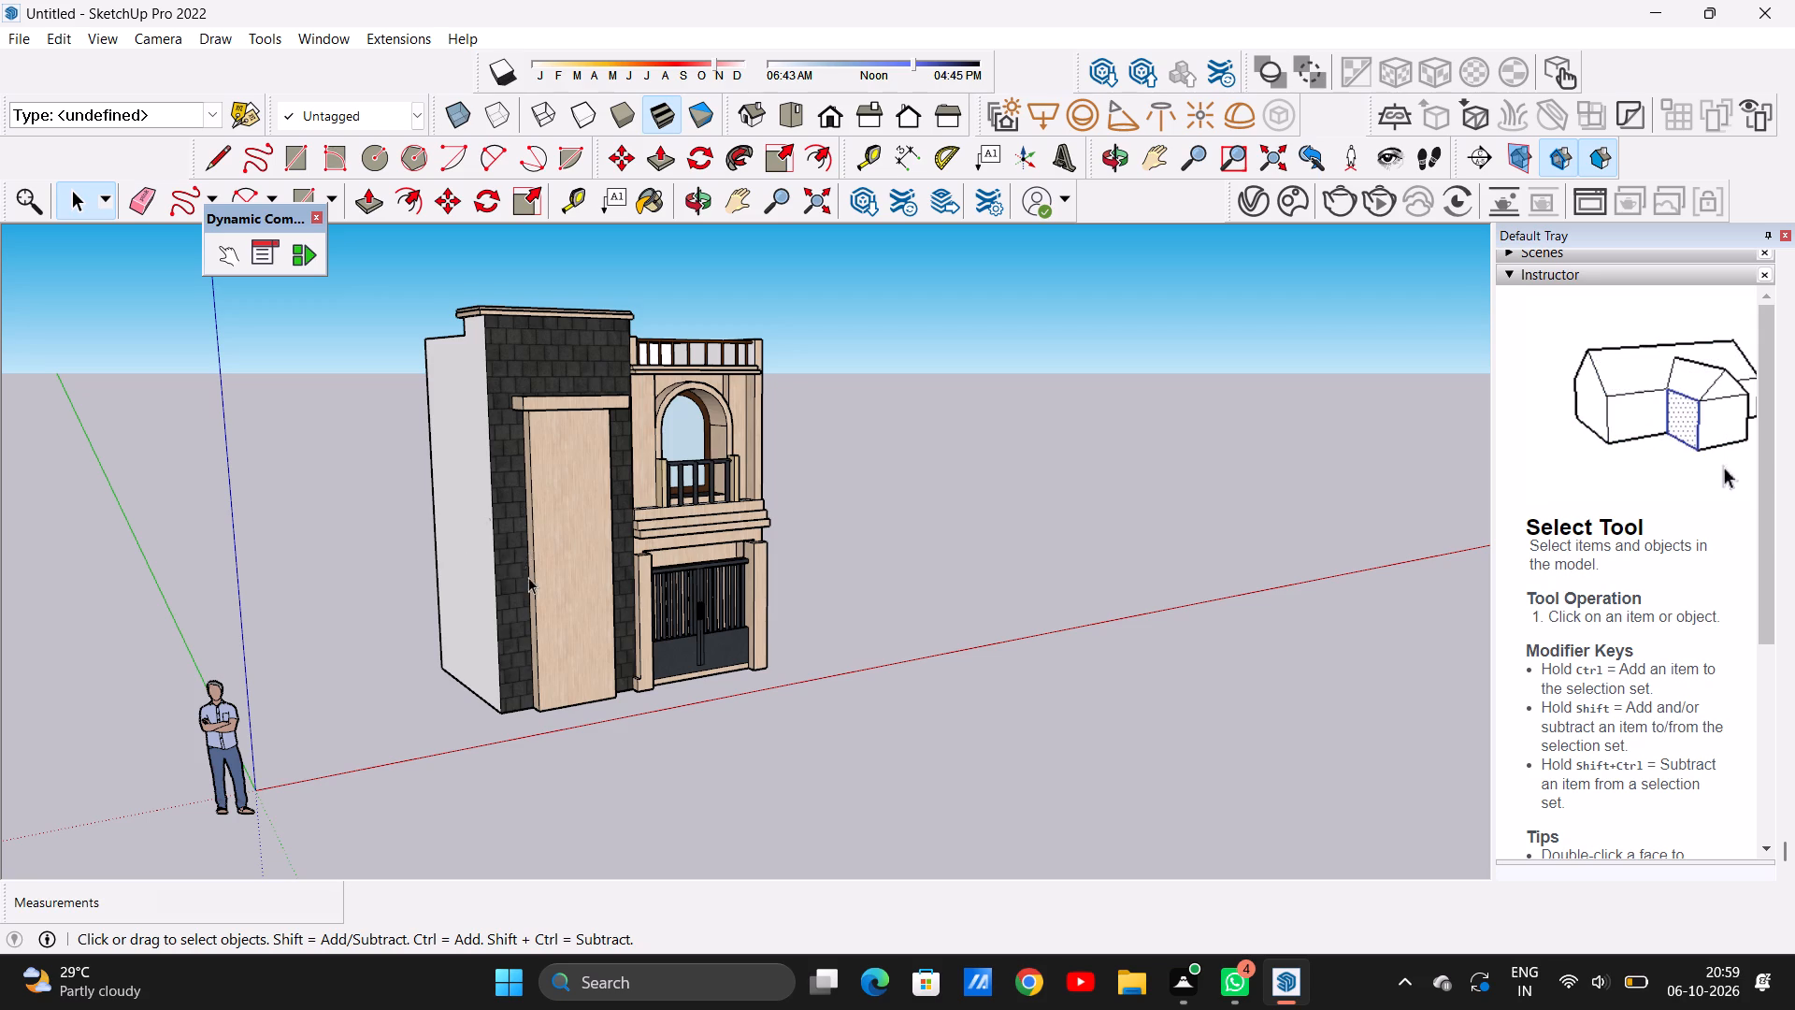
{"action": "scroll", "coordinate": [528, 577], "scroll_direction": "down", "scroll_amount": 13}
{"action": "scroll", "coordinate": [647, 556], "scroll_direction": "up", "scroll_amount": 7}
Examine the plain white gate-side wall and how the facade trim meets it from the front and side.
{"action": "middle_click_drag", "start_coordinate": [685, 539], "coordinate": [442, 541]}
{"action": "scroll", "coordinate": [644, 522], "scroll_direction": "up", "scroll_amount": 8}
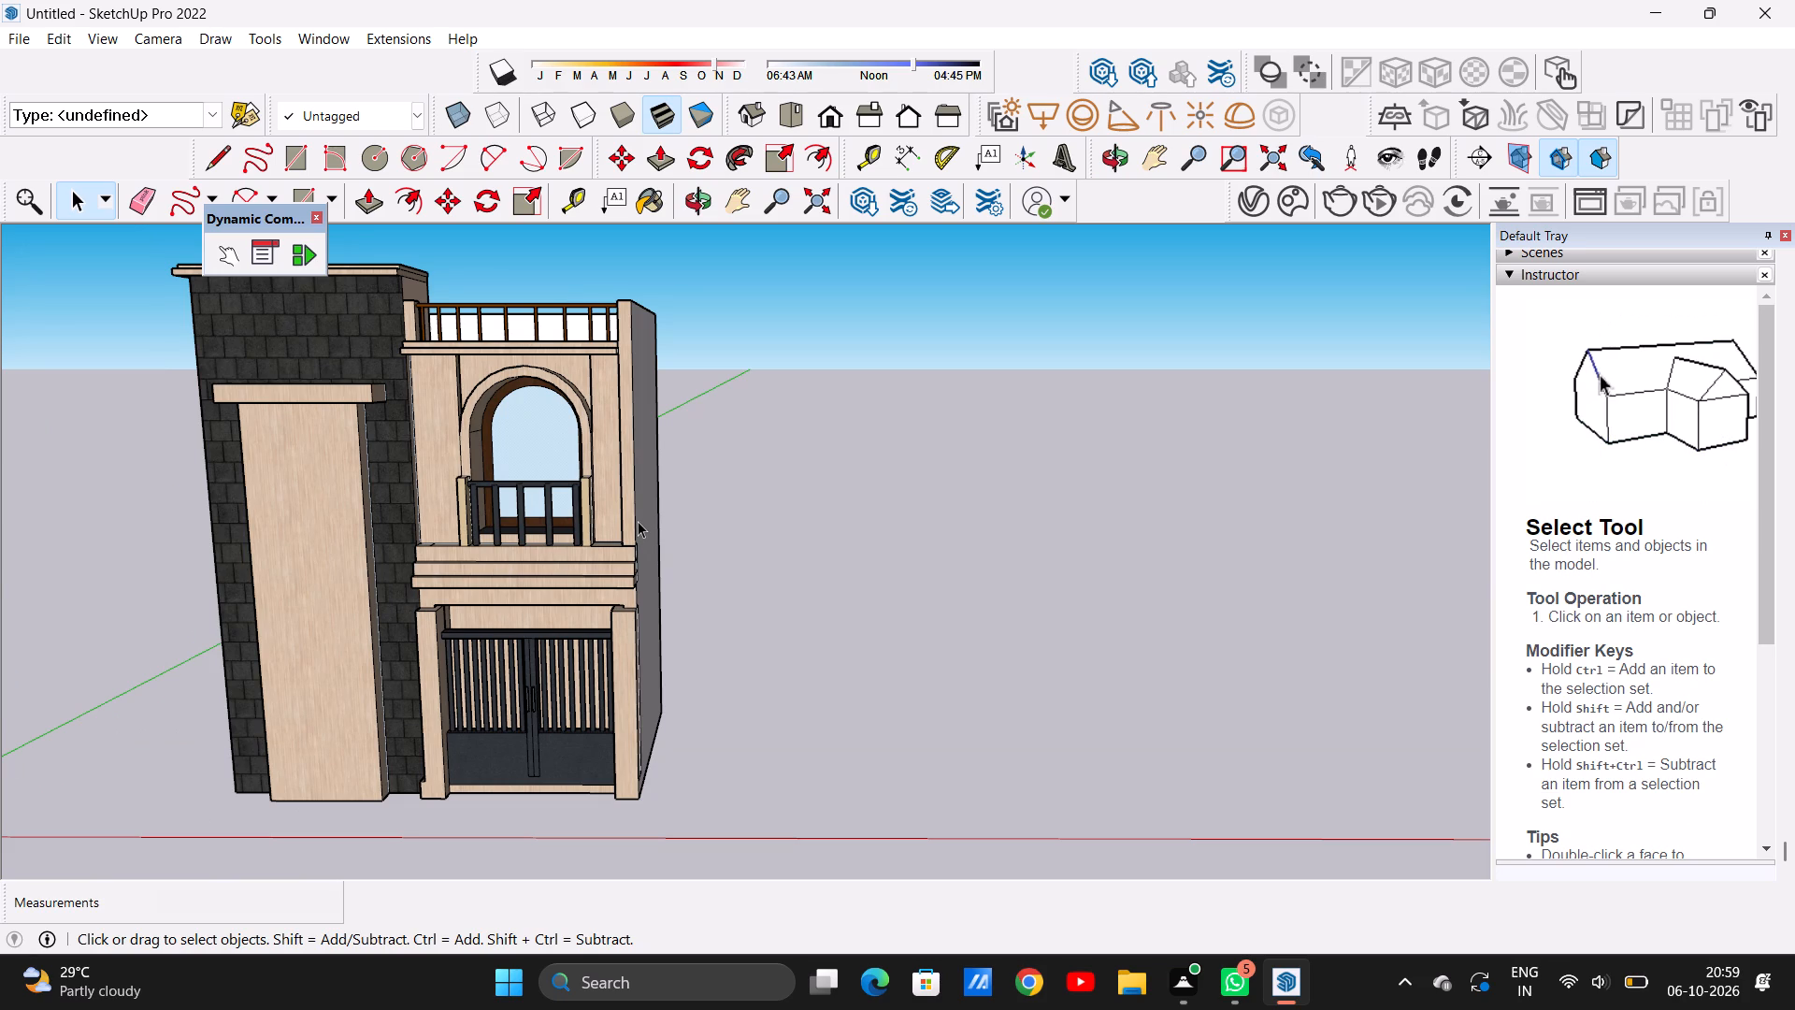
{"action": "middle_click_drag", "start_coordinate": [638, 521], "coordinate": [487, 523]}
{"action": "scroll", "coordinate": [492, 529], "scroll_direction": "down", "scroll_amount": 4}
{"action": "scroll", "coordinate": [682, 527], "scroll_direction": "up", "scroll_amount": 6}
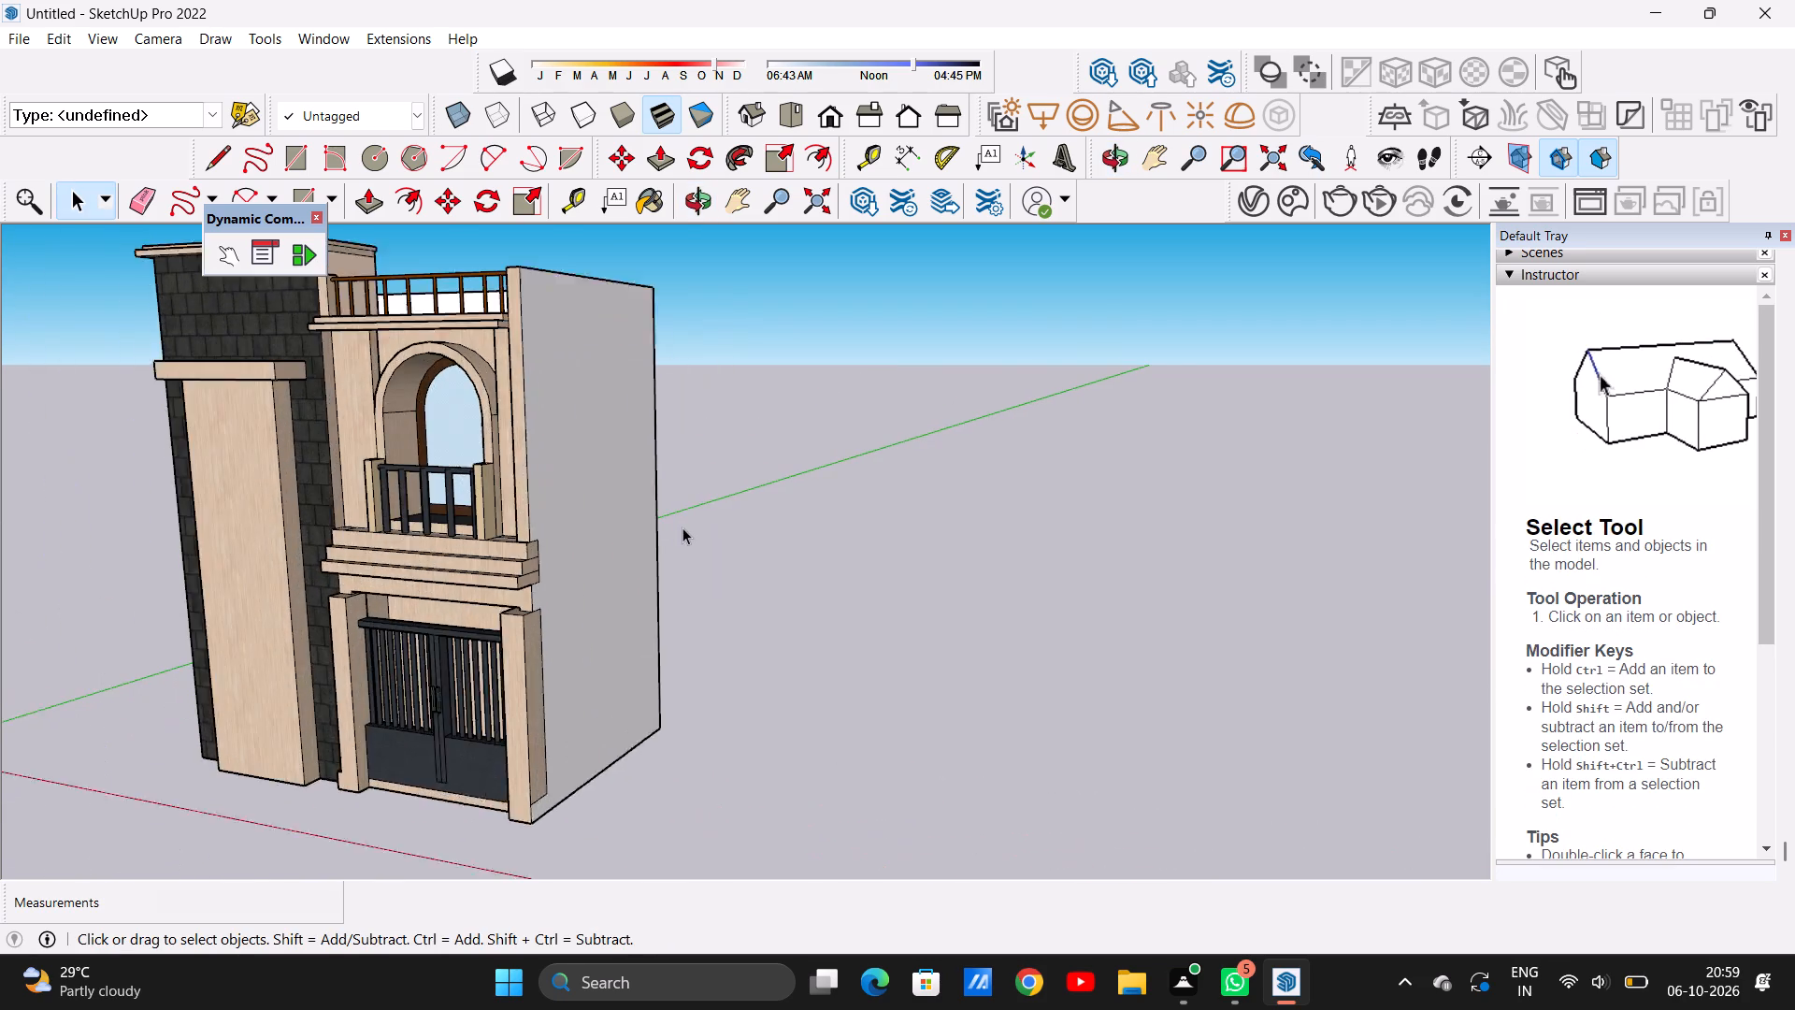
{"action": "scroll", "coordinate": [682, 527], "scroll_direction": "up", "scroll_amount": 1}
{"action": "middle_click_drag", "start_coordinate": [698, 532], "coordinate": [541, 552]}
{"action": "scroll", "coordinate": [543, 549], "scroll_direction": "down", "scroll_amount": 4}
{"action": "scroll", "coordinate": [600, 524], "scroll_direction": "up", "scroll_amount": 2}
{"action": "middle_click_drag", "start_coordinate": [600, 523], "coordinate": [514, 520]}
{"action": "scroll", "coordinate": [552, 476], "scroll_direction": "up", "scroll_amount": 7}
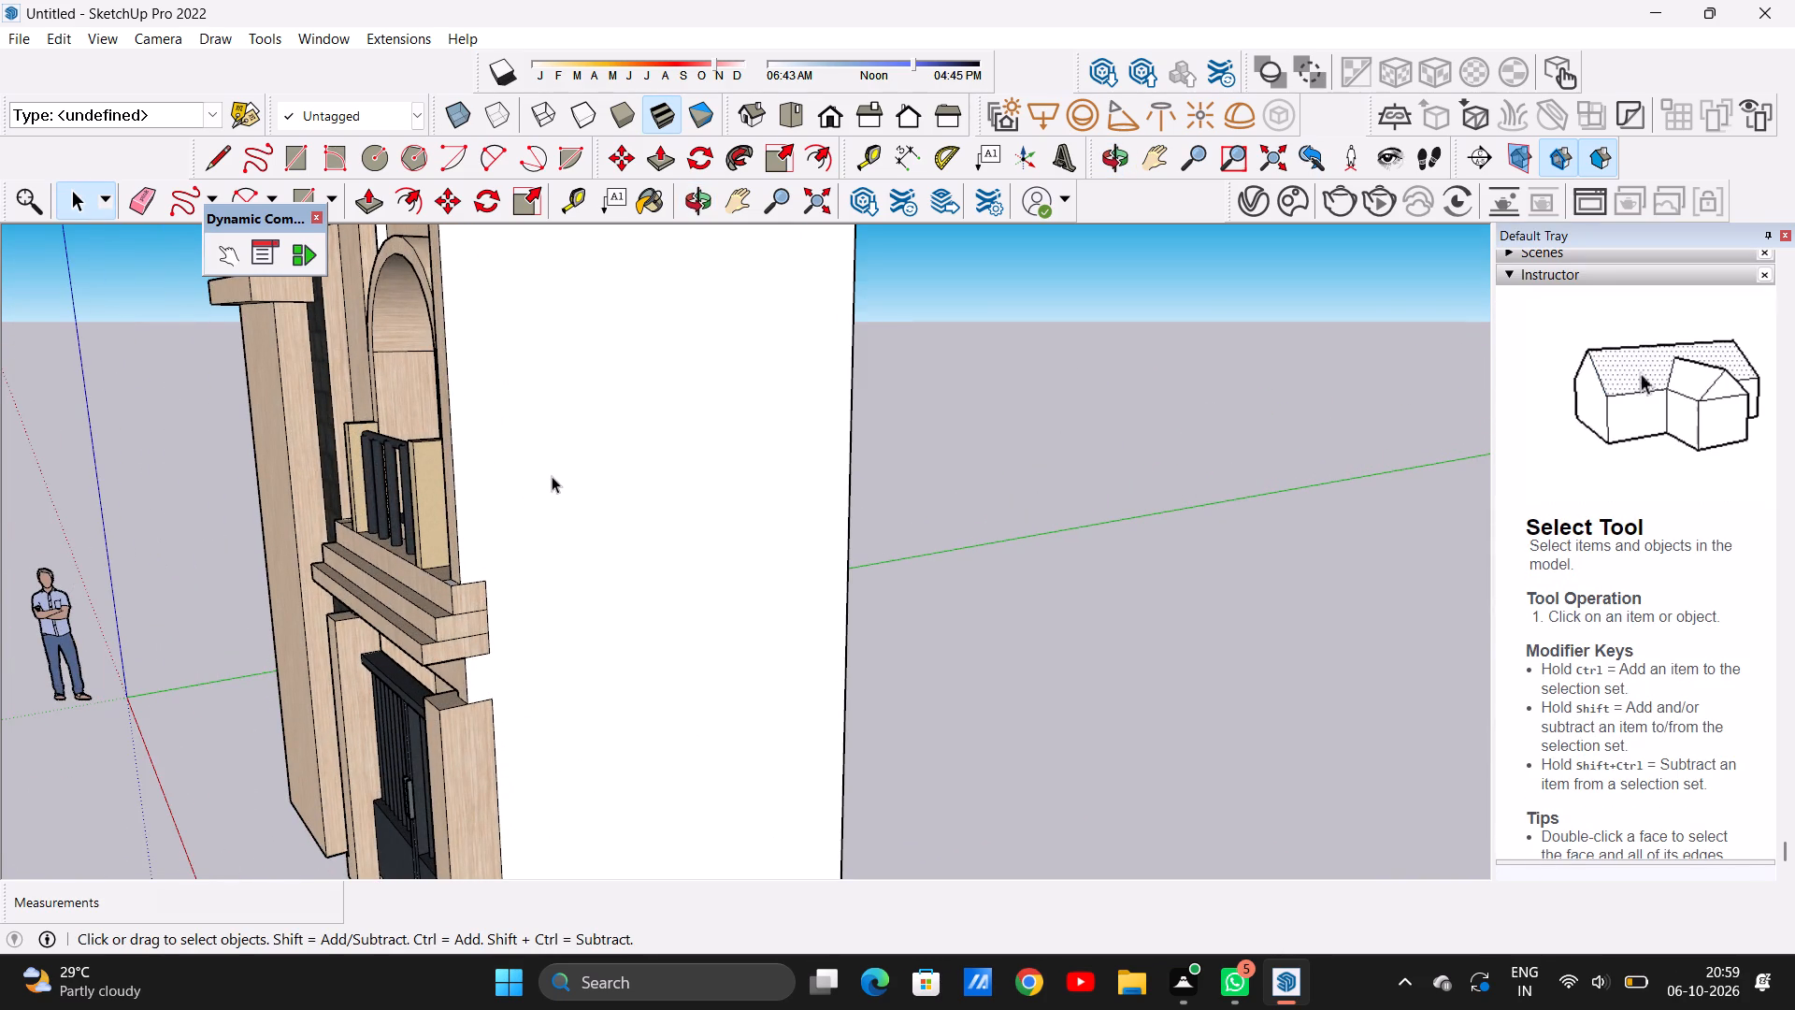
{"action": "scroll", "coordinate": [552, 476], "scroll_direction": "down", "scroll_amount": 7}
{"action": "middle_click_drag", "start_coordinate": [606, 451], "coordinate": [437, 516]}
{"action": "scroll", "coordinate": [529, 452], "scroll_direction": "up", "scroll_amount": 7}
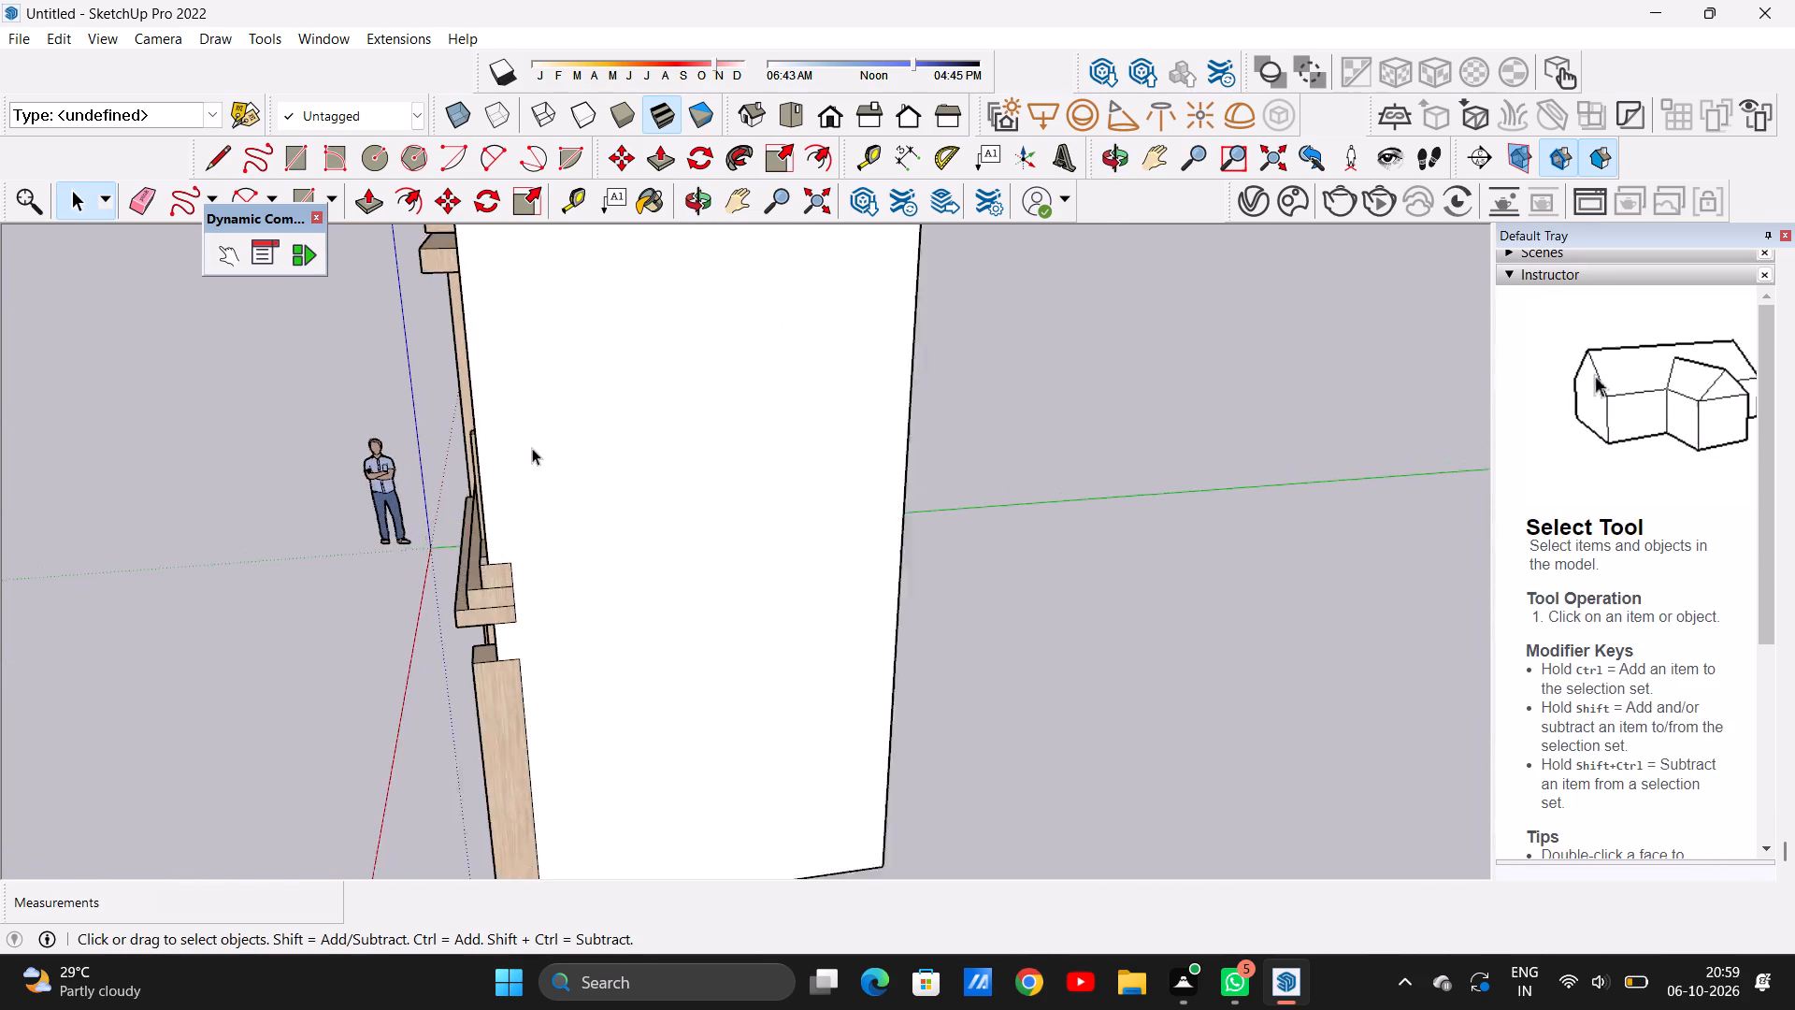
{"action": "scroll", "coordinate": [539, 503], "scroll_direction": "down", "scroll_amount": 7}
{"action": "middle_click_drag", "start_coordinate": [635, 509], "coordinate": [652, 473]}
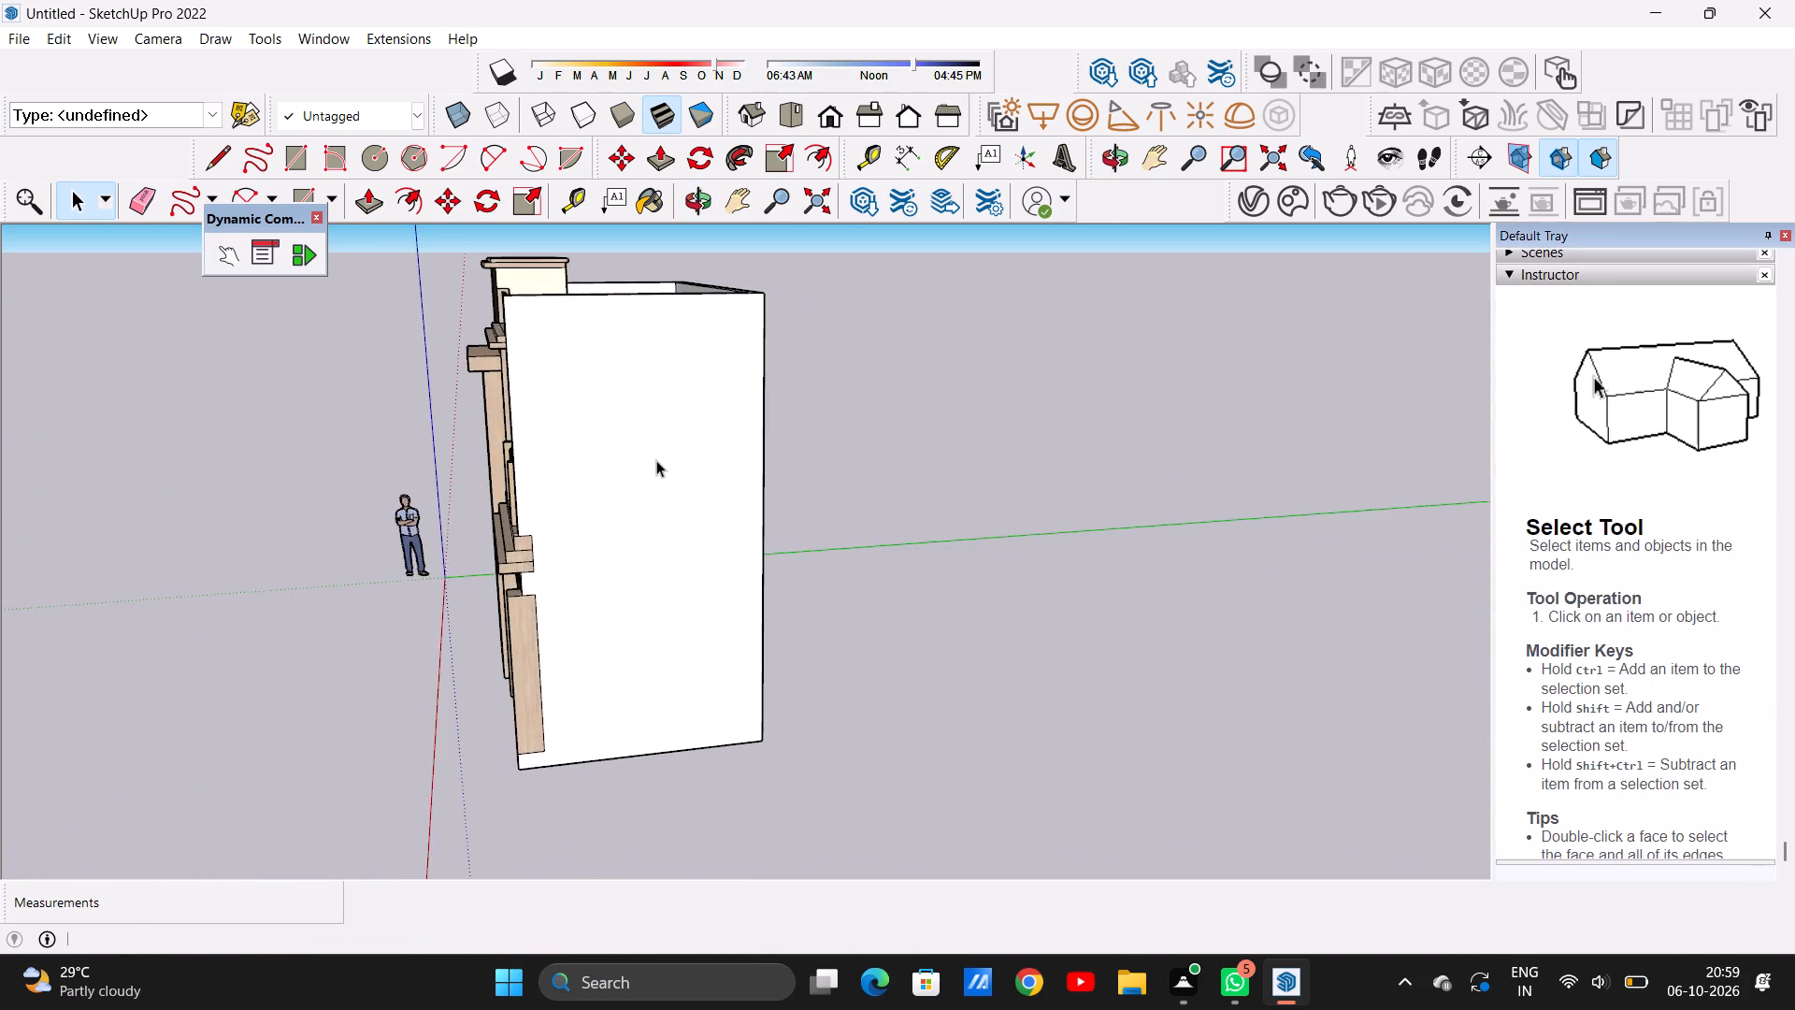
{"action": "scroll", "coordinate": [659, 460], "scroll_direction": "up", "scroll_amount": 7}
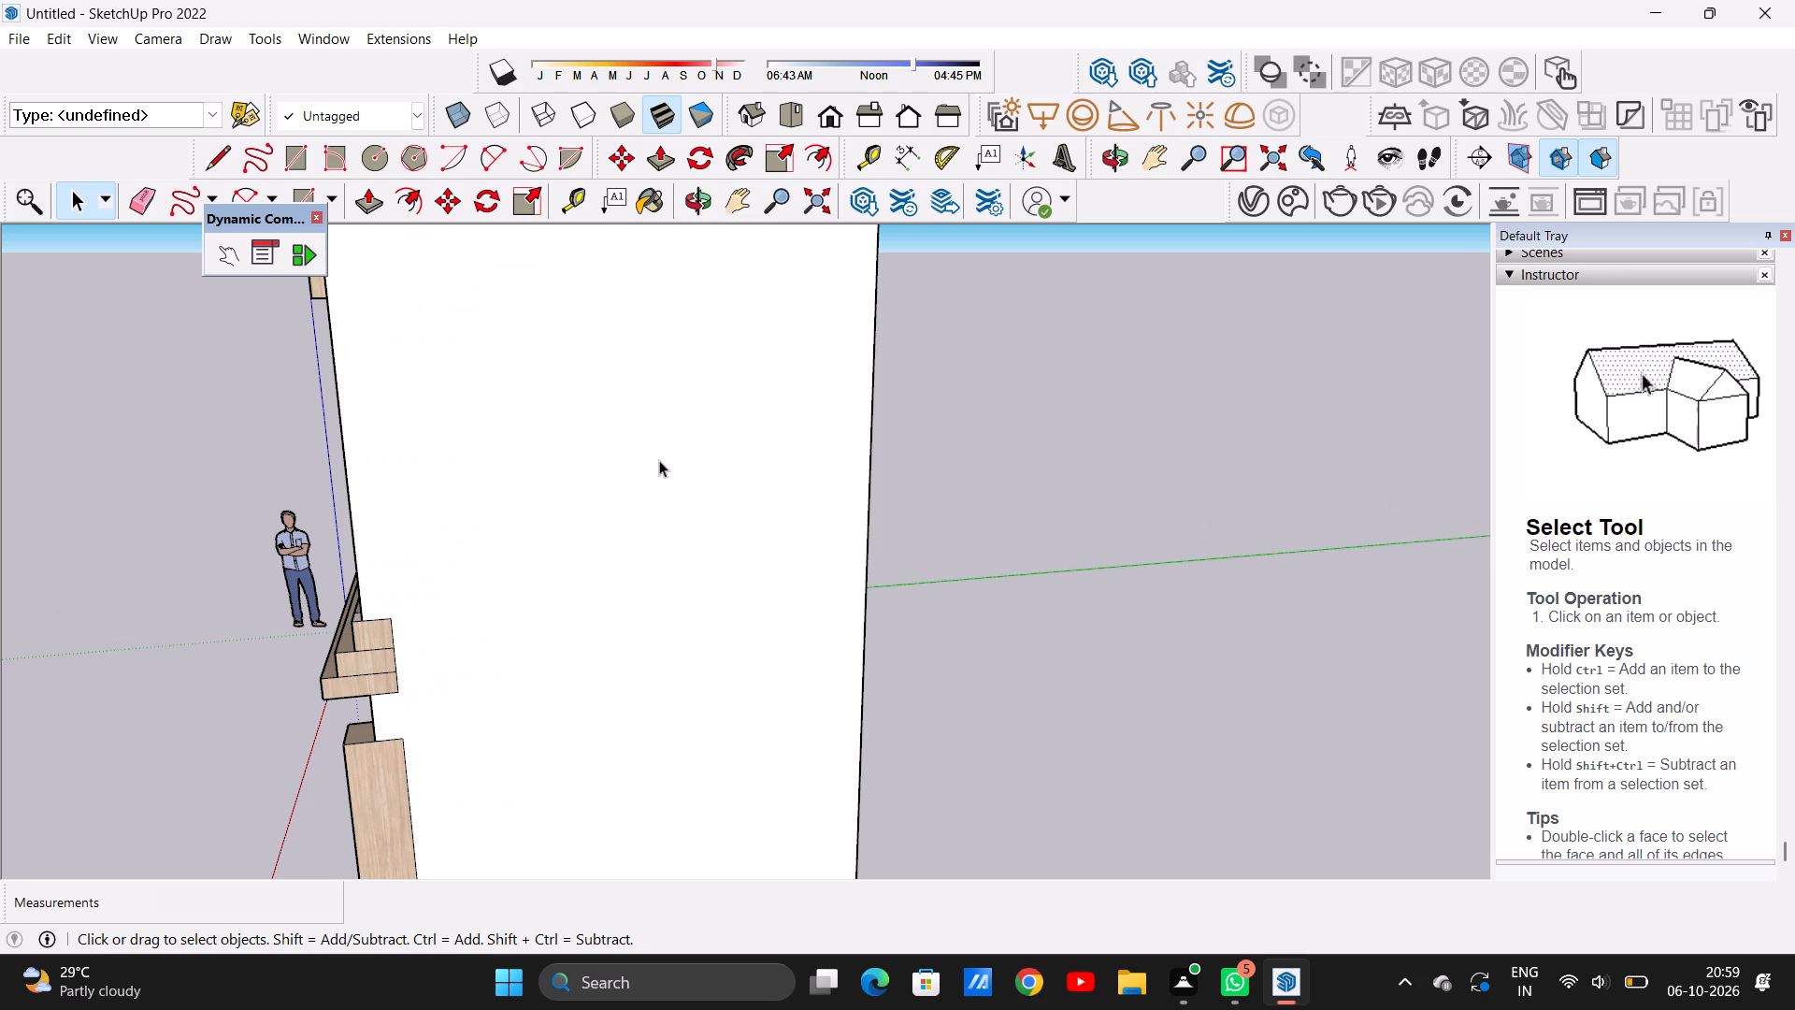
{"action": "scroll", "coordinate": [658, 460], "scroll_direction": "down", "scroll_amount": 14}
{"action": "middle_click_drag", "start_coordinate": [567, 413], "coordinate": [894, 414]}
{"action": "middle_click_drag", "start_coordinate": [424, 418], "coordinate": [451, 422]}
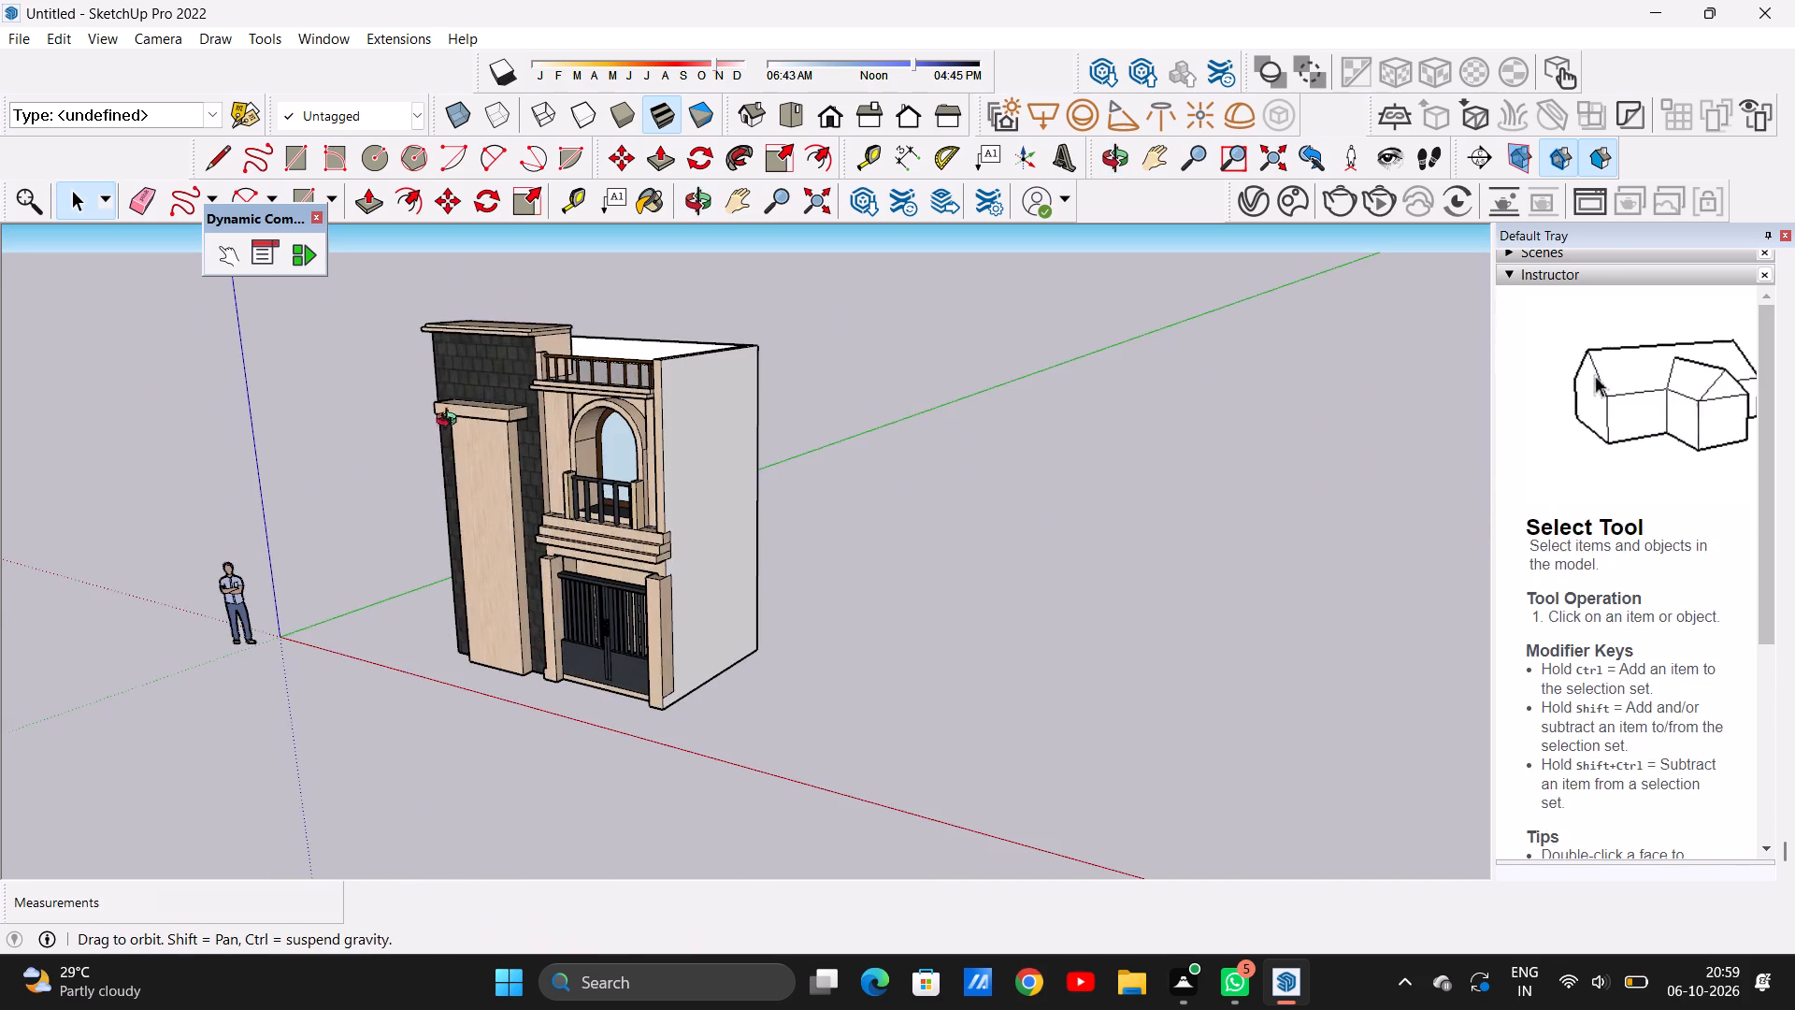
{"action": "middle_click_drag", "start_coordinate": [451, 422], "coordinate": [280, 416]}
{"action": "scroll", "coordinate": [638, 426], "scroll_direction": "up", "scroll_amount": 9}
{"action": "scroll", "coordinate": [724, 427], "scroll_direction": "down", "scroll_amount": 14}
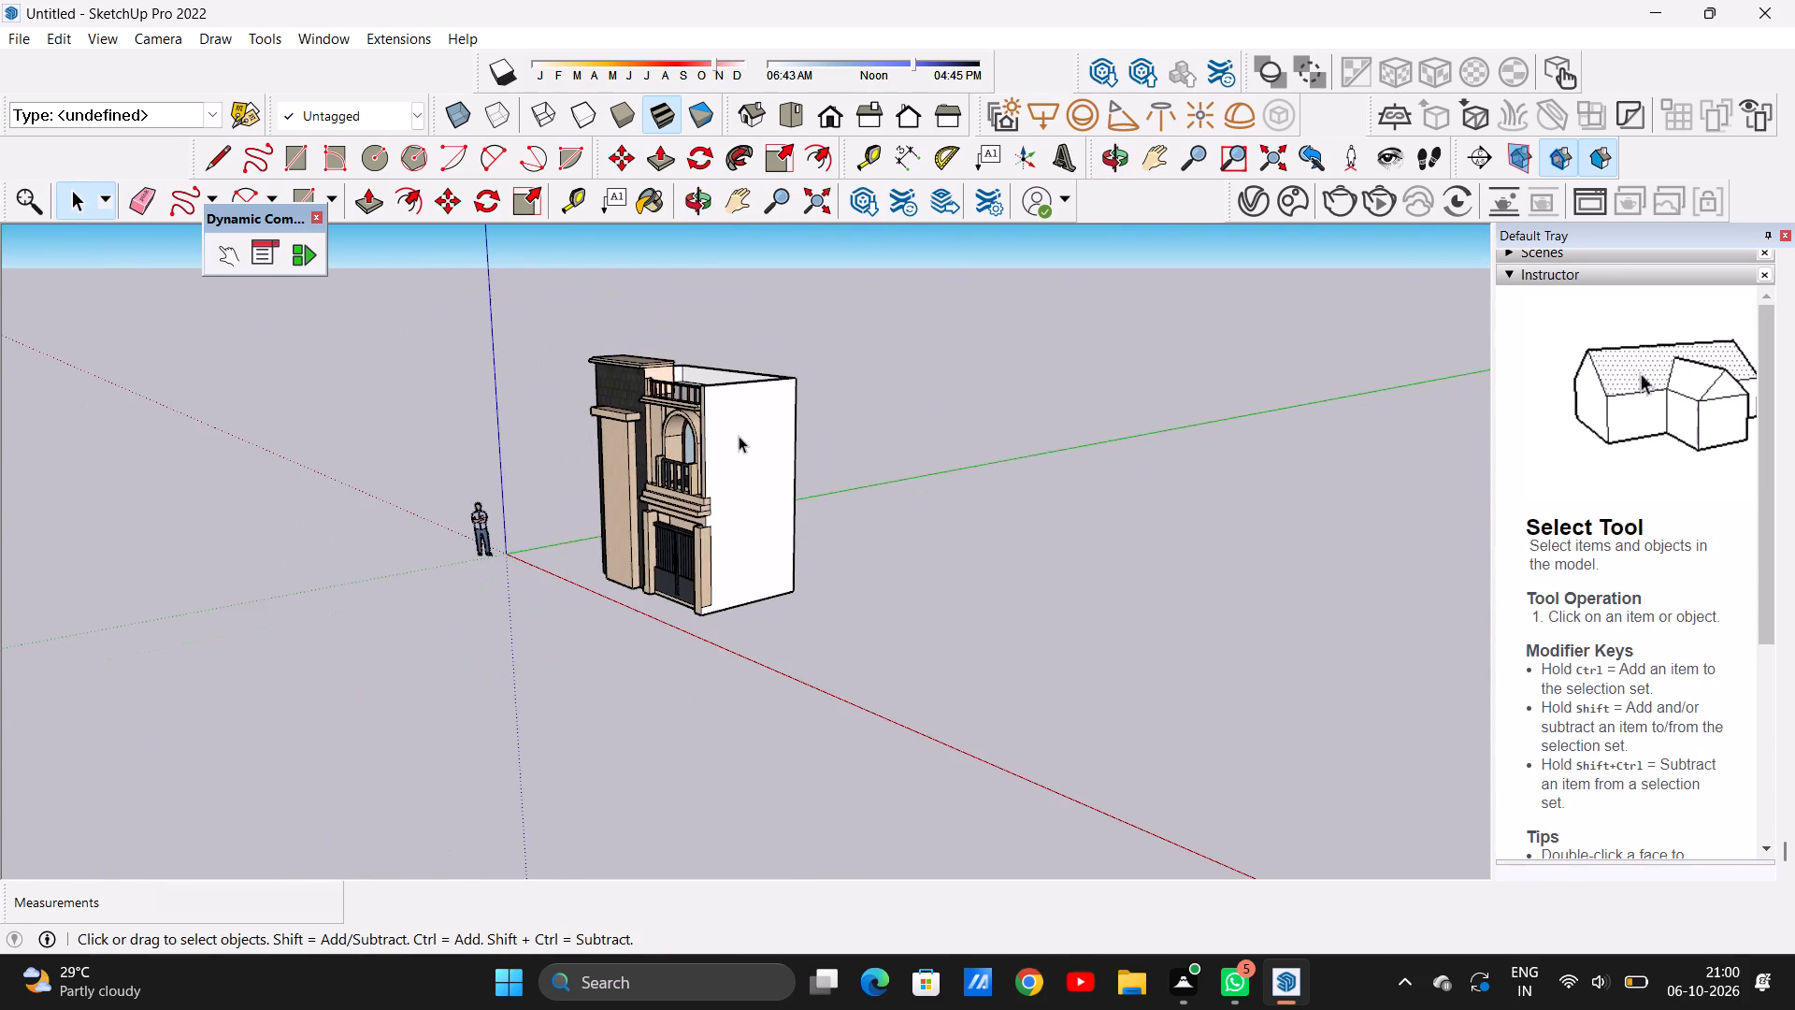
Examine the balcony, arched window and stepped ledge next to the white side wall from oblique and frontal views.
{"action": "scroll", "coordinate": [739, 436], "scroll_direction": "up", "scroll_amount": 16}
{"action": "scroll", "coordinate": [737, 440], "scroll_direction": "down", "scroll_amount": 2}
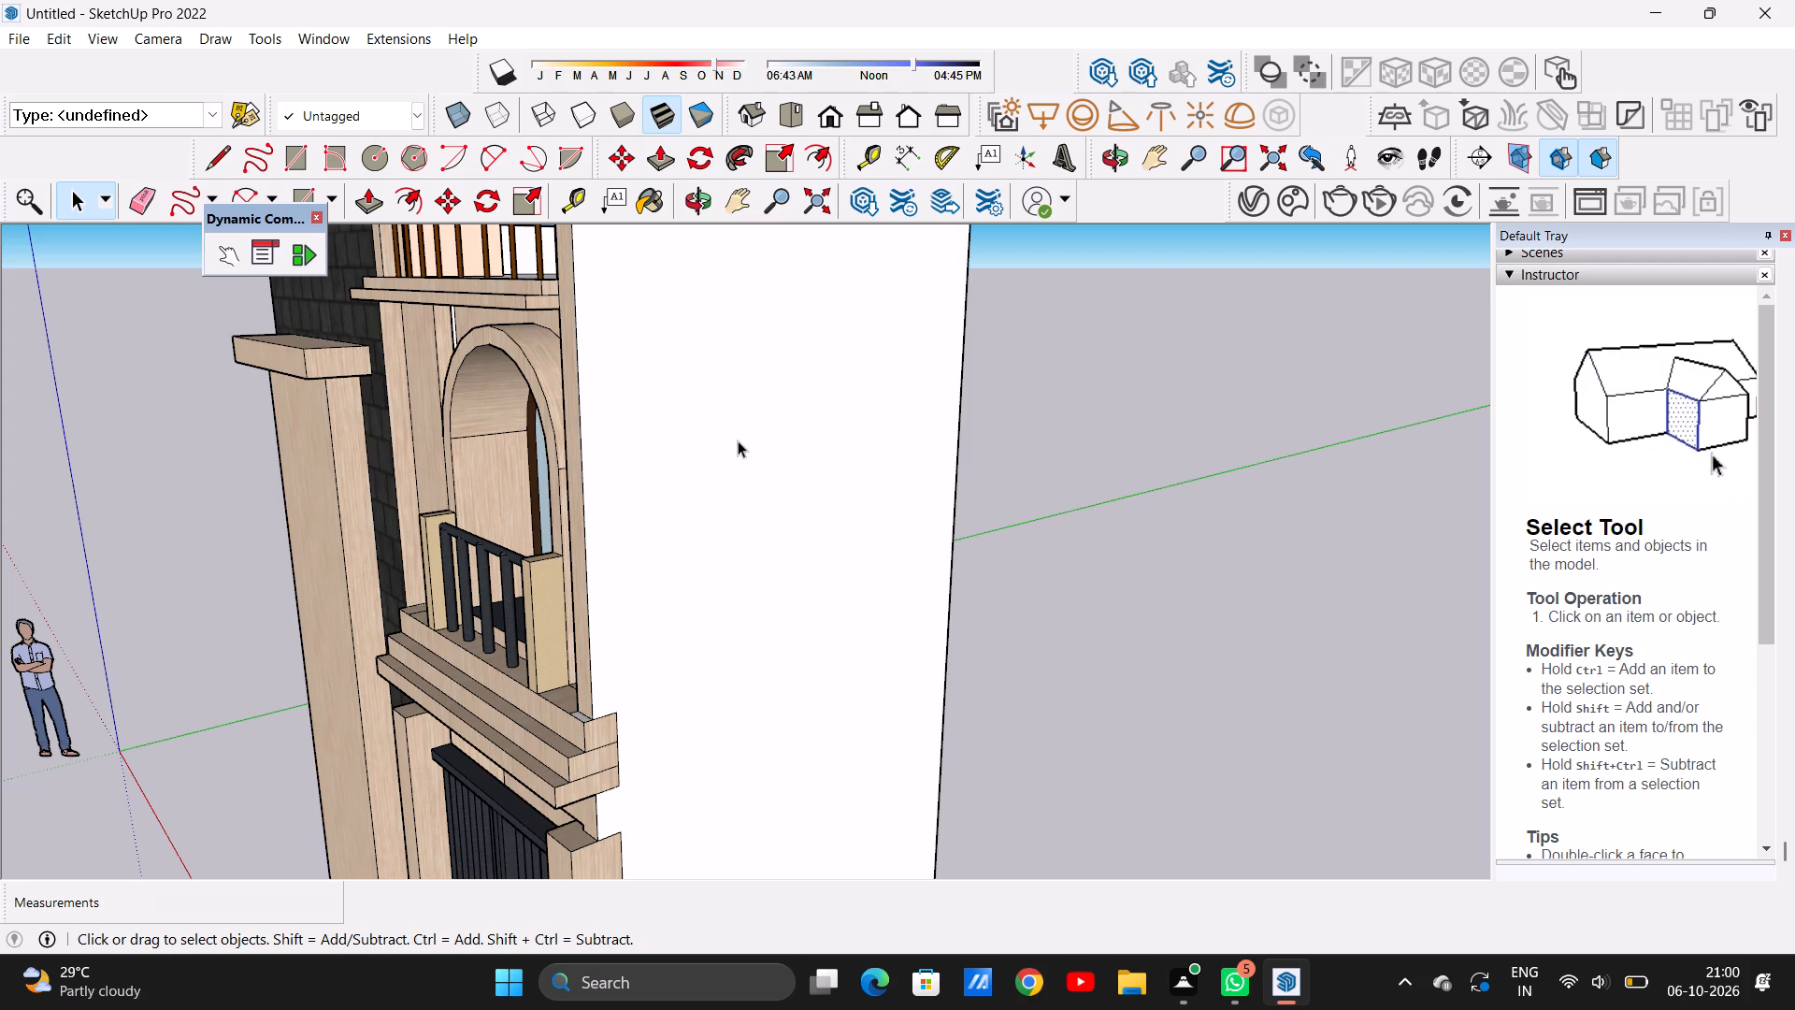
{"action": "scroll", "coordinate": [519, 469], "scroll_direction": "down", "scroll_amount": 7}
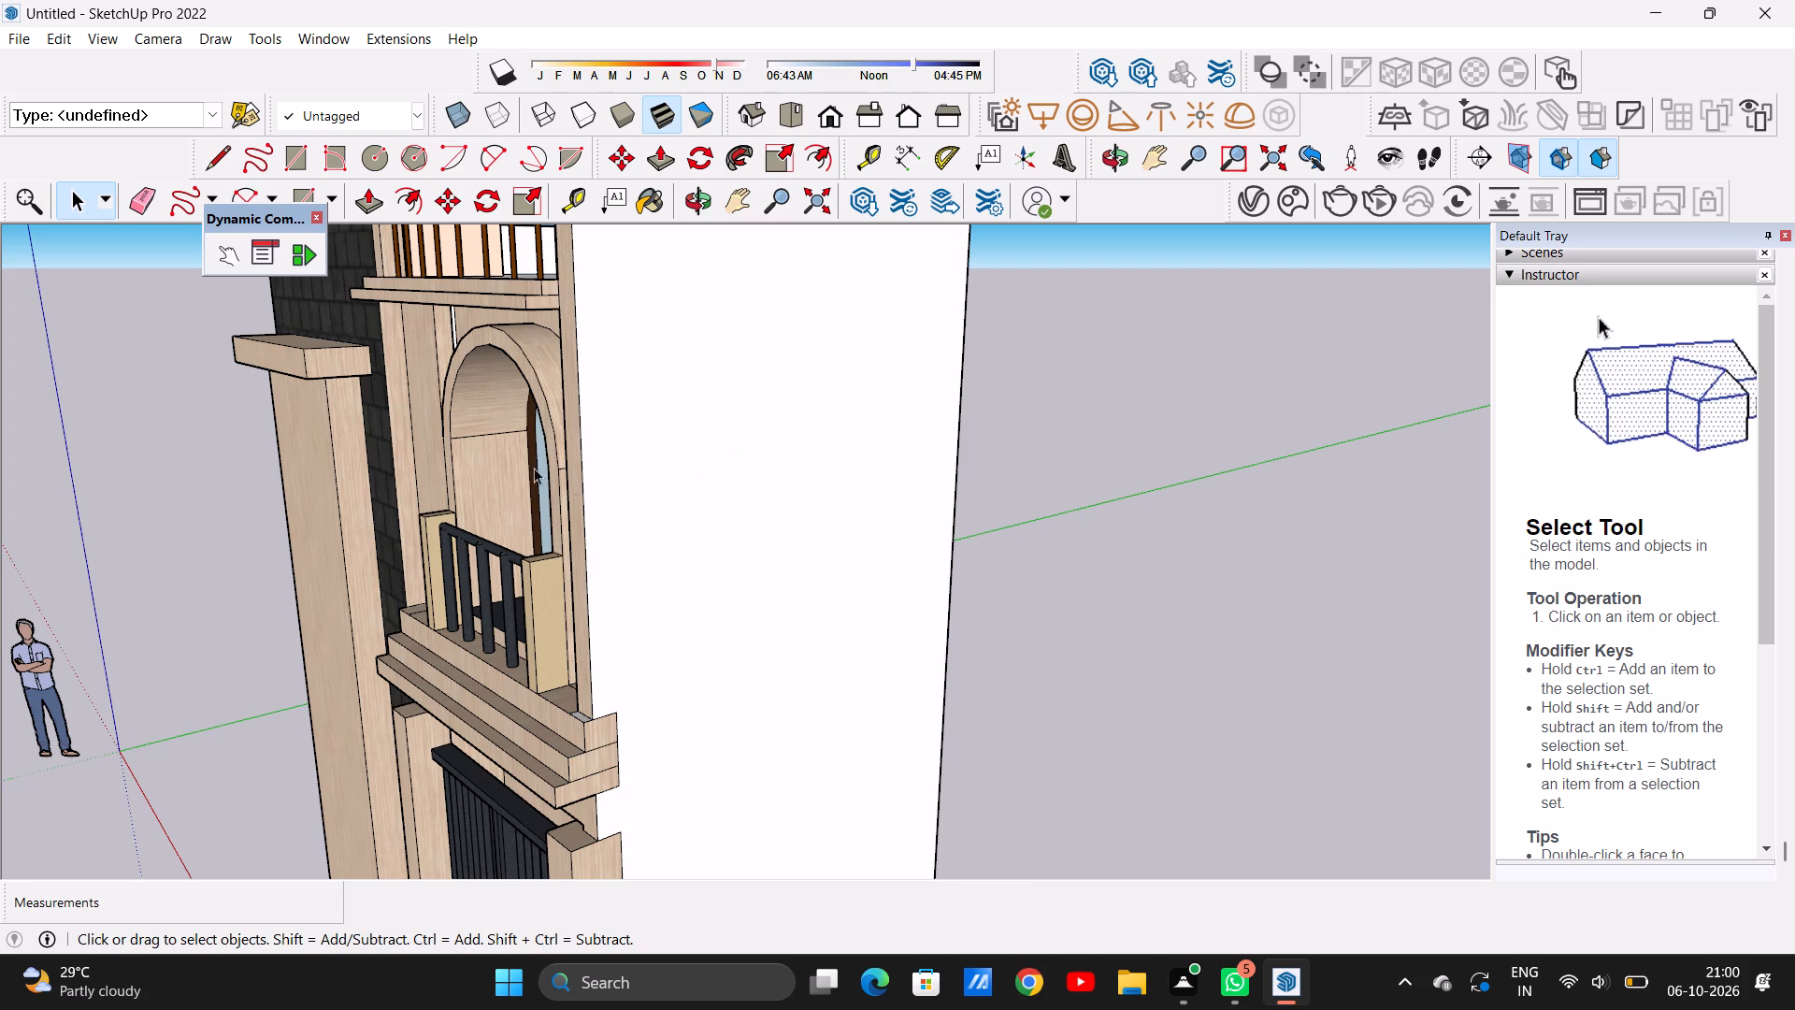
{"action": "scroll", "coordinate": [534, 468], "scroll_direction": "down", "scroll_amount": 20}
{"action": "scroll", "coordinate": [534, 468], "scroll_direction": "down", "scroll_amount": 8}
{"action": "scroll", "coordinate": [634, 490], "scroll_direction": "up", "scroll_amount": 5}
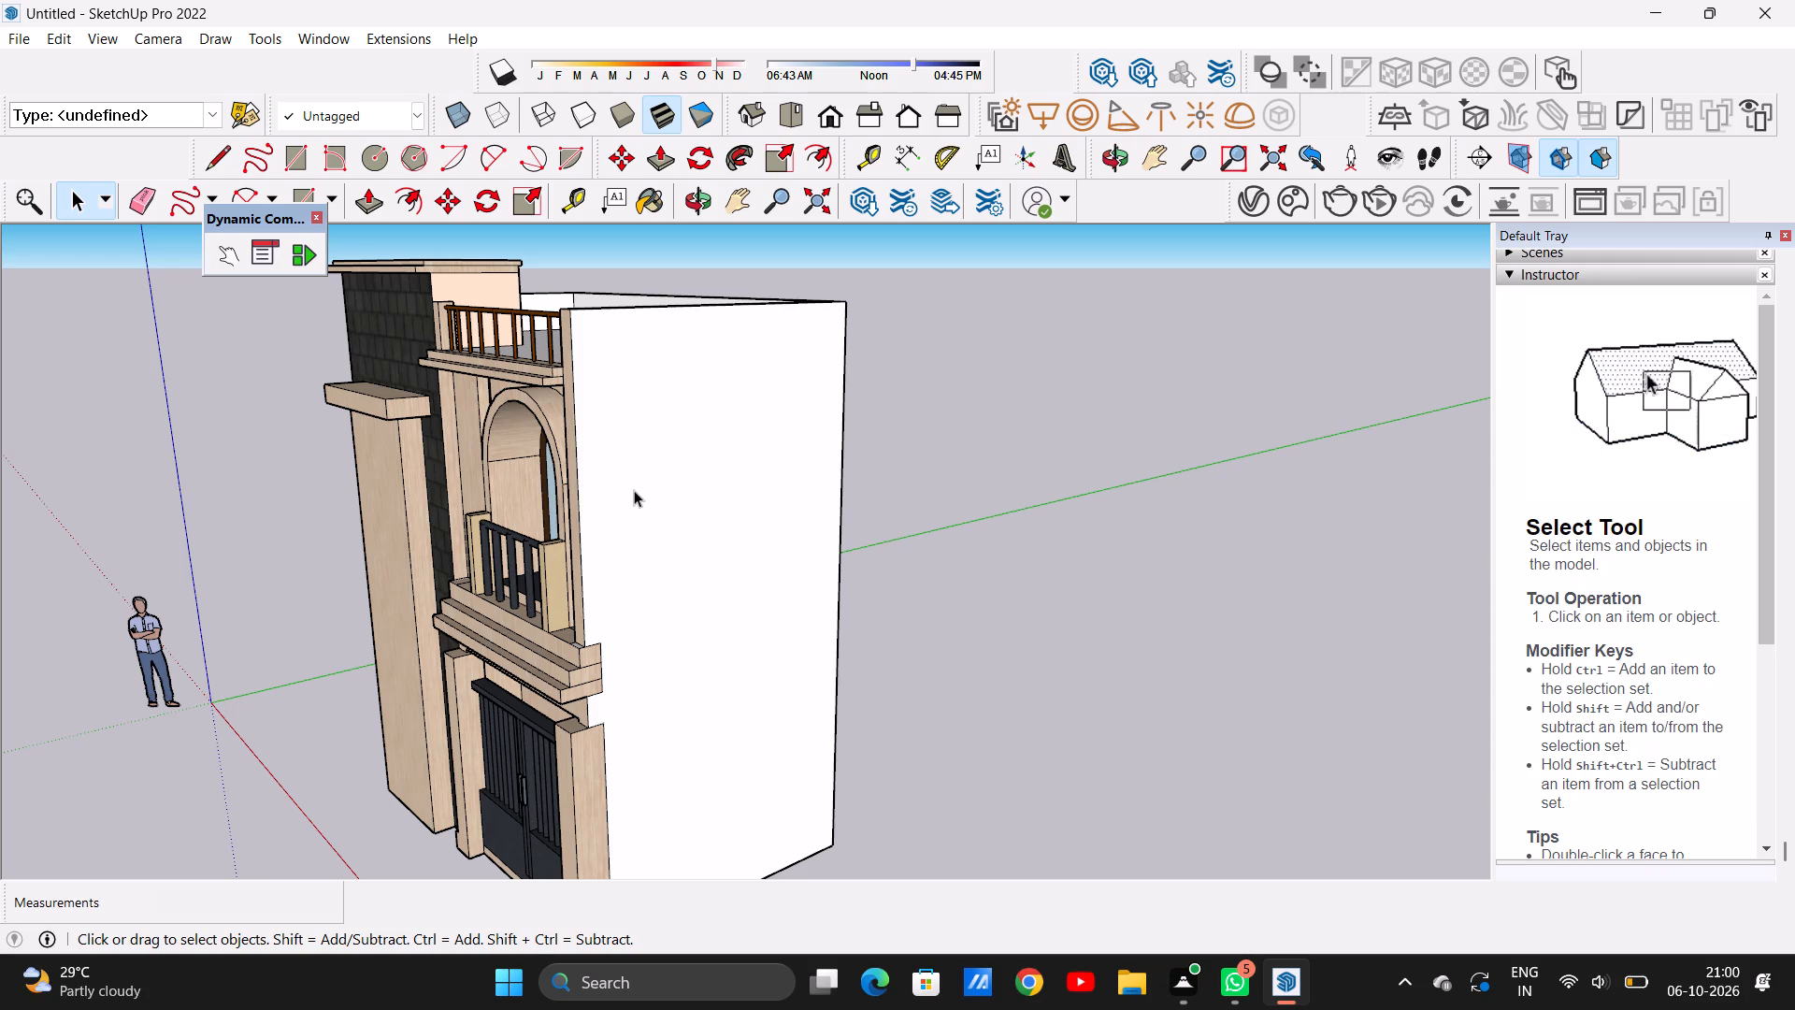
{"action": "scroll", "coordinate": [611, 531], "scroll_direction": "down", "scroll_amount": 13}
{"action": "scroll", "coordinate": [591, 564], "scroll_direction": "up", "scroll_amount": 4}
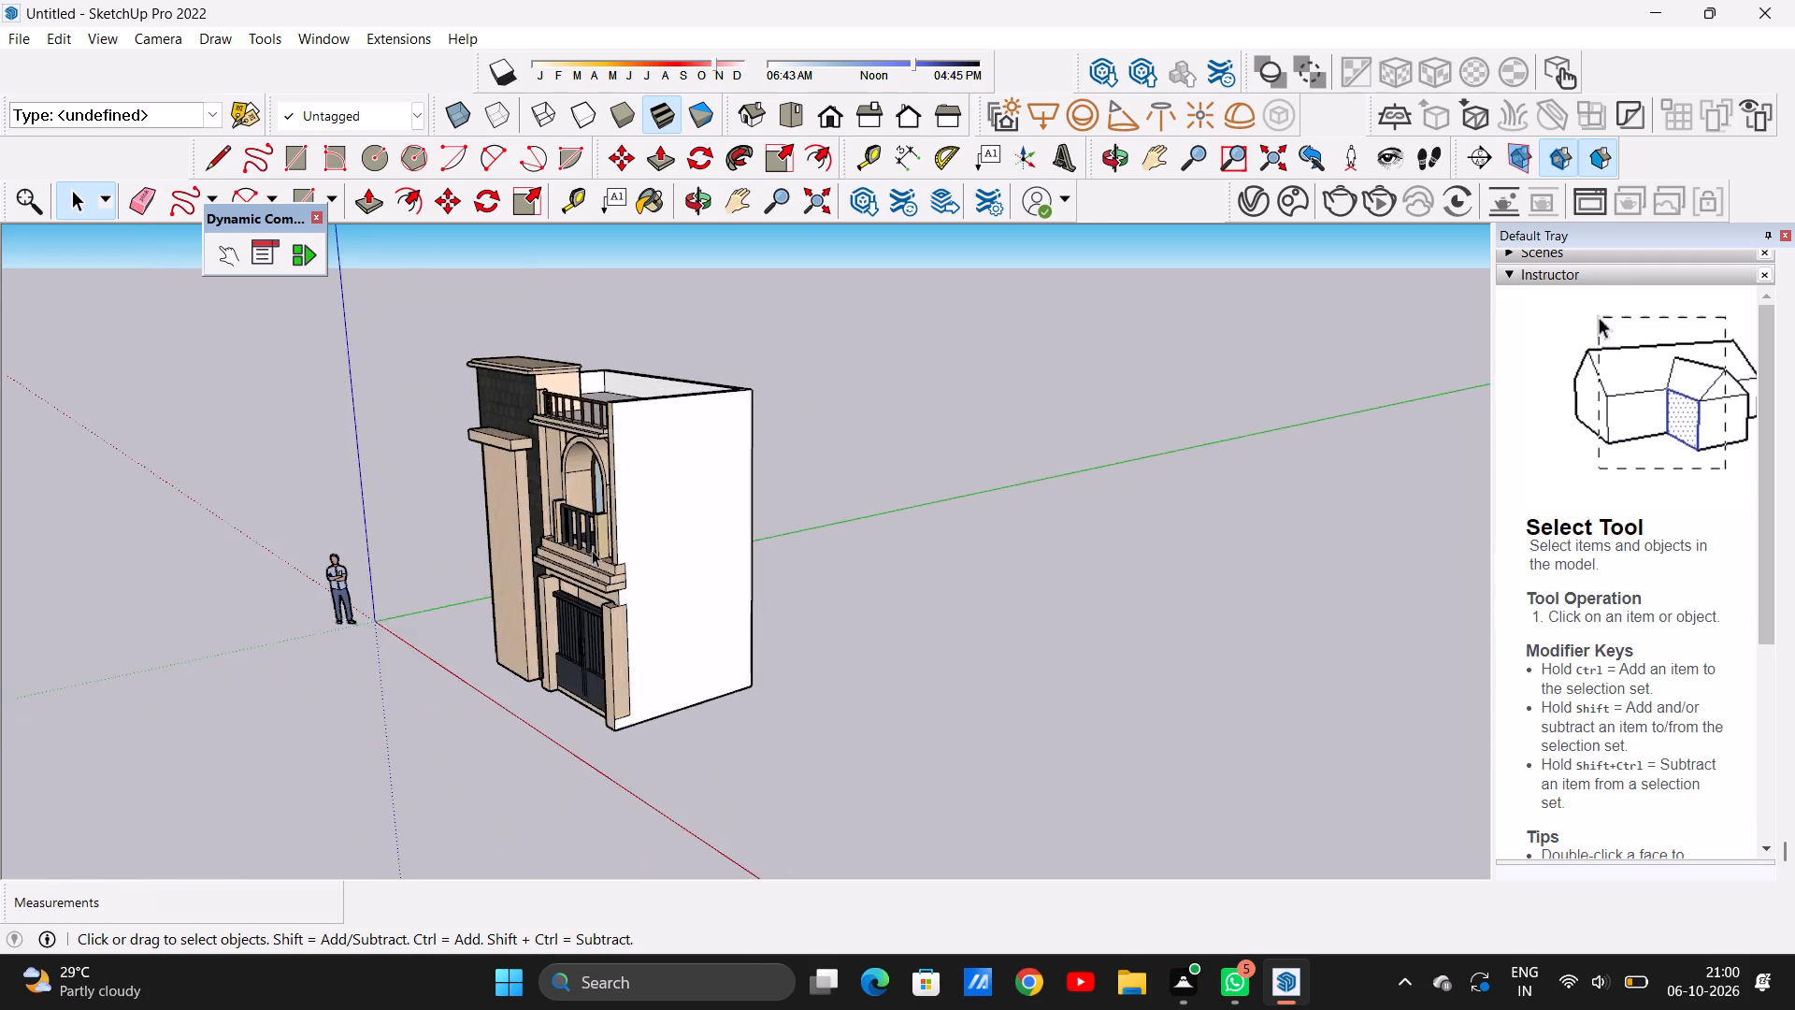
{"action": "scroll", "coordinate": [592, 550], "scroll_direction": "up", "scroll_amount": 4}
{"action": "middle_click_drag", "start_coordinate": [593, 550], "coordinate": [858, 501]}
{"action": "scroll", "coordinate": [713, 481], "scroll_direction": "up", "scroll_amount": 8}
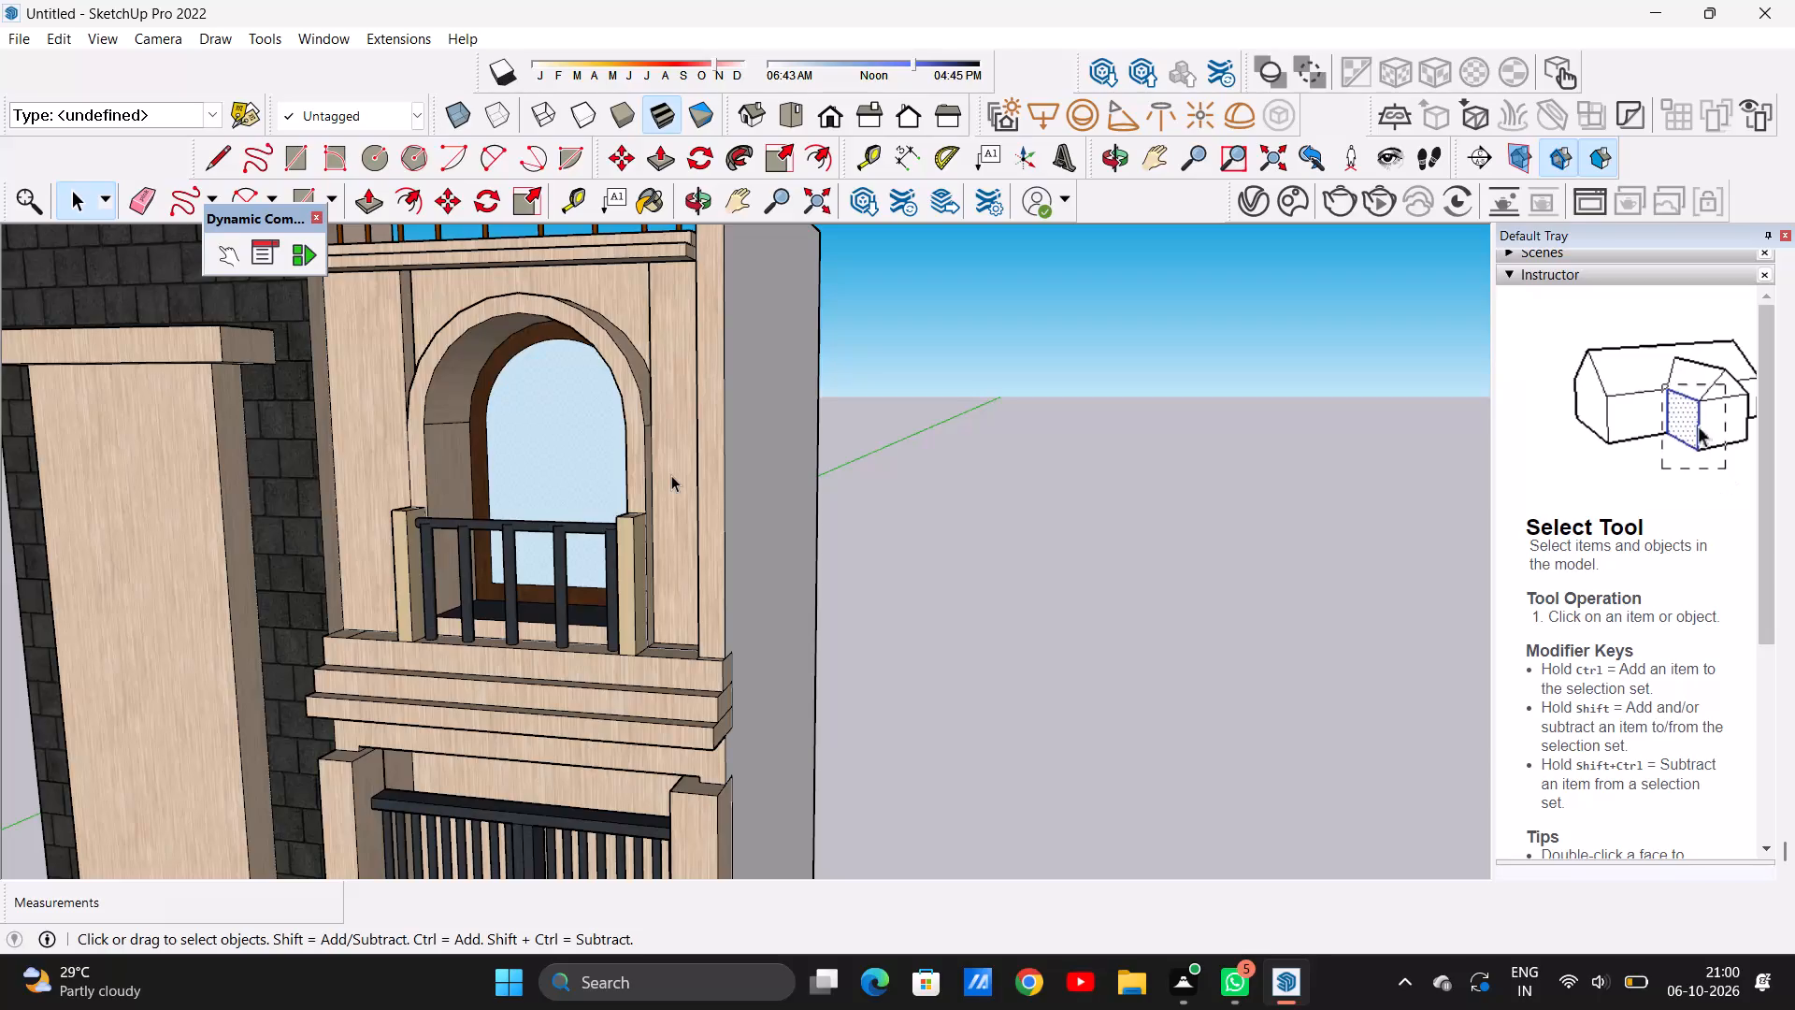
{"action": "scroll", "coordinate": [298, 259], "scroll_direction": "down", "scroll_amount": 8}
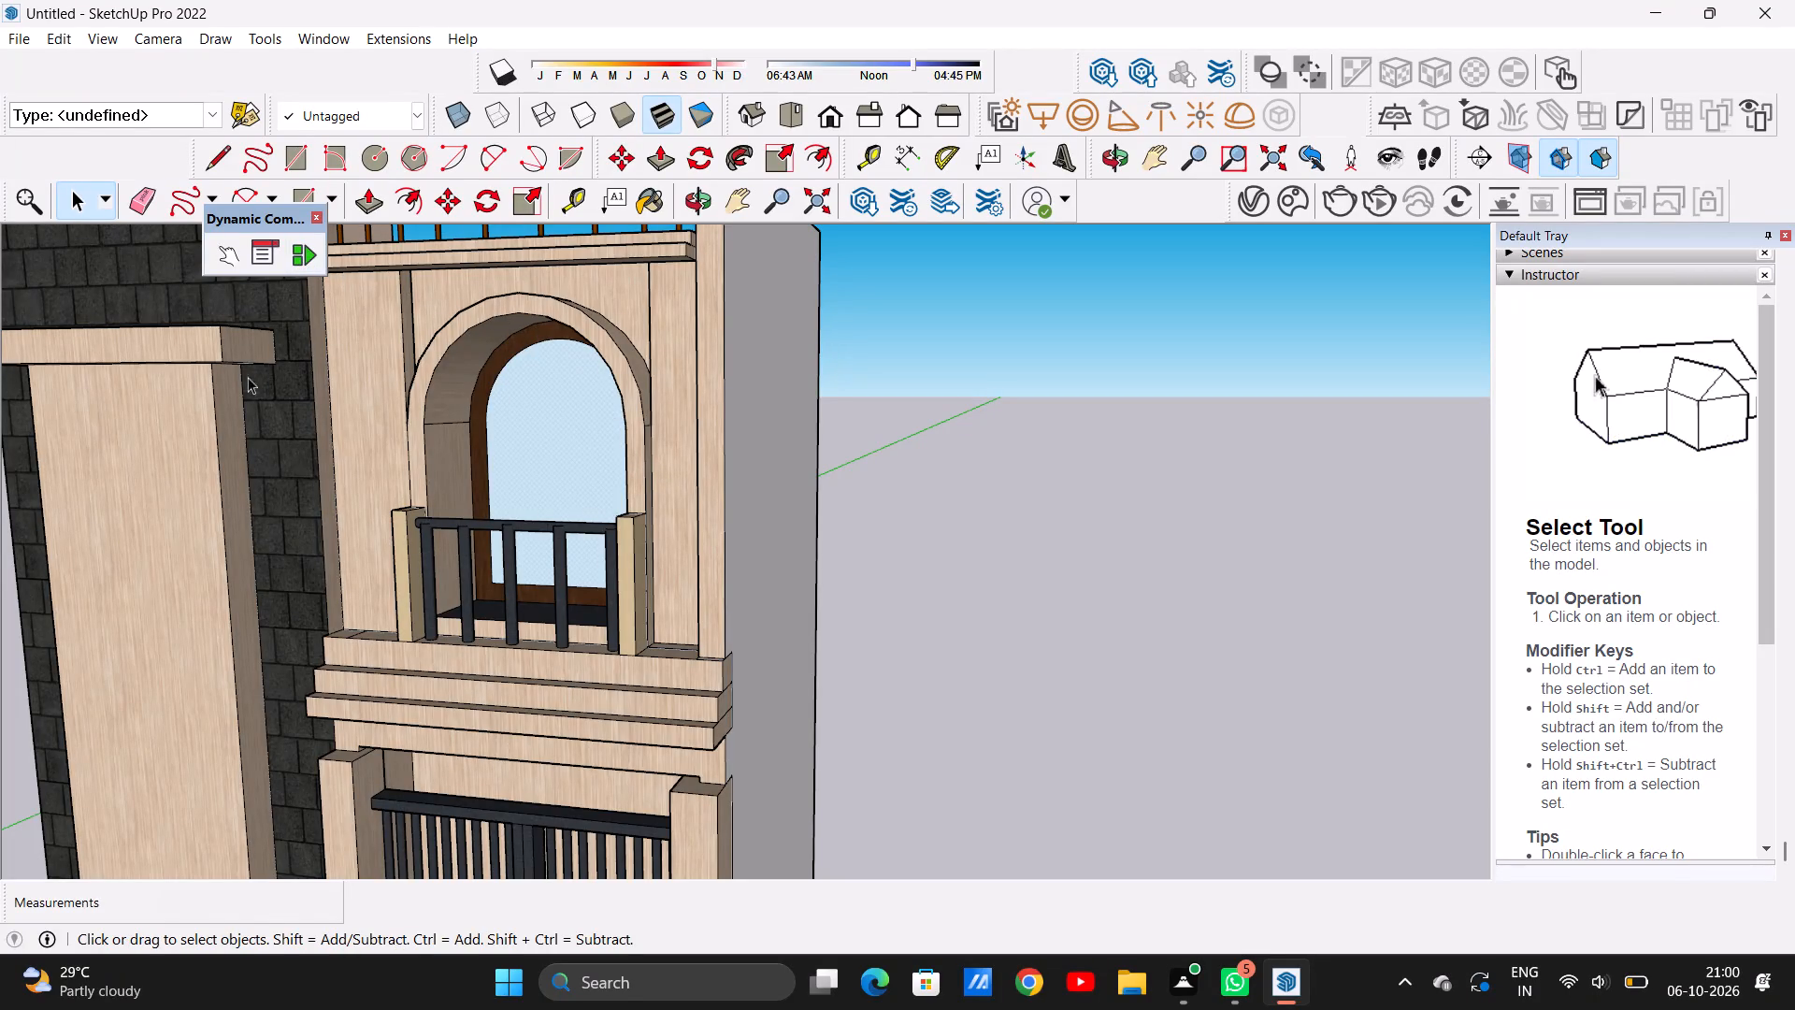
{"action": "scroll", "coordinate": [248, 377], "scroll_direction": "down", "scroll_amount": 8}
{"action": "scroll", "coordinate": [207, 355], "scroll_direction": "up", "scroll_amount": 1}
{"action": "scroll", "coordinate": [397, 368], "scroll_direction": "down", "scroll_amount": 5}
{"action": "scroll", "coordinate": [411, 409], "scroll_direction": "up", "scroll_amount": 1}
{"action": "scroll", "coordinate": [529, 482], "scroll_direction": "down", "scroll_amount": 20}
{"action": "scroll", "coordinate": [529, 482], "scroll_direction": "down", "scroll_amount": 2}
{"action": "scroll", "coordinate": [696, 465], "scroll_direction": "up", "scroll_amount": 1}
{"action": "scroll", "coordinate": [696, 459], "scroll_direction": "down", "scroll_amount": 13}
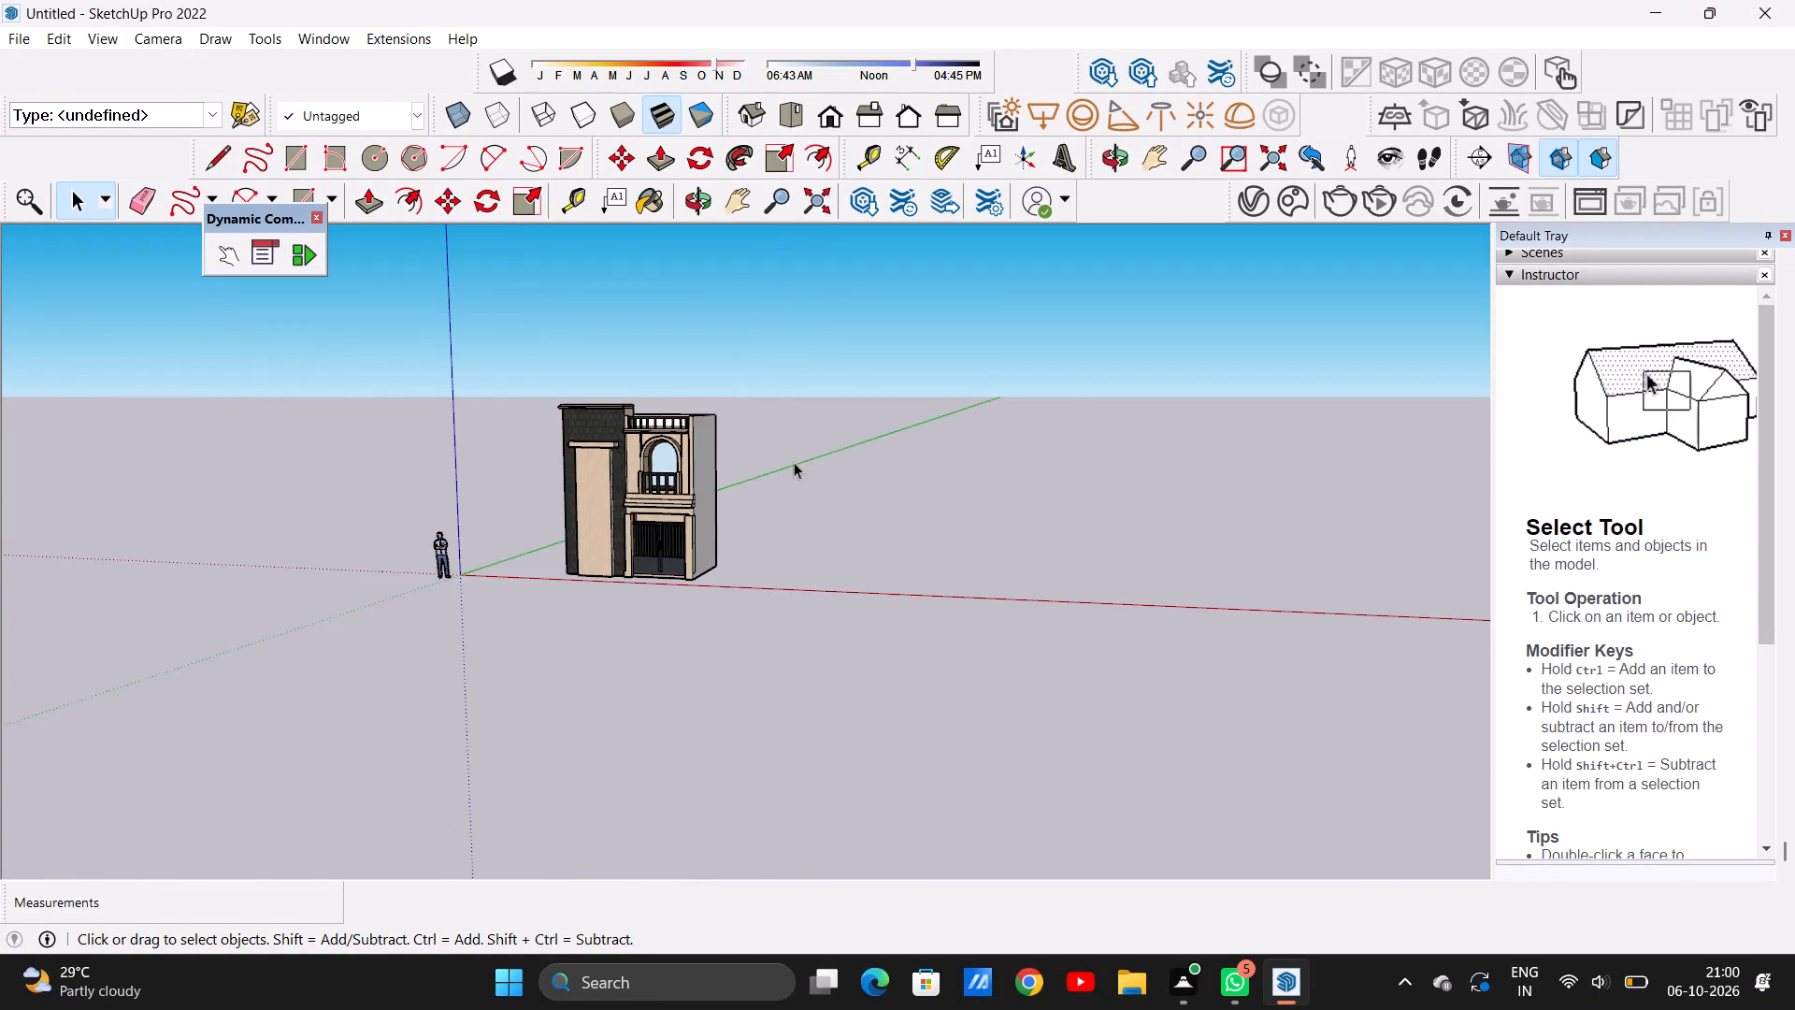
Browse the Colors material collection for a finish for the white gate-side wall.
{"action": "middle_click_drag", "start_coordinate": [801, 466], "coordinate": [381, 482]}
{"action": "scroll", "coordinate": [736, 444], "scroll_direction": "up", "scroll_amount": 7}
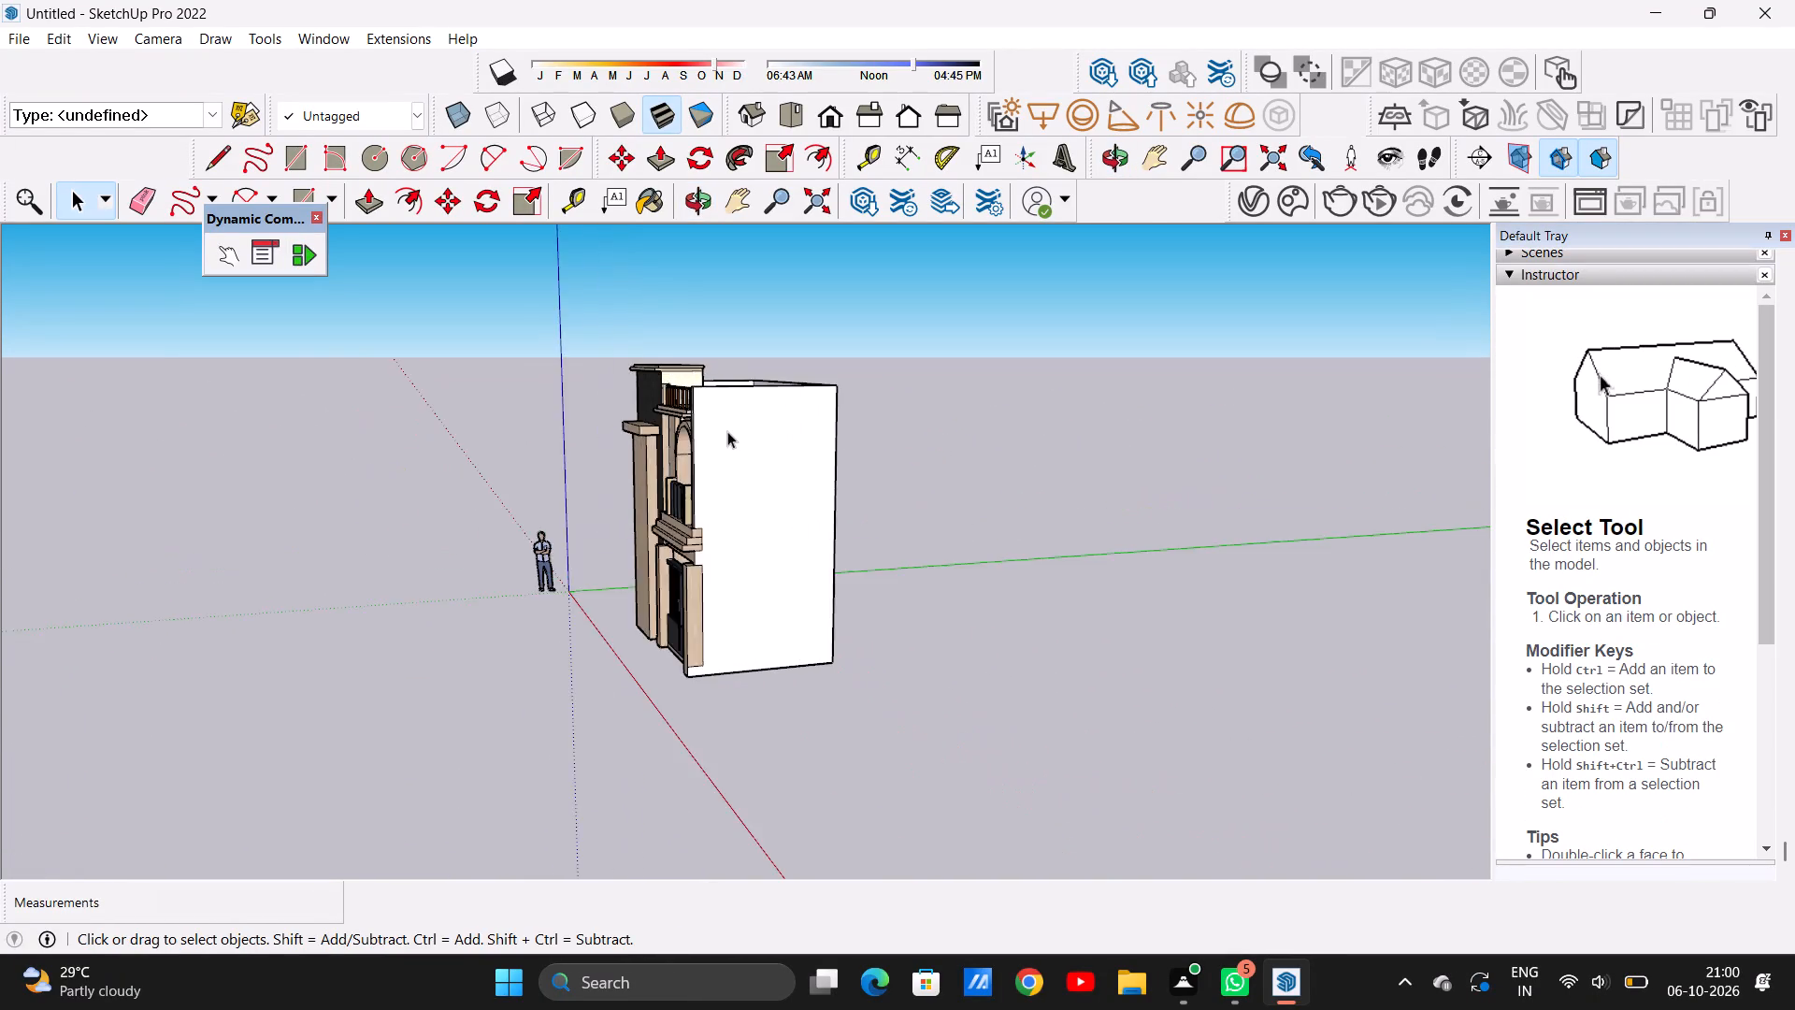
{"action": "scroll", "coordinate": [727, 431], "scroll_direction": "up", "scroll_amount": 6}
{"action": "middle_click_drag", "start_coordinate": [711, 454], "coordinate": [827, 445]}
{"action": "scroll", "coordinate": [772, 448], "scroll_direction": "up", "scroll_amount": 7}
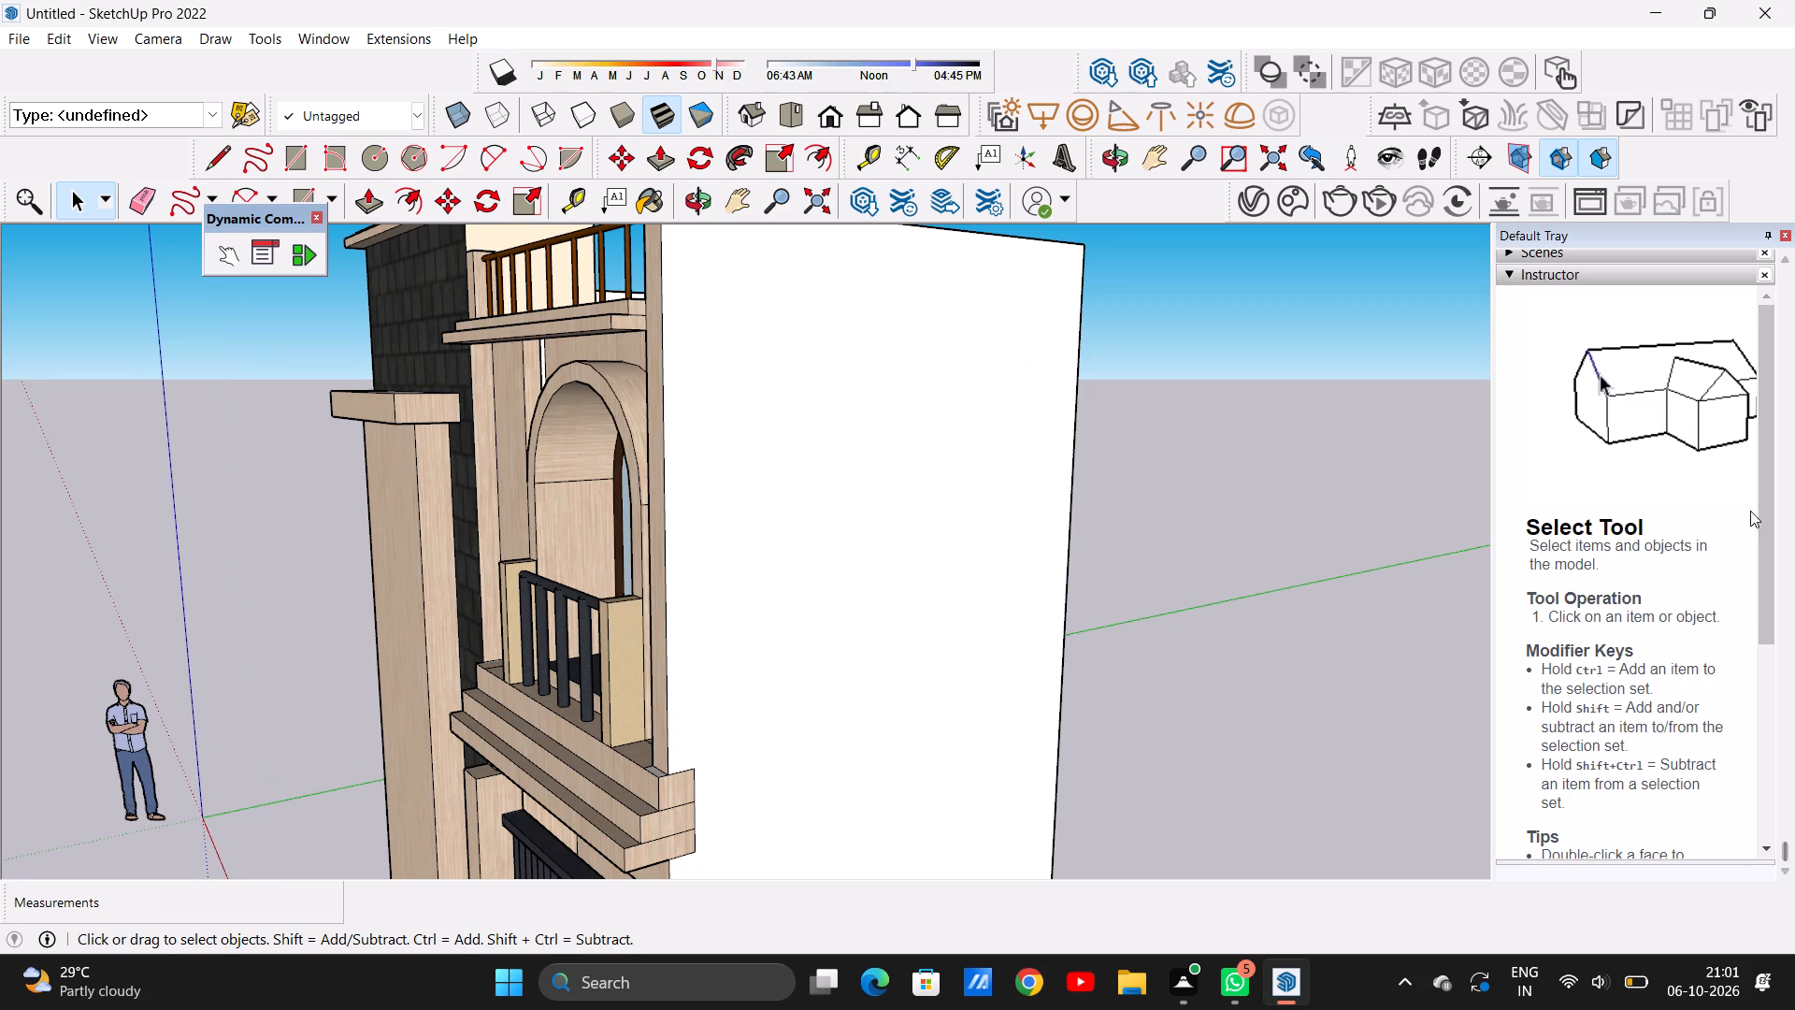
{"action": "scroll", "coordinate": [1589, 557], "scroll_direction": "up", "scroll_amount": 4}
{"action": "left_click", "coordinate": [1734, 454]}
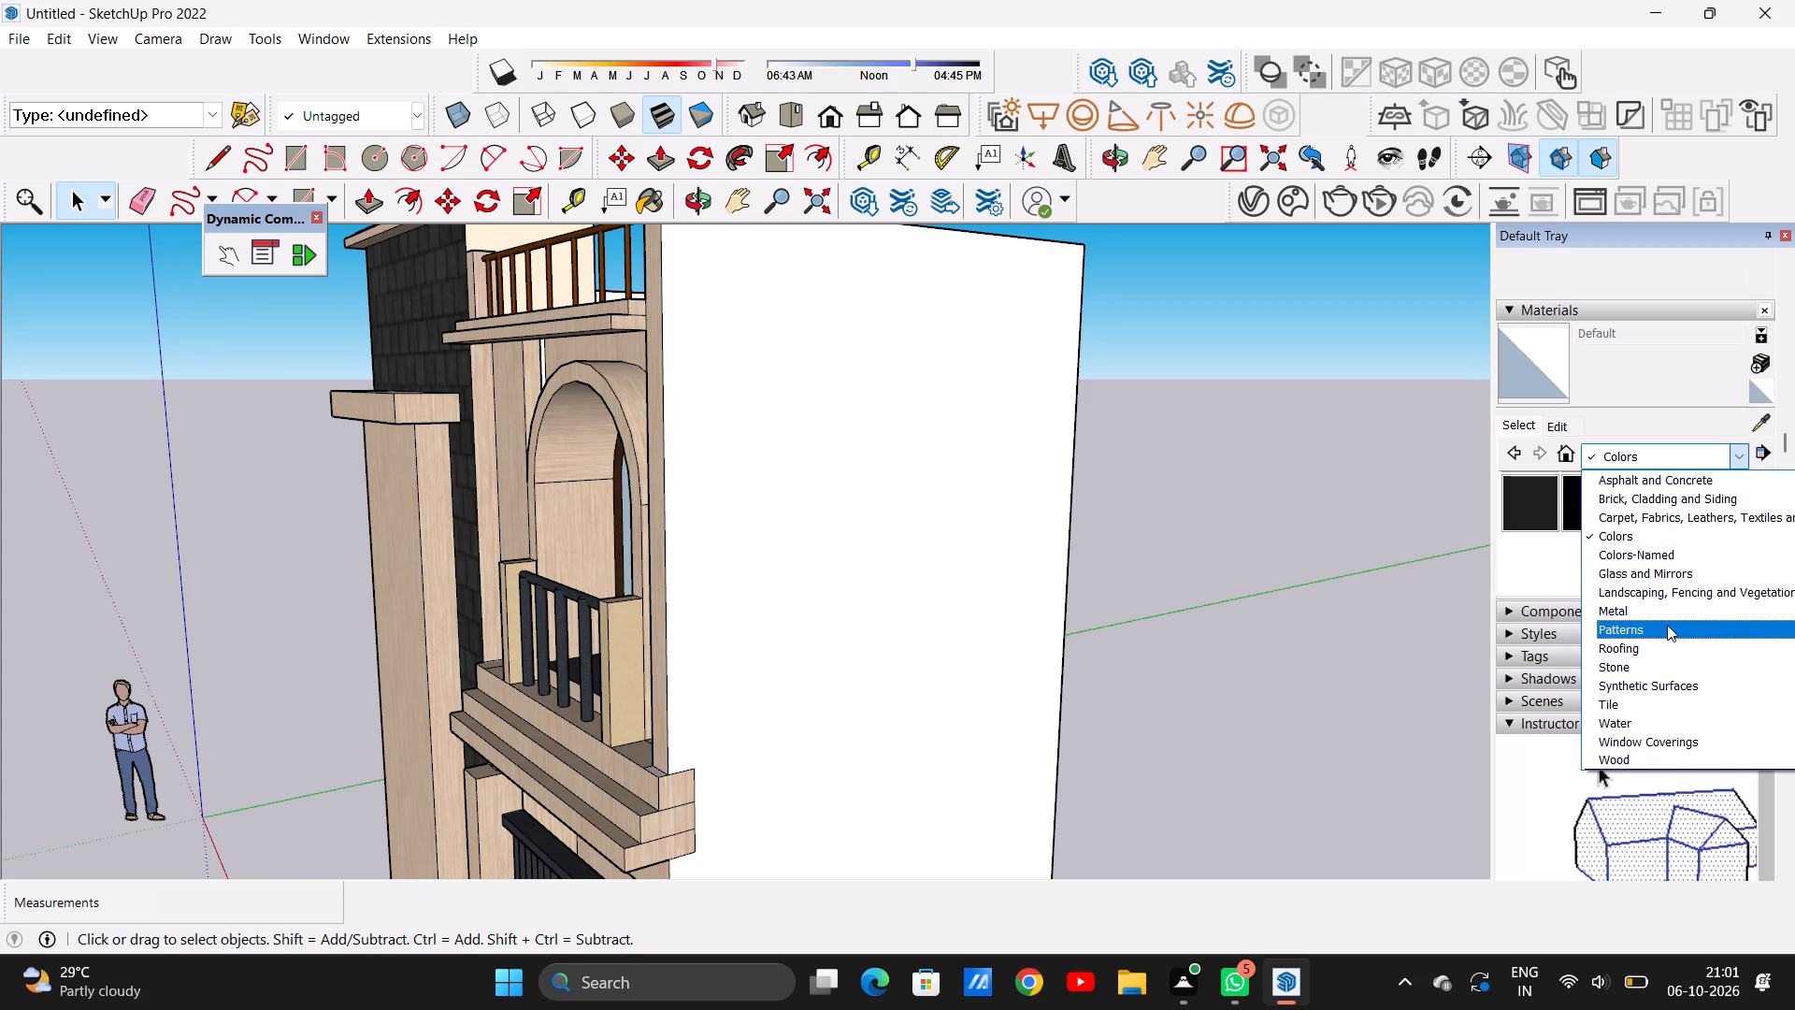
{"action": "left_click", "coordinate": [1663, 531]}
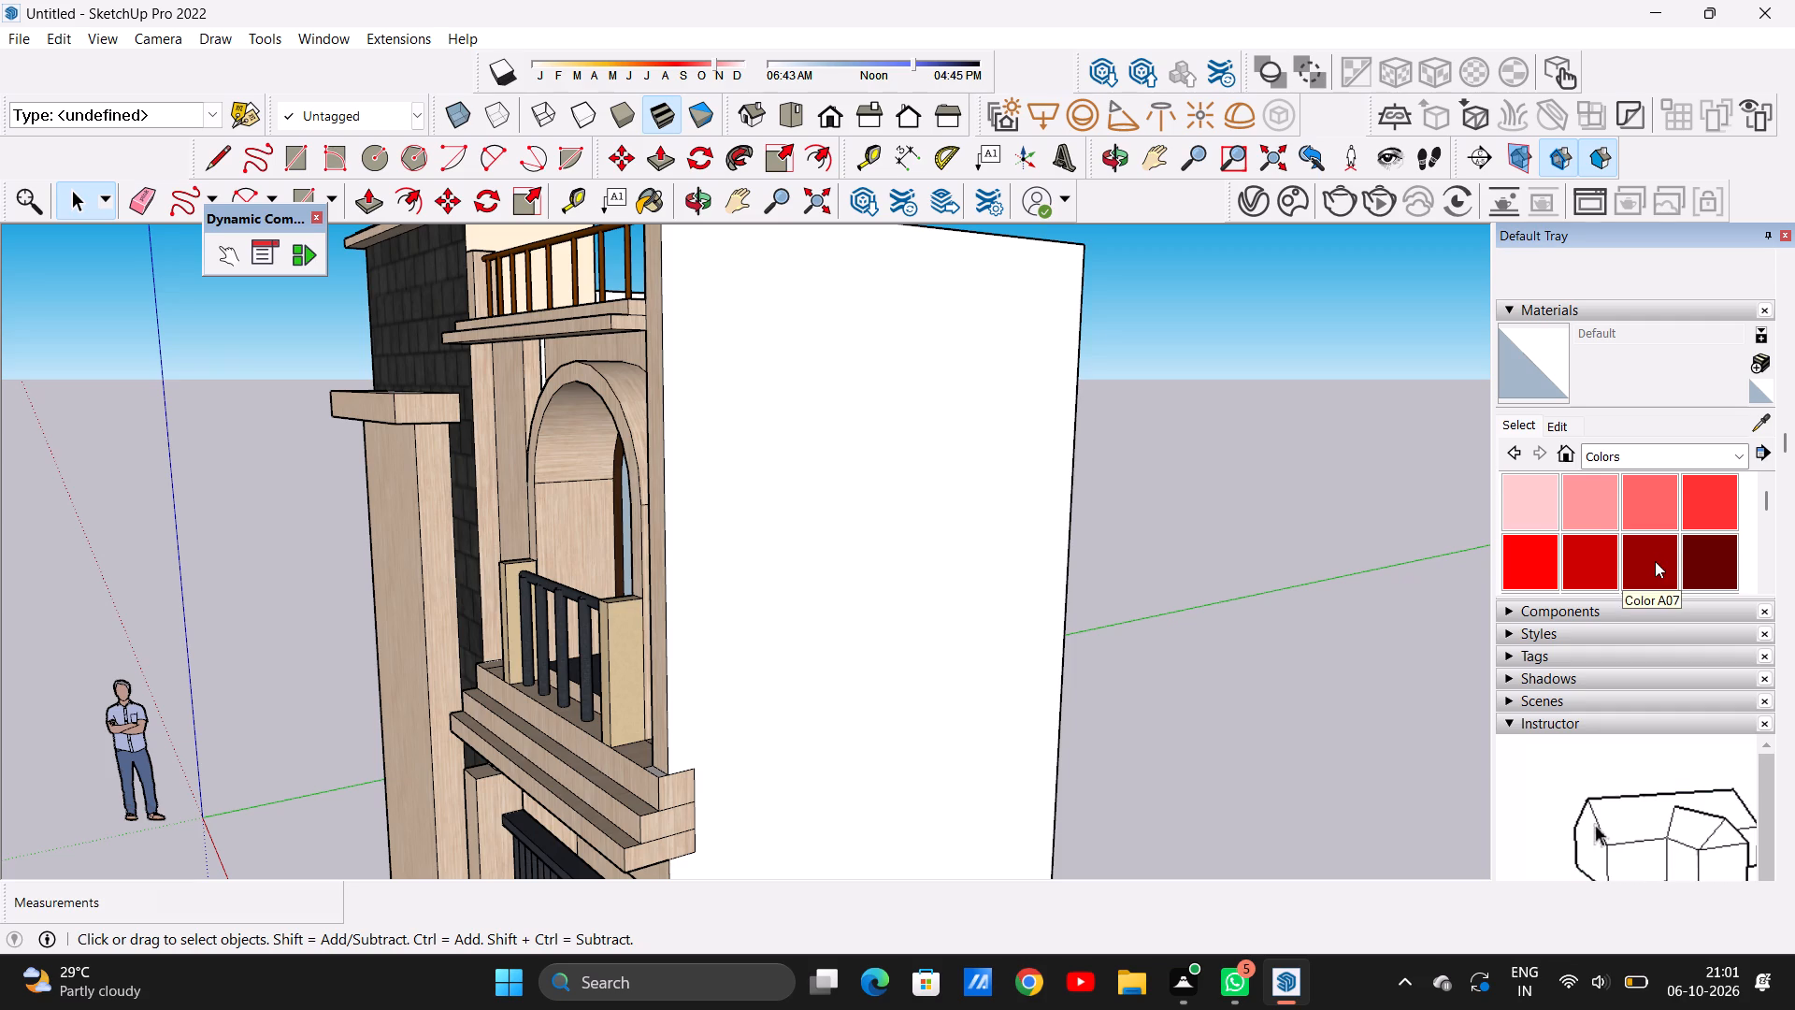
{"action": "scroll", "coordinate": [1653, 561], "scroll_direction": "down", "scroll_amount": 2}
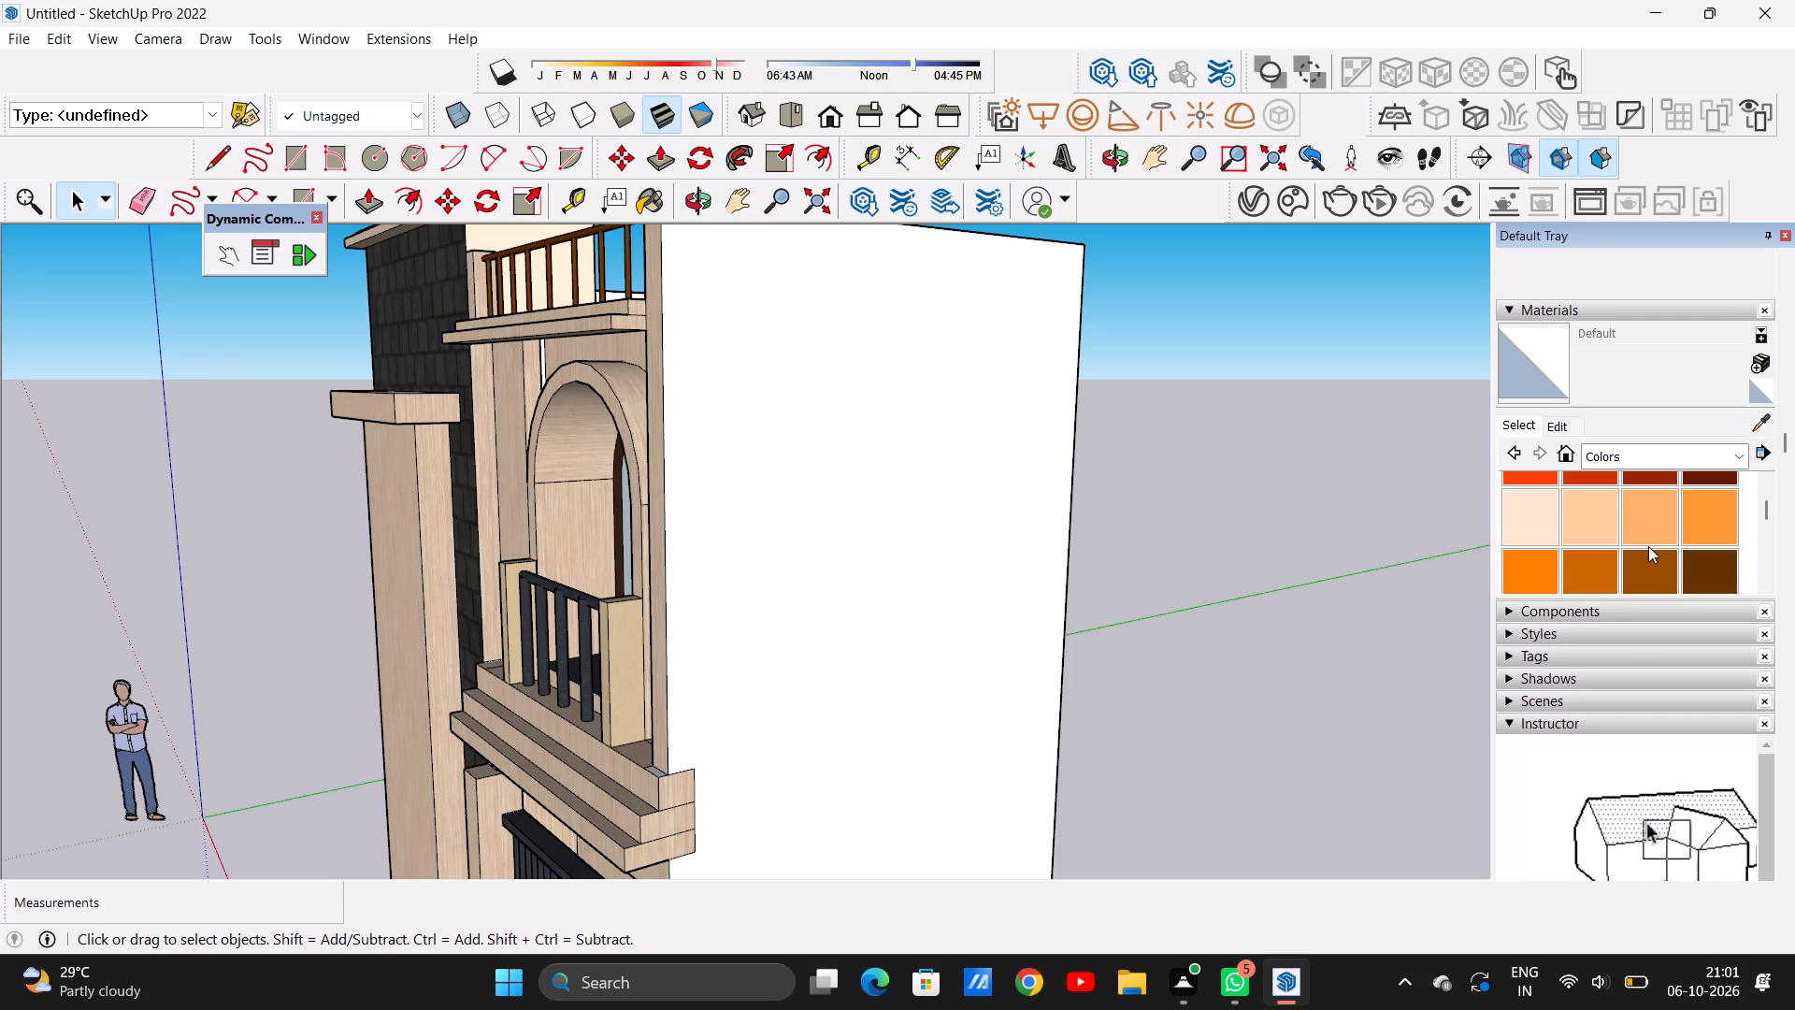
{"action": "scroll", "coordinate": [1648, 546], "scroll_direction": "up", "scroll_amount": 1}
Paint the white gate-side wall with Formica Beige from the Synthetic Surfaces materials.
{"action": "left_click", "coordinate": [1731, 460]}
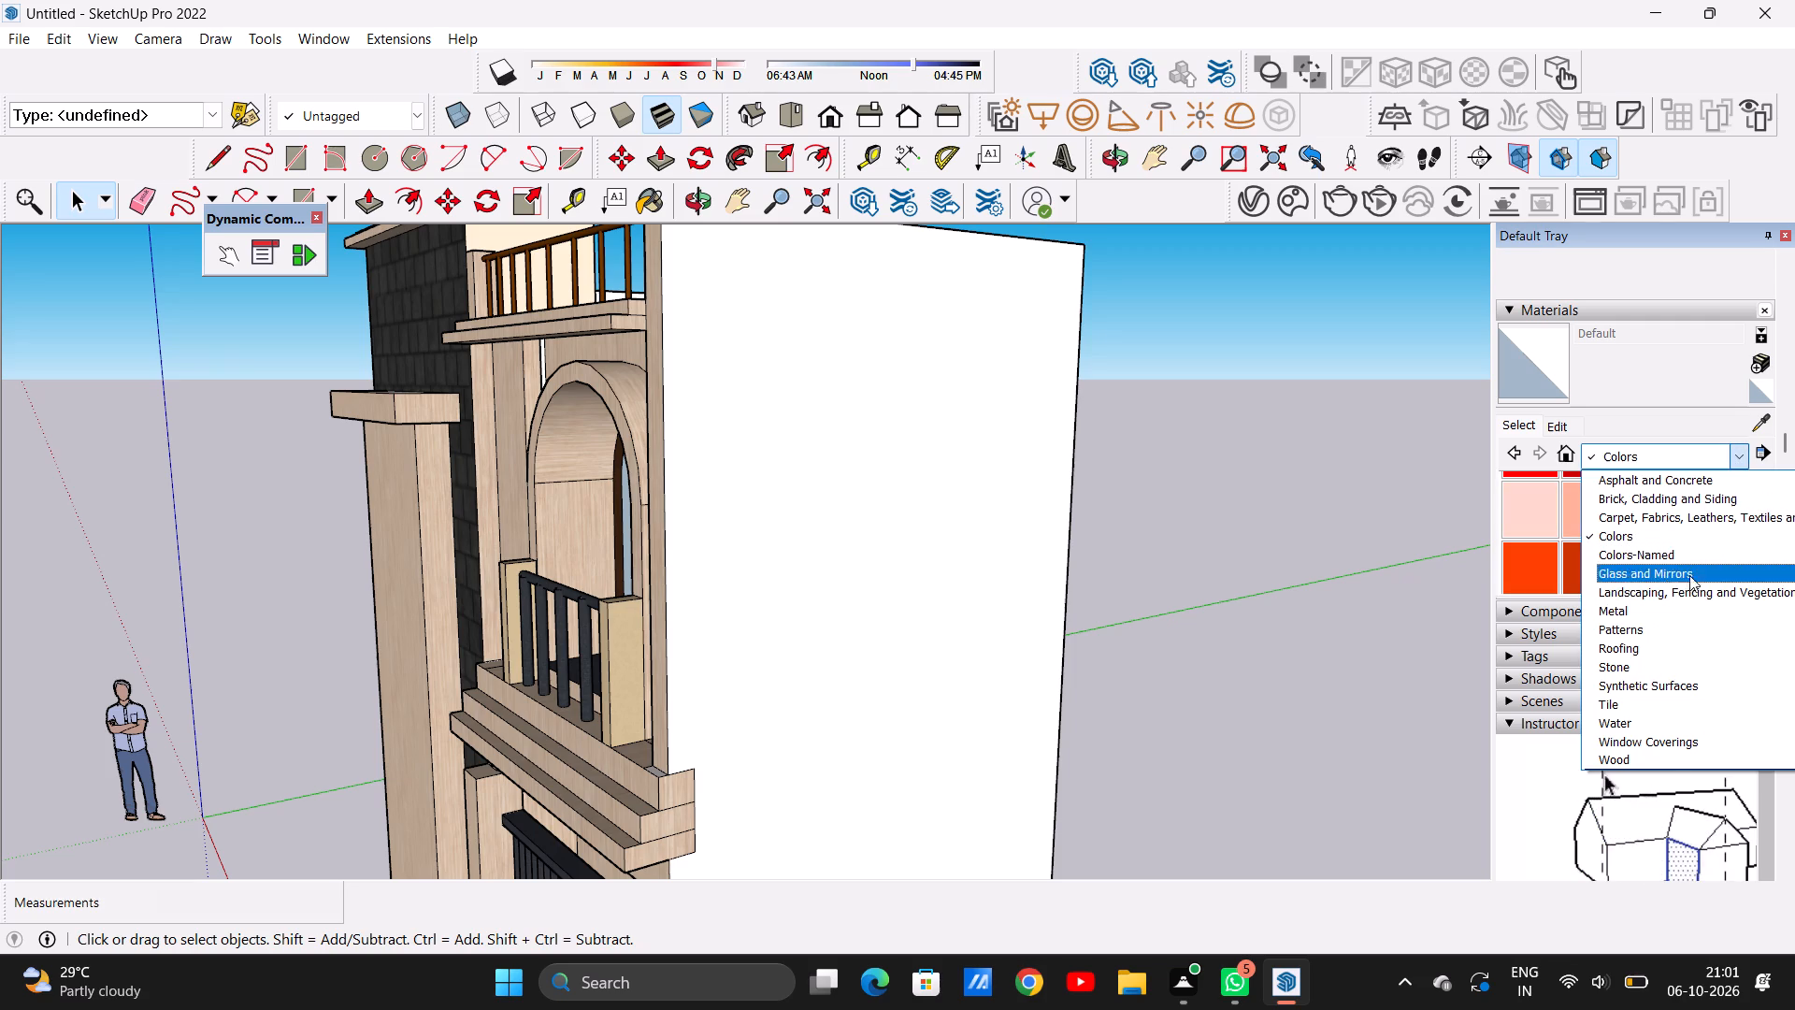
{"action": "left_click", "coordinate": [1686, 688]}
{"action": "left_click", "coordinate": [1526, 508]}
{"action": "left_click", "coordinate": [894, 596]}
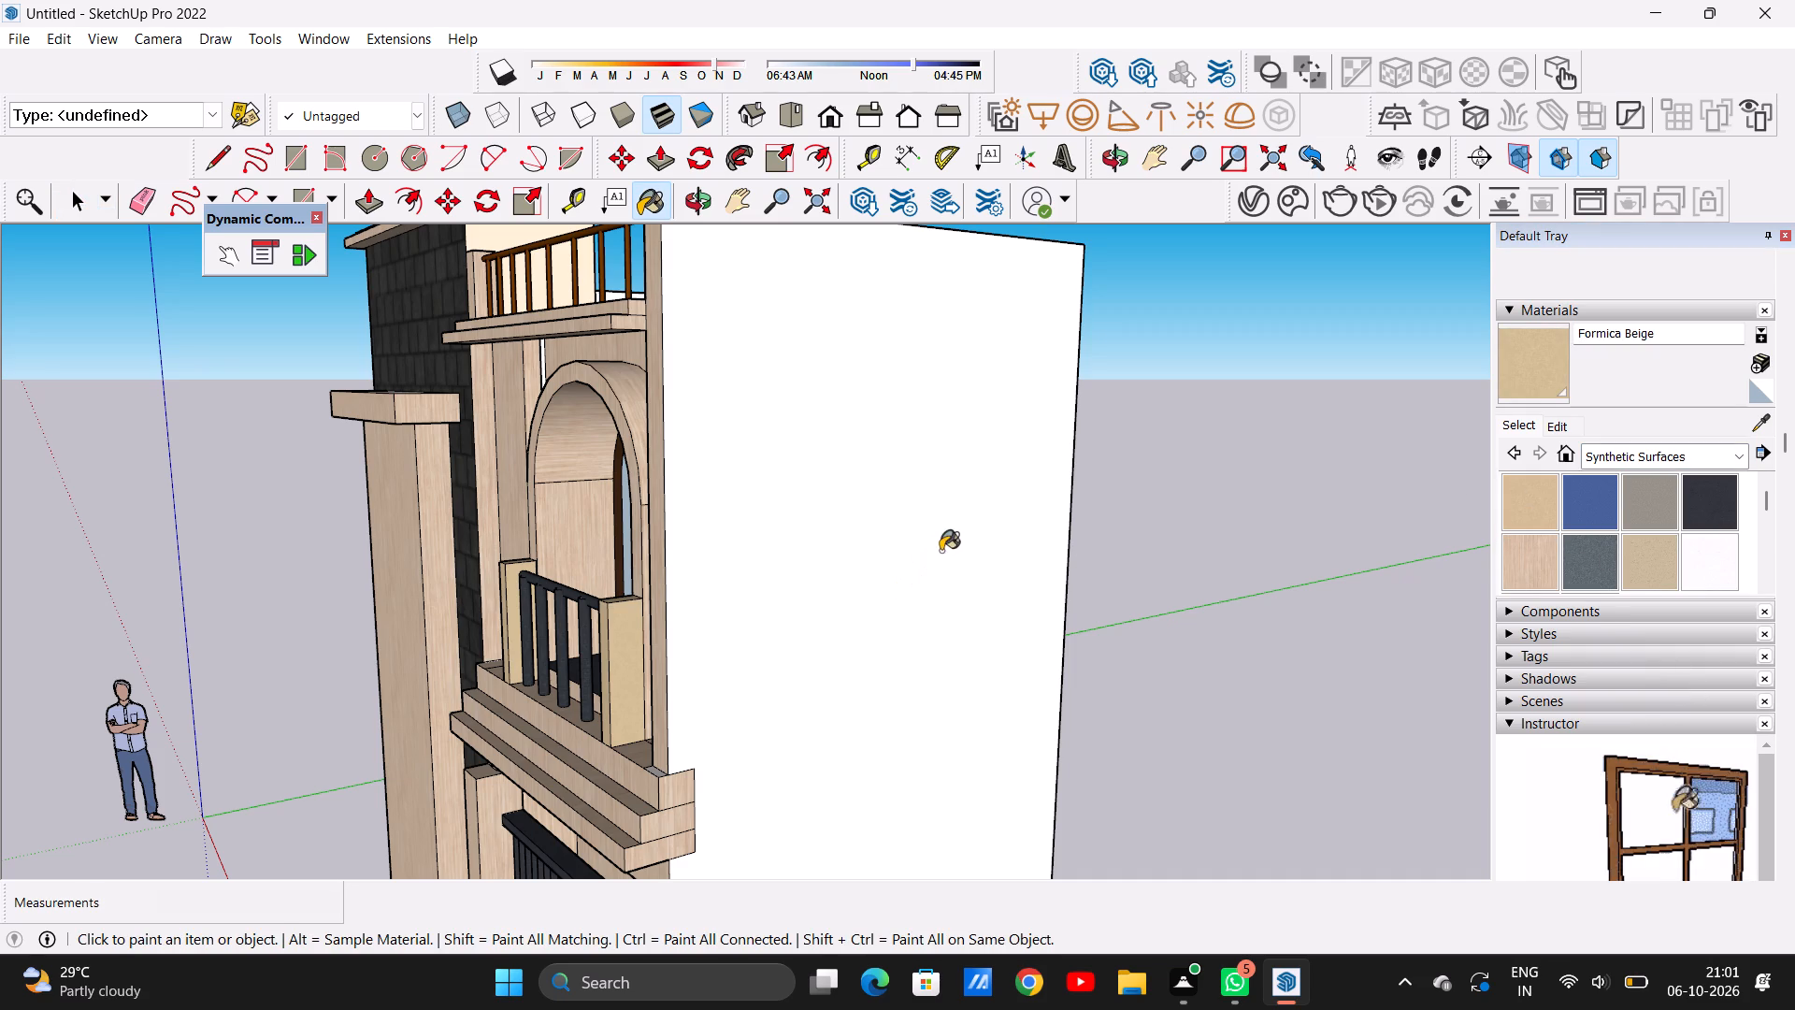
{"action": "scroll", "coordinate": [947, 545], "scroll_direction": "down", "scroll_amount": 6}
{"action": "scroll", "coordinate": [873, 533], "scroll_direction": "up", "scroll_amount": 6}
{"action": "left_click", "coordinate": [838, 543]}
{"action": "scroll", "coordinate": [891, 539], "scroll_direction": "down", "scroll_amount": 11}
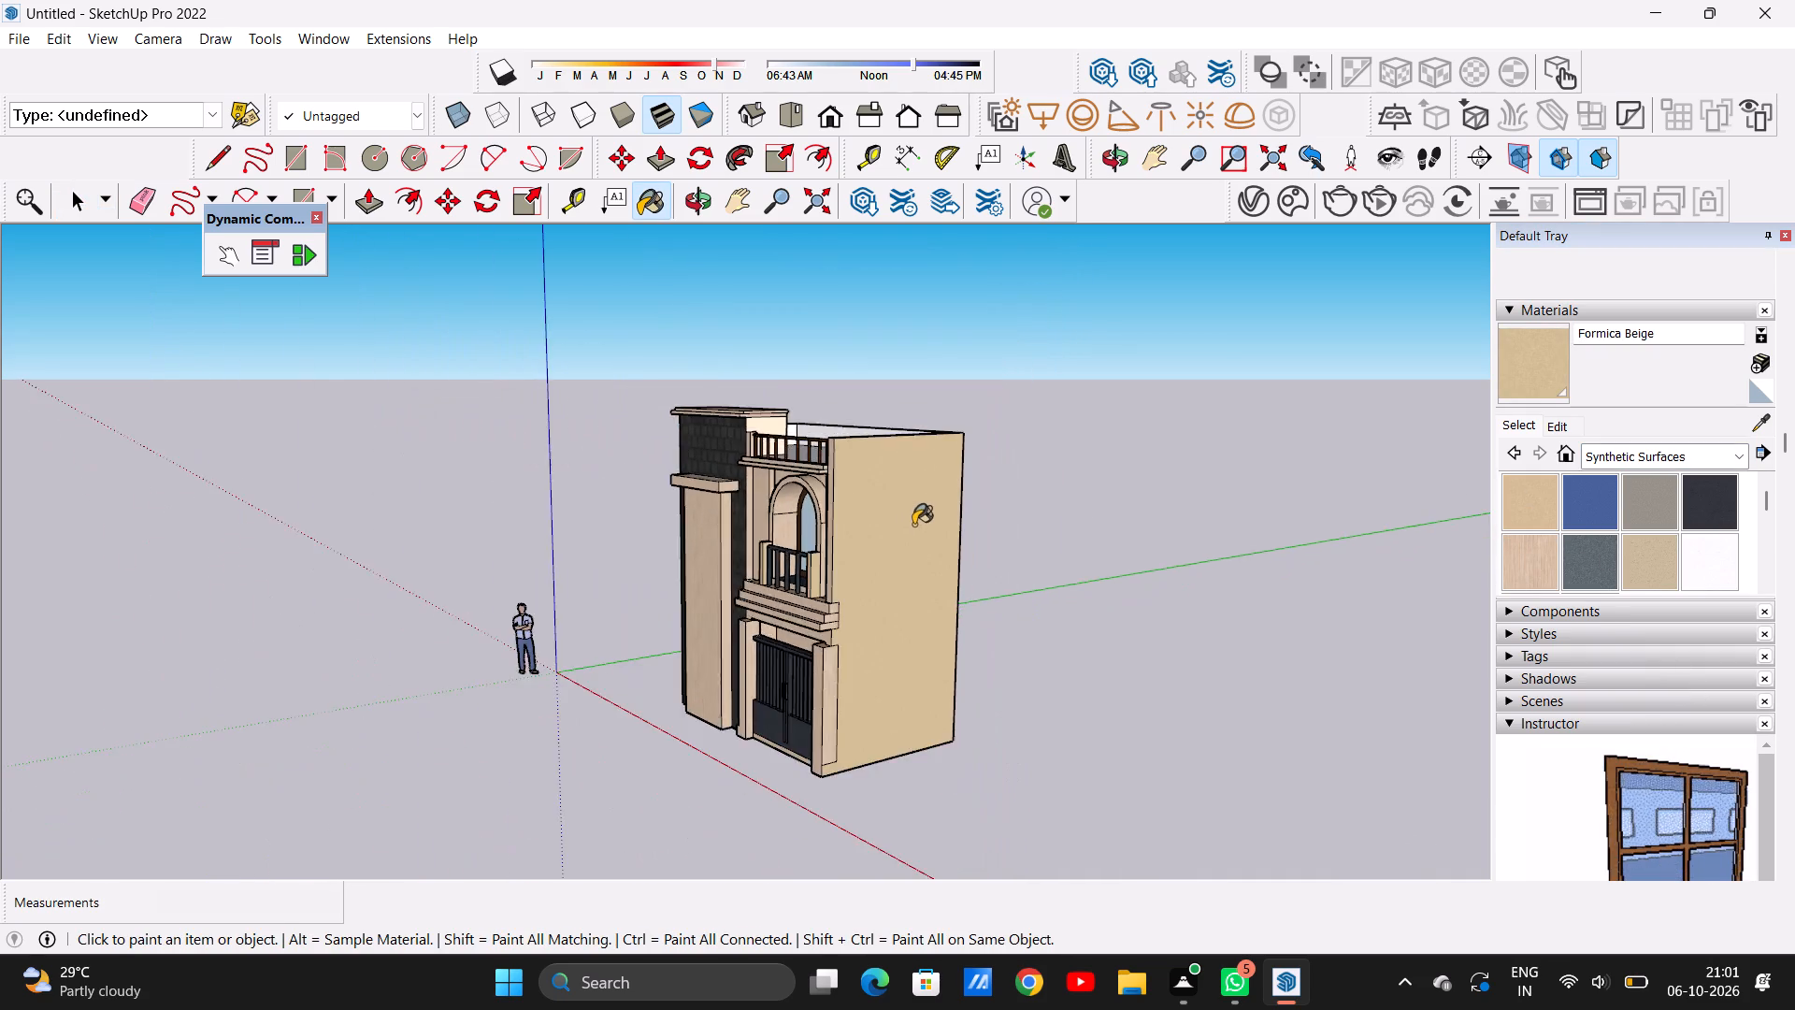
Paint the rear wall and the outer tower-side wall with Formica Beige.
{"action": "middle_click_drag", "start_coordinate": [1070, 537], "coordinate": [436, 567]}
{"action": "scroll", "coordinate": [797, 567], "scroll_direction": "up", "scroll_amount": 6}
{"action": "left_click", "coordinate": [797, 565]}
{"action": "scroll", "coordinate": [783, 547], "scroll_direction": "down", "scroll_amount": 9}
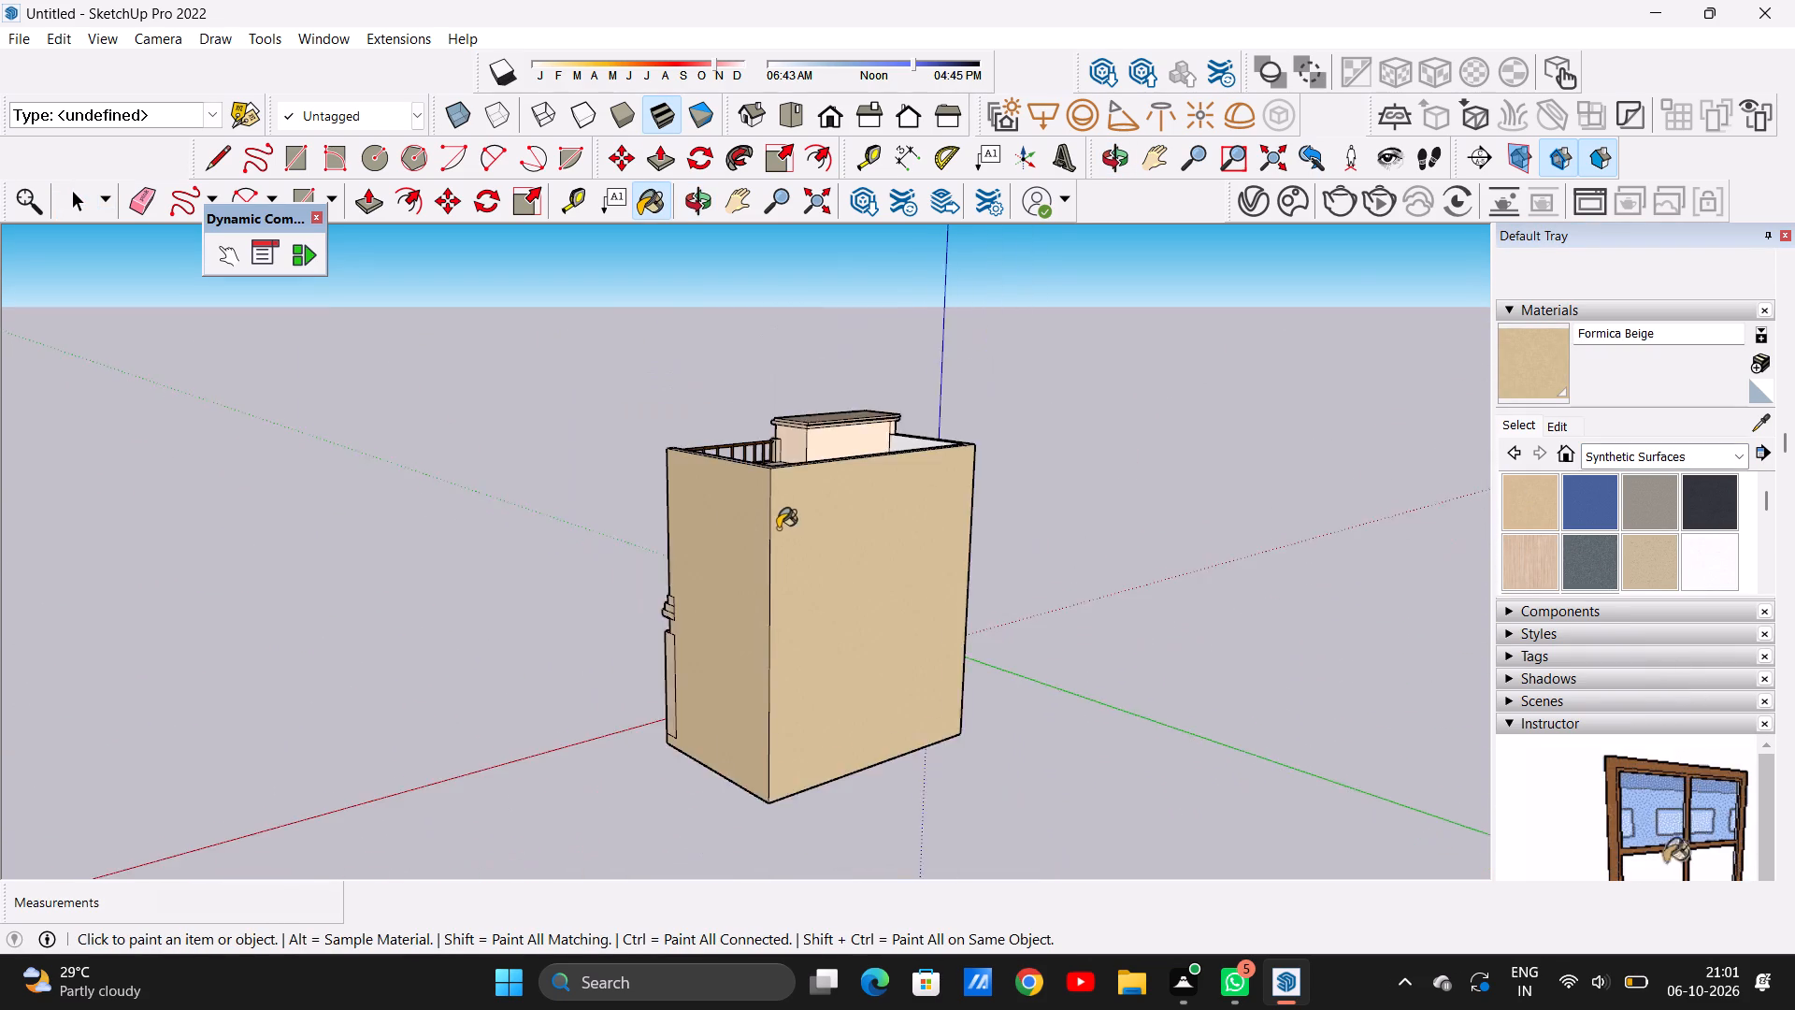
{"action": "scroll", "coordinate": [778, 528], "scroll_direction": "down", "scroll_amount": 2}
{"action": "middle_click_drag", "start_coordinate": [979, 522], "coordinate": [196, 529]}
{"action": "scroll", "coordinate": [601, 531], "scroll_direction": "up", "scroll_amount": 7}
{"action": "left_click", "coordinate": [731, 528]}
{"action": "scroll", "coordinate": [676, 526], "scroll_direction": "down", "scroll_amount": 2}
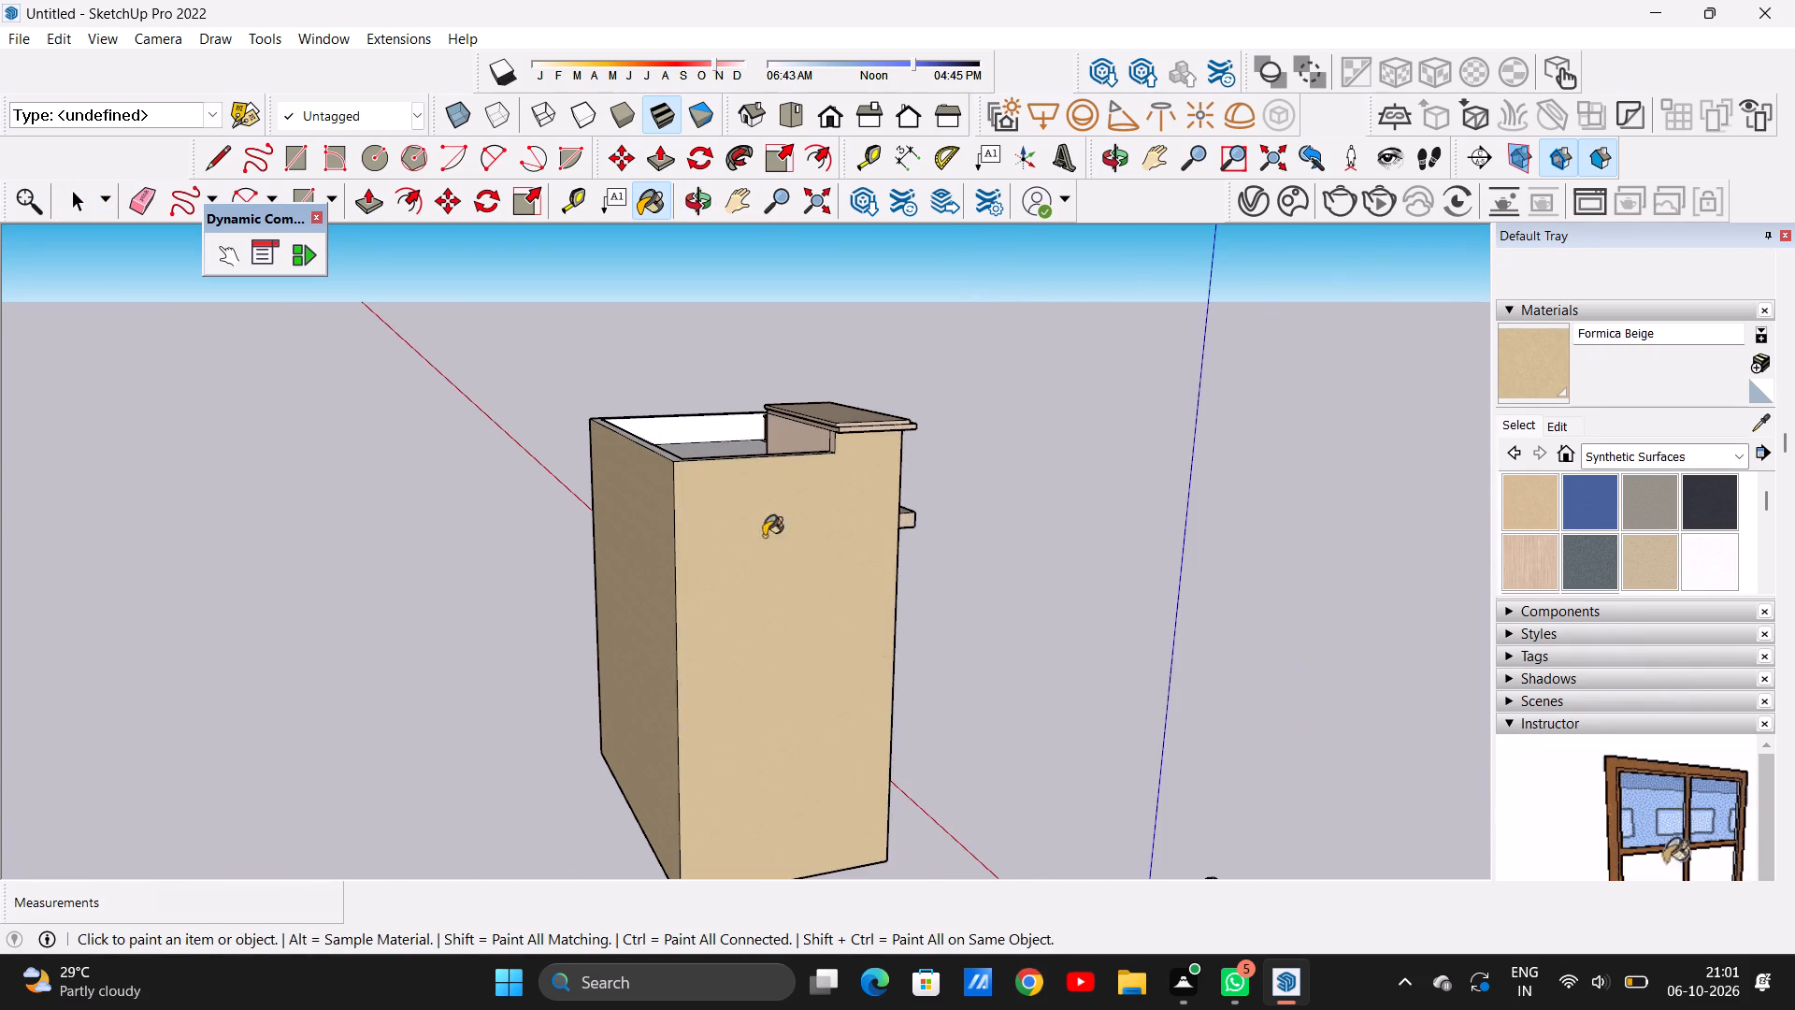
Paint the inner face of the rear parapet on the roof terrace with Formica Beige.
{"action": "scroll", "coordinate": [853, 517], "scroll_direction": "down", "scroll_amount": 10}
{"action": "middle_click_drag", "start_coordinate": [925, 517], "coordinate": [211, 517]}
{"action": "scroll", "coordinate": [825, 509], "scroll_direction": "up", "scroll_amount": 8}
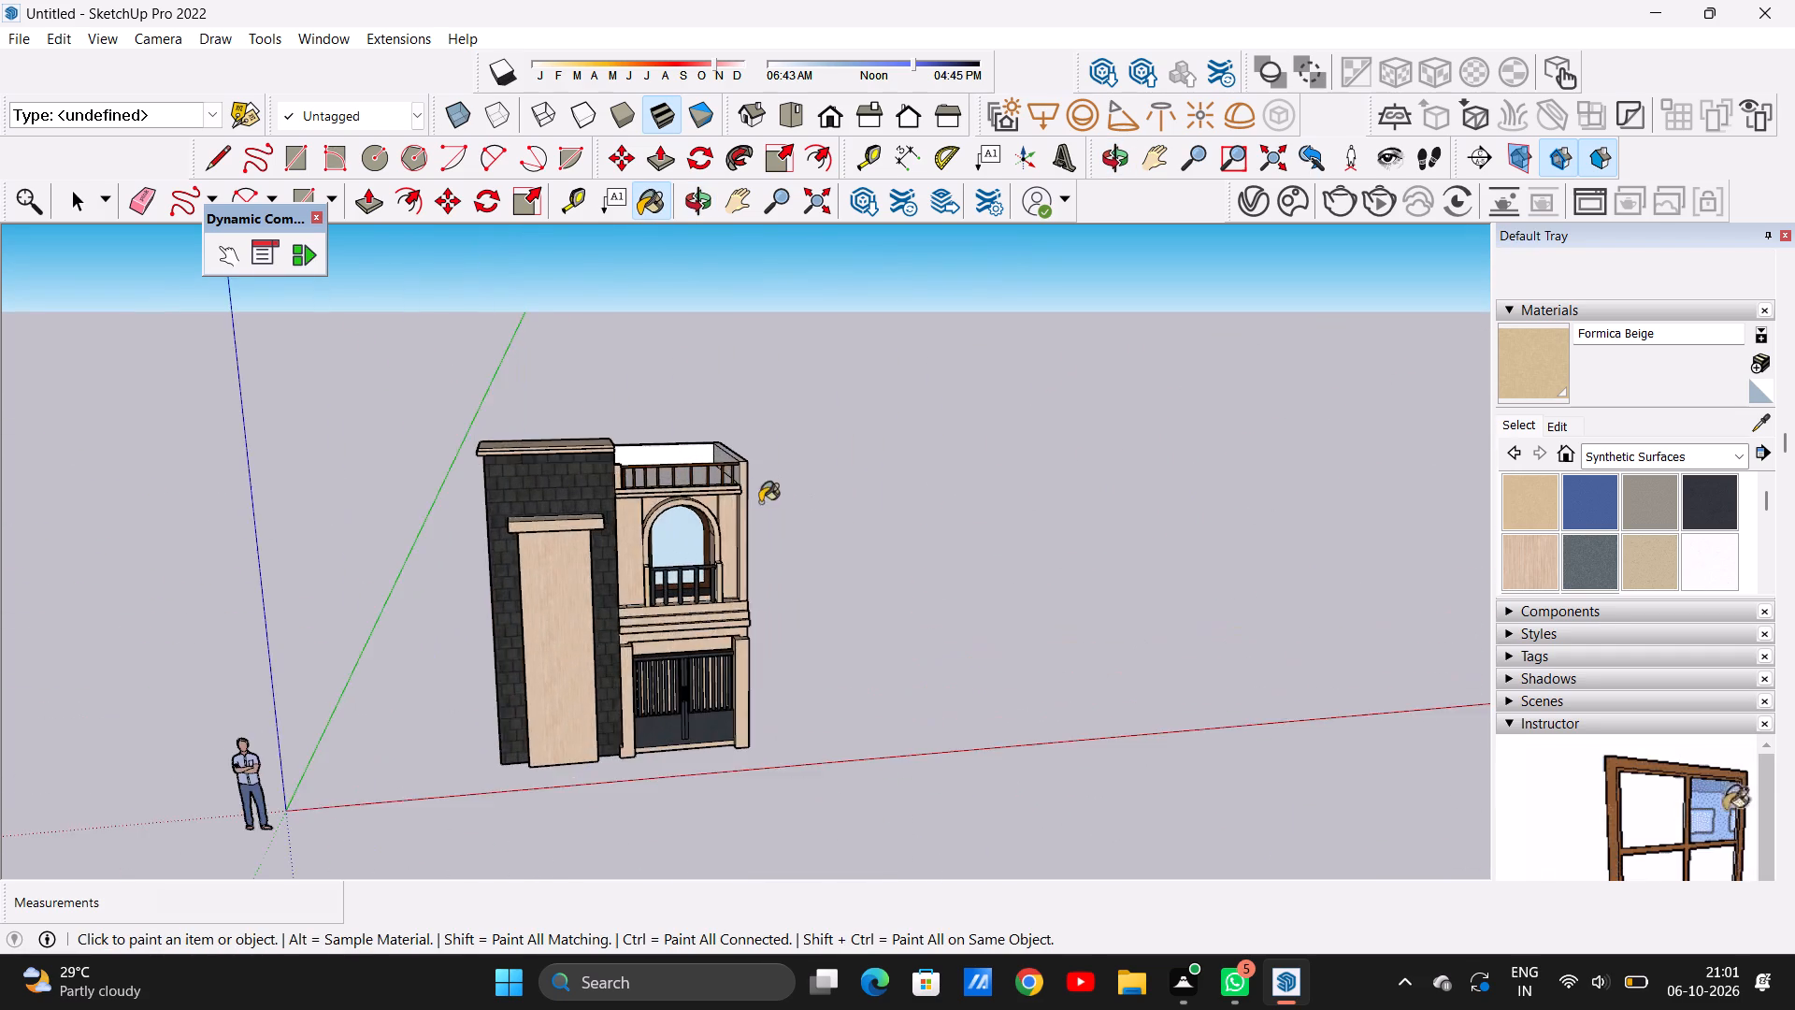
{"action": "scroll", "coordinate": [760, 502], "scroll_direction": "up", "scroll_amount": 7}
{"action": "middle_click_drag", "start_coordinate": [613, 419], "coordinate": [478, 641]}
{"action": "scroll", "coordinate": [620, 524], "scroll_direction": "down", "scroll_amount": 11}
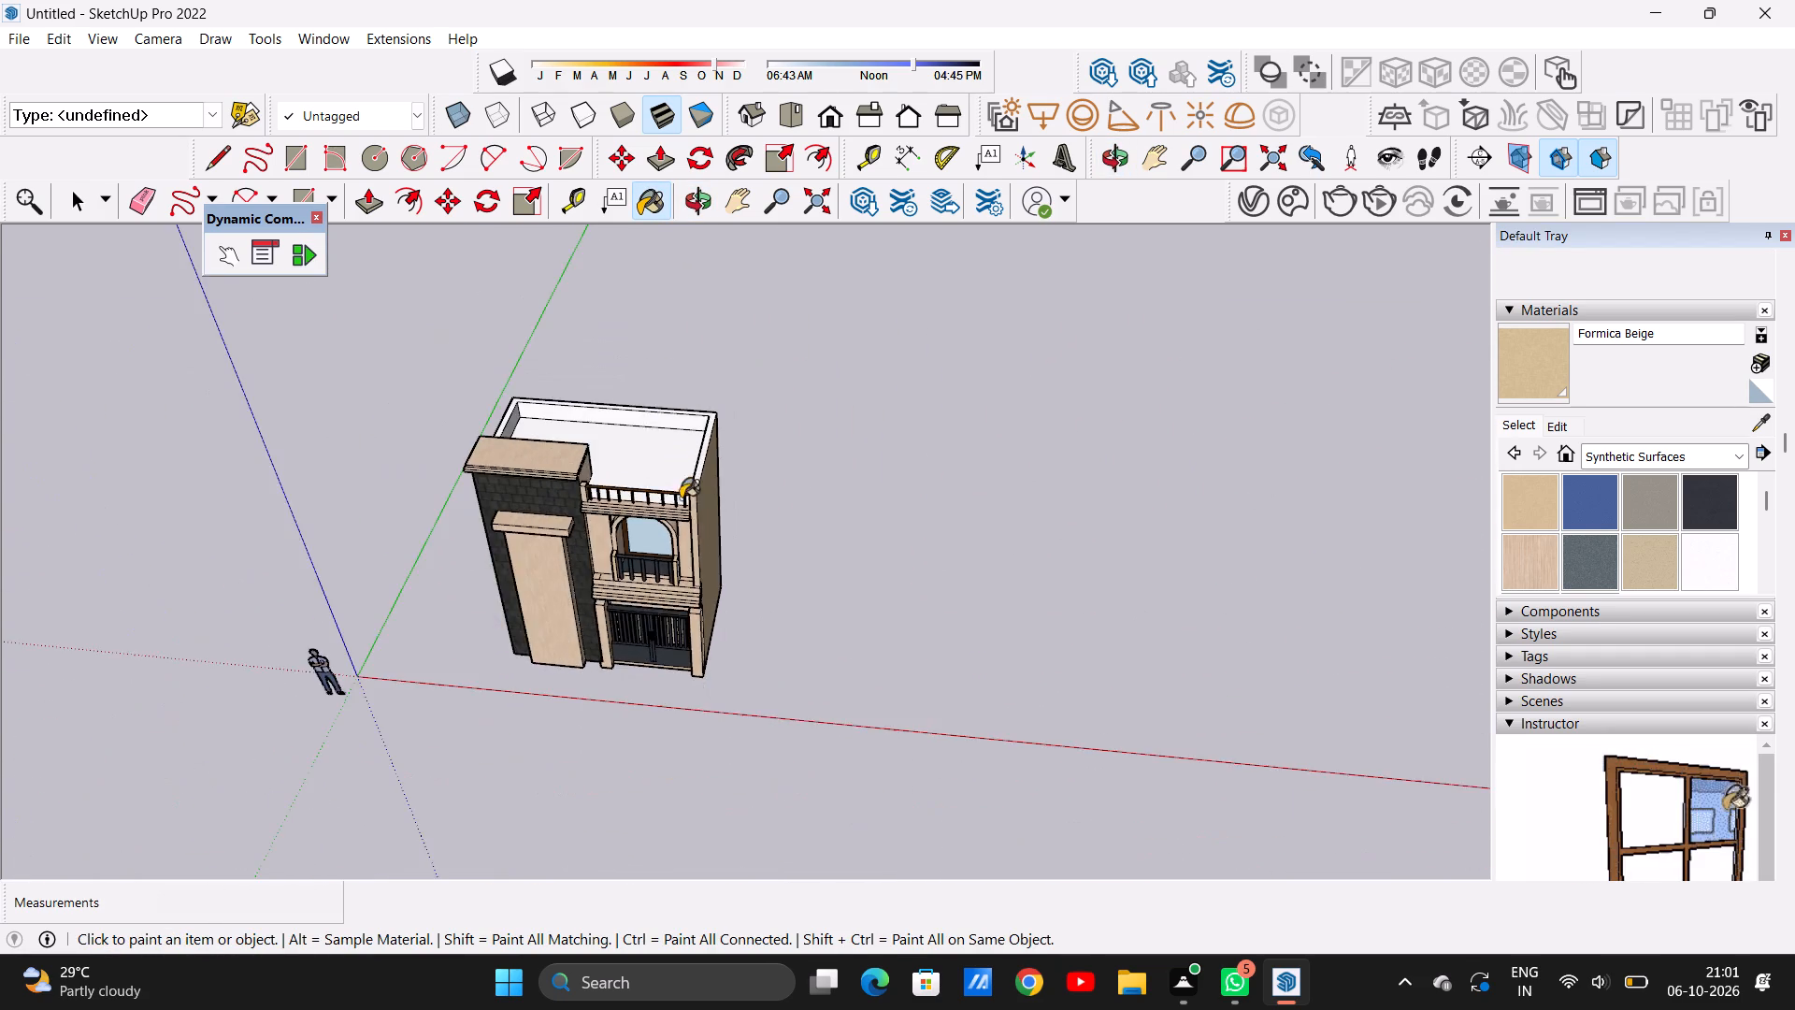
{"action": "scroll", "coordinate": [639, 437], "scroll_direction": "up", "scroll_amount": 13}
{"action": "middle_click_drag", "start_coordinate": [675, 527], "coordinate": [723, 432]}
{"action": "scroll", "coordinate": [722, 428], "scroll_direction": "up", "scroll_amount": 11}
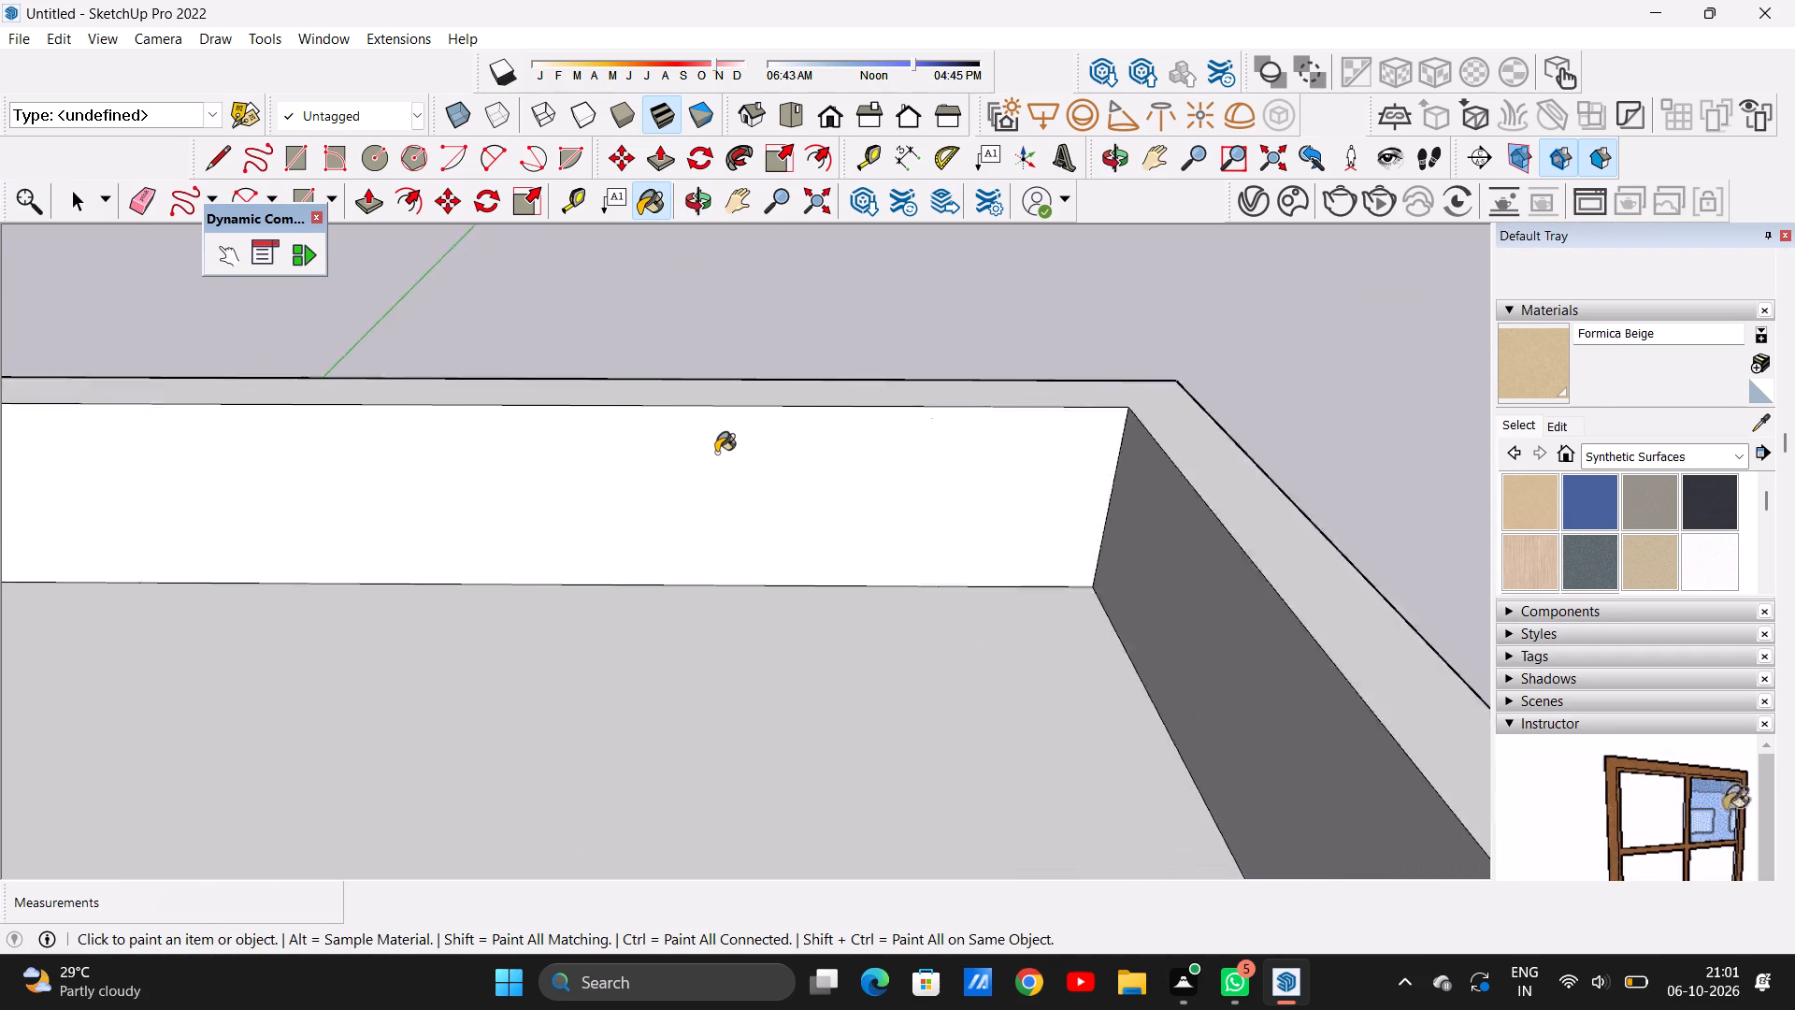
{"action": "scroll", "coordinate": [716, 453], "scroll_direction": "up", "scroll_amount": 1}
{"action": "left_click", "coordinate": [707, 470]}
{"action": "scroll", "coordinate": [706, 494], "scroll_direction": "down", "scroll_amount": 13}
Paint the inner face of the gate-side parapet and the parapet's top surface with Formica Beige.
{"action": "middle_click_drag", "start_coordinate": [757, 591], "coordinate": [874, 598]}
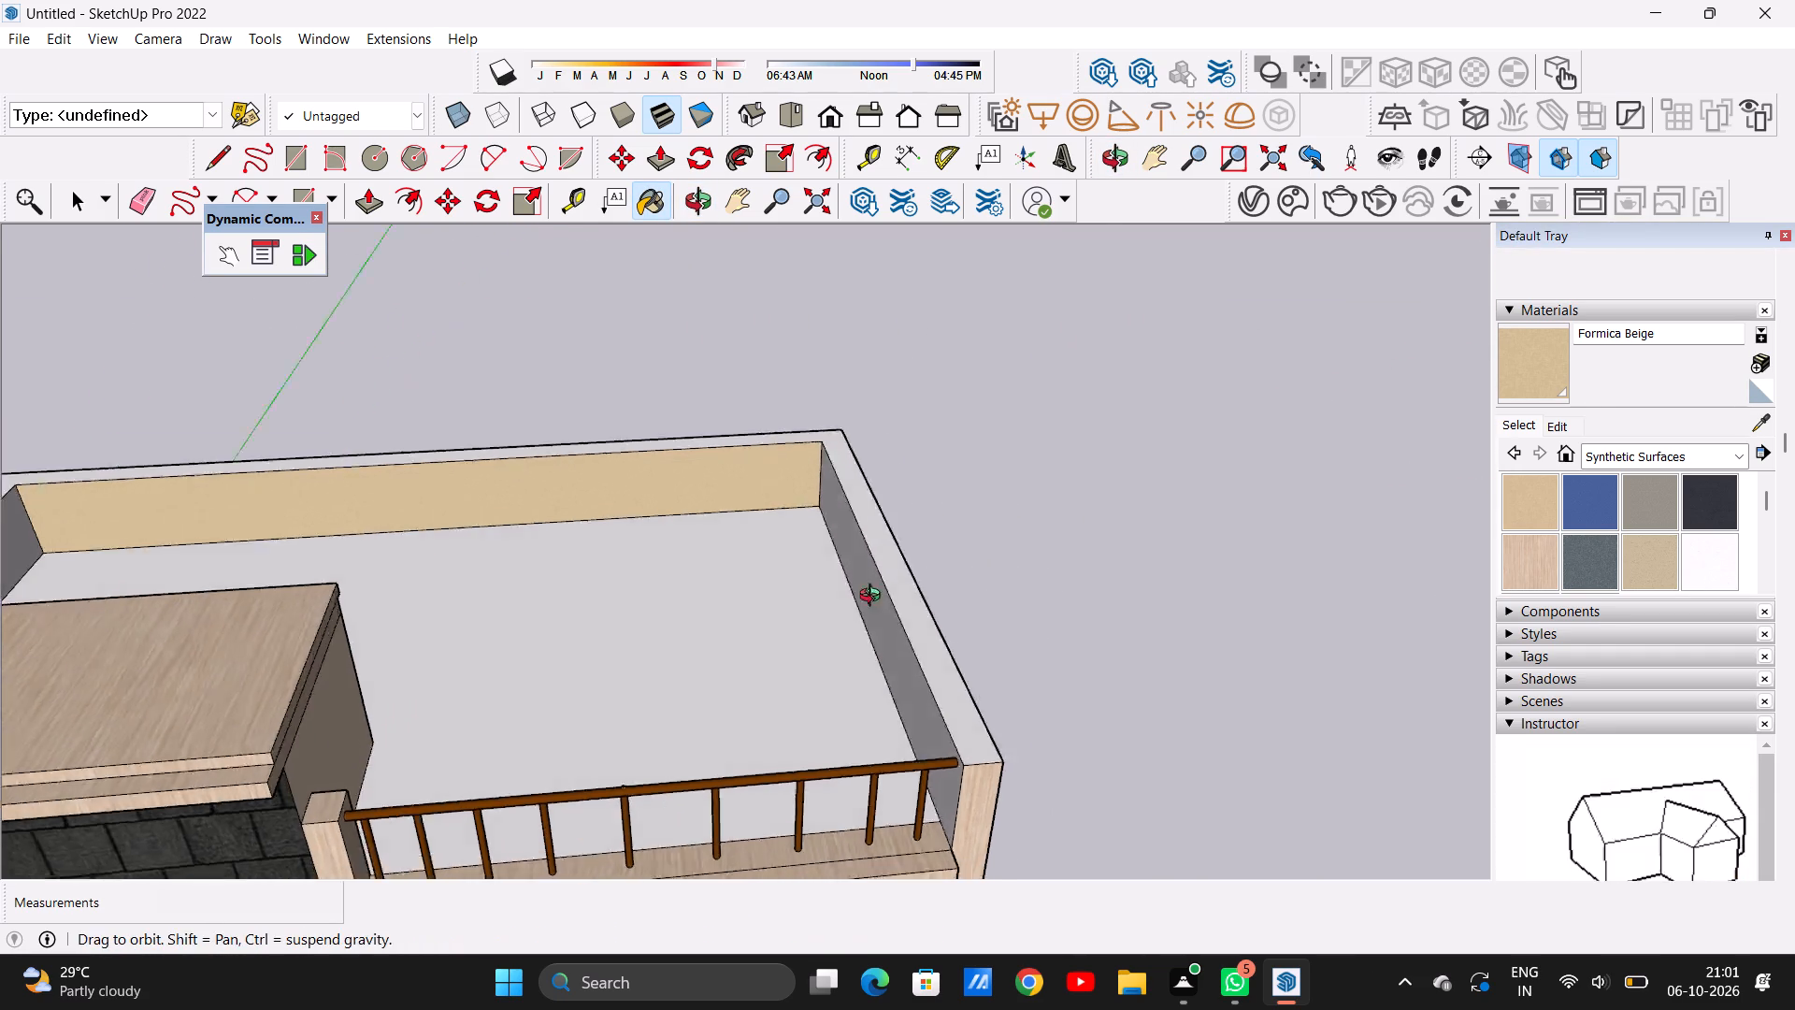
{"action": "middle_click_drag", "start_coordinate": [874, 598], "coordinate": [941, 584]}
{"action": "scroll", "coordinate": [868, 602], "scroll_direction": "up", "scroll_amount": 6}
{"action": "left_click", "coordinate": [861, 608]}
{"action": "left_click", "coordinate": [886, 583]}
{"action": "scroll", "coordinate": [817, 571], "scroll_direction": "down", "scroll_amount": 7}
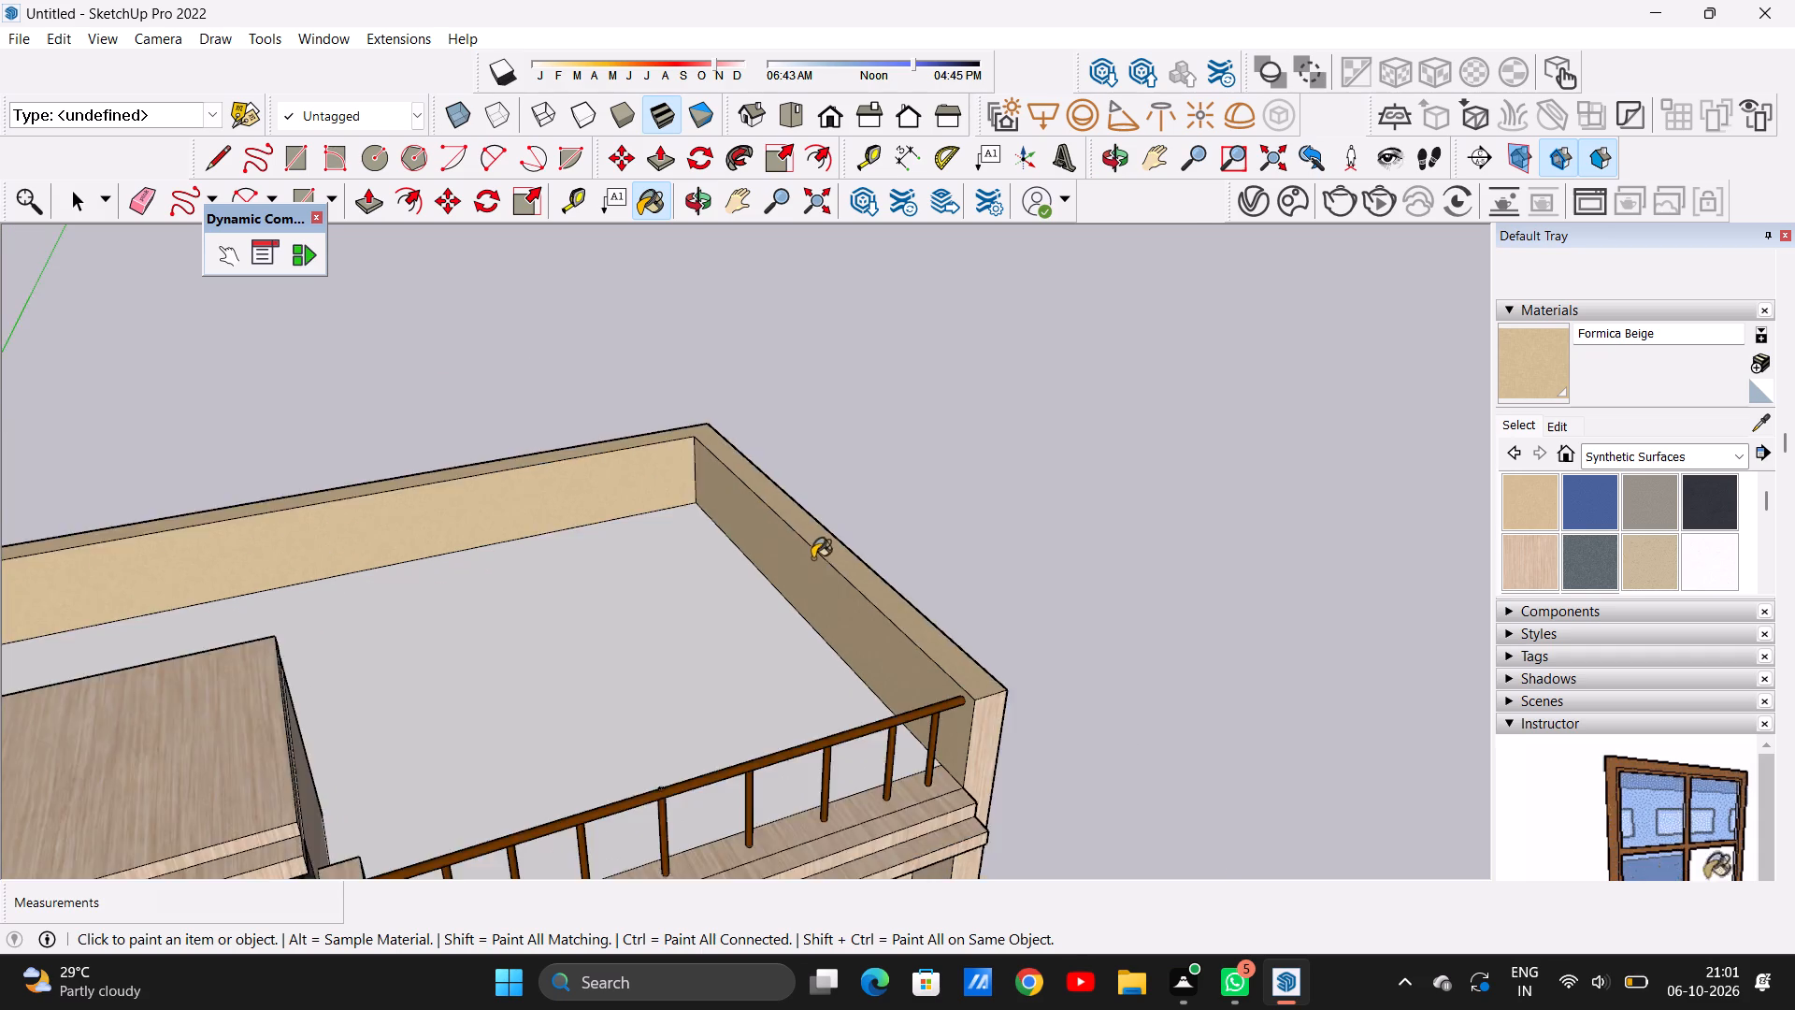
Paint the inner face of the tower-side parapet on the roof terrace with Formica Beige.
{"action": "scroll", "coordinate": [812, 558], "scroll_direction": "down", "scroll_amount": 4}
{"action": "middle_click_drag", "start_coordinate": [826, 545], "coordinate": [358, 550]}
{"action": "scroll", "coordinate": [370, 577], "scroll_direction": "down", "scroll_amount": 5}
{"action": "scroll", "coordinate": [618, 410], "scroll_direction": "up", "scroll_amount": 7}
{"action": "middle_click_drag", "start_coordinate": [597, 461], "coordinate": [353, 476]}
{"action": "scroll", "coordinate": [559, 476], "scroll_direction": "up", "scroll_amount": 13}
{"action": "left_click", "coordinate": [553, 493]}
{"action": "scroll", "coordinate": [537, 535], "scroll_direction": "down", "scroll_amount": 2}
{"action": "scroll", "coordinate": [542, 535], "scroll_direction": "up", "scroll_amount": 1}
{"action": "scroll", "coordinate": [547, 532], "scroll_direction": "down", "scroll_amount": 6}
{"action": "scroll", "coordinate": [603, 478], "scroll_direction": "up", "scroll_amount": 1}
{"action": "scroll", "coordinate": [607, 477], "scroll_direction": "down", "scroll_amount": 4}
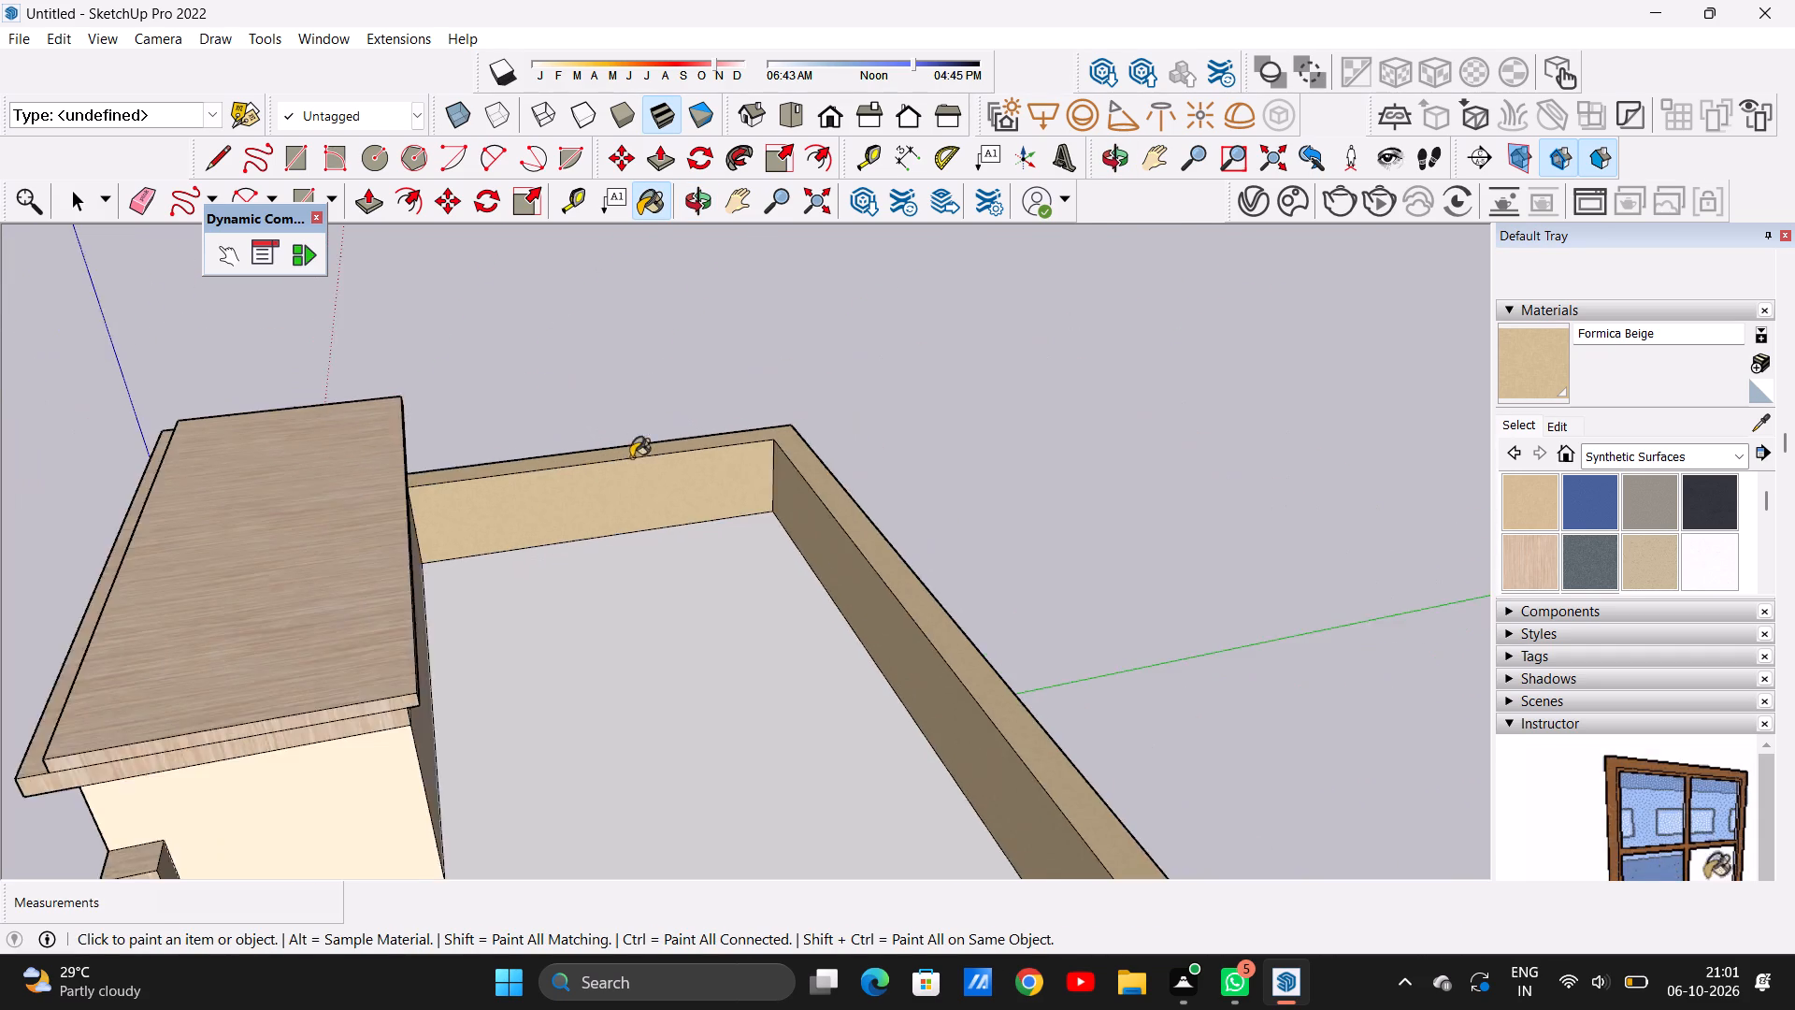
Review the painted house from the front, including the slate tower, balcony and gate.
{"action": "scroll", "coordinate": [631, 457], "scroll_direction": "down", "scroll_amount": 6}
{"action": "middle_click_drag", "start_coordinate": [367, 764], "coordinate": [765, 567]}
{"action": "scroll", "coordinate": [653, 583], "scroll_direction": "down", "scroll_amount": 13}
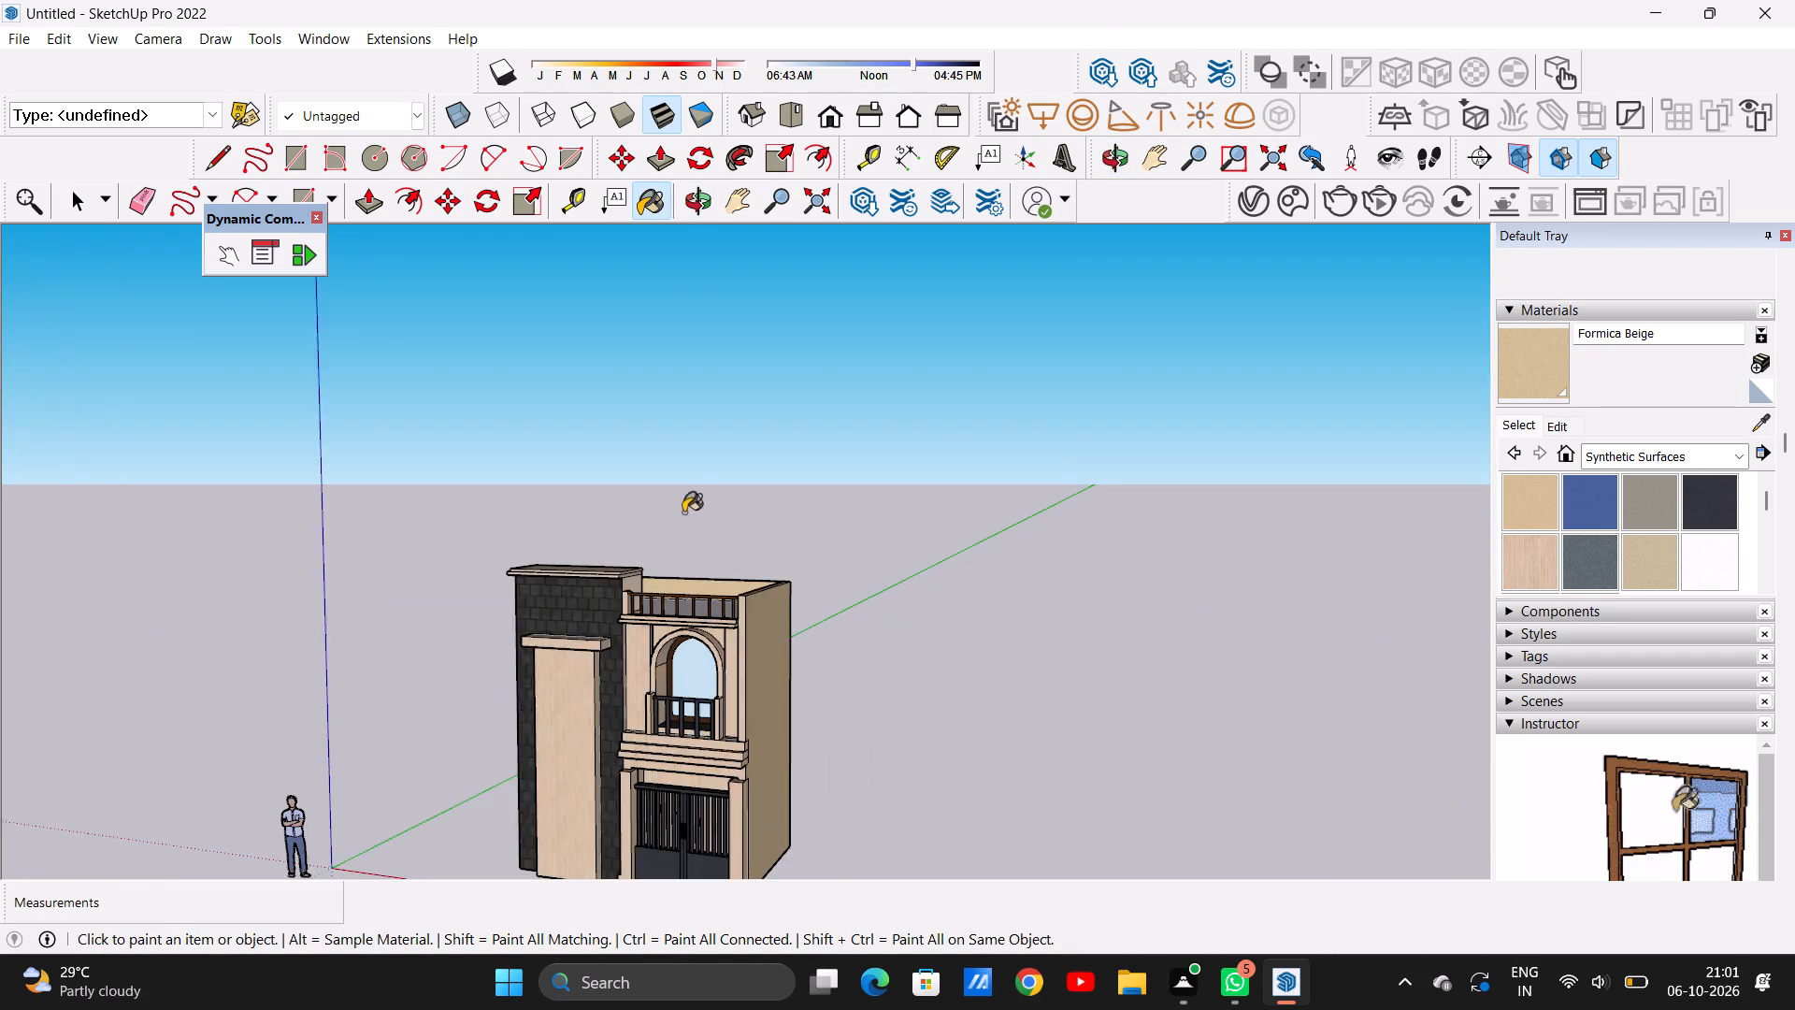
{"action": "scroll", "coordinate": [683, 512], "scroll_direction": "down", "scroll_amount": 9}
{"action": "scroll", "coordinate": [654, 723], "scroll_direction": "up", "scroll_amount": 12}
{"action": "middle_click_drag", "start_coordinate": [553, 701], "coordinate": [648, 705]}
{"action": "scroll", "coordinate": [646, 663], "scroll_direction": "up", "scroll_amount": 6}
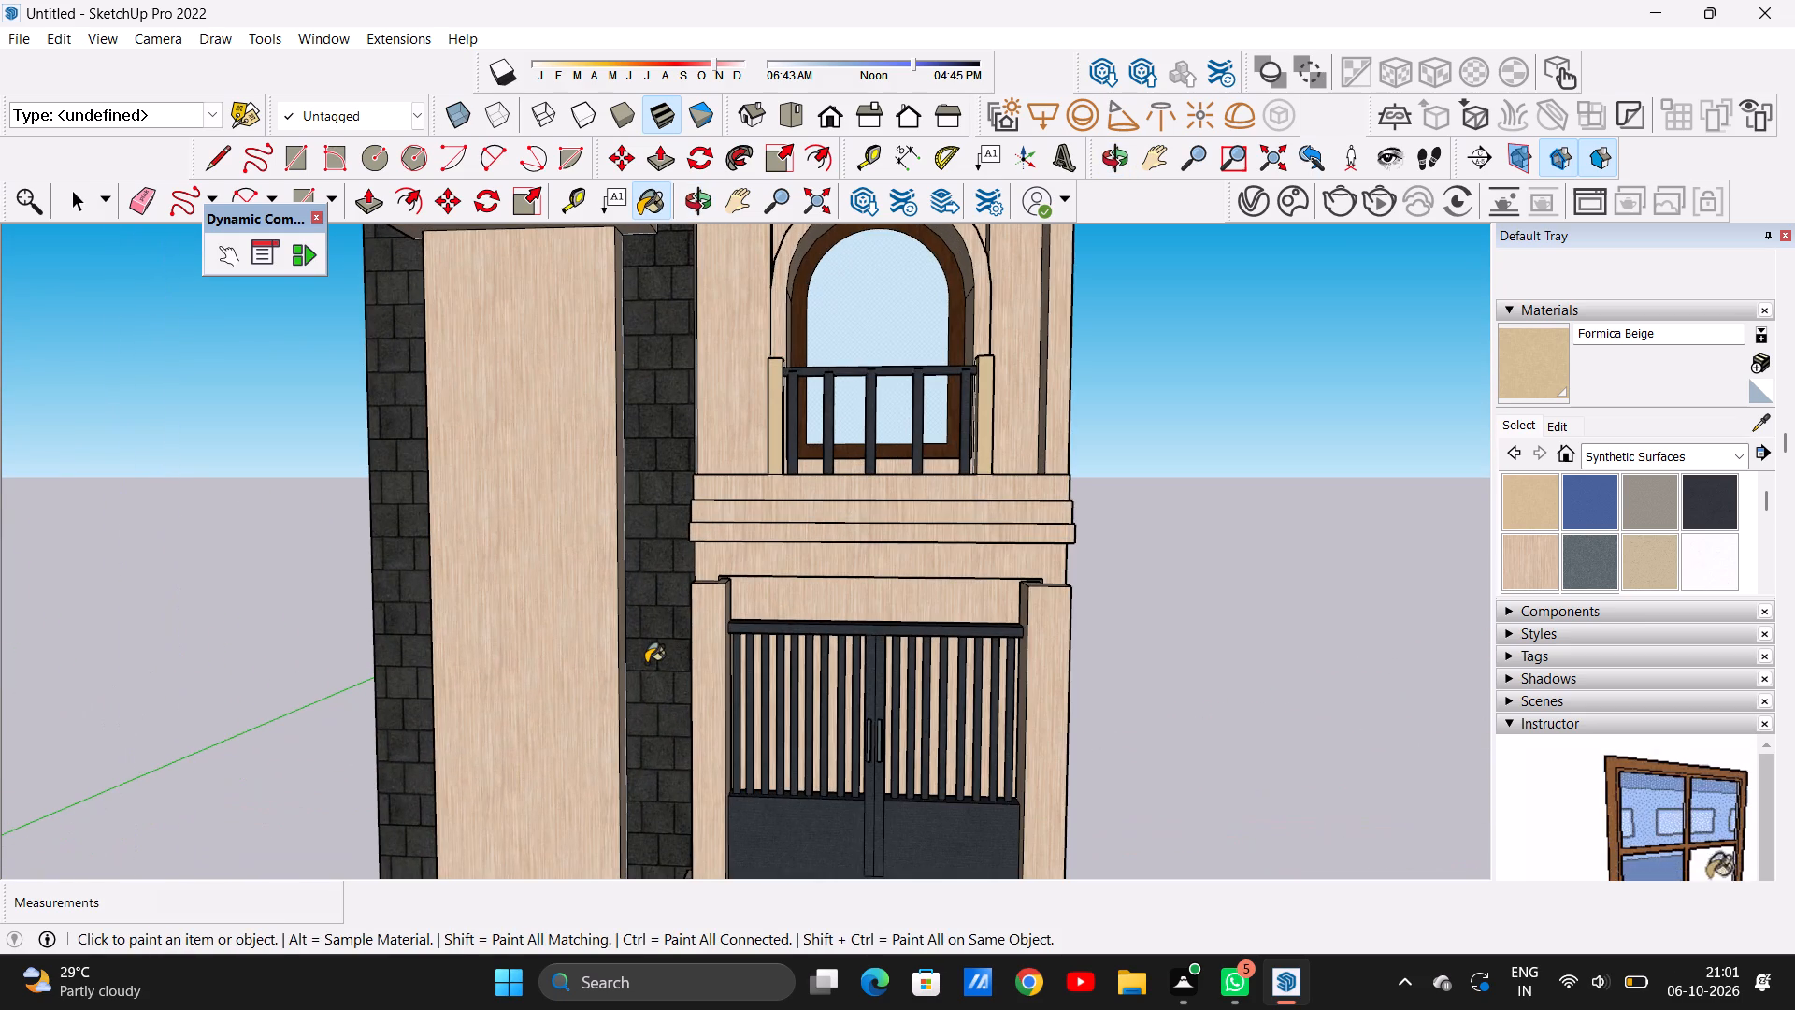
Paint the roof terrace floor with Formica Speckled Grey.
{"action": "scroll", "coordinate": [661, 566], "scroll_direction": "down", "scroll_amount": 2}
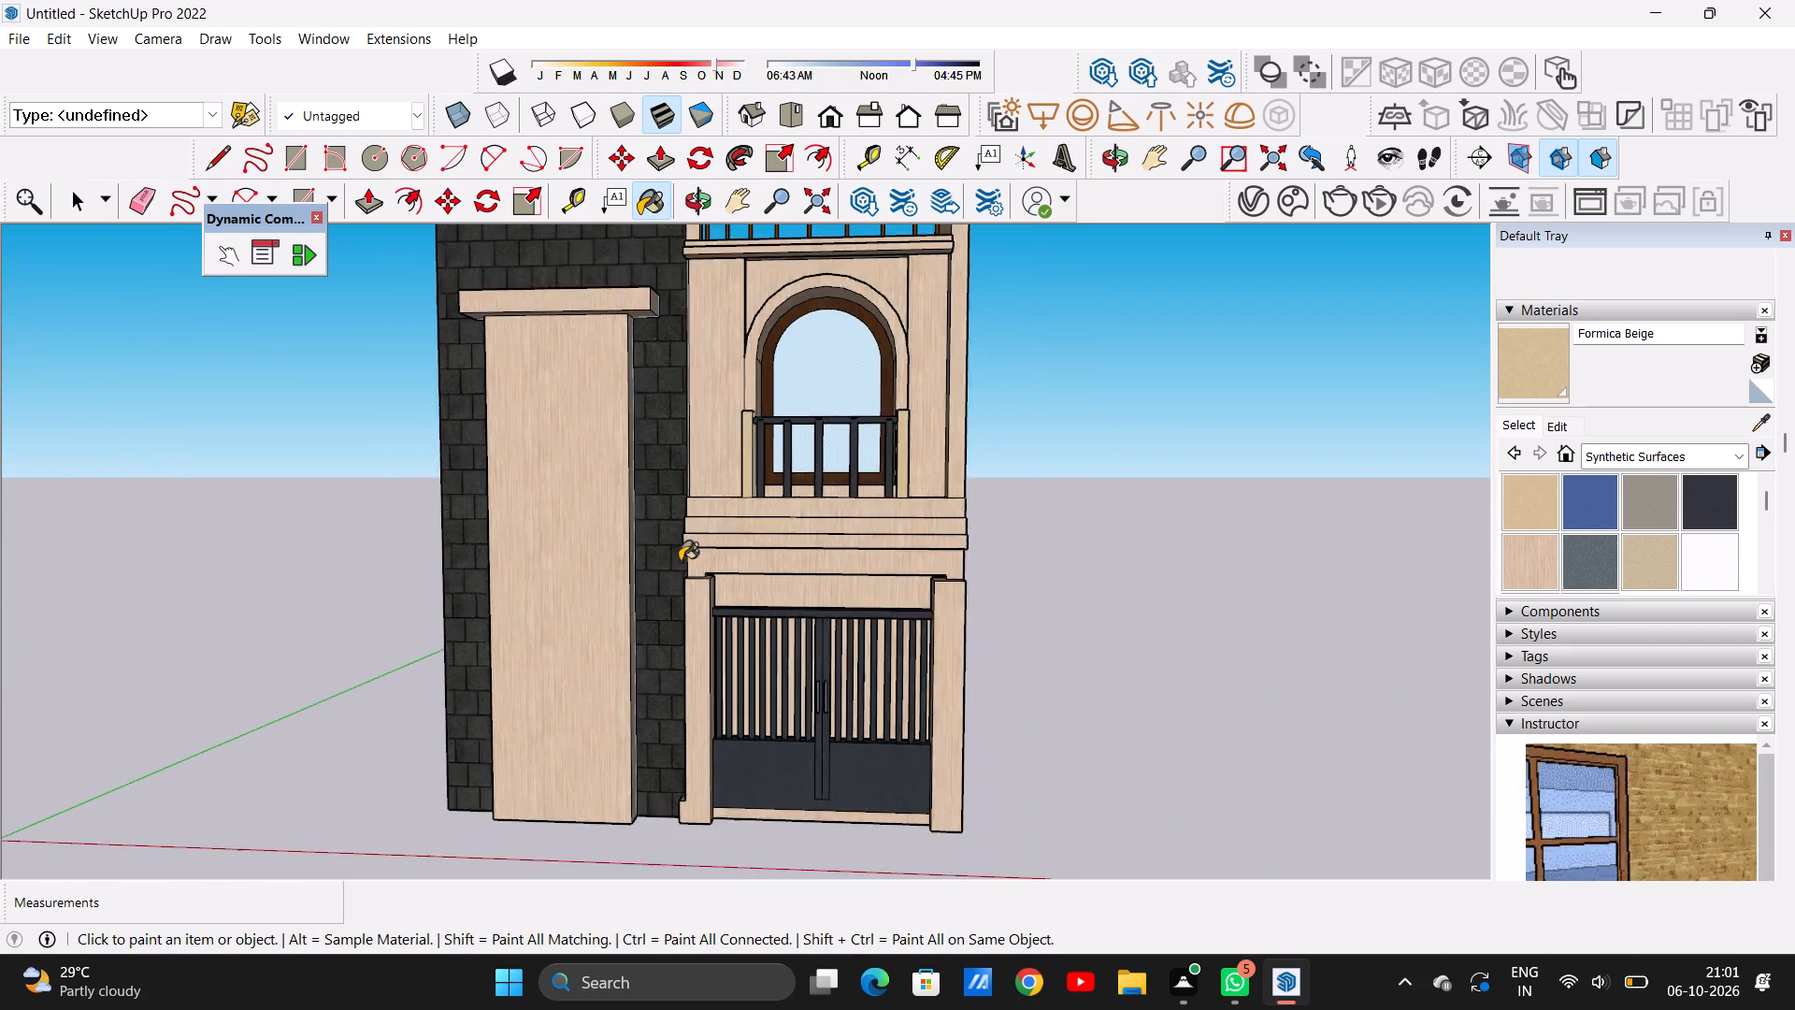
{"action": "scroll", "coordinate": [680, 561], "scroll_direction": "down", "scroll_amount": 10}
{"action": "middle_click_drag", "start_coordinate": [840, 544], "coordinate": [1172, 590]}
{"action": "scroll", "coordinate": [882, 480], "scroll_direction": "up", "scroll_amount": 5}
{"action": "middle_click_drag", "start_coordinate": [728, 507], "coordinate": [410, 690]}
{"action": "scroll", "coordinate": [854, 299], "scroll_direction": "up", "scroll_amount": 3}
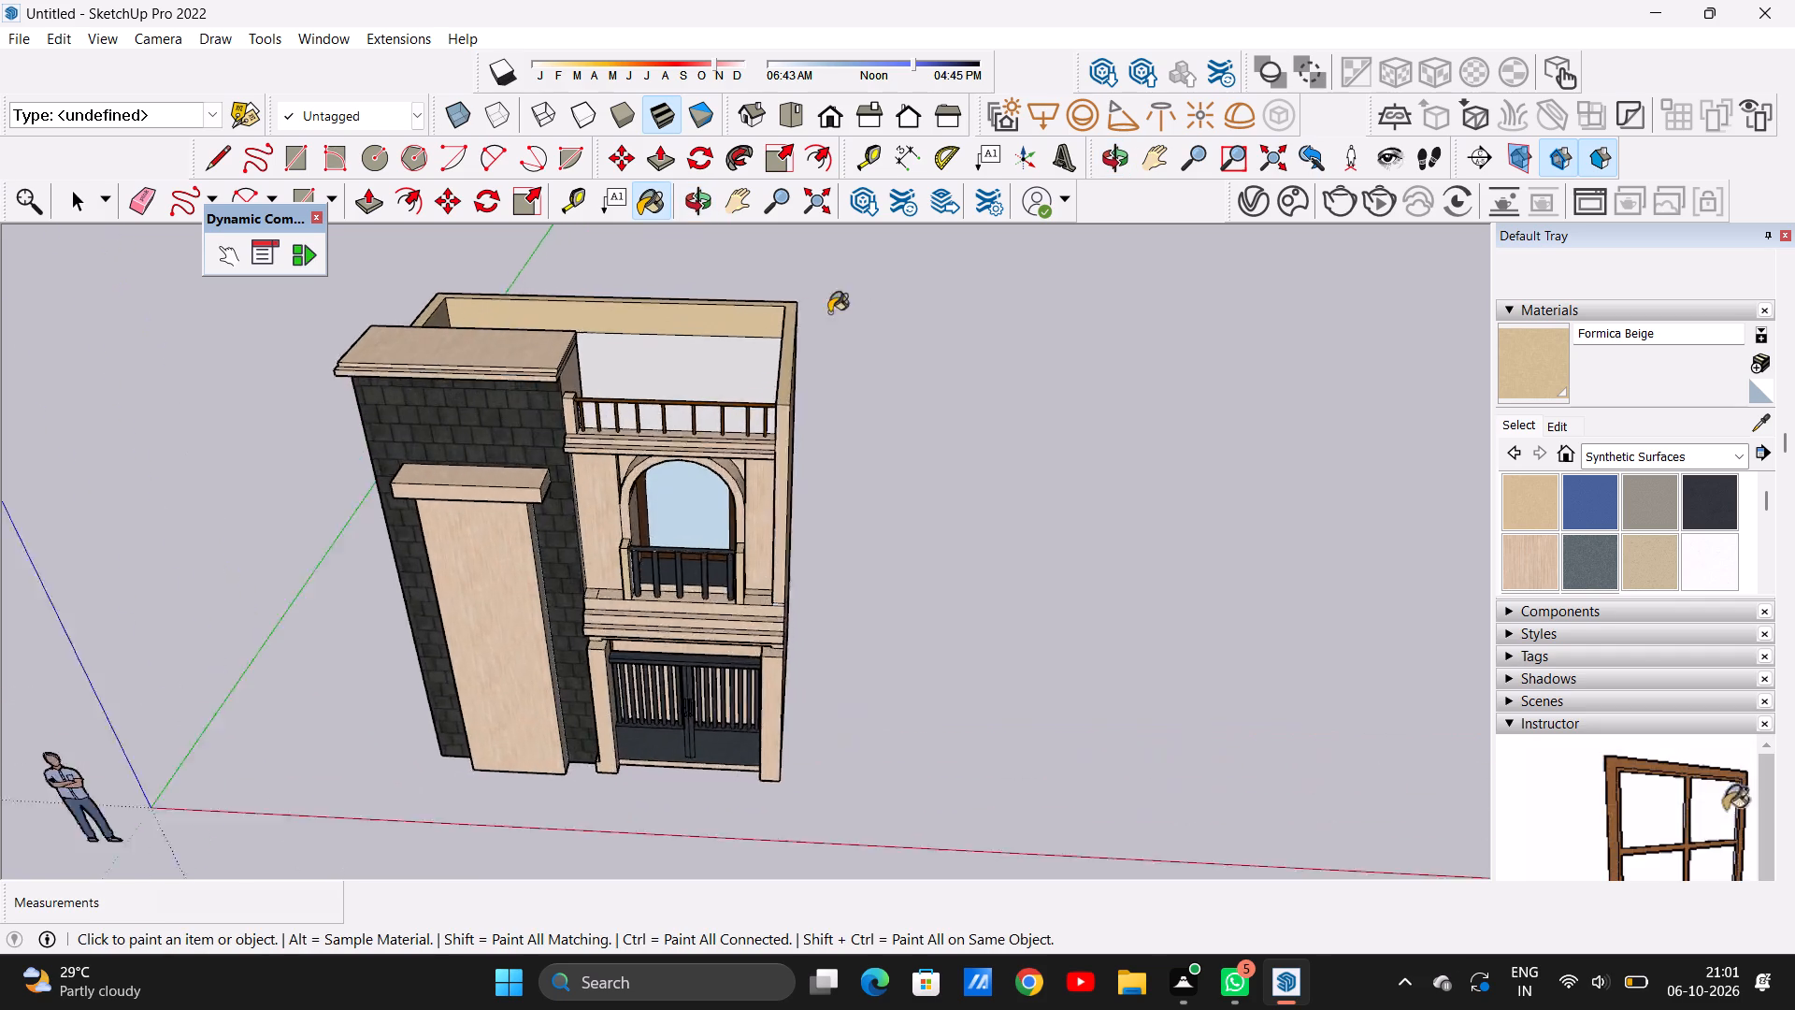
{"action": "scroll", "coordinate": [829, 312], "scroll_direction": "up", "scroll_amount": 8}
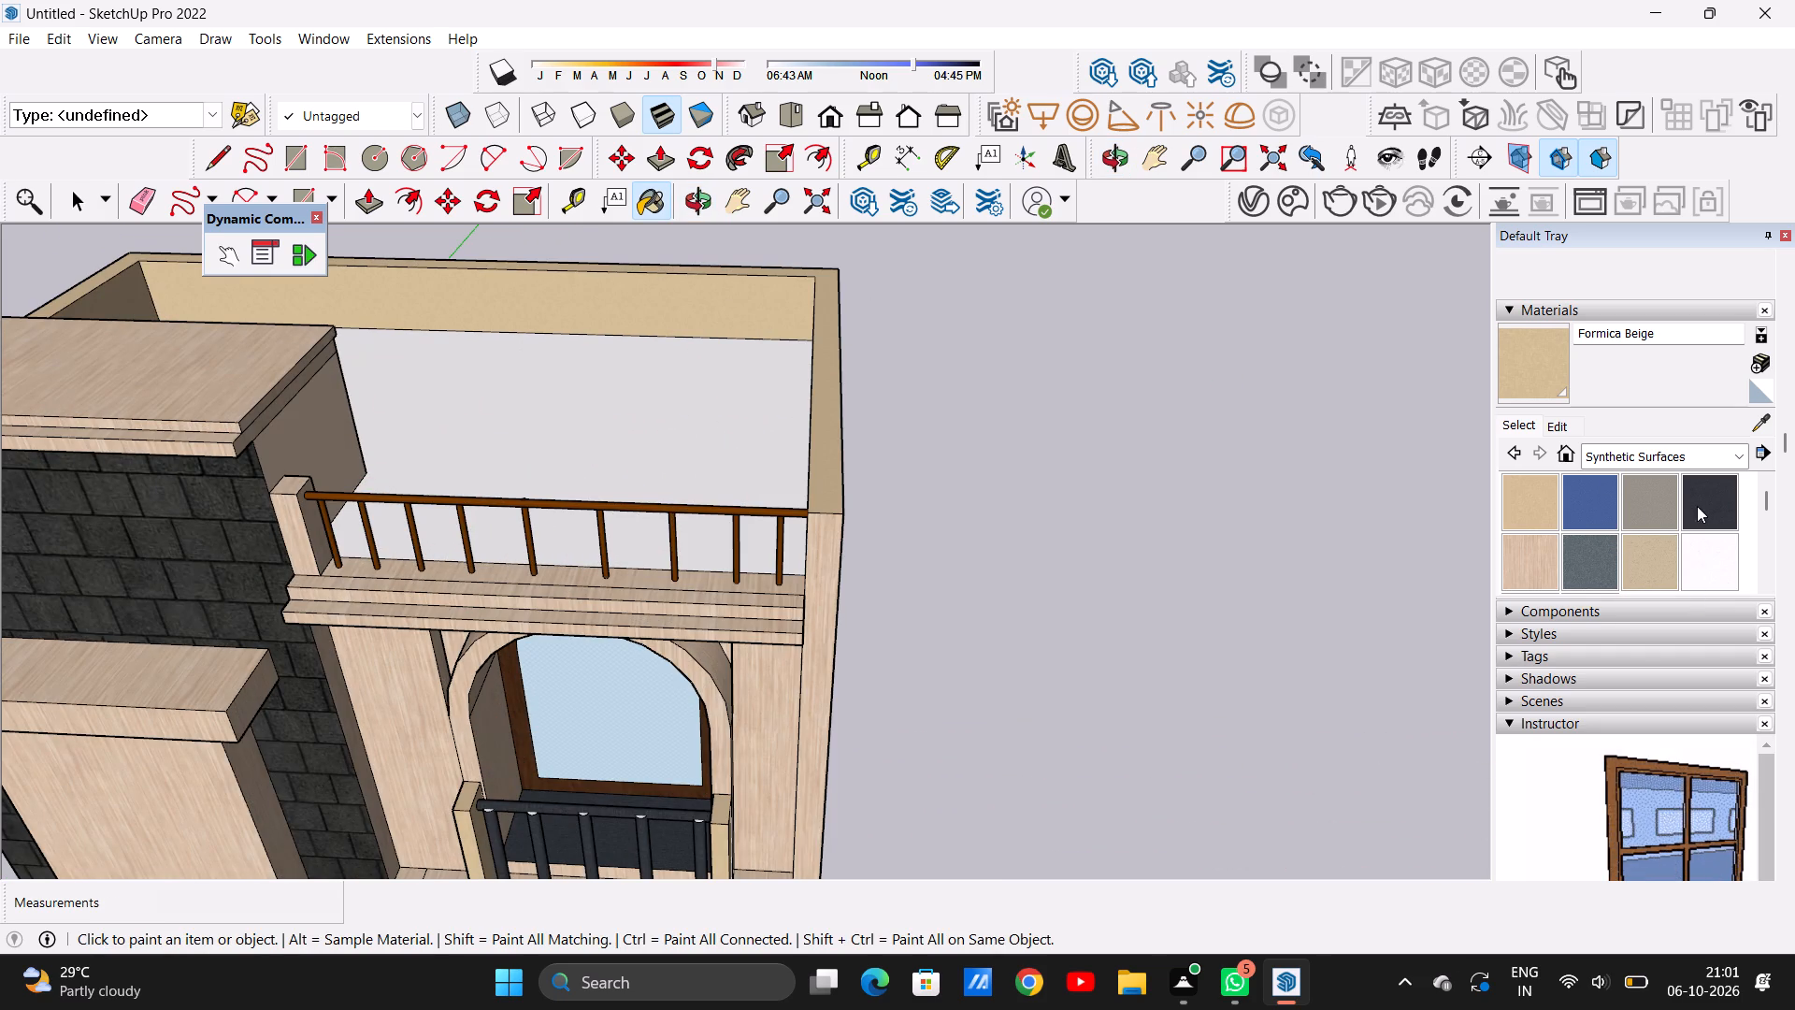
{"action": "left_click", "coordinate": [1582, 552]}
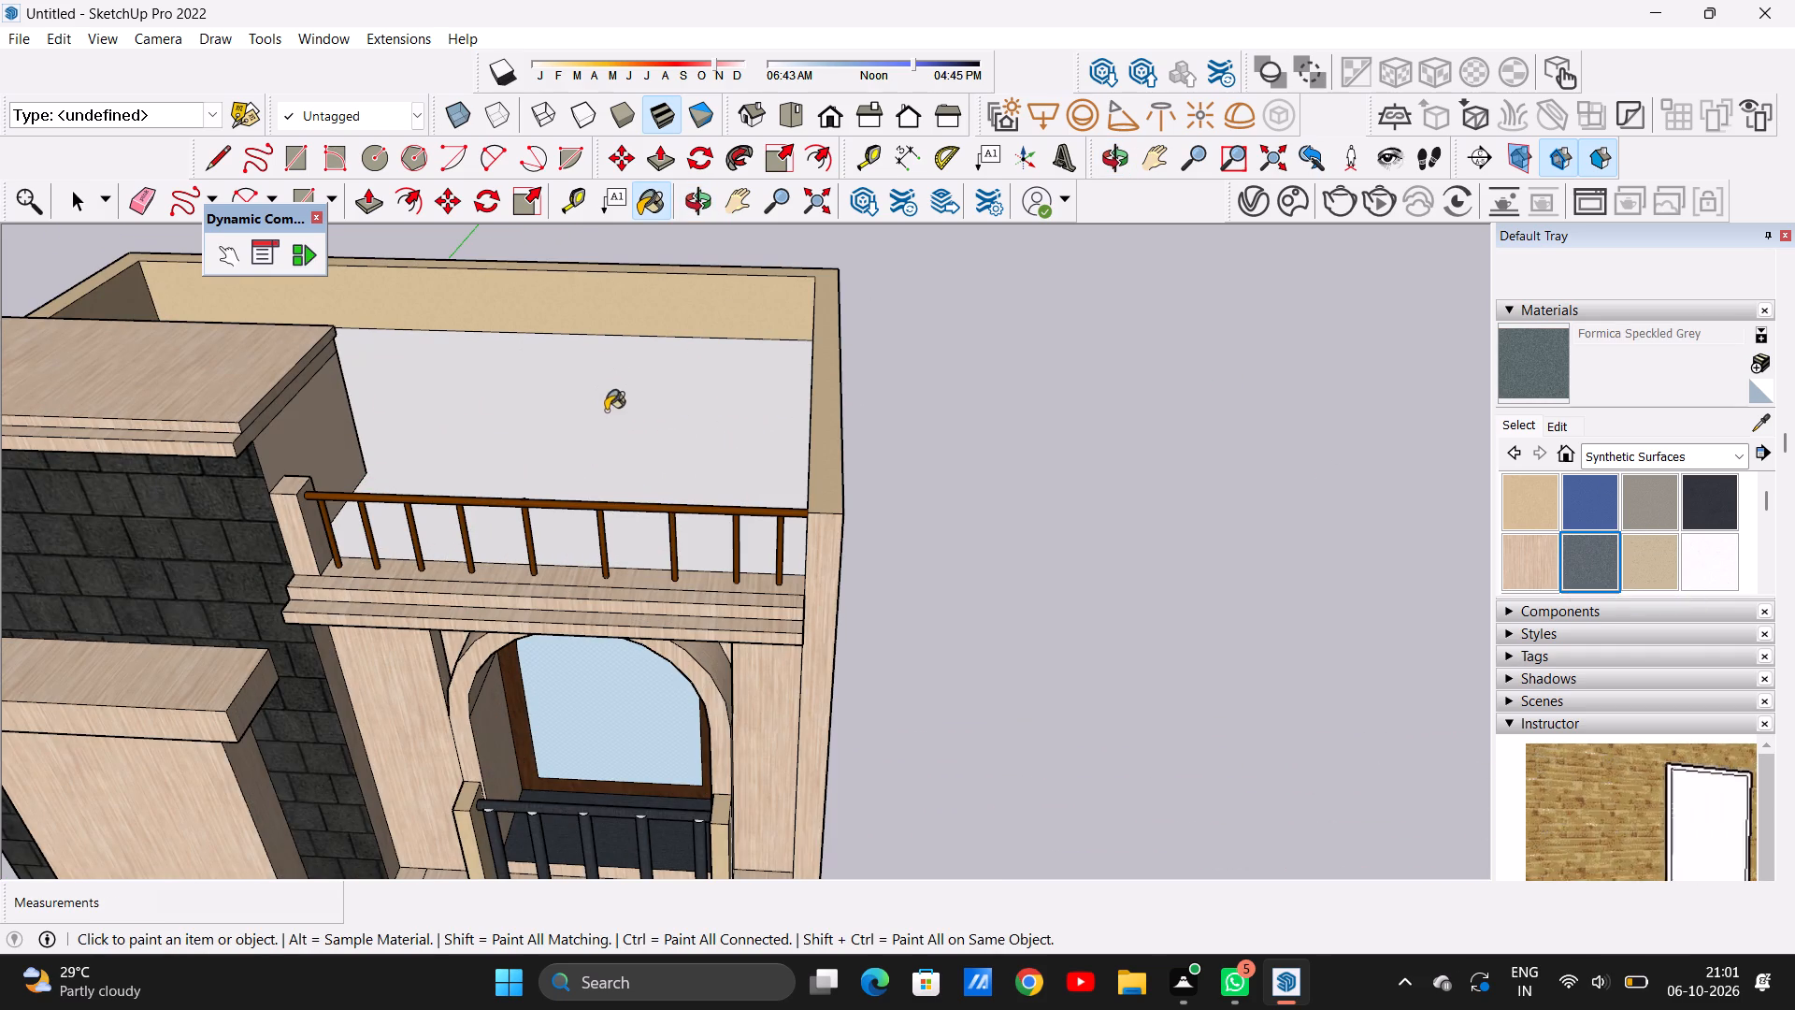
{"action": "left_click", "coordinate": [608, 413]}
Review the facade from the front and both sides, checking the gate, arched window, balcony and slate tower.
{"action": "scroll", "coordinate": [807, 416], "scroll_direction": "down", "scroll_amount": 8}
{"action": "middle_click_drag", "start_coordinate": [592, 437], "coordinate": [650, 343]}
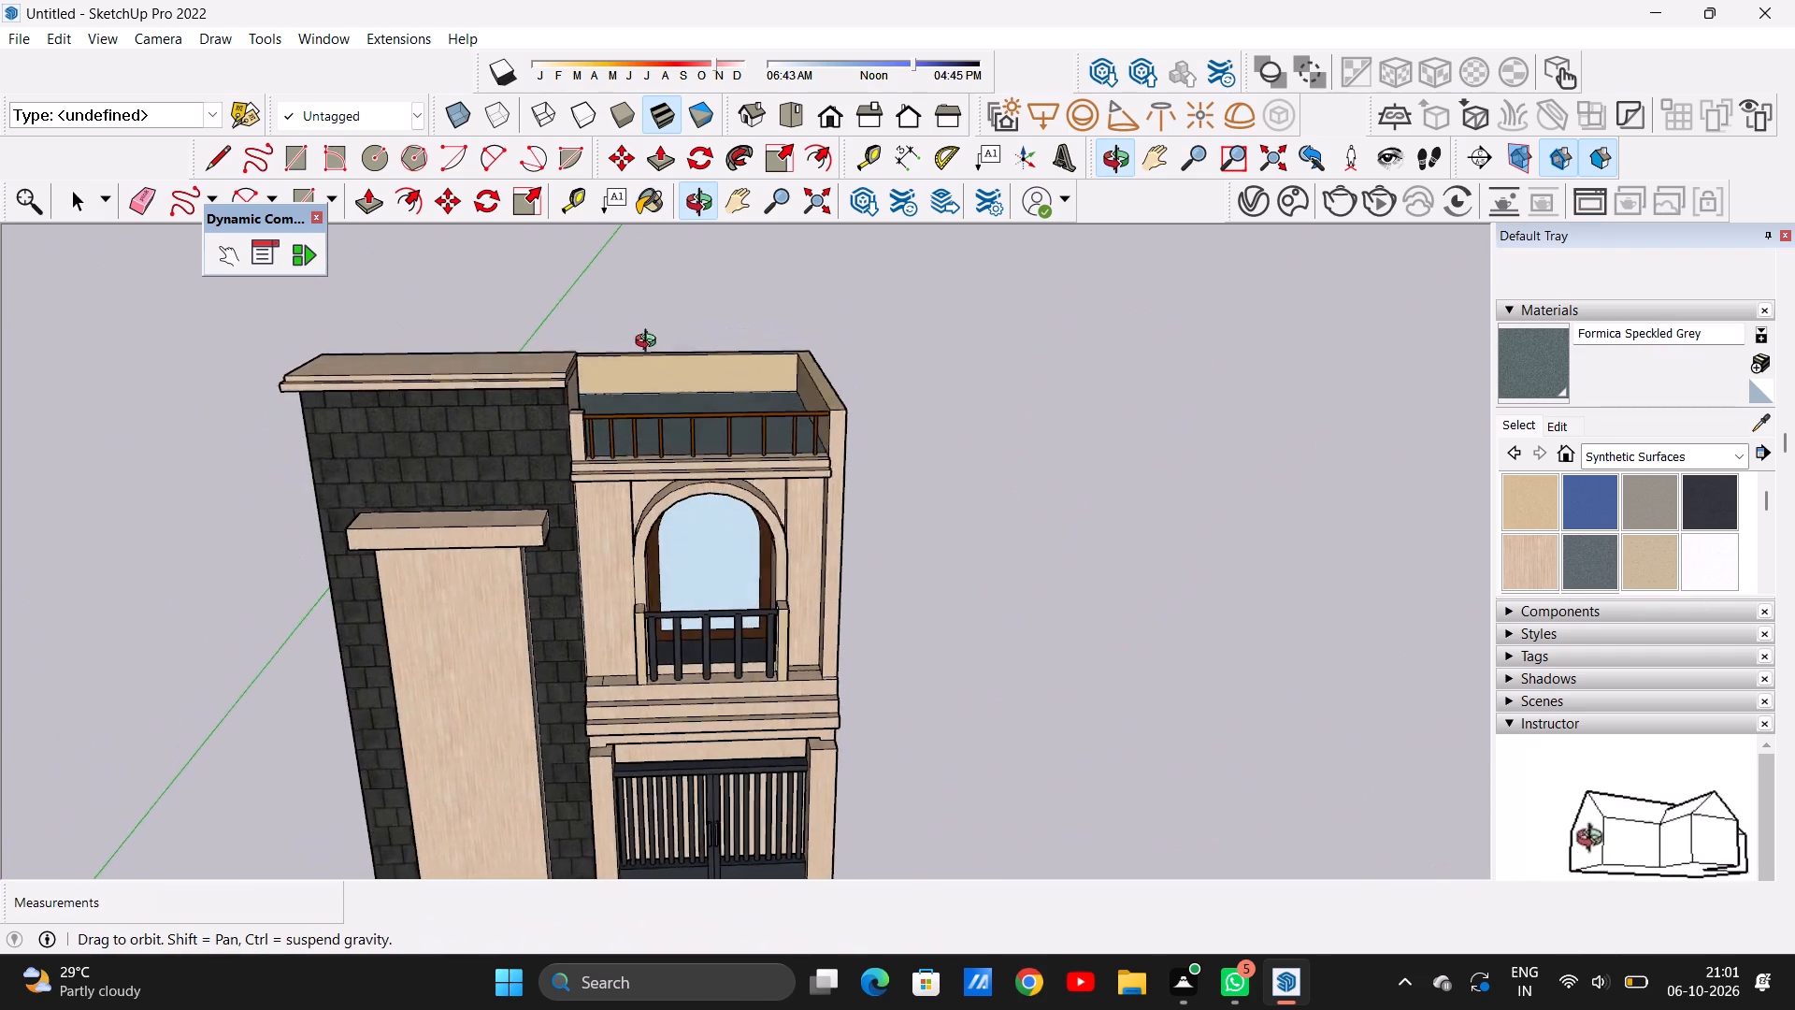
{"action": "middle_click_drag", "start_coordinate": [650, 343], "coordinate": [655, 338]}
{"action": "scroll", "coordinate": [672, 419], "scroll_direction": "down", "scroll_amount": 11}
{"action": "middle_click_drag", "start_coordinate": [682, 547], "coordinate": [617, 420]}
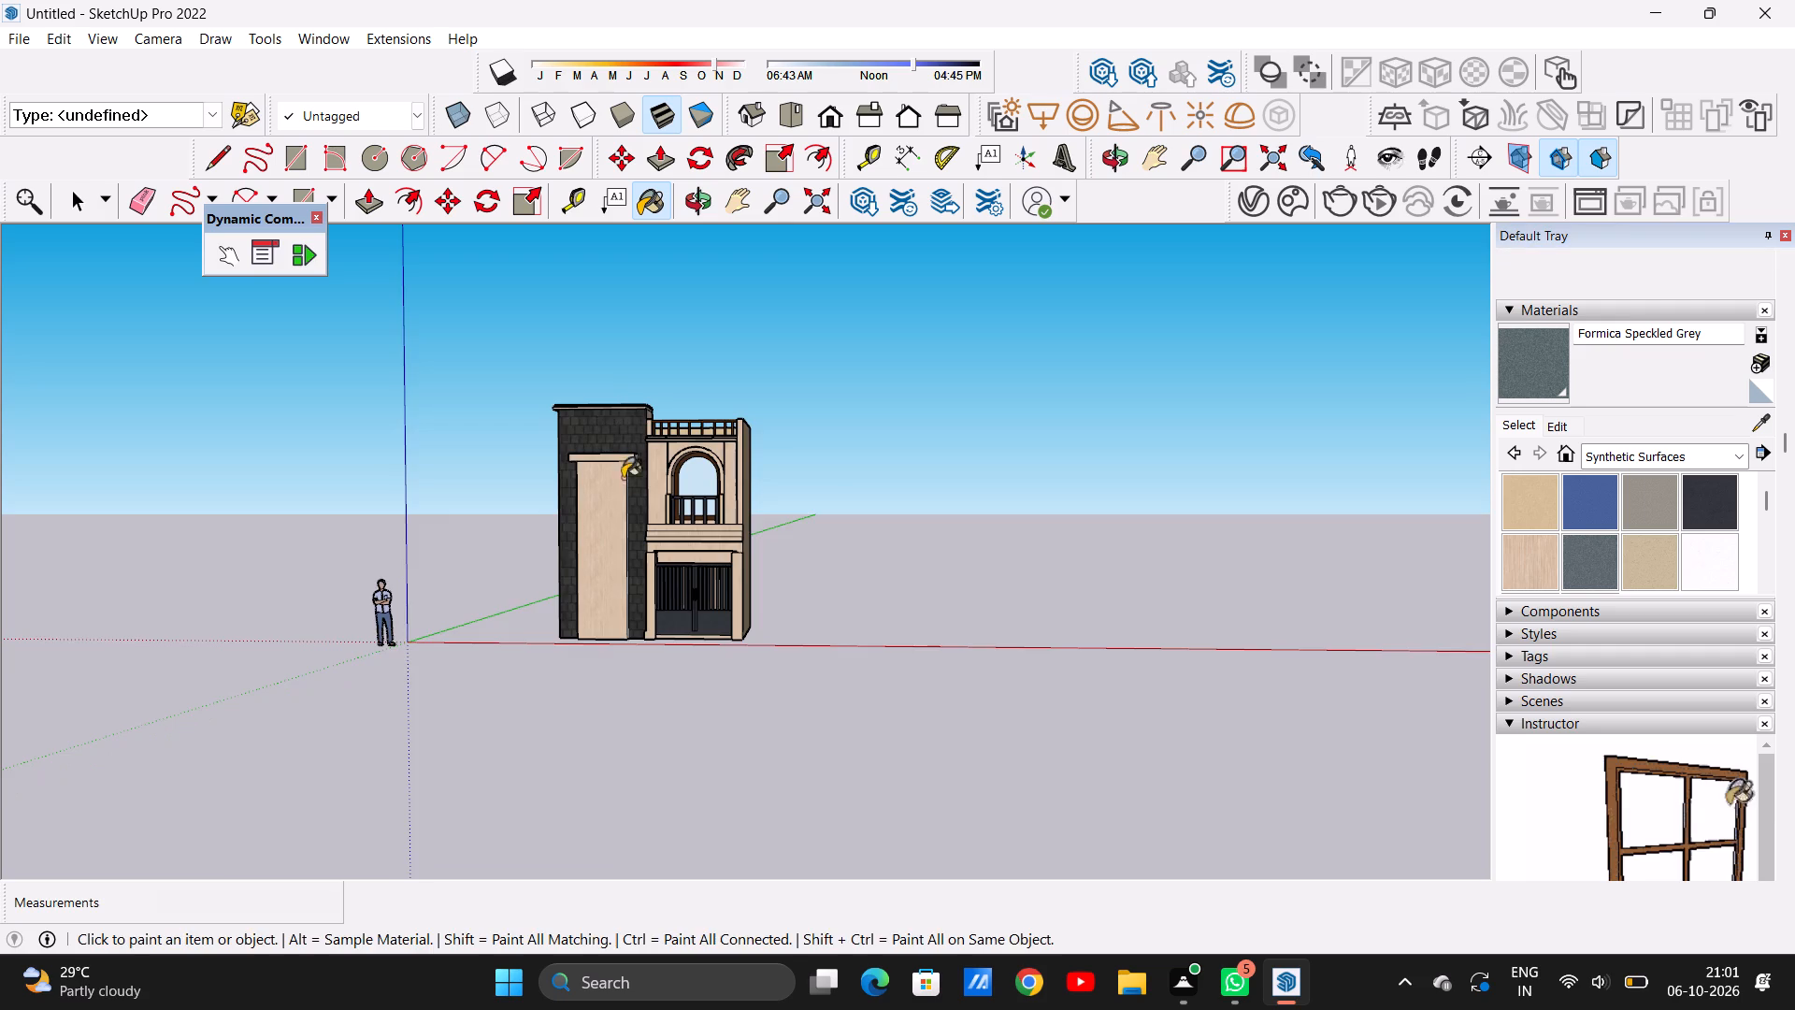
{"action": "scroll", "coordinate": [613, 500], "scroll_direction": "up", "scroll_amount": 6}
{"action": "middle_click_drag", "start_coordinate": [635, 507], "coordinate": [681, 547]}
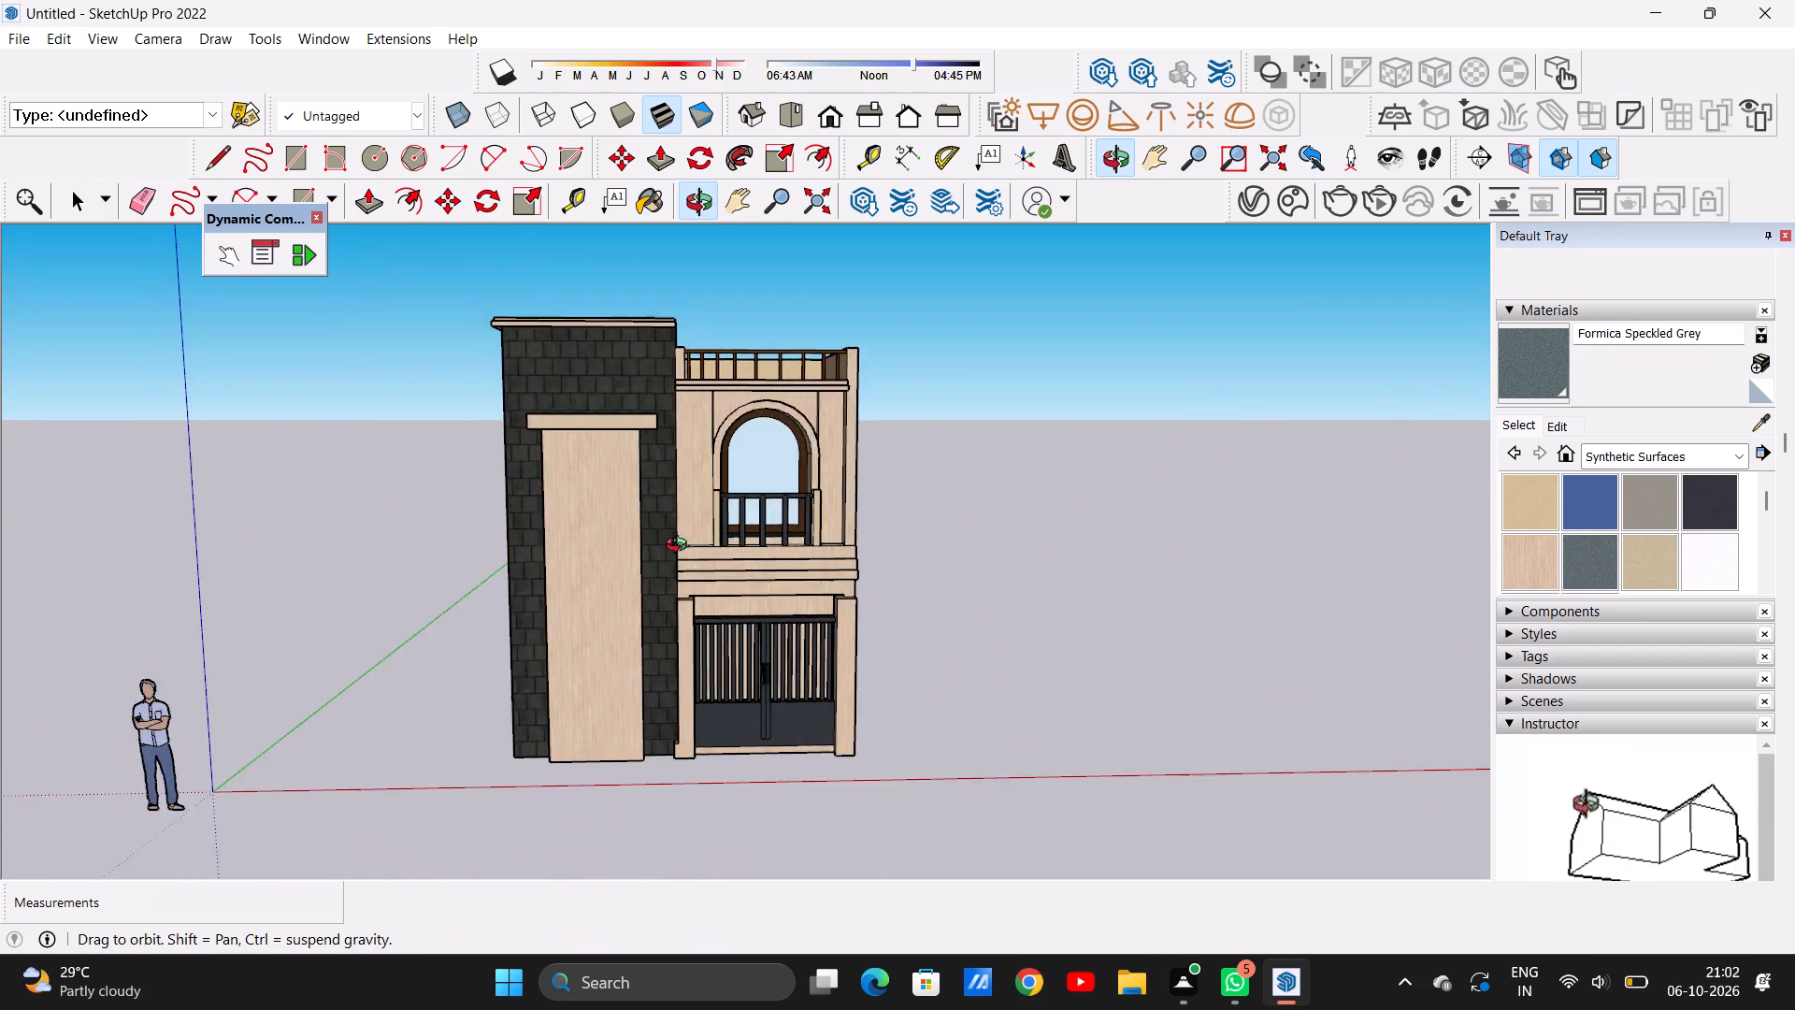
{"action": "middle_click_drag", "start_coordinate": [681, 547], "coordinate": [672, 519]}
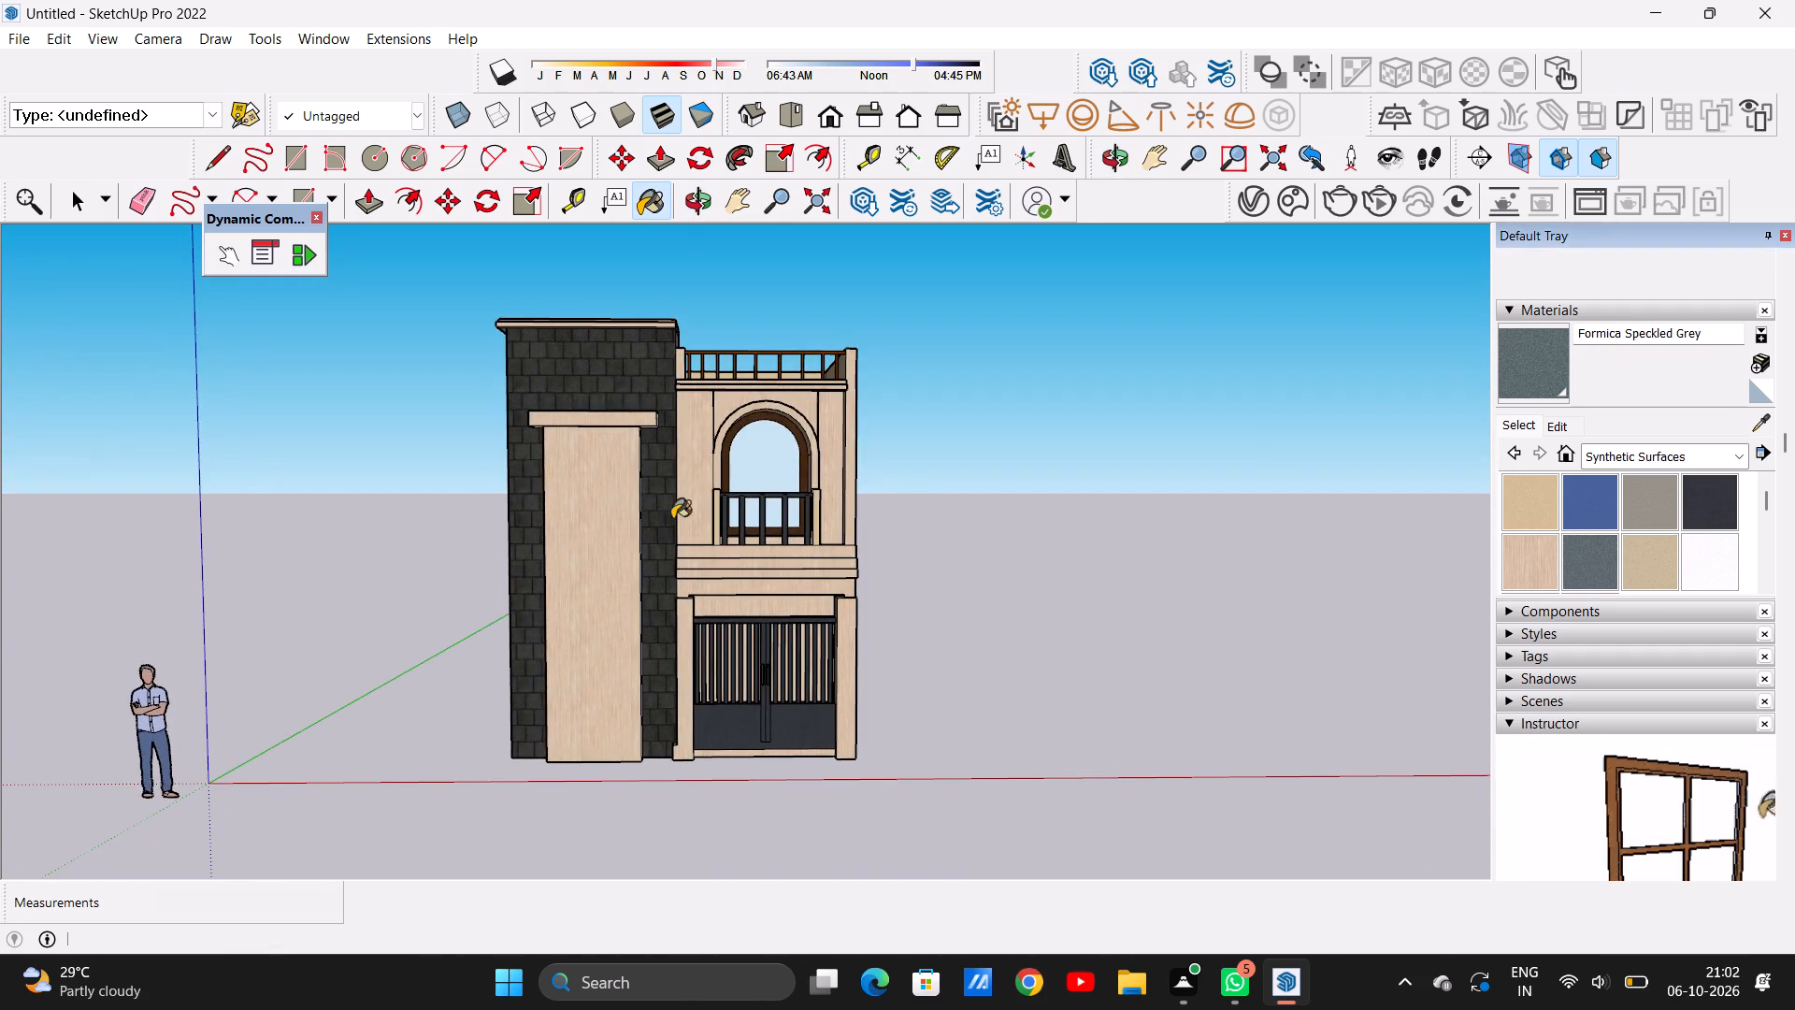
{"action": "scroll", "coordinate": [813, 711], "scroll_direction": "up", "scroll_amount": 20}
{"action": "scroll", "coordinate": [813, 711], "scroll_direction": "up", "scroll_amount": 1}
{"action": "scroll", "coordinate": [722, 618], "scroll_direction": "down", "scroll_amount": 12}
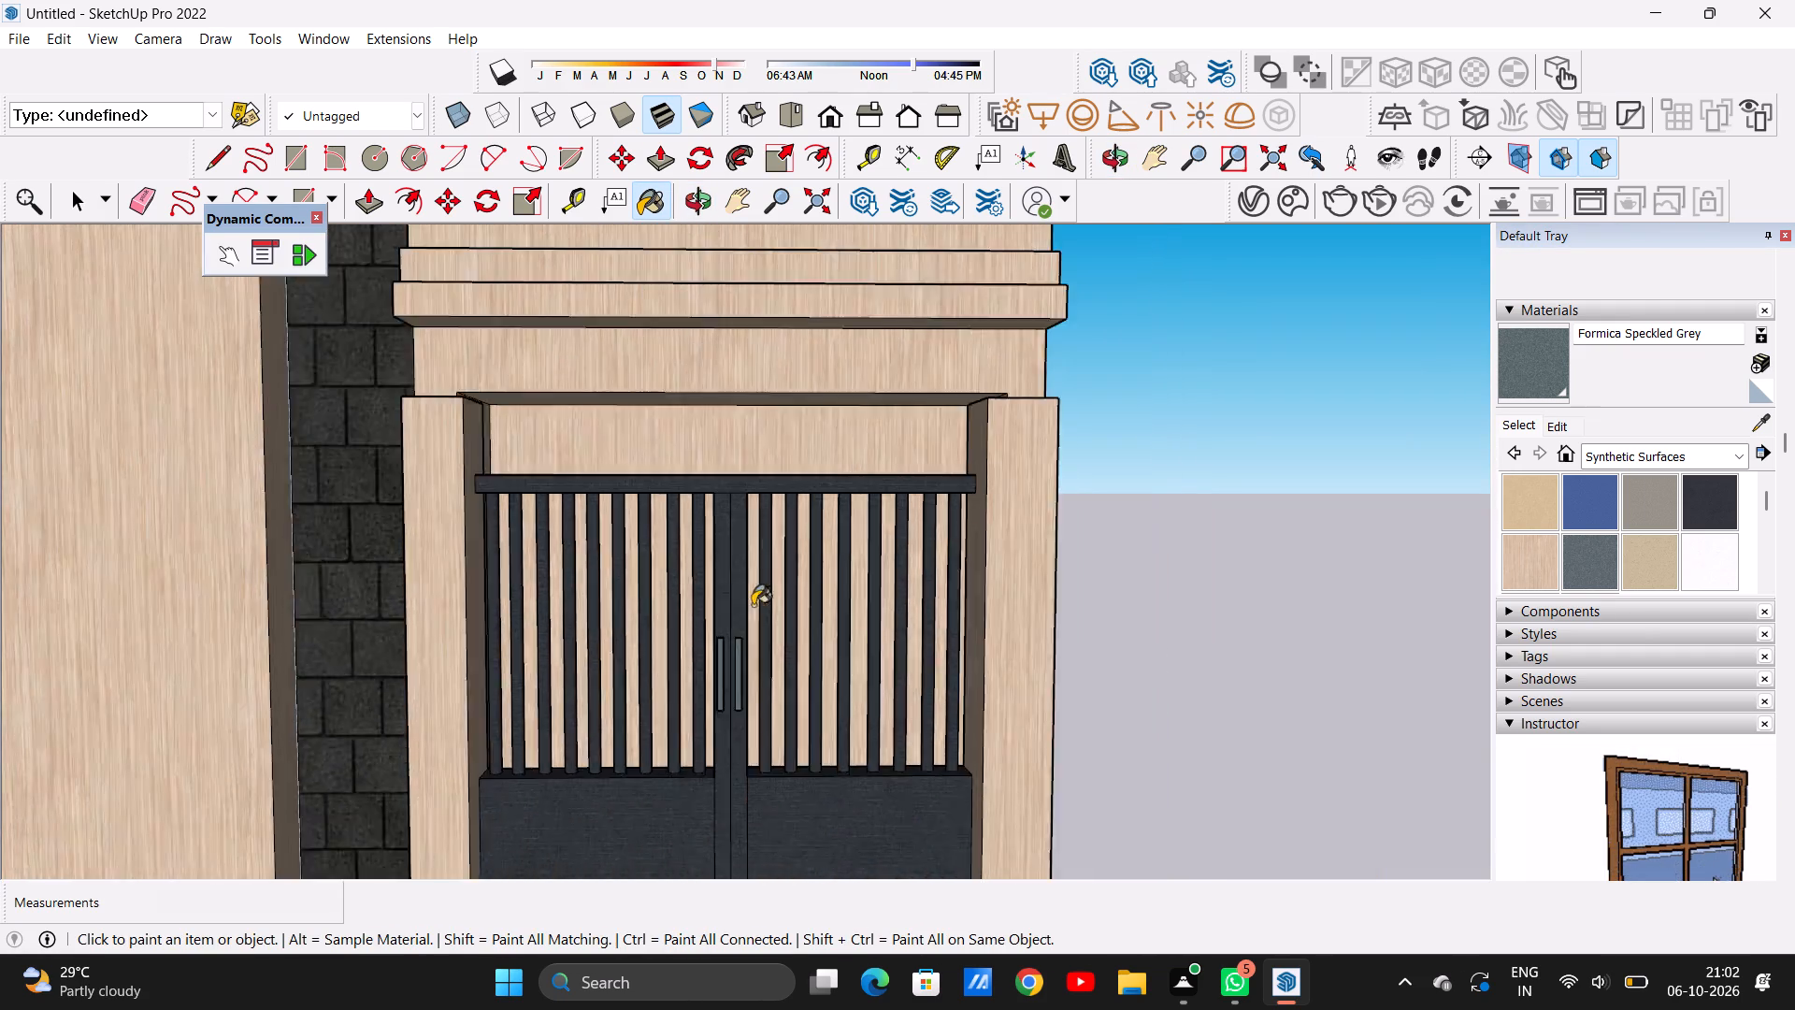
{"action": "scroll", "coordinate": [753, 605], "scroll_direction": "down", "scroll_amount": 17}
{"action": "scroll", "coordinate": [793, 447], "scroll_direction": "up", "scroll_amount": 7}
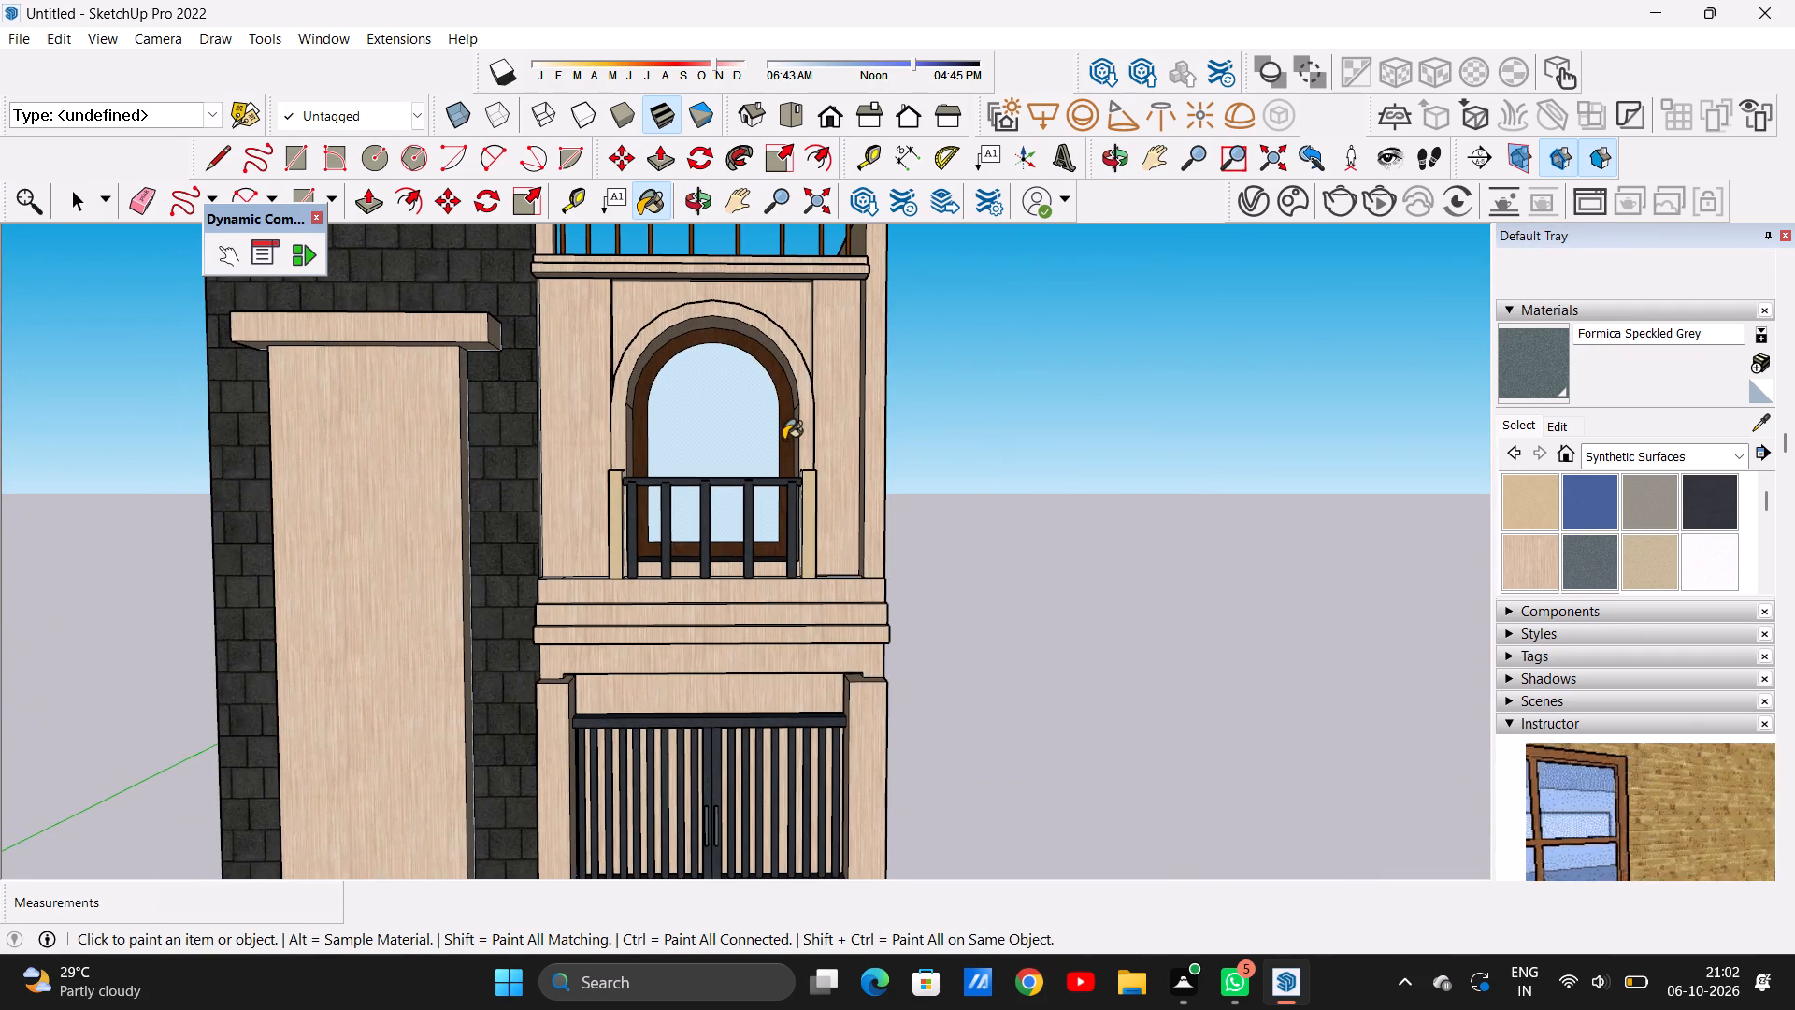
{"action": "key", "text": "space"}
{"action": "scroll", "coordinate": [683, 461], "scroll_direction": "down", "scroll_amount": 7}
{"action": "middle_click_drag", "start_coordinate": [717, 374], "coordinate": [431, 397]}
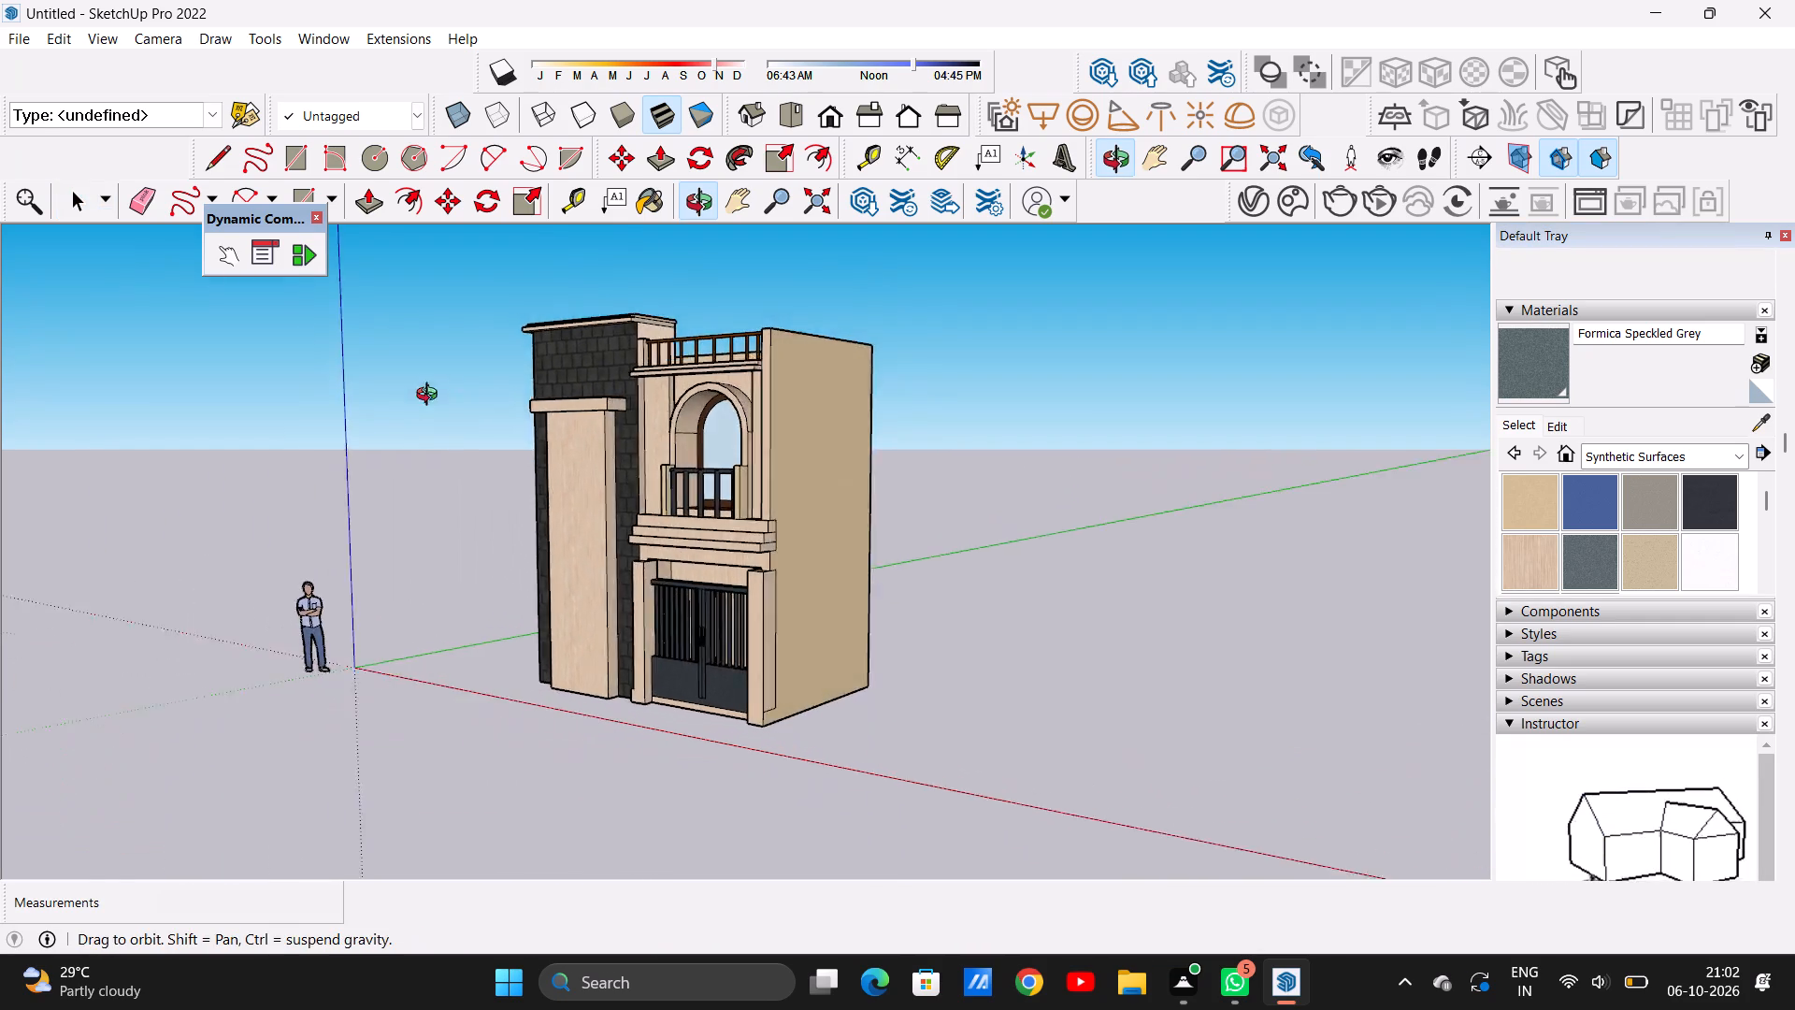
{"action": "middle_click_drag", "start_coordinate": [431, 397], "coordinate": [368, 411]}
{"action": "scroll", "coordinate": [650, 384], "scroll_direction": "up", "scroll_amount": 12}
{"action": "middle_click_drag", "start_coordinate": [610, 493], "coordinate": [658, 461]}
{"action": "scroll", "coordinate": [615, 479], "scroll_direction": "up", "scroll_amount": 1}
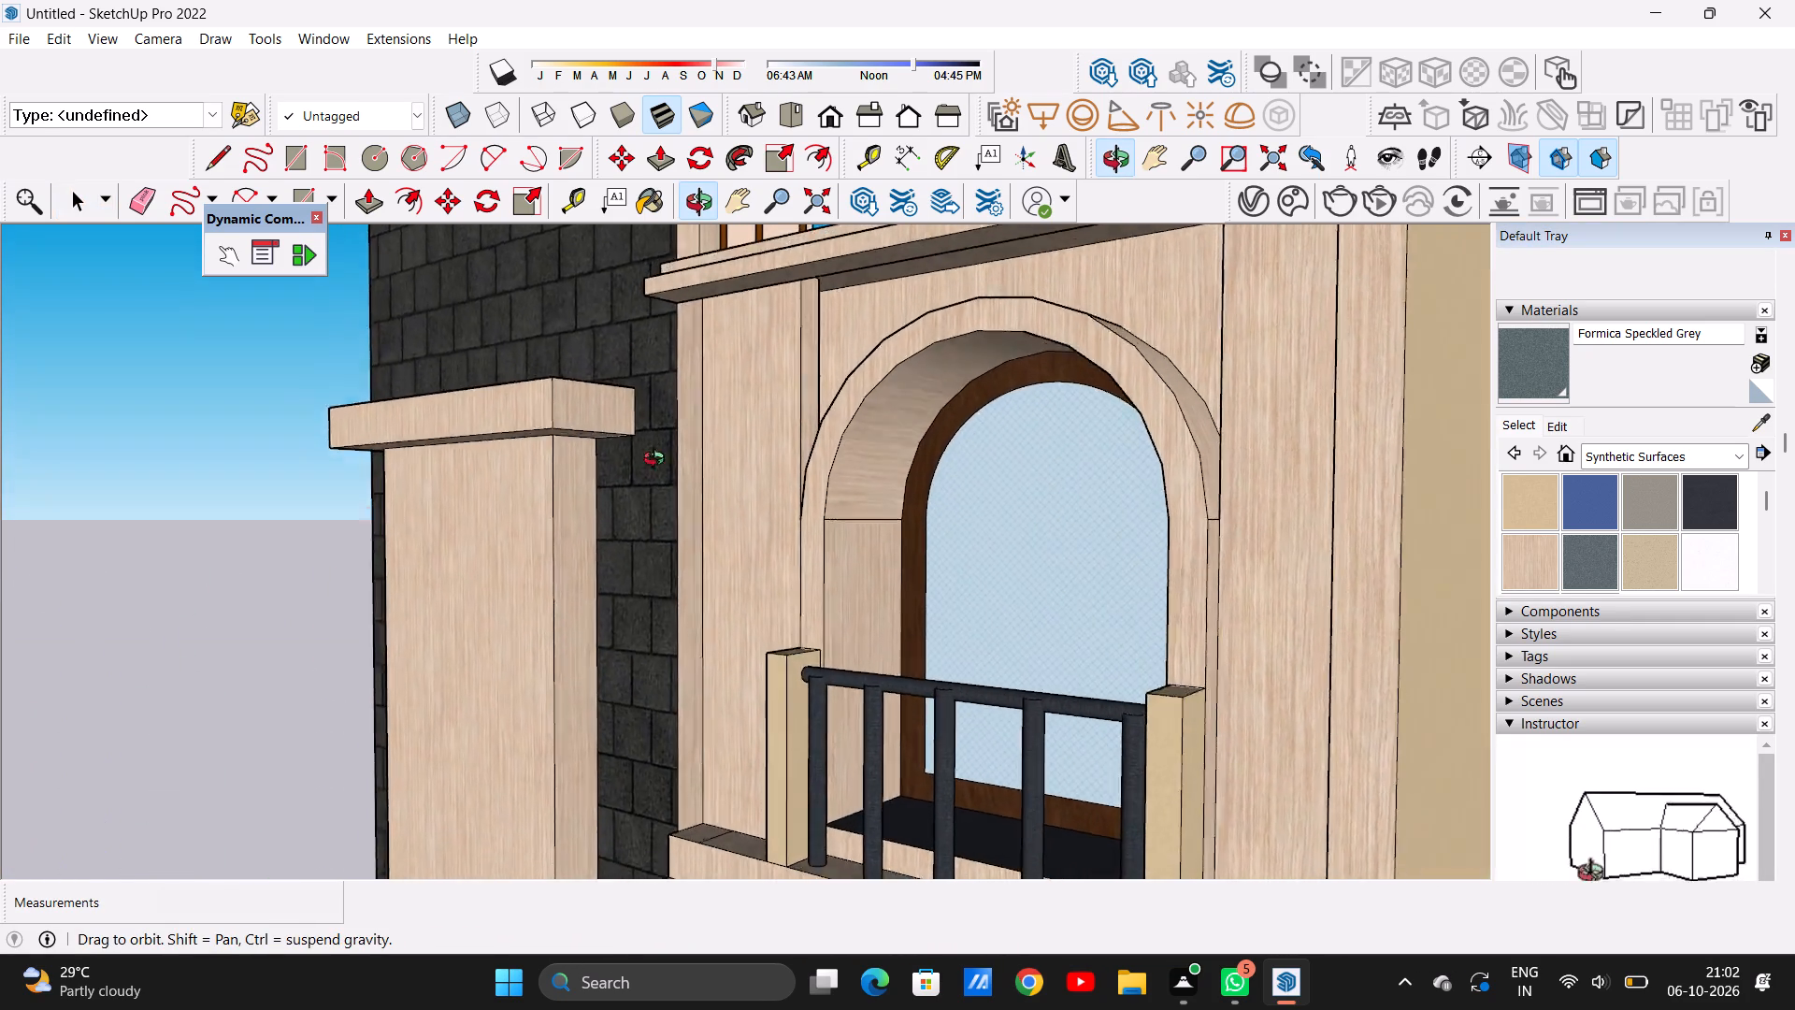
{"action": "middle_click_drag", "start_coordinate": [658, 461], "coordinate": [657, 529]}
{"action": "scroll", "coordinate": [653, 500], "scroll_direction": "down", "scroll_amount": 4}
{"action": "scroll", "coordinate": [660, 488], "scroll_direction": "up", "scroll_amount": 1}
{"action": "scroll", "coordinate": [668, 479], "scroll_direction": "down", "scroll_amount": 13}
{"action": "middle_click_drag", "start_coordinate": [587, 537], "coordinate": [910, 542]}
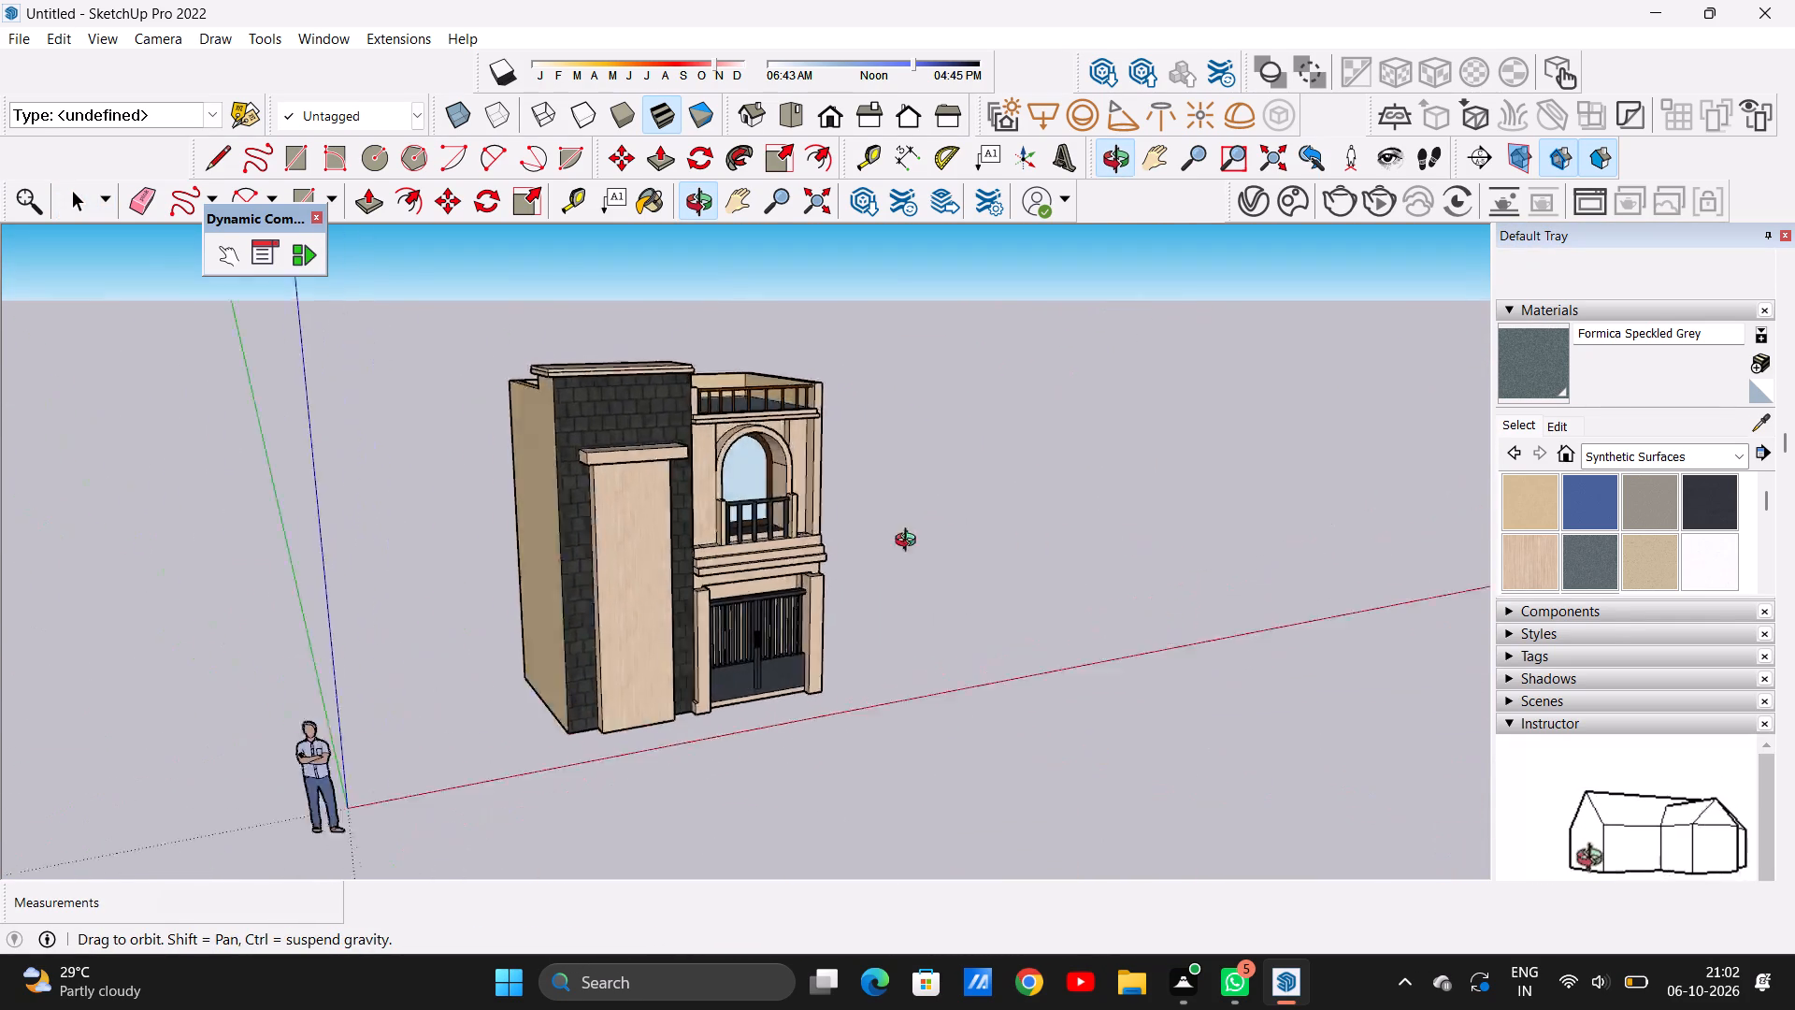
{"action": "middle_click_drag", "start_coordinate": [910, 542], "coordinate": [832, 483]}
{"action": "scroll", "coordinate": [839, 520], "scroll_direction": "up", "scroll_amount": 4}
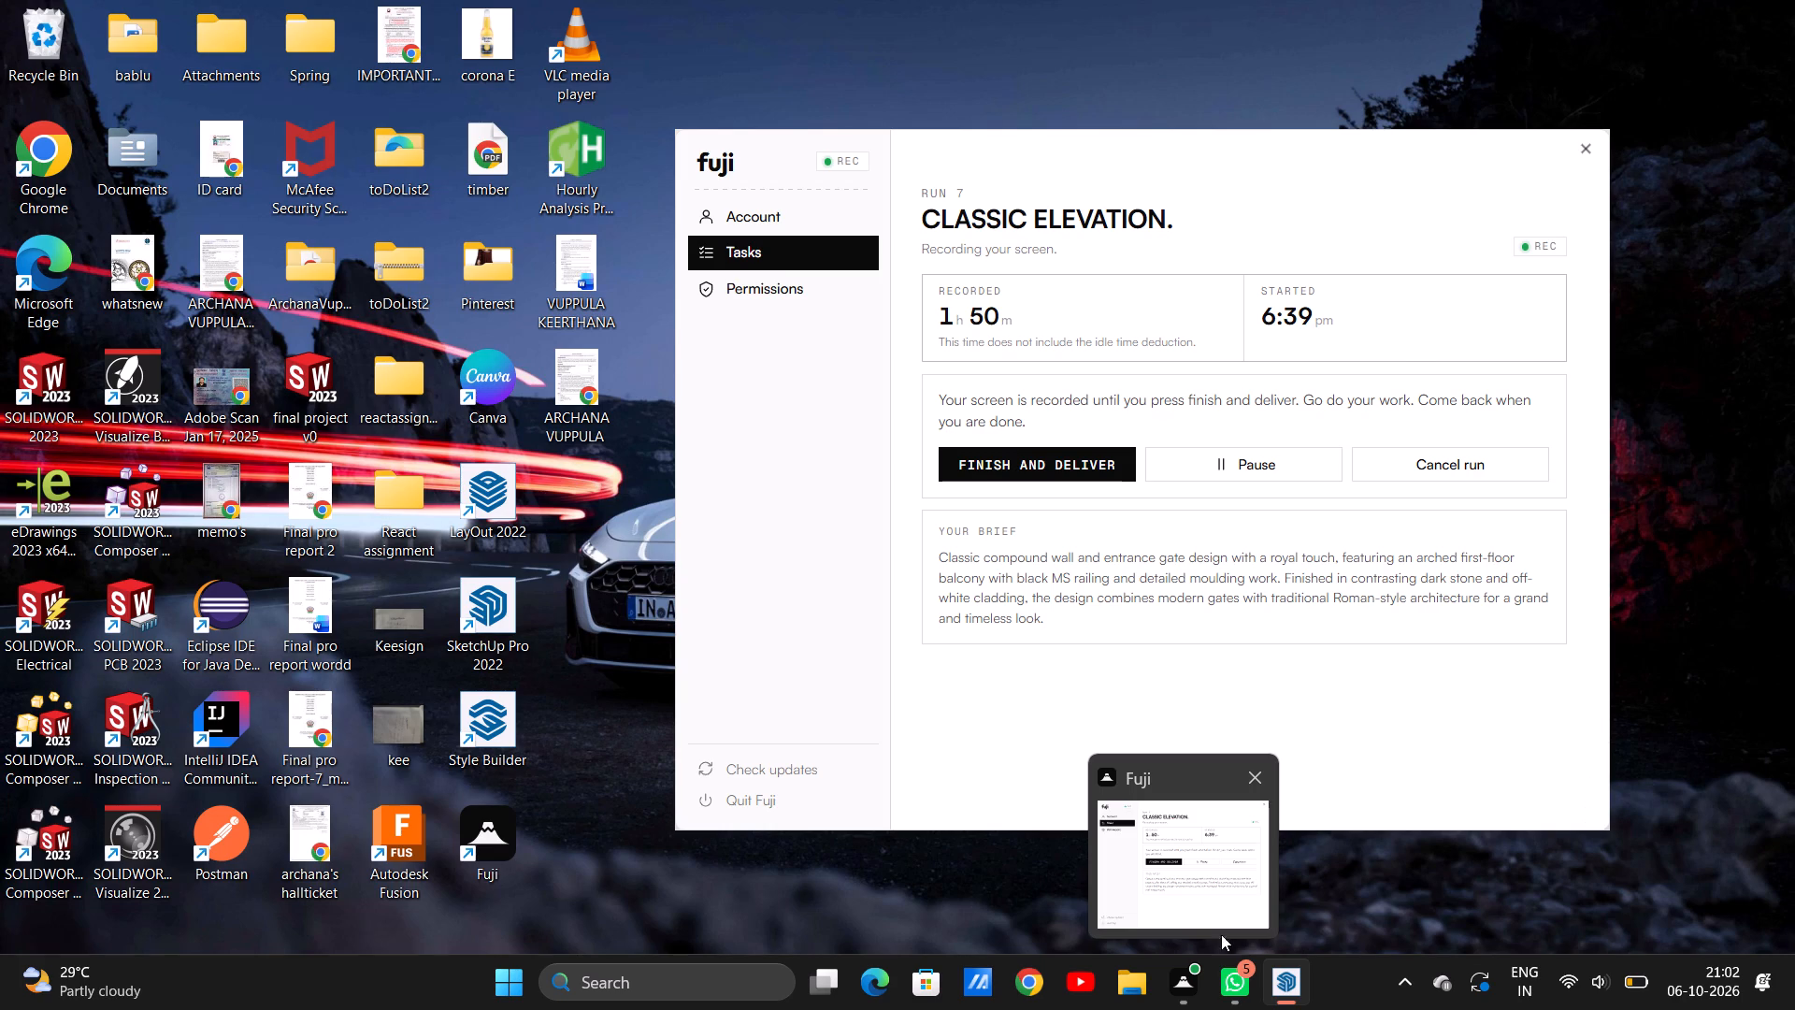
Examine the balcony mouldings and the whole house again, including the roof terrace from above.
{"action": "left_click", "coordinate": [1259, 885]}
{"action": "scroll", "coordinate": [709, 685], "scroll_direction": "down", "scroll_amount": 5}
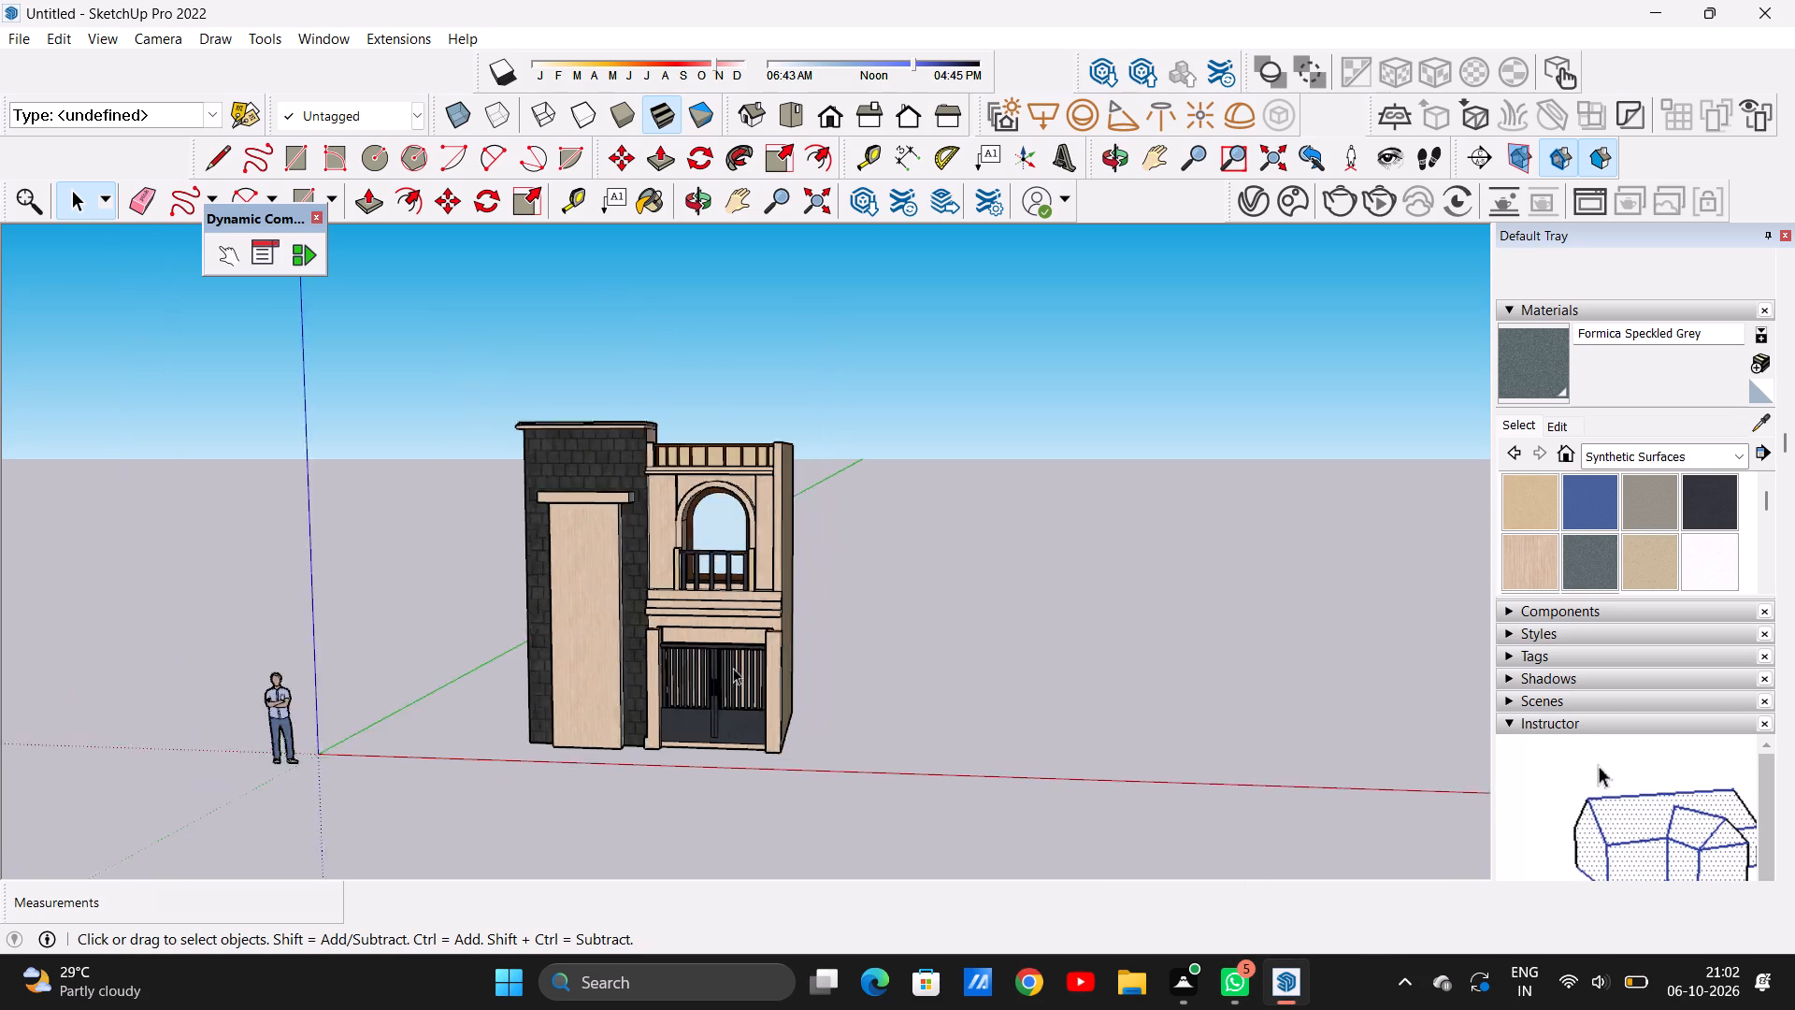
{"action": "scroll", "coordinate": [725, 615], "scroll_direction": "up", "scroll_amount": 8}
{"action": "scroll", "coordinate": [713, 579], "scroll_direction": "down", "scroll_amount": 1}
{"action": "scroll", "coordinate": [713, 579], "scroll_direction": "up", "scroll_amount": 6}
{"action": "middle_click_drag", "start_coordinate": [615, 528], "coordinate": [538, 670]}
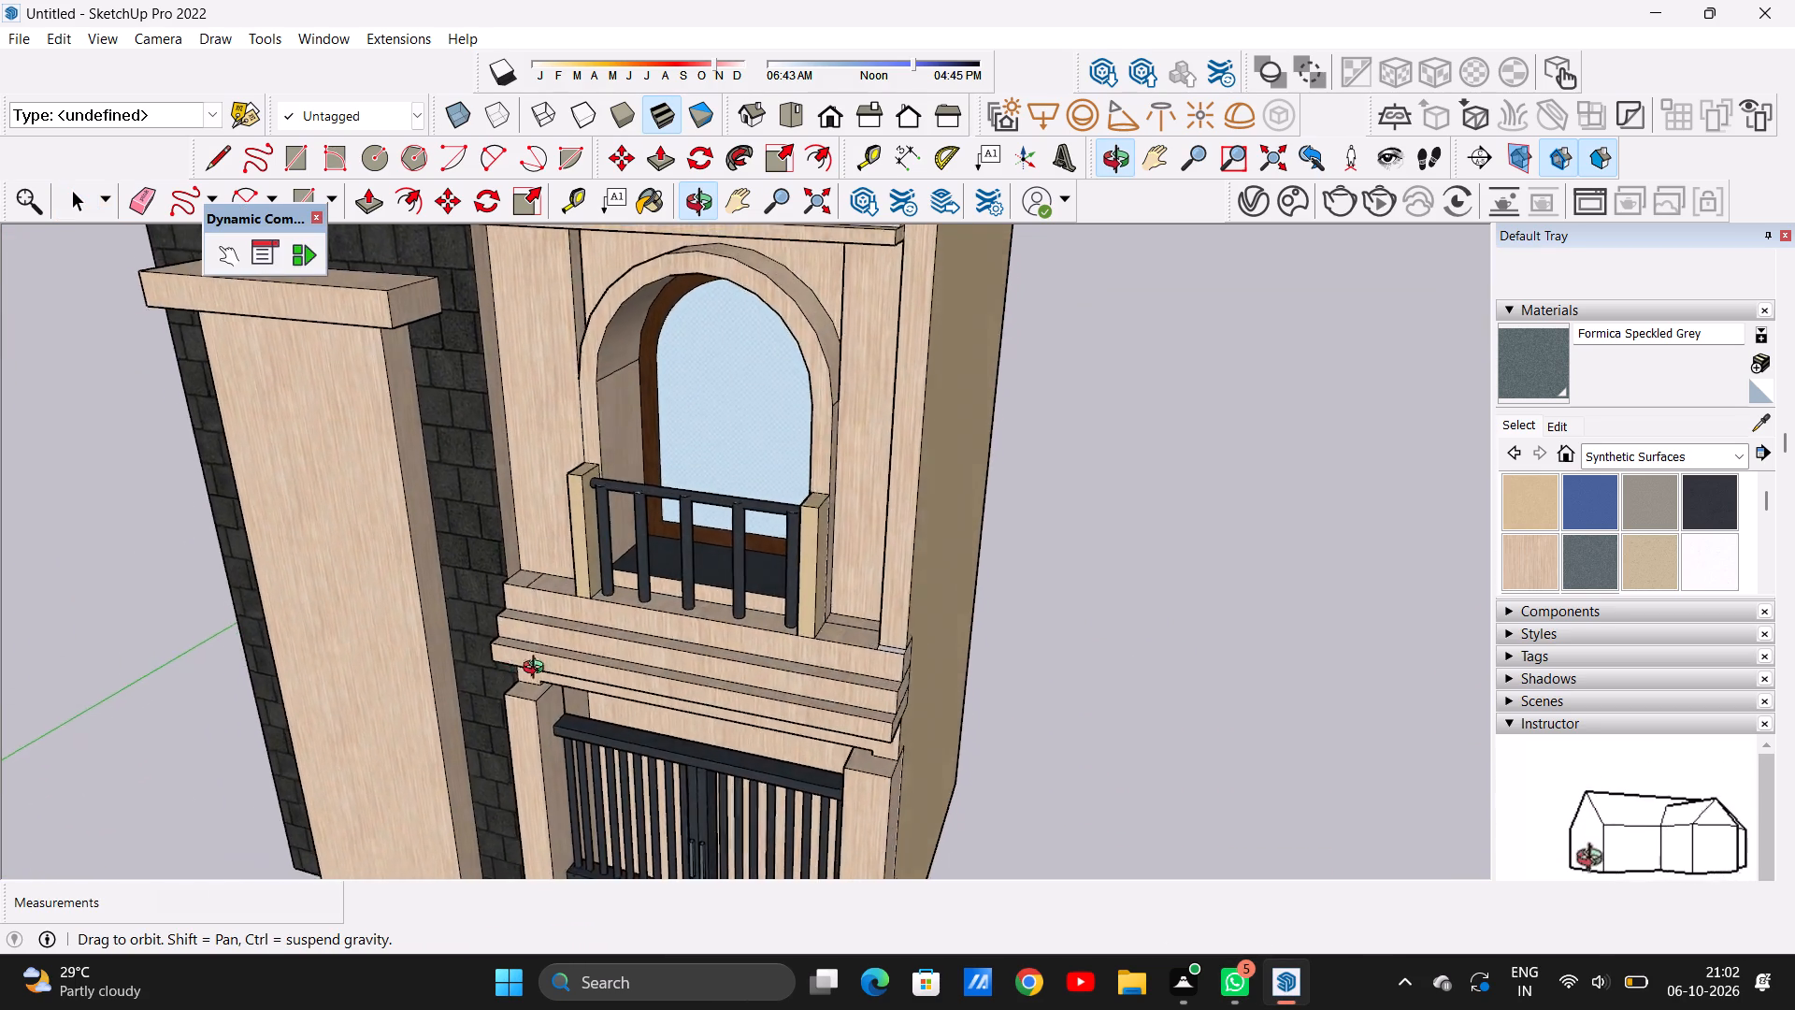
{"action": "middle_click_drag", "start_coordinate": [538, 670], "coordinate": [723, 623]}
{"action": "scroll", "coordinate": [683, 548], "scroll_direction": "down", "scroll_amount": 1}
{"action": "scroll", "coordinate": [683, 548], "scroll_direction": "up", "scroll_amount": 1}
{"action": "scroll", "coordinate": [683, 548], "scroll_direction": "down", "scroll_amount": 10}
{"action": "middle_click_drag", "start_coordinate": [746, 479], "coordinate": [649, 540]}
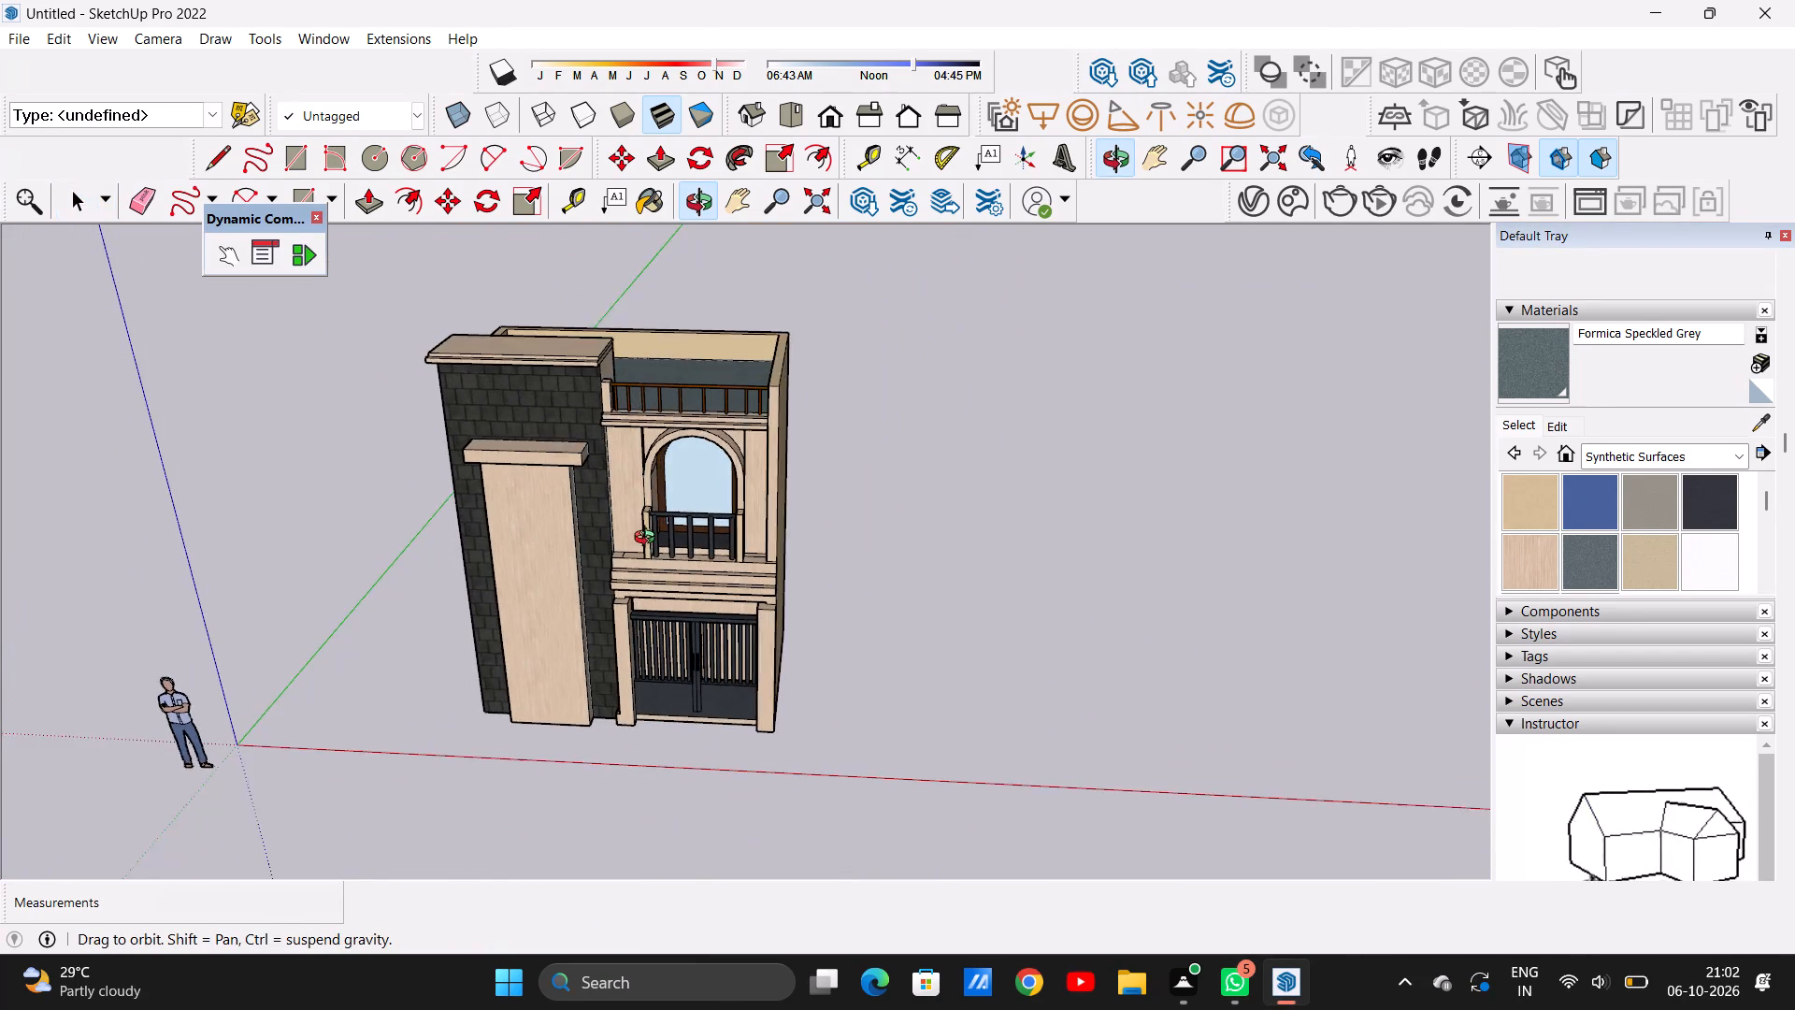
{"action": "middle_click_drag", "start_coordinate": [649, 540], "coordinate": [646, 541]}
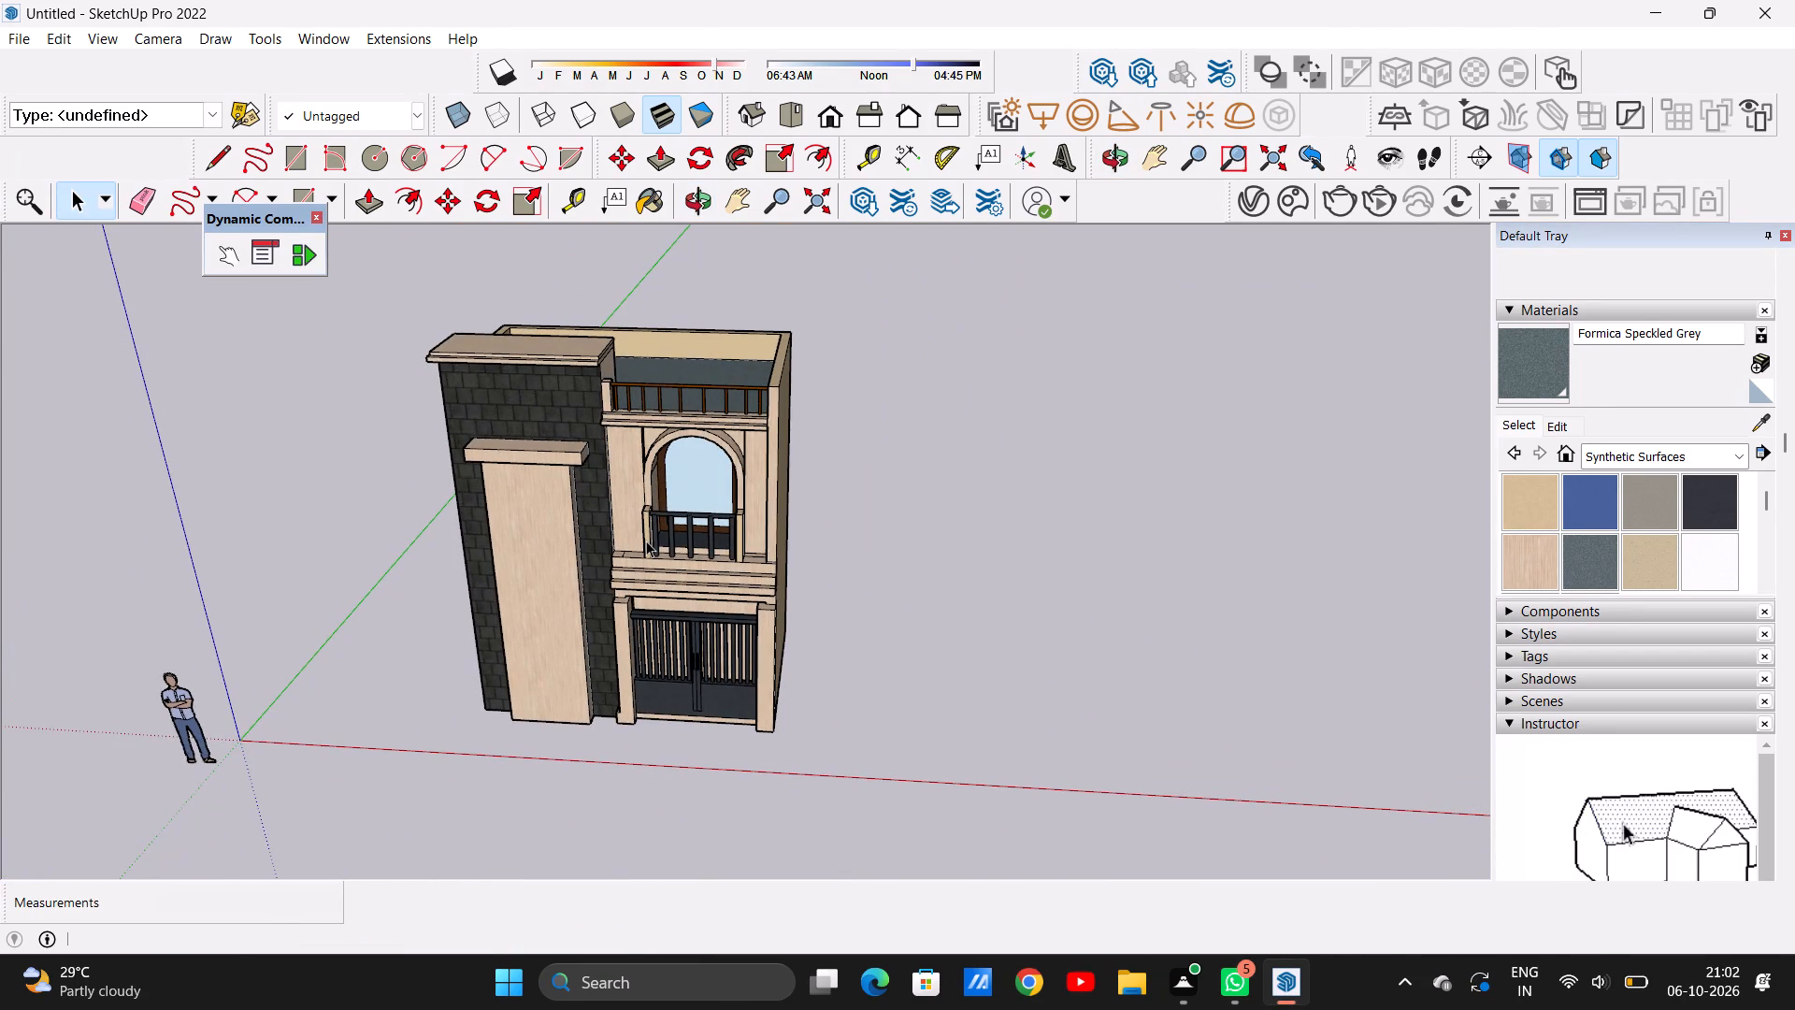
Browse the Window Coverings and Asphalt and Concrete materials for another roof terrace finish.
{"action": "scroll", "coordinate": [702, 452], "scroll_direction": "up", "scroll_amount": 1}
{"action": "middle_click_drag", "start_coordinate": [714, 362], "coordinate": [640, 483]}
{"action": "scroll", "coordinate": [746, 425], "scroll_direction": "up", "scroll_amount": 6}
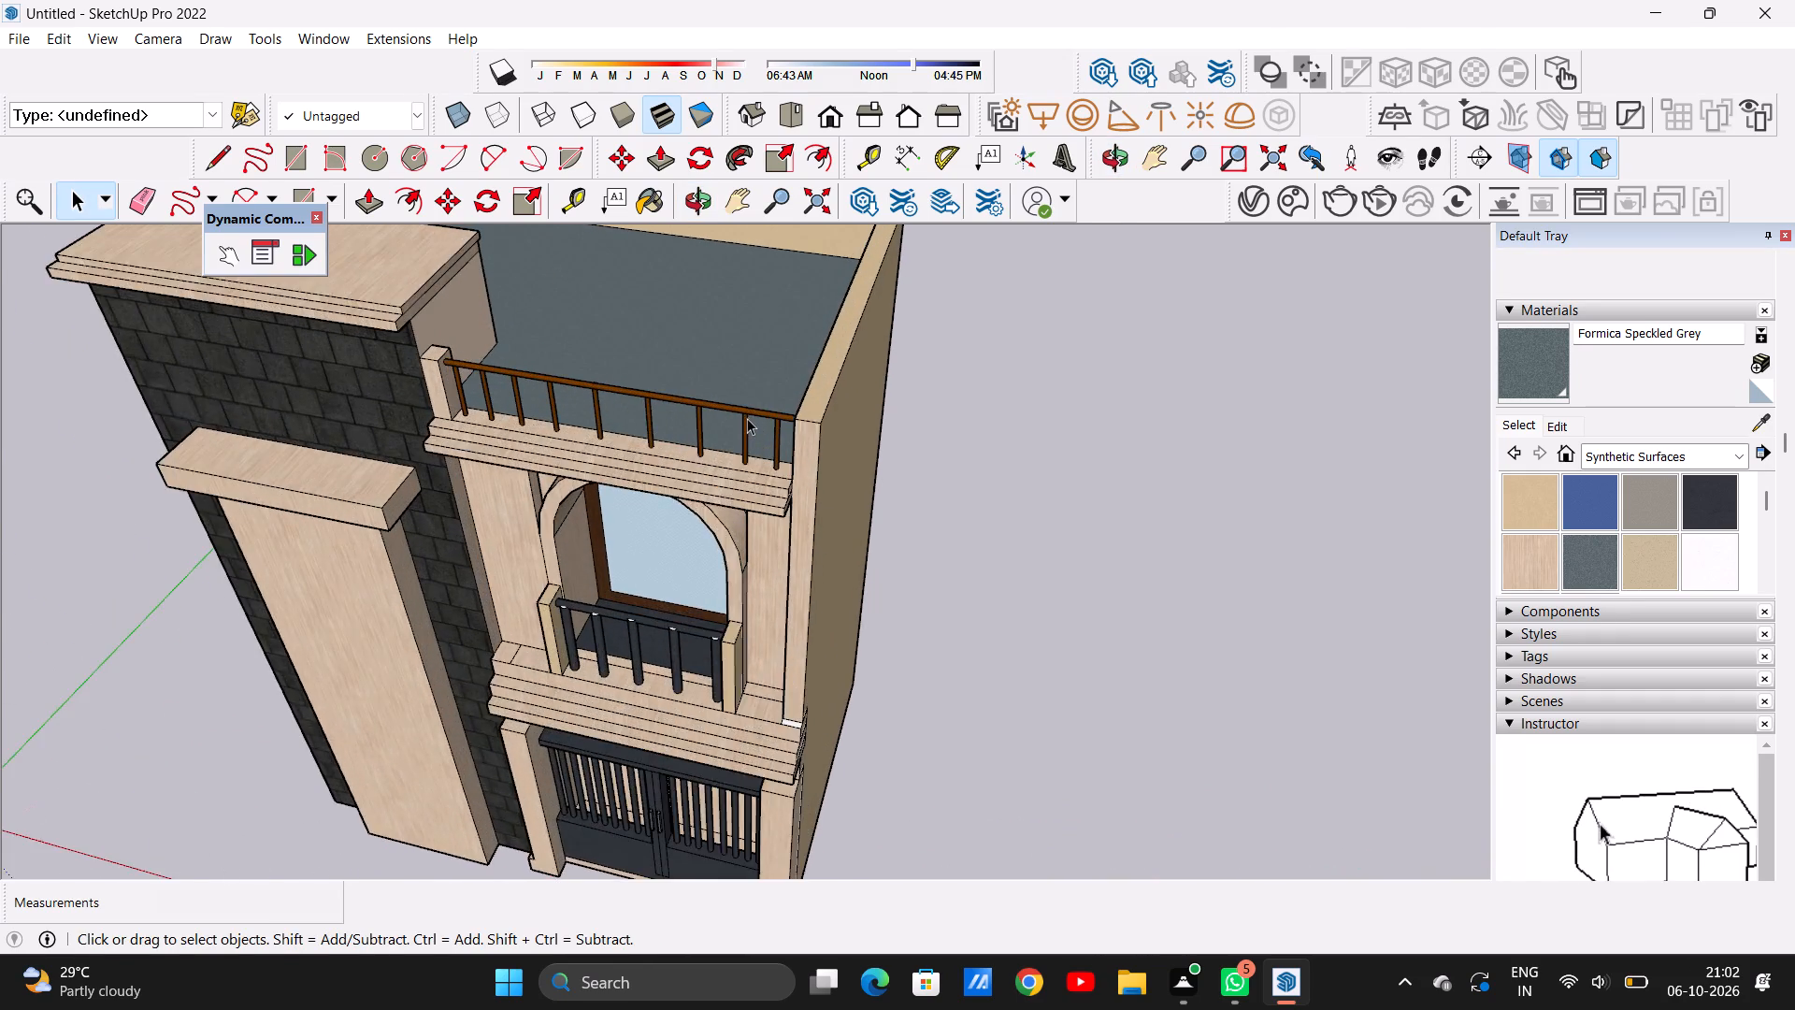
{"action": "scroll", "coordinate": [747, 418], "scroll_direction": "up", "scroll_amount": 6}
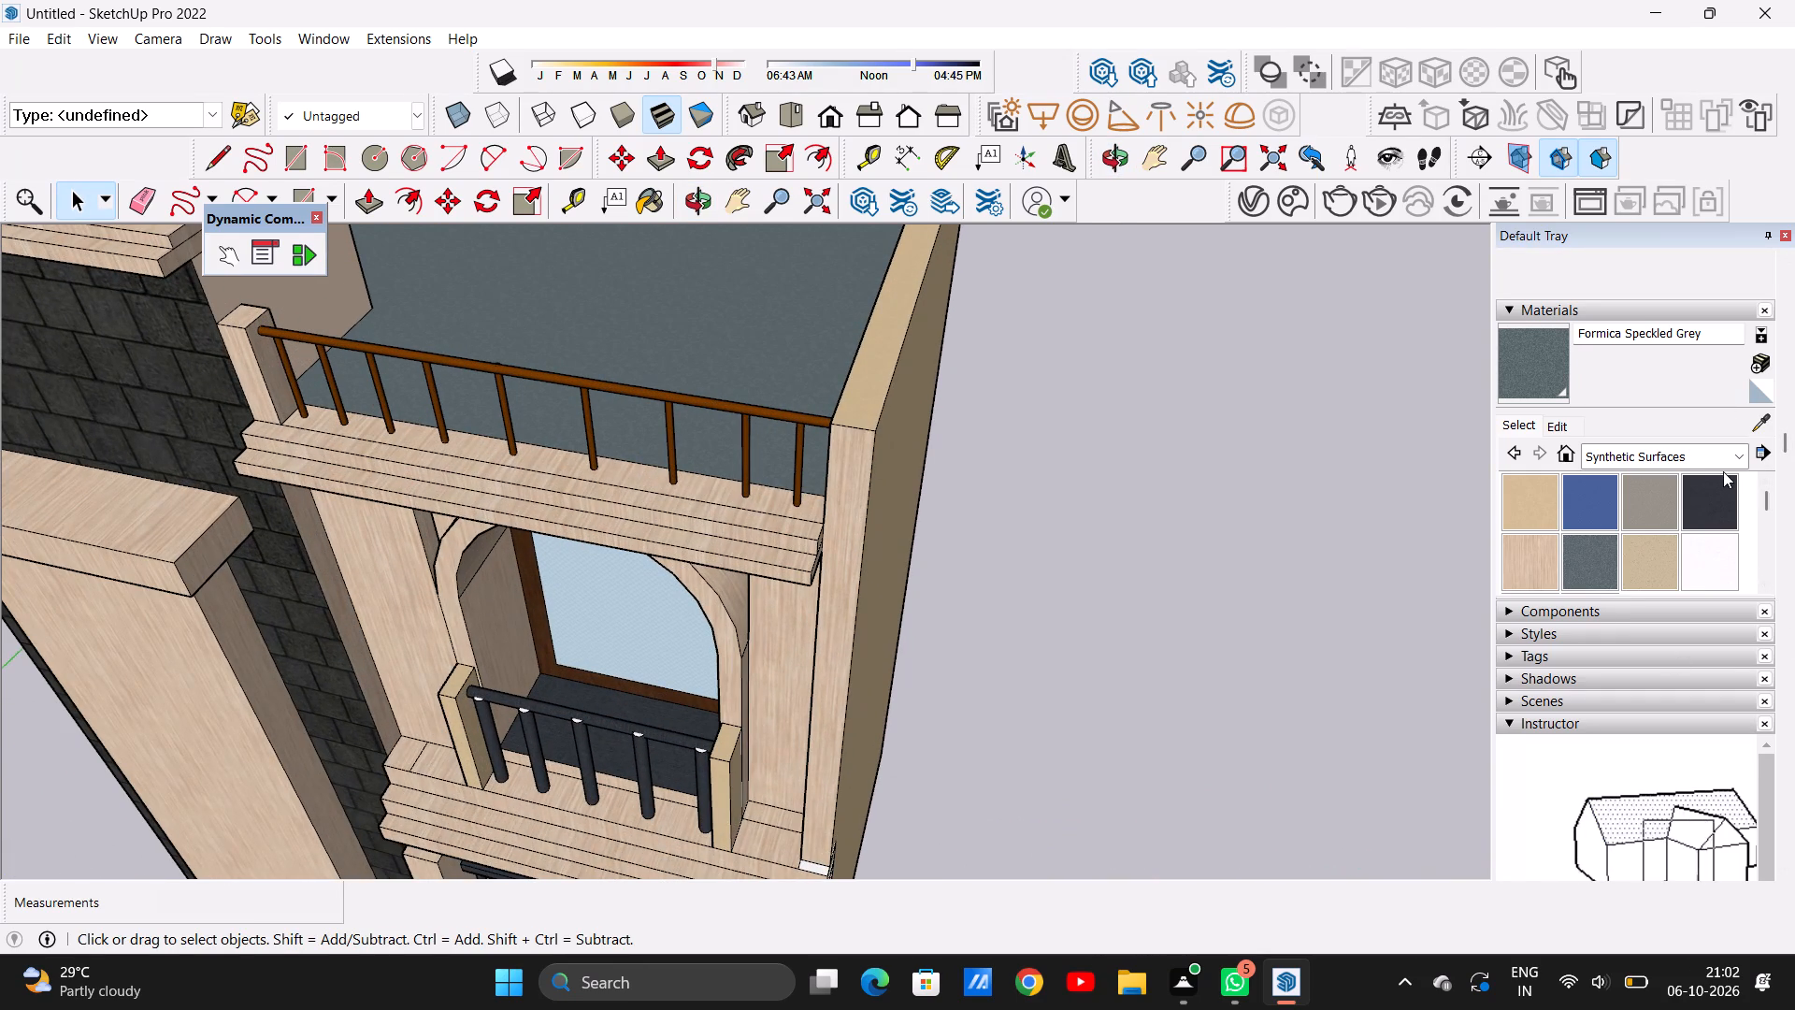
{"action": "left_click", "coordinate": [1733, 456]}
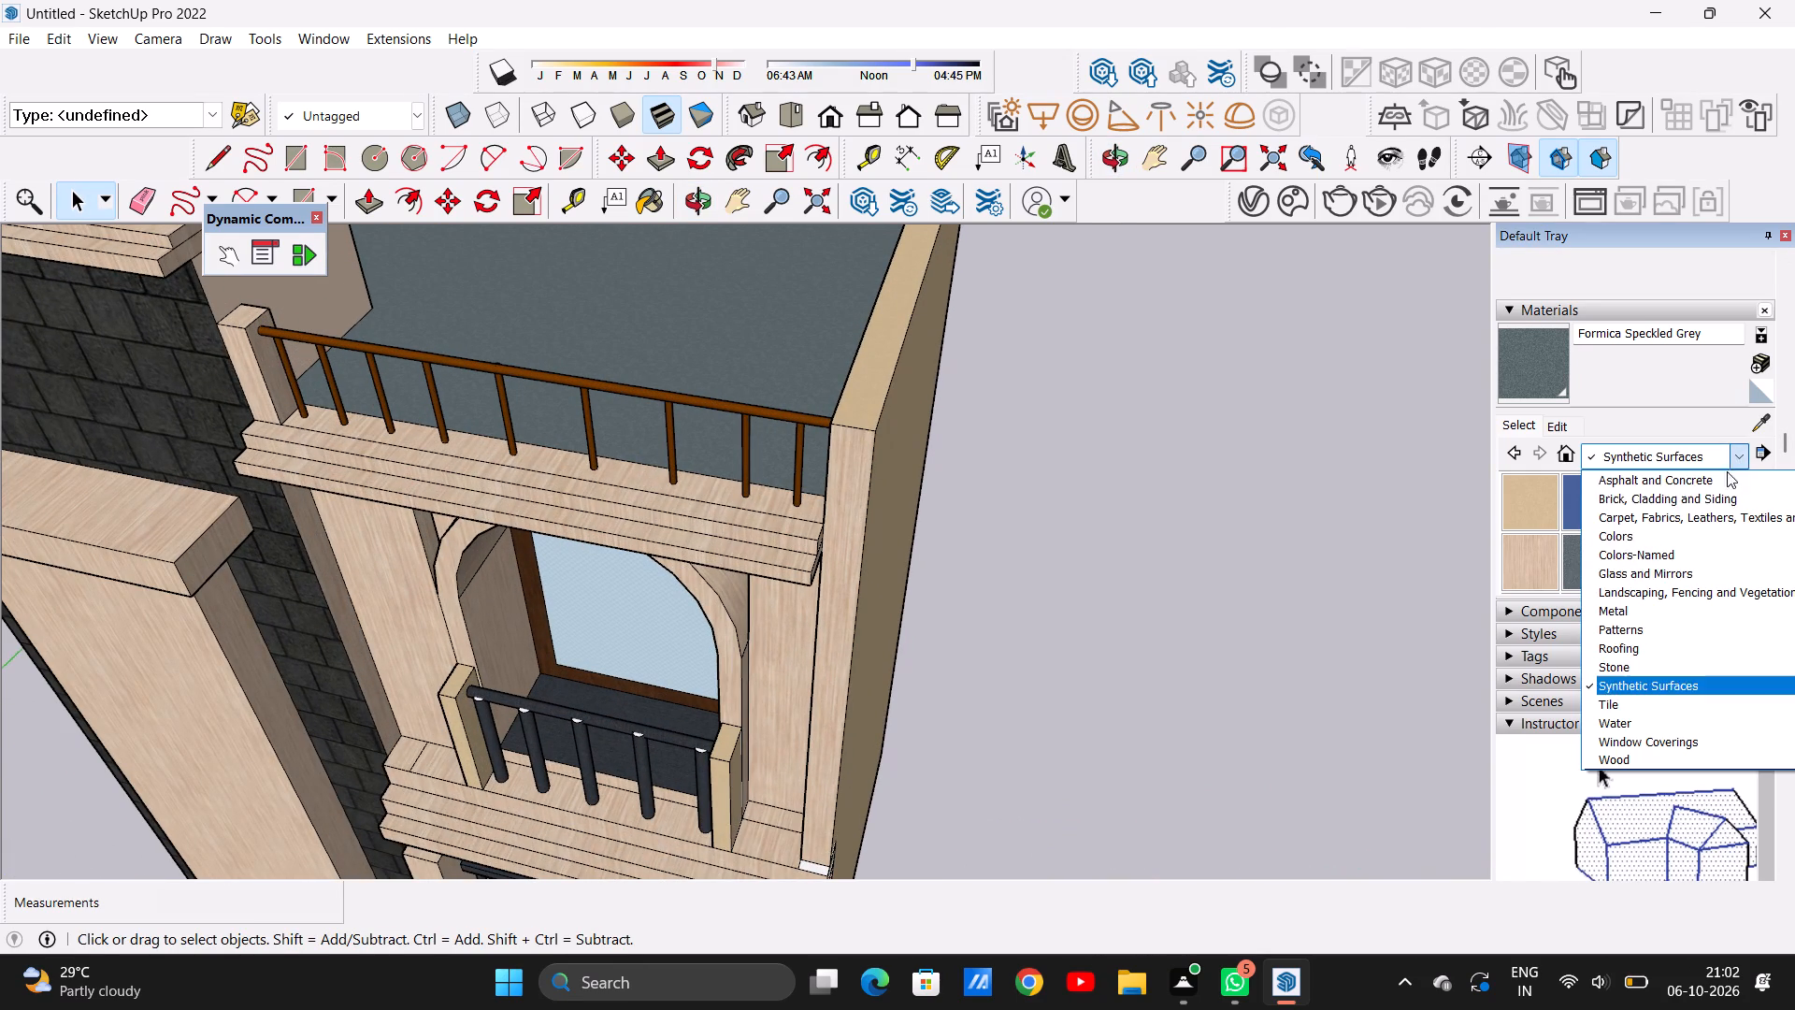
{"action": "left_click", "coordinate": [1635, 737]}
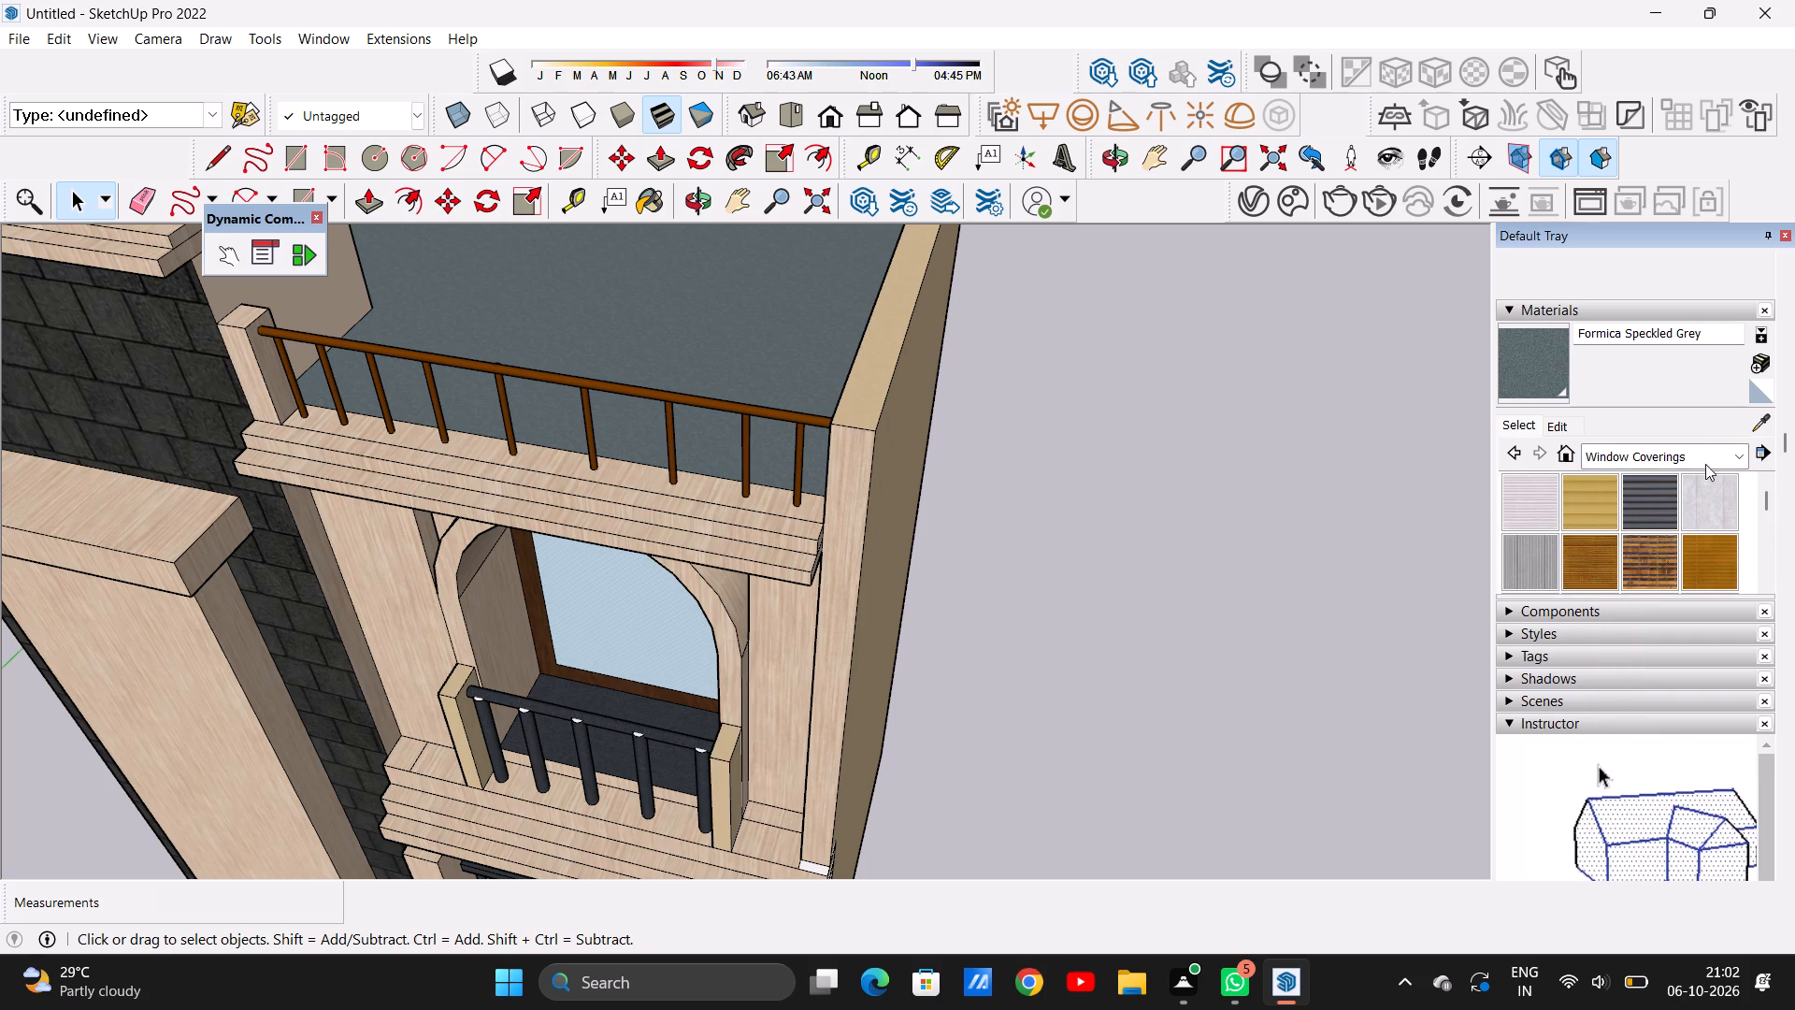
{"action": "left_click", "coordinate": [1737, 449]}
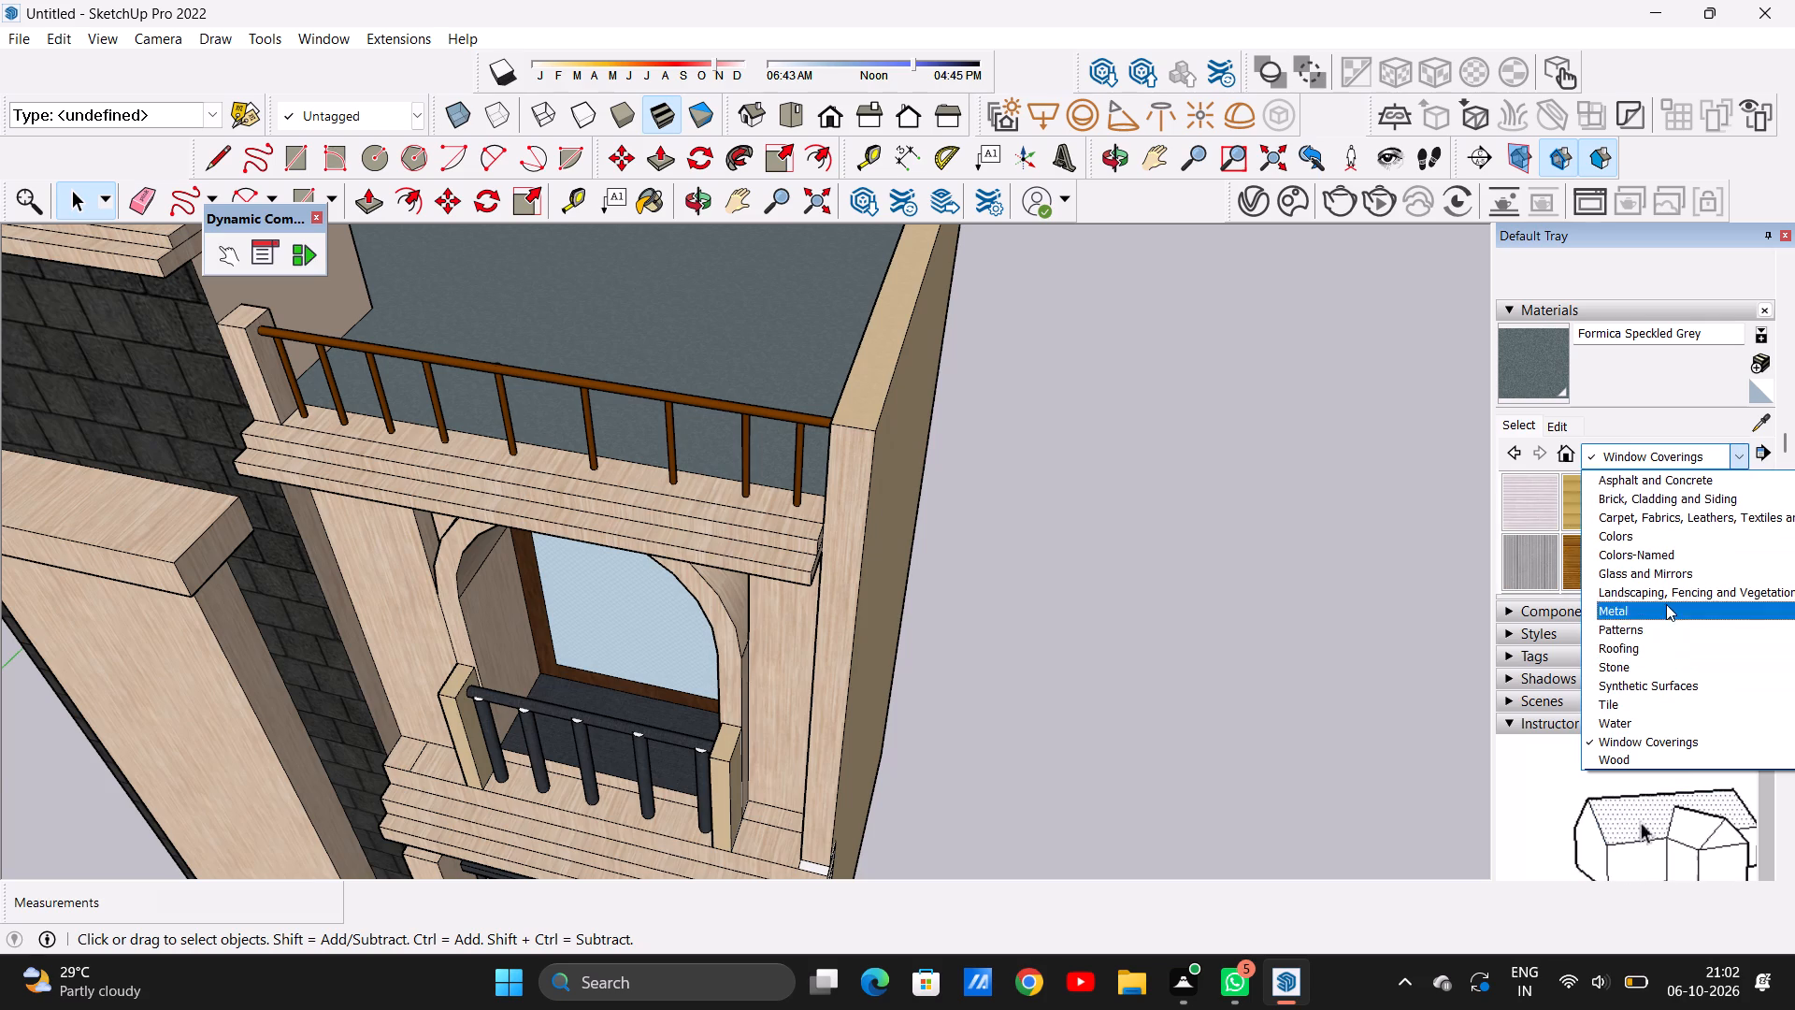
{"action": "left_click", "coordinate": [1645, 475]}
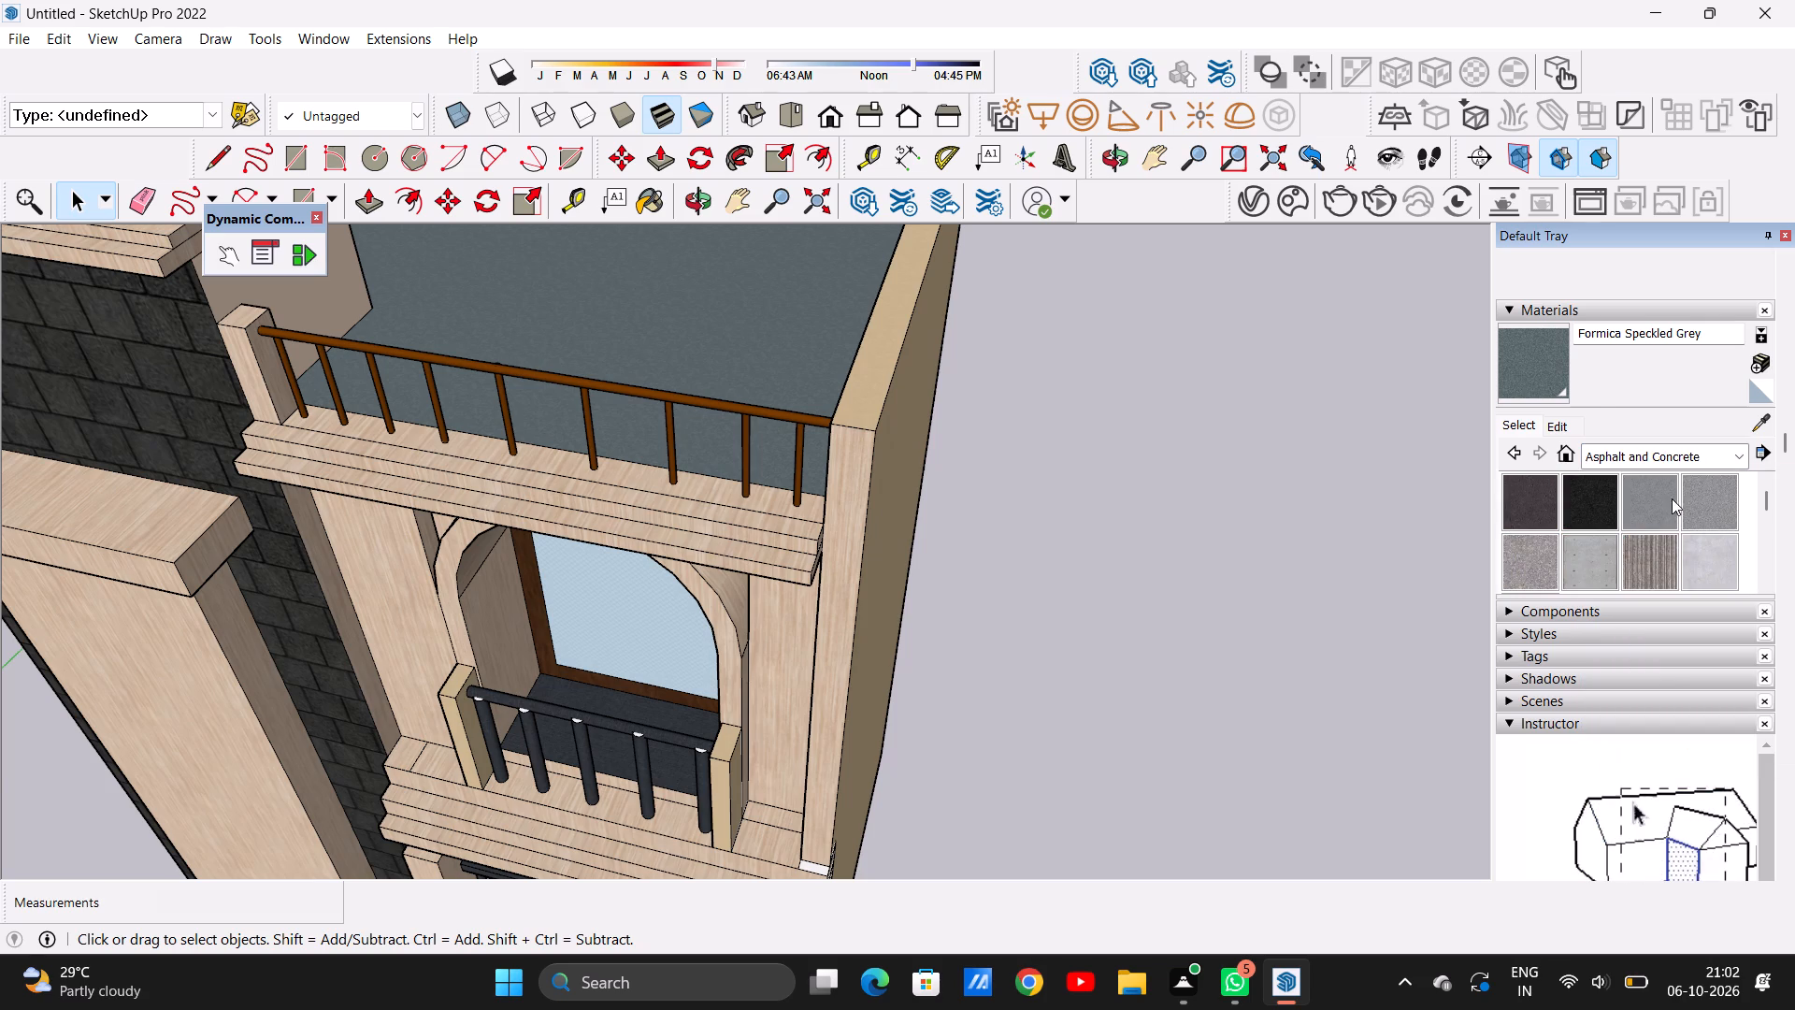
{"action": "scroll", "coordinate": [1673, 539], "scroll_direction": "down", "scroll_amount": 1}
{"action": "scroll", "coordinate": [1673, 539], "scroll_direction": "up", "scroll_amount": 1}
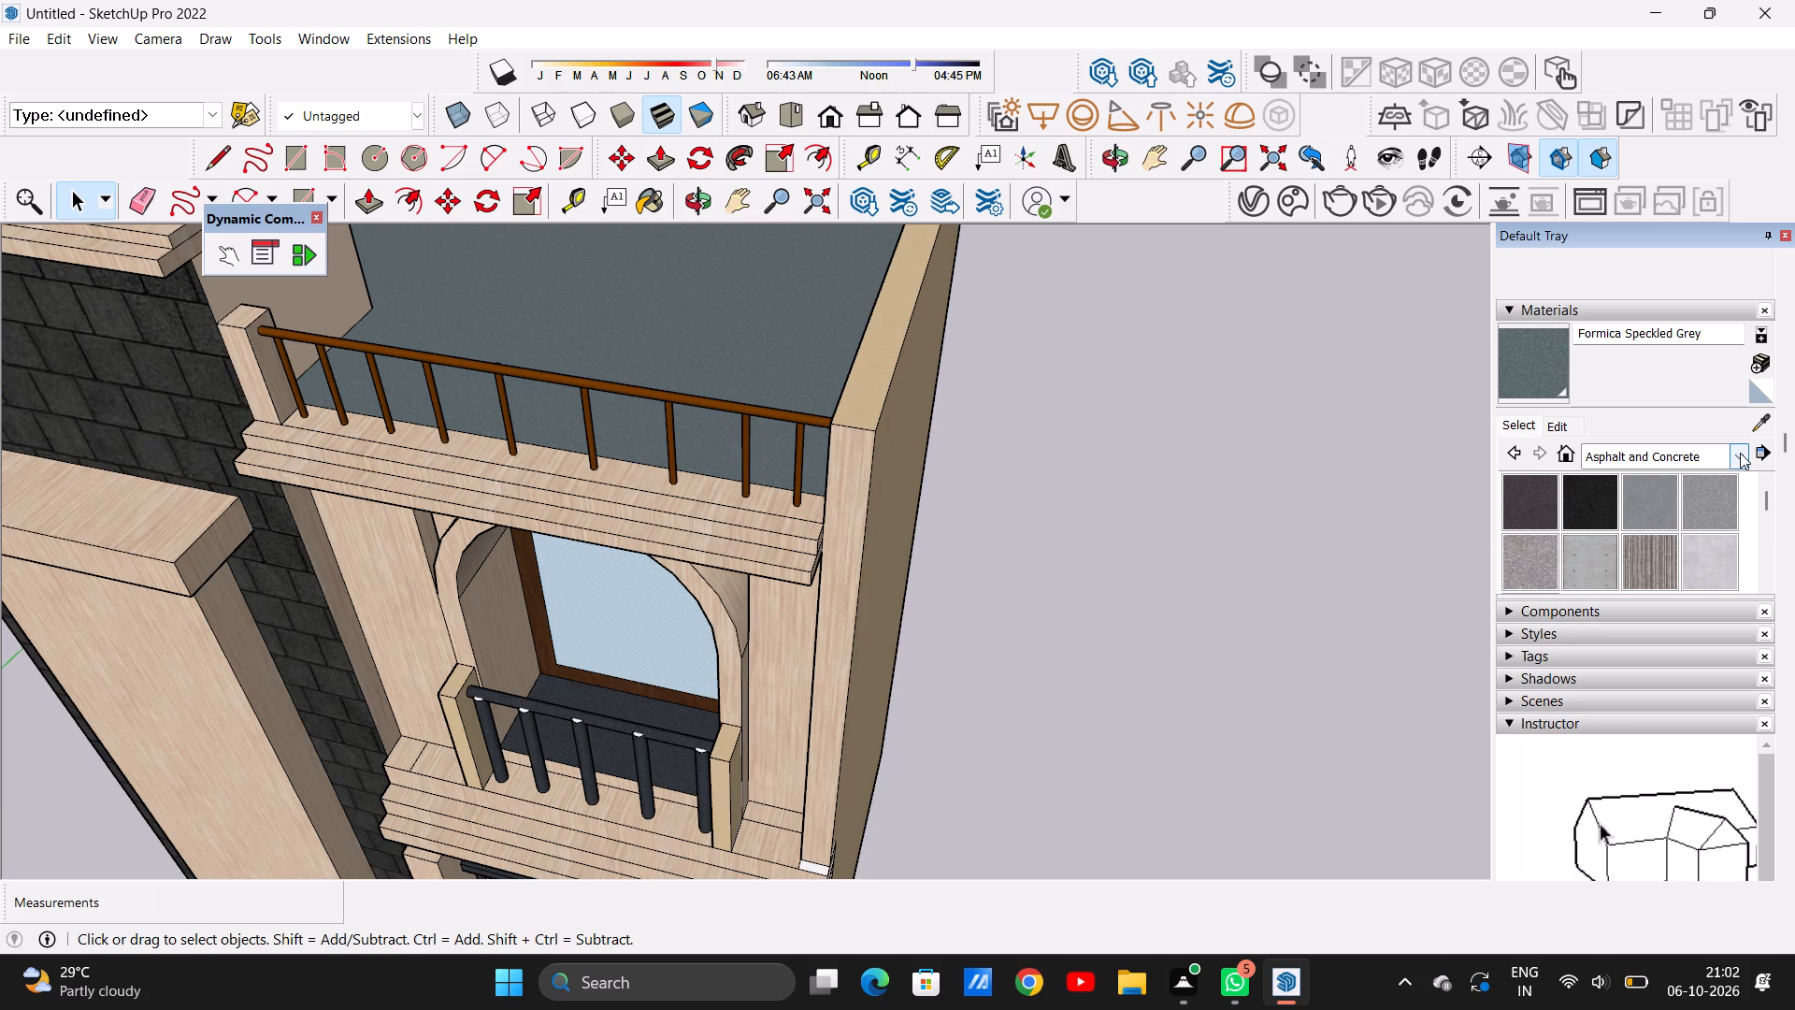
Repaint the roof terrace floor with Terrazzo Light Blue from the Synthetic Surfaces materials.
{"action": "left_click", "coordinate": [1740, 453]}
{"action": "left_click", "coordinate": [1705, 682]}
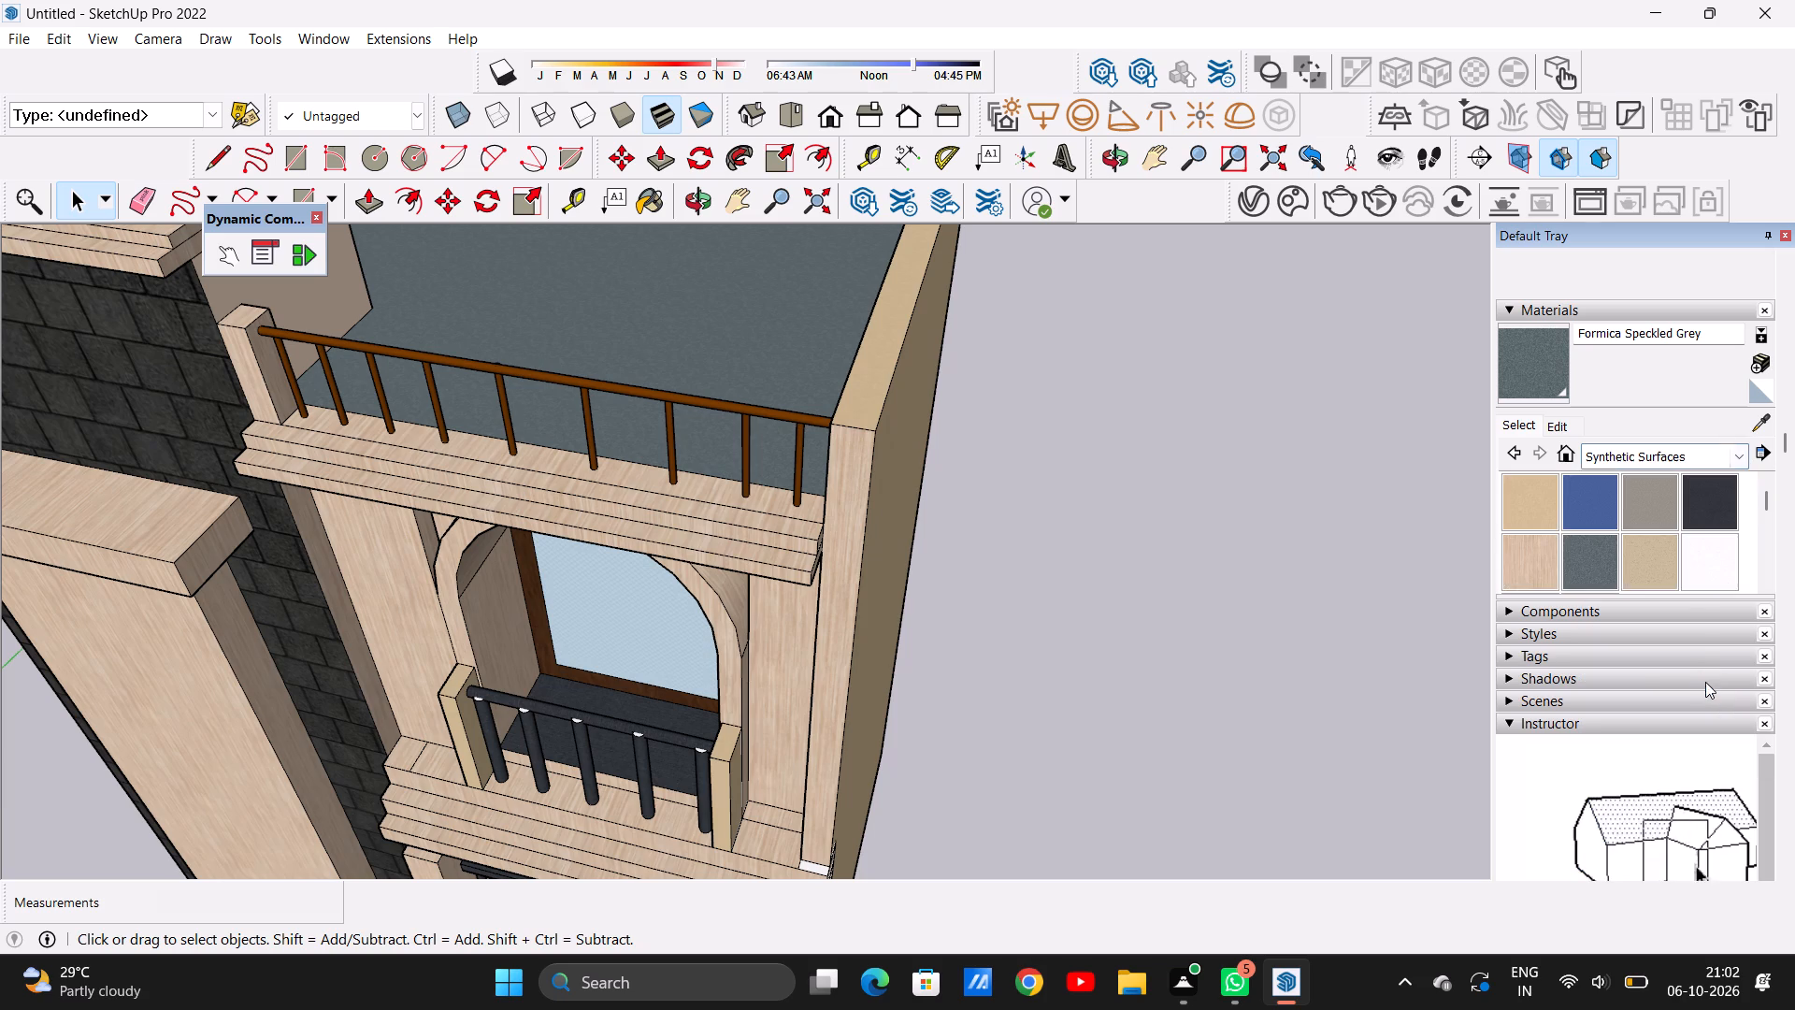
{"action": "scroll", "coordinate": [1645, 560], "scroll_direction": "down", "scroll_amount": 1}
{"action": "scroll", "coordinate": [1645, 560], "scroll_direction": "up", "scroll_amount": 1}
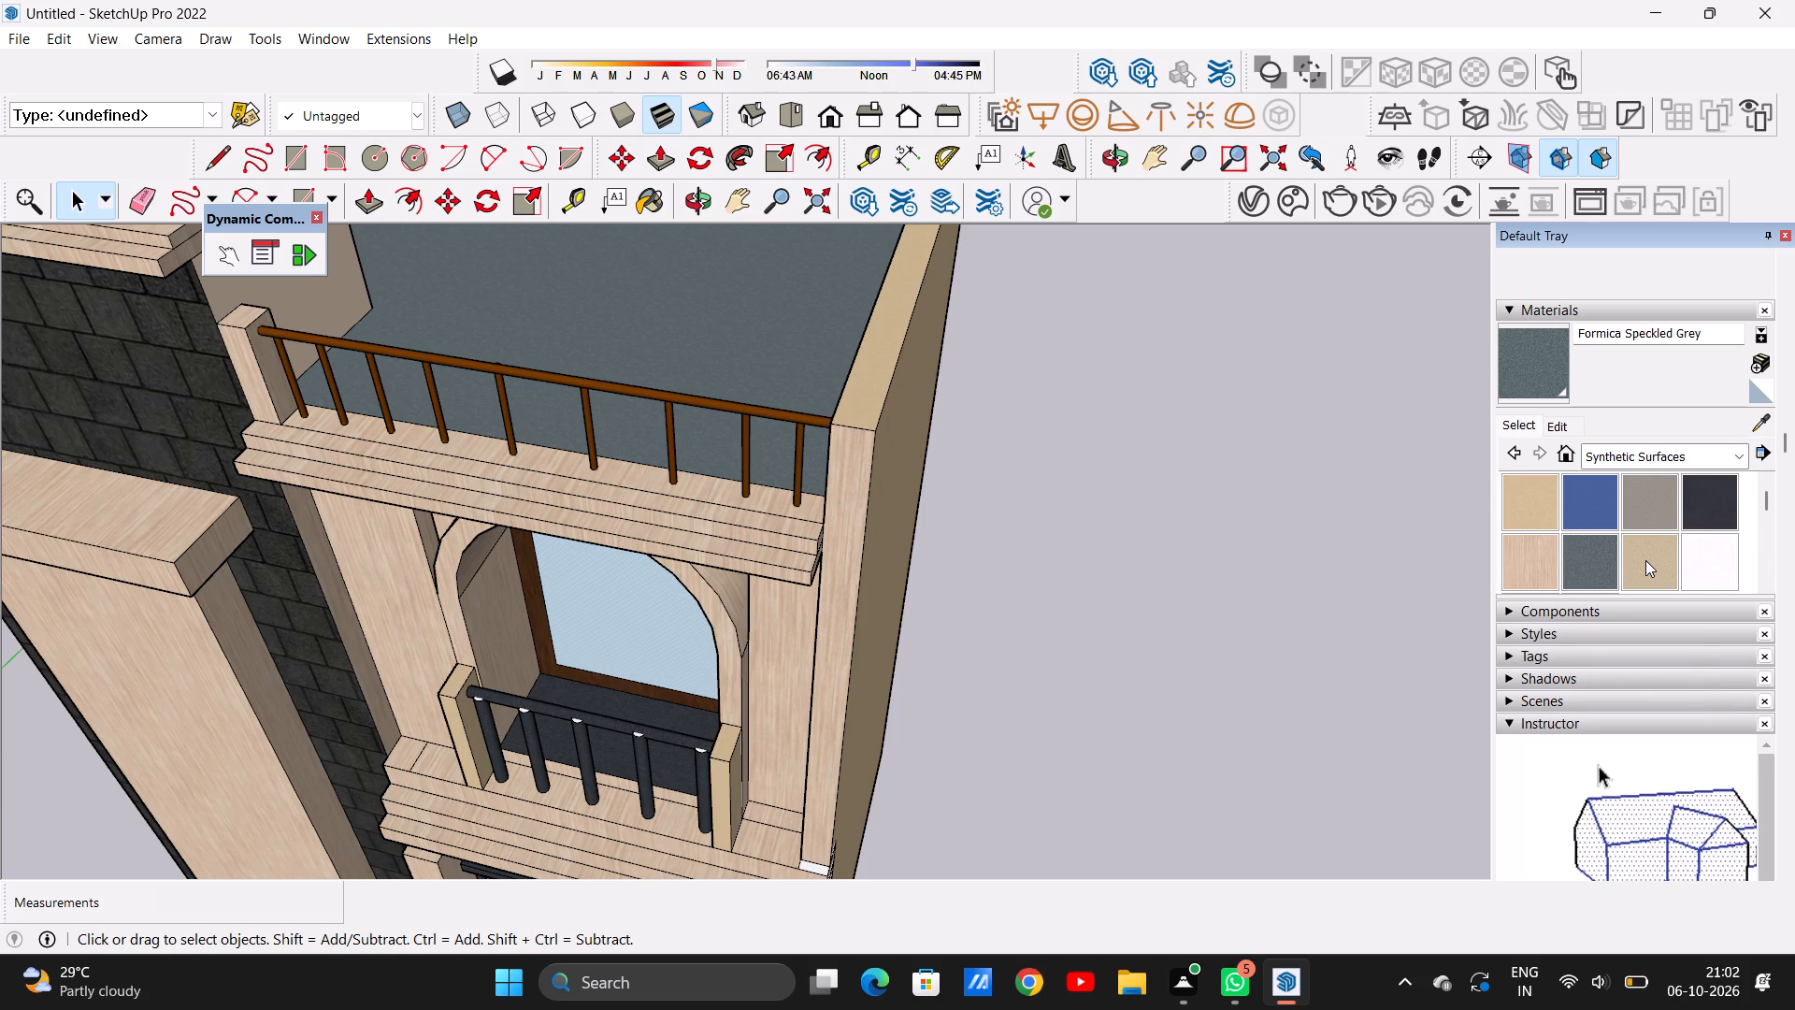
{"action": "scroll", "coordinate": [1645, 560], "scroll_direction": "down", "scroll_amount": 1}
{"action": "left_click", "coordinate": [1529, 513]}
{"action": "scroll", "coordinate": [1471, 557], "scroll_direction": "down", "scroll_amount": 6}
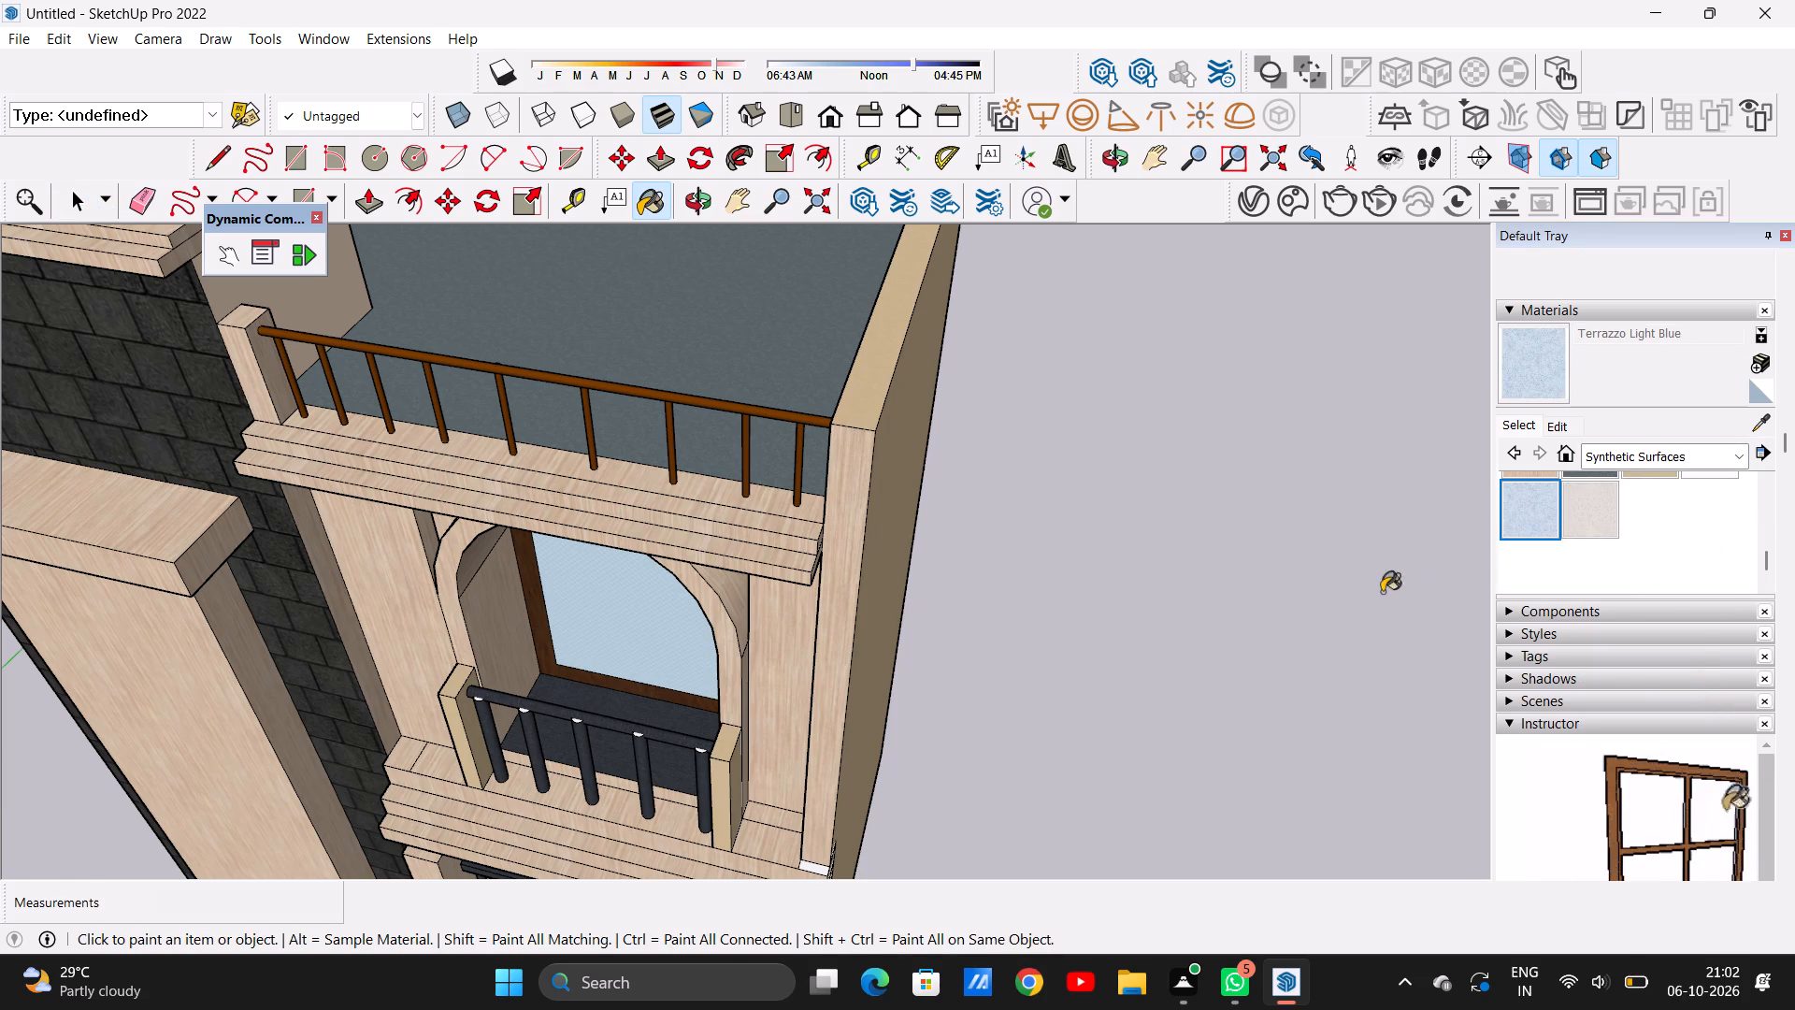
{"action": "scroll", "coordinate": [1201, 588], "scroll_direction": "down", "scroll_amount": 20}
{"action": "scroll", "coordinate": [1201, 588], "scroll_direction": "down", "scroll_amount": 6}
{"action": "scroll", "coordinate": [1139, 516], "scroll_direction": "up", "scroll_amount": 1}
{"action": "scroll", "coordinate": [1137, 512], "scroll_direction": "down", "scroll_amount": 1}
{"action": "scroll", "coordinate": [1137, 512], "scroll_direction": "up", "scroll_amount": 5}
{"action": "scroll", "coordinate": [1025, 489], "scroll_direction": "down", "scroll_amount": 1}
{"action": "scroll", "coordinate": [1025, 489], "scroll_direction": "up", "scroll_amount": 4}
{"action": "left_click", "coordinate": [1024, 486]}
Paint the parapet's top surface and the inner face of the rear parapet with Terrazzo Light Blue.
{"action": "scroll", "coordinate": [1044, 485], "scroll_direction": "down", "scroll_amount": 5}
{"action": "middle_click_drag", "start_coordinate": [1048, 485], "coordinate": [1060, 674]}
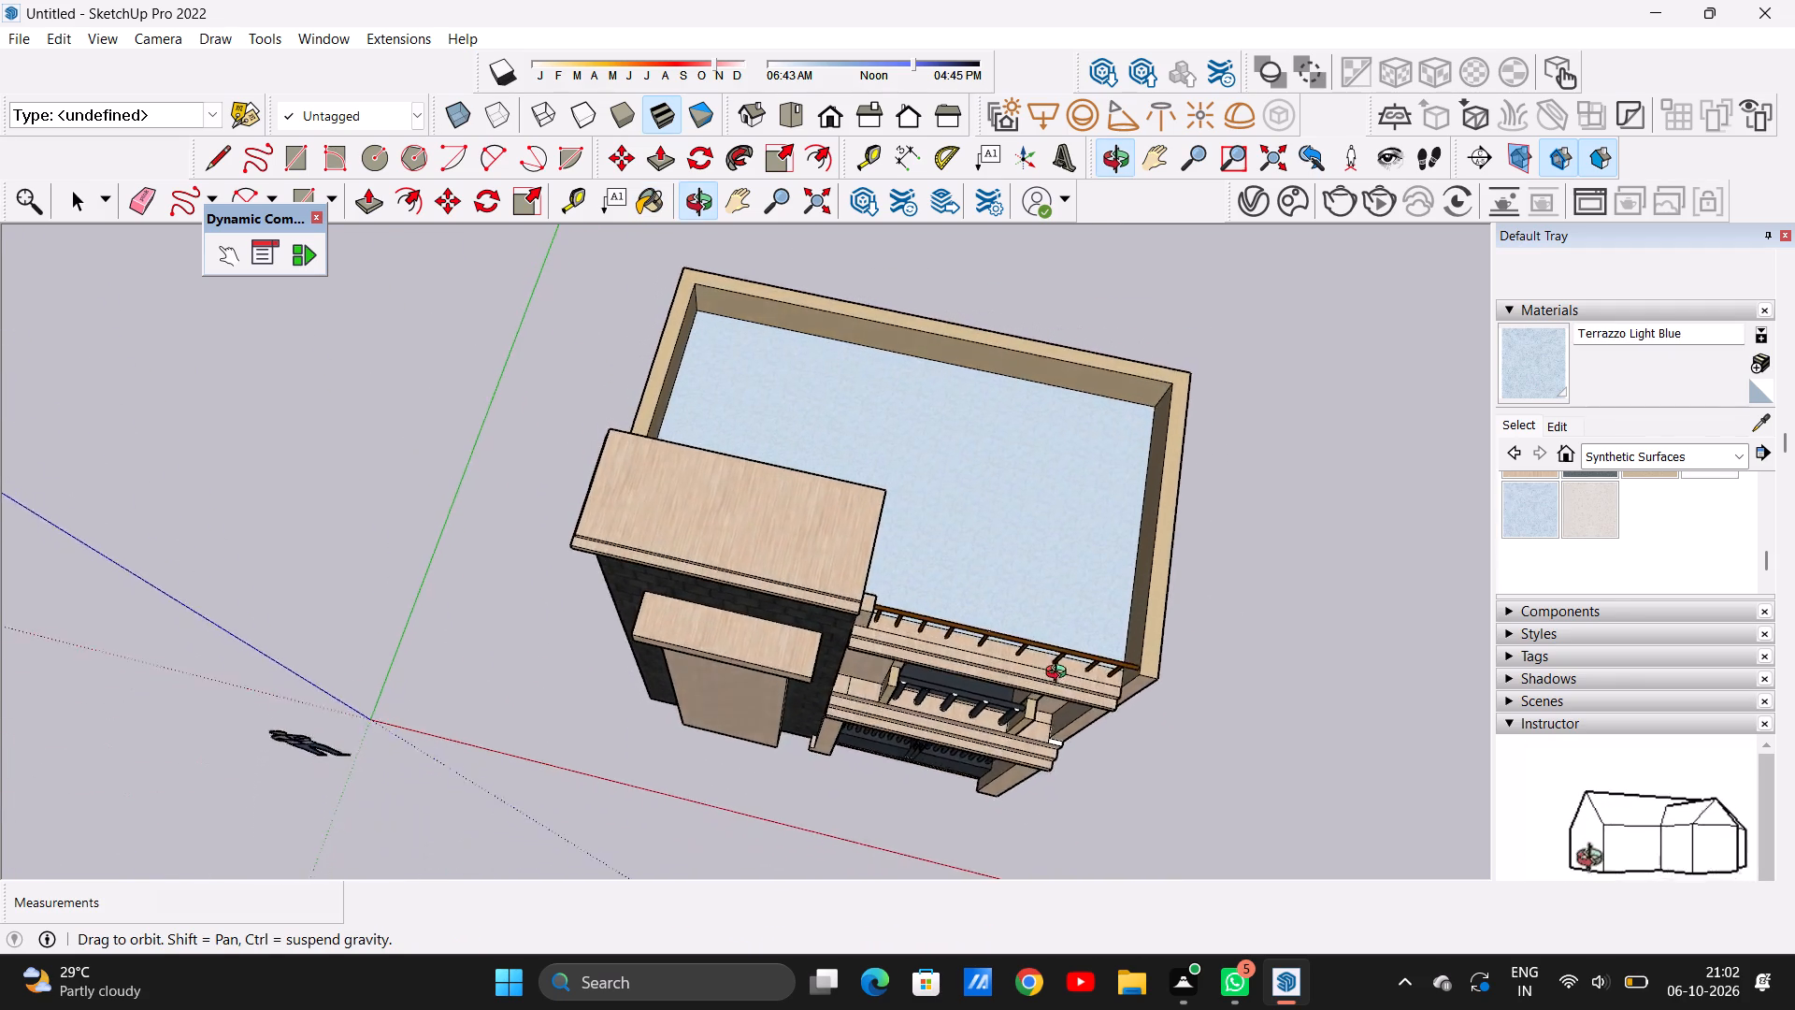
{"action": "middle_click_drag", "start_coordinate": [1060, 674], "coordinate": [984, 359]}
{"action": "scroll", "coordinate": [1125, 398], "scroll_direction": "up", "scroll_amount": 3}
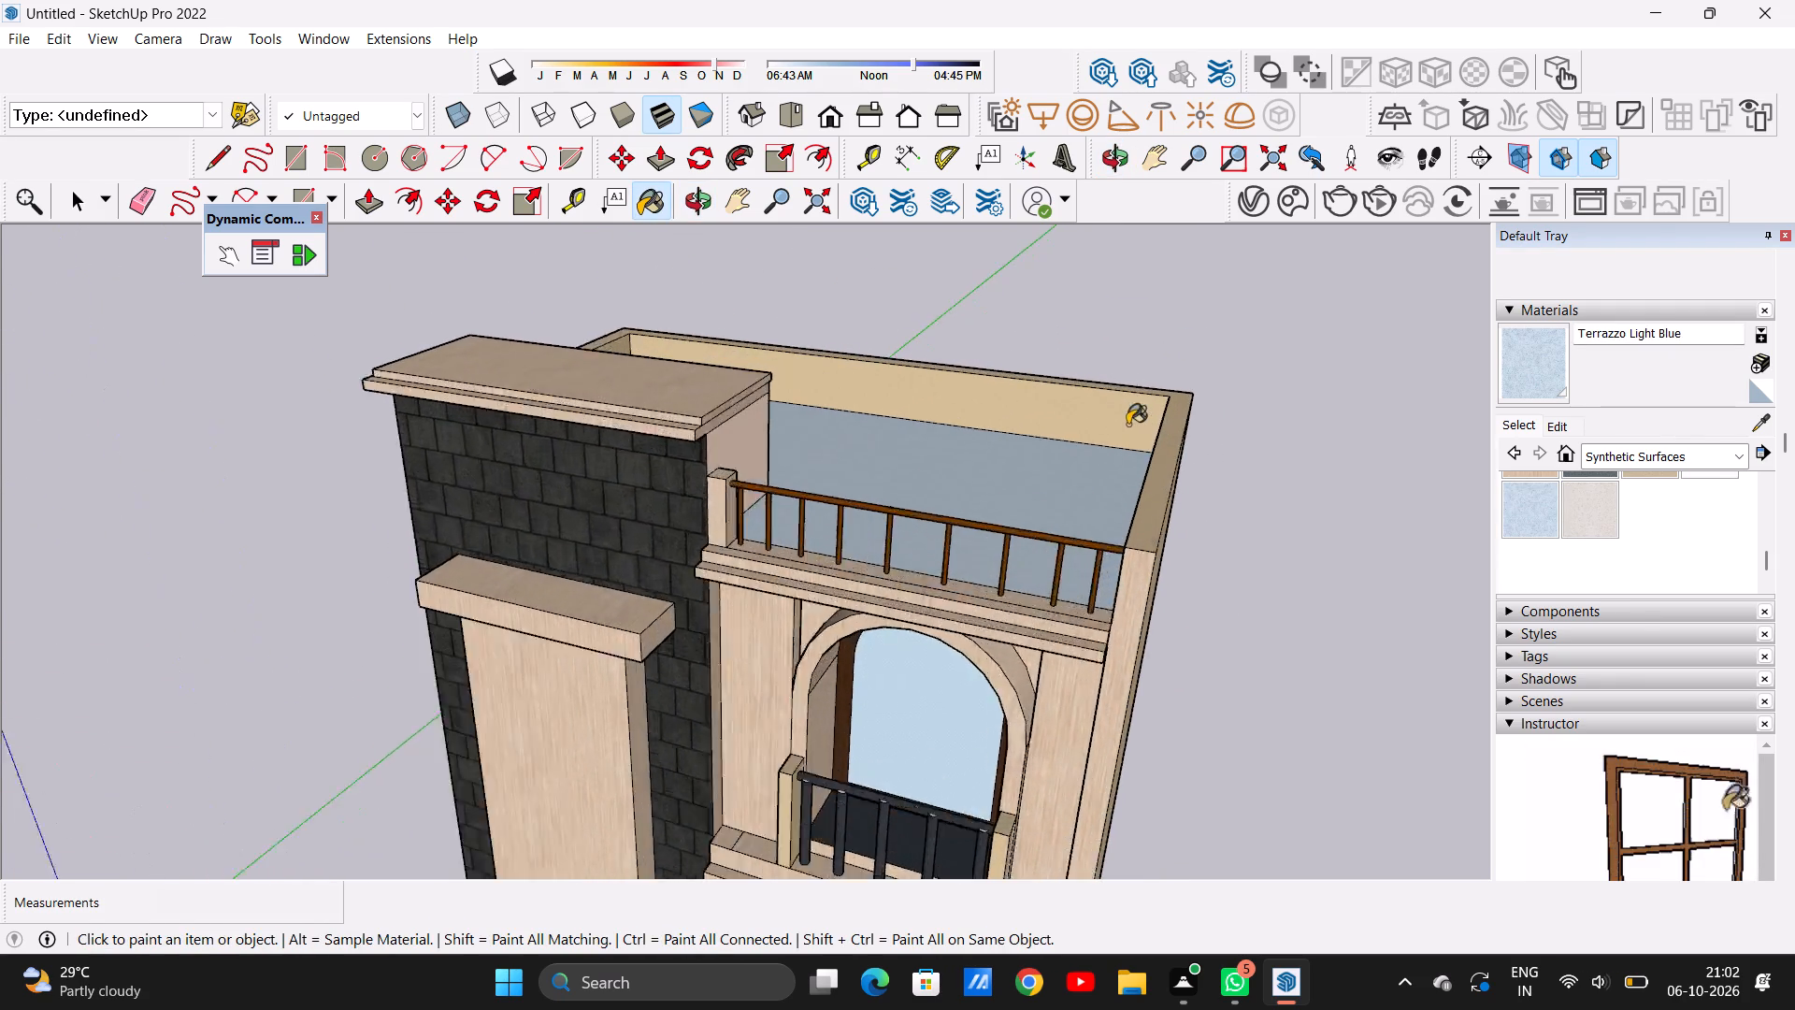
{"action": "scroll", "coordinate": [1127, 425], "scroll_direction": "up", "scroll_amount": 7}
{"action": "left_click", "coordinate": [1172, 496]}
{"action": "scroll", "coordinate": [1166, 462], "scroll_direction": "down", "scroll_amount": 7}
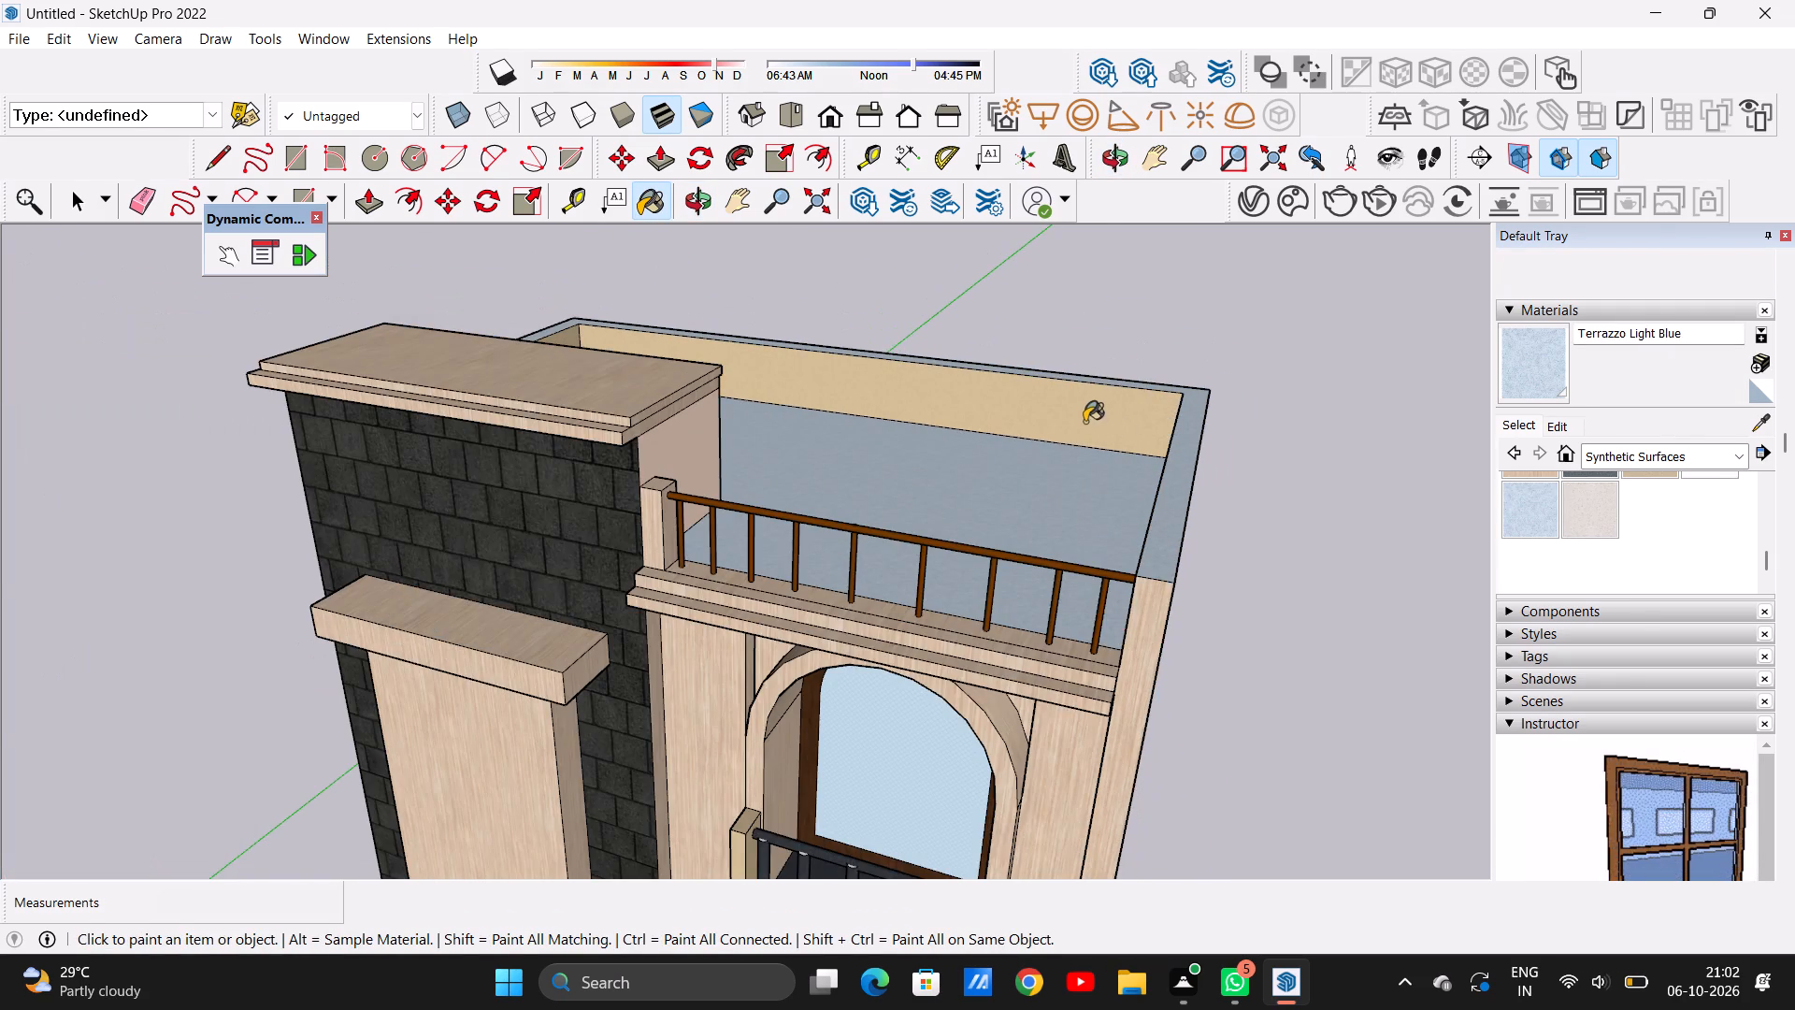
{"action": "scroll", "coordinate": [1084, 415], "scroll_direction": "up", "scroll_amount": 6}
{"action": "left_click", "coordinate": [1074, 407]}
Paint the inner faces of the gate-side and tower-side parapets on the roof terrace with Terrazzo Light Blue.
{"action": "scroll", "coordinate": [1055, 433], "scroll_direction": "down", "scroll_amount": 11}
{"action": "middle_click_drag", "start_coordinate": [1000, 458], "coordinate": [1295, 448]}
{"action": "scroll", "coordinate": [1039, 399], "scroll_direction": "up", "scroll_amount": 14}
{"action": "left_click", "coordinate": [993, 412]}
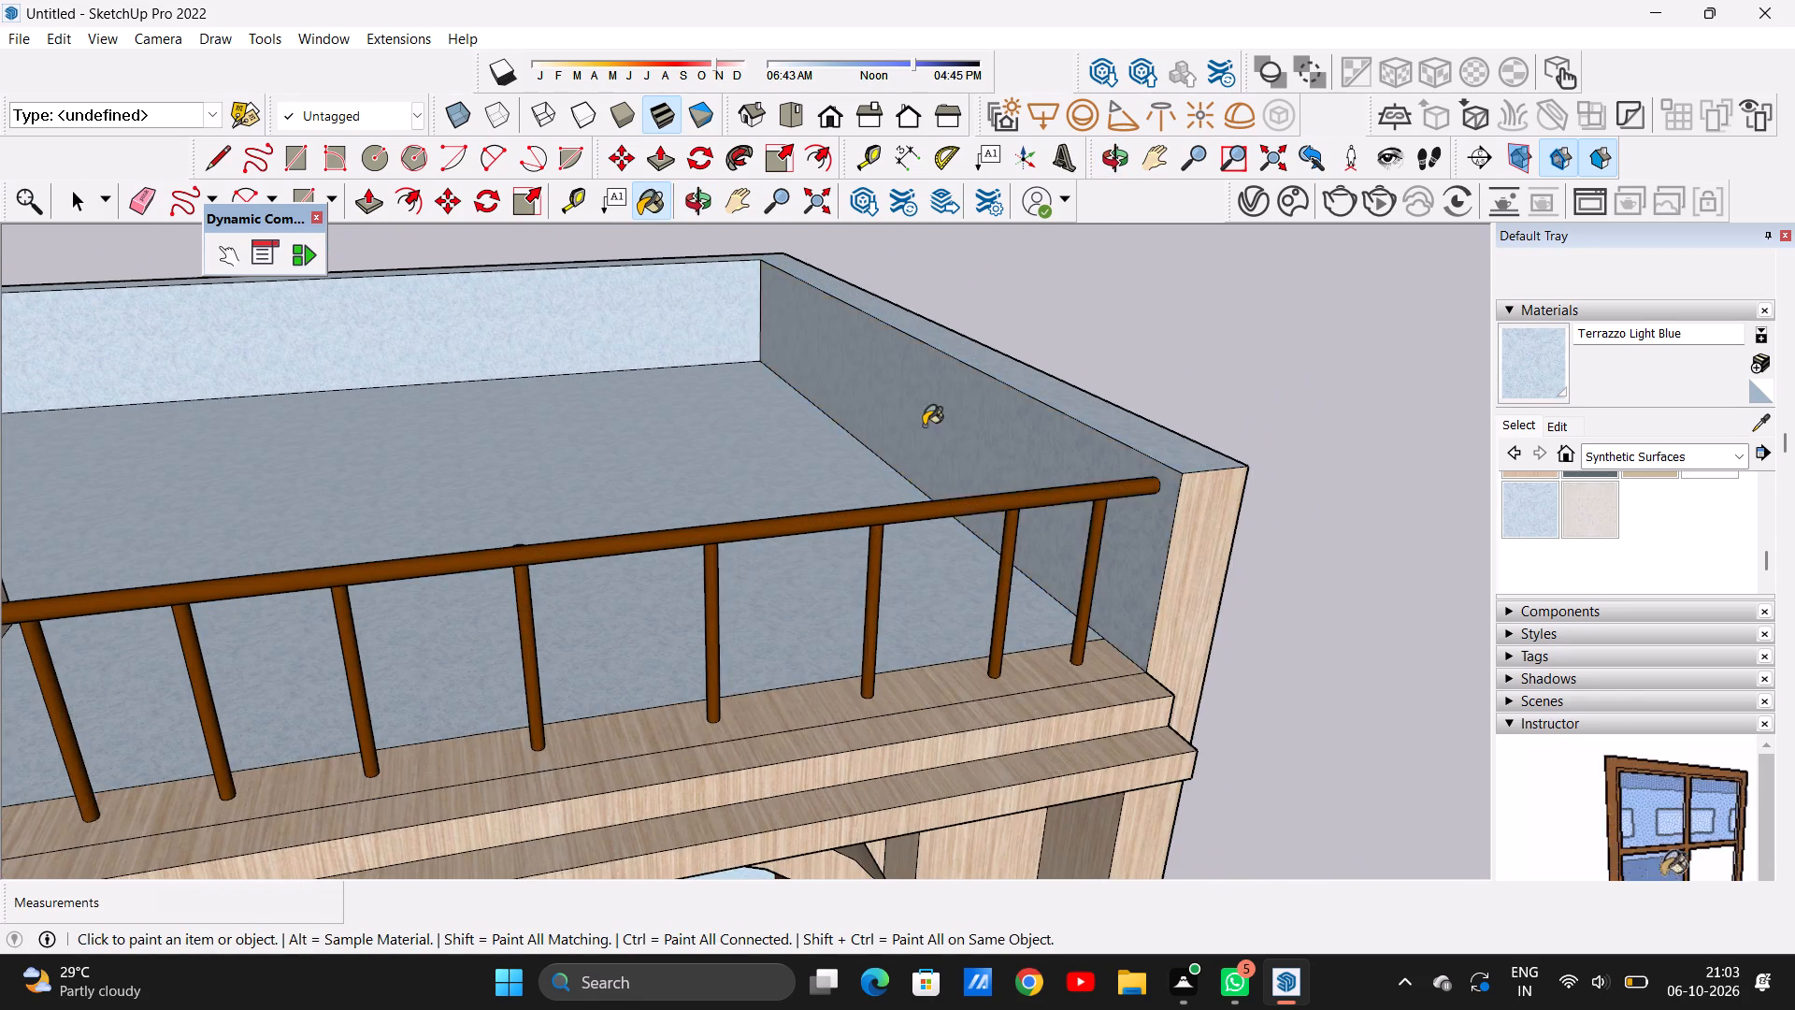
{"action": "scroll", "coordinate": [906, 432], "scroll_direction": "down", "scroll_amount": 13}
{"action": "middle_click_drag", "start_coordinate": [987, 422], "coordinate": [438, 409]}
{"action": "scroll", "coordinate": [768, 376], "scroll_direction": "up", "scroll_amount": 2}
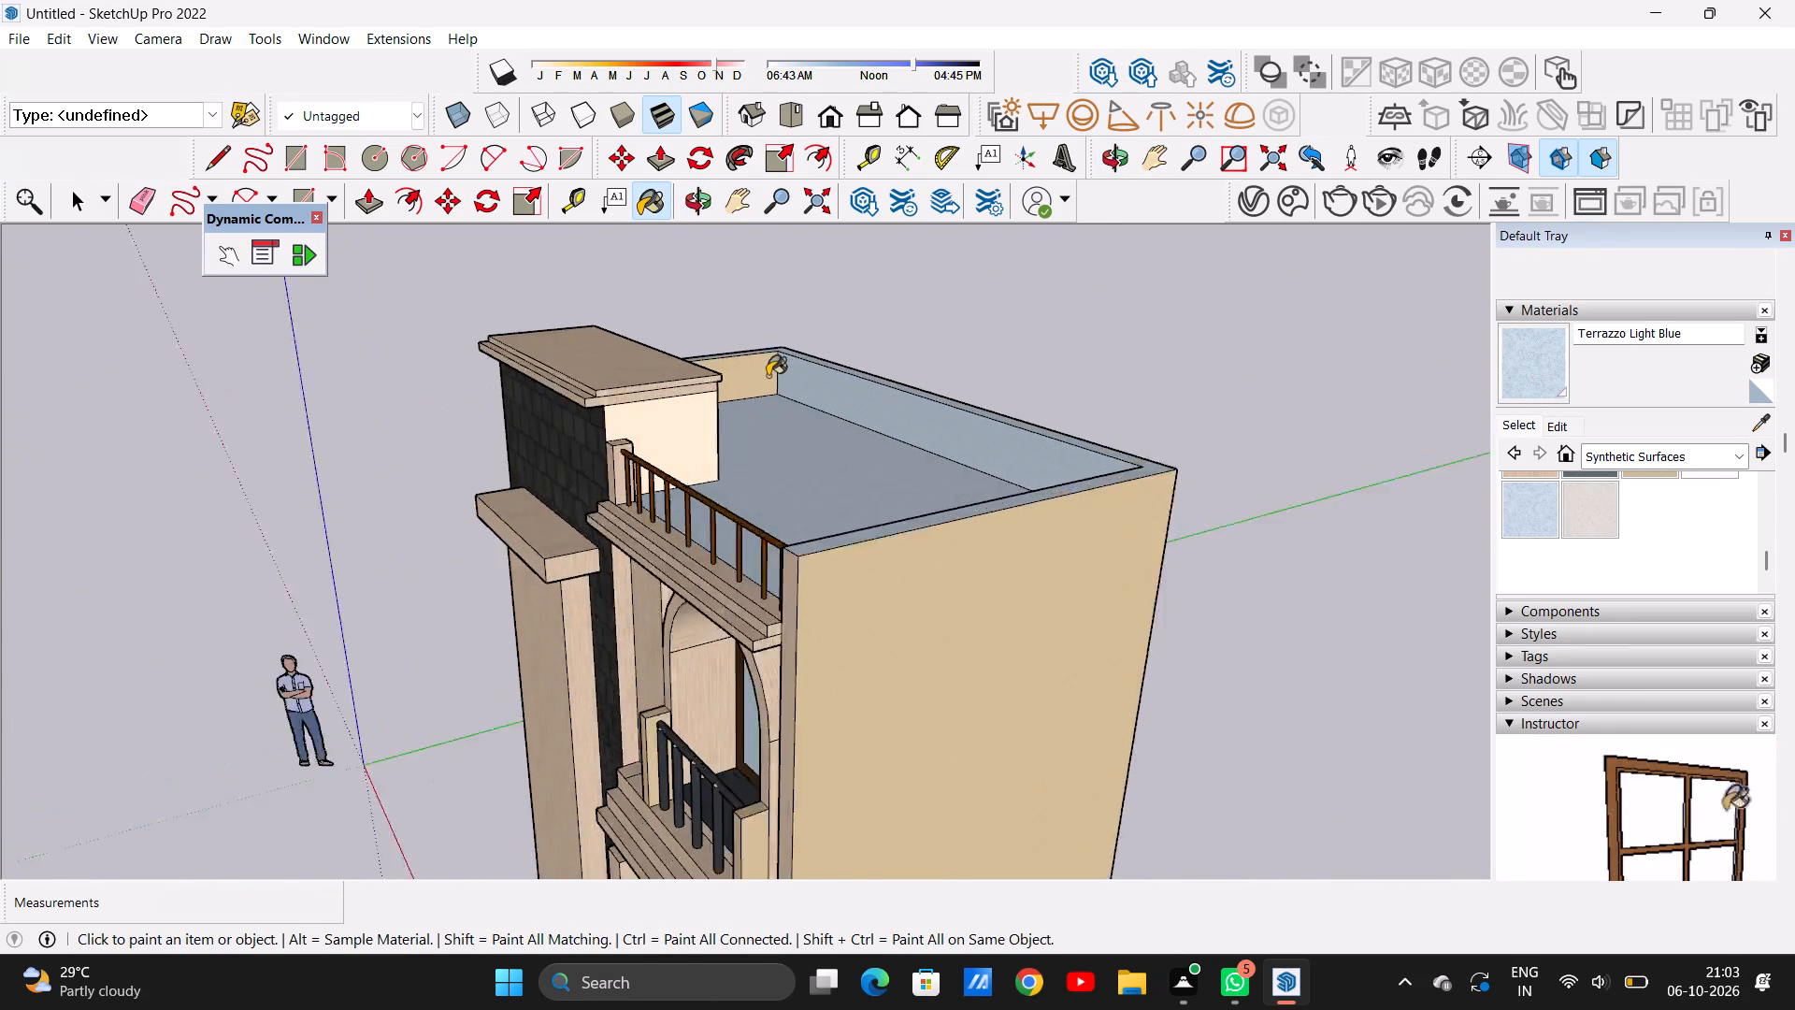
{"action": "scroll", "coordinate": [768, 376], "scroll_direction": "up", "scroll_amount": 13}
{"action": "left_click", "coordinate": [650, 376]}
Review the repainted roof terrace and parapets together with the front facade from above.
{"action": "scroll", "coordinate": [743, 491], "scroll_direction": "down", "scroll_amount": 16}
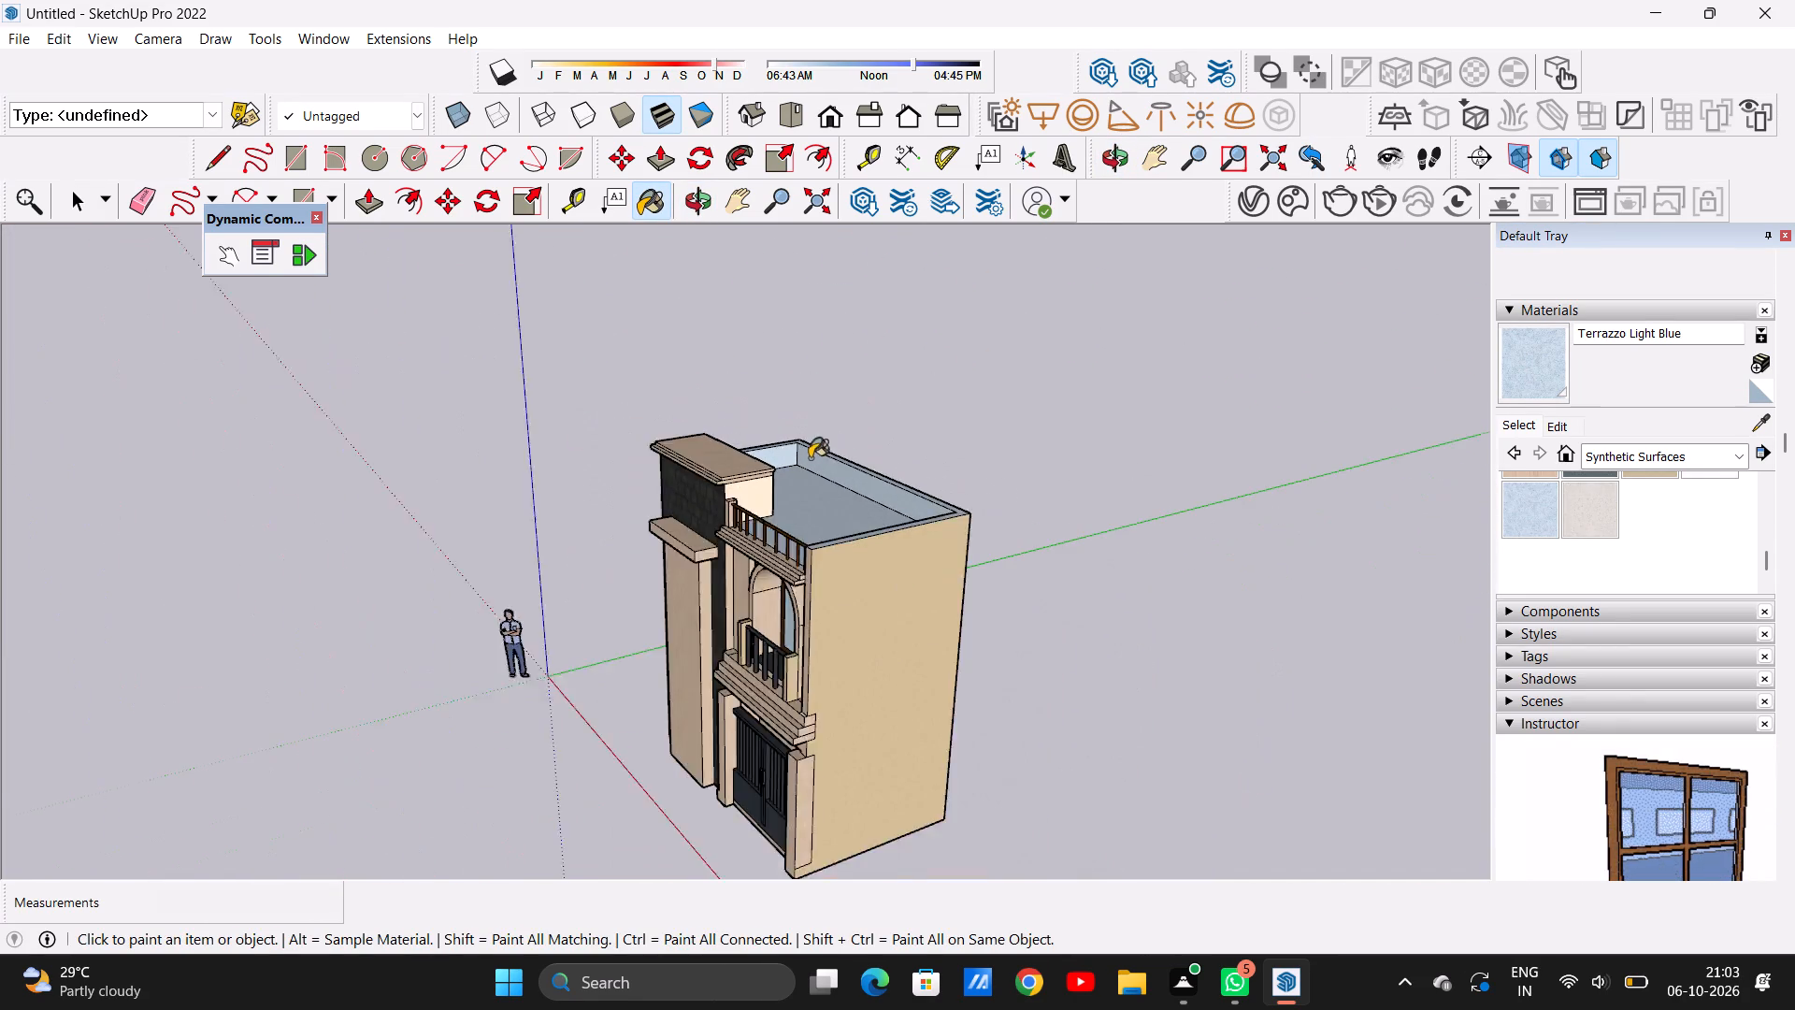
{"action": "scroll", "coordinate": [810, 458], "scroll_direction": "down", "scroll_amount": 7}
{"action": "middle_click_drag", "start_coordinate": [883, 620], "coordinate": [1263, 597]}
{"action": "middle_click_drag", "start_coordinate": [826, 500], "coordinate": [843, 658]}
{"action": "scroll", "coordinate": [847, 487], "scroll_direction": "up", "scroll_amount": 1}
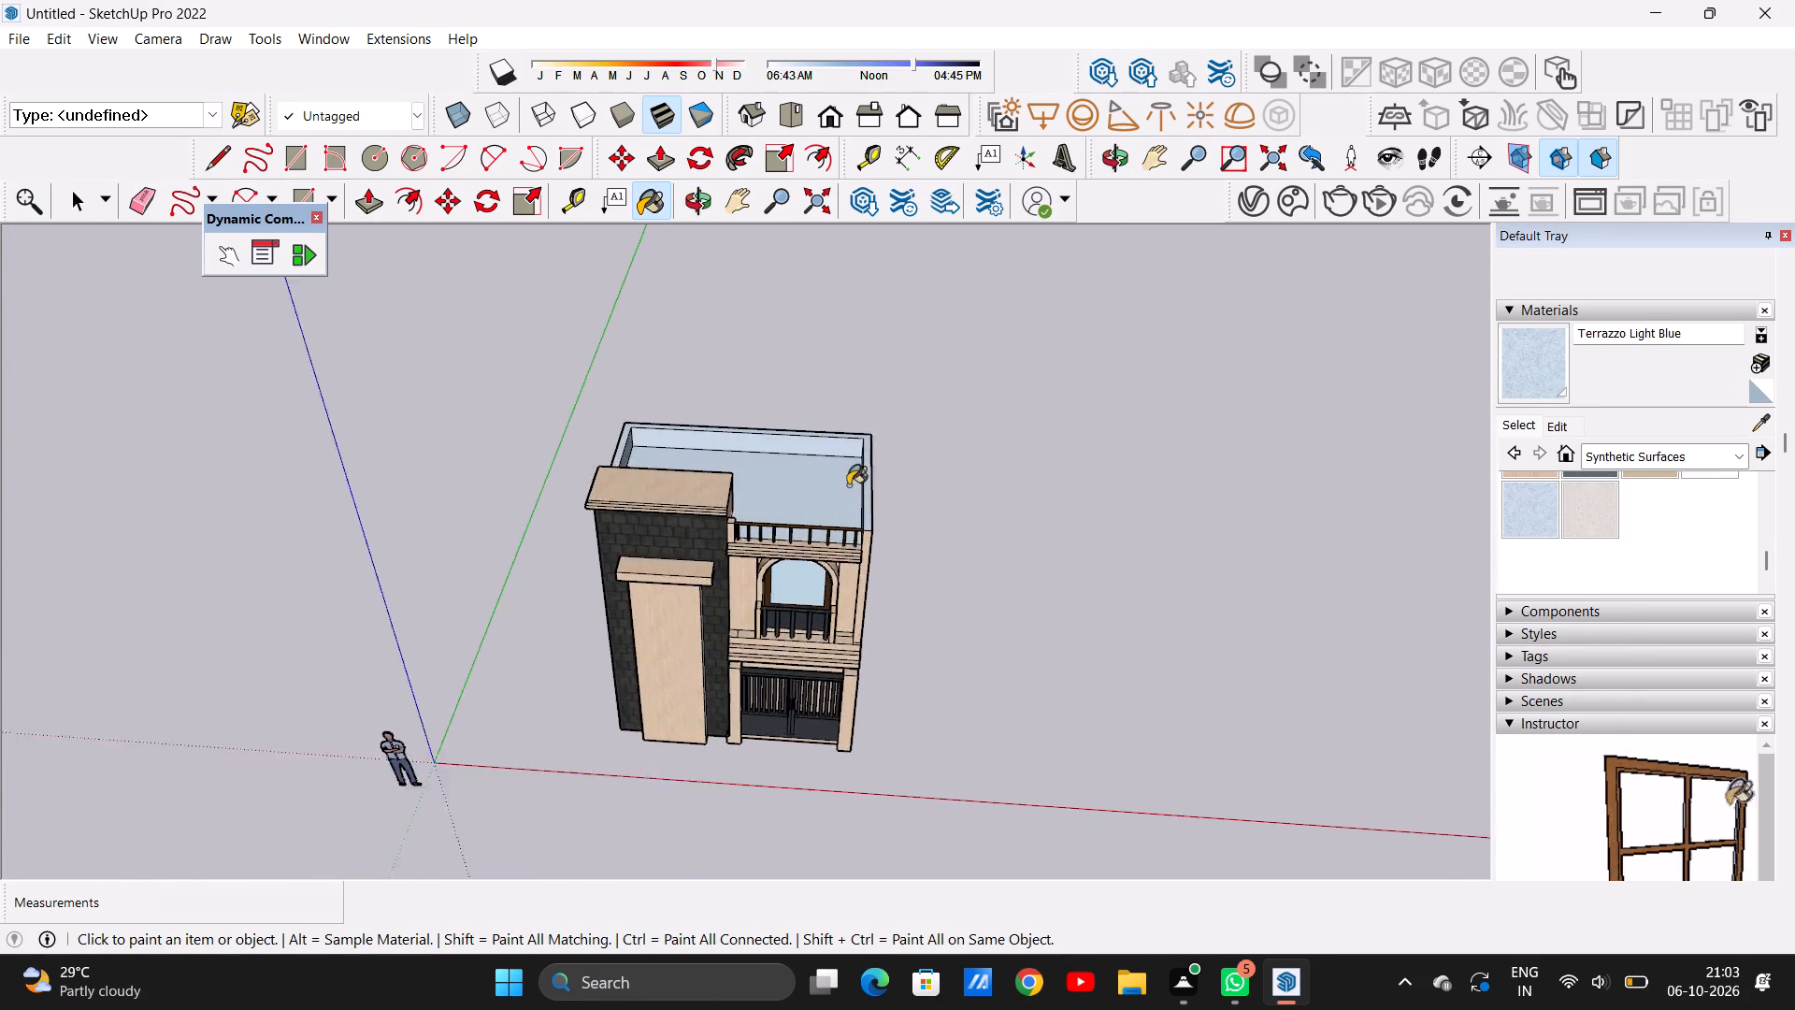
Repaint the top surface of the roof terrace parapet with Formica Beige from the Synthetic Surfaces materials.
{"action": "scroll", "coordinate": [849, 484], "scroll_direction": "down", "scroll_amount": 1}
{"action": "scroll", "coordinate": [848, 485], "scroll_direction": "up", "scroll_amount": 9}
{"action": "scroll", "coordinate": [1676, 560], "scroll_direction": "up", "scroll_amount": 1}
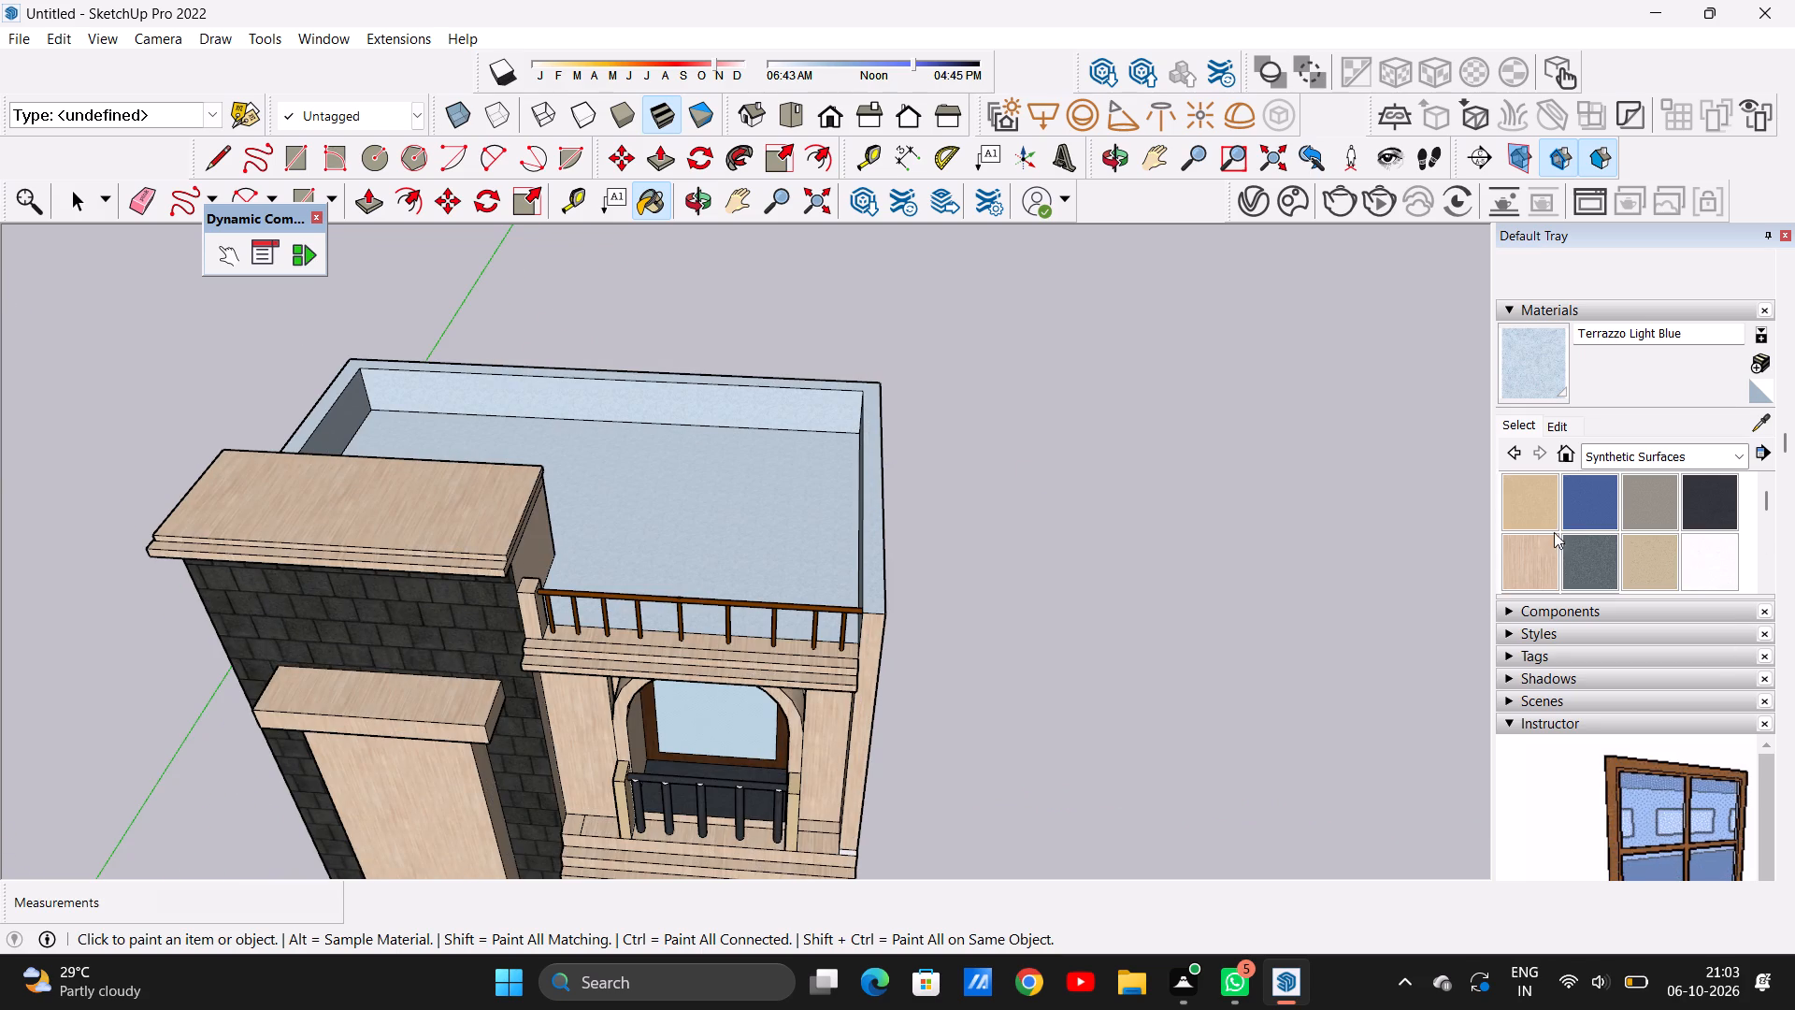
{"action": "left_click", "coordinate": [1537, 512]}
{"action": "scroll", "coordinate": [960, 509], "scroll_direction": "up", "scroll_amount": 5}
{"action": "left_click", "coordinate": [809, 563]}
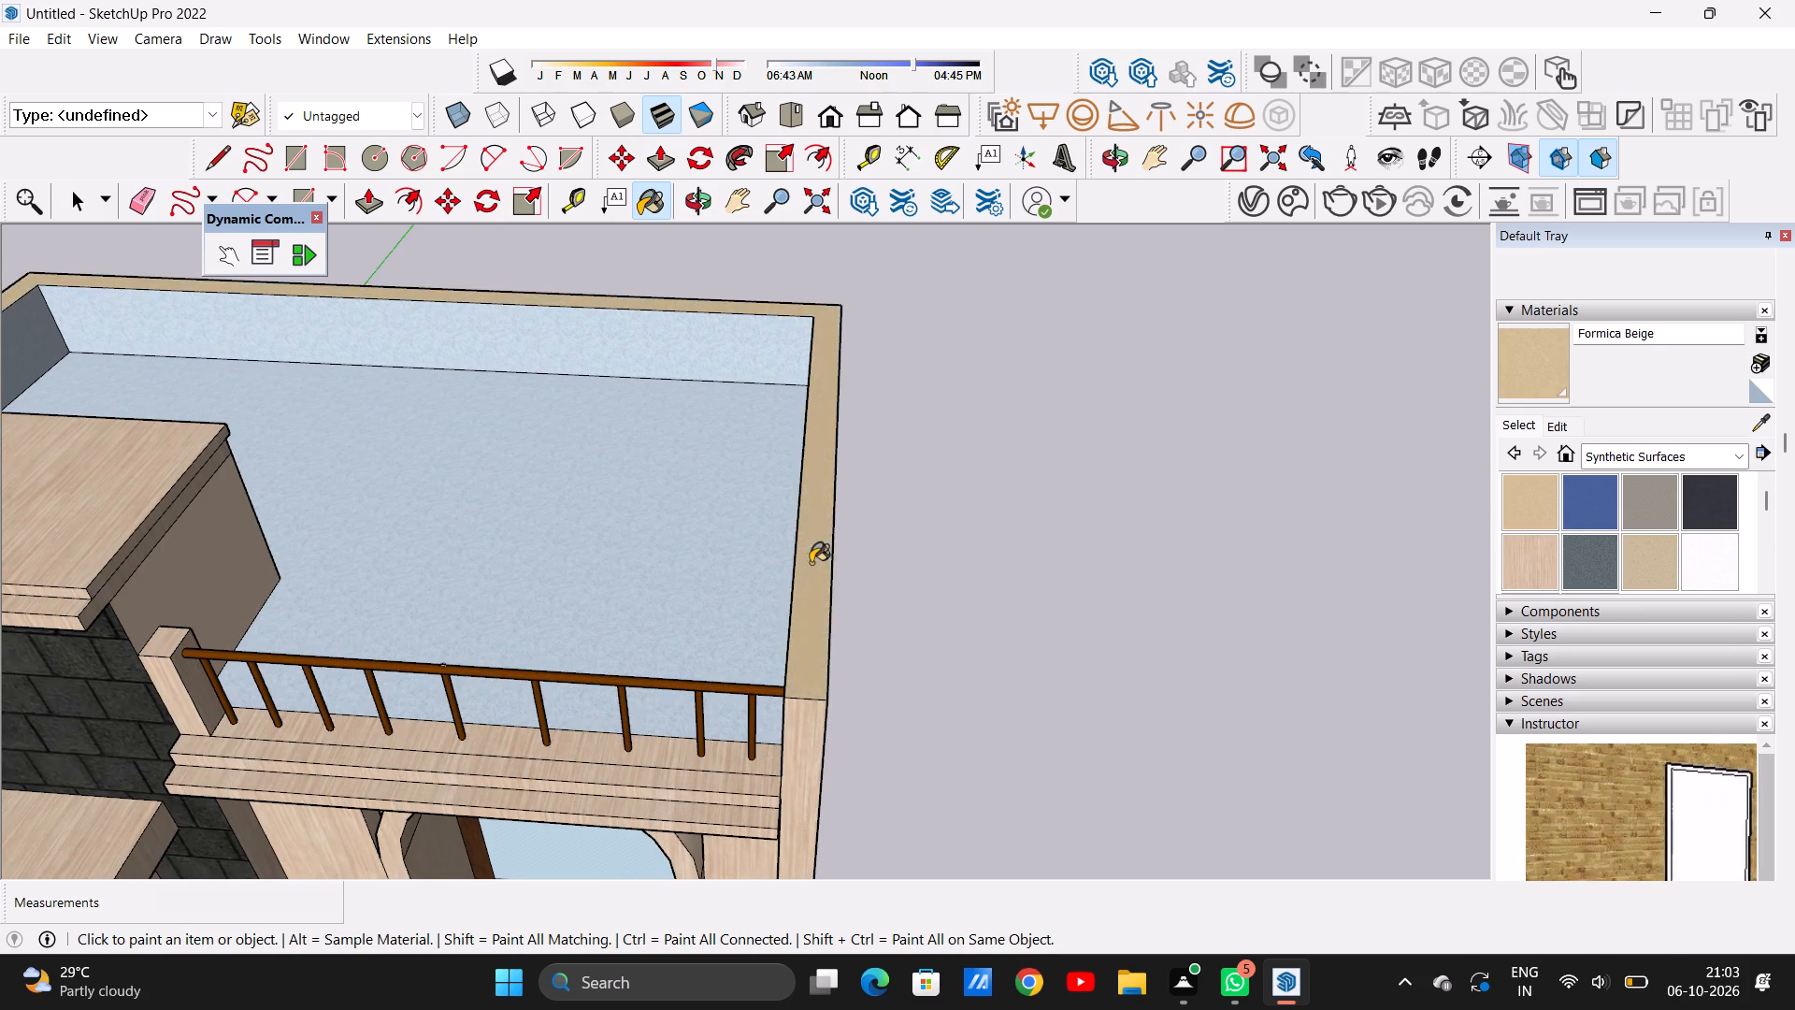
Review the house from all sides, checking the beige walls, roof terrace, parapet and front facade.
{"action": "scroll", "coordinate": [918, 543], "scroll_direction": "down", "scroll_amount": 1}
{"action": "scroll", "coordinate": [924, 543], "scroll_direction": "up", "scroll_amount": 1}
{"action": "scroll", "coordinate": [930, 543], "scroll_direction": "down", "scroll_amount": 15}
{"action": "middle_click_drag", "start_coordinate": [683, 595], "coordinate": [966, 465]}
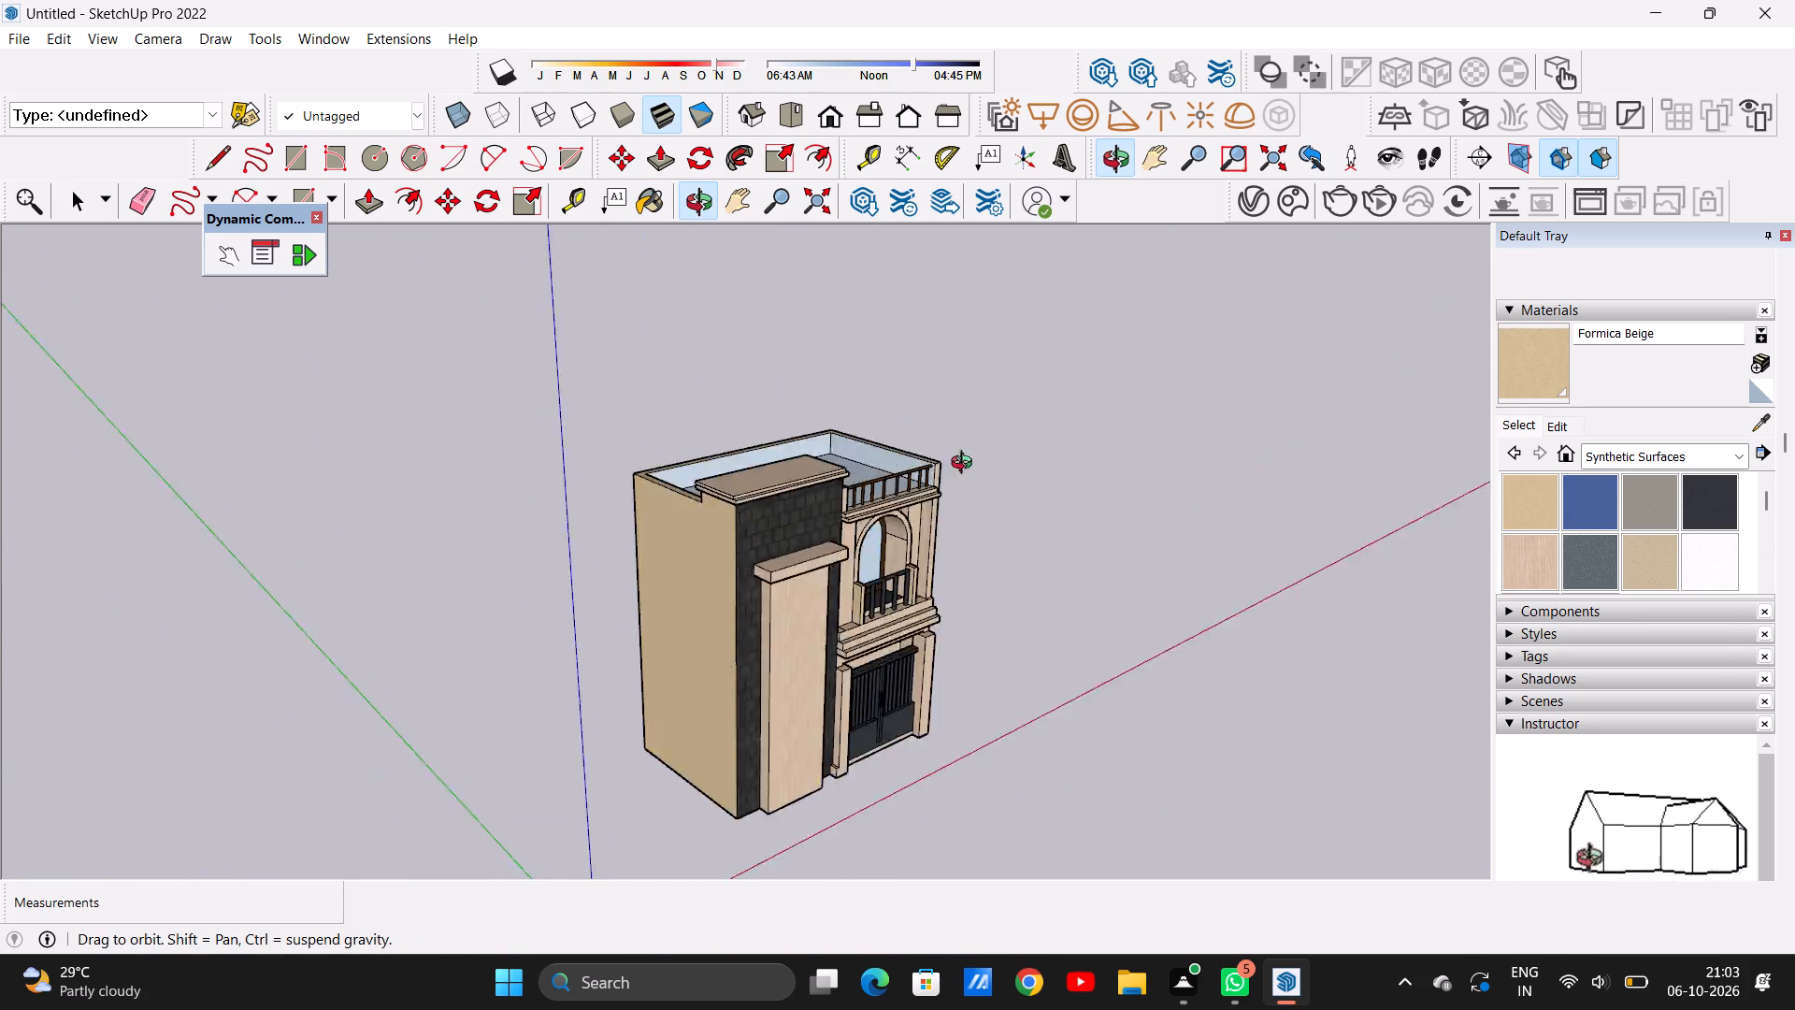
{"action": "middle_click_drag", "start_coordinate": [966, 465], "coordinate": [424, 468]}
{"action": "middle_click_drag", "start_coordinate": [955, 613], "coordinate": [518, 573]}
{"action": "middle_click_drag", "start_coordinate": [925, 599], "coordinate": [570, 604]}
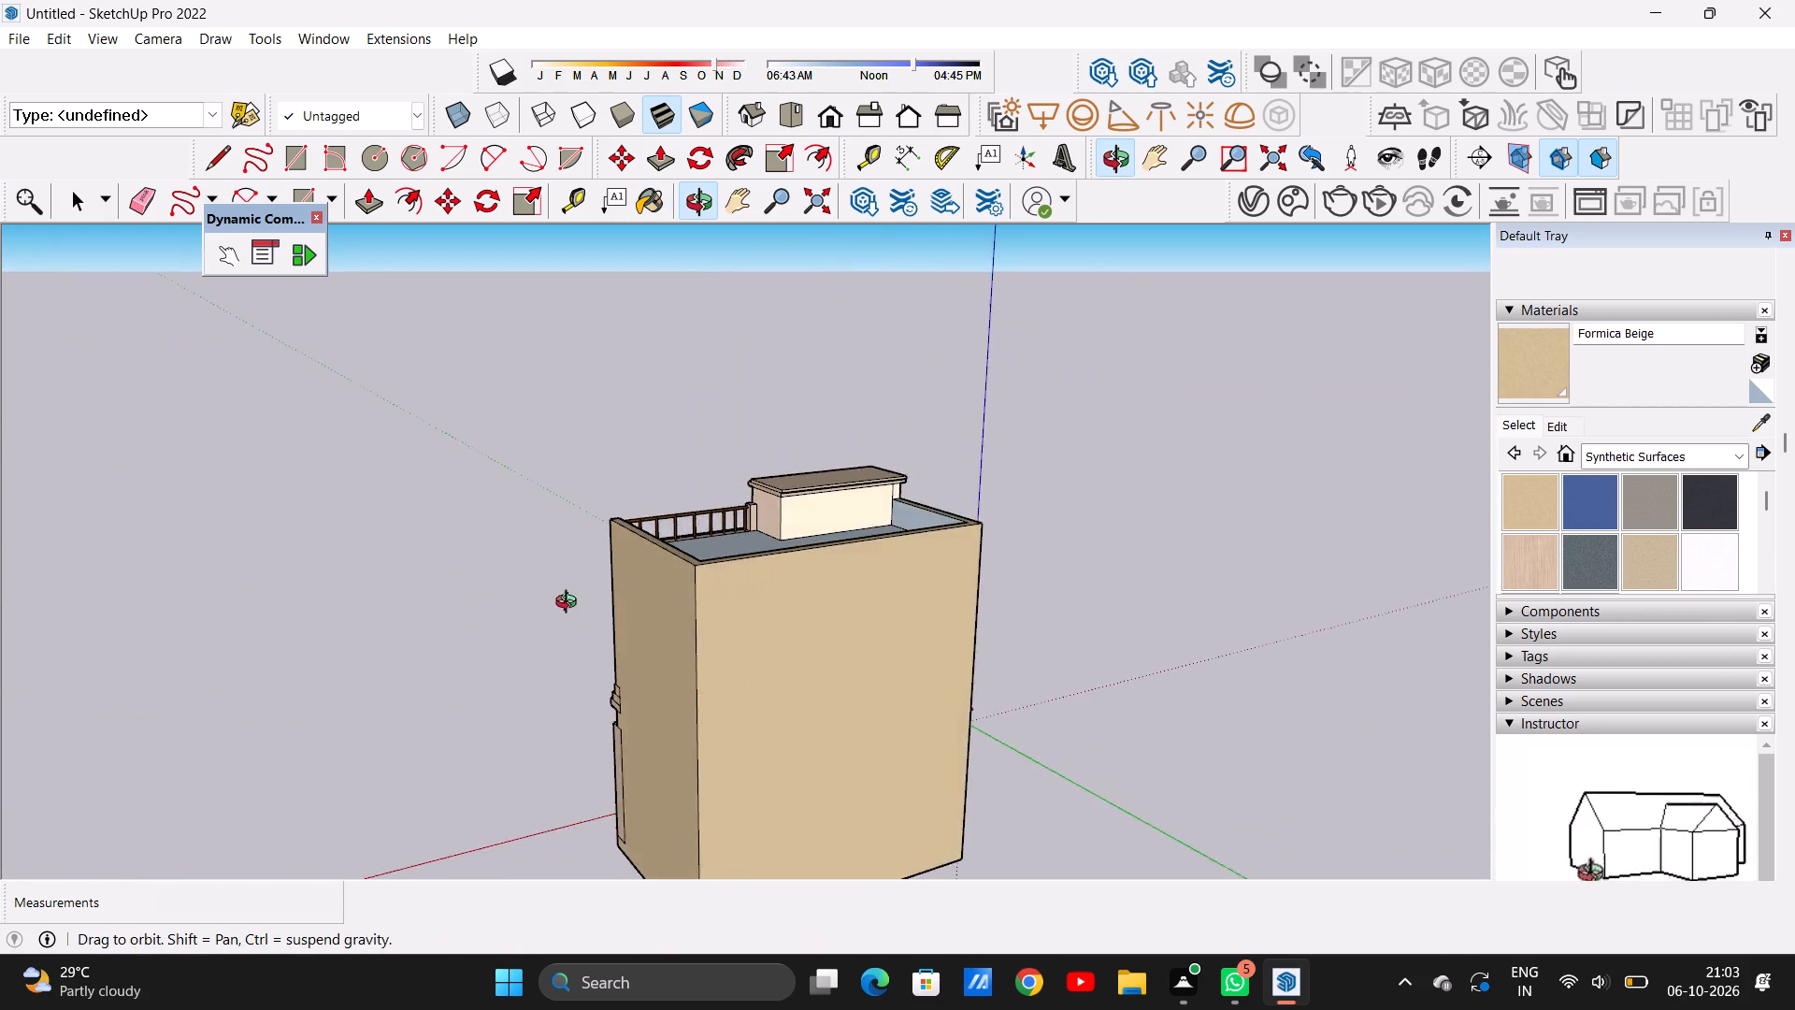
{"action": "middle_click_drag", "start_coordinate": [570, 604], "coordinate": [1124, 623]}
{"action": "middle_click_drag", "start_coordinate": [707, 667], "coordinate": [1210, 577]}
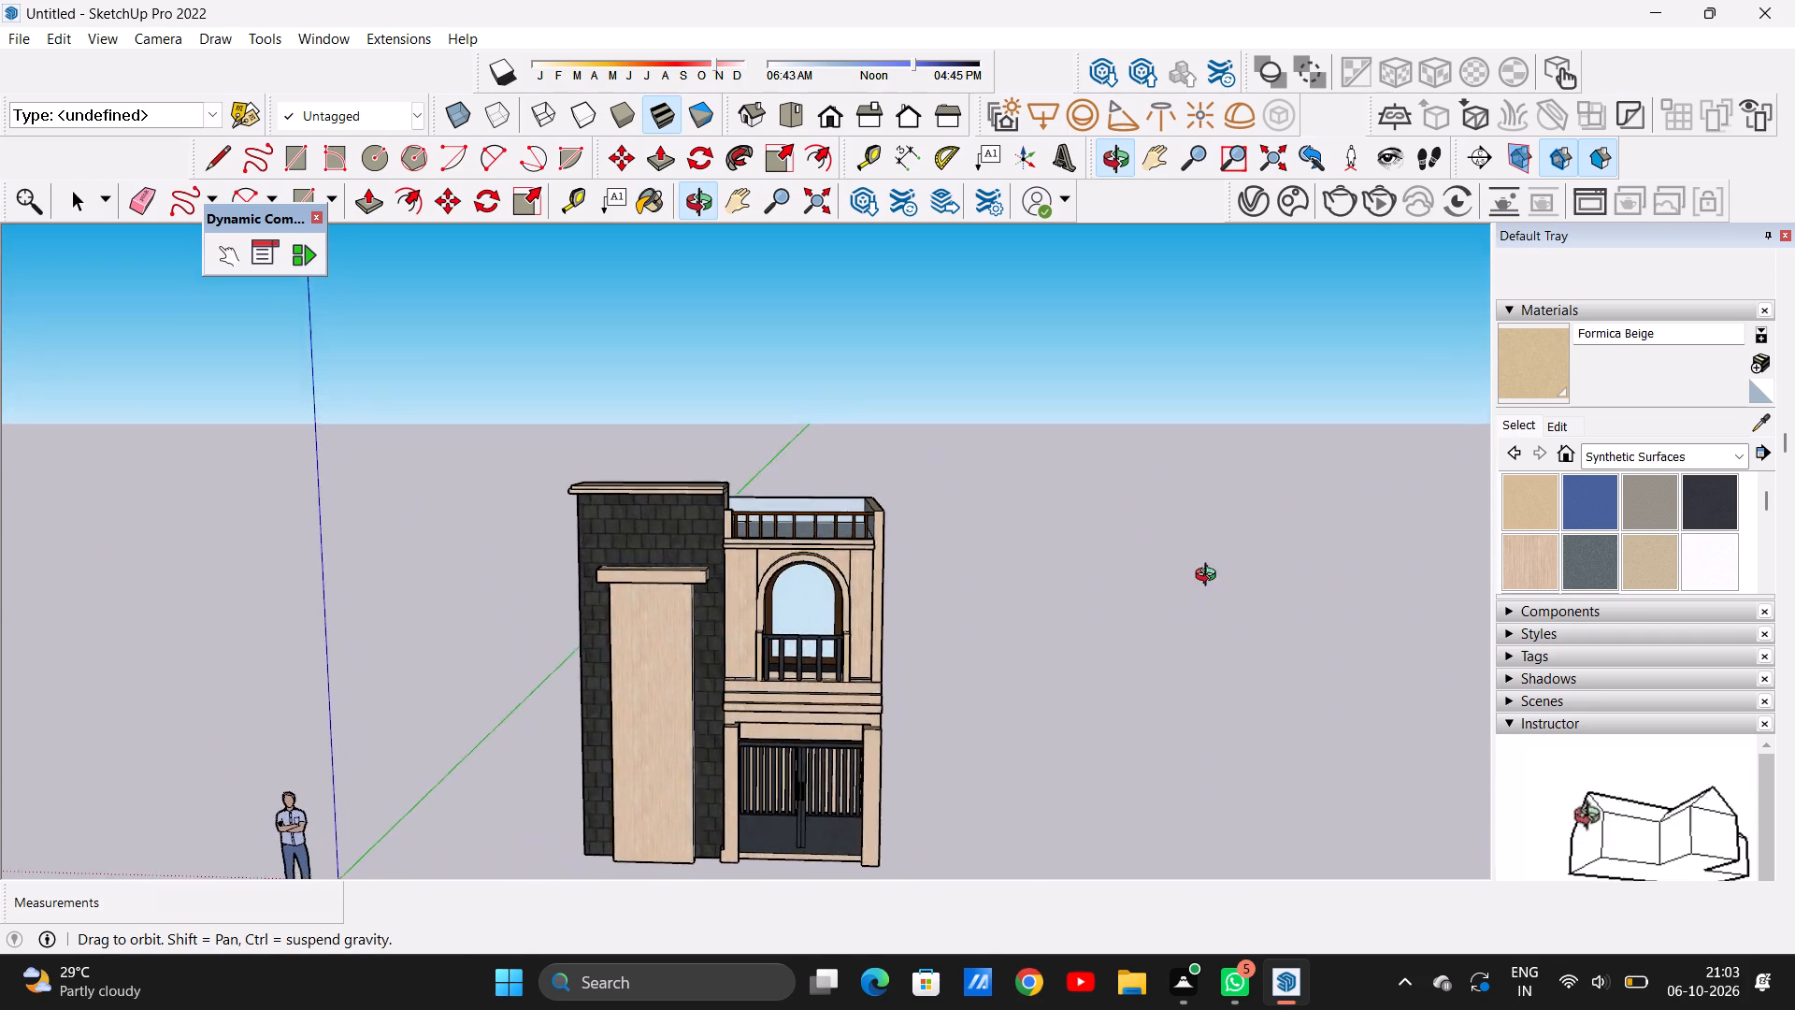
{"action": "middle_click_drag", "start_coordinate": [1210, 577], "coordinate": [1191, 541]}
{"action": "scroll", "coordinate": [1069, 559], "scroll_direction": "down", "scroll_amount": 10}
{"action": "scroll", "coordinate": [1091, 665], "scroll_direction": "up", "scroll_amount": 9}
{"action": "key", "text": "space"}
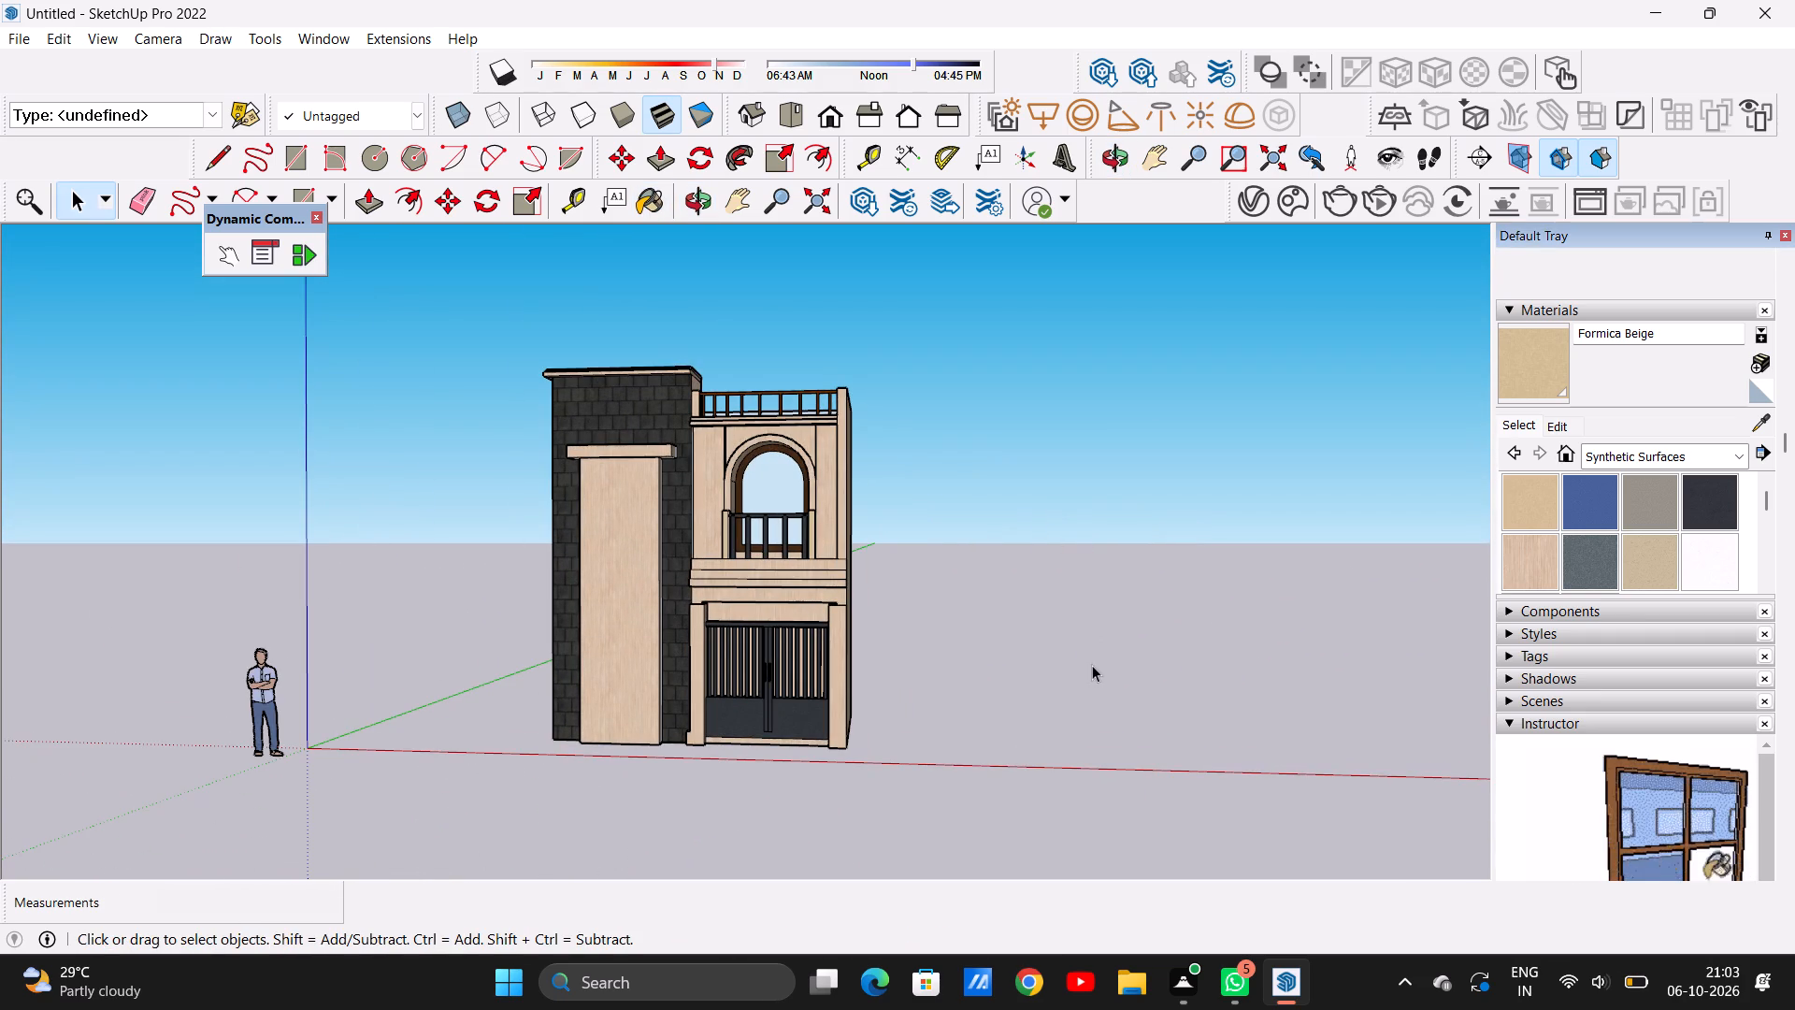
Examine the entrance gate up close, including its vertical bars, handles, lower panels and surrounding pillars.
{"action": "scroll", "coordinate": [697, 586], "scroll_direction": "up", "scroll_amount": 11}
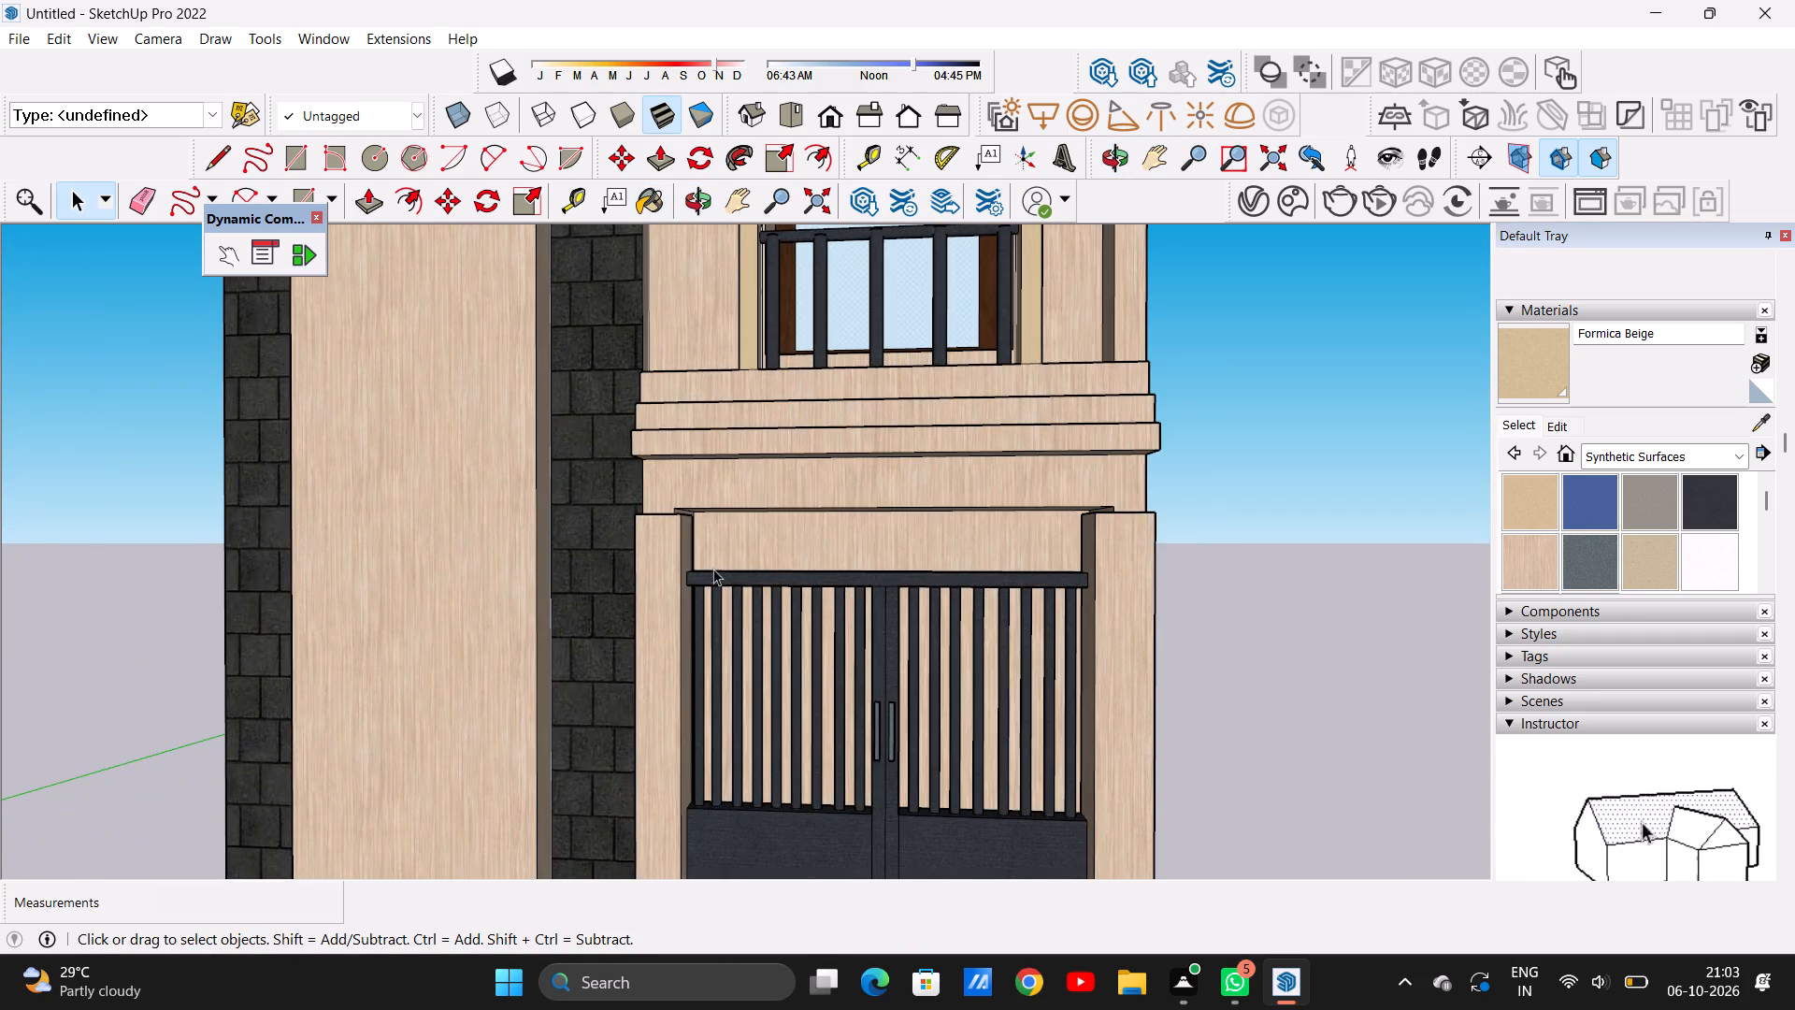
{"action": "scroll", "coordinate": [711, 562], "scroll_direction": "down", "scroll_amount": 4}
{"action": "middle_click_drag", "start_coordinate": [719, 553], "coordinate": [794, 652]}
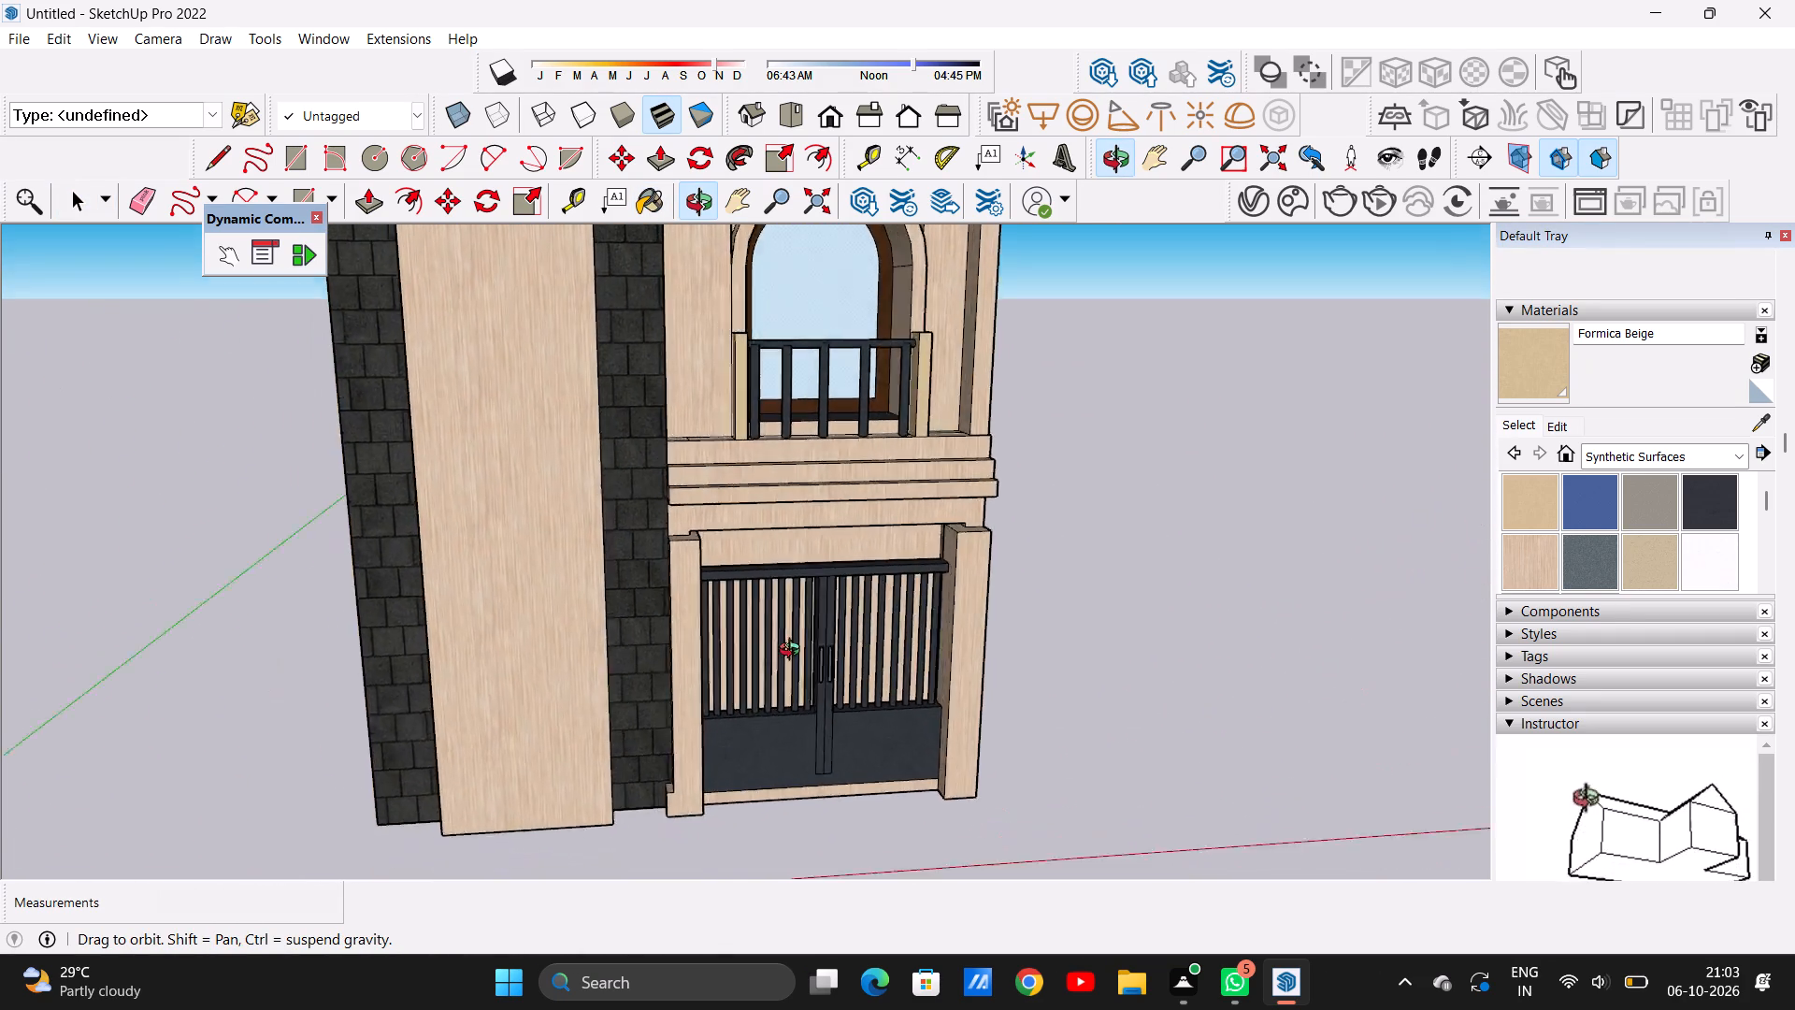
{"action": "middle_click_drag", "start_coordinate": [794, 652], "coordinate": [729, 759]}
{"action": "scroll", "coordinate": [747, 550], "scroll_direction": "down", "scroll_amount": 11}
{"action": "scroll", "coordinate": [741, 604], "scroll_direction": "up", "scroll_amount": 6}
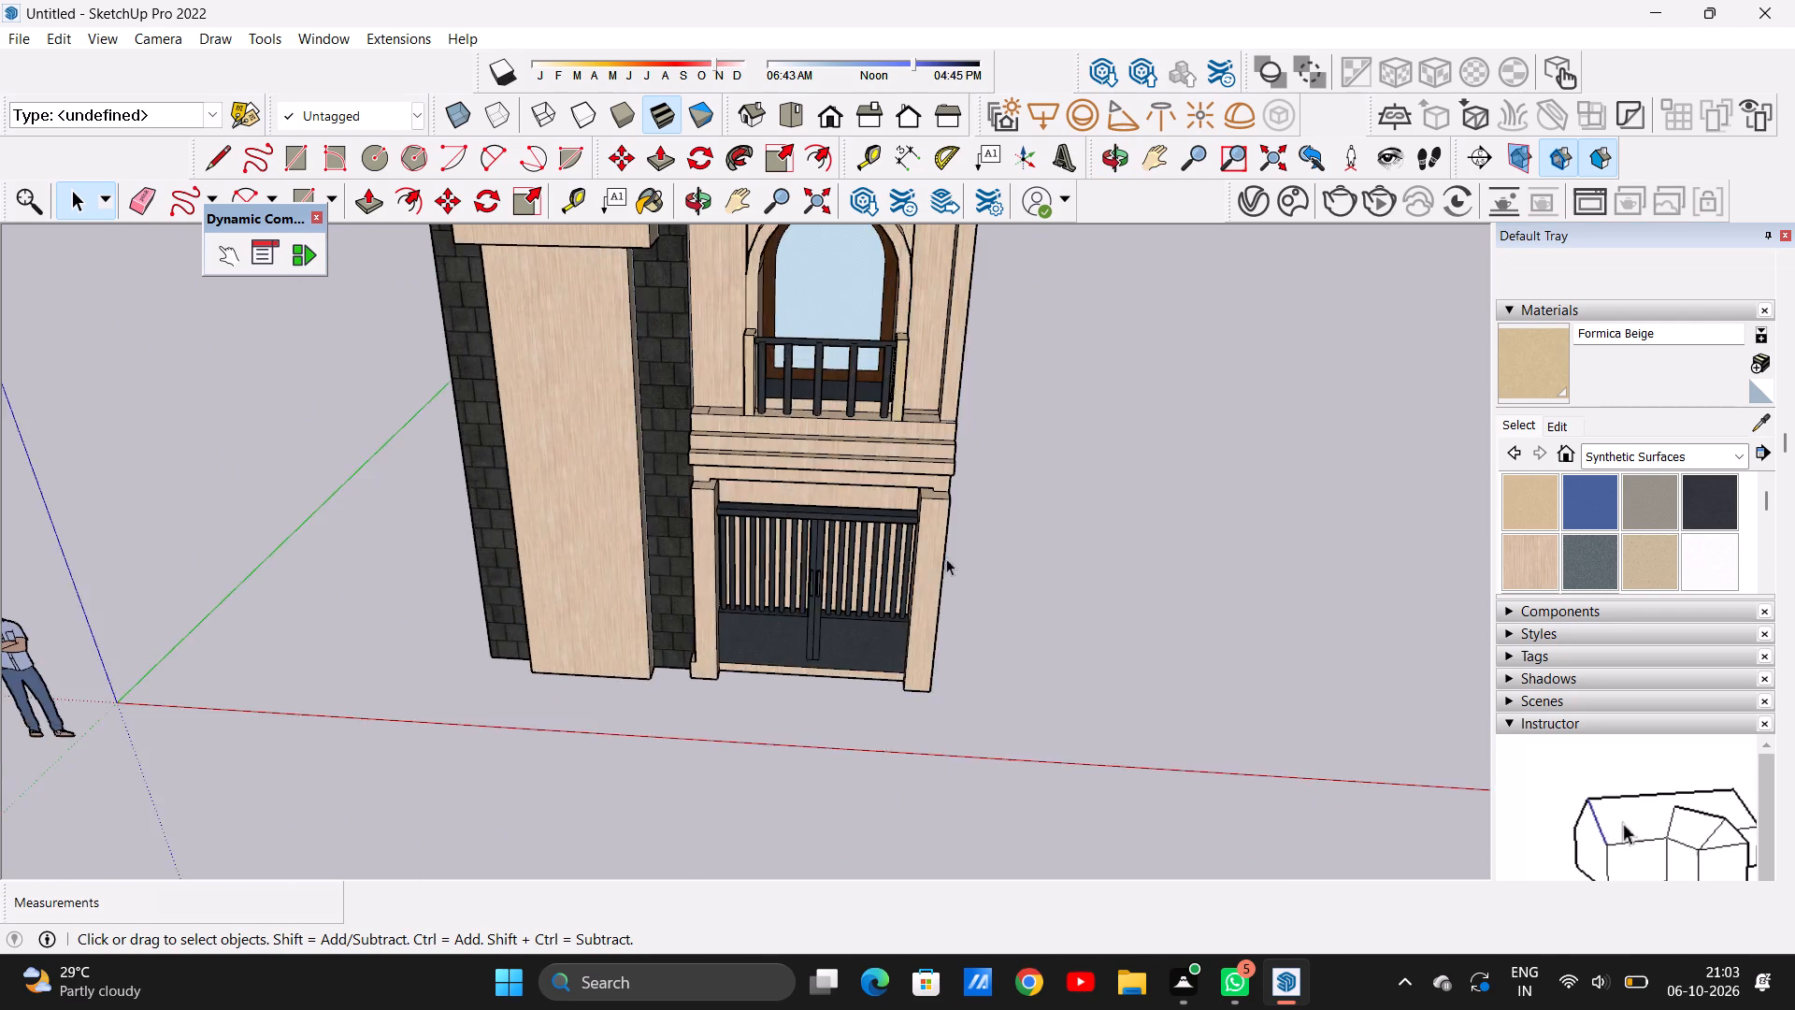
{"action": "scroll", "coordinate": [946, 558], "scroll_direction": "up", "scroll_amount": 2}
{"action": "middle_click_drag", "start_coordinate": [949, 557], "coordinate": [1039, 541]}
{"action": "middle_click_drag", "start_coordinate": [419, 544], "coordinate": [1055, 544]}
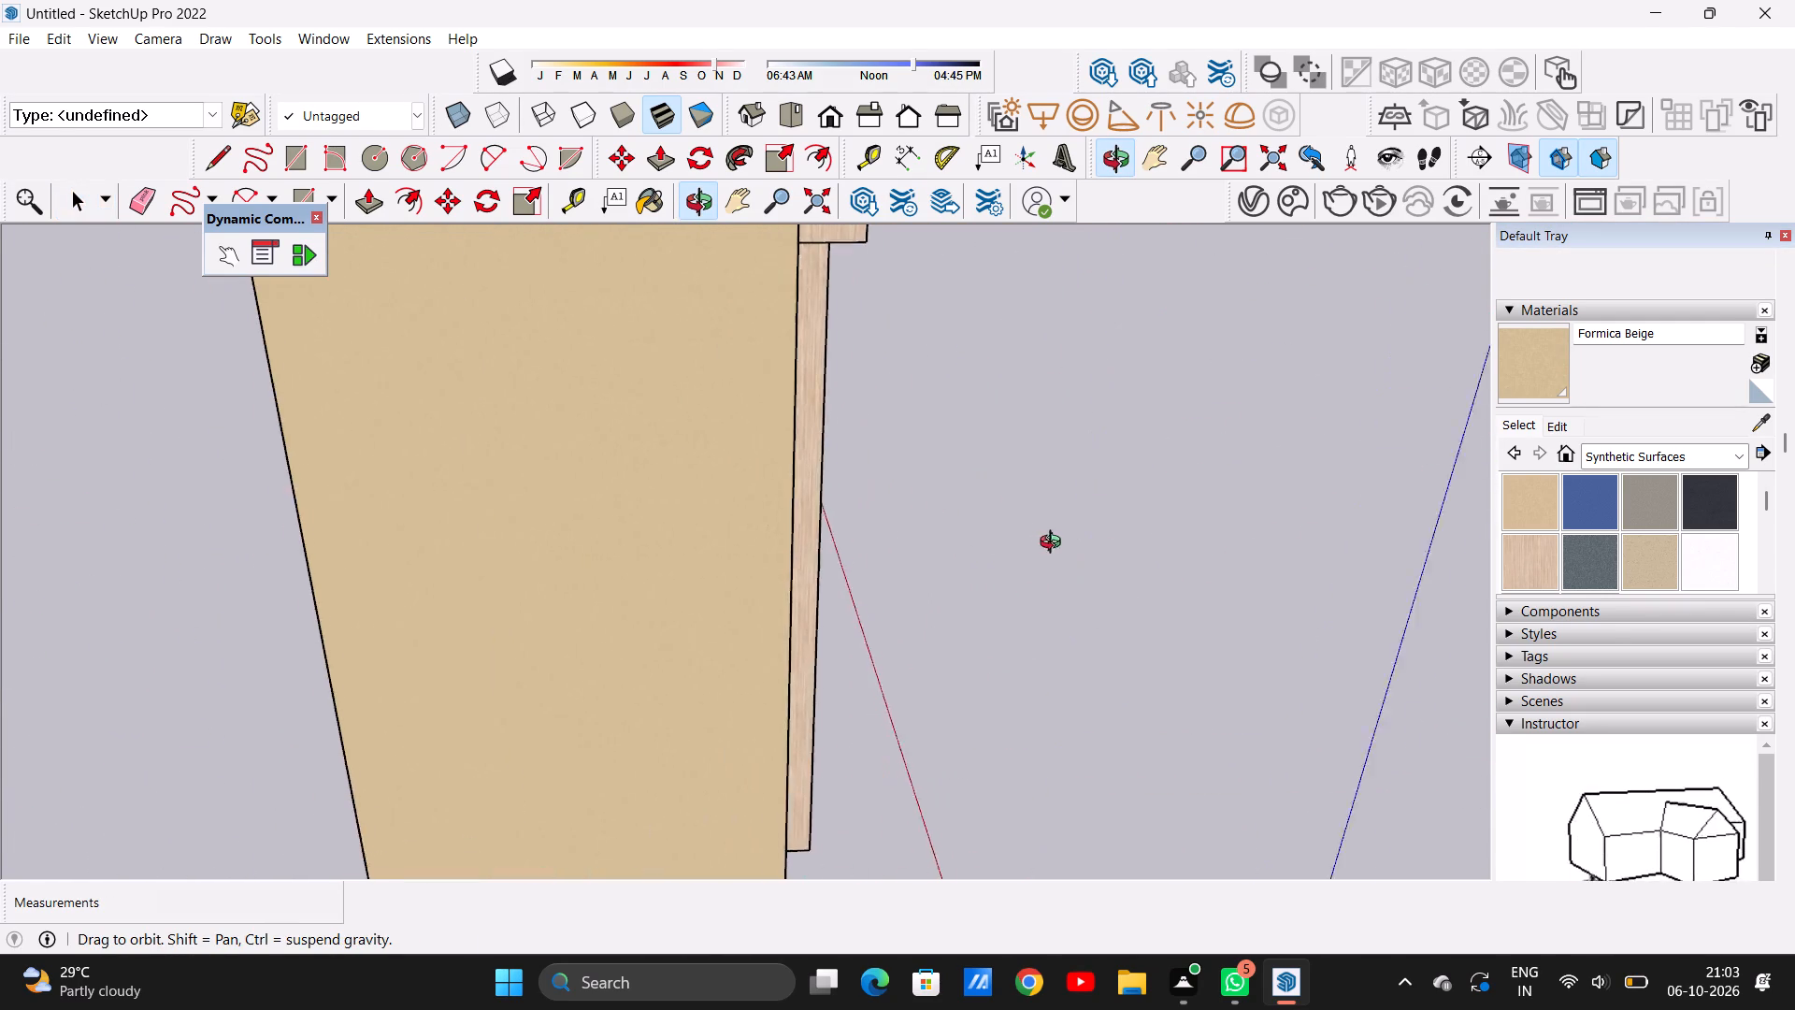
{"action": "middle_click_drag", "start_coordinate": [1055, 544], "coordinate": [237, 545]}
{"action": "scroll", "coordinate": [826, 566], "scroll_direction": "up", "scroll_amount": 17}
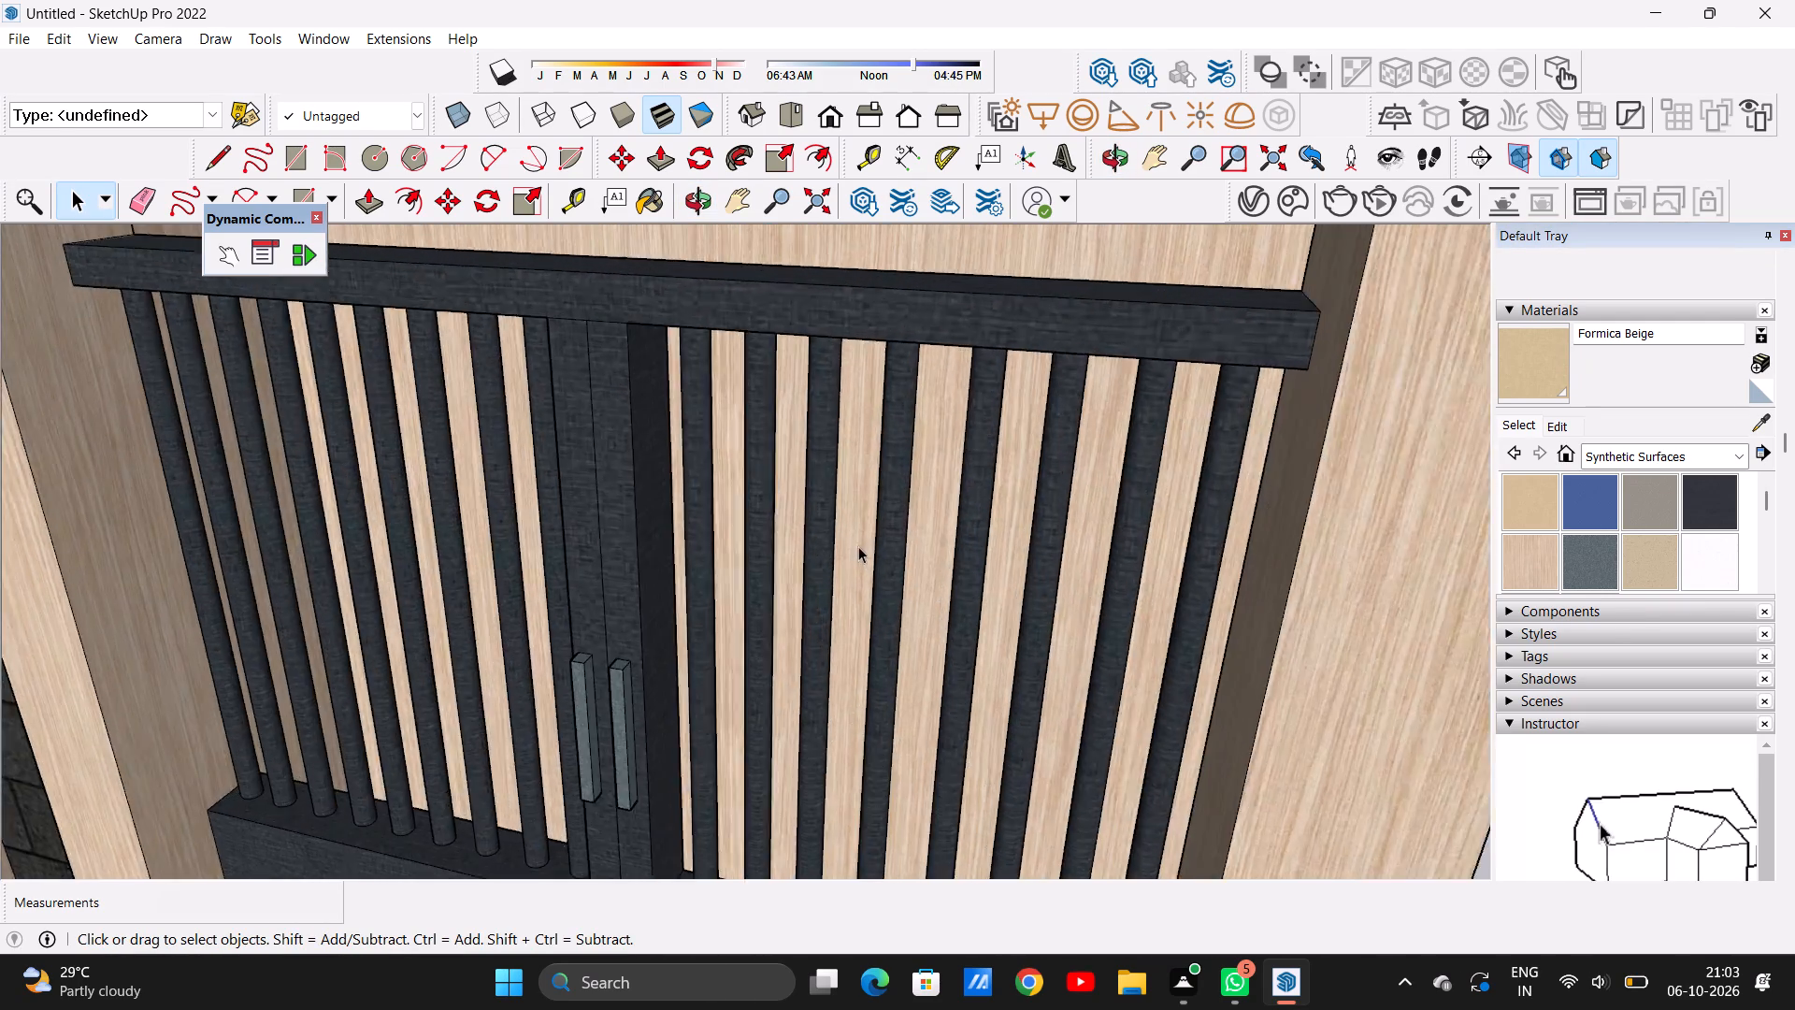
{"action": "scroll", "coordinate": [858, 546], "scroll_direction": "up", "scroll_amount": 7}
{"action": "scroll", "coordinate": [839, 559], "scroll_direction": "down", "scroll_amount": 1}
{"action": "scroll", "coordinate": [839, 559], "scroll_direction": "up", "scroll_amount": 20}
{"action": "scroll", "coordinate": [852, 572], "scroll_direction": "down", "scroll_amount": 13}
{"action": "scroll", "coordinate": [845, 546], "scroll_direction": "up", "scroll_amount": 1}
{"action": "scroll", "coordinate": [845, 544], "scroll_direction": "down", "scroll_amount": 12}
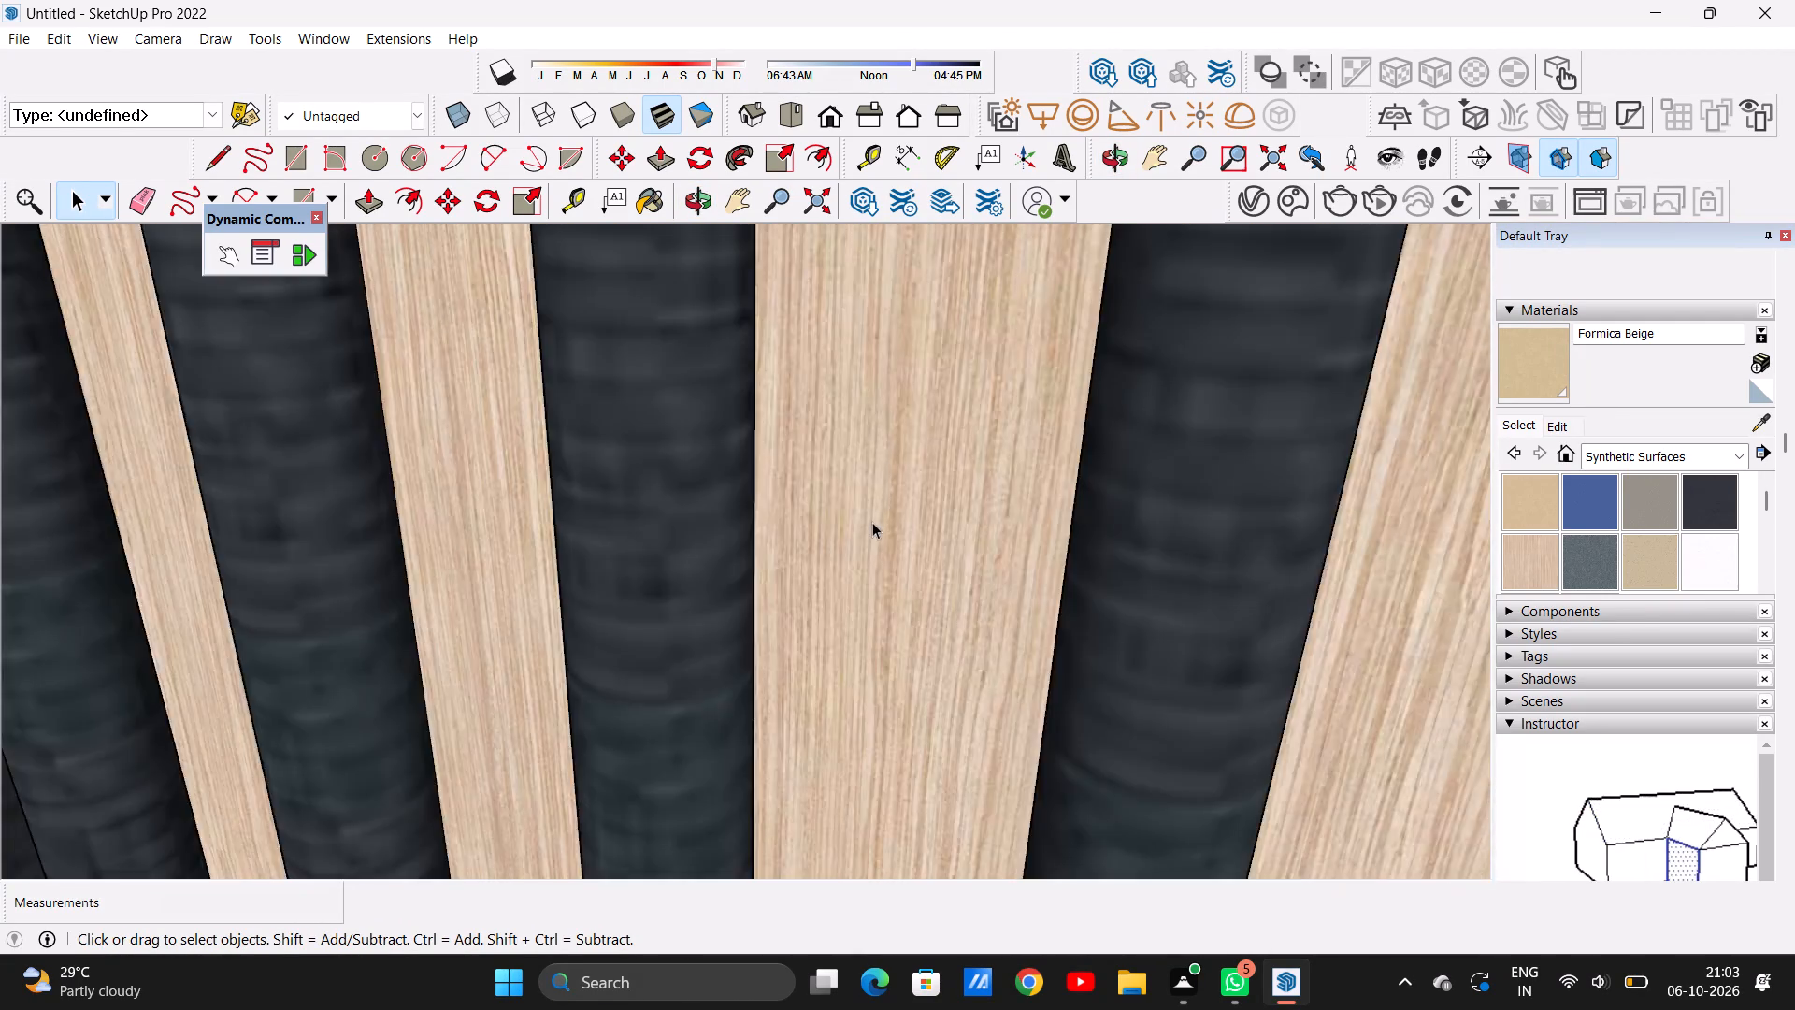
{"action": "scroll", "coordinate": [872, 522], "scroll_direction": "down", "scroll_amount": 20}
{"action": "scroll", "coordinate": [872, 522], "scroll_direction": "down", "scroll_amount": 6}
{"action": "middle_click_drag", "start_coordinate": [891, 640], "coordinate": [961, 554]}
{"action": "scroll", "coordinate": [784, 656], "scroll_direction": "up", "scroll_amount": 2}
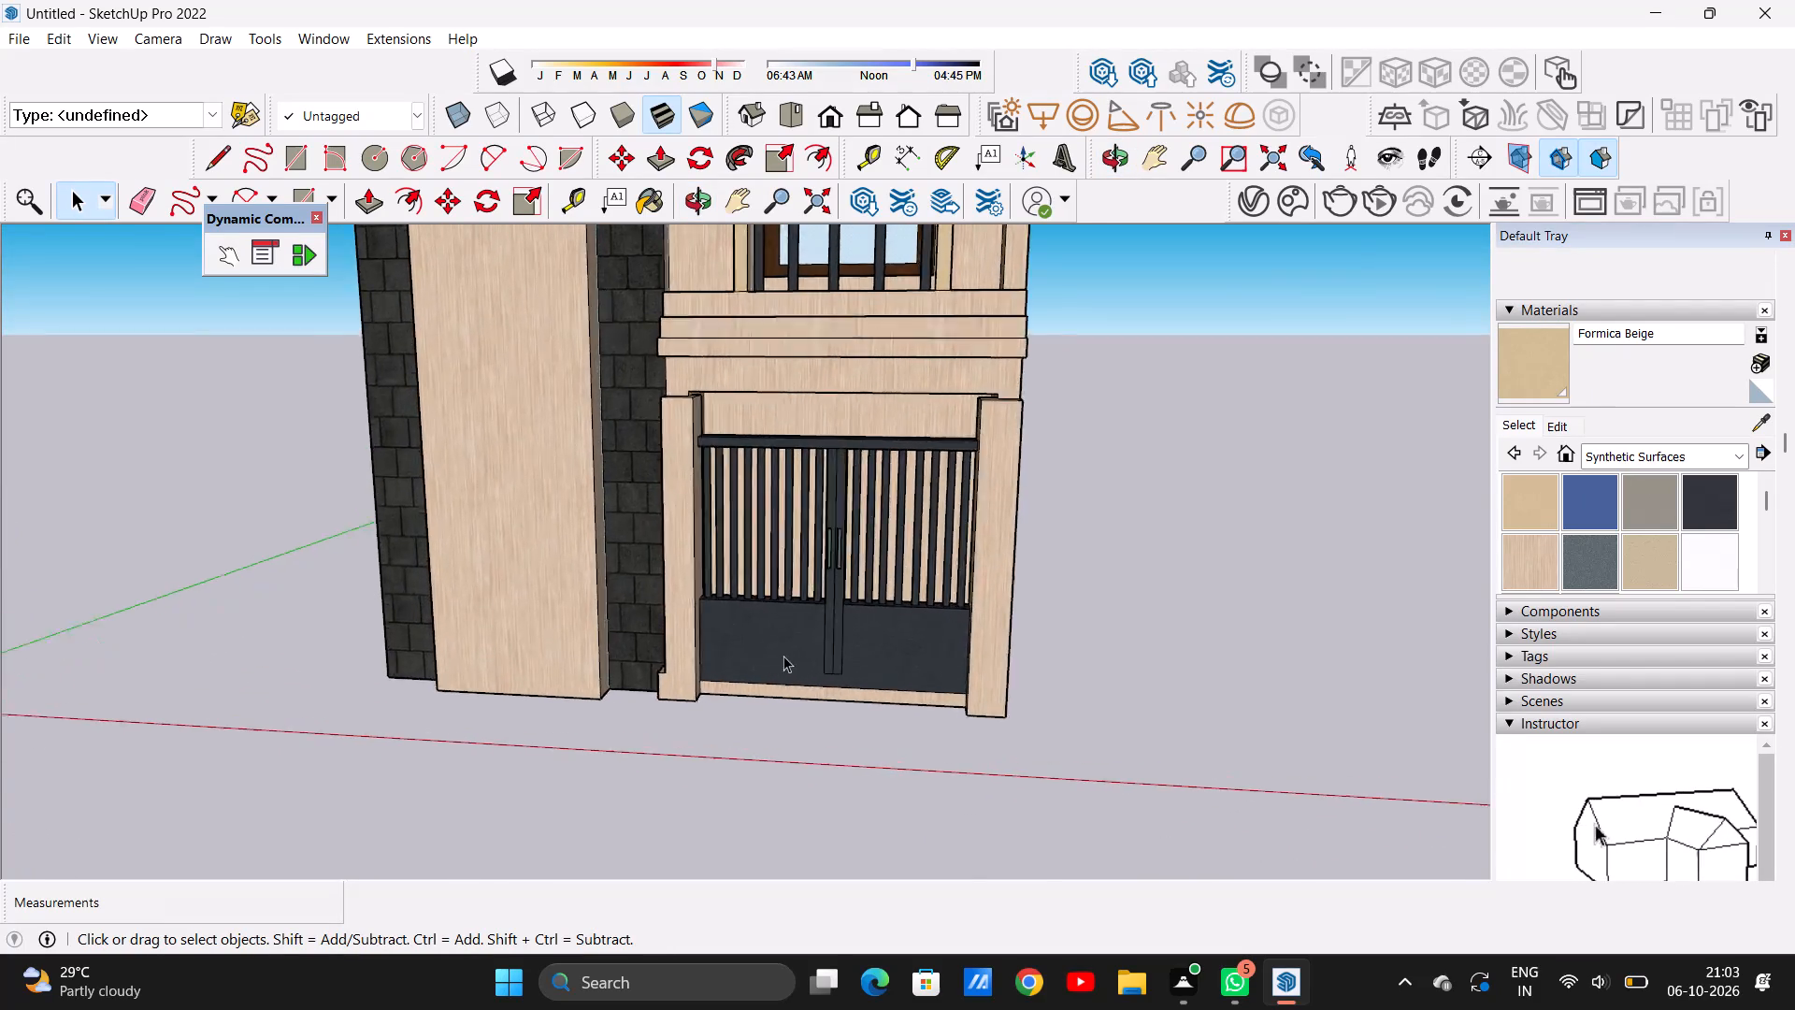
Draw a downward-curving arc with a bulge of about 8 3/16" from the upper outer corner of the tower-side gate leaf's lower panel.
{"action": "scroll", "coordinate": [783, 656], "scroll_direction": "up", "scroll_amount": 10}
{"action": "left_click", "coordinate": [492, 150]}
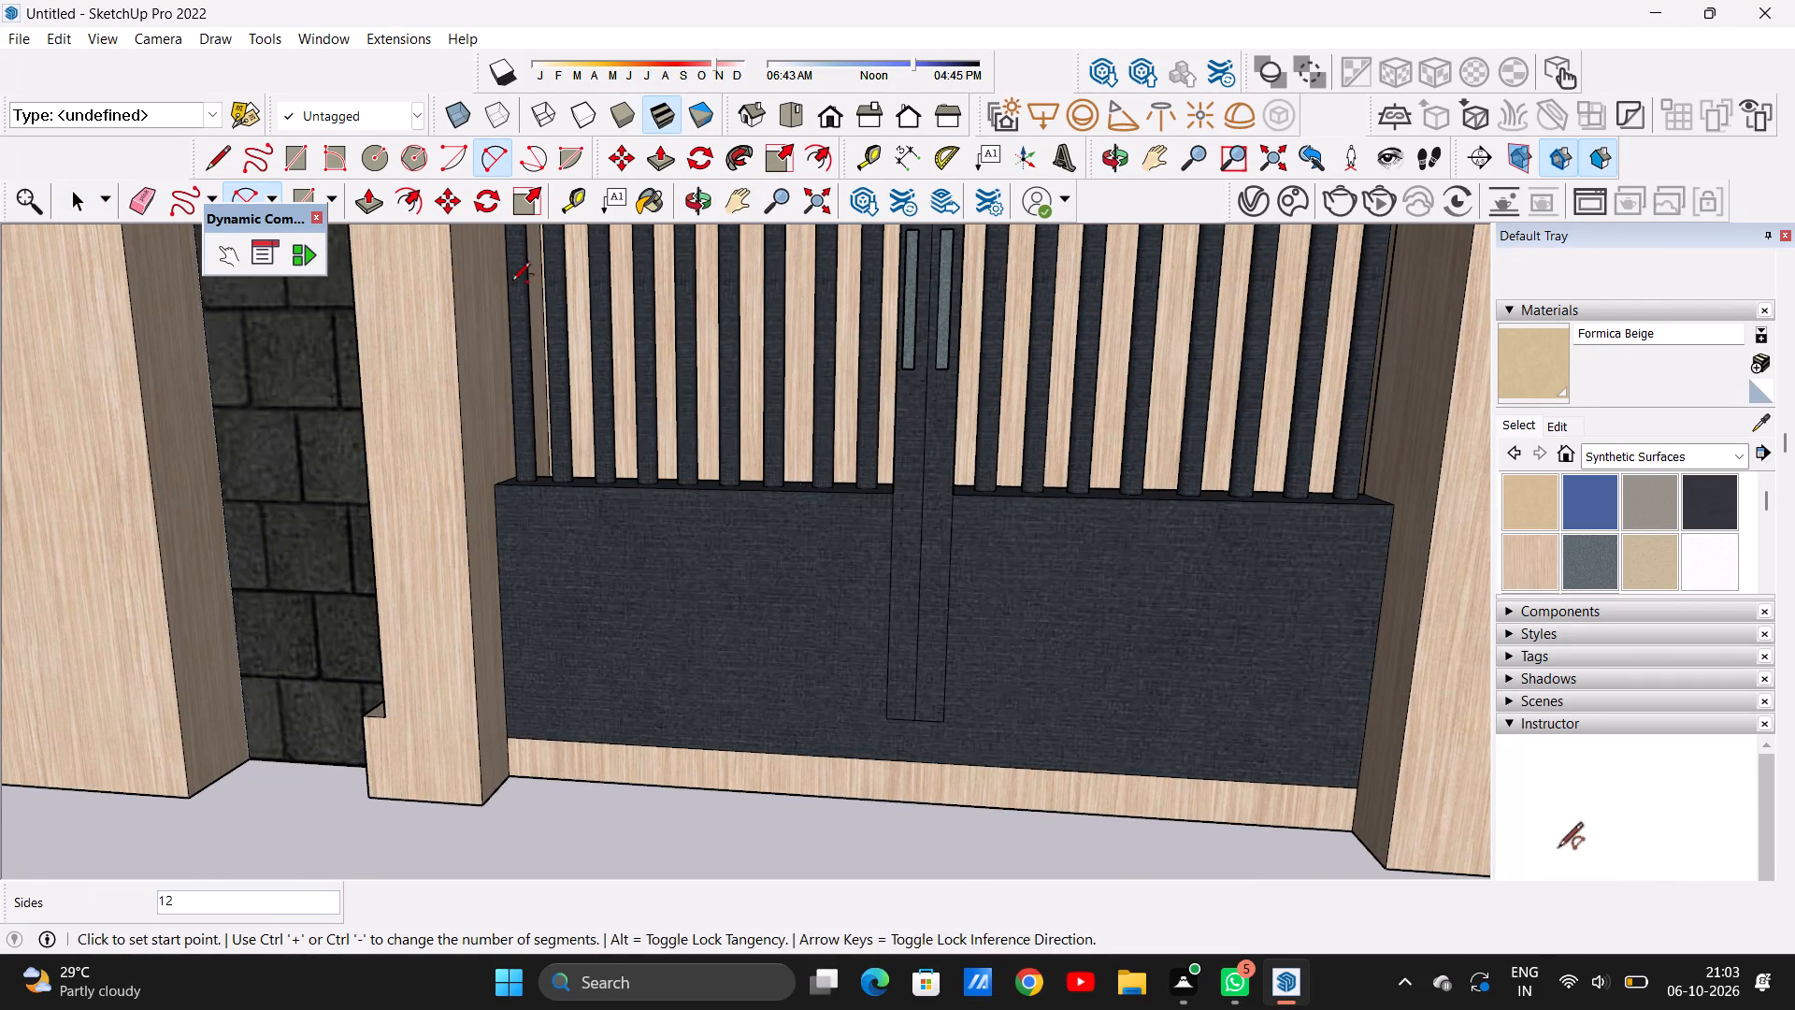
{"action": "scroll", "coordinate": [566, 570], "scroll_direction": "up", "scroll_amount": 7}
{"action": "left_click", "coordinate": [418, 397]}
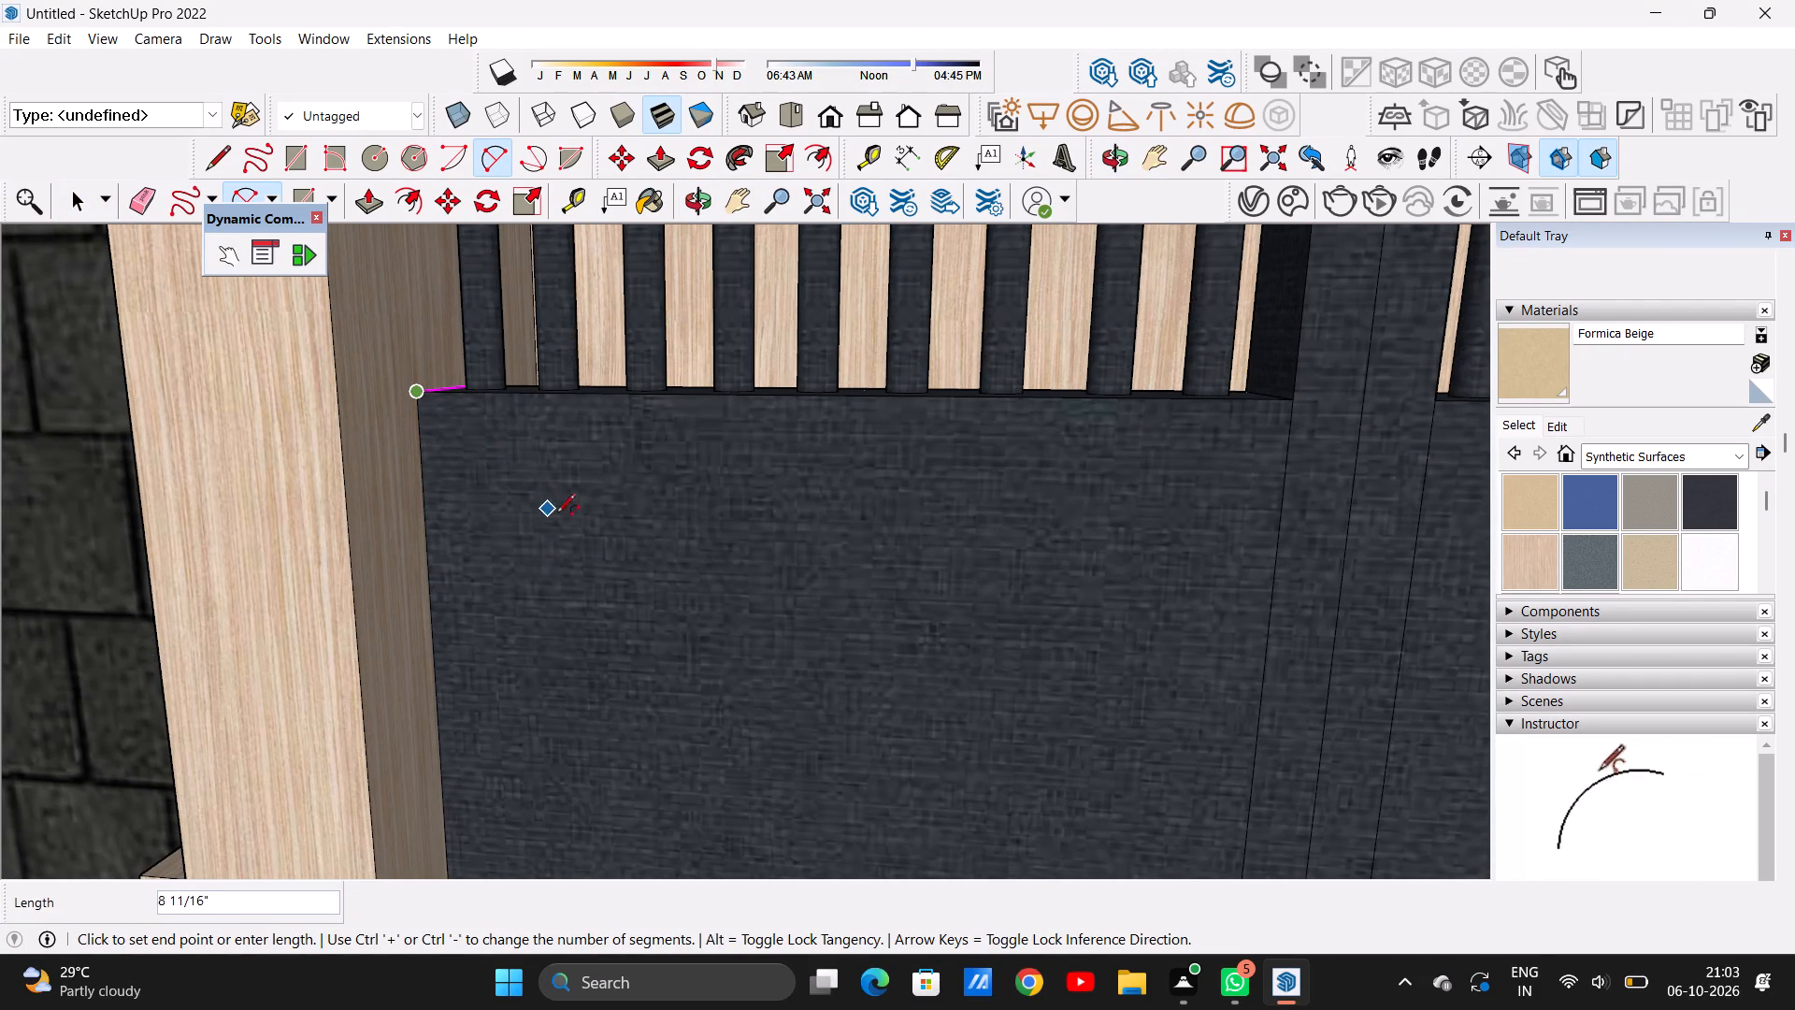
{"action": "left_click", "coordinate": [740, 397]}
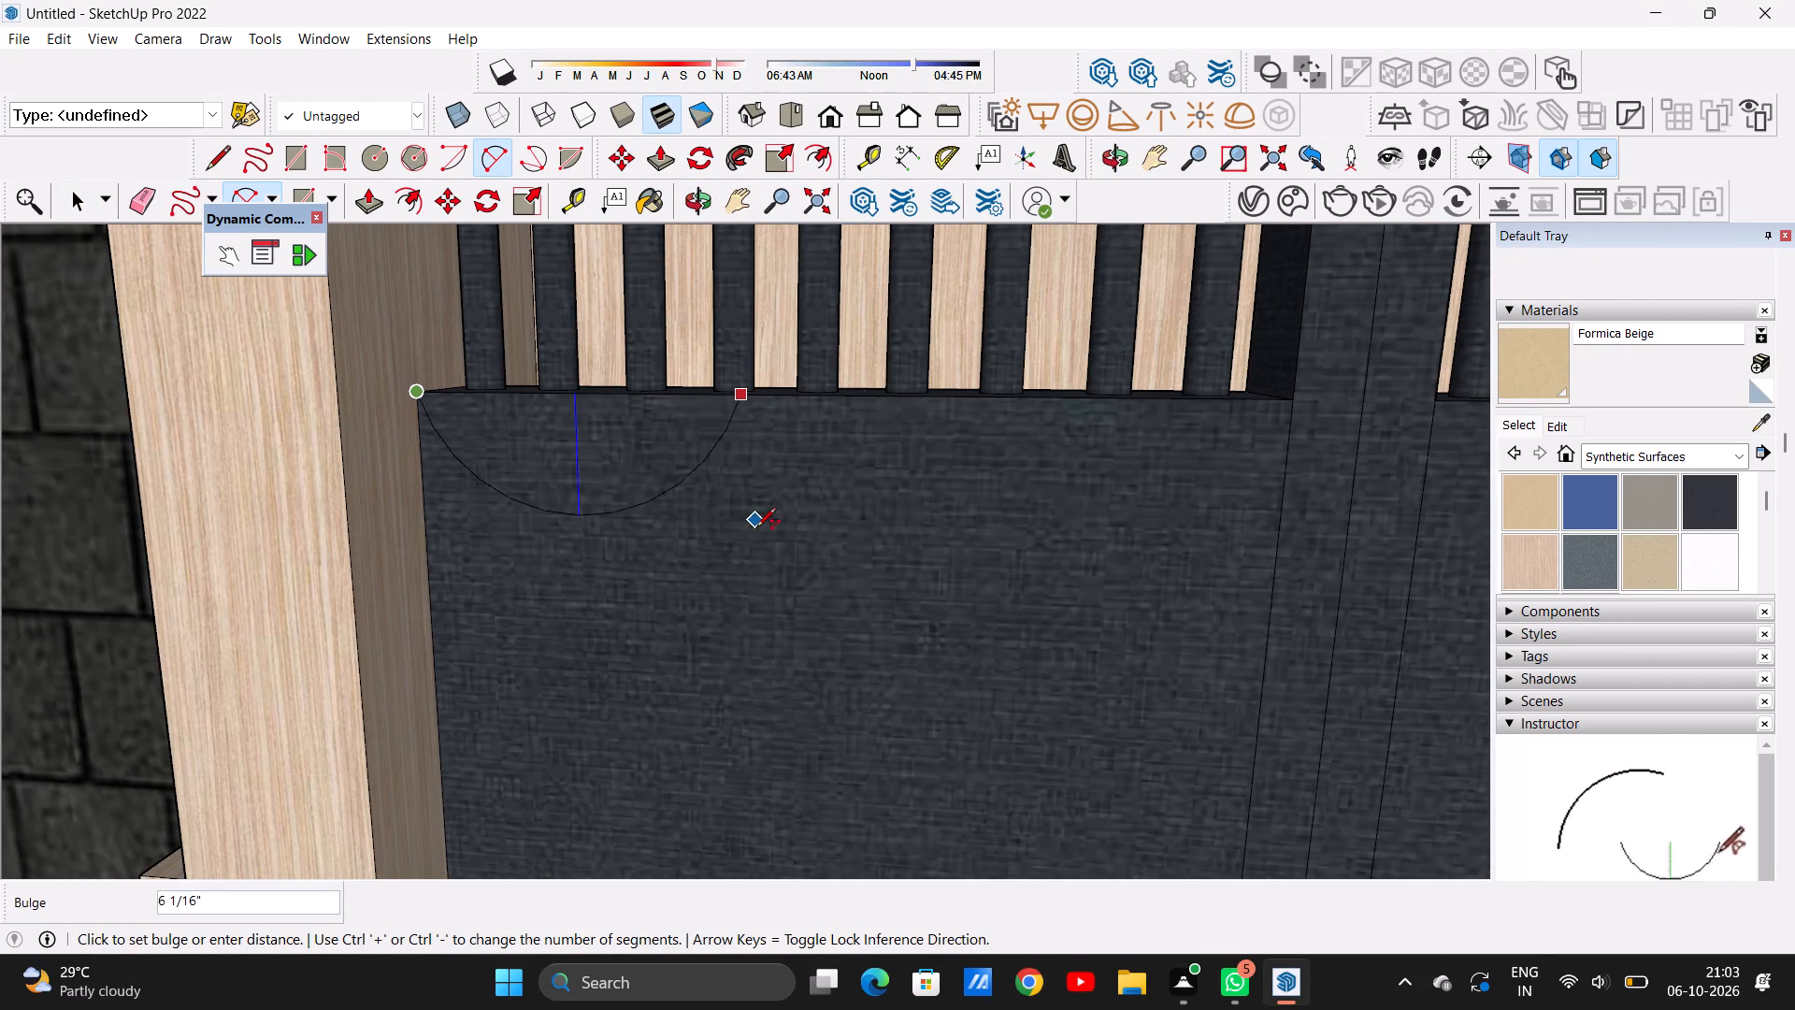
{"action": "left_click", "coordinate": [758, 570]}
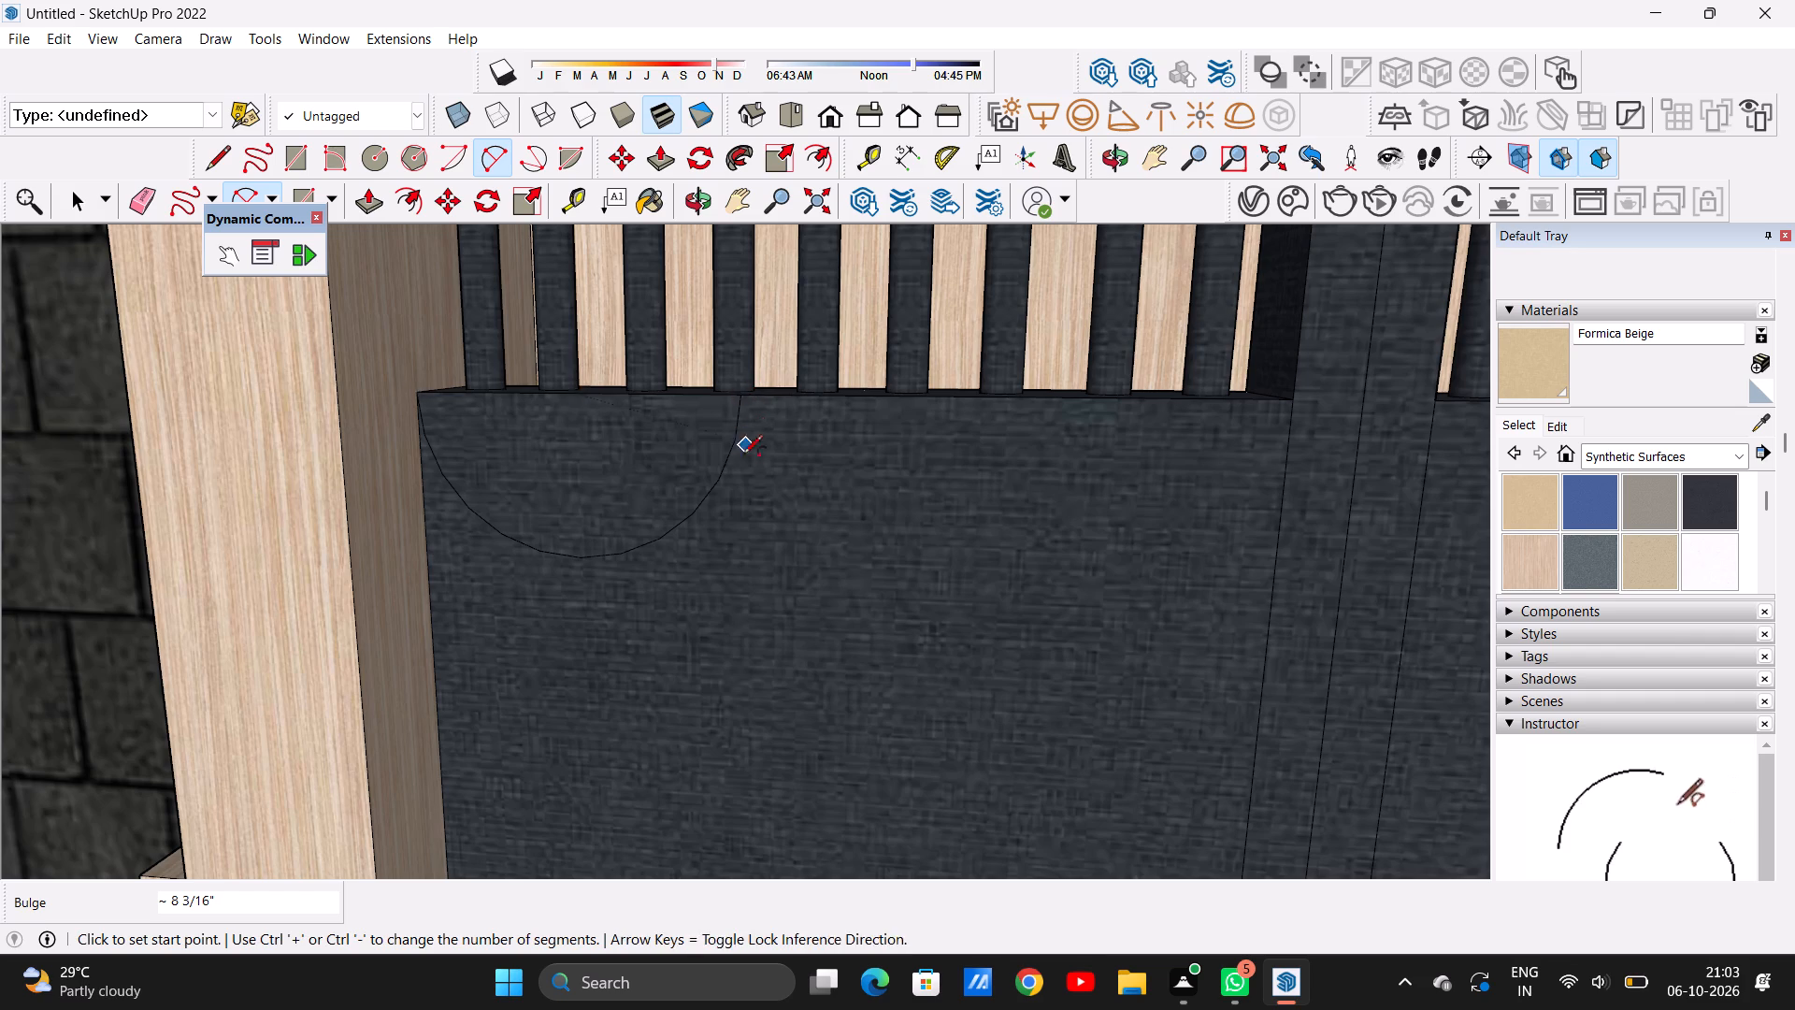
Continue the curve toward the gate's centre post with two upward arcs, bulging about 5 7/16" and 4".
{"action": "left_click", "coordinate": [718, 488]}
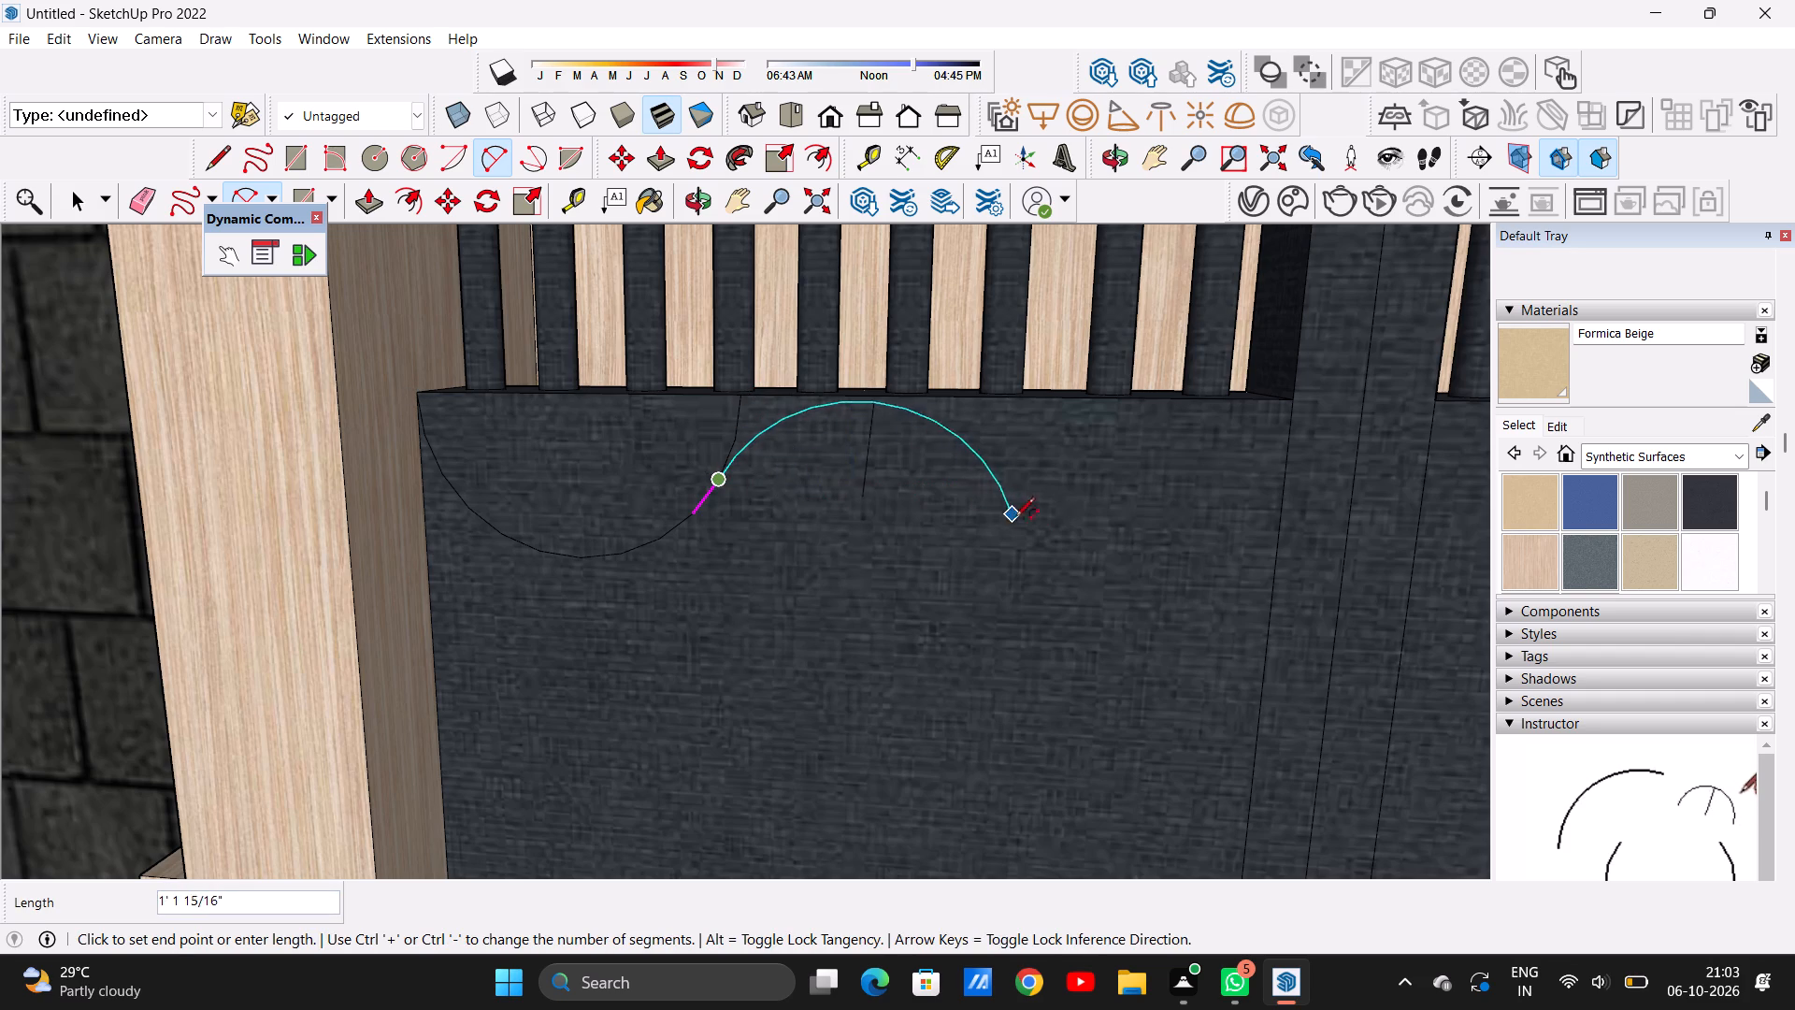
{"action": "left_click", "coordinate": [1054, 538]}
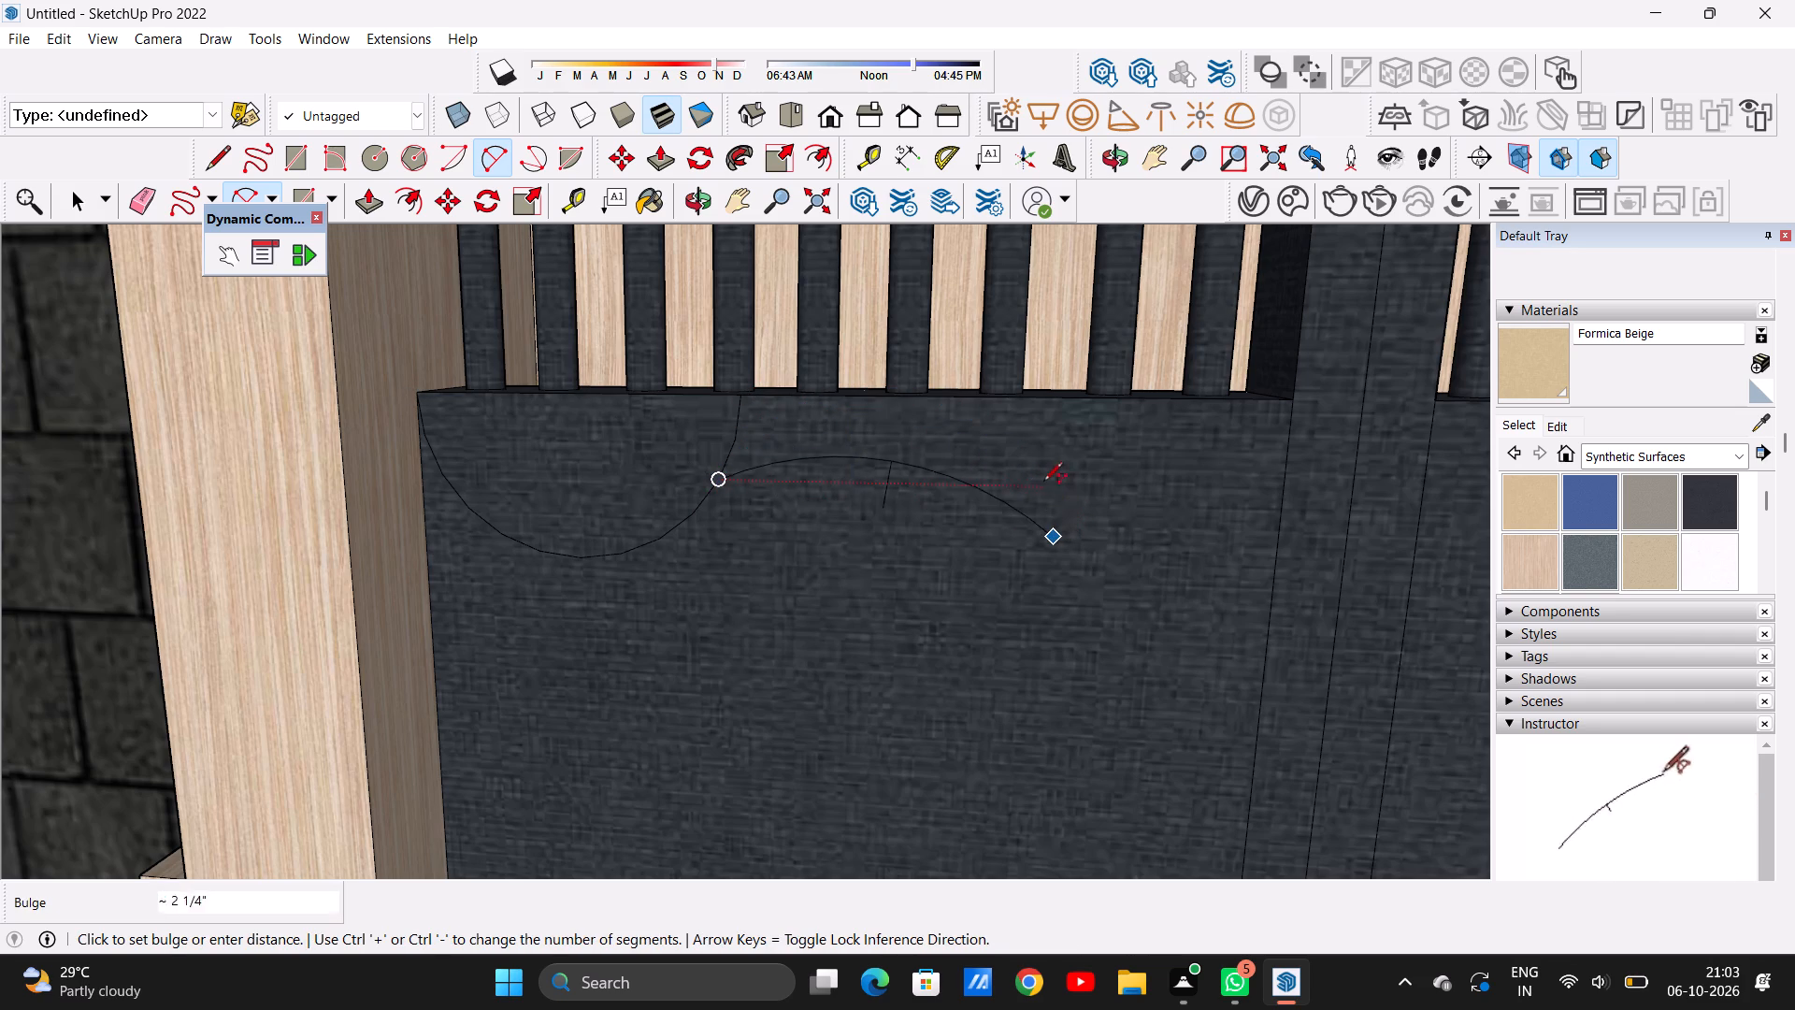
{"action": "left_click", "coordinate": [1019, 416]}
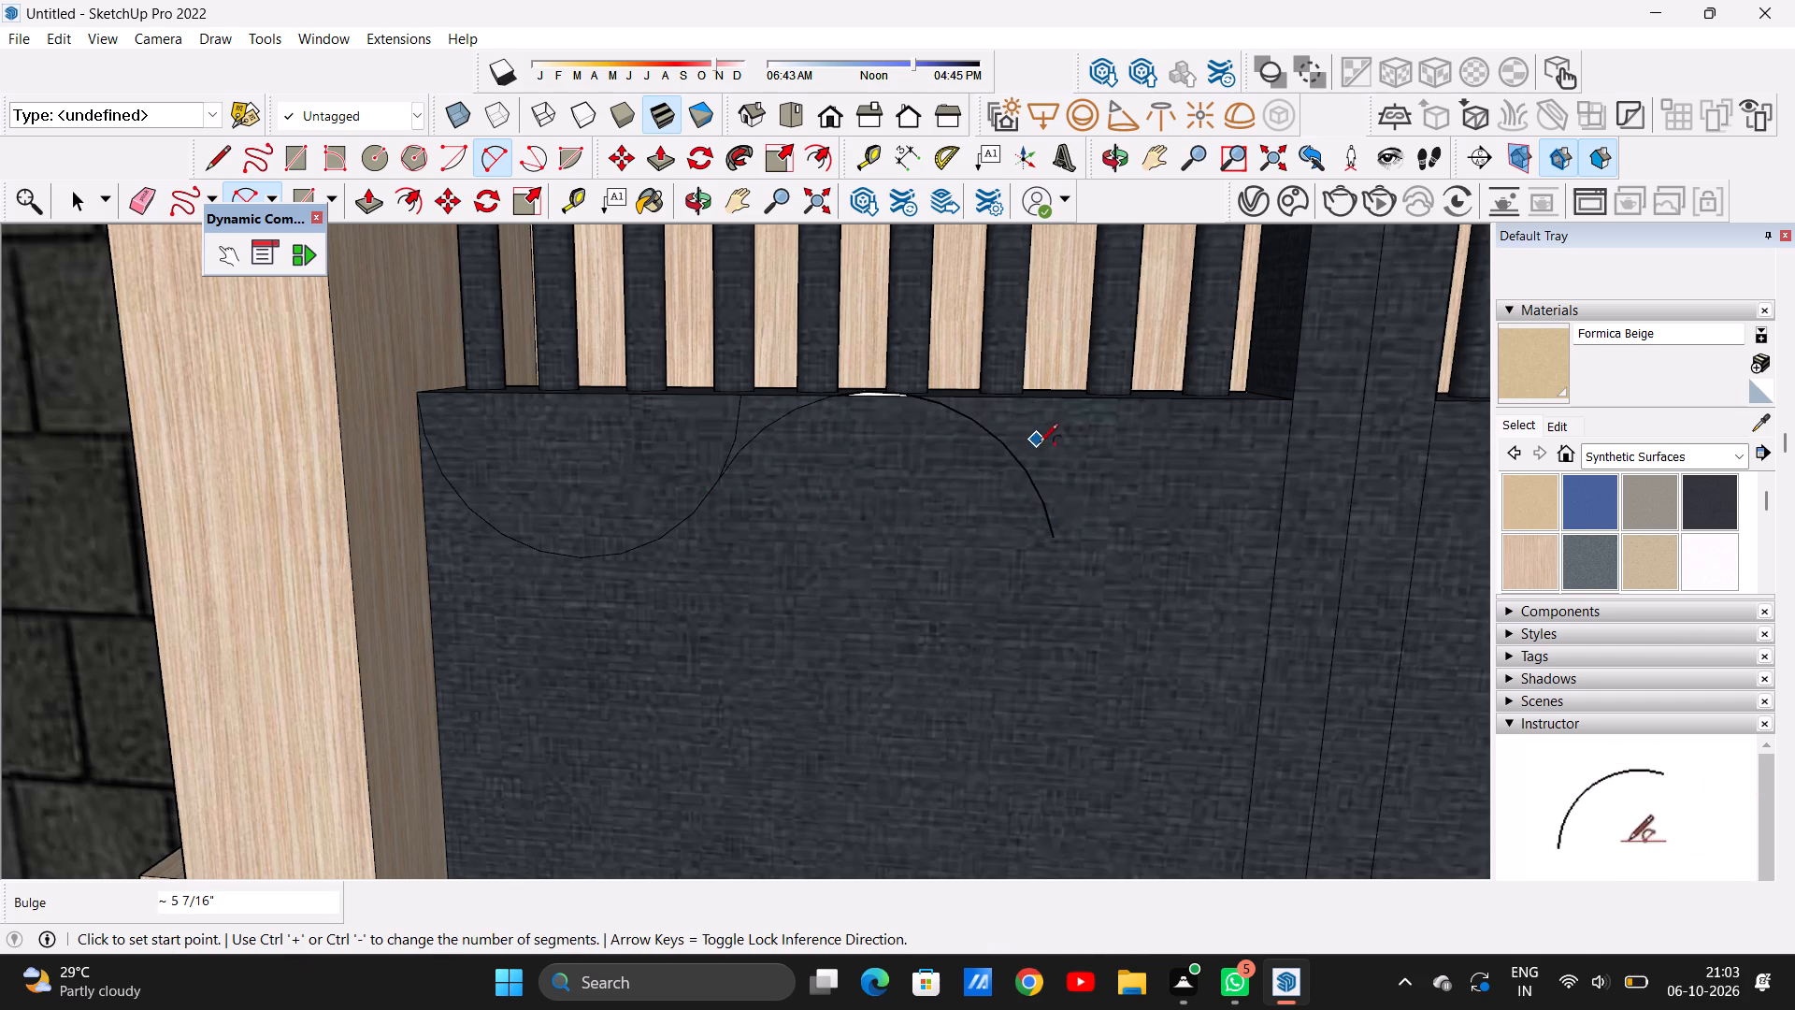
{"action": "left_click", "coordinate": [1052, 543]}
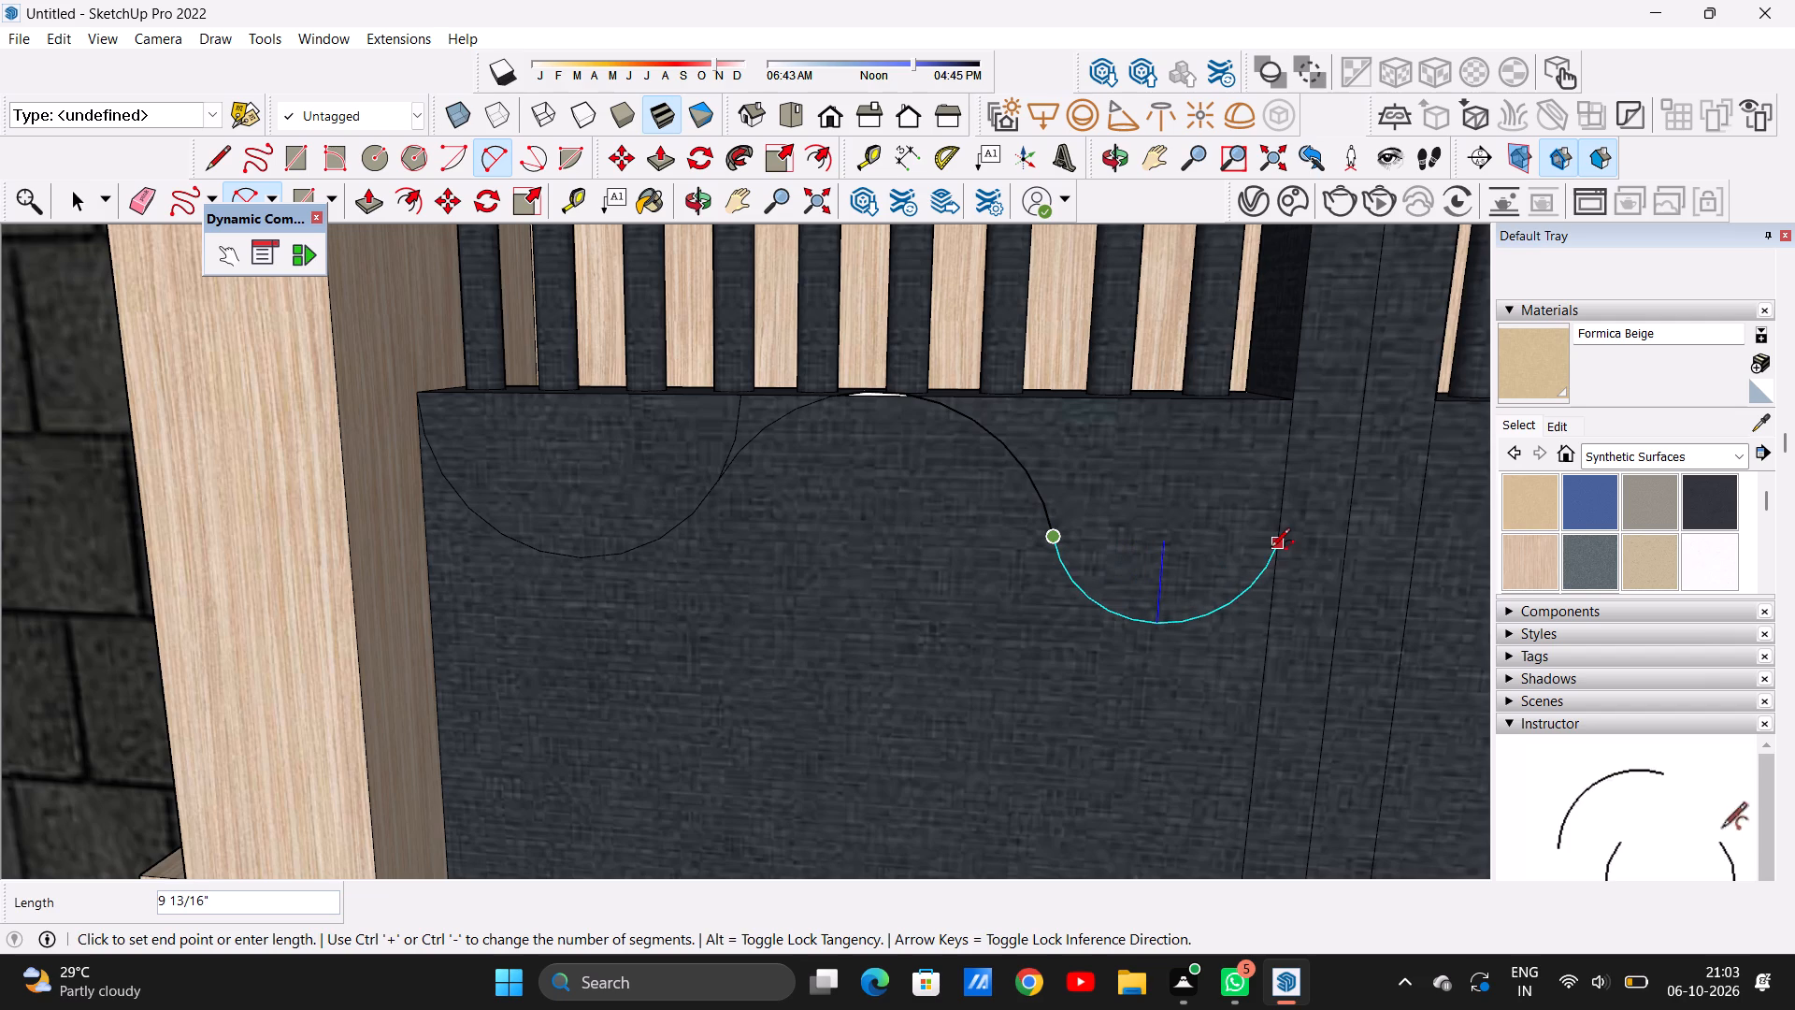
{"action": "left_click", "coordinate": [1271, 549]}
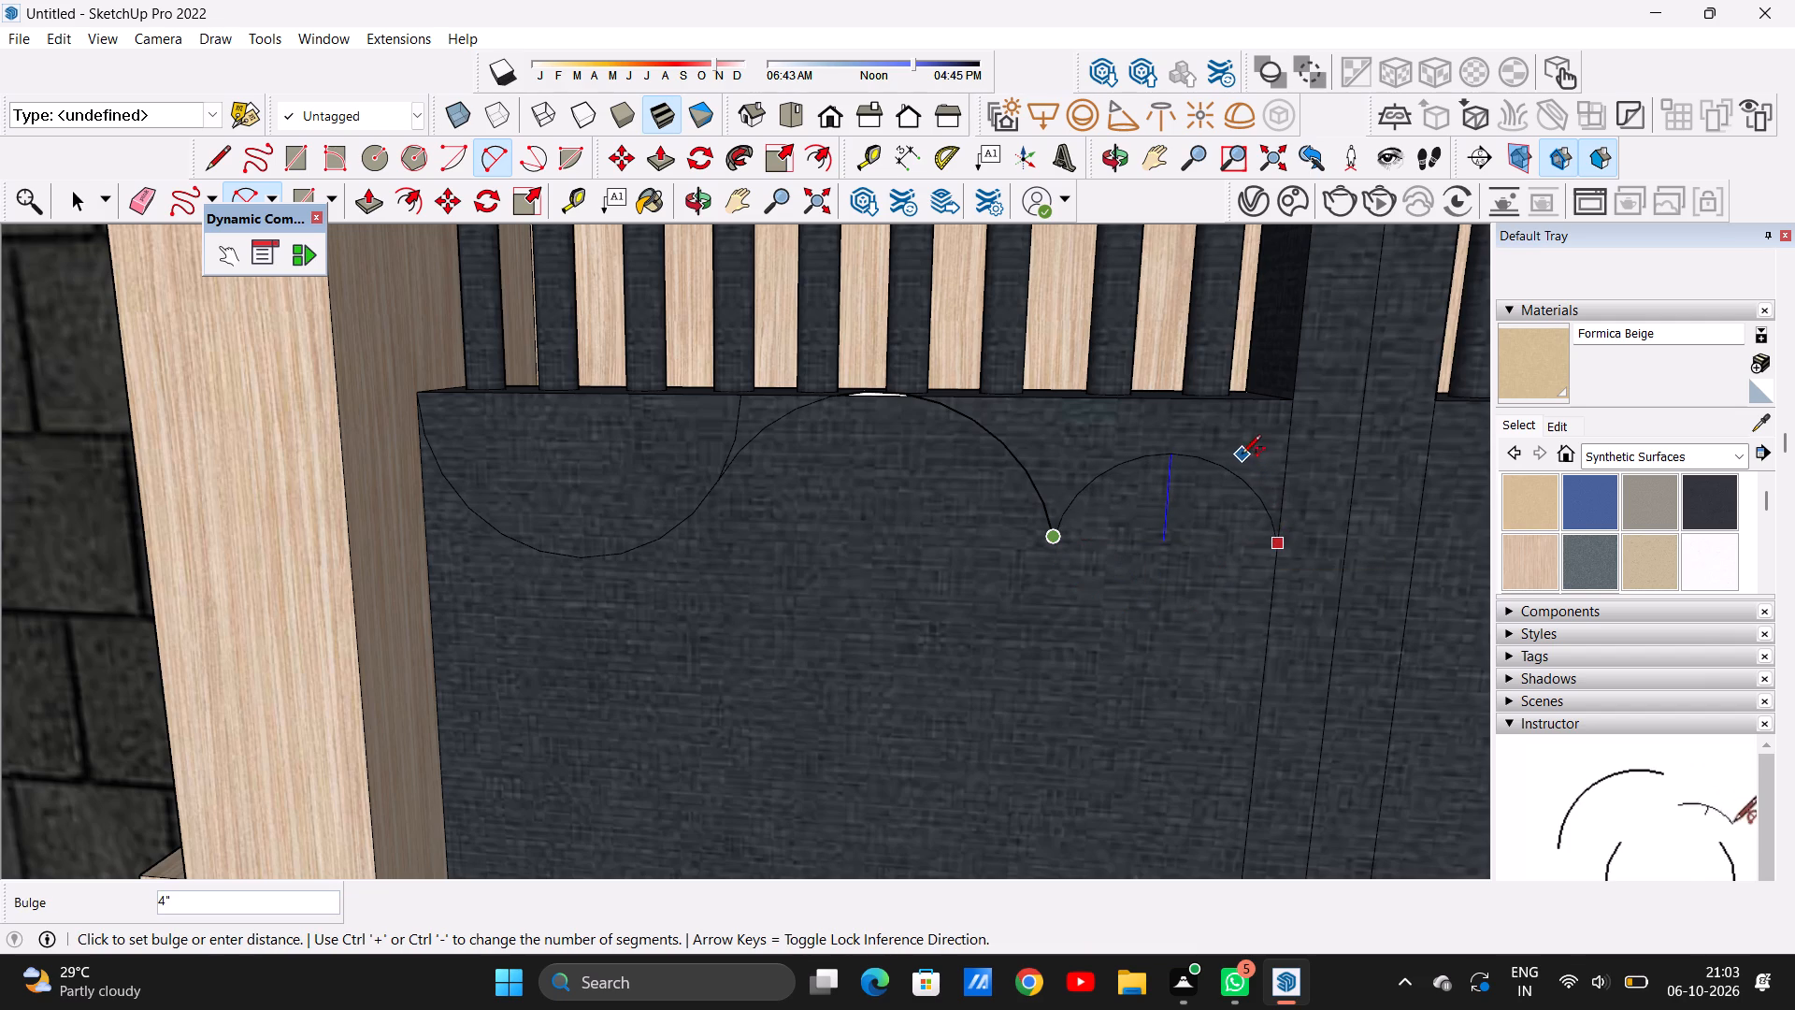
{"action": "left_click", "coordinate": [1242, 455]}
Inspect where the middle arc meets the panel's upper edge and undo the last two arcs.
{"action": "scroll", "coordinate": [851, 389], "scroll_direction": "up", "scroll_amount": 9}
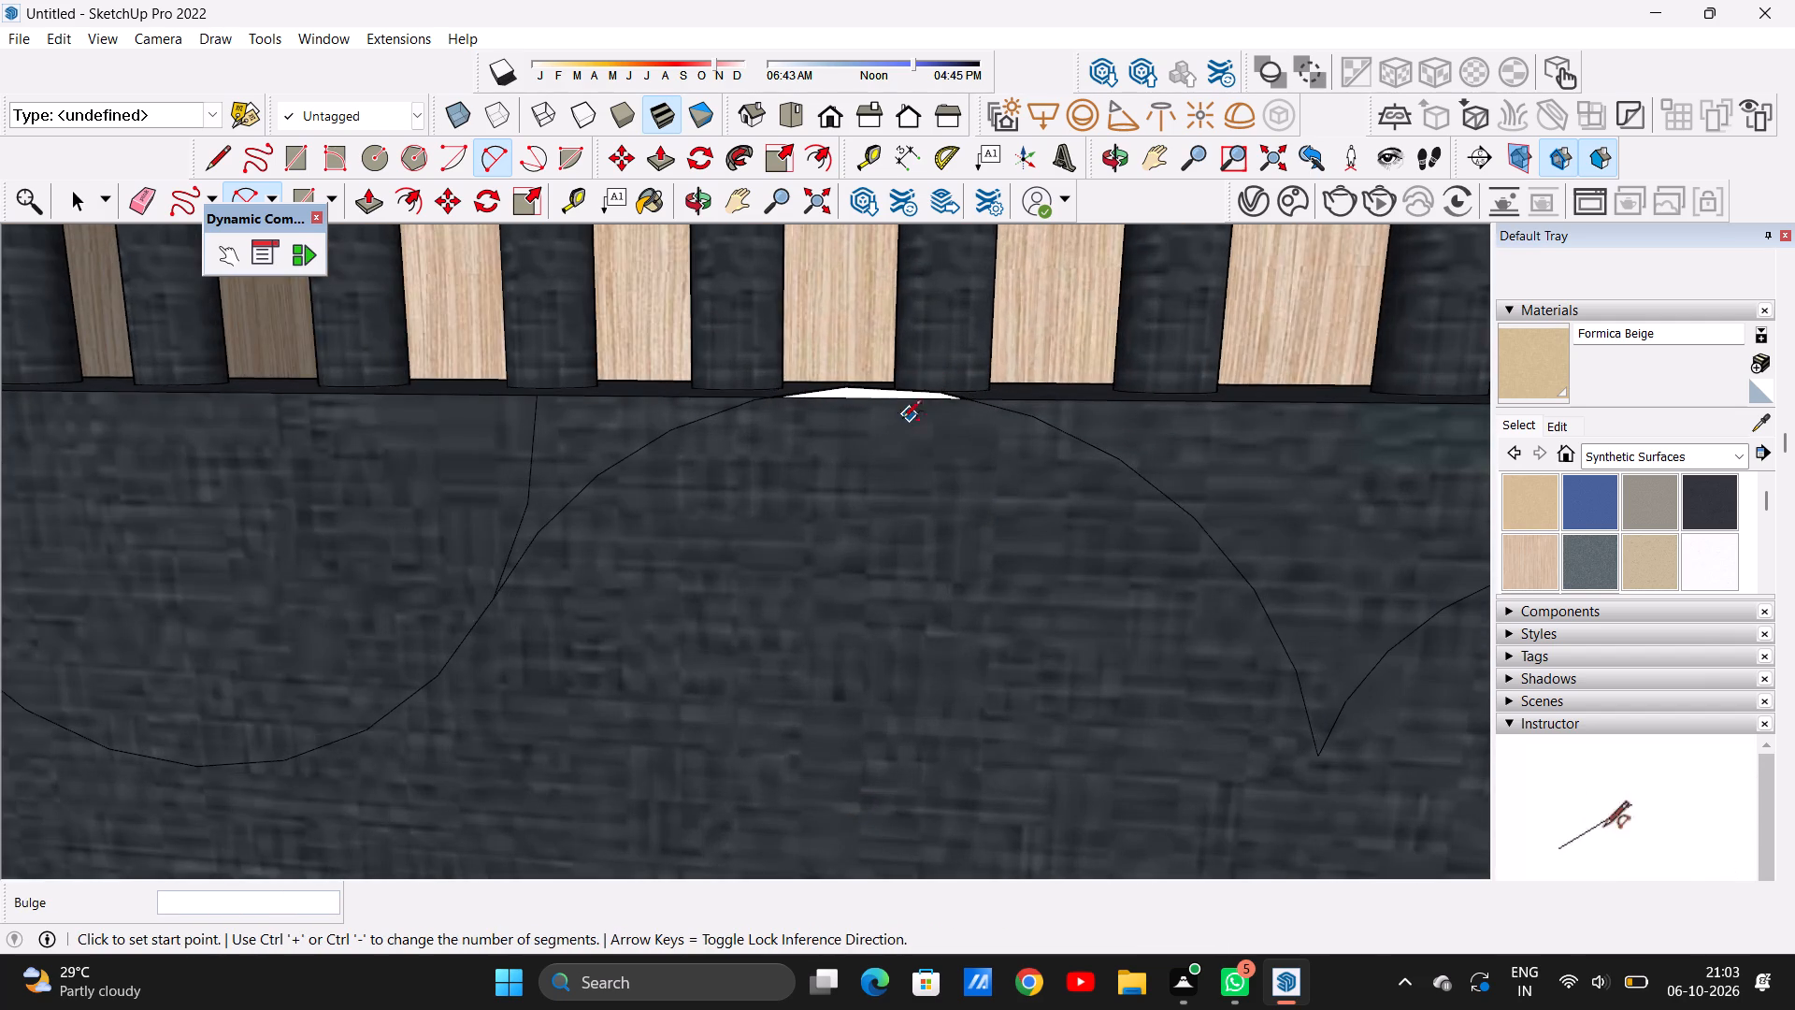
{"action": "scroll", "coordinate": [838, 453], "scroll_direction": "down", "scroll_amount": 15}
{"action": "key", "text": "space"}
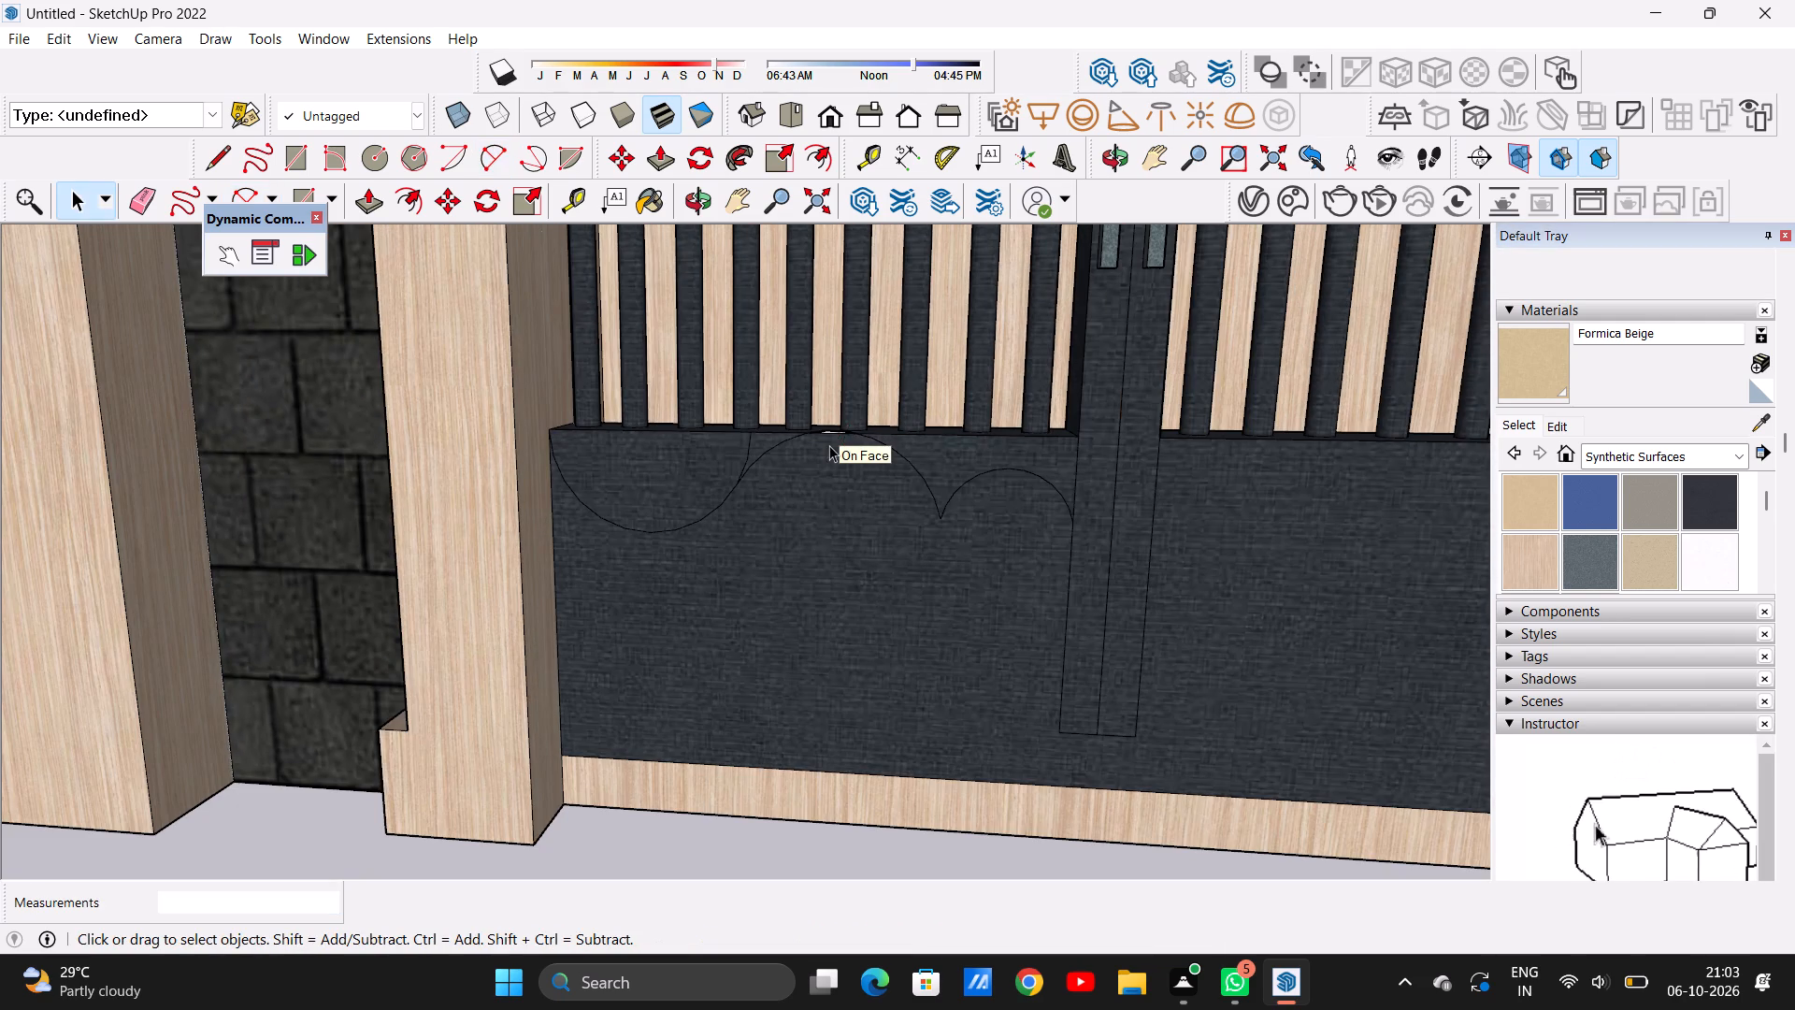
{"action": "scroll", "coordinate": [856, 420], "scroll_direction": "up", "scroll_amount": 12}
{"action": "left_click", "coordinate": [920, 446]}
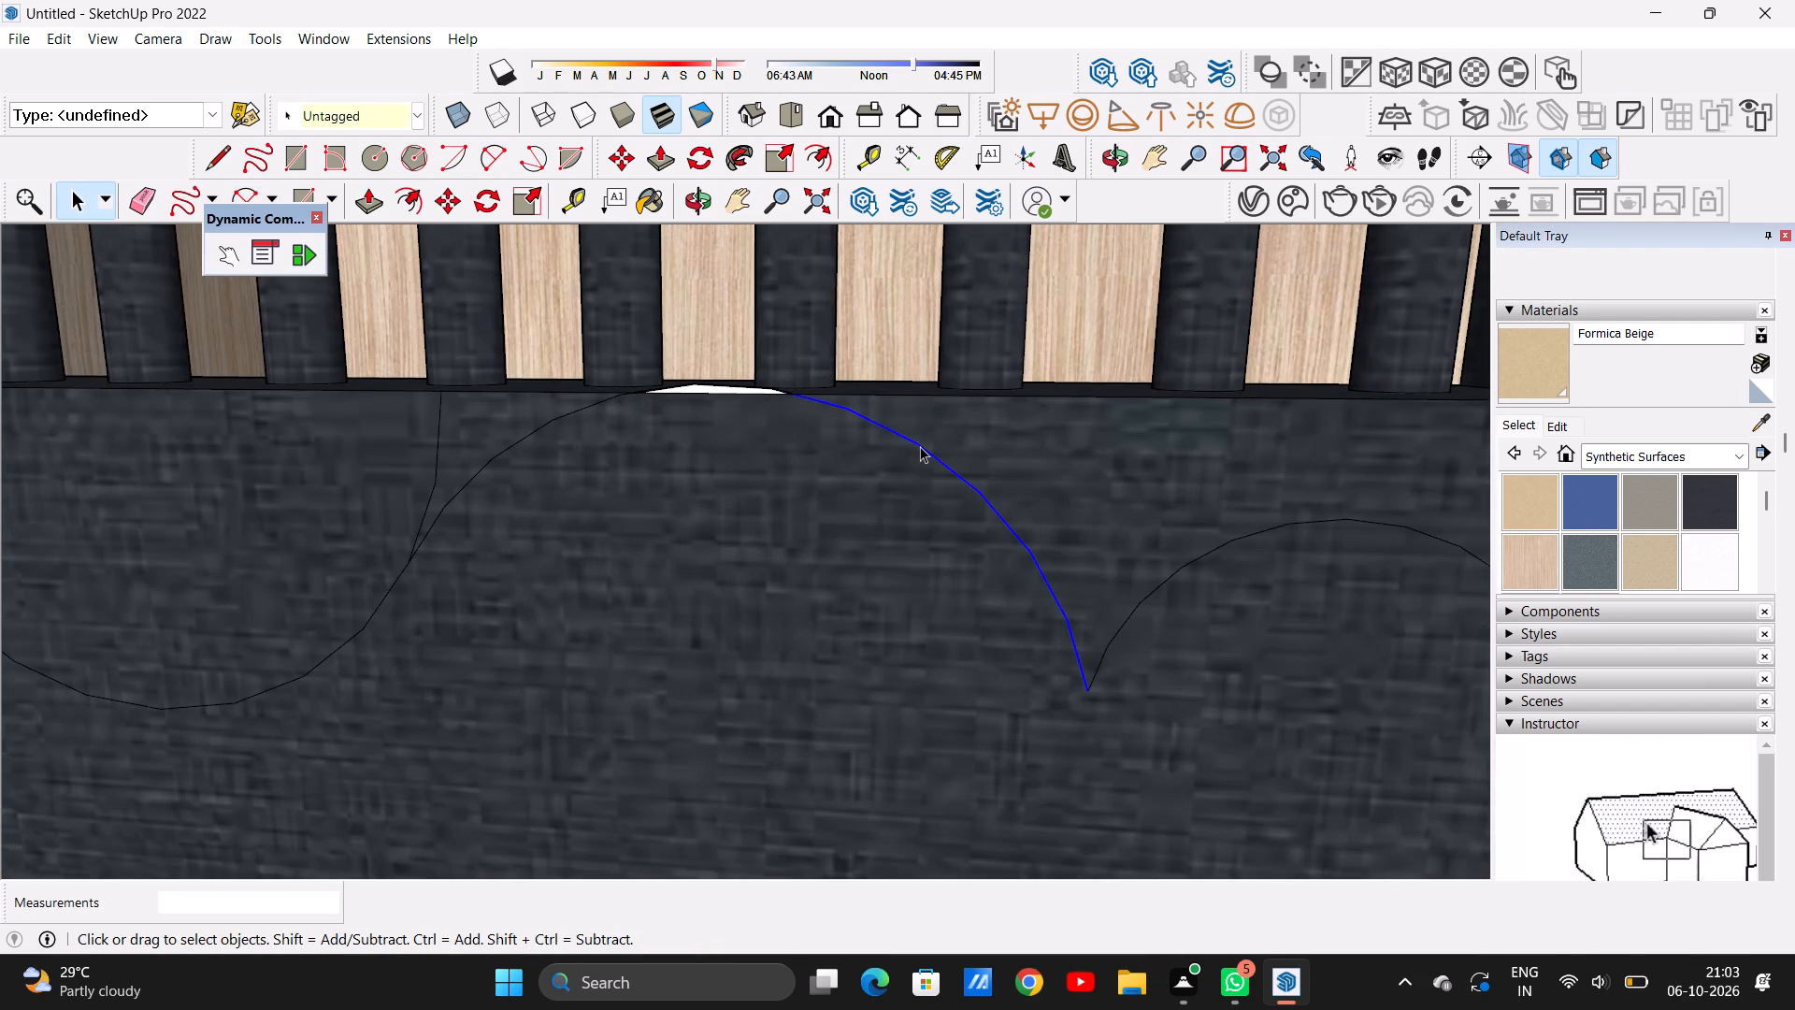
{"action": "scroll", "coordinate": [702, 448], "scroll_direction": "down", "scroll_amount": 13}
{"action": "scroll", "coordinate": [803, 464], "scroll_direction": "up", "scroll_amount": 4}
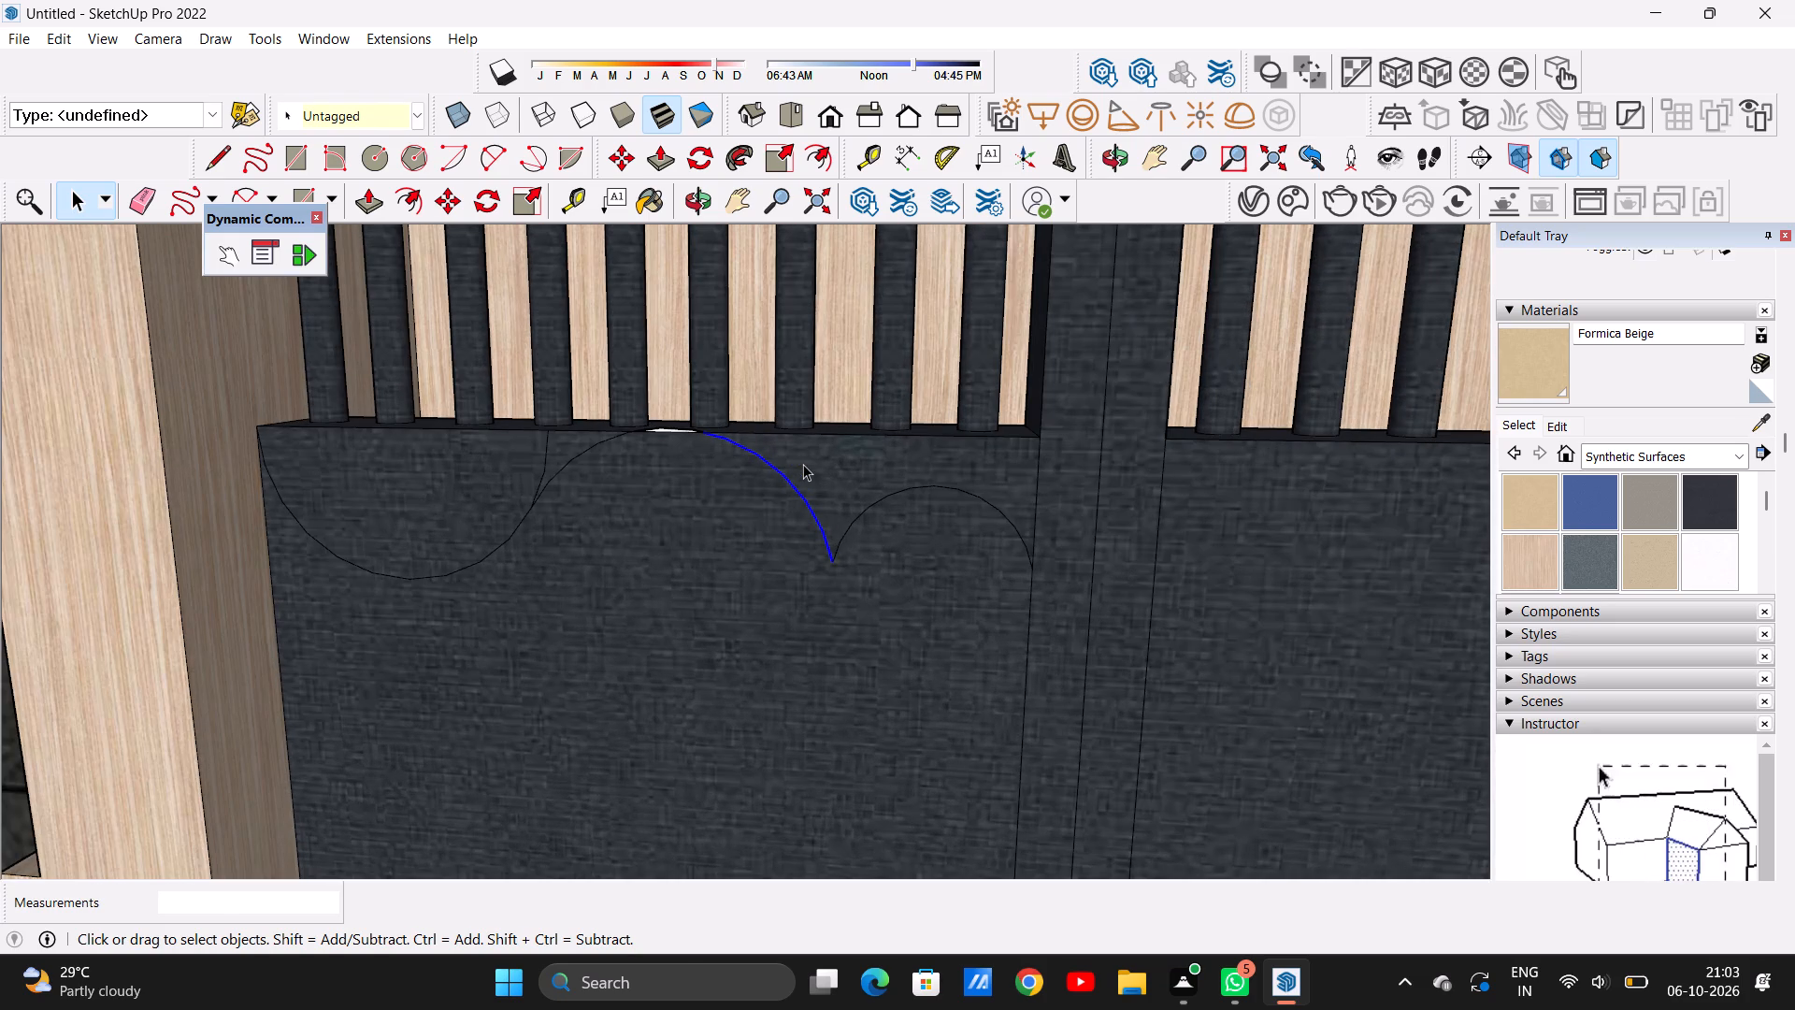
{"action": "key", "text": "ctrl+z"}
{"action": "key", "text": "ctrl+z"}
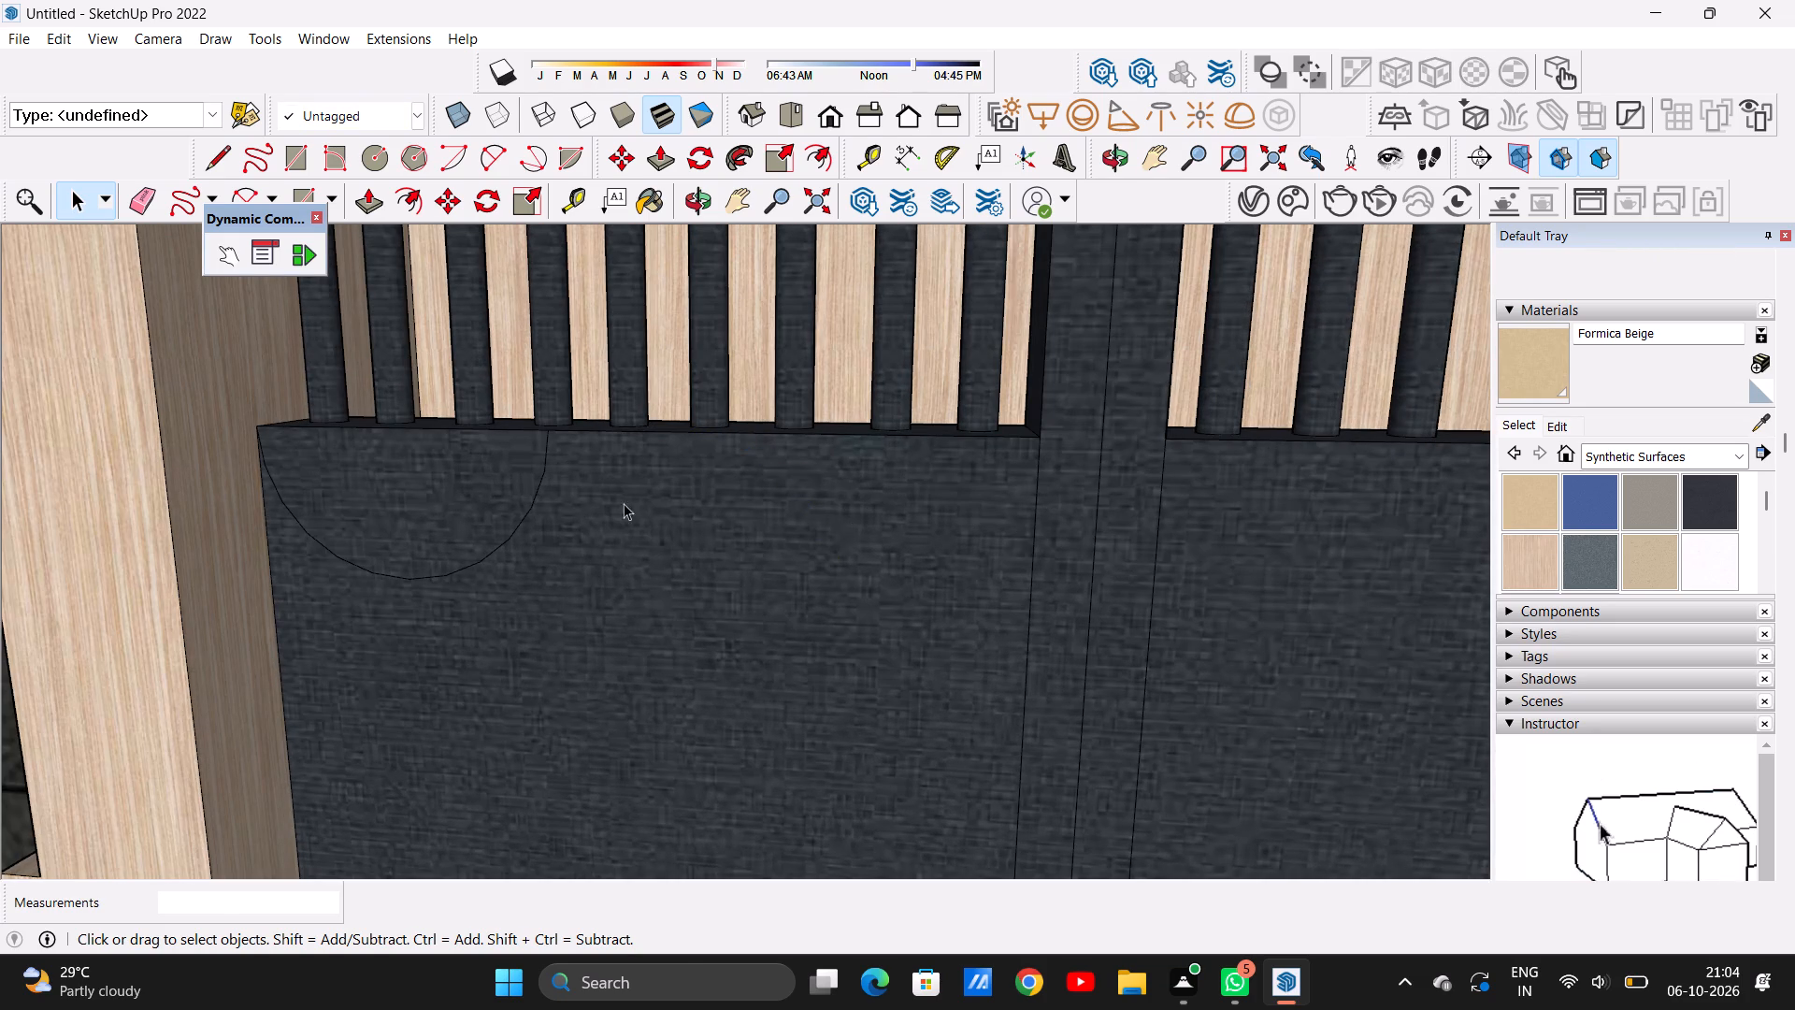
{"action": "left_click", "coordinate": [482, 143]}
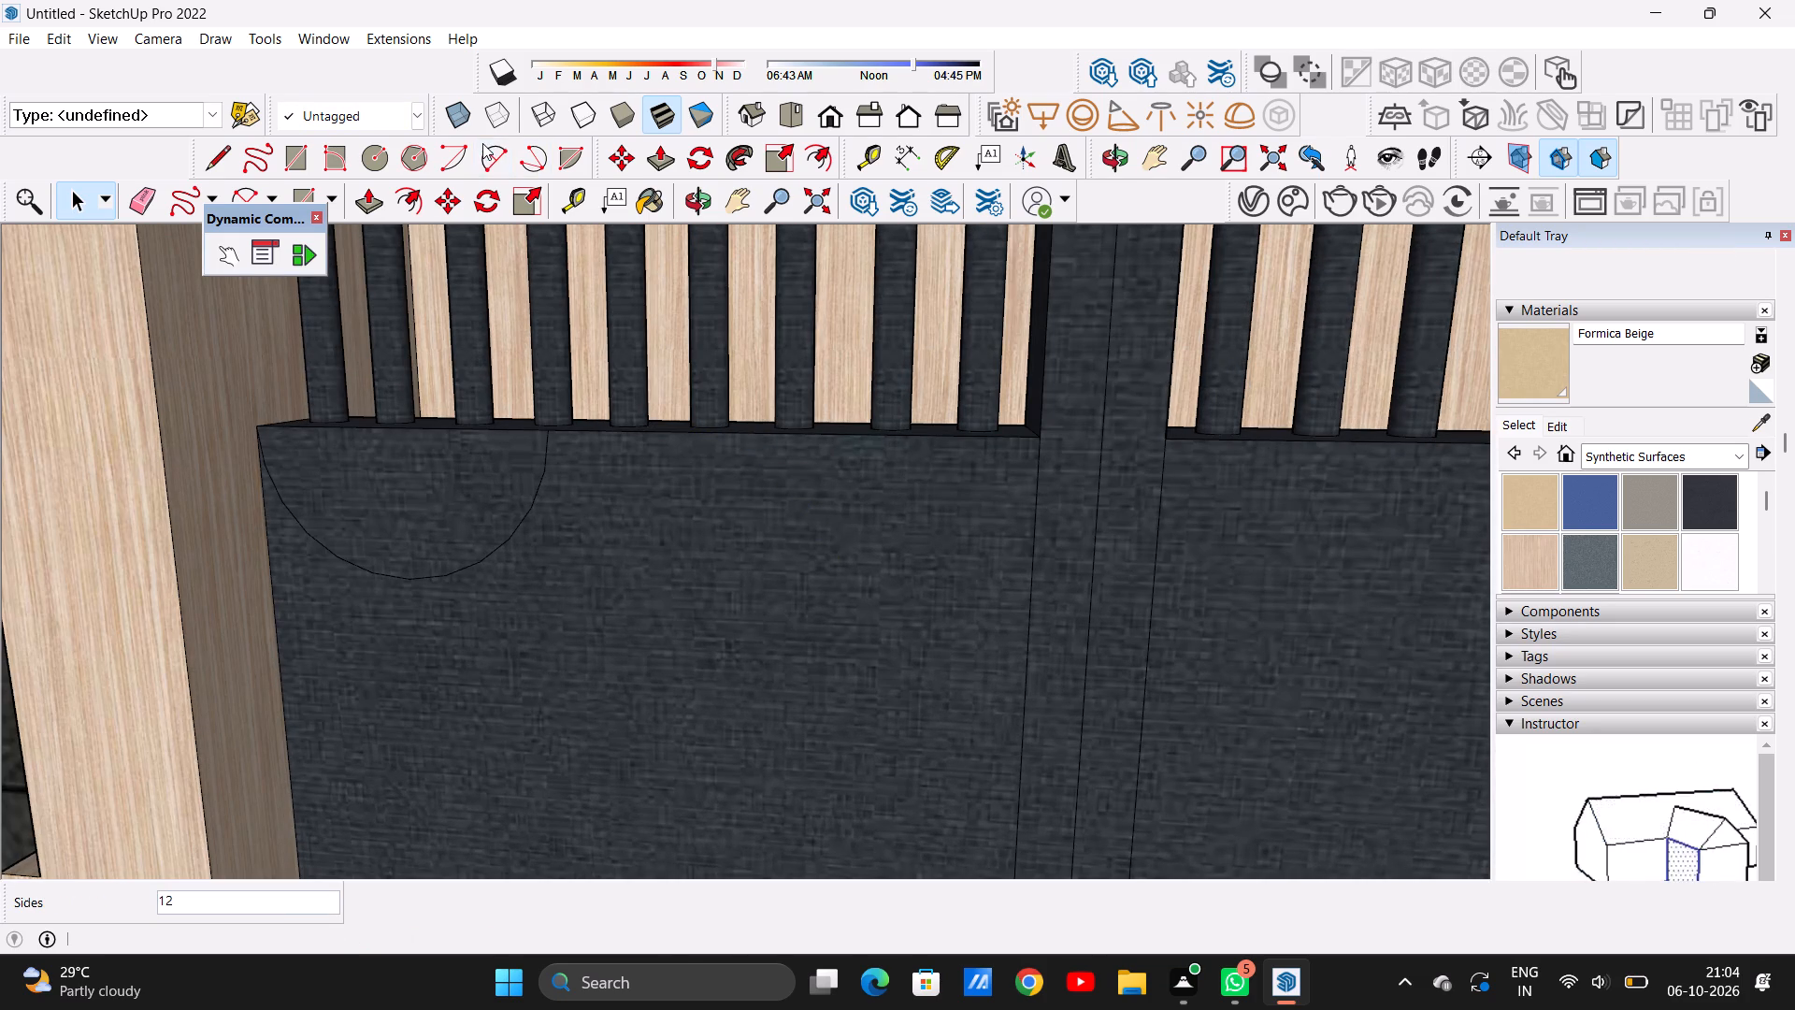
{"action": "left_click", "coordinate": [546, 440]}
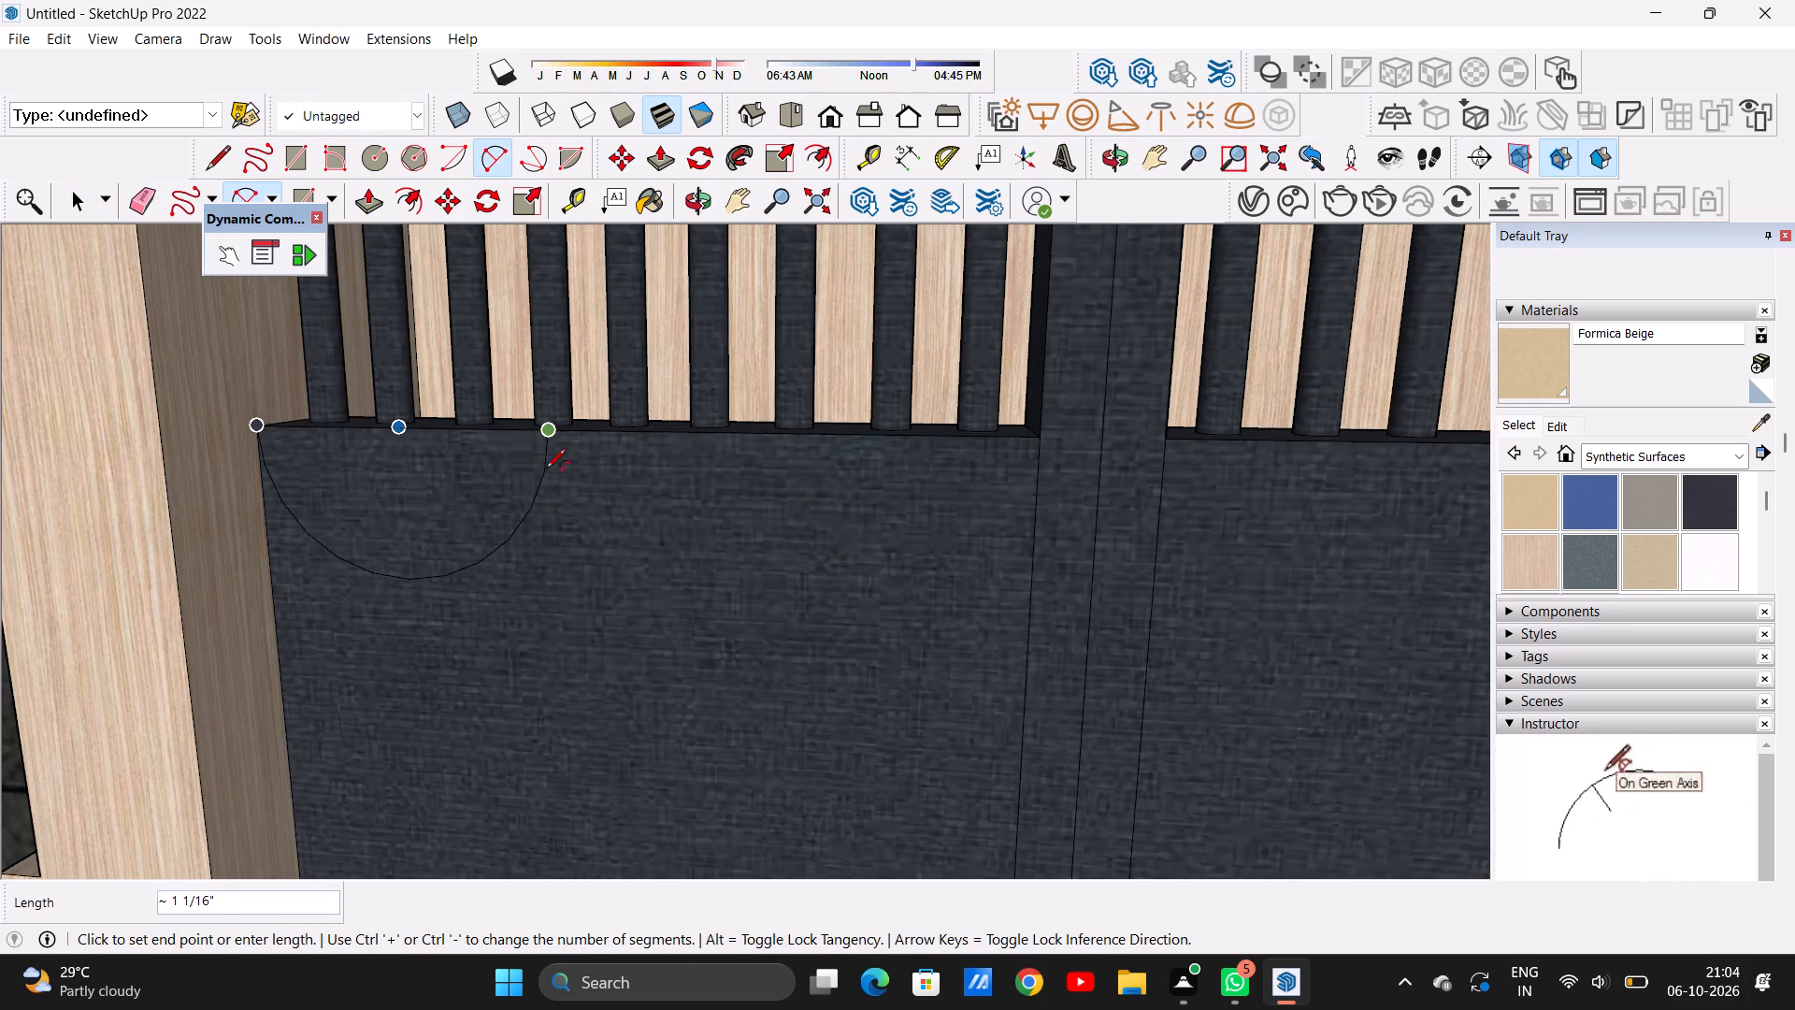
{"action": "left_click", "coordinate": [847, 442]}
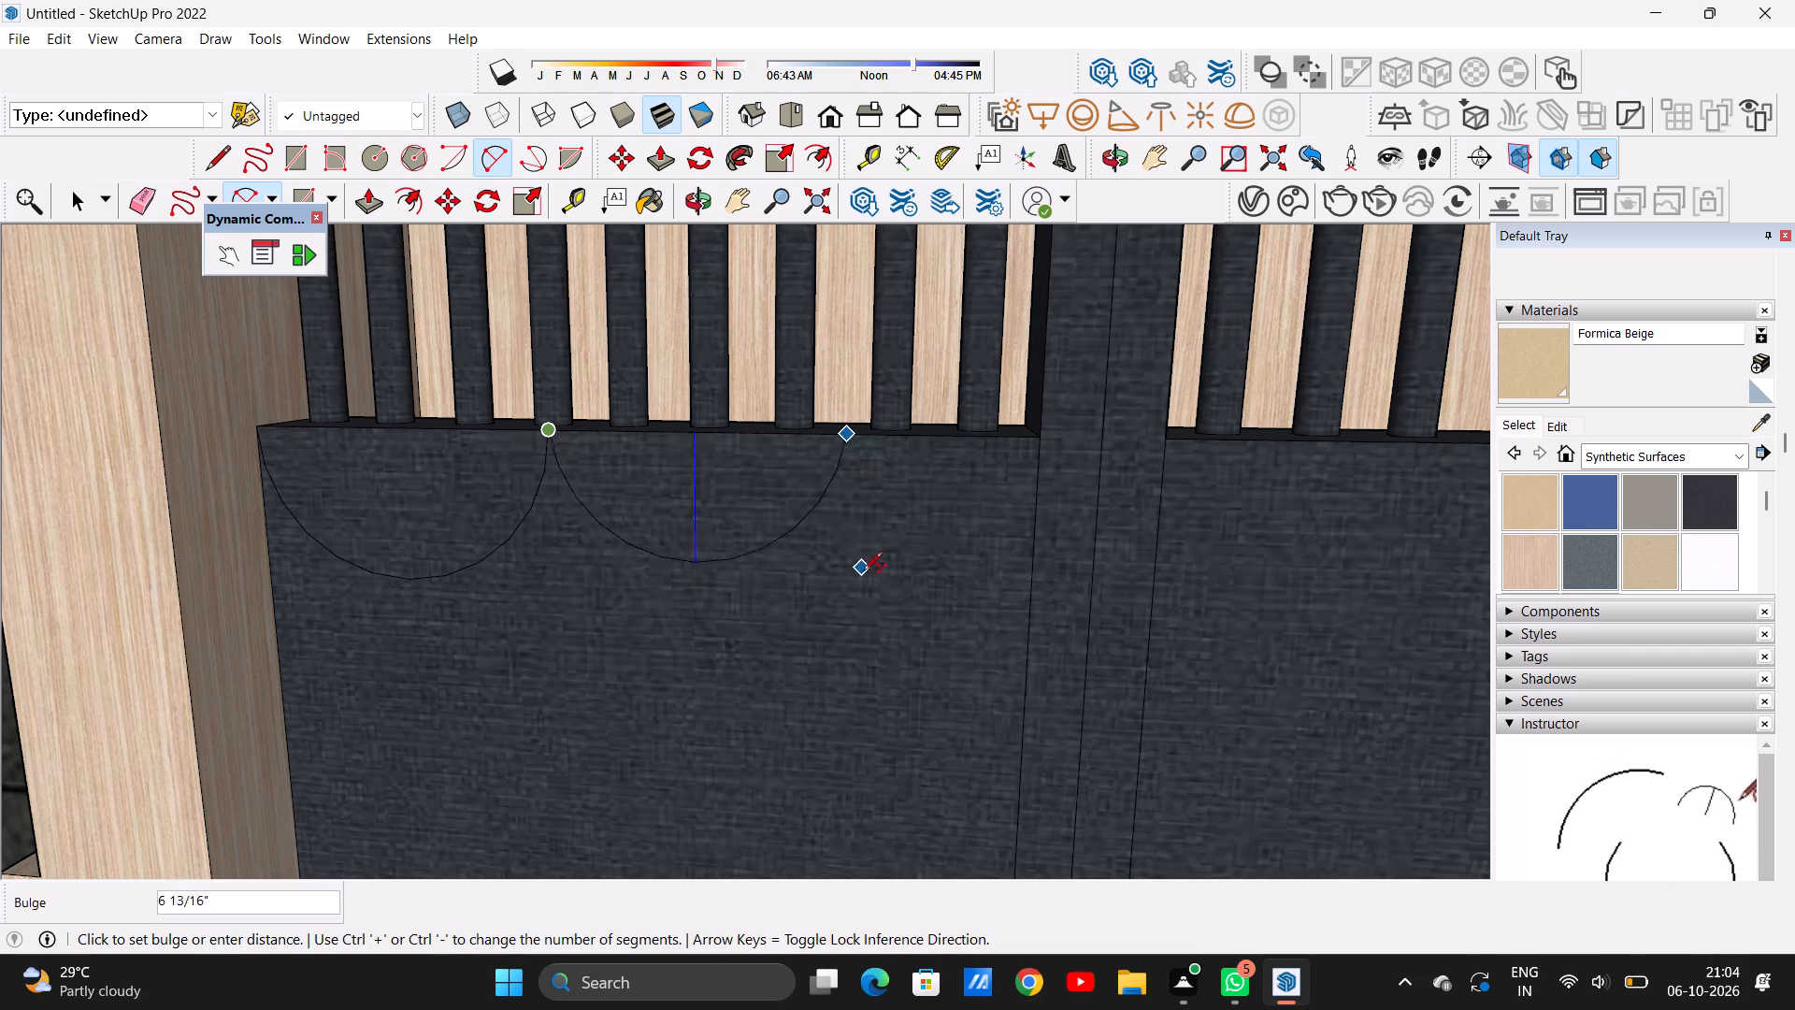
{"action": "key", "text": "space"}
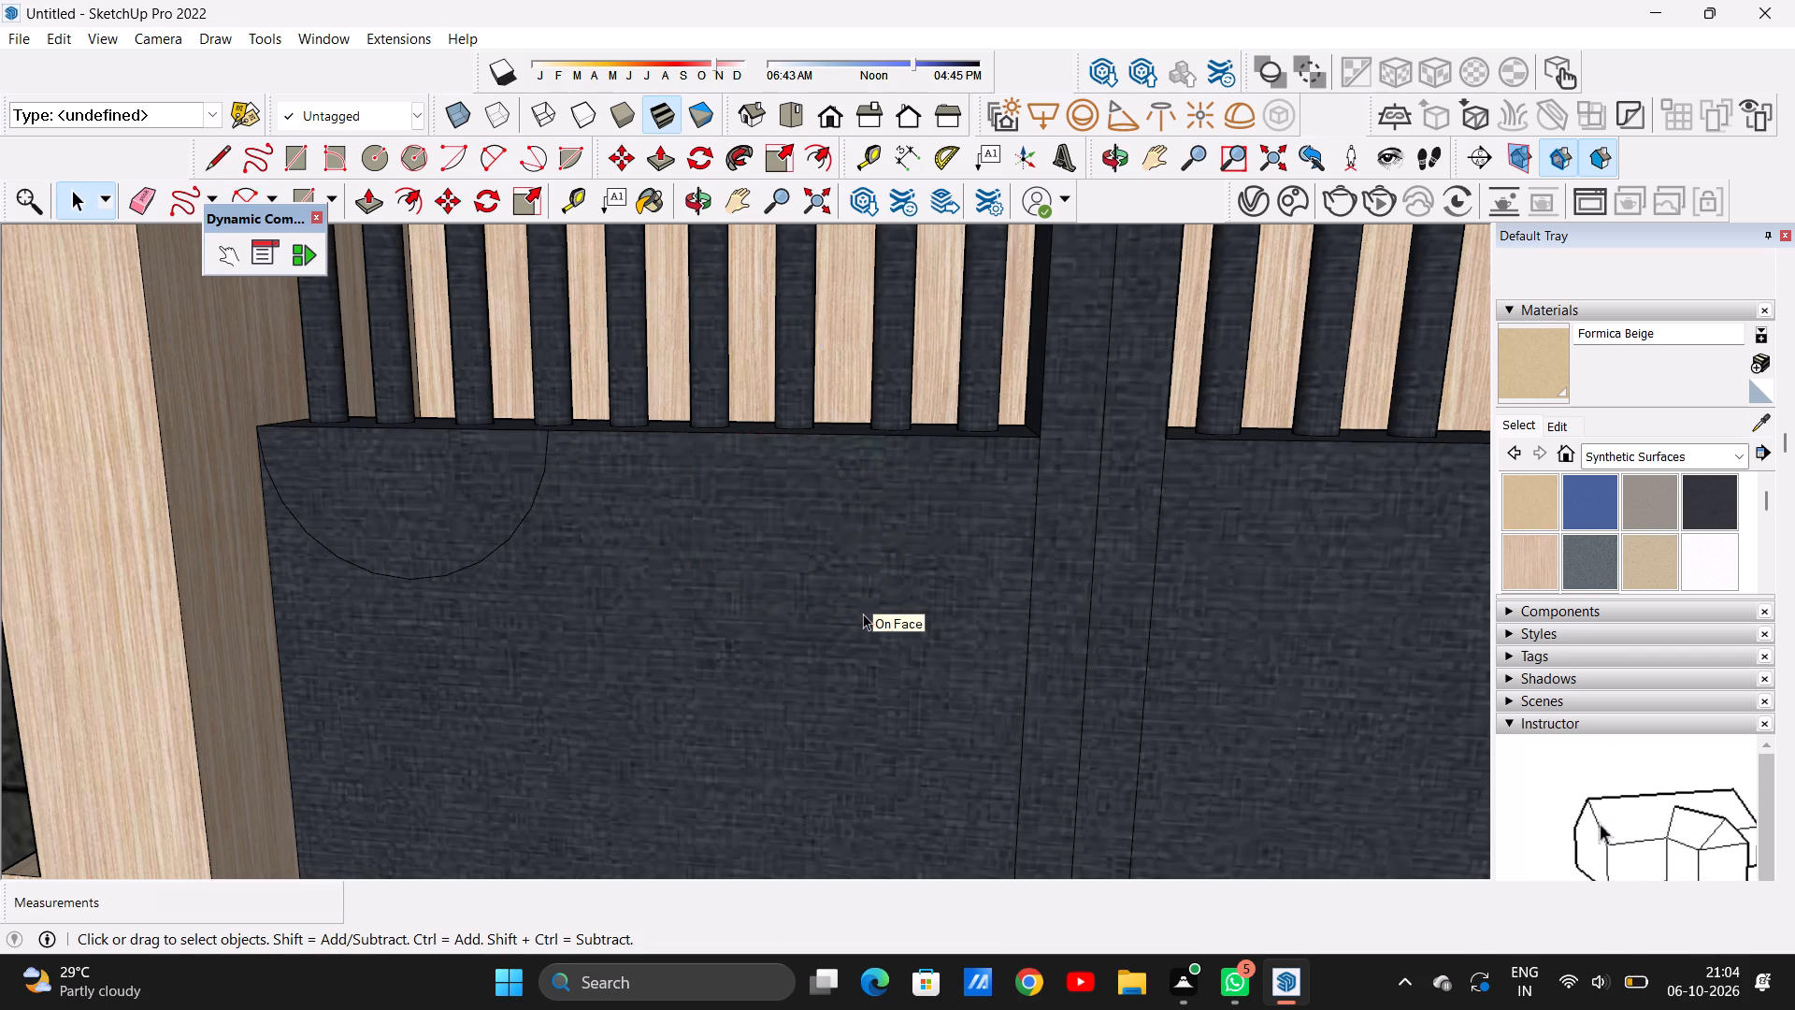
Draw an upward-curving arc from the first arc's inner side across the gate panel, with a bulge of about 5 3/16", below the panel's upper edge.
{"action": "left_click", "coordinate": [491, 148]}
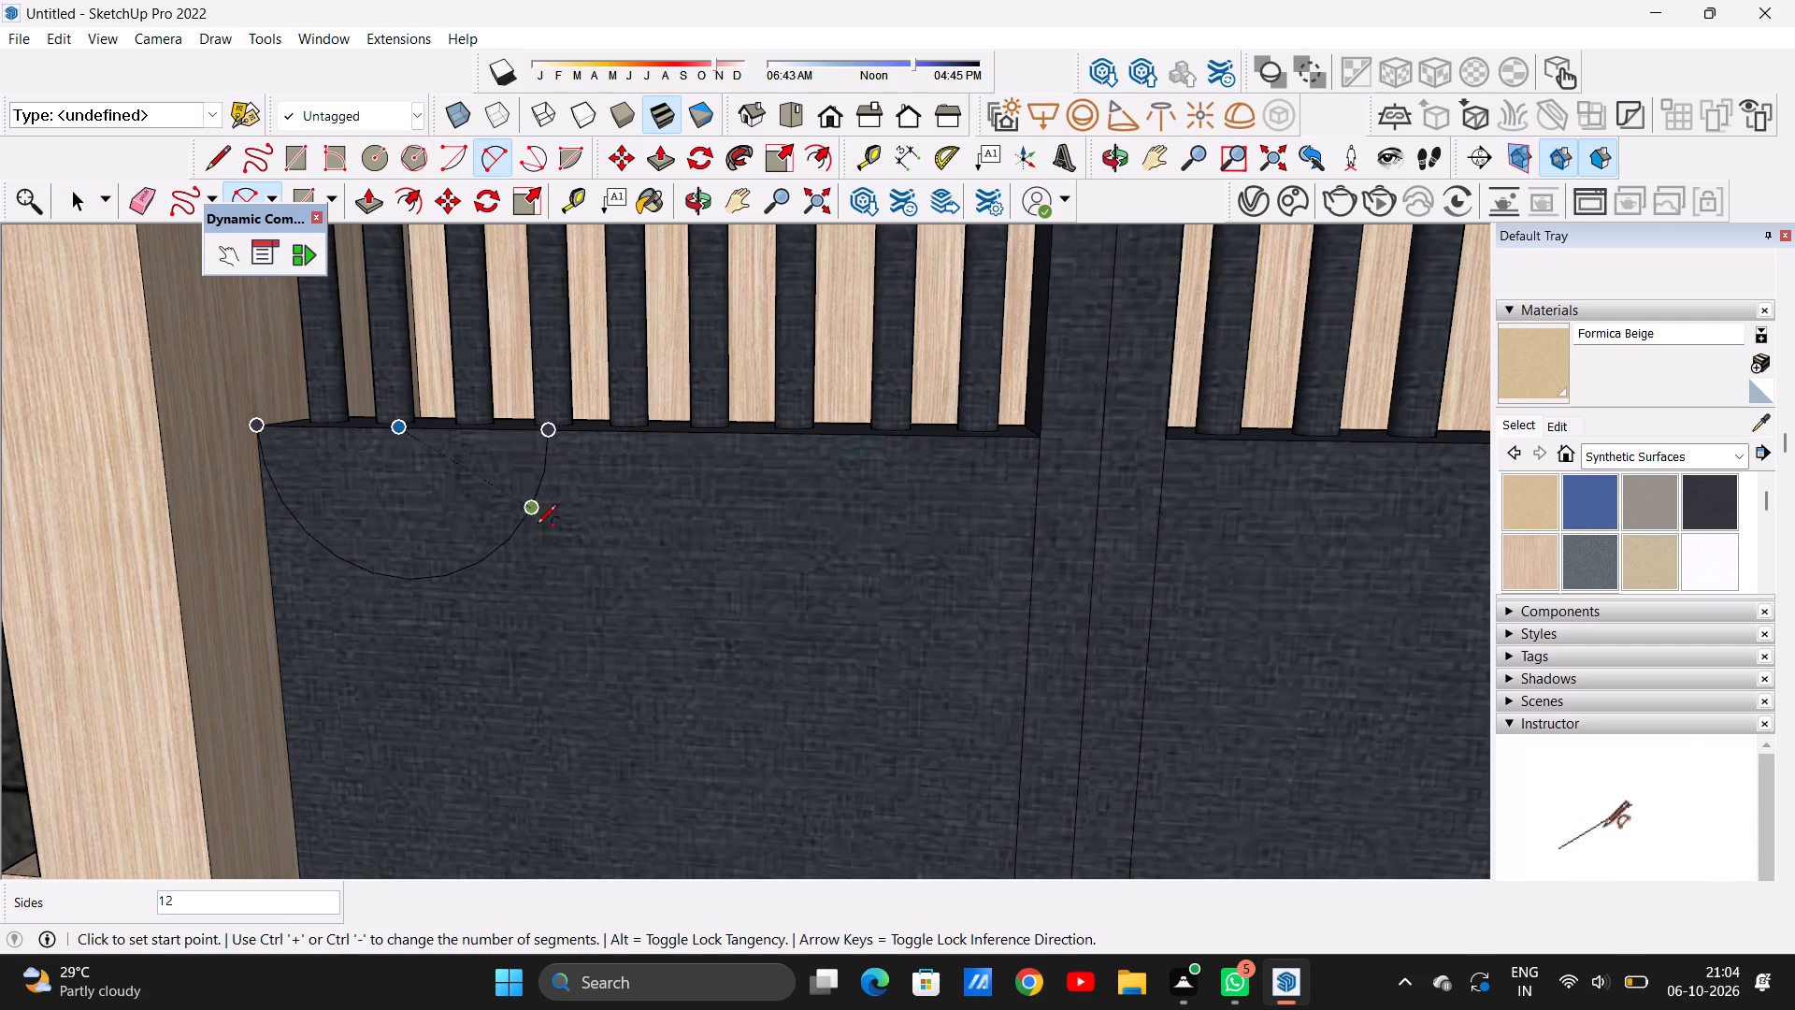
{"action": "left_click", "coordinate": [532, 513]}
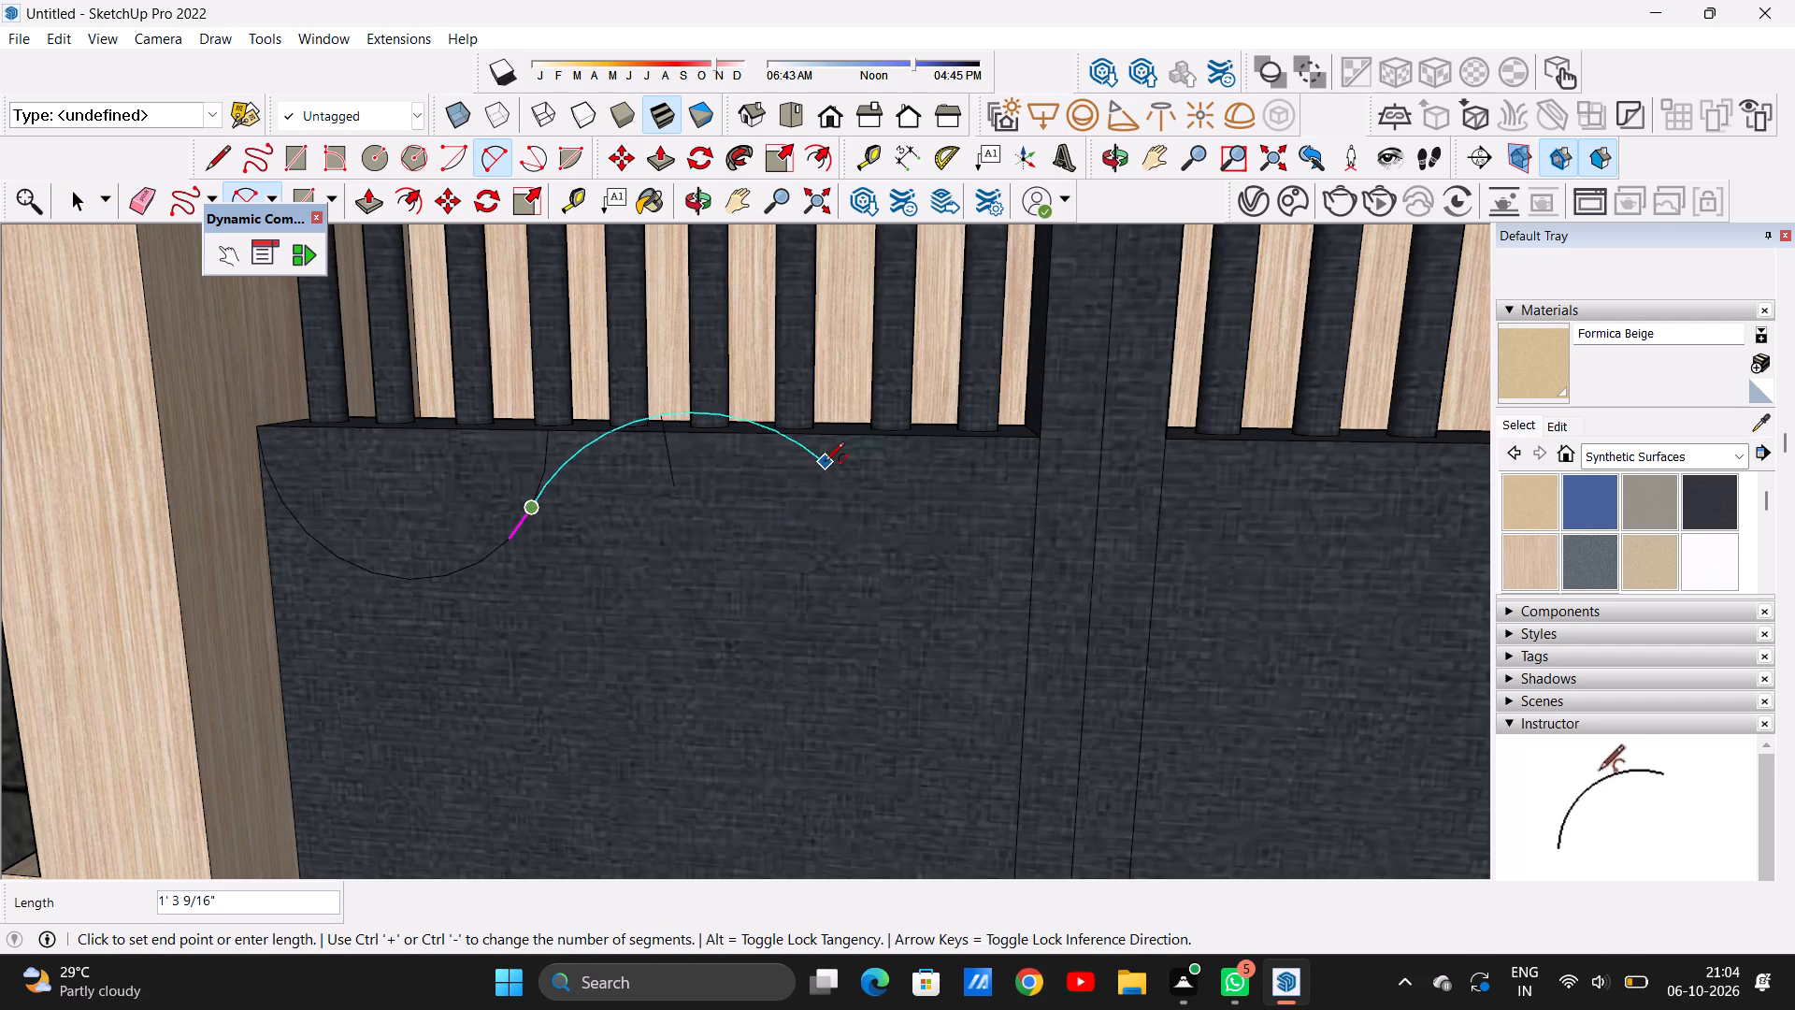
{"action": "left_click", "coordinate": [833, 577]}
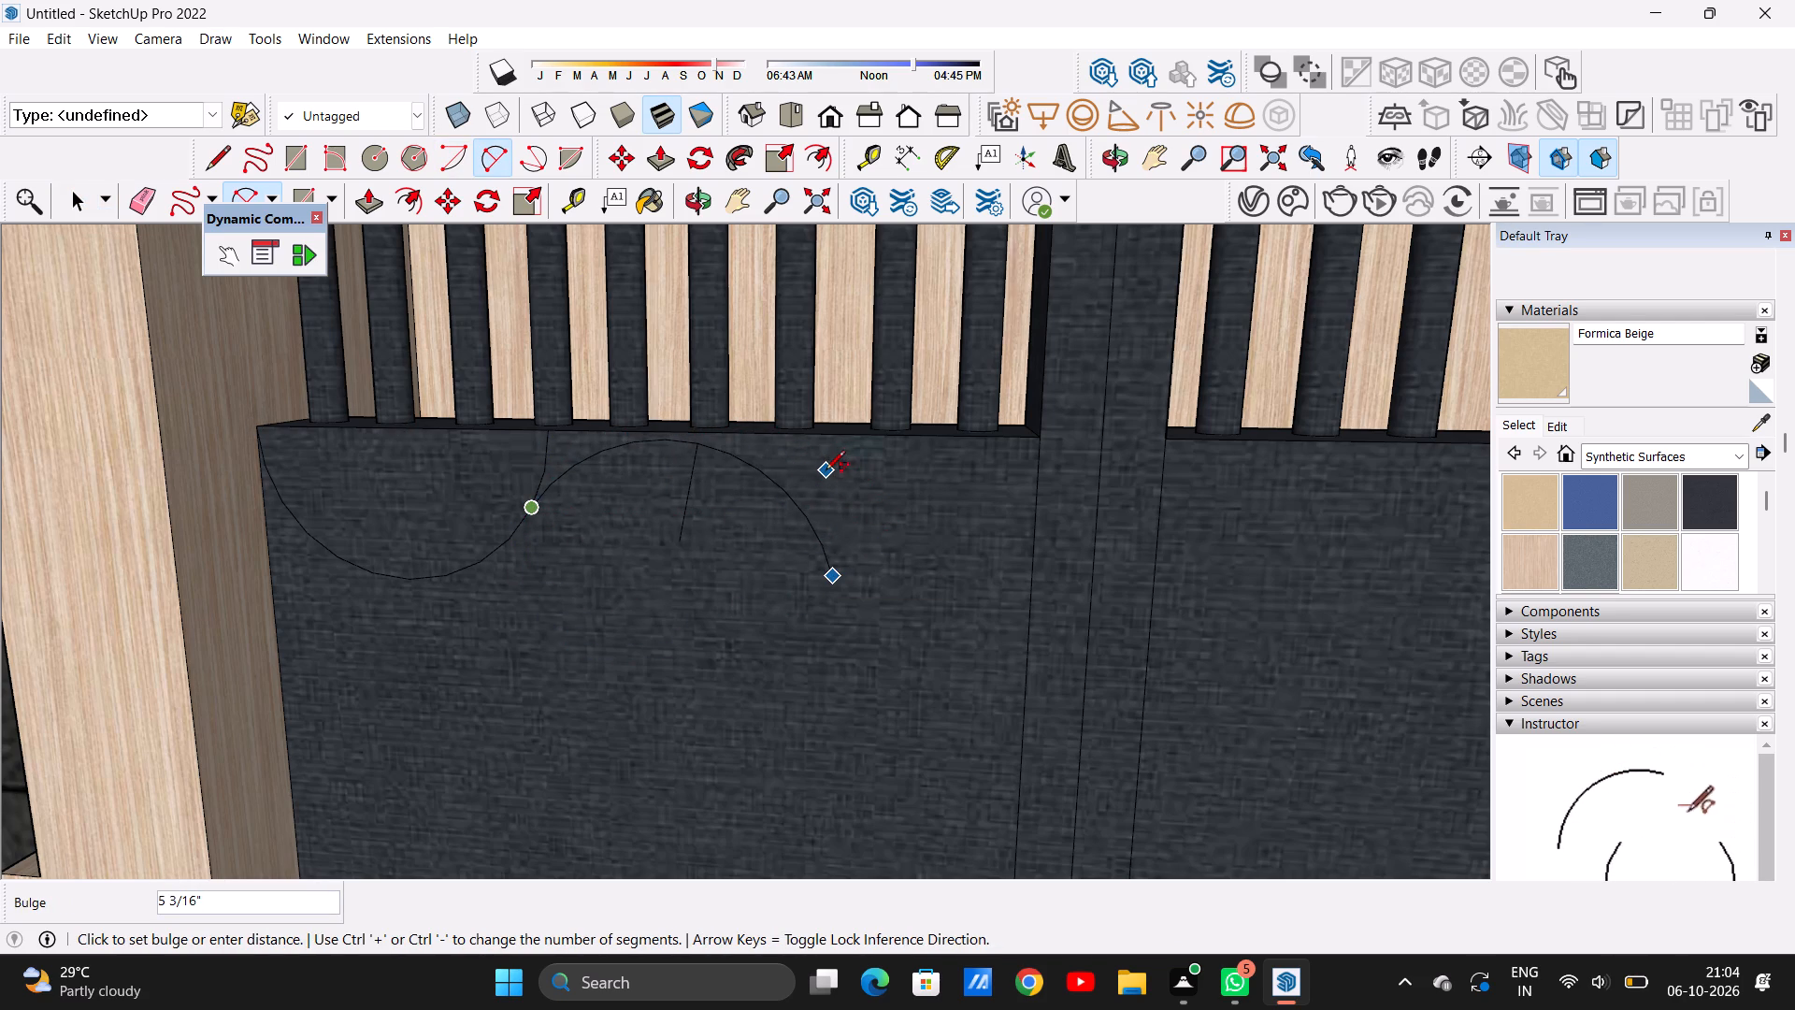
{"action": "left_click", "coordinate": [826, 471]}
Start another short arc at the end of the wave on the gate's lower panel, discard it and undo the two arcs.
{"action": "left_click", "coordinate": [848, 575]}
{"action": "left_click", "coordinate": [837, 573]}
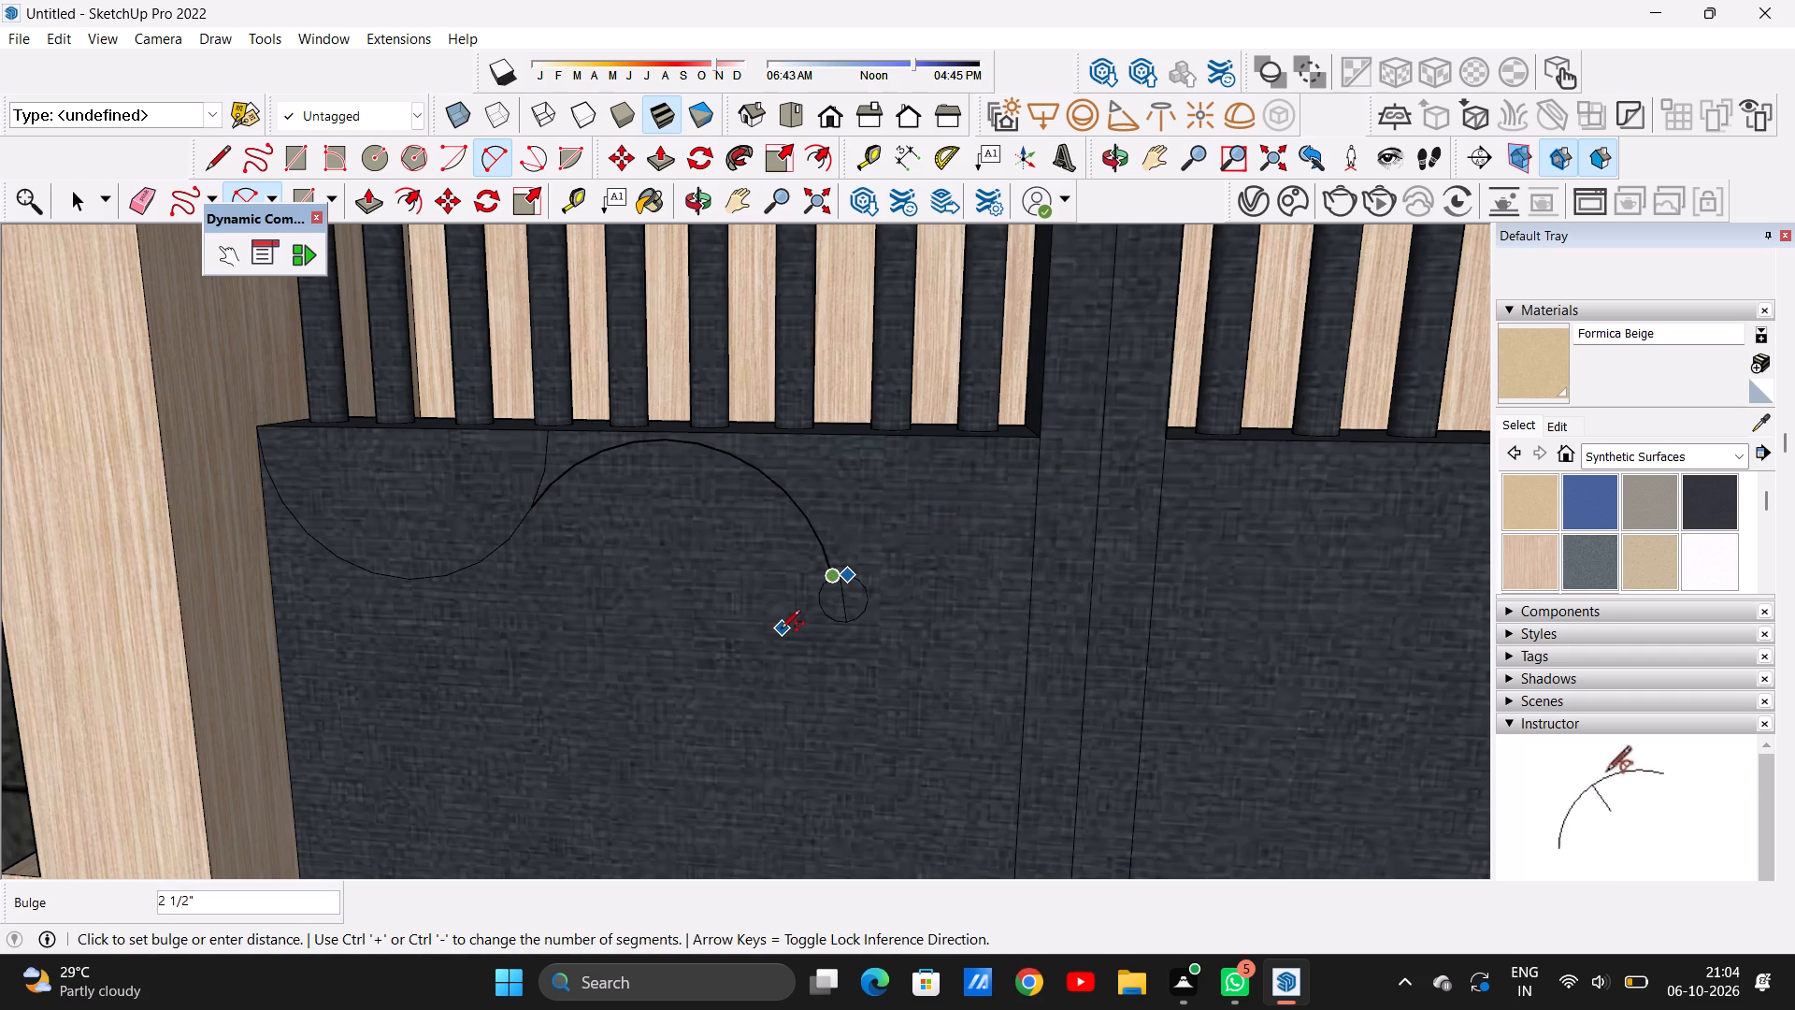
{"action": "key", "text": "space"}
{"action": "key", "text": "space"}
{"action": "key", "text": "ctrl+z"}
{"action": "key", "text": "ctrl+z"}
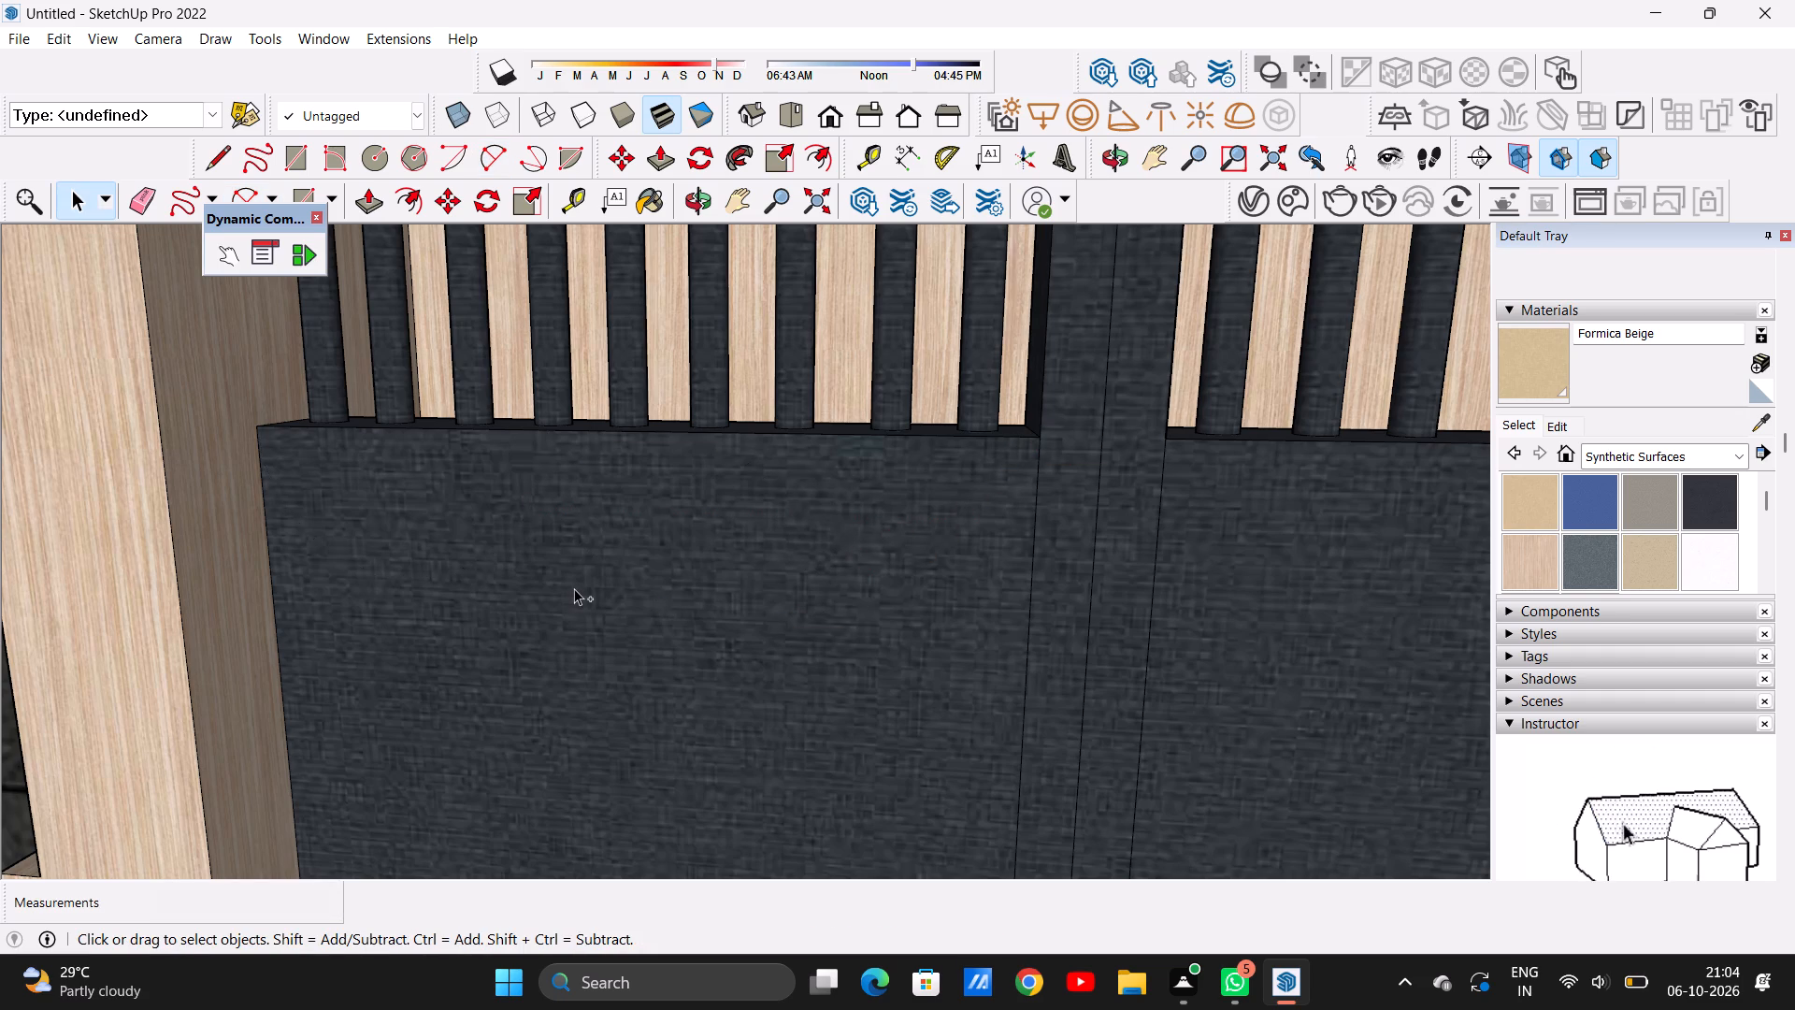
Trace the lower edge of the gate's centre post and extend its three vertical lines about 4 1/2" down to the panel's bottom edge.
{"action": "scroll", "coordinate": [505, 579], "scroll_direction": "down", "scroll_amount": 20}
{"action": "key", "text": "space"}
{"action": "scroll", "coordinate": [538, 602], "scroll_direction": "down", "scroll_amount": 12}
{"action": "scroll", "coordinate": [662, 568], "scroll_direction": "up", "scroll_amount": 2}
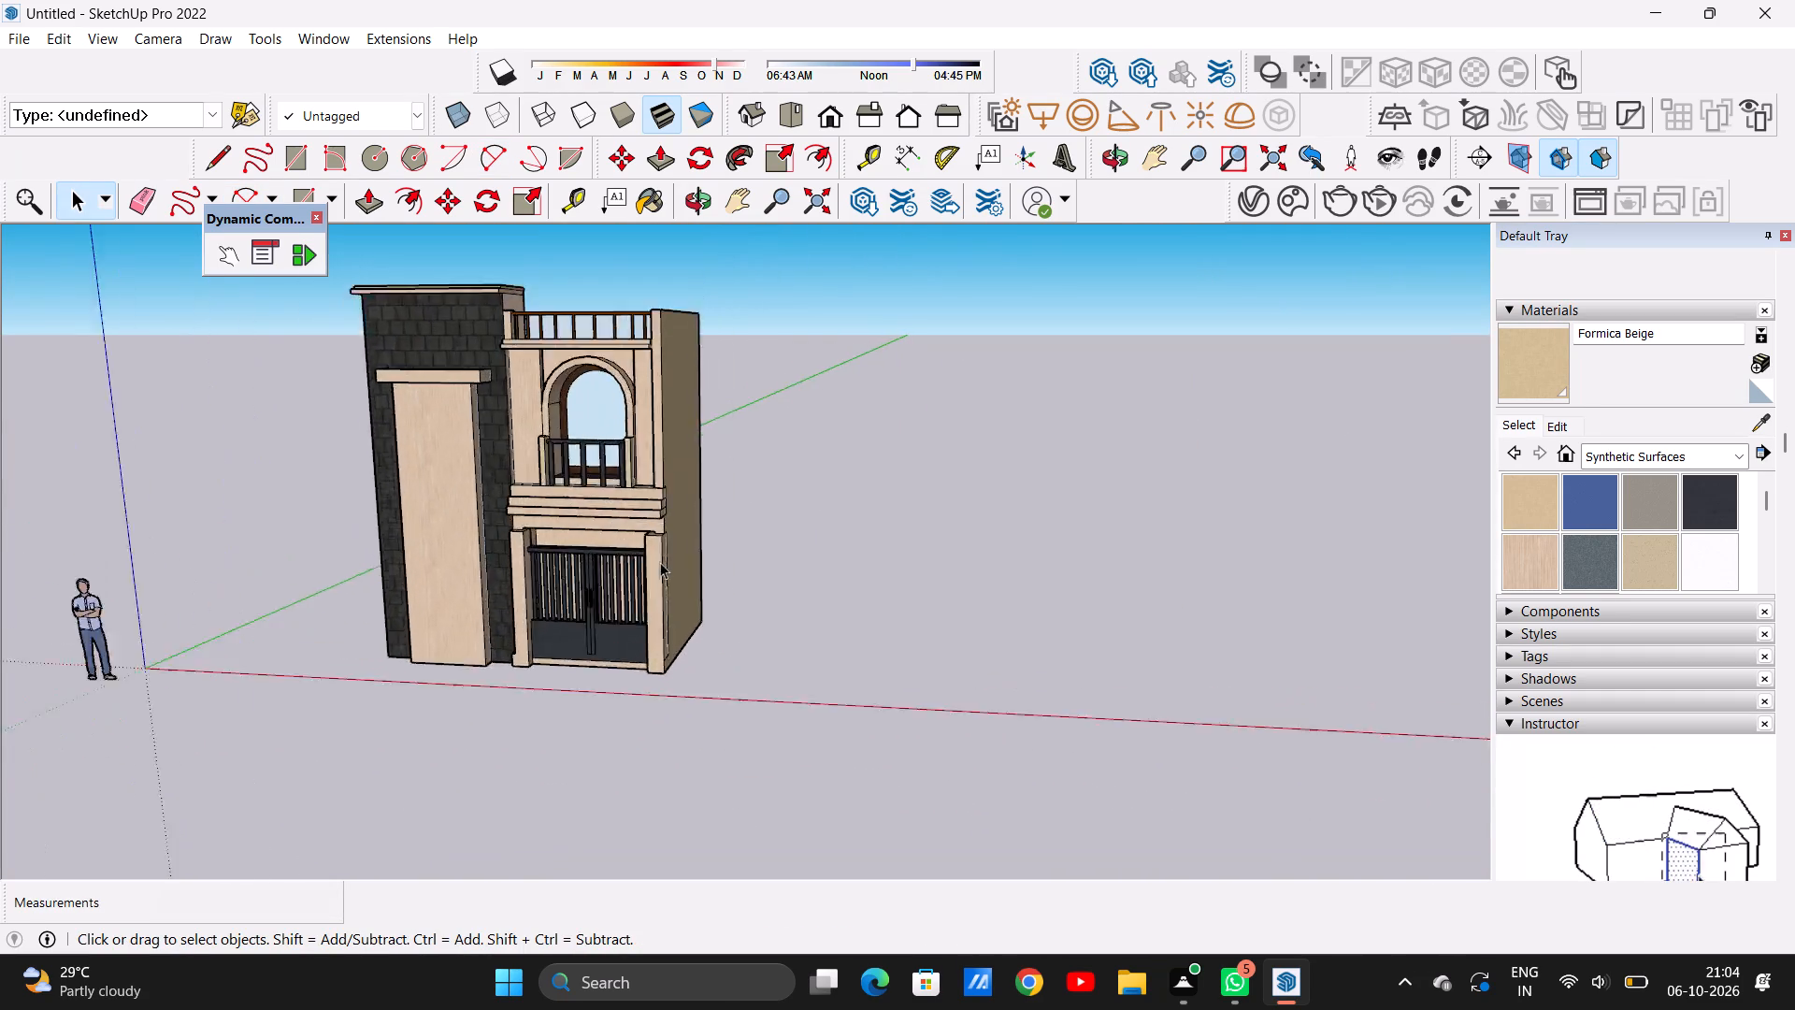
{"action": "scroll", "coordinate": [660, 562], "scroll_direction": "up", "scroll_amount": 19}
{"action": "scroll", "coordinate": [629, 531], "scroll_direction": "down", "scroll_amount": 13}
{"action": "middle_click_drag", "start_coordinate": [526, 663], "coordinate": [658, 652]}
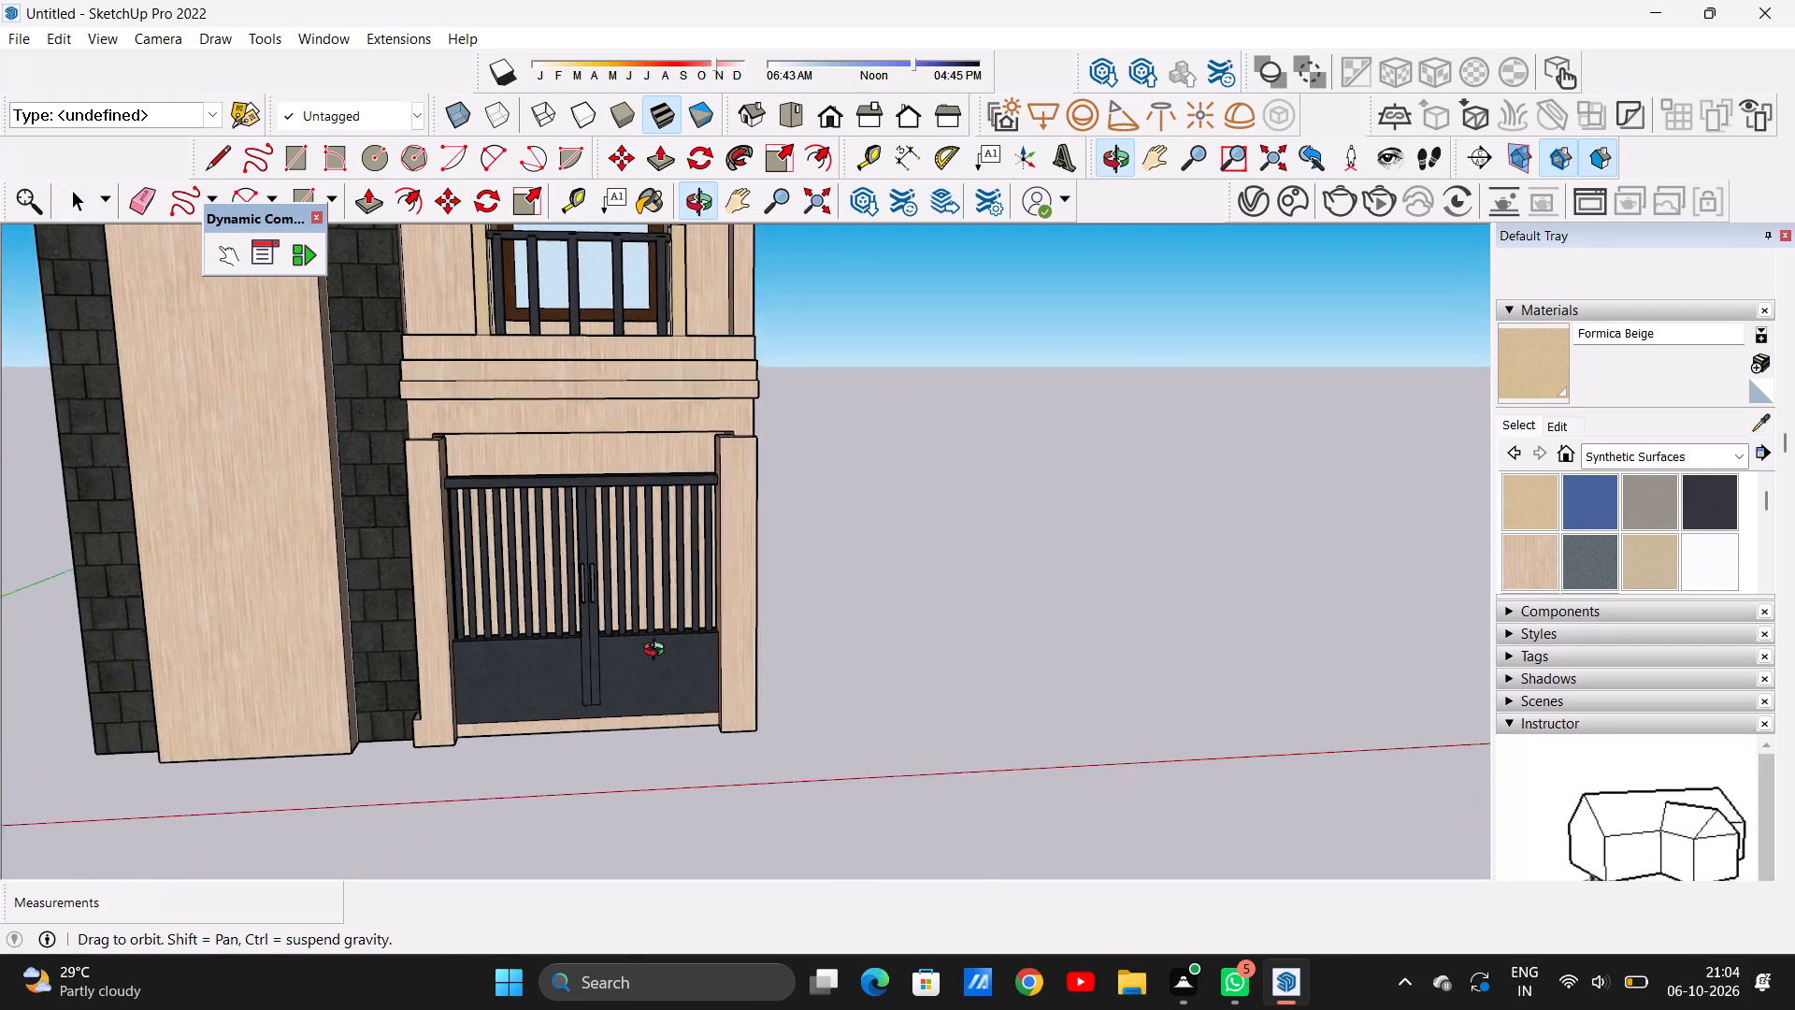
{"action": "middle_click_drag", "start_coordinate": [658, 652], "coordinate": [664, 633]}
{"action": "scroll", "coordinate": [611, 674], "scroll_direction": "up", "scroll_amount": 8}
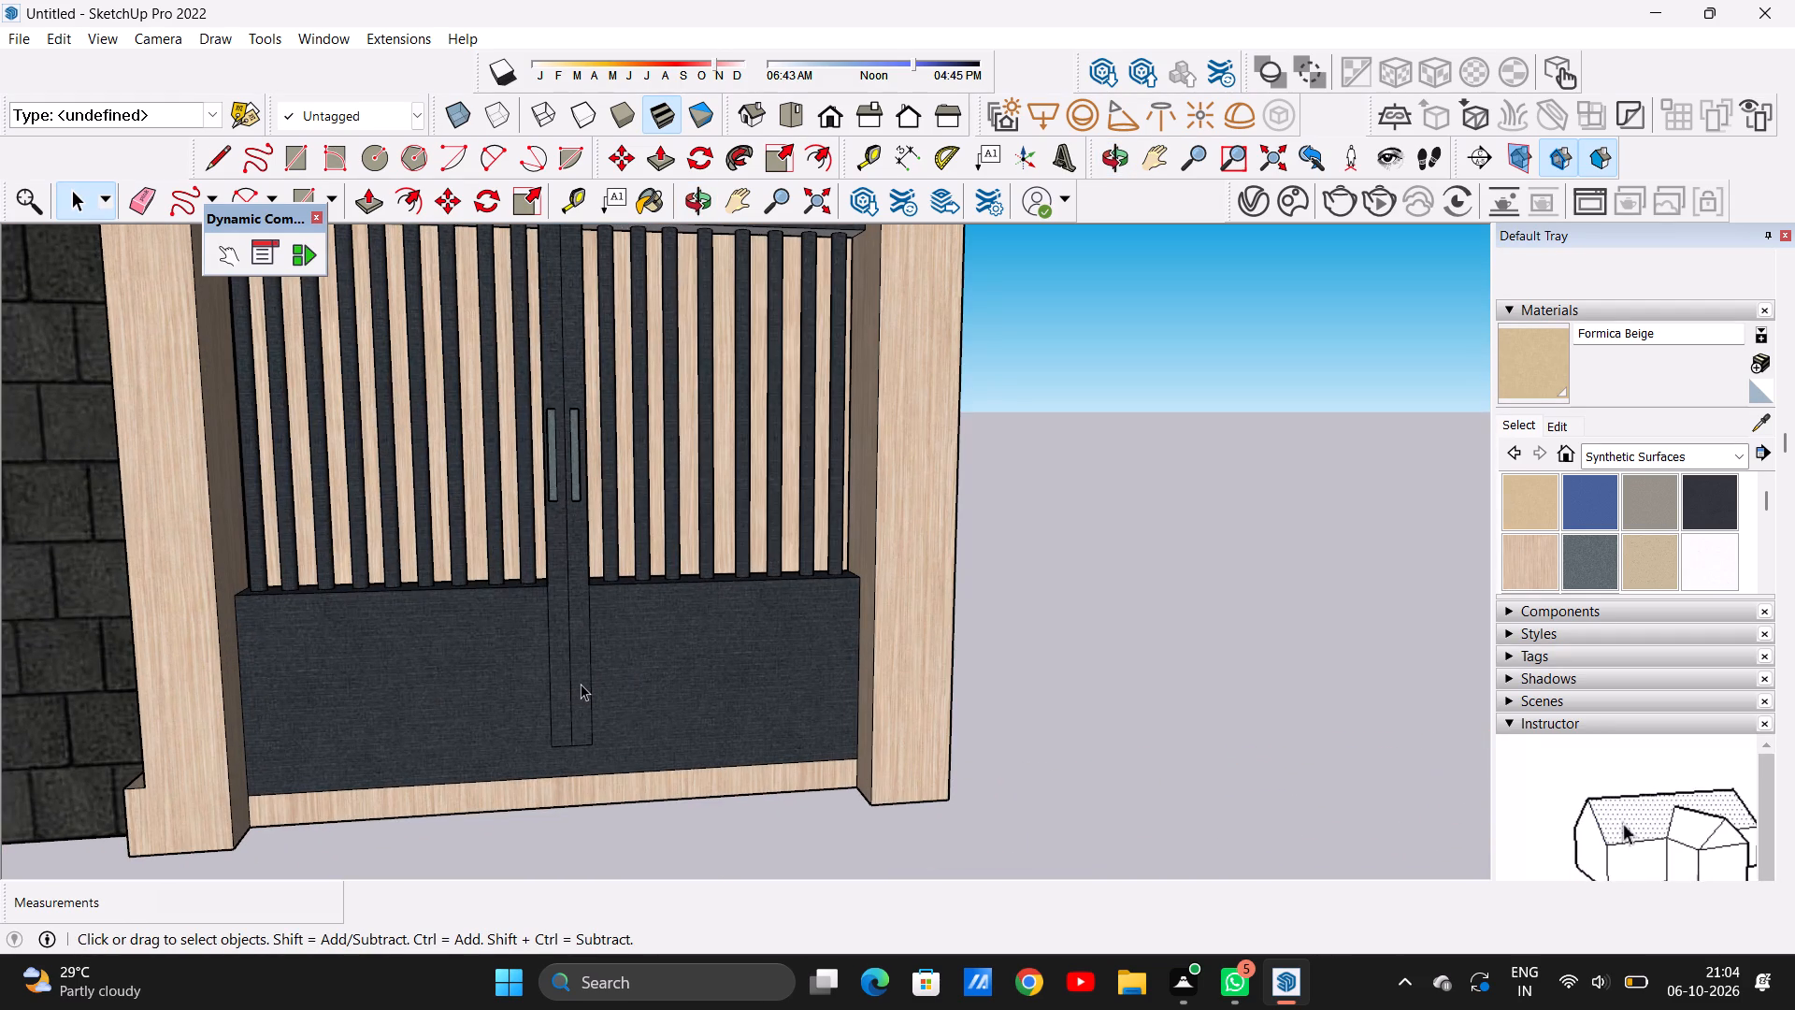
{"action": "scroll", "coordinate": [470, 655], "scroll_direction": "down", "scroll_amount": 8}
{"action": "scroll", "coordinate": [585, 681], "scroll_direction": "up", "scroll_amount": 11}
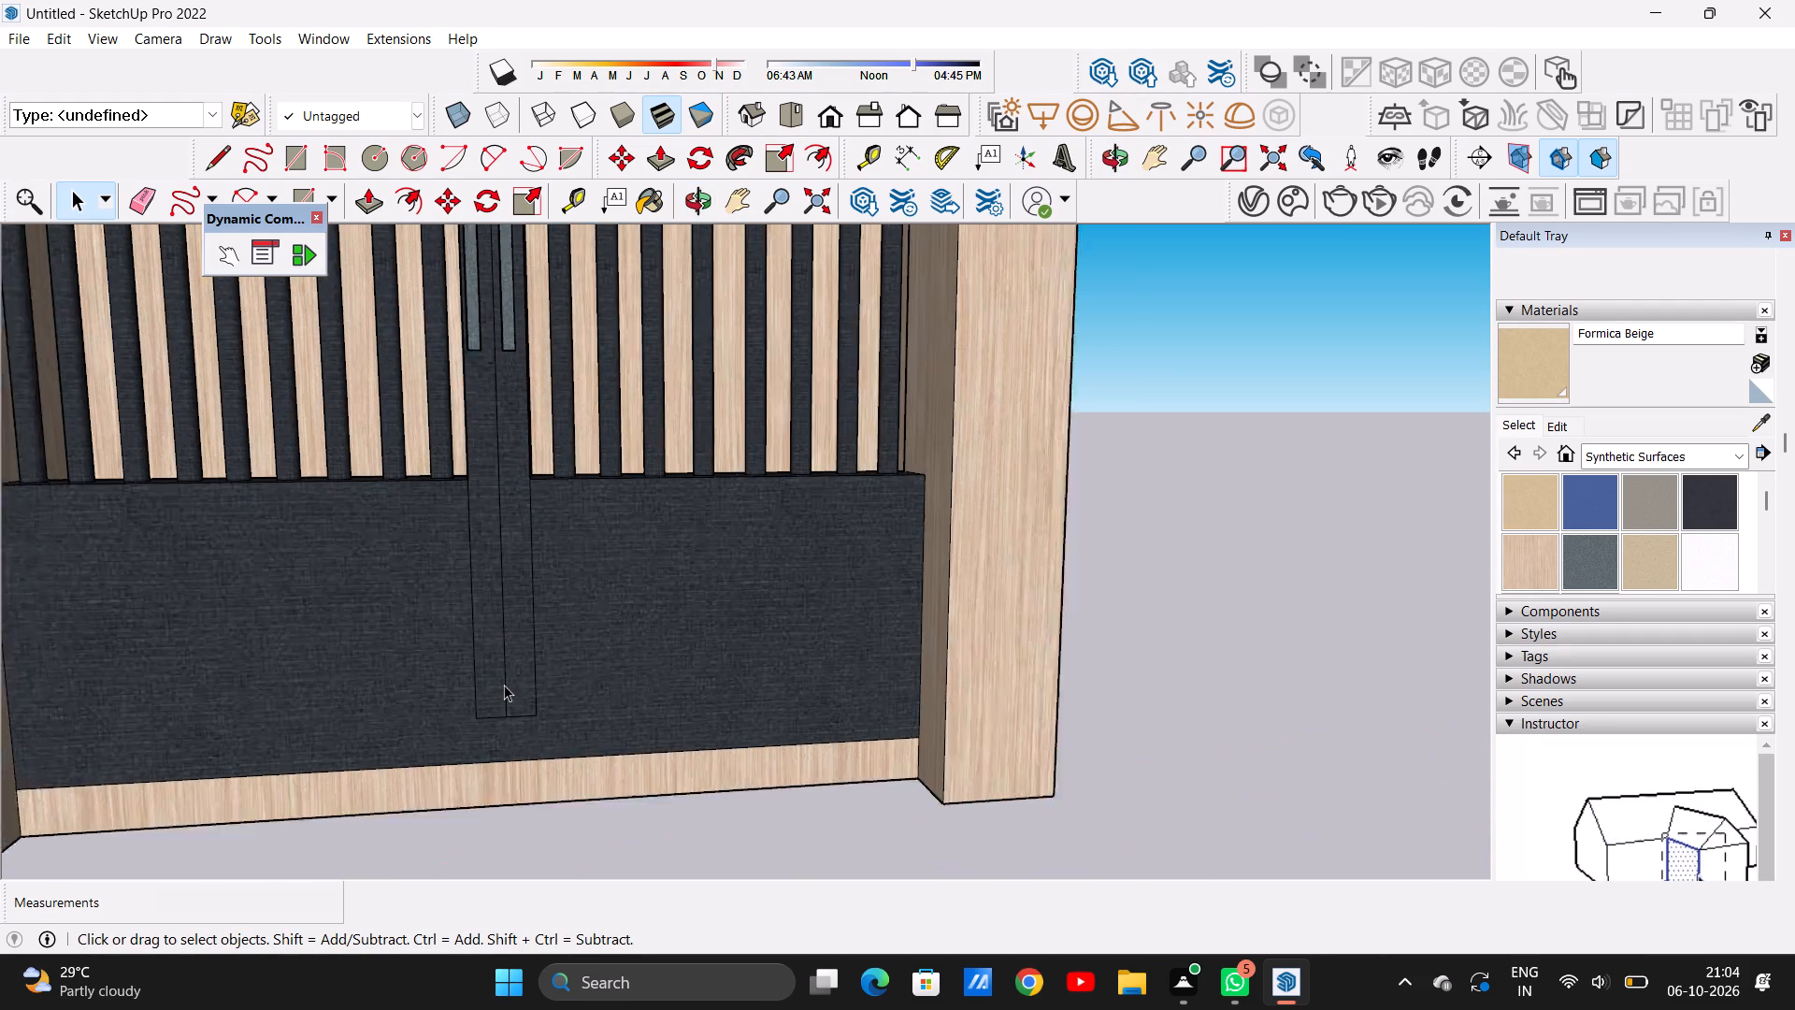
{"action": "scroll", "coordinate": [504, 685], "scroll_direction": "up", "scroll_amount": 1}
{"action": "key", "text": "l"}
{"action": "scroll", "coordinate": [493, 682], "scroll_direction": "up", "scroll_amount": 9}
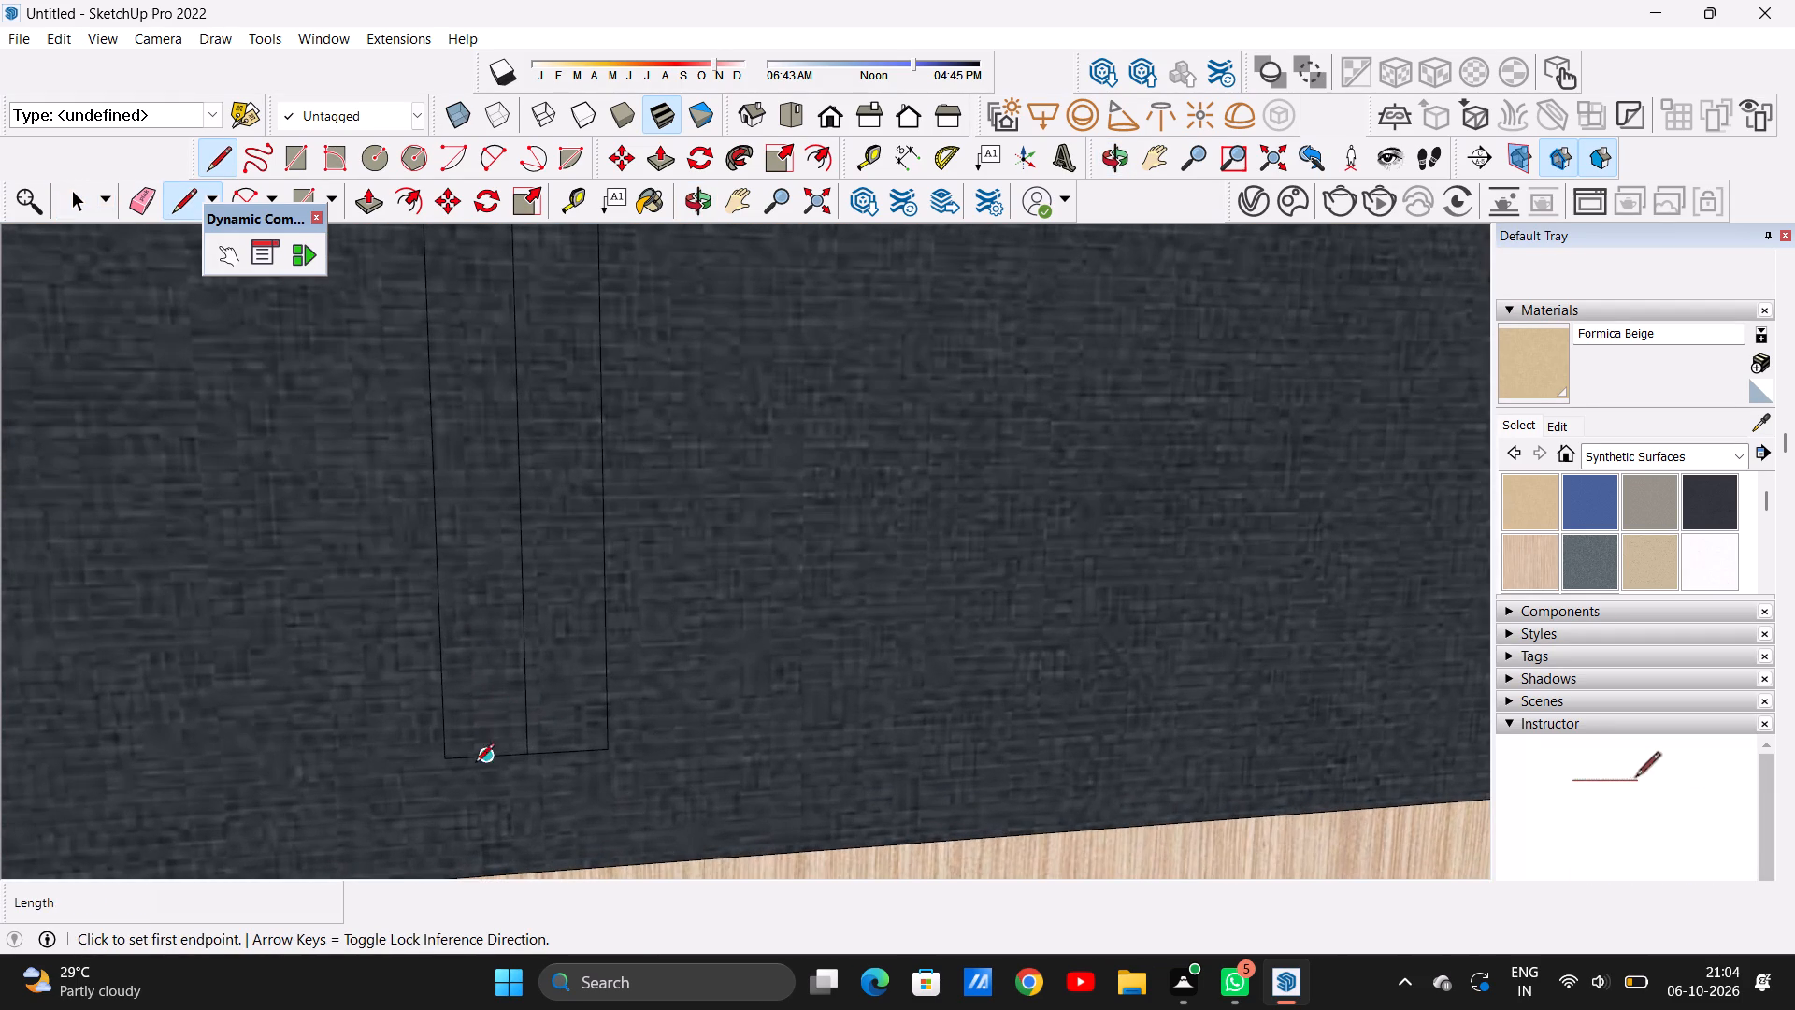
{"action": "left_click", "coordinate": [450, 758]}
{"action": "scroll", "coordinate": [449, 688], "scroll_direction": "down", "scroll_amount": 6}
{"action": "left_click", "coordinate": [546, 728]}
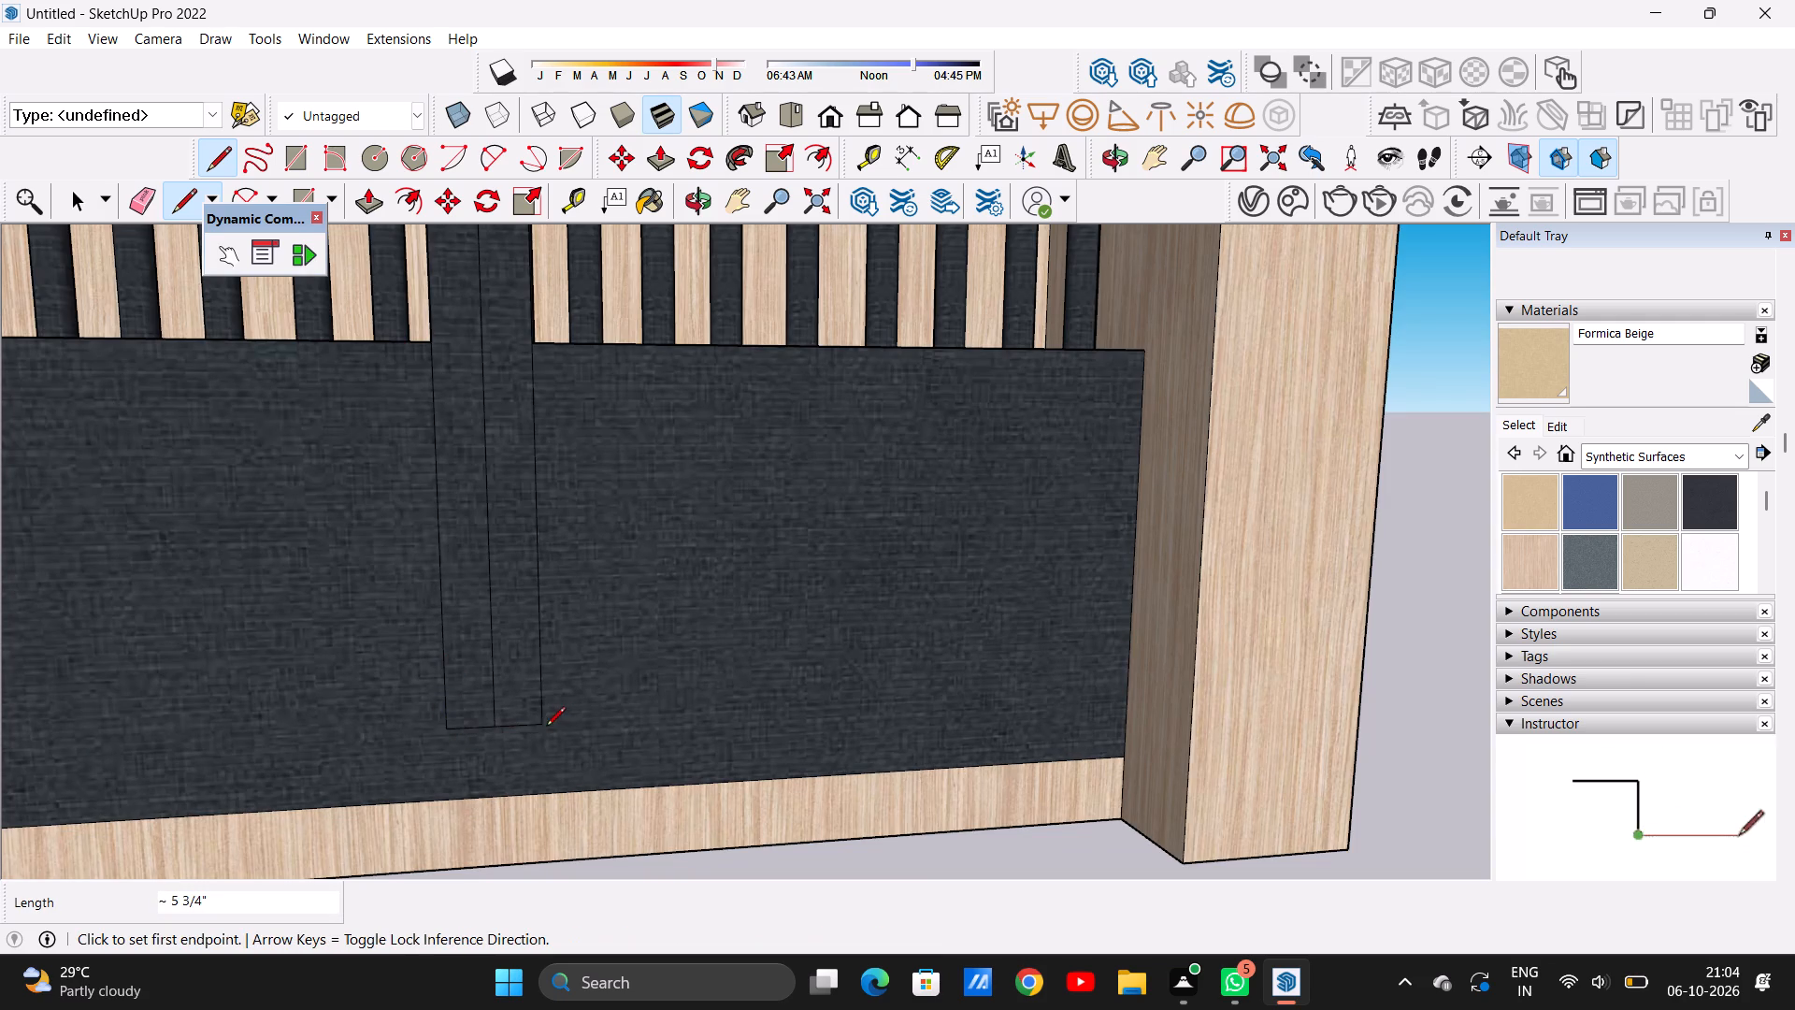
{"action": "scroll", "coordinate": [538, 802], "scroll_direction": "up", "scroll_amount": 5}
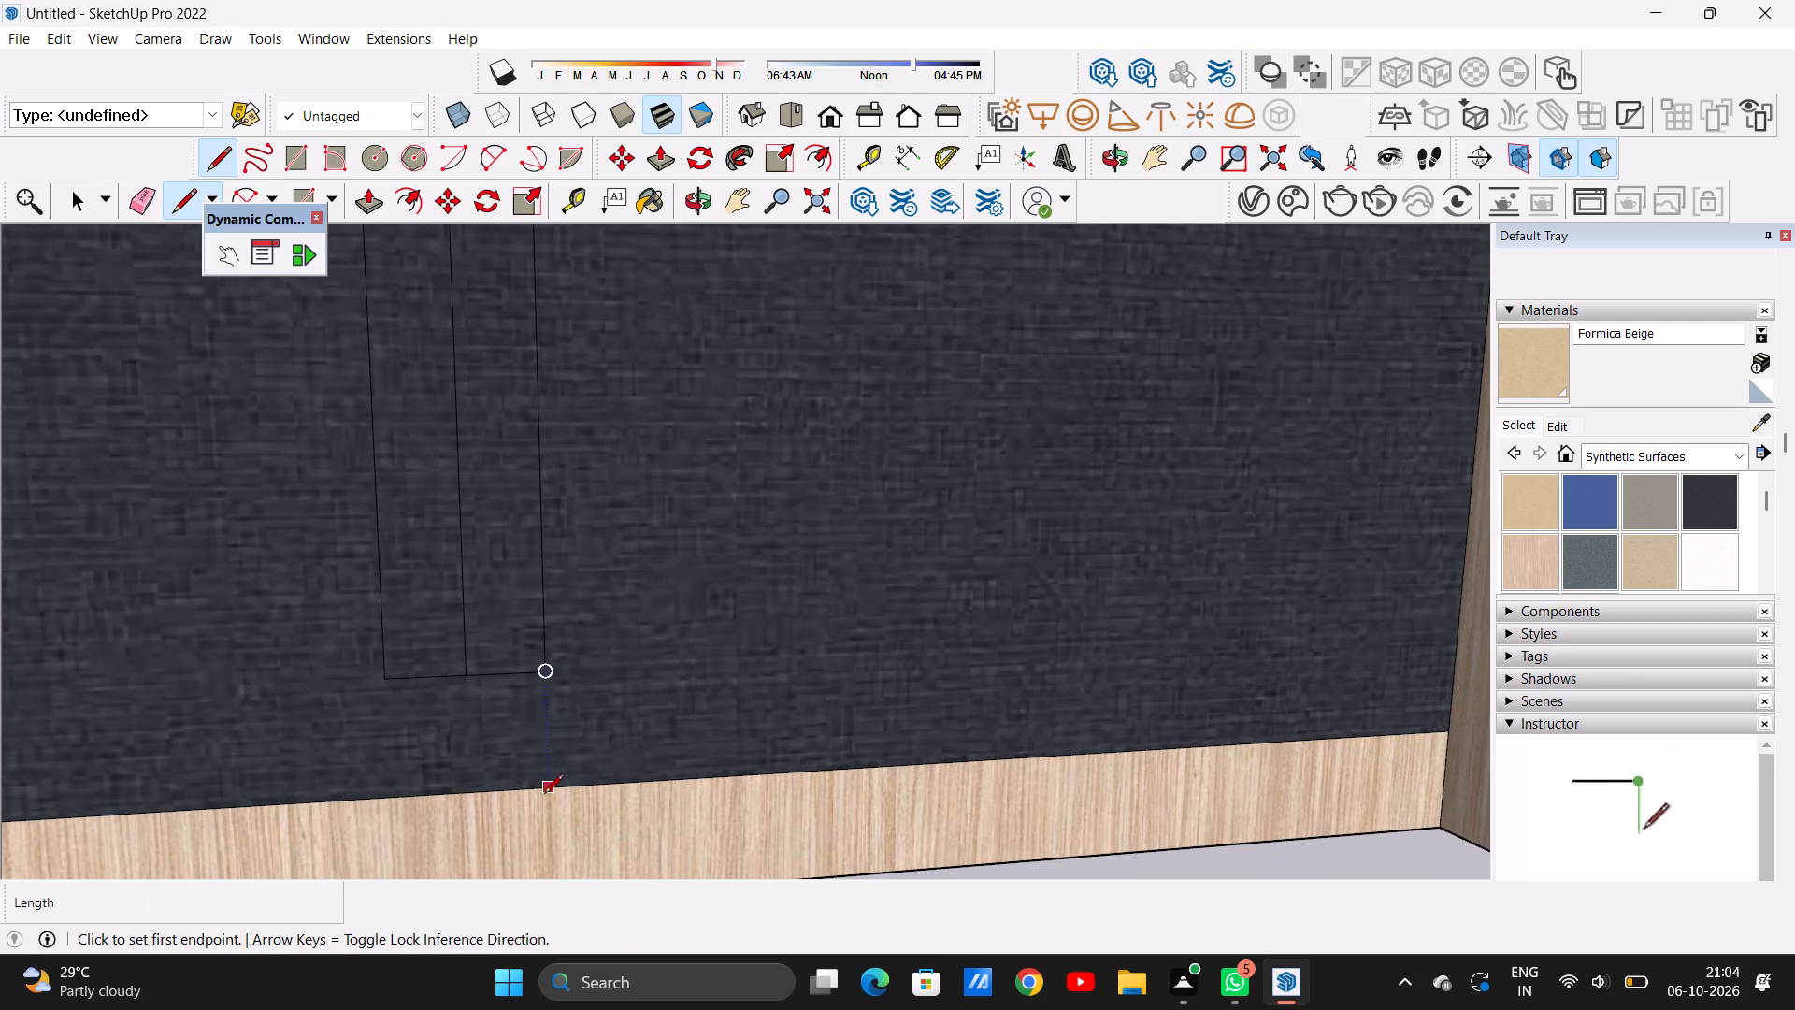
{"action": "left_click", "coordinate": [544, 791]}
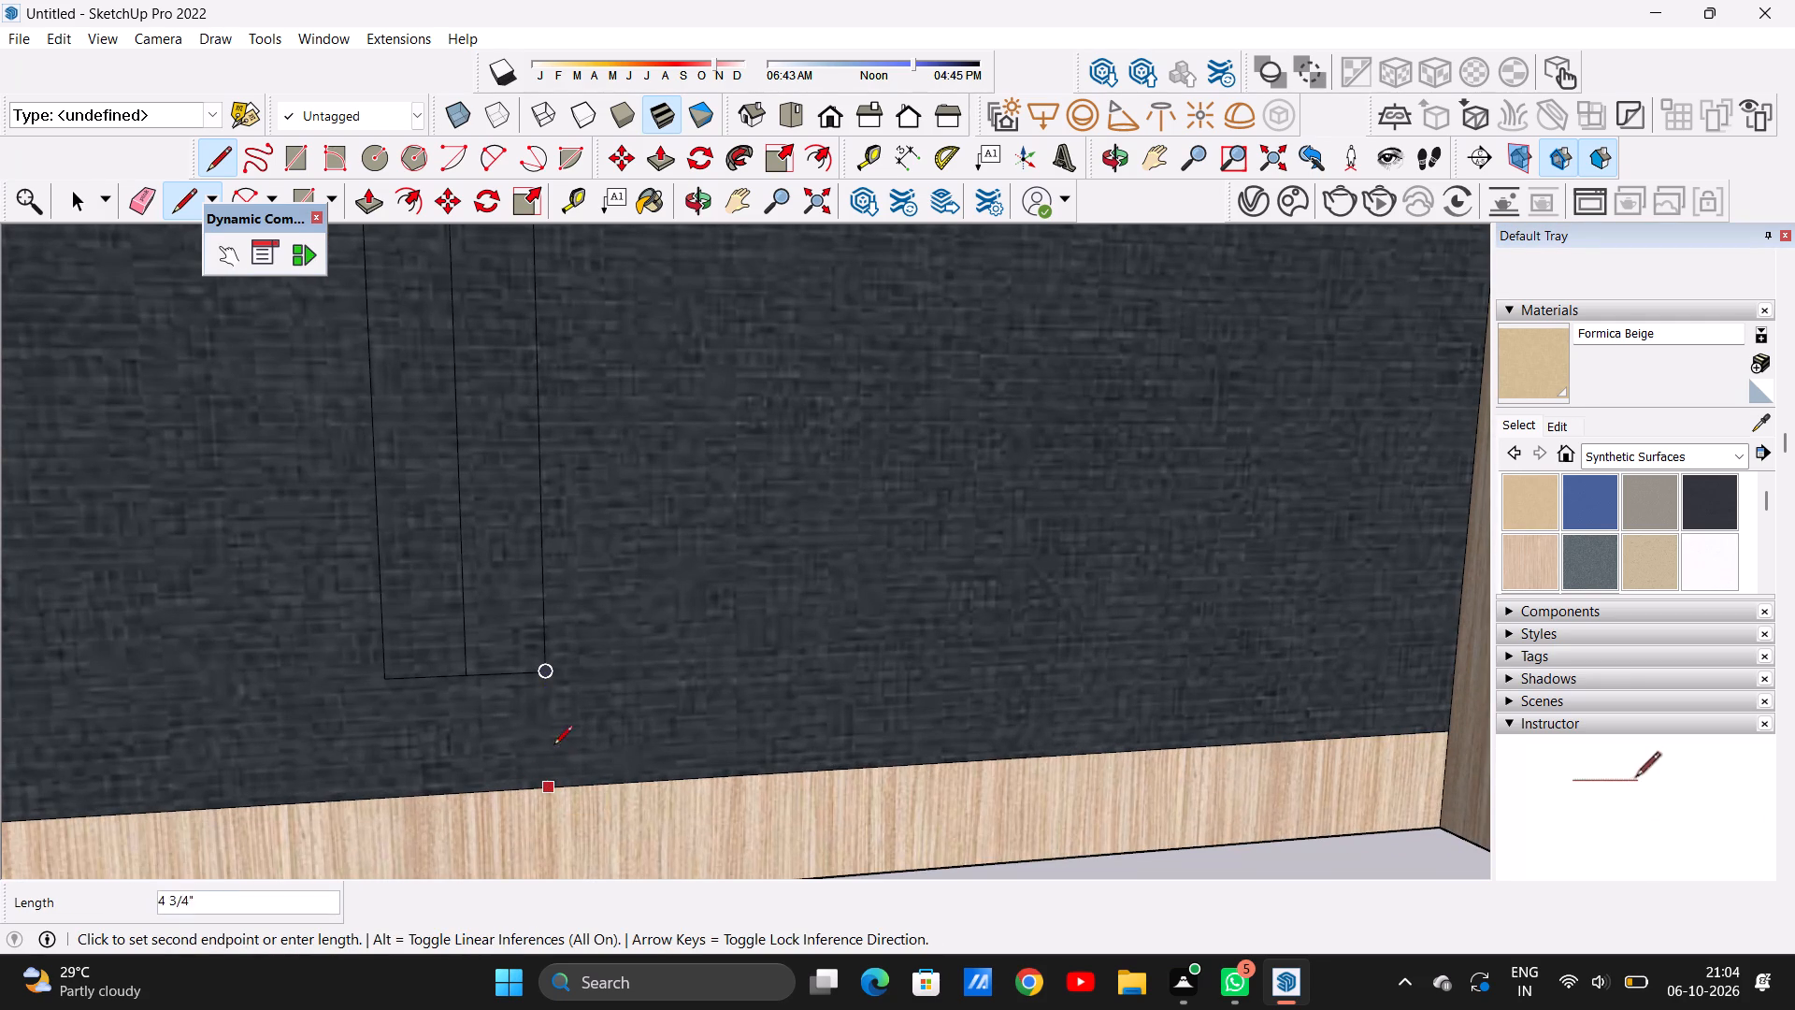
{"action": "left_click", "coordinate": [542, 676]}
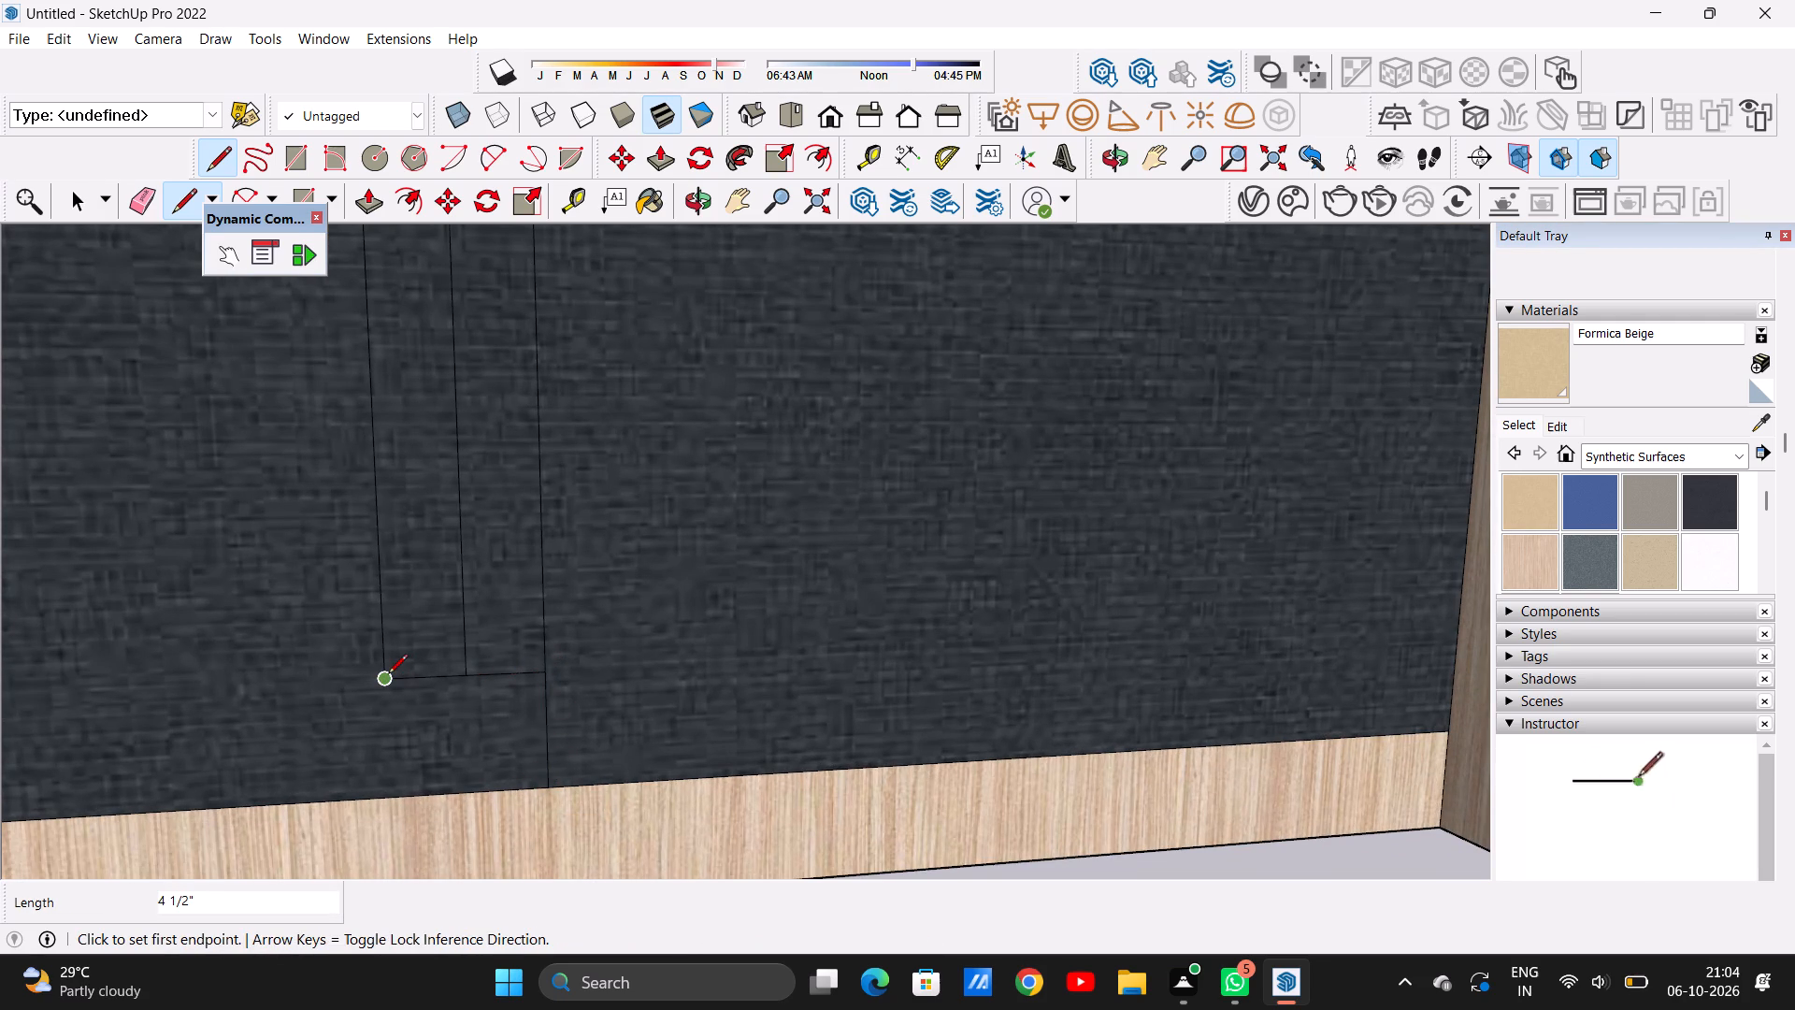
{"action": "left_click", "coordinate": [388, 675]}
{"action": "left_click", "coordinate": [395, 792]}
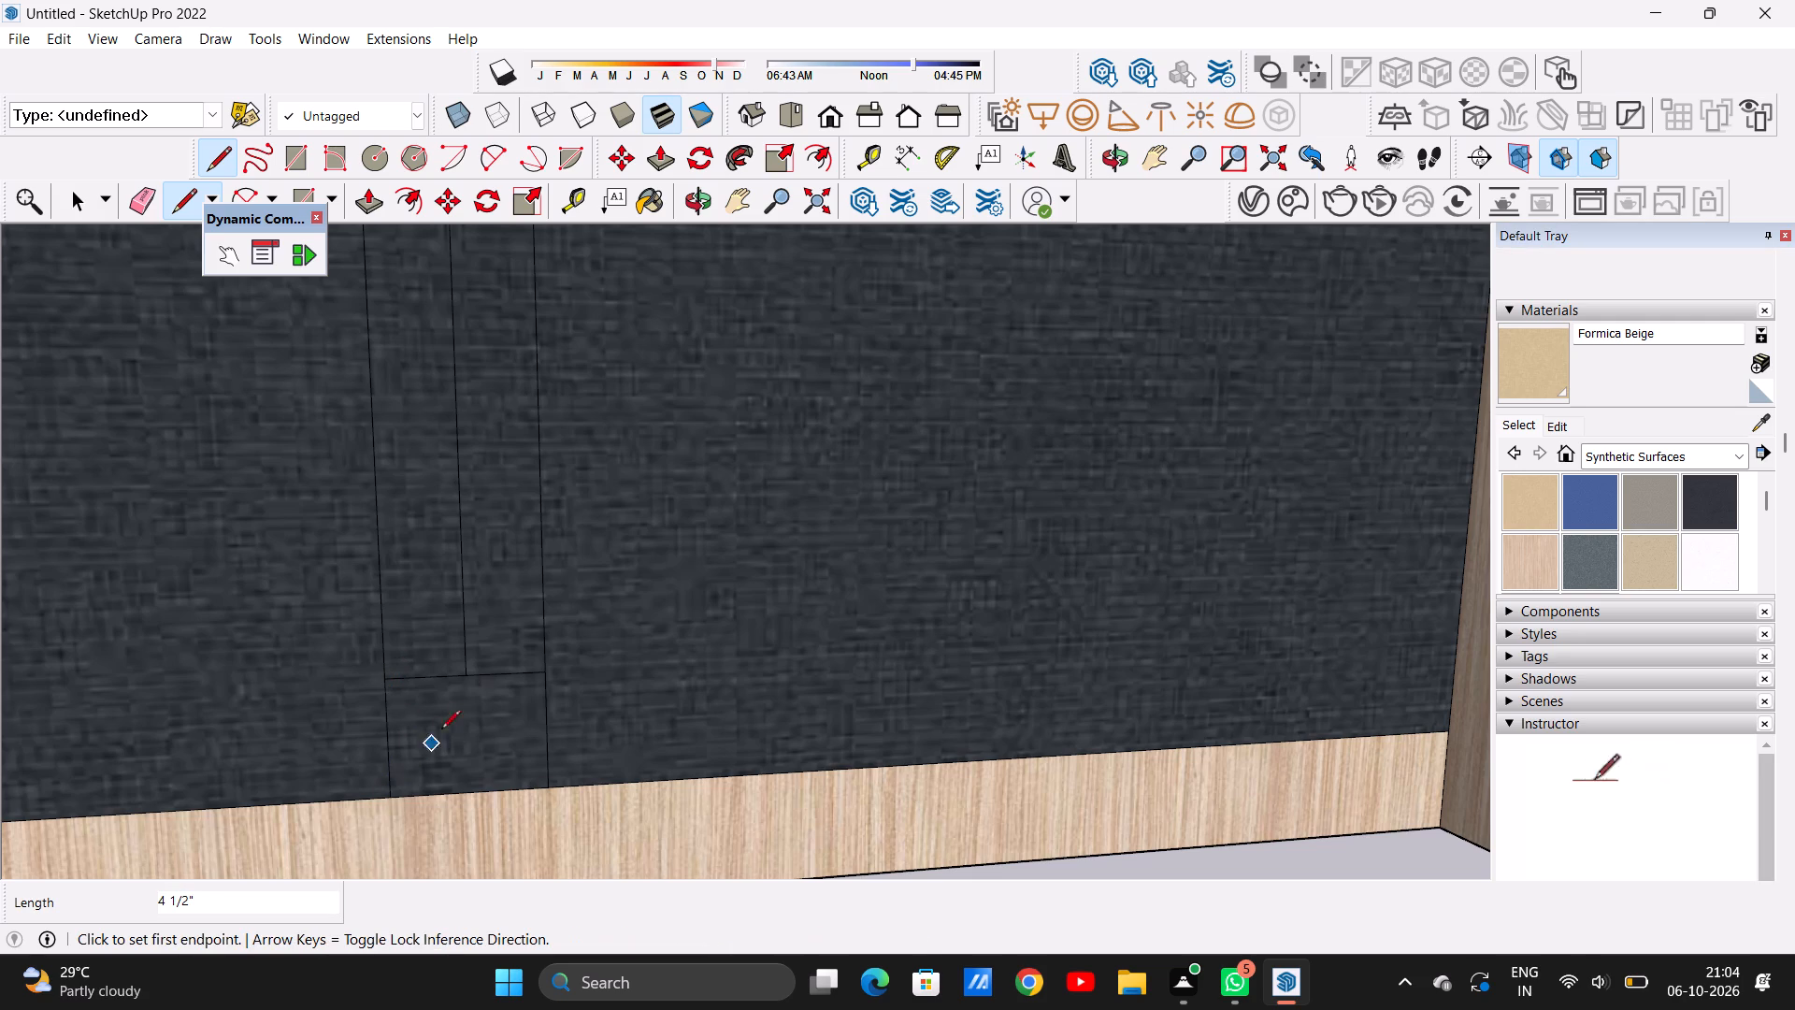
{"action": "left_click", "coordinate": [469, 677]}
{"action": "left_click", "coordinate": [477, 786]}
Erase the two short horizontal edge segments crossing the gate's centre post at its former lower end.
{"action": "key", "text": "space"}
{"action": "key", "text": "e"}
{"action": "left_click_drag", "start_coordinate": [426, 671], "coordinate": [423, 690]}
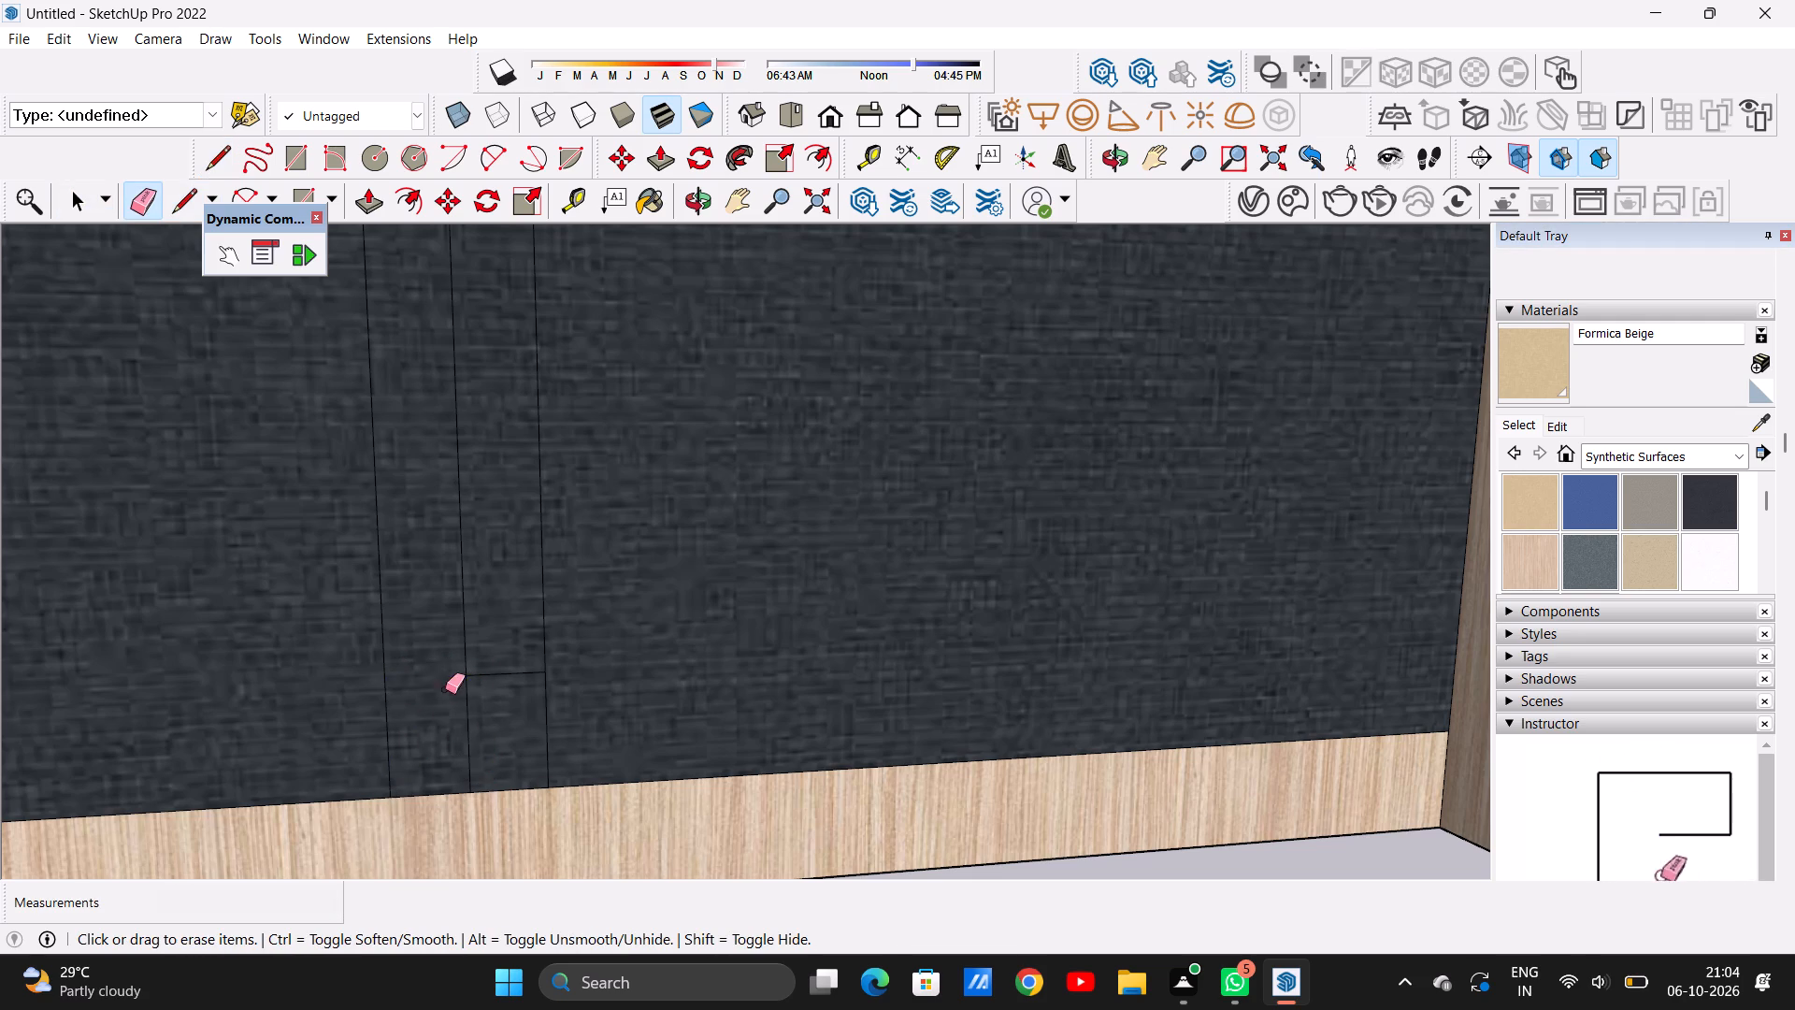
{"action": "left_click_drag", "start_coordinate": [495, 663], "coordinate": [506, 688]}
{"action": "scroll", "coordinate": [482, 735], "scroll_direction": "down", "scroll_amount": 20}
{"action": "scroll", "coordinate": [482, 735], "scroll_direction": "down", "scroll_amount": 6}
{"action": "scroll", "coordinate": [493, 741], "scroll_direction": "up", "scroll_amount": 1}
{"action": "scroll", "coordinate": [493, 741], "scroll_direction": "down", "scroll_amount": 2}
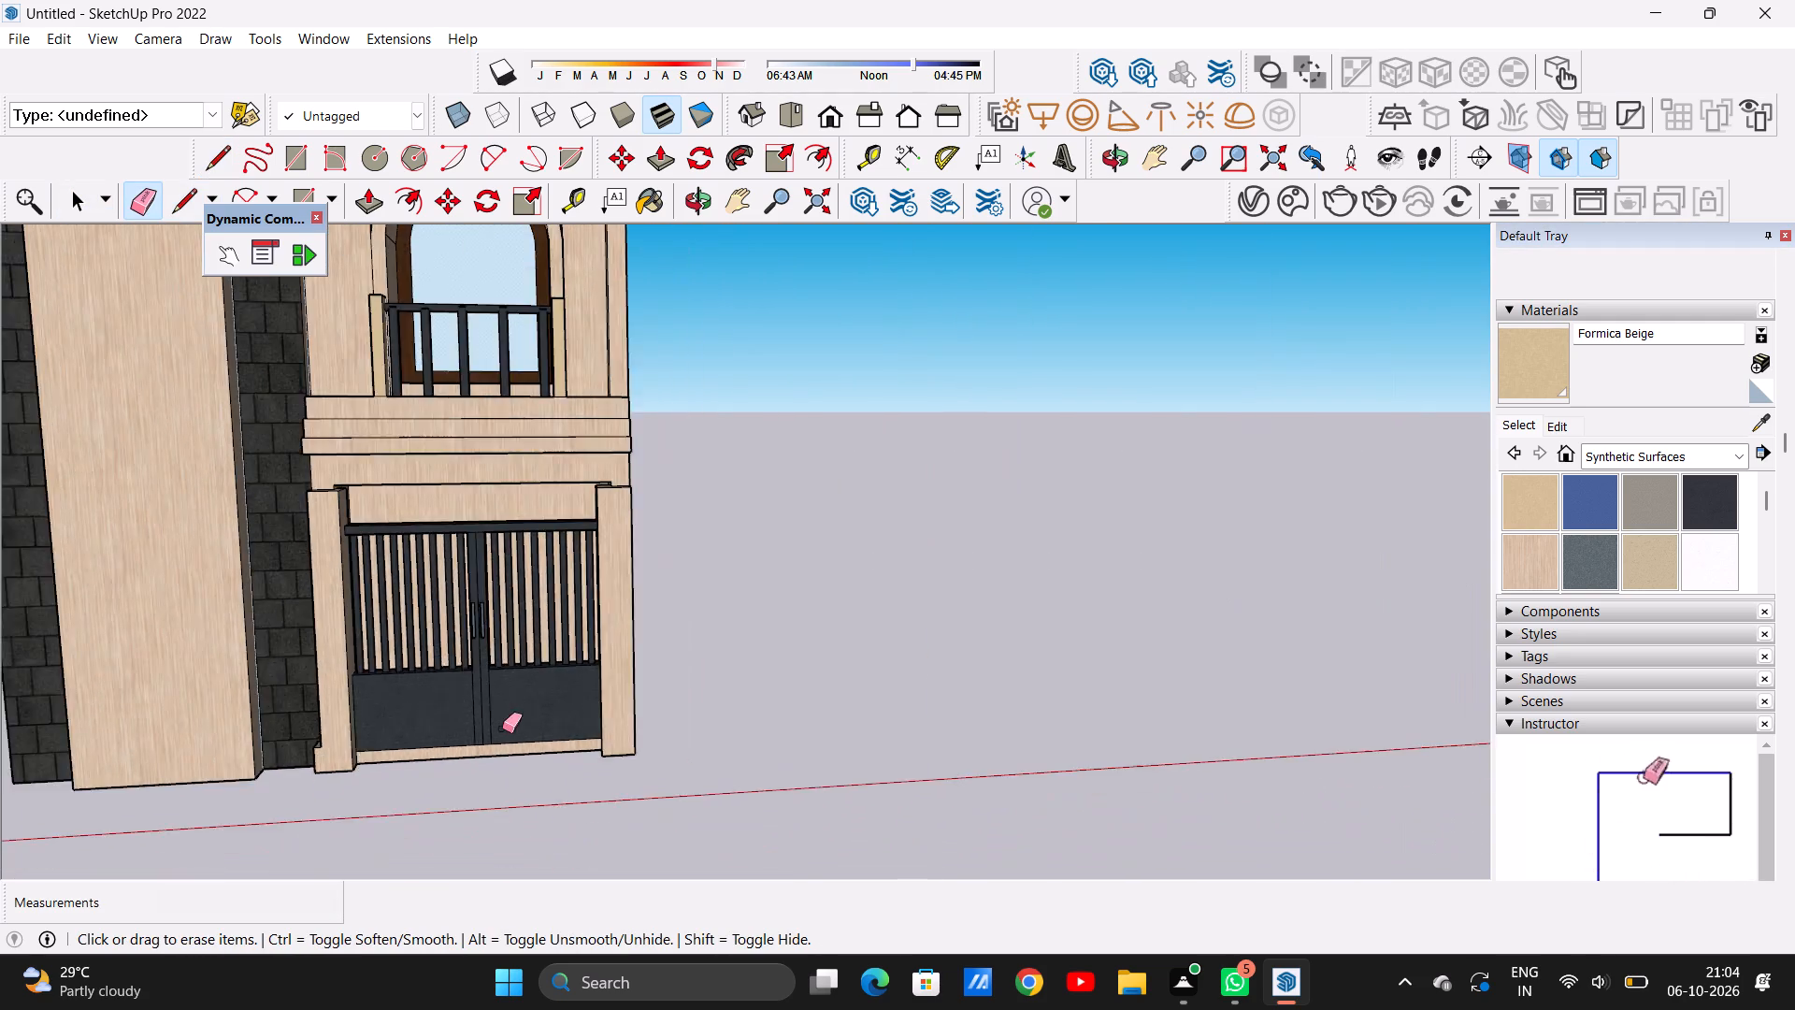
{"action": "scroll", "coordinate": [473, 598], "scroll_direction": "up", "scroll_amount": 14}
{"action": "scroll", "coordinate": [484, 671], "scroll_direction": "down", "scroll_amount": 20}
{"action": "scroll", "coordinate": [484, 671], "scroll_direction": "down", "scroll_amount": 3}
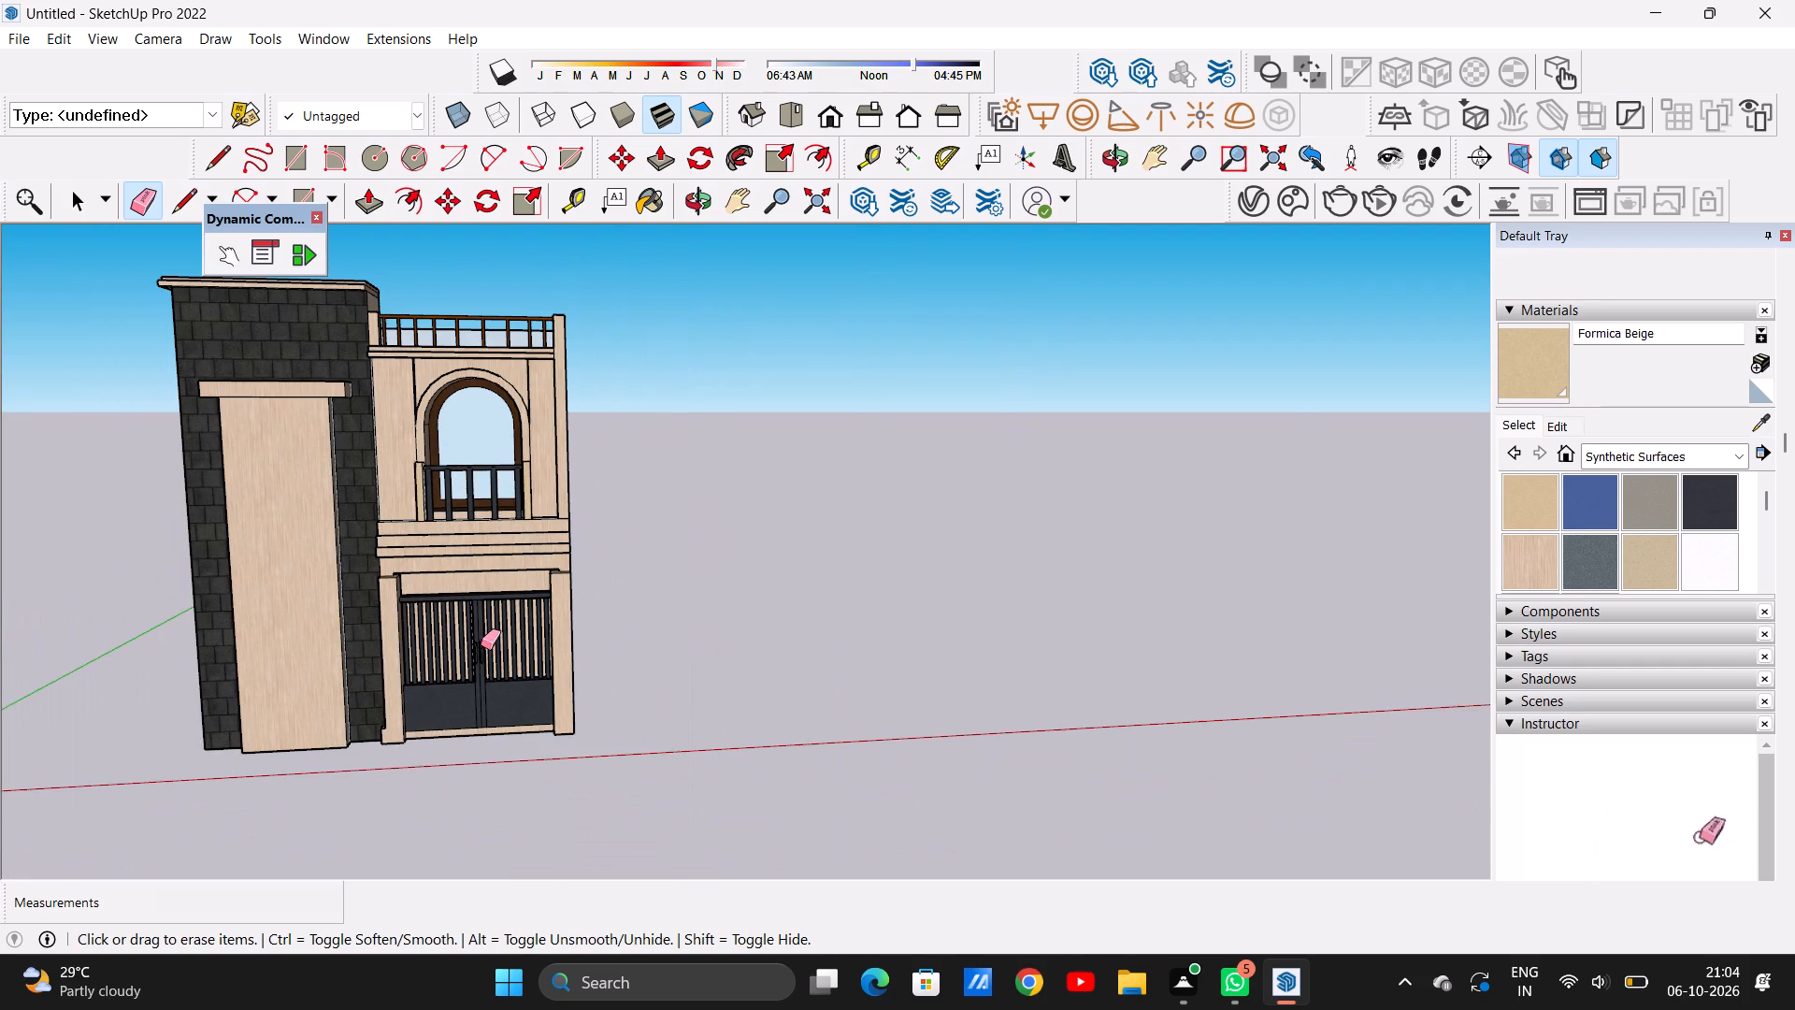
{"action": "key", "text": "space"}
Examine the whole house from the front and around its sides.
{"action": "middle_click_drag", "start_coordinate": [549, 637], "coordinate": [365, 588]}
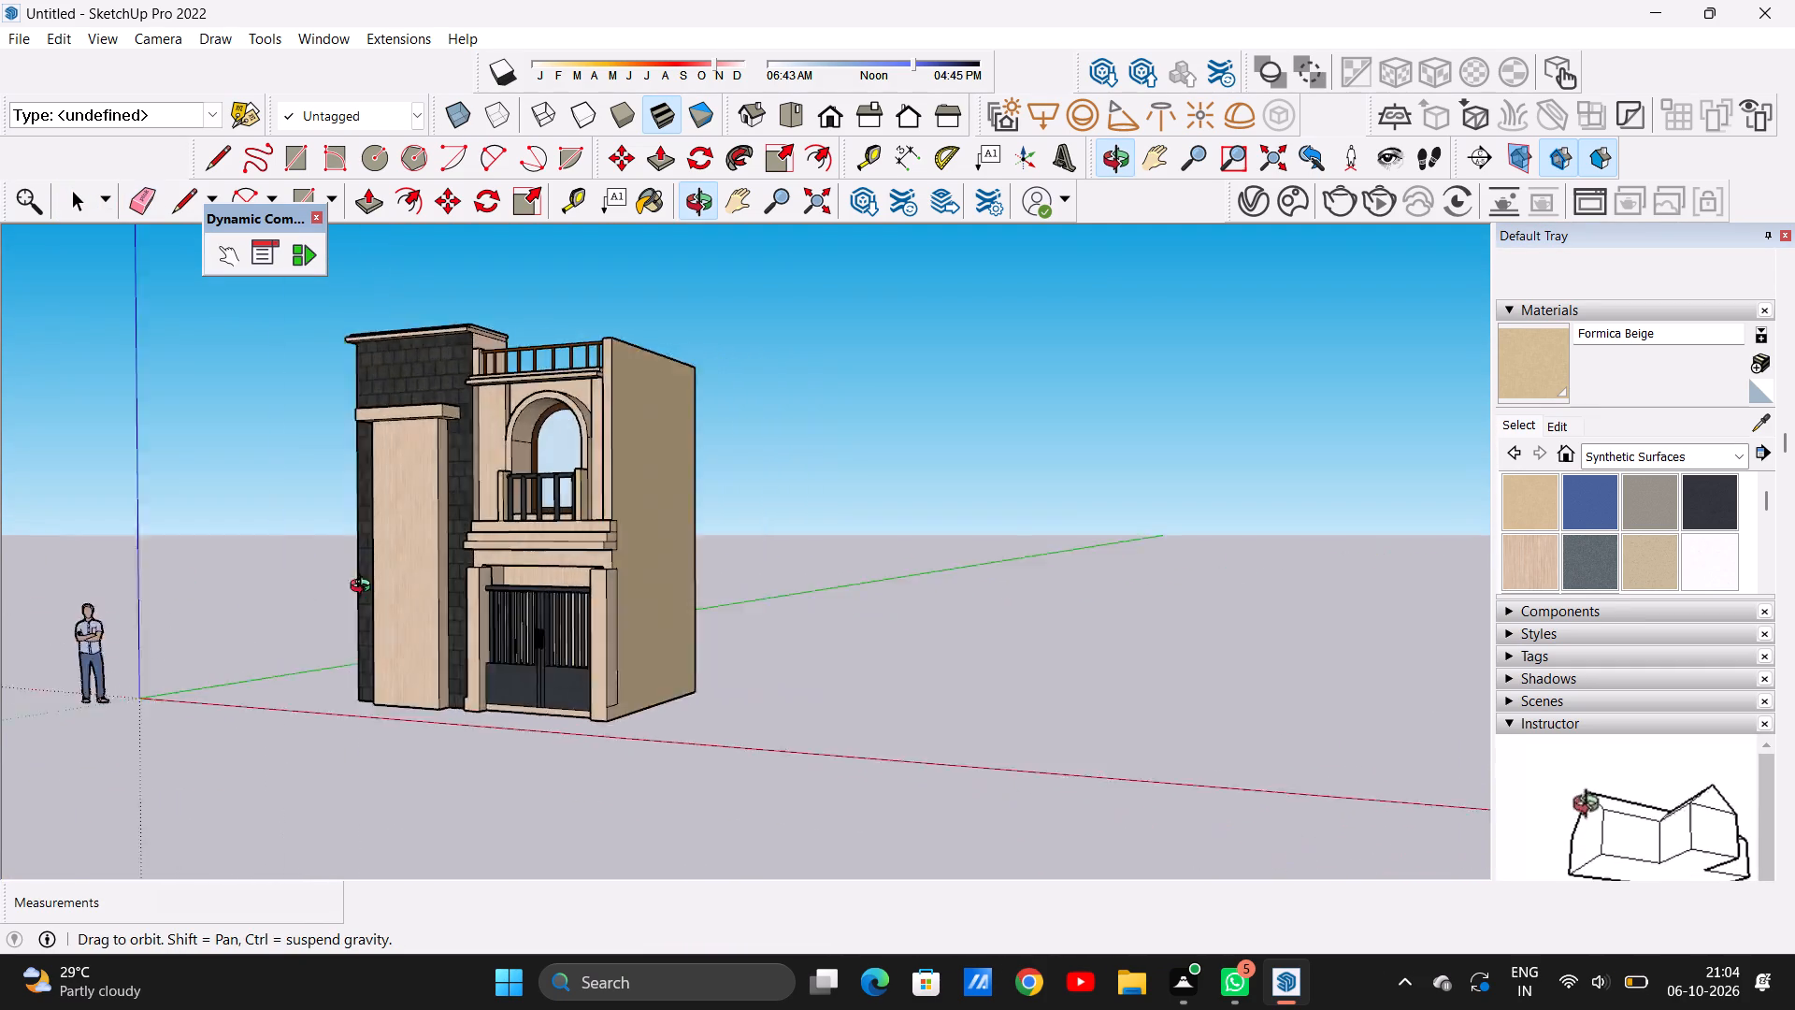
{"action": "middle_click_drag", "start_coordinate": [365, 588], "coordinate": [505, 613]}
{"action": "scroll", "coordinate": [525, 623], "scroll_direction": "down", "scroll_amount": 9}
{"action": "scroll", "coordinate": [399, 542], "scroll_direction": "up", "scroll_amount": 2}
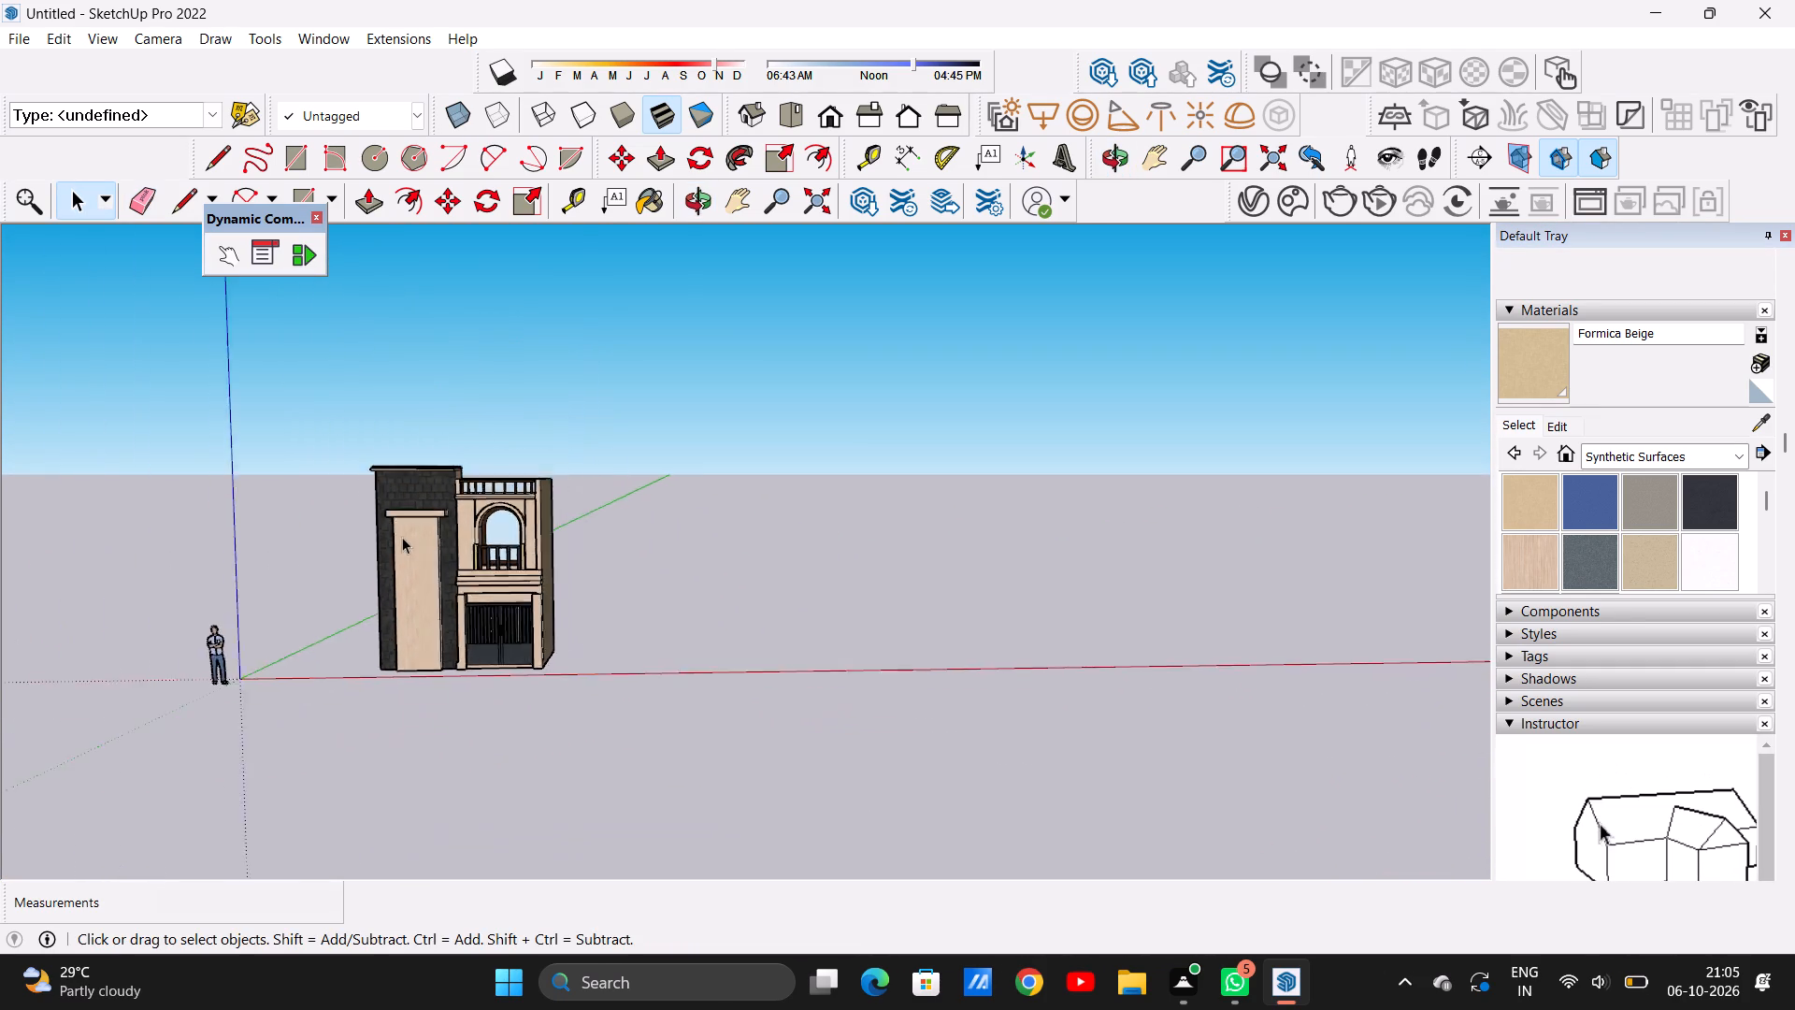
{"action": "scroll", "coordinate": [402, 537], "scroll_direction": "up", "scroll_amount": 6}
{"action": "middle_click_drag", "start_coordinate": [354, 583], "coordinate": [342, 575]}
{"action": "scroll", "coordinate": [470, 584], "scroll_direction": "down", "scroll_amount": 1}
{"action": "scroll", "coordinate": [474, 585], "scroll_direction": "up", "scroll_amount": 1}
{"action": "scroll", "coordinate": [477, 585], "scroll_direction": "down", "scroll_amount": 5}
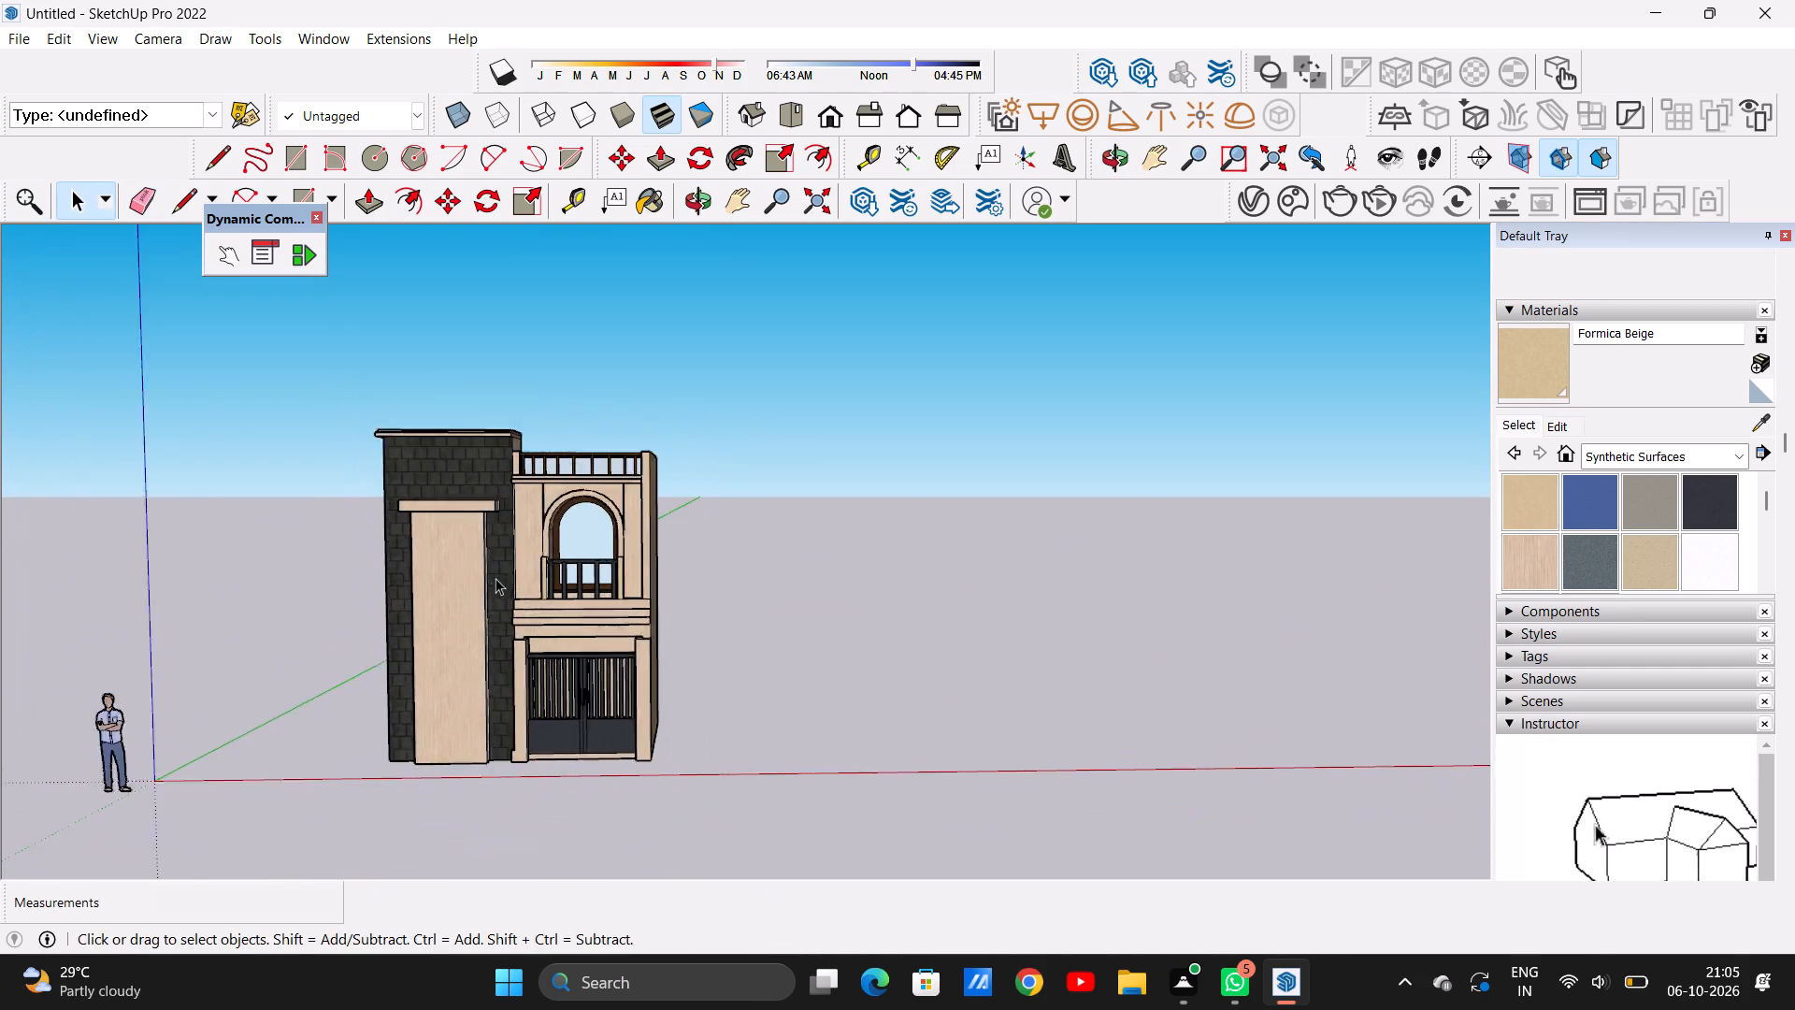
{"action": "middle_click_drag", "start_coordinate": [795, 555], "coordinate": [0, 570]}
{"action": "middle_click_drag", "start_coordinate": [955, 577], "coordinate": [1089, 599]}
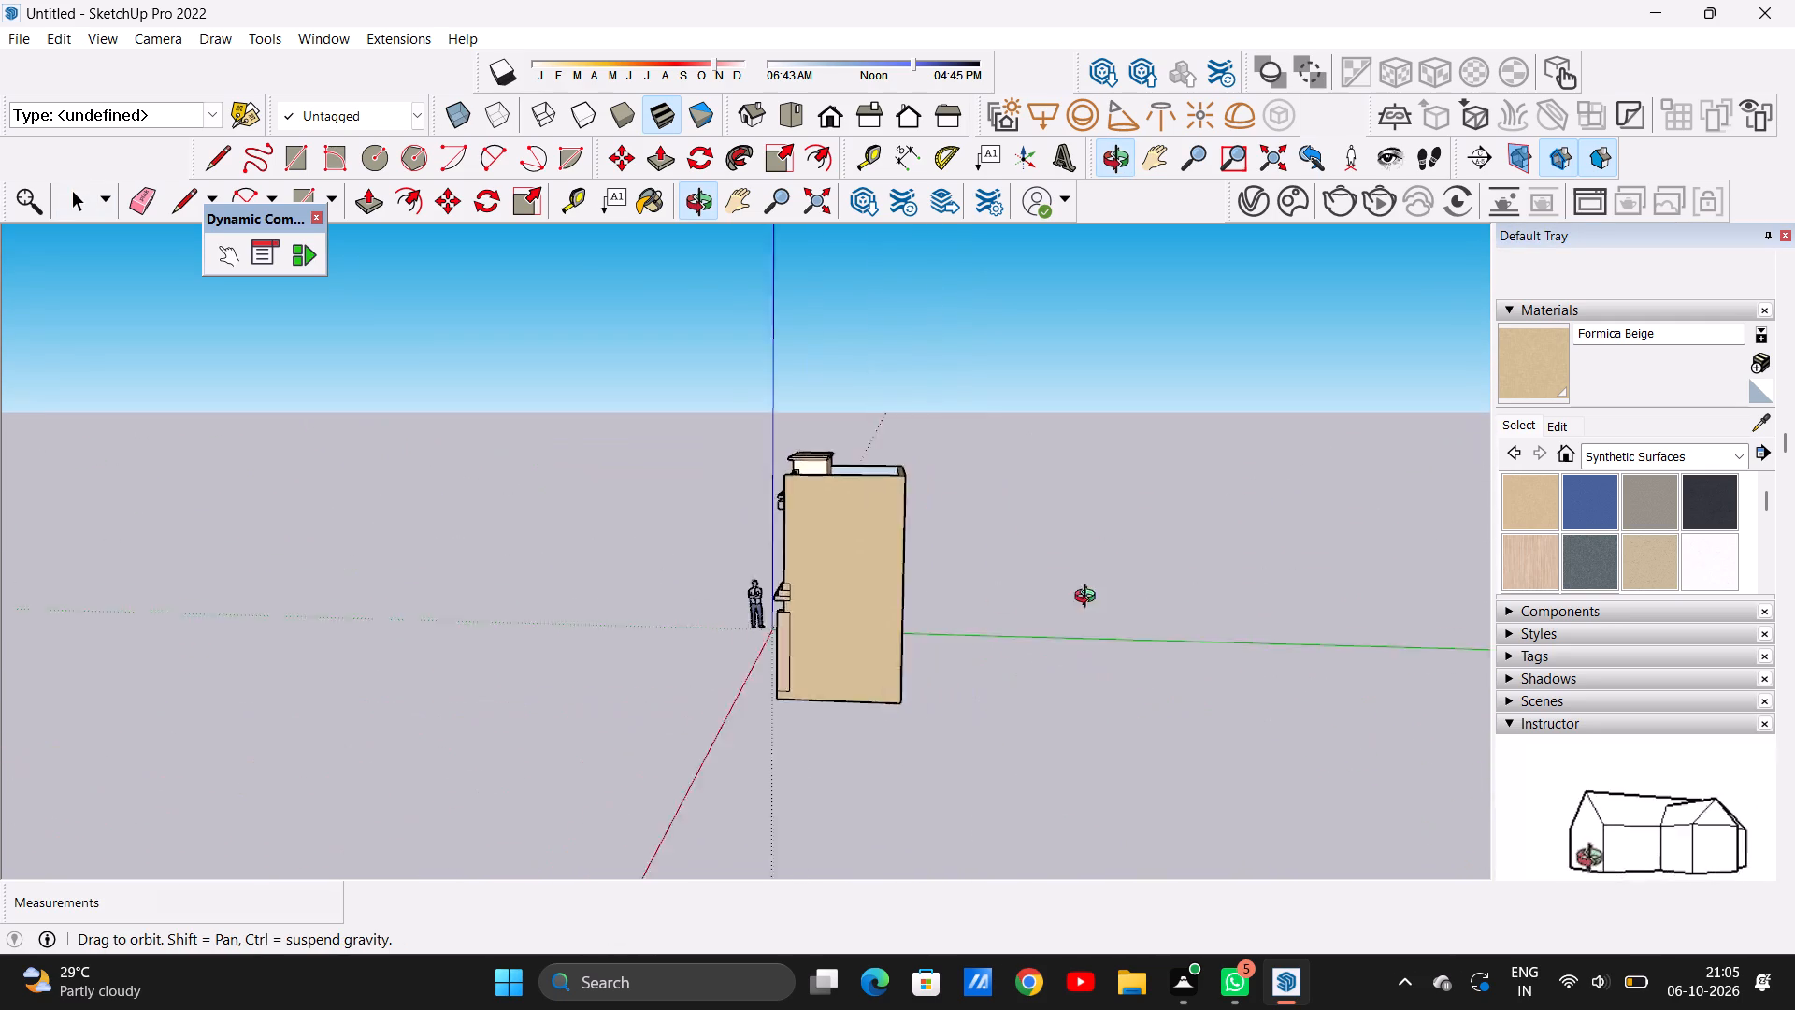
{"action": "middle_click_drag", "start_coordinate": [1089, 599], "coordinate": [1163, 599]}
{"action": "middle_click_drag", "start_coordinate": [657, 607], "coordinate": [1183, 599]}
{"action": "middle_click_drag", "start_coordinate": [946, 625], "coordinate": [975, 624]}
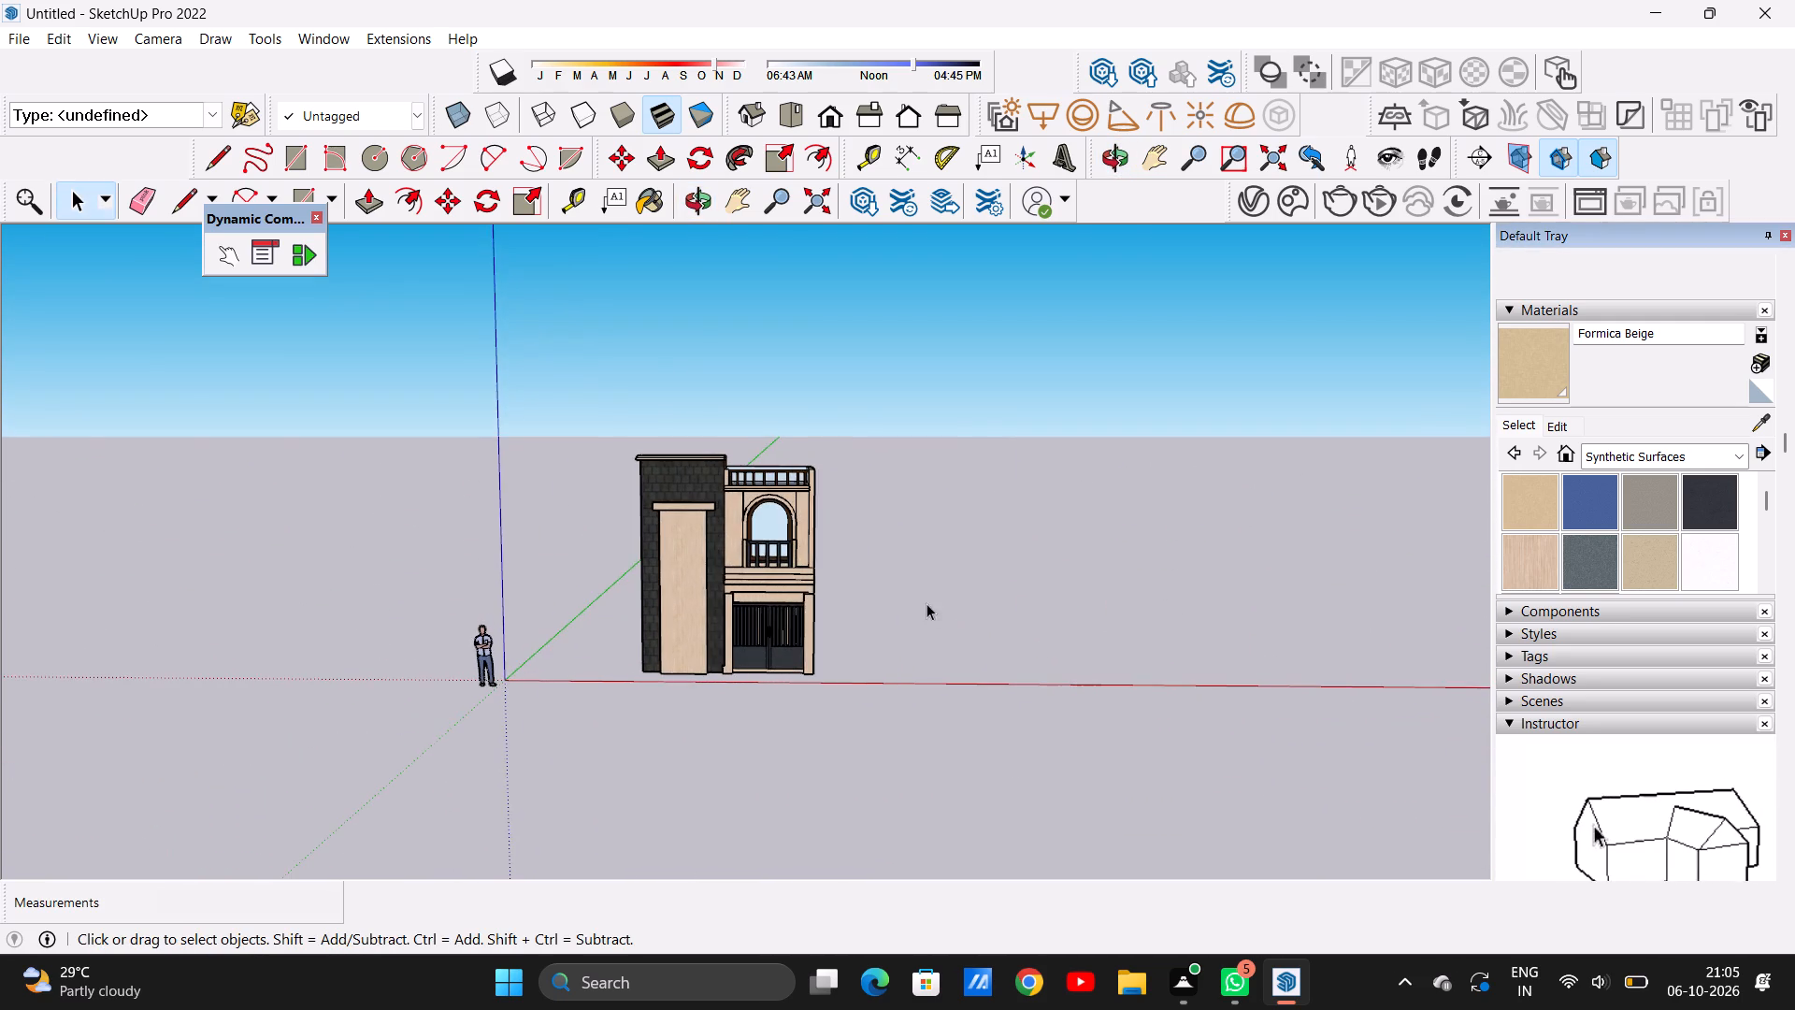
Examine the upper-floor arched window, its balcony railing and the surrounding facade from several angles.
{"action": "scroll", "coordinate": [789, 520], "scroll_direction": "up", "scroll_amount": 15}
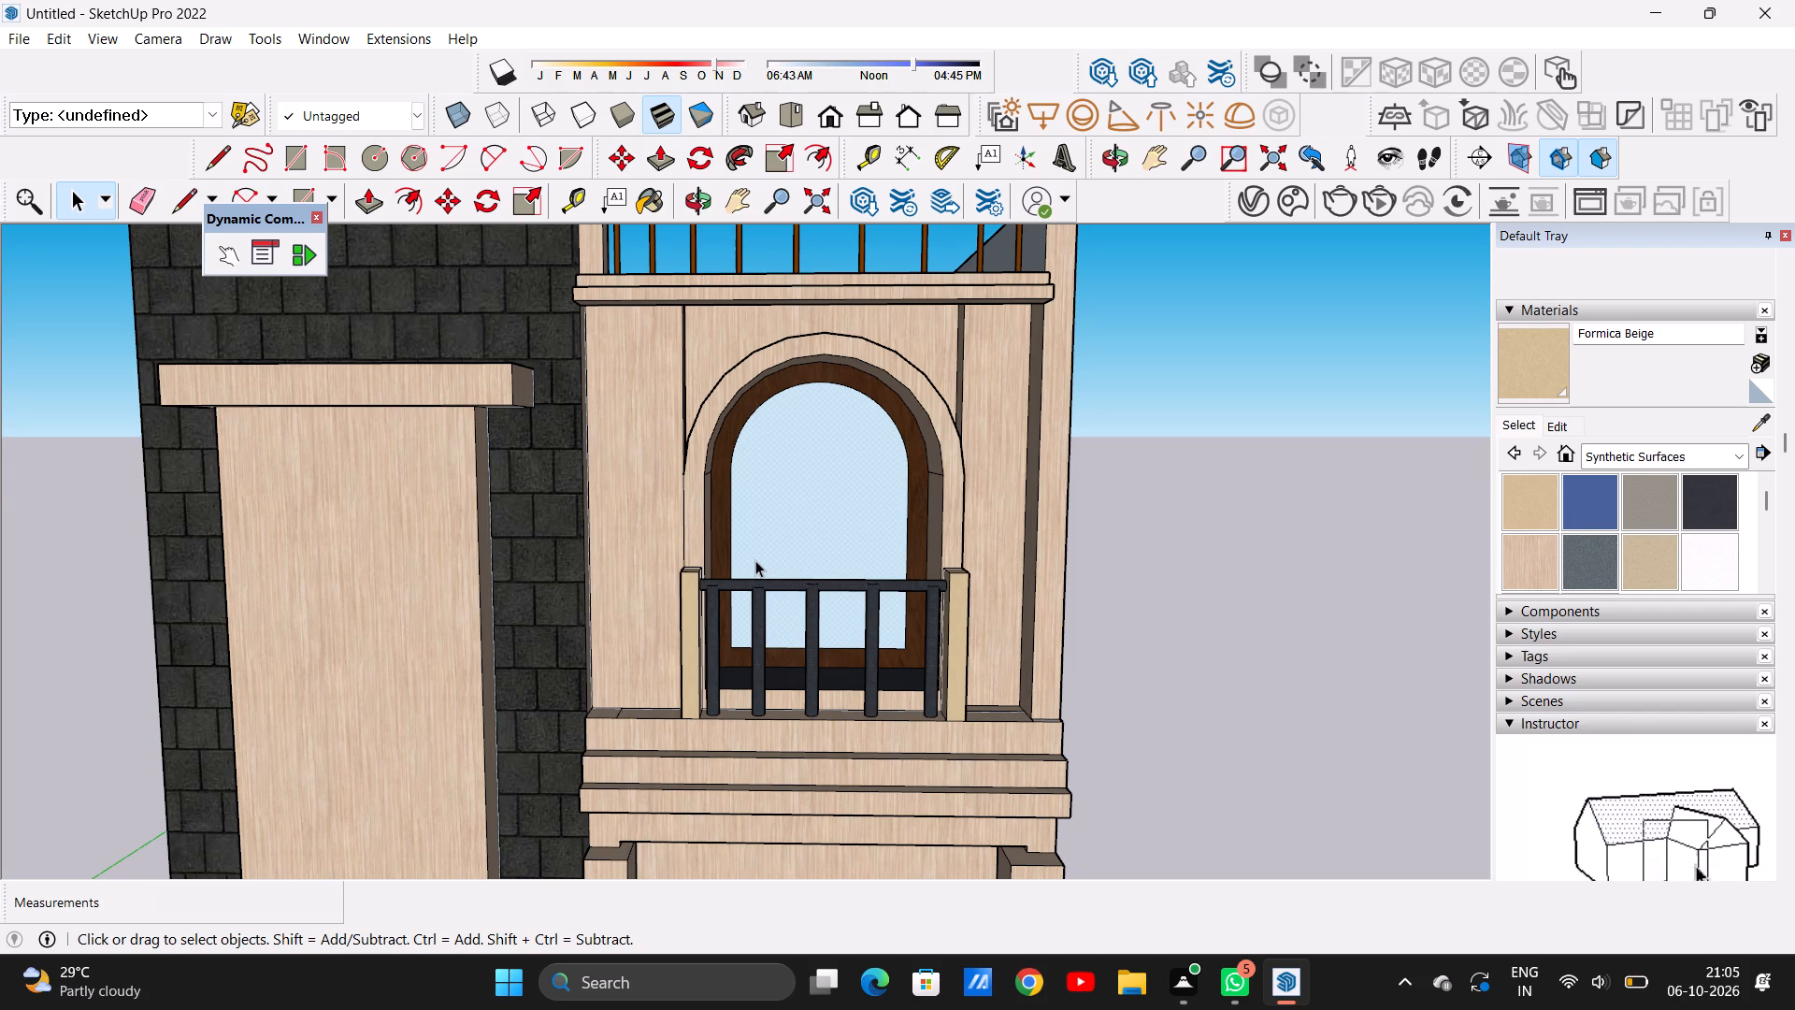
{"action": "scroll", "coordinate": [722, 560], "scroll_direction": "down", "scroll_amount": 20}
{"action": "scroll", "coordinate": [722, 560], "scroll_direction": "down", "scroll_amount": 3}
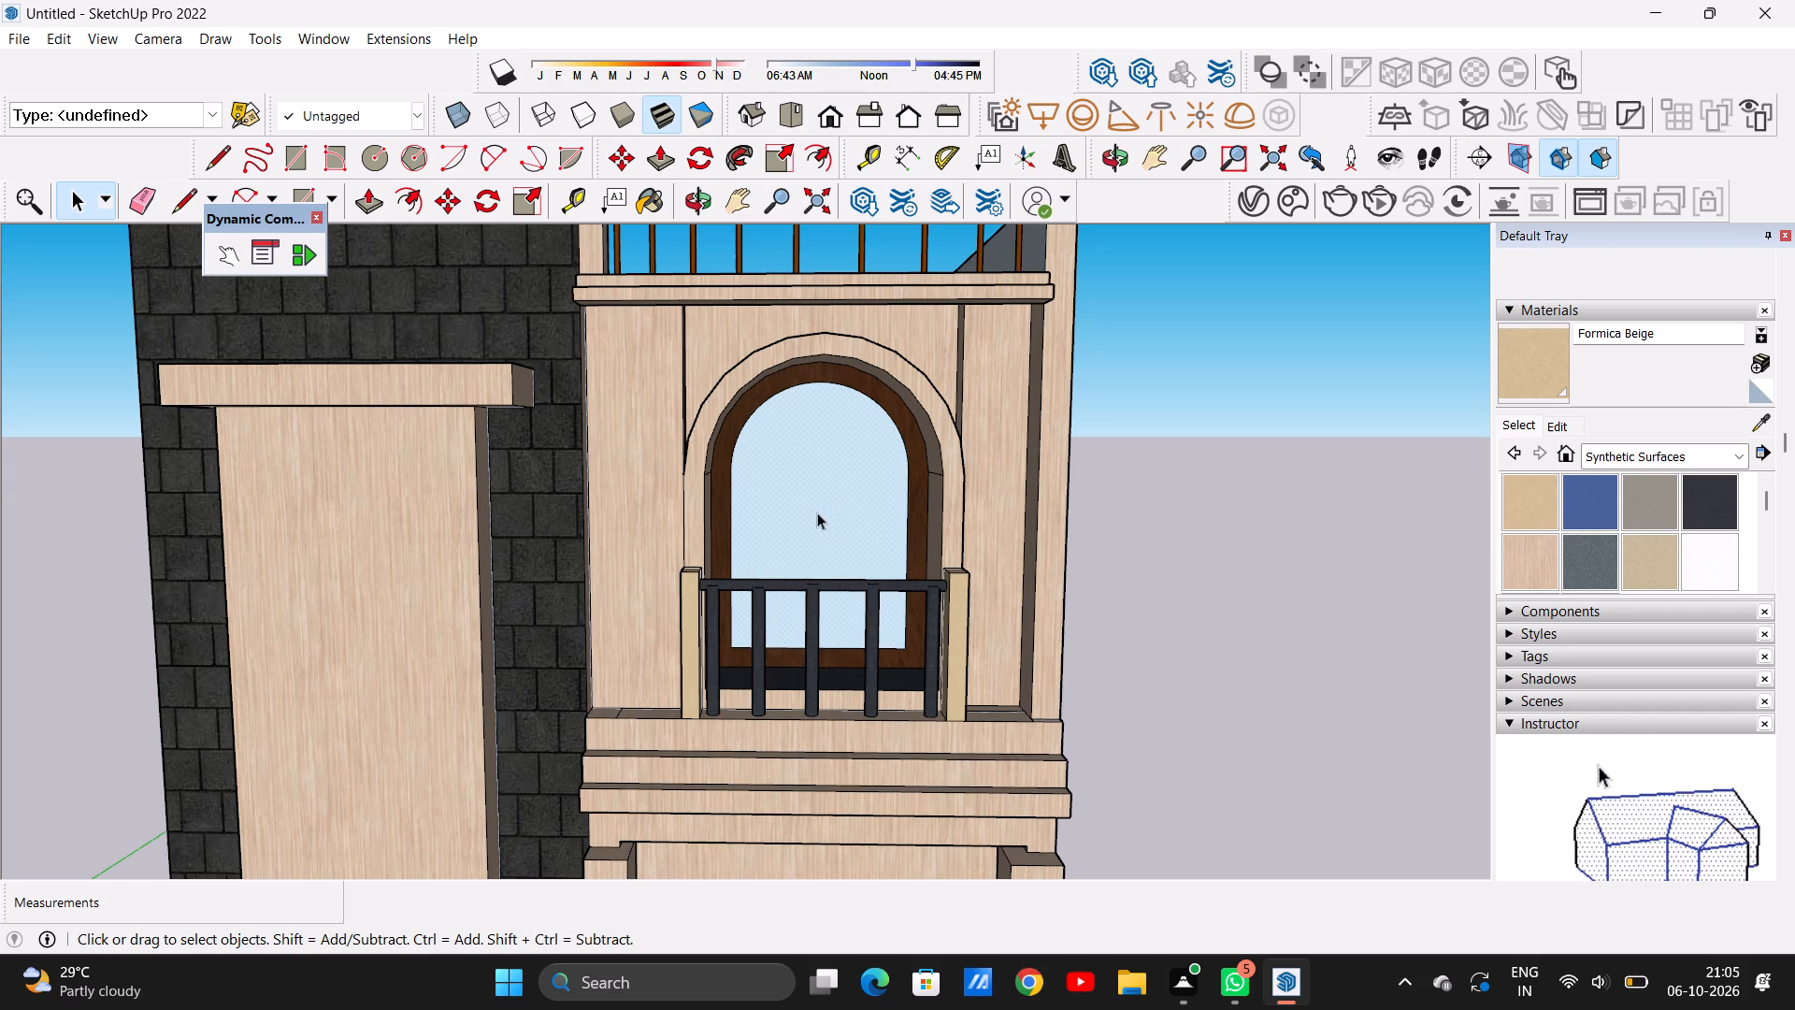
{"action": "scroll", "coordinate": [817, 512], "scroll_direction": "down", "scroll_amount": 20}
{"action": "scroll", "coordinate": [817, 512], "scroll_direction": "down", "scroll_amount": 6}
{"action": "scroll", "coordinate": [866, 543], "scroll_direction": "up", "scroll_amount": 16}
{"action": "scroll", "coordinate": [845, 535], "scroll_direction": "down", "scroll_amount": 3}
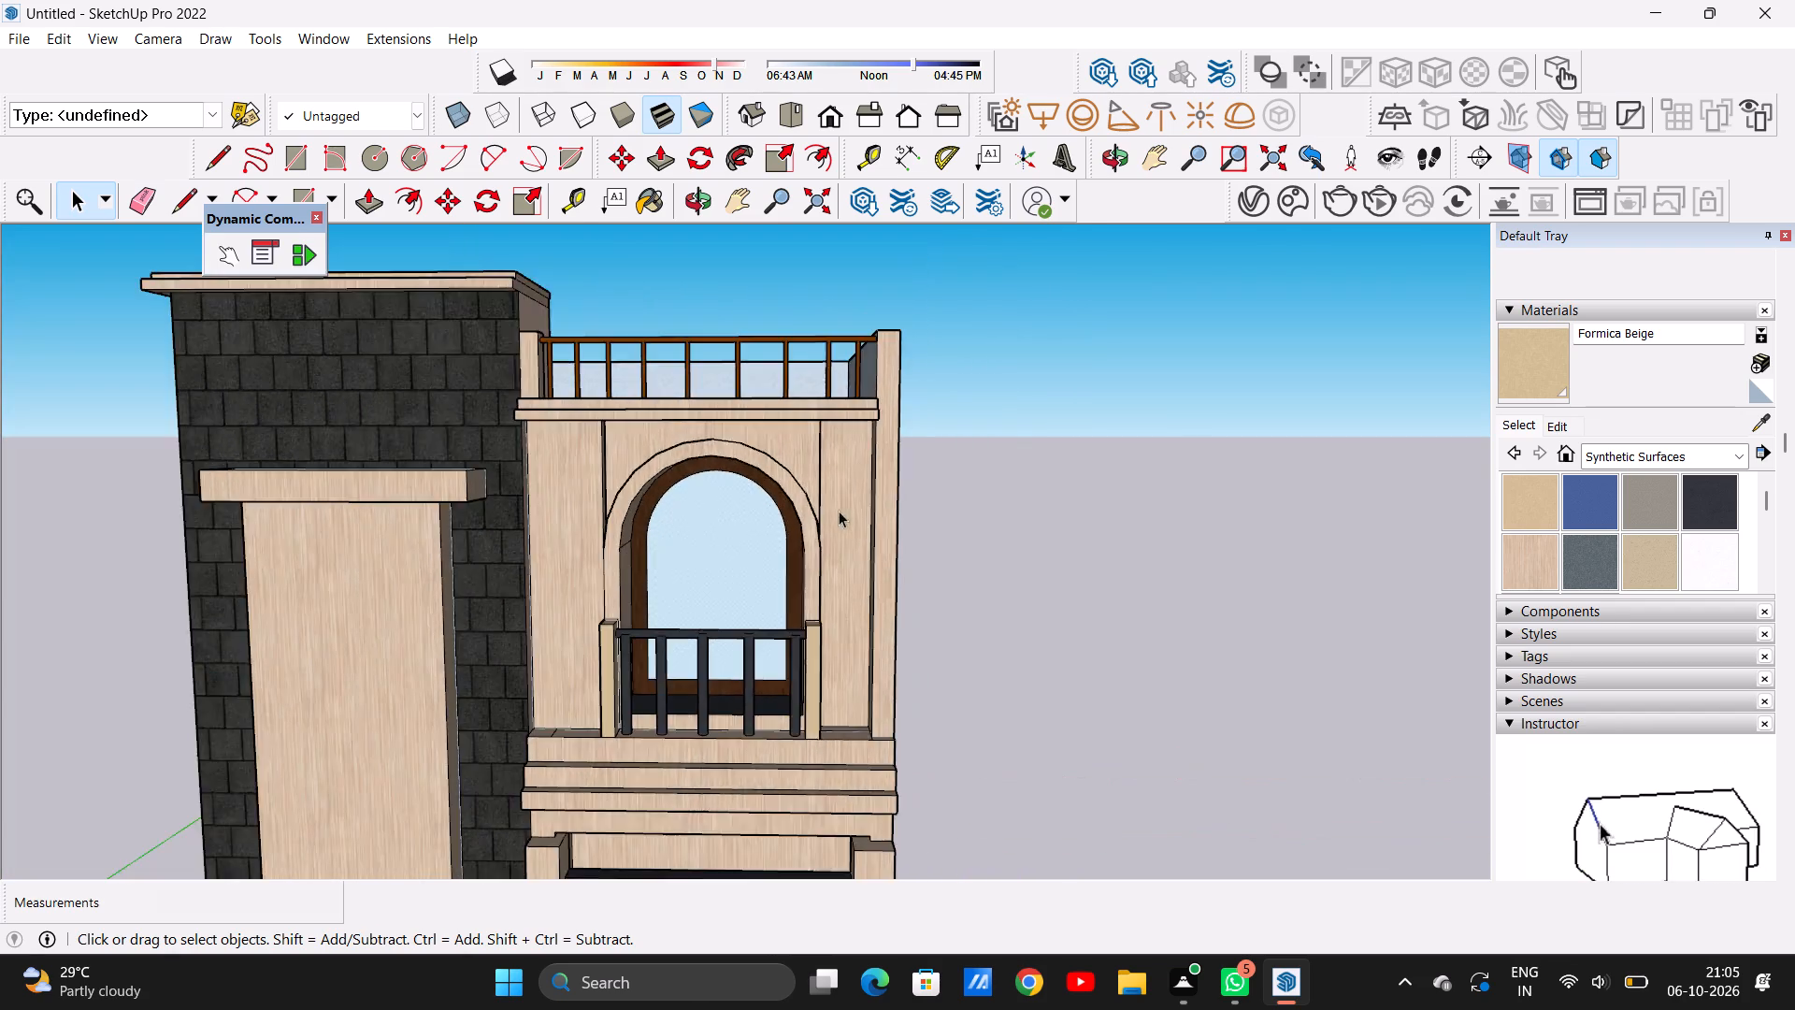
{"action": "scroll", "coordinate": [839, 511], "scroll_direction": "down", "scroll_amount": 6}
{"action": "middle_click_drag", "start_coordinate": [920, 531], "coordinate": [788, 607]}
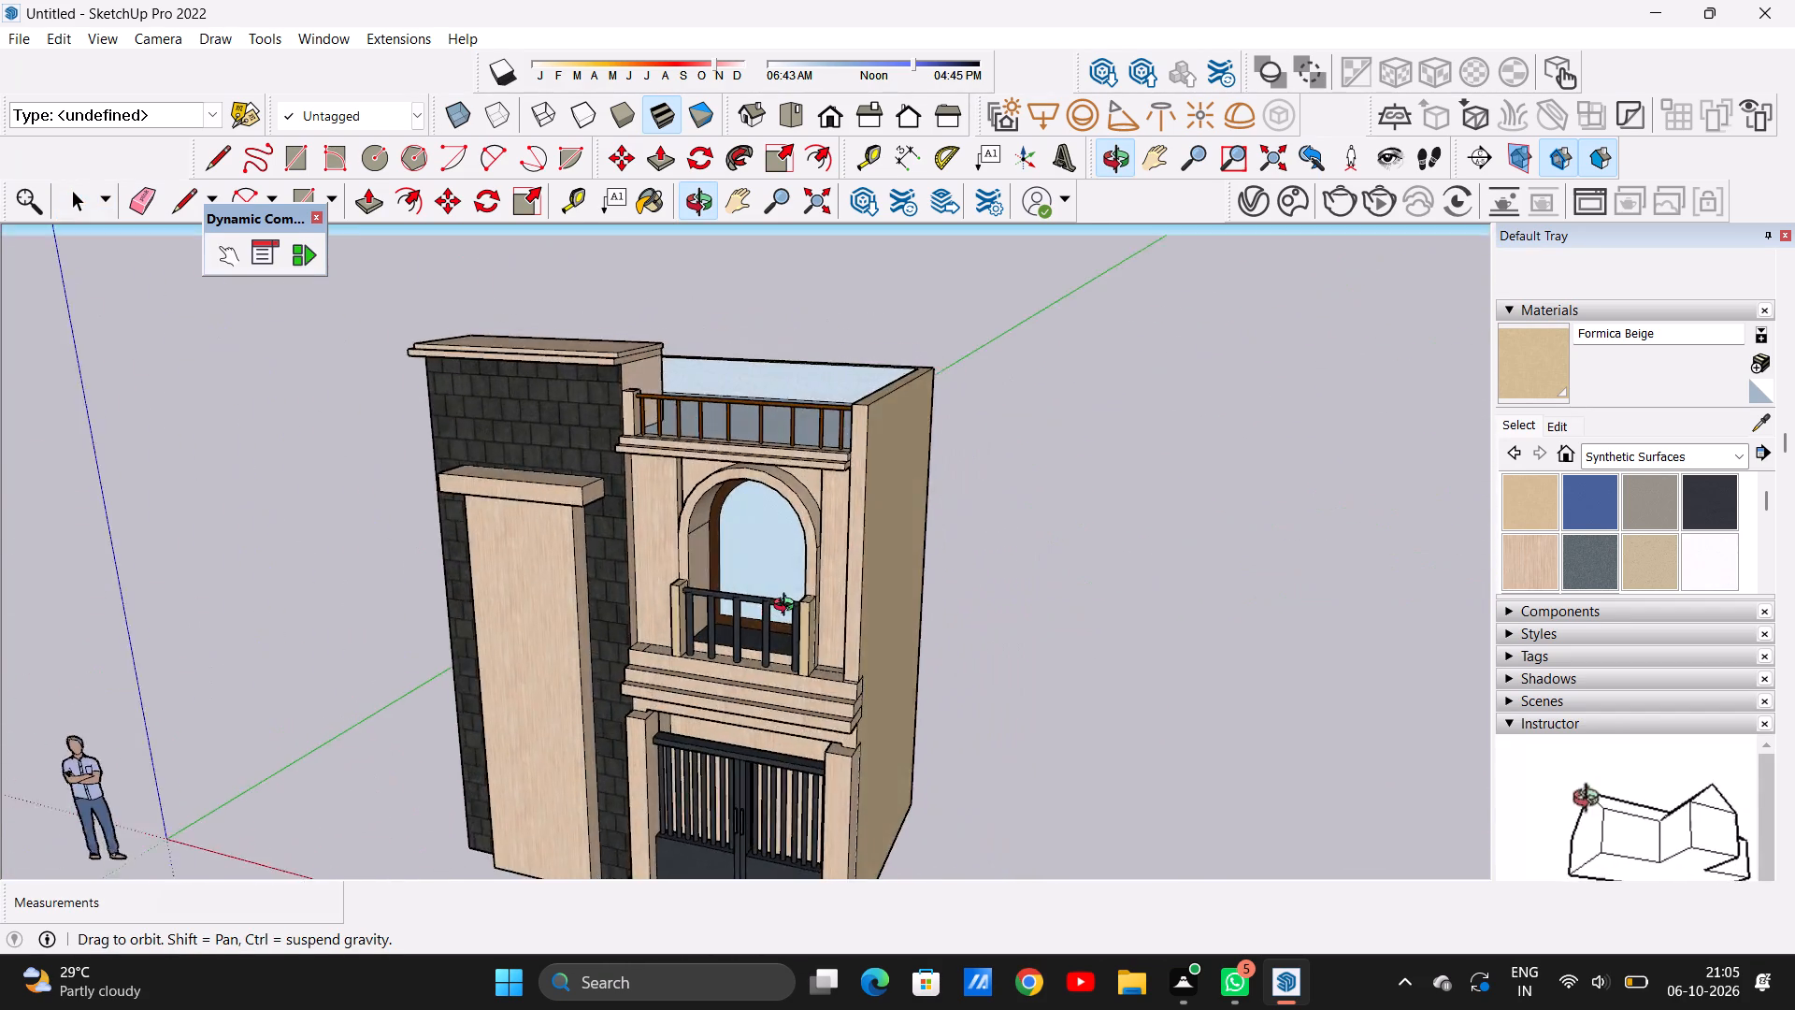
{"action": "middle_click_drag", "start_coordinate": [788, 607], "coordinate": [851, 560]}
{"action": "scroll", "coordinate": [651, 530], "scroll_direction": "down", "scroll_amount": 10}
{"action": "middle_click_drag", "start_coordinate": [552, 568], "coordinate": [953, 548]}
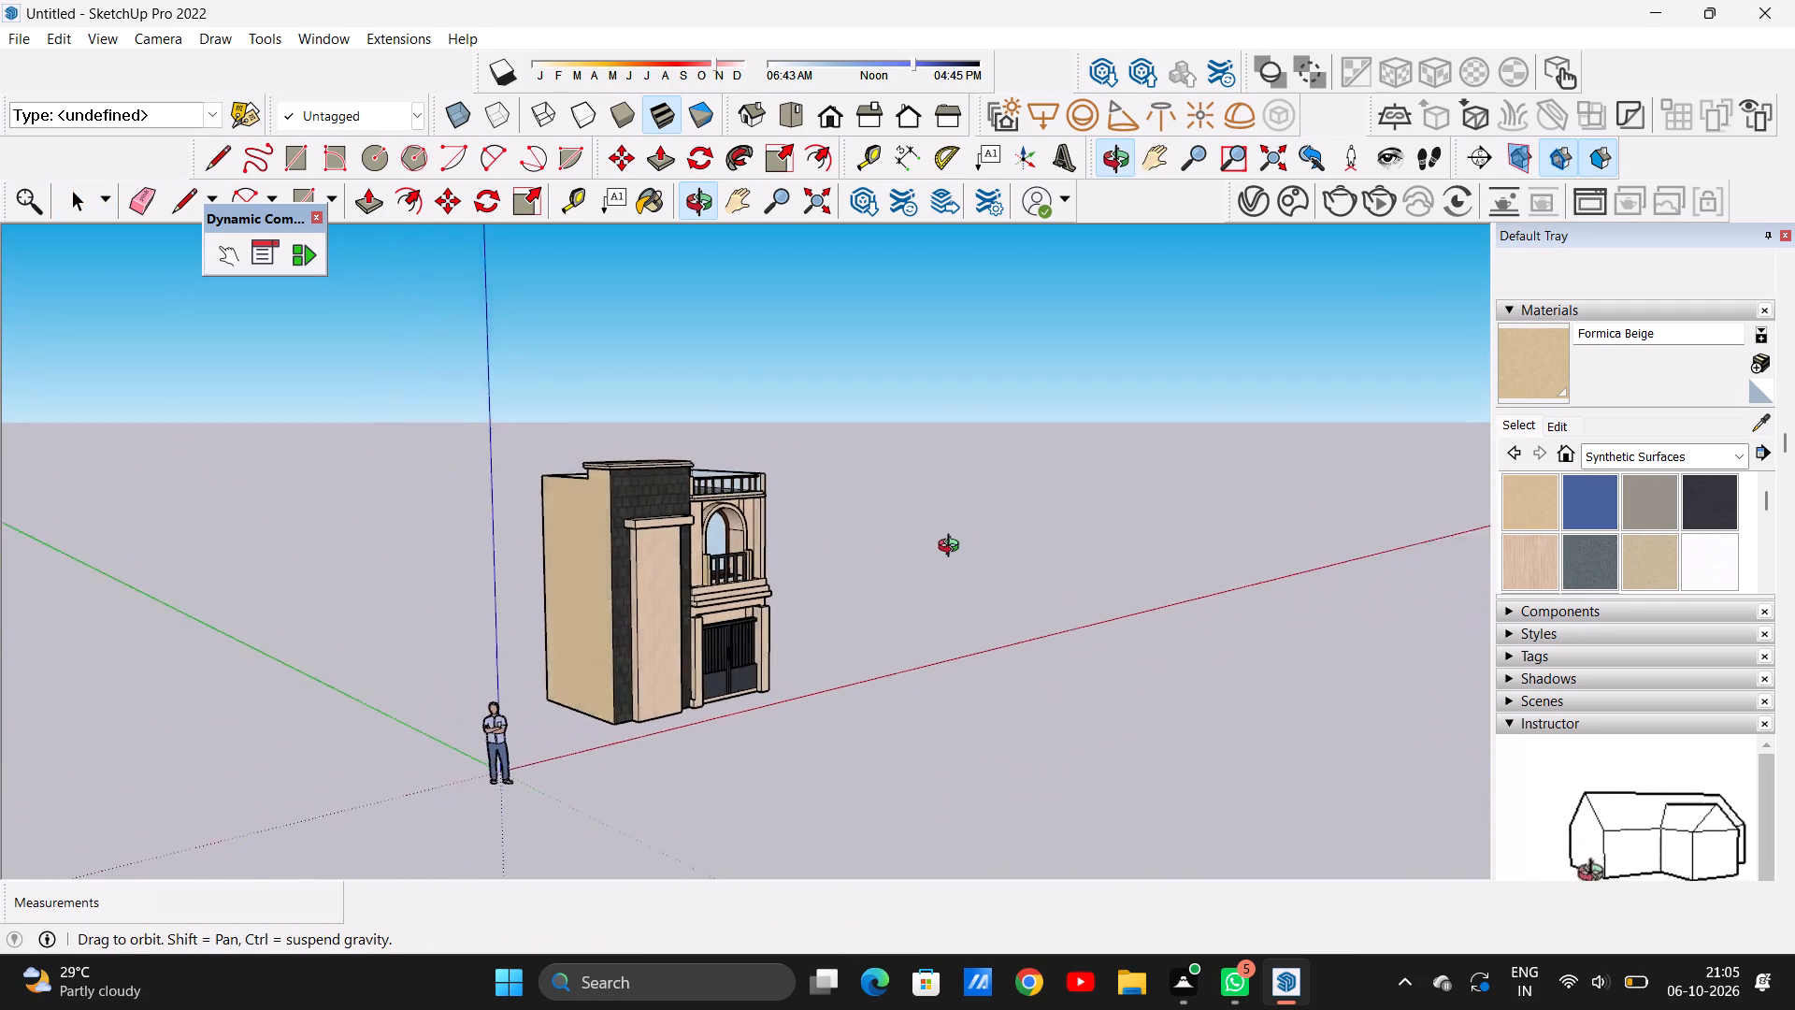
{"action": "middle_click_drag", "start_coordinate": [953, 548], "coordinate": [1001, 541]}
{"action": "scroll", "coordinate": [930, 561], "scroll_direction": "up", "scroll_amount": 7}
{"action": "scroll", "coordinate": [870, 534], "scroll_direction": "down", "scroll_amount": 8}
{"action": "scroll", "coordinate": [741, 572], "scroll_direction": "up", "scroll_amount": 6}
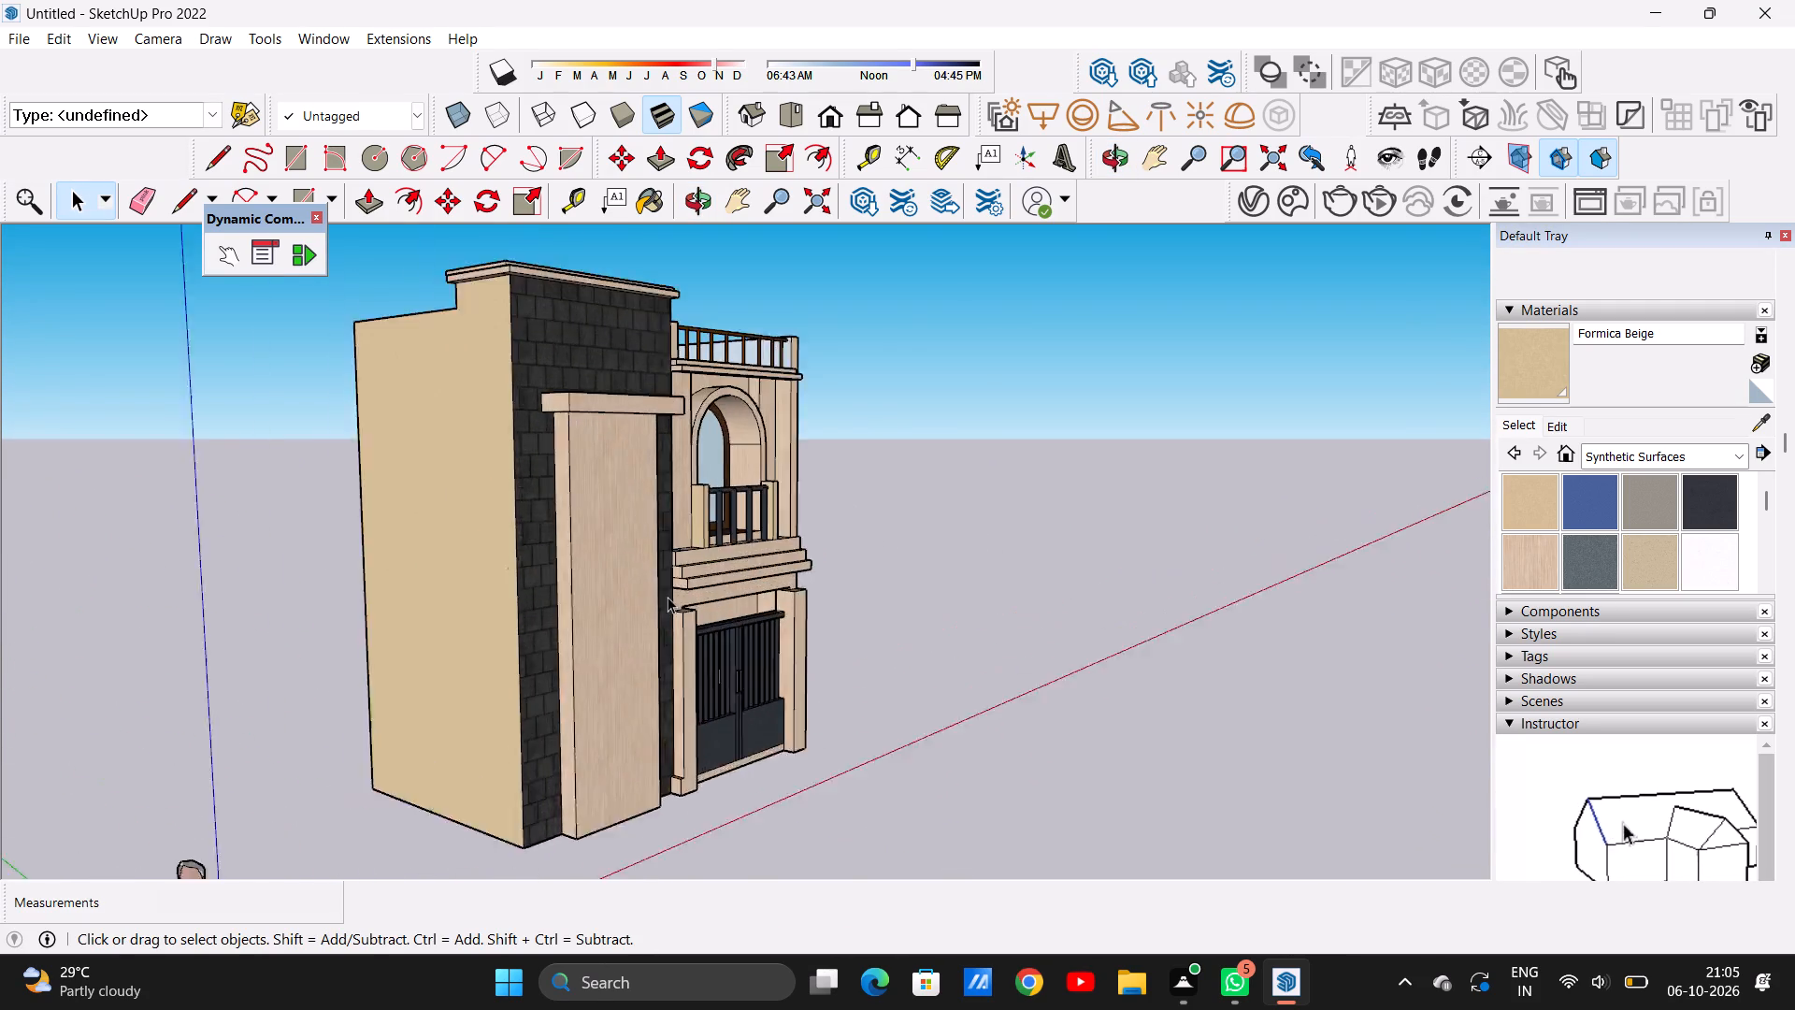
{"action": "scroll", "coordinate": [668, 597], "scroll_direction": "up", "scroll_amount": 10}
{"action": "scroll", "coordinate": [626, 593], "scroll_direction": "down", "scroll_amount": 9}
{"action": "middle_click_drag", "start_coordinate": [721, 567], "coordinate": [515, 547]}
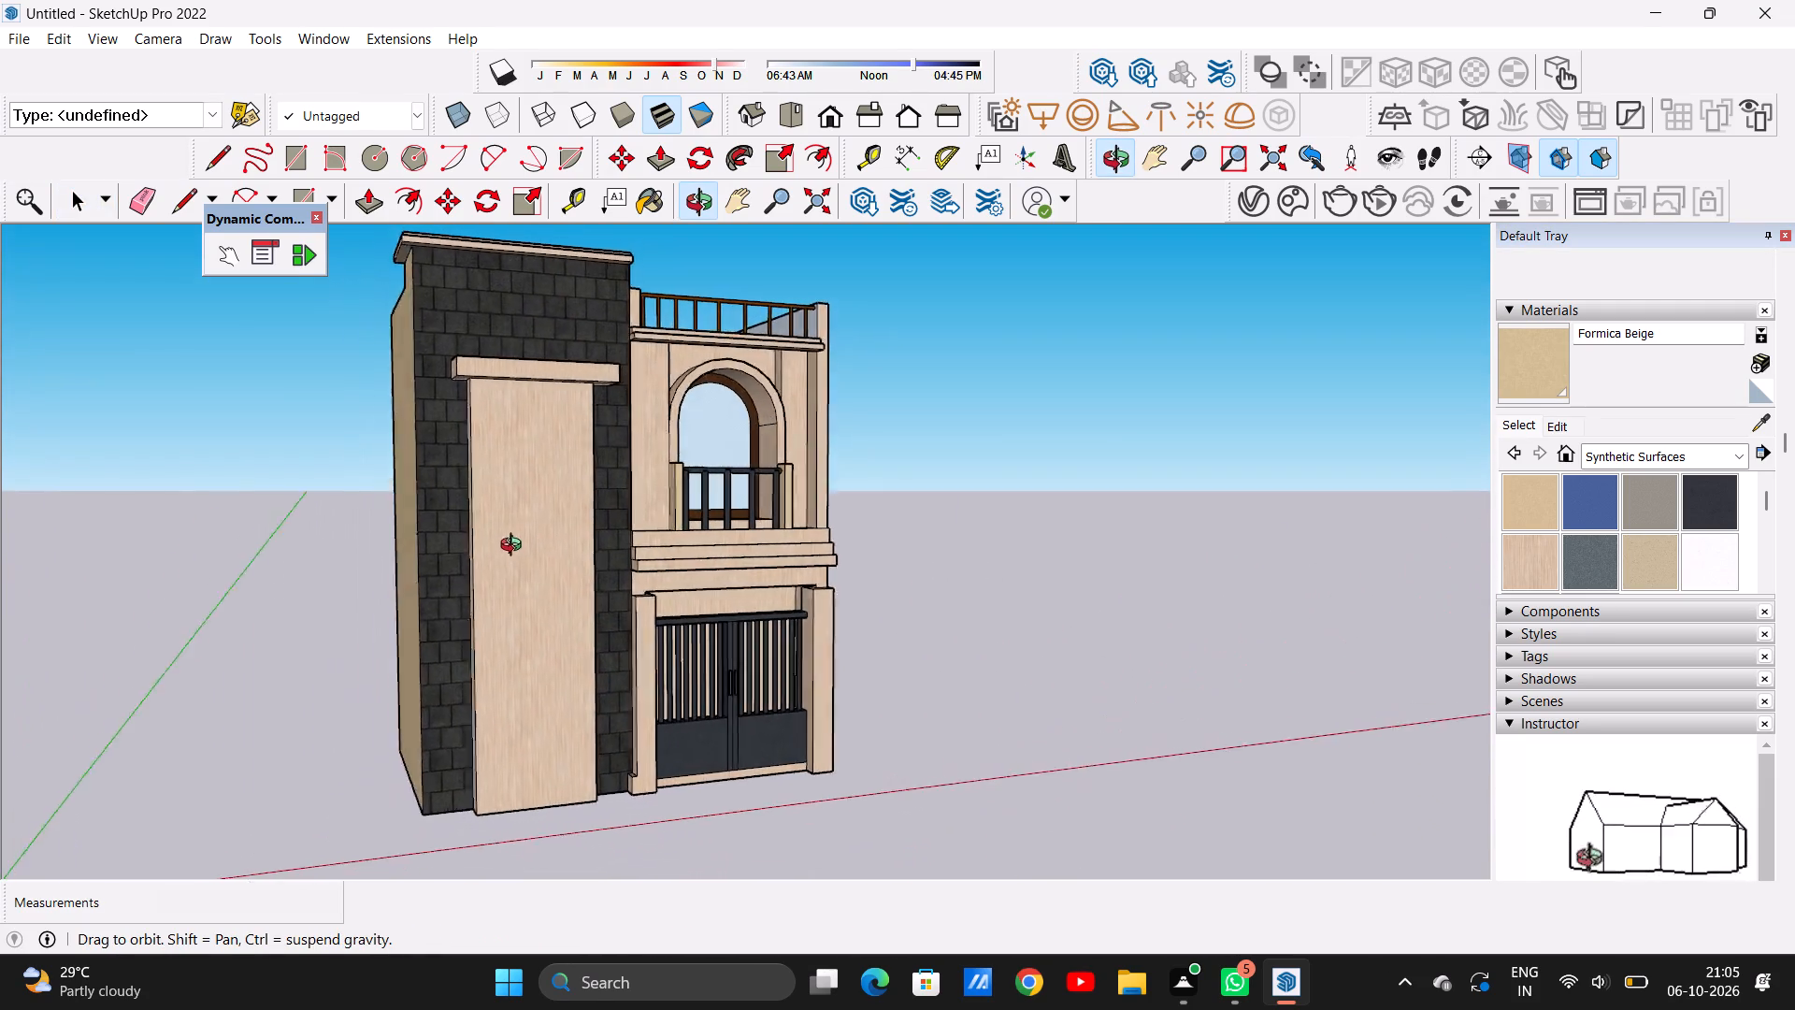
{"action": "middle_click_drag", "start_coordinate": [515, 547], "coordinate": [247, 572]}
{"action": "scroll", "coordinate": [707, 458], "scroll_direction": "up", "scroll_amount": 14}
{"action": "middle_click_drag", "start_coordinate": [732, 454], "coordinate": [812, 476]}
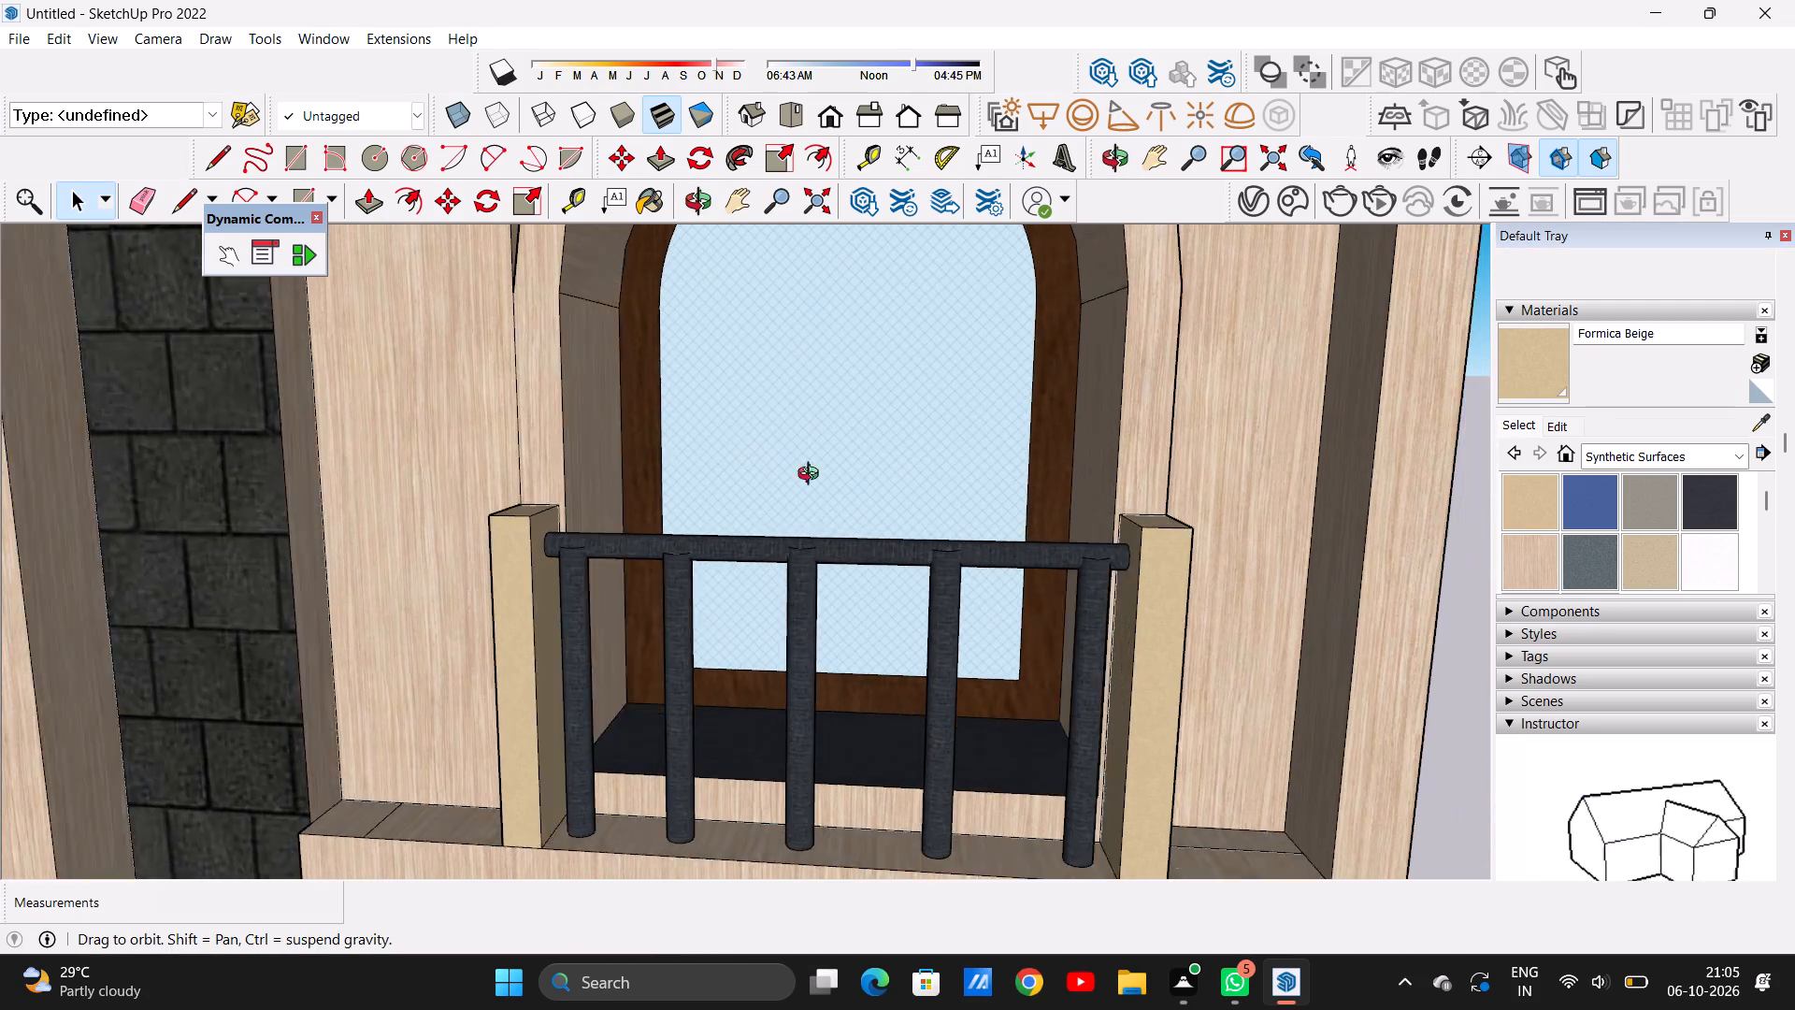
{"action": "middle_click_drag", "start_coordinate": [812, 476], "coordinate": [848, 476]}
{"action": "scroll", "coordinate": [773, 498], "scroll_direction": "down", "scroll_amount": 19}
Examine the entrance gate closely from the front and at an angle, including its bars, lower panels and top rail.
{"action": "scroll", "coordinate": [847, 676], "scroll_direction": "up", "scroll_amount": 8}
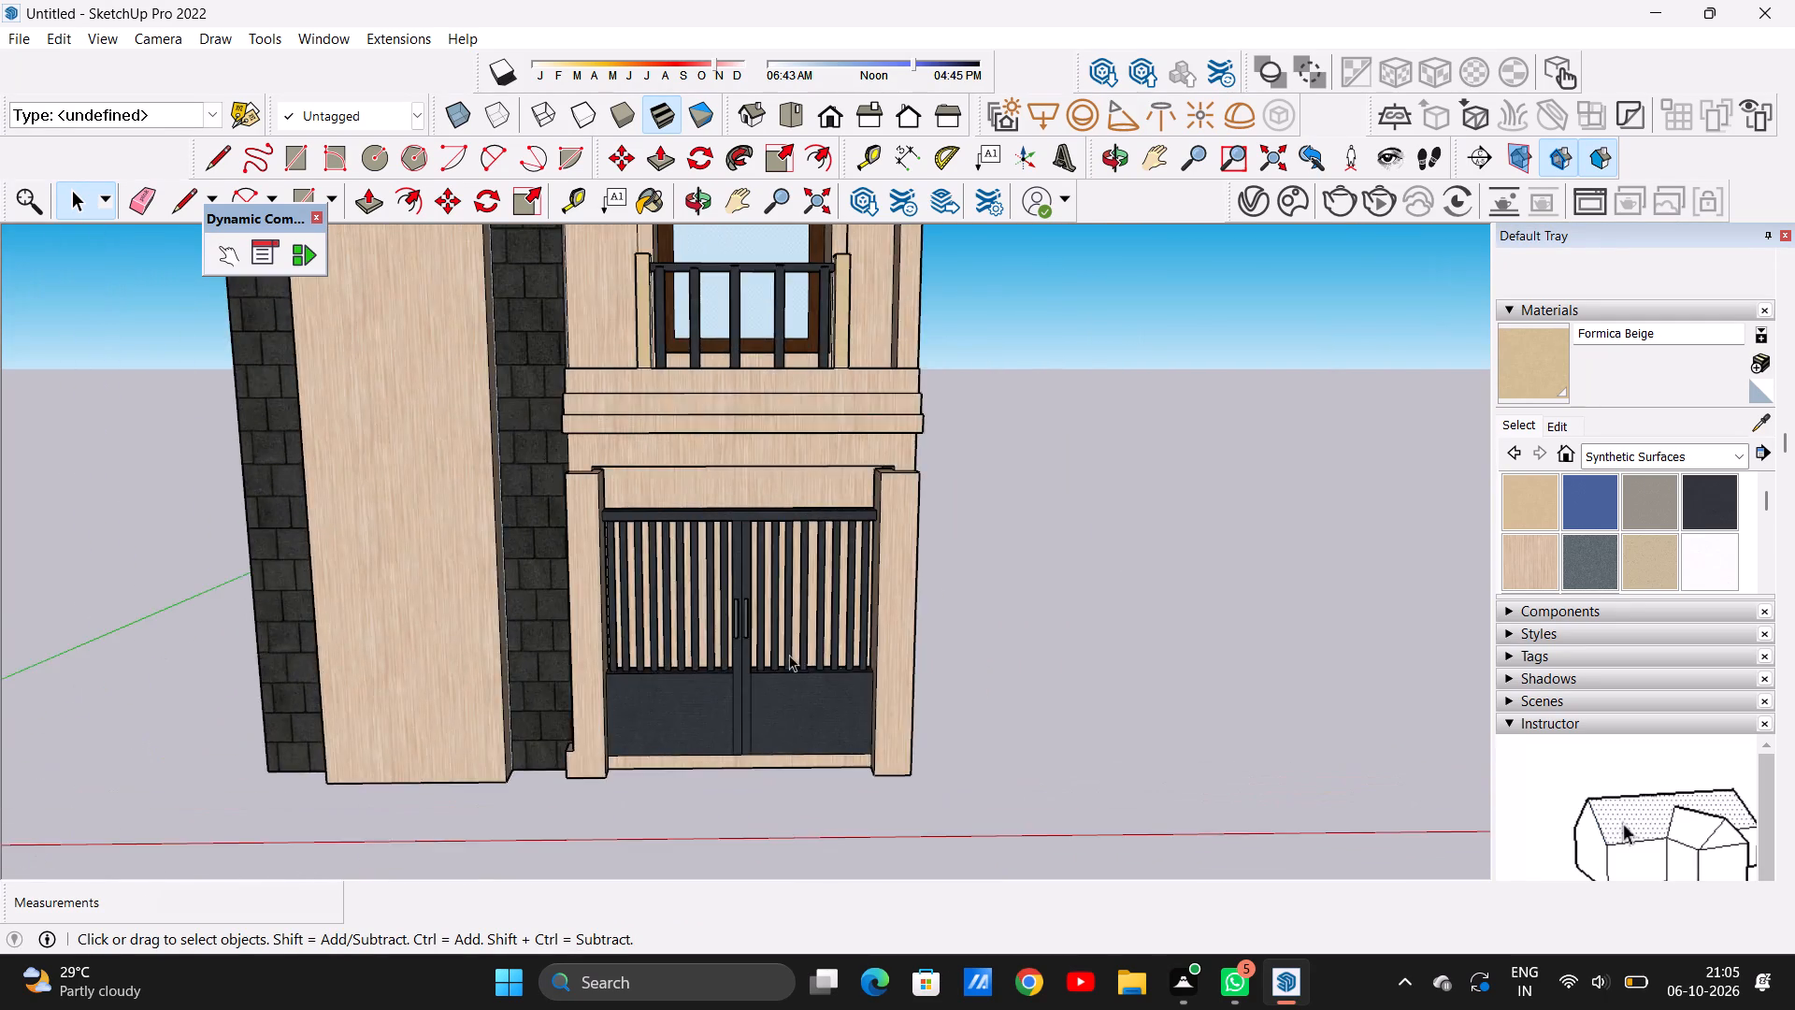
{"action": "scroll", "coordinate": [789, 655], "scroll_direction": "up", "scroll_amount": 6}
{"action": "scroll", "coordinate": [786, 630], "scroll_direction": "down", "scroll_amount": 6}
{"action": "middle_click_drag", "start_coordinate": [838, 610], "coordinate": [531, 613]}
{"action": "scroll", "coordinate": [532, 613], "scroll_direction": "up", "scroll_amount": 1}
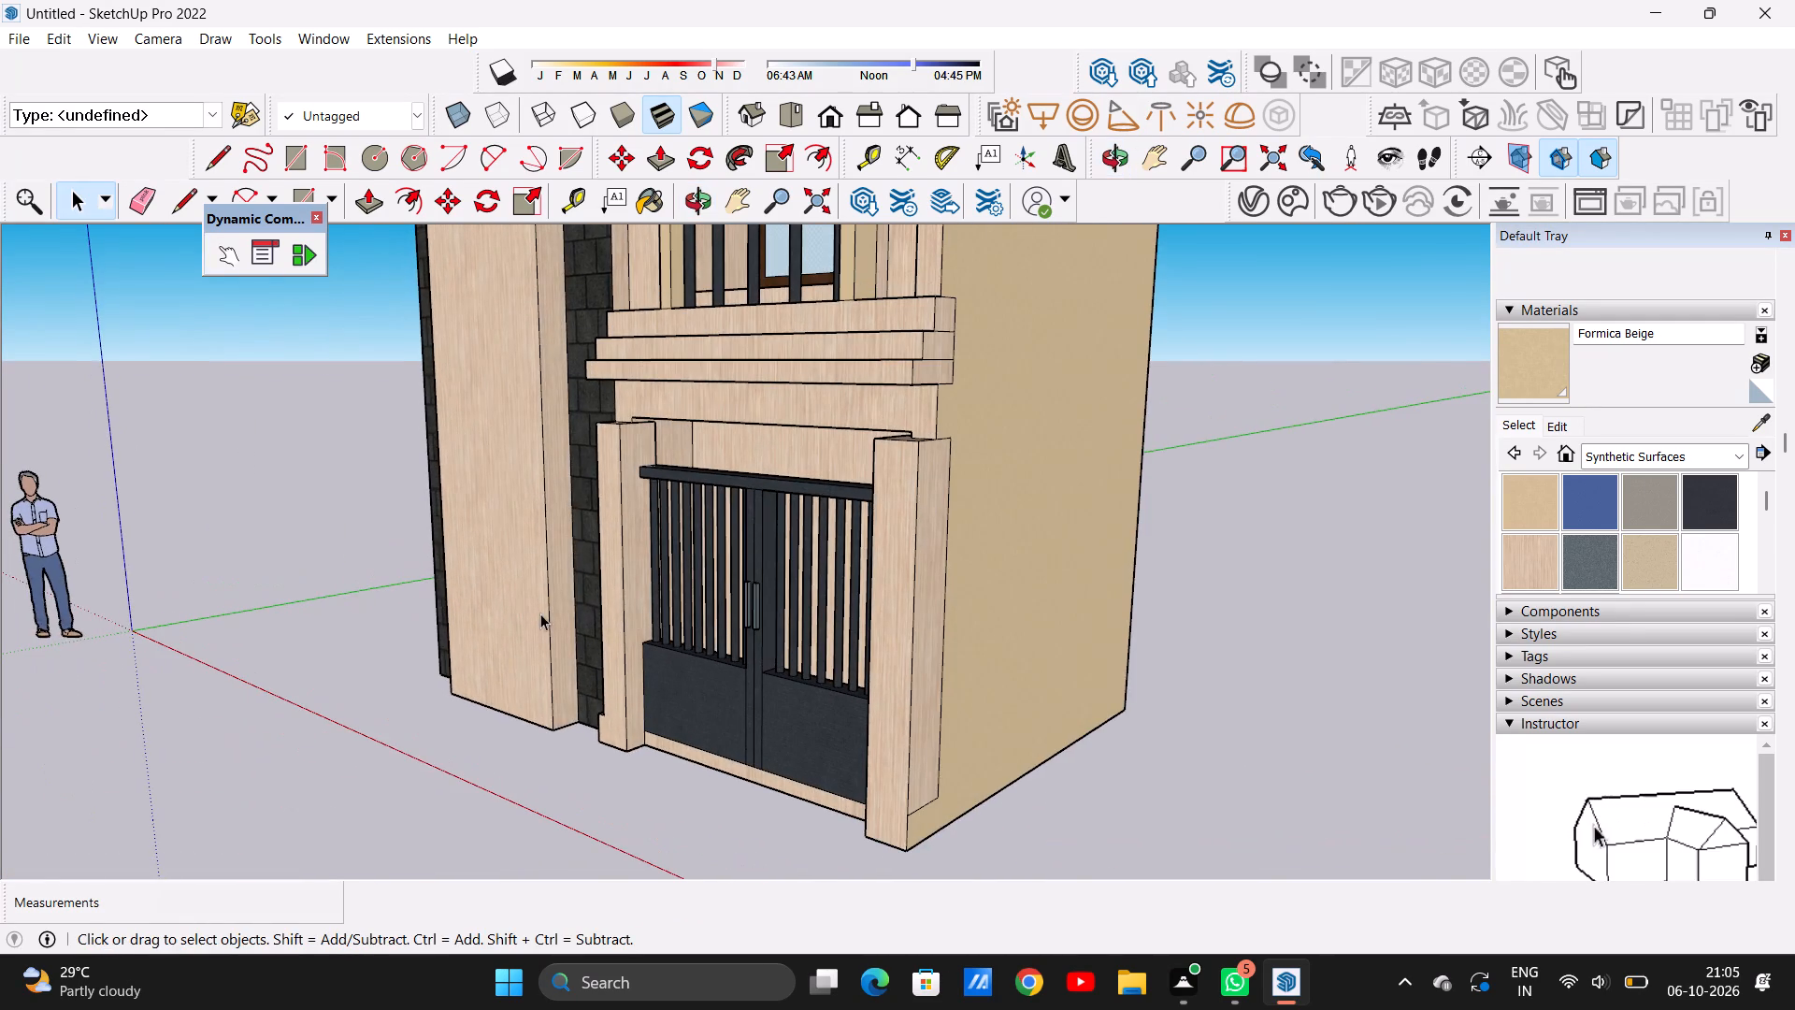
{"action": "scroll", "coordinate": [653, 611], "scroll_direction": "up", "scroll_amount": 7}
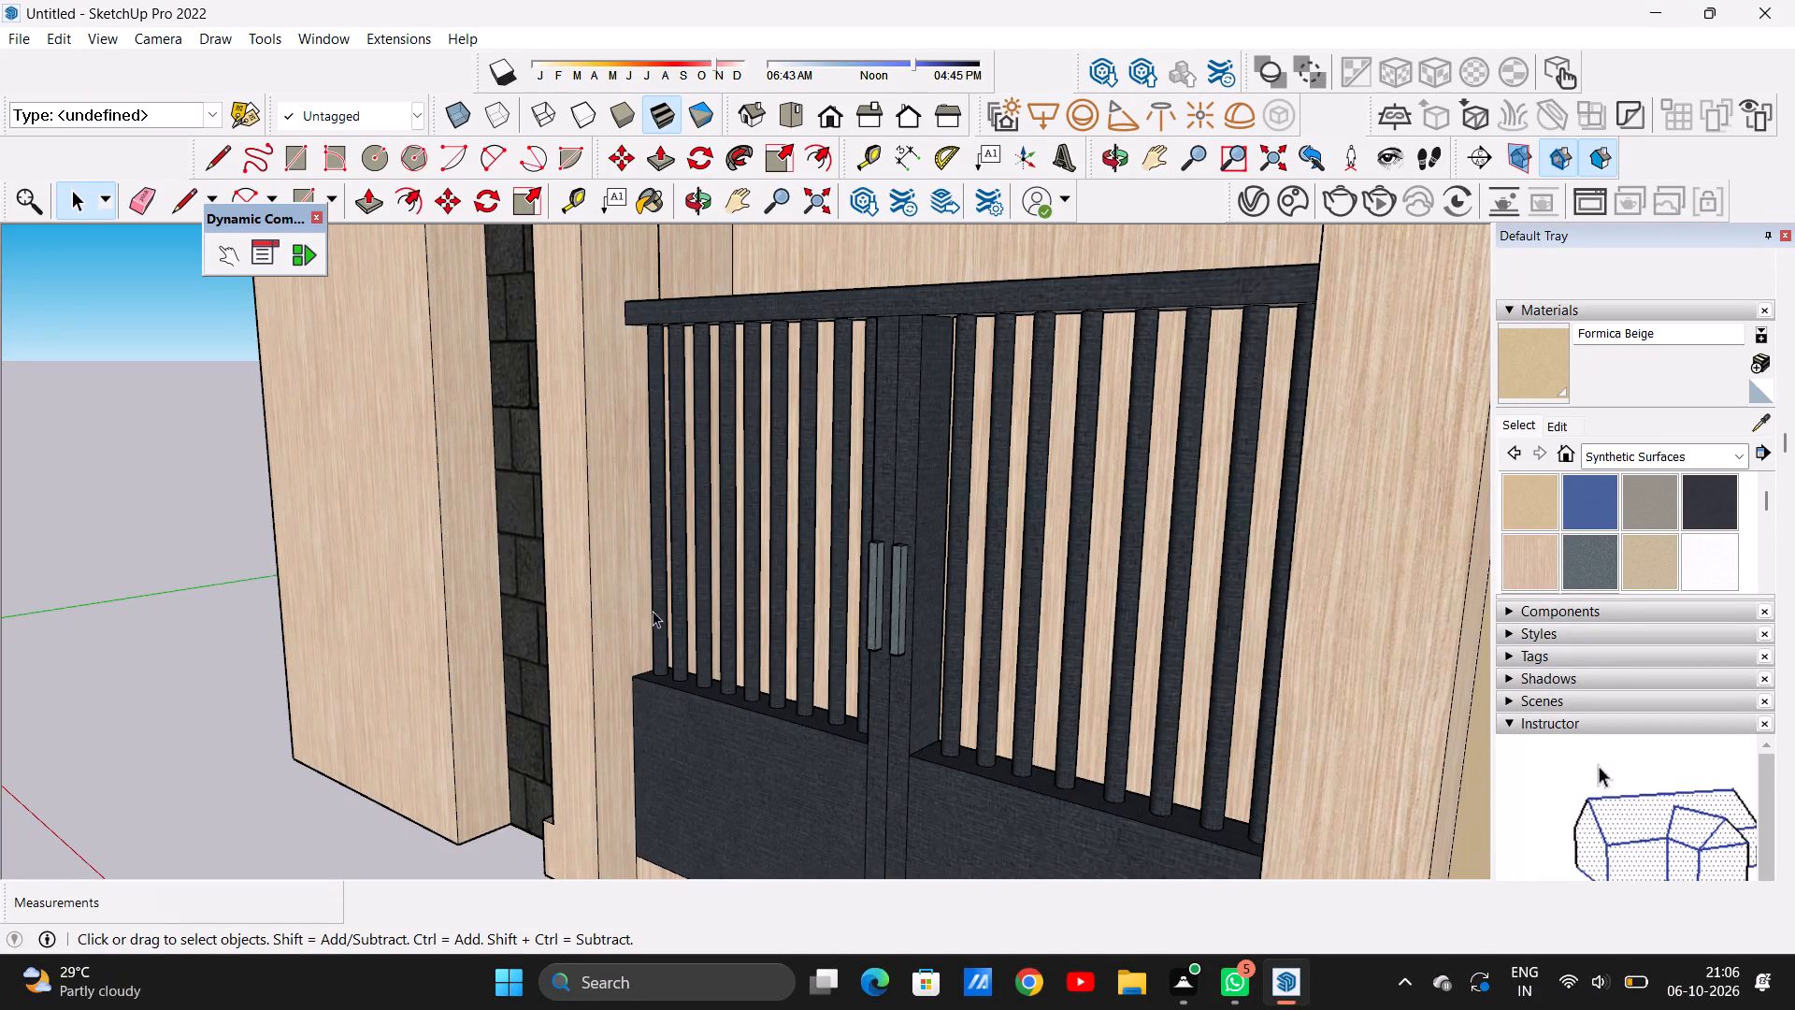
{"action": "scroll", "coordinate": [653, 611], "scroll_direction": "down", "scroll_amount": 11}
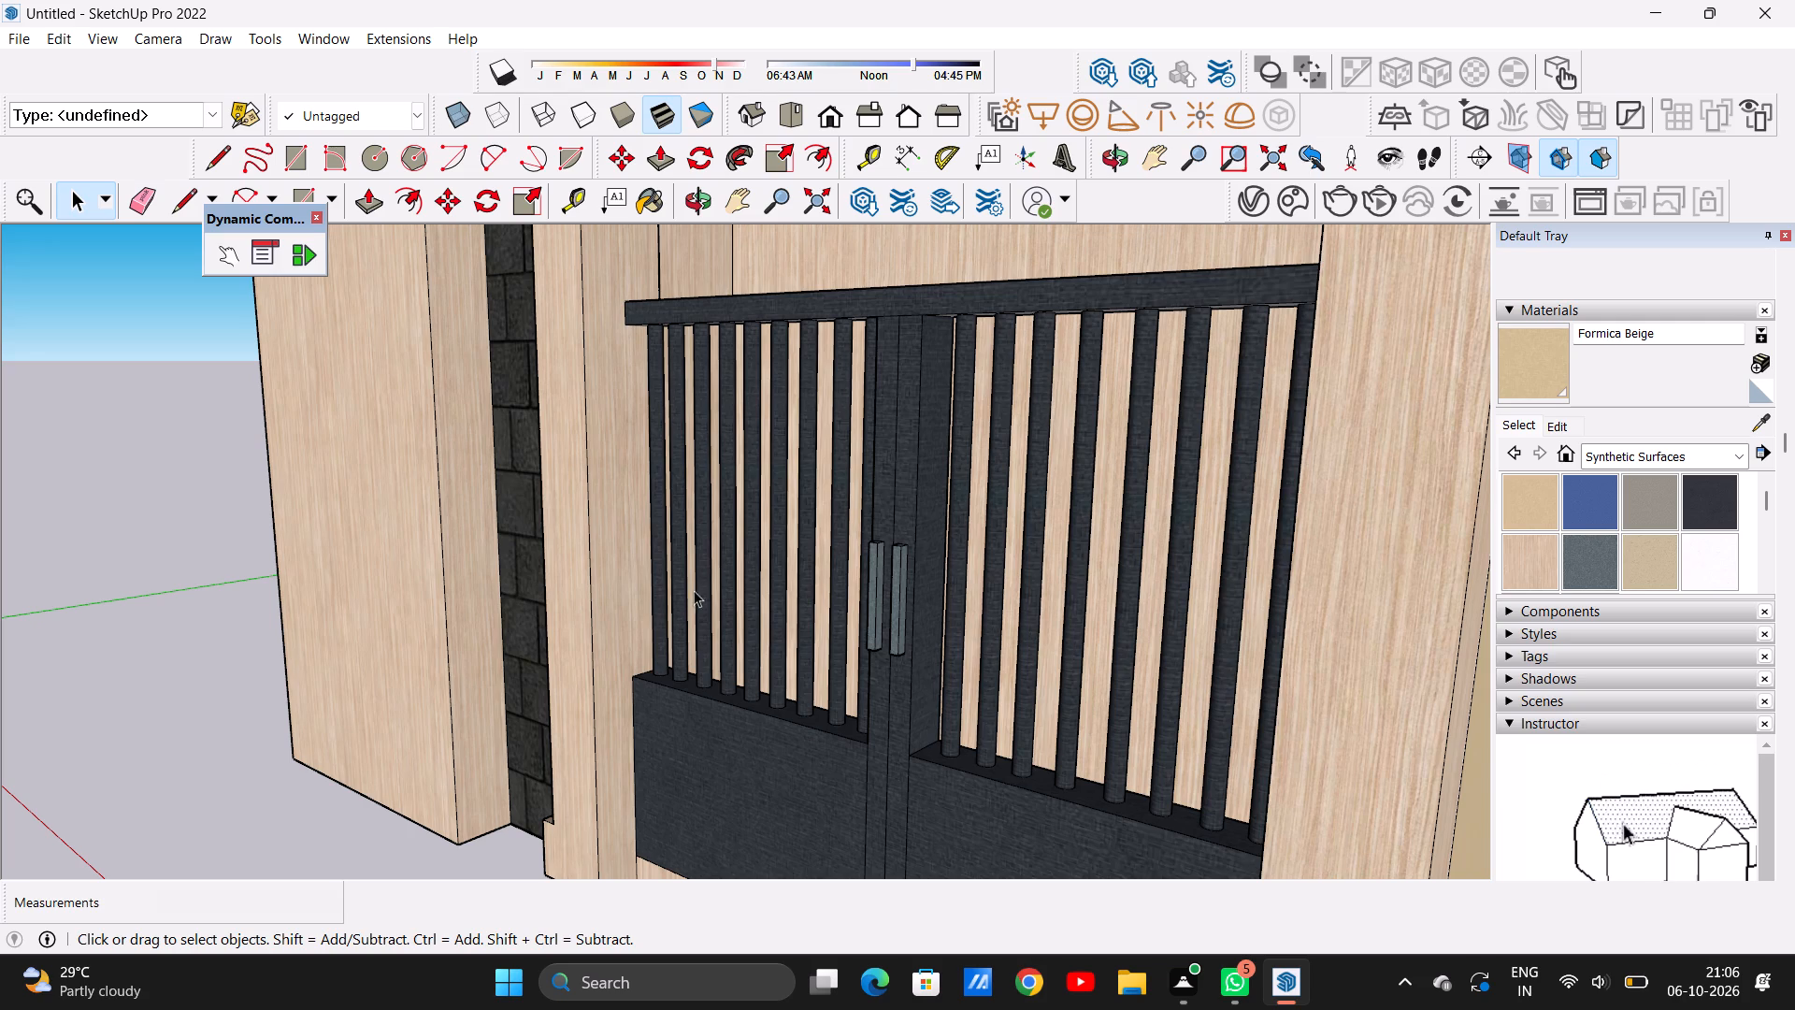
{"action": "scroll", "coordinate": [694, 590], "scroll_direction": "down", "scroll_amount": 20}
{"action": "scroll", "coordinate": [694, 590], "scroll_direction": "down", "scroll_amount": 4}
{"action": "middle_click_drag", "start_coordinate": [763, 556], "coordinate": [734, 636]}
{"action": "scroll", "coordinate": [753, 545], "scroll_direction": "up", "scroll_amount": 1}
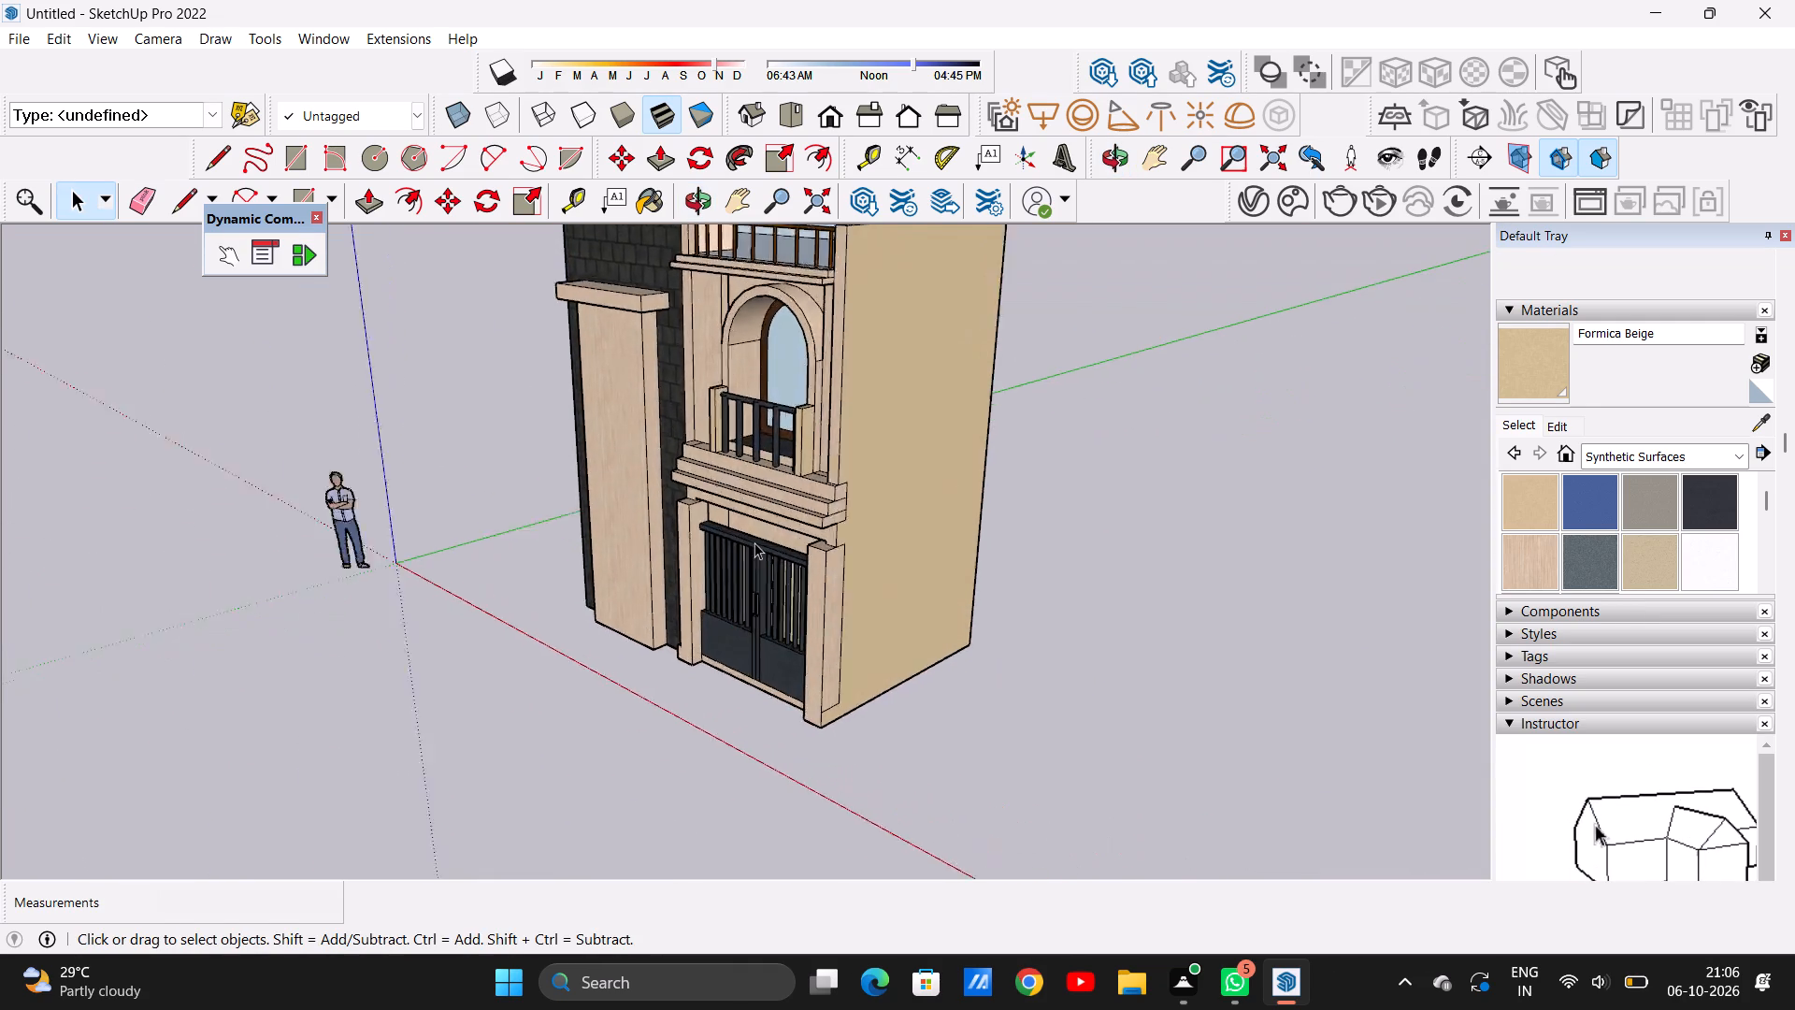
{"action": "scroll", "coordinate": [754, 542], "scroll_direction": "up", "scroll_amount": 20}
{"action": "scroll", "coordinate": [754, 542], "scroll_direction": "up", "scroll_amount": 9}
{"action": "scroll", "coordinate": [764, 529], "scroll_direction": "down", "scroll_amount": 1}
{"action": "scroll", "coordinate": [764, 529], "scroll_direction": "up", "scroll_amount": 1}
{"action": "scroll", "coordinate": [764, 529], "scroll_direction": "down", "scroll_amount": 3}
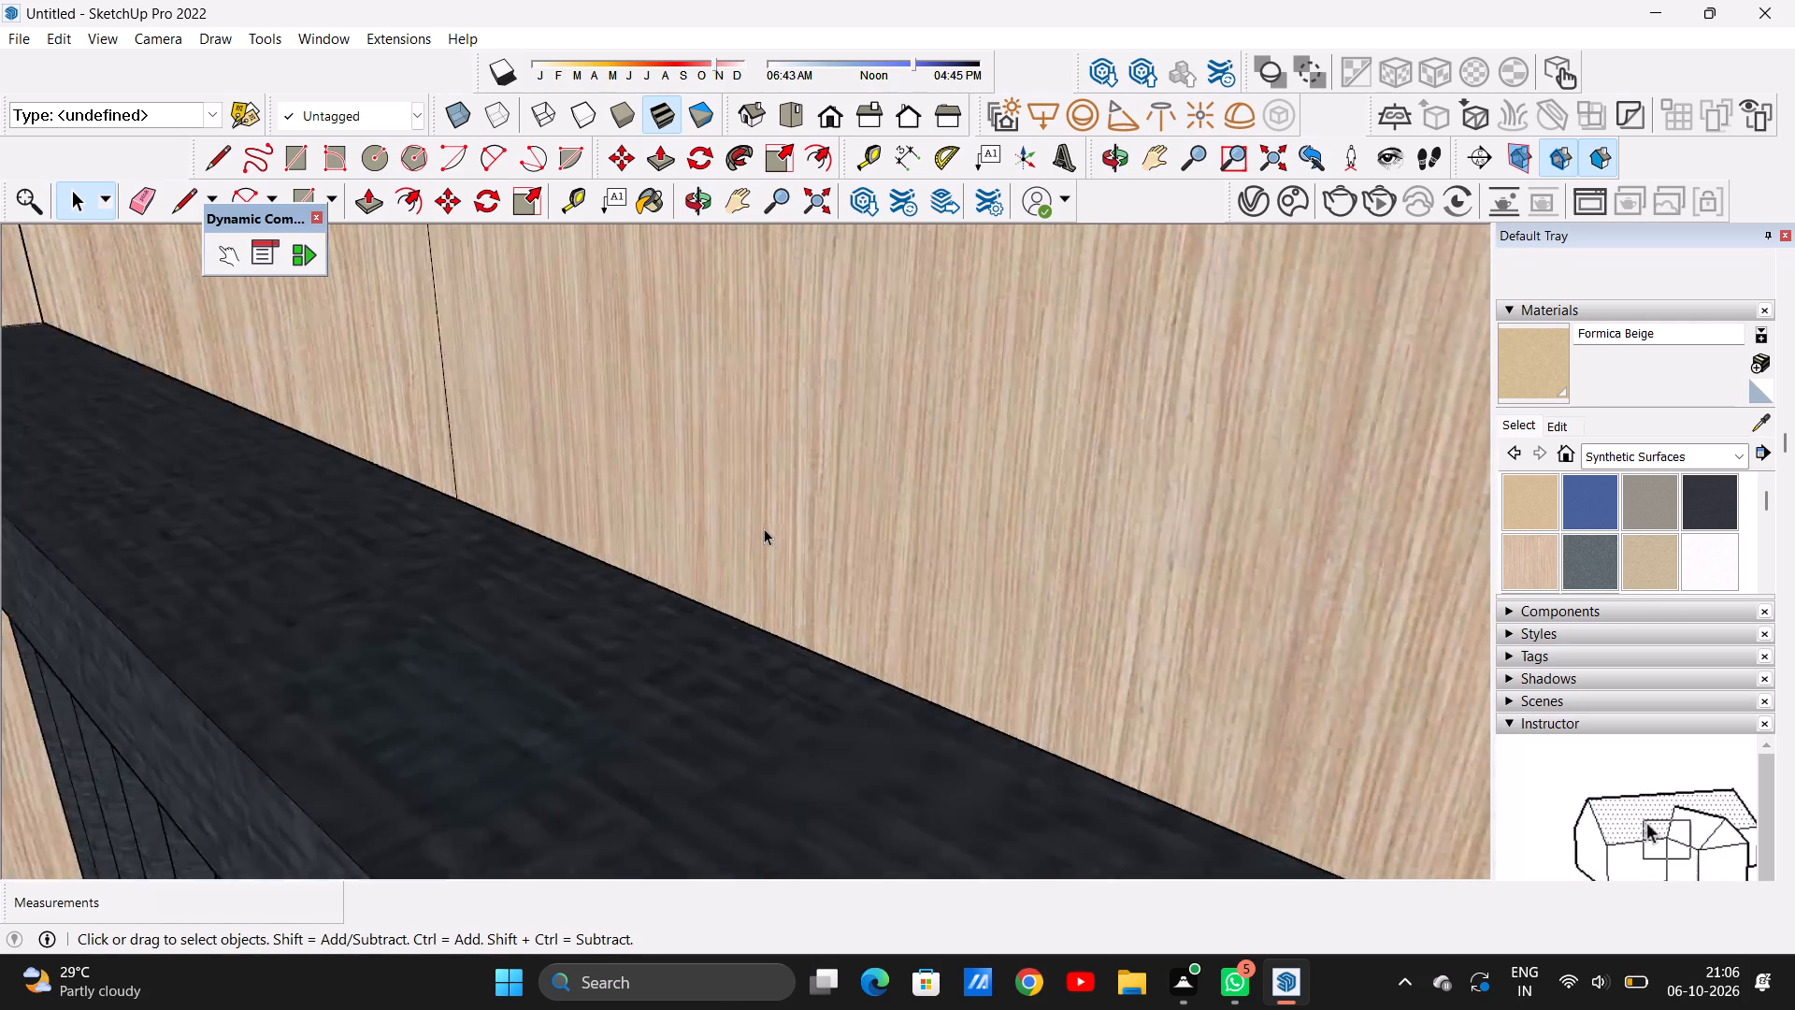
Examine the whole house from the front, both sides and above.
{"action": "scroll", "coordinate": [764, 528], "scroll_direction": "down", "scroll_amount": 12}
{"action": "scroll", "coordinate": [755, 541], "scroll_direction": "up", "scroll_amount": 2}
{"action": "scroll", "coordinate": [755, 541], "scroll_direction": "down", "scroll_amount": 9}
{"action": "scroll", "coordinate": [773, 526], "scroll_direction": "up", "scroll_amount": 1}
{"action": "scroll", "coordinate": [773, 526], "scroll_direction": "down", "scroll_amount": 15}
{"action": "middle_click_drag", "start_coordinate": [705, 549], "coordinate": [1126, 486]}
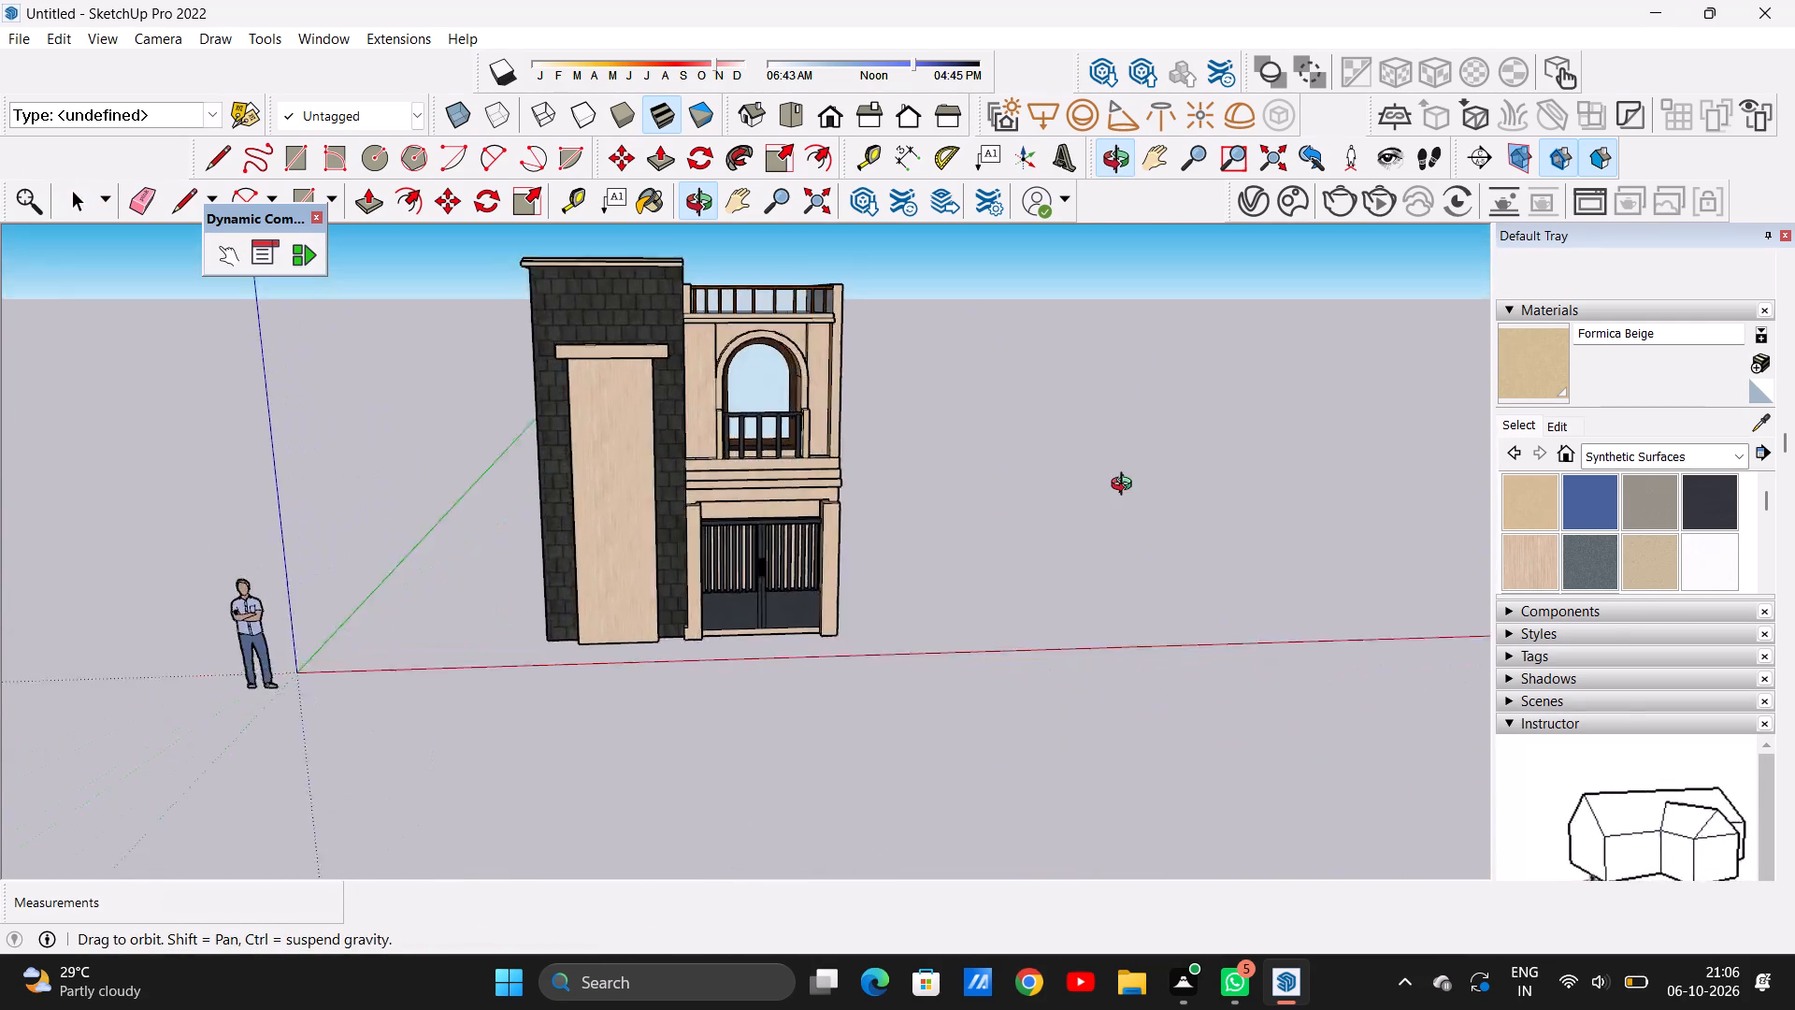
{"action": "middle_click_drag", "start_coordinate": [1126, 486], "coordinate": [483, 508]}
{"action": "middle_click_drag", "start_coordinate": [929, 502], "coordinate": [668, 750]}
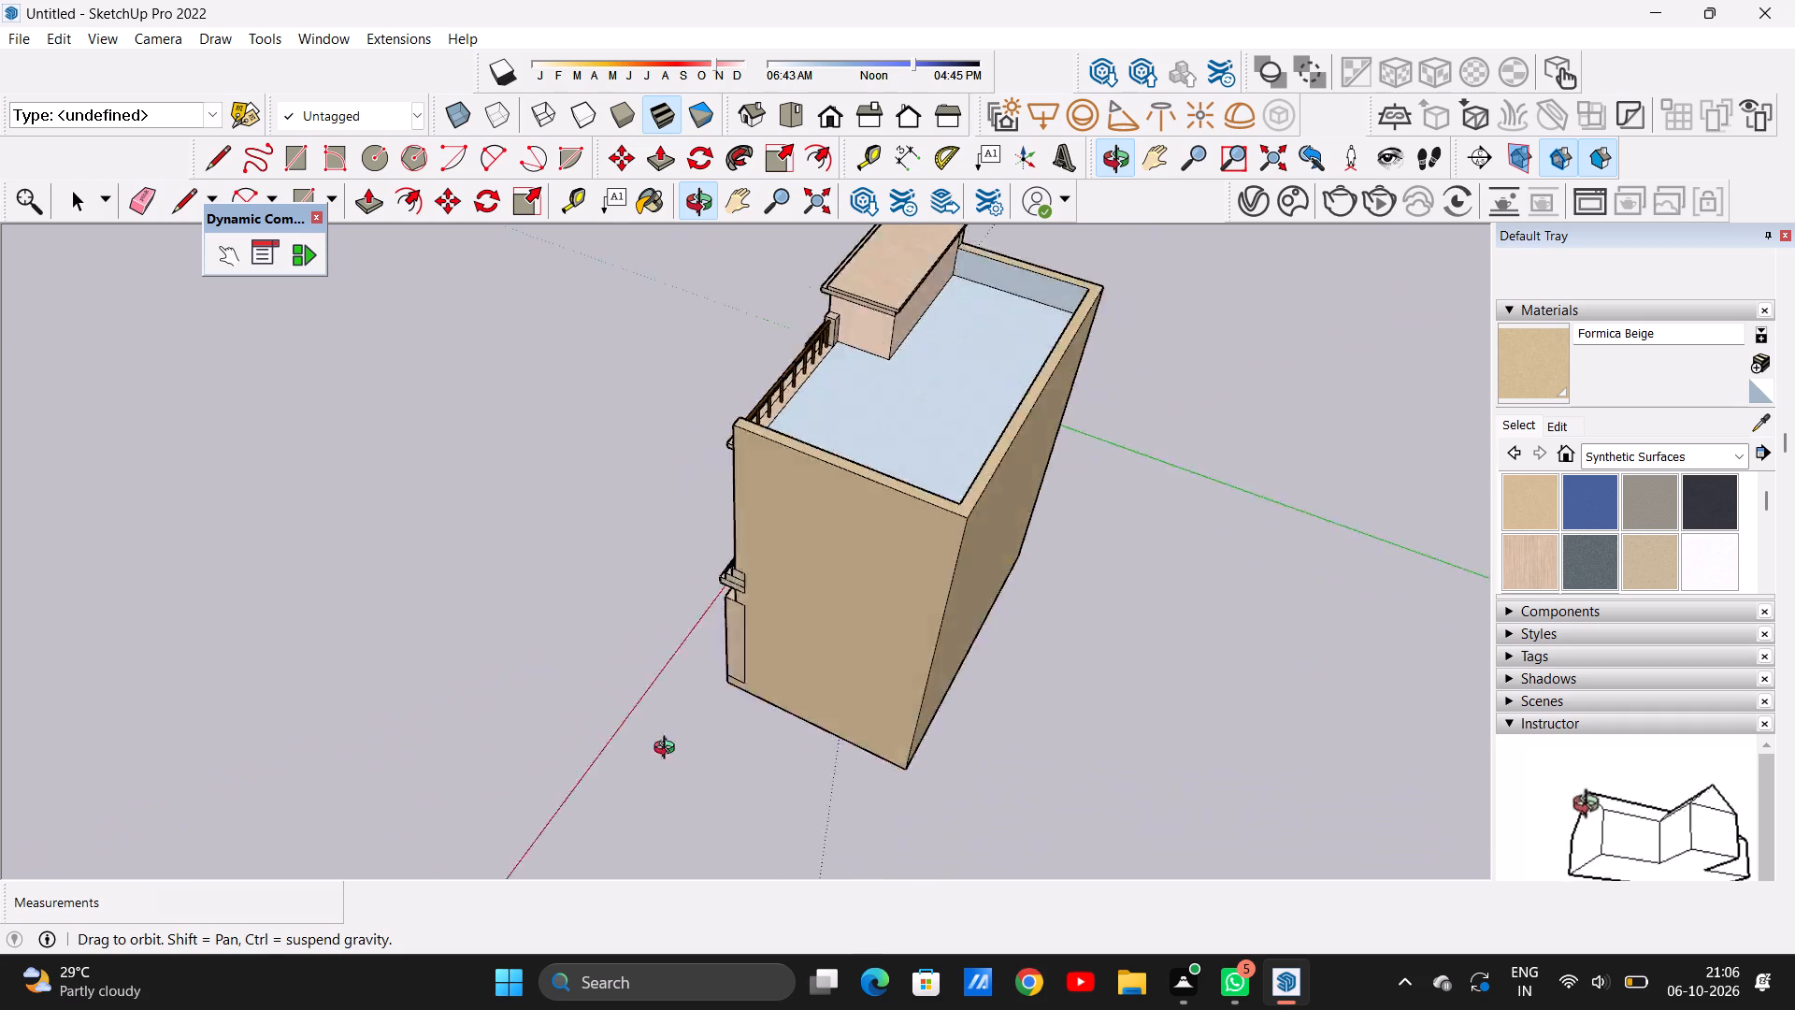
{"action": "middle_click_drag", "start_coordinate": [668, 750], "coordinate": [1070, 643]}
{"action": "middle_click_drag", "start_coordinate": [545, 527], "coordinate": [977, 382]}
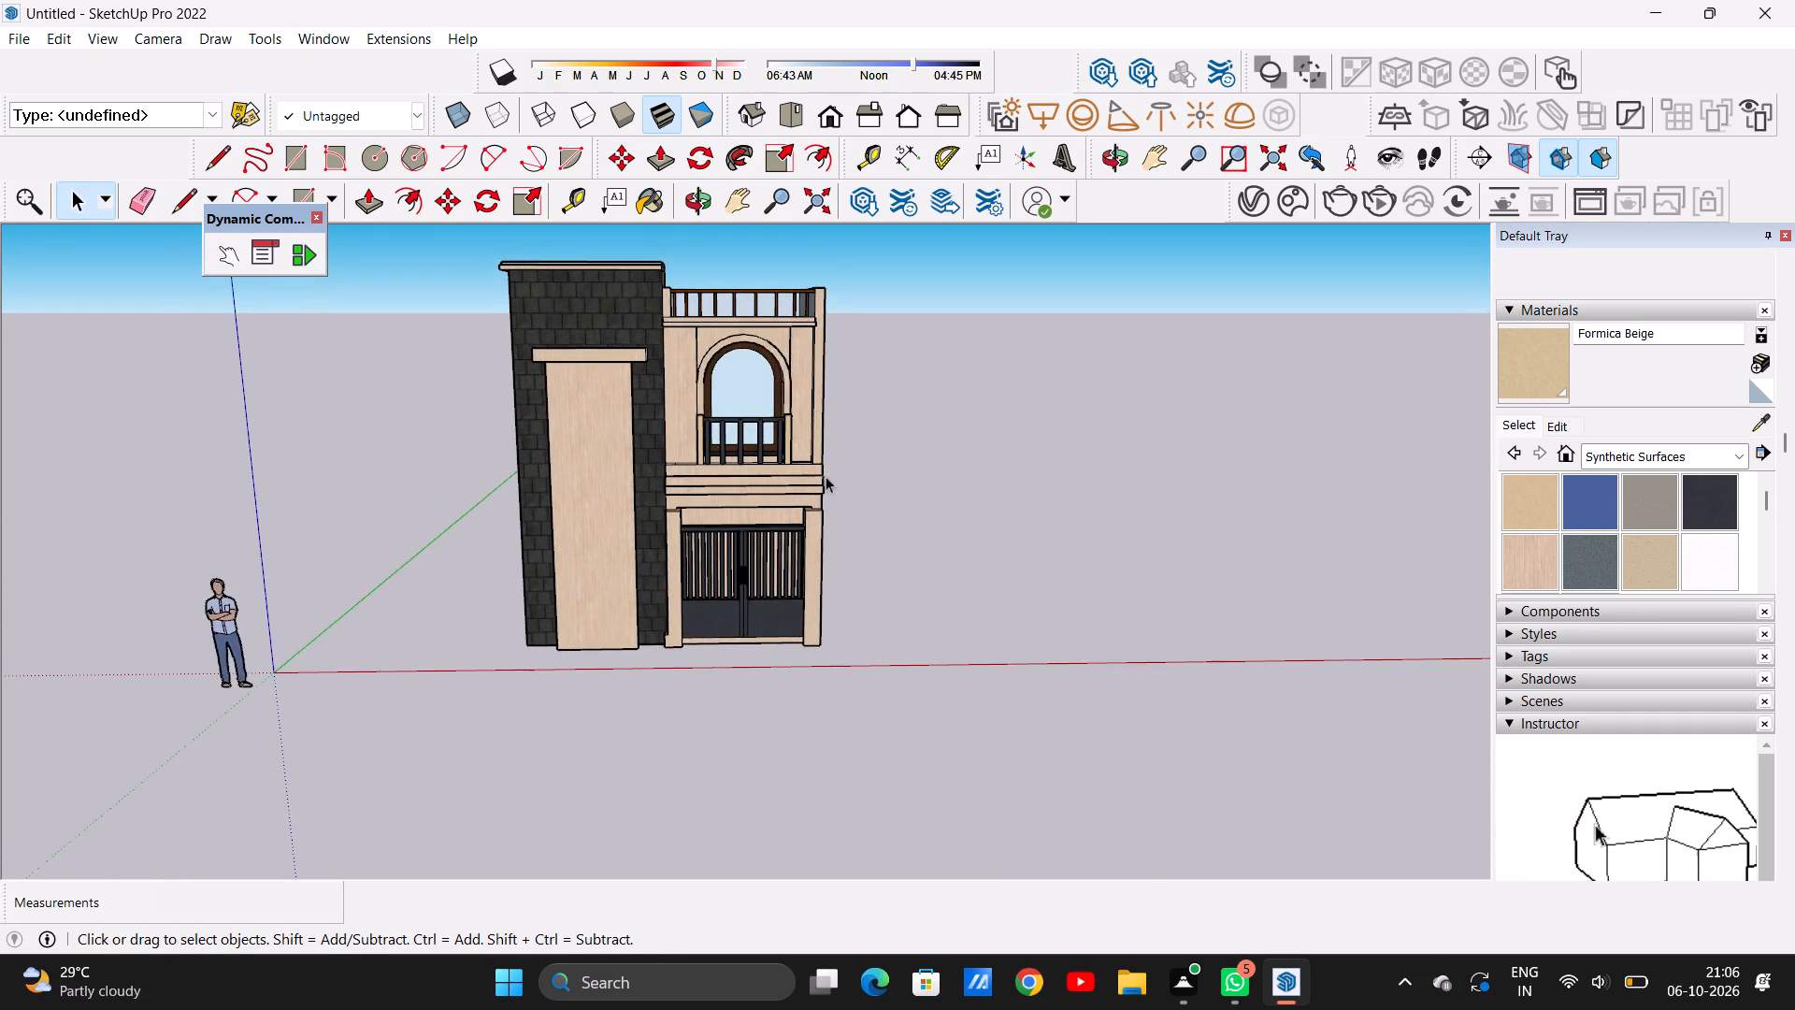
{"action": "scroll", "coordinate": [818, 483], "scroll_direction": "up", "scroll_amount": 2}
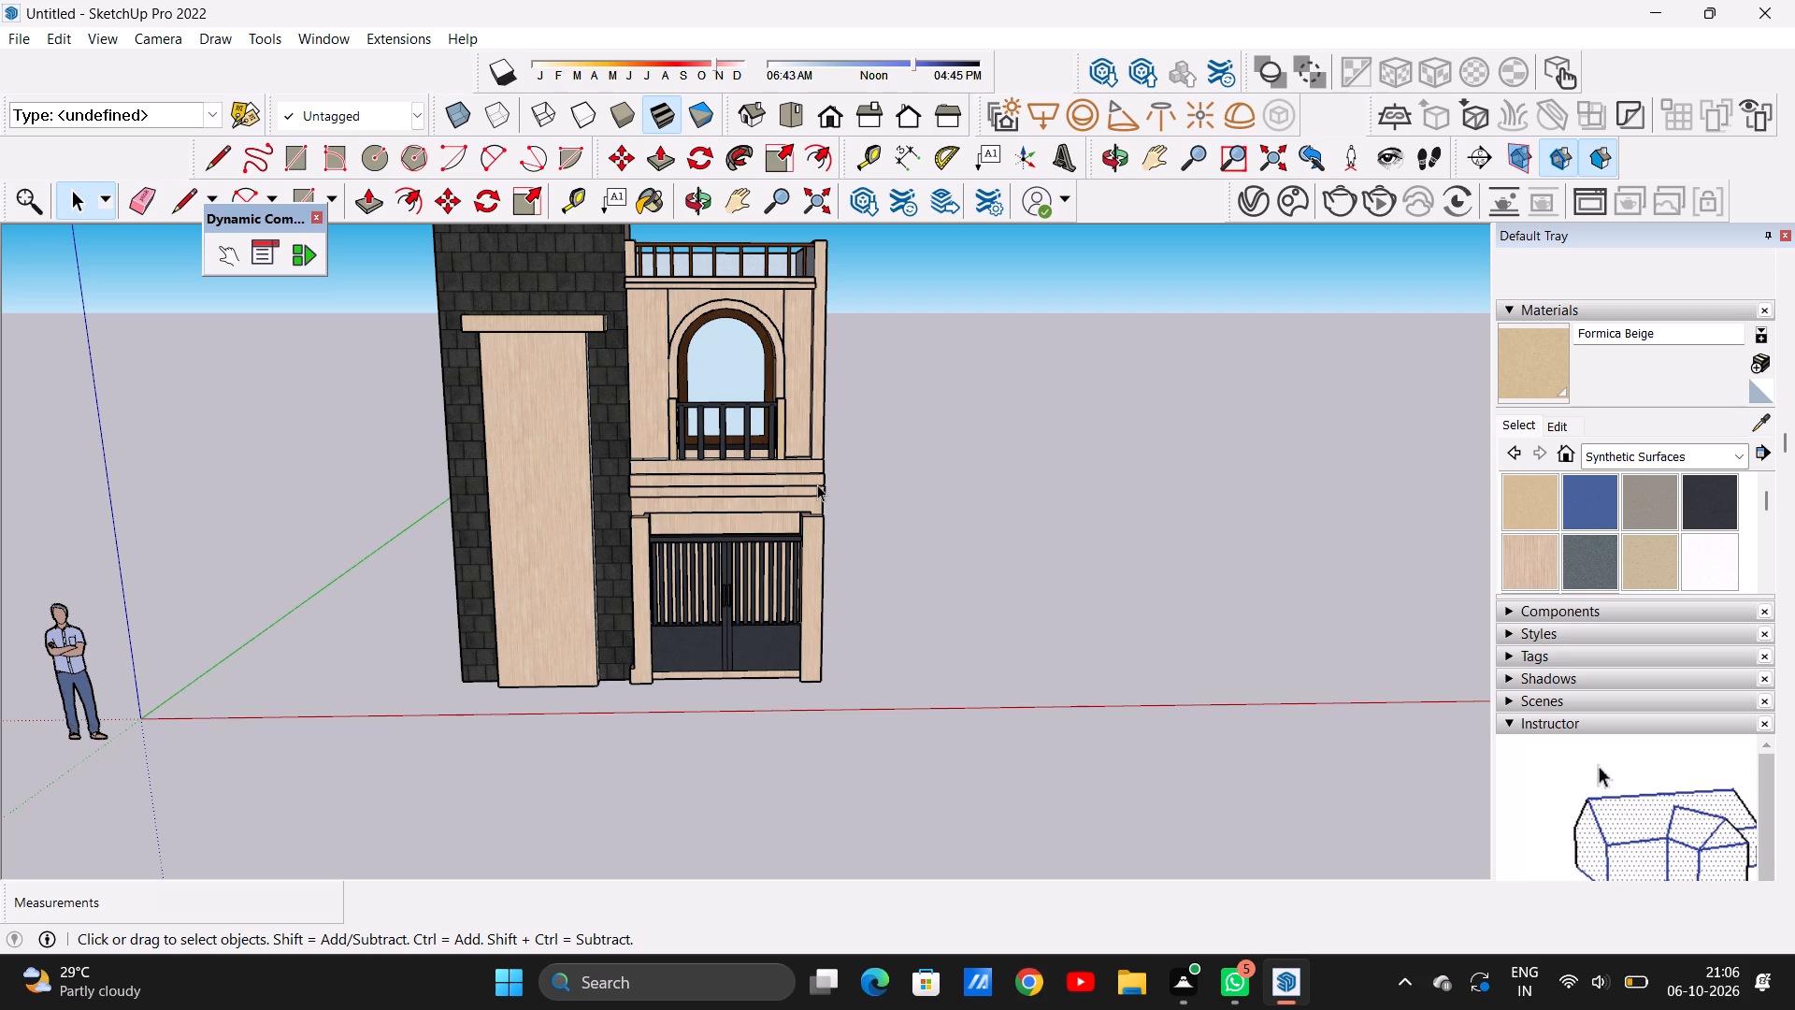
{"action": "scroll", "coordinate": [771, 570], "scroll_direction": "down", "scroll_amount": 16}
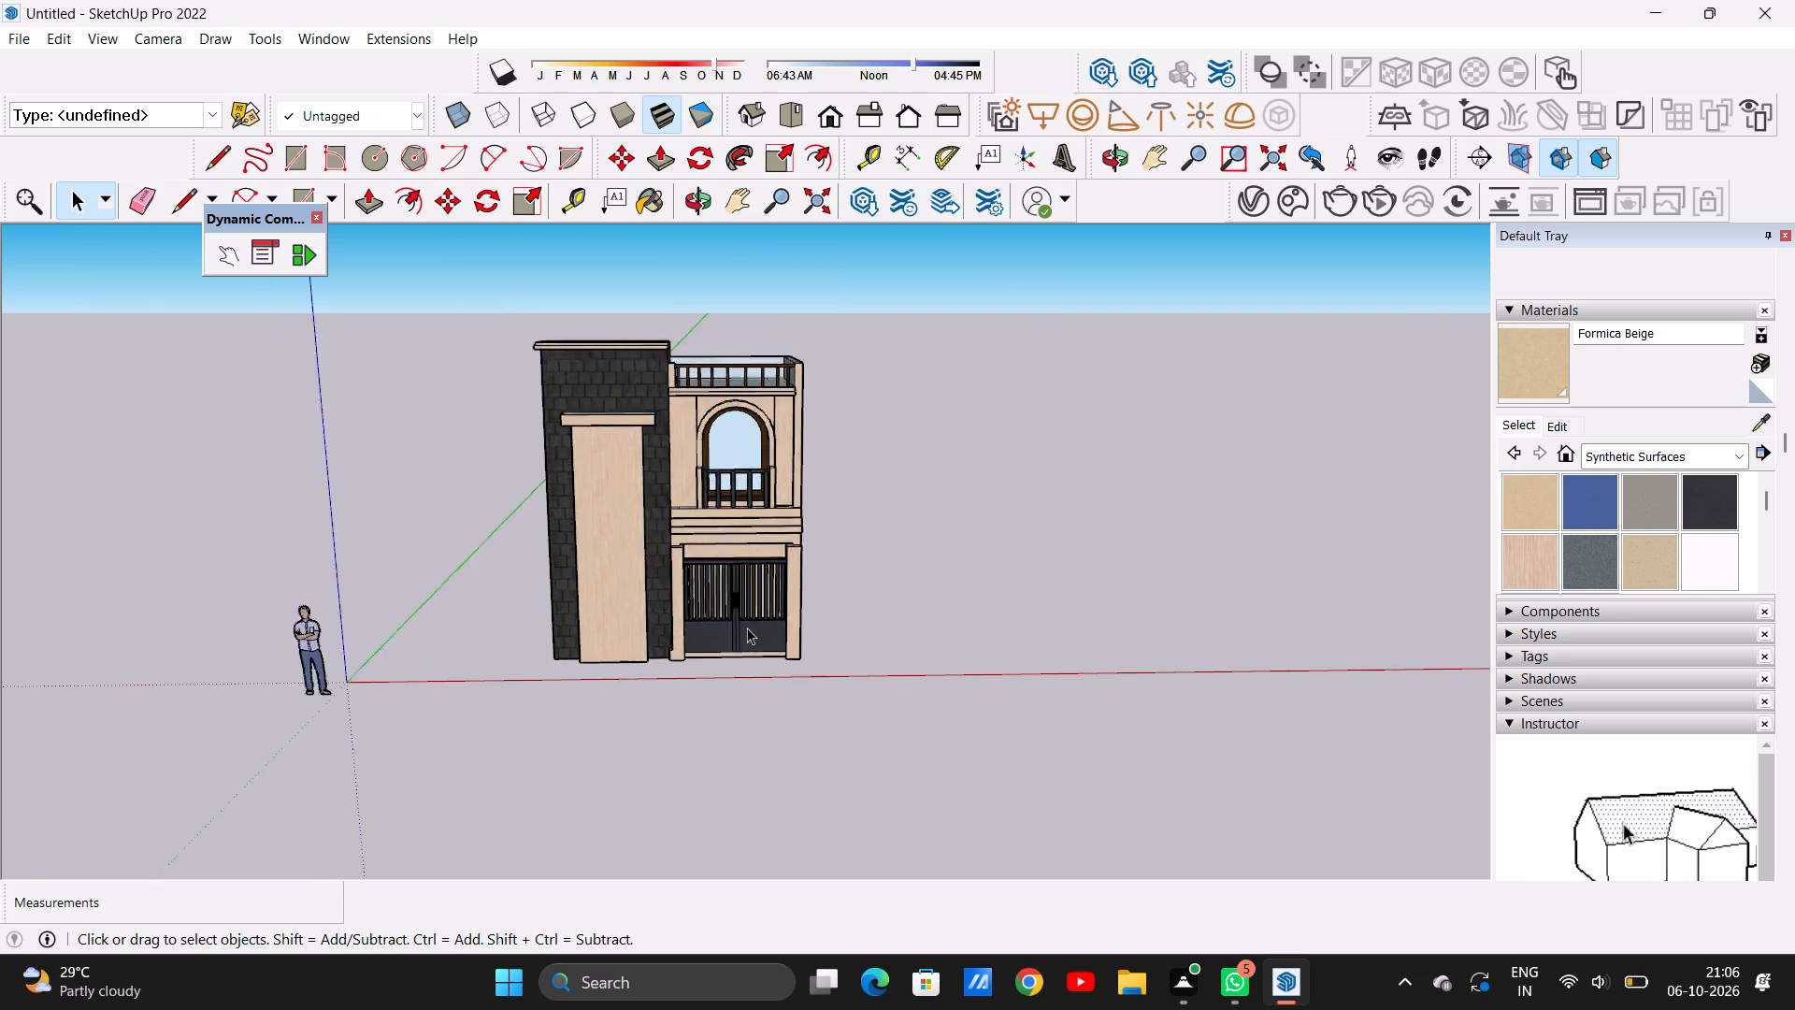
{"action": "scroll", "coordinate": [747, 628], "scroll_direction": "down", "scroll_amount": 5}
{"action": "scroll", "coordinate": [758, 479], "scroll_direction": "up", "scroll_amount": 10}
{"action": "middle_click_drag", "start_coordinate": [889, 553], "coordinate": [382, 558]}
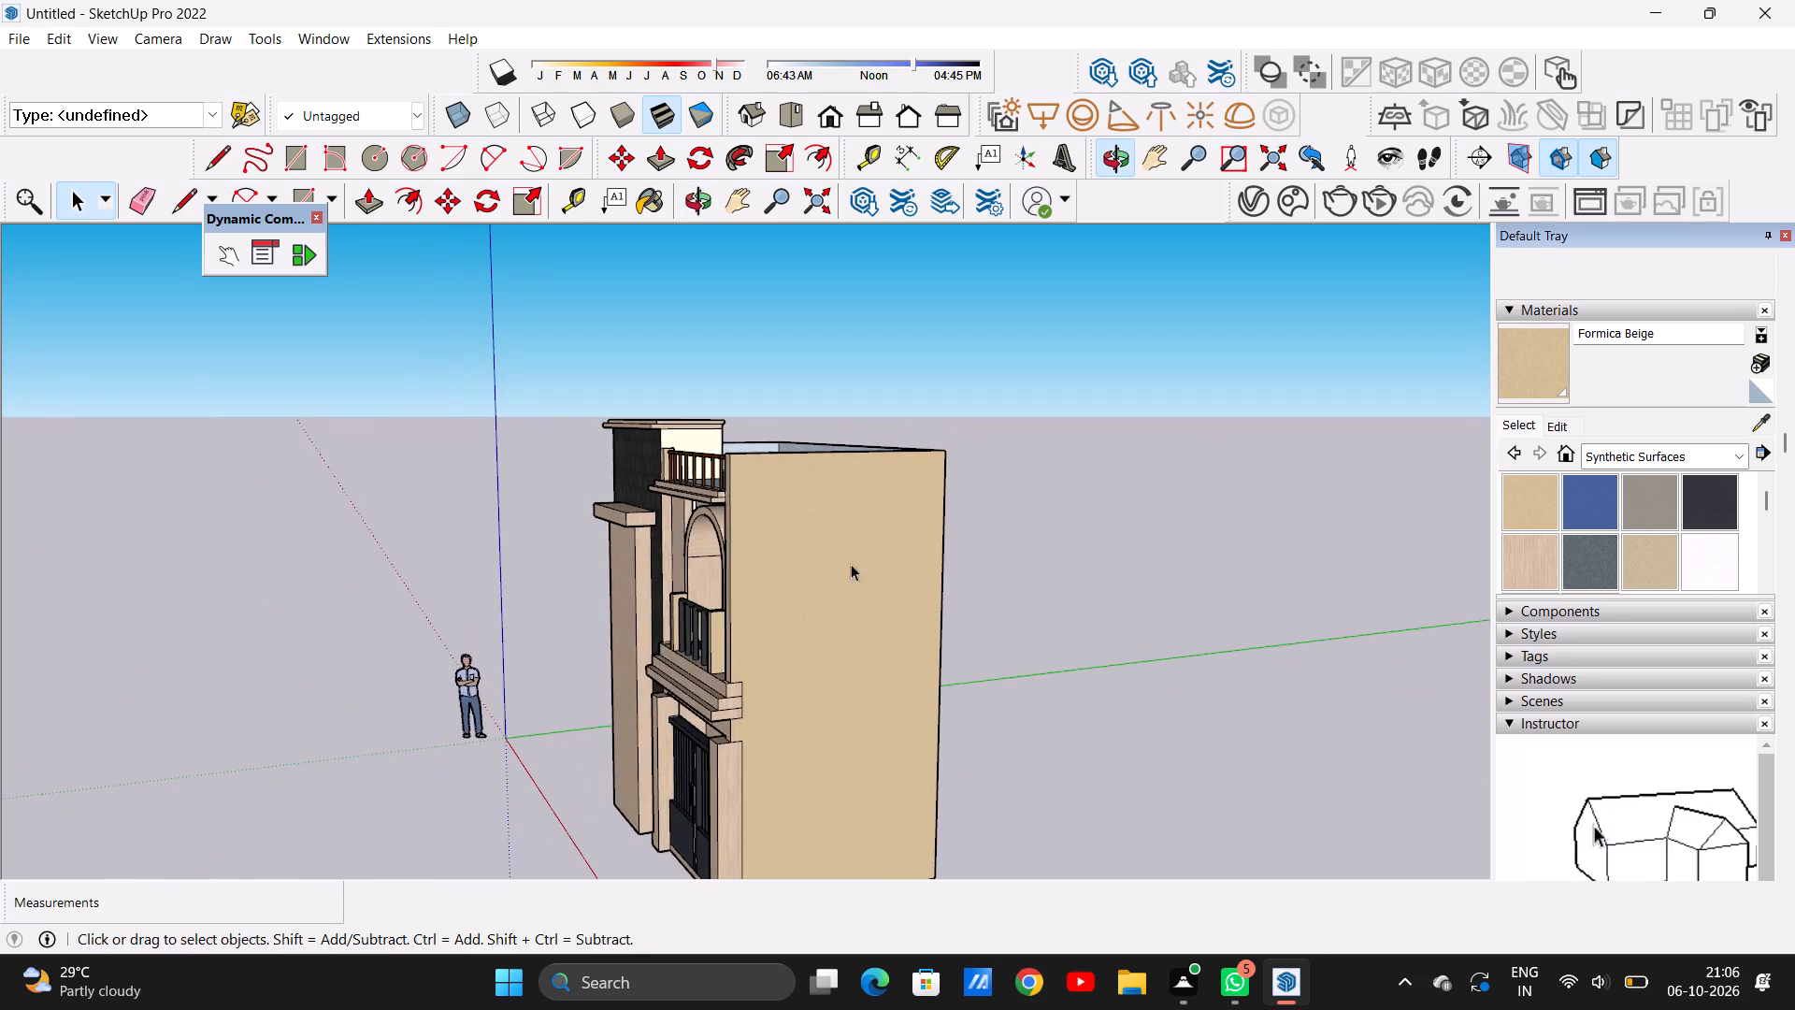
{"action": "middle_click_drag", "start_coordinate": [909, 568], "coordinate": [1166, 552]}
{"action": "middle_click_drag", "start_coordinate": [548, 563], "coordinate": [1027, 581]}
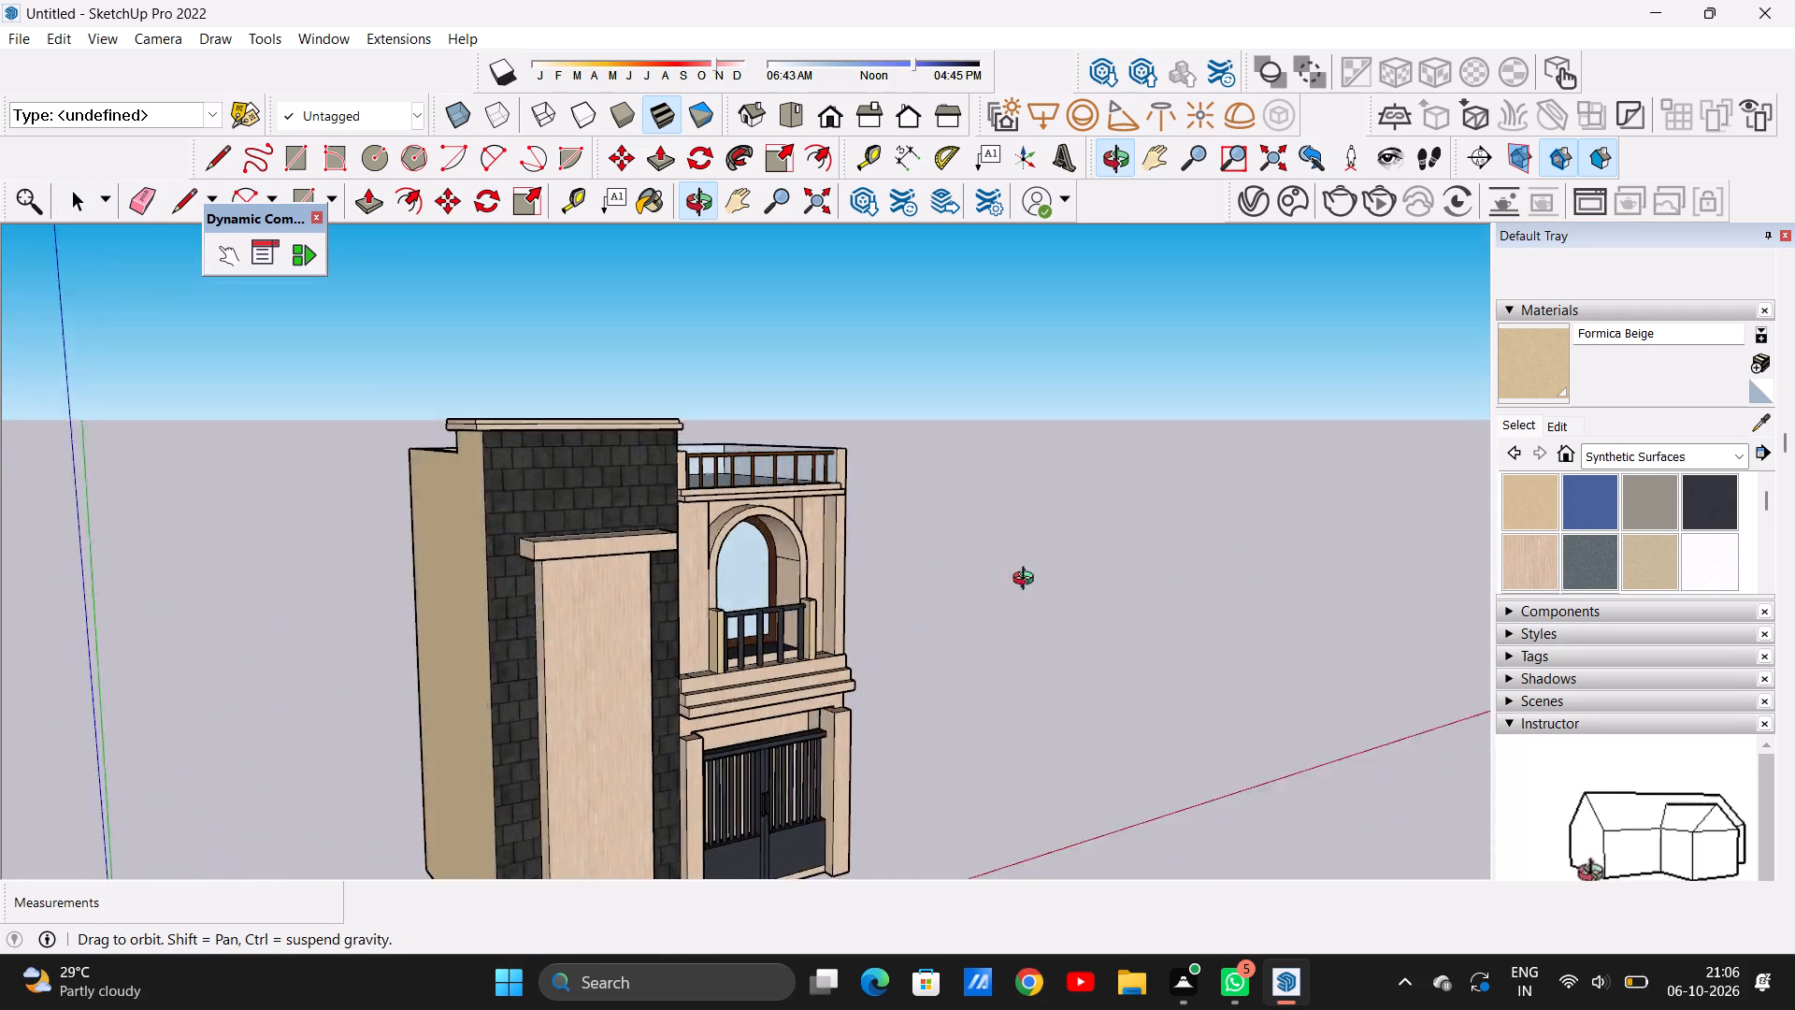
{"action": "middle_click_drag", "start_coordinate": [1027, 581], "coordinate": [694, 606]}
{"action": "scroll", "coordinate": [722, 602], "scroll_direction": "down", "scroll_amount": 4}
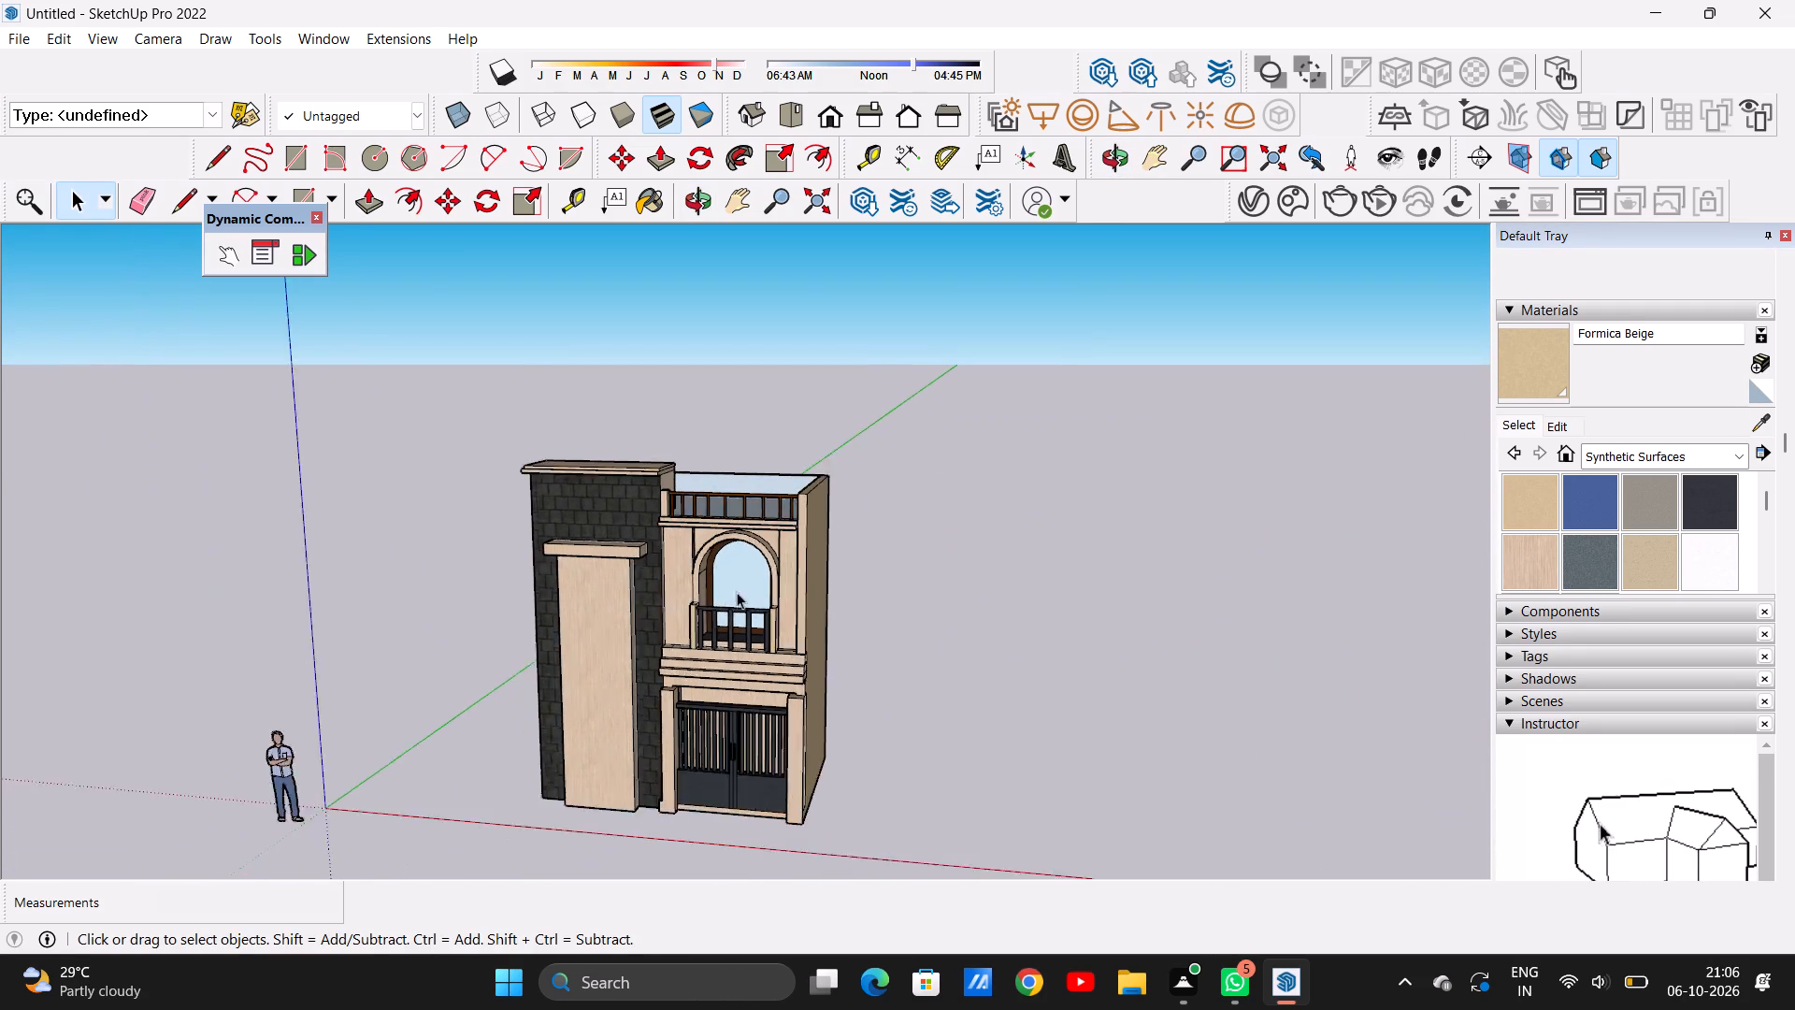
{"action": "scroll", "coordinate": [737, 592], "scroll_direction": "down", "scroll_amount": 1}
{"action": "scroll", "coordinate": [702, 469], "scroll_direction": "up", "scroll_amount": 6}
Examine the roof terrace from above, including its floor, brown front railing and parapet walls.
{"action": "middle_click_drag", "start_coordinate": [708, 513], "coordinate": [733, 696]}
{"action": "scroll", "coordinate": [760, 616], "scroll_direction": "up", "scroll_amount": 6}
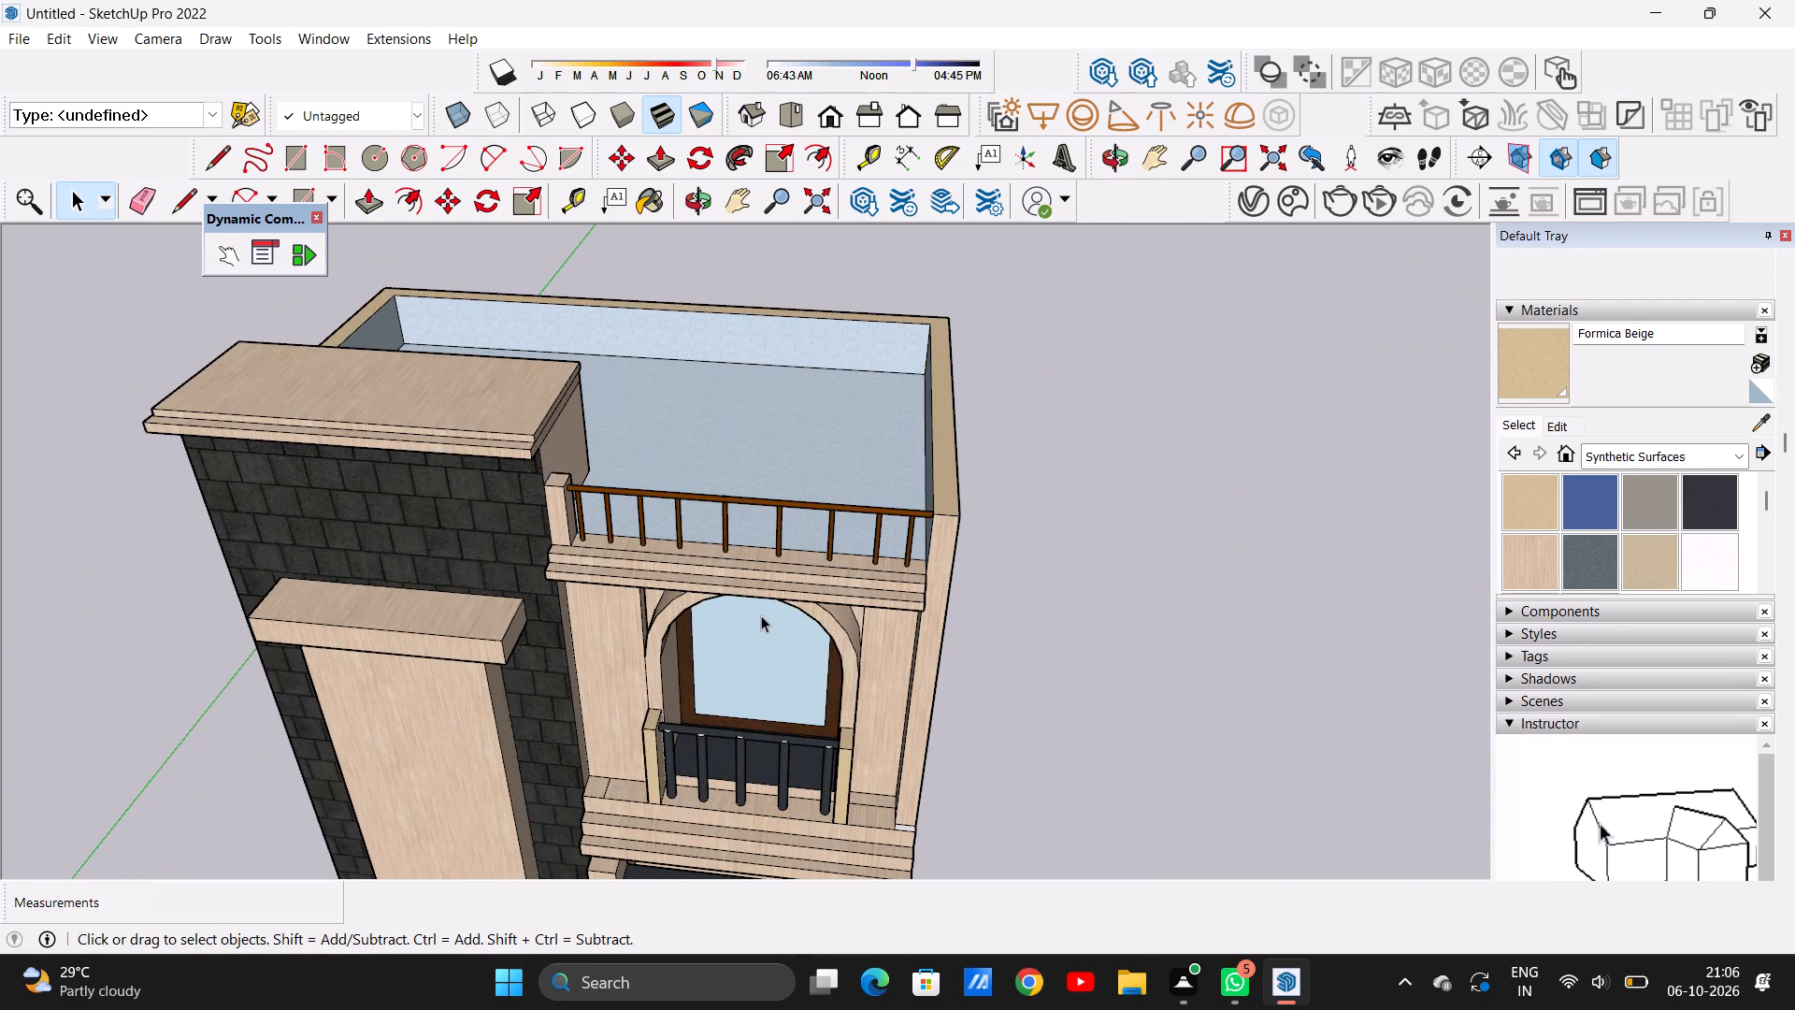
{"action": "scroll", "coordinate": [780, 525], "scroll_direction": "down", "scroll_amount": 7}
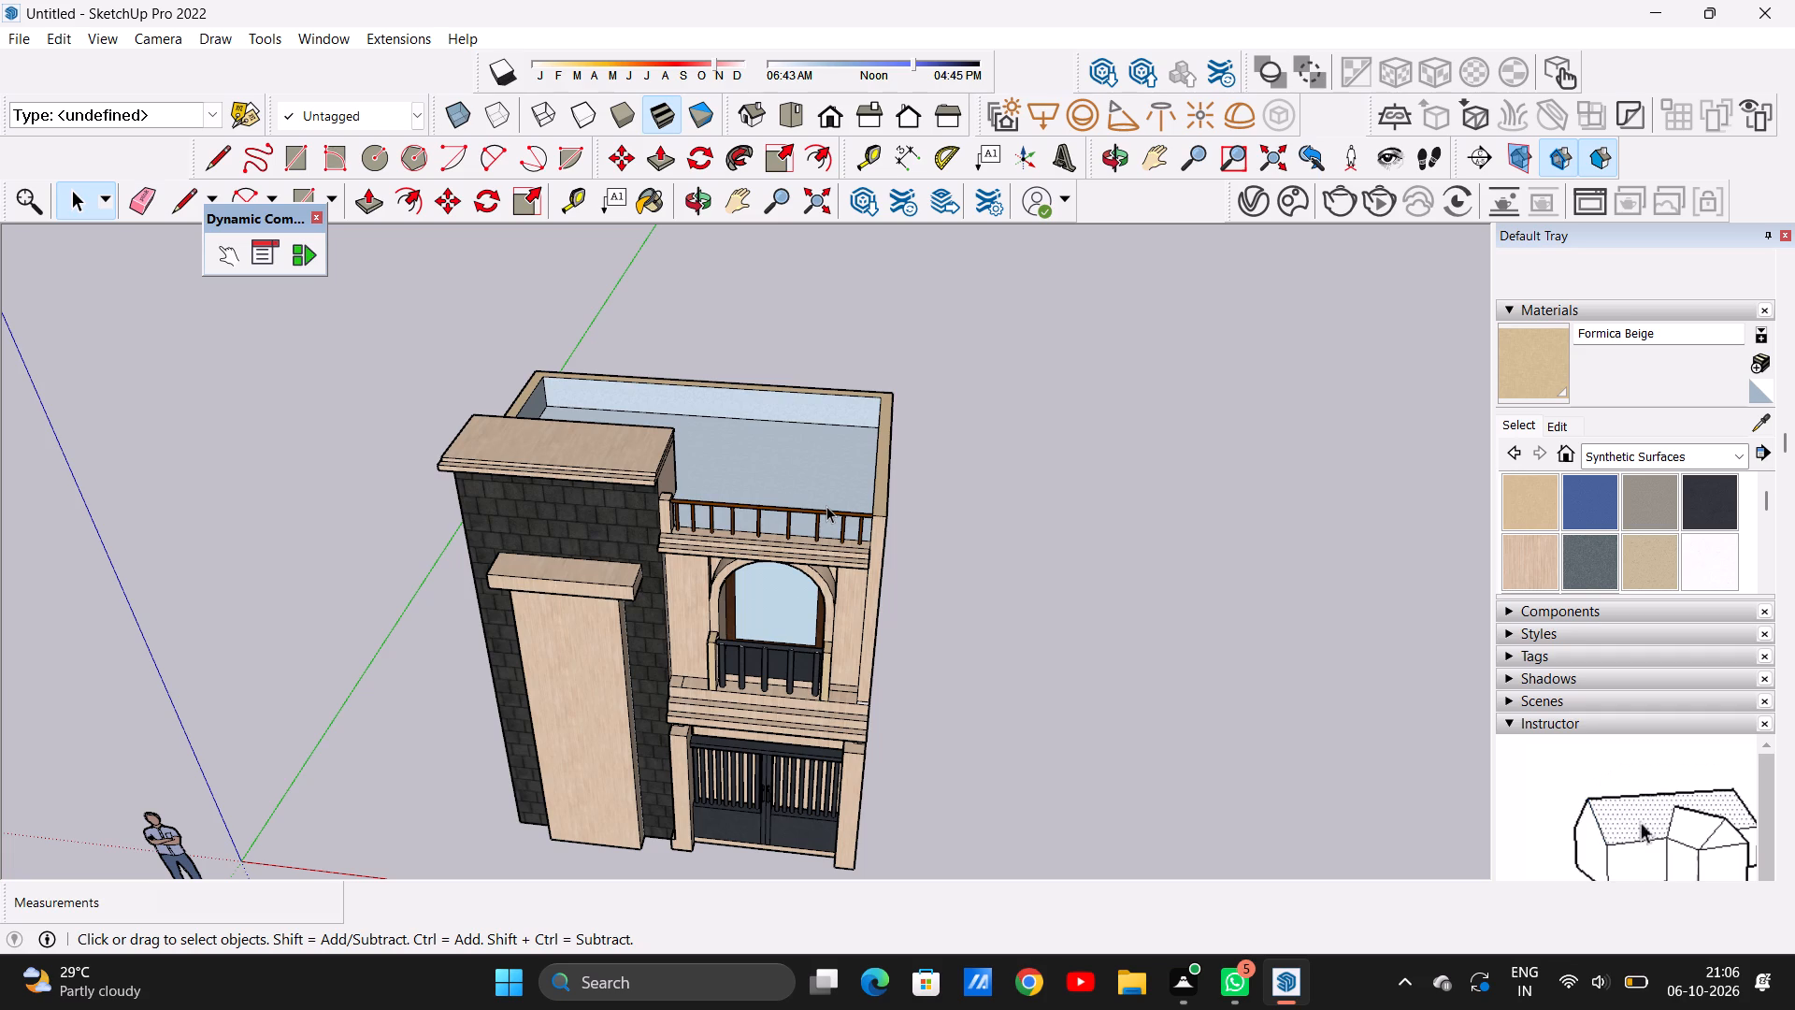
{"action": "scroll", "coordinate": [767, 512], "scroll_direction": "down", "scroll_amount": 20}
{"action": "scroll", "coordinate": [767, 512], "scroll_direction": "down", "scroll_amount": 4}
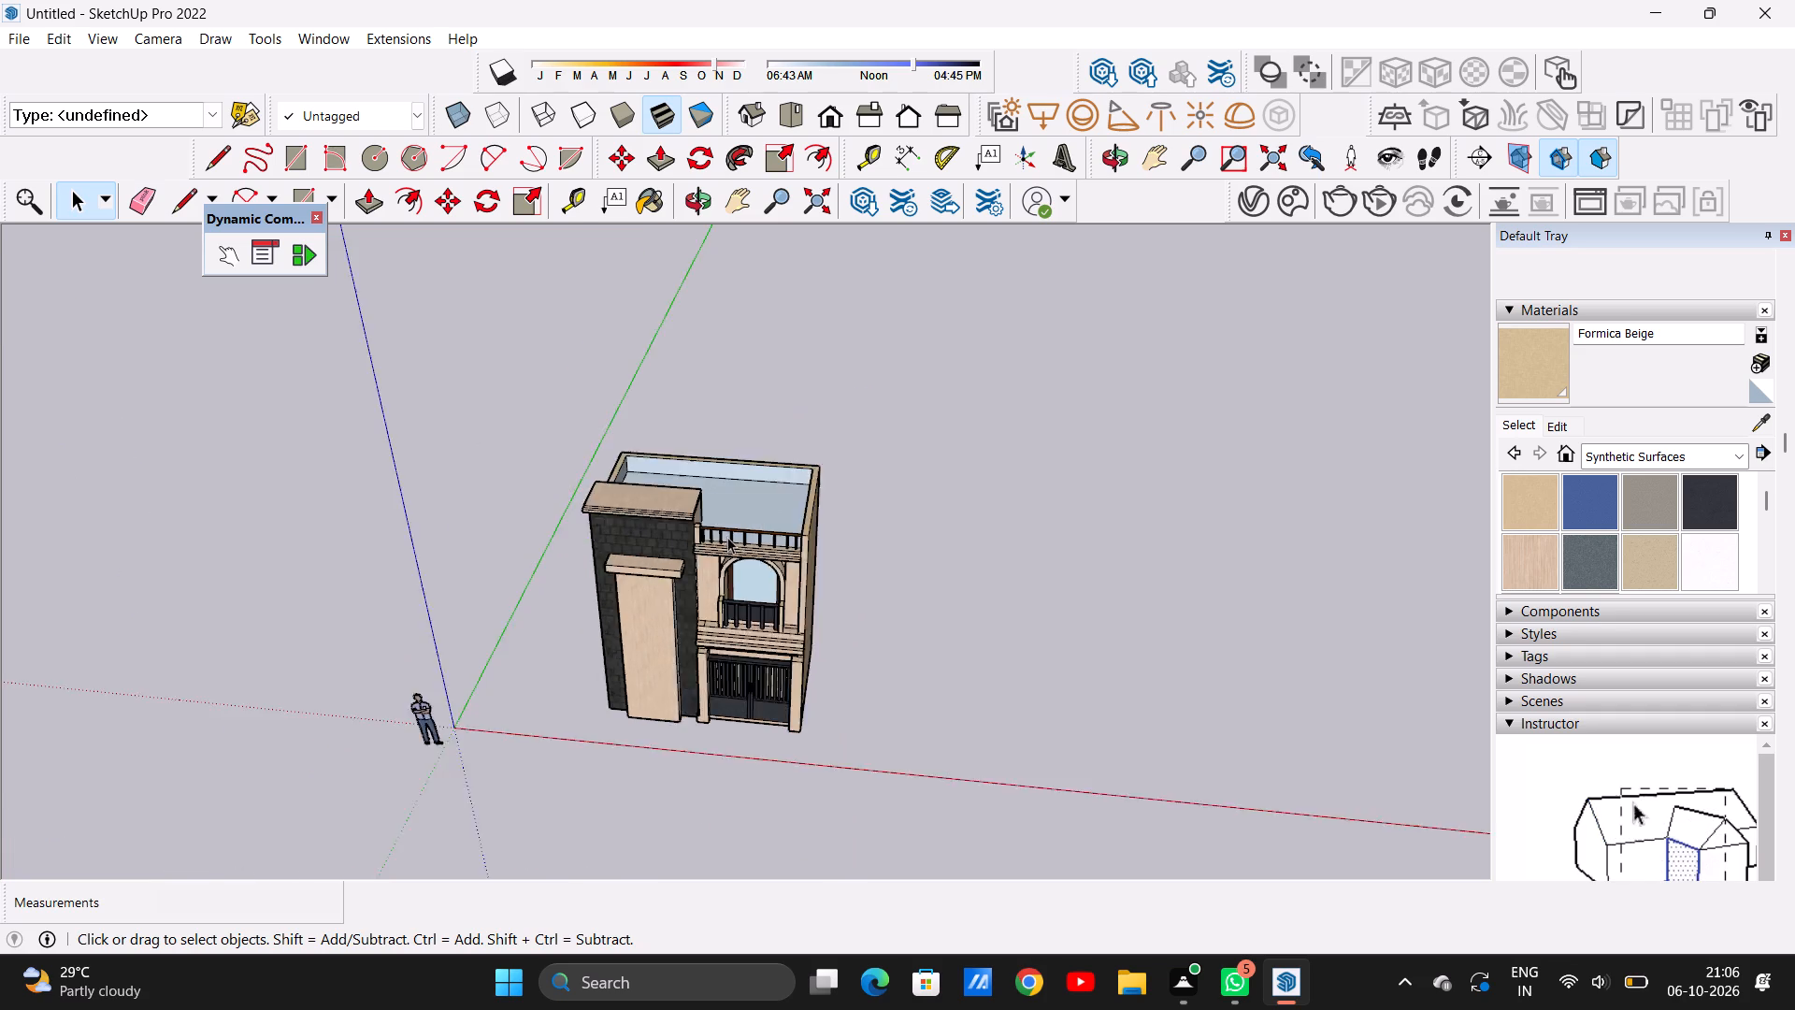
{"action": "scroll", "coordinate": [727, 537], "scroll_direction": "down", "scroll_amount": 3}
{"action": "scroll", "coordinate": [773, 555], "scroll_direction": "up", "scroll_amount": 10}
{"action": "middle_click_drag", "start_coordinate": [799, 550], "coordinate": [738, 517]}
{"action": "scroll", "coordinate": [747, 492], "scroll_direction": "up", "scroll_amount": 6}
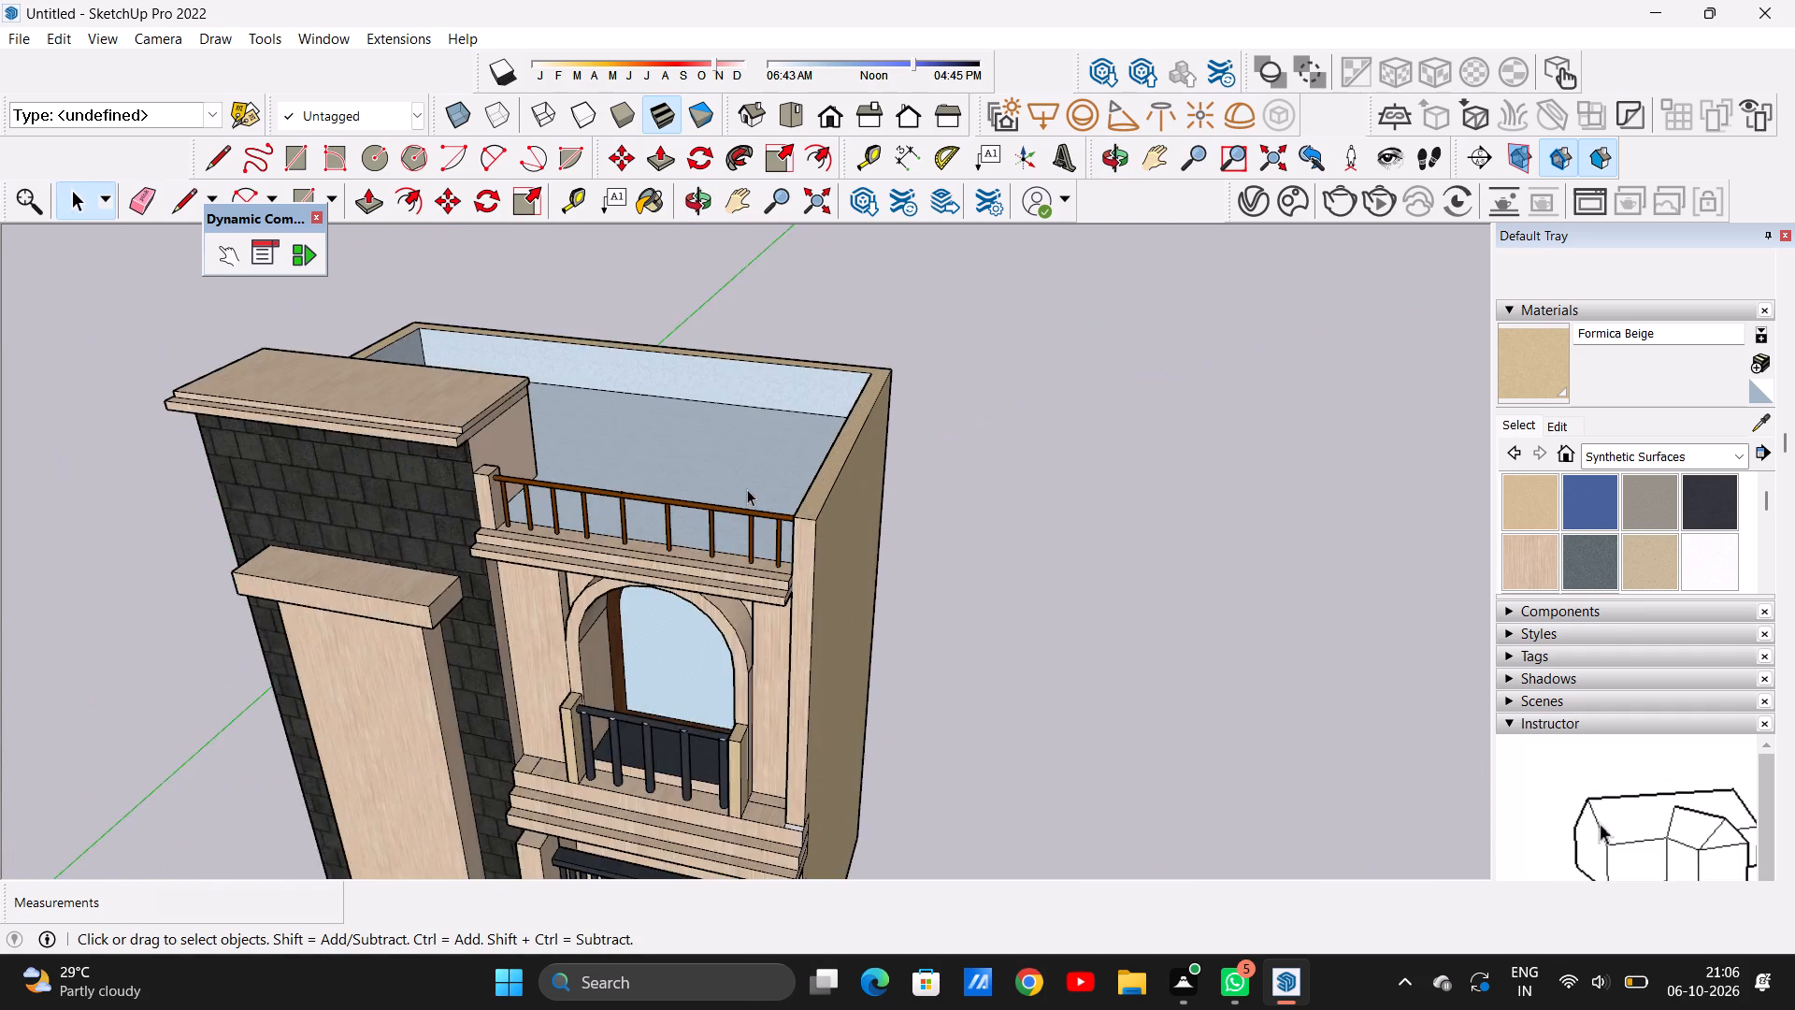
{"action": "scroll", "coordinate": [747, 489], "scroll_direction": "up", "scroll_amount": 6}
{"action": "middle_click_drag", "start_coordinate": [744, 489], "coordinate": [745, 661]}
{"action": "scroll", "coordinate": [747, 605], "scroll_direction": "up", "scroll_amount": 5}
{"action": "scroll", "coordinate": [759, 562], "scroll_direction": "down", "scroll_amount": 10}
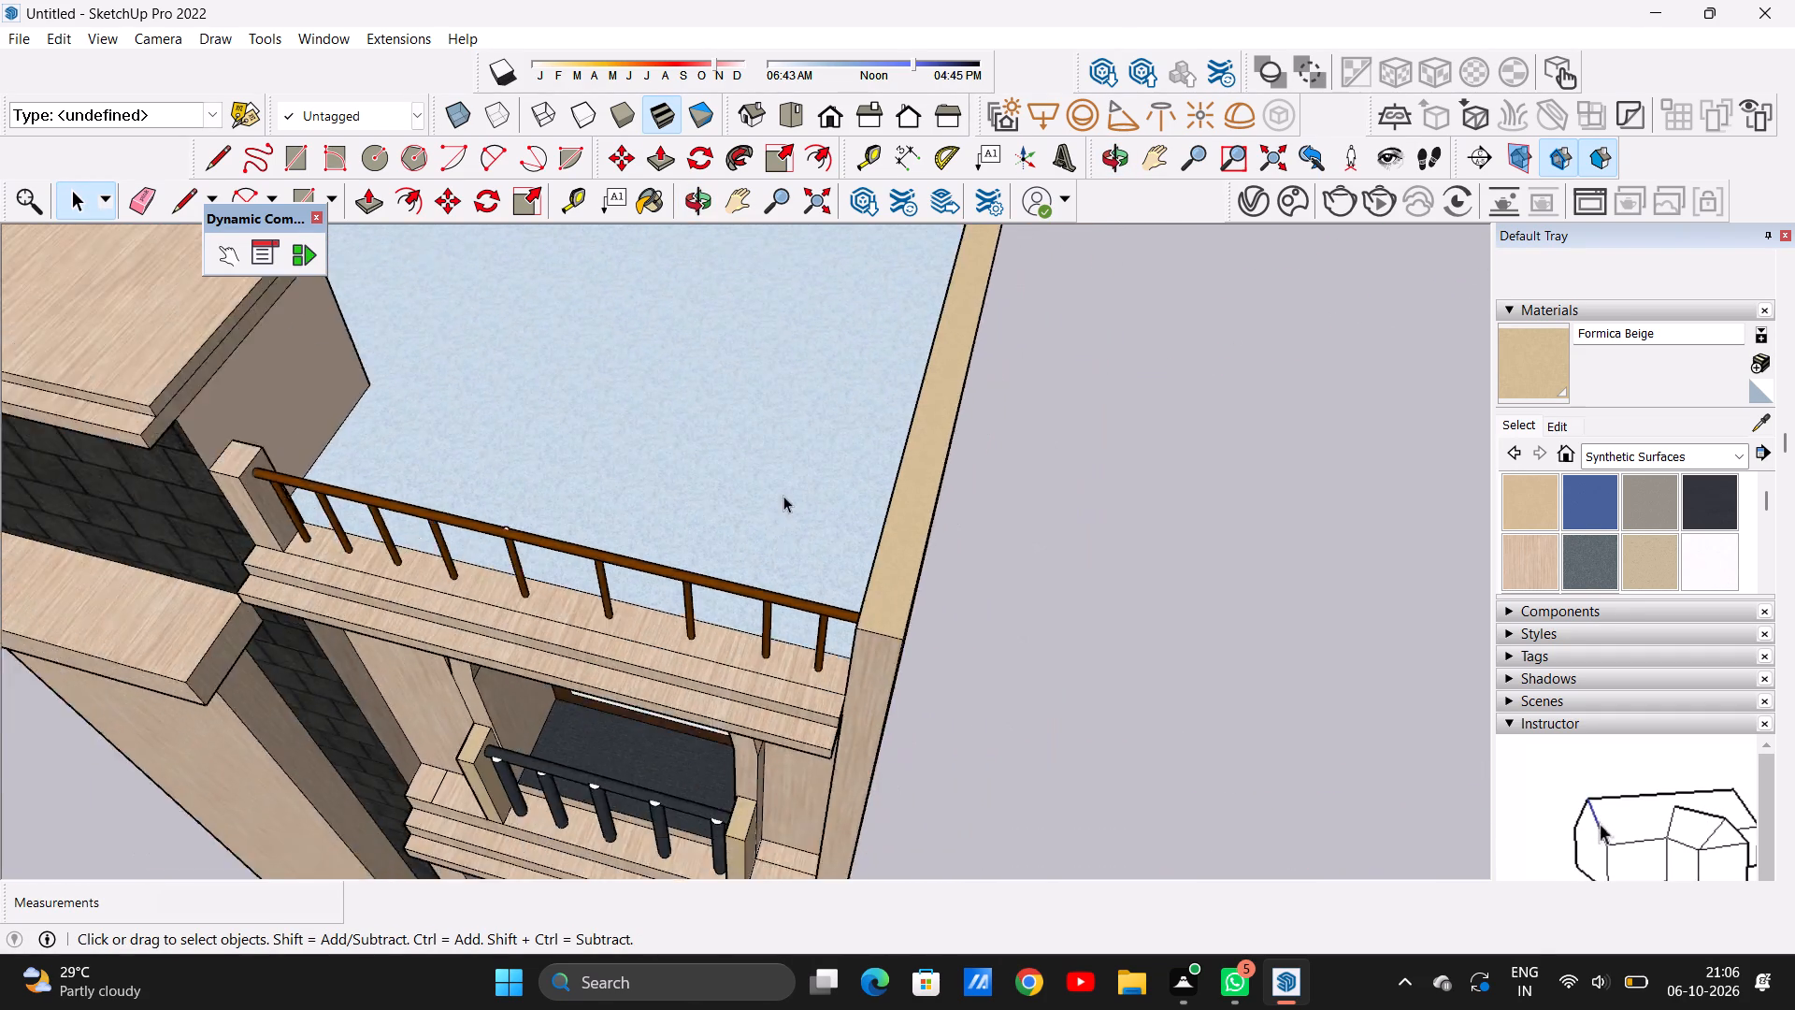
{"action": "scroll", "coordinate": [783, 496], "scroll_direction": "down", "scroll_amount": 12}
{"action": "middle_click_drag", "start_coordinate": [662, 524], "coordinate": [896, 466]}
{"action": "scroll", "coordinate": [896, 469], "scroll_direction": "up", "scroll_amount": 13}
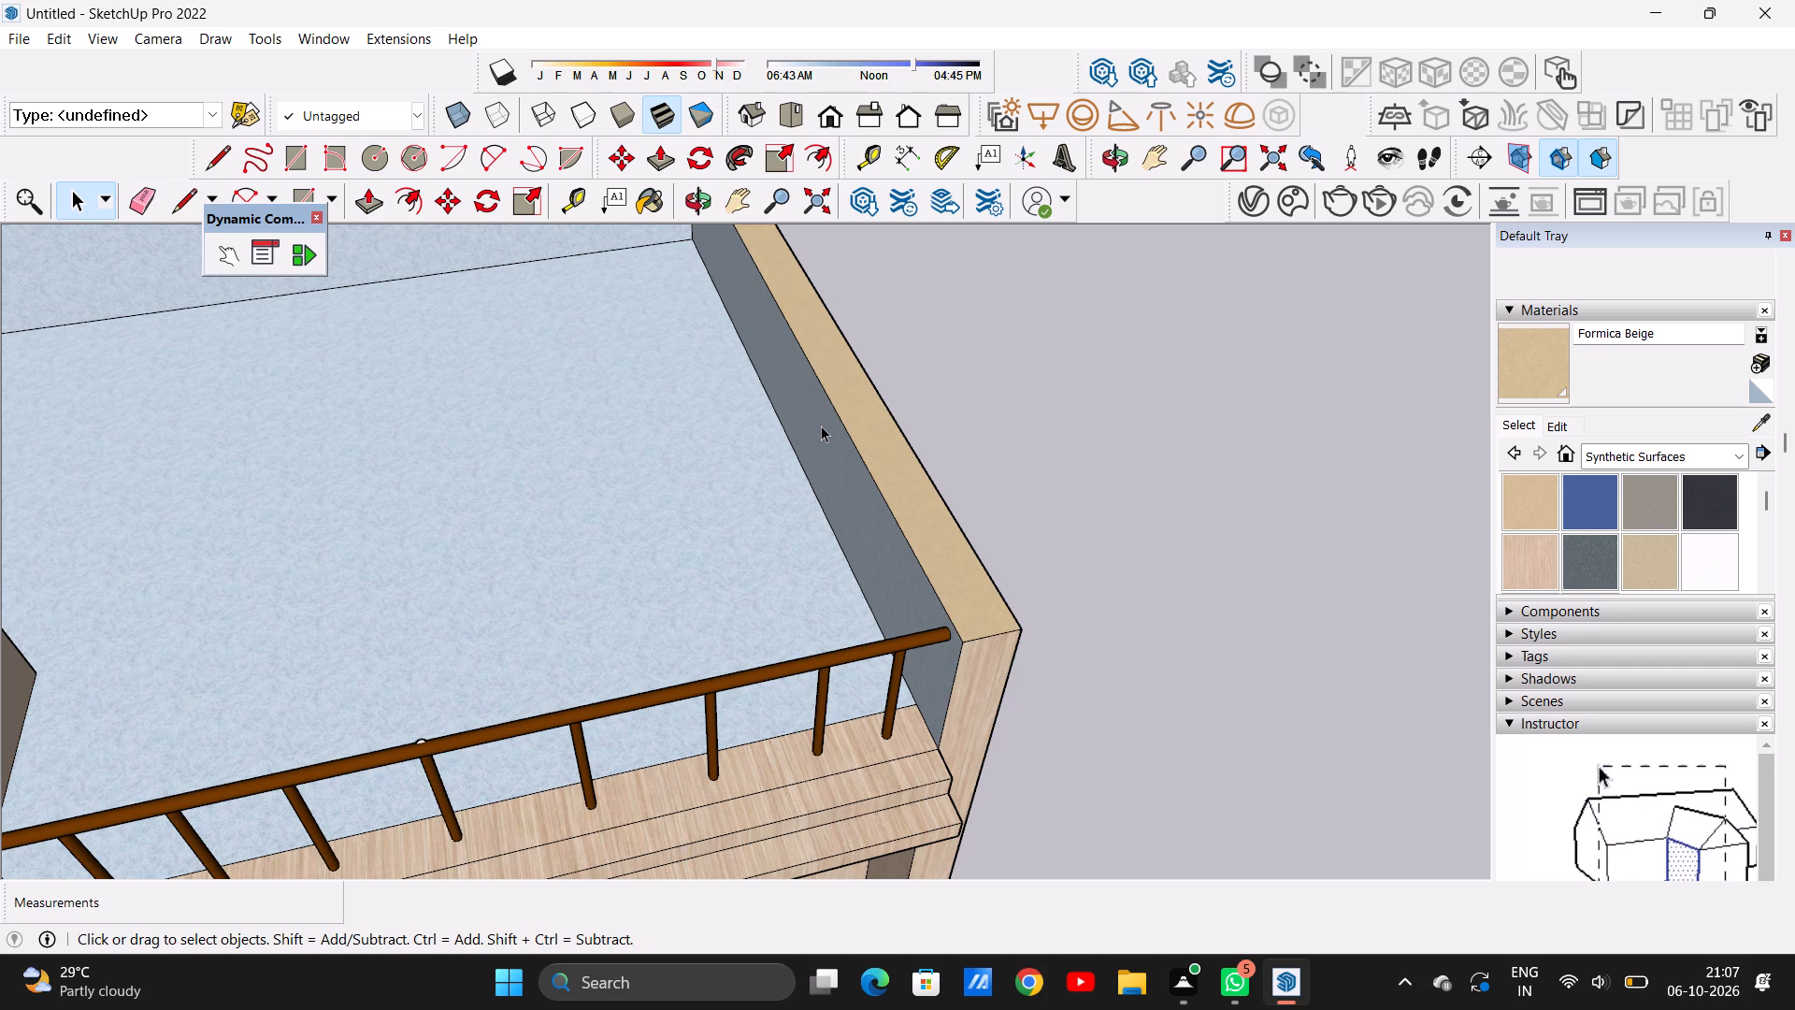
{"action": "scroll", "coordinate": [712, 504], "scroll_direction": "down", "scroll_amount": 9}
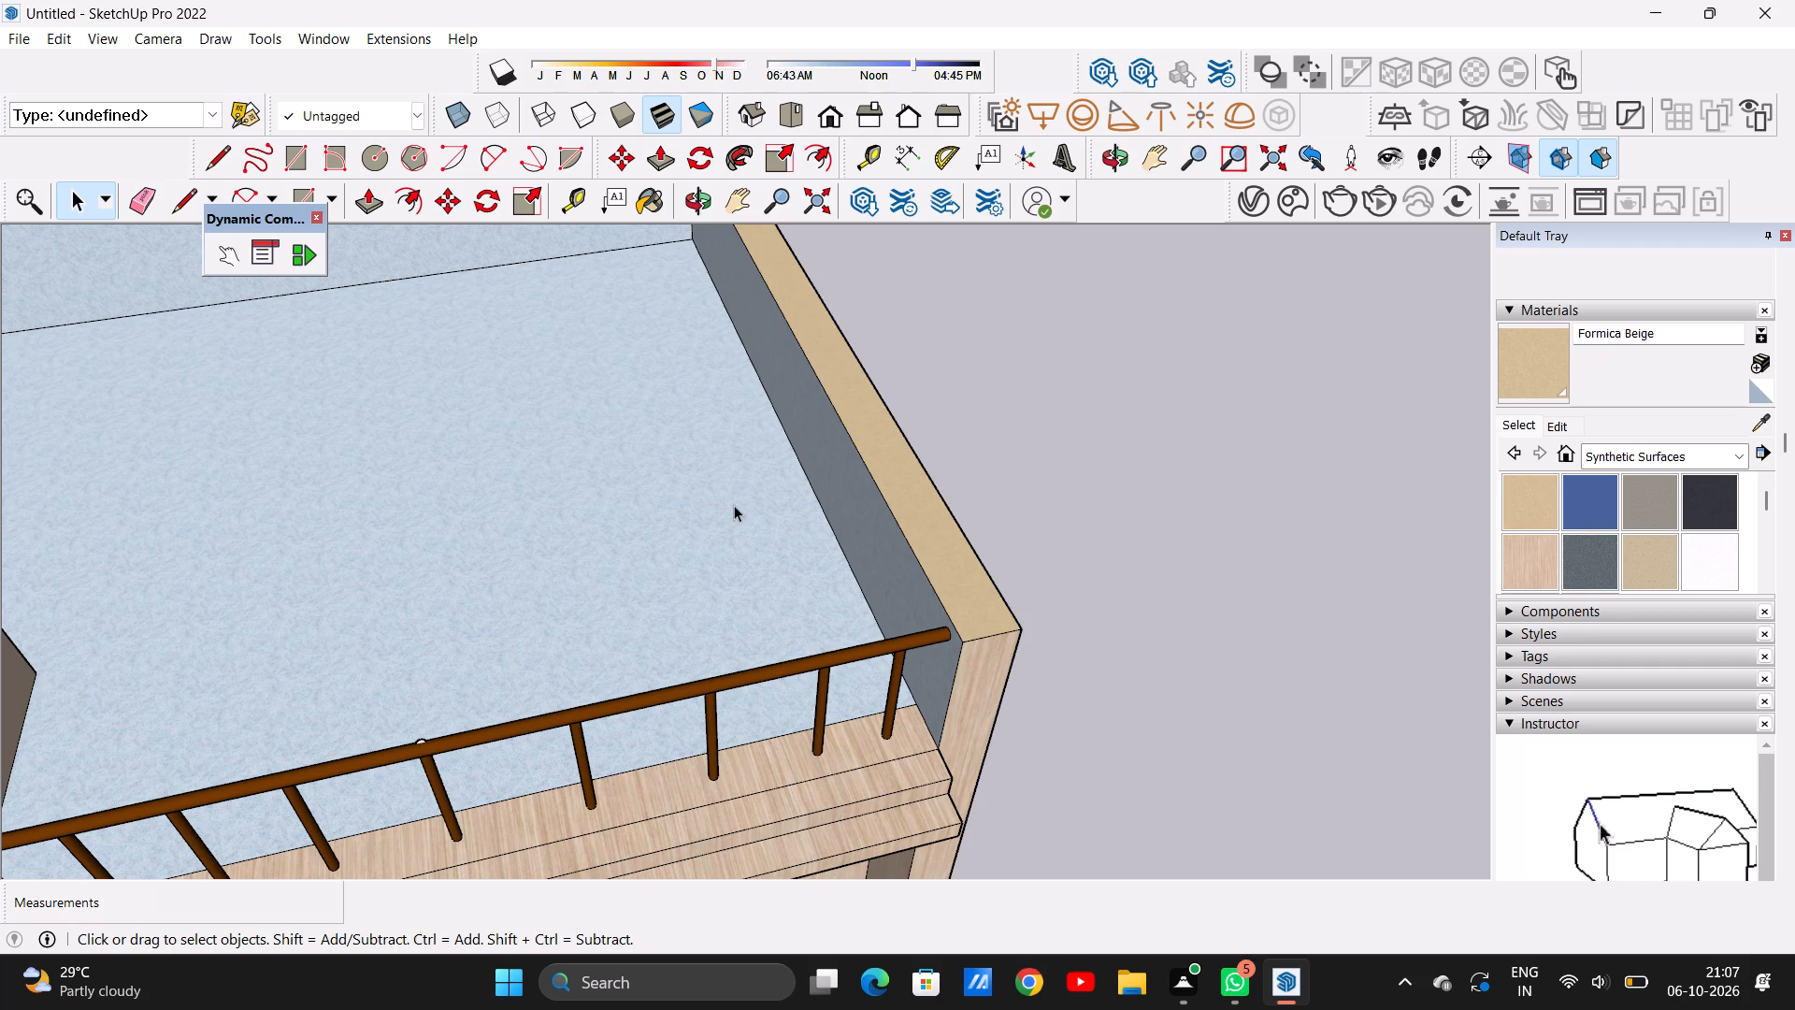
{"action": "scroll", "coordinate": [734, 505], "scroll_direction": "down", "scroll_amount": 20}
{"action": "scroll", "coordinate": [734, 505], "scroll_direction": "down", "scroll_amount": 20}
{"action": "scroll", "coordinate": [734, 505], "scroll_direction": "down", "scroll_amount": 12}
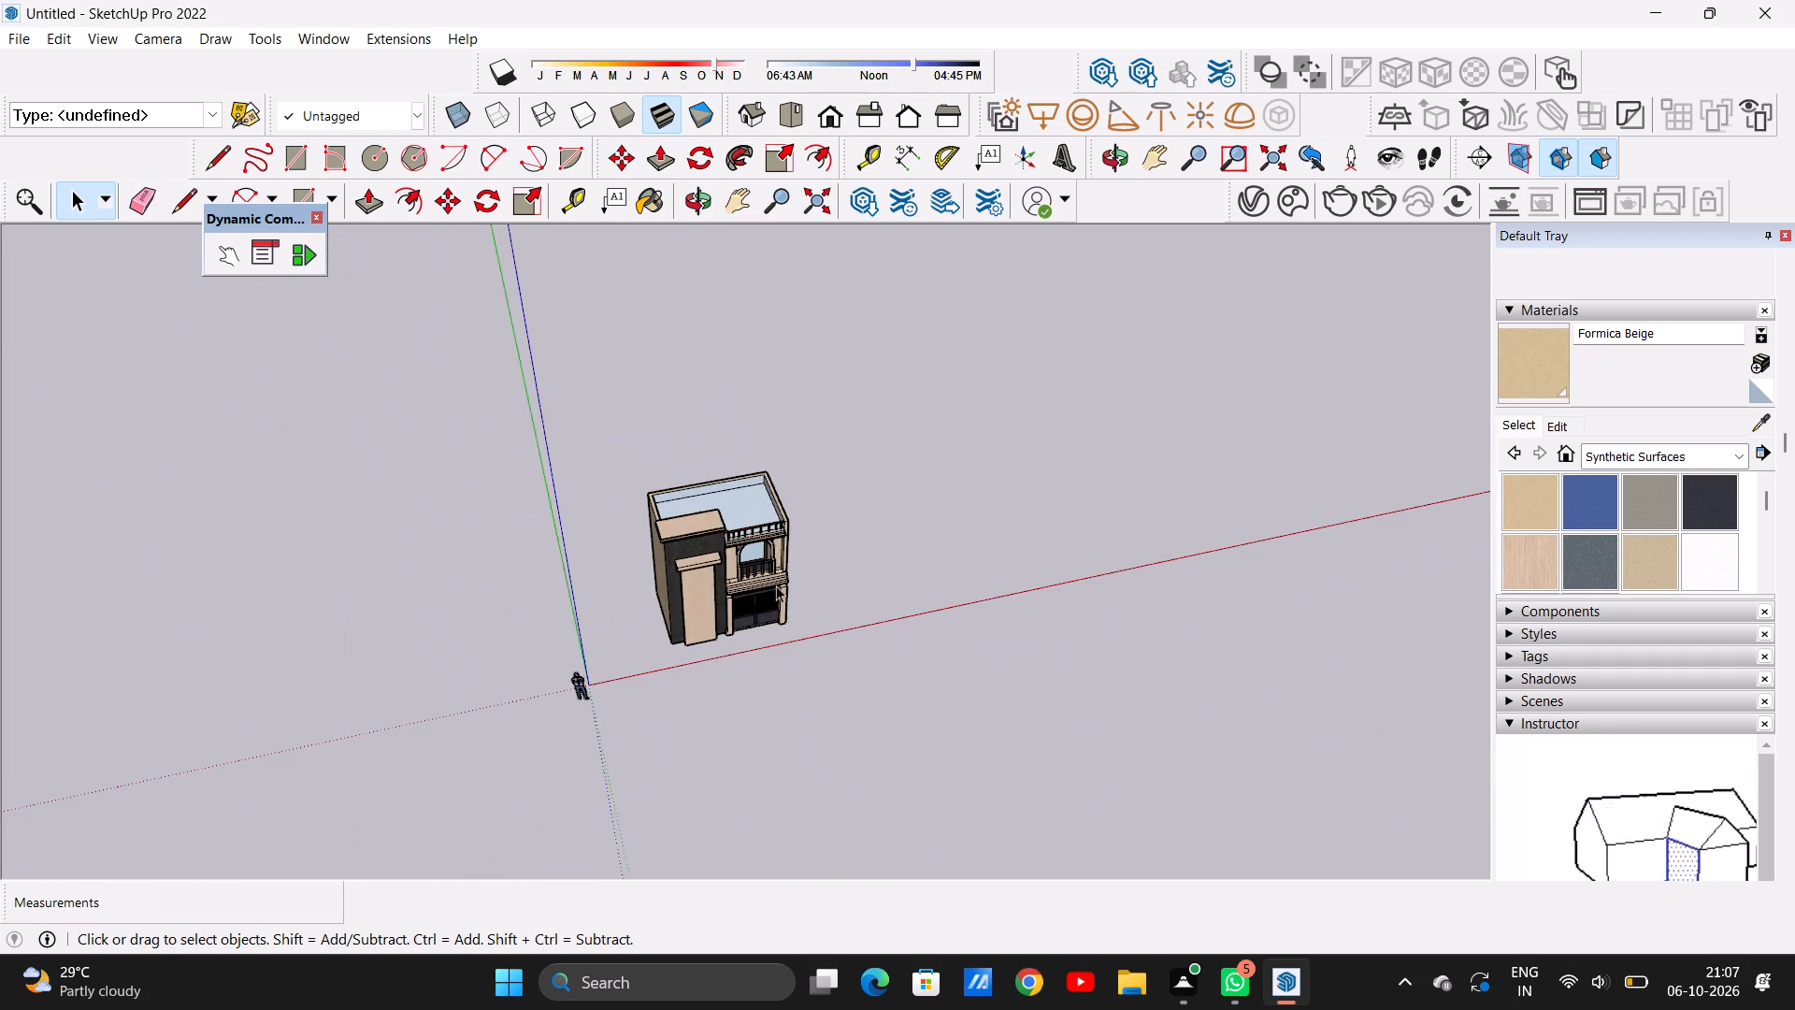
Examine the front facade again, covering the slate tower, arched window and balcony, and compare it with the side and roof.
{"action": "middle_click_drag", "start_coordinate": [774, 596], "coordinate": [708, 363]}
{"action": "middle_click_drag", "start_coordinate": [789, 555], "coordinate": [737, 430]}
{"action": "scroll", "coordinate": [713, 472], "scroll_direction": "up", "scroll_amount": 9}
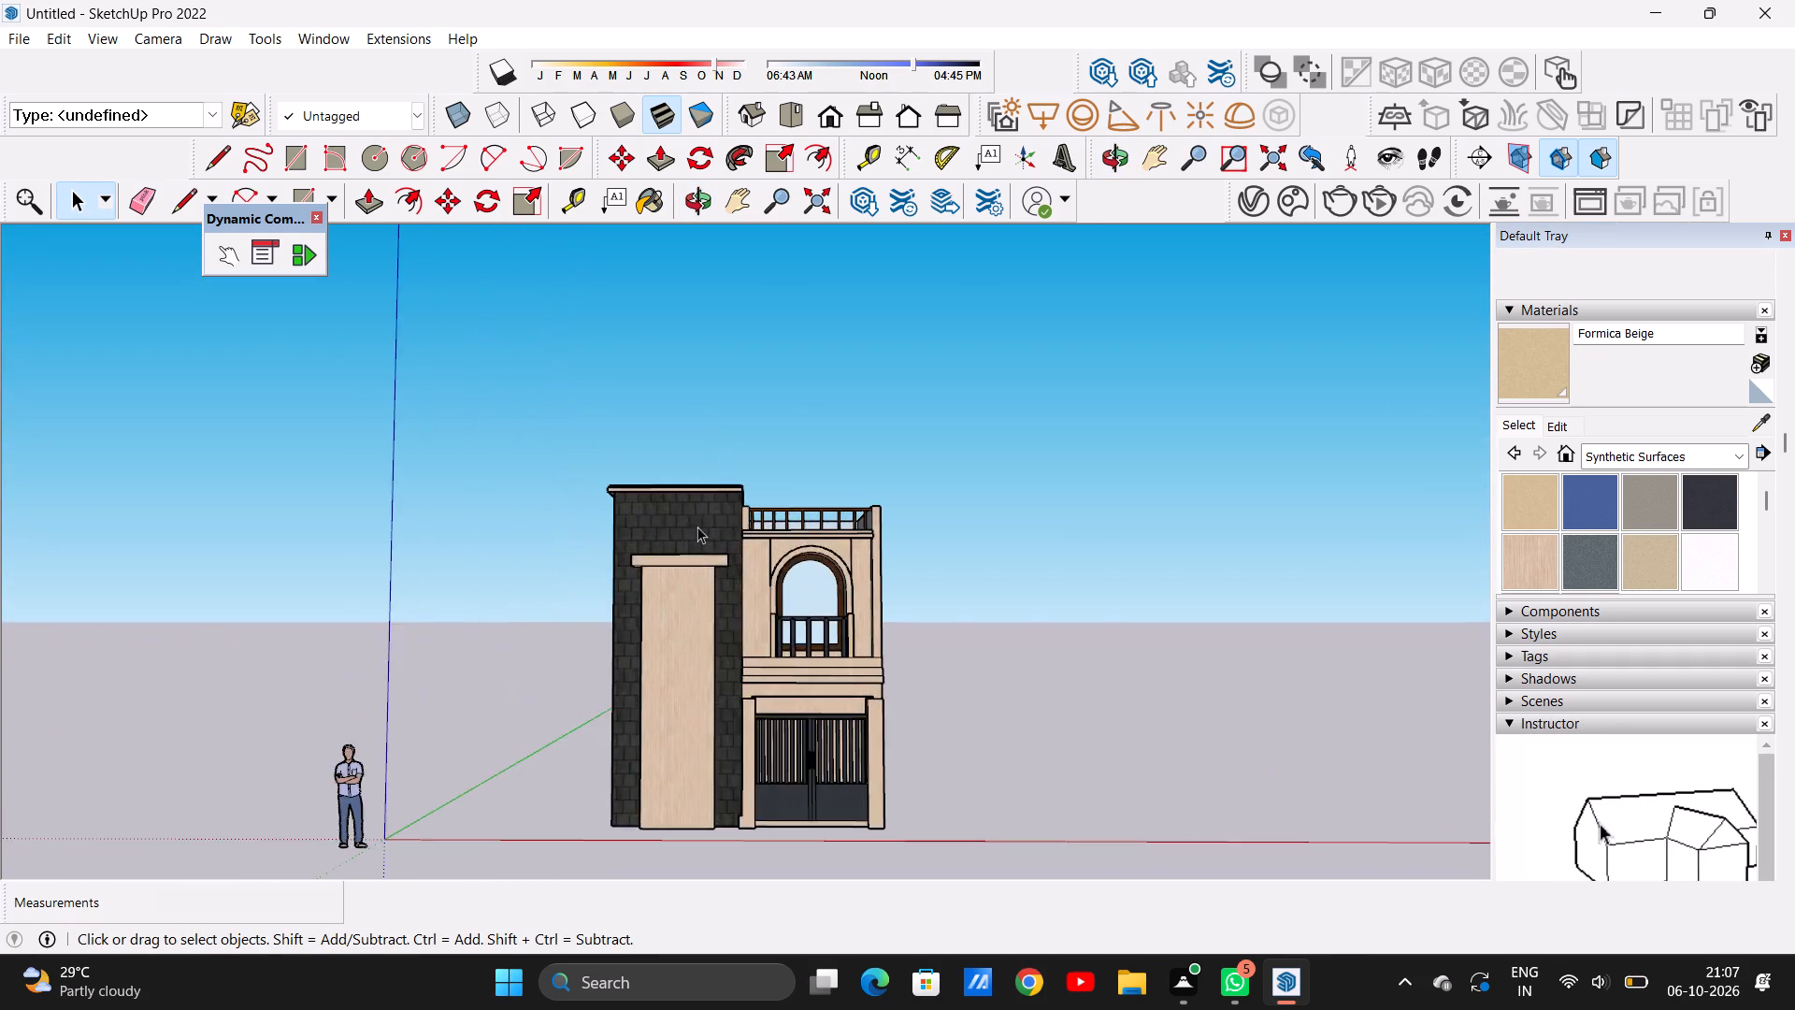
{"action": "scroll", "coordinate": [697, 527], "scroll_direction": "up", "scroll_amount": 16}
{"action": "scroll", "coordinate": [631, 532], "scroll_direction": "down", "scroll_amount": 14}
{"action": "scroll", "coordinate": [729, 662], "scroll_direction": "up", "scroll_amount": 2}
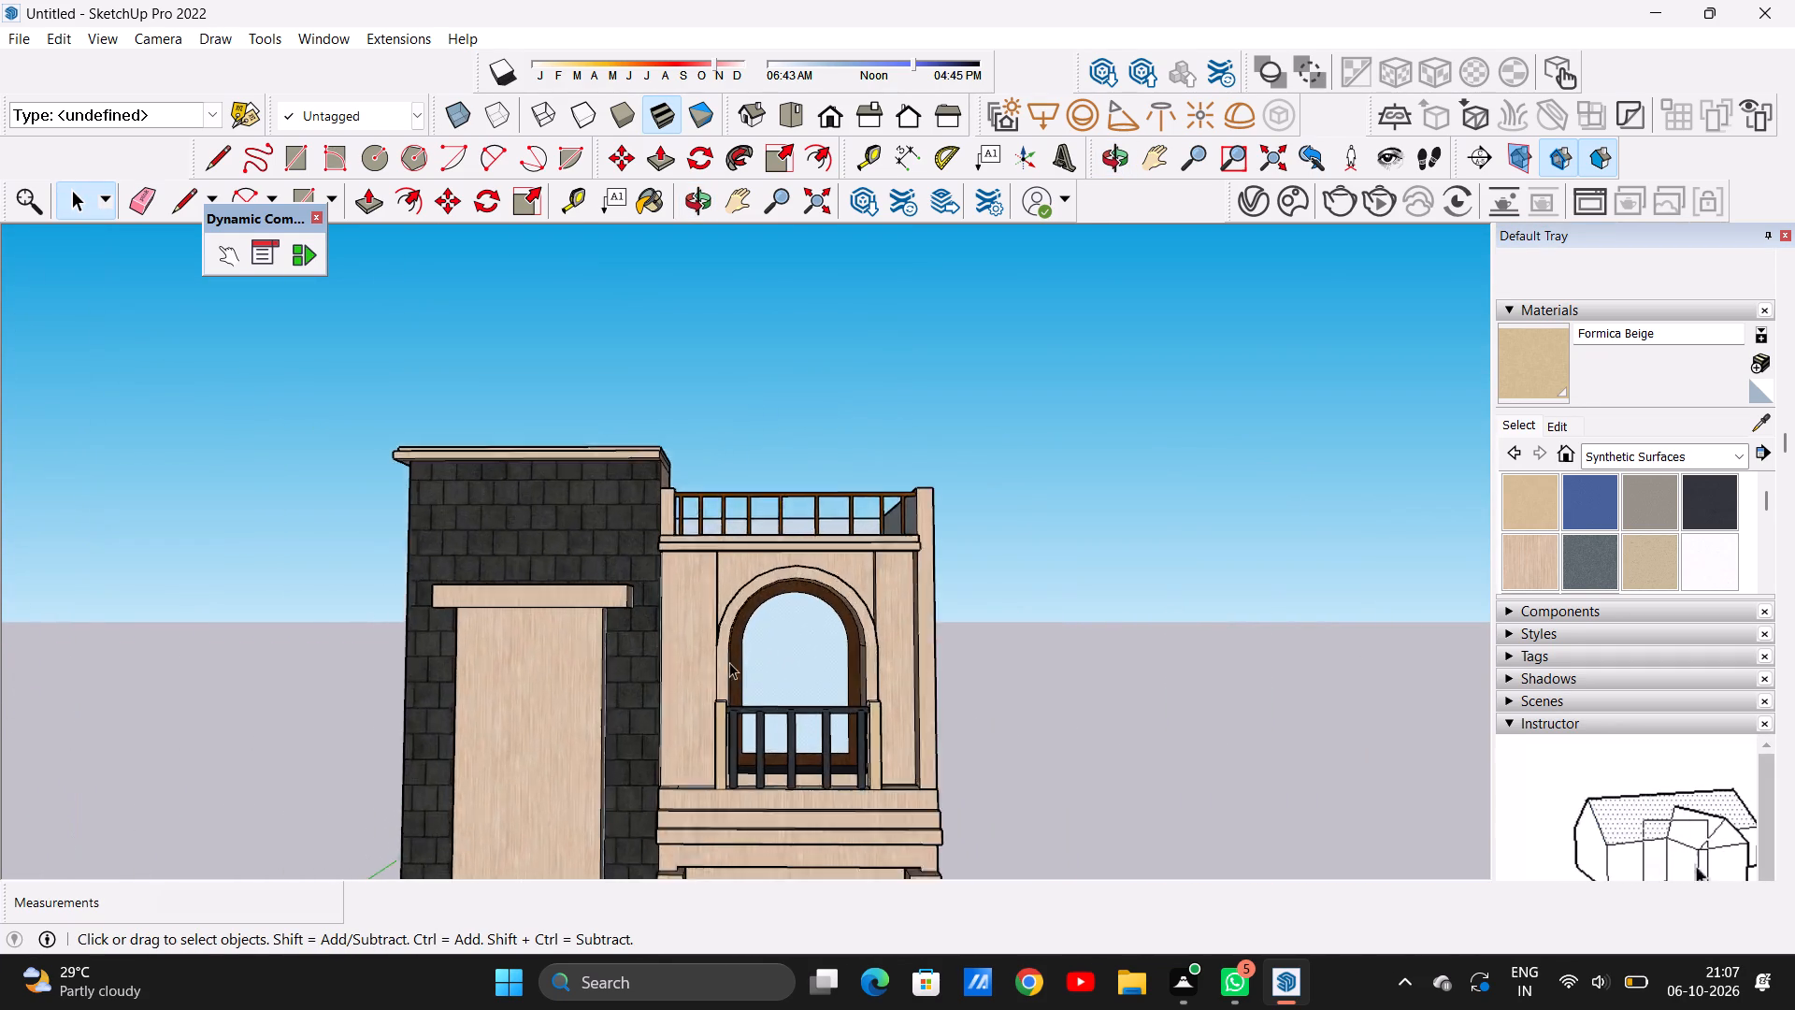
{"action": "scroll", "coordinate": [729, 662], "scroll_direction": "up", "scroll_amount": 2}
{"action": "scroll", "coordinate": [637, 496], "scroll_direction": "down", "scroll_amount": 10}
{"action": "middle_click_drag", "start_coordinate": [666, 626], "coordinate": [679, 667]}
{"action": "scroll", "coordinate": [639, 583], "scroll_direction": "up", "scroll_amount": 6}
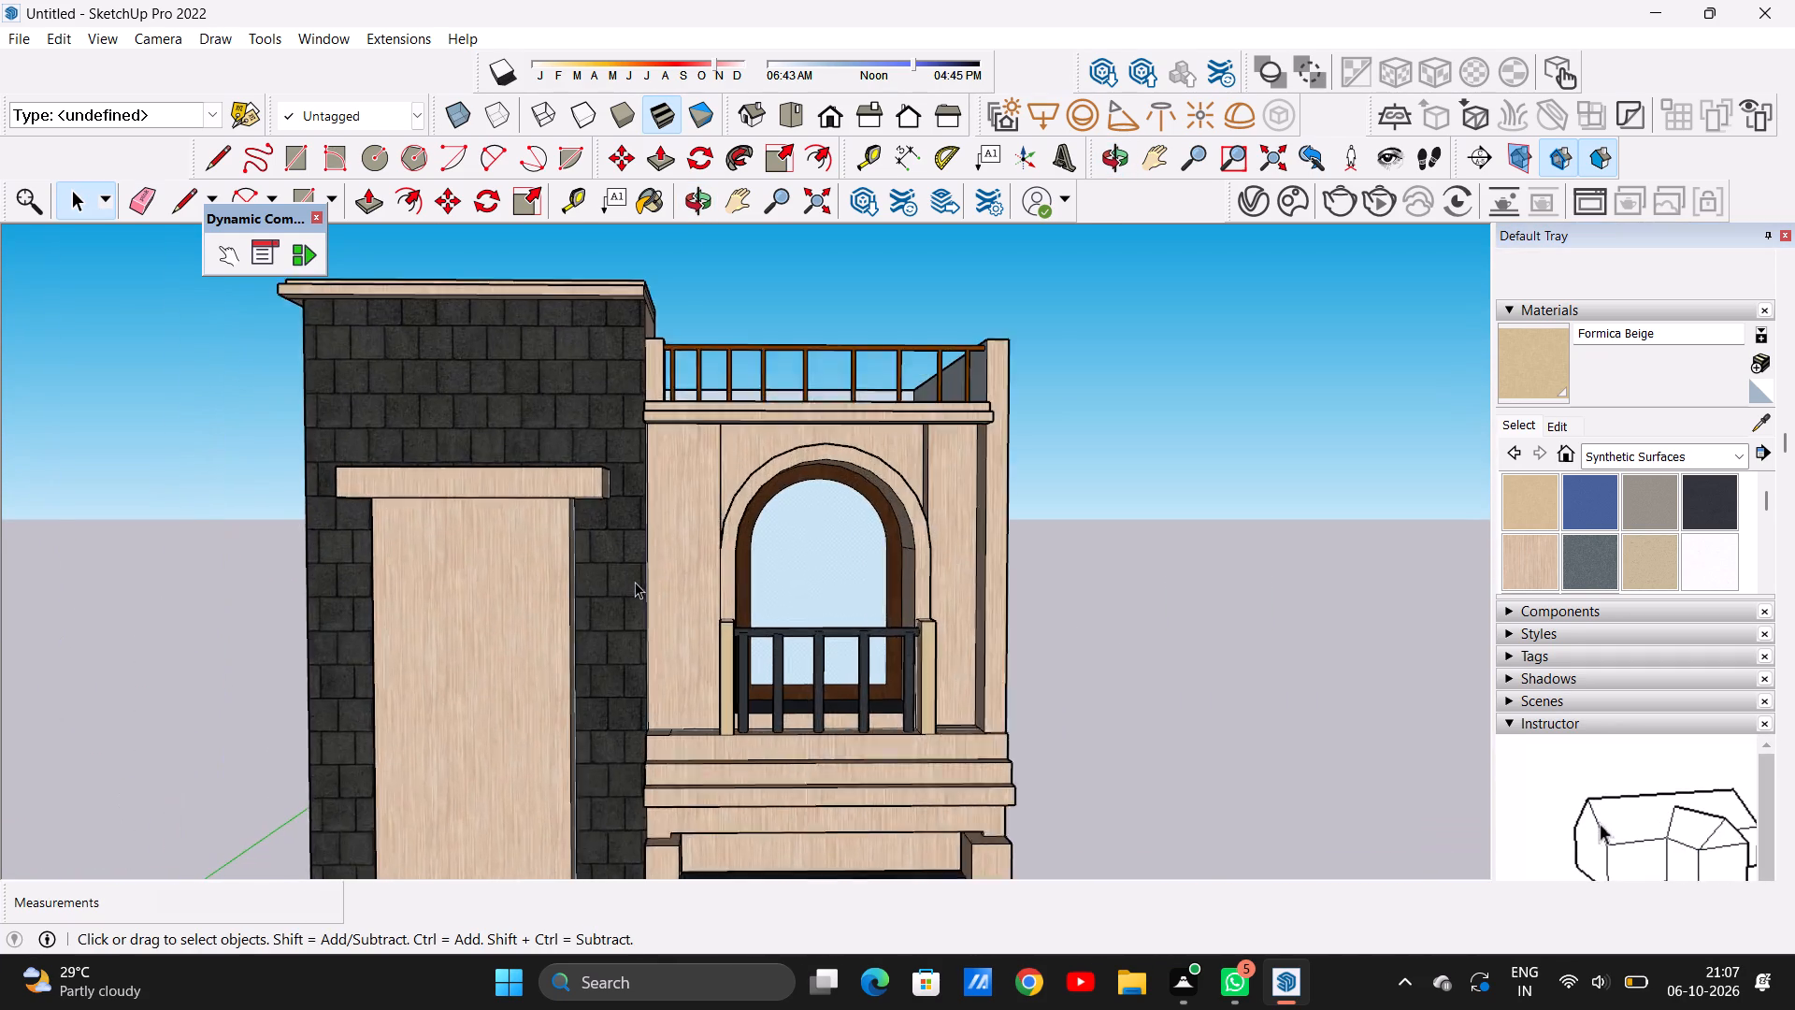
{"action": "scroll", "coordinate": [635, 582], "scroll_direction": "up", "scroll_amount": 6}
{"action": "scroll", "coordinate": [635, 570], "scroll_direction": "down", "scroll_amount": 2}
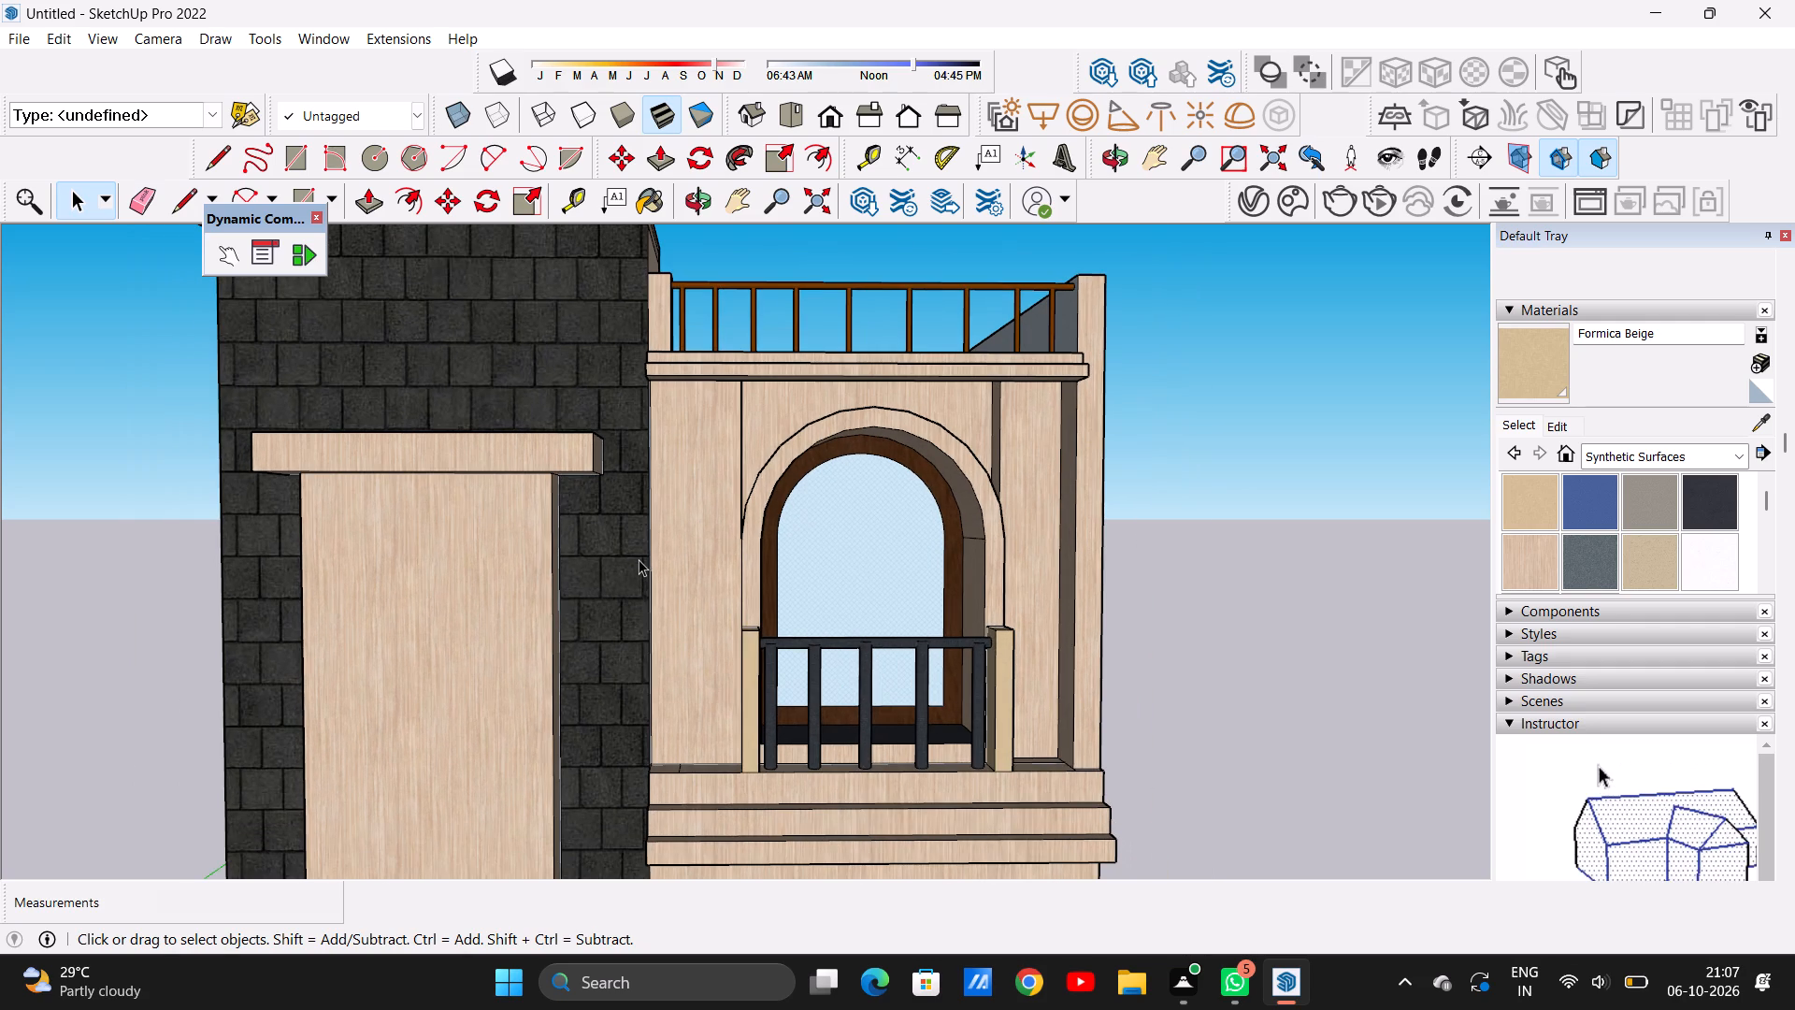
{"action": "scroll", "coordinate": [639, 559], "scroll_direction": "down", "scroll_amount": 2}
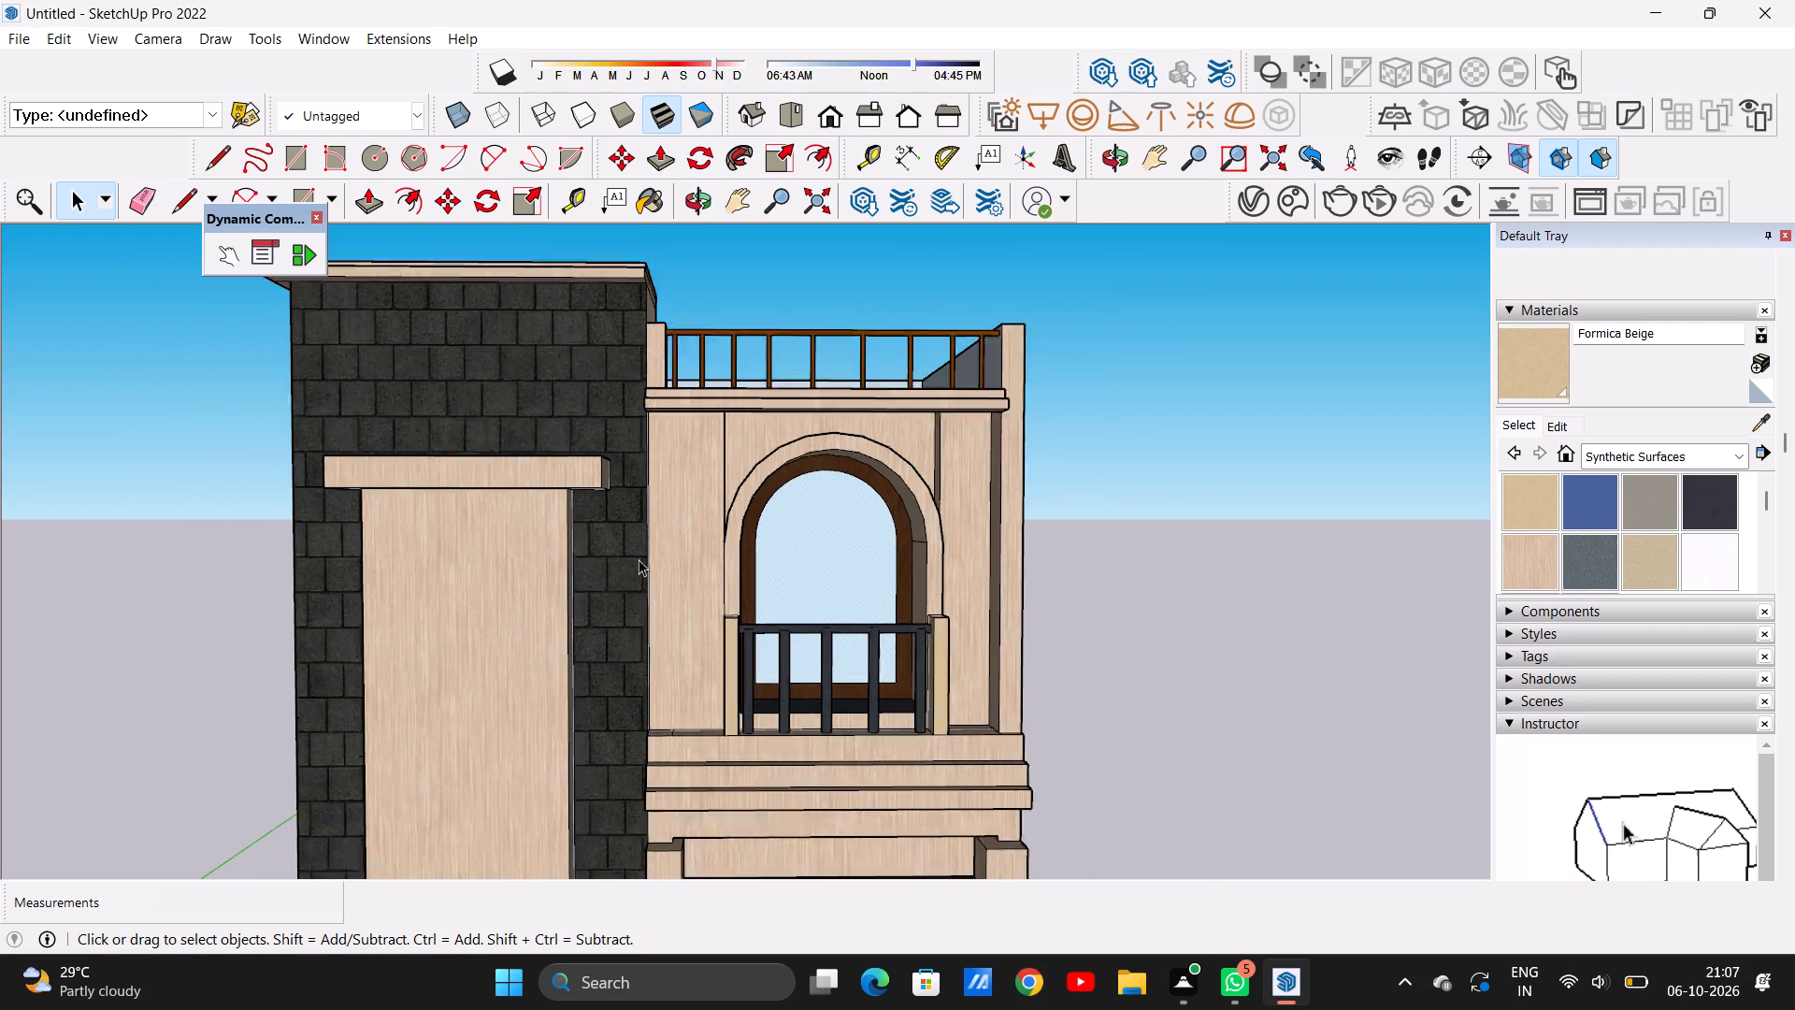
{"action": "scroll", "coordinate": [639, 559], "scroll_direction": "down", "scroll_amount": 19}
{"action": "scroll", "coordinate": [773, 553], "scroll_direction": "up", "scroll_amount": 3}
{"action": "middle_click_drag", "start_coordinate": [782, 552], "coordinate": [283, 598]}
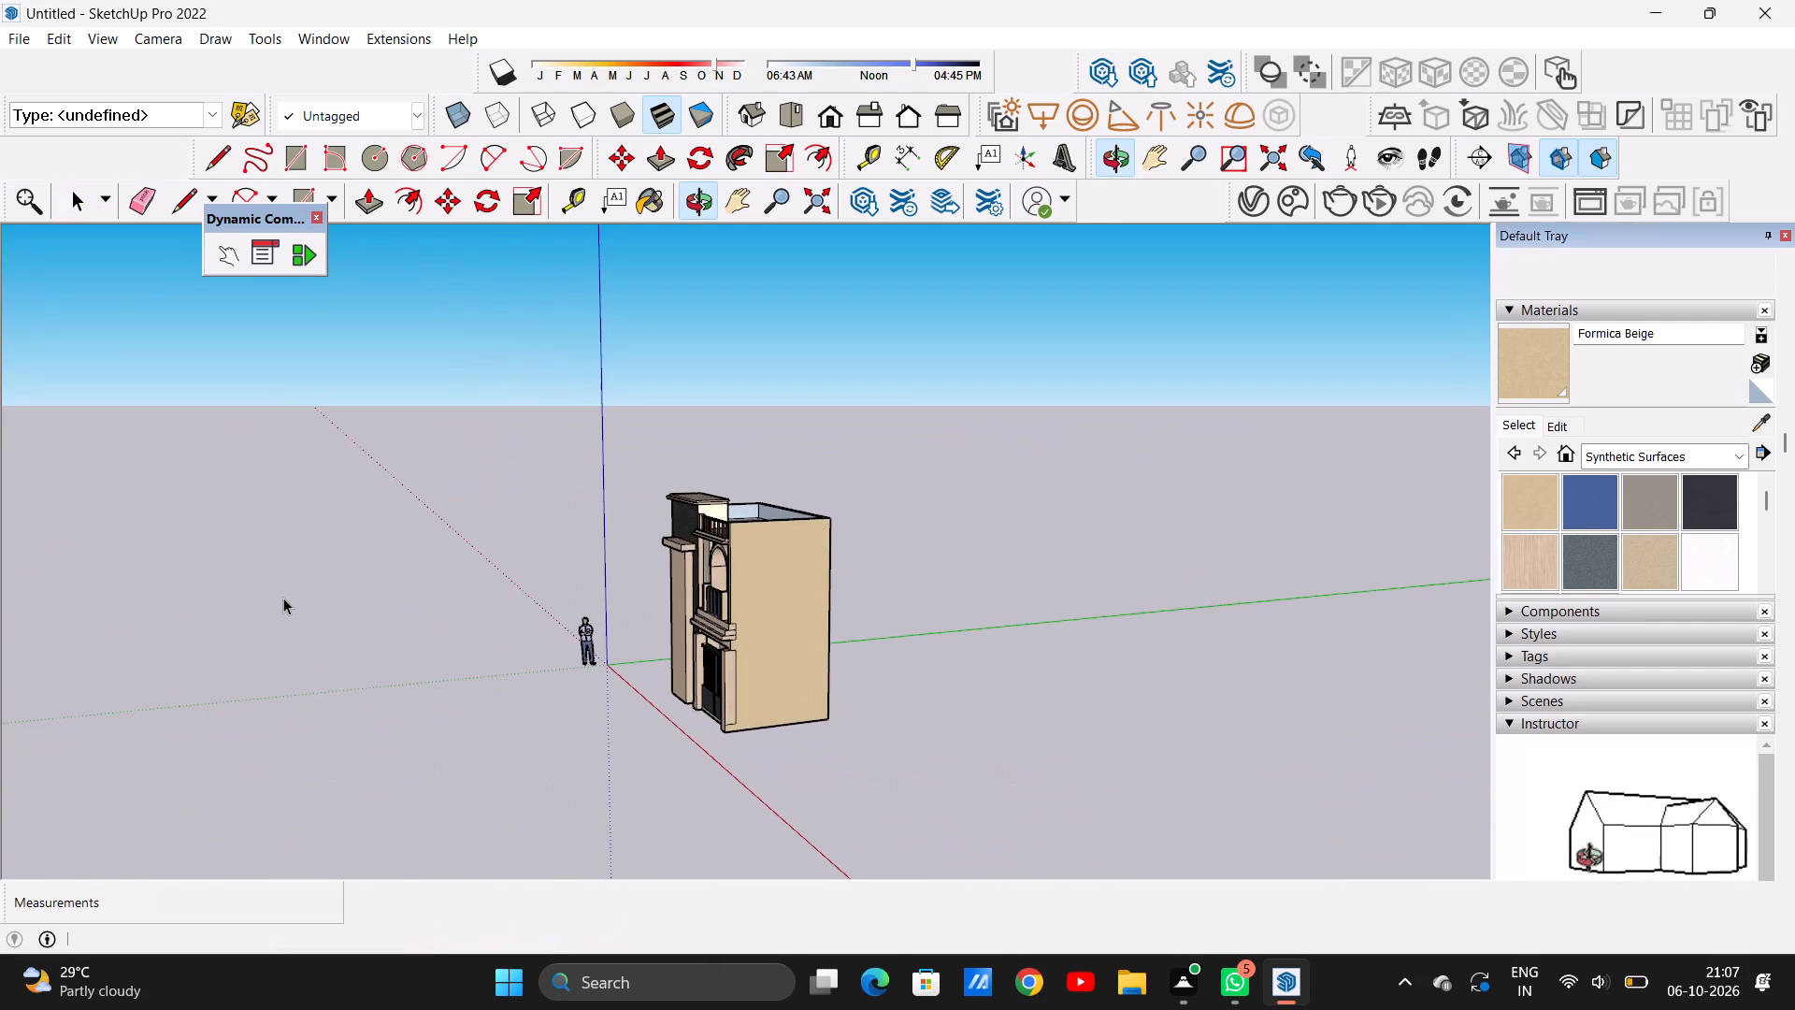
{"action": "middle_click_drag", "start_coordinate": [283, 598], "coordinate": [755, 565]}
{"action": "scroll", "coordinate": [757, 565], "scroll_direction": "up", "scroll_amount": 8}
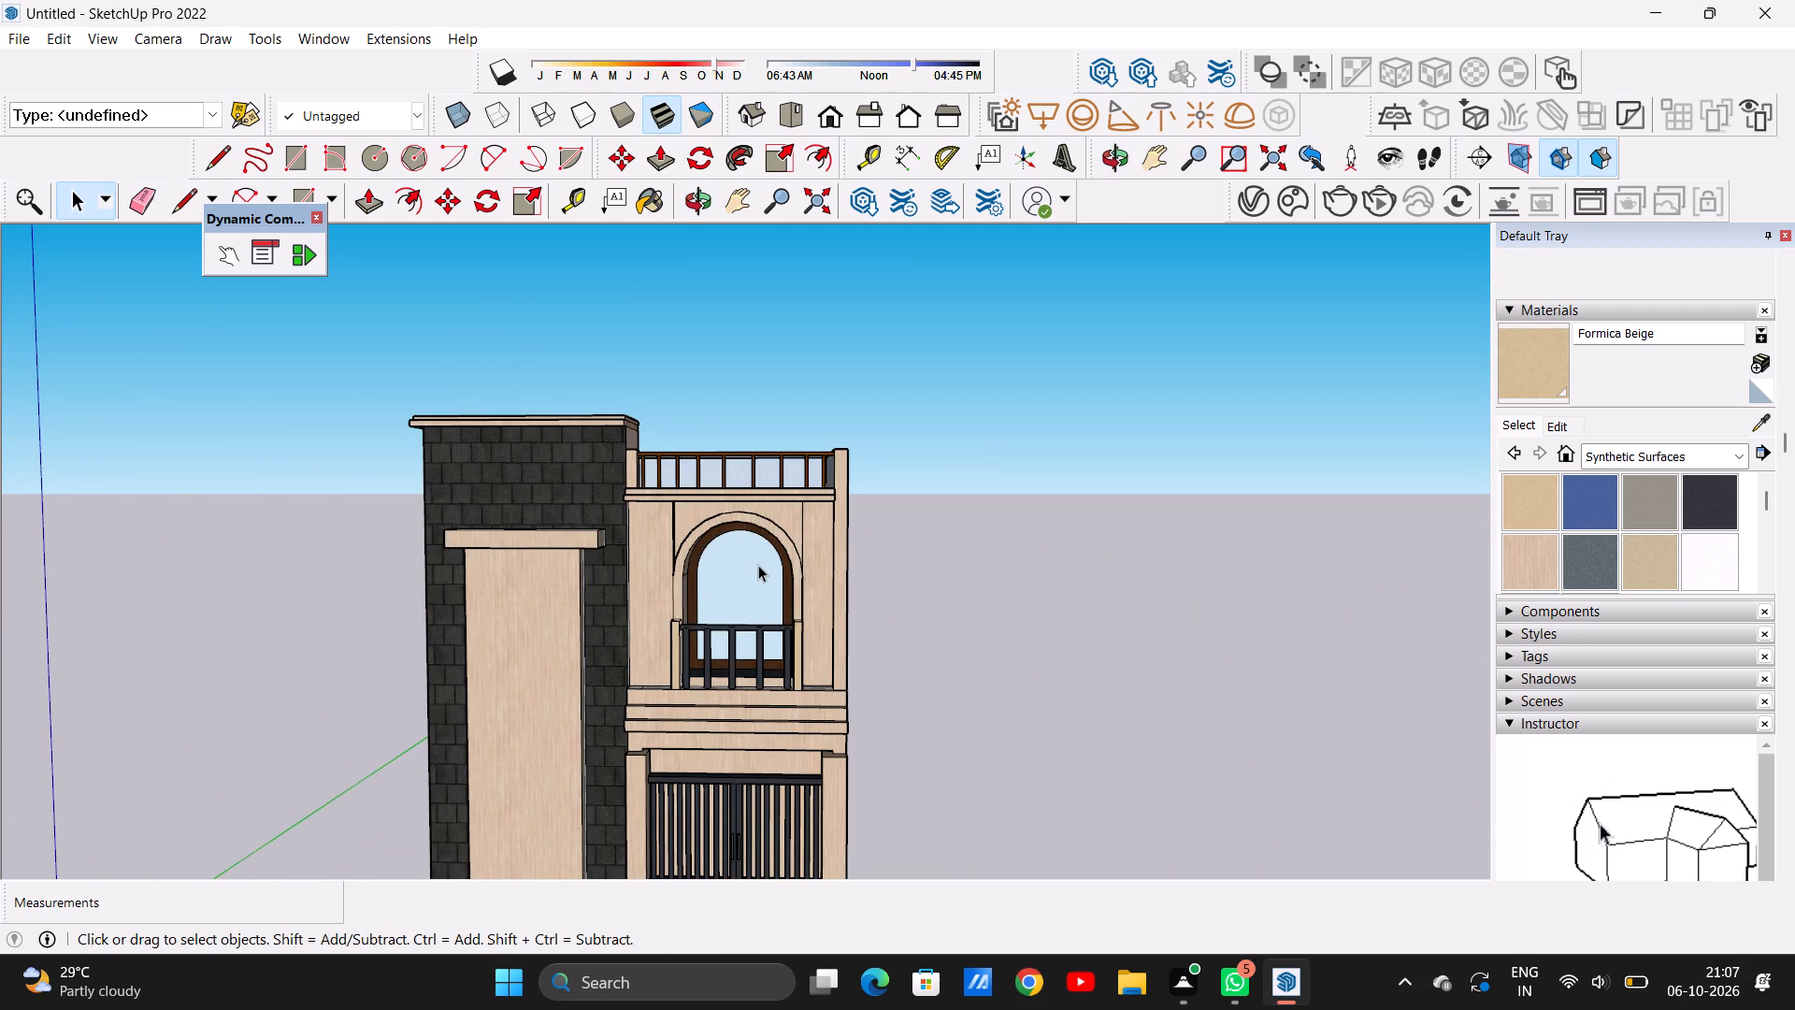
{"action": "scroll", "coordinate": [742, 585], "scroll_direction": "down", "scroll_amount": 14}
{"action": "scroll", "coordinate": [762, 593], "scroll_direction": "up", "scroll_amount": 6}
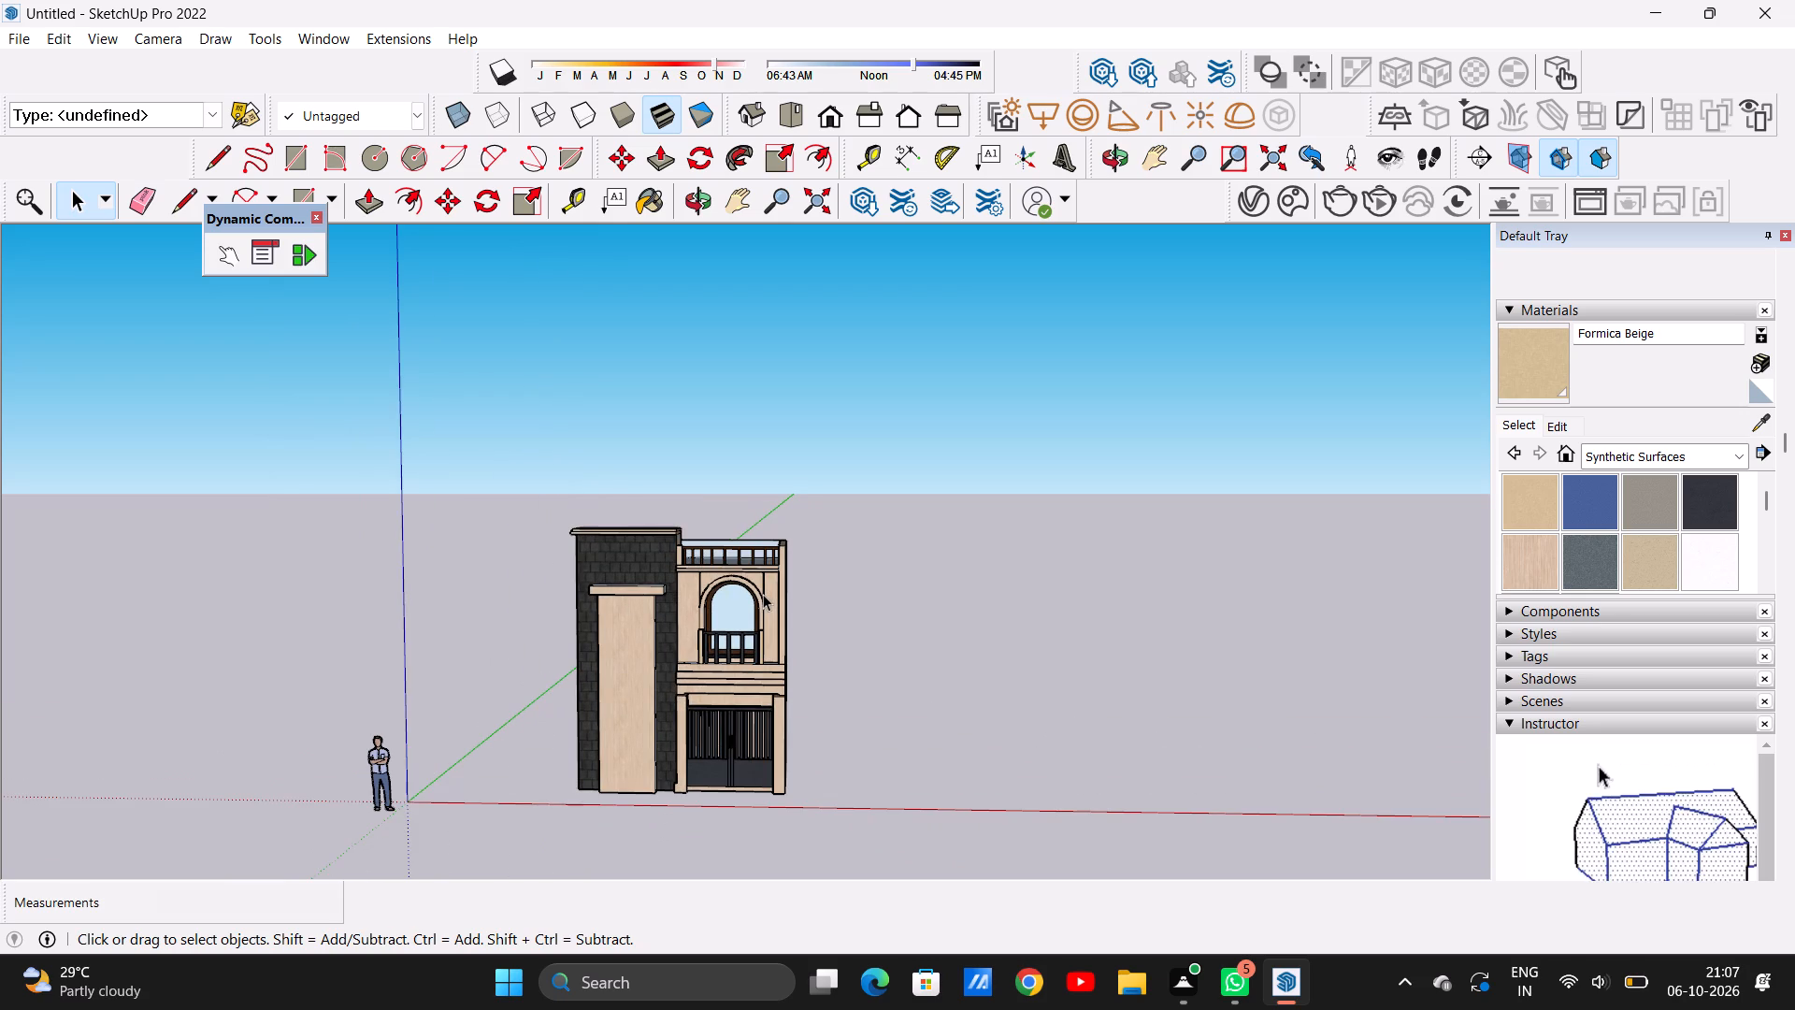
{"action": "scroll", "coordinate": [763, 584], "scroll_direction": "down", "scroll_amount": 5}
{"action": "middle_click_drag", "start_coordinate": [882, 594], "coordinate": [610, 714]}
{"action": "scroll", "coordinate": [733, 550], "scroll_direction": "up", "scroll_amount": 8}
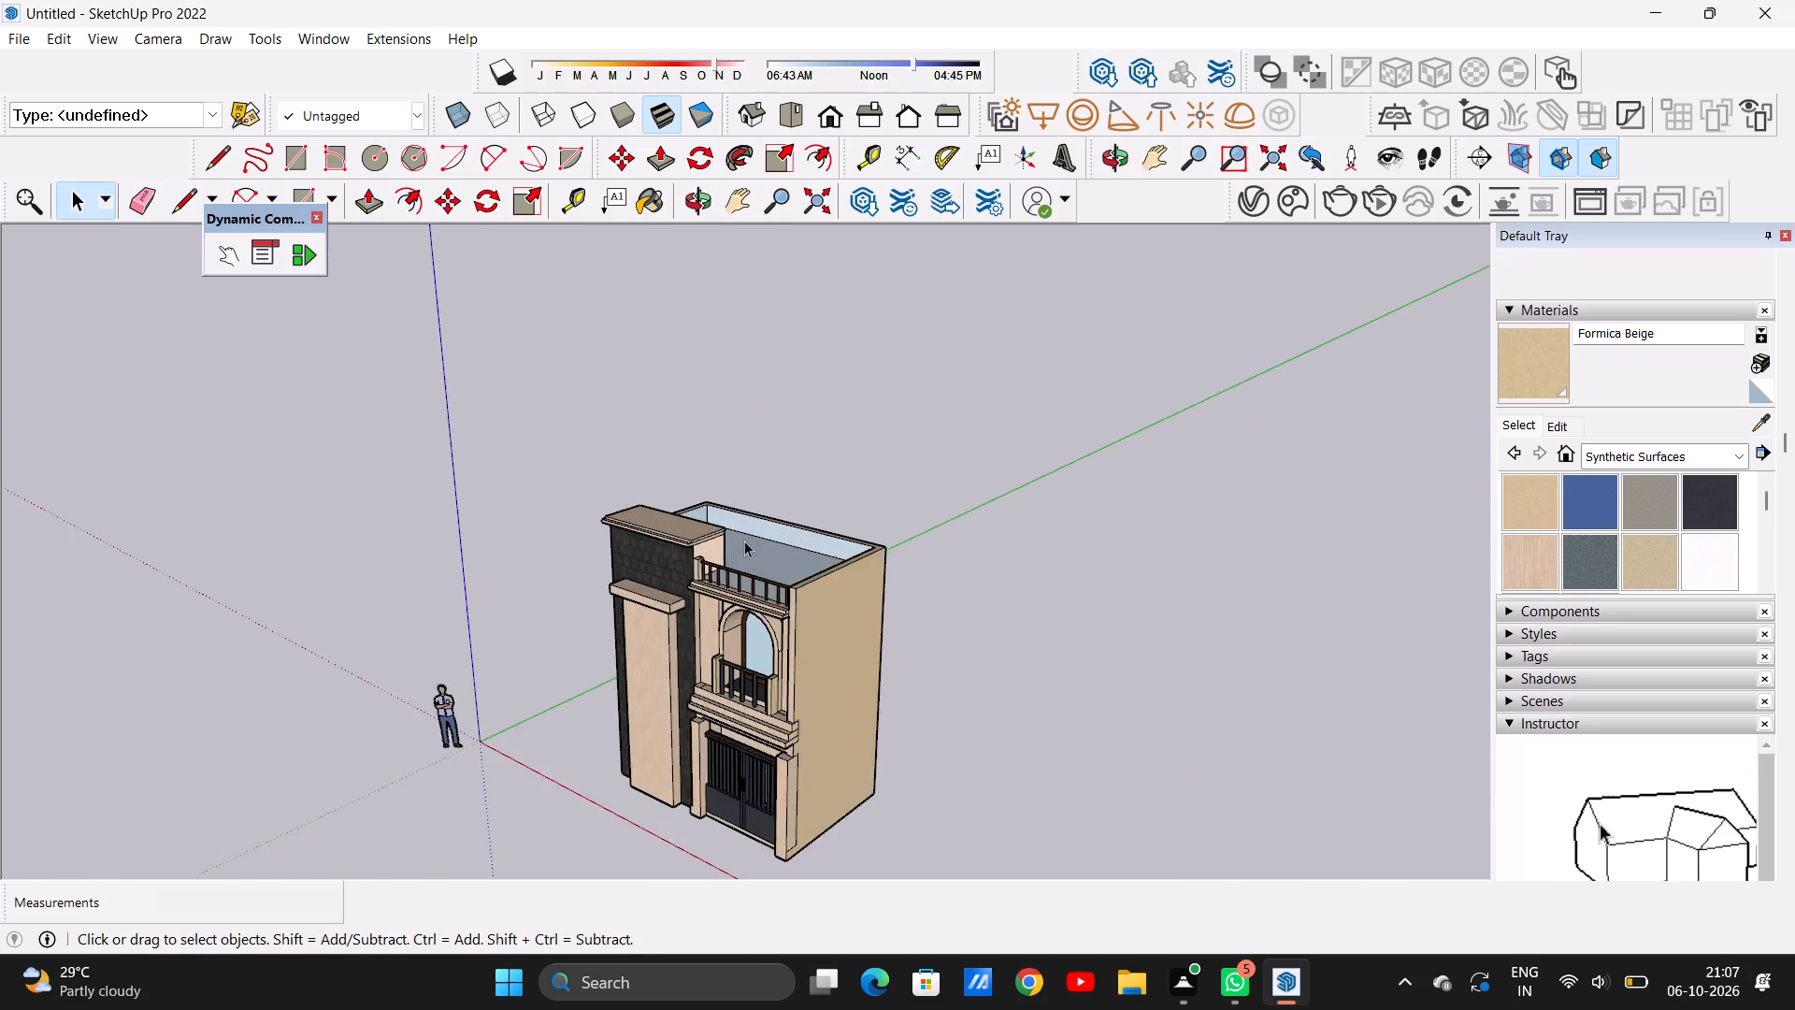
{"action": "scroll", "coordinate": [744, 541], "scroll_direction": "up", "scroll_amount": 6}
{"action": "middle_click_drag", "start_coordinate": [740, 576], "coordinate": [1004, 489]}
{"action": "scroll", "coordinate": [839, 515], "scroll_direction": "down", "scroll_amount": 6}
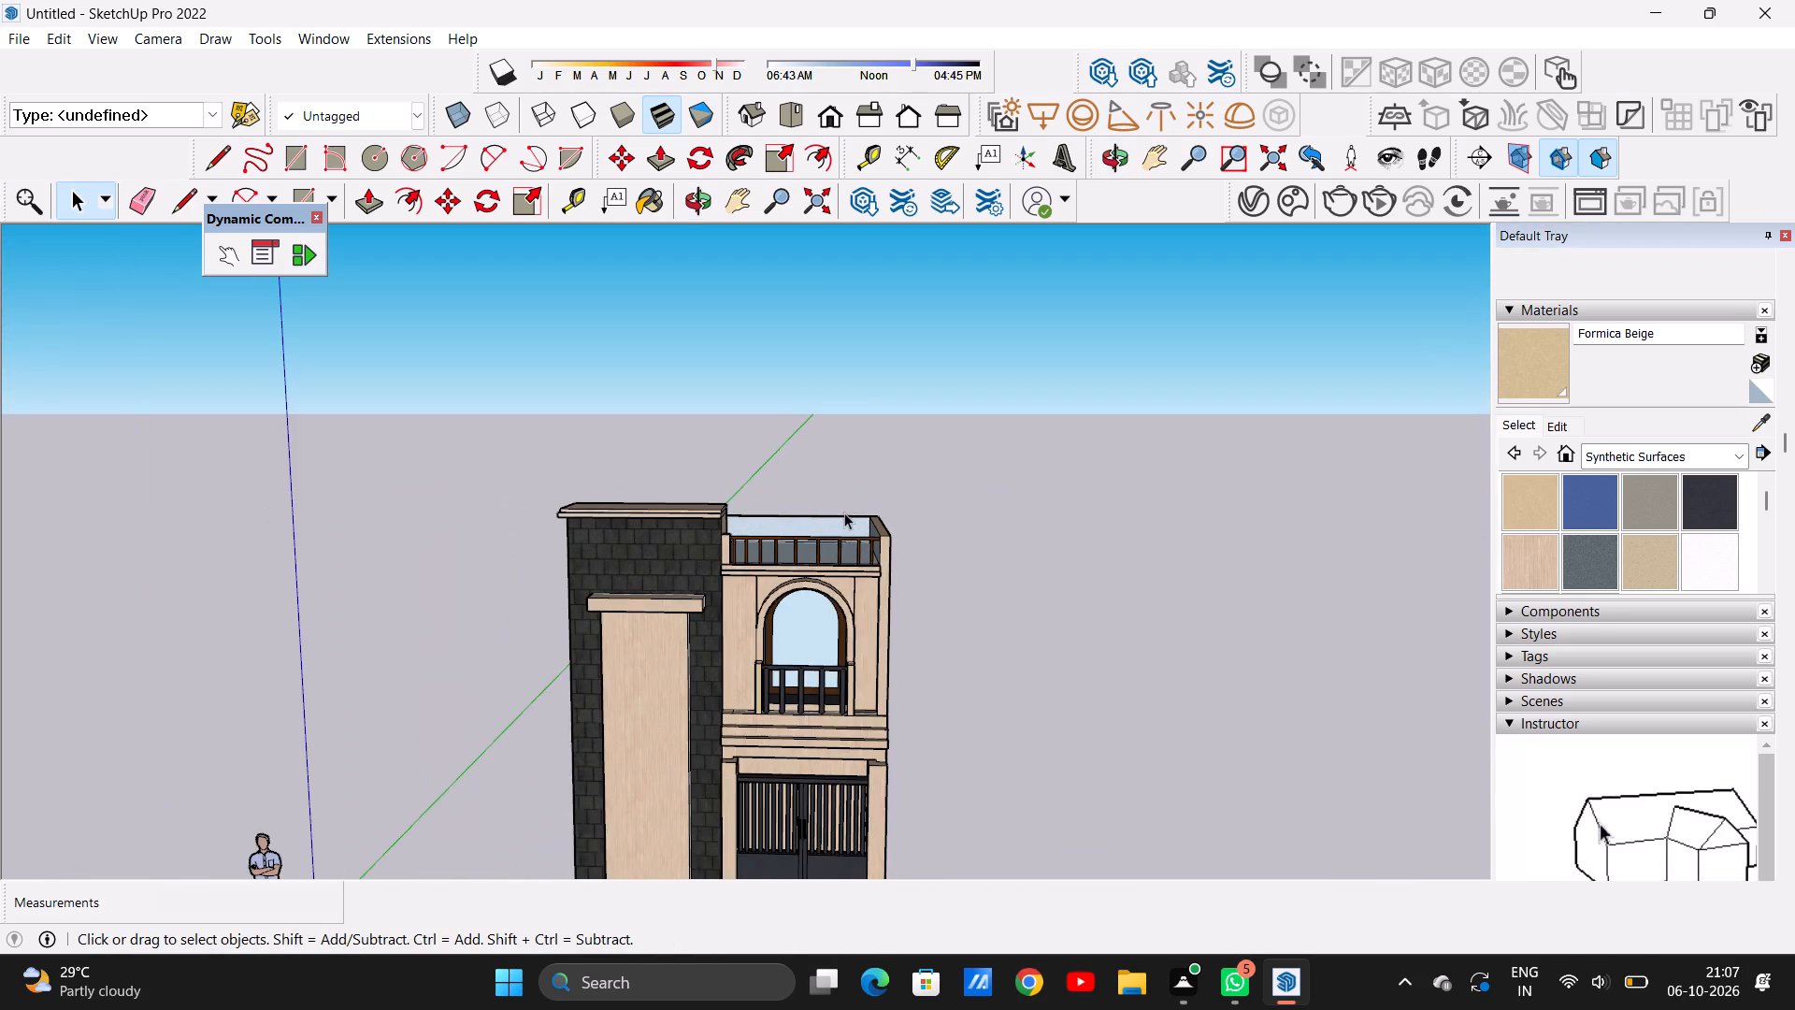
Paint the inner faces of the roof terrace's back and right parapet walls with Formica Graystone.
{"action": "middle_click_drag", "start_coordinate": [844, 519], "coordinate": [858, 613]}
{"action": "scroll", "coordinate": [858, 613], "scroll_direction": "up", "scroll_amount": 8}
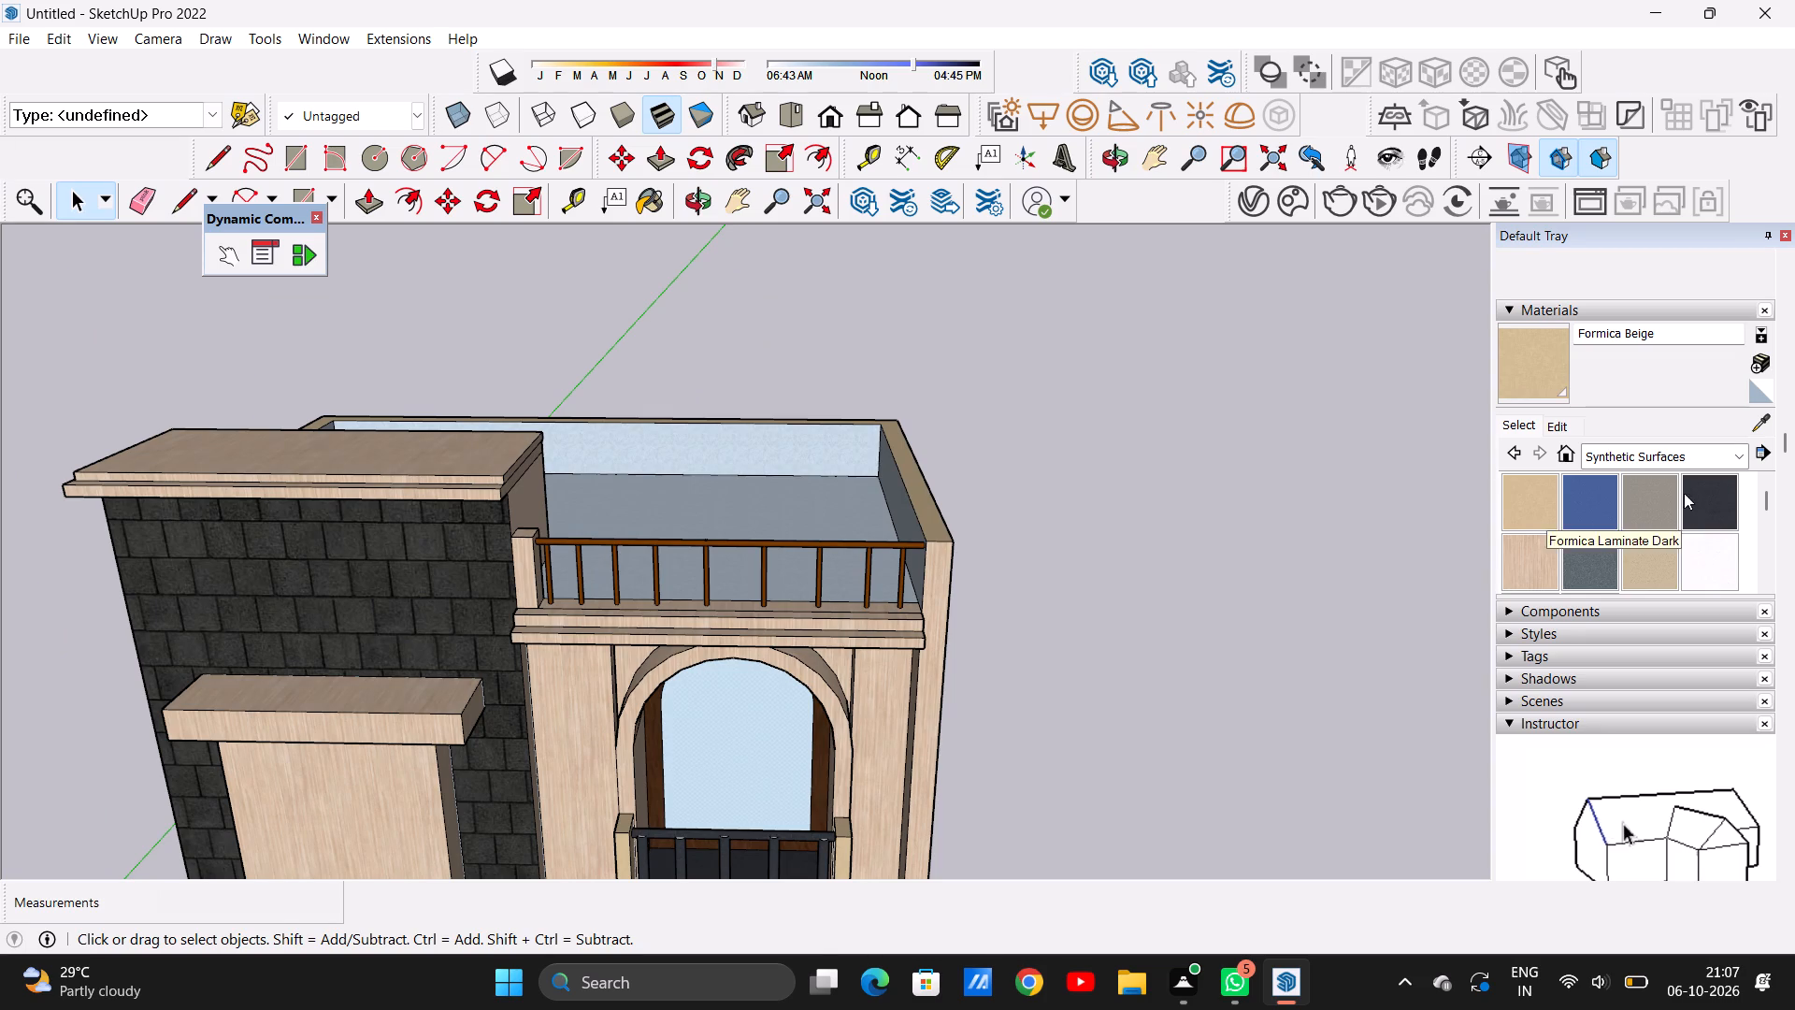
{"action": "left_click", "coordinate": [1647, 511]}
{"action": "scroll", "coordinate": [772, 449], "scroll_direction": "up", "scroll_amount": 13}
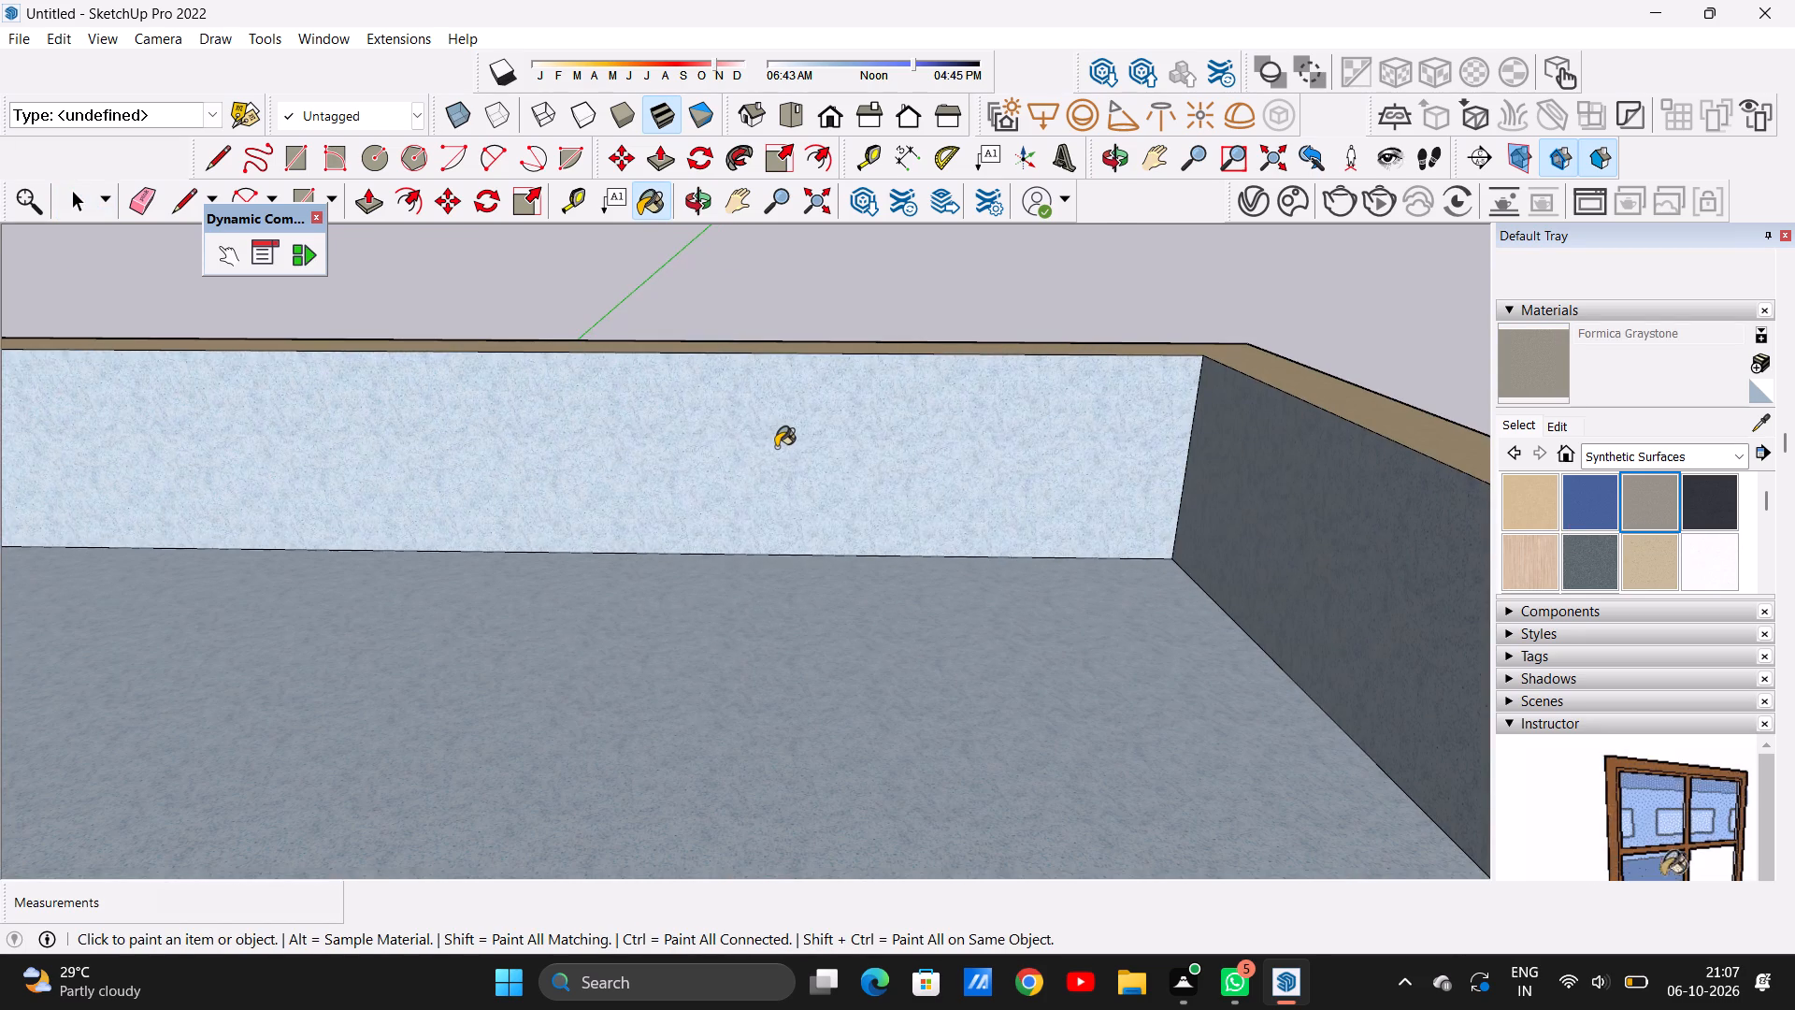
{"action": "left_click", "coordinate": [776, 447]}
{"action": "scroll", "coordinate": [748, 492], "scroll_direction": "down", "scroll_amount": 18}
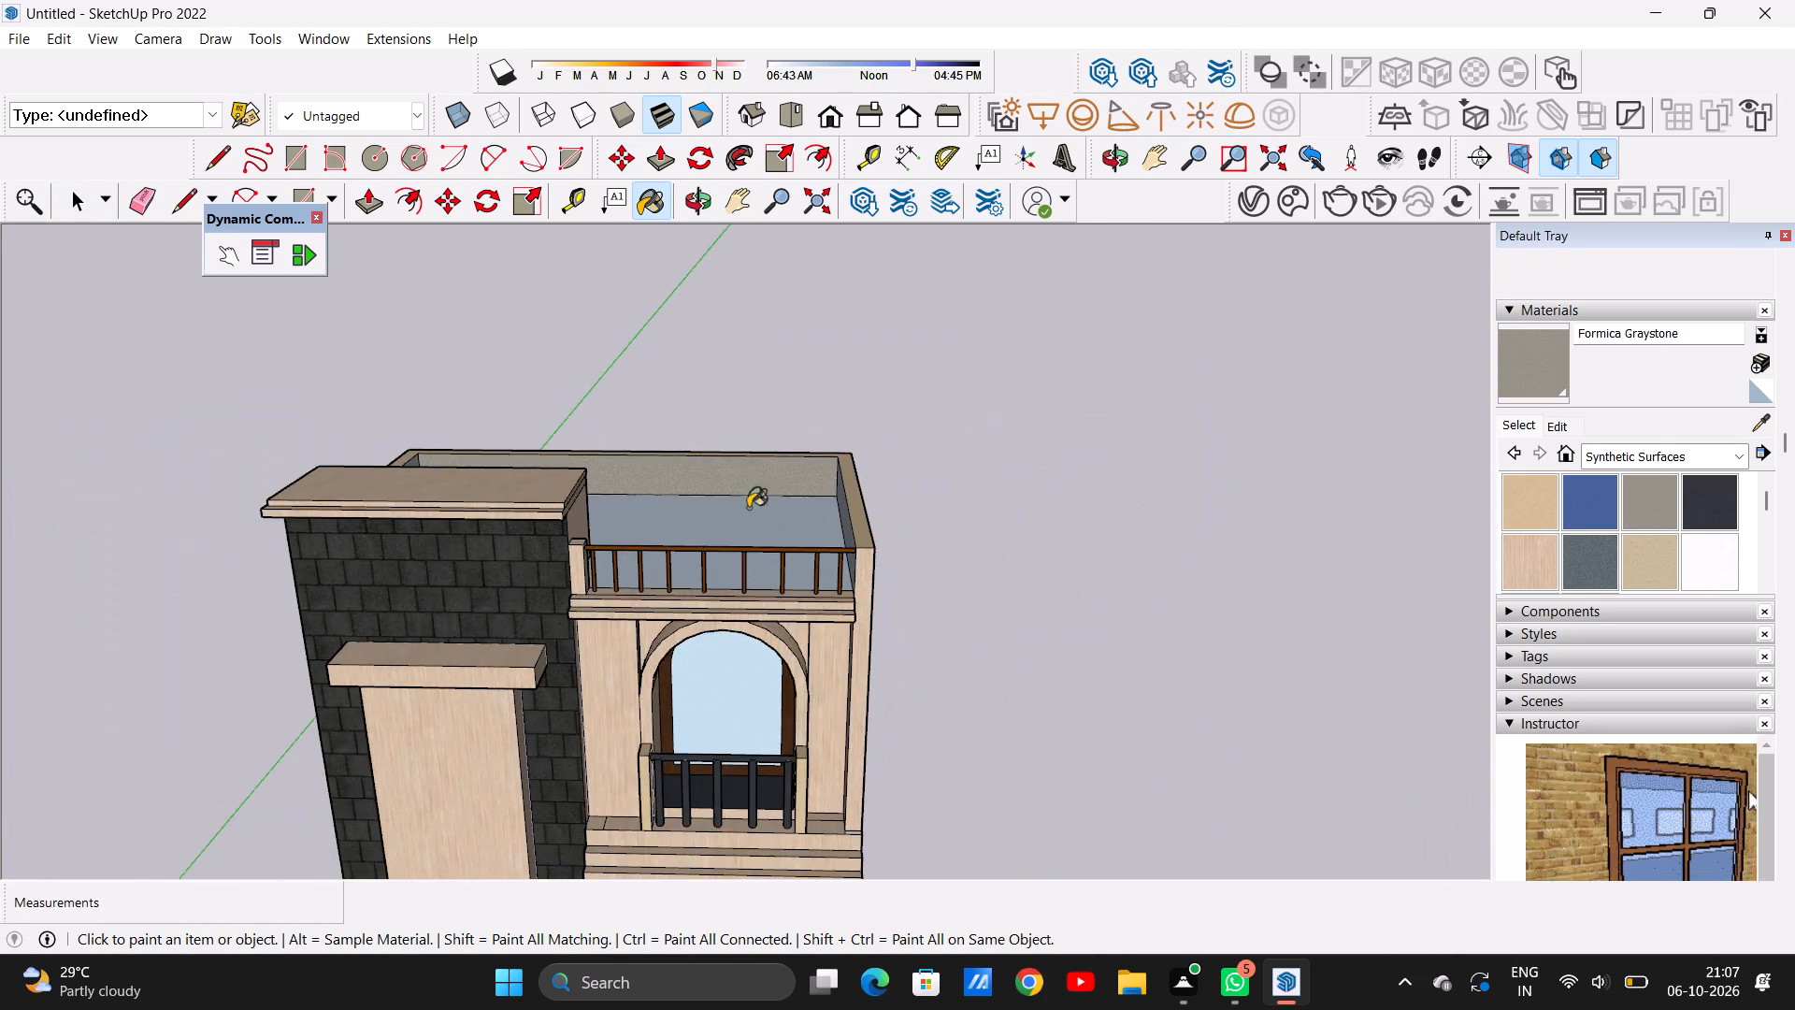
{"action": "middle_click_drag", "start_coordinate": [756, 517], "coordinate": [838, 543]}
{"action": "scroll", "coordinate": [830, 506], "scroll_direction": "up", "scroll_amount": 12}
{"action": "left_click", "coordinate": [832, 503]}
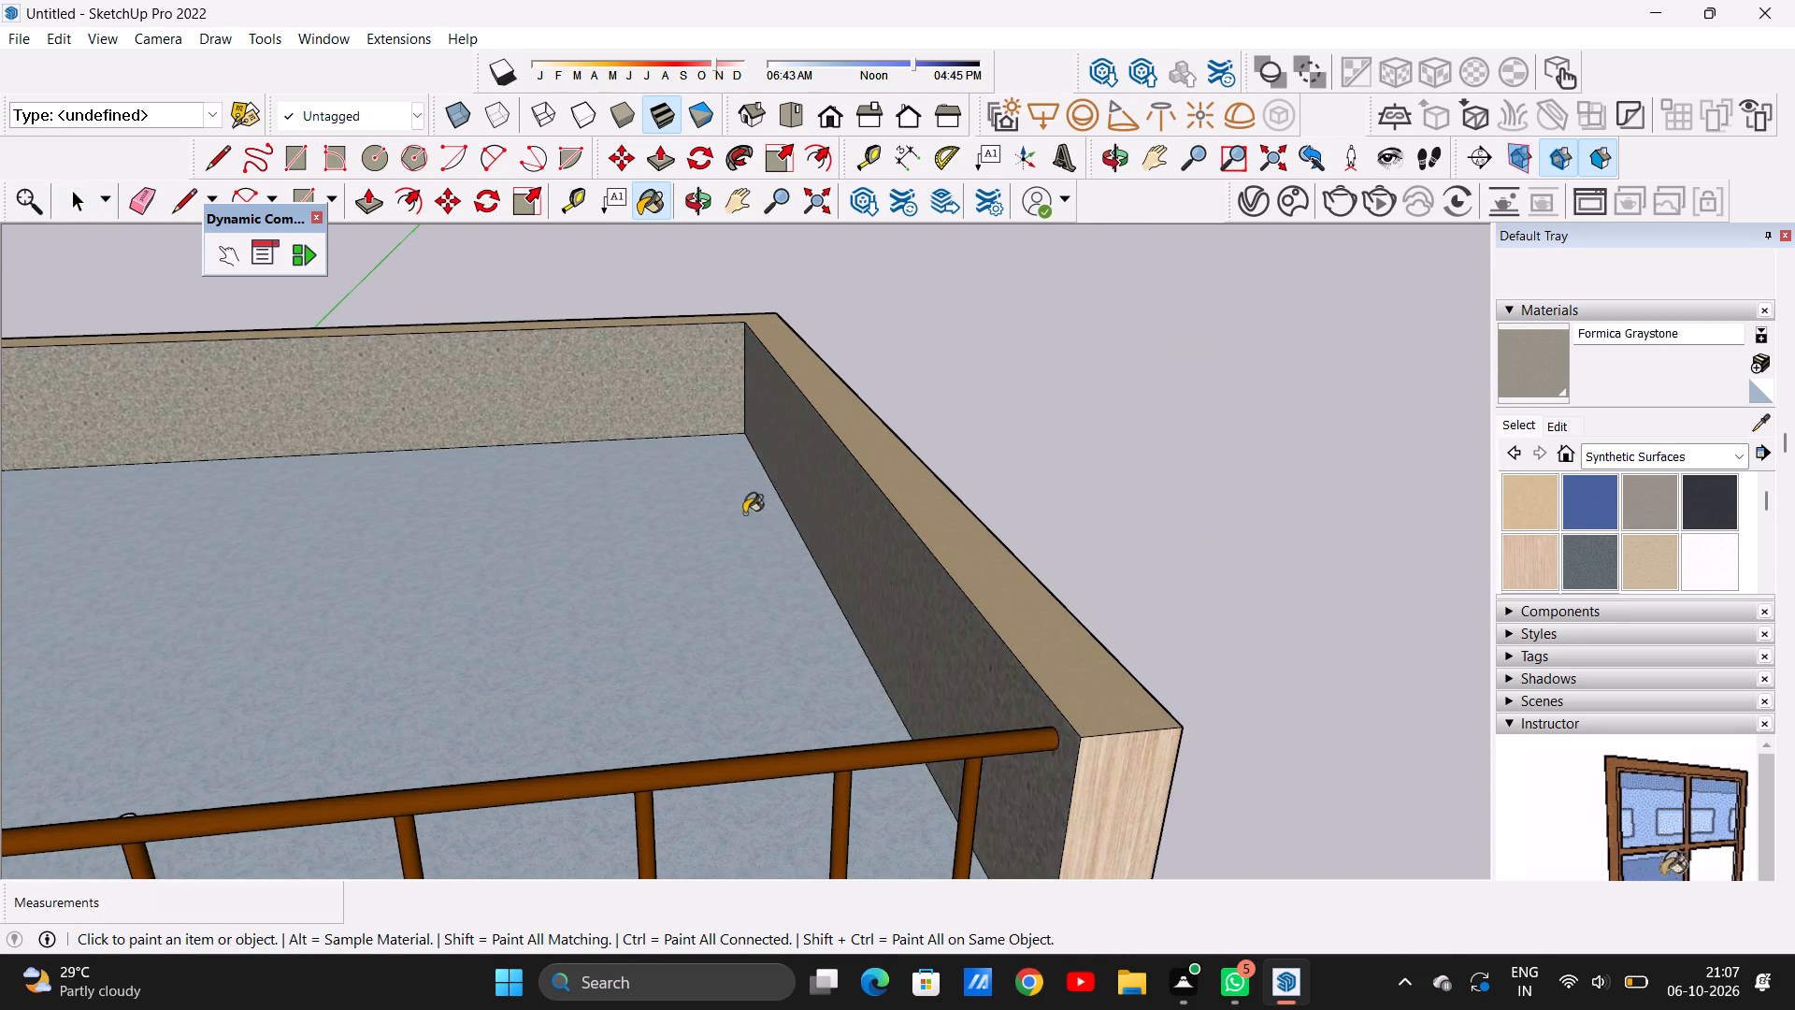
Paint the inner face of the roof terrace's remaining left parapet wall, beside the raised tower block, with Formica Graystone.
{"action": "scroll", "coordinate": [685, 515], "scroll_direction": "down", "scroll_amount": 13}
{"action": "middle_click_drag", "start_coordinate": [757, 496], "coordinate": [225, 568]}
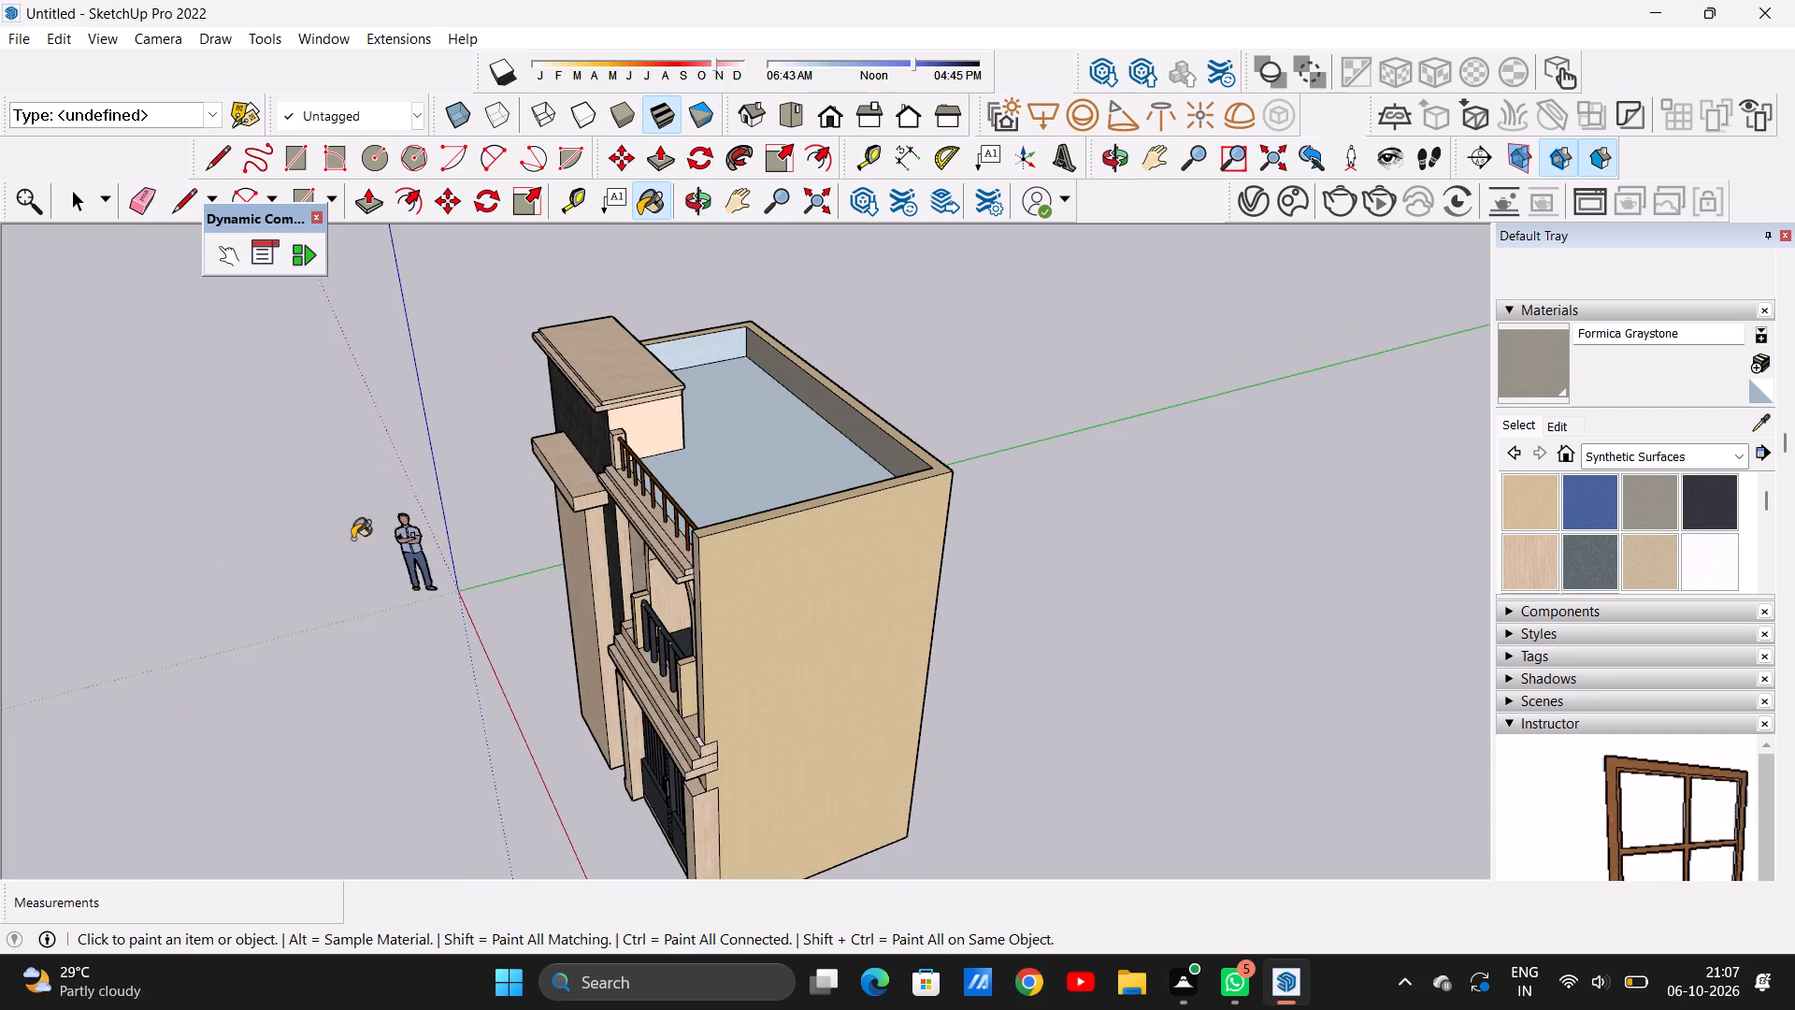
{"action": "scroll", "coordinate": [719, 394], "scroll_direction": "up", "scroll_amount": 11}
{"action": "left_click", "coordinate": [682, 321]}
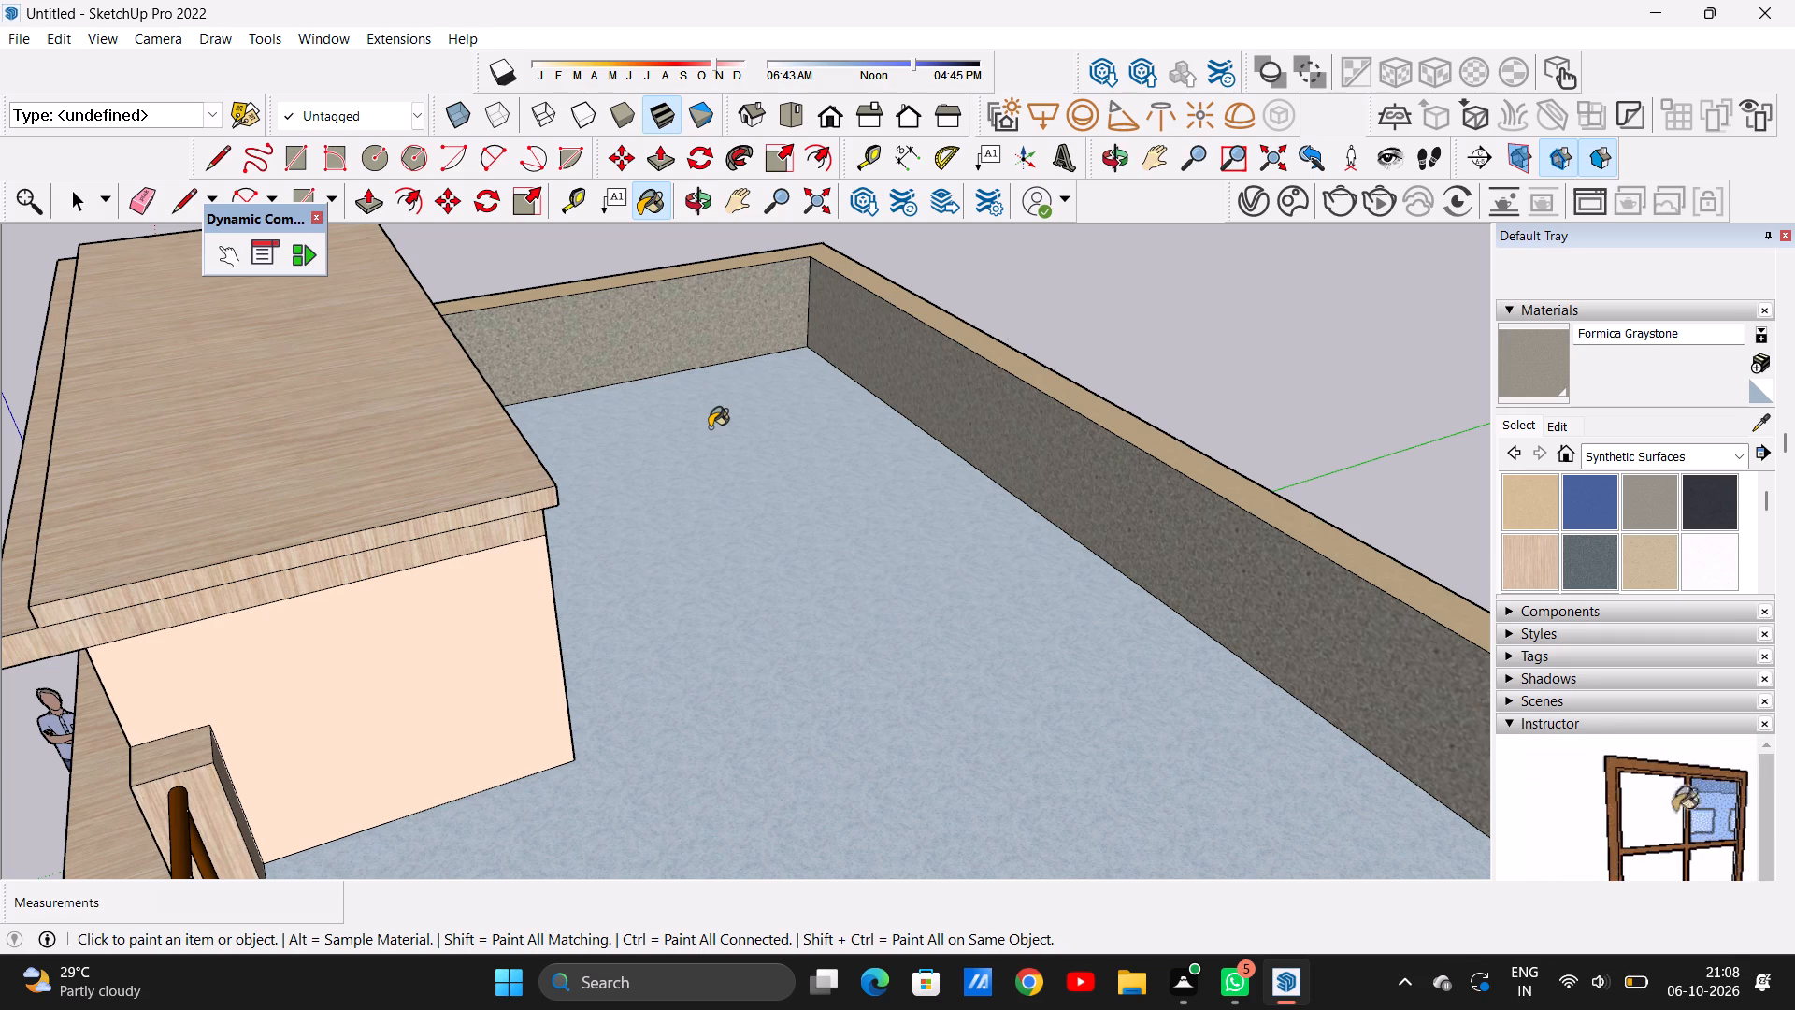
{"action": "scroll", "coordinate": [679, 451], "scroll_direction": "down", "scroll_amount": 20}
{"action": "scroll", "coordinate": [679, 451], "scroll_direction": "down", "scroll_amount": 14}
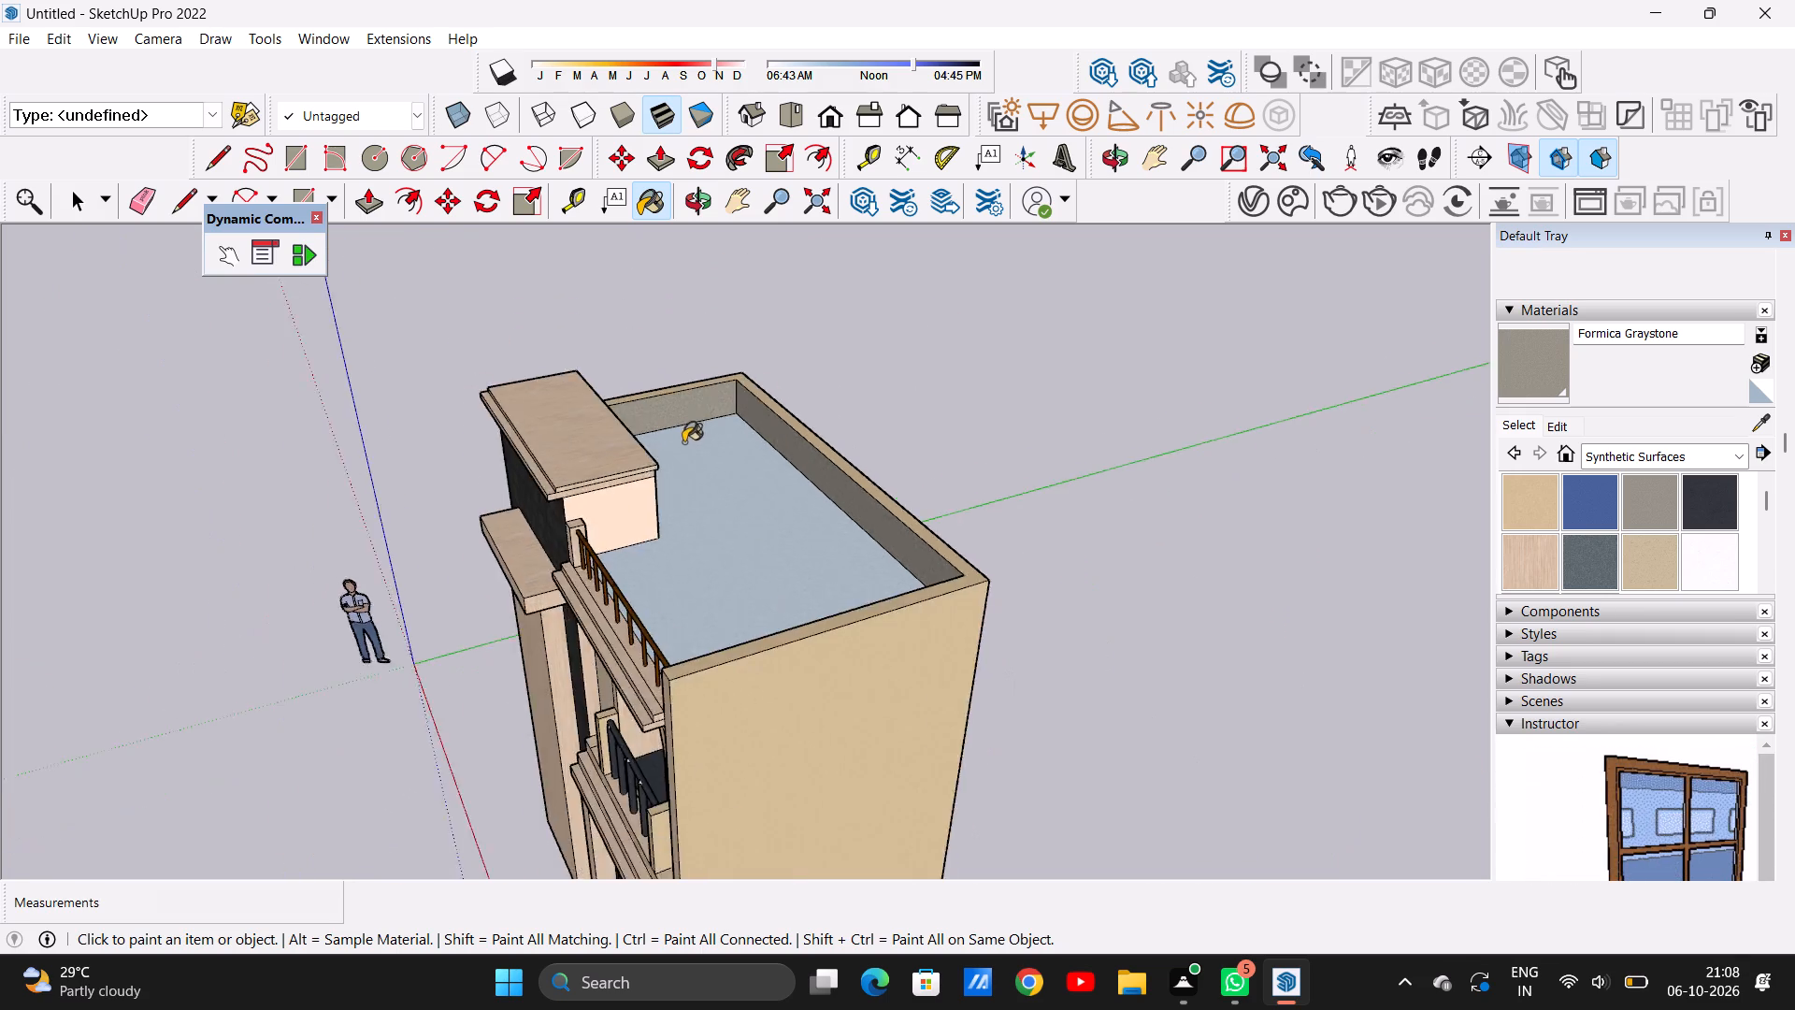
{"action": "scroll", "coordinate": [683, 442], "scroll_direction": "down", "scroll_amount": 3}
{"action": "middle_click_drag", "start_coordinate": [775, 446], "coordinate": [276, 460]}
{"action": "scroll", "coordinate": [863, 440], "scroll_direction": "up", "scroll_amount": 12}
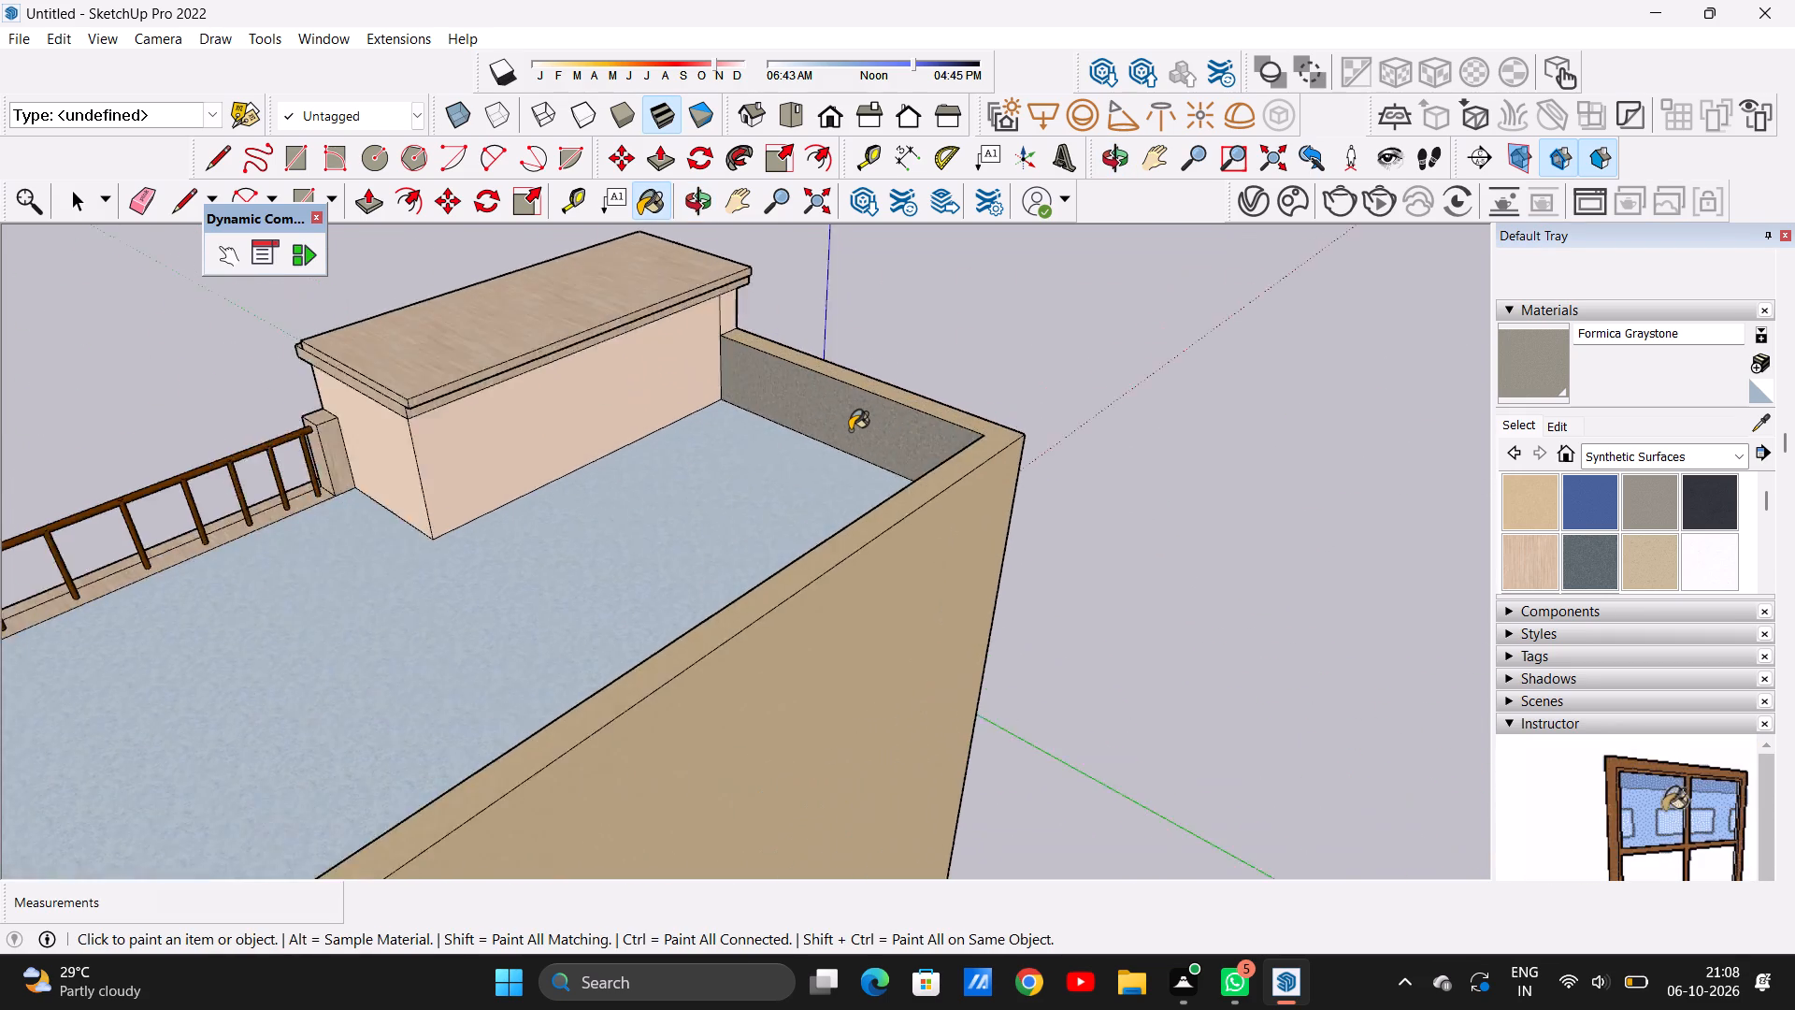
{"action": "scroll", "coordinate": [850, 430], "scroll_direction": "up", "scroll_amount": 10}
{"action": "left_click", "coordinate": [847, 417]}
{"action": "scroll", "coordinate": [786, 490], "scroll_direction": "down", "scroll_amount": 16}
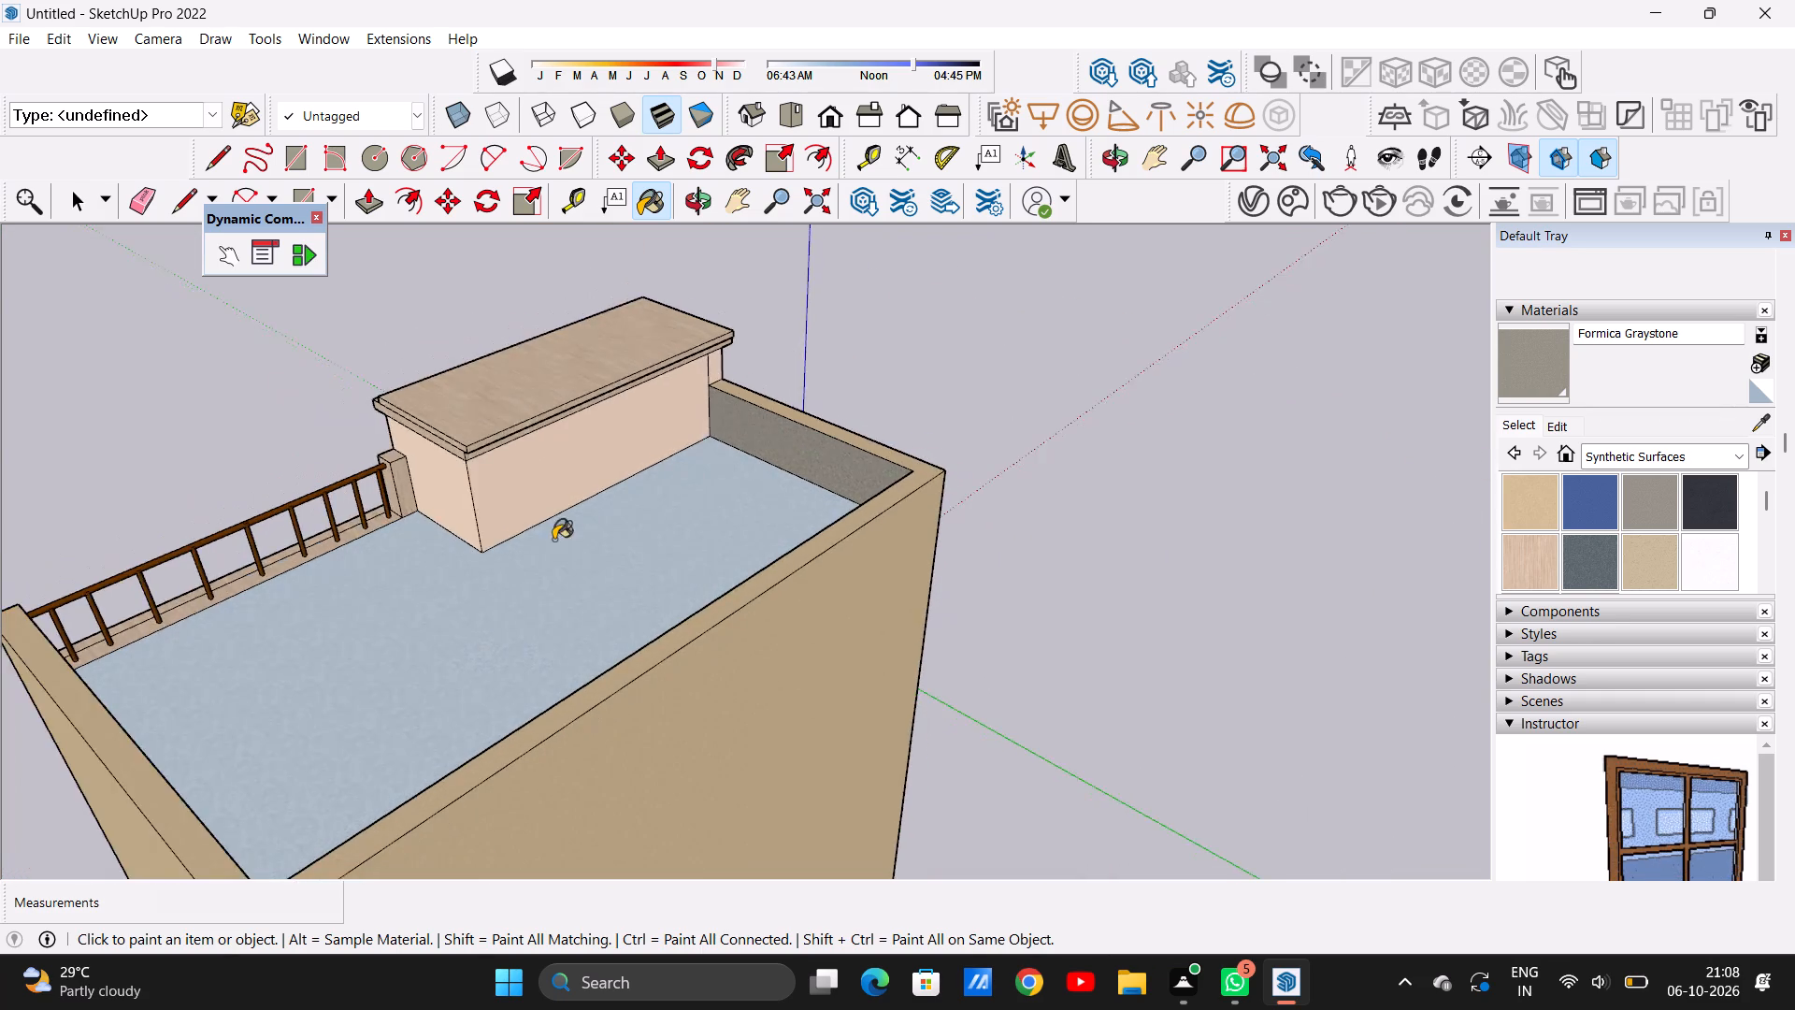
Paint the roof terrace floor with Formica Graystone.
{"action": "middle_click_drag", "start_coordinate": [552, 543], "coordinate": [1077, 445]}
{"action": "scroll", "coordinate": [936, 407], "scroll_direction": "down", "scroll_amount": 4}
{"action": "middle_click_drag", "start_coordinate": [913, 469], "coordinate": [919, 490]}
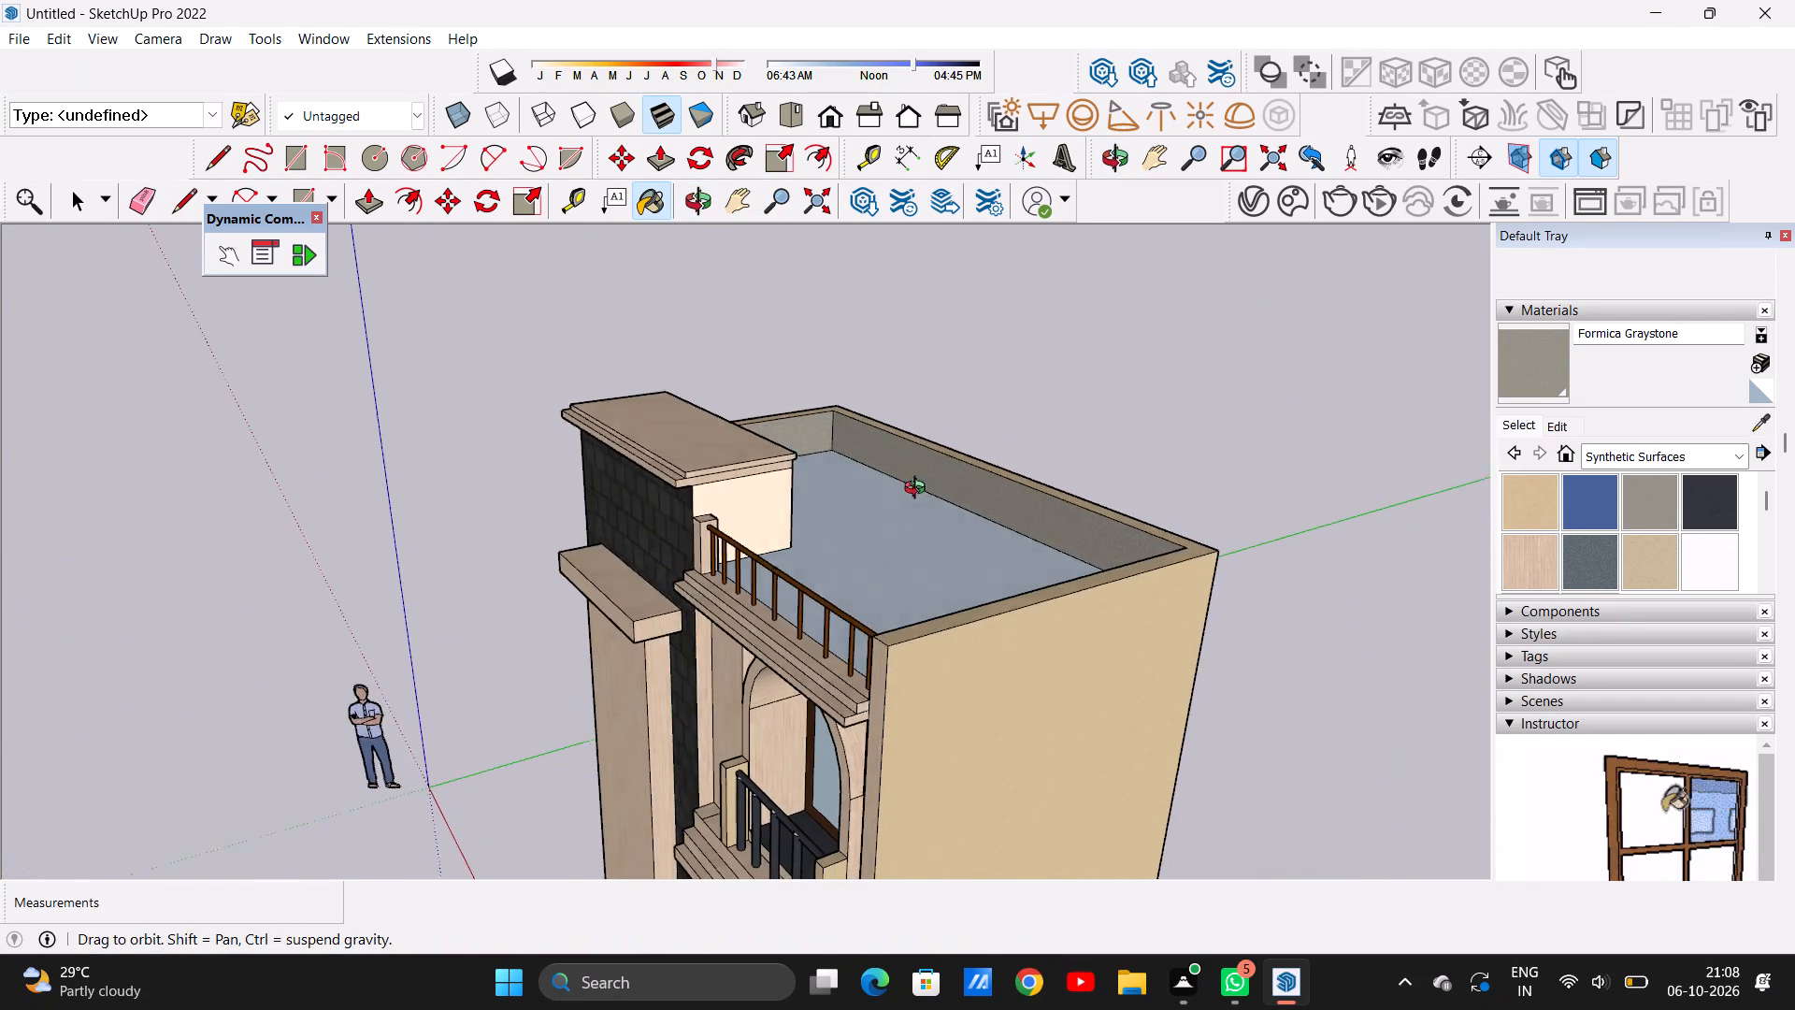
{"action": "middle_click_drag", "start_coordinate": [919, 490], "coordinate": [921, 545]}
{"action": "scroll", "coordinate": [918, 575], "scroll_direction": "up", "scroll_amount": 6}
{"action": "left_click", "coordinate": [919, 589]}
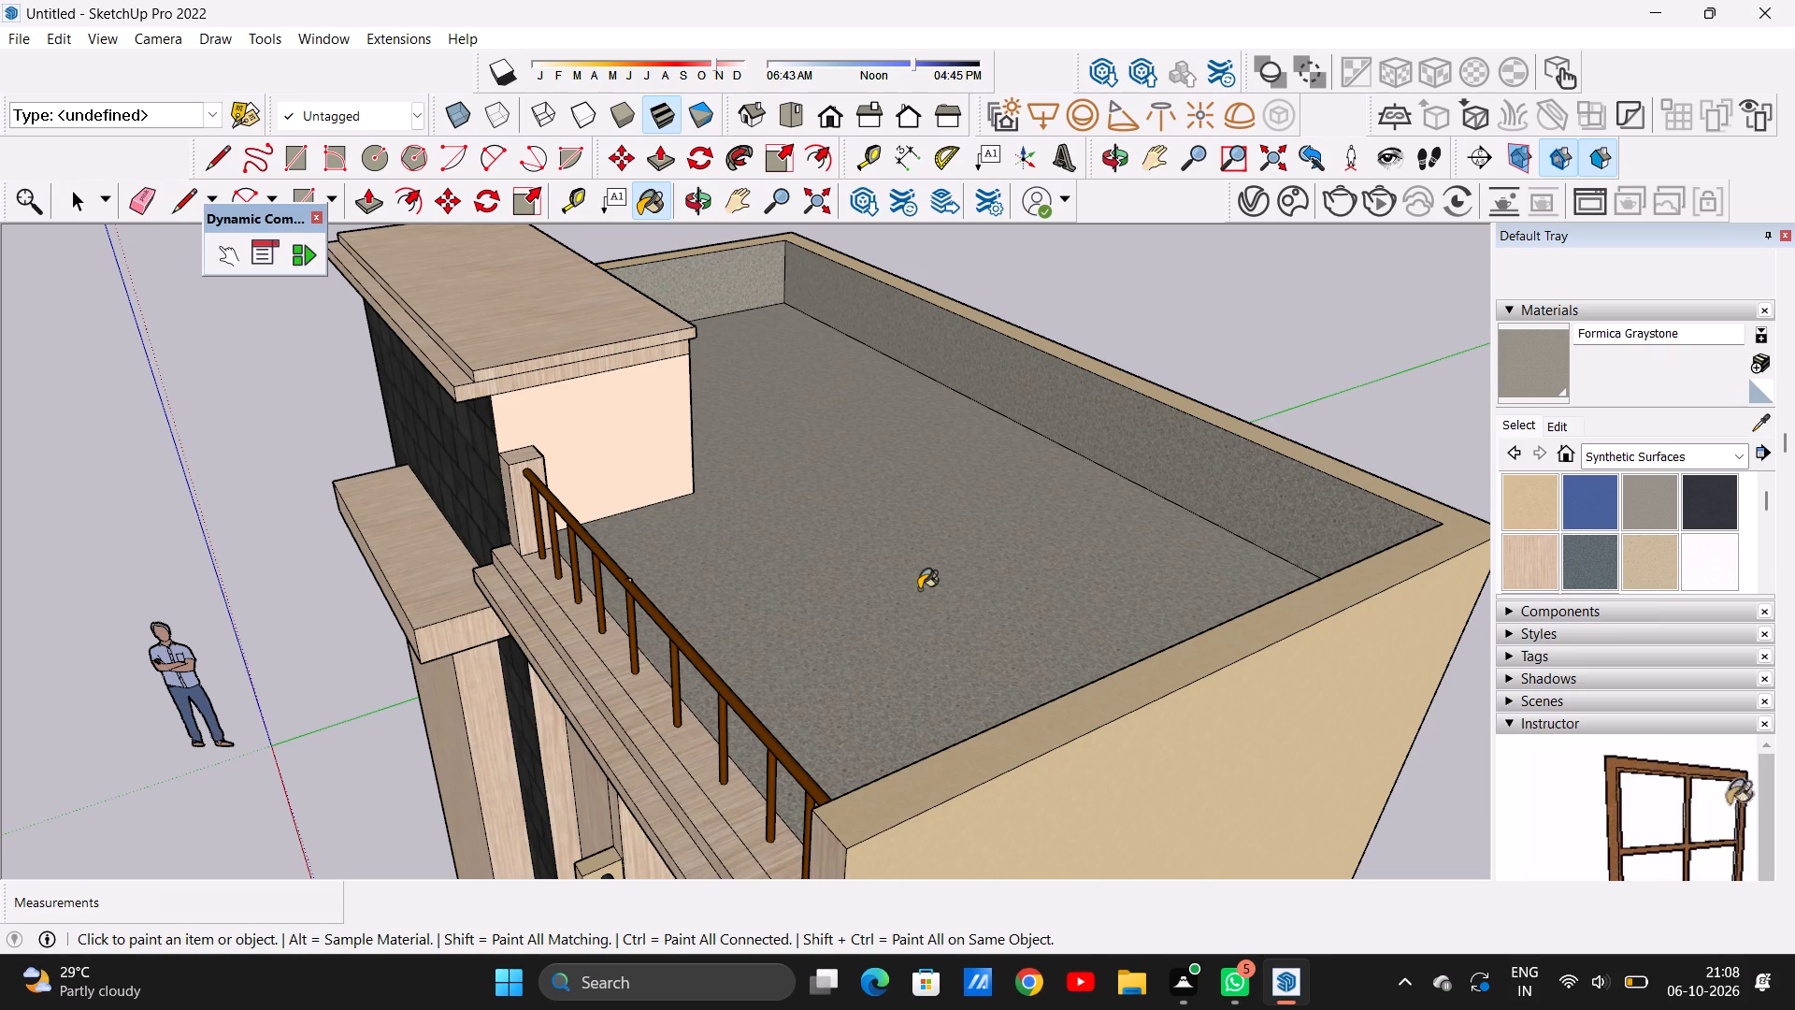
Examine the roof terrace floor, parapet walls, brown railing and front facade from several angles.
{"action": "scroll", "coordinate": [918, 589], "scroll_direction": "down", "scroll_amount": 20}
{"action": "scroll", "coordinate": [918, 589], "scroll_direction": "down", "scroll_amount": 5}
{"action": "scroll", "coordinate": [909, 612], "scroll_direction": "up", "scroll_amount": 1}
{"action": "scroll", "coordinate": [909, 612], "scroll_direction": "down", "scroll_amount": 3}
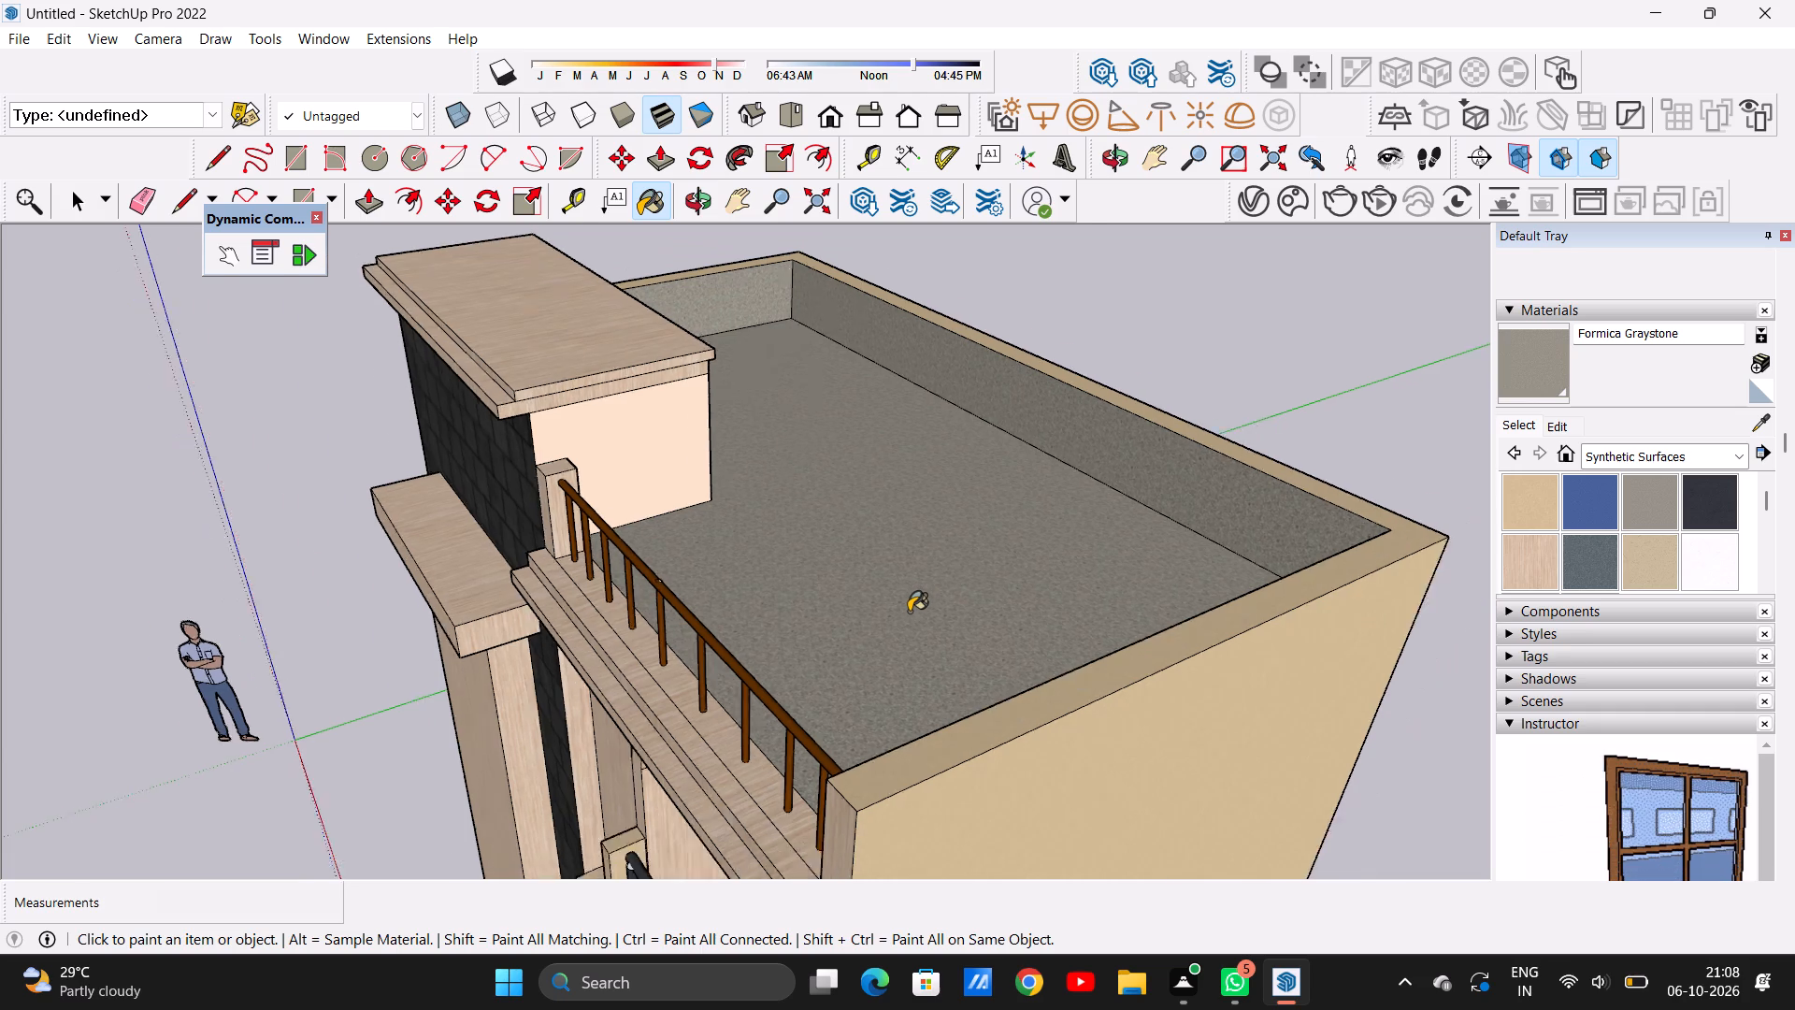
{"action": "scroll", "coordinate": [909, 612], "scroll_direction": "down", "scroll_amount": 13}
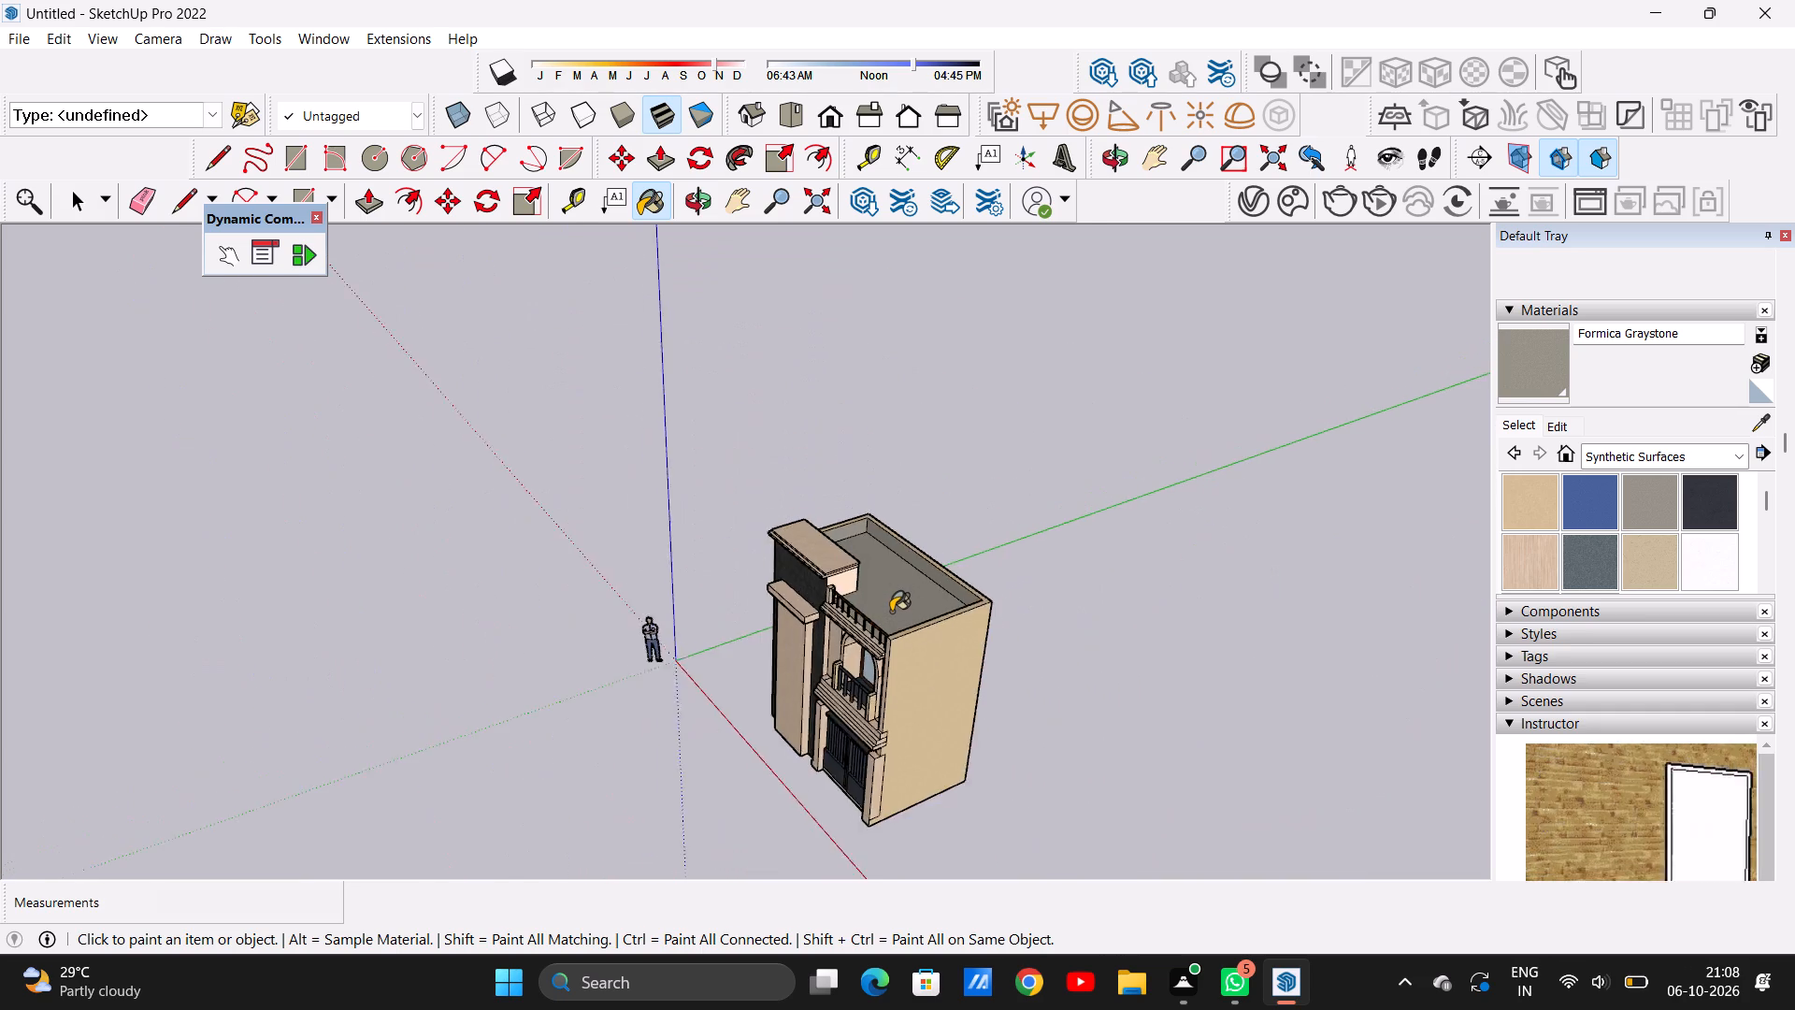
{"action": "scroll", "coordinate": [890, 611], "scroll_direction": "up", "scroll_amount": 14}
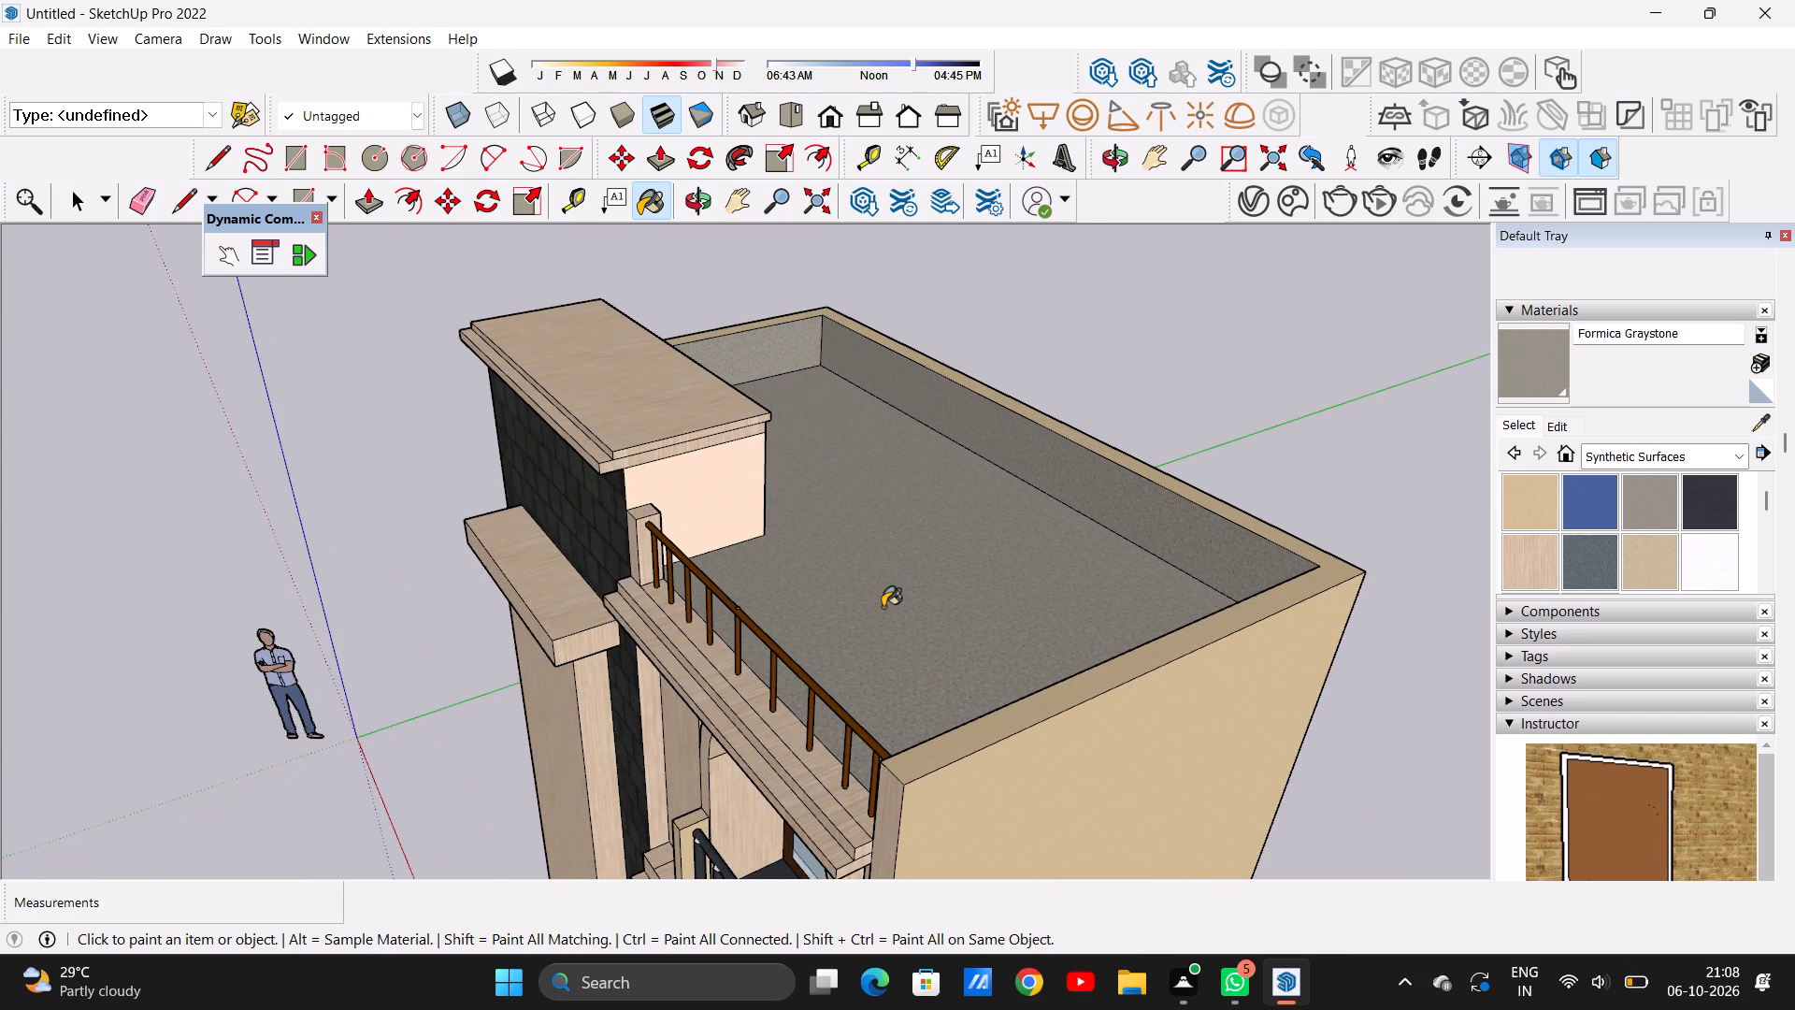
{"action": "scroll", "coordinate": [883, 607], "scroll_direction": "down", "scroll_amount": 5}
{"action": "middle_click_drag", "start_coordinate": [869, 600], "coordinate": [917, 610]}
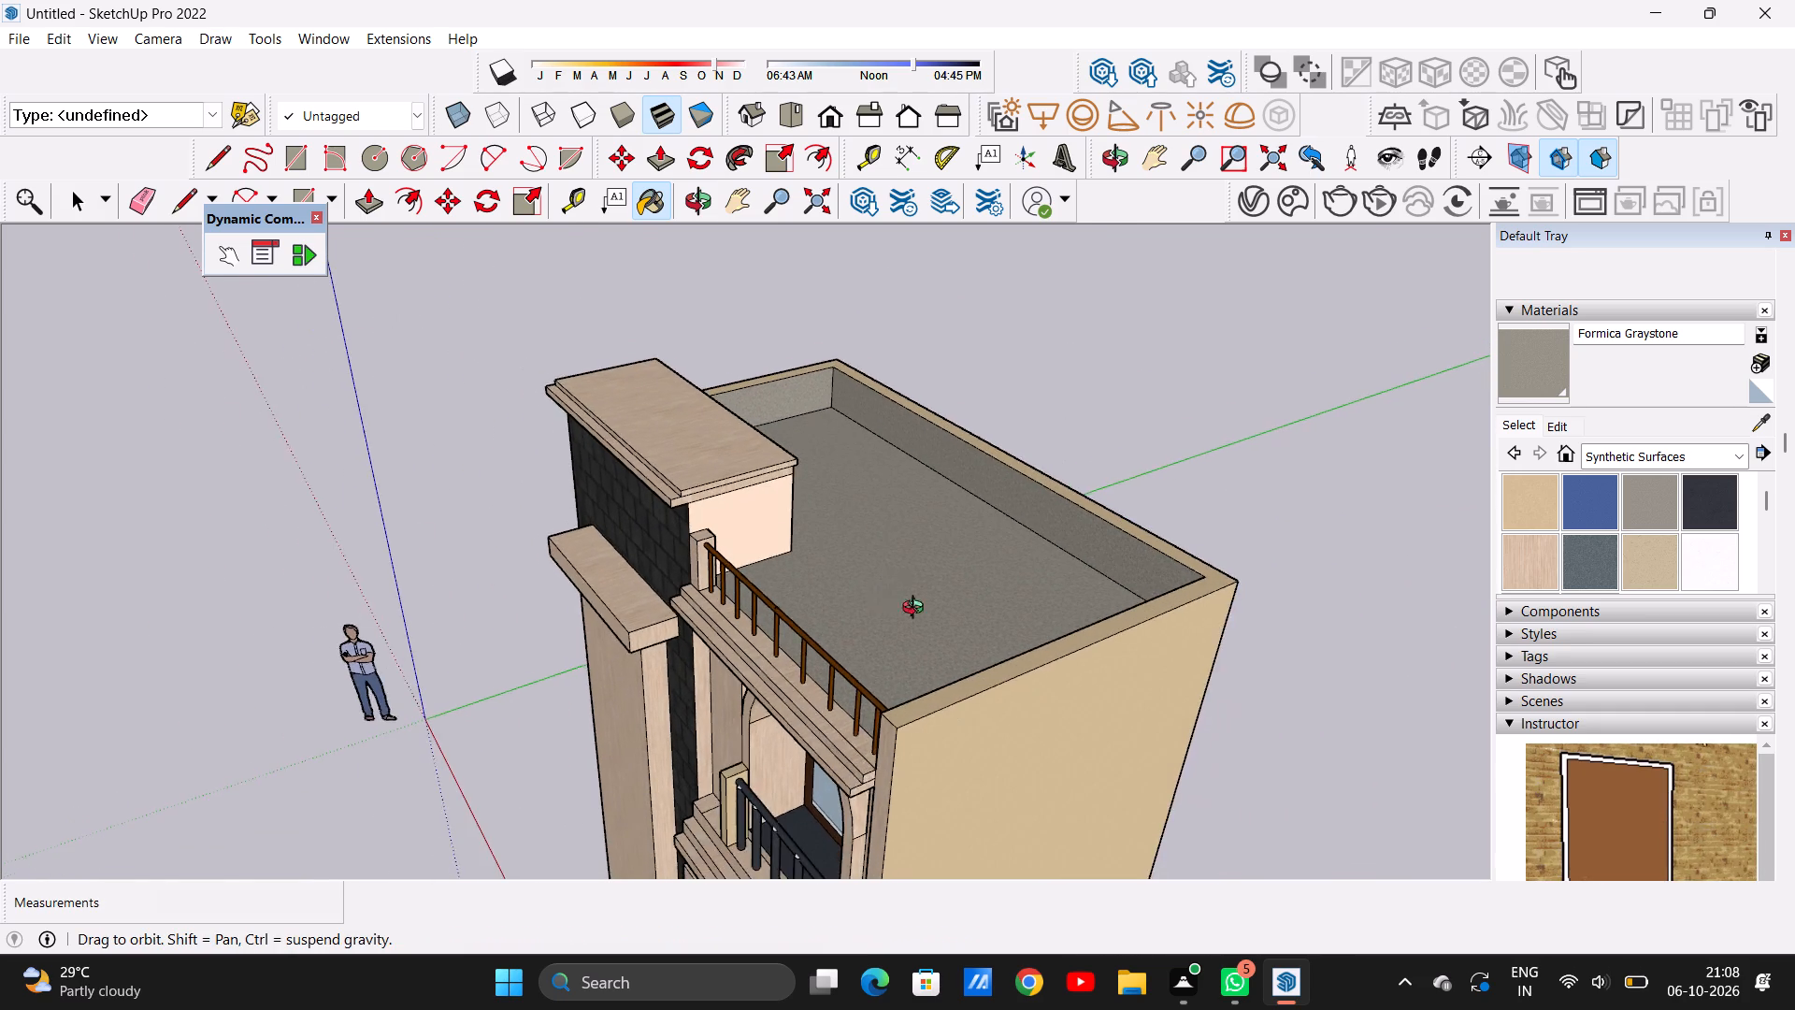
{"action": "middle_click_drag", "start_coordinate": [917, 610], "coordinate": [1262, 587]}
{"action": "middle_click_drag", "start_coordinate": [1020, 568], "coordinate": [1246, 505]}
{"action": "scroll", "coordinate": [1017, 498], "scroll_direction": "up", "scroll_amount": 7}
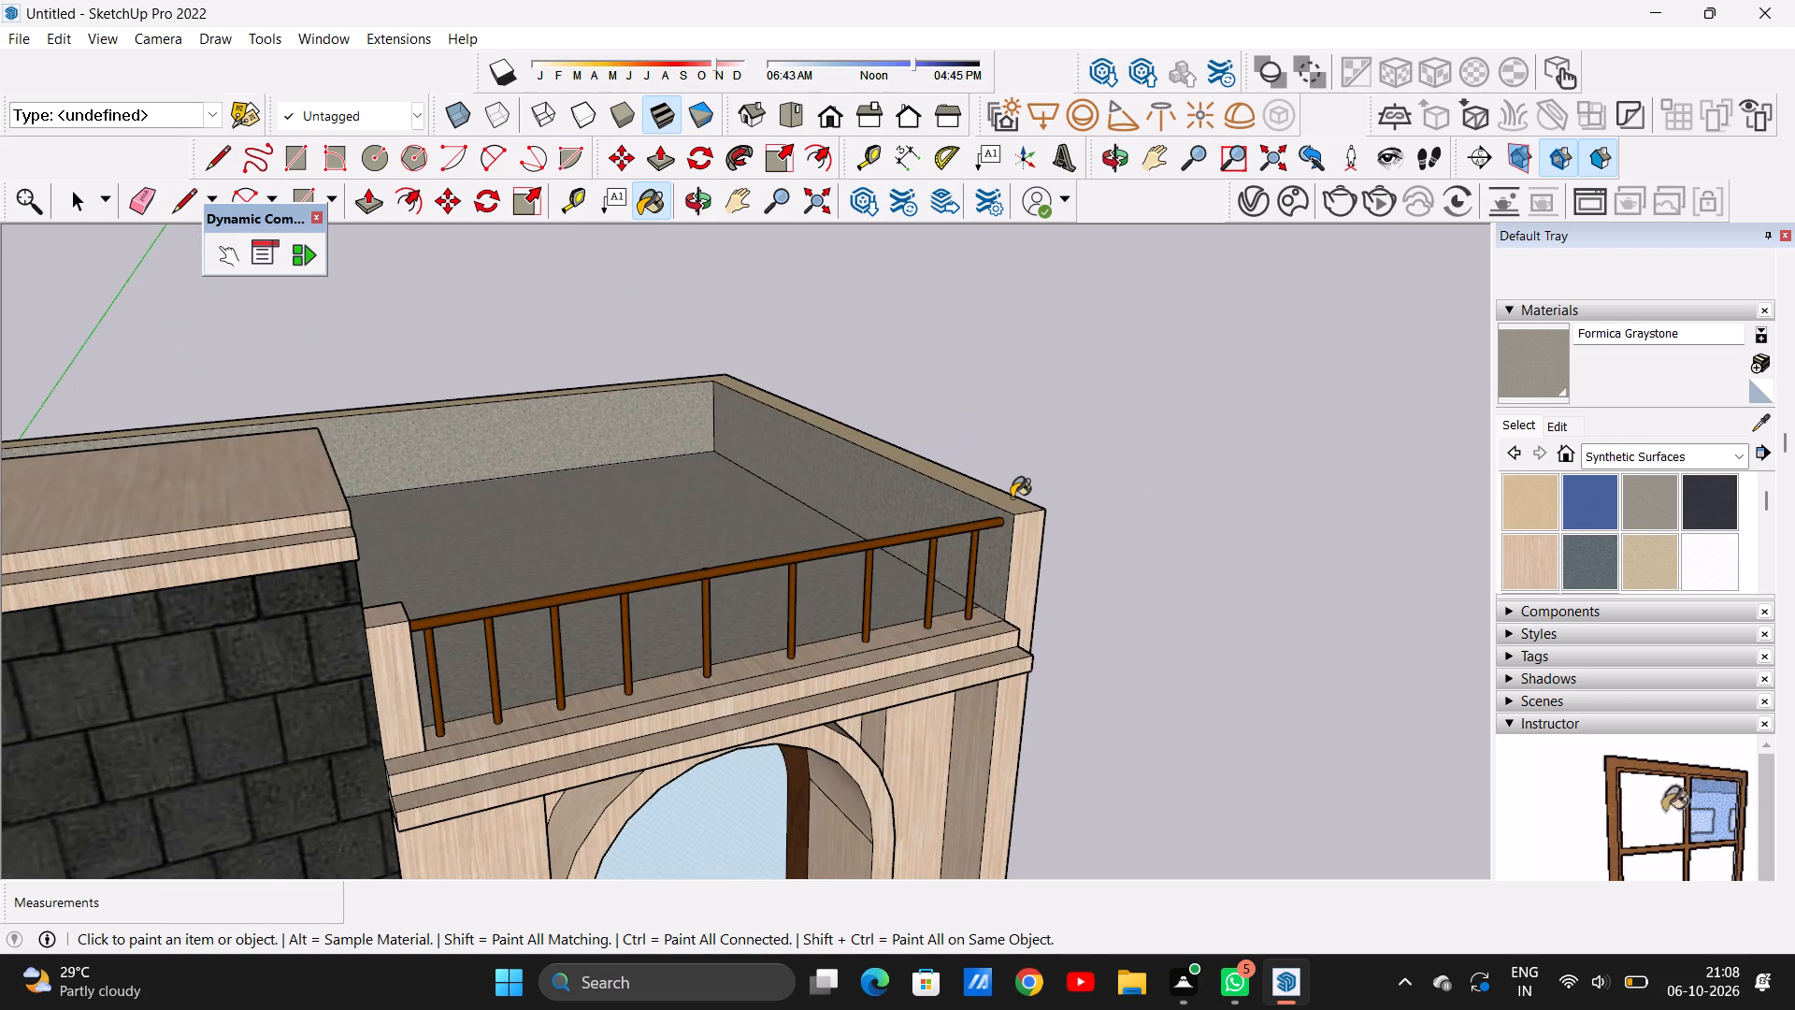
{"action": "middle_click_drag", "start_coordinate": [1043, 498], "coordinate": [969, 501]}
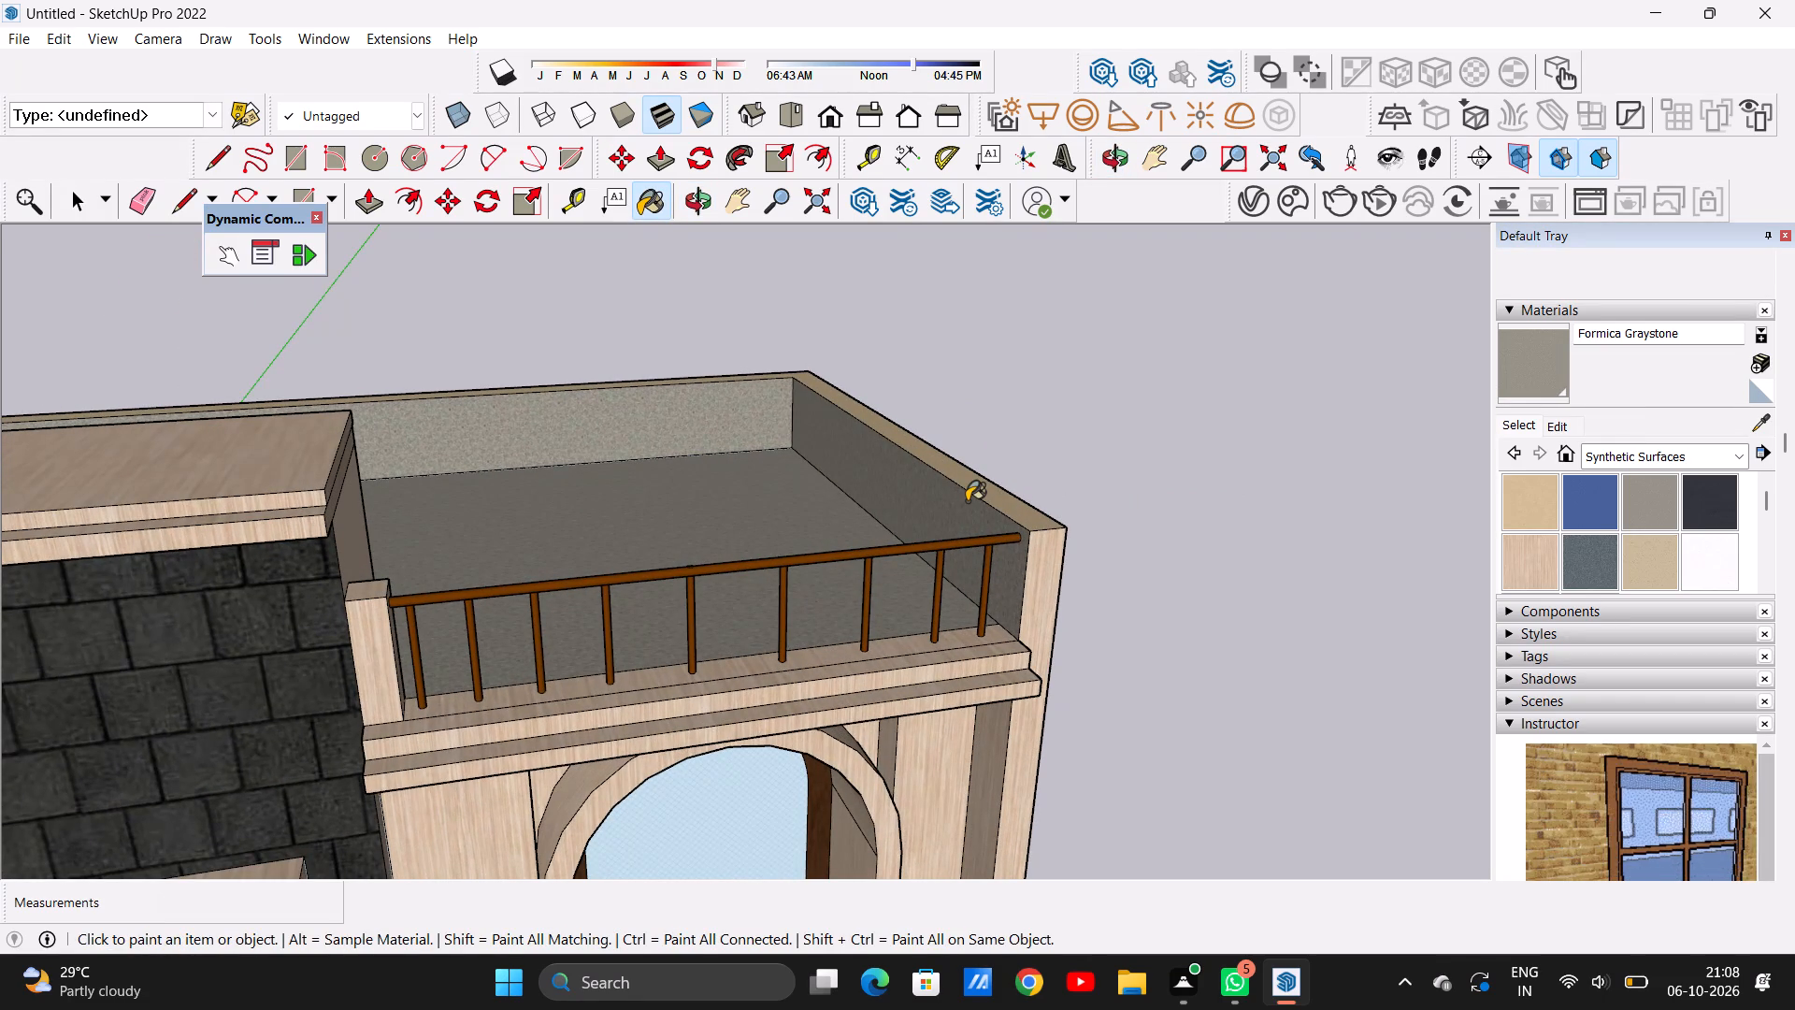
{"action": "scroll", "coordinate": [801, 421], "scroll_direction": "down", "scroll_amount": 11}
{"action": "middle_click_drag", "start_coordinate": [830, 439], "coordinate": [395, 508]}
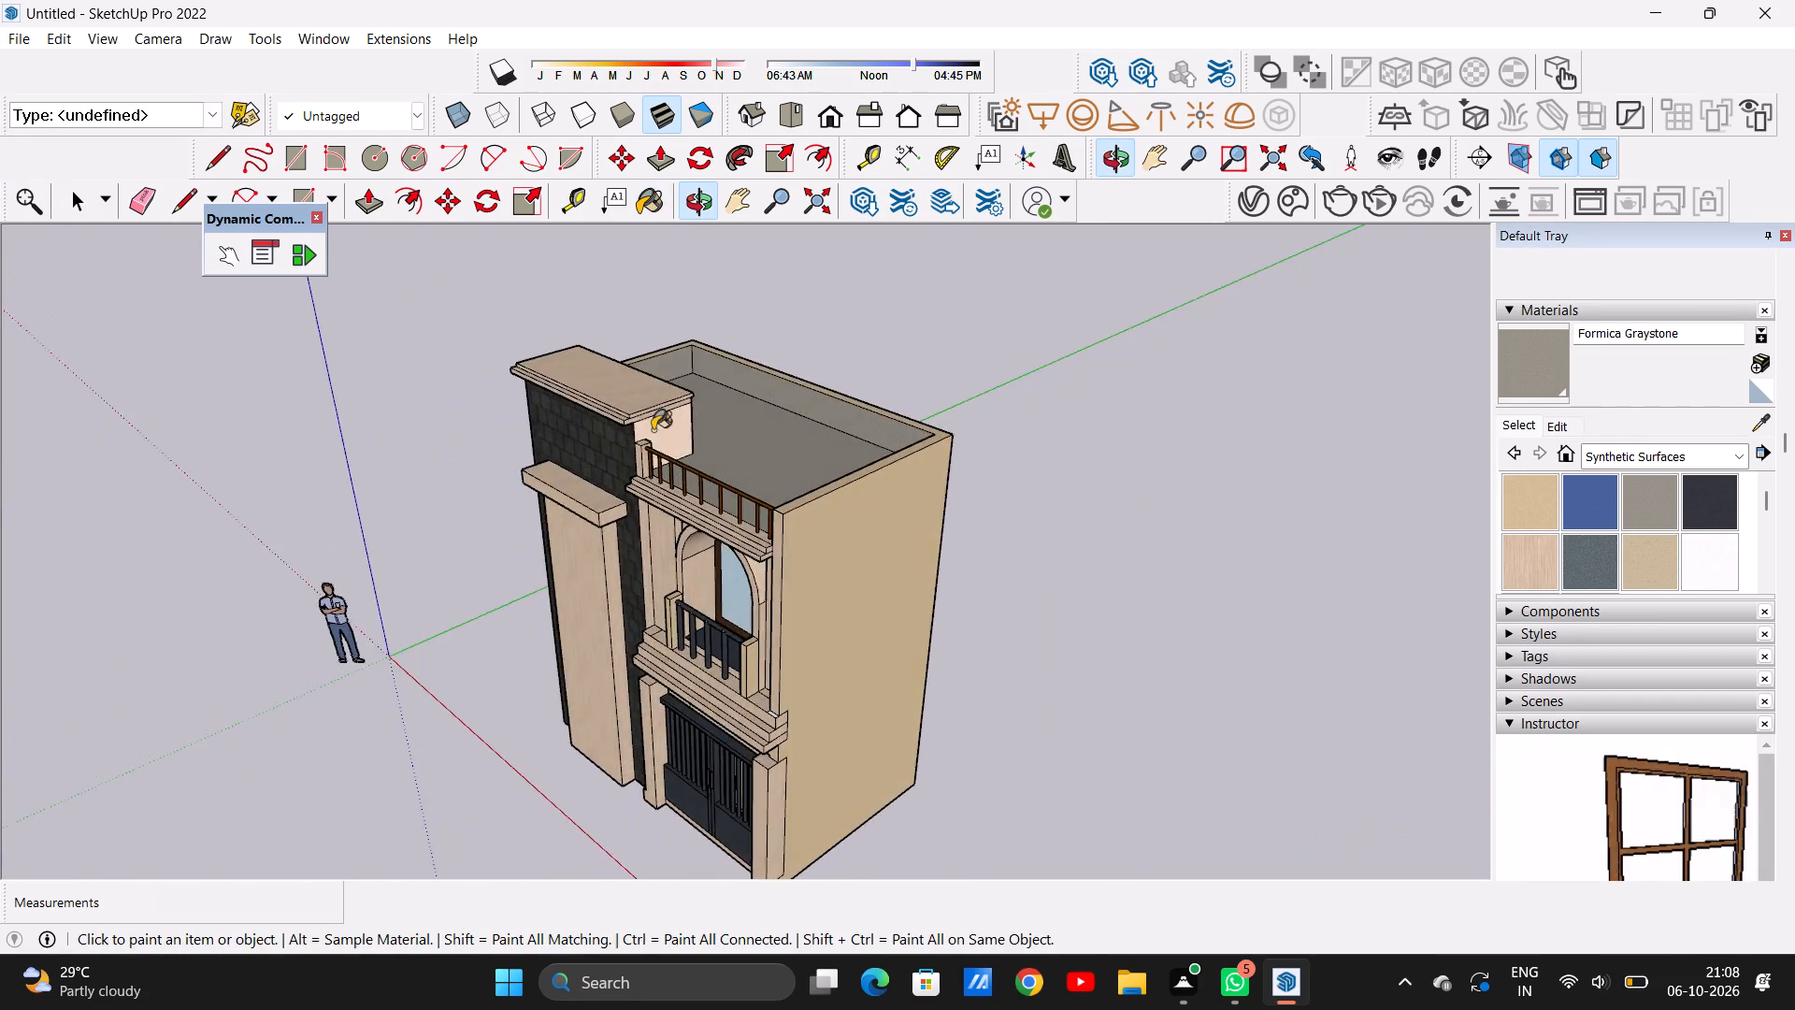
{"action": "scroll", "coordinate": [672, 427], "scroll_direction": "down", "scroll_amount": 1}
{"action": "scroll", "coordinate": [672, 427], "scroll_direction": "up", "scroll_amount": 6}
{"action": "middle_click_drag", "start_coordinate": [784, 456], "coordinate": [979, 422]}
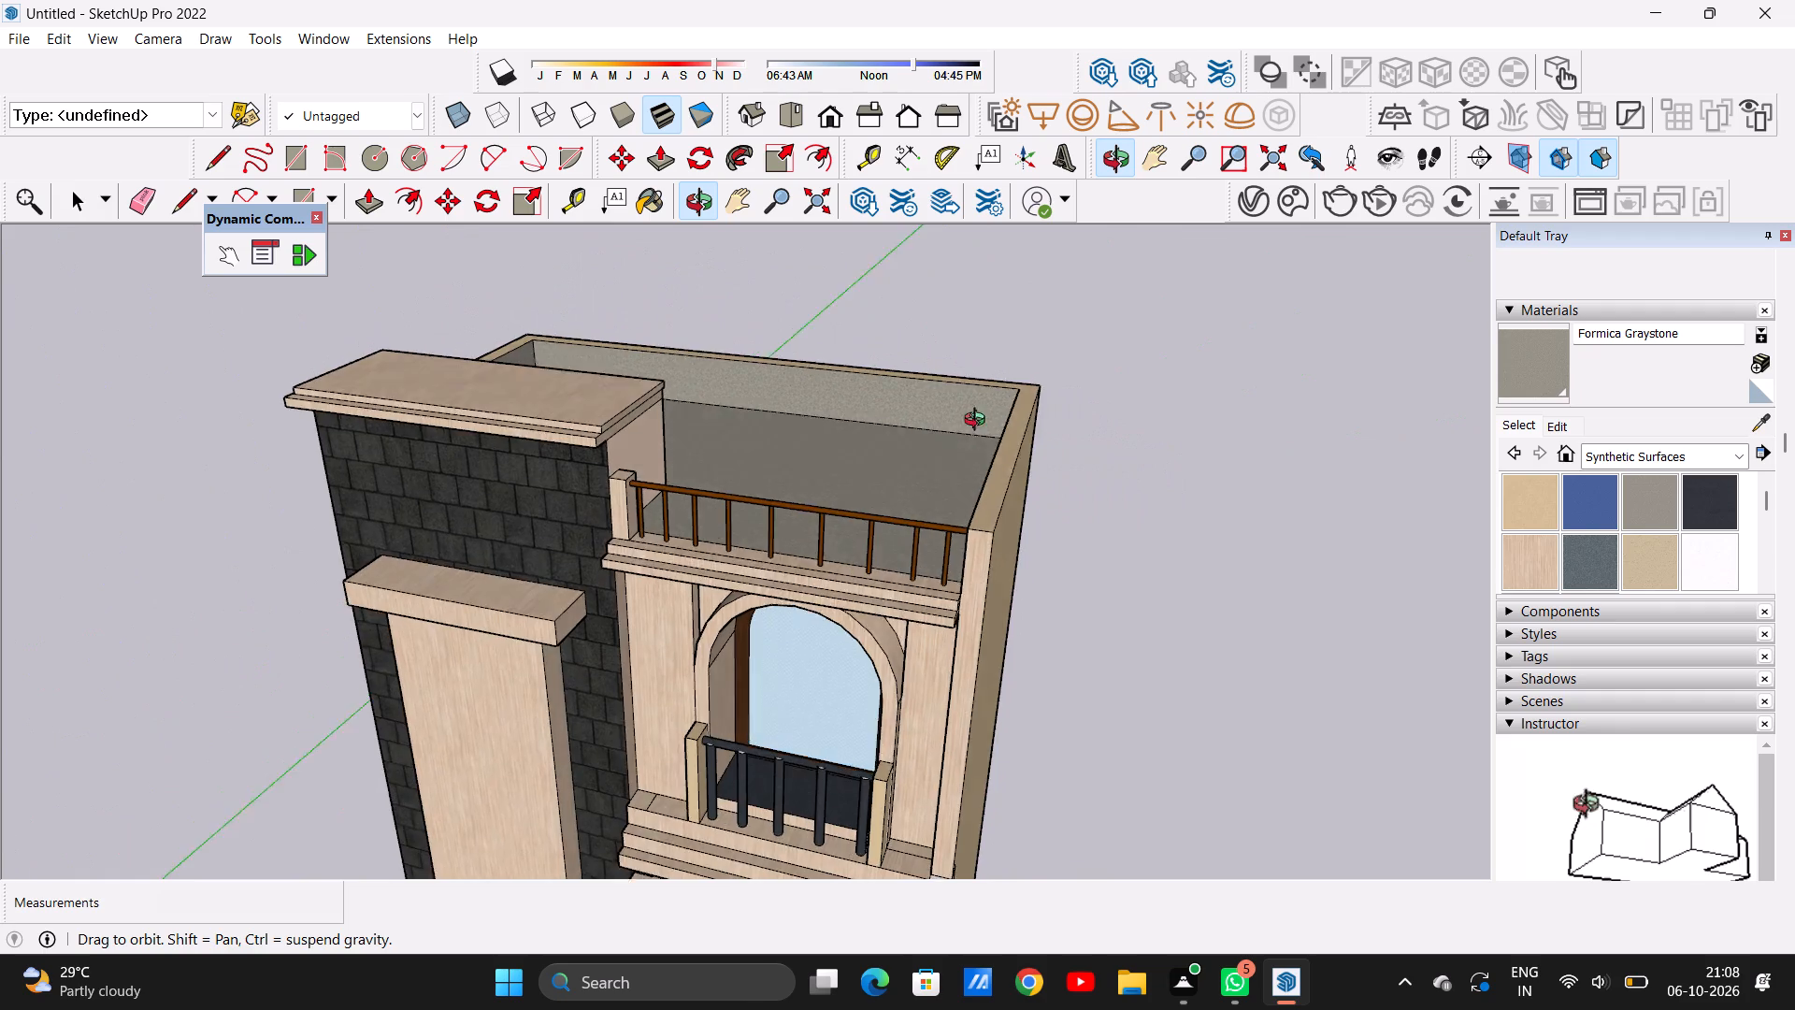
{"action": "middle_click_drag", "start_coordinate": [979, 422], "coordinate": [941, 416]}
{"action": "scroll", "coordinate": [984, 409], "scroll_direction": "up", "scroll_amount": 10}
{"action": "key", "text": "space"}
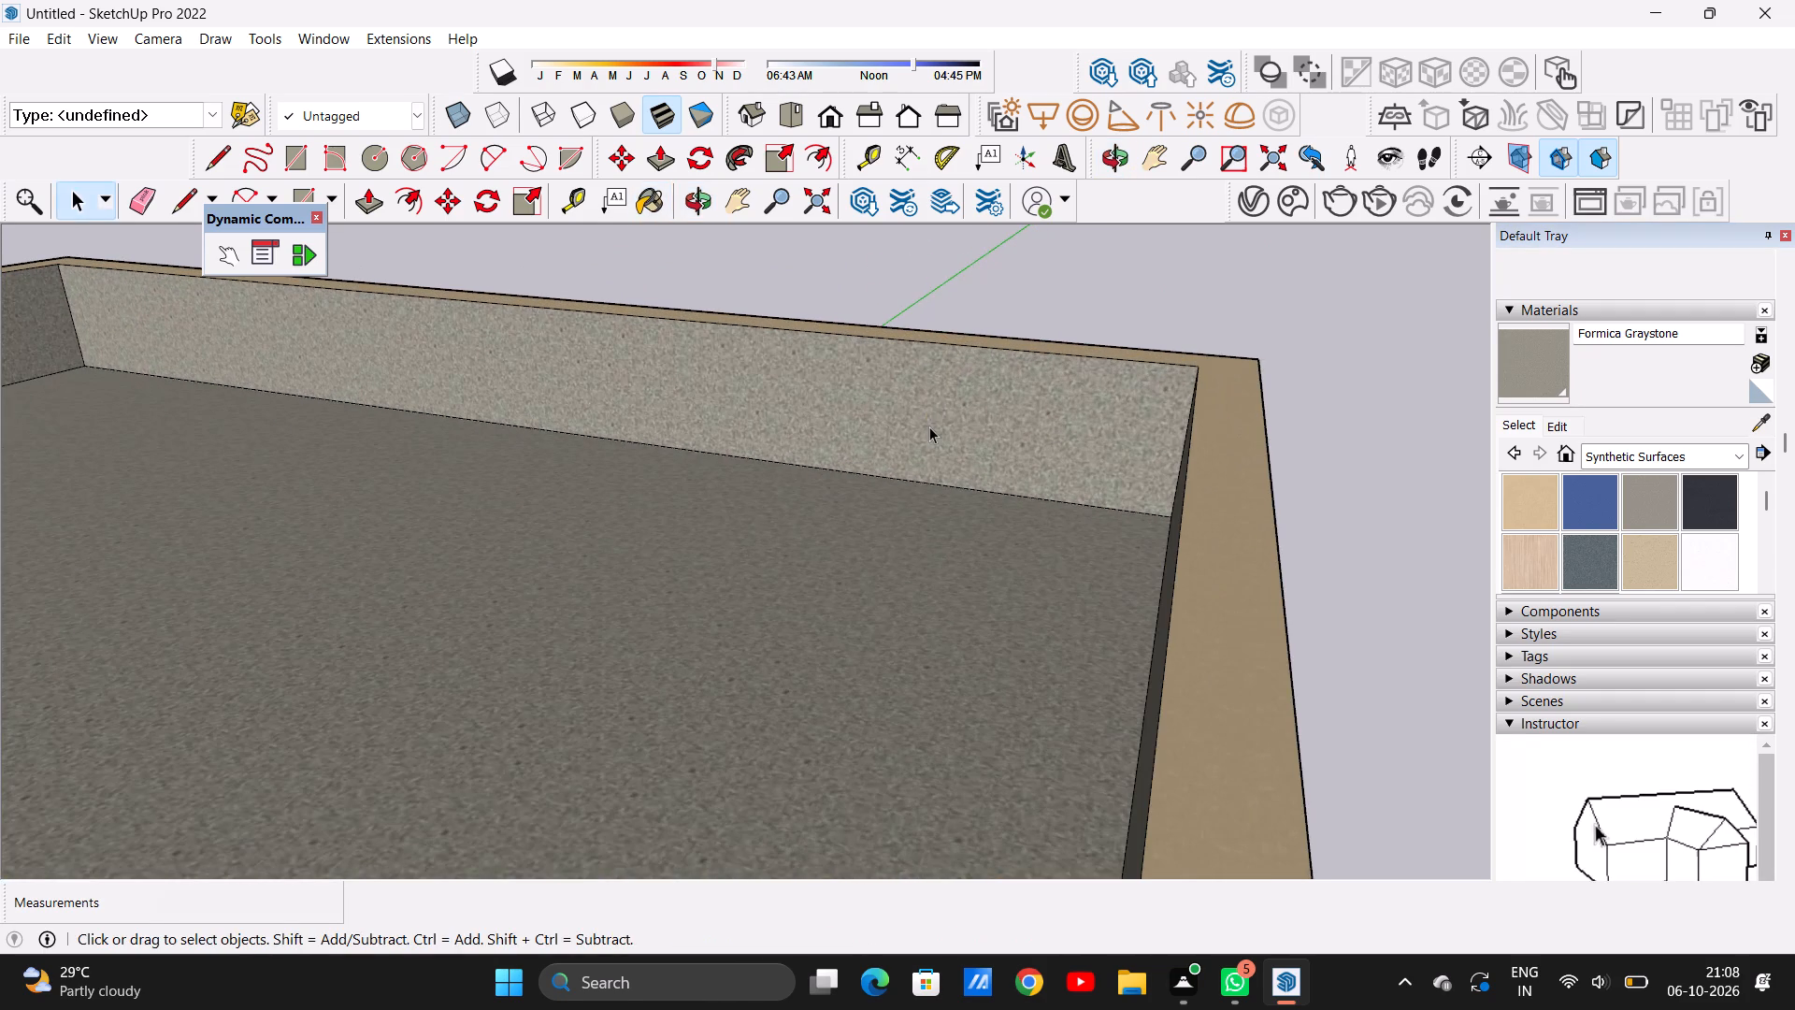
{"action": "scroll", "coordinate": [1627, 533], "scroll_direction": "down", "scroll_amount": 2}
Browse the material library's Glass and Mirrors collection.
{"action": "left_click", "coordinate": [1744, 457]}
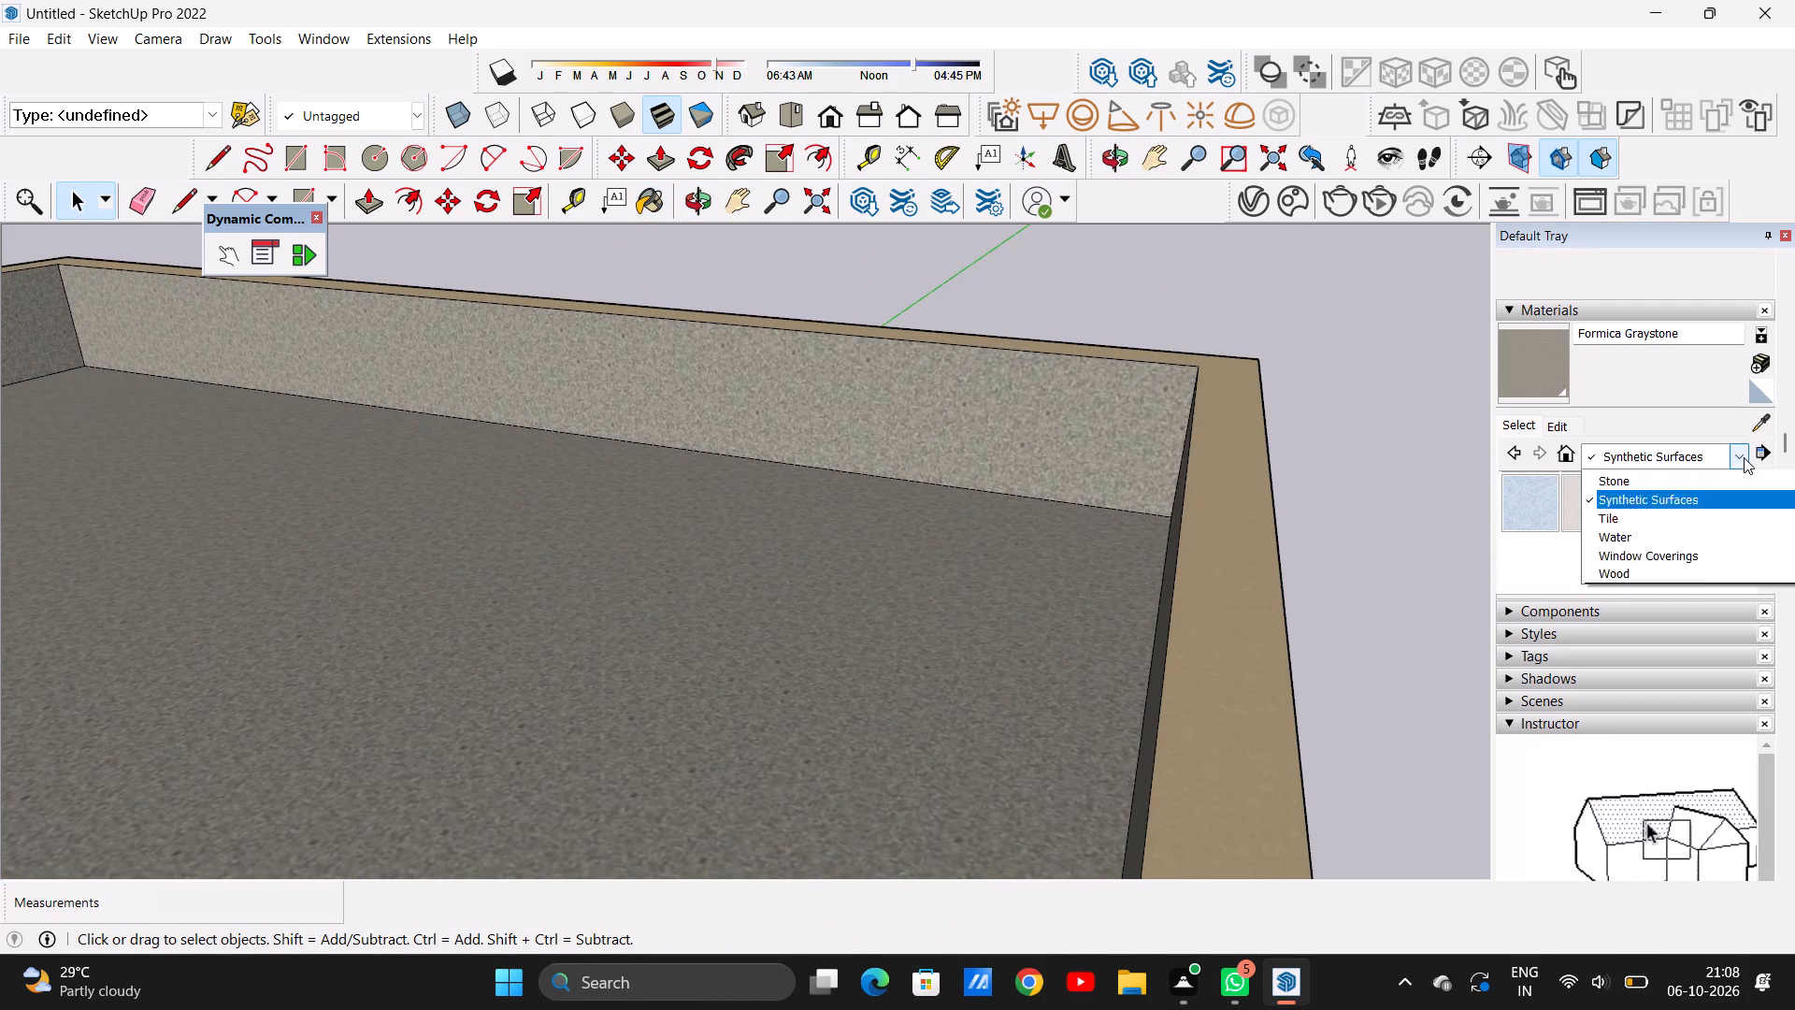
{"action": "left_click", "coordinate": [1651, 570]}
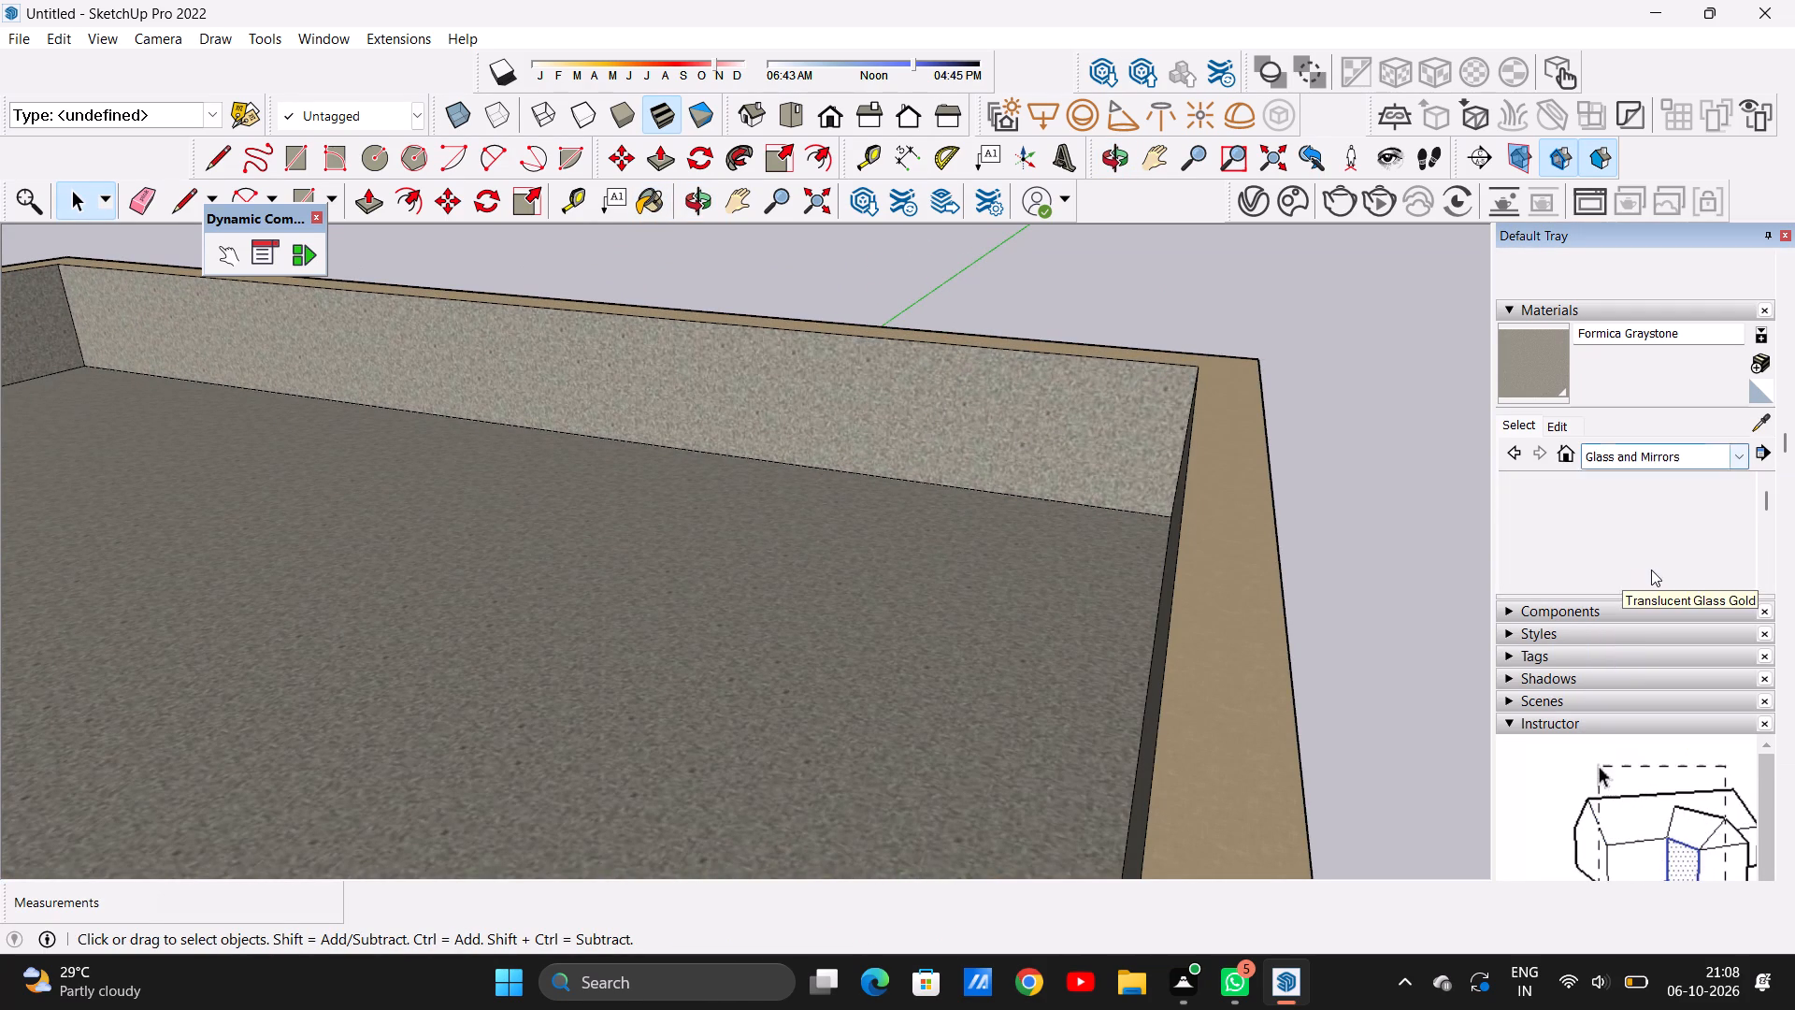
{"action": "scroll", "coordinate": [1584, 511], "scroll_direction": "down", "scroll_amount": 4}
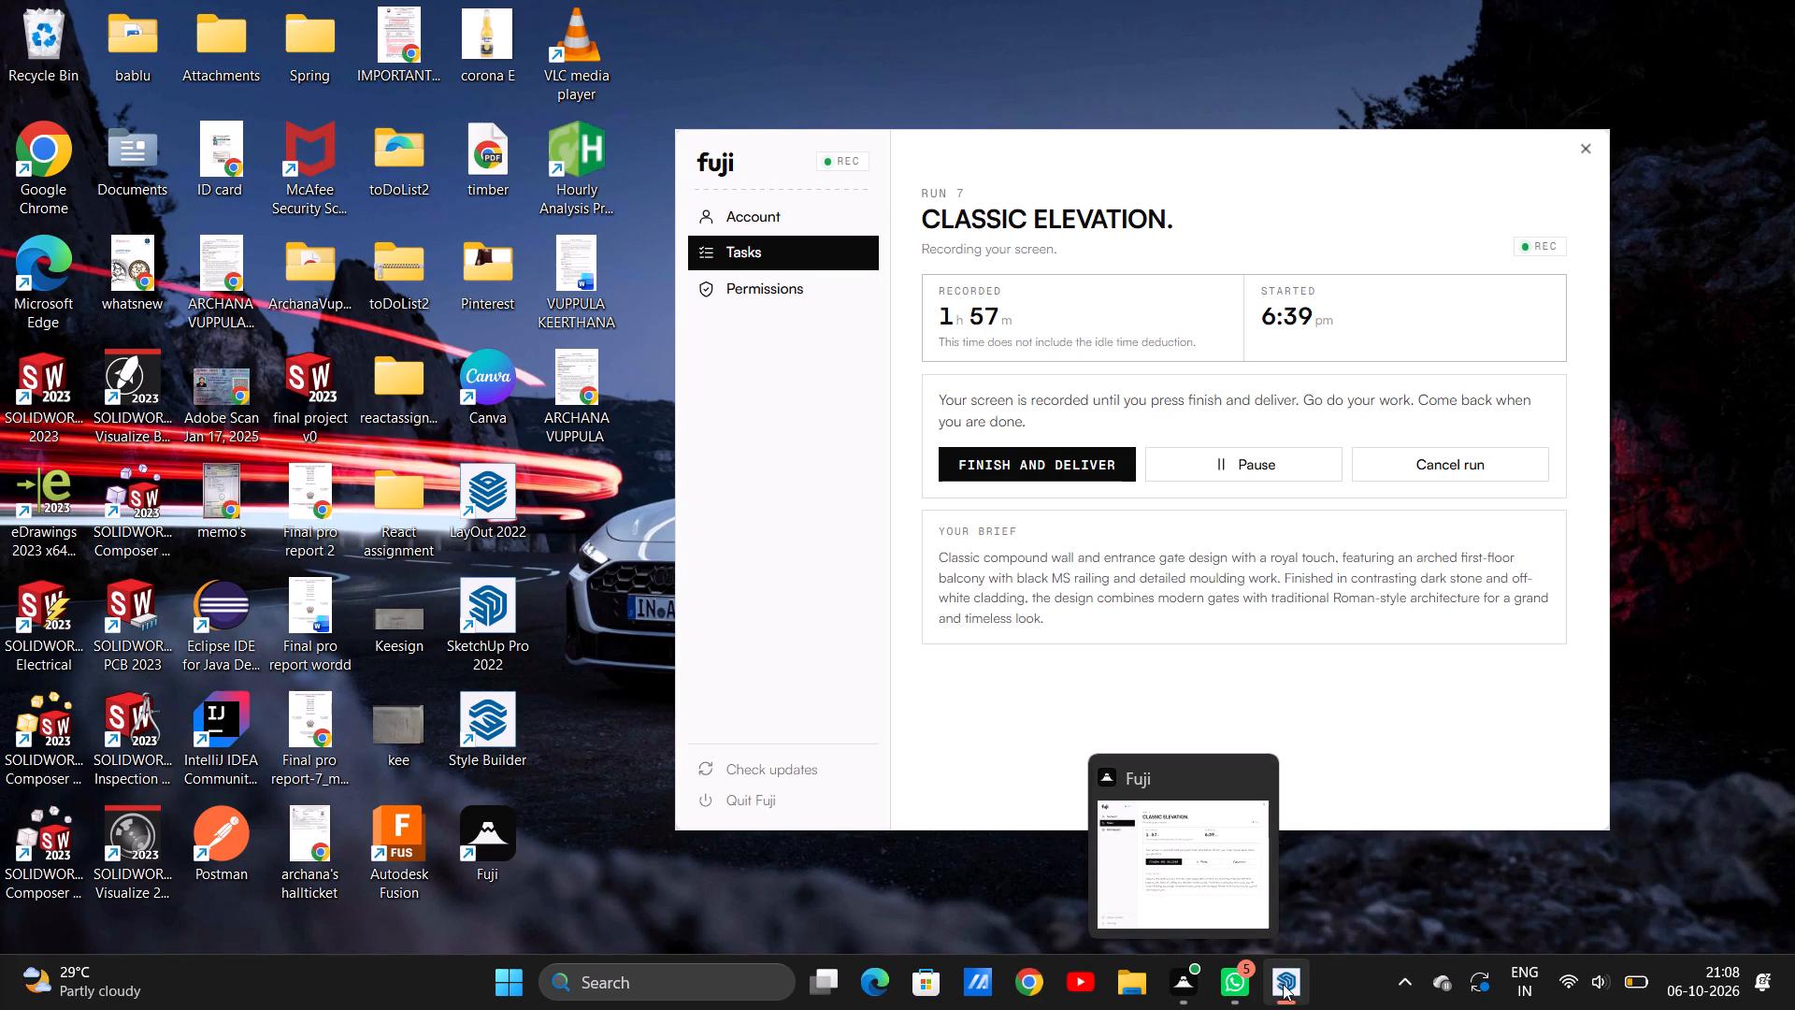
{"action": "left_click", "coordinate": [1276, 878]}
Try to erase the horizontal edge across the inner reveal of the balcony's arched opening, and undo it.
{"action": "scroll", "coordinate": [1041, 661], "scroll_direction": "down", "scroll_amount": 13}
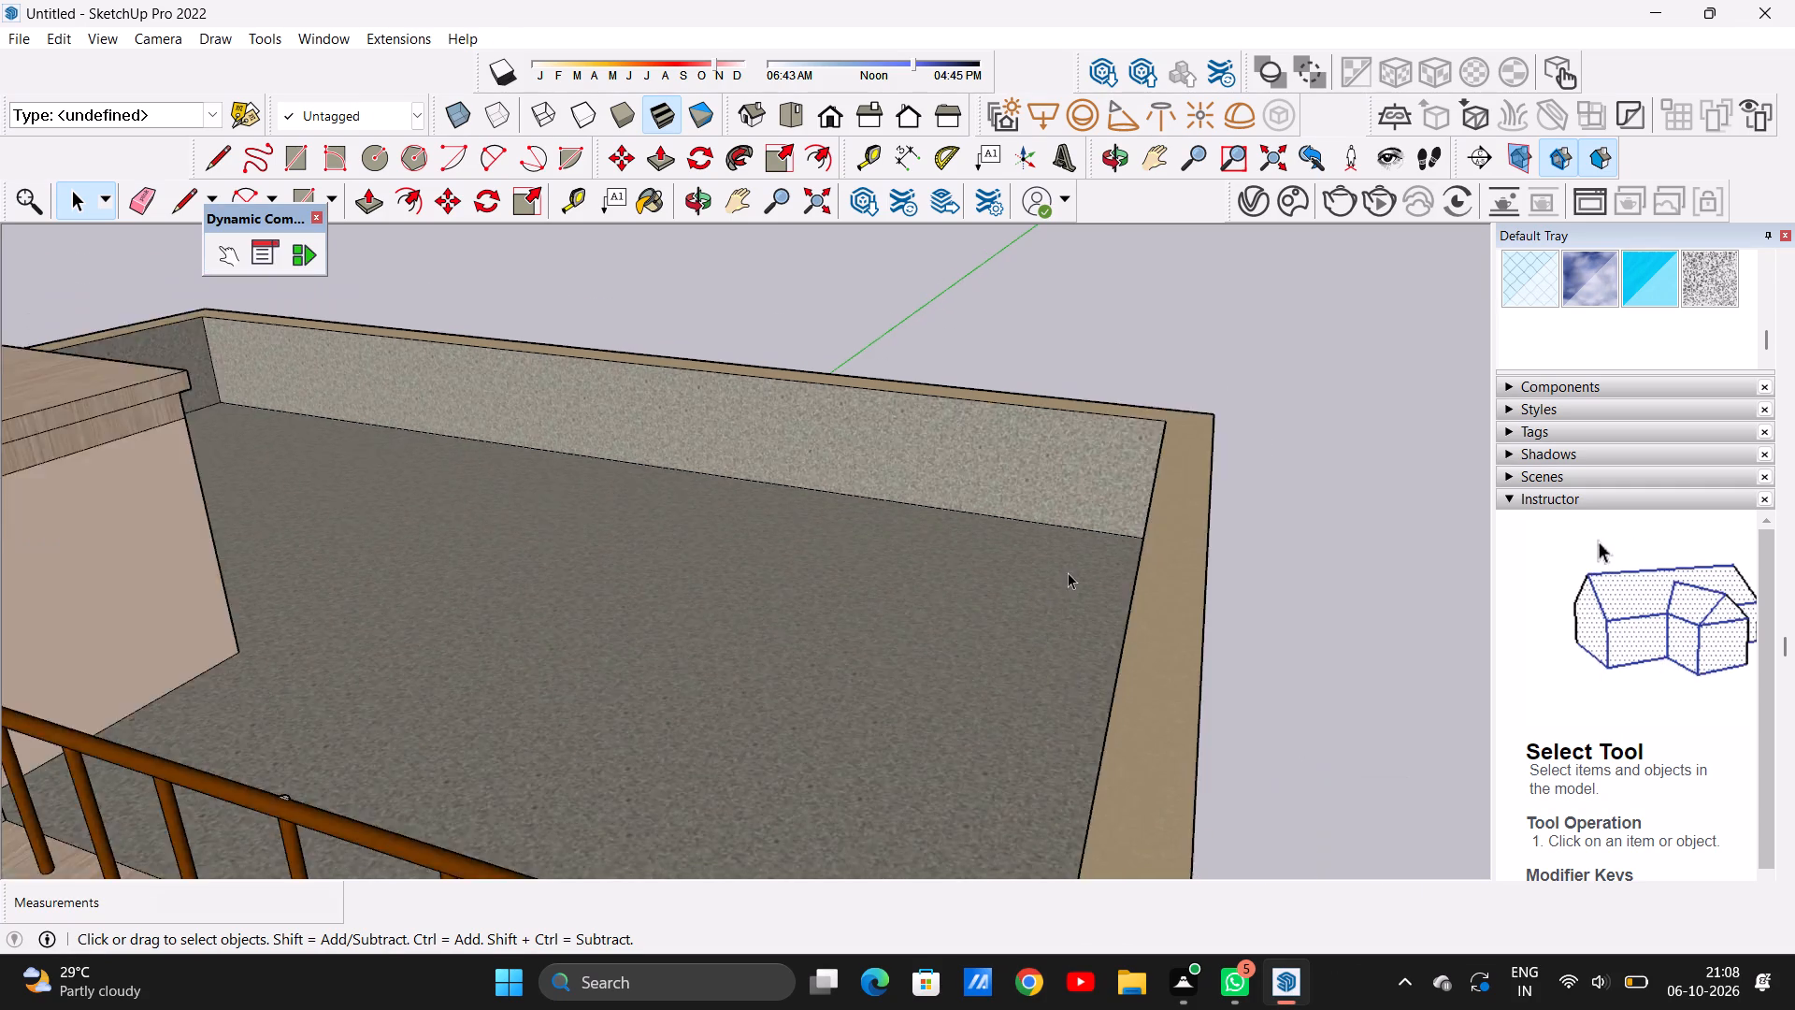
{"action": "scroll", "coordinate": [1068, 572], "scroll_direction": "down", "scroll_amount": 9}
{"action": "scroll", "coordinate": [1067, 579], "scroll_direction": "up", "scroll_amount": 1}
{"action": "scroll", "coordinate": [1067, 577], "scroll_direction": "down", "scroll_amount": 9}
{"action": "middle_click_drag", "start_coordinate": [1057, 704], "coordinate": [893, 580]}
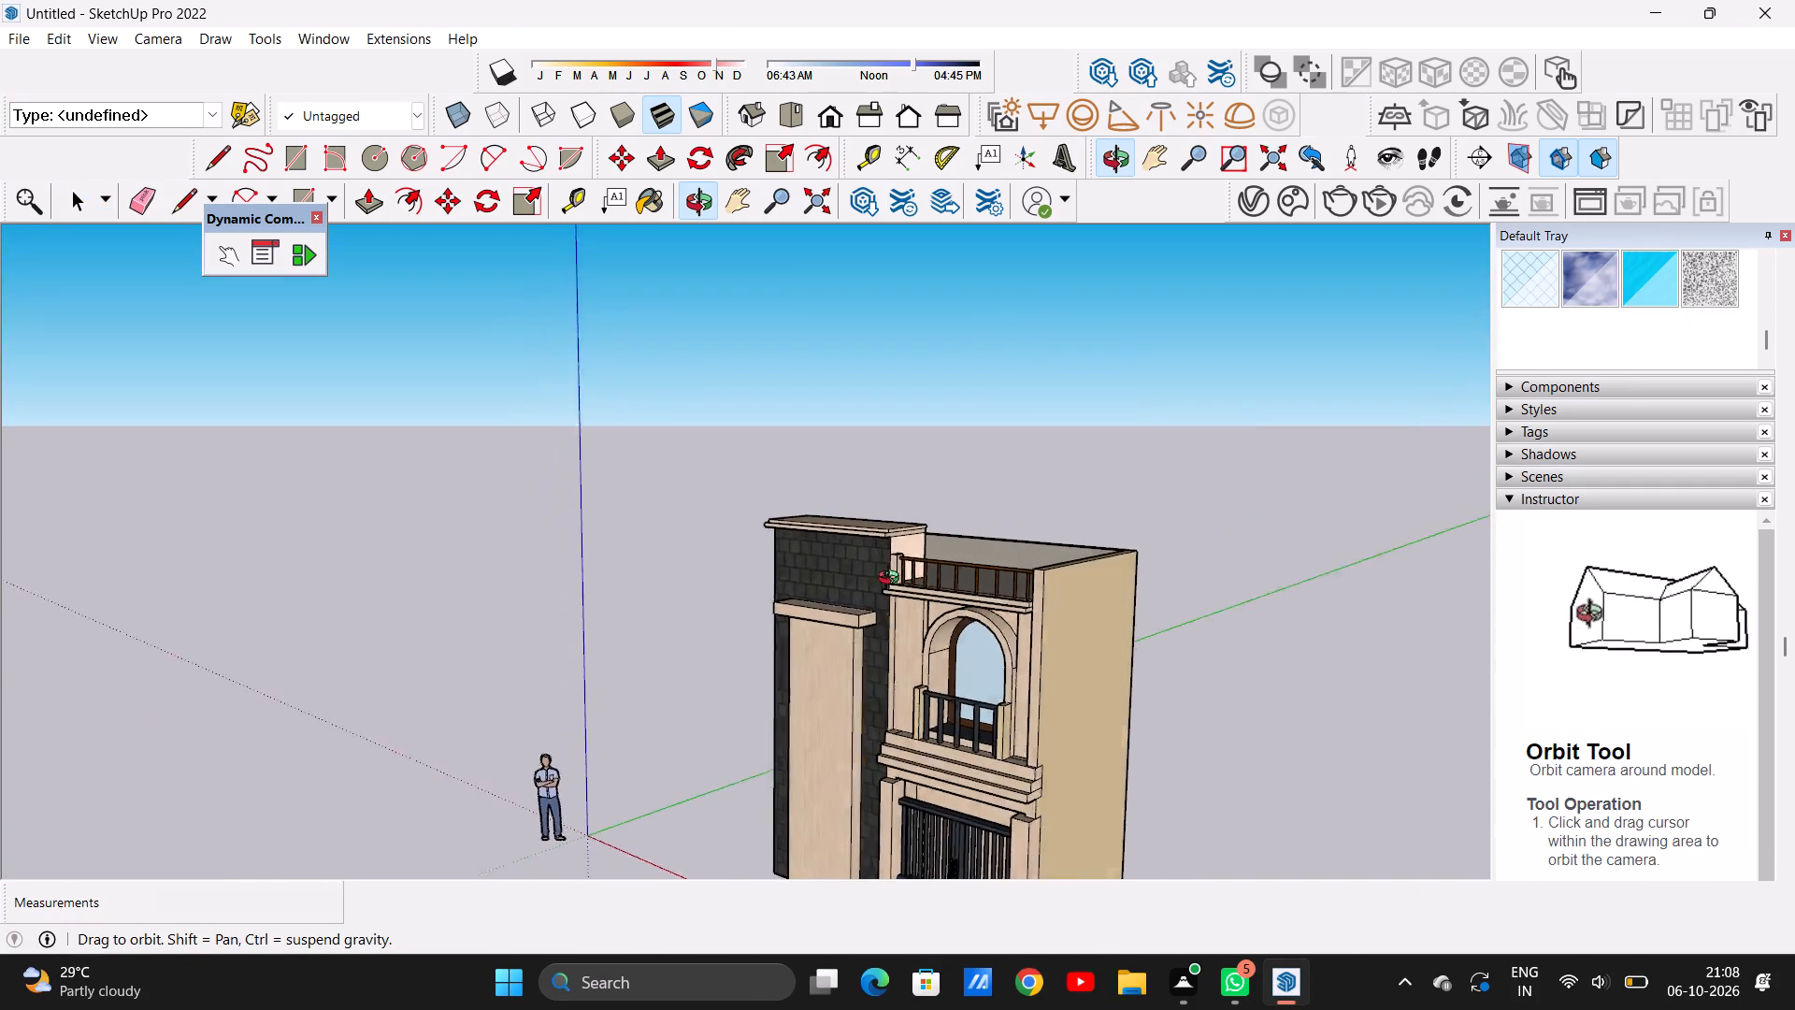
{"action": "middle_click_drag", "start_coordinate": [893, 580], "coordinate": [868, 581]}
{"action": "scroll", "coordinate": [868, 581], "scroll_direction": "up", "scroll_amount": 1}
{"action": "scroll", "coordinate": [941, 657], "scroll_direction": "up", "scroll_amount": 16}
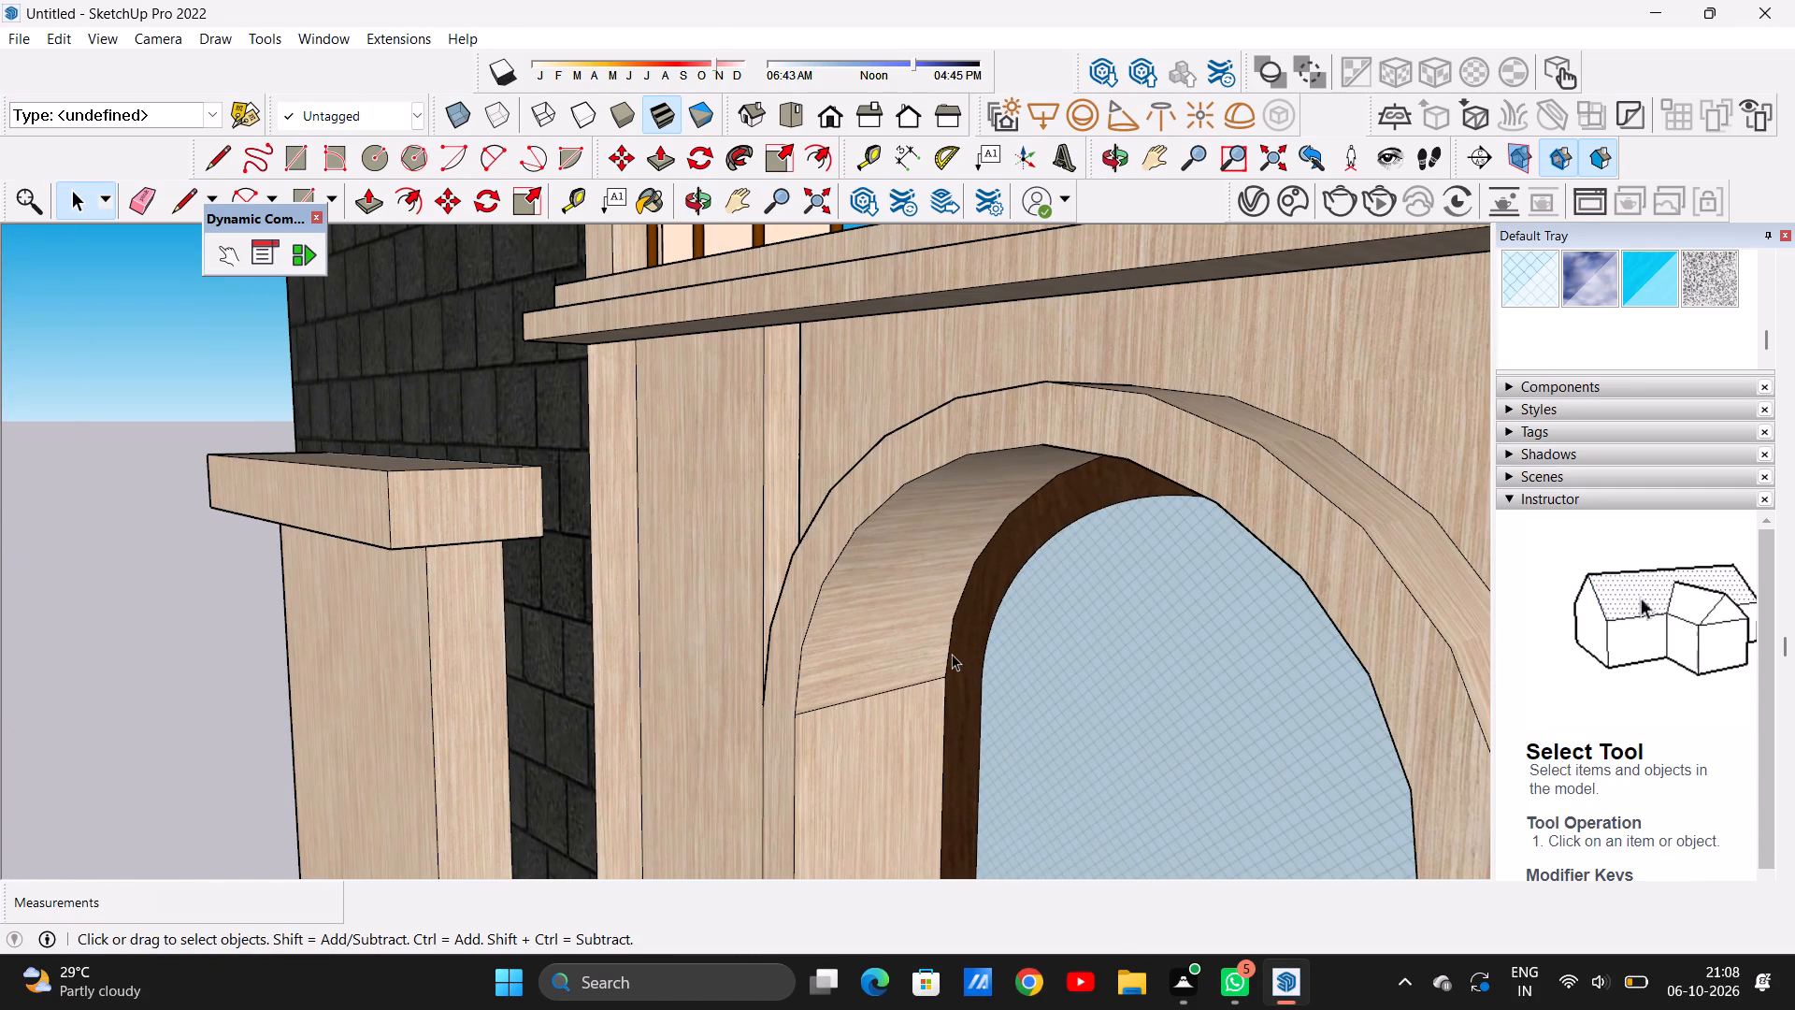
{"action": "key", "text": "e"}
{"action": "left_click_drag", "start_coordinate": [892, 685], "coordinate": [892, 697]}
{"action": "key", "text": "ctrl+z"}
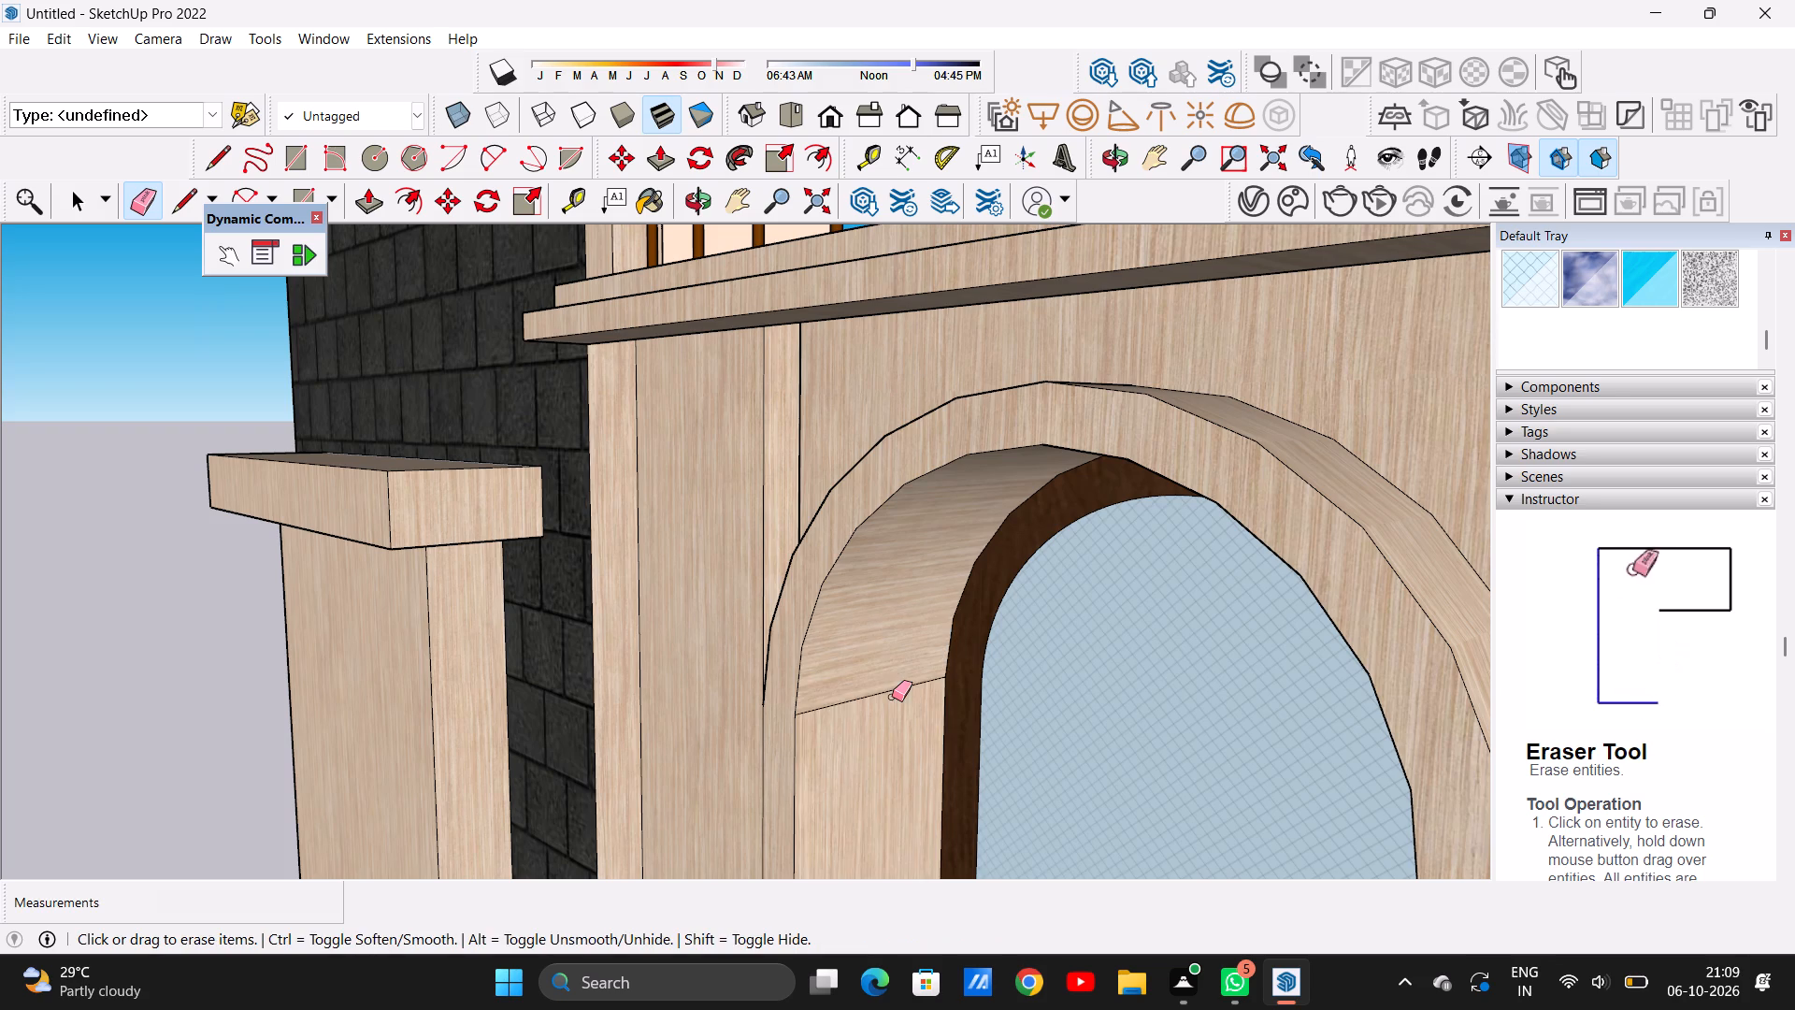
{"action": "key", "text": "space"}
Erase the short dividing edge at the underside corner of the slate tower's roof cap.
{"action": "scroll", "coordinate": [993, 626], "scroll_direction": "down", "scroll_amount": 13}
{"action": "scroll", "coordinate": [1002, 577], "scroll_direction": "up", "scroll_amount": 1}
{"action": "scroll", "coordinate": [1002, 577], "scroll_direction": "down", "scroll_amount": 5}
{"action": "middle_click_drag", "start_coordinate": [882, 635], "coordinate": [1254, 605]}
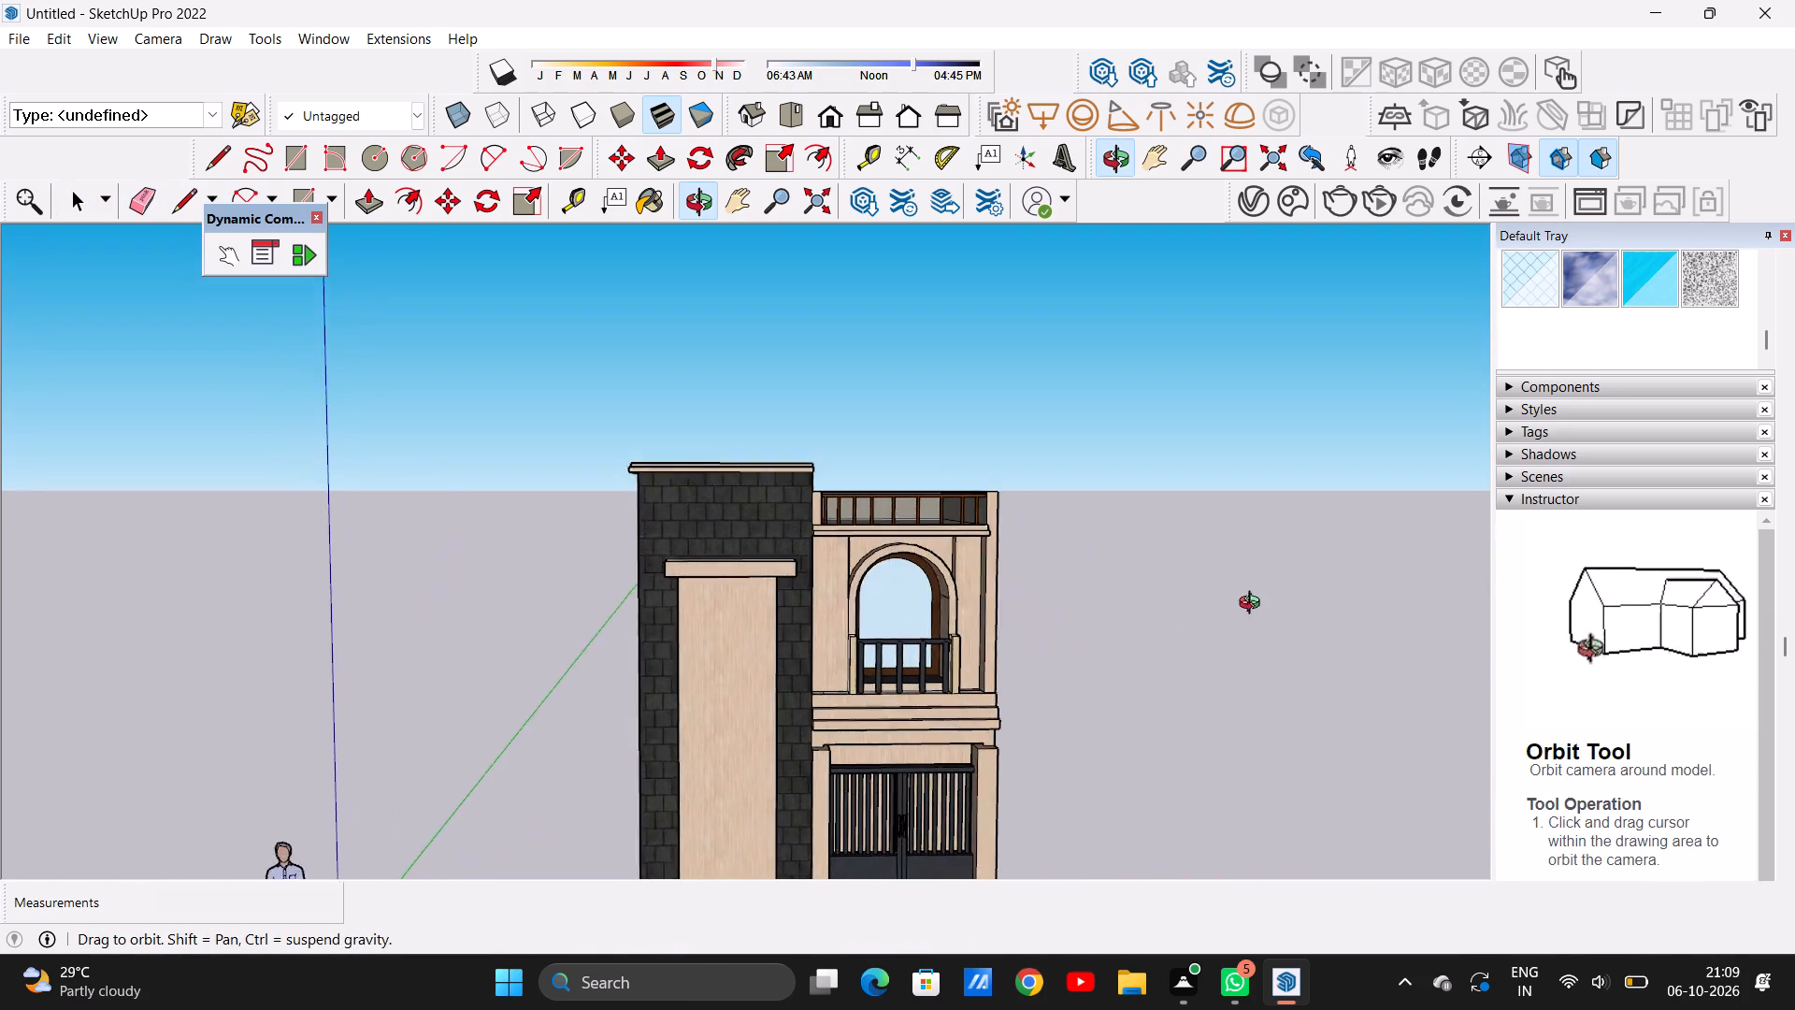
{"action": "middle_click_drag", "start_coordinate": [1254, 605], "coordinate": [1212, 613]}
{"action": "middle_click_drag", "start_coordinate": [722, 658], "coordinate": [753, 524]}
{"action": "scroll", "coordinate": [744, 592], "scroll_direction": "up", "scroll_amount": 16}
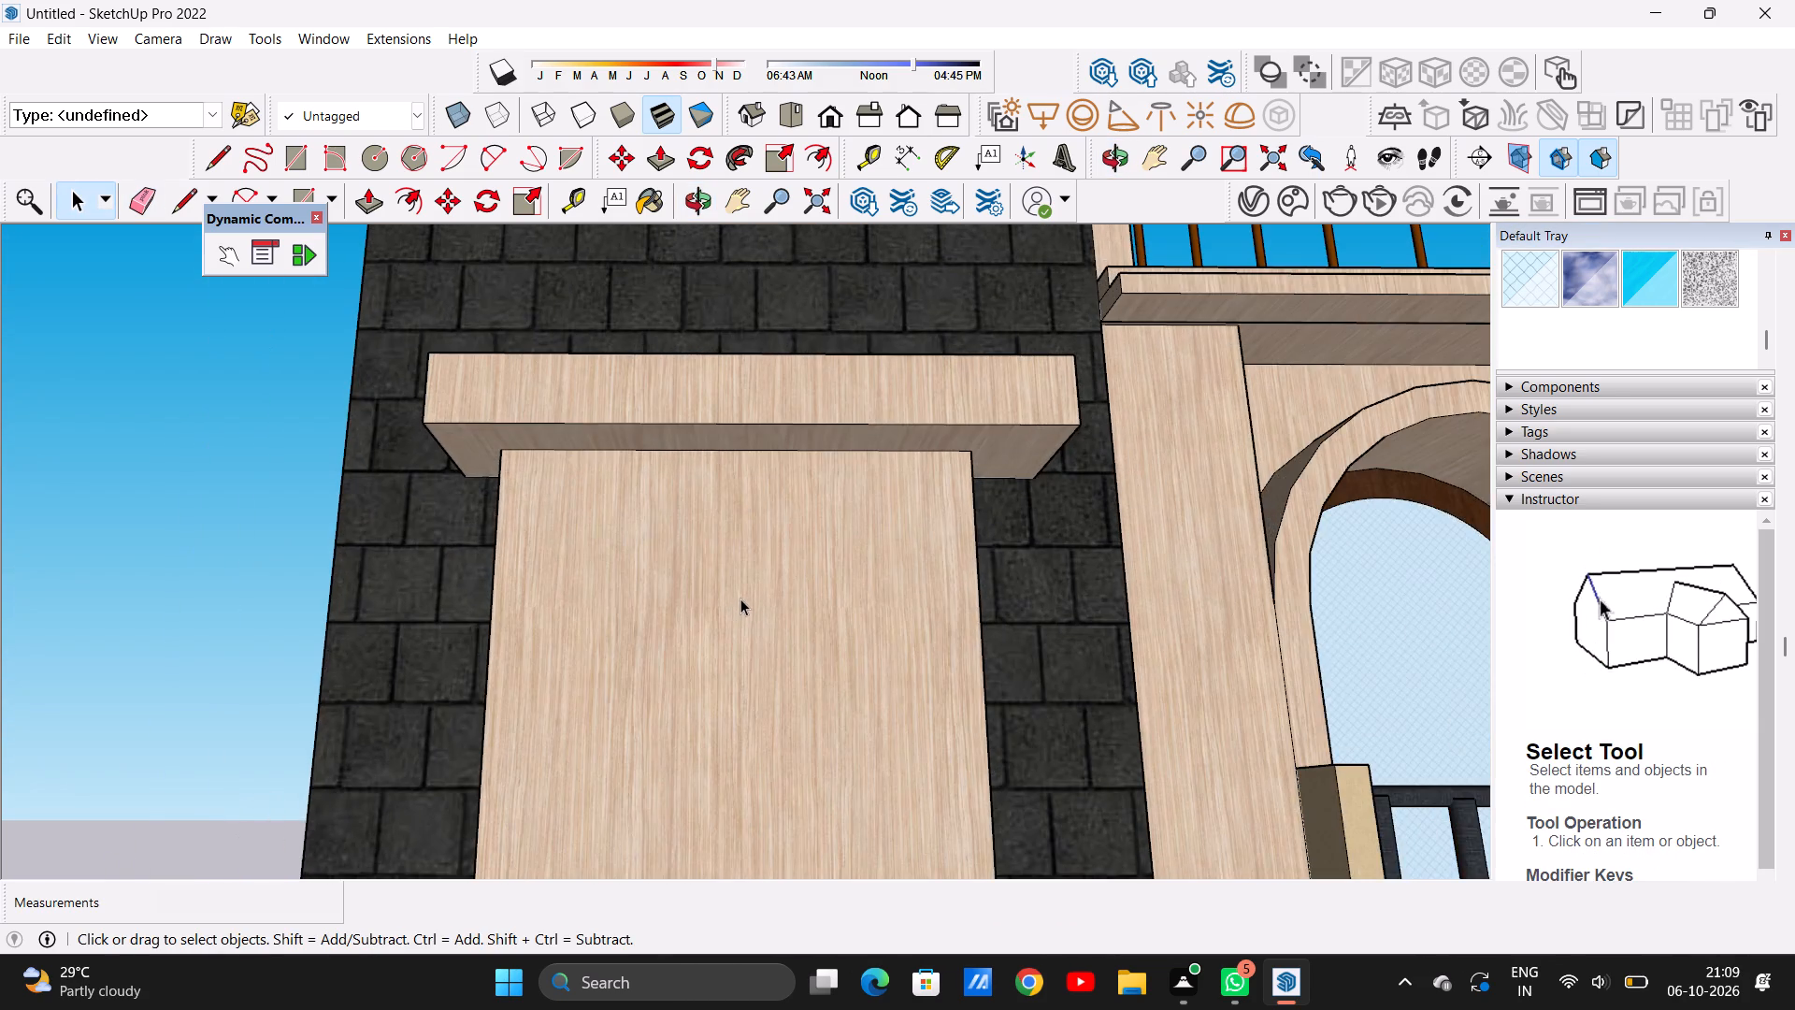
{"action": "scroll", "coordinate": [740, 602], "scroll_direction": "down", "scroll_amount": 3}
{"action": "scroll", "coordinate": [740, 608], "scroll_direction": "up", "scroll_amount": 1}
{"action": "scroll", "coordinate": [740, 608], "scroll_direction": "down", "scroll_amount": 15}
{"action": "middle_click_drag", "start_coordinate": [758, 551], "coordinate": [795, 428]}
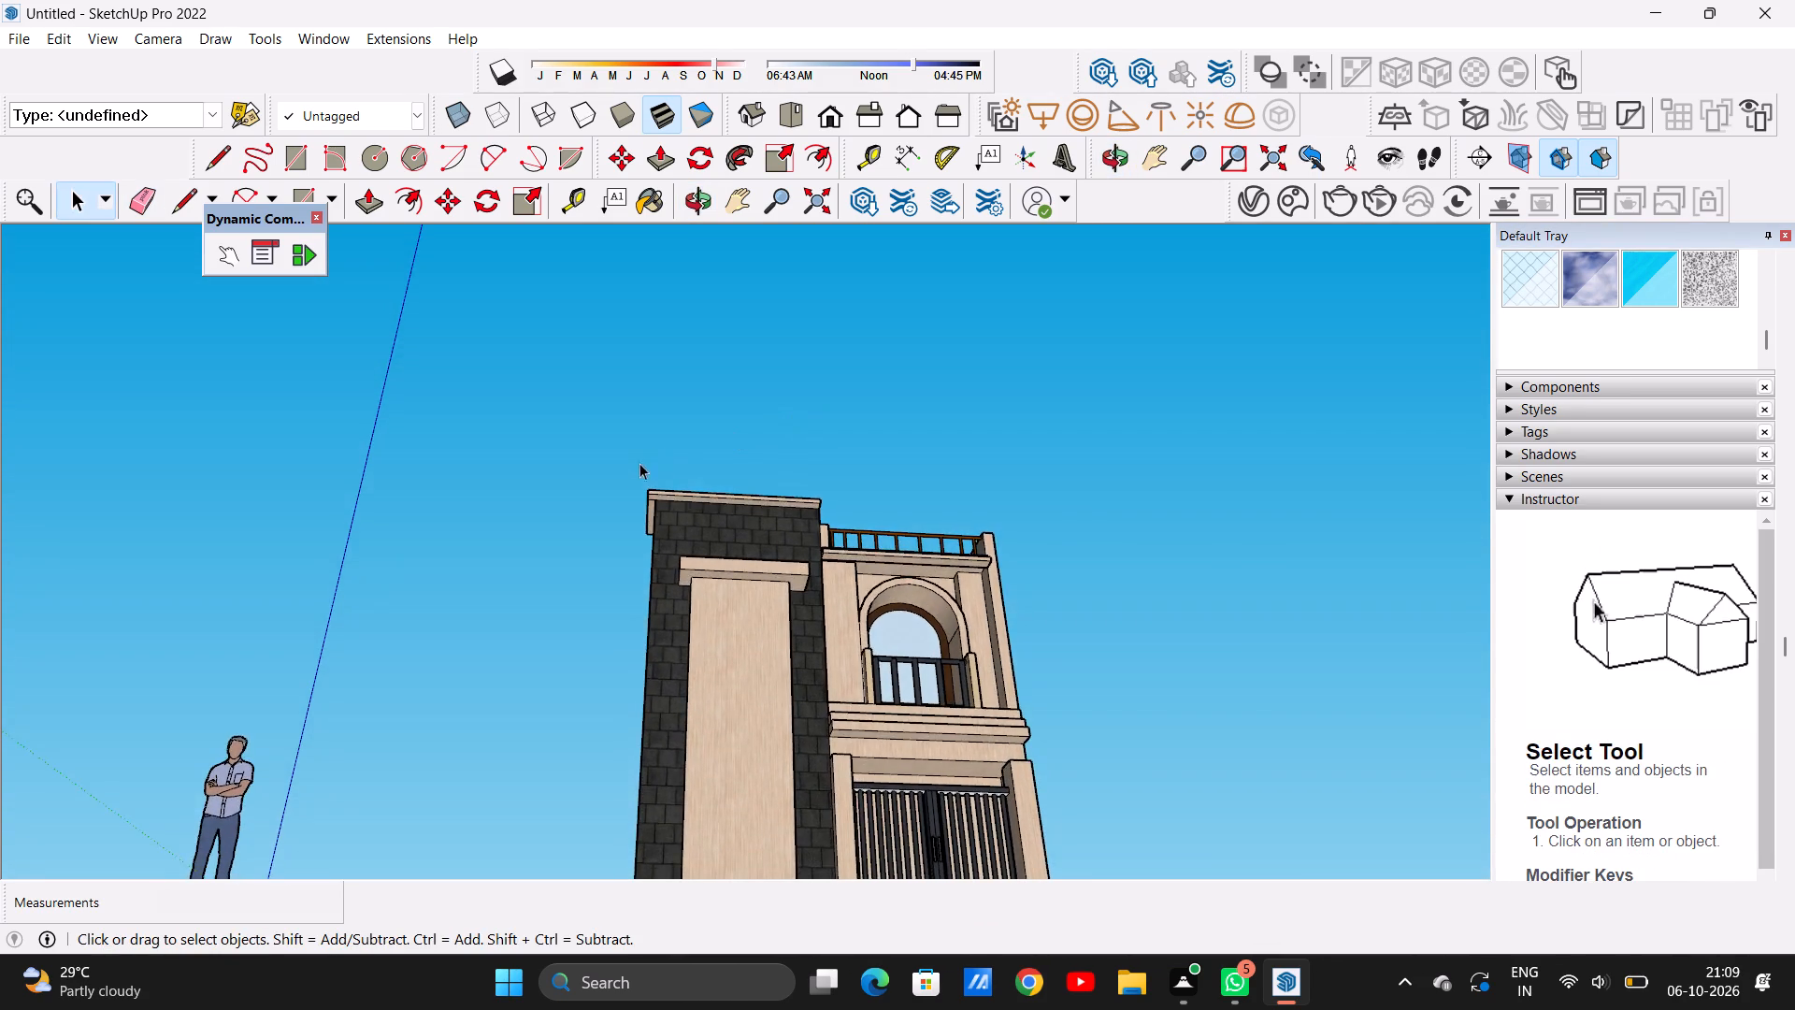
{"action": "scroll", "coordinate": [646, 491], "scroll_direction": "up", "scroll_amount": 2}
{"action": "scroll", "coordinate": [655, 493], "scroll_direction": "down", "scroll_amount": 1}
{"action": "scroll", "coordinate": [661, 494], "scroll_direction": "up", "scroll_amount": 20}
{"action": "scroll", "coordinate": [661, 494], "scroll_direction": "up", "scroll_amount": 8}
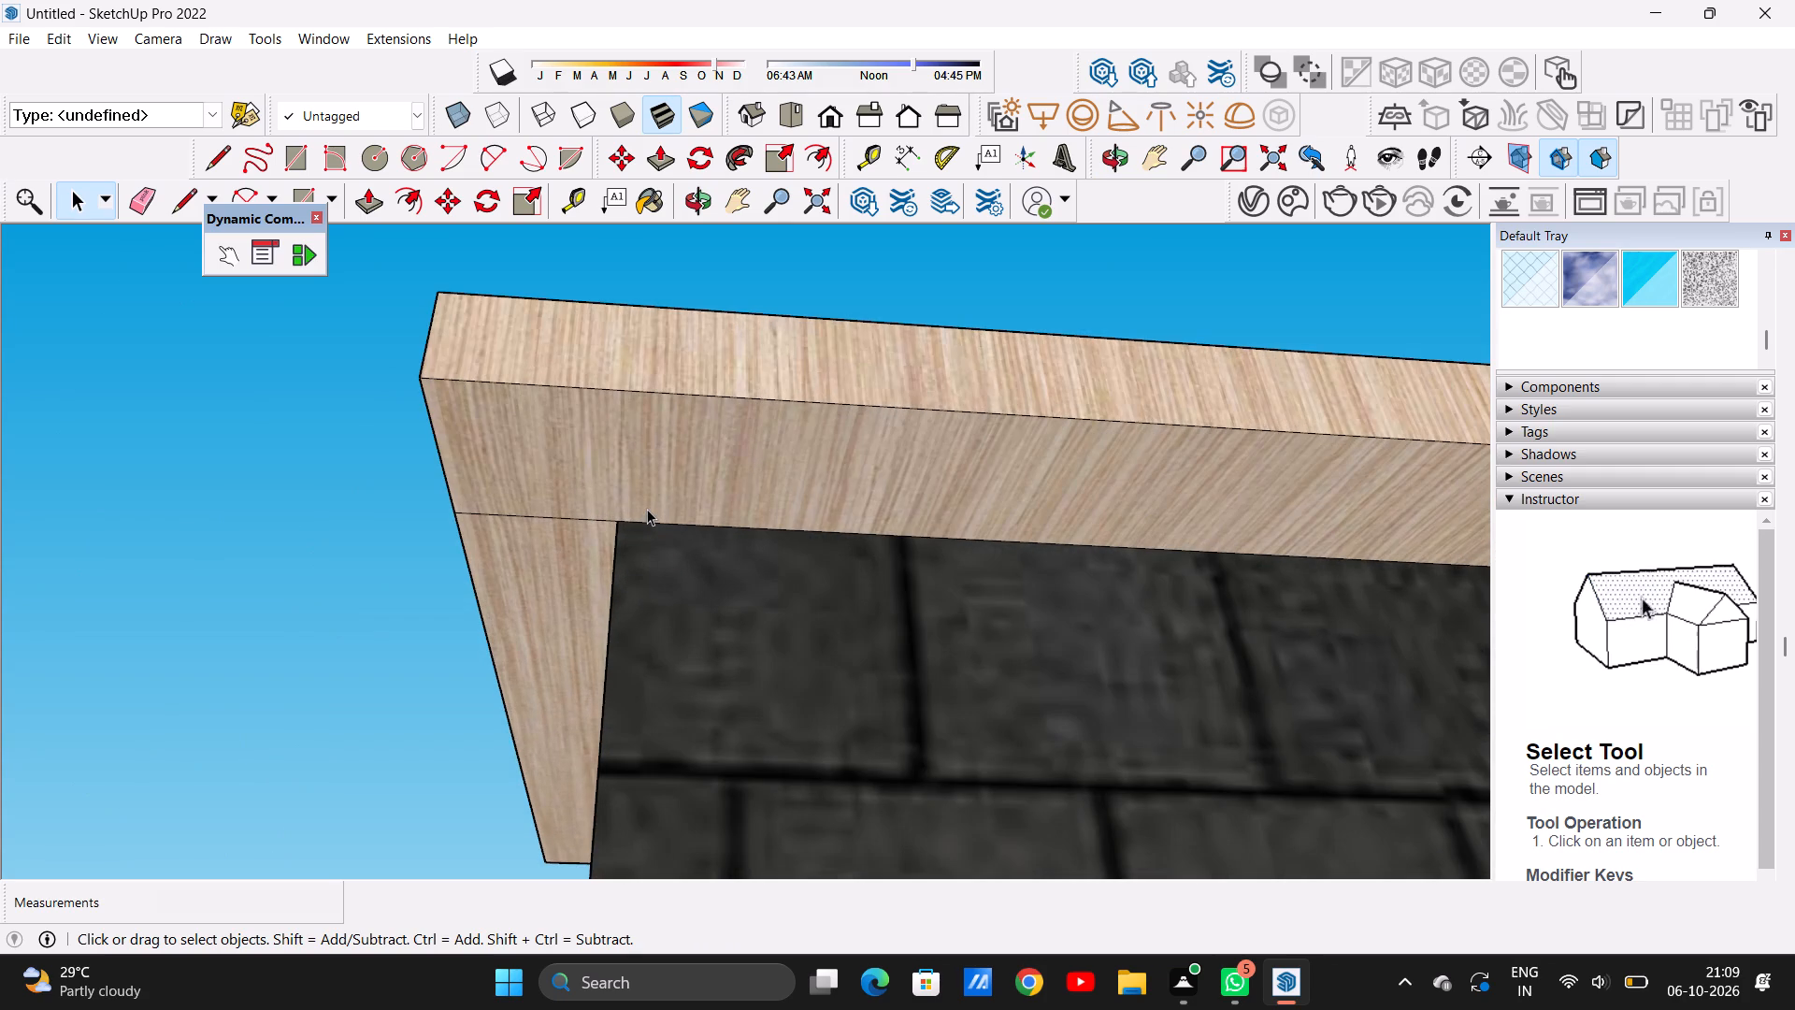
{"action": "key", "text": "e"}
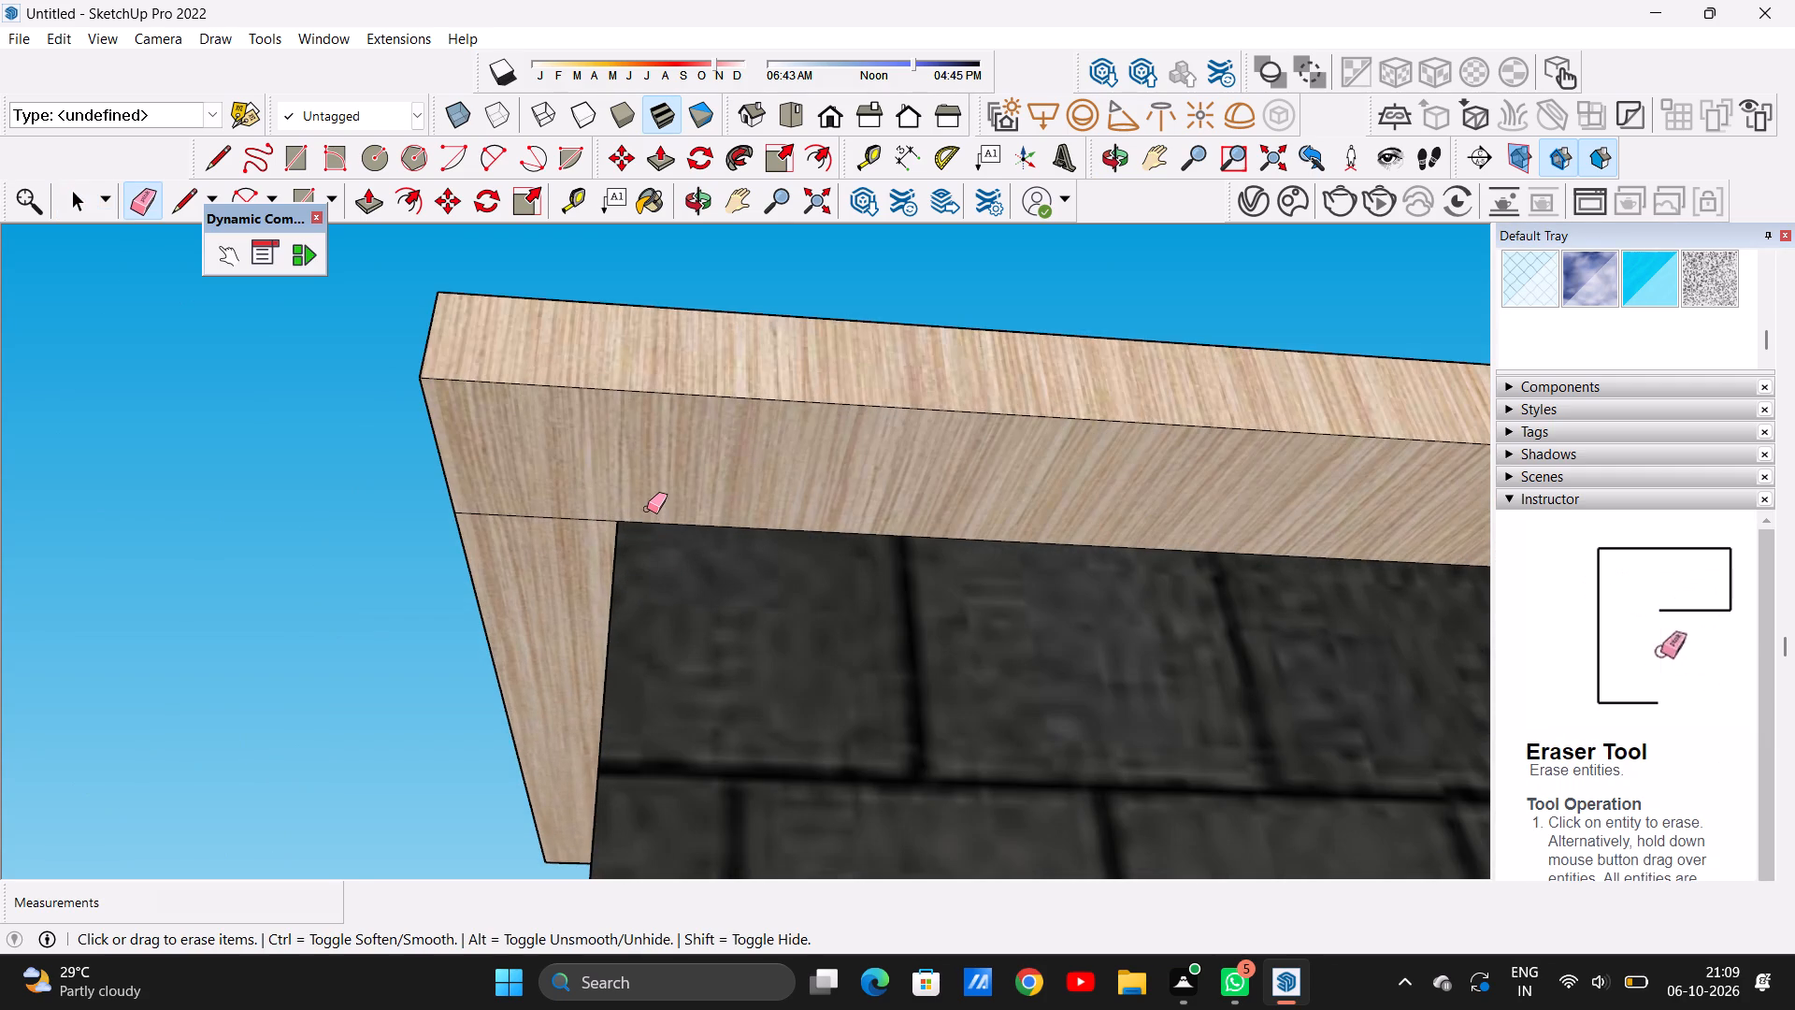
{"action": "left_click_drag", "start_coordinate": [543, 502], "coordinate": [530, 525]}
Examine the slate tower's cap, the terrace moulding, the arched opening and the side wall from below.
{"action": "scroll", "coordinate": [585, 622], "scroll_direction": "down", "scroll_amount": 20}
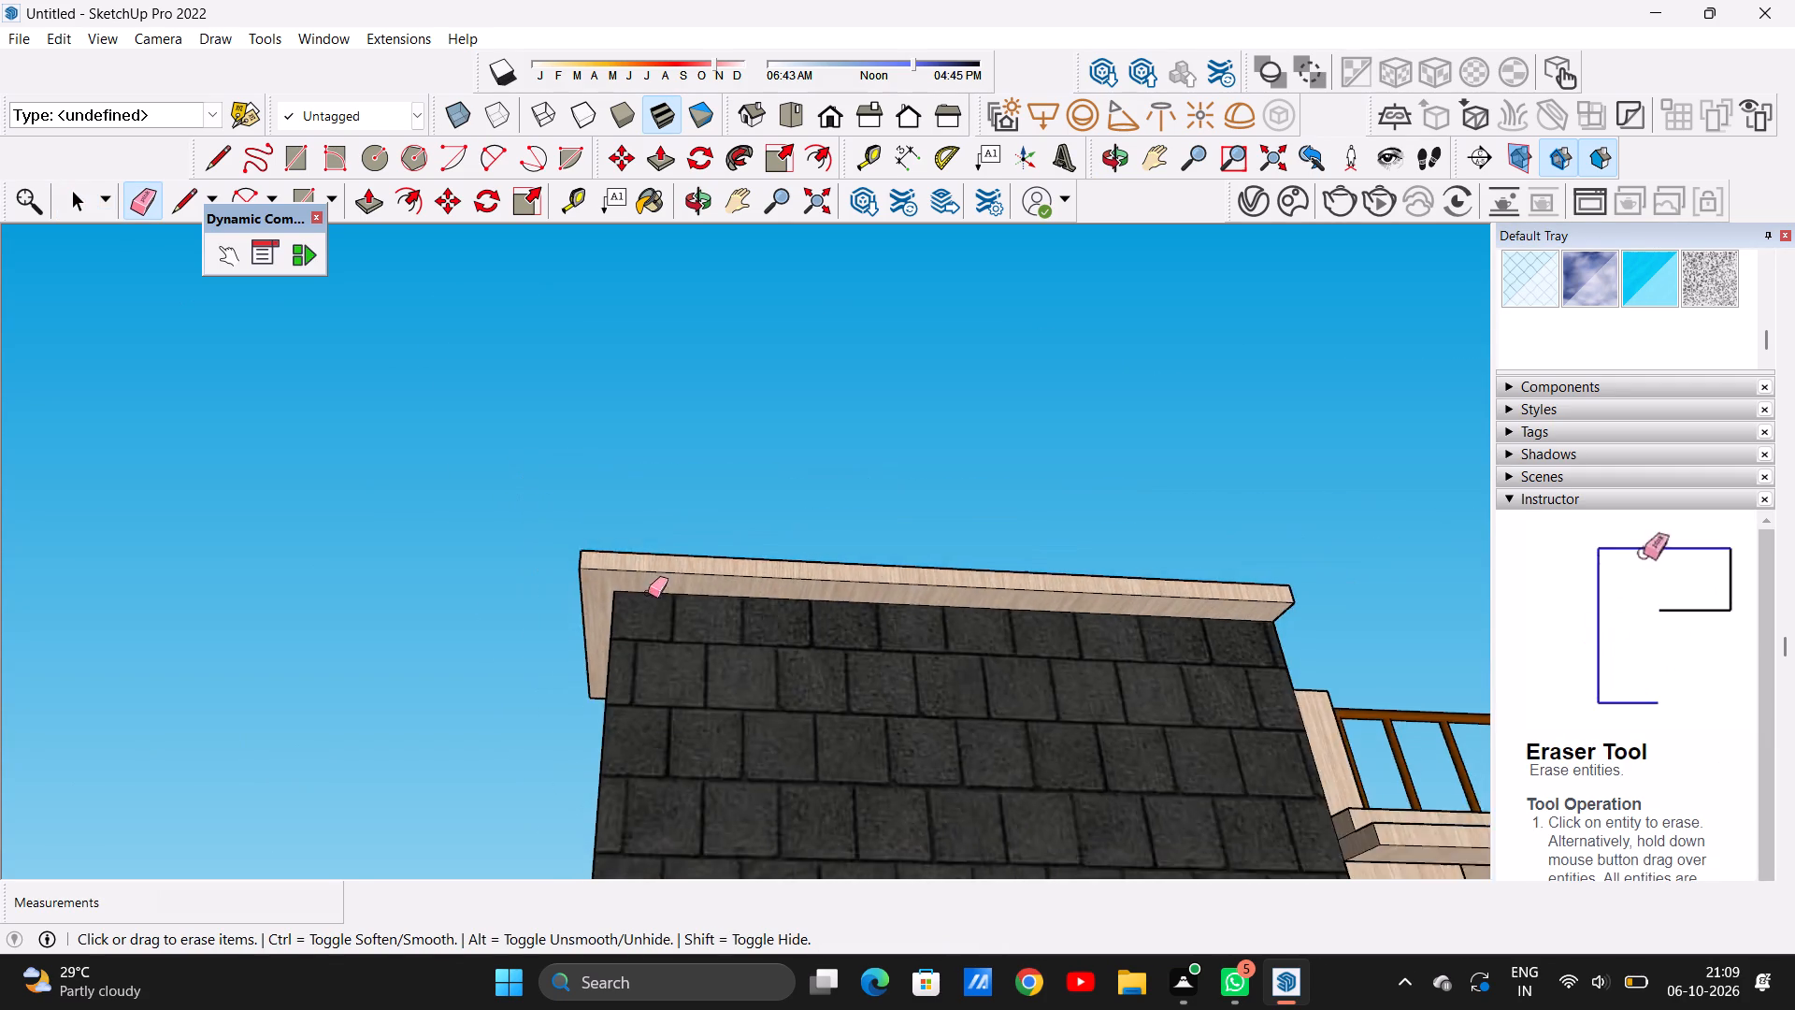
{"action": "scroll", "coordinate": [648, 593], "scroll_direction": "down", "scroll_amount": 2}
{"action": "middle_click_drag", "start_coordinate": [507, 657], "coordinate": [389, 656]}
{"action": "middle_click_drag", "start_coordinate": [1127, 658], "coordinate": [798, 656]}
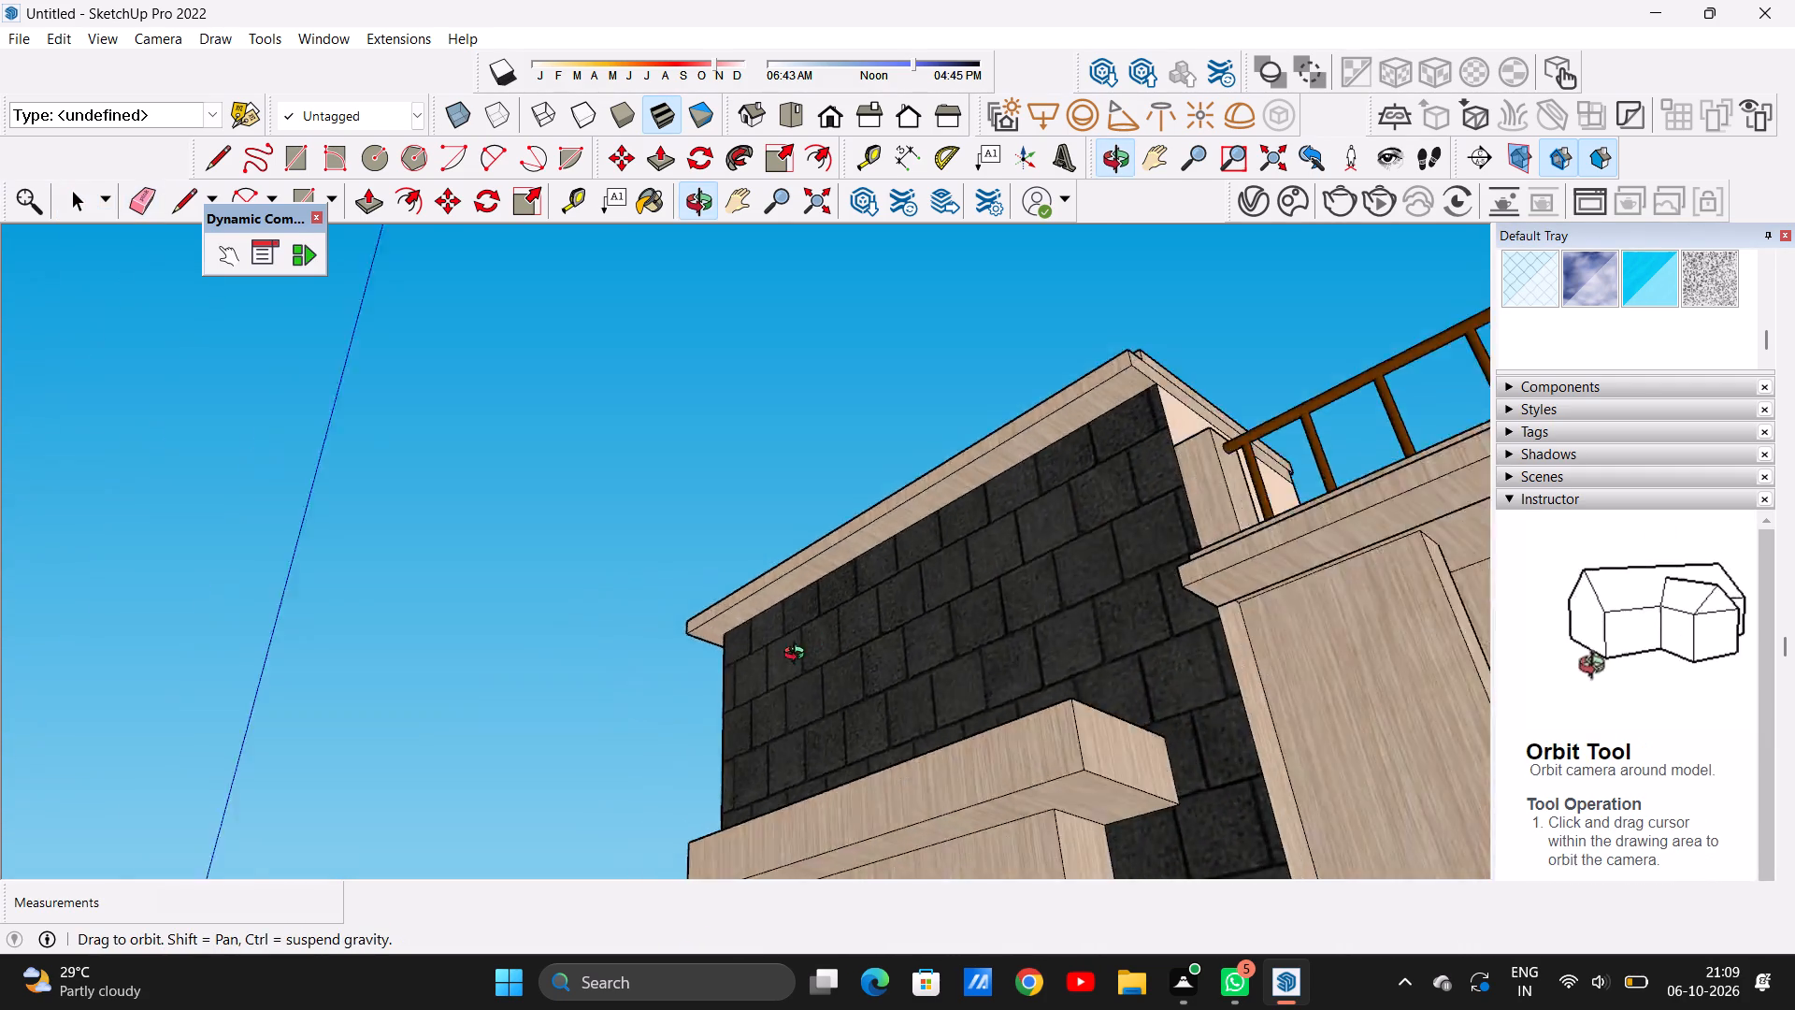
{"action": "middle_click_drag", "start_coordinate": [798, 656], "coordinate": [685, 699]}
{"action": "scroll", "coordinate": [848, 722], "scroll_direction": "down", "scroll_amount": 4}
{"action": "scroll", "coordinate": [926, 515], "scroll_direction": "up", "scroll_amount": 15}
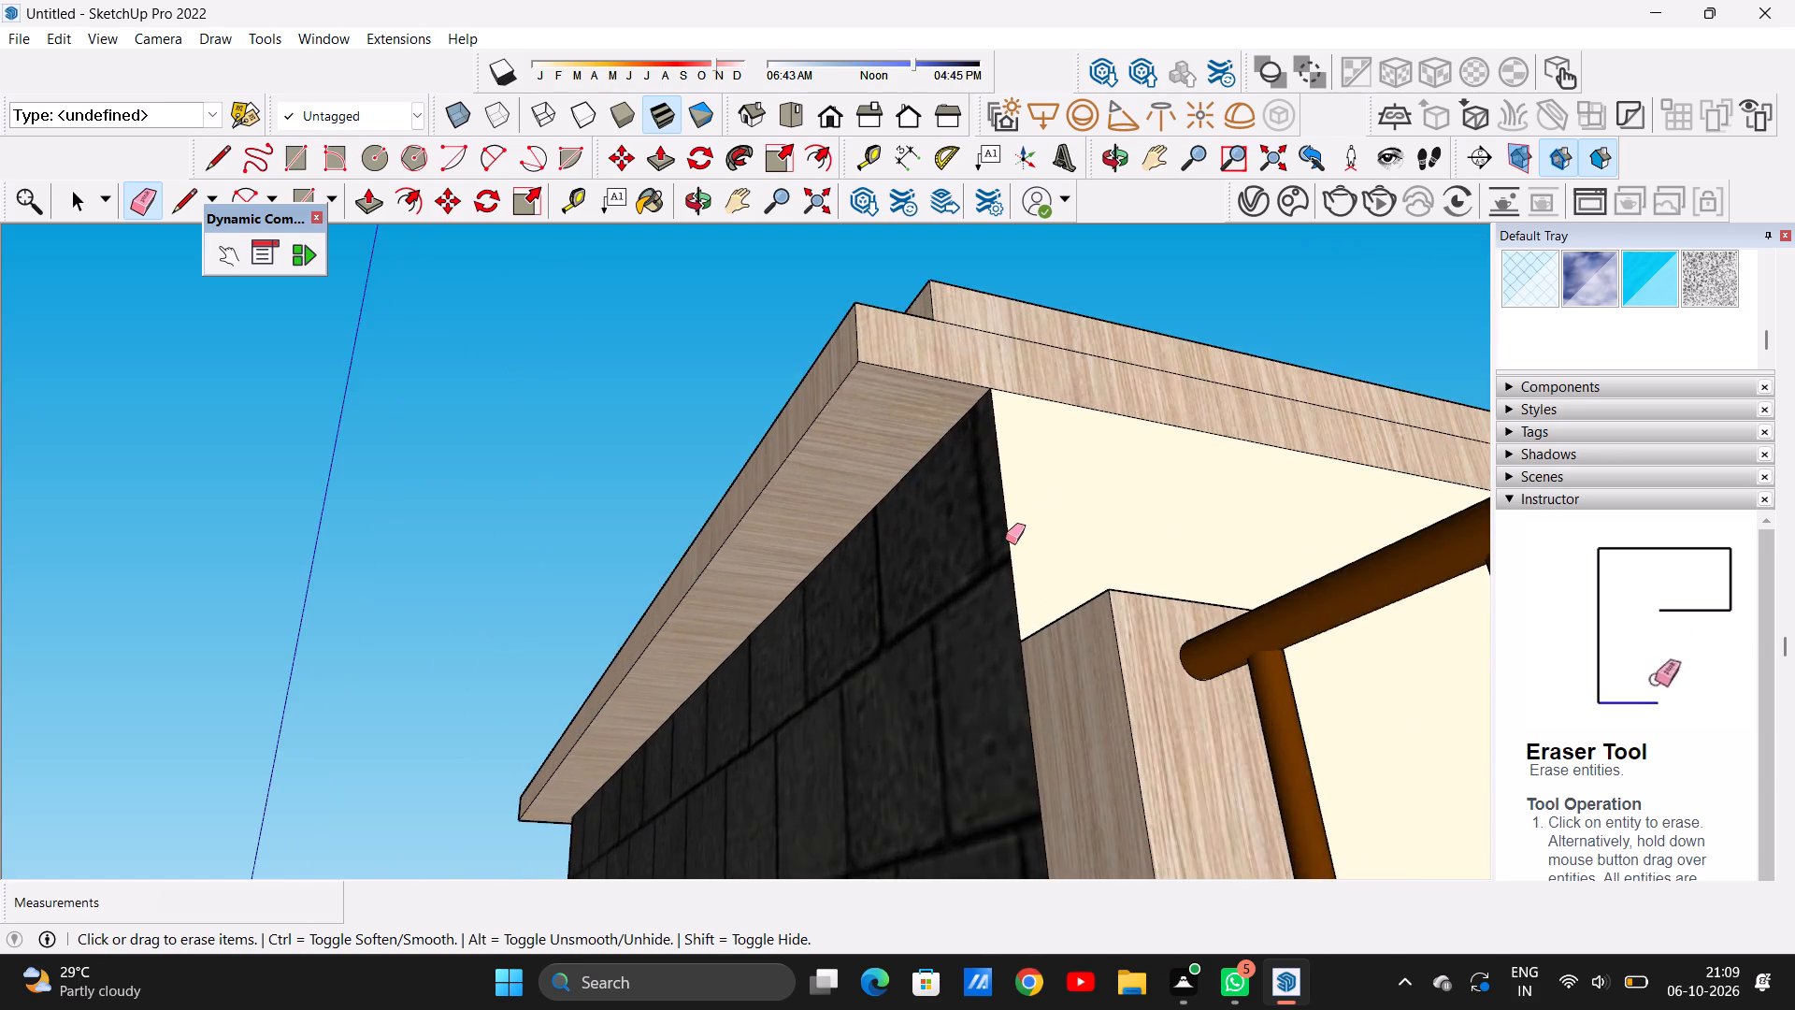
{"action": "scroll", "coordinate": [1001, 554], "scroll_direction": "down", "scroll_amount": 20}
{"action": "scroll", "coordinate": [1001, 554], "scroll_direction": "down", "scroll_amount": 4}
{"action": "scroll", "coordinate": [1163, 631], "scroll_direction": "up", "scroll_amount": 7}
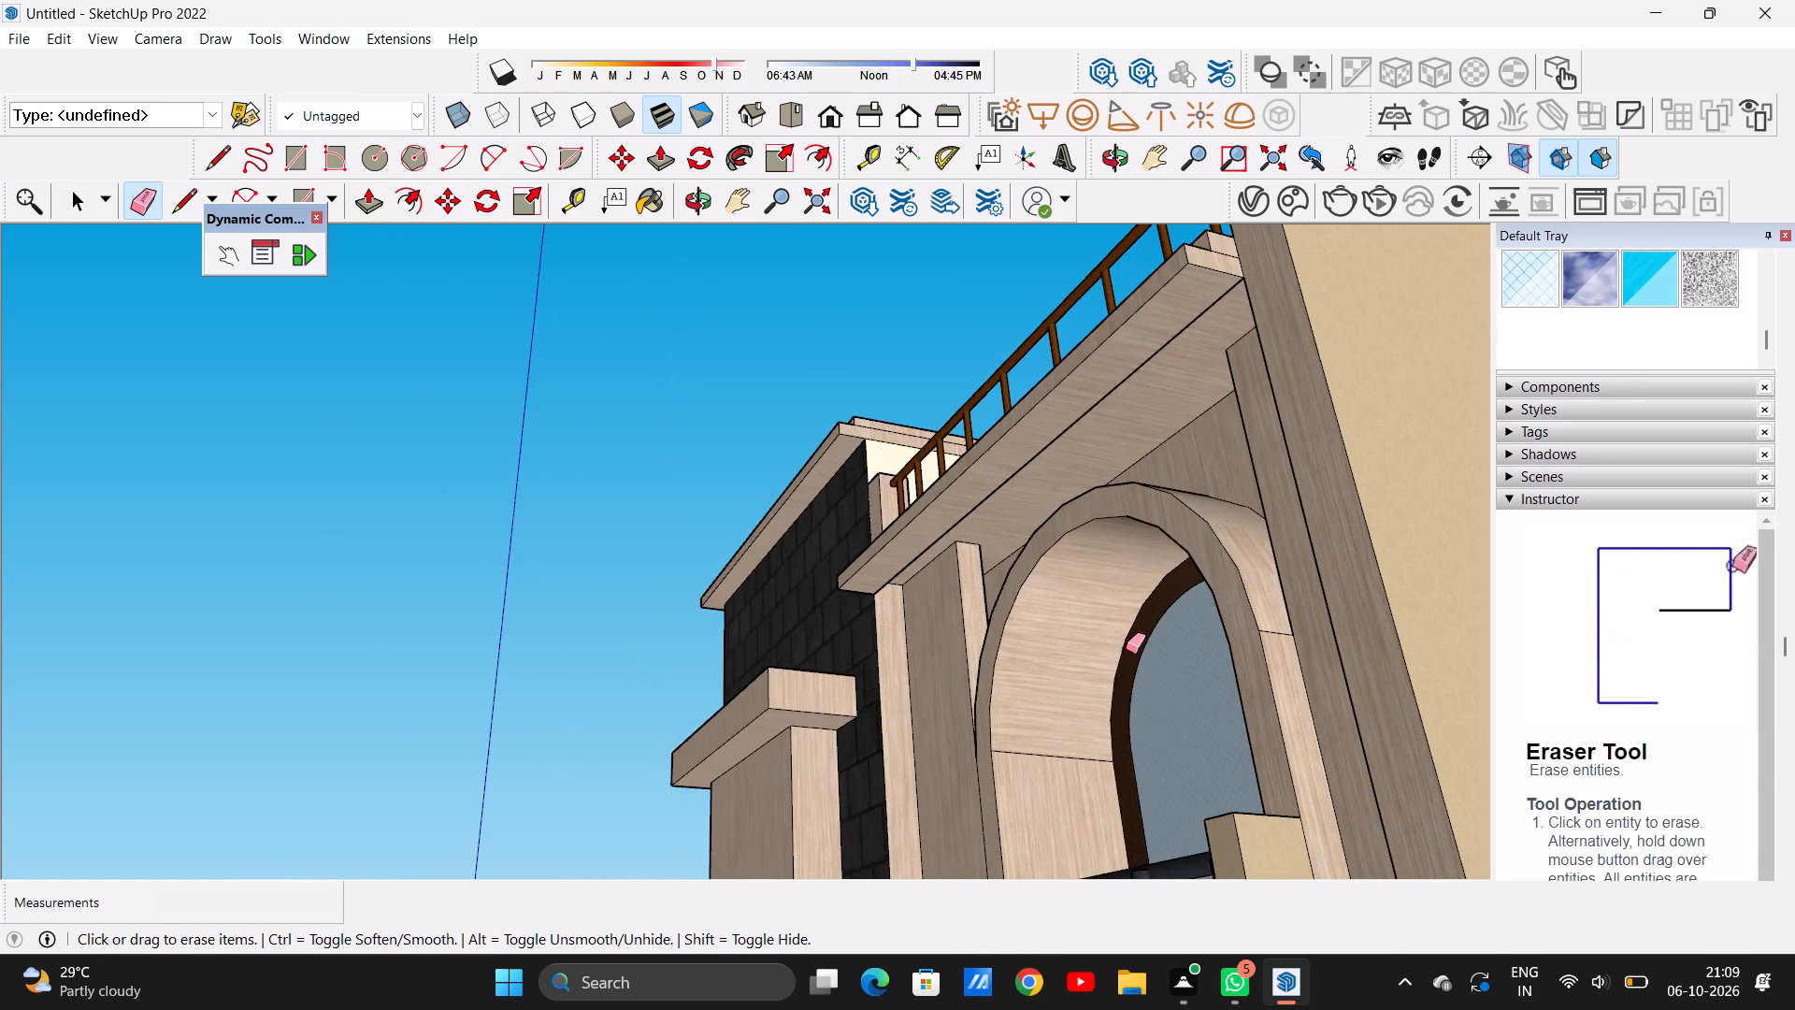
{"action": "middle_click_drag", "start_coordinate": [1127, 649], "coordinate": [1293, 665]}
{"action": "middle_click_drag", "start_coordinate": [1087, 669], "coordinate": [847, 669]}
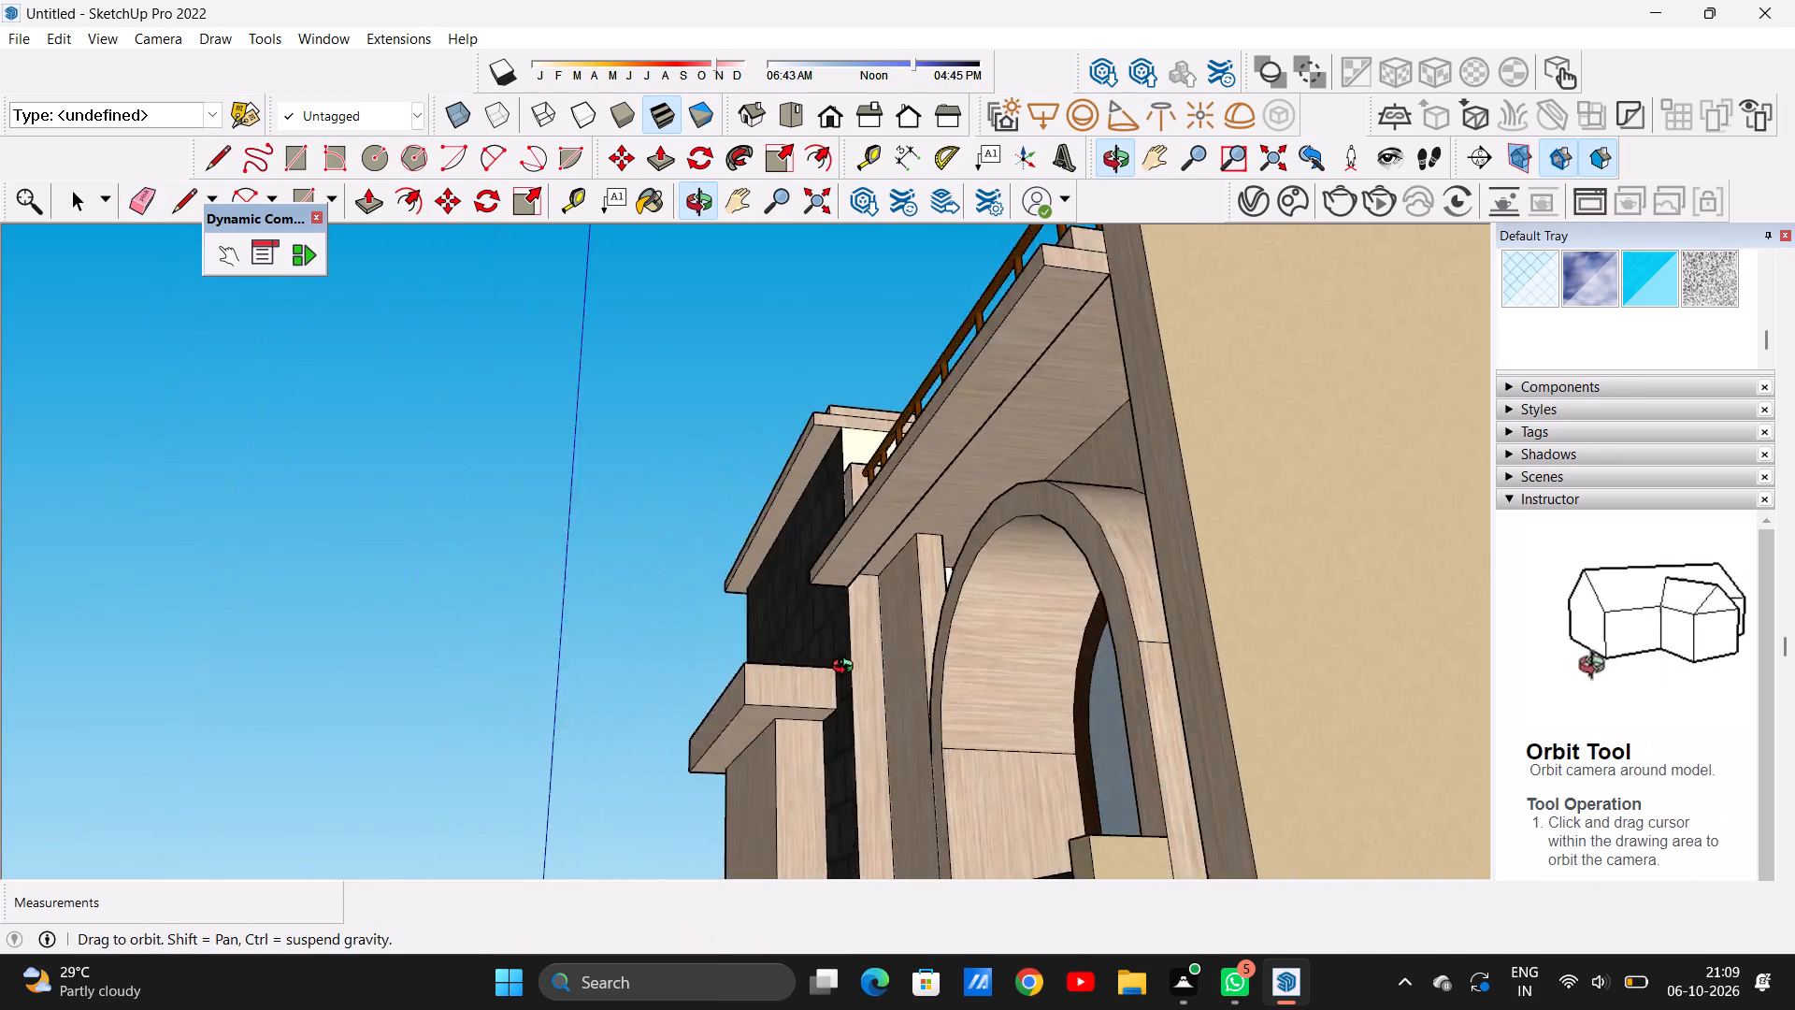
{"action": "middle_click_drag", "start_coordinate": [847, 669], "coordinate": [826, 603]}
{"action": "scroll", "coordinate": [833, 665], "scroll_direction": "down", "scroll_amount": 17}
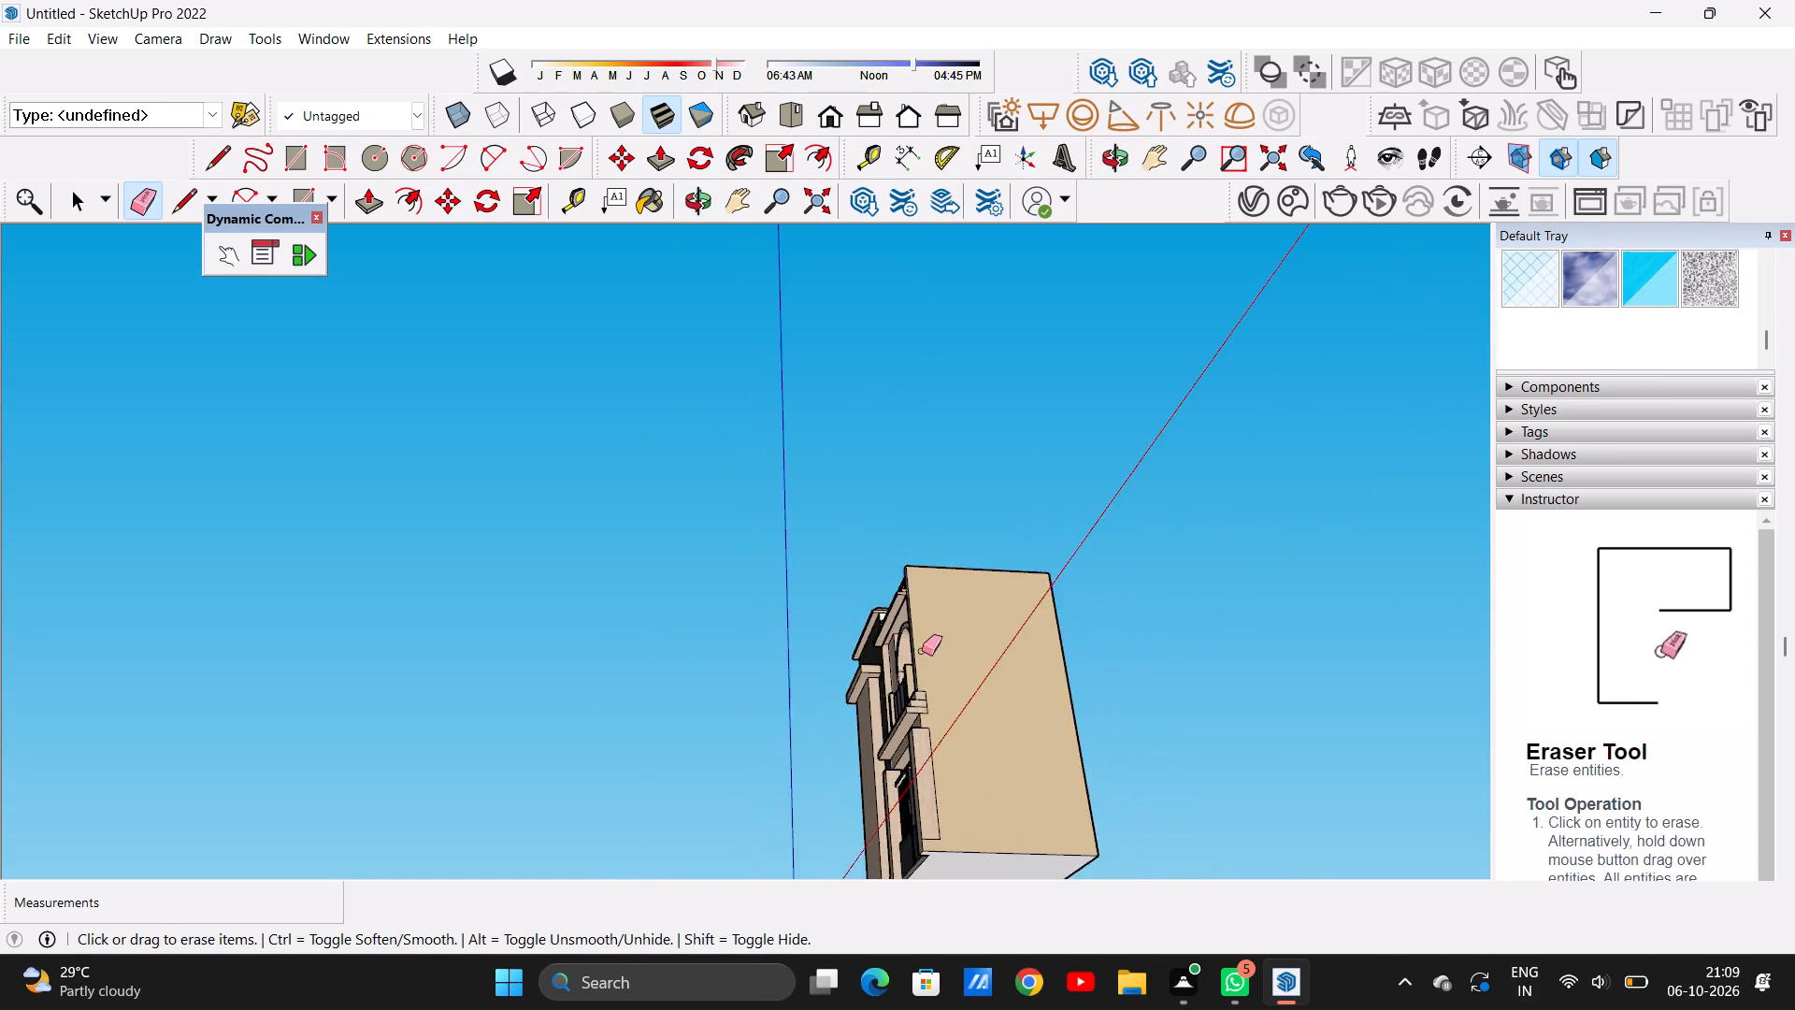
Draw a 9" vertical line on the side wall from the gate pillar's lower cladding corner down to the base edge.
{"action": "scroll", "coordinate": [922, 651], "scroll_direction": "down", "scroll_amount": 4}
{"action": "middle_click_drag", "start_coordinate": [982, 660], "coordinate": [854, 822]}
{"action": "scroll", "coordinate": [967, 812], "scroll_direction": "up", "scroll_amount": 14}
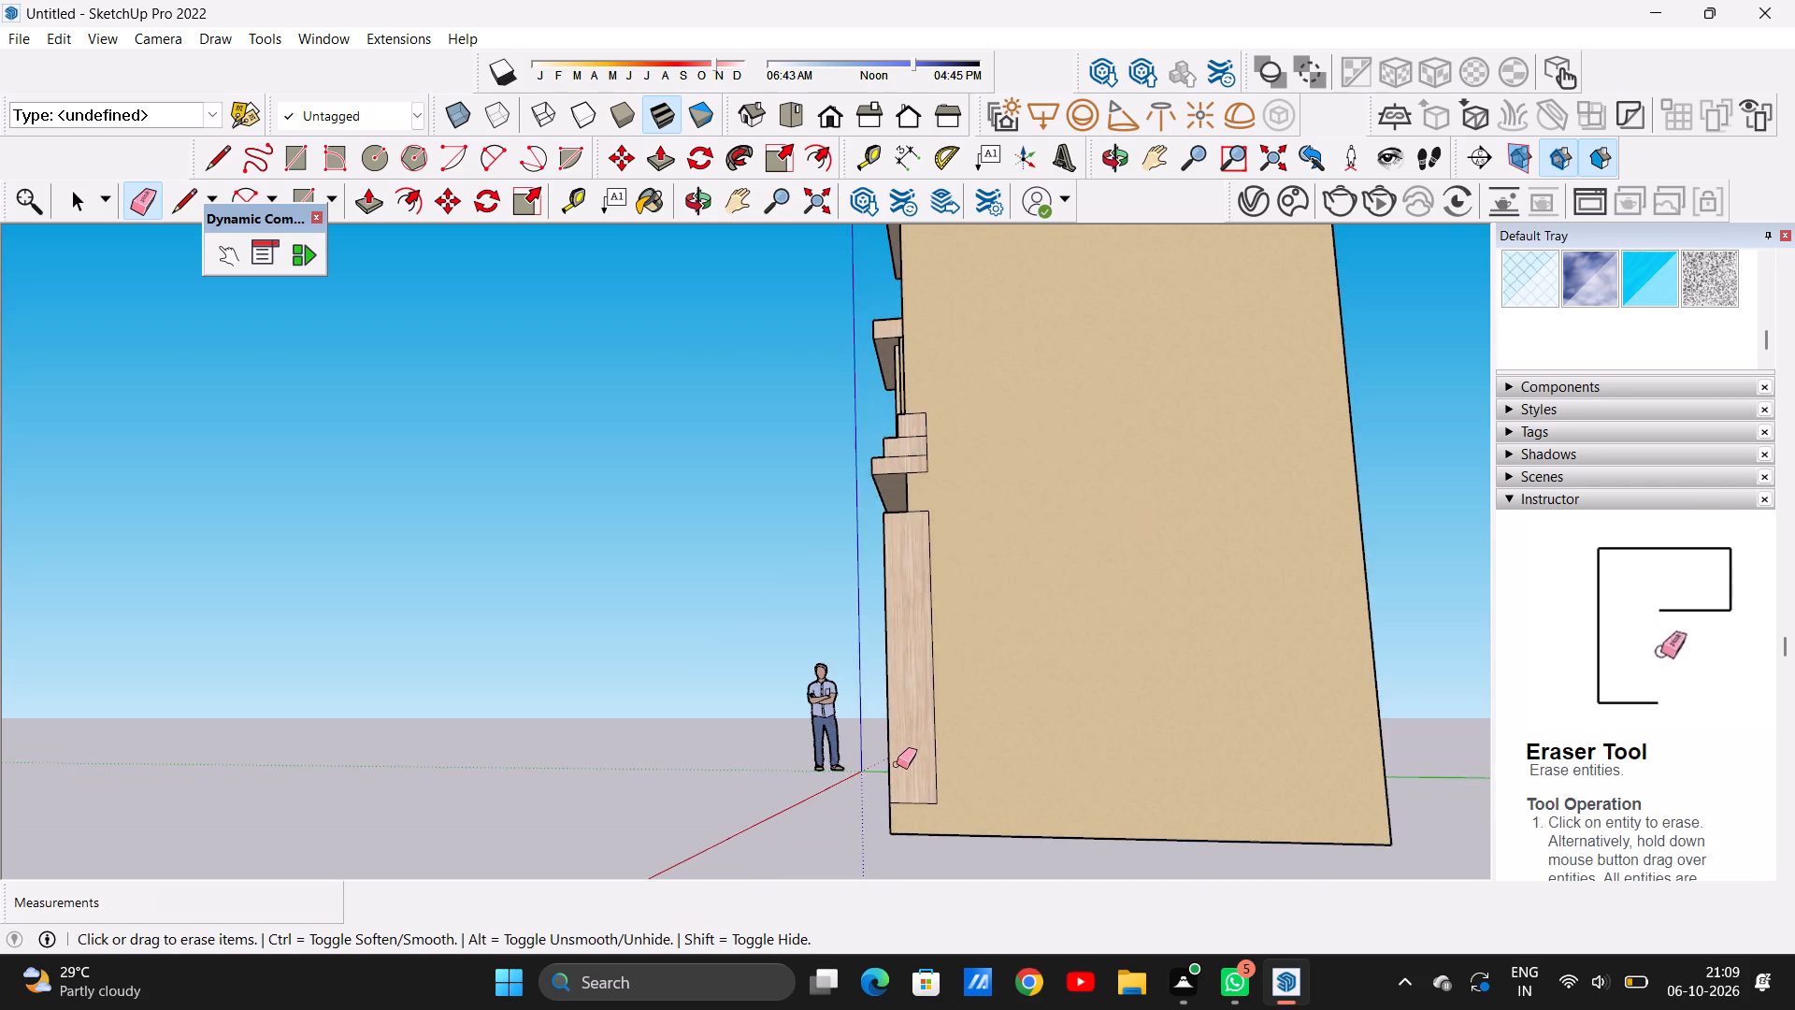
{"action": "middle_click_drag", "start_coordinate": [938, 796], "coordinate": [966, 858]}
{"action": "scroll", "coordinate": [926, 644], "scroll_direction": "down", "scroll_amount": 6}
{"action": "middle_click_drag", "start_coordinate": [934, 718], "coordinate": [1034, 827]}
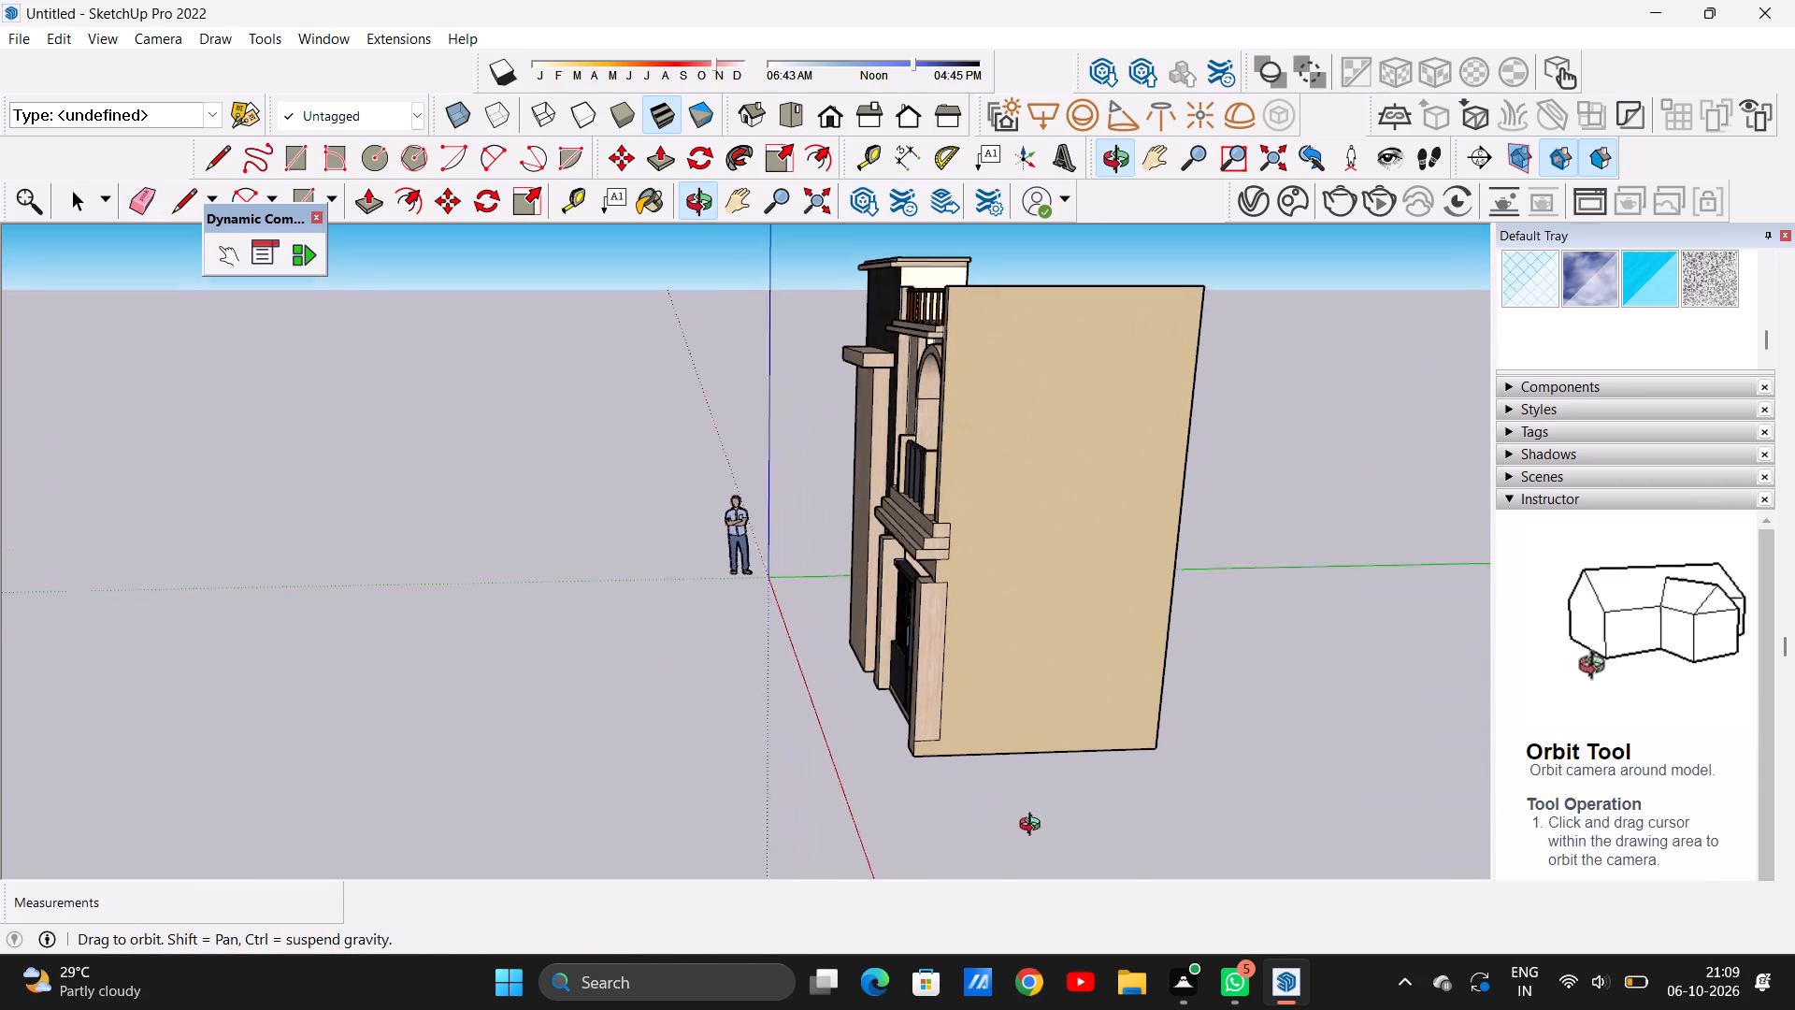
{"action": "middle_click_drag", "start_coordinate": [1034, 827], "coordinate": [1041, 827]}
{"action": "scroll", "coordinate": [984, 760], "scroll_direction": "up", "scroll_amount": 11}
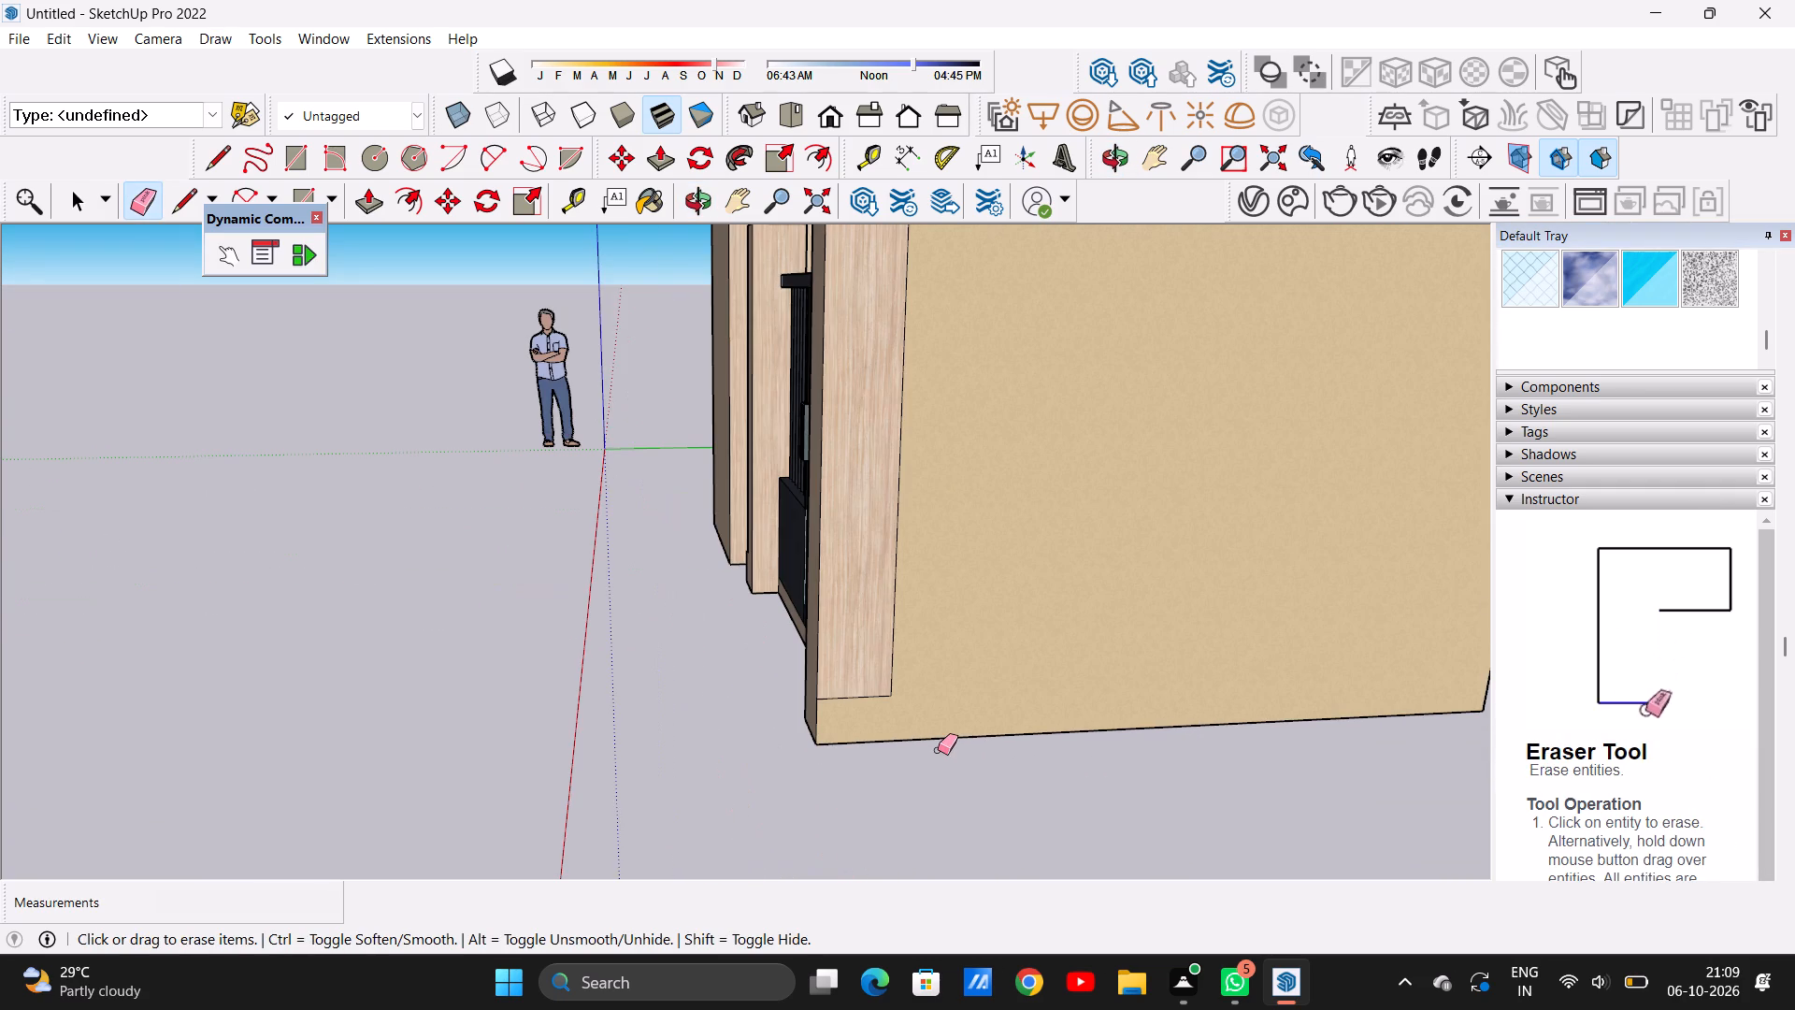
{"action": "type", "text": "LL"}
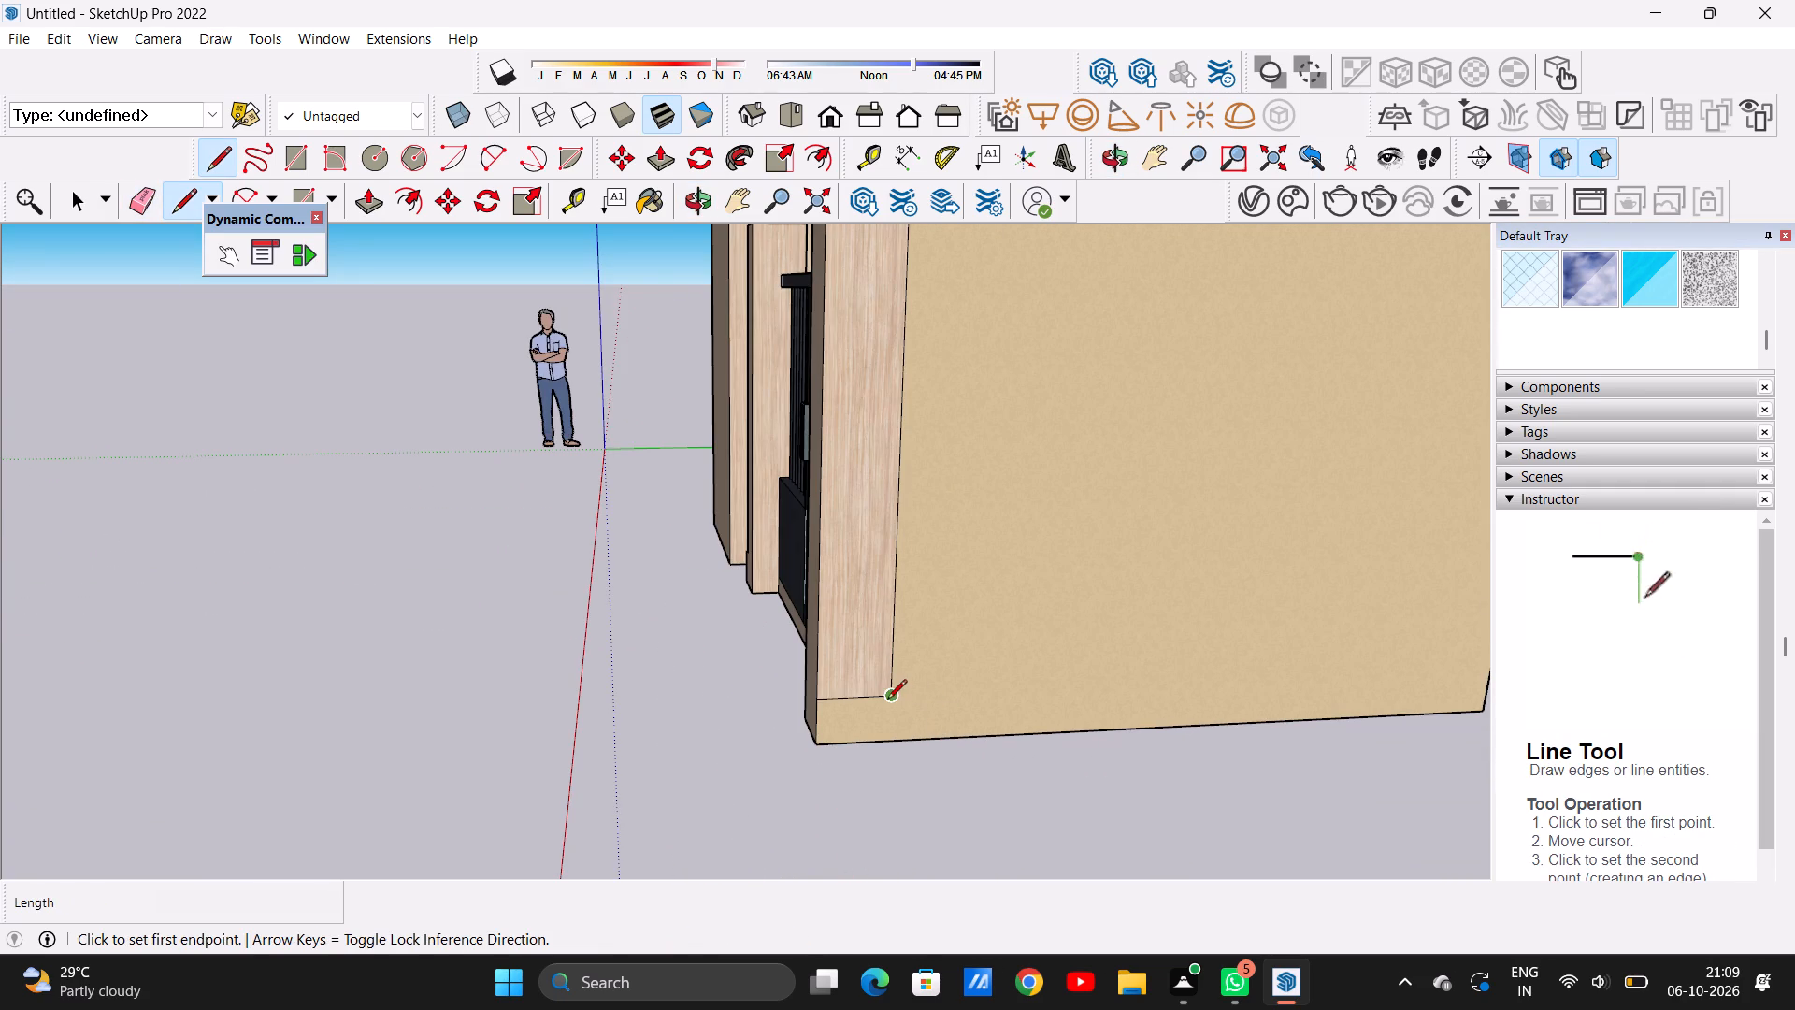
{"action": "left_click", "coordinate": [887, 700]}
{"action": "left_click", "coordinate": [887, 745]}
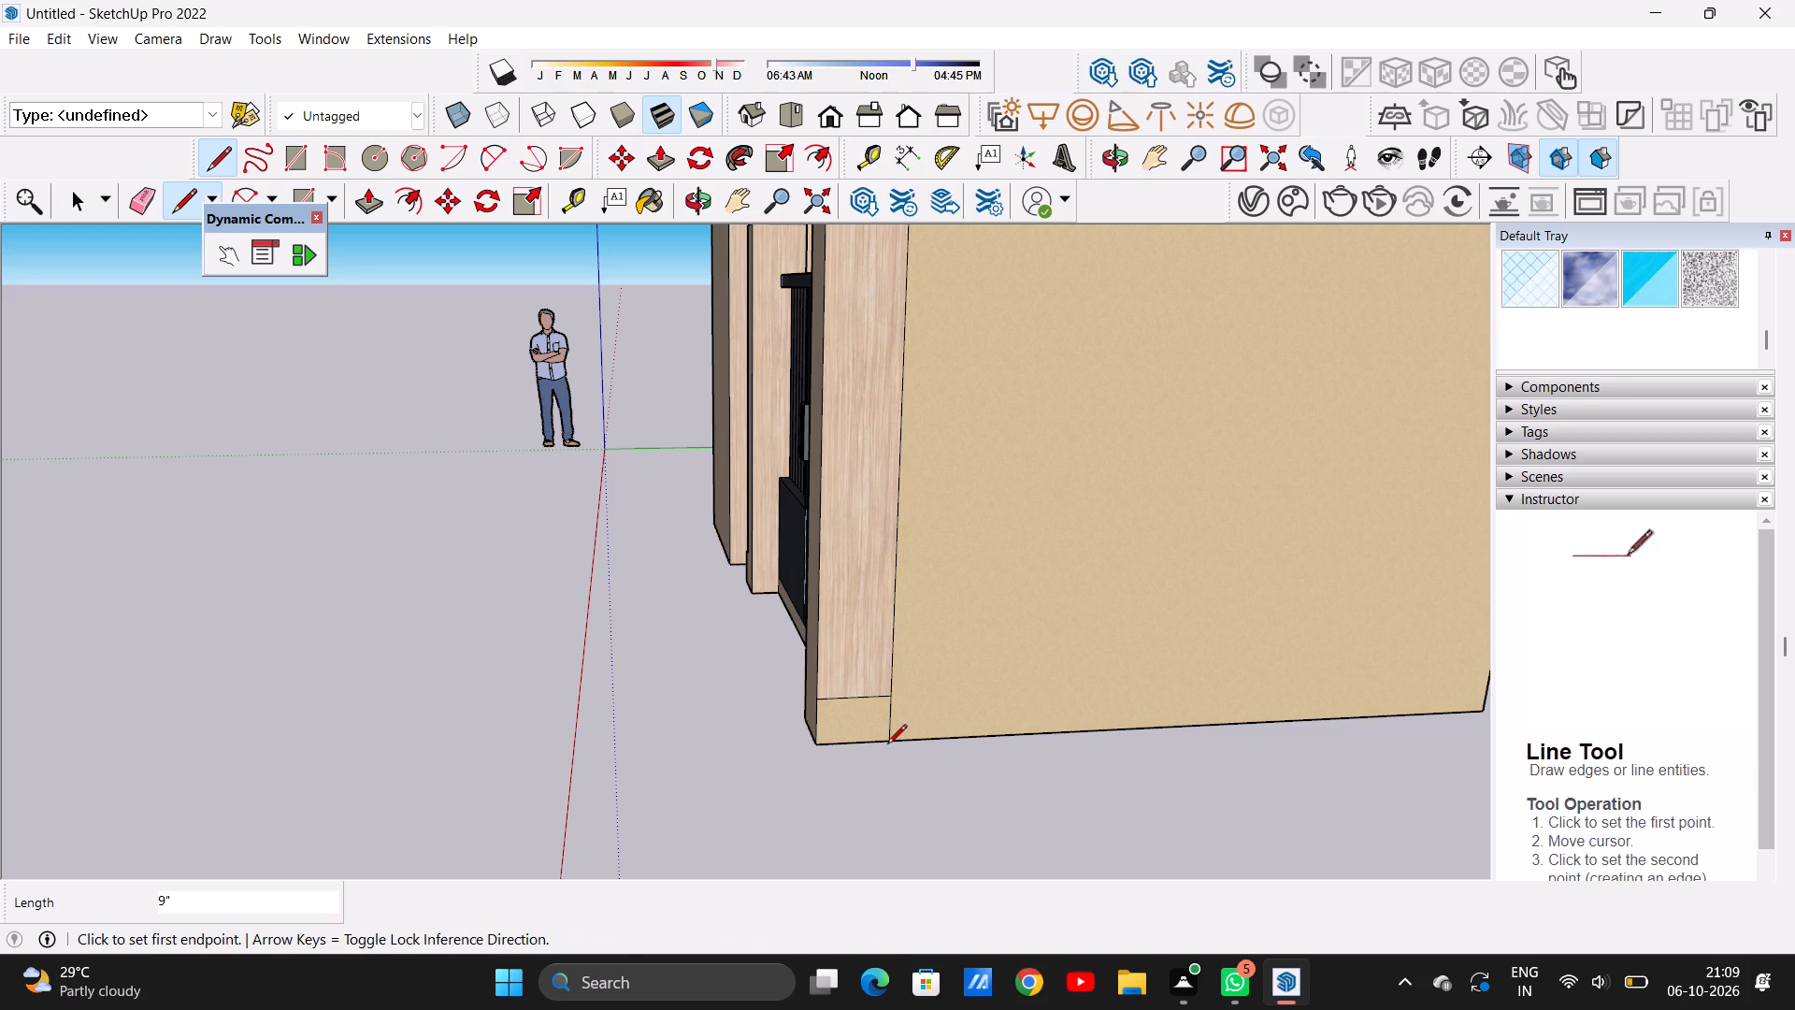
{"action": "key", "text": "space"}
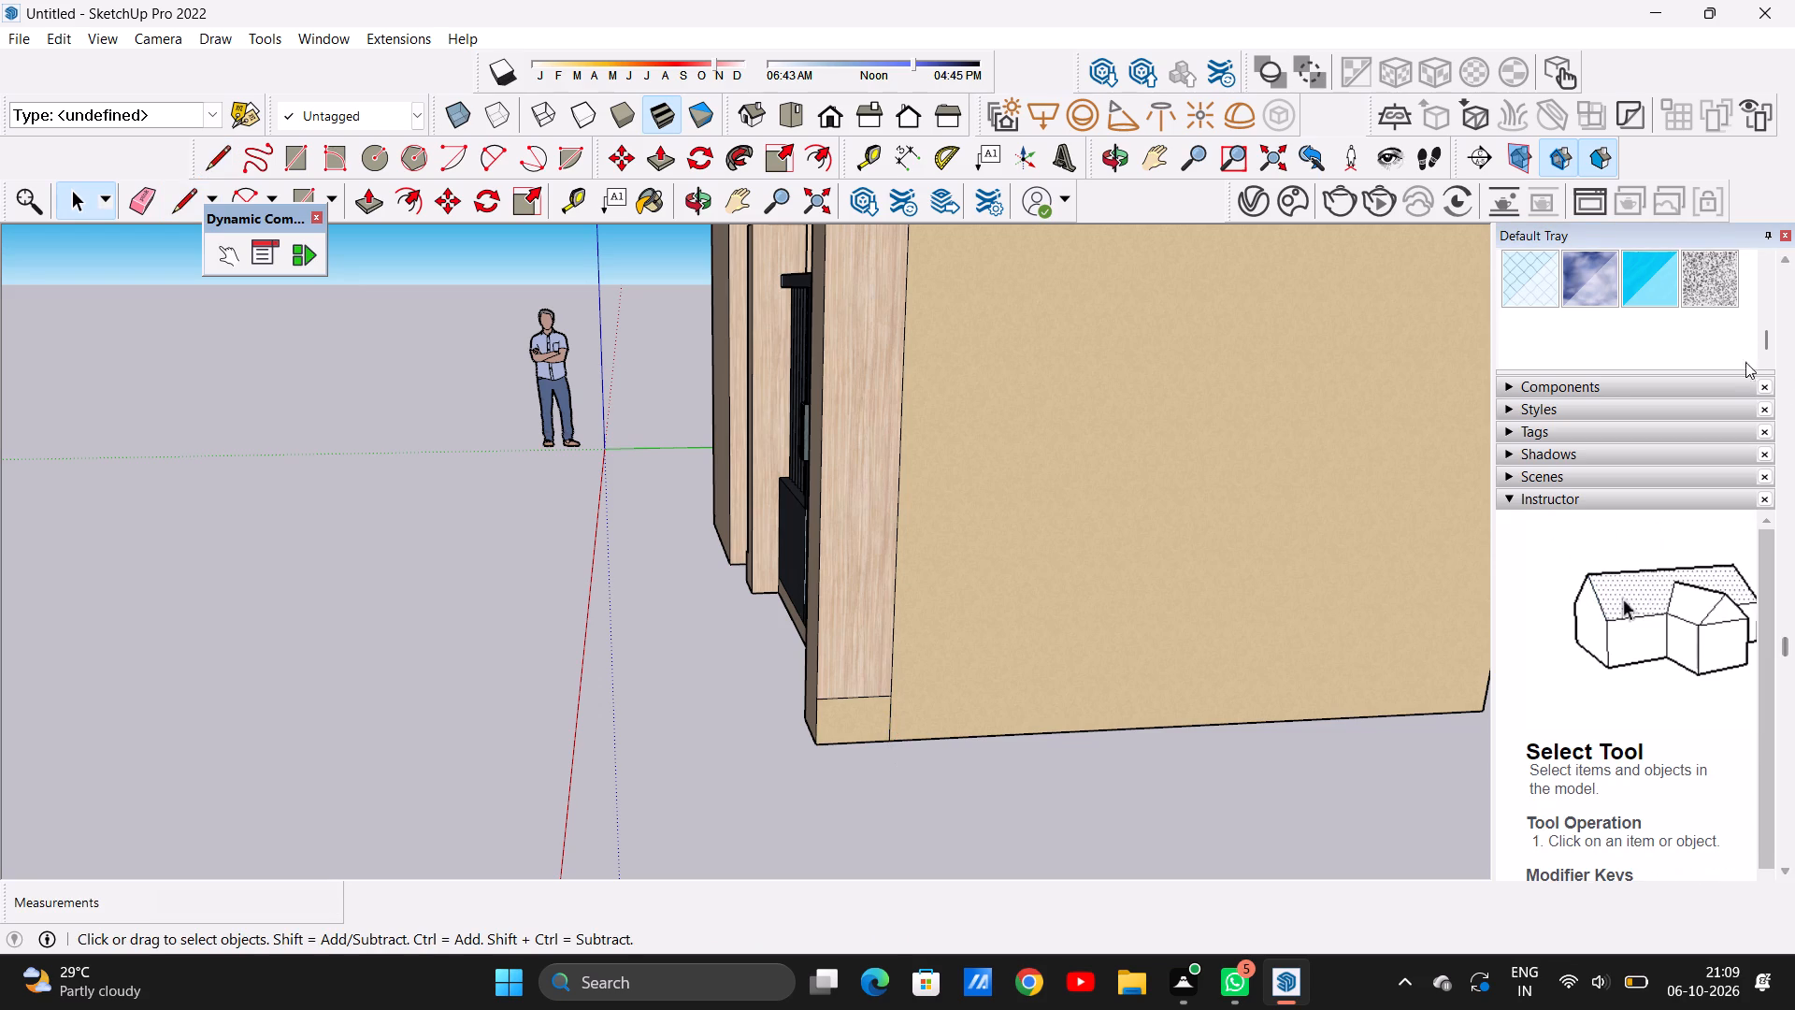
Paint the small block at the base of the gate pillar's side face with Formica Laminate Light from Synthetic Surfaces.
{"action": "scroll", "coordinate": [1697, 375], "scroll_direction": "up", "scroll_amount": 2}
{"action": "left_click", "coordinate": [1740, 342]}
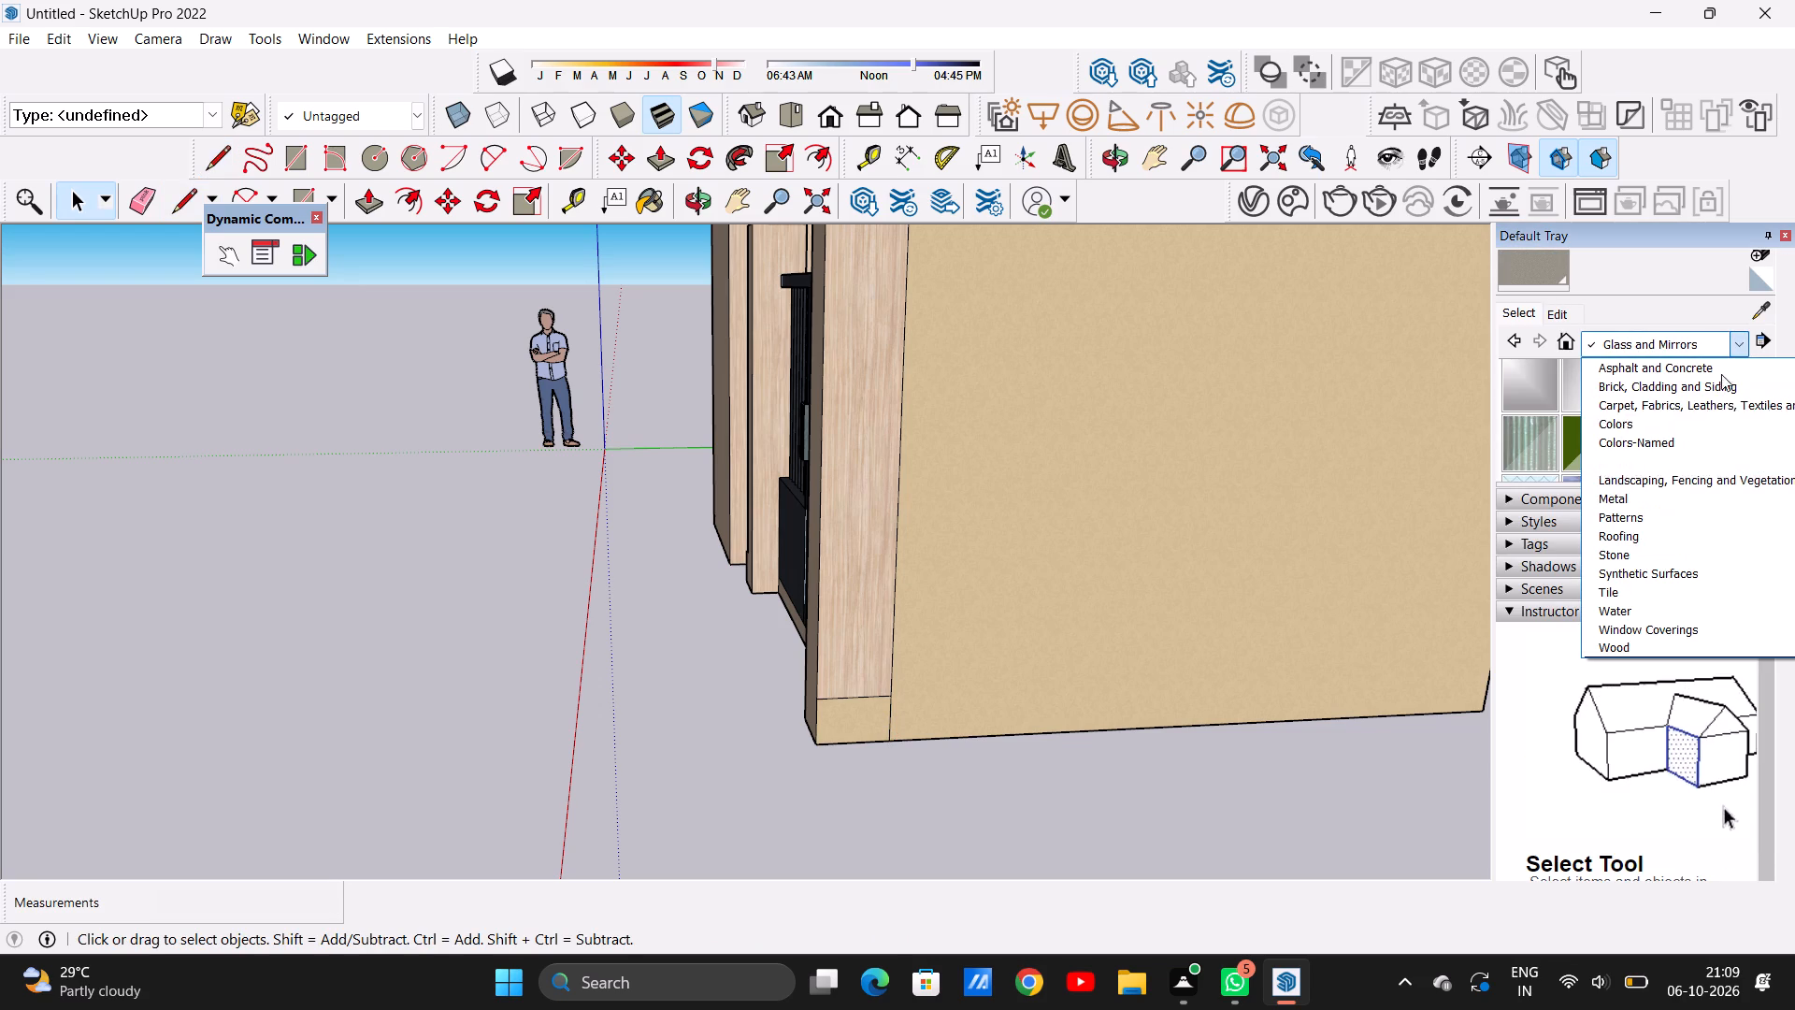
{"action": "left_click", "coordinate": [1664, 565]}
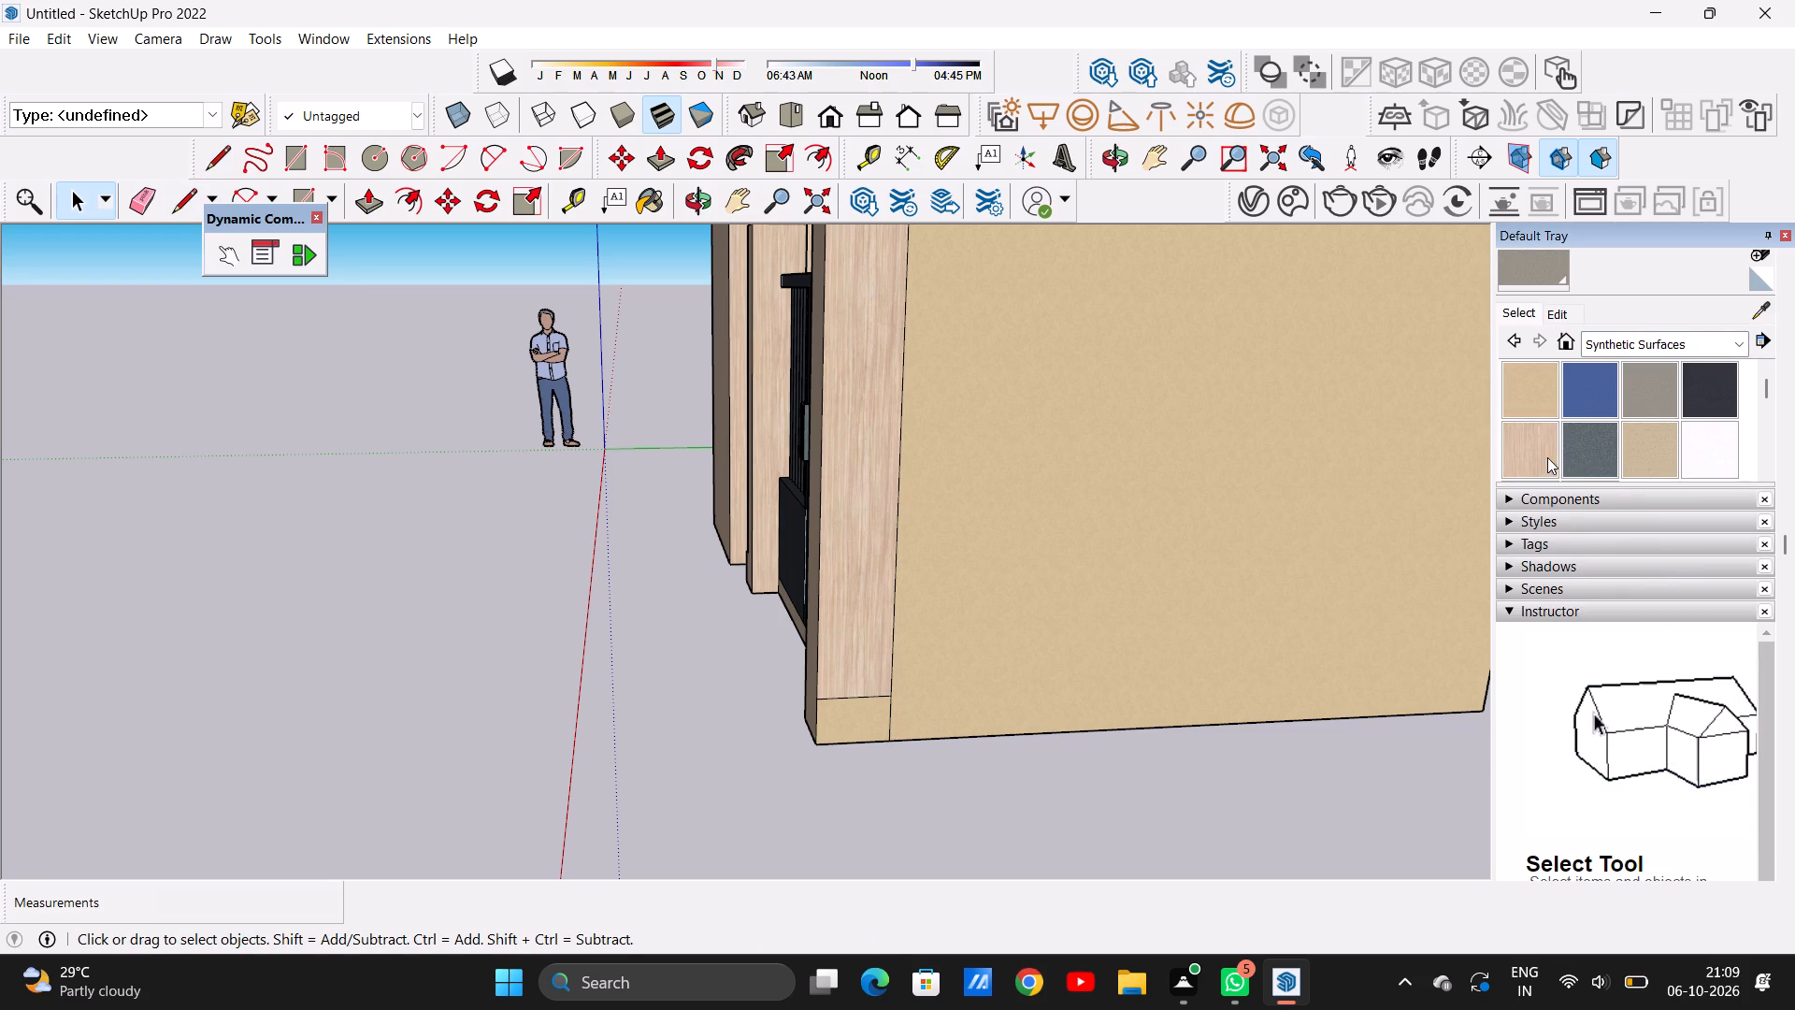
{"action": "left_click", "coordinate": [1539, 455]}
{"action": "scroll", "coordinate": [872, 720], "scroll_direction": "up", "scroll_amount": 11}
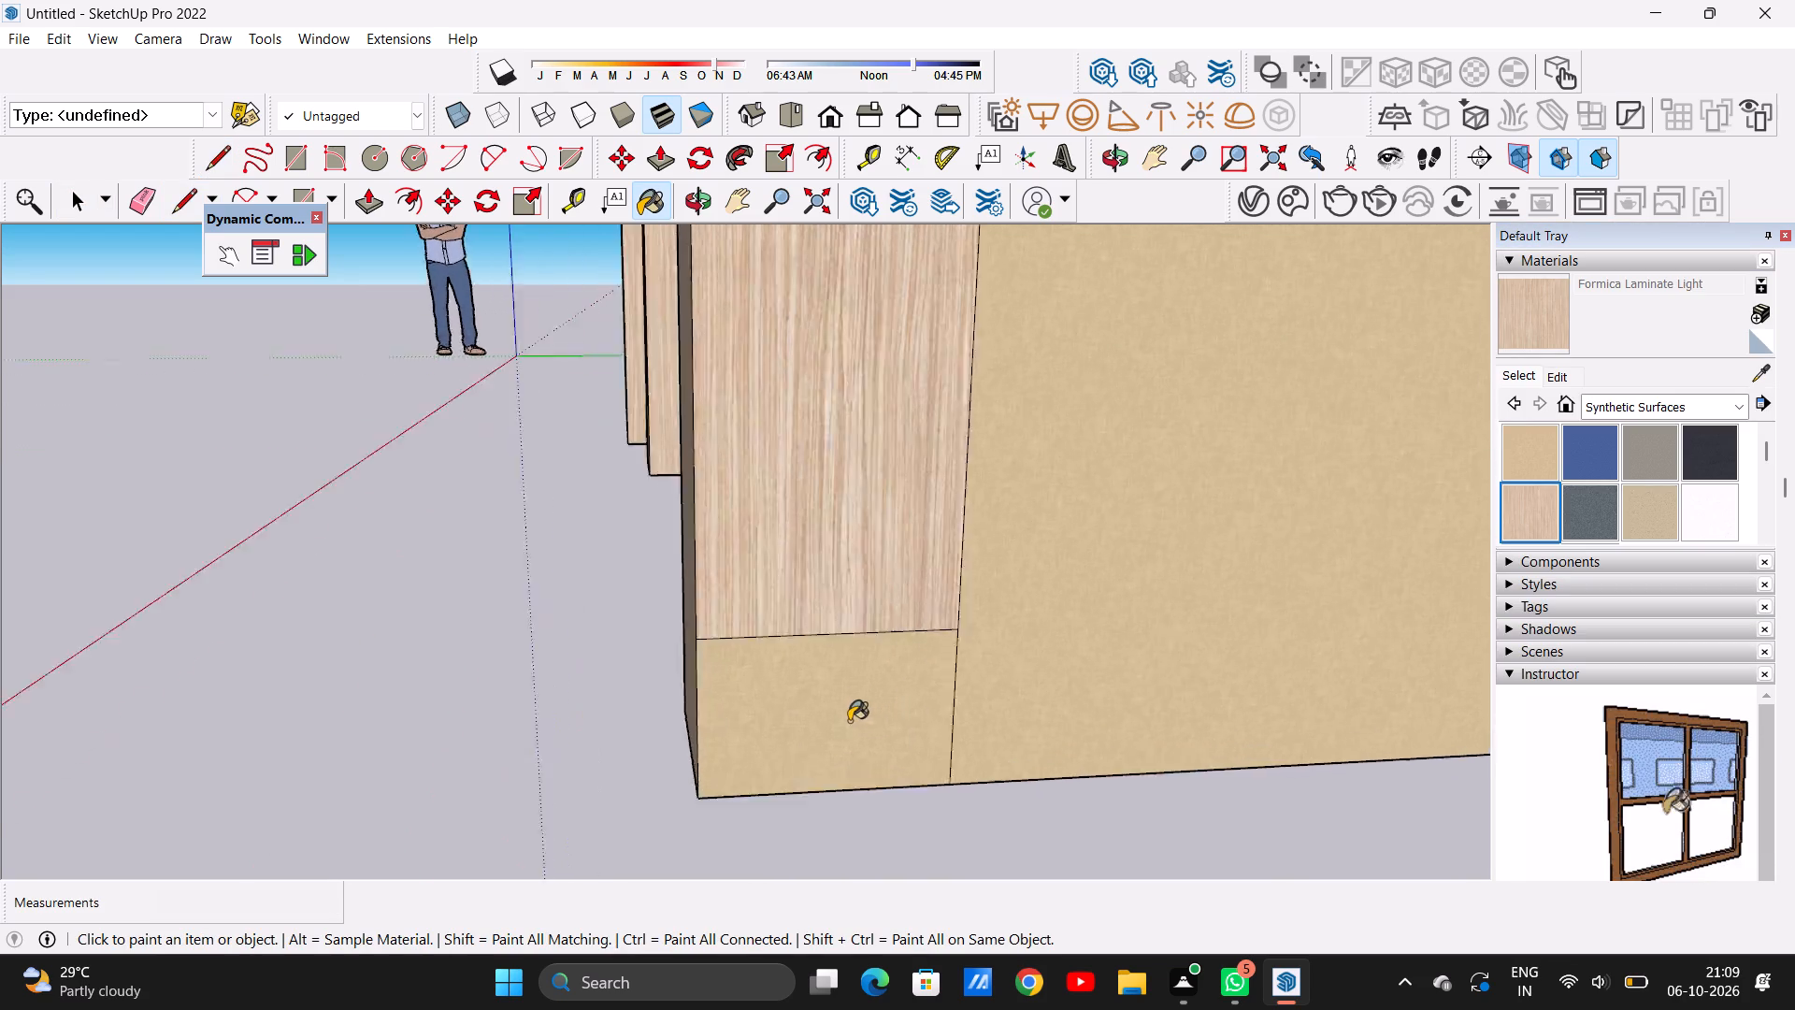
{"action": "scroll", "coordinate": [849, 721], "scroll_direction": "up", "scroll_amount": 2}
{"action": "left_click", "coordinate": [843, 716]}
{"action": "scroll", "coordinate": [902, 665], "scroll_direction": "down", "scroll_amount": 5}
{"action": "middle_click_drag", "start_coordinate": [762, 687], "coordinate": [861, 709]}
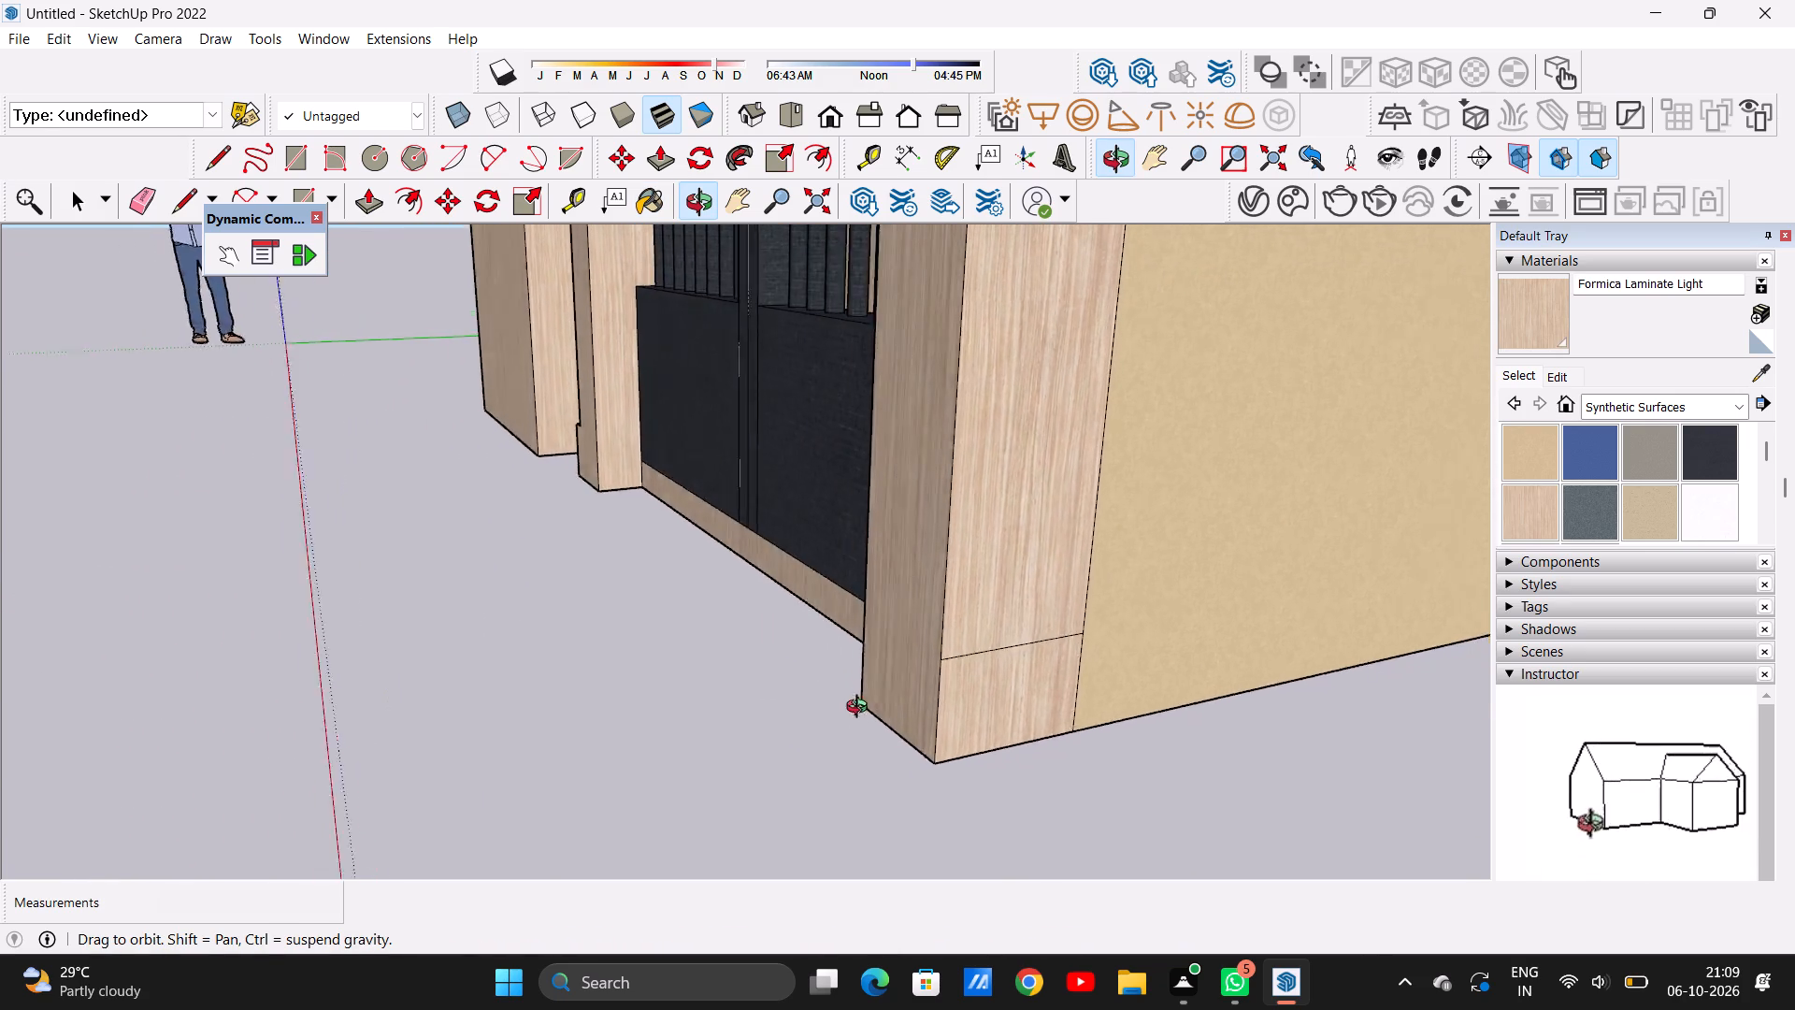
Erase the horizontal dividing edge between the pillar's side cladding and its newly painted base block.
{"action": "middle_click_drag", "start_coordinate": [861, 709], "coordinate": [794, 712]}
{"action": "scroll", "coordinate": [942, 689], "scroll_direction": "up", "scroll_amount": 6}
{"action": "key", "text": "space"}
{"action": "type", "text": "E"}
{"action": "left_click_drag", "start_coordinate": [913, 642], "coordinate": [911, 653]}
{"action": "scroll", "coordinate": [916, 703], "scroll_direction": "down", "scroll_amount": 6}
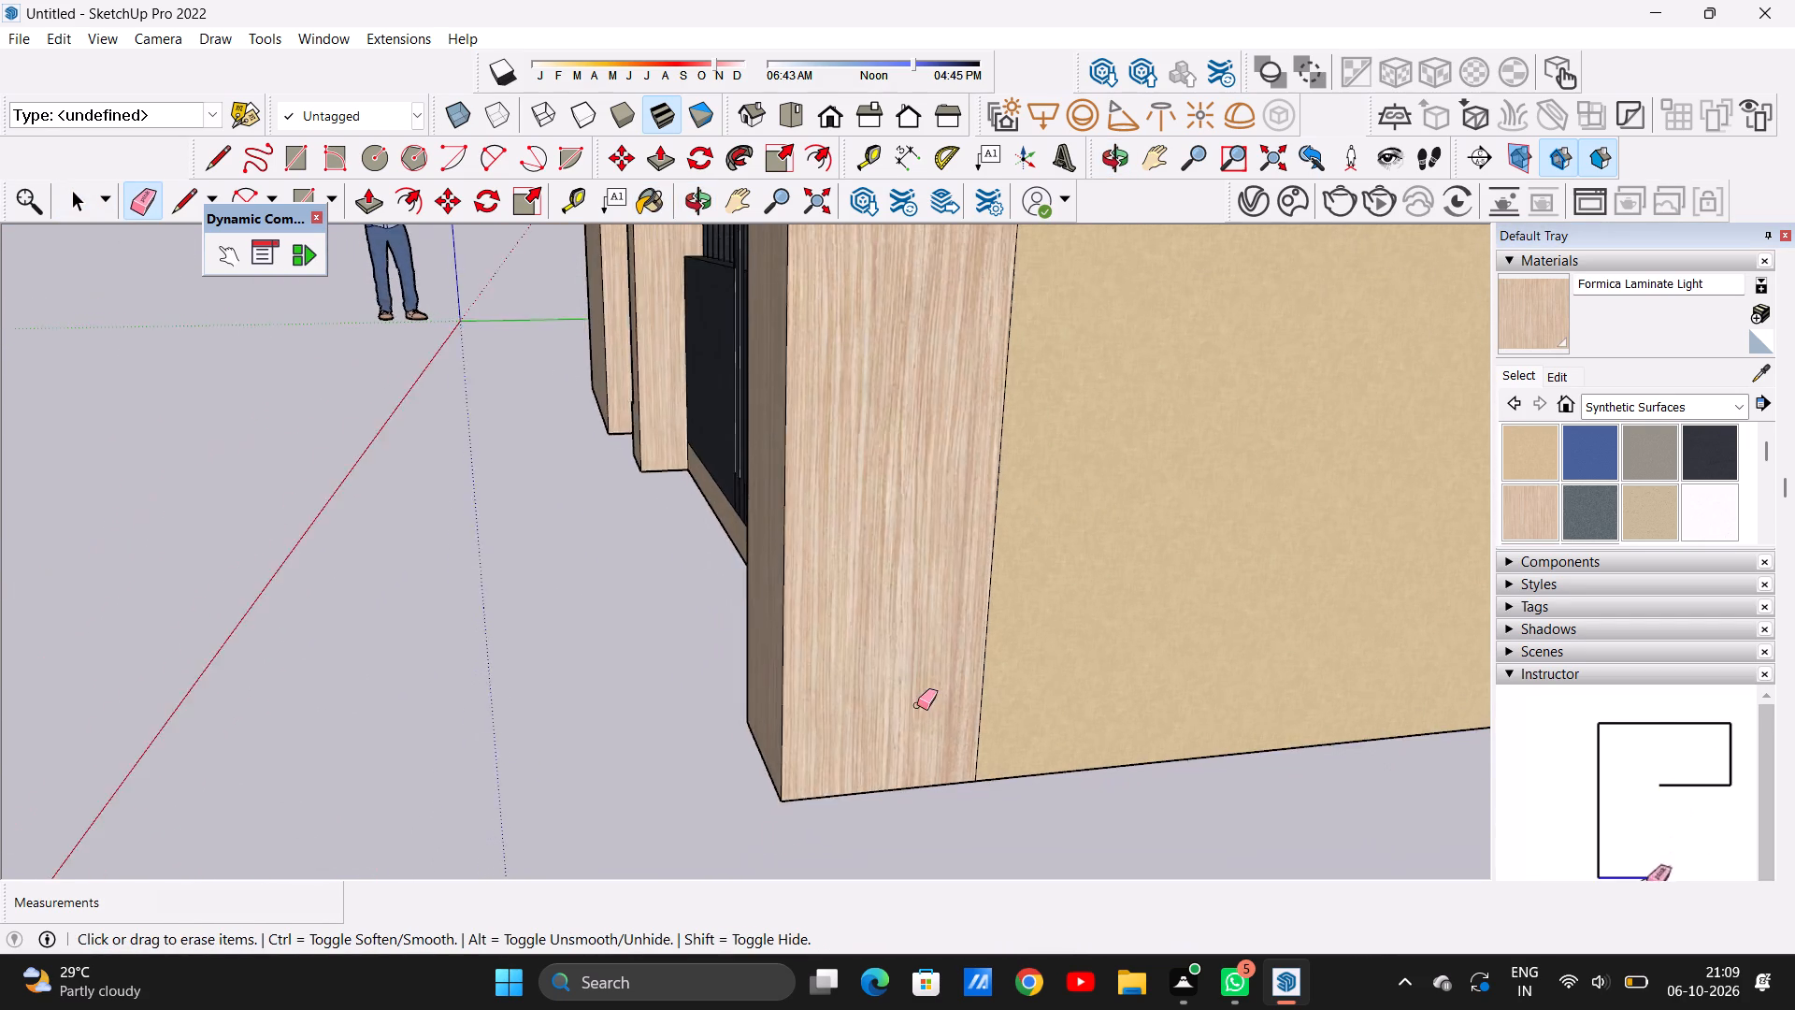
{"action": "scroll", "coordinate": [917, 705], "scroll_direction": "down", "scroll_amount": 20}
{"action": "scroll", "coordinate": [917, 705], "scroll_direction": "down", "scroll_amount": 8}
Examine the gate, its pillars and the lower facade from the front and from below.
{"action": "middle_click_drag", "start_coordinate": [863, 735], "coordinate": [1216, 735]}
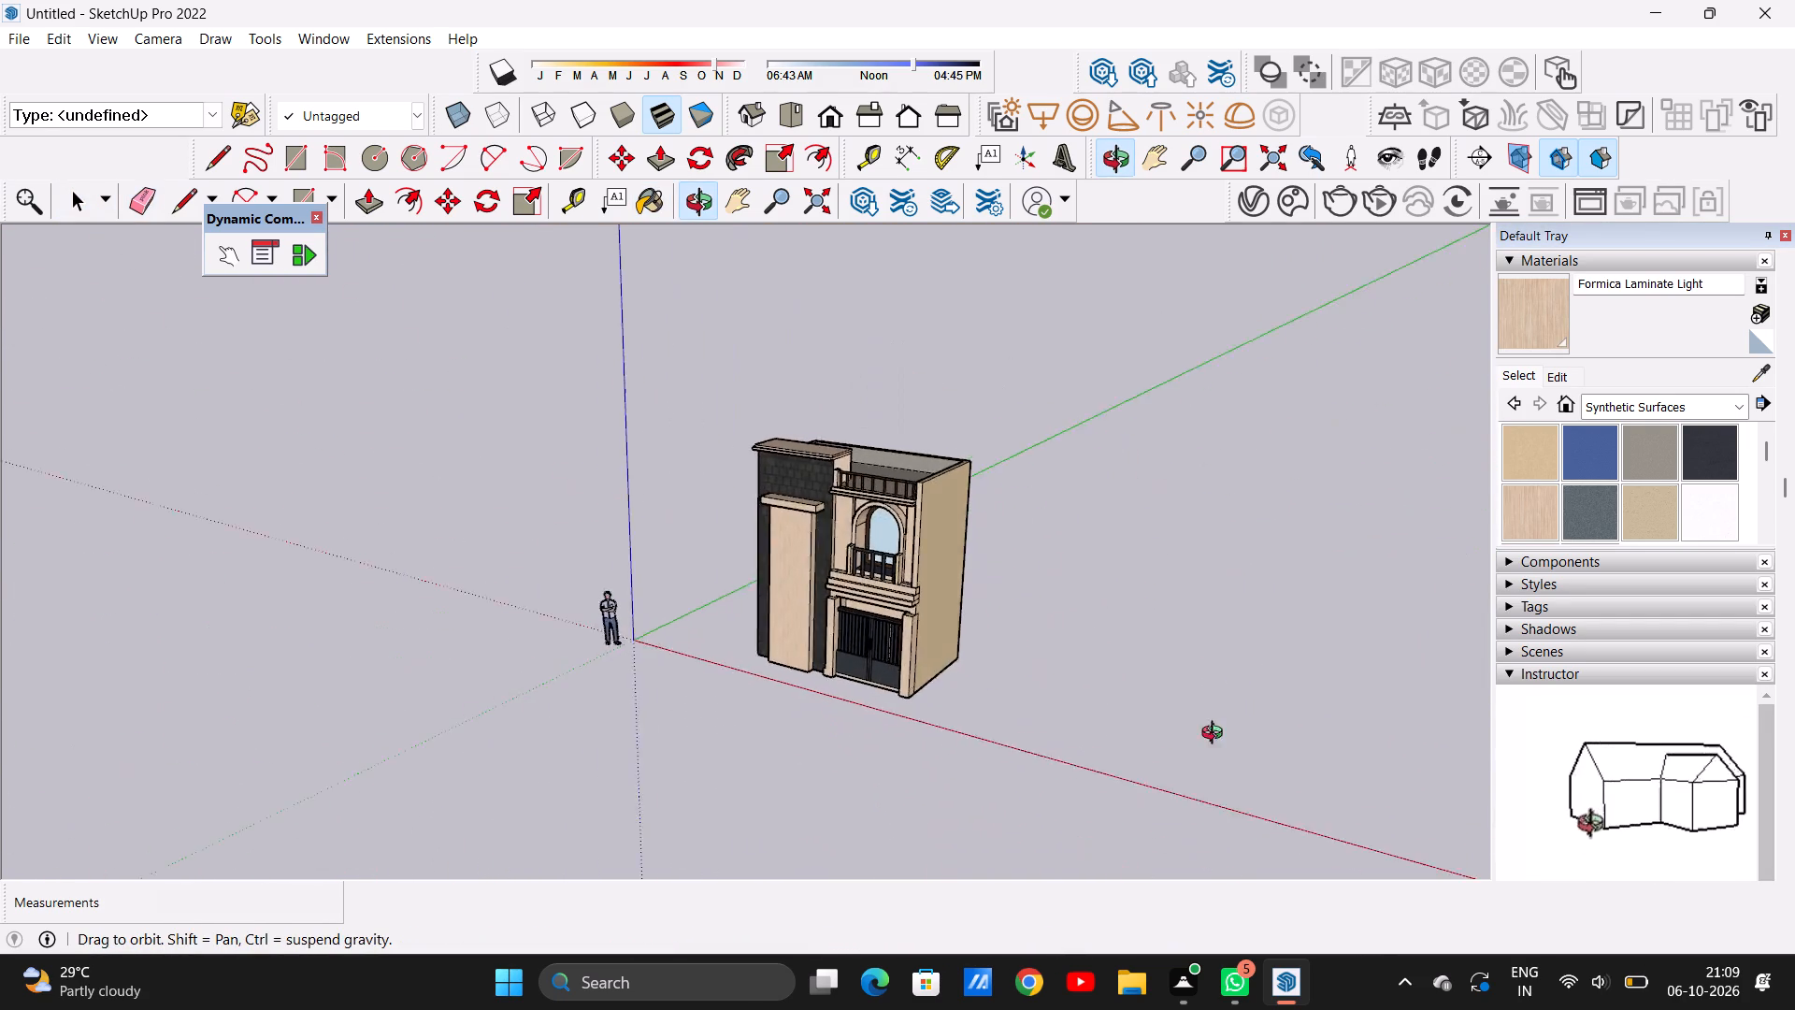
{"action": "middle_click_drag", "start_coordinate": [1216, 735], "coordinate": [1284, 724]}
{"action": "middle_click_drag", "start_coordinate": [790, 697], "coordinate": [1145, 656]}
{"action": "scroll", "coordinate": [863, 614], "scroll_direction": "up", "scroll_amount": 15}
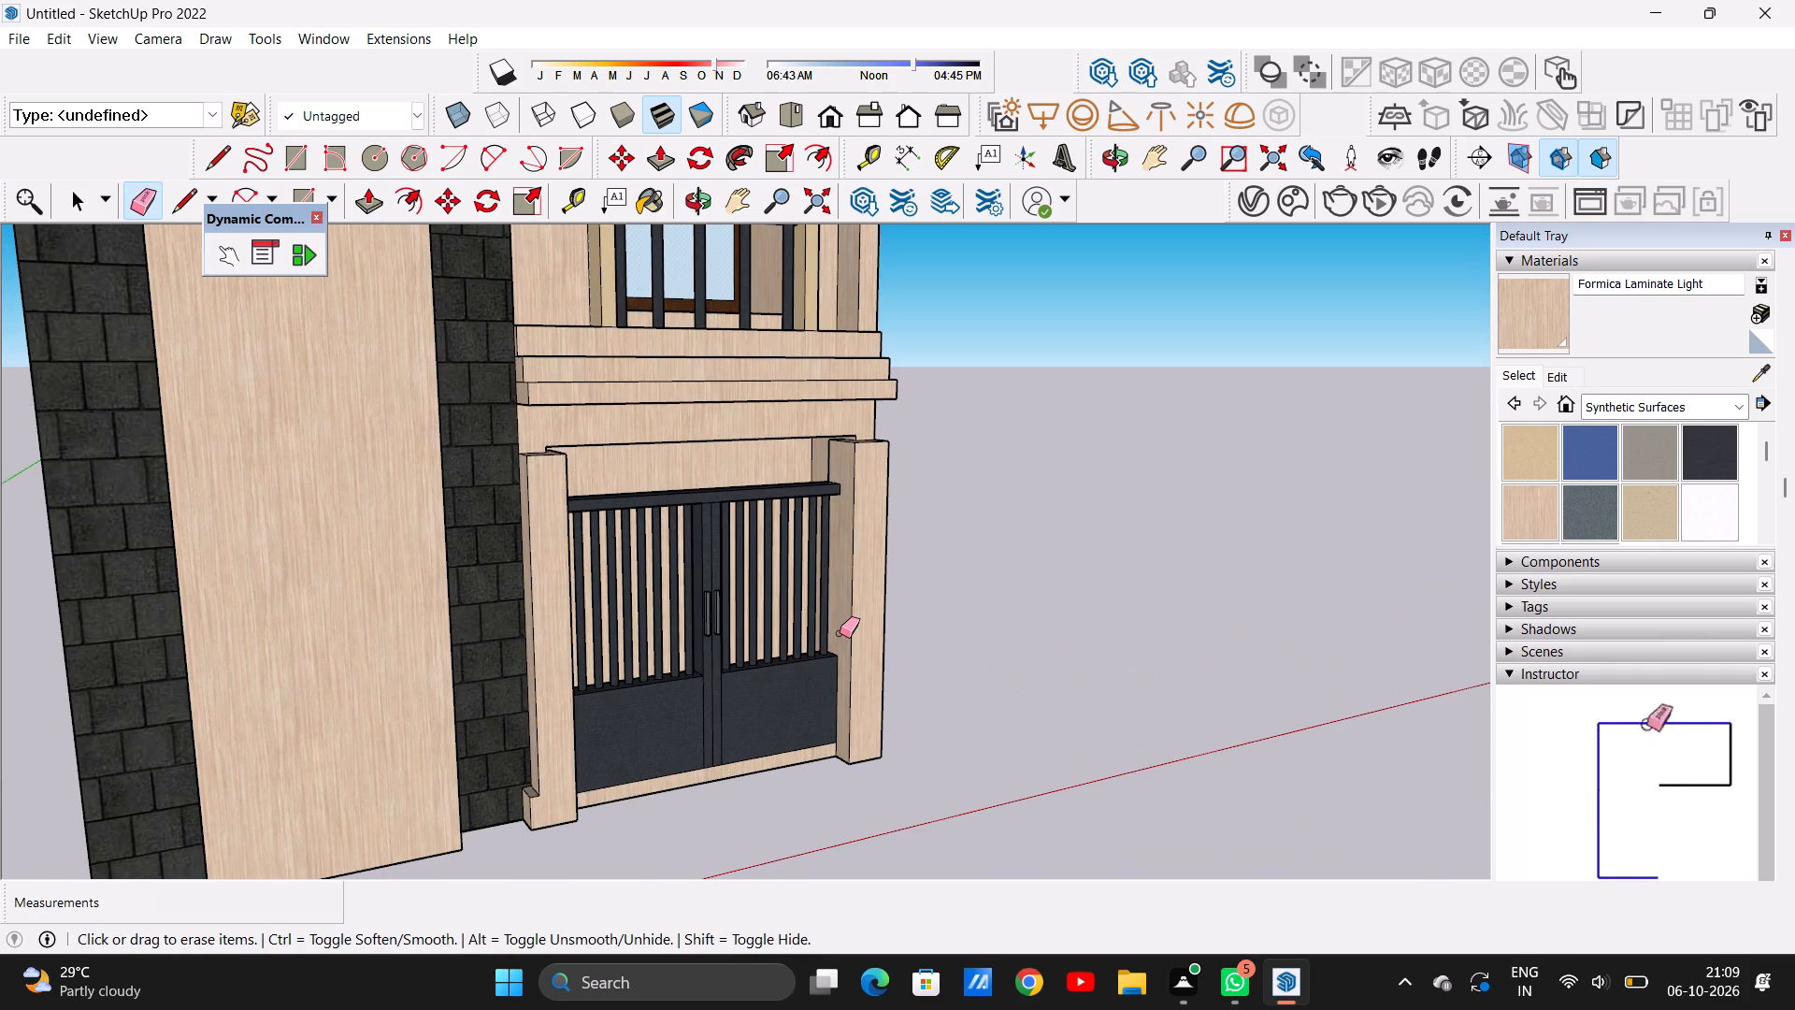
{"action": "scroll", "coordinate": [644, 622], "scroll_direction": "down", "scroll_amount": 1}
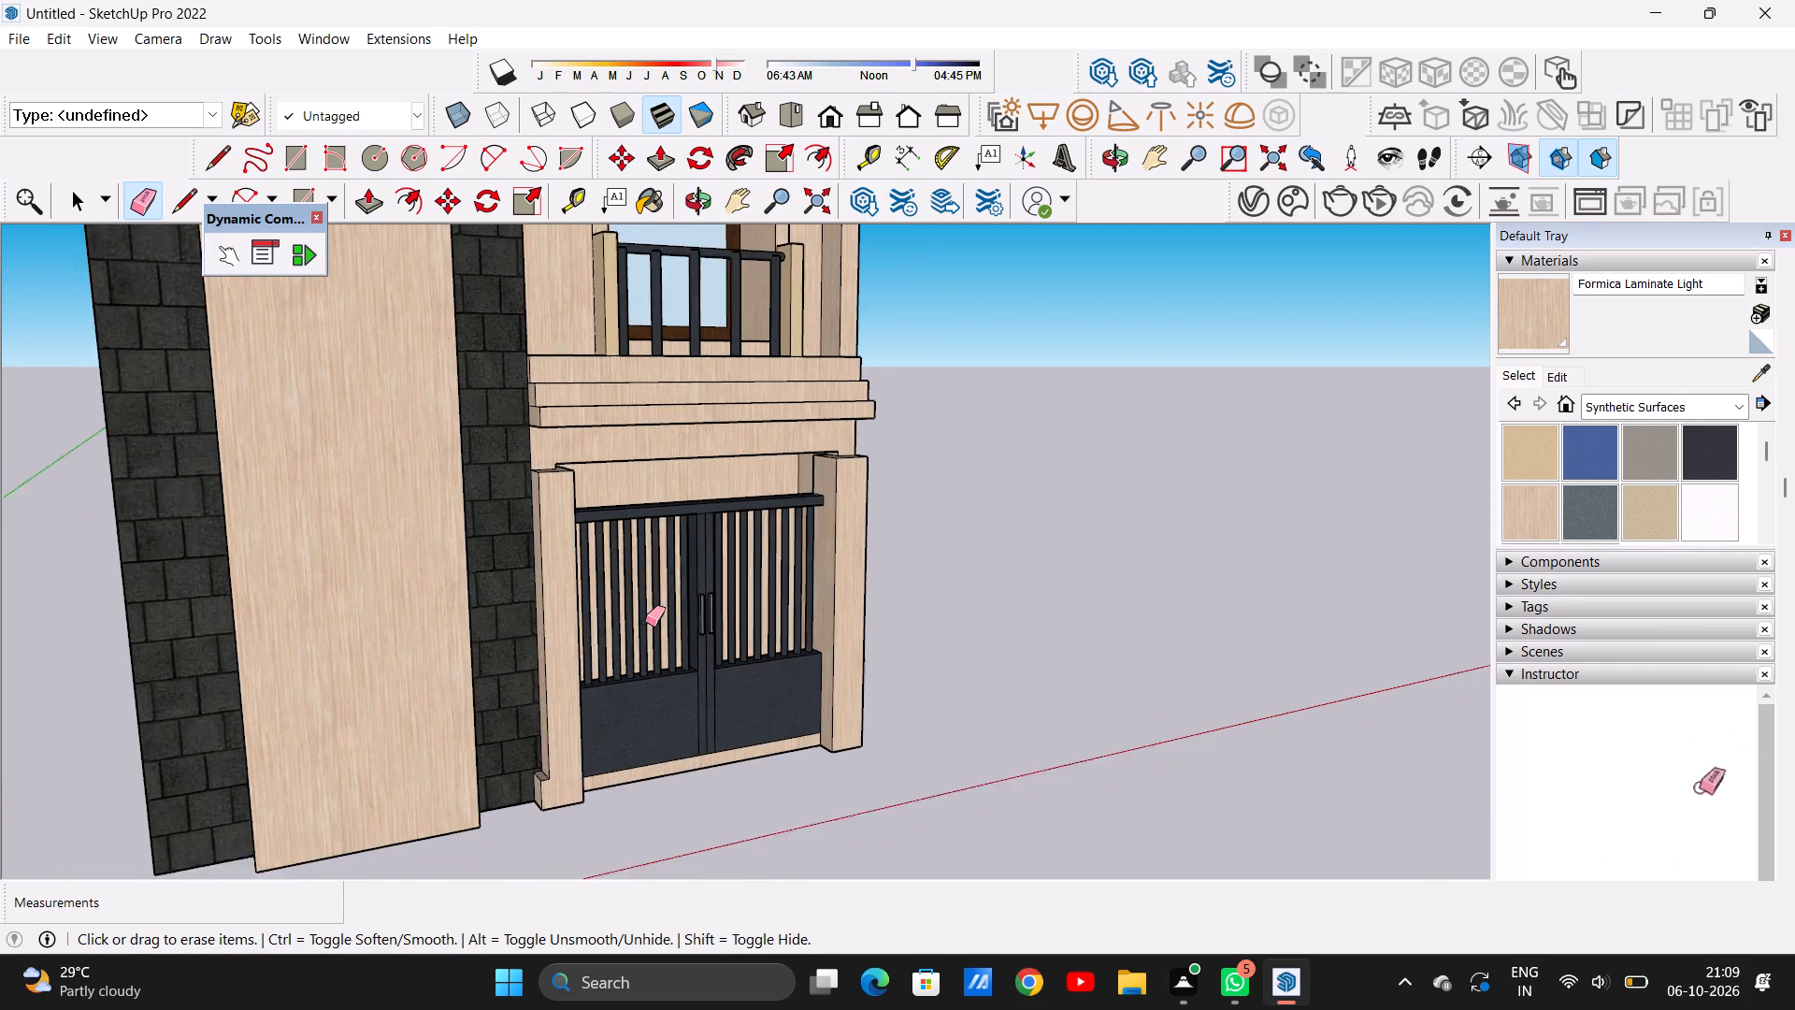
{"action": "scroll", "coordinate": [645, 622], "scroll_direction": "down", "scroll_amount": 4}
{"action": "middle_click_drag", "start_coordinate": [768, 673], "coordinate": [475, 634]}
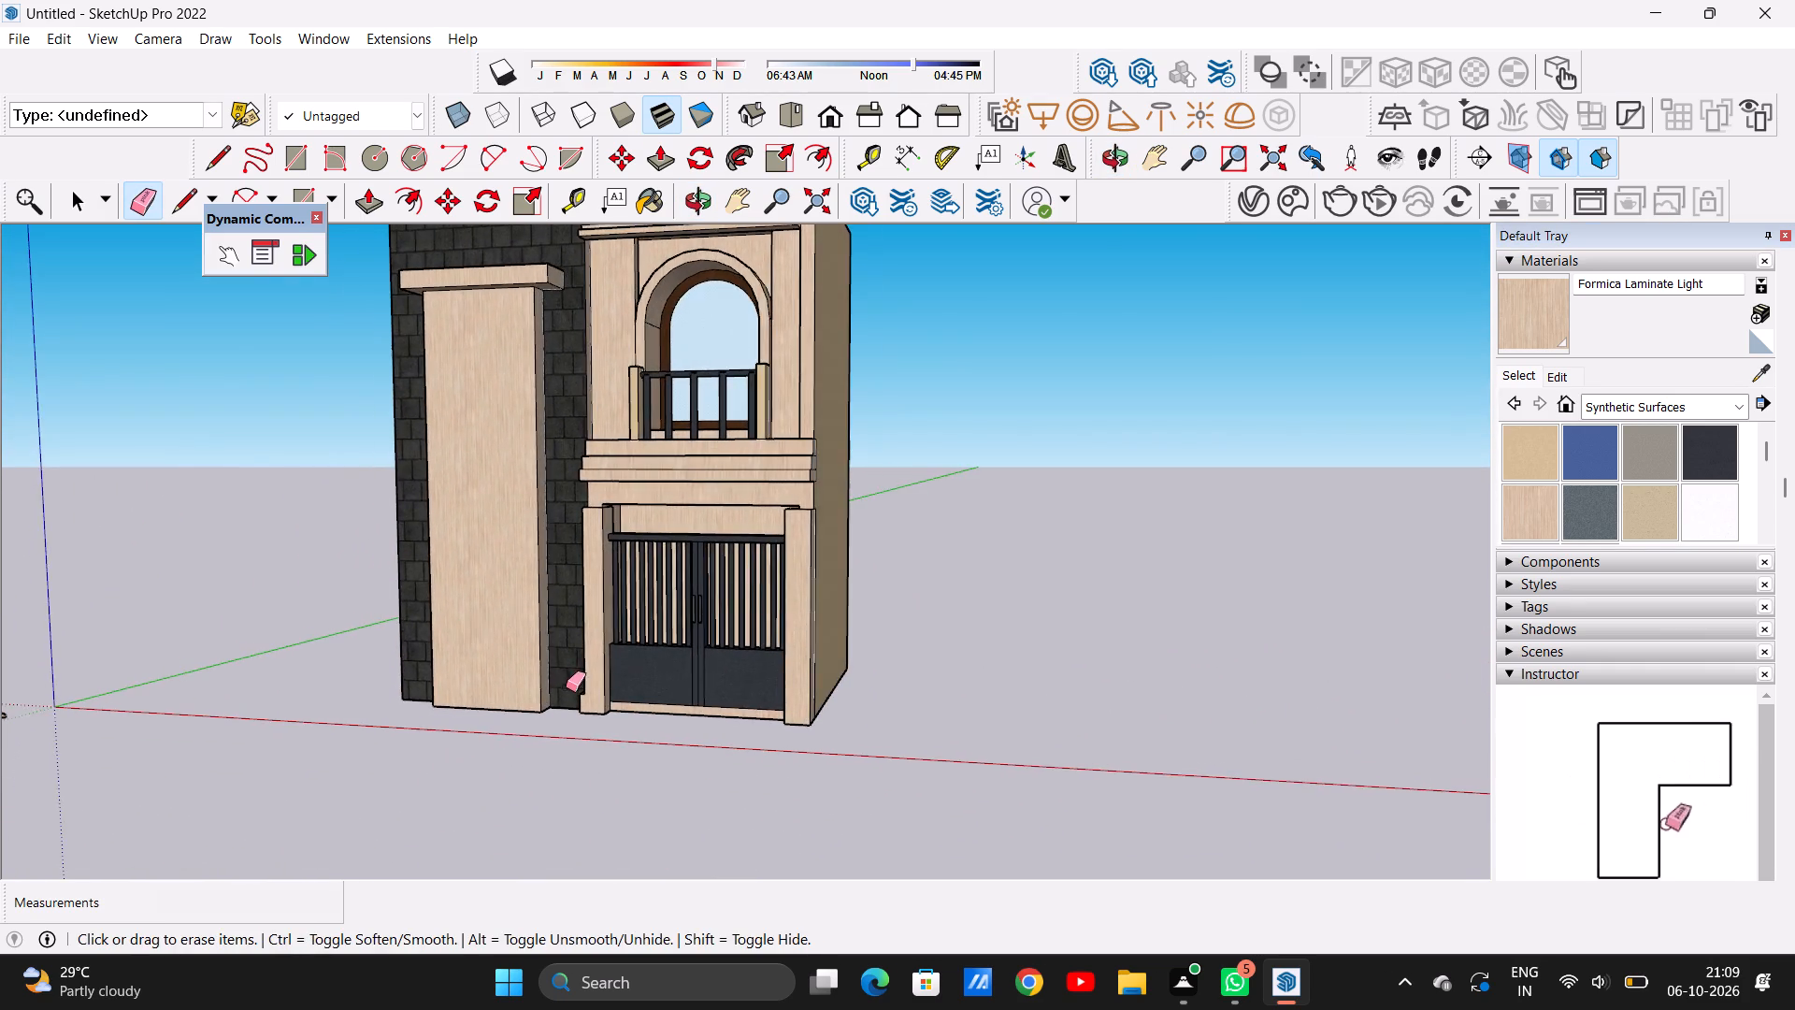
{"action": "scroll", "coordinate": [567, 687], "scroll_direction": "up", "scroll_amount": 8}
{"action": "middle_click_drag", "start_coordinate": [573, 690], "coordinate": [678, 680]}
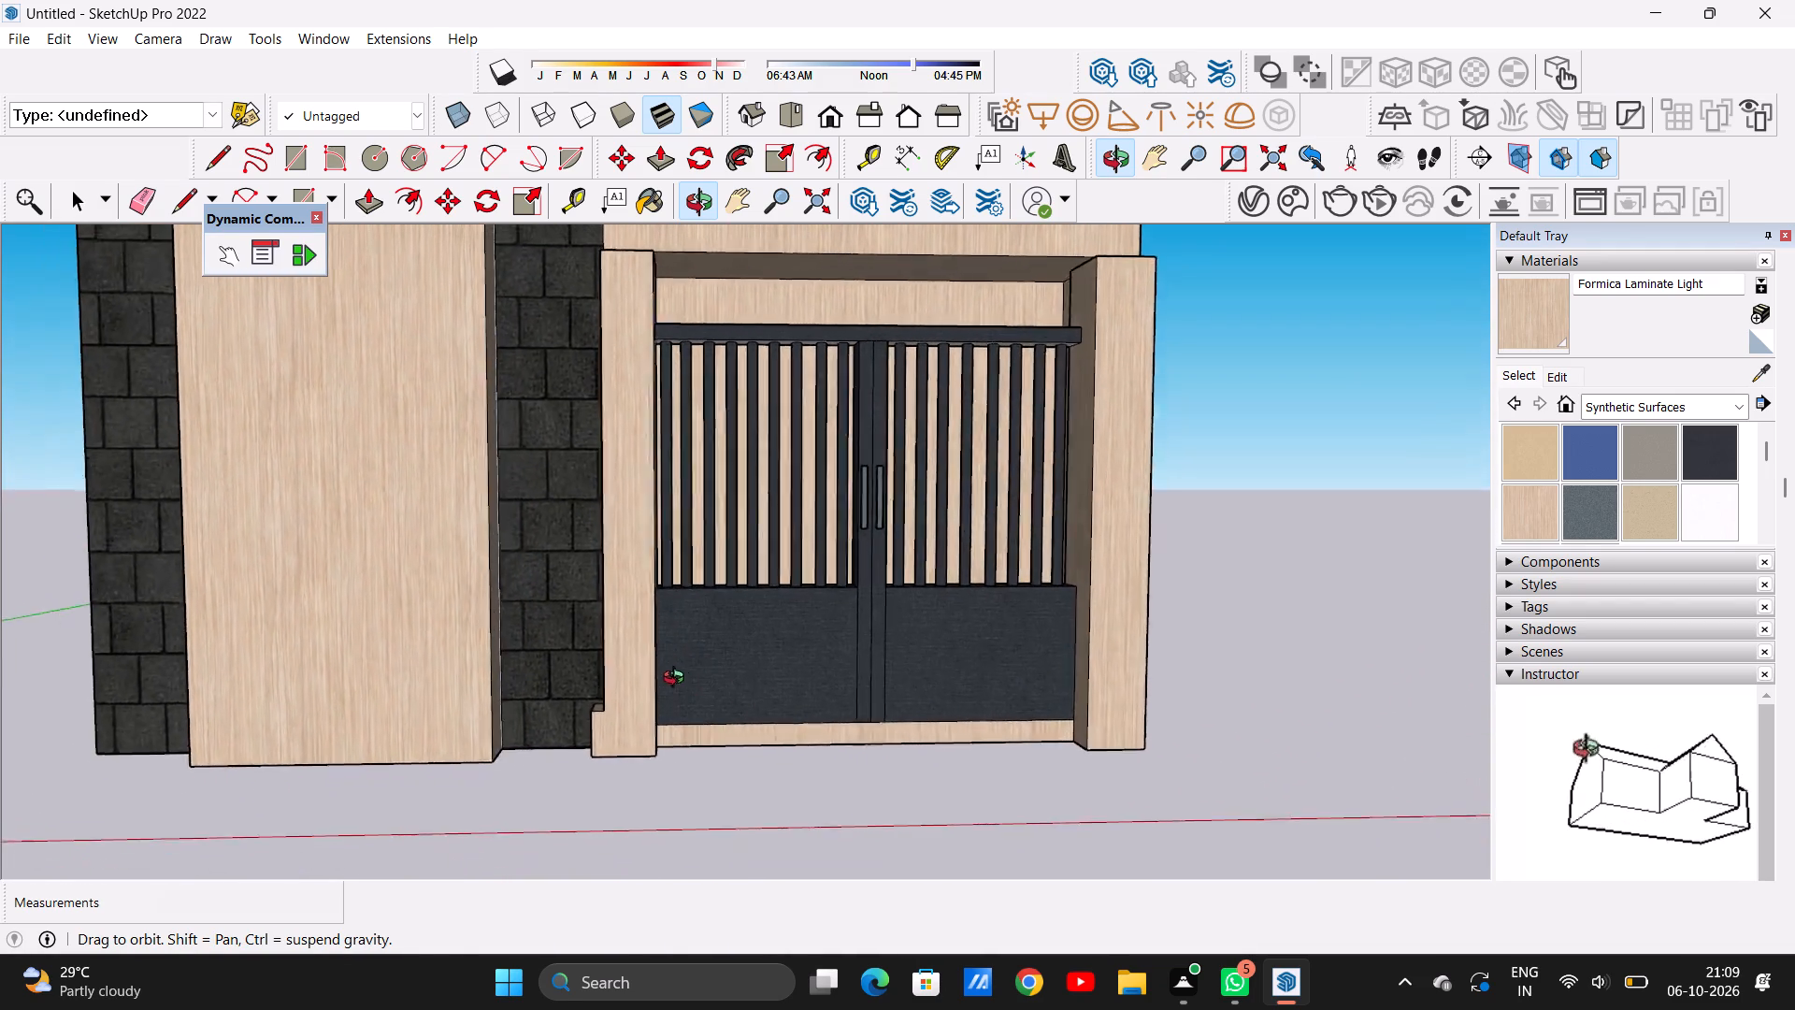
{"action": "middle_click_drag", "start_coordinate": [678, 680], "coordinate": [656, 676]}
{"action": "scroll", "coordinate": [644, 694], "scroll_direction": "down", "scroll_amount": 8}
{"action": "middle_click_drag", "start_coordinate": [713, 551], "coordinate": [714, 357]}
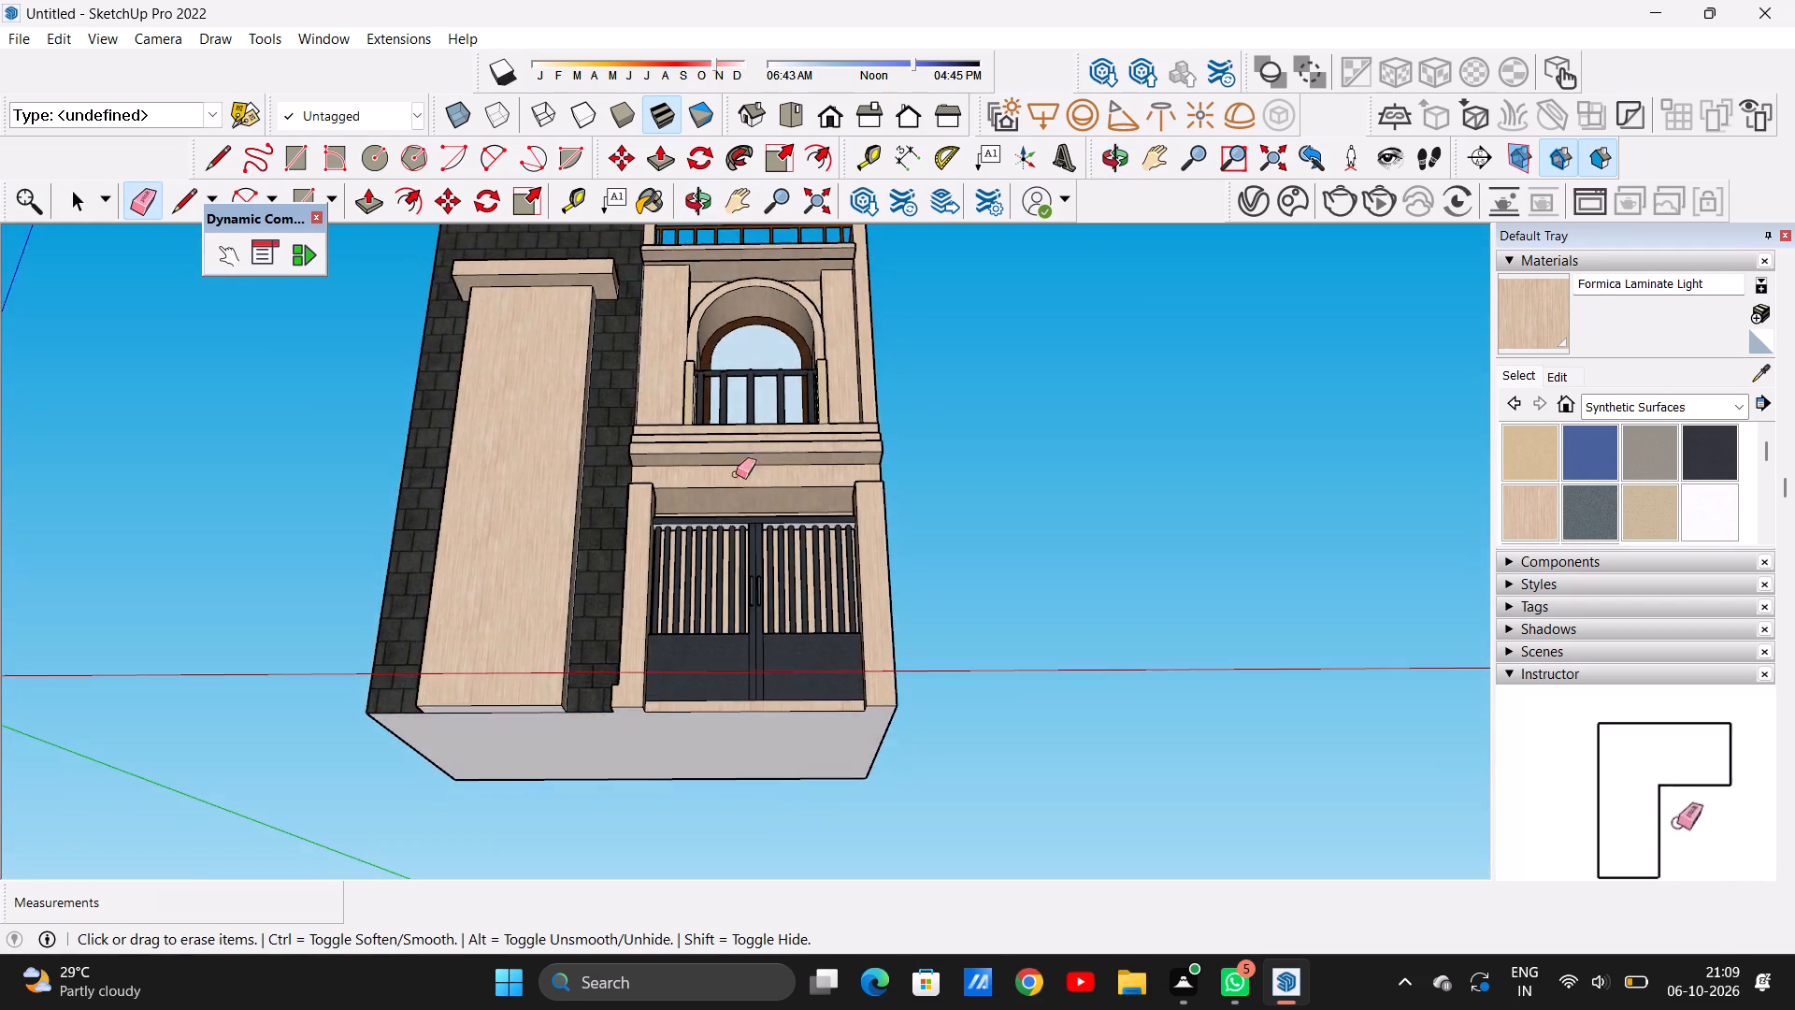
{"action": "scroll", "coordinate": [737, 524], "scroll_direction": "up", "scroll_amount": 16}
{"action": "scroll", "coordinate": [740, 511], "scroll_direction": "down", "scroll_amount": 1}
{"action": "scroll", "coordinate": [740, 511], "scroll_direction": "up", "scroll_amount": 4}
{"action": "scroll", "coordinate": [740, 511], "scroll_direction": "down", "scroll_amount": 18}
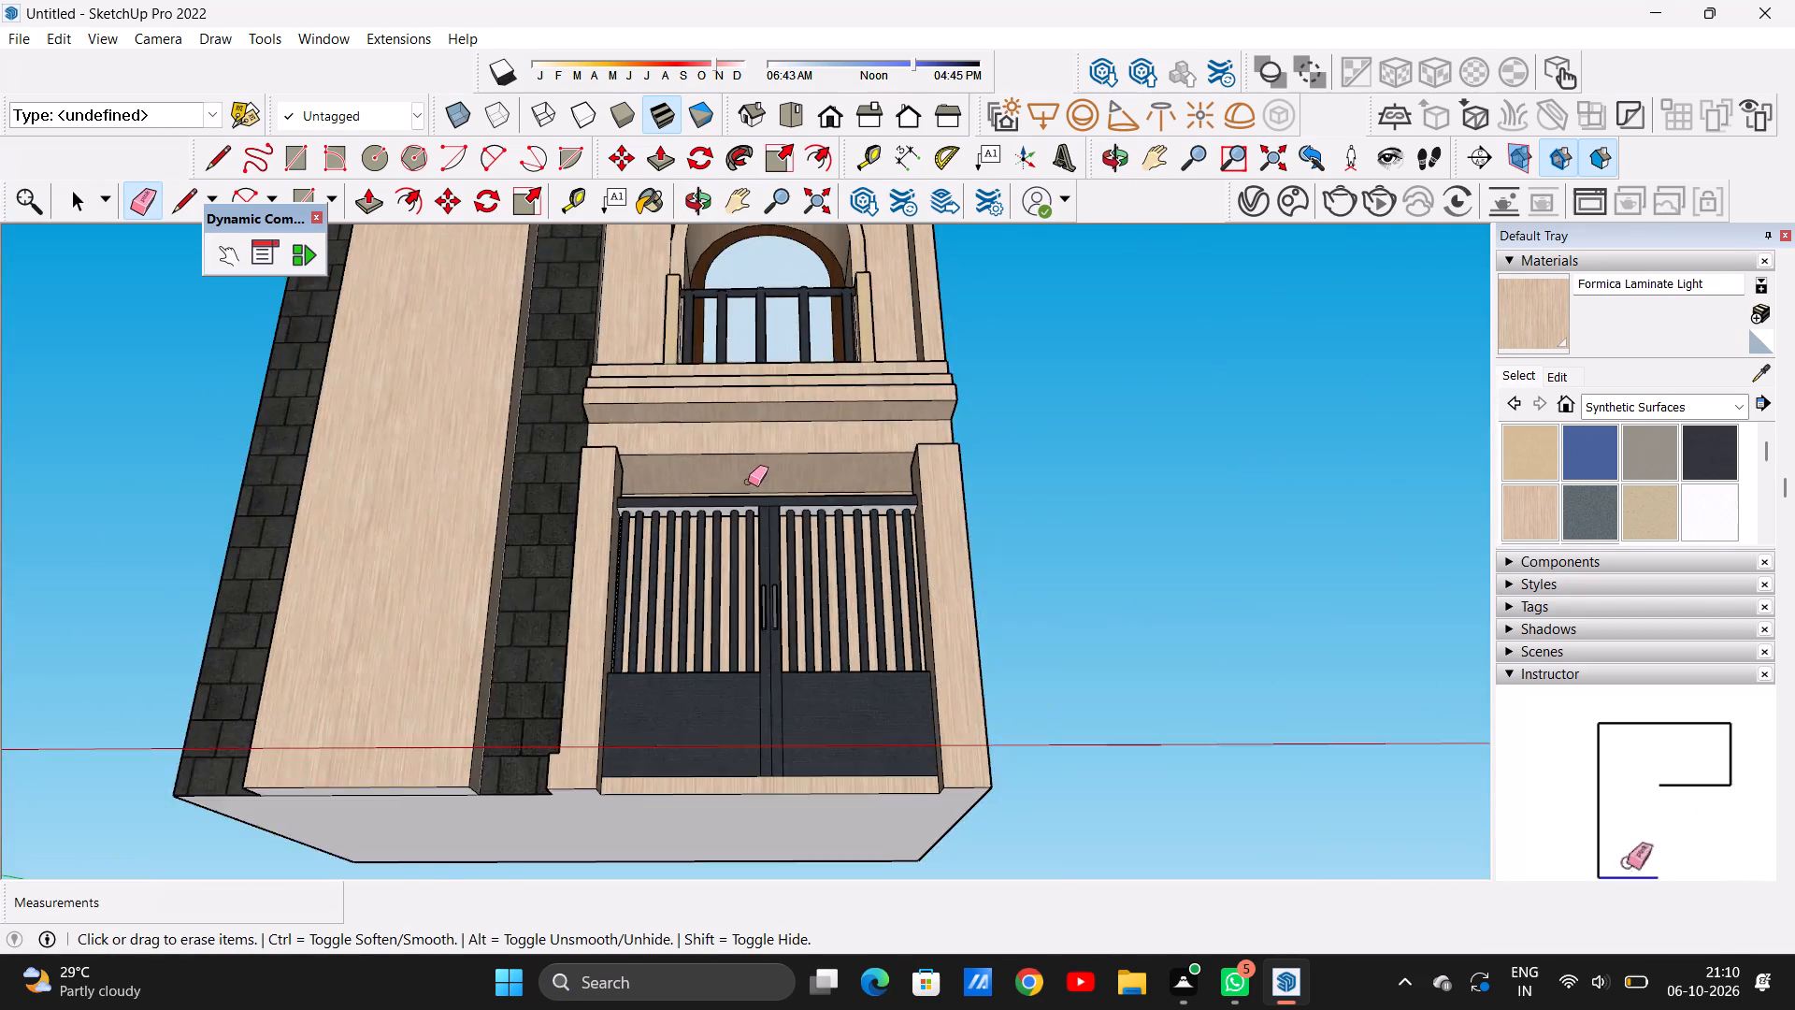
Examine the balcony's arched opening and railing, both side walls and the terrace for leftover edges and unpainted faces.
{"action": "scroll", "coordinate": [748, 482], "scroll_direction": "down", "scroll_amount": 3}
{"action": "middle_click_drag", "start_coordinate": [742, 446], "coordinate": [753, 668]}
{"action": "scroll", "coordinate": [745, 656], "scroll_direction": "down", "scroll_amount": 6}
{"action": "scroll", "coordinate": [727, 398], "scroll_direction": "up", "scroll_amount": 10}
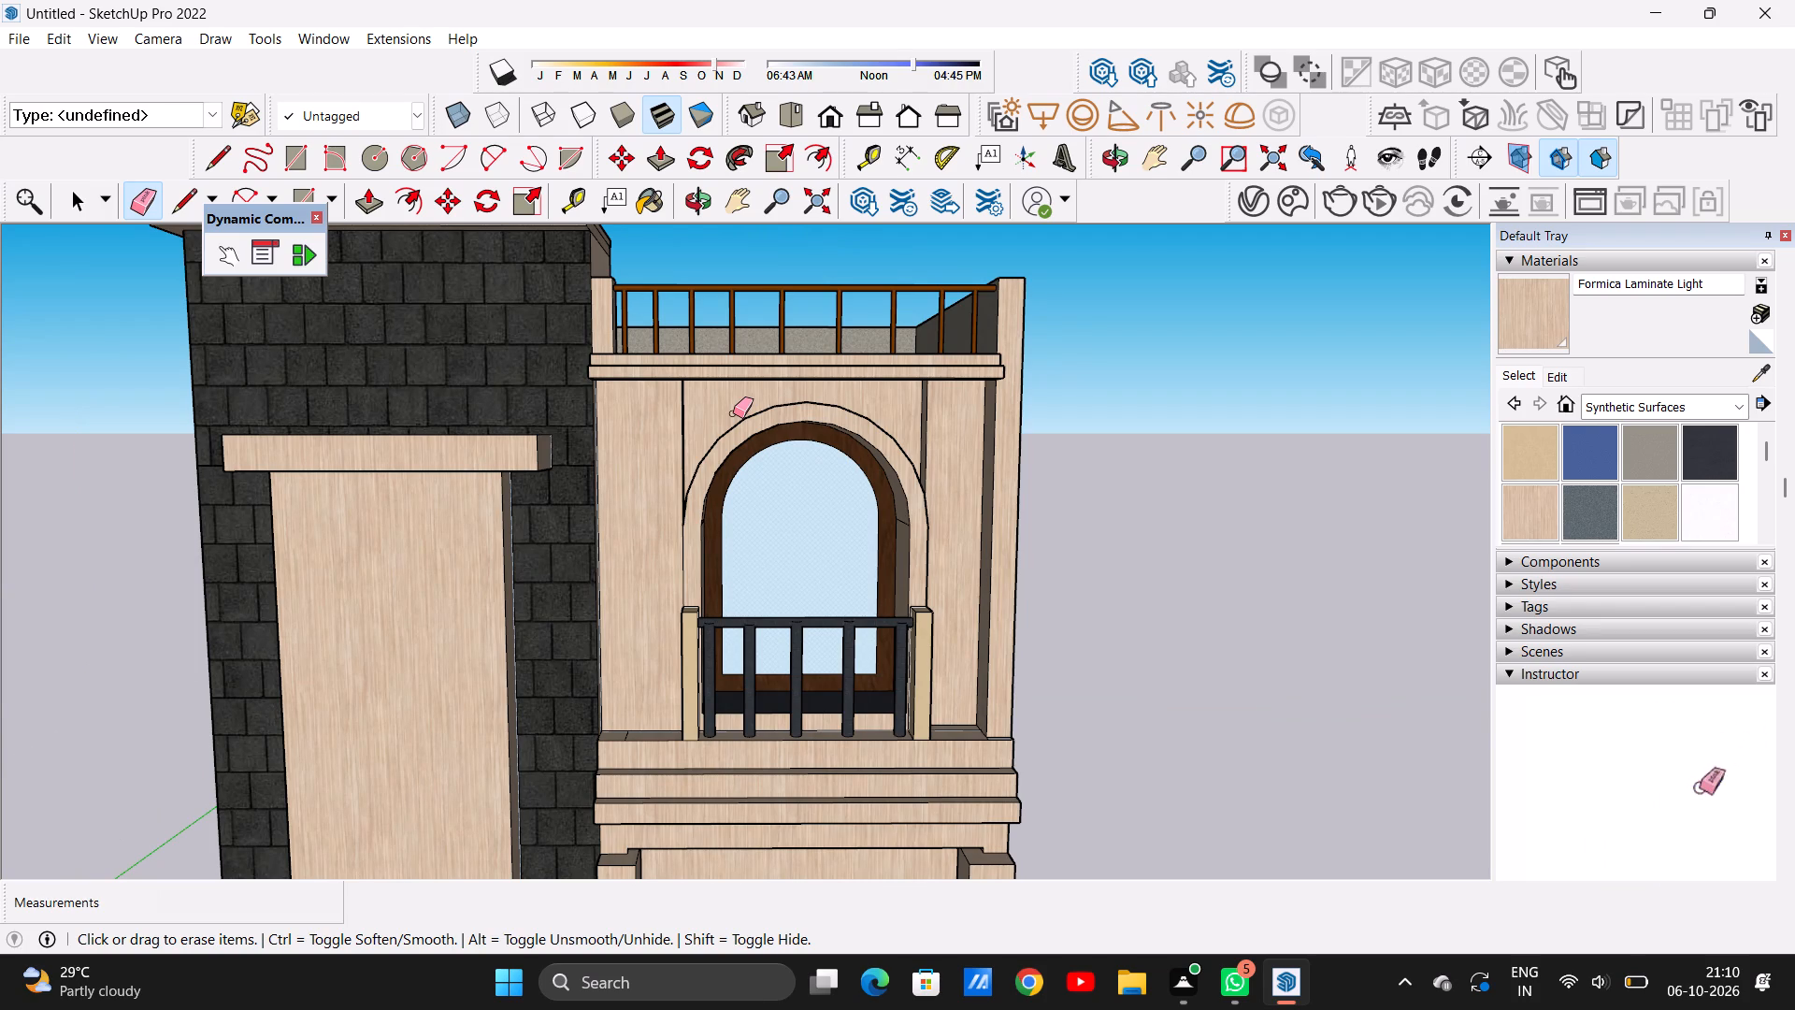
{"action": "scroll", "coordinate": [734, 400], "scroll_direction": "down", "scroll_amount": 6}
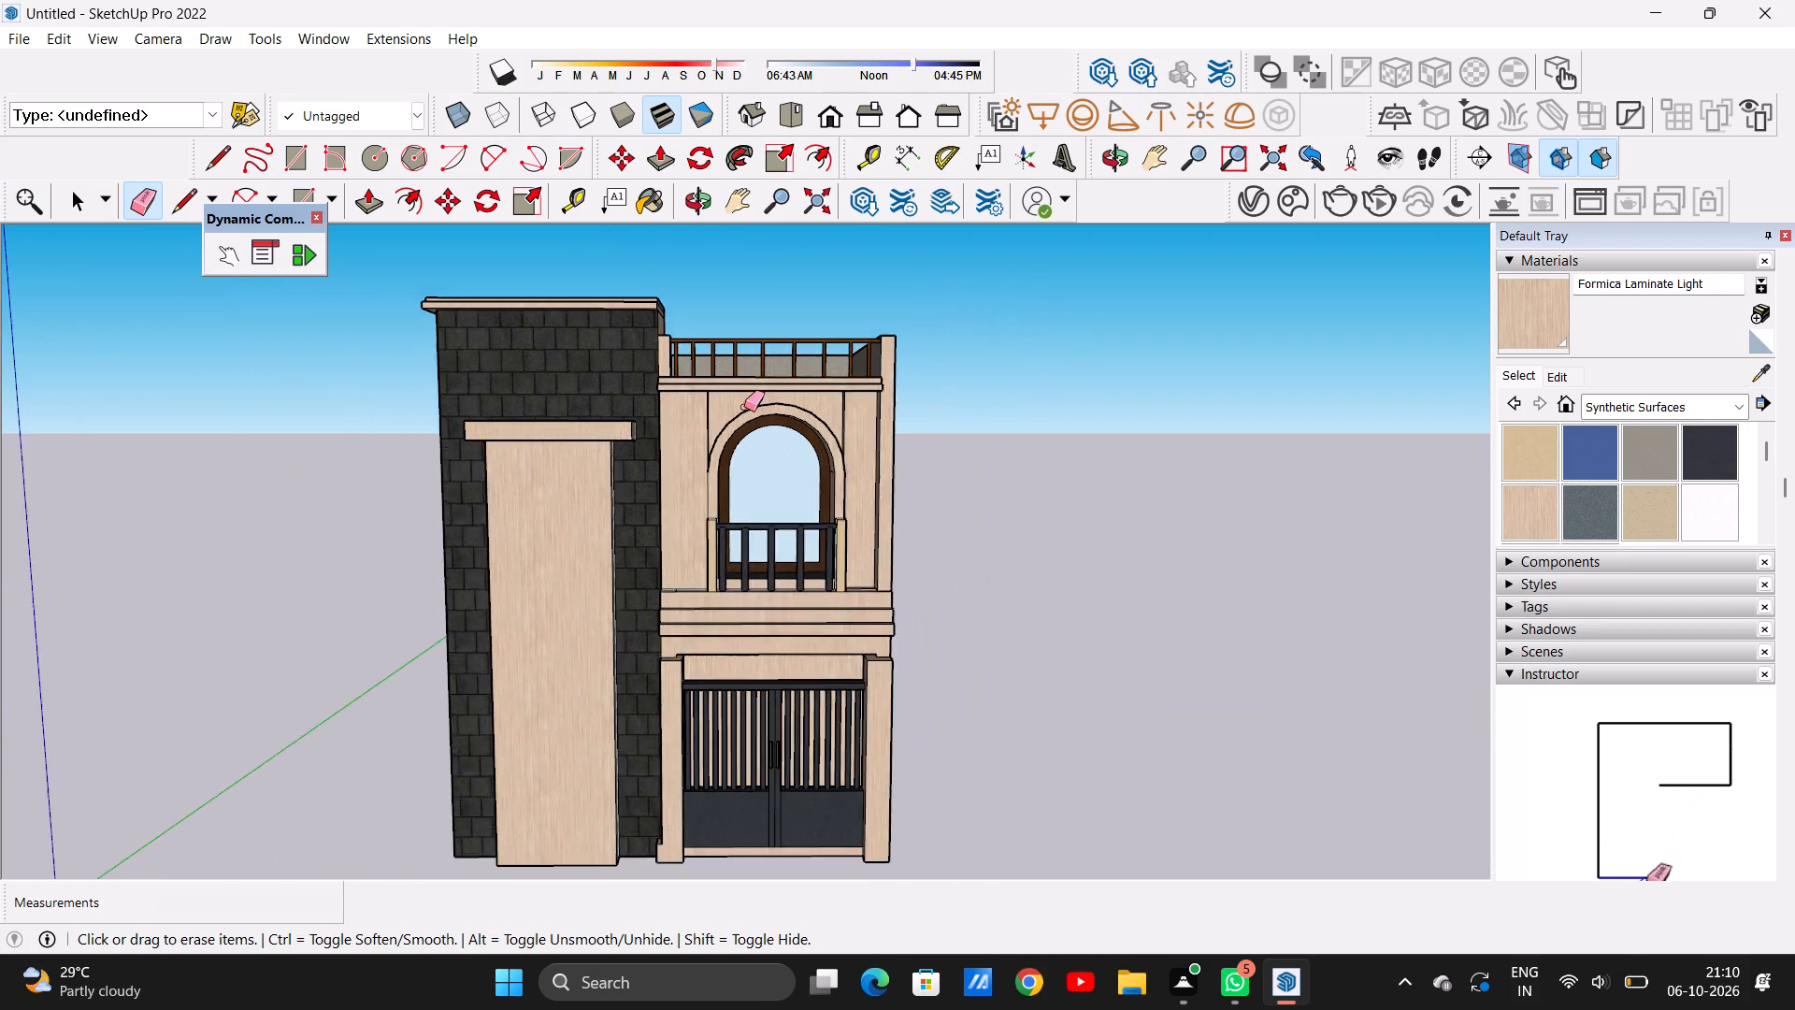
{"action": "scroll", "coordinate": [744, 407], "scroll_direction": "down", "scroll_amount": 5}
{"action": "scroll", "coordinate": [744, 431], "scroll_direction": "up", "scroll_amount": 7}
{"action": "scroll", "coordinate": [742, 376], "scroll_direction": "down", "scroll_amount": 6}
{"action": "middle_click_drag", "start_coordinate": [783, 416], "coordinate": [483, 454]}
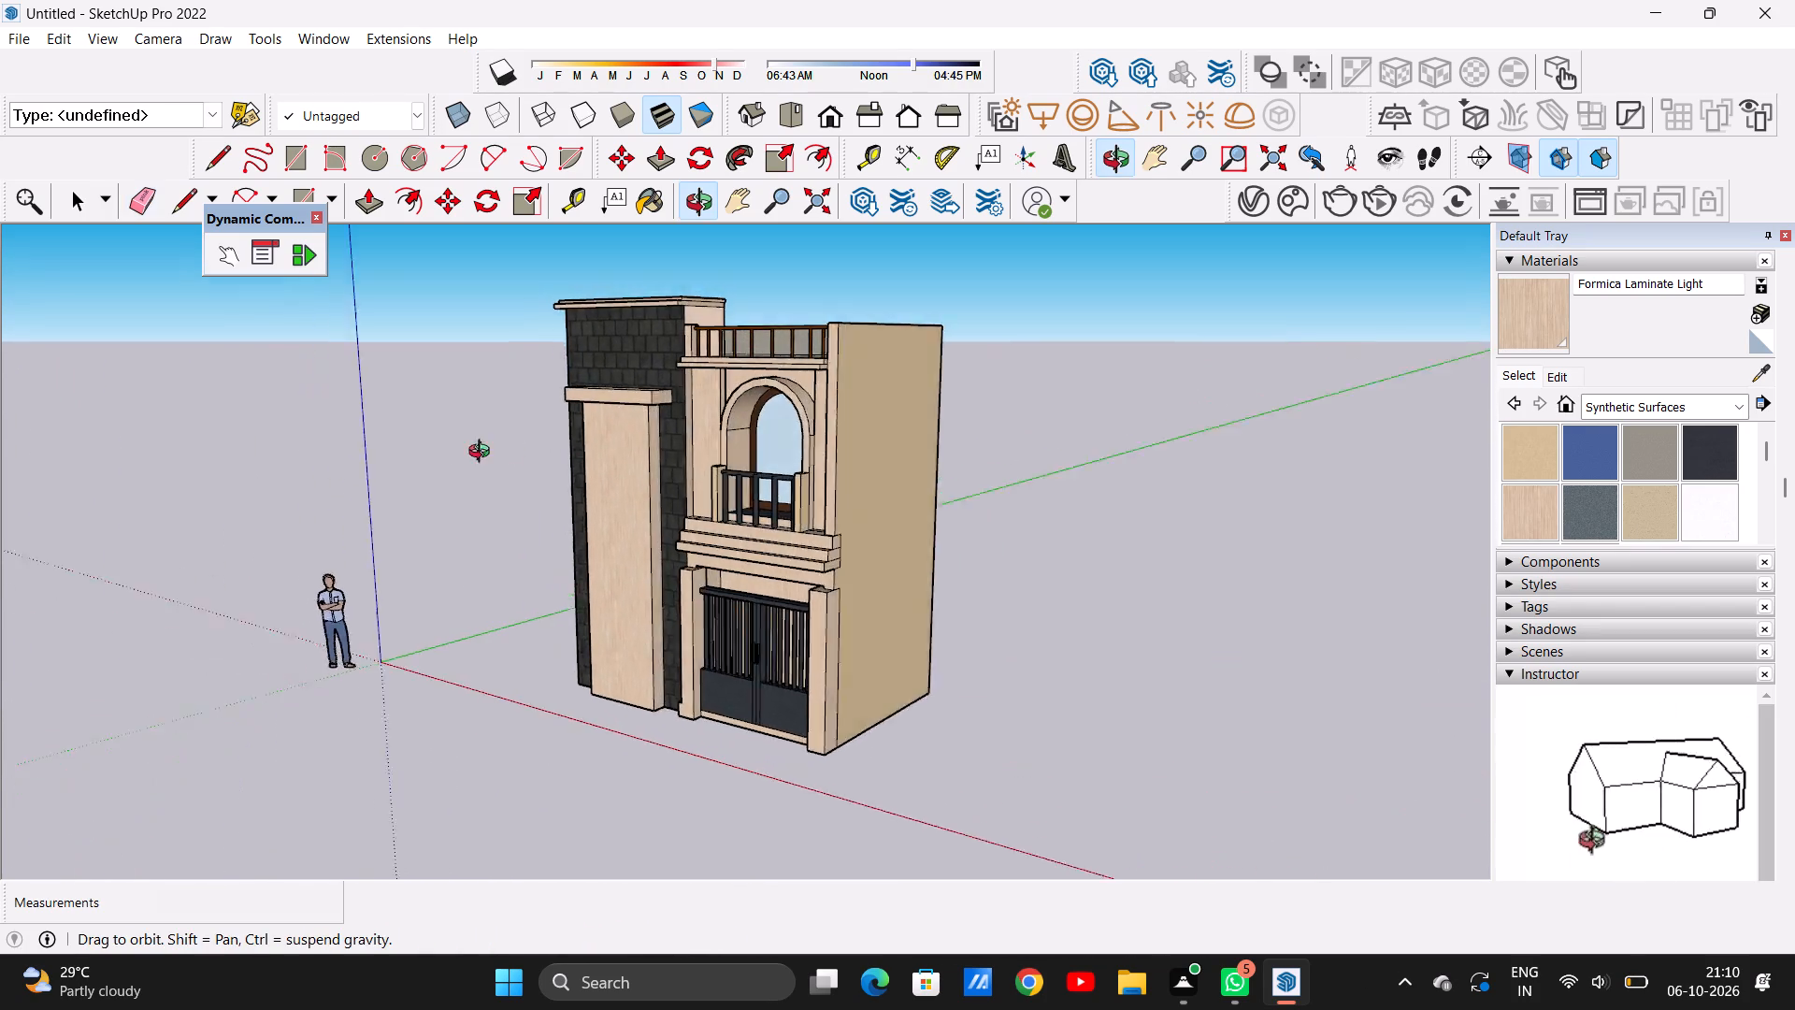
{"action": "middle_click_drag", "start_coordinate": [483, 454], "coordinate": [432, 455]}
{"action": "scroll", "coordinate": [749, 402], "scroll_direction": "up", "scroll_amount": 7}
{"action": "scroll", "coordinate": [725, 402], "scroll_direction": "down", "scroll_amount": 1}
{"action": "scroll", "coordinate": [725, 402], "scroll_direction": "up", "scroll_amount": 13}
{"action": "scroll", "coordinate": [696, 378], "scroll_direction": "down", "scroll_amount": 8}
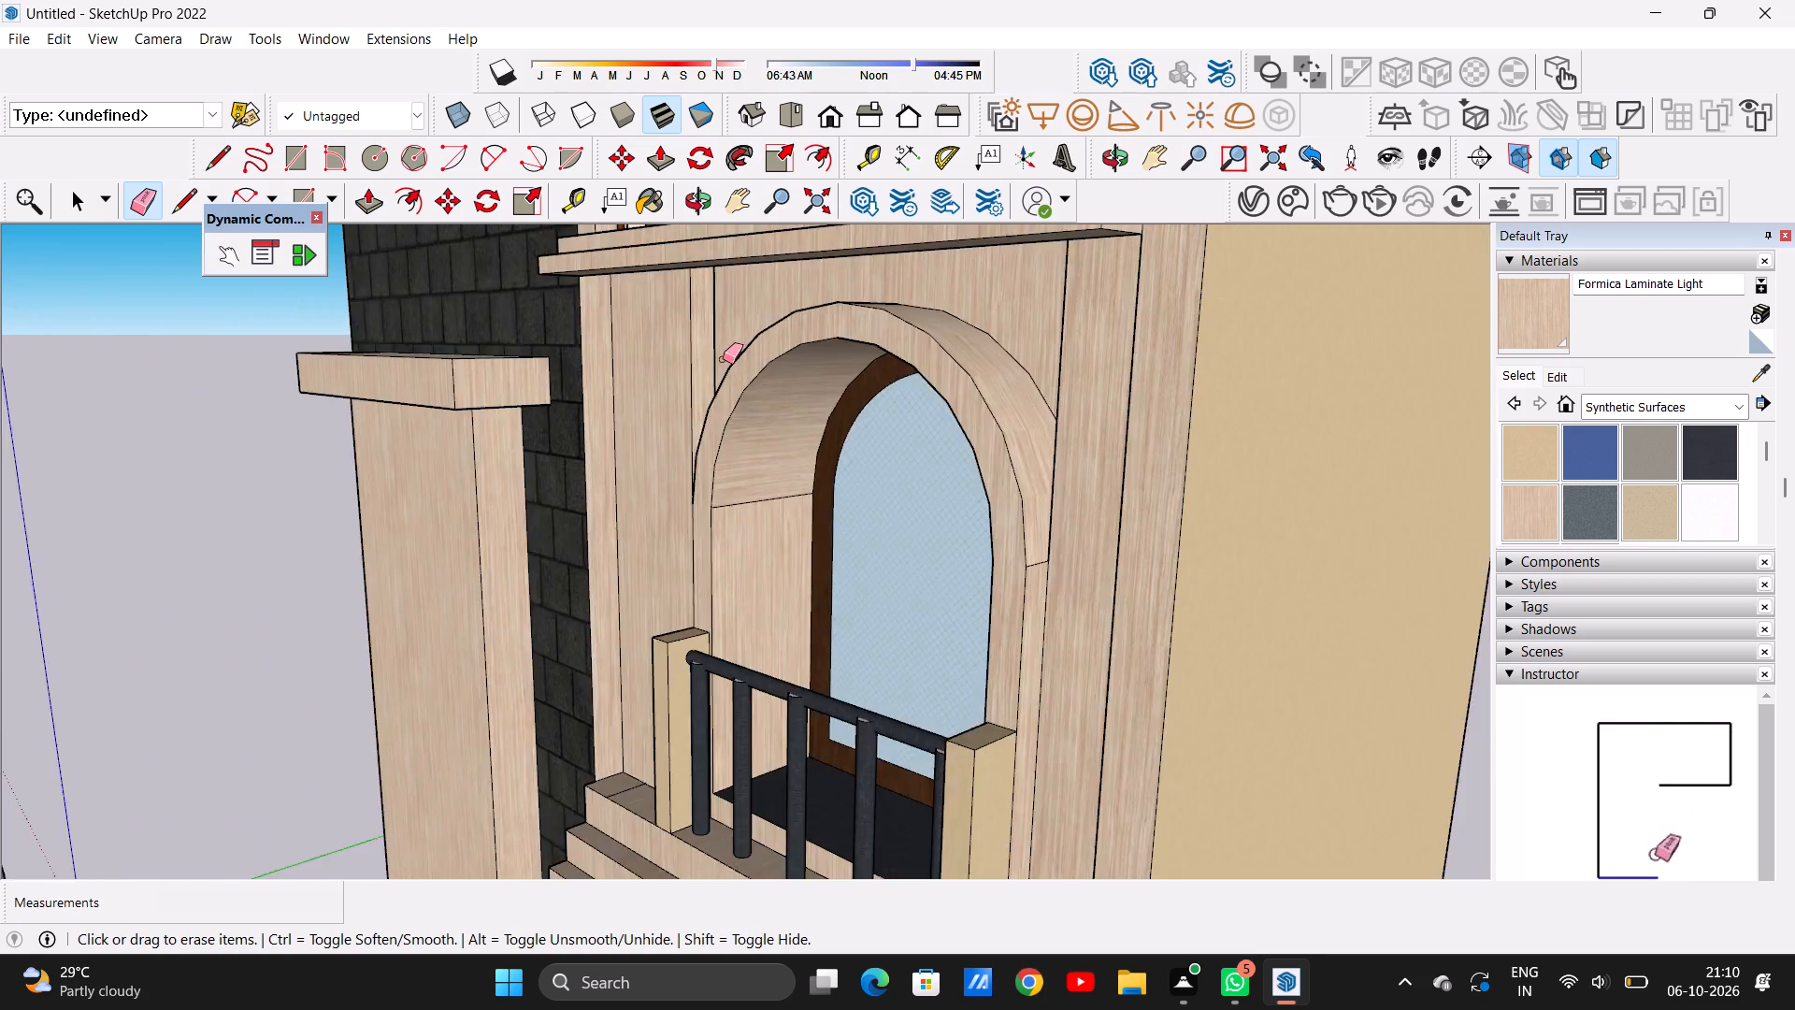
{"action": "scroll", "coordinate": [723, 359], "scroll_direction": "down", "scroll_amount": 7}
{"action": "scroll", "coordinate": [620, 388], "scroll_direction": "up", "scroll_amount": 1}
{"action": "middle_click_drag", "start_coordinate": [621, 406], "coordinate": [928, 396]}
{"action": "scroll", "coordinate": [784, 382], "scroll_direction": "down", "scroll_amount": 13}
{"action": "middle_click_drag", "start_coordinate": [906, 365], "coordinate": [319, 434]}
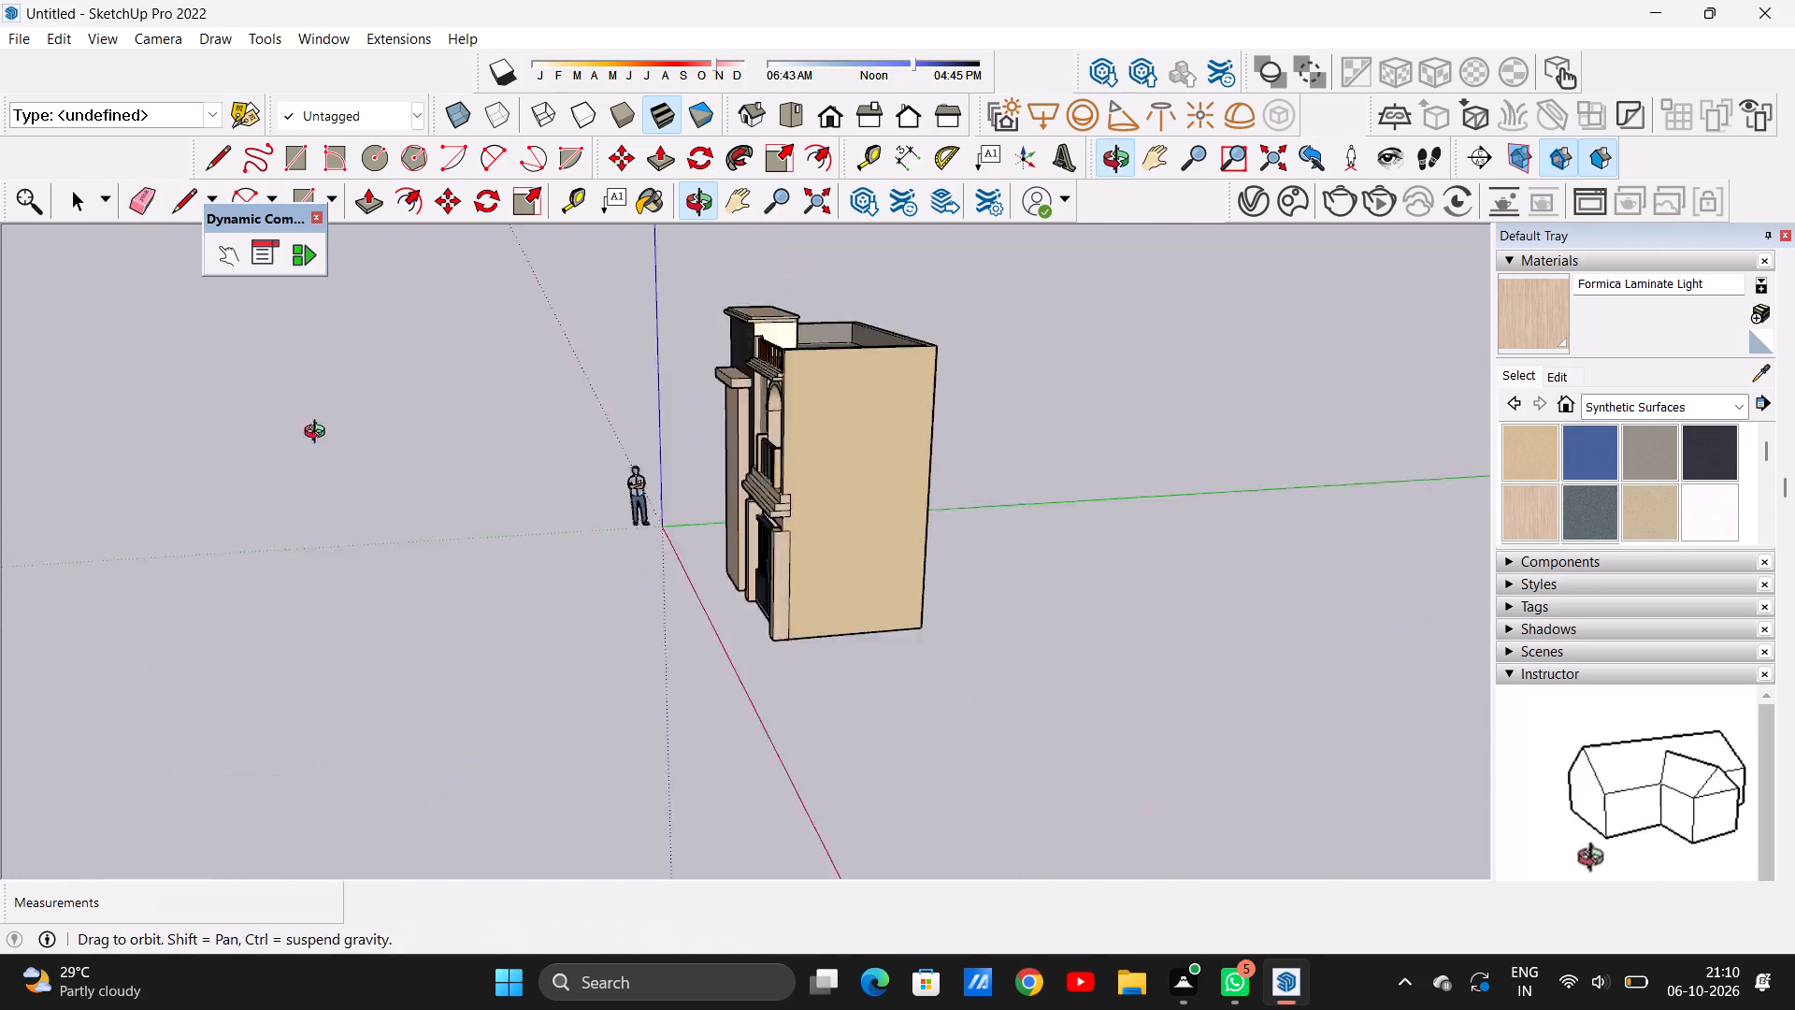
{"action": "middle_click_drag", "start_coordinate": [319, 434], "coordinate": [1057, 447]}
{"action": "middle_click_drag", "start_coordinate": [384, 440], "coordinate": [870, 450]}
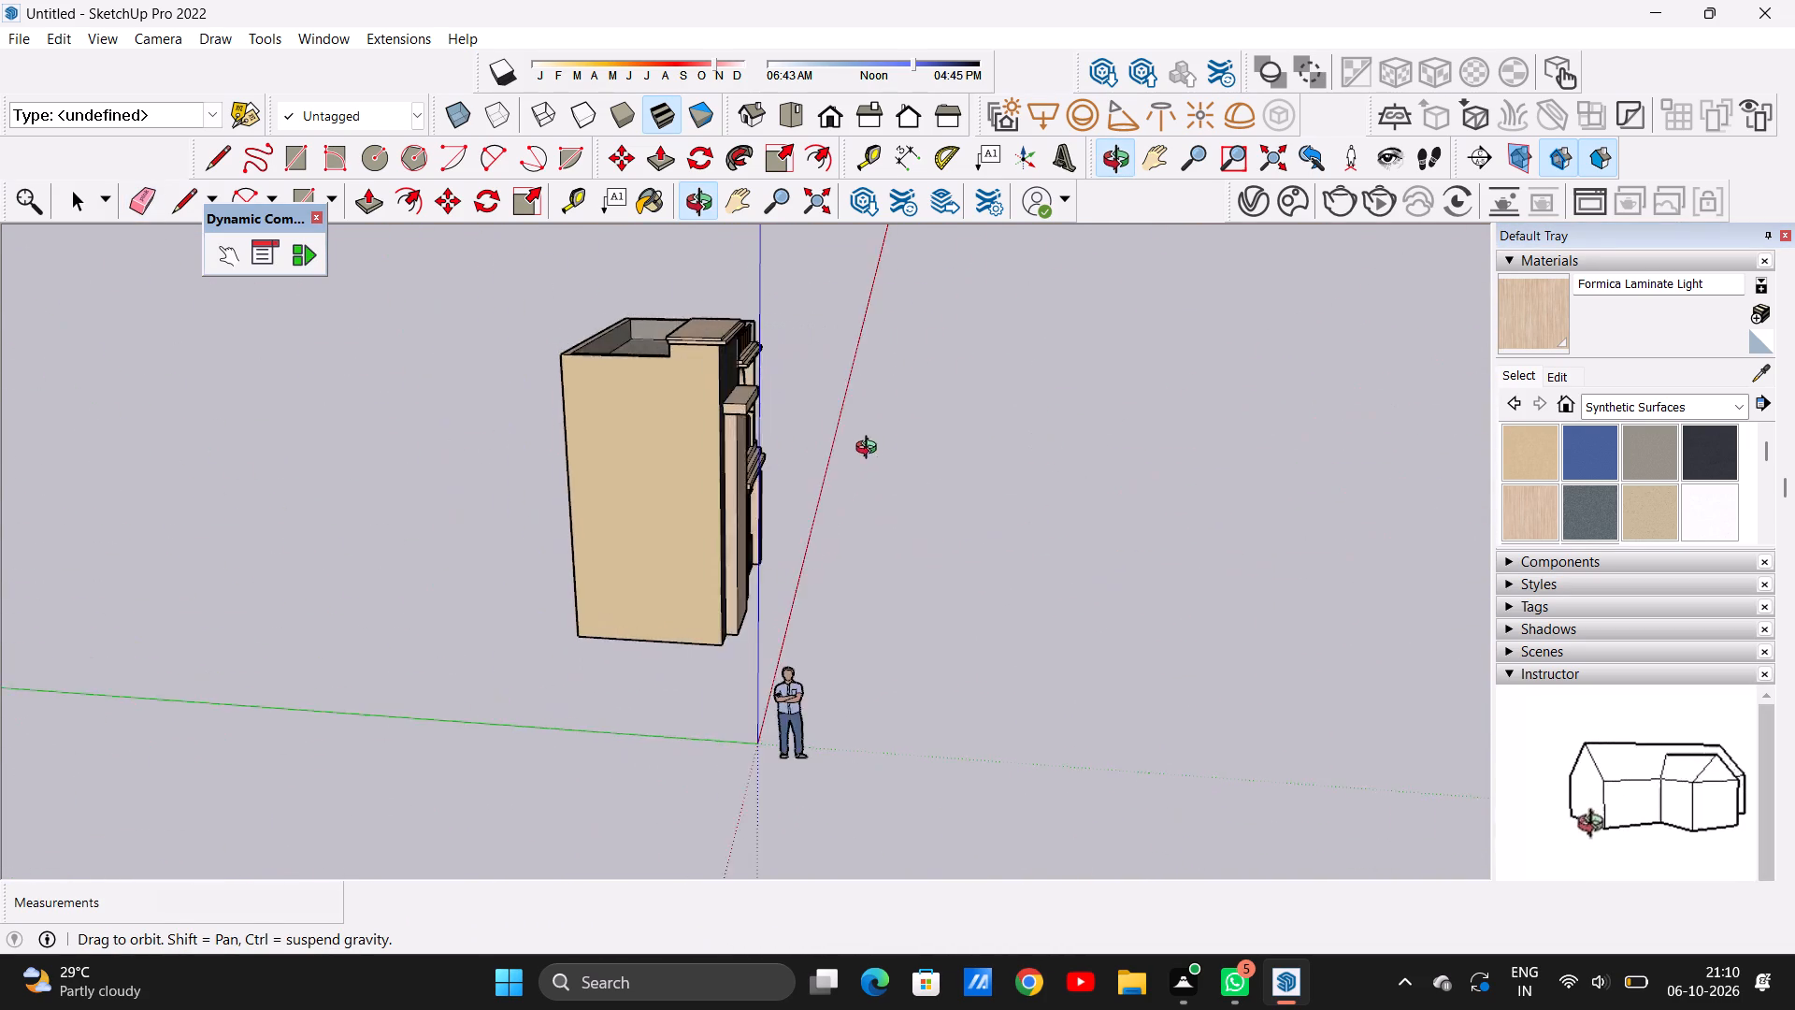
{"action": "middle_click_drag", "start_coordinate": [870, 450], "coordinate": [304, 460]}
{"action": "scroll", "coordinate": [761, 361], "scroll_direction": "up", "scroll_amount": 16}
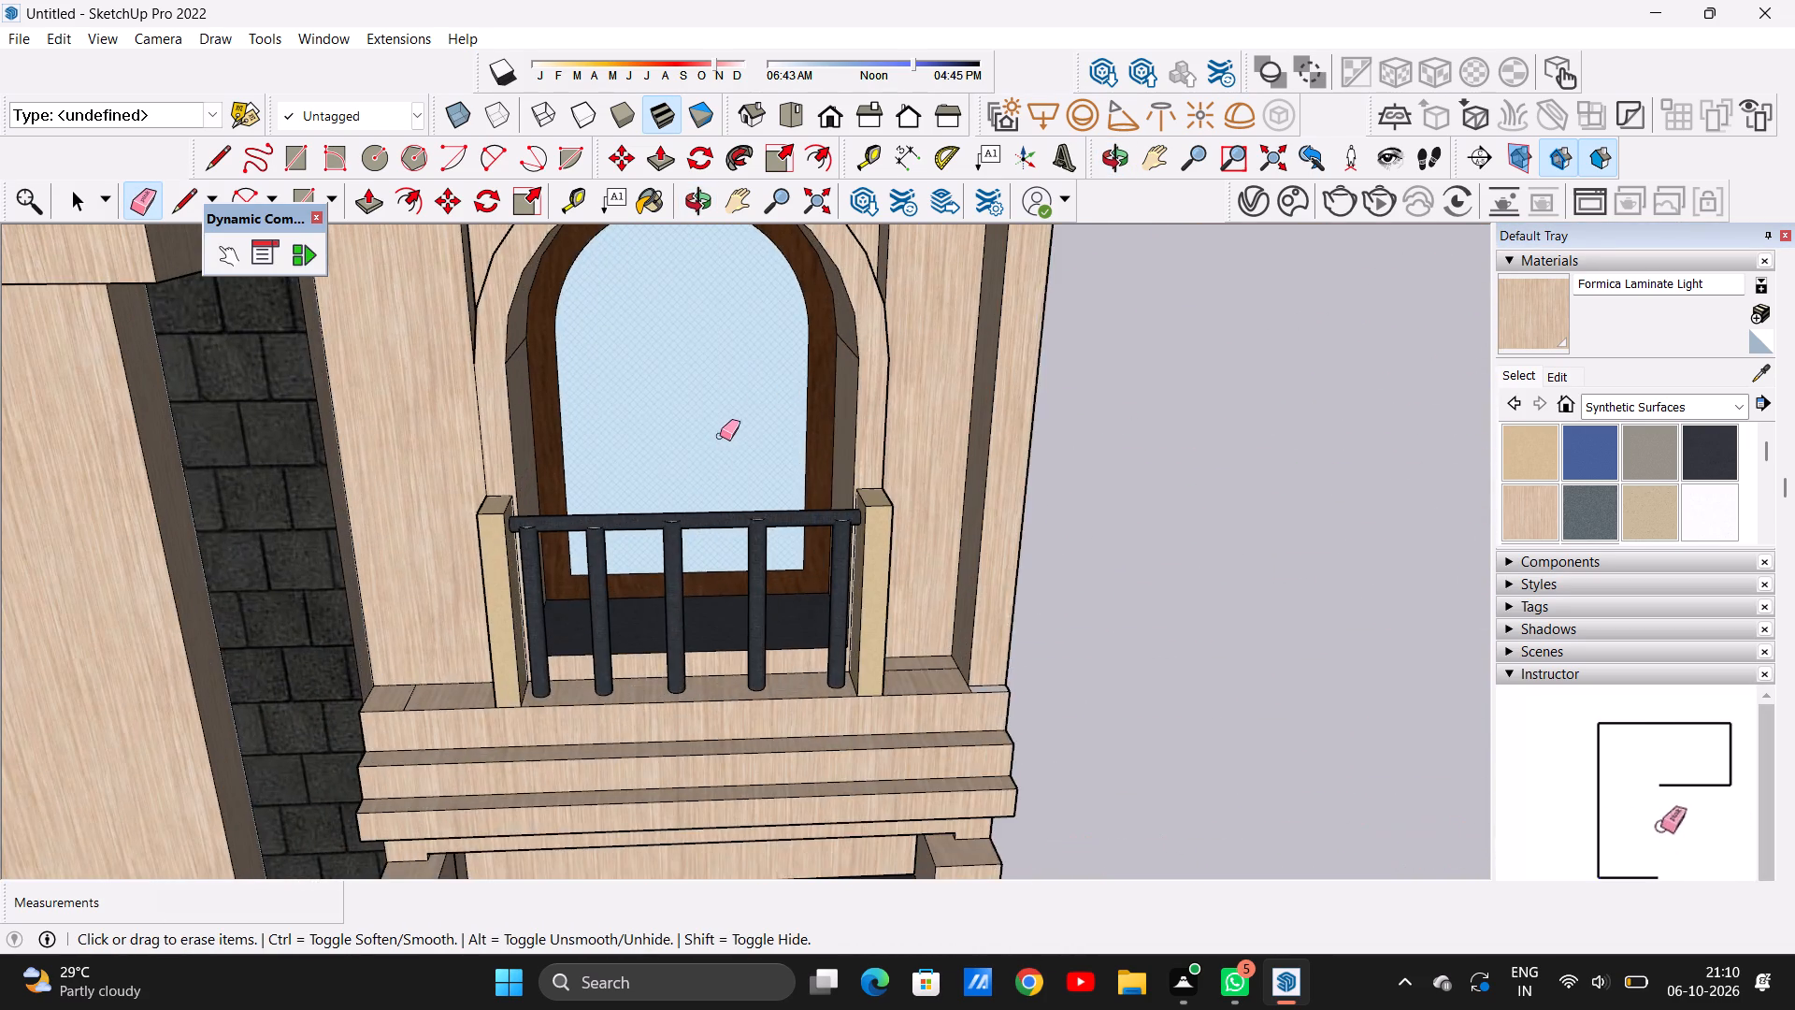
{"action": "middle_click_drag", "start_coordinate": [714, 452], "coordinate": [567, 388]}
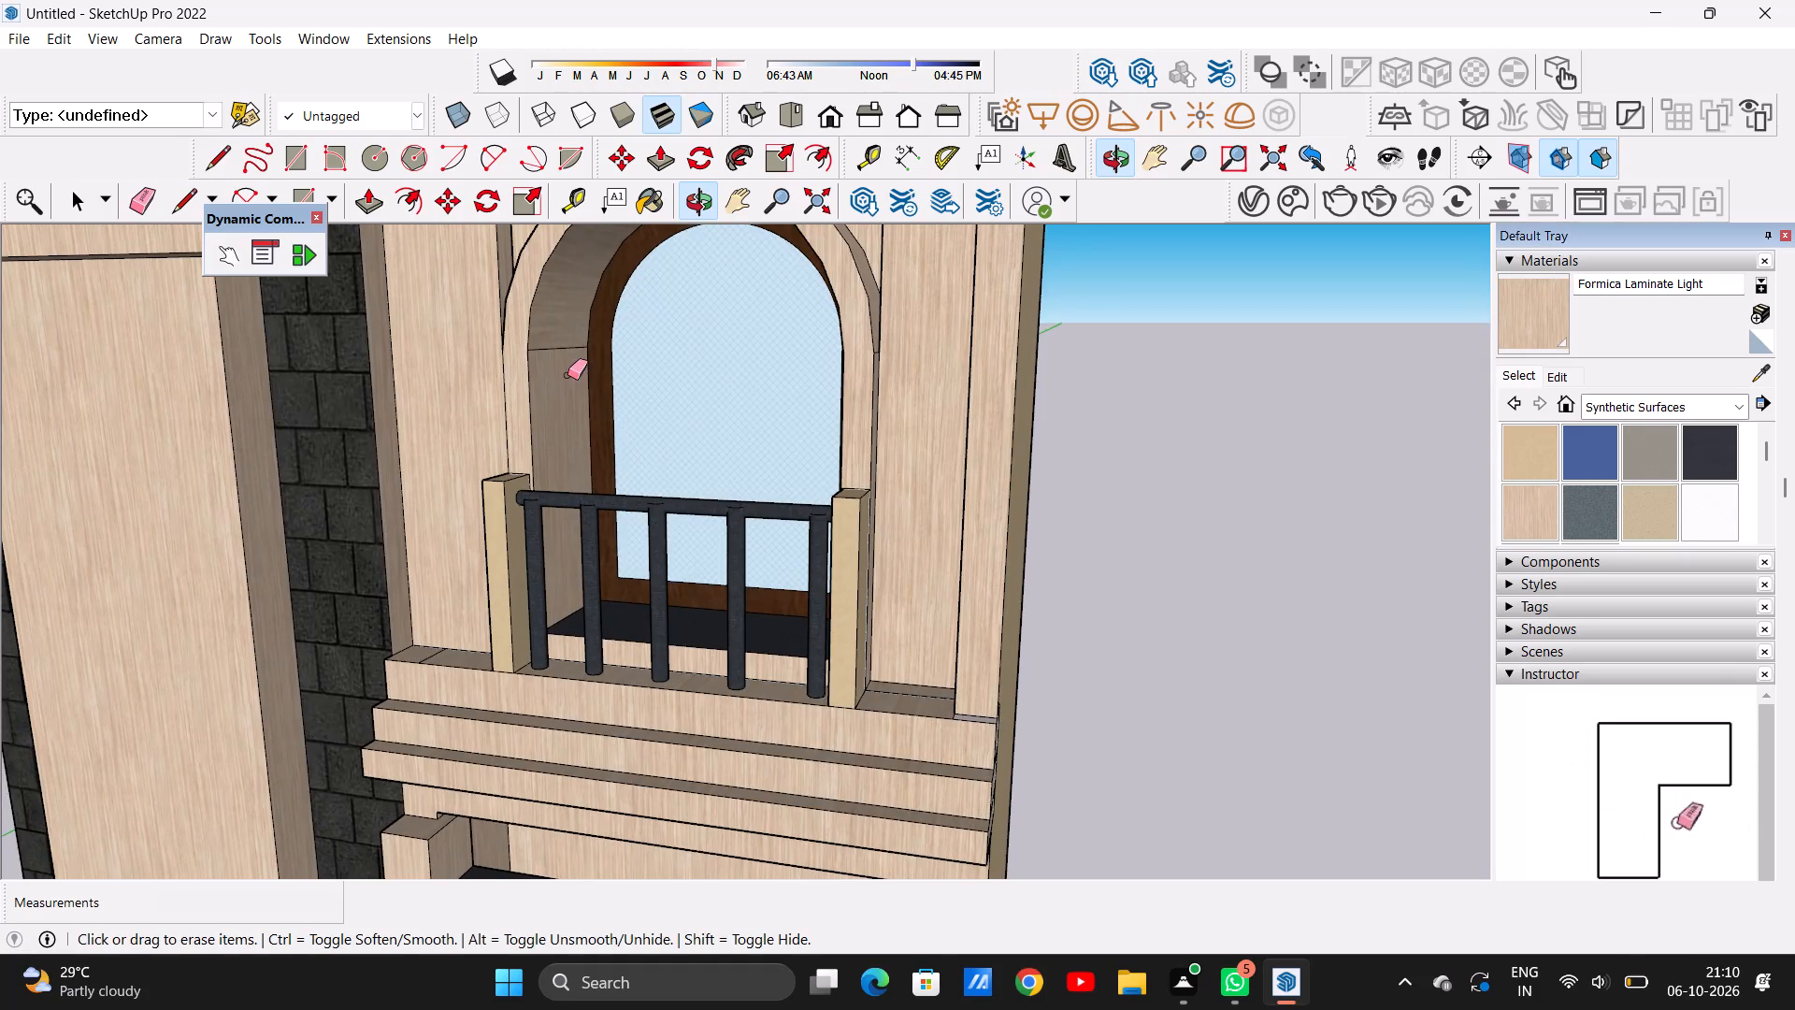
{"action": "scroll", "coordinate": [543, 347], "scroll_direction": "up", "scroll_amount": 20}
{"action": "scroll", "coordinate": [533, 394], "scroll_direction": "down", "scroll_amount": 6}
{"action": "scroll", "coordinate": [533, 397], "scroll_direction": "up", "scroll_amount": 1}
{"action": "scroll", "coordinate": [533, 397], "scroll_direction": "down", "scroll_amount": 19}
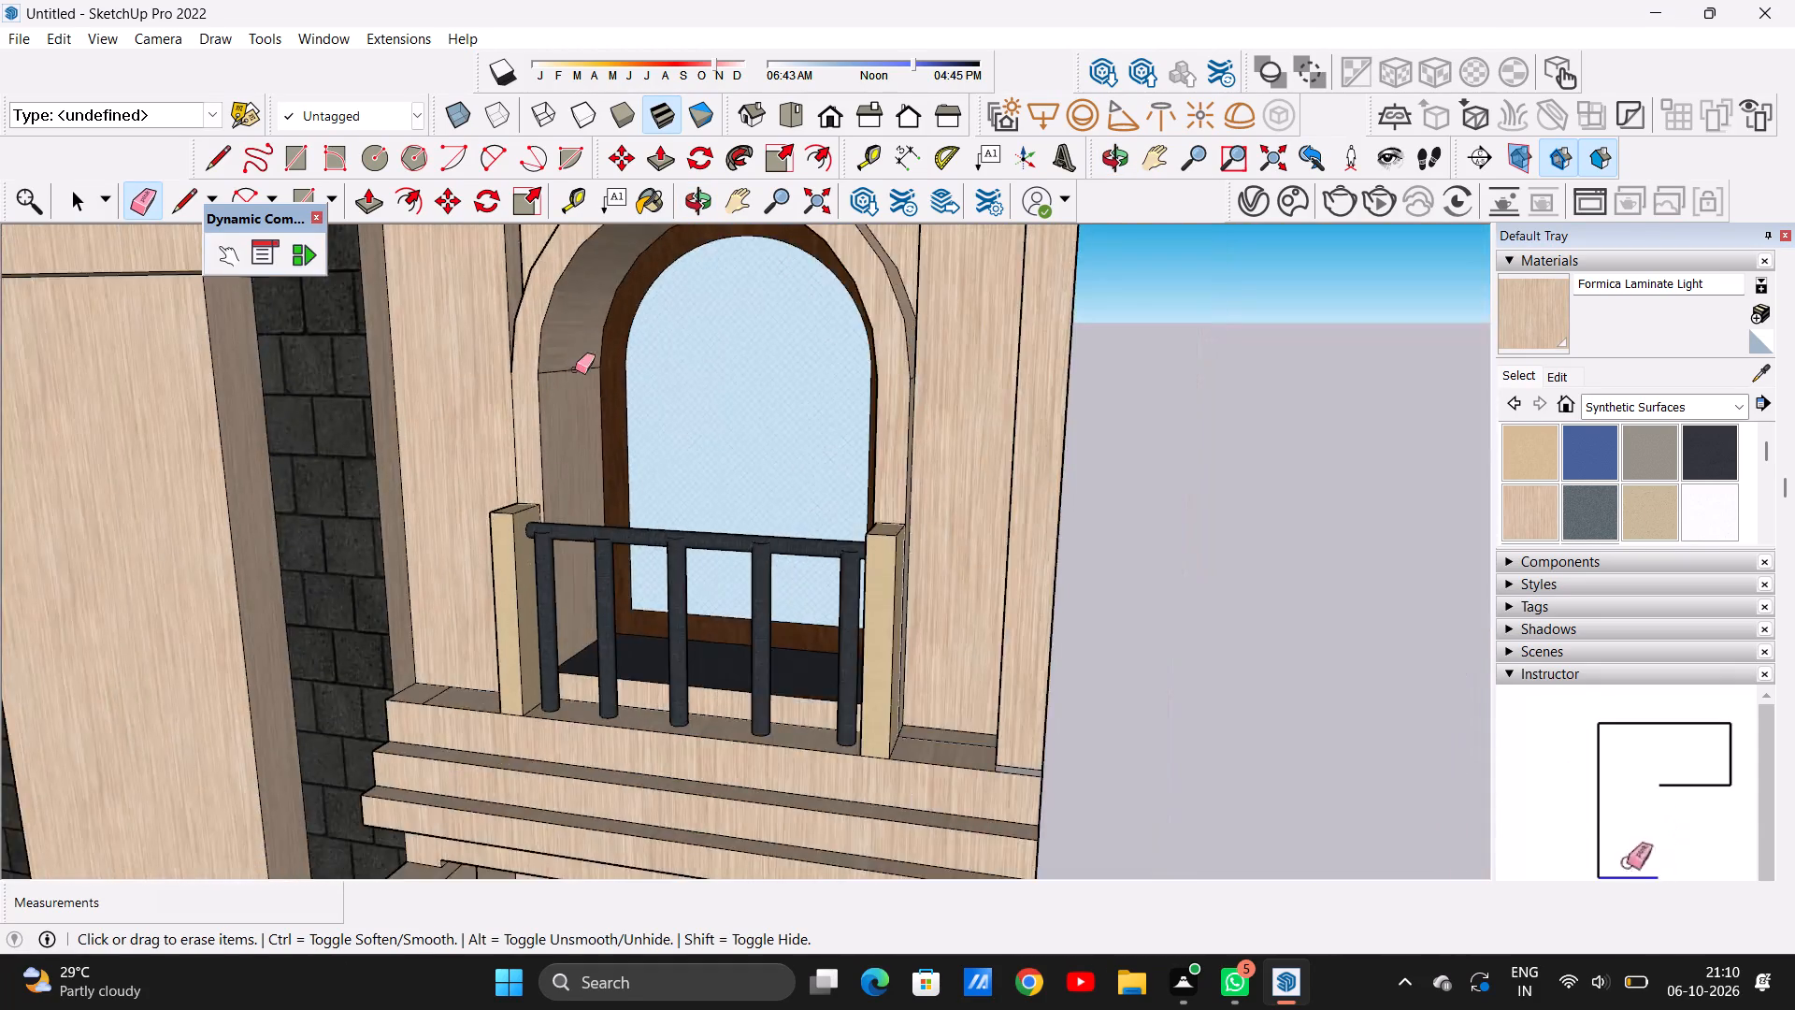
{"action": "scroll", "coordinate": [575, 369], "scroll_direction": "down", "scroll_amount": 2}
{"action": "middle_click_drag", "start_coordinate": [568, 397], "coordinate": [933, 410]}
{"action": "scroll", "coordinate": [817, 378], "scroll_direction": "up", "scroll_amount": 20}
{"action": "scroll", "coordinate": [817, 378], "scroll_direction": "up", "scroll_amount": 1}
{"action": "scroll", "coordinate": [739, 388], "scroll_direction": "down", "scroll_amount": 20}
{"action": "scroll", "coordinate": [739, 388], "scroll_direction": "down", "scroll_amount": 6}
{"action": "middle_click_drag", "start_coordinate": [869, 397], "coordinate": [559, 399]}
{"action": "scroll", "coordinate": [631, 410], "scroll_direction": "down", "scroll_amount": 5}
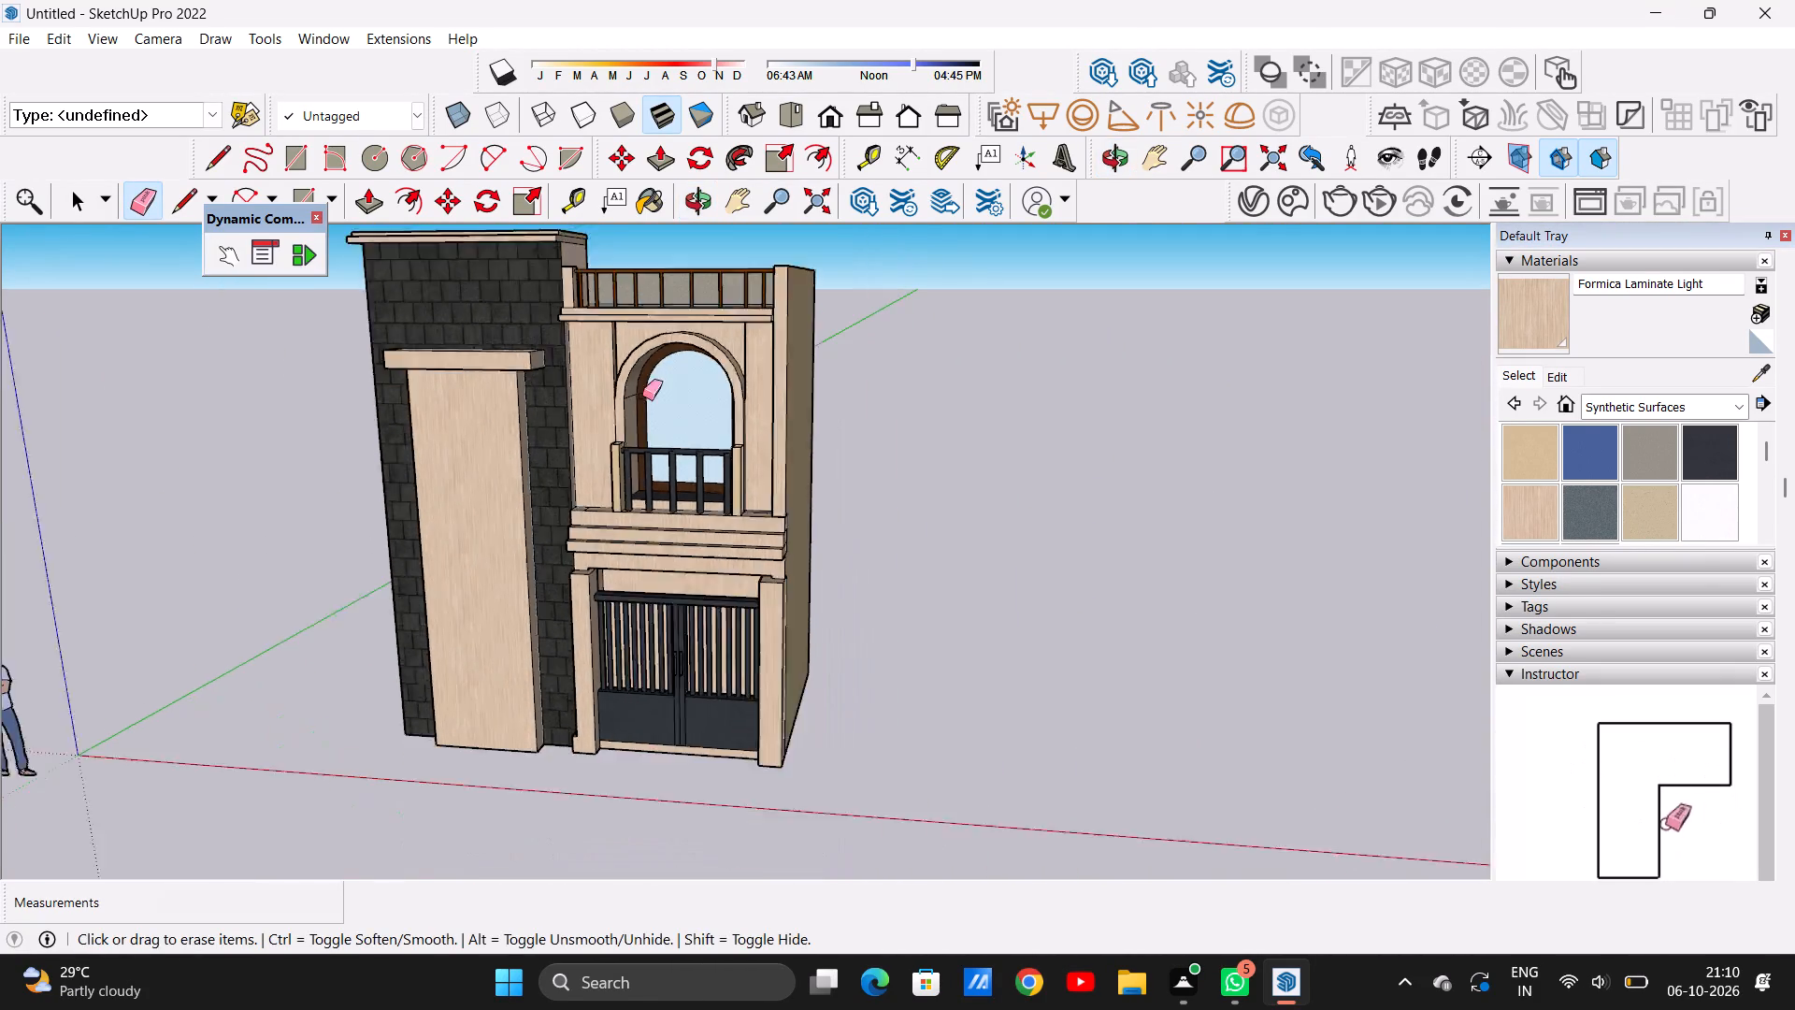
{"action": "scroll", "coordinate": [642, 396], "scroll_direction": "down", "scroll_amount": 5}
{"action": "scroll", "coordinate": [629, 295], "scroll_direction": "up", "scroll_amount": 1}
{"action": "middle_click_drag", "start_coordinate": [628, 294], "coordinate": [575, 552]}
{"action": "scroll", "coordinate": [659, 324], "scroll_direction": "up", "scroll_amount": 15}
{"action": "scroll", "coordinate": [608, 412], "scroll_direction": "down", "scroll_amount": 8}
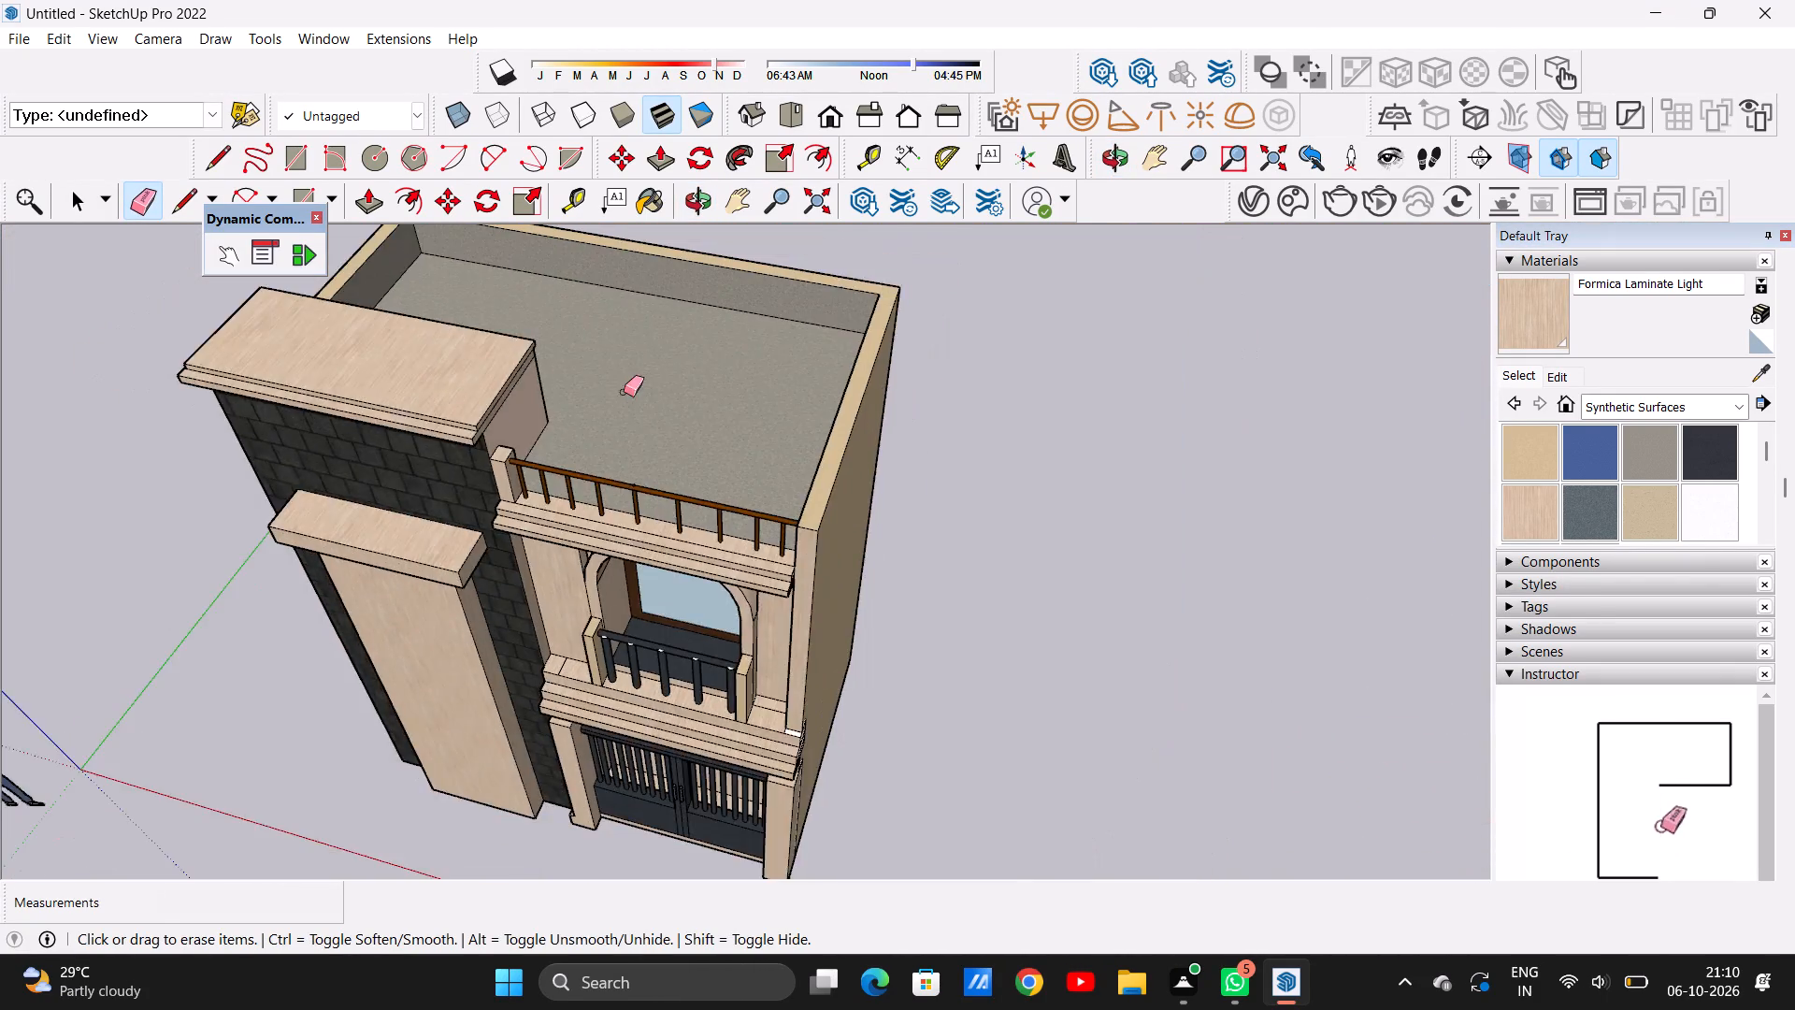
Erase the short vertical edge on the slate tower's unpainted rear face, just above the terrace parapet.
{"action": "scroll", "coordinate": [624, 392], "scroll_direction": "down", "scroll_amount": 7}
{"action": "middle_click_drag", "start_coordinate": [738, 383], "coordinate": [98, 383]}
{"action": "scroll", "coordinate": [777, 341], "scroll_direction": "up", "scroll_amount": 6}
{"action": "middle_click_drag", "start_coordinate": [843, 336], "coordinate": [490, 267]}
{"action": "scroll", "coordinate": [497, 336], "scroll_direction": "down", "scroll_amount": 8}
{"action": "middle_click_drag", "start_coordinate": [783, 304], "coordinate": [671, 148]}
{"action": "scroll", "coordinate": [671, 148], "scroll_direction": "up", "scroll_amount": 1}
{"action": "scroll", "coordinate": [799, 293], "scroll_direction": "up", "scroll_amount": 17}
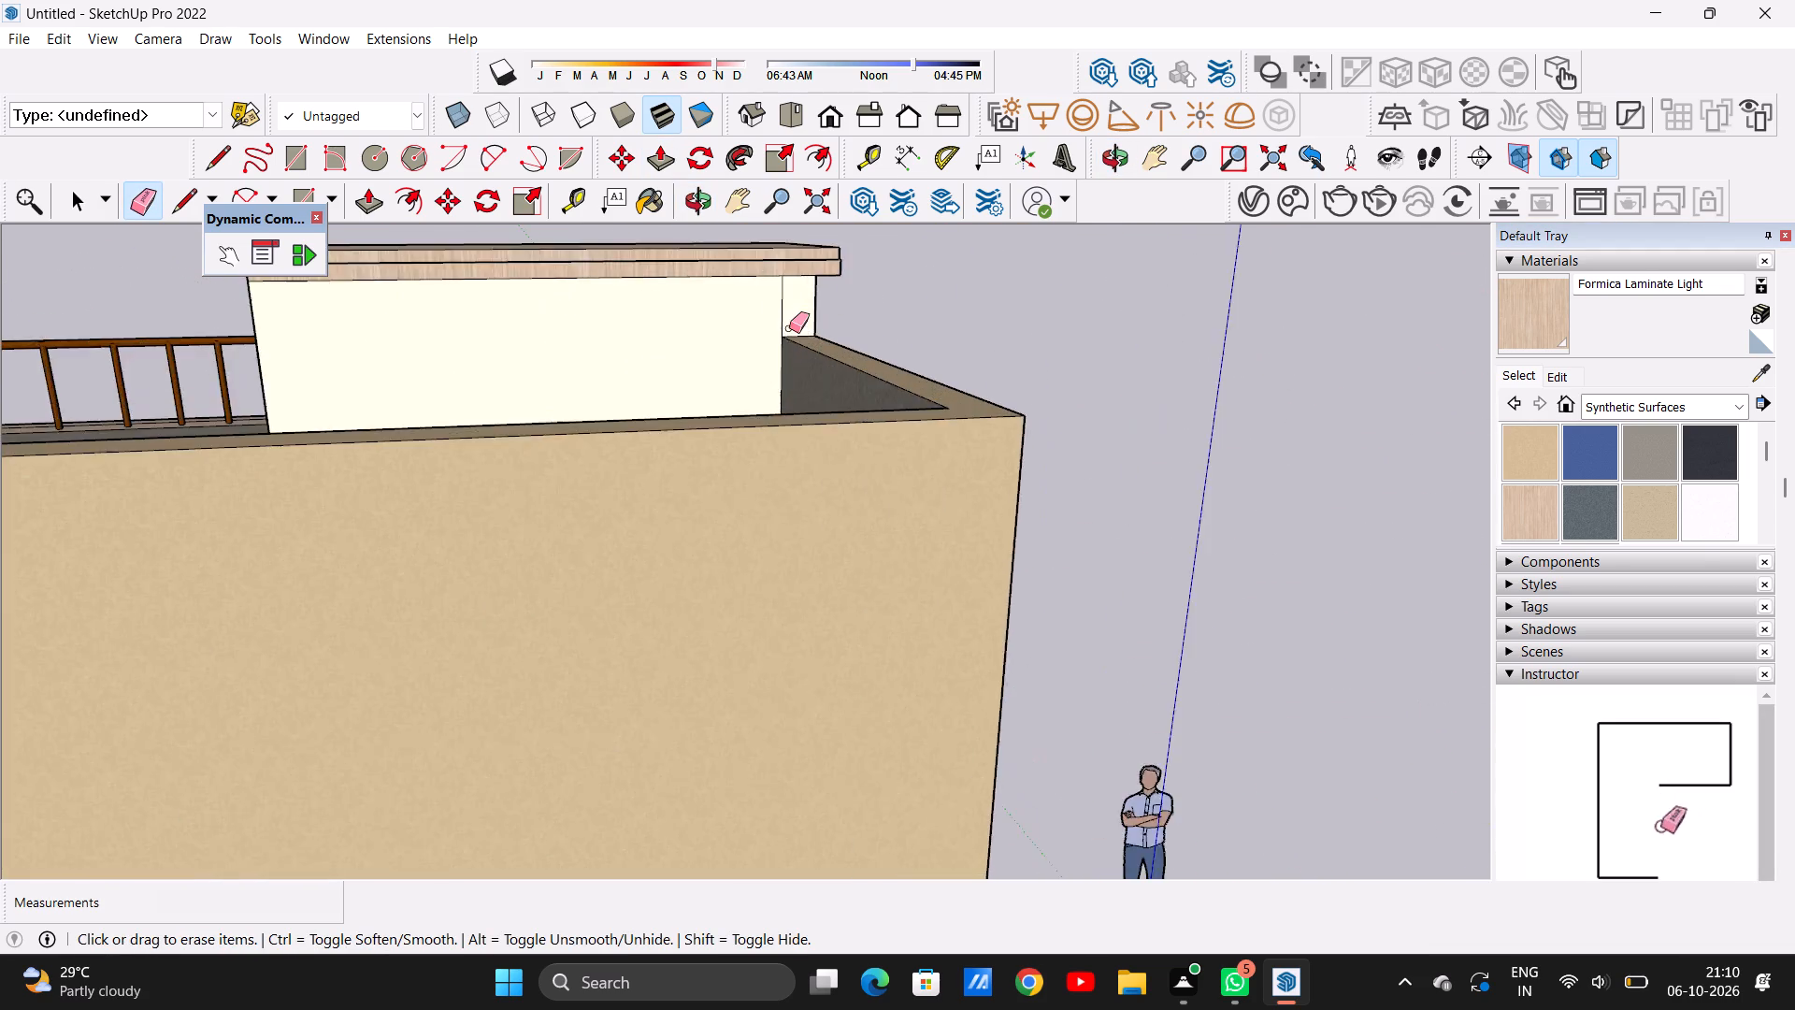
{"action": "scroll", "coordinate": [789, 328], "scroll_direction": "up", "scroll_amount": 12}
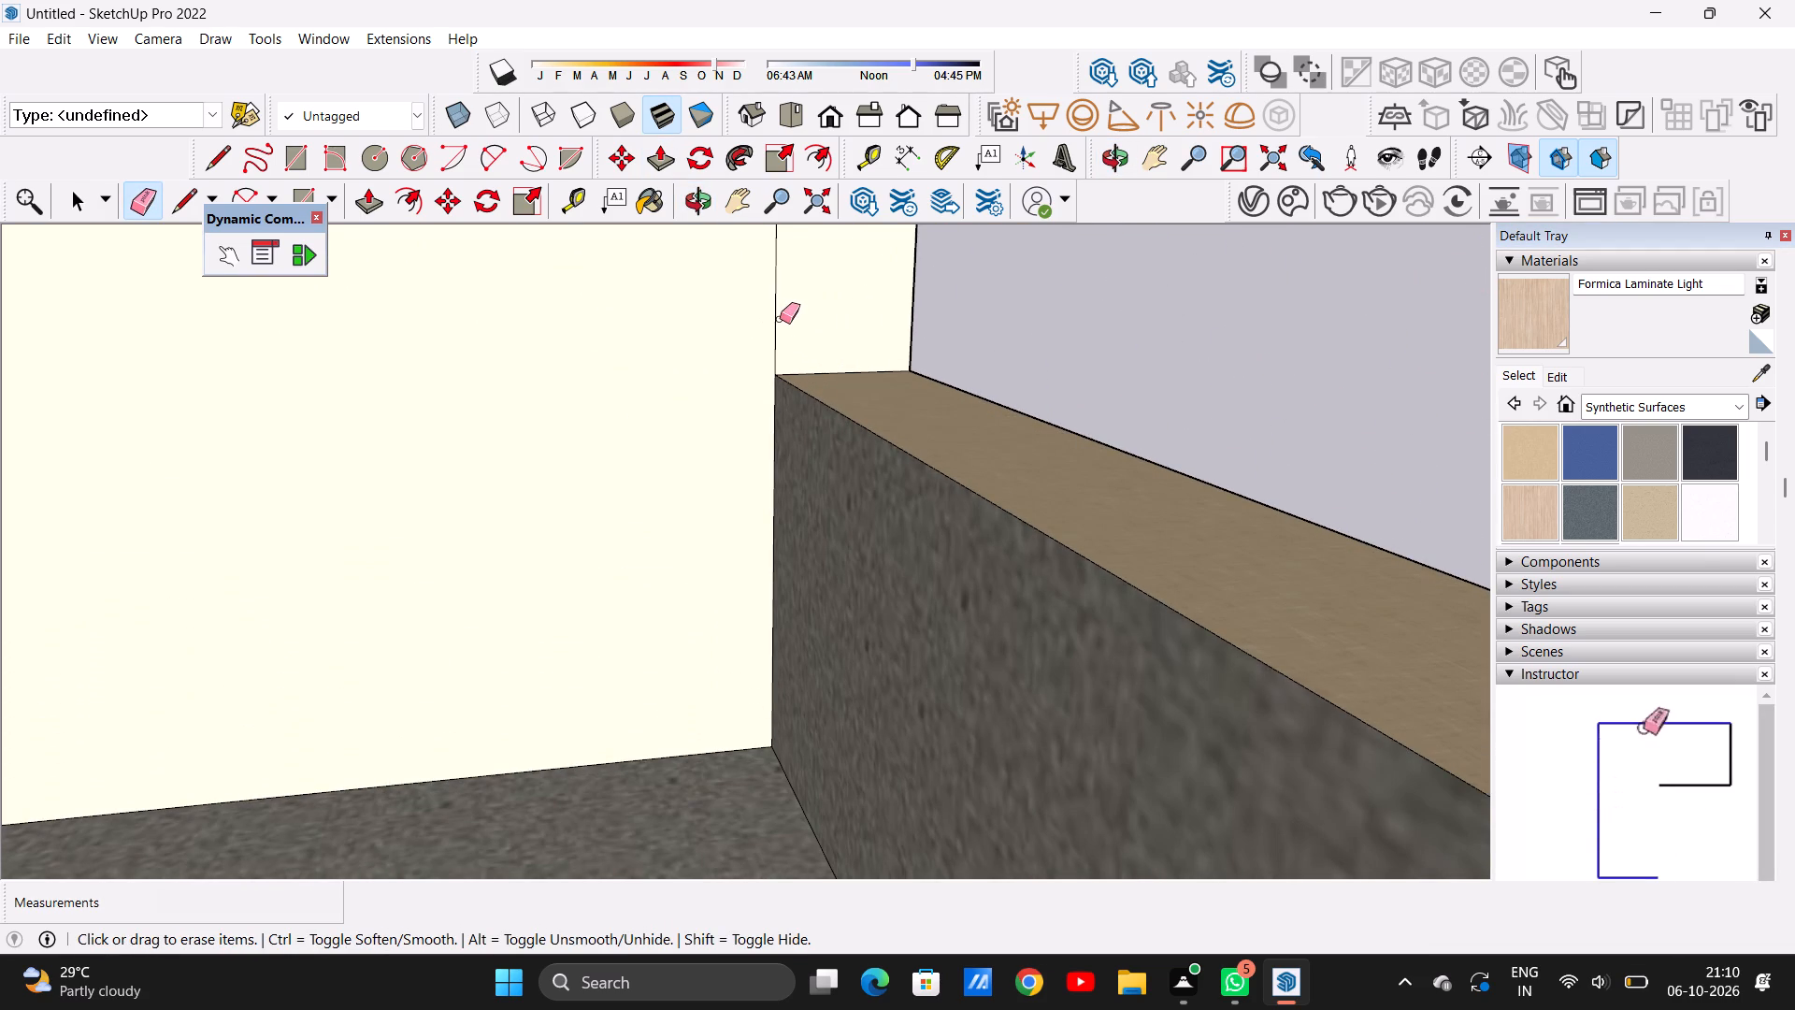
{"action": "left_click", "coordinate": [777, 319]}
{"action": "scroll", "coordinate": [730, 407], "scroll_direction": "down", "scroll_amount": 19}
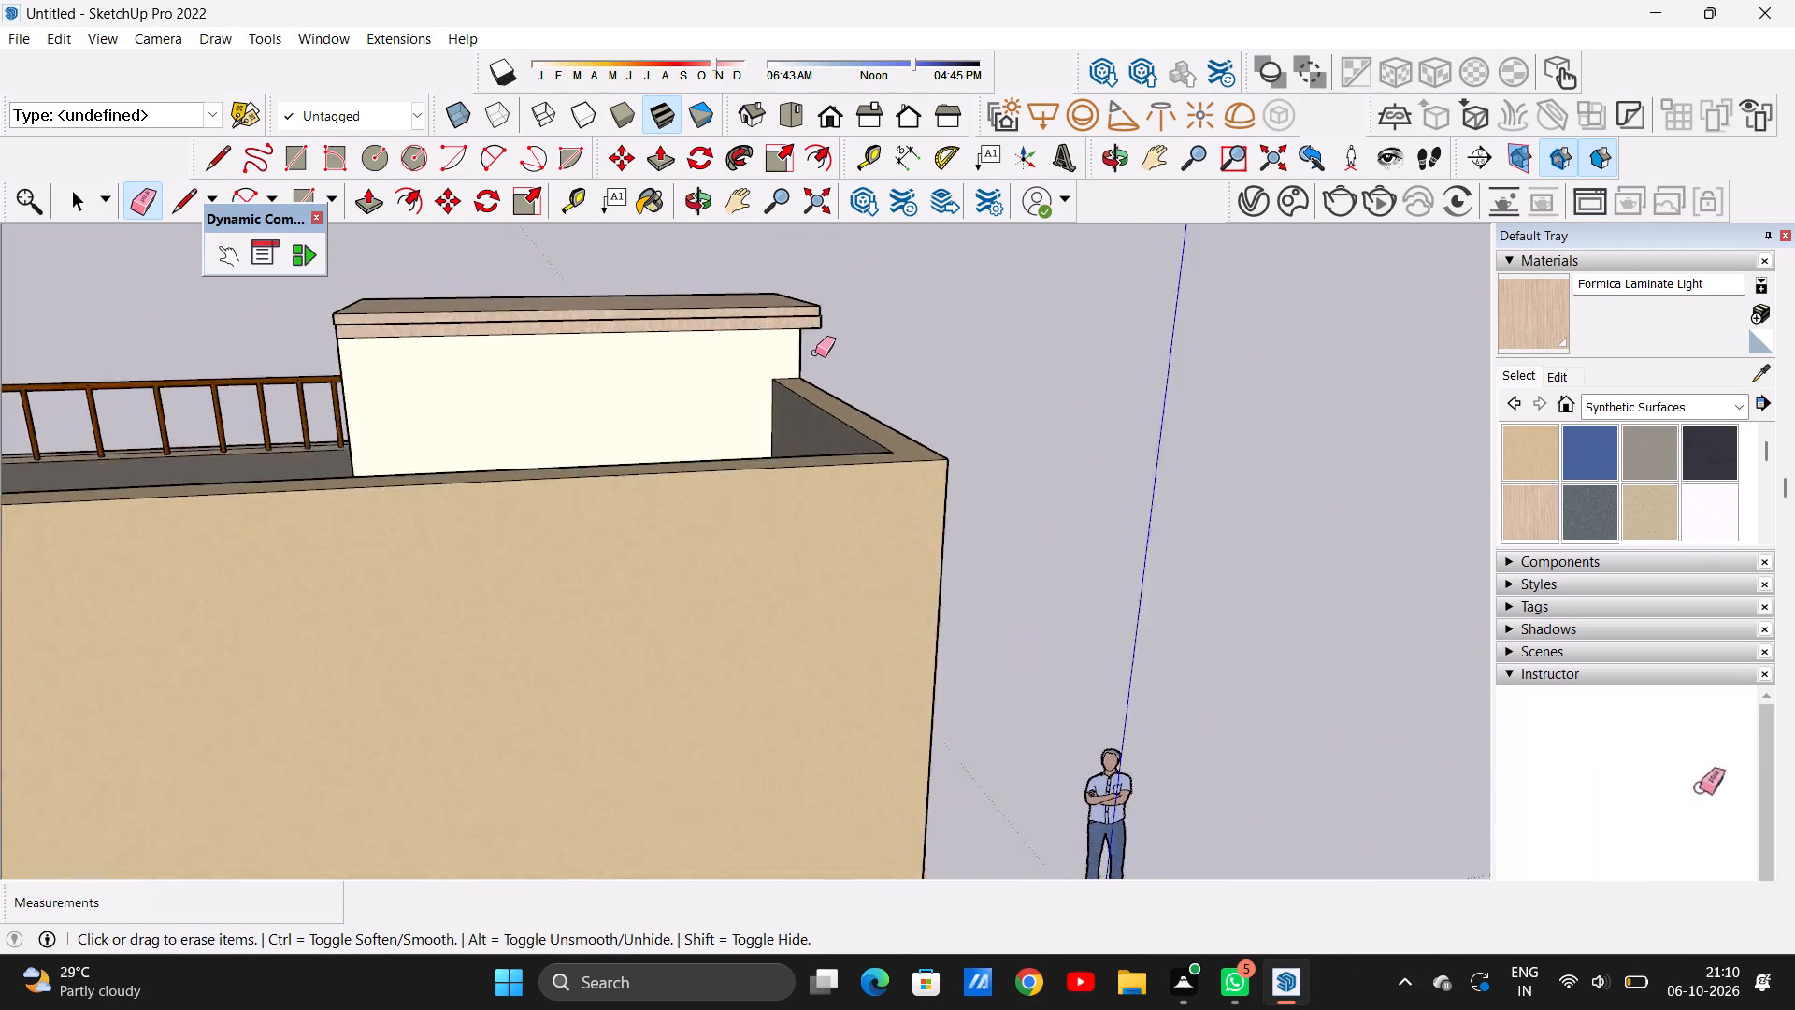
Examine the whole facade, the terrace railing, the balcony arch, the gate's top and the side-wall mouldings for remaining flaws.
{"action": "scroll", "coordinate": [815, 353], "scroll_direction": "down", "scroll_amount": 9}
{"action": "middle_click_drag", "start_coordinate": [613, 354], "coordinate": [1043, 380]}
{"action": "middle_click_drag", "start_coordinate": [625, 395], "coordinate": [1213, 345]}
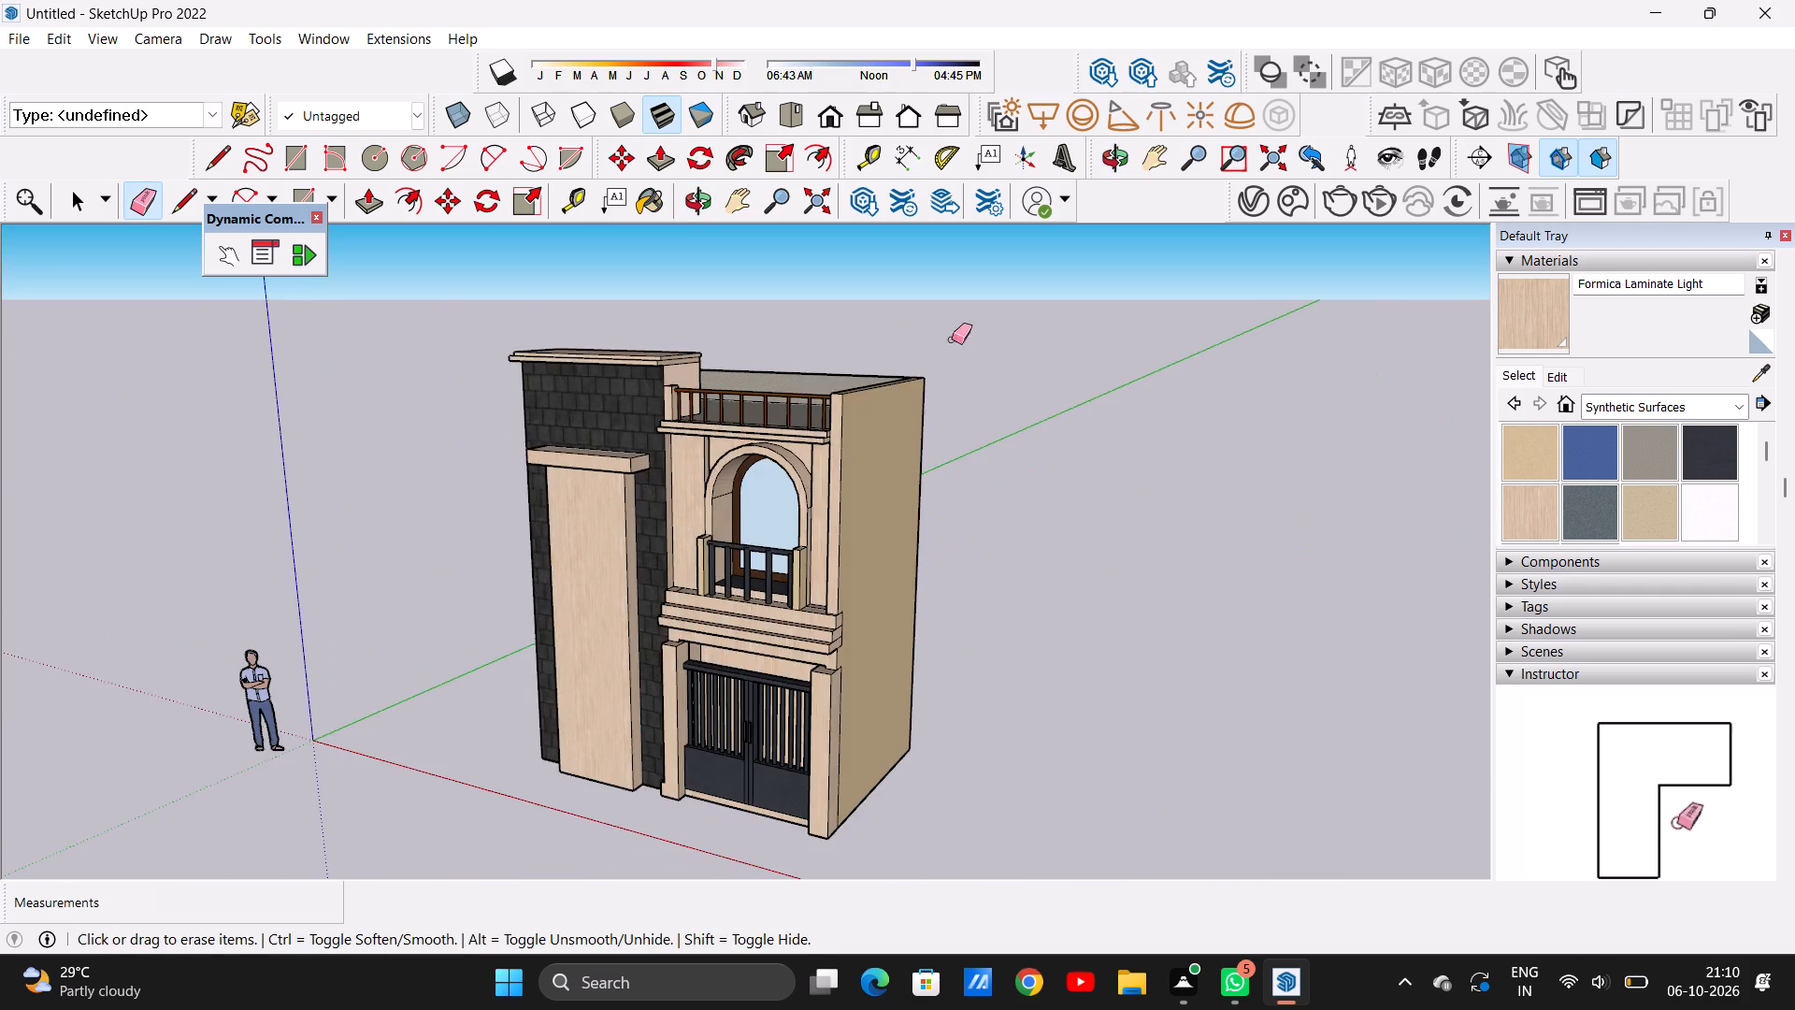
{"action": "scroll", "coordinate": [814, 374], "scroll_direction": "up", "scroll_amount": 8}
{"action": "scroll", "coordinate": [550, 350], "scroll_direction": "up", "scroll_amount": 3}
{"action": "scroll", "coordinate": [641, 304], "scroll_direction": "down", "scroll_amount": 14}
{"action": "scroll", "coordinate": [527, 375], "scroll_direction": "up", "scroll_amount": 1}
{"action": "middle_click_drag", "start_coordinate": [527, 375], "coordinate": [605, 533]}
{"action": "scroll", "coordinate": [609, 424], "scroll_direction": "up", "scroll_amount": 3}
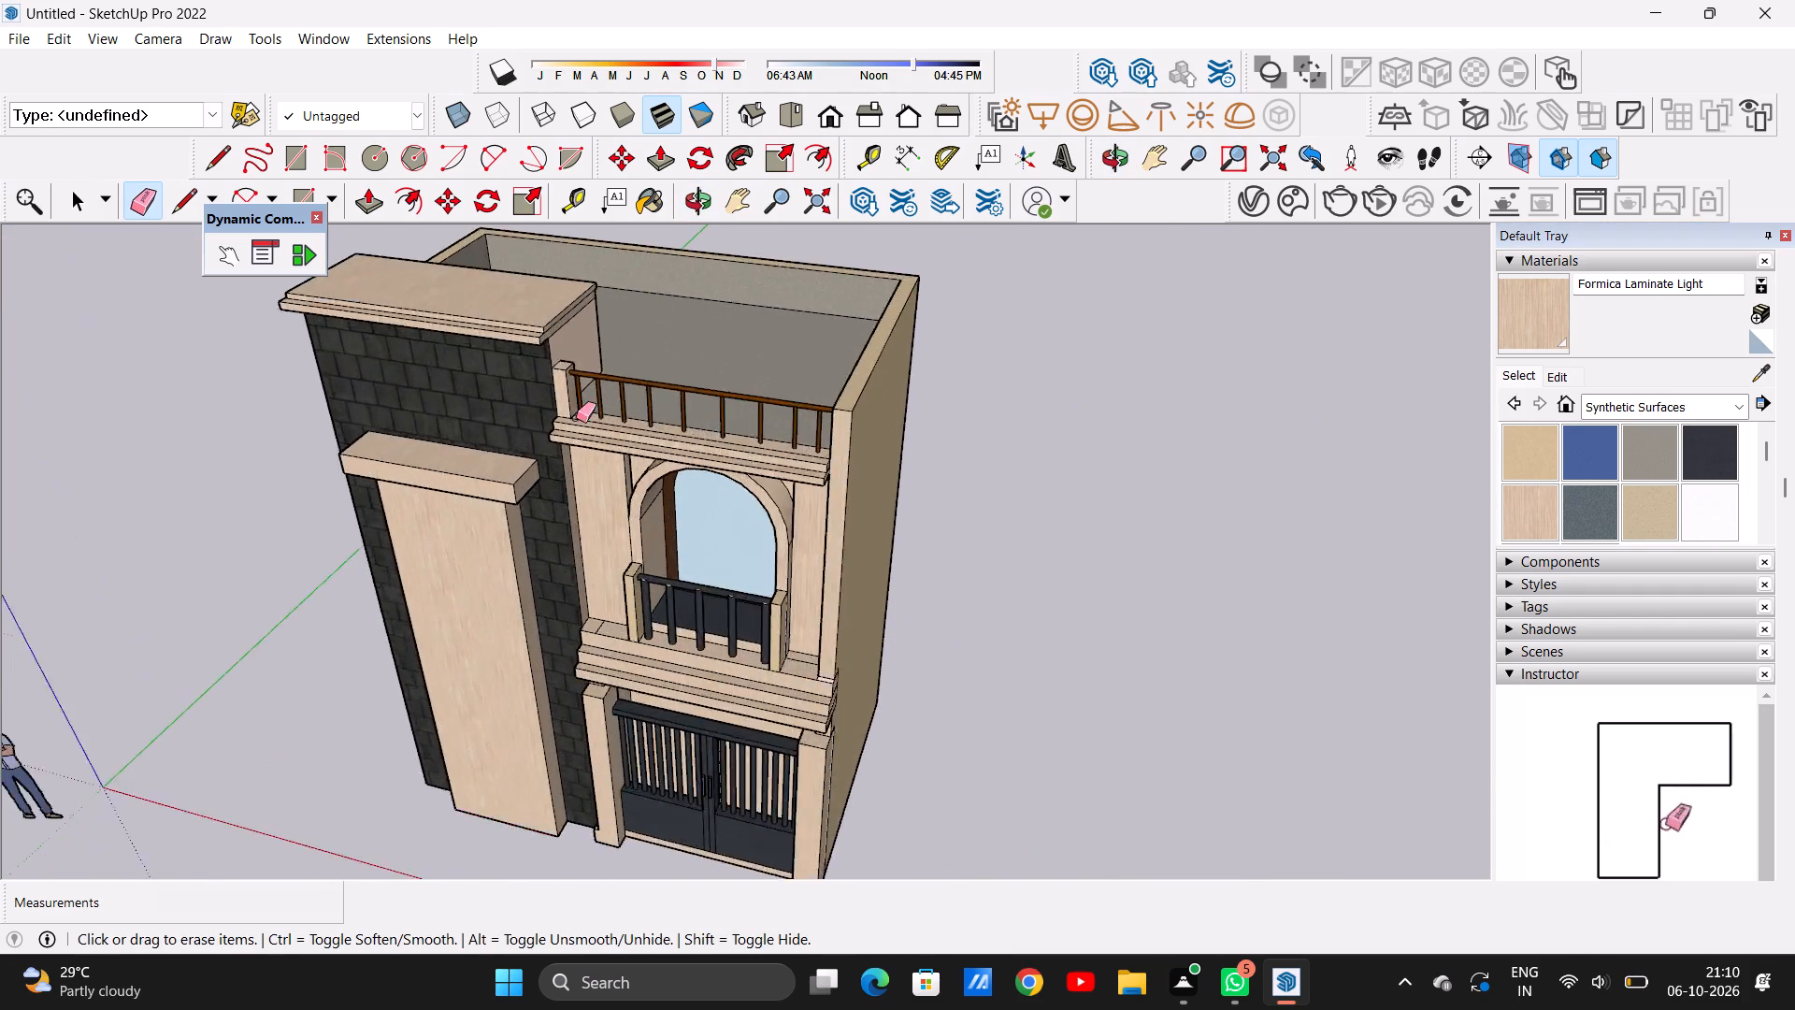
{"action": "scroll", "coordinate": [576, 418], "scroll_direction": "up", "scroll_amount": 20}
{"action": "scroll", "coordinate": [576, 418], "scroll_direction": "up", "scroll_amount": 2}
{"action": "scroll", "coordinate": [591, 390], "scroll_direction": "down", "scroll_amount": 20}
{"action": "scroll", "coordinate": [591, 390], "scroll_direction": "down", "scroll_amount": 4}
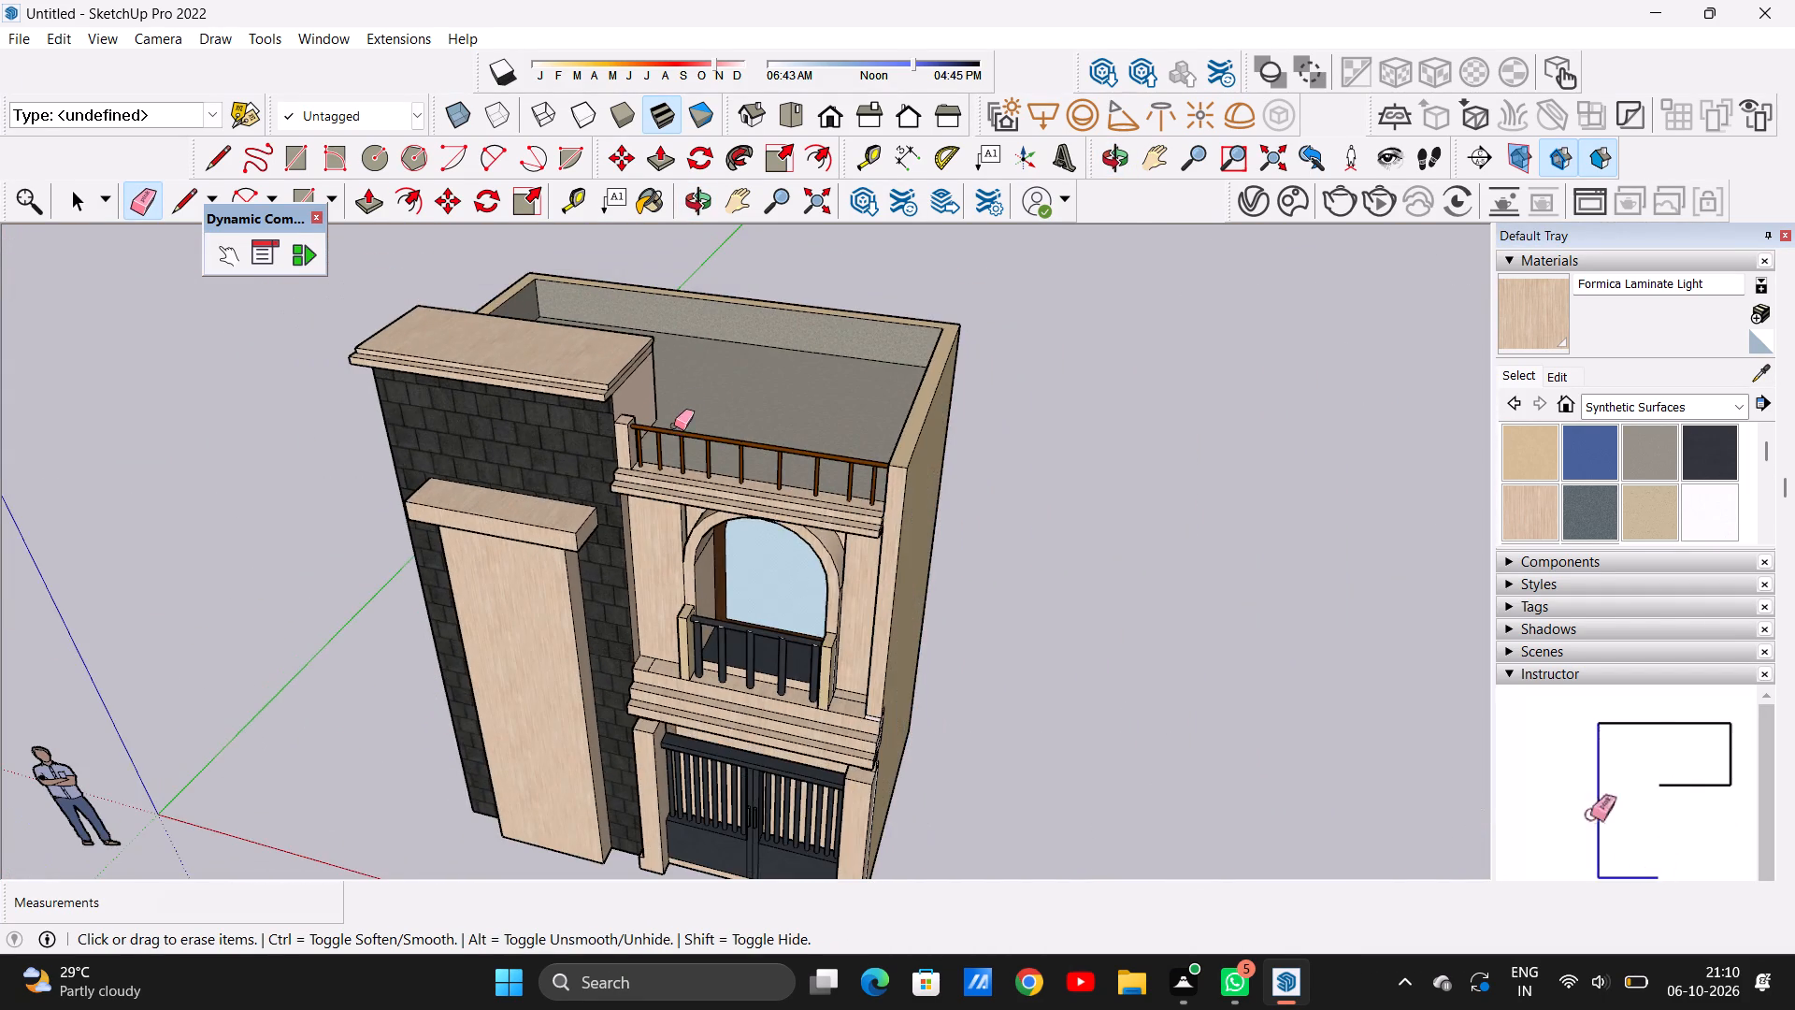
{"action": "middle_click_drag", "start_coordinate": [694, 534], "coordinate": [732, 264]}
{"action": "scroll", "coordinate": [801, 576], "scroll_direction": "up", "scroll_amount": 3}
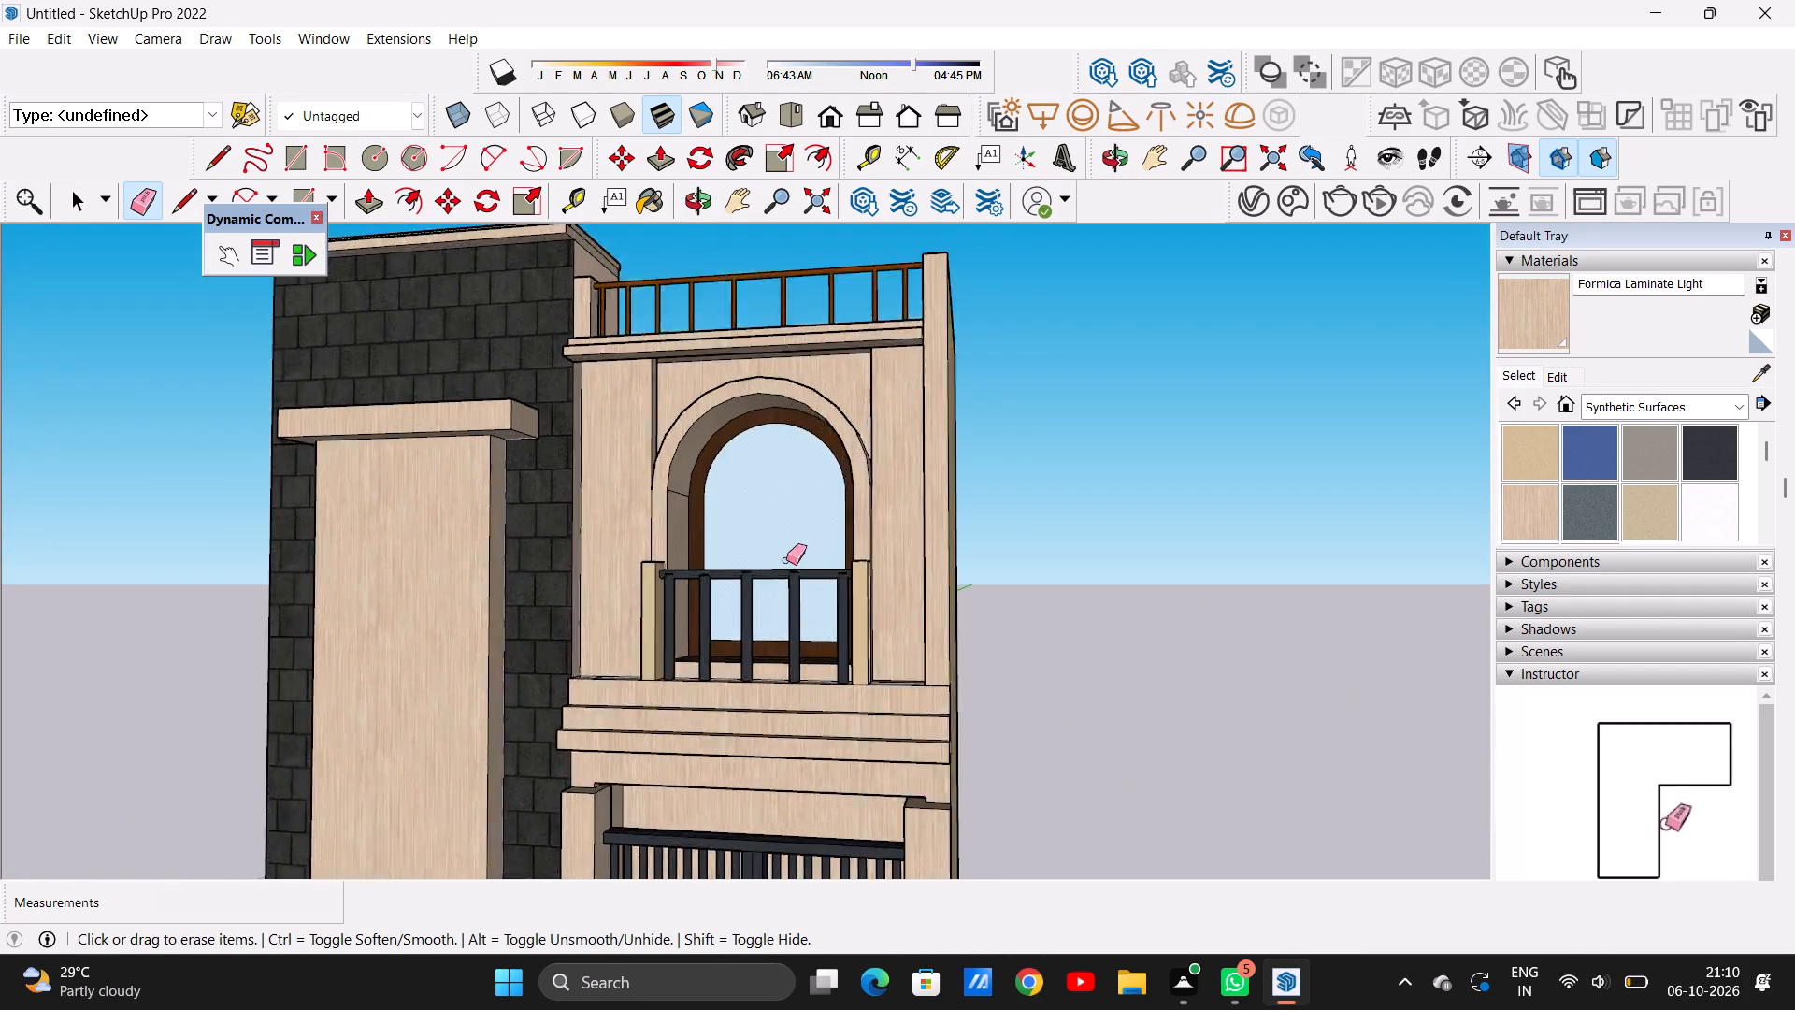
{"action": "scroll", "coordinate": [786, 560], "scroll_direction": "up", "scroll_amount": 20}
{"action": "scroll", "coordinate": [723, 461], "scroll_direction": "down", "scroll_amount": 19}
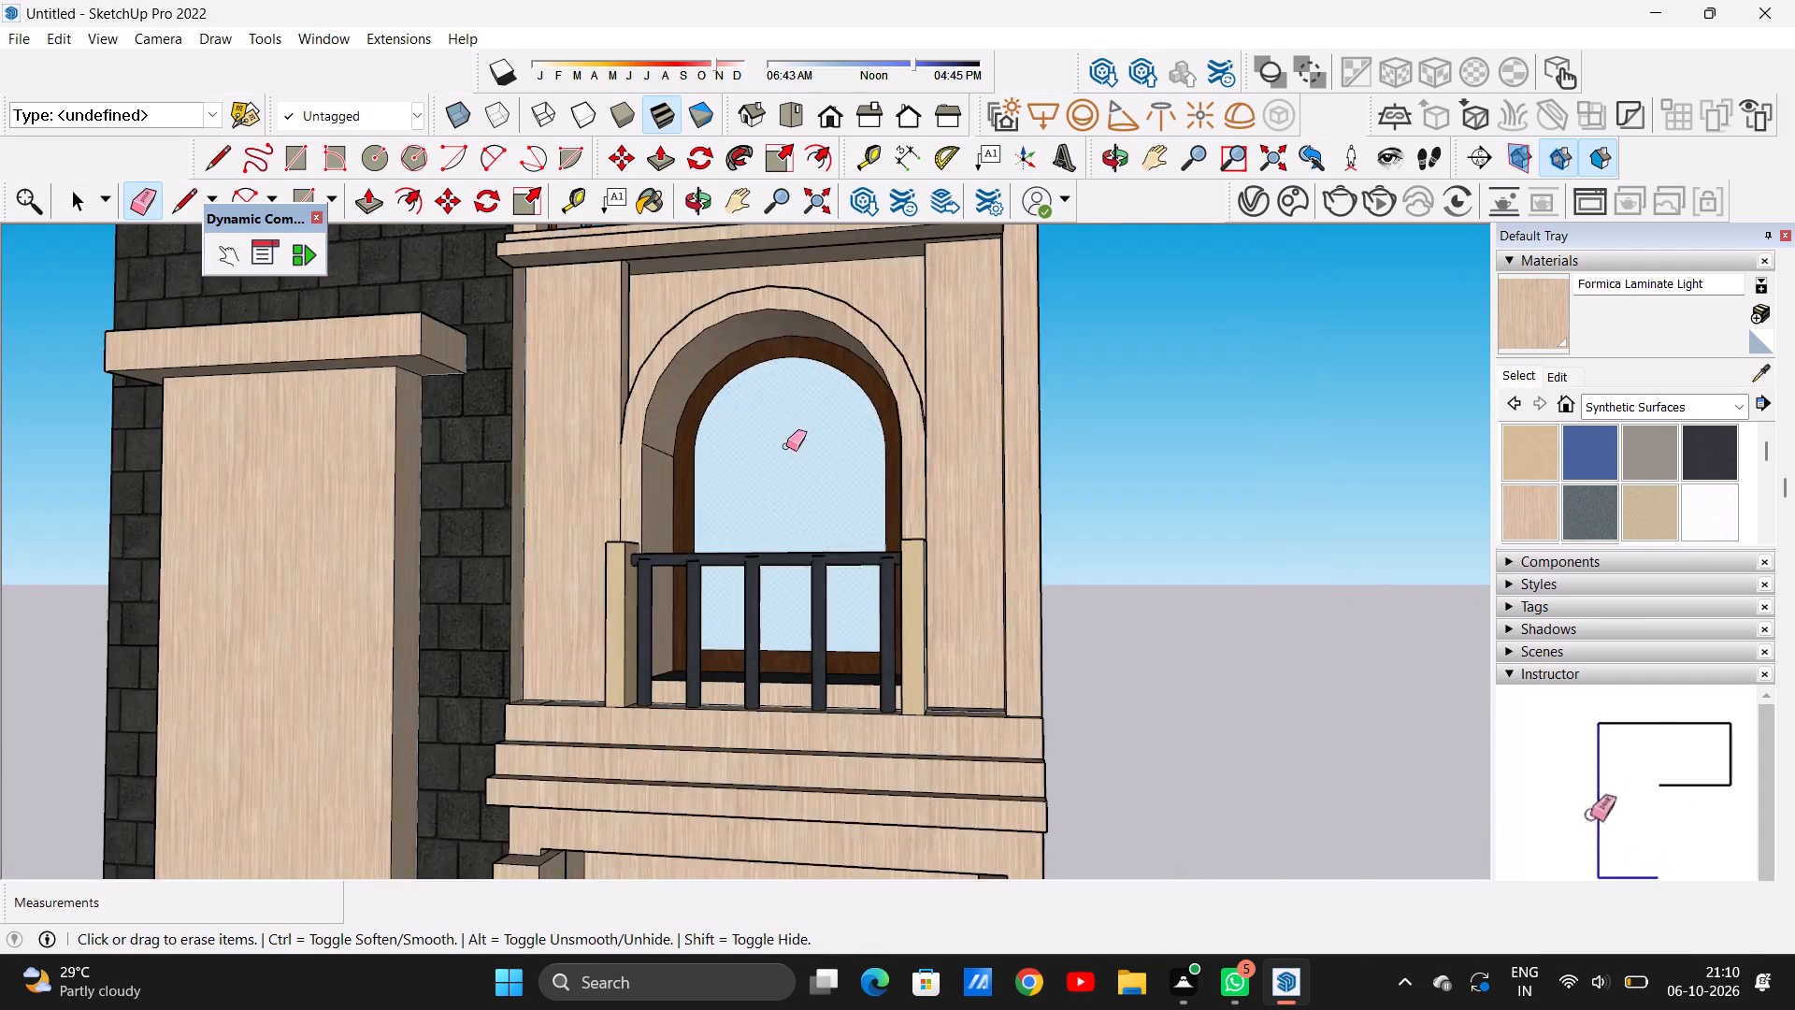
{"action": "scroll", "coordinate": [790, 430], "scroll_direction": "up", "scroll_amount": 1}
{"action": "scroll", "coordinate": [794, 446], "scroll_direction": "down", "scroll_amount": 10}
{"action": "middle_click_drag", "start_coordinate": [641, 527], "coordinate": [768, 632]}
{"action": "scroll", "coordinate": [803, 635], "scroll_direction": "up", "scroll_amount": 17}
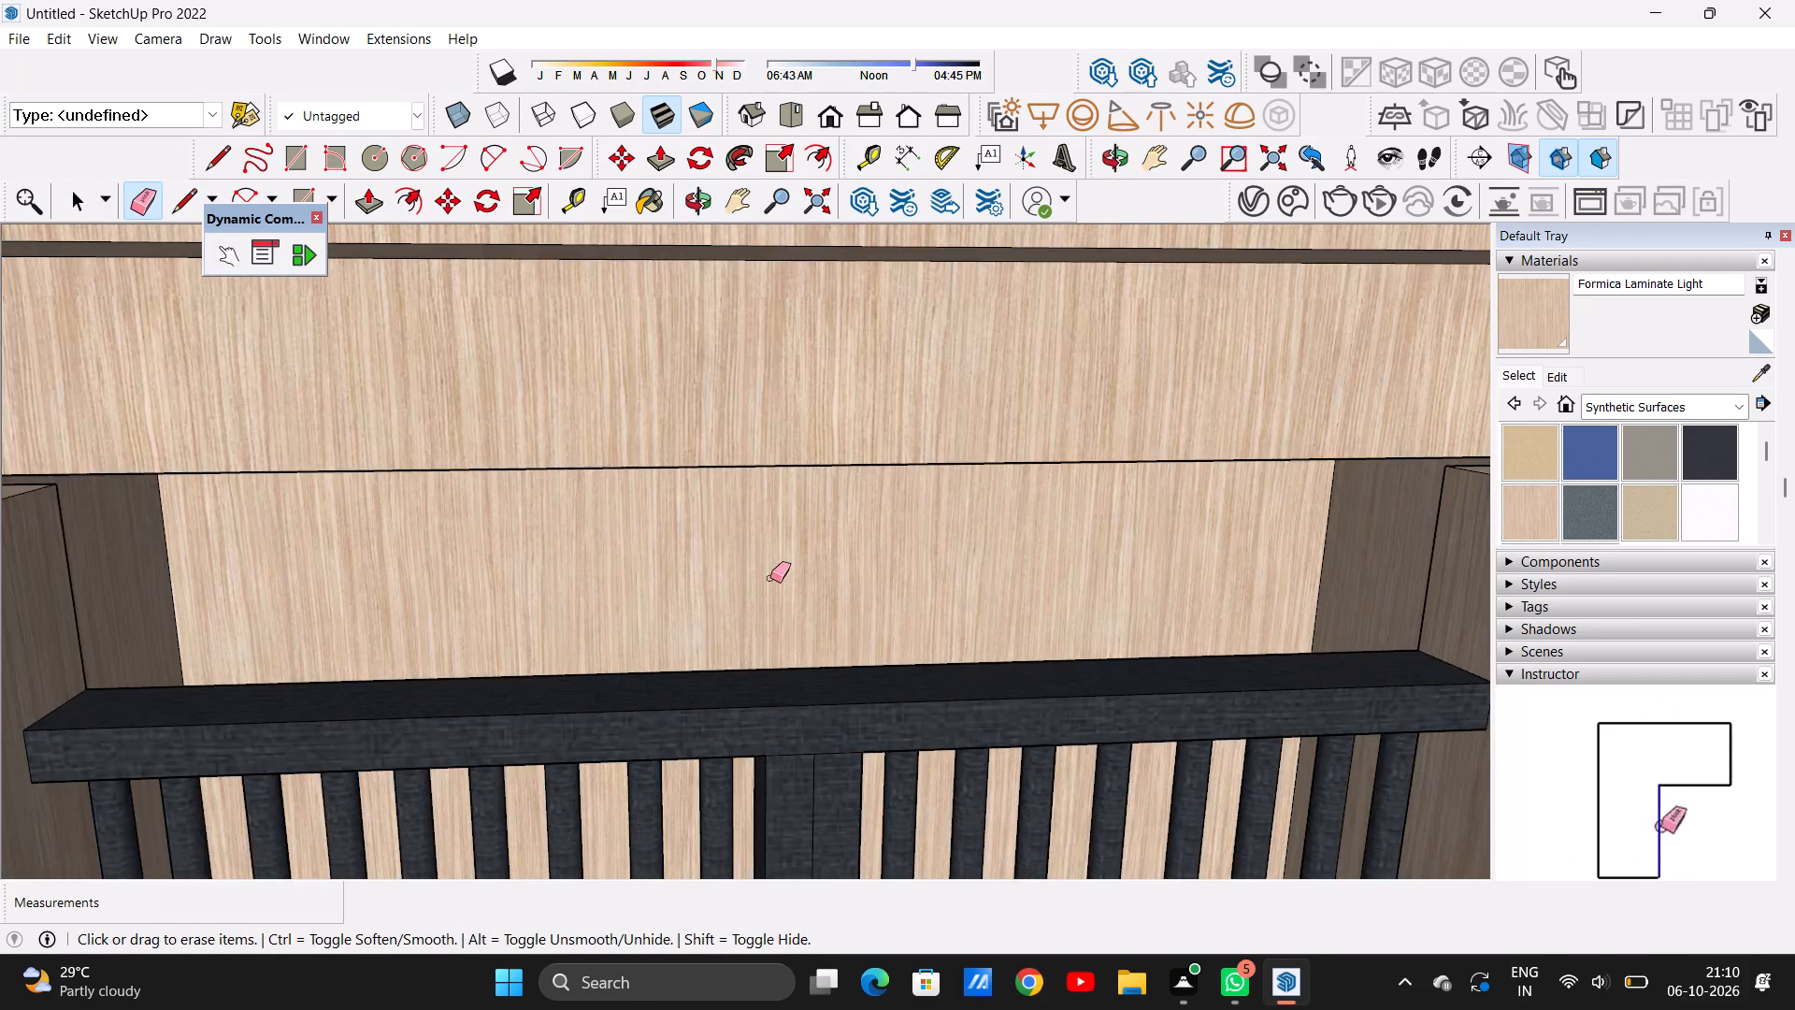
{"action": "scroll", "coordinate": [753, 379], "scroll_direction": "down", "scroll_amount": 20}
{"action": "scroll", "coordinate": [753, 379], "scroll_direction": "down", "scroll_amount": 6}
{"action": "middle_click_drag", "start_coordinate": [857, 505], "coordinate": [24, 555]}
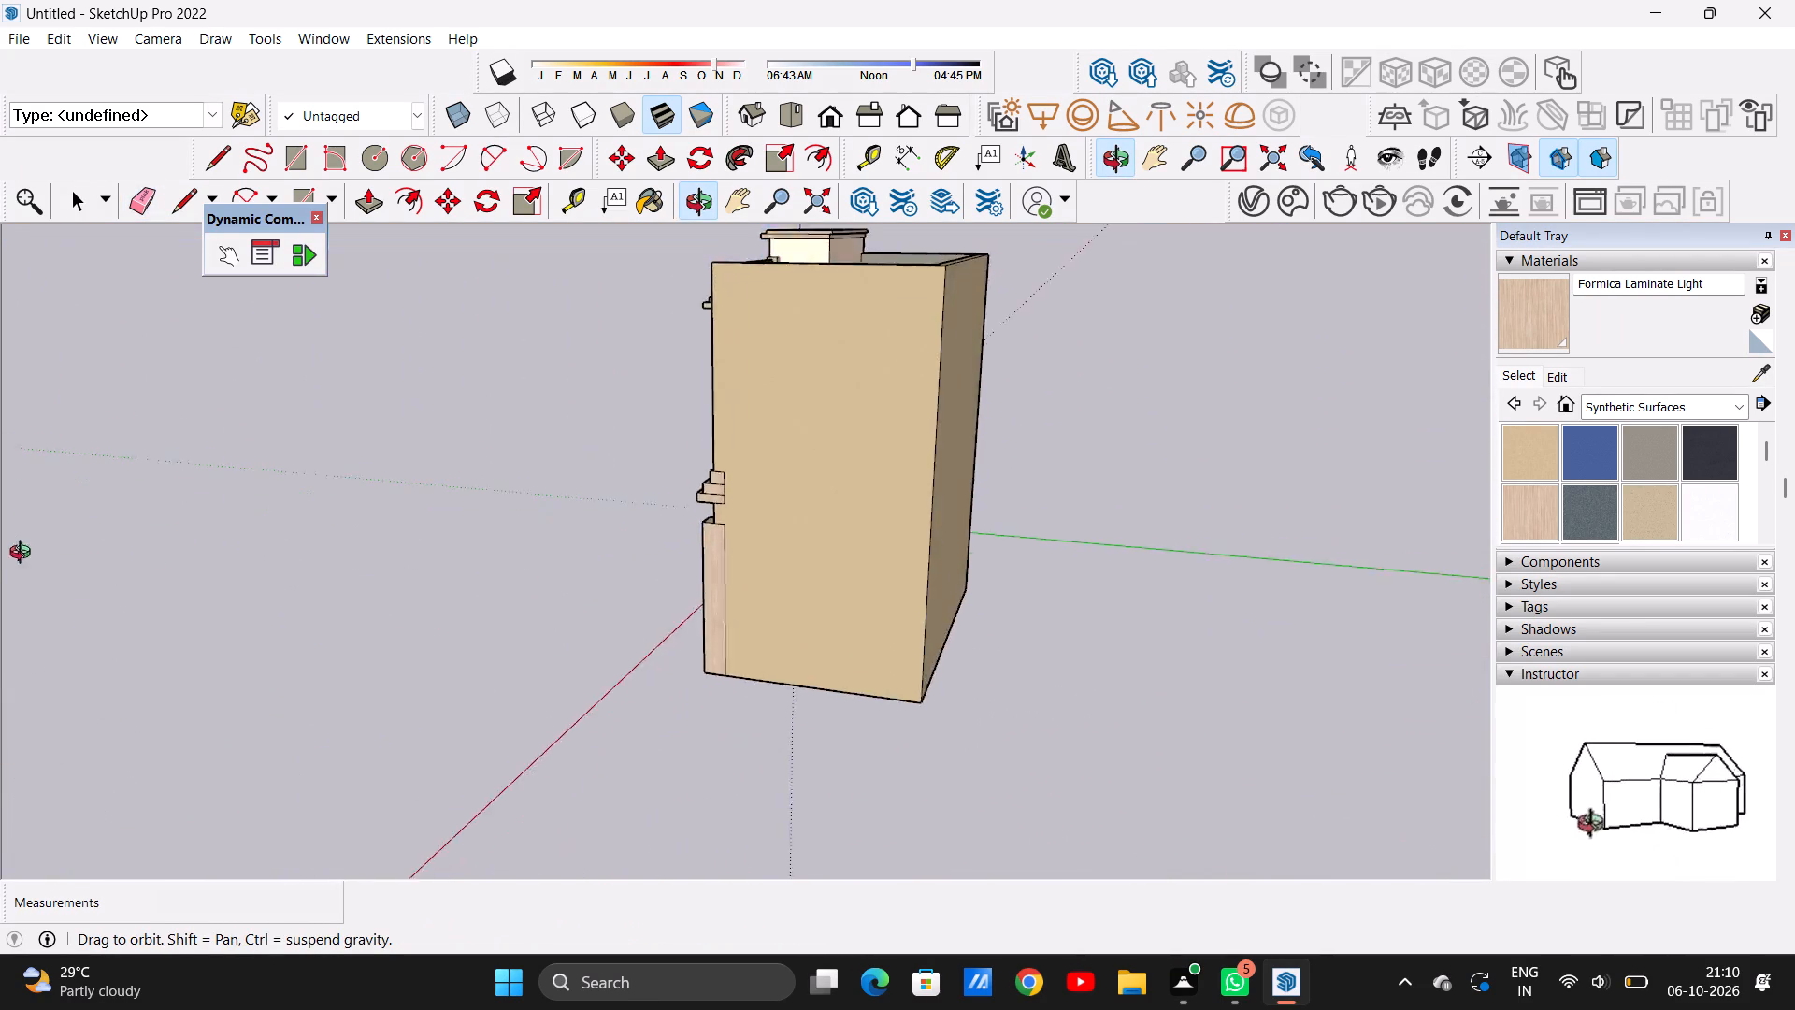
{"action": "middle_click_drag", "start_coordinate": [24, 555], "coordinate": [92, 577]}
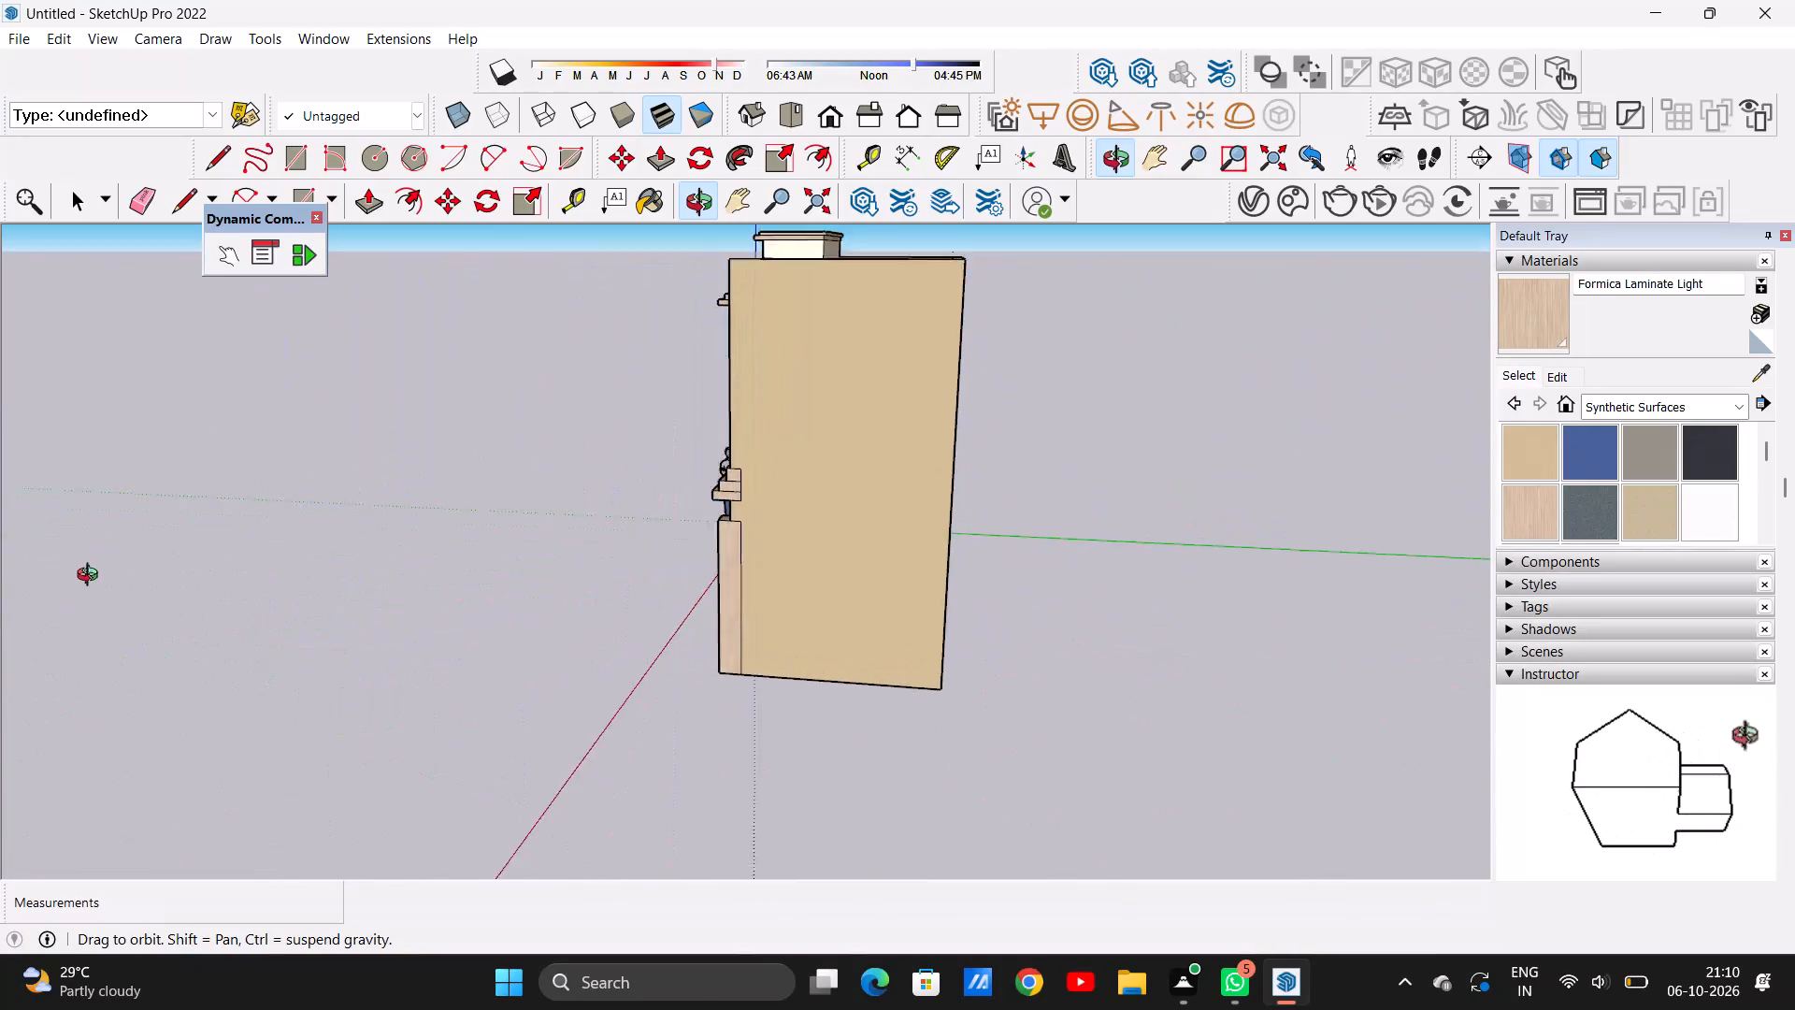
{"action": "middle_click_drag", "start_coordinate": [92, 577], "coordinate": [356, 630]}
{"action": "scroll", "coordinate": [356, 630], "scroll_direction": "up", "scroll_amount": 1}
{"action": "scroll", "coordinate": [988, 460], "scroll_direction": "up", "scroll_amount": 10}
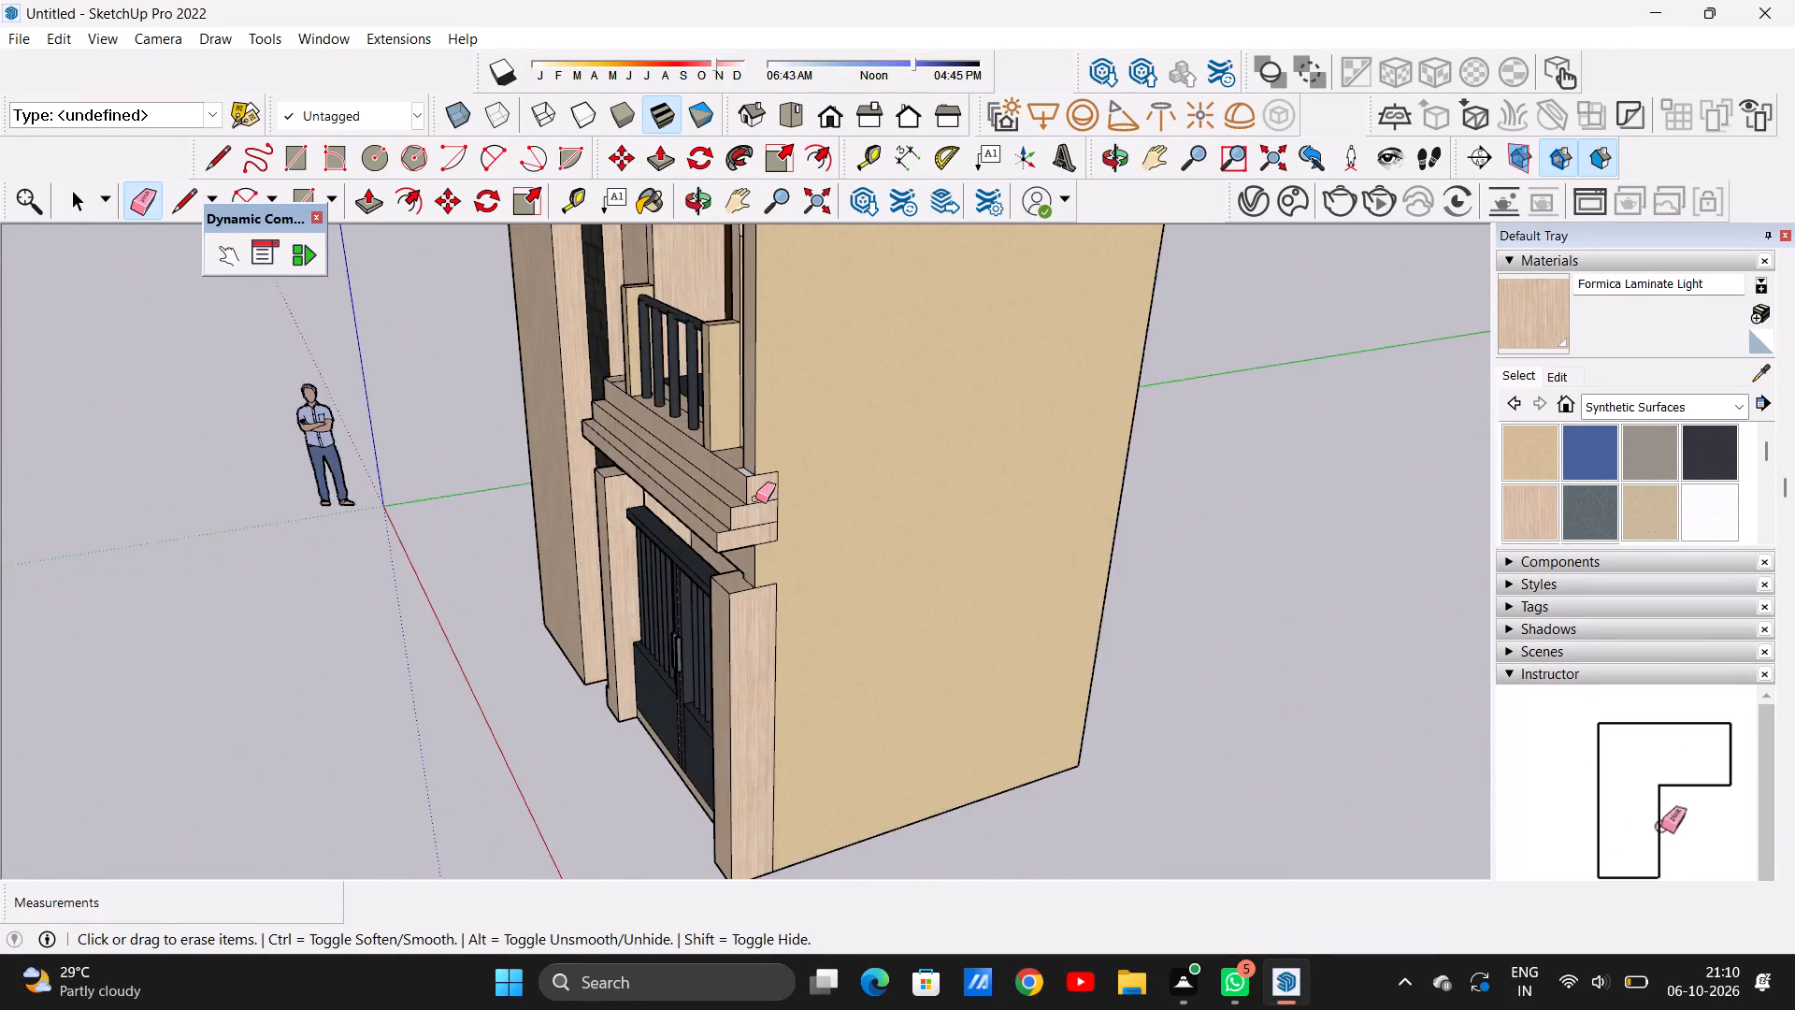
Paint the white top face at the balcony ledge's outer end, beside the side wall, with Formica Laminate Light.
{"action": "scroll", "coordinate": [755, 498], "scroll_direction": "up", "scroll_amount": 4}
{"action": "middle_click_drag", "start_coordinate": [729, 470], "coordinate": [734, 585]}
{"action": "scroll", "coordinate": [740, 575], "scroll_direction": "up", "scroll_amount": 2}
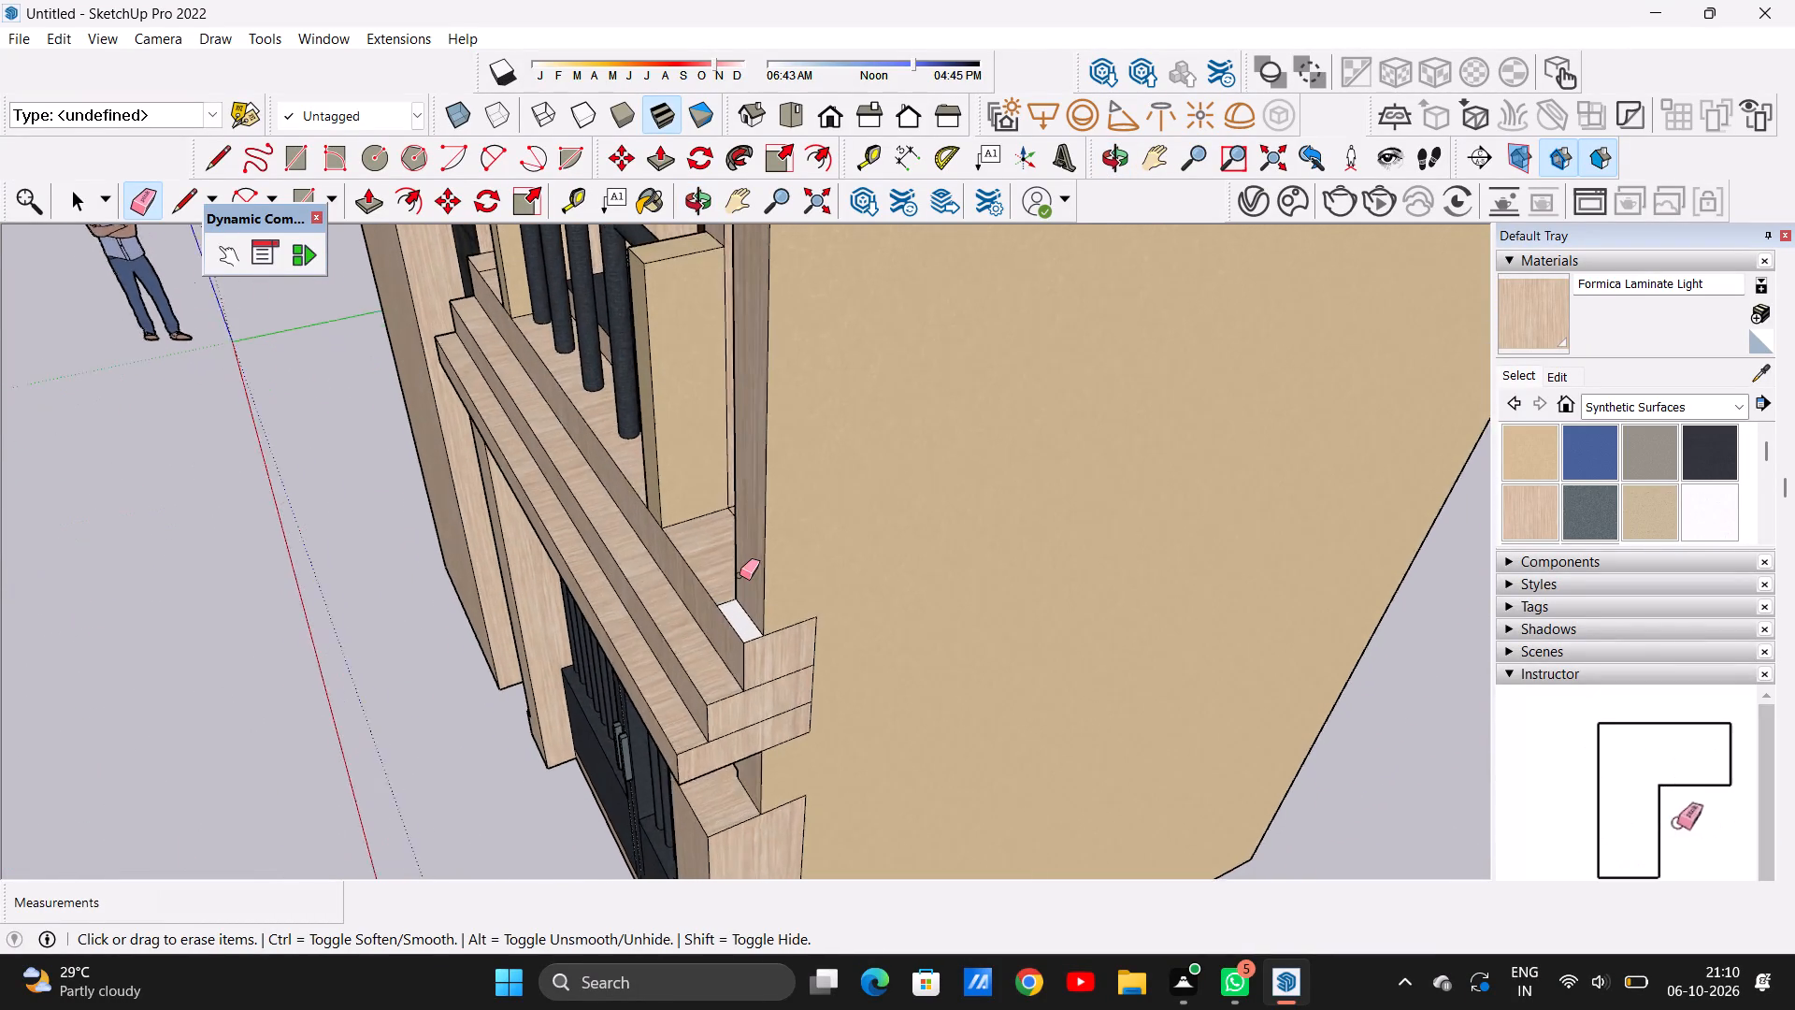
{"action": "scroll", "coordinate": [740, 575], "scroll_direction": "up", "scroll_amount": 1}
{"action": "key", "text": "space"}
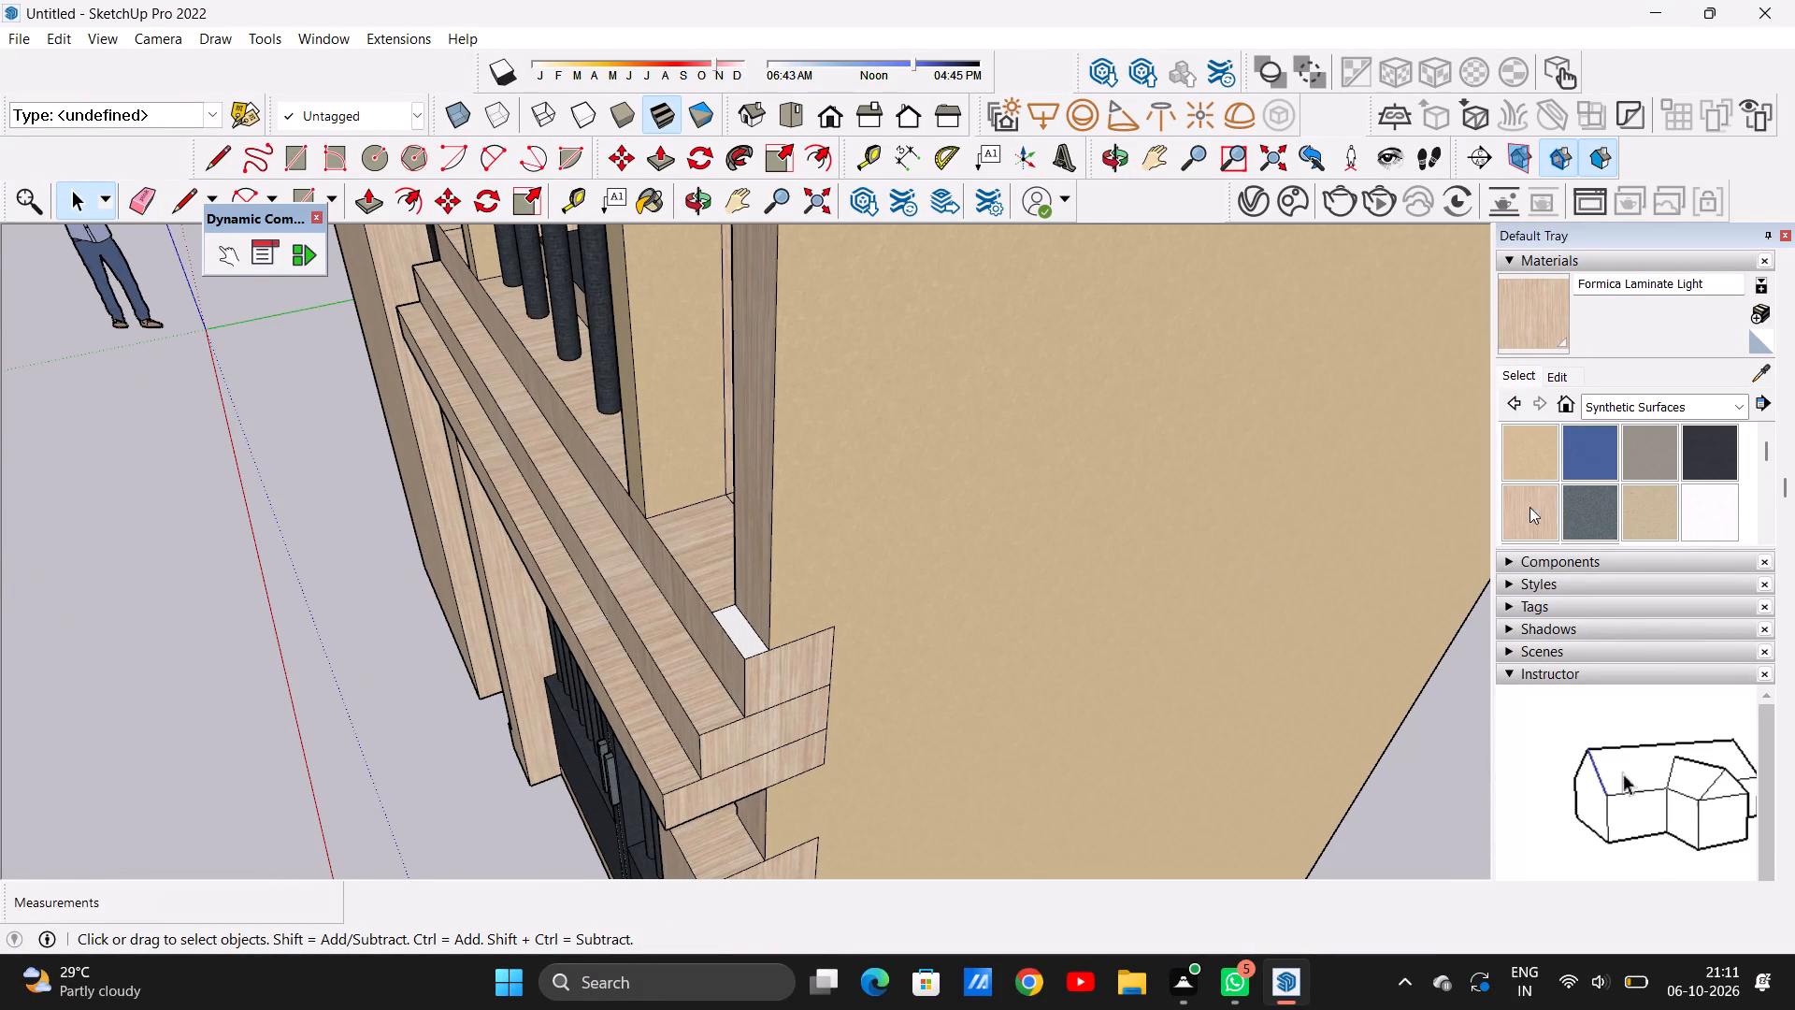
{"action": "left_click", "coordinate": [1515, 513]}
{"action": "scroll", "coordinate": [774, 619], "scroll_direction": "up", "scroll_amount": 10}
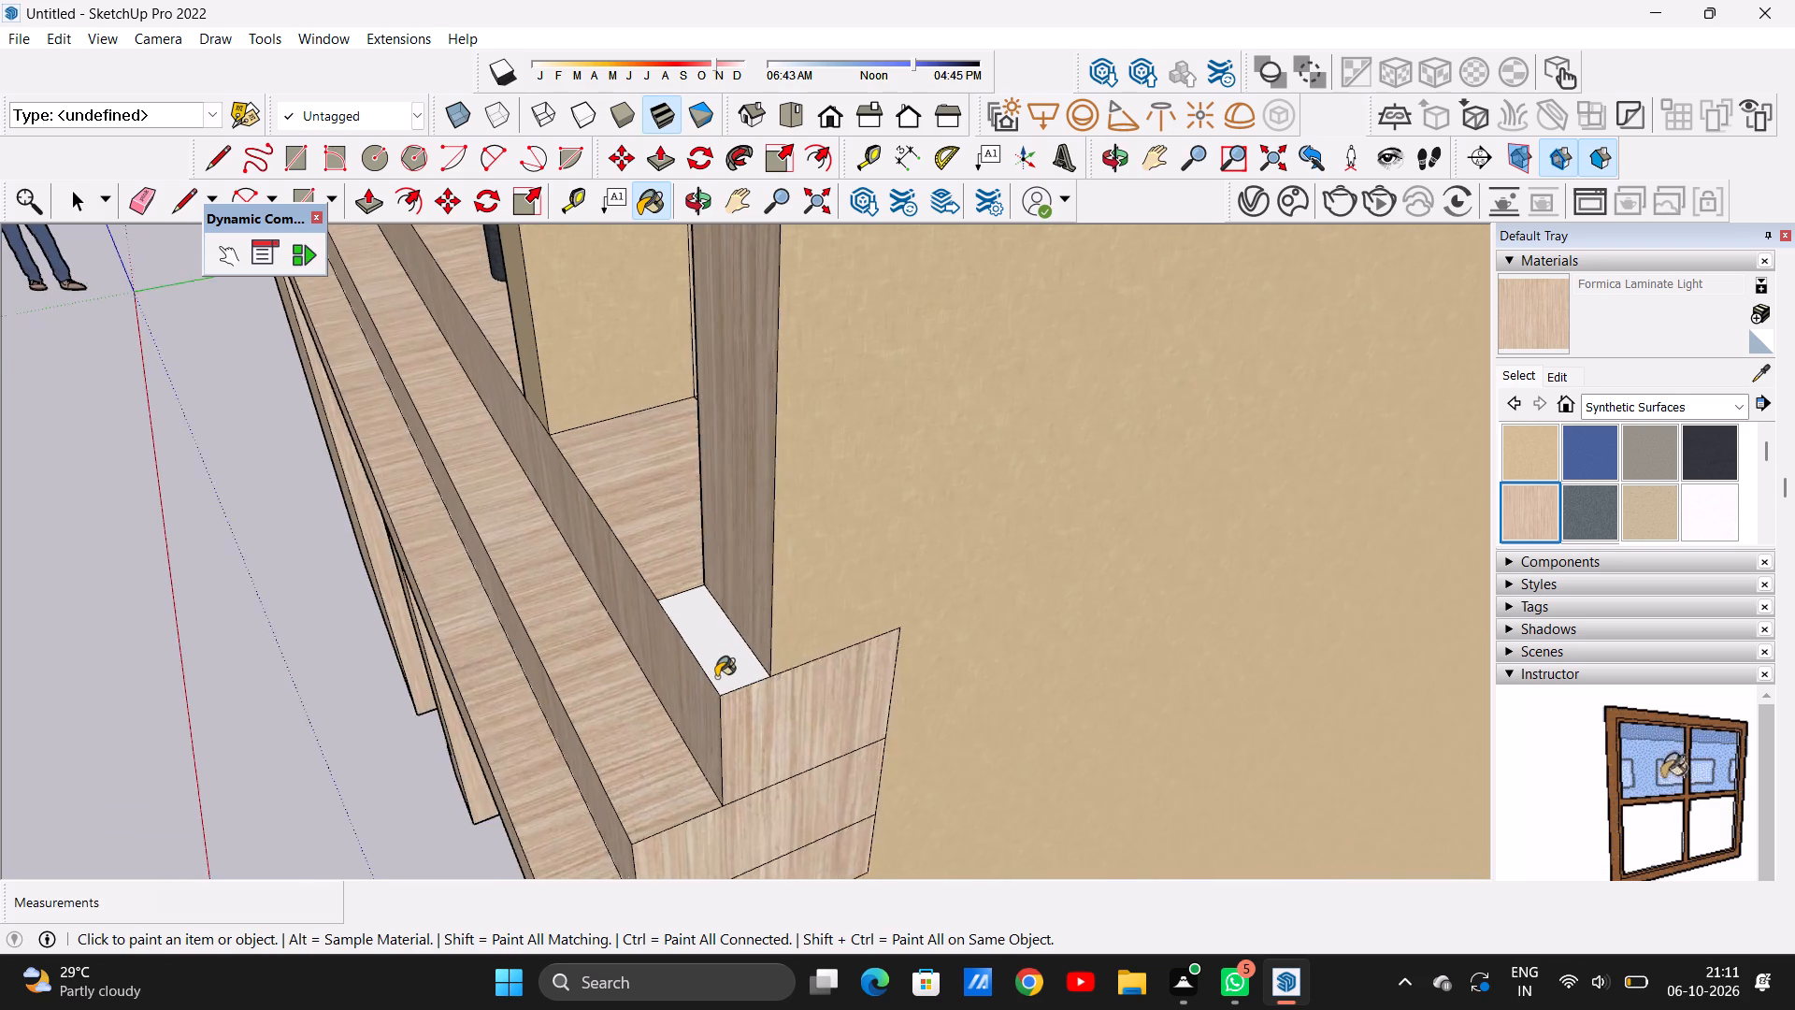
{"action": "scroll", "coordinate": [716, 677], "scroll_direction": "up", "scroll_amount": 2}
{"action": "left_click", "coordinate": [731, 657]}
{"action": "key", "text": "space"}
{"action": "scroll", "coordinate": [729, 657], "scroll_direction": "up", "scroll_amount": 1}
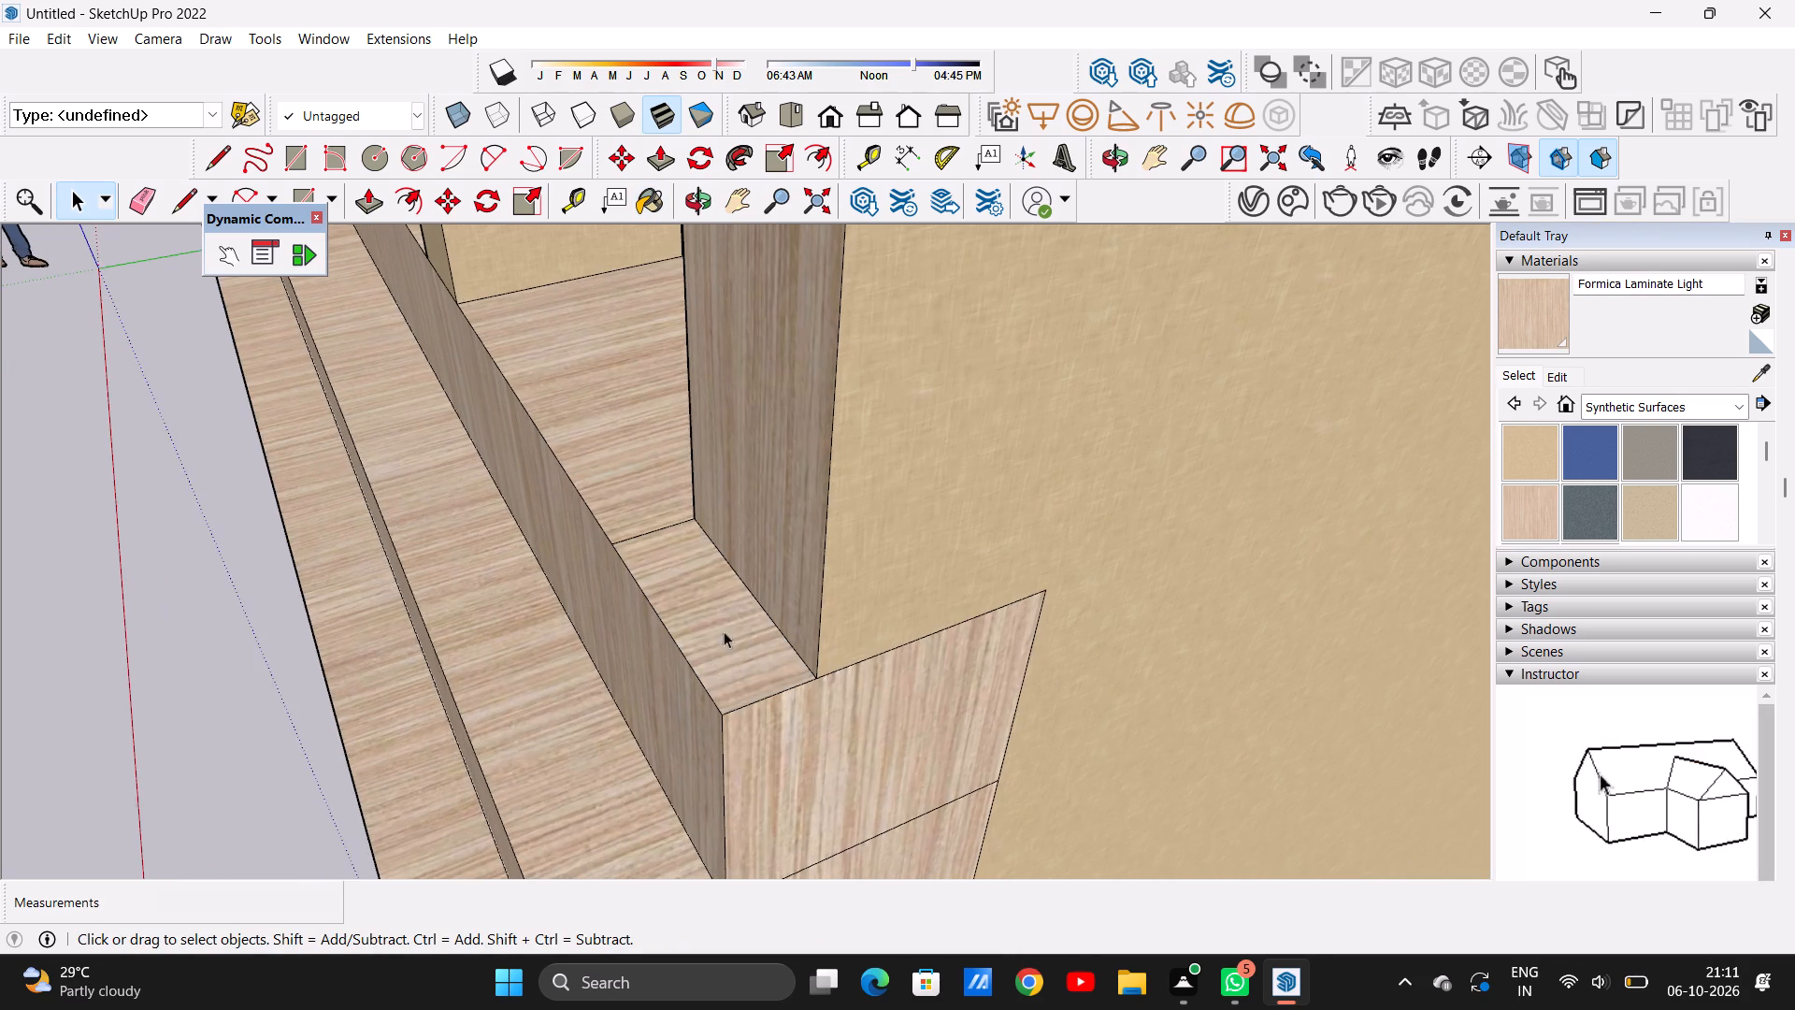
Examine the whole house from the front, the side and above for remaining flaws.
{"action": "scroll", "coordinate": [730, 619], "scroll_direction": "down", "scroll_amount": 20}
{"action": "scroll", "coordinate": [730, 619], "scroll_direction": "down", "scroll_amount": 20}
{"action": "scroll", "coordinate": [730, 619], "scroll_direction": "down", "scroll_amount": 1}
{"action": "middle_click_drag", "start_coordinate": [661, 502], "coordinate": [1052, 440]}
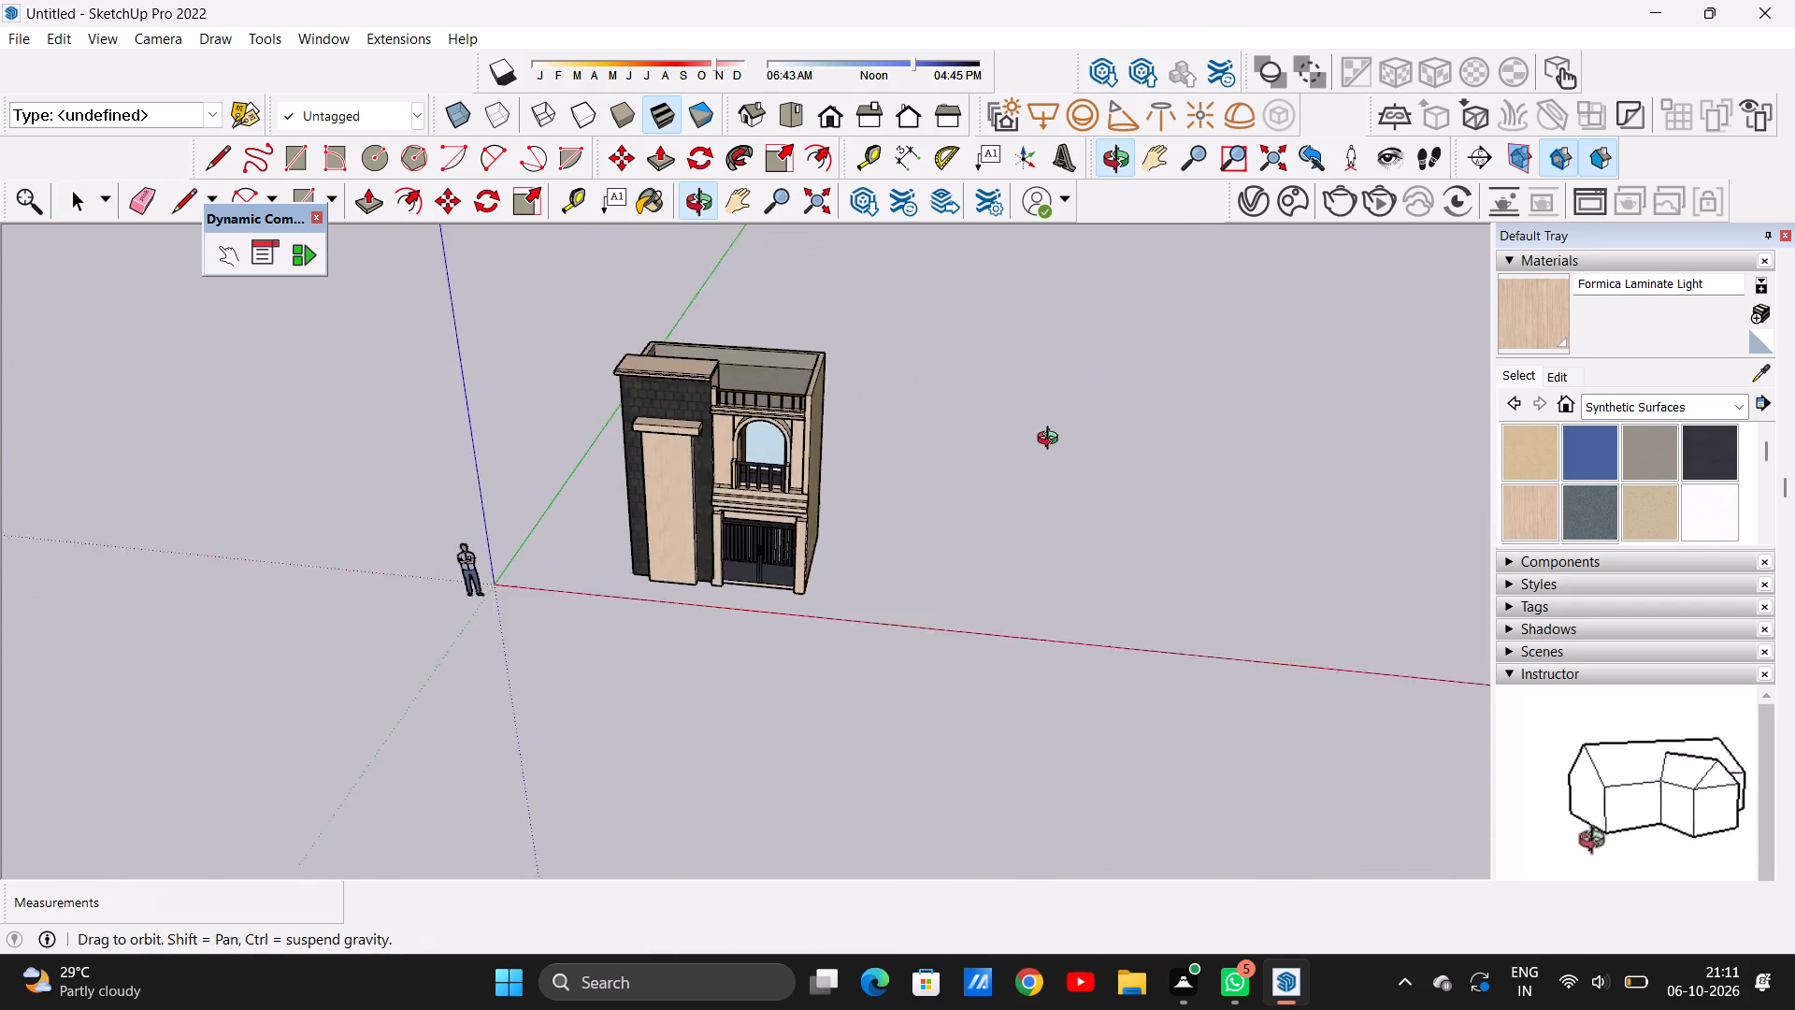
{"action": "middle_click_drag", "start_coordinate": [1052, 440], "coordinate": [1092, 402]}
{"action": "middle_click_drag", "start_coordinate": [771, 551], "coordinate": [75, 535]}
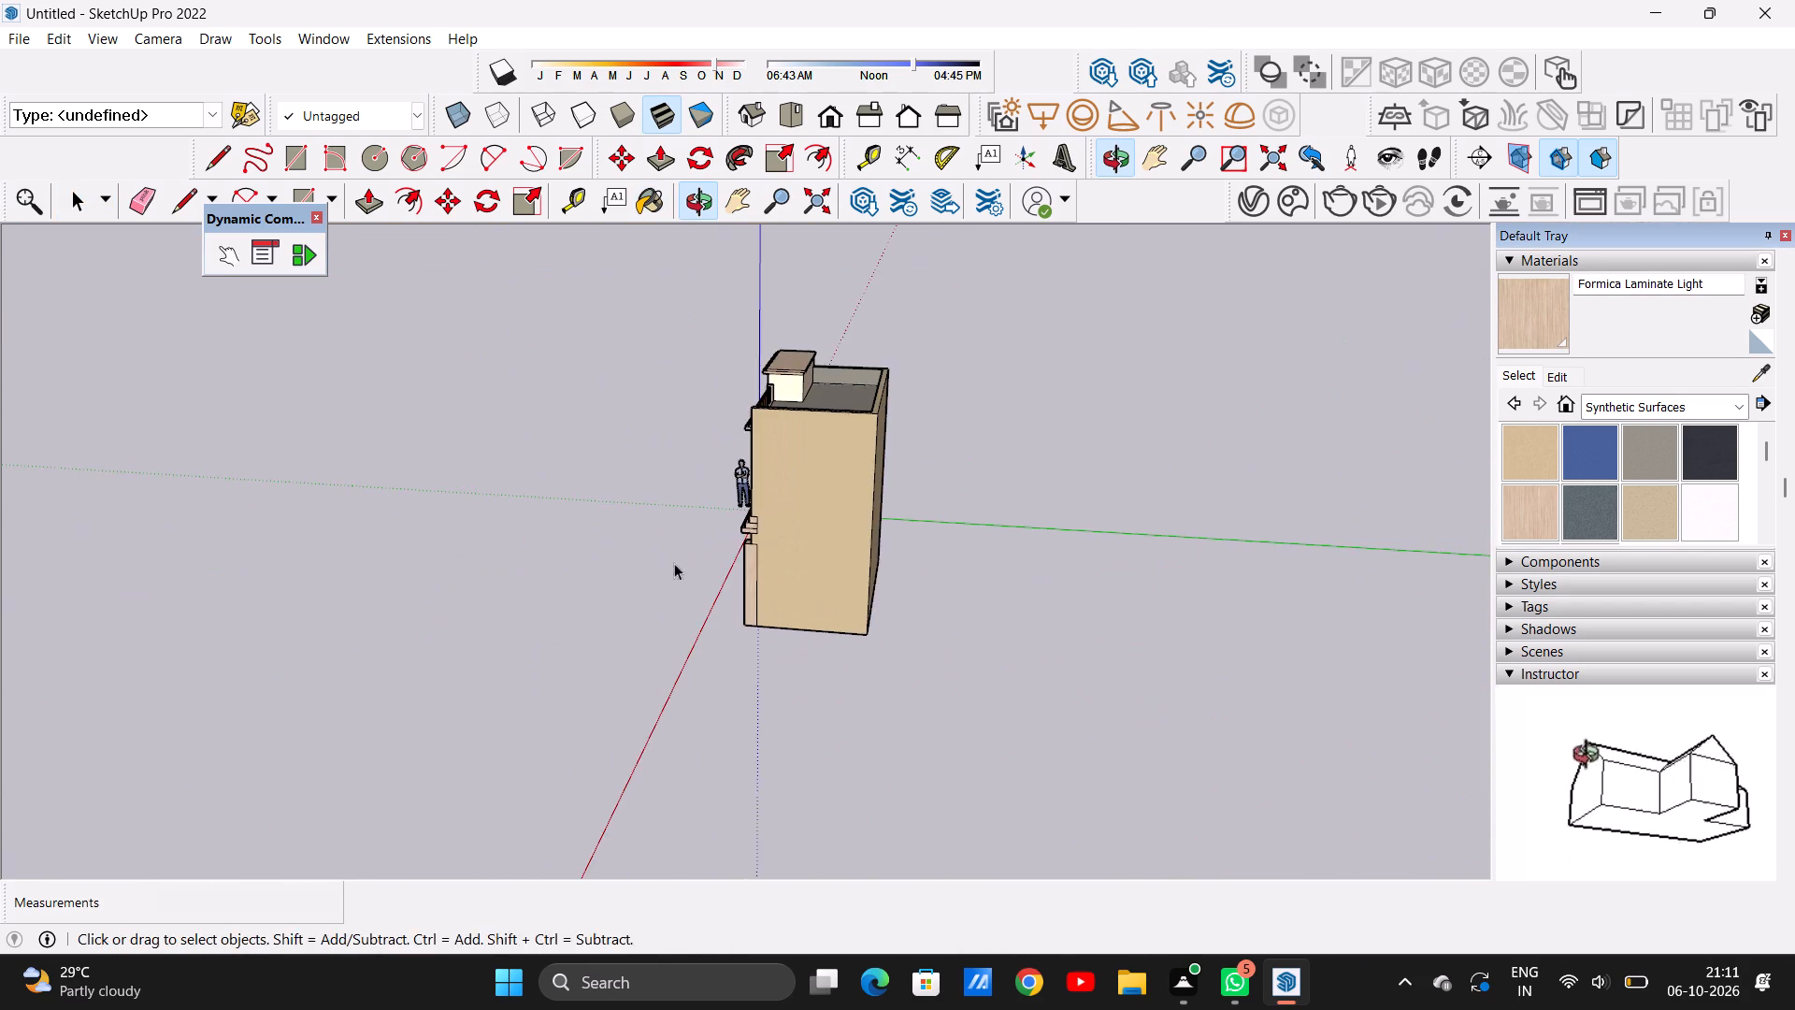
{"action": "middle_click_drag", "start_coordinate": [1002, 546], "coordinate": [1311, 593]}
{"action": "middle_click_drag", "start_coordinate": [763, 599], "coordinate": [1054, 553]}
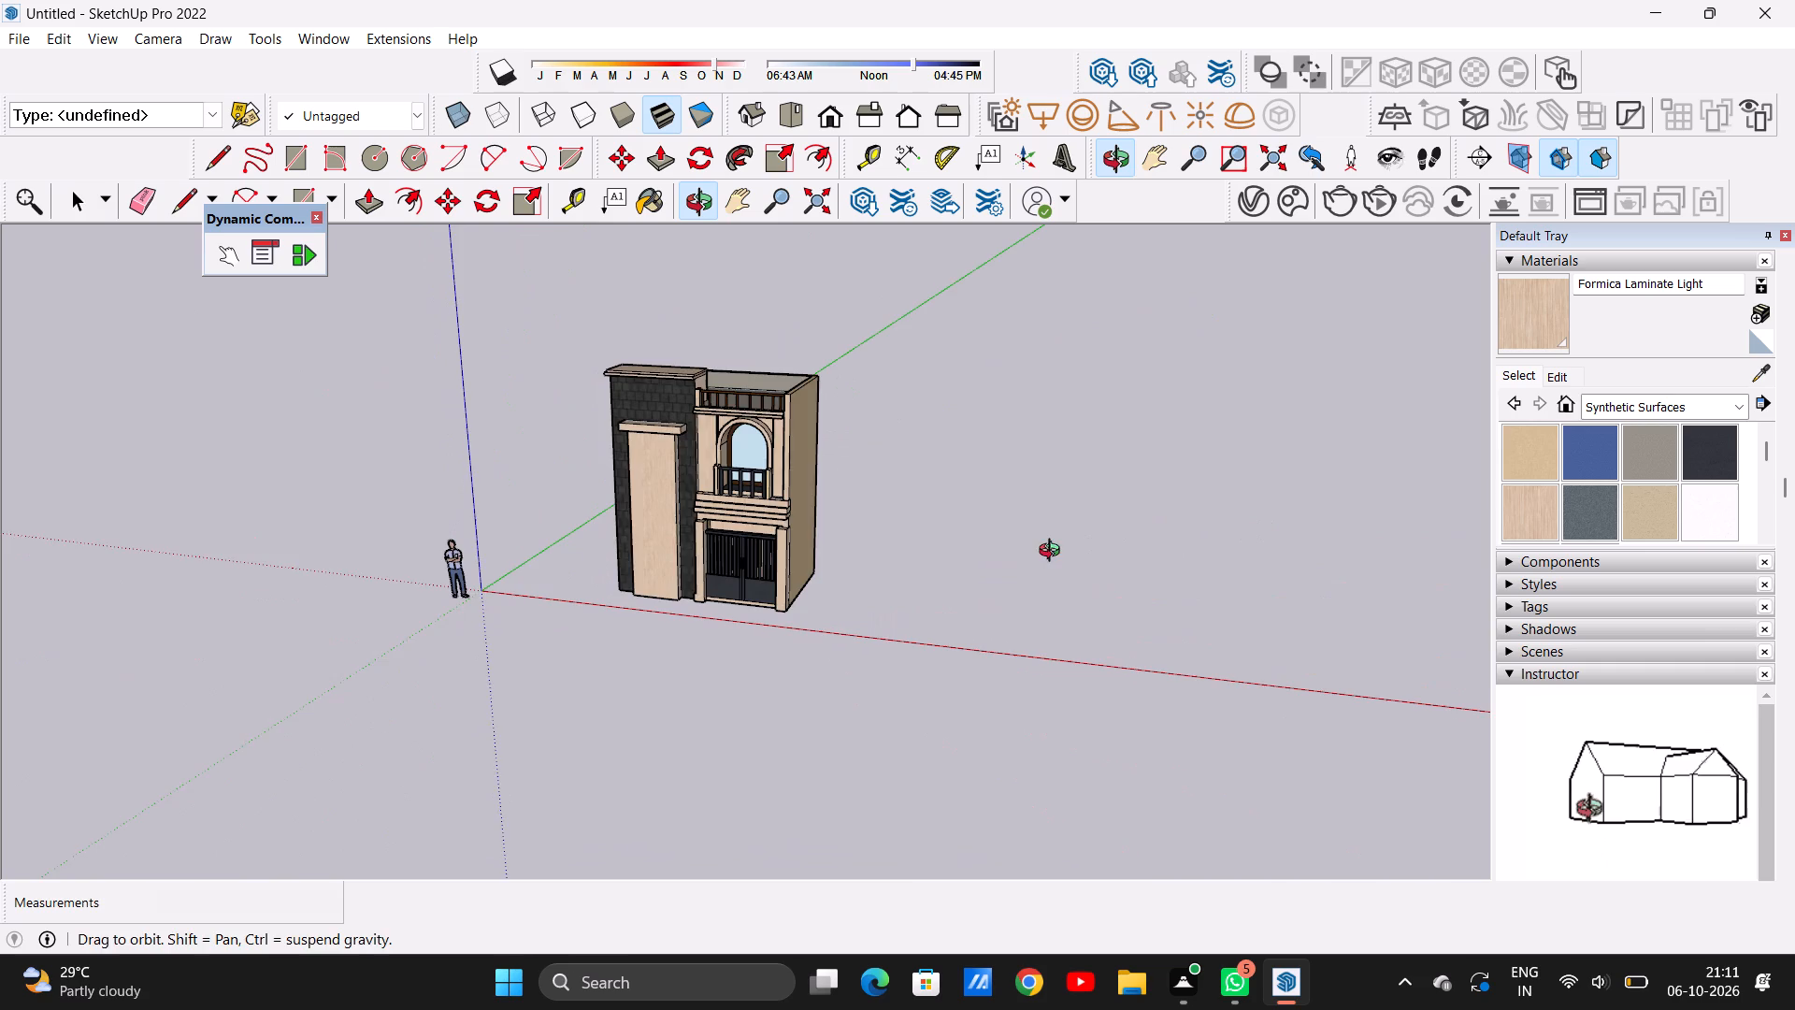
{"action": "middle_click_drag", "start_coordinate": [1054, 553], "coordinate": [1053, 555]}
{"action": "scroll", "coordinate": [744, 492], "scroll_direction": "up", "scroll_amount": 15}
{"action": "scroll", "coordinate": [705, 529], "scroll_direction": "down", "scroll_amount": 10}
{"action": "middle_click_drag", "start_coordinate": [662, 584], "coordinate": [716, 698]}
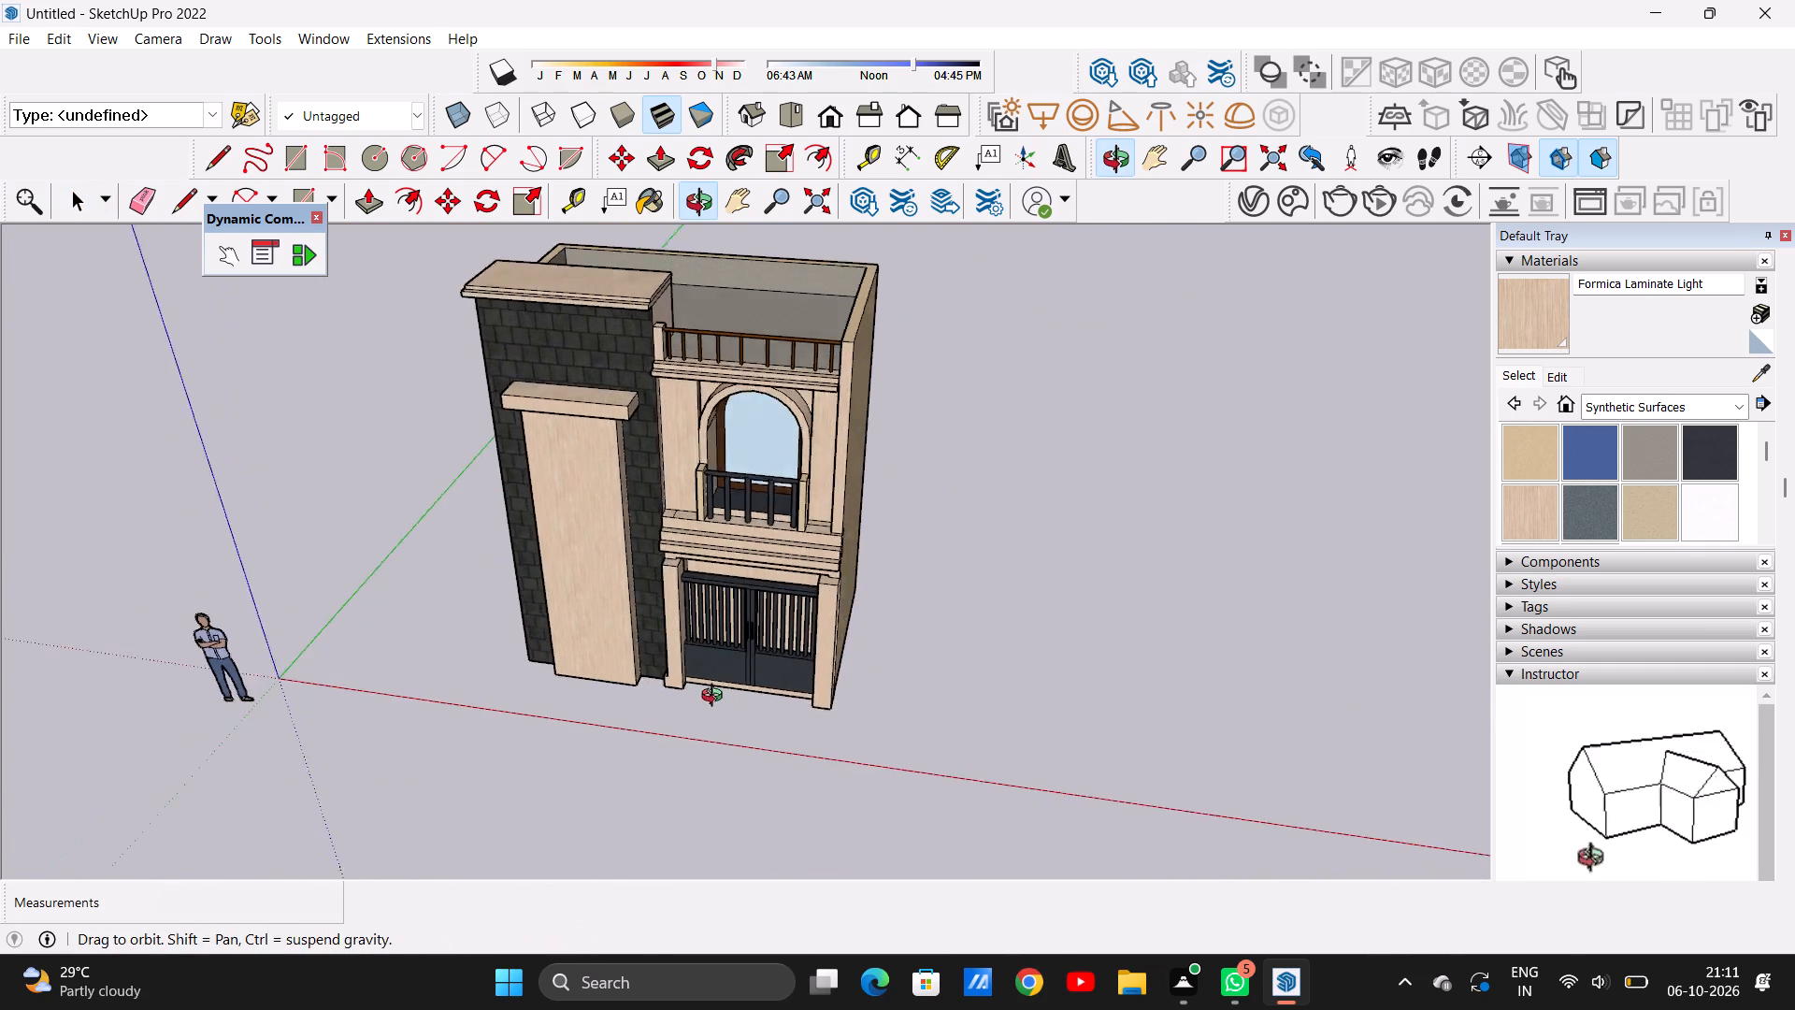
{"action": "middle_click_drag", "start_coordinate": [716, 698], "coordinate": [722, 707]}
{"action": "scroll", "coordinate": [680, 532], "scroll_direction": "up", "scroll_amount": 16}
{"action": "scroll", "coordinate": [700, 549], "scroll_direction": "down", "scroll_amount": 8}
Erase the stray edges crossing the top of the balcony ledge, one on each side of the railing posts.
{"action": "middle_click_drag", "start_coordinate": [730, 696], "coordinate": [733, 523]}
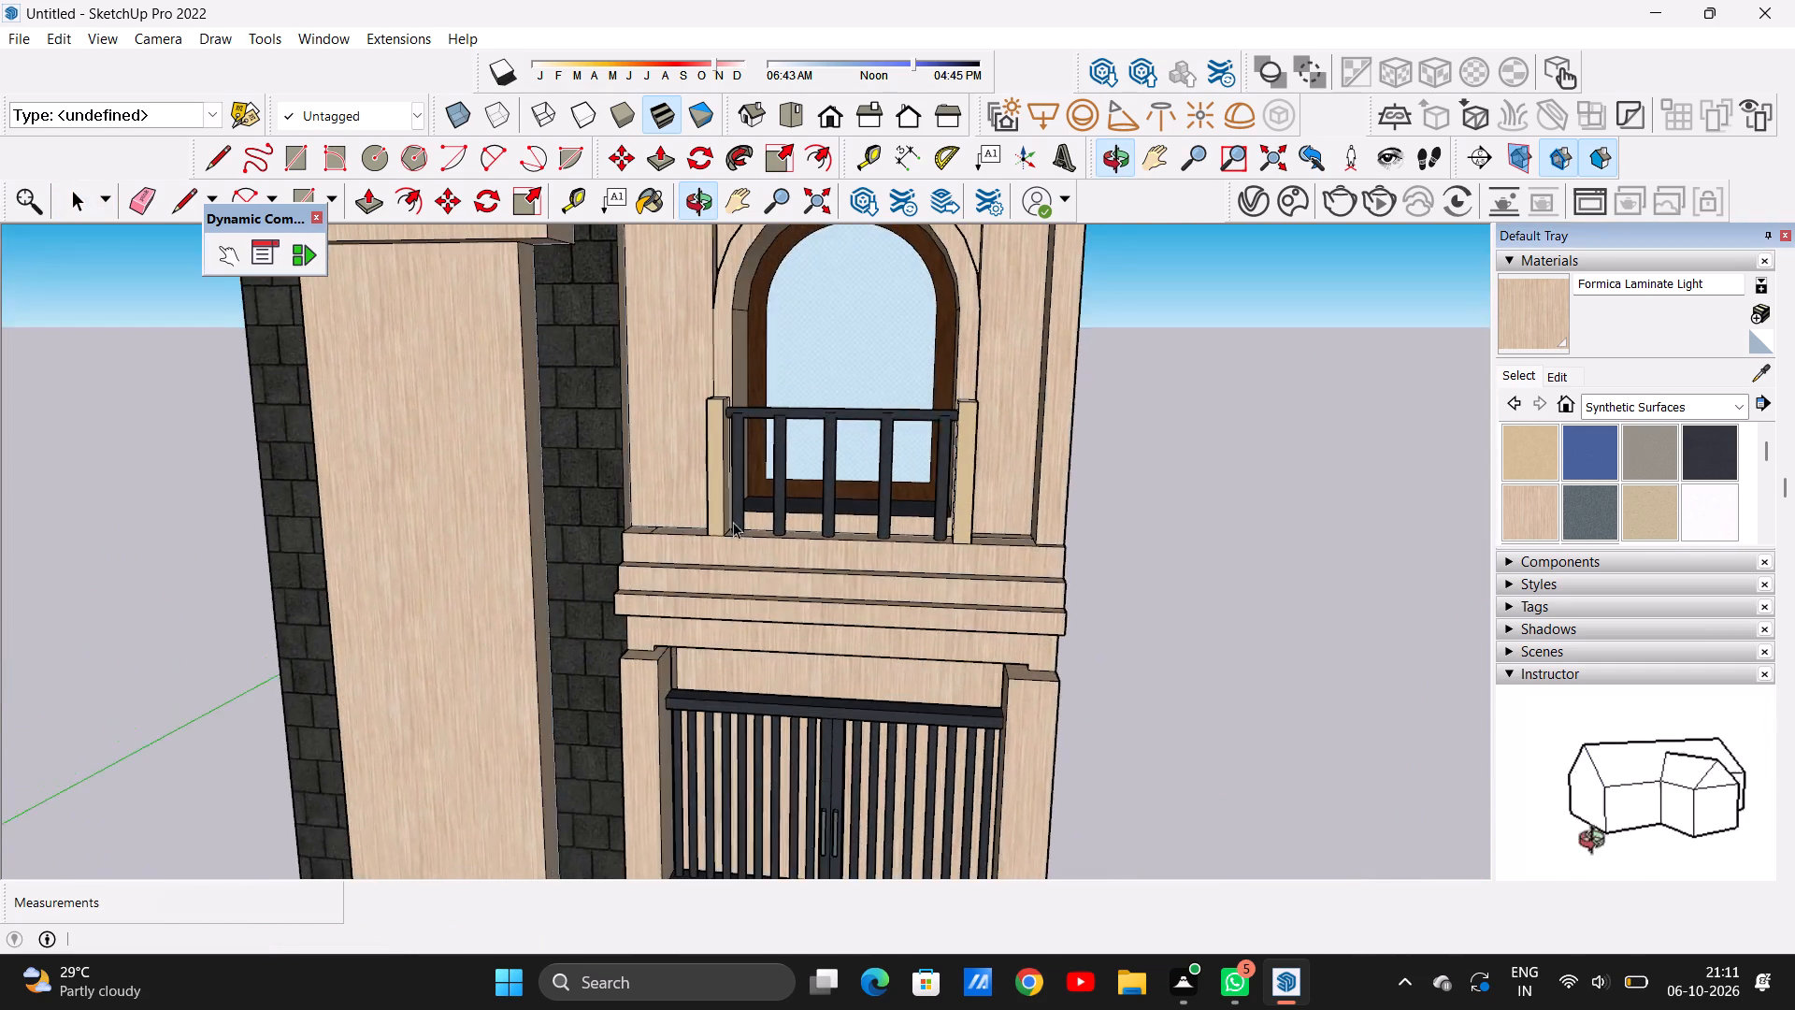
{"action": "middle_click_drag", "start_coordinate": [719, 534], "coordinate": [708, 741]}
{"action": "scroll", "coordinate": [670, 618], "scroll_direction": "up", "scroll_amount": 14}
{"action": "middle_click_drag", "start_coordinate": [626, 490], "coordinate": [624, 591]}
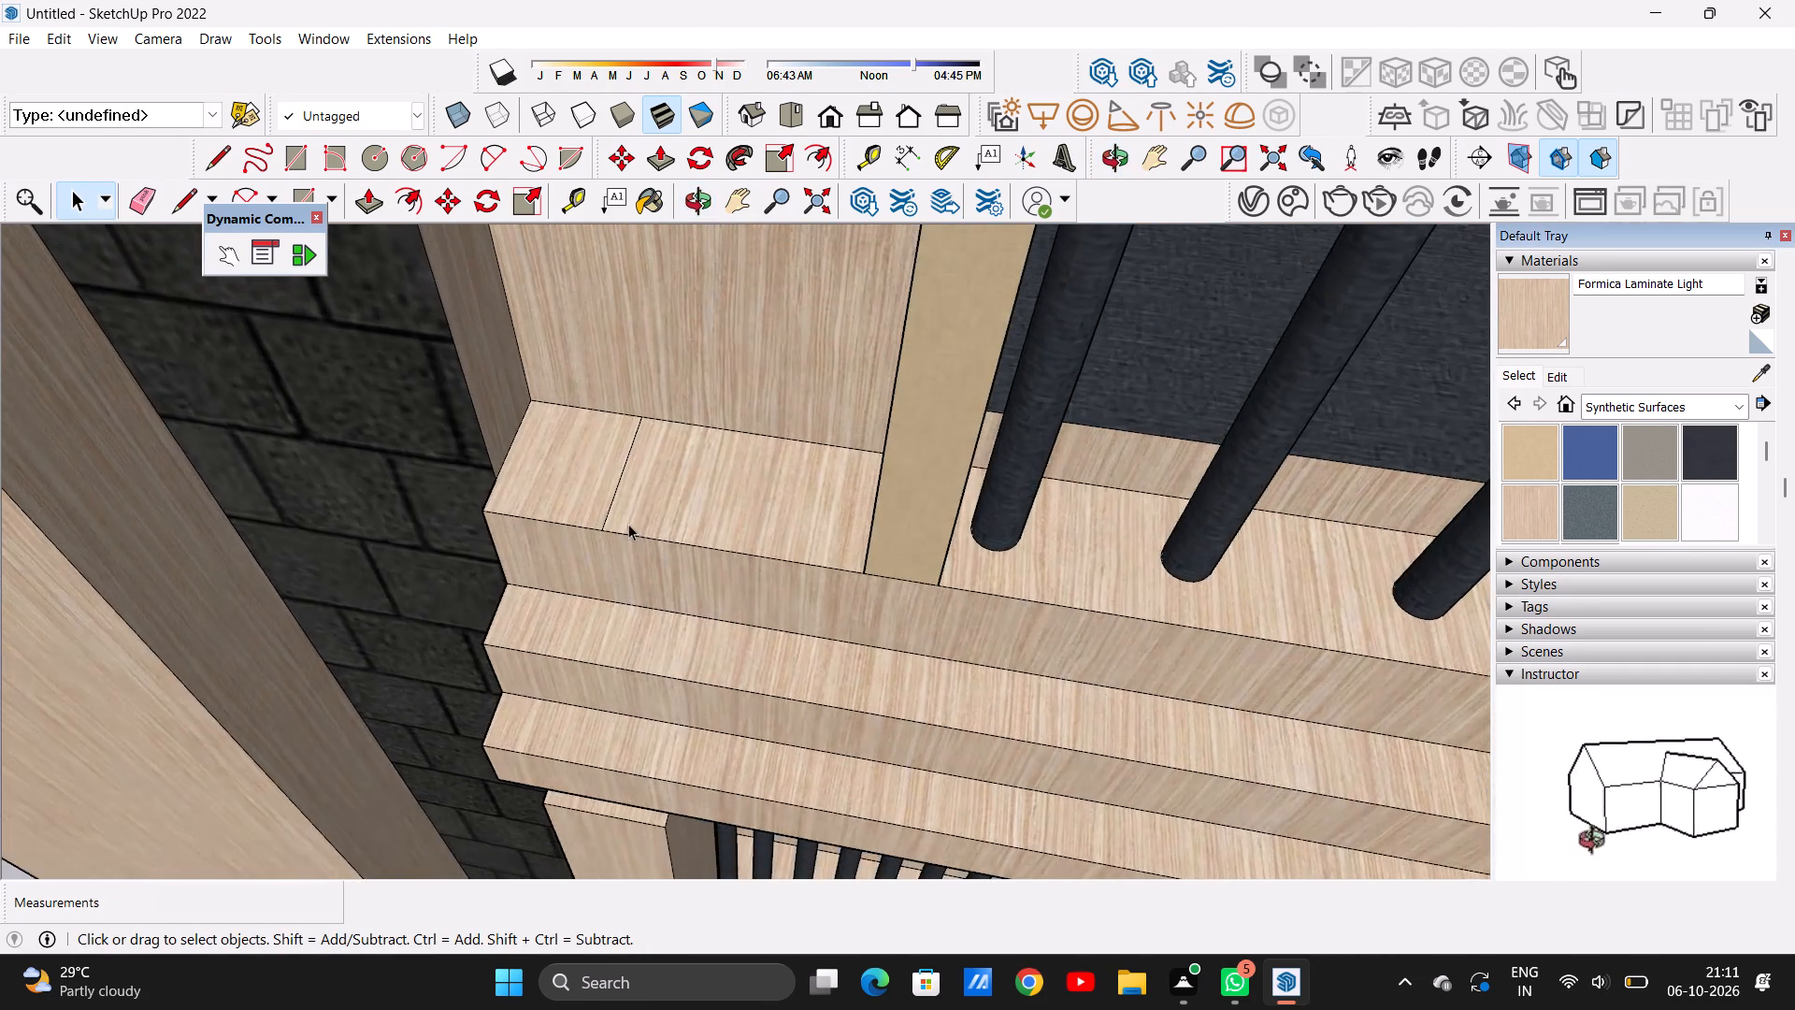
{"action": "scroll", "coordinate": [627, 517], "scroll_direction": "up", "scroll_amount": 4}
{"action": "key", "text": "e"}
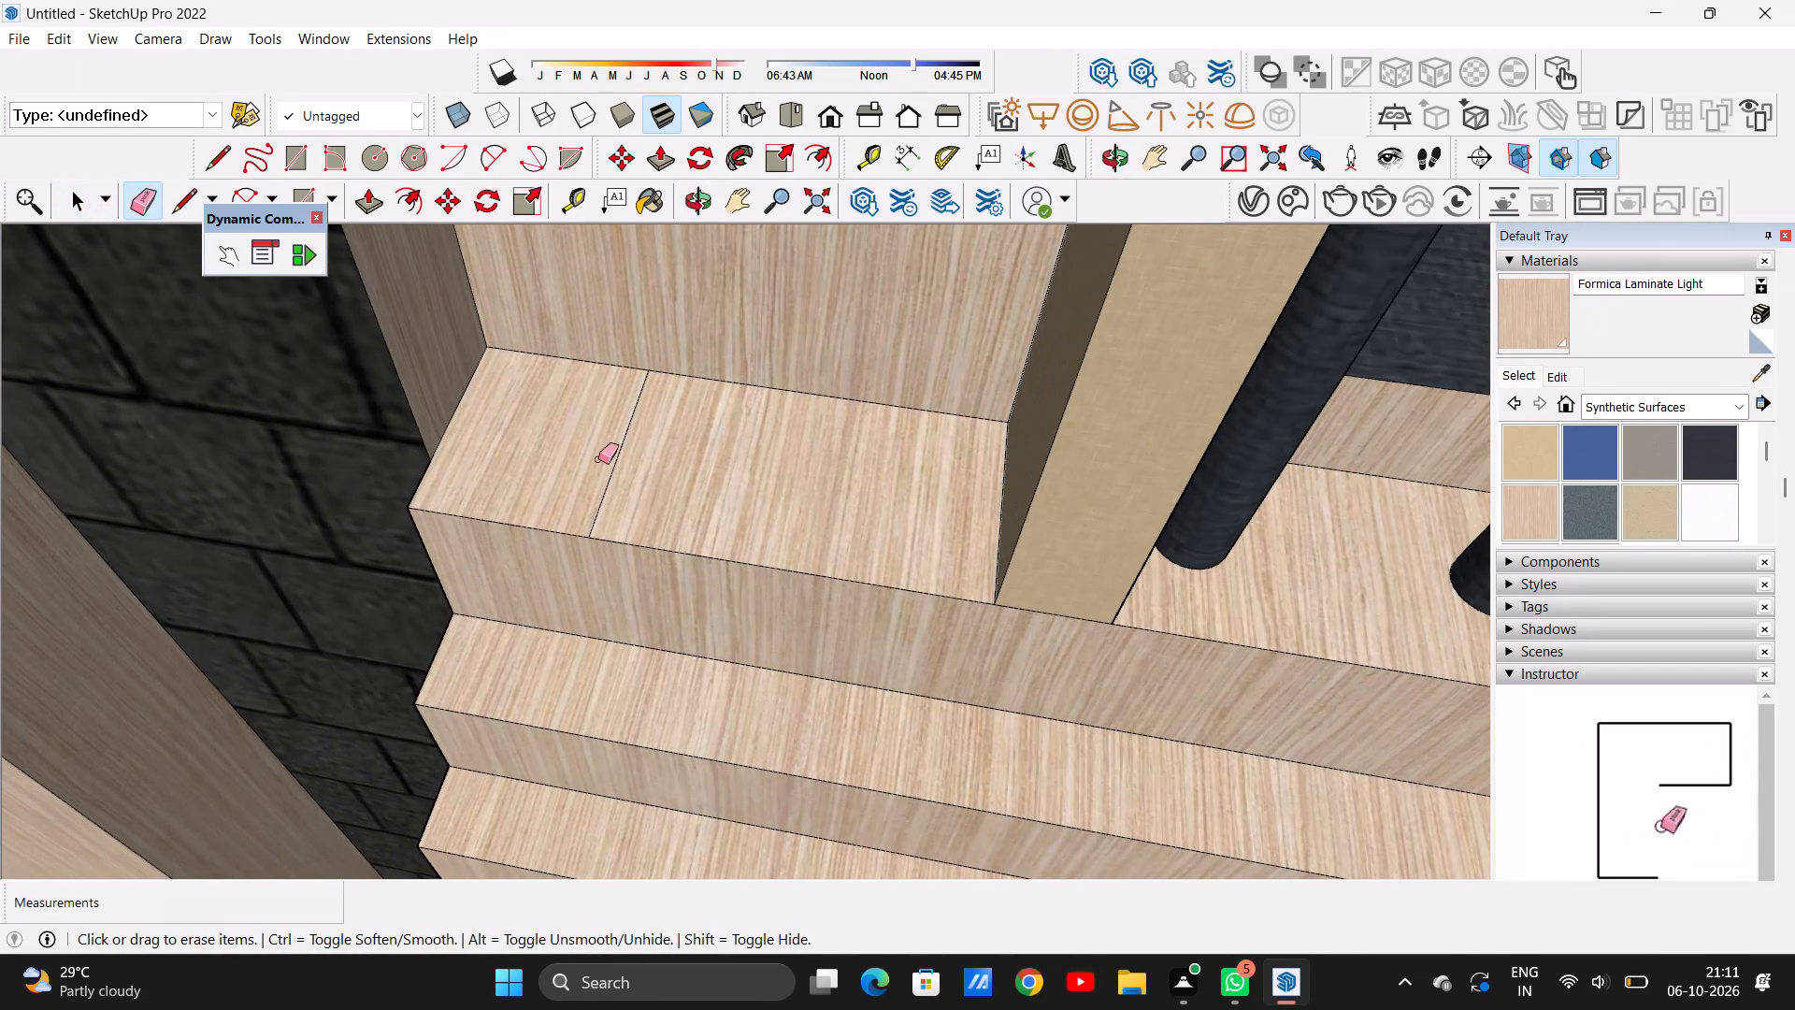
{"action": "left_click_drag", "start_coordinate": [605, 459], "coordinate": [646, 466]}
{"action": "scroll", "coordinate": [624, 522], "scroll_direction": "down", "scroll_amount": 20}
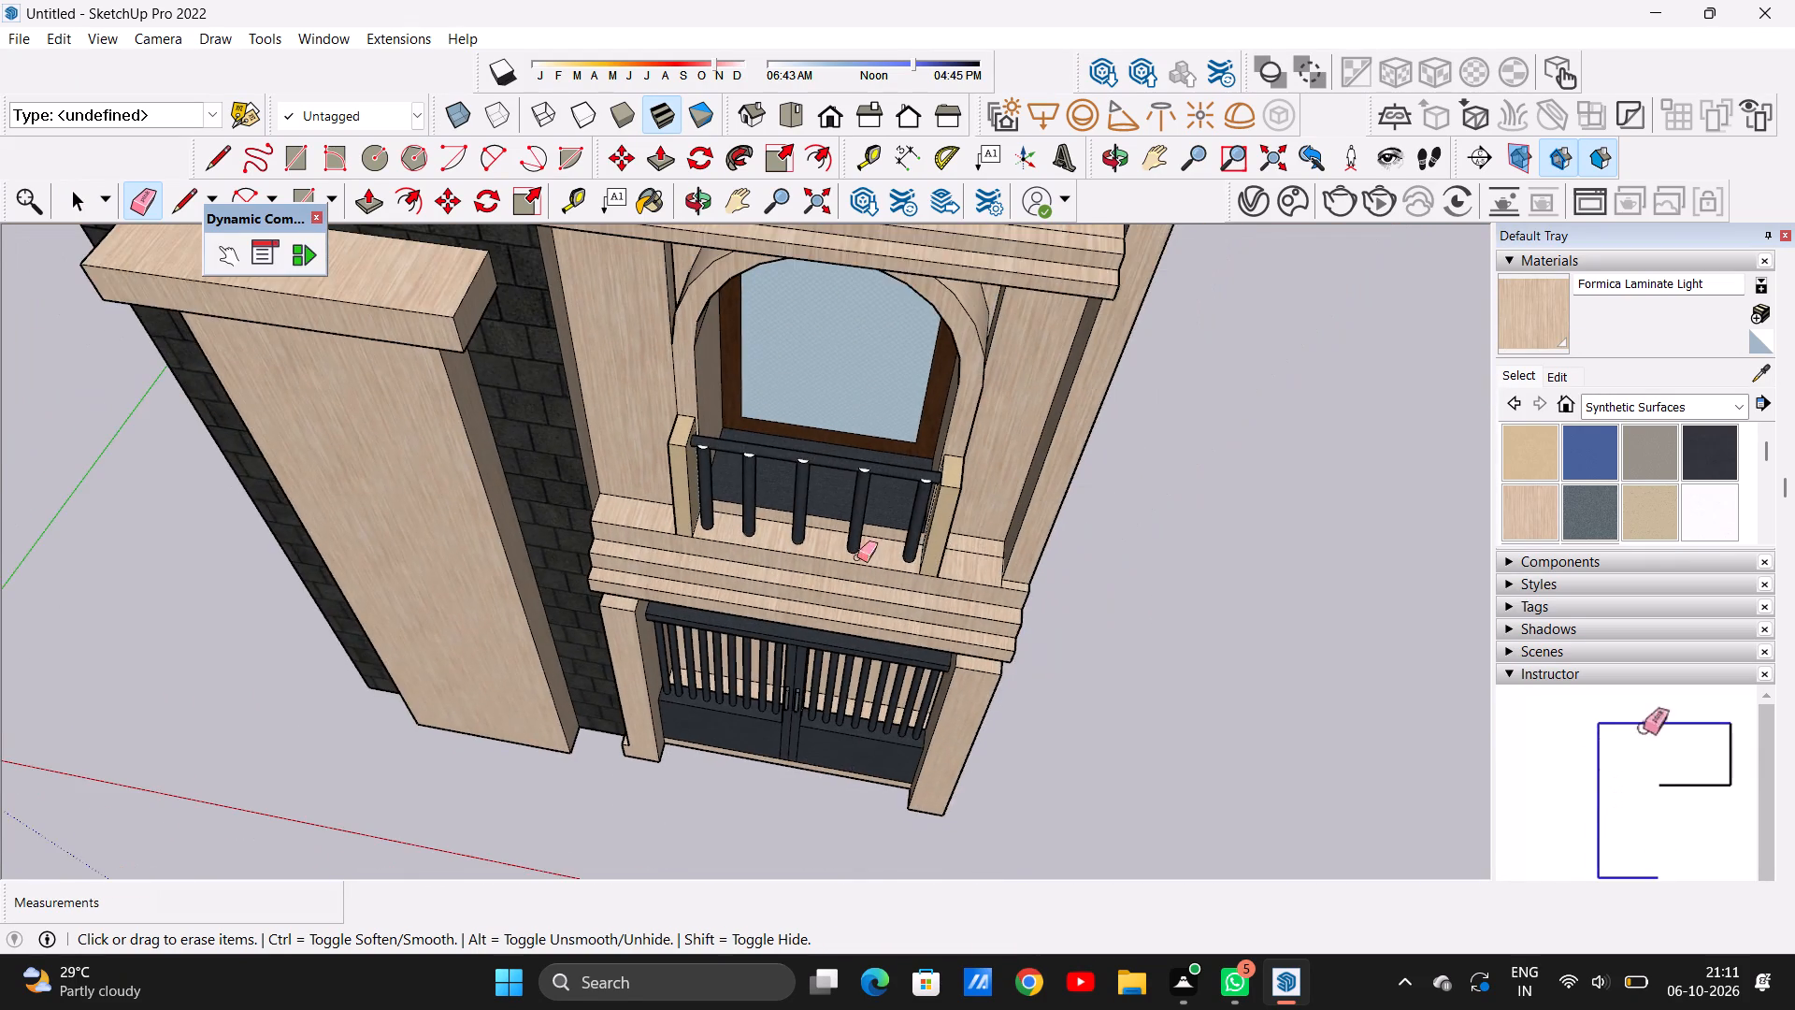
{"action": "scroll", "coordinate": [956, 548], "scroll_direction": "up", "scroll_amount": 16}
{"action": "left_click_drag", "start_coordinate": [988, 507], "coordinate": [984, 532]}
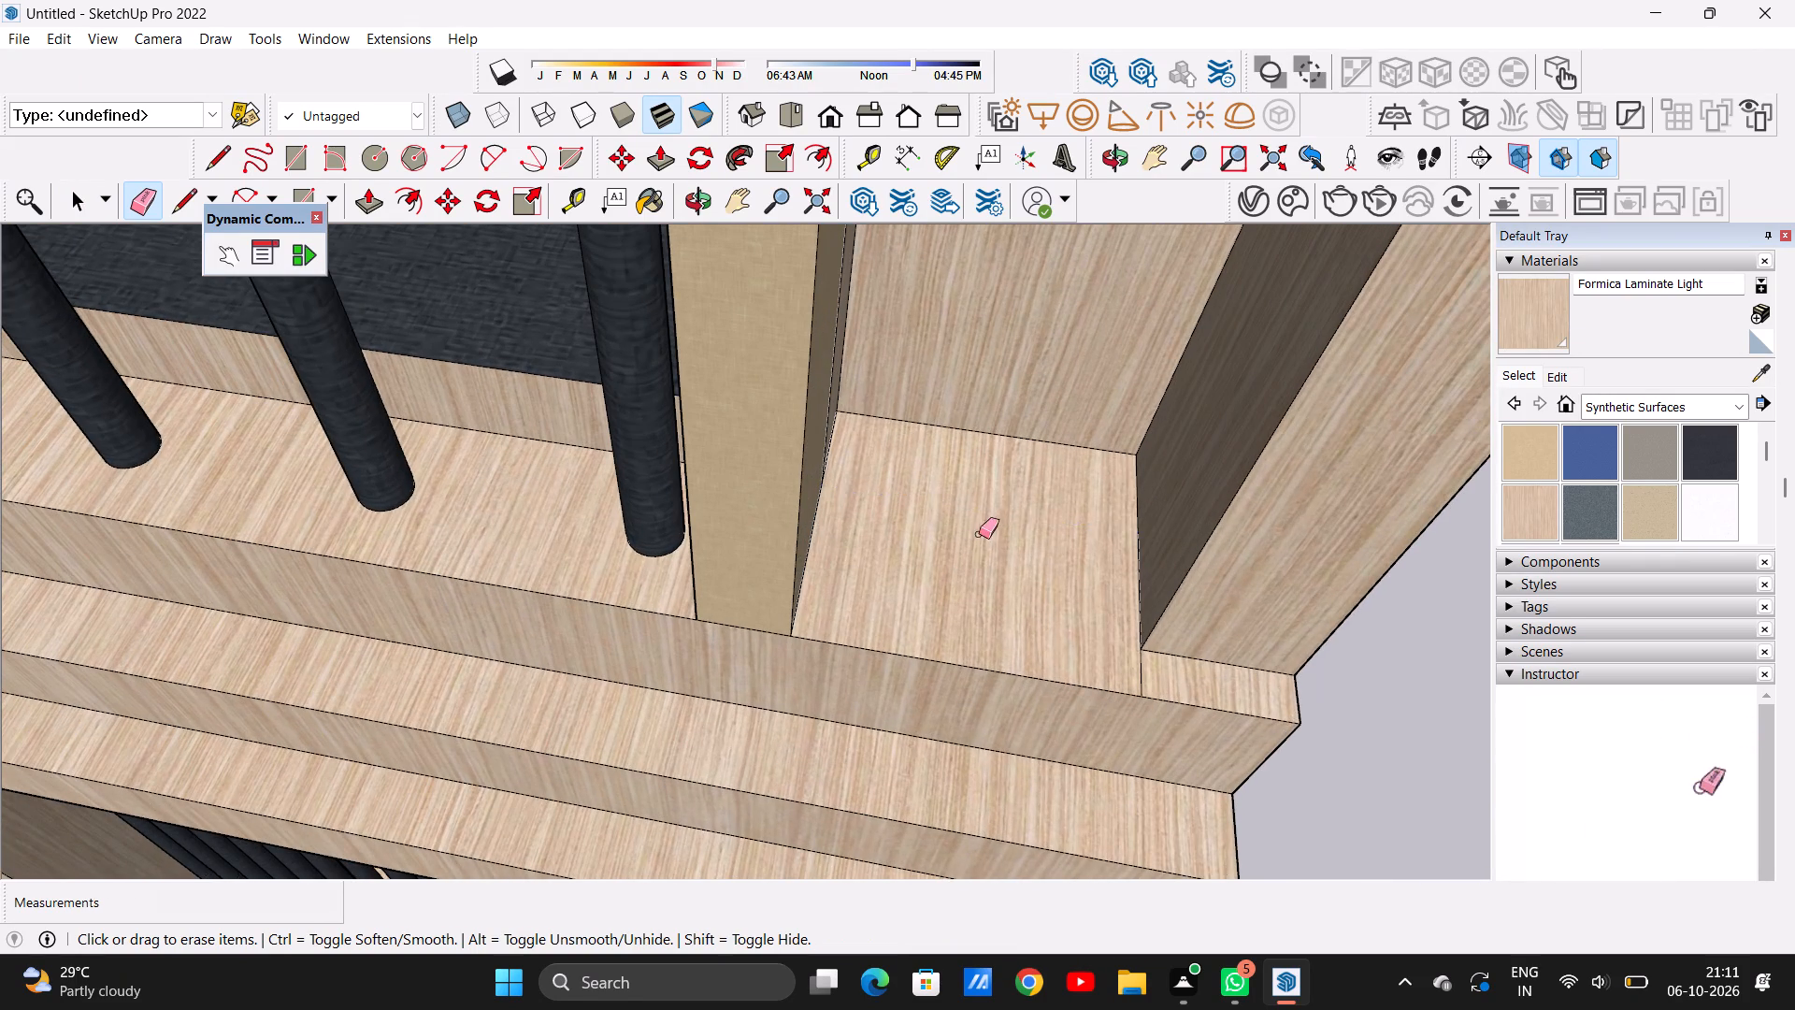
{"action": "scroll", "coordinate": [953, 577], "scroll_direction": "down", "scroll_amount": 13}
{"action": "scroll", "coordinate": [947, 543], "scroll_direction": "down", "scroll_amount": 10}
{"action": "middle_click_drag", "start_coordinate": [905, 693], "coordinate": [907, 546]}
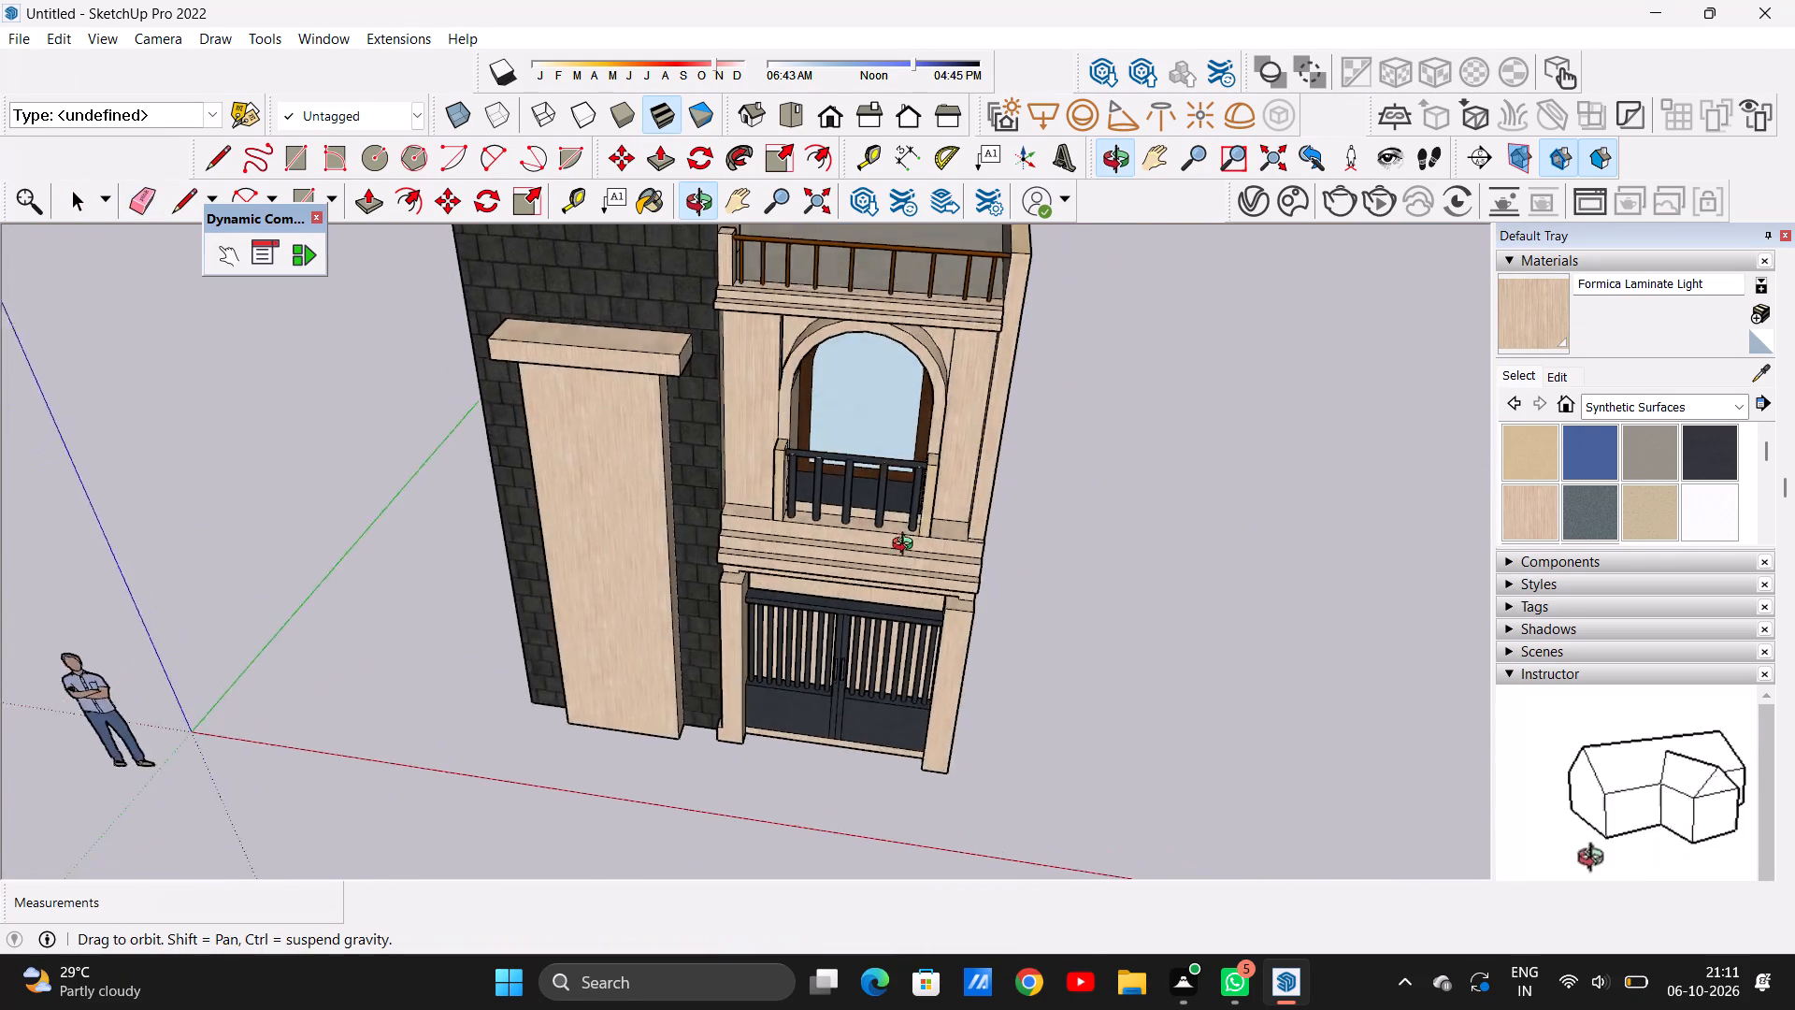
{"action": "middle_click_drag", "start_coordinate": [907, 546], "coordinate": [840, 307]}
{"action": "scroll", "coordinate": [866, 538], "scroll_direction": "down", "scroll_amount": 9}
{"action": "scroll", "coordinate": [857, 321], "scroll_direction": "up", "scroll_amount": 15}
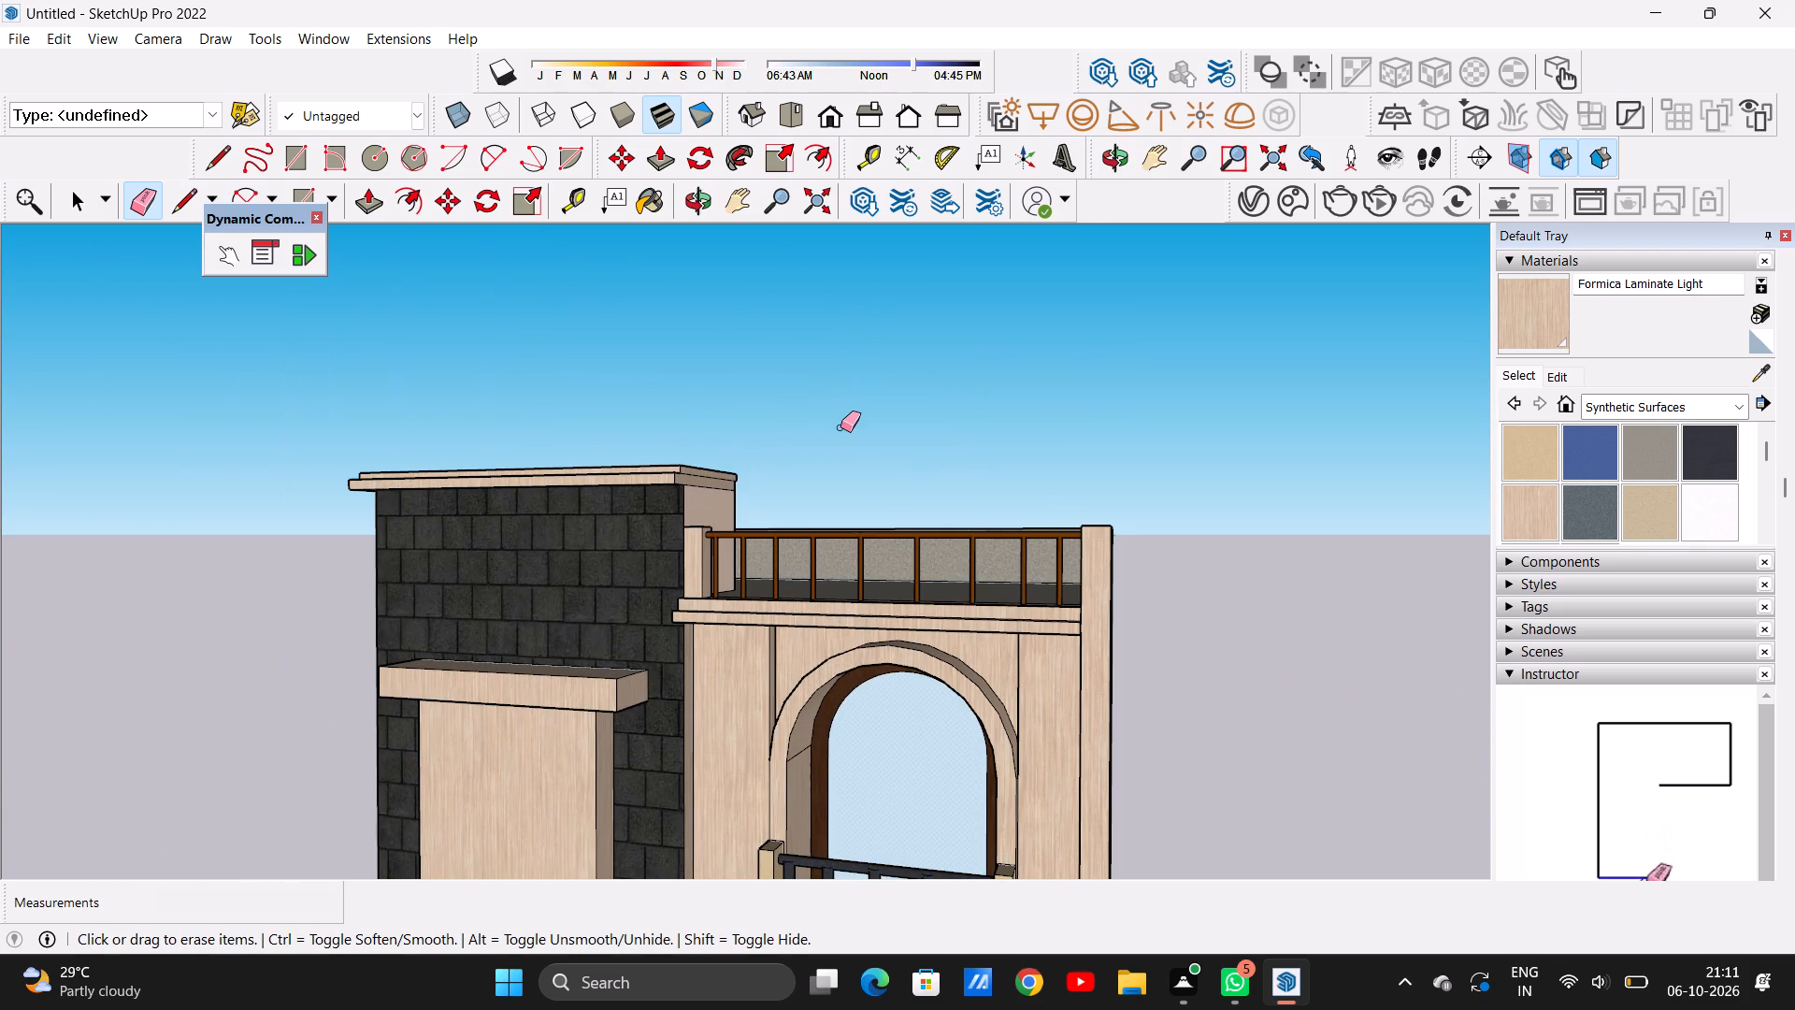
{"action": "key", "text": "space"}
Examine the side wall, the front facade and the gate area for leftover edges and unpainted faces.
{"action": "scroll", "coordinate": [713, 547], "scroll_direction": "down", "scroll_amount": 10}
{"action": "middle_click_drag", "start_coordinate": [935, 497], "coordinate": [296, 641]}
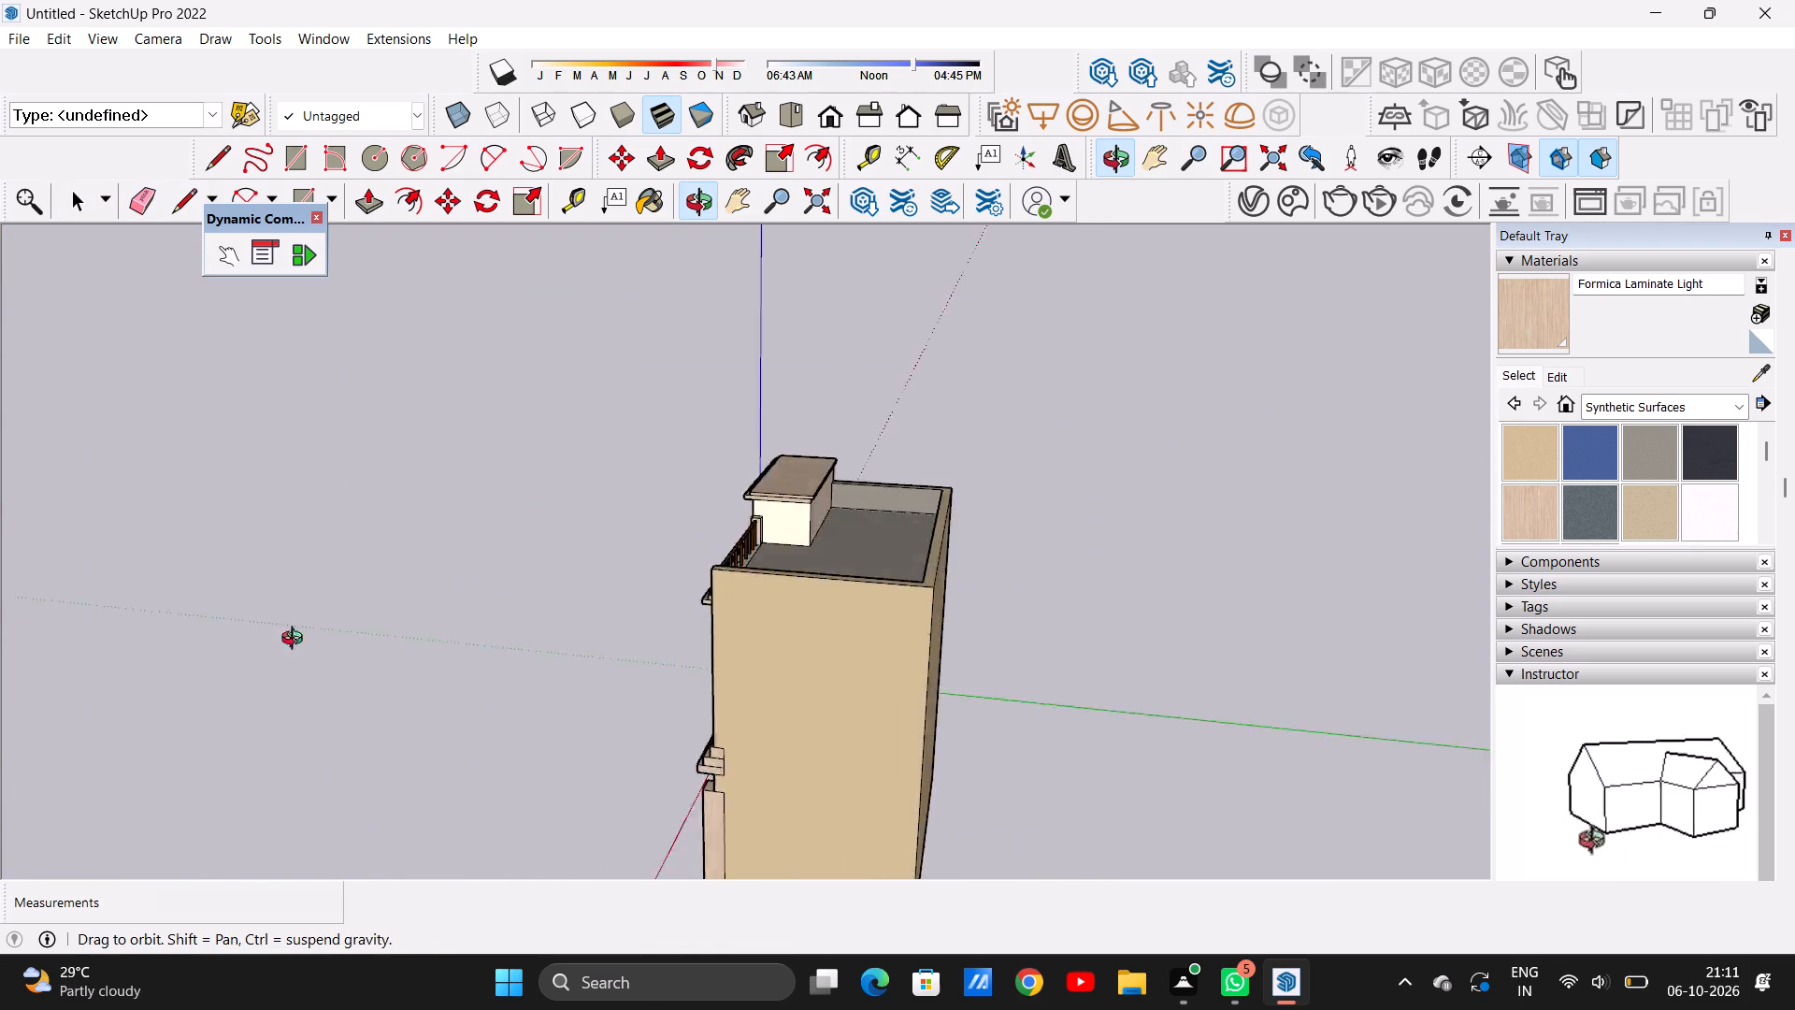
{"action": "middle_click_drag", "start_coordinate": [296, 641], "coordinate": [1047, 559]}
{"action": "middle_click_drag", "start_coordinate": [524, 680], "coordinate": [390, 646]}
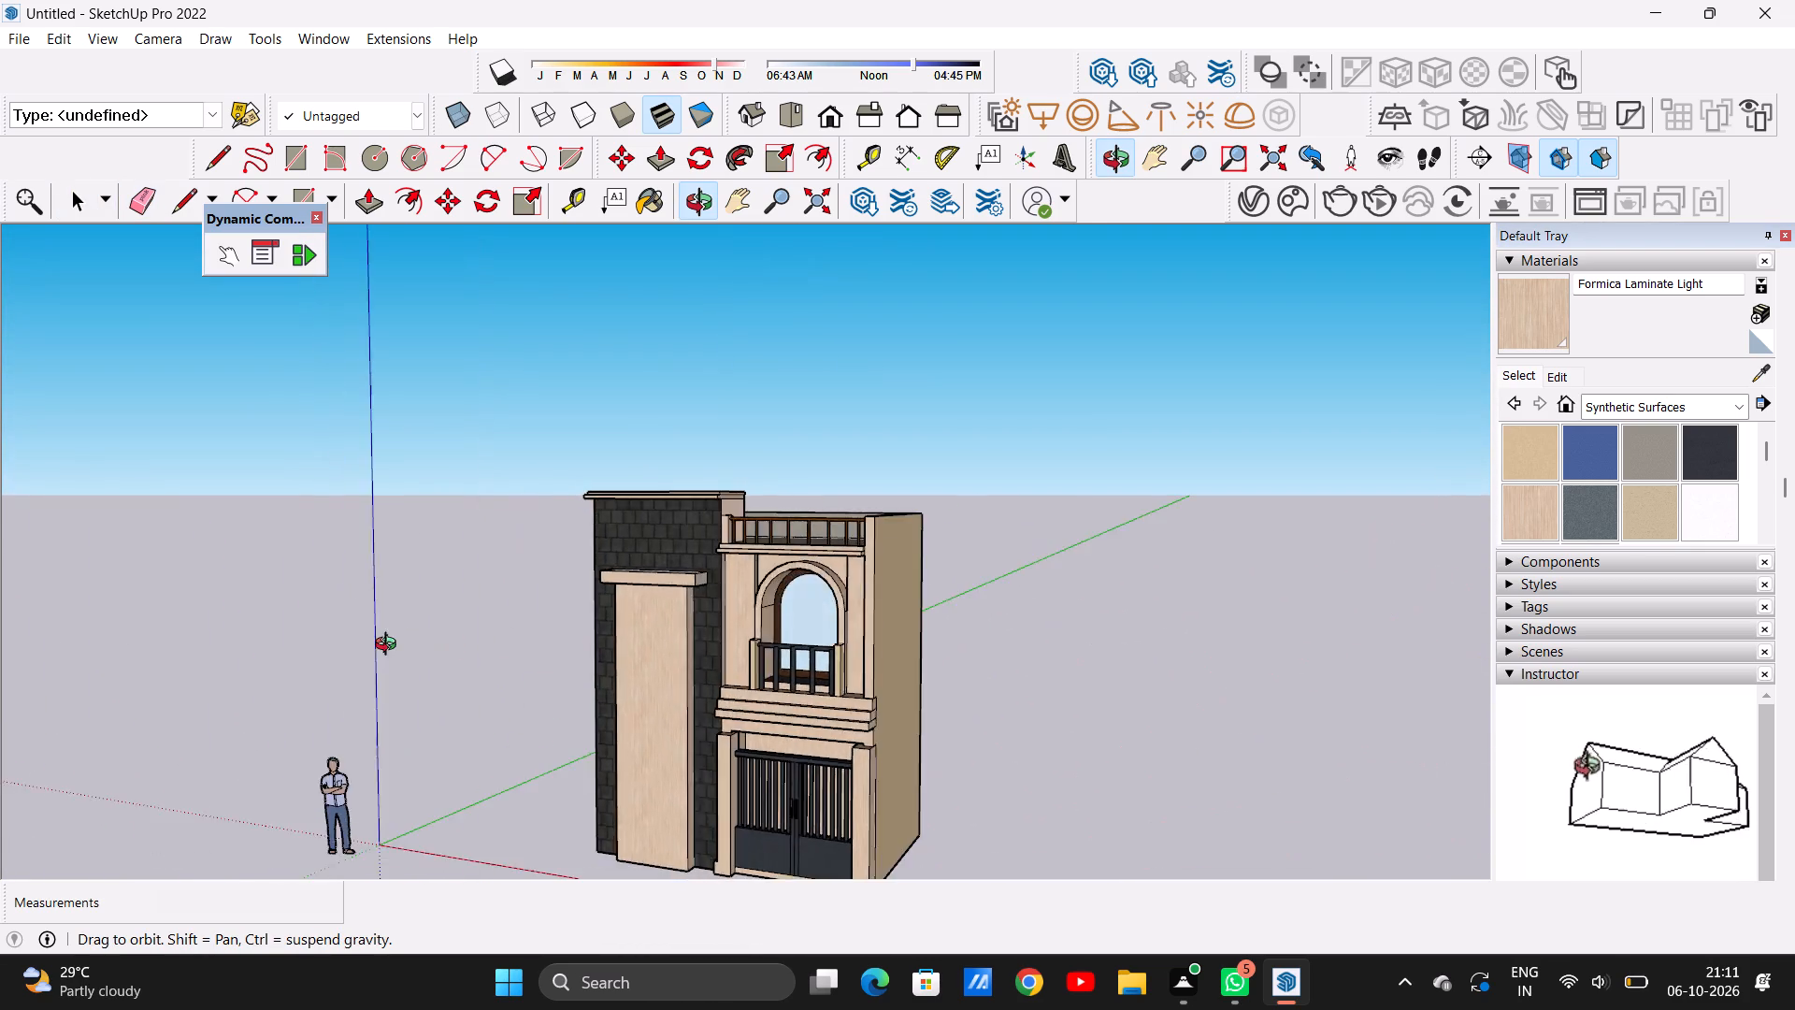
{"action": "middle_click_drag", "start_coordinate": [390, 646], "coordinate": [634, 622]}
{"action": "scroll", "coordinate": [595, 641], "scroll_direction": "down", "scroll_amount": 11}
{"action": "scroll", "coordinate": [682, 705], "scroll_direction": "up", "scroll_amount": 7}
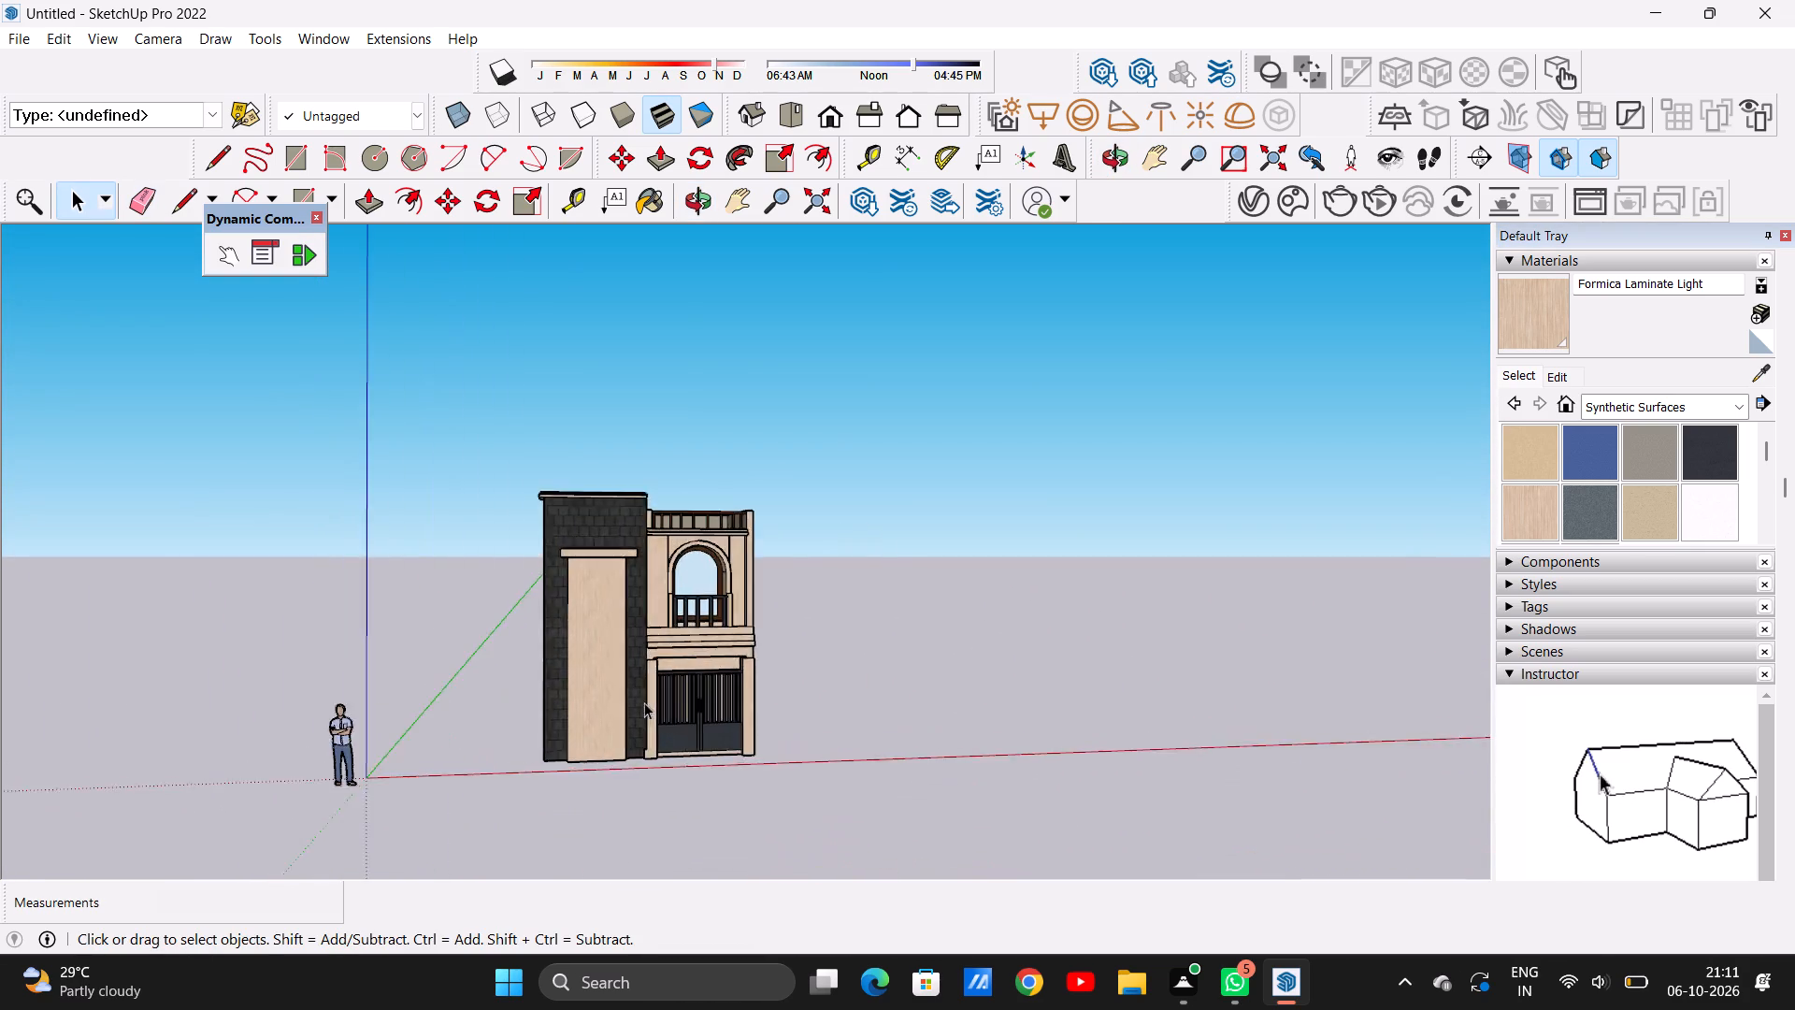
{"action": "scroll", "coordinate": [644, 702], "scroll_direction": "up", "scroll_amount": 16}
{"action": "scroll", "coordinate": [643, 667], "scroll_direction": "down", "scroll_amount": 8}
{"action": "middle_click_drag", "start_coordinate": [845, 640], "coordinate": [464, 781]}
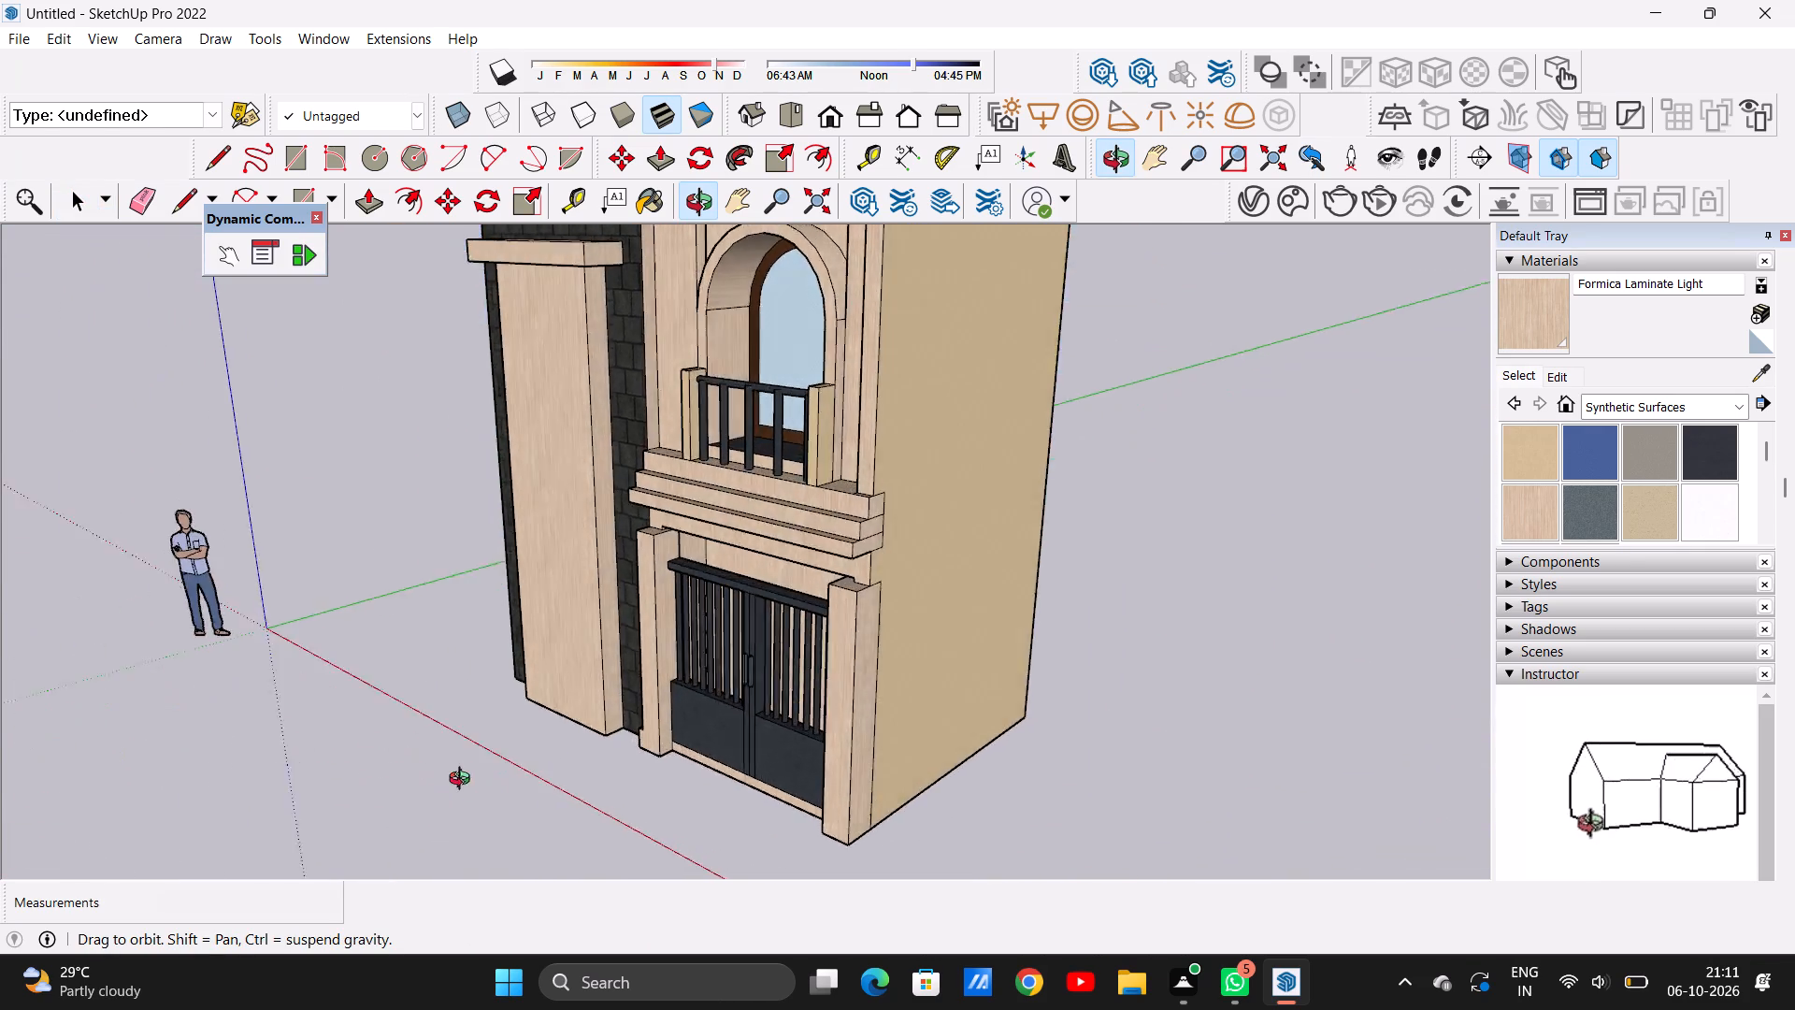
{"action": "middle_click_drag", "start_coordinate": [464, 781], "coordinate": [741, 701]}
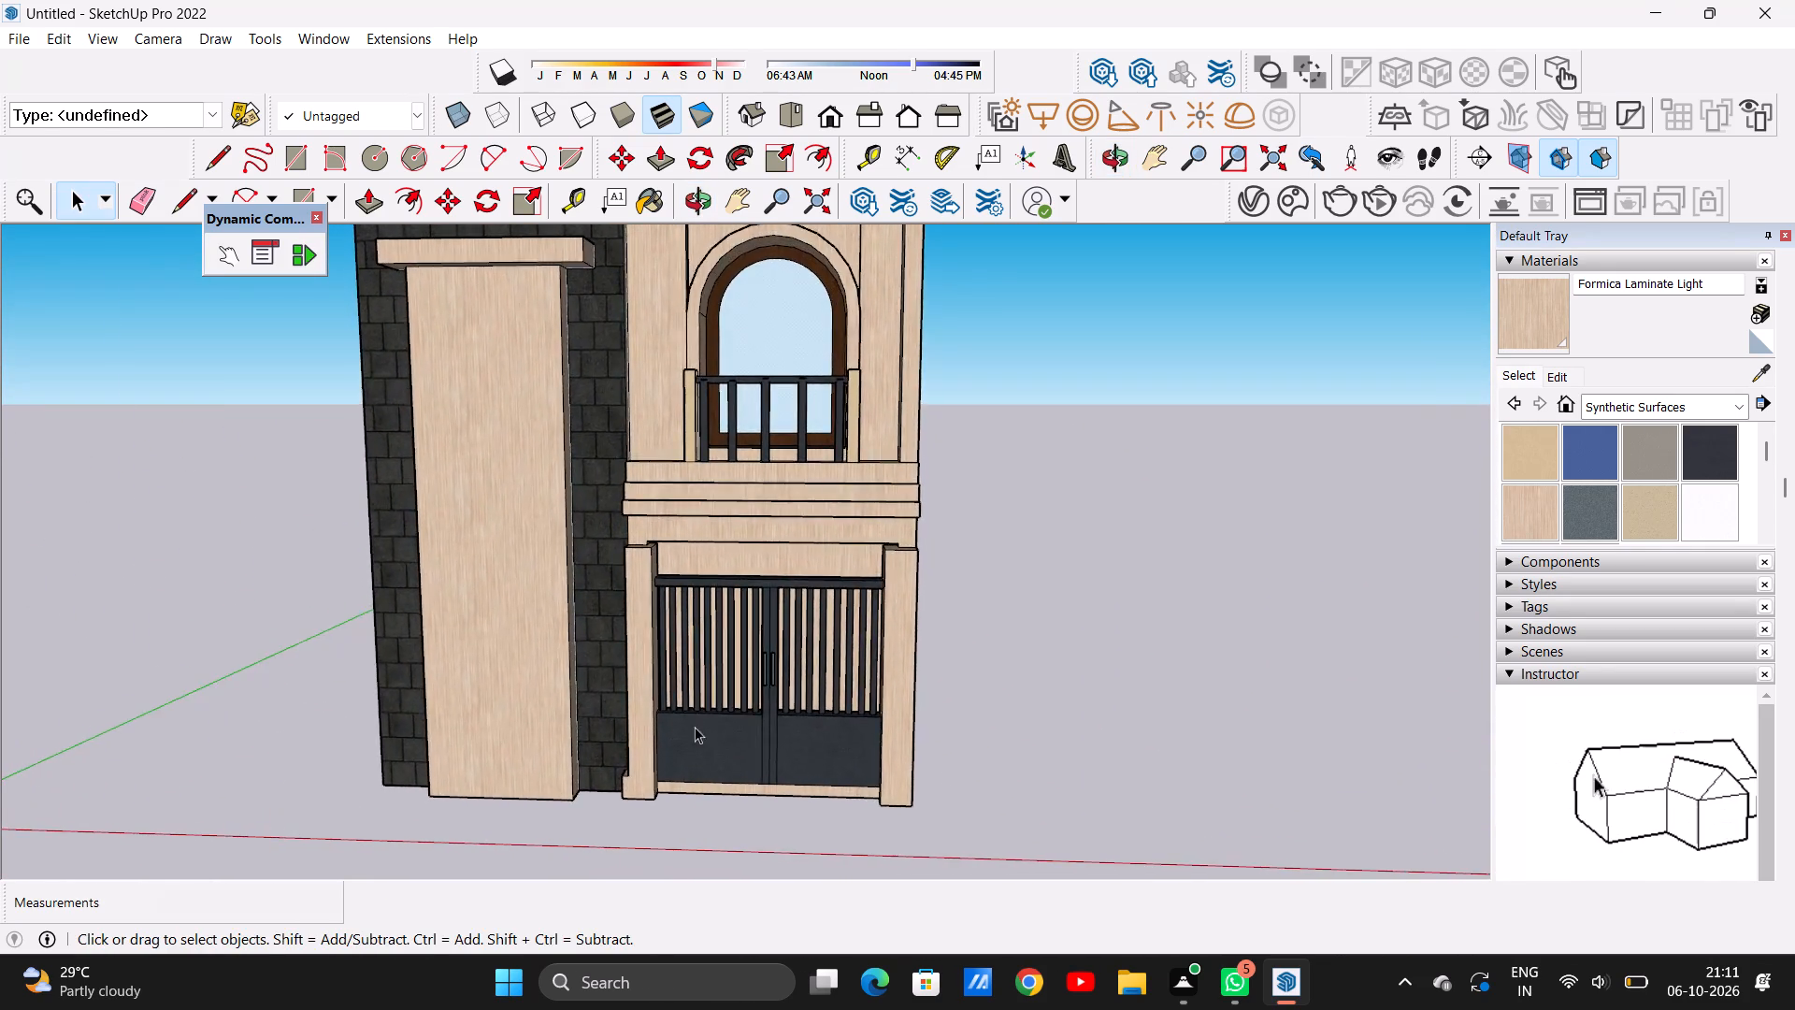
{"action": "scroll", "coordinate": [686, 780], "scroll_direction": "down", "scroll_amount": 7}
{"action": "scroll", "coordinate": [667, 532], "scroll_direction": "up", "scroll_amount": 8}
{"action": "scroll", "coordinate": [677, 520], "scroll_direction": "down", "scroll_amount": 11}
{"action": "middle_click_drag", "start_coordinate": [753, 706], "coordinate": [752, 681]}
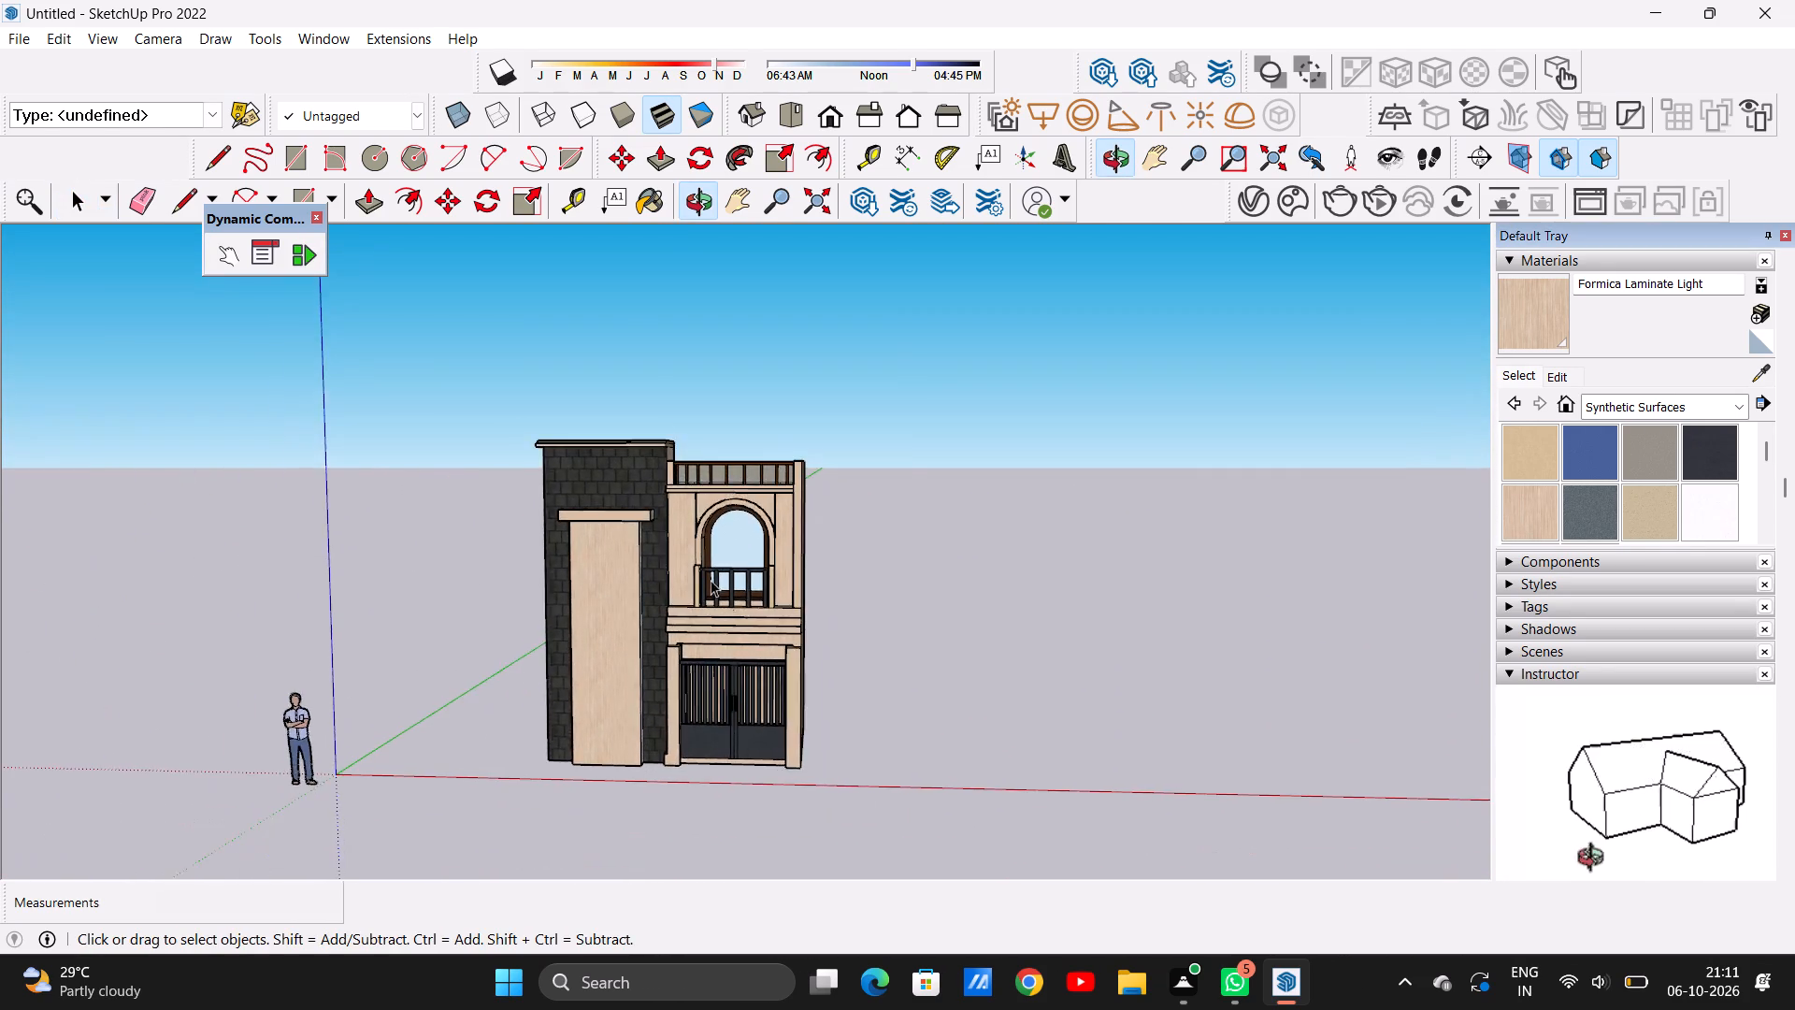
{"action": "scroll", "coordinate": [711, 580], "scroll_direction": "up", "scroll_amount": 7}
{"action": "scroll", "coordinate": [731, 596], "scroll_direction": "down", "scroll_amount": 6}
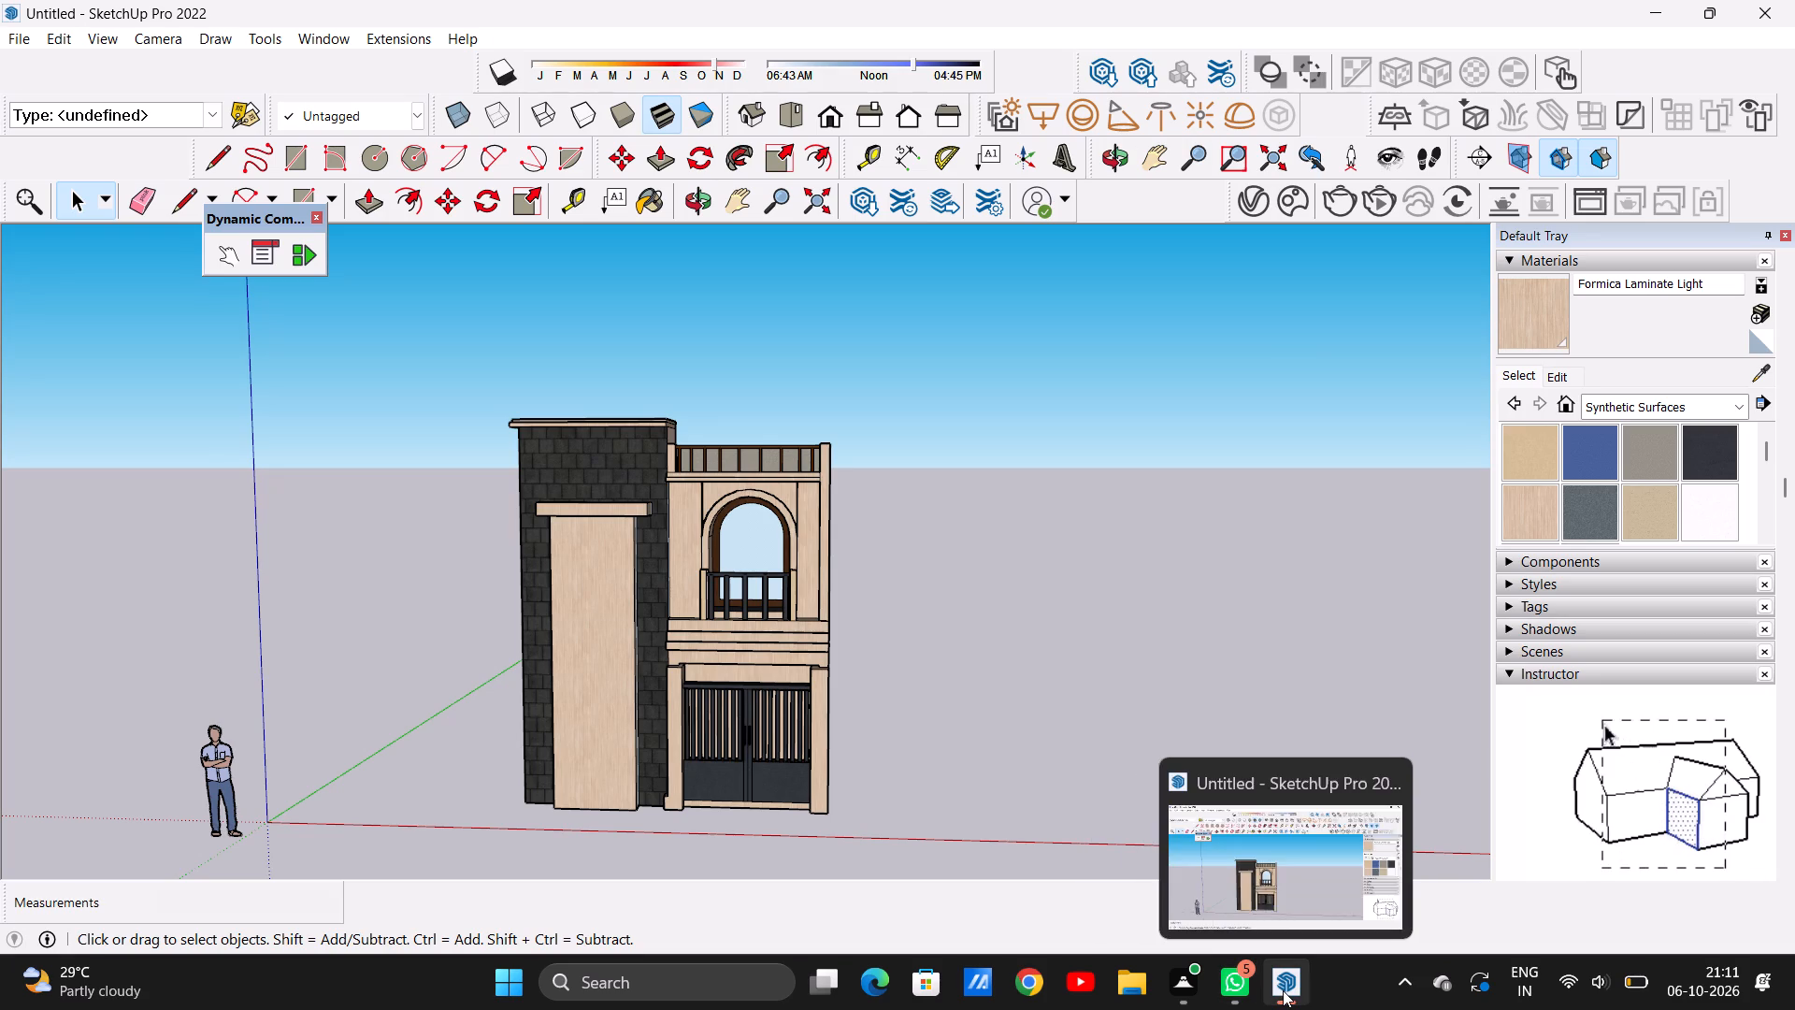
Examine the terrace, the slate tower's unpainted terrace-side faces, the balcony arch with its railing, and the full facade.
{"action": "left_click", "coordinate": [1263, 887]}
{"action": "scroll", "coordinate": [826, 693], "scroll_direction": "down", "scroll_amount": 6}
{"action": "middle_click_drag", "start_coordinate": [950, 652], "coordinate": [312, 696]}
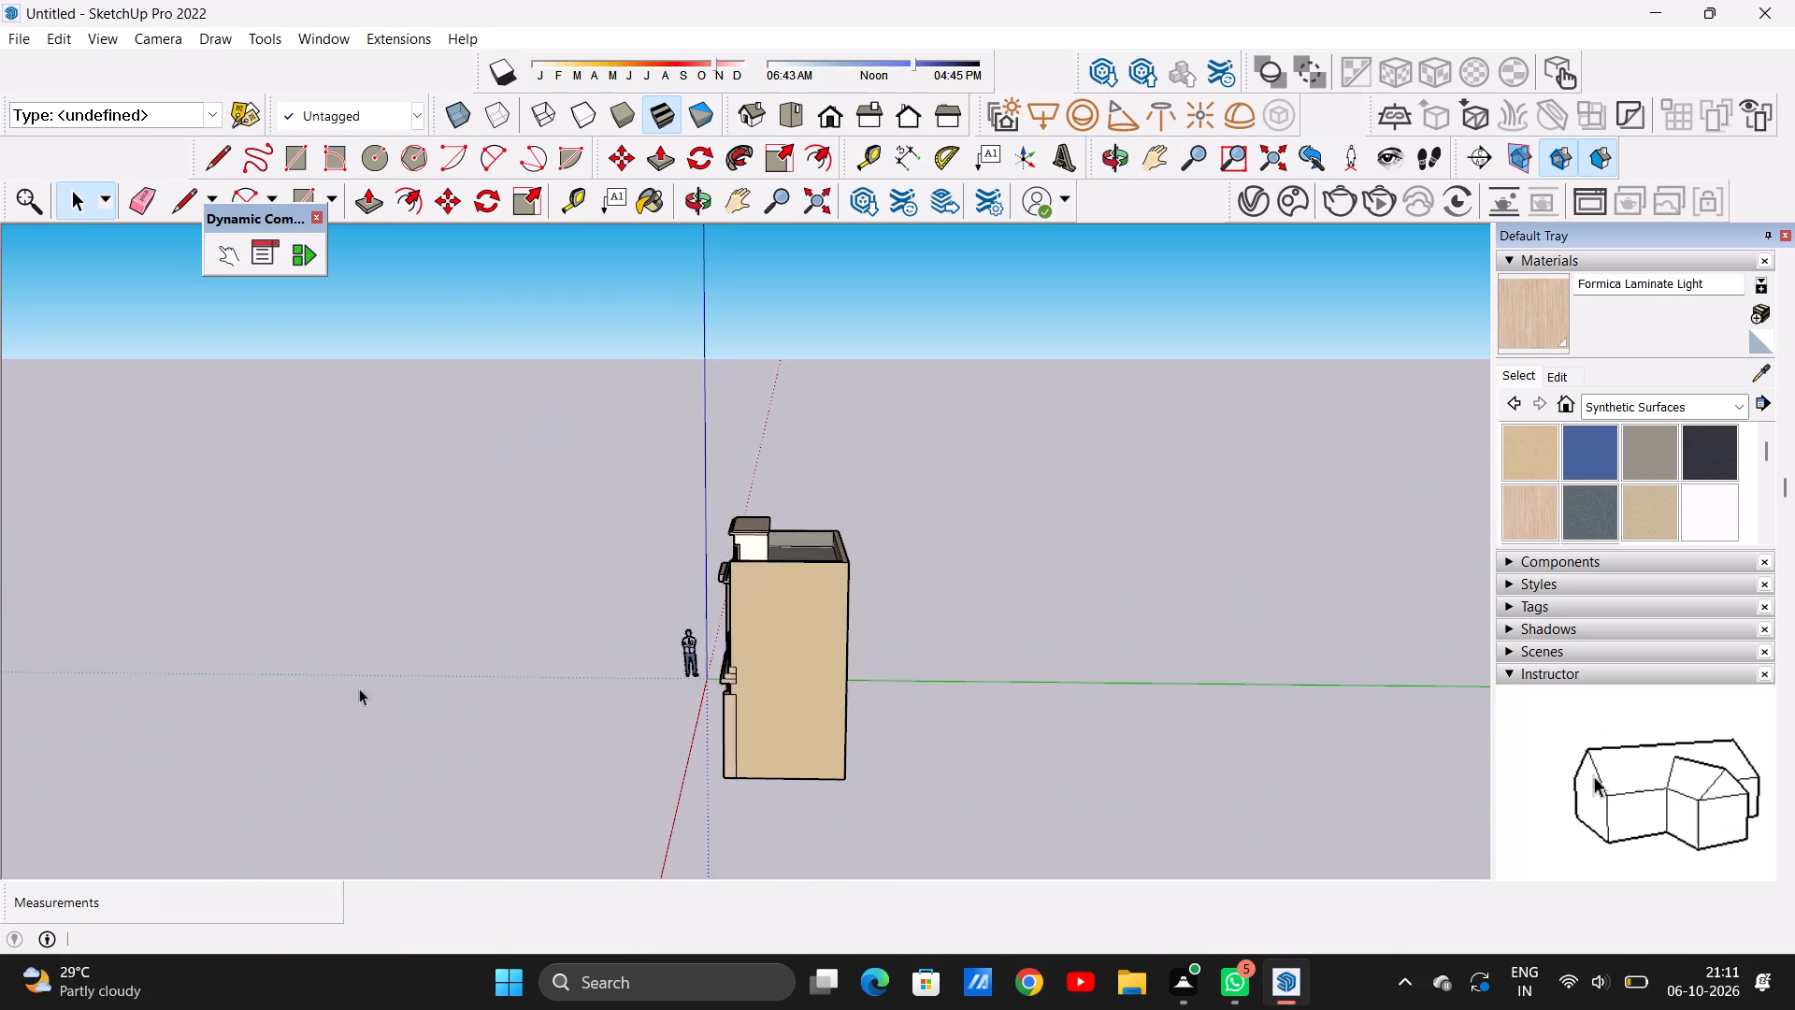
{"action": "scroll", "coordinate": [821, 530], "scroll_direction": "up", "scroll_amount": 20}
{"action": "scroll", "coordinate": [821, 530], "scroll_direction": "up", "scroll_amount": 9}
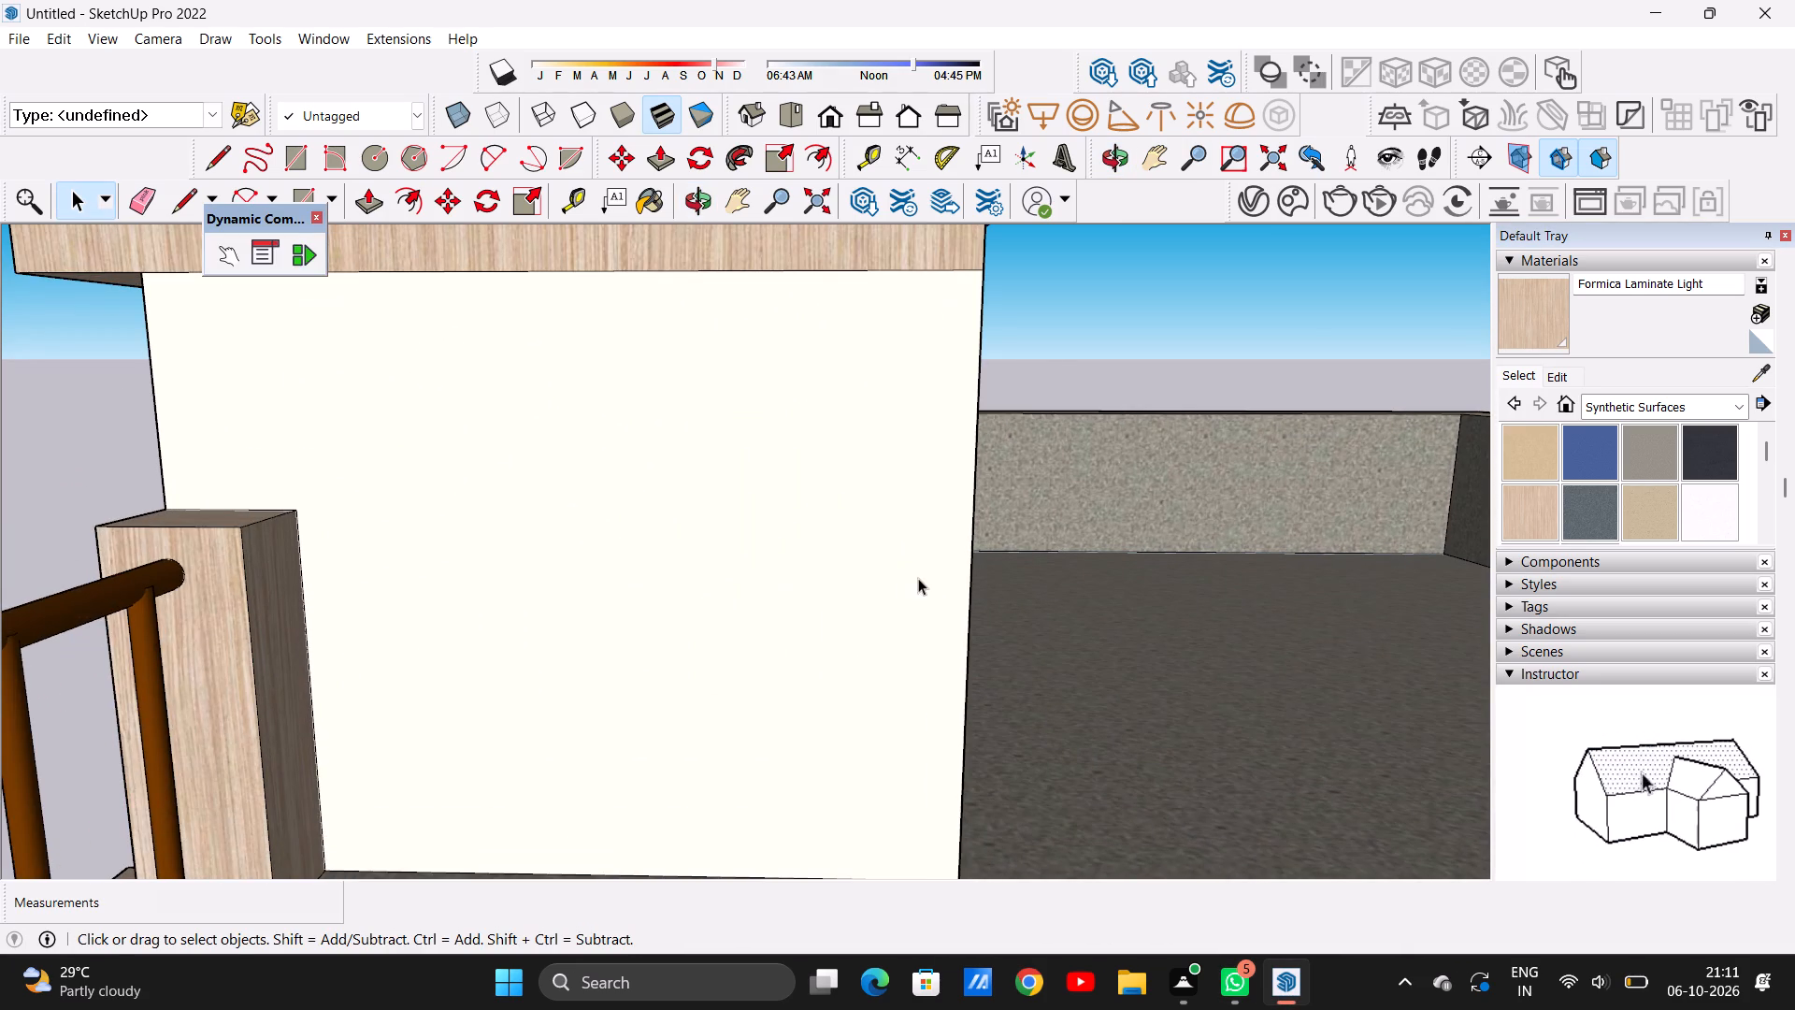
{"action": "scroll", "coordinate": [854, 615], "scroll_direction": "down", "scroll_amount": 14}
{"action": "middle_click_drag", "start_coordinate": [934, 565], "coordinate": [337, 651]}
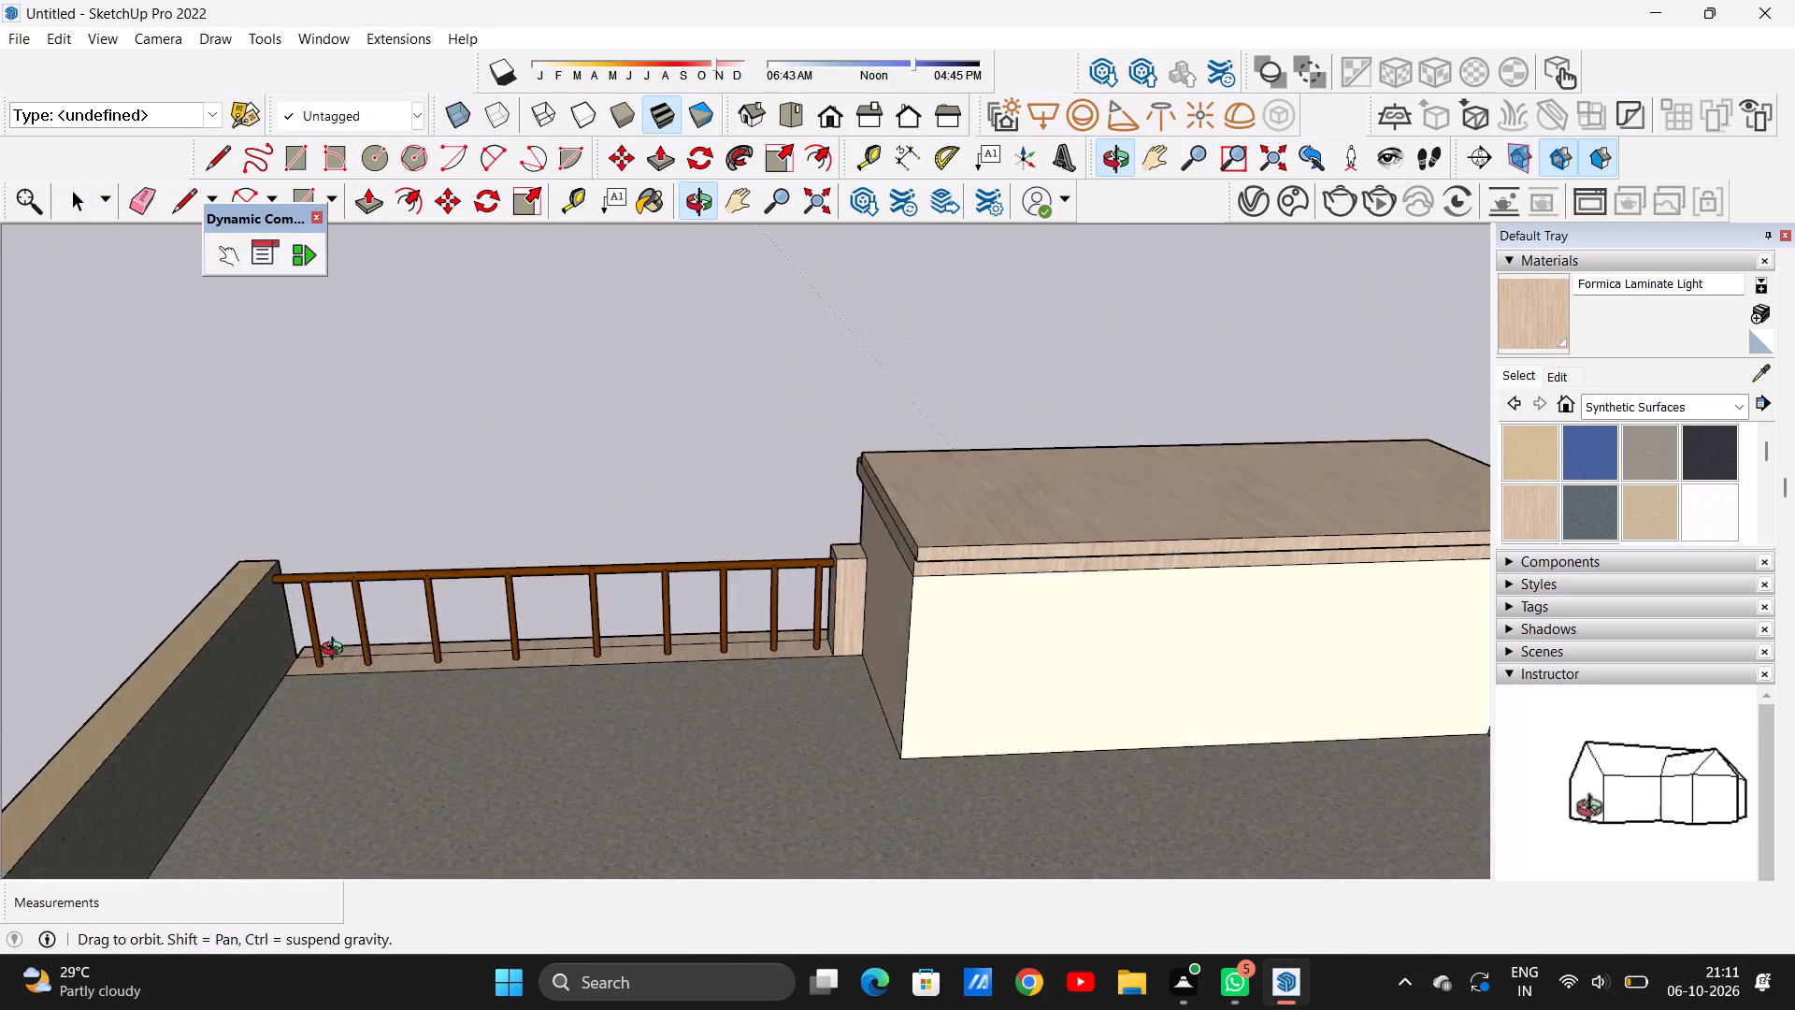
{"action": "middle_click_drag", "start_coordinate": [337, 651], "coordinate": [1201, 596]}
{"action": "scroll", "coordinate": [904, 549], "scroll_direction": "down", "scroll_amount": 9}
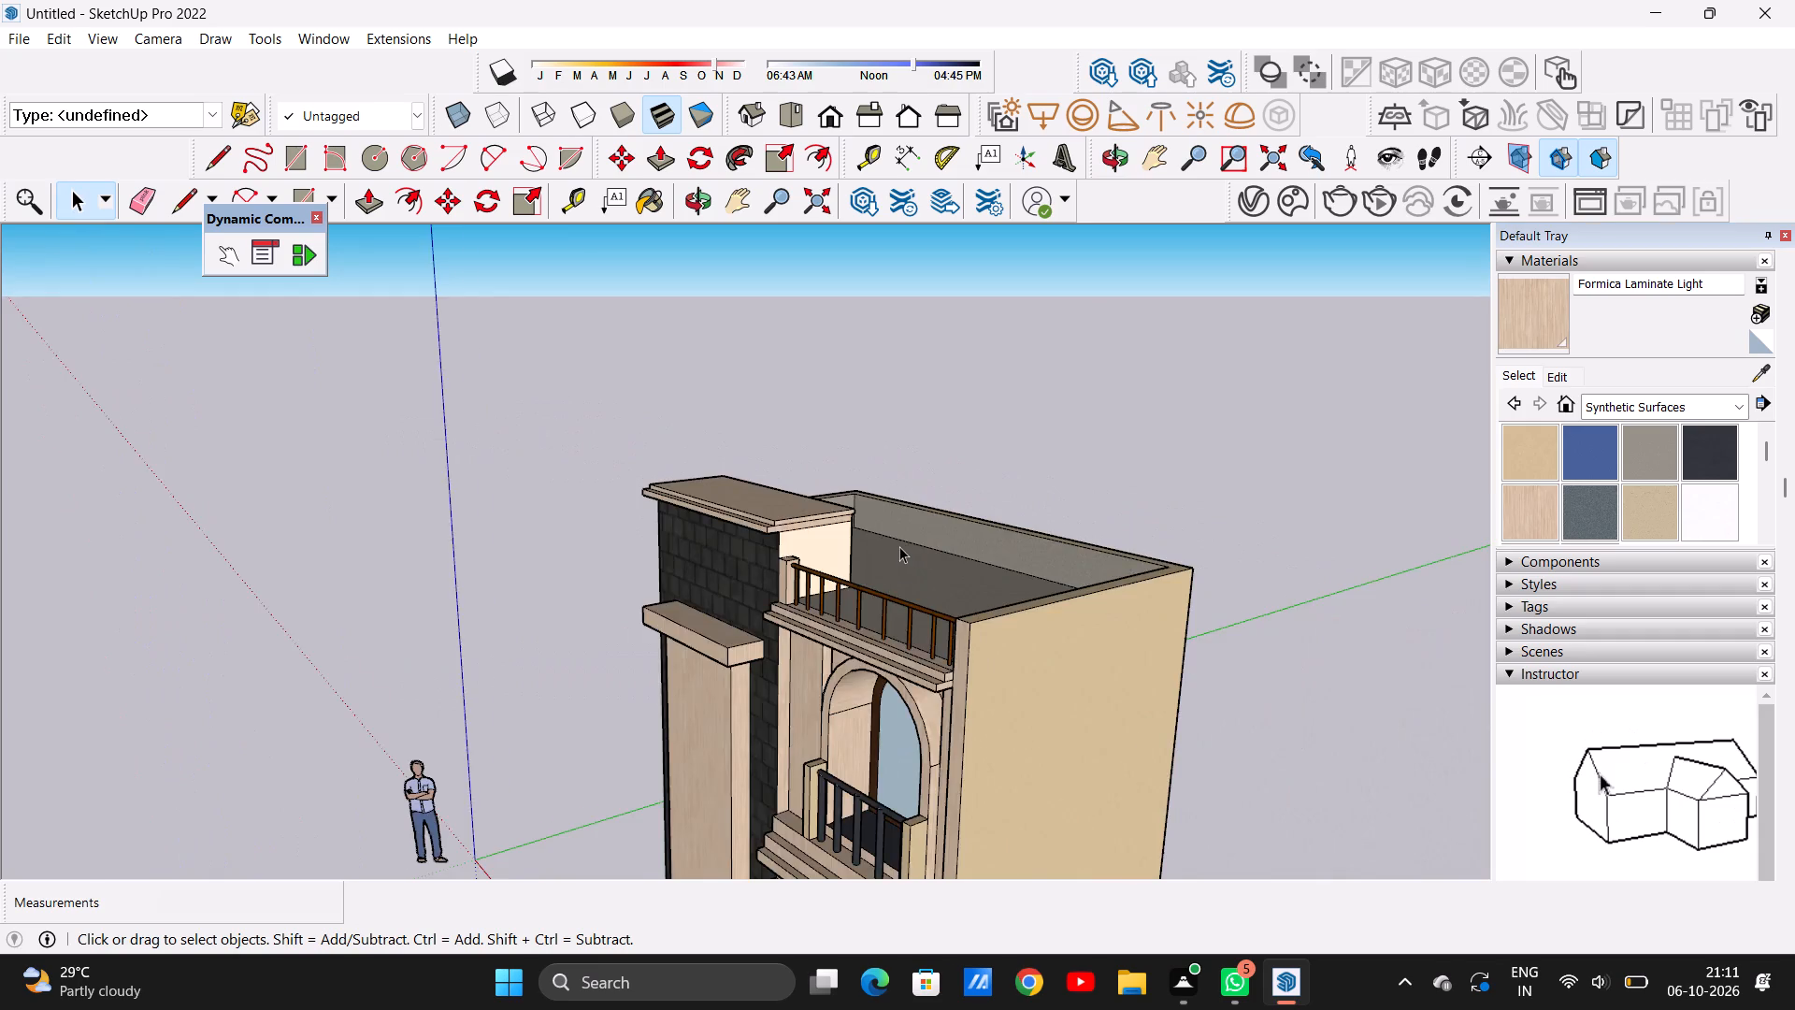
{"action": "scroll", "coordinate": [899, 546], "scroll_direction": "down", "scroll_amount": 5}
{"action": "scroll", "coordinate": [851, 683], "scroll_direction": "up", "scroll_amount": 16}
{"action": "middle_click_drag", "start_coordinate": [853, 624], "coordinate": [1068, 624]}
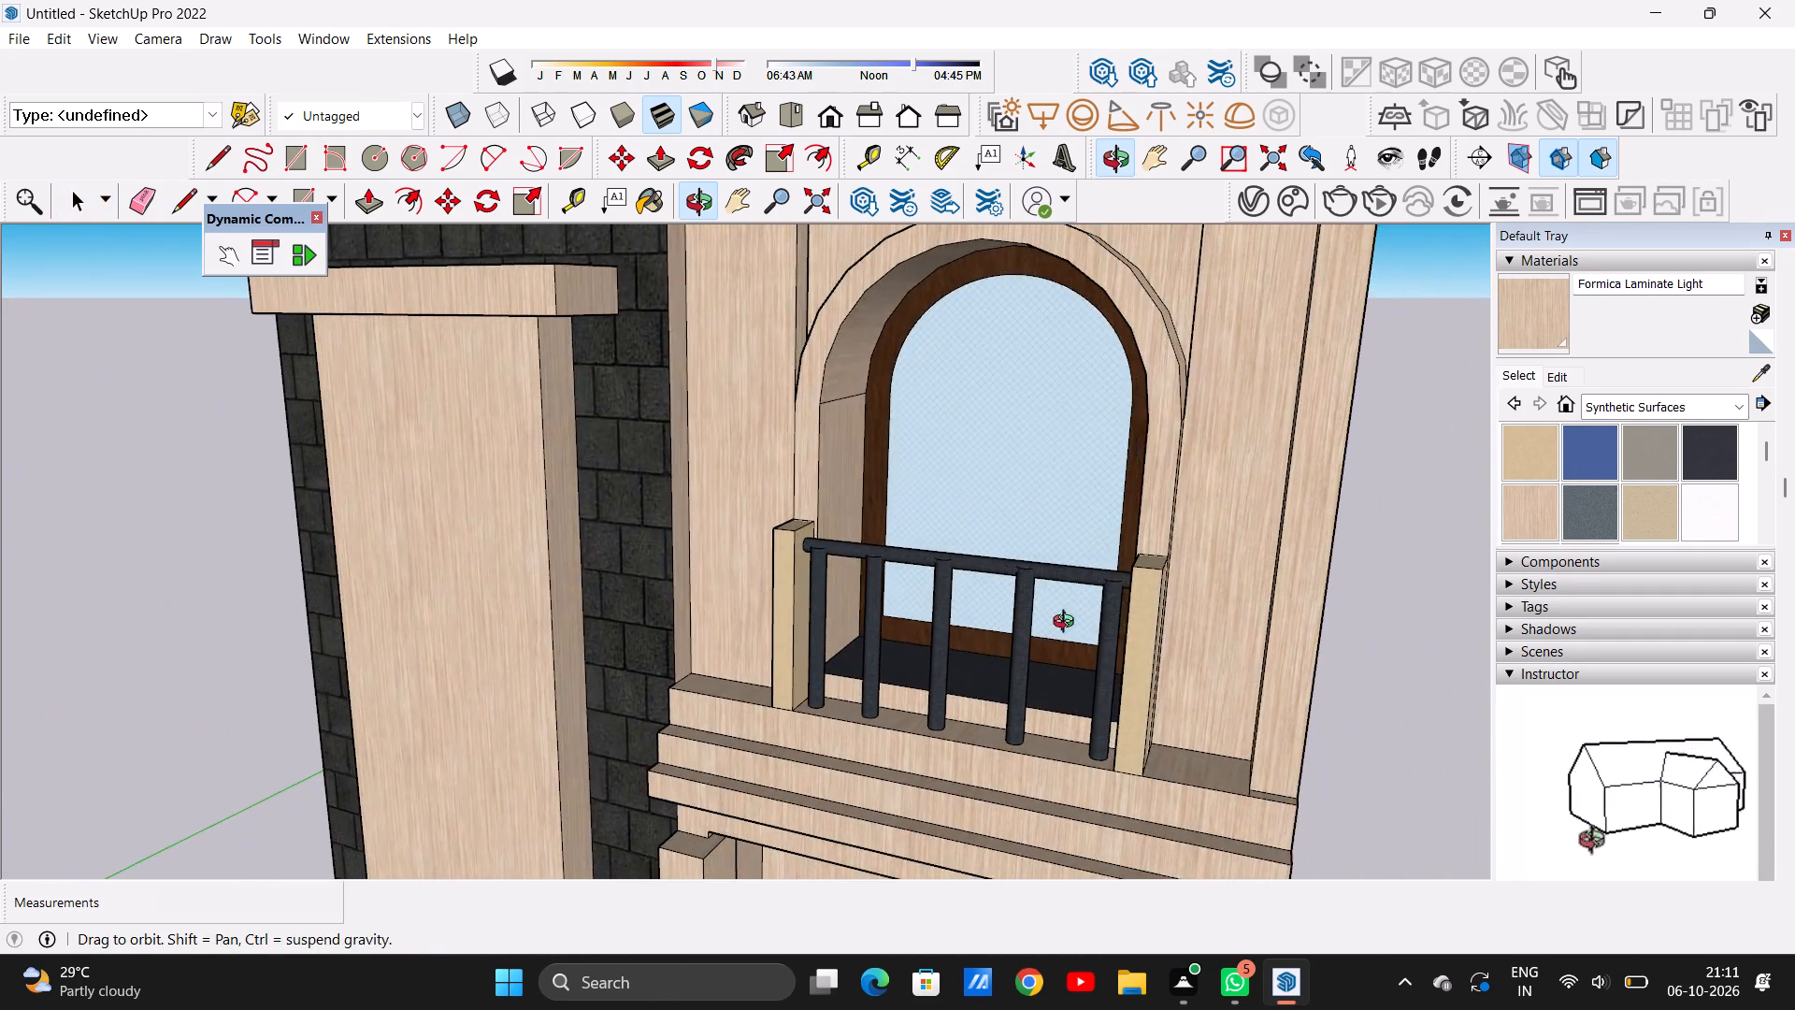
{"action": "middle_click_drag", "start_coordinate": [1068, 624], "coordinate": [1122, 622]}
{"action": "scroll", "coordinate": [940, 628], "scroll_direction": "down", "scroll_amount": 12}
{"action": "middle_click_drag", "start_coordinate": [917, 625], "coordinate": [1014, 626]}
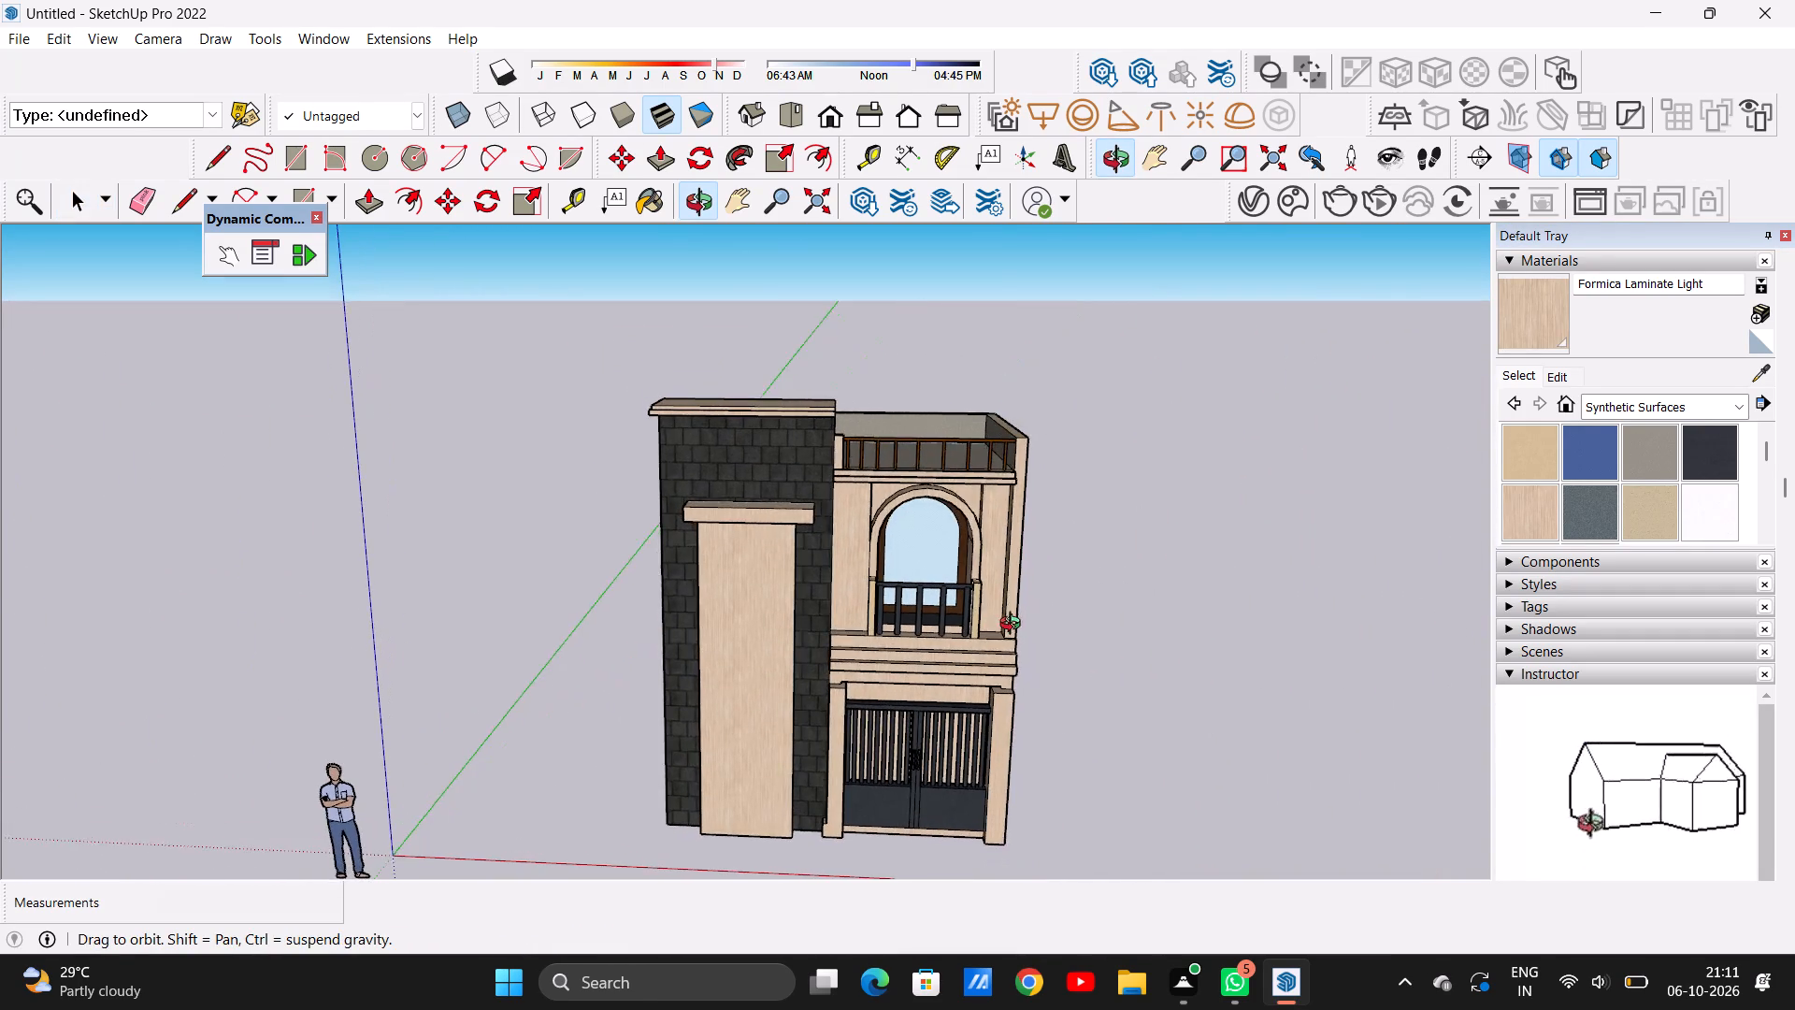
{"action": "middle_click_drag", "start_coordinate": [1014, 626], "coordinate": [1012, 618]}
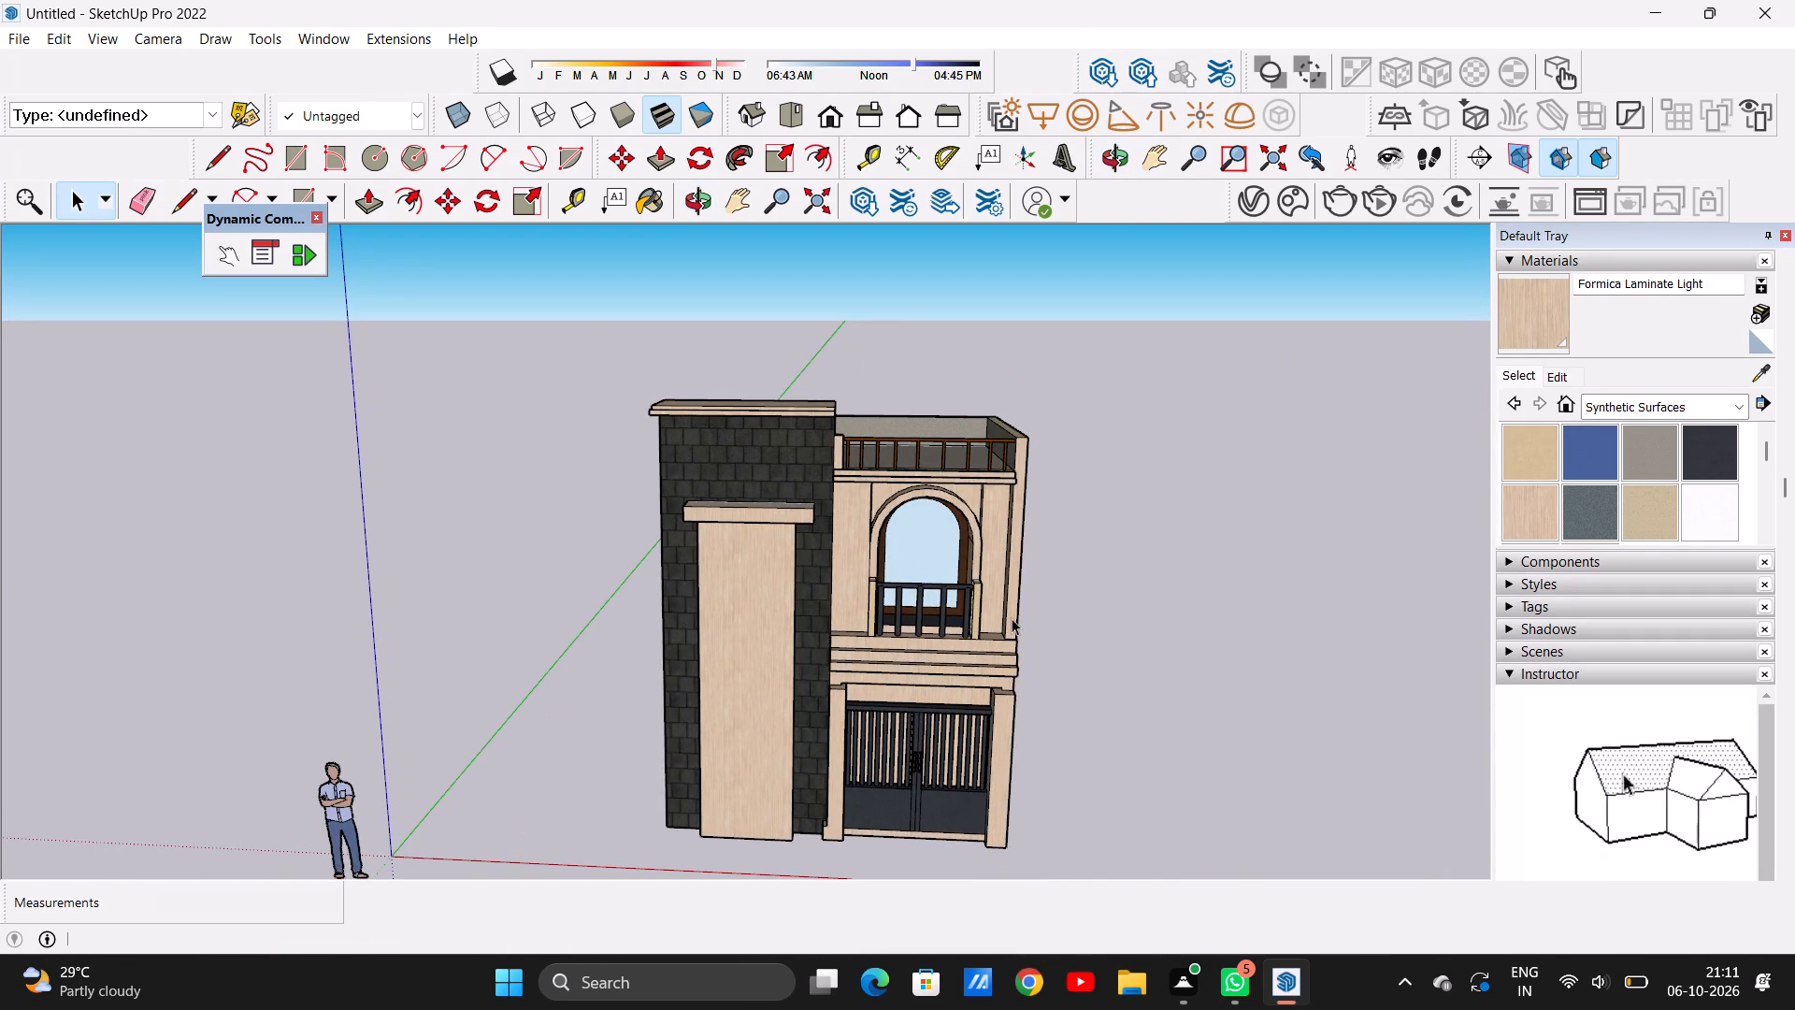
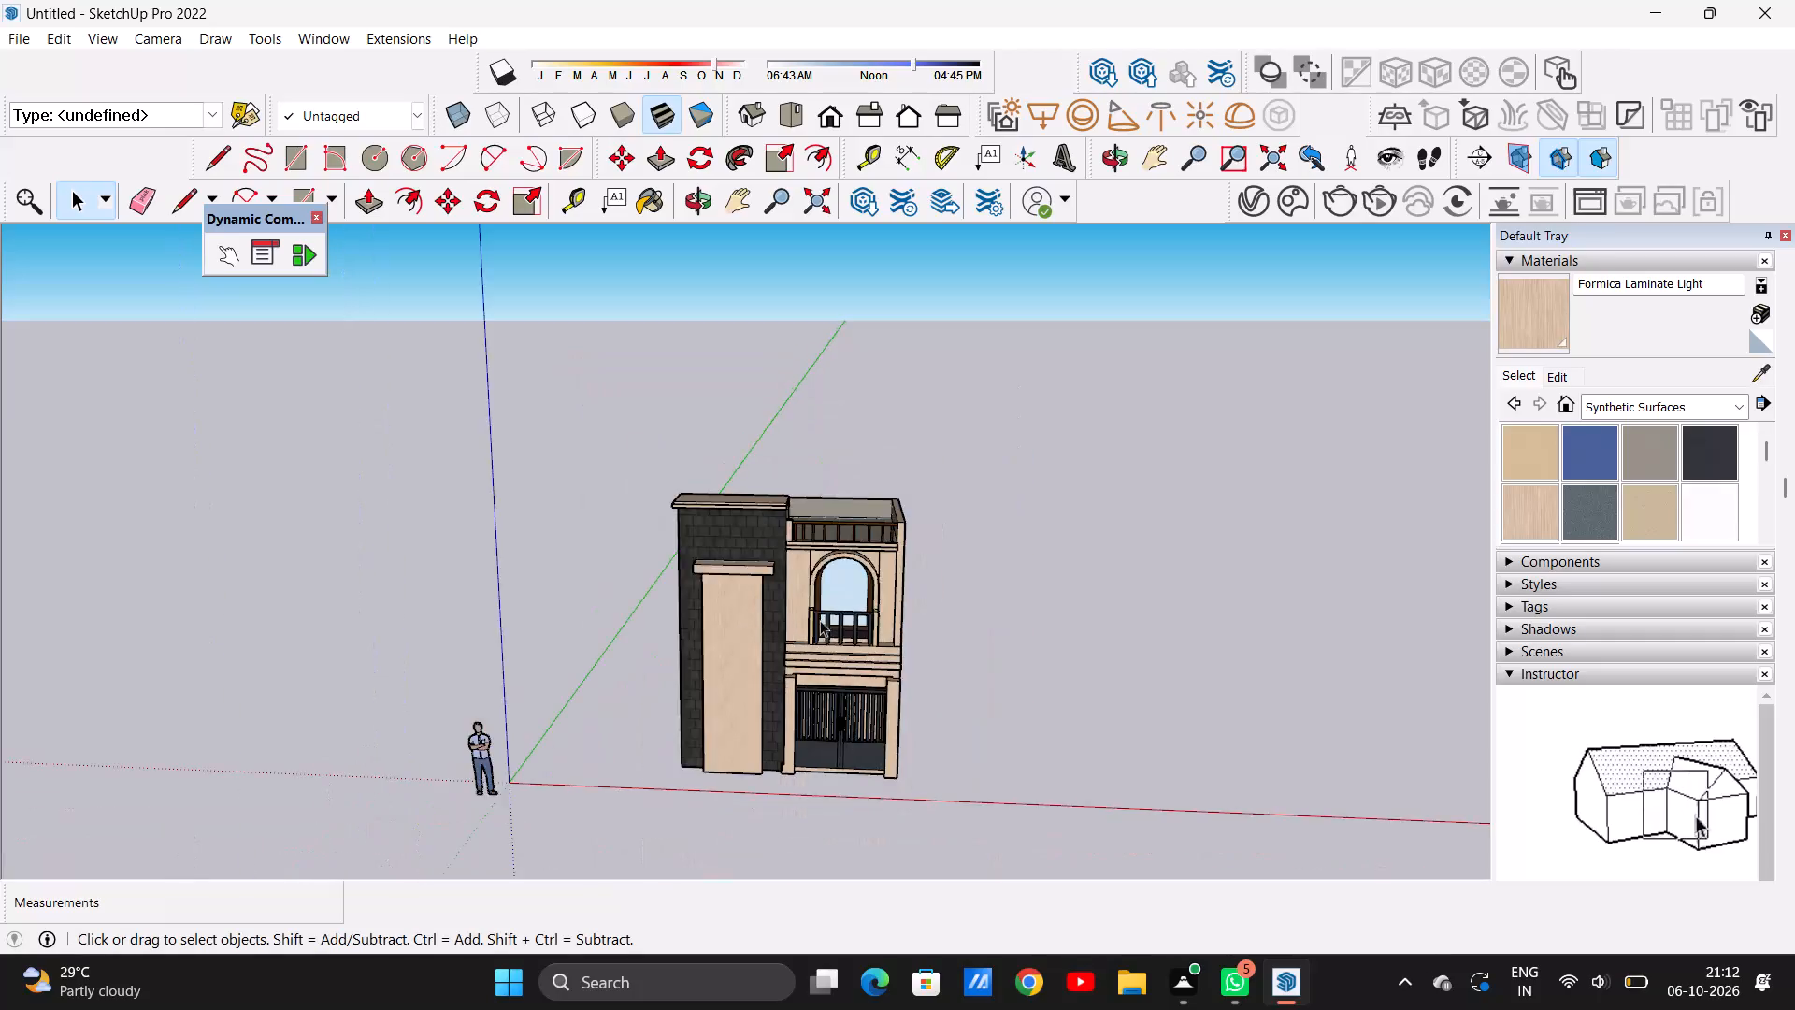
Examine the building's front facade and both of its side walls.
{"action": "scroll", "coordinate": [840, 636], "scroll_direction": "up", "scroll_amount": 3}
{"action": "scroll", "coordinate": [840, 636], "scroll_direction": "down", "scroll_amount": 1}
{"action": "scroll", "coordinate": [840, 636], "scroll_direction": "up", "scroll_amount": 14}
{"action": "middle_click_drag", "start_coordinate": [798, 745], "coordinate": [796, 733]}
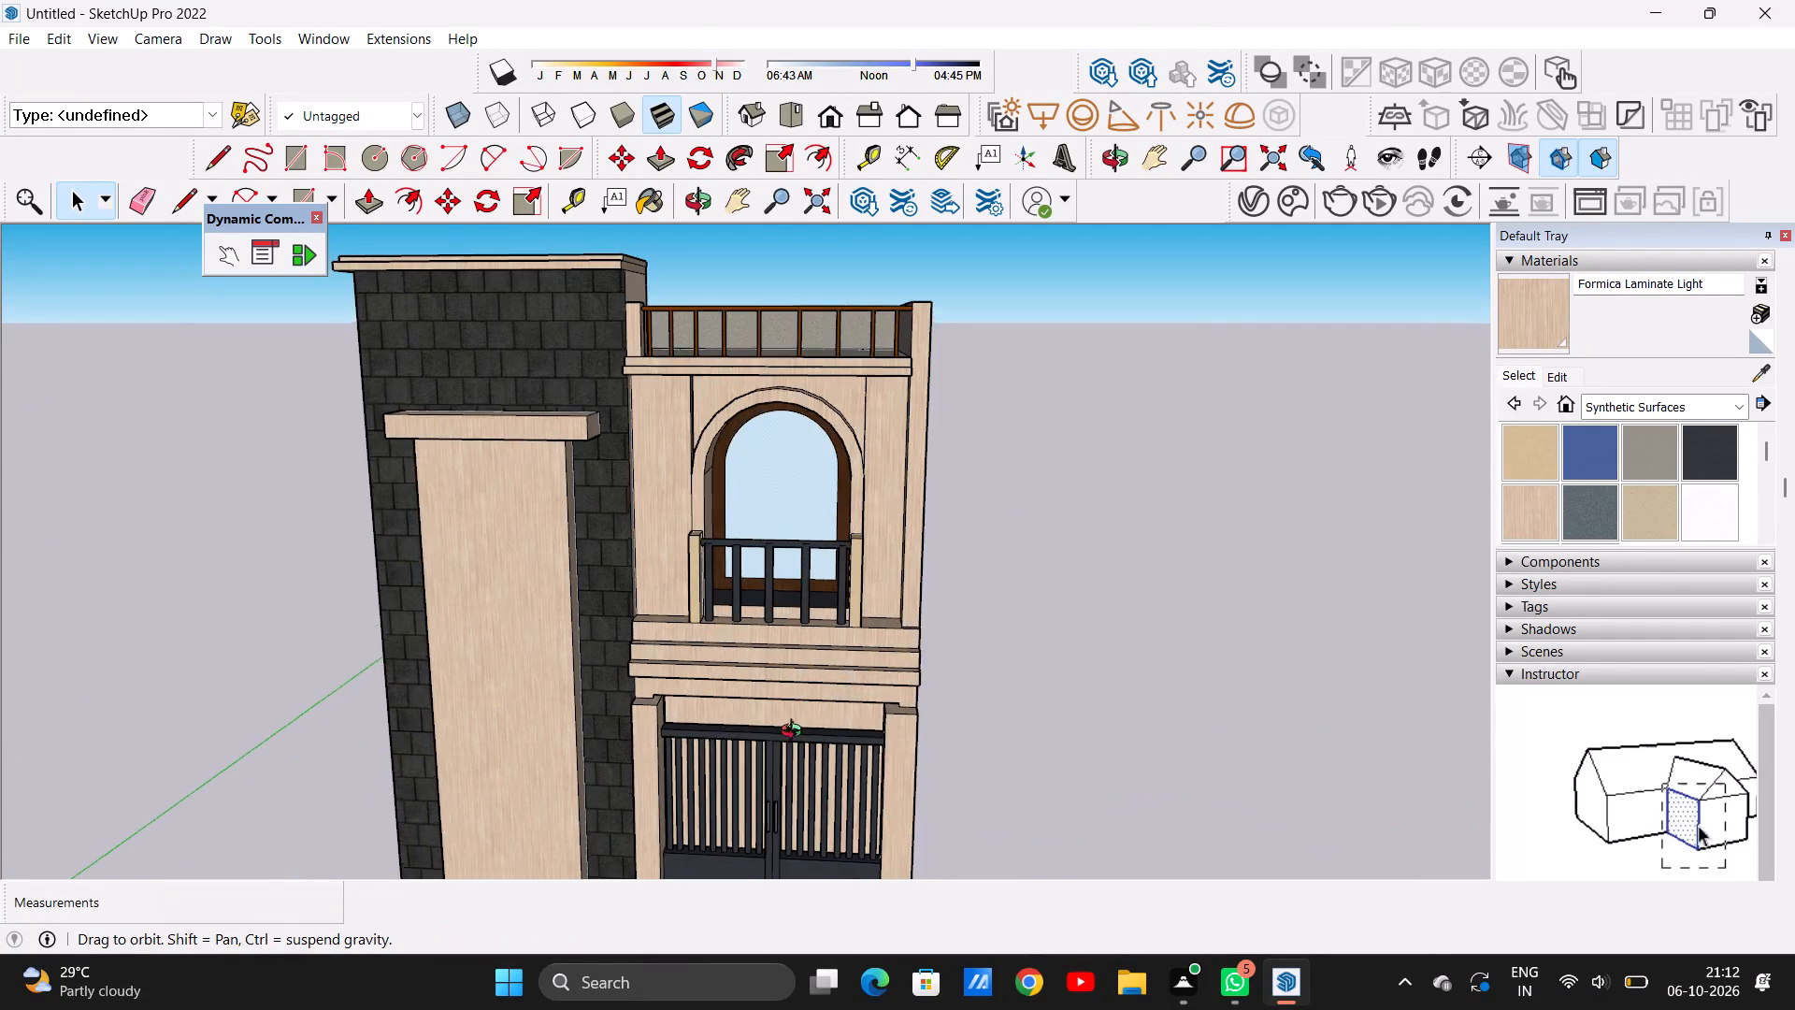
{"action": "middle_click_drag", "start_coordinate": [796, 733], "coordinate": [813, 717]}
{"action": "scroll", "coordinate": [803, 714], "scroll_direction": "up", "scroll_amount": 1}
{"action": "scroll", "coordinate": [813, 699], "scroll_direction": "down", "scroll_amount": 1}
{"action": "scroll", "coordinate": [817, 696], "scroll_direction": "up", "scroll_amount": 1}
{"action": "scroll", "coordinate": [820, 695], "scroll_direction": "down", "scroll_amount": 13}
{"action": "middle_click_drag", "start_coordinate": [942, 691], "coordinate": [744, 694]}
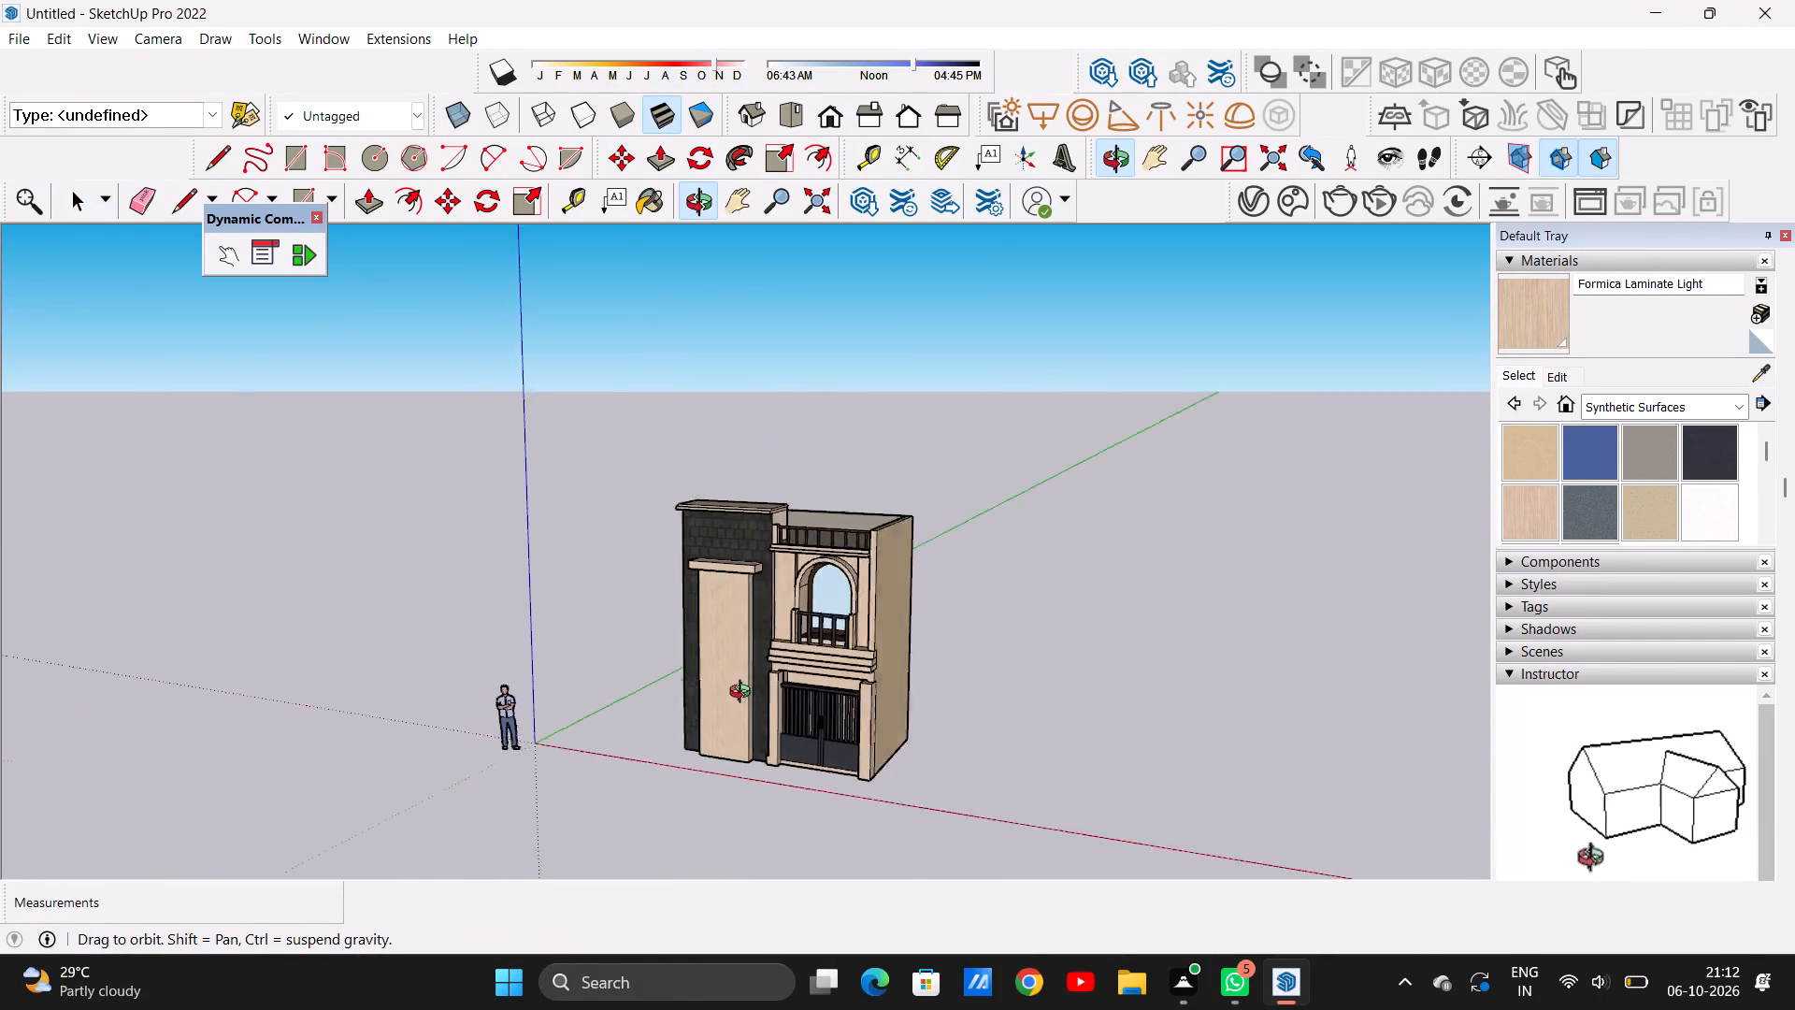
{"action": "middle_click_drag", "start_coordinate": [744, 694], "coordinate": [955, 653]}
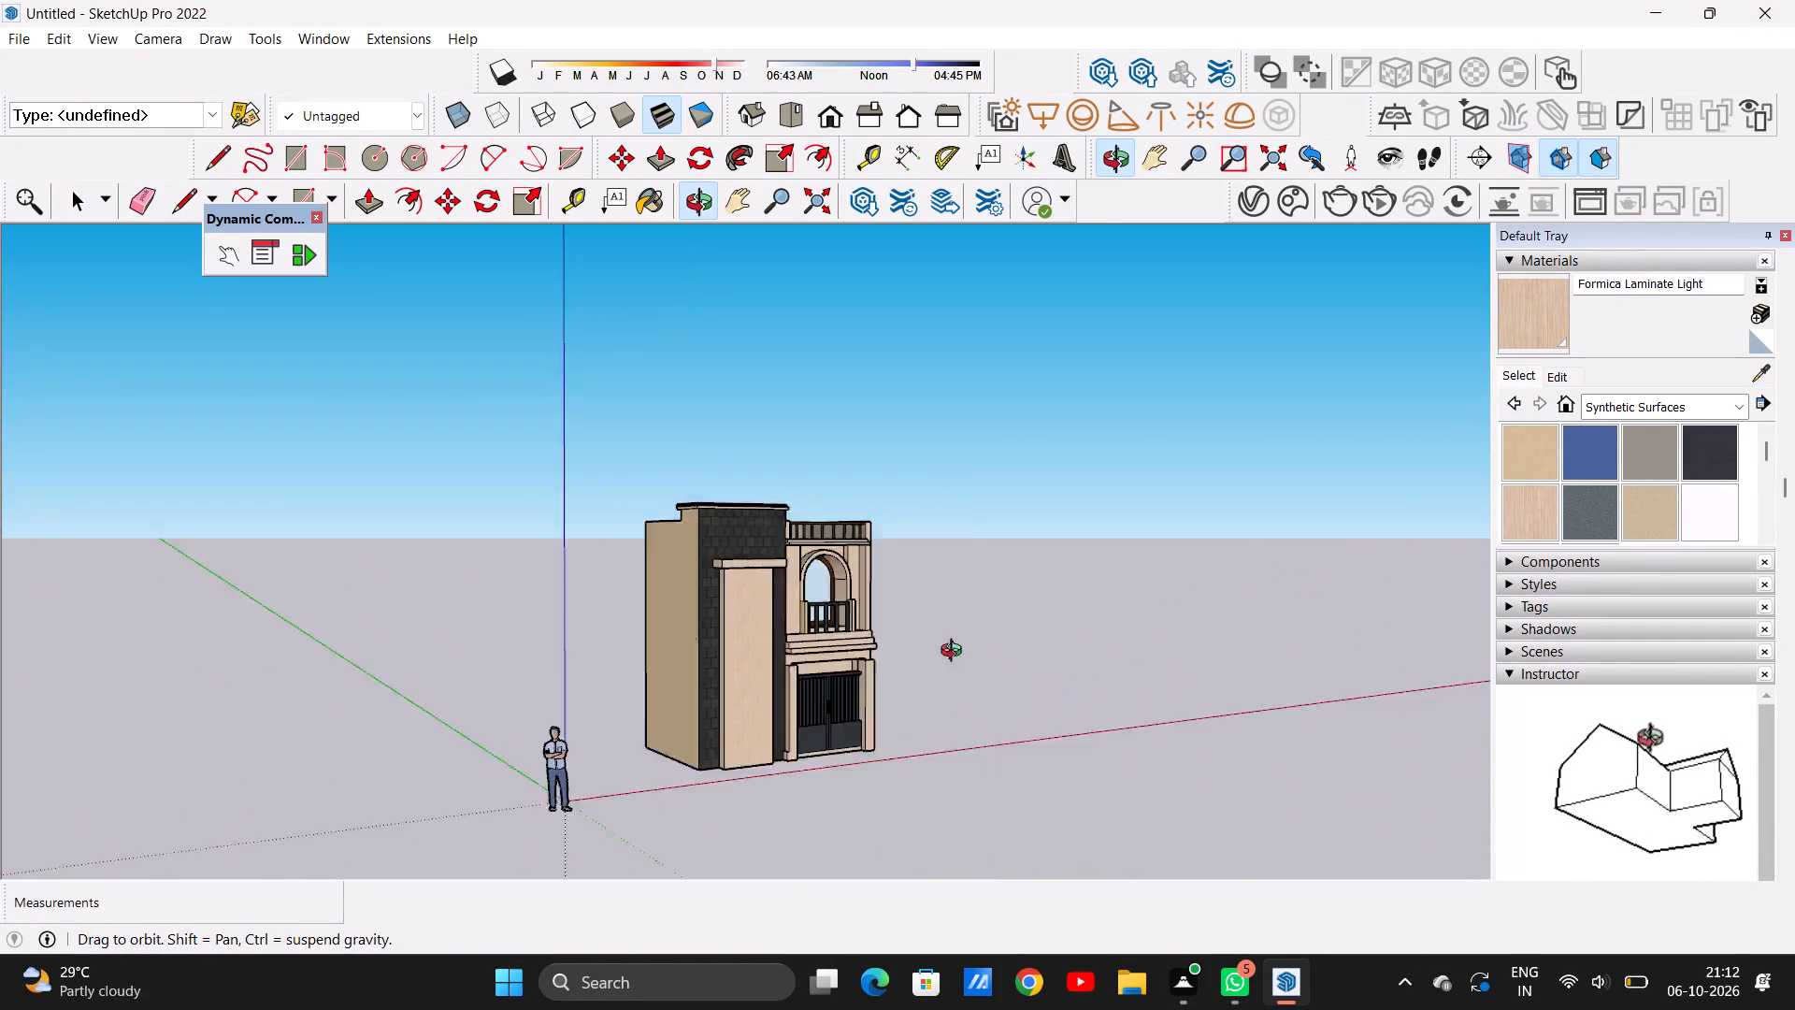
{"action": "middle_click_drag", "start_coordinate": [955, 653], "coordinate": [900, 685]}
{"action": "scroll", "coordinate": [830, 677], "scroll_direction": "up", "scroll_amount": 6}
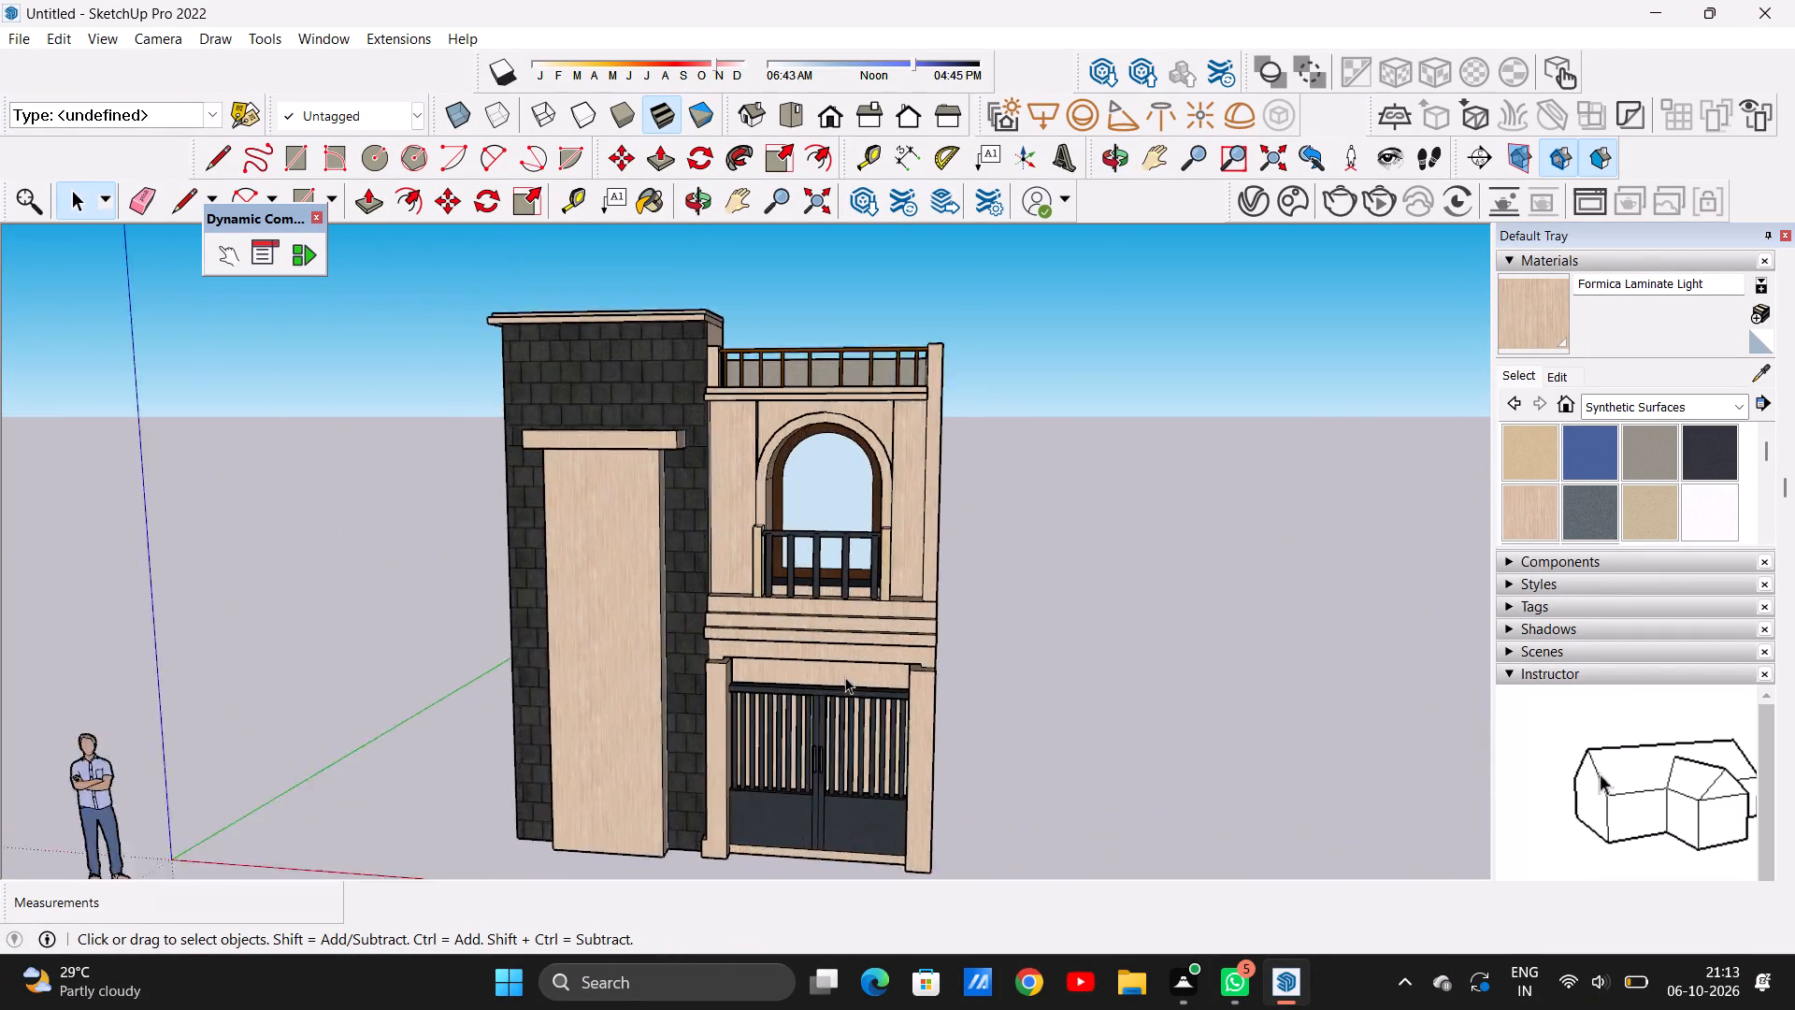
{"action": "scroll", "coordinate": [845, 677], "scroll_direction": "up", "scroll_amount": 8}
{"action": "scroll", "coordinate": [840, 677], "scroll_direction": "down", "scroll_amount": 15}
{"action": "middle_click_drag", "start_coordinate": [854, 721], "coordinate": [872, 701]}
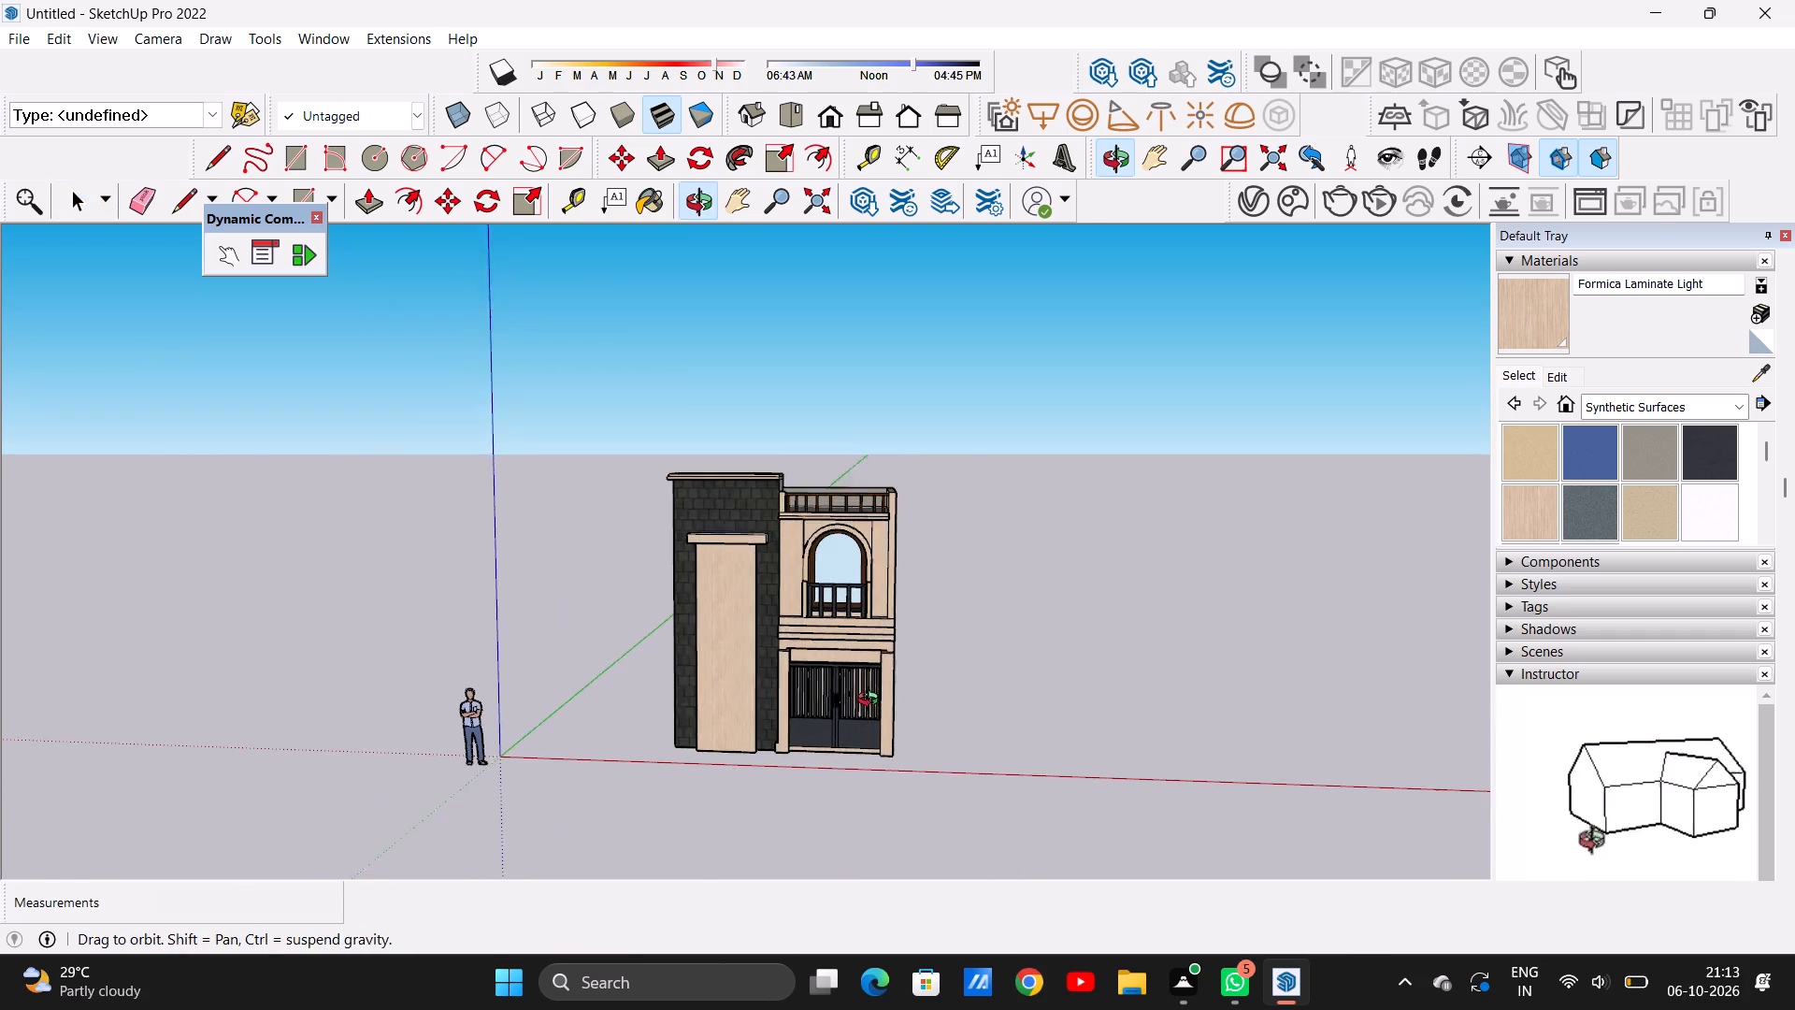
{"action": "middle_click_drag", "start_coordinate": [872, 701], "coordinate": [872, 700]}
{"action": "scroll", "coordinate": [866, 670], "scroll_direction": "up", "scroll_amount": 5}
Select the entire building and move it about 12' 11" away from the origin, using the front gate pillar's bottom corner as base point.
{"action": "triple_click", "coordinate": [830, 648]}
{"action": "double_click", "coordinate": [830, 648]}
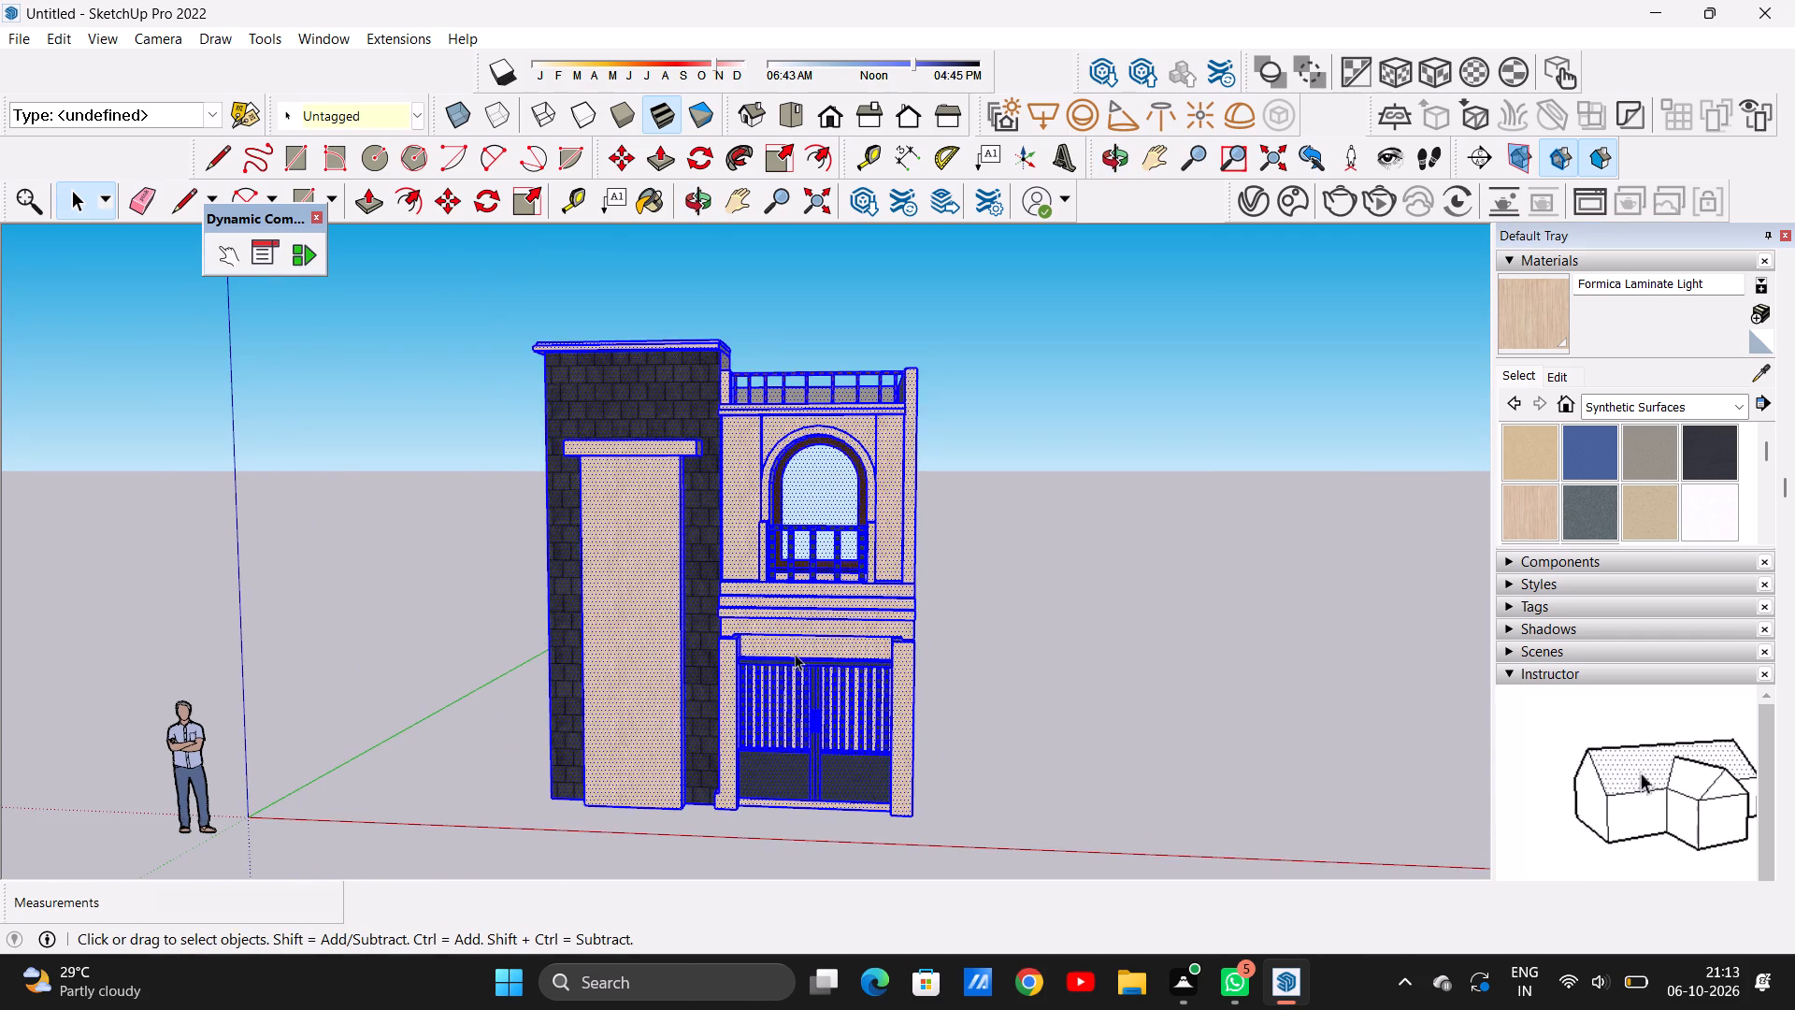
{"action": "scroll", "coordinate": [790, 654], "scroll_direction": "down", "scroll_amount": 5}
{"action": "scroll", "coordinate": [789, 654], "scroll_direction": "up", "scroll_amount": 1}
{"action": "middle_click_drag", "start_coordinate": [791, 676], "coordinate": [805, 892]}
{"action": "scroll", "coordinate": [859, 627], "scroll_direction": "up", "scroll_amount": 8}
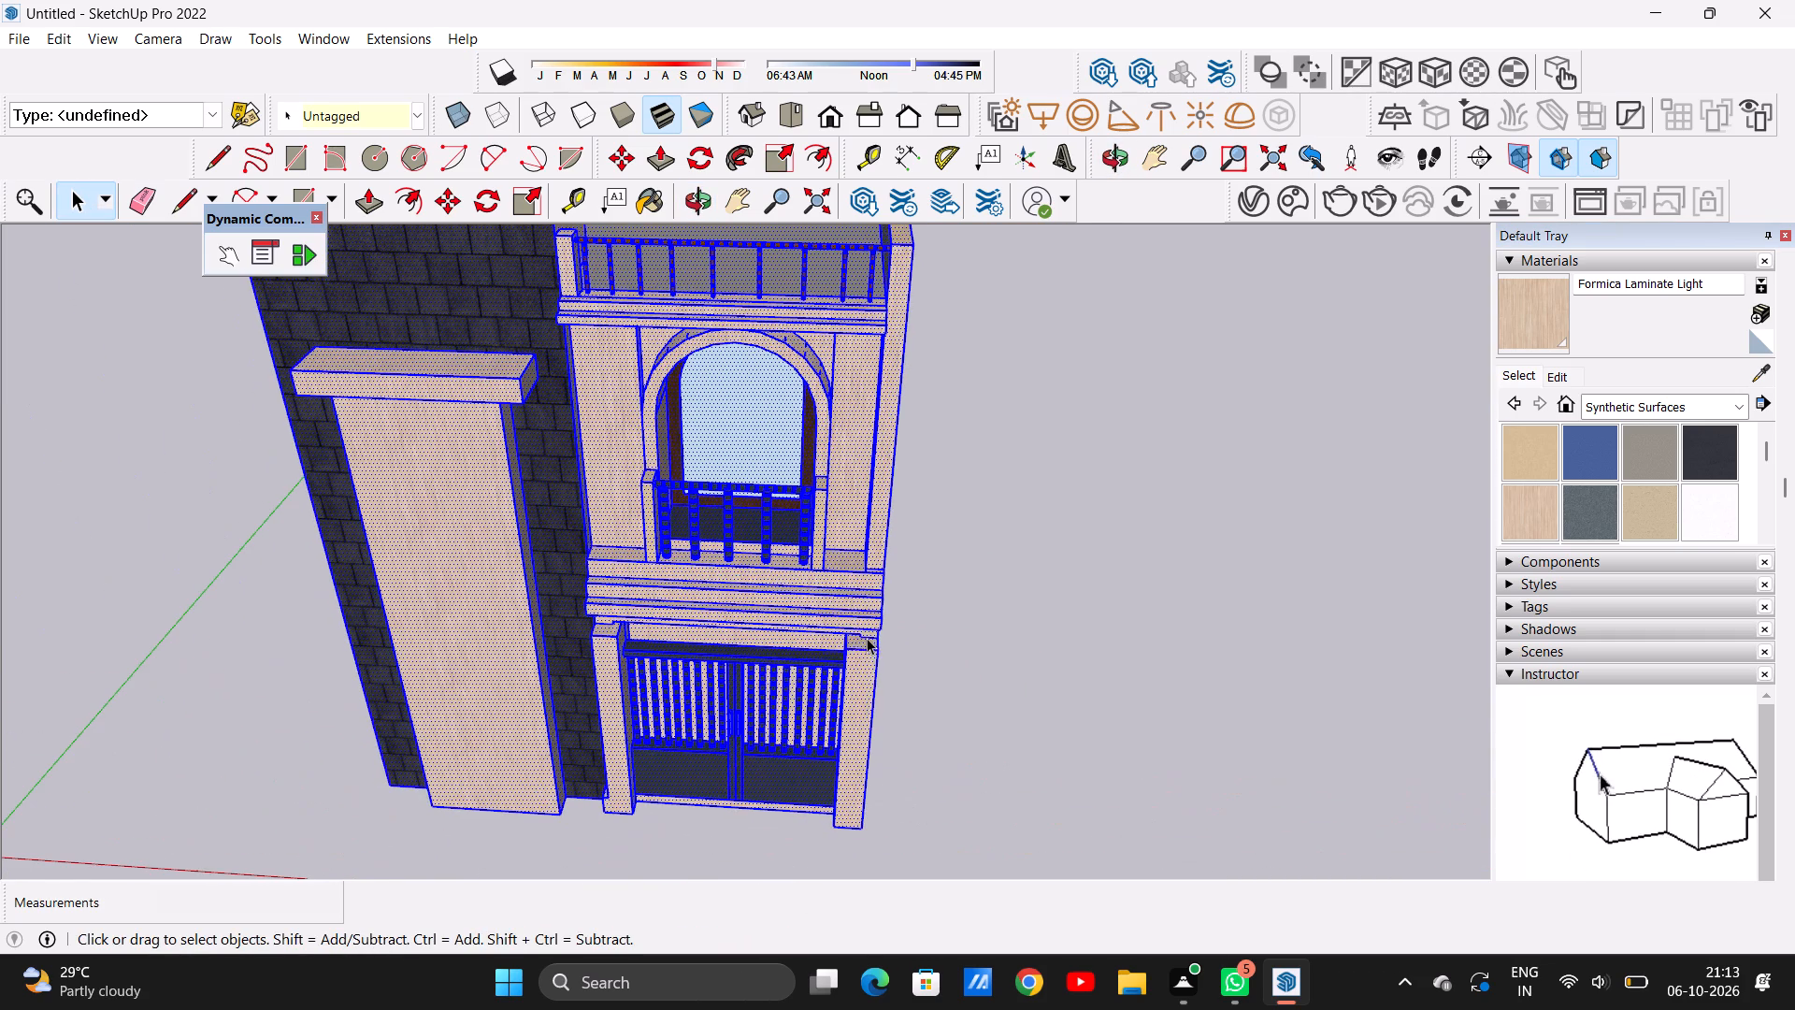
{"action": "key", "text": "m"}
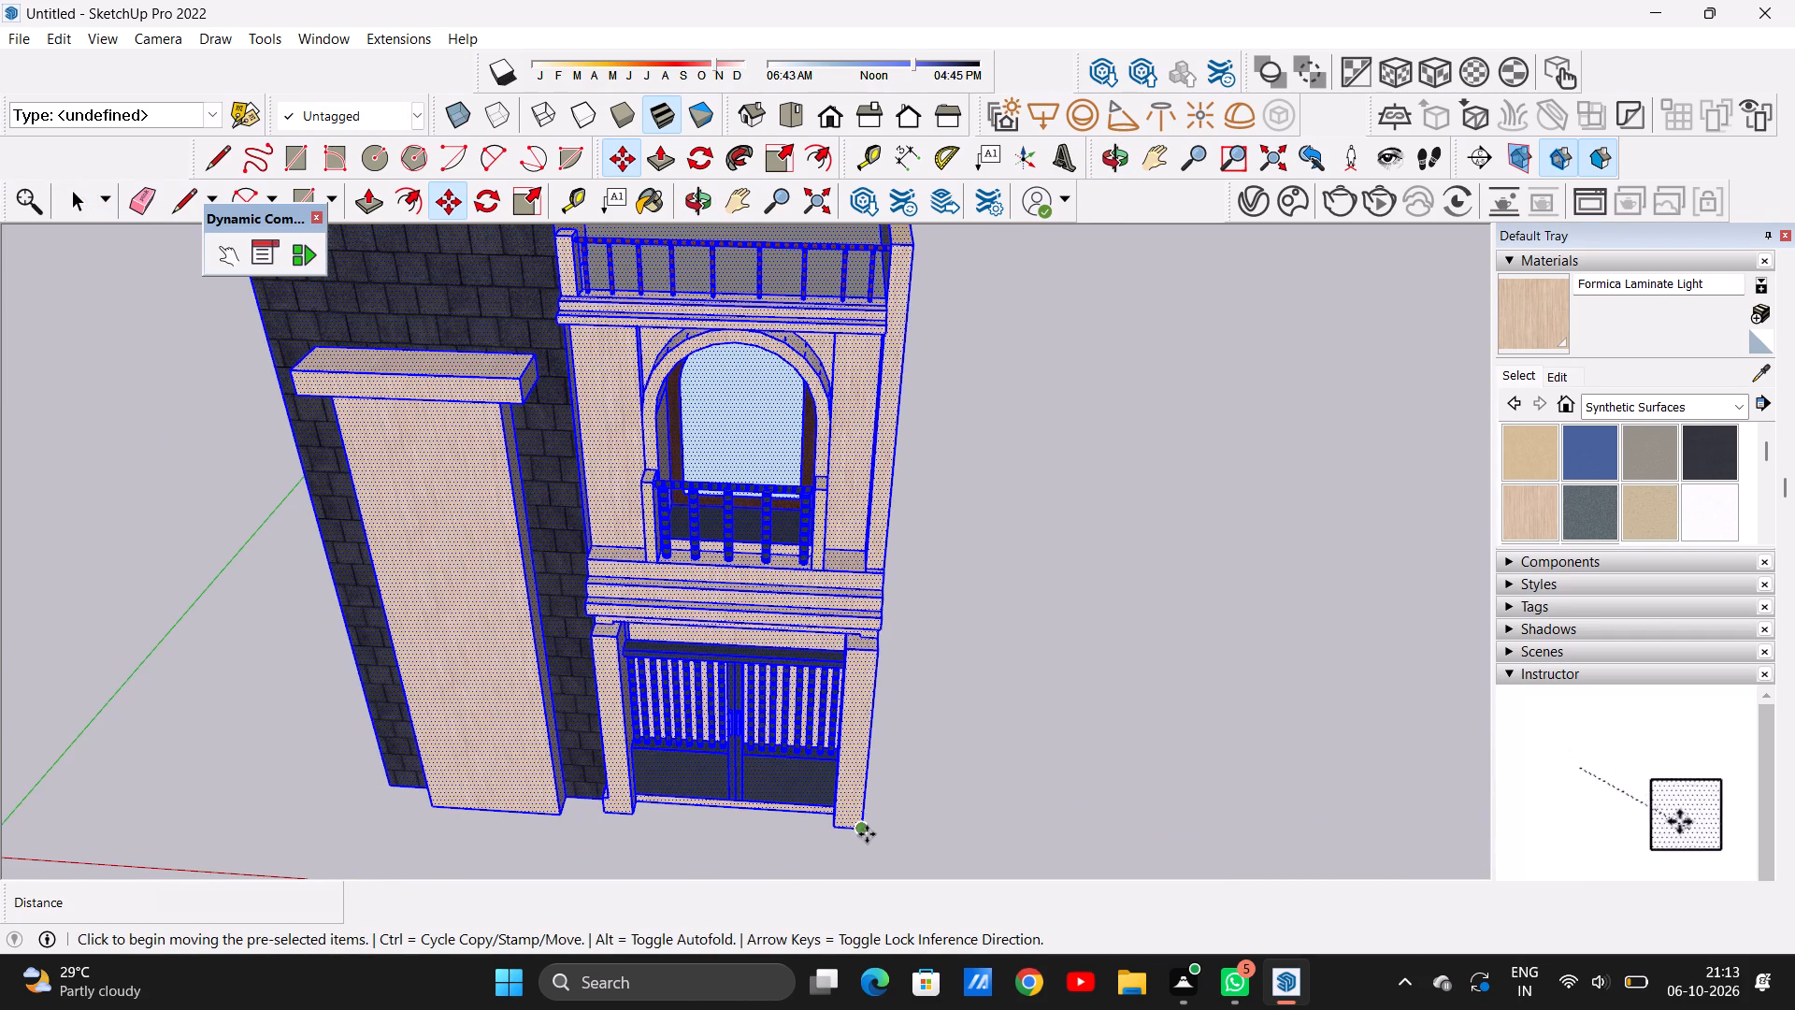
{"action": "left_click", "coordinate": [867, 834]}
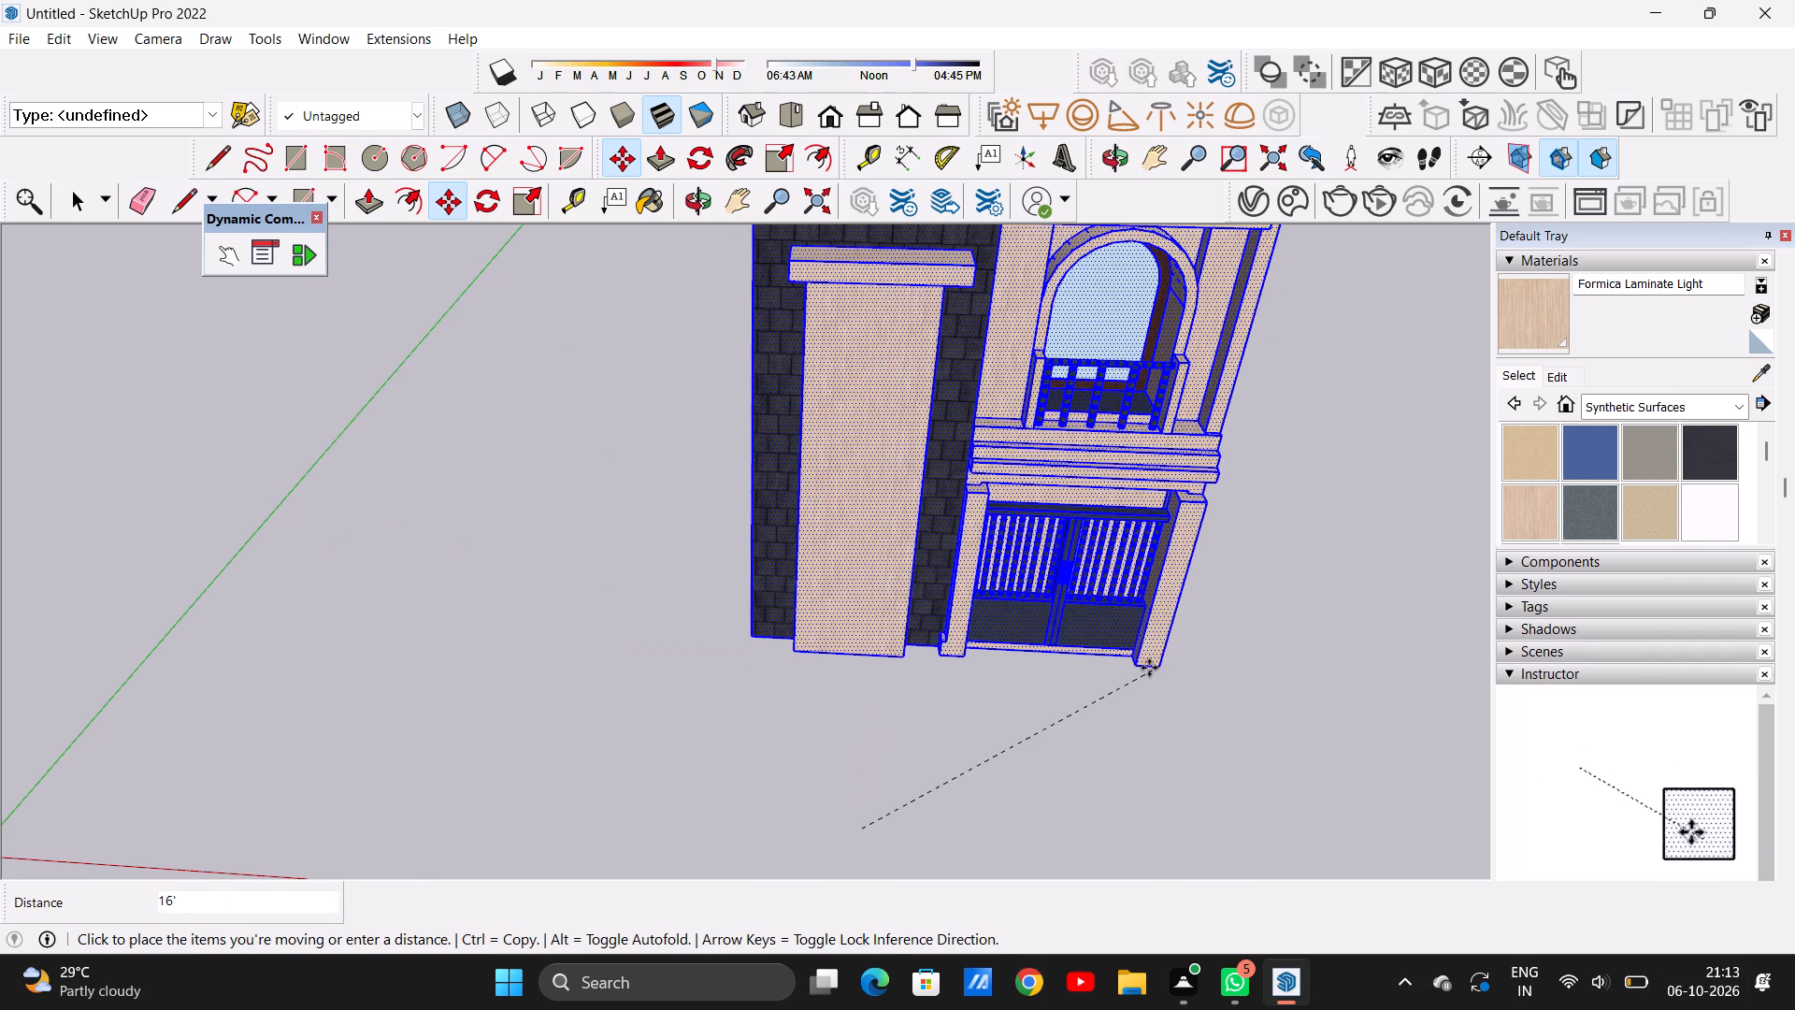
{"action": "left_click", "coordinate": [1098, 685]}
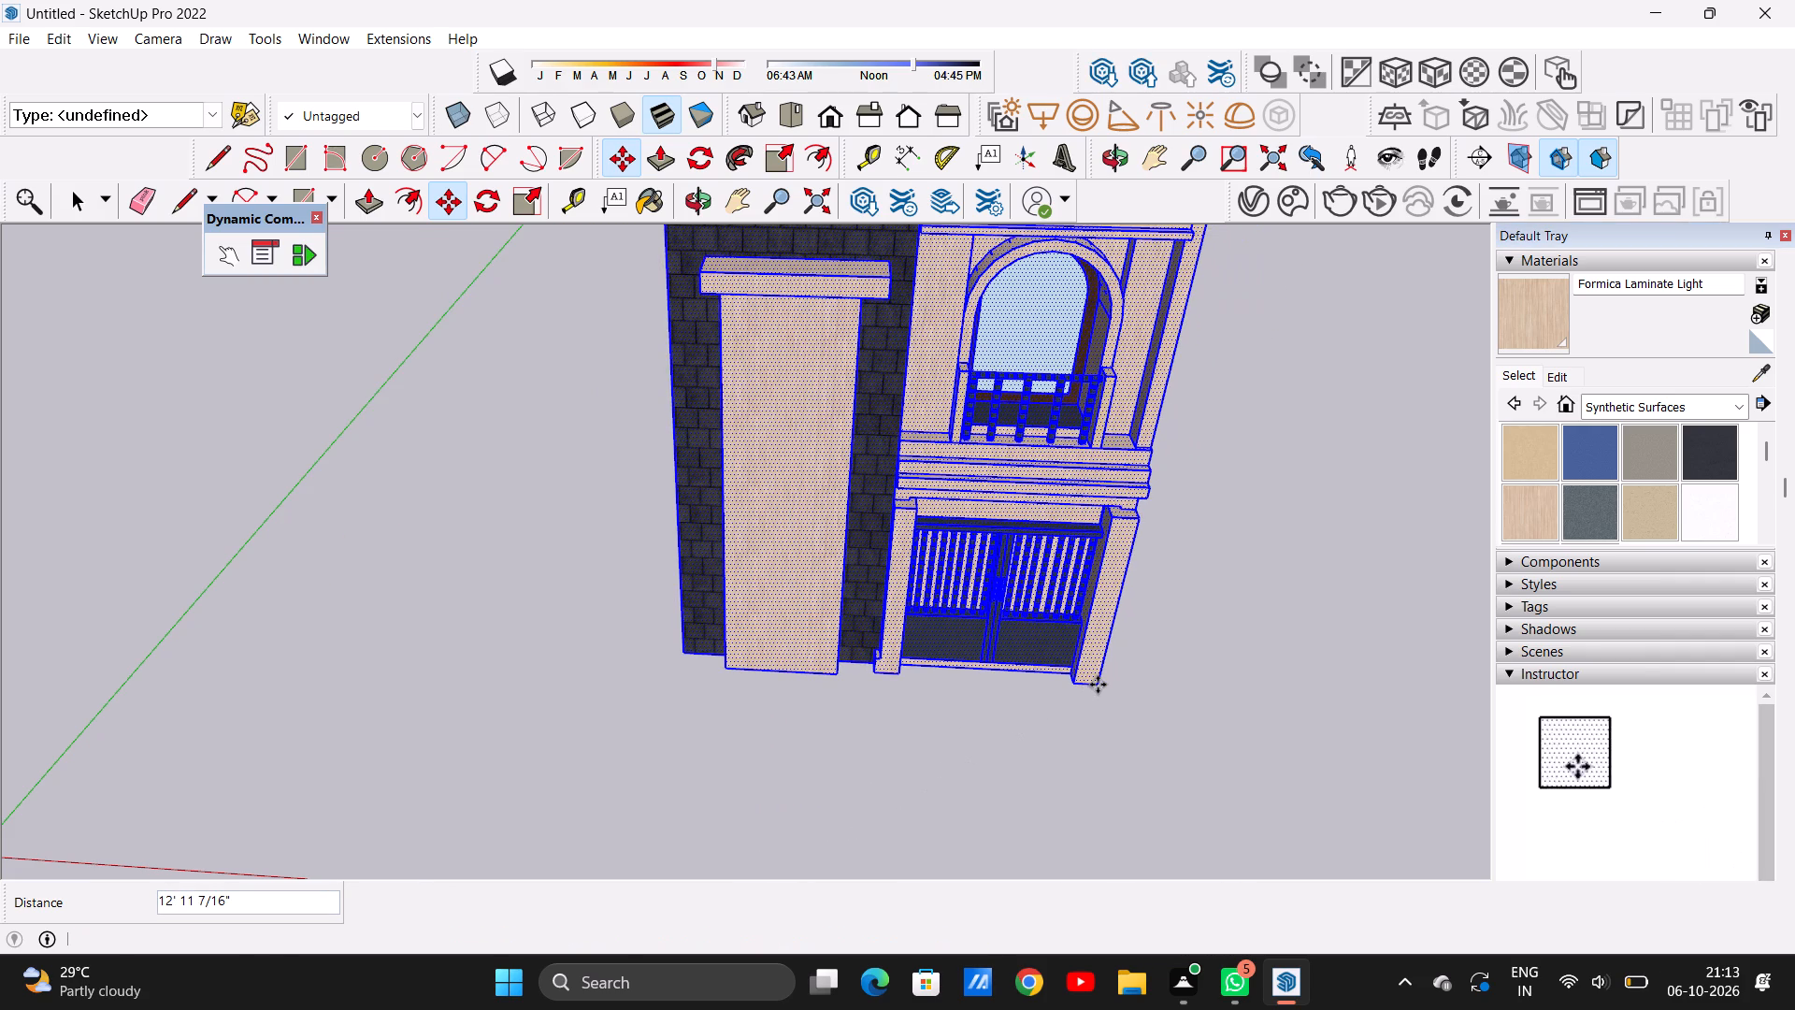
{"action": "key", "text": "space"}
{"action": "scroll", "coordinate": [603, 765], "scroll_direction": "down", "scroll_amount": 12}
{"action": "scroll", "coordinate": [951, 702], "scroll_direction": "up", "scroll_amount": 5}
{"action": "left_click_drag", "start_coordinate": [912, 698], "coordinate": [933, 698]}
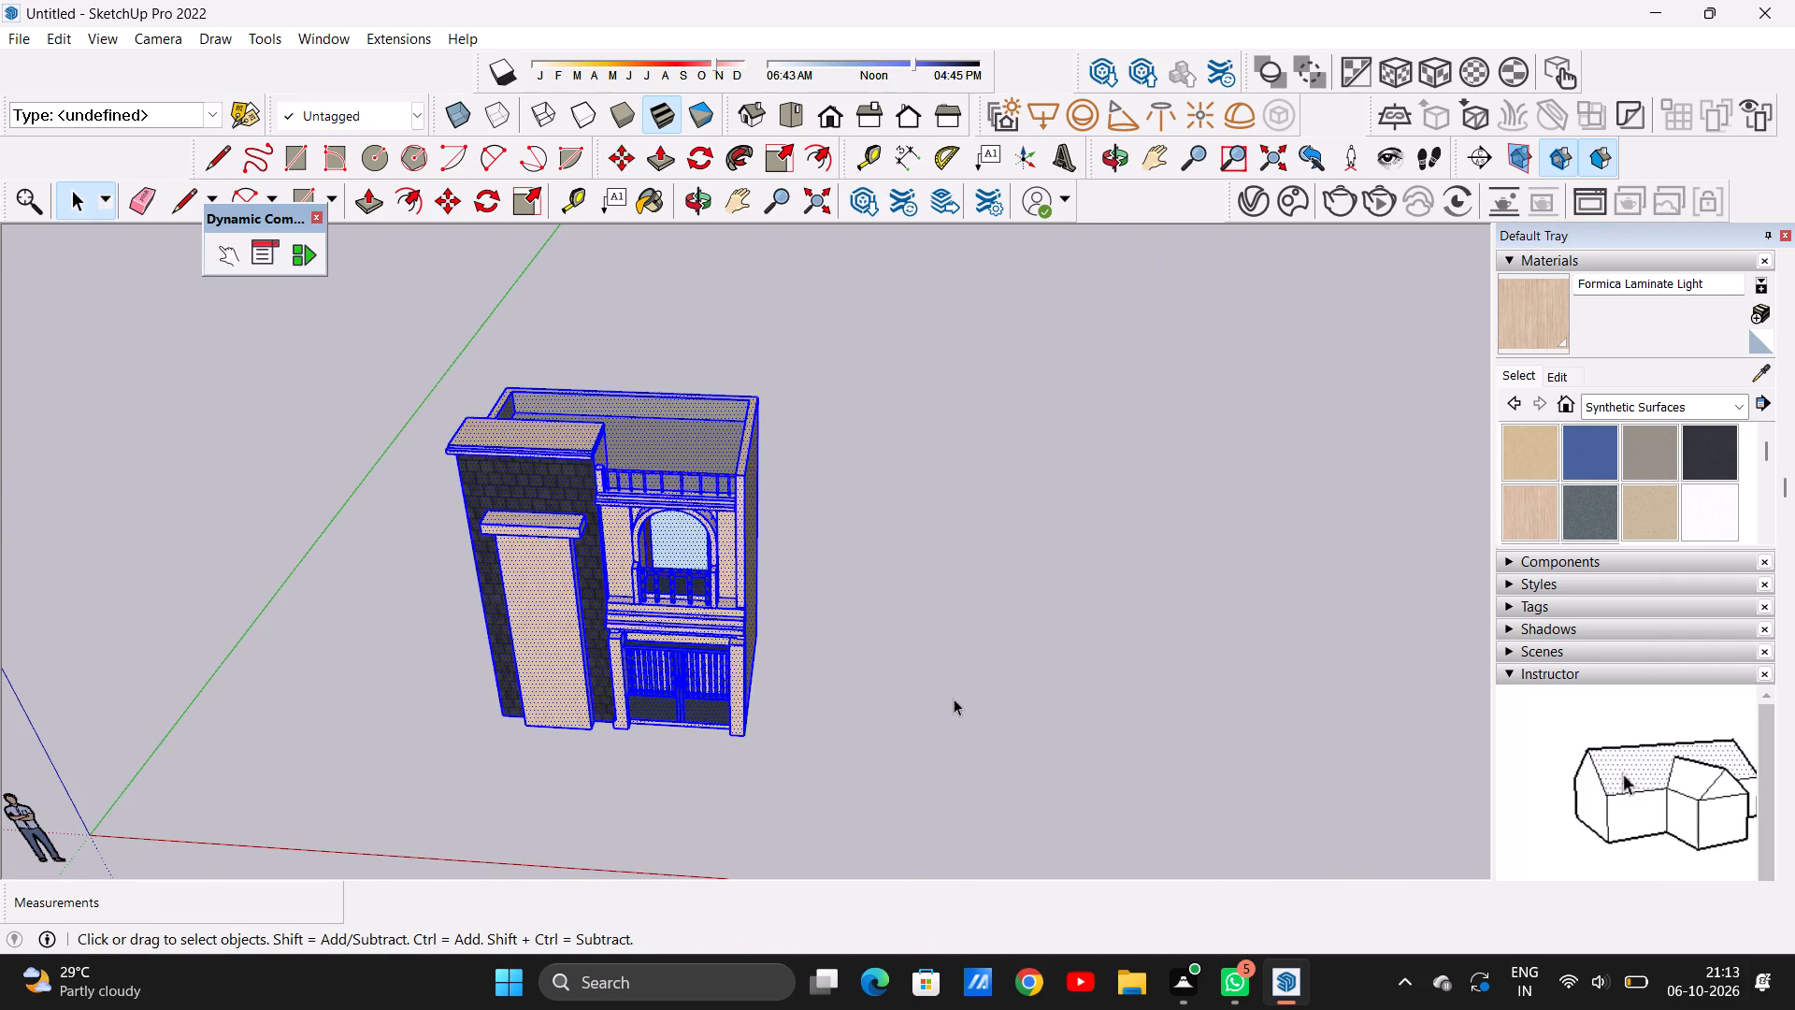
Examine the building's front and its new position relative to the axes.
{"action": "scroll", "coordinate": [751, 743], "scroll_direction": "down", "scroll_amount": 2}
{"action": "middle_click_drag", "start_coordinate": [709, 783], "coordinate": [727, 569]}
{"action": "scroll", "coordinate": [723, 664], "scroll_direction": "up", "scroll_amount": 8}
{"action": "scroll", "coordinate": [714, 628], "scroll_direction": "down", "scroll_amount": 9}
{"action": "scroll", "coordinate": [716, 638], "scroll_direction": "up", "scroll_amount": 6}
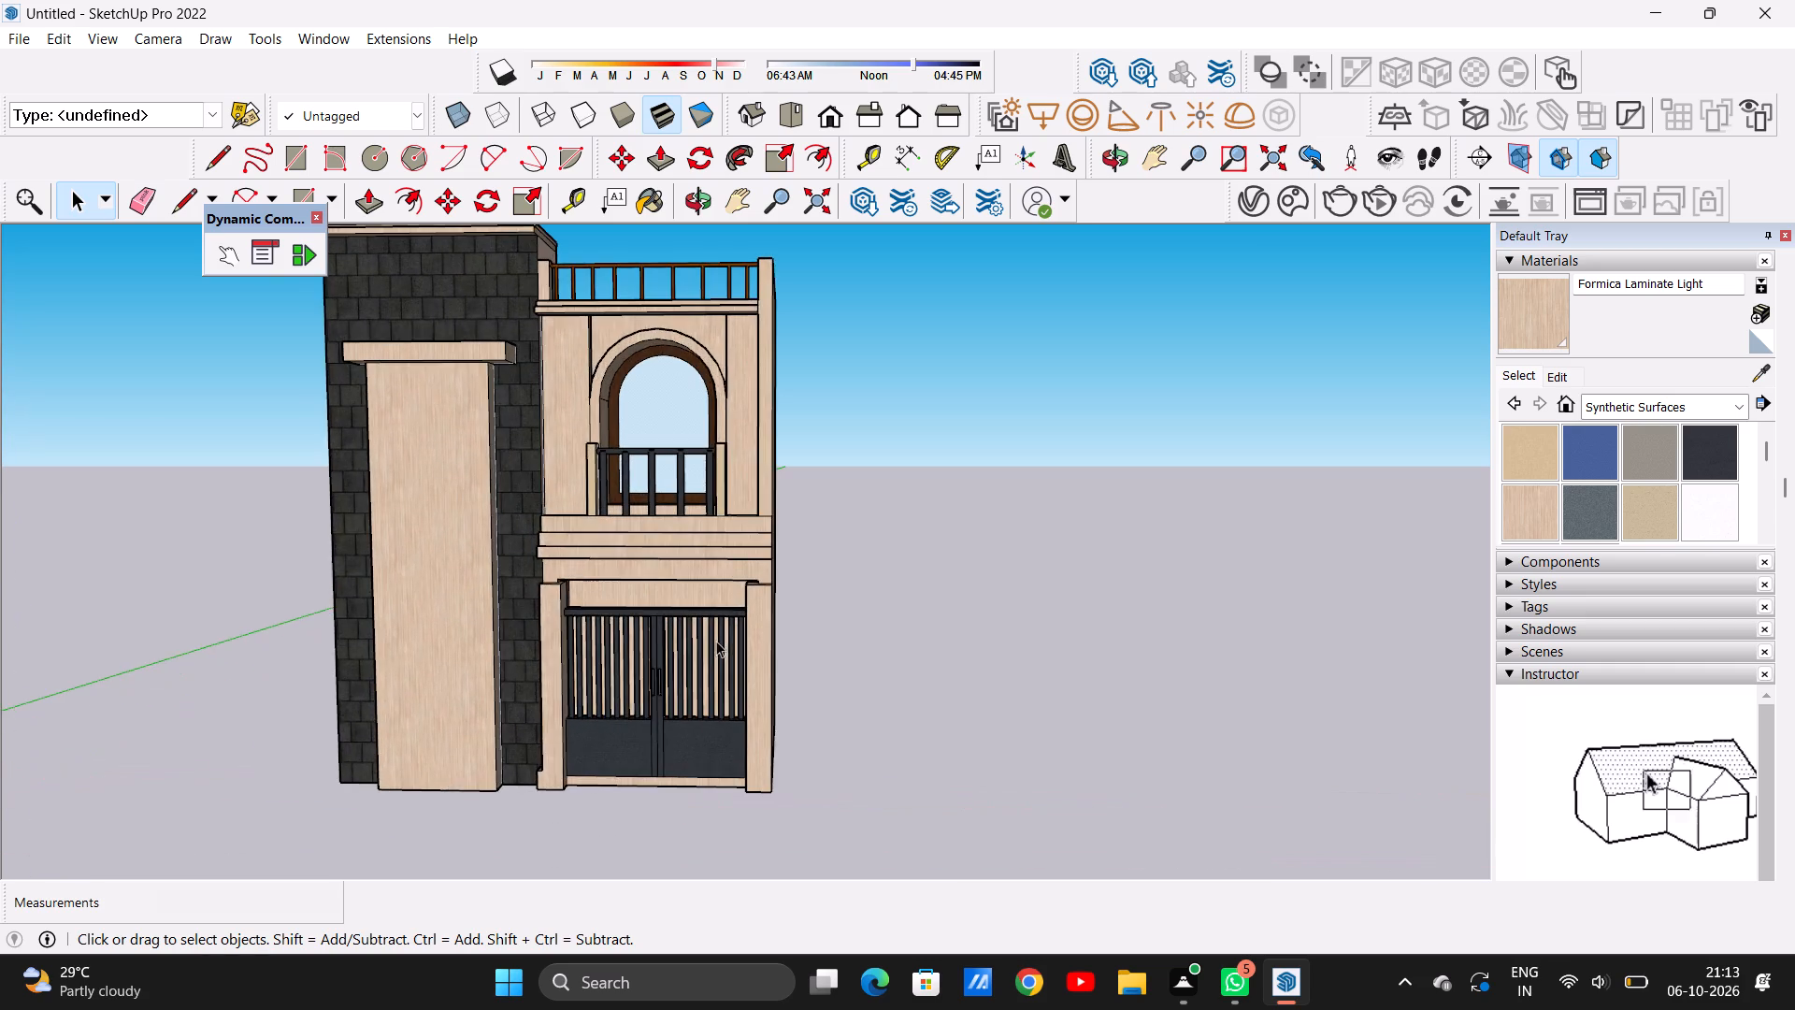
{"action": "scroll", "coordinate": [728, 632], "scroll_direction": "down", "scroll_amount": 11}
{"action": "middle_click_drag", "start_coordinate": [744, 649], "coordinate": [754, 710]}
{"action": "scroll", "coordinate": [754, 711], "scroll_direction": "up", "scroll_amount": 7}
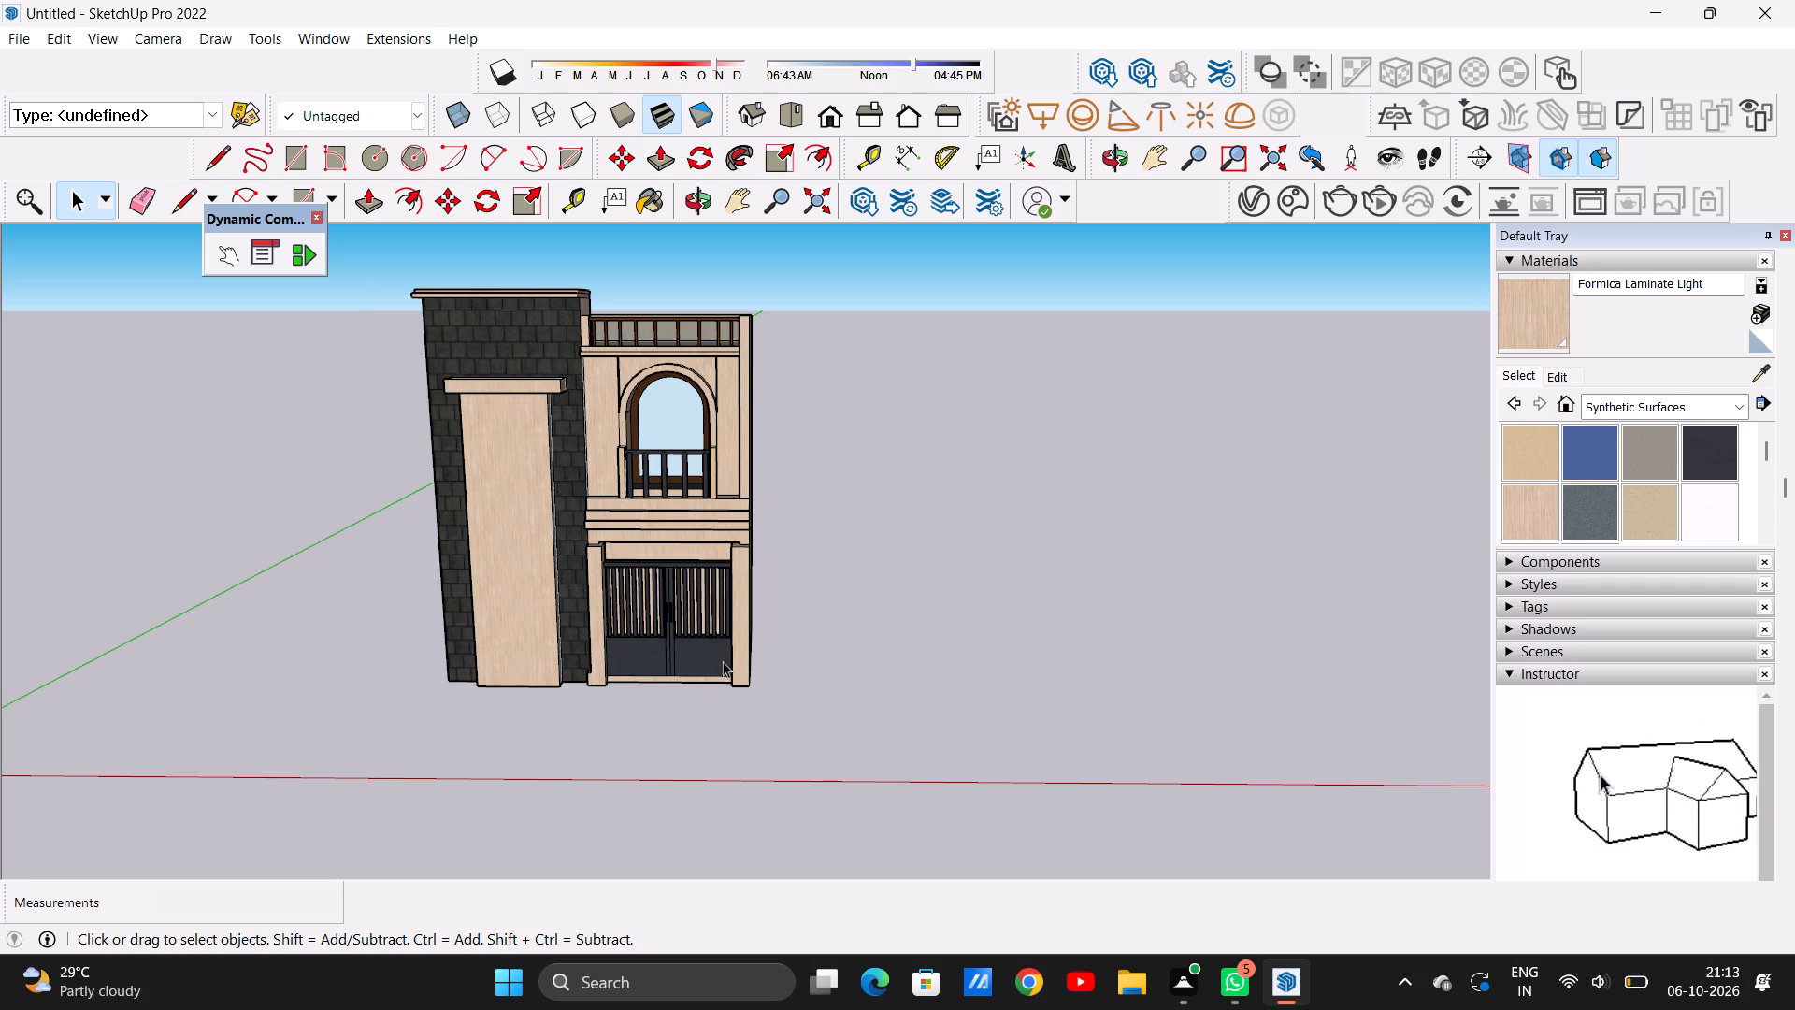
{"action": "scroll", "coordinate": [659, 630], "scroll_direction": "down", "scroll_amount": 20}
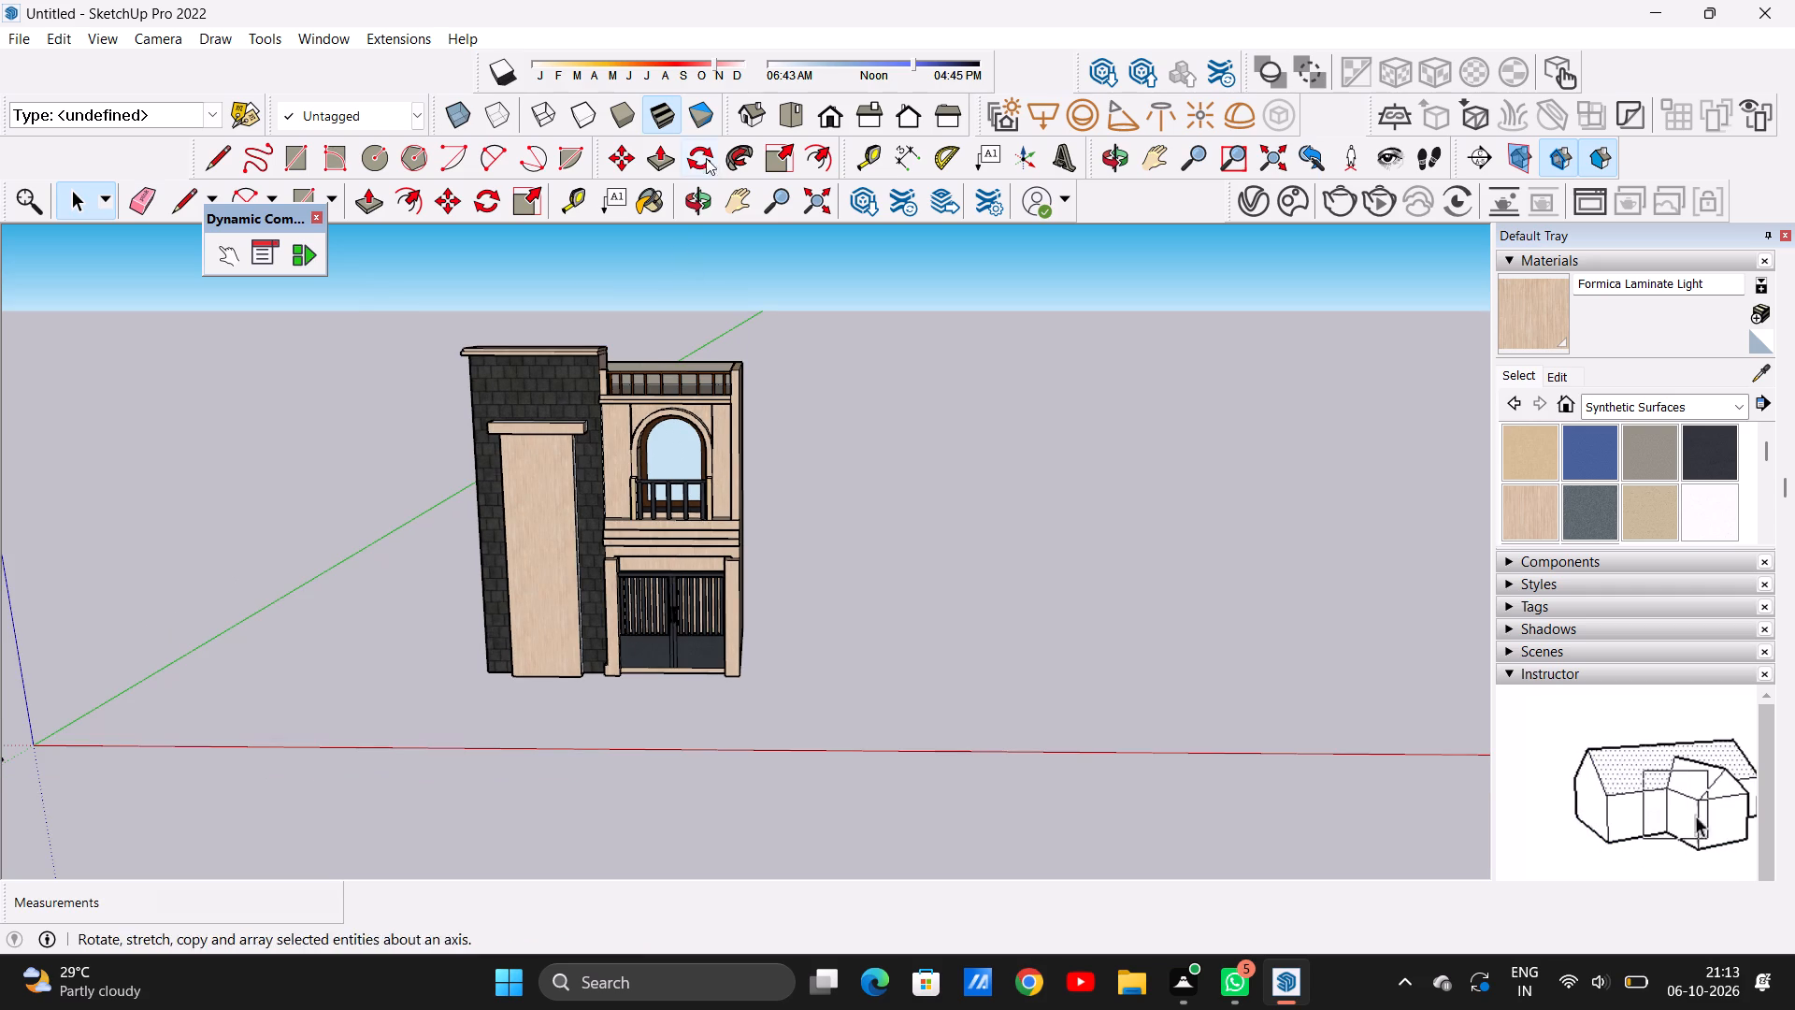
From the top view, draw a ground rectangle about 30' 7" by 21' 11" surrounding the building's footprint.
{"action": "left_click", "coordinate": [795, 118]}
{"action": "scroll", "coordinate": [1164, 479], "scroll_direction": "up", "scroll_amount": 4}
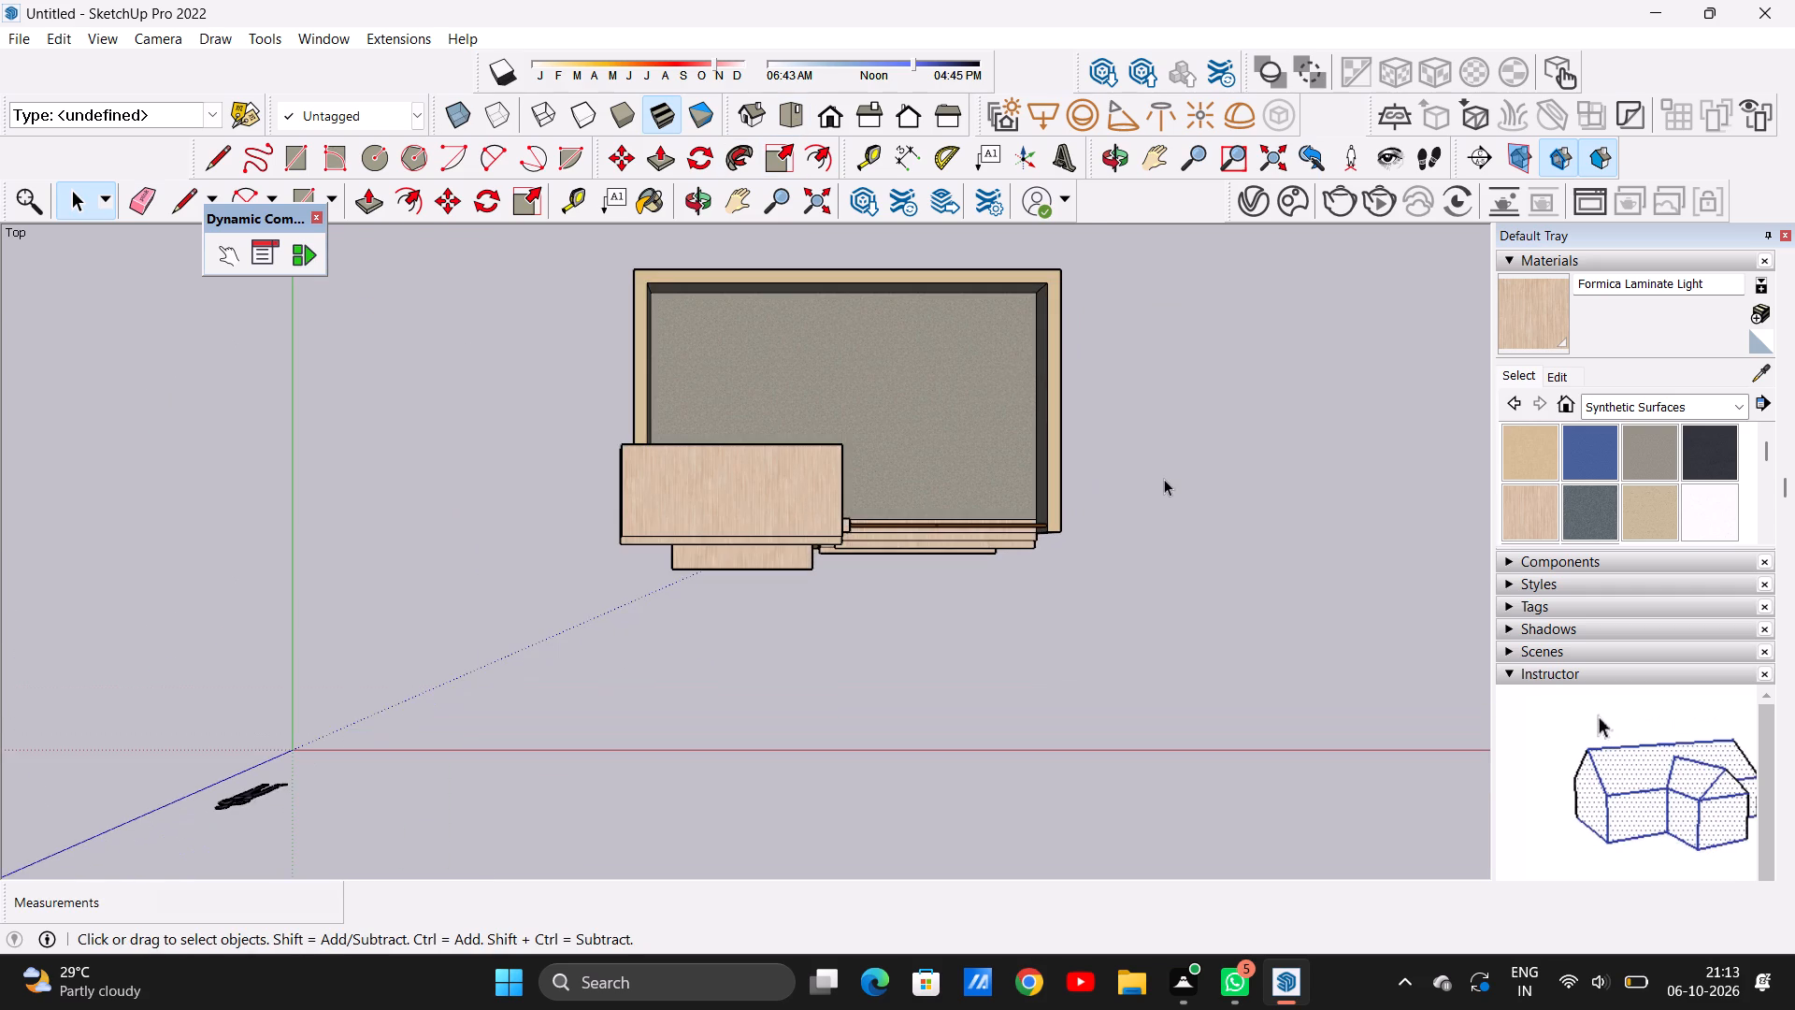
{"action": "scroll", "coordinate": [990, 510], "scroll_direction": "down", "scroll_amount": 3}
{"action": "scroll", "coordinate": [999, 377], "scroll_direction": "up", "scroll_amount": 4}
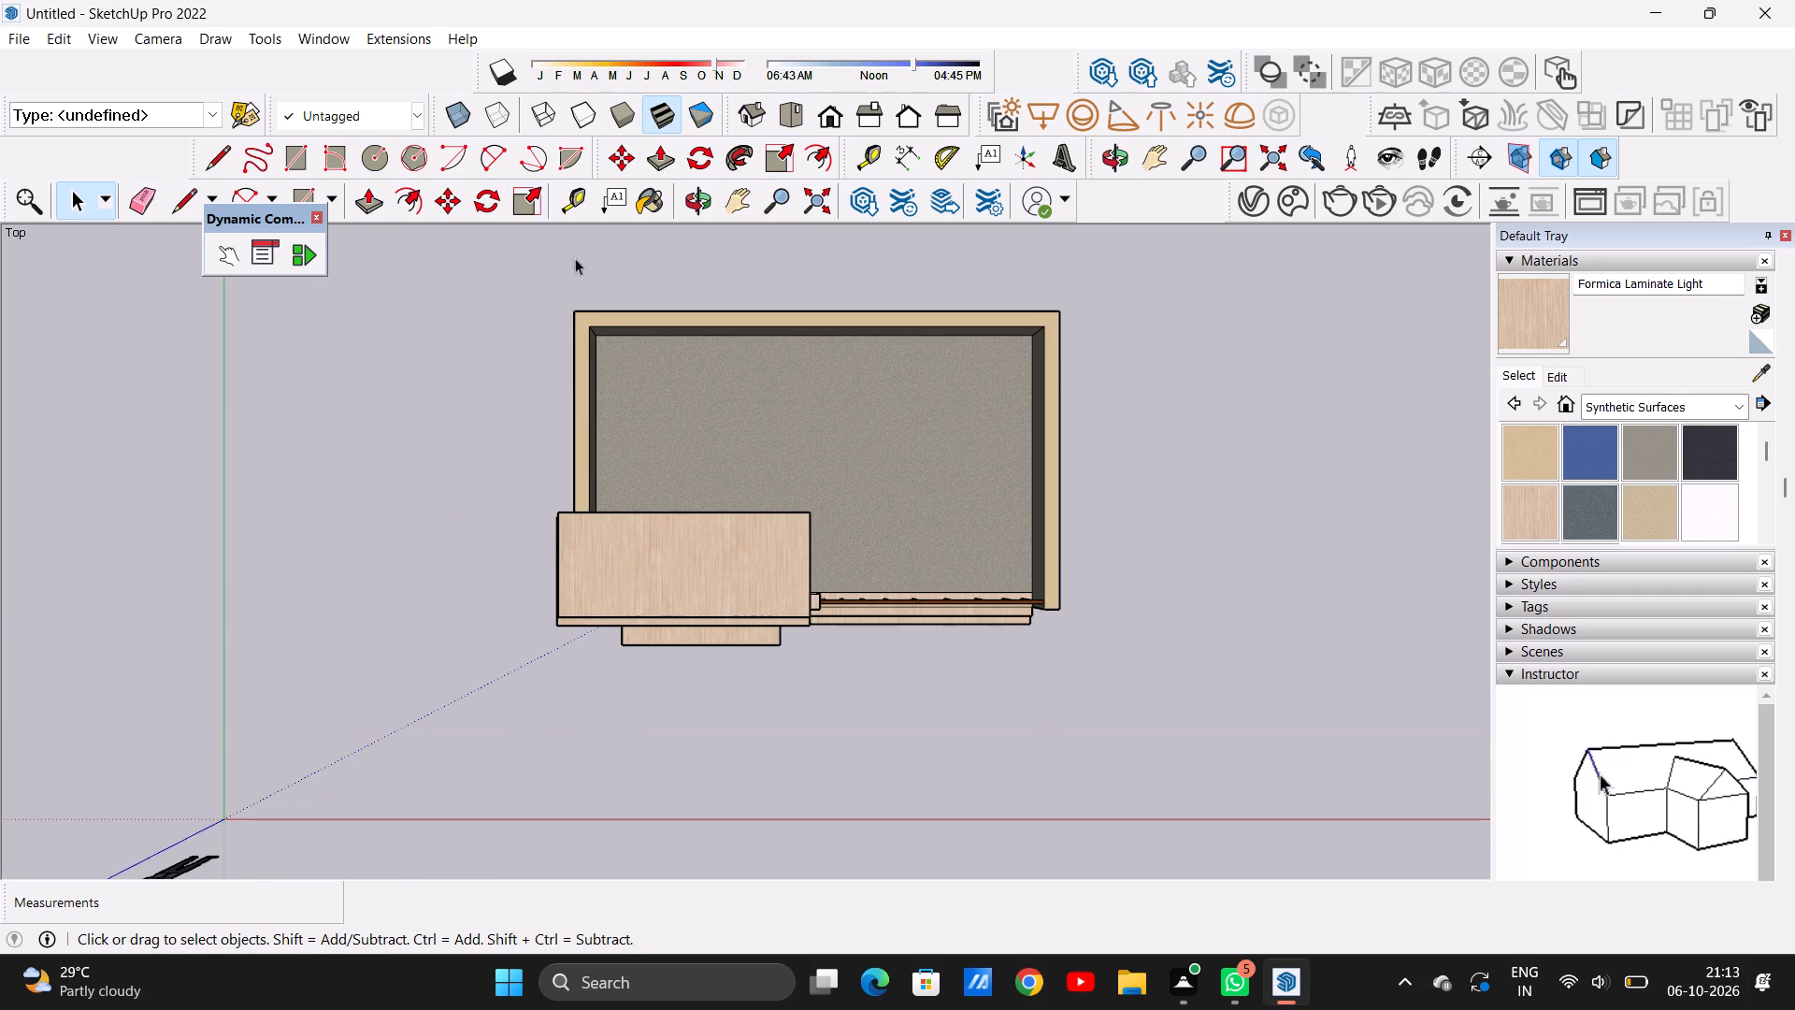
{"action": "key", "text": "r"}
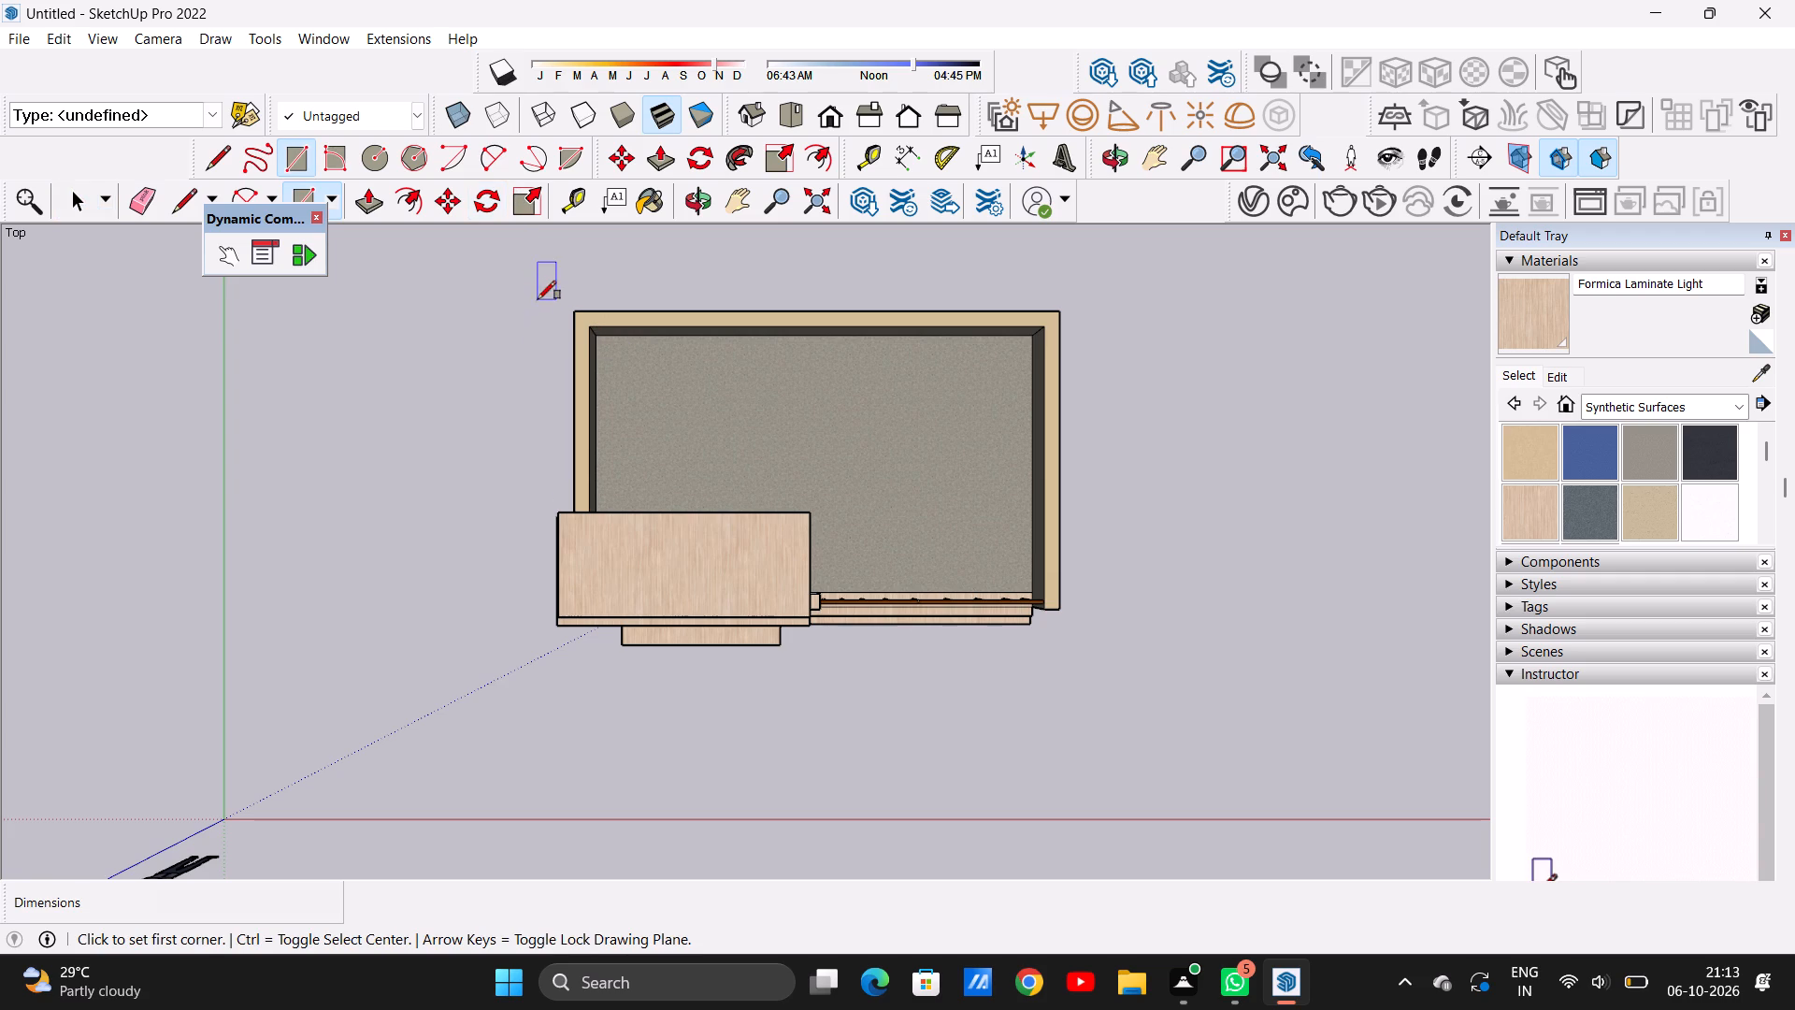
{"action": "left_click", "coordinate": [538, 297]}
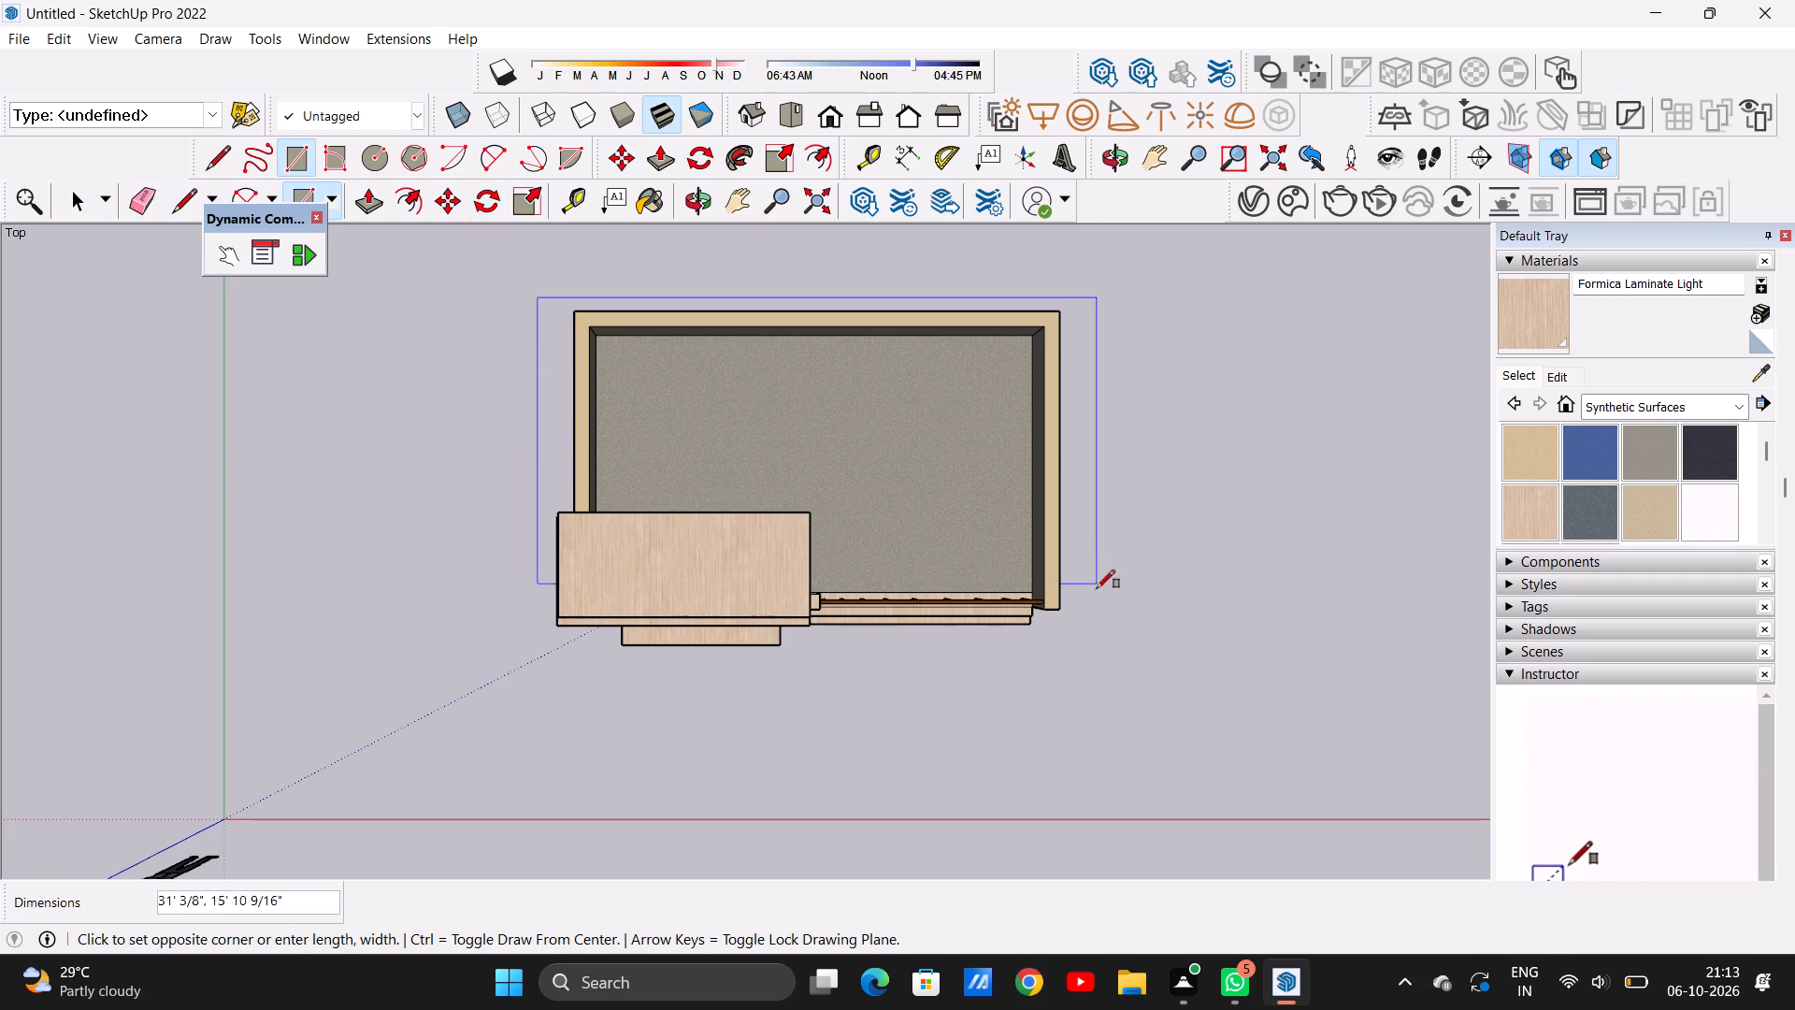
{"action": "left_click", "coordinate": [1089, 693]}
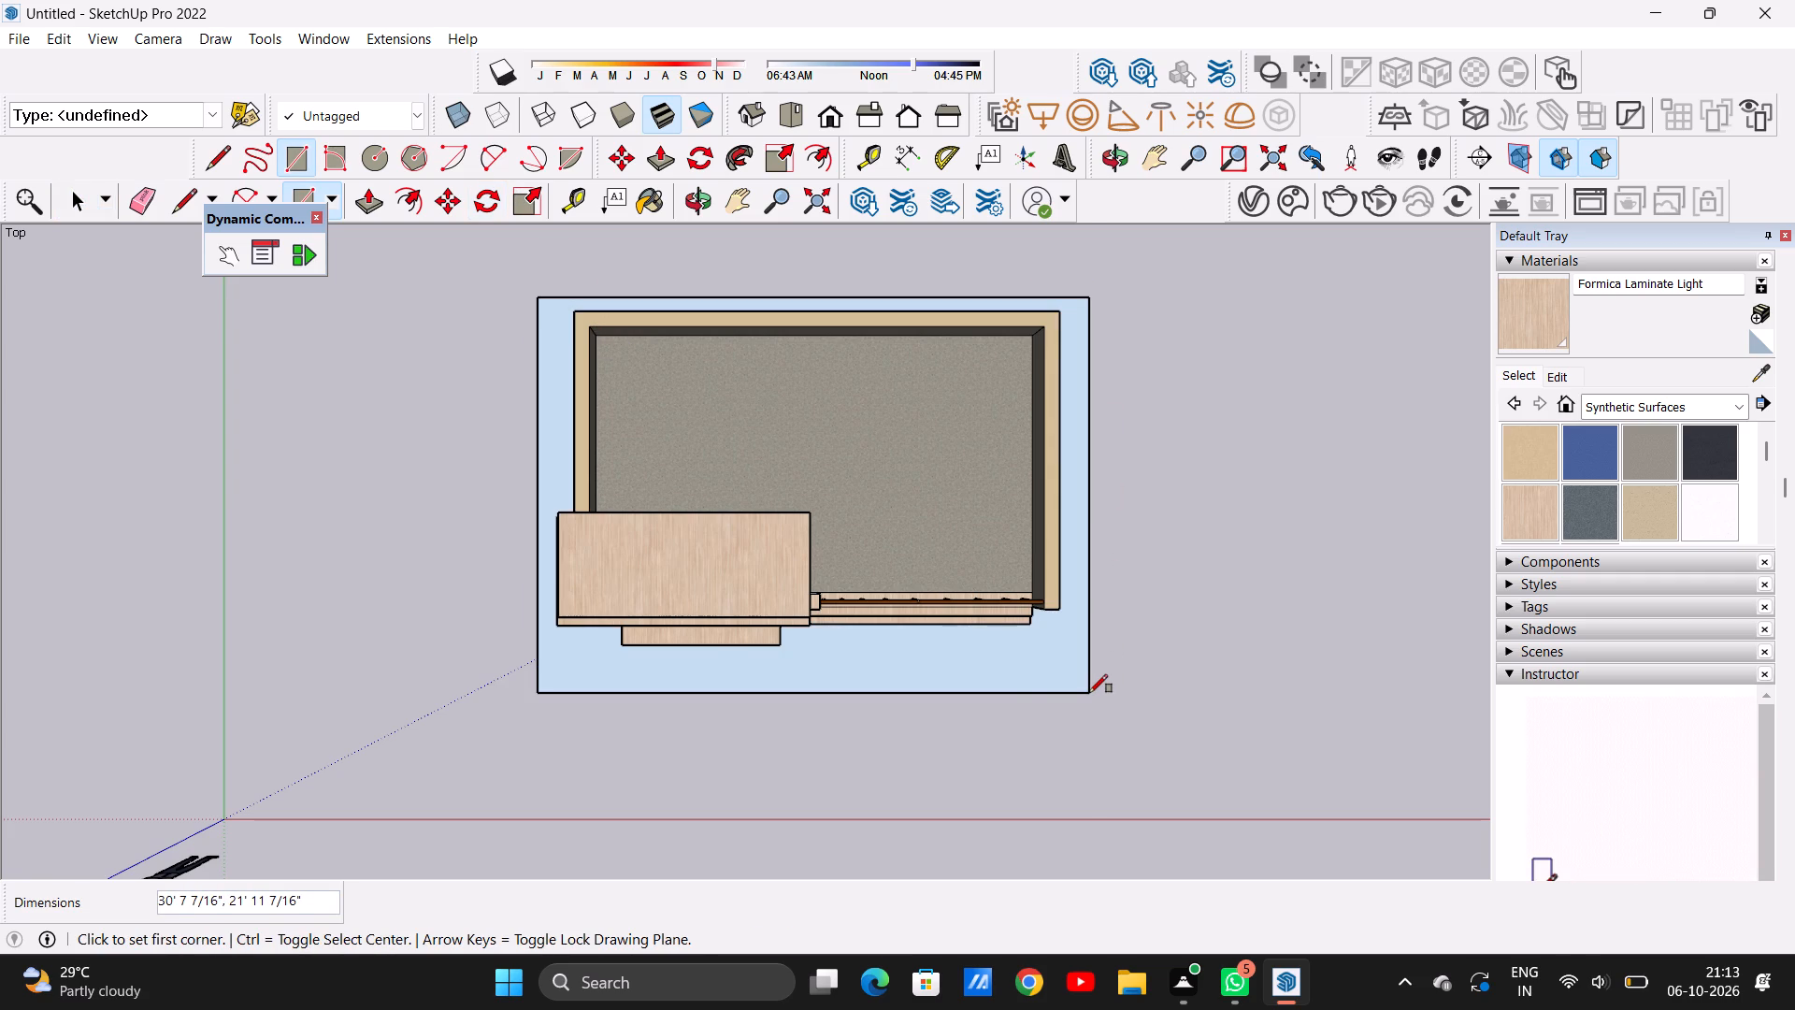
{"action": "key", "text": "space"}
Examine how the building sits on the new ground rectangle from the front and the side.
{"action": "scroll", "coordinate": [941, 628], "scroll_direction": "down", "scroll_amount": 3}
{"action": "middle_click_drag", "start_coordinate": [979, 694], "coordinate": [969, 256]}
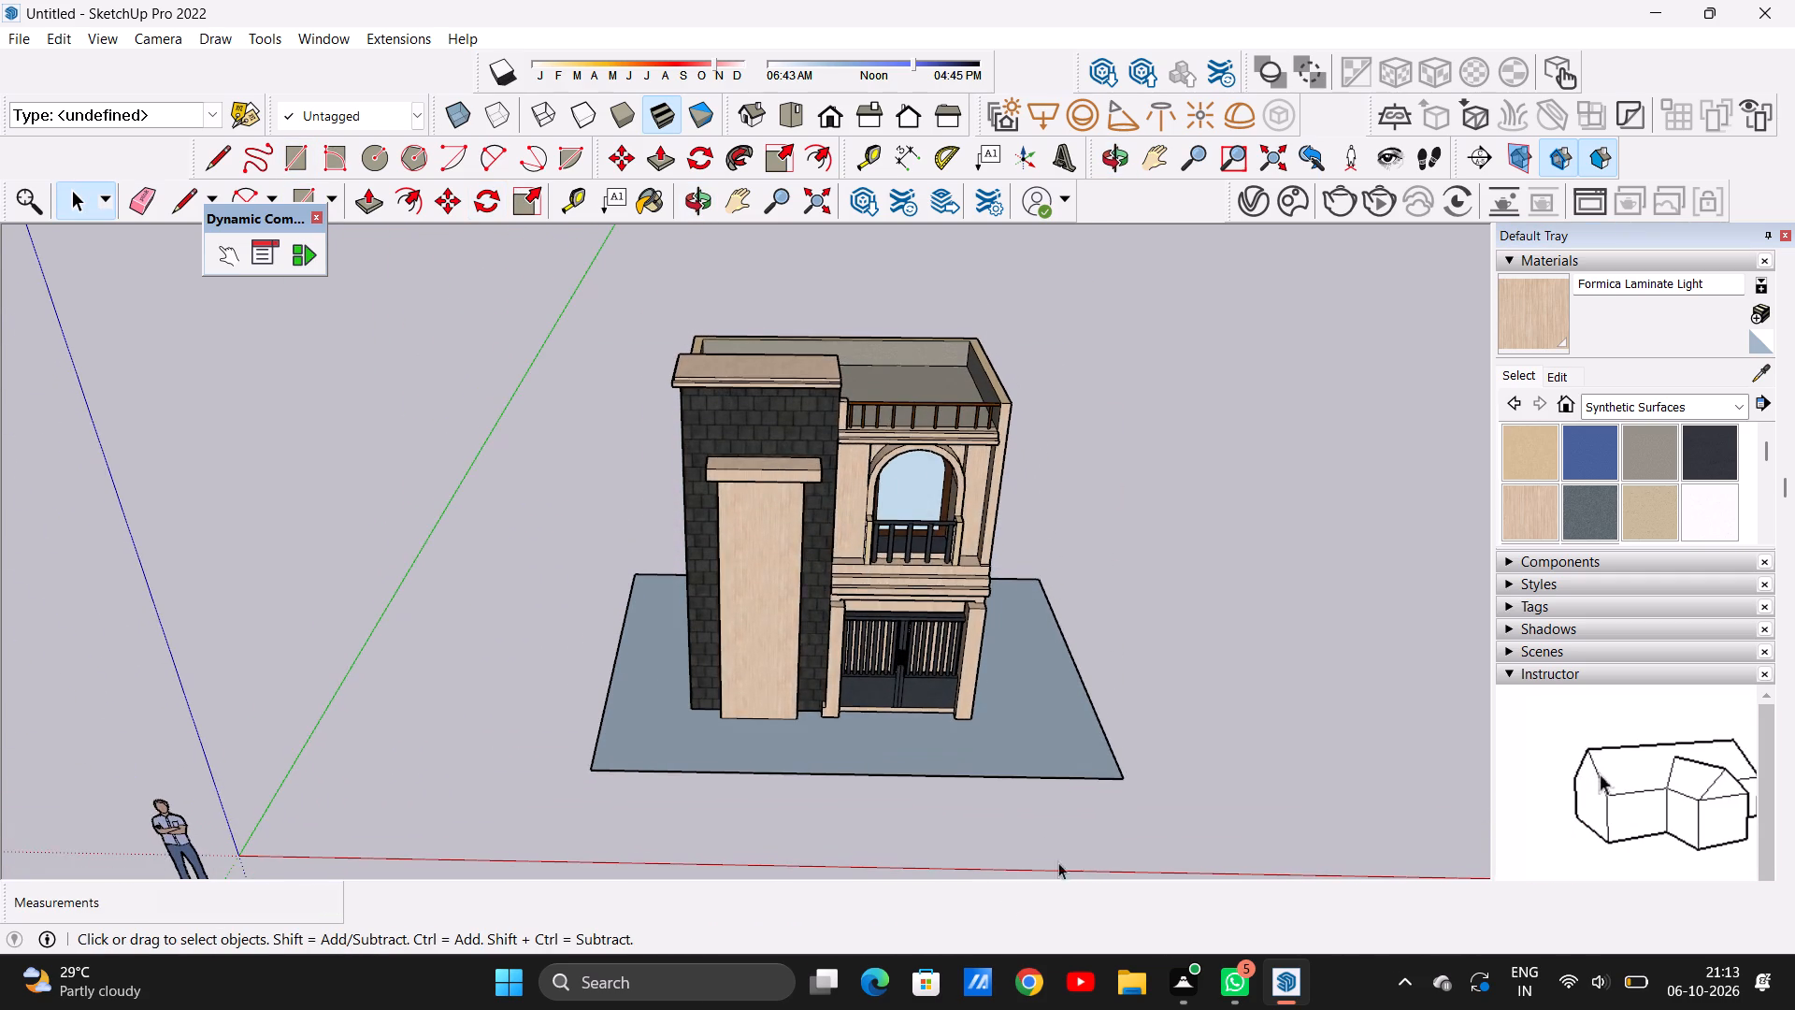
{"action": "scroll", "coordinate": [1055, 856], "scroll_direction": "up", "scroll_amount": 2}
{"action": "middle_click_drag", "start_coordinate": [1036, 685], "coordinate": [963, 656]}
{"action": "scroll", "coordinate": [947, 699], "scroll_direction": "up", "scroll_amount": 1}
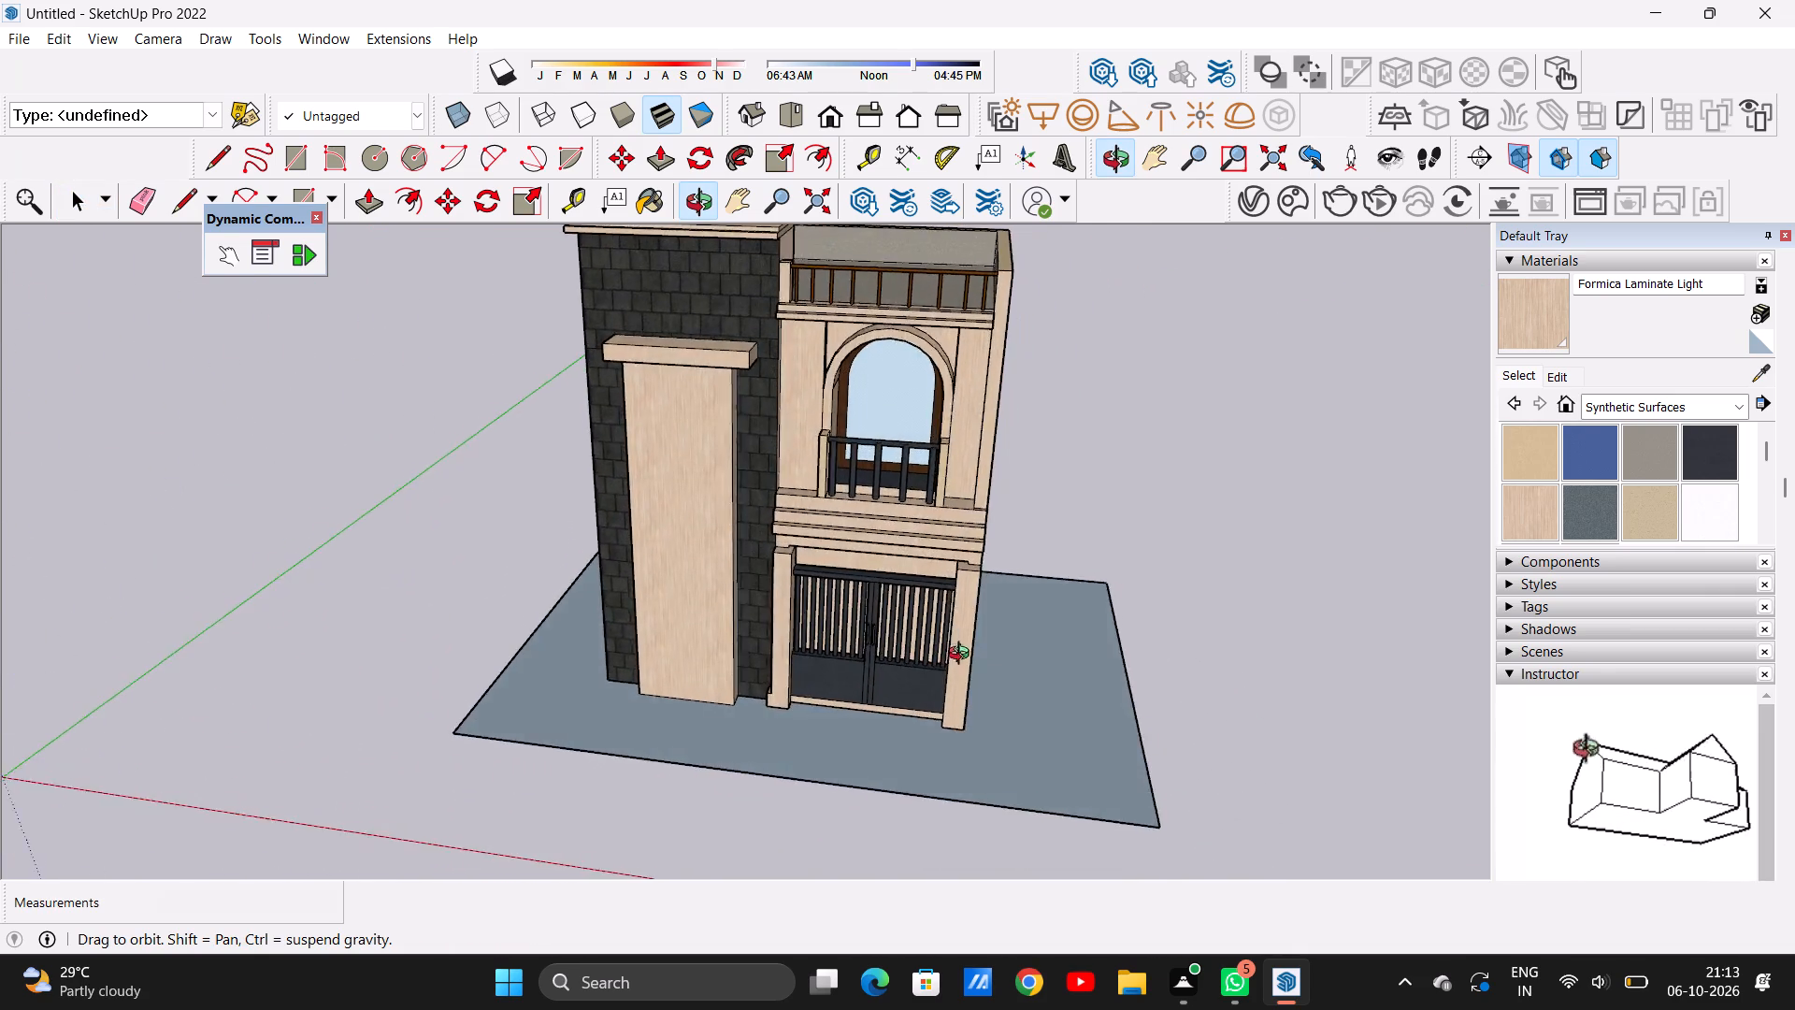
{"action": "middle_click_drag", "start_coordinate": [963, 656], "coordinate": [841, 685]}
{"action": "scroll", "coordinate": [853, 679], "scroll_direction": "down", "scroll_amount": 6}
{"action": "middle_click_drag", "start_coordinate": [844, 711], "coordinate": [957, 740]}
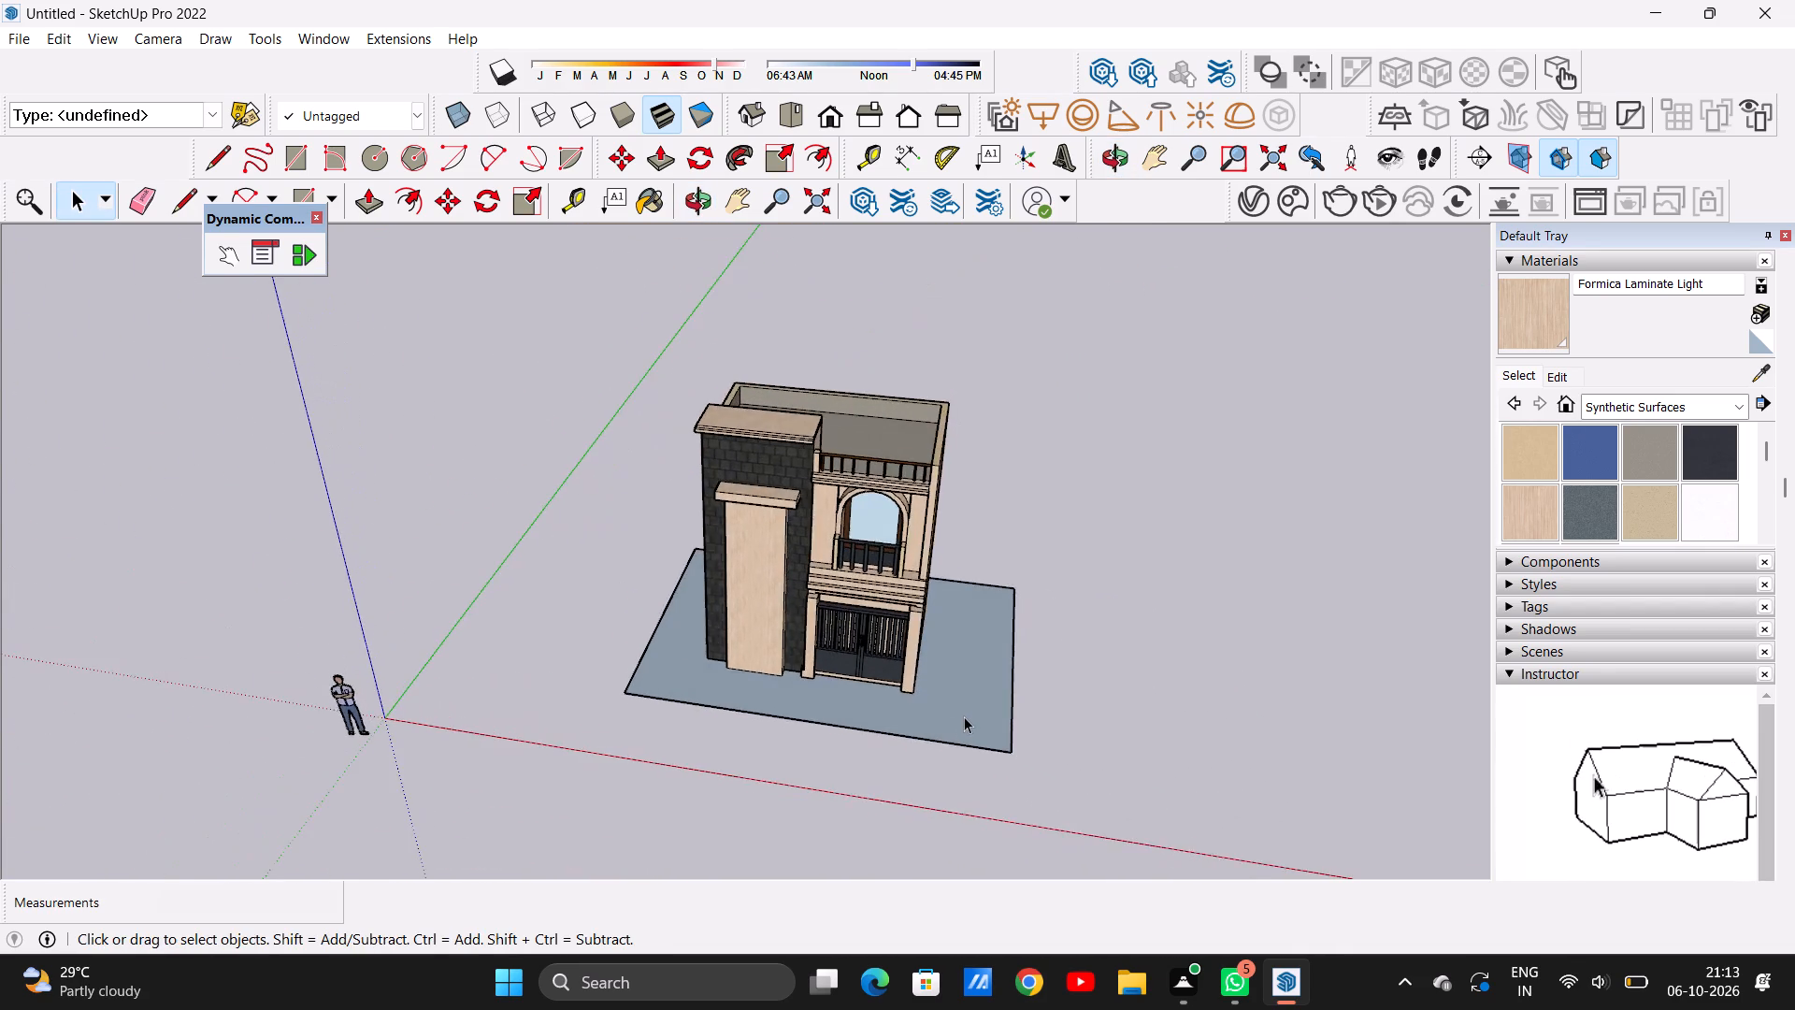
Paint the ground rectangle with the Cinder Block material from the Brick, Cladding and Siding collection.
{"action": "scroll", "coordinate": [966, 713], "scroll_direction": "up", "scroll_amount": 6}
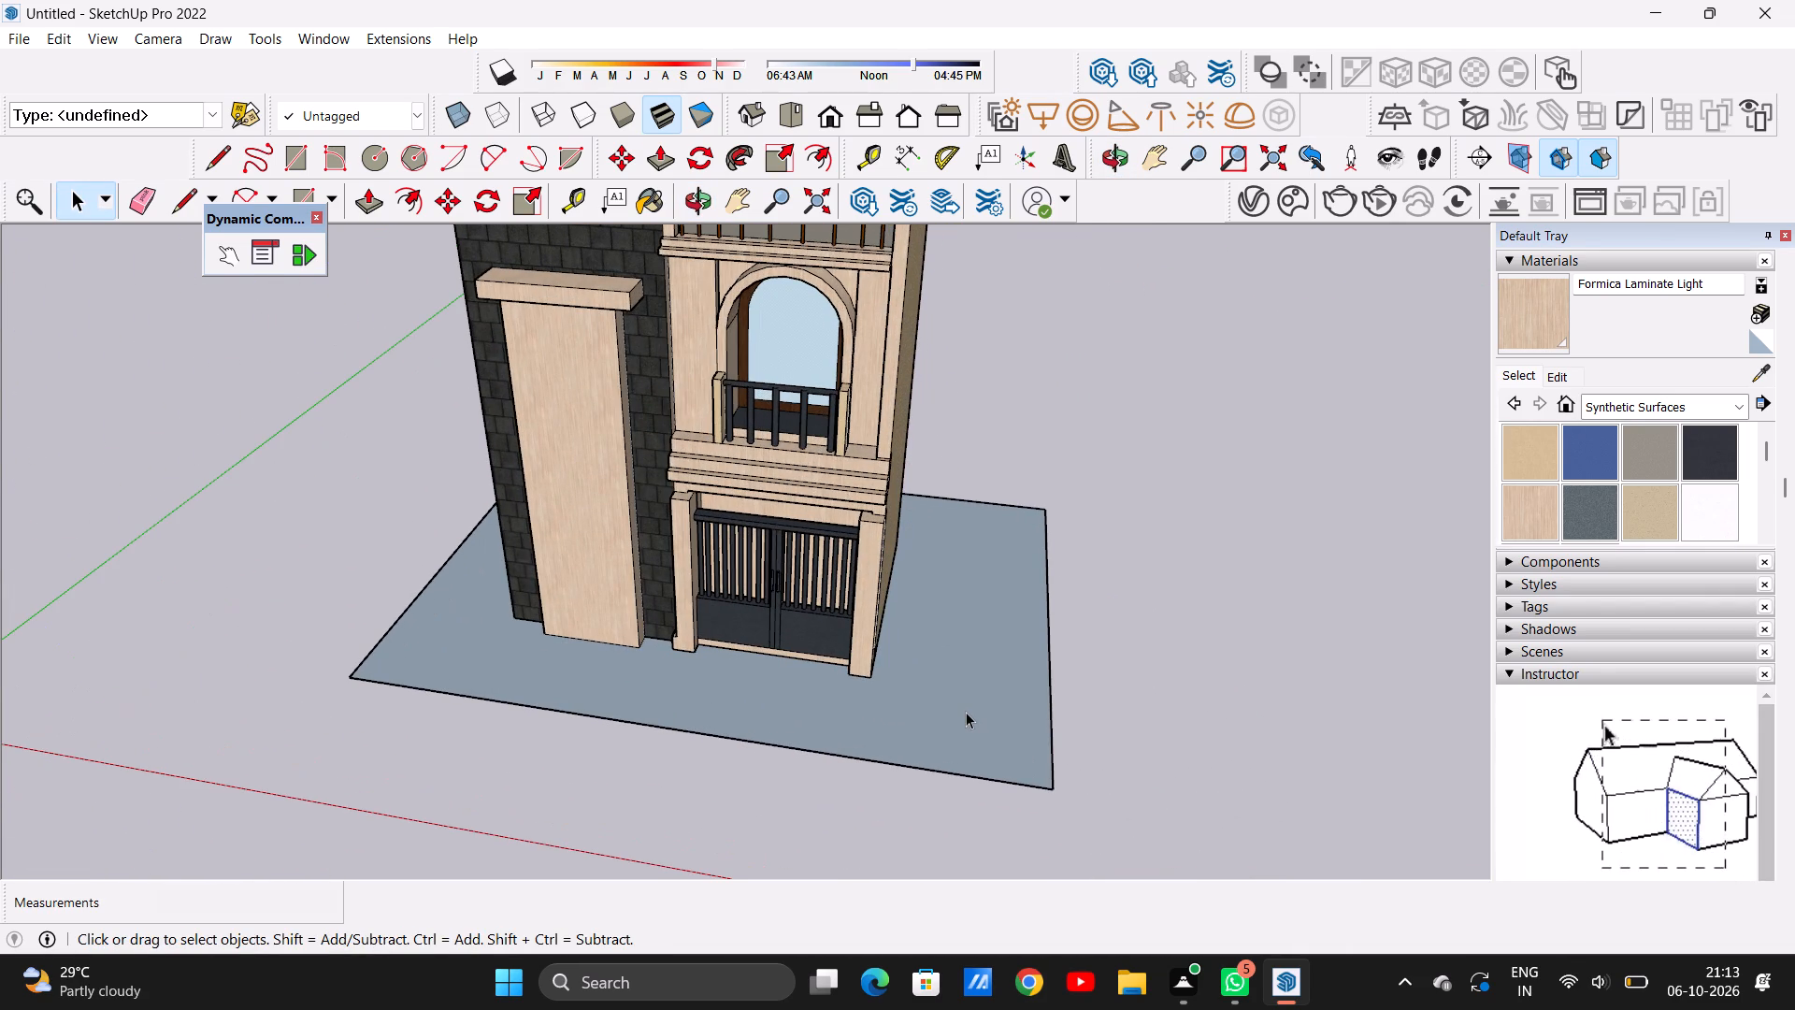
{"action": "middle_click_drag", "start_coordinate": [965, 720], "coordinate": [1011, 659]}
{"action": "scroll", "coordinate": [1002, 682], "scroll_direction": "up", "scroll_amount": 5}
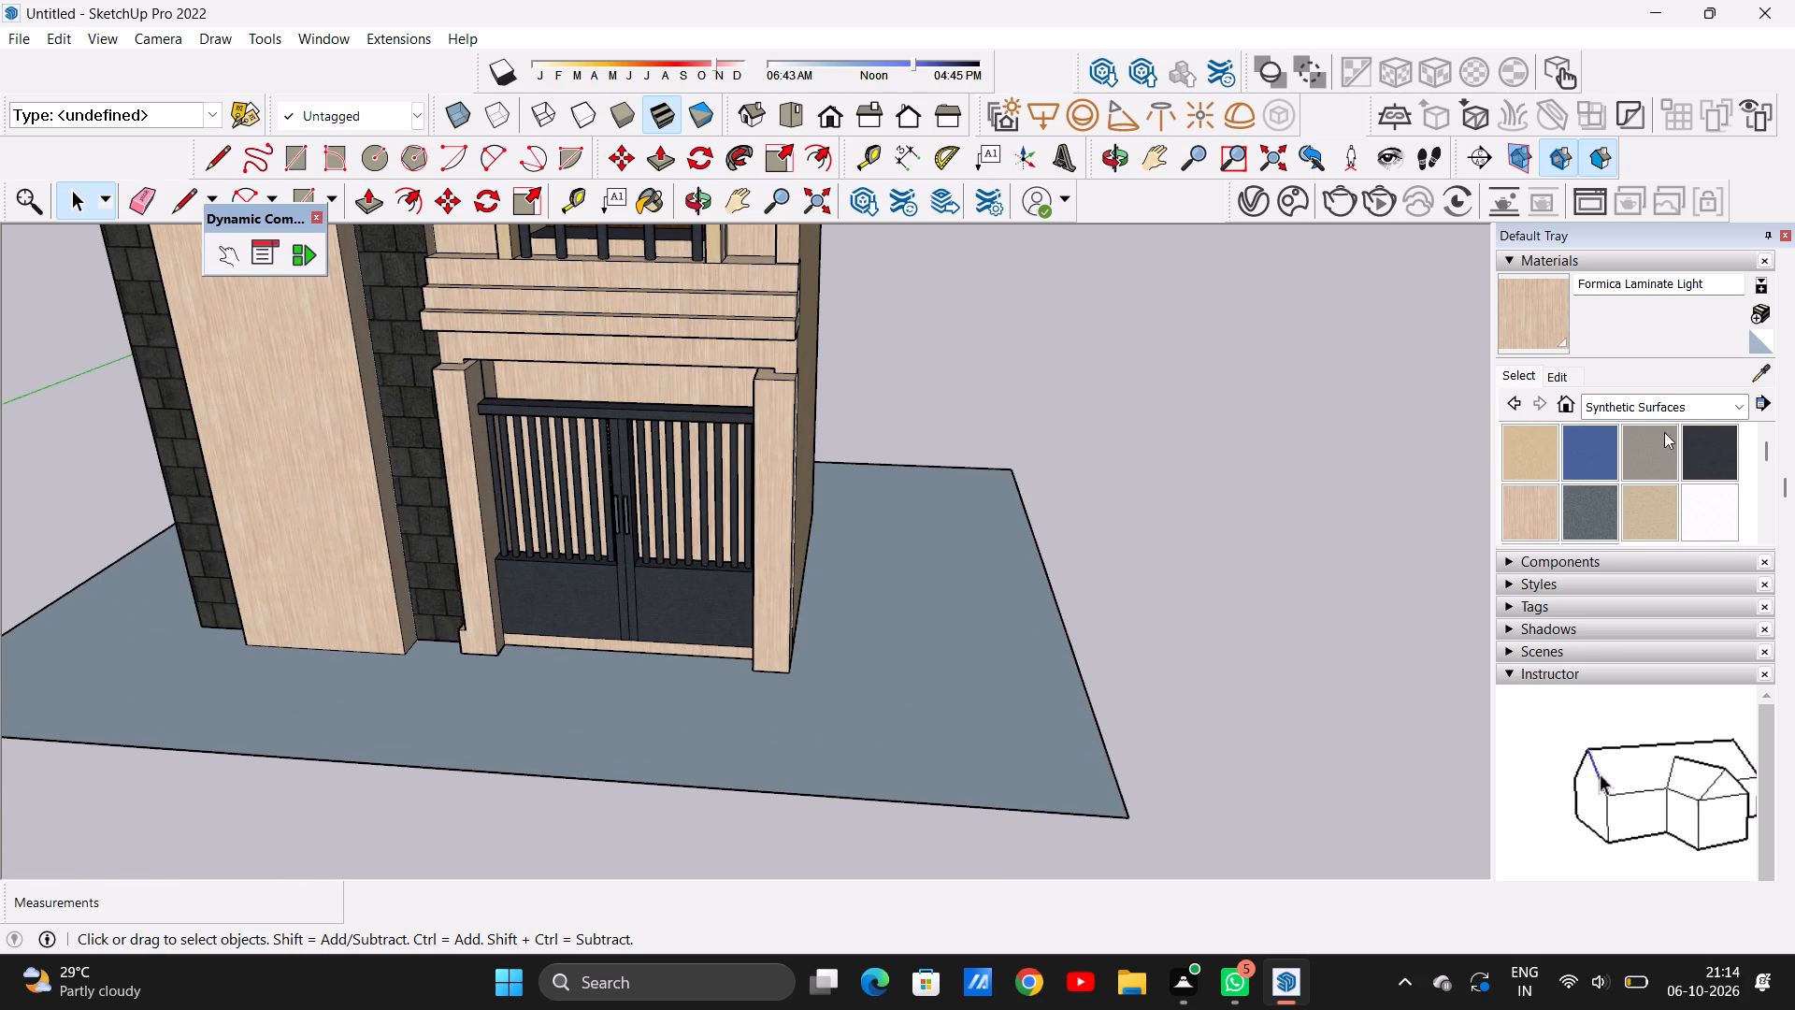
{"action": "left_click", "coordinate": [1735, 412]}
{"action": "left_click", "coordinate": [1655, 453]}
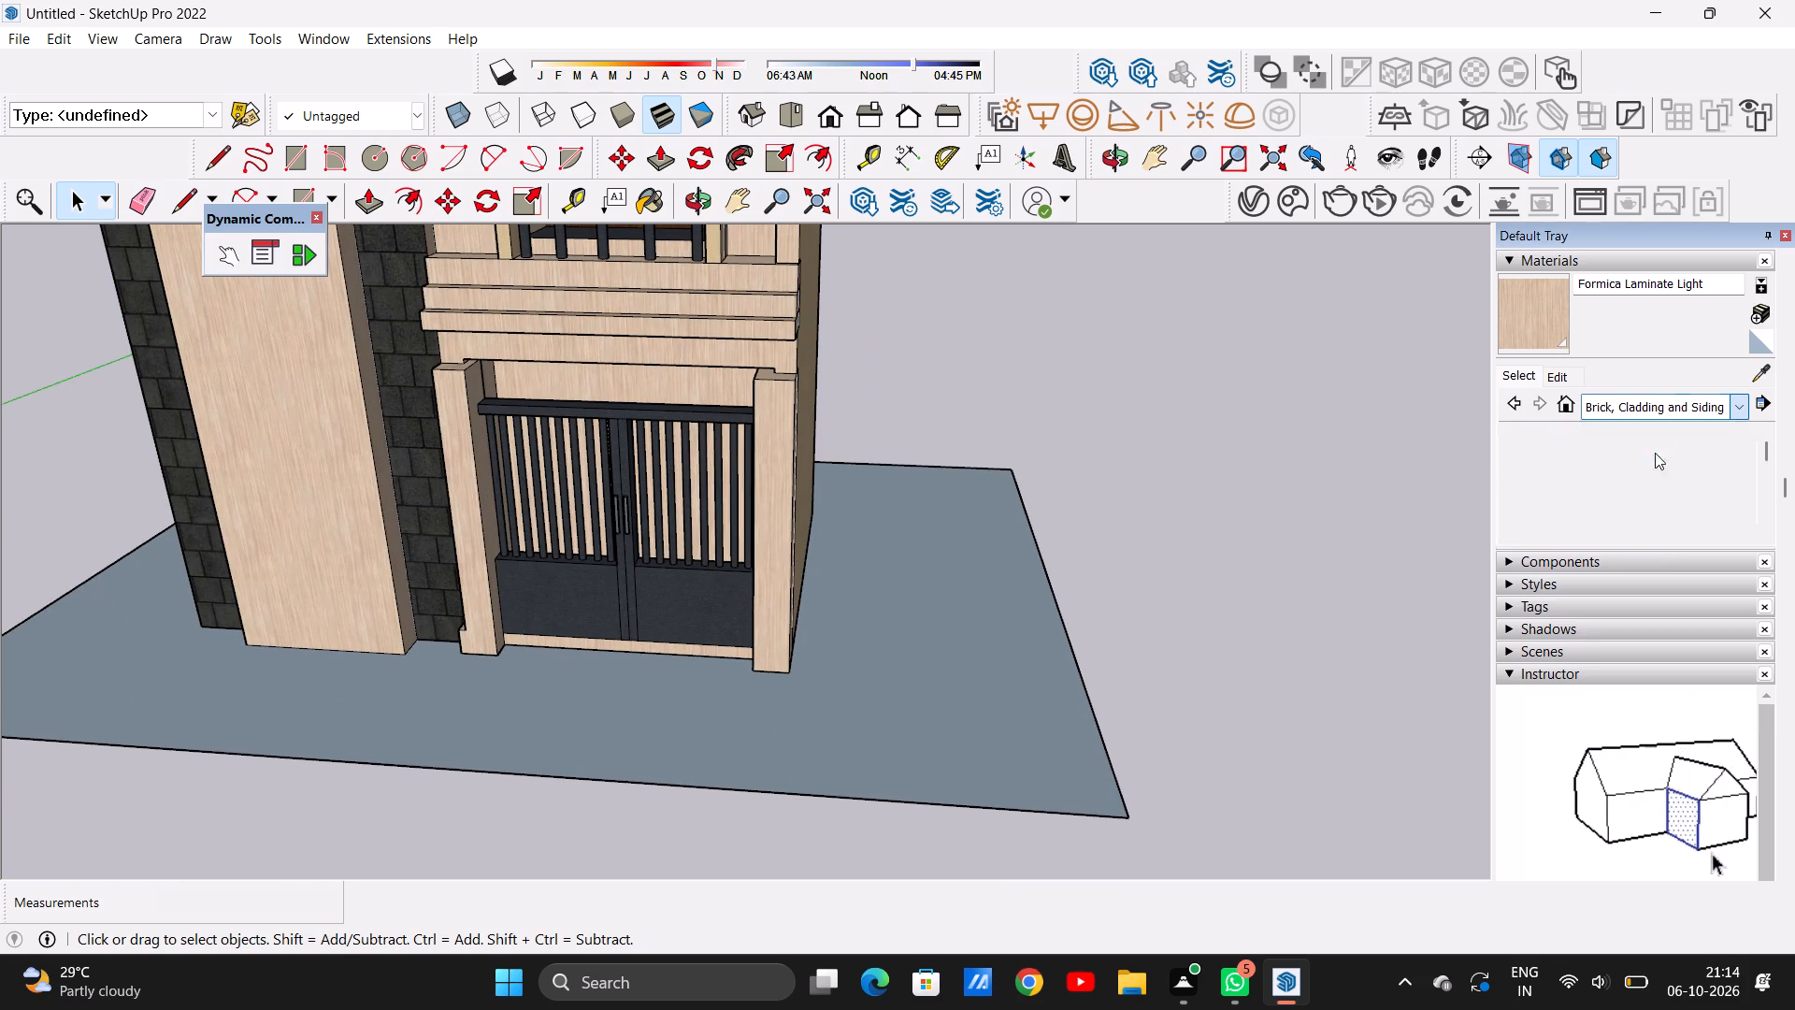
{"action": "scroll", "coordinate": [1615, 489], "scroll_direction": "down", "scroll_amount": 1}
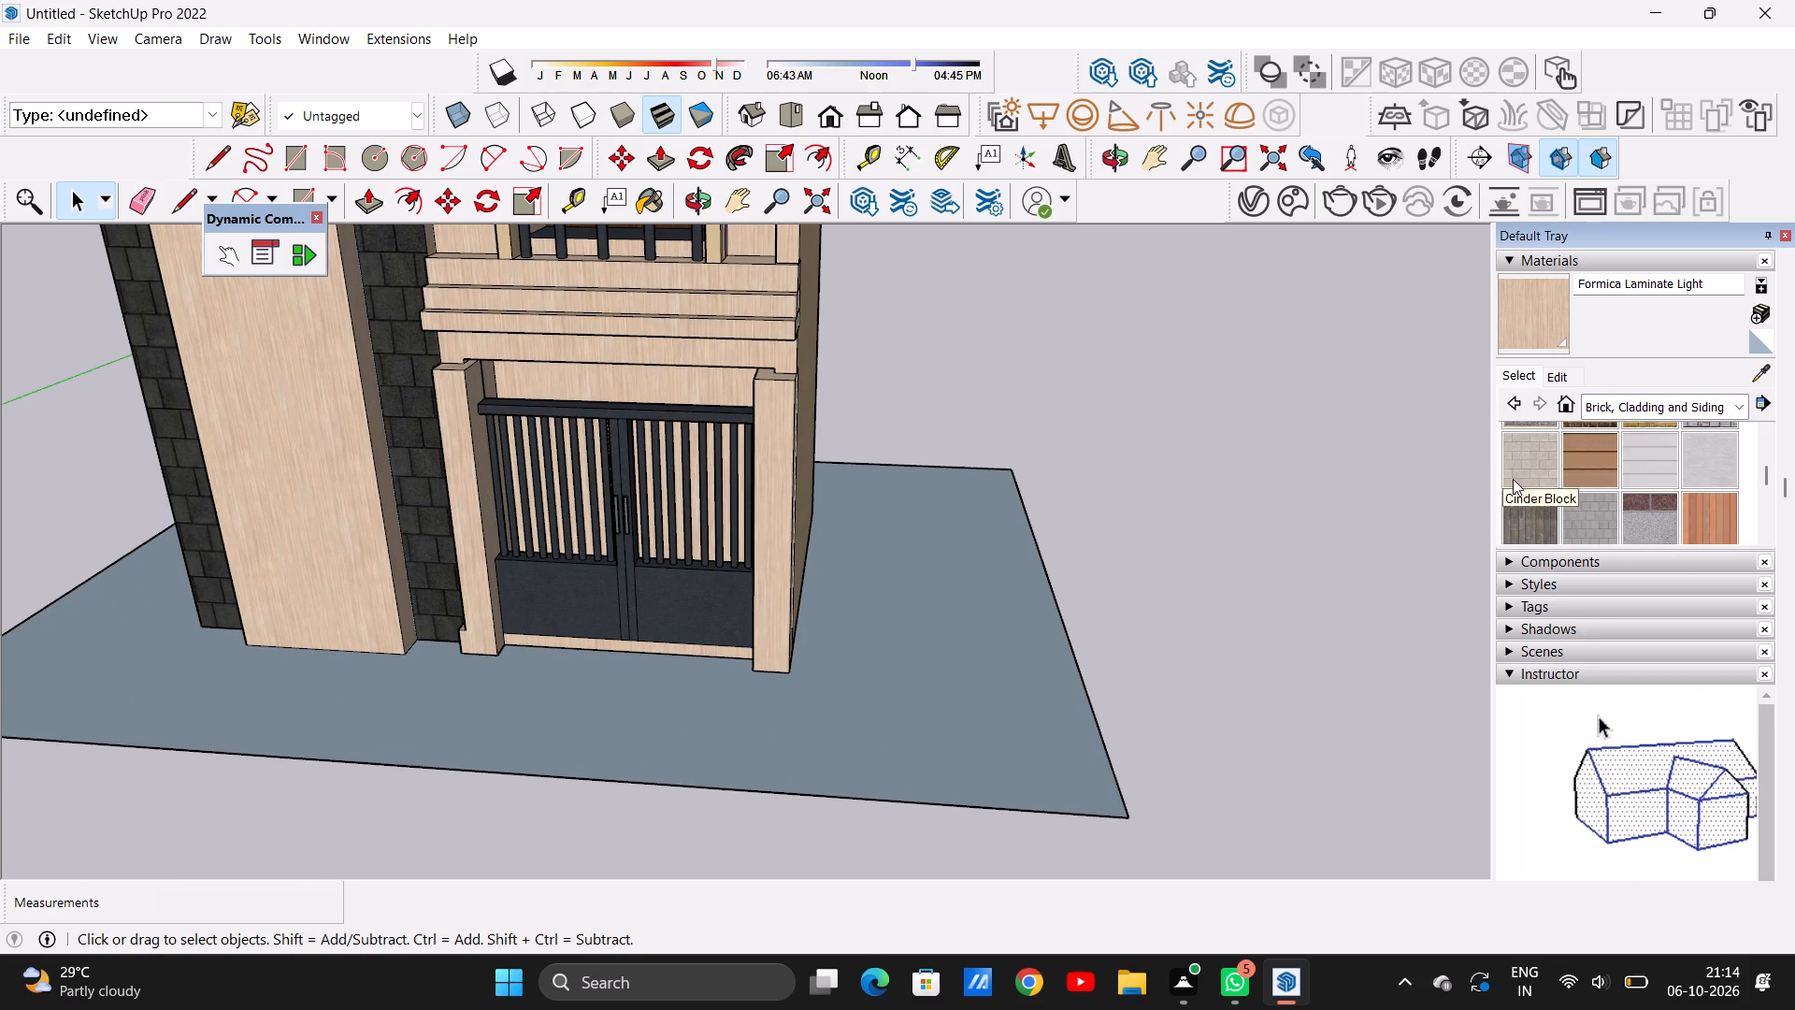
{"action": "left_click", "coordinate": [1526, 461]}
{"action": "left_click", "coordinate": [954, 721]}
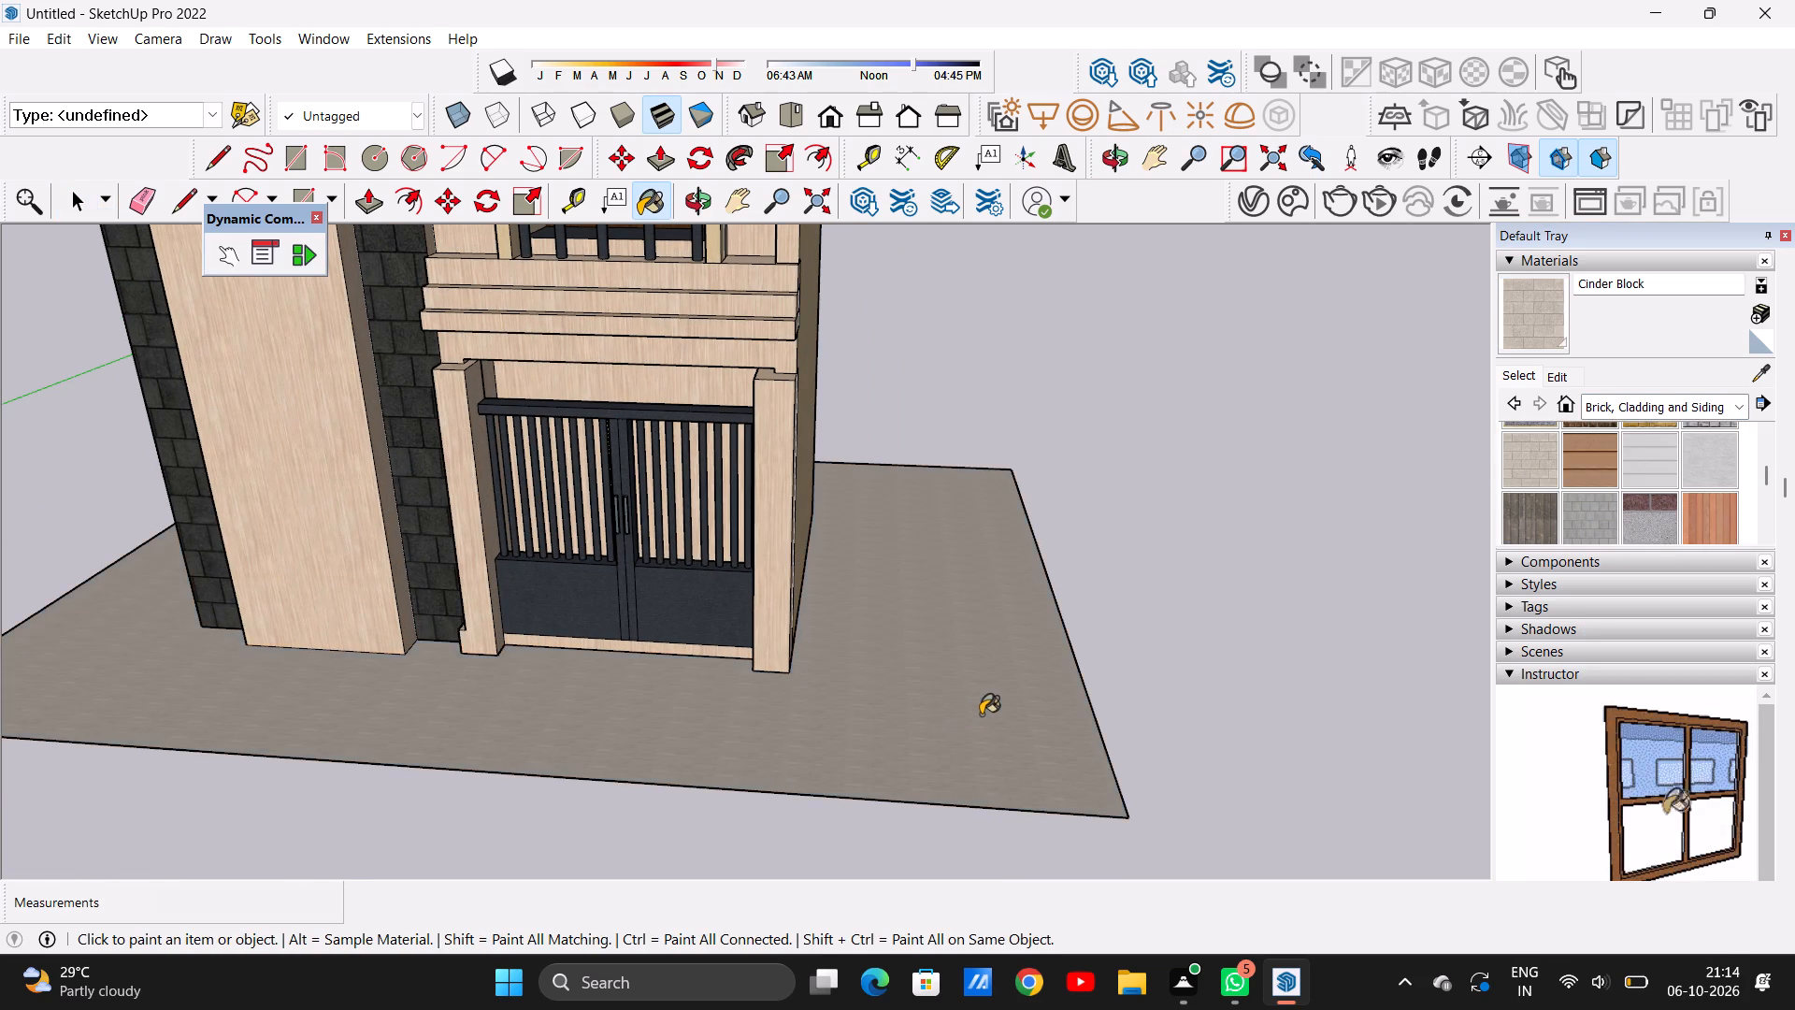
Set the Cinder Block texture height to 5' to enlarge the paving pattern on the ground.
{"action": "scroll", "coordinate": [994, 711], "scroll_direction": "up", "scroll_amount": 15}
{"action": "scroll", "coordinate": [979, 703], "scroll_direction": "down", "scroll_amount": 20}
{"action": "scroll", "coordinate": [979, 703], "scroll_direction": "down", "scroll_amount": 2}
{"action": "scroll", "coordinate": [990, 690], "scroll_direction": "up", "scroll_amount": 3}
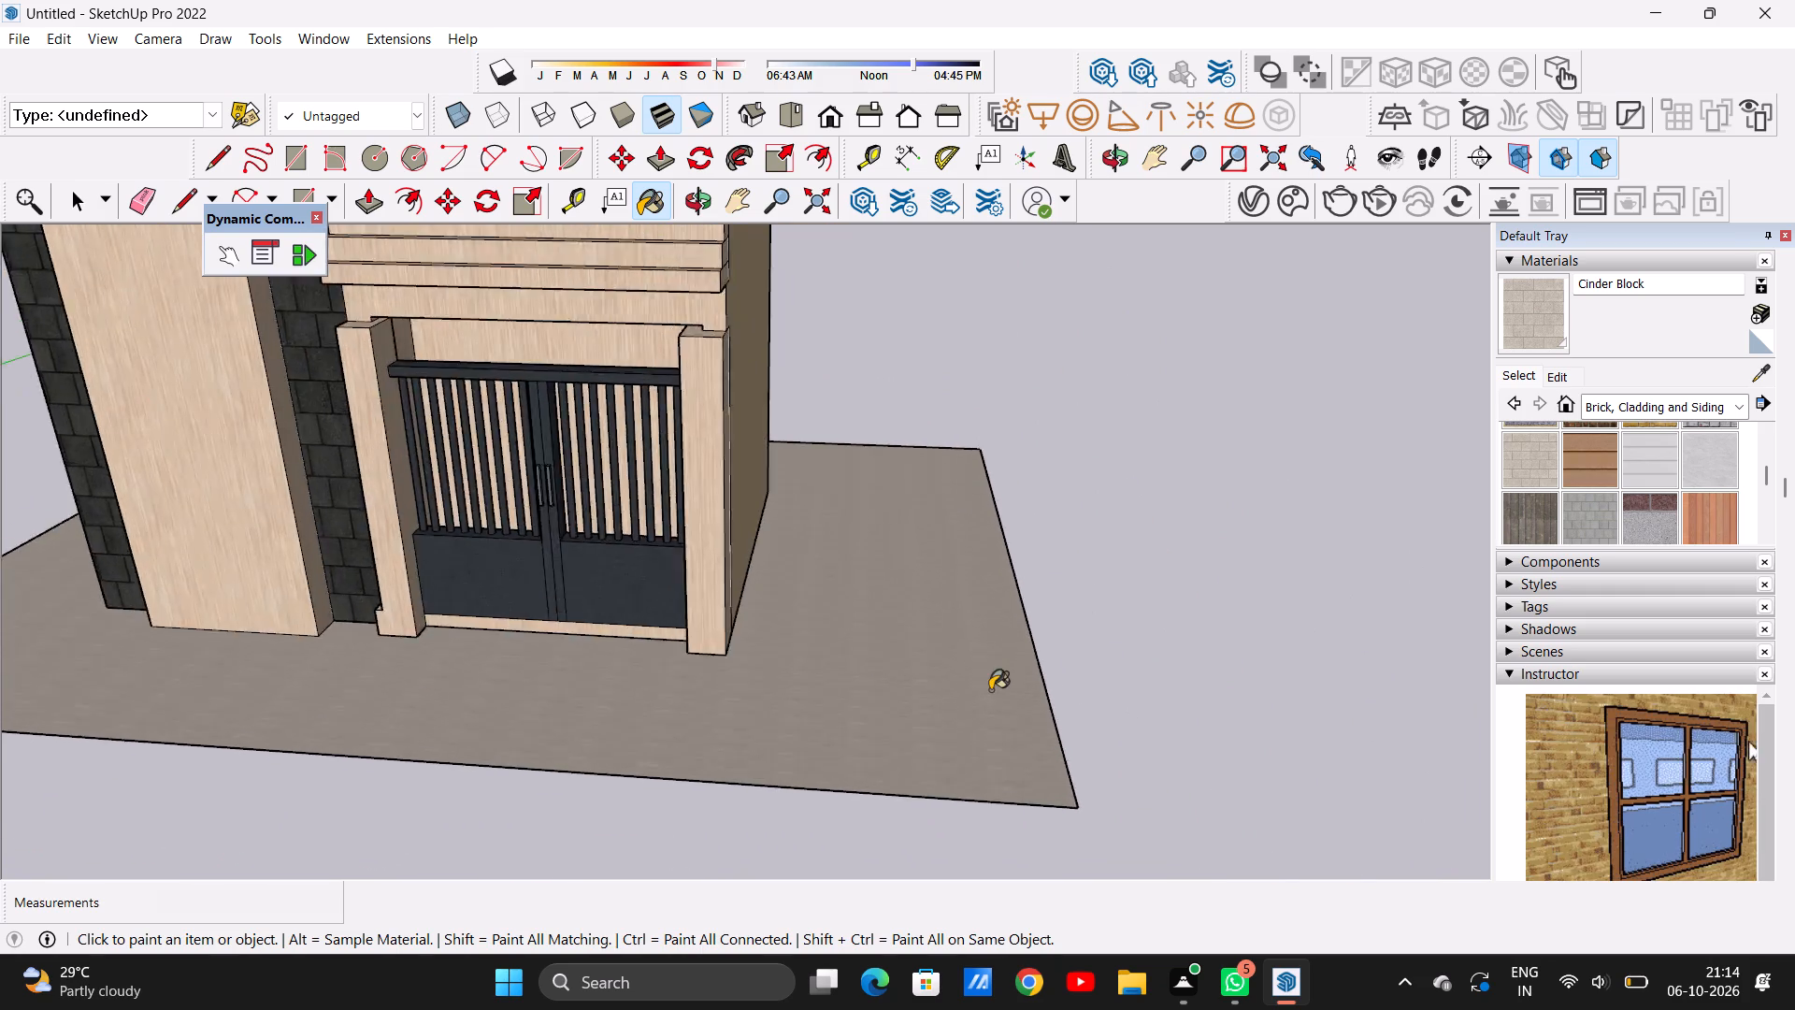
{"action": "scroll", "coordinate": [990, 690], "scroll_direction": "up", "scroll_amount": 10}
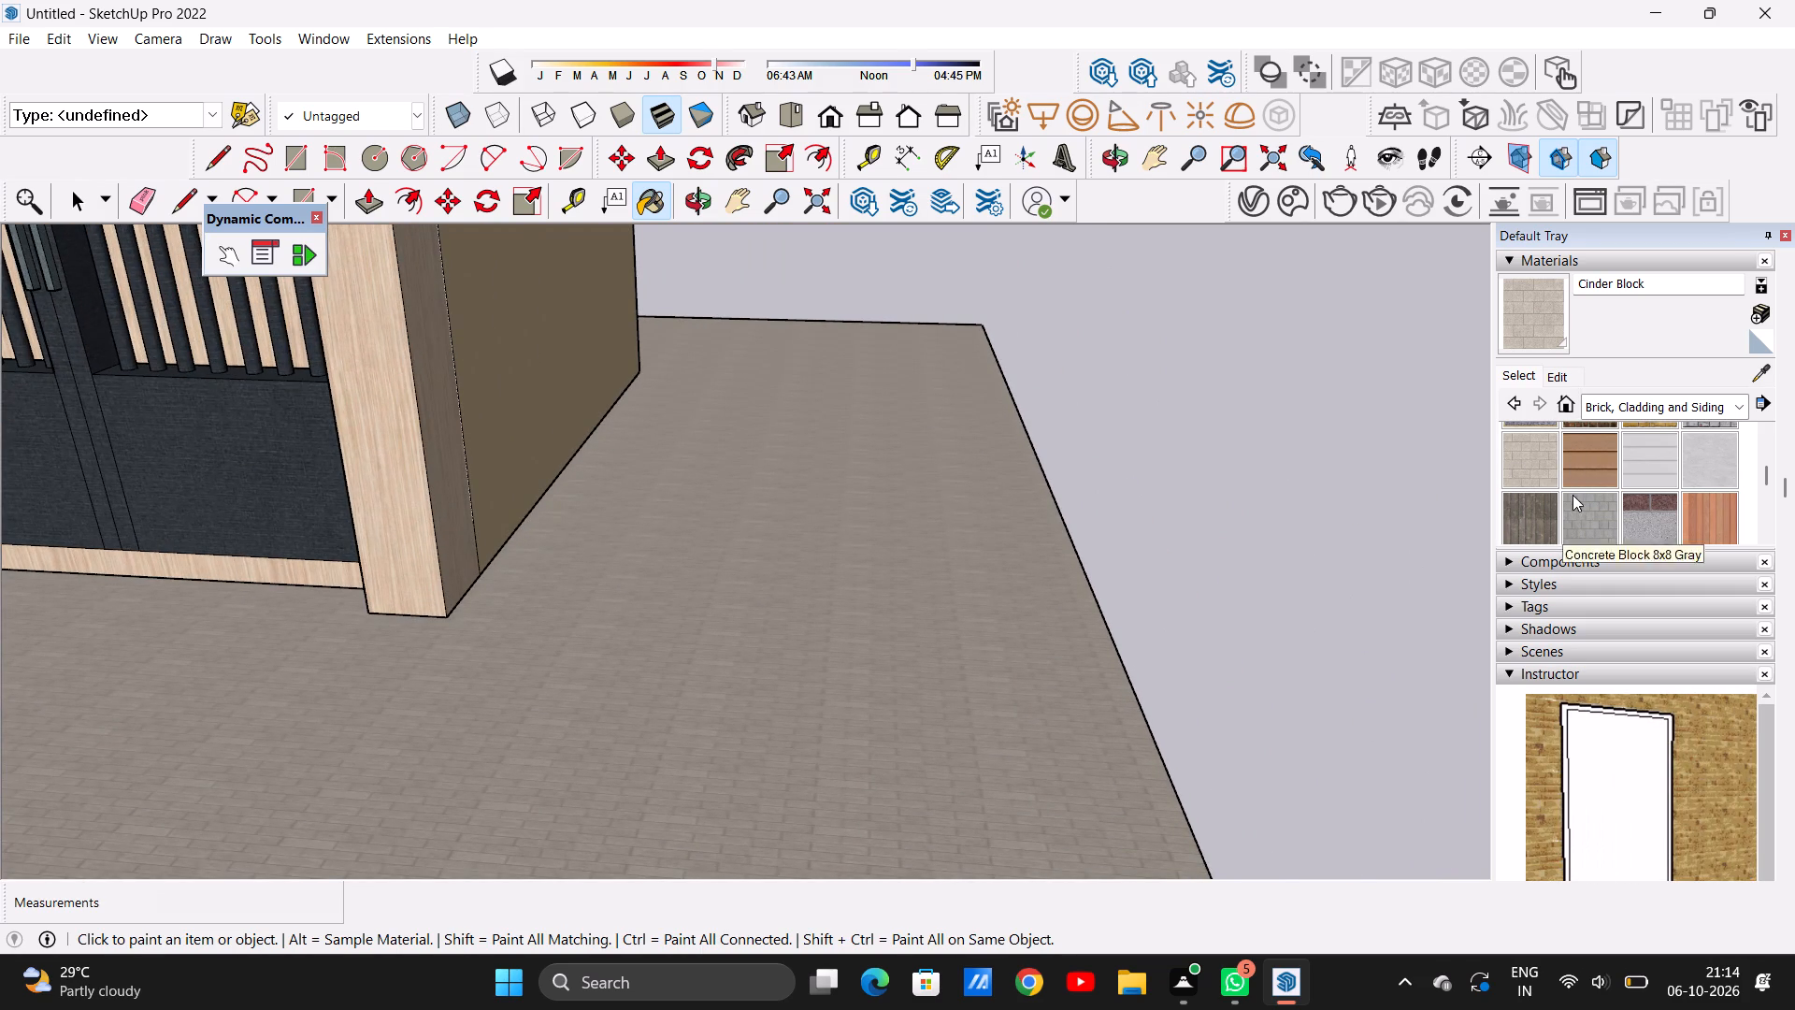
{"action": "scroll", "coordinate": [1568, 495], "scroll_direction": "up", "scroll_amount": 1}
{"action": "scroll", "coordinate": [1566, 498], "scroll_direction": "down", "scroll_amount": 1}
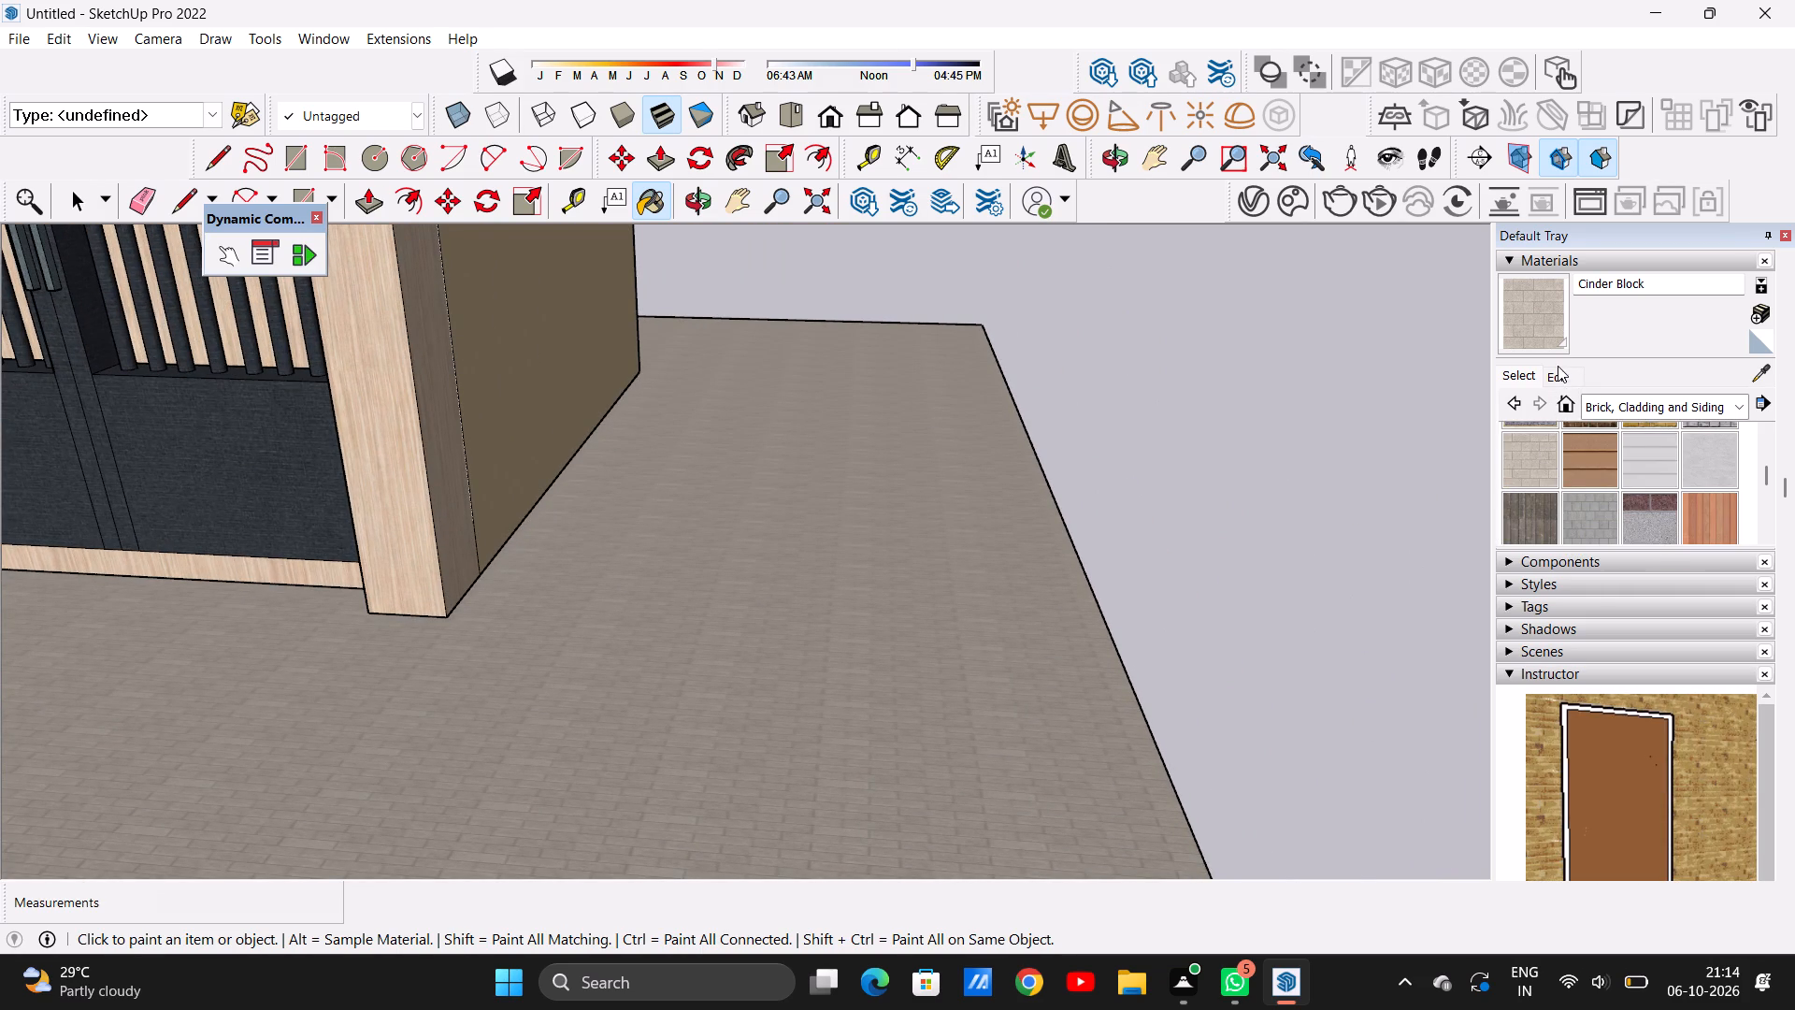
{"action": "left_click", "coordinate": [1554, 373]}
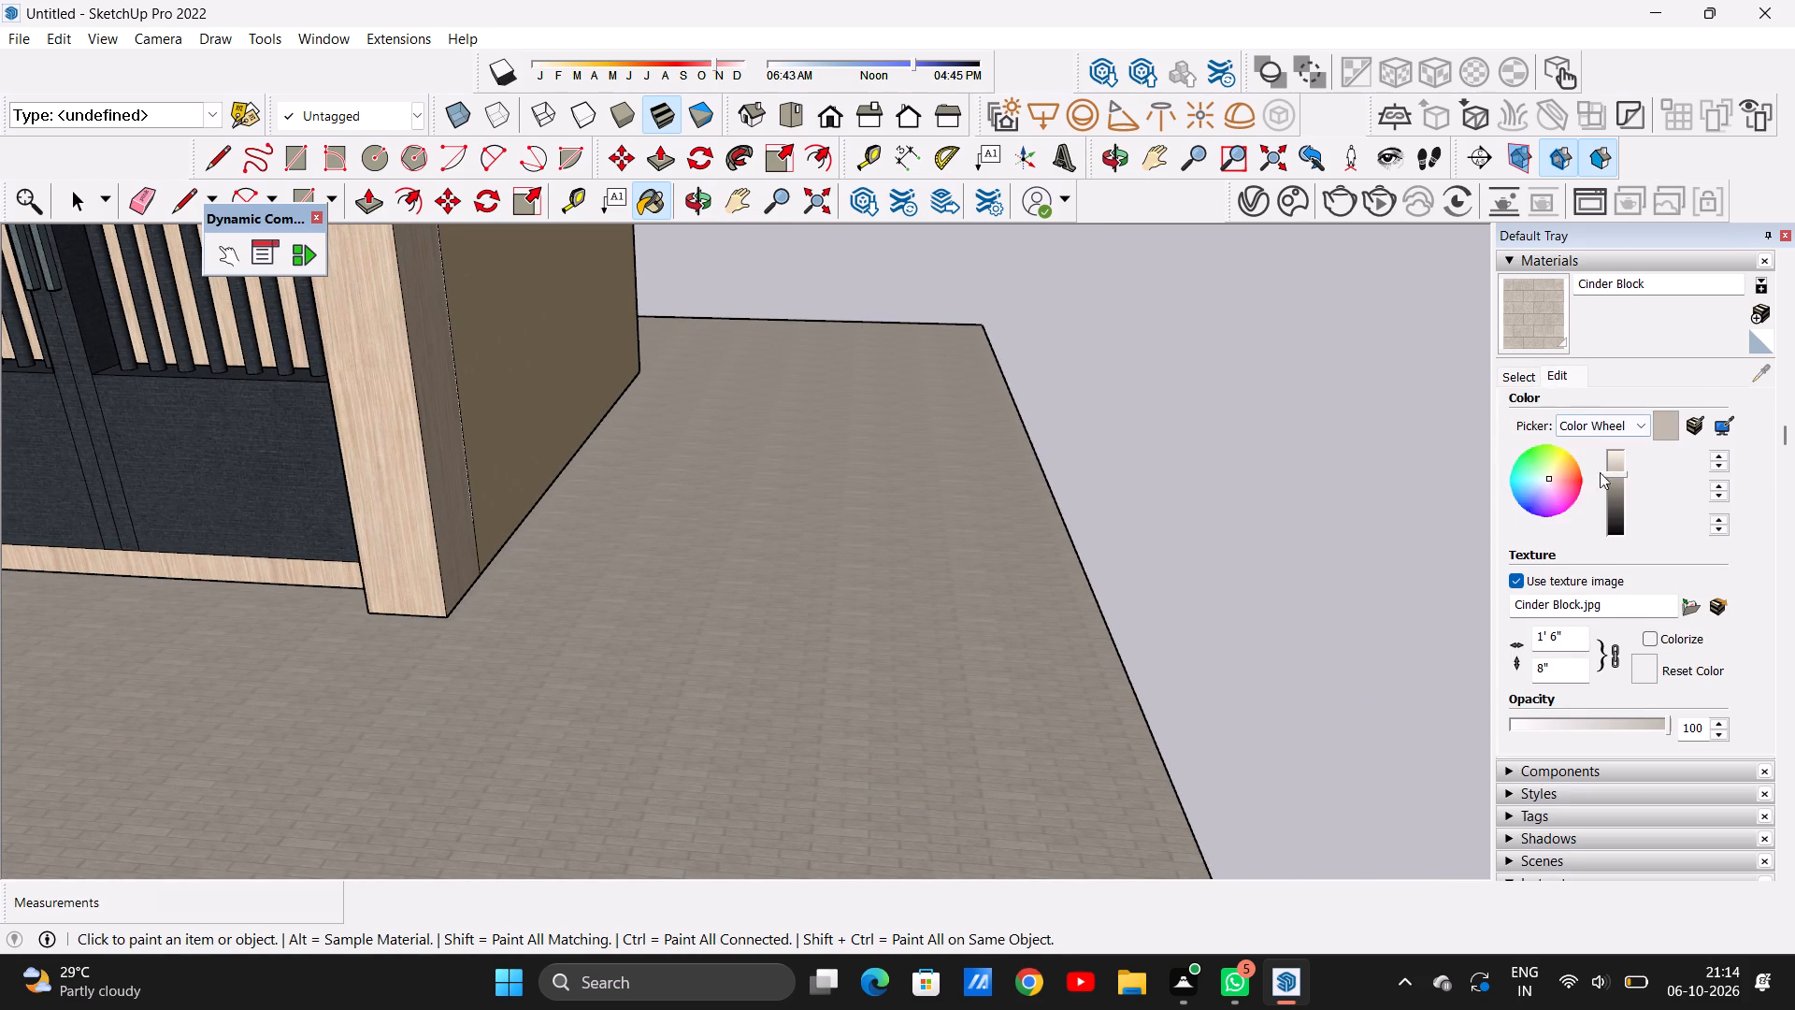
{"action": "left_click", "coordinate": [1558, 664]}
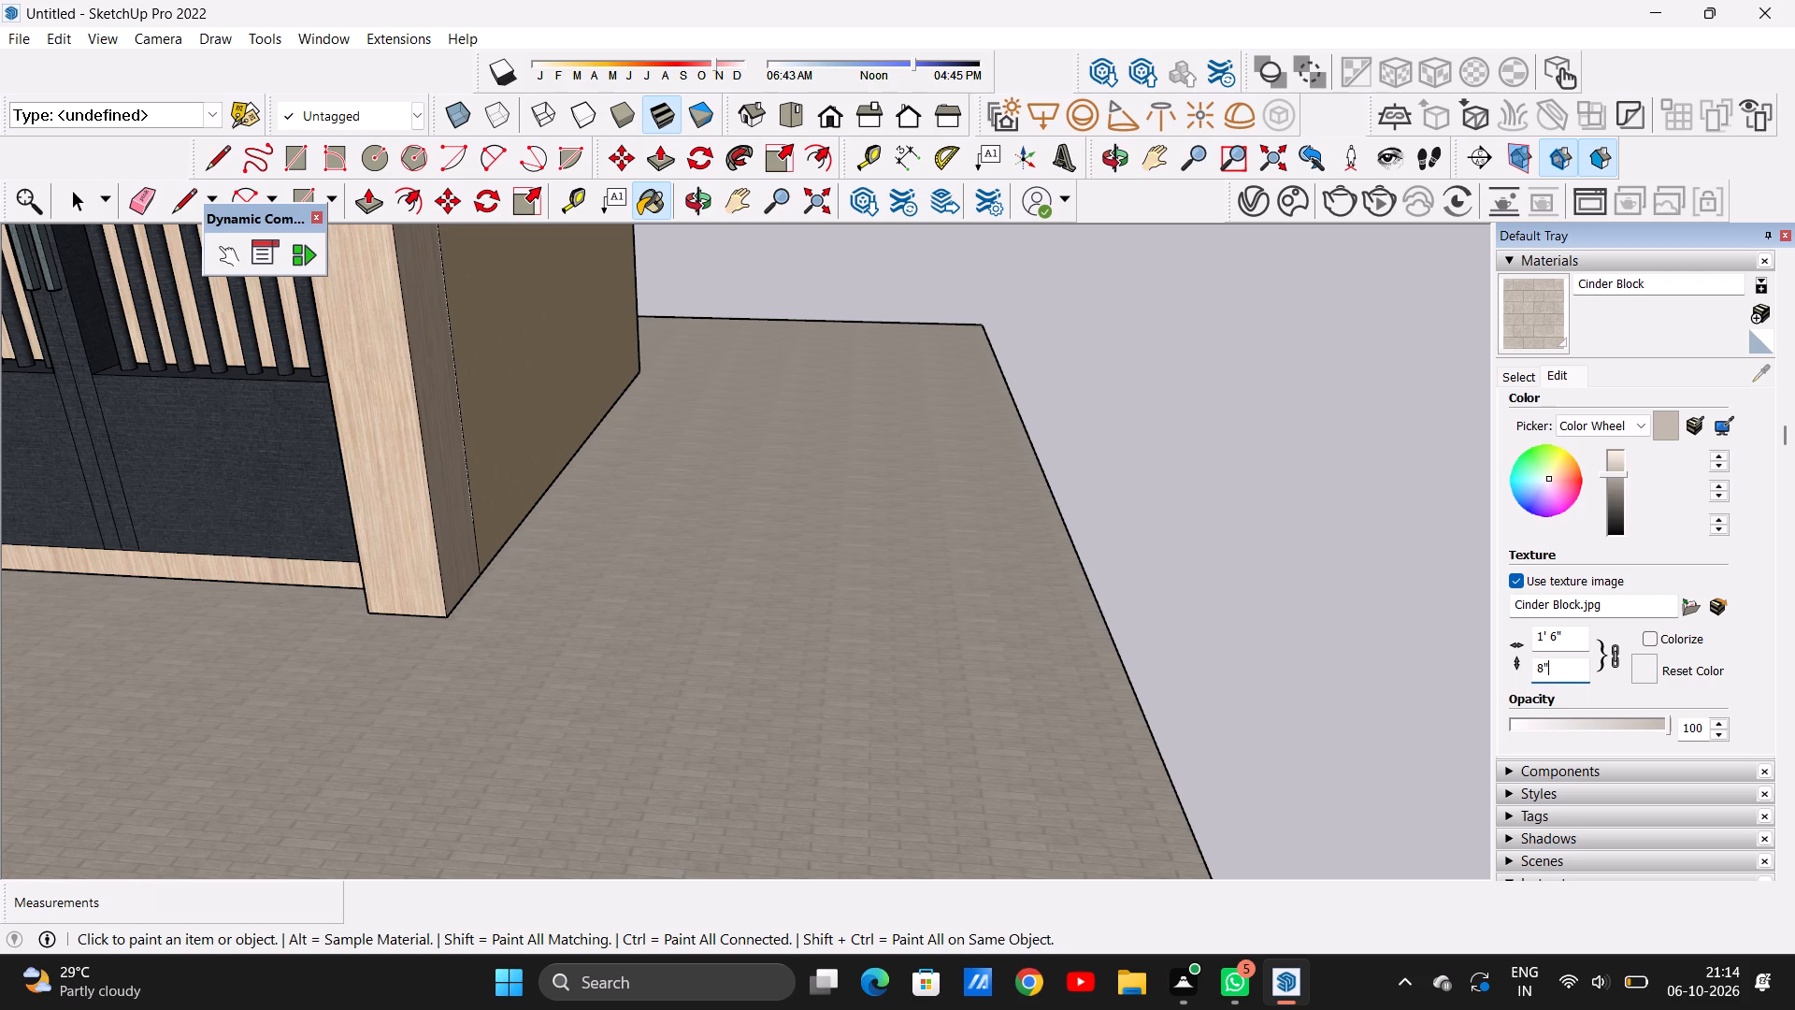
{"action": "key", "text": "BackSpace"}
{"action": "key", "text": "BackSpace"}
{"action": "key", "text": "BackSpace"}
{"action": "key", "text": "BackSpace"}
{"action": "type", "text": "5'"}
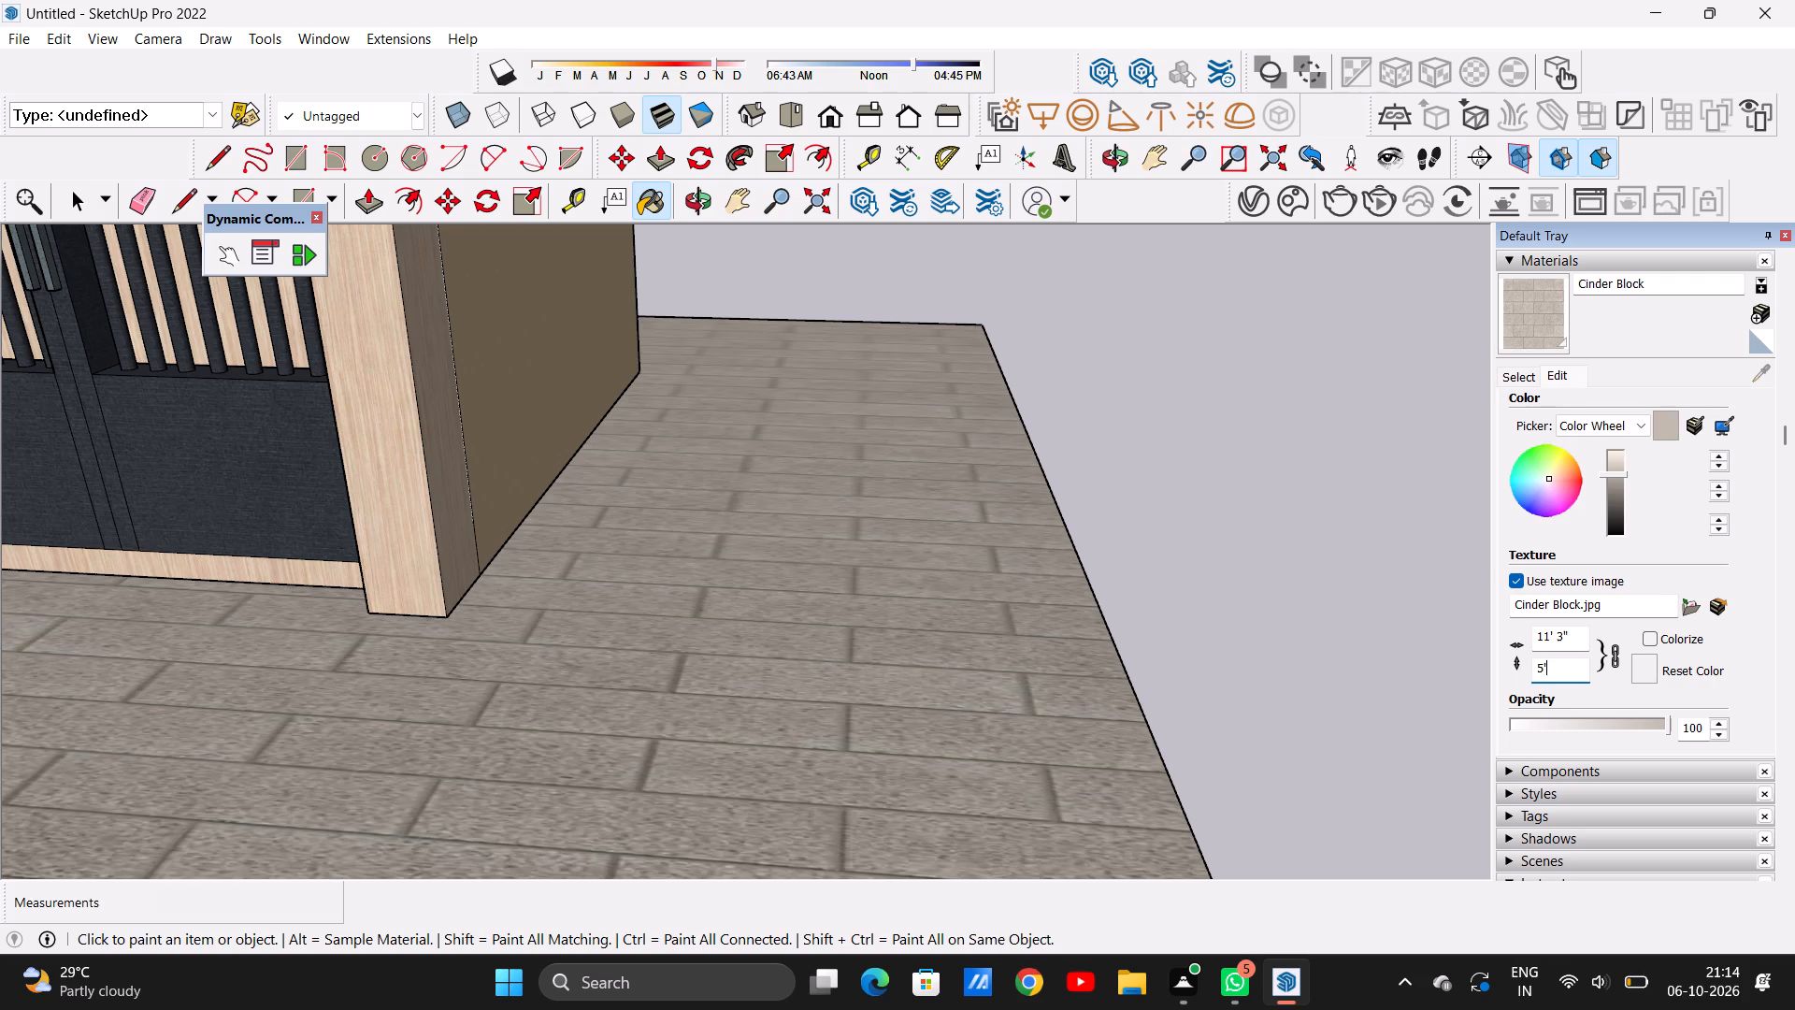
{"action": "key", "text": "Return"}
{"action": "key", "text": "space"}
{"action": "scroll", "coordinate": [900, 624], "scroll_direction": "down", "scroll_amount": 18}
{"action": "scroll", "coordinate": [1071, 584], "scroll_direction": "up", "scroll_amount": 4}
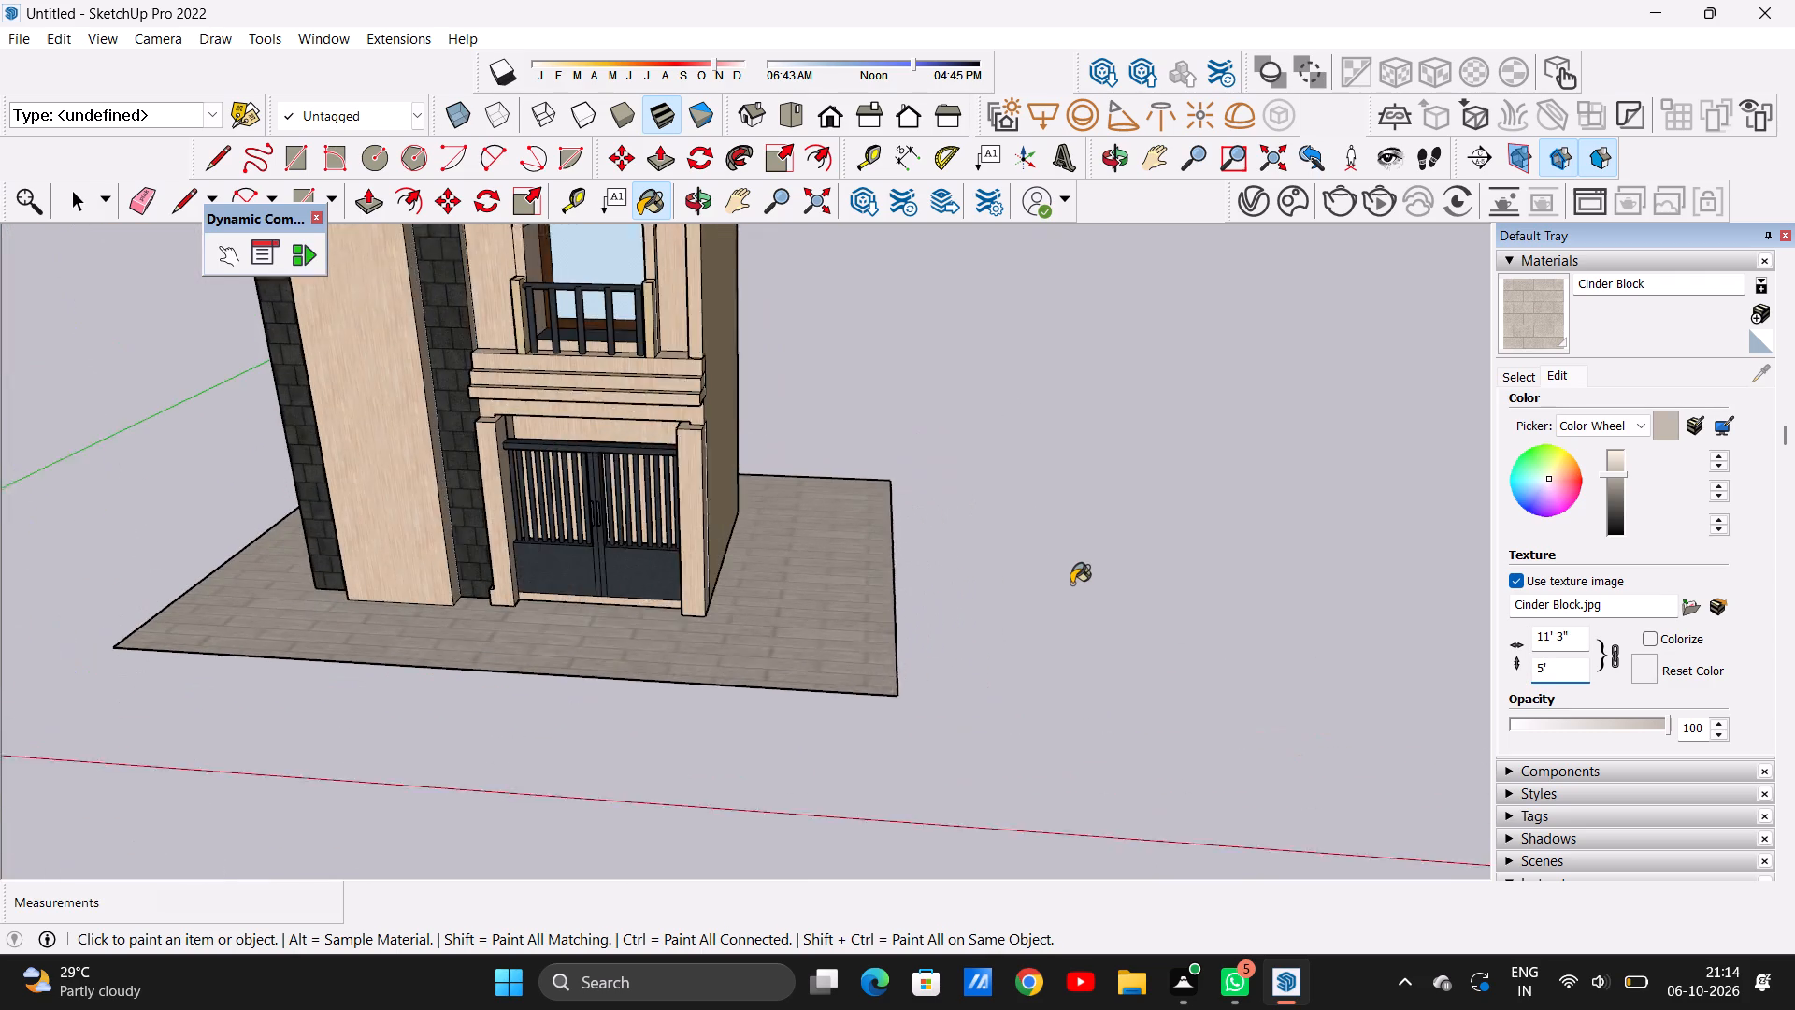
Examine the enlarged paving pattern on the ground around the gate entrance and along the building's side wall.
{"action": "scroll", "coordinate": [1071, 584], "scroll_direction": "up", "scroll_amount": 4}
{"action": "key", "text": "space"}
{"action": "scroll", "coordinate": [530, 528], "scroll_direction": "down", "scroll_amount": 5}
{"action": "middle_click_drag", "start_coordinate": [638, 508], "coordinate": [639, 613]}
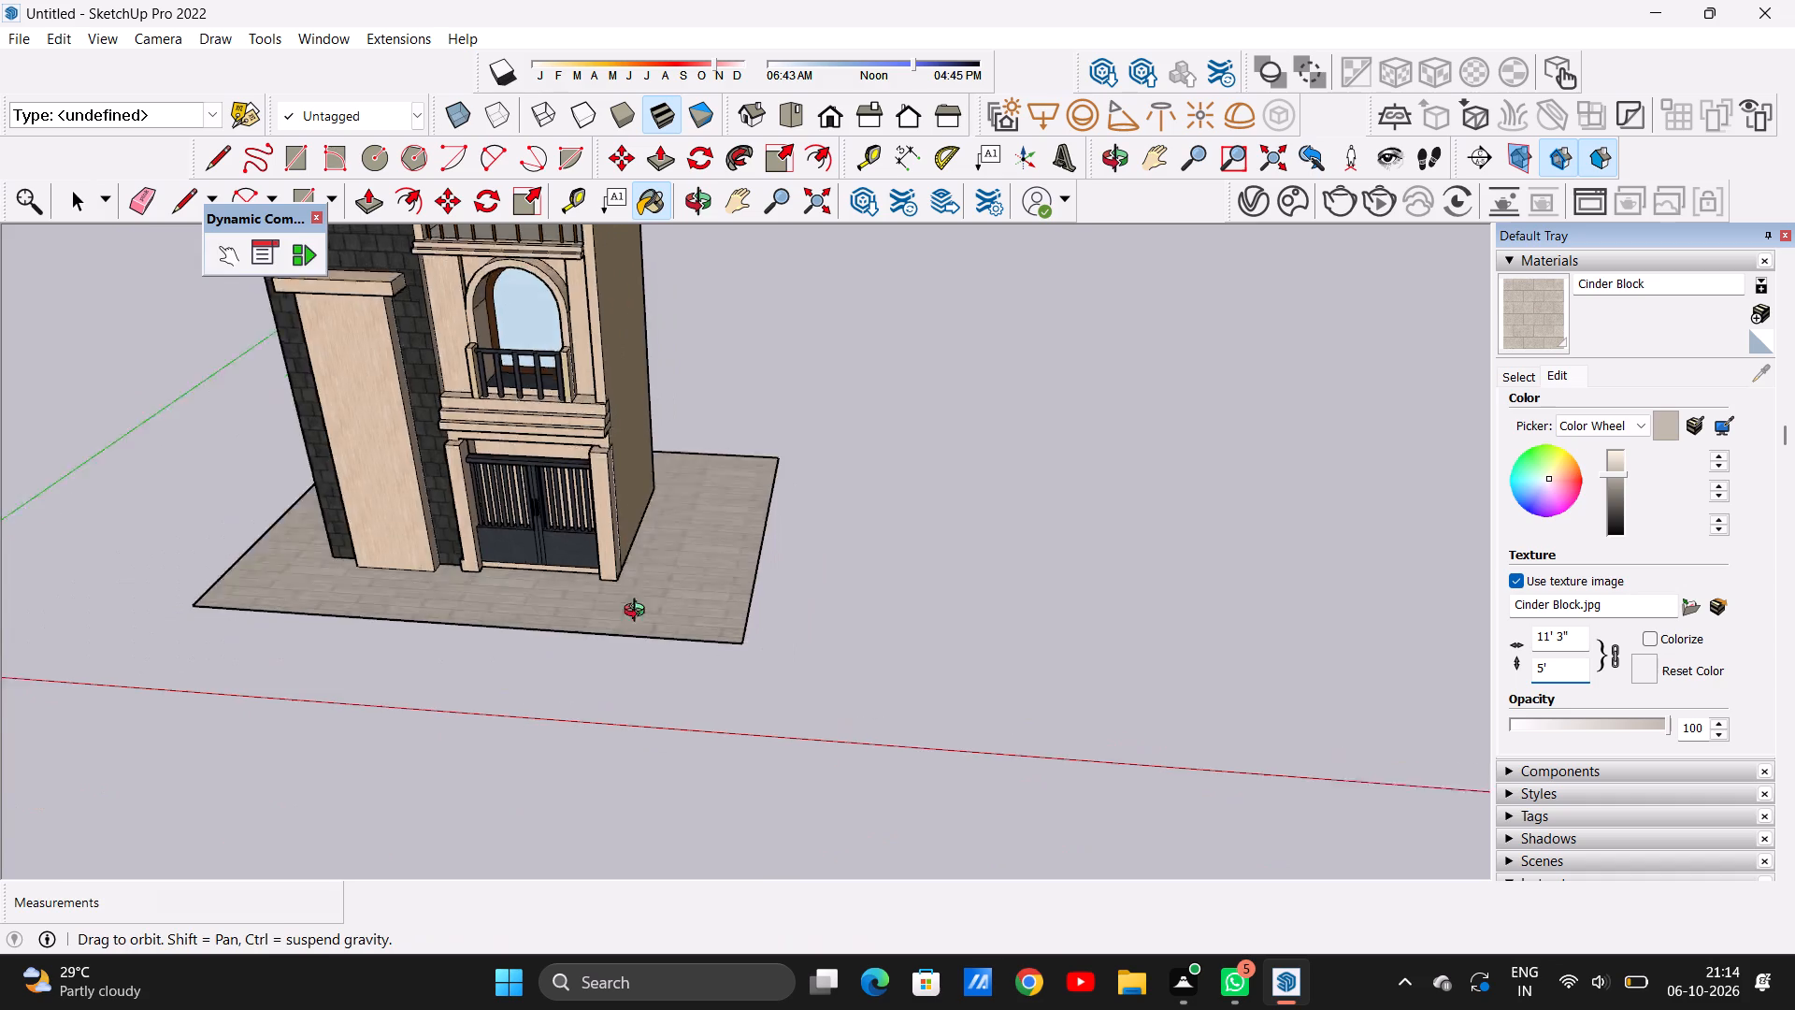
{"action": "middle_click_drag", "start_coordinate": [639, 613], "coordinate": [669, 477]}
{"action": "scroll", "coordinate": [686, 534], "scroll_direction": "up", "scroll_amount": 8}
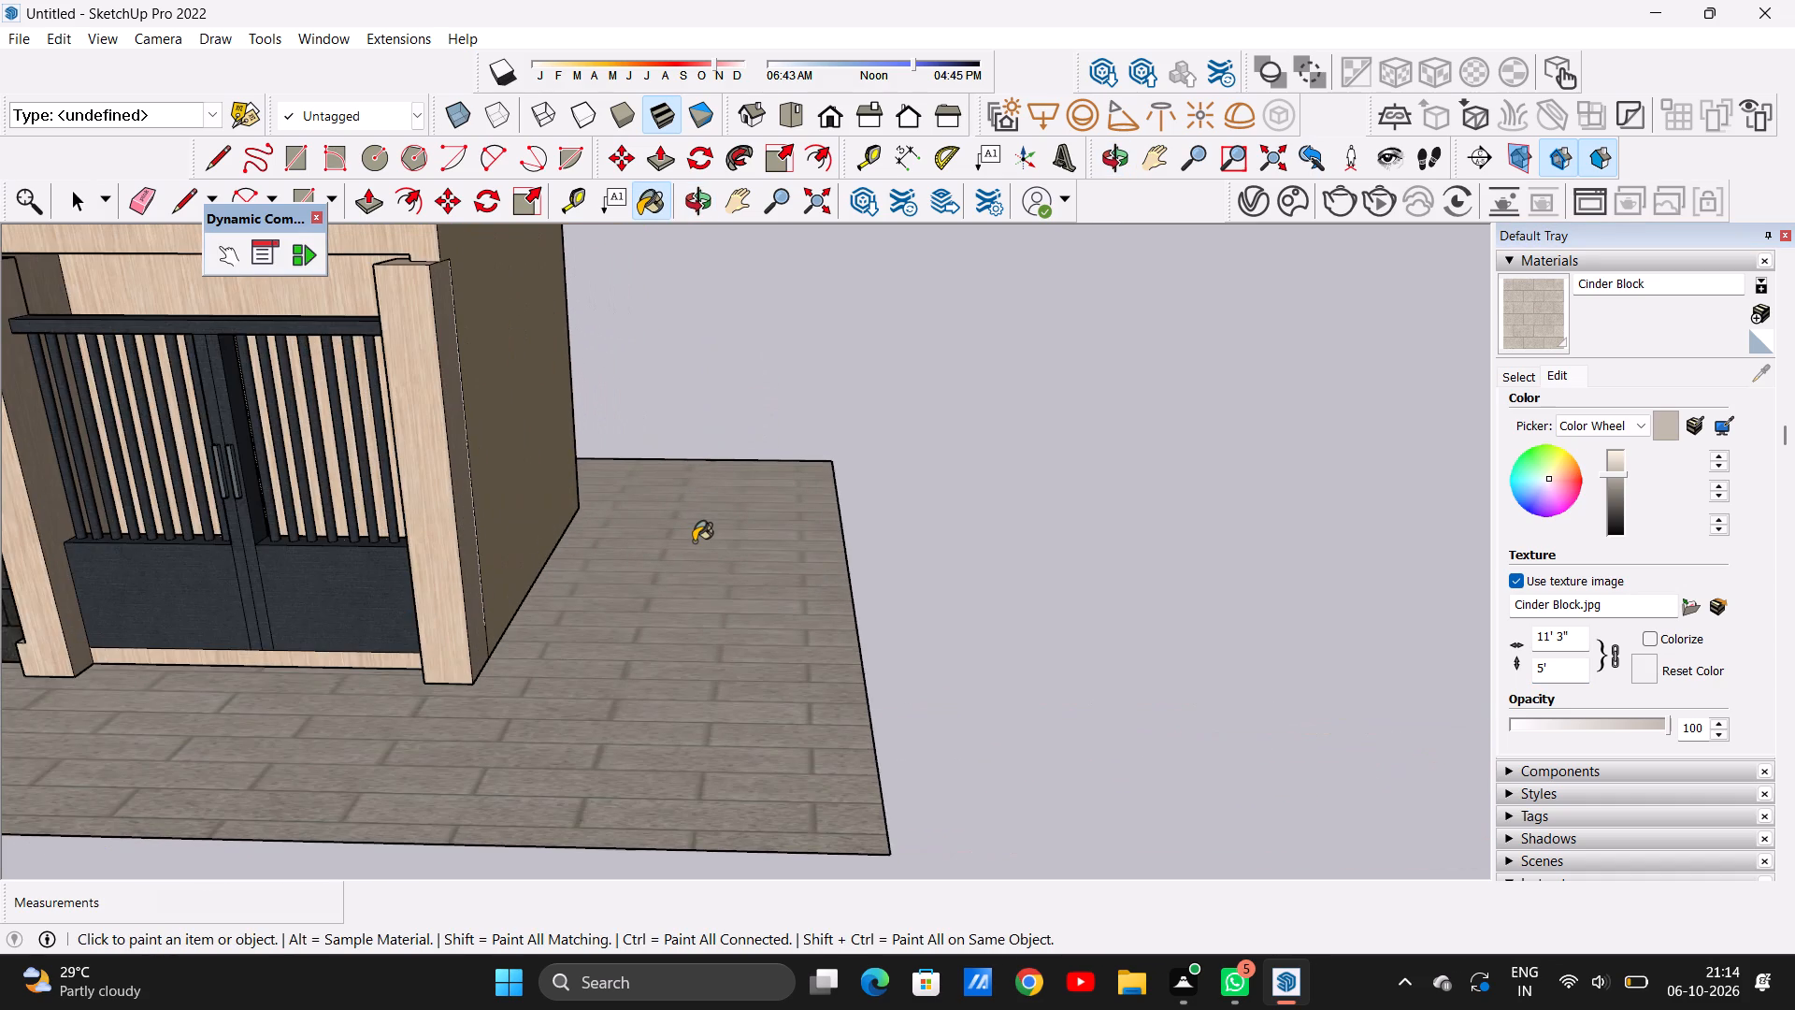
{"action": "key", "text": "space"}
{"action": "middle_click_drag", "start_coordinate": [460, 484], "coordinate": [171, 516]}
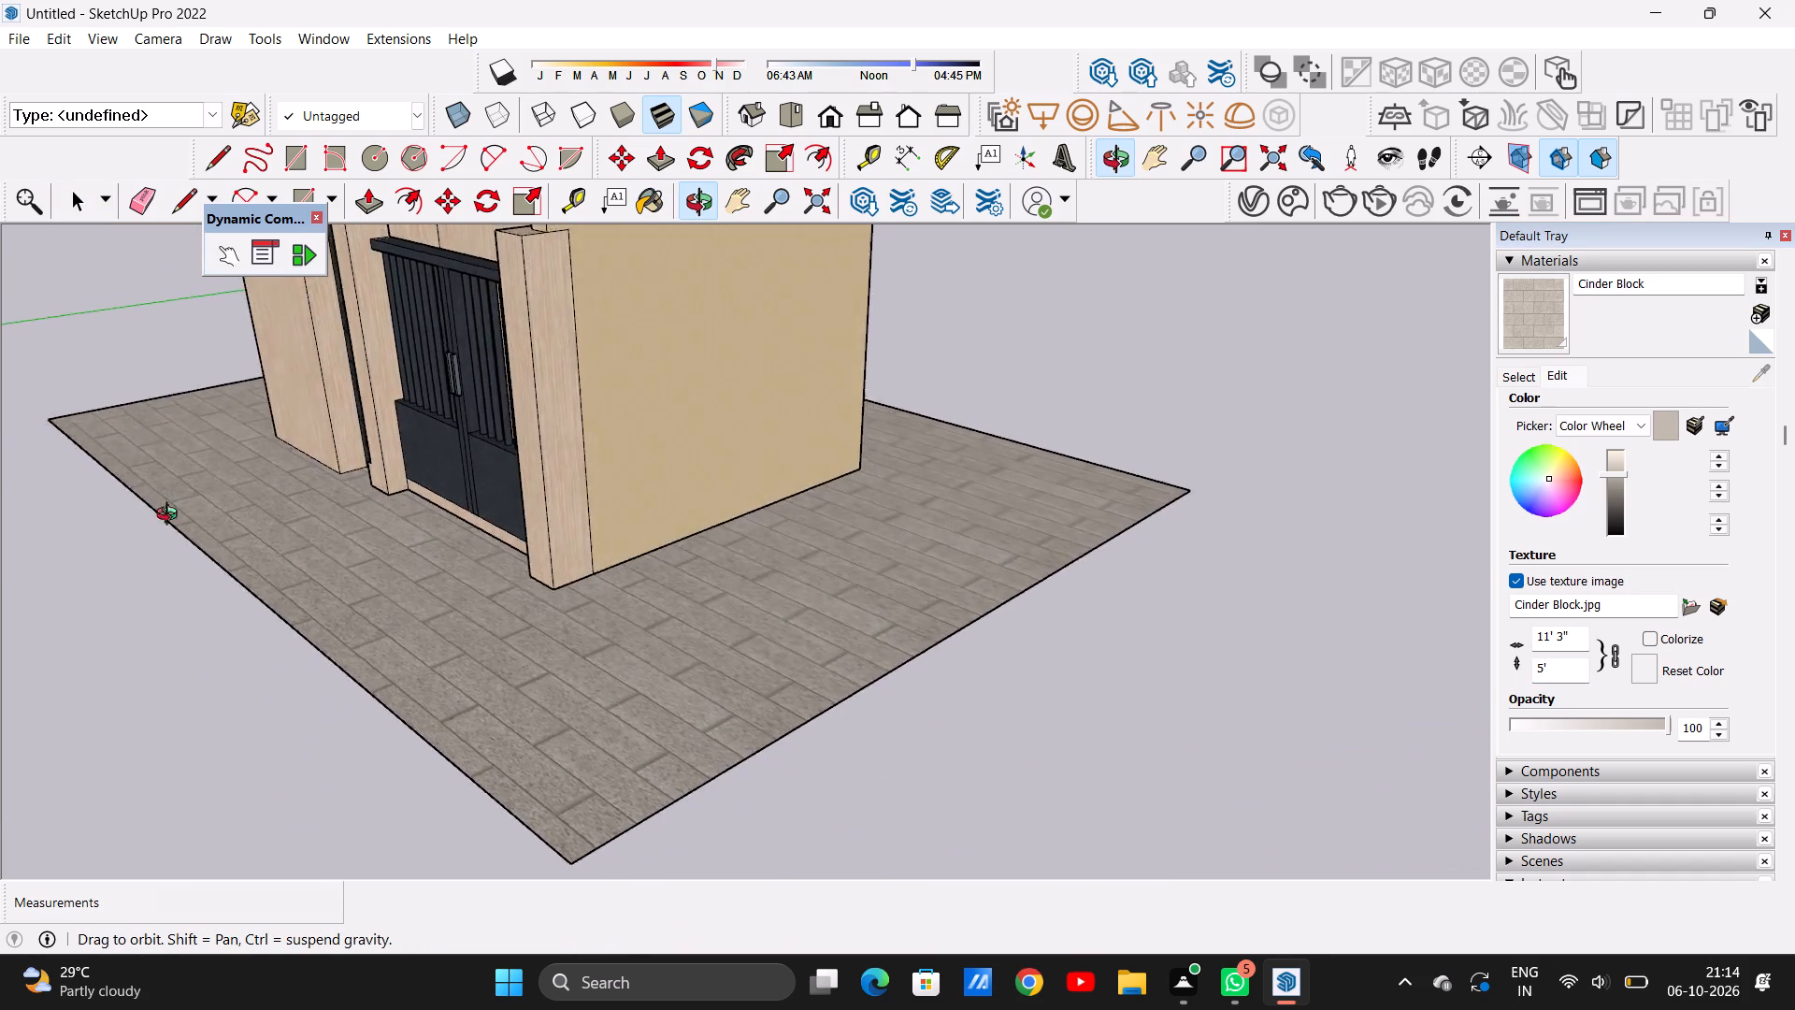
{"action": "middle_click_drag", "start_coordinate": [171, 516], "coordinate": [524, 468]}
{"action": "scroll", "coordinate": [594, 451], "scroll_direction": "down", "scroll_amount": 12}
{"action": "middle_click_drag", "start_coordinate": [312, 489], "coordinate": [388, 519]}
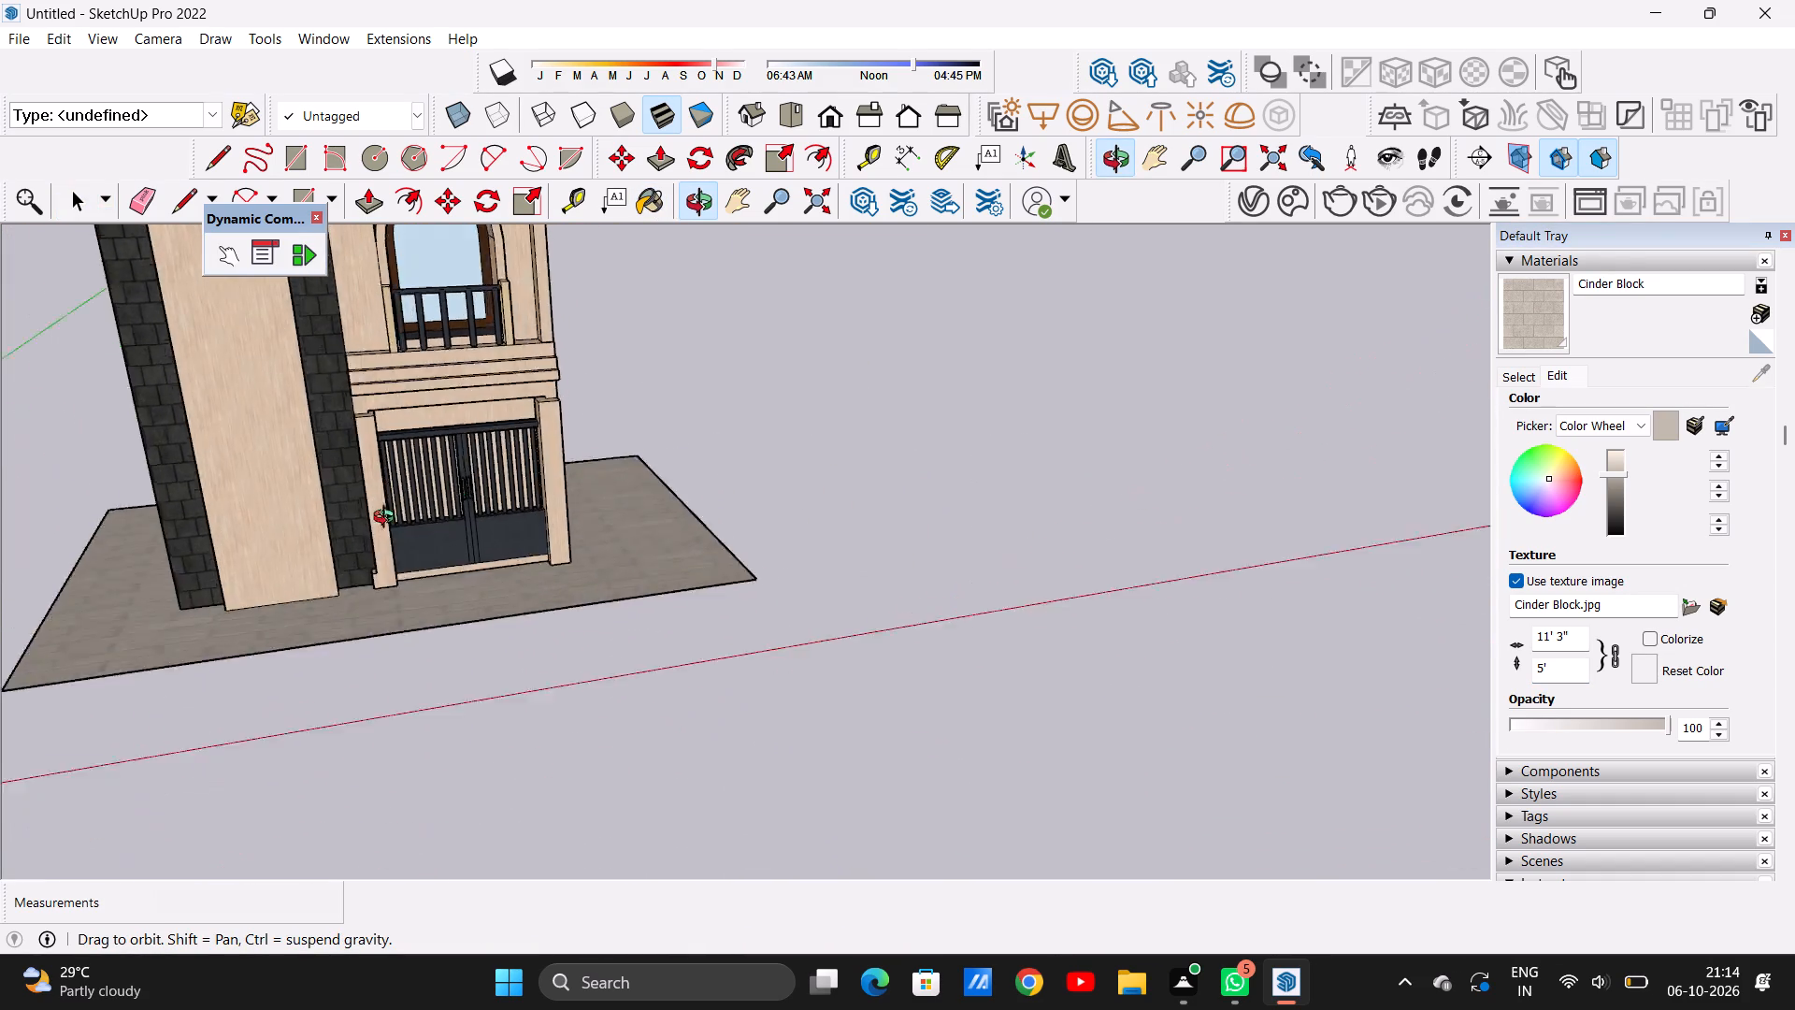
{"action": "middle_click_drag", "start_coordinate": [388, 519], "coordinate": [325, 519]}
{"action": "scroll", "coordinate": [433, 533], "scroll_direction": "up", "scroll_amount": 12}
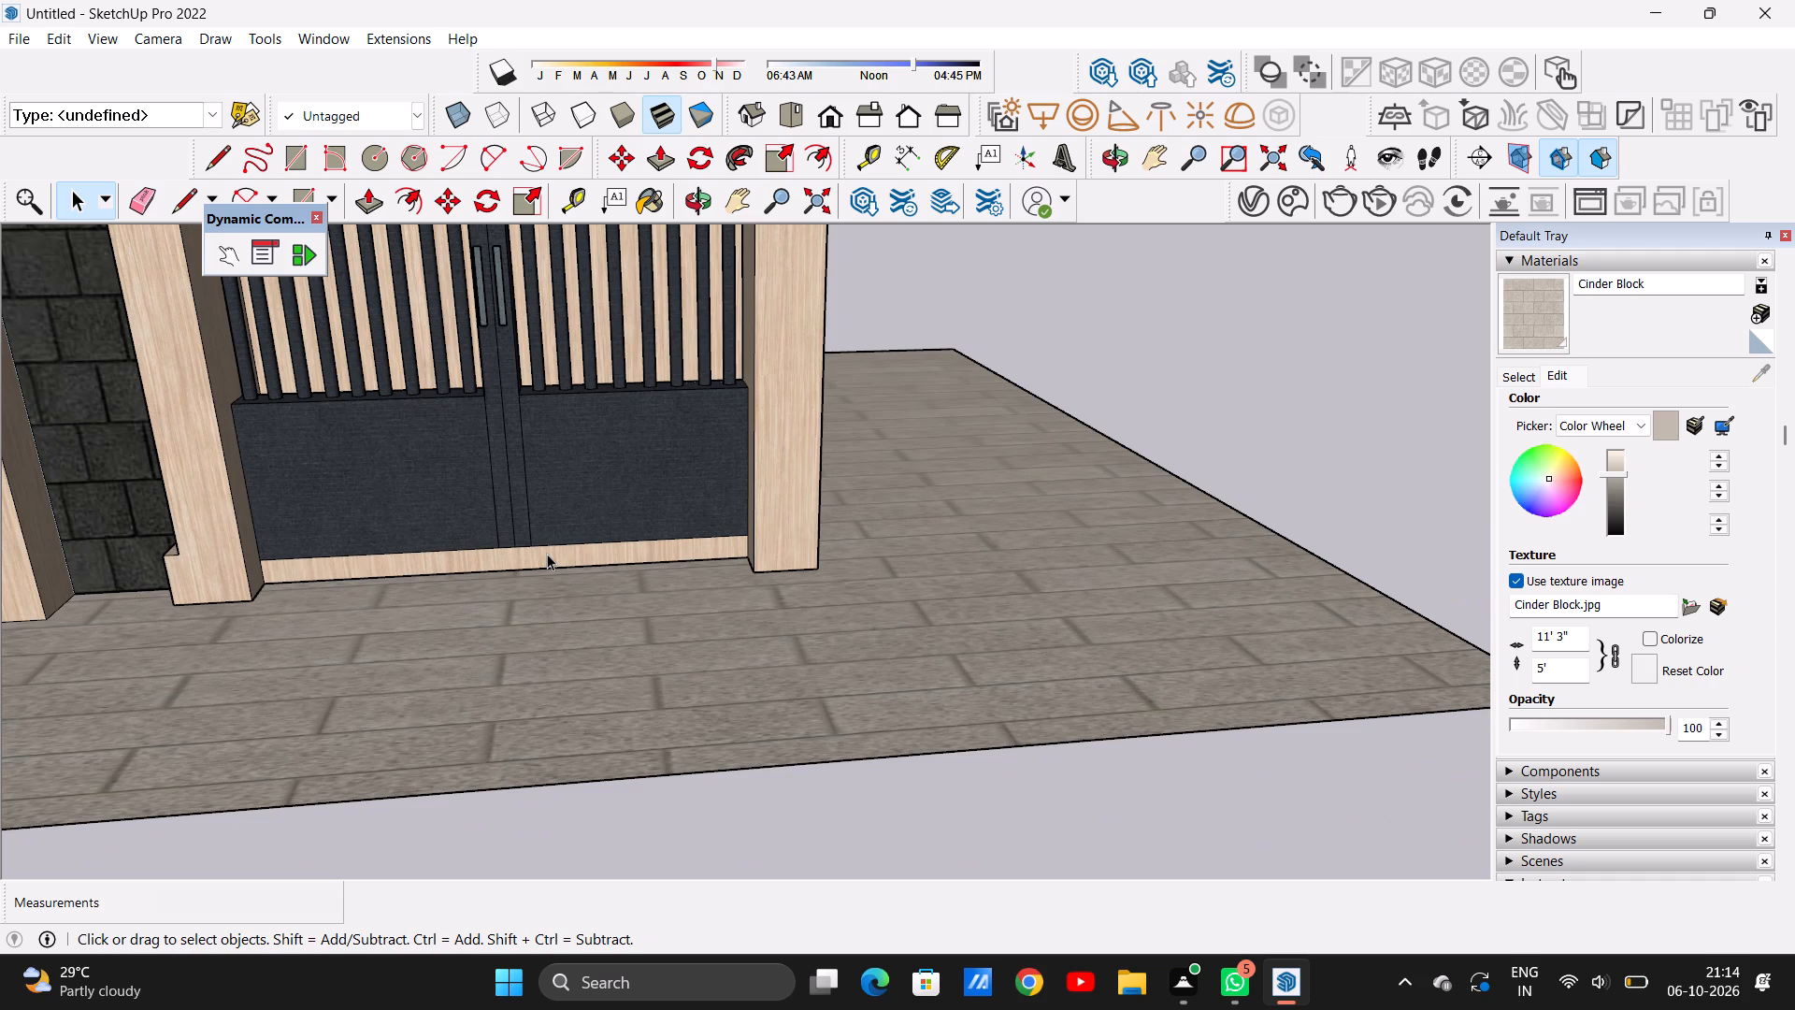
Examine the whole house on its paved base from the side and settle on a front view of the facade.
{"action": "scroll", "coordinate": [485, 613], "scroll_direction": "down", "scroll_amount": 14}
{"action": "scroll", "coordinate": [742, 591], "scroll_direction": "down", "scroll_amount": 6}
{"action": "middle_click_drag", "start_coordinate": [728, 602], "coordinate": [659, 521]}
{"action": "scroll", "coordinate": [743, 550], "scroll_direction": "up", "scroll_amount": 7}
{"action": "middle_click_drag", "start_coordinate": [768, 575], "coordinate": [182, 652]}
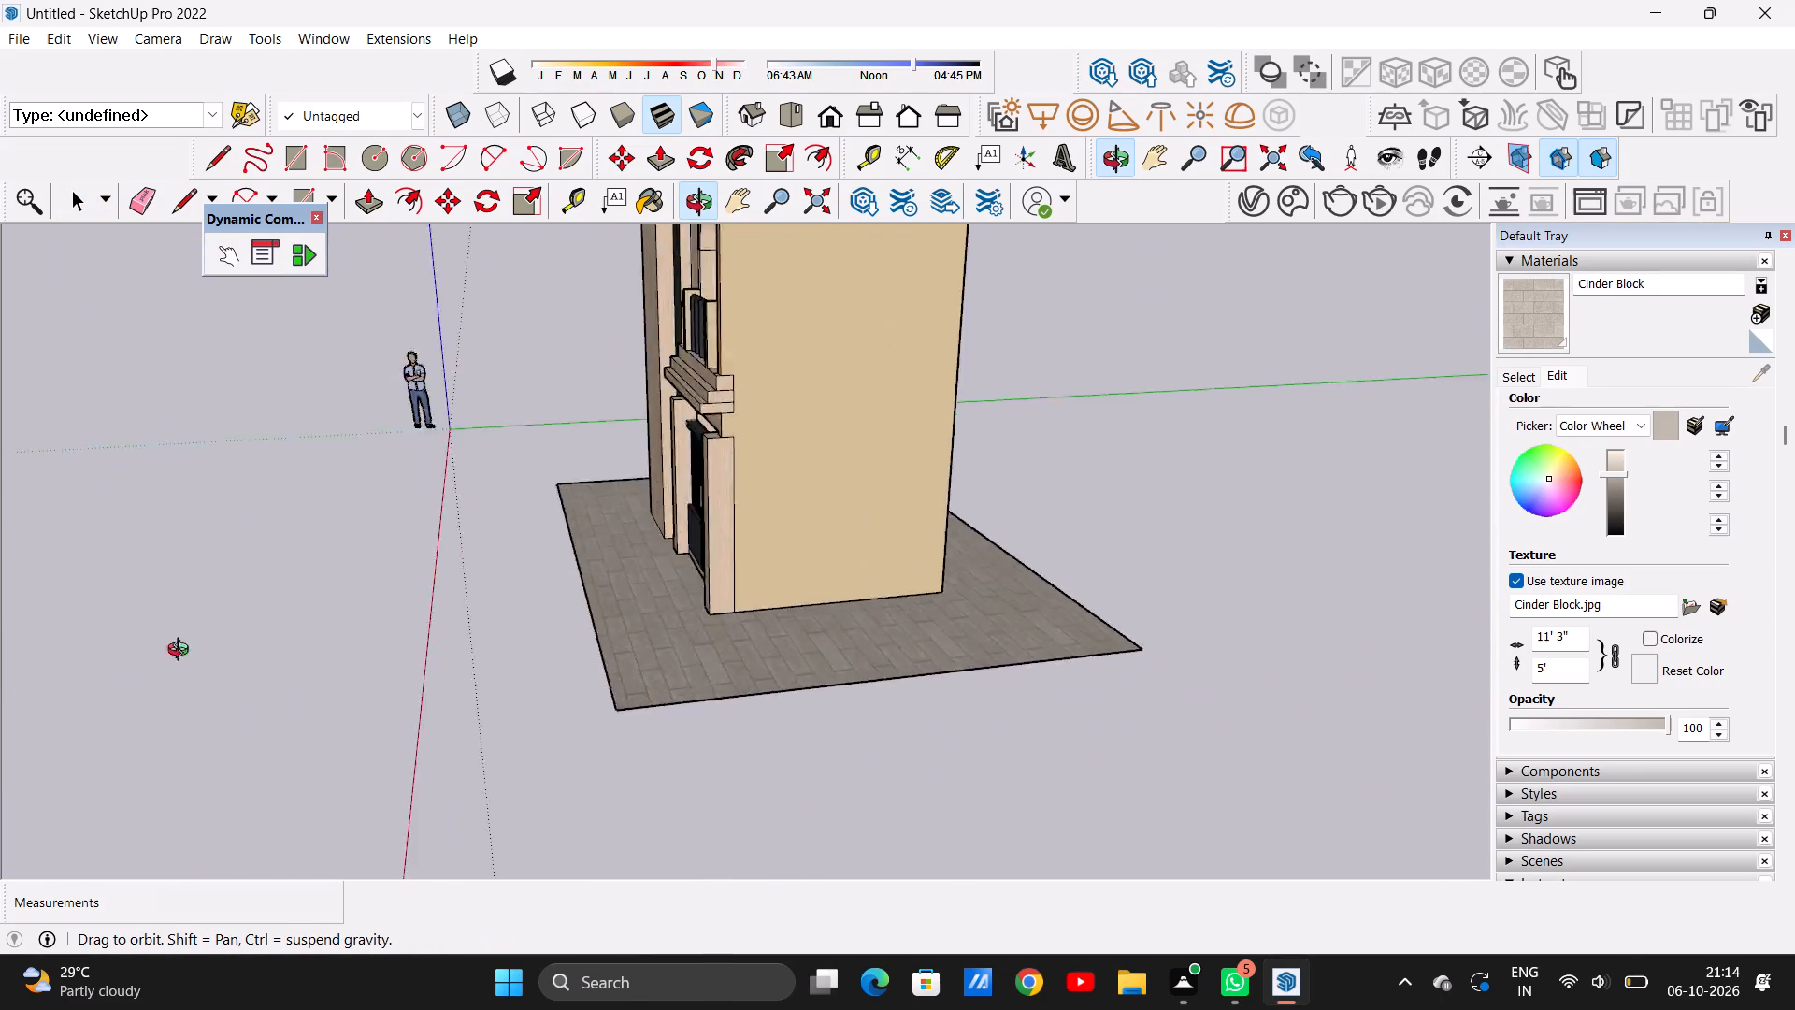
{"action": "middle_click_drag", "start_coordinate": [182, 652], "coordinate": [759, 696]}
{"action": "scroll", "coordinate": [737, 694], "scroll_direction": "down", "scroll_amount": 8}
{"action": "middle_click_drag", "start_coordinate": [729, 681], "coordinate": [727, 600]}
{"action": "scroll", "coordinate": [553, 484], "scroll_direction": "up", "scroll_amount": 9}
{"action": "scroll", "coordinate": [557, 519], "scroll_direction": "down", "scroll_amount": 4}
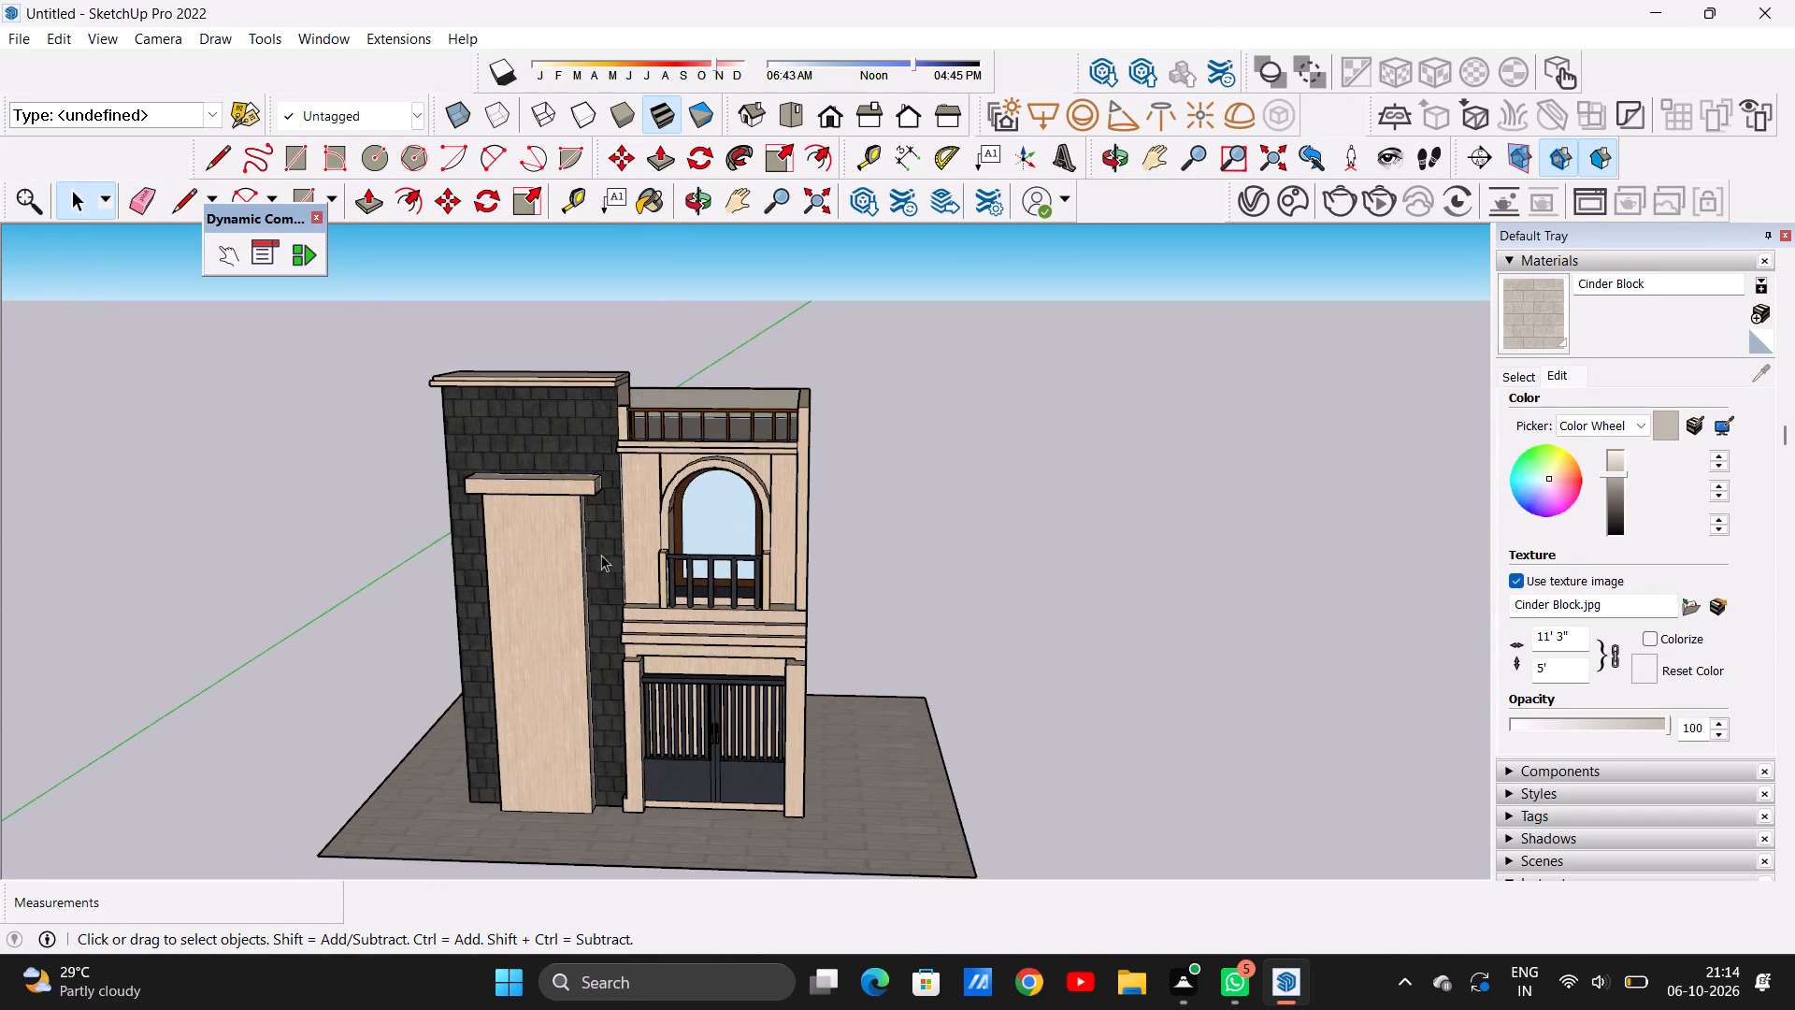
{"action": "middle_click_drag", "start_coordinate": [696, 568], "coordinate": [702, 531]}
{"action": "scroll", "coordinate": [728, 523], "scroll_direction": "up", "scroll_amount": 2}
Save the model in the Documents folder as a SketchUp model named POTTI.
{"action": "key", "text": "ctrl+s"}
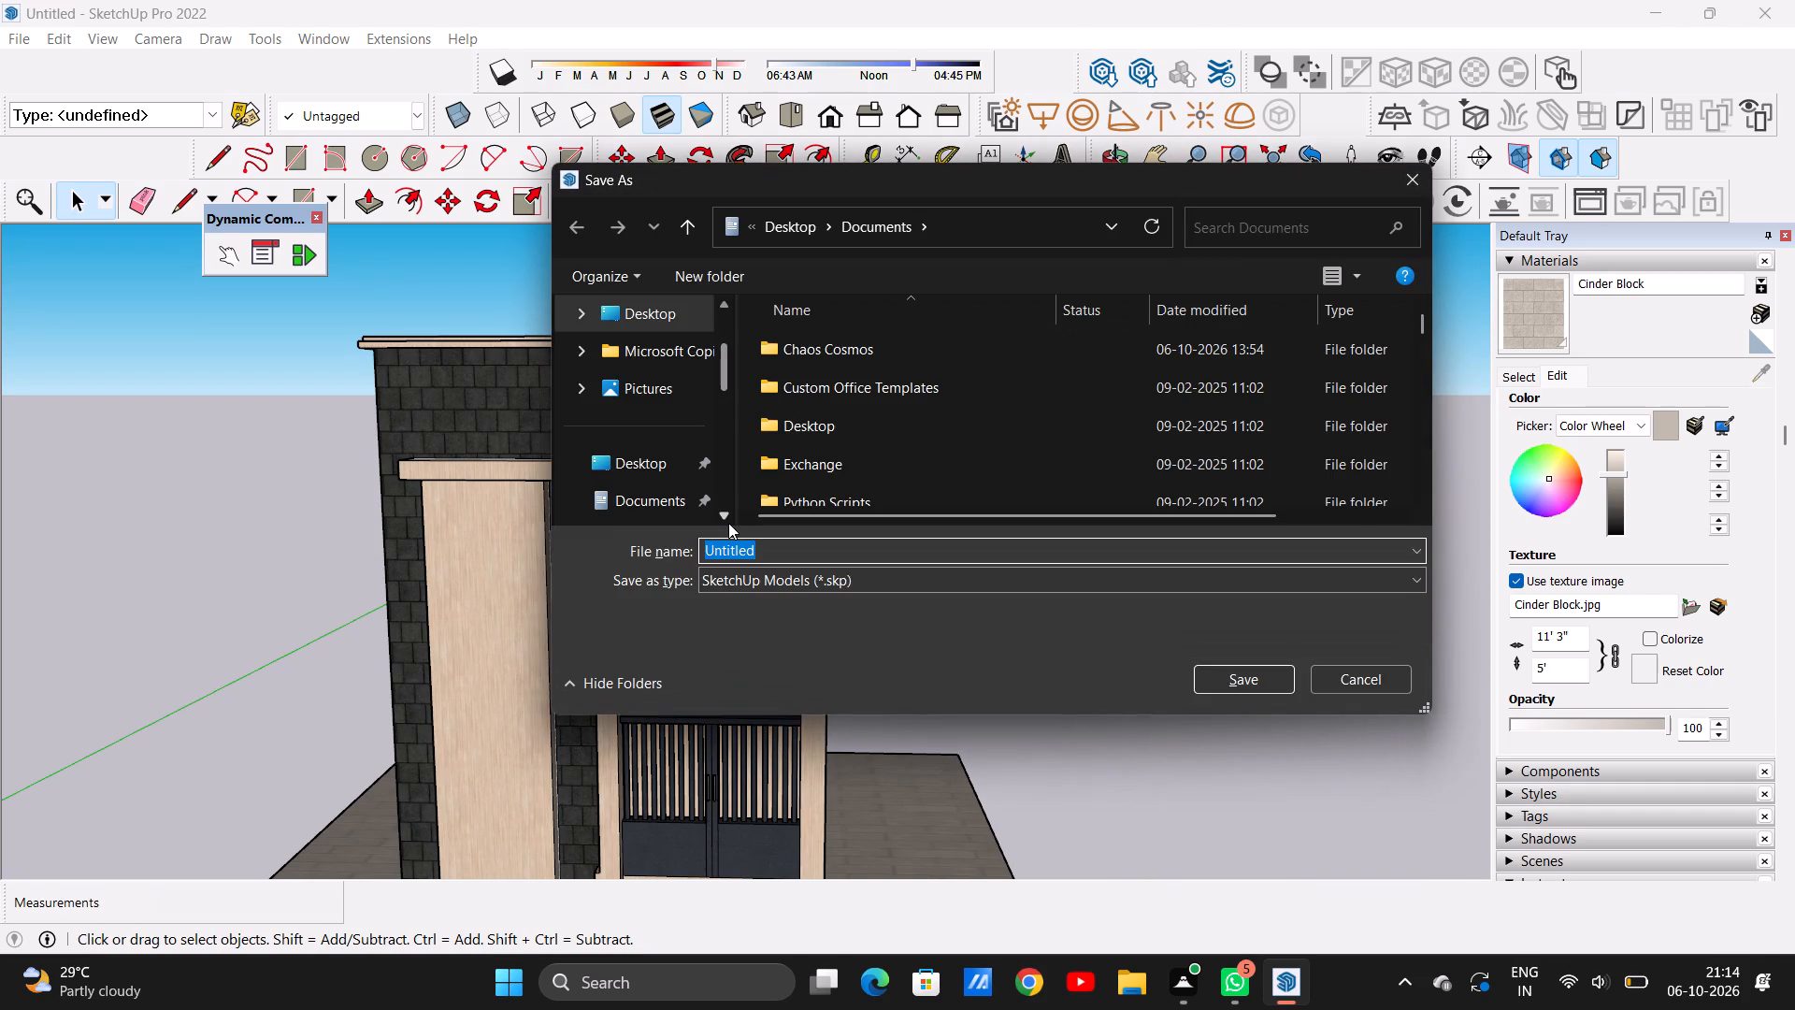
{"action": "key", "text": "BackSpace"}
{"action": "key", "text": "BackSpace"}
{"action": "key", "text": "BackSpace"}
{"action": "key", "text": "BackSpace"}
{"action": "type", "text": "CHITTI"}
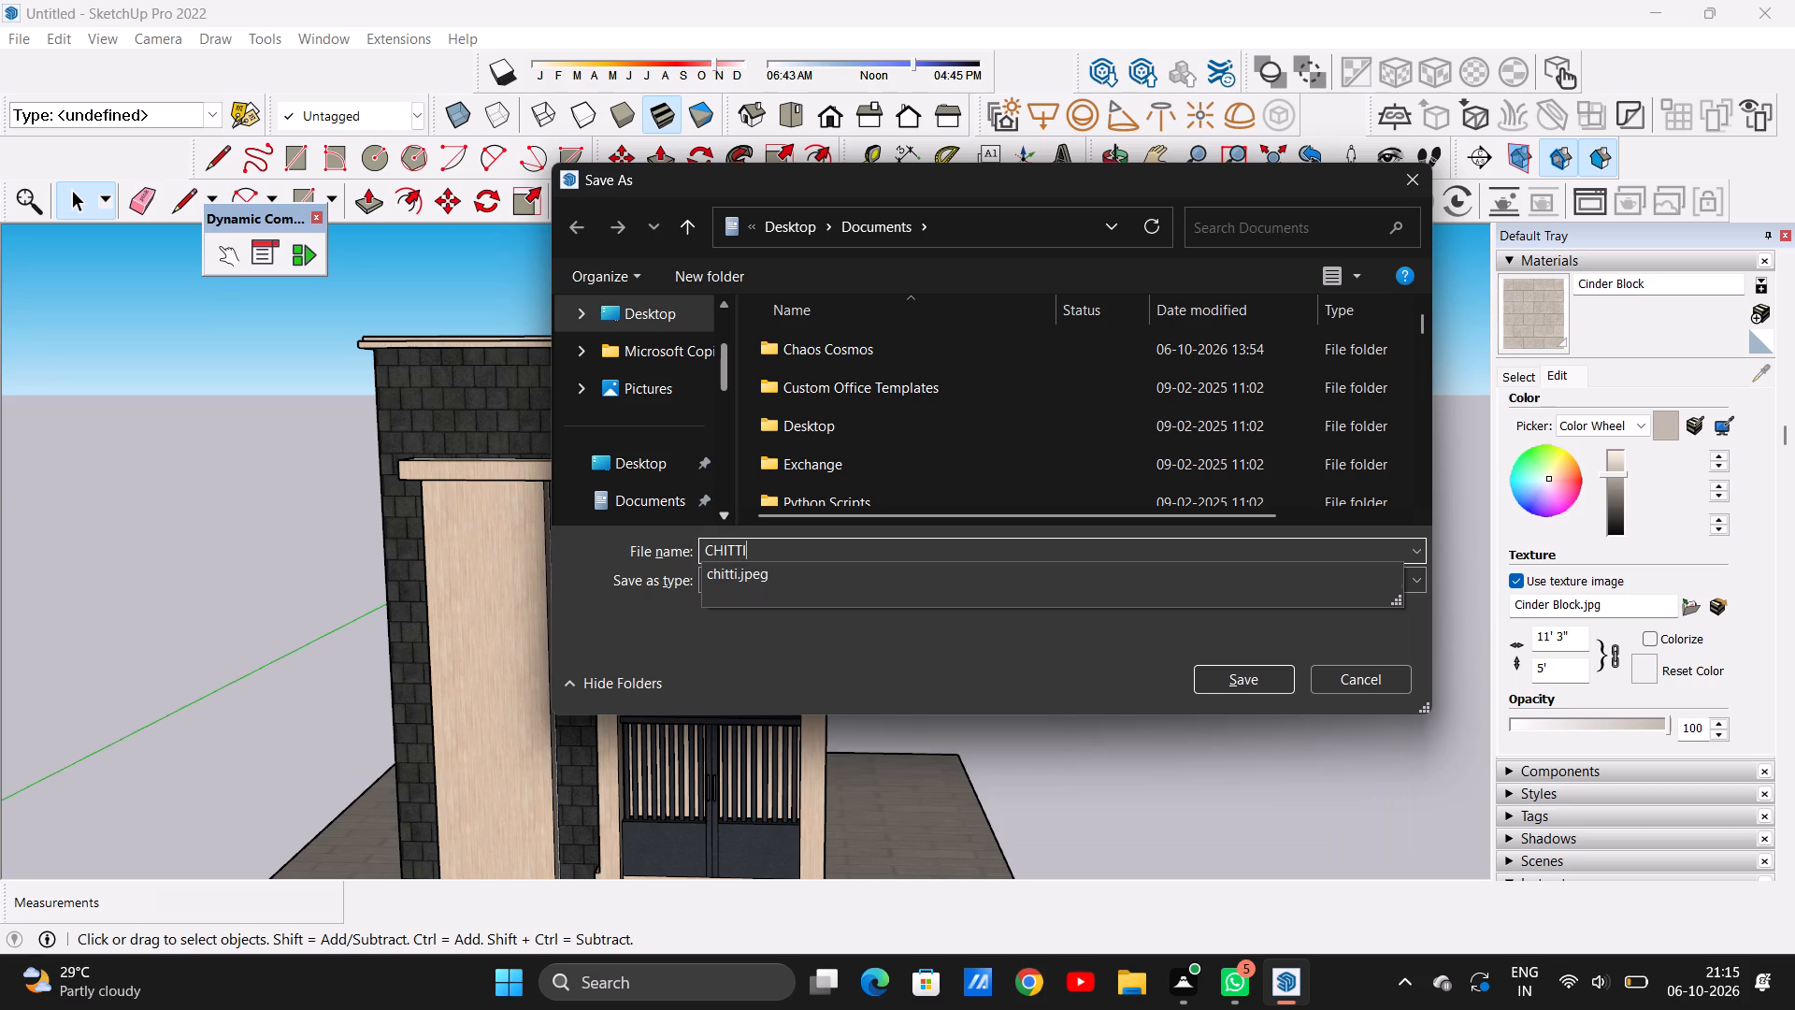
{"action": "key", "text": "BackSpace"}
{"action": "key", "text": "BackSpace"}
{"action": "key", "text": "BackSpace"}
{"action": "key", "text": "BackSpace"}
{"action": "key", "text": "BackSpace"}
{"action": "key", "text": "BackSpace"}
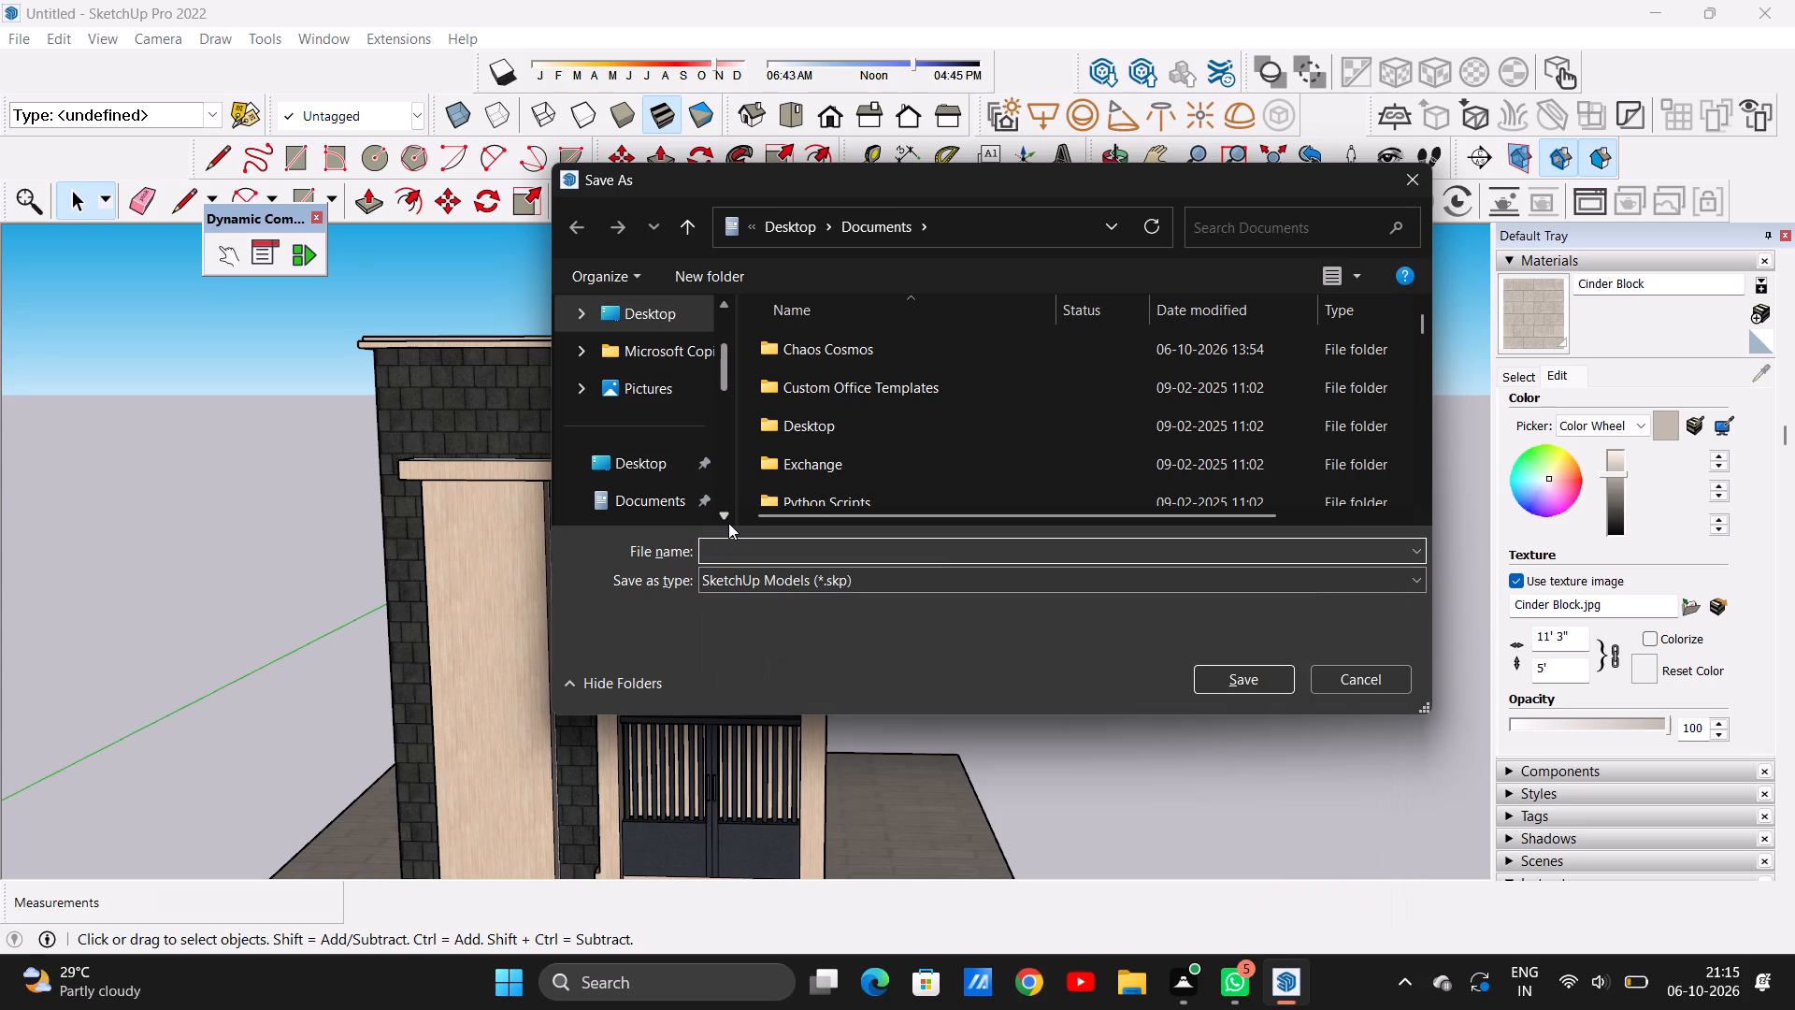
{"action": "type", "text": "PO"}
{"action": "type", "text": "TTI"}
{"action": "left_click", "coordinate": [1231, 673]}
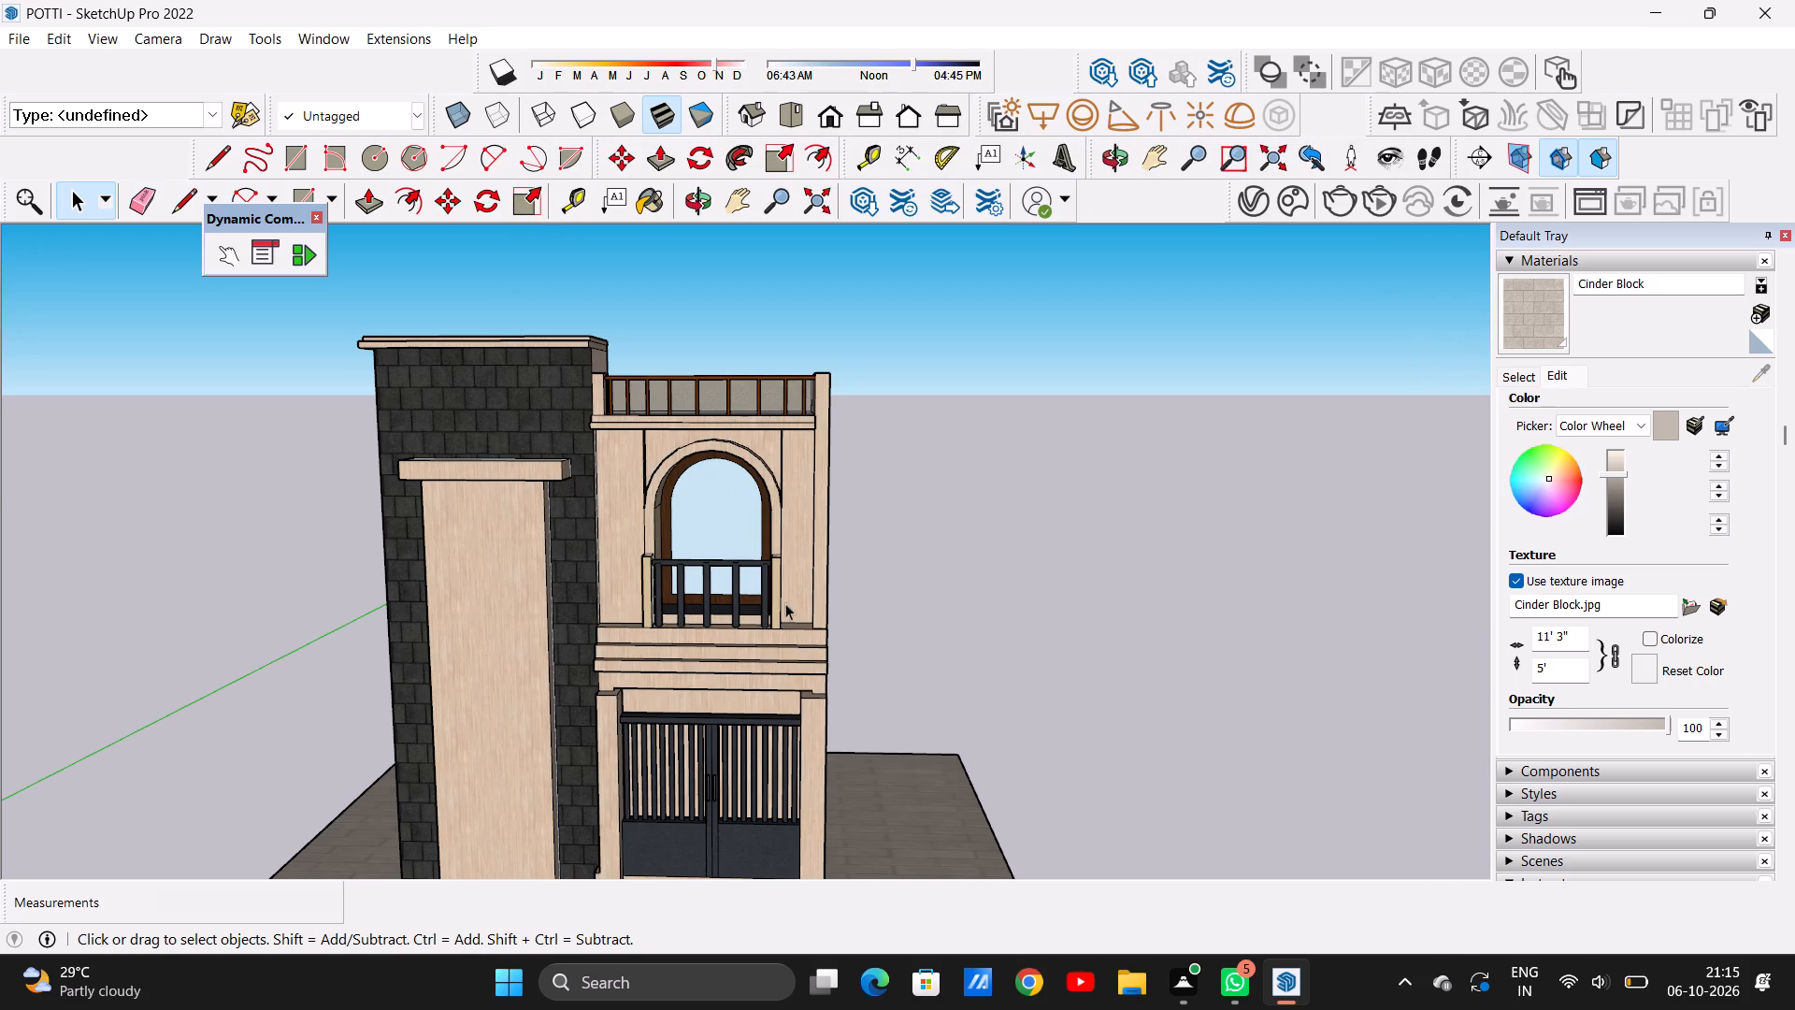
Export the current front view as a 2D JPEG image named POTTI PDF in the Documents folder.
{"action": "left_click", "coordinate": [21, 43]}
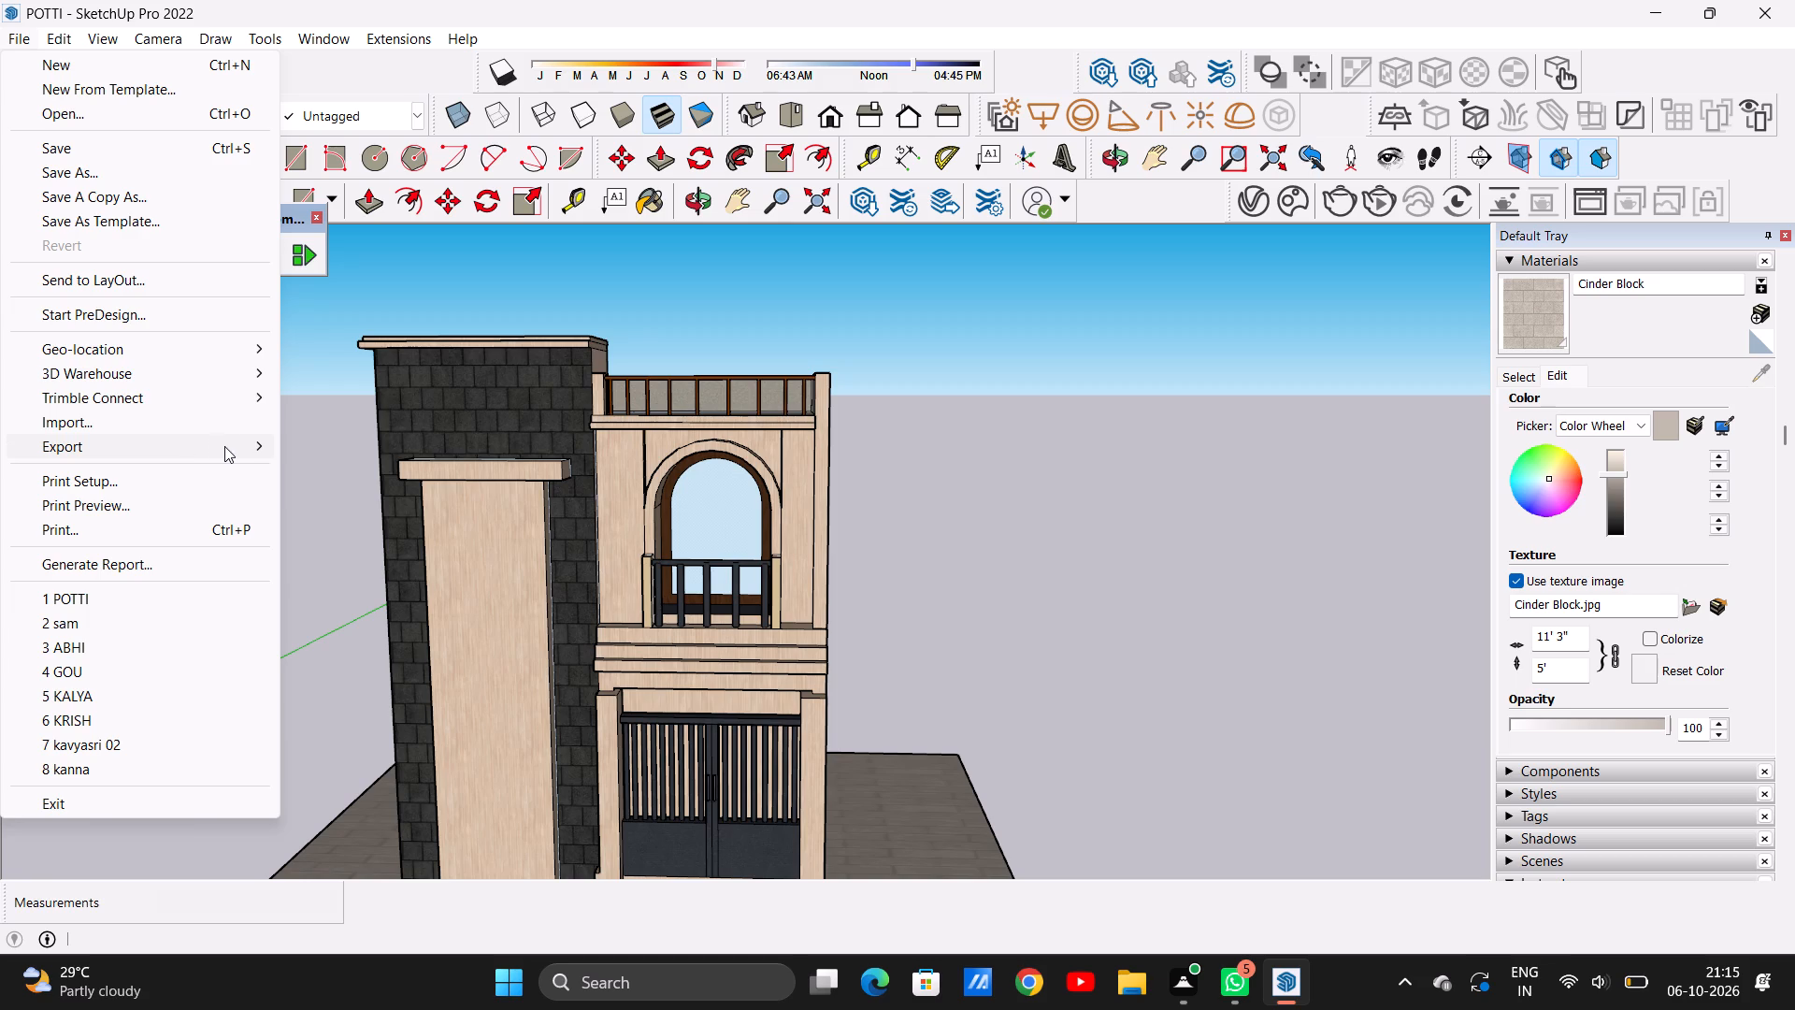
{"action": "left_click", "coordinate": [346, 469]}
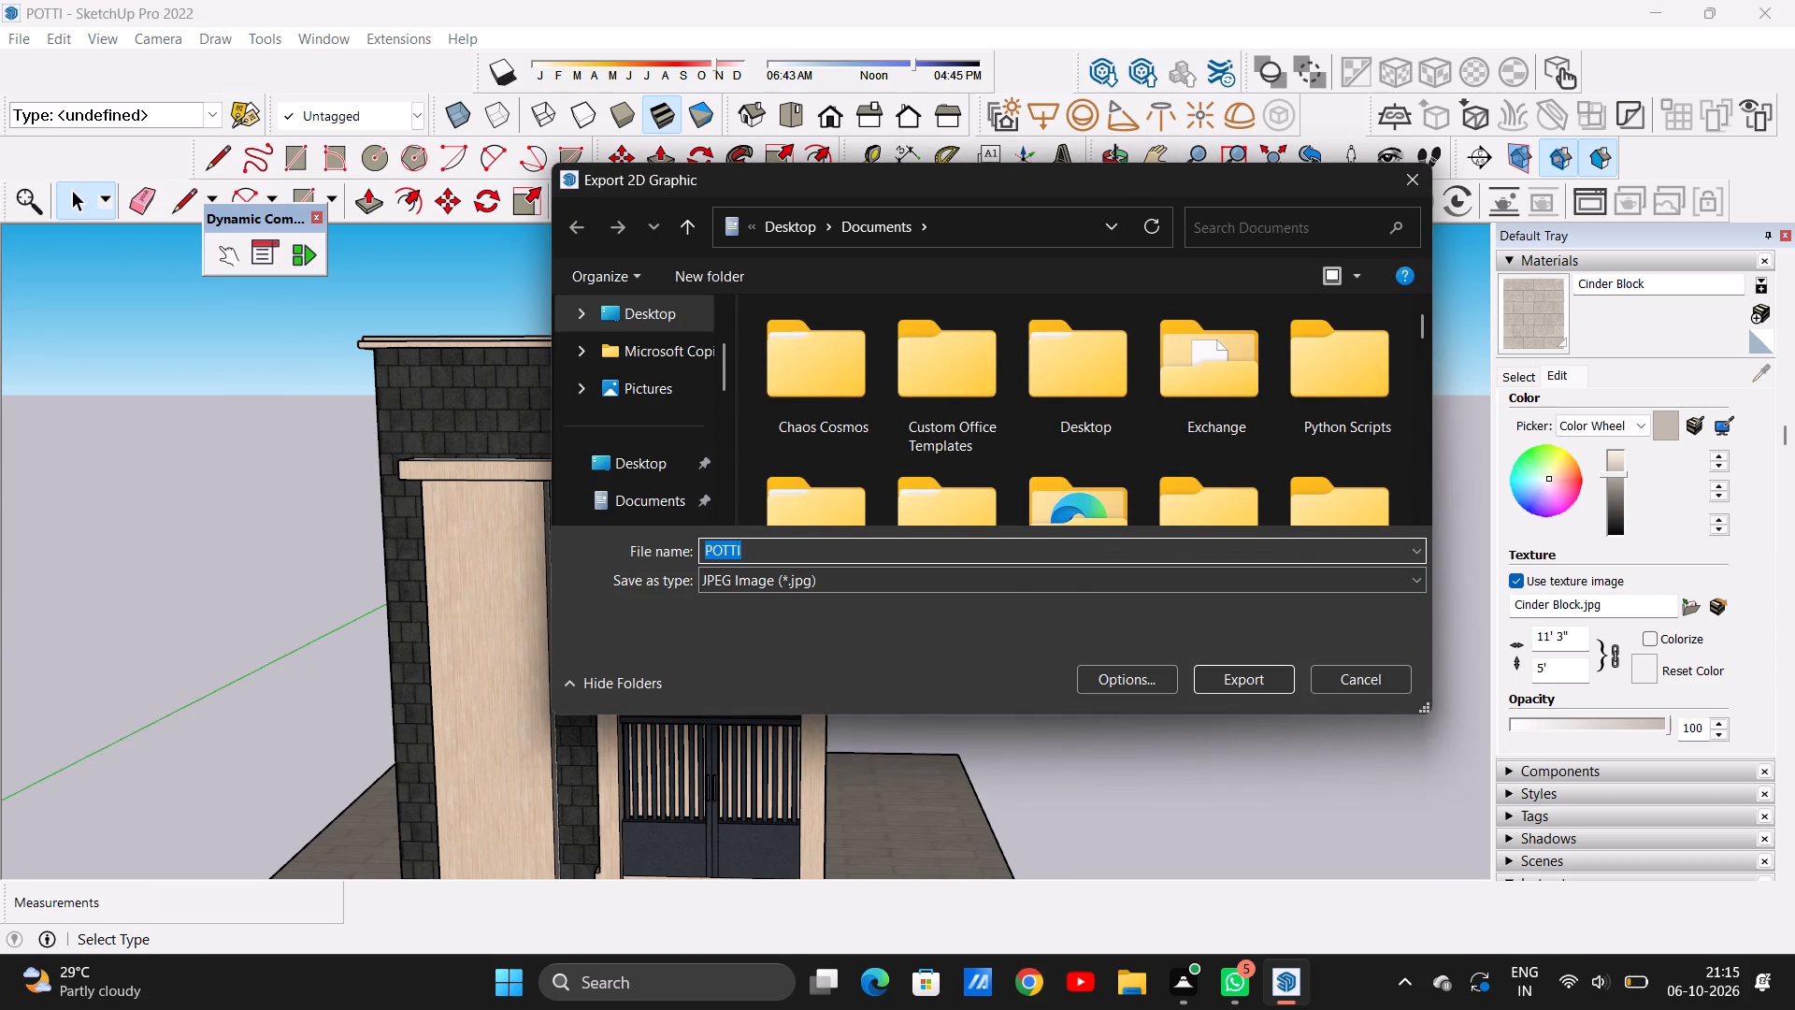
{"action": "left_click", "coordinate": [791, 551]}
{"action": "key", "text": "space"}
{"action": "type", "text": "PDF"}
{"action": "left_click", "coordinate": [1241, 685]}
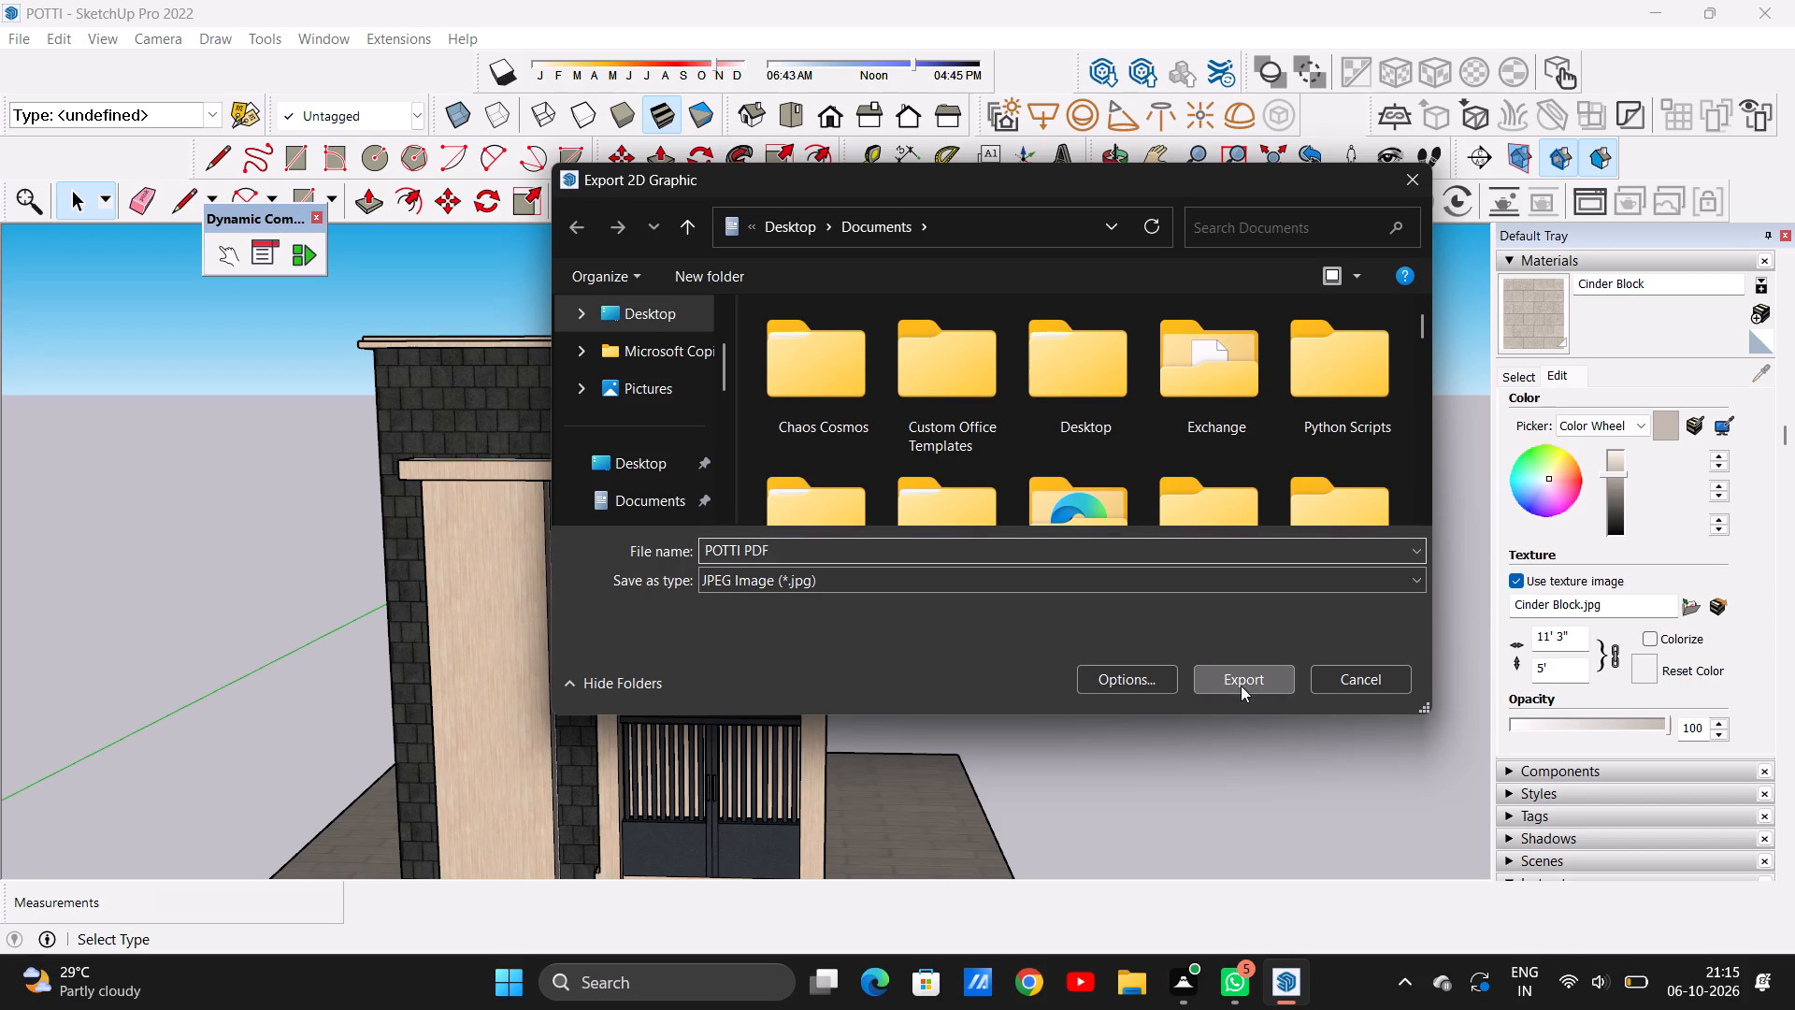